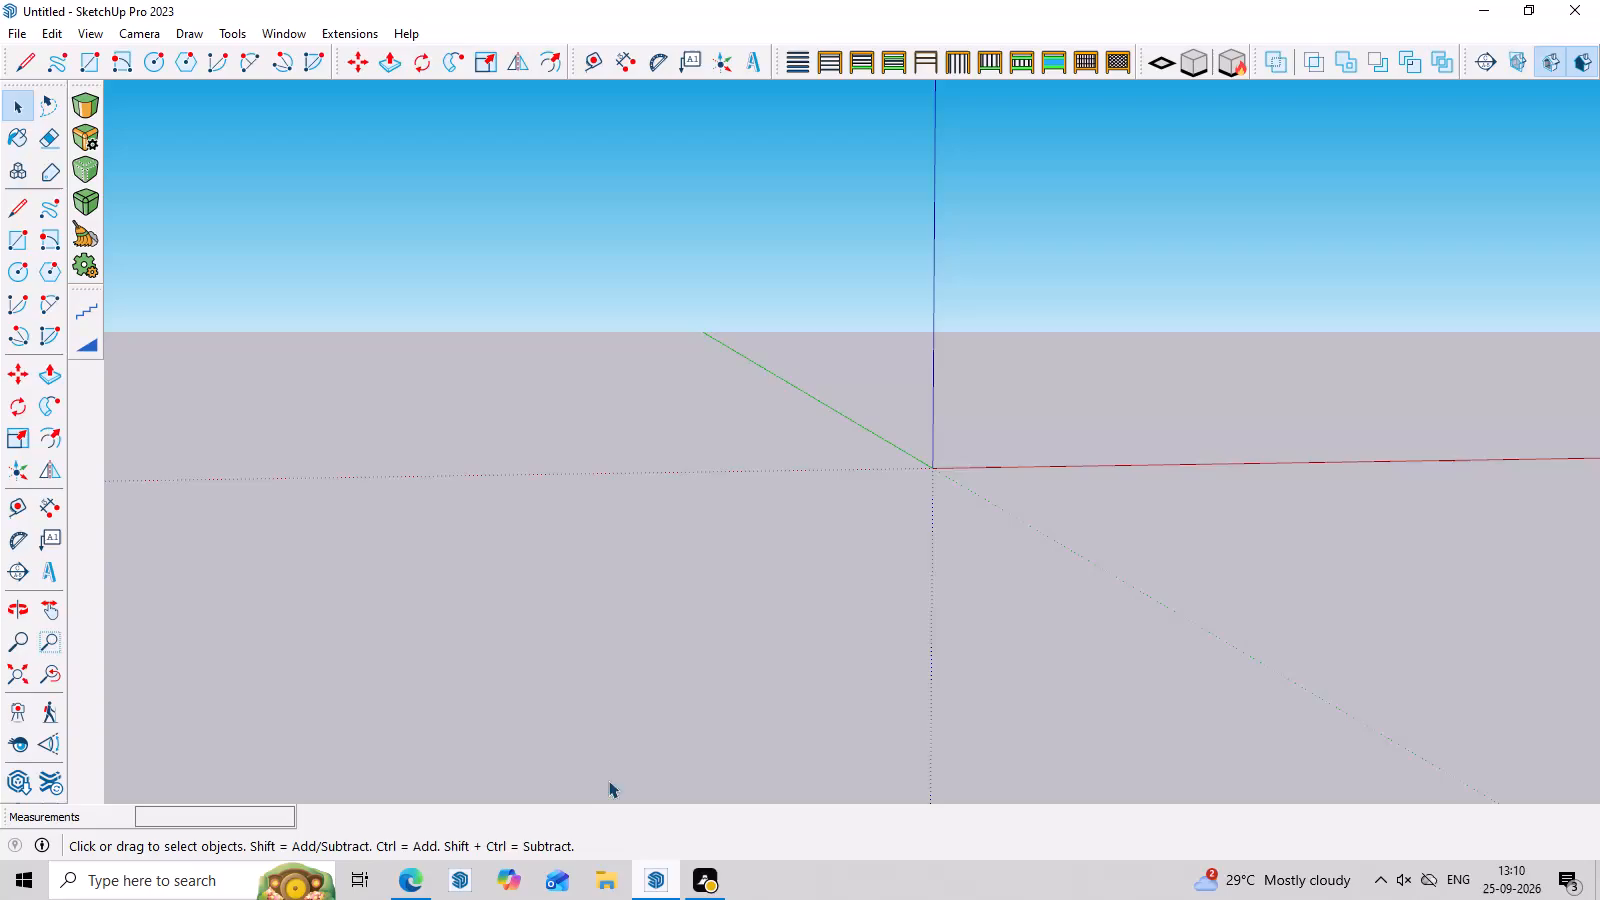
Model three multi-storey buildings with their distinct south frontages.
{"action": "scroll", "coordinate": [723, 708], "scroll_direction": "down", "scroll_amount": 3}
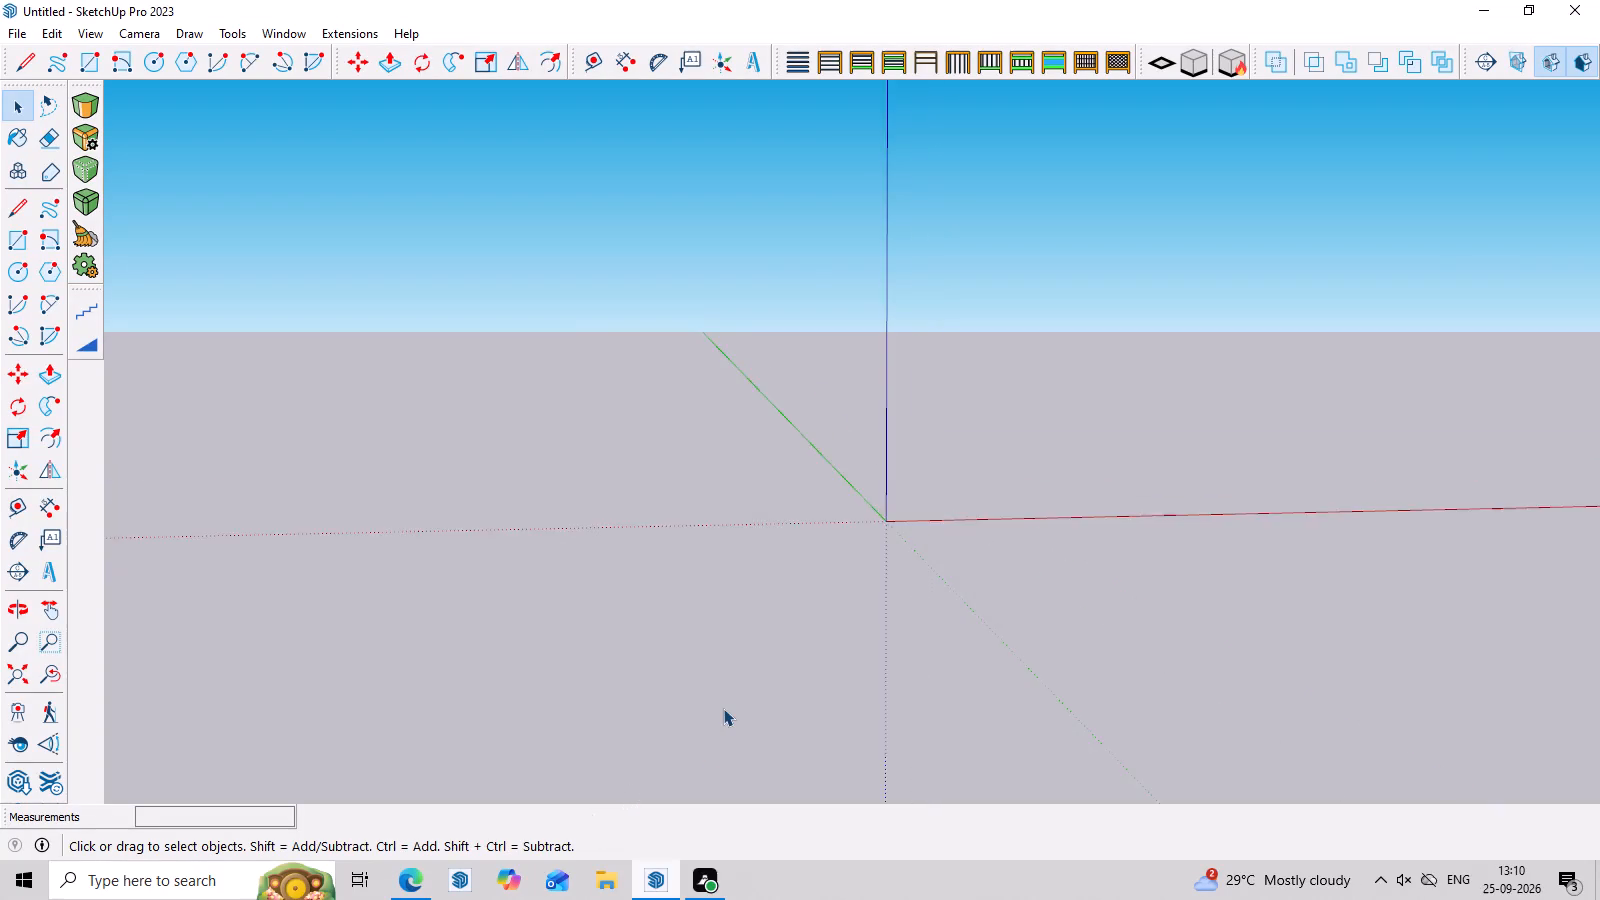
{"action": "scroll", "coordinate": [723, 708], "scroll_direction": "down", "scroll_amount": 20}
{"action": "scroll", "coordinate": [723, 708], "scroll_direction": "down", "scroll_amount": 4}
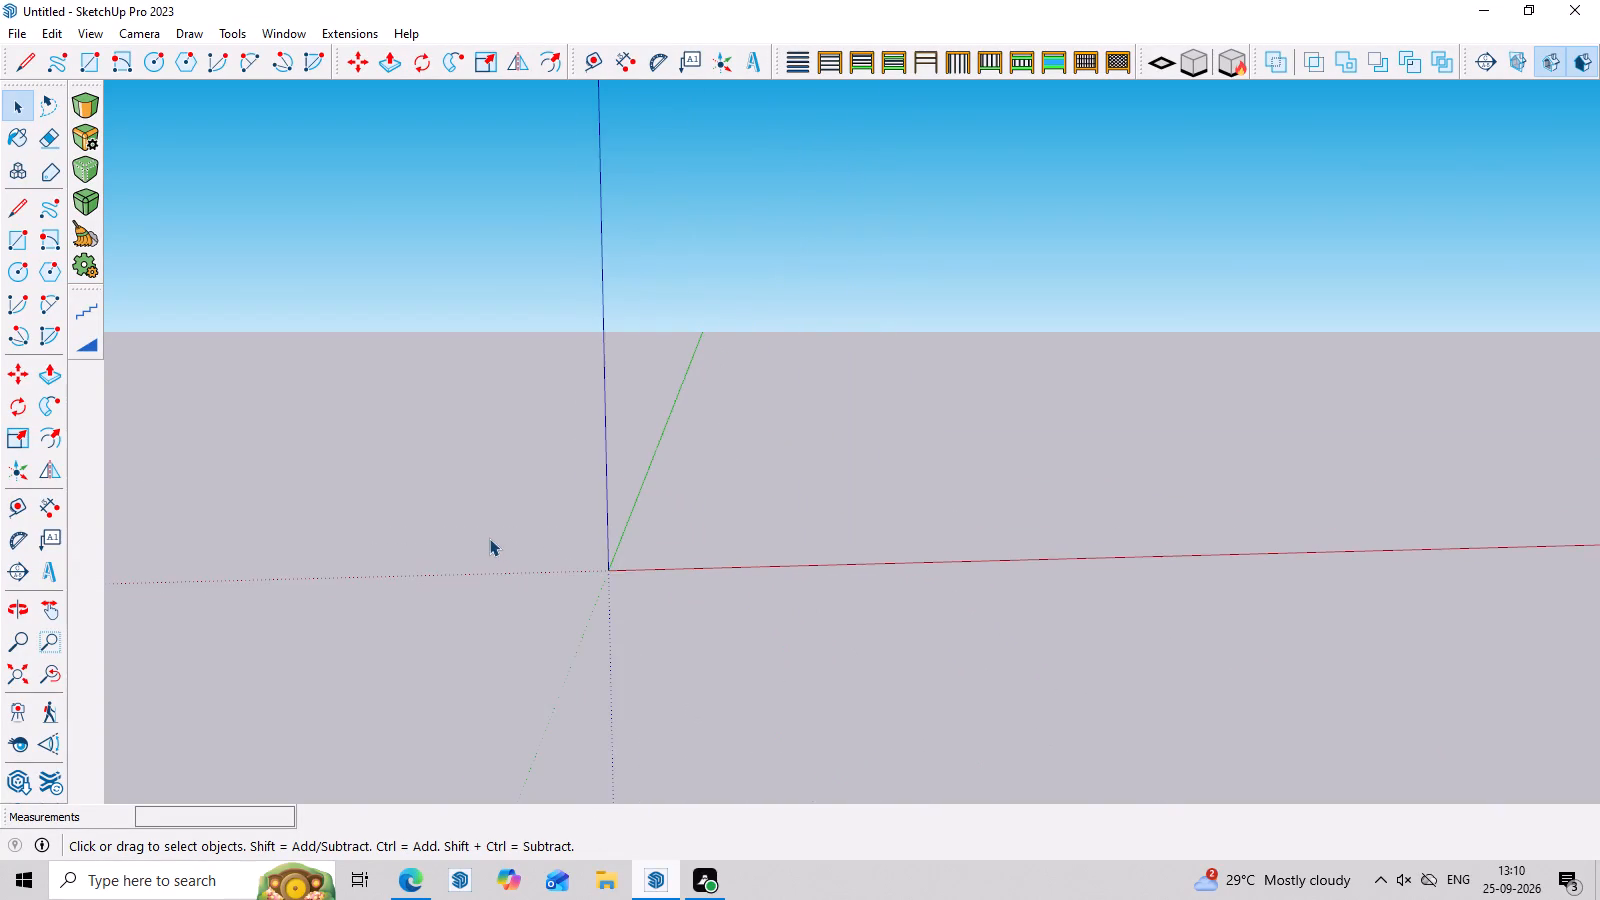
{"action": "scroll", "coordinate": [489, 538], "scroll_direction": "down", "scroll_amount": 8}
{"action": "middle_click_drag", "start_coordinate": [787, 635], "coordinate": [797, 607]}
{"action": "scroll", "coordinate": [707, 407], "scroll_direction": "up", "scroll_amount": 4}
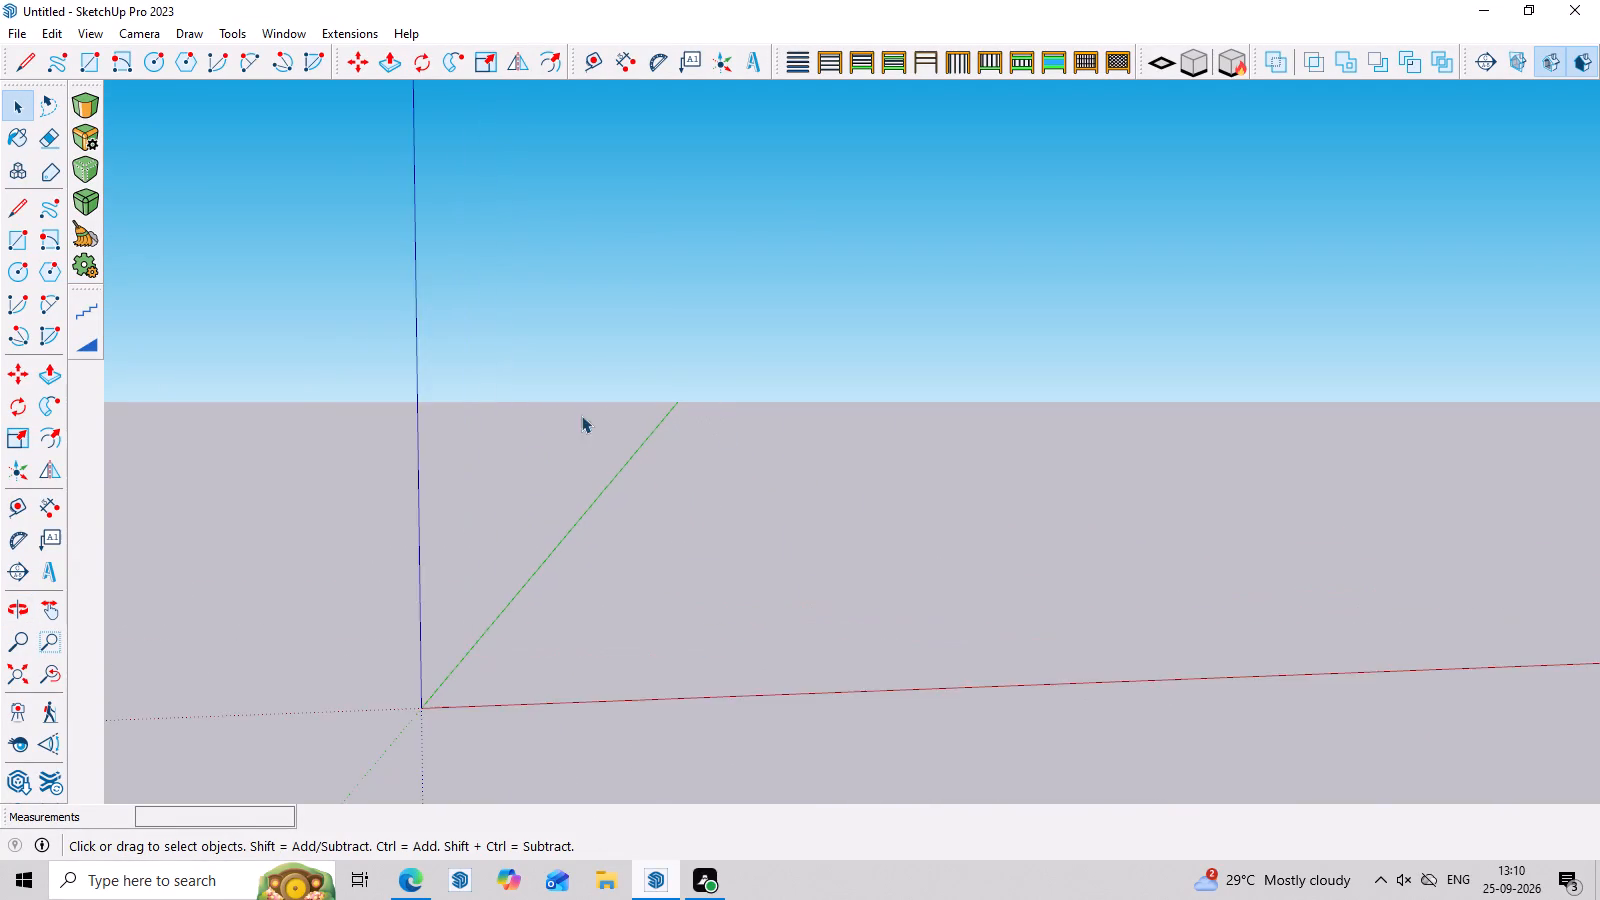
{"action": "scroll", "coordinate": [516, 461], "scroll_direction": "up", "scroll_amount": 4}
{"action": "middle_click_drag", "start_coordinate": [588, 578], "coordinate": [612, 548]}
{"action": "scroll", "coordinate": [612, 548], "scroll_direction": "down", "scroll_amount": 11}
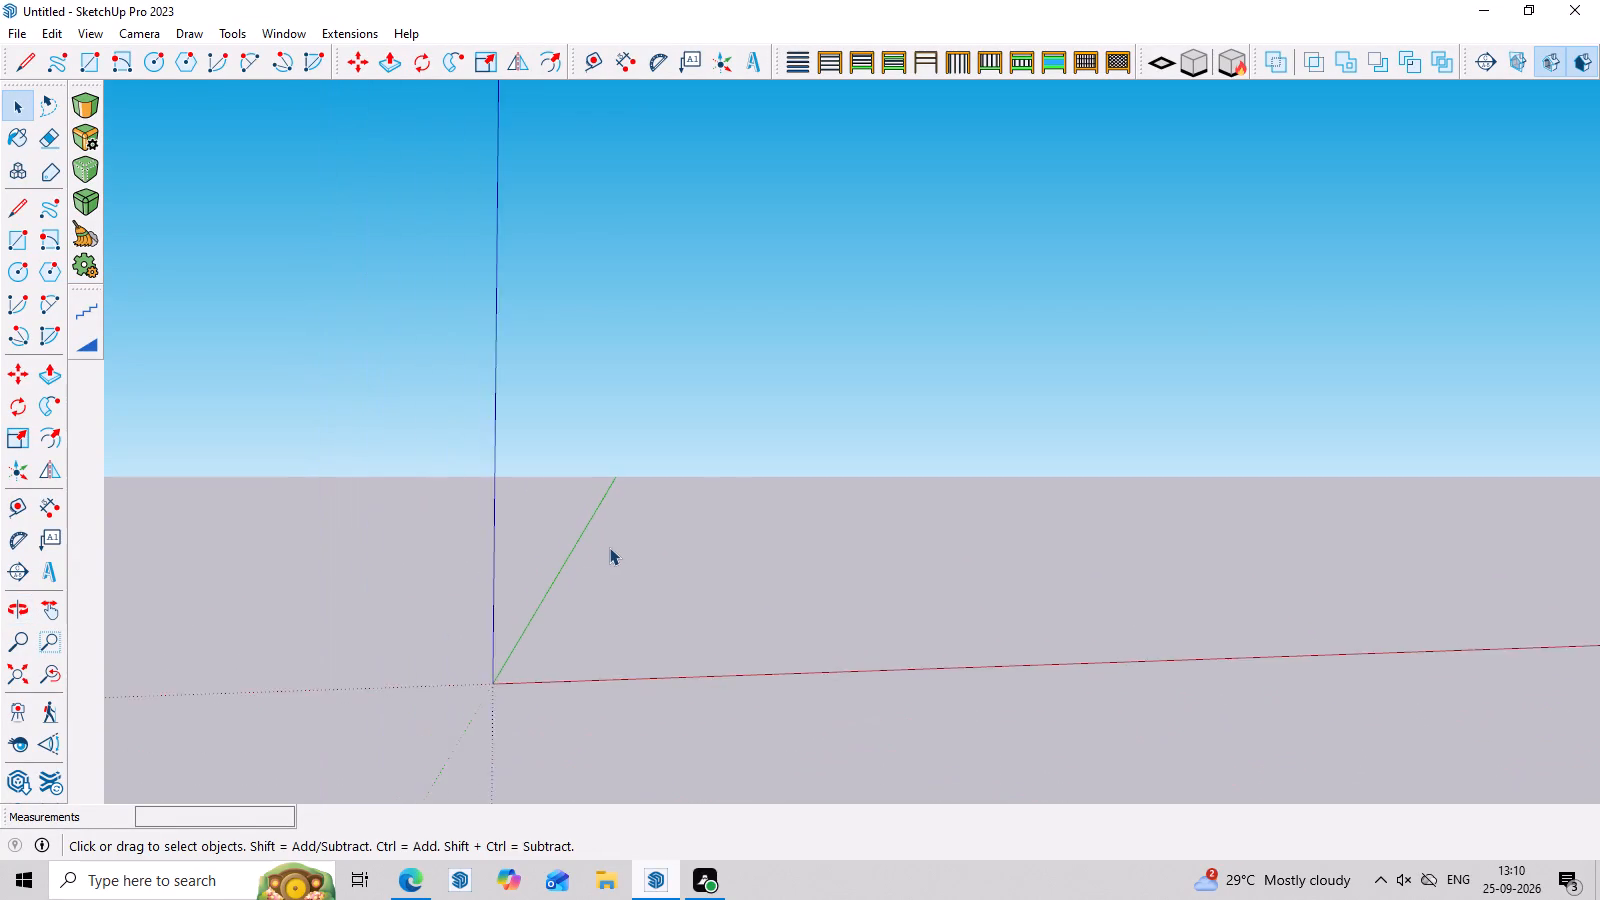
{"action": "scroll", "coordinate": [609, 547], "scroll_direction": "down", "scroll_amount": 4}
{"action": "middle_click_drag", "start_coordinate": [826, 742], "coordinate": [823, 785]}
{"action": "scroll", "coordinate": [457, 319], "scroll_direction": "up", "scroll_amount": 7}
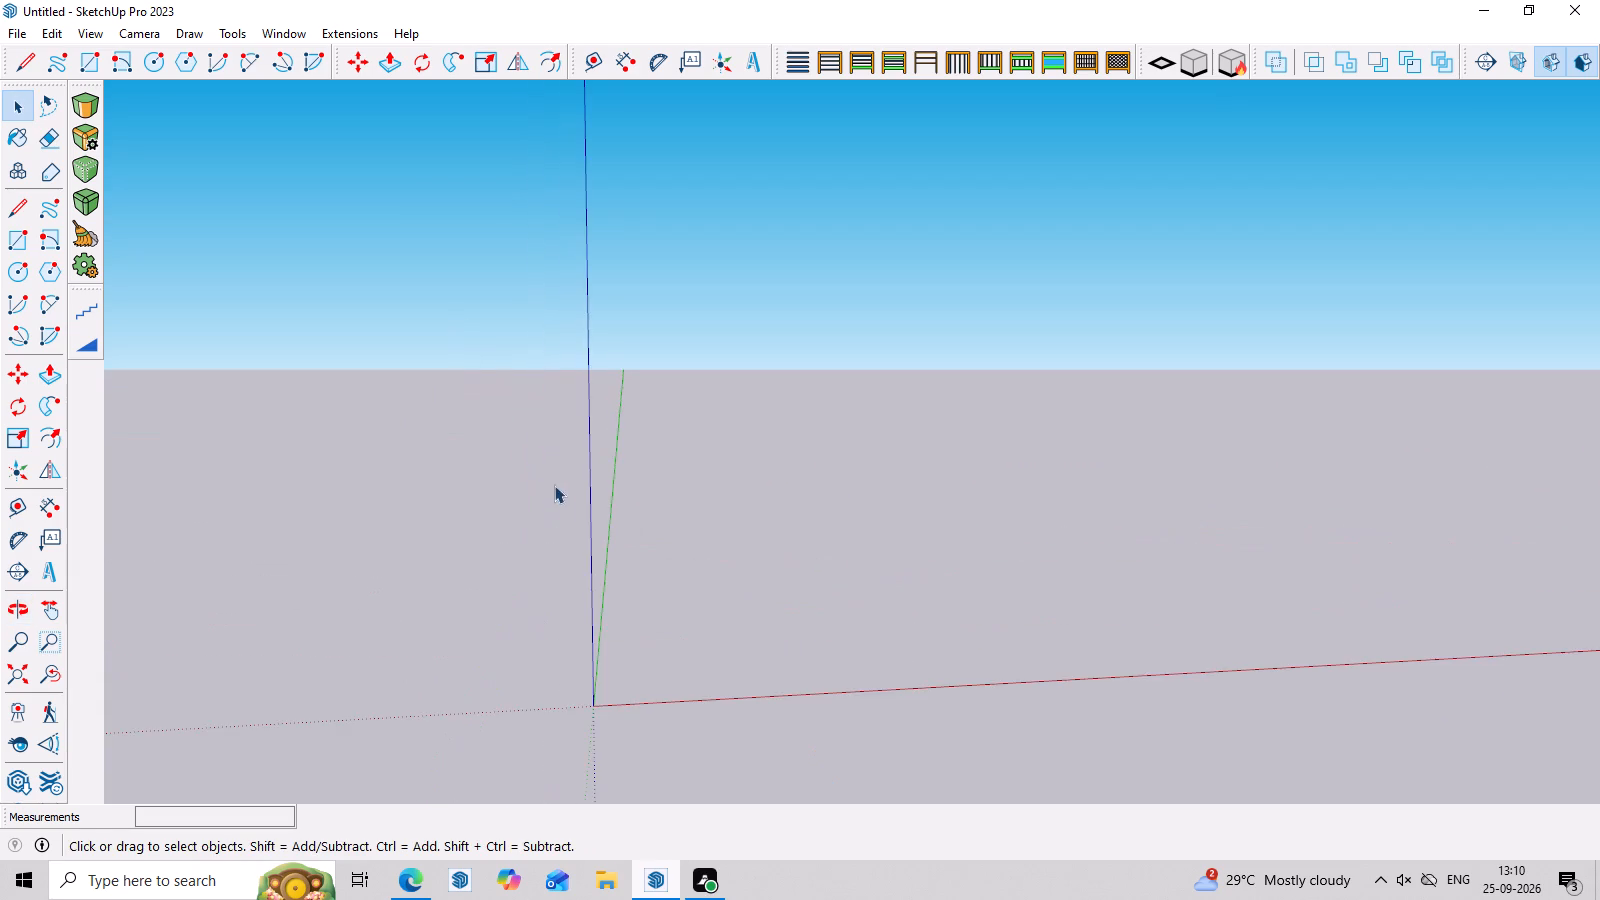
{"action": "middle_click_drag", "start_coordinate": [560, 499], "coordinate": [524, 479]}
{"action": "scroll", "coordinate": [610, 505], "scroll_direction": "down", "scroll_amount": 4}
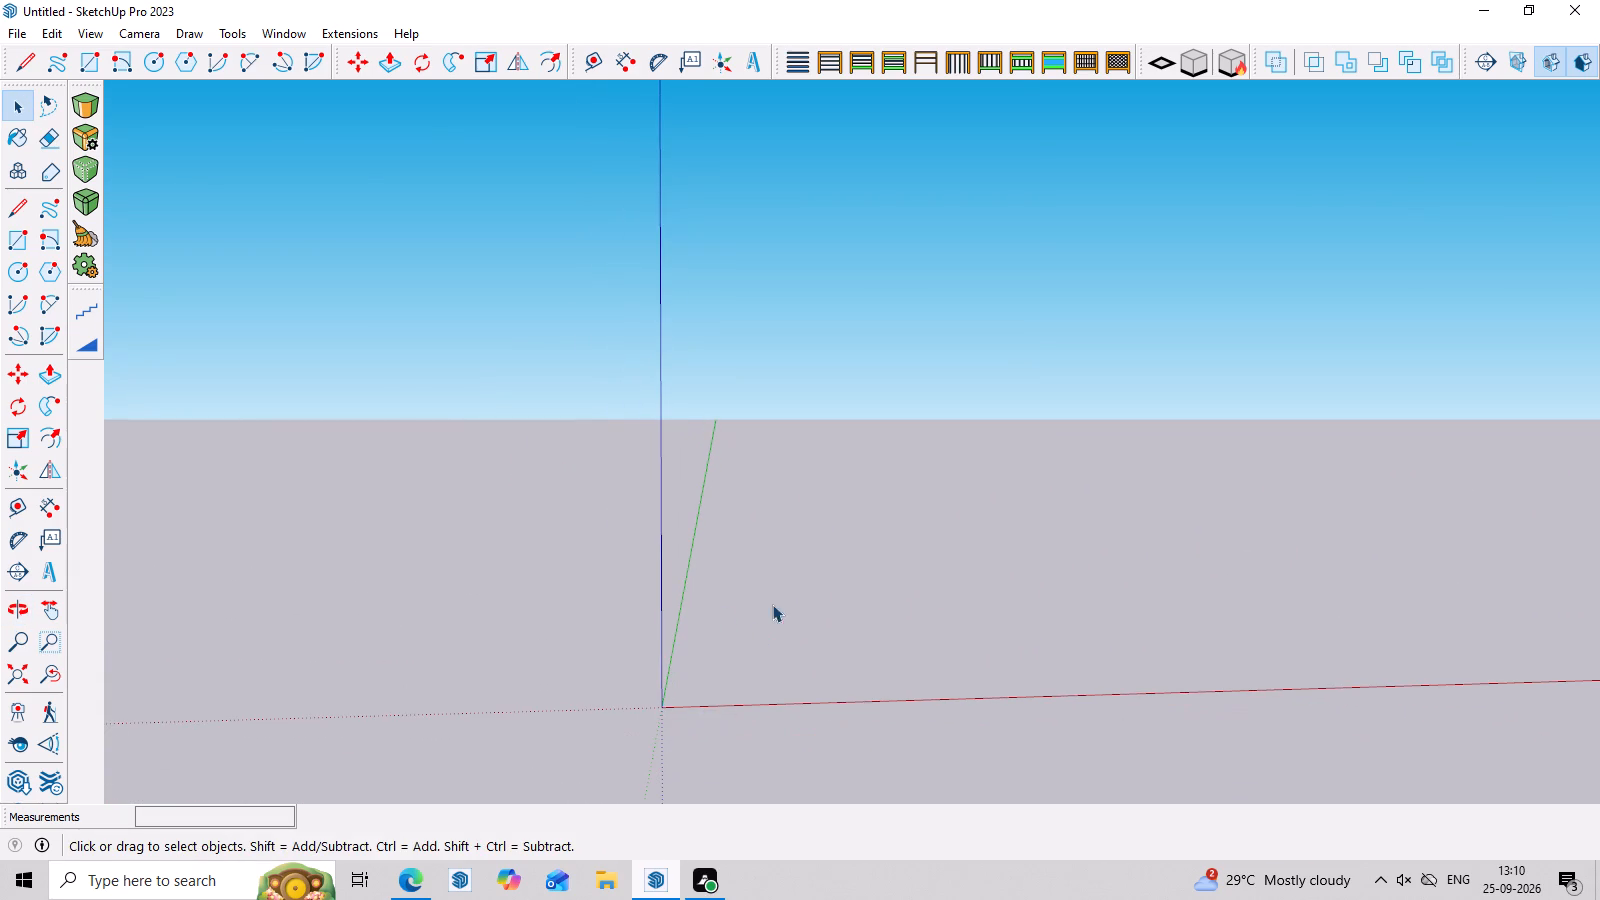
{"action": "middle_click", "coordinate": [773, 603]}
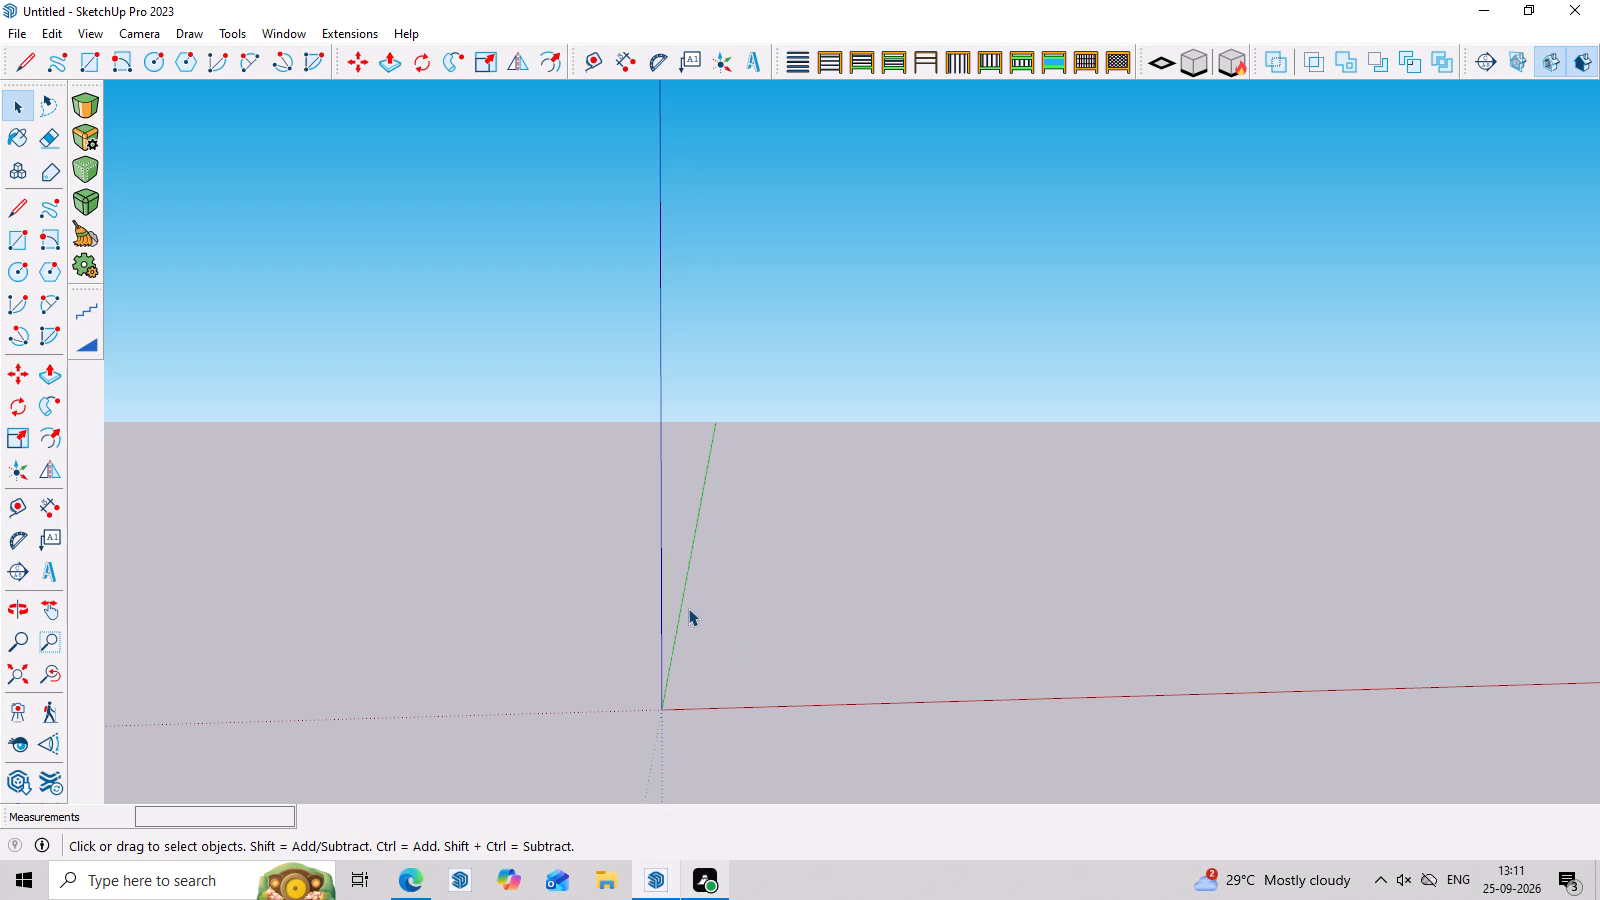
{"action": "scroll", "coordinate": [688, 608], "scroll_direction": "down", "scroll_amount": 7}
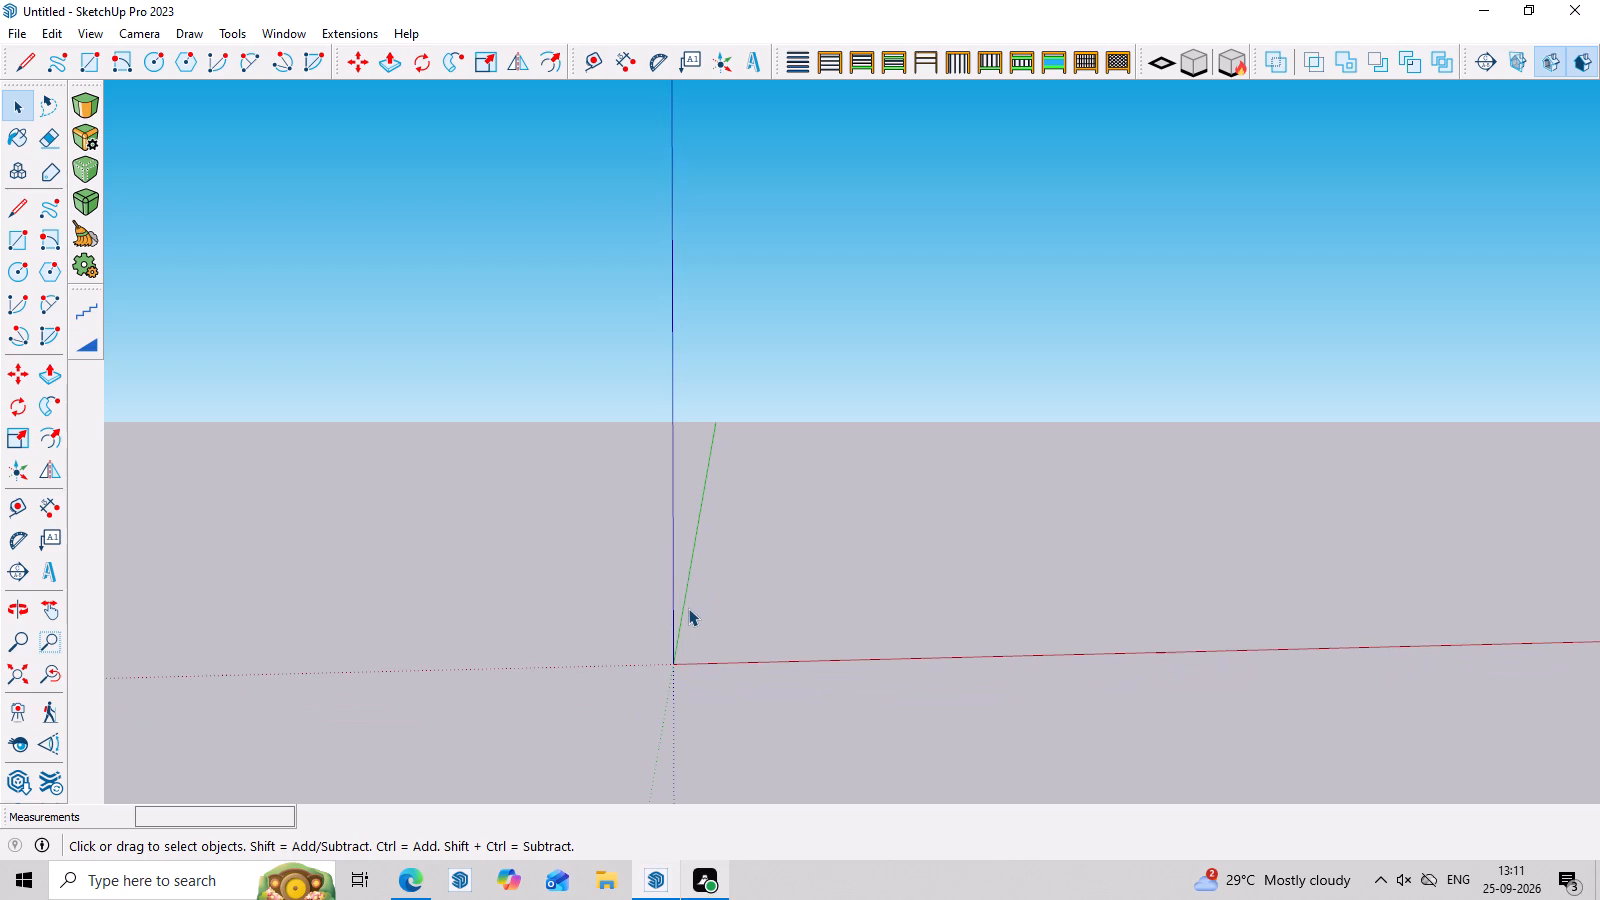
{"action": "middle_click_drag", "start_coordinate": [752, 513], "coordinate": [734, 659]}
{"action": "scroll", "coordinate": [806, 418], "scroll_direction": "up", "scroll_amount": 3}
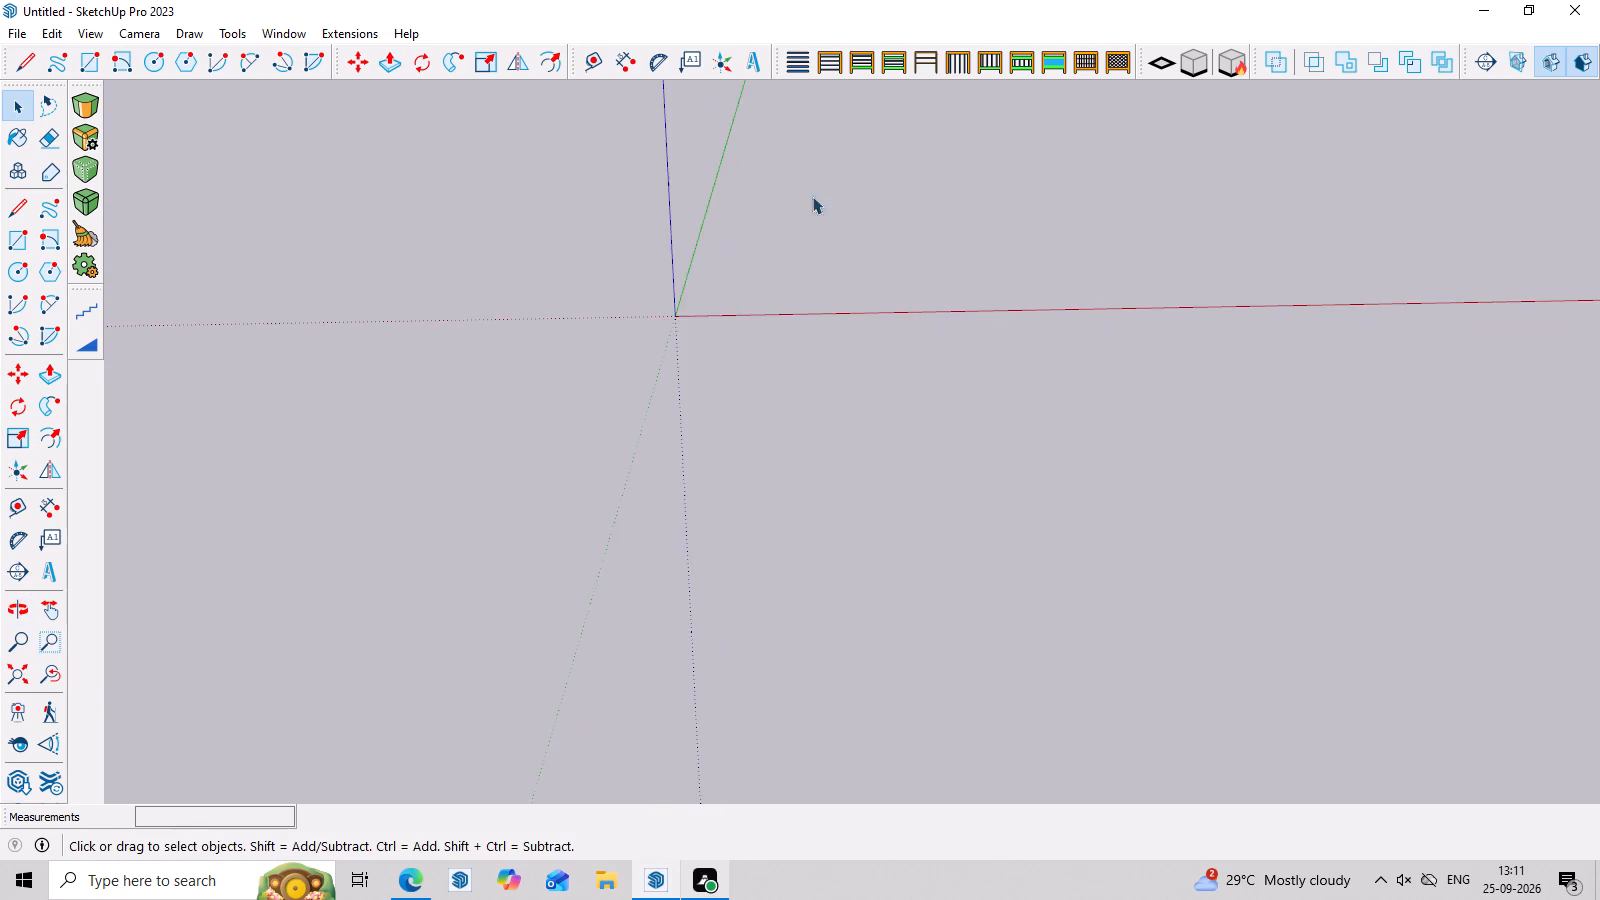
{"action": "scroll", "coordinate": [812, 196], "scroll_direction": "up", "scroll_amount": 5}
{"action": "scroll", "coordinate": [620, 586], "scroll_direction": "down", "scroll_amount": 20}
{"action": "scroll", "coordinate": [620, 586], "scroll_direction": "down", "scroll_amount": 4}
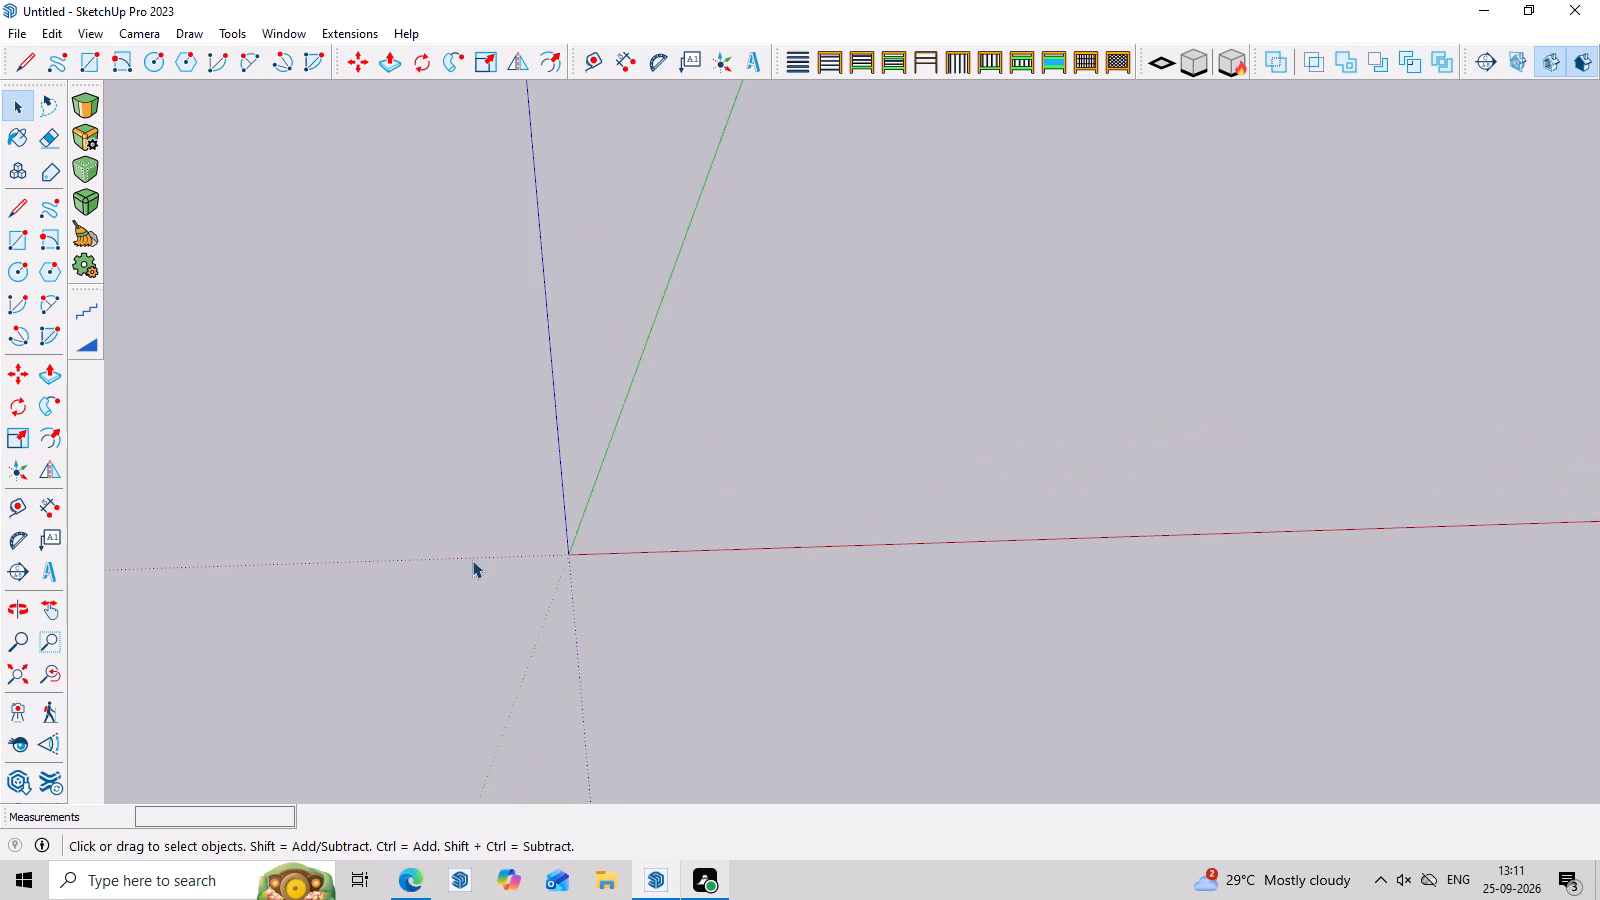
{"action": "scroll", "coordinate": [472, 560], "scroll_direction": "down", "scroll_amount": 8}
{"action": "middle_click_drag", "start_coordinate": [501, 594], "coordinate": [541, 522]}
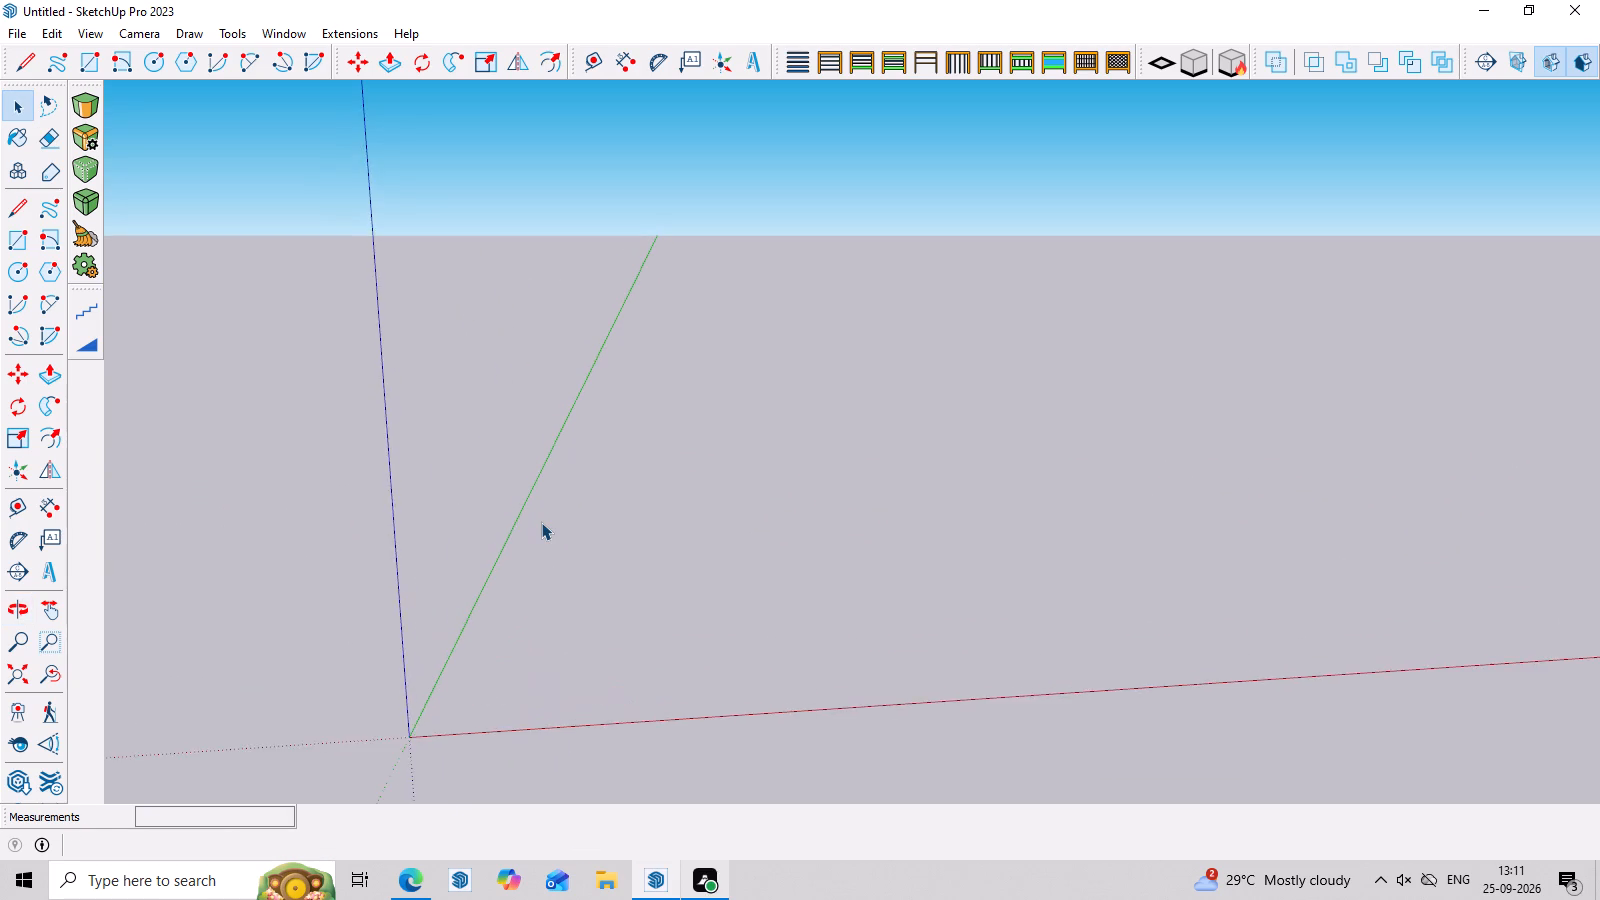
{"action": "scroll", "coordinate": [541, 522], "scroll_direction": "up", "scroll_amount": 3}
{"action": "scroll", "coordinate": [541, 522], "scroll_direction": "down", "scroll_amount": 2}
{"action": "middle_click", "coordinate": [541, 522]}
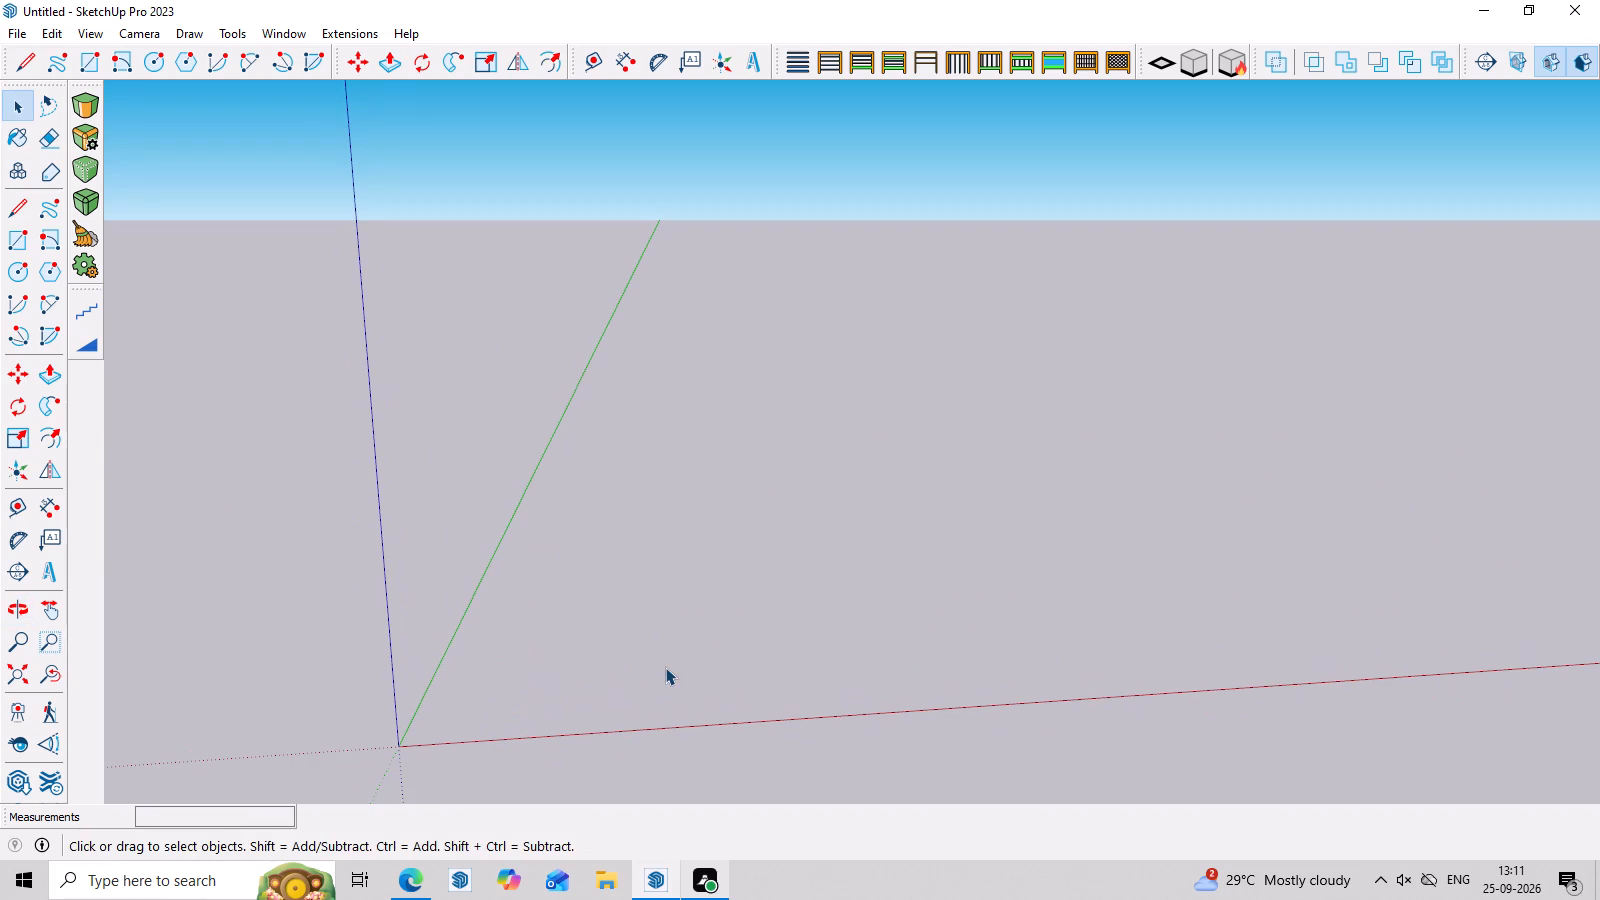
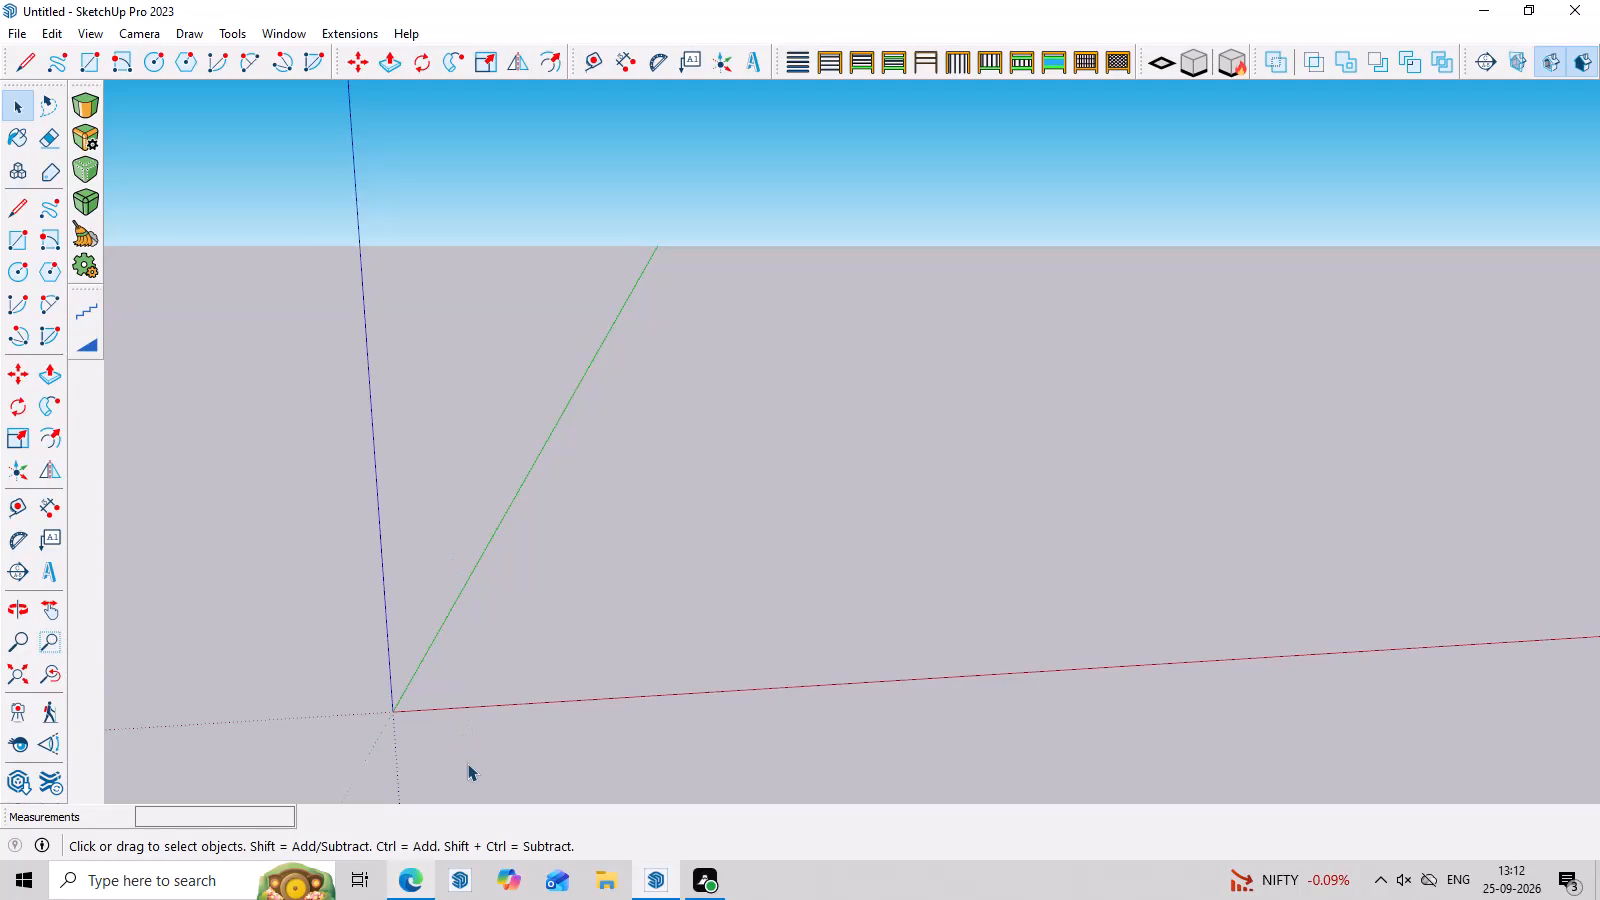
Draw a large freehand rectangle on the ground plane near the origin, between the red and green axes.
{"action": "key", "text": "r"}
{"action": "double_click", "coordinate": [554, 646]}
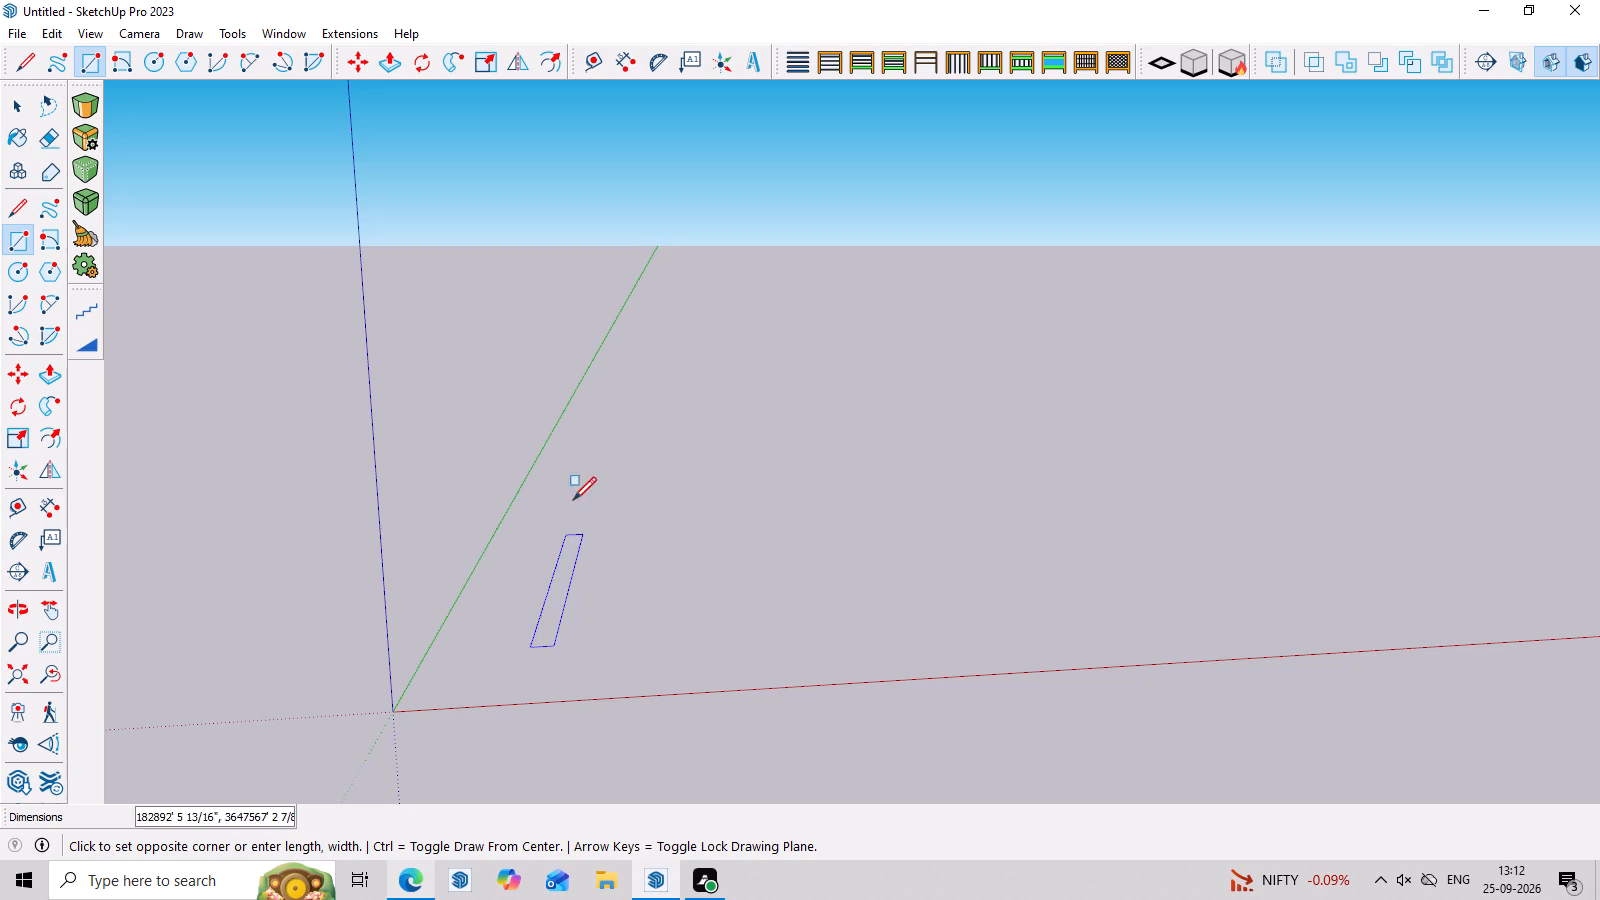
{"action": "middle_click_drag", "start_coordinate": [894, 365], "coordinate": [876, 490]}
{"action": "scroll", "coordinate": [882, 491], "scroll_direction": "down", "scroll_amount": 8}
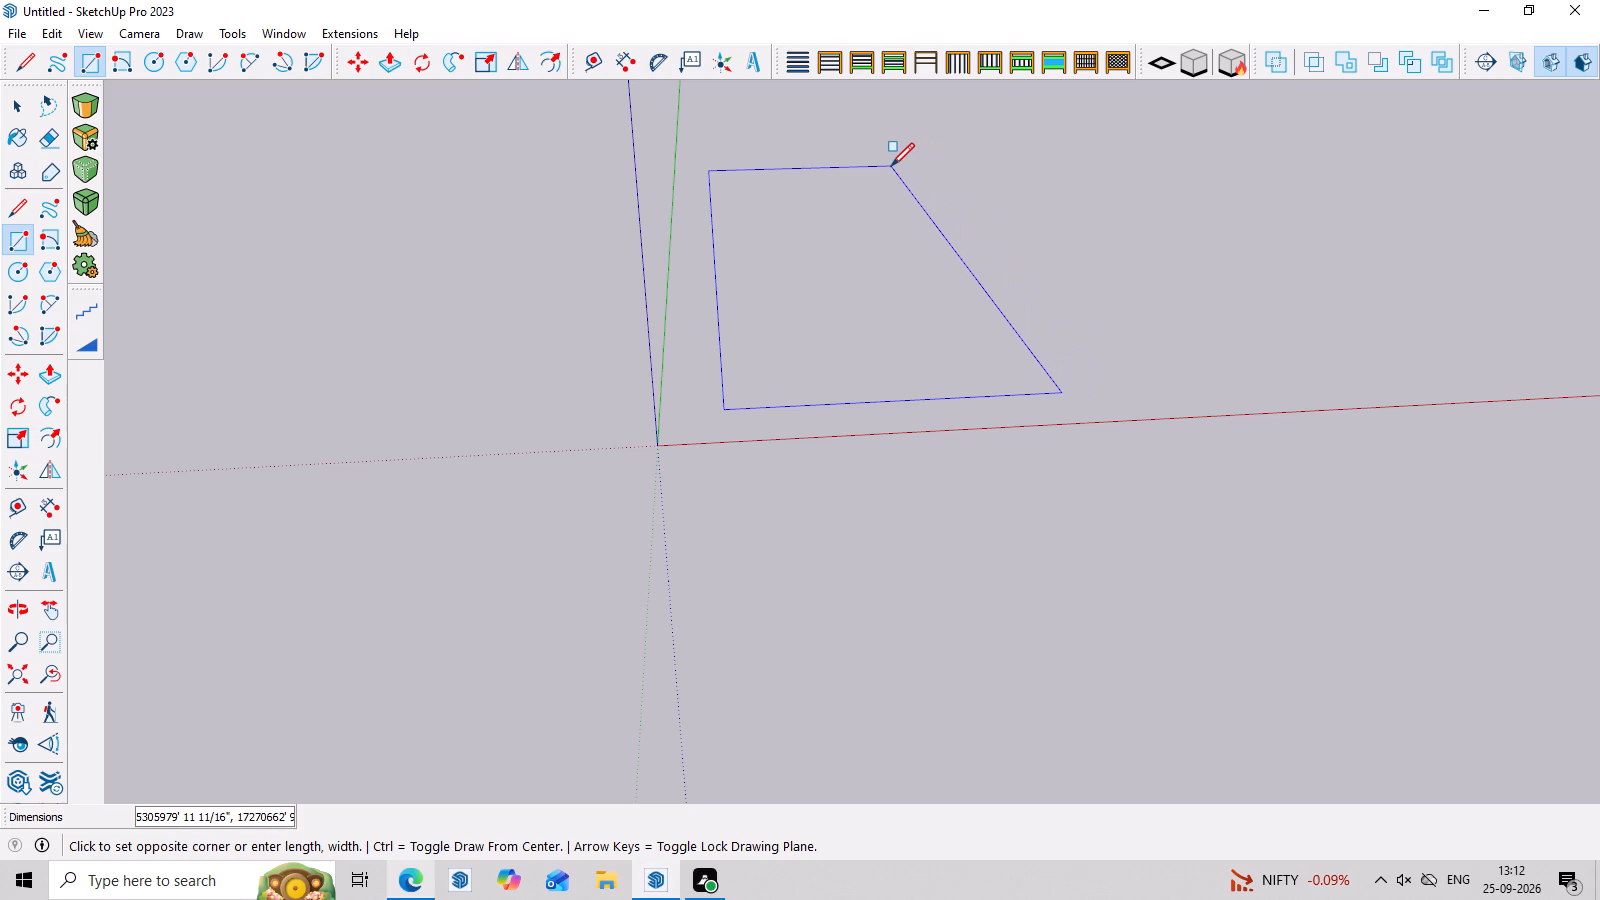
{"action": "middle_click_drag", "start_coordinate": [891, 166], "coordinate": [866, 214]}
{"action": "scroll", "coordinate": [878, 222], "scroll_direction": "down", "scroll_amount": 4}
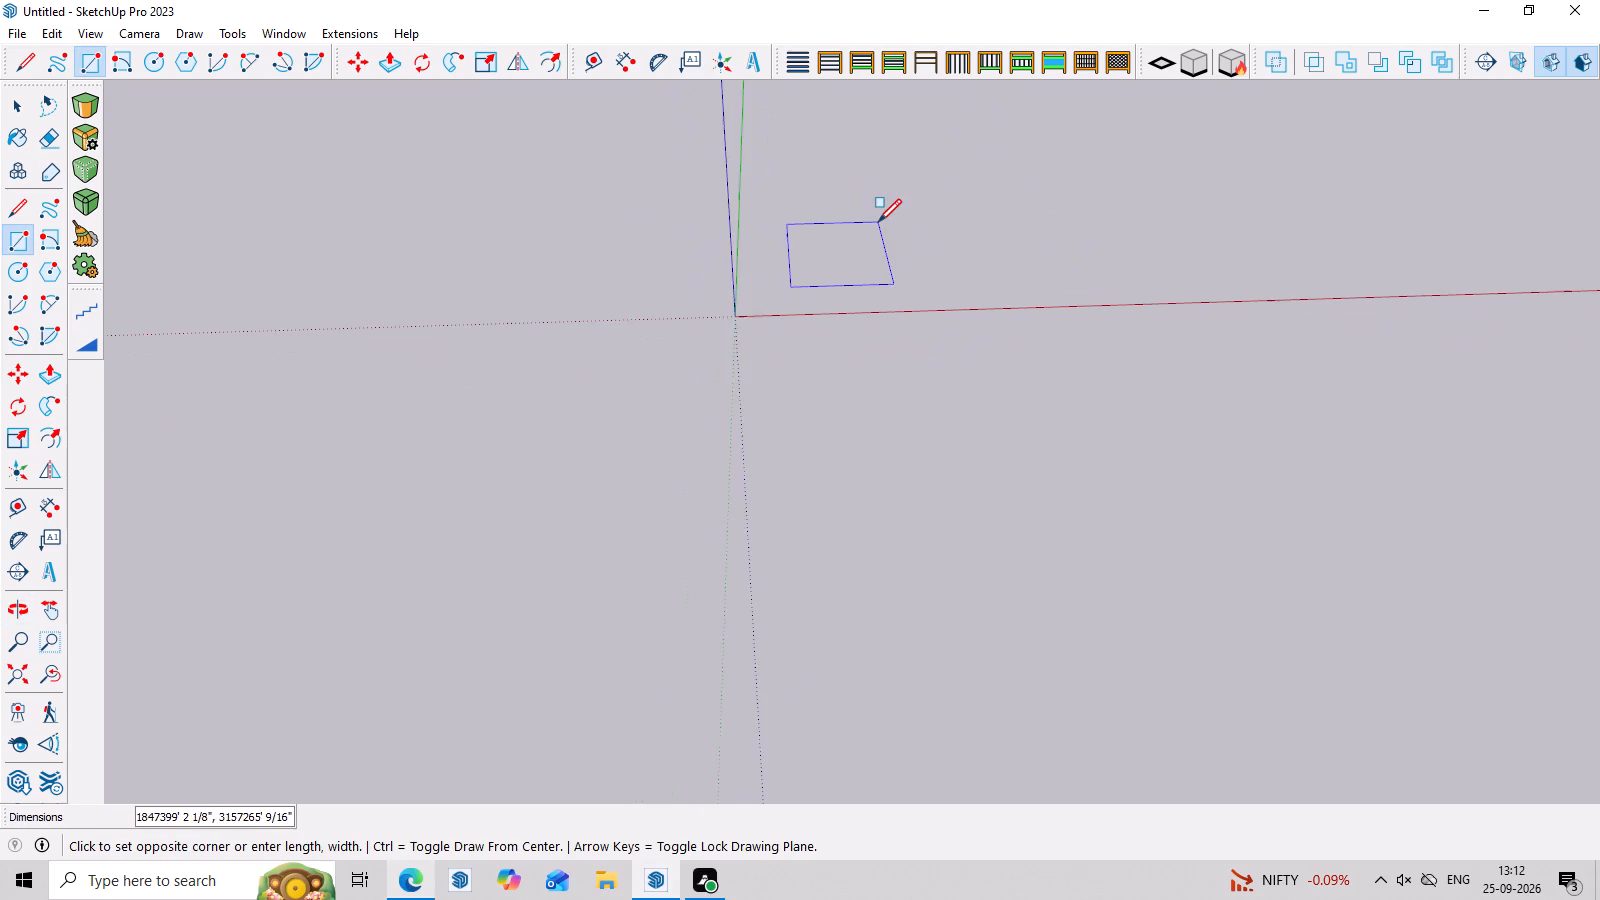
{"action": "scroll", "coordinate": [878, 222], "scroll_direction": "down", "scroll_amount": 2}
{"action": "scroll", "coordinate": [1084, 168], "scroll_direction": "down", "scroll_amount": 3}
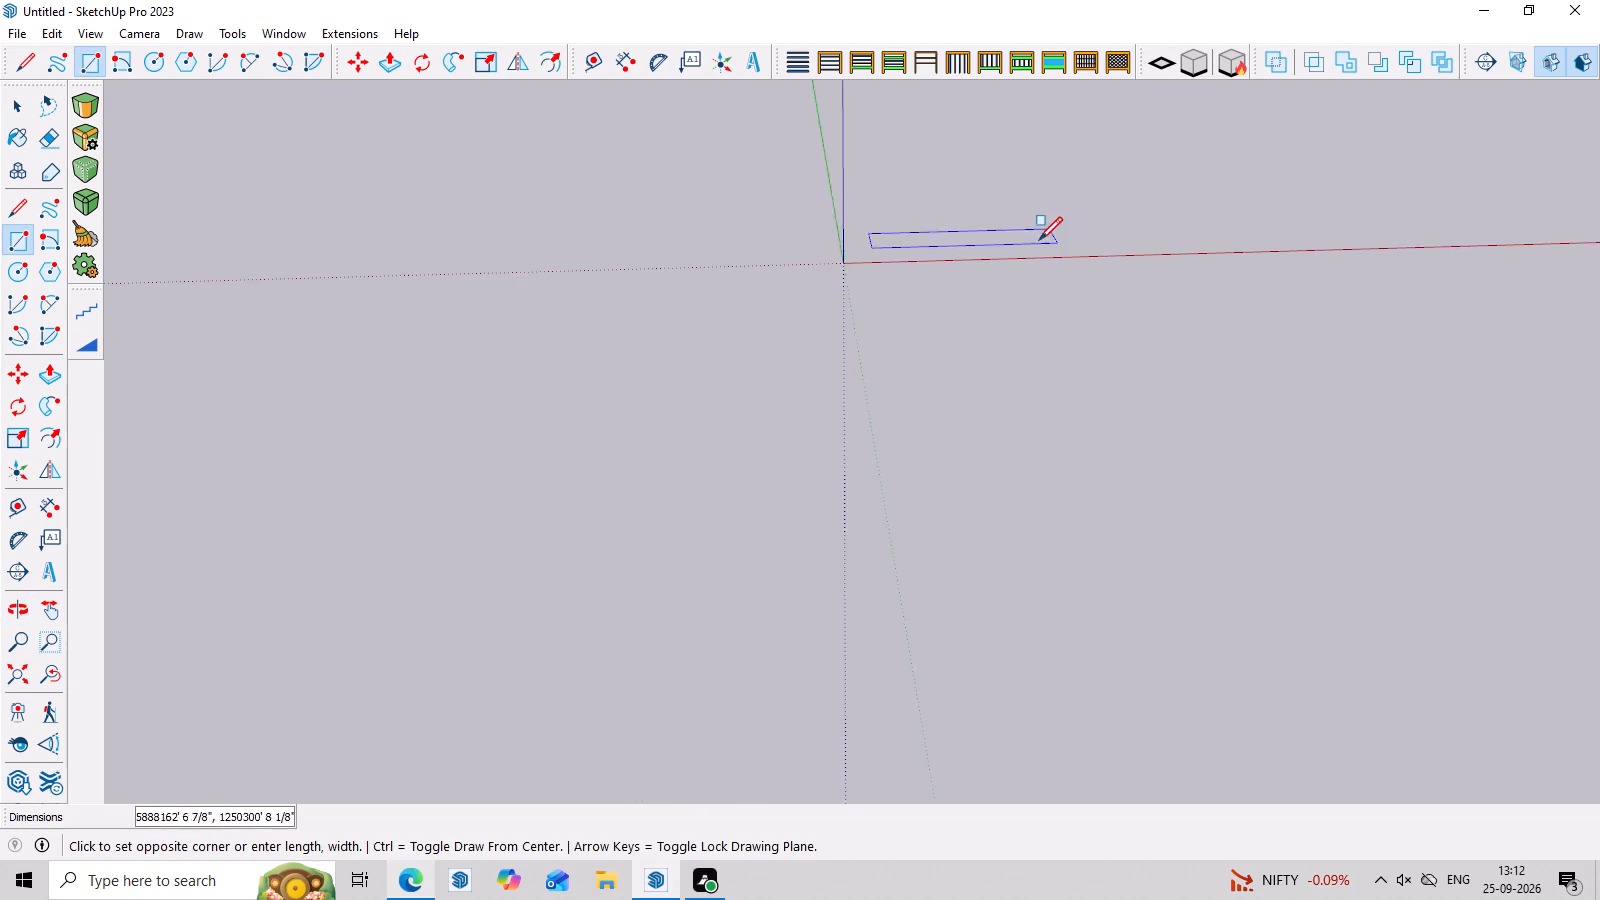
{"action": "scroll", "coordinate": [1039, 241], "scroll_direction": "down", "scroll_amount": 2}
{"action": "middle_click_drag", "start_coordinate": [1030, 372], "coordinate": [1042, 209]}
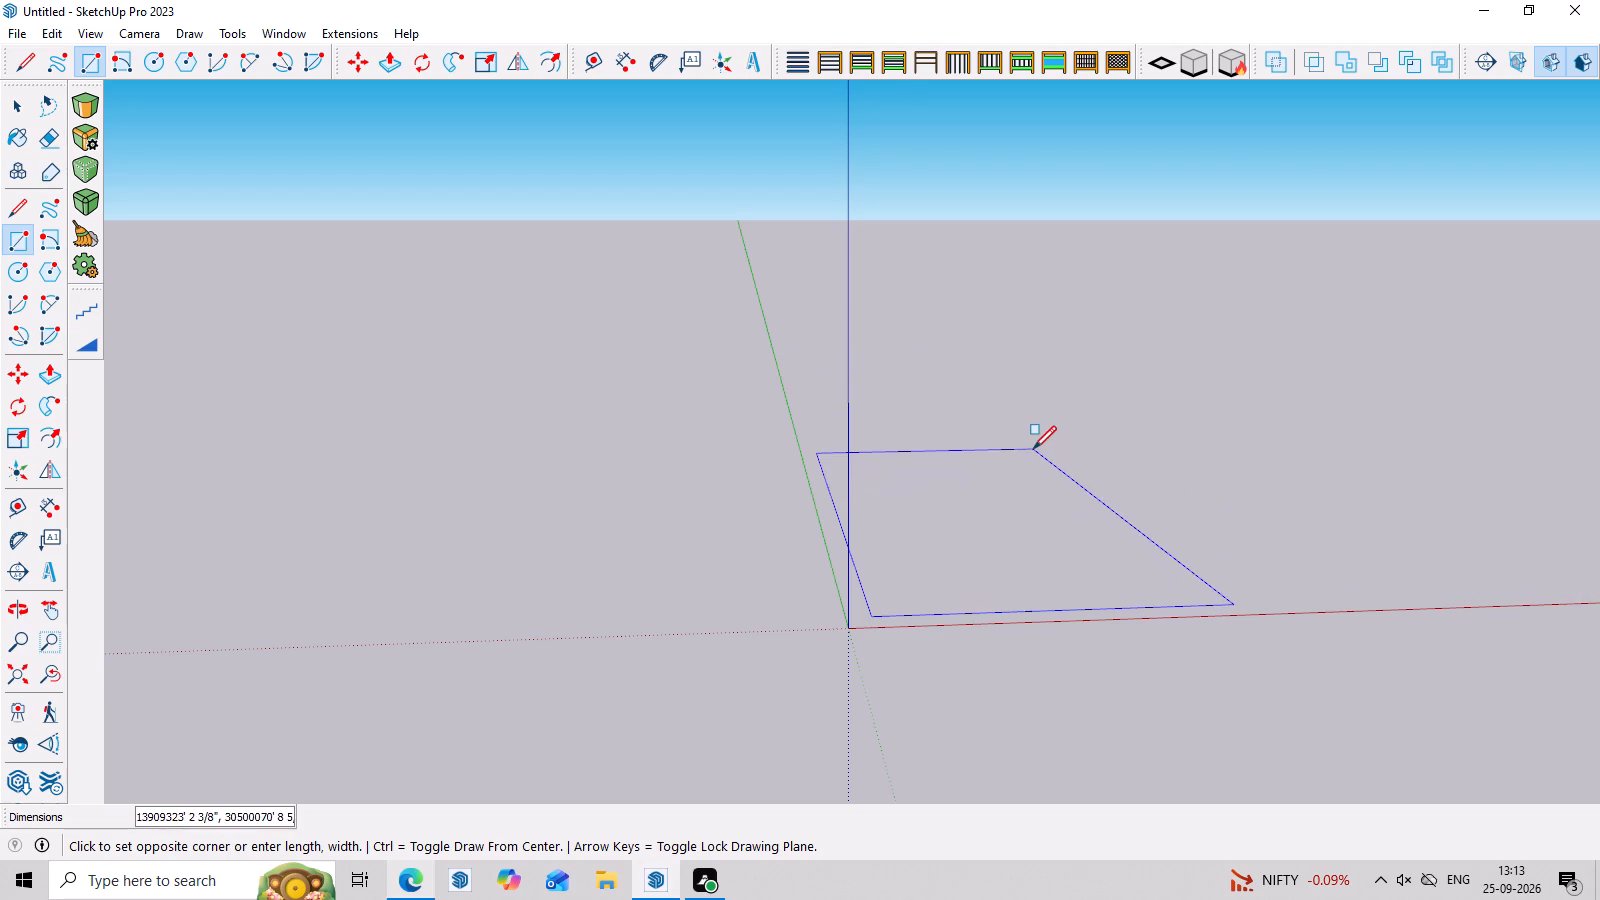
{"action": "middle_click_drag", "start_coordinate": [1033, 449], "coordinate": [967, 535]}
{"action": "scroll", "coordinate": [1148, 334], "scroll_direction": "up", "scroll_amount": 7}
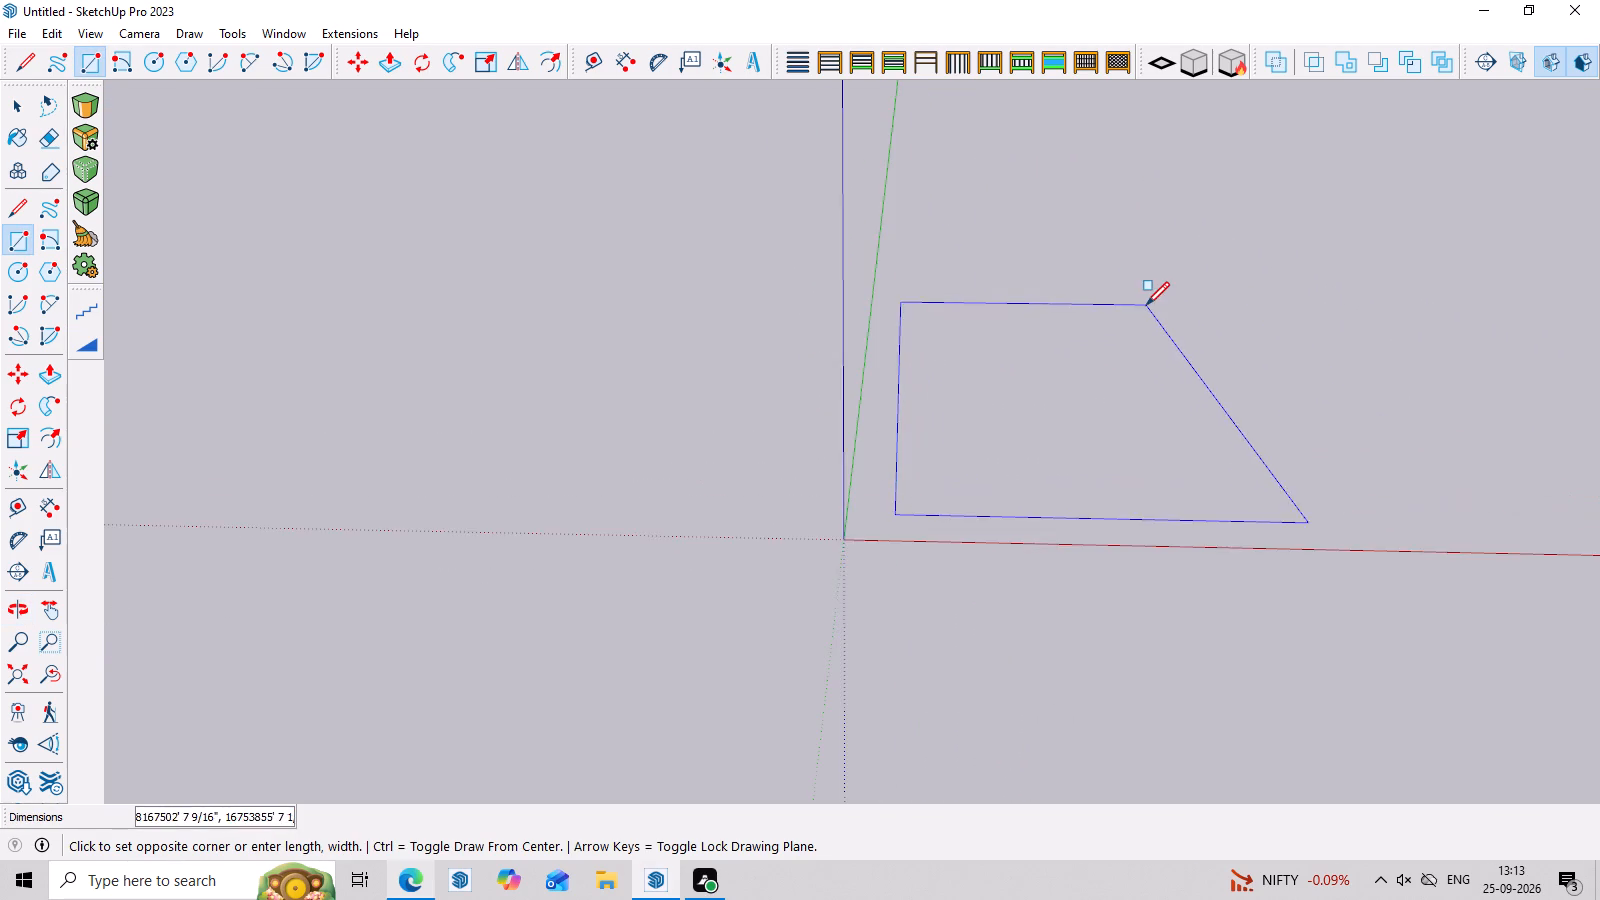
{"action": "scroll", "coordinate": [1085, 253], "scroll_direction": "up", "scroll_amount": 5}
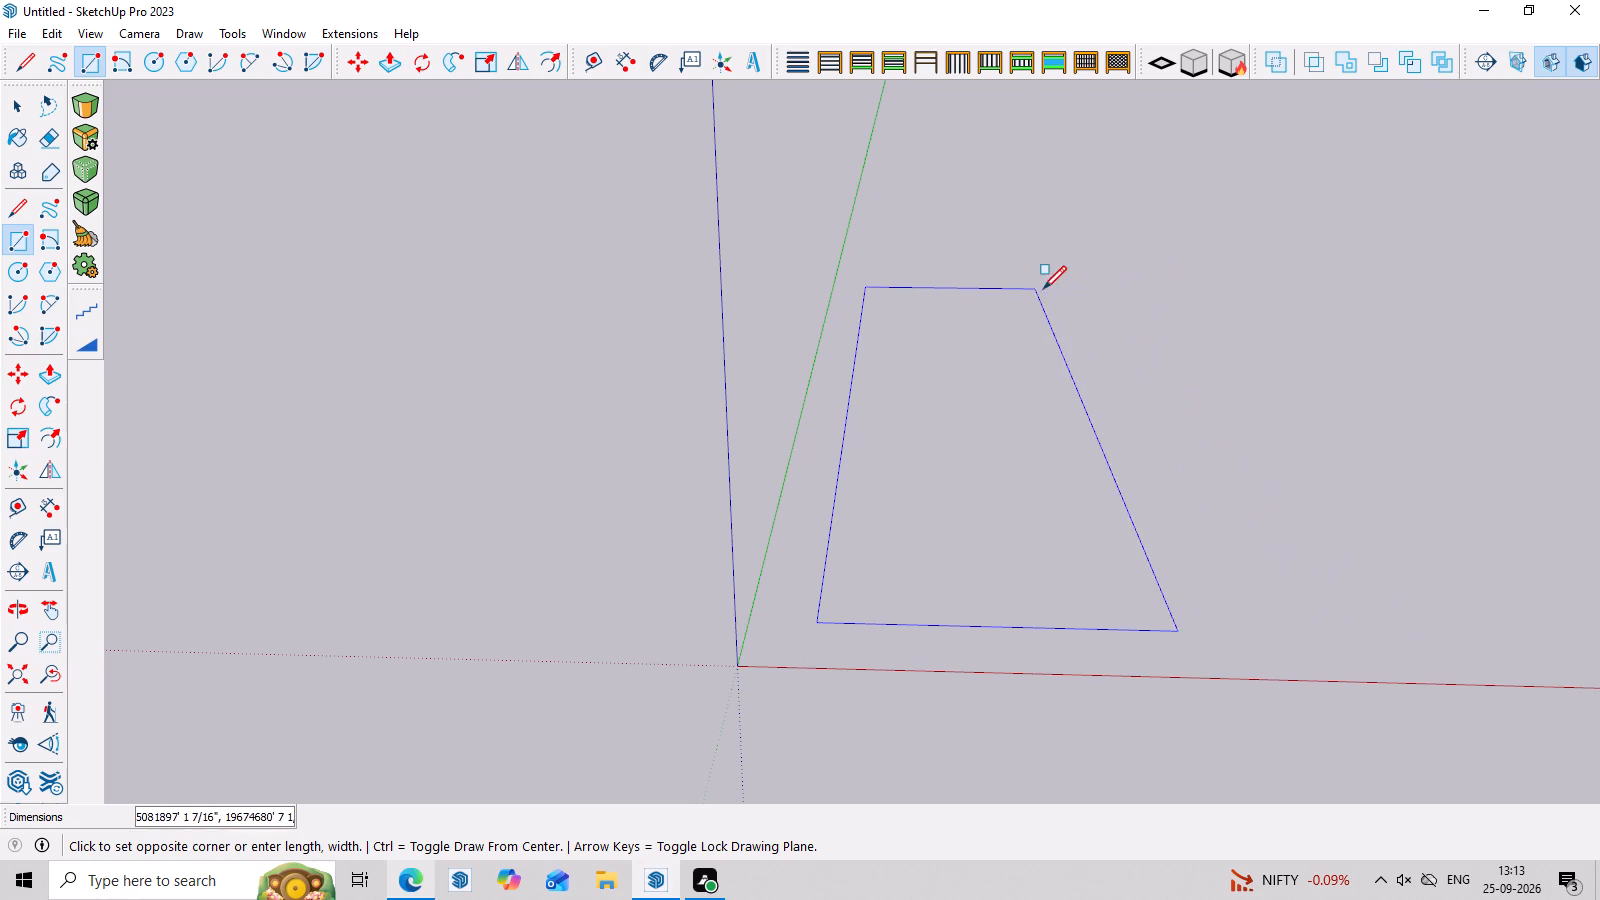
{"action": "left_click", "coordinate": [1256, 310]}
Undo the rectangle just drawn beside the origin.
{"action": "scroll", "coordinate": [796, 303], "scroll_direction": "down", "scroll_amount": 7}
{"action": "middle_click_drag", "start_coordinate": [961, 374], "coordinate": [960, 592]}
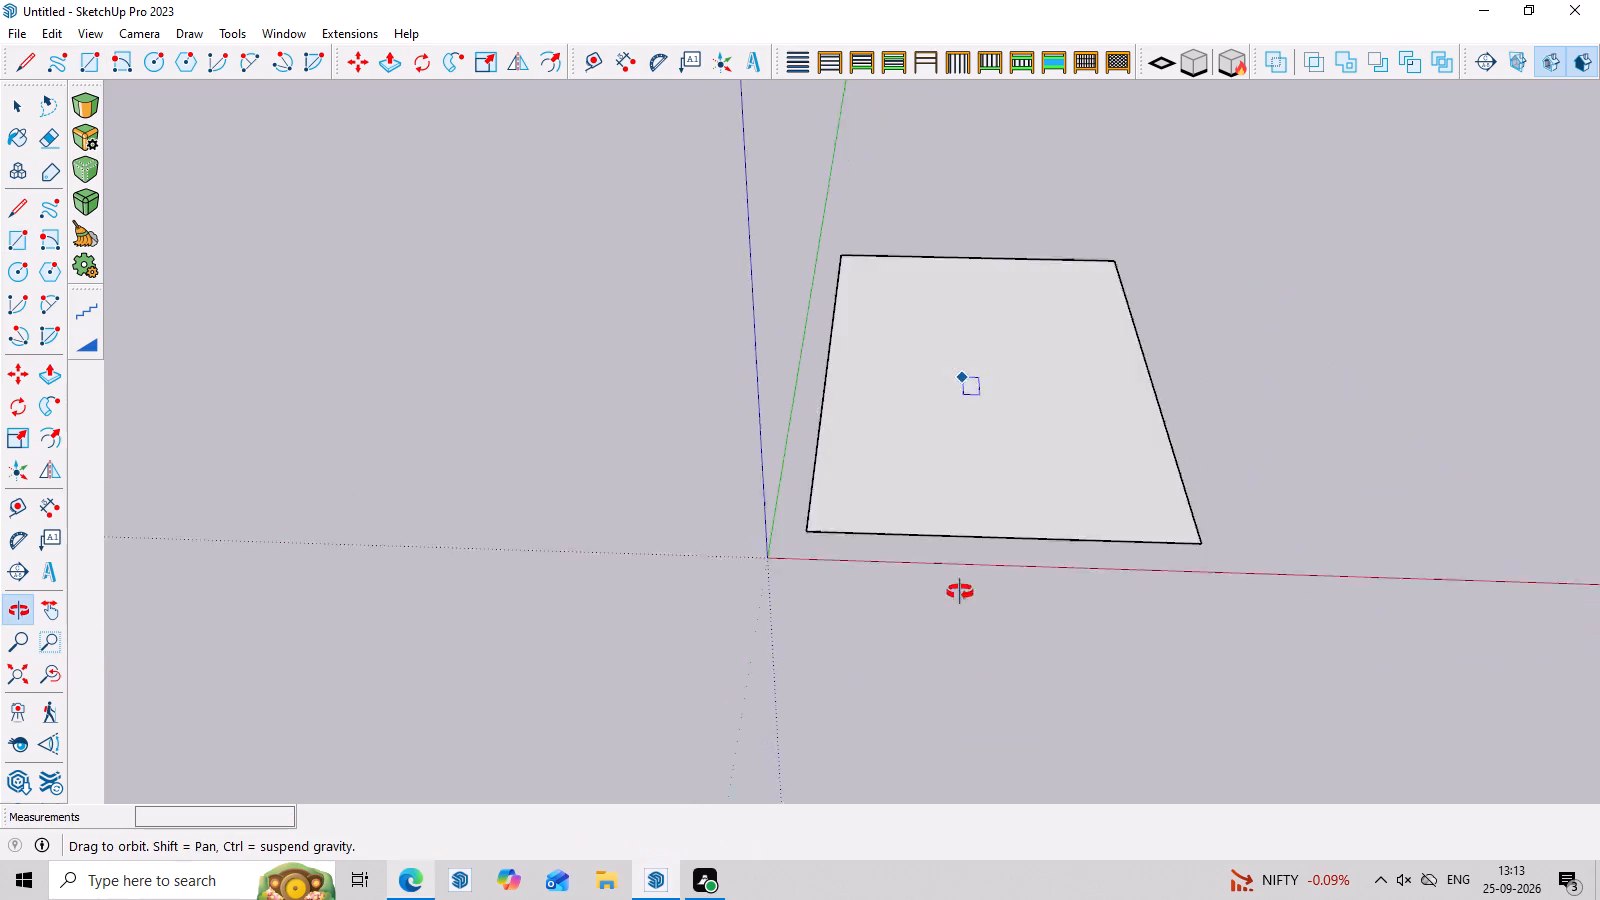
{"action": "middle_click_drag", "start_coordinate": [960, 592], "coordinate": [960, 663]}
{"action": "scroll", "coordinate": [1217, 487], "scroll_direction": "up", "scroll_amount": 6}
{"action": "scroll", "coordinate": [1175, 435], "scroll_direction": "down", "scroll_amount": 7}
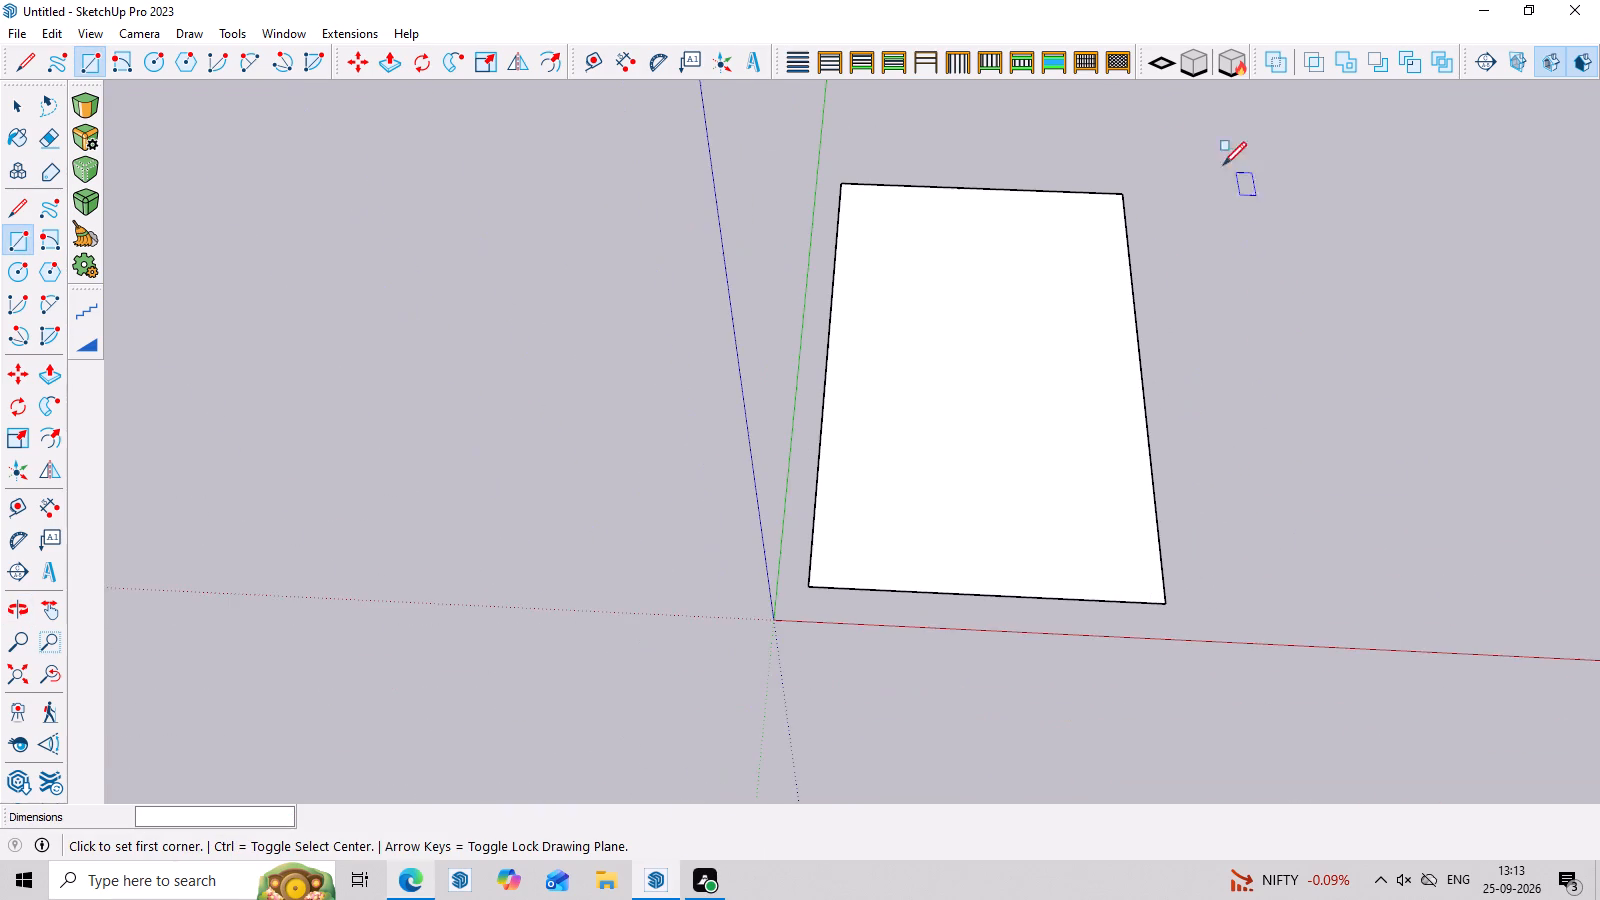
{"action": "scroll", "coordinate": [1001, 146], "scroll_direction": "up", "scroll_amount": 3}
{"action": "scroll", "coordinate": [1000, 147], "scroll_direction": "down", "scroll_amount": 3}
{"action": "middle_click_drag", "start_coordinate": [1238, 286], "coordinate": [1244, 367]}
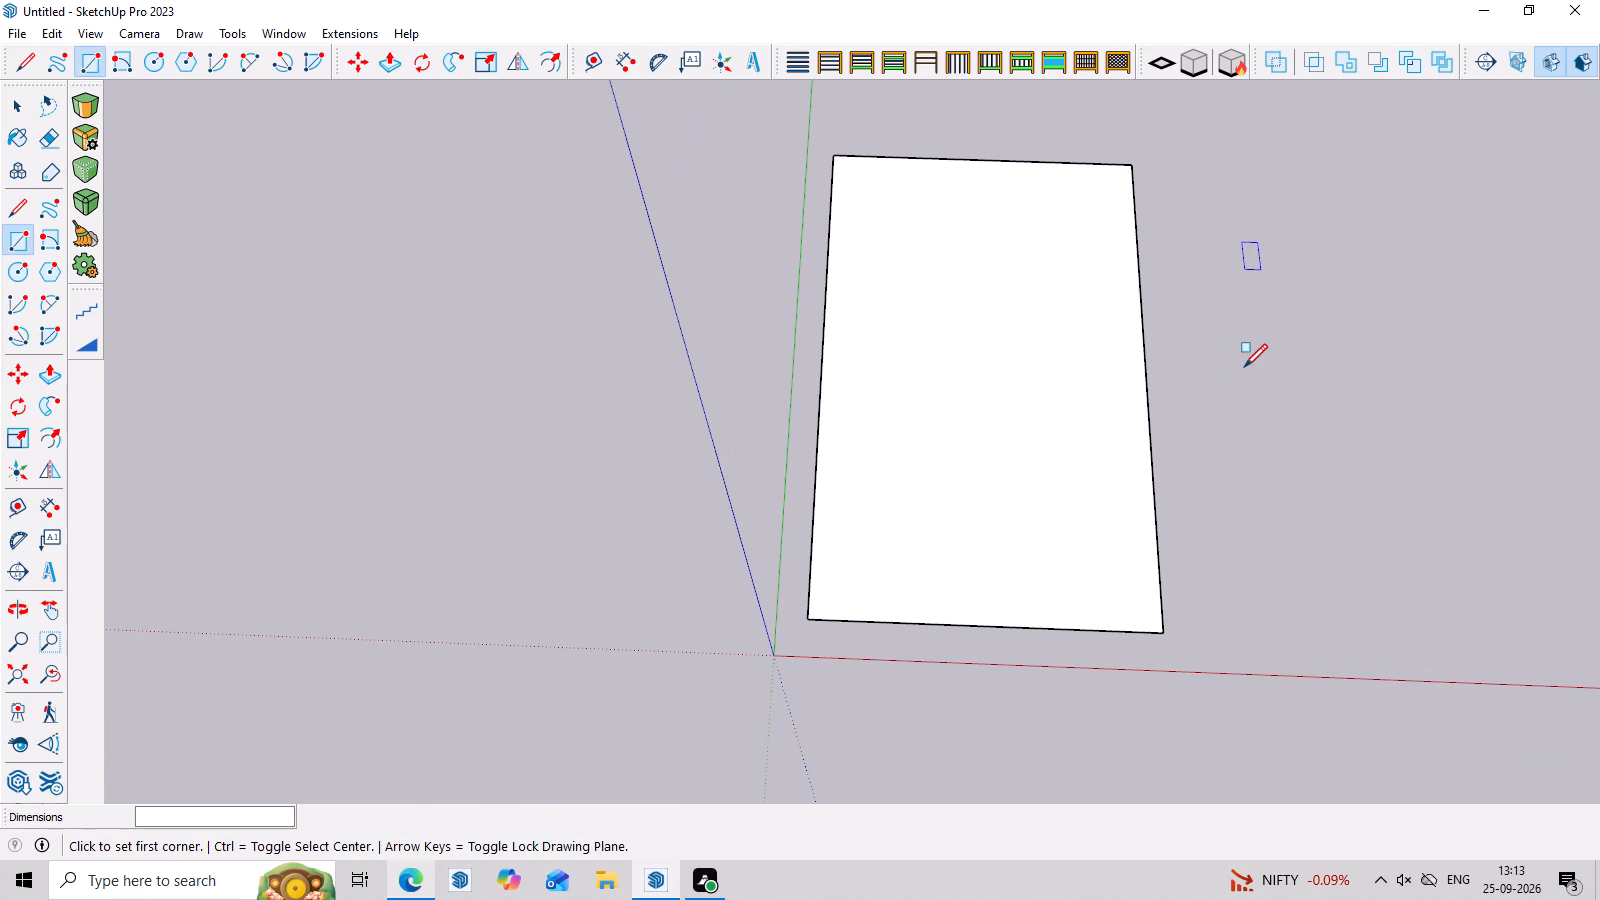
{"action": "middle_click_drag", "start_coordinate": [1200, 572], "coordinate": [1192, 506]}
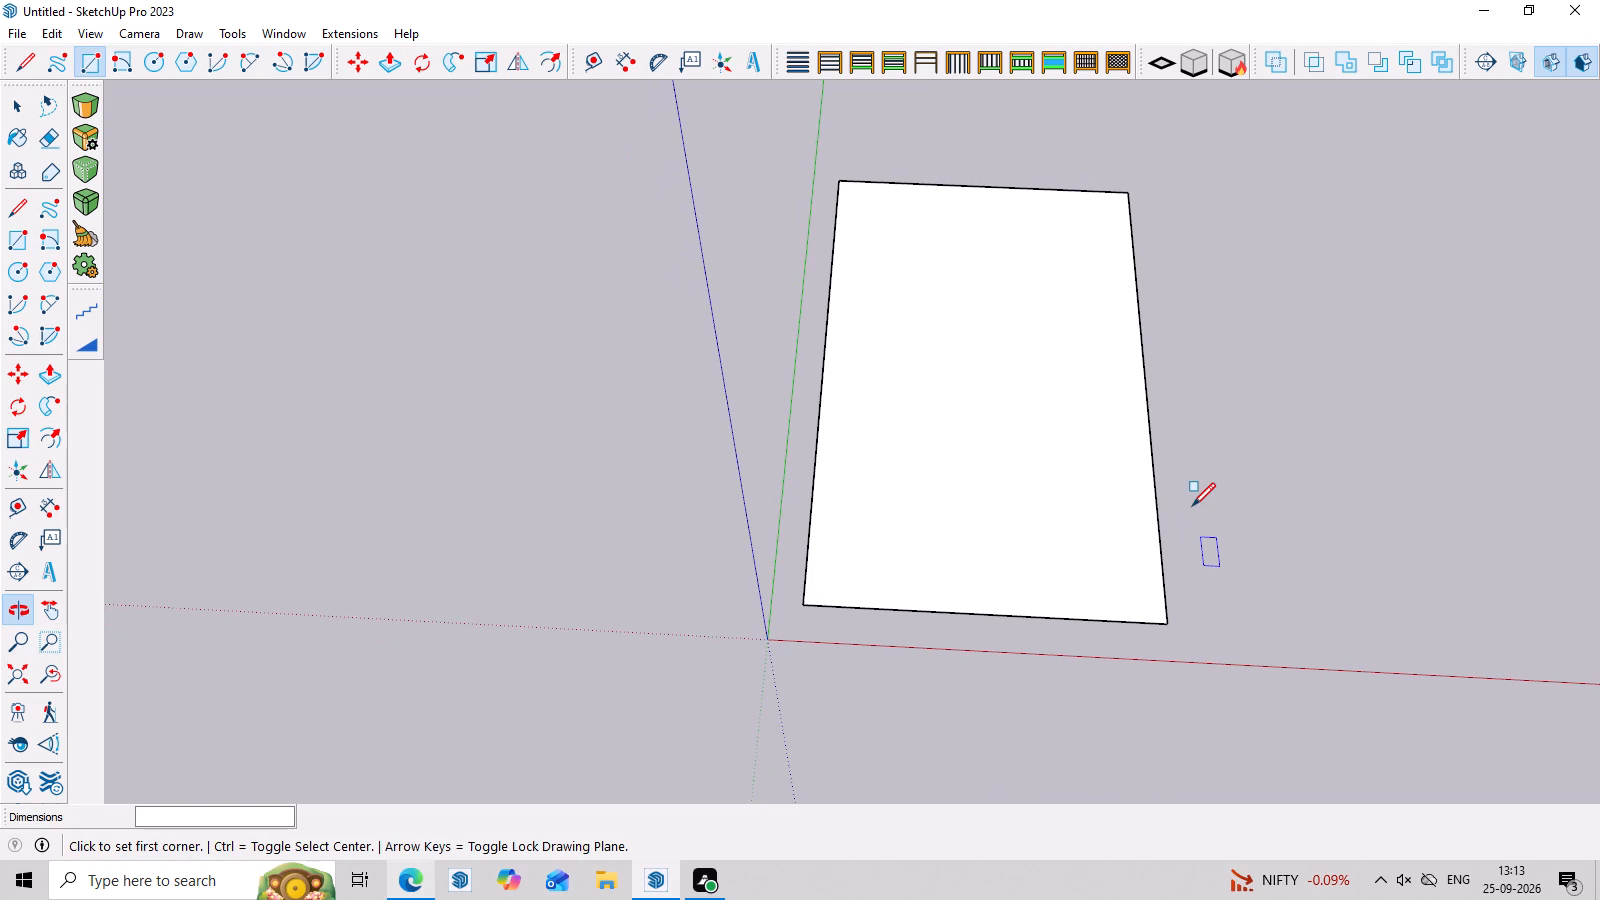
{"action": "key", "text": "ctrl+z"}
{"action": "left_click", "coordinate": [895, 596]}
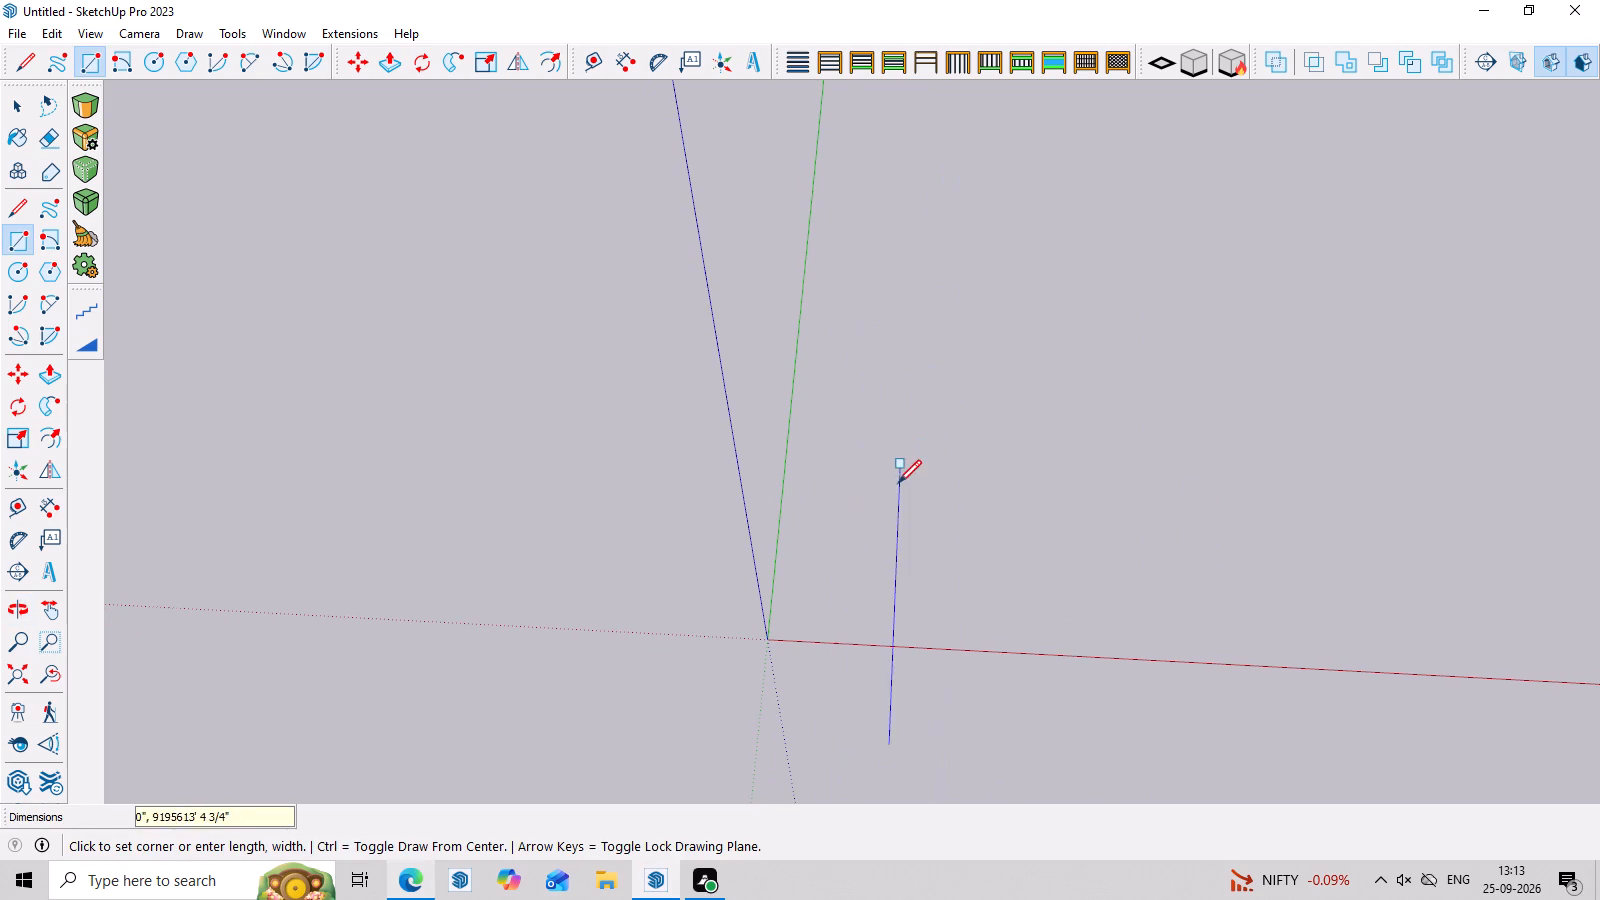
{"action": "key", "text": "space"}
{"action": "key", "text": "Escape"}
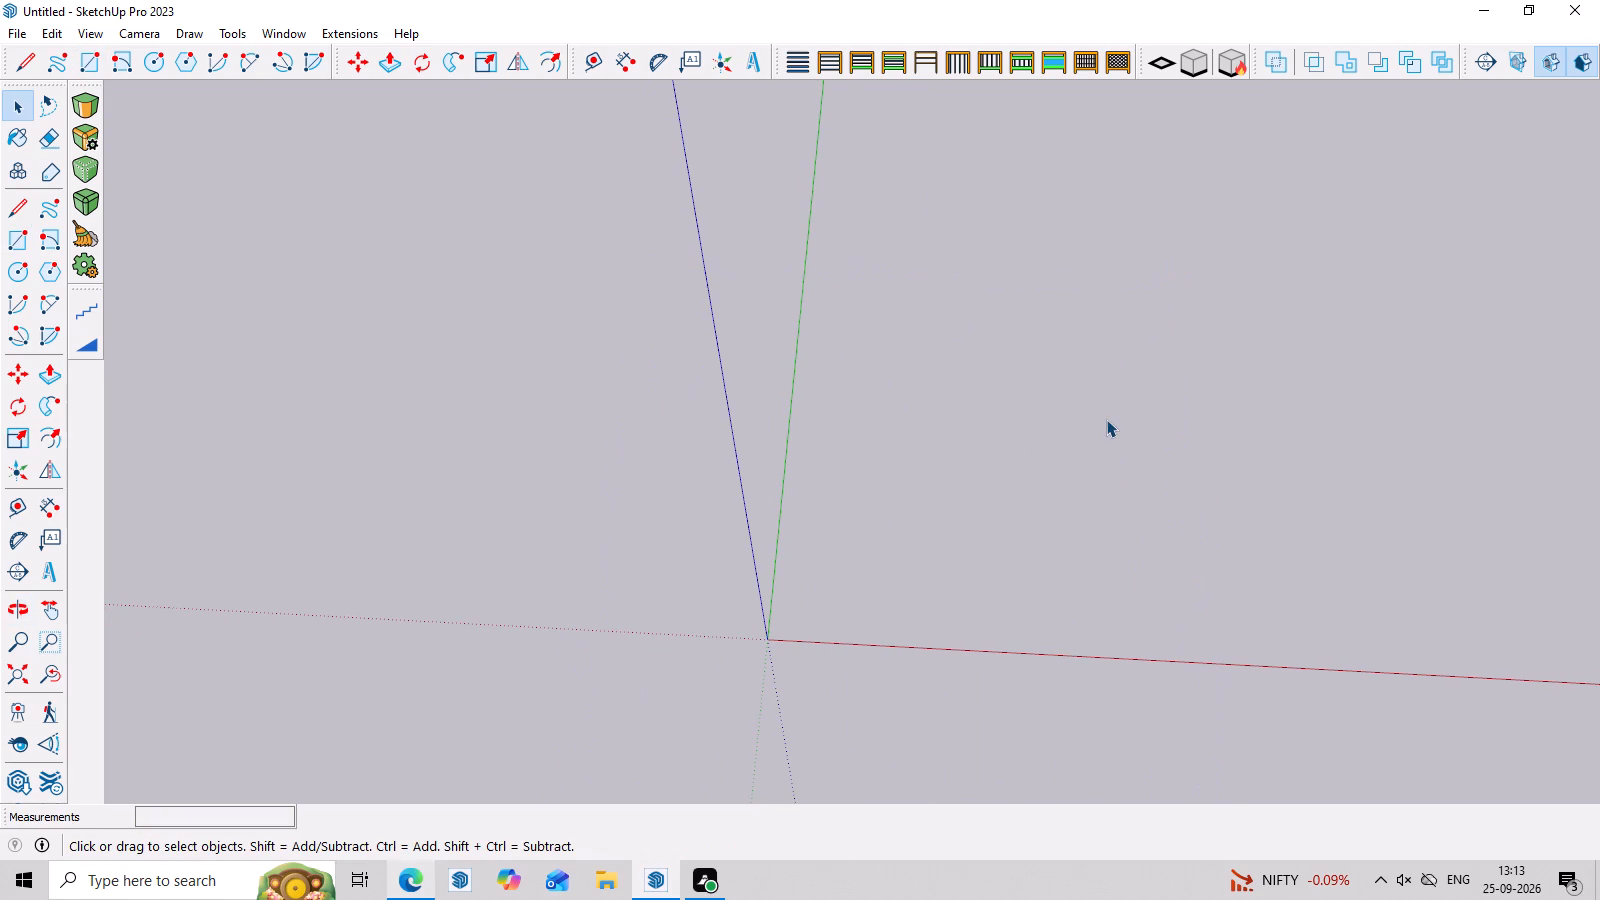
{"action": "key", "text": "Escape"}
Draw a ground-plane rectangle about 15,704,000' by 17,231,000' near the origin, between the red and green axes.
{"action": "key", "text": "r"}
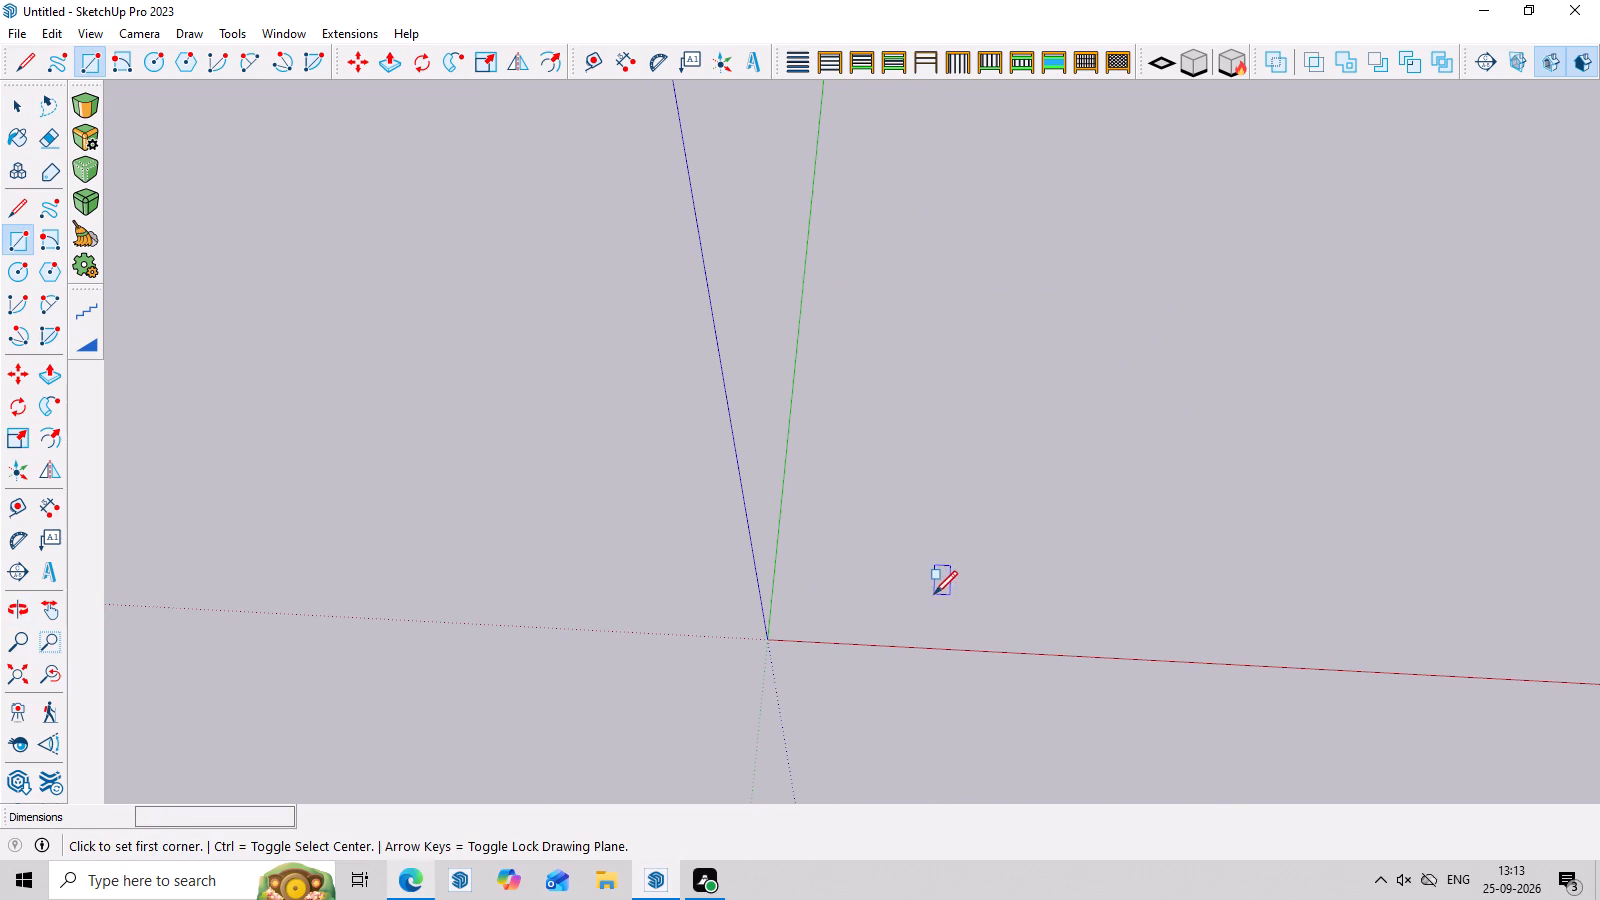
{"action": "left_click", "coordinate": [933, 588]}
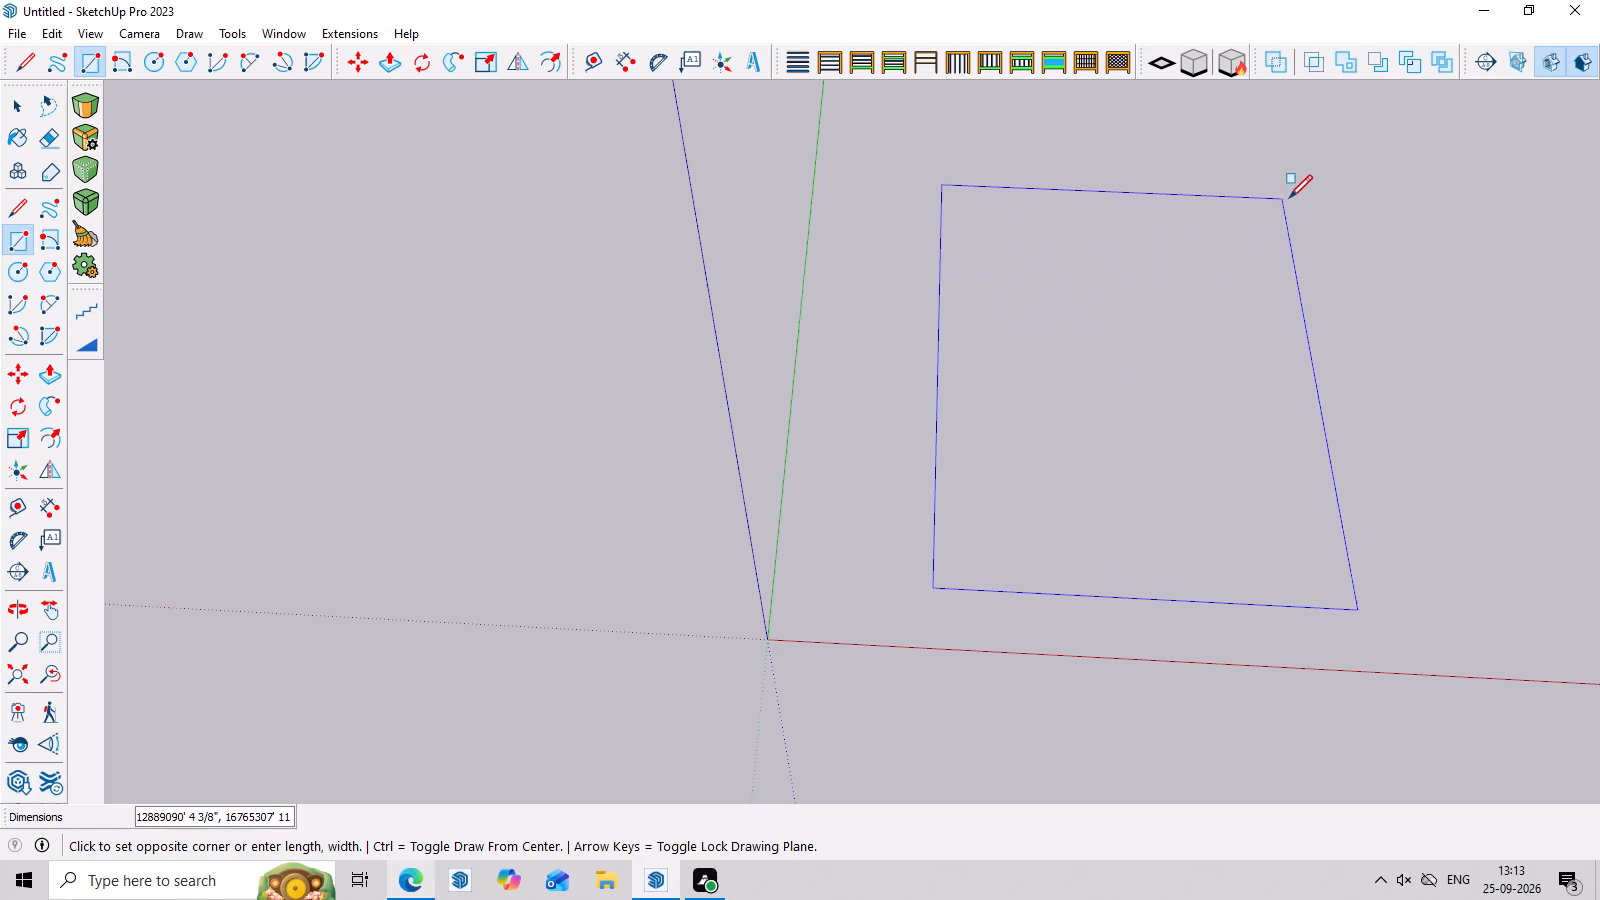
{"action": "left_click", "coordinate": [1355, 193]}
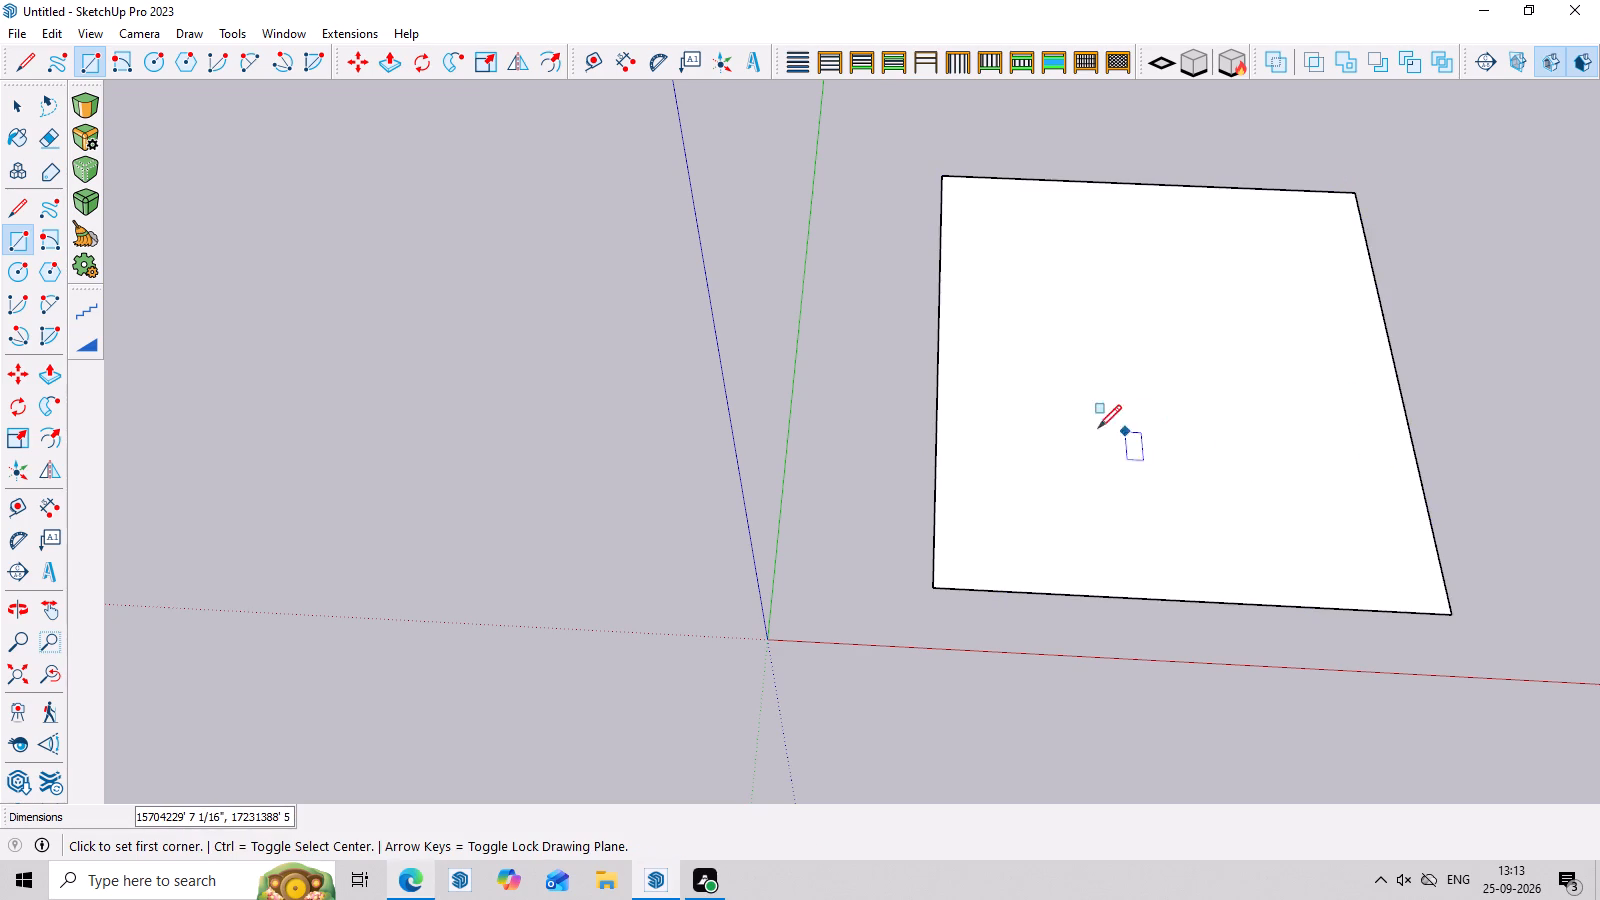
{"action": "scroll", "coordinate": [1078, 428], "scroll_direction": "down", "scroll_amount": 3}
{"action": "scroll", "coordinate": [918, 394], "scroll_direction": "down", "scroll_amount": 2}
{"action": "scroll", "coordinate": [1455, 309], "scroll_direction": "up", "scroll_amount": 6}
{"action": "middle_click_drag", "start_coordinate": [1453, 374], "coordinate": [1453, 379]}
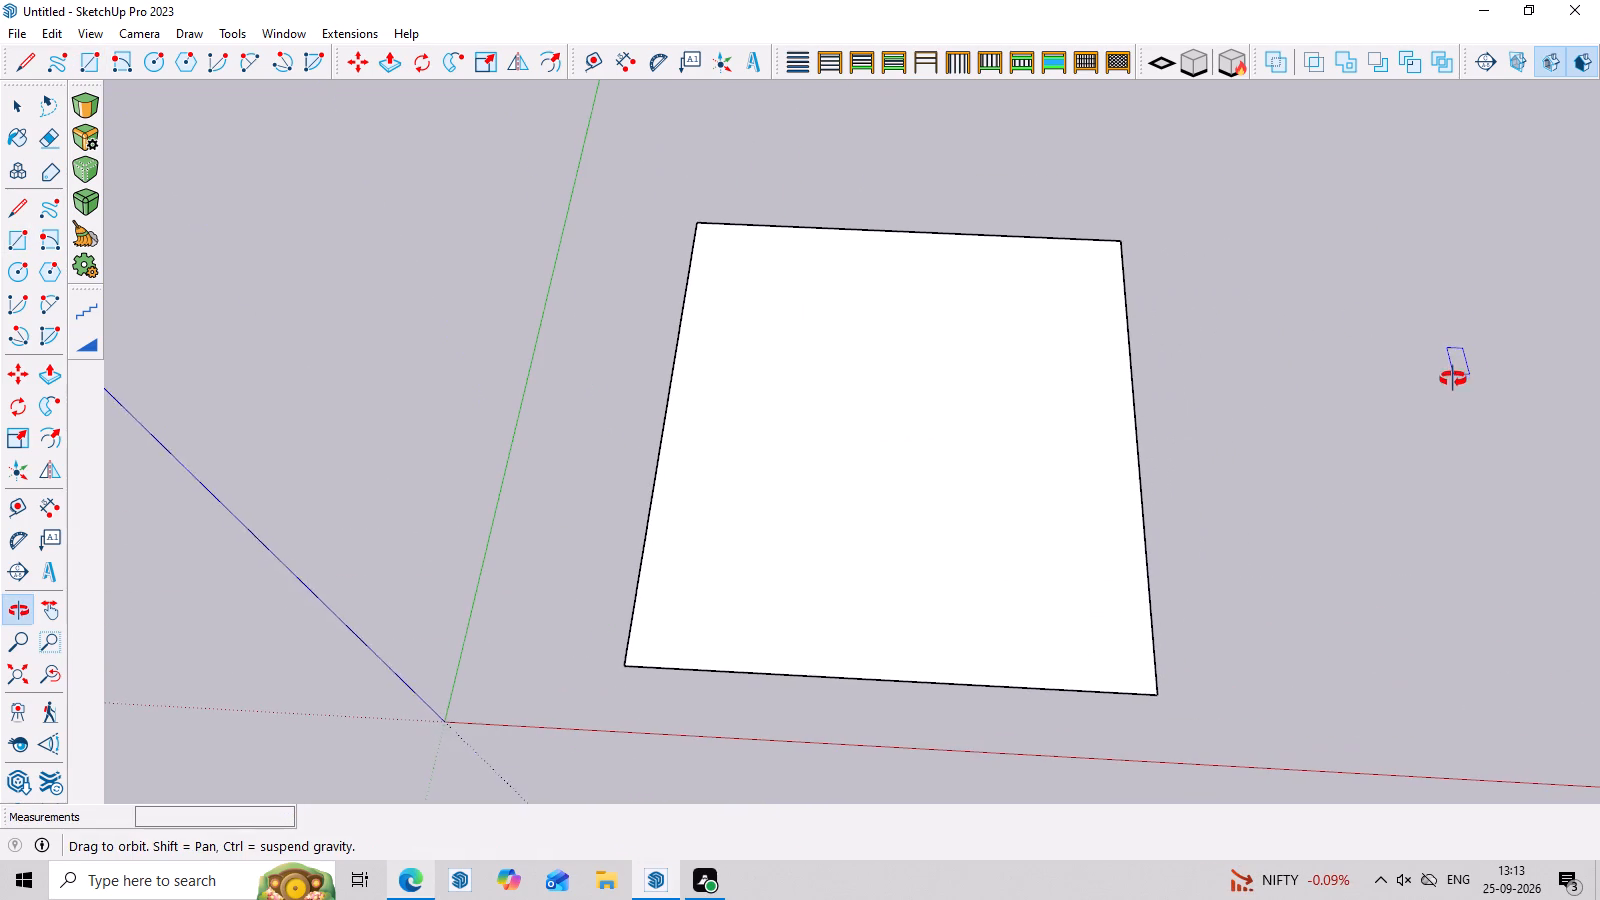
{"action": "middle_click_drag", "start_coordinate": [1453, 379], "coordinate": [1453, 384]}
{"action": "key", "text": "Escape"}
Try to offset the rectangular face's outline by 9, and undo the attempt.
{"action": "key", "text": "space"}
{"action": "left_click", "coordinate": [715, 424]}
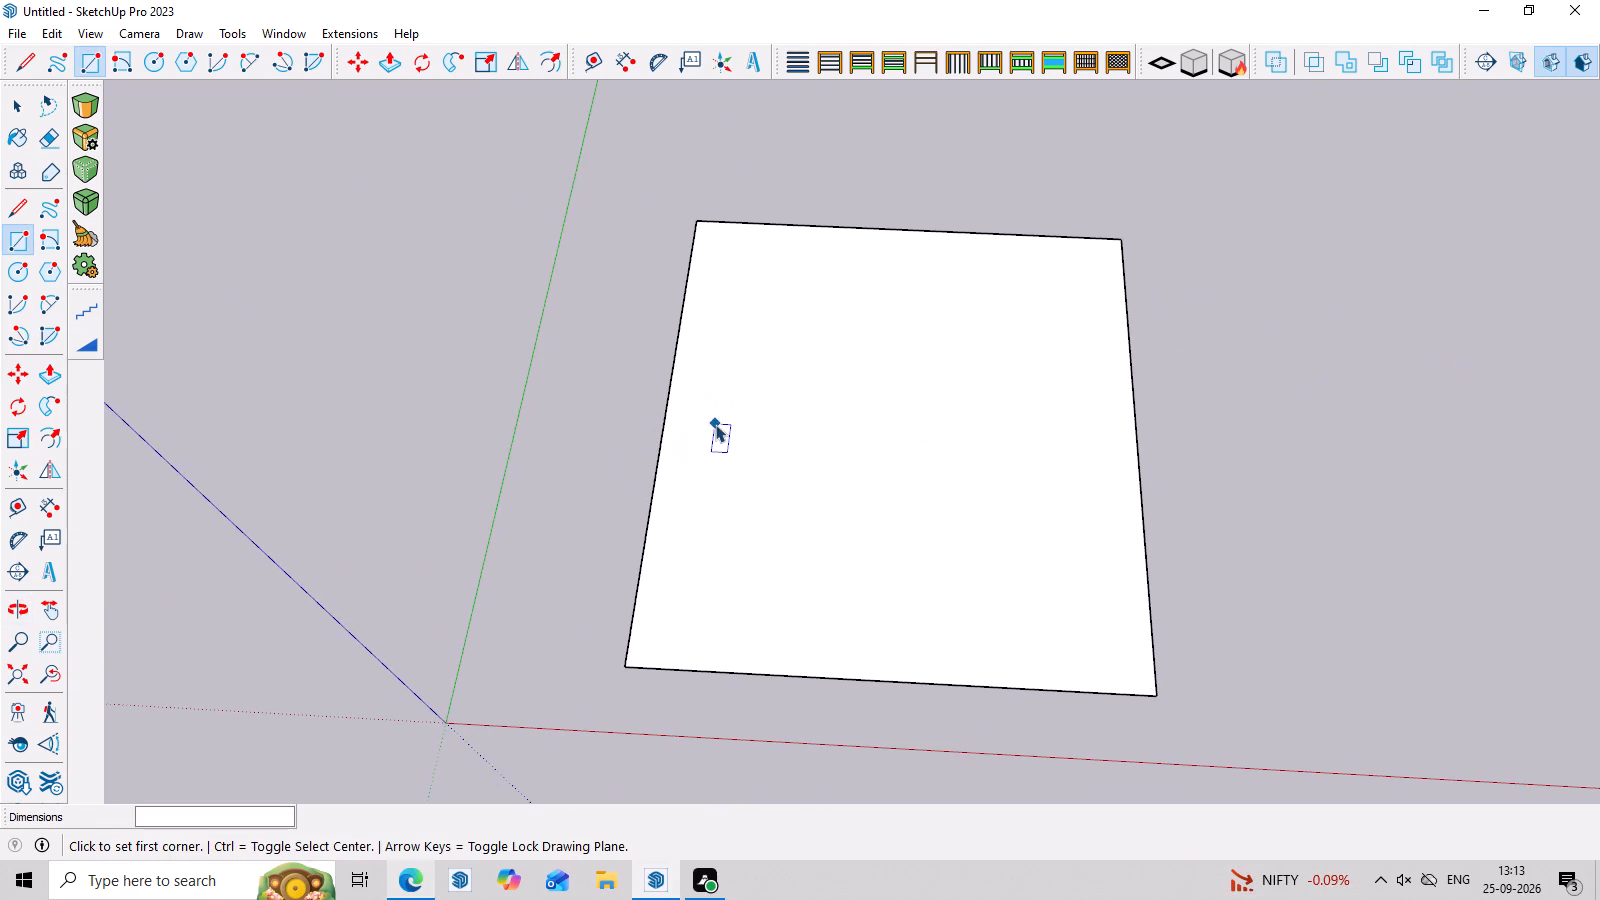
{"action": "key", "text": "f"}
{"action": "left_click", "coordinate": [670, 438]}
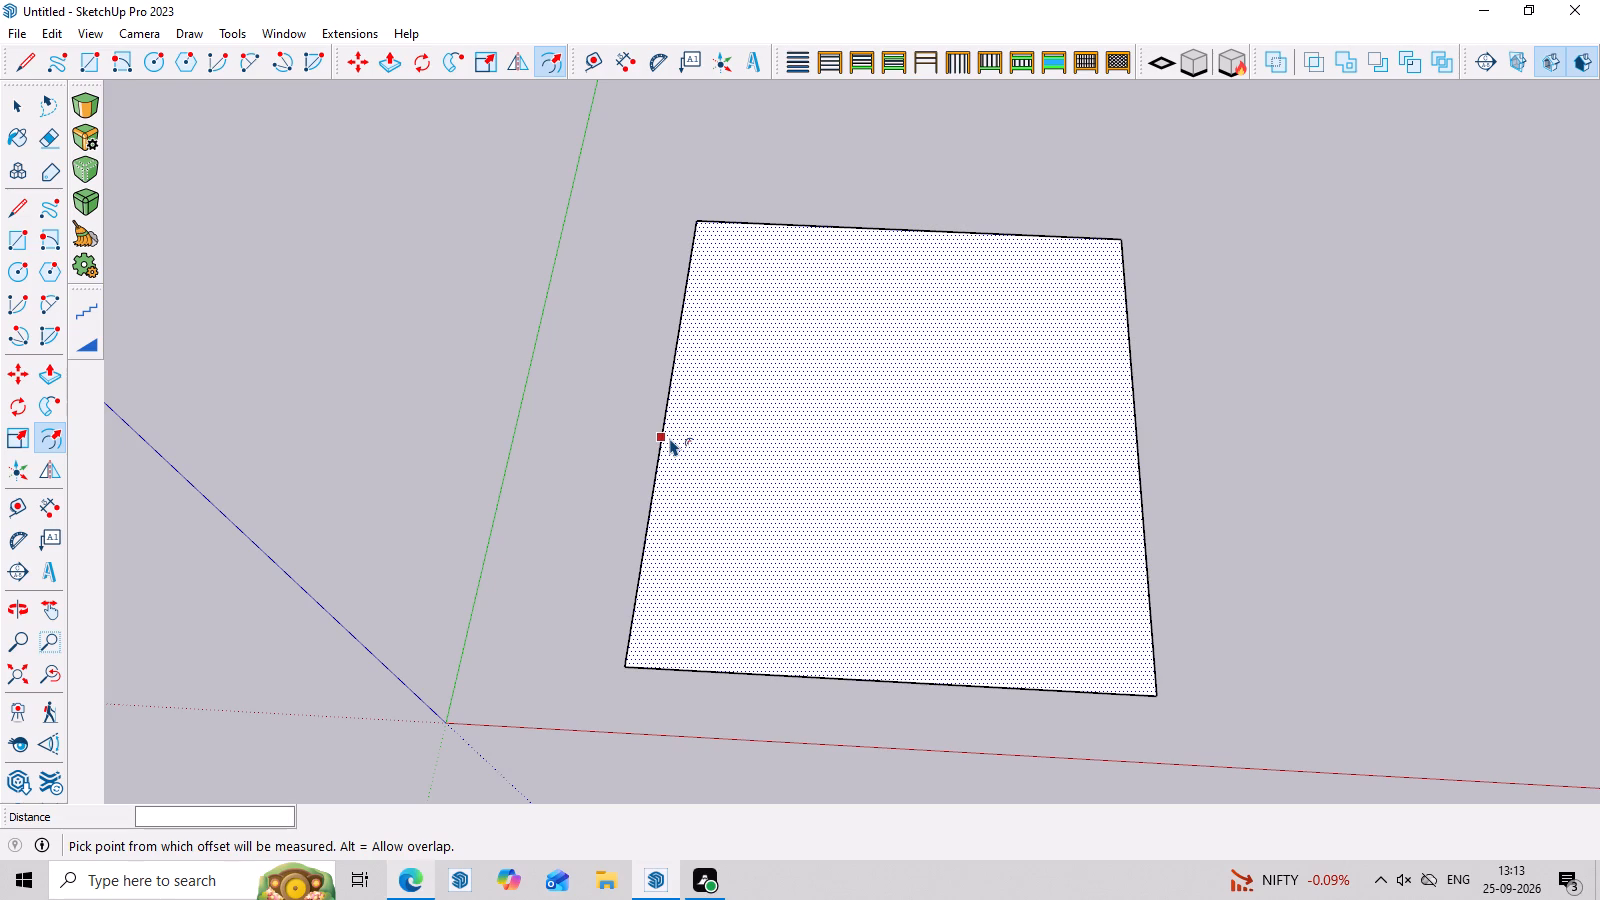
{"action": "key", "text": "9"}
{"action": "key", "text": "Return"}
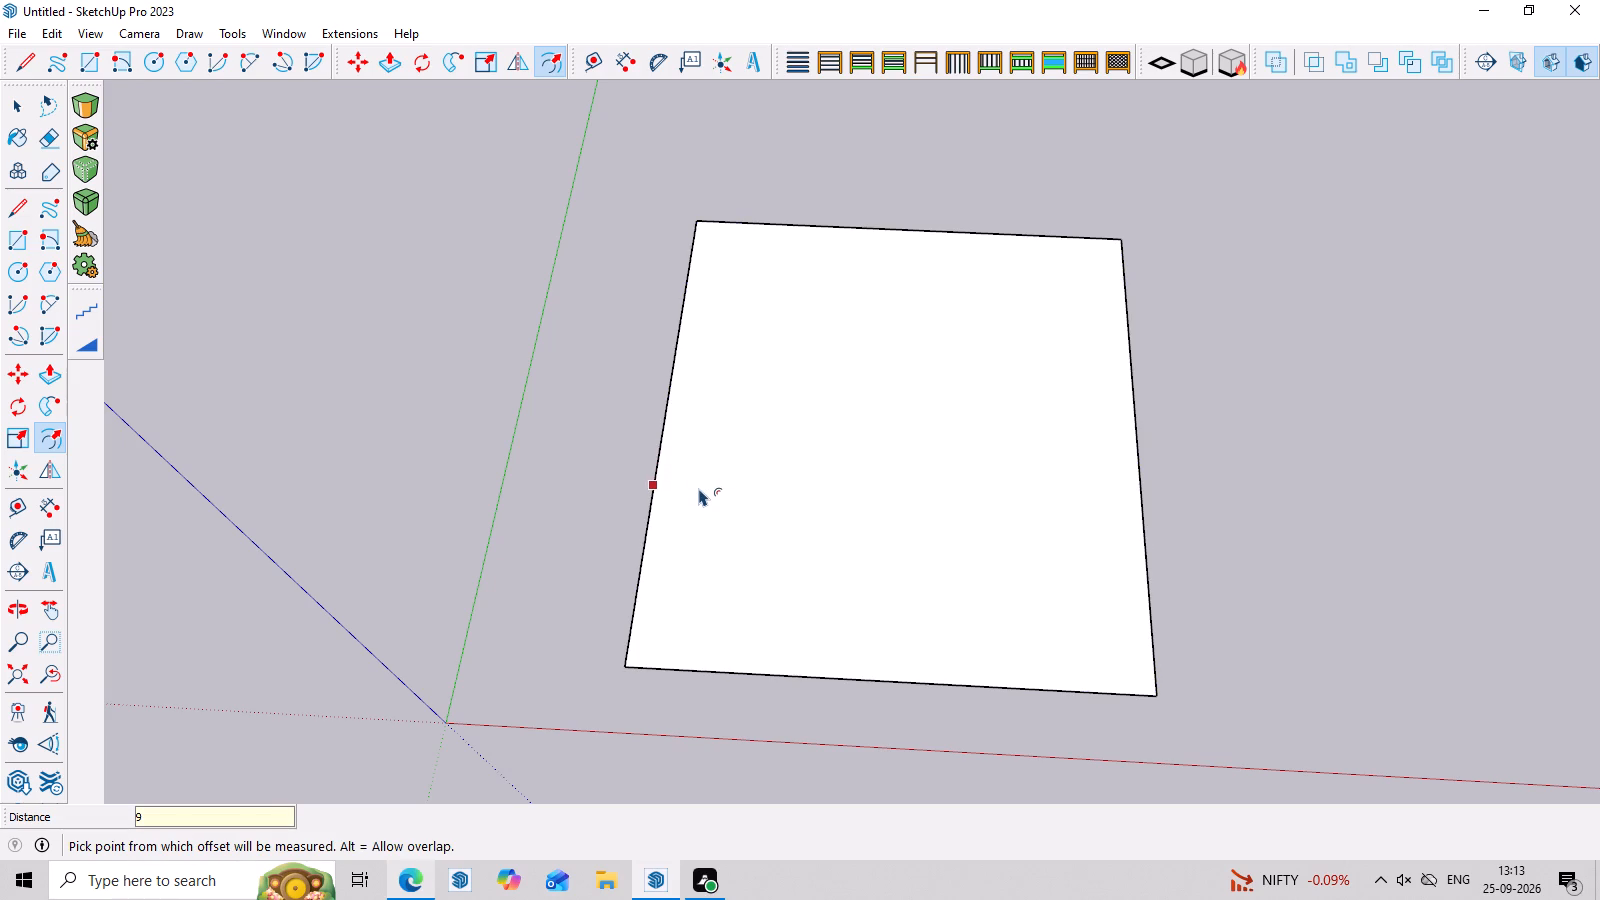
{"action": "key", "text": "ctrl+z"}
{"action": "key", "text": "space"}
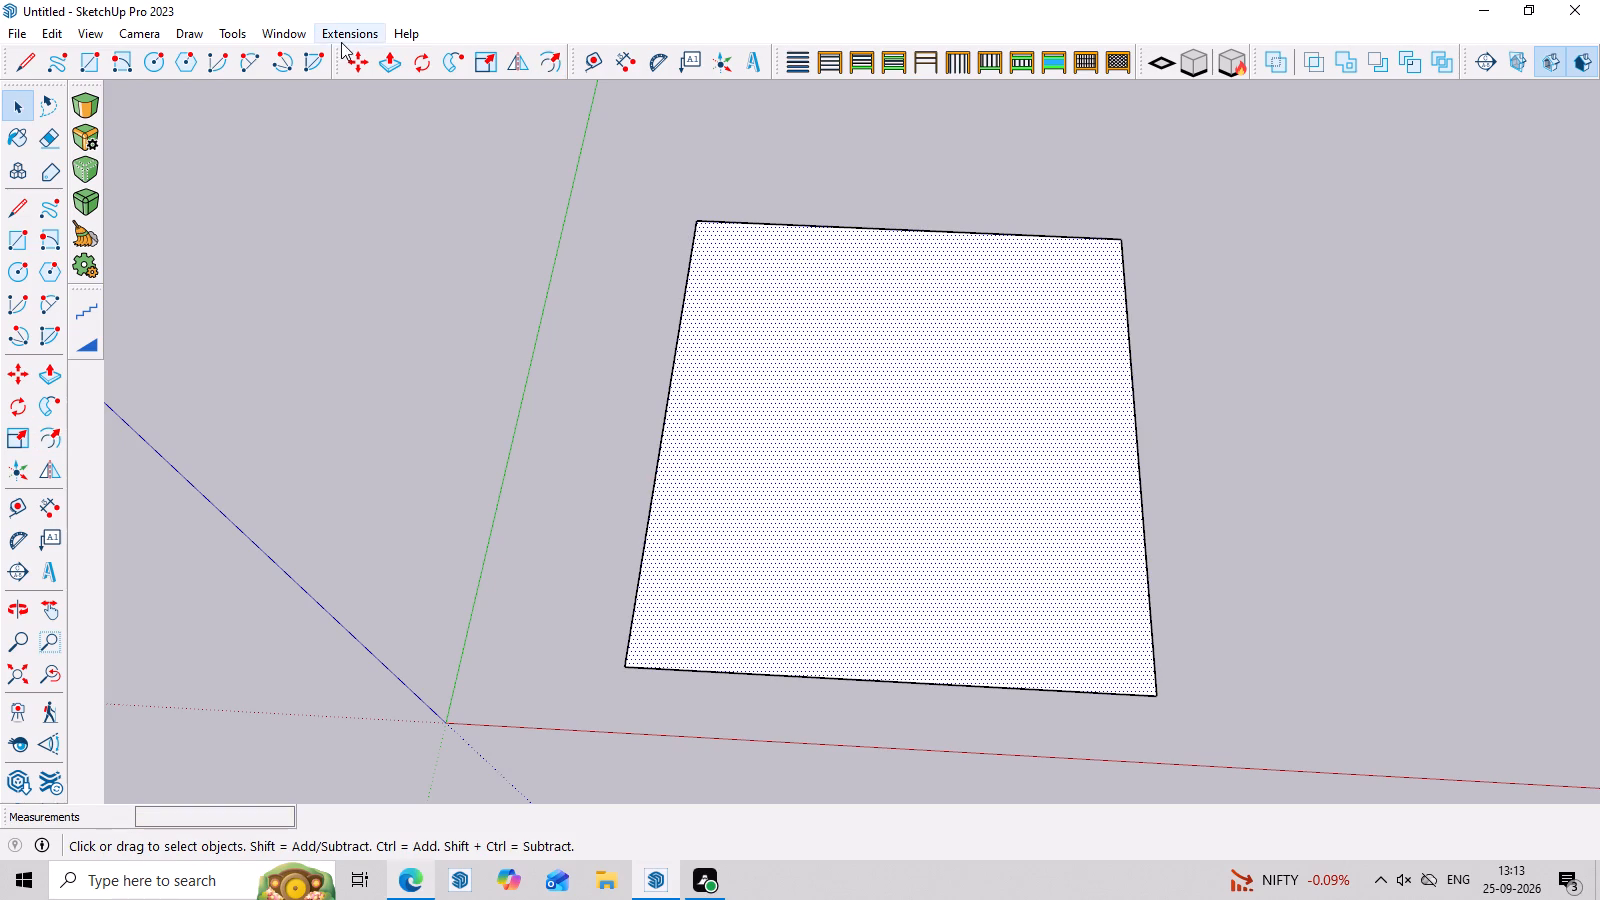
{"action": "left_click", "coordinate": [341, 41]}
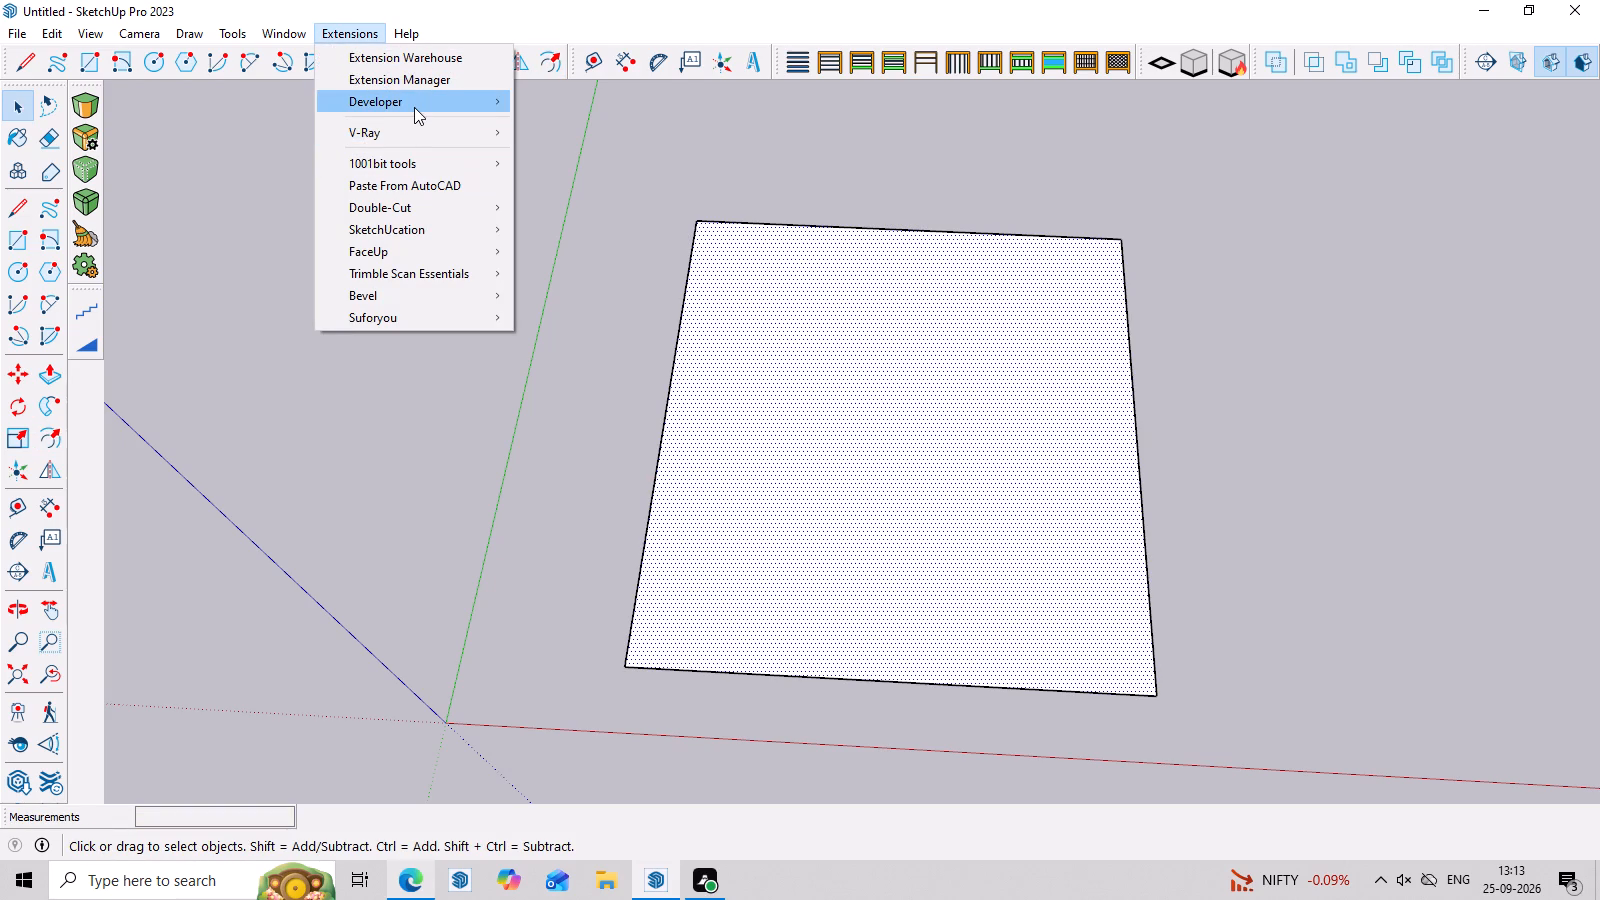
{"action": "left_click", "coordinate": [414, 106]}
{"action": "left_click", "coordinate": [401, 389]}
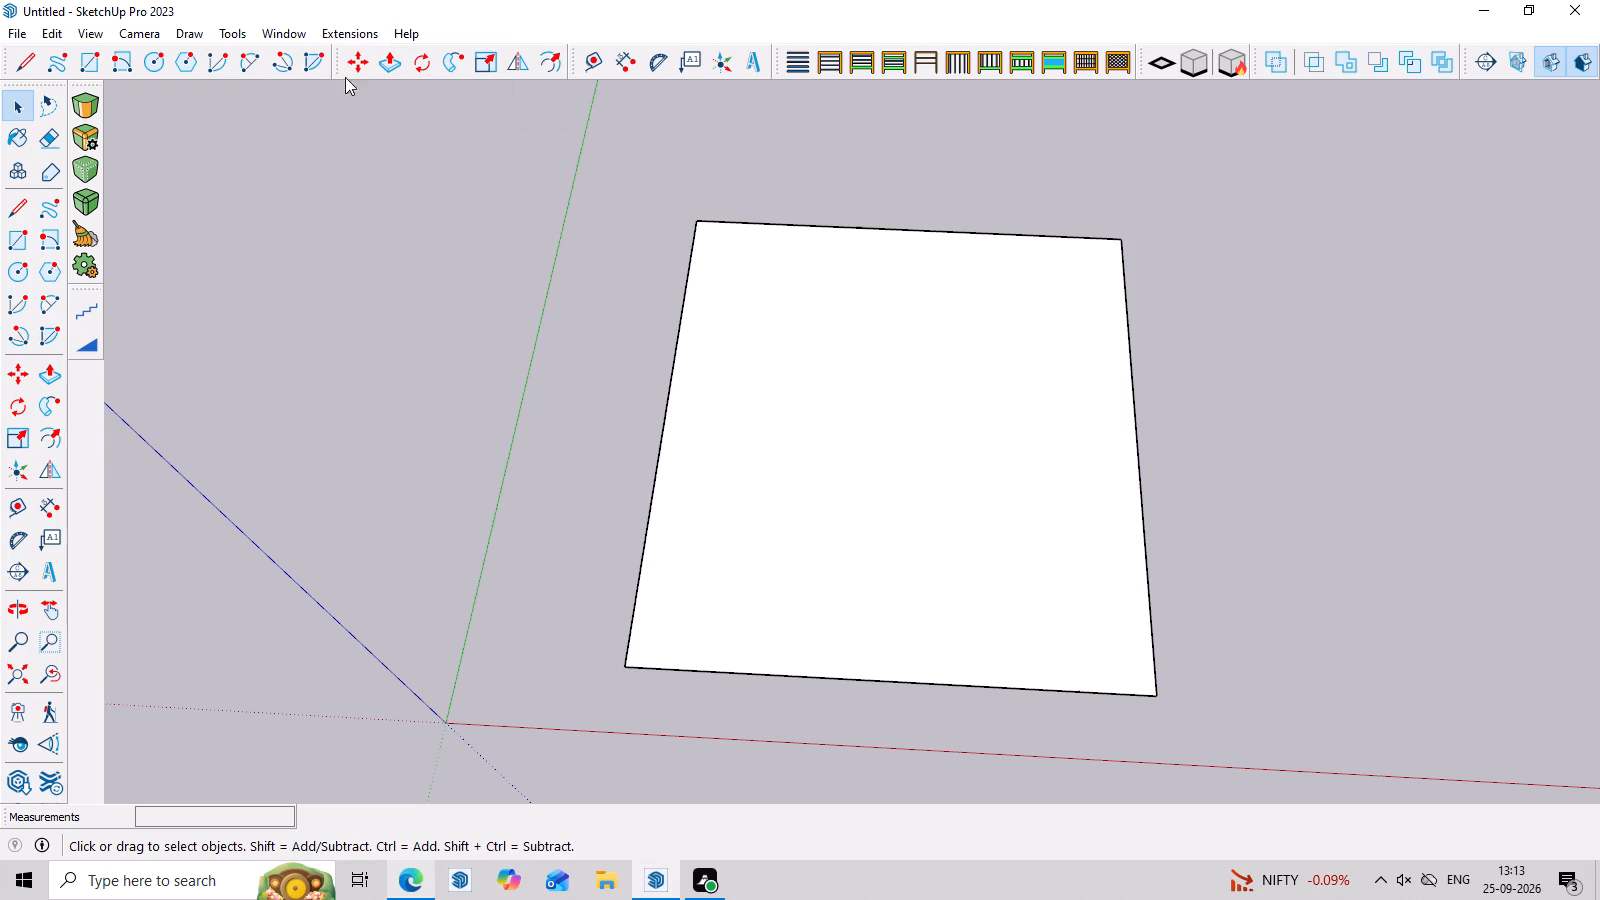
Configure the model units as Architectural with display precision 0" for length, 0 in² for area and 0 in³ for volume.
{"action": "left_click", "coordinate": [289, 33]}
{"action": "left_click", "coordinate": [331, 320]}
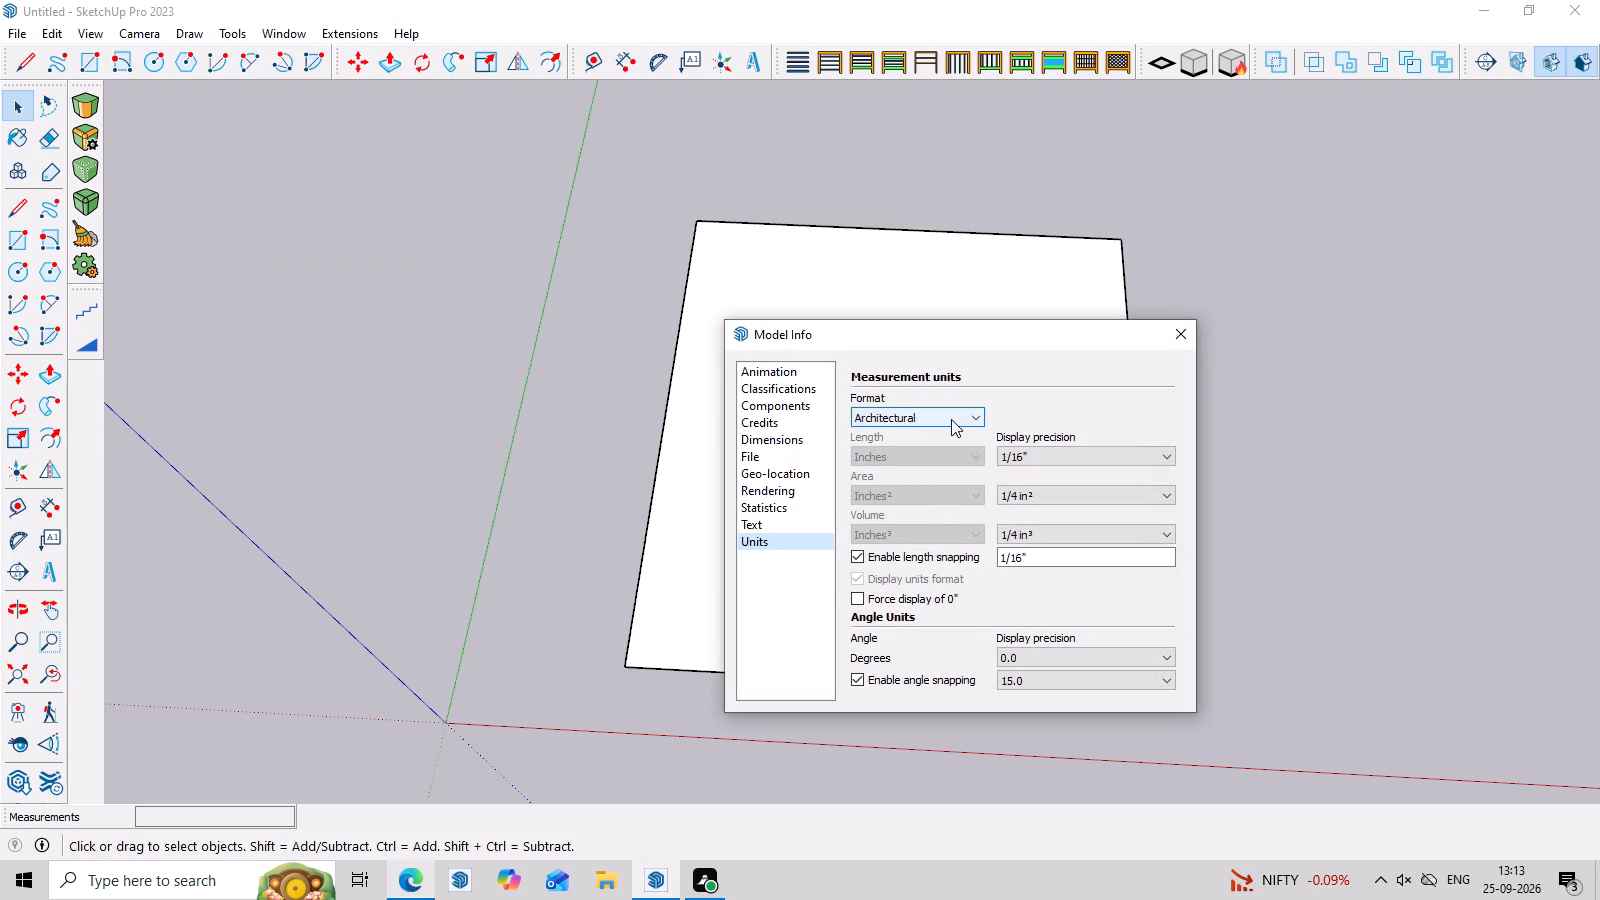
{"action": "left_click", "coordinate": [951, 419]}
{"action": "left_click", "coordinate": [951, 437]}
{"action": "left_click", "coordinate": [1161, 457]}
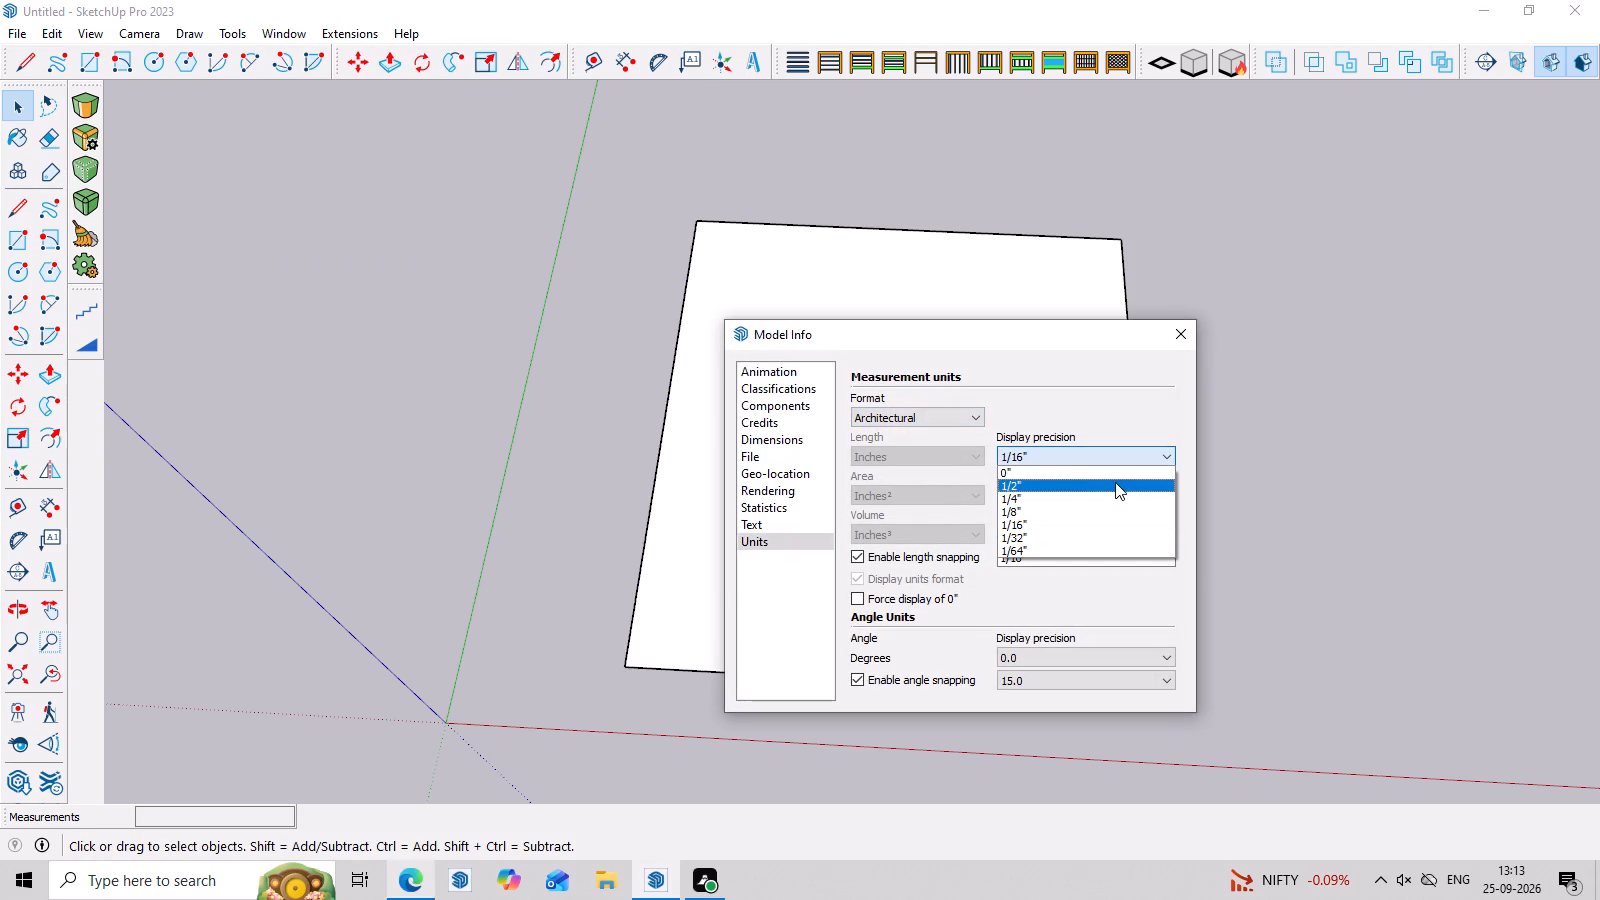
{"action": "left_click", "coordinate": [1110, 475]}
{"action": "left_click", "coordinate": [1091, 500]}
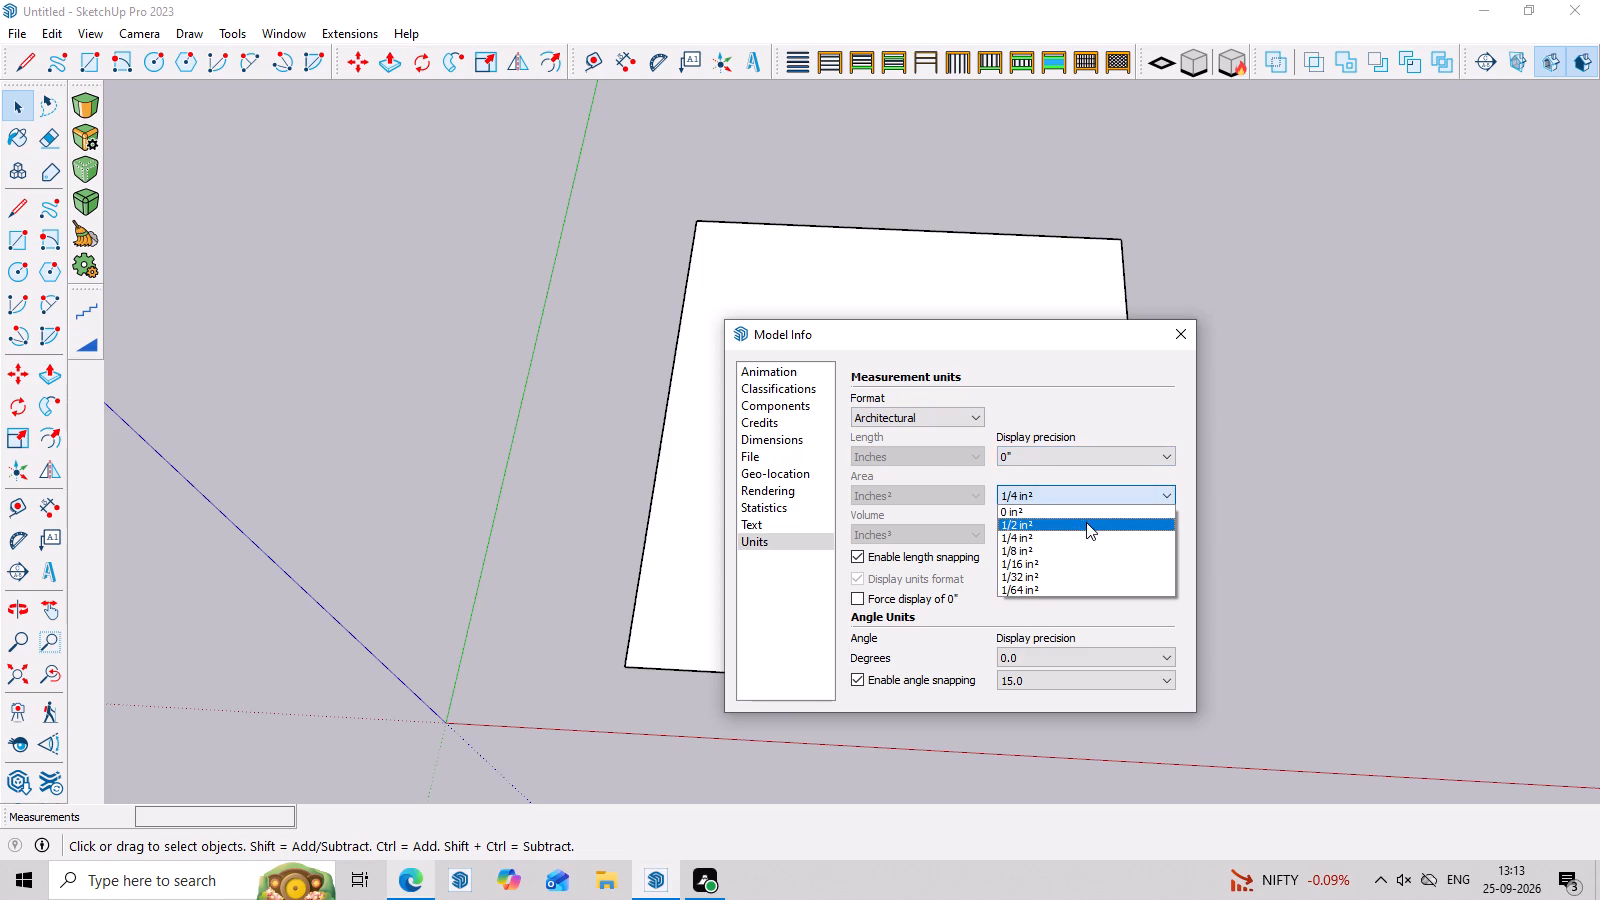
{"action": "left_click", "coordinate": [1084, 513]}
{"action": "left_click", "coordinate": [1162, 334]}
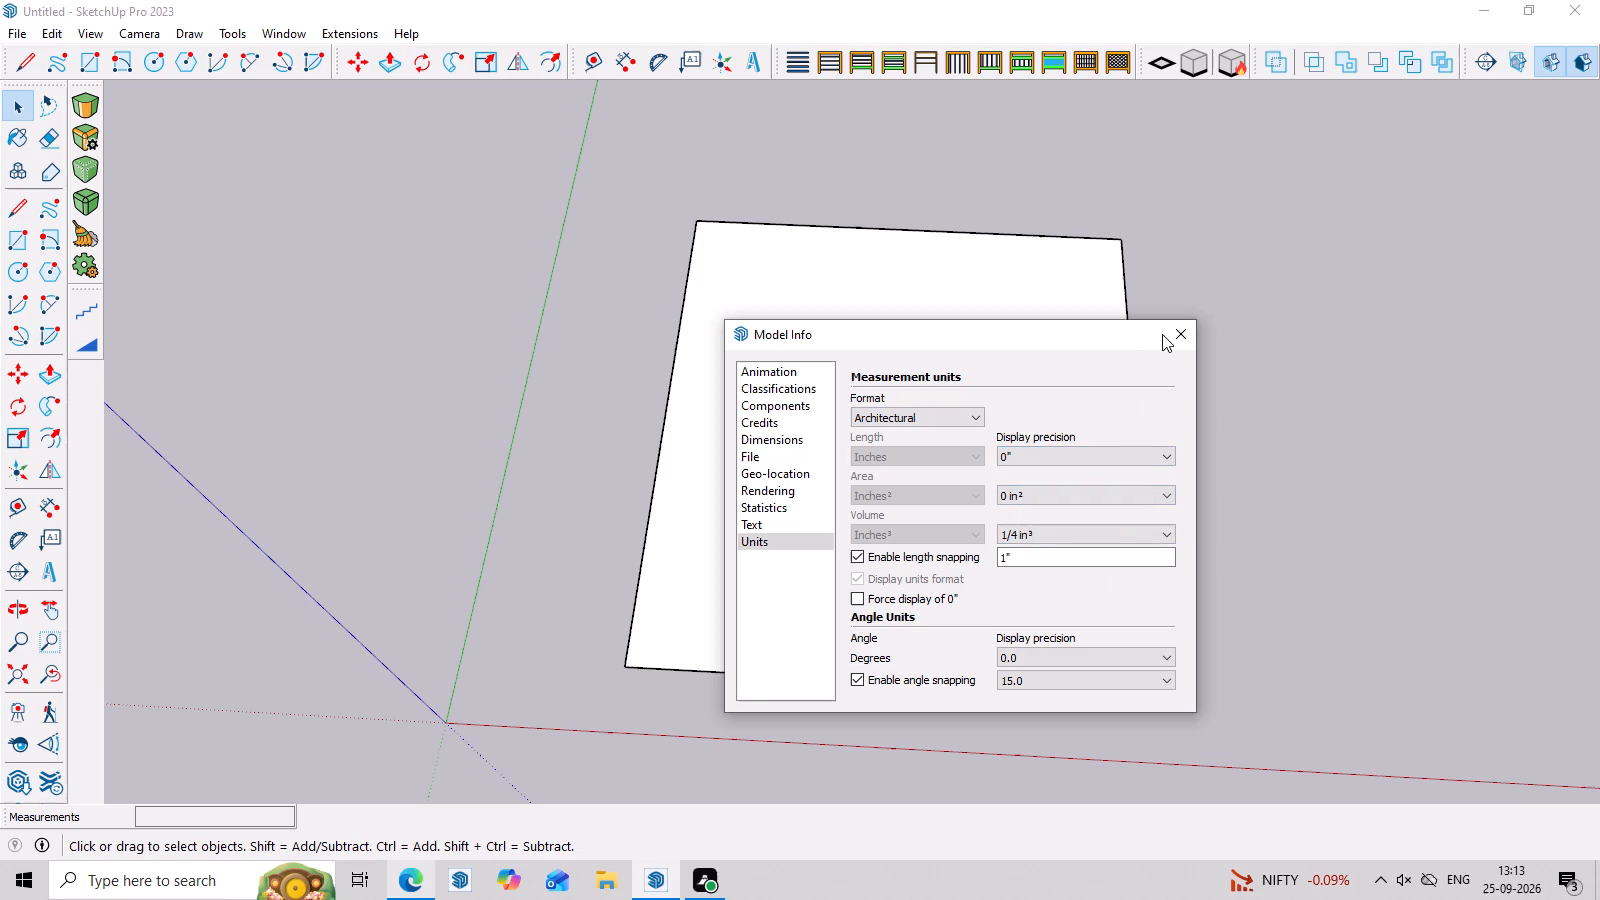
{"action": "left_click", "coordinate": [1123, 528]}
{"action": "left_click", "coordinate": [1111, 547]}
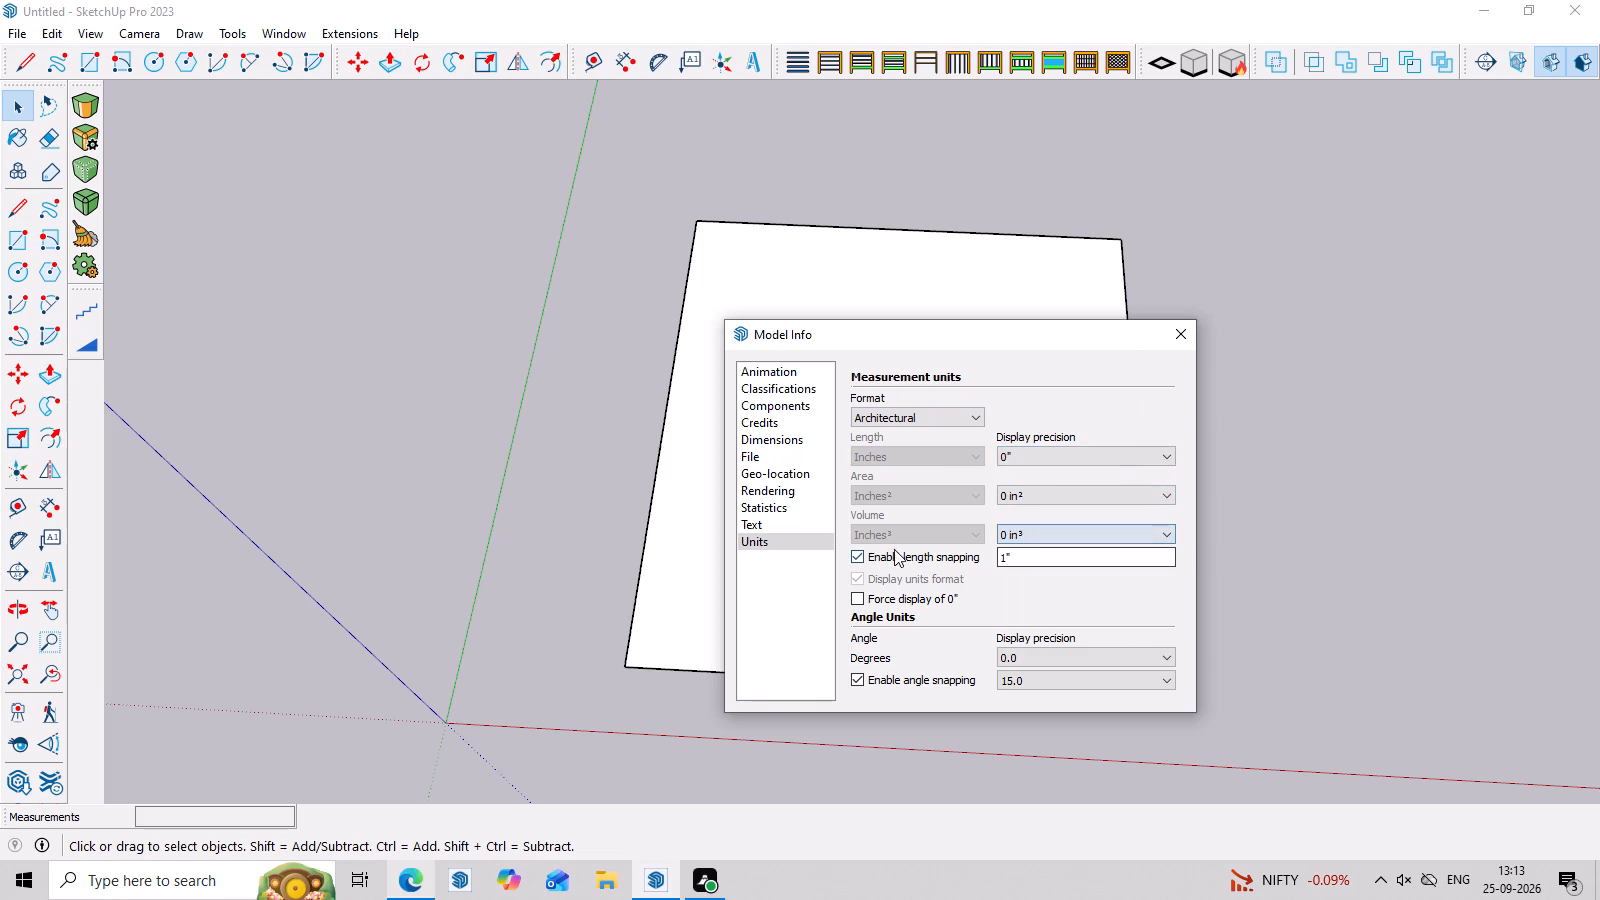
{"action": "left_click", "coordinate": [1190, 327]}
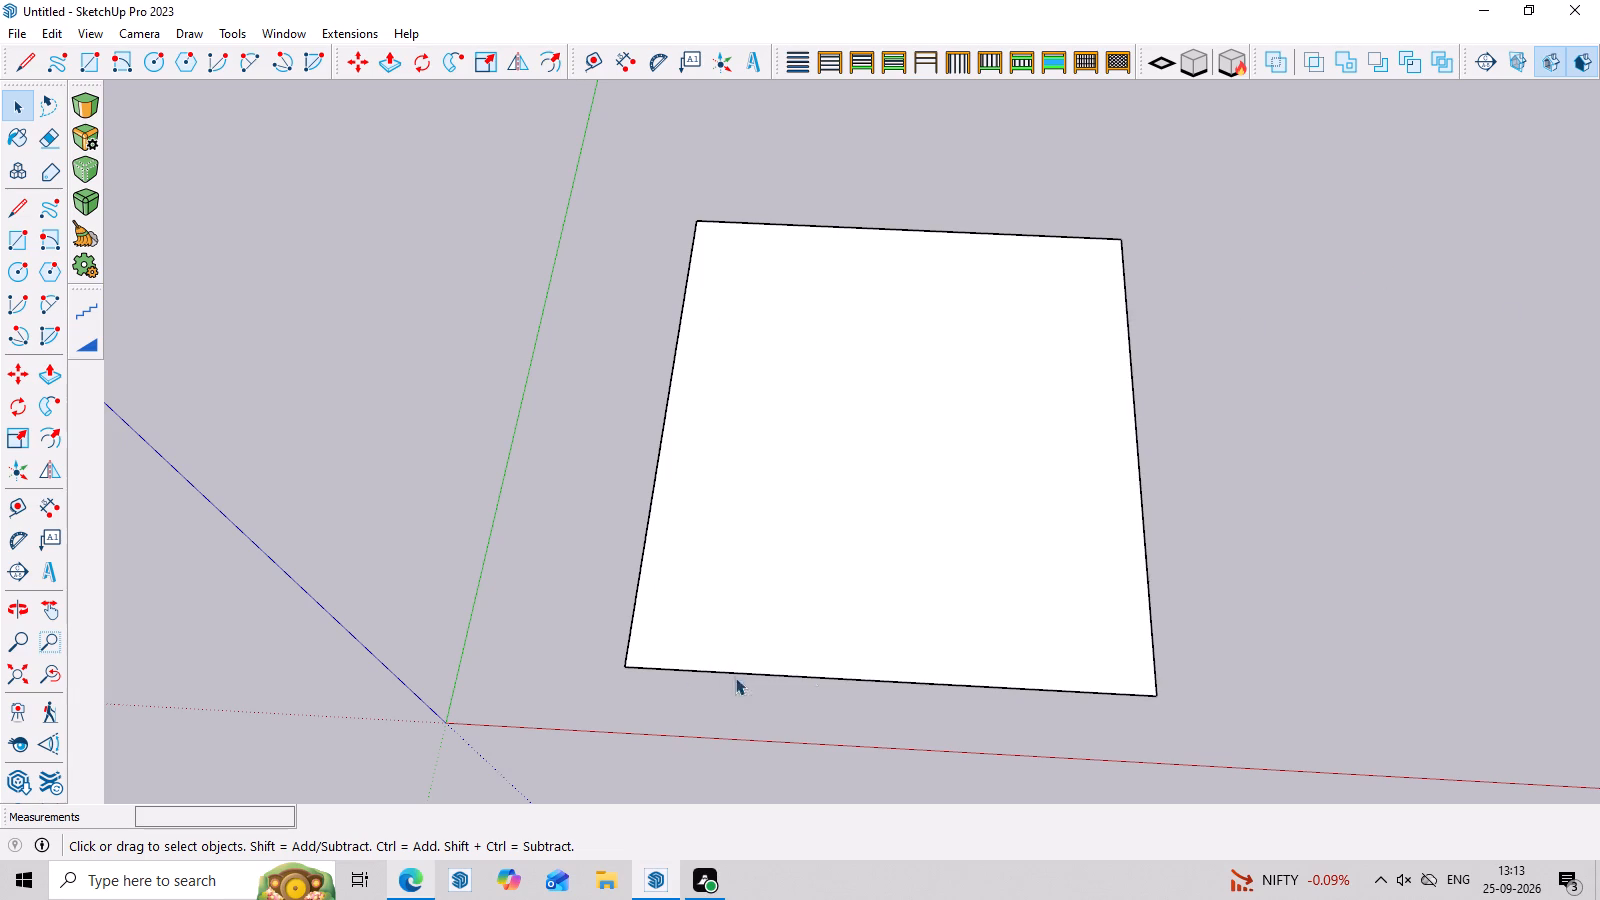
Examine the rectangular face's edges and its corner nearest the origin up close.
{"action": "scroll", "coordinate": [618, 665], "scroll_direction": "up", "scroll_amount": 20}
{"action": "scroll", "coordinate": [618, 665], "scroll_direction": "up", "scroll_amount": 10}
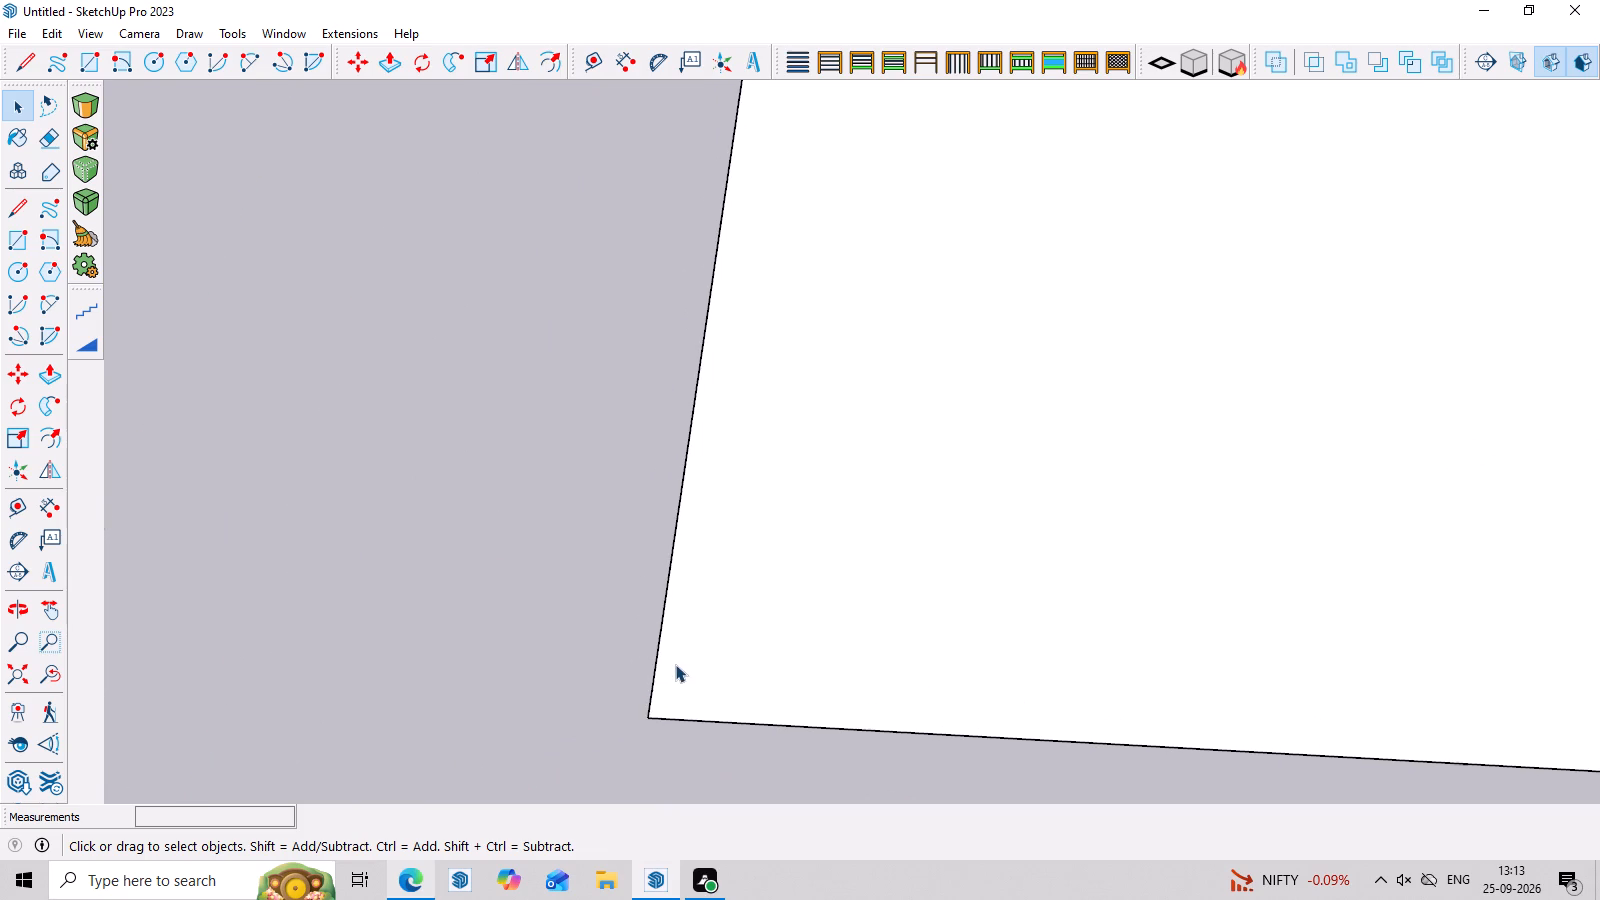
{"action": "scroll", "coordinate": [675, 664], "scroll_direction": "up", "scroll_amount": 20}
{"action": "scroll", "coordinate": [675, 664], "scroll_direction": "up", "scroll_amount": 7}
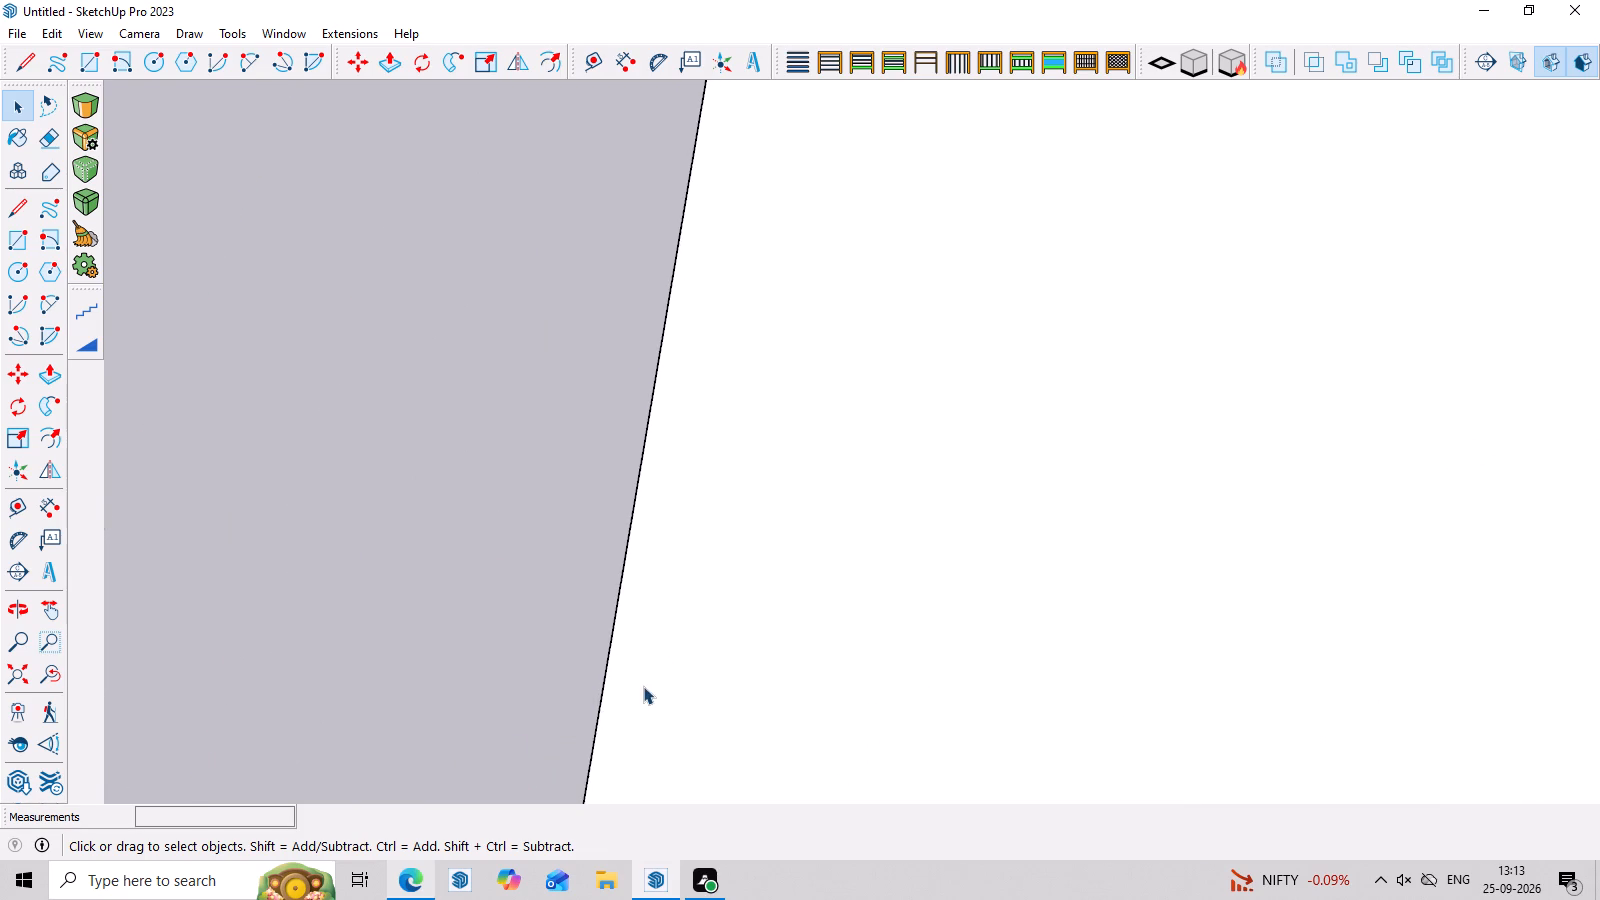
{"action": "scroll", "coordinate": [631, 691], "scroll_direction": "up", "scroll_amount": 5}
{"action": "scroll", "coordinate": [536, 682], "scroll_direction": "up", "scroll_amount": 20}
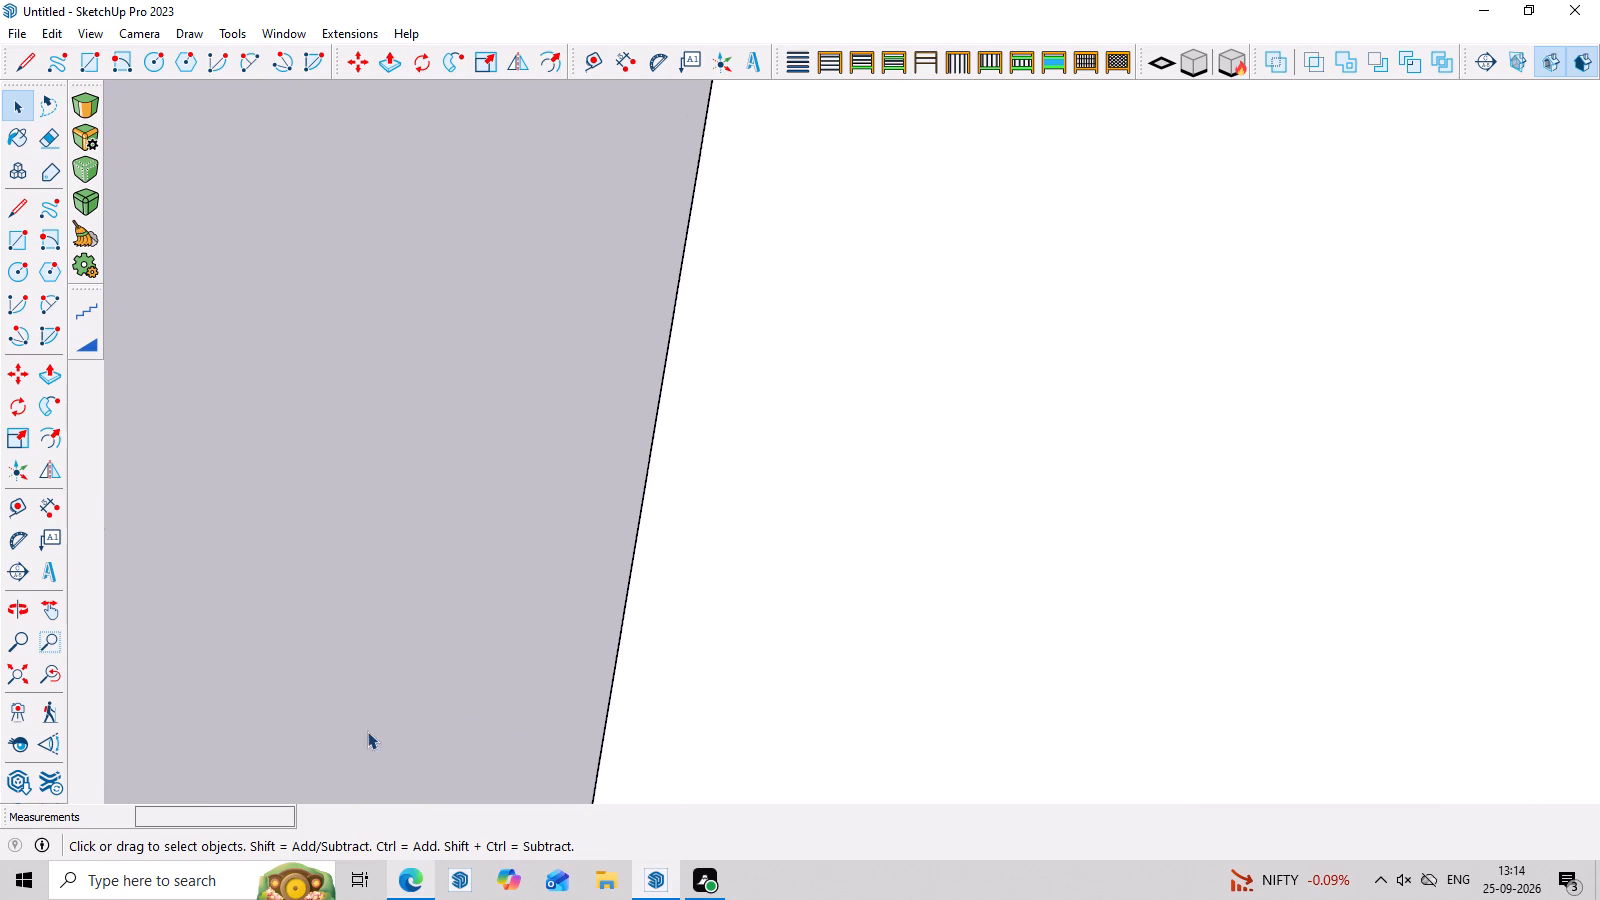
{"action": "scroll", "coordinate": [554, 696], "scroll_direction": "up", "scroll_amount": 18}
{"action": "scroll", "coordinate": [742, 659], "scroll_direction": "down", "scroll_amount": 8}
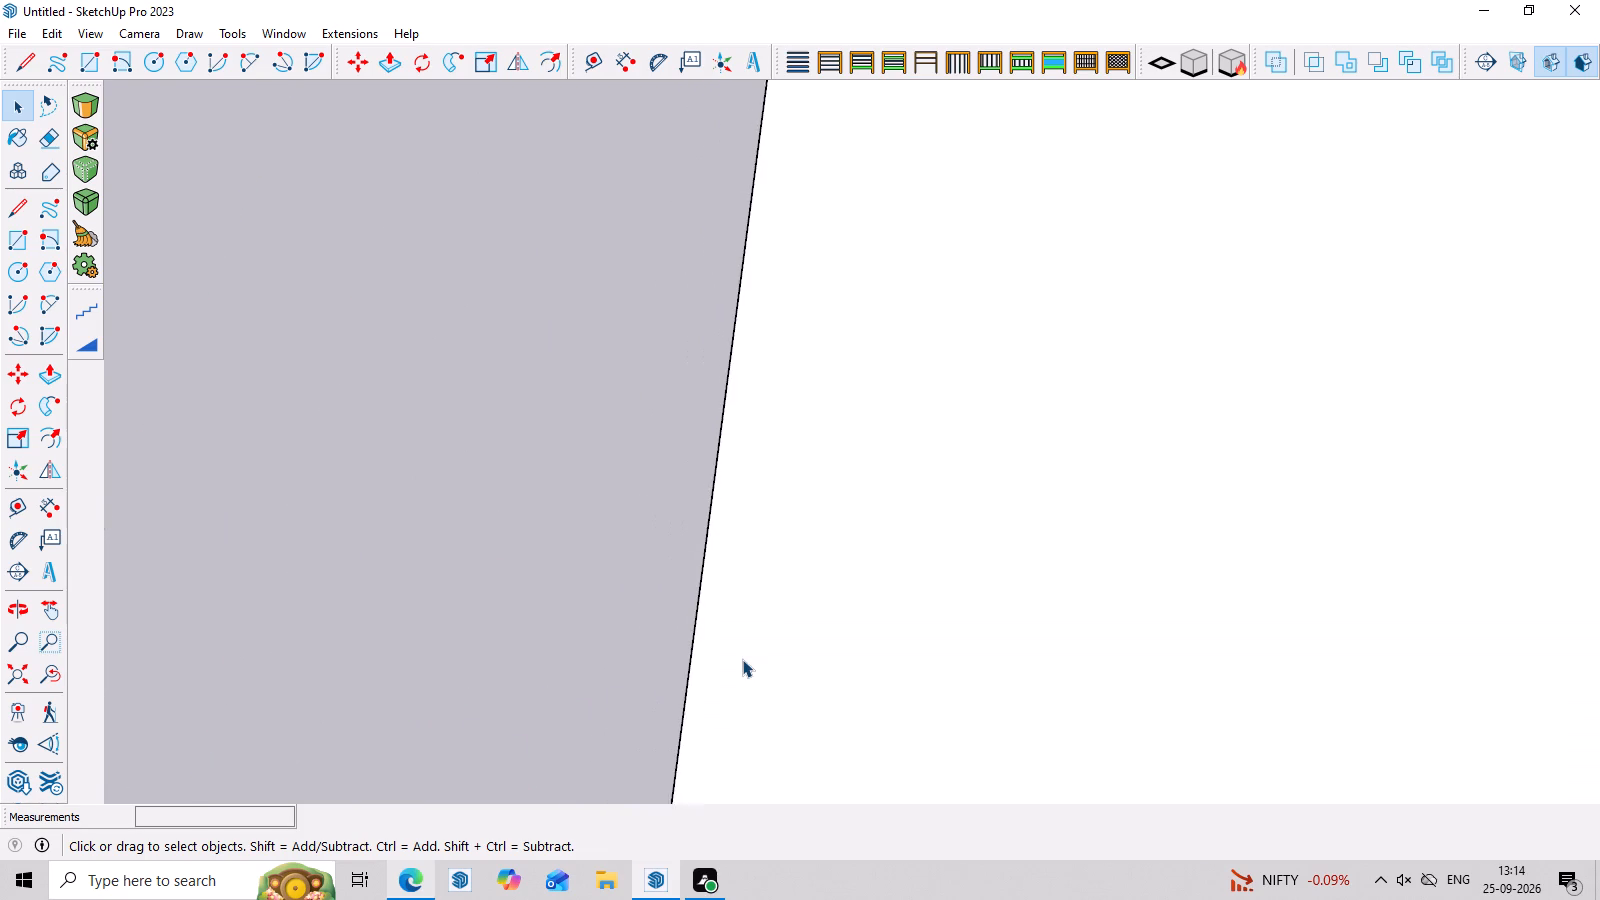
{"action": "scroll", "coordinate": [742, 659], "scroll_direction": "down", "scroll_amount": 2}
{"action": "scroll", "coordinate": [742, 659], "scroll_direction": "down", "scroll_amount": 20}
{"action": "scroll", "coordinate": [742, 659], "scroll_direction": "down", "scroll_amount": 1}
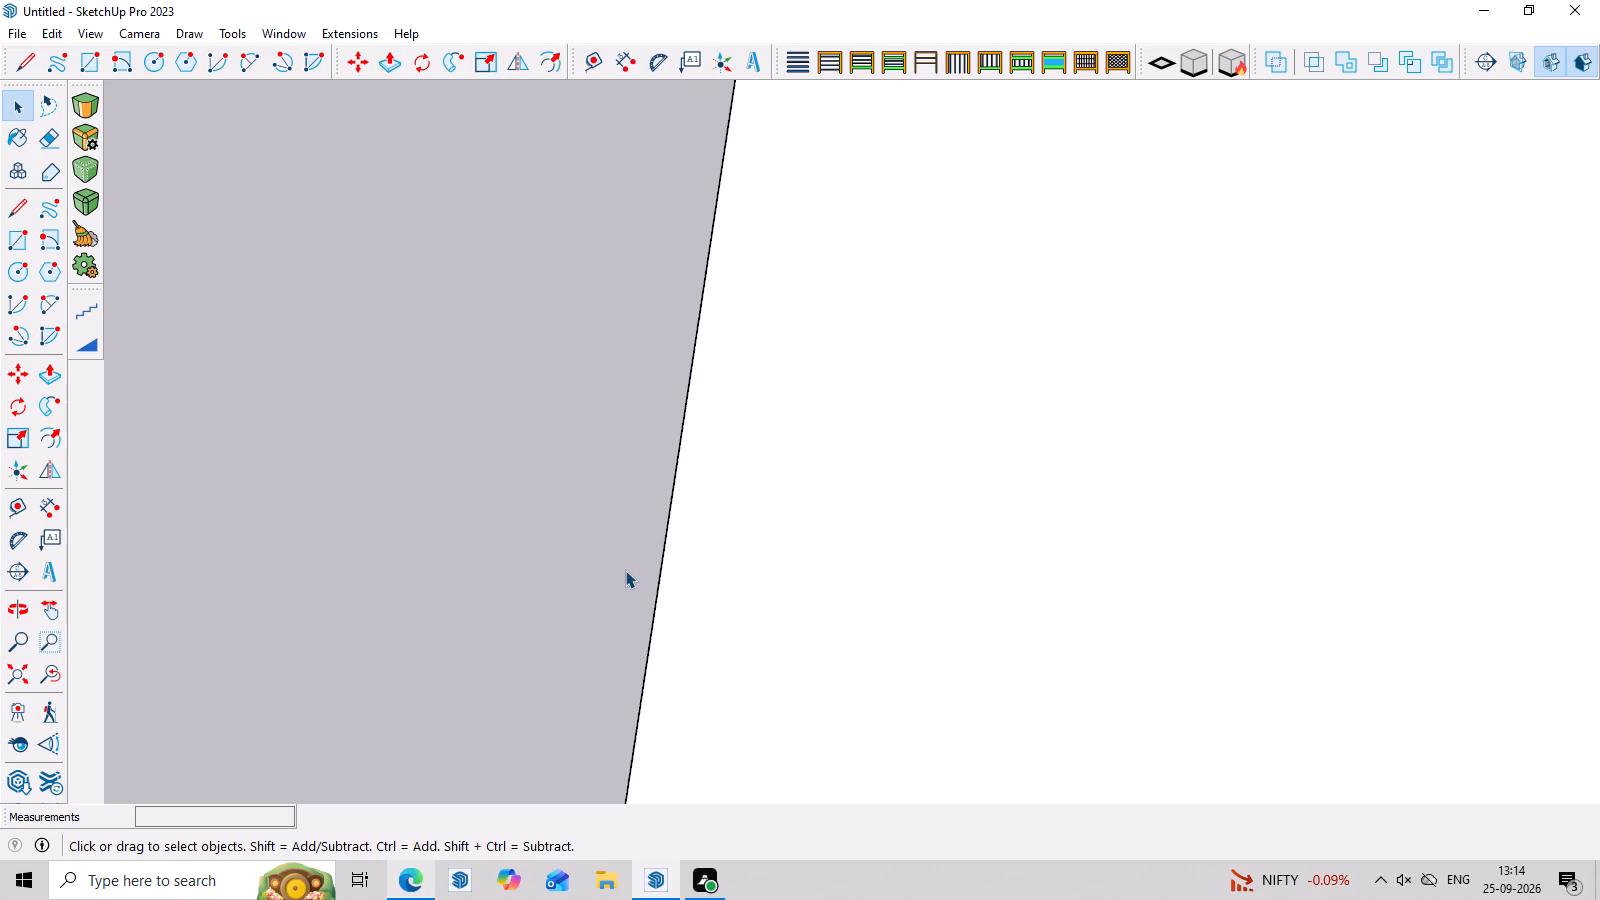
{"action": "scroll", "coordinate": [625, 570], "scroll_direction": "down", "scroll_amount": 20}
{"action": "scroll", "coordinate": [625, 570], "scroll_direction": "down", "scroll_amount": 8}
{"action": "scroll", "coordinate": [538, 539], "scroll_direction": "down", "scroll_amount": 2}
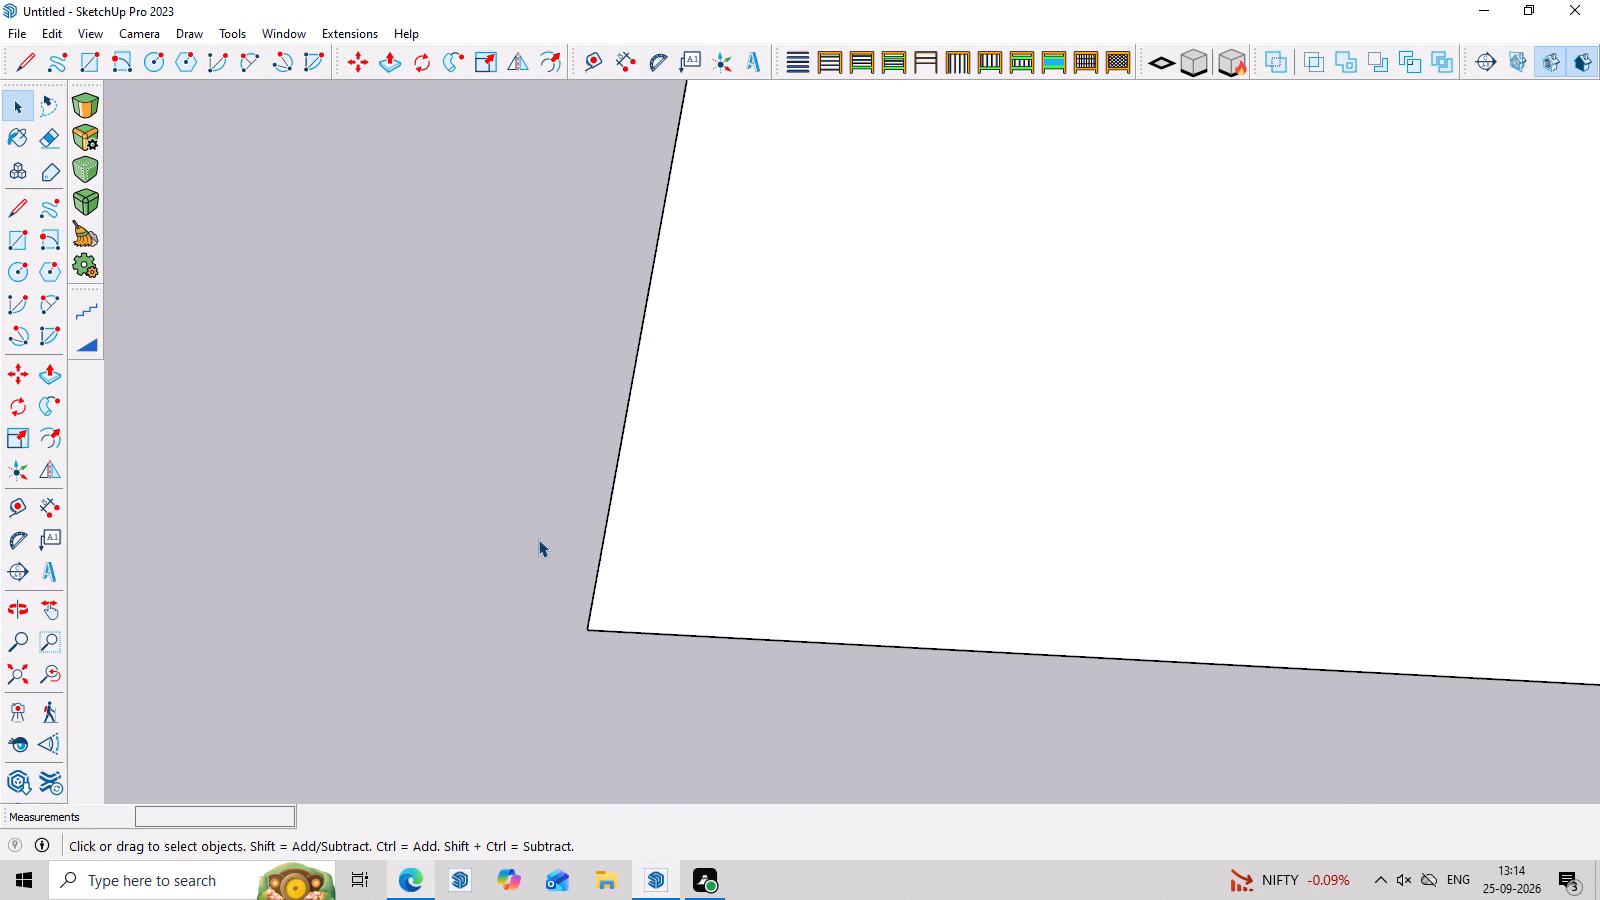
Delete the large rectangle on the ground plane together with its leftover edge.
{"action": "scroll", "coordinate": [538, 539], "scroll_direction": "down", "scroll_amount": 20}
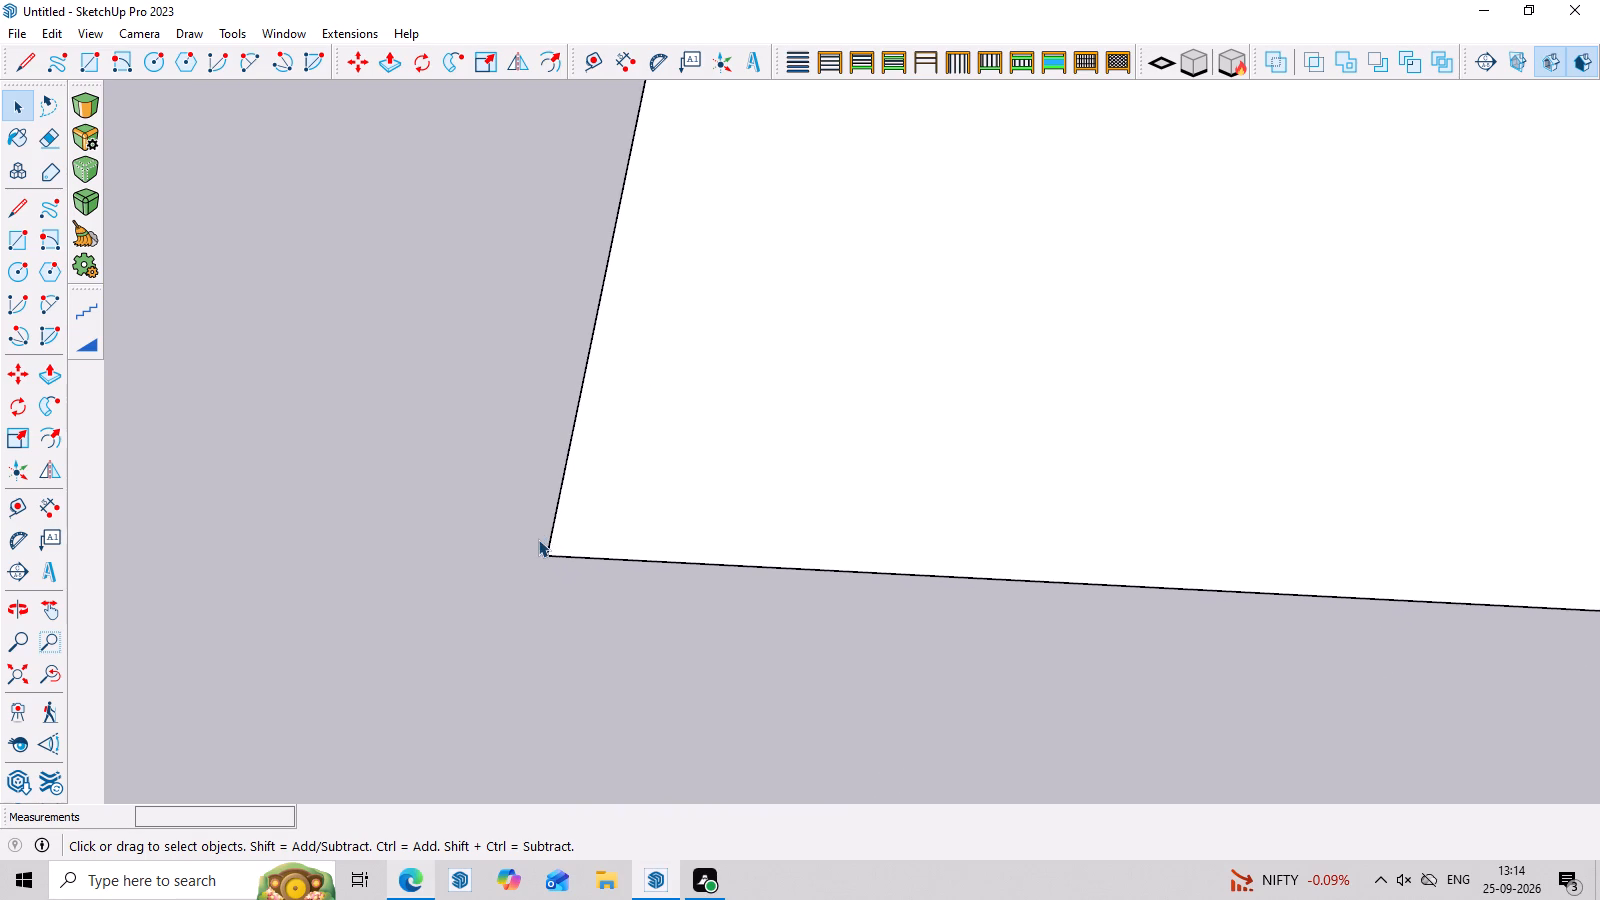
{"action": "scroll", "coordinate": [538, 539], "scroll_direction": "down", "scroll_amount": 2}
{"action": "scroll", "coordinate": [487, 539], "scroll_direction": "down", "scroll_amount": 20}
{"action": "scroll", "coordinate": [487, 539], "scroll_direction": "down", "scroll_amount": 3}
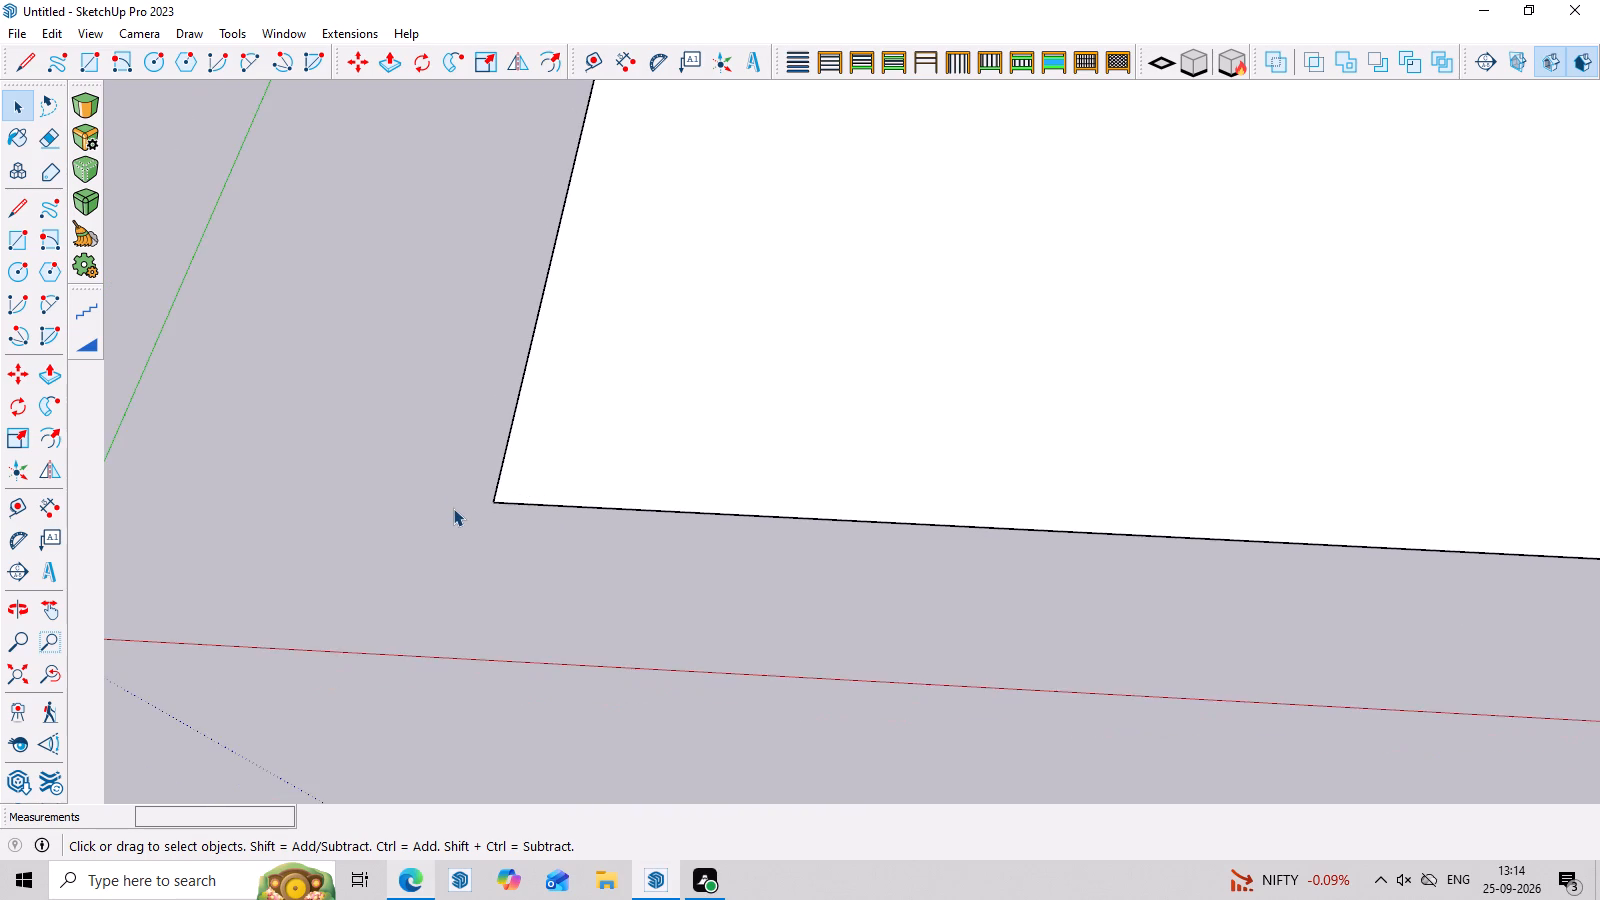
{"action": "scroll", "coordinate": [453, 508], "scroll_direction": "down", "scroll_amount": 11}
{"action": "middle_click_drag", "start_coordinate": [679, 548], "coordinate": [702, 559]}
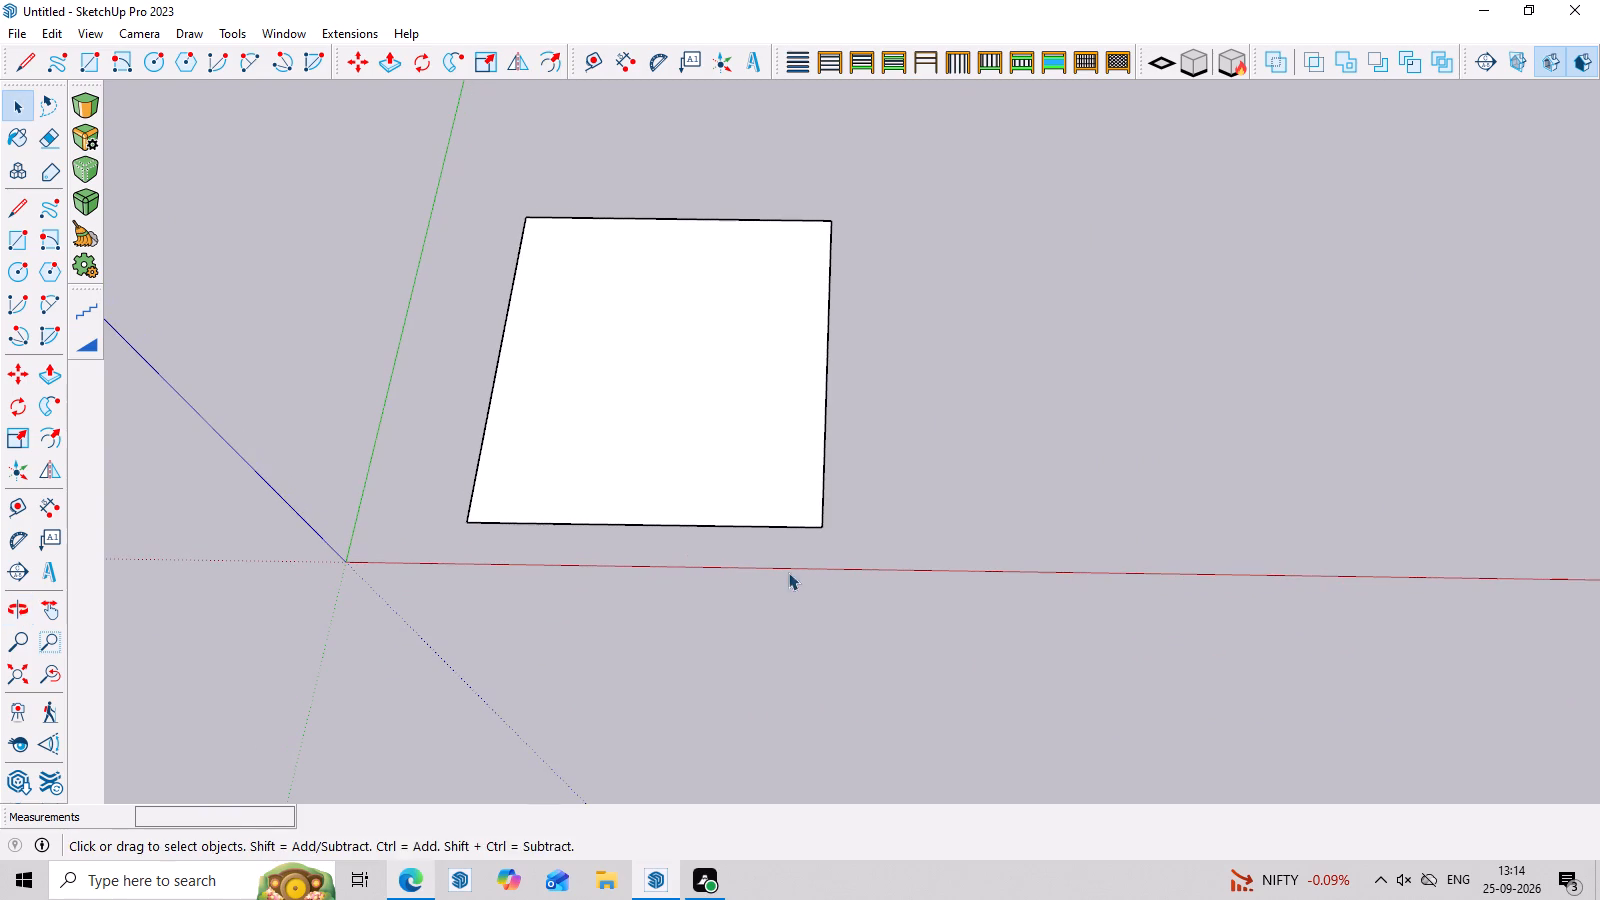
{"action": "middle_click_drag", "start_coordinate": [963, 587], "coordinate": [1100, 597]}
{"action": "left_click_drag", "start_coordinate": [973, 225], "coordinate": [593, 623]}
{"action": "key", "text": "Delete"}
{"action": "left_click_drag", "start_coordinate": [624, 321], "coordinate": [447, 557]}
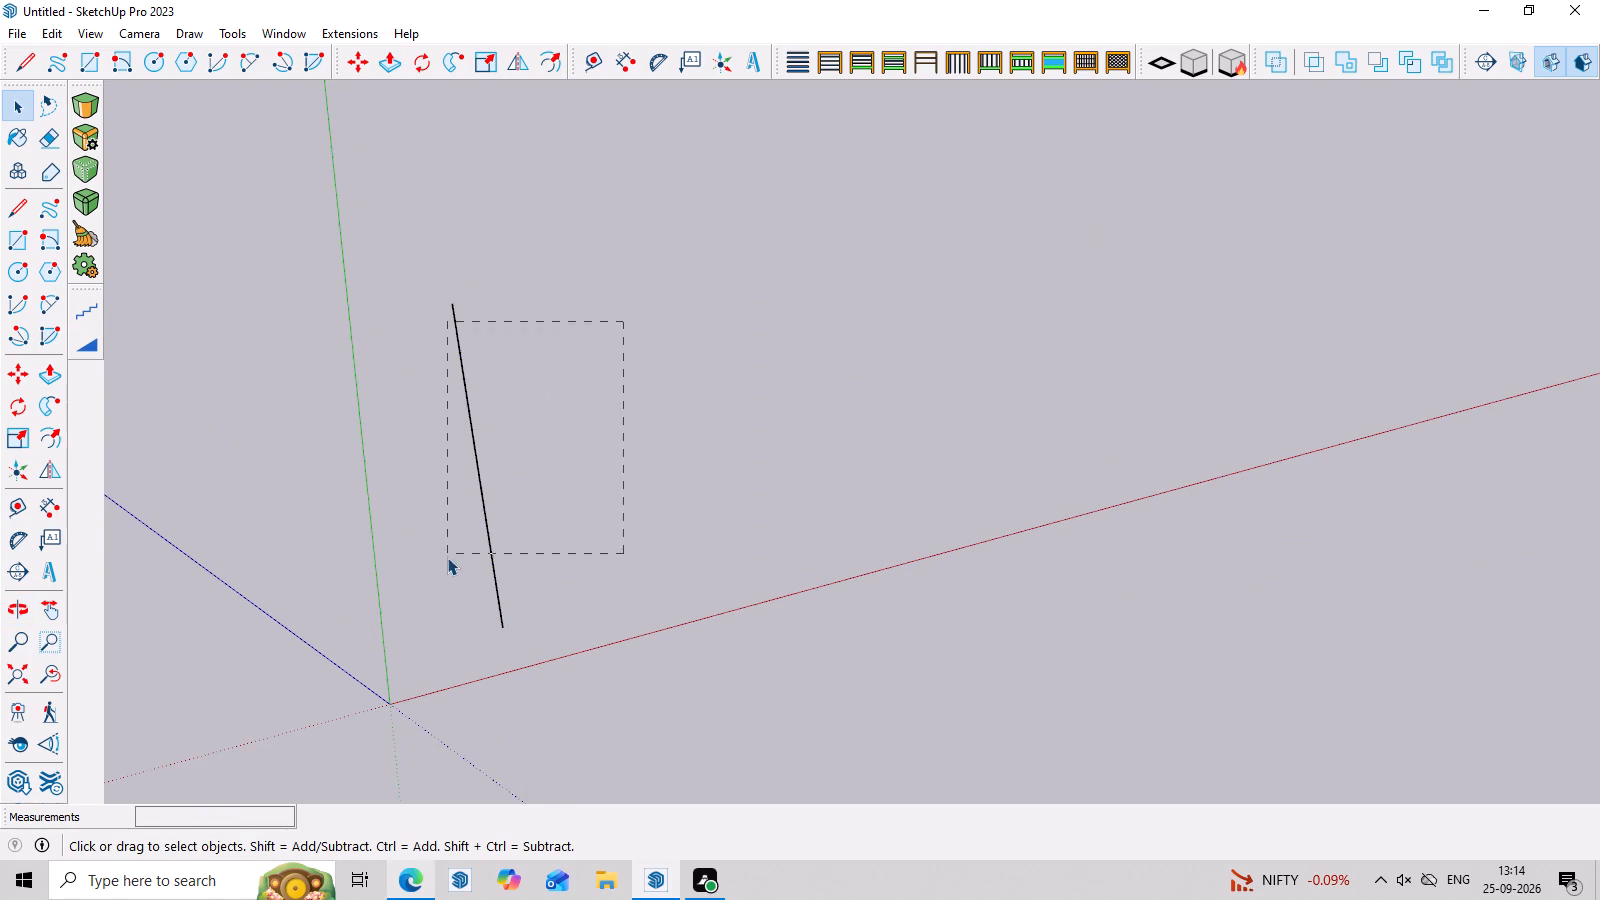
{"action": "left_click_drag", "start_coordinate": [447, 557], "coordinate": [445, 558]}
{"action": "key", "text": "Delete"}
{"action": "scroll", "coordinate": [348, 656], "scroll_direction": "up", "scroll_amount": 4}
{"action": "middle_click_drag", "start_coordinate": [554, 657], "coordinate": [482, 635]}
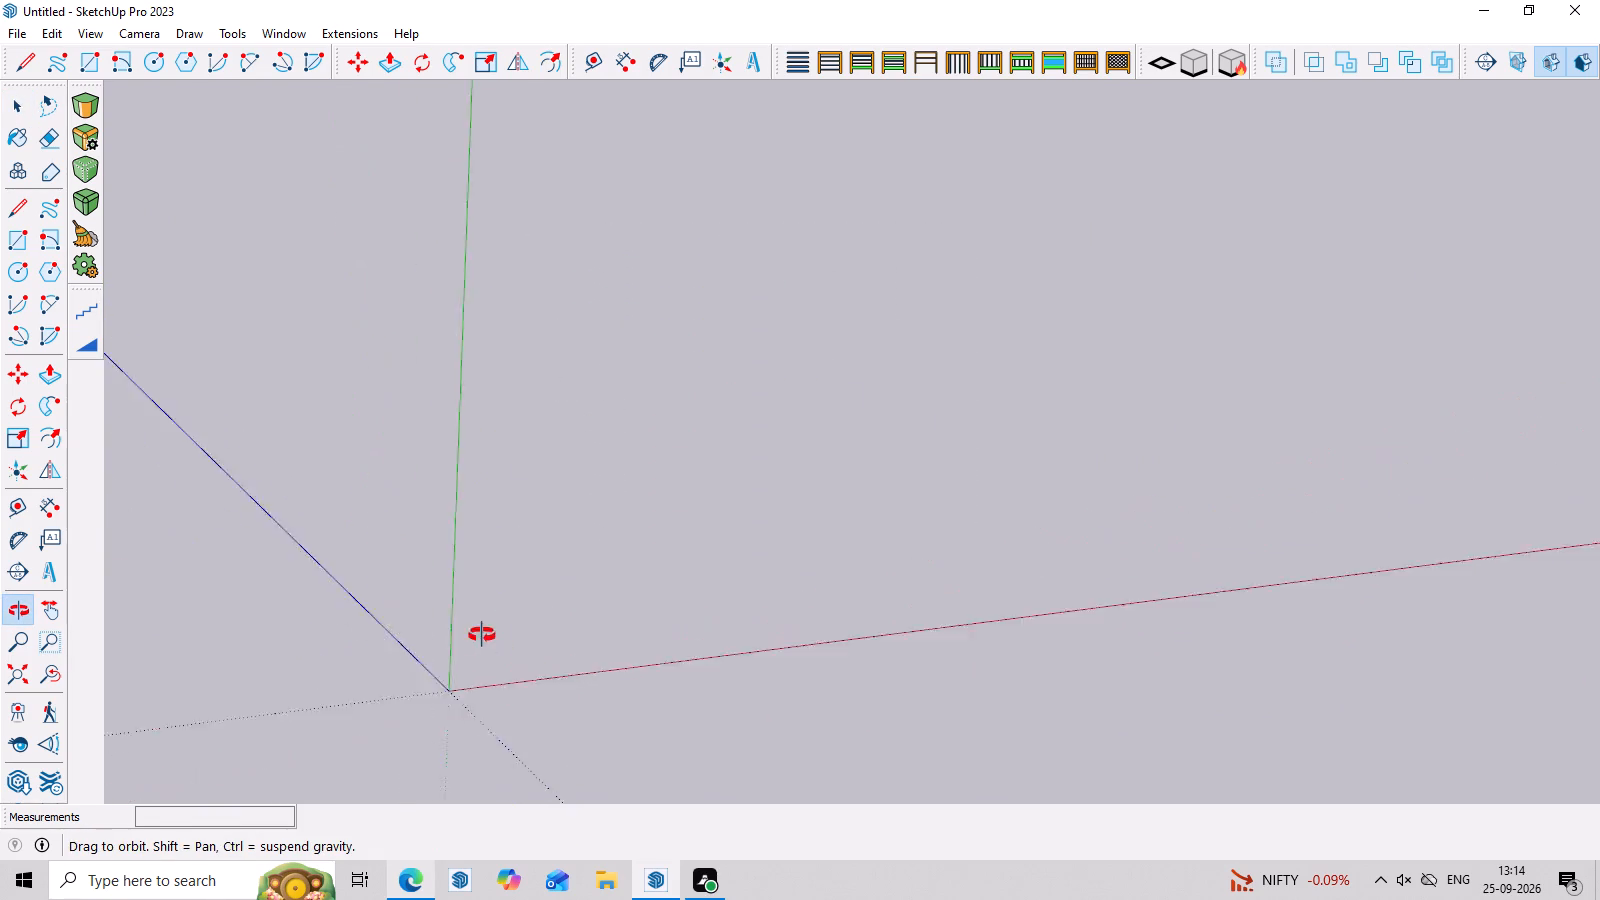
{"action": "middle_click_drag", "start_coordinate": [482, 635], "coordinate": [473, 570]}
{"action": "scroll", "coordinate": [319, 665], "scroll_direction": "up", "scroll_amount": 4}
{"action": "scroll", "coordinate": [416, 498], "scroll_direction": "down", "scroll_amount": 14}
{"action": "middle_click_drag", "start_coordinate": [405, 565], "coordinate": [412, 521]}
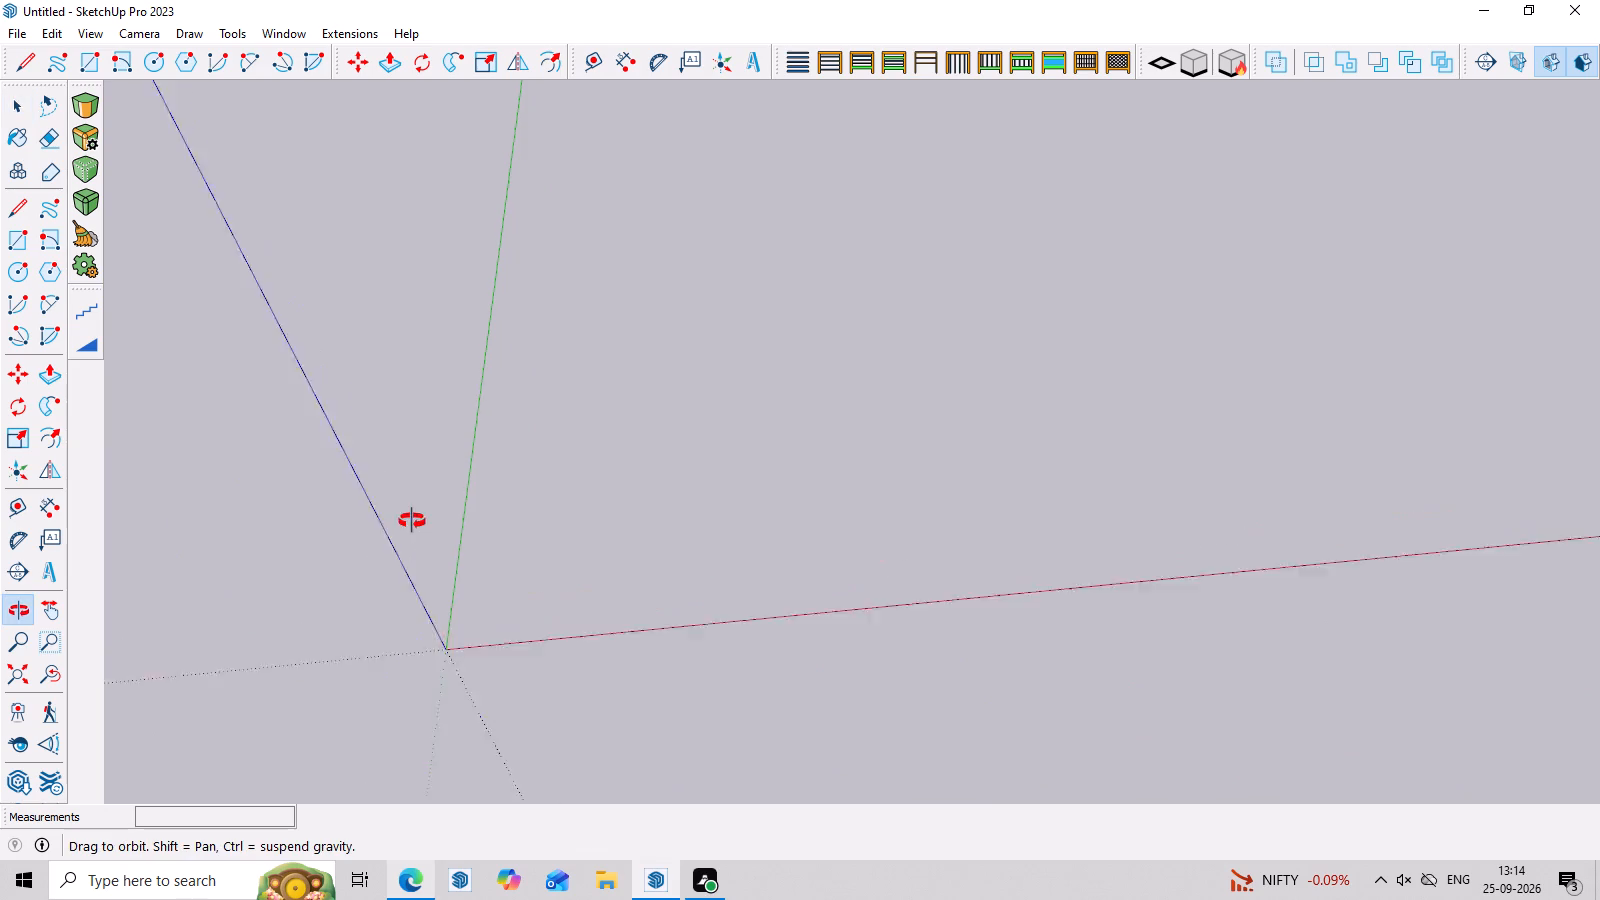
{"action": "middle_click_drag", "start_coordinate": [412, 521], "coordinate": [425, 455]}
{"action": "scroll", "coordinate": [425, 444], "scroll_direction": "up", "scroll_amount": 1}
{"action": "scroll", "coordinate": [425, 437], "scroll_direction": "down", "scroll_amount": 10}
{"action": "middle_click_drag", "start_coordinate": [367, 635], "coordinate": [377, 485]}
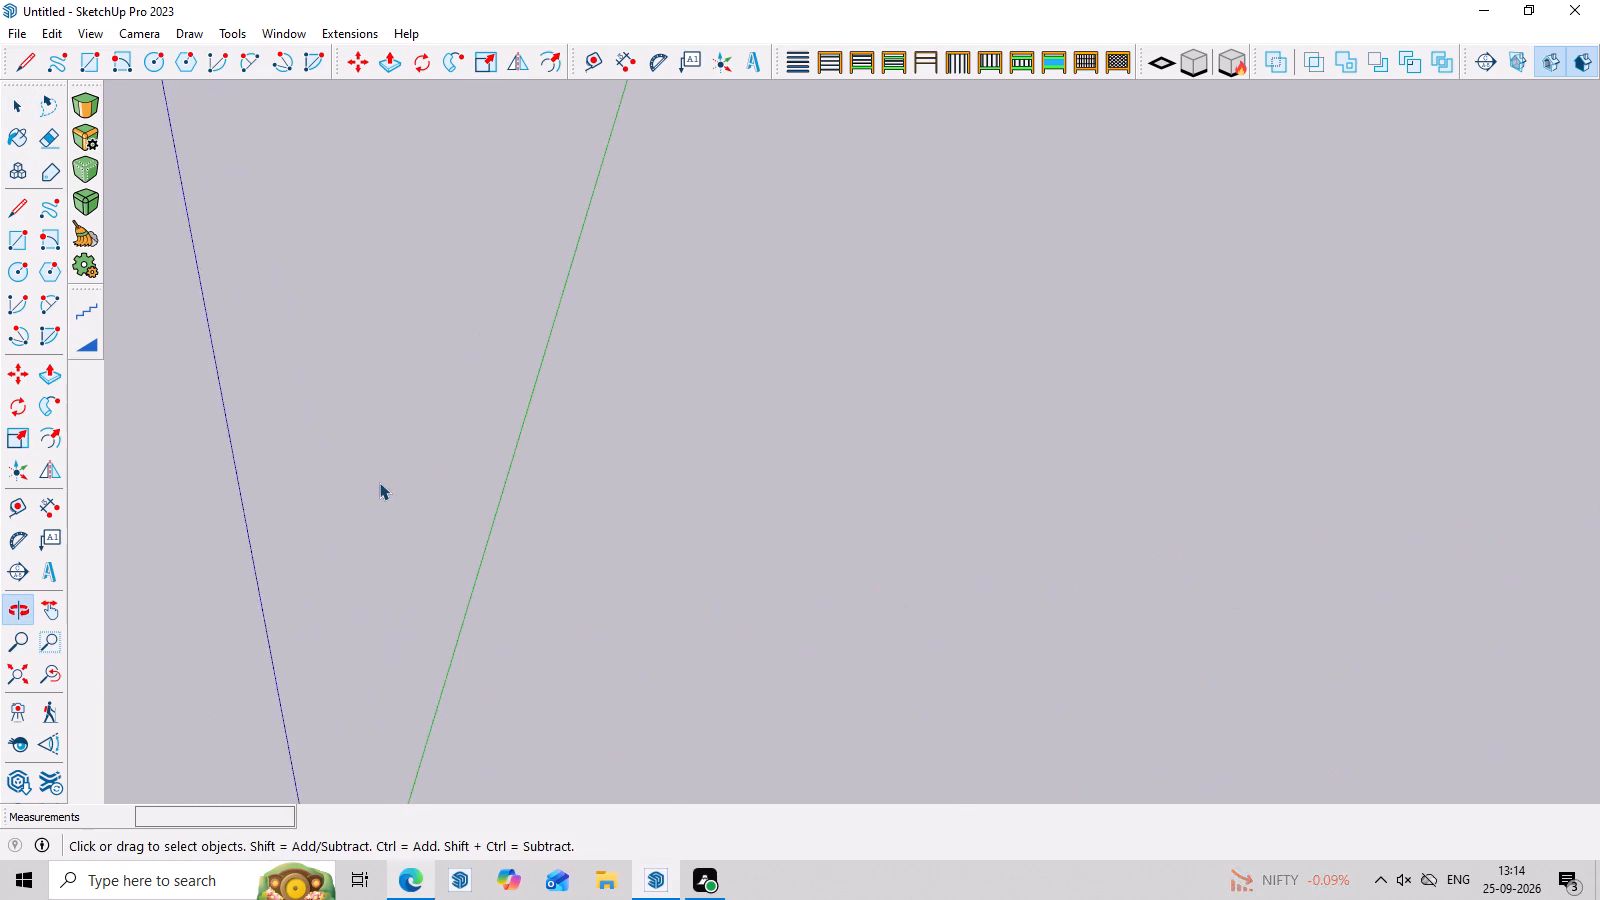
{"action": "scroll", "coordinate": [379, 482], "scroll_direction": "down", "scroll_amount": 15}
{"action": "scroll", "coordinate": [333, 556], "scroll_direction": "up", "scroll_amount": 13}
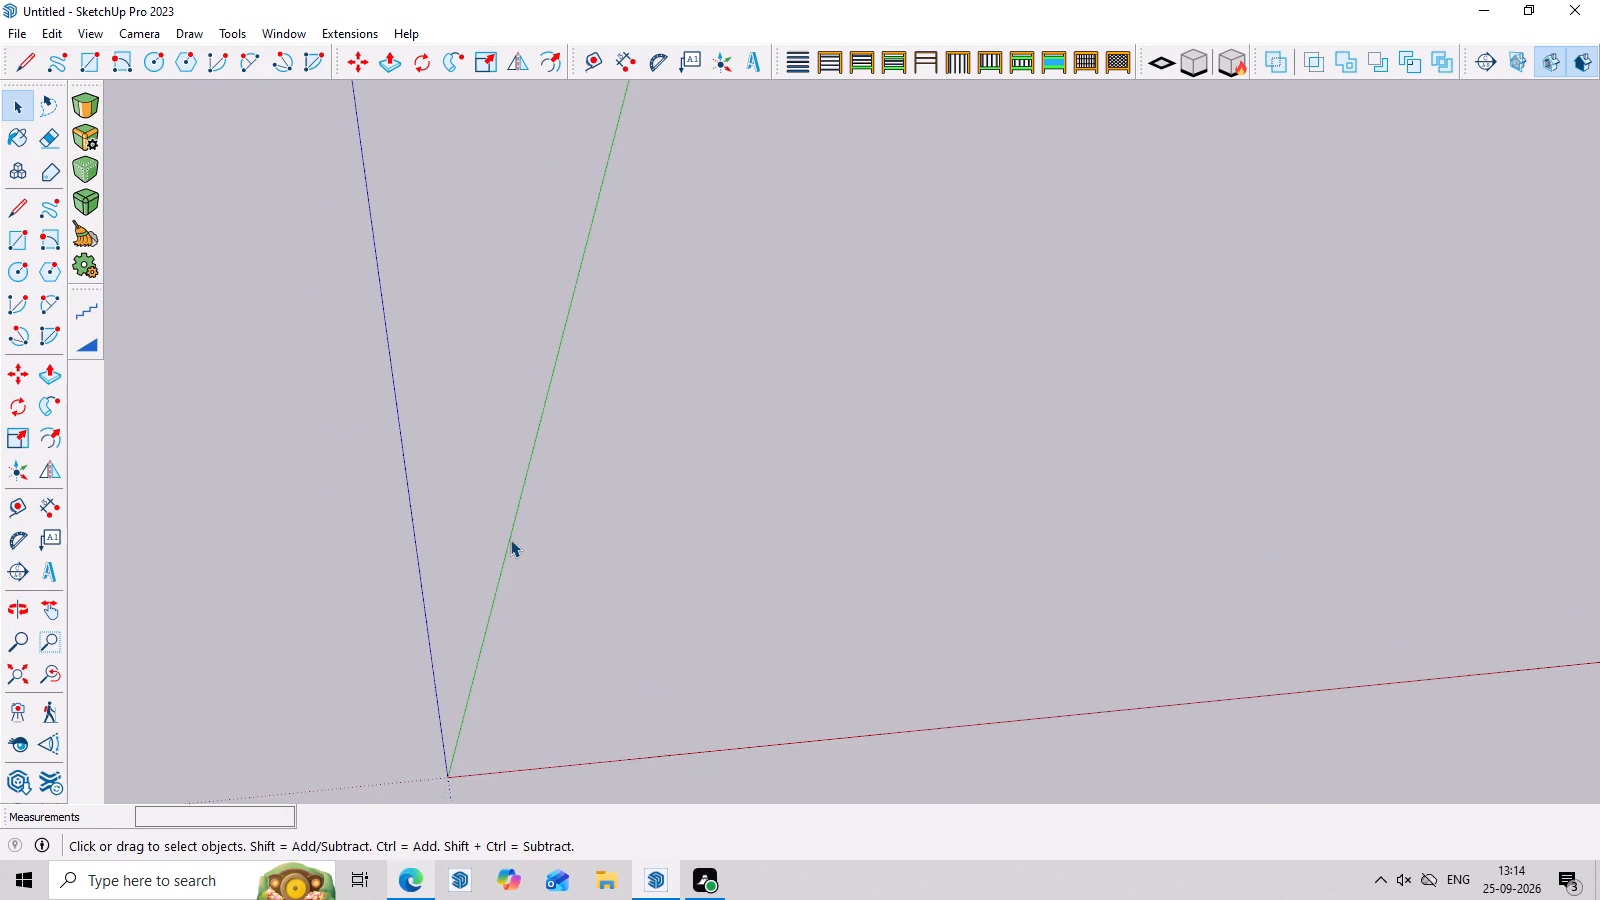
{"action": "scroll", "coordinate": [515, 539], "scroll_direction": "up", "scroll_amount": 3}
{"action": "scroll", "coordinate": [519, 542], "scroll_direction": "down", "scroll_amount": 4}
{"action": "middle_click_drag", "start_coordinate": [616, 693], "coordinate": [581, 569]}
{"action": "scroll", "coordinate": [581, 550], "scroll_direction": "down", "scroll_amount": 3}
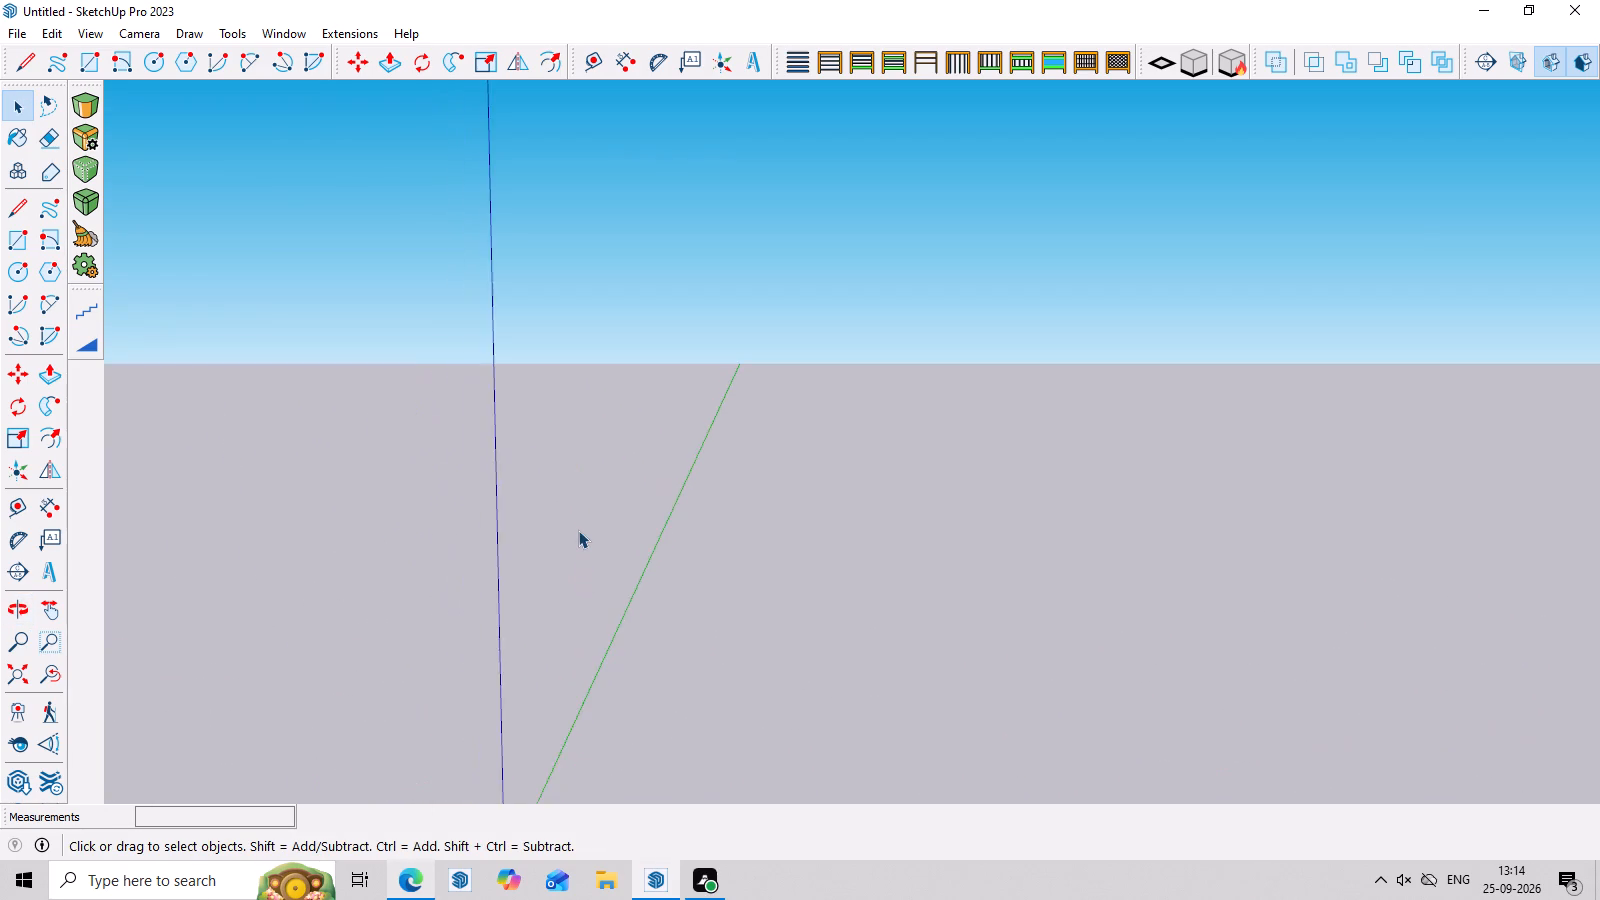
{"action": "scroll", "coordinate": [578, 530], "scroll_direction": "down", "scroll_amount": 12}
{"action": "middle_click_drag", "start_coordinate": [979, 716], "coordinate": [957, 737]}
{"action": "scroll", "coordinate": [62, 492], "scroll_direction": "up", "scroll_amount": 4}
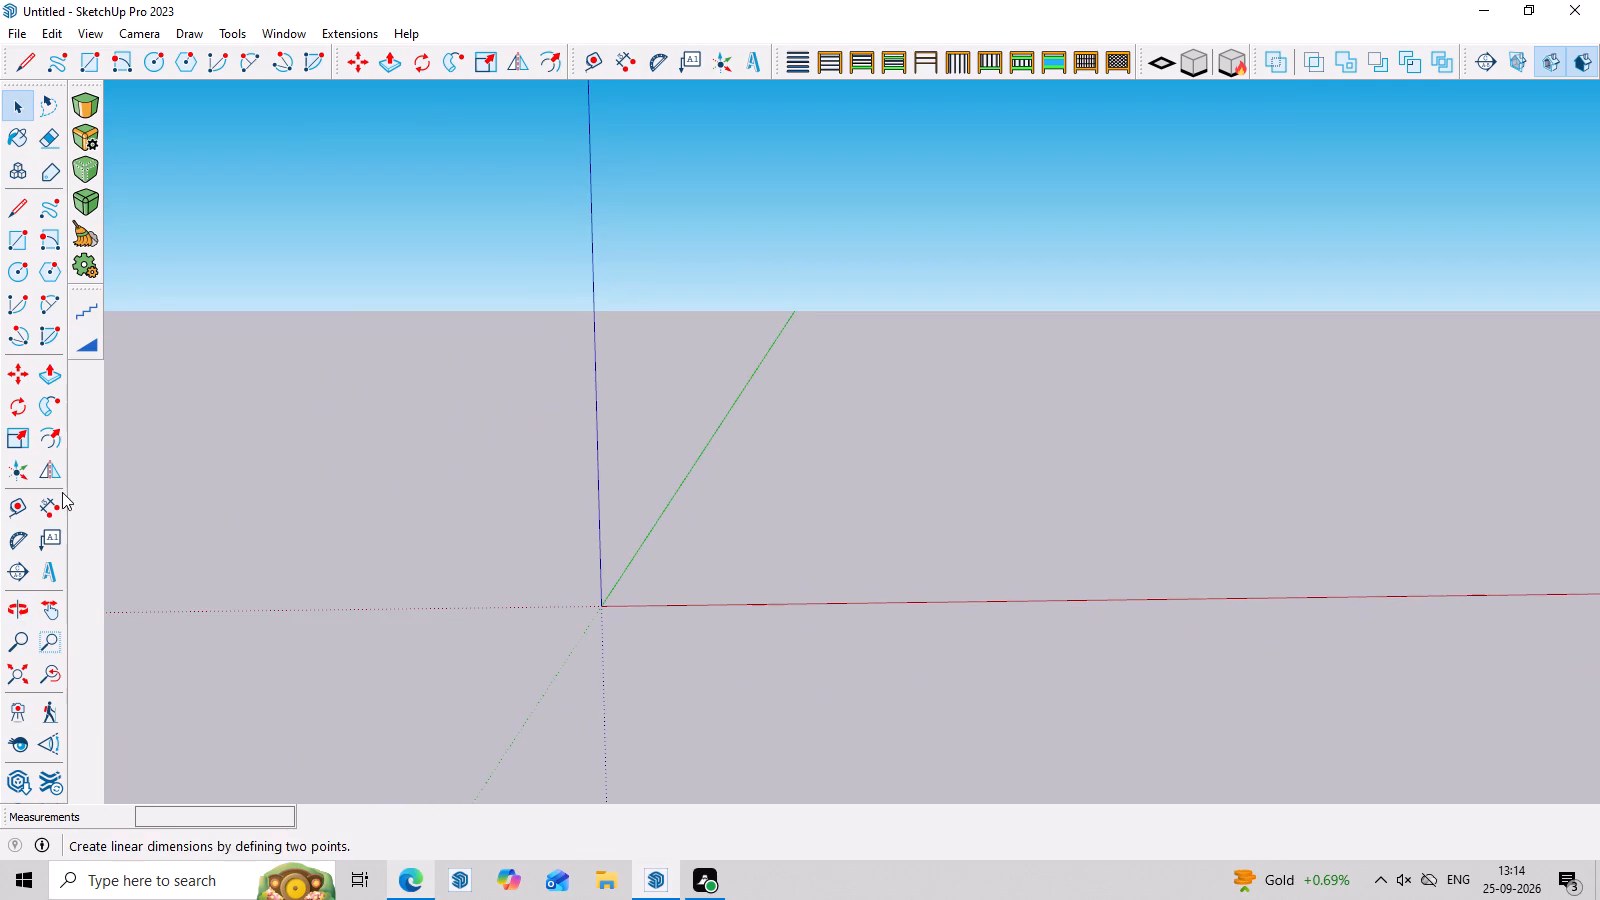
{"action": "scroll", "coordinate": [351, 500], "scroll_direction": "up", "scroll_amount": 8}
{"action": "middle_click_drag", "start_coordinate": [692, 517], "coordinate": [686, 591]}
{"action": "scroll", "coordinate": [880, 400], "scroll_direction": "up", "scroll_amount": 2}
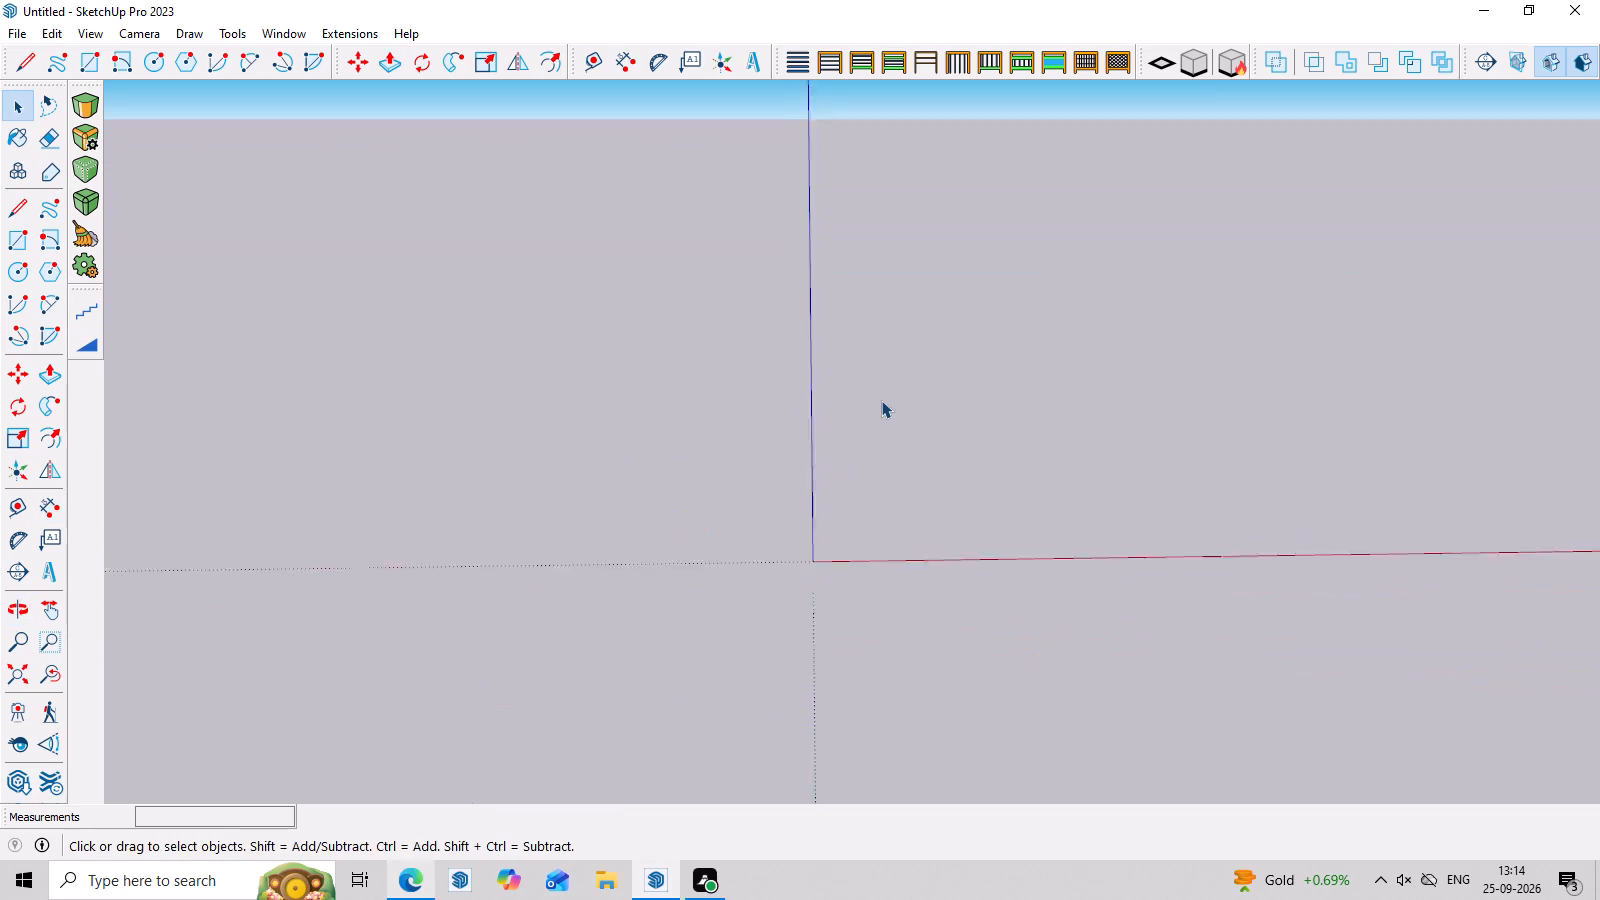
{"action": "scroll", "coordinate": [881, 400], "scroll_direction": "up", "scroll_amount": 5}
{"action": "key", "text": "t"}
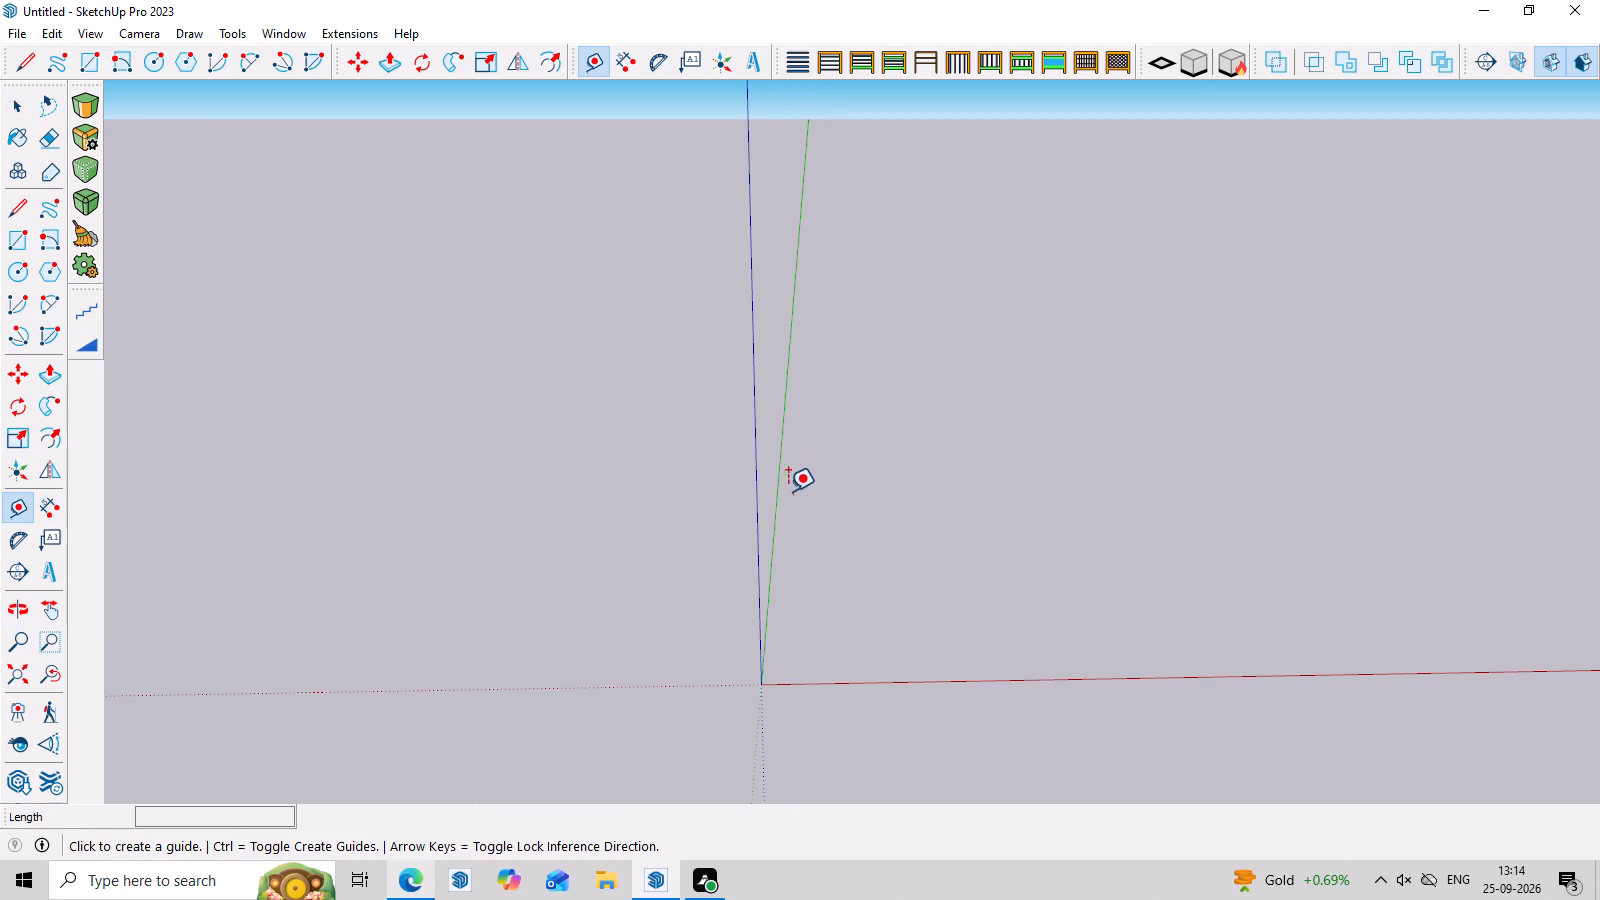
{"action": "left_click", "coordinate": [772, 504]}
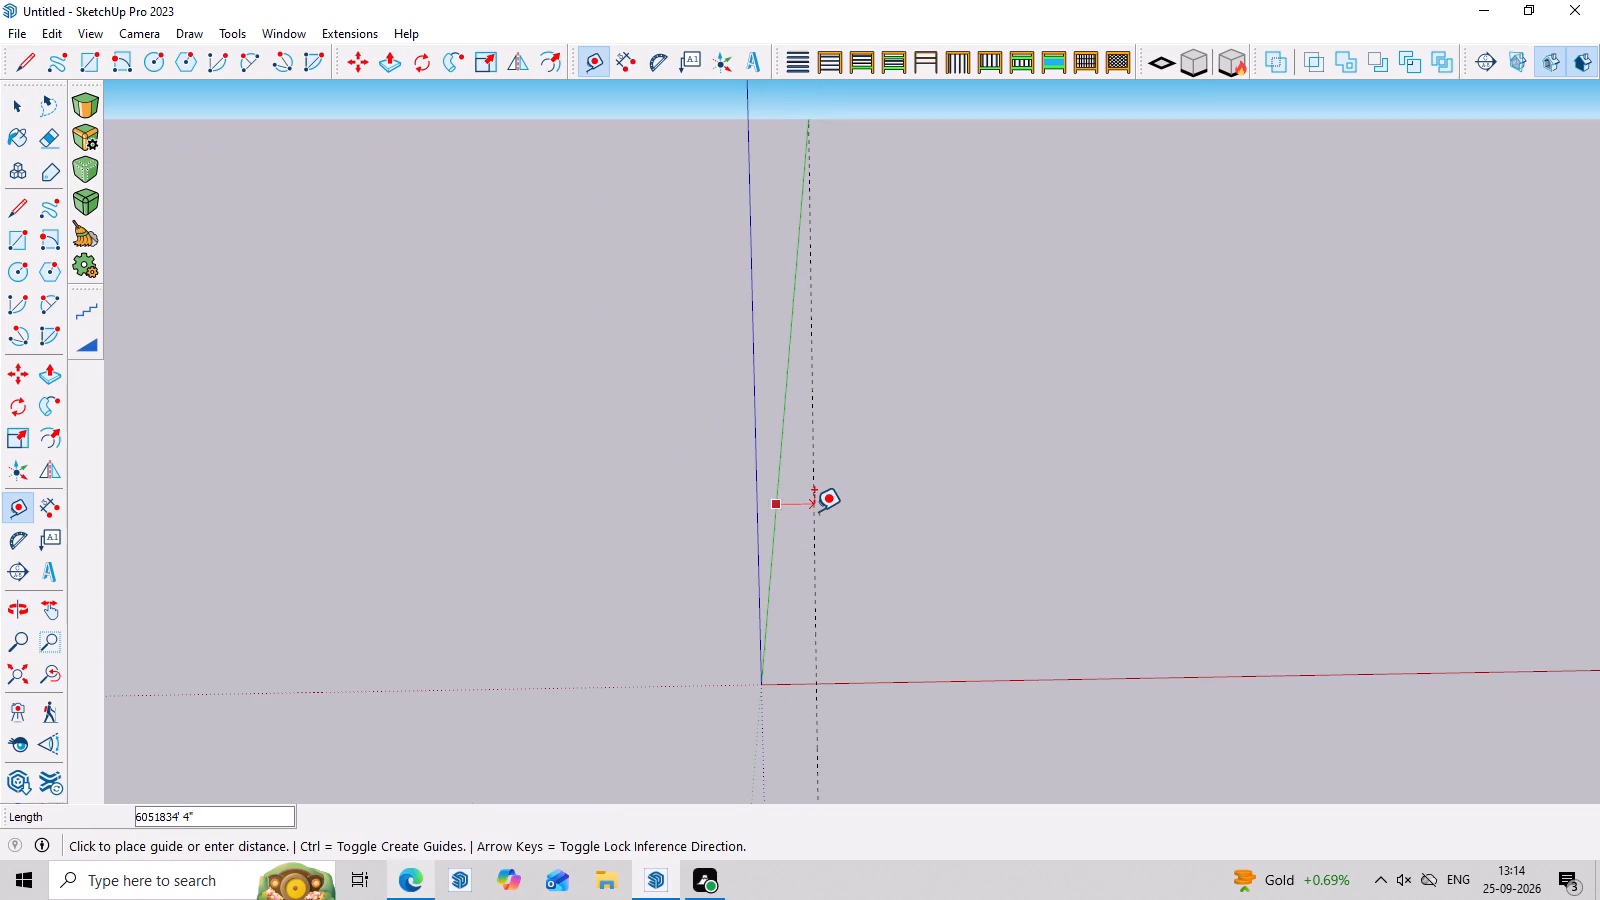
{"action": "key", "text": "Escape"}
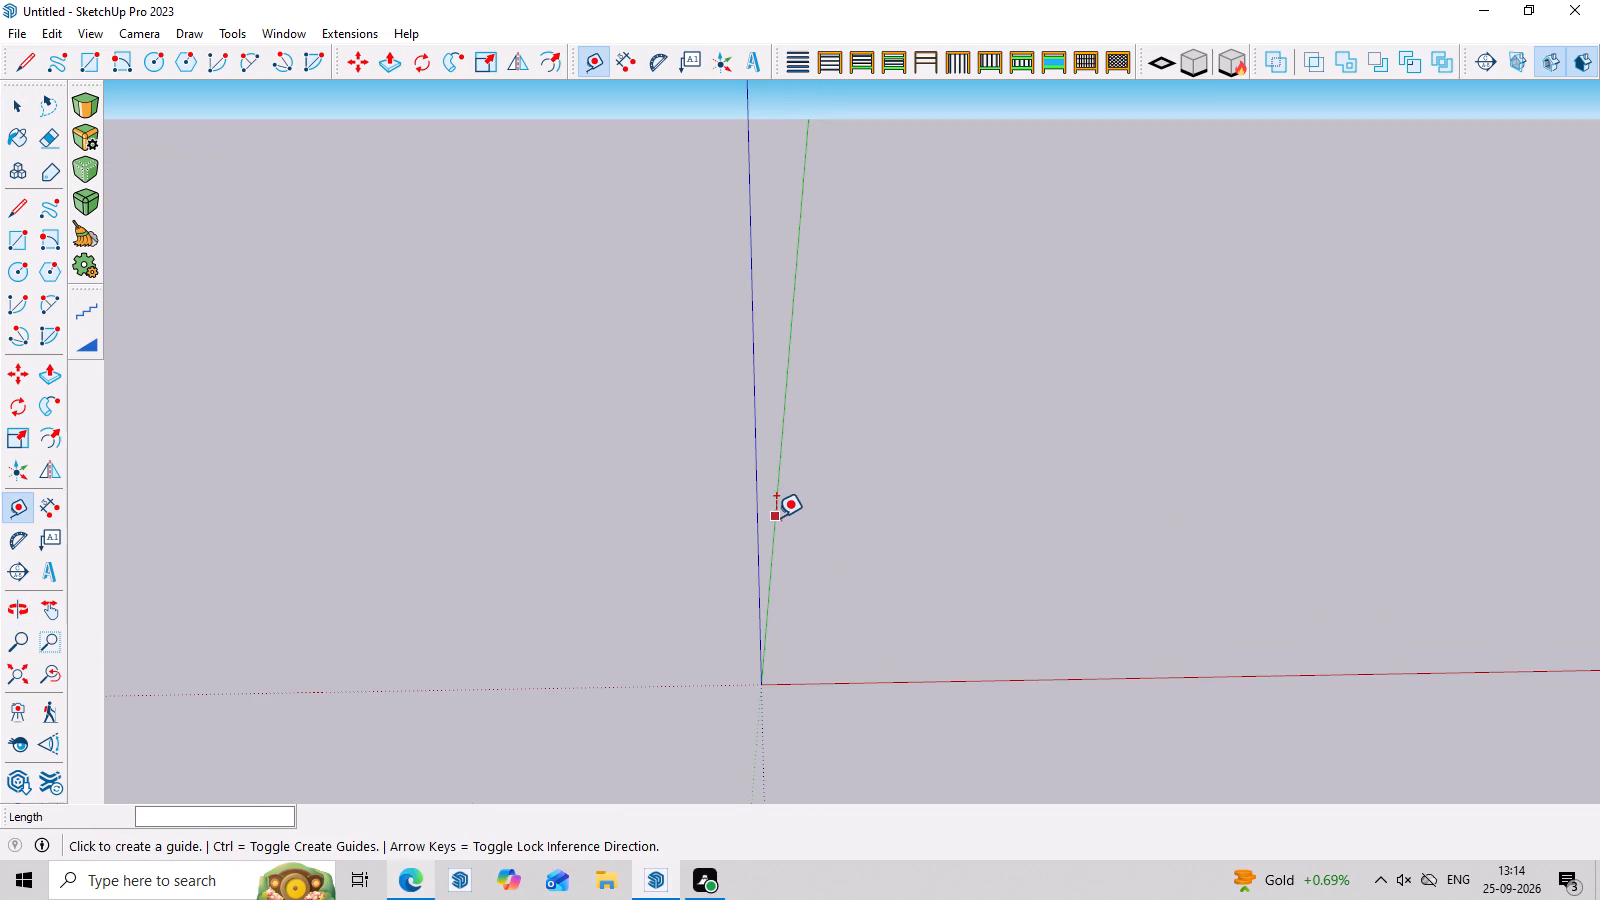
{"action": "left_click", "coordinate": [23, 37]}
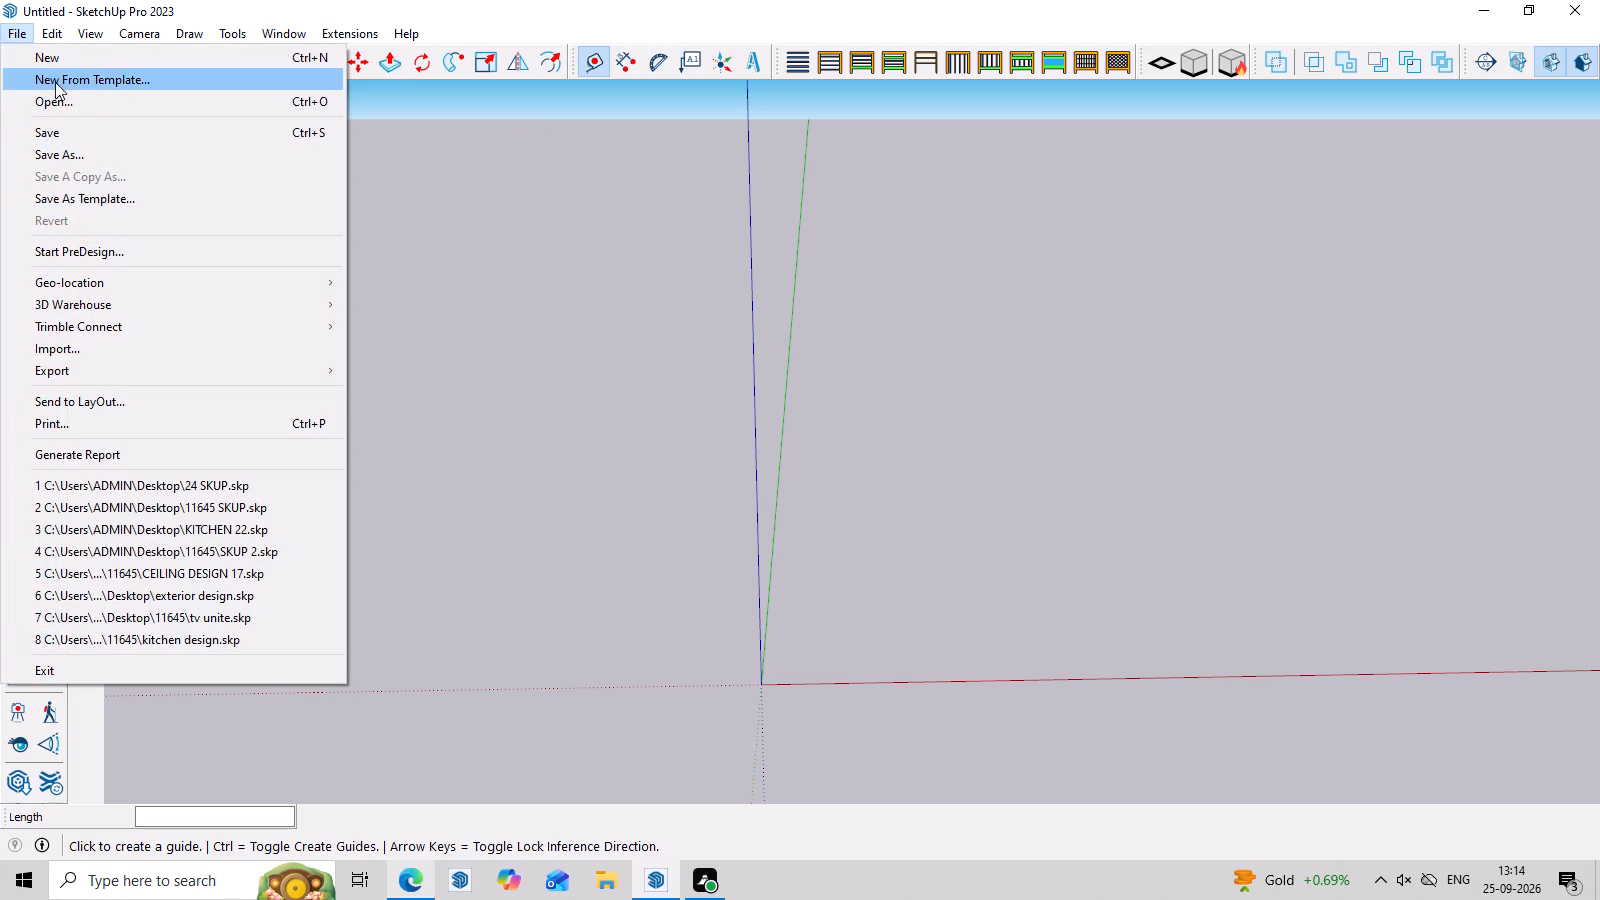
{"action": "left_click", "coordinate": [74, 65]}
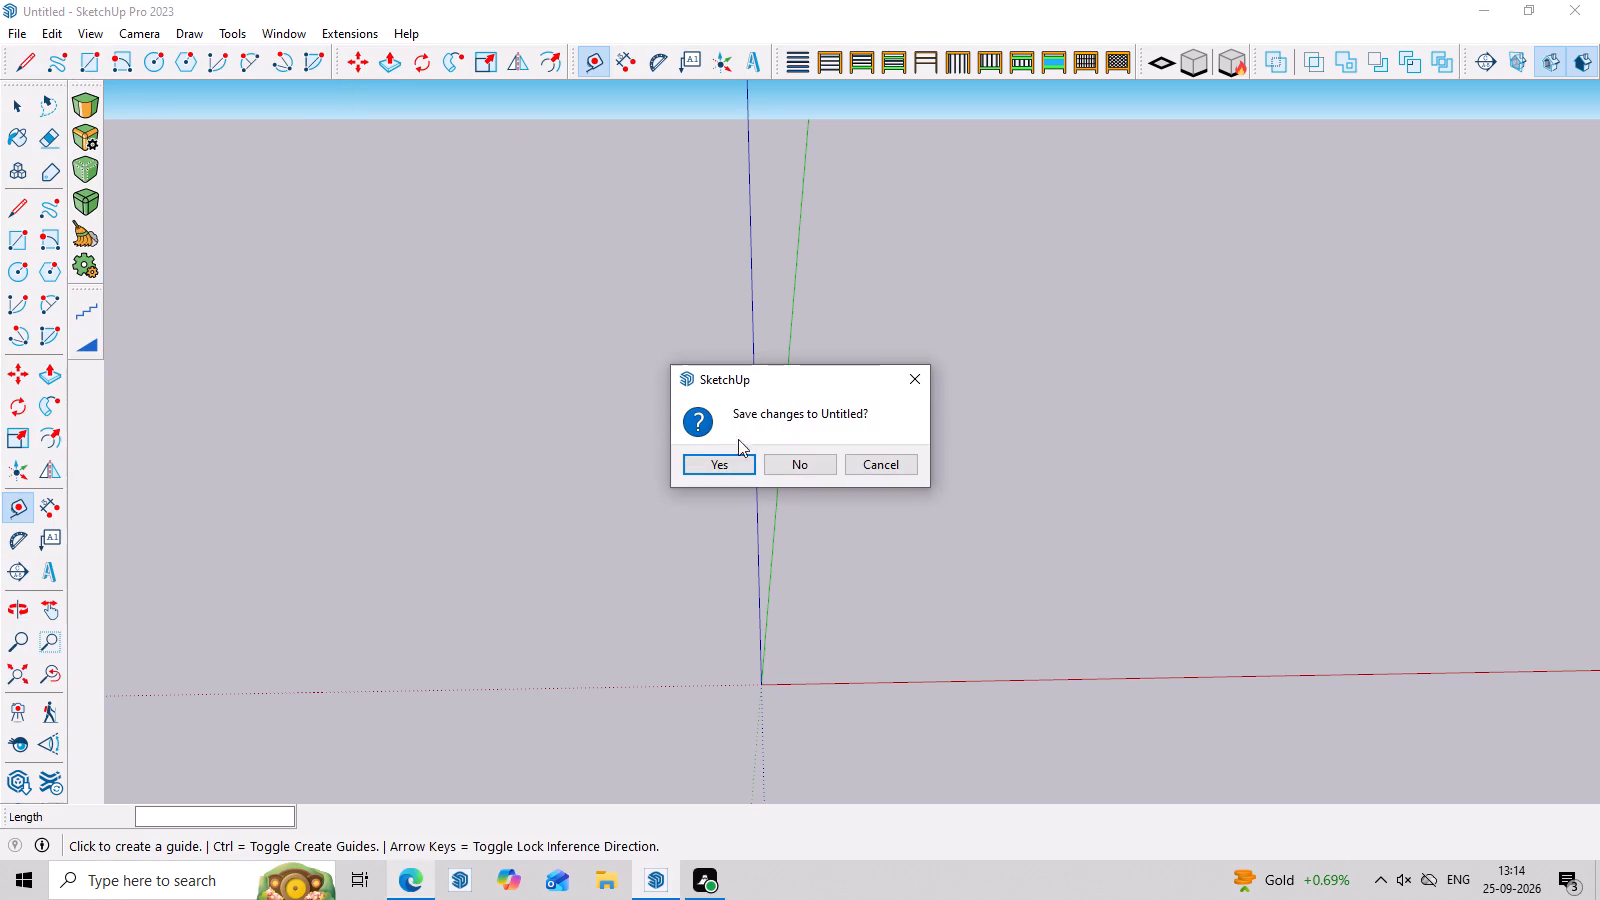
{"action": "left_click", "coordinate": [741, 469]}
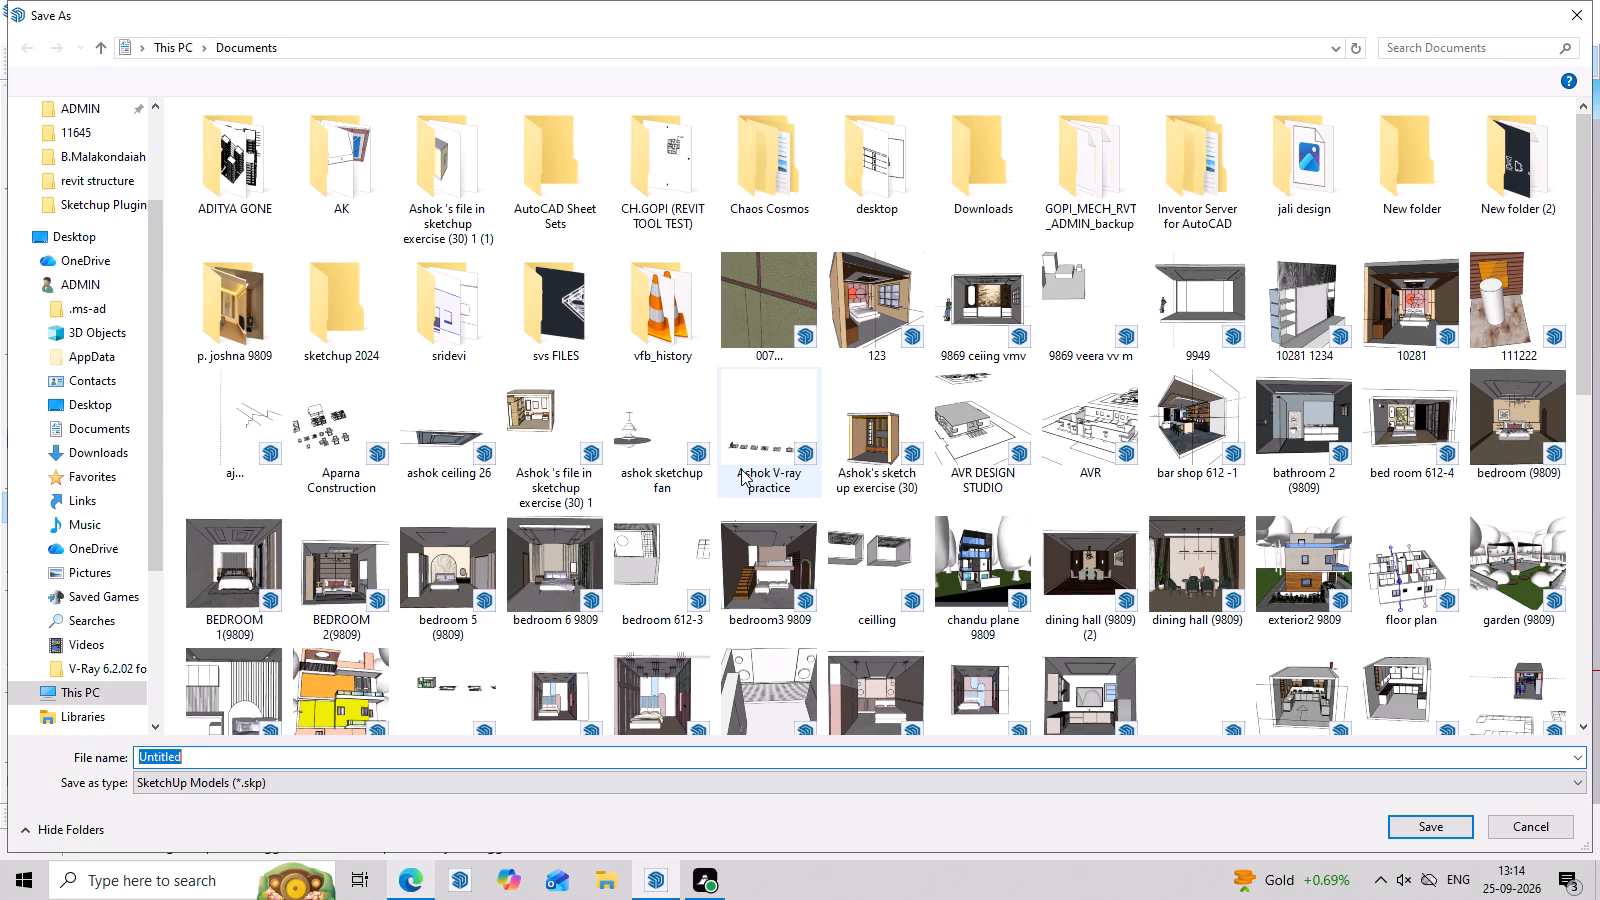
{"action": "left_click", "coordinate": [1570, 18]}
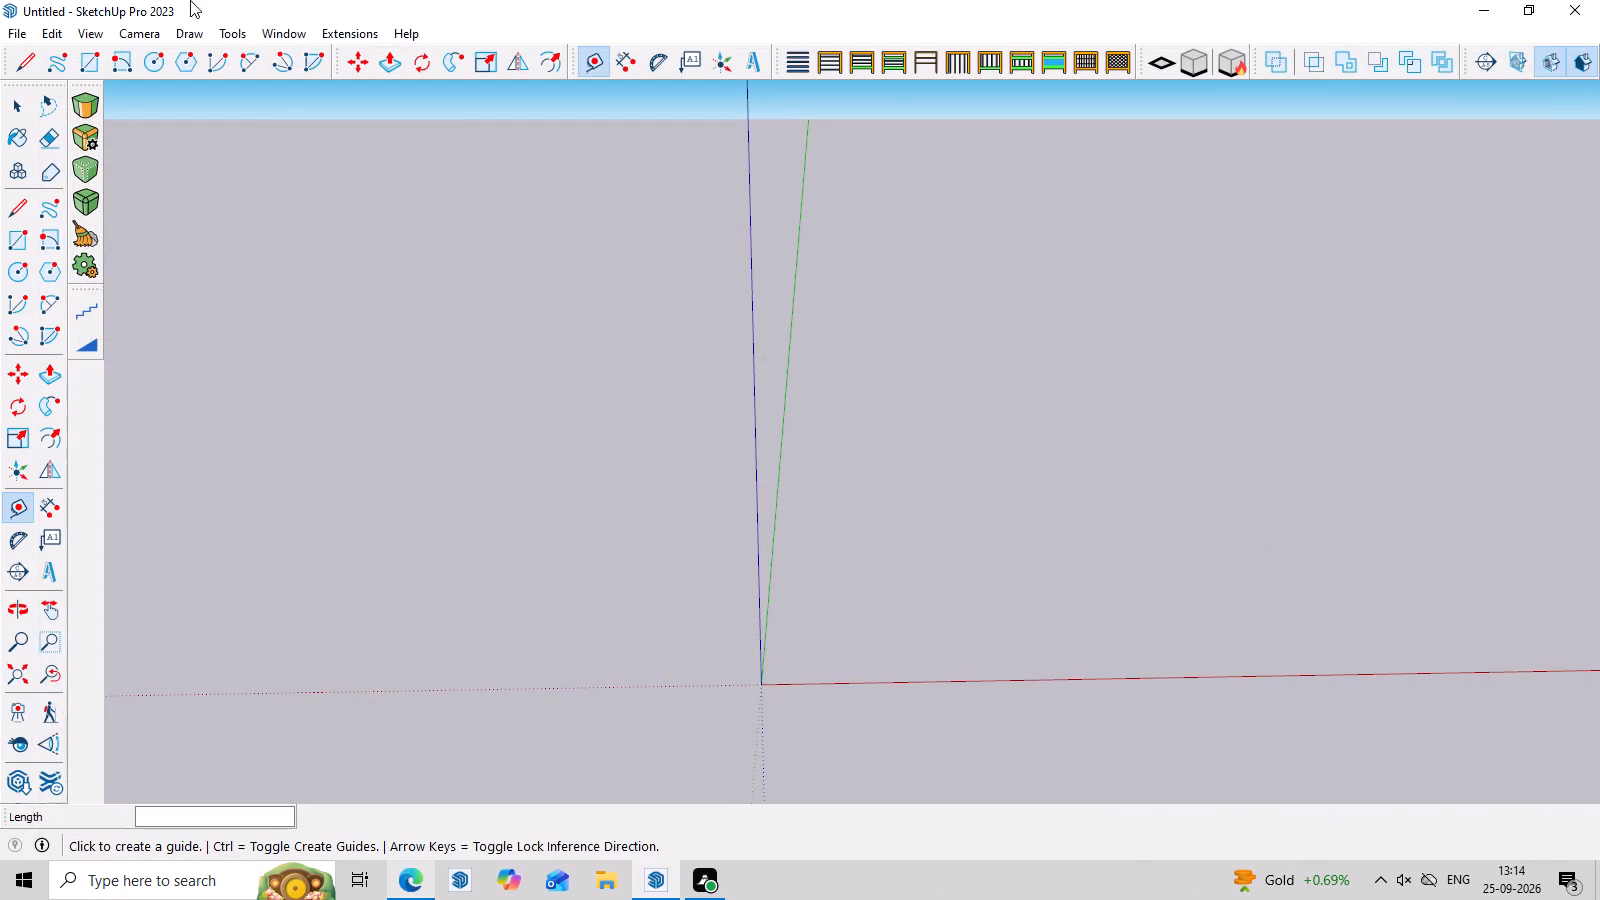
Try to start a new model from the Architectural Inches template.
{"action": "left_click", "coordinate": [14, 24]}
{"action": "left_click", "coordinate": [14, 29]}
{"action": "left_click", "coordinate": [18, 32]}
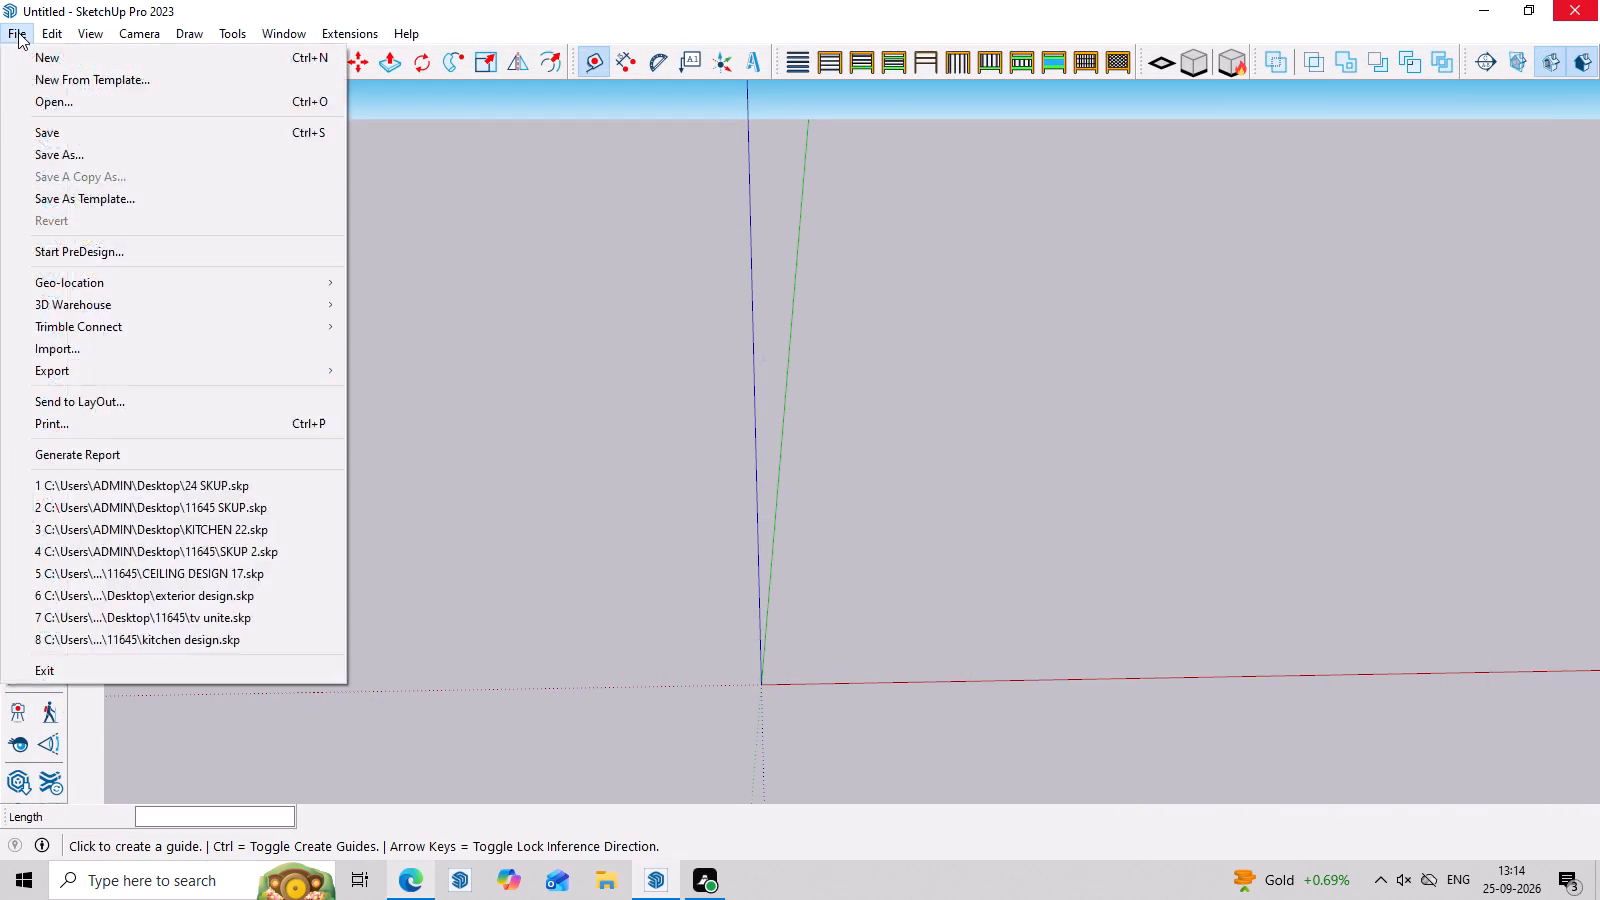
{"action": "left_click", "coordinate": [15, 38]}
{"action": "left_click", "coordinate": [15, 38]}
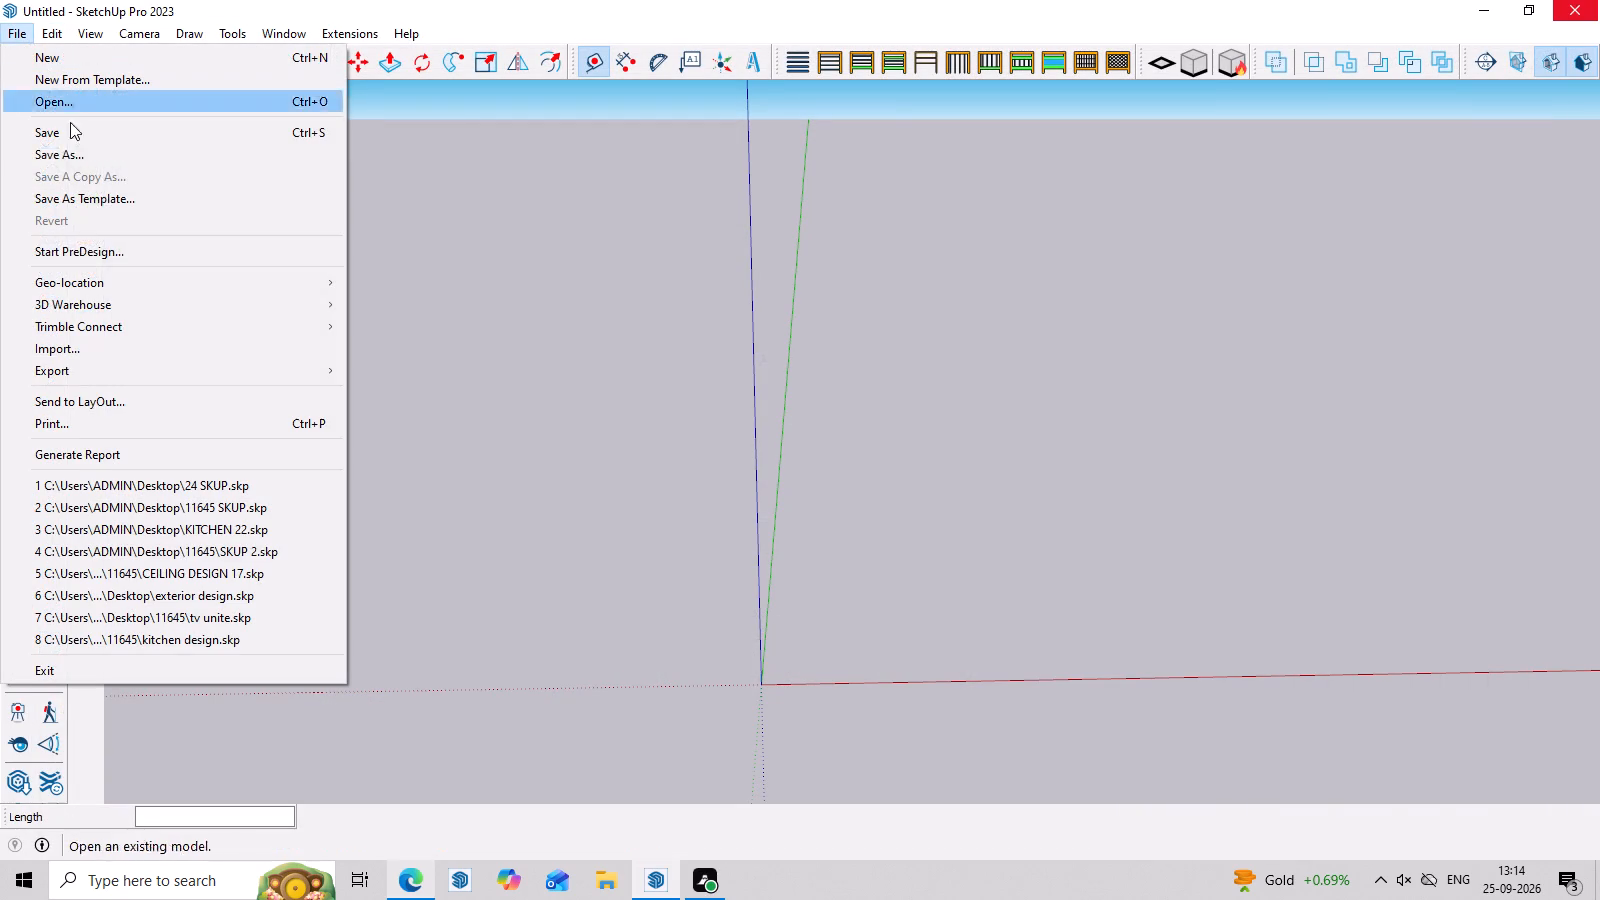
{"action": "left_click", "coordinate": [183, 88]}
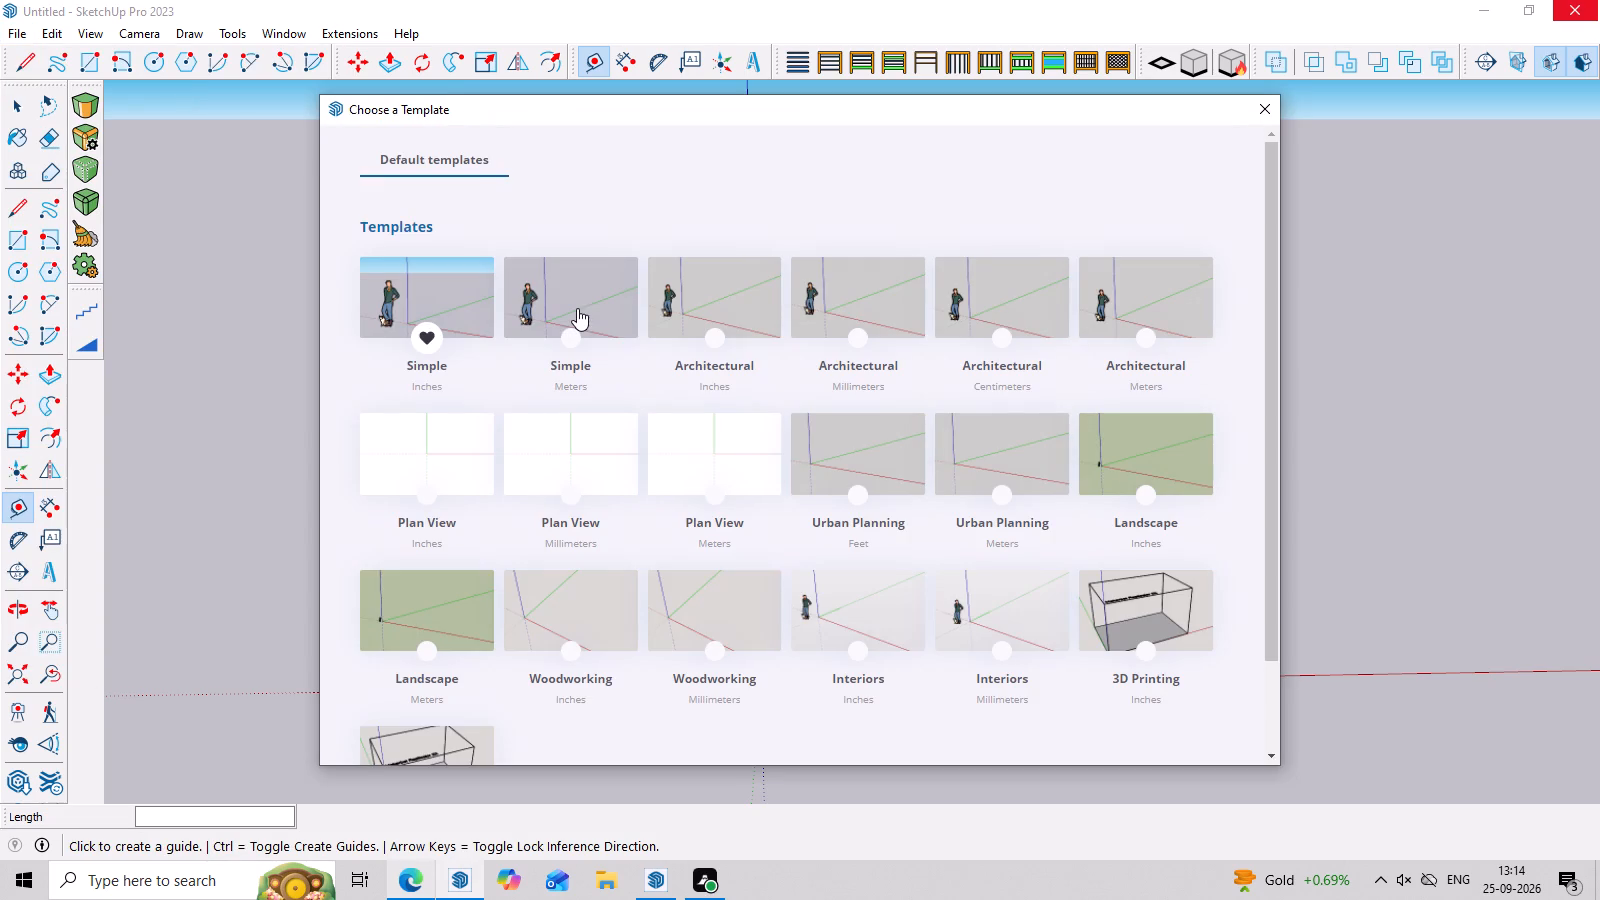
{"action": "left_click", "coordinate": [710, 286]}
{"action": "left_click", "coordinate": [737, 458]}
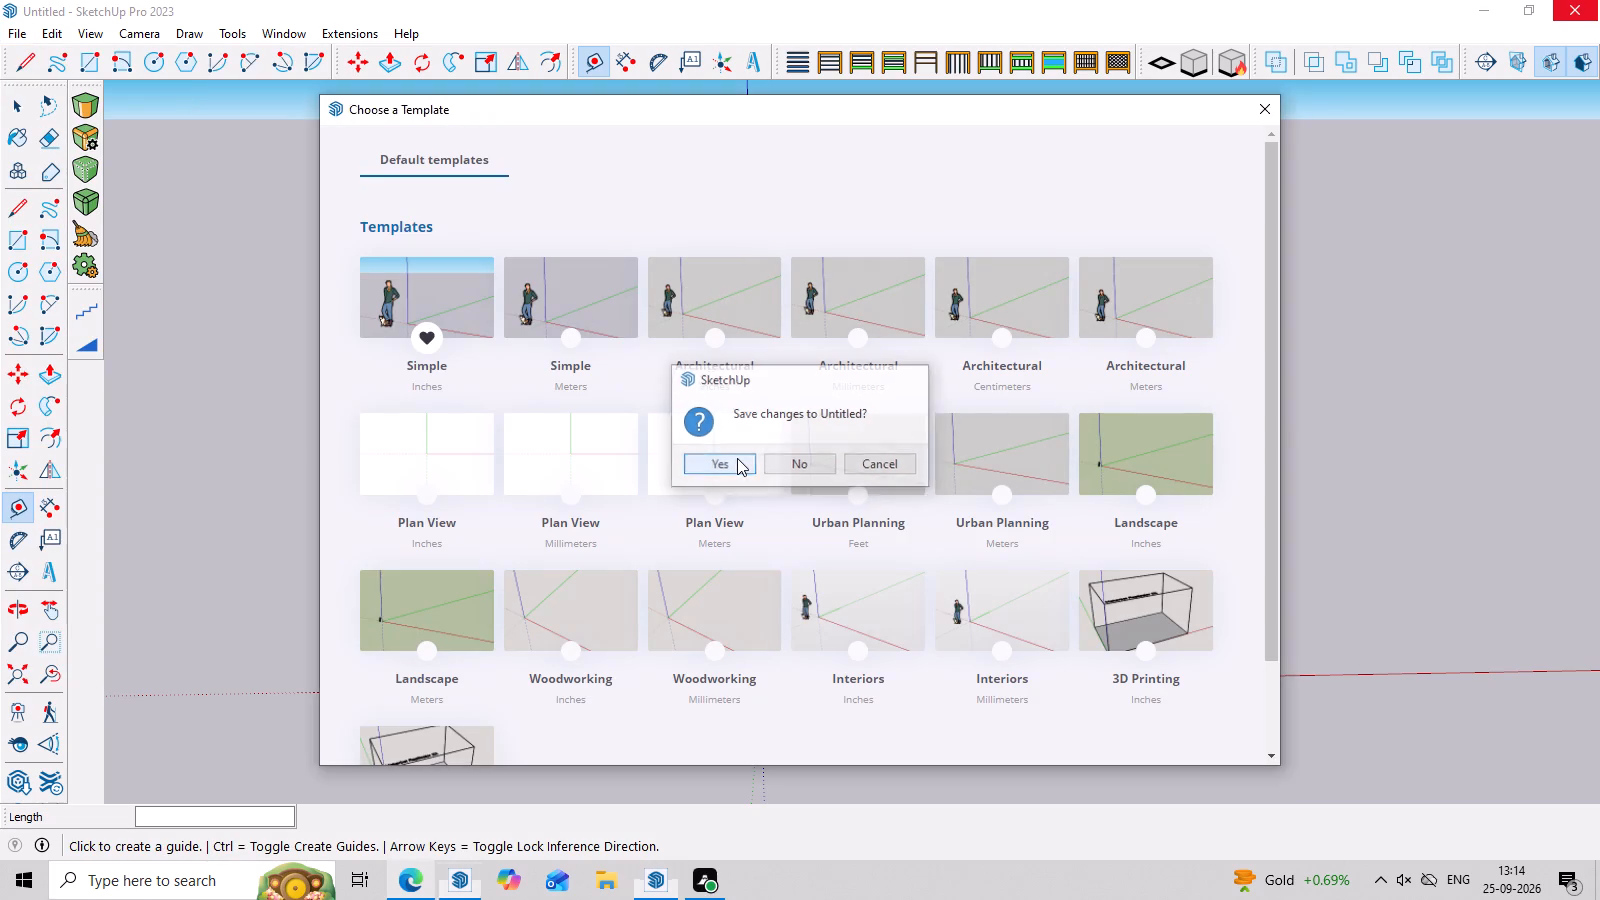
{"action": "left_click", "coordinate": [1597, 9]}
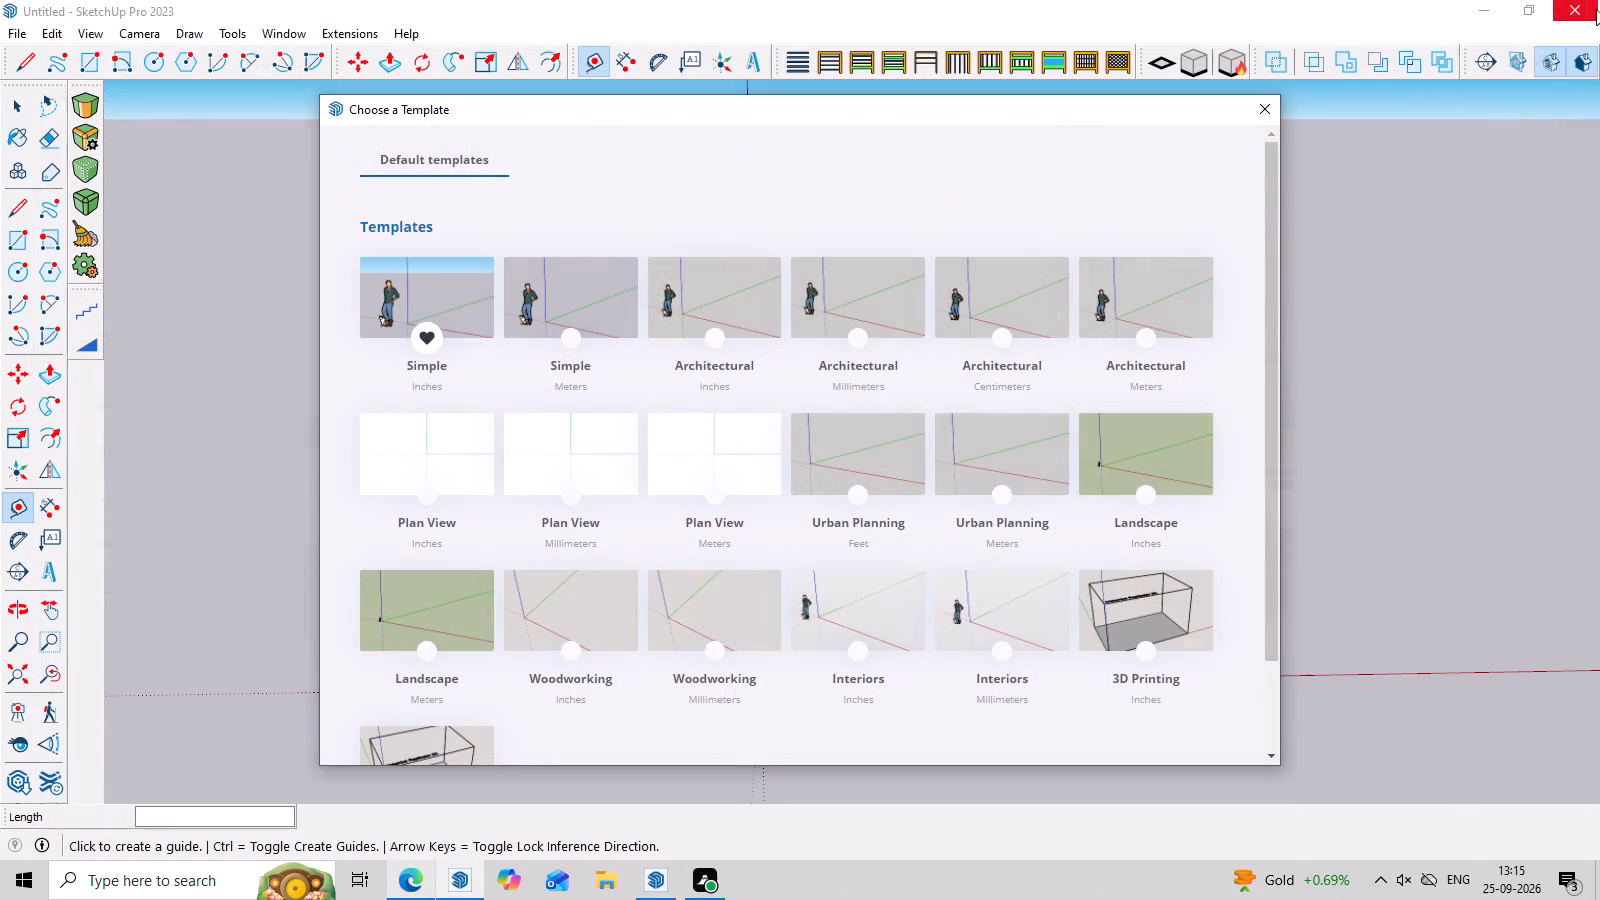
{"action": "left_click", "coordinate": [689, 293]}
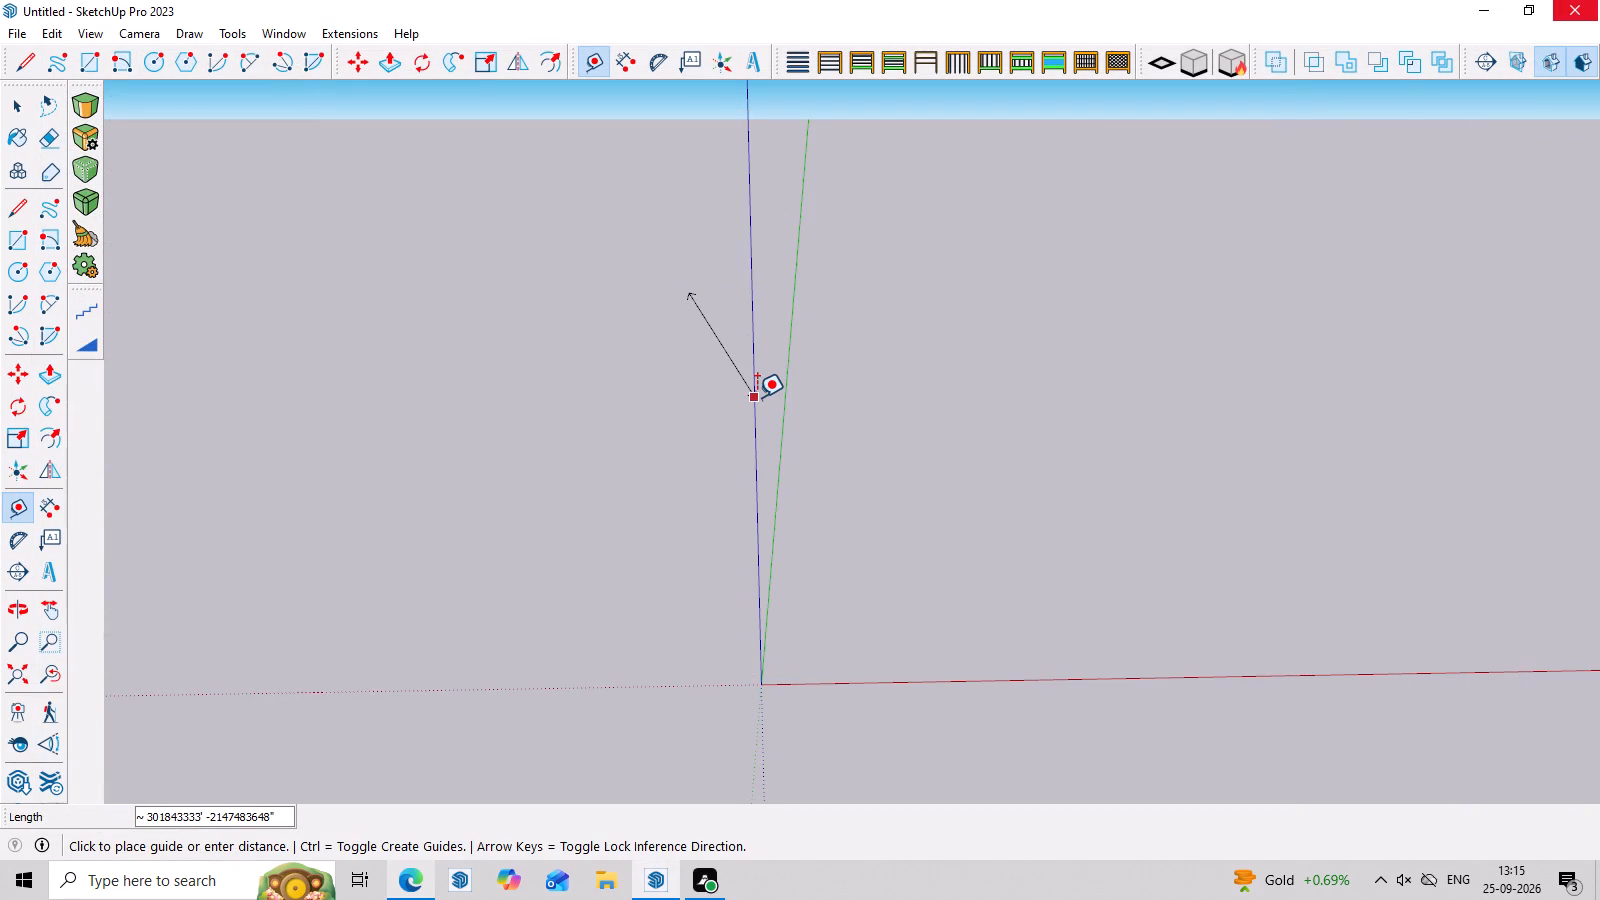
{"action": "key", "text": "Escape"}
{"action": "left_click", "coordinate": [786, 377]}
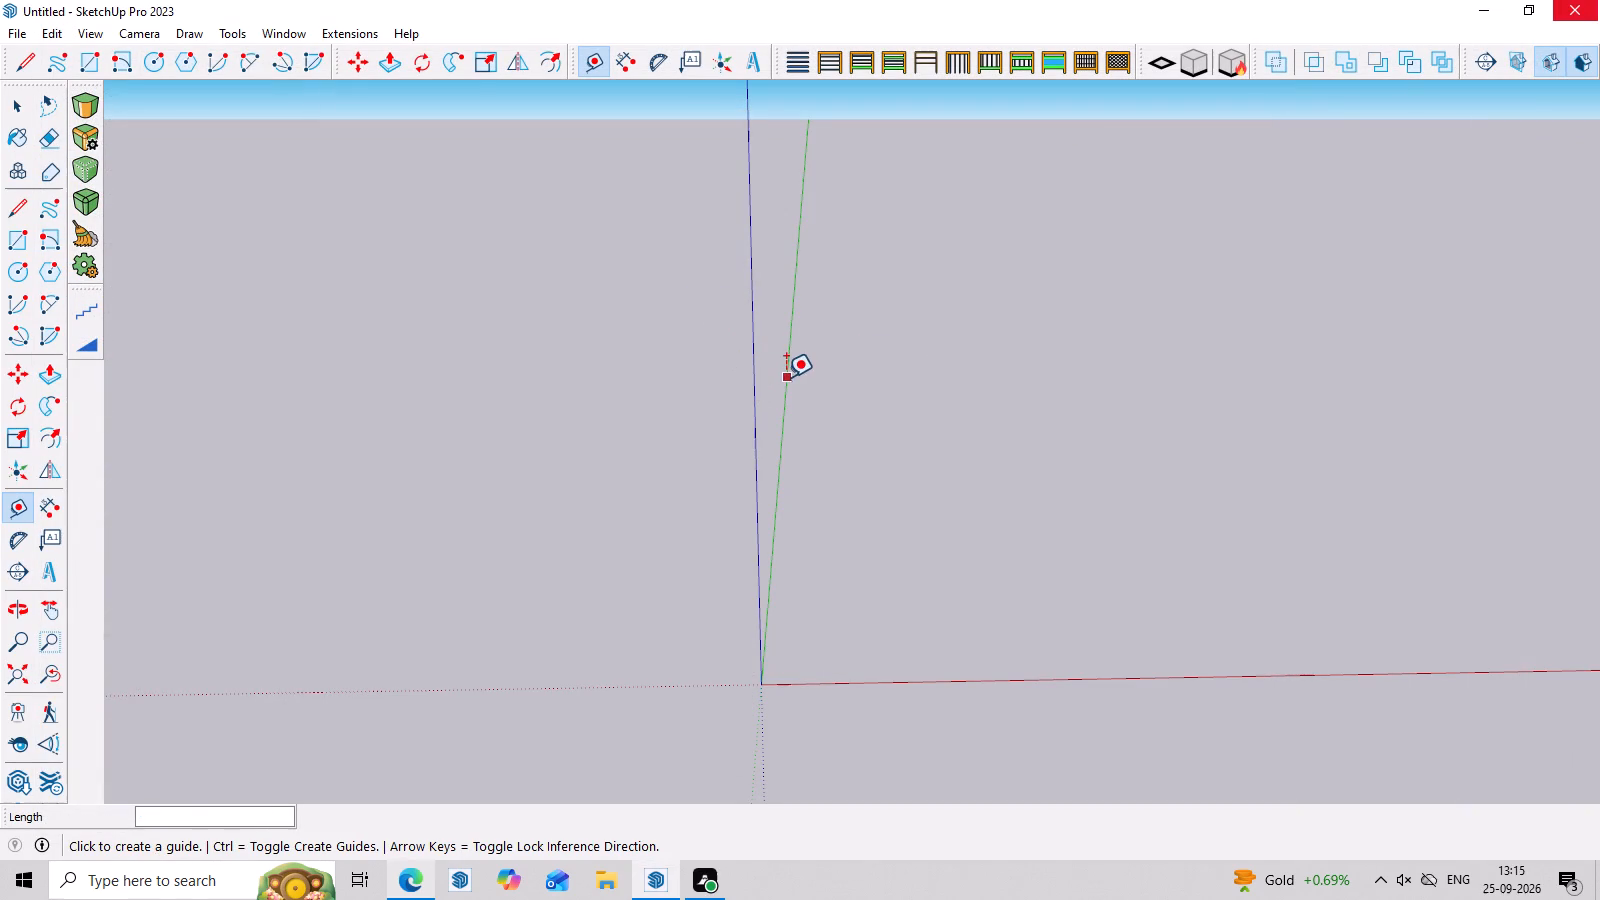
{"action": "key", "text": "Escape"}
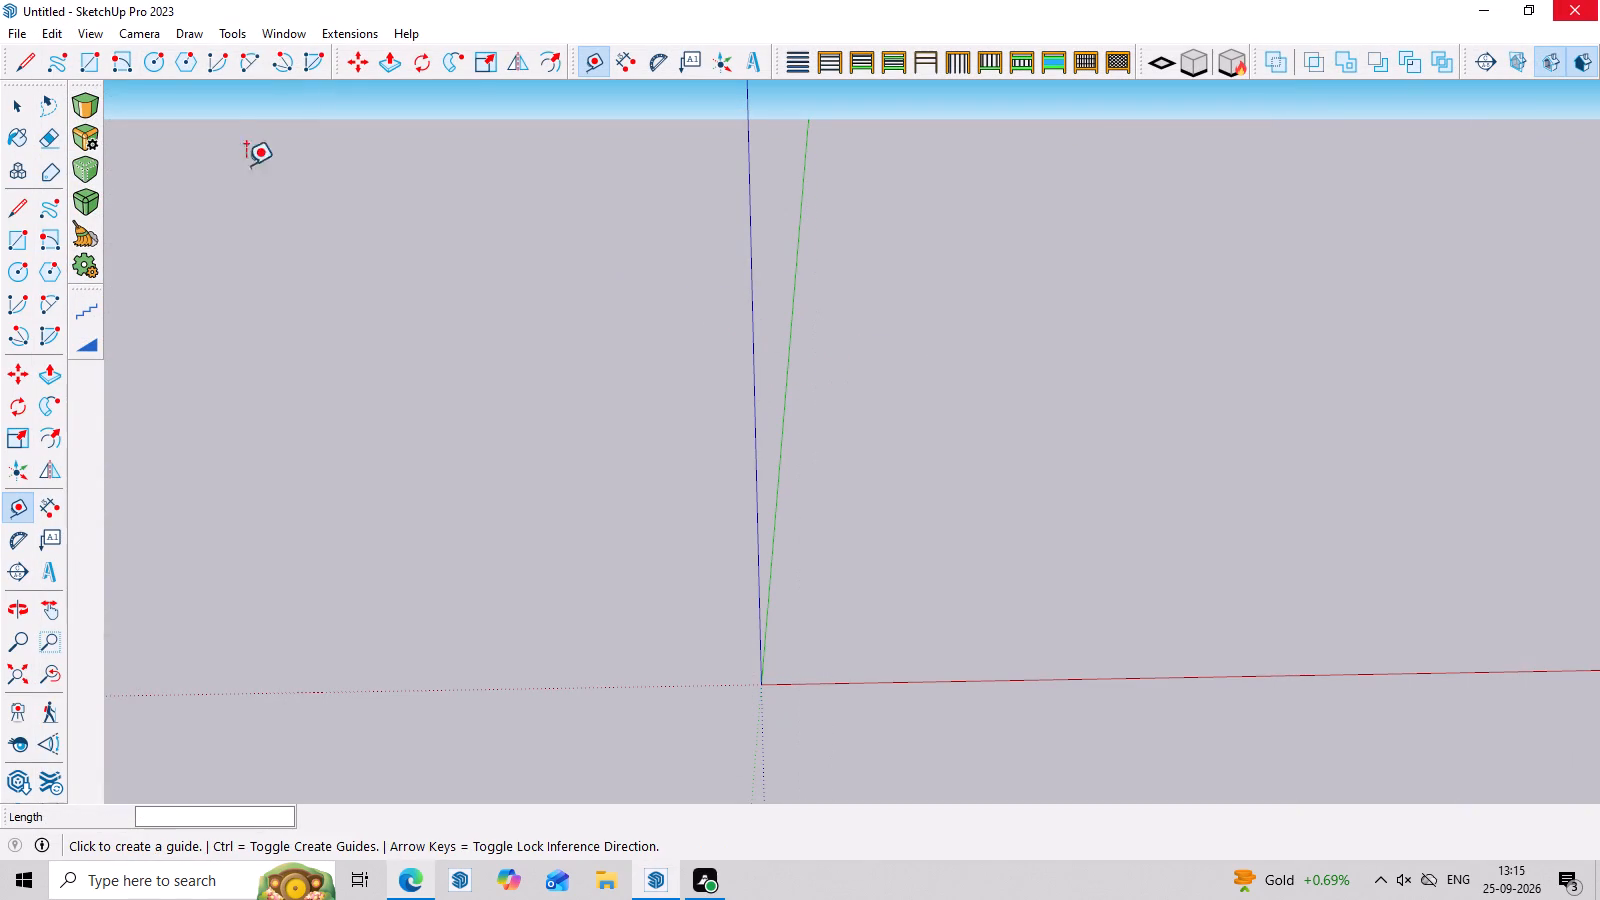
Start a new model from the Simple Inches template, discarding the changes to the untitled model.
{"action": "left_click", "coordinate": [17, 33]}
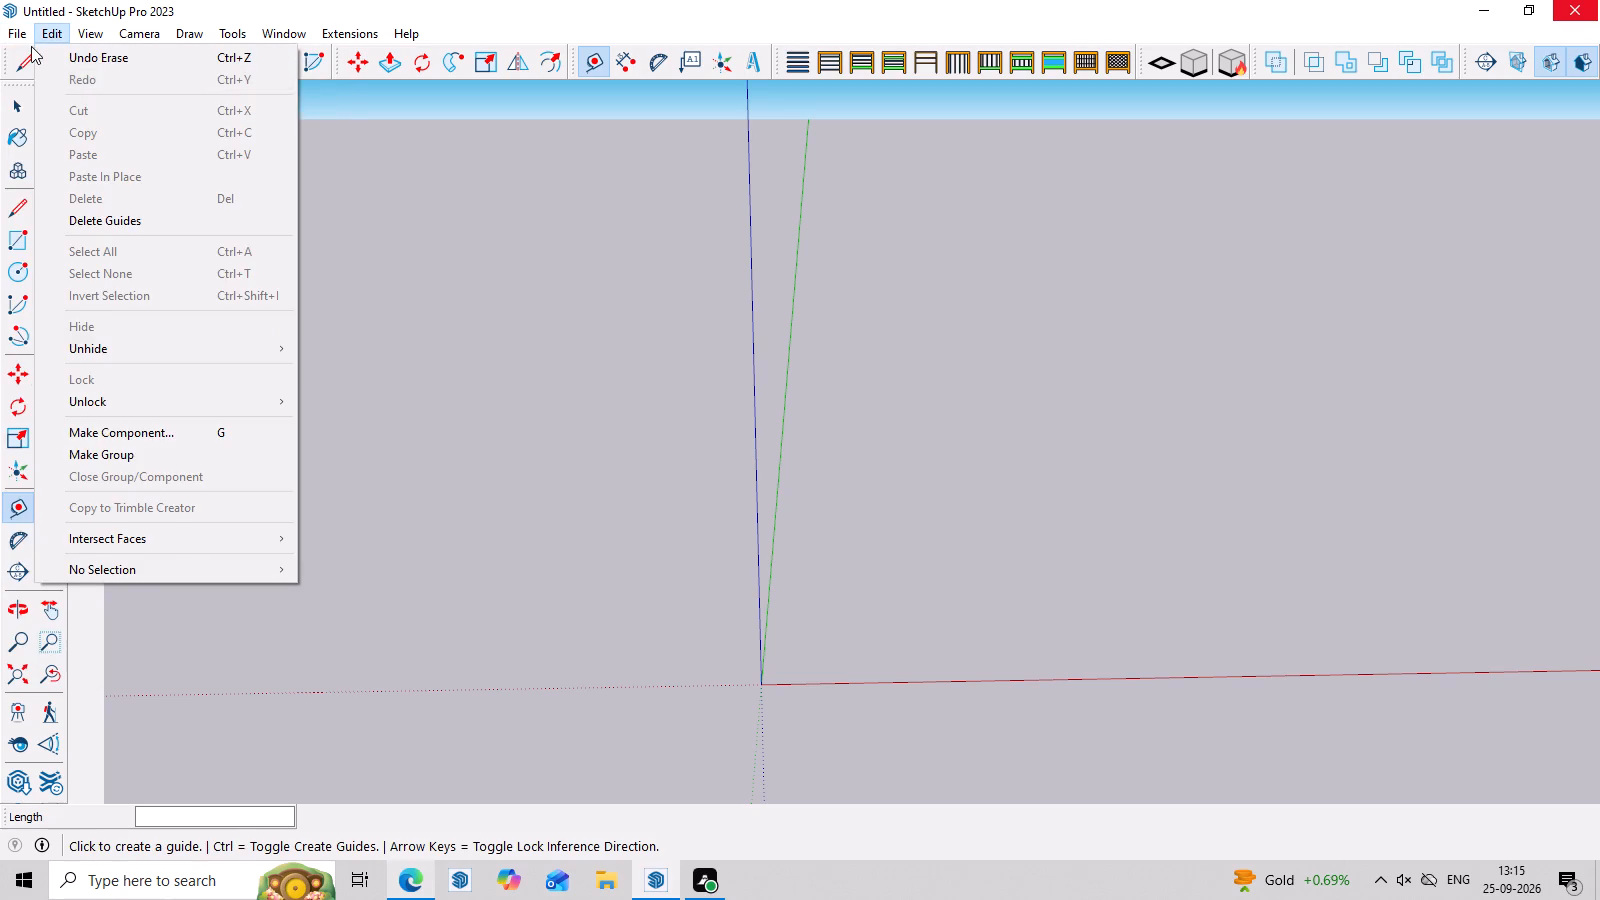
{"action": "left_click", "coordinate": [93, 85]}
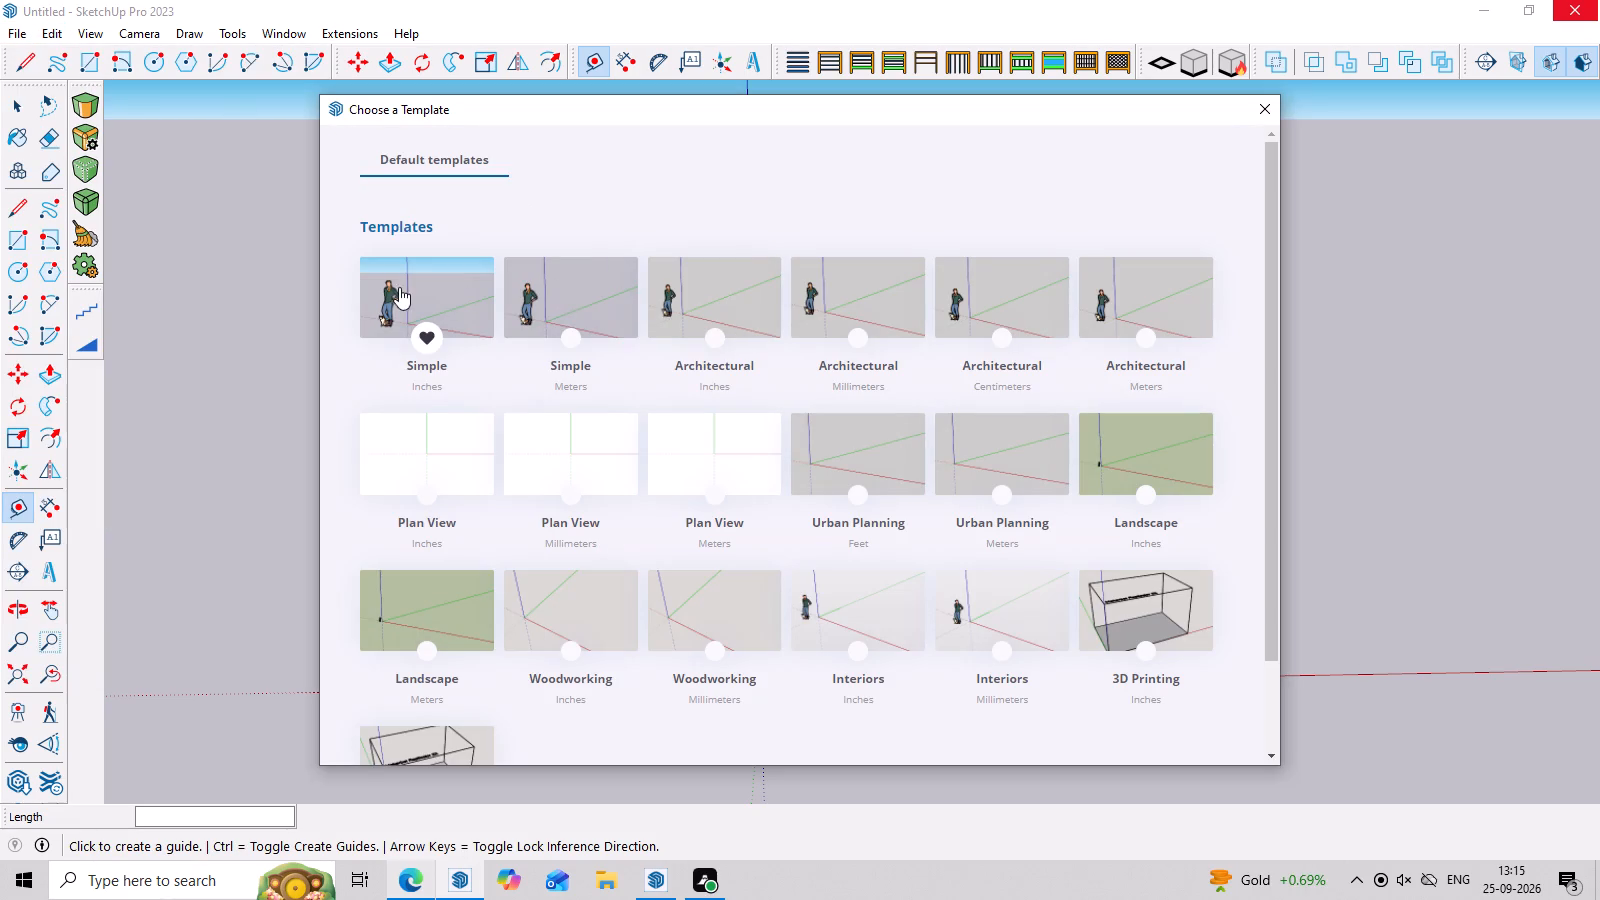
{"action": "left_click", "coordinate": [398, 287]}
{"action": "left_click", "coordinate": [817, 461]}
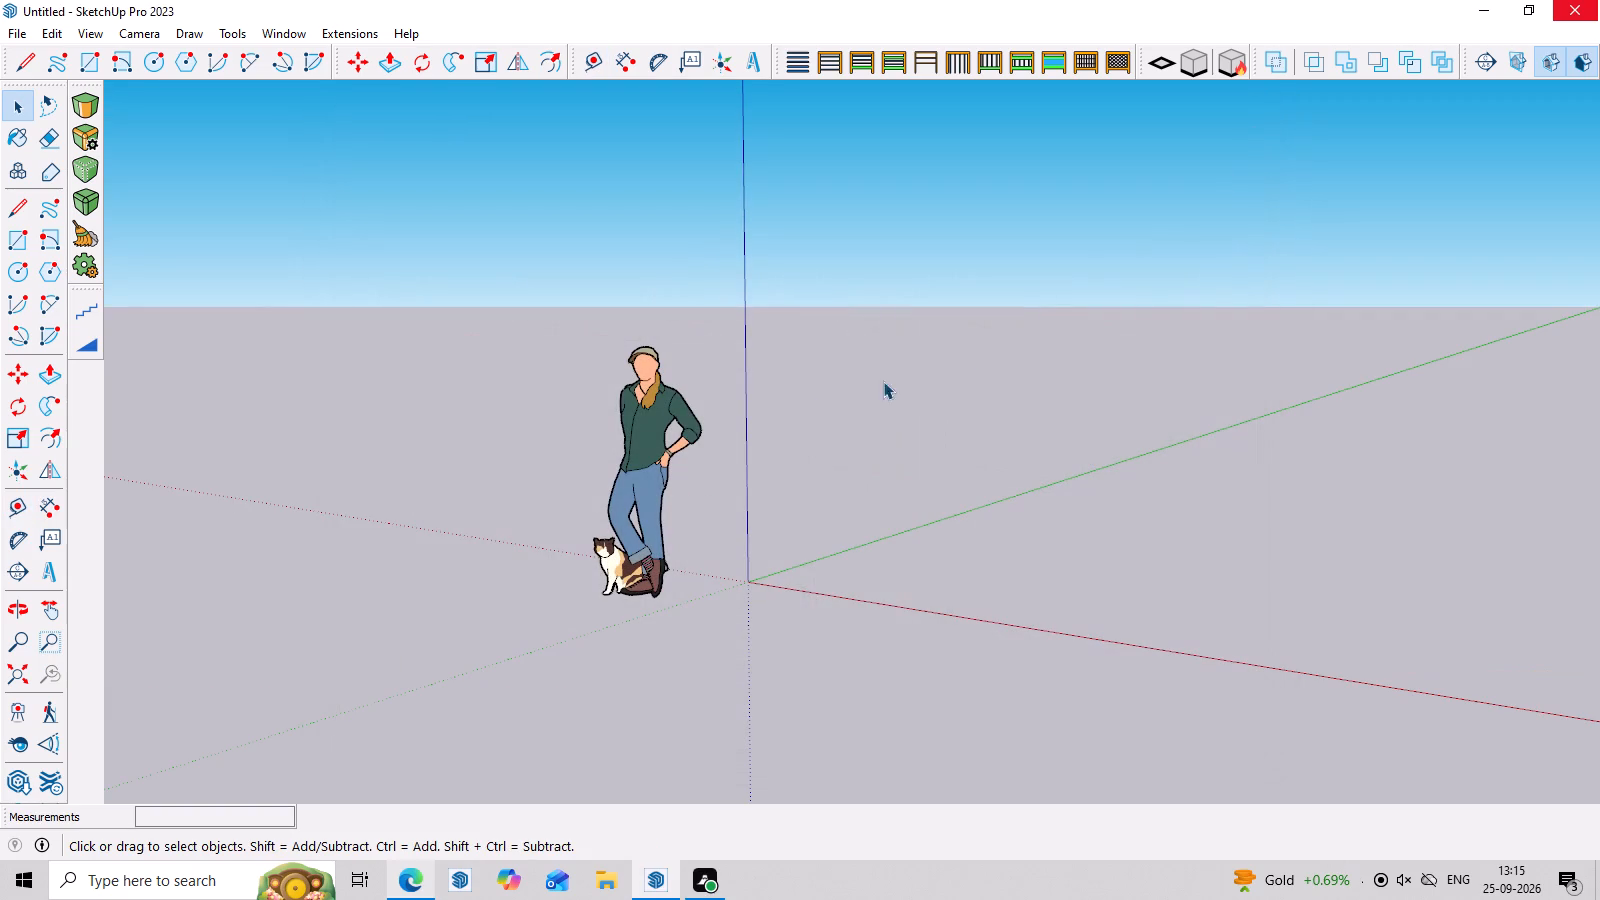
Delete the default figure of the person with the cat beside the origin.
{"action": "left_click_drag", "start_coordinate": [690, 309], "coordinate": [570, 536]}
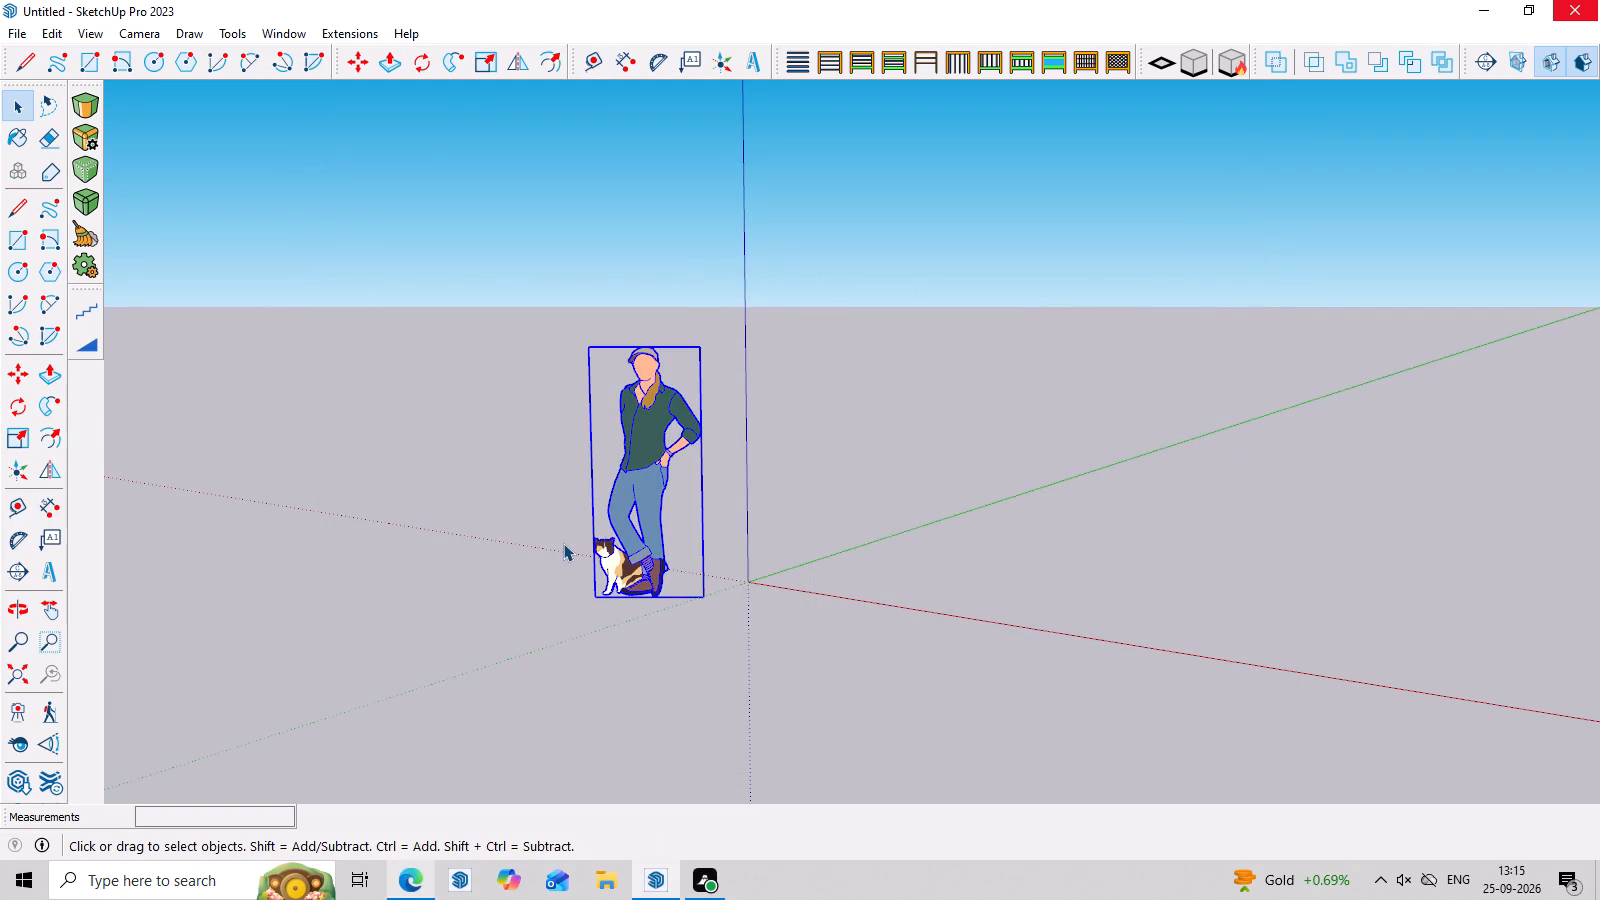
{"action": "key", "text": "Delete"}
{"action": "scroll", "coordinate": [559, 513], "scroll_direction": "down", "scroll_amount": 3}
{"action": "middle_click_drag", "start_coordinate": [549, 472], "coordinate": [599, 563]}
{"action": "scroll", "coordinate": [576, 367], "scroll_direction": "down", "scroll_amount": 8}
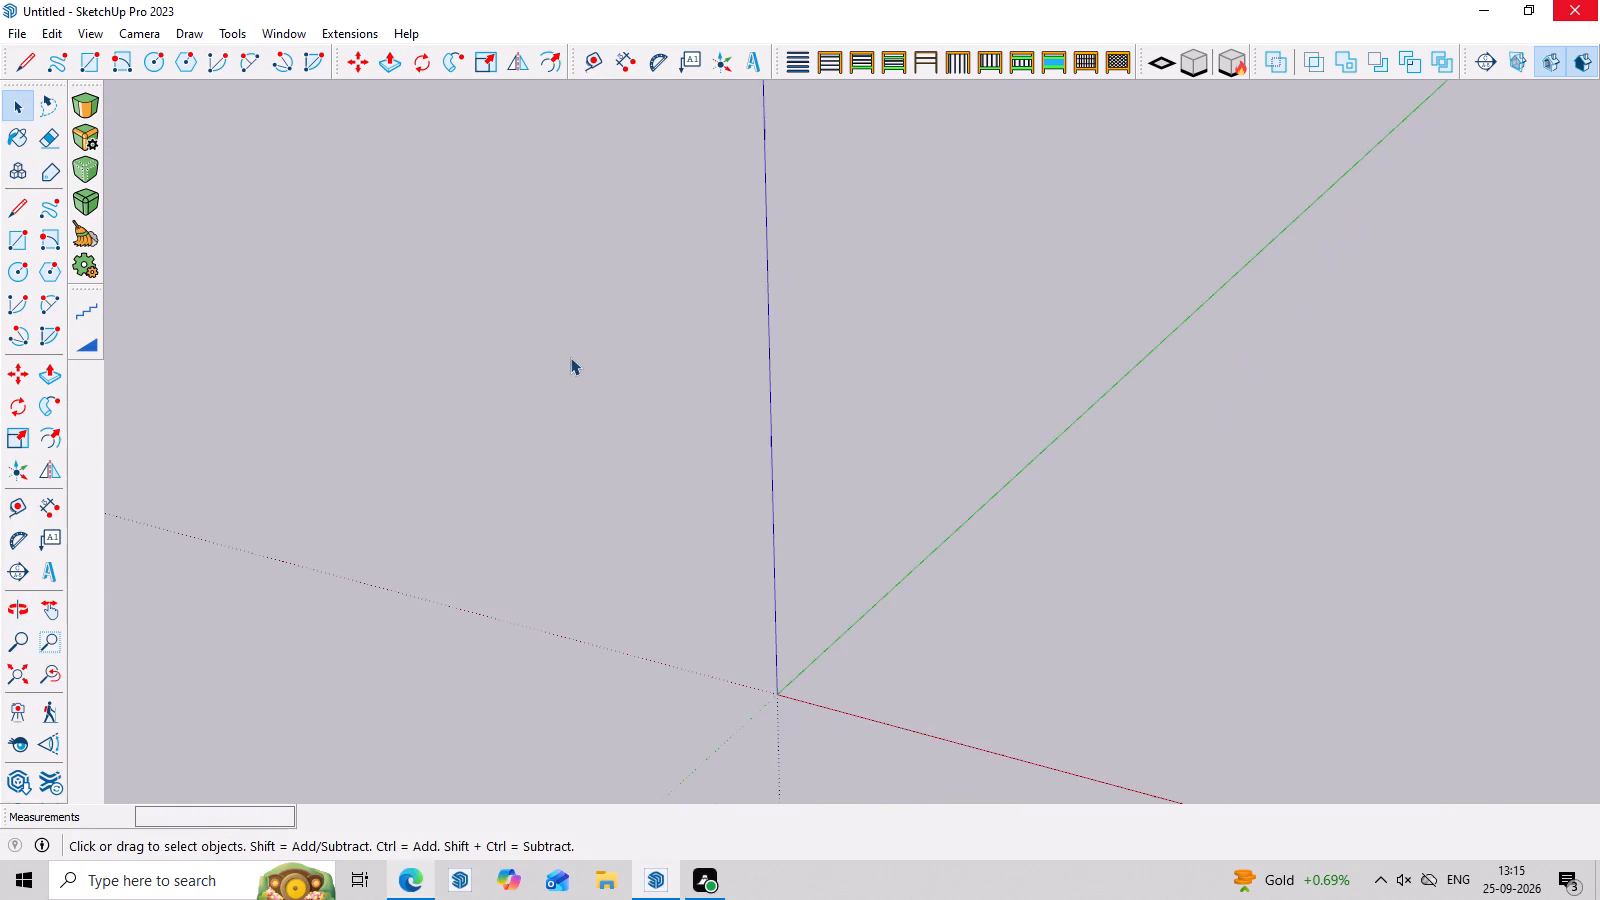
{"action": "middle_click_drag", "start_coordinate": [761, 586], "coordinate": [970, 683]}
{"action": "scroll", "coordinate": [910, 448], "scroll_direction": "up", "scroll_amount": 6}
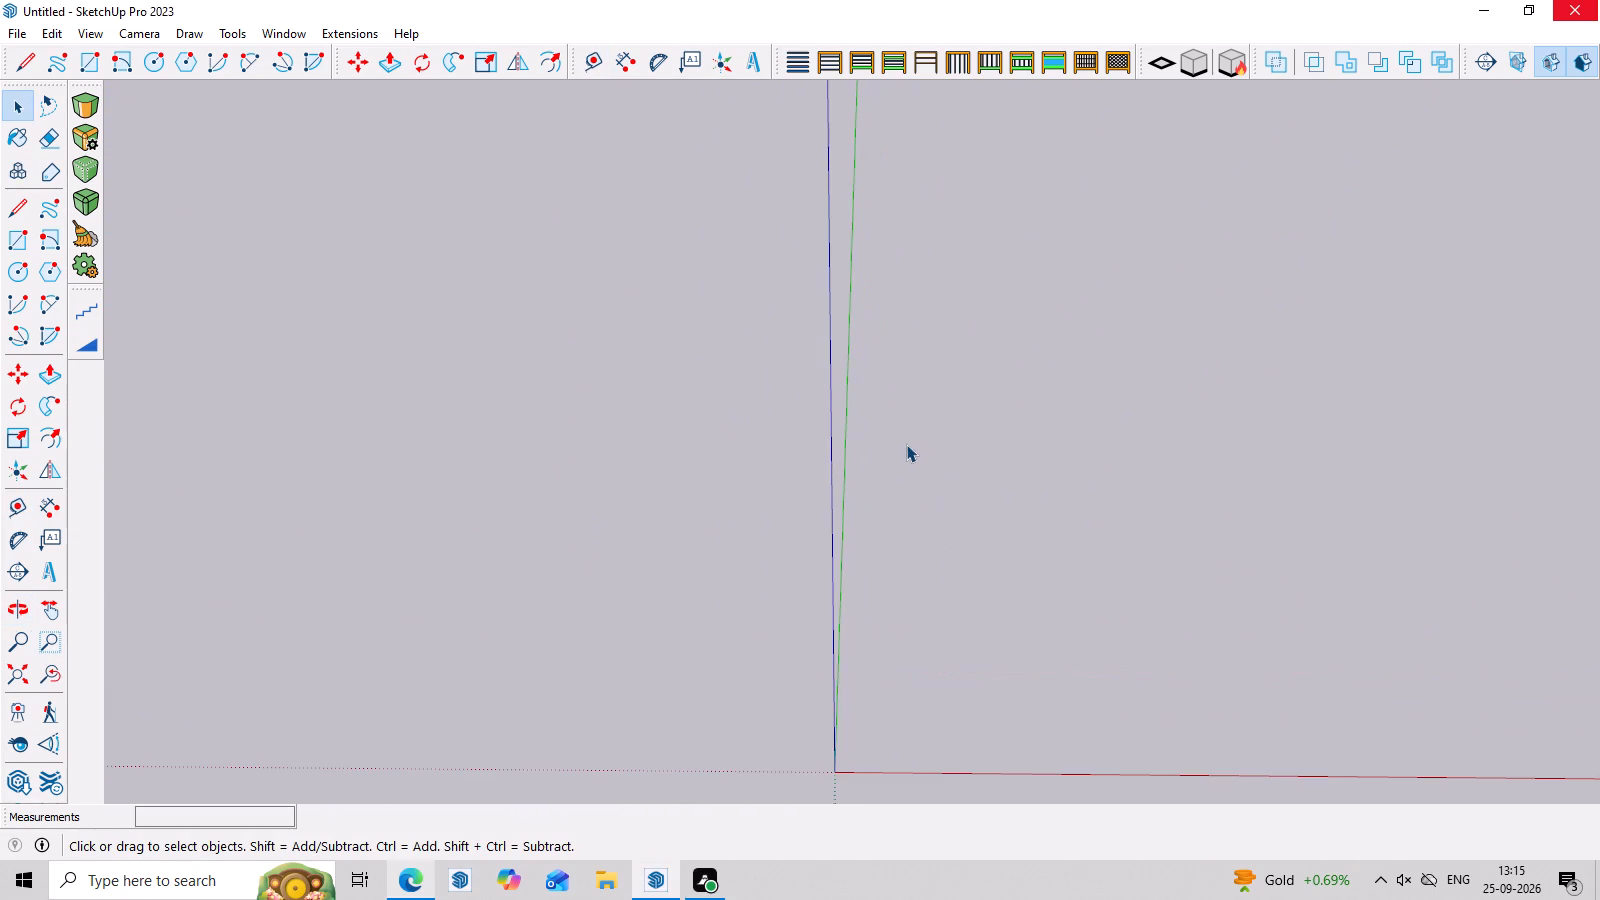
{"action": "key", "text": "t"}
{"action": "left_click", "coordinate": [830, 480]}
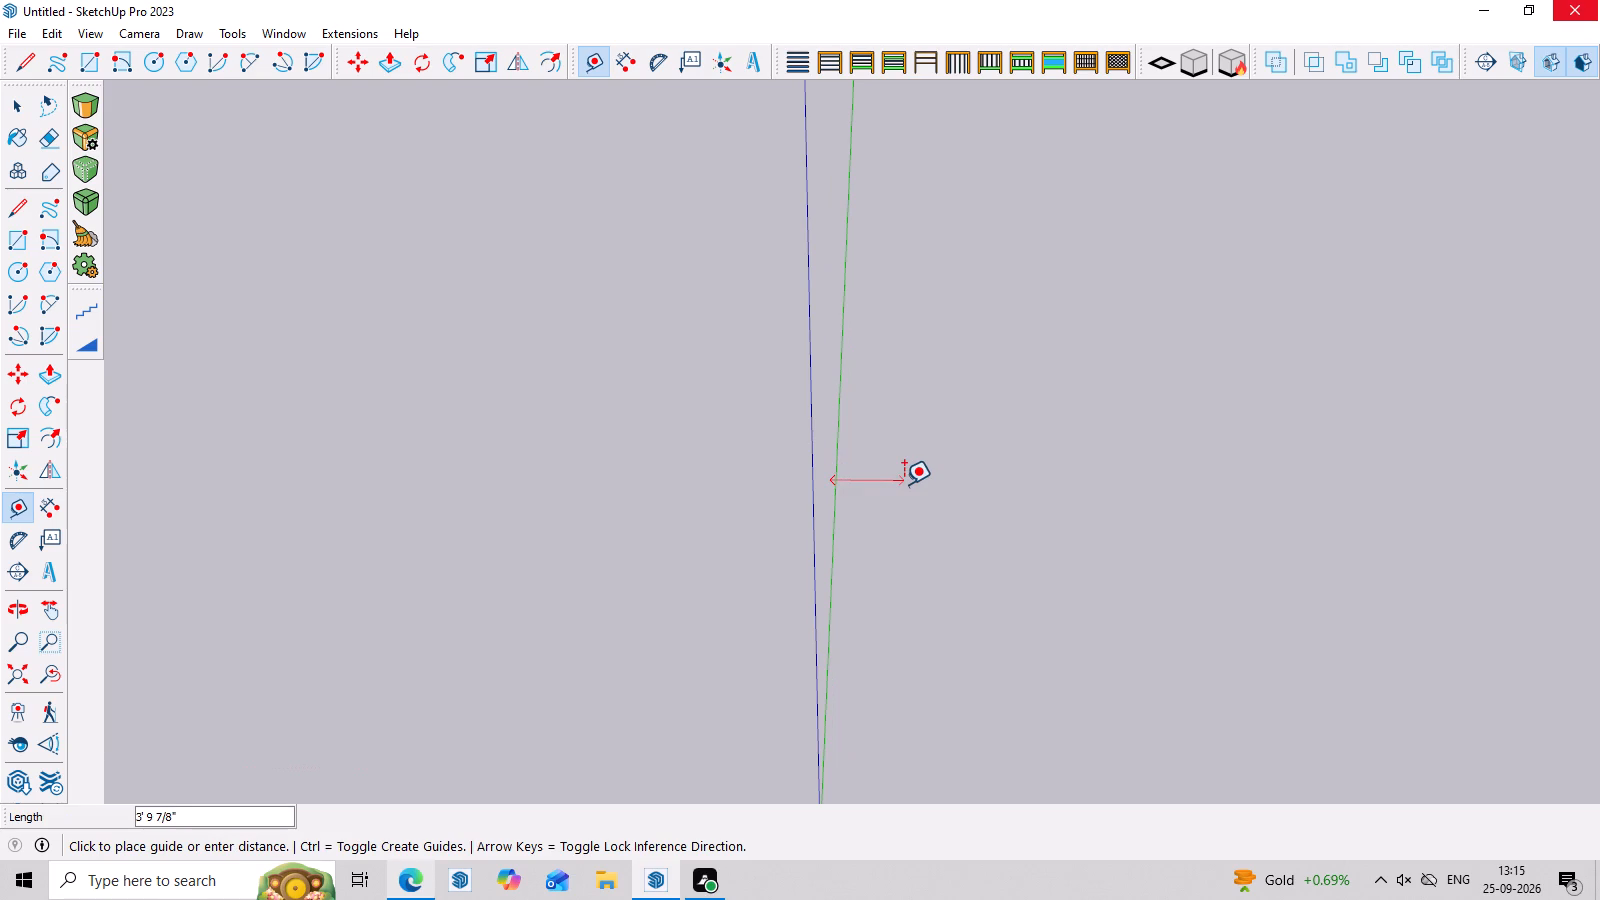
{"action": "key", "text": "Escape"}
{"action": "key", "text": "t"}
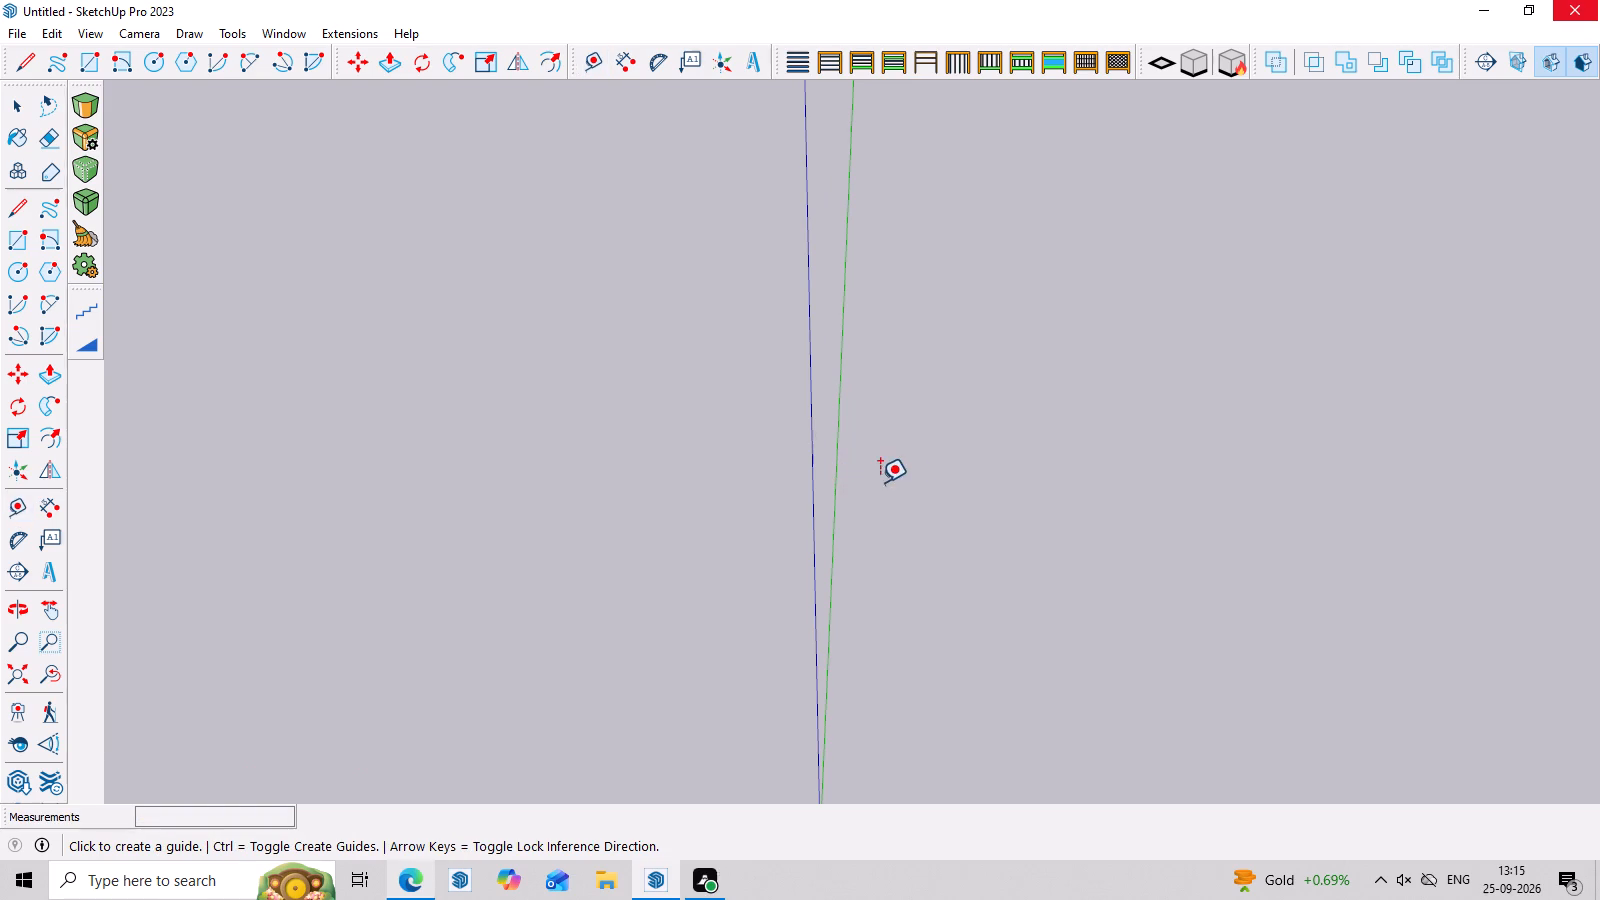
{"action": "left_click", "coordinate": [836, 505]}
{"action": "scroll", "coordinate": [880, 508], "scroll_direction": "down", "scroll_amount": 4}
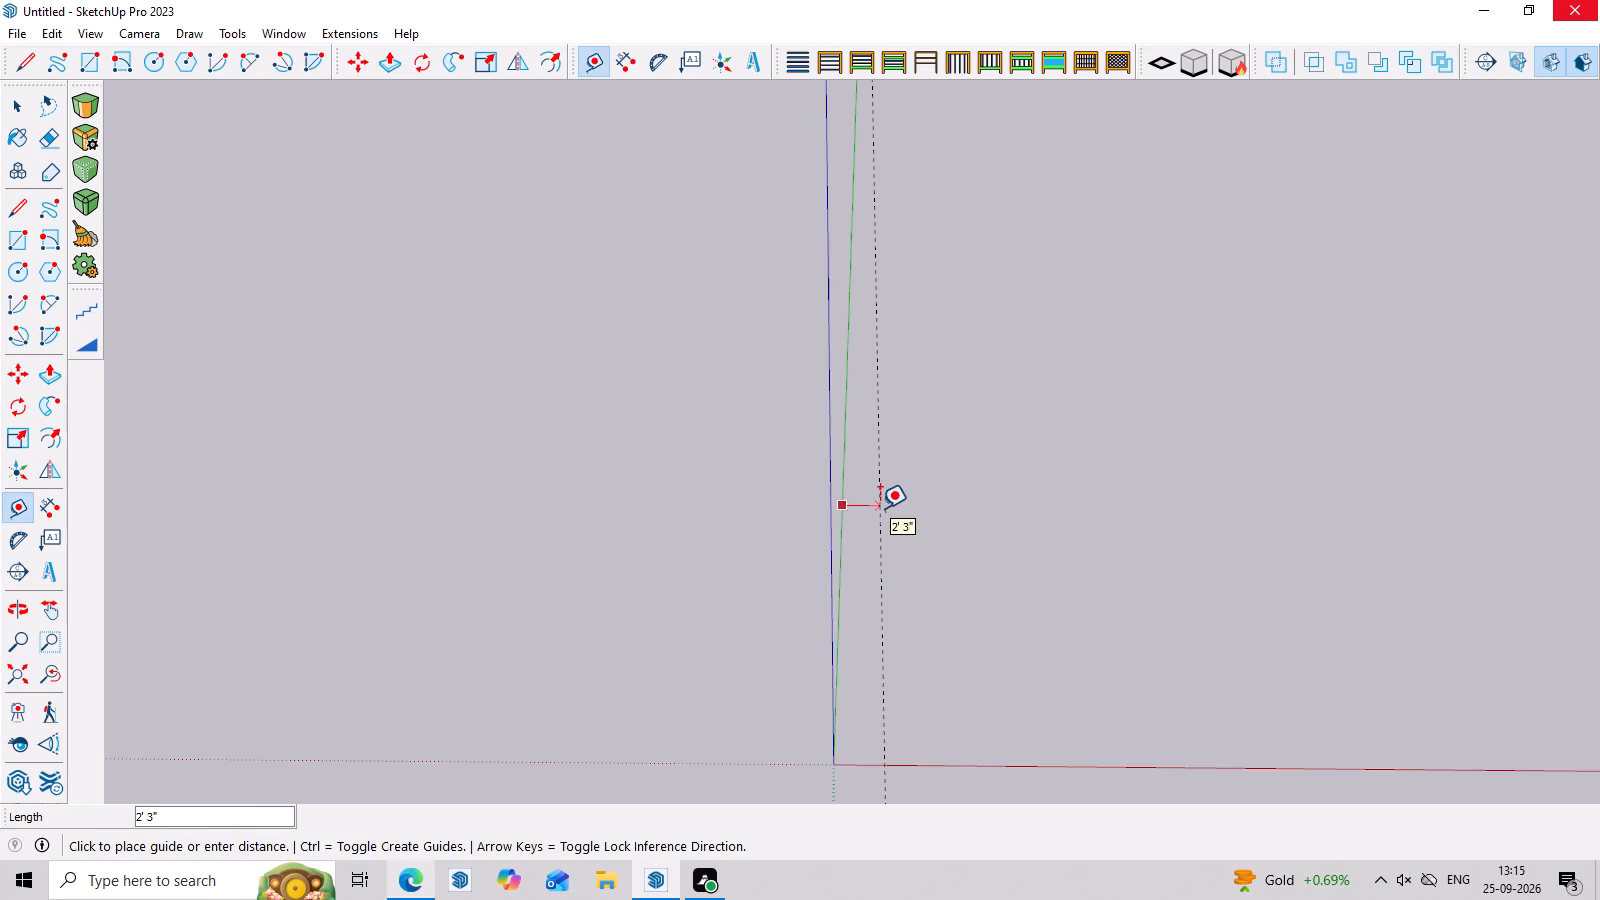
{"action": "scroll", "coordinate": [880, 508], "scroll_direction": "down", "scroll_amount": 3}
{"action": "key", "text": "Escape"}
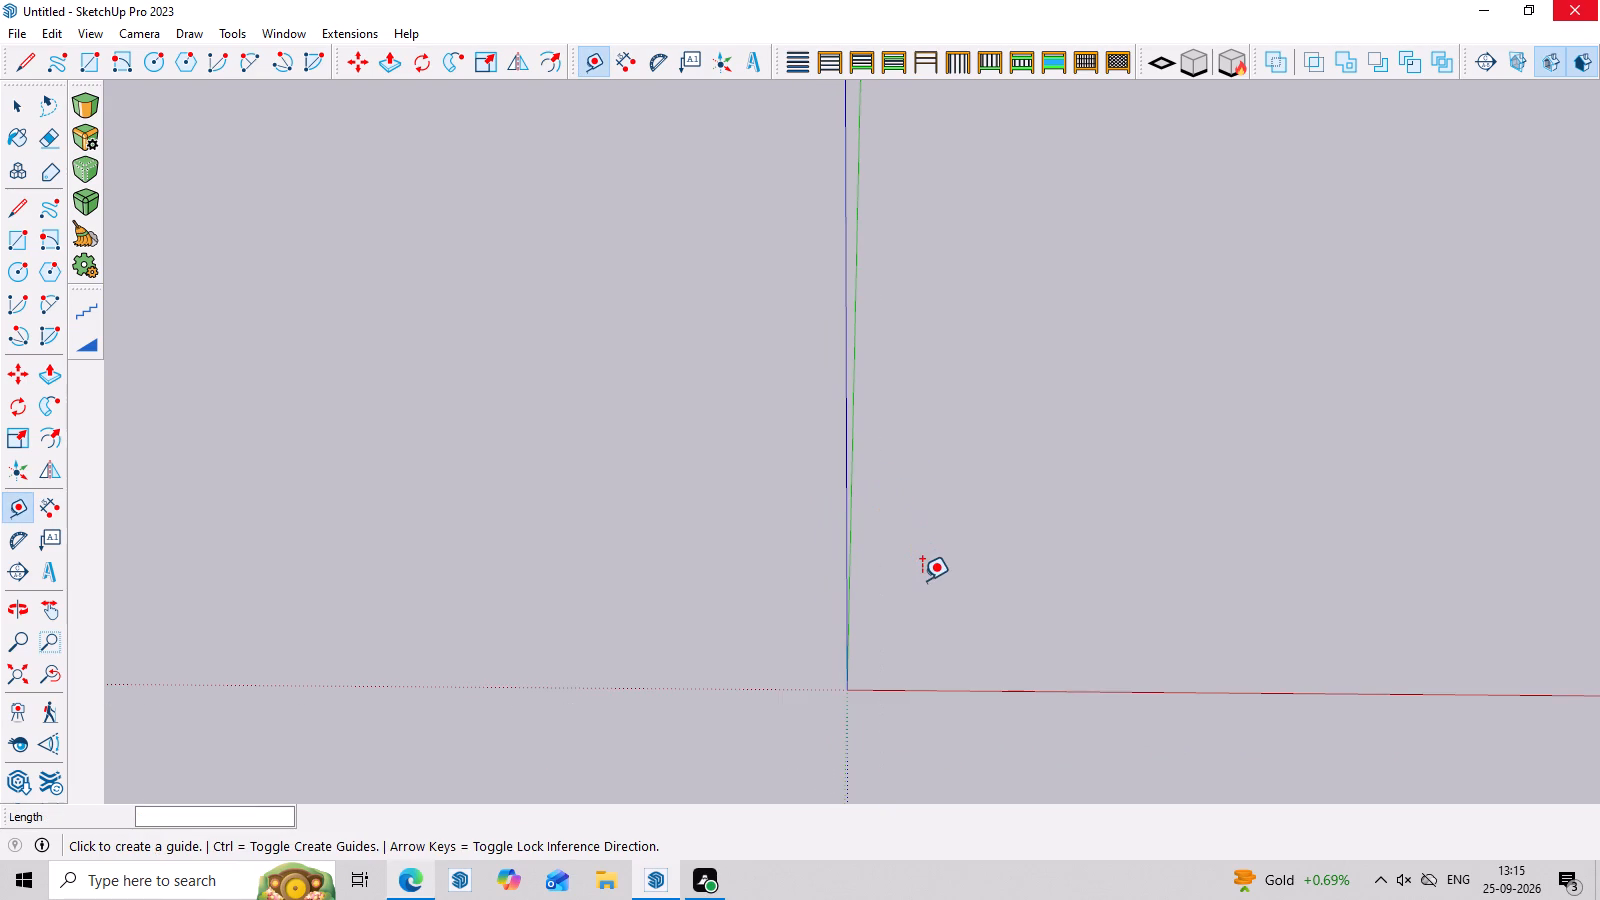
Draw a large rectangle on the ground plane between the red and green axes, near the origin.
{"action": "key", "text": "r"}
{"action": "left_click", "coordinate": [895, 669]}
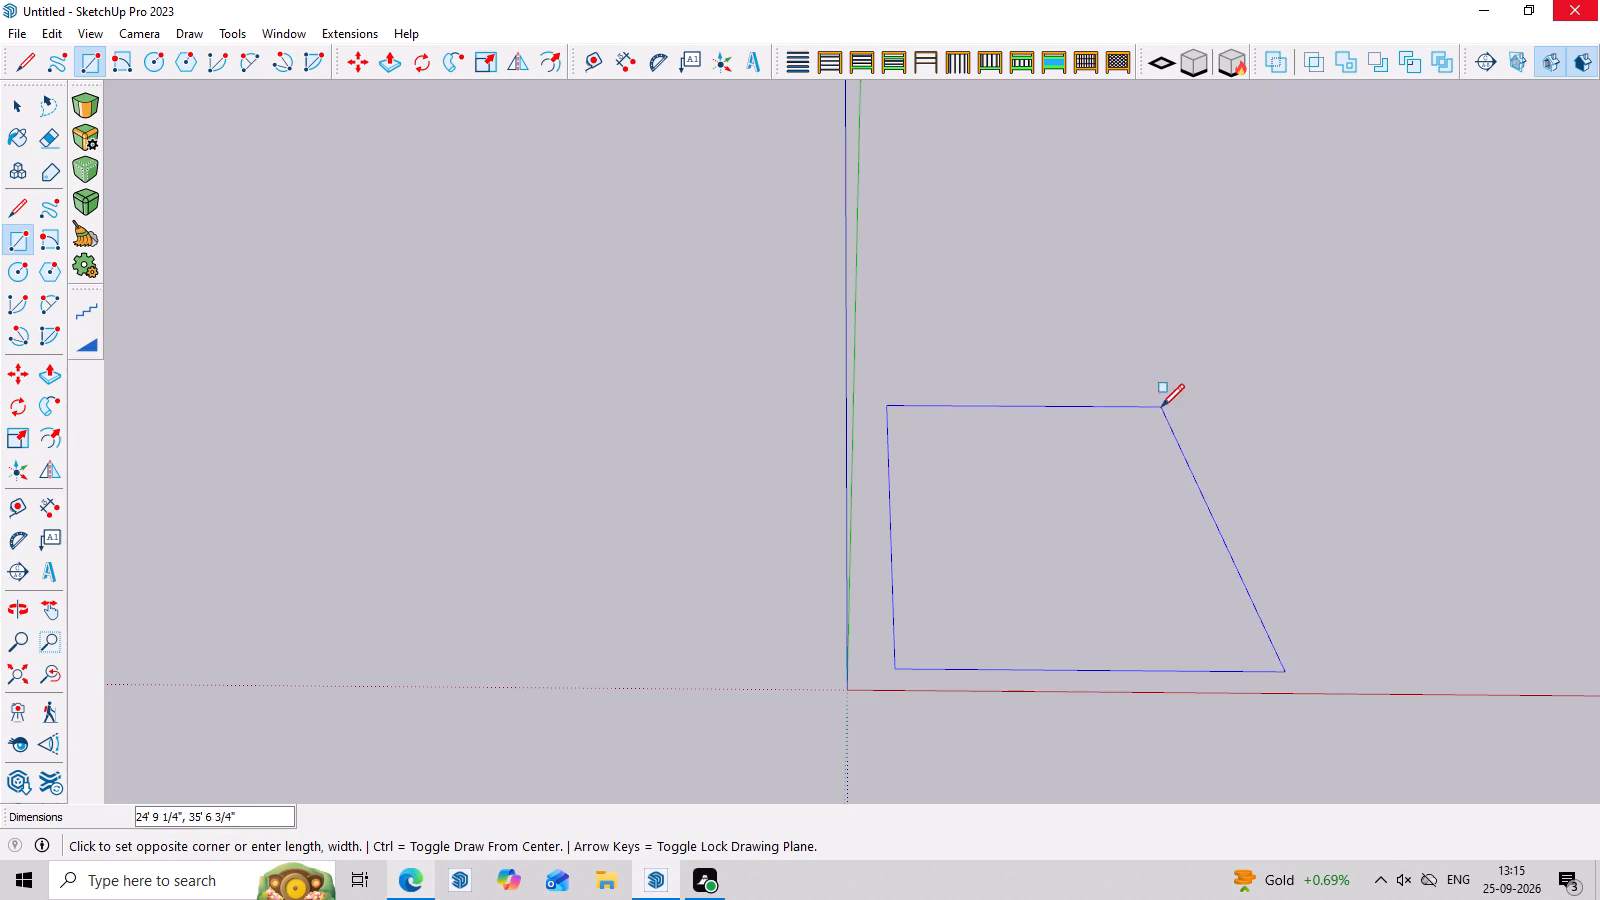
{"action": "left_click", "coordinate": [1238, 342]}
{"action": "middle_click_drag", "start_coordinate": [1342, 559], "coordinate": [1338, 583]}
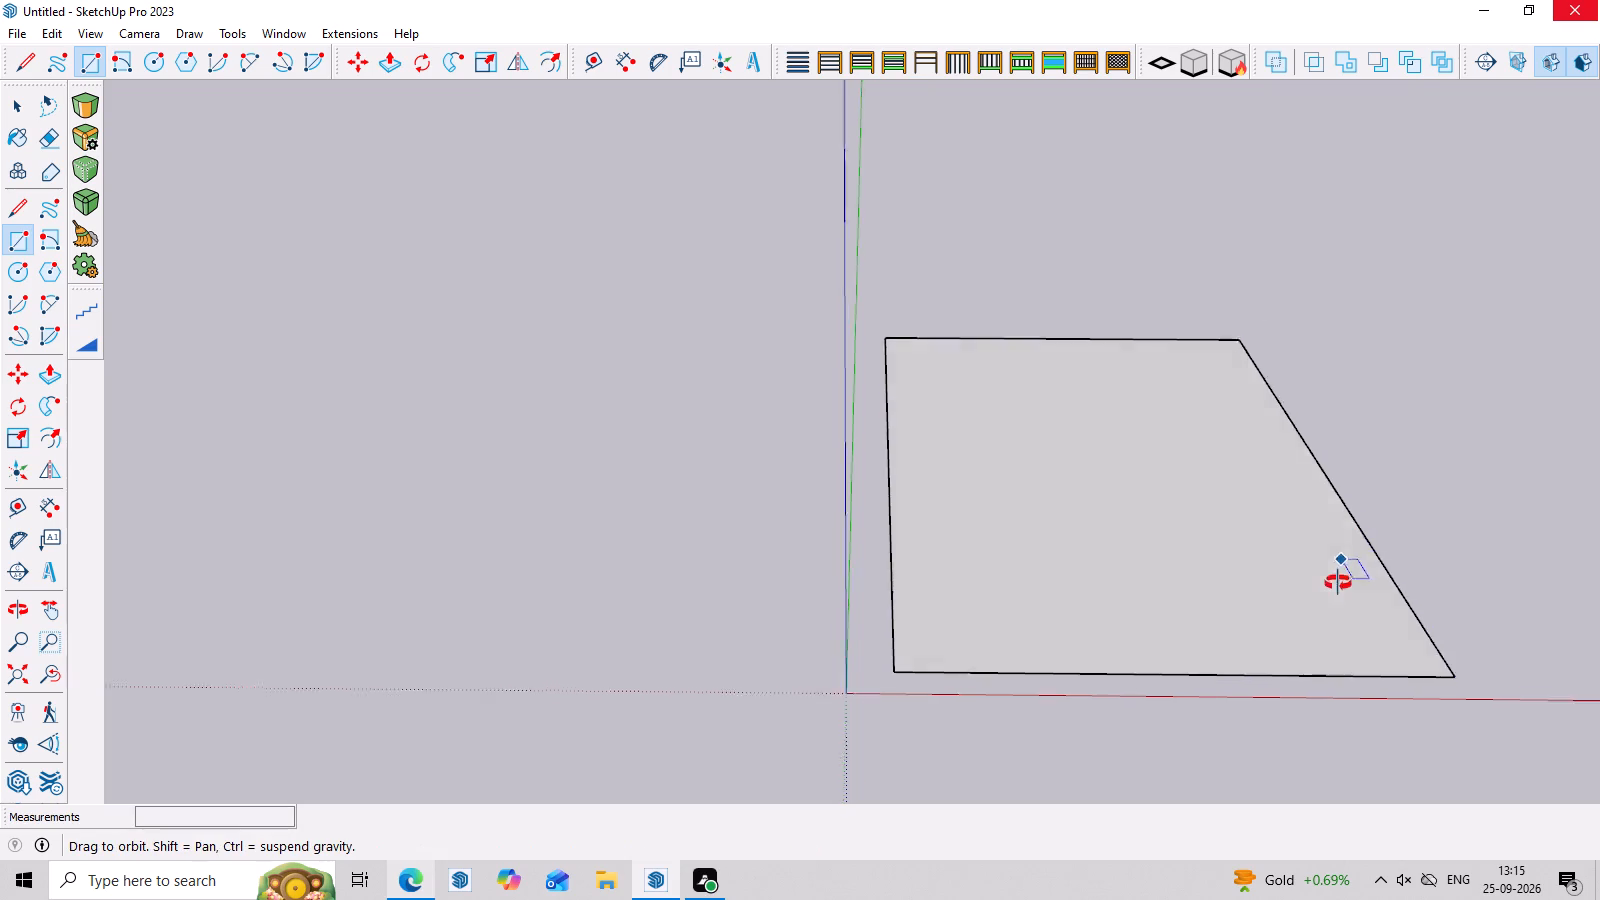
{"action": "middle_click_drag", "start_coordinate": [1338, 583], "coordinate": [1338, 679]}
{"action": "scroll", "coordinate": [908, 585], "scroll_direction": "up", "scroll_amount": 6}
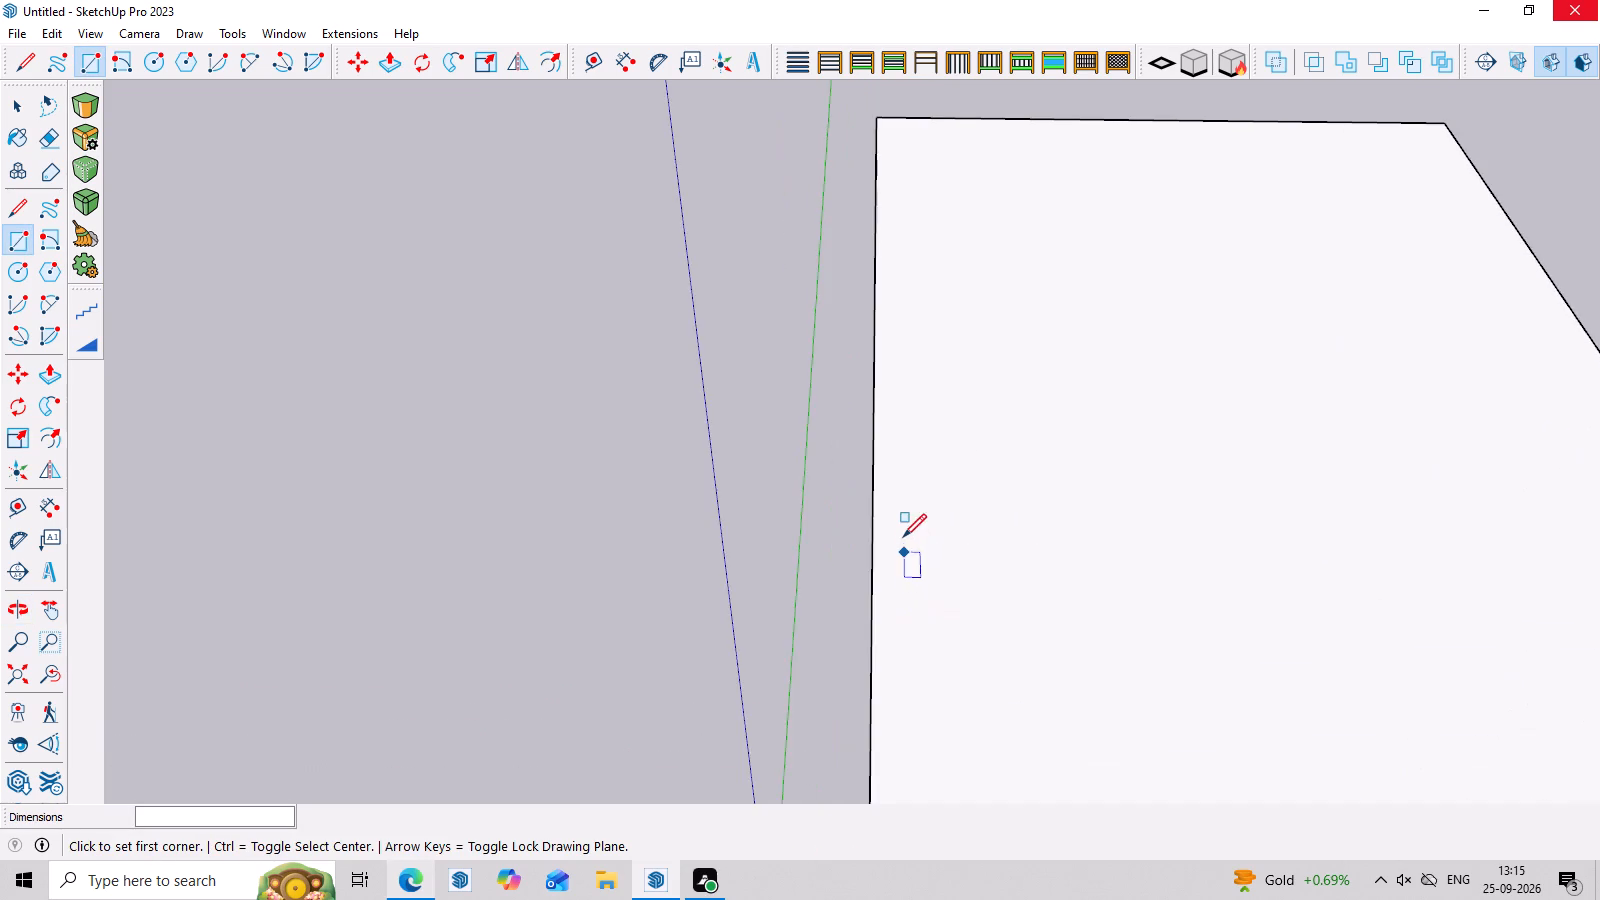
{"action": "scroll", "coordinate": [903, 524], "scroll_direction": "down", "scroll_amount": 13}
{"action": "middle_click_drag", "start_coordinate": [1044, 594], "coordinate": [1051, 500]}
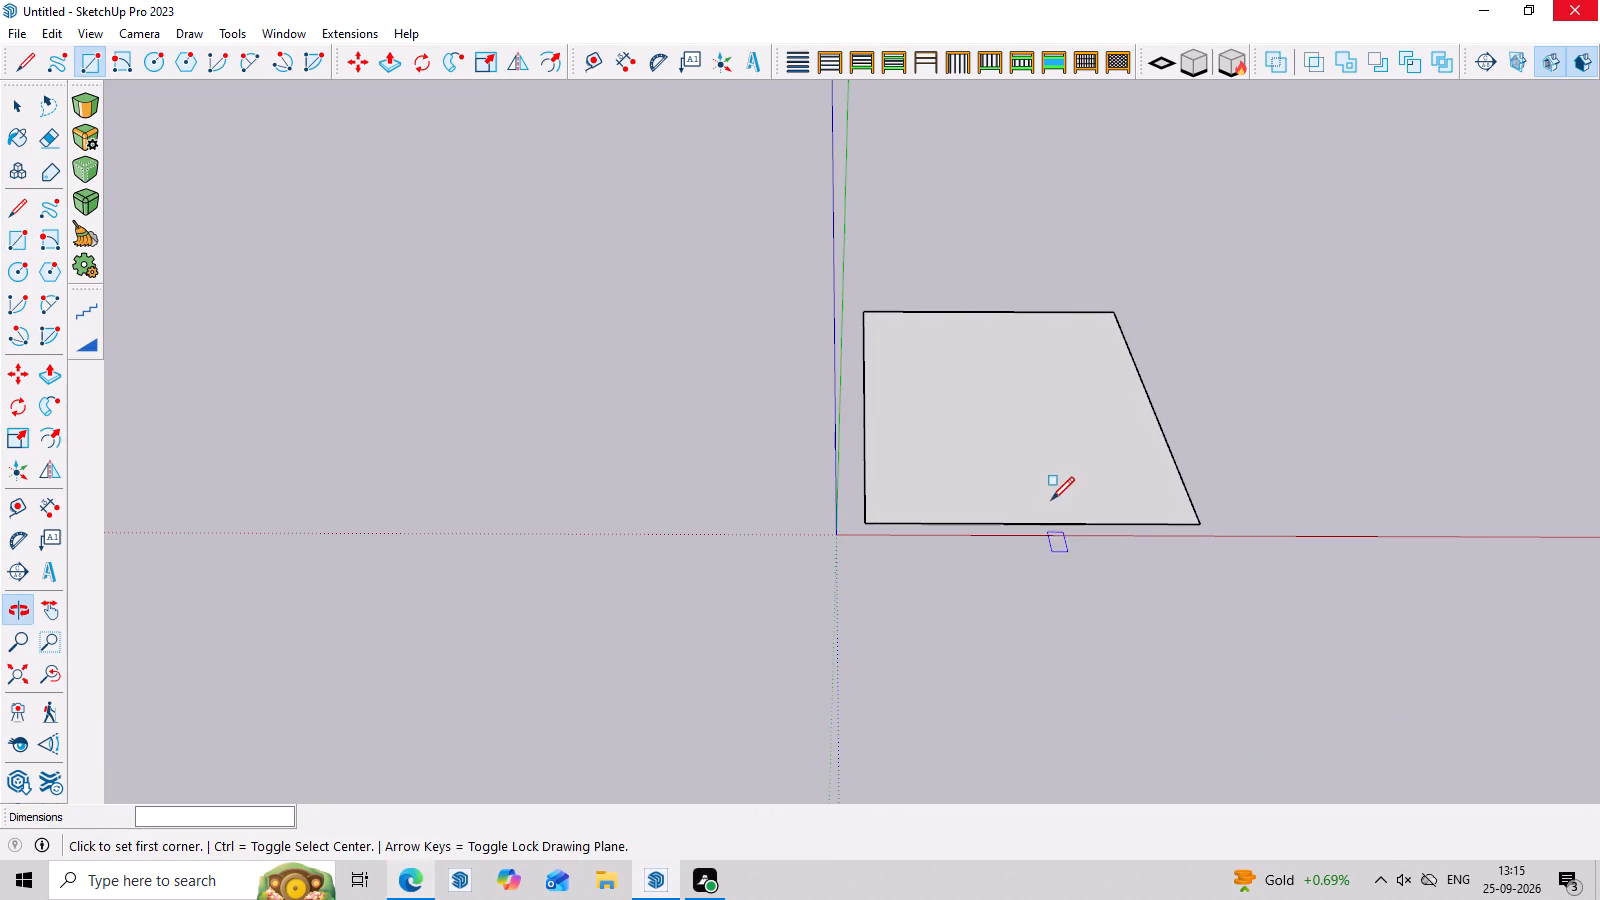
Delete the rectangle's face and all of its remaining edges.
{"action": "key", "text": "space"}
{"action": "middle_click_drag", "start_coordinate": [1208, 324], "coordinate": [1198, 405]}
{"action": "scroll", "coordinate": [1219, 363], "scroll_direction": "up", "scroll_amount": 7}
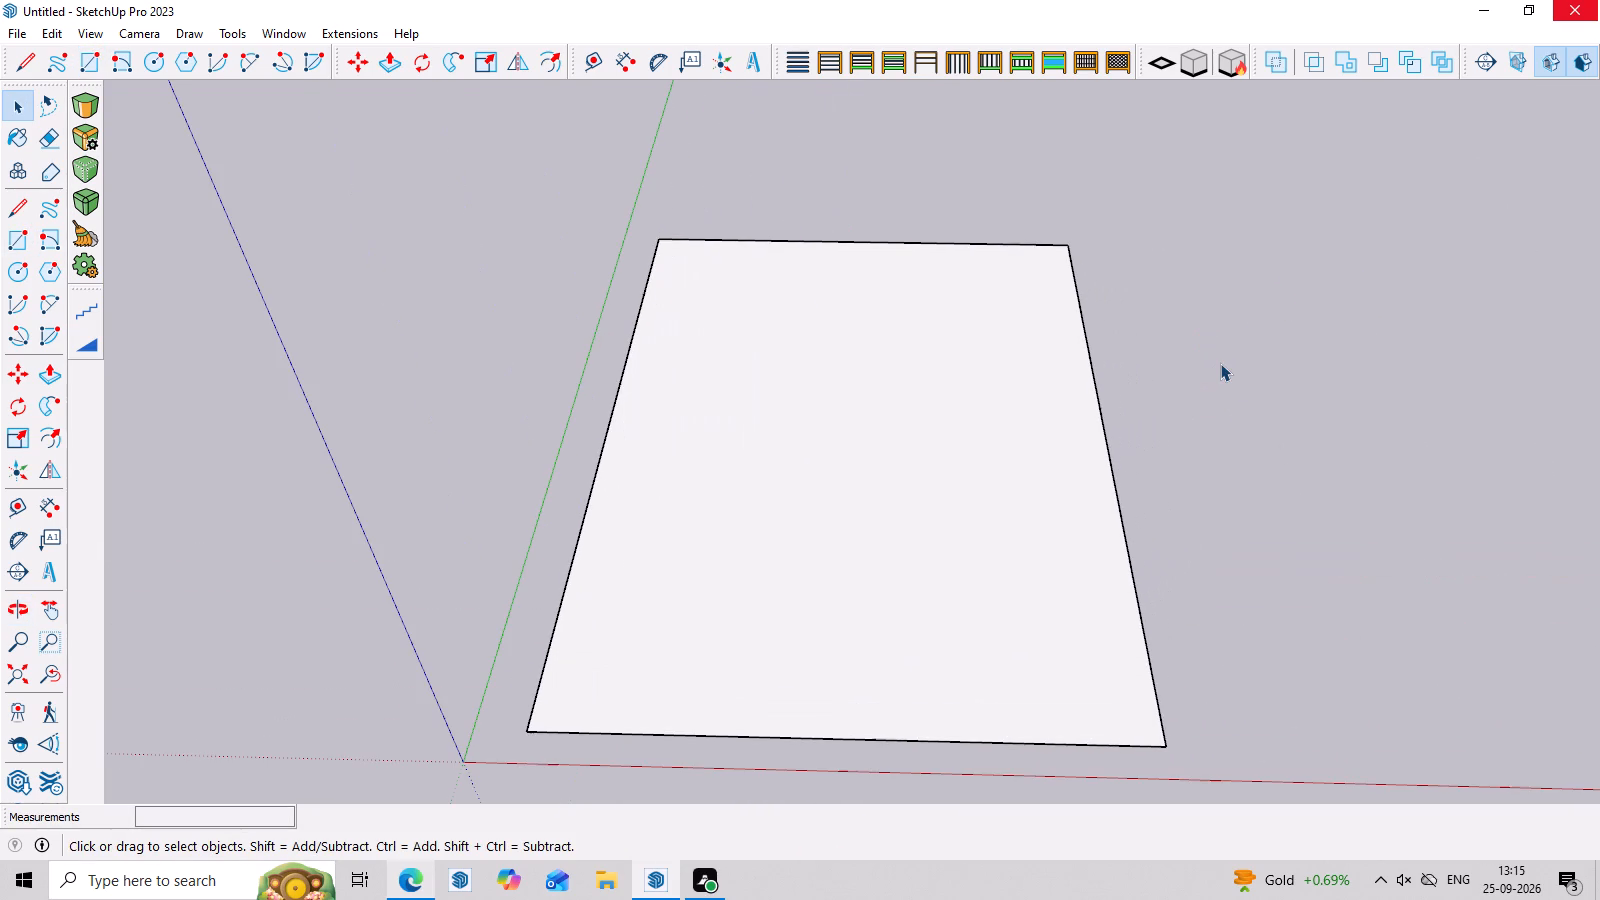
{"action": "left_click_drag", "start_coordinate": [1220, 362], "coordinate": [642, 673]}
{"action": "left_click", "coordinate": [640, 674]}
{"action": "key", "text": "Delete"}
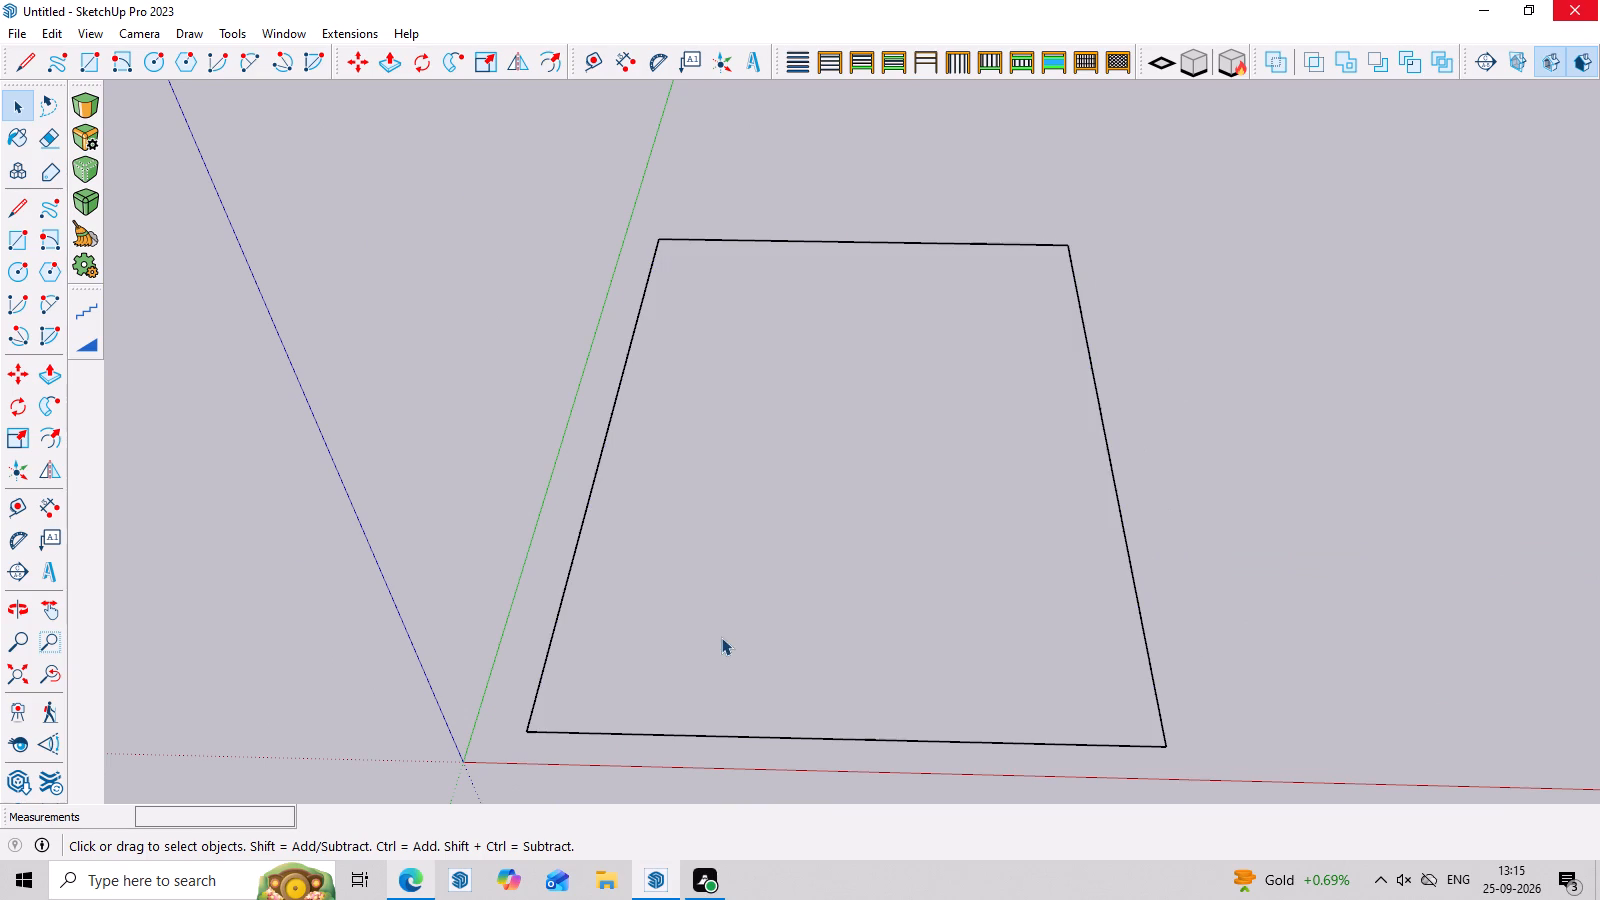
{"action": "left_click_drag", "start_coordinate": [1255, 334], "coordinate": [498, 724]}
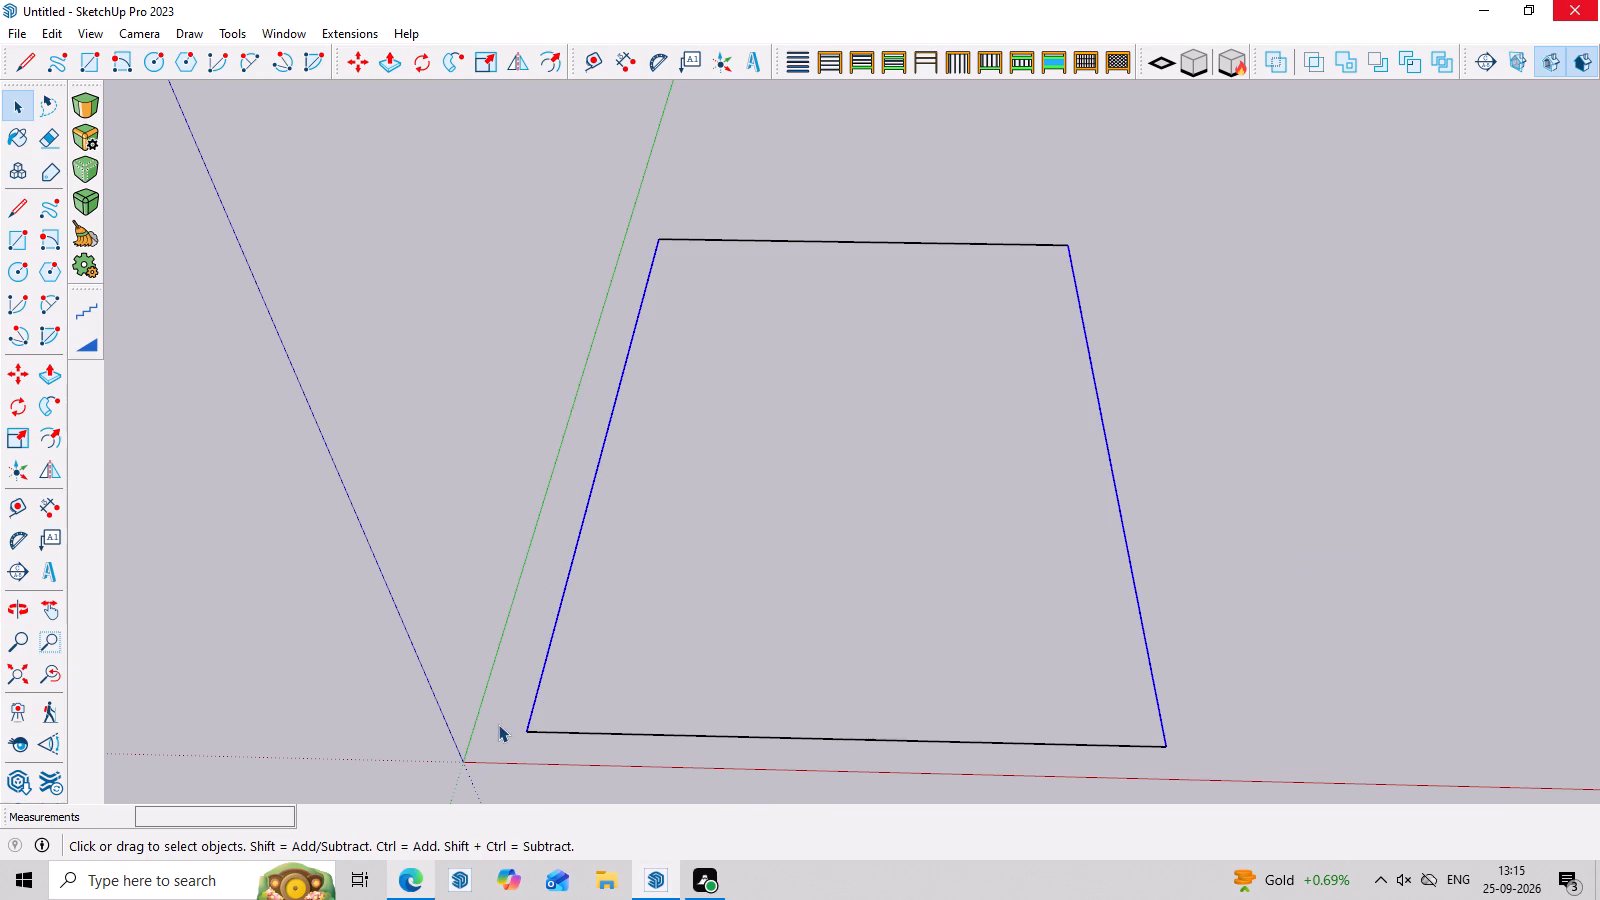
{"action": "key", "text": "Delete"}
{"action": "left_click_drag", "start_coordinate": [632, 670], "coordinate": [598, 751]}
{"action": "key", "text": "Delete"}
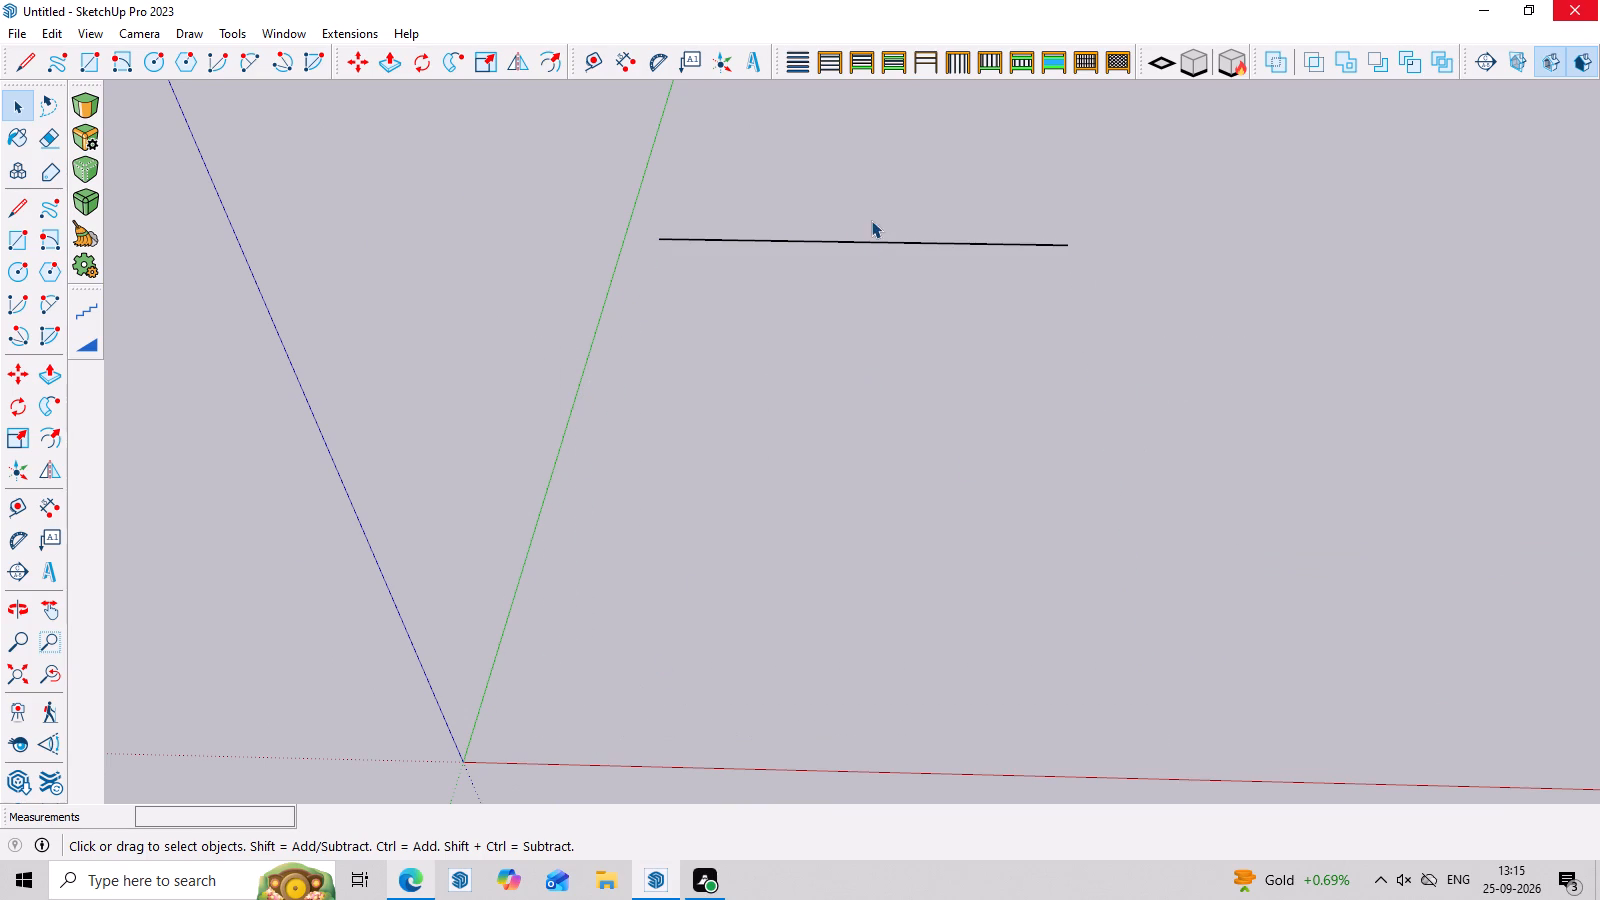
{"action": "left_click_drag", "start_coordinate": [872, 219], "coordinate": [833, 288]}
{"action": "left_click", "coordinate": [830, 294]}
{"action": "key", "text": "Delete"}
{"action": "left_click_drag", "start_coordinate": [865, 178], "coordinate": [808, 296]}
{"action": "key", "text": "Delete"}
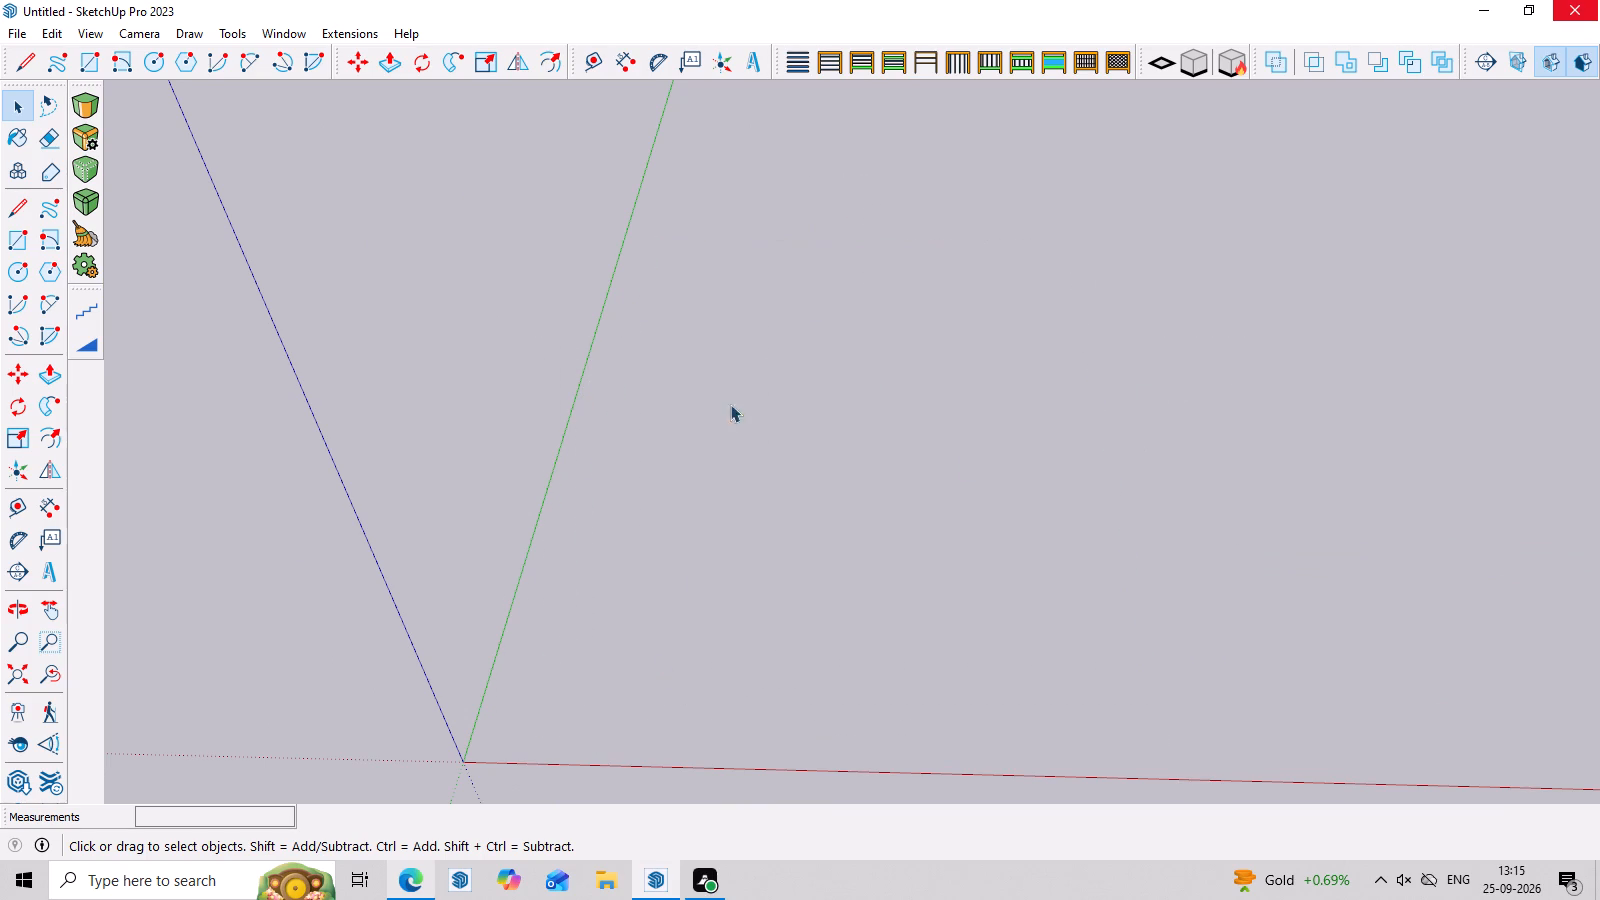
Draw a rectangle of about 23' 6" by 26' 10" on the ground plane, close to the origin between the red and green axes.
{"action": "key", "text": "r"}
{"action": "left_click", "coordinate": [495, 748]}
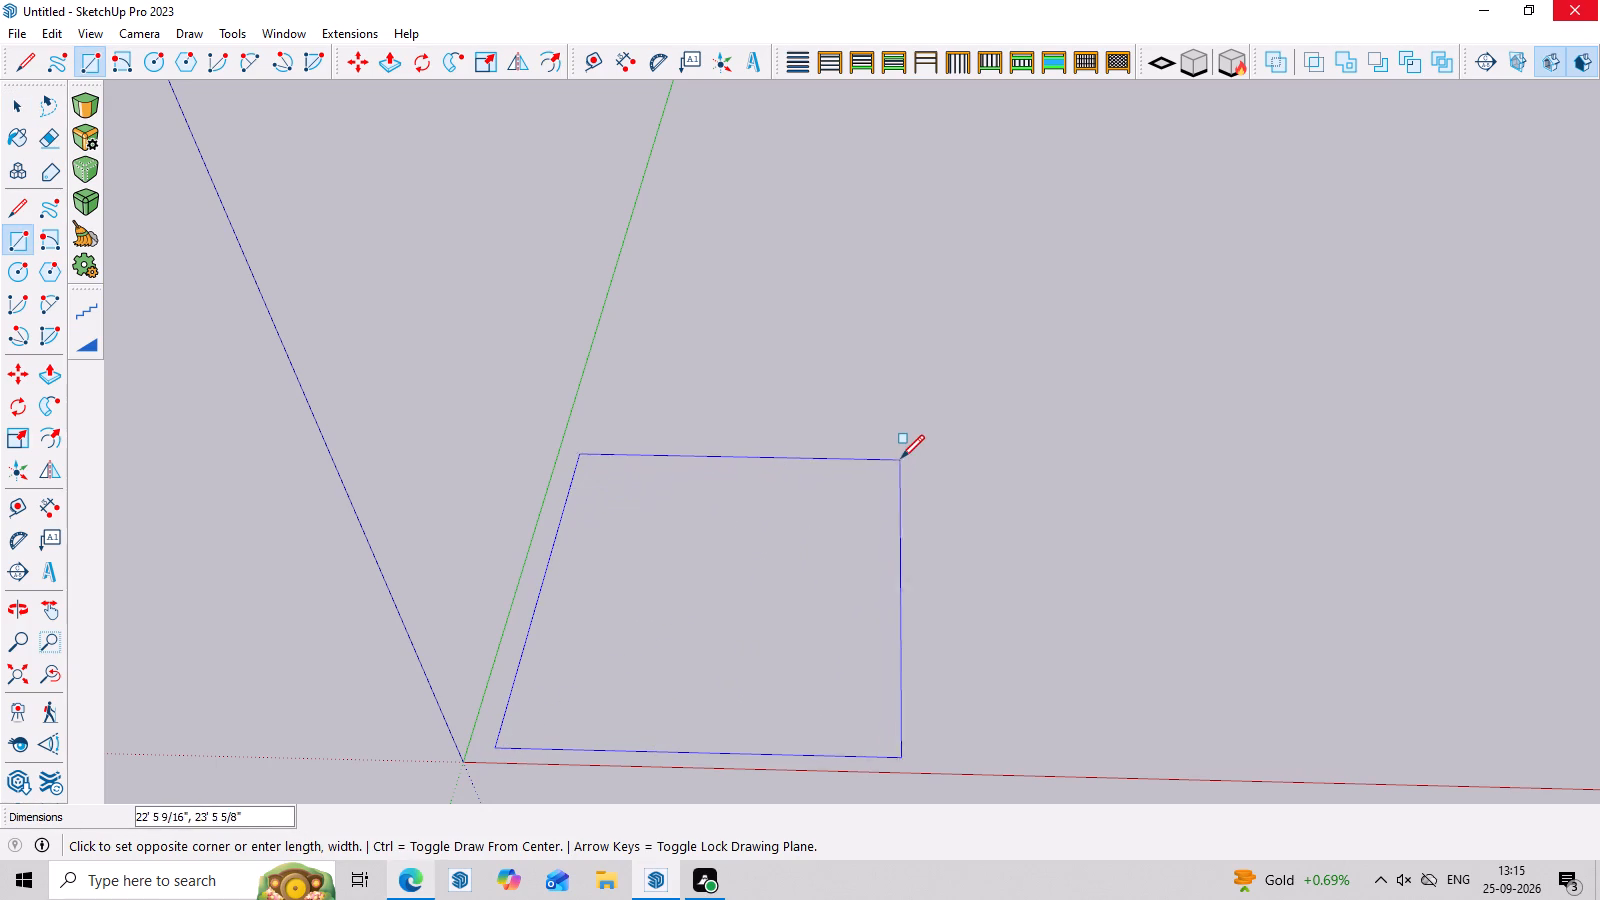
{"action": "left_click", "coordinate": [914, 428]}
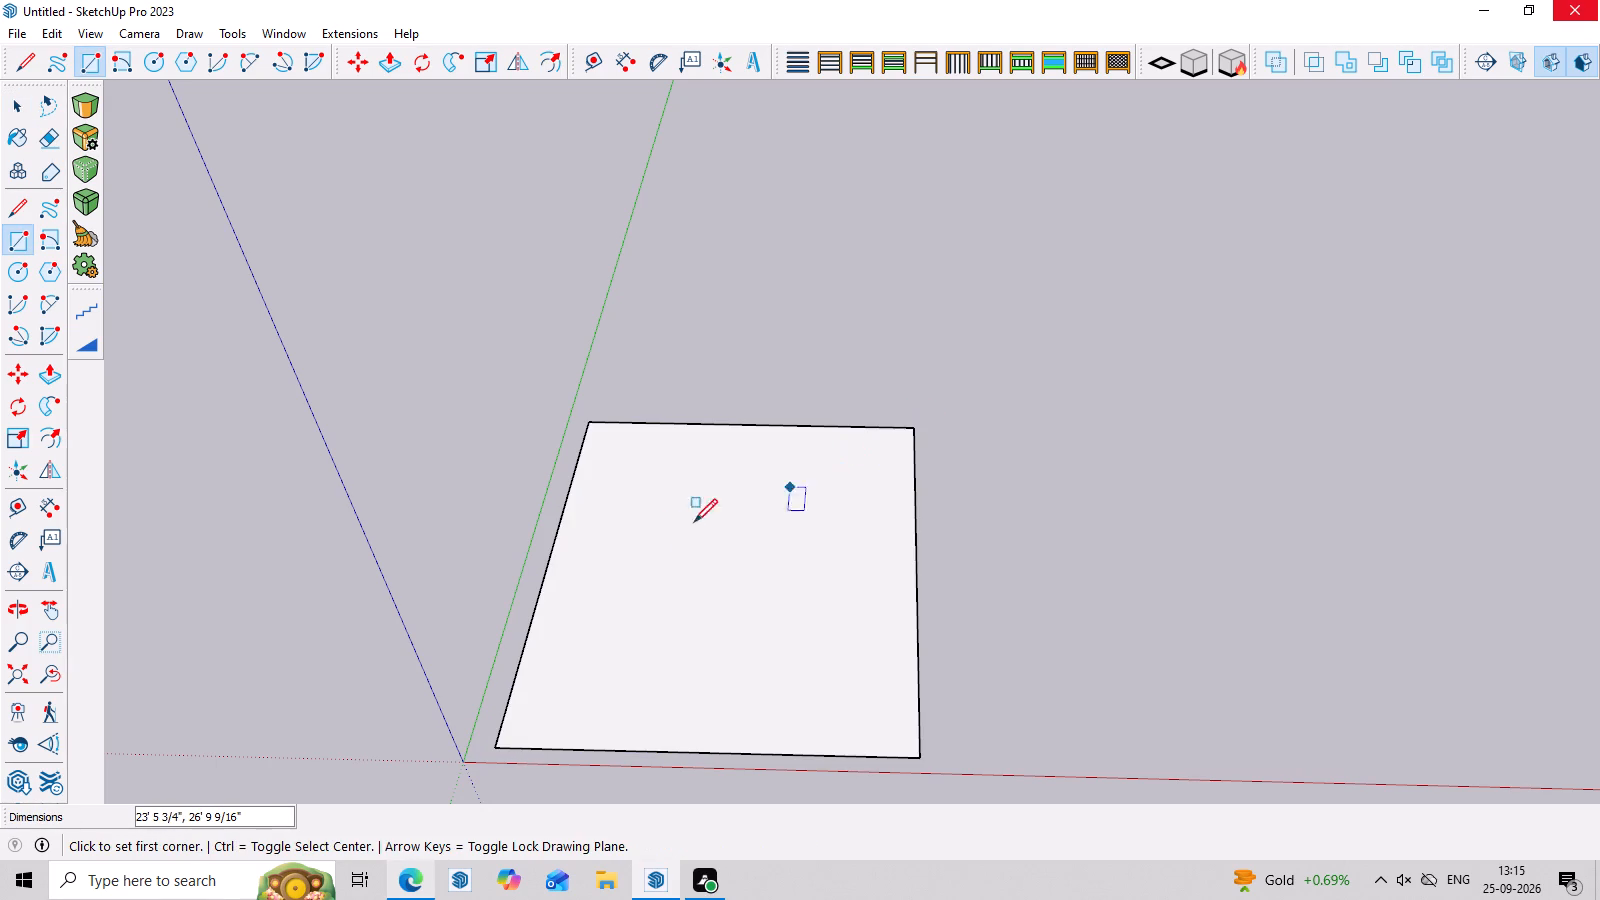
Place guide lines 9" inside each of the rectangle's four edges with the Tape Measure.
{"action": "key", "text": "t"}
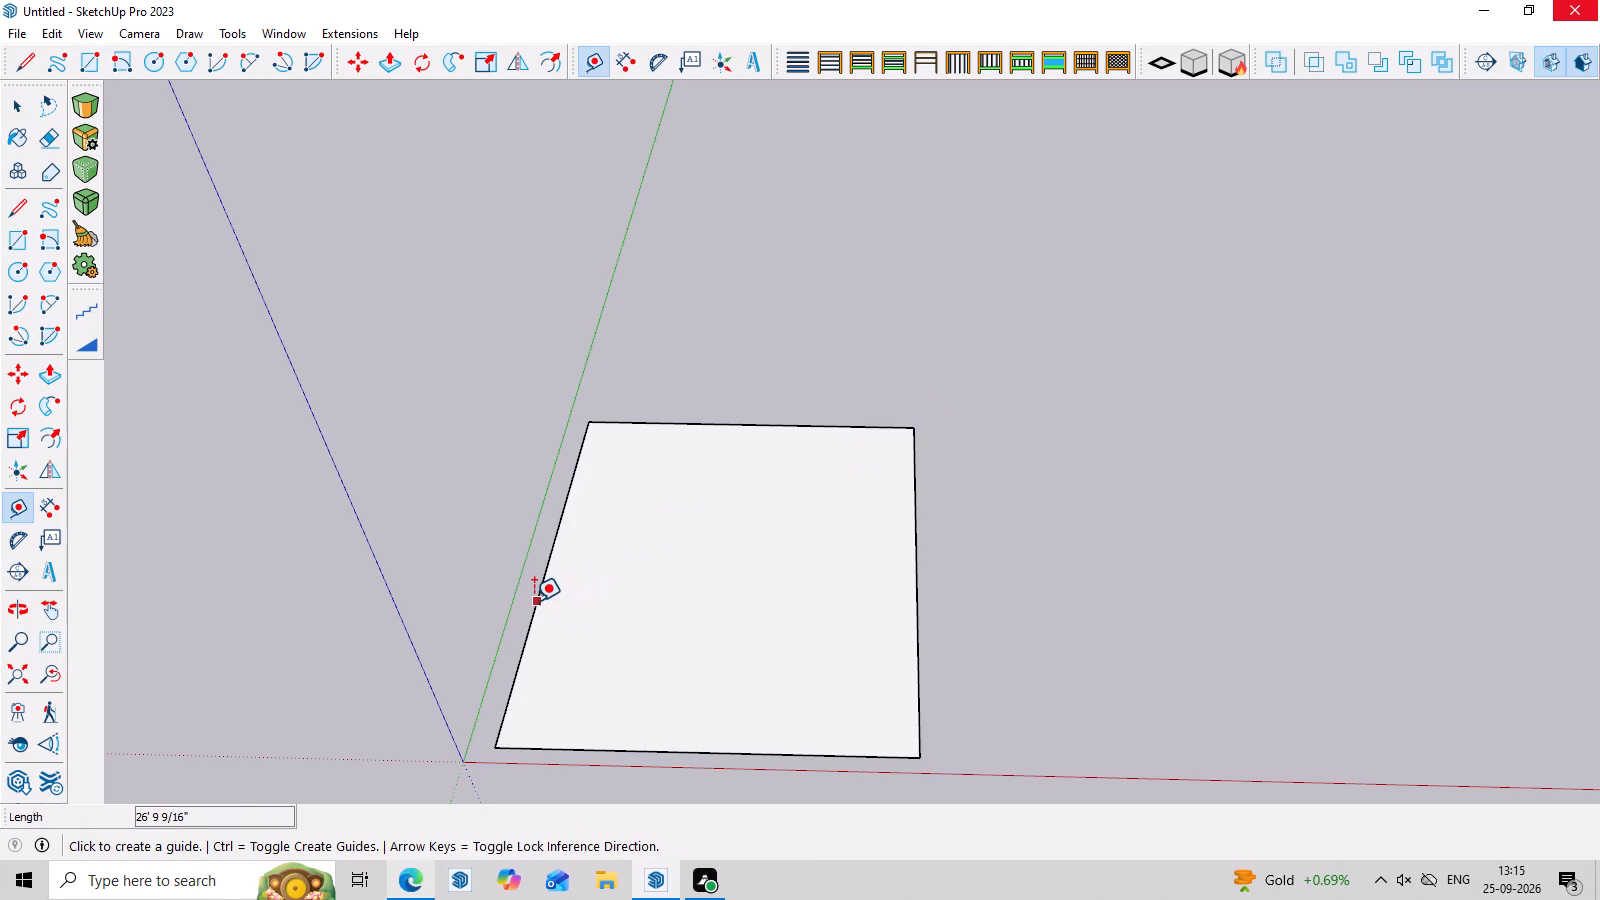
{"action": "left_click", "coordinate": [533, 601]}
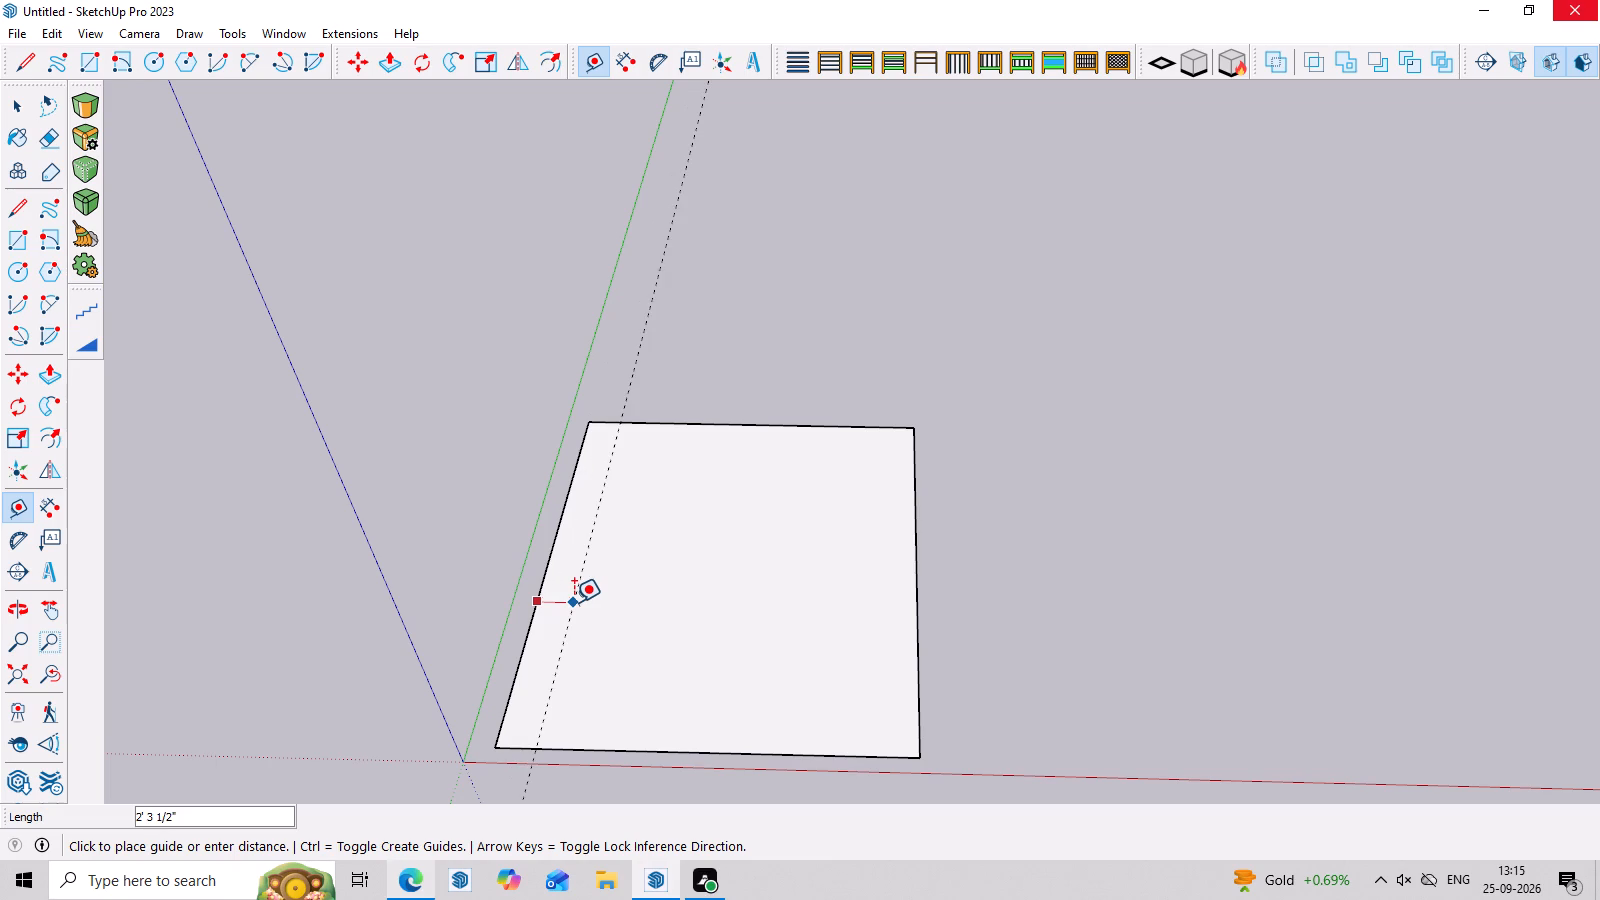
{"action": "key", "text": "9"}
{"action": "key", "text": "Return"}
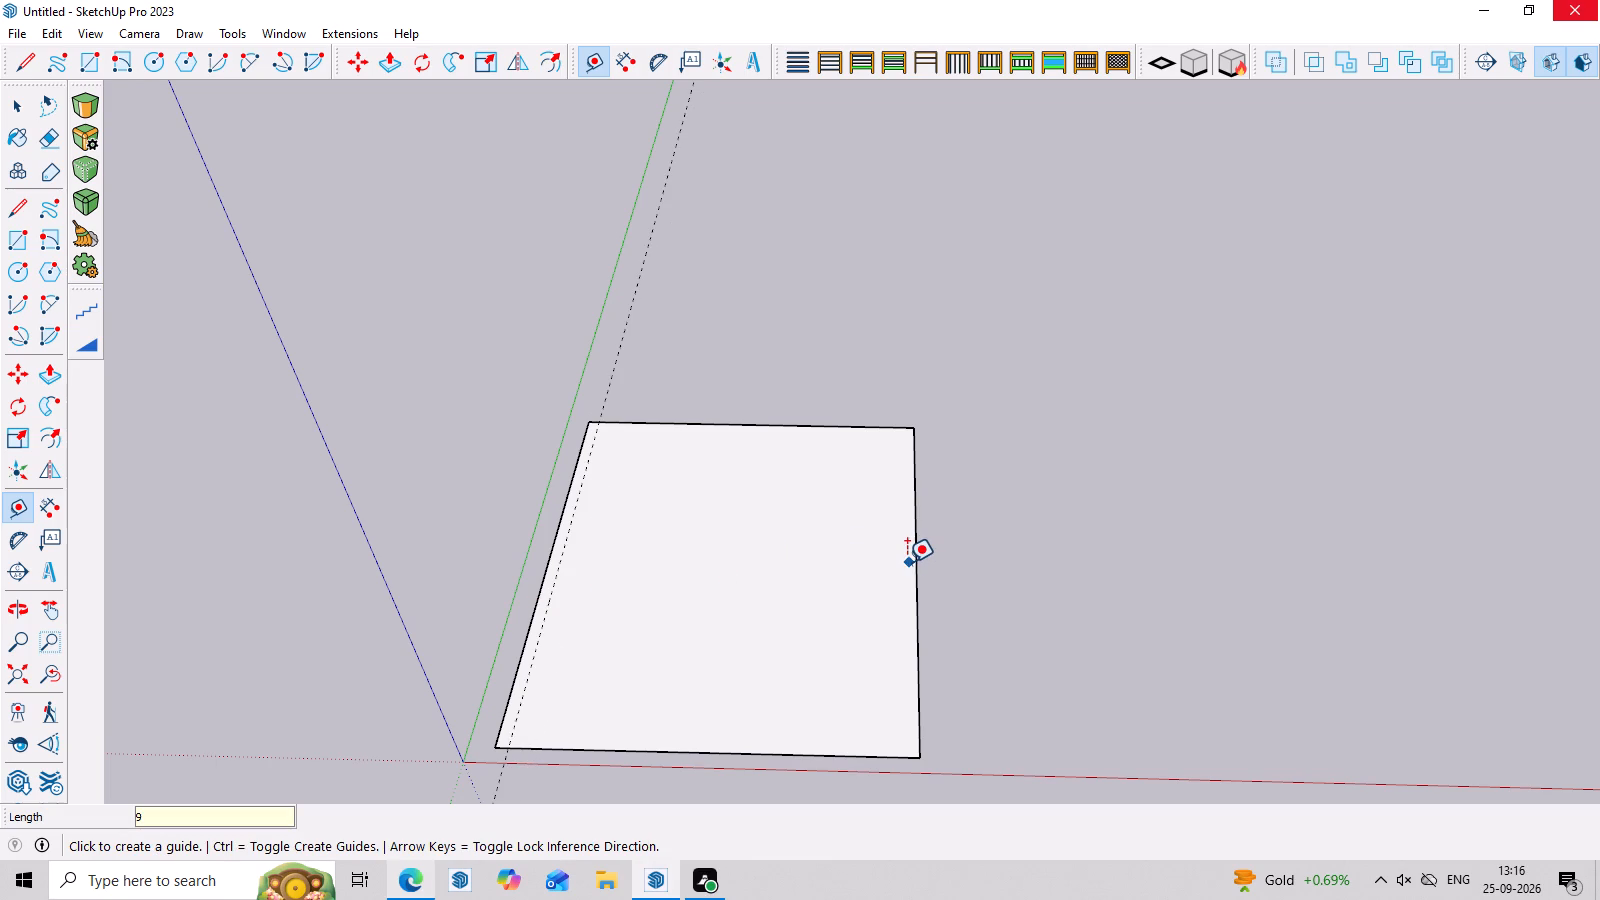
{"action": "left_click", "coordinate": [911, 562]}
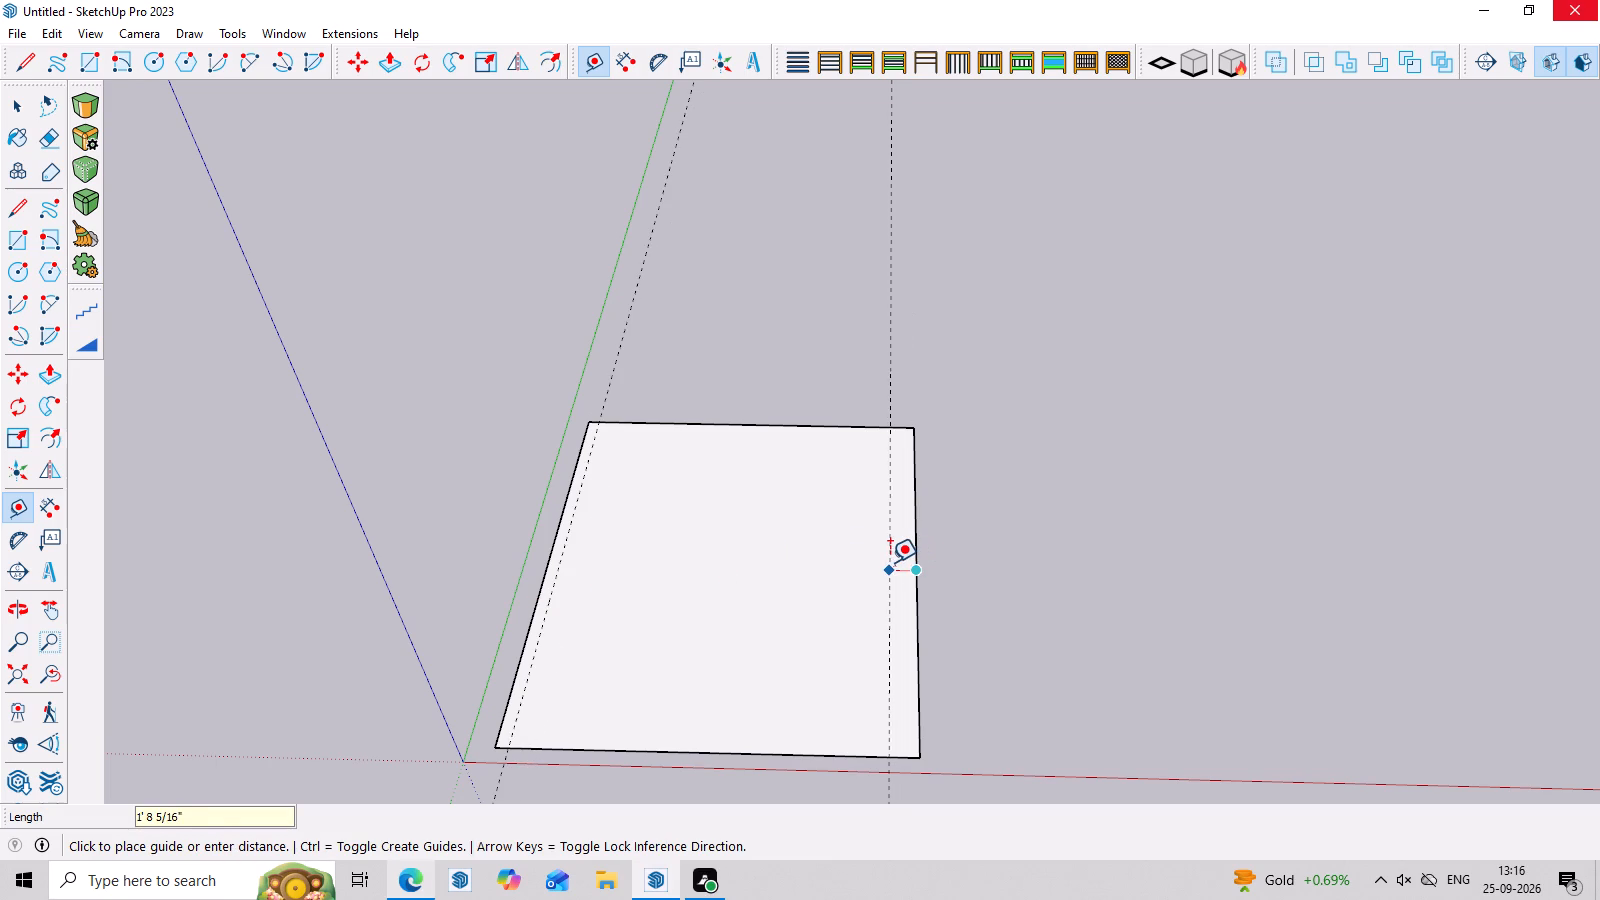
{"action": "key", "text": "9"}
{"action": "key", "text": "Return"}
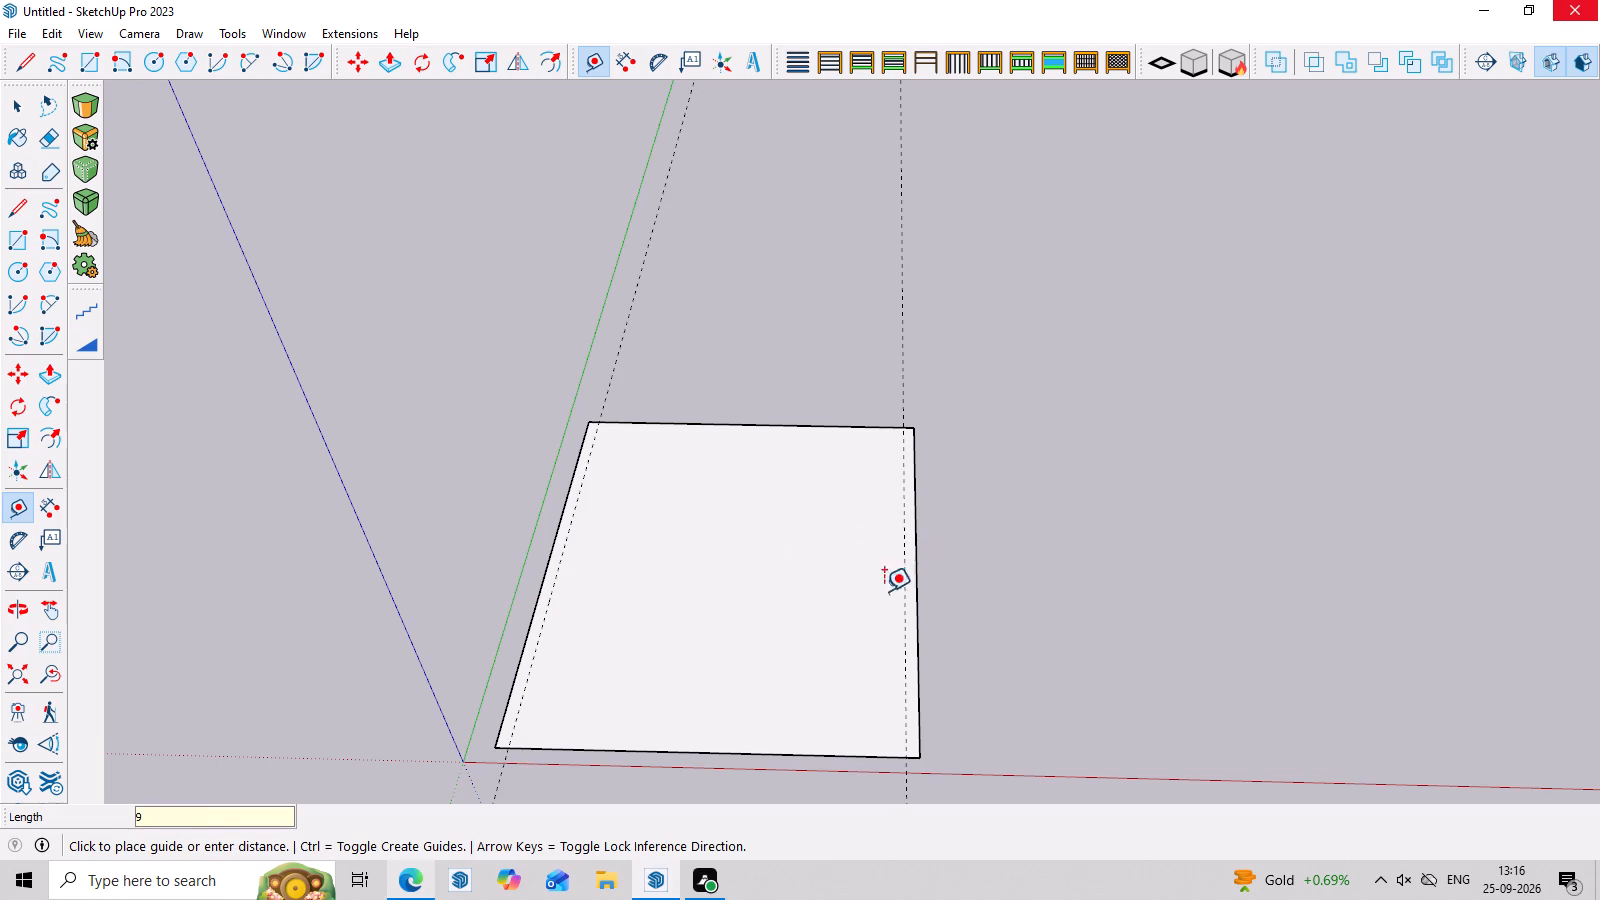
{"action": "left_click", "coordinate": [757, 749]}
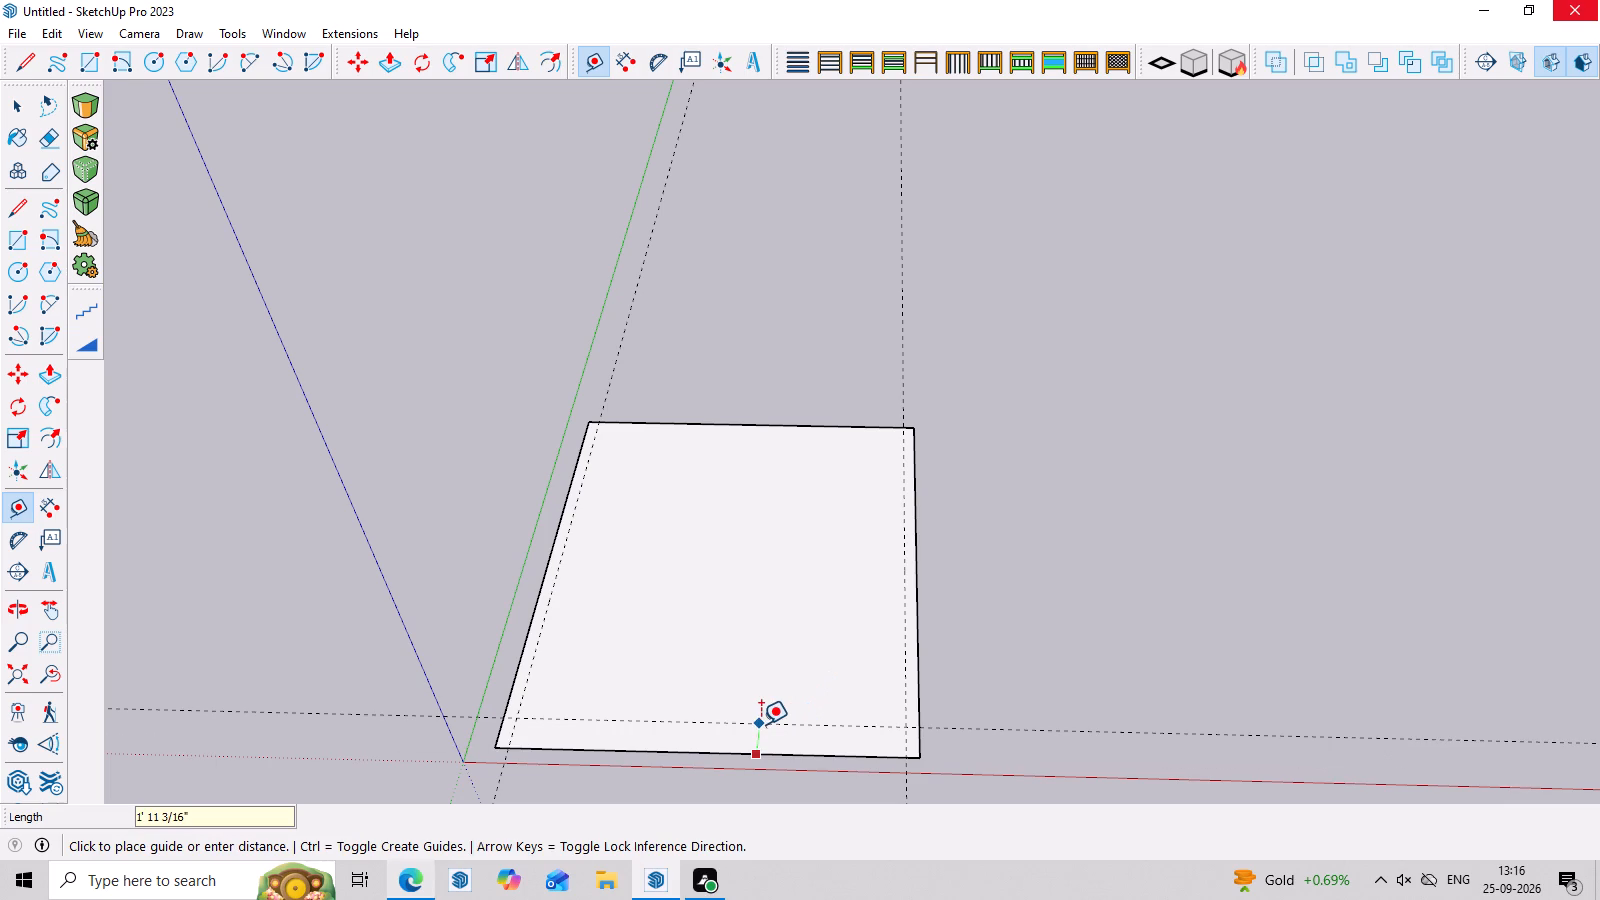
{"action": "key", "text": "9"}
{"action": "key", "text": "Return"}
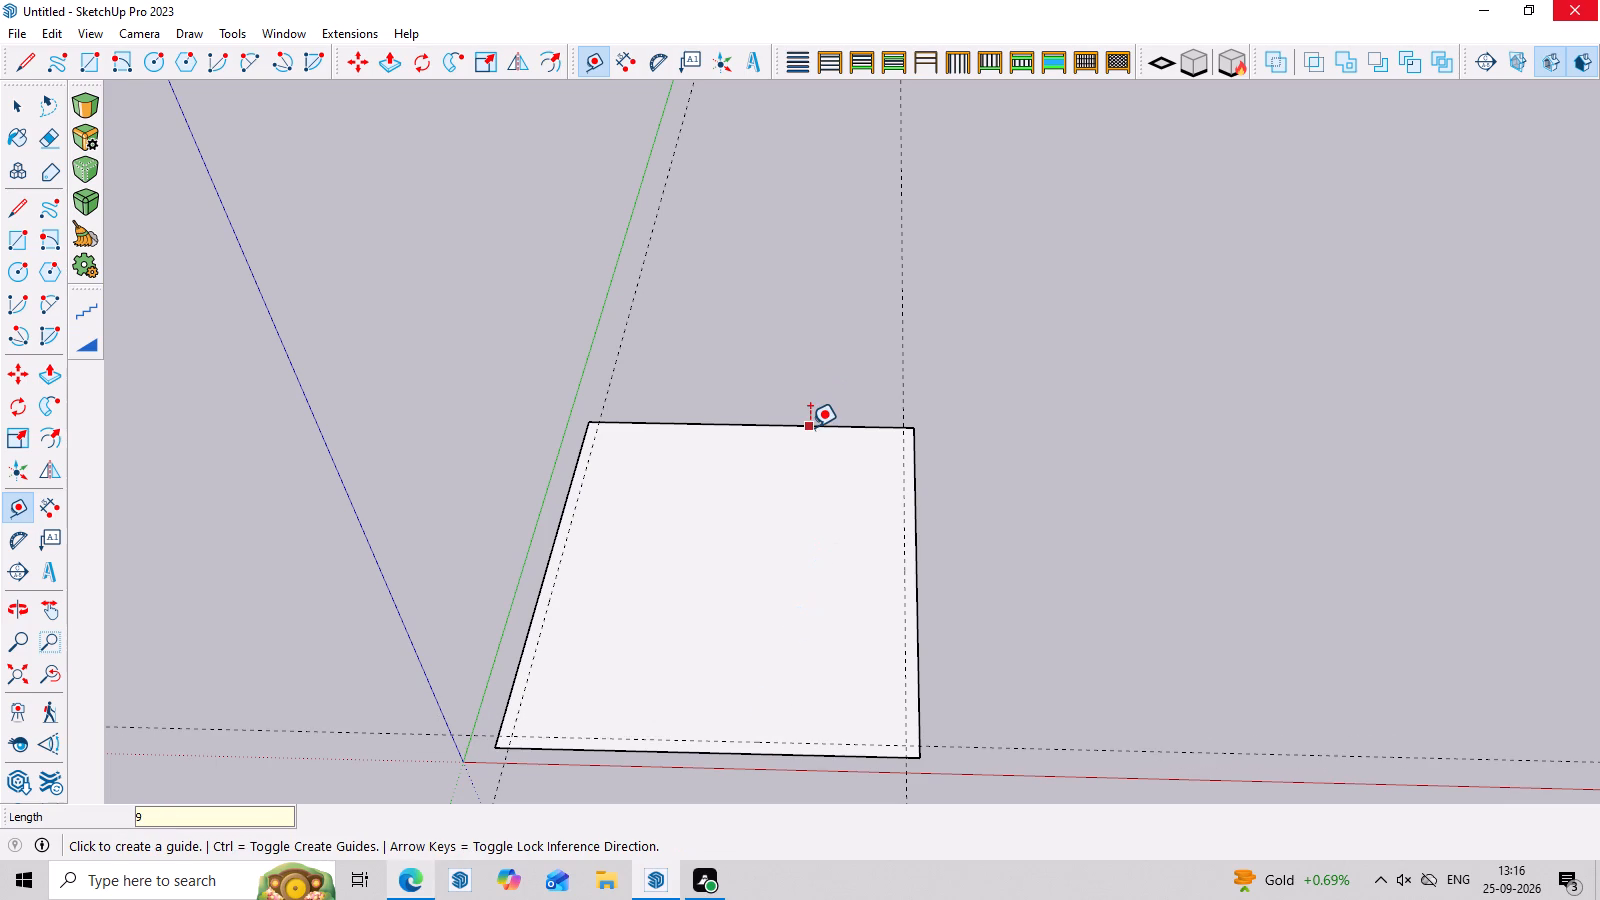
{"action": "left_click", "coordinate": [810, 427]}
{"action": "key", "text": "9"}
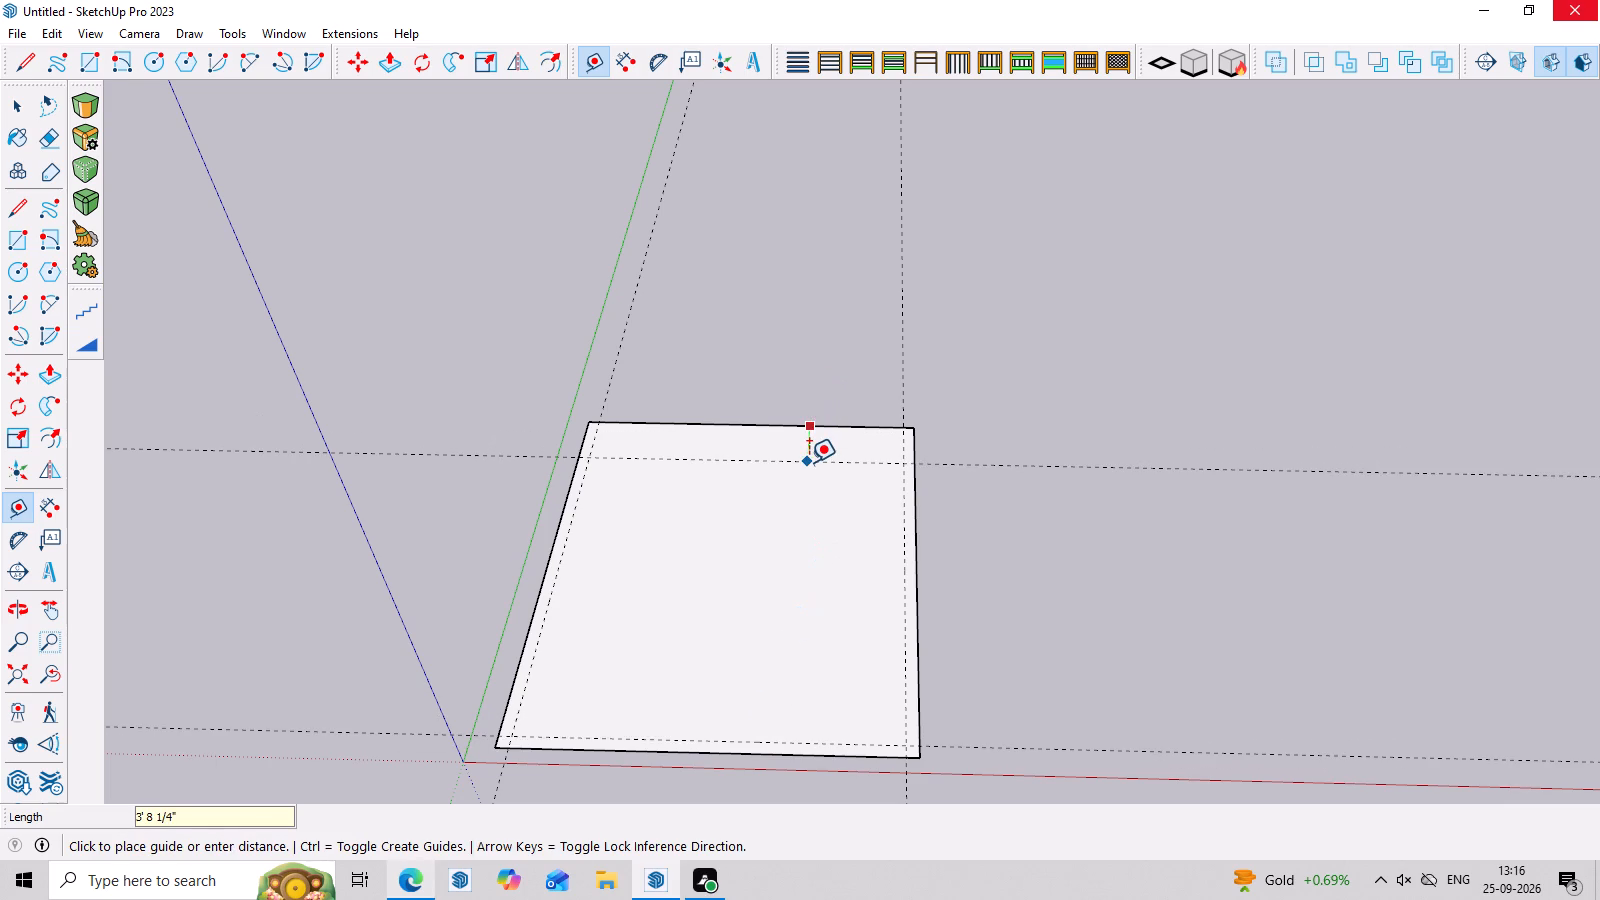
{"action": "key", "text": "Return"}
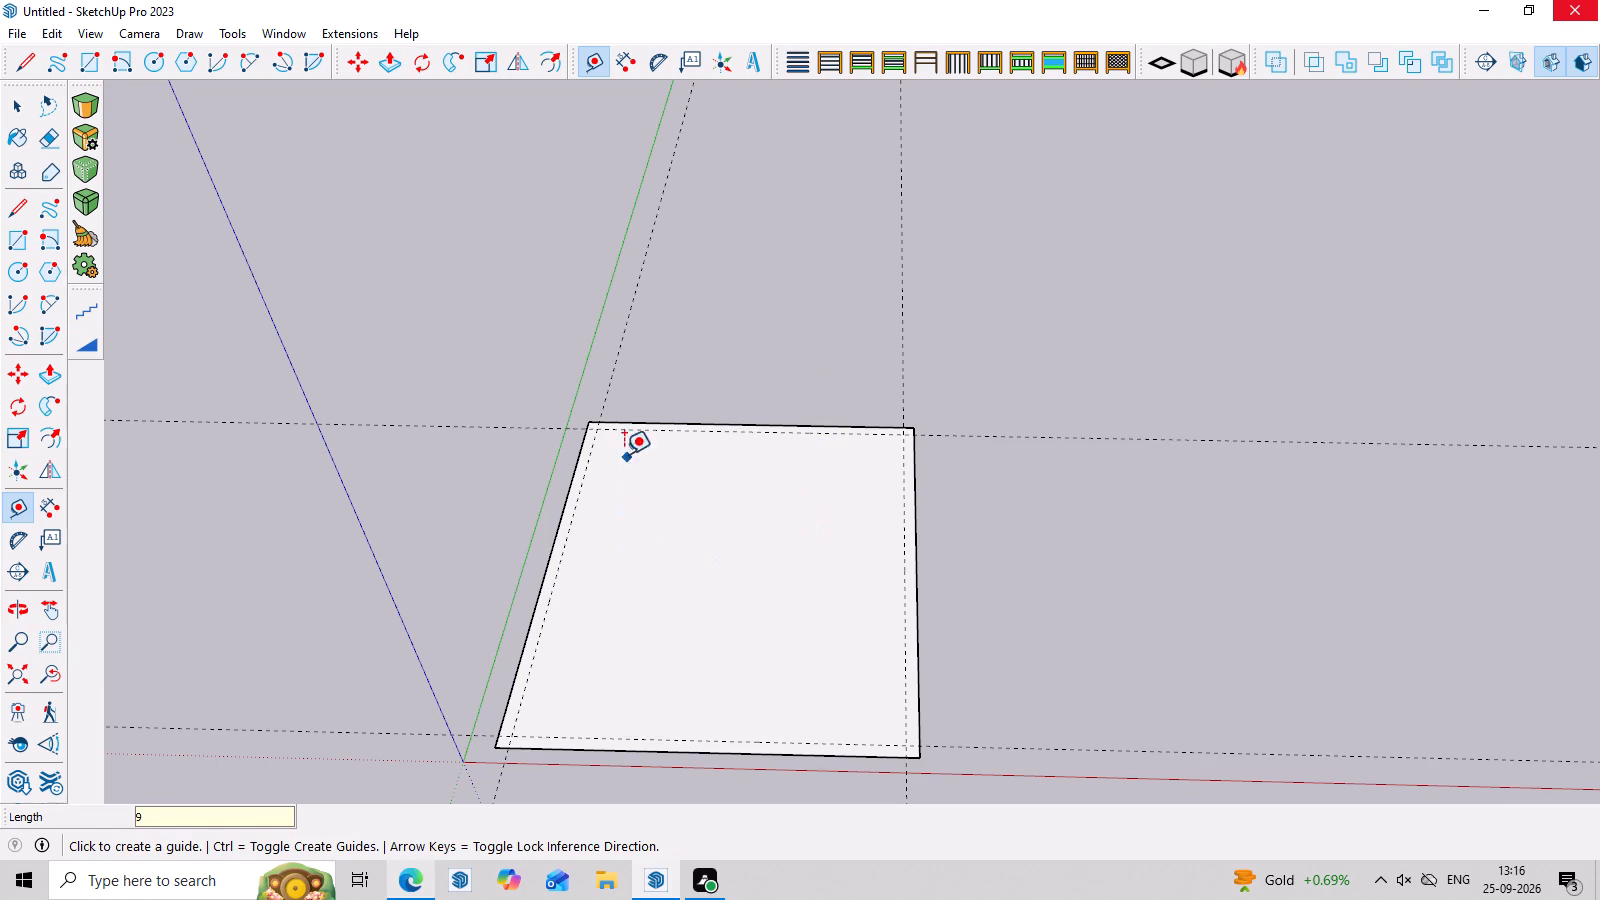
{"action": "key", "text": "Escape"}
Offset the rectangle's outline inward to the 9" guide lines.
{"action": "key", "text": "space"}
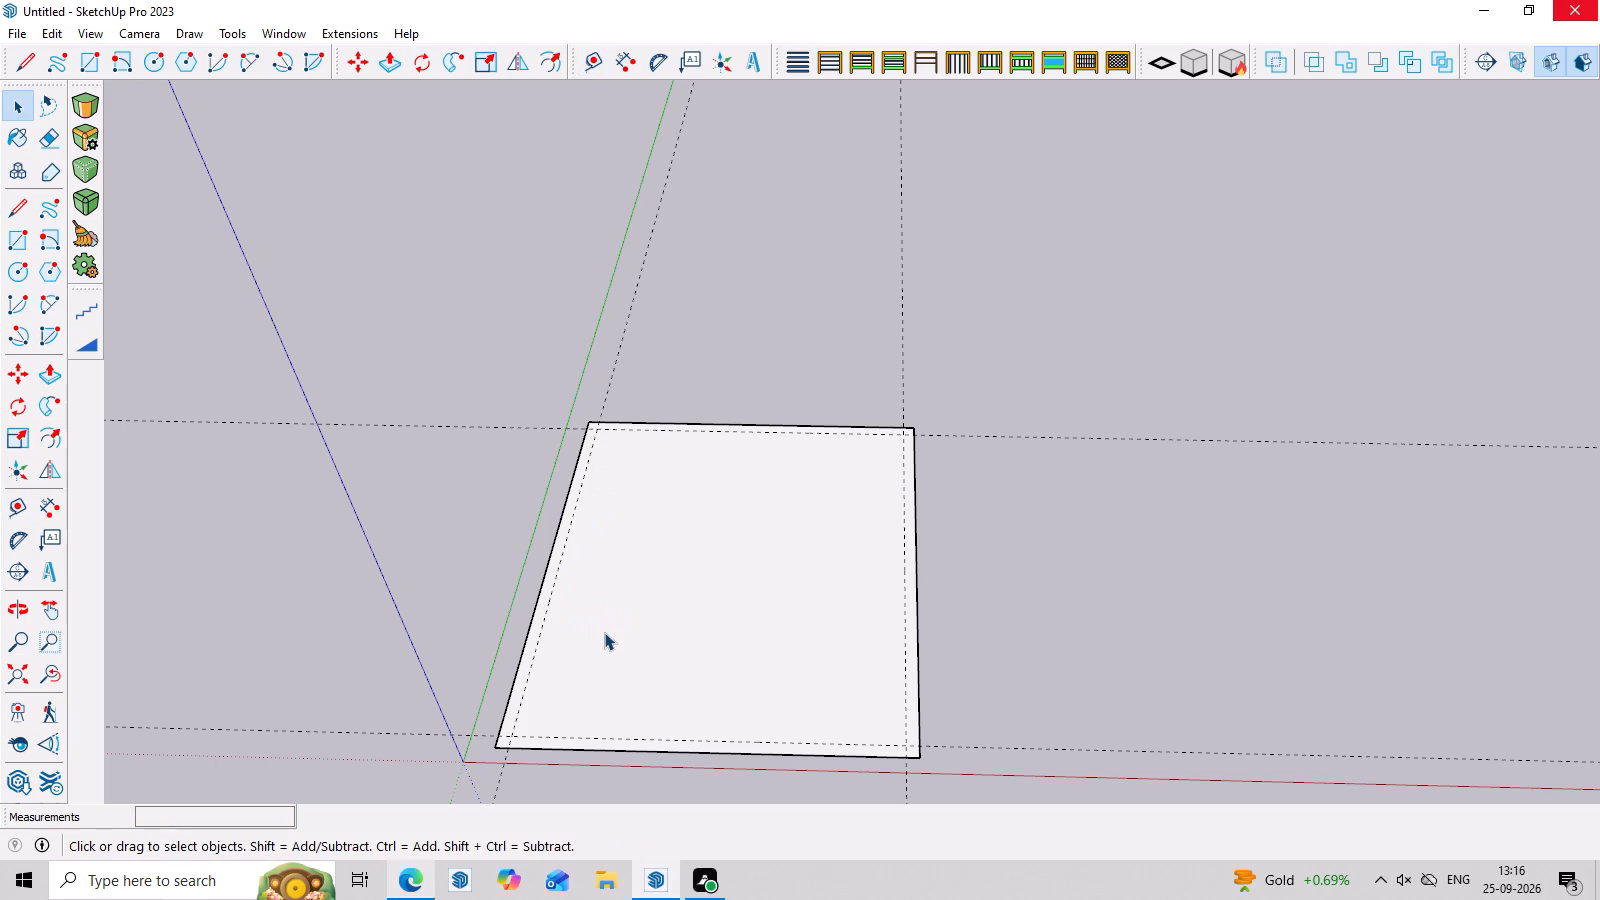
{"action": "left_click", "coordinate": [604, 632]}
{"action": "key", "text": "f"}
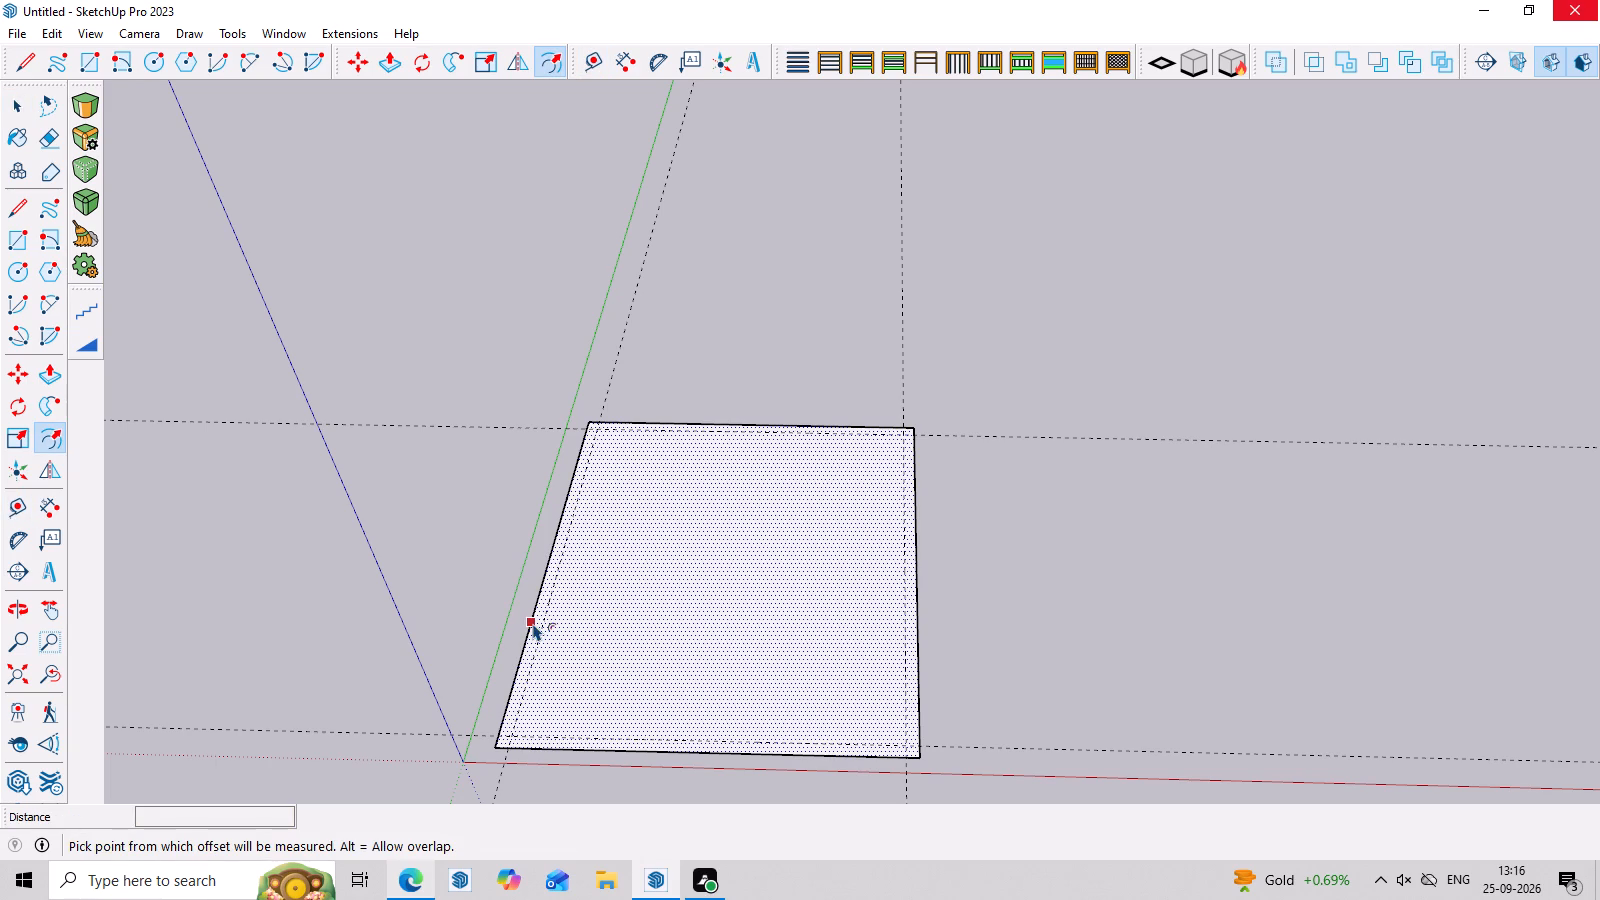
{"action": "left_click", "coordinate": [533, 623]}
{"action": "left_click", "coordinate": [539, 623]}
{"action": "key", "text": "space"}
Cut away the inner face, leaving only the border strip between the two outlines.
{"action": "left_click", "coordinate": [682, 599]}
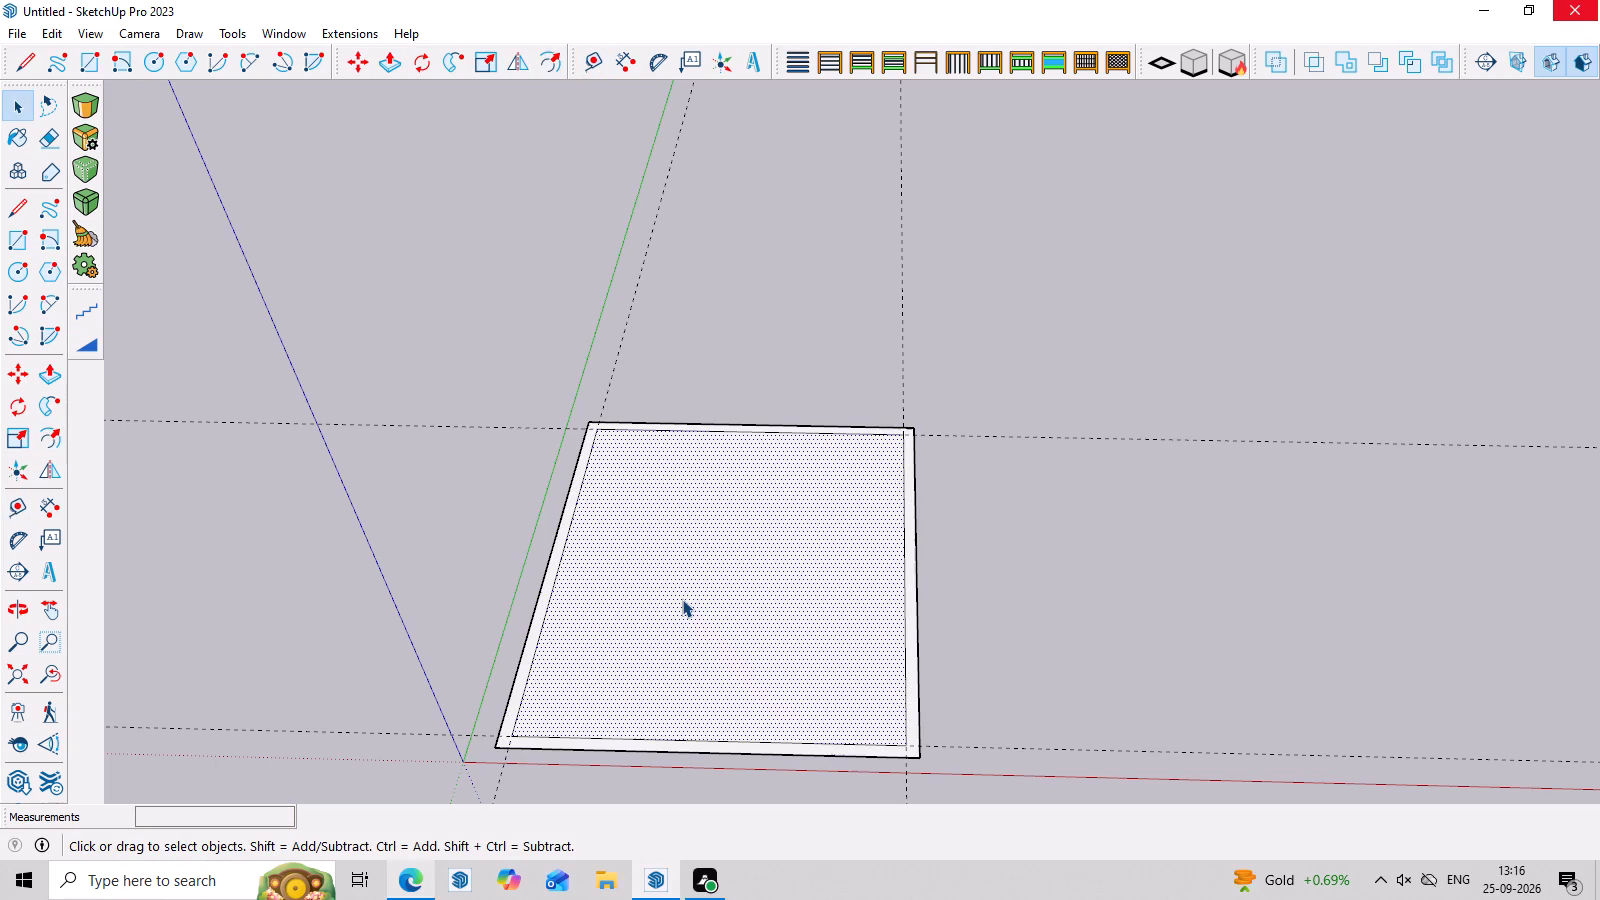
{"action": "key", "text": "ctrl+x"}
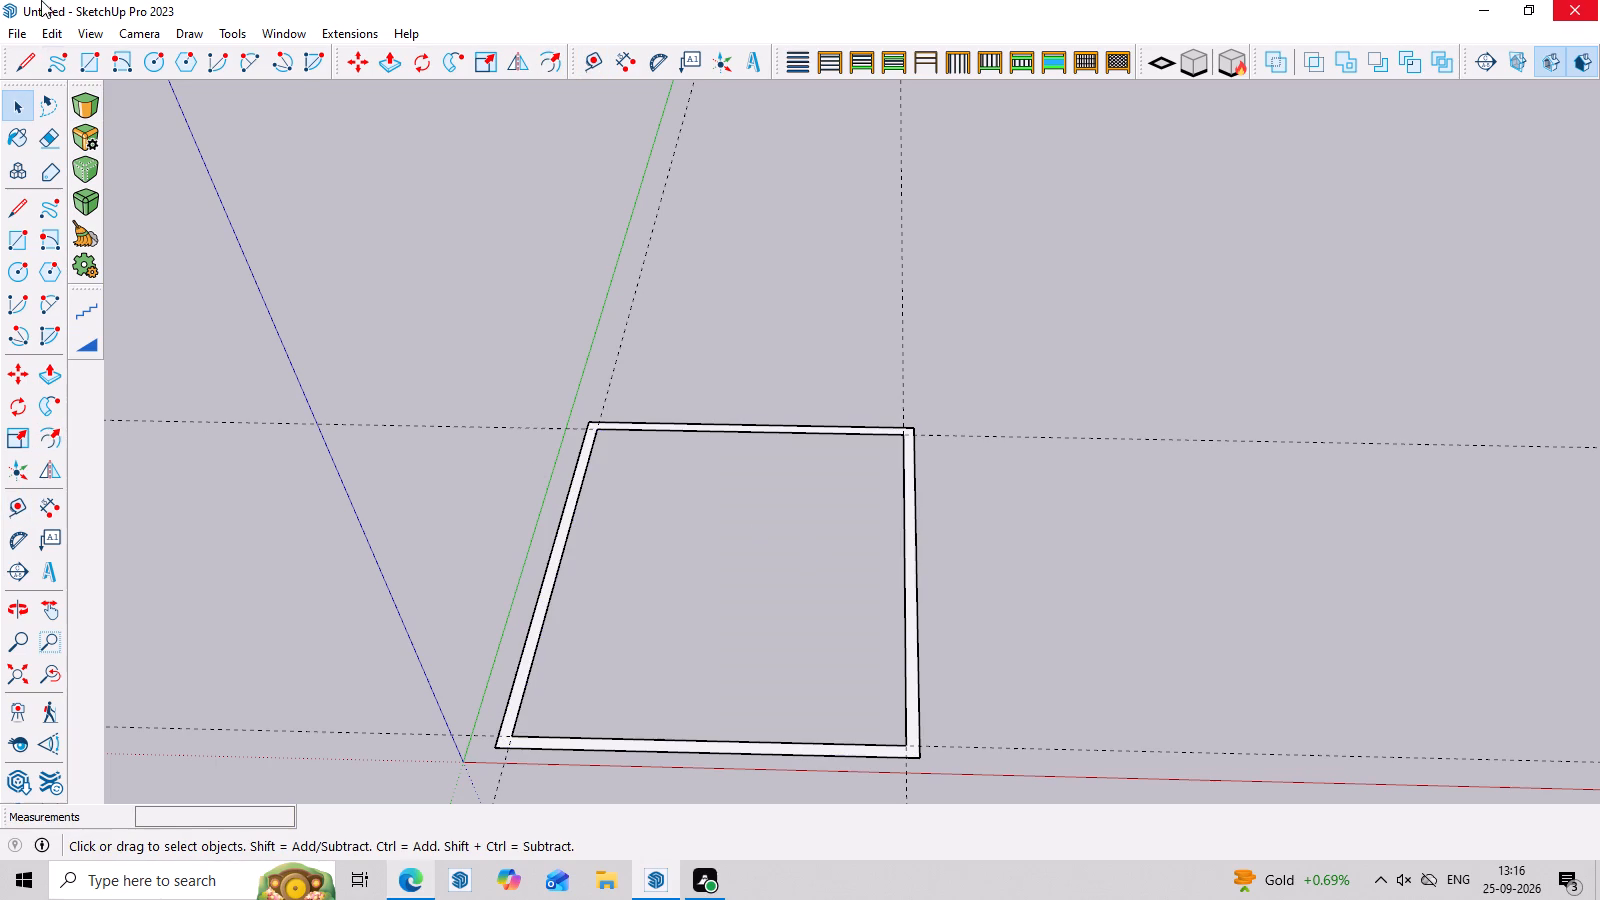
Delete all guide lines from the model.
{"action": "left_click", "coordinate": [47, 41]}
{"action": "left_click", "coordinate": [128, 223]}
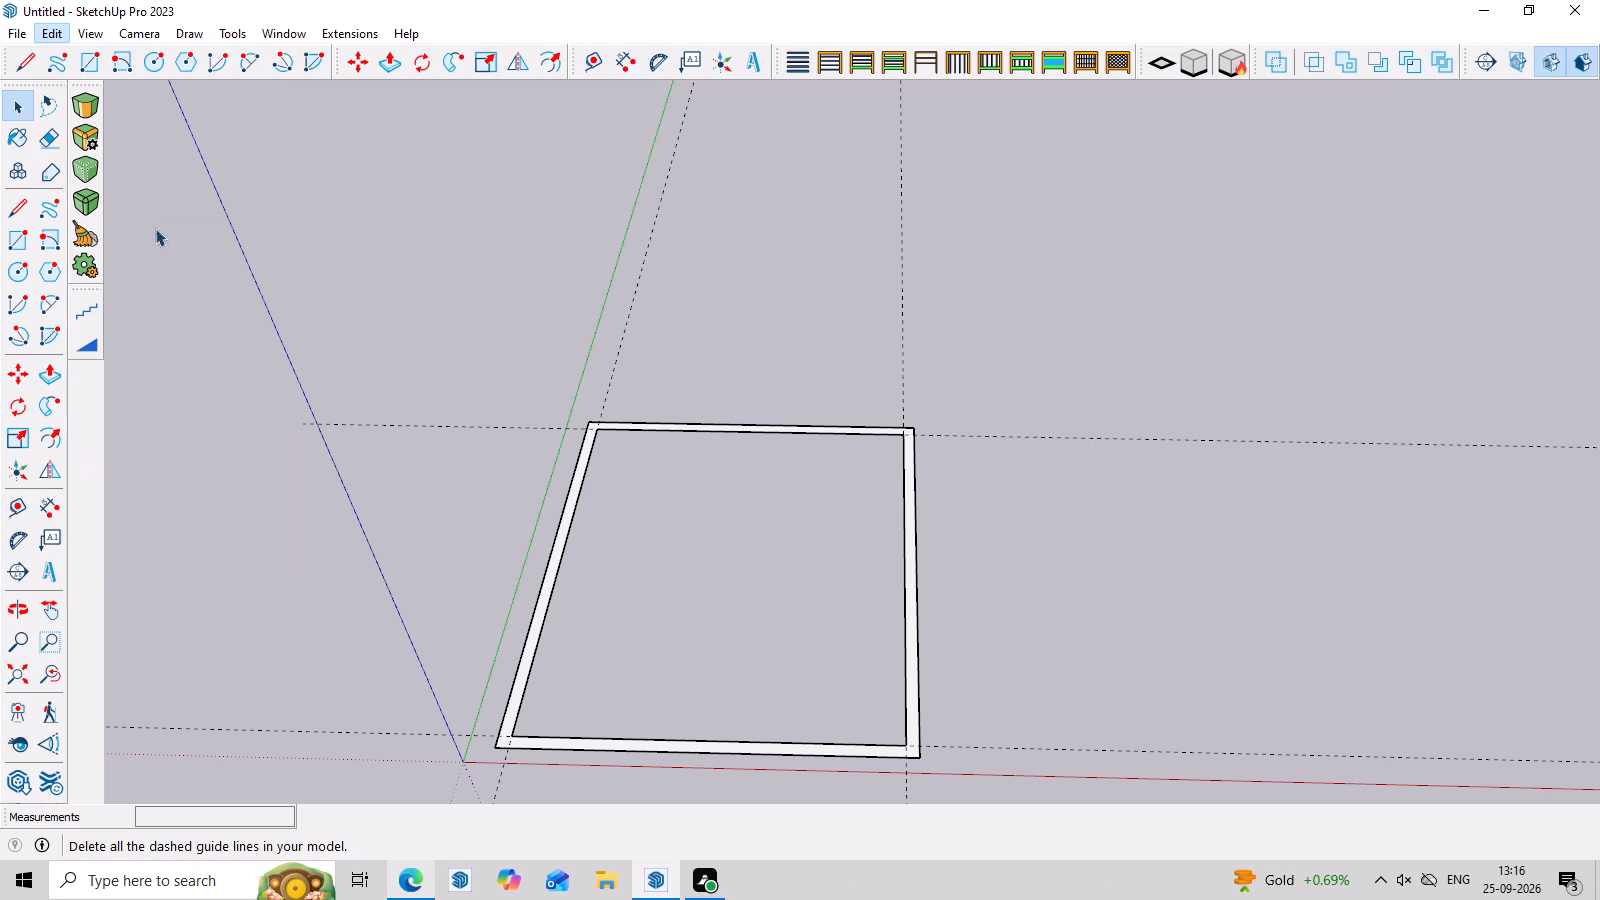
Select the whole rectangular frame and make it a group.
{"action": "left_click_drag", "start_coordinate": [1008, 366], "coordinate": [897, 461]}
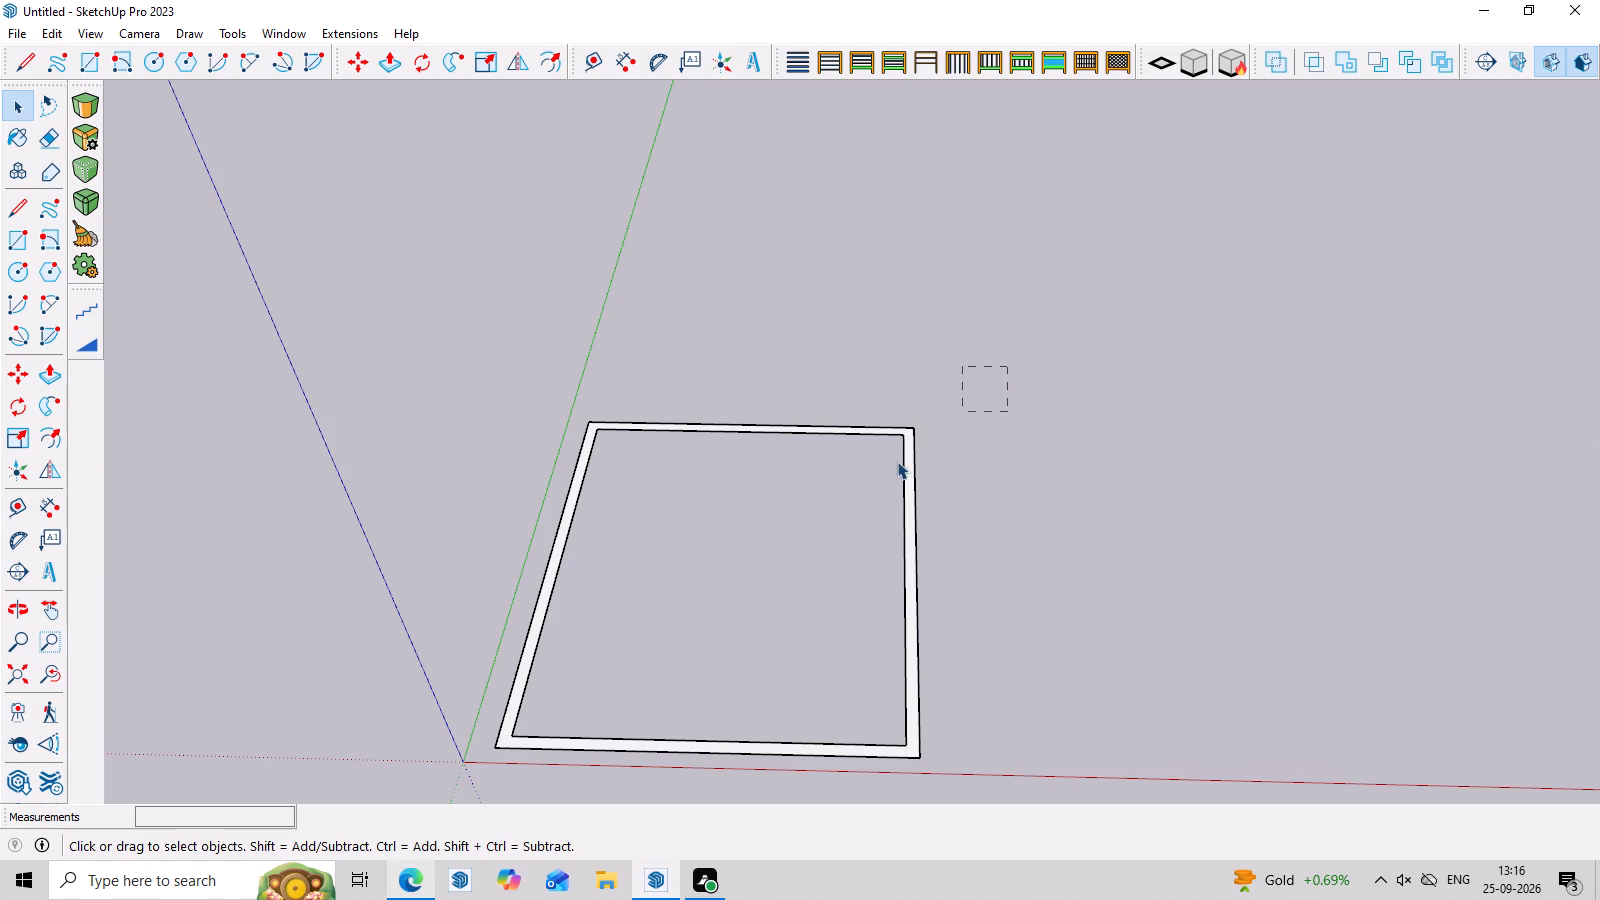
{"action": "left_click_drag", "start_coordinate": [897, 461], "coordinate": [484, 780]}
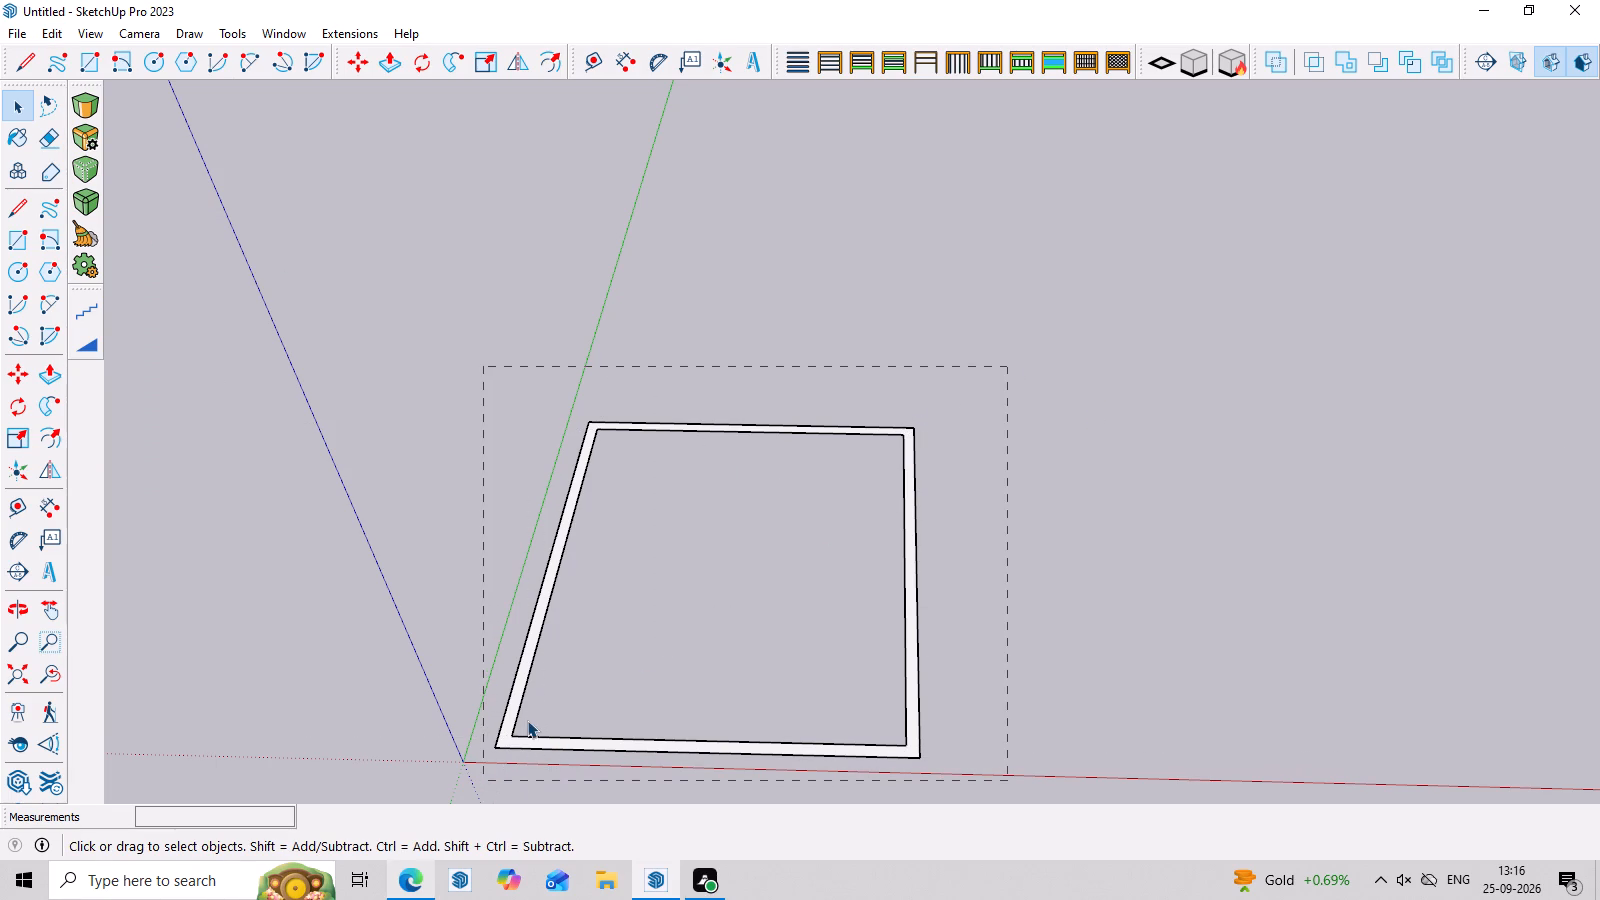
{"action": "right_click", "coordinate": [504, 735]}
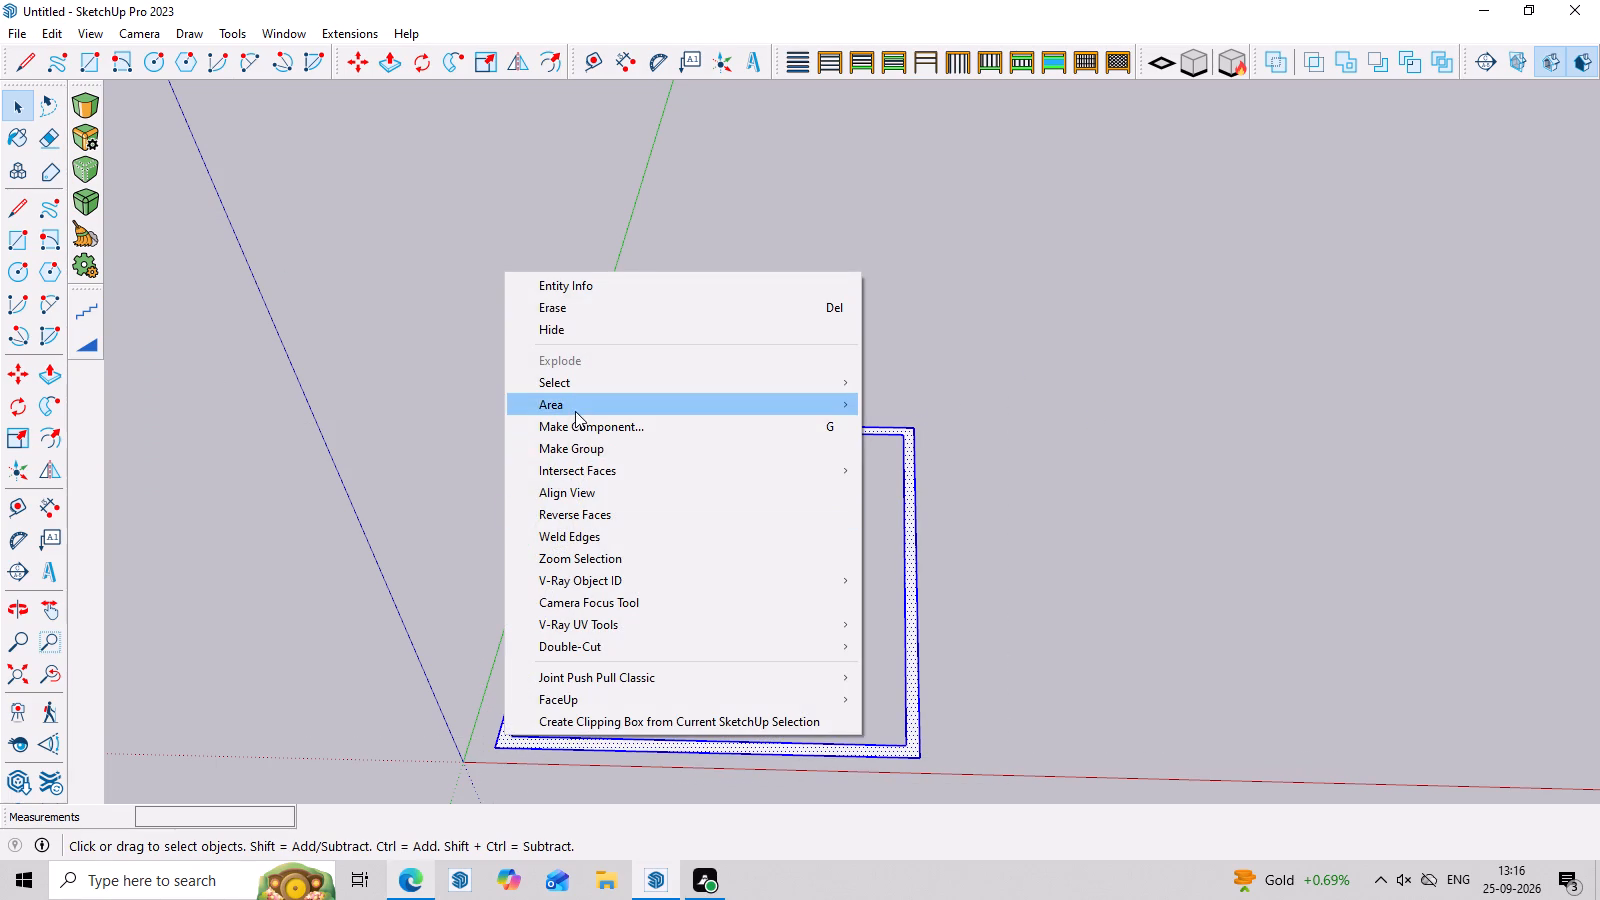
{"action": "left_click", "coordinate": [585, 447]}
Open the frame group for editing and extrude the border face upward 10' to raise the walls.
{"action": "scroll", "coordinate": [736, 509], "scroll_direction": "down", "scroll_amount": 4}
{"action": "middle_click_drag", "start_coordinate": [767, 534], "coordinate": [775, 598]}
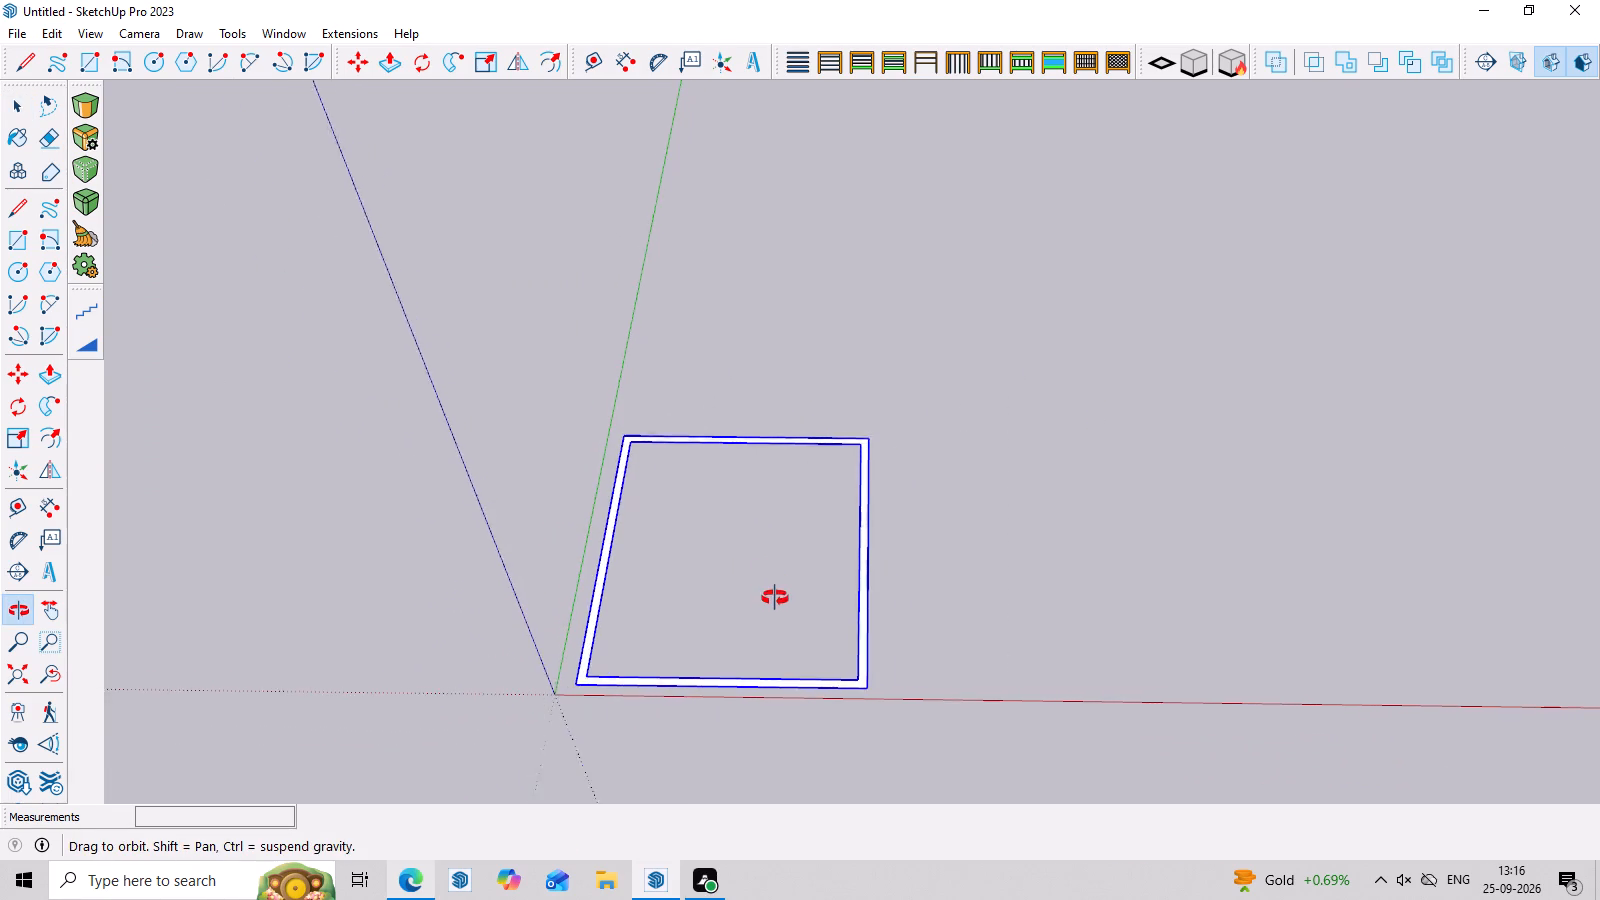
{"action": "middle_click_drag", "start_coordinate": [775, 598], "coordinate": [775, 616]}
{"action": "scroll", "coordinate": [853, 555], "scroll_direction": "up", "scroll_amount": 3}
{"action": "triple_click", "coordinate": [871, 534]}
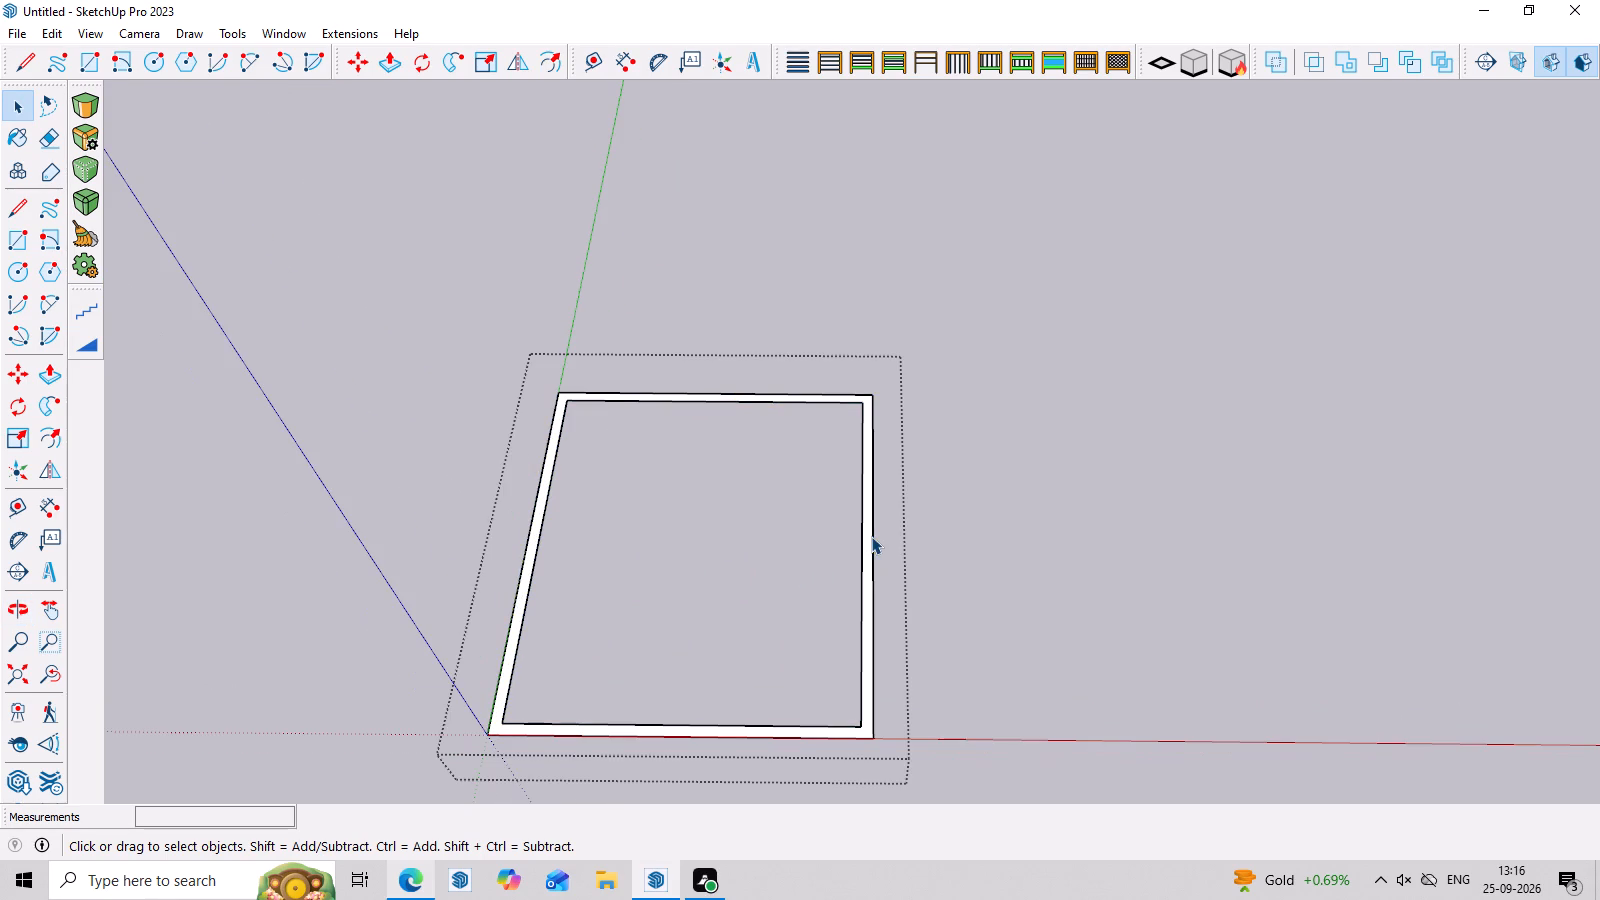
{"action": "left_click", "coordinate": [865, 551]}
{"action": "right_click", "coordinate": [865, 551]}
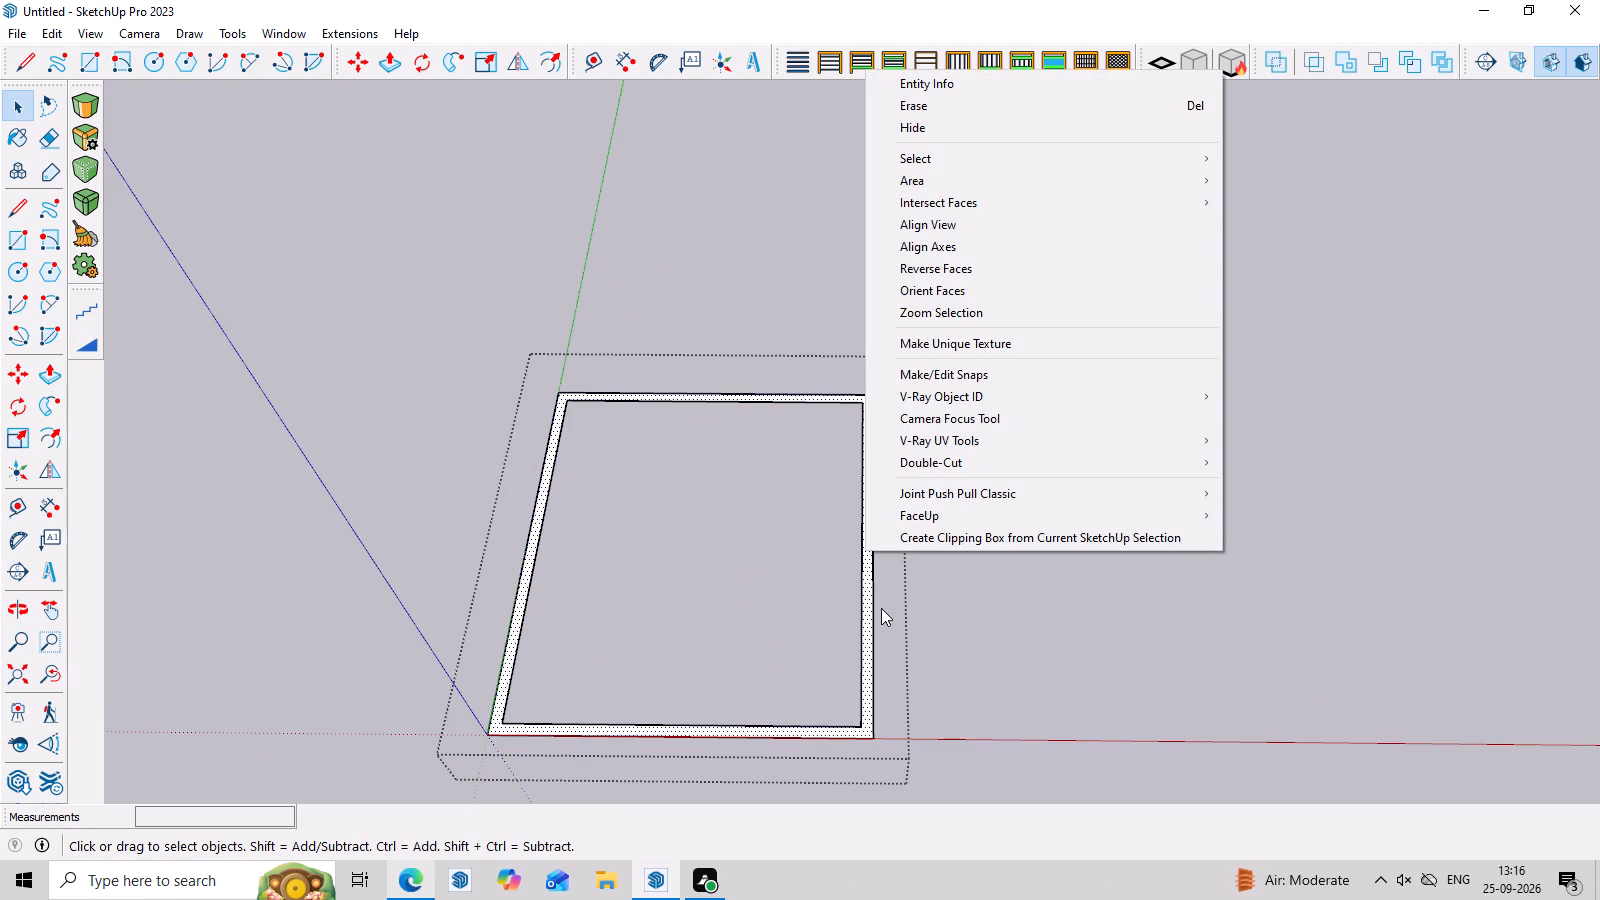
{"action": "key", "text": "p"}
{"action": "key", "text": "grave"}
{"action": "key", "text": "Escape"}
{"action": "key", "text": "bracketleft"}
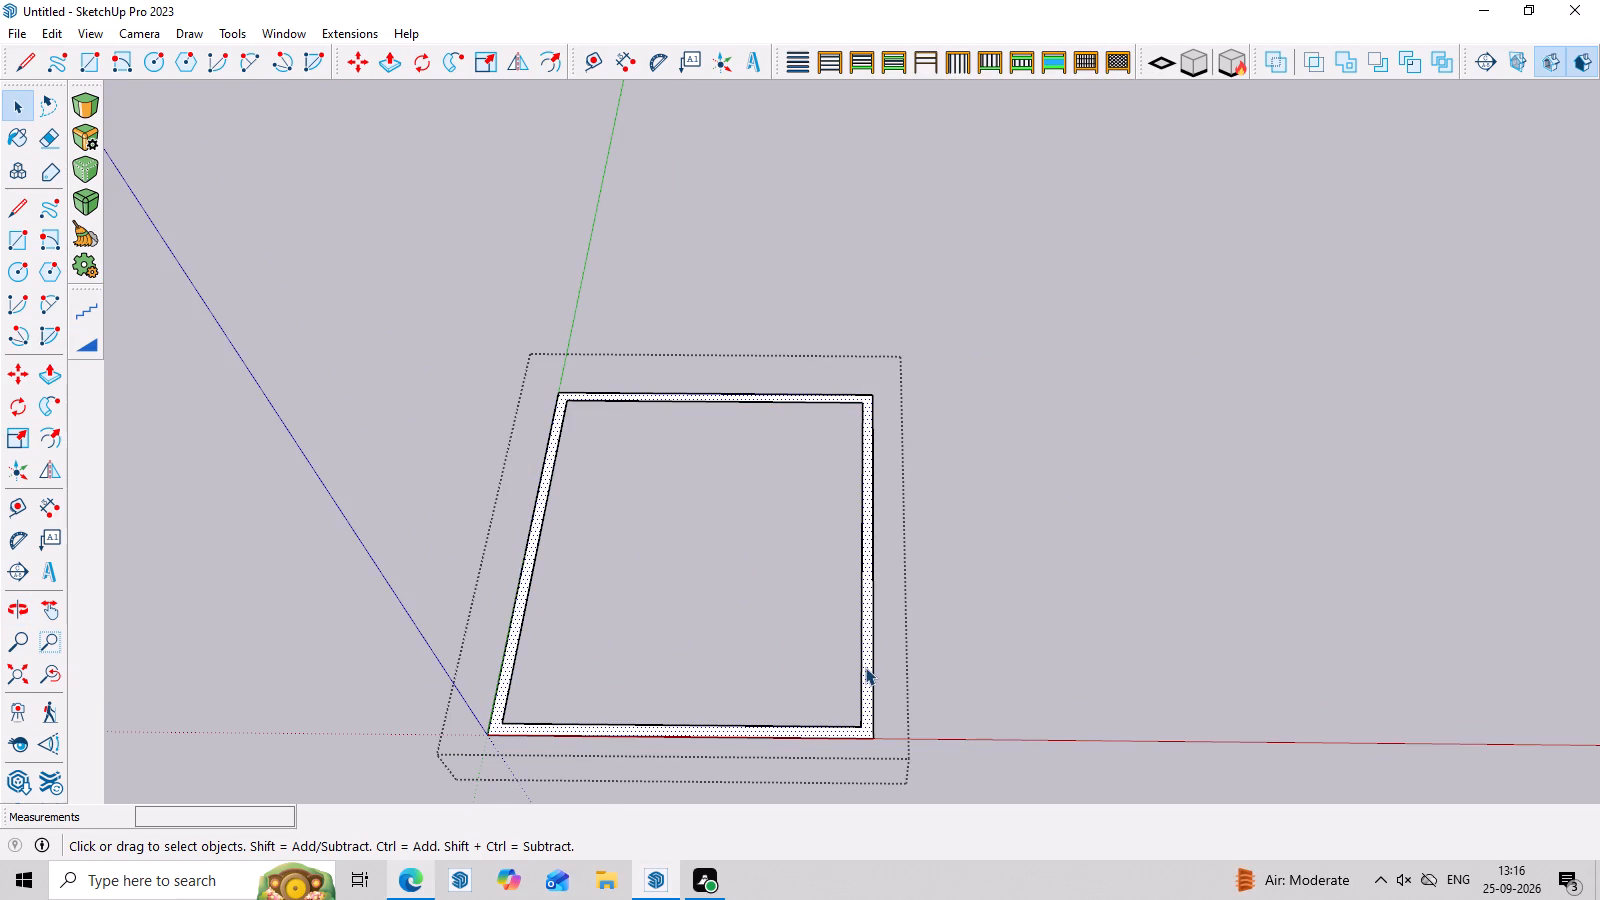
{"action": "key", "text": "p"}
{"action": "left_click", "coordinate": [865, 686]}
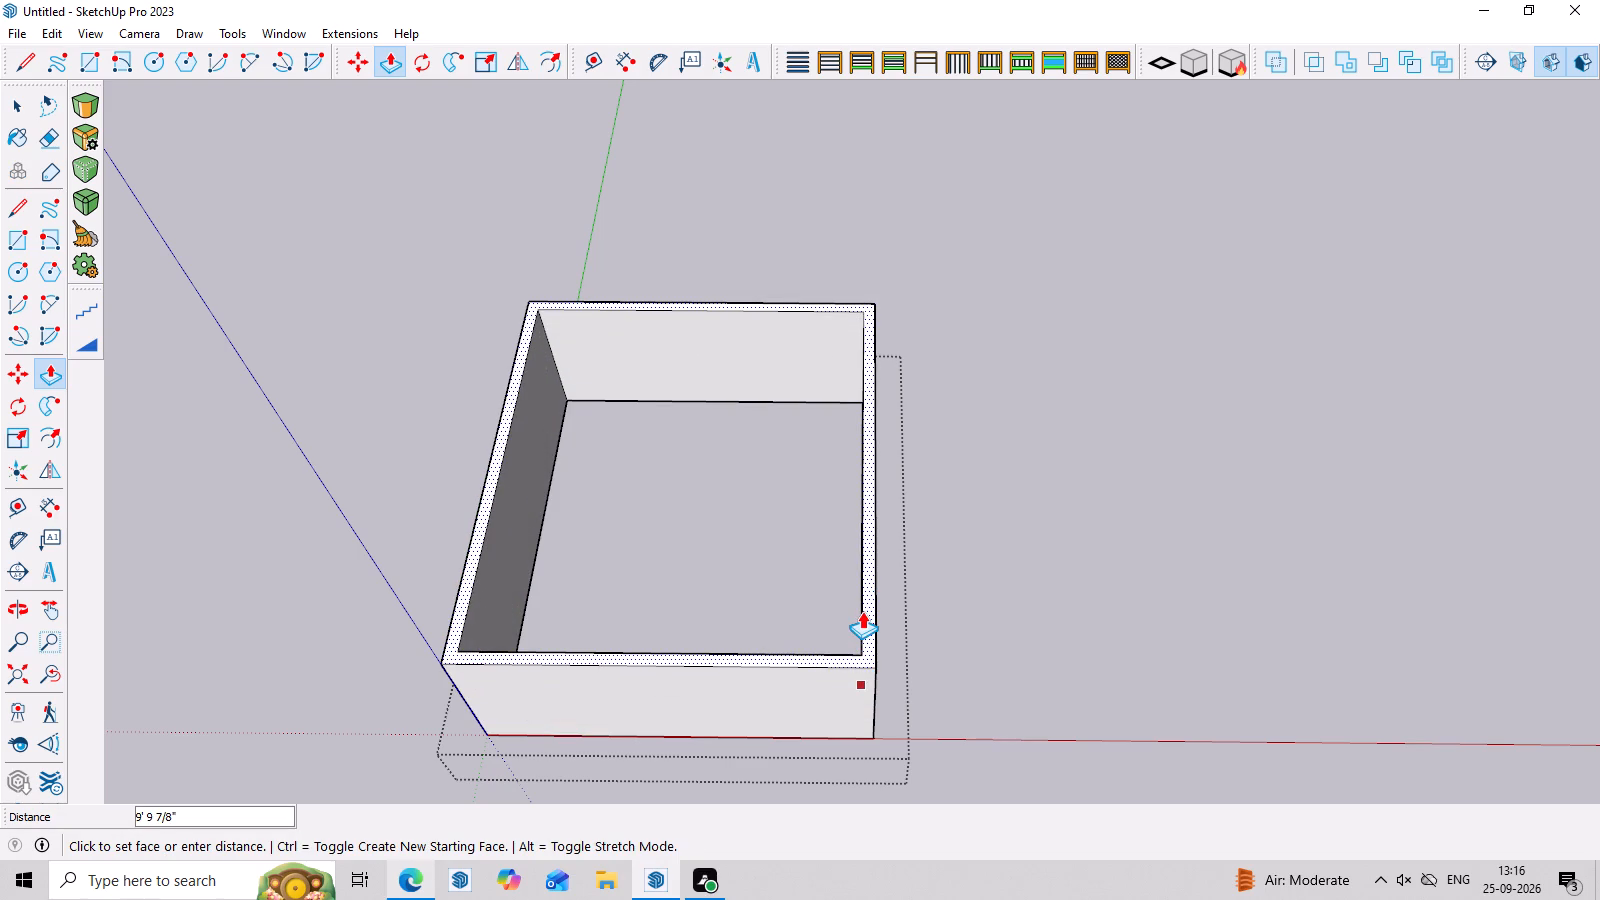
{"action": "type", "text": "10'"}
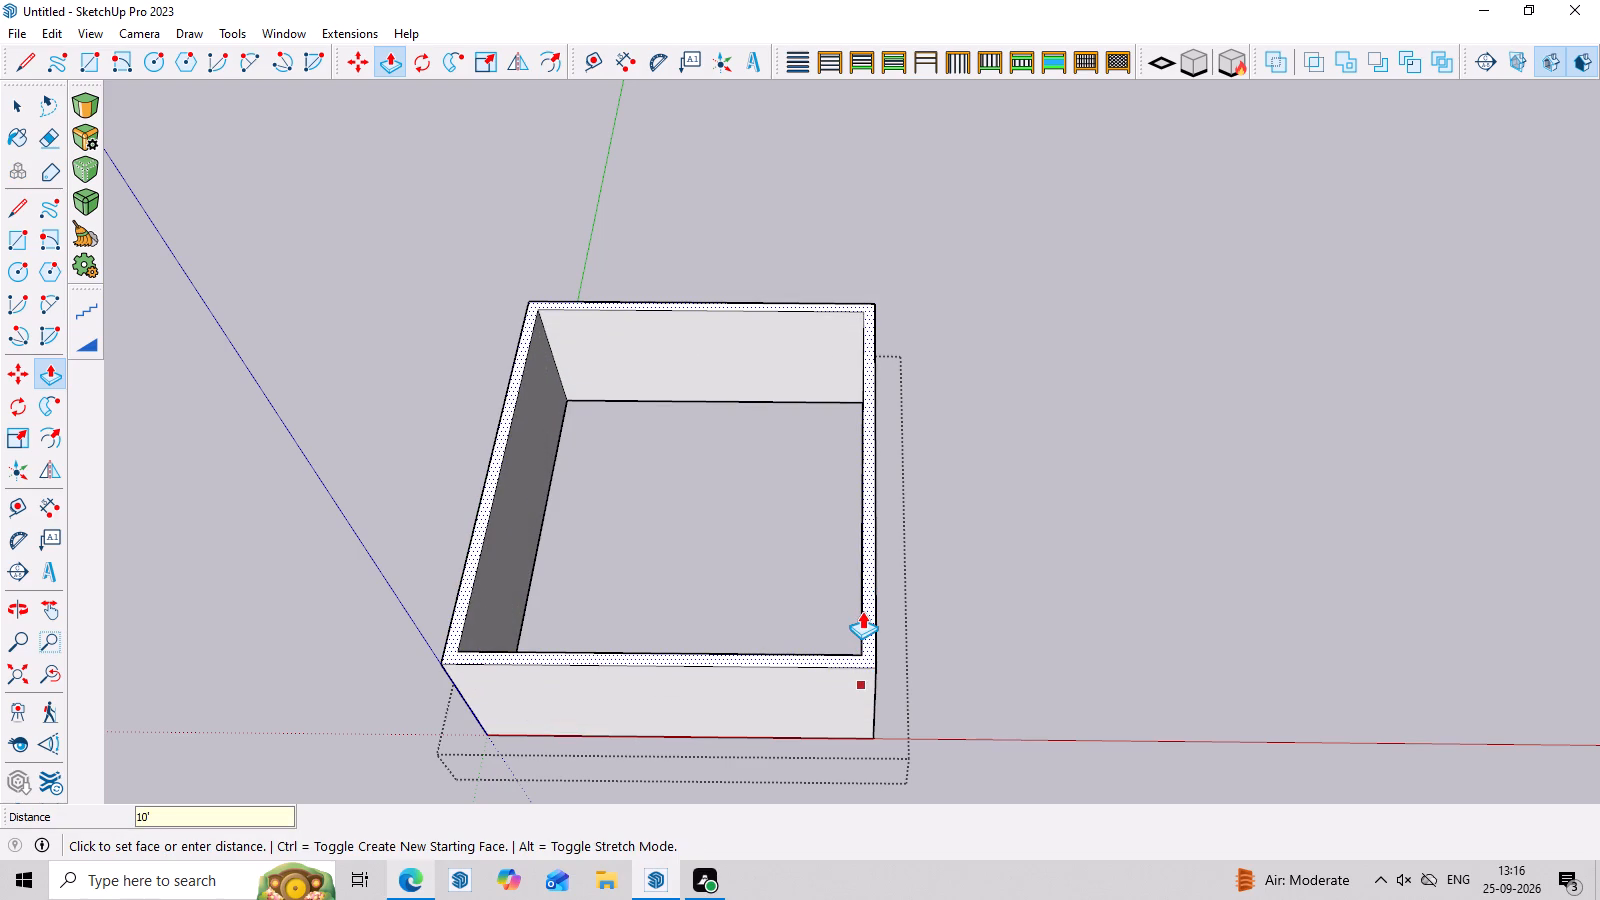
{"action": "key", "text": "Return"}
Select all the extruded wall geometry inside the open group and make it a nested group.
{"action": "middle_click_drag", "start_coordinate": [1057, 584], "coordinate": [1064, 233]}
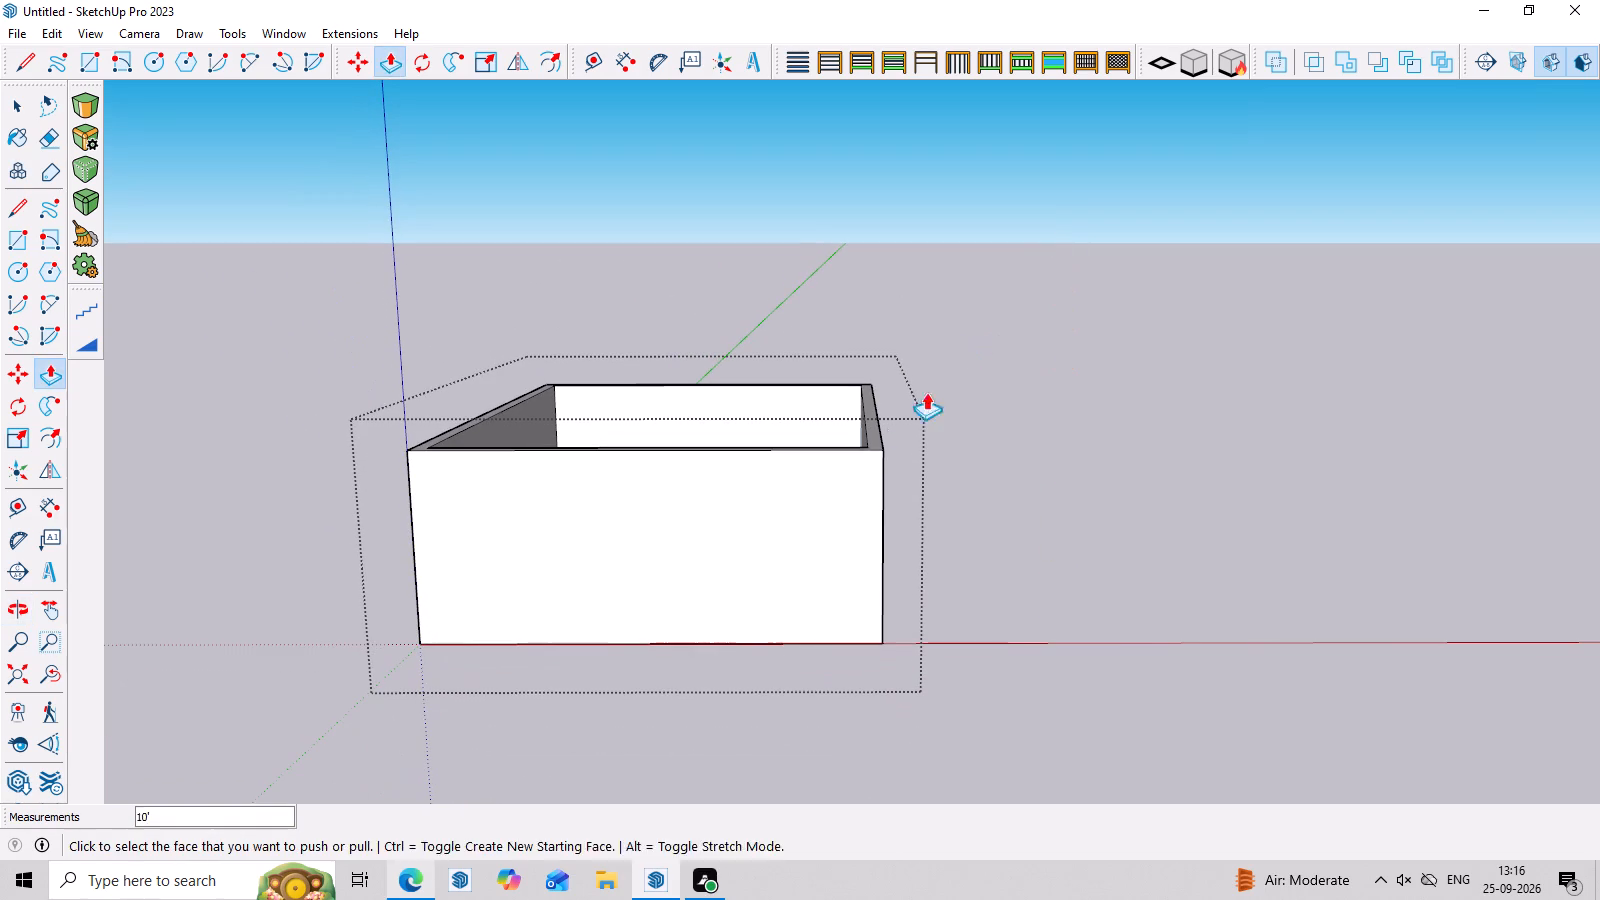
{"action": "key", "text": "space"}
{"action": "triple_click", "coordinate": [735, 523]}
{"action": "left_click", "coordinate": [735, 523]}
{"action": "right_click", "coordinate": [735, 523]}
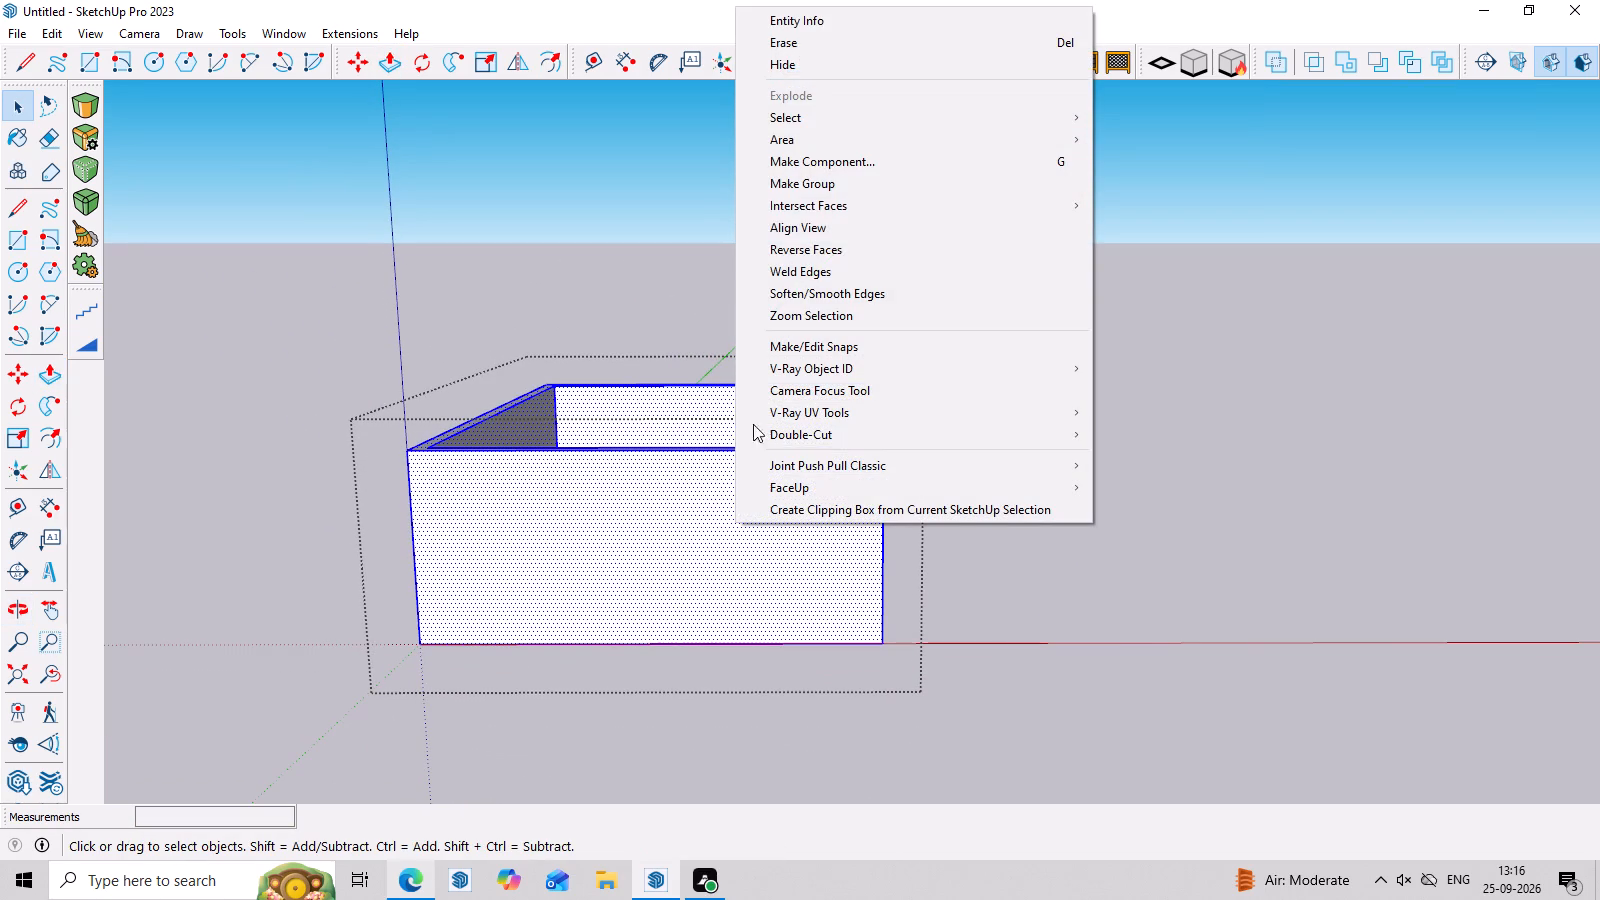
{"action": "left_click", "coordinate": [814, 185]}
Draw a rectangle across the top of the walls between opposite outer corners to cover the room.
{"action": "middle_click_drag", "start_coordinate": [816, 539], "coordinate": [816, 579]}
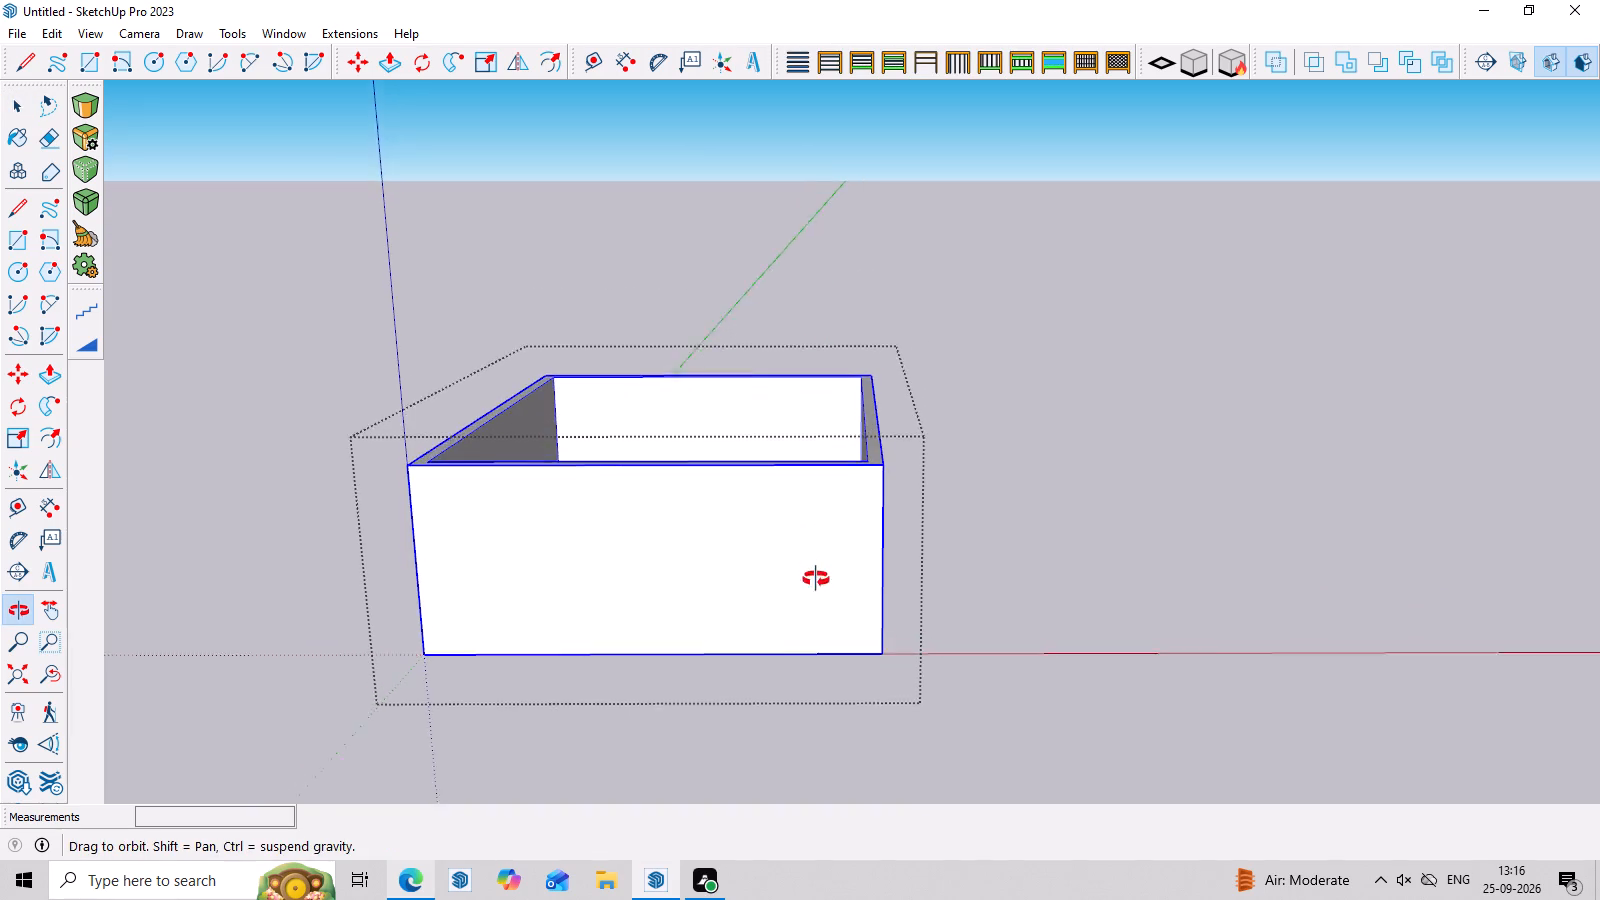
{"action": "middle_click_drag", "start_coordinate": [816, 579], "coordinate": [816, 583]}
{"action": "scroll", "coordinate": [615, 612], "scroll_direction": "up", "scroll_amount": 3}
{"action": "scroll", "coordinate": [615, 612], "scroll_direction": "down", "scroll_amount": 4}
{"action": "middle_click_drag", "start_coordinate": [683, 715], "coordinate": [709, 592]}
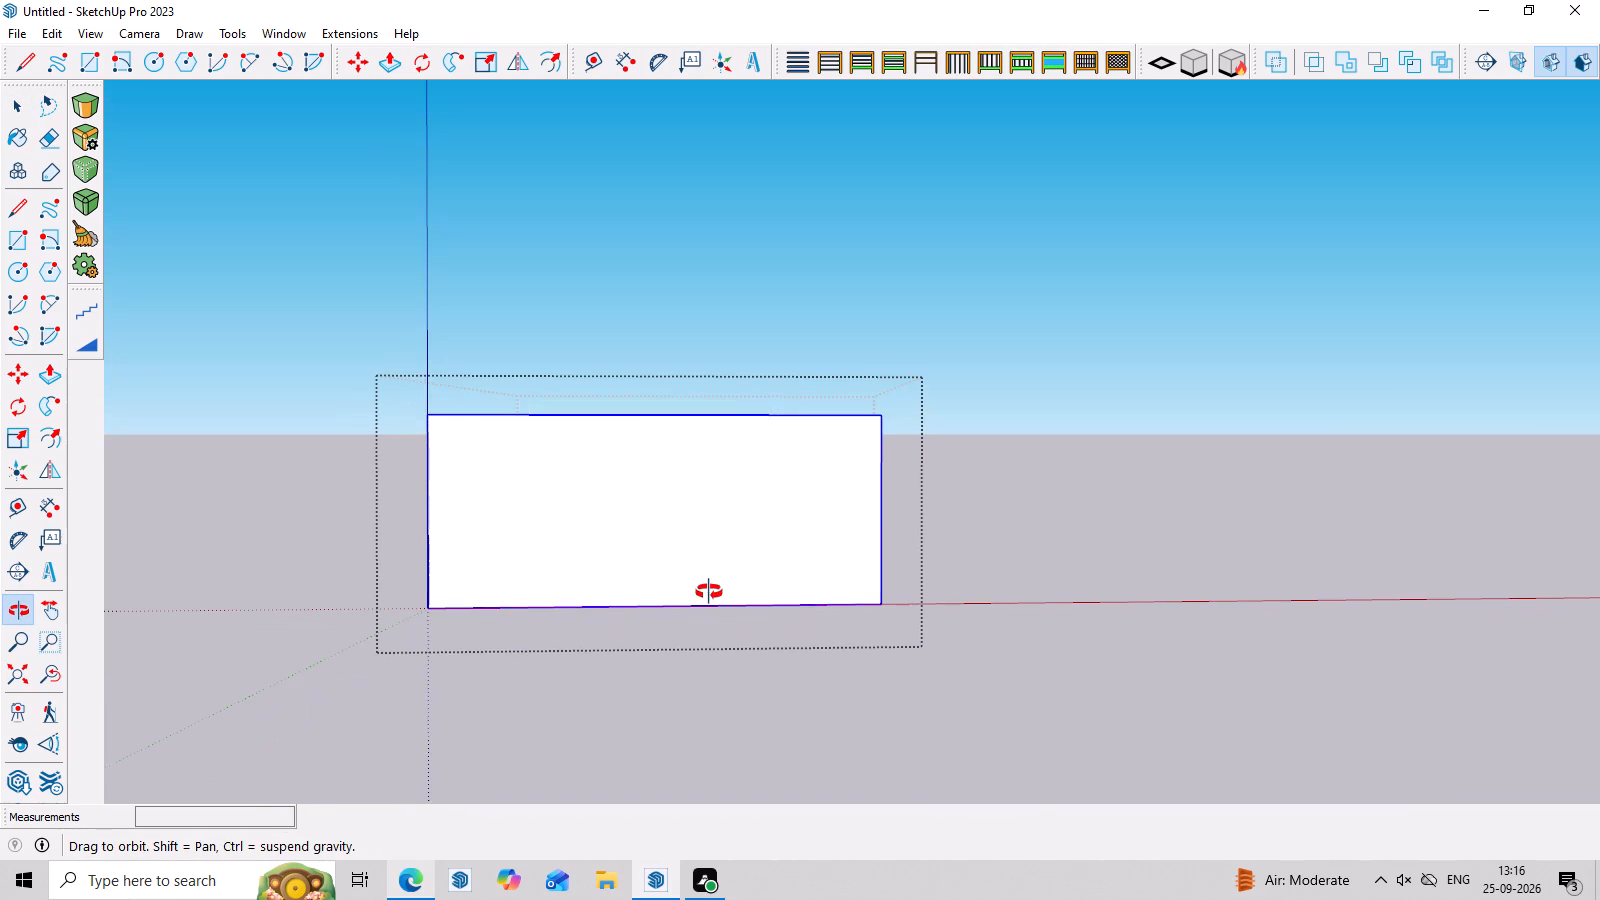
{"action": "middle_click_drag", "start_coordinate": [709, 592], "coordinate": [676, 794]}
{"action": "scroll", "coordinate": [578, 377], "scroll_direction": "up", "scroll_amount": 2}
{"action": "key", "text": "r"}
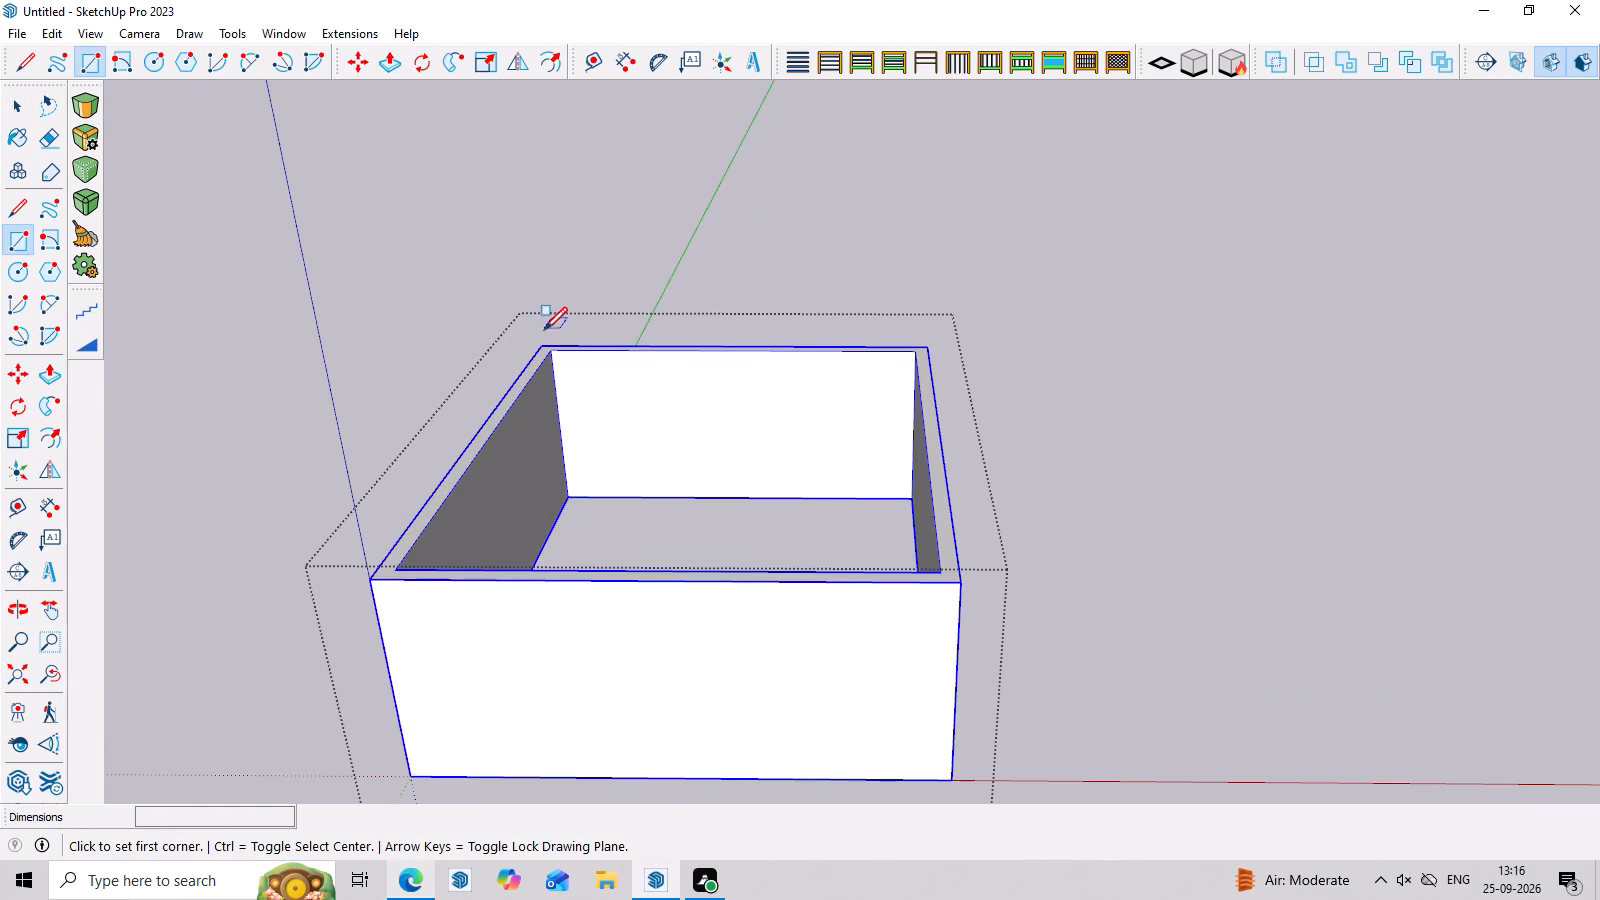
{"action": "left_click", "coordinate": [536, 350]}
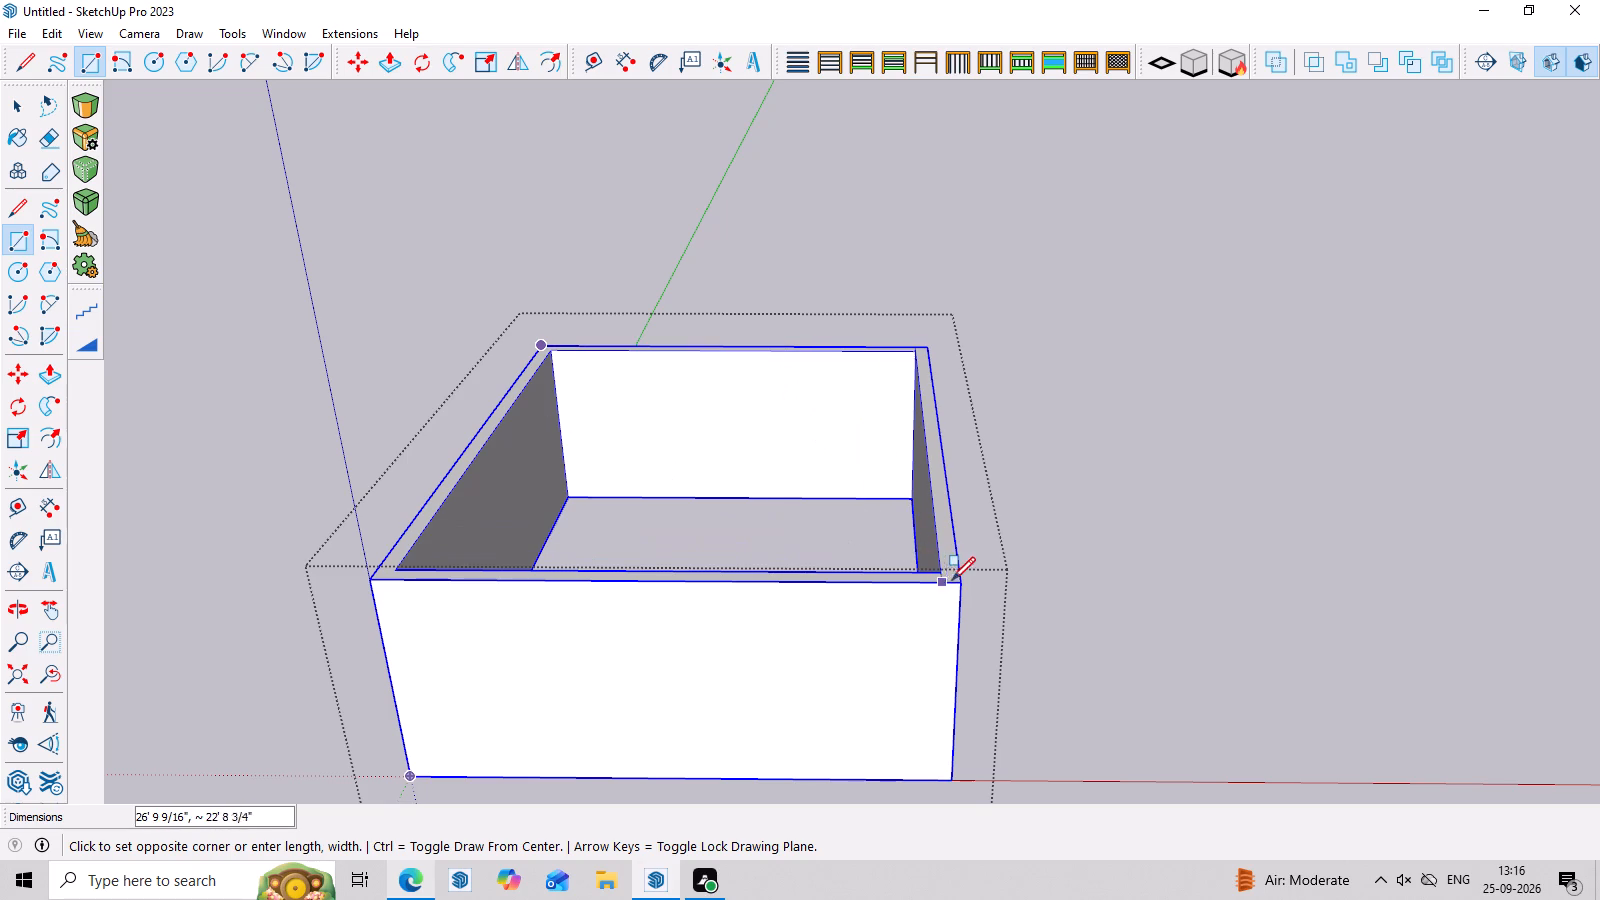
{"action": "left_click", "coordinate": [959, 583]}
Extrude the covering rectangle upward by 4 to form a roof slab on the walls.
{"action": "key", "text": "space"}
{"action": "left_click", "coordinate": [806, 479]}
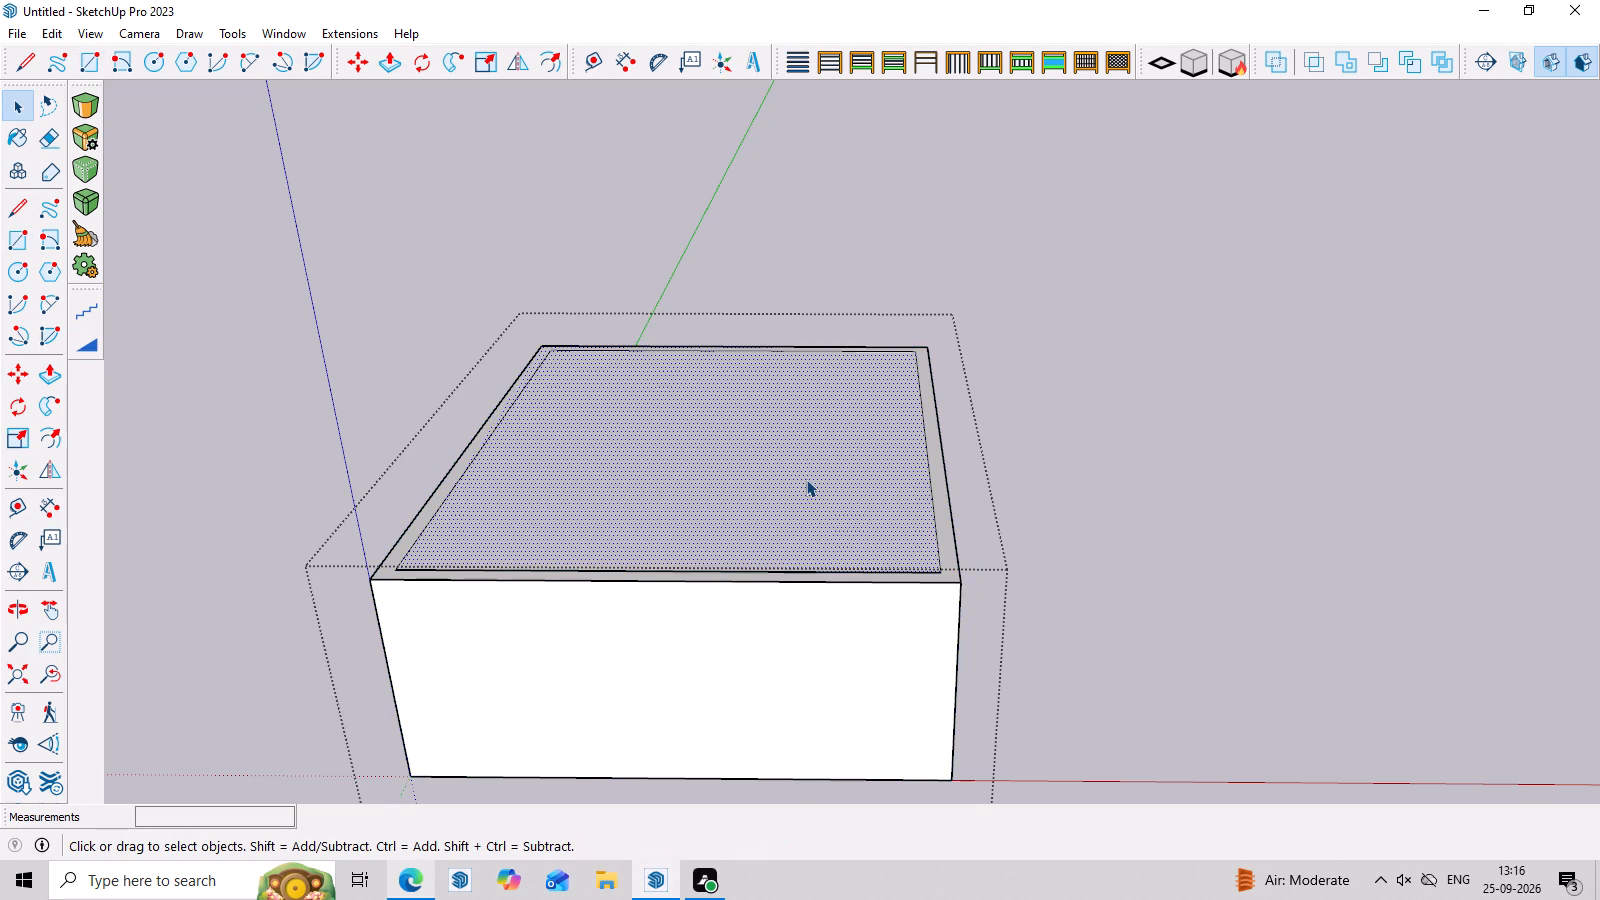
{"action": "key", "text": "p"}
{"action": "left_click", "coordinate": [806, 479]}
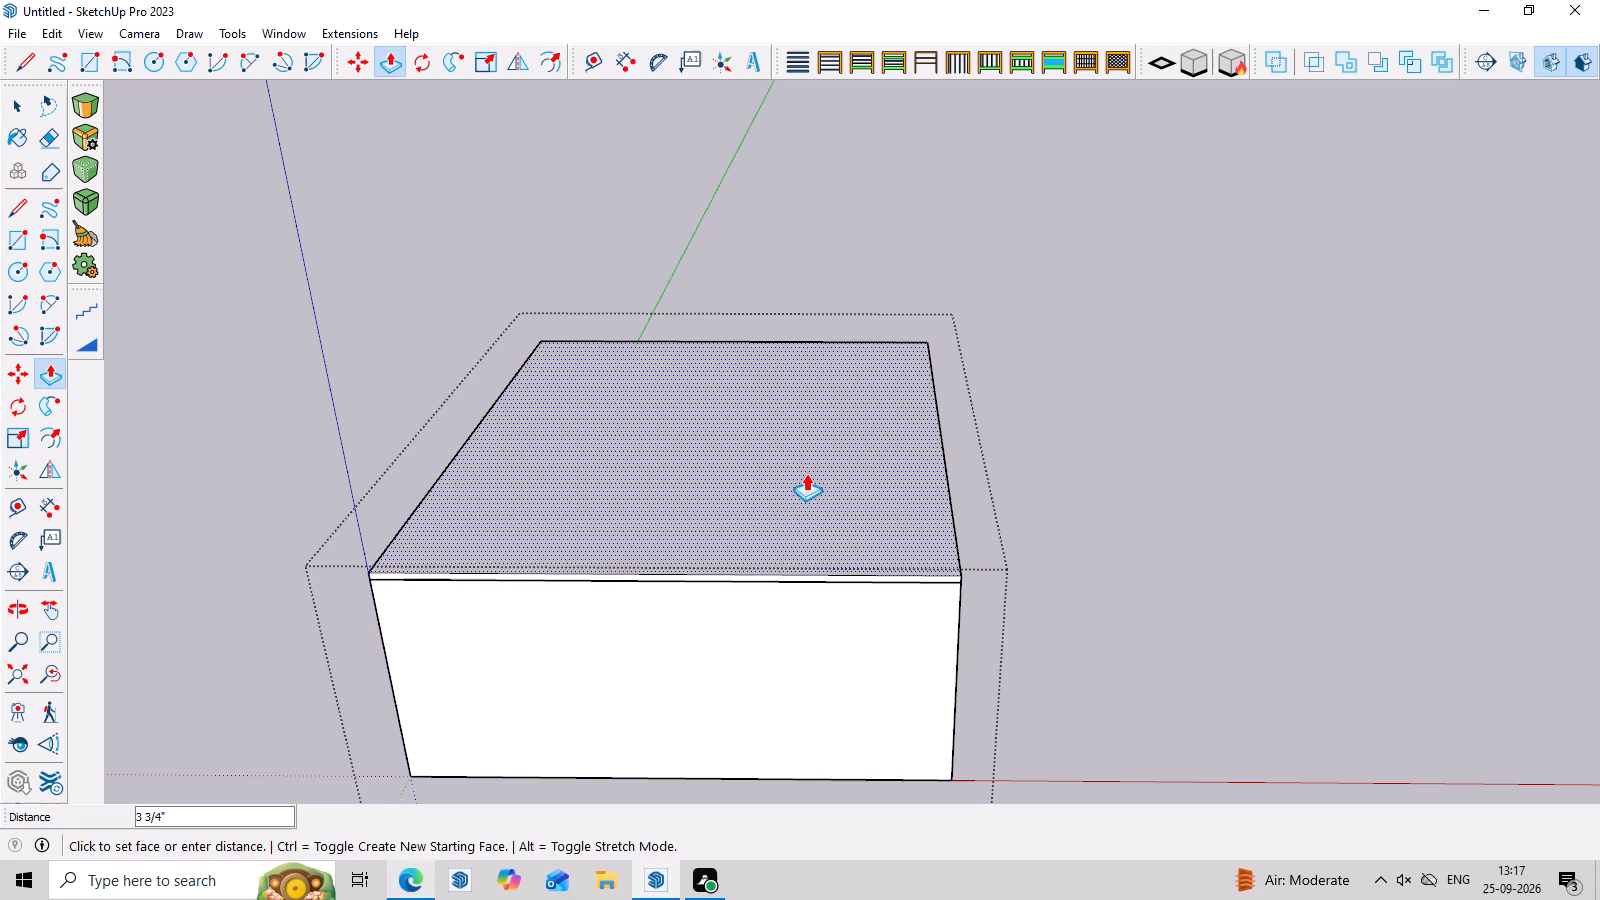
{"action": "key", "text": "4"}
{"action": "key", "text": "Return"}
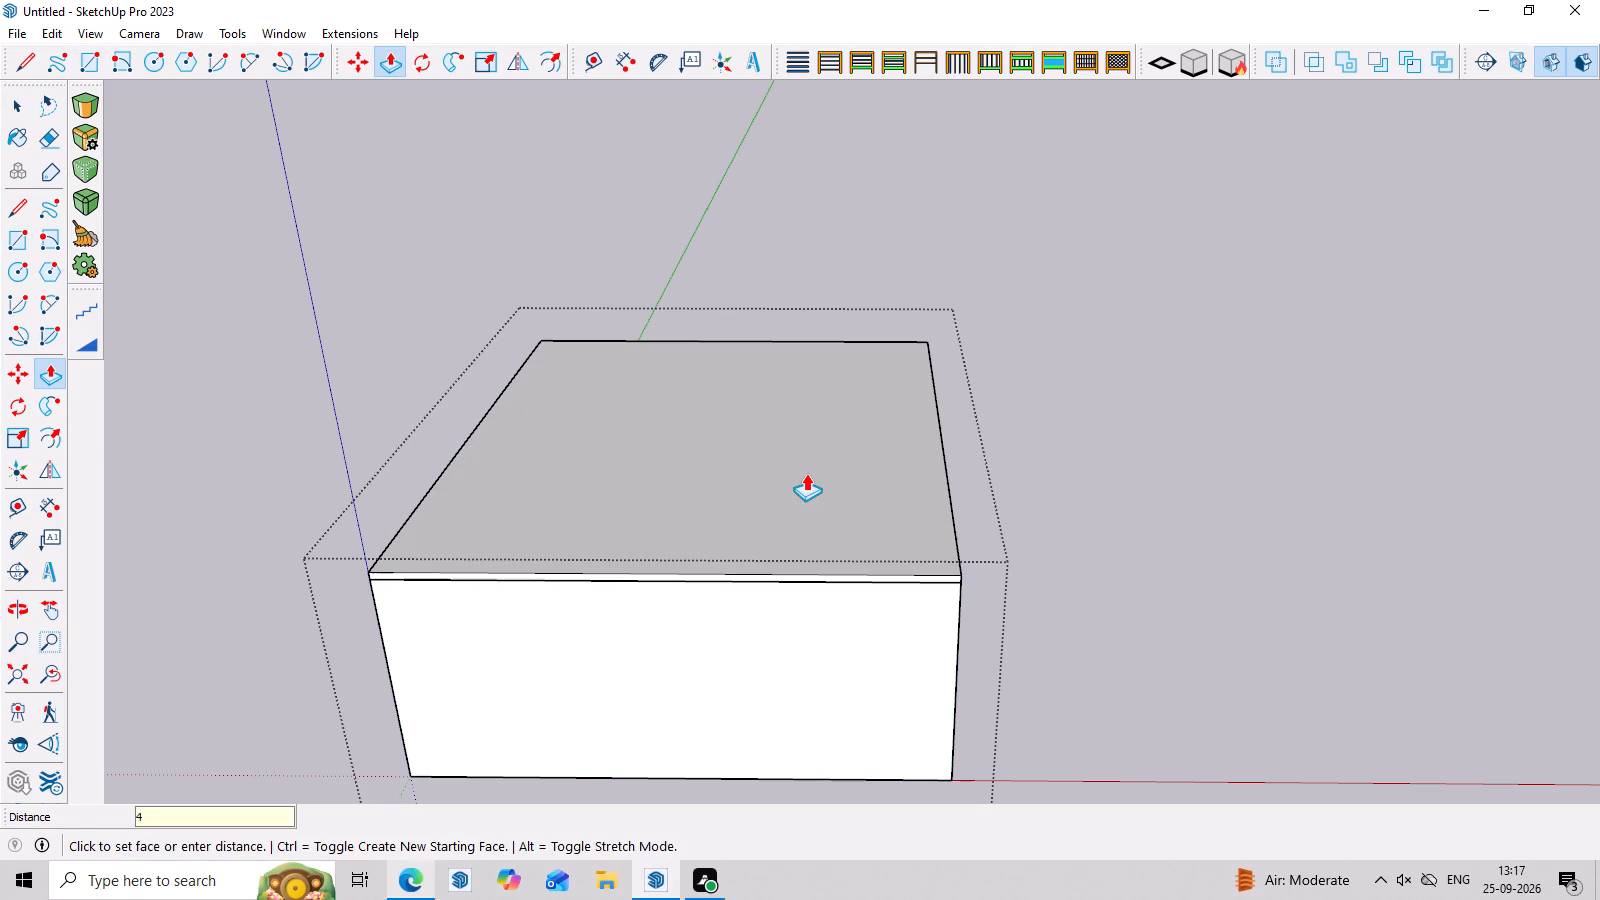
Select the entire roof slab and make it a separate group.
{"action": "key", "text": "space"}
{"action": "triple_click", "coordinate": [806, 473]}
{"action": "right_click", "coordinate": [806, 473]}
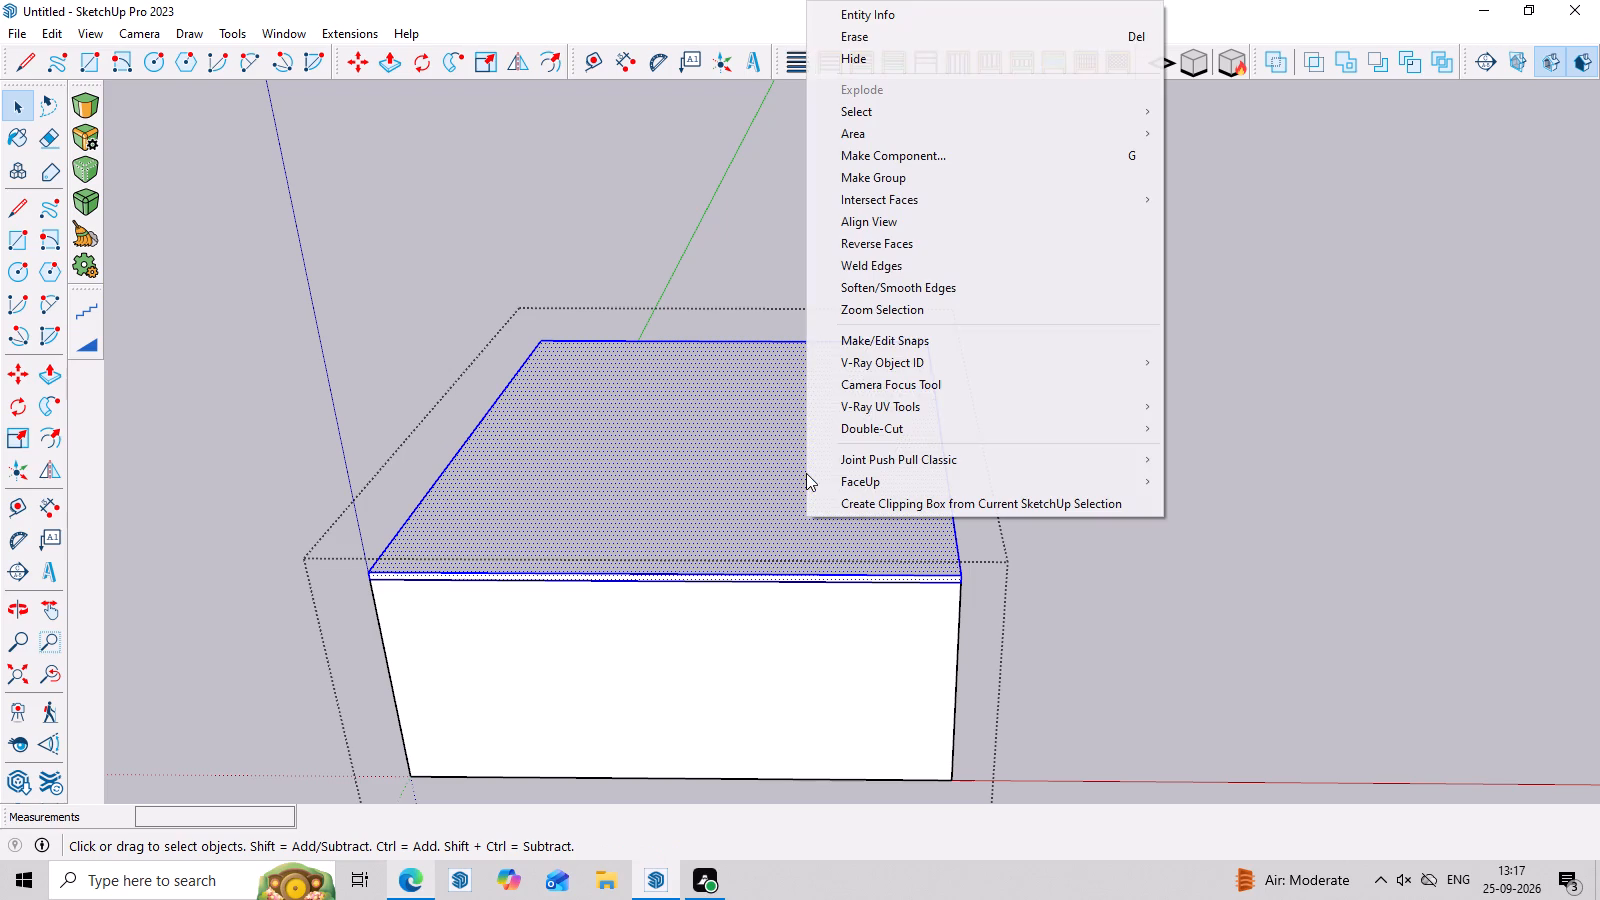
{"action": "left_click", "coordinate": [895, 180]}
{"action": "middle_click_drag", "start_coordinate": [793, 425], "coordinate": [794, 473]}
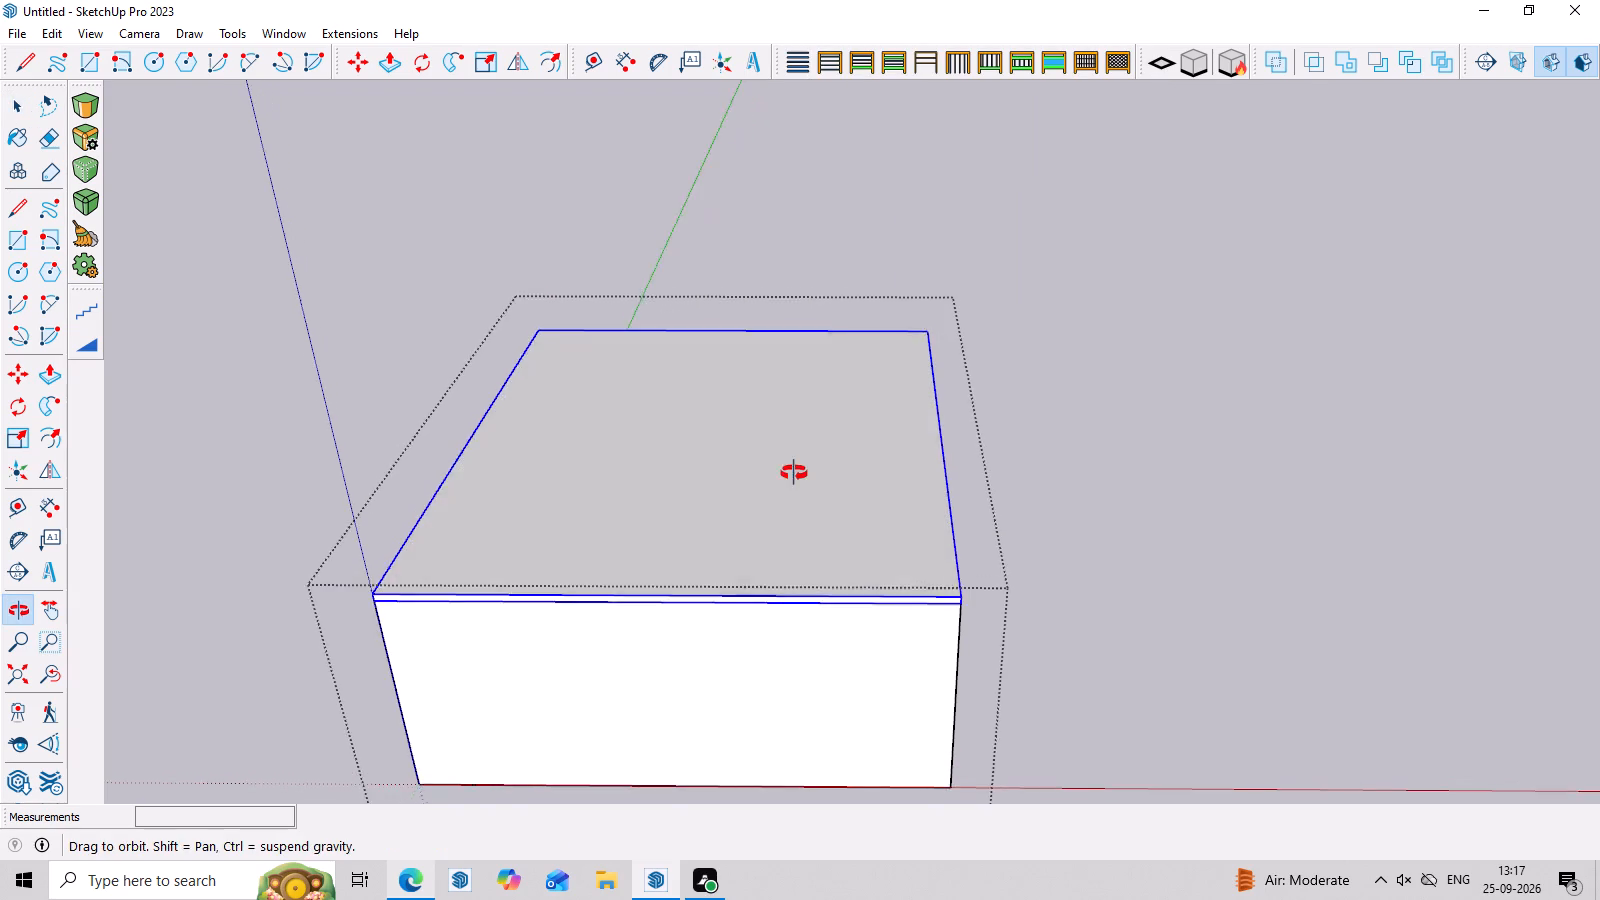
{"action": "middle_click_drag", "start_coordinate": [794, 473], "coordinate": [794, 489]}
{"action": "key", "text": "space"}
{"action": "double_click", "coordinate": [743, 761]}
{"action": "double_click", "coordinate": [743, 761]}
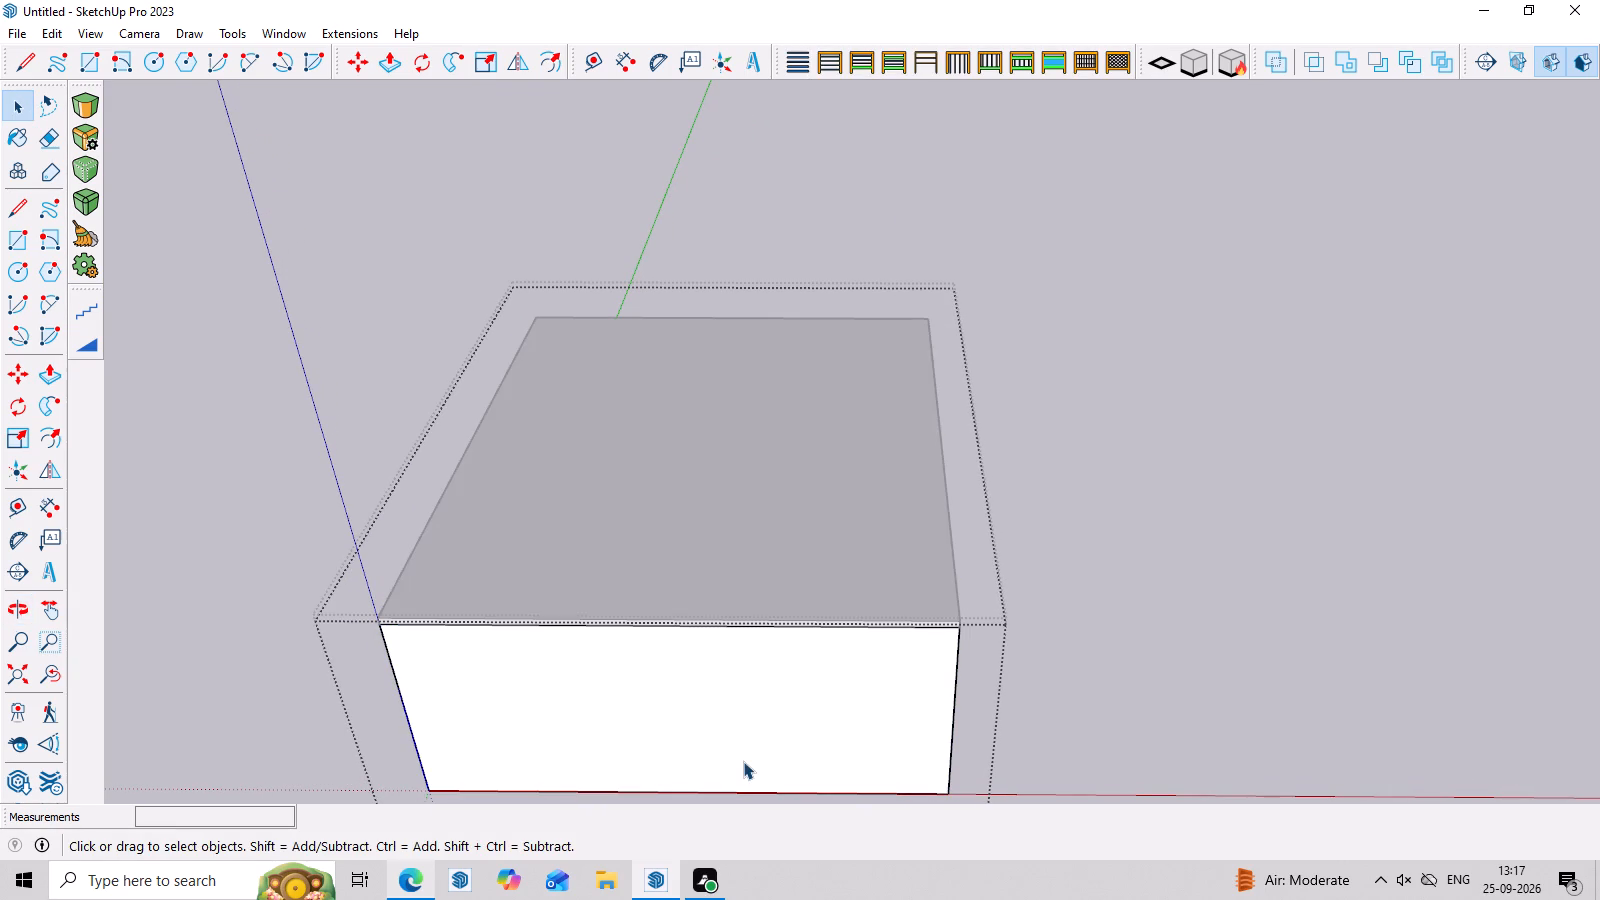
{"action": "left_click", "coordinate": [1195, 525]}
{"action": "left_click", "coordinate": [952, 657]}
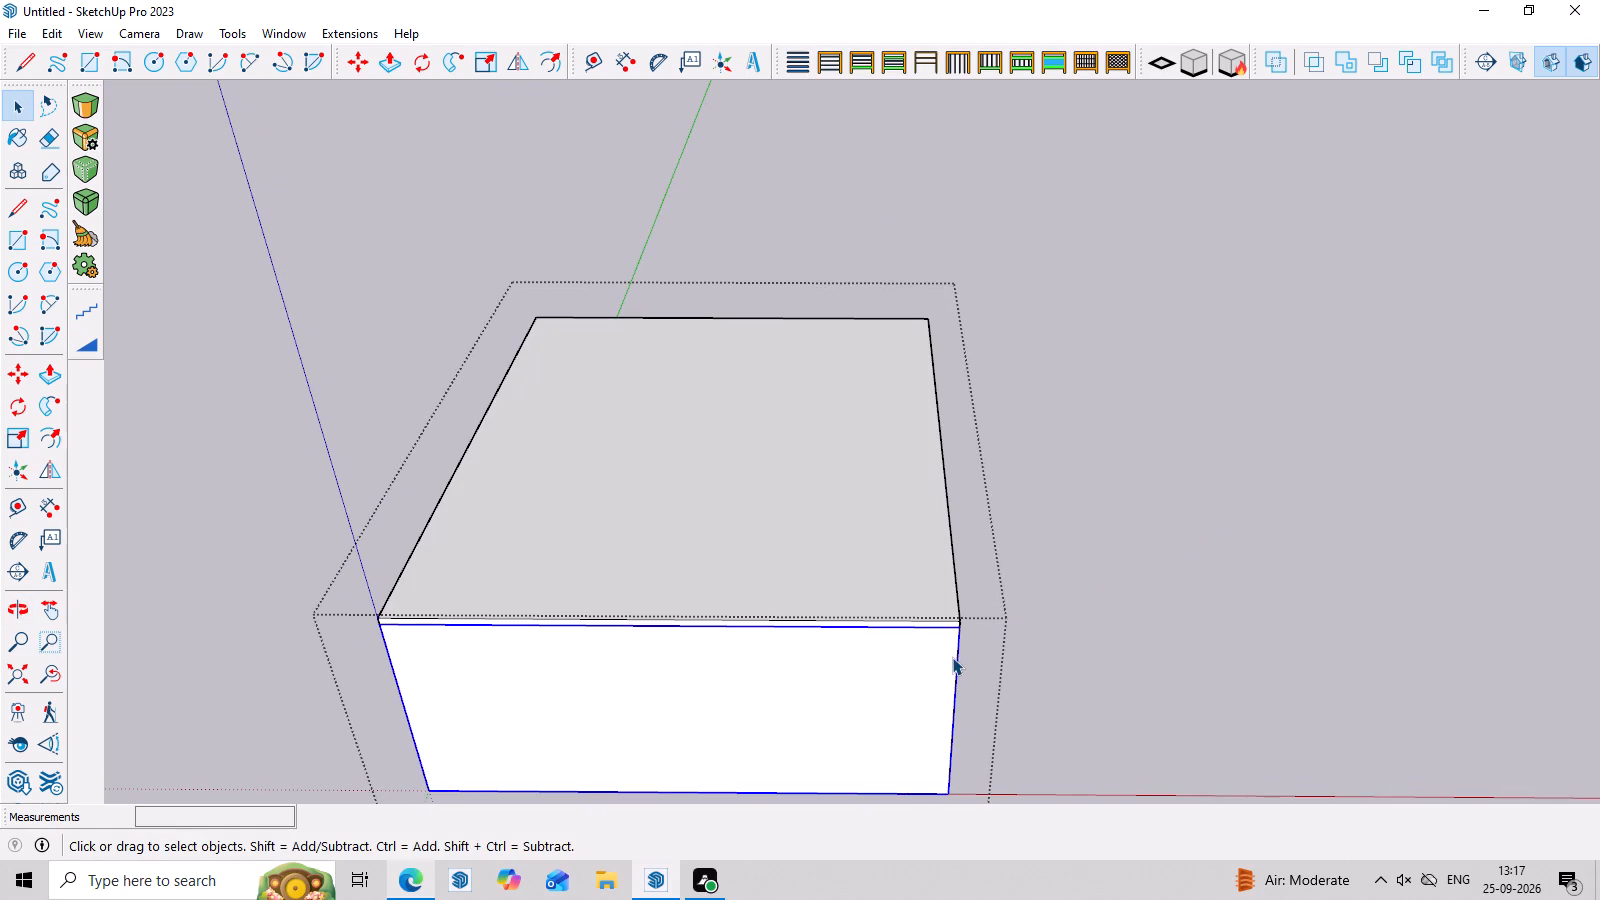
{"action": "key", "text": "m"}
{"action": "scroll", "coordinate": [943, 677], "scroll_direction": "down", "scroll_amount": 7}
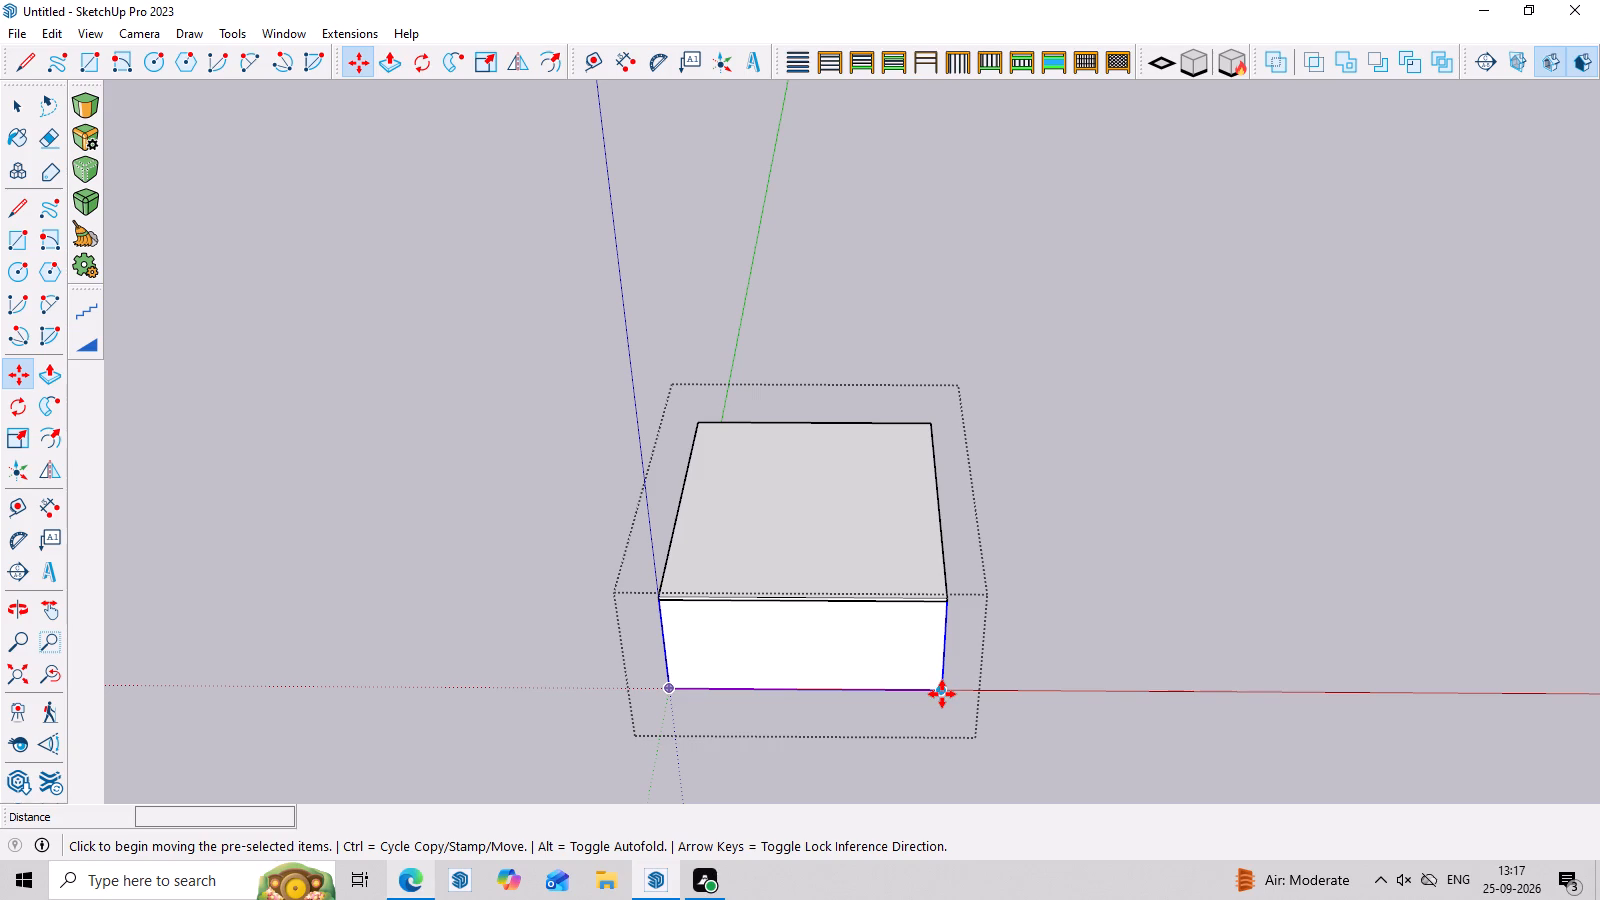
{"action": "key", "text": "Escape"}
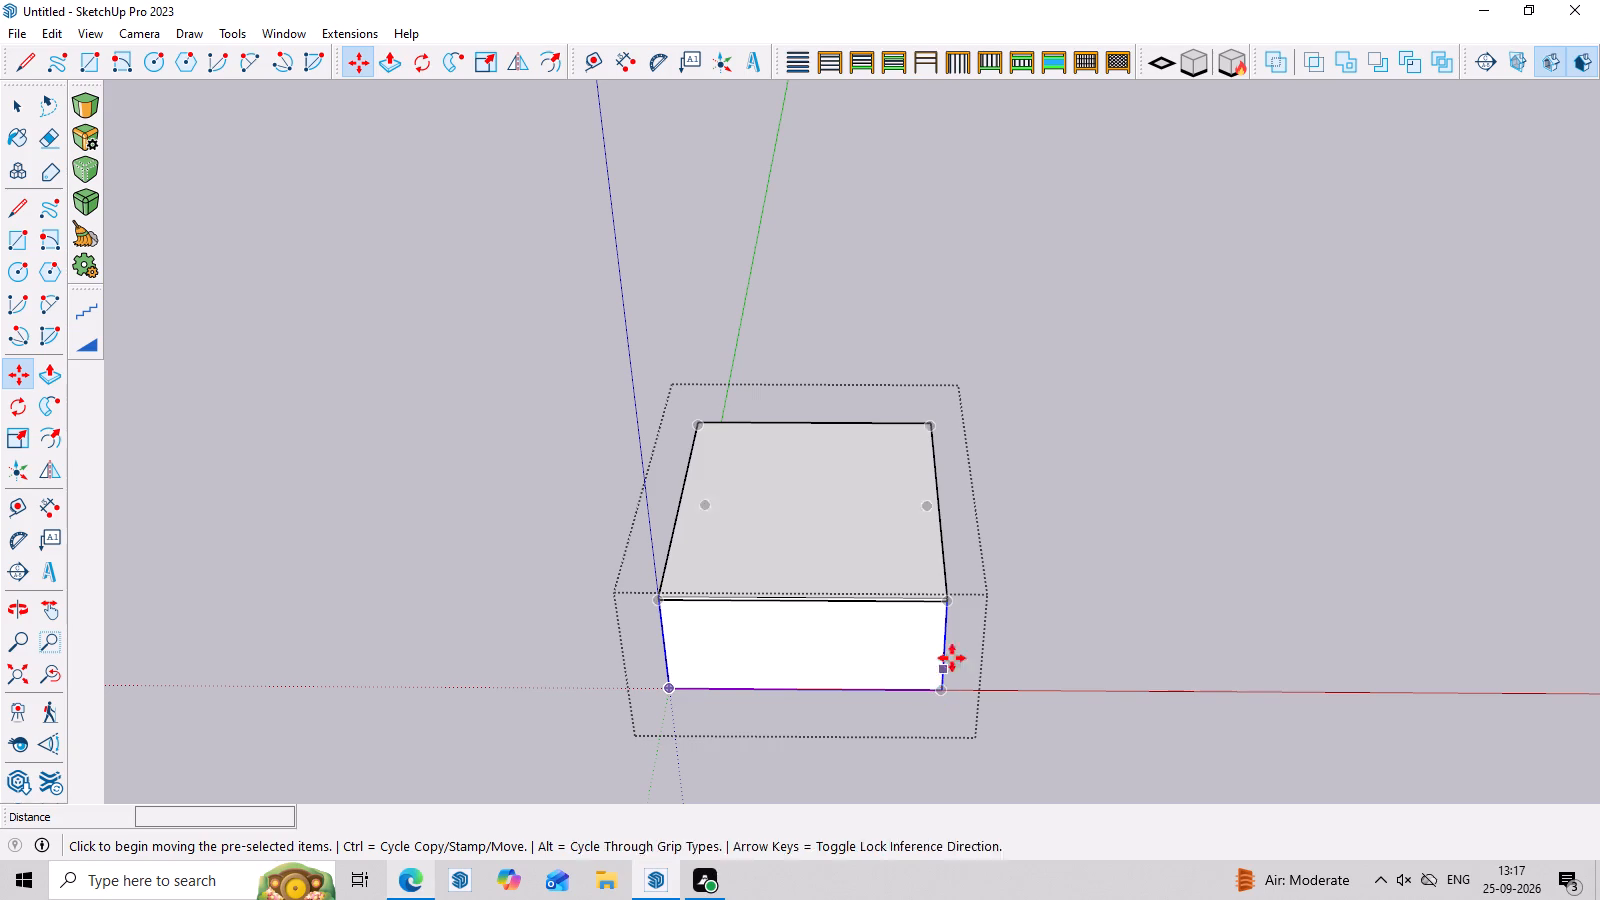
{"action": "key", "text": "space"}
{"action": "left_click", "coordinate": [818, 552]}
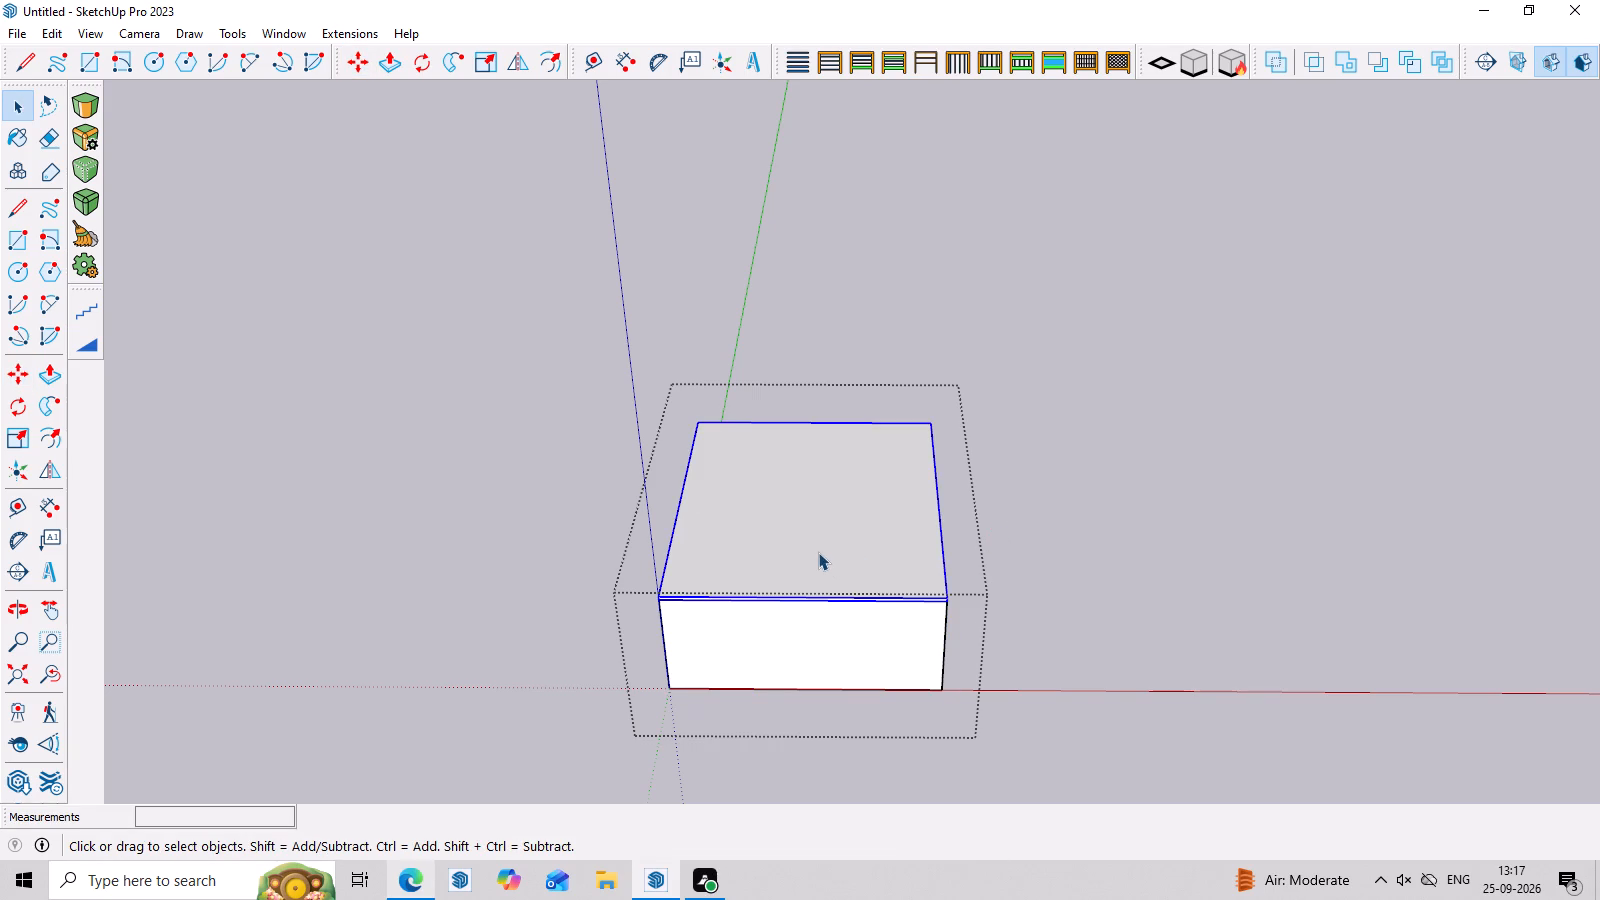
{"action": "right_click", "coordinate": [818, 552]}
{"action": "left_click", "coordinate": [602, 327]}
Close the outer group and add a tag folder with the default name using the Tag tool.
{"action": "key", "text": "Escape"}
{"action": "middle_click_drag", "start_coordinate": [445, 474], "coordinate": [481, 285]}
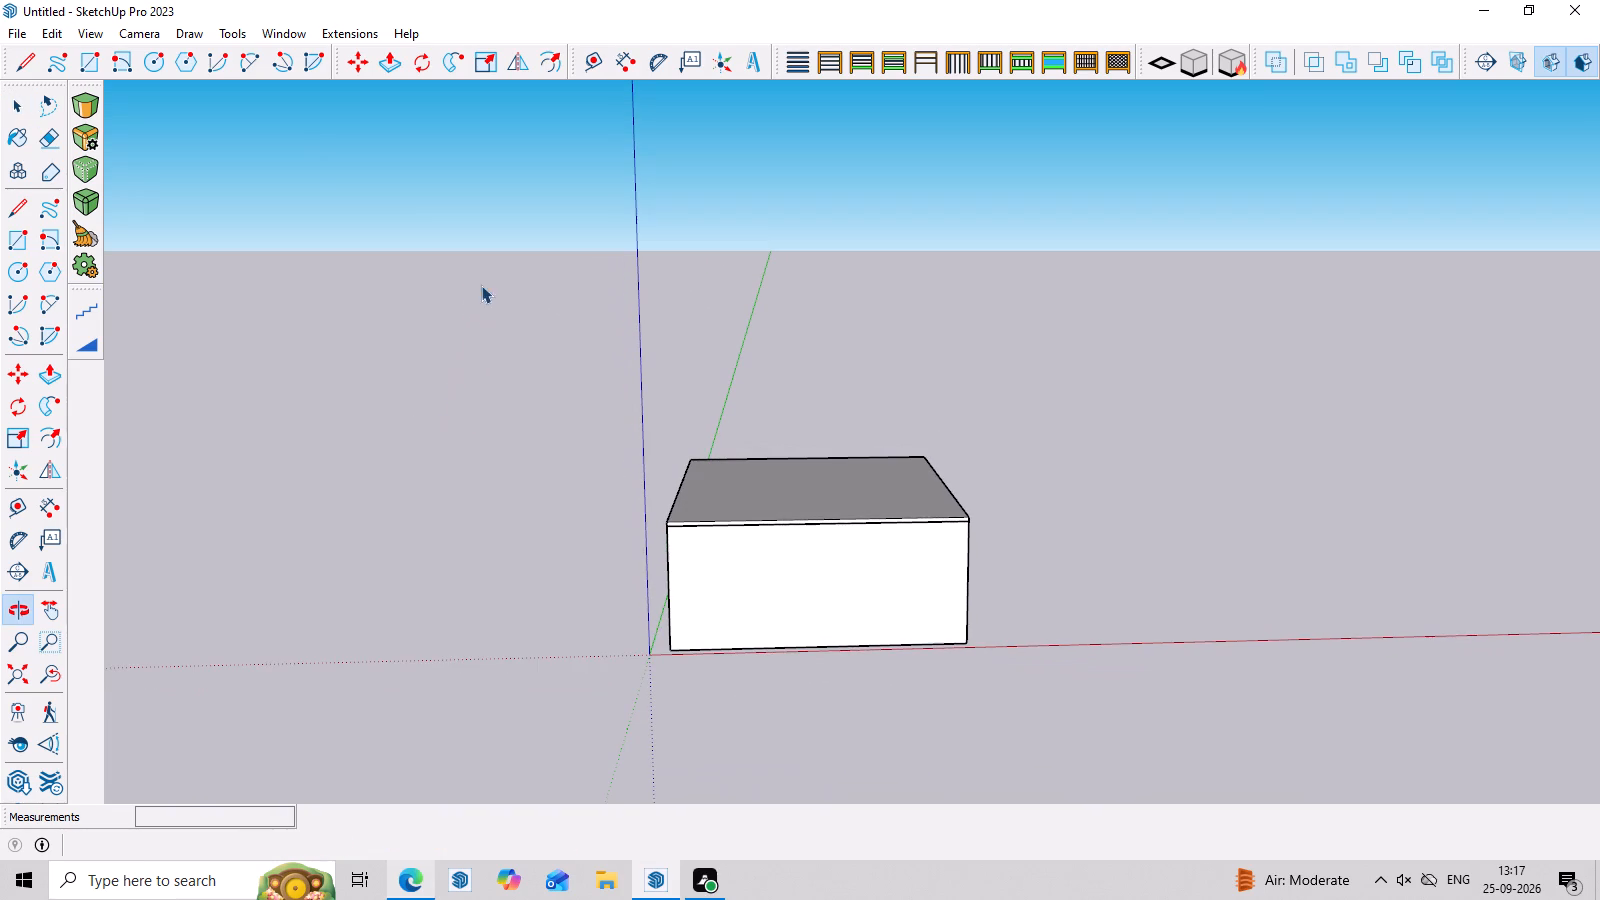
{"action": "left_click", "coordinate": [242, 35]}
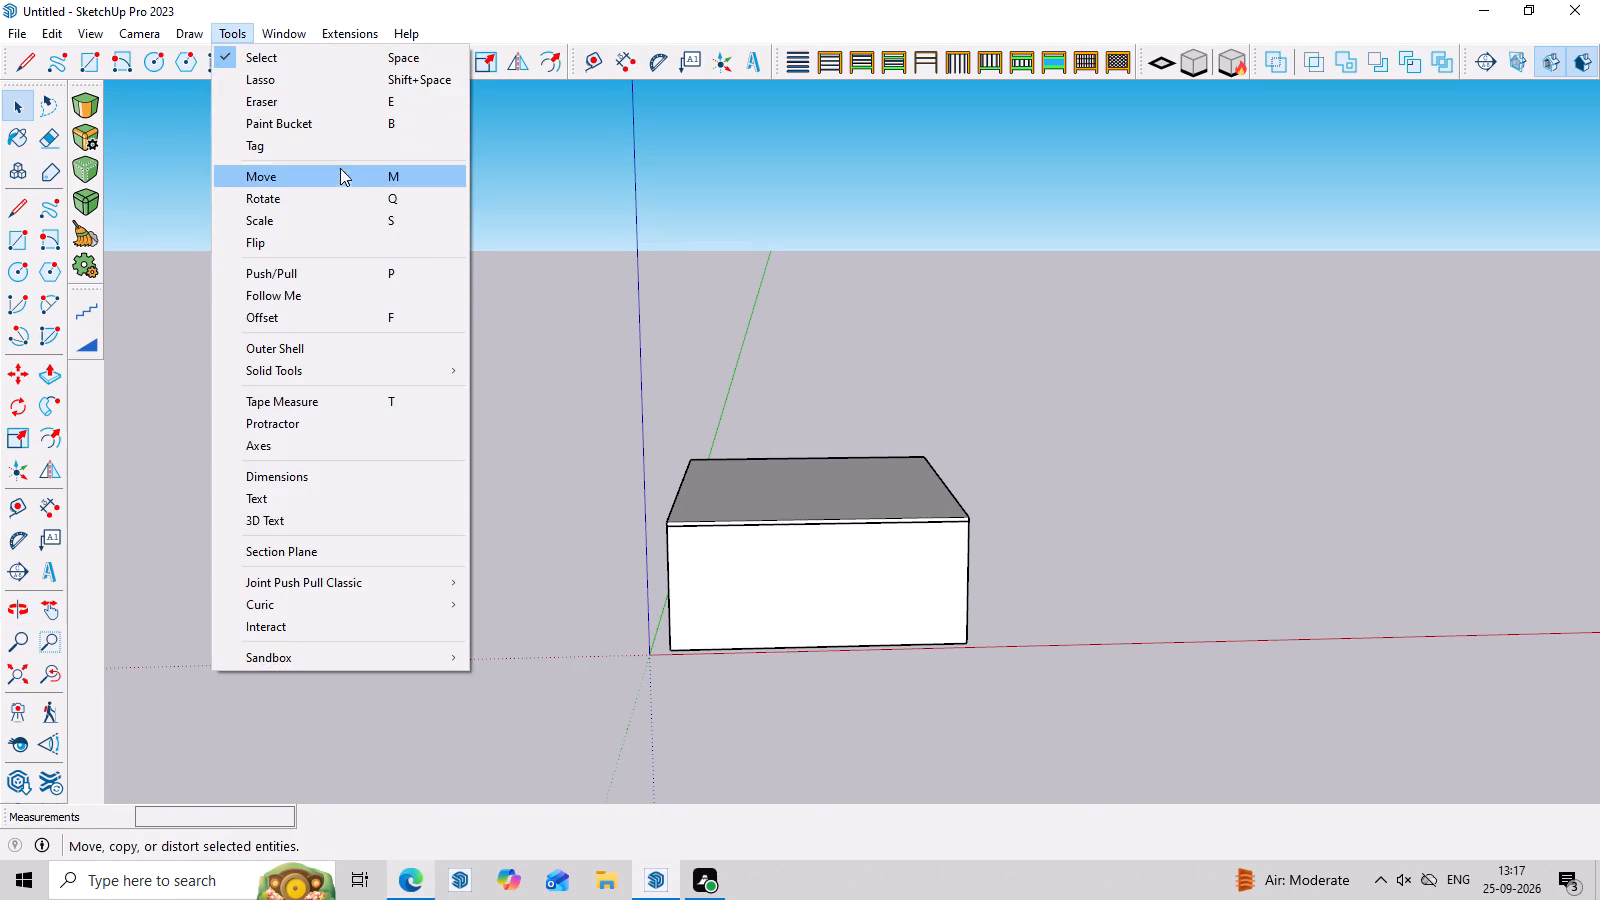
{"action": "left_click", "coordinate": [341, 150]}
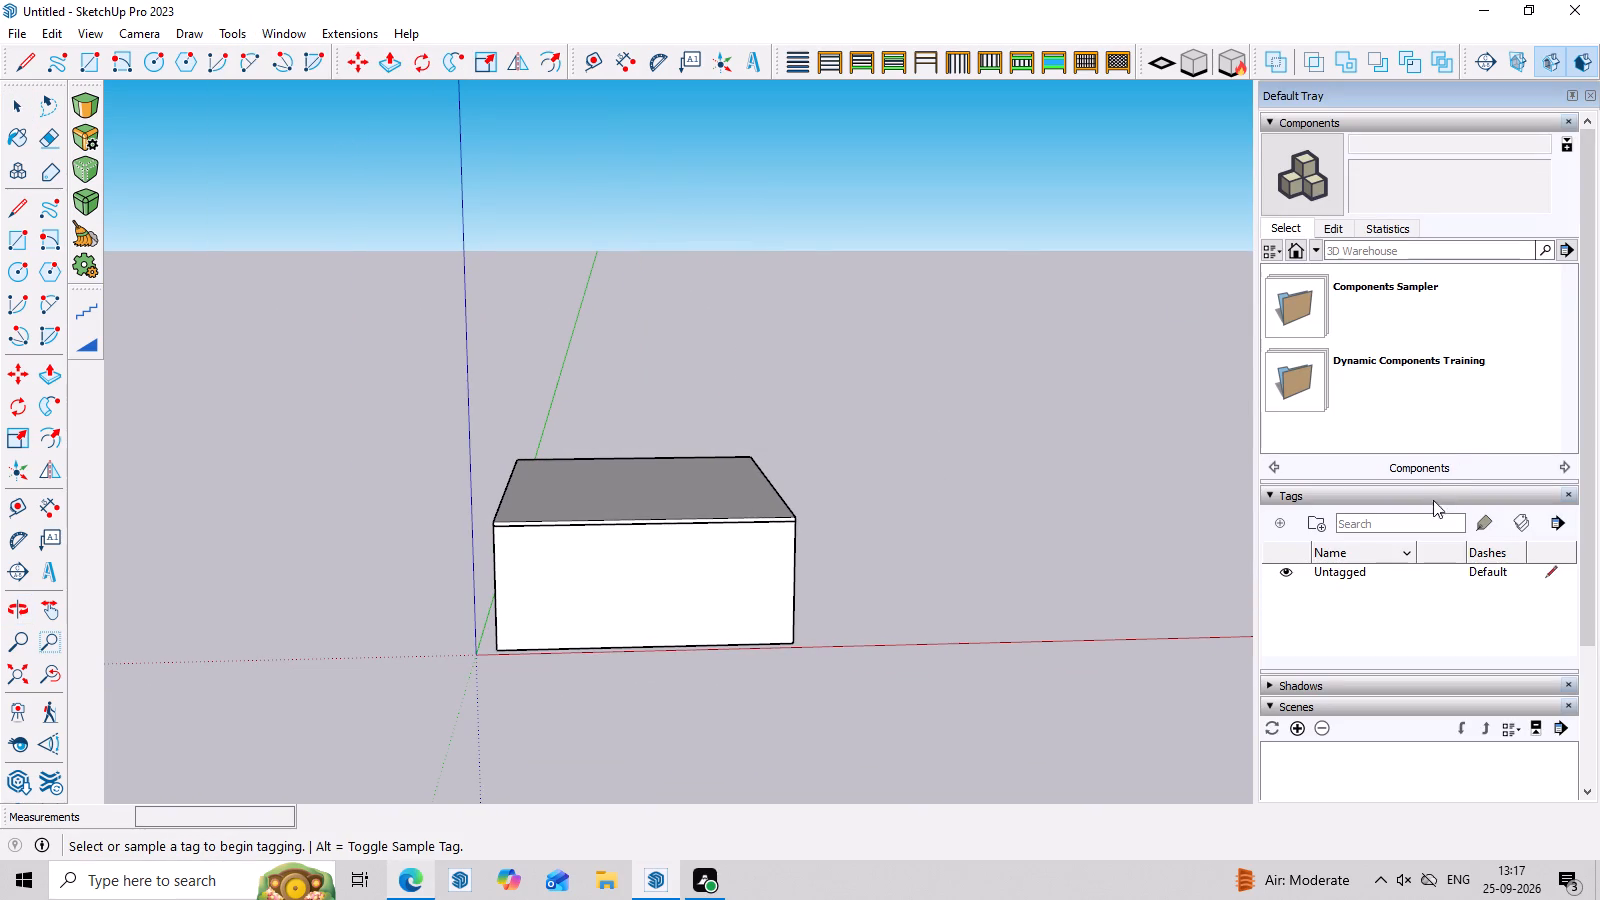
{"action": "left_click", "coordinate": [1314, 521]}
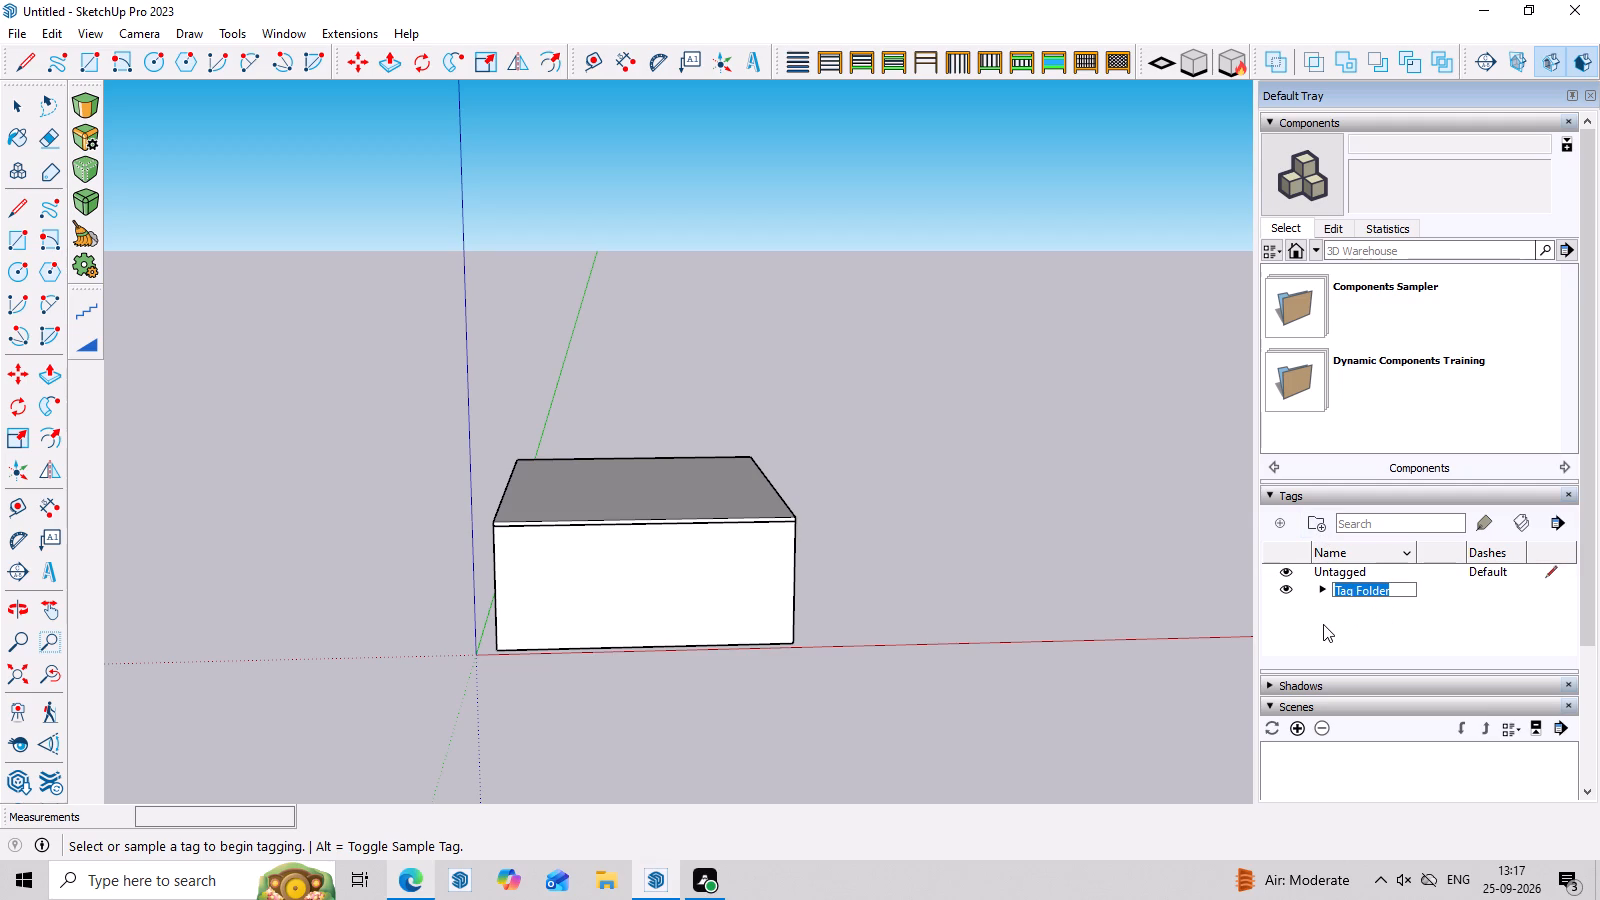
{"action": "key", "text": "ctrl+z"}
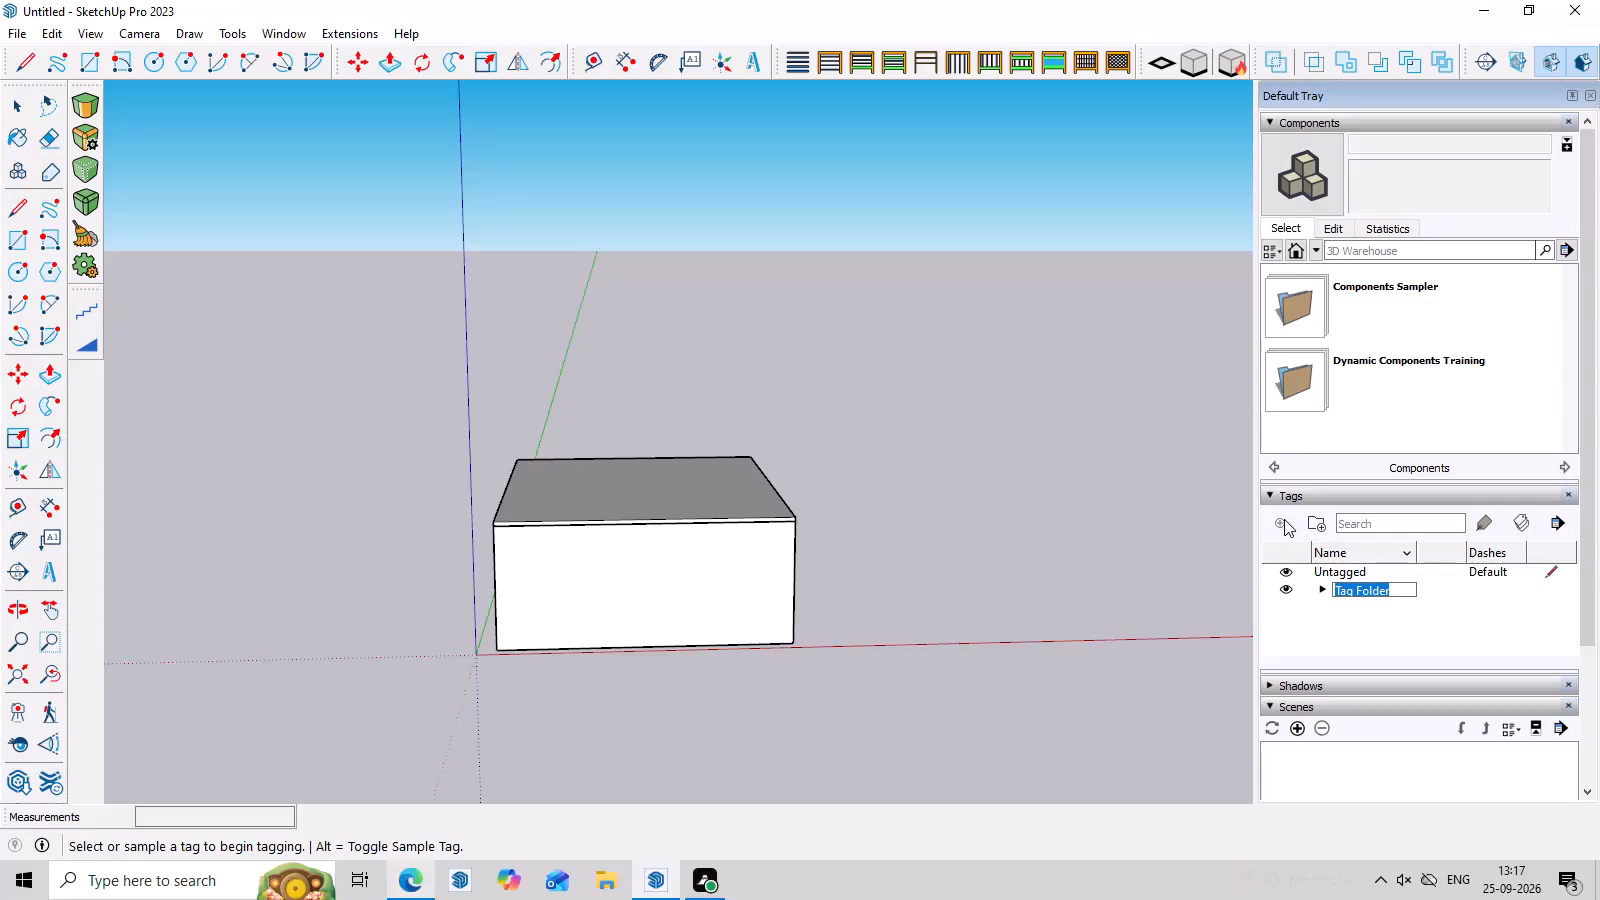
Create a new tag named sab, keeping its default colour.
{"action": "left_click", "coordinate": [1278, 519]}
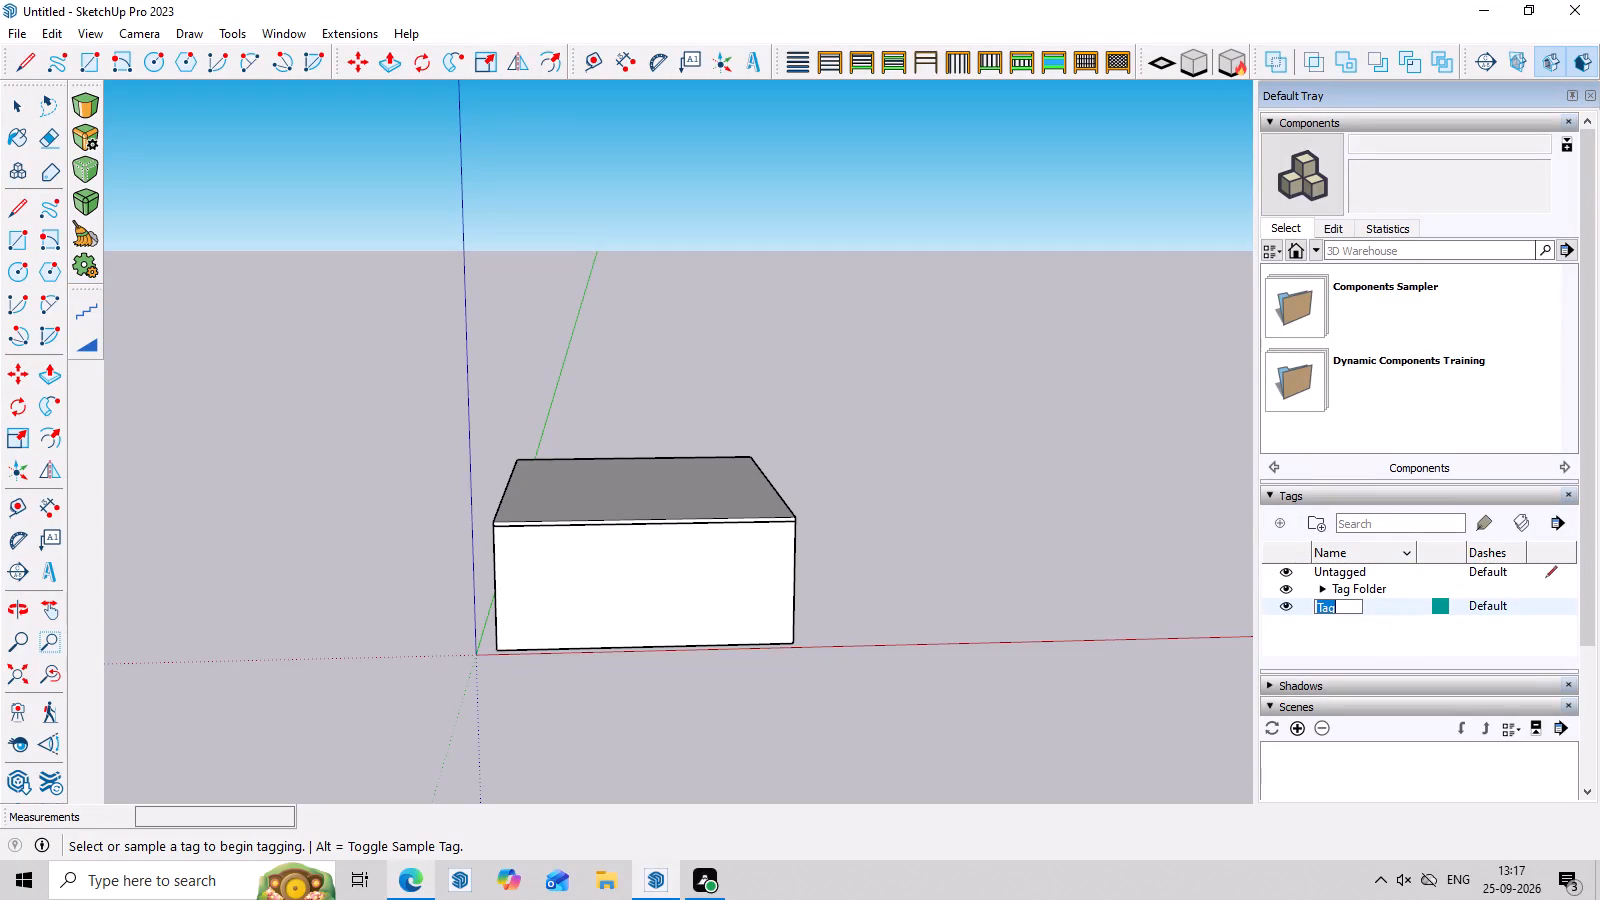
{"action": "key", "text": "BackSpace"}
{"action": "type", "text": "sab"}
{"action": "left_click", "coordinate": [1447, 604]}
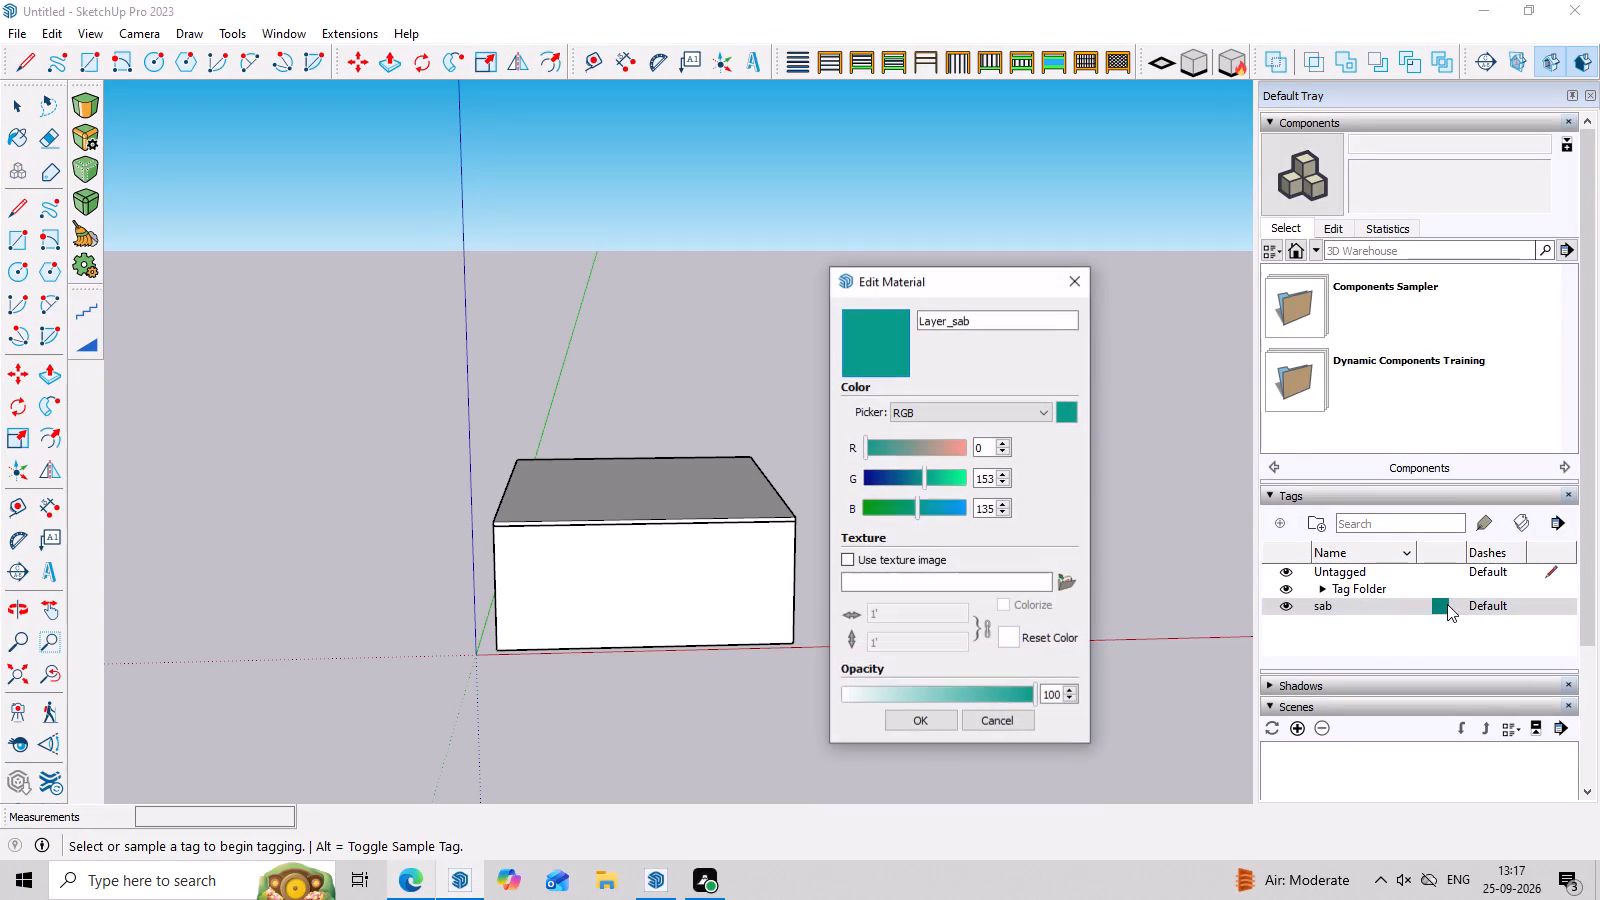
{"action": "left_click", "coordinate": [1072, 285]}
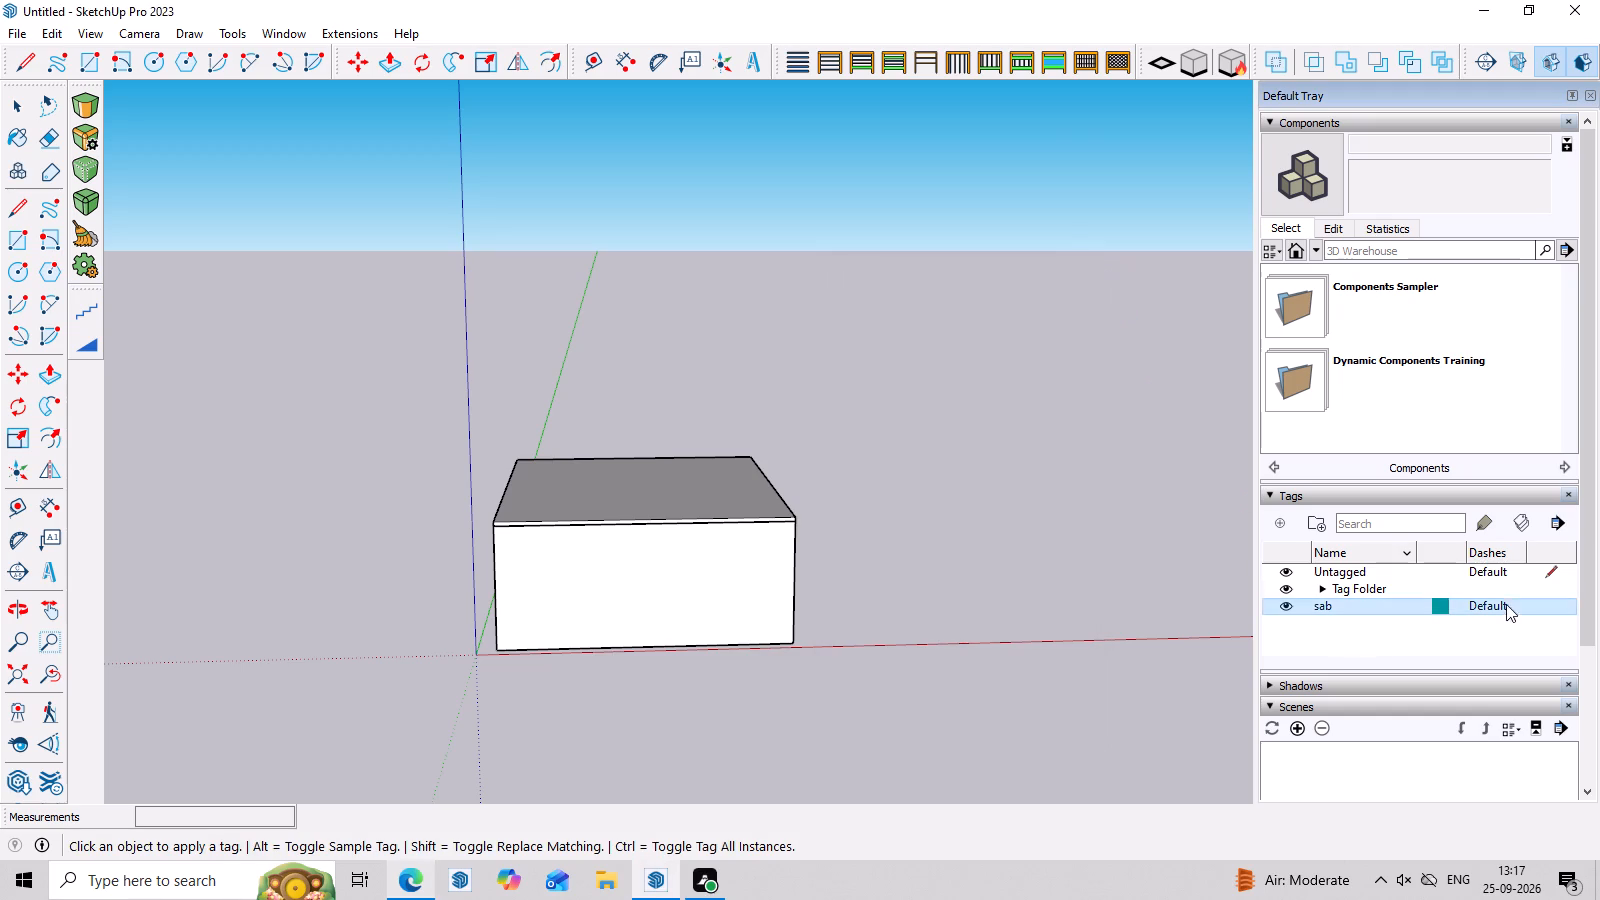
Apply the sab tag to the outer group containing the walls and roof slab.
{"action": "left_click", "coordinate": [1480, 526]}
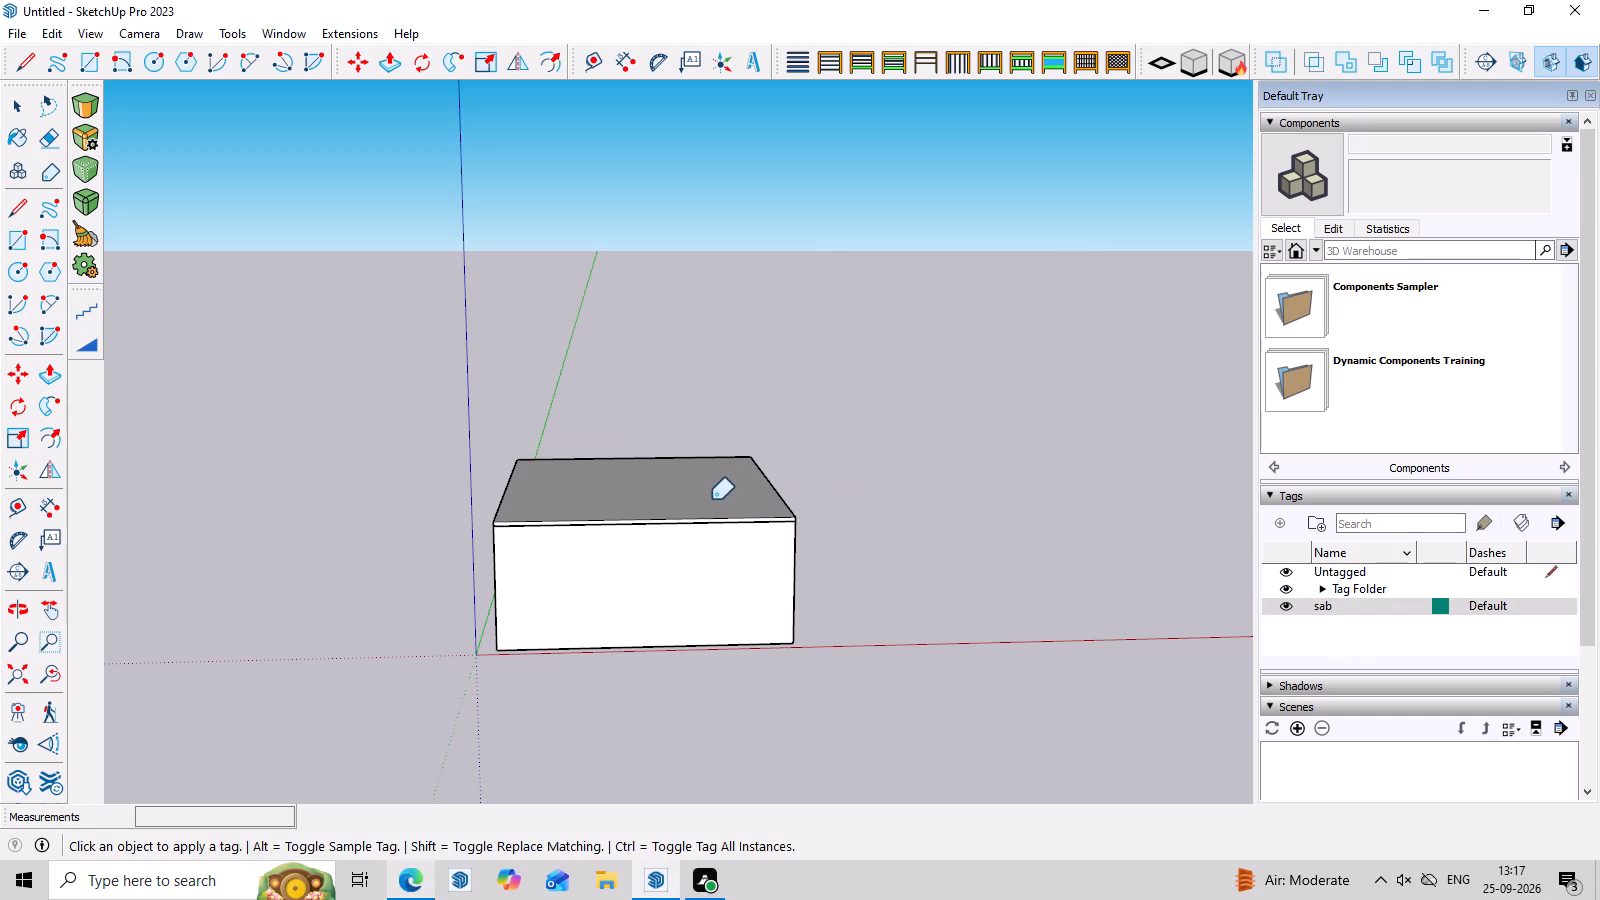
{"action": "left_click", "coordinate": [711, 500]}
Hide the sab tag in the model.
{"action": "middle_click_drag", "start_coordinate": [862, 537], "coordinate": [865, 570]}
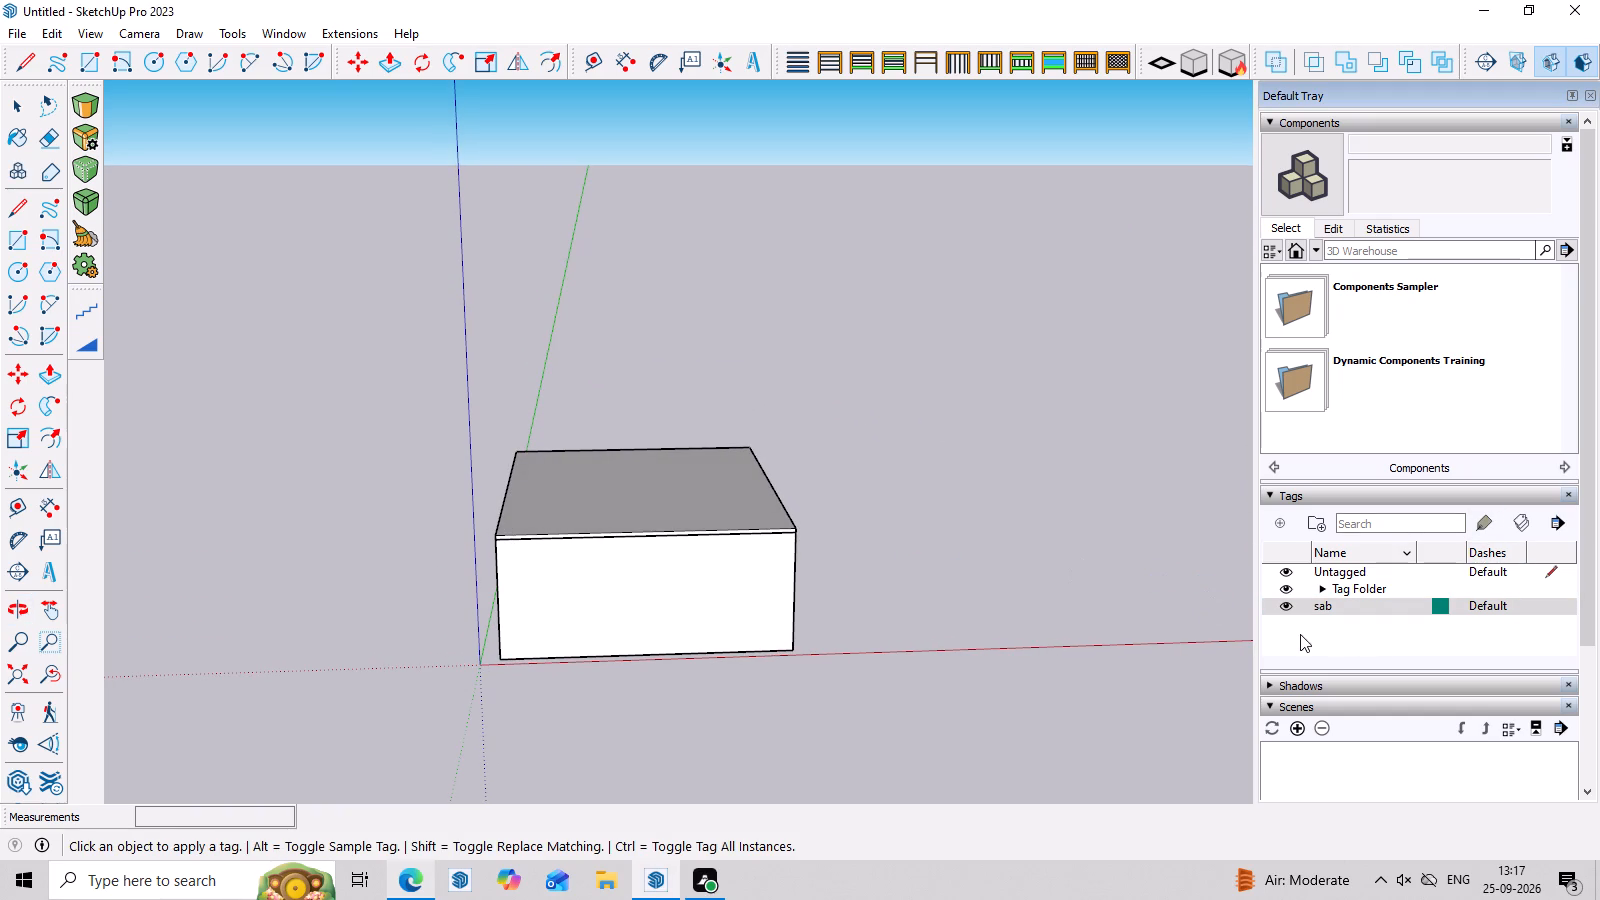
{"action": "left_click", "coordinate": [1290, 608]}
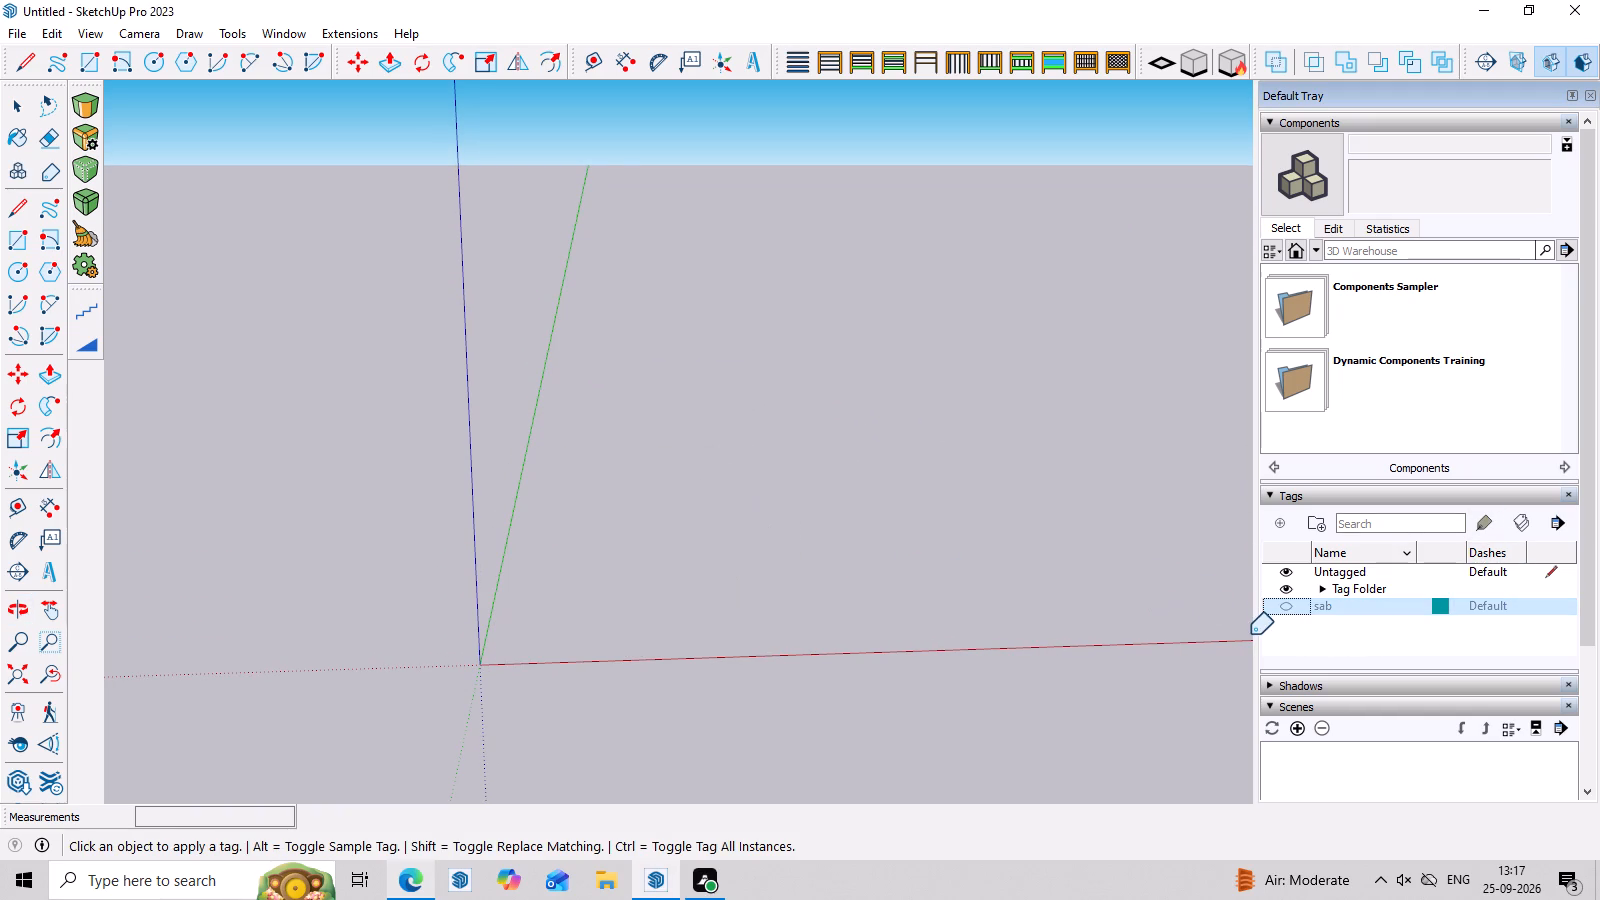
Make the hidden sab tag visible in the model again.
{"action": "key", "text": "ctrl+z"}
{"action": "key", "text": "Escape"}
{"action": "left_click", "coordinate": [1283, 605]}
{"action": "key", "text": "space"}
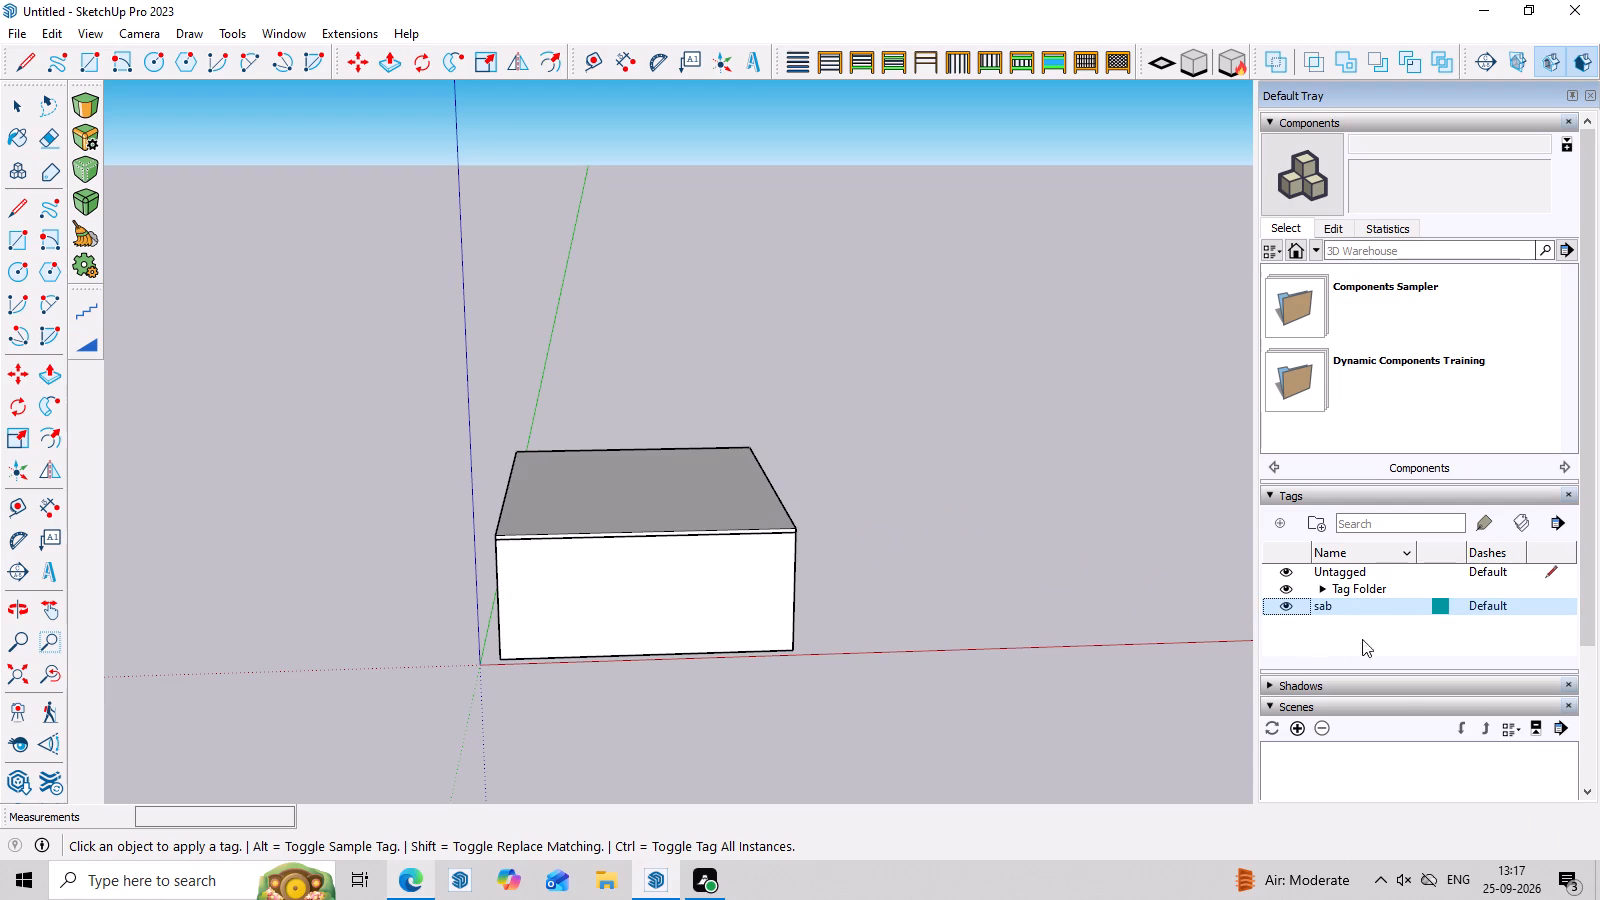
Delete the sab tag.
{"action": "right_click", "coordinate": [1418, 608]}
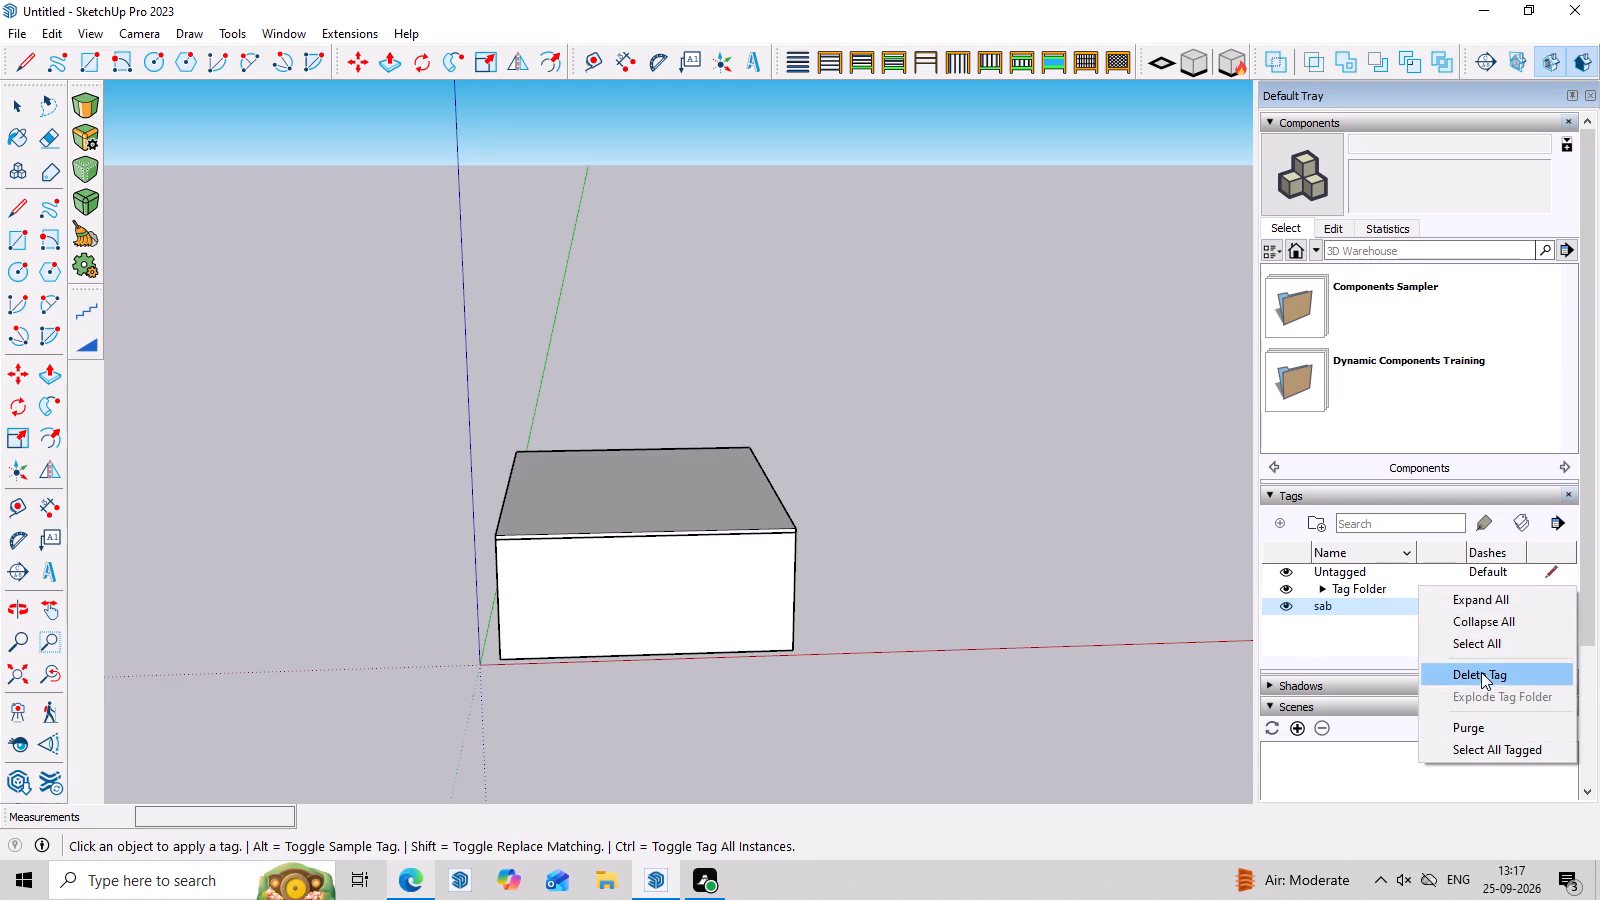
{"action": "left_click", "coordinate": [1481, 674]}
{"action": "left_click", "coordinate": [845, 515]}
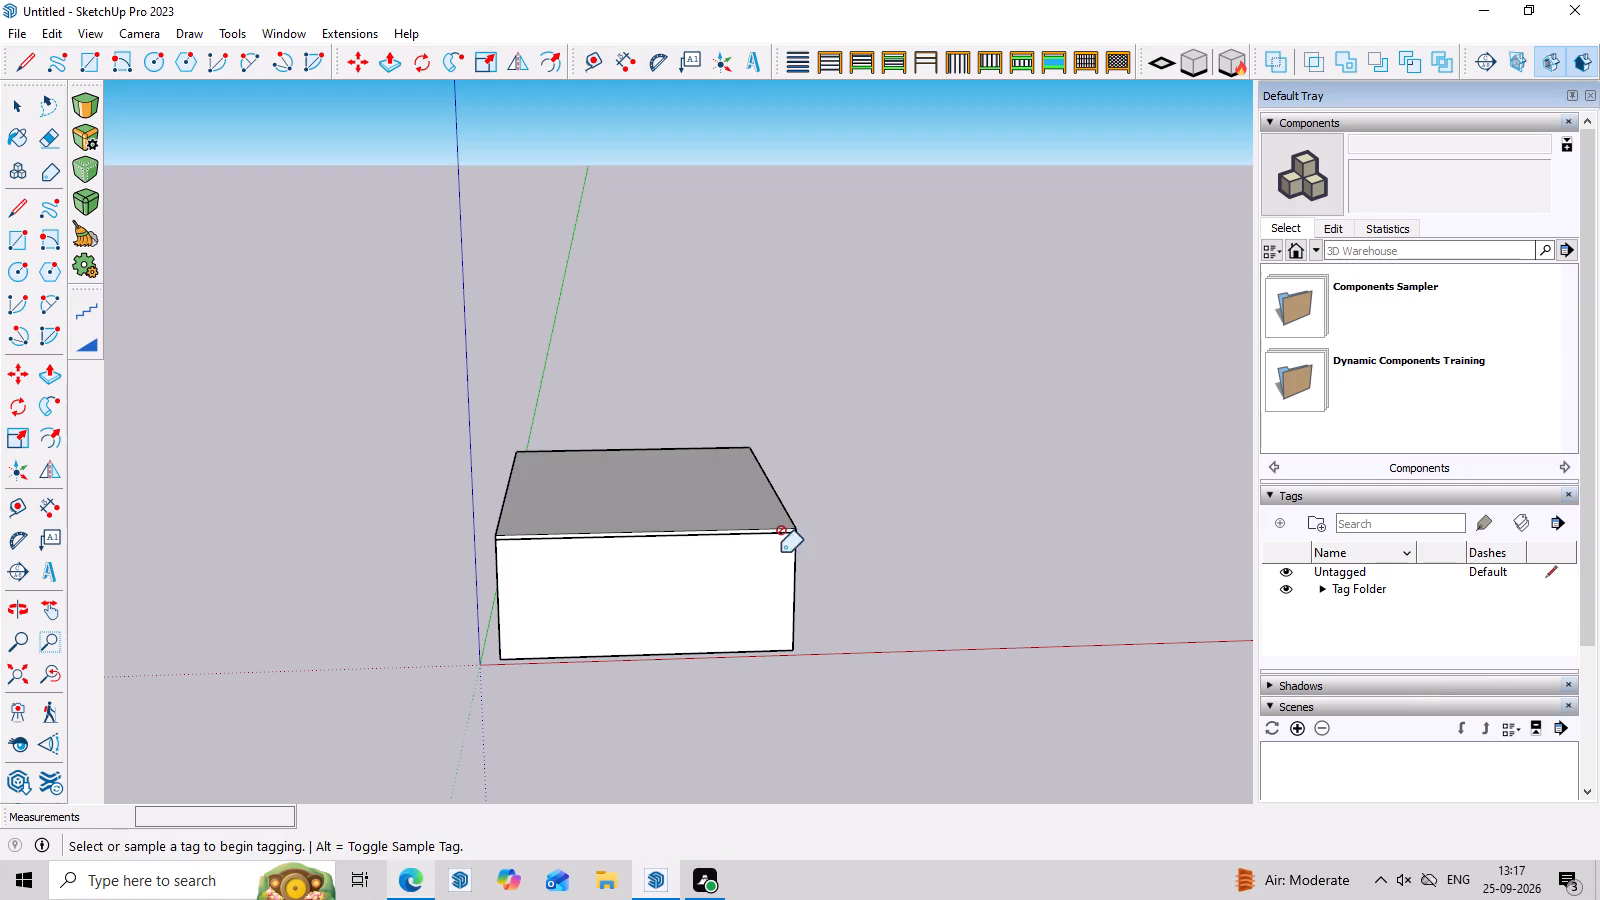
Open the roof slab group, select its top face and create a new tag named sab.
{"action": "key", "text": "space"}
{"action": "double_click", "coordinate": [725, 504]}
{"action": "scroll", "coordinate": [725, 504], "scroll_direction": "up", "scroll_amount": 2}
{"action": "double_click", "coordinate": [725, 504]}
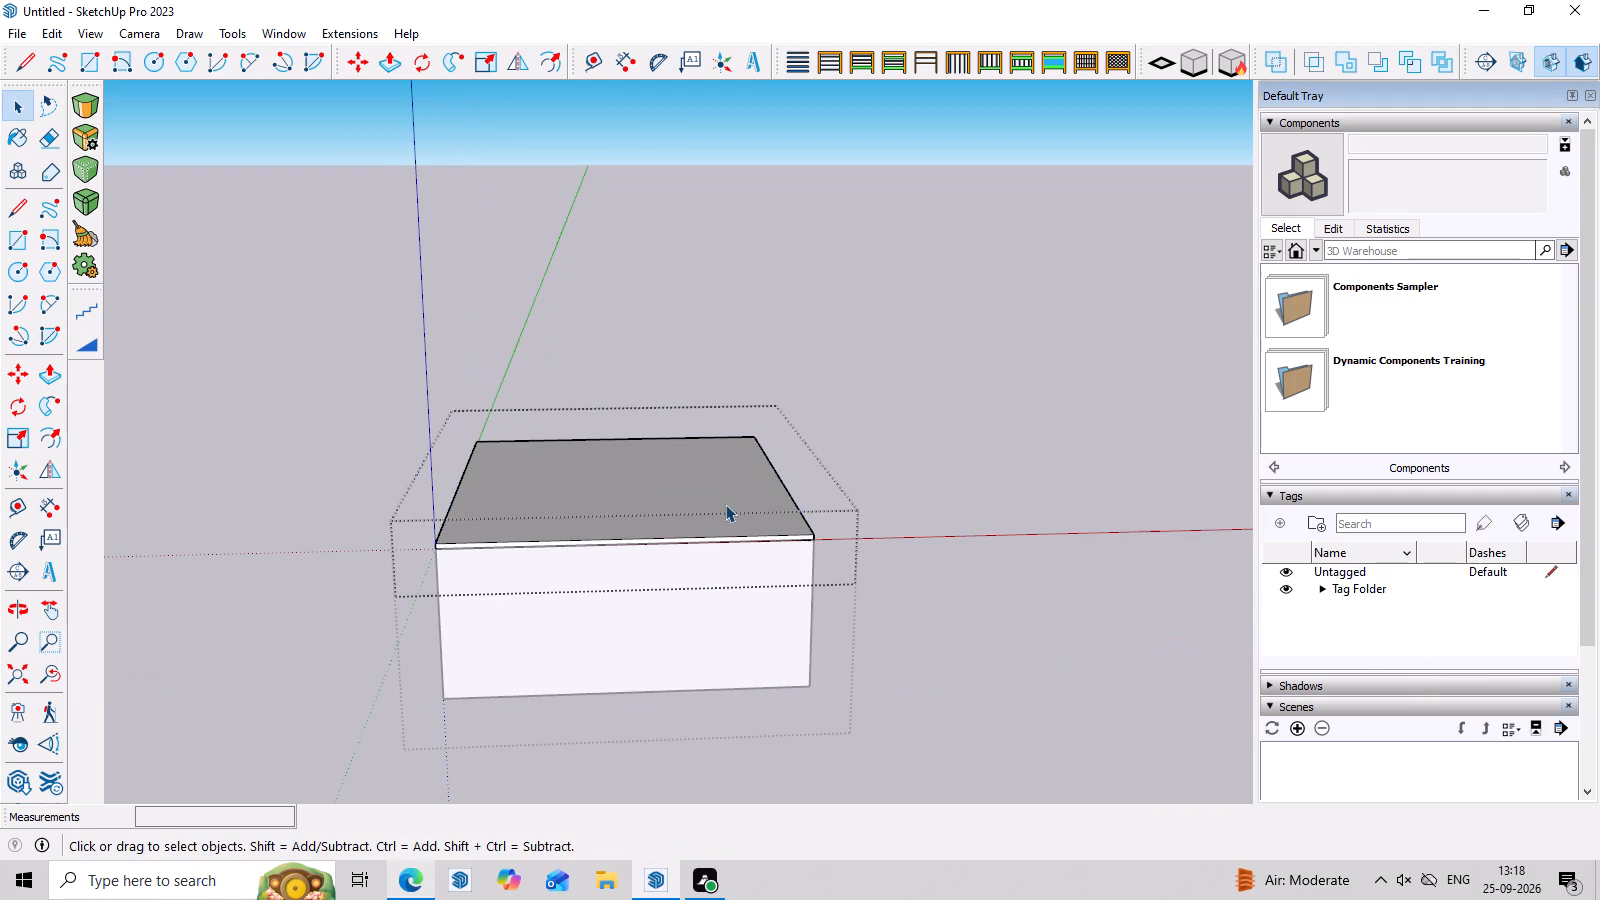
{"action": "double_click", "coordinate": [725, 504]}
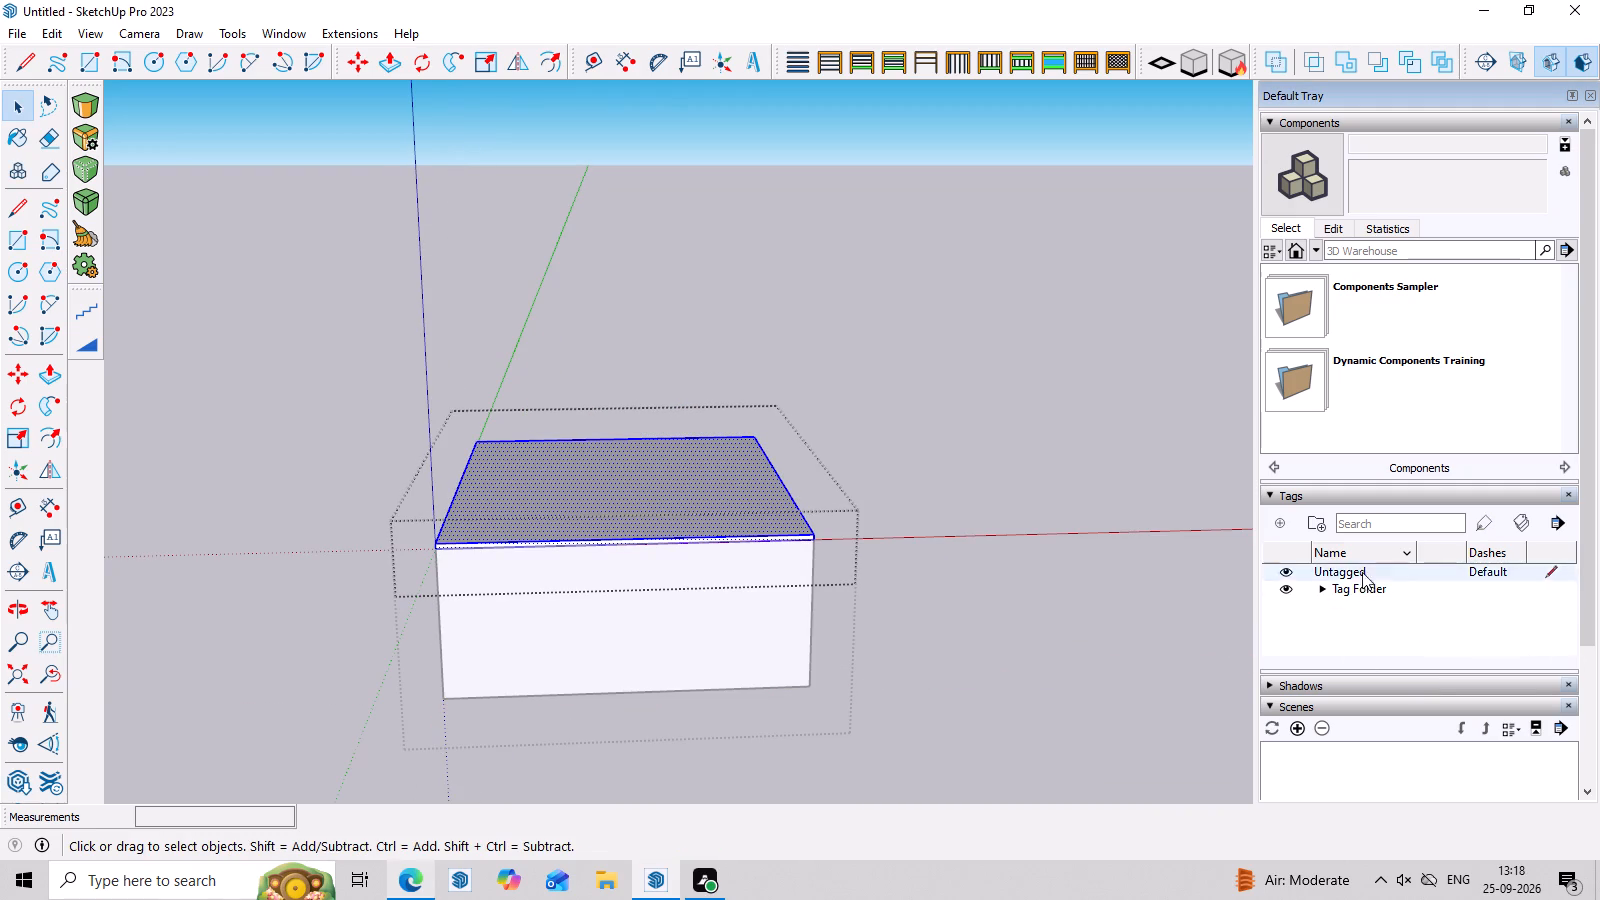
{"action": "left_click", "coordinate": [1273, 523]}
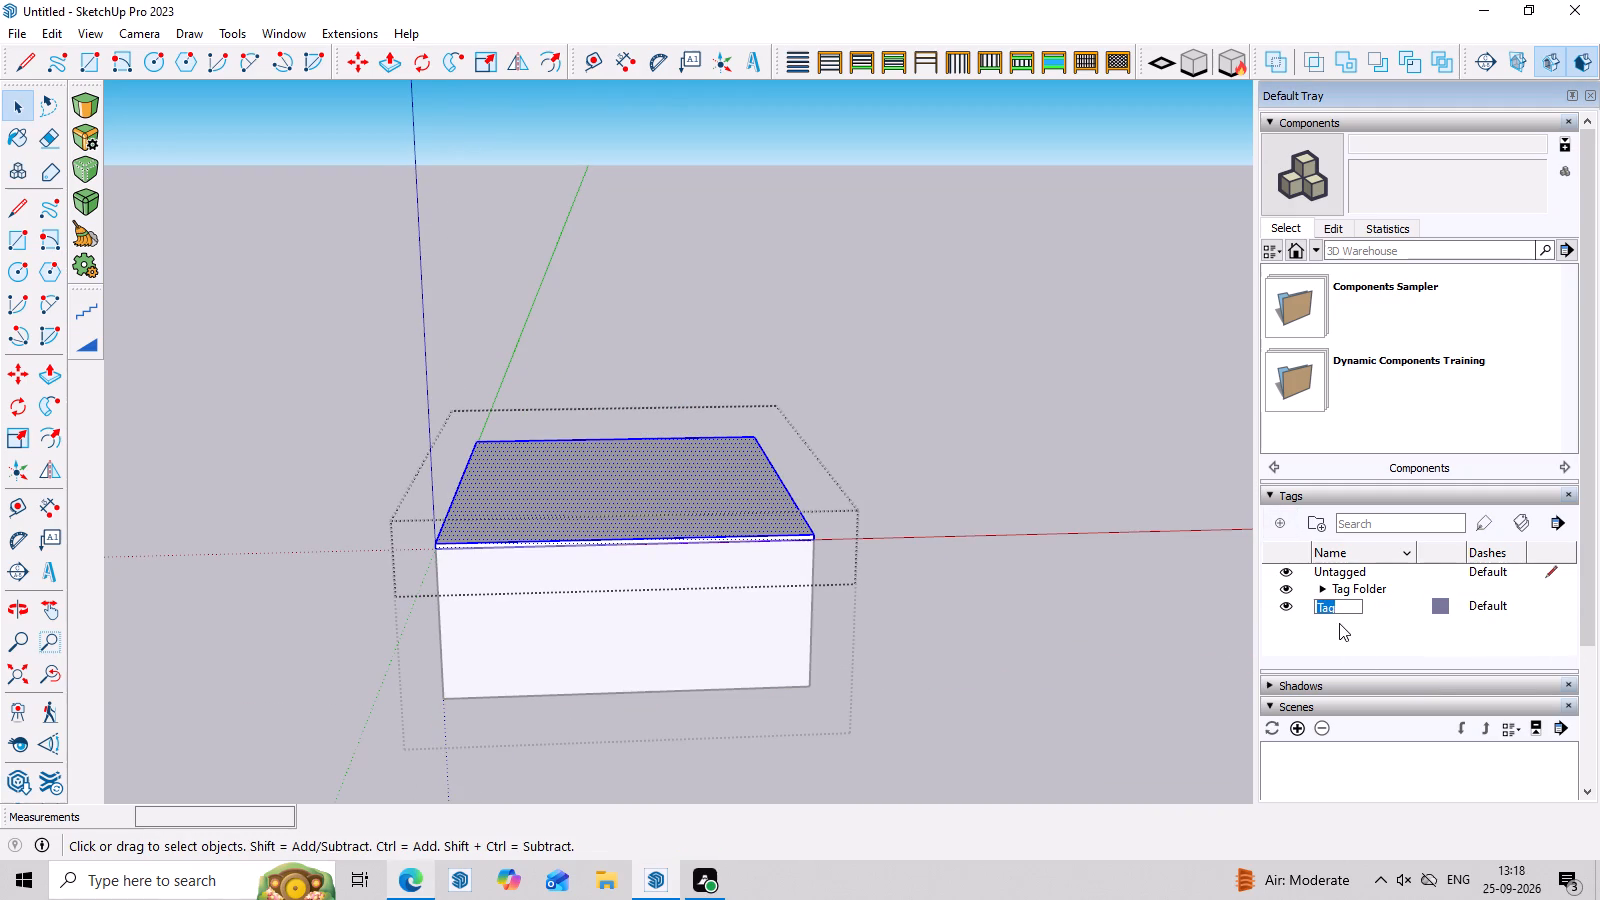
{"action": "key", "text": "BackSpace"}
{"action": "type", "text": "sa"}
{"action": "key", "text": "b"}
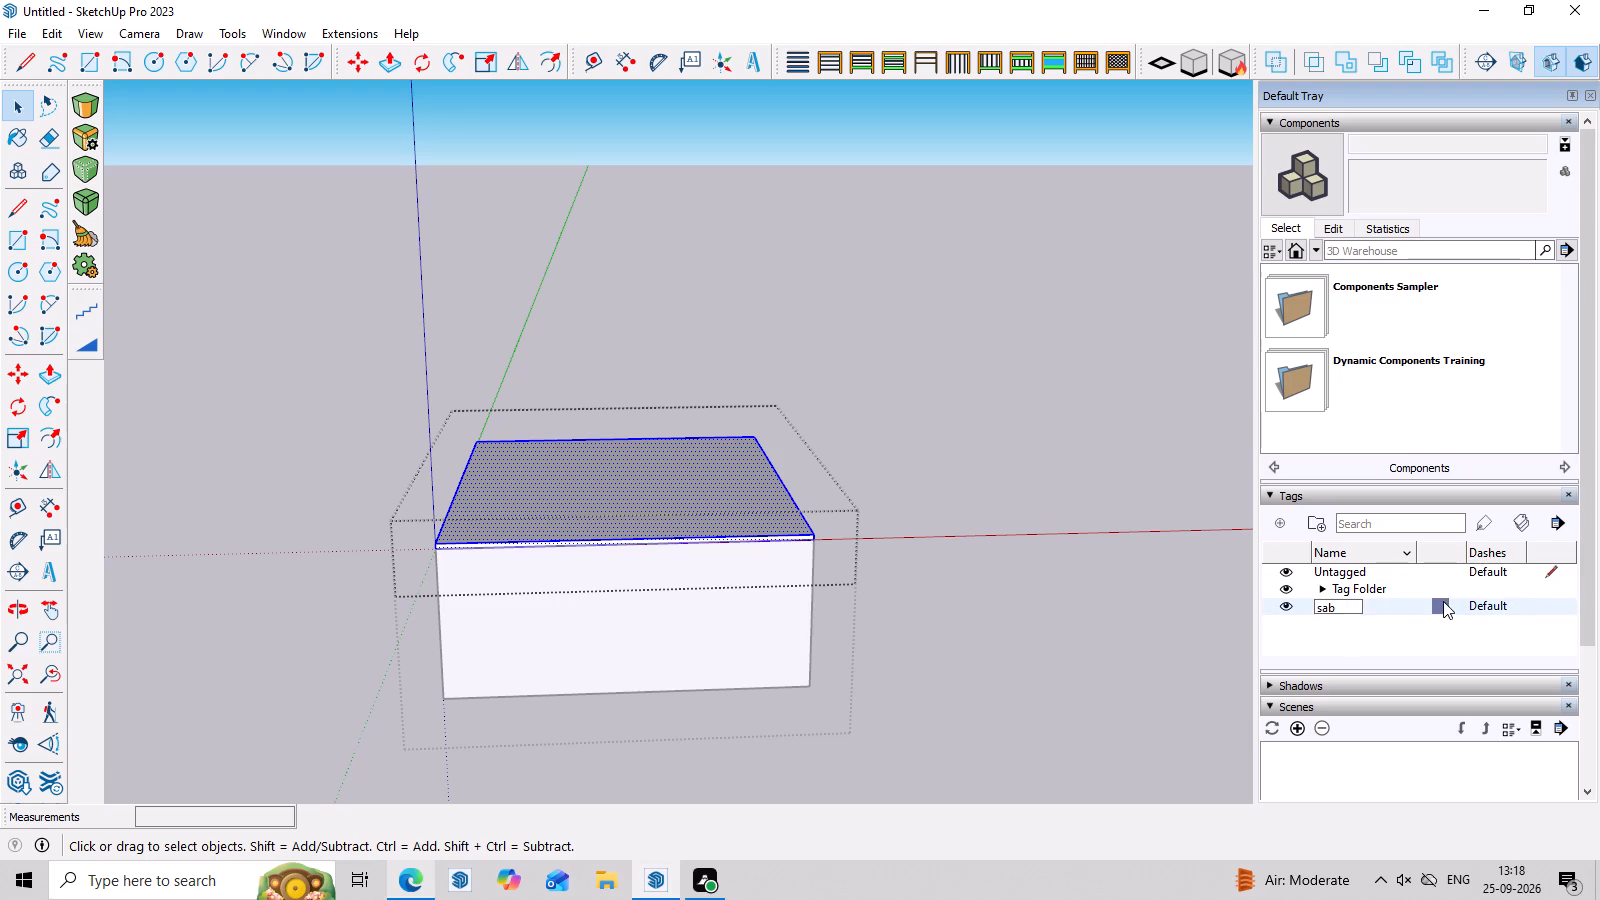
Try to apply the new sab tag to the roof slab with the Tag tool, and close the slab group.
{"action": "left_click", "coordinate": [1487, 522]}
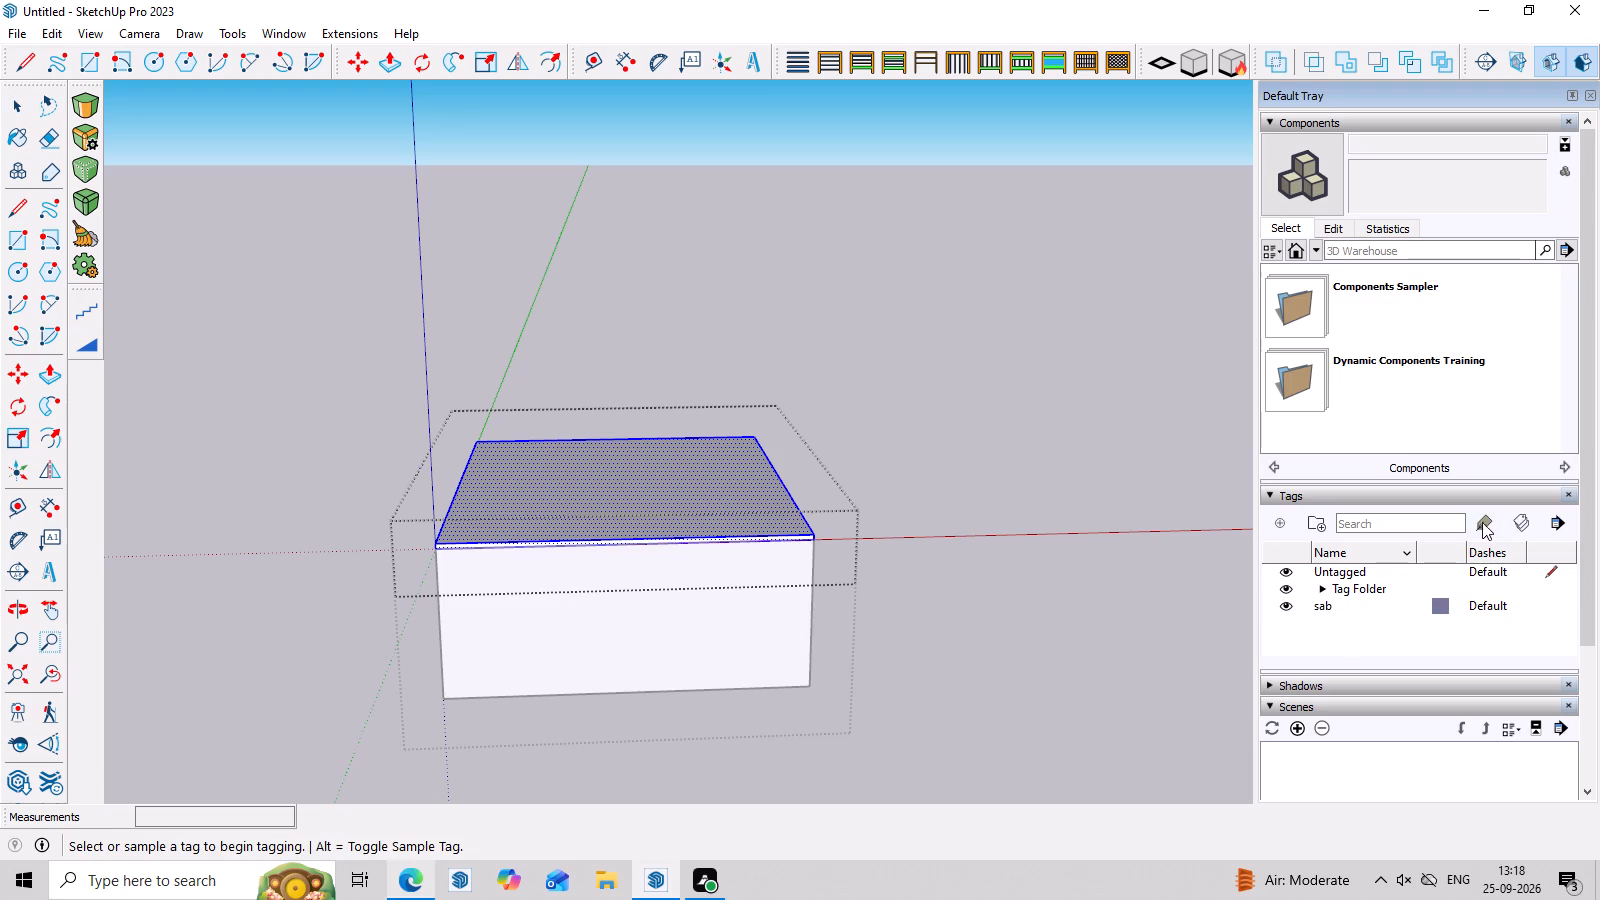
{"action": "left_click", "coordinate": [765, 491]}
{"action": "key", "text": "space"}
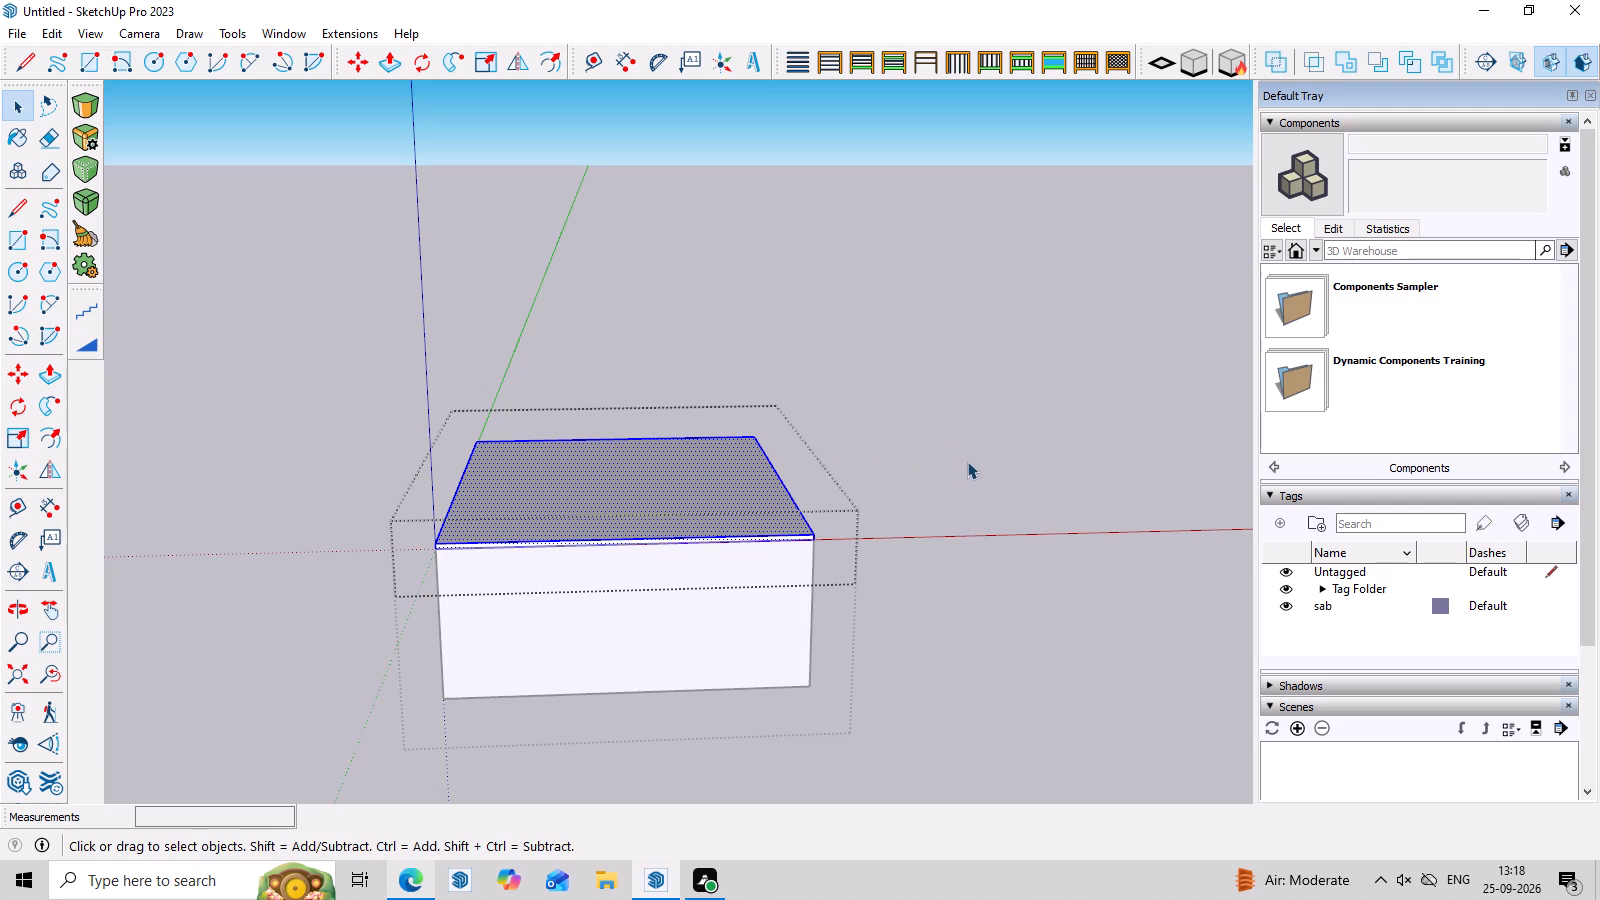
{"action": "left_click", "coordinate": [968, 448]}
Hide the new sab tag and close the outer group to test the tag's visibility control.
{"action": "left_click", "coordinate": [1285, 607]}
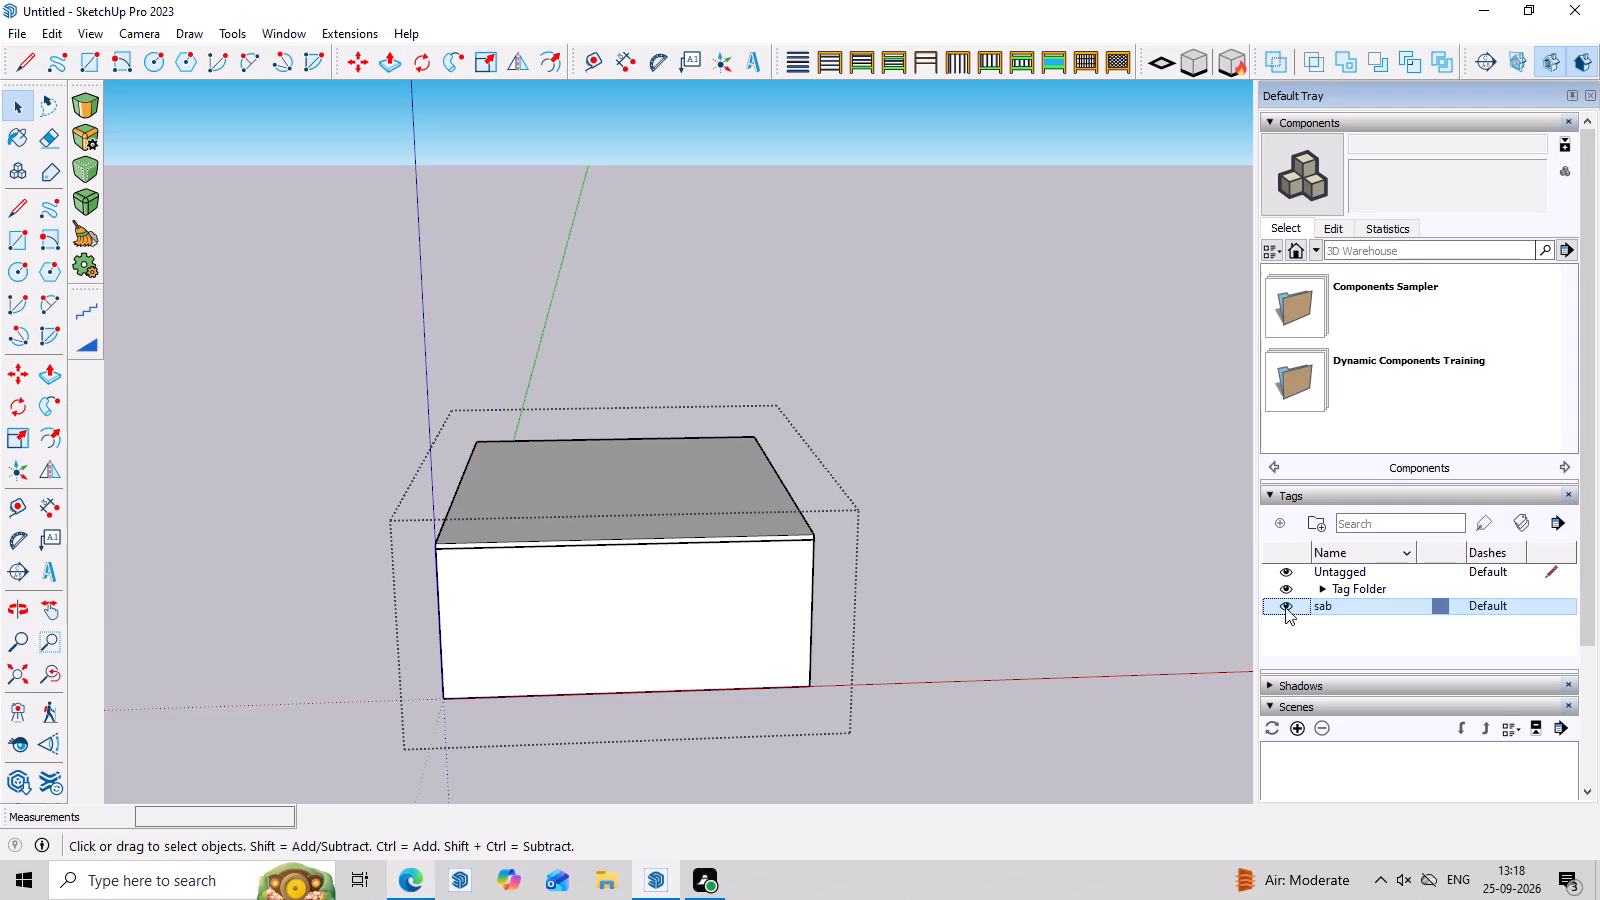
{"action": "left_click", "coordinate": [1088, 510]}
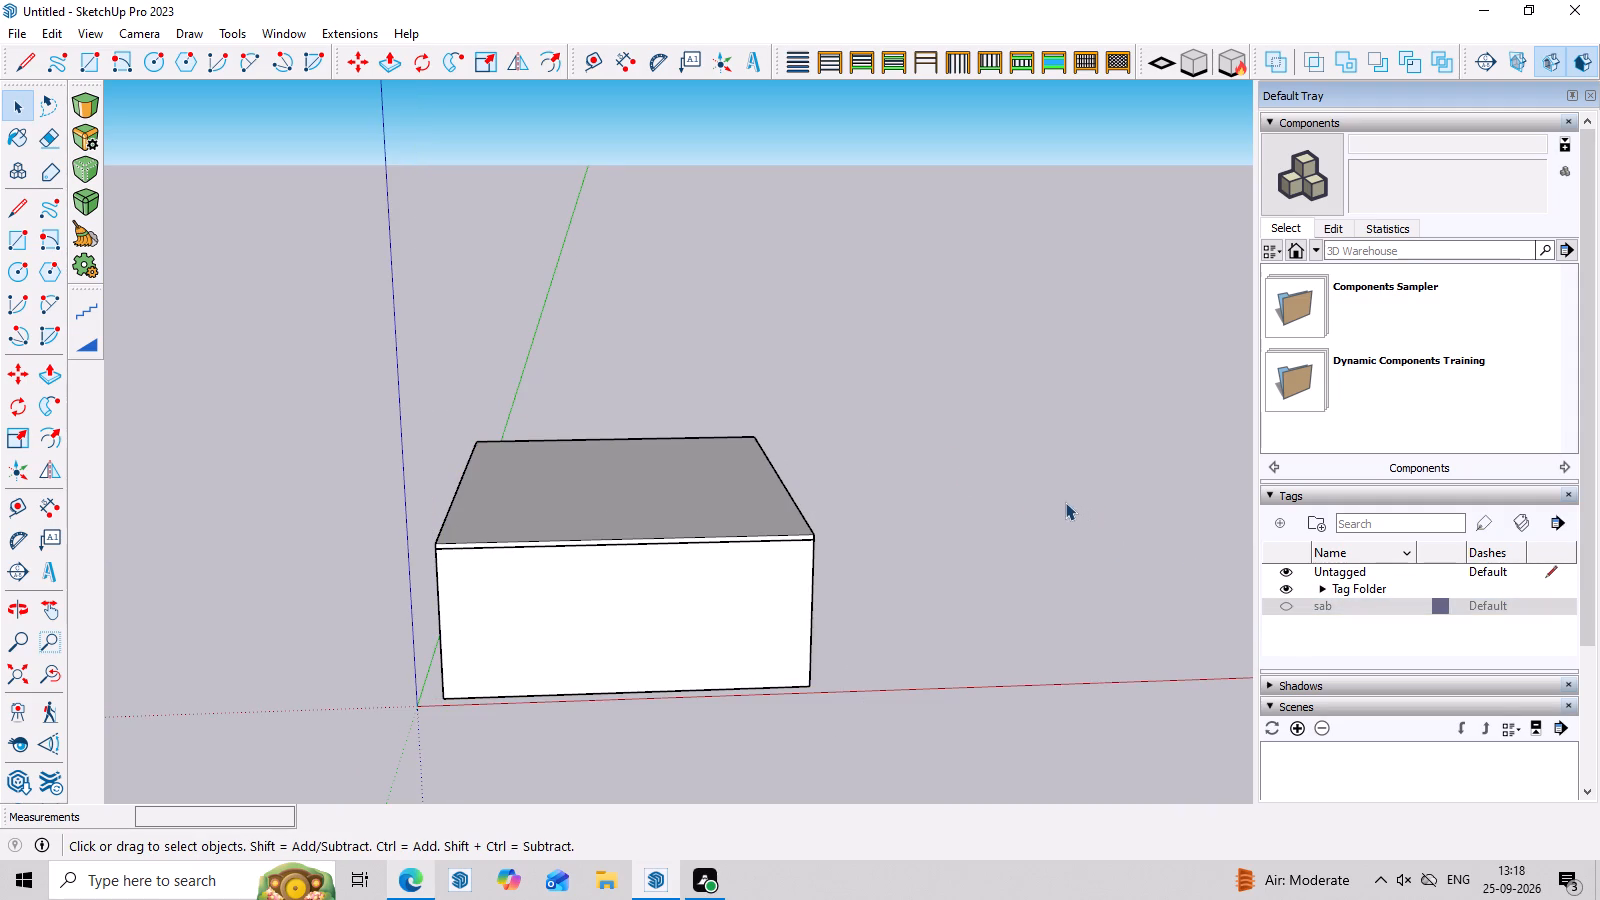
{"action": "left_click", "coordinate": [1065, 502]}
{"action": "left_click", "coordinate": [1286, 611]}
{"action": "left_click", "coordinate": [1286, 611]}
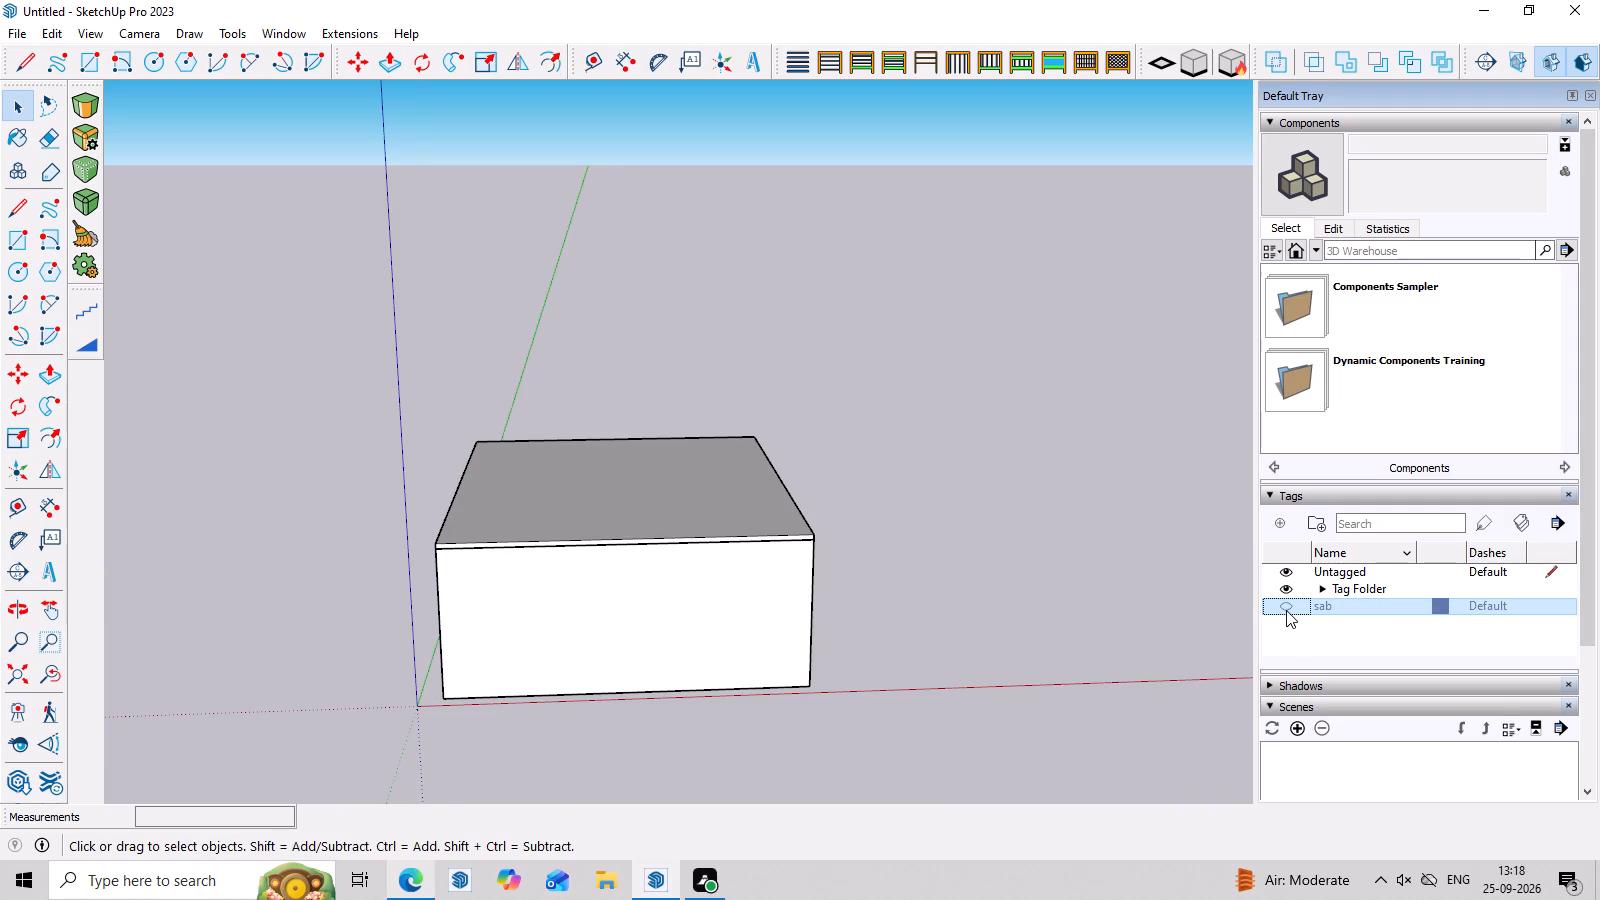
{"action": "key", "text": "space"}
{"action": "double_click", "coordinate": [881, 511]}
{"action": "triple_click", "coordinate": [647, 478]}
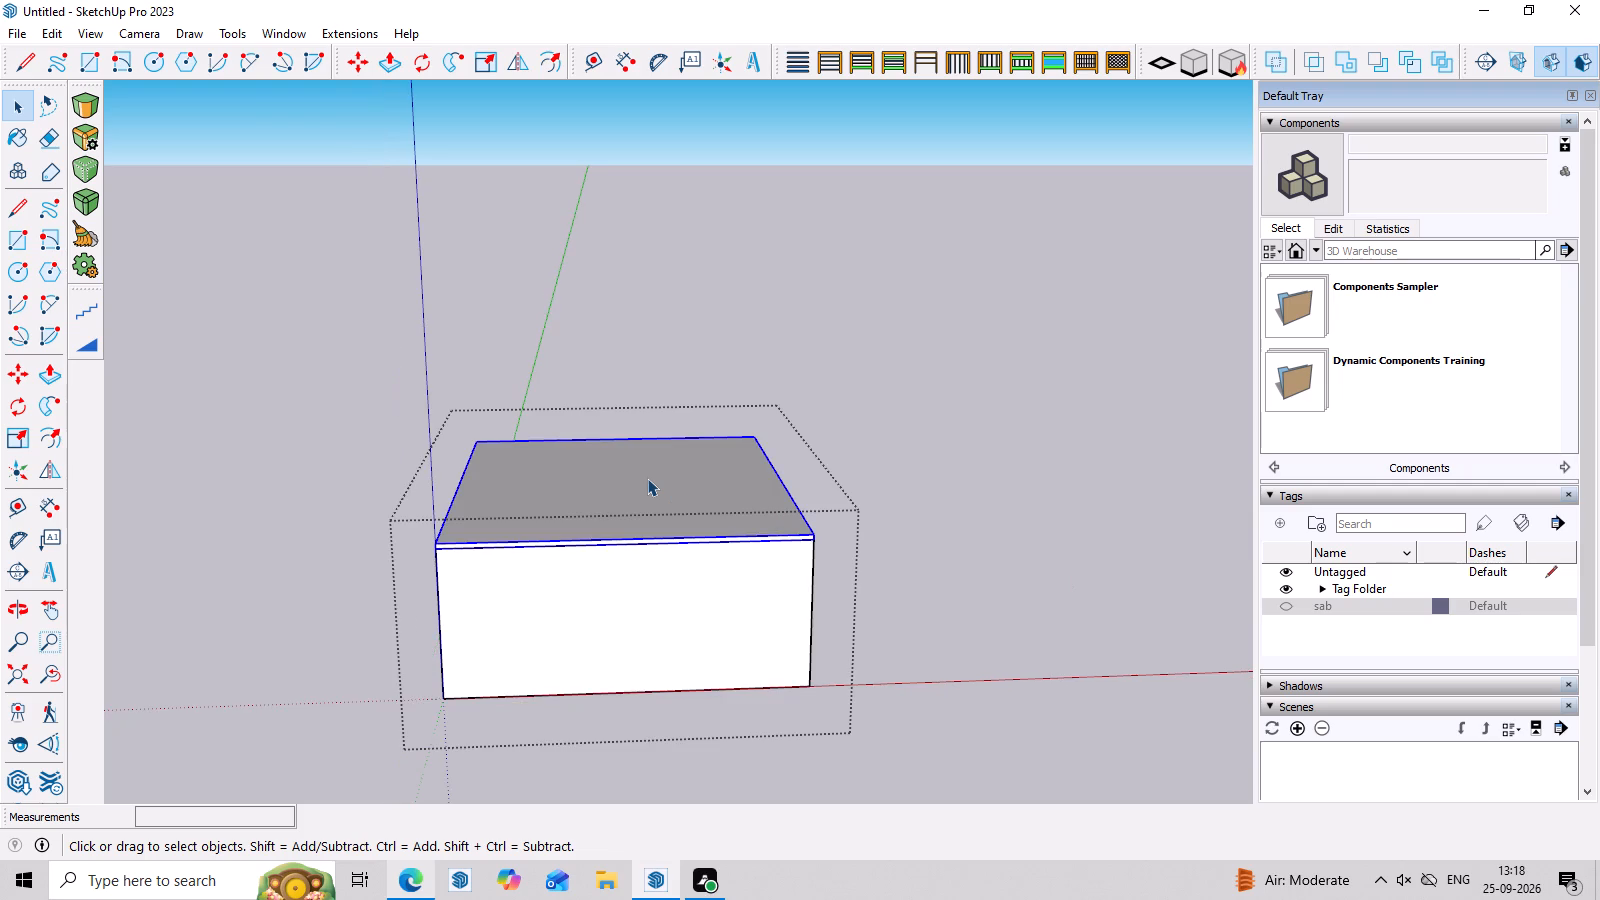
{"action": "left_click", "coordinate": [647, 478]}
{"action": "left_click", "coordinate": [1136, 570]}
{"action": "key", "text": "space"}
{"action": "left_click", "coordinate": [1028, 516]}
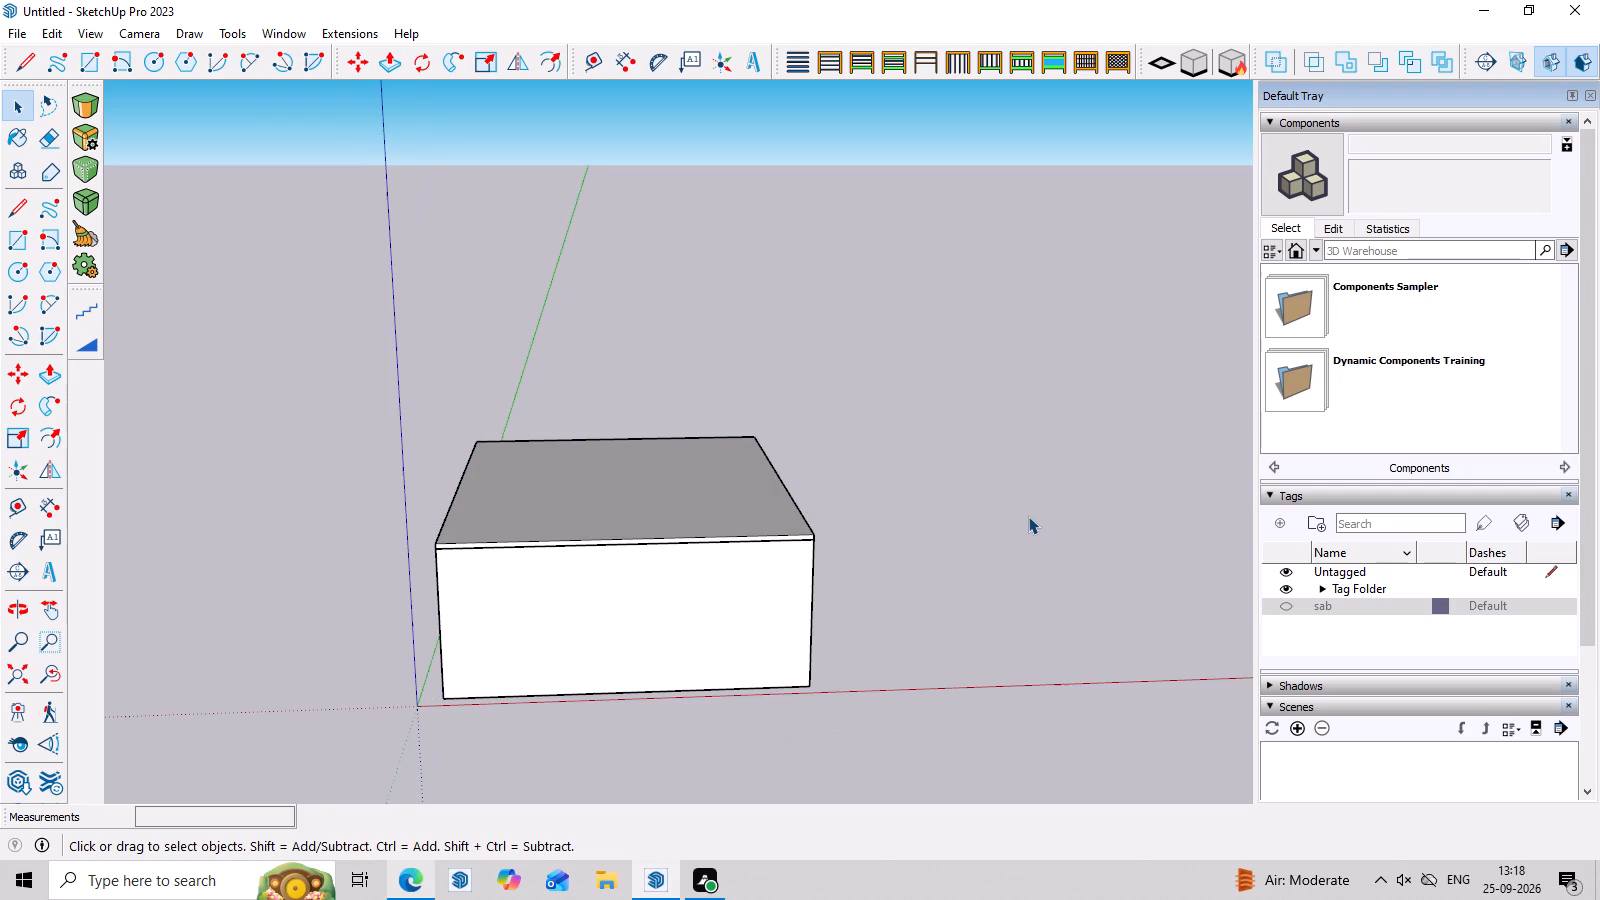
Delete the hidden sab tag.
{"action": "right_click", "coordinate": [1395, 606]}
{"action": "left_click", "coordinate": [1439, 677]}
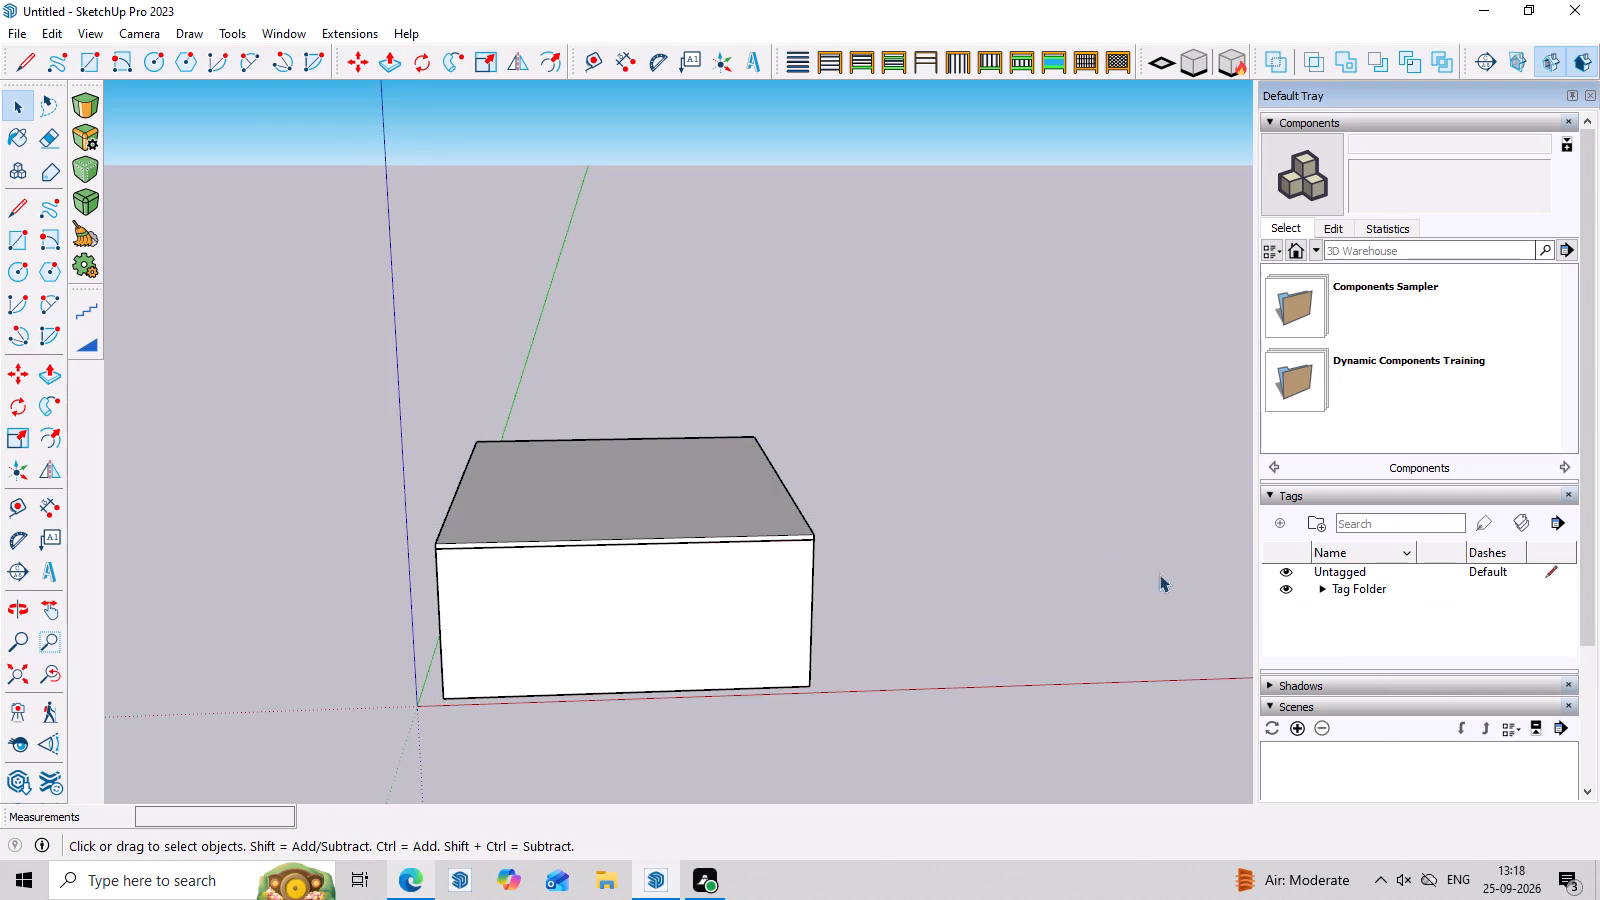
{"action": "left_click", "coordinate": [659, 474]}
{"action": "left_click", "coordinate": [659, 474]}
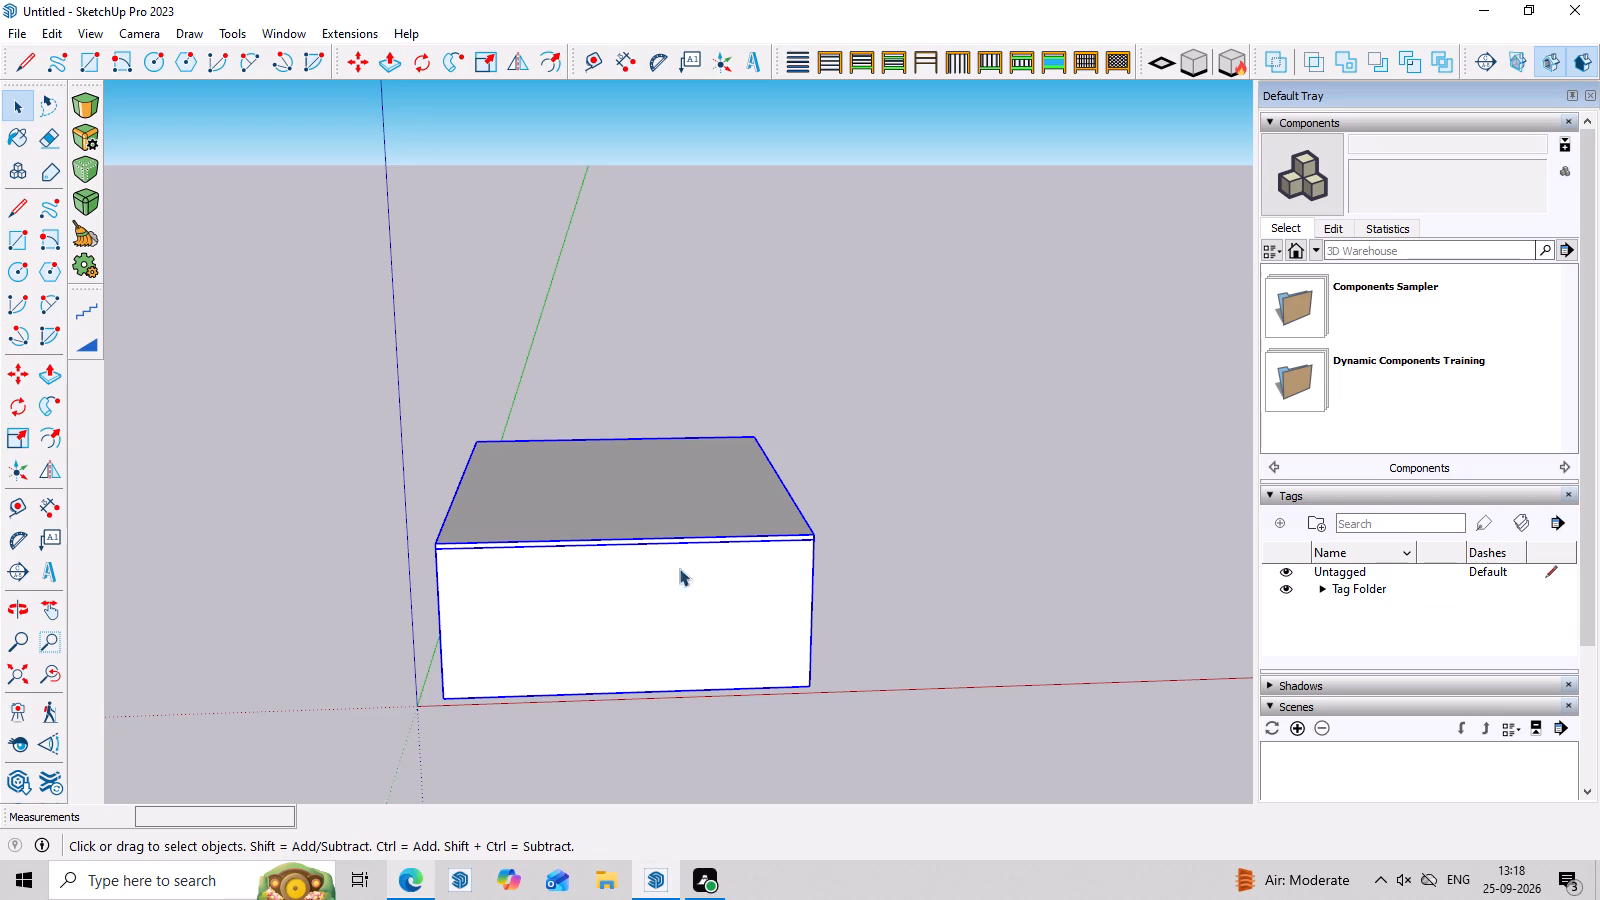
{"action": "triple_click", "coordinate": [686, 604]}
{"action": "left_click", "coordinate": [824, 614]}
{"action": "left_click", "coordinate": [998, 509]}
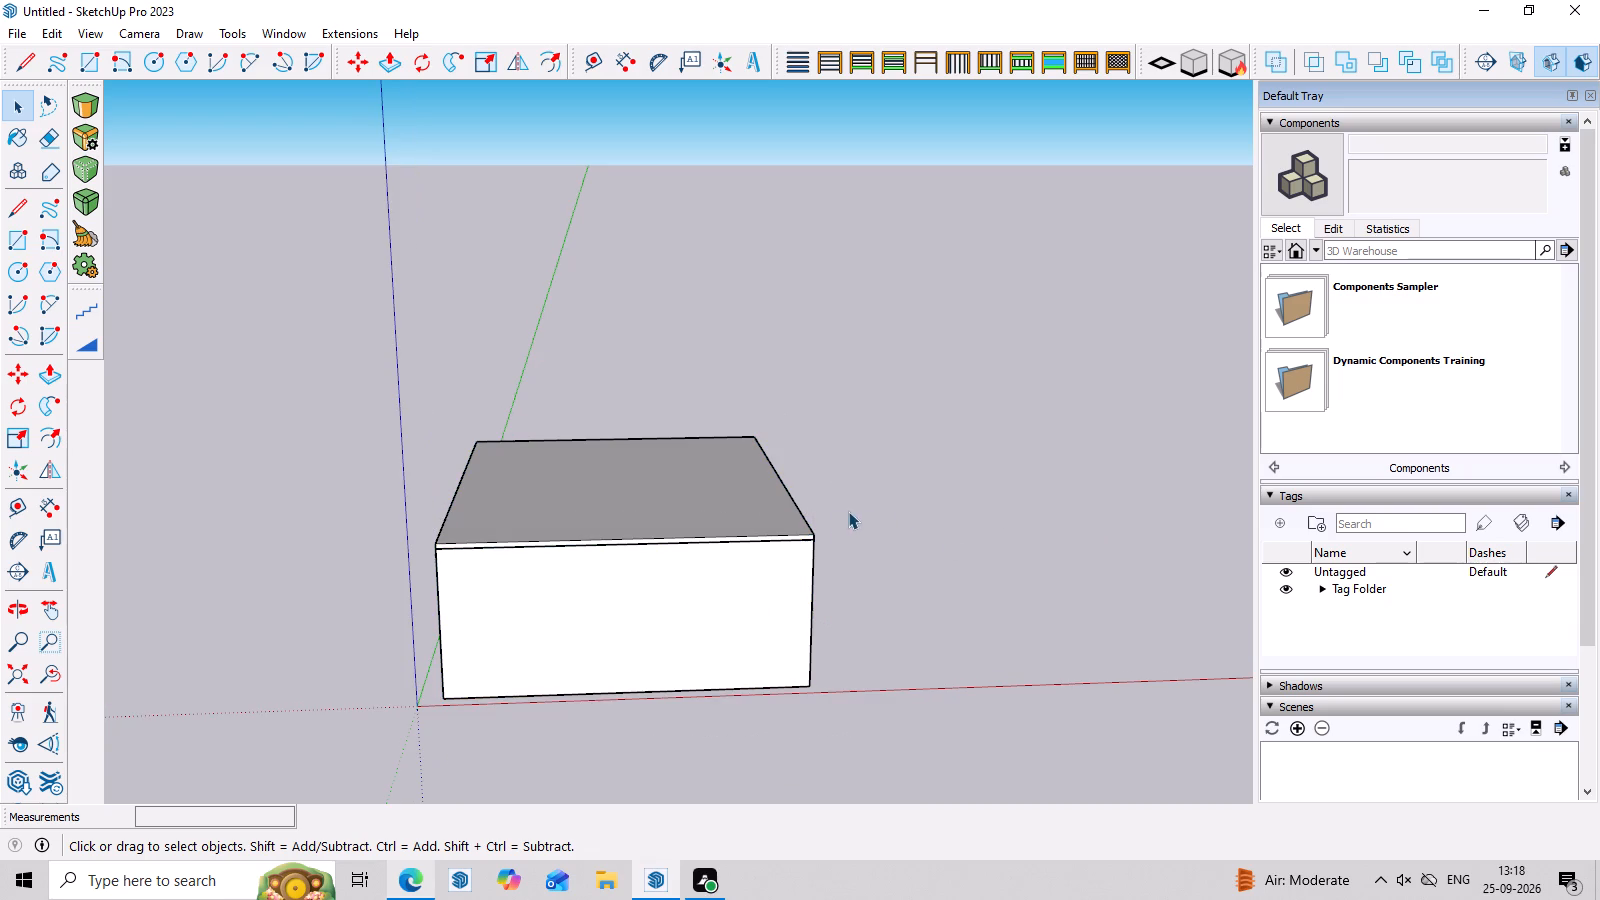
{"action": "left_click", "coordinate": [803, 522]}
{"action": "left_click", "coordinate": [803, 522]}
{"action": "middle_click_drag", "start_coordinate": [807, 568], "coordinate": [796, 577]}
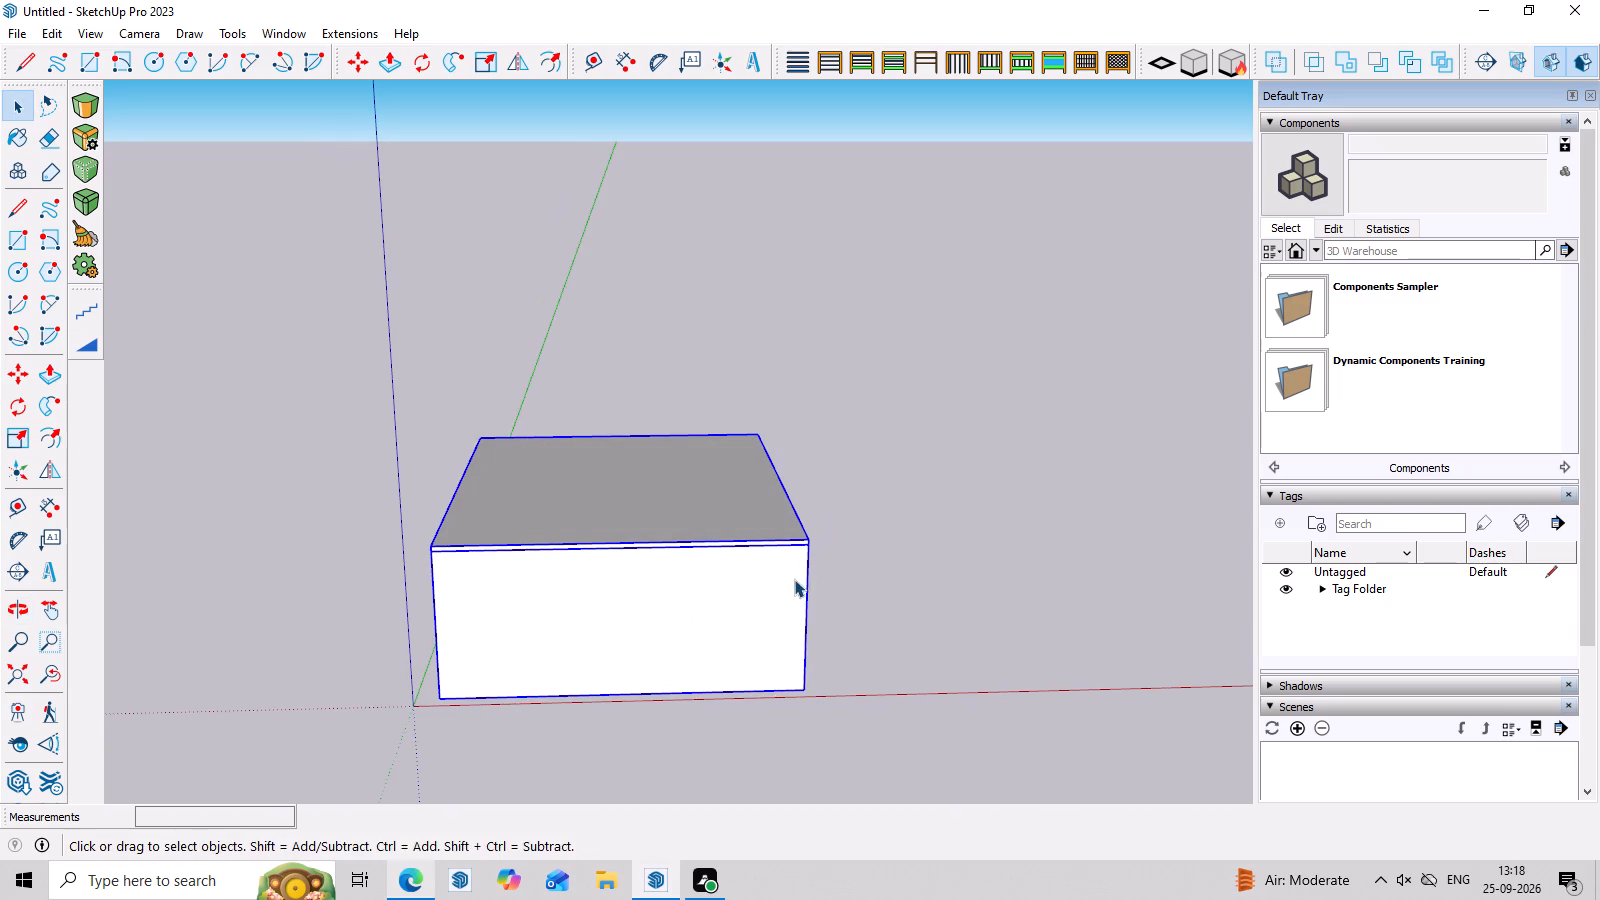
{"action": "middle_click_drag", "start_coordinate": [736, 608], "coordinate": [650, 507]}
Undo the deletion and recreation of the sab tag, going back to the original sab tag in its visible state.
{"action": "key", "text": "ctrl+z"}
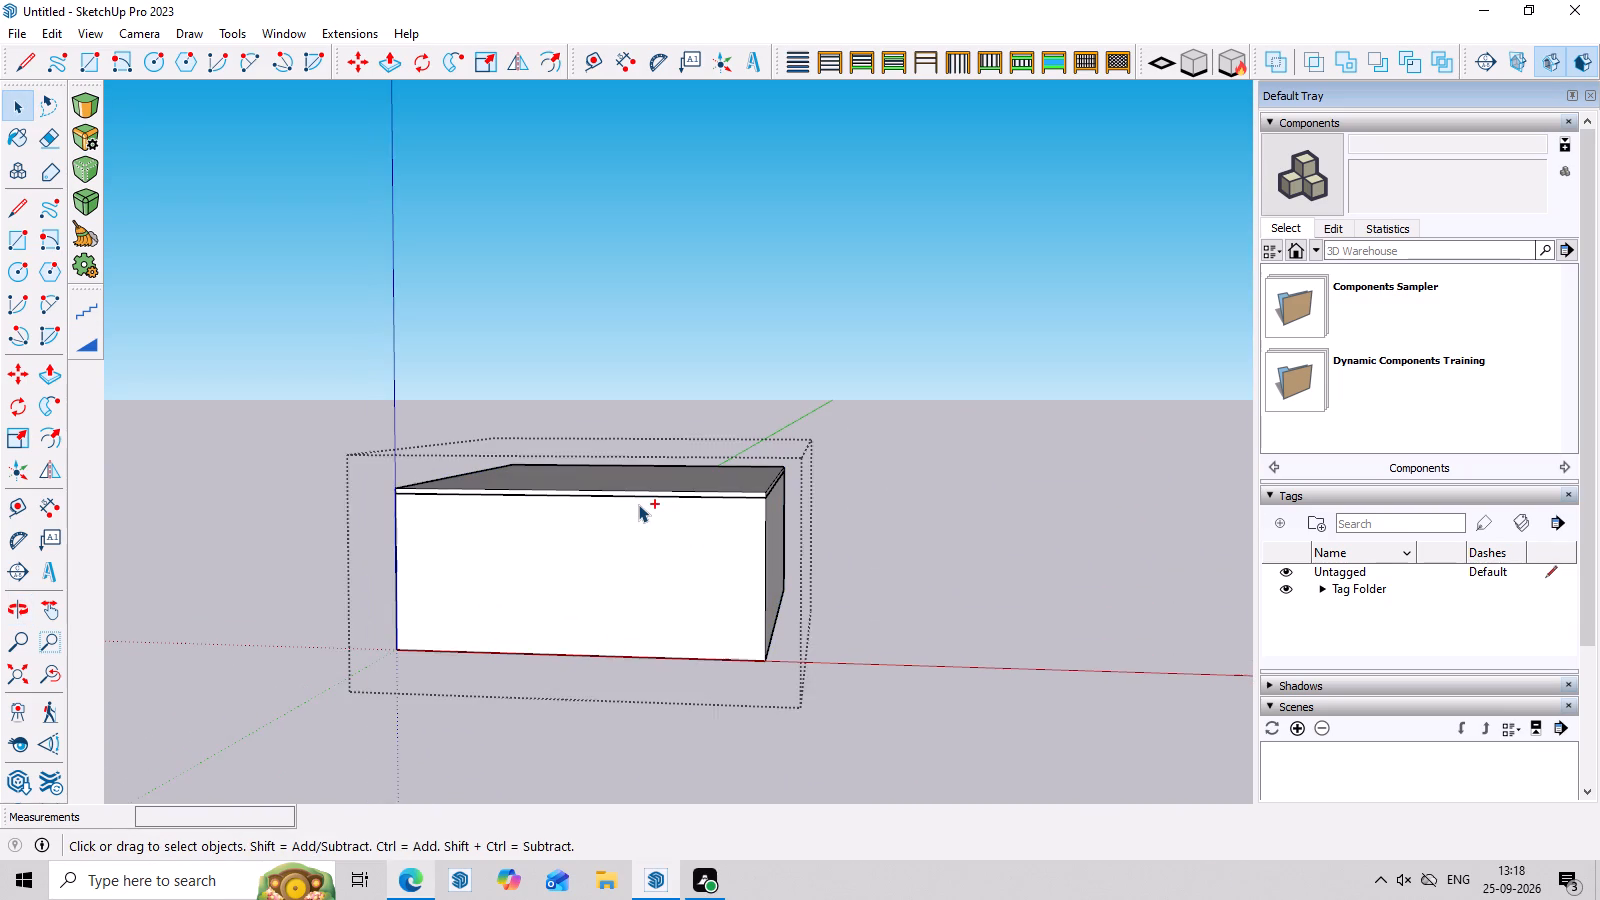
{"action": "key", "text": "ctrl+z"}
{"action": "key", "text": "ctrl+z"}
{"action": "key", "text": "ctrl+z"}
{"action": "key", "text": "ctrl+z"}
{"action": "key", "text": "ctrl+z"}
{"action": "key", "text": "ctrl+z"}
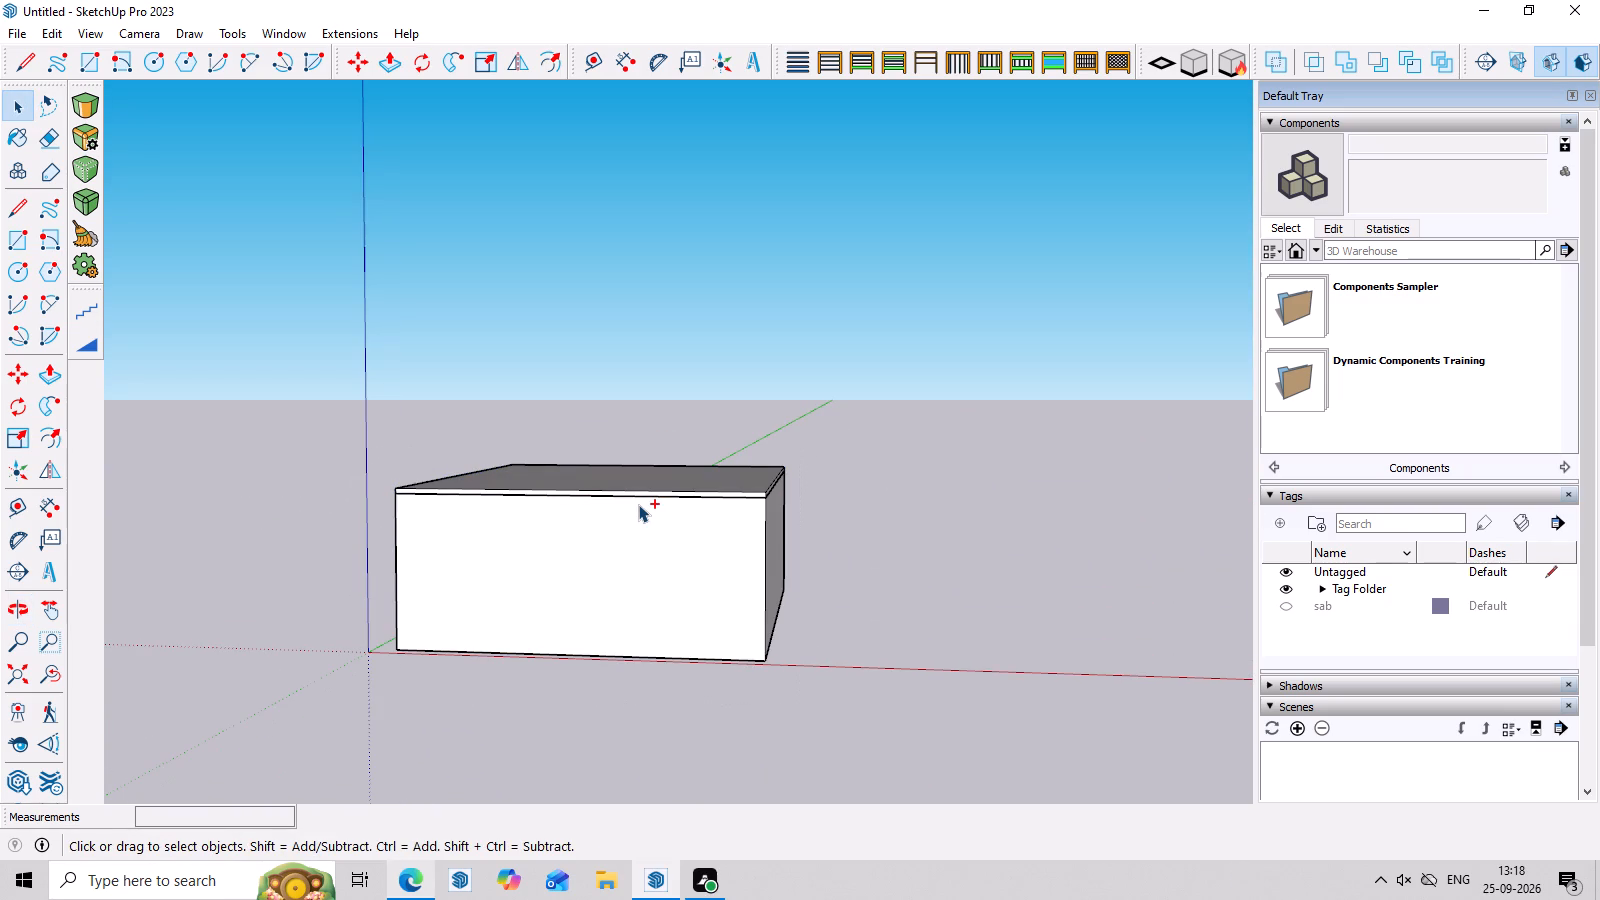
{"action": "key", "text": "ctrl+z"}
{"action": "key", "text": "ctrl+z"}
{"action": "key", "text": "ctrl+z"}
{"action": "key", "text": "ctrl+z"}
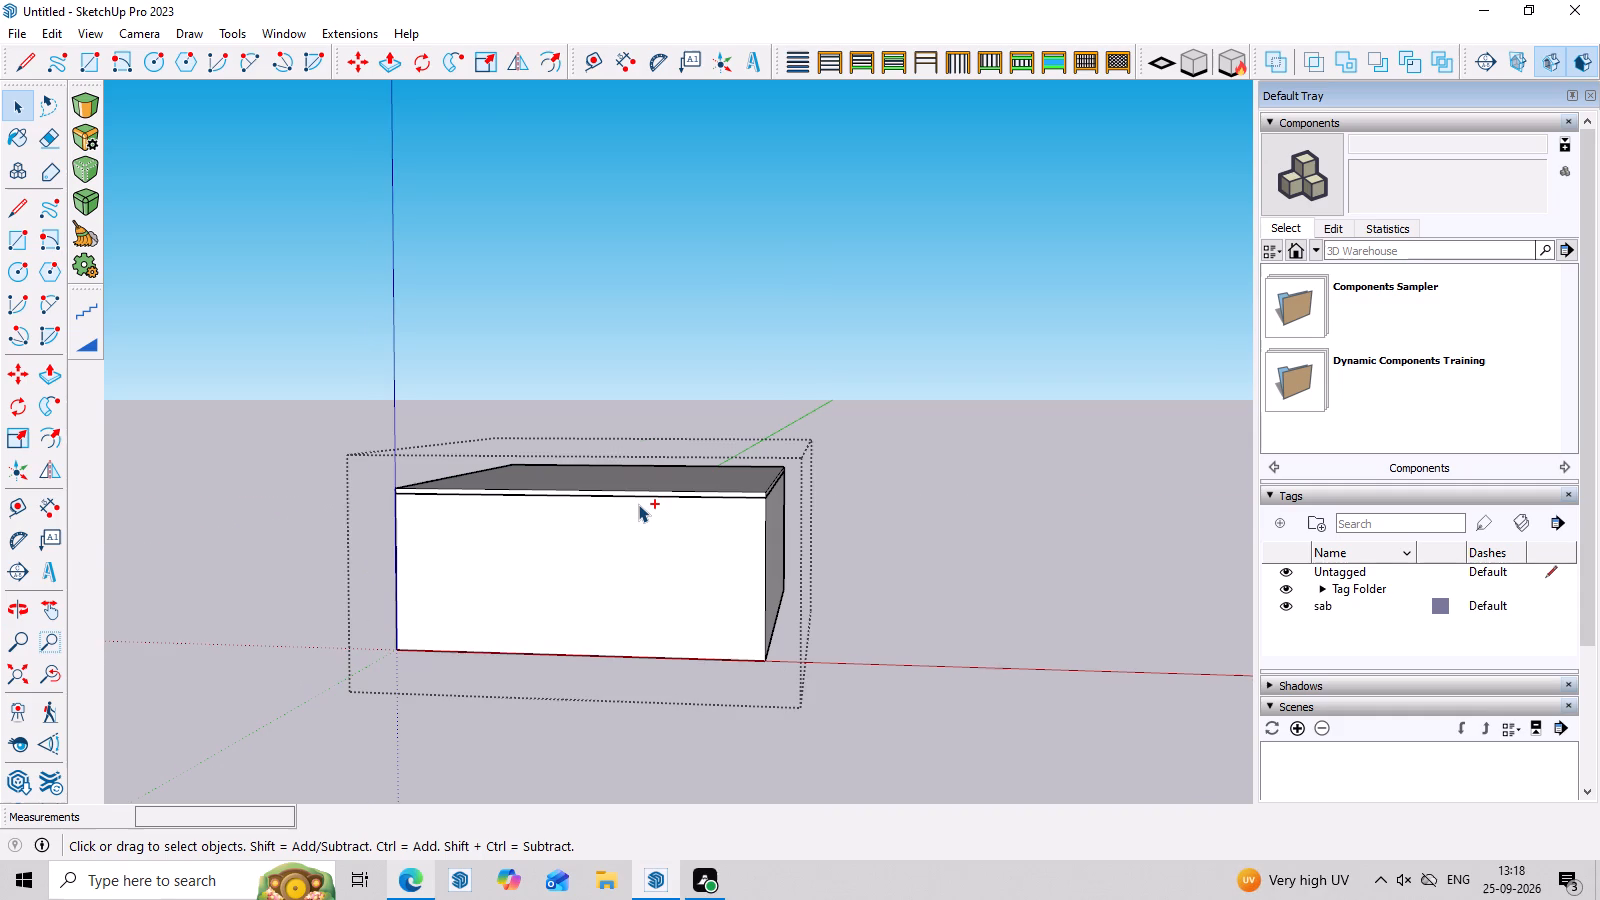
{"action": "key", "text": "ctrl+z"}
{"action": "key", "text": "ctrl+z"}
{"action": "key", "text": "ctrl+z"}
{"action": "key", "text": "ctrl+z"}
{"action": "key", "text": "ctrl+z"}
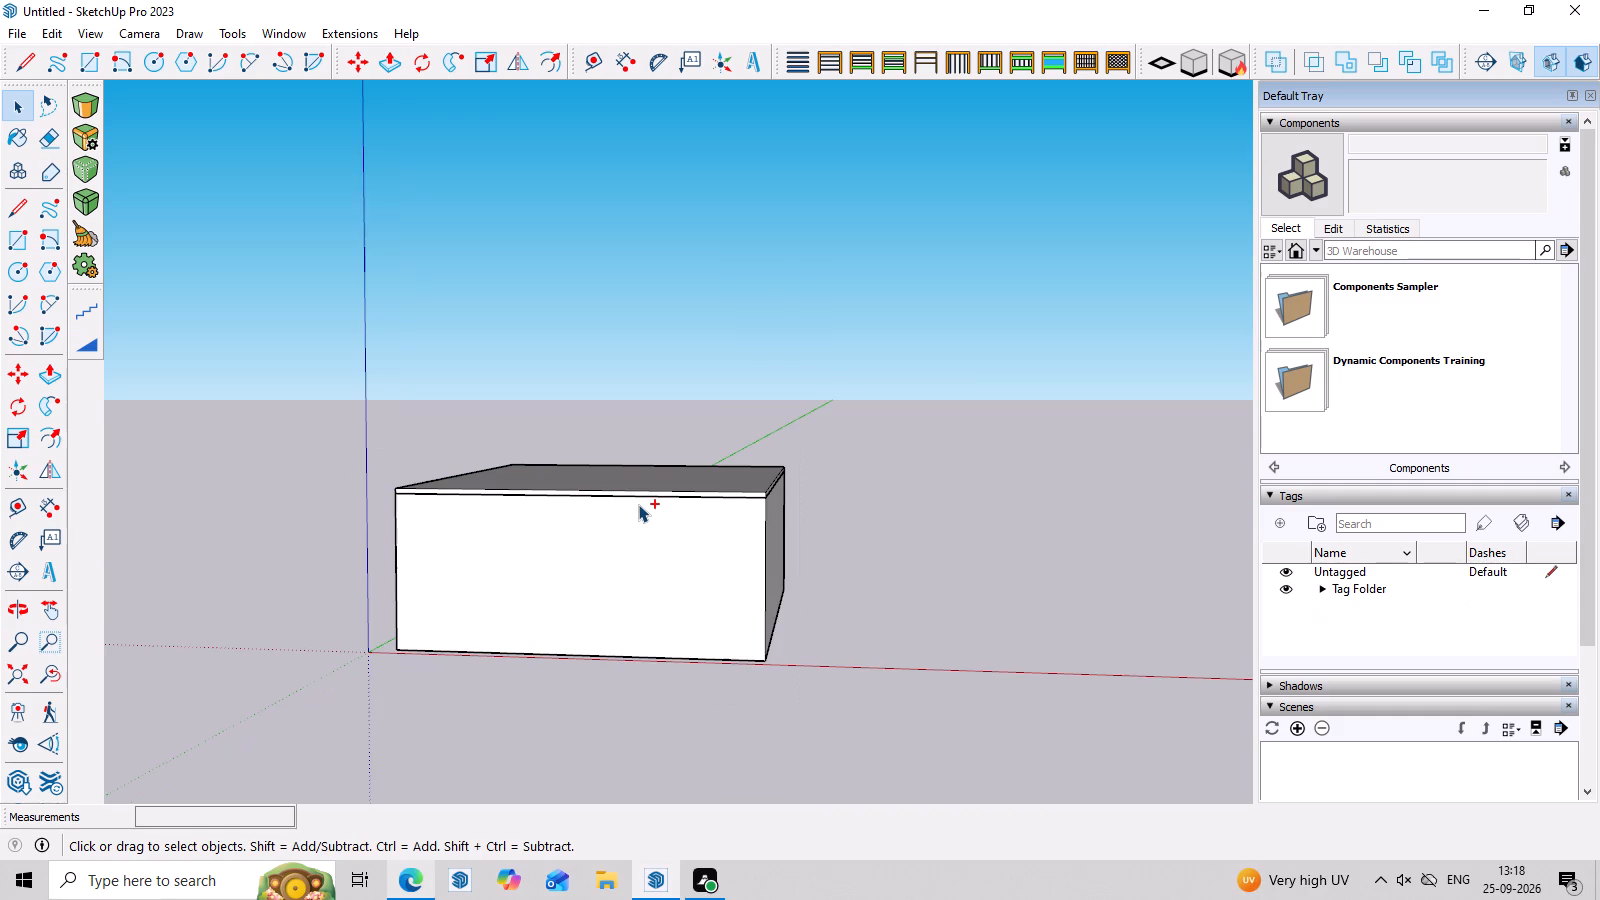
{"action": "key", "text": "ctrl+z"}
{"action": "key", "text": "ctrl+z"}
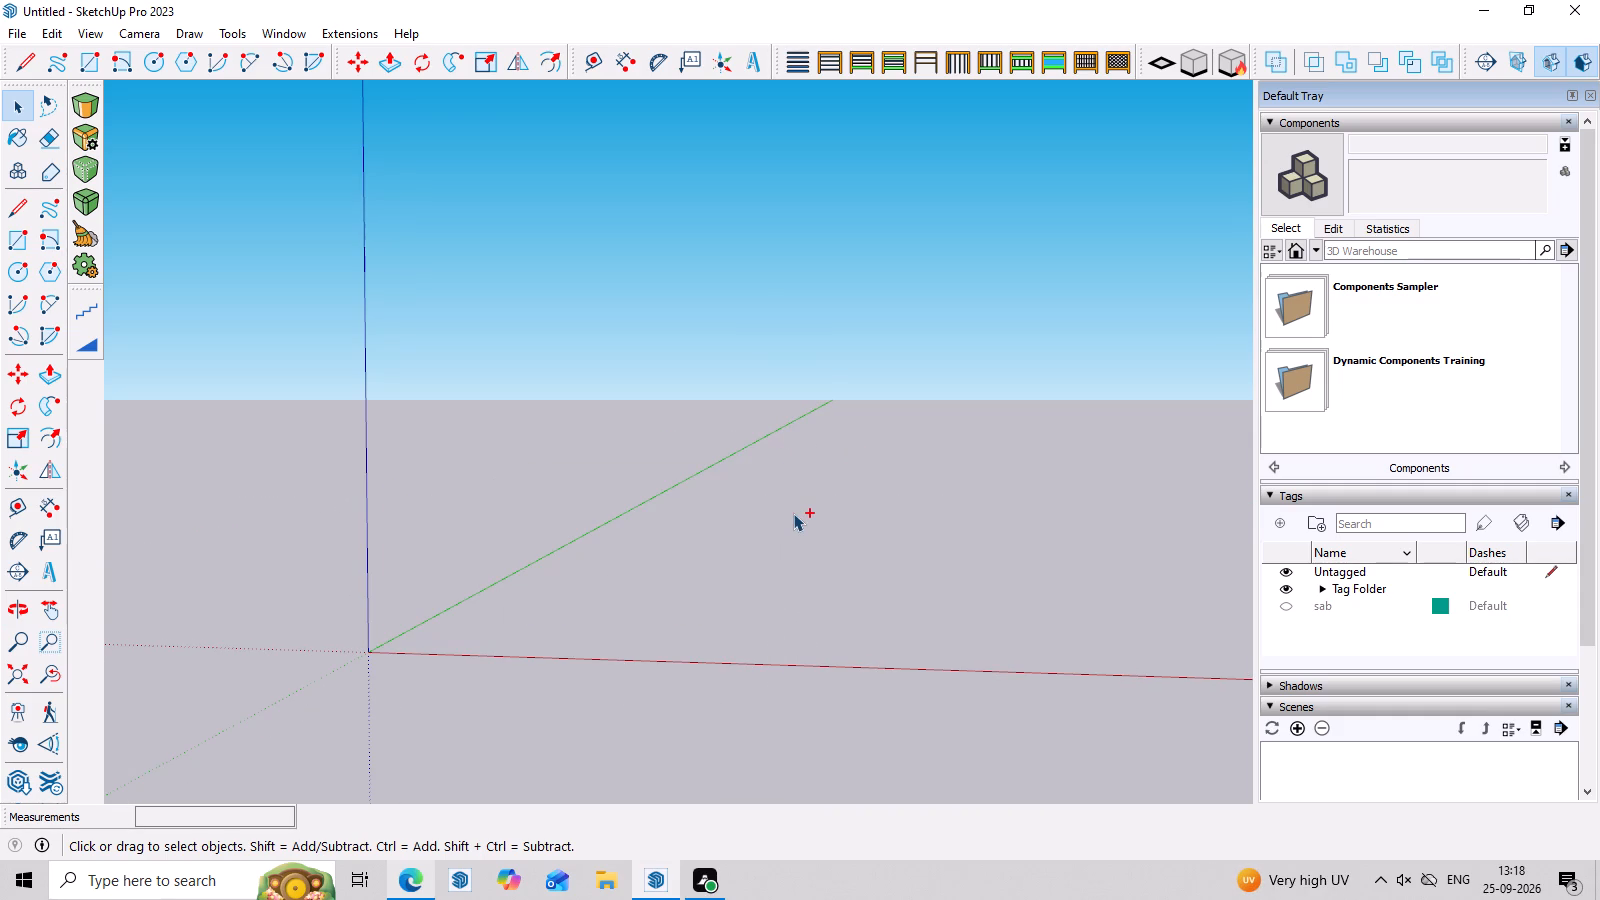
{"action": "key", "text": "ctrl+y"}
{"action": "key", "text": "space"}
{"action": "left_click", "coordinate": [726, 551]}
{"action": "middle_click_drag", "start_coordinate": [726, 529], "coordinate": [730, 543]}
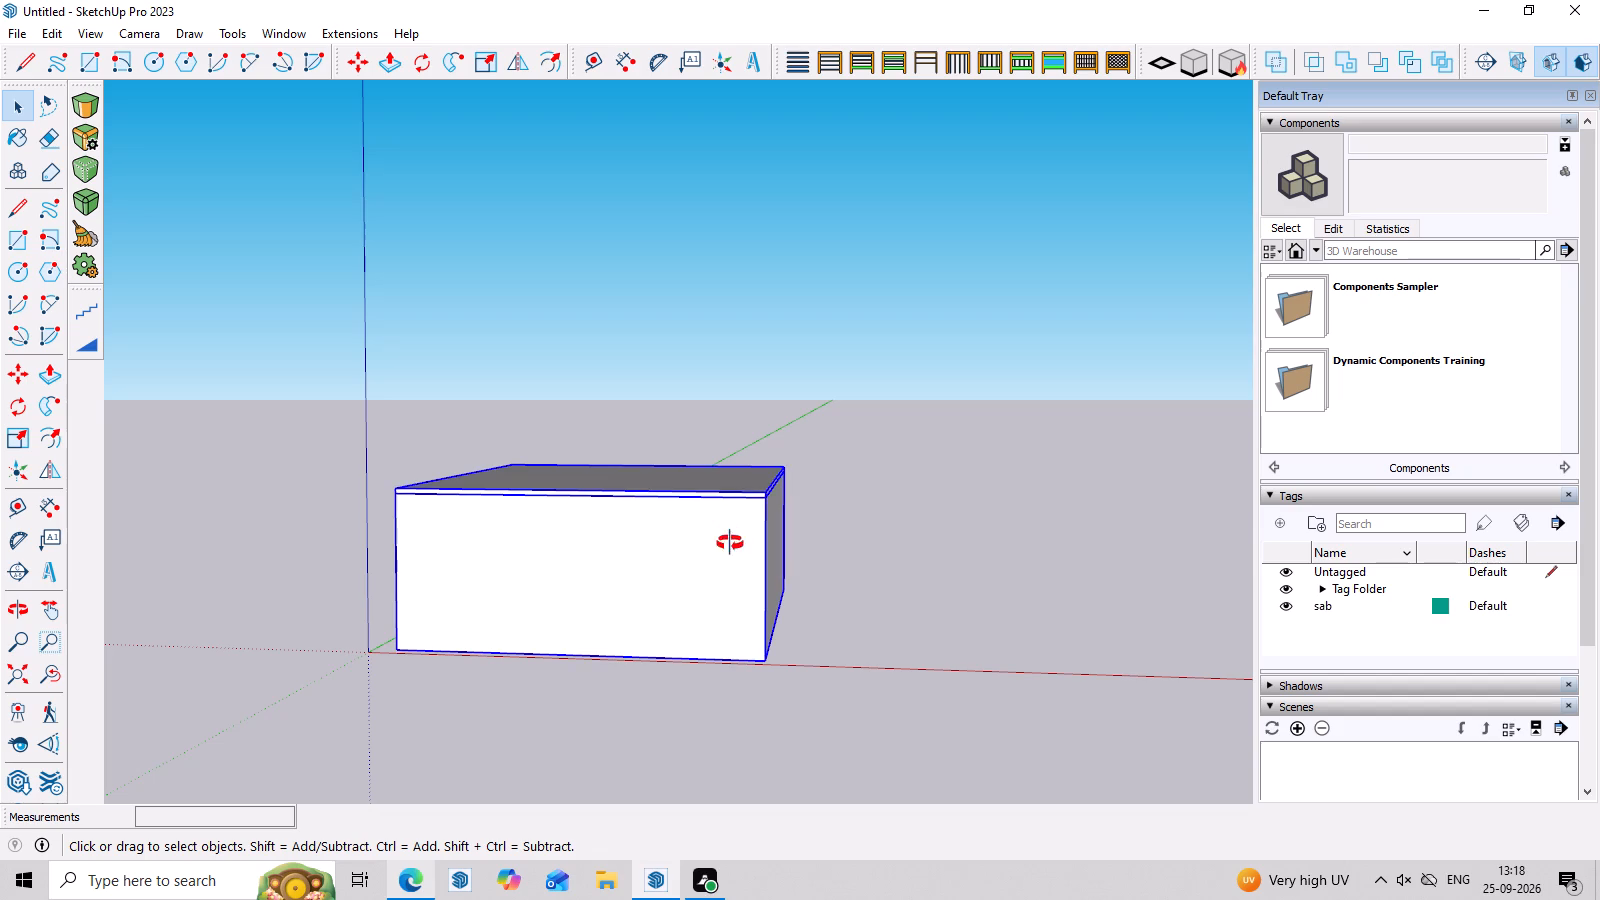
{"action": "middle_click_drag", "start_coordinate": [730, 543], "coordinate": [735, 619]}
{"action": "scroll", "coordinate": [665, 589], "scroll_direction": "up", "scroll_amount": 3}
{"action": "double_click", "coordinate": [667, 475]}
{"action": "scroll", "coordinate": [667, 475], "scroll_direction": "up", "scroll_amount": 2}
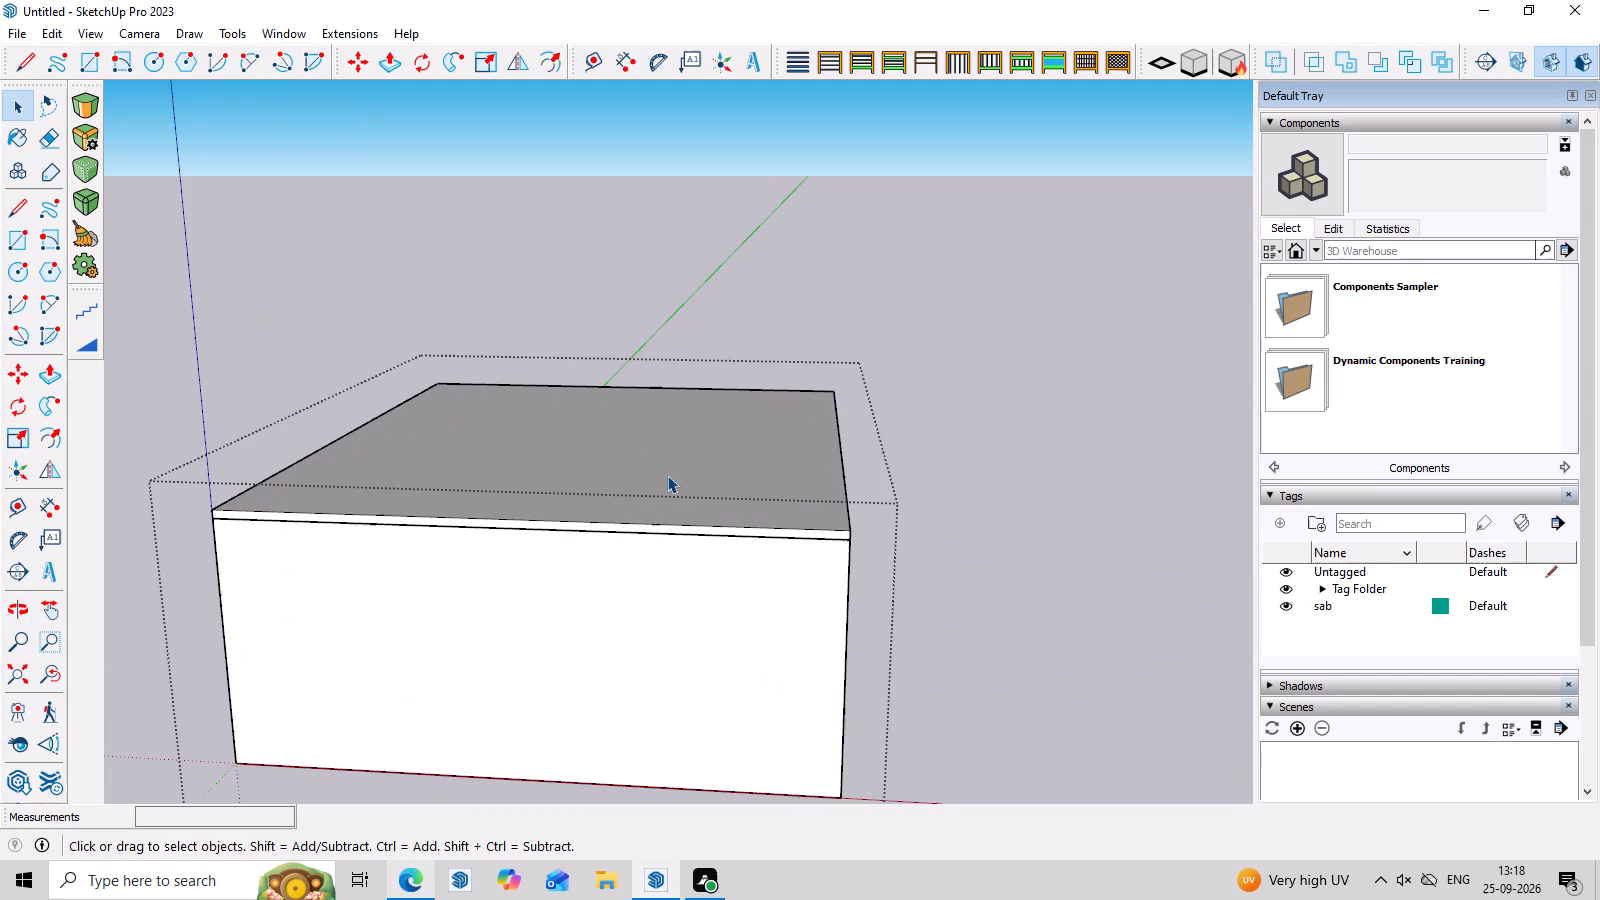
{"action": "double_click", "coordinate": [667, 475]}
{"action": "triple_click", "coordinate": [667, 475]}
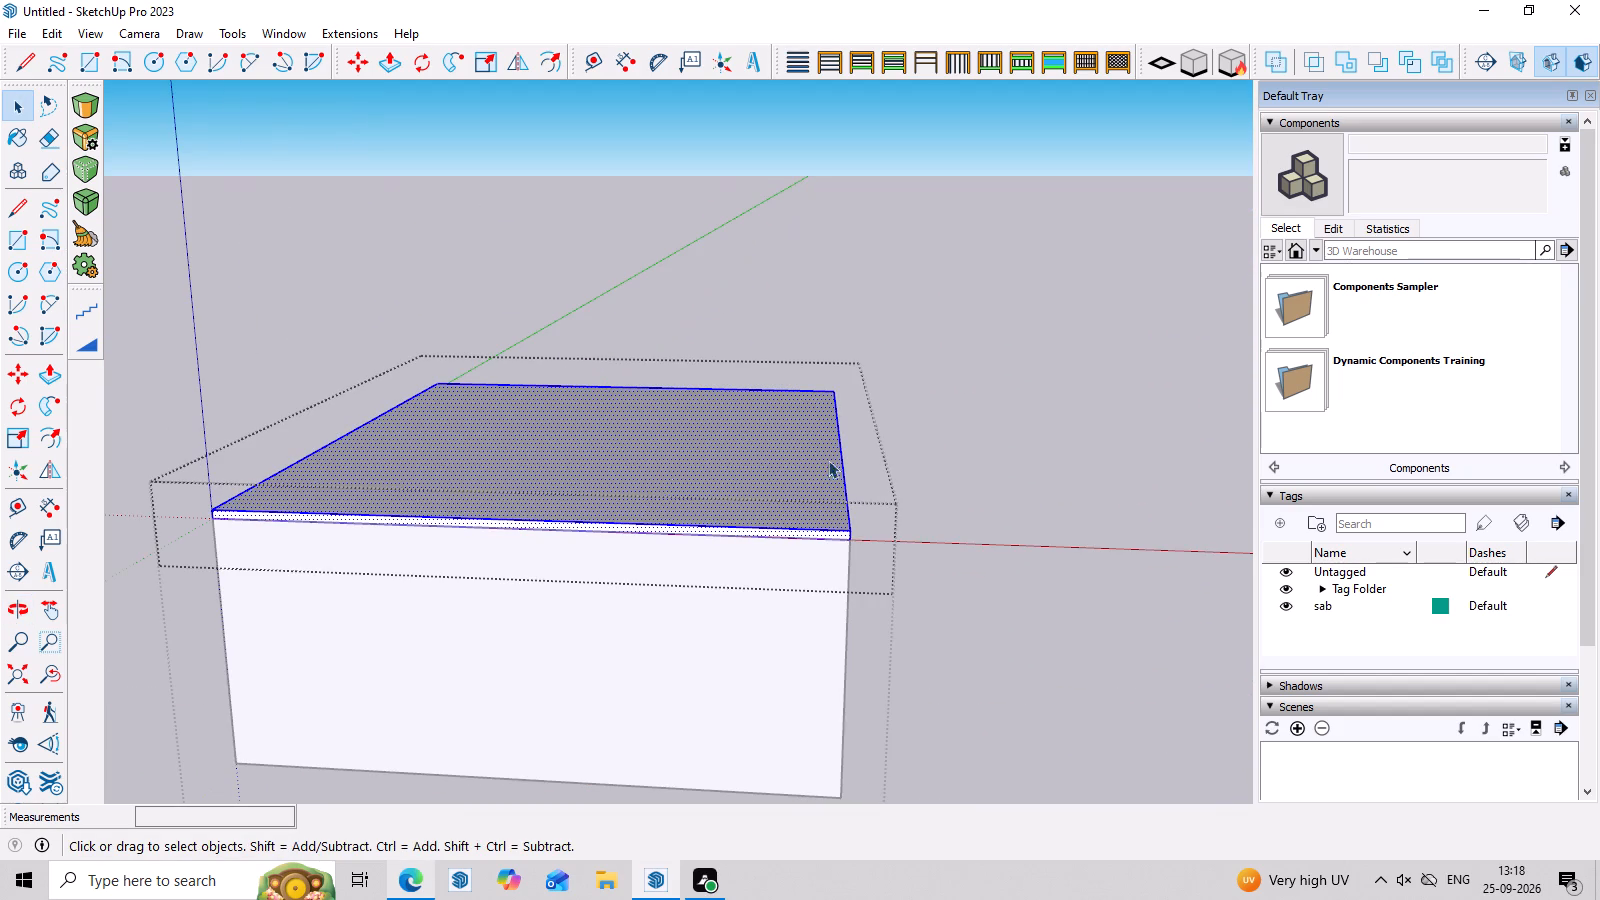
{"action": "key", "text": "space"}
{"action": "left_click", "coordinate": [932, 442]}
Undo all tag changes and the roof slab back to the open-topped walls, and close the outer group.
{"action": "key", "text": "ctrl+z"}
{"action": "key", "text": "ctrl+z"}
{"action": "key", "text": "ctrl+z"}
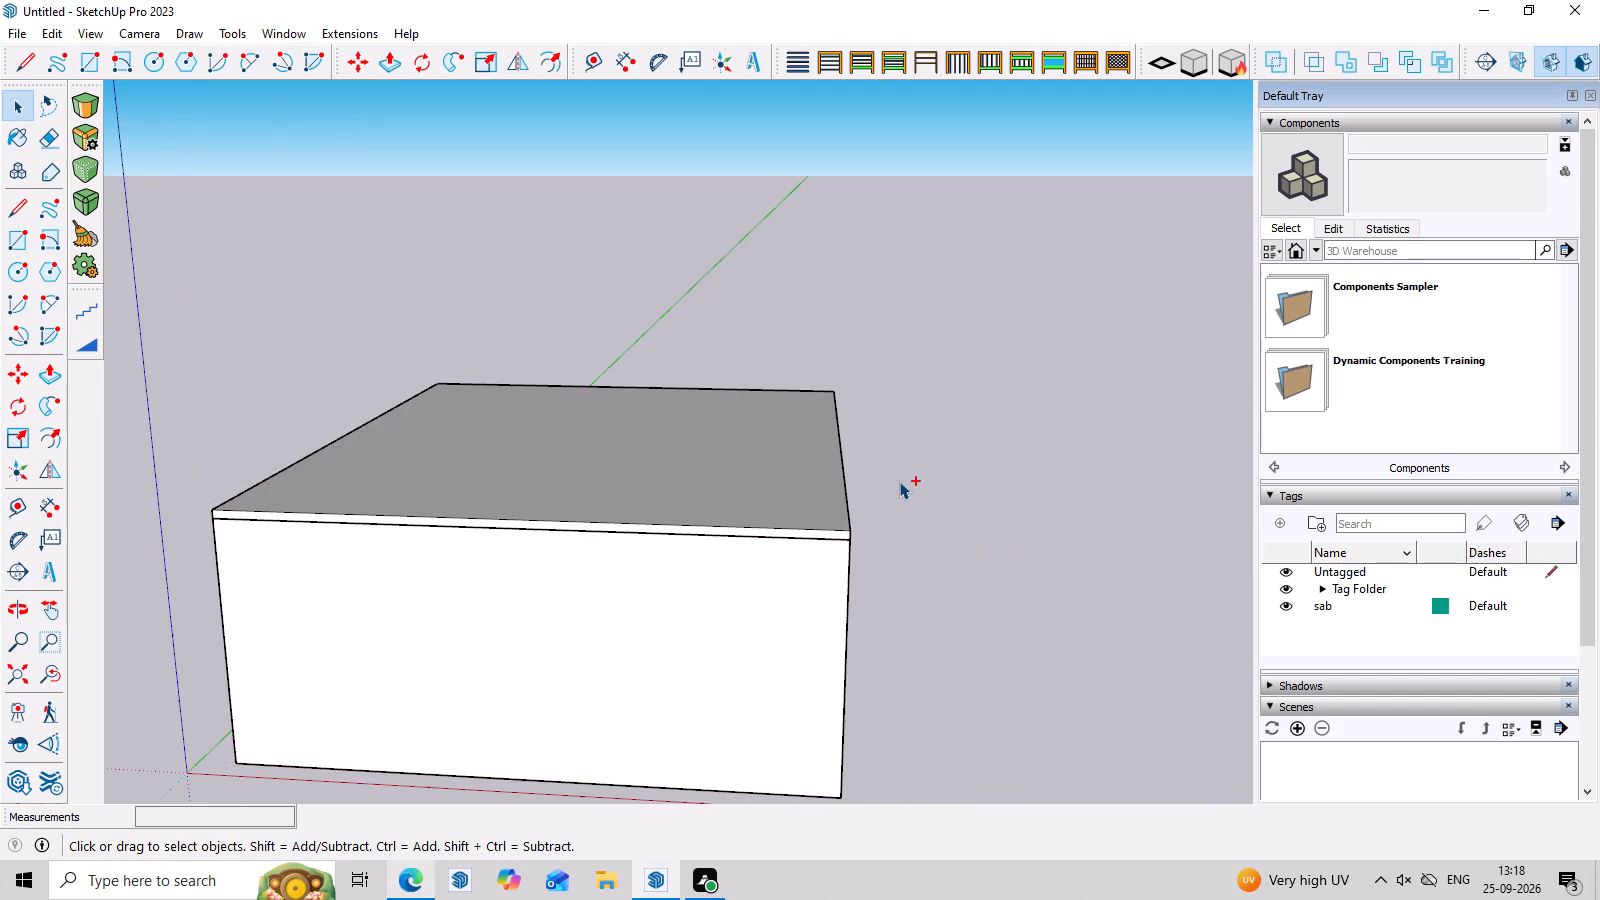
{"action": "key", "text": "ctrl+z"}
{"action": "key", "text": "ctrl+z"}
{"action": "key", "text": "ctrl+z"}
{"action": "key", "text": "ctrl+z"}
{"action": "key", "text": "ctrl+z"}
{"action": "key", "text": "ctrl+z"}
{"action": "key", "text": "ctrl+z"}
{"action": "key", "text": "ctrl+z"}
{"action": "key", "text": "ctrl+z"}
{"action": "key", "text": "ctrl+z"}
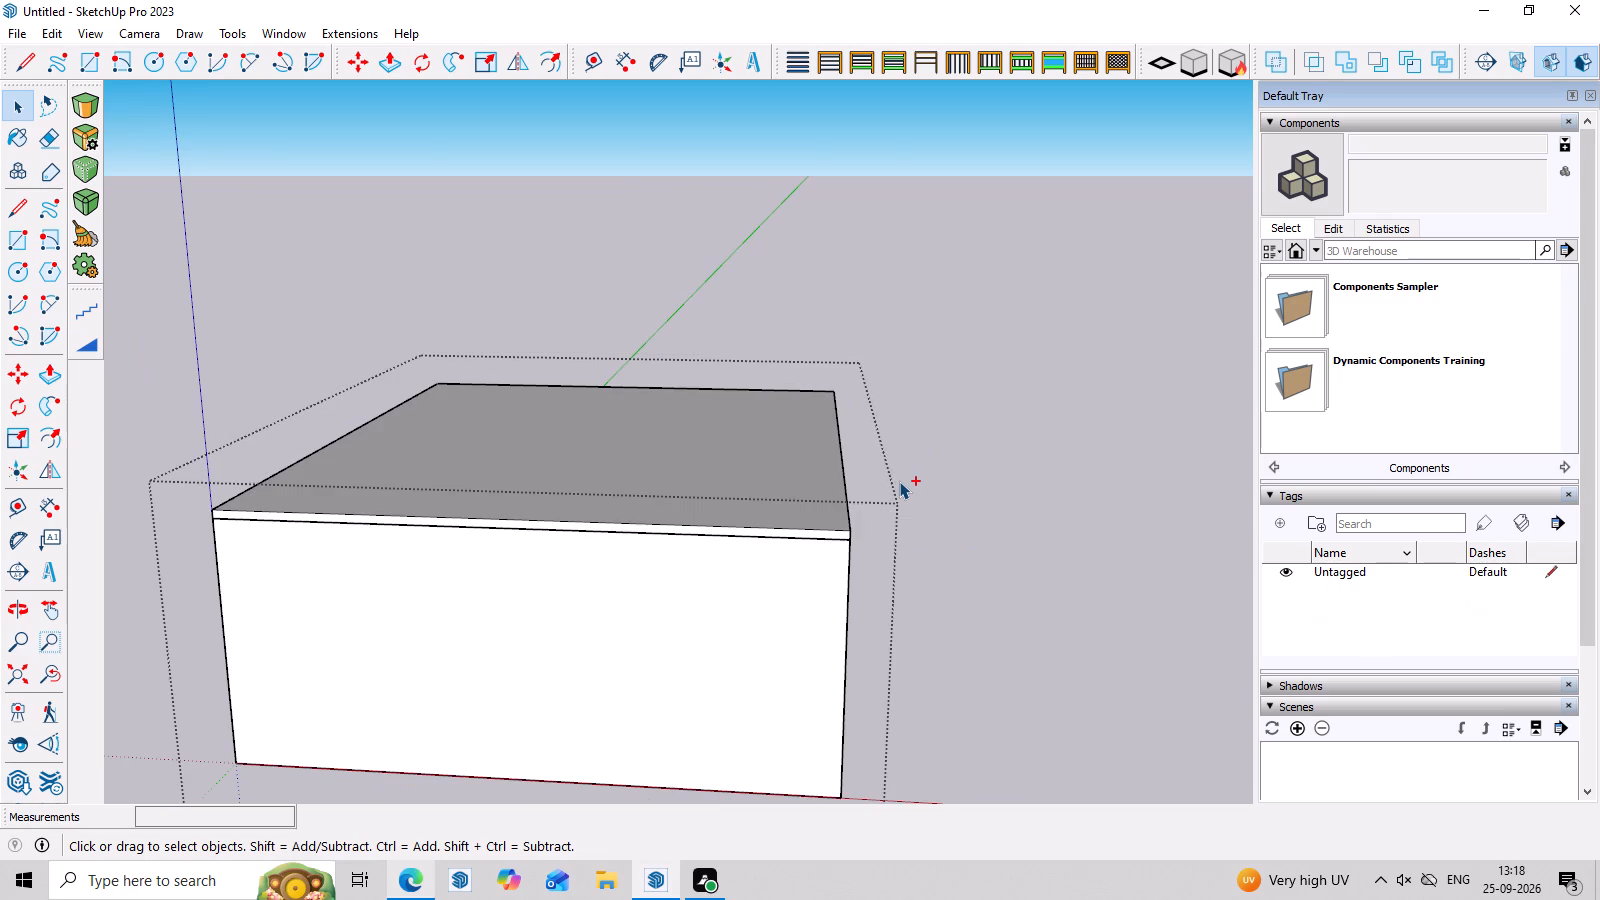
{"action": "key", "text": "ctrl+z"}
{"action": "key", "text": "ctrl+z"}
{"action": "middle_click_drag", "start_coordinate": [916, 491], "coordinate": [908, 610]}
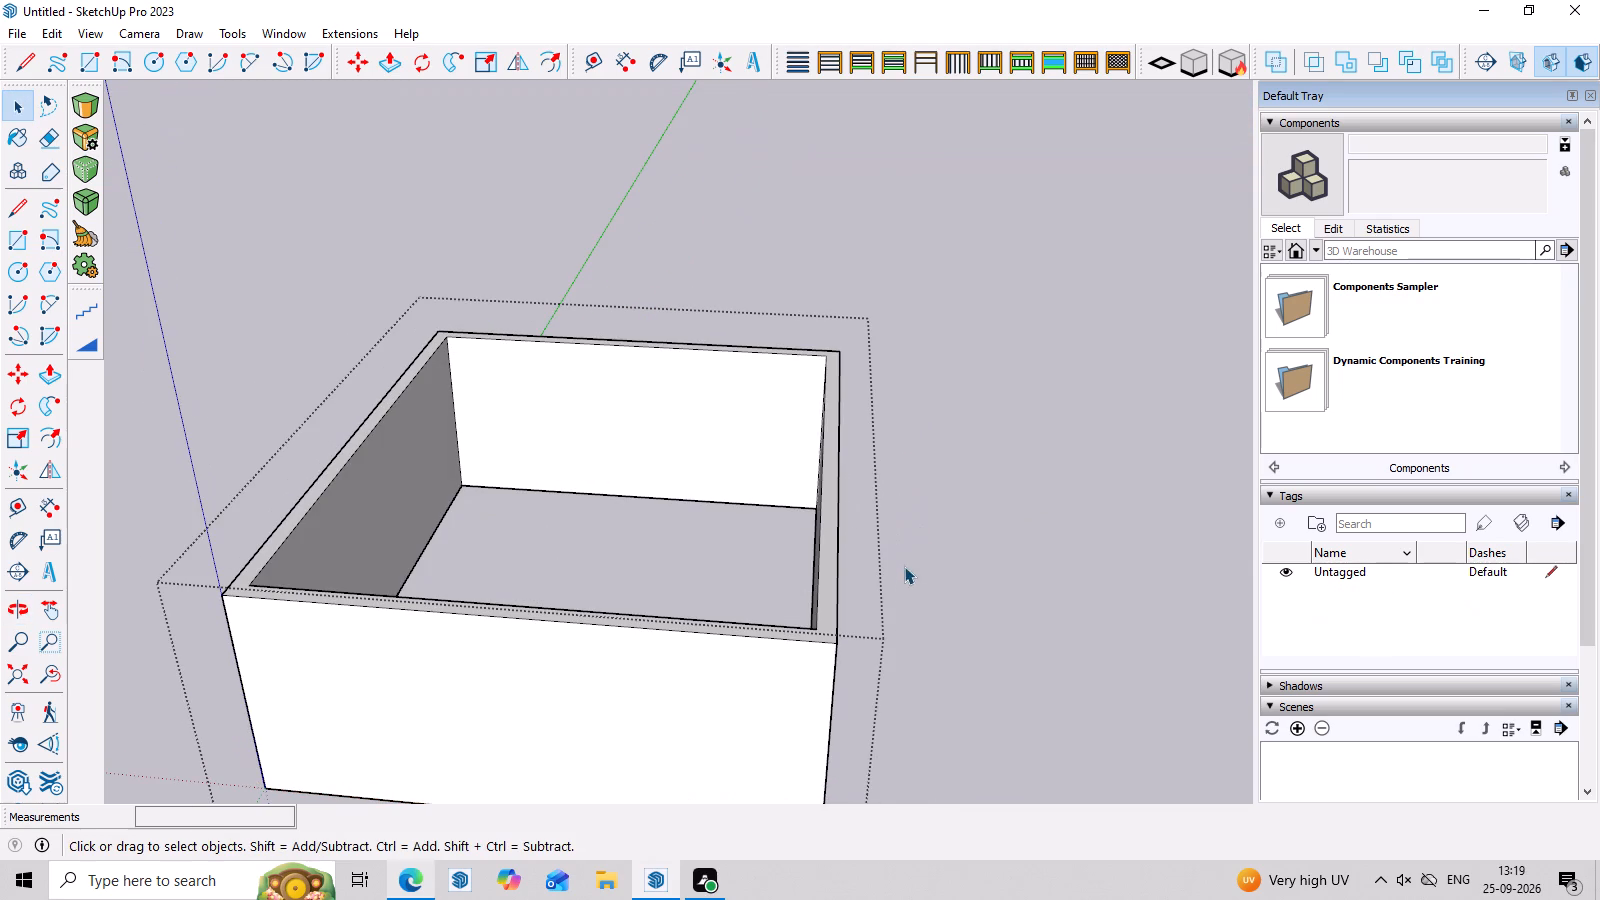
{"action": "left_click", "coordinate": [917, 490]}
{"action": "key", "text": "space"}
{"action": "left_click", "coordinate": [729, 691]}
{"action": "left_click", "coordinate": [959, 465]}
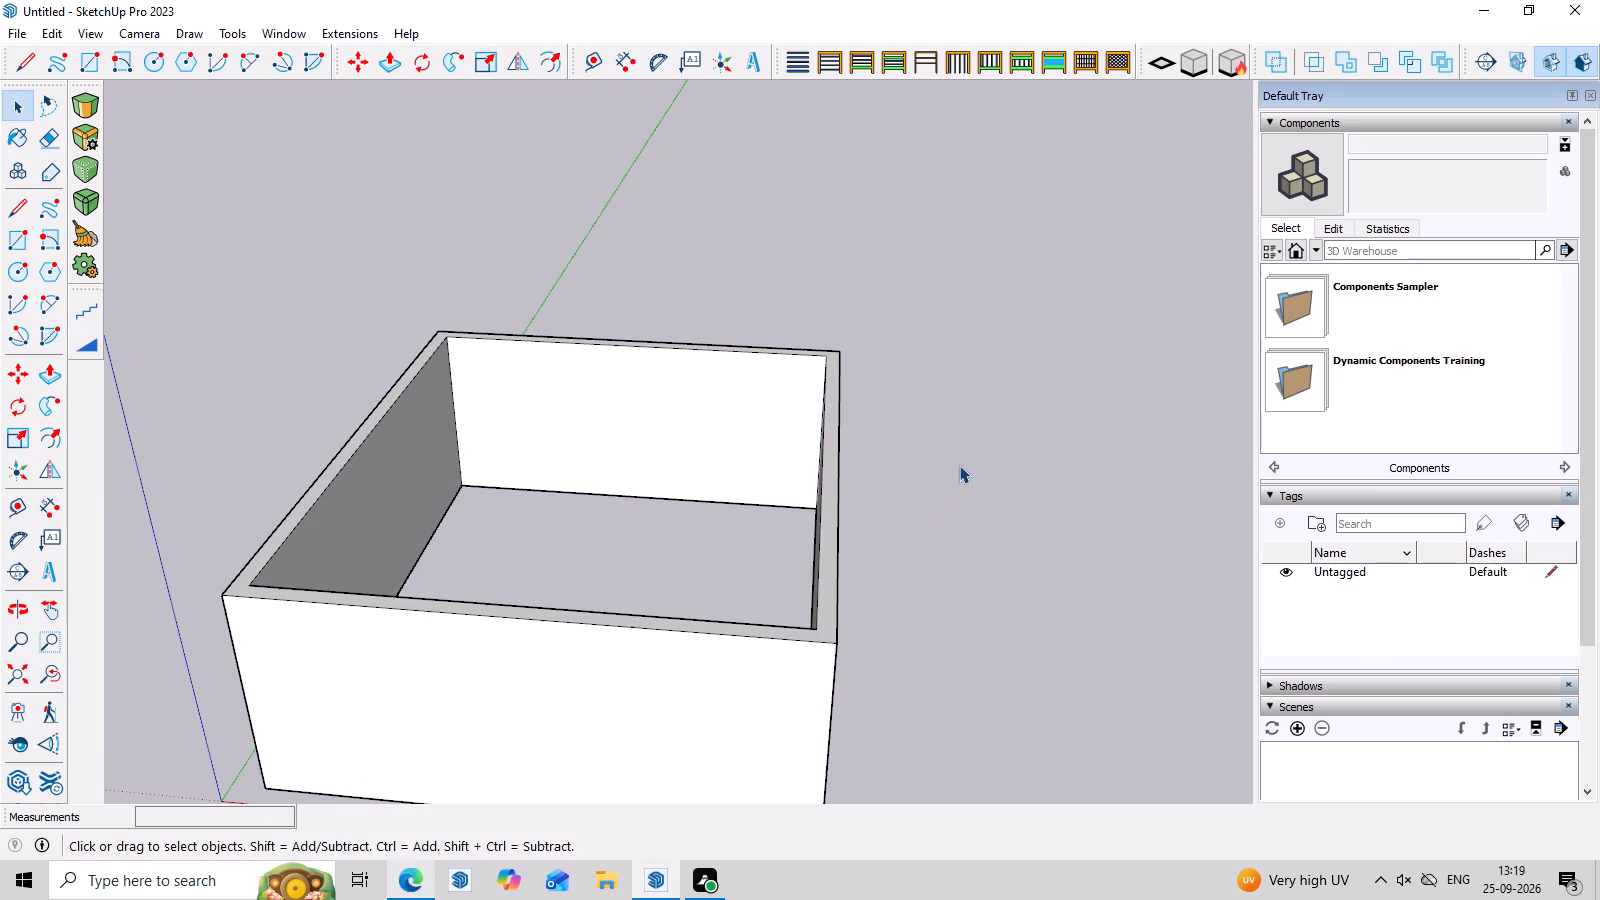
Draw a rectangle across the walls' outer top corners and pull it up 4" as a roof slab.
{"action": "key", "text": "r"}
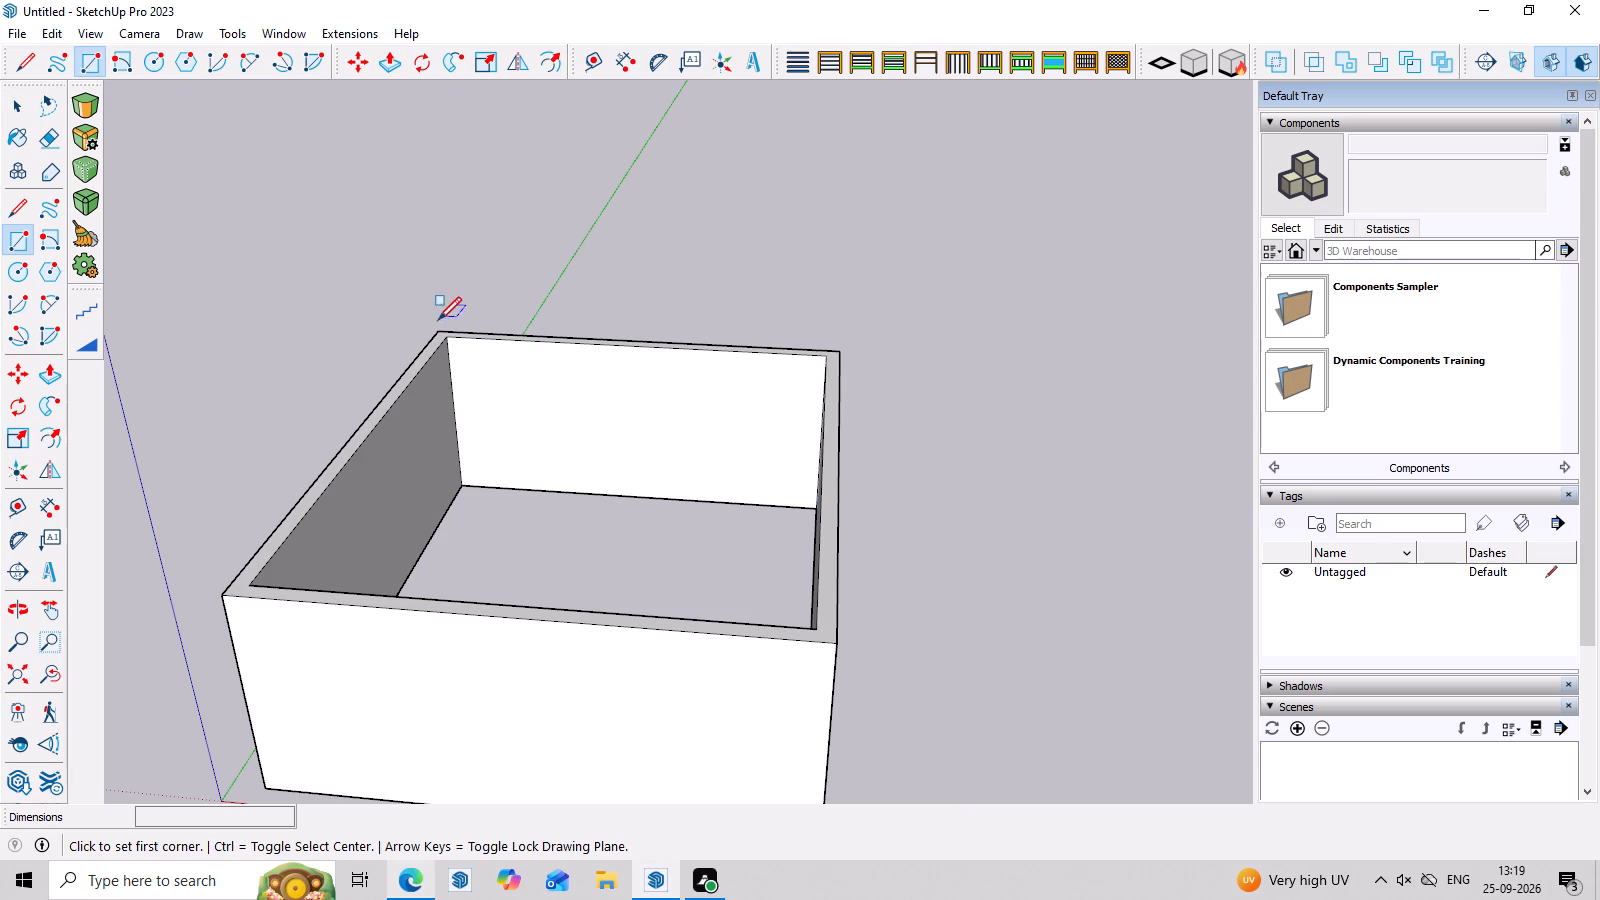
{"action": "left_click", "coordinate": [436, 333]}
{"action": "left_click", "coordinate": [834, 645]}
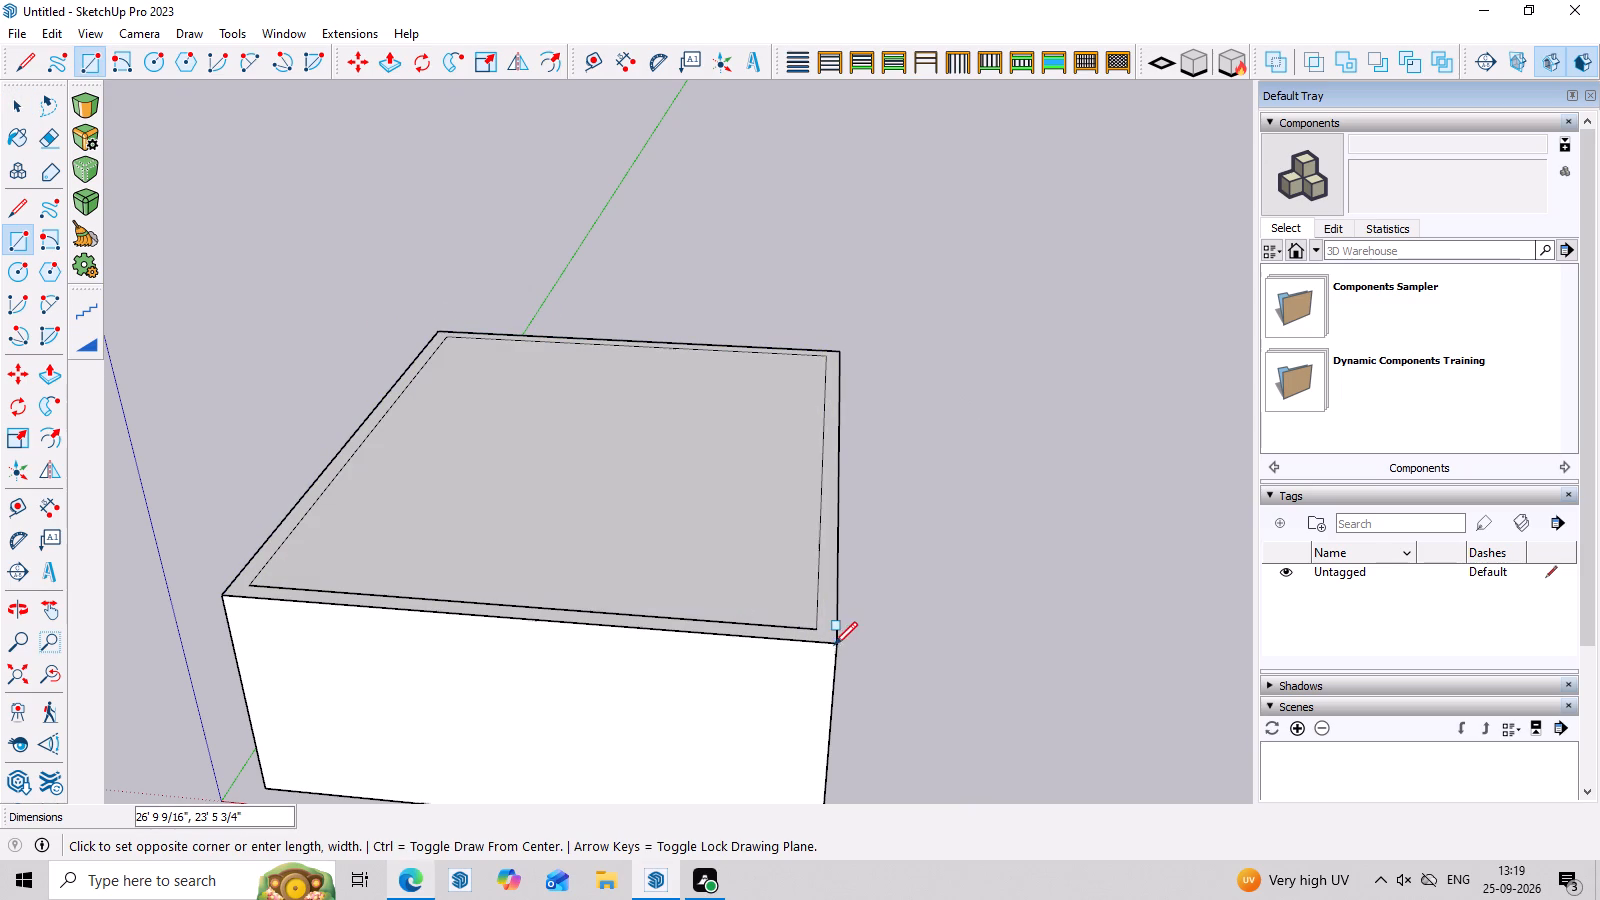
{"action": "key", "text": "p"}
{"action": "left_click", "coordinate": [788, 585]}
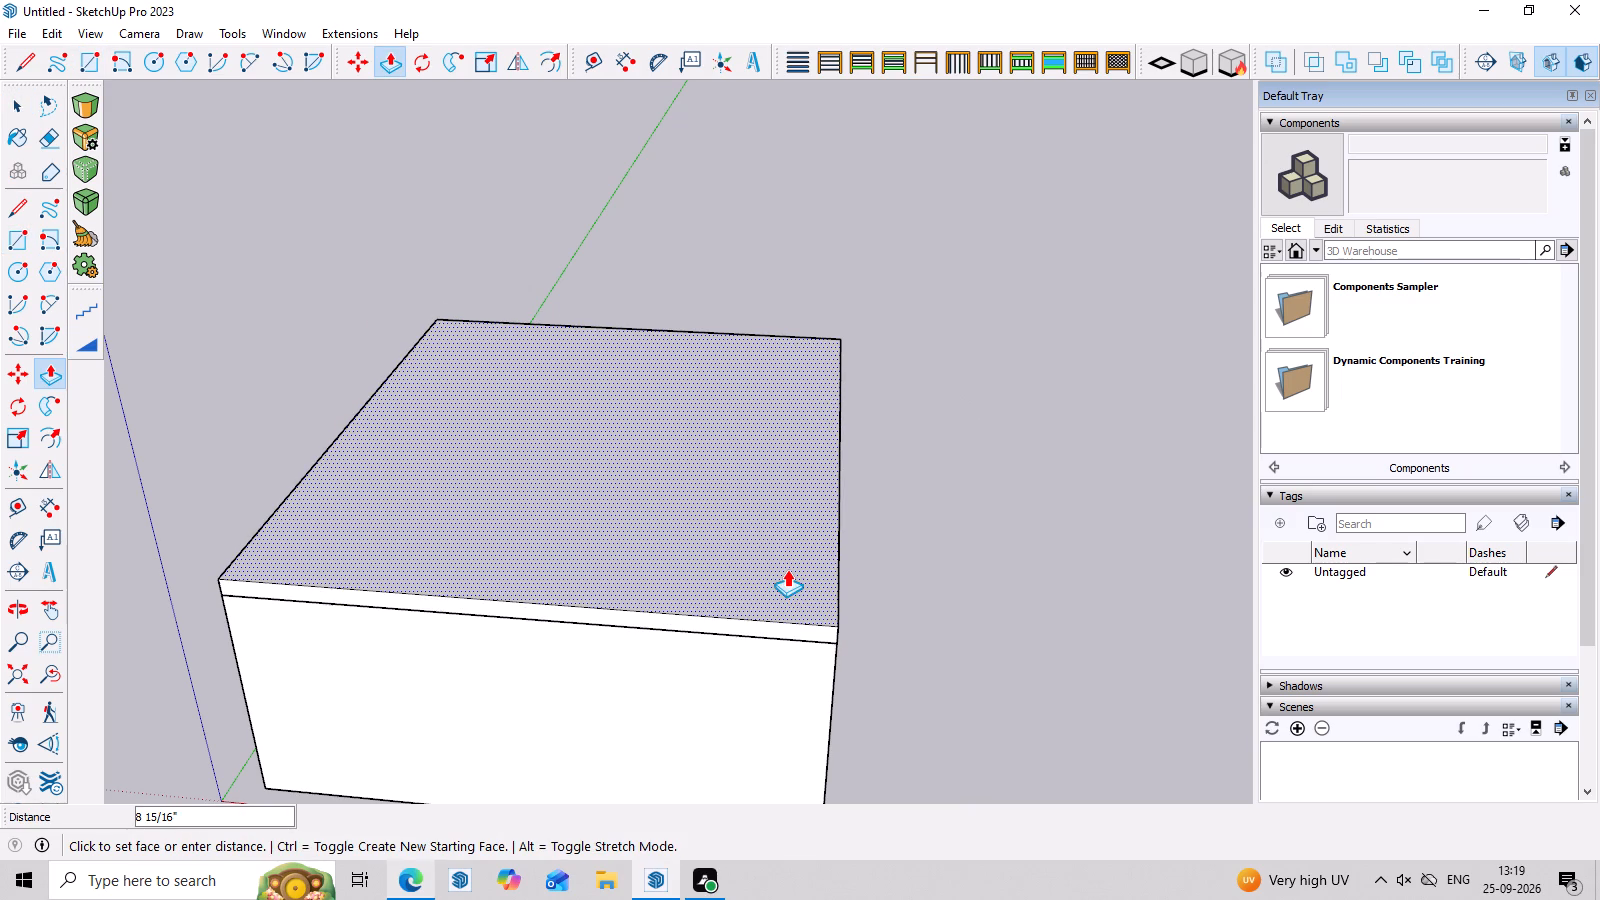
{"action": "key", "text": "4"}
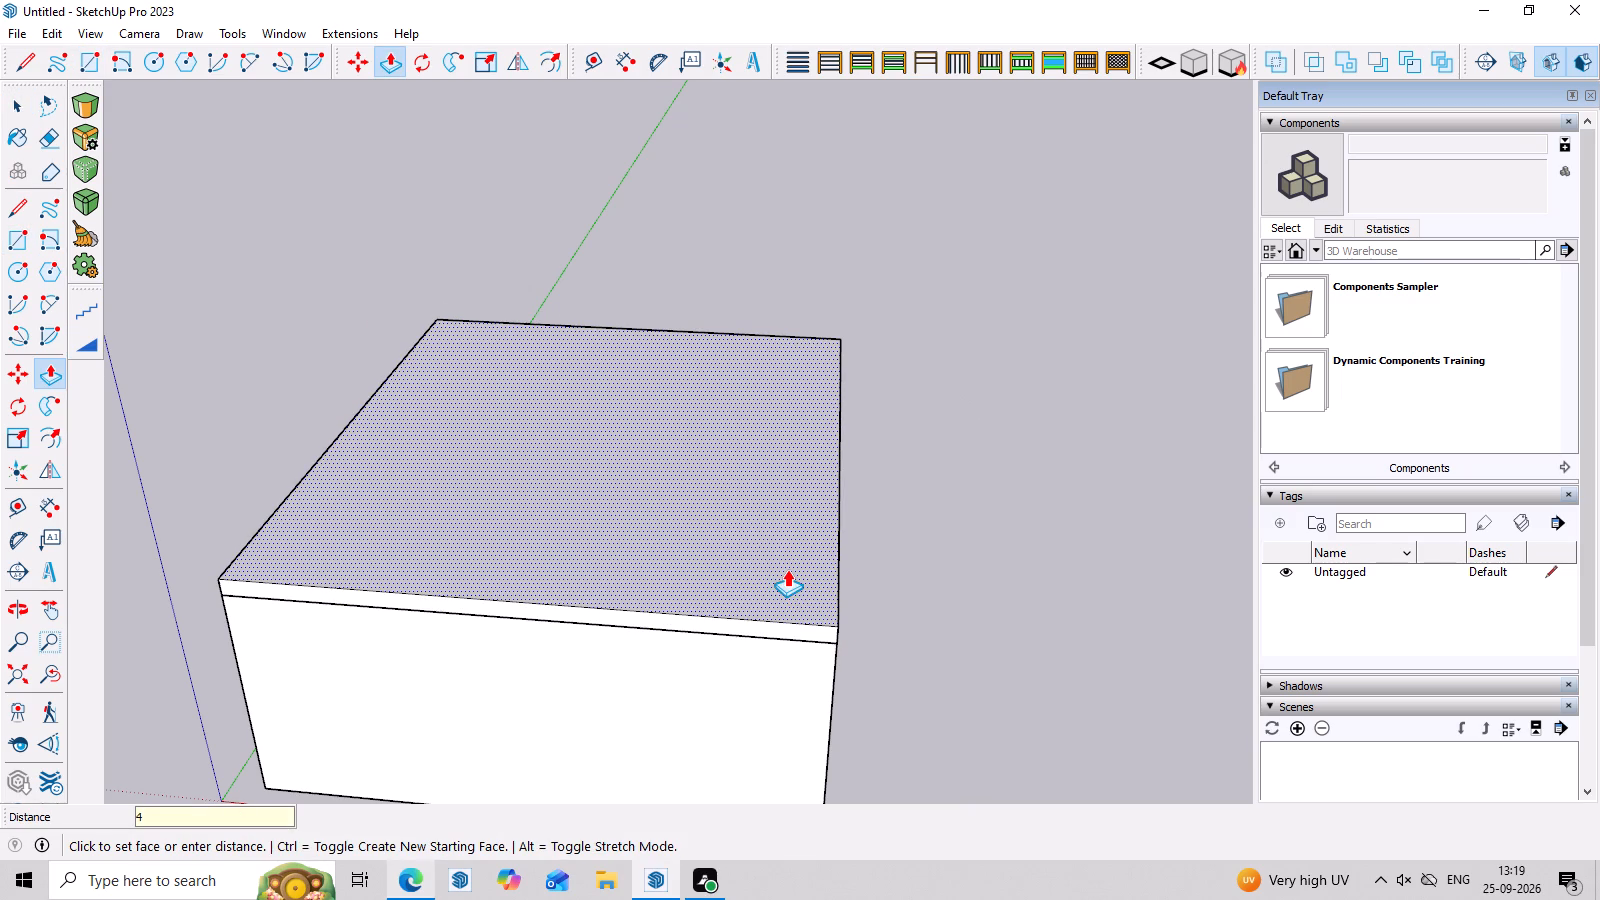
{"action": "key", "text": "Return"}
Select the whole roof slab and make it a group.
{"action": "key", "text": "space"}
{"action": "triple_click", "coordinate": [787, 569]}
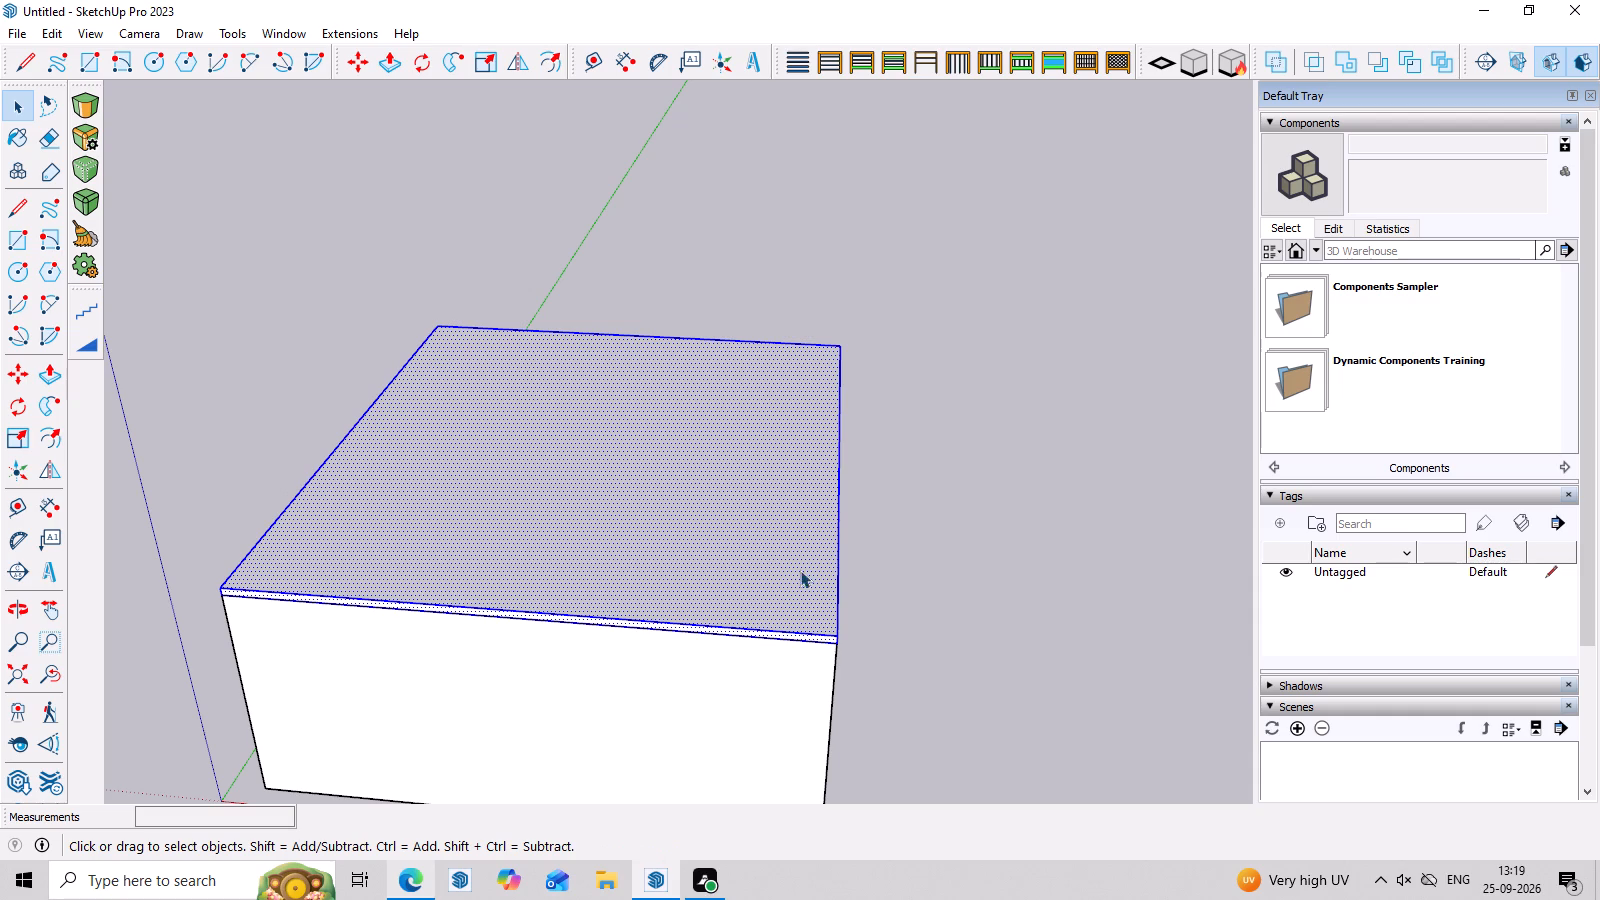
{"action": "right_click", "coordinate": [820, 592]}
{"action": "left_click", "coordinate": [896, 286]}
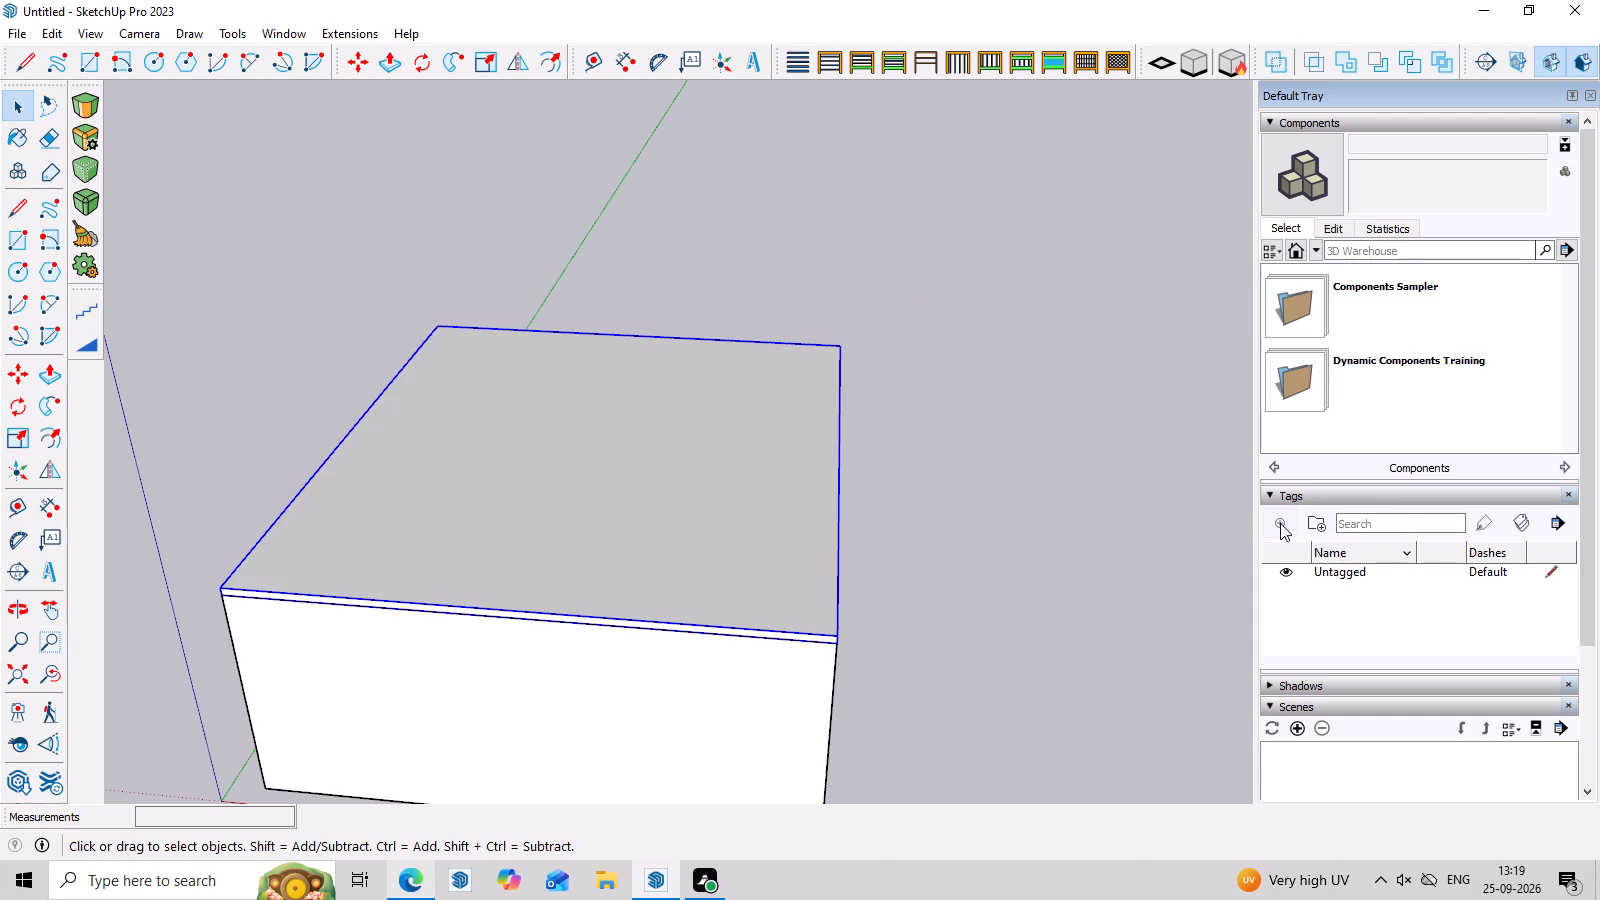
Add a new tag named sab.
{"action": "left_click", "coordinate": [1280, 523]}
{"action": "left_click", "coordinate": [1344, 595]}
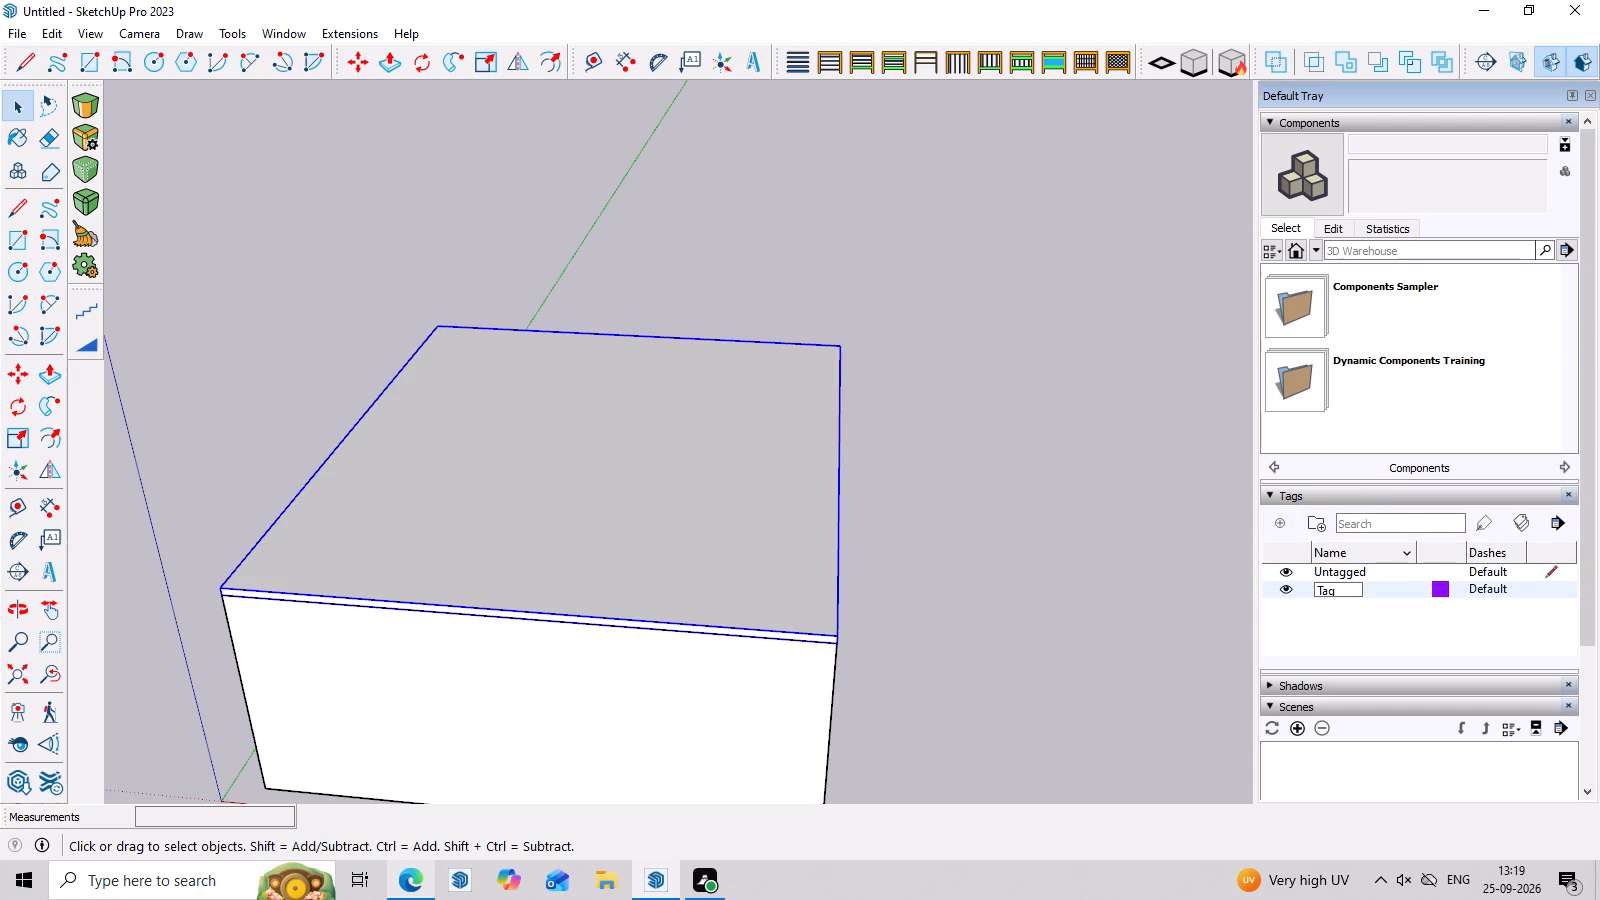
{"action": "key", "text": "BackSpace"}
{"action": "key", "text": "BackSpace"}
{"action": "key", "text": "BackSpace"}
{"action": "key", "text": "BackSpace"}
{"action": "key", "text": "BackSpace"}
{"action": "key", "text": "BackSpace"}
{"action": "type", "text": "sab"}
{"action": "key", "text": "space"}
{"action": "left_click", "coordinate": [1350, 626]}
Apply the sab tag to the roof slab group.
{"action": "left_click", "coordinate": [1476, 585]}
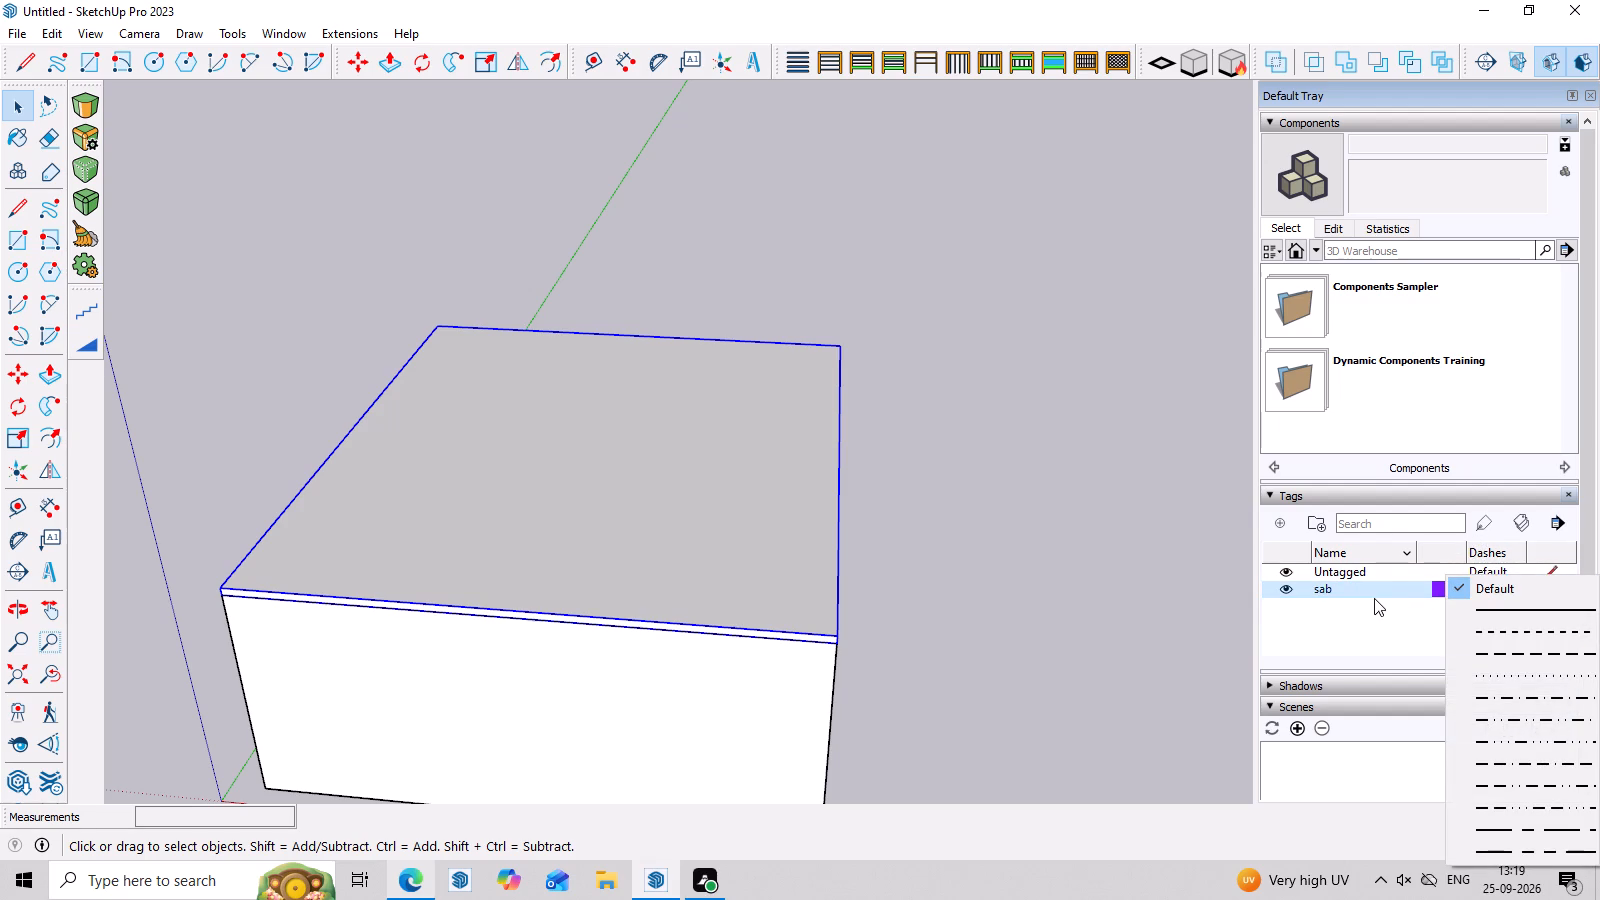
{"action": "left_click", "coordinate": [1372, 586]}
{"action": "left_click", "coordinate": [1538, 589]}
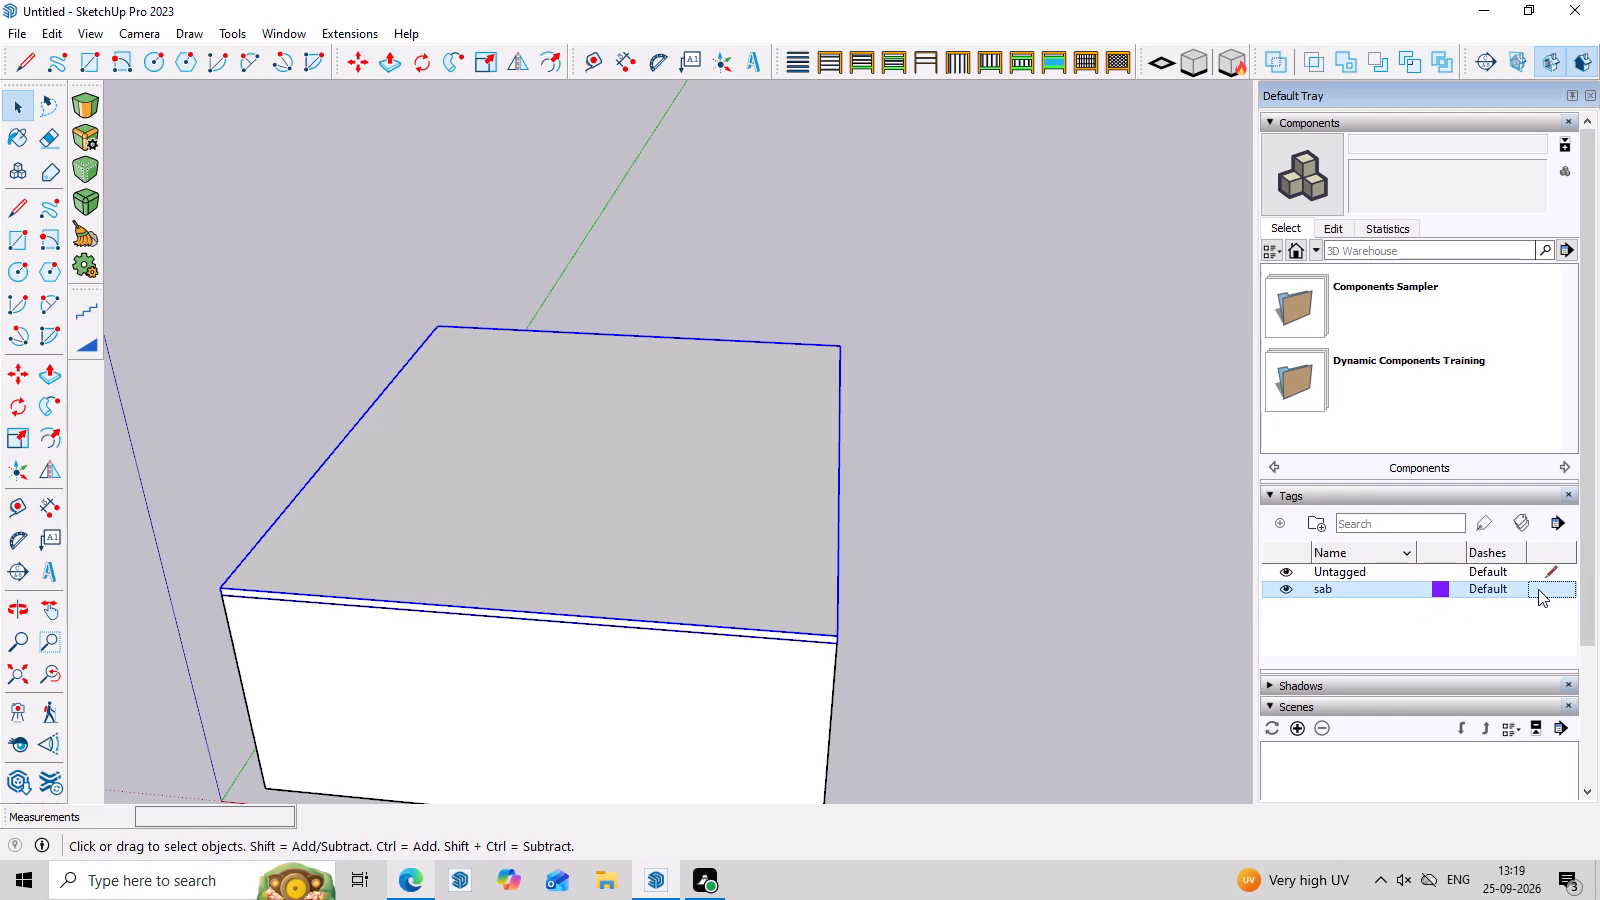
{"action": "left_click", "coordinate": [1491, 523]}
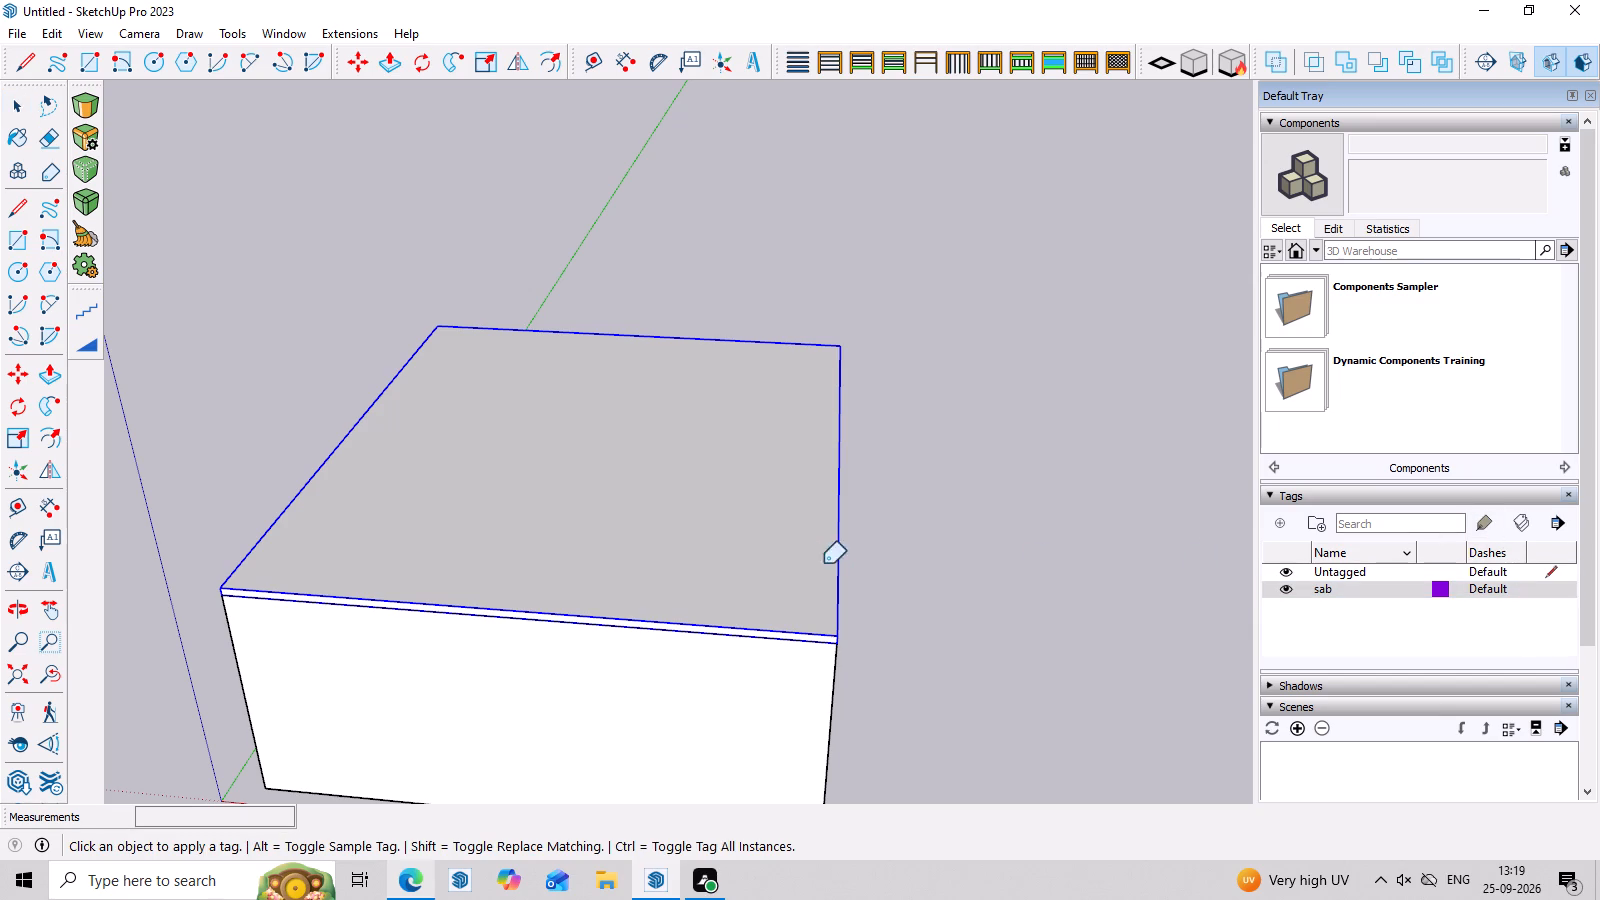
{"action": "left_click", "coordinate": [754, 571]}
{"action": "key", "text": "space"}
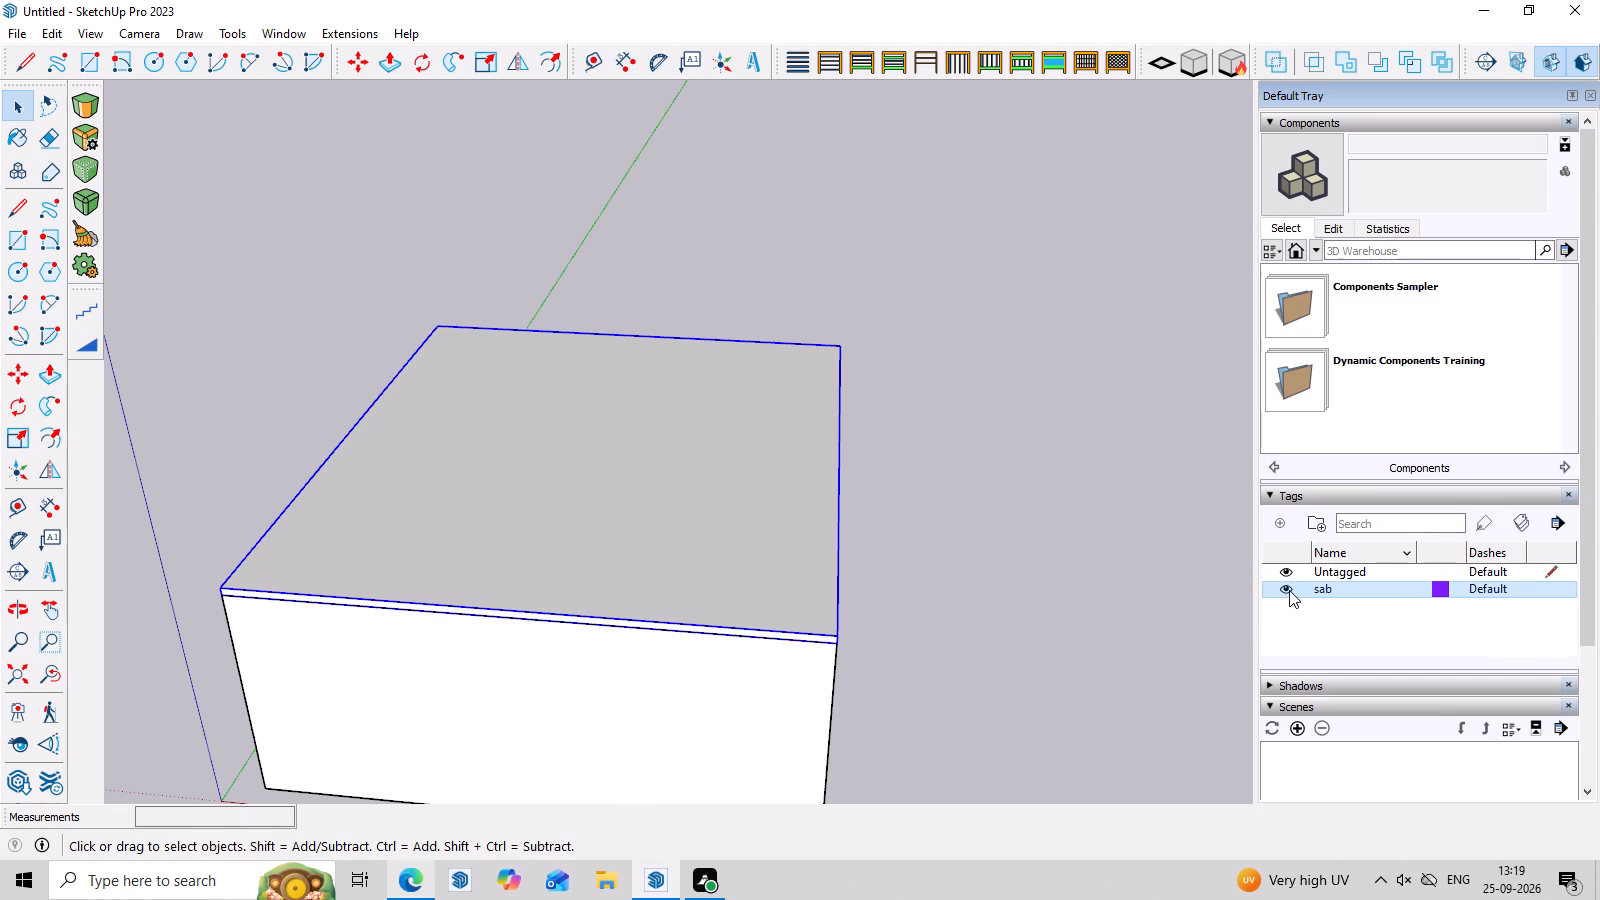
Hide the sab tag so the roof slab is not displayed.
{"action": "left_click", "coordinate": [1289, 590]}
{"action": "left_click", "coordinate": [1068, 505]}
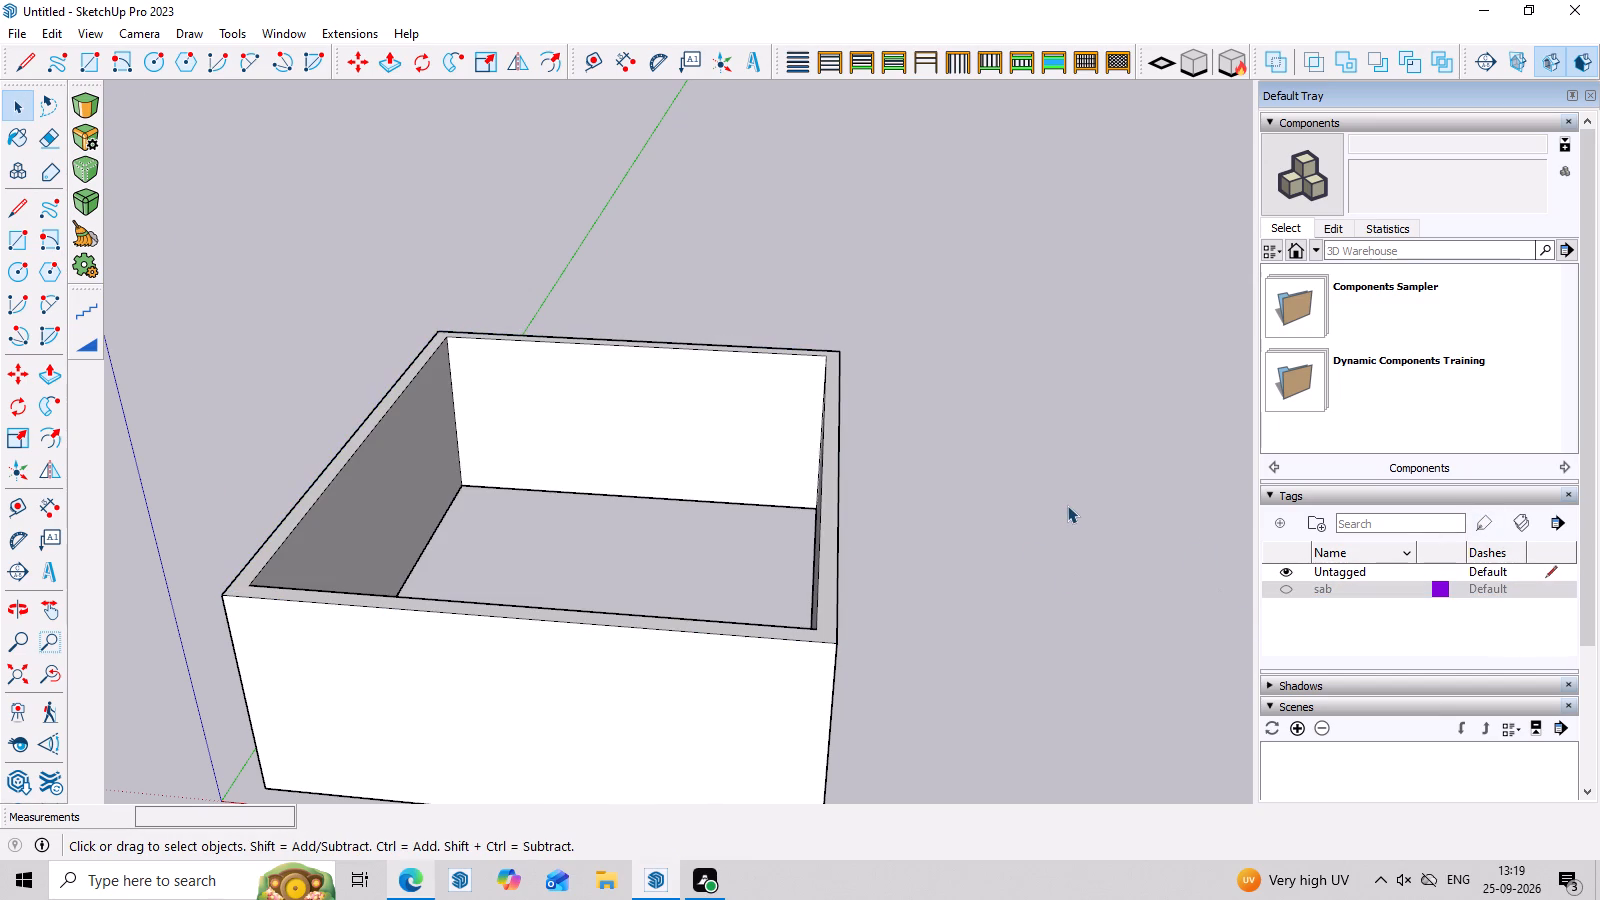
Turn on the back edges display to show the walls' hidden edges as dashed lines.
{"action": "scroll", "coordinate": [1067, 505], "scroll_direction": "down", "scroll_amount": 7}
{"action": "middle_click_drag", "start_coordinate": [1017, 543], "coordinate": [1050, 291]}
{"action": "scroll", "coordinate": [794, 532], "scroll_direction": "up", "scroll_amount": 3}
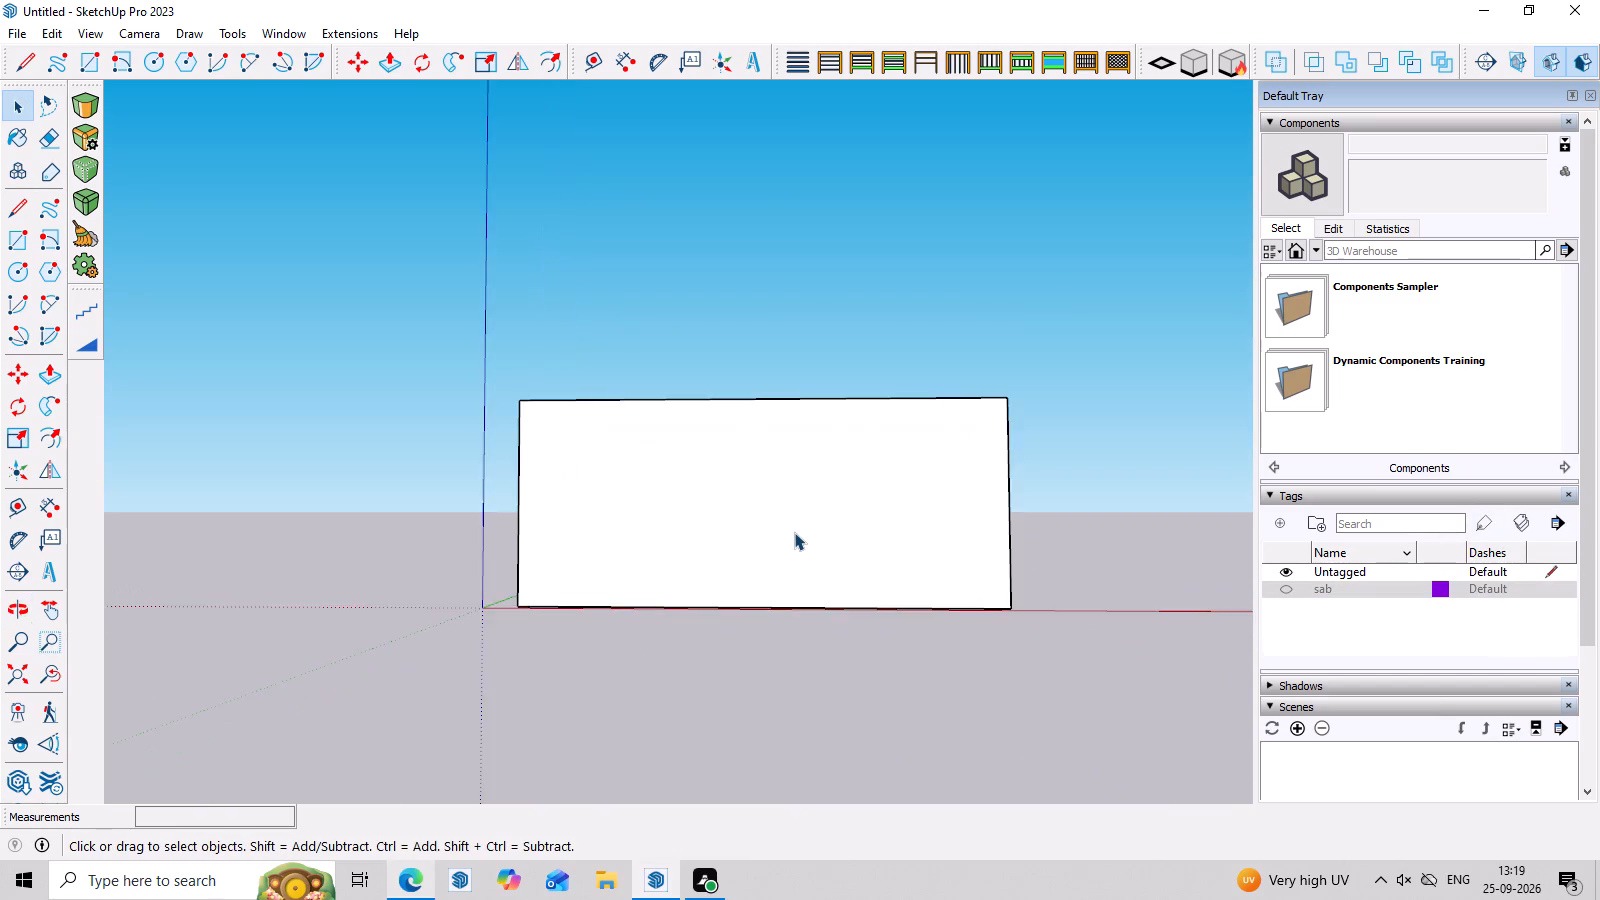
{"action": "scroll", "coordinate": [794, 532], "scroll_direction": "up", "scroll_amount": 5}
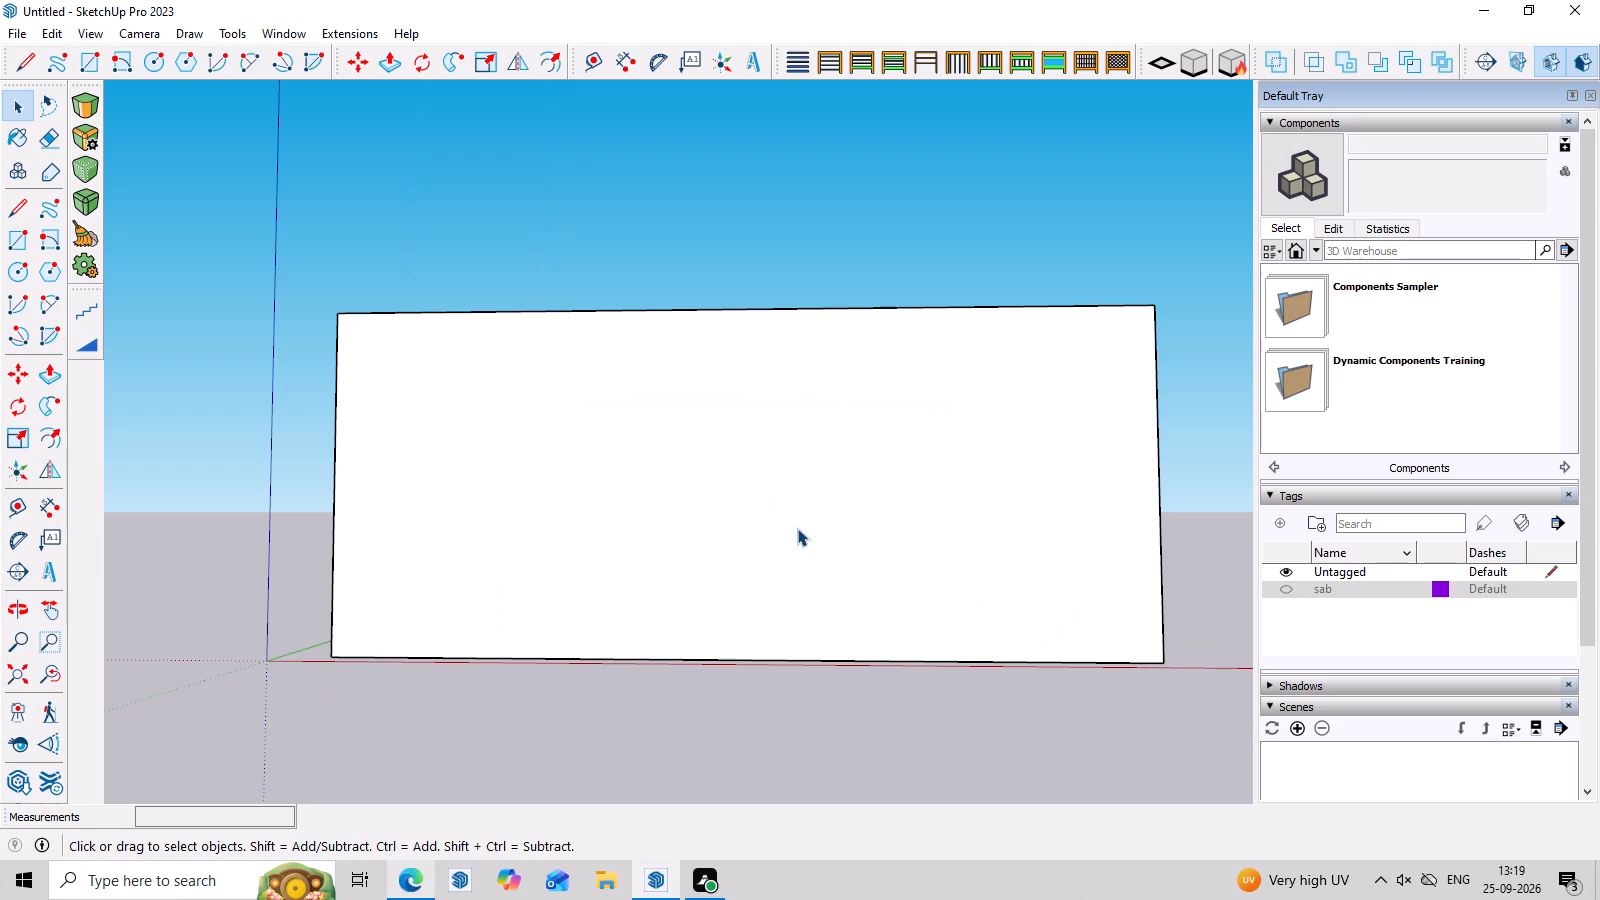
{"action": "key", "text": "k"}
{"action": "middle_click_drag", "start_coordinate": [797, 528], "coordinate": [790, 645]}
{"action": "scroll", "coordinate": [761, 605], "scroll_direction": "down", "scroll_amount": 7}
{"action": "middle_click_drag", "start_coordinate": [766, 522], "coordinate": [786, 509]}
{"action": "scroll", "coordinate": [790, 513], "scroll_direction": "up", "scroll_amount": 4}
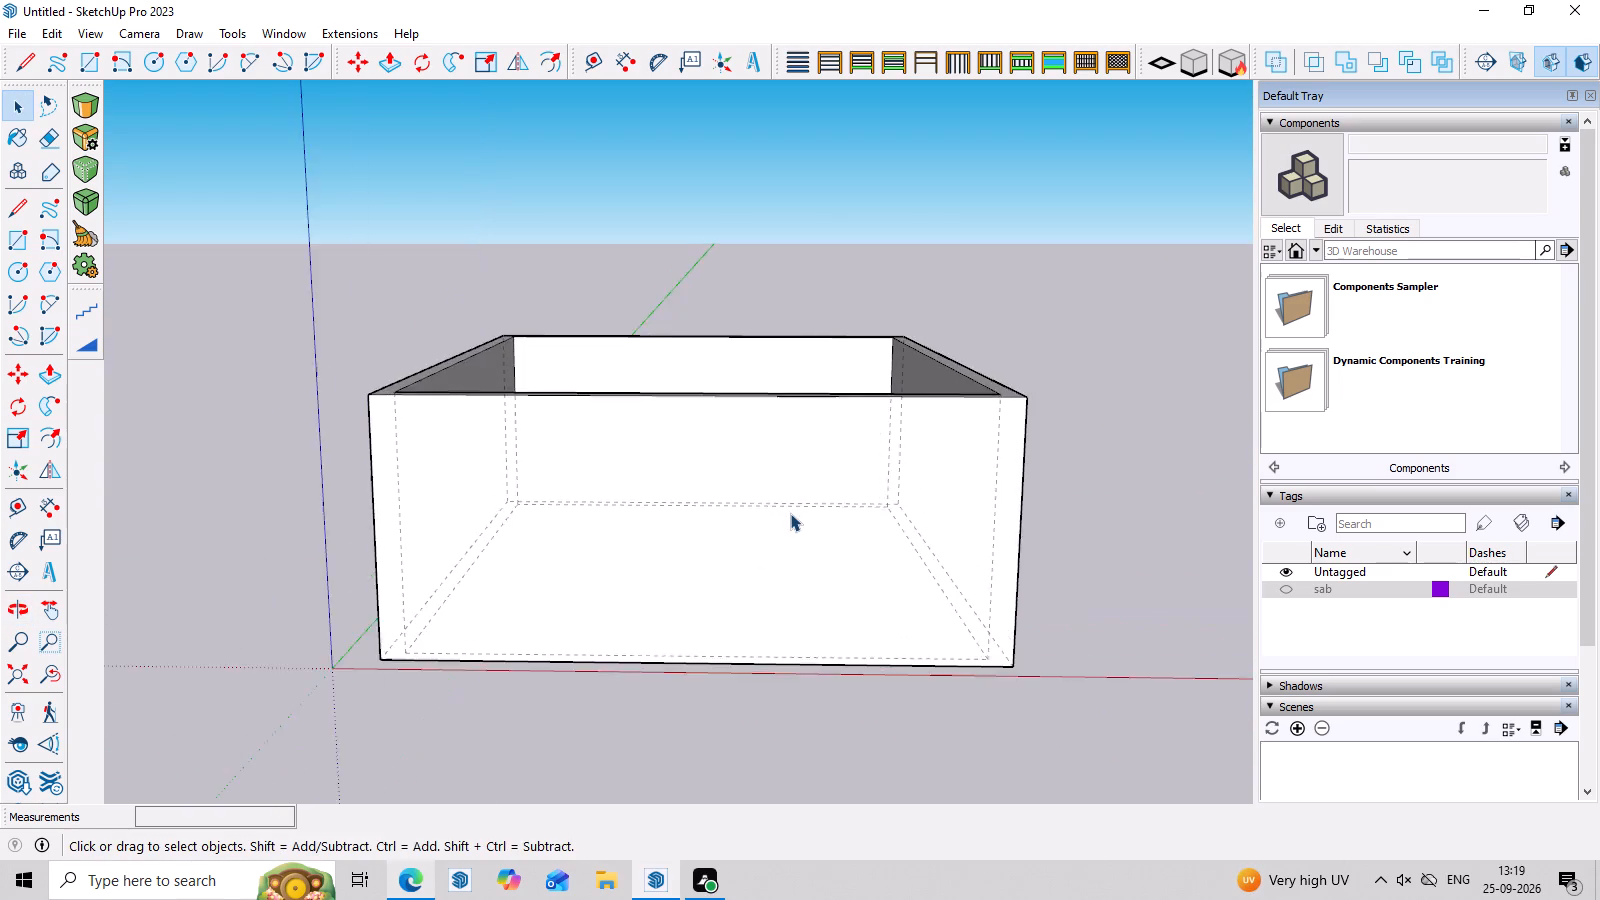
{"action": "scroll", "coordinate": [790, 513], "scroll_direction": "up", "scroll_amount": 3}
{"action": "middle_click_drag", "start_coordinate": [790, 513], "coordinate": [787, 632]}
{"action": "scroll", "coordinate": [757, 501], "scroll_direction": "down", "scroll_amount": 8}
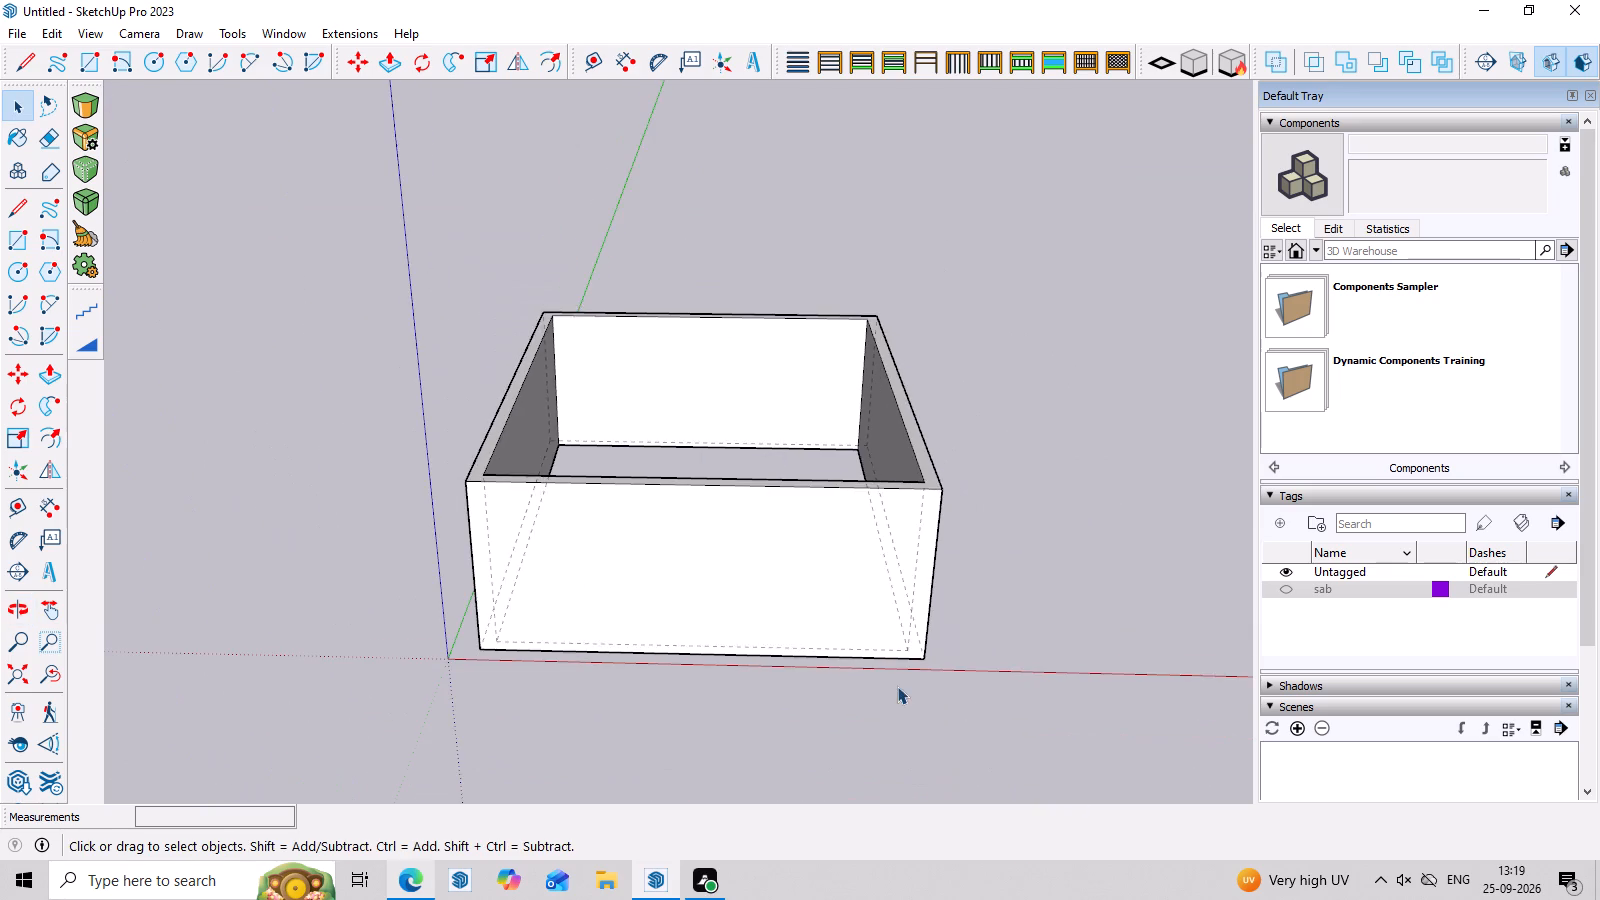
{"action": "middle_click_drag", "start_coordinate": [897, 686], "coordinate": [907, 642]}
{"action": "scroll", "coordinate": [877, 610], "scroll_direction": "up", "scroll_amount": 4}
{"action": "middle_click_drag", "start_coordinate": [877, 595], "coordinate": [875, 670]}
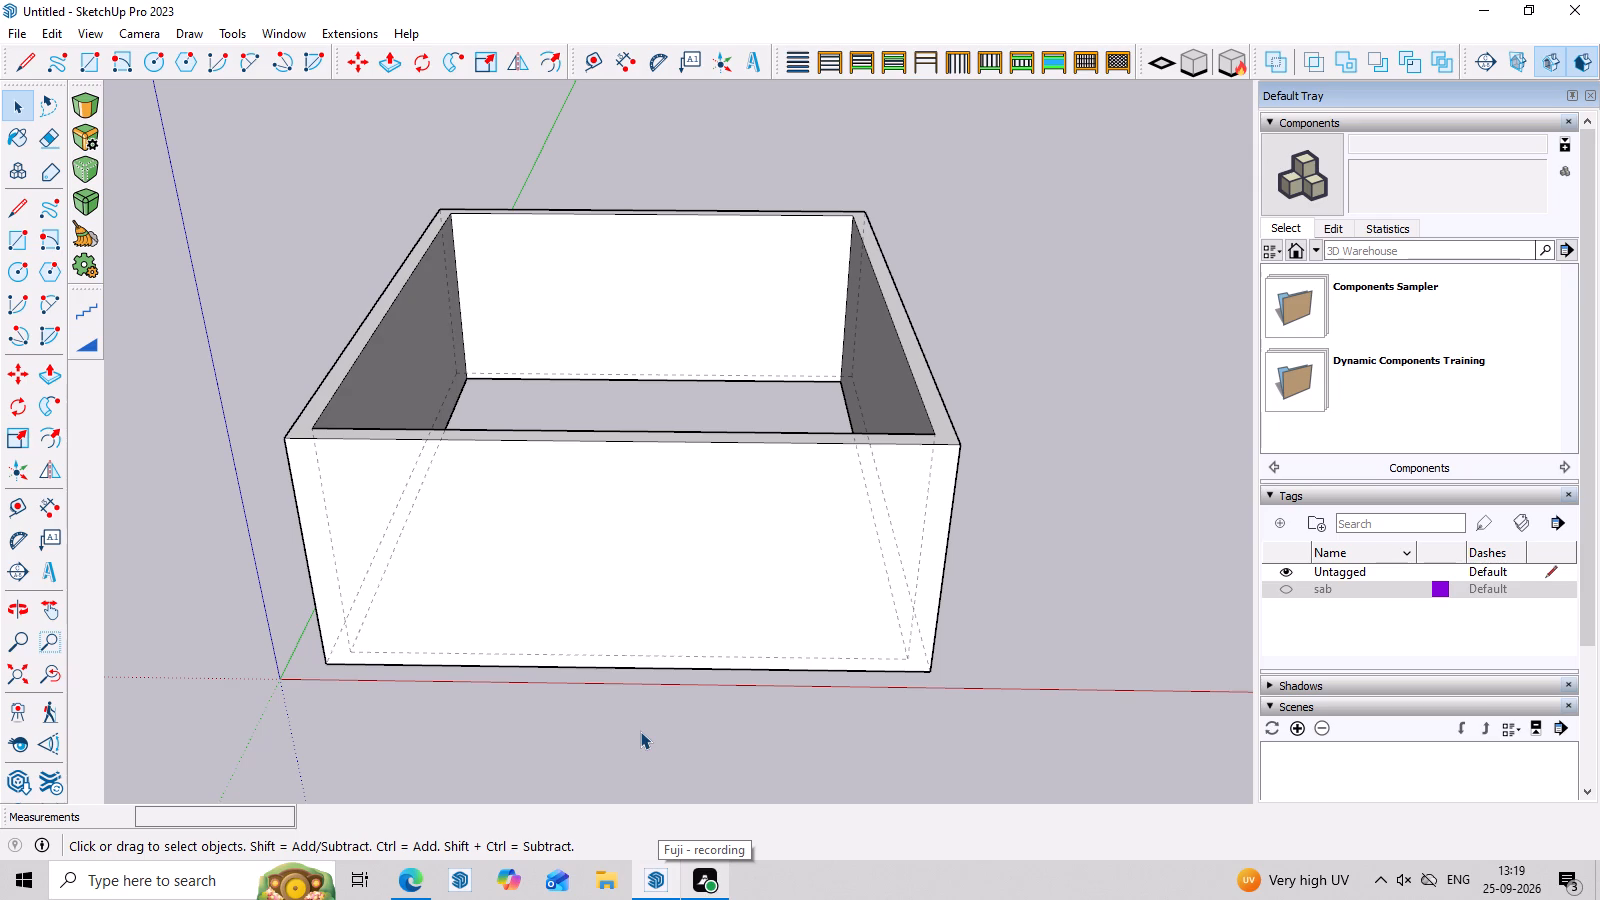
{"action": "scroll", "coordinate": [720, 664], "scroll_direction": "up", "scroll_amount": 3}
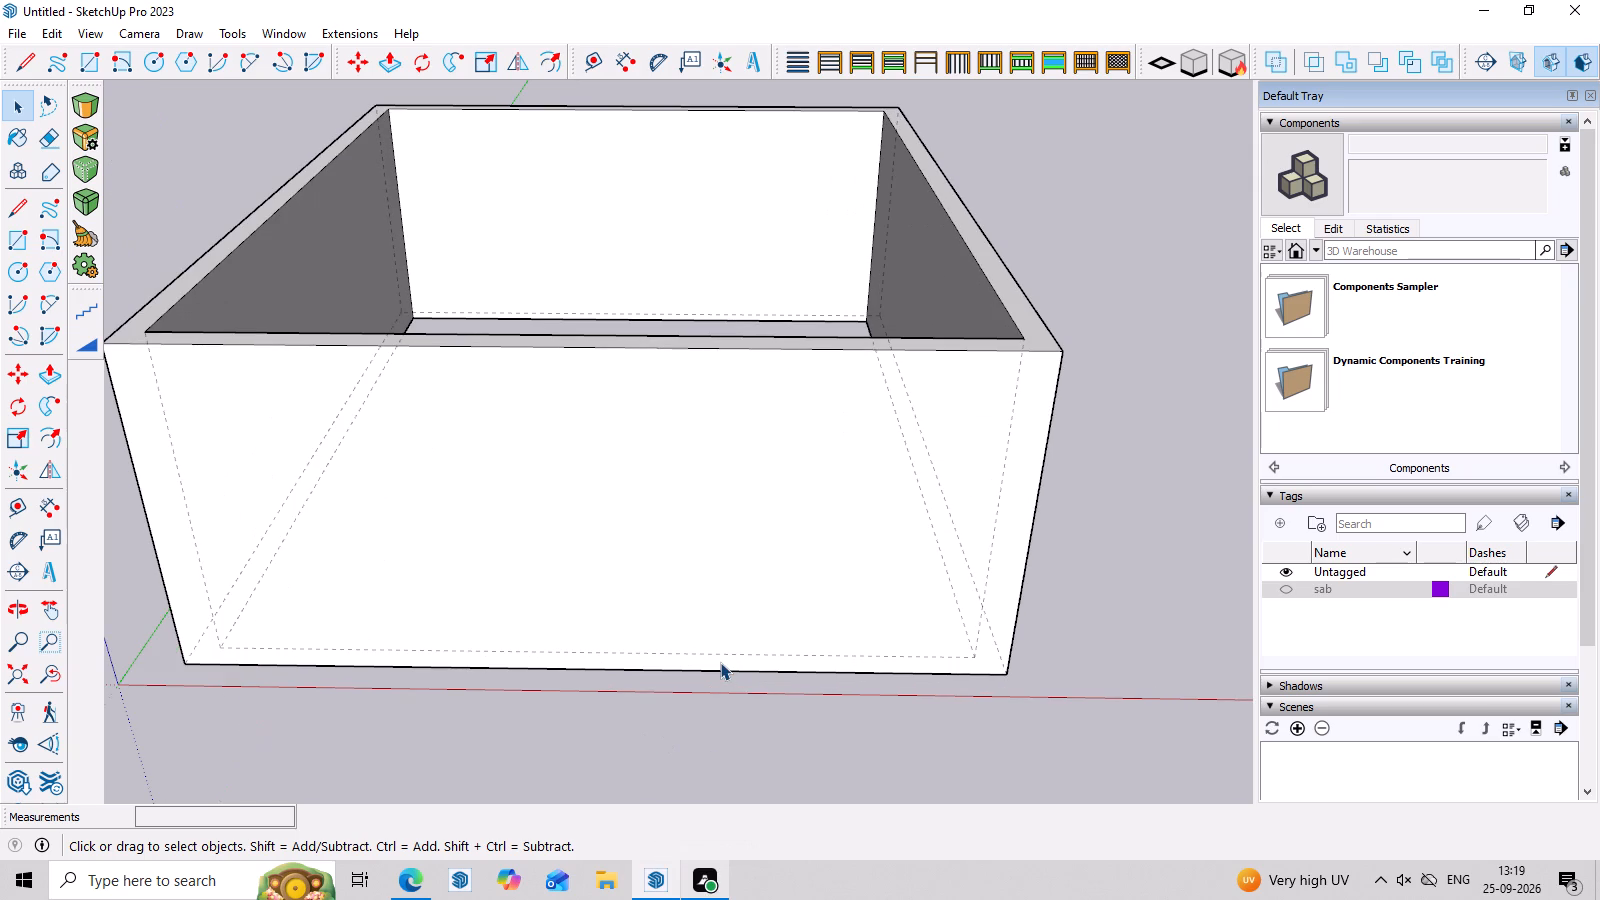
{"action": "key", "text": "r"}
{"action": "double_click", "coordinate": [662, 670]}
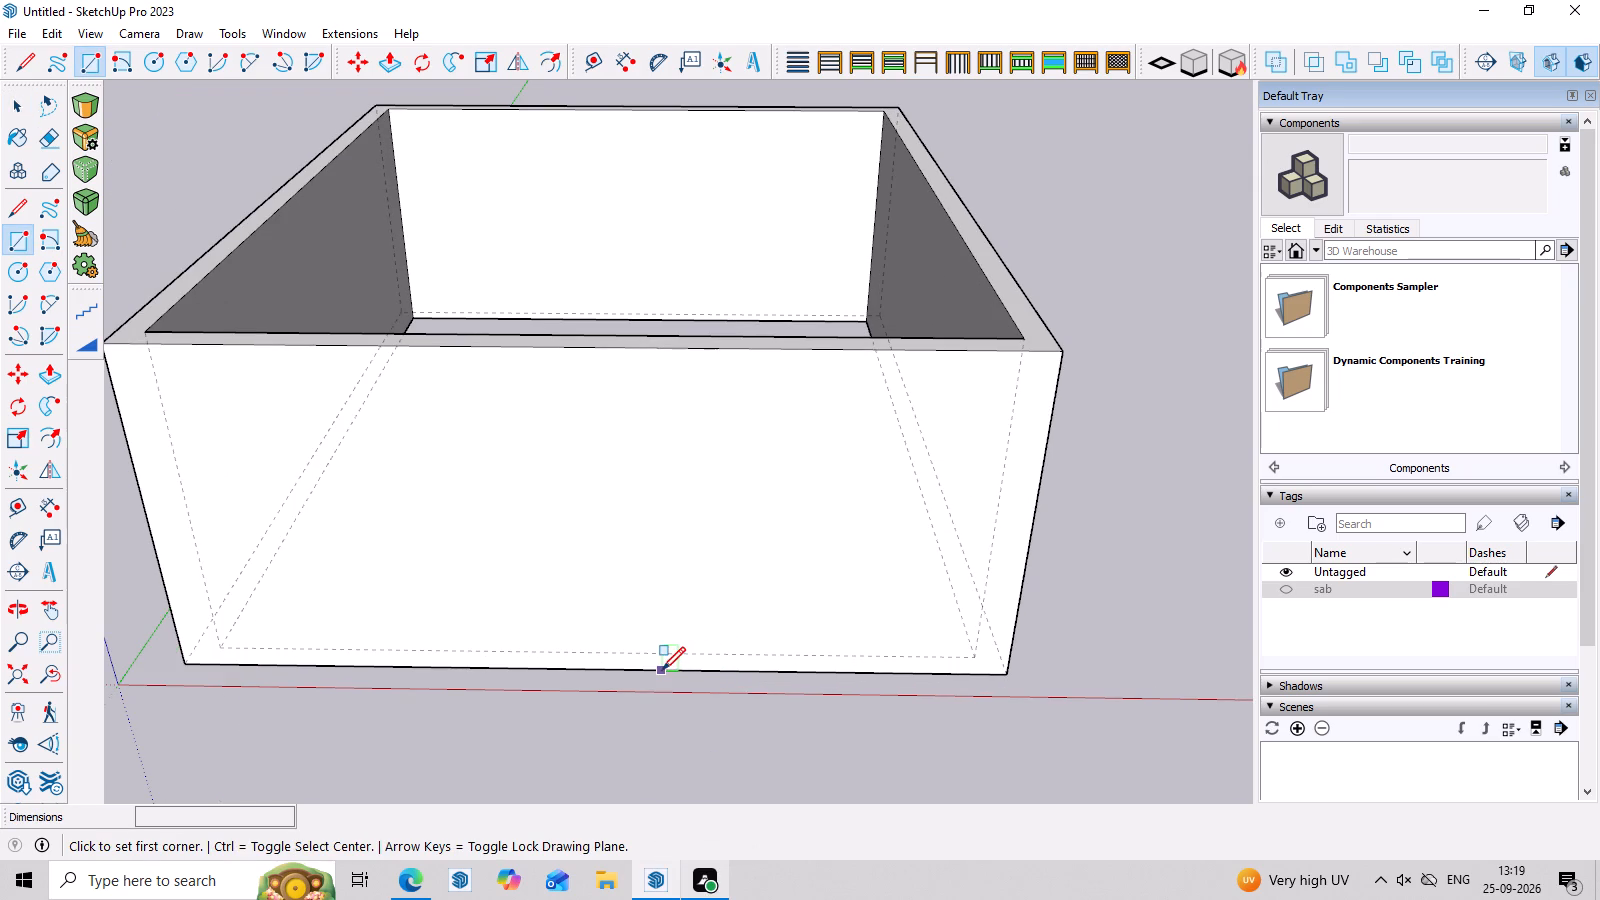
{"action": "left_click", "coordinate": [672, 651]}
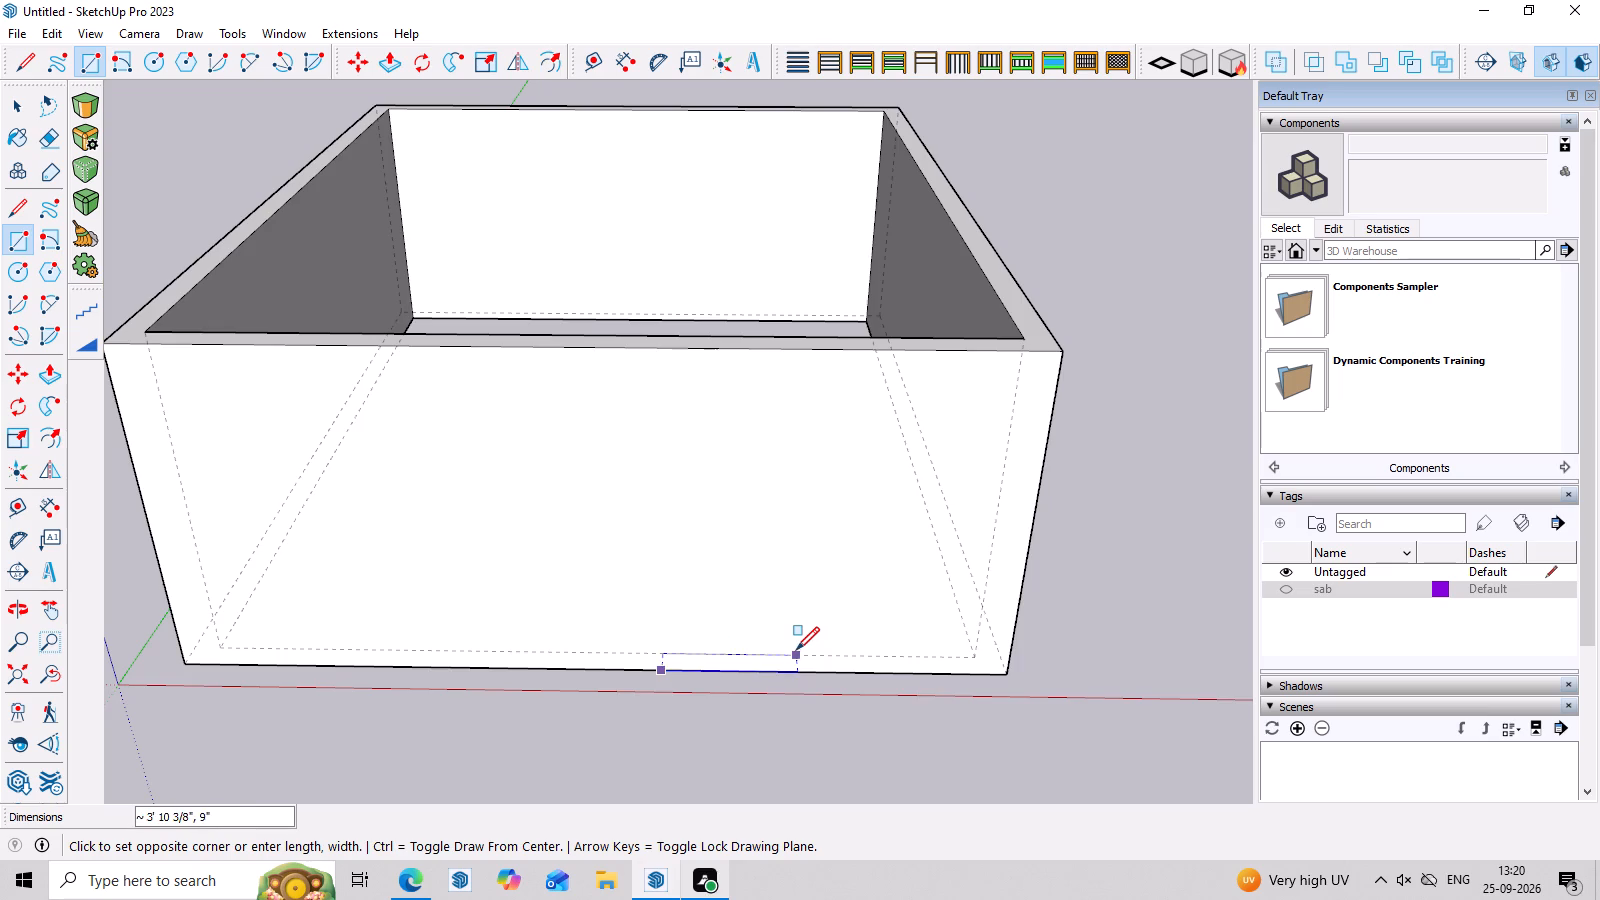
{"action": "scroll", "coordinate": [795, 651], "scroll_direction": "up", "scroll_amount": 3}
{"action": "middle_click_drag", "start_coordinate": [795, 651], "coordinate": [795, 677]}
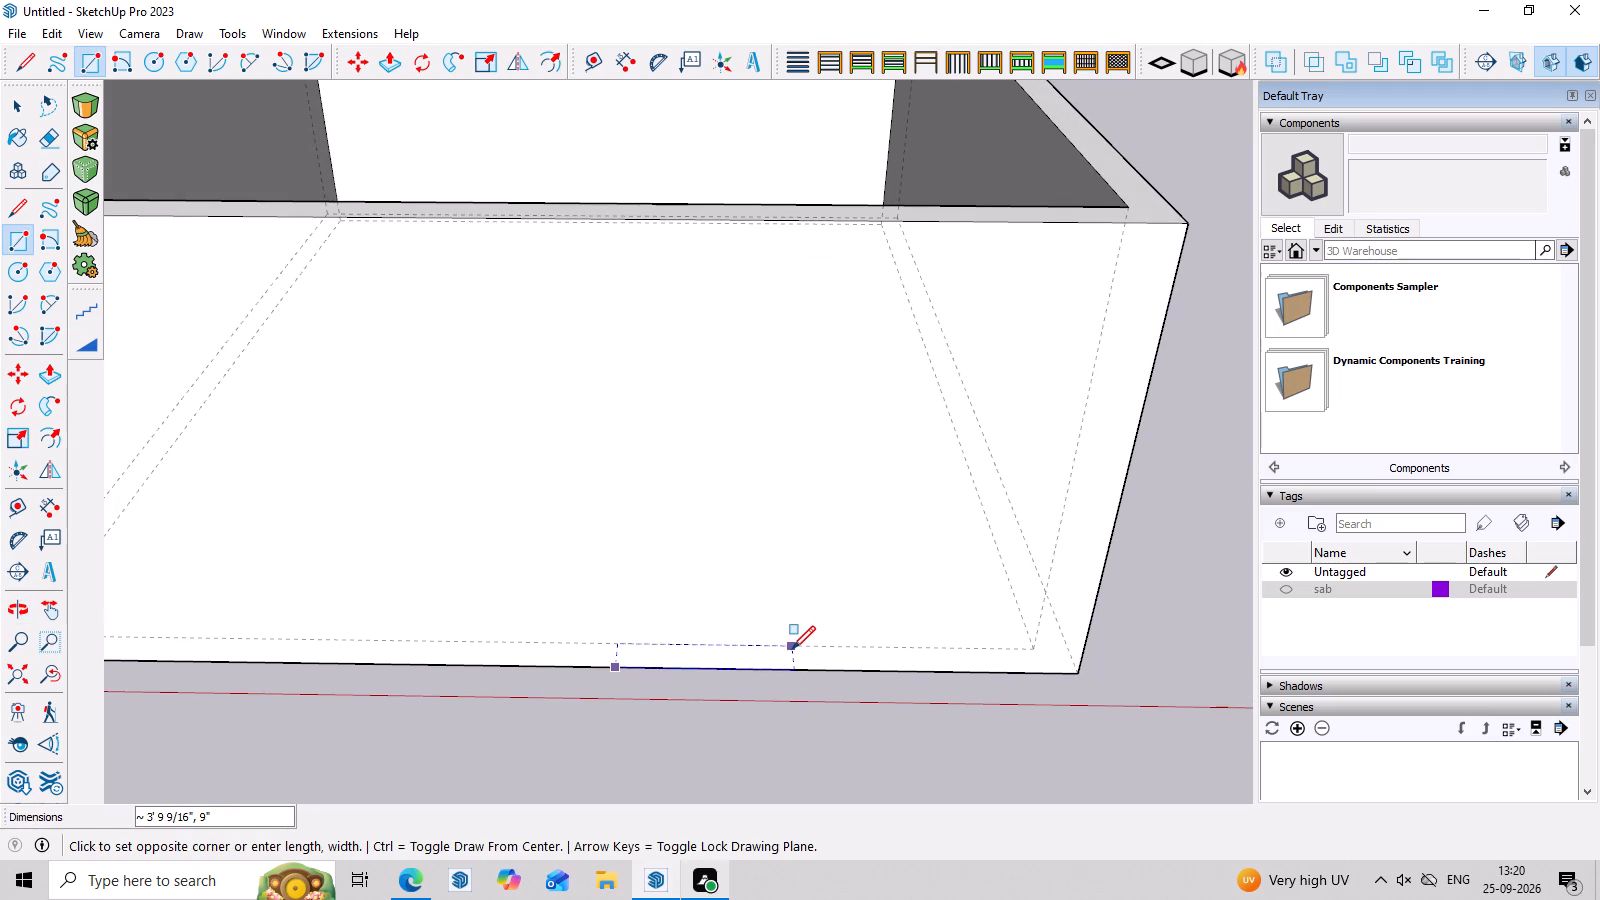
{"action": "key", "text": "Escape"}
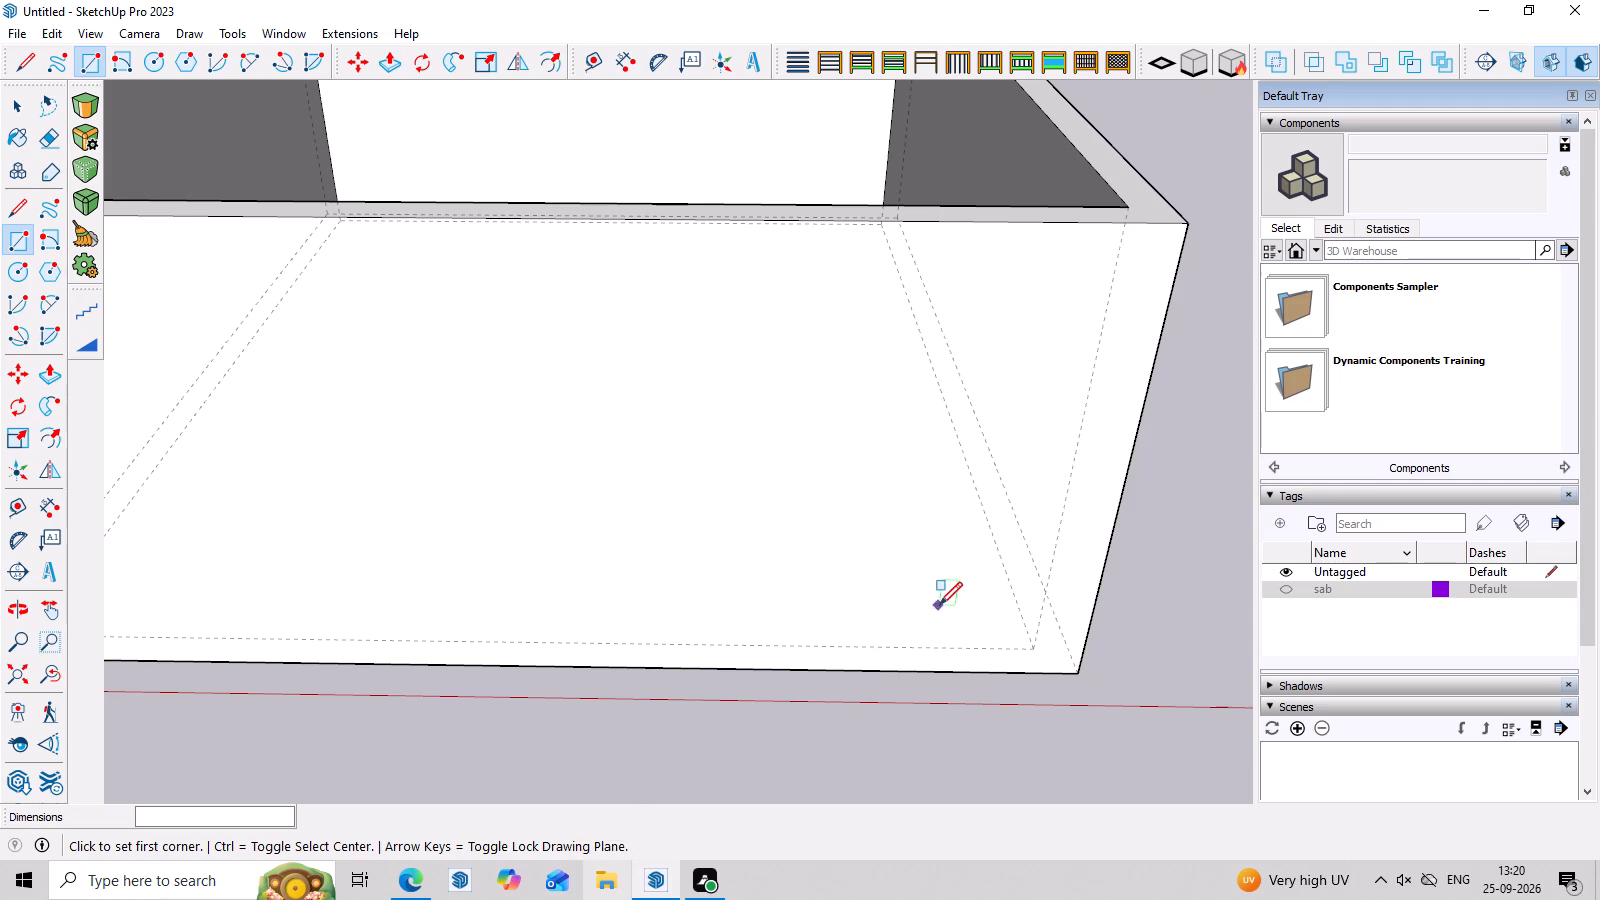
Draw a 9" deep, about 4' 6" long rectangle at the base of the red-axis wall near its corner and pull it up about 5' 4".
{"action": "left_click", "coordinate": [1009, 644]}
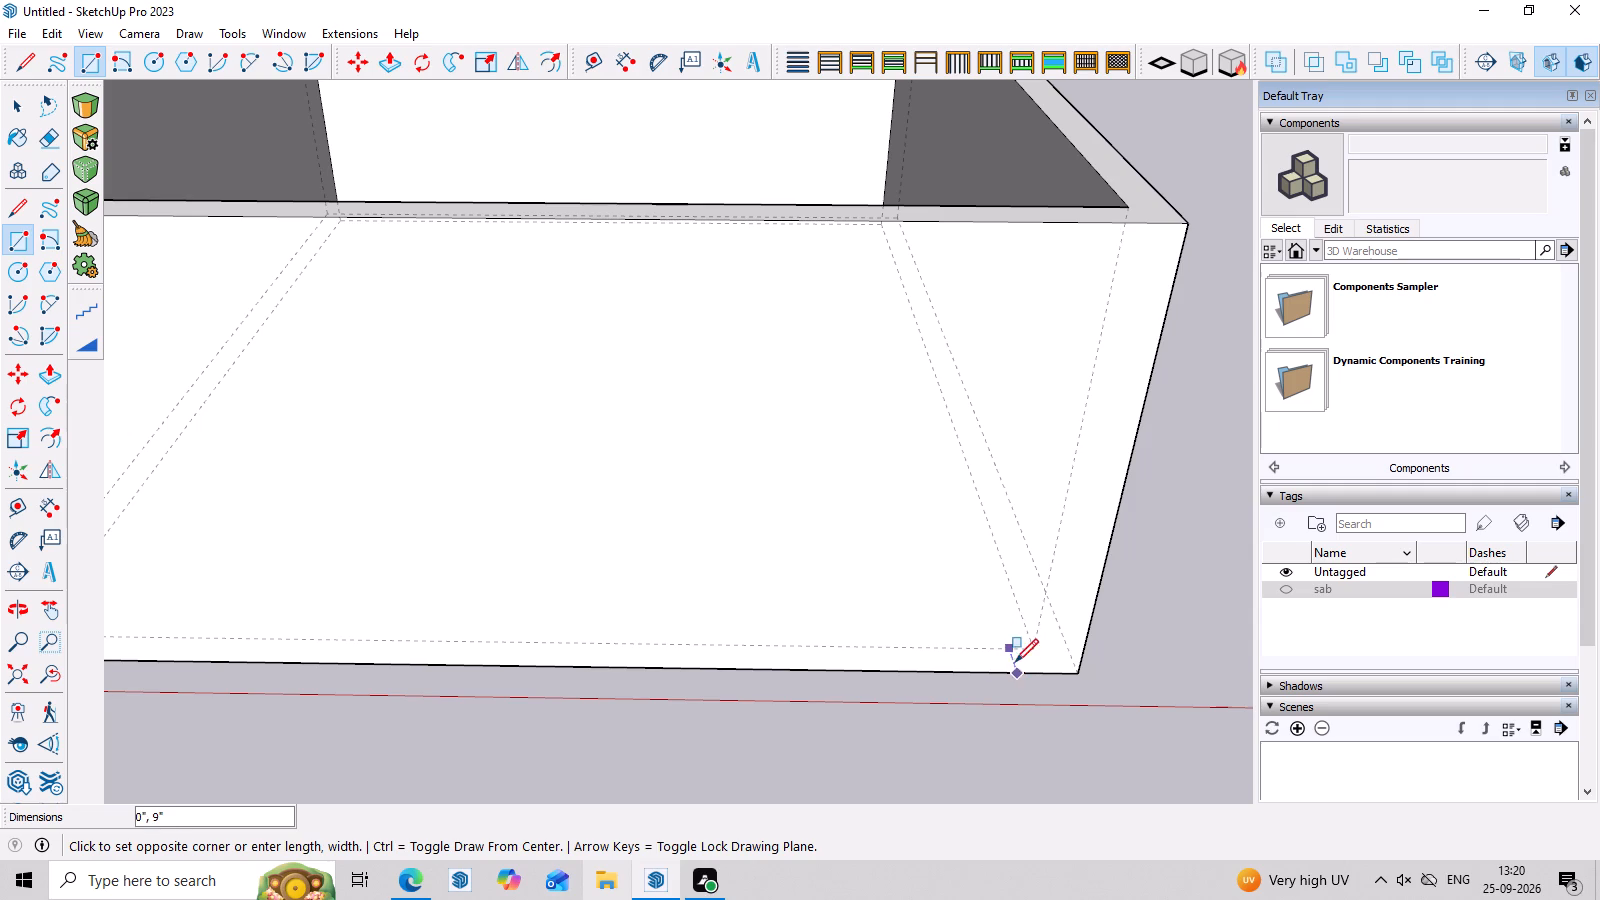
{"action": "left_click", "coordinate": [1015, 671]}
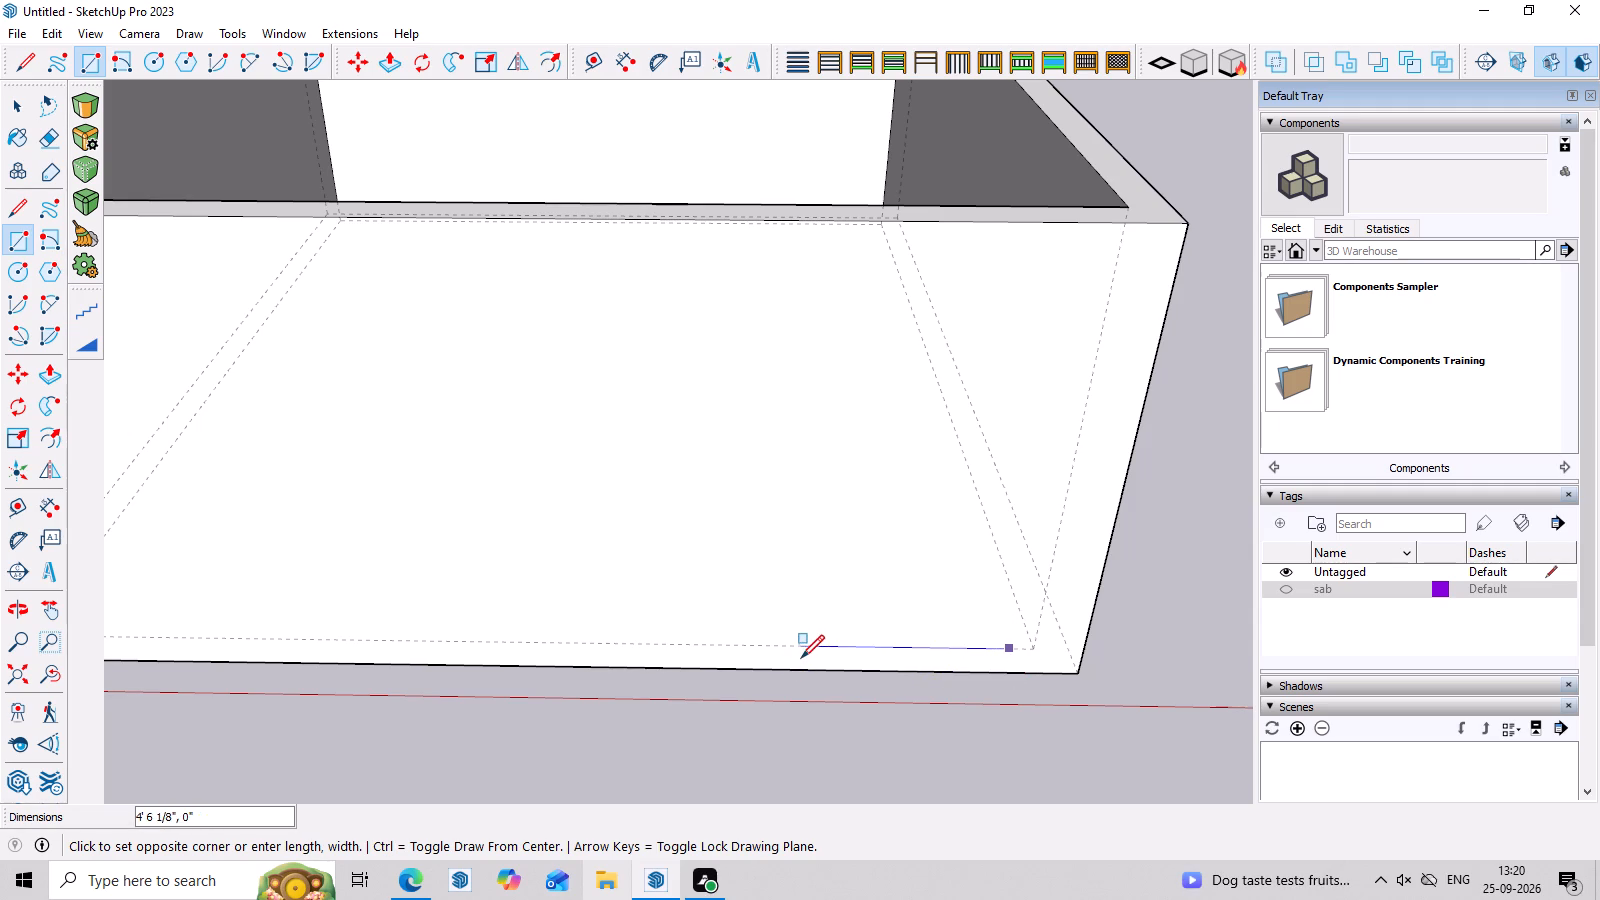
{"action": "left_click", "coordinate": [795, 674]}
{"action": "key", "text": "p"}
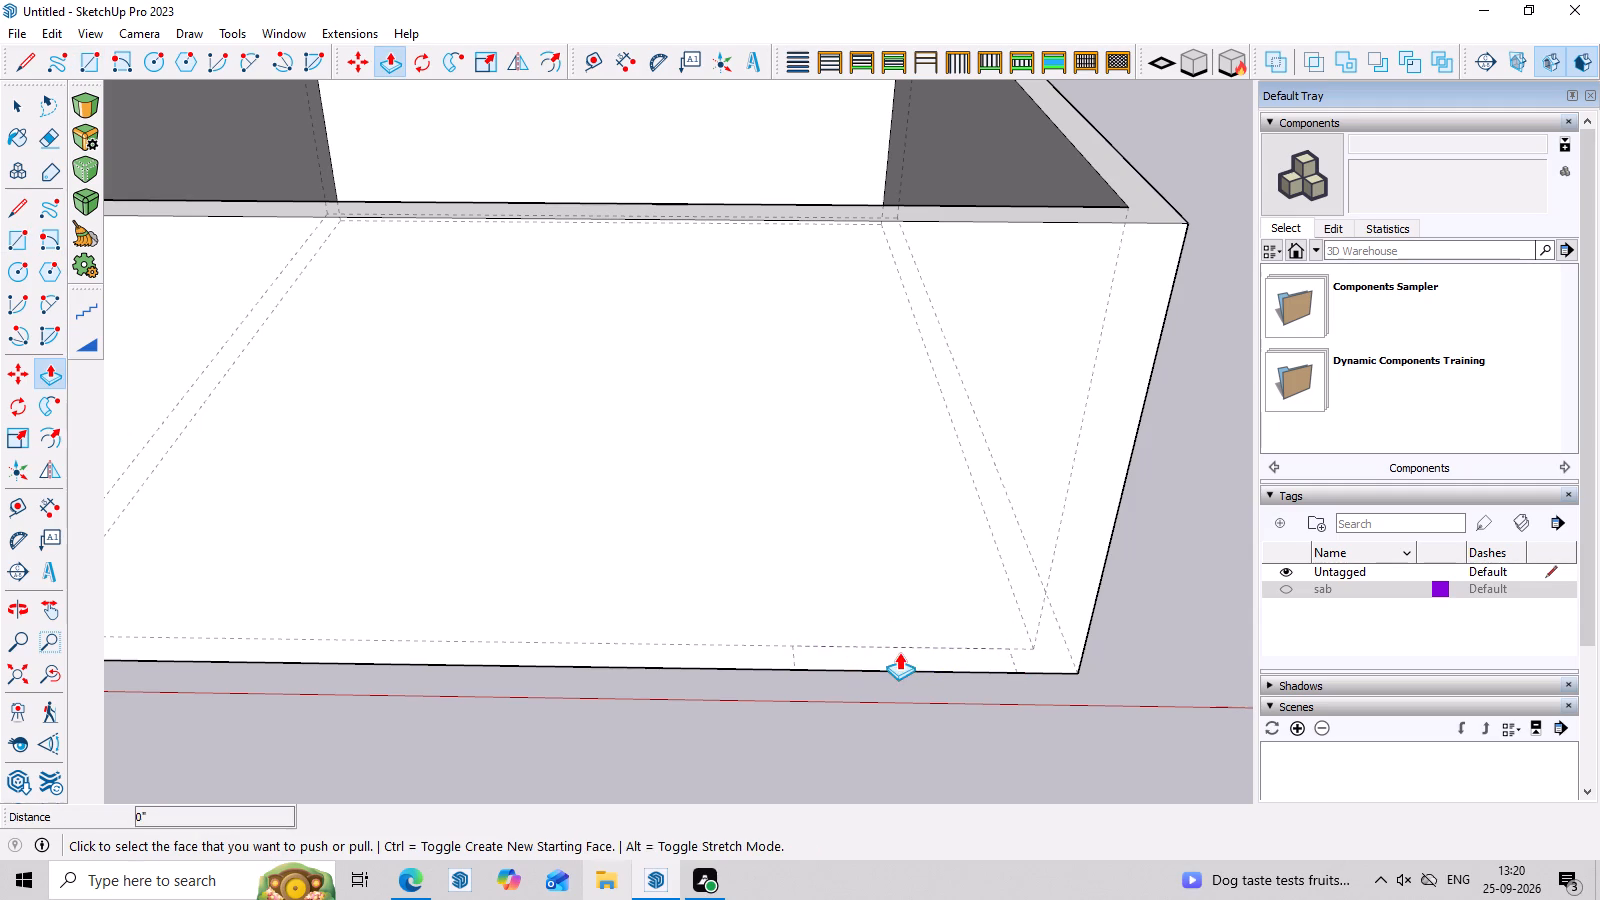
{"action": "left_click", "coordinate": [902, 654]}
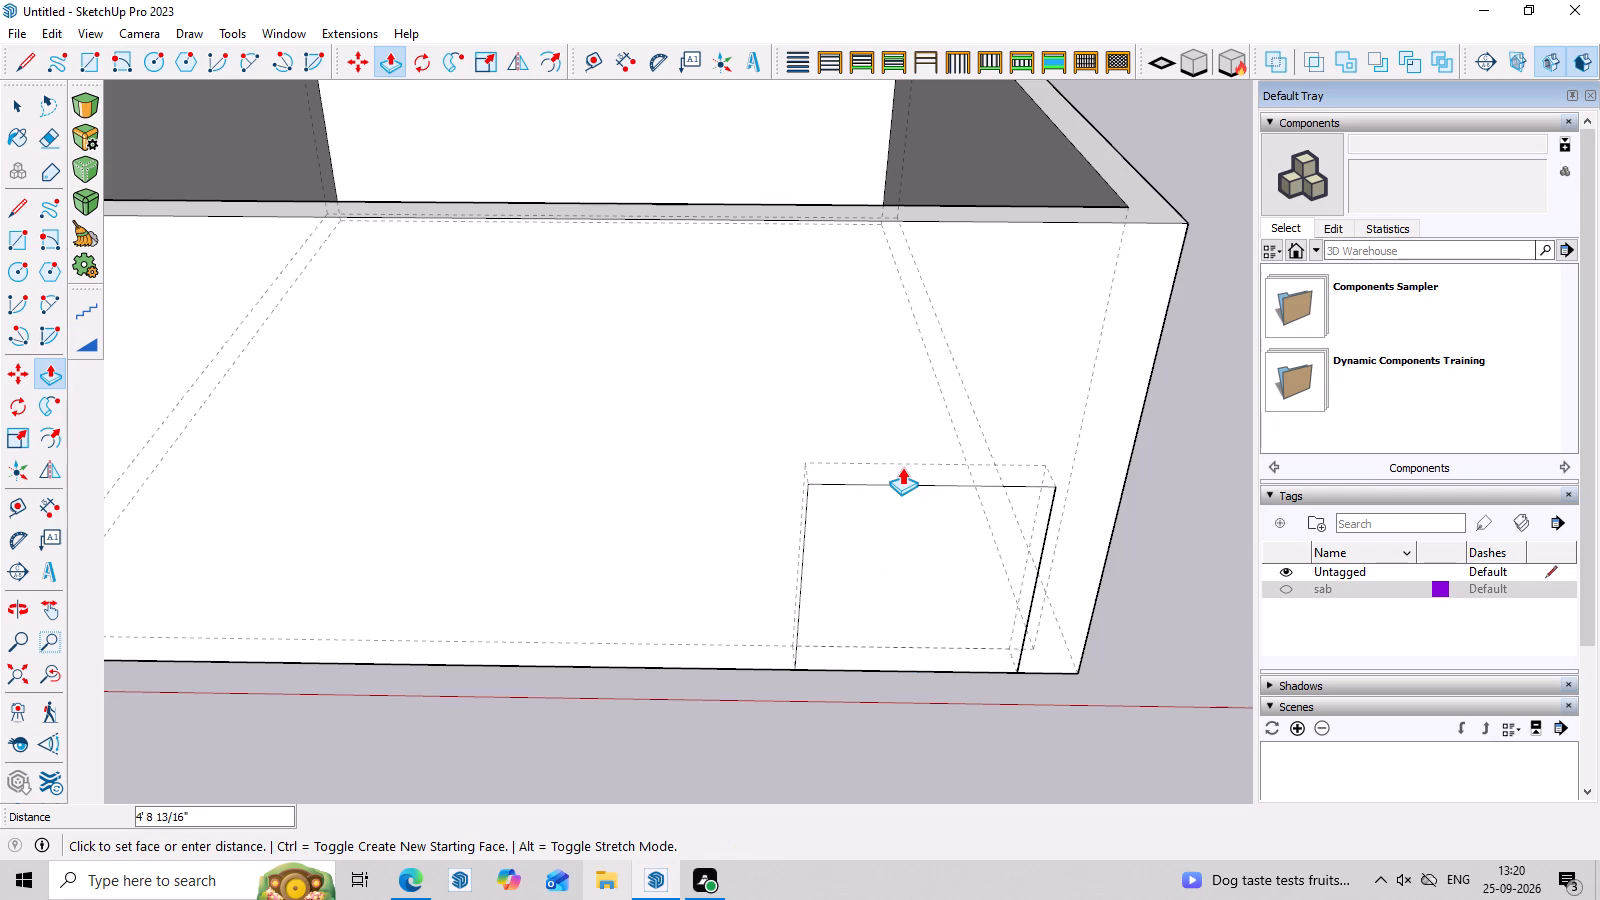
{"action": "key", "text": "4"}
{"action": "key", "text": "apostrophe"}
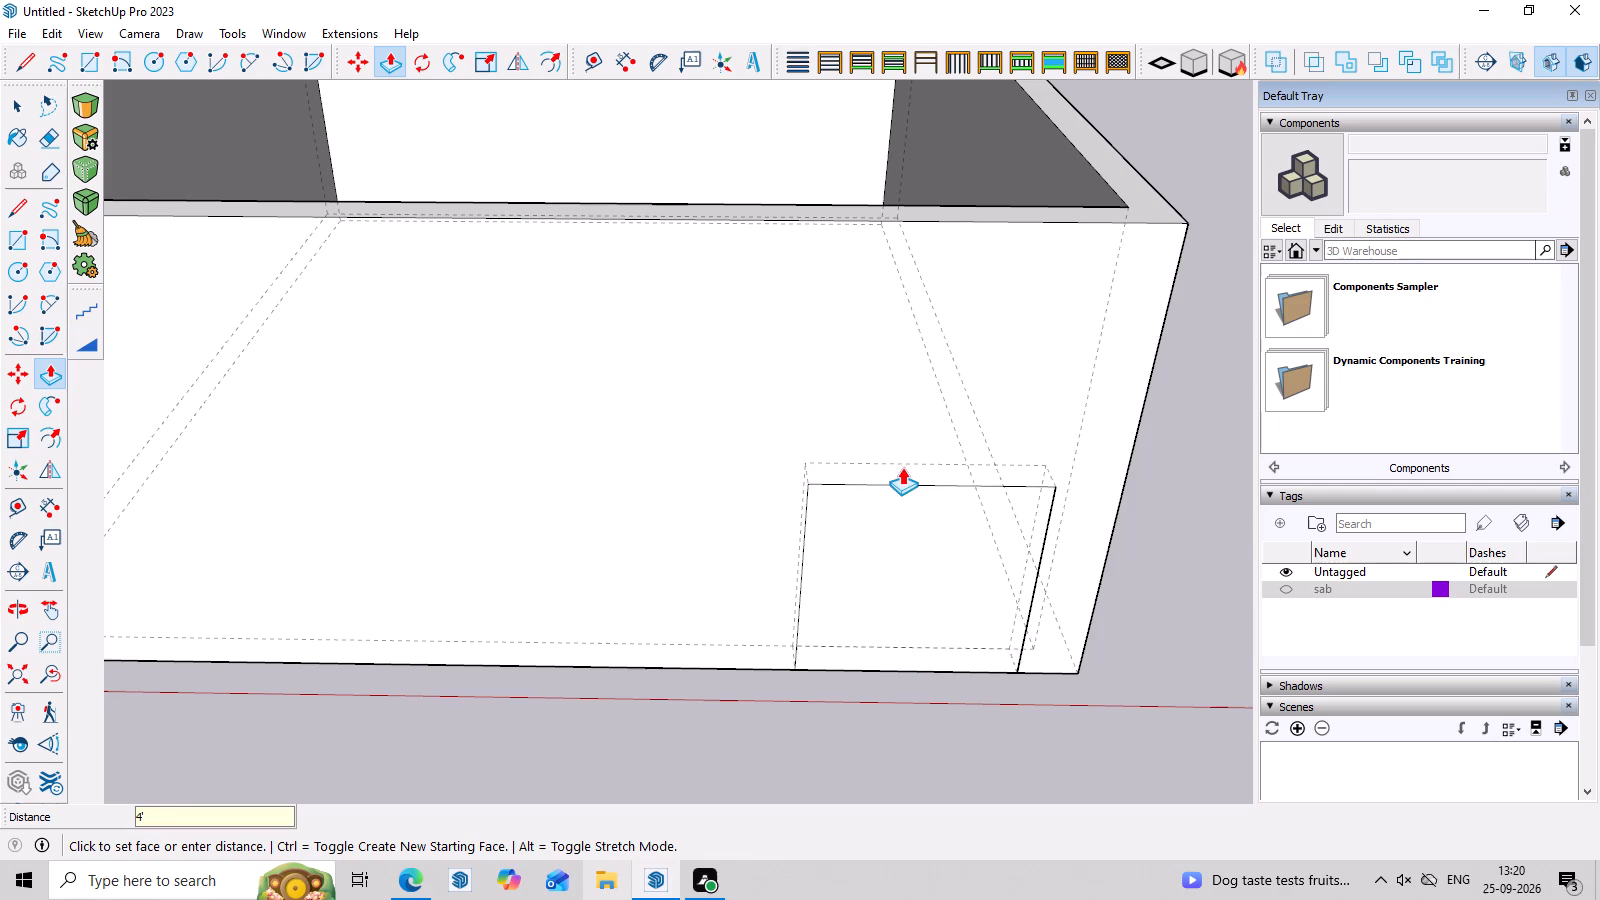
{"action": "left_click", "coordinate": [842, 436]}
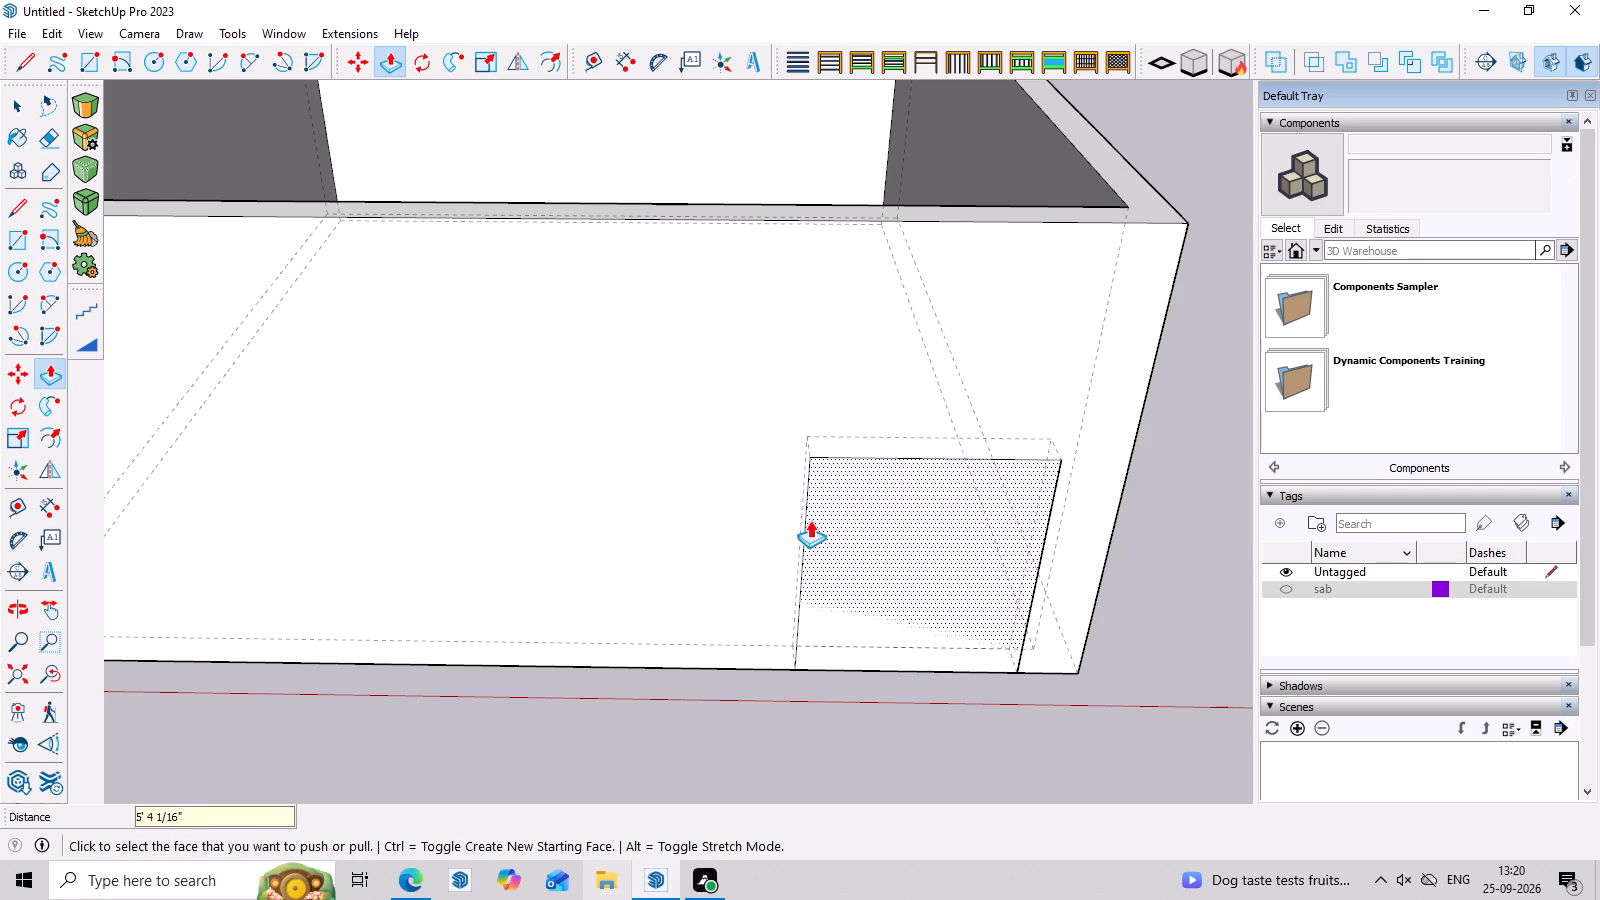
Widen the block along the wall by about 1' 4", away from the nearby corner.
{"action": "left_click", "coordinate": [802, 537]}
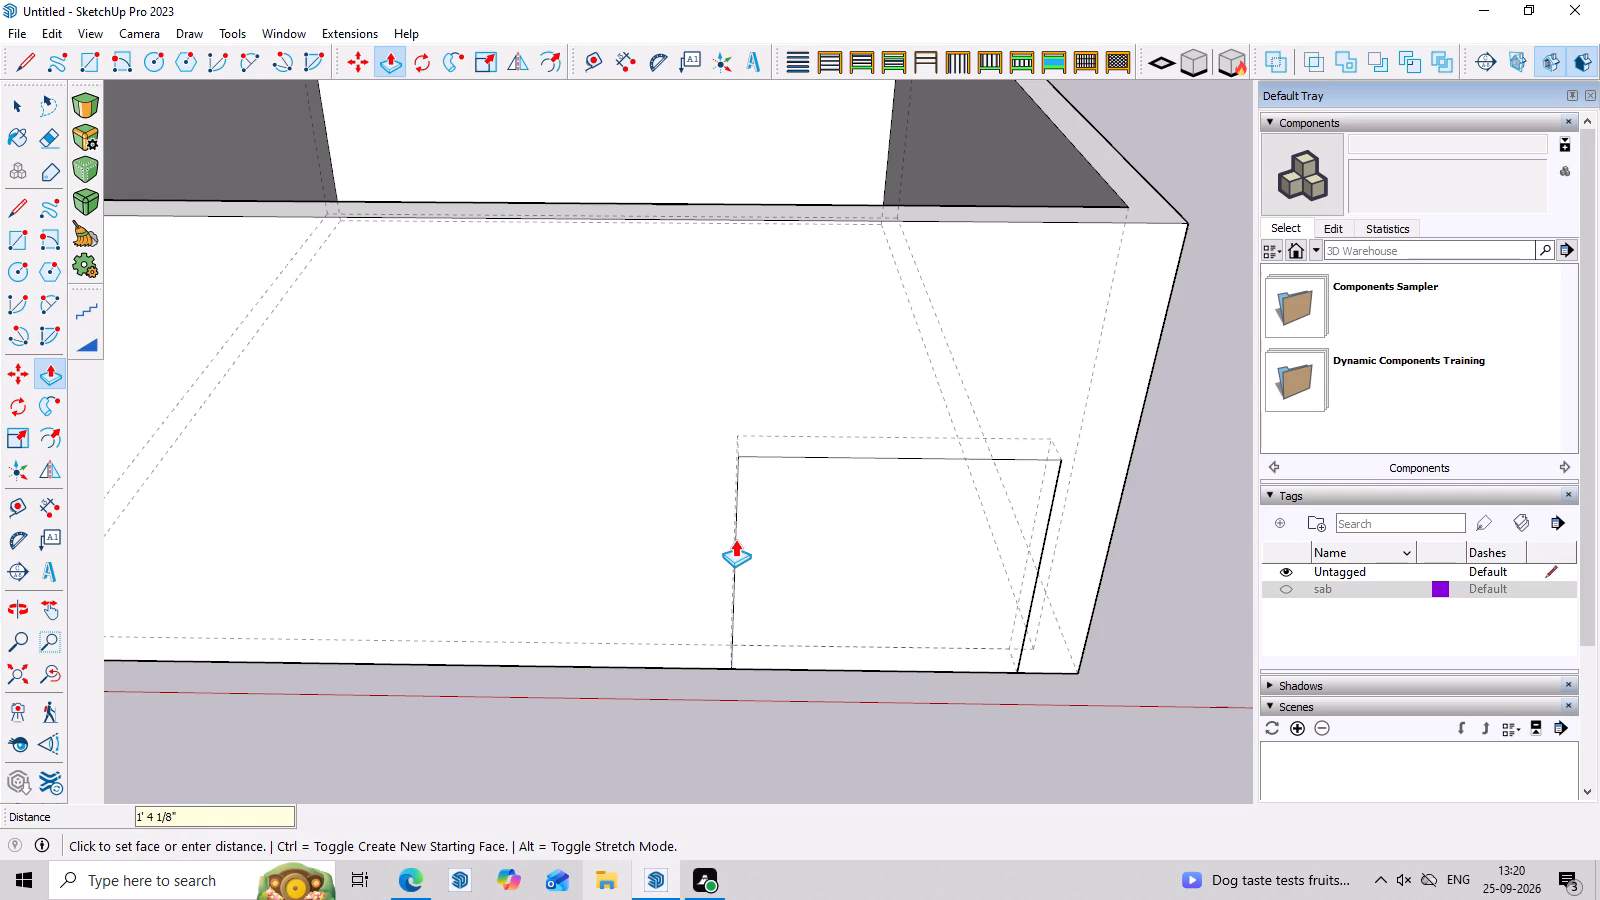
{"action": "left_click", "coordinate": [735, 539]}
Extend the block through both wall faces, about 1' outward and about 1' 2" into the room.
{"action": "left_click", "coordinate": [865, 547]}
{"action": "left_click", "coordinate": [868, 580]}
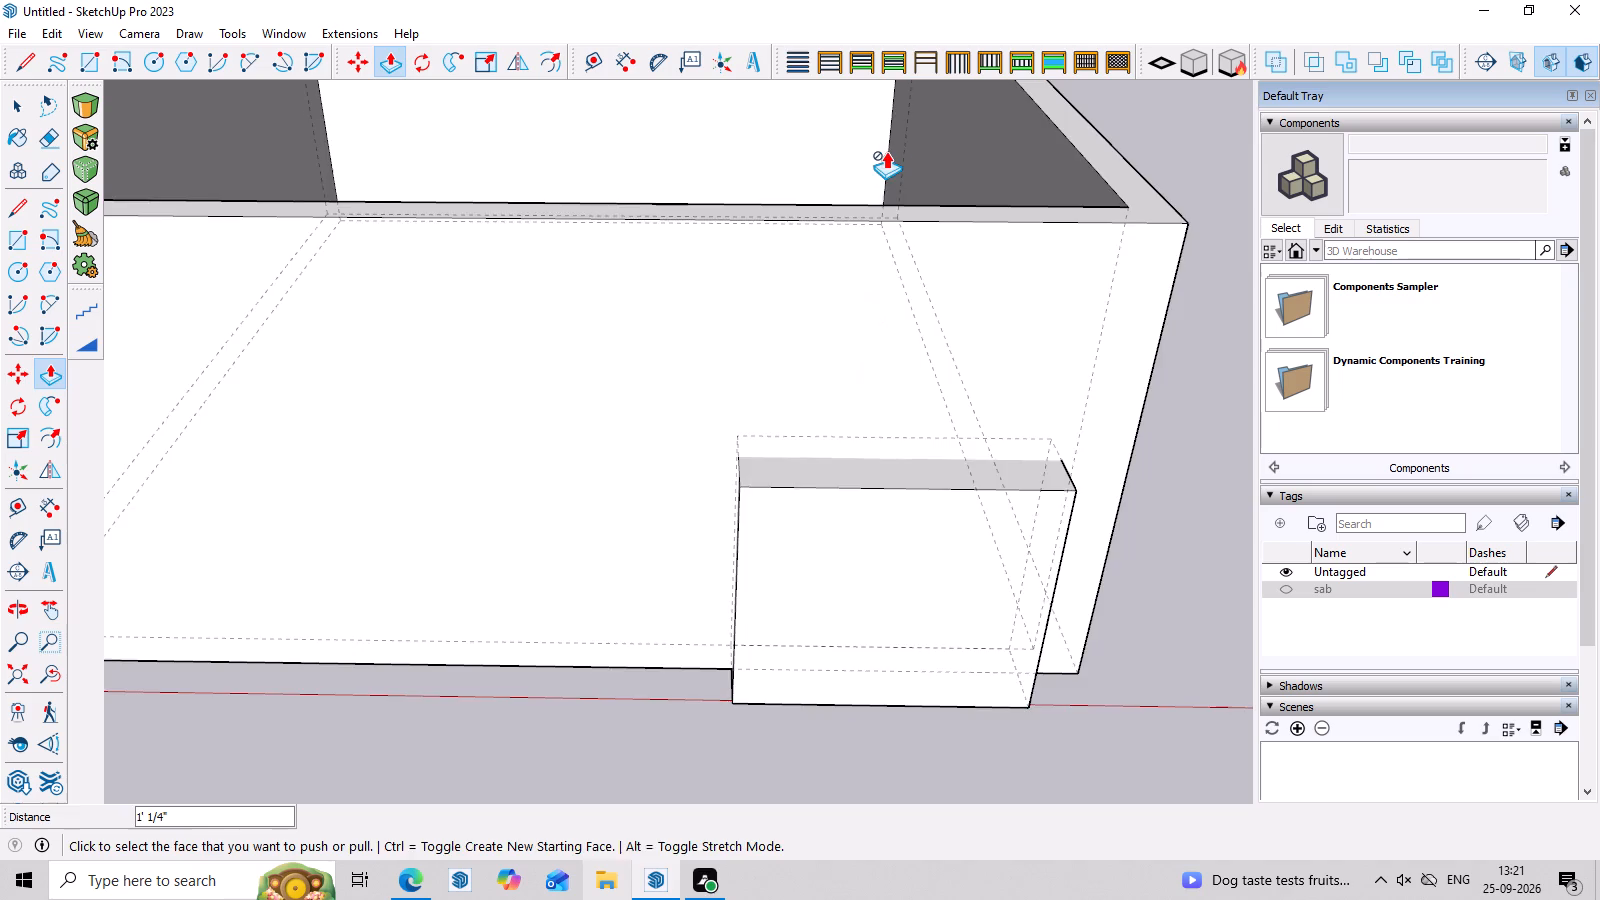
{"action": "middle_click_drag", "start_coordinate": [892, 155], "coordinate": [849, 899]}
{"action": "left_click", "coordinate": [841, 503]}
{"action": "left_click", "coordinate": [841, 425]}
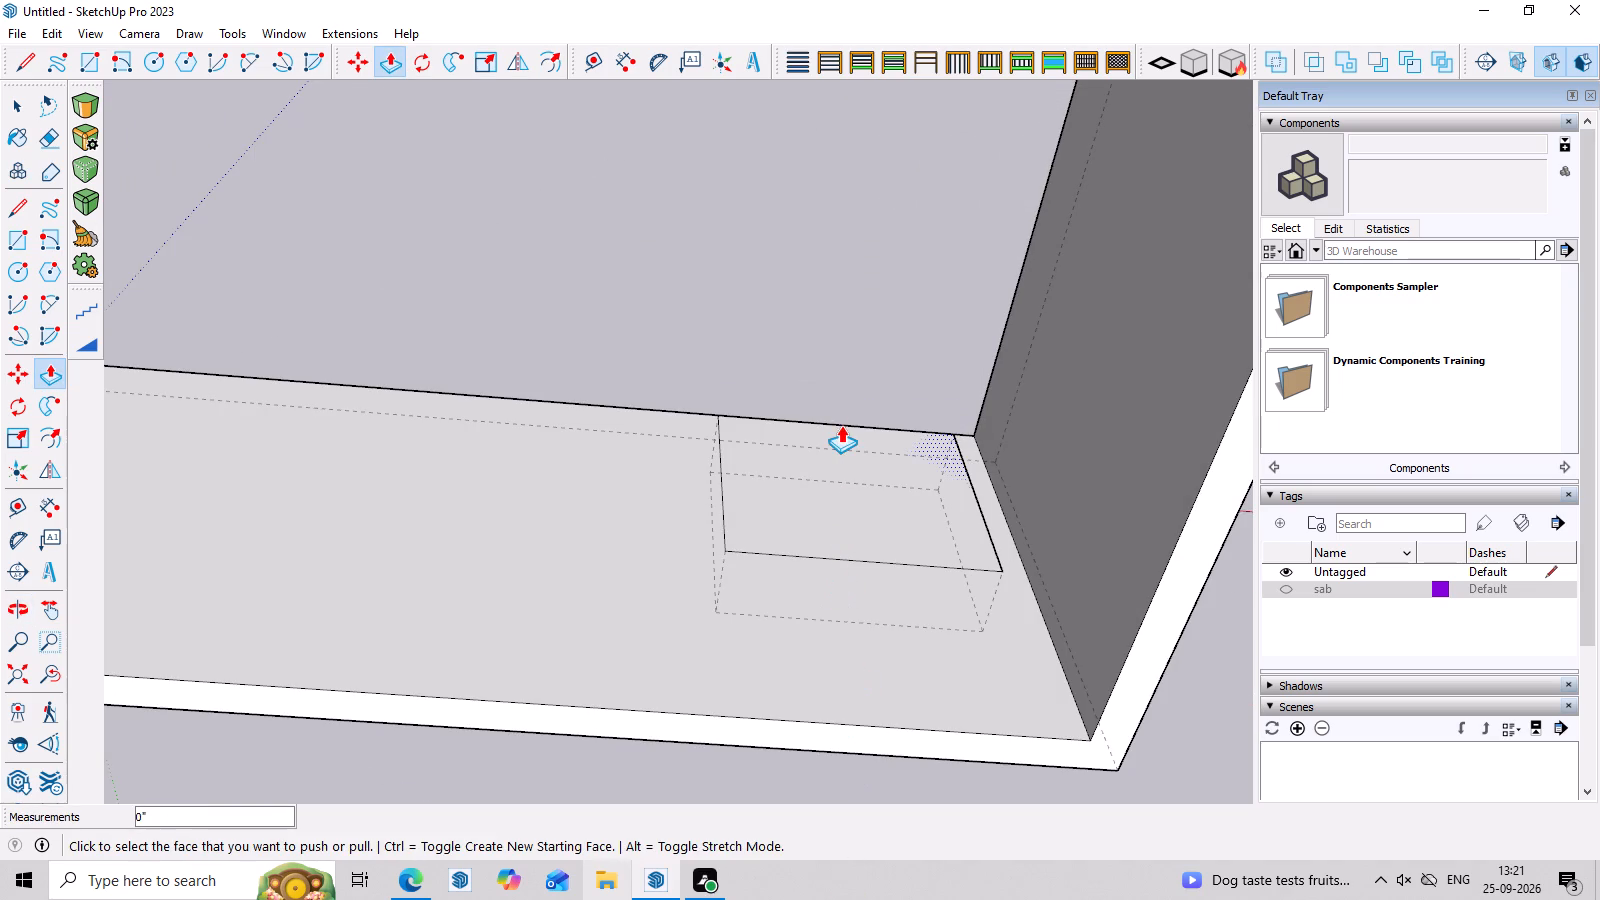
{"action": "left_click", "coordinate": [821, 510]}
{"action": "left_click", "coordinate": [825, 466]}
{"action": "middle_click_drag", "start_coordinate": [827, 617], "coordinate": [930, 0]}
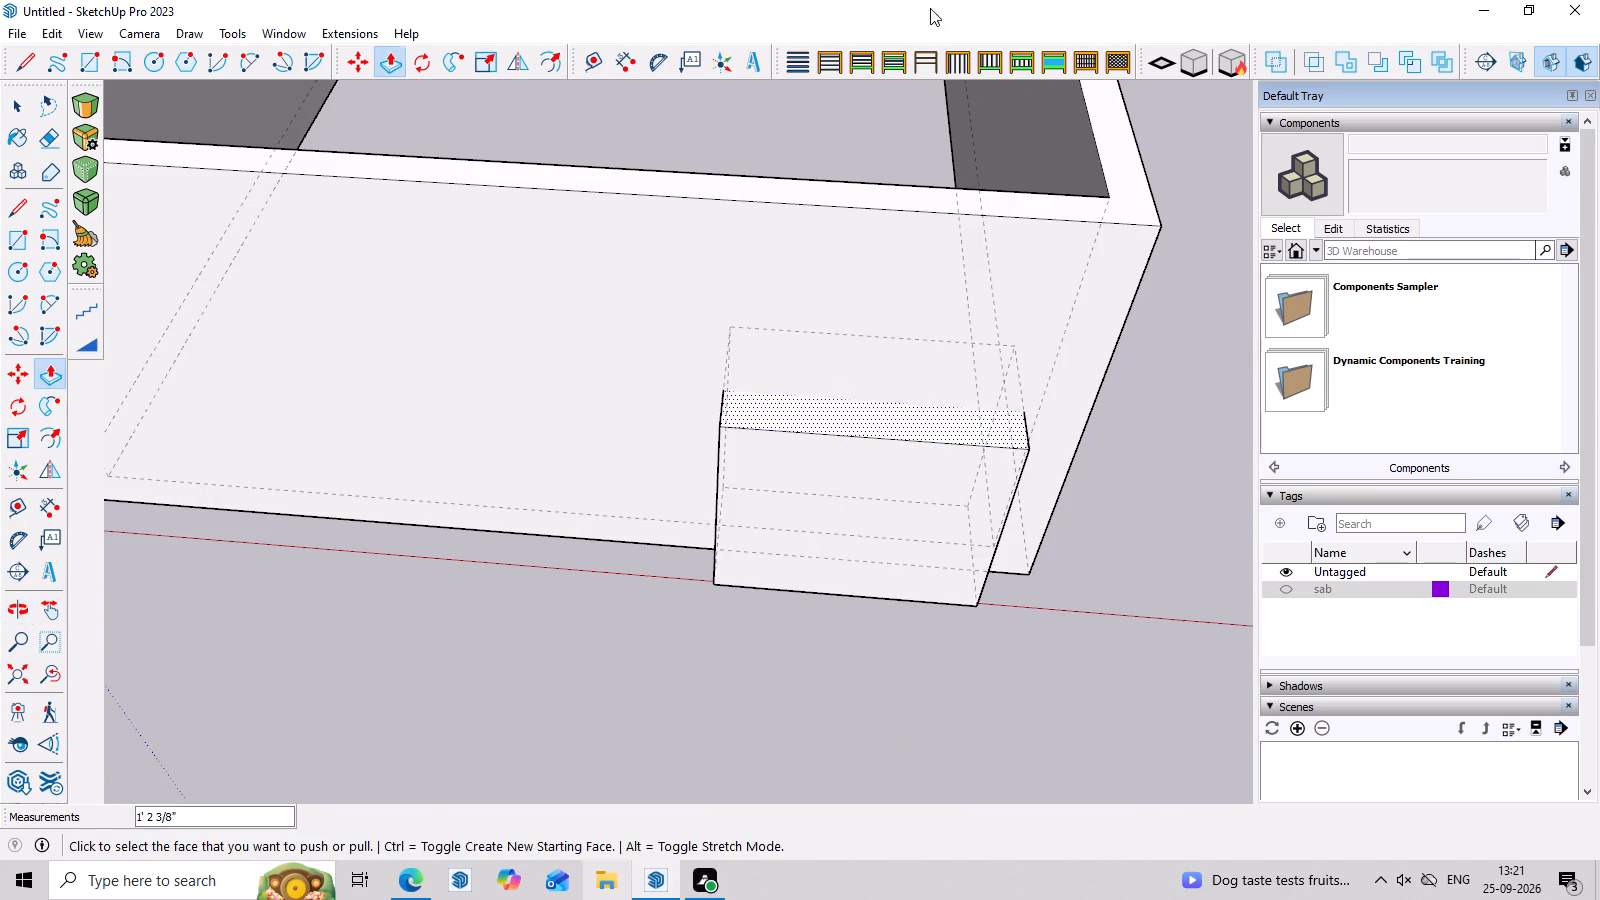
Select the whole block at the wall's base and make it a group.
{"action": "key", "text": "space"}
{"action": "triple_click", "coordinate": [937, 535]}
{"action": "left_click", "coordinate": [937, 535]}
{"action": "right_click", "coordinate": [937, 535]}
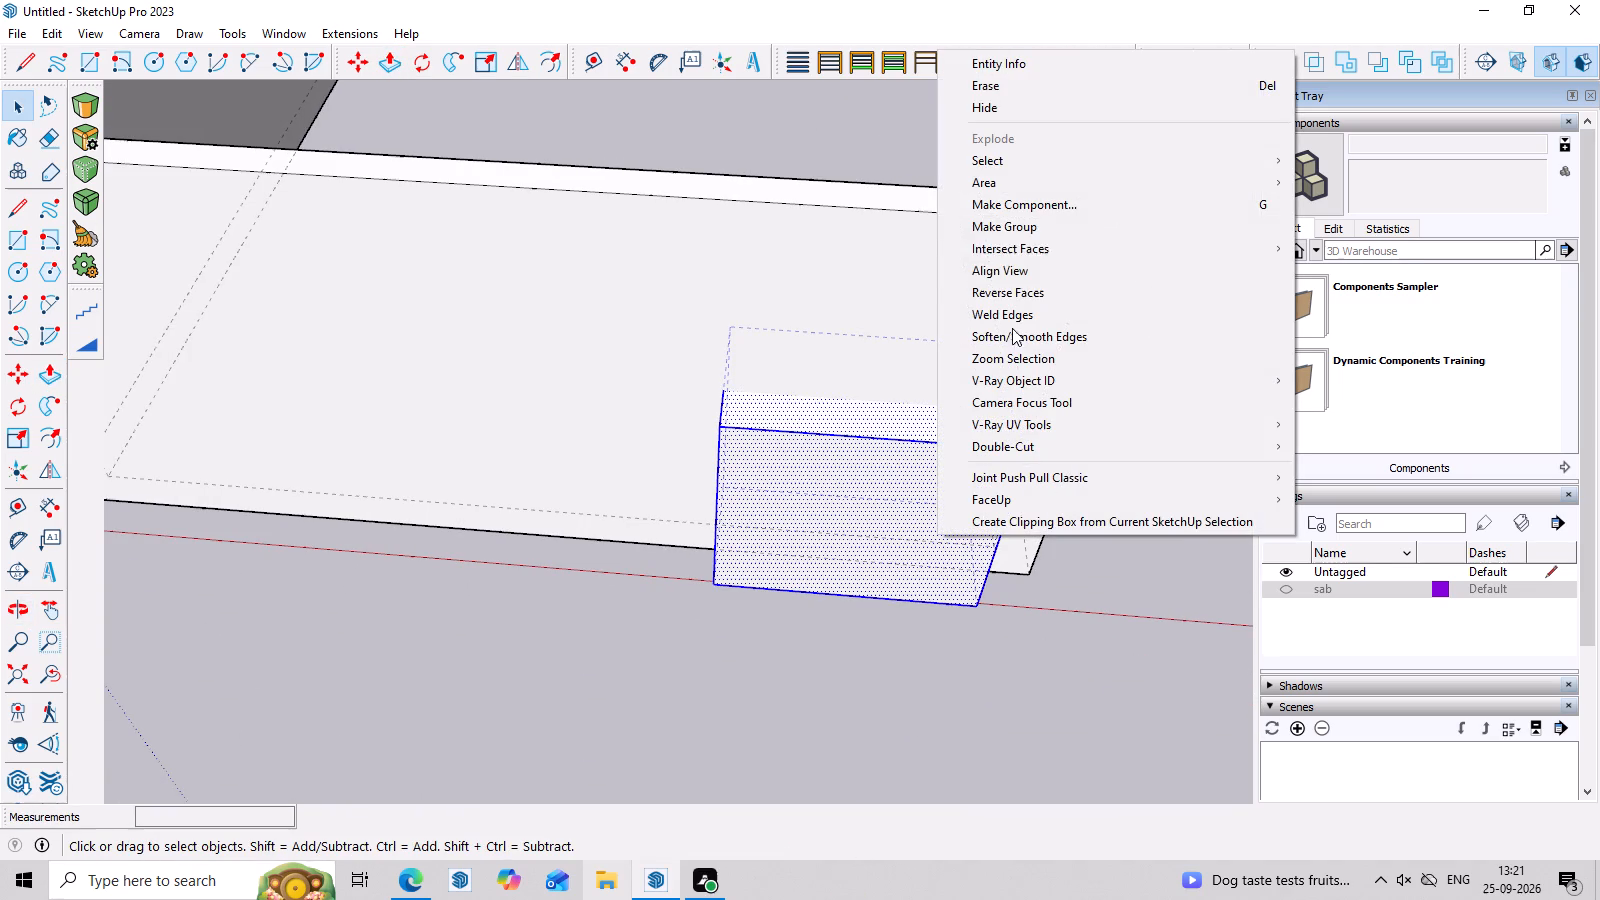
{"action": "left_click", "coordinate": [1006, 231]}
{"action": "middle_click_drag", "start_coordinate": [1028, 741], "coordinate": [1024, 384]}
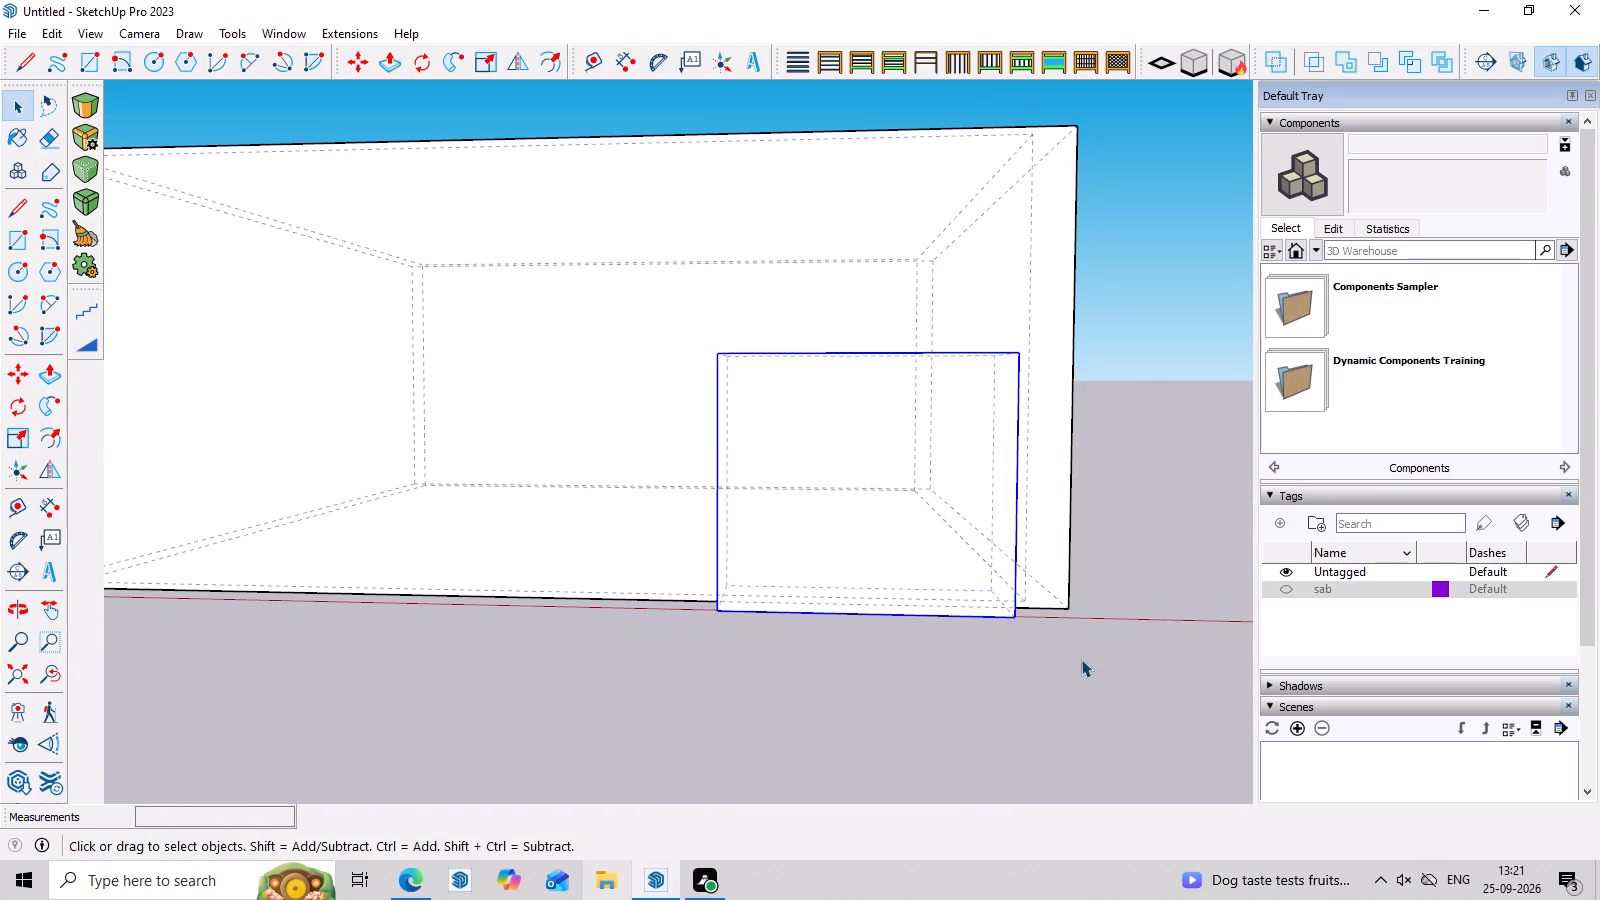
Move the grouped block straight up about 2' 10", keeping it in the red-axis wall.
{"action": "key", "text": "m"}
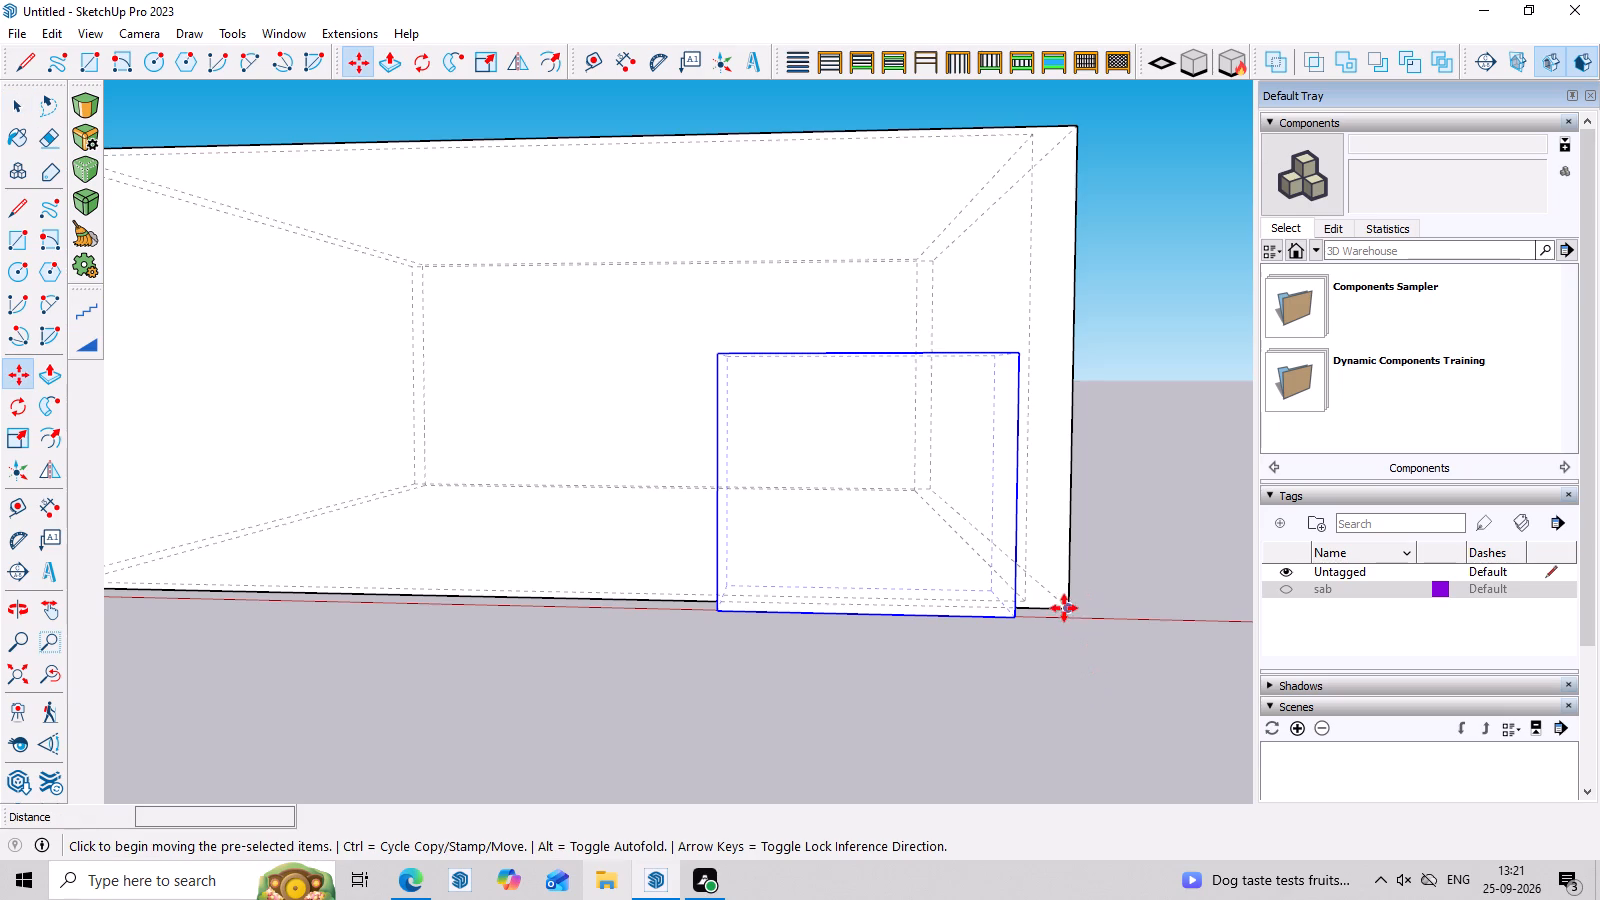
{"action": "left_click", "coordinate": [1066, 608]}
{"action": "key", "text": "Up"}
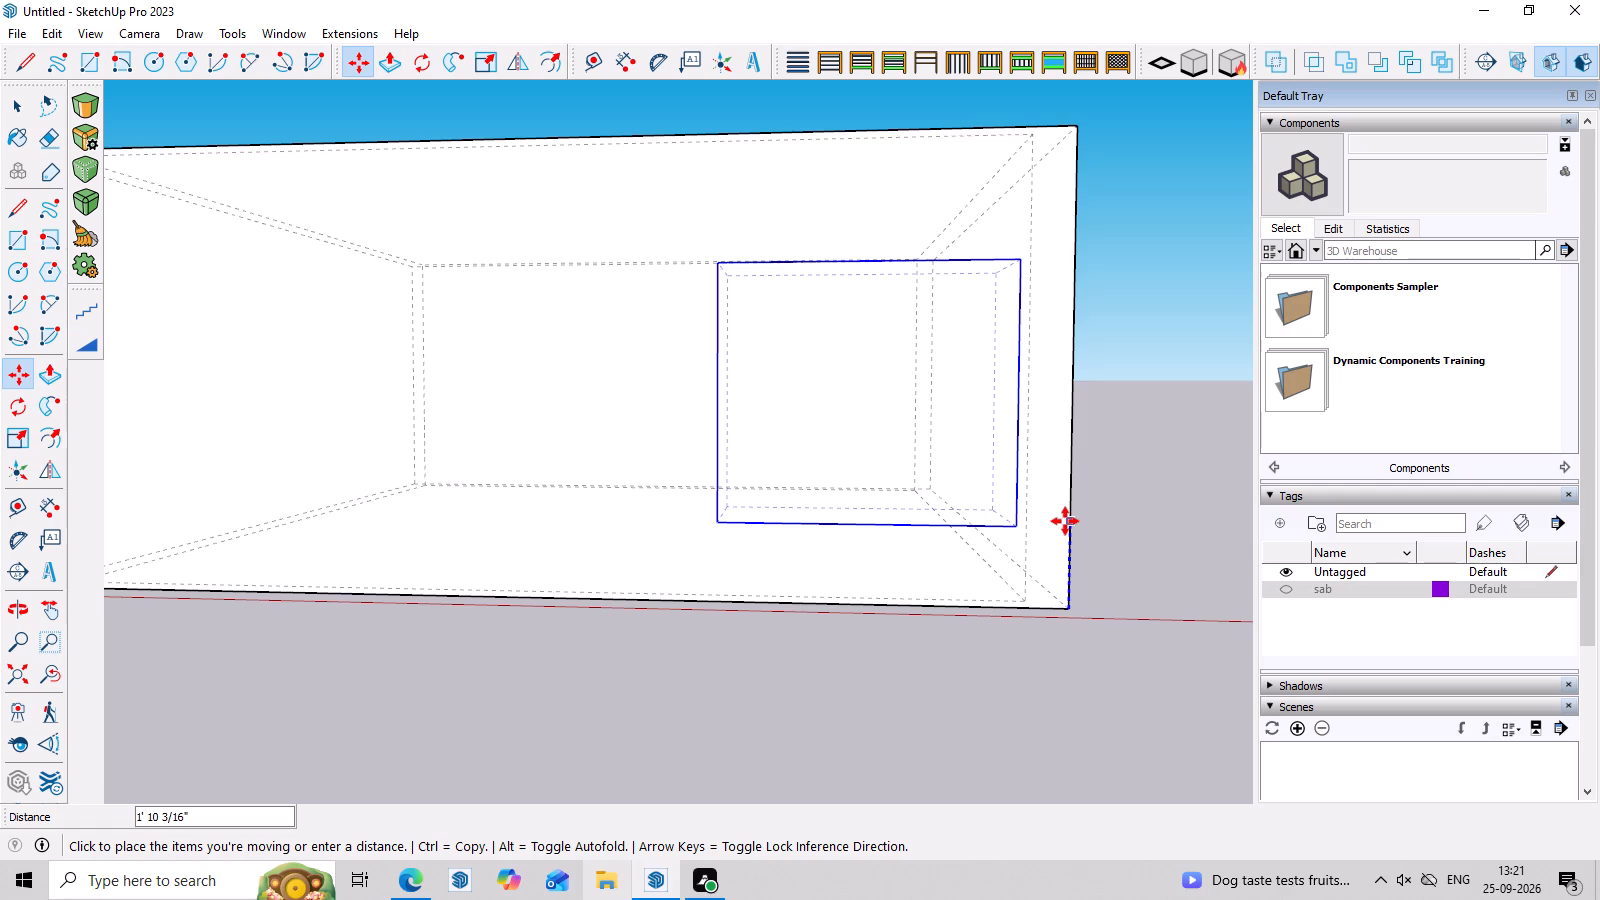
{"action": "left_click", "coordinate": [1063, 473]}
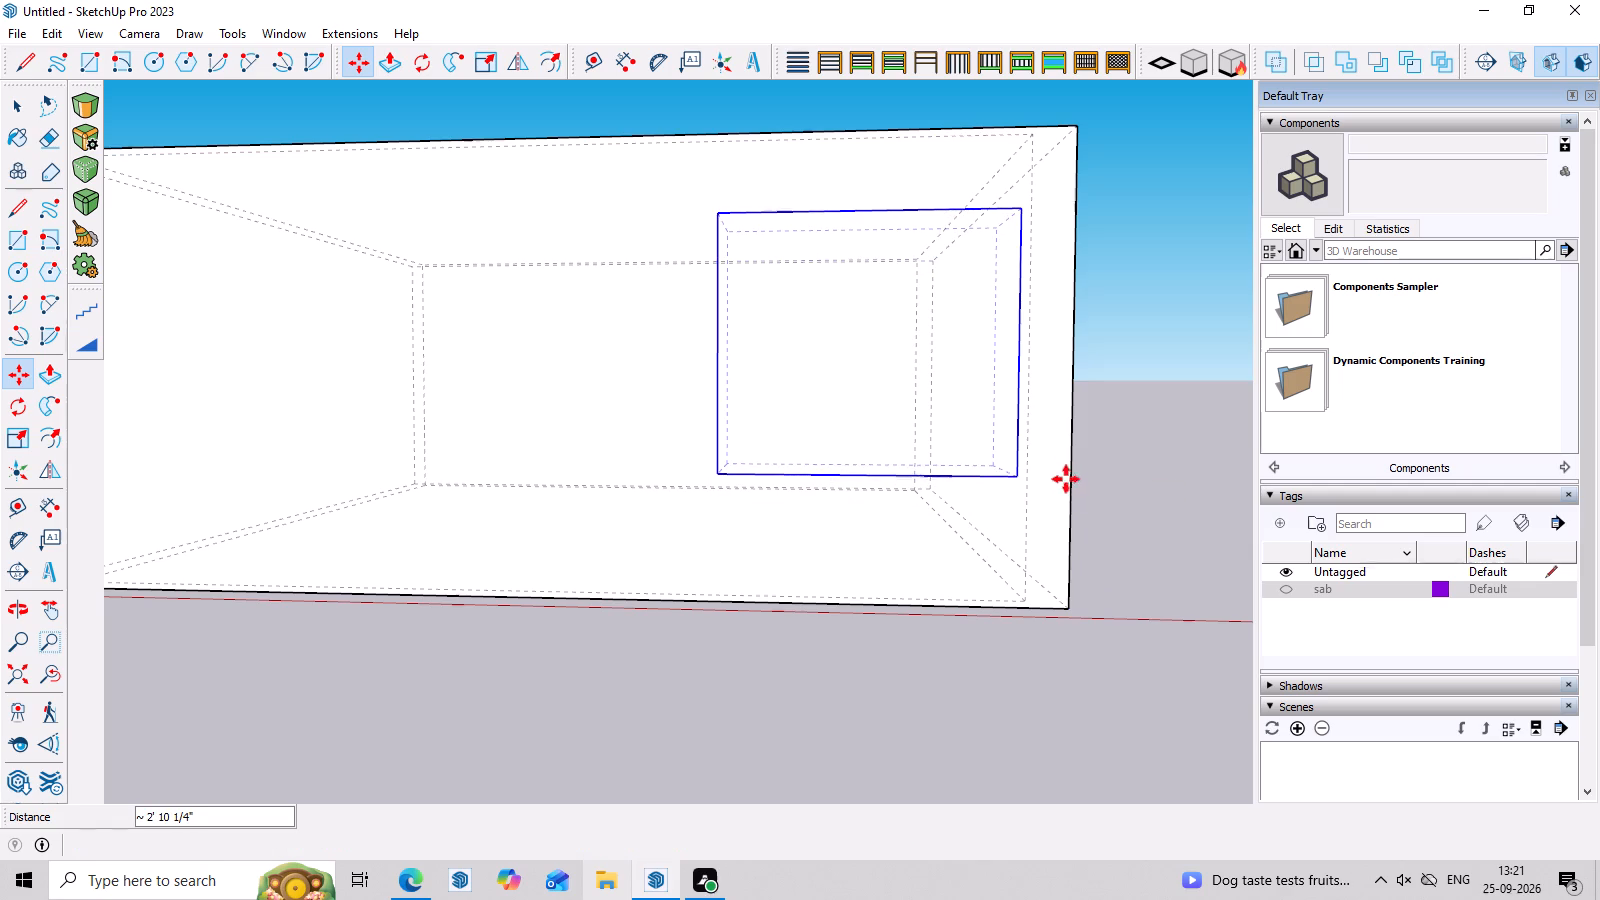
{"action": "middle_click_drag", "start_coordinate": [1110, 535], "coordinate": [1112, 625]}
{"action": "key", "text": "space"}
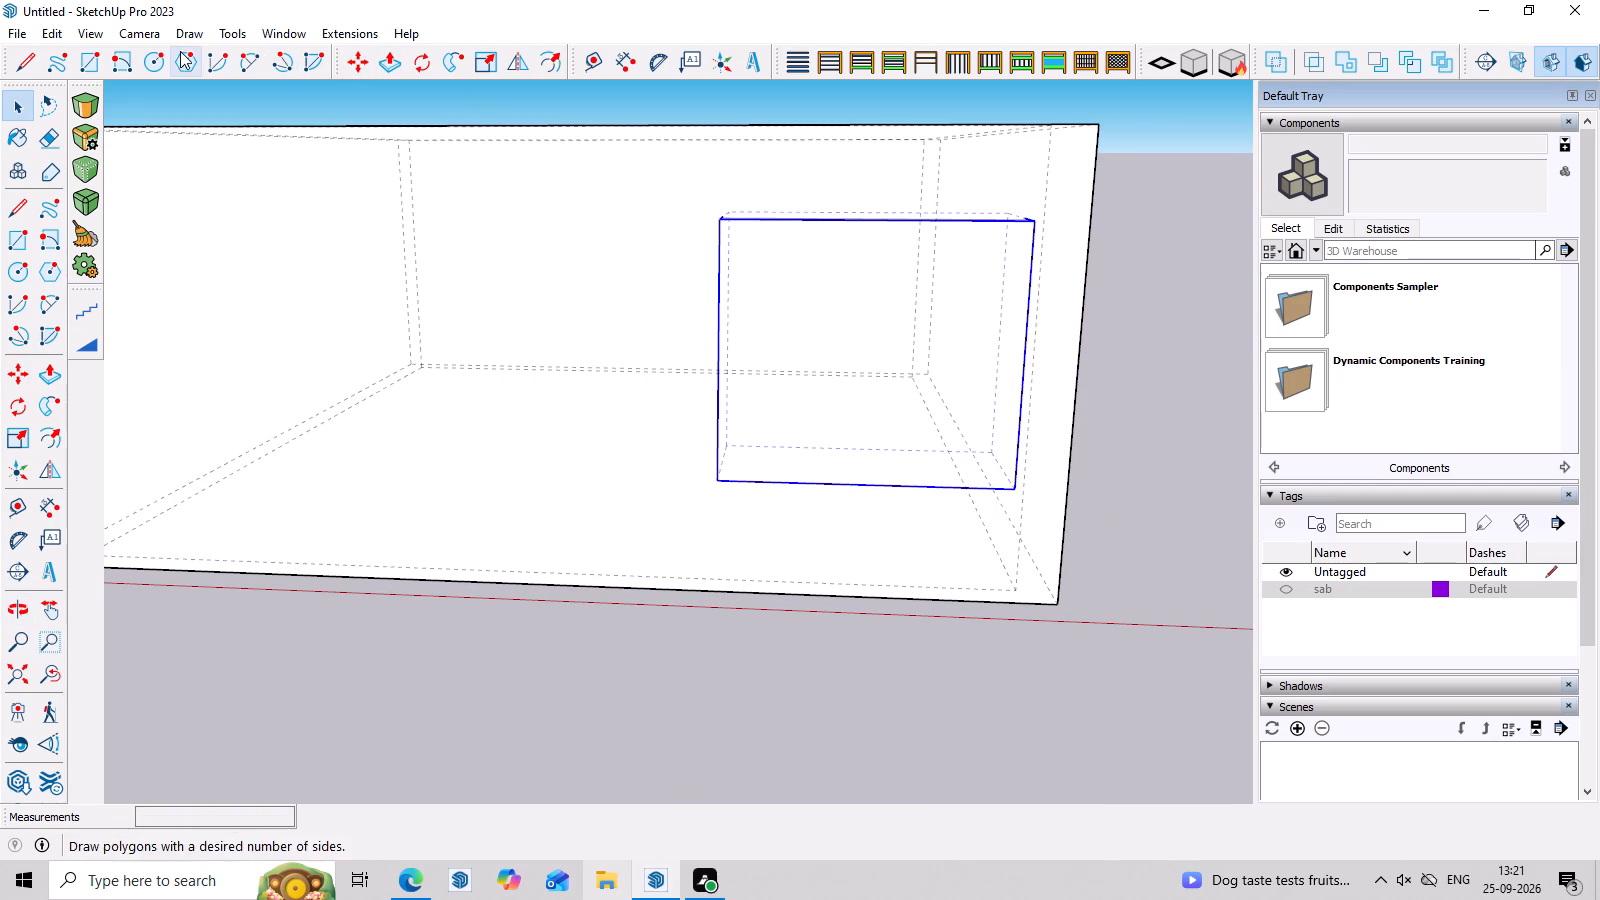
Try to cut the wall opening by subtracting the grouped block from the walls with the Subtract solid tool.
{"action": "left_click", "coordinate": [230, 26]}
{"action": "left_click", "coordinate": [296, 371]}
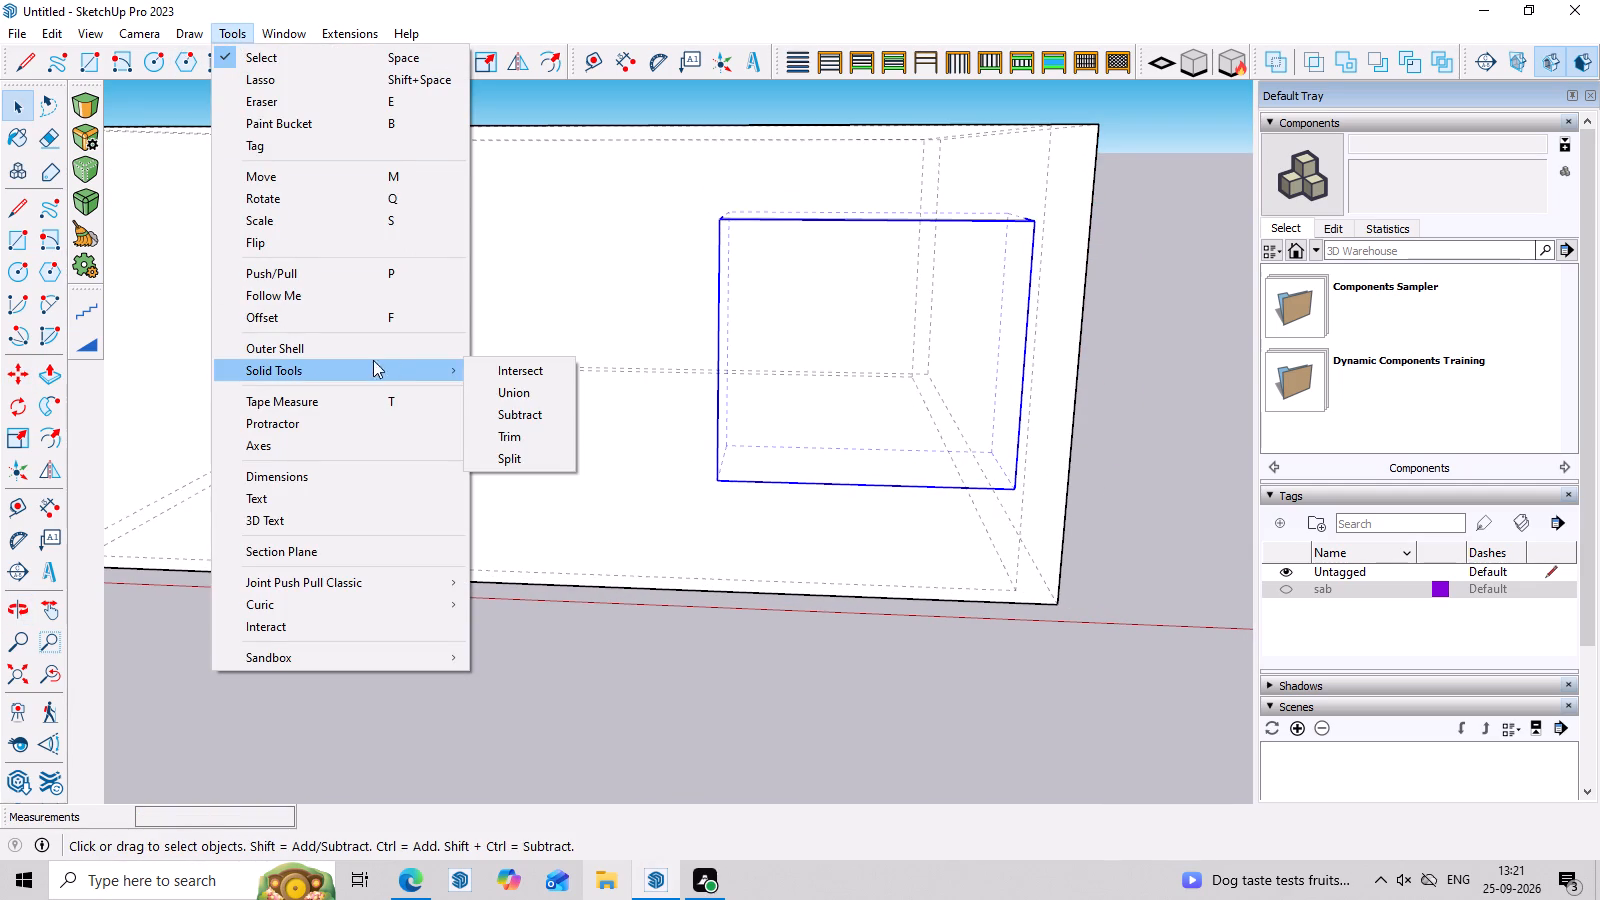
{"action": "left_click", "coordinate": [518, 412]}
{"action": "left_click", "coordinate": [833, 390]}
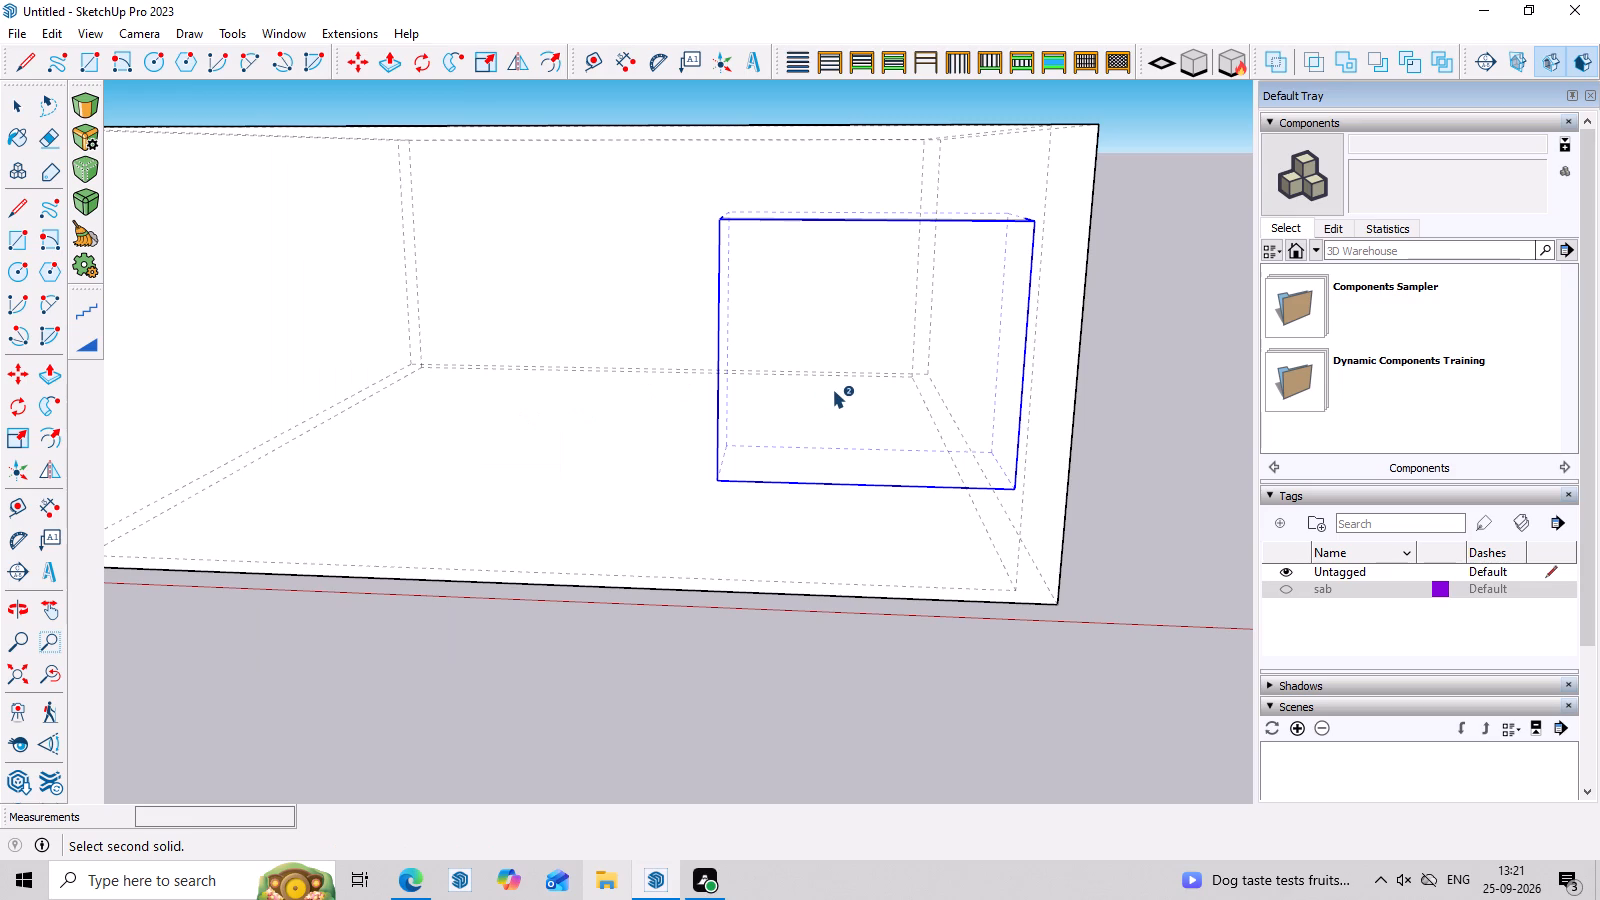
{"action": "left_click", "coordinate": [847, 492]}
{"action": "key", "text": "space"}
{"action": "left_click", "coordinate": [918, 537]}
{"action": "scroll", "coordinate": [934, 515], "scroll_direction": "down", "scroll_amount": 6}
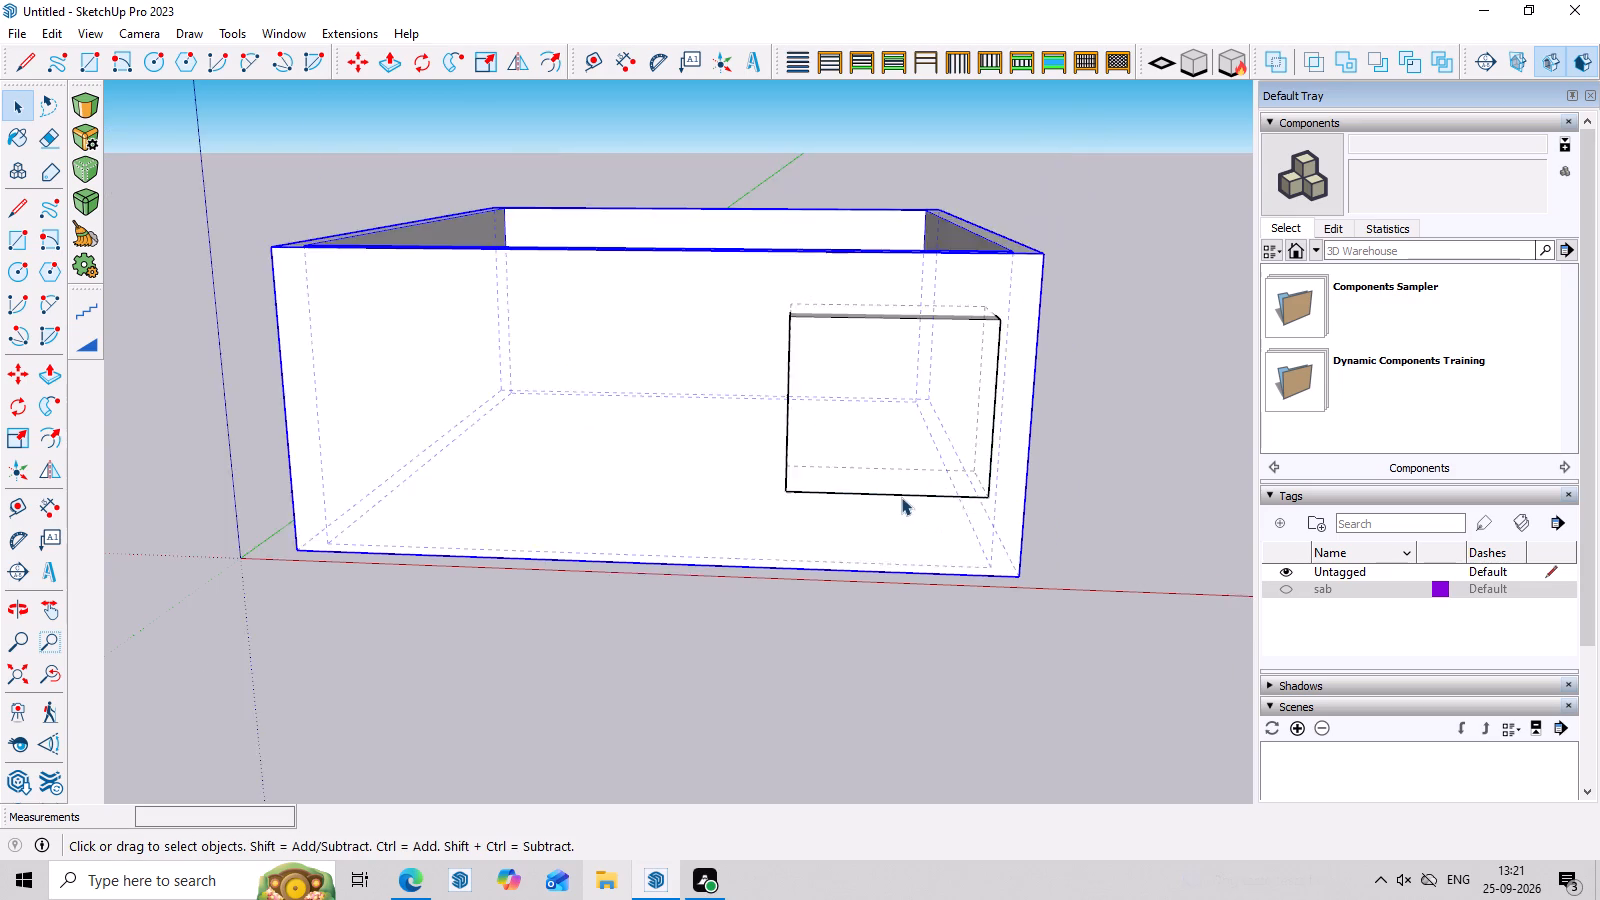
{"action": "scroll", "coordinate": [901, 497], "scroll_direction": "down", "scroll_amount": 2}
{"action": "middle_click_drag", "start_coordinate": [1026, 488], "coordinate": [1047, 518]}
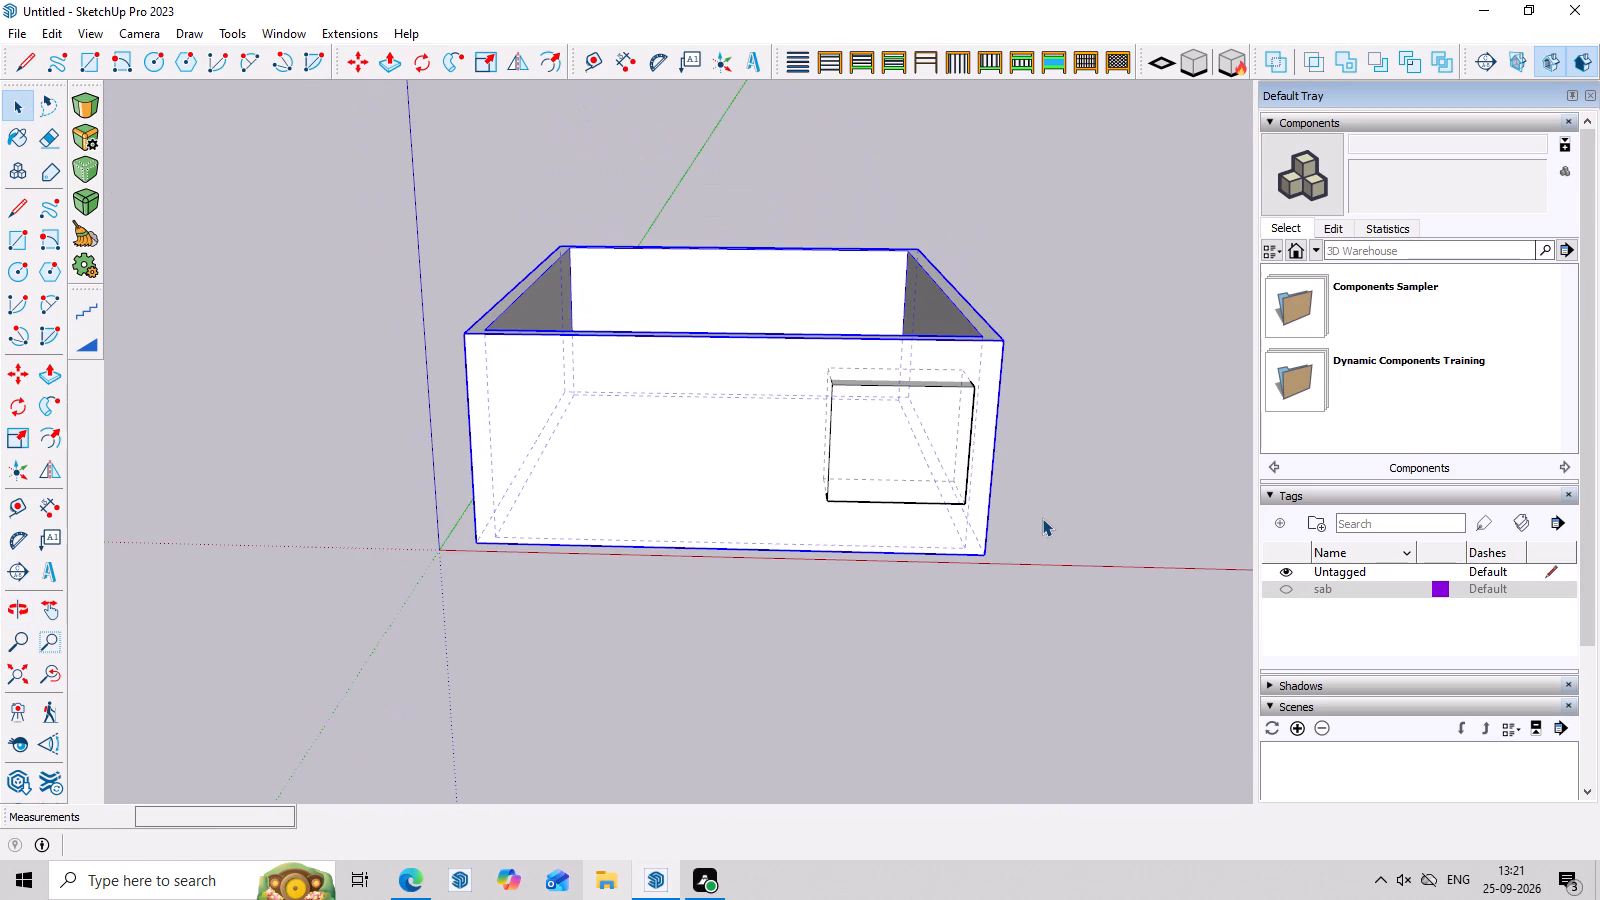
Undo the room modelling back to its beginnings and delete the leftover geometry to clear the model.
{"action": "key", "text": "ctrl+z"}
{"action": "key", "text": "ctrl+z"}
{"action": "key", "text": "ctrl+z"}
{"action": "key", "text": "ctrl+z"}
{"action": "key", "text": "ctrl+z"}
{"action": "key", "text": "ctrl+z"}
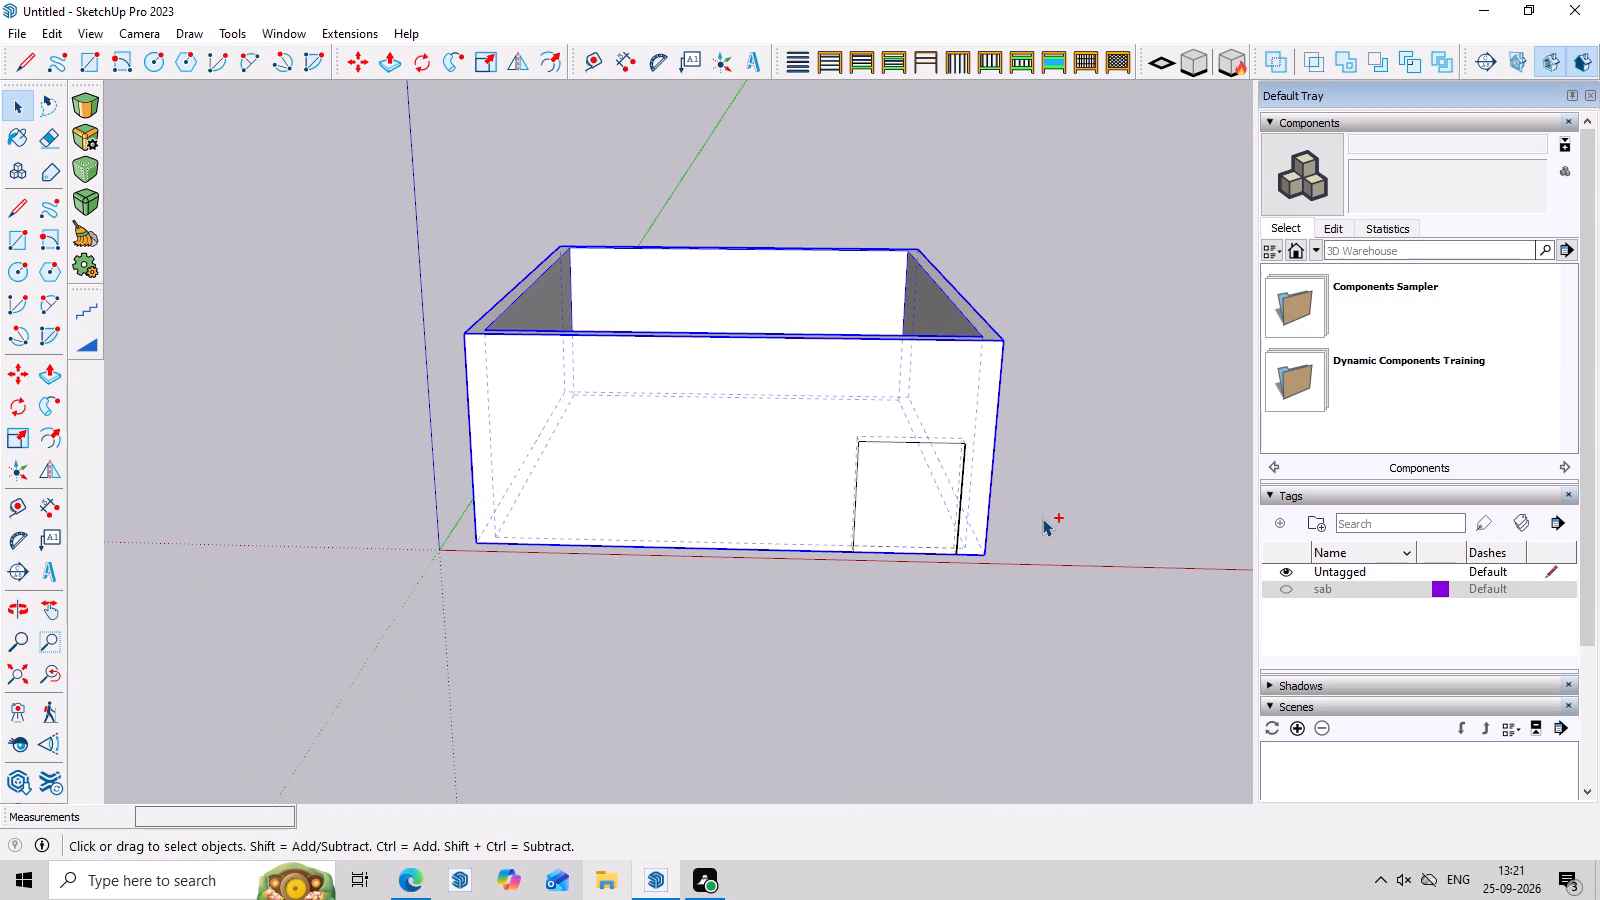
{"action": "key", "text": "ctrl+z"}
{"action": "key", "text": "ctrl+z"}
{"action": "key", "text": "ctrl+z"}
{"action": "key", "text": "ctrl+z"}
{"action": "key", "text": "ctrl+z"}
{"action": "key", "text": "ctrl+z"}
{"action": "key", "text": "ctrl+z"}
{"action": "key", "text": "ctrl+z"}
{"action": "key", "text": "ctrl+z"}
{"action": "key", "text": "ctrl+z"}
{"action": "key", "text": "ctrl+z"}
{"action": "key", "text": "ctrl+z"}
{"action": "key", "text": "ctrl+z"}
{"action": "key", "text": "ctrl+z"}
{"action": "key", "text": "ctrl+z"}
{"action": "key", "text": "ctrl+z"}
{"action": "key", "text": "ctrl+z"}
{"action": "key", "text": "ctrl+z"}
{"action": "key", "text": "ctrl+z"}
{"action": "key", "text": "ctrl+z"}
{"action": "key", "text": "ctrl+z"}
{"action": "key", "text": "ctrl+z"}
{"action": "key", "text": "ctrl+z"}
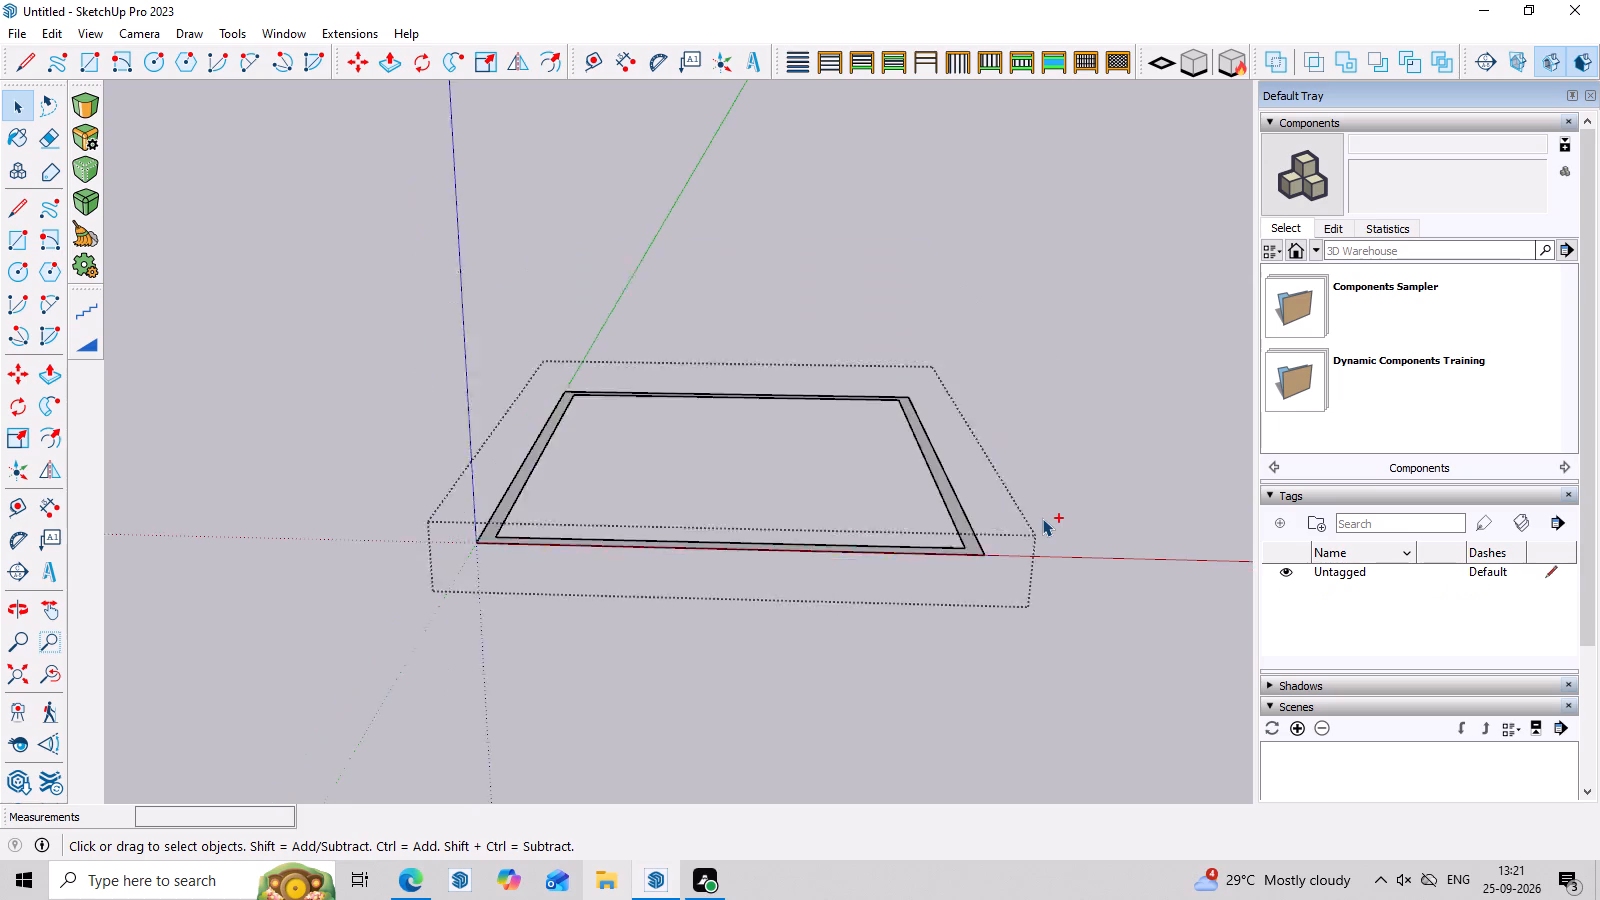
{"action": "left_click_drag", "start_coordinate": [996, 221], "coordinate": [814, 445]}
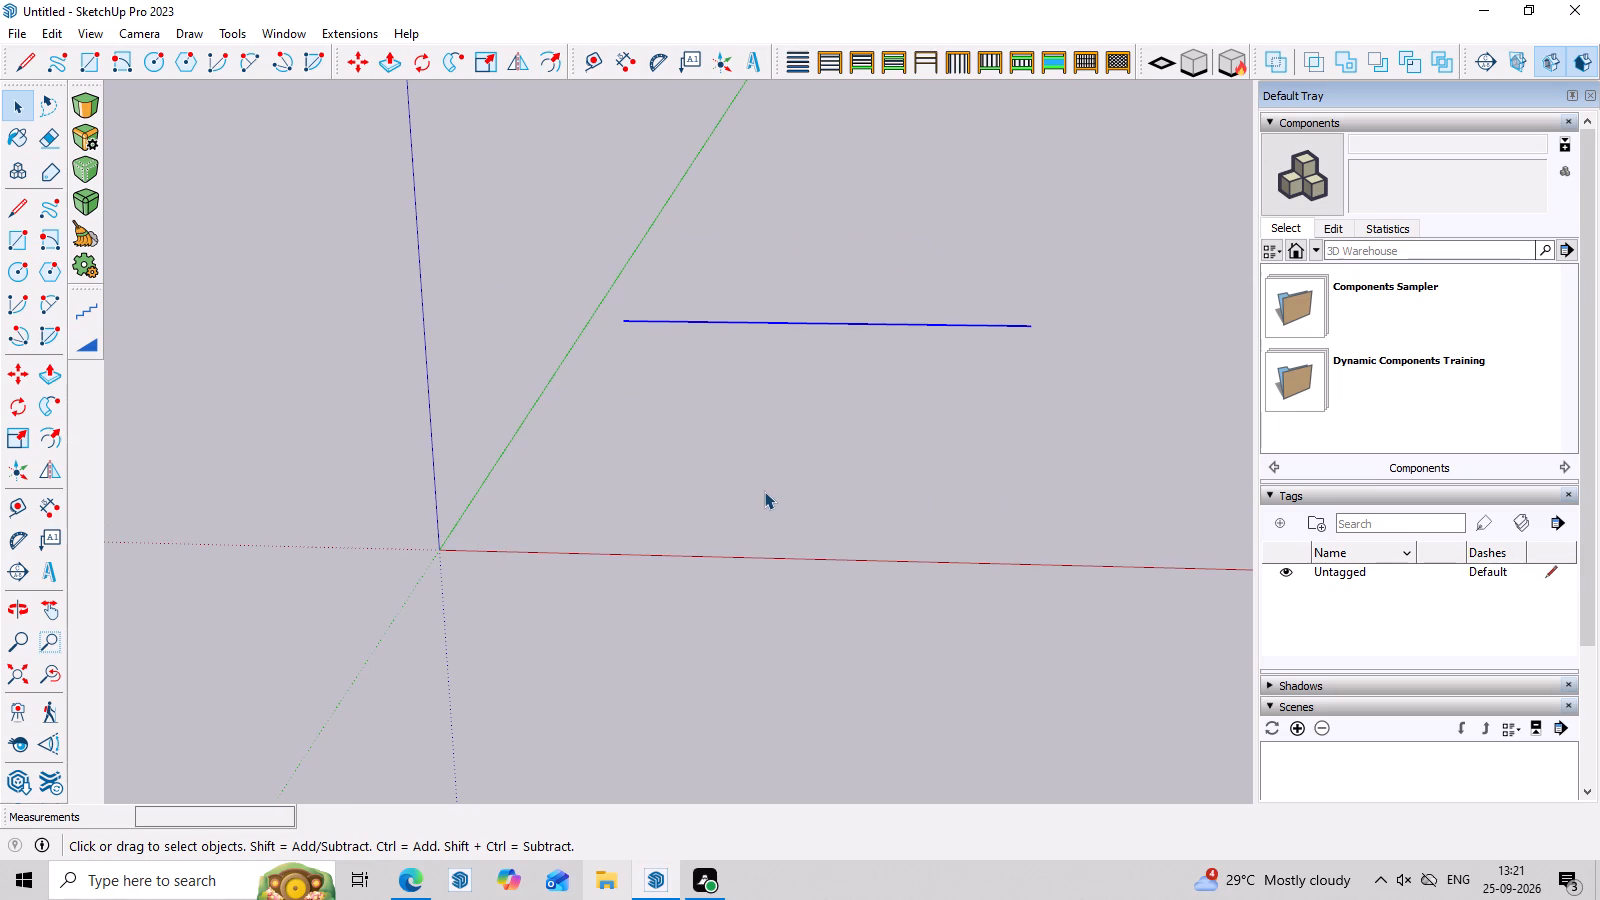
{"action": "key", "text": "Delete"}
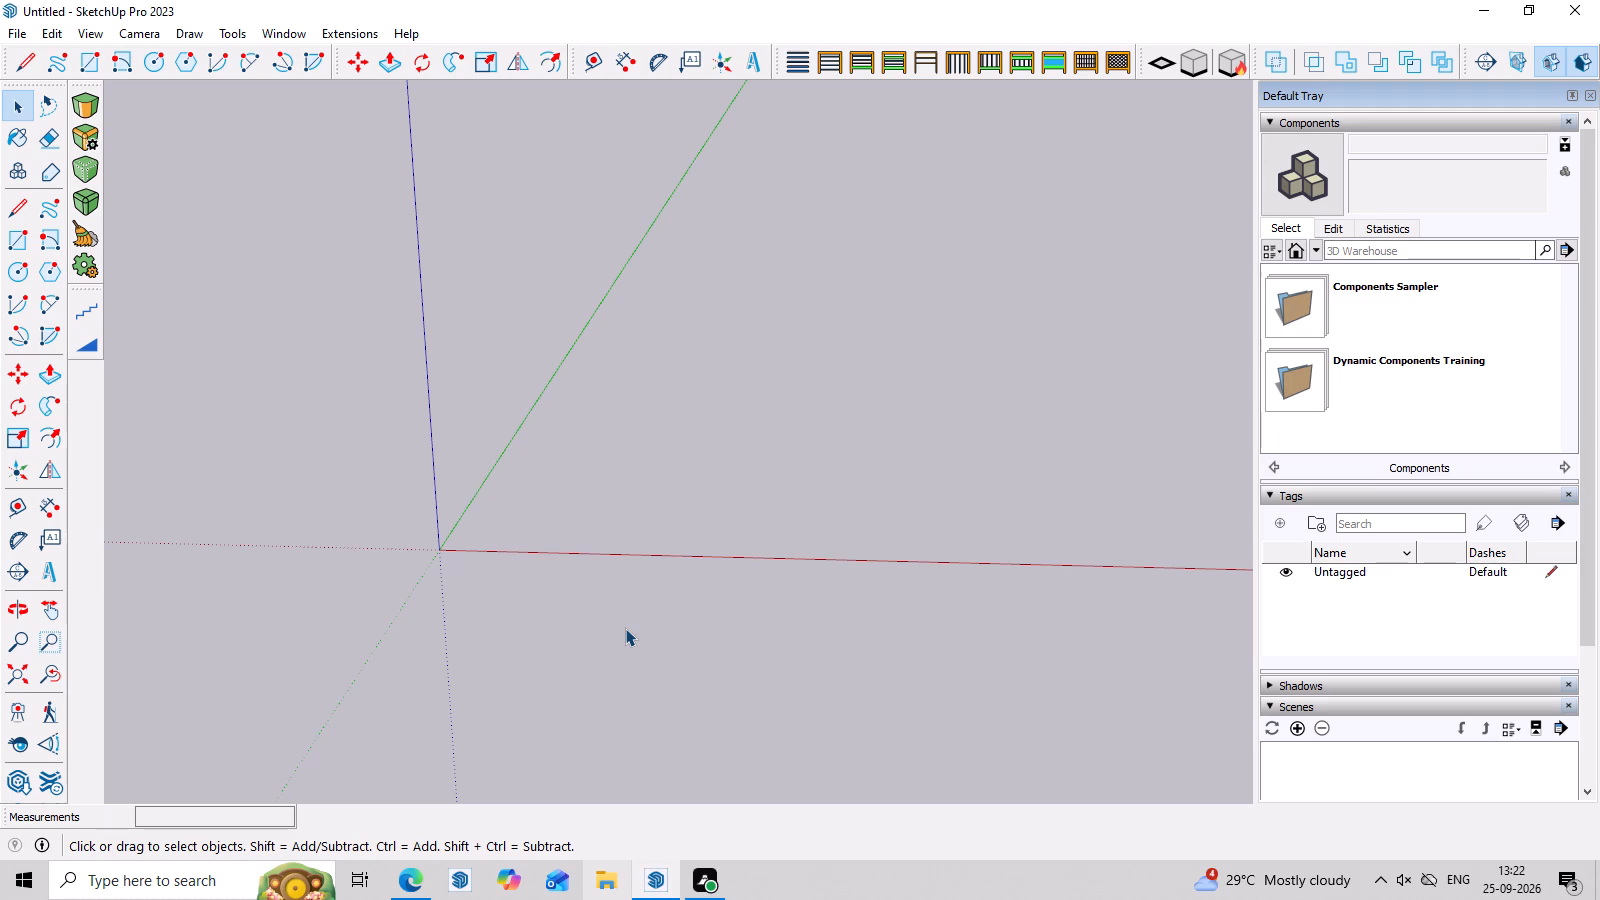
Draw a new ground rectangle about 25' by 22' near the origin, between the red and green axes.
{"action": "key", "text": "r"}
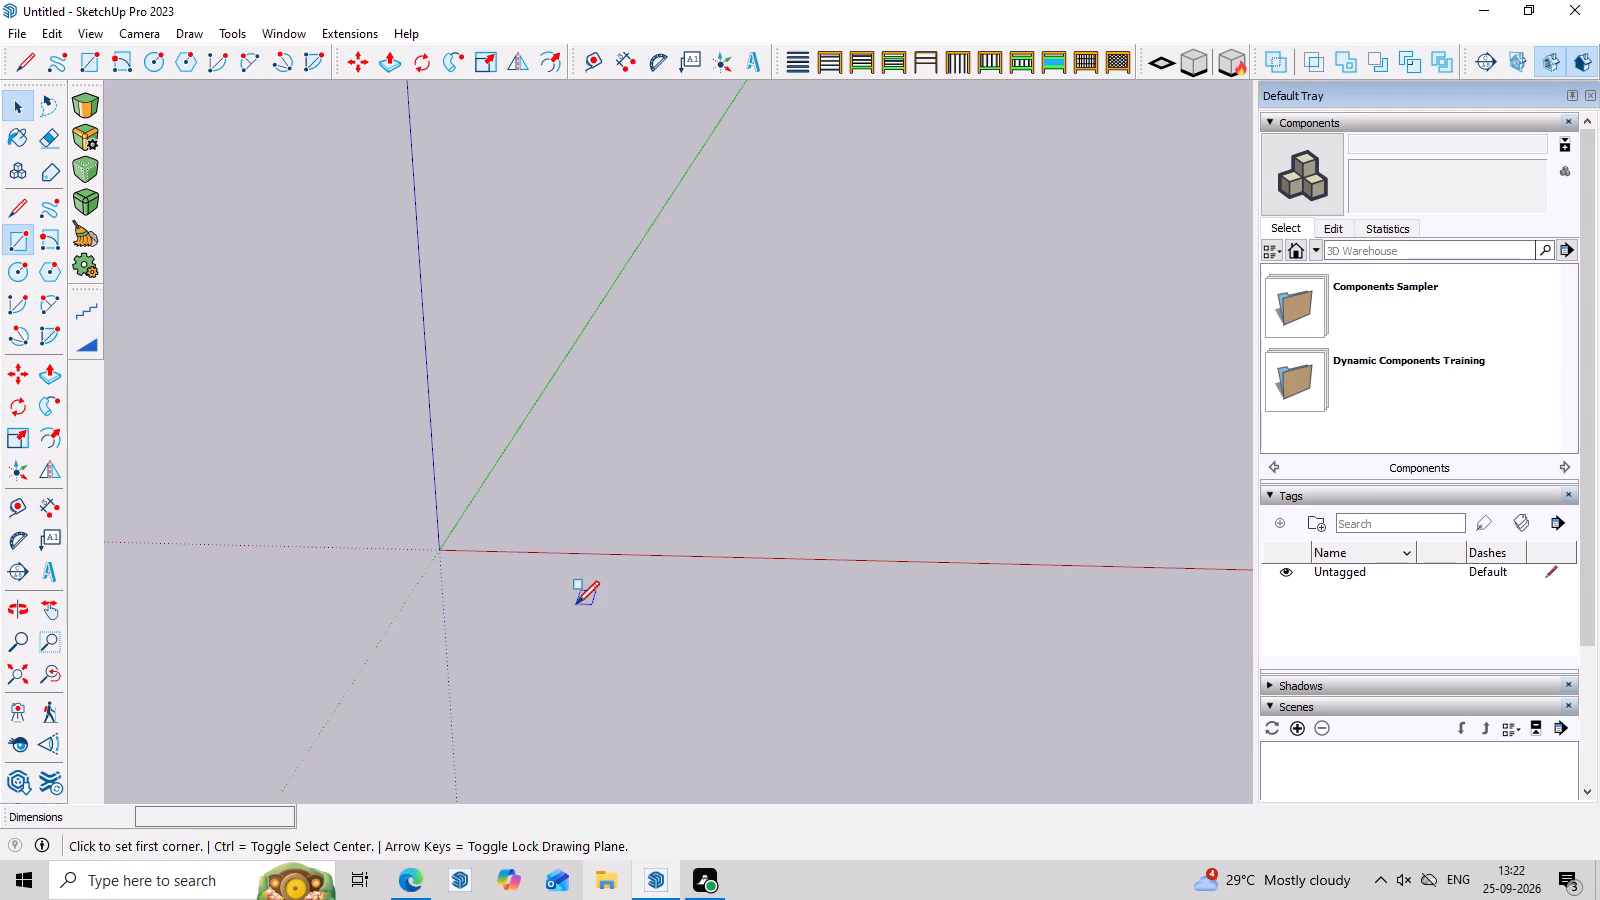
{"action": "left_click", "coordinate": [502, 531]}
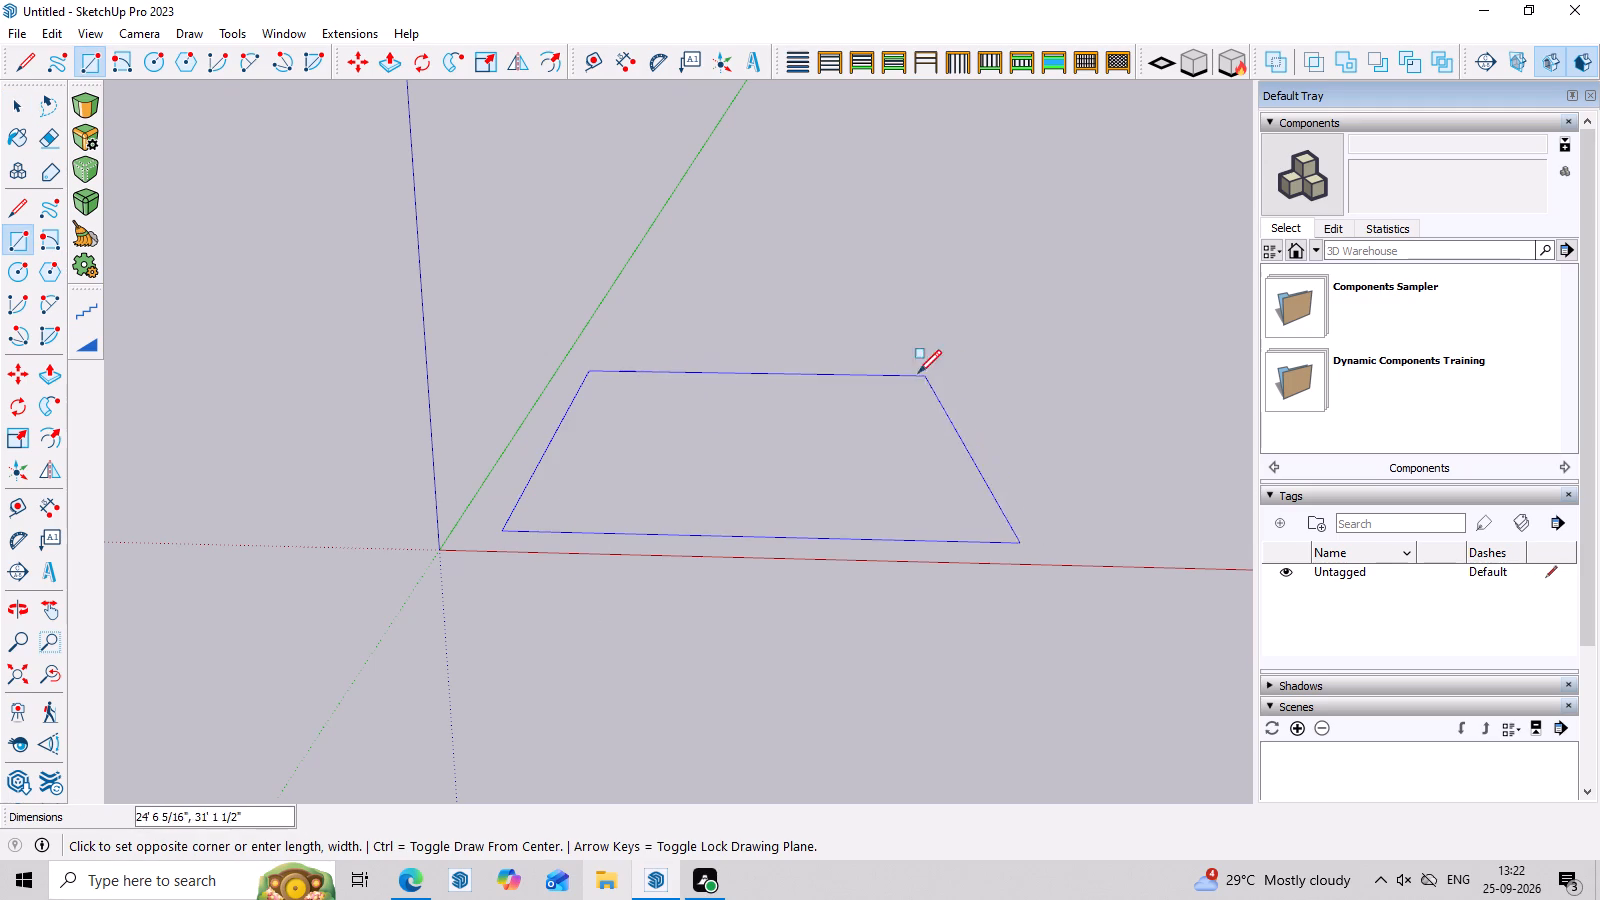
{"action": "middle_click_drag", "start_coordinate": [908, 342], "coordinate": [890, 506]}
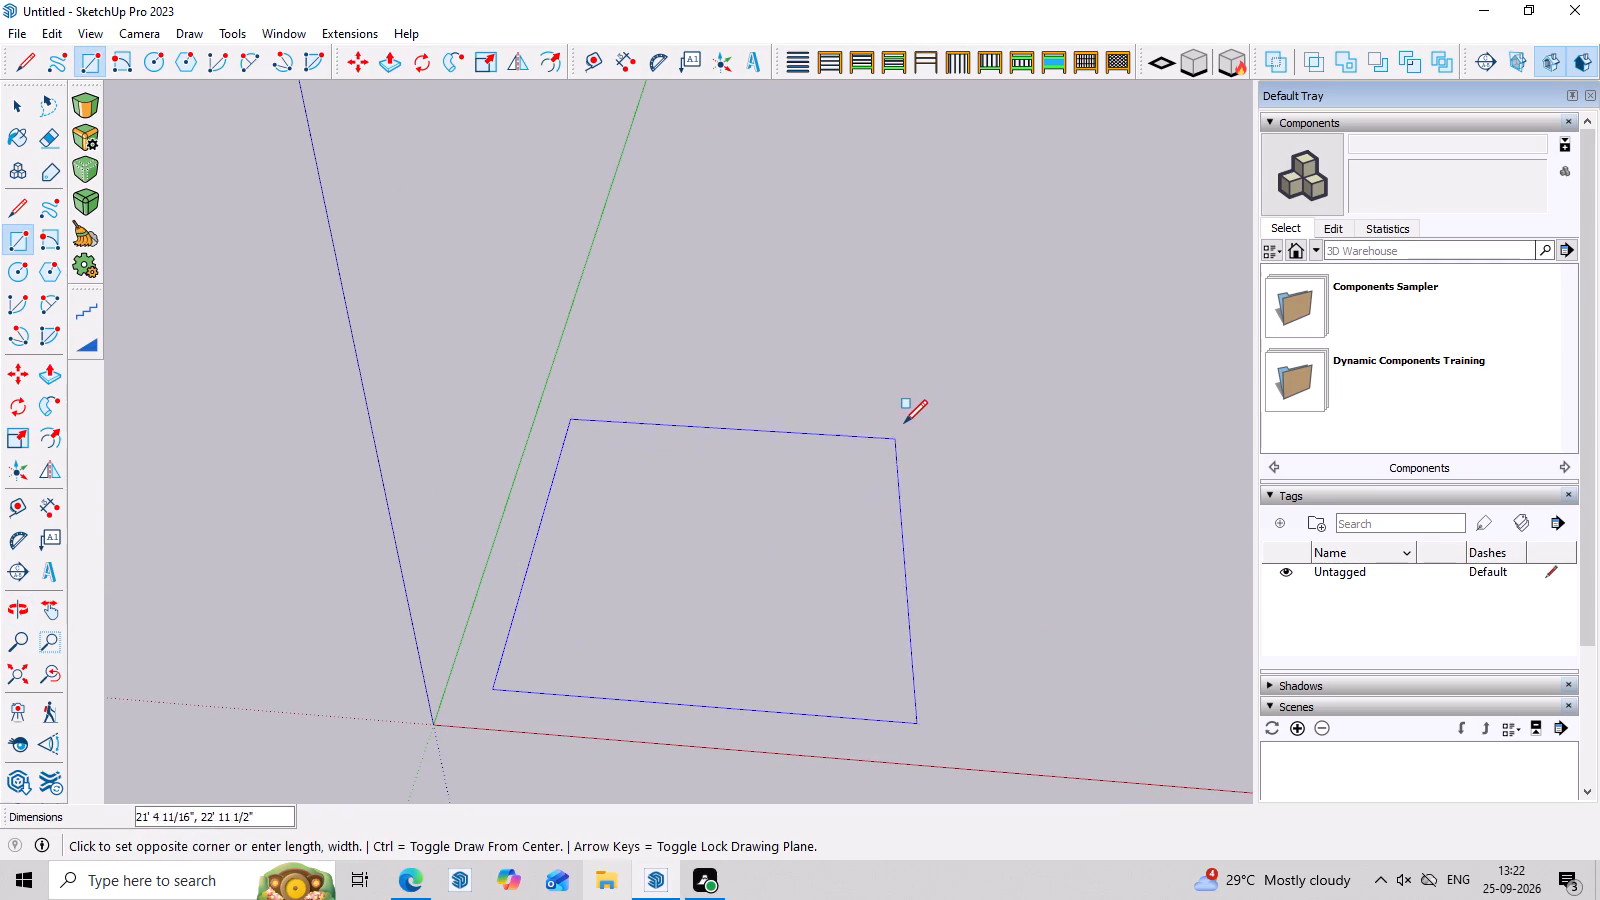
{"action": "left_click", "coordinate": [907, 420]}
{"action": "middle_click_drag", "start_coordinate": [889, 695], "coordinate": [908, 689]}
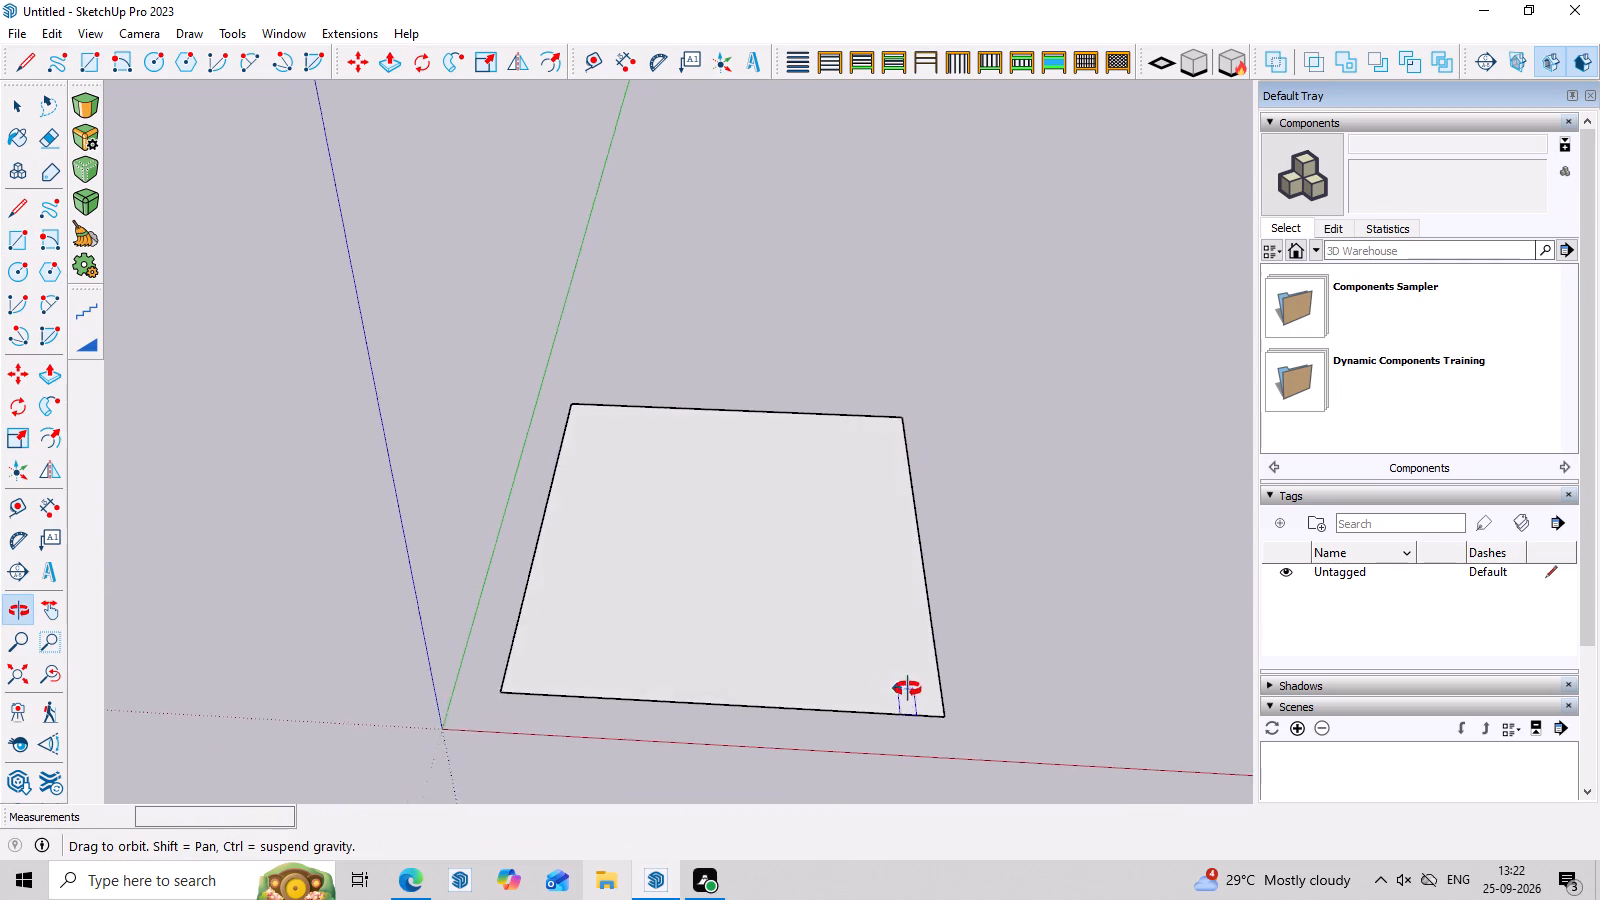
{"action": "middle_click_drag", "start_coordinate": [908, 689], "coordinate": [927, 876]}
{"action": "scroll", "coordinate": [907, 630], "scroll_direction": "up", "scroll_amount": 3}
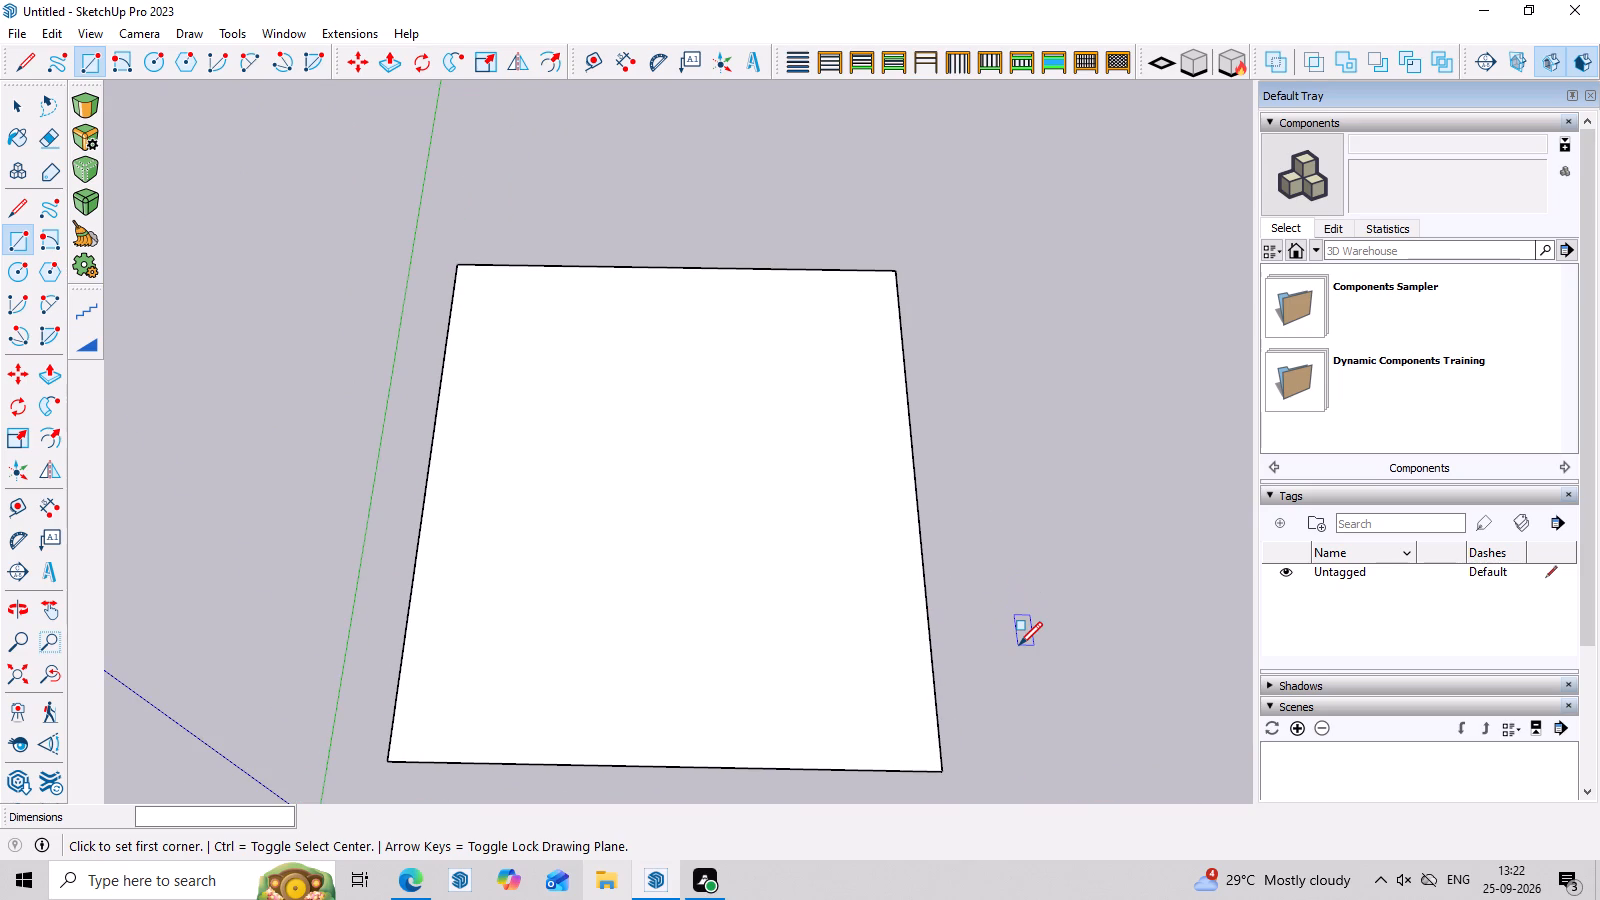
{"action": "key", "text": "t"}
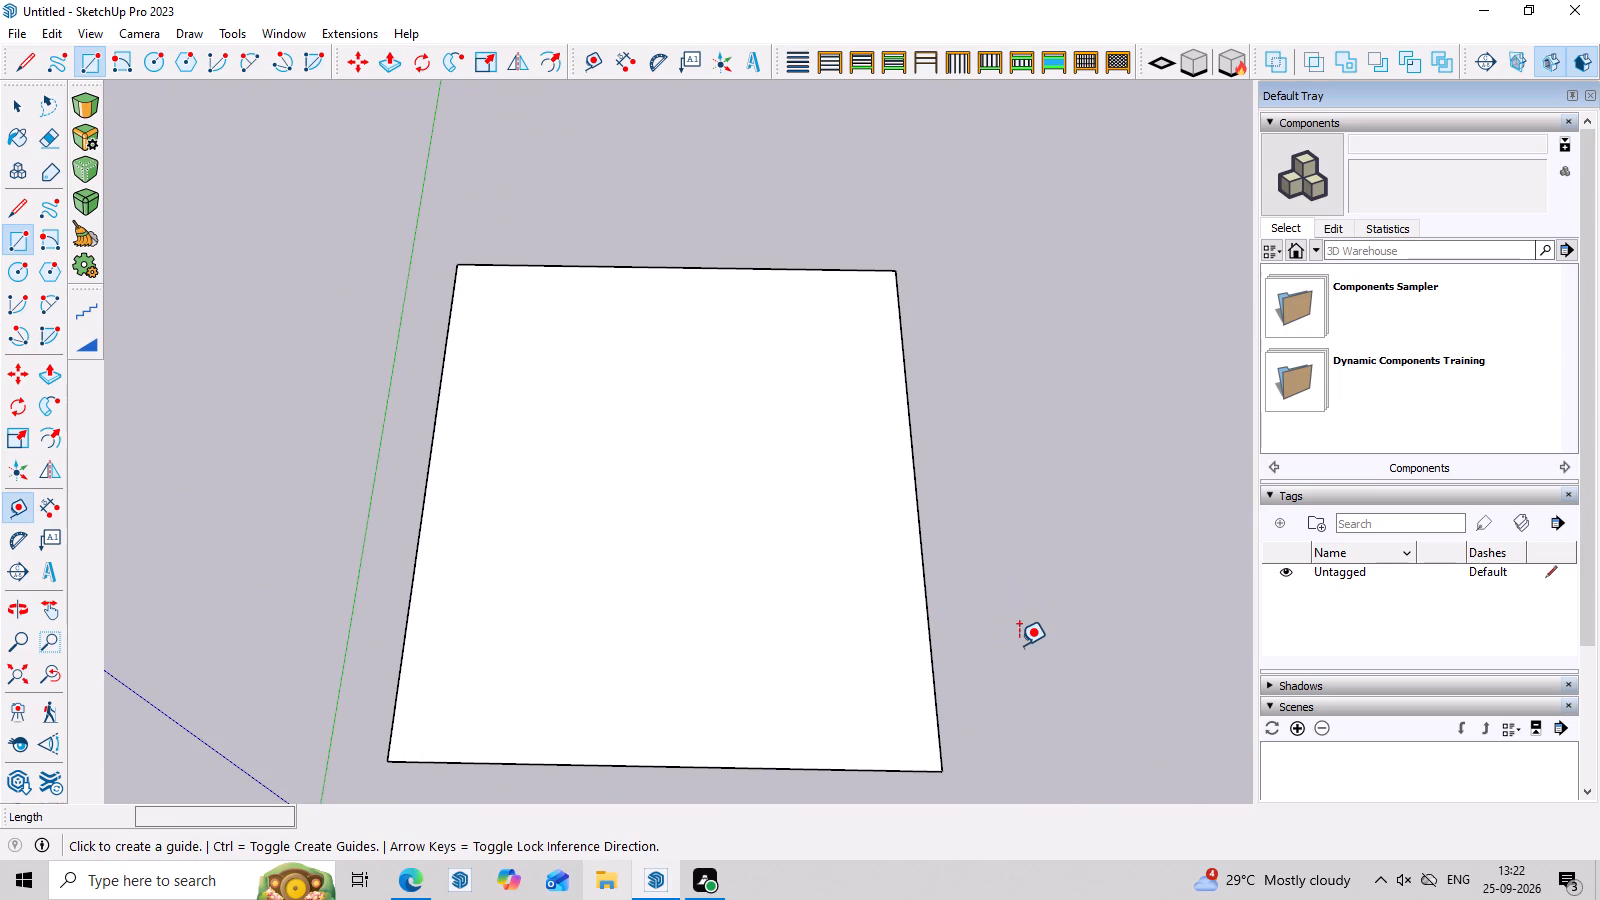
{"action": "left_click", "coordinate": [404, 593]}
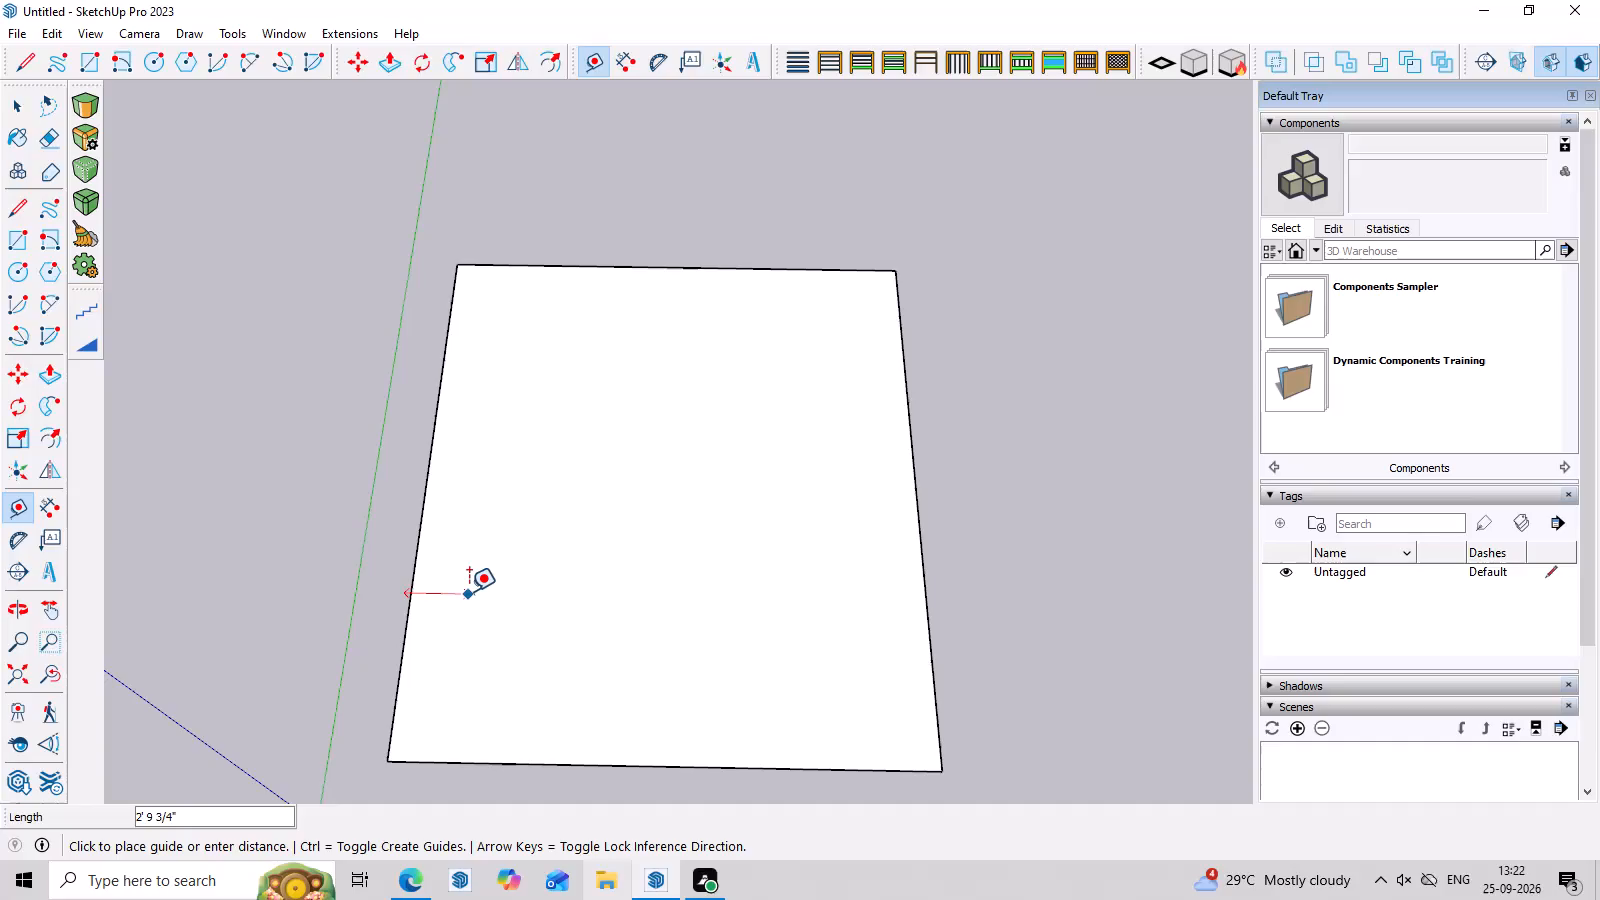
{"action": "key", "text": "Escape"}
Place guides 9" inside all four edges of the ground rectangle with the Tape Measure.
{"action": "key", "text": "t"}
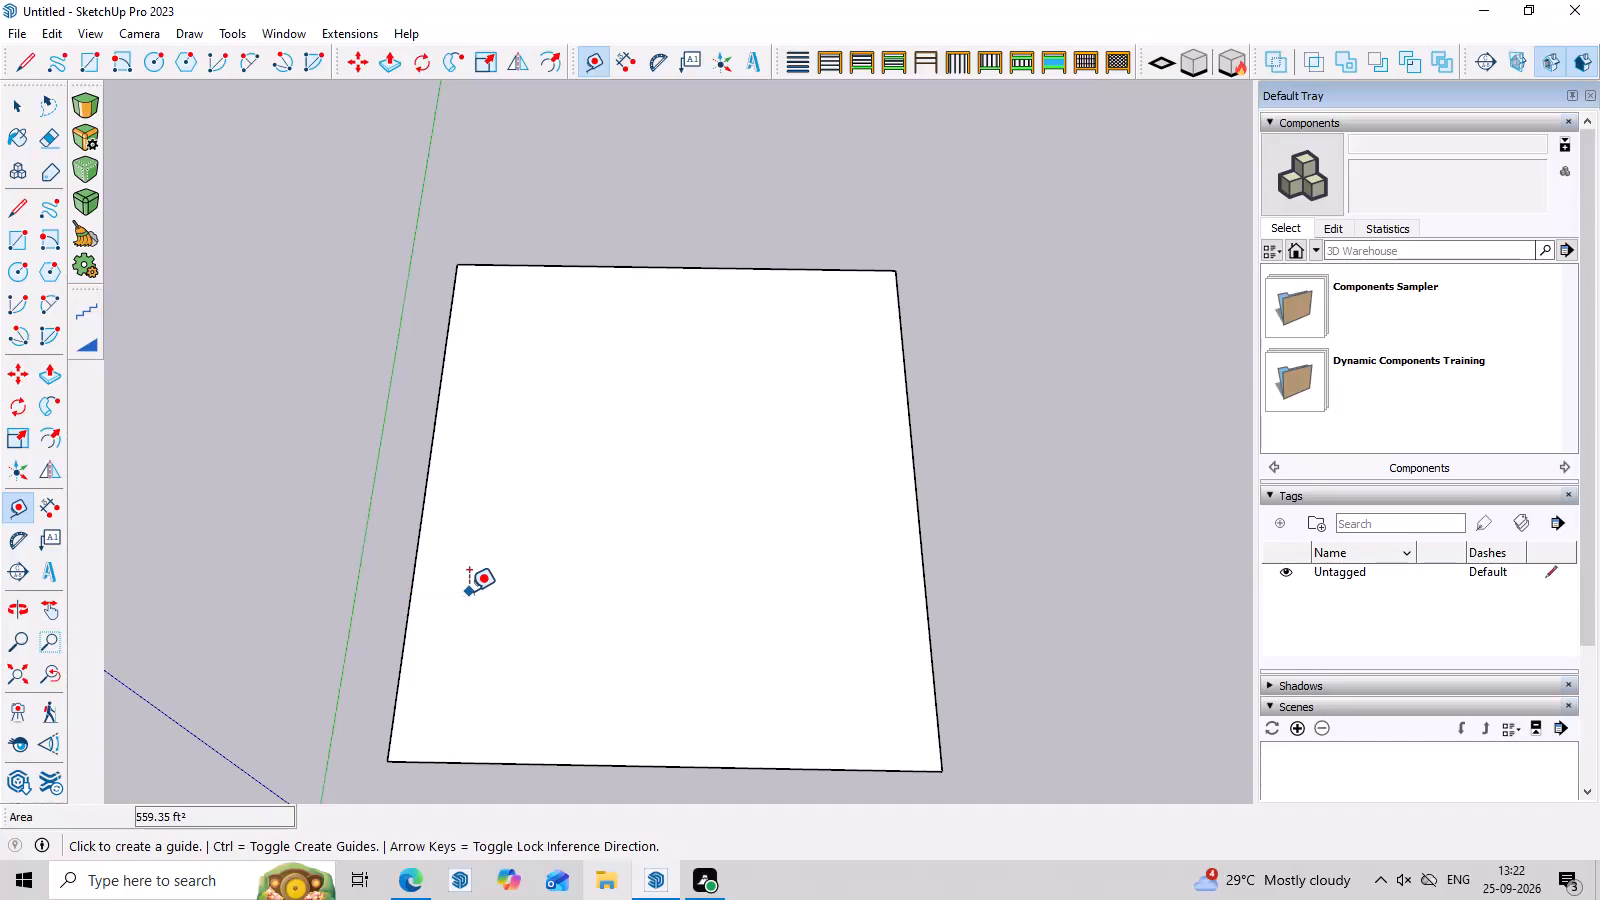
{"action": "left_click", "coordinate": [408, 593]}
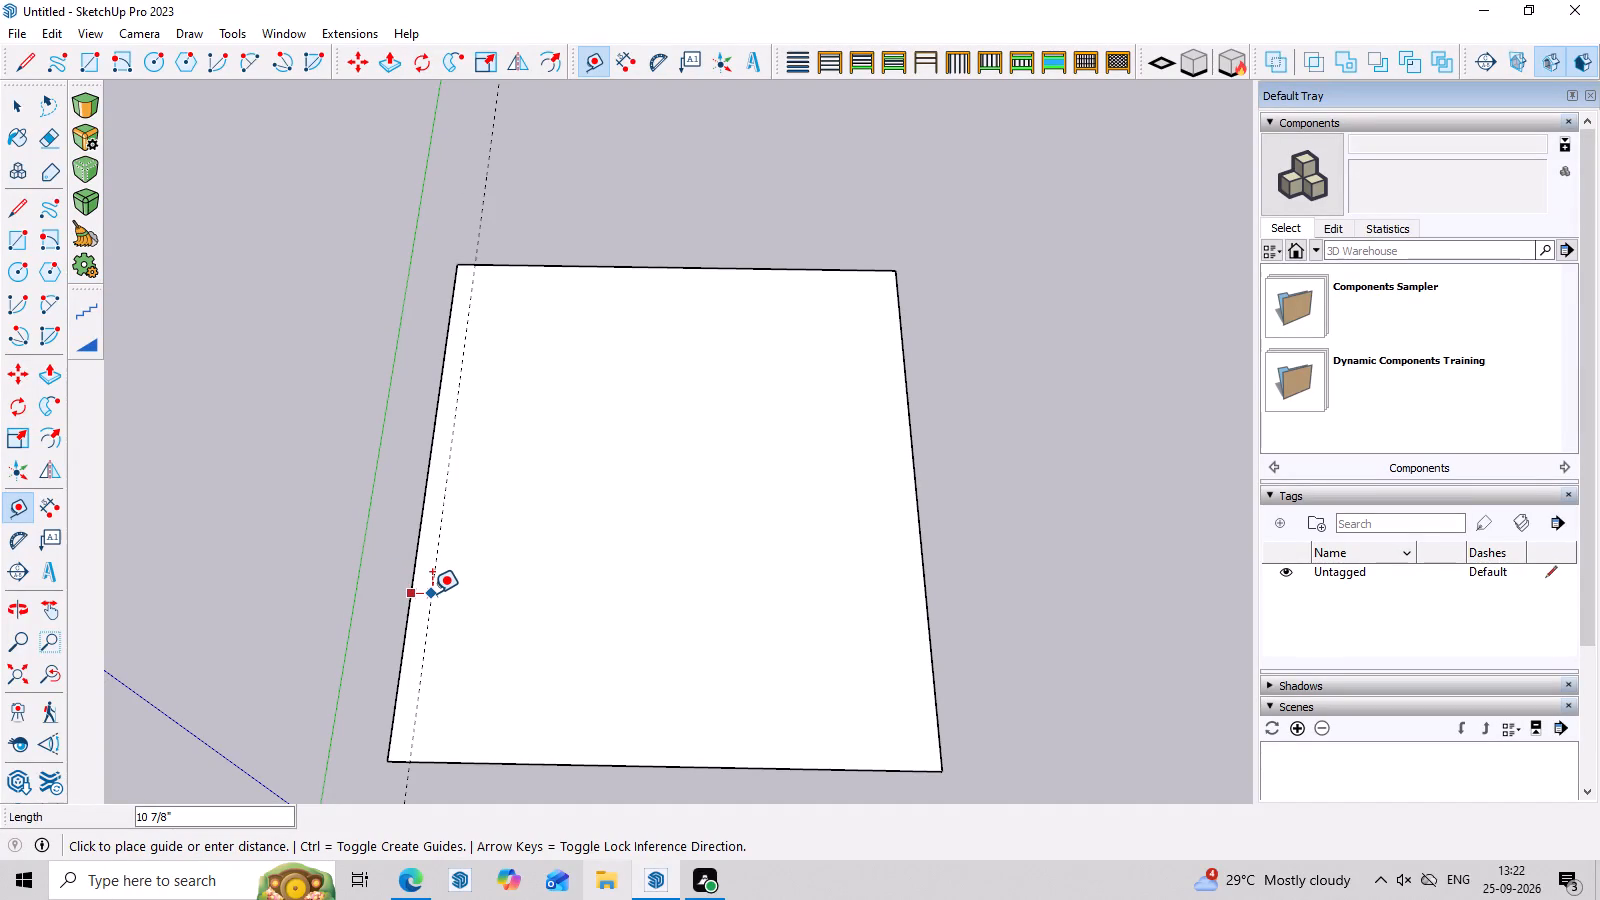
{"action": "key", "text": "9"}
{"action": "key", "text": "Return"}
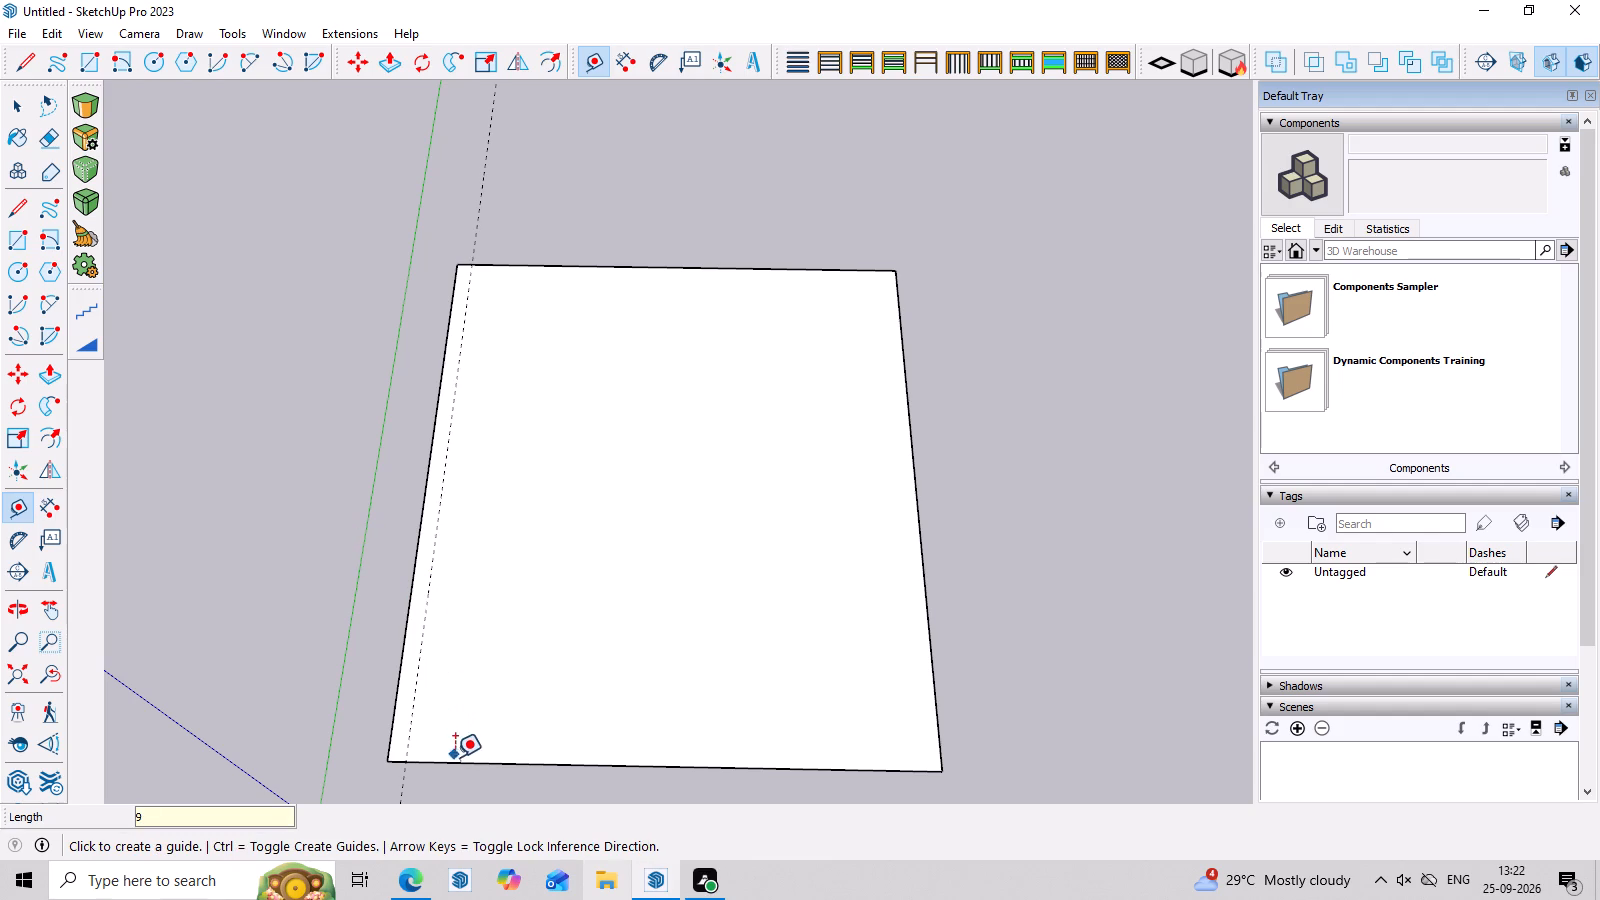
{"action": "left_click", "coordinate": [455, 762]}
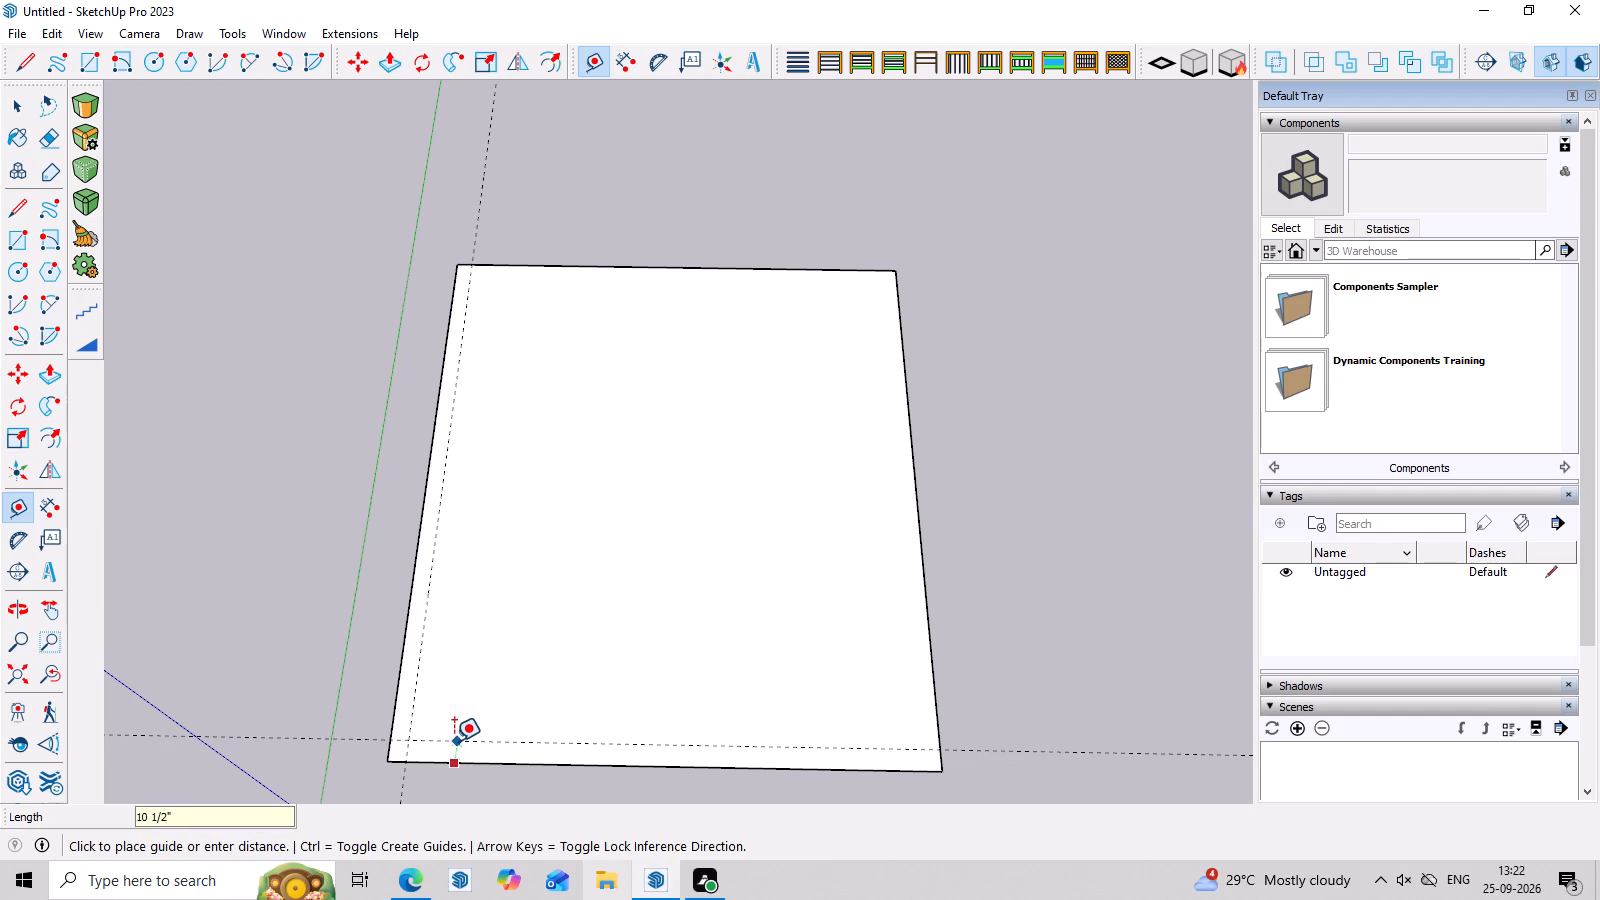
{"action": "key", "text": "9"}
{"action": "key", "text": "Return"}
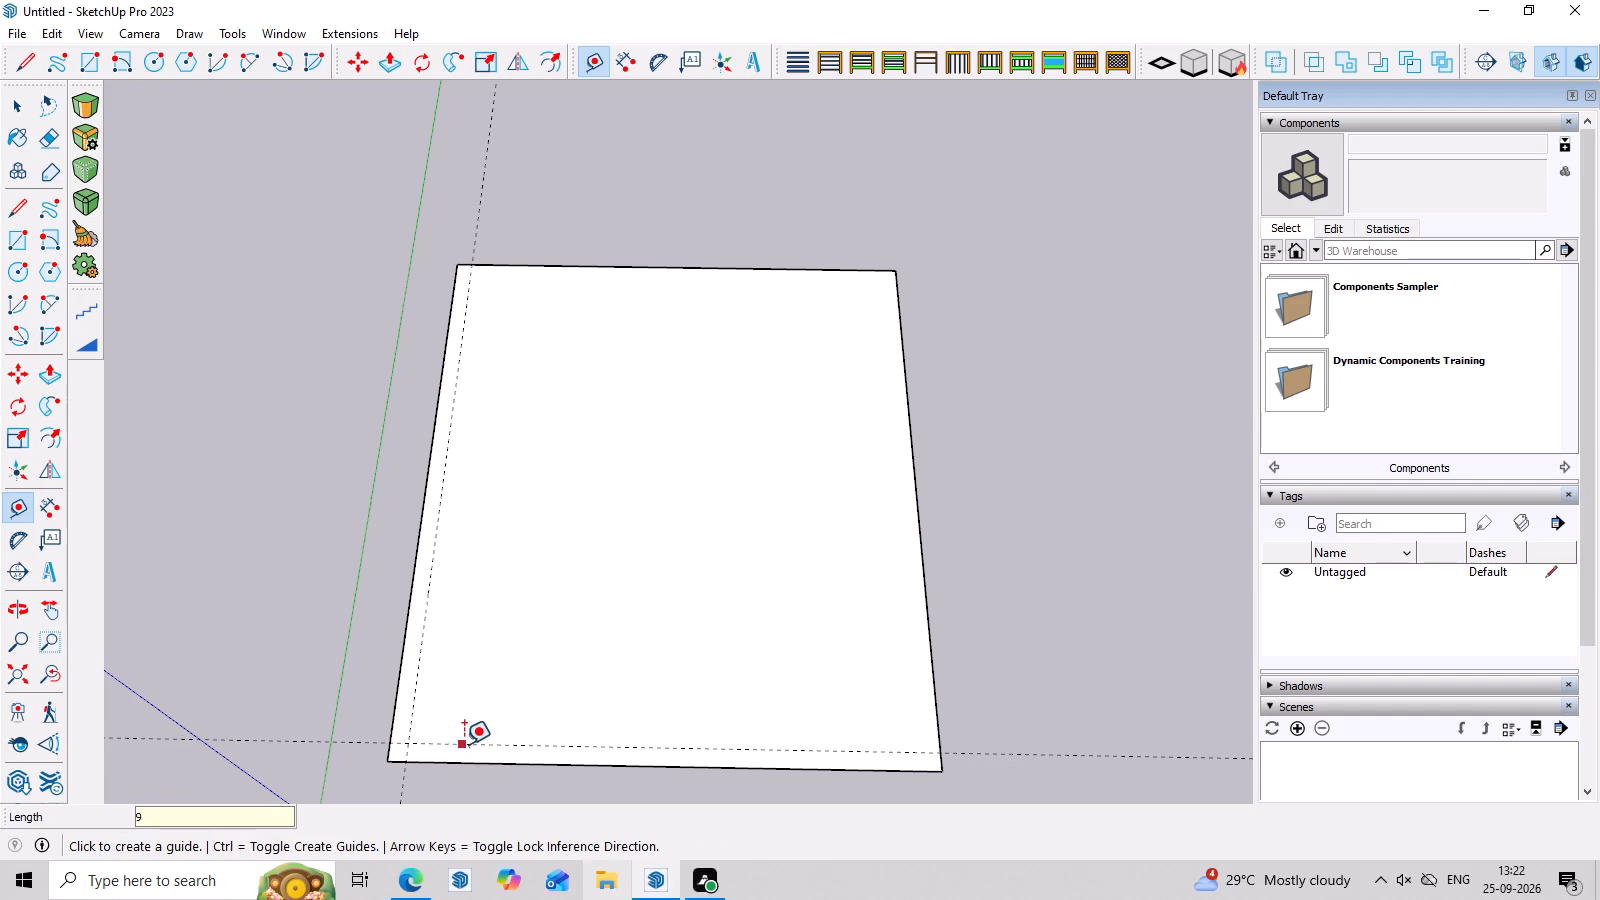
{"action": "left_click", "coordinate": [921, 531]}
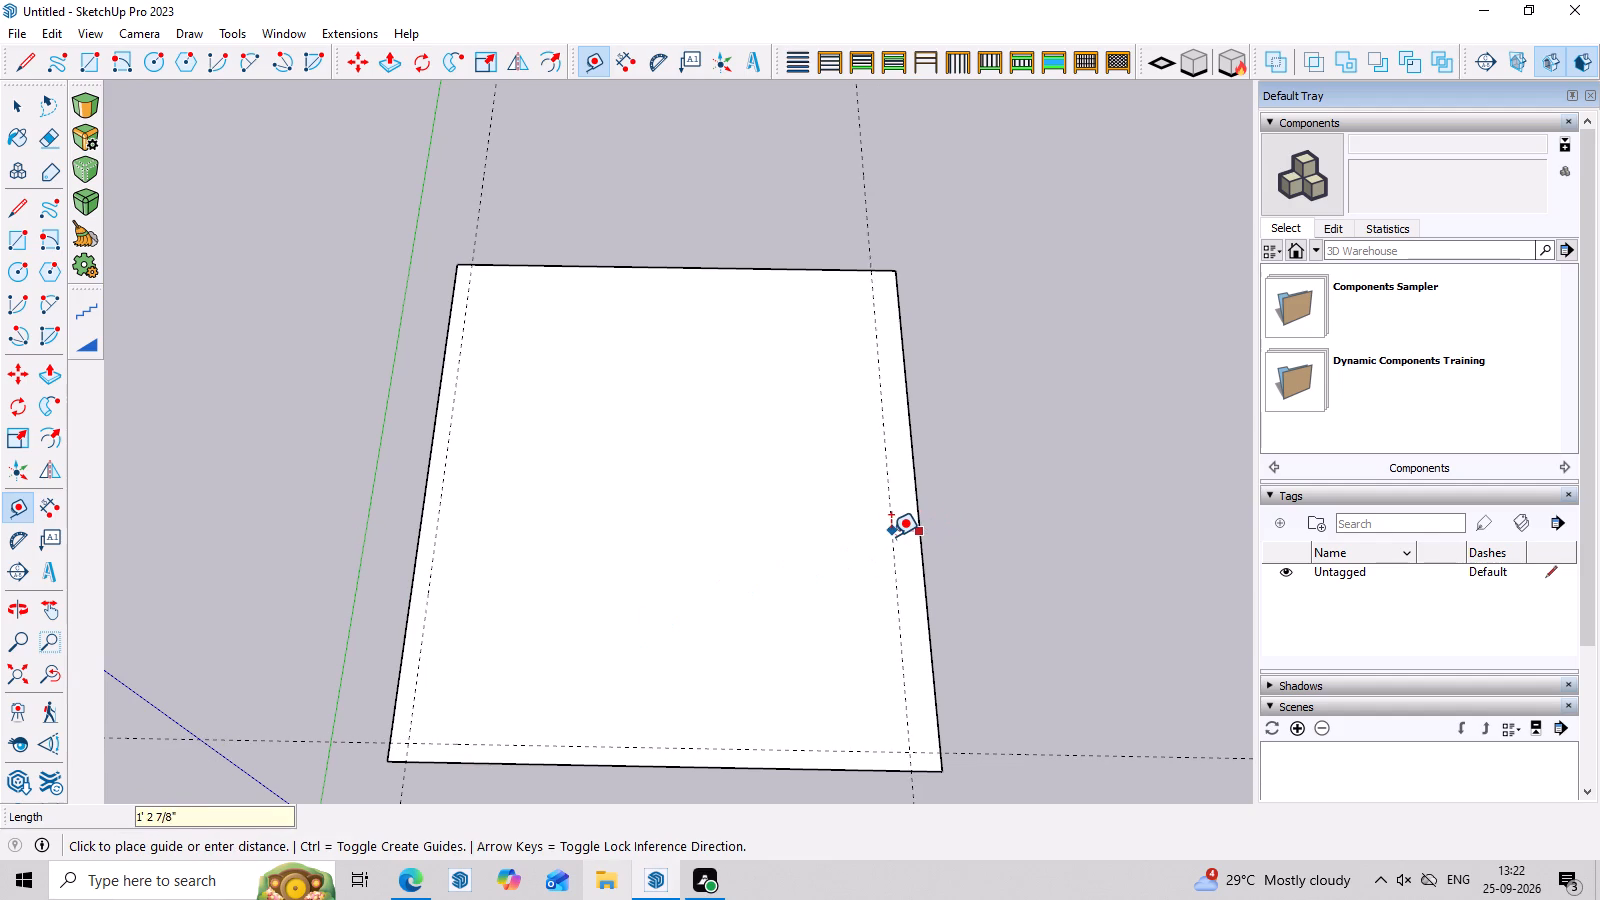
{"action": "key", "text": "9"}
{"action": "key", "text": "Return"}
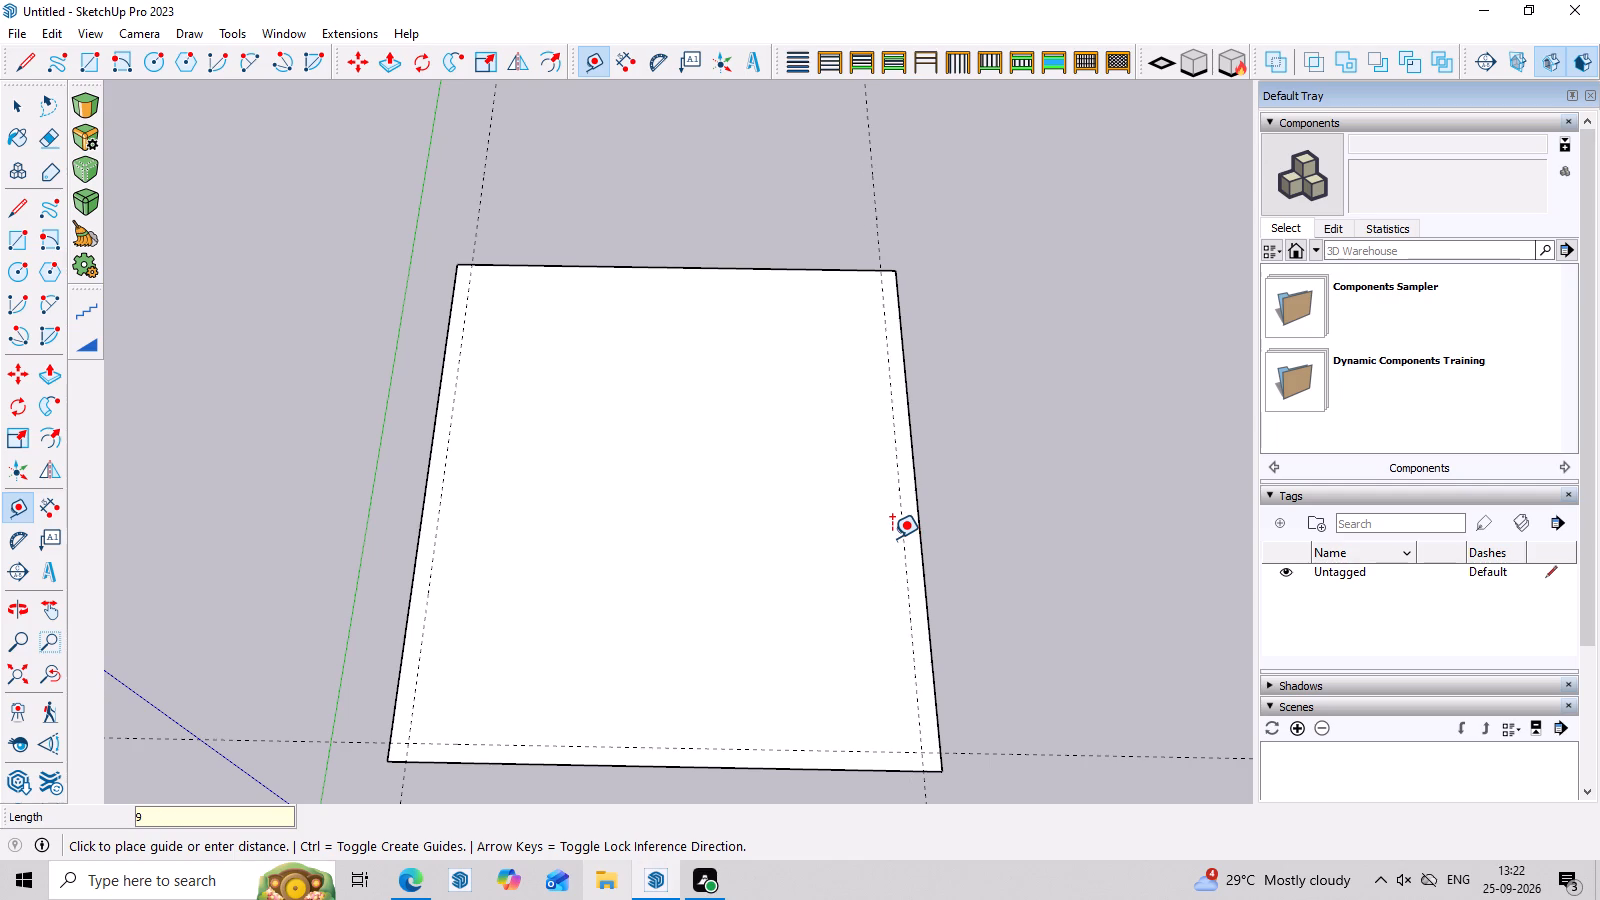
{"action": "left_click", "coordinate": [729, 273]}
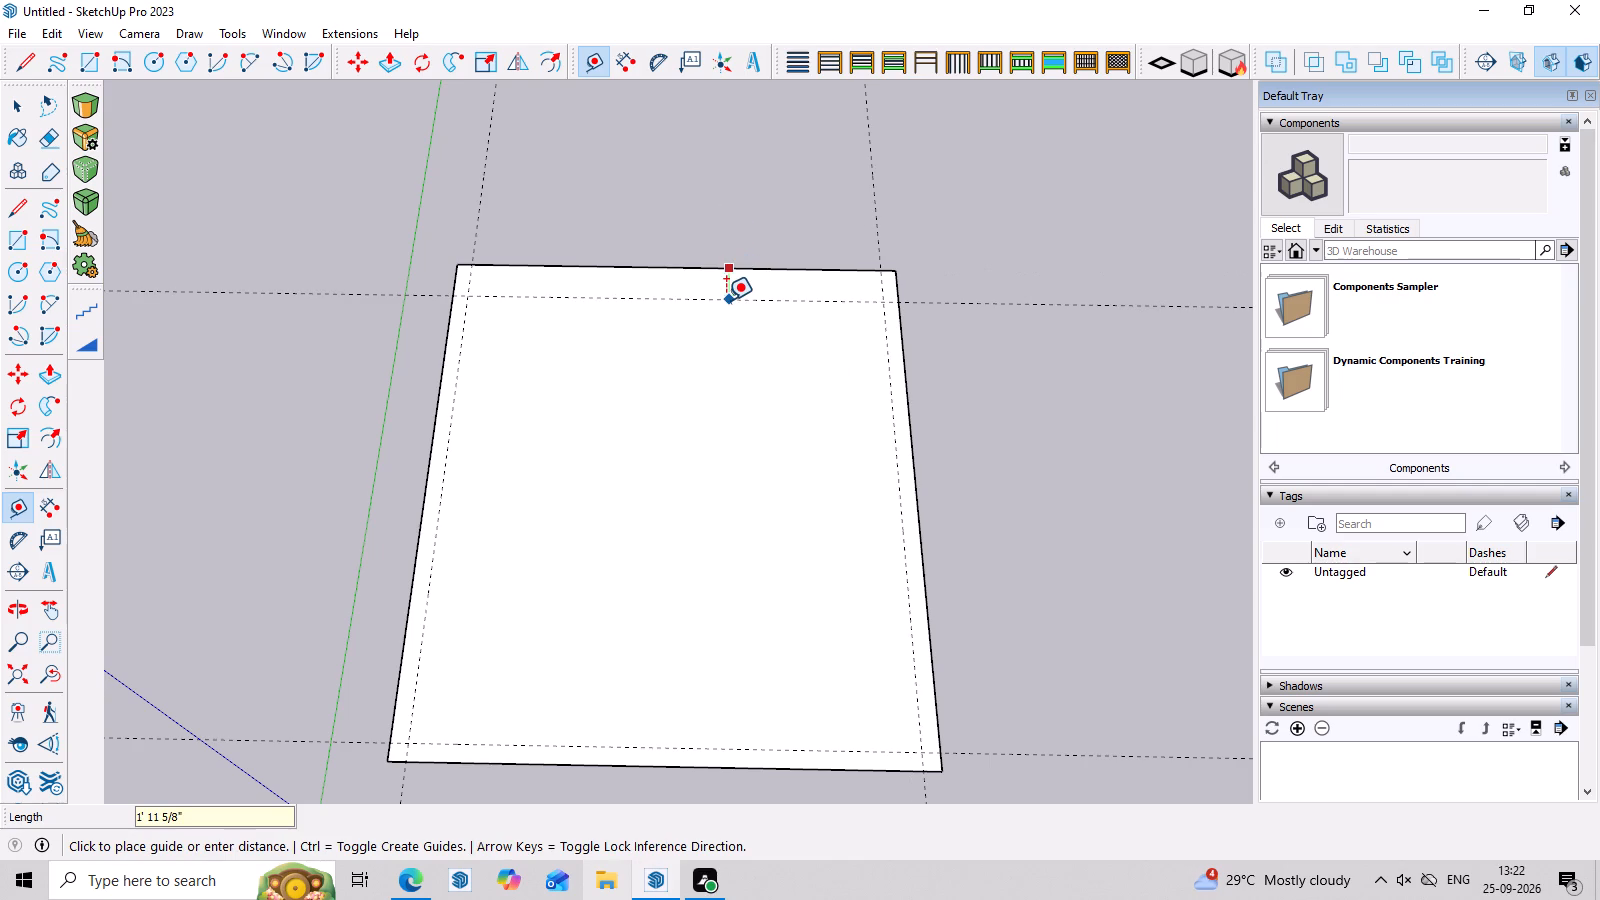
{"action": "key", "text": "9"}
{"action": "key", "text": "Return"}
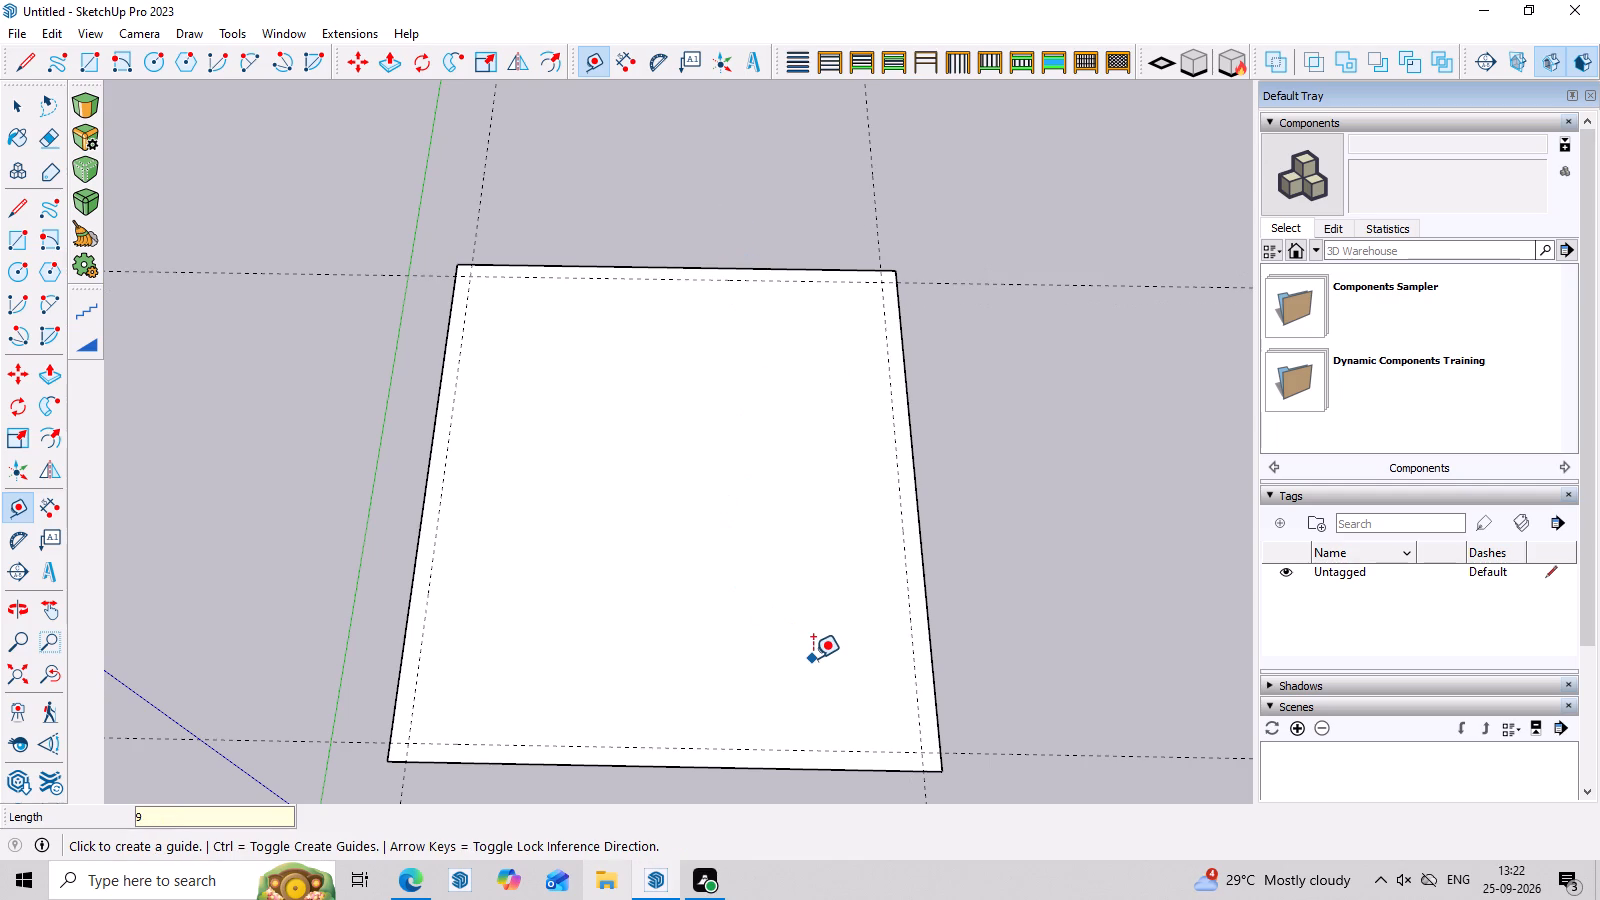
Draw an inner rectangle about 23' 7" by 20' 9" between opposite guide intersections to outline the wall thickness.
{"action": "key", "text": "space"}
{"action": "key", "text": "r"}
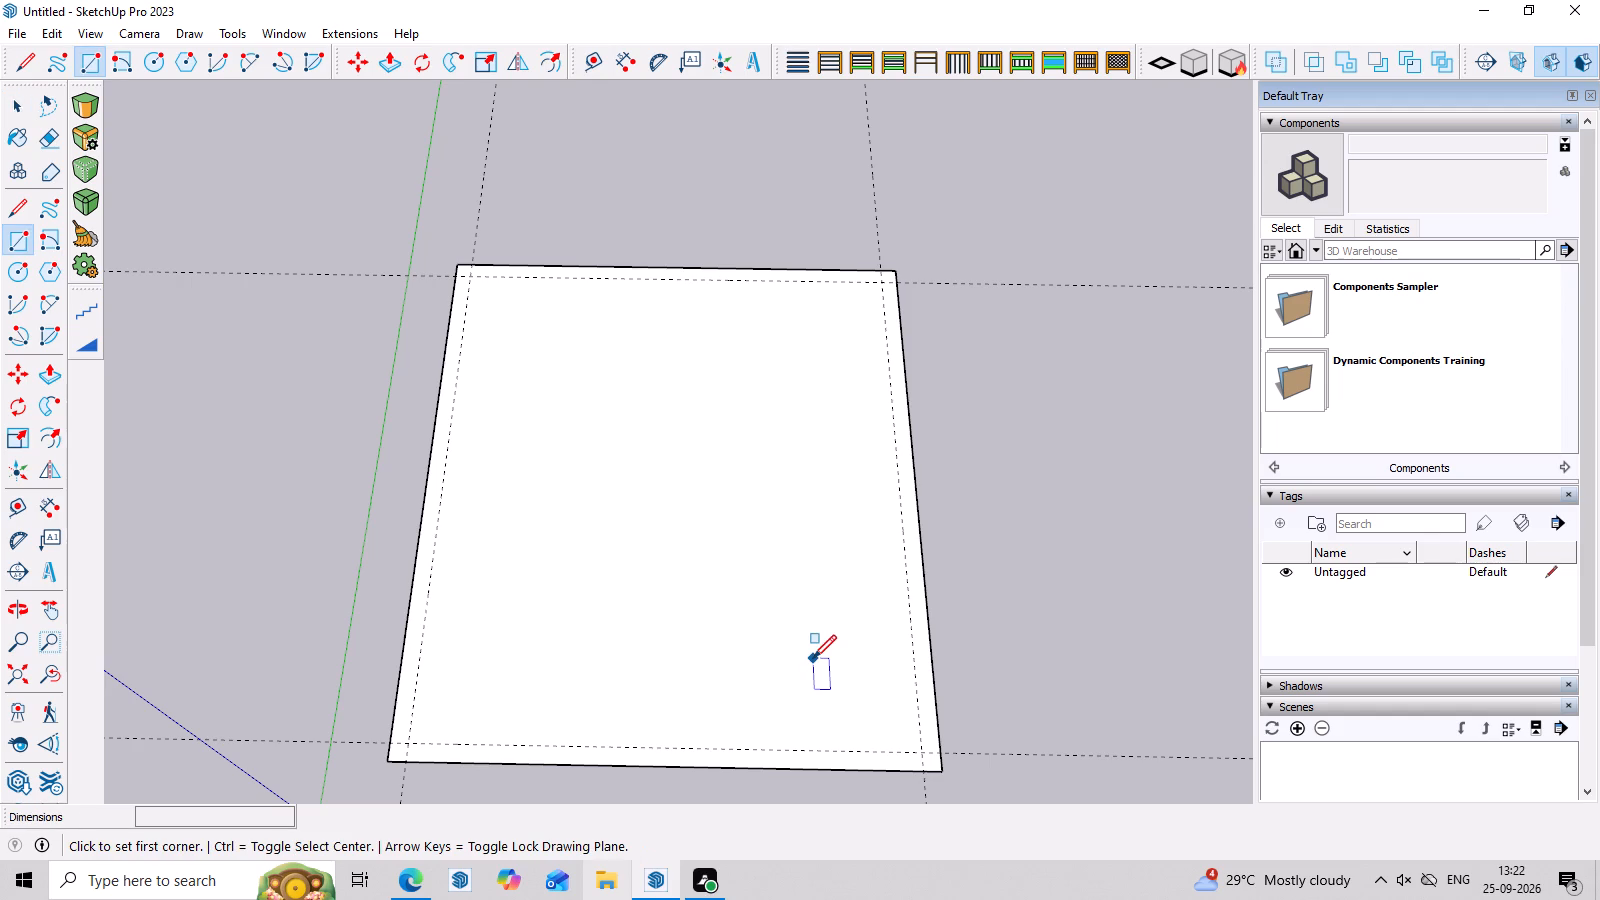
{"action": "left_click", "coordinate": [472, 273]}
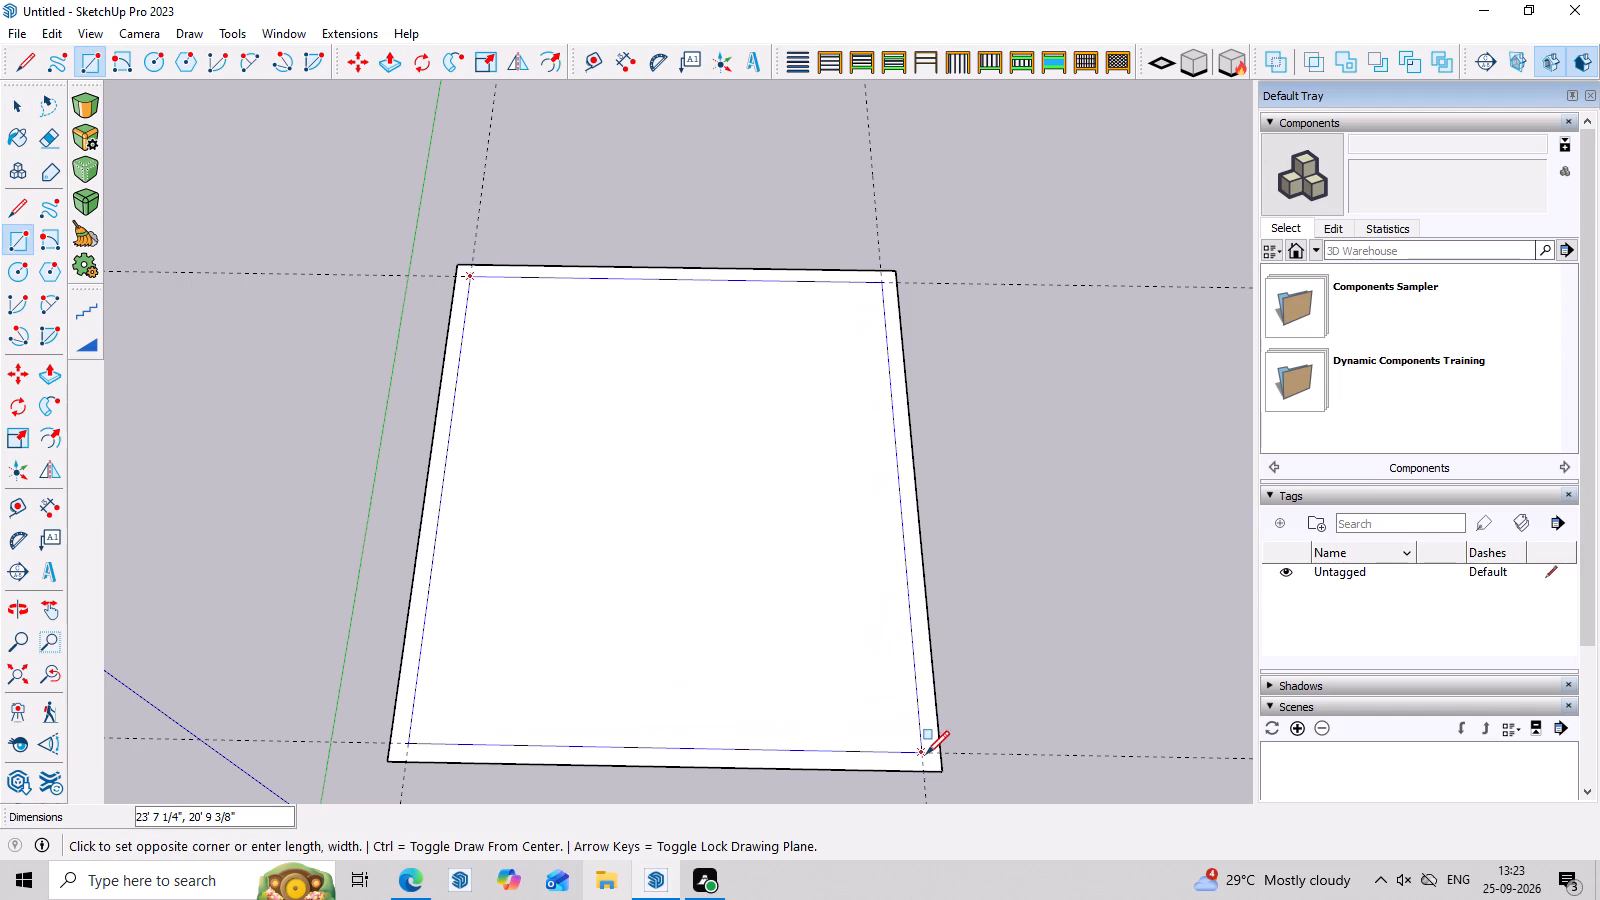
{"action": "left_click", "coordinate": [926, 754]}
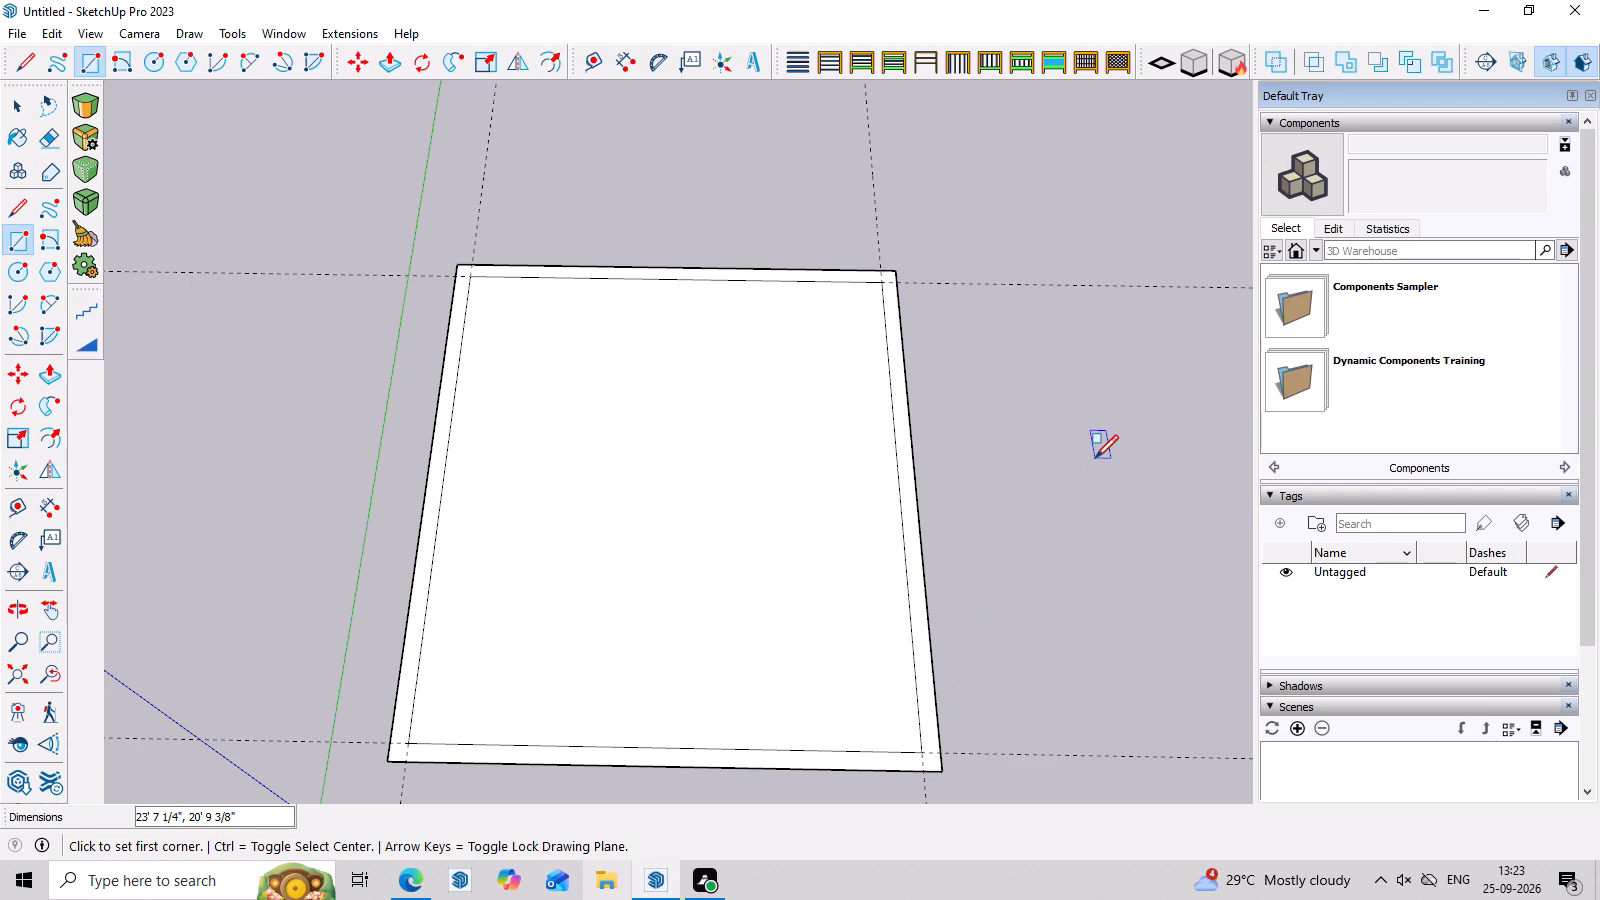
{"action": "key", "text": "space"}
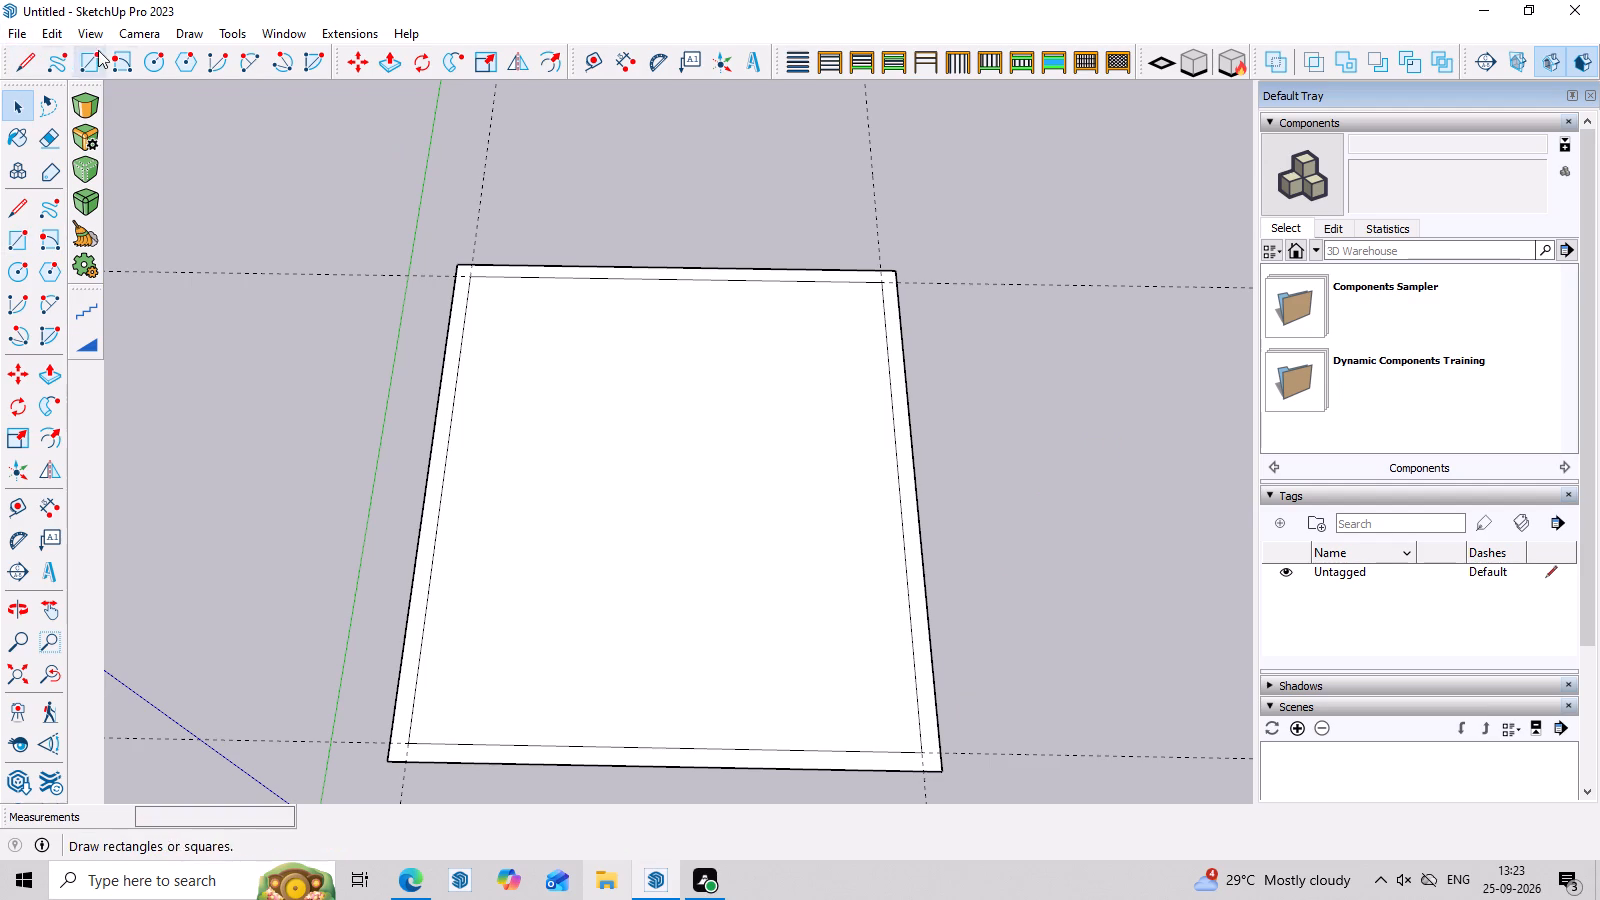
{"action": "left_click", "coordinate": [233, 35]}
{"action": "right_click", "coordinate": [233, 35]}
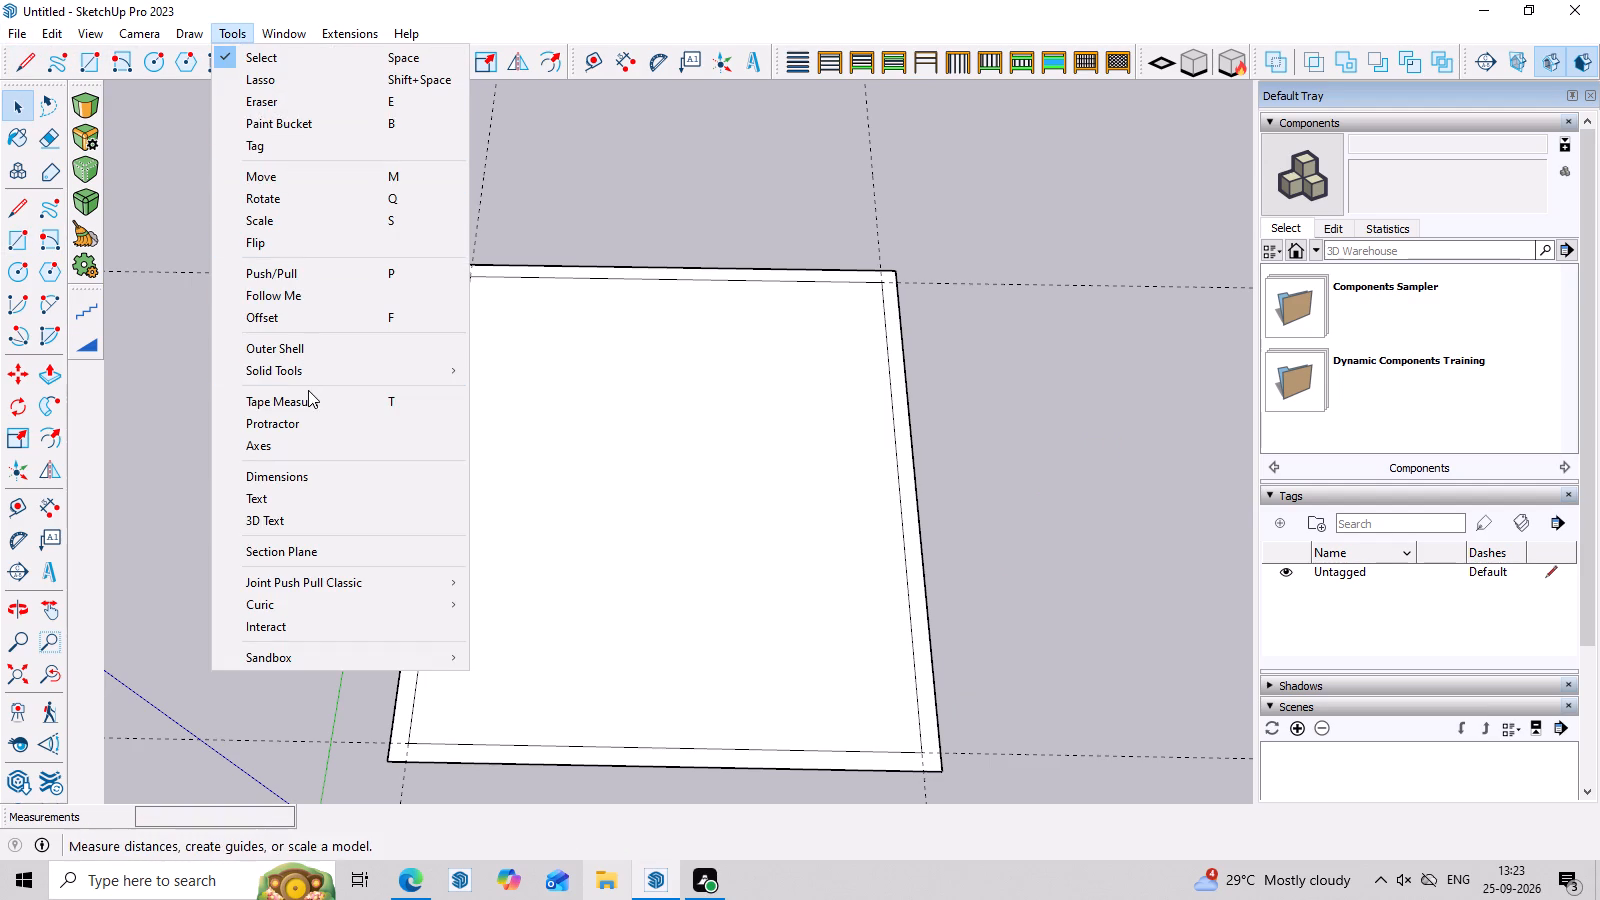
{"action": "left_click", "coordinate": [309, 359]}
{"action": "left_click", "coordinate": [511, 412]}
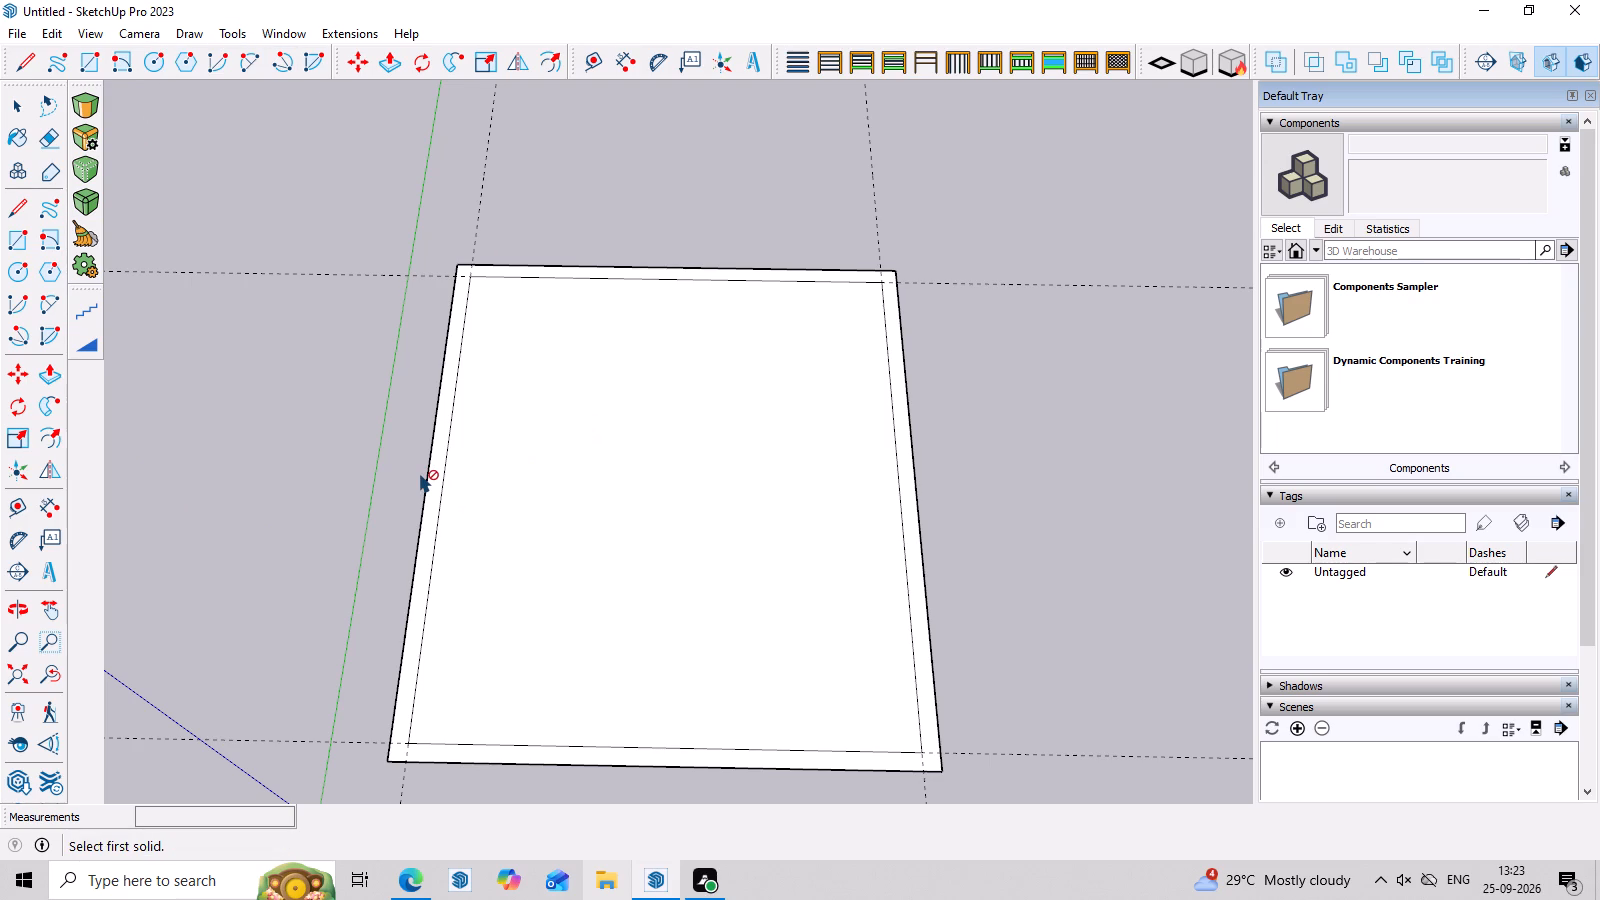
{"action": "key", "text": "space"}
Cut out the inner floor face so only the 9" wall outline ring remains.
{"action": "left_click", "coordinate": [494, 574]}
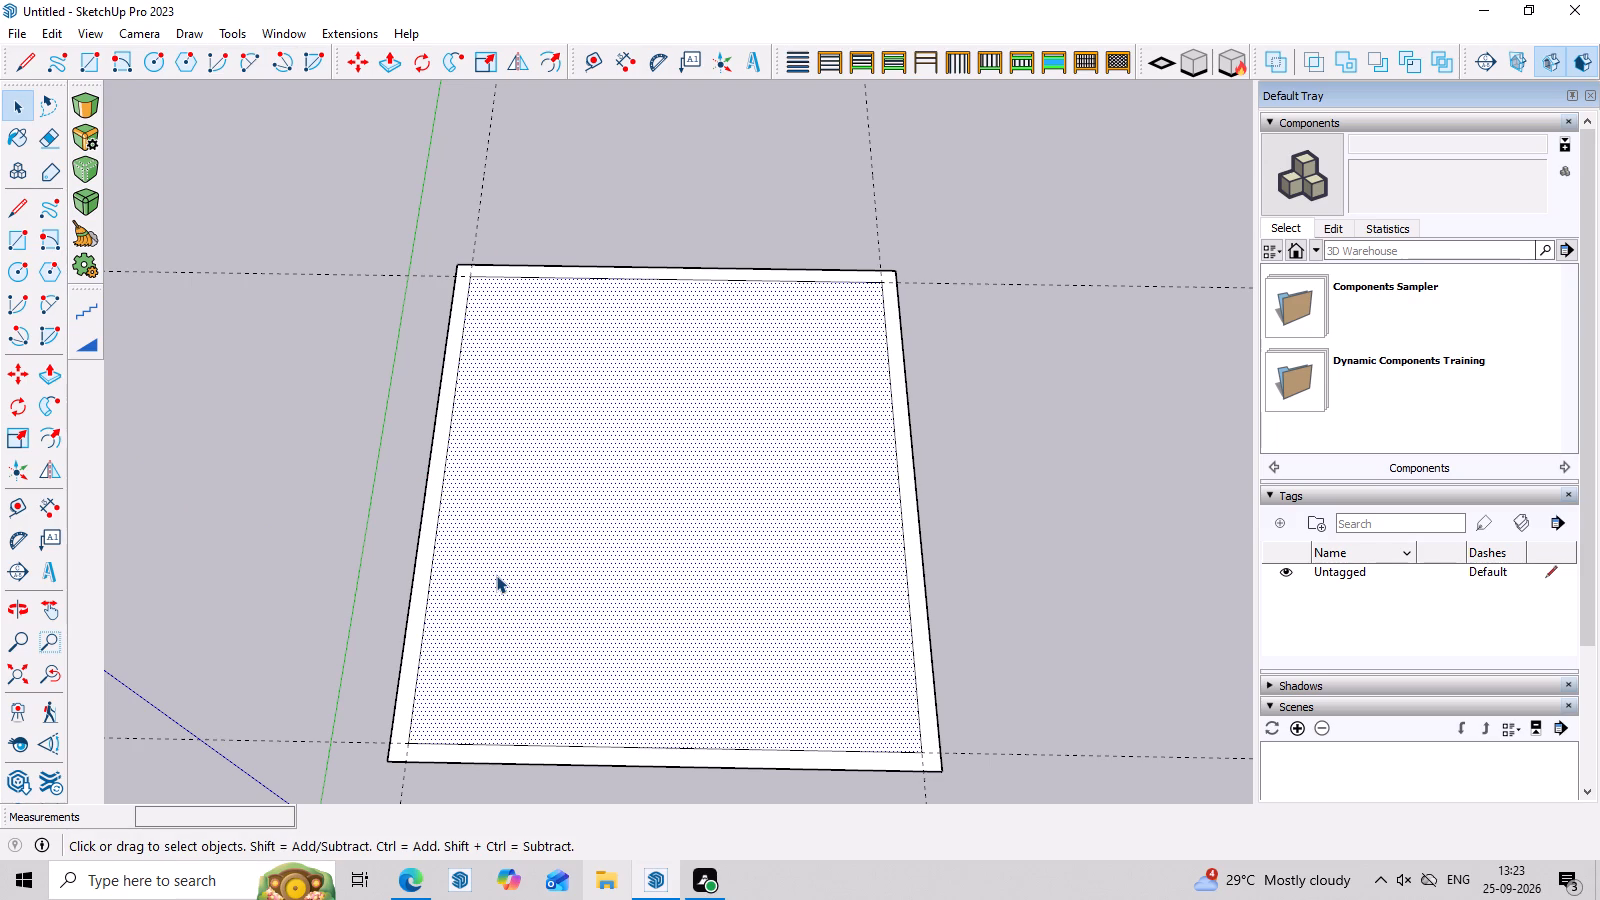
{"action": "key", "text": "ctrl+x"}
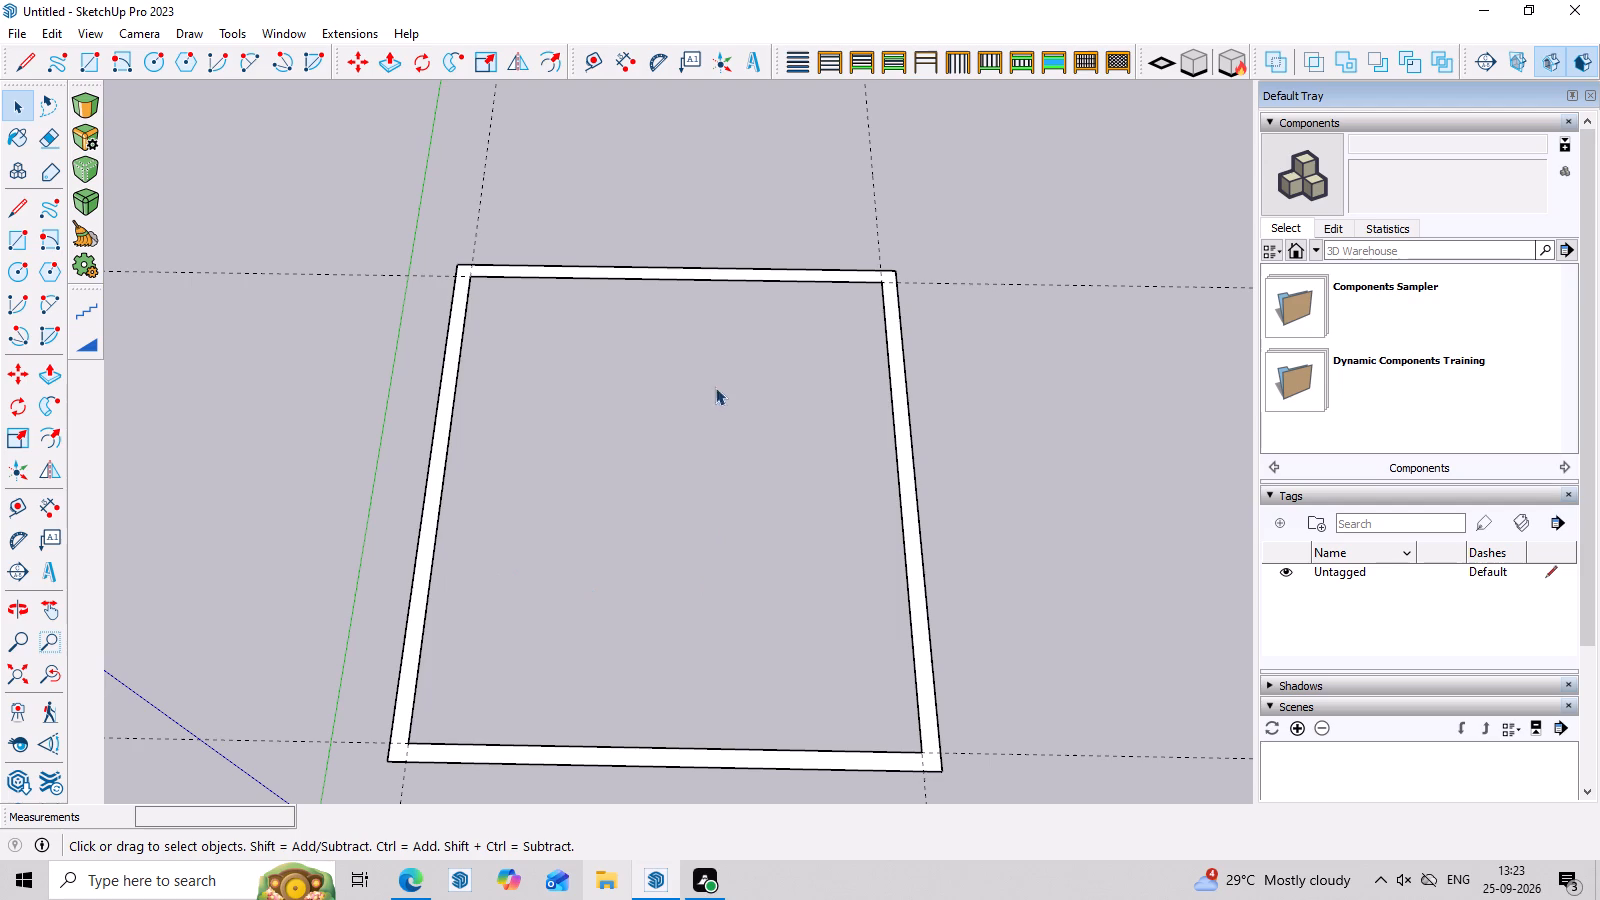
Delete all the guides from the model.
{"action": "left_click", "coordinate": [226, 34]}
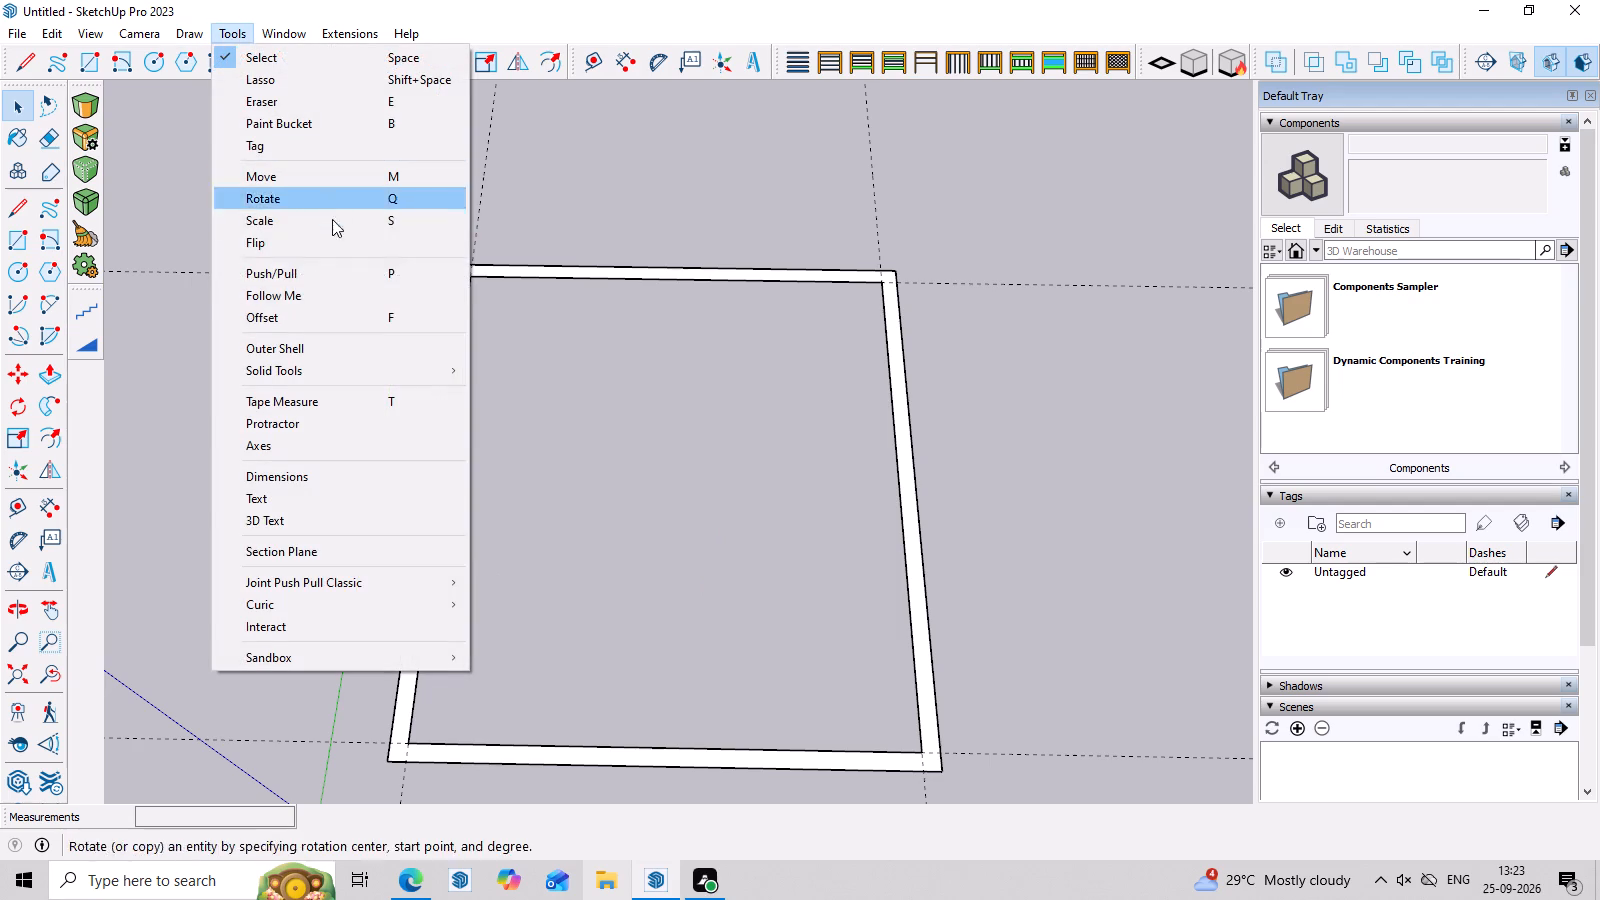
{"action": "left_click", "coordinate": [196, 123]}
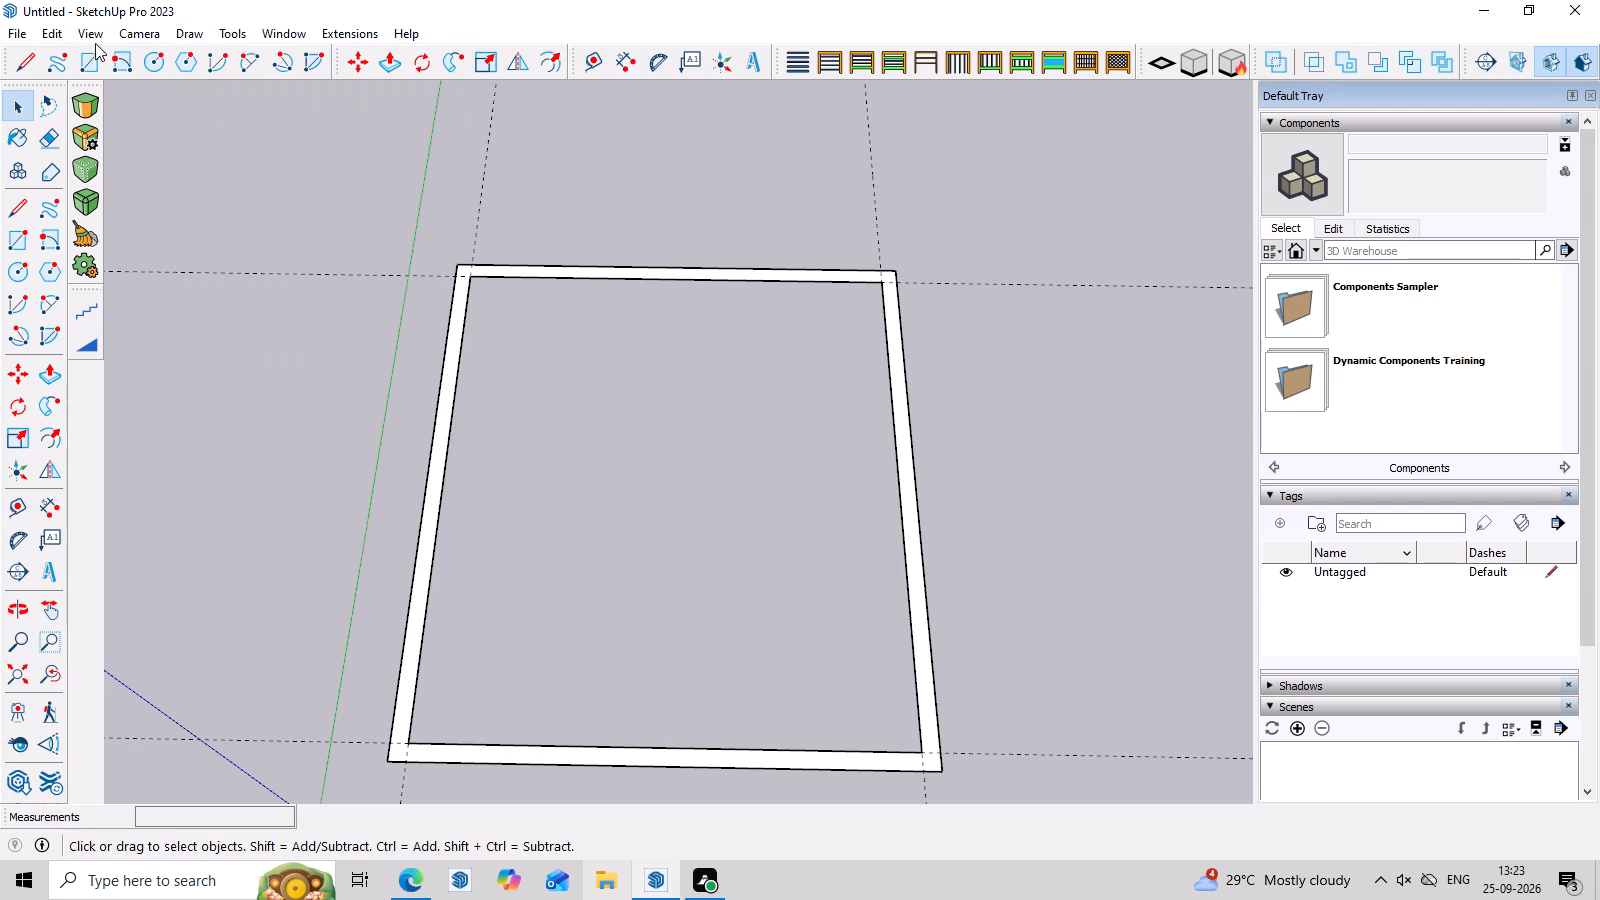
{"action": "left_click", "coordinate": [91, 35]}
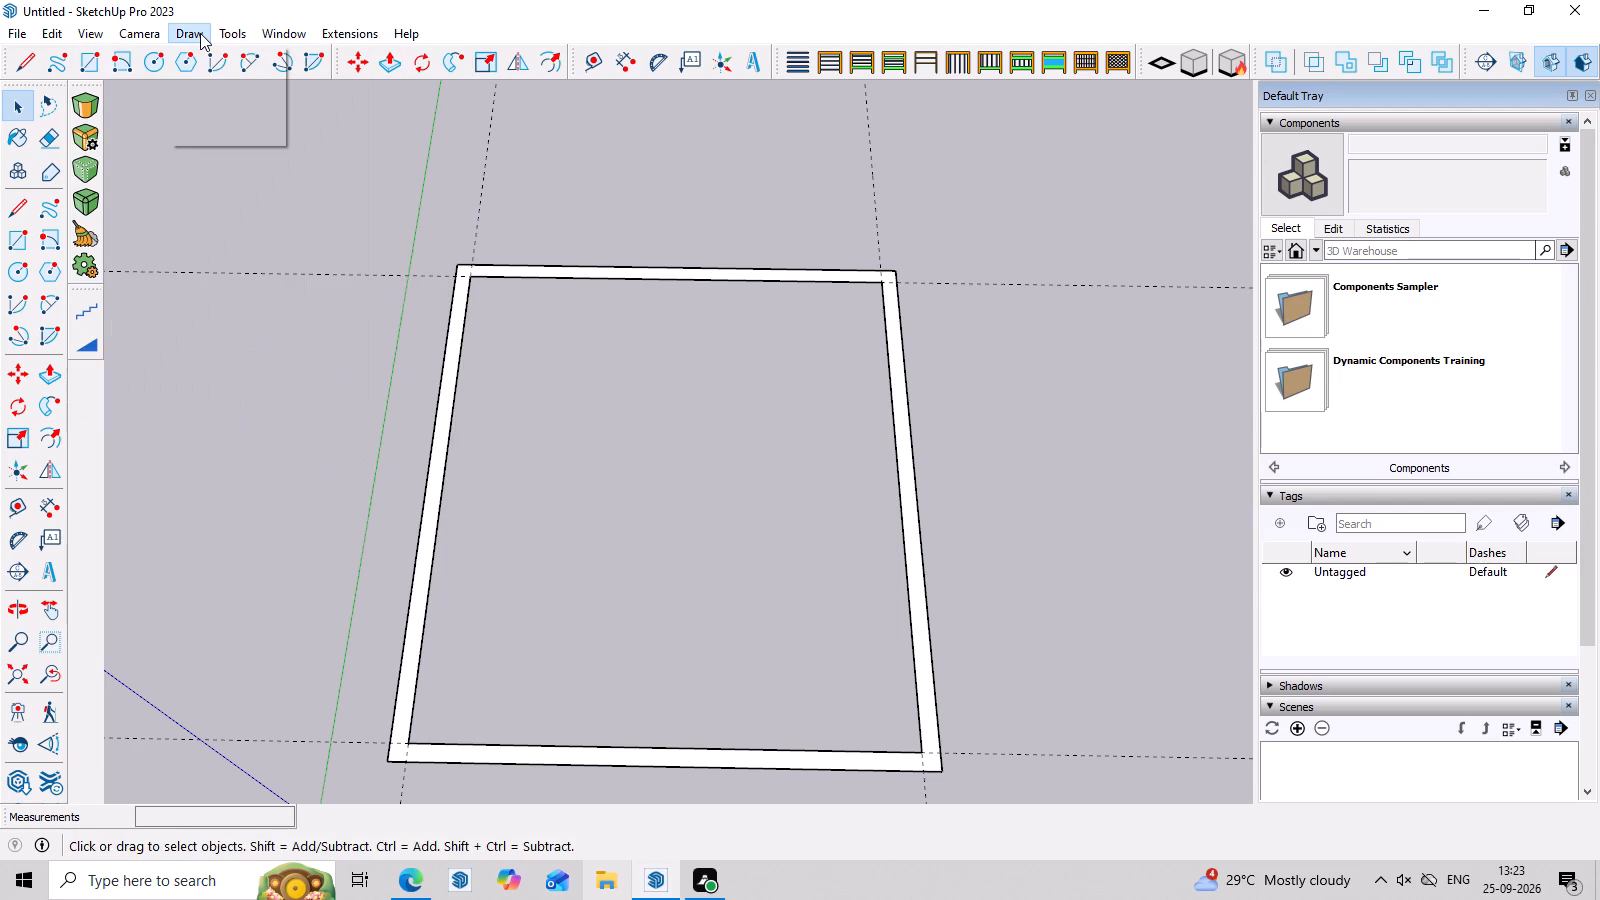
{"action": "left_click", "coordinate": [223, 29]}
{"action": "left_click", "coordinate": [223, 29]}
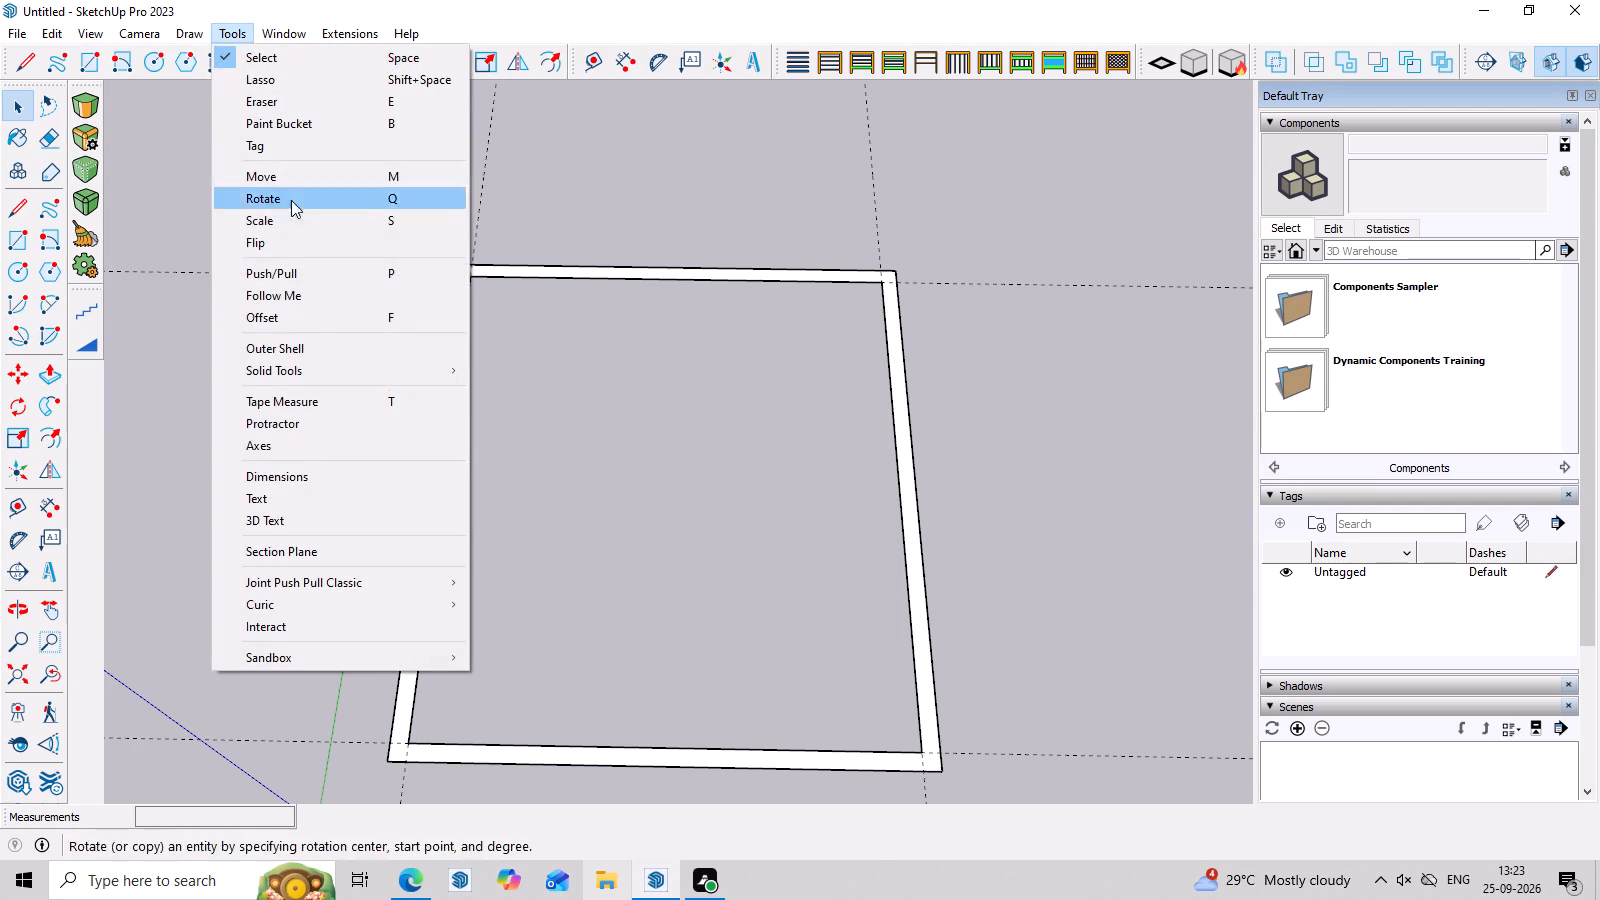
{"action": "left_click", "coordinate": [108, 451]}
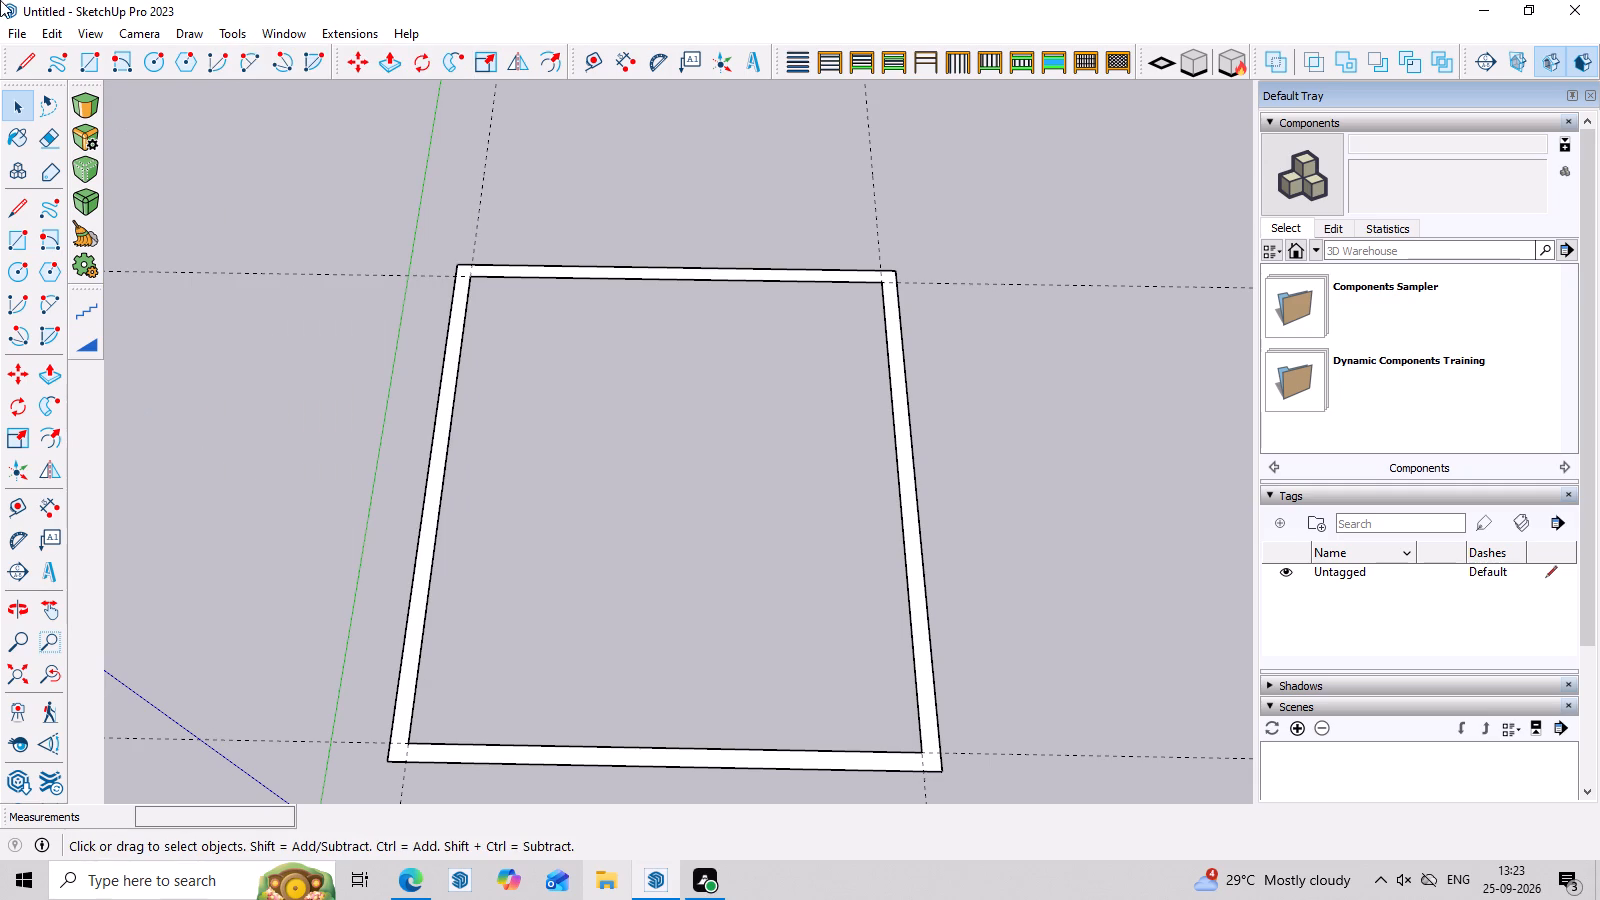
{"action": "left_click", "coordinate": [67, 29]}
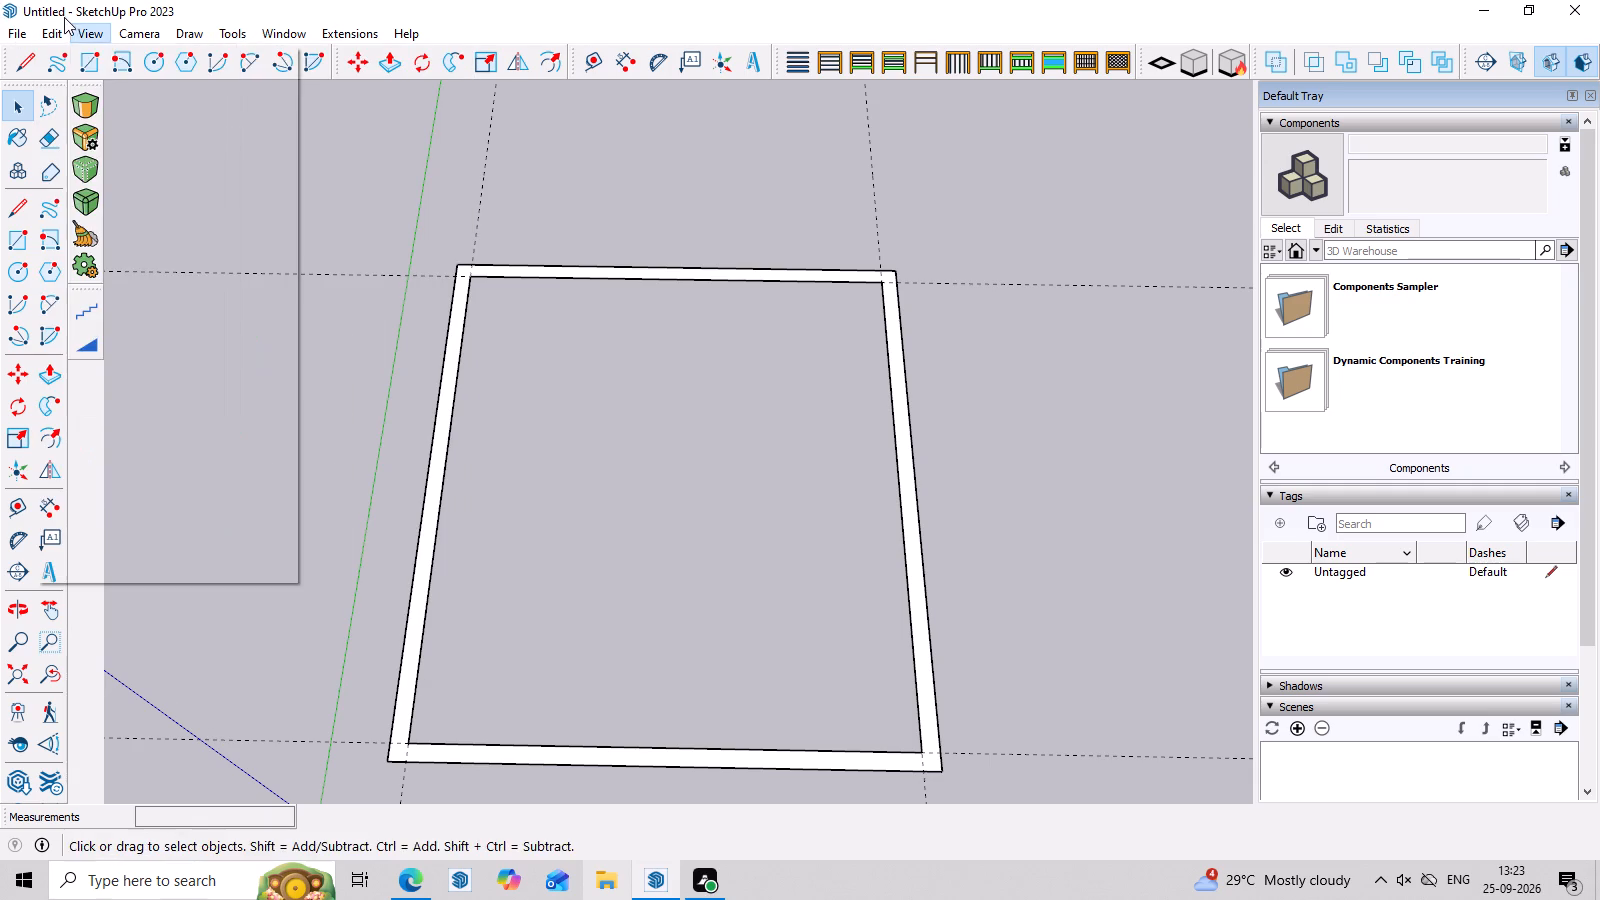
{"action": "left_click", "coordinate": [125, 212]}
Make the wall ring's face and all its edges into a group.
{"action": "scroll", "coordinate": [568, 379], "scroll_direction": "down", "scroll_amount": 2}
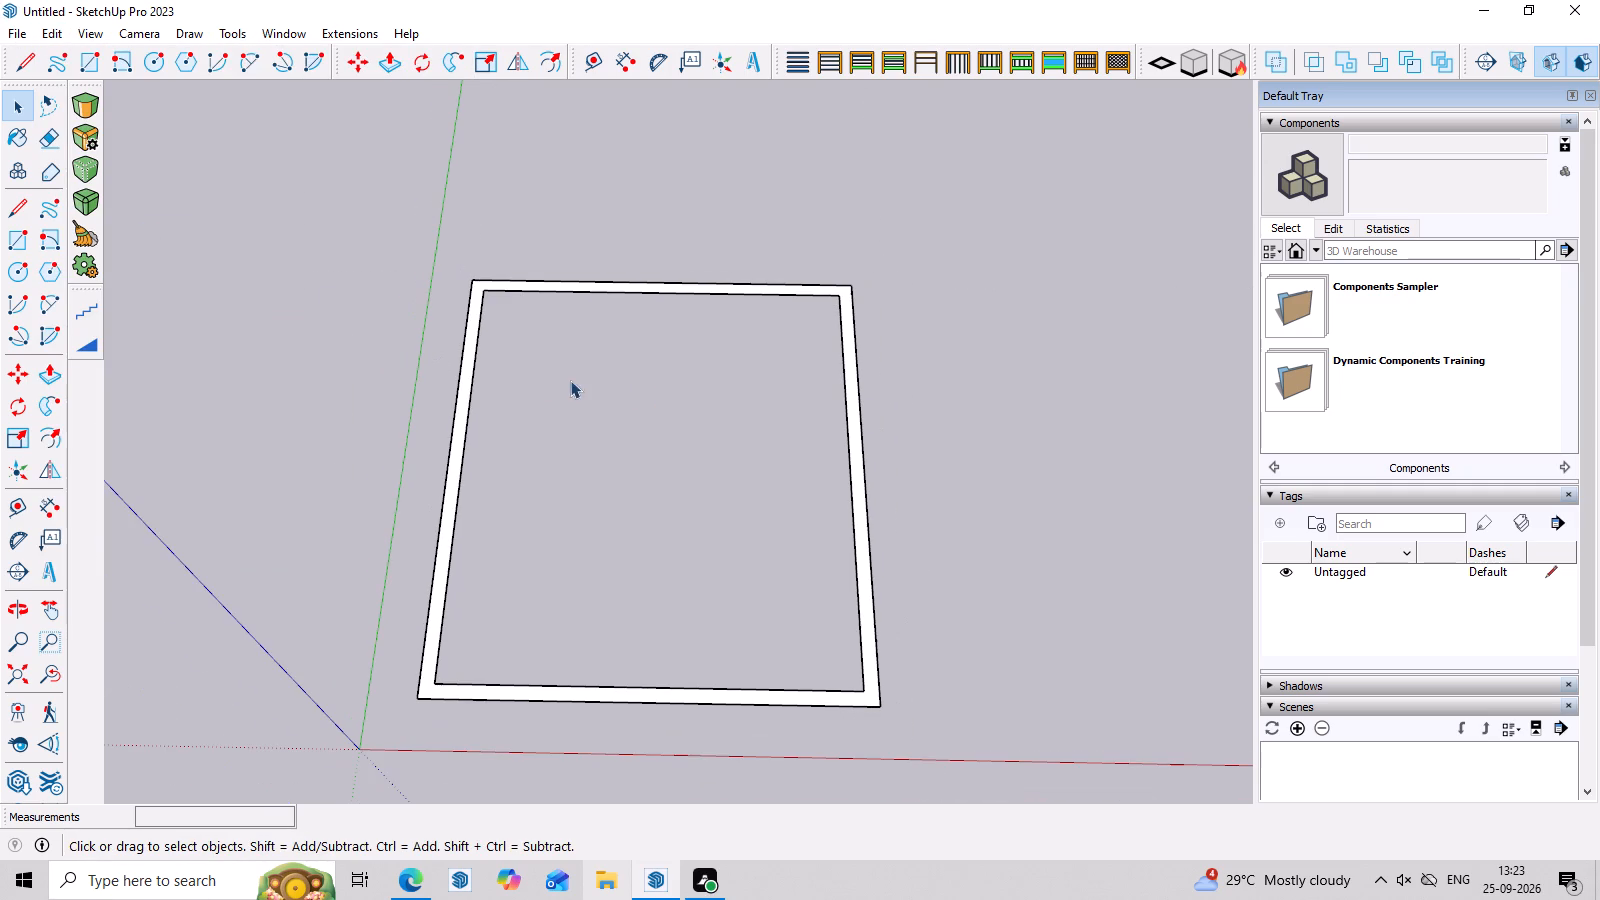
{"action": "triple_click", "coordinate": [439, 574]}
{"action": "right_click", "coordinate": [443, 571]}
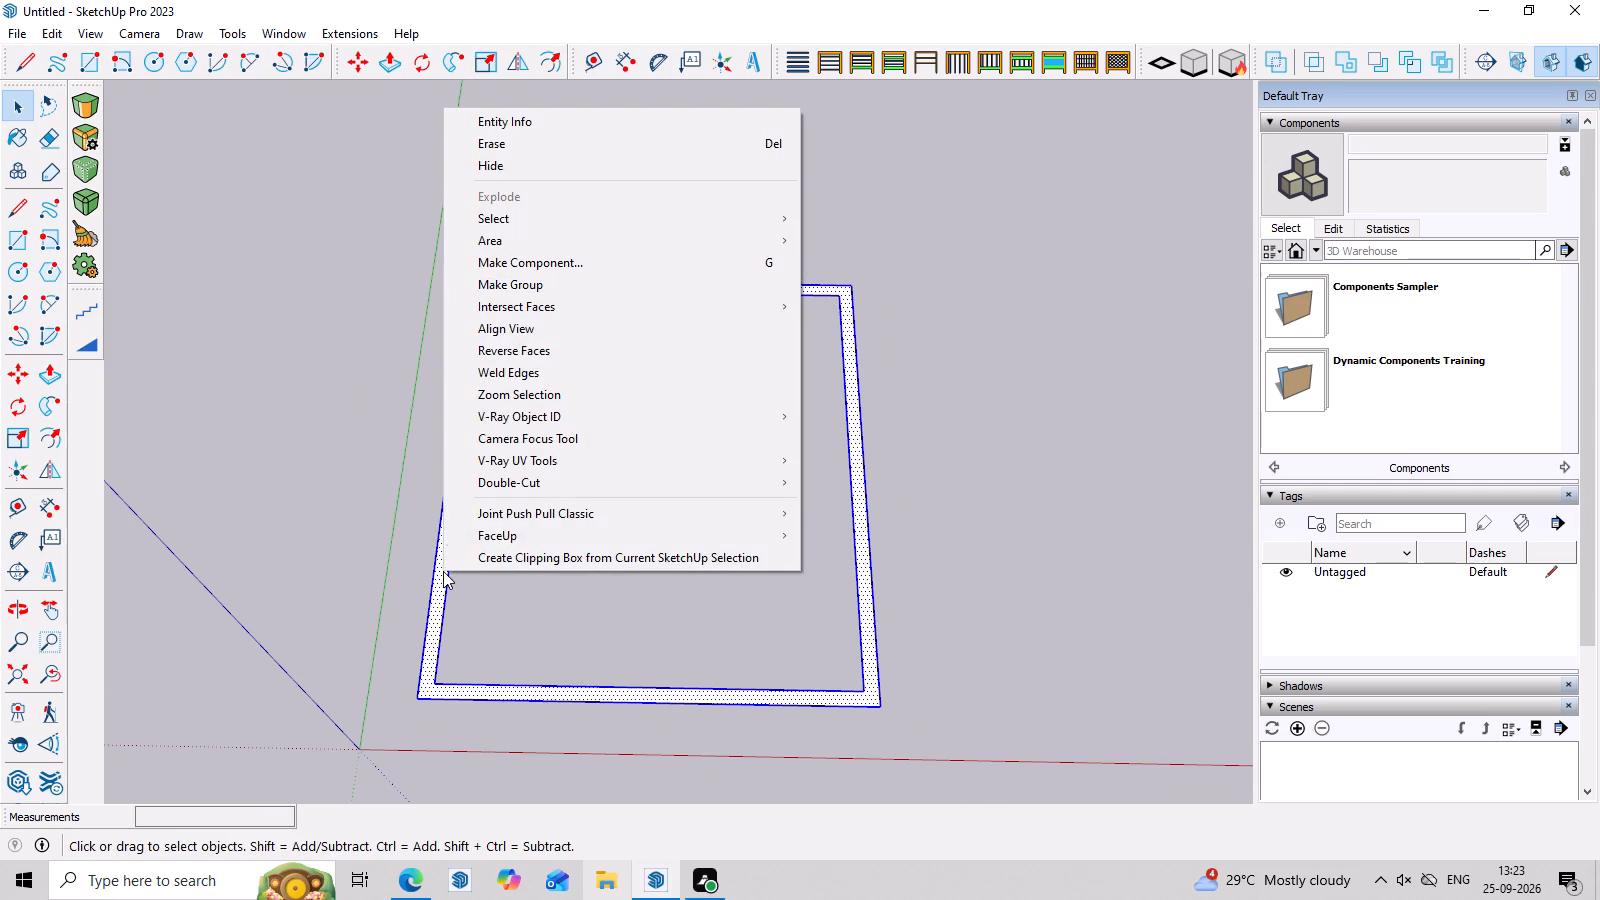
{"action": "left_click", "coordinate": [514, 280]}
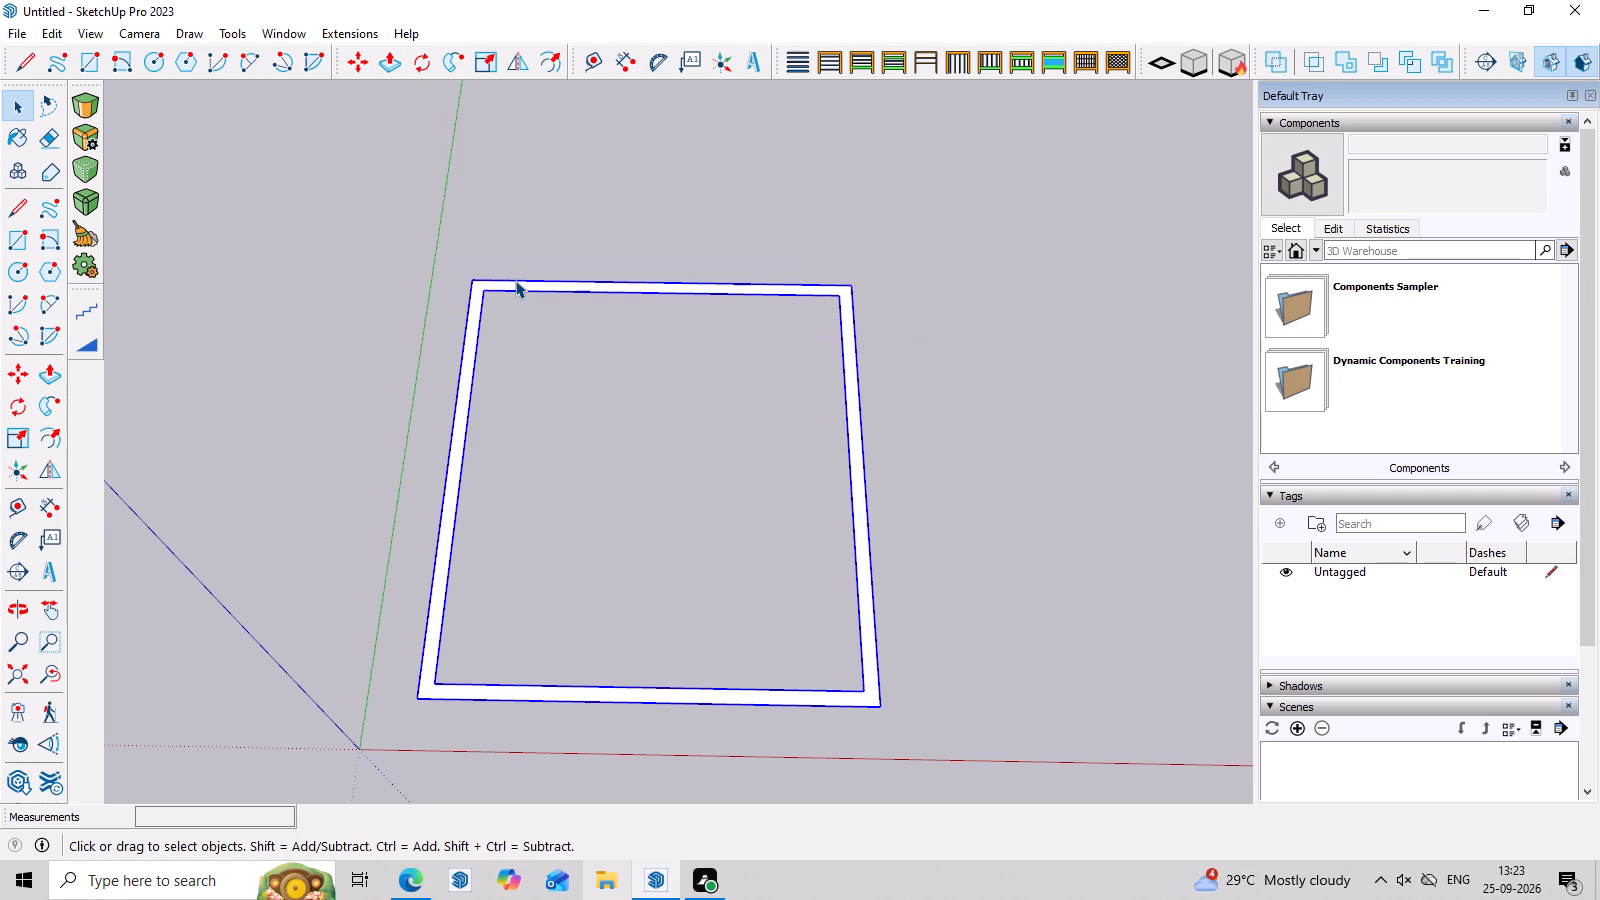
Inside the wall group, Push/Pull the ring face up 10' to build the walls, and close the group.
{"action": "double_click", "coordinate": [872, 643]}
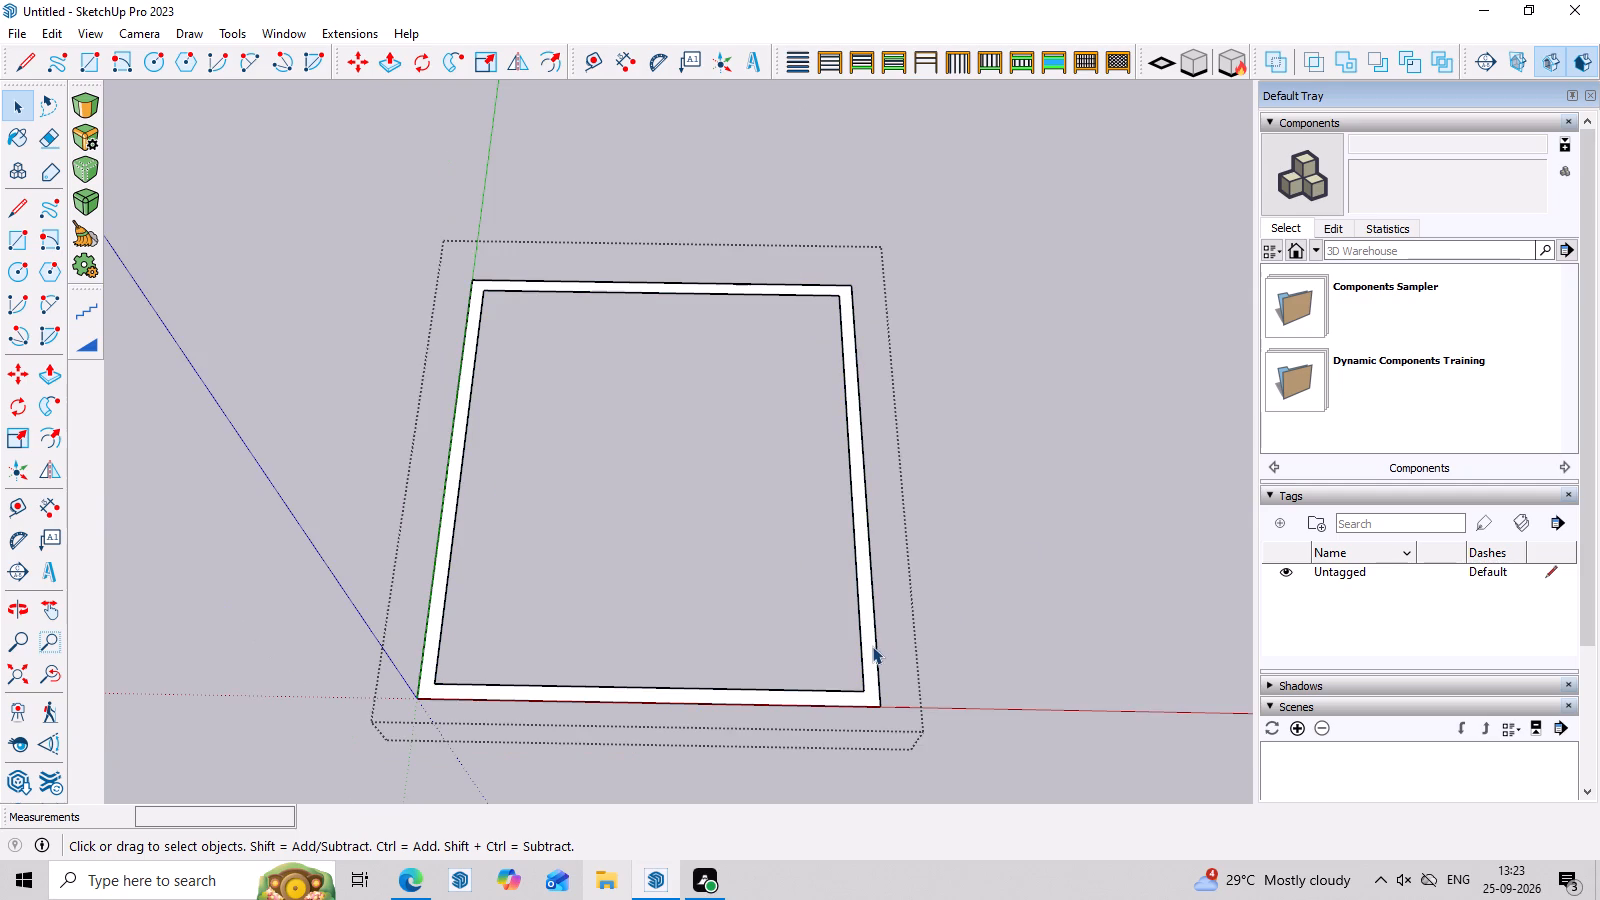
{"action": "left_click", "coordinate": [870, 655]}
{"action": "key", "text": "p"}
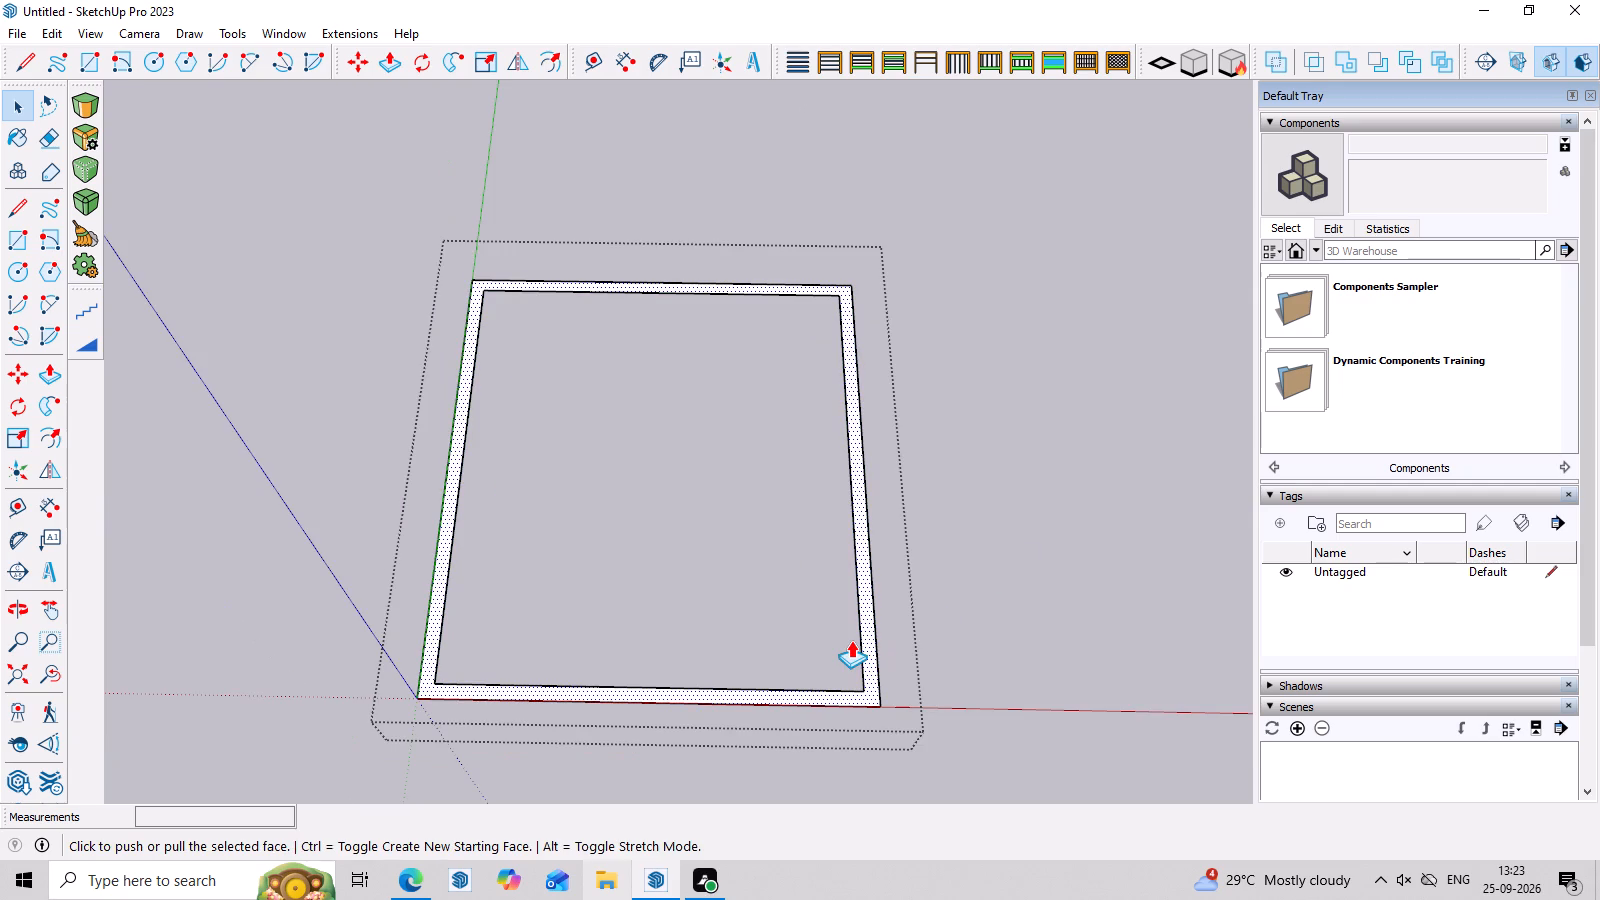
{"action": "left_click", "coordinate": [877, 691]}
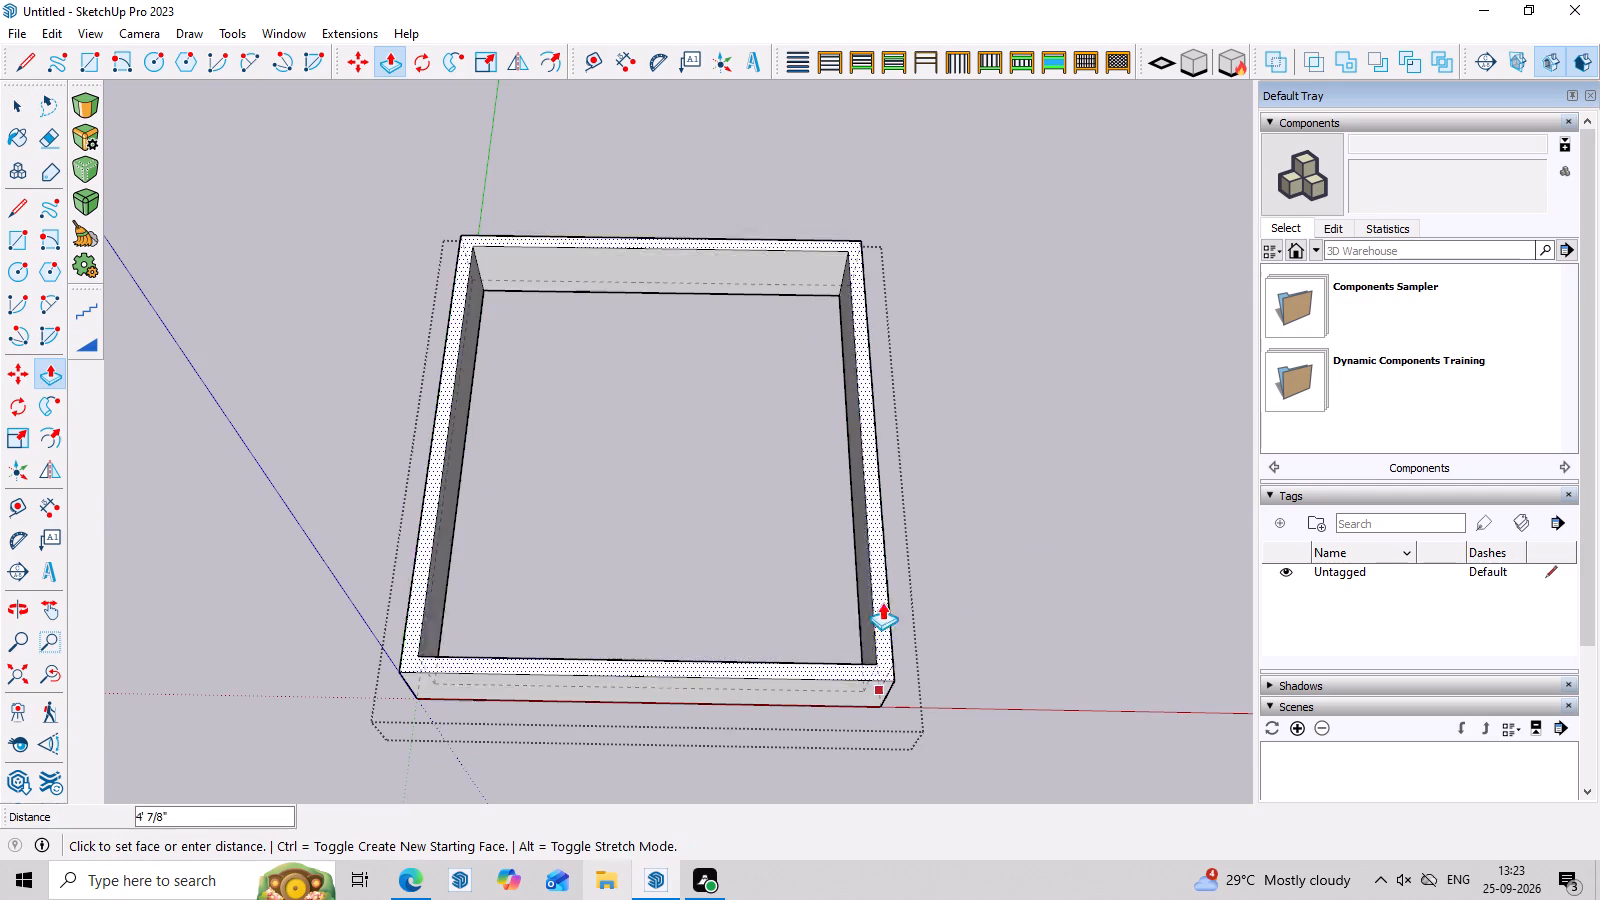
{"action": "type", "text": "10'"}
{"action": "key", "text": "Return"}
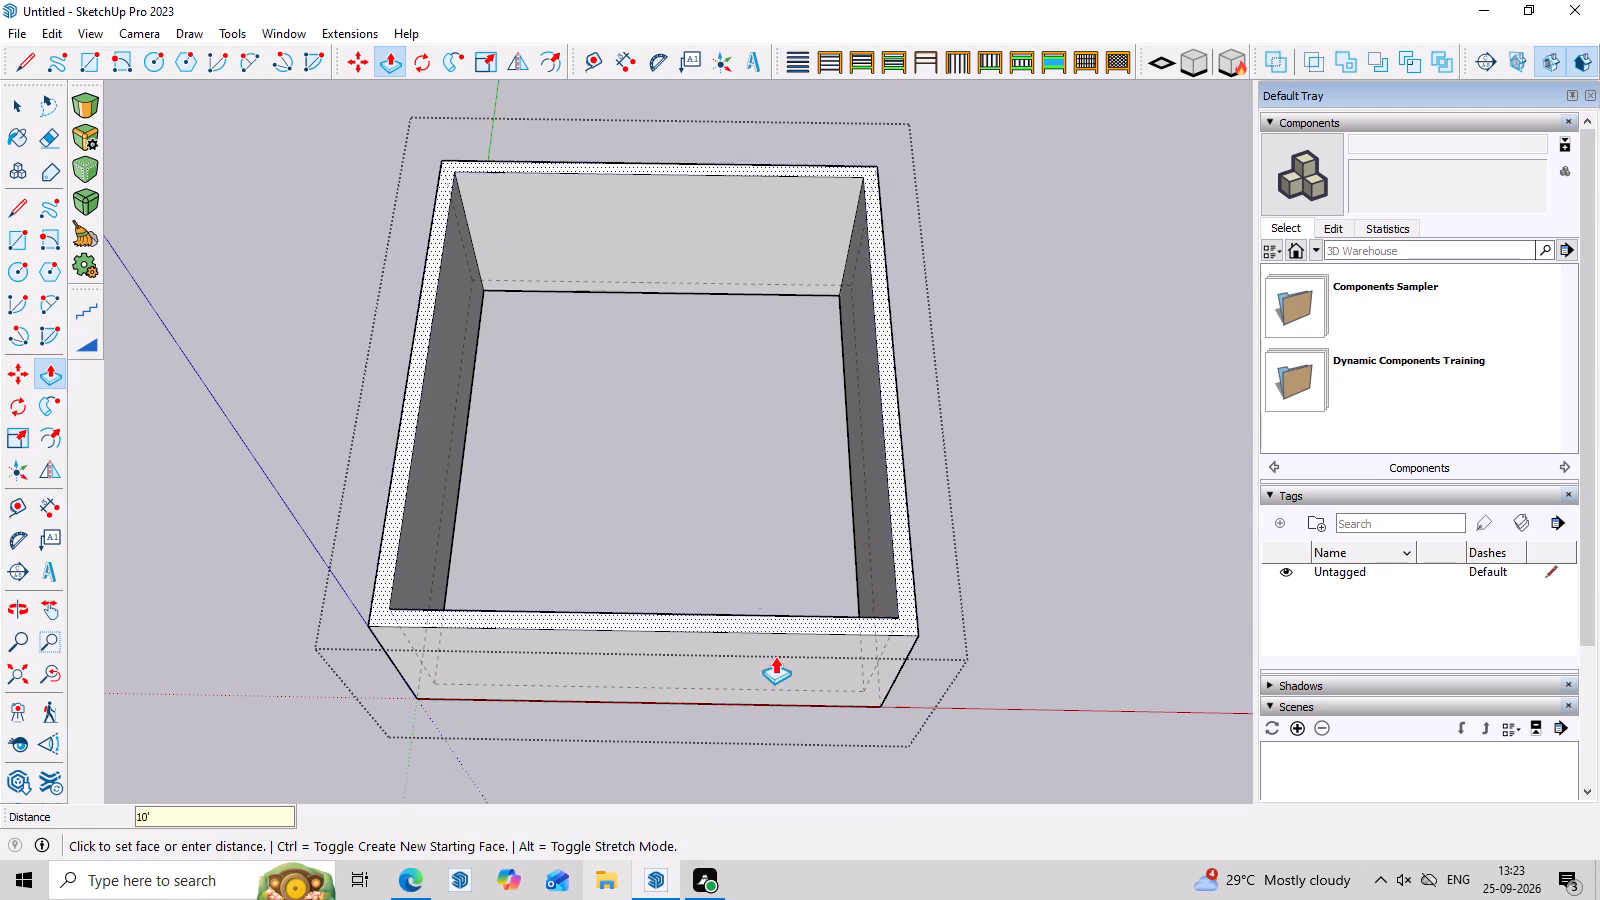
{"action": "middle_click_drag", "start_coordinate": [775, 668], "coordinate": [736, 323]}
{"action": "scroll", "coordinate": [776, 562], "scroll_direction": "up", "scroll_amount": 3}
{"action": "left_click", "coordinate": [1056, 549]}
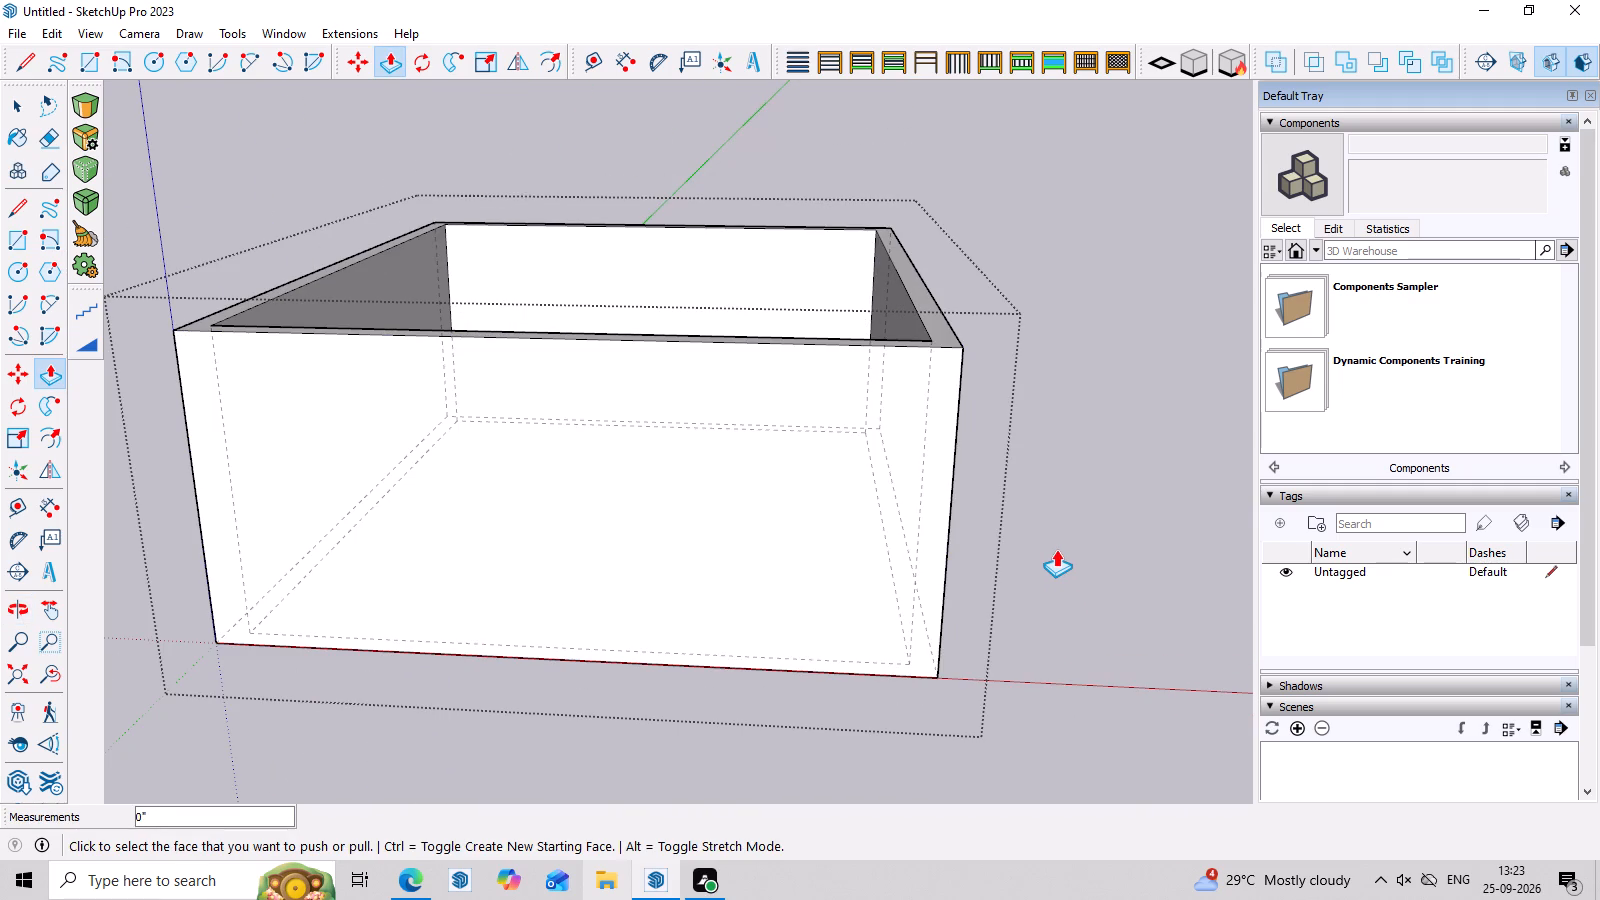
{"action": "key", "text": "space"}
{"action": "key", "text": "space"}
{"action": "scroll", "coordinate": [1056, 549], "scroll_direction": "up", "scroll_amount": 1}
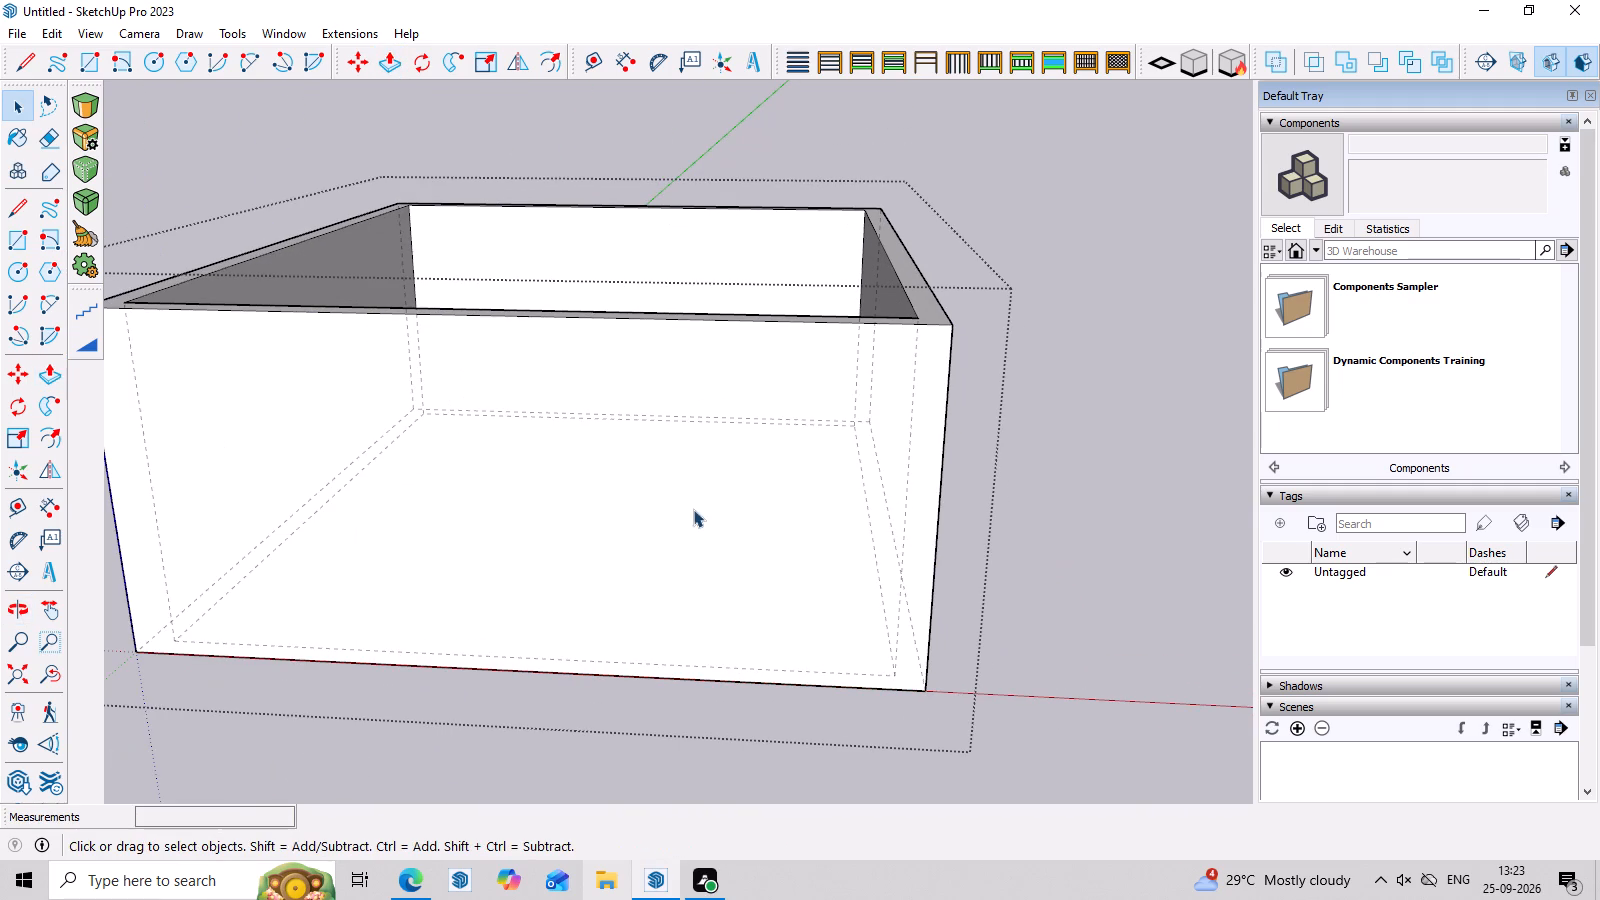
{"action": "left_click", "coordinate": [715, 486]}
{"action": "triple_click", "coordinate": [715, 486]}
{"action": "double_click", "coordinate": [1172, 402]}
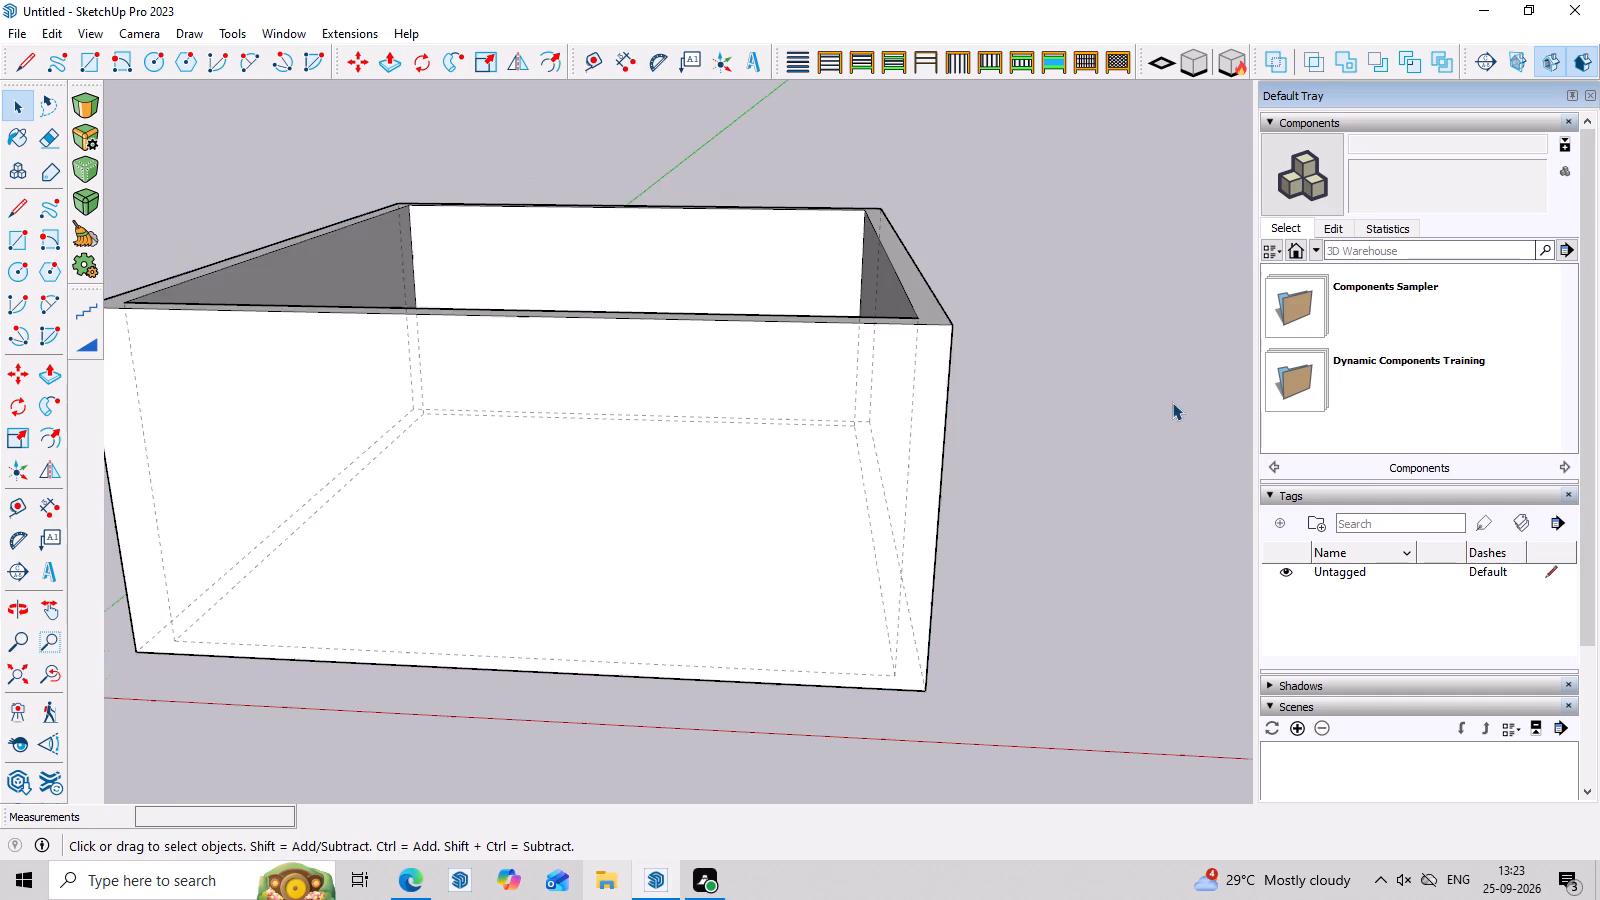
Draw a rectangle about 5' 2" by 9" across the wall thickness at the base of the front wall, outside the group.
{"action": "left_click", "coordinate": [867, 420]}
{"action": "middle_click_drag", "start_coordinate": [948, 425], "coordinate": [956, 504]}
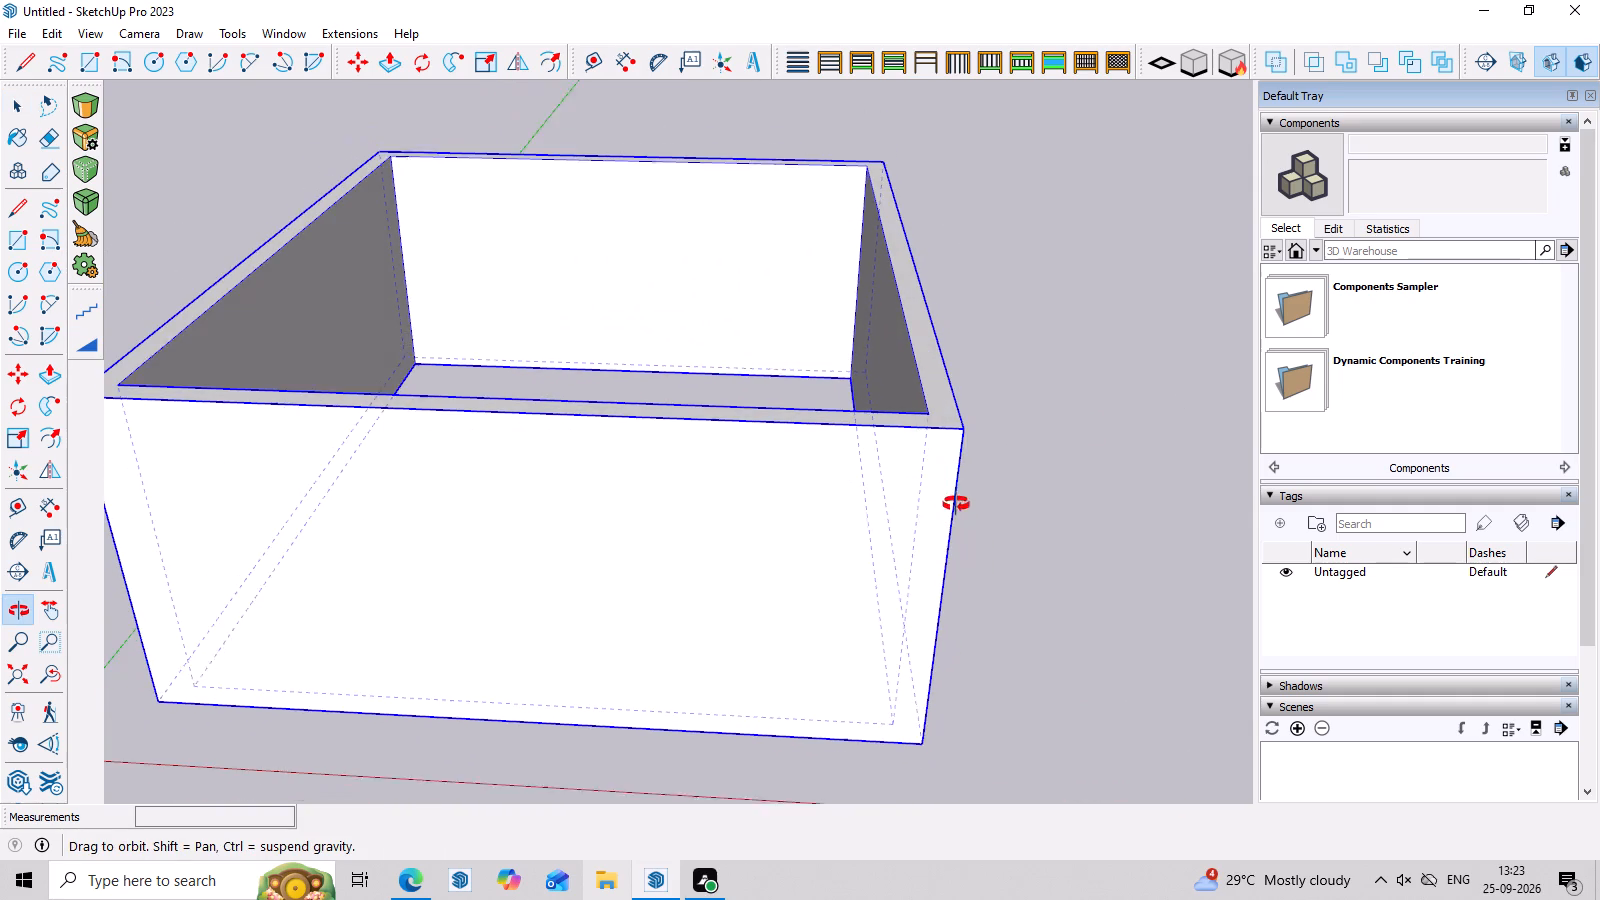
{"action": "middle_click_drag", "start_coordinate": [956, 504], "coordinate": [956, 503]}
{"action": "left_click", "coordinate": [774, 538]}
{"action": "left_click", "coordinate": [1017, 483]}
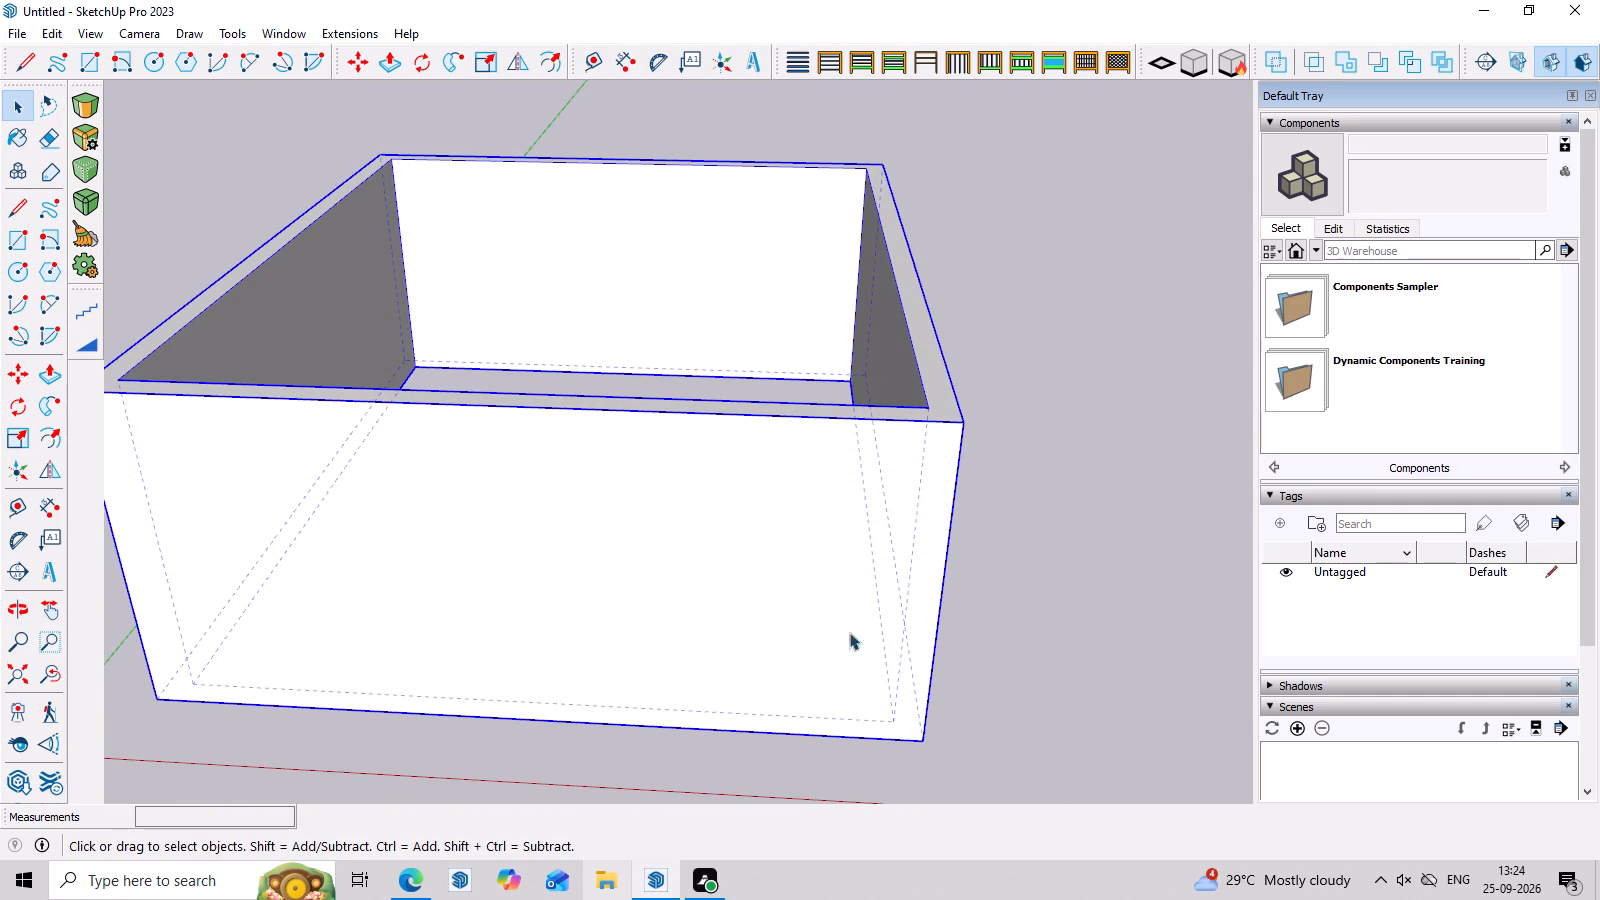
{"action": "key", "text": "r"}
{"action": "scroll", "coordinate": [710, 722], "scroll_direction": "up", "scroll_amount": 1}
{"action": "middle_click_drag", "start_coordinate": [710, 722], "coordinate": [726, 747]}
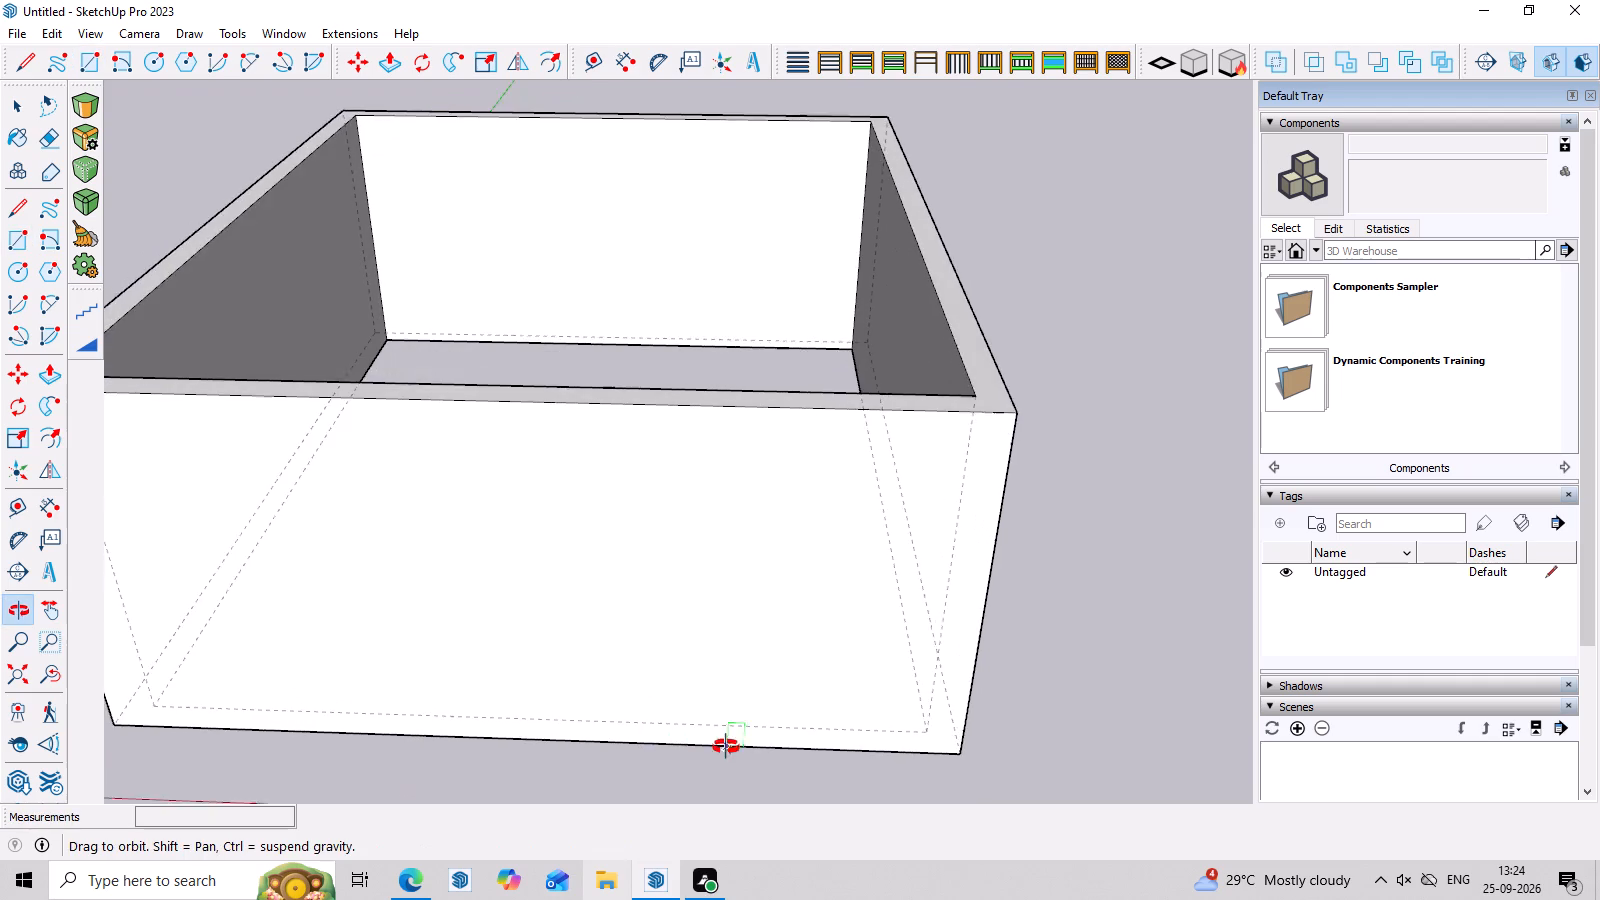
{"action": "middle_click_drag", "start_coordinate": [726, 747], "coordinate": [726, 751]}
{"action": "scroll", "coordinate": [705, 665], "scroll_direction": "down", "scroll_amount": 3}
{"action": "middle_click_drag", "start_coordinate": [712, 693], "coordinate": [716, 728]}
{"action": "scroll", "coordinate": [732, 735], "scroll_direction": "up", "scroll_amount": 3}
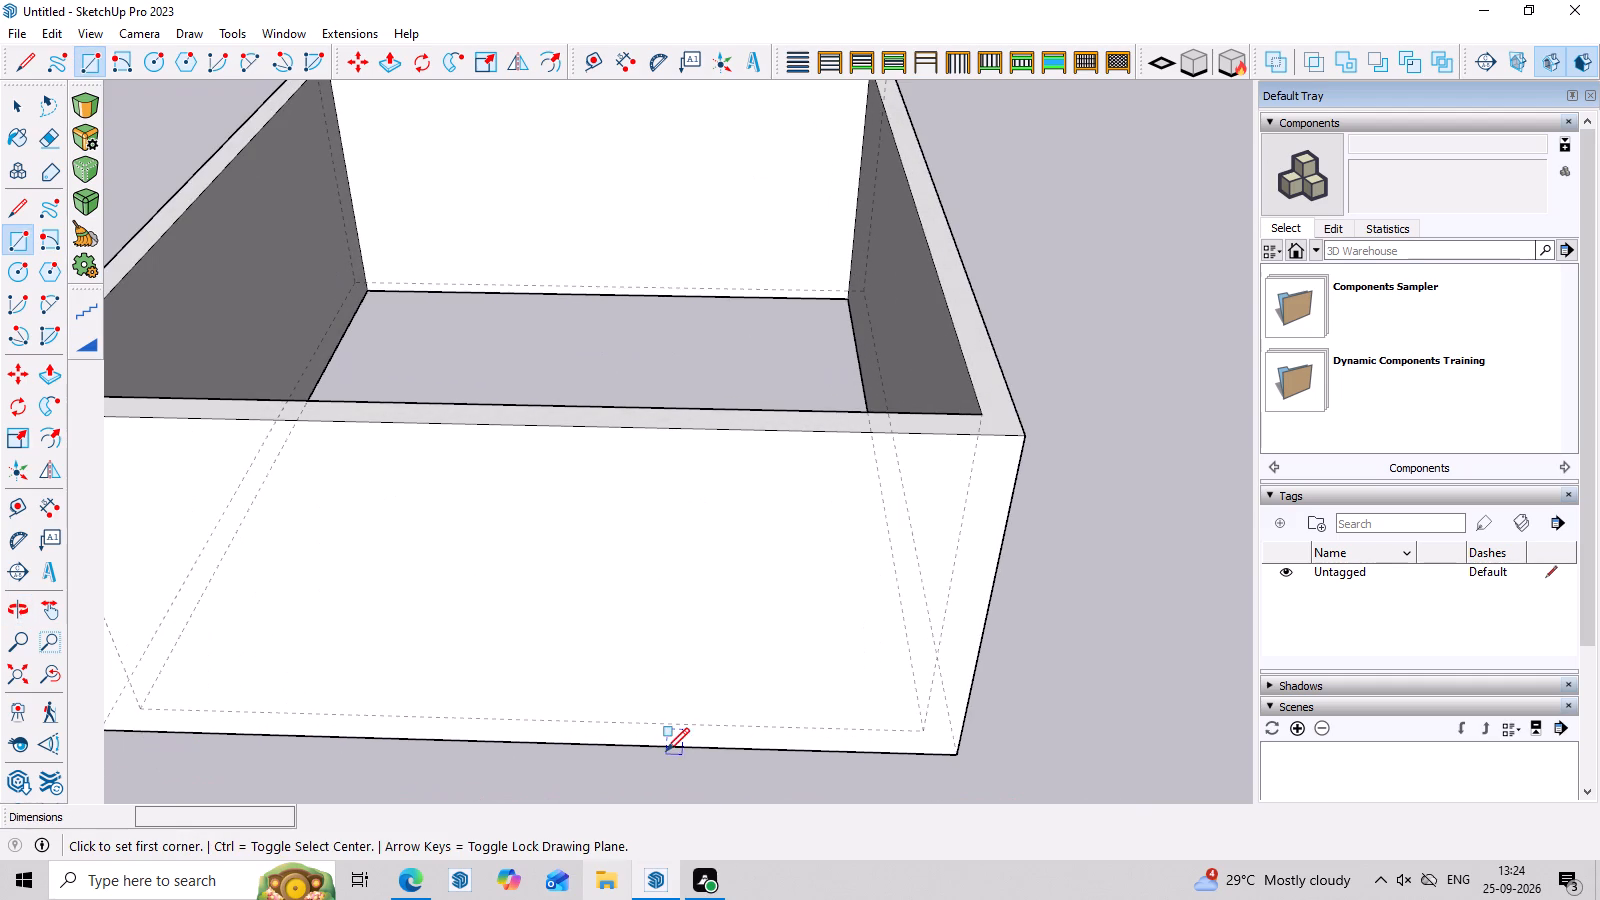
{"action": "left_click", "coordinate": [667, 745]}
{"action": "left_click", "coordinate": [668, 722]}
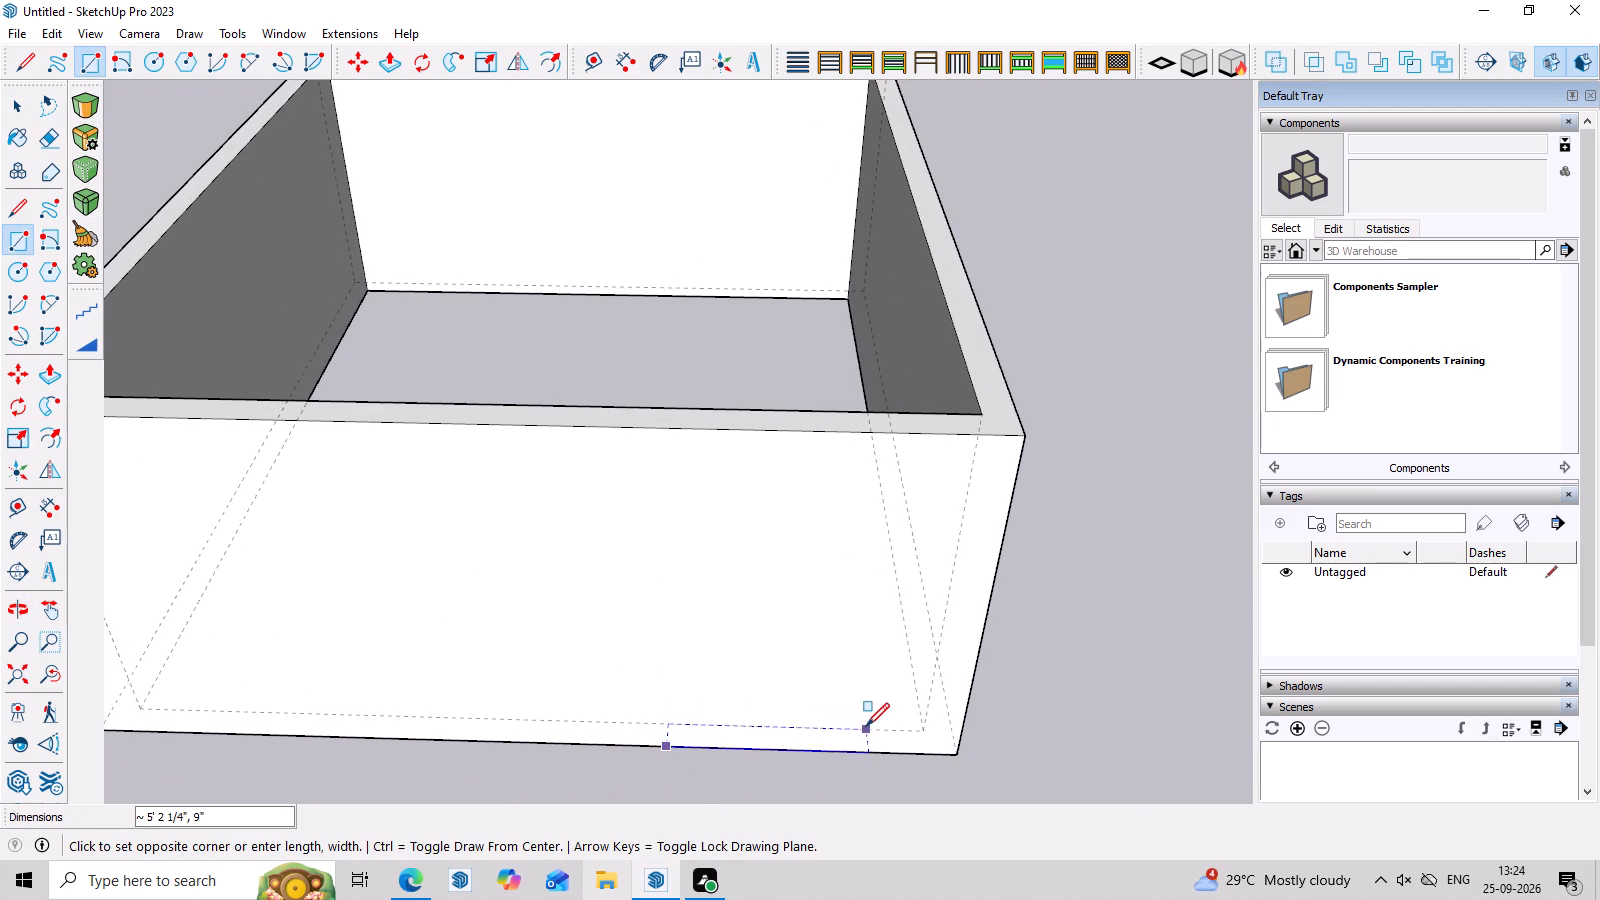
{"action": "left_click", "coordinate": [866, 726]}
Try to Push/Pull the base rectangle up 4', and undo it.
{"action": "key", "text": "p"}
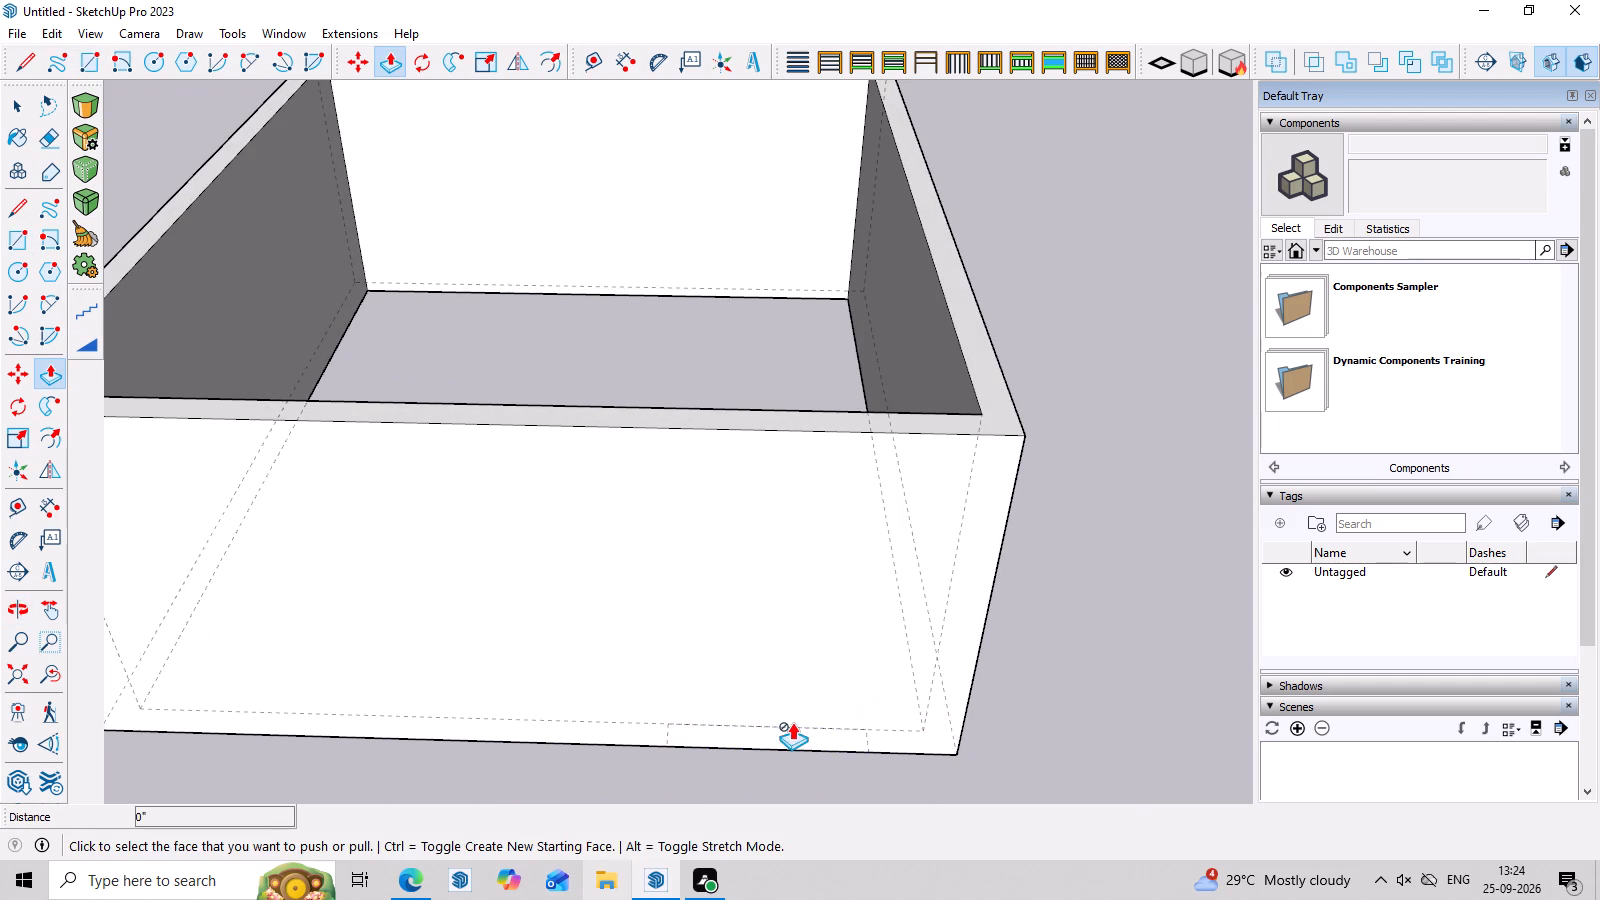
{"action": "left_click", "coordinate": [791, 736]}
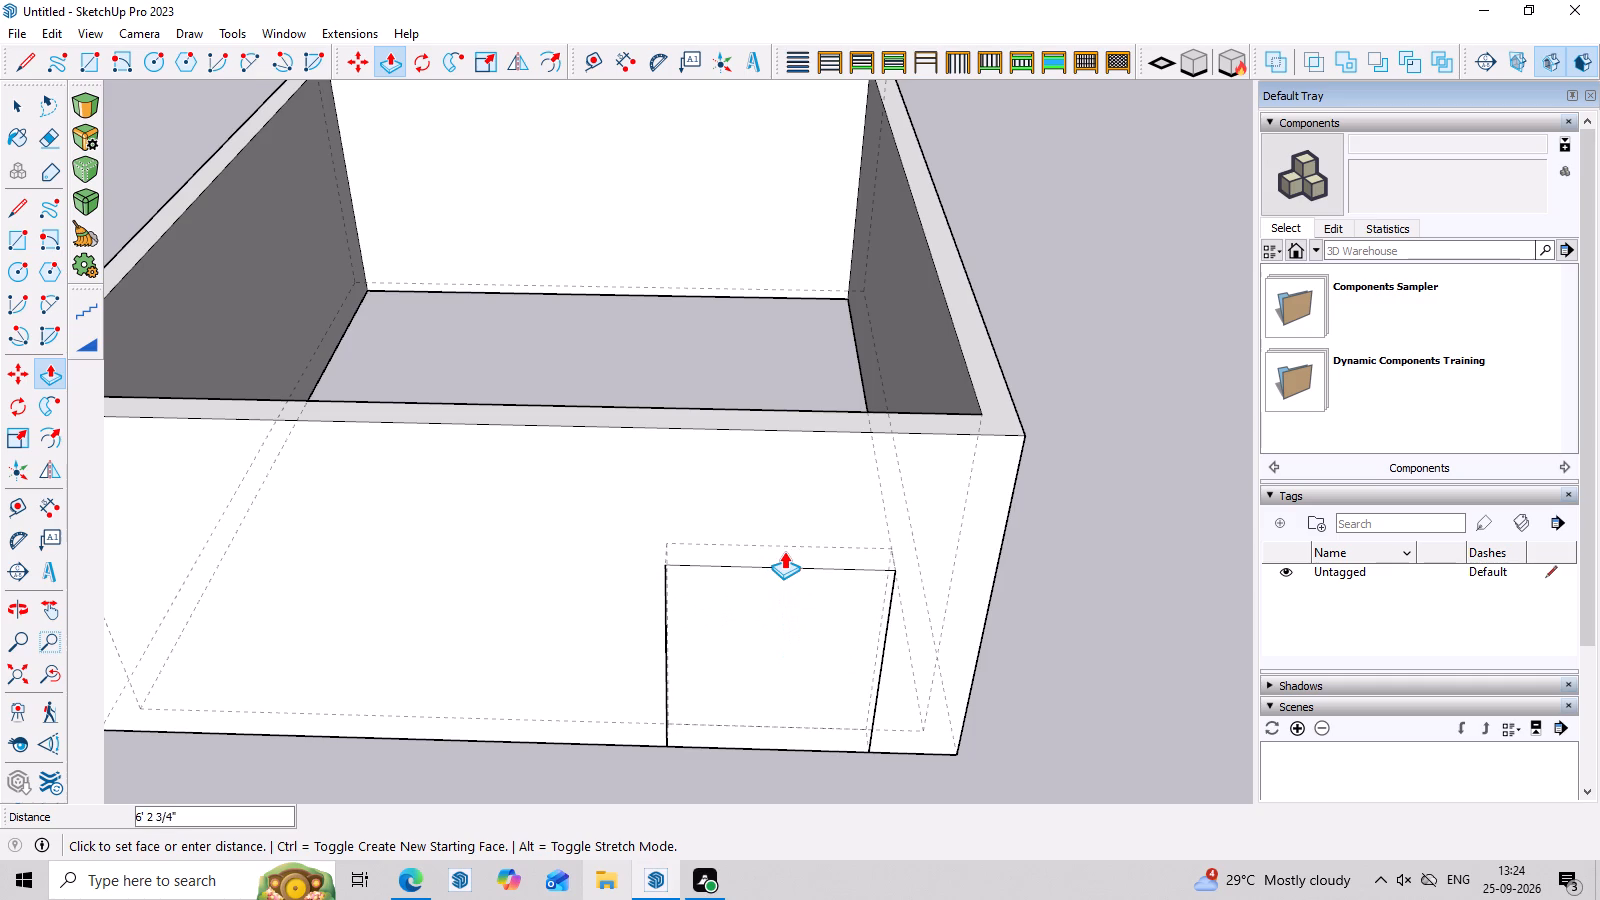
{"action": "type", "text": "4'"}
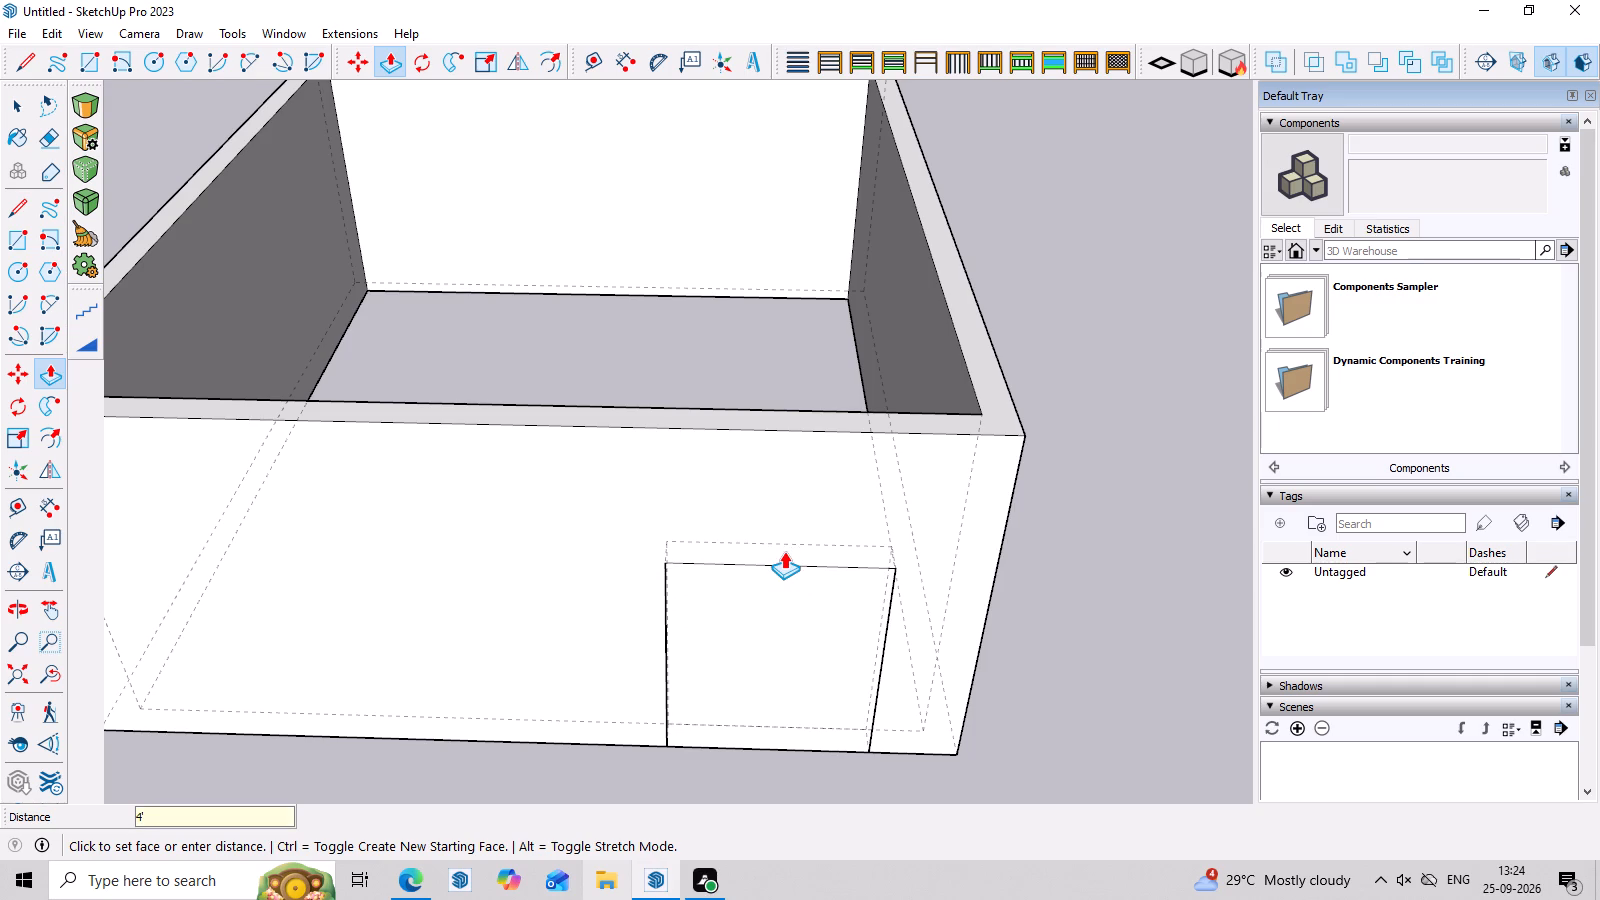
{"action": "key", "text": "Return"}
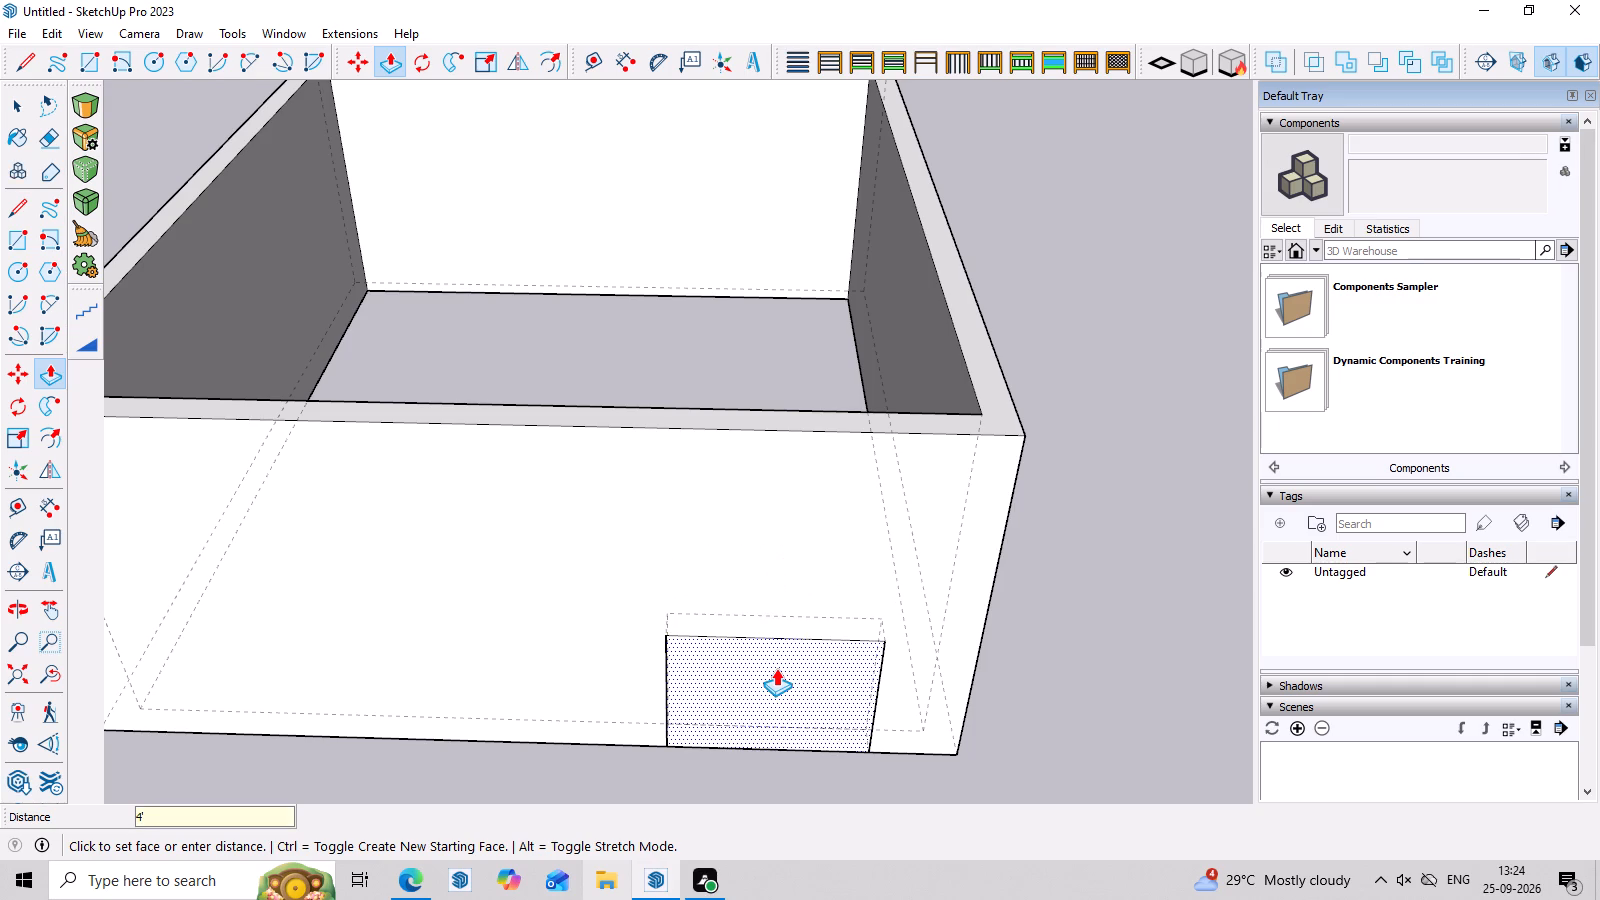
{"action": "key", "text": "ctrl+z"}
Push/Pull the base rectangle up about 7' to form a door-height block within the front wall.
{"action": "left_click", "coordinate": [758, 736]}
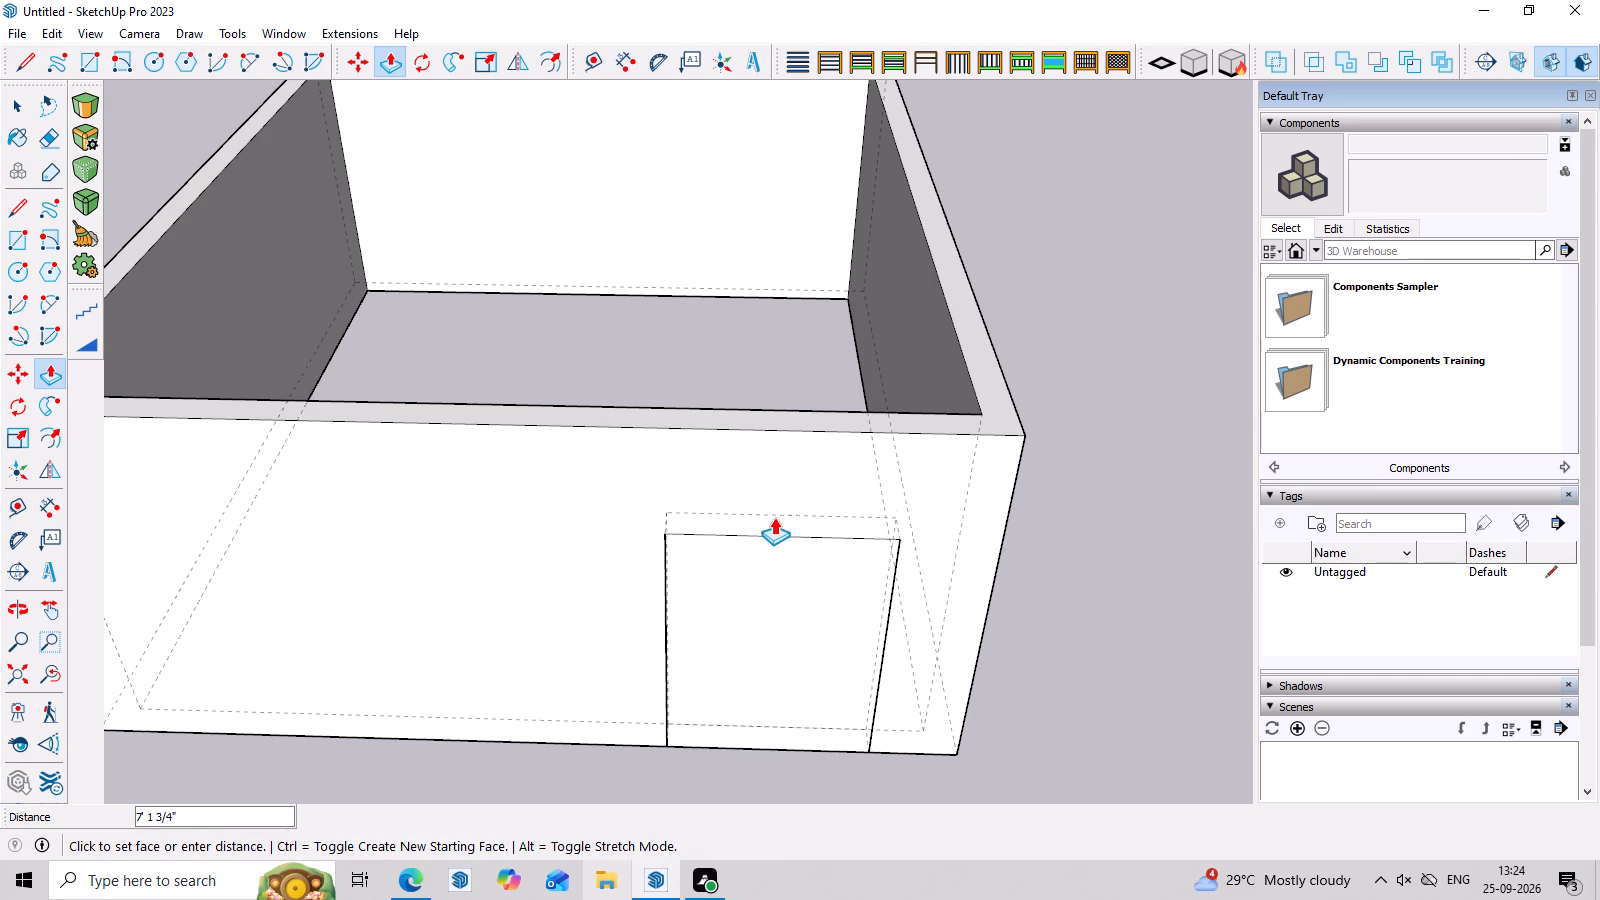
{"action": "left_click", "coordinate": [775, 534]}
Push/Pull the block's outer and inner faces so it projects beyond both sides of the front wall.
{"action": "middle_click_drag", "start_coordinate": [830, 667], "coordinate": [825, 501]}
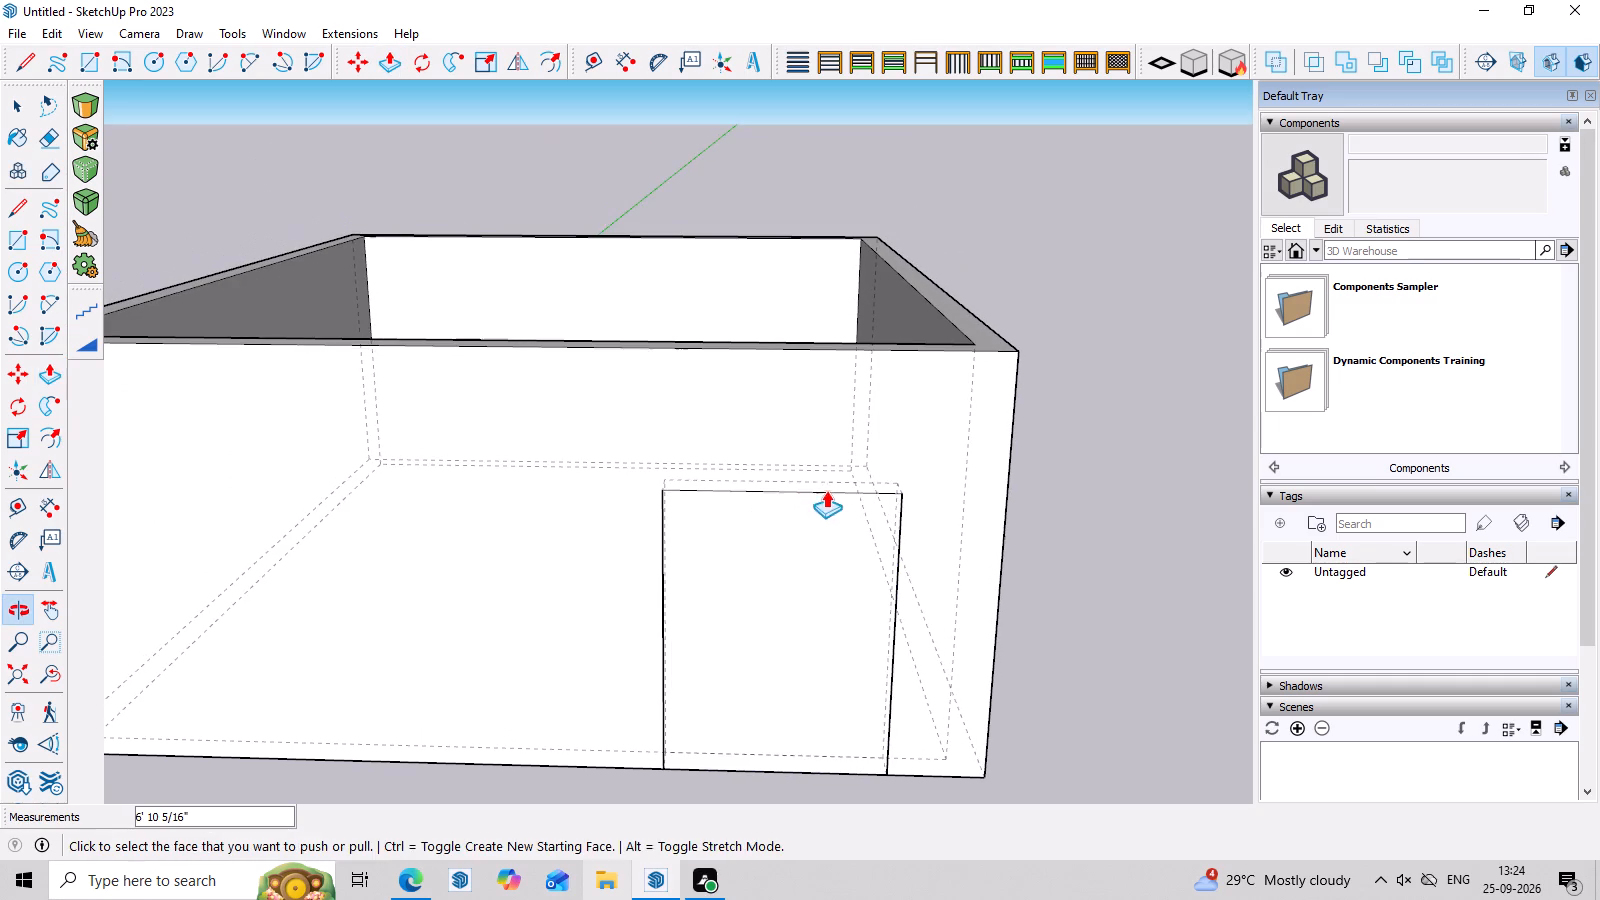
{"action": "left_click", "coordinate": [793, 564]}
{"action": "double_click", "coordinate": [788, 613]}
{"action": "middle_click_drag", "start_coordinate": [799, 386], "coordinate": [784, 761]}
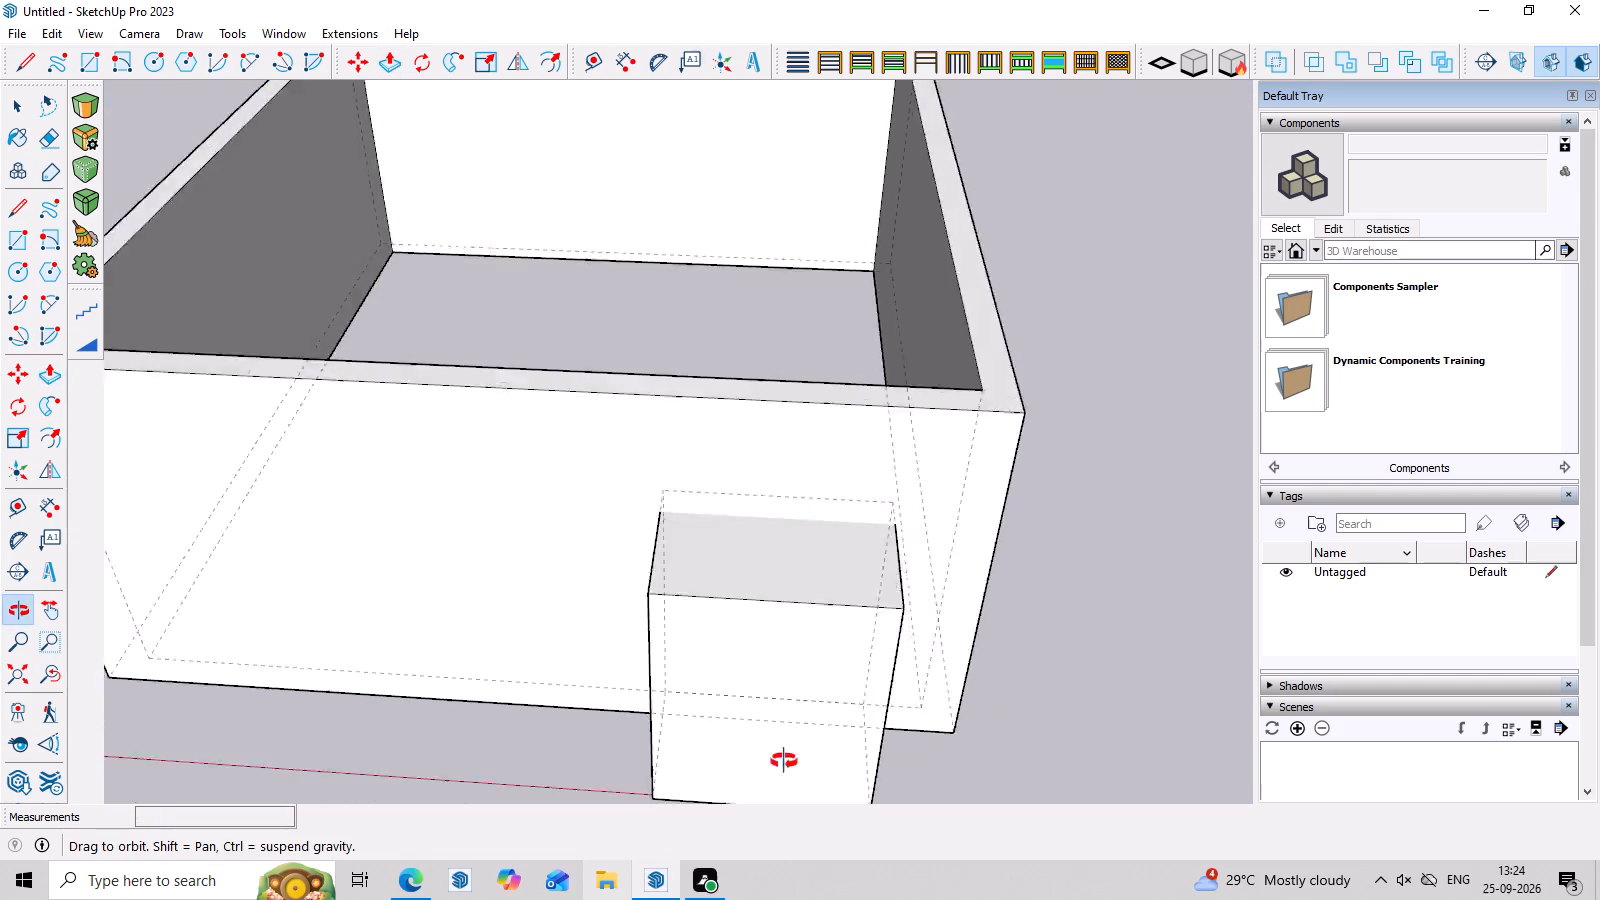
{"action": "middle_click_drag", "start_coordinate": [784, 761], "coordinate": [789, 848]}
{"action": "middle_click_drag", "start_coordinate": [753, 396], "coordinate": [732, 791]}
{"action": "double_click", "coordinate": [725, 490]}
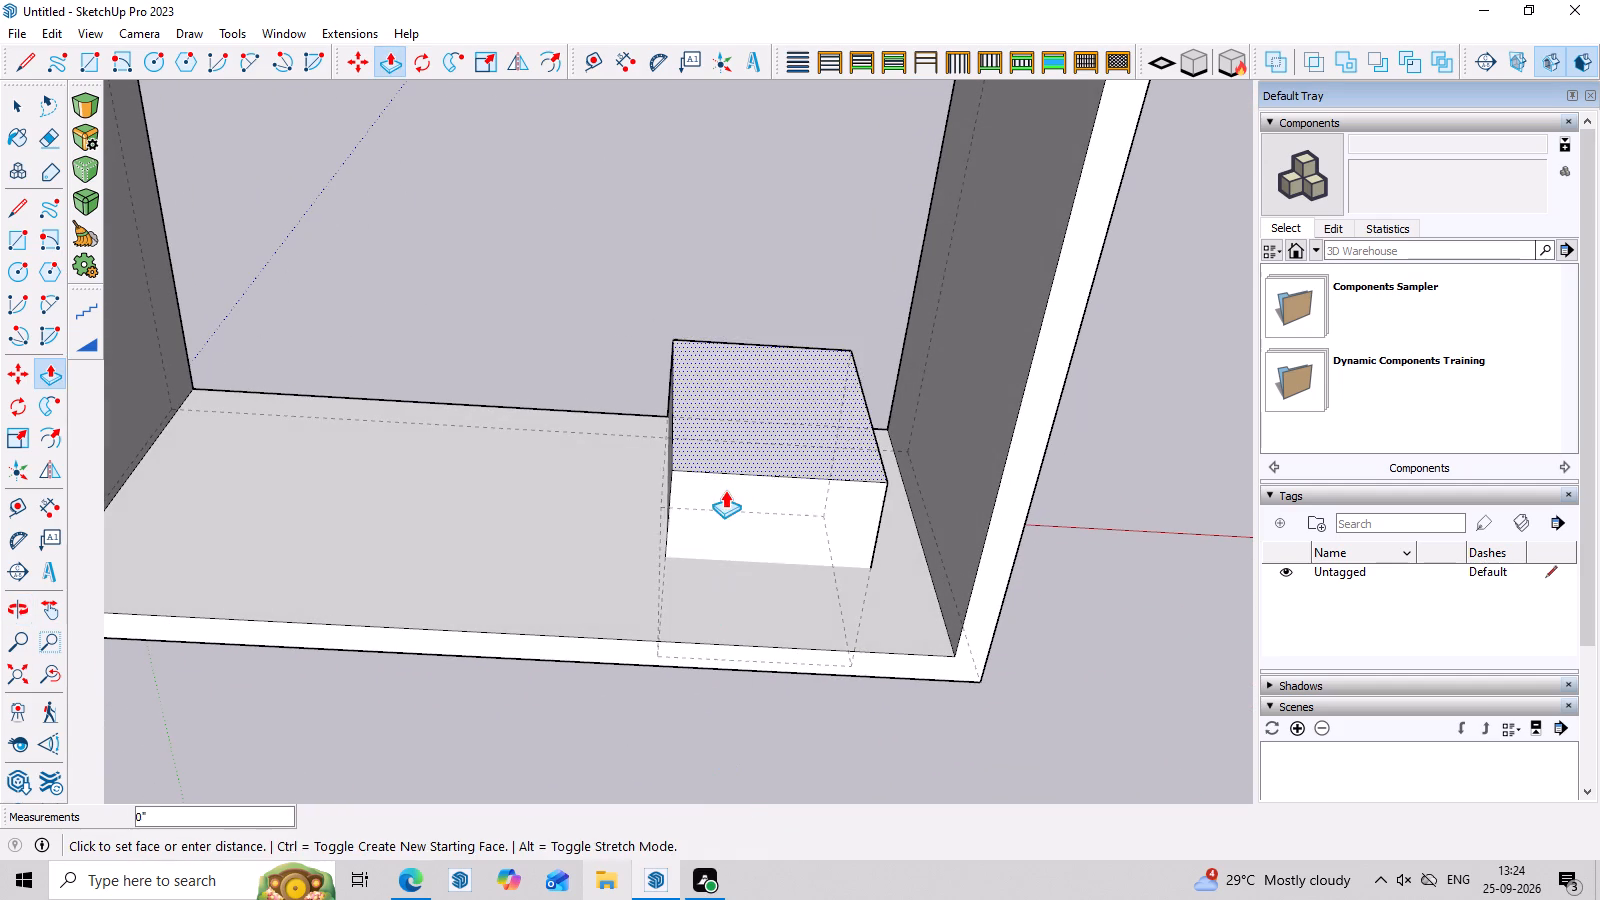
Push/Pull the block's side face farthest from the nearby room corner outward about 1' to widen the block.
{"action": "middle_click_drag", "start_coordinate": [786, 591], "coordinate": [814, 0]}
{"action": "middle_click_drag", "start_coordinate": [775, 694], "coordinate": [928, 502]}
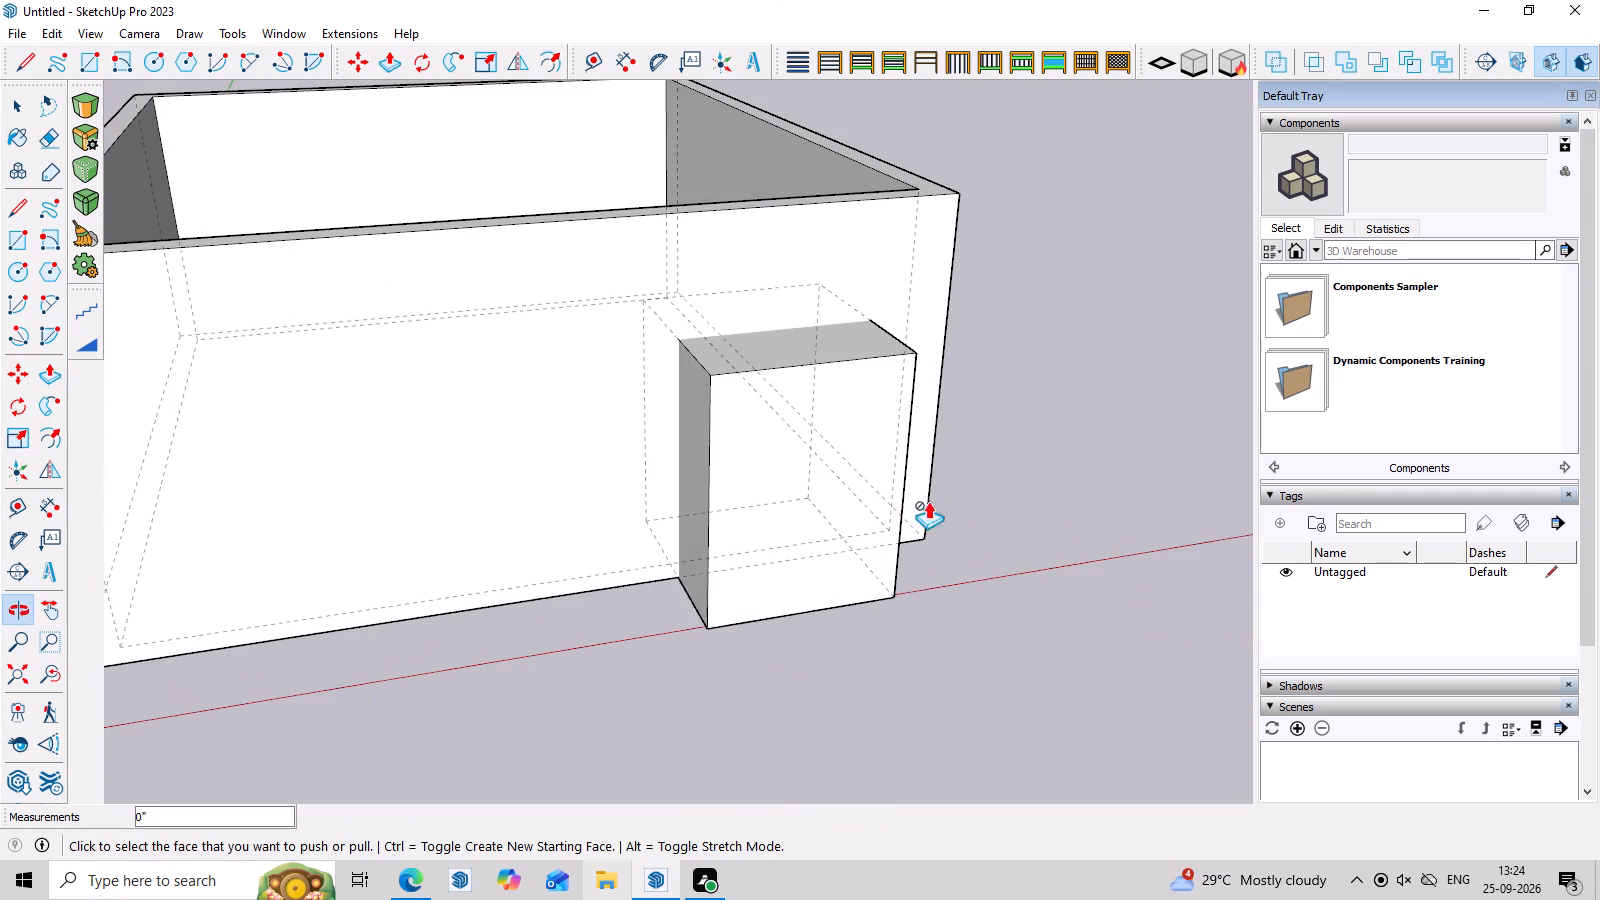
{"action": "left_click", "coordinate": [691, 463]}
{"action": "left_click", "coordinate": [650, 467]}
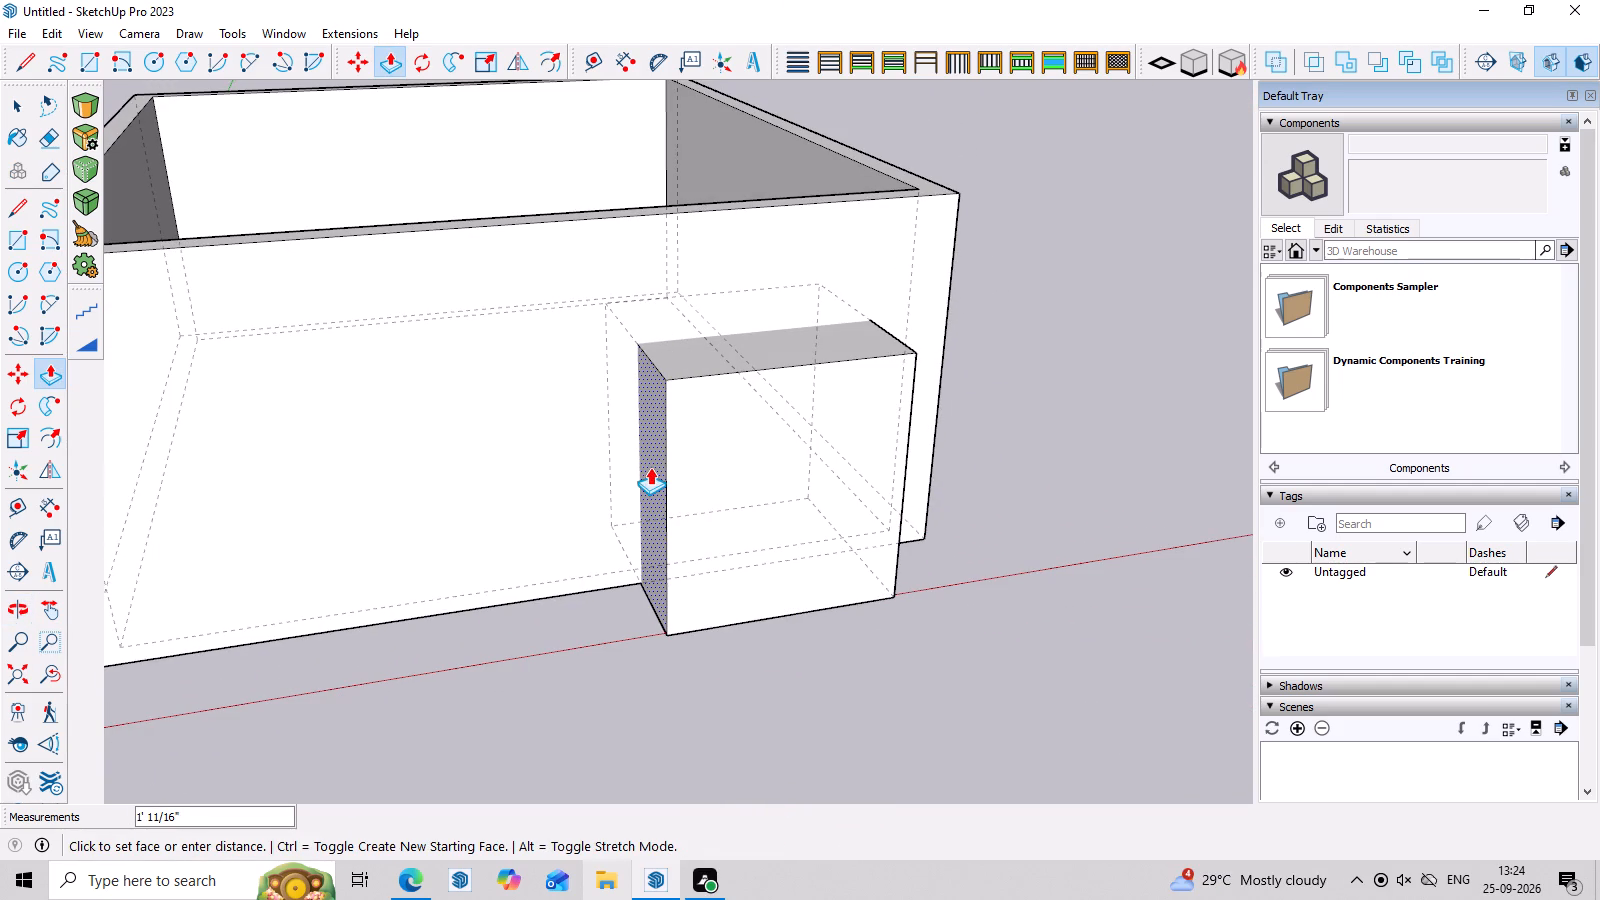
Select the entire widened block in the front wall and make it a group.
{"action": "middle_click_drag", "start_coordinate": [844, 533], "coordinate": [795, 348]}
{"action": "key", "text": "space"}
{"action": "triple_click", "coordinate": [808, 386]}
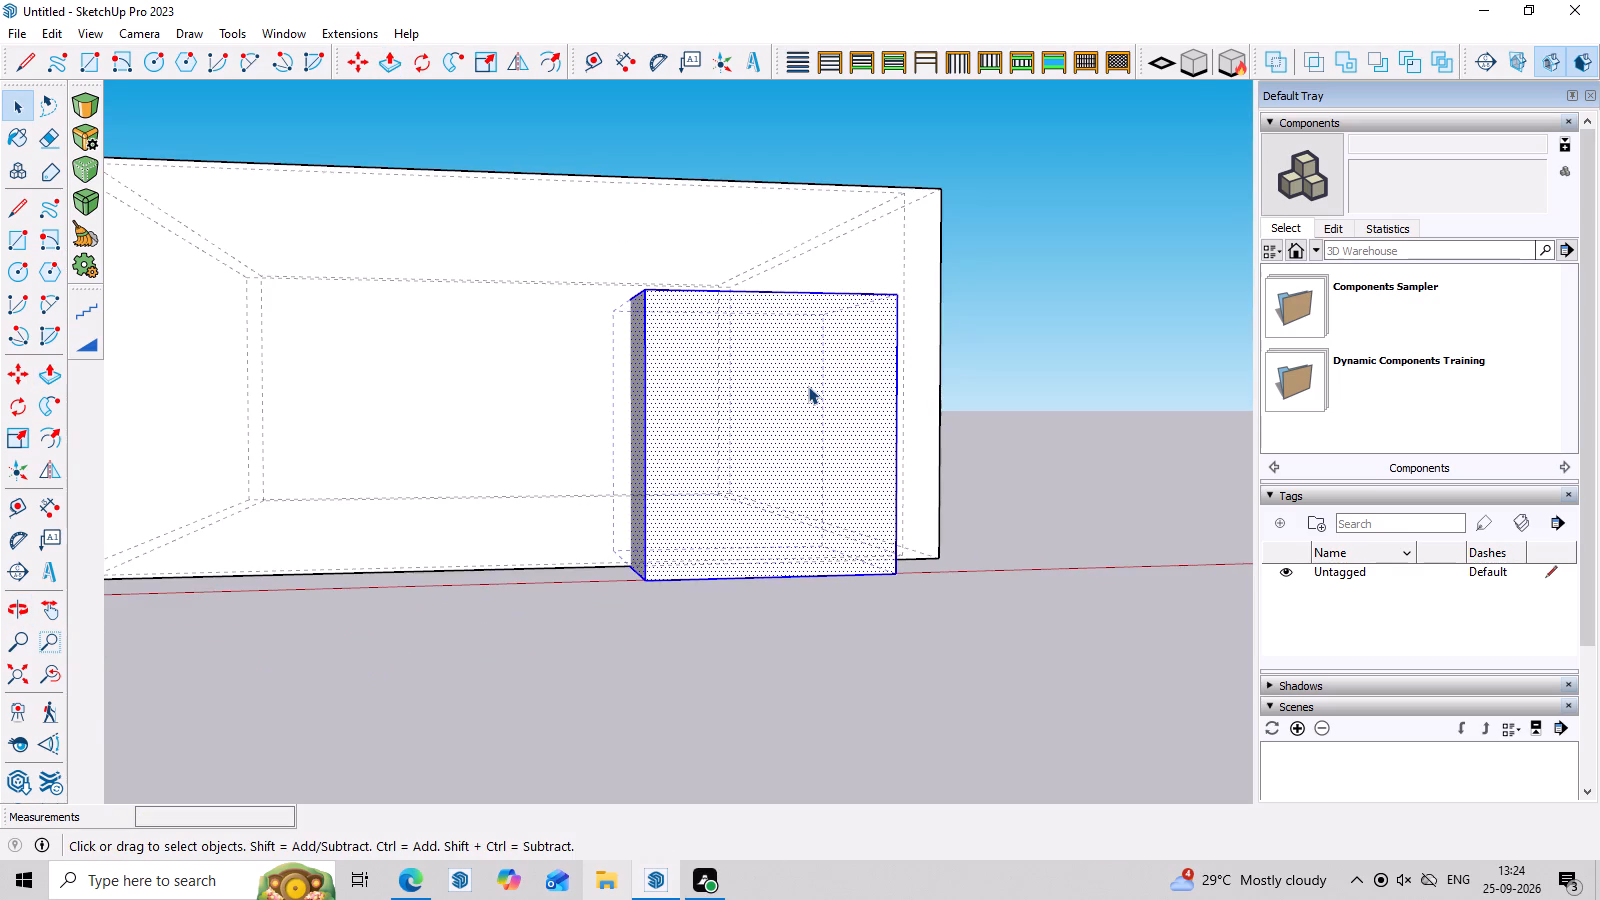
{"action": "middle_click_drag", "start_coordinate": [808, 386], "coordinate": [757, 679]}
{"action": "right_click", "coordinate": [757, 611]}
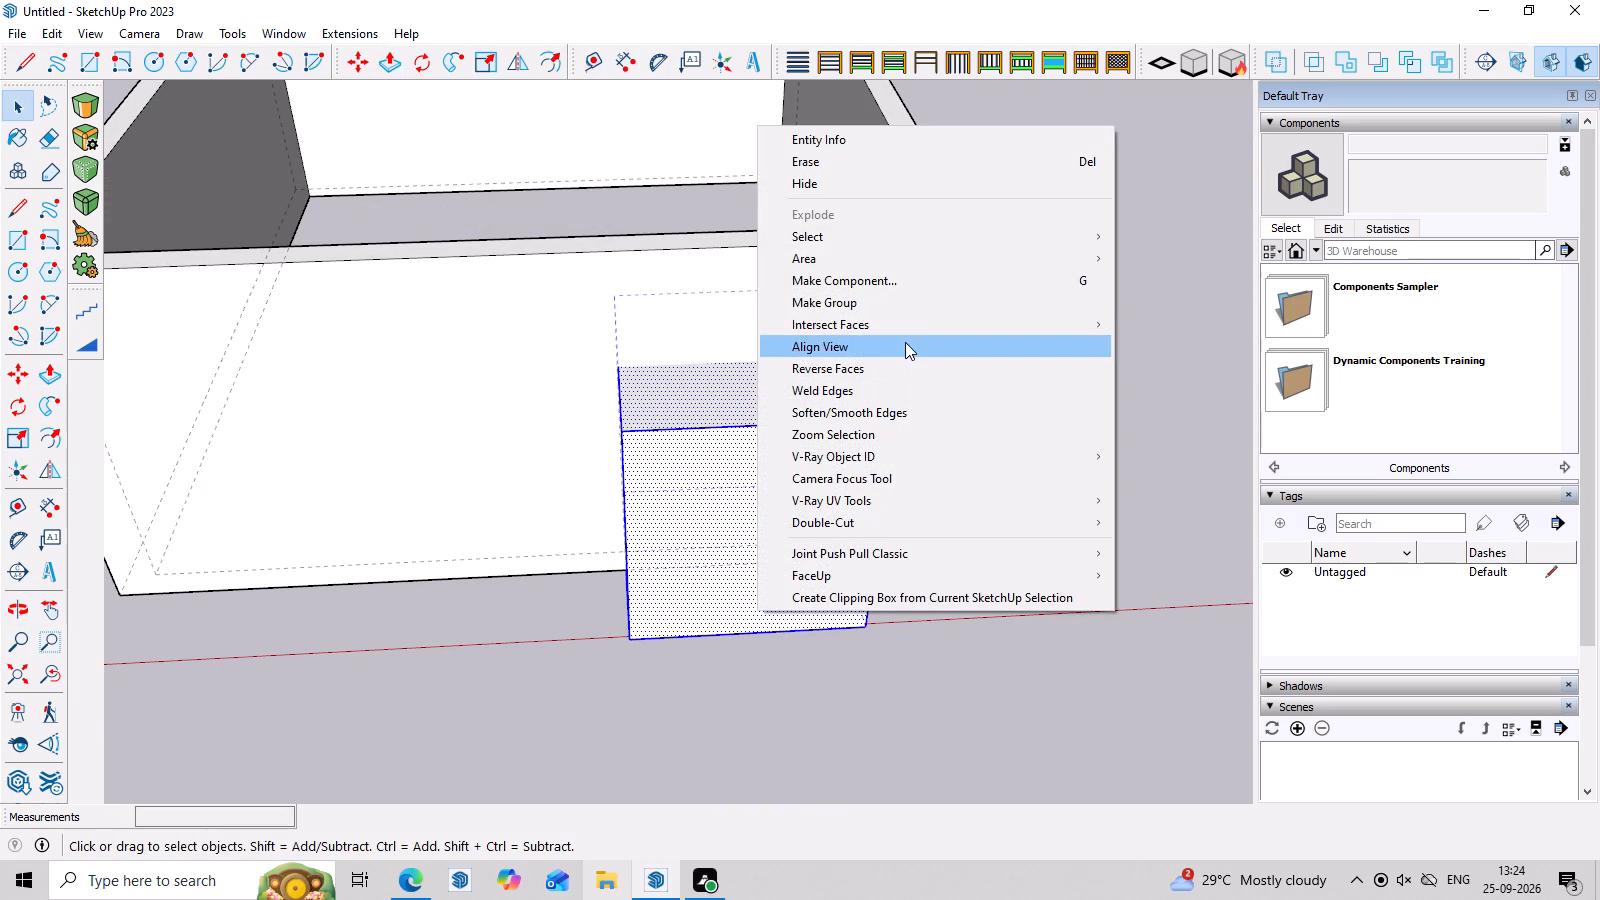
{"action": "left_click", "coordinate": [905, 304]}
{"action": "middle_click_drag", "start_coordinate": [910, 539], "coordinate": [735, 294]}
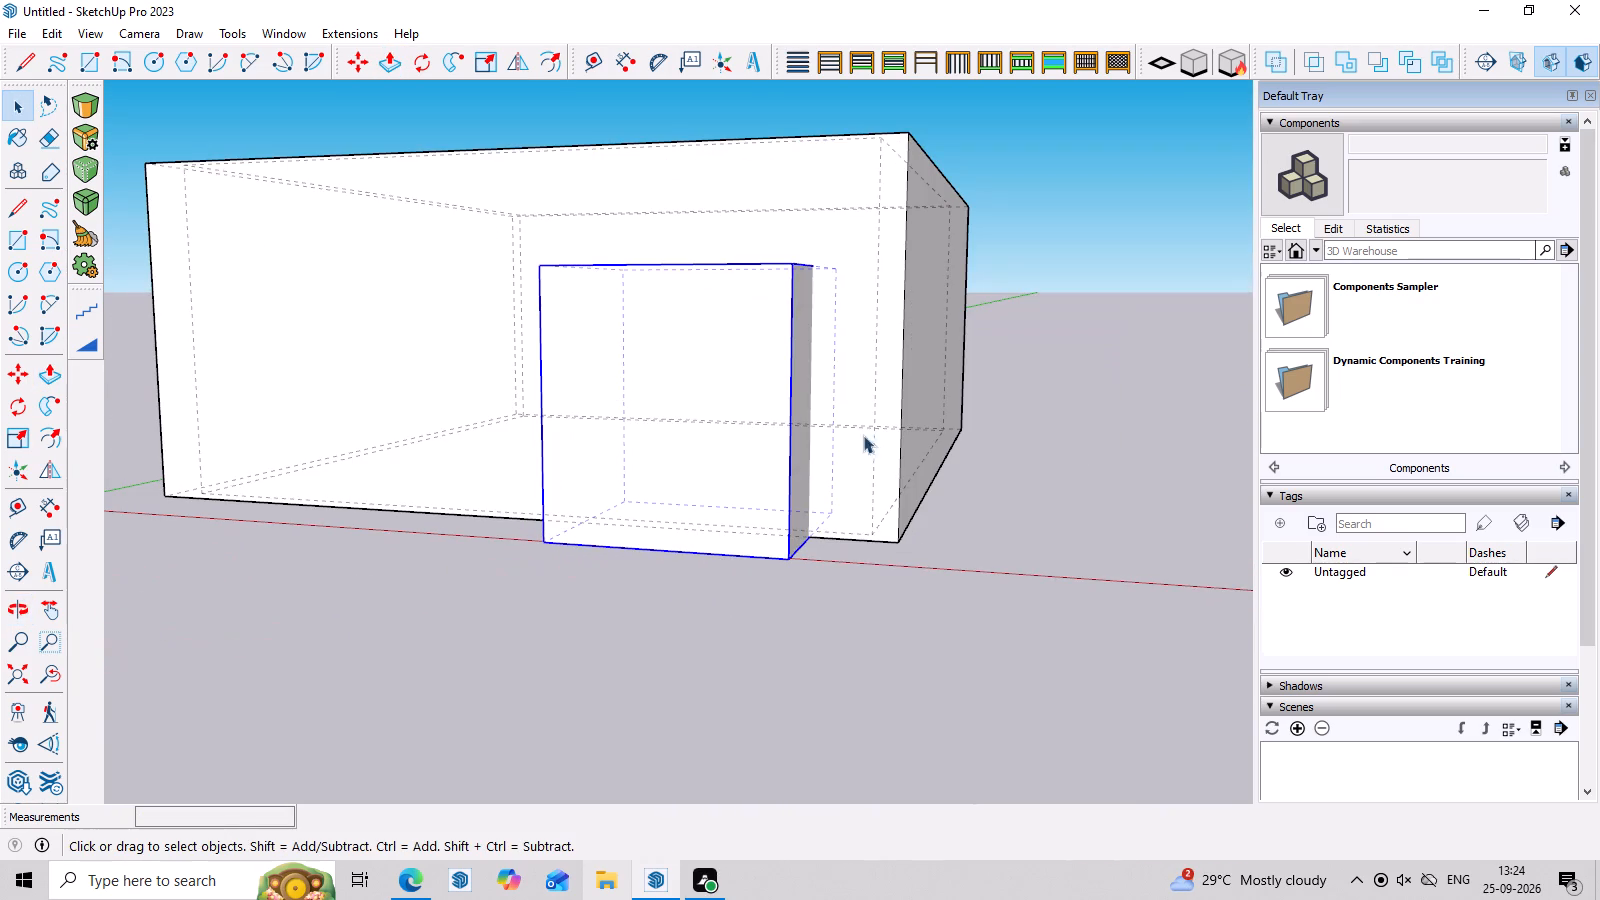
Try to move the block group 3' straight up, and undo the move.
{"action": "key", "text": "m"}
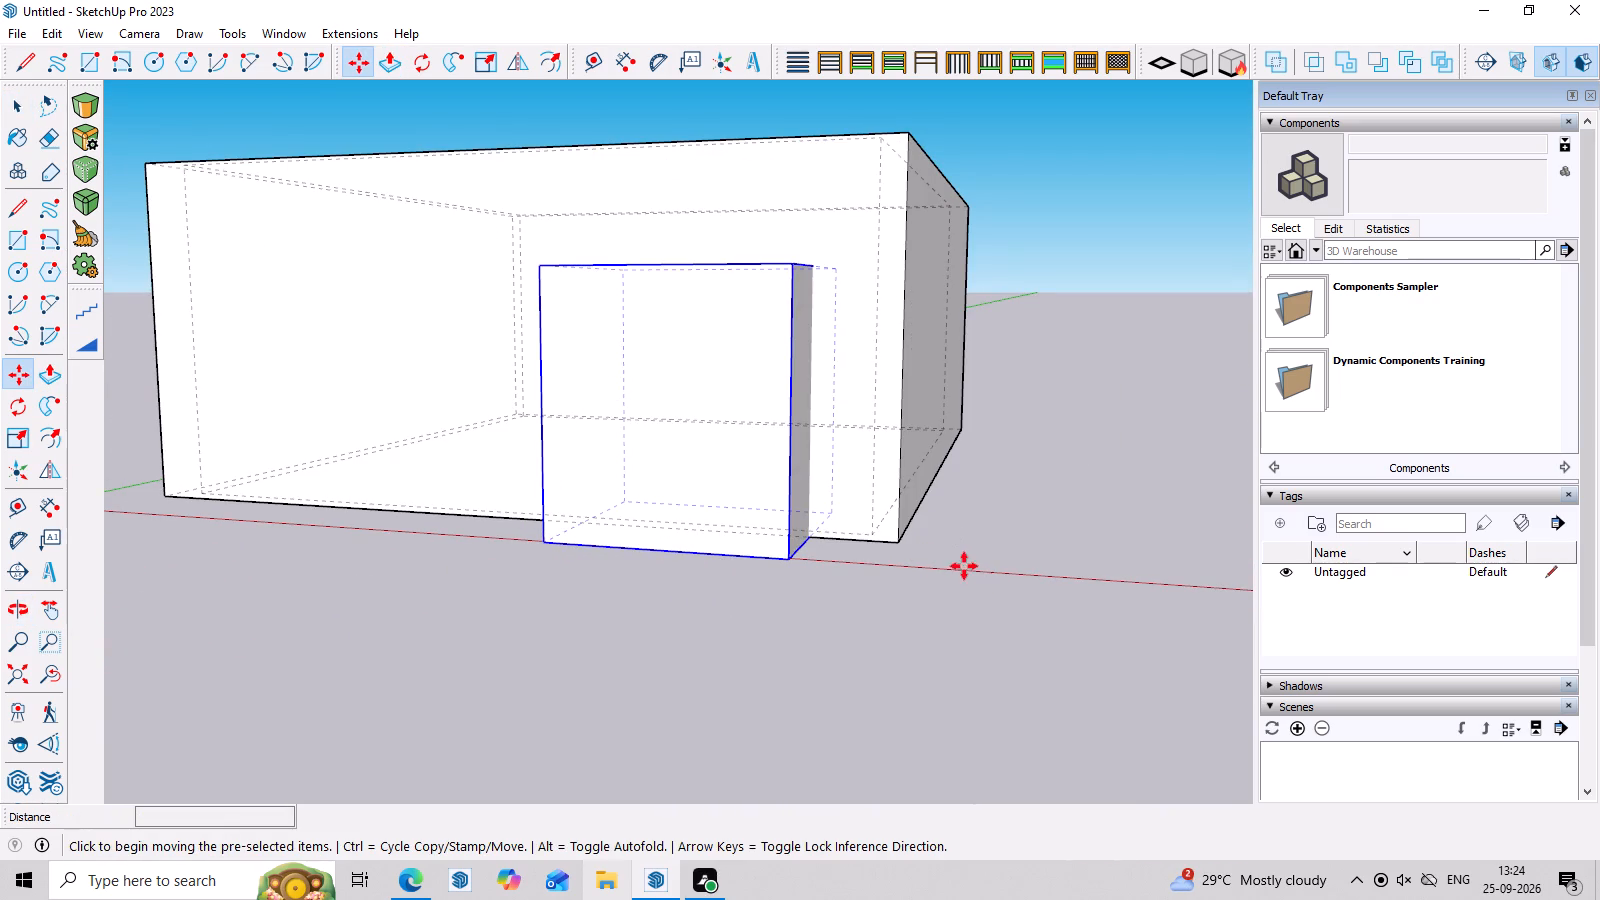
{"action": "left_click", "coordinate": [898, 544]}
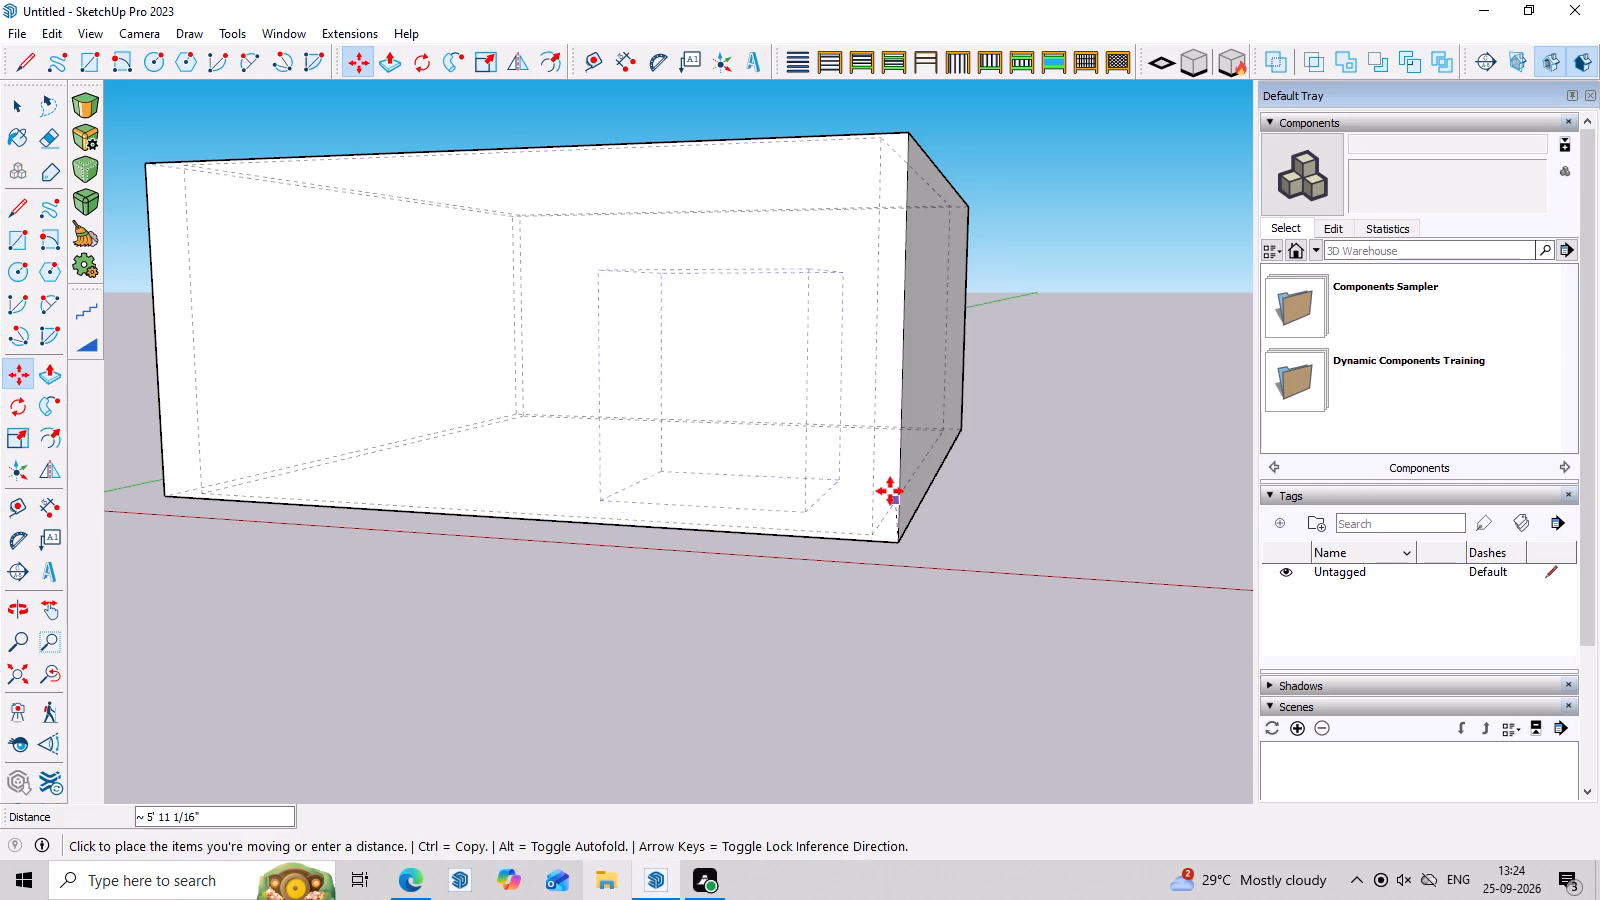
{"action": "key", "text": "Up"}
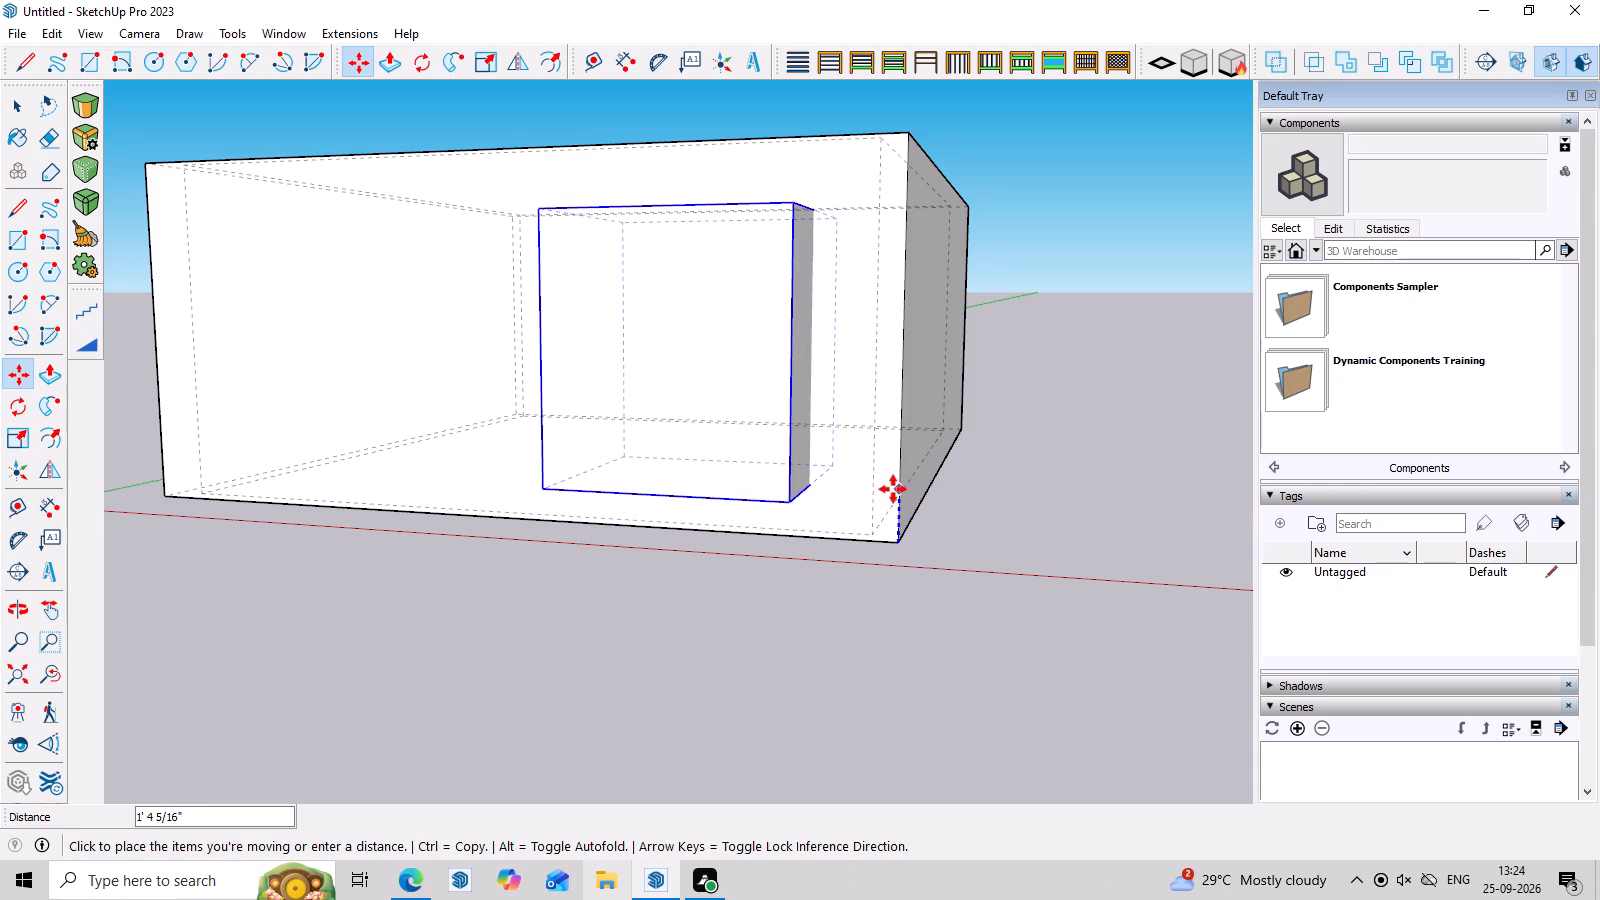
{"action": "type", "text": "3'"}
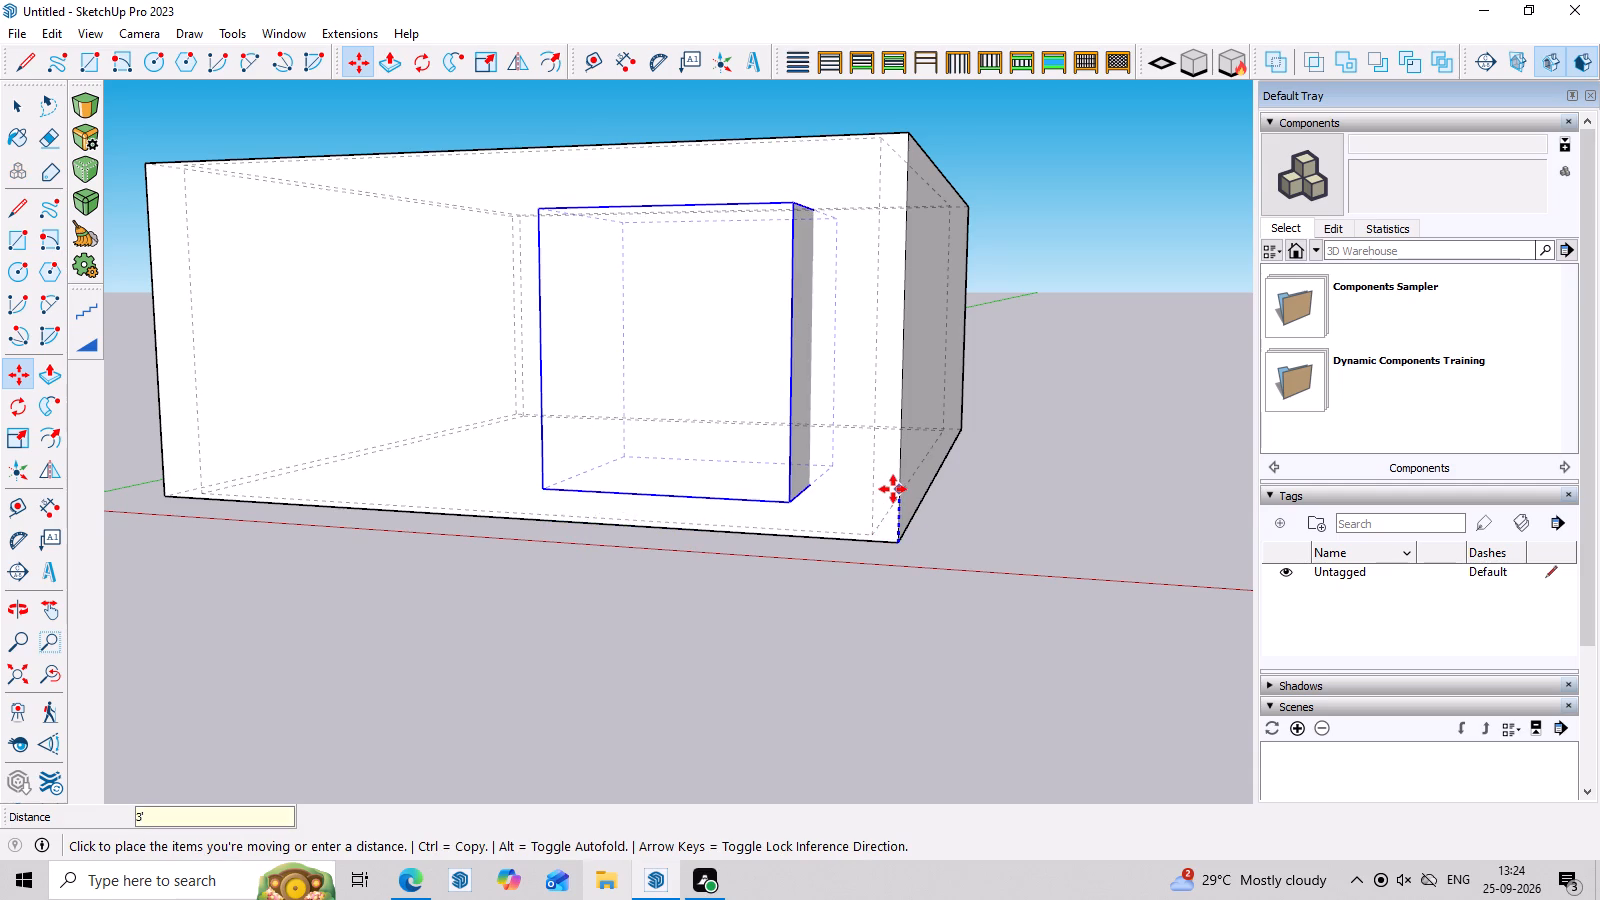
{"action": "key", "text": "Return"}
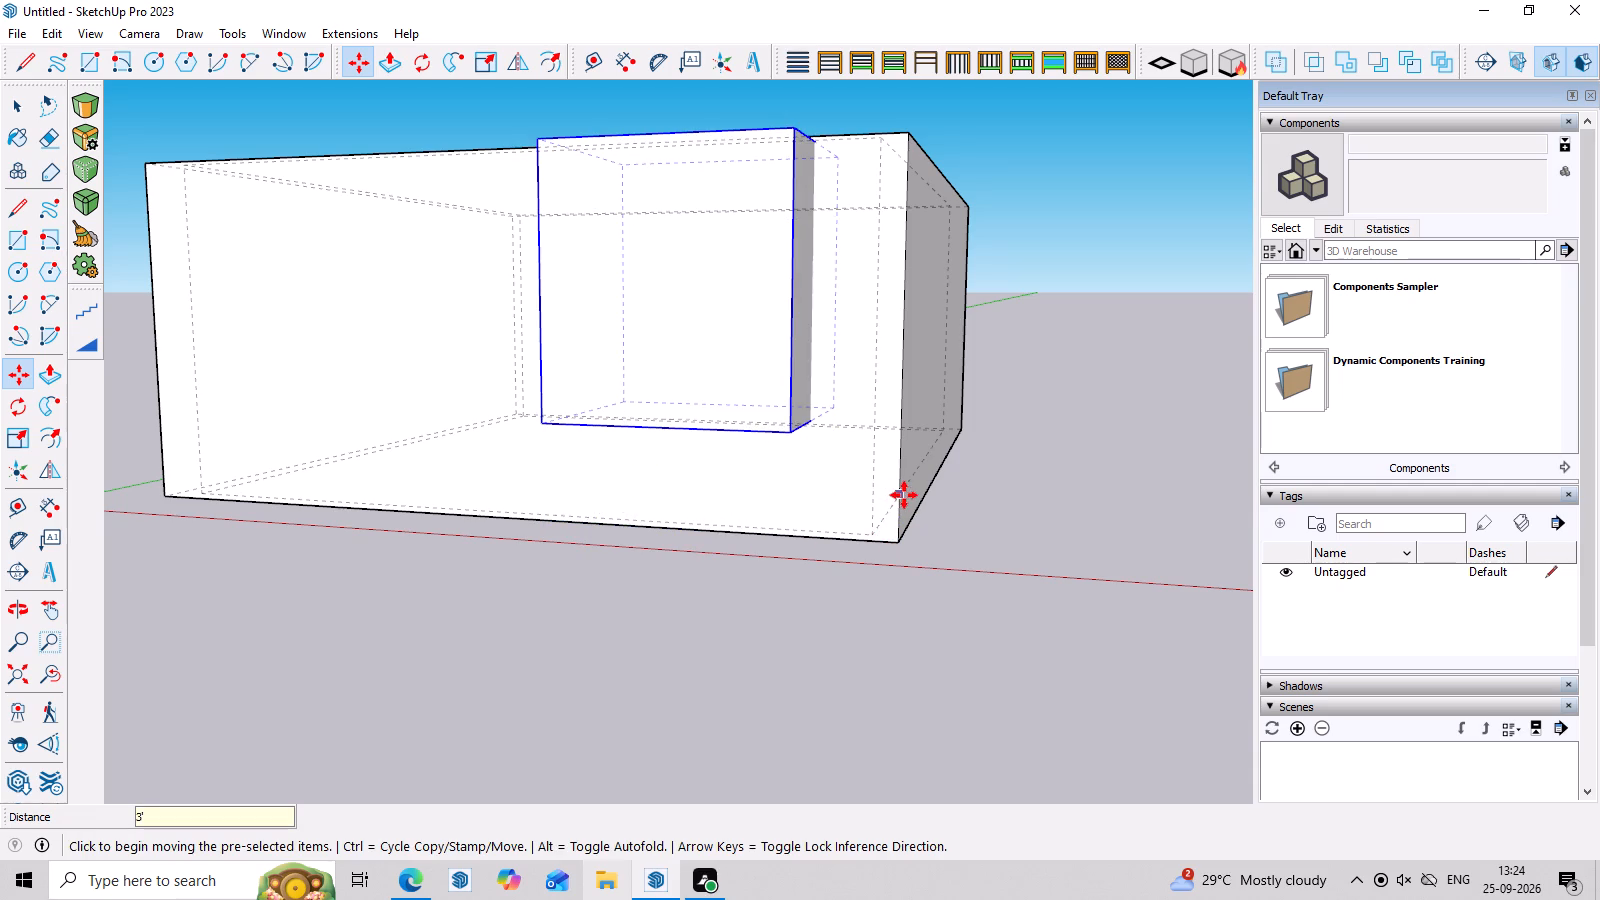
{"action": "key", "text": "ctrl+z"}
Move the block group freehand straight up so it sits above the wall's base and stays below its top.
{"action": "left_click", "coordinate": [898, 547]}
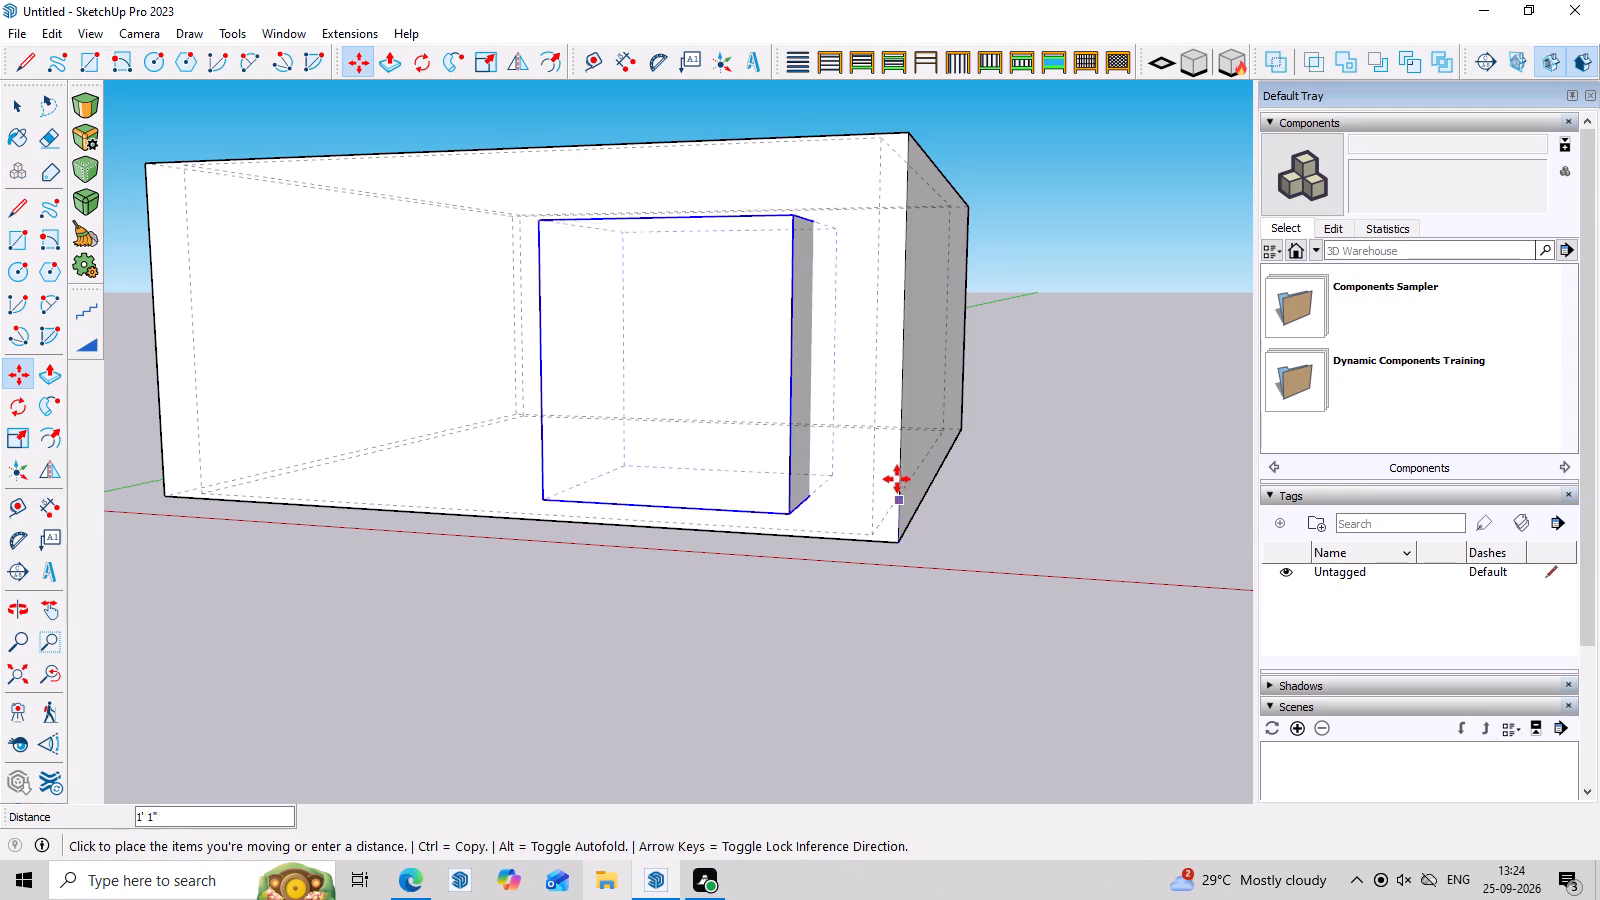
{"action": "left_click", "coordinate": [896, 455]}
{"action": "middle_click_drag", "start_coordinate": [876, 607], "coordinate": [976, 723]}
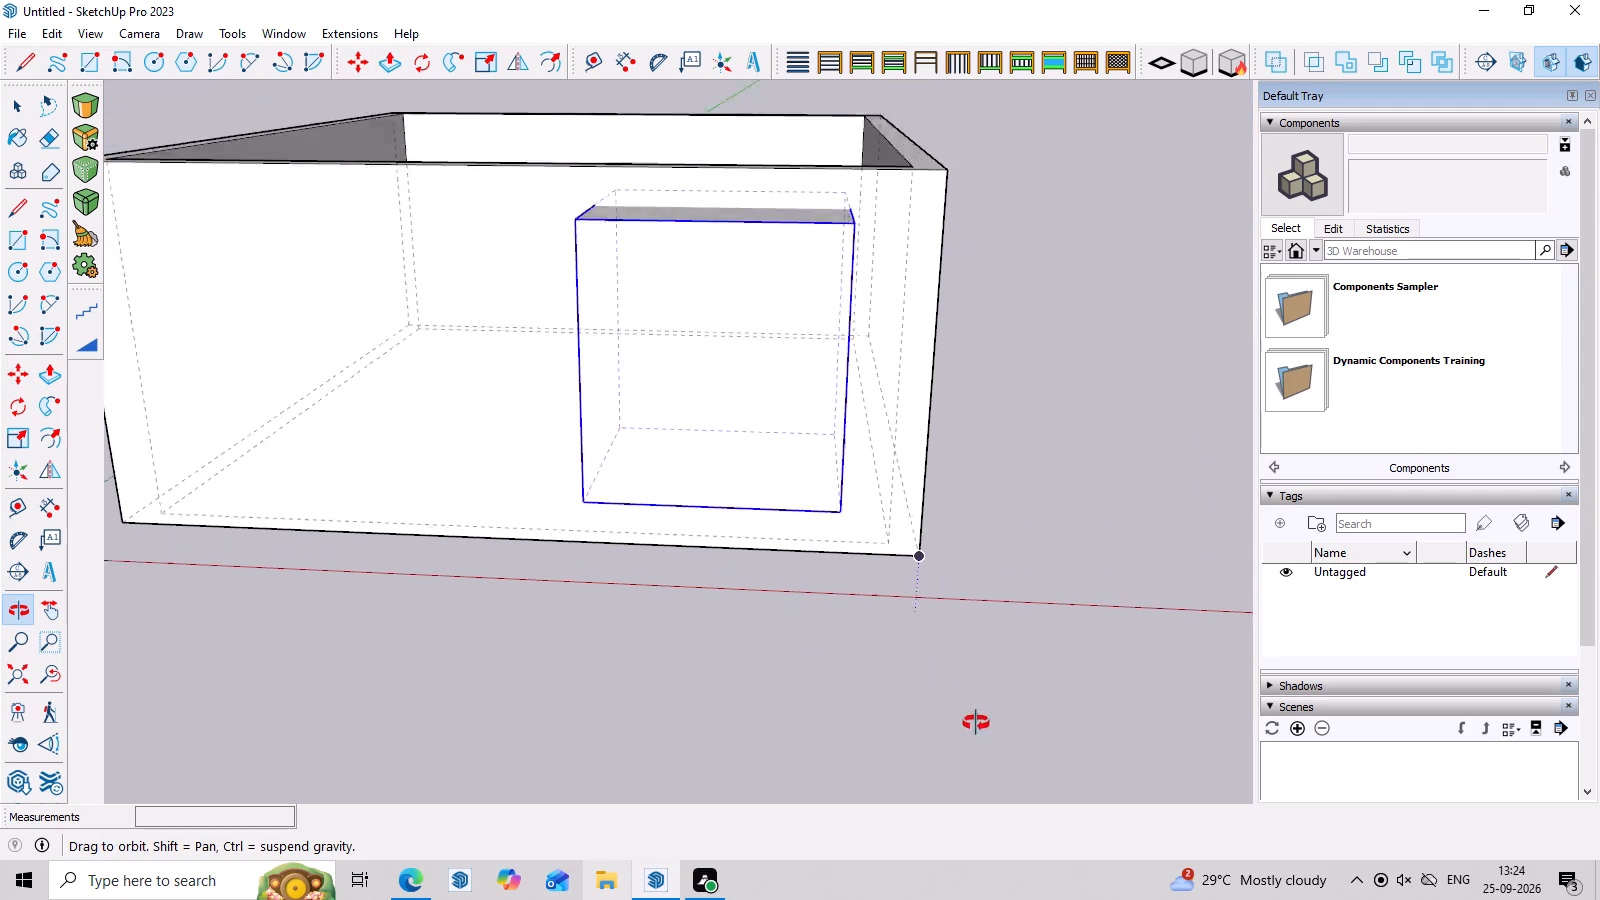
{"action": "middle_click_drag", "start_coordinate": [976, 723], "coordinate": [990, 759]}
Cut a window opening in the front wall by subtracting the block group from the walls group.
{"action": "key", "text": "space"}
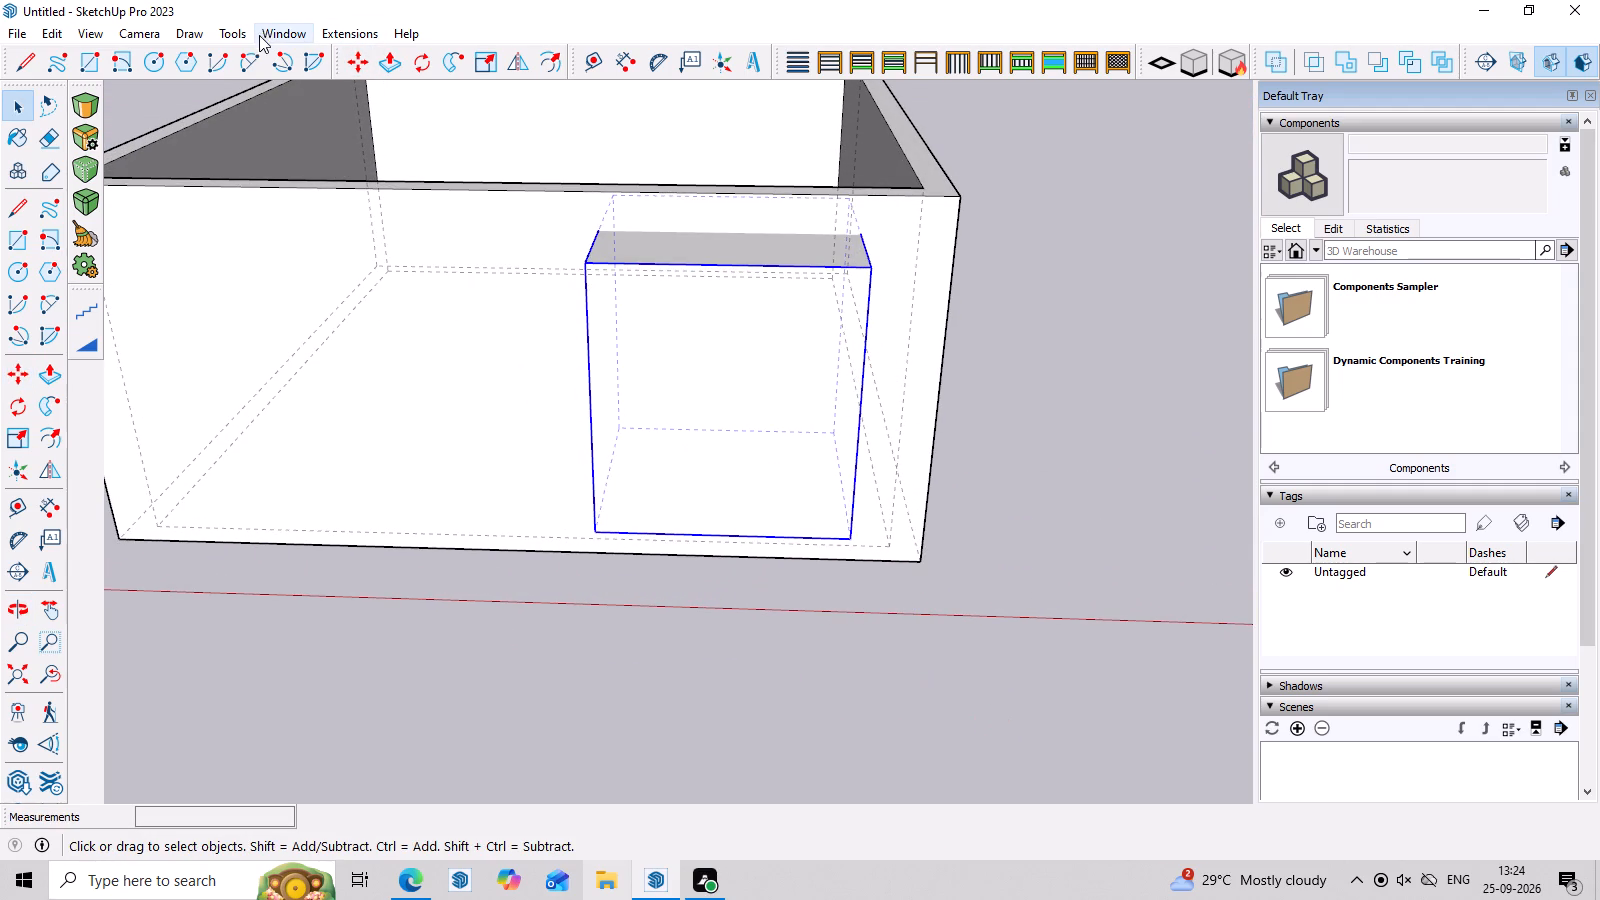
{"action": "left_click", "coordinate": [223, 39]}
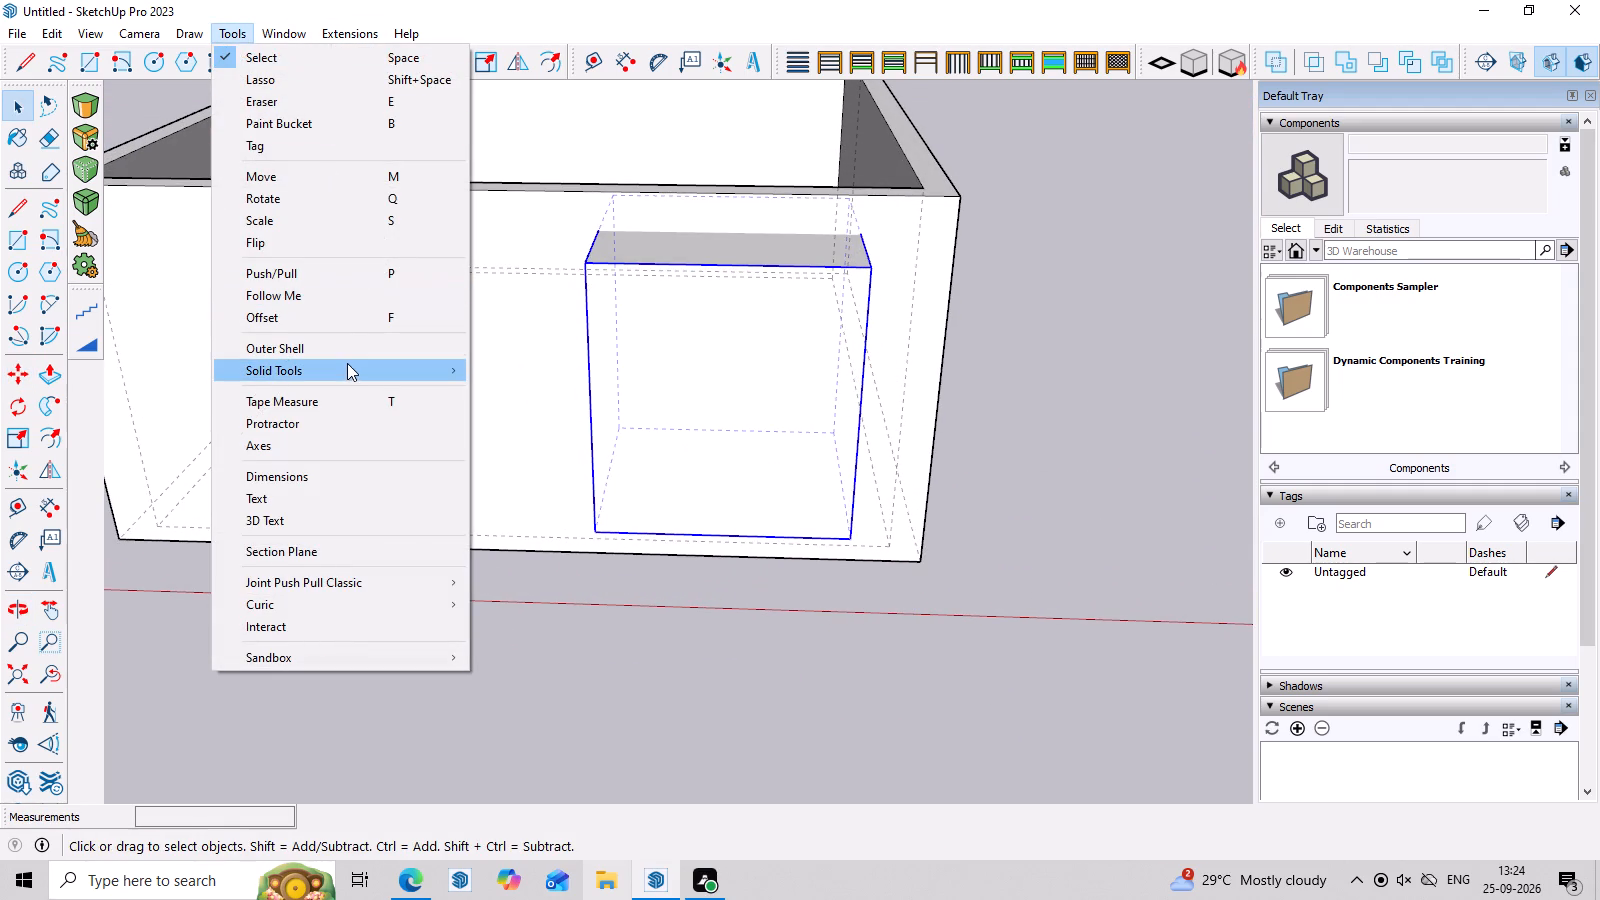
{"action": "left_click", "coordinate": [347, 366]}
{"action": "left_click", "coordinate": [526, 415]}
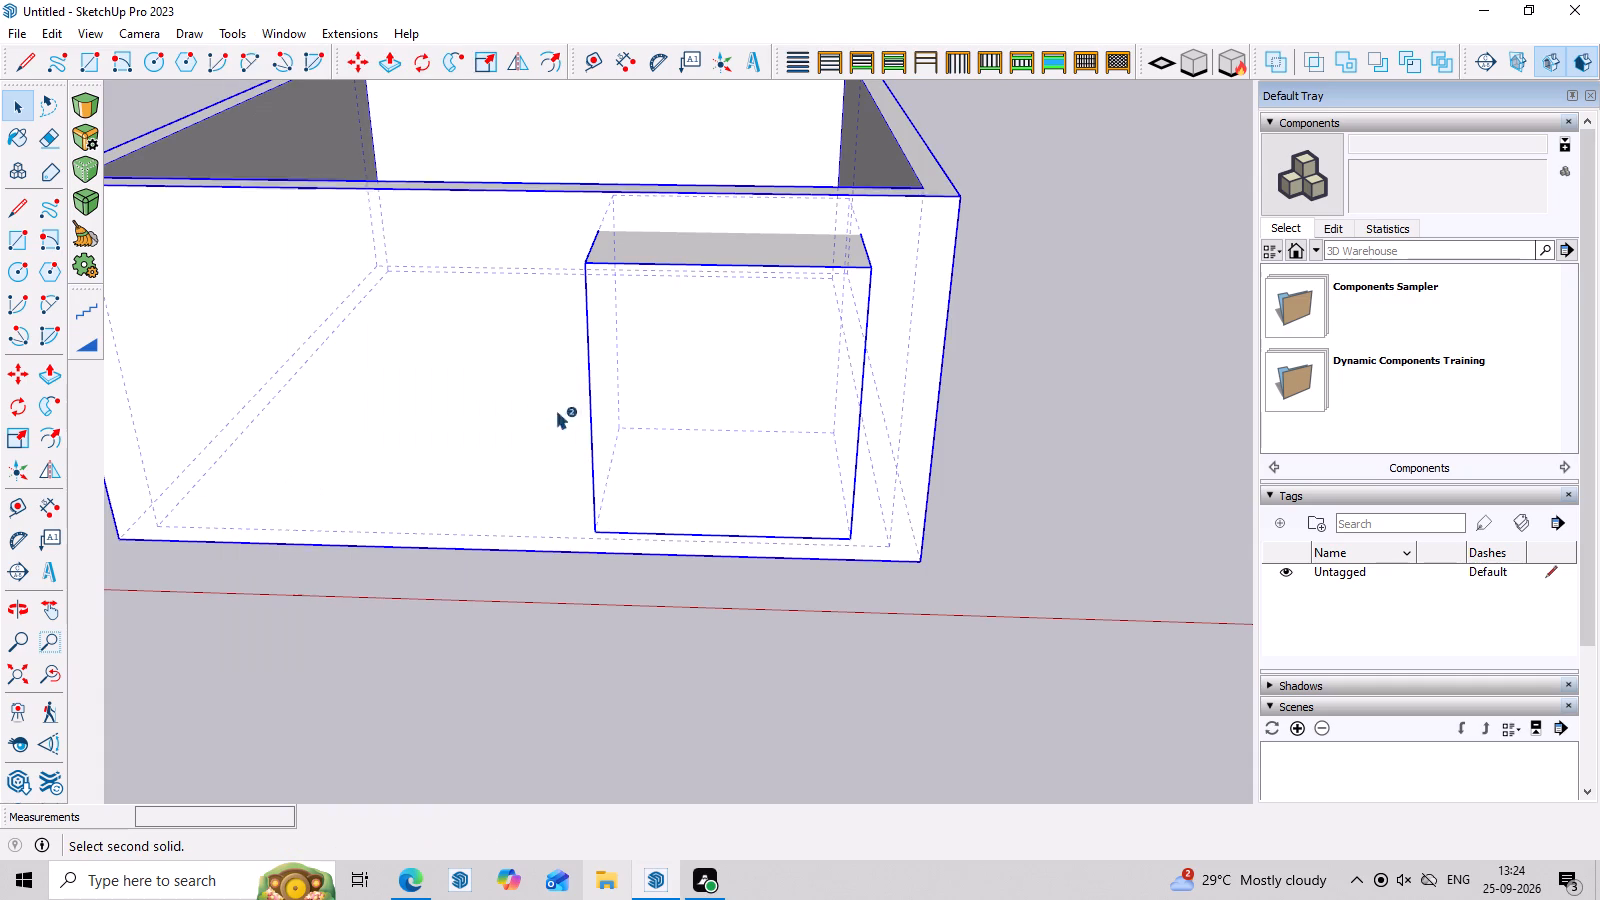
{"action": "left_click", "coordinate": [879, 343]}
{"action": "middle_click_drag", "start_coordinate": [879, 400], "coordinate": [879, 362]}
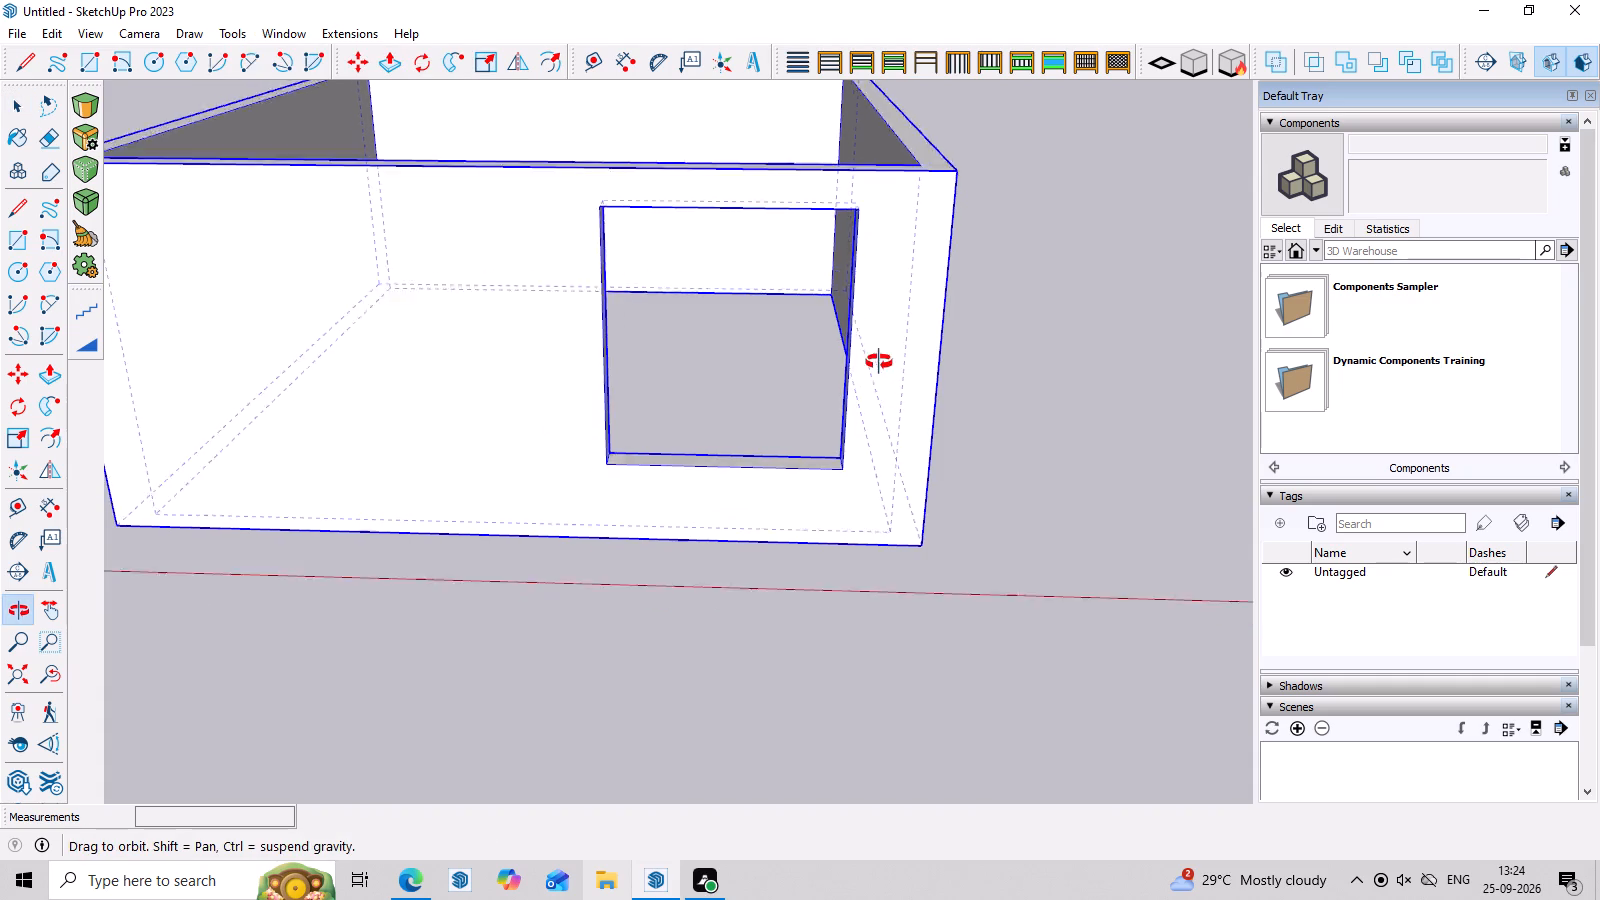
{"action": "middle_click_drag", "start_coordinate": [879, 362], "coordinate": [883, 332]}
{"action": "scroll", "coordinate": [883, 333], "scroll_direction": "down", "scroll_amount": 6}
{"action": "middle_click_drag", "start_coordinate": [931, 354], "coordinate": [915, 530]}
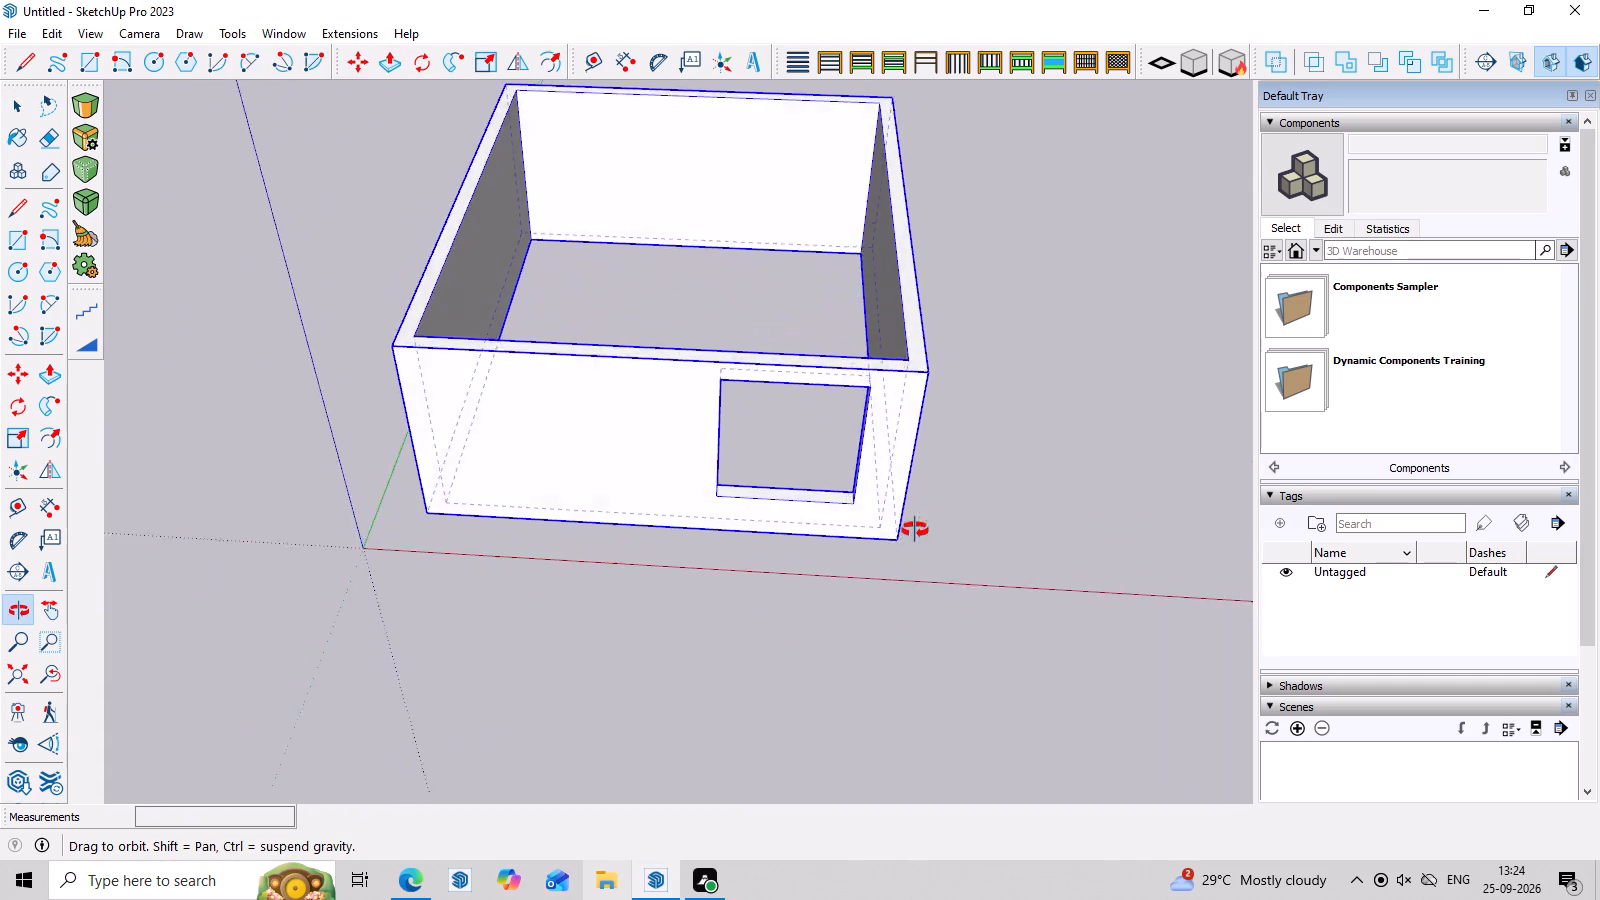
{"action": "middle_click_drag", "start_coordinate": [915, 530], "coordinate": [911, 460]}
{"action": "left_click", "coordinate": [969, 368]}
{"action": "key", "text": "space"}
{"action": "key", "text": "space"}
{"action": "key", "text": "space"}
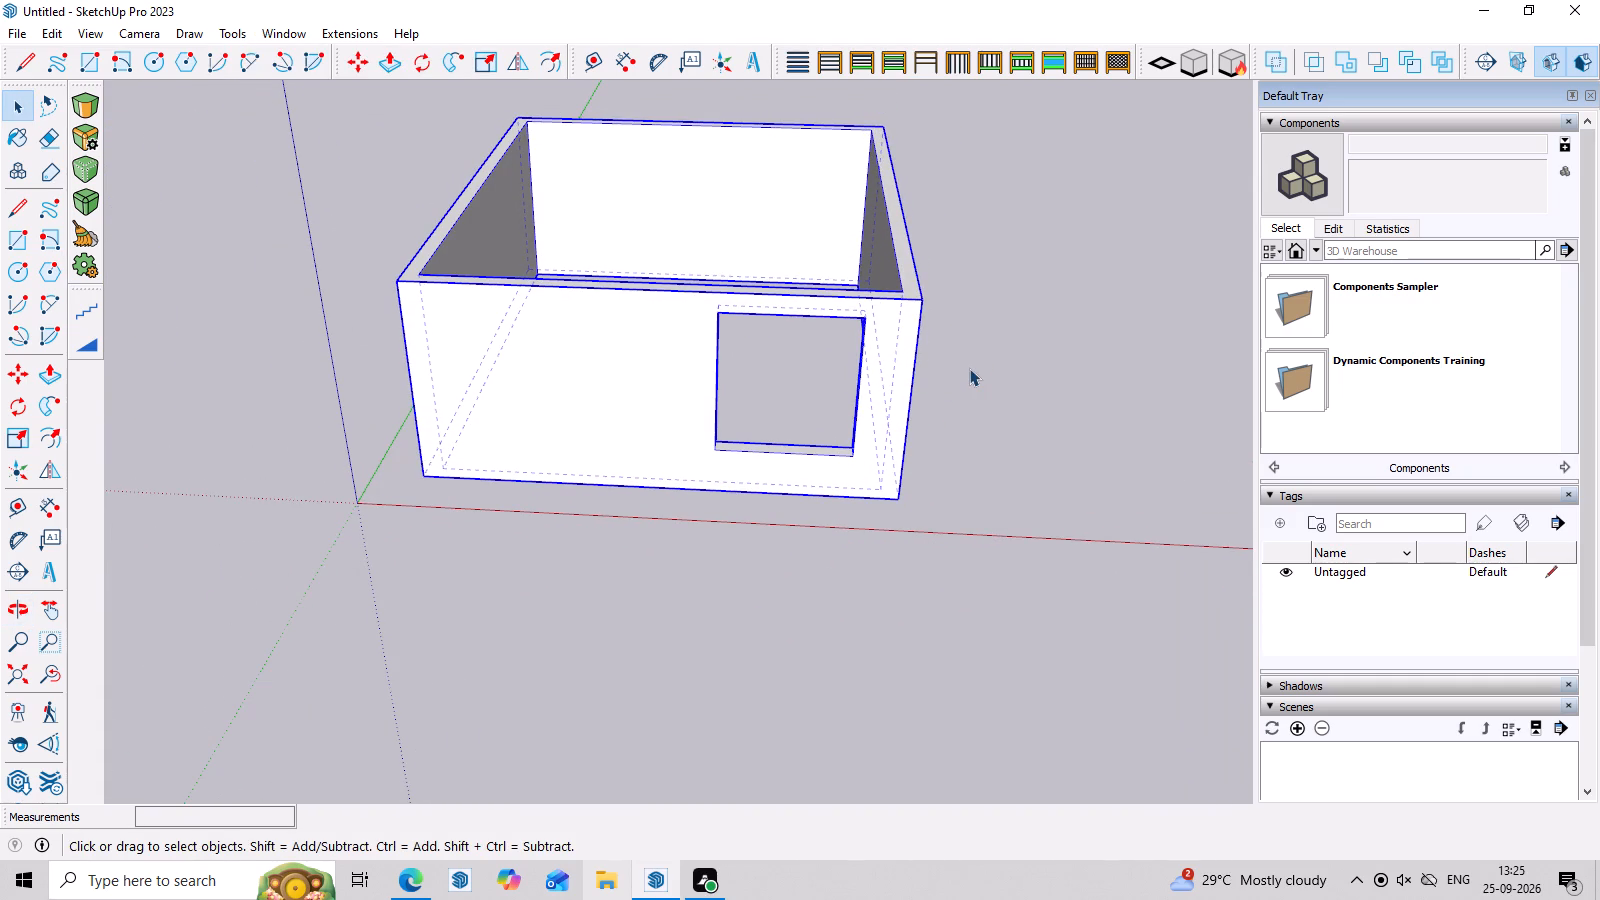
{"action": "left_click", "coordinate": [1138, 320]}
Examine the raised opening in the front wall from above, from the front and at different distances.
{"action": "scroll", "coordinate": [1094, 400], "scroll_direction": "down", "scroll_amount": 2}
{"action": "middle_click_drag", "start_coordinate": [1091, 465], "coordinate": [1086, 371]}
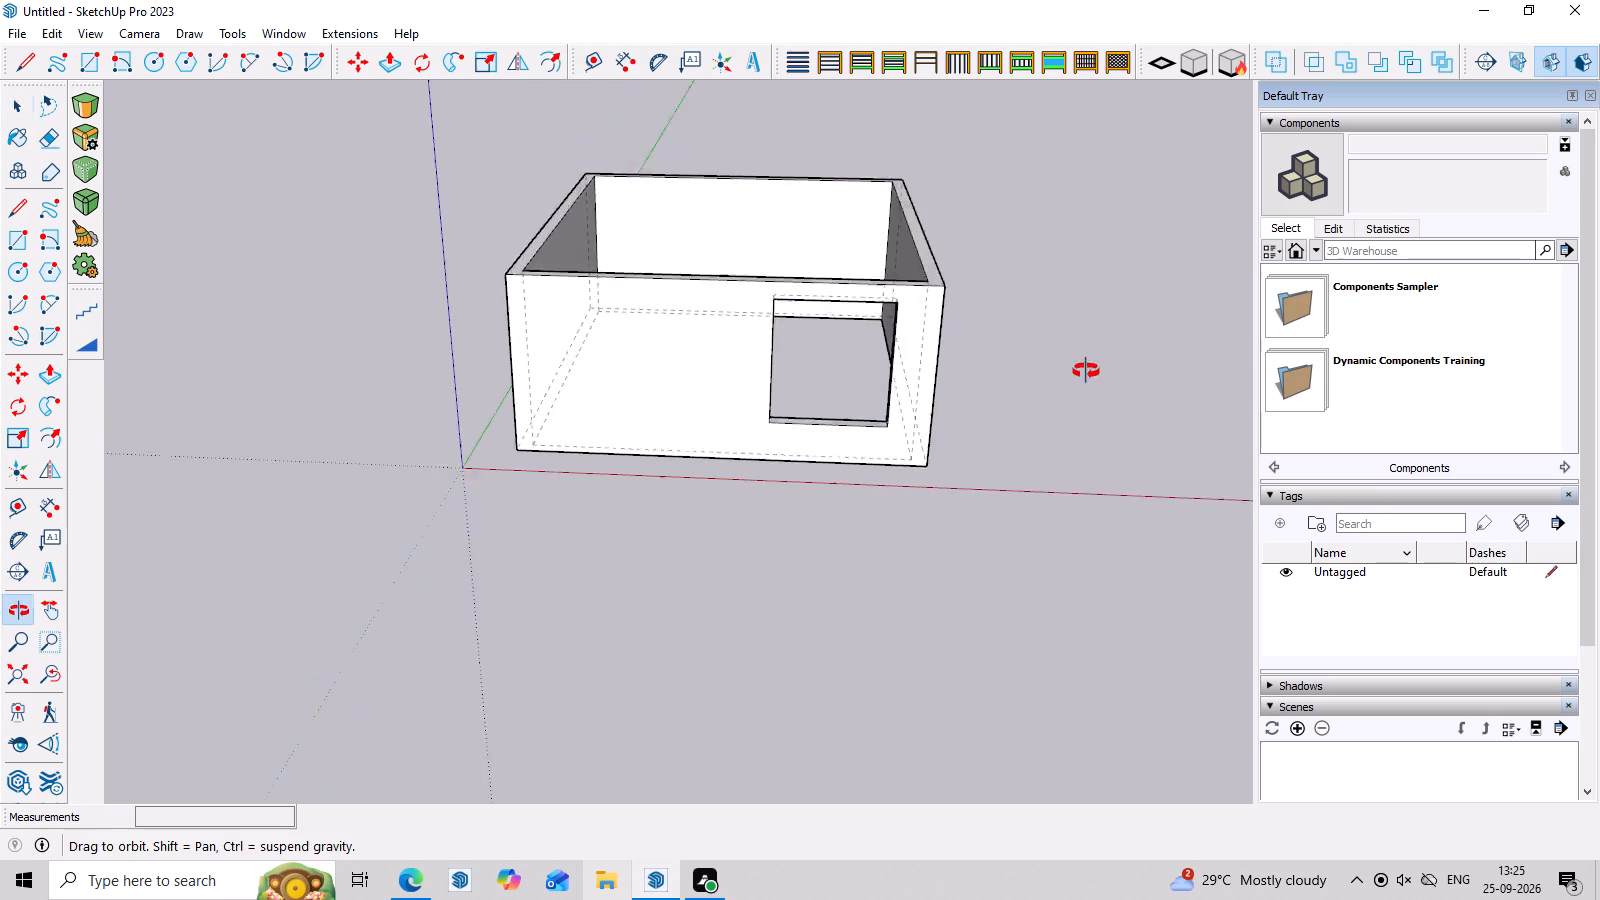
{"action": "middle_click_drag", "start_coordinate": [1086, 371], "coordinate": [1085, 262]}
{"action": "scroll", "coordinate": [647, 280], "scroll_direction": "up", "scroll_amount": 6}
{"action": "middle_click_drag", "start_coordinate": [854, 416], "coordinate": [862, 446]}
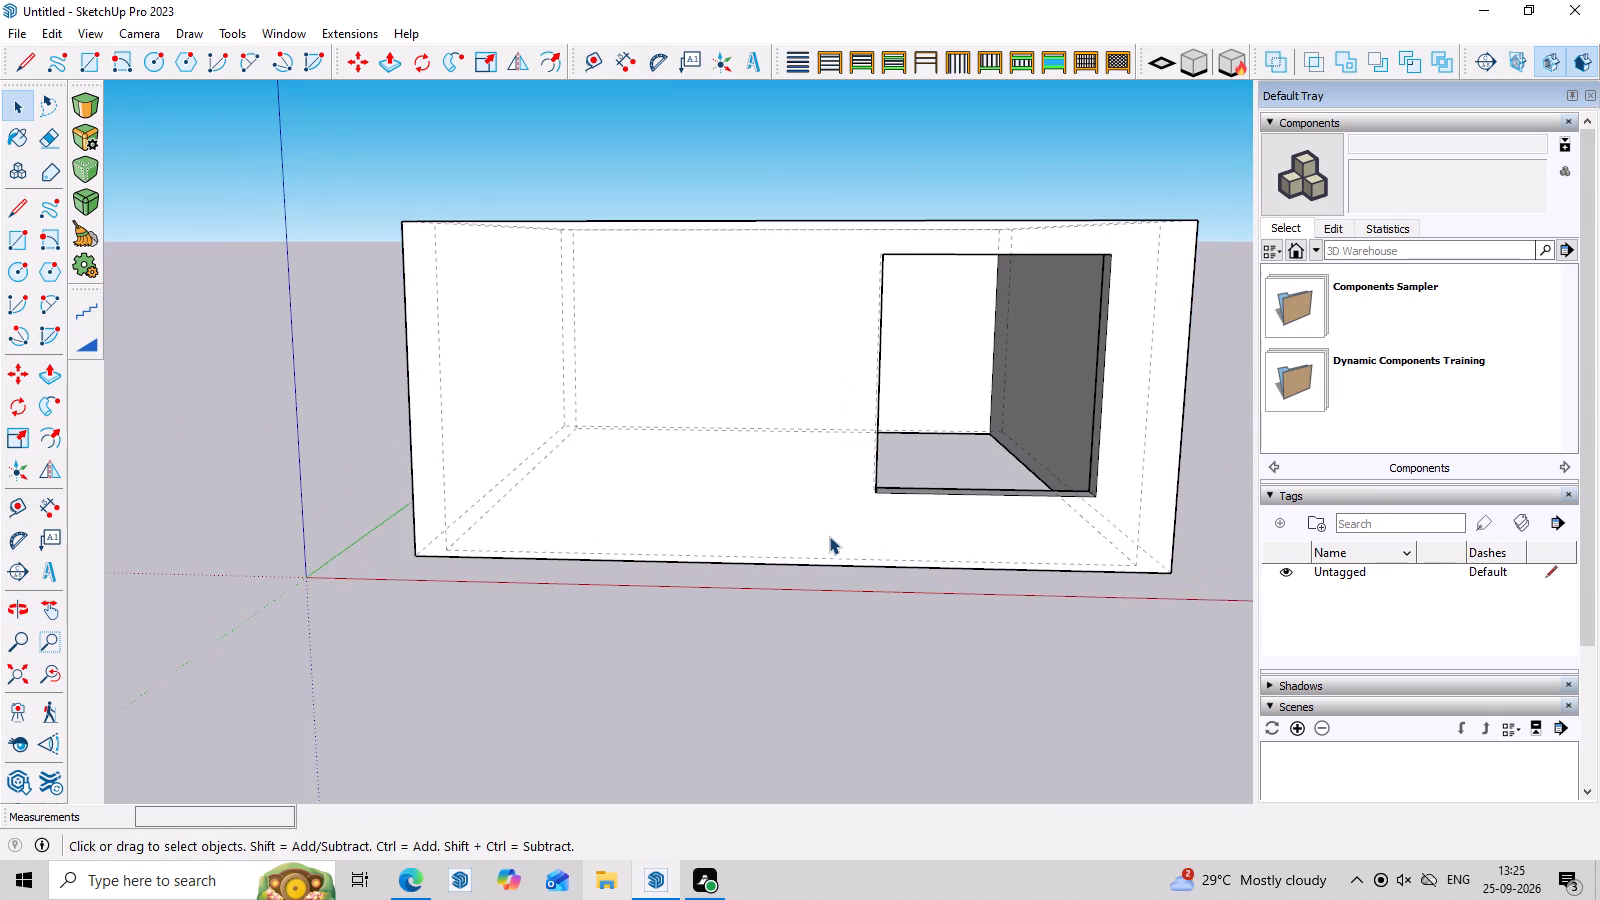
{"action": "scroll", "coordinate": [829, 536], "scroll_direction": "up", "scroll_amount": 3}
{"action": "scroll", "coordinate": [829, 536], "scroll_direction": "down", "scroll_amount": 8}
{"action": "scroll", "coordinate": [964, 537], "scroll_direction": "down", "scroll_amount": 6}
{"action": "scroll", "coordinate": [866, 542], "scroll_direction": "up", "scroll_amount": 2}
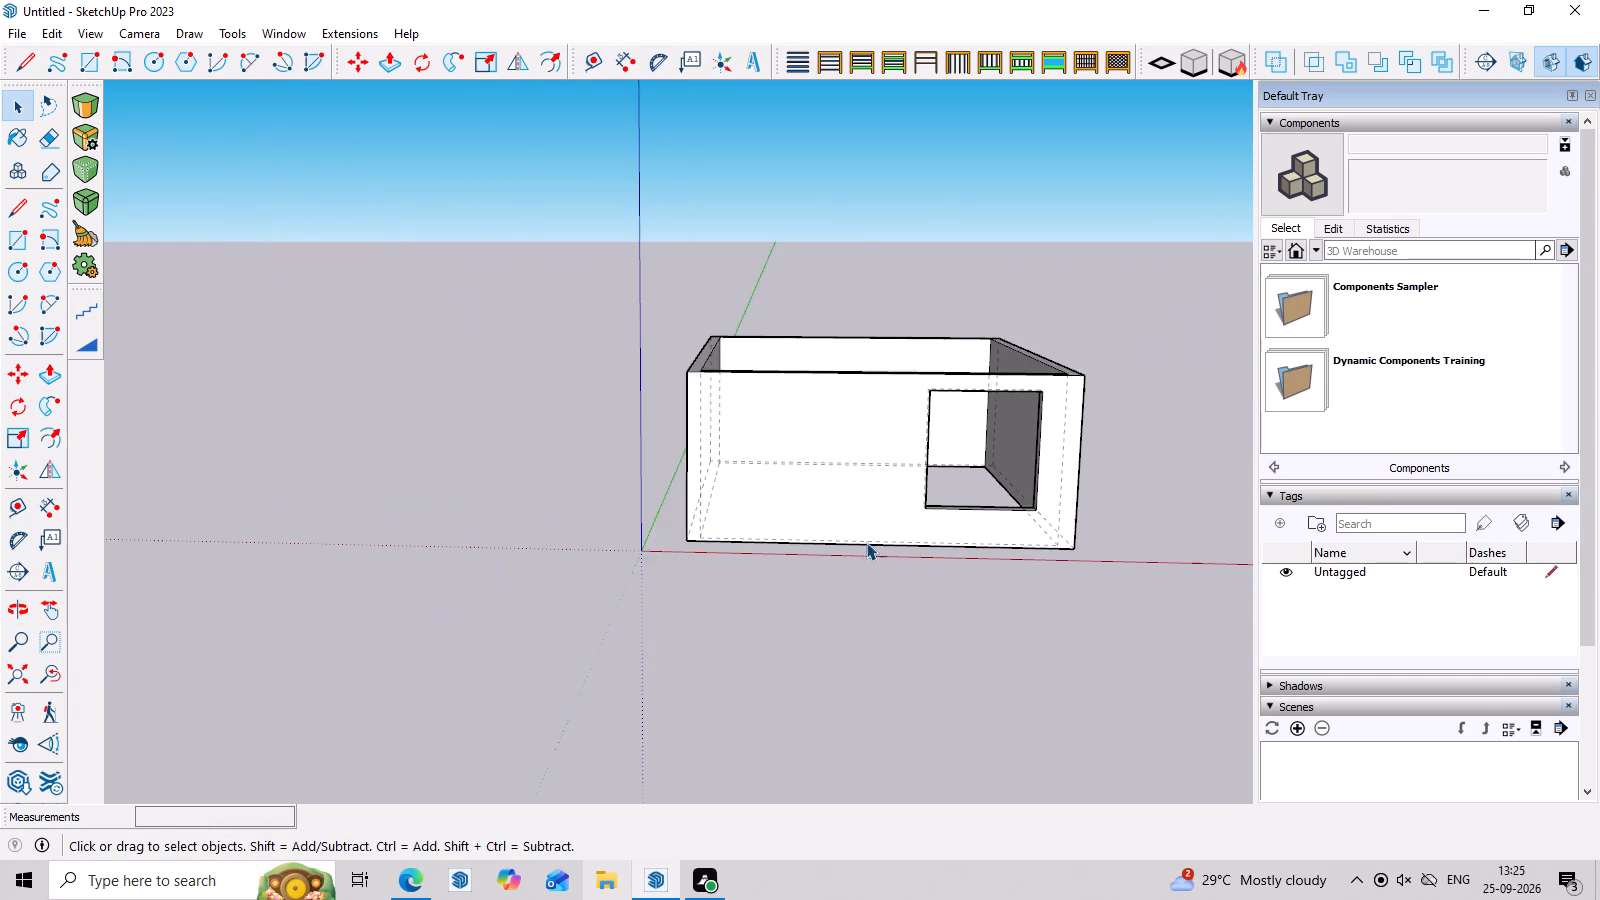
{"action": "scroll", "coordinate": [866, 542], "scroll_direction": "up", "scroll_amount": 5}
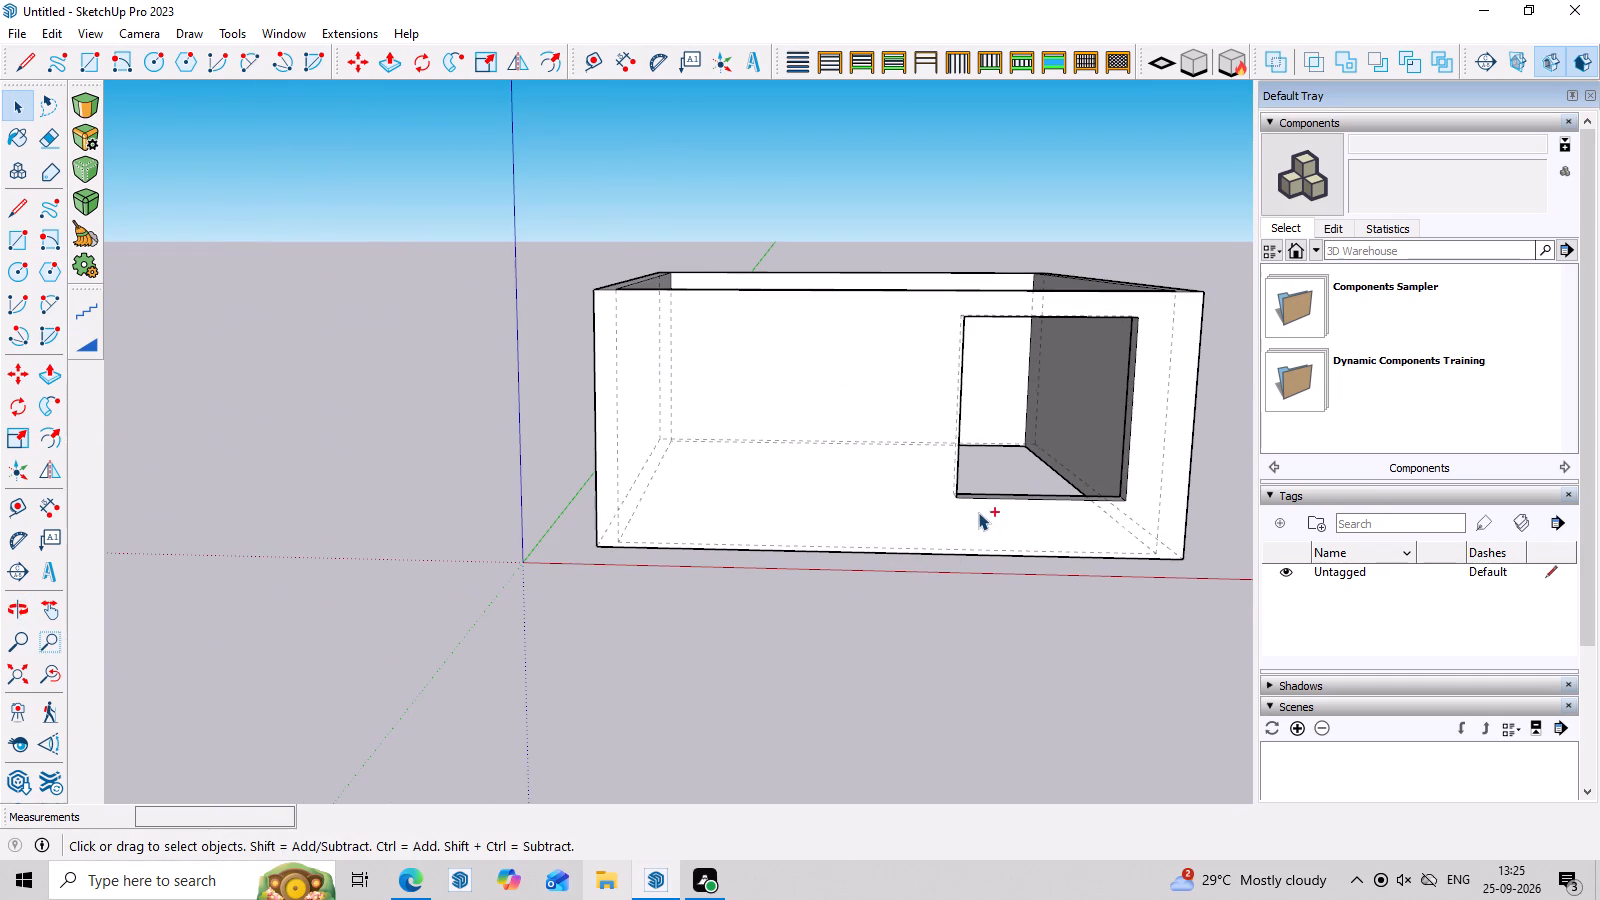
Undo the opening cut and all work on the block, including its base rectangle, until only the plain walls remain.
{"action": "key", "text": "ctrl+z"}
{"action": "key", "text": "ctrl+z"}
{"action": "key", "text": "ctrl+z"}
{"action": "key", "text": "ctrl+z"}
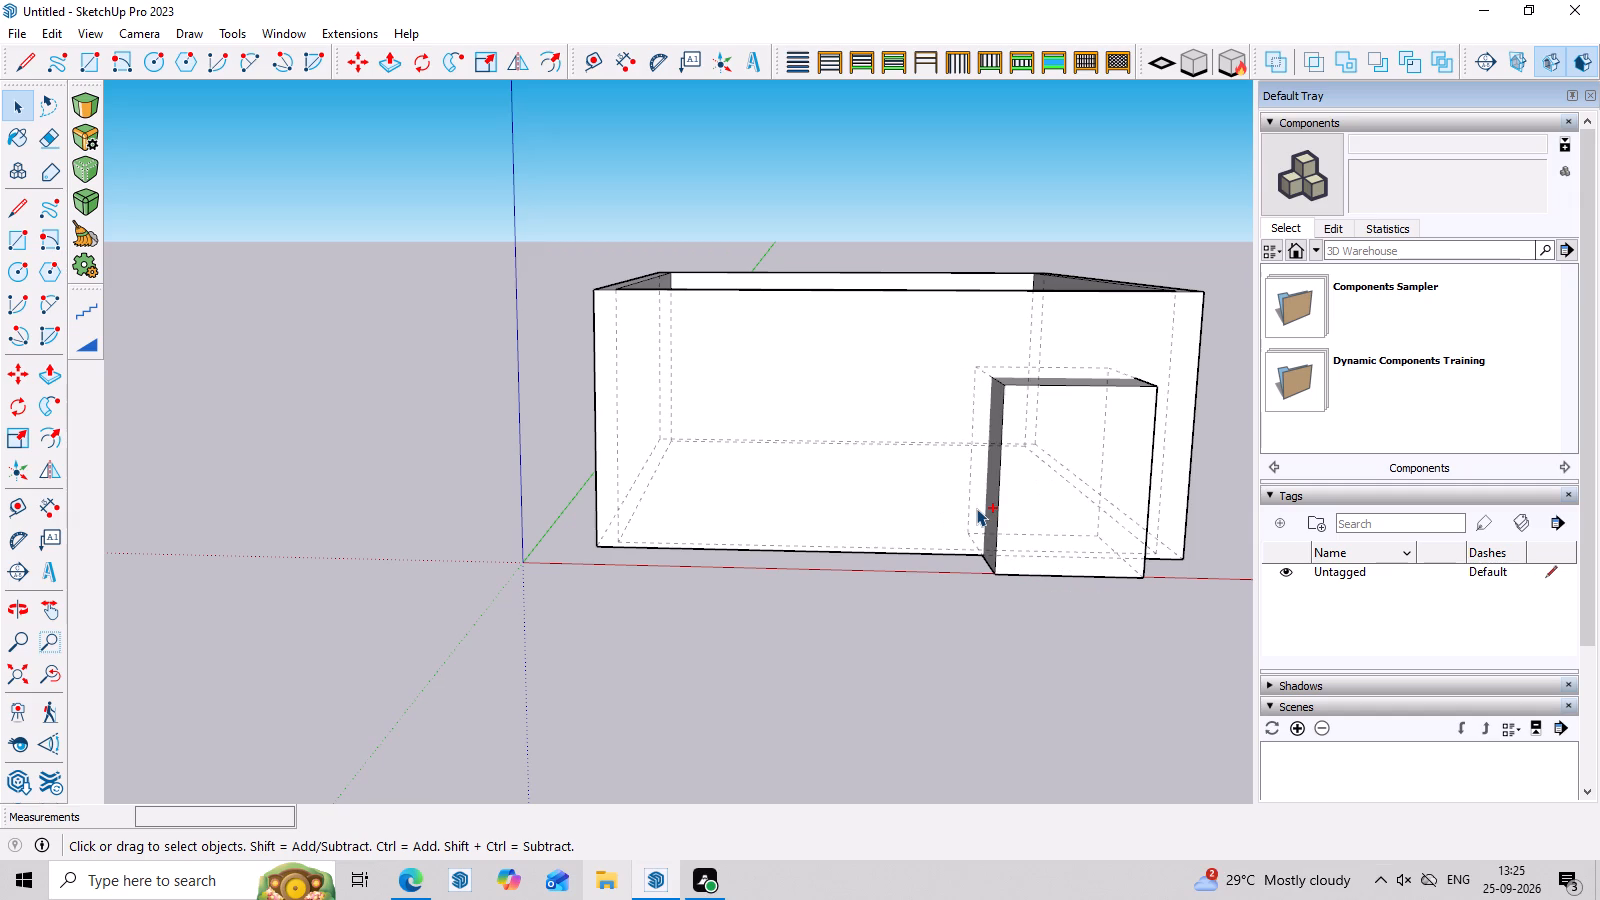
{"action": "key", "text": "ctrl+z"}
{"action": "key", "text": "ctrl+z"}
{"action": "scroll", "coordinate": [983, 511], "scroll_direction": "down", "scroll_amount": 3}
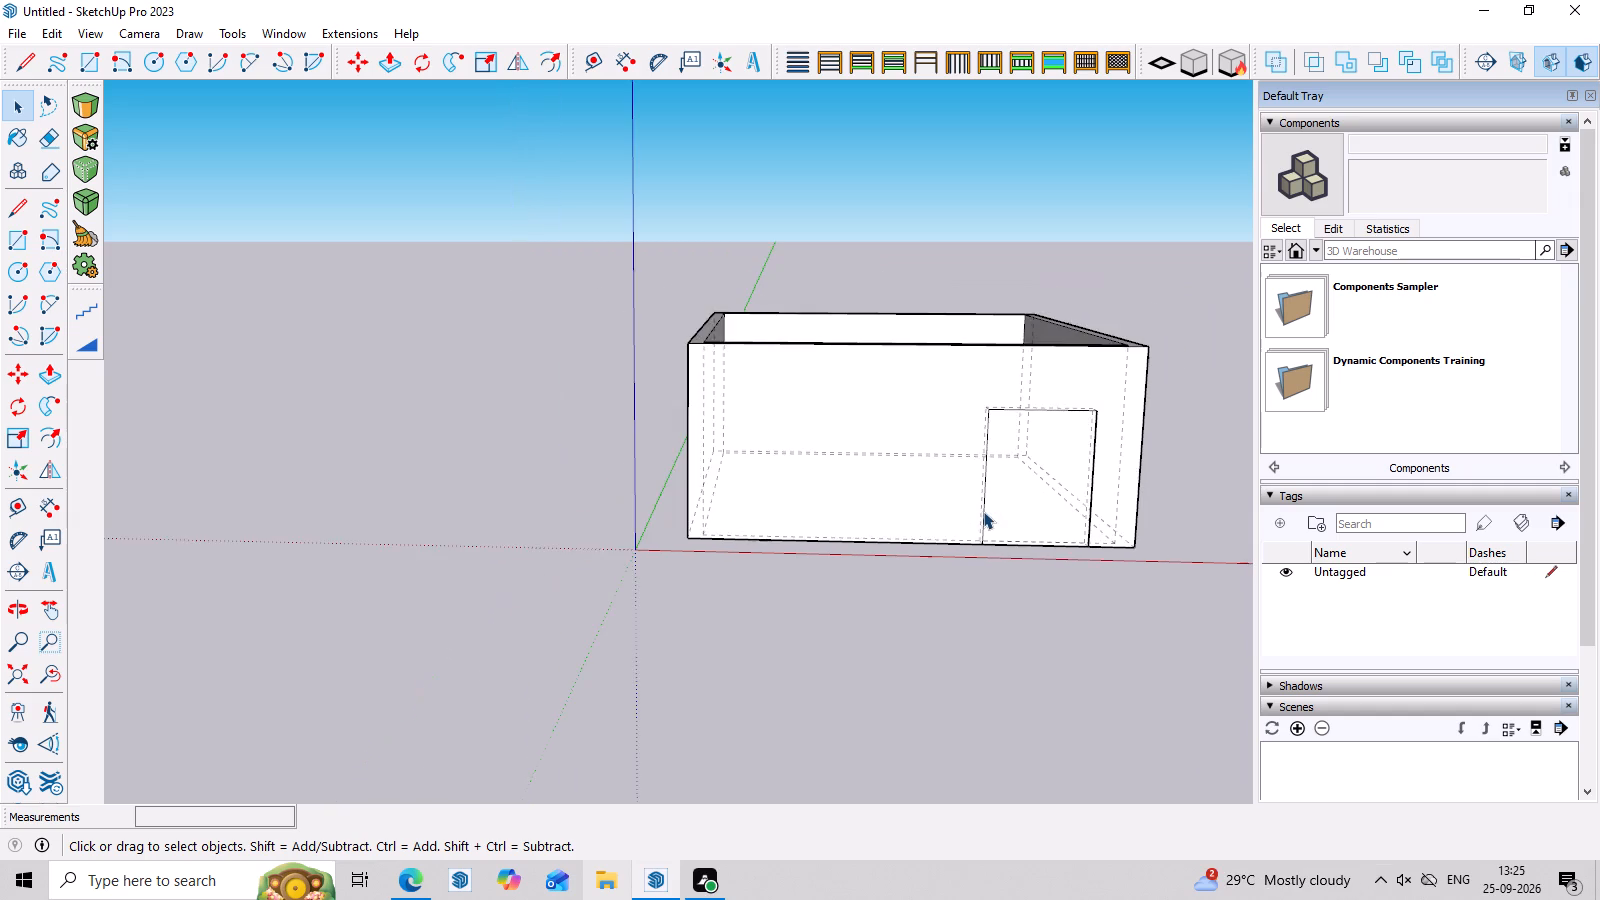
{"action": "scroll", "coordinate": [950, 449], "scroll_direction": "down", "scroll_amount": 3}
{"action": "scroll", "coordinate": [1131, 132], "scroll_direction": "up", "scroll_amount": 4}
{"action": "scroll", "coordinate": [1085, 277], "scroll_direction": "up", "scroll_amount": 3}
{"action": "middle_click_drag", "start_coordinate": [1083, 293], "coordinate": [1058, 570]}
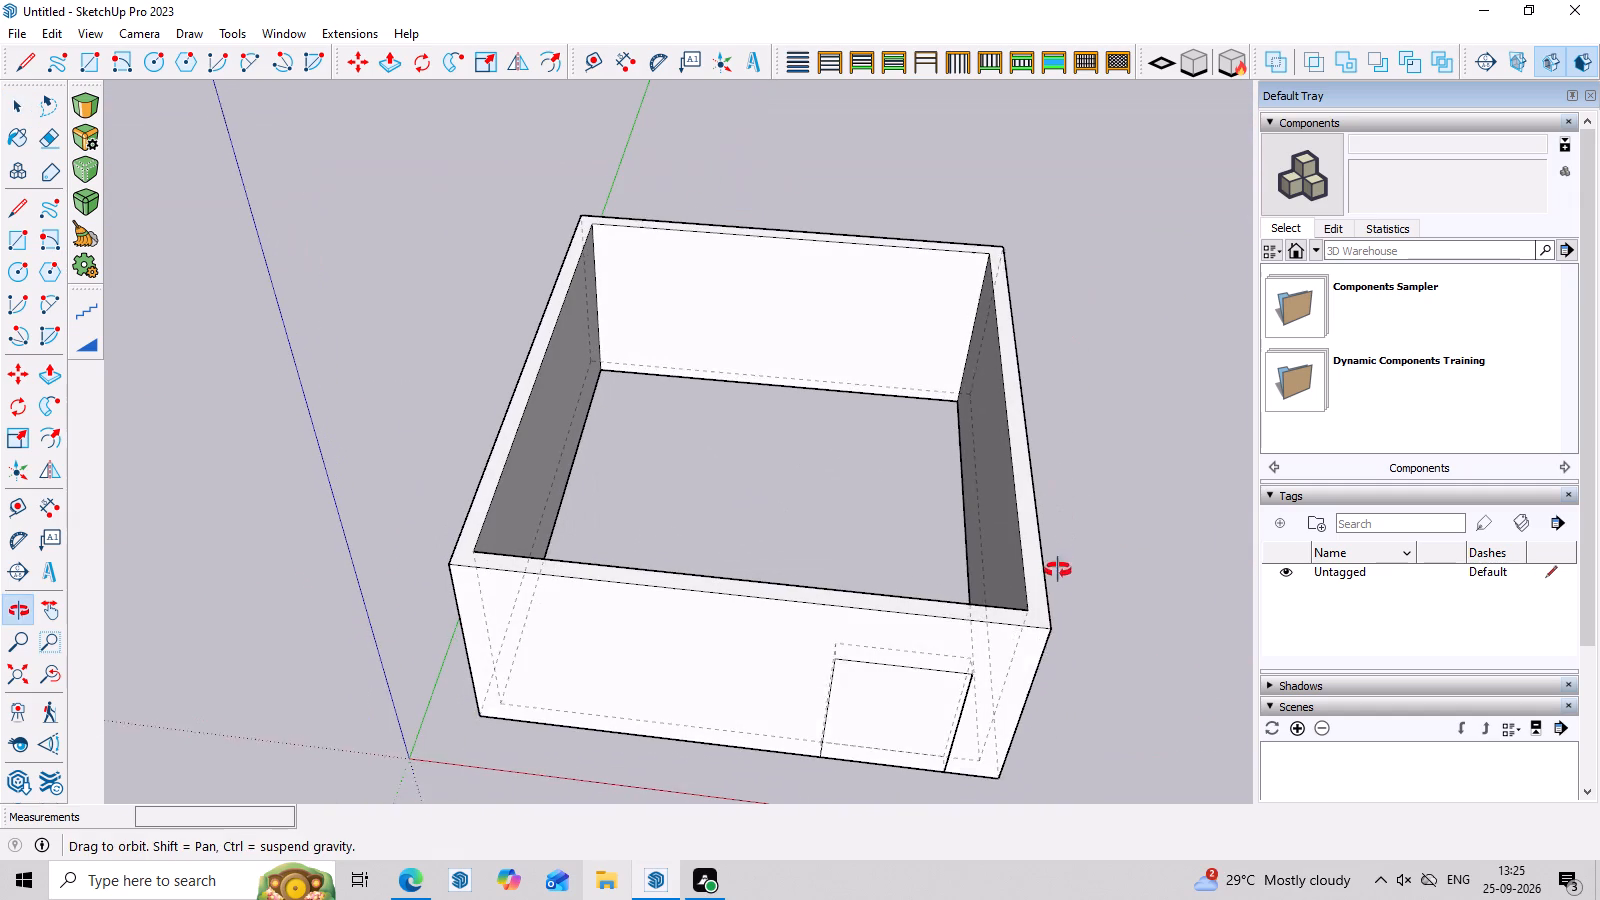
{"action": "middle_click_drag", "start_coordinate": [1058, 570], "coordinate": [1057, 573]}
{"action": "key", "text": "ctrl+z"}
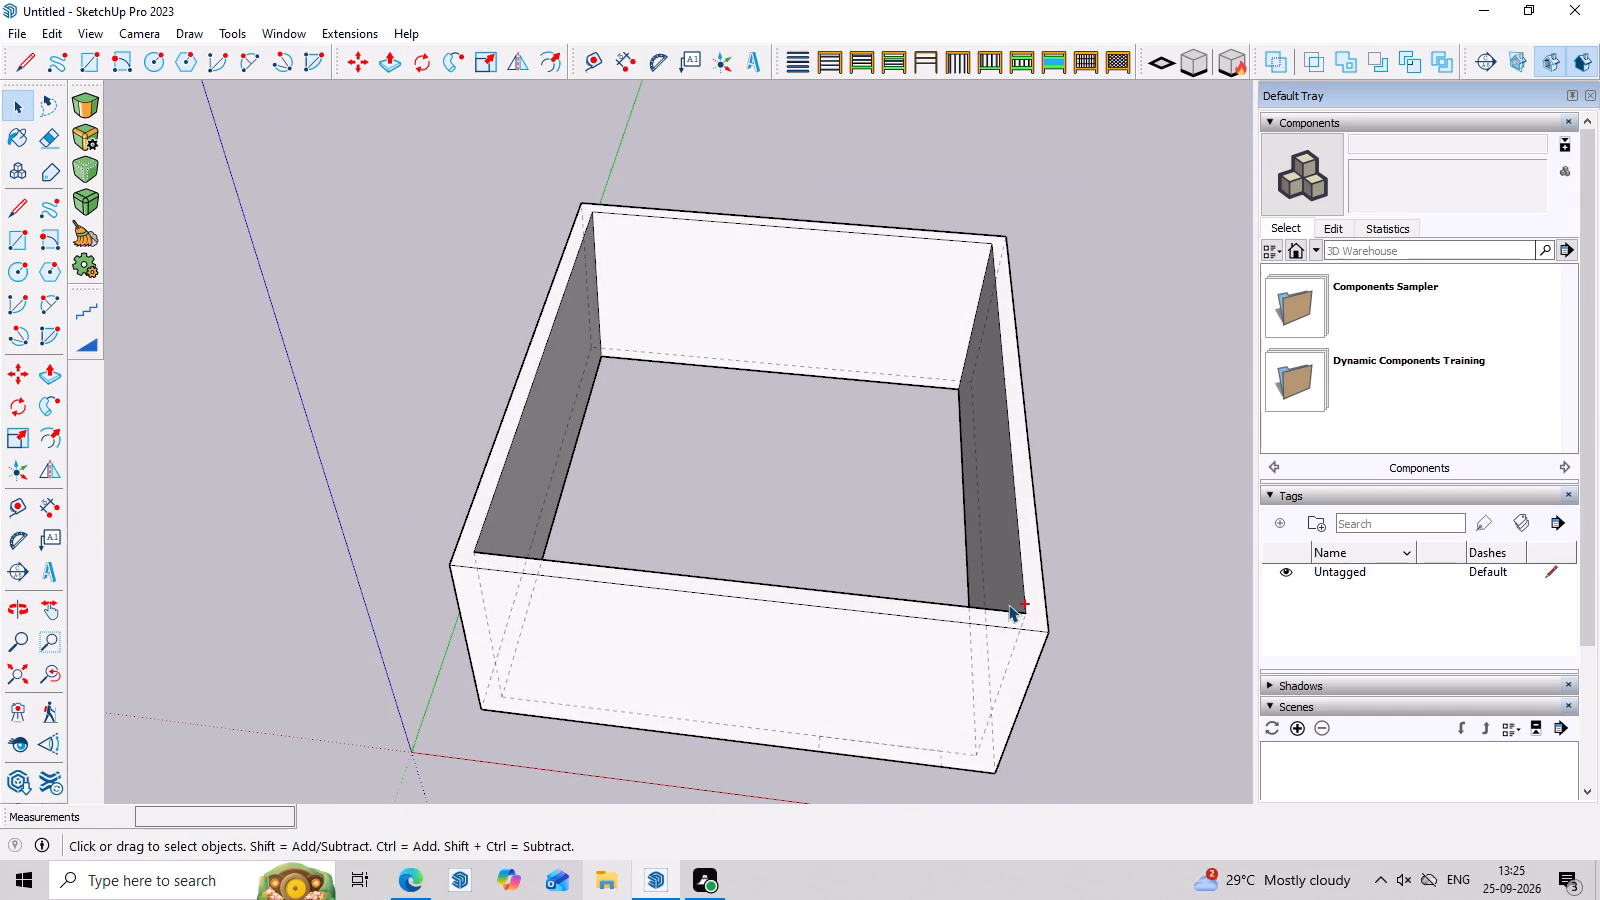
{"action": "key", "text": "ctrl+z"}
Draw a rectangle about 4'3" by 9" across the front wall's base thickness, near the corner farther from the origin.
{"action": "middle_click_drag", "start_coordinate": [1005, 619], "coordinate": [1011, 552]}
{"action": "scroll", "coordinate": [998, 624], "scroll_direction": "up", "scroll_amount": 4}
{"action": "middle_click_drag", "start_coordinate": [1031, 682], "coordinate": [1080, 527]}
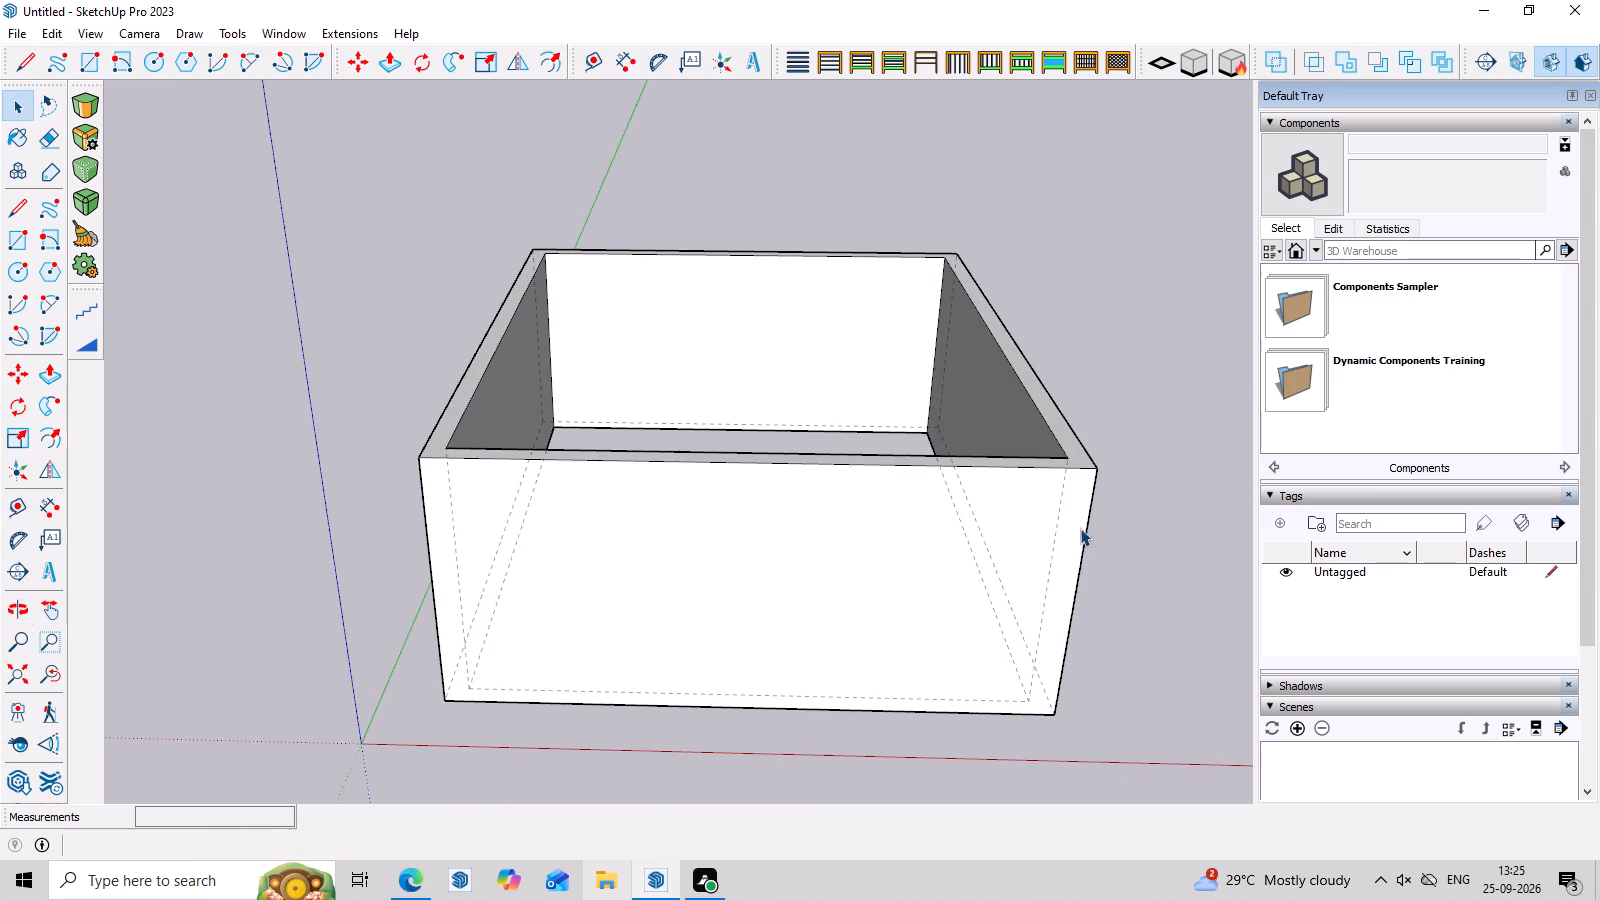
{"action": "scroll", "coordinate": [1069, 591], "scroll_direction": "up", "scroll_amount": 3}
{"action": "middle_click", "coordinate": [1079, 643]}
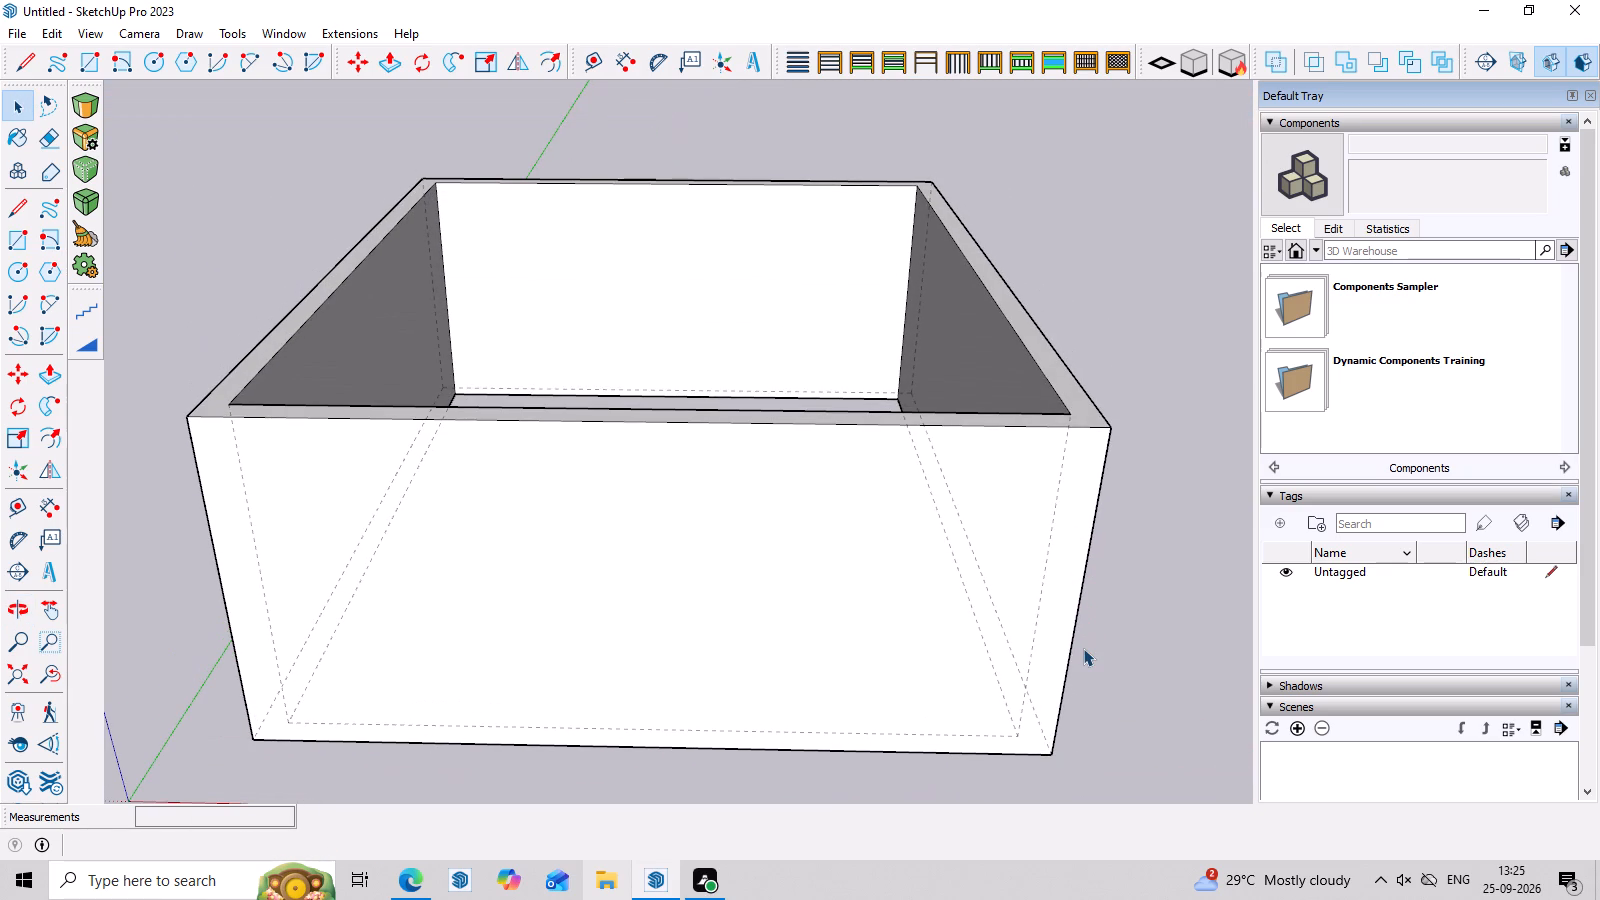
{"action": "key", "text": "r"}
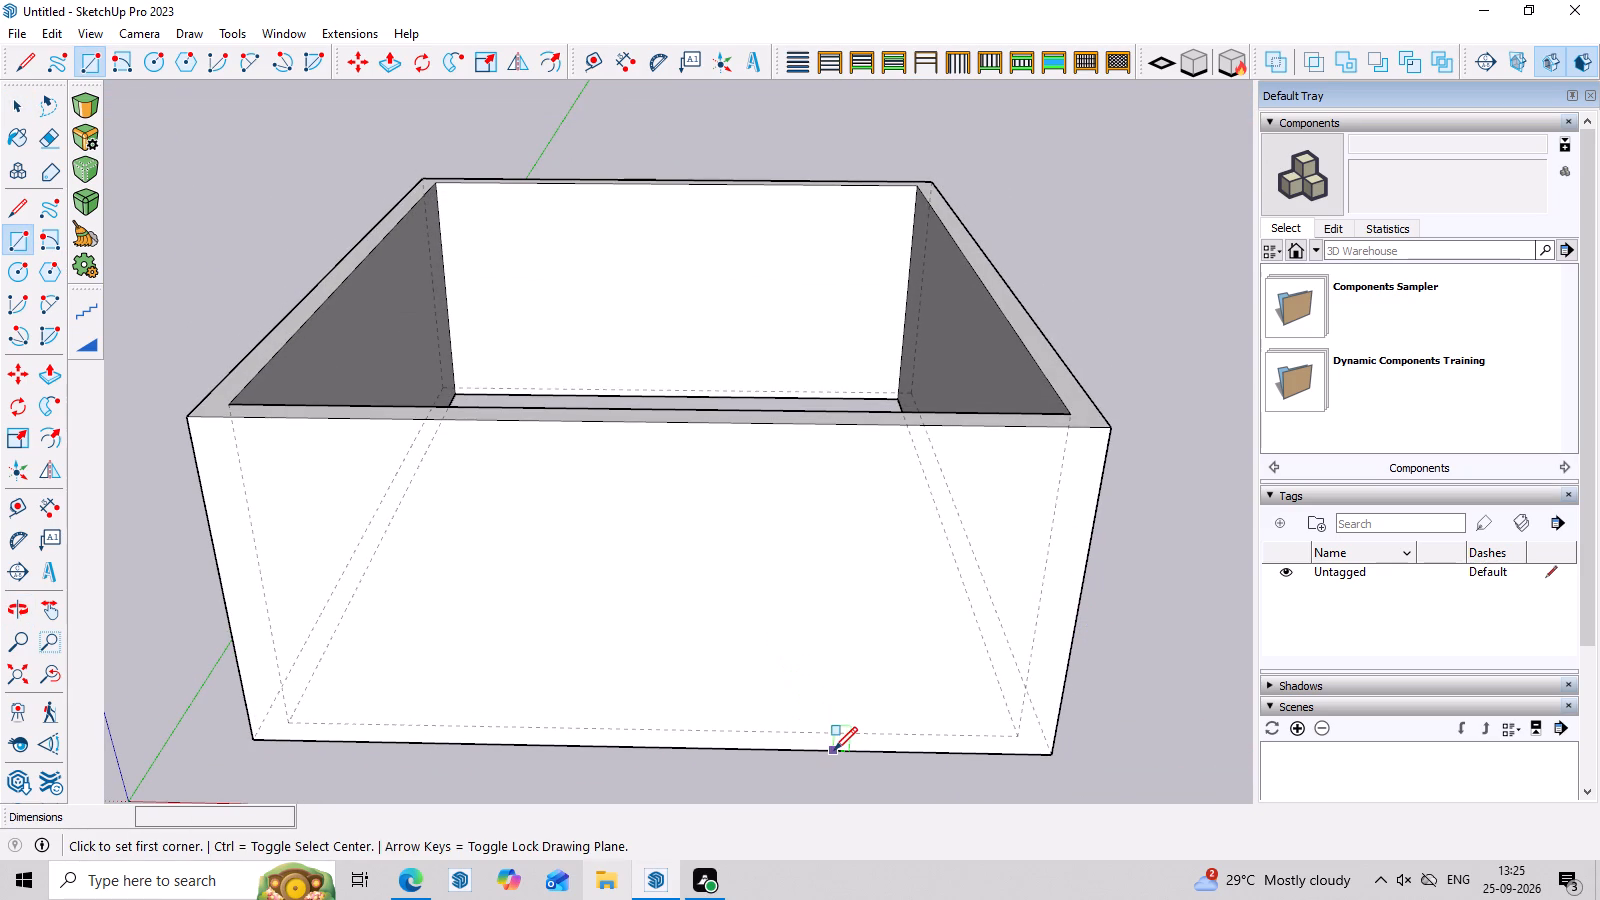
{"action": "left_click", "coordinate": [834, 750]}
{"action": "left_click", "coordinate": [827, 728]}
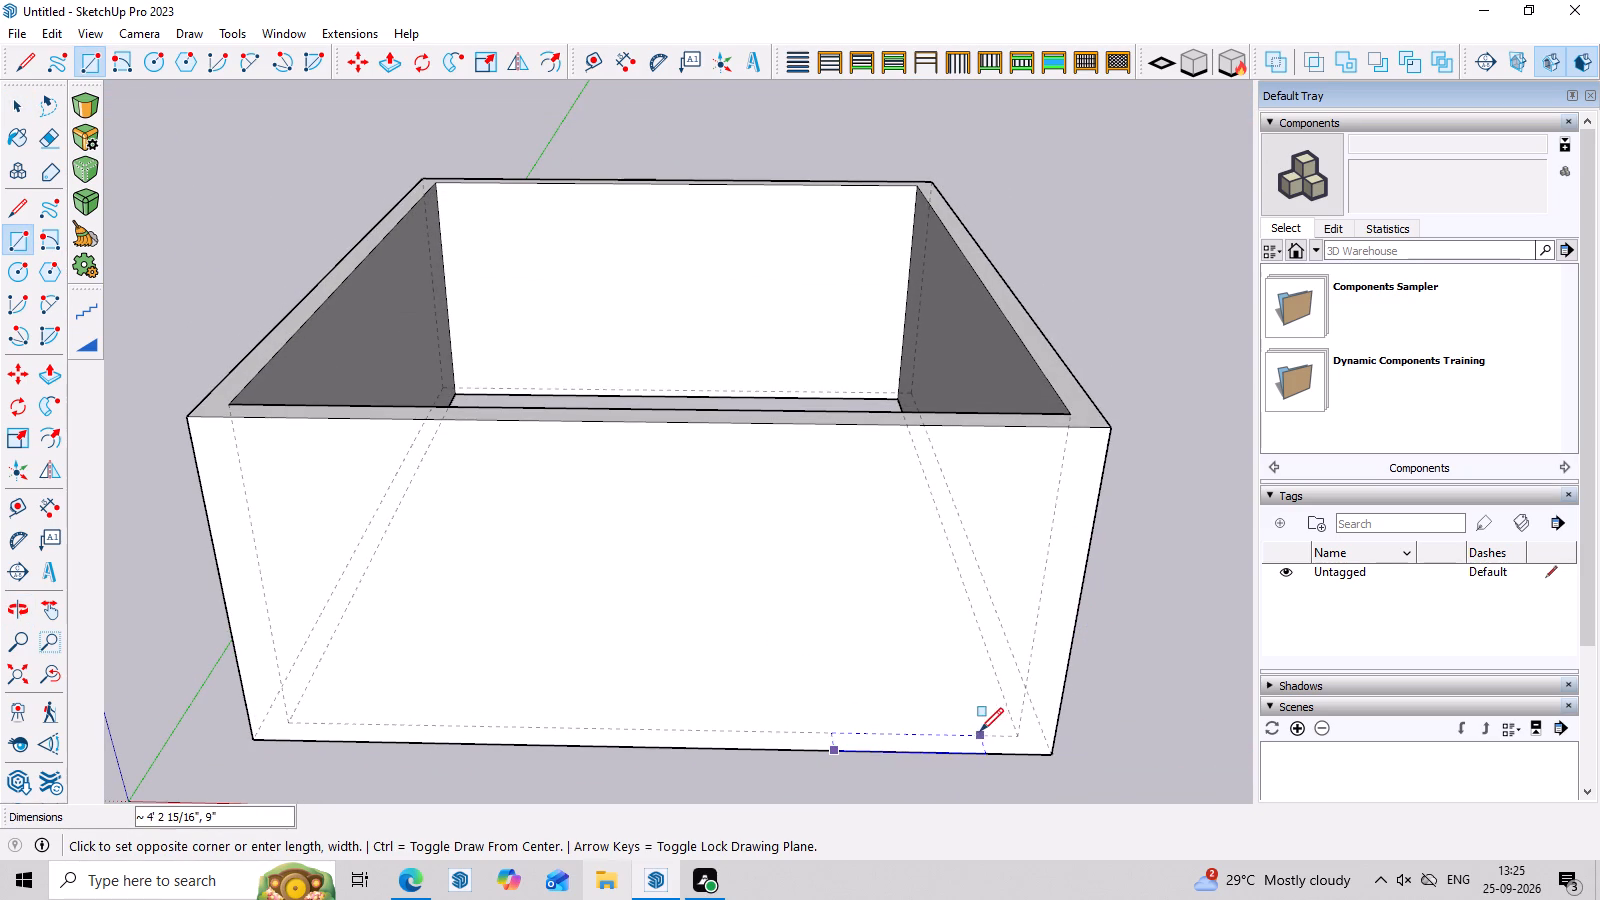
{"action": "middle_click_drag", "start_coordinate": [980, 731], "coordinate": [983, 765]}
{"action": "left_click", "coordinate": [976, 755]}
{"action": "key", "text": "space"}
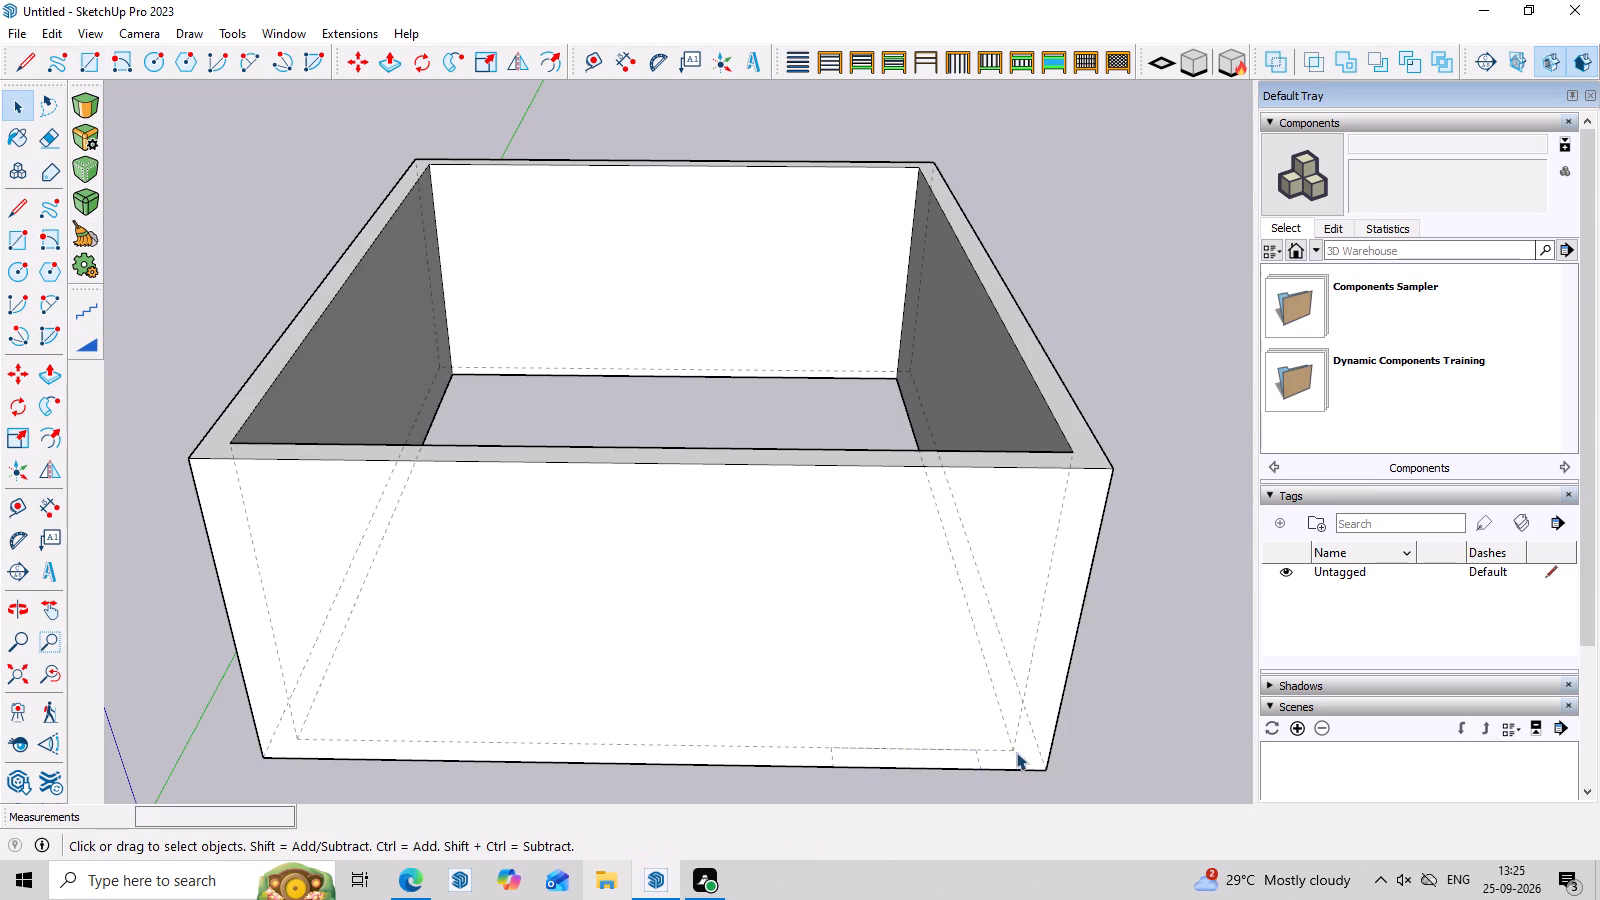
Push/Pull the base rectangle up about 5'8" to form a block within the front wall.
{"action": "key", "text": "p"}
{"action": "left_click", "coordinate": [926, 754]}
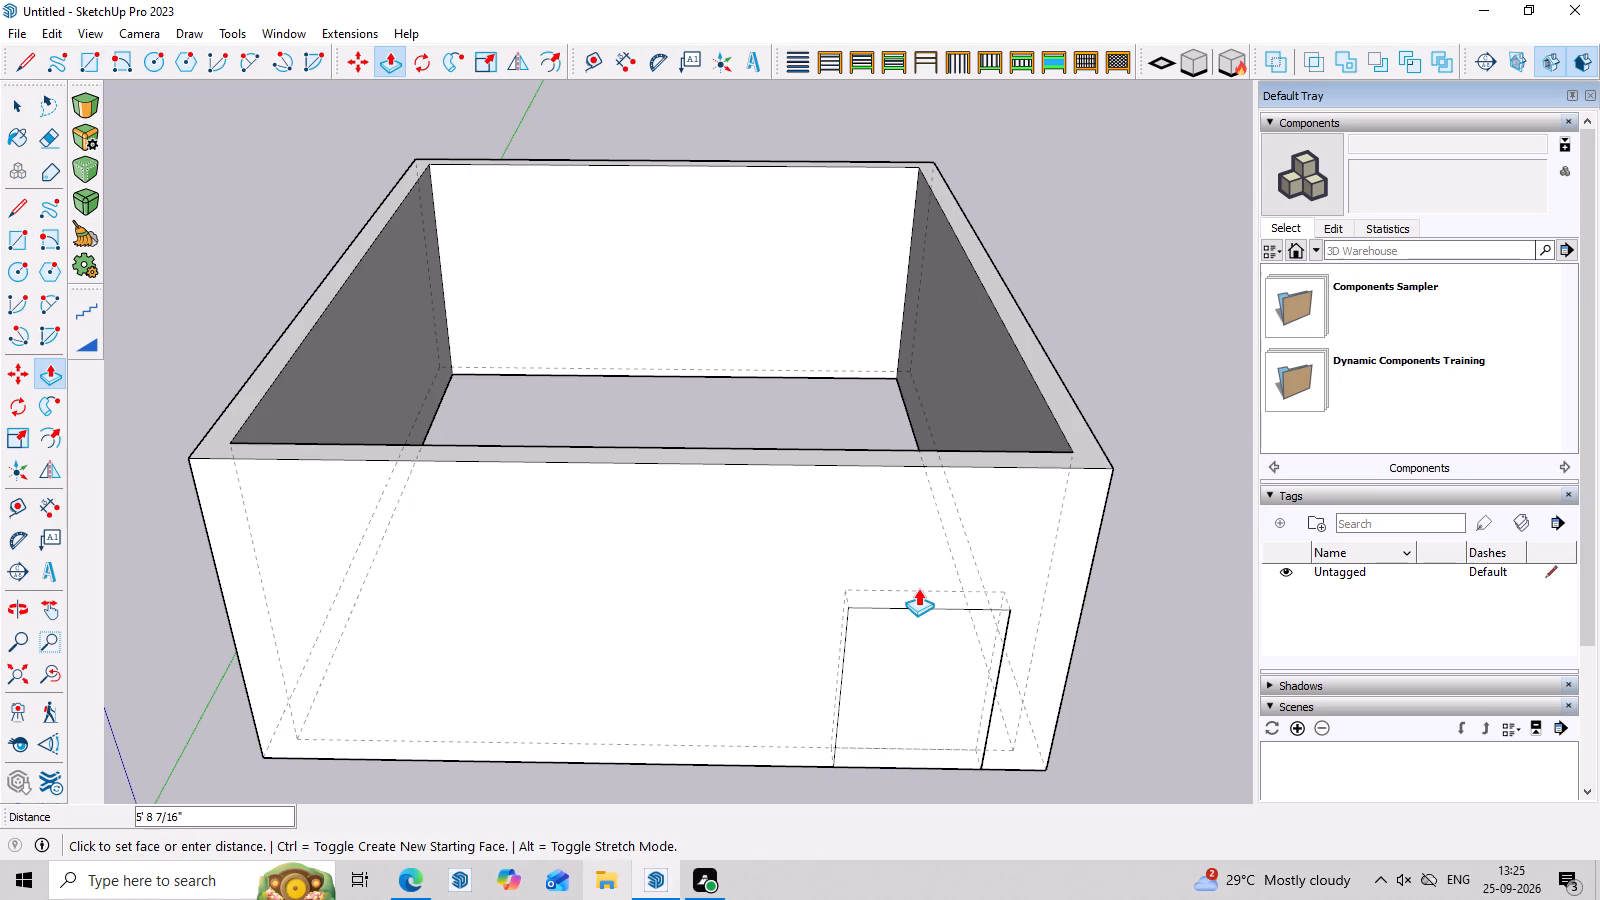
{"action": "left_click", "coordinate": [918, 588]}
Push/Pull the block's outer and inner faces about 9" each so it projects beyond both sides of the front wall.
{"action": "left_click", "coordinate": [918, 625]}
{"action": "left_click", "coordinate": [918, 645]}
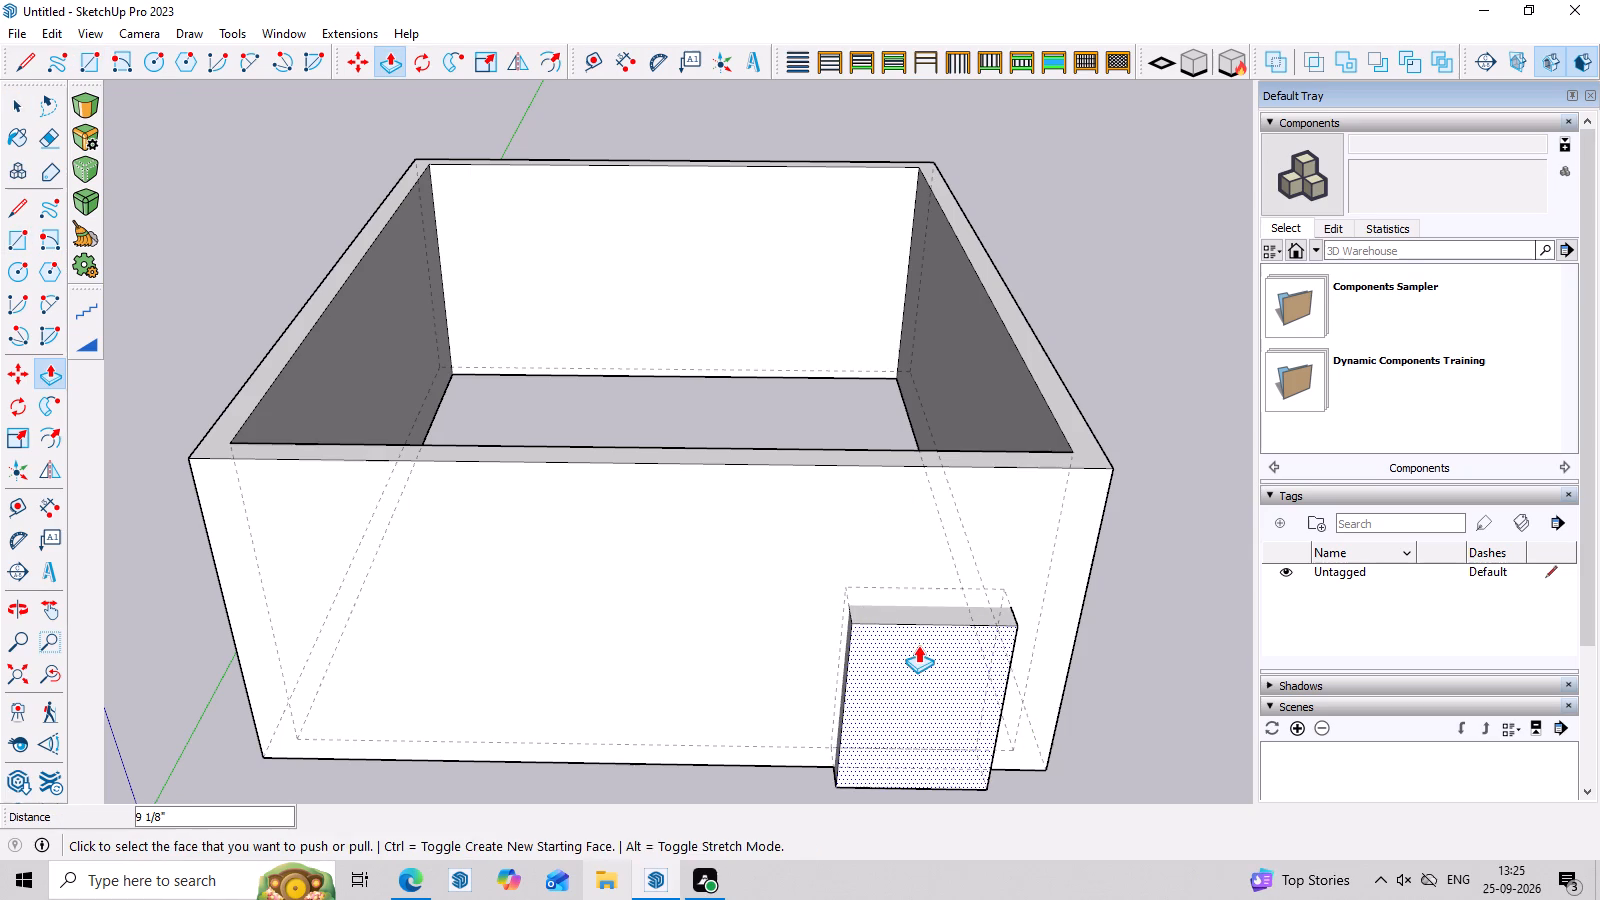
{"action": "middle_click_drag", "start_coordinate": [877, 449], "coordinate": [869, 855]}
{"action": "middle_click_drag", "start_coordinate": [861, 576], "coordinate": [857, 767]}
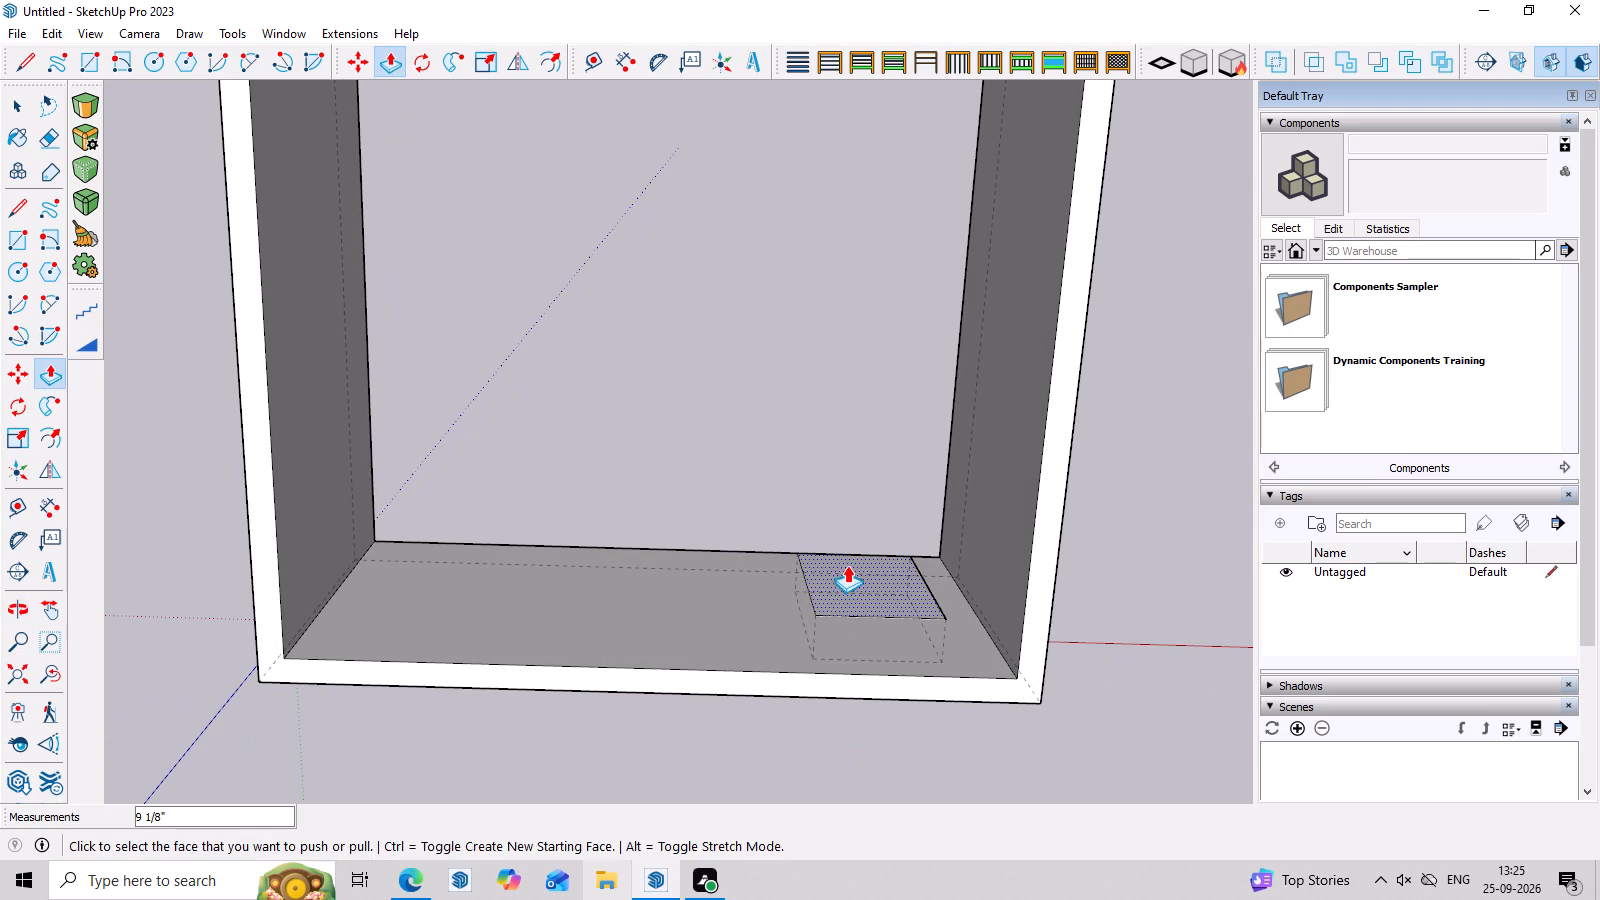
{"action": "double_click", "coordinate": [849, 574]}
Select the entire projecting block in the front wall and make it a group.
{"action": "middle_click_drag", "start_coordinate": [919, 679], "coordinate": [971, 107]}
{"action": "middle_click_drag", "start_coordinate": [1005, 655], "coordinate": [1003, 510]}
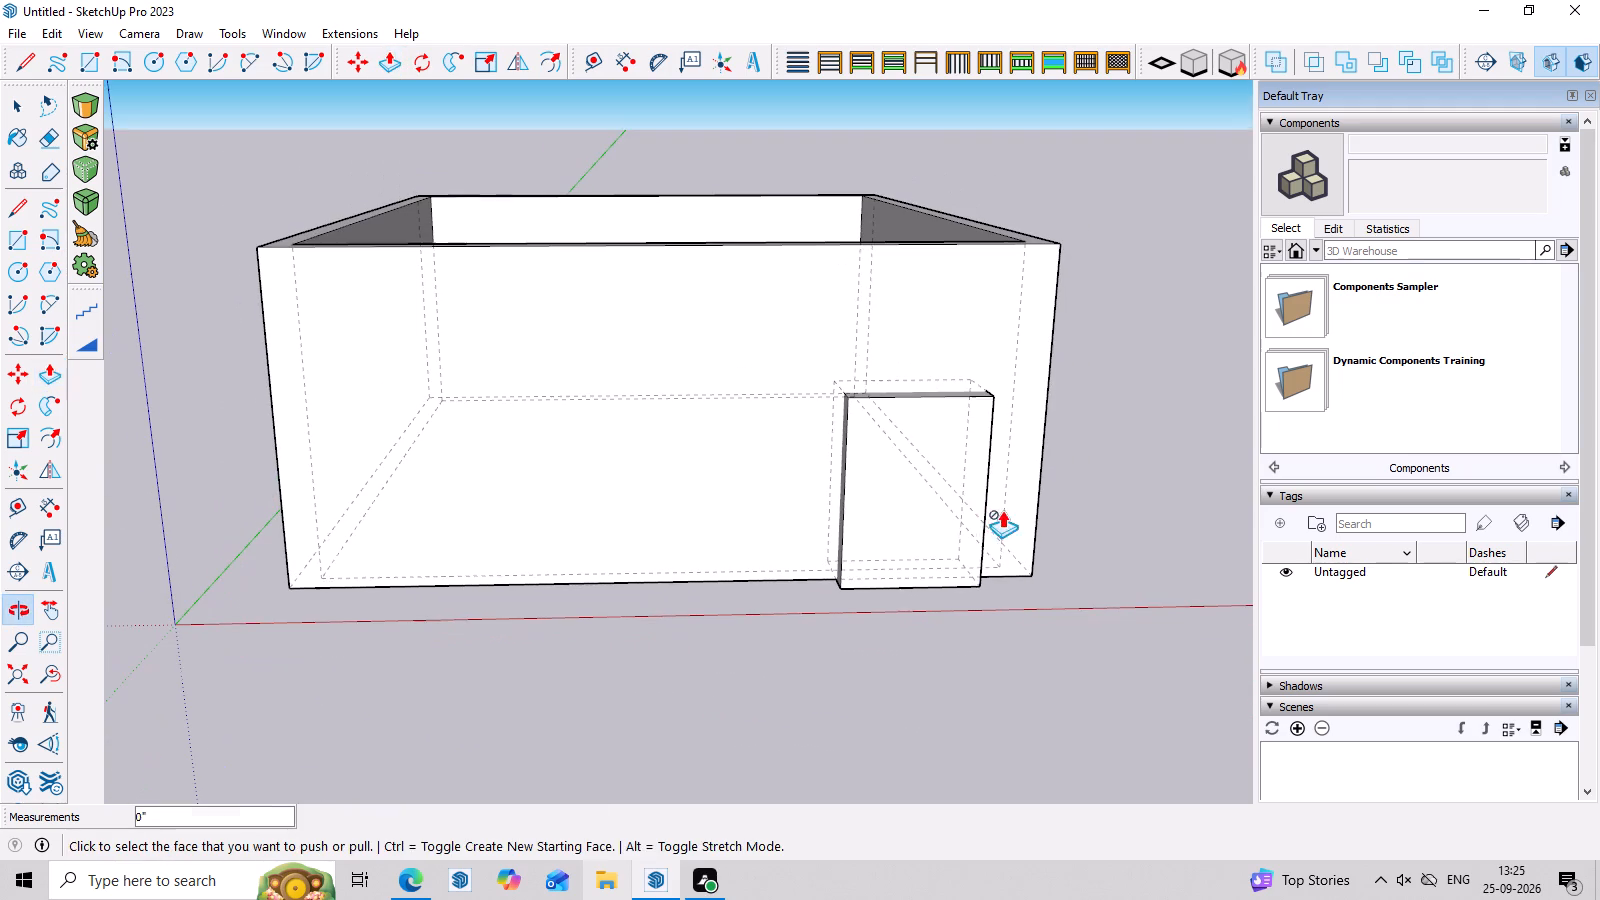
{"action": "key", "text": "space"}
{"action": "triple_click", "coordinate": [943, 493]}
{"action": "right_click", "coordinate": [943, 493]}
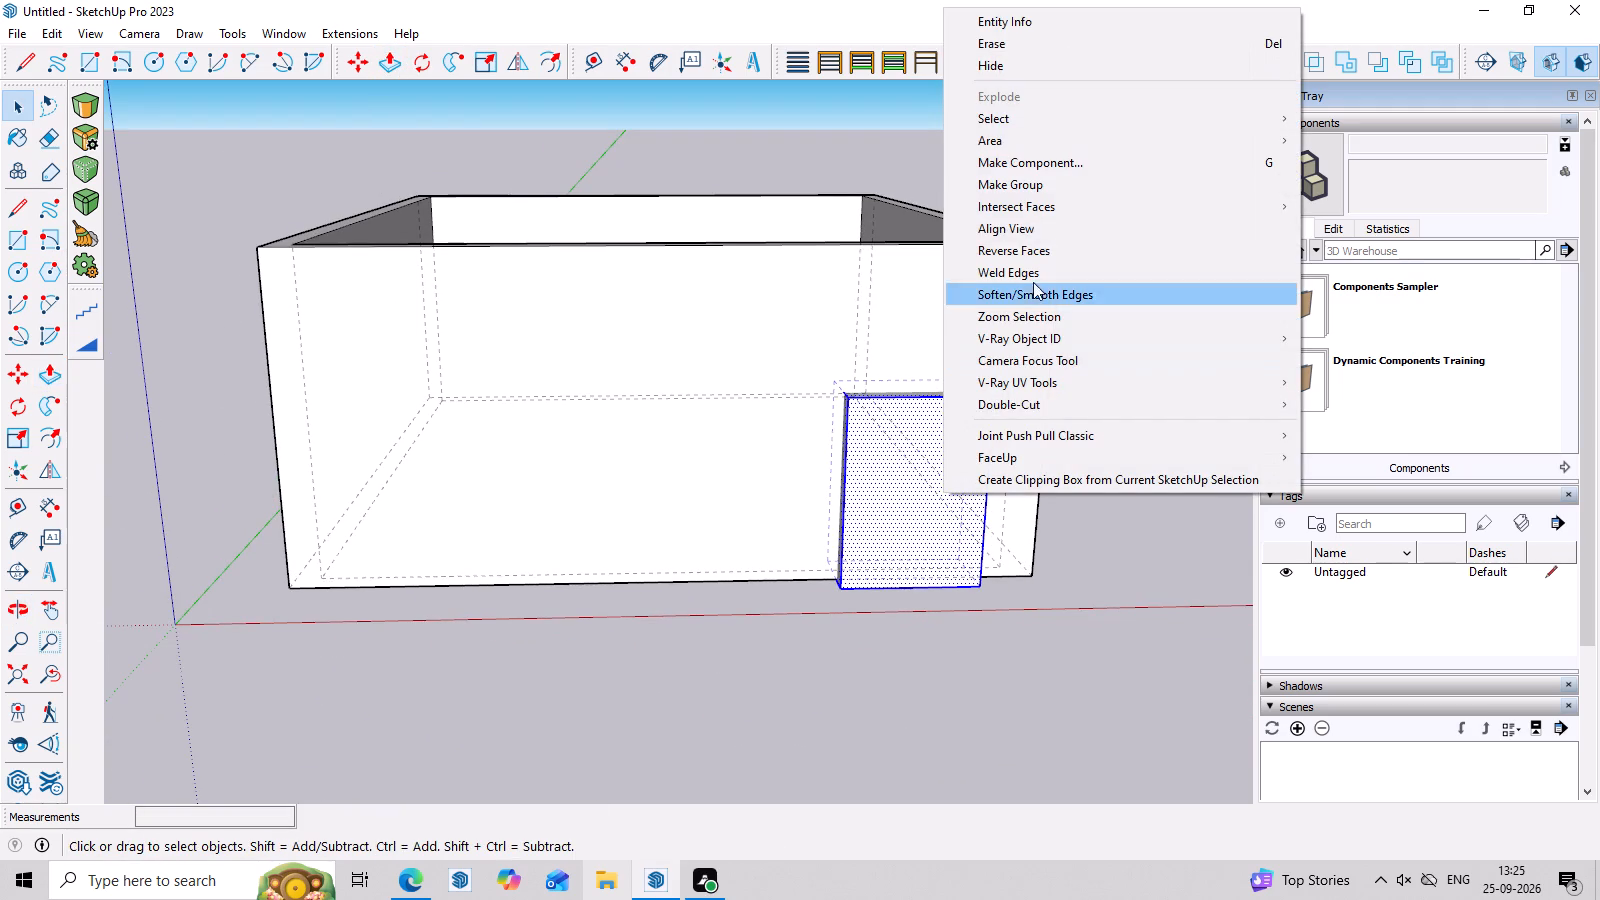
{"action": "left_click", "coordinate": [1034, 183]}
{"action": "middle_click_drag", "start_coordinate": [1128, 488], "coordinate": [1056, 543]}
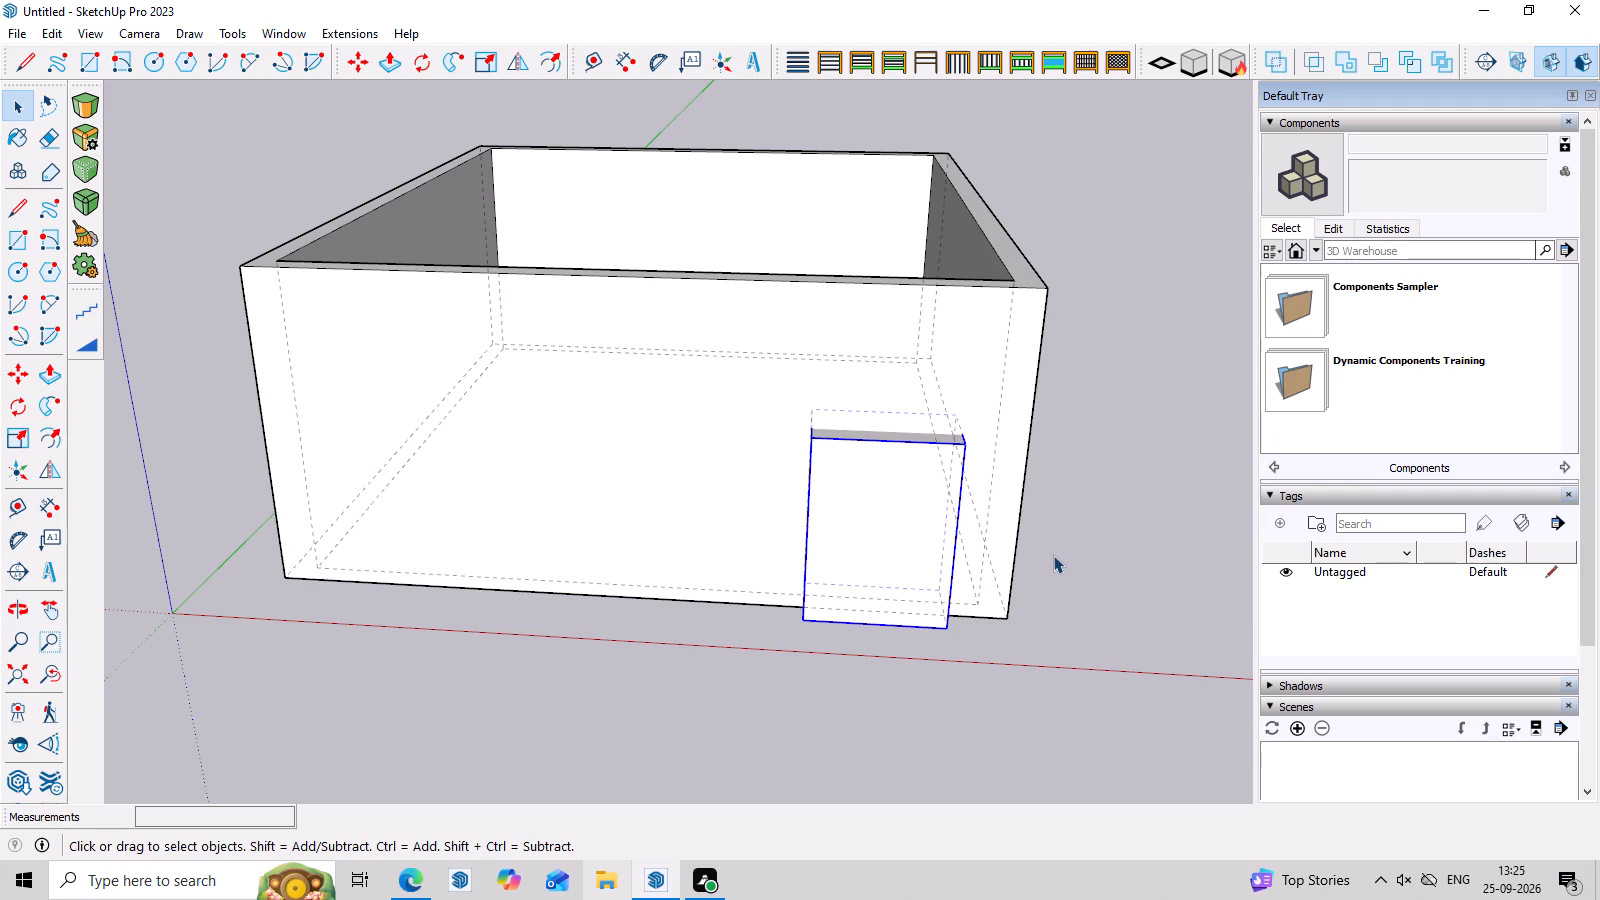
Move the grouped block straight up along the vertical axis about 3' above the front wall's base.
{"action": "key", "text": "m"}
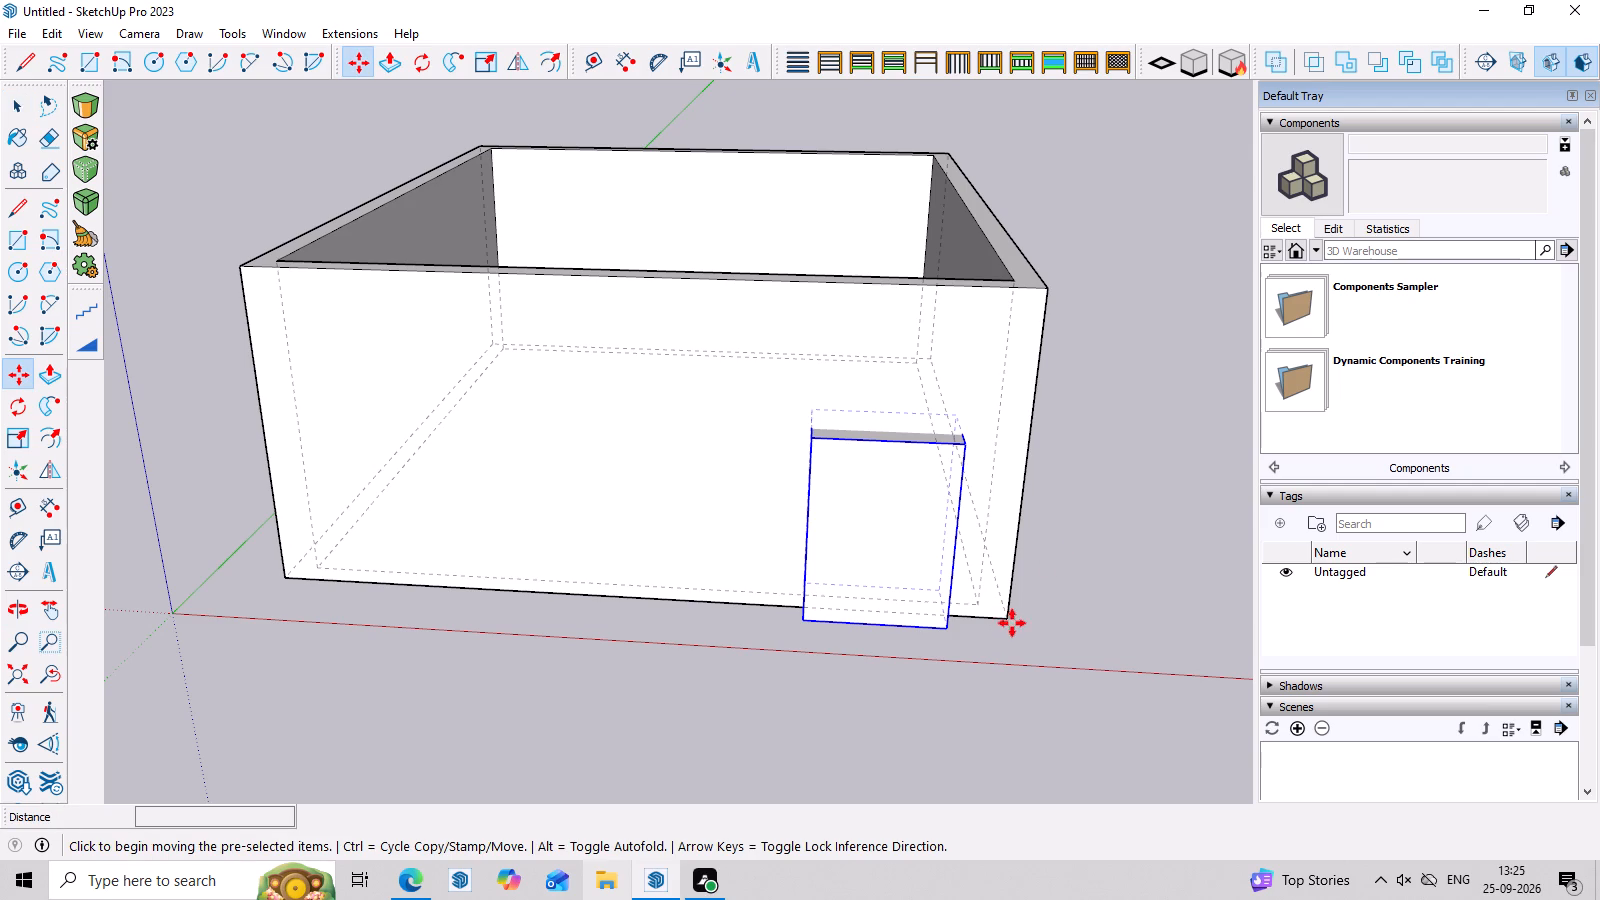
{"action": "left_click", "coordinate": [1008, 615]}
{"action": "key", "text": "Up"}
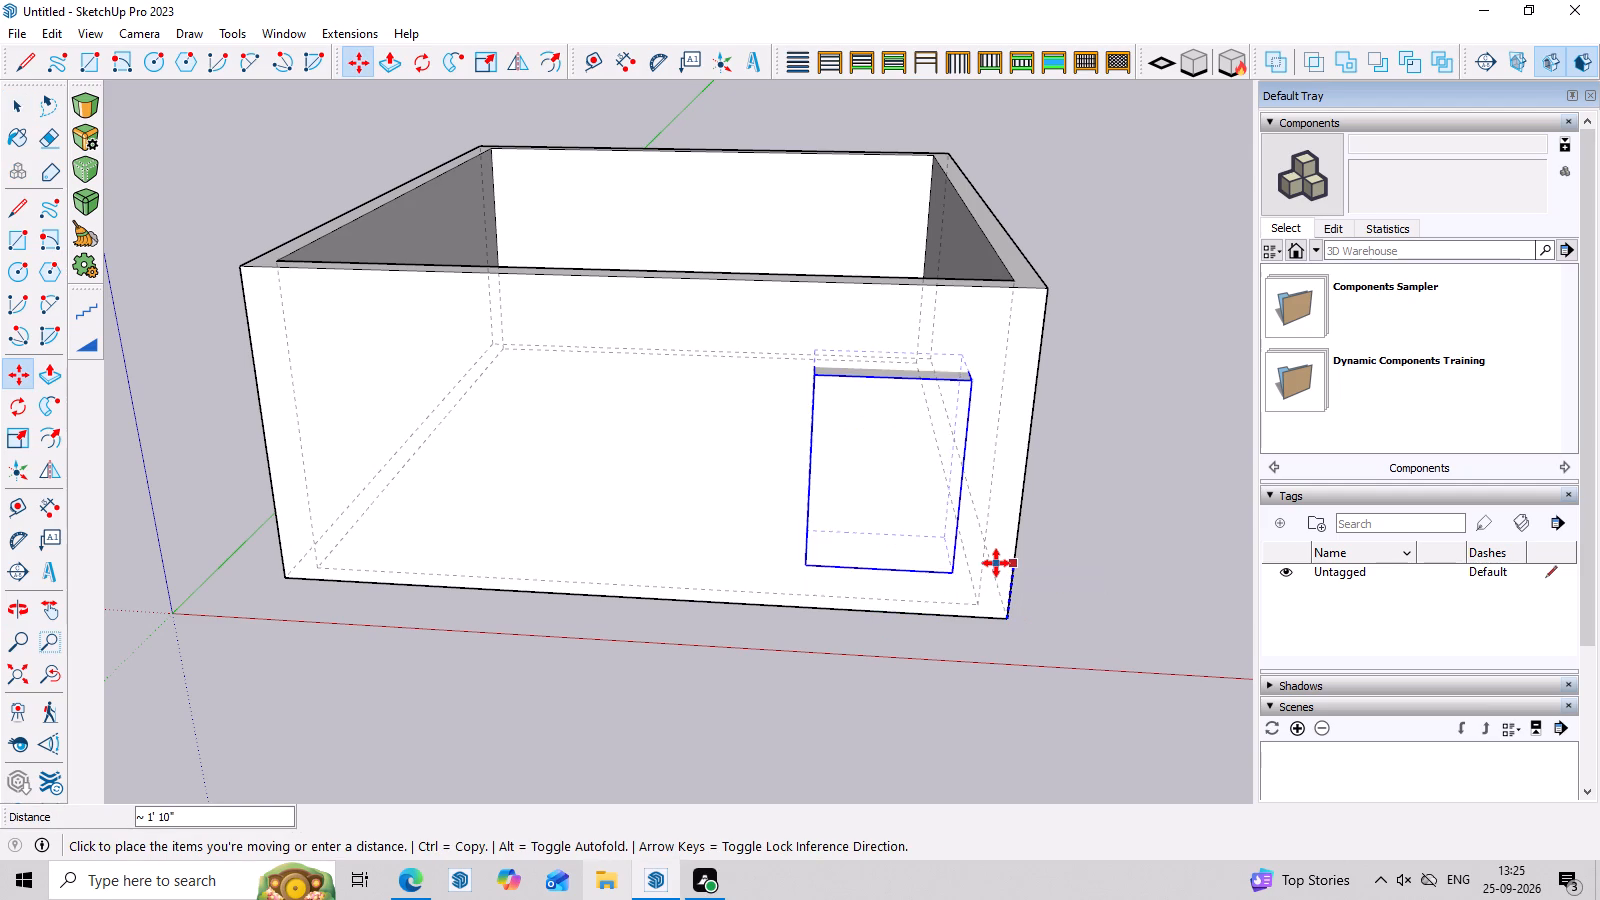
{"action": "middle_click_drag", "start_coordinate": [1003, 533], "coordinate": [969, 427]}
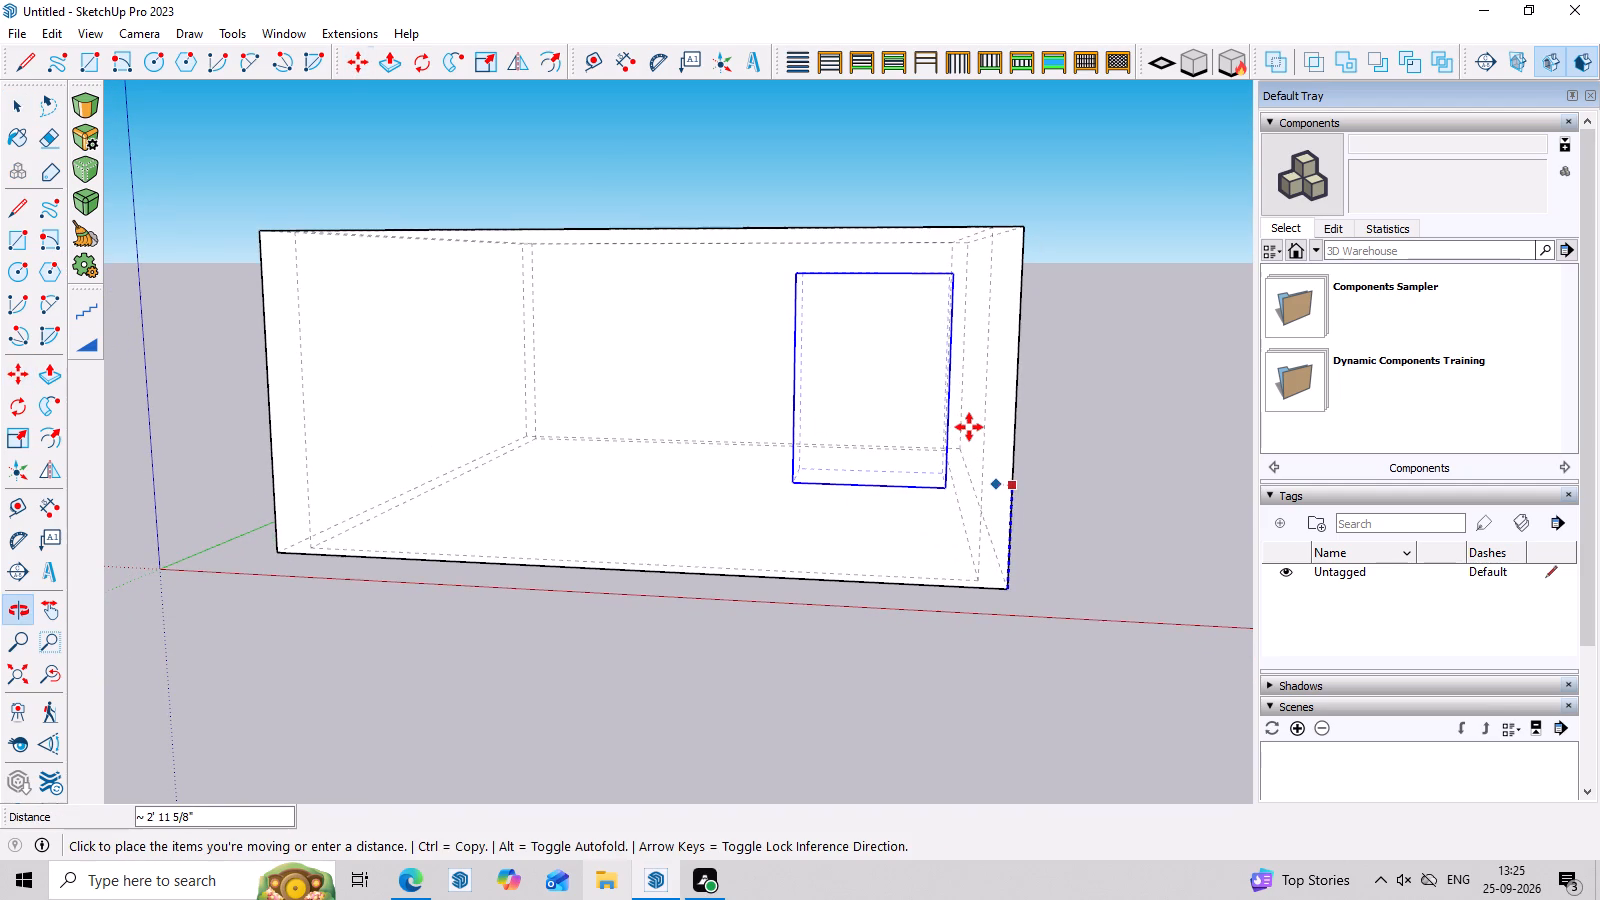
{"action": "left_click", "coordinate": [969, 427]}
{"action": "key", "text": "space"}
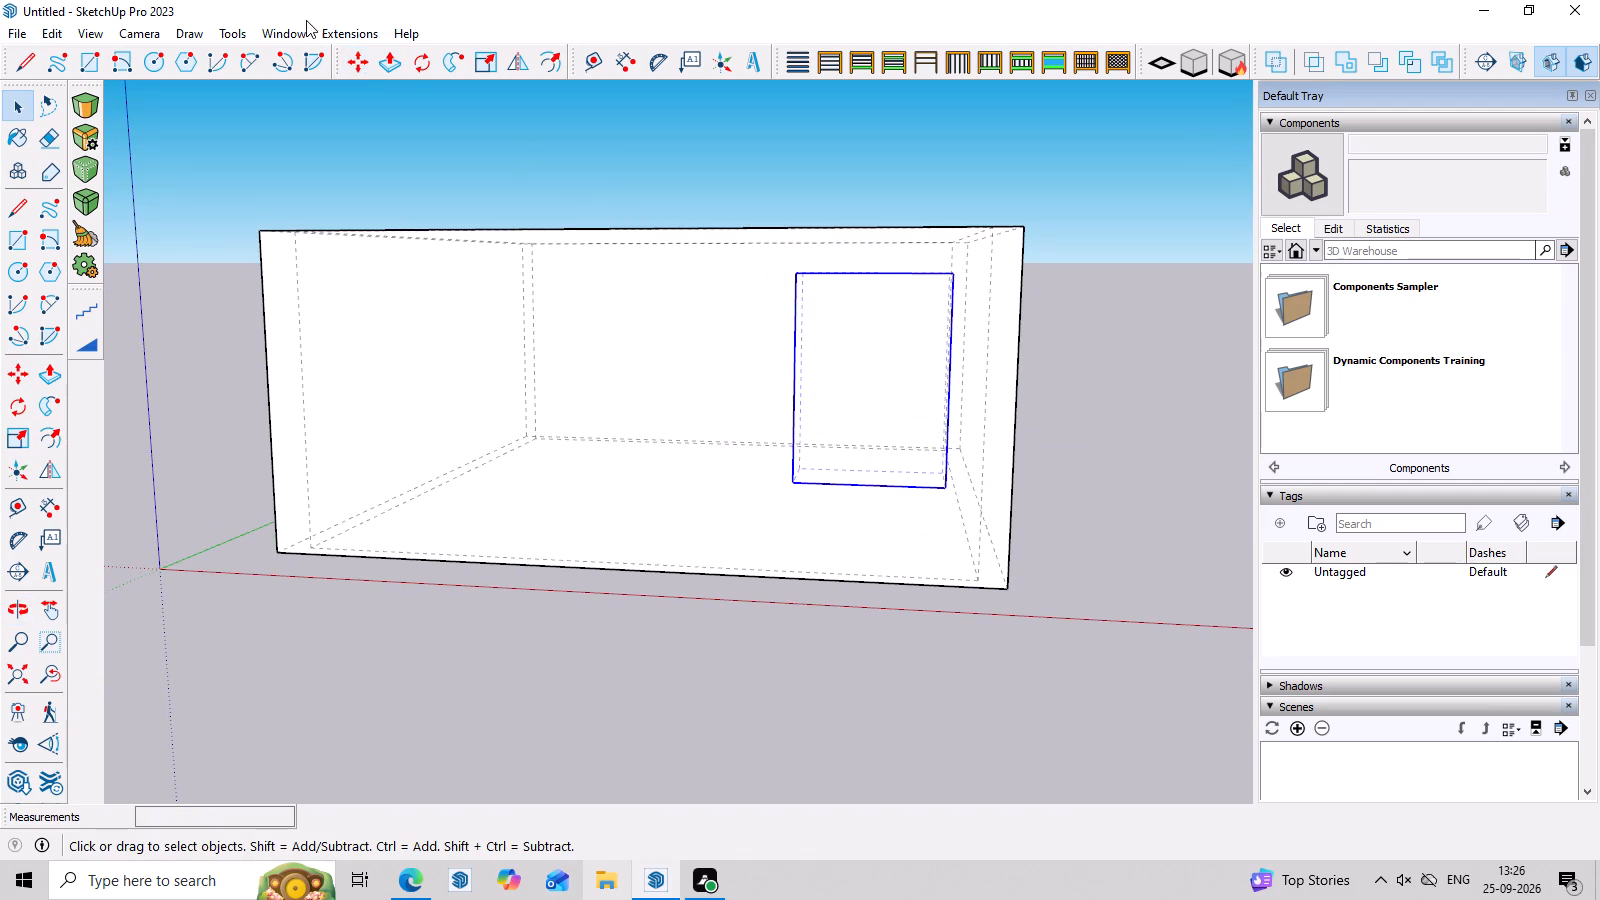
Use the Subtract solid tool to remove the raised block from the wall group, cutting a window opening through the front wall.
{"action": "left_click", "coordinate": [297, 34]}
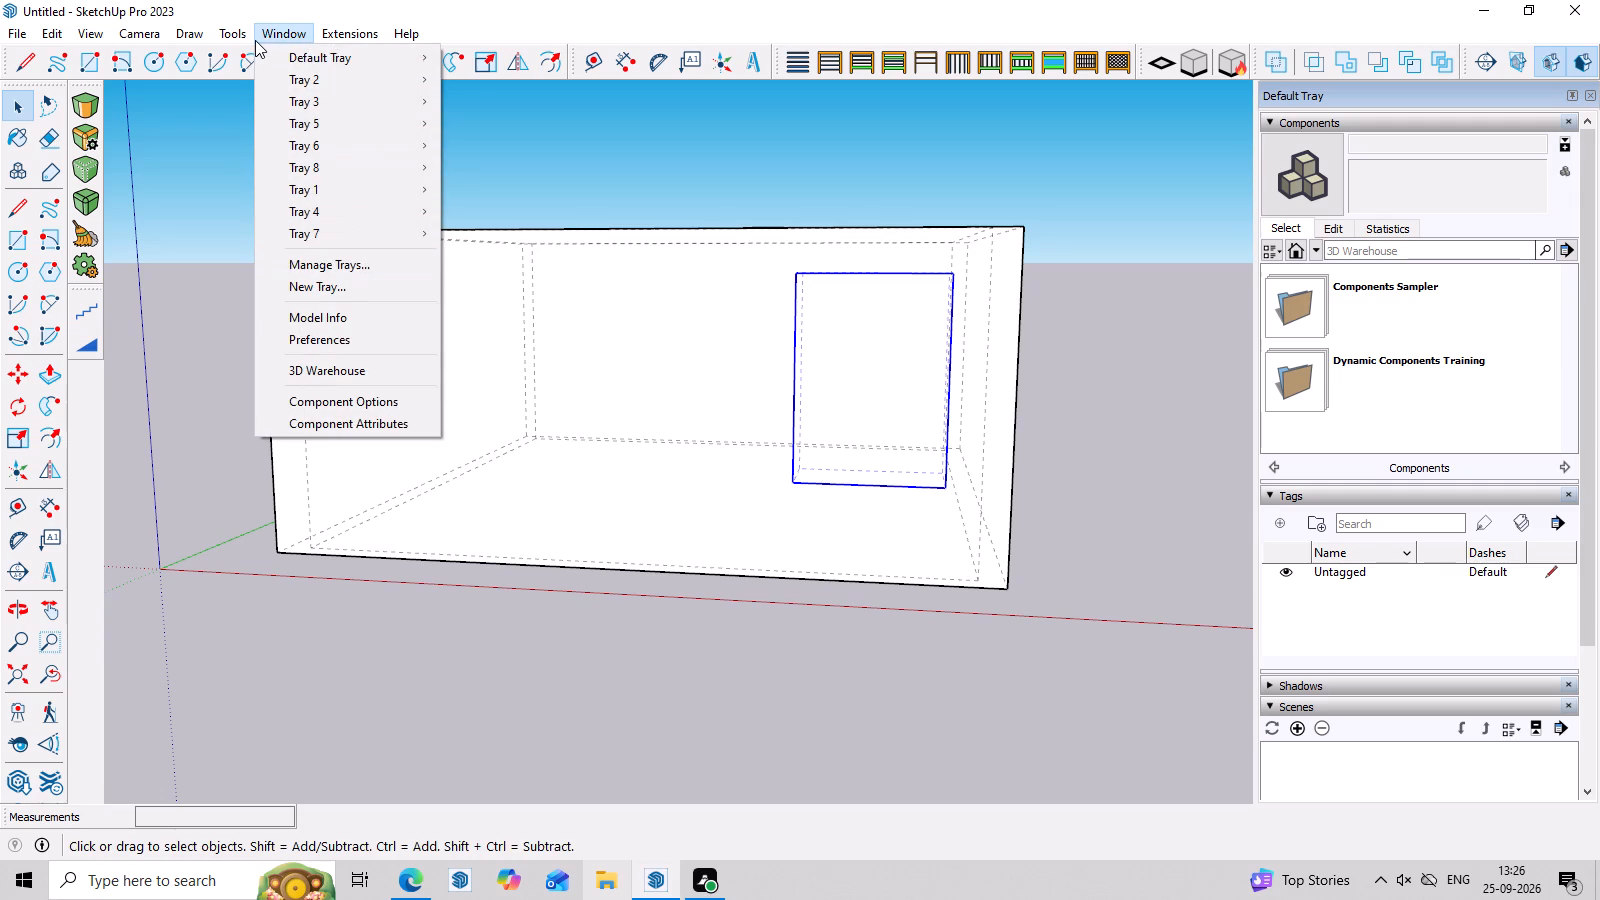
{"action": "double_click", "coordinate": [239, 35]}
{"action": "left_click", "coordinate": [334, 370]}
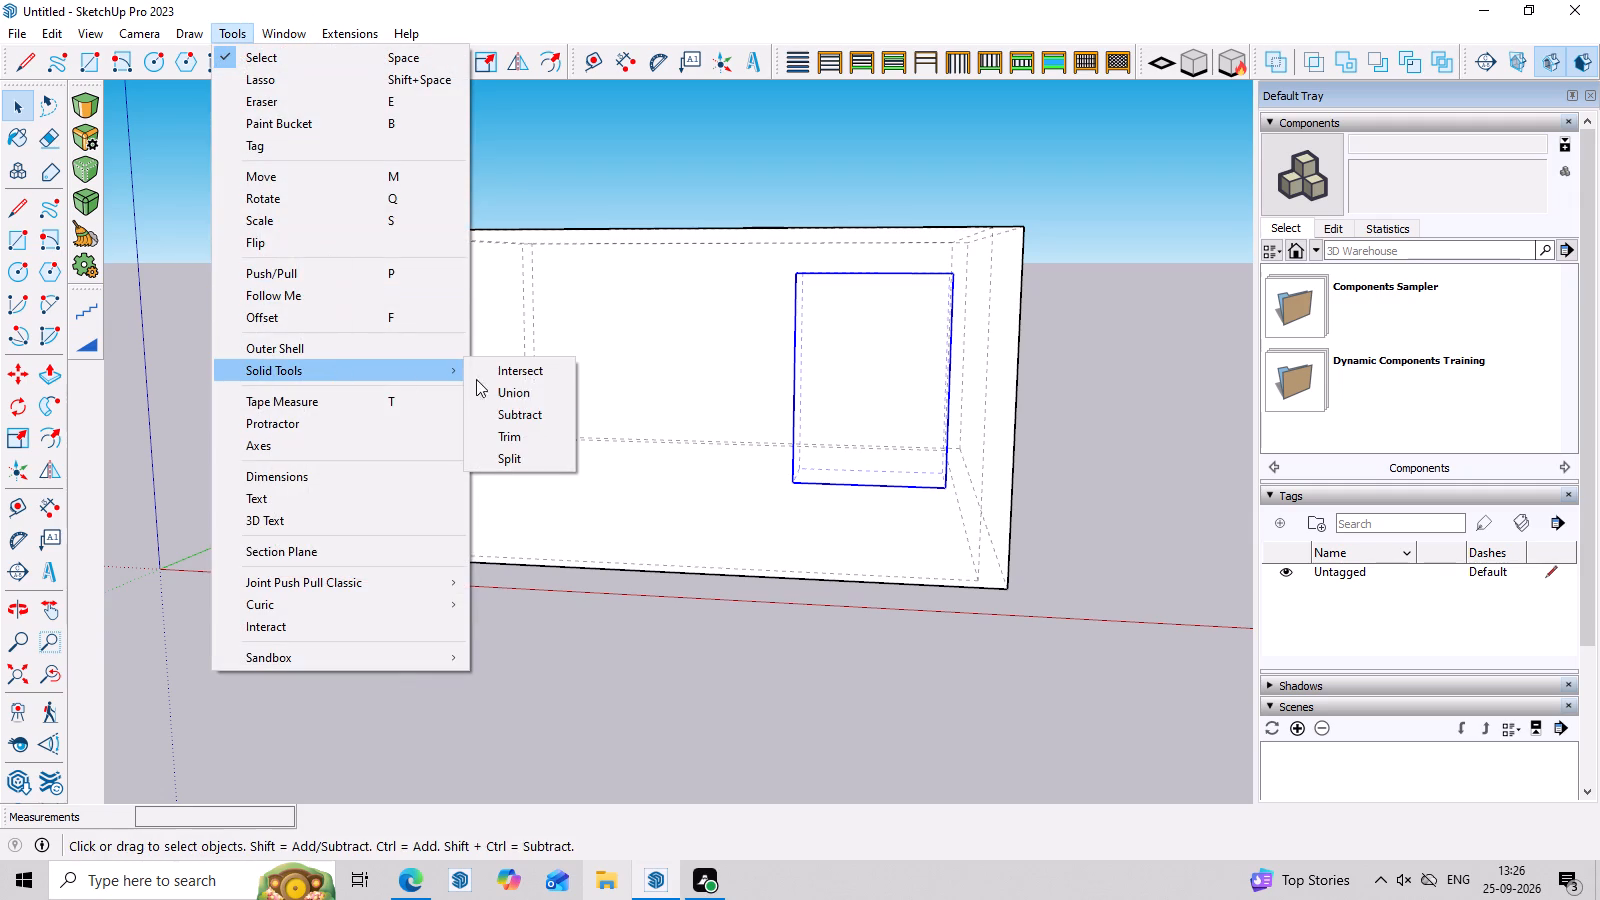
{"action": "left_click", "coordinate": [547, 417]}
{"action": "left_click", "coordinate": [764, 405]}
{"action": "middle_click_drag", "start_coordinate": [907, 432], "coordinate": [917, 537]}
{"action": "key", "text": "Escape"}
Draw a rectangle about 3'10" by 9" across the front wall's base thickness, between the wall's middle and the window opening.
{"action": "middle_click_drag", "start_coordinate": [1075, 548], "coordinate": [1085, 528]}
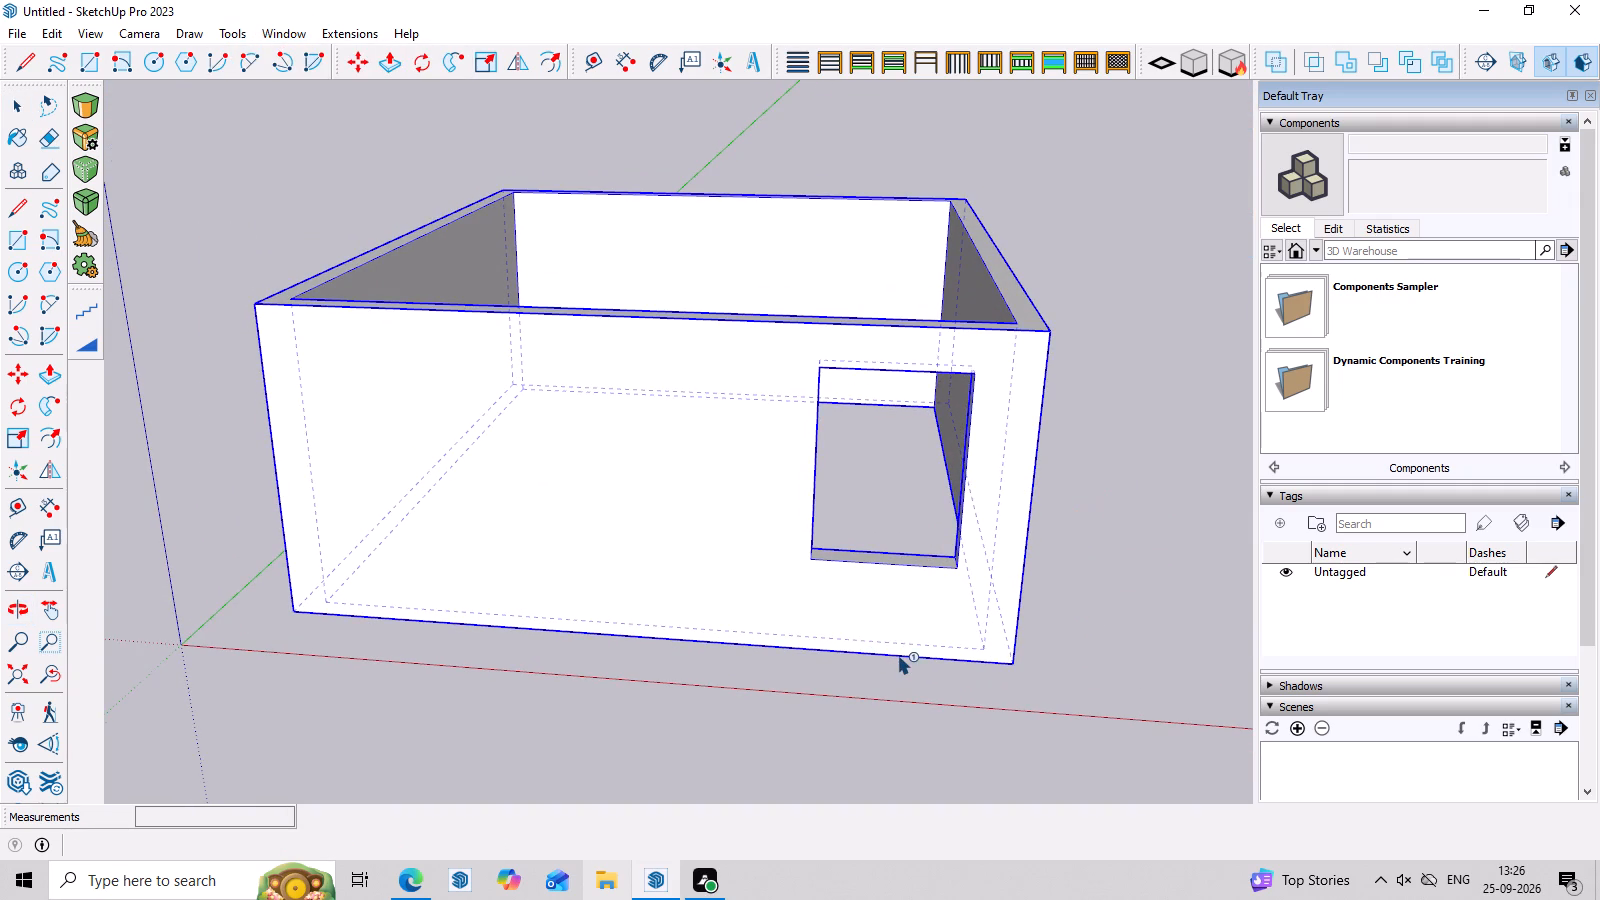
{"action": "key", "text": "r"}
{"action": "middle_click_drag", "start_coordinate": [673, 631], "coordinate": [700, 699]}
{"action": "scroll", "coordinate": [706, 703], "scroll_direction": "up", "scroll_amount": 3}
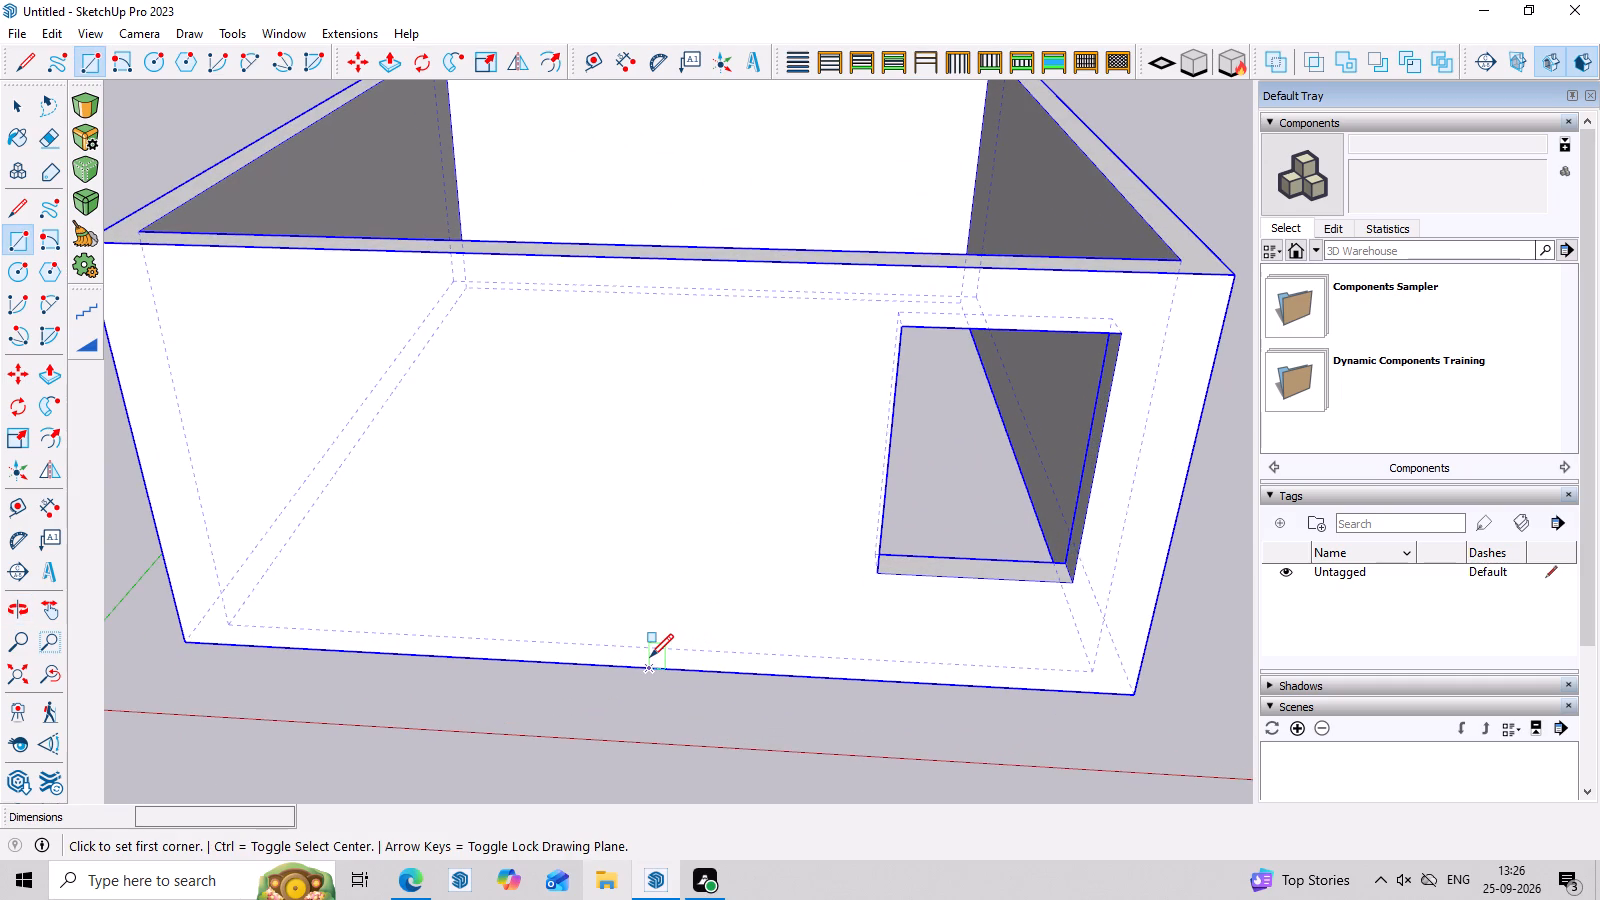
{"action": "left_click", "coordinate": [646, 666]}
{"action": "left_click", "coordinate": [652, 644]}
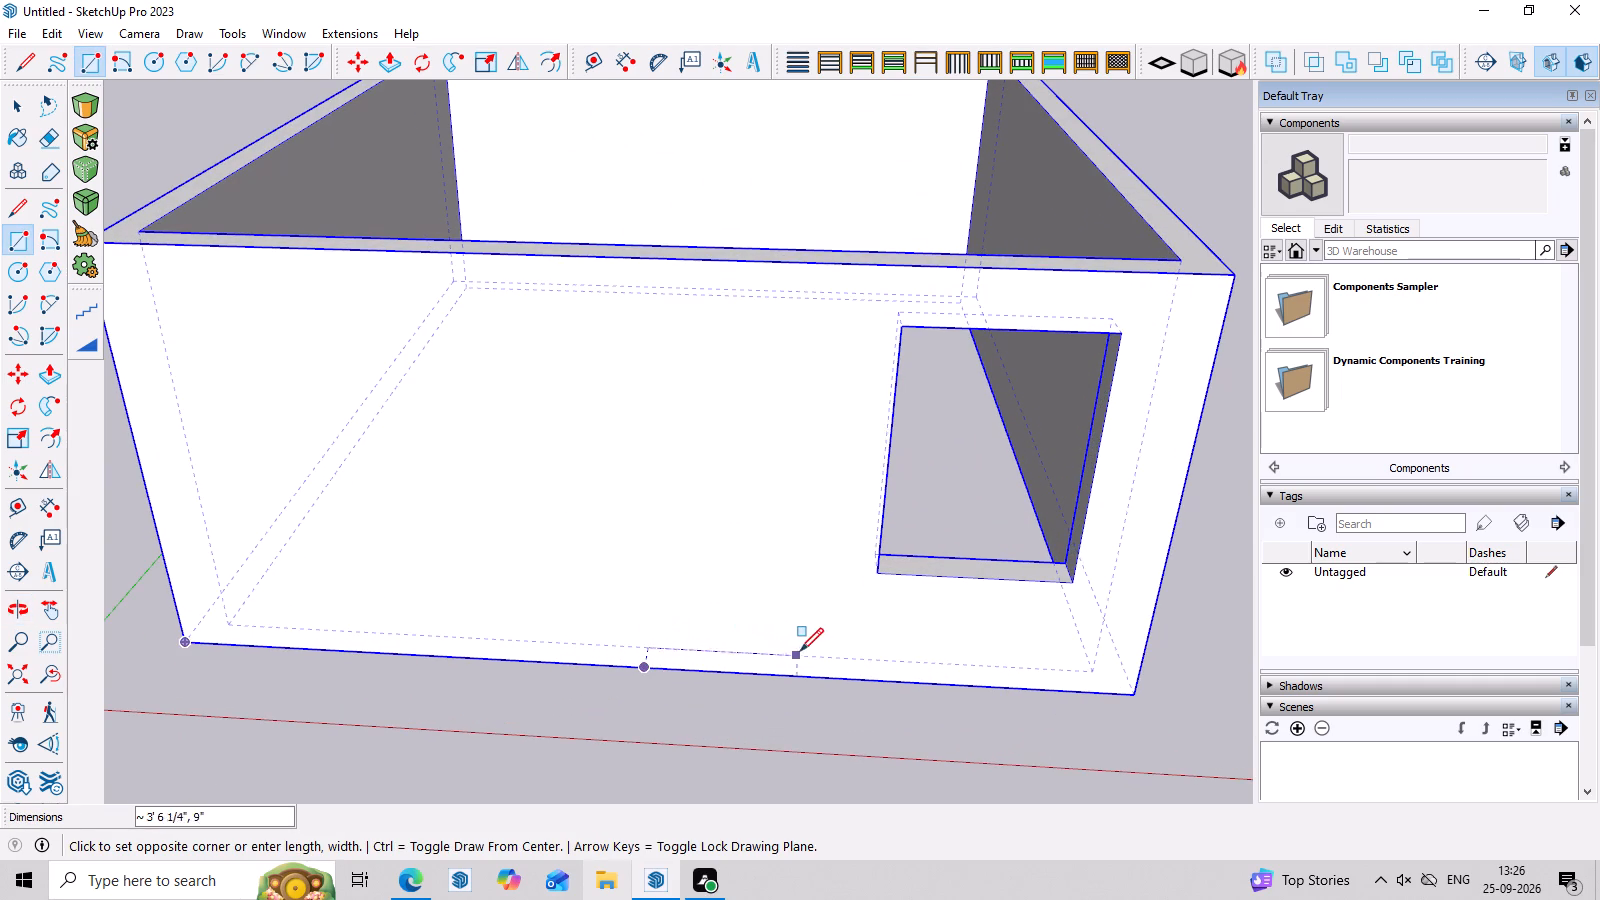
{"action": "left_click", "coordinate": [810, 652]}
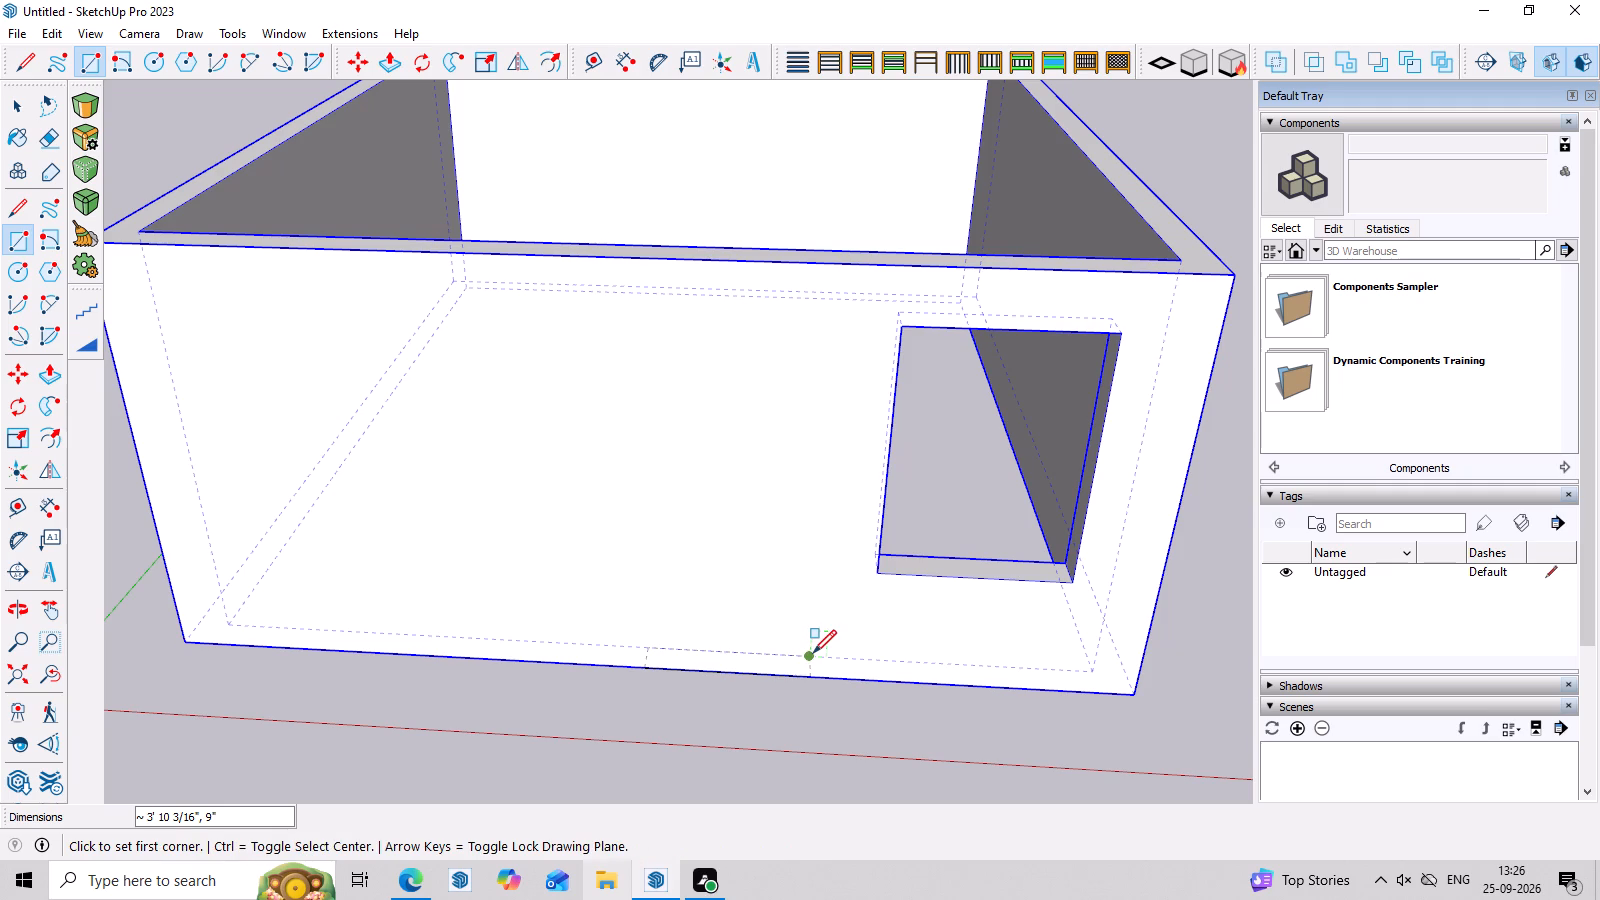
Push/Pull the new base rectangle up about 7'10" to form a door-height block within the front wall.
{"action": "key", "text": "p"}
{"action": "left_click", "coordinate": [739, 656]}
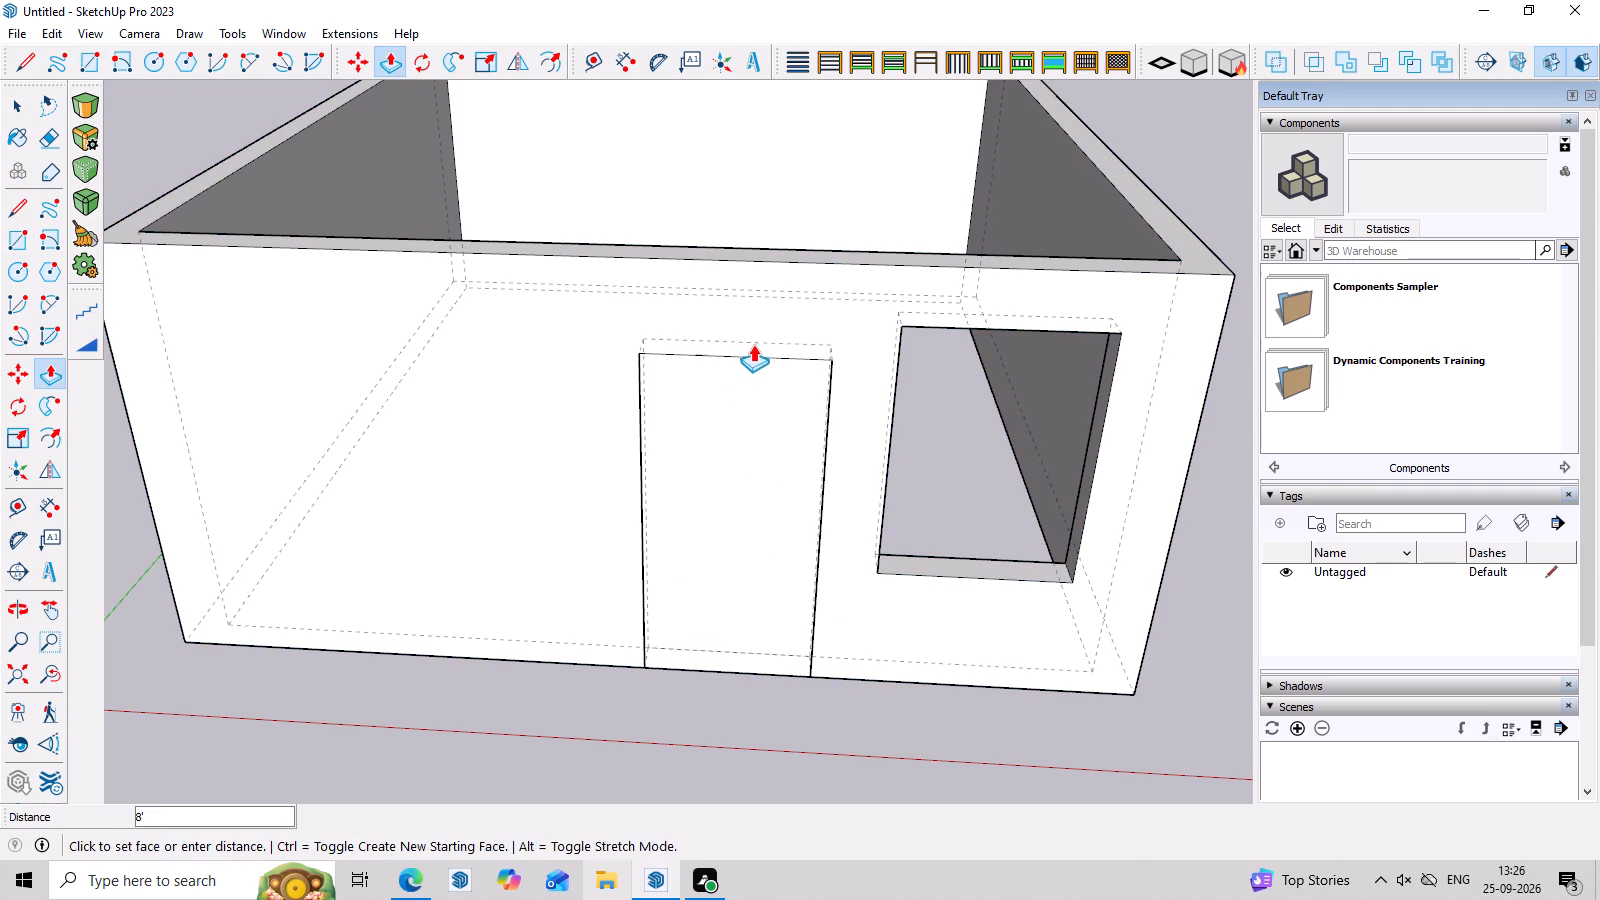
{"action": "left_click", "coordinate": [756, 354]}
Push/Pull the door block's outer and inner faces about 6" each so it projects beyond both sides of the front wall.
{"action": "middle_click_drag", "start_coordinate": [818, 527], "coordinate": [831, 350]}
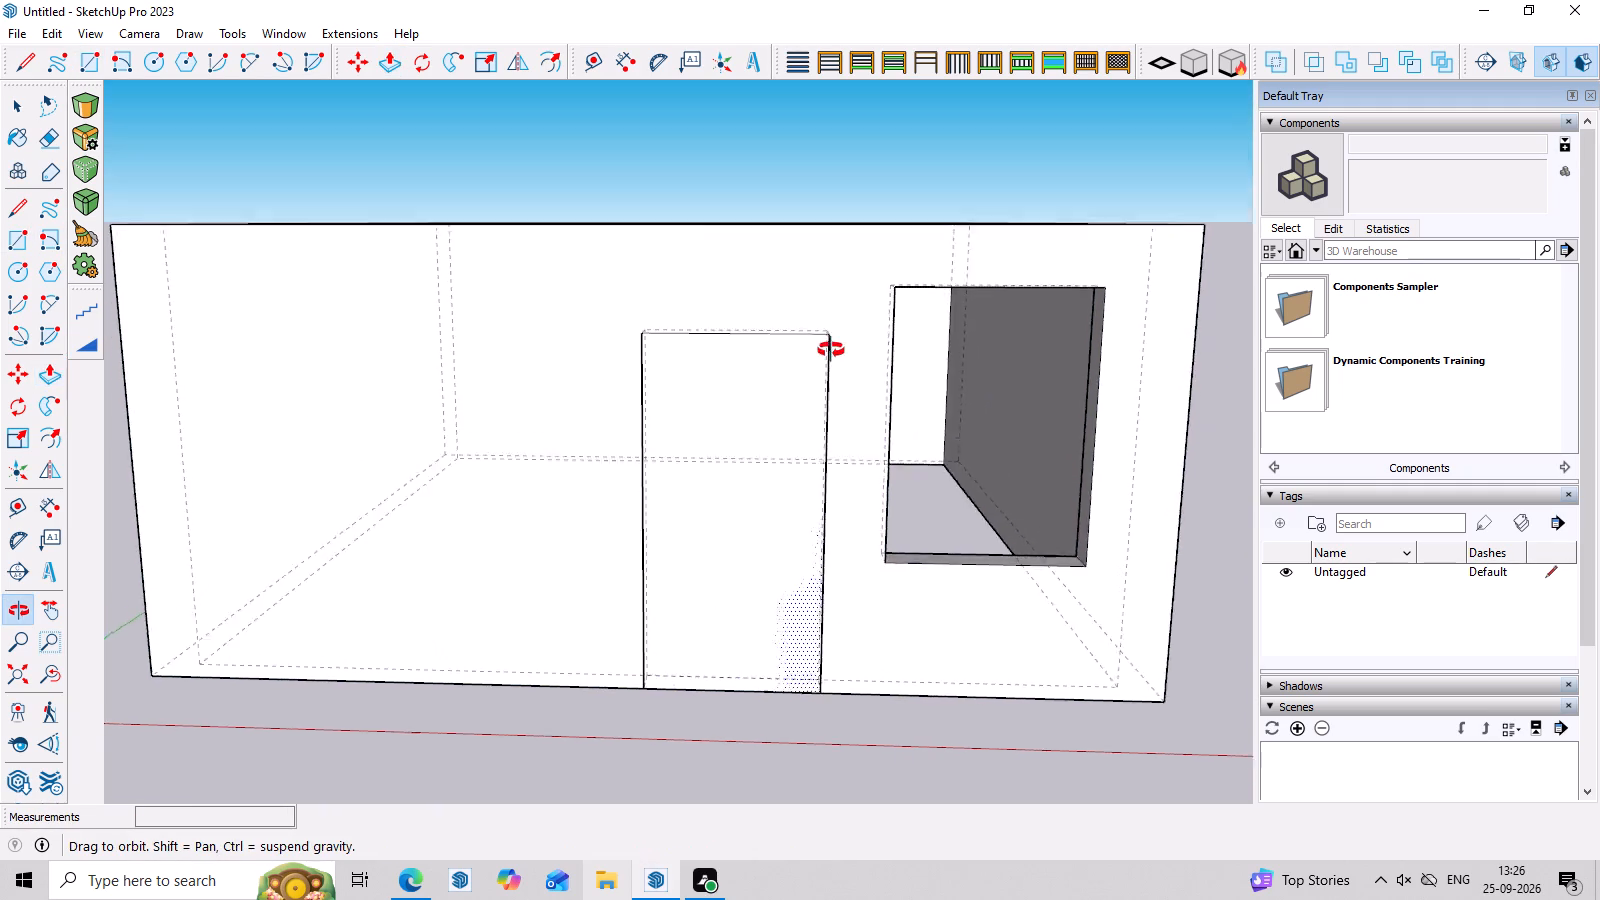
{"action": "middle_click_drag", "start_coordinate": [831, 350], "coordinate": [831, 331]}
{"action": "middle_click", "coordinate": [1038, 557]}
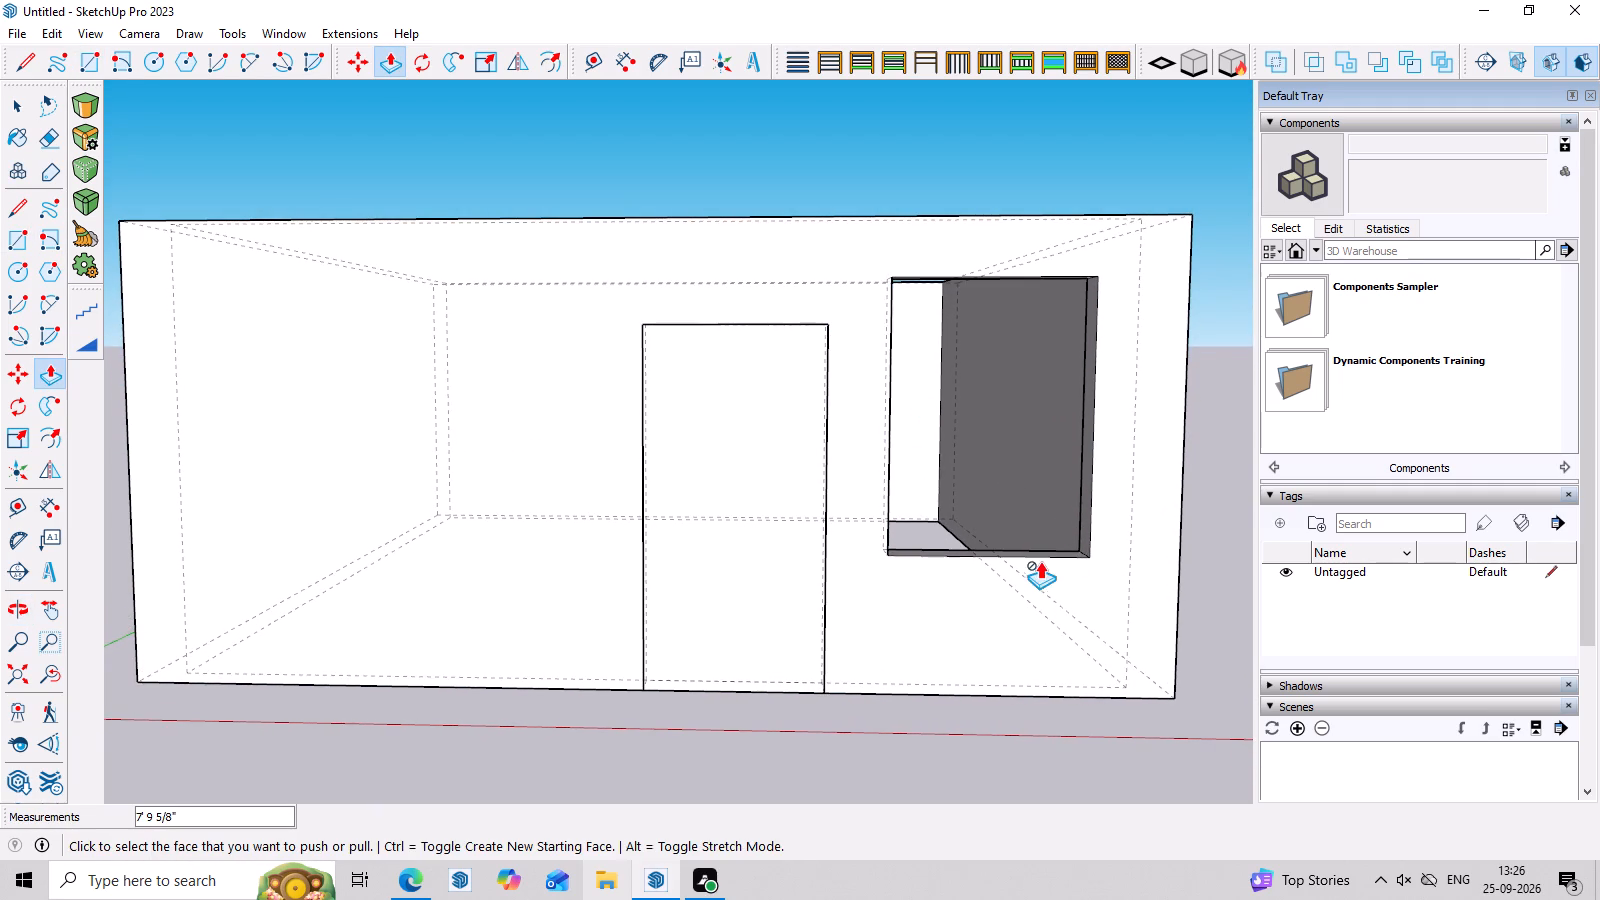
{"action": "key", "text": "space"}
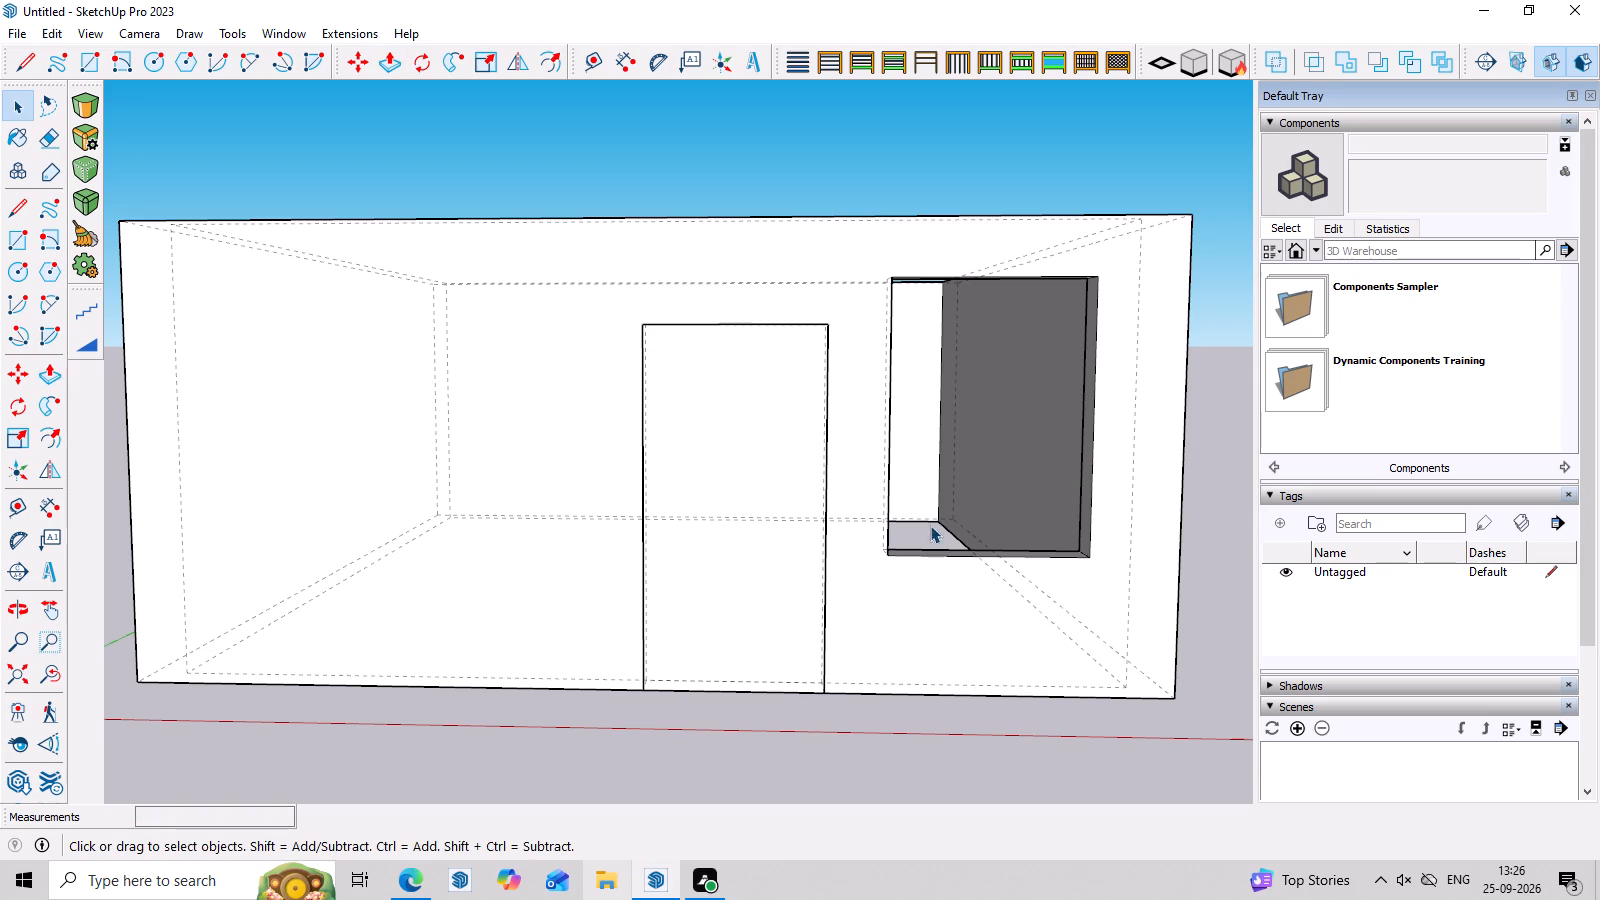
{"action": "key", "text": "p"}
{"action": "left_click", "coordinate": [762, 522]}
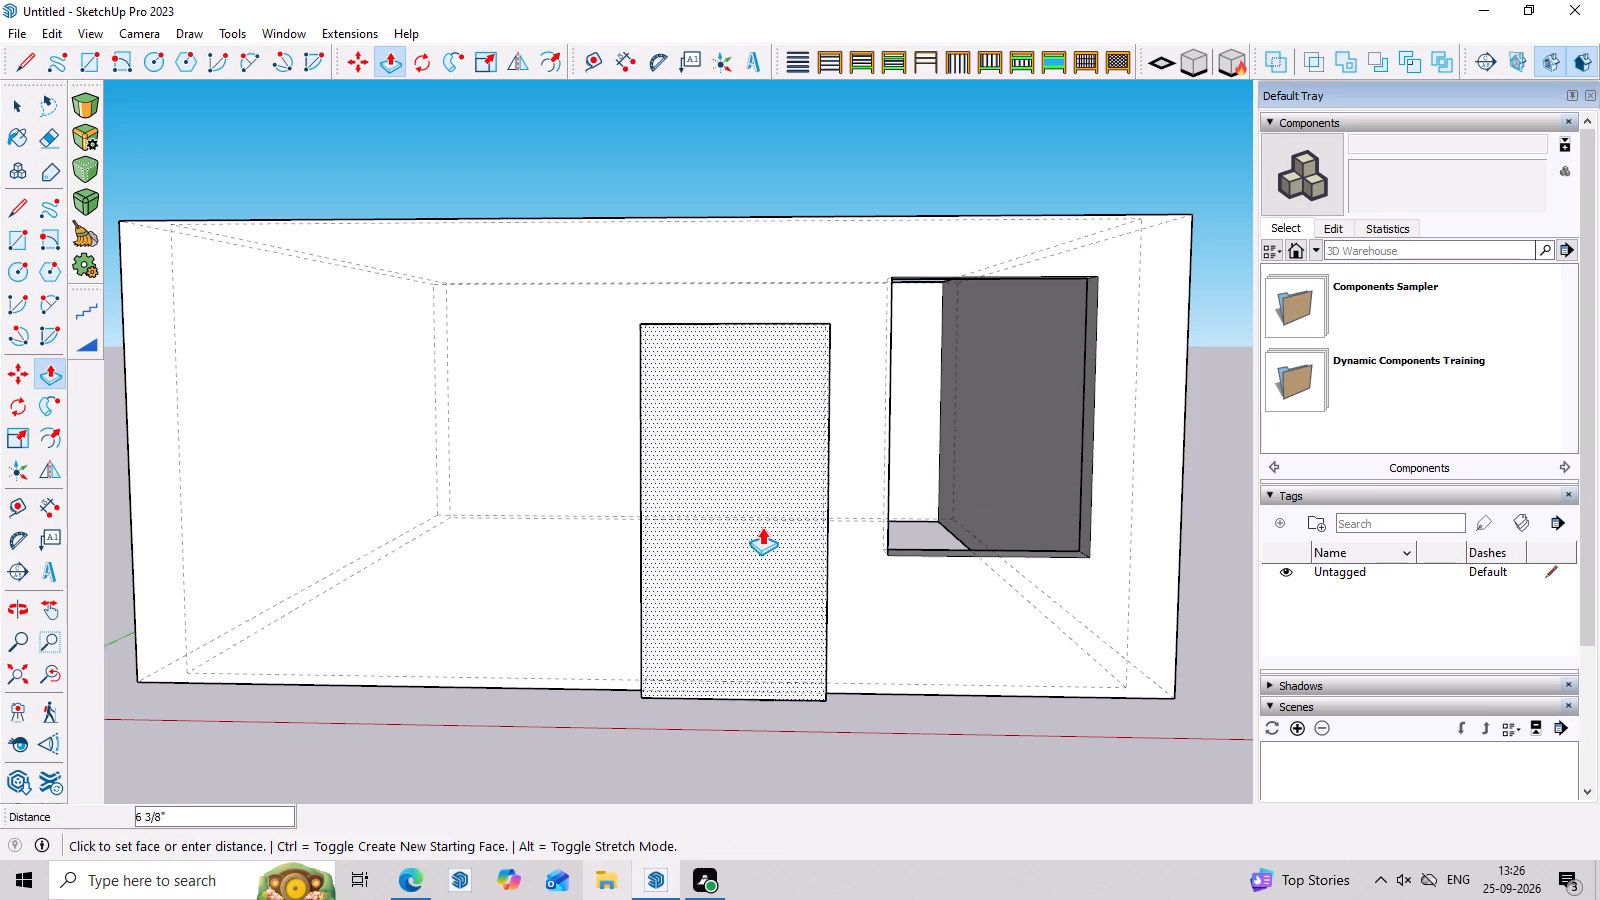
{"action": "left_click", "coordinate": [762, 527]}
{"action": "middle_click_drag", "start_coordinate": [762, 403], "coordinate": [797, 887]}
{"action": "middle_click_drag", "start_coordinate": [718, 181], "coordinate": [719, 497]}
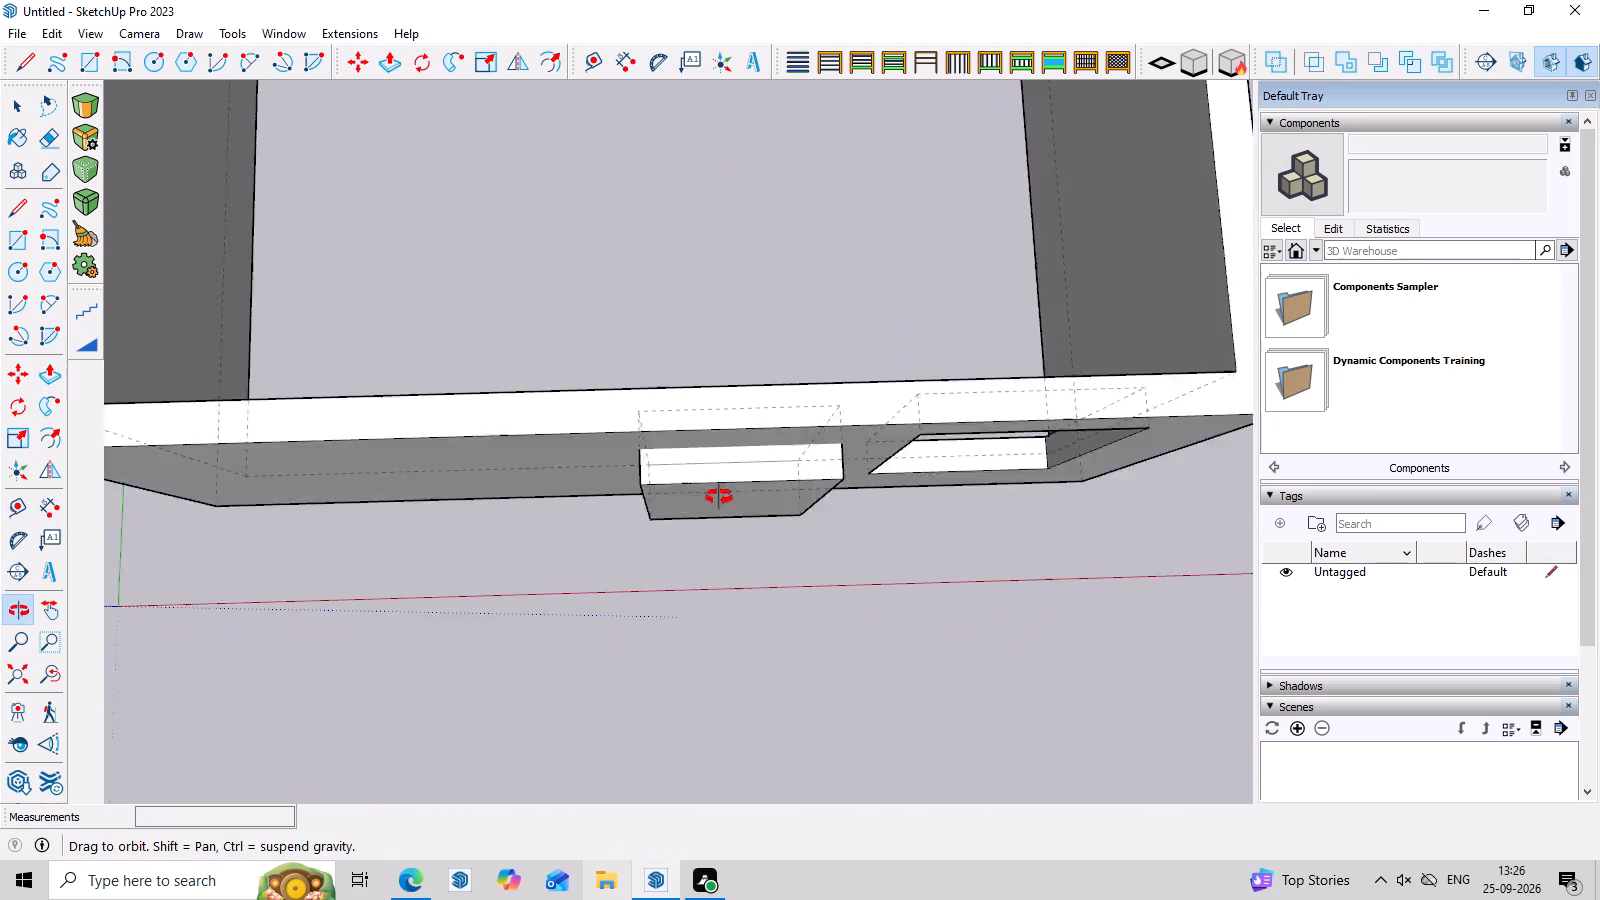
{"action": "middle_click_drag", "start_coordinate": [719, 497], "coordinate": [723, 708]}
{"action": "double_click", "coordinate": [740, 502]}
{"action": "middle_click_drag", "start_coordinate": [790, 578], "coordinate": [805, 0]}
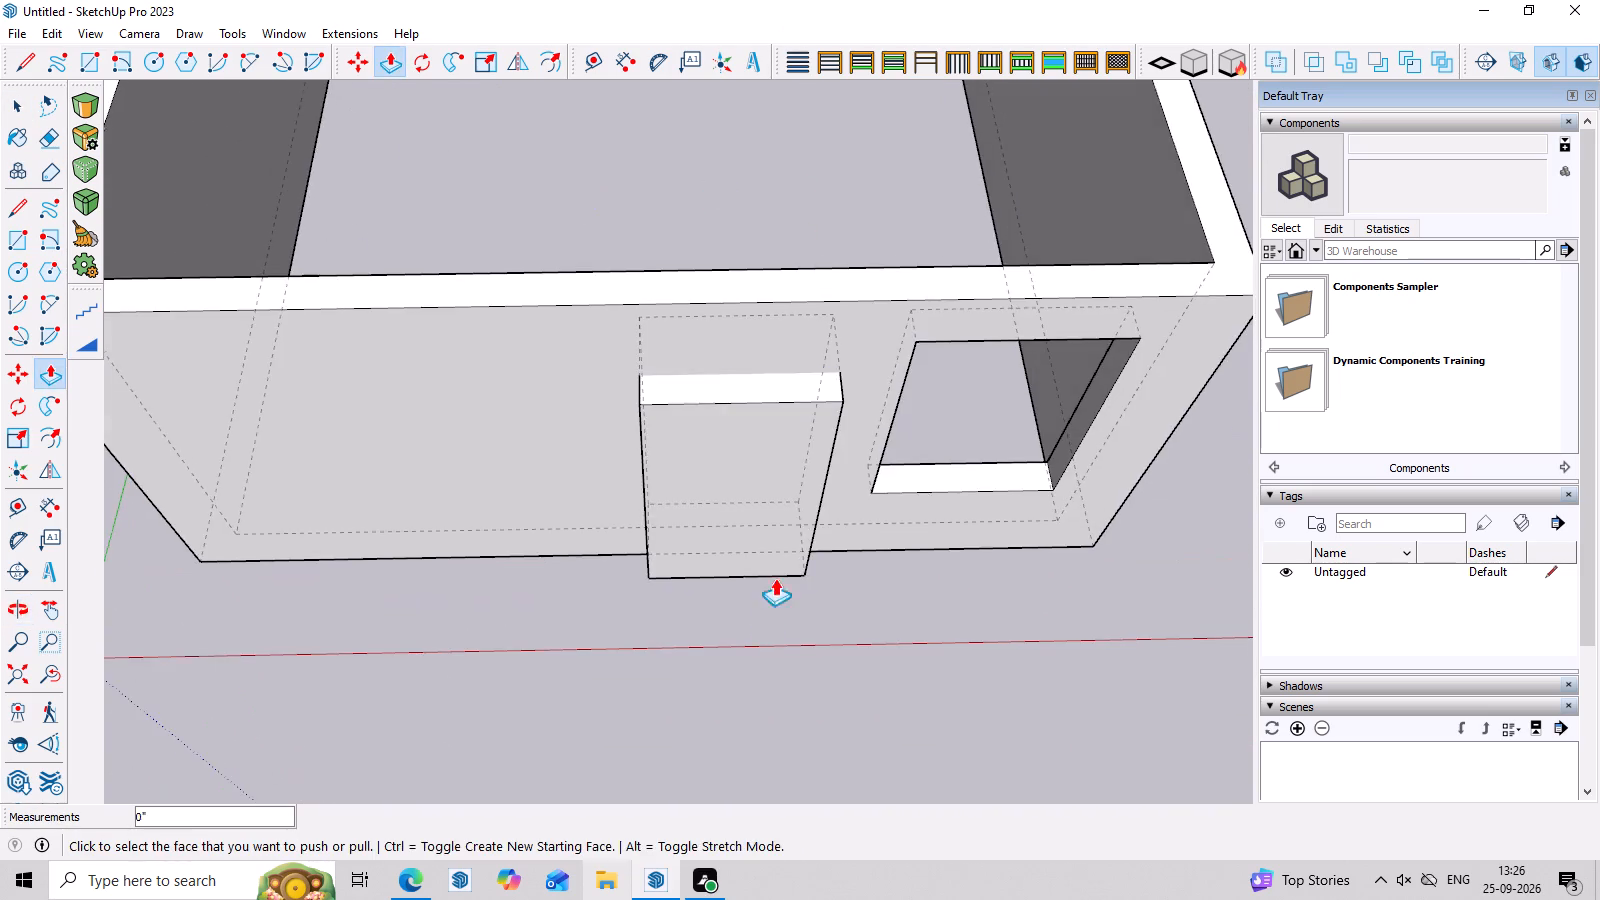
{"action": "middle_click_drag", "start_coordinate": [777, 569], "coordinate": [809, 271]}
{"action": "key", "text": "space"}
Draw a rectangle about 3'9" by 9" across the front wall's base thickness, near the corner closer to the origin.
{"action": "scroll", "coordinate": [782, 667], "scroll_direction": "down", "scroll_amount": 6}
{"action": "middle_click_drag", "start_coordinate": [818, 663], "coordinate": [805, 671]}
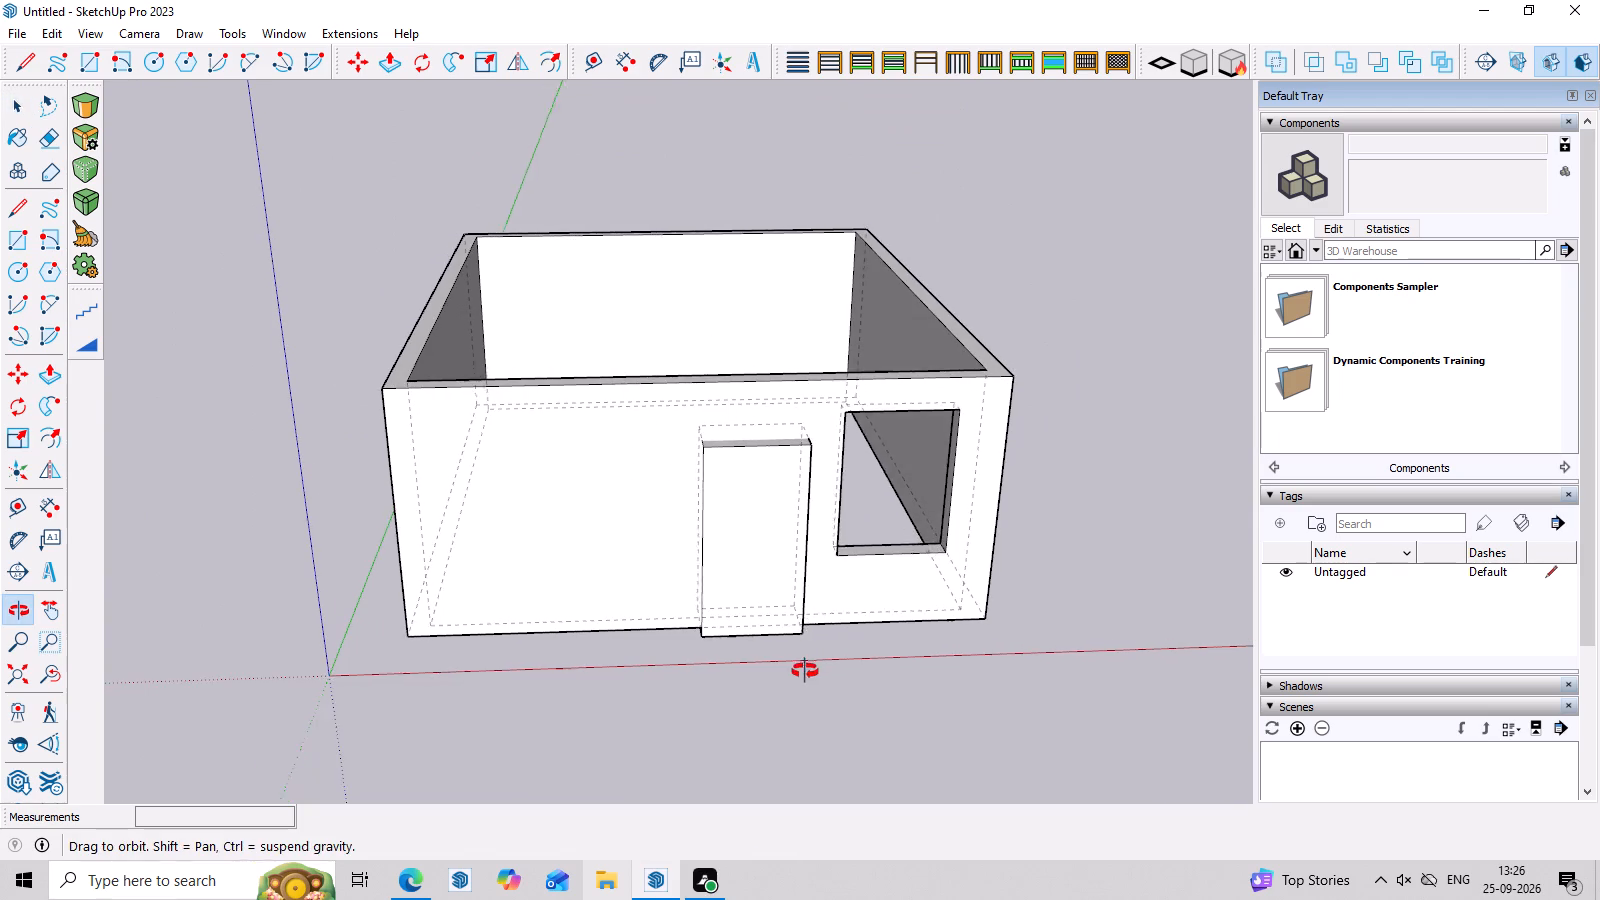
{"action": "middle_click_drag", "start_coordinate": [805, 671], "coordinate": [797, 676]}
{"action": "scroll", "coordinate": [466, 624], "scroll_direction": "up", "scroll_amount": 2}
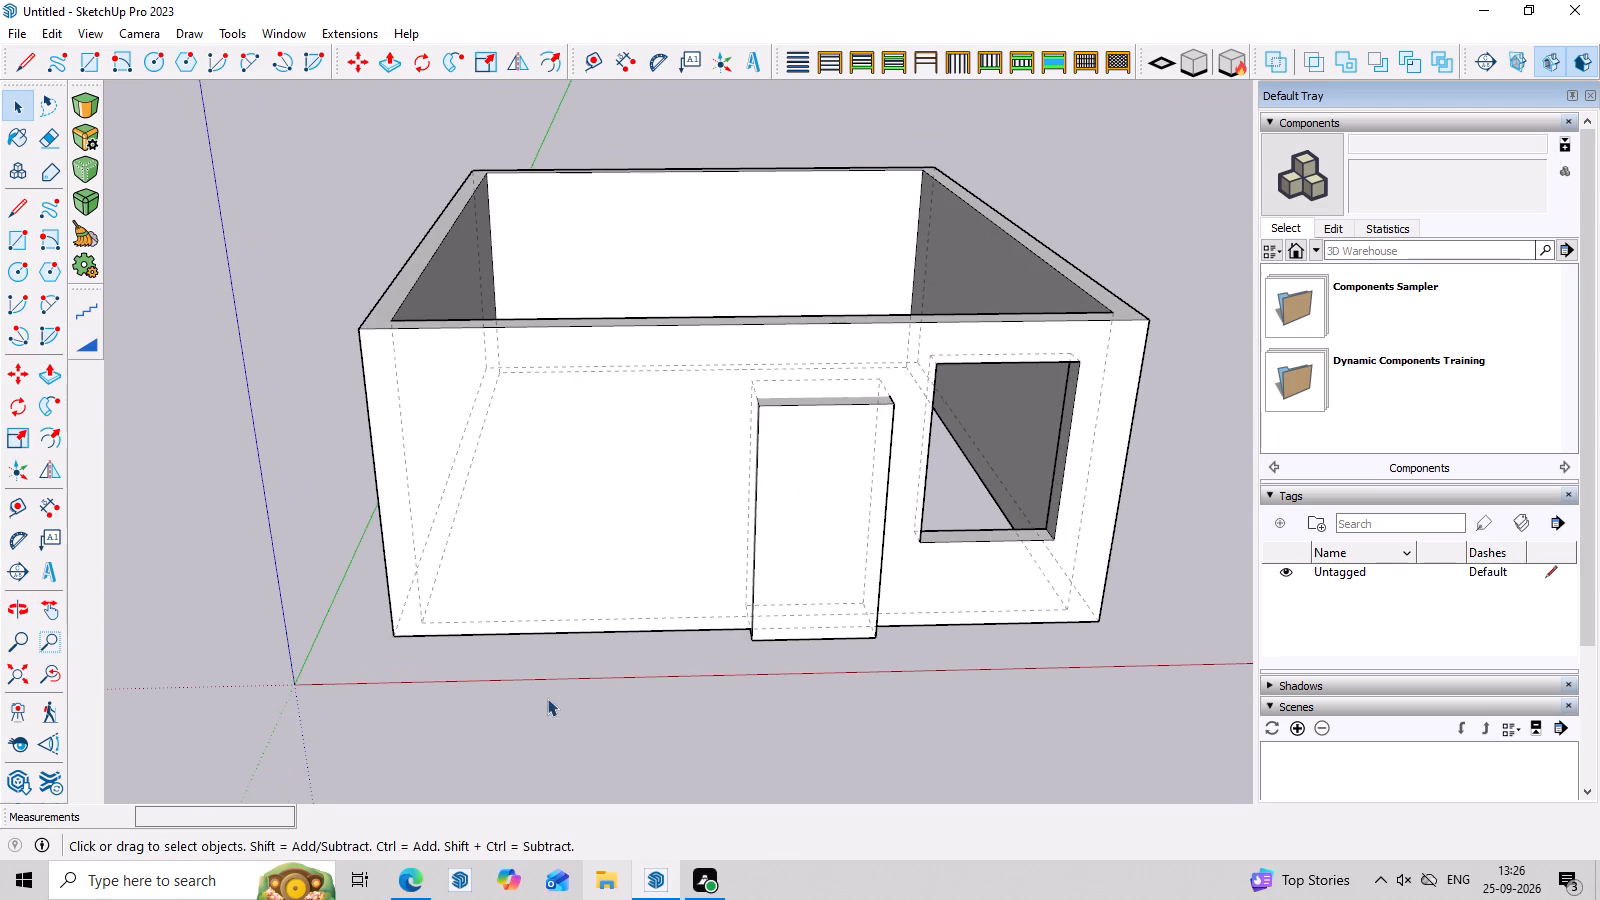
{"action": "middle_click_drag", "start_coordinate": [493, 675], "coordinate": [503, 654]}
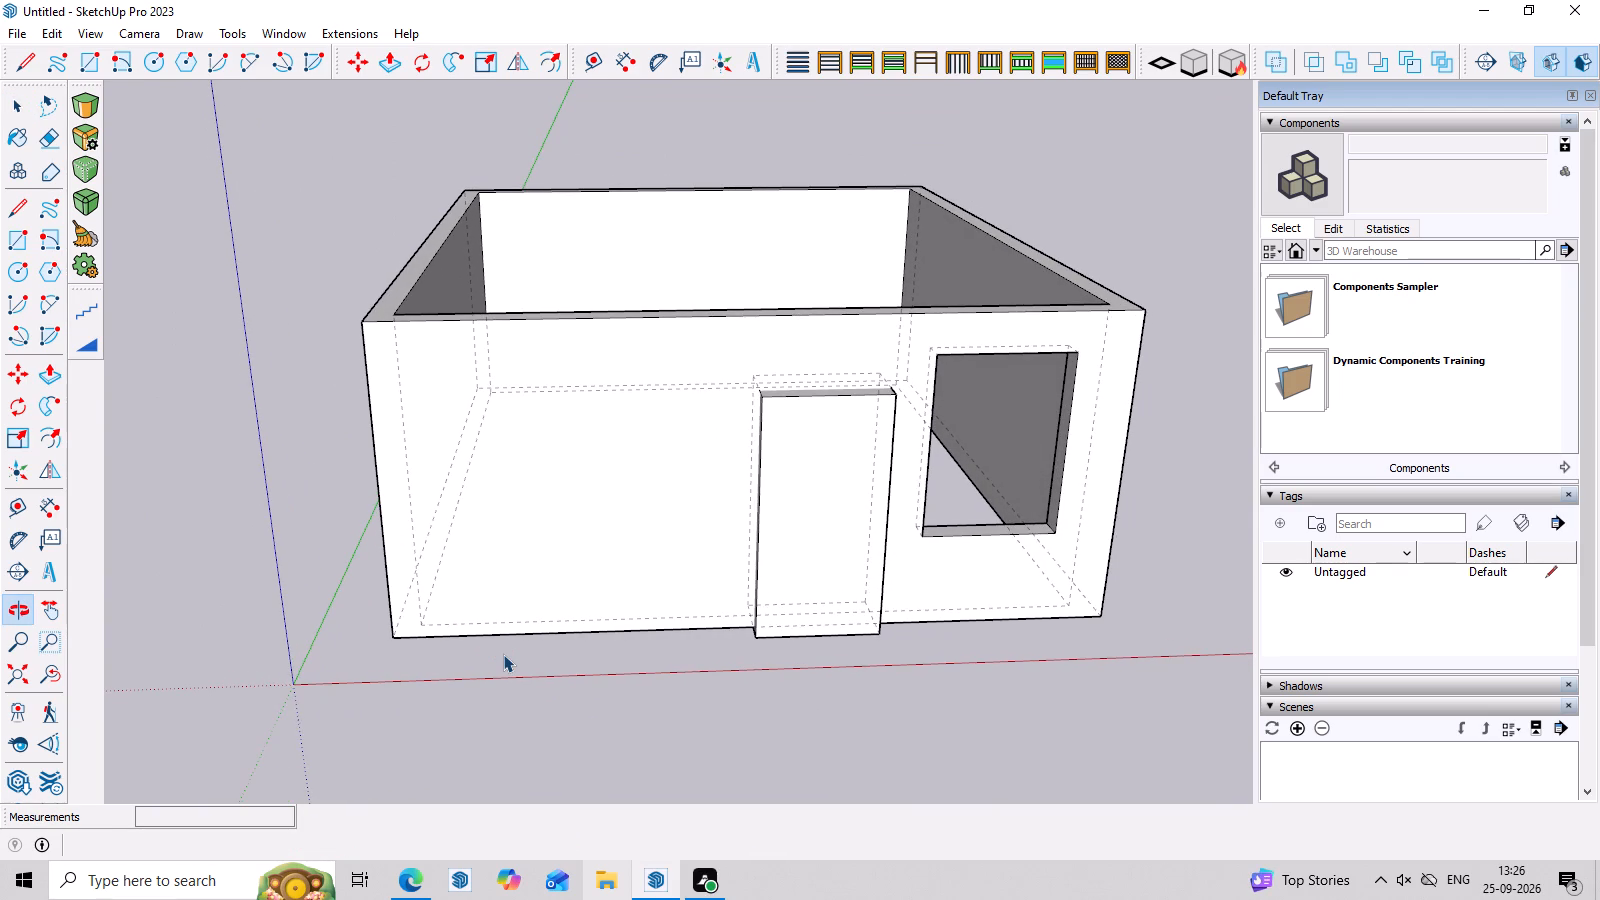
{"action": "key", "text": "r"}
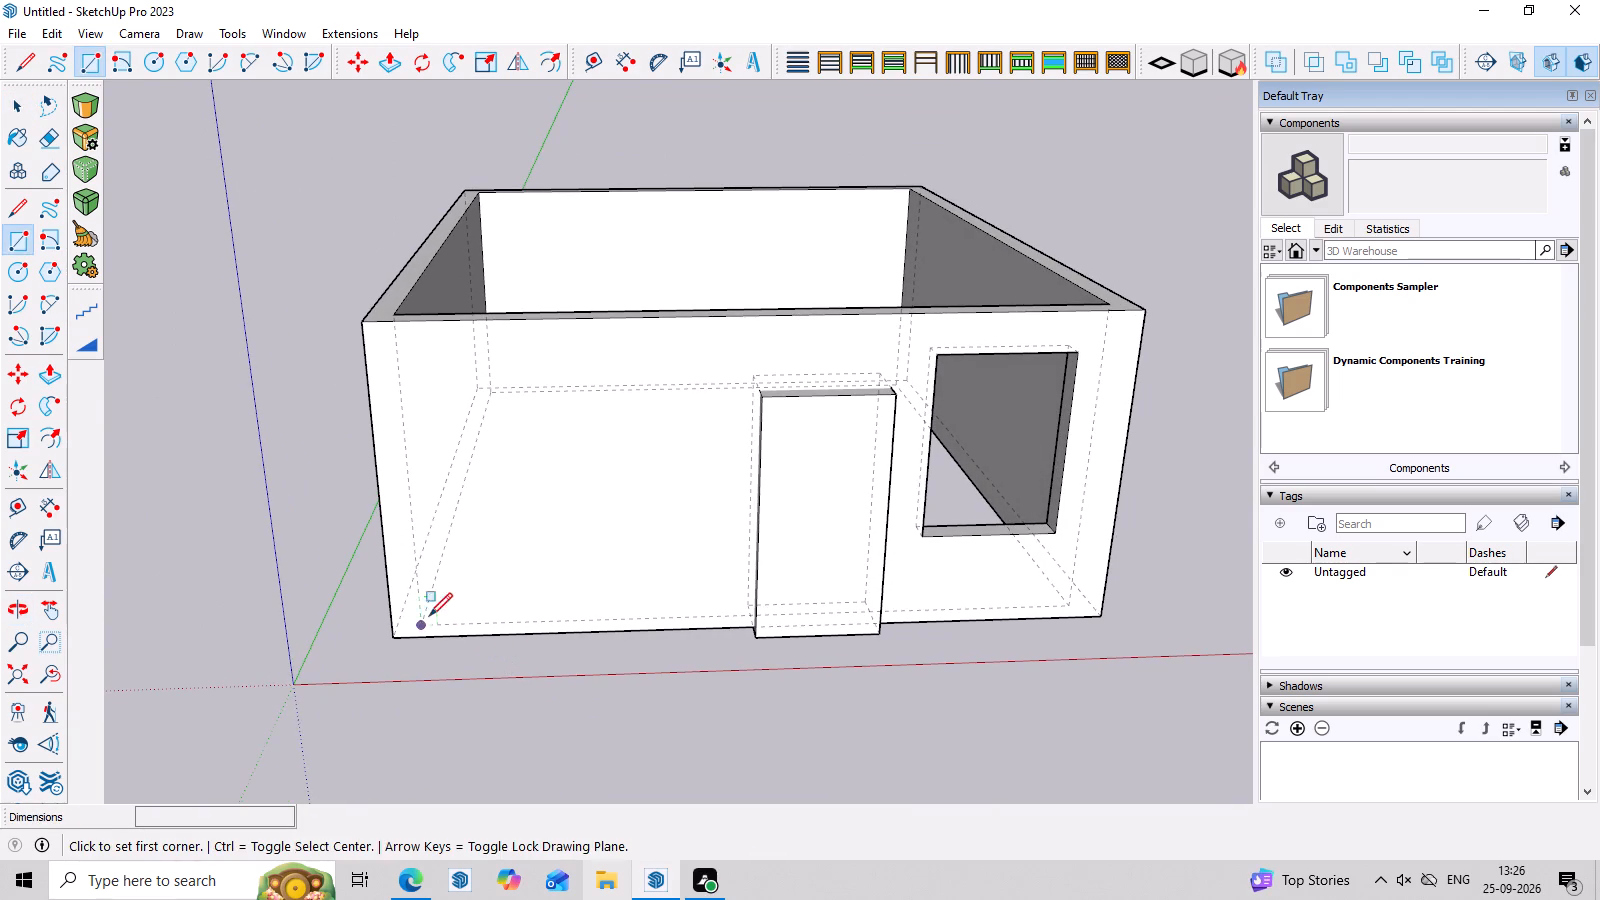
{"action": "middle_click_drag", "start_coordinate": [431, 620], "coordinate": [439, 702]}
{"action": "scroll", "coordinate": [463, 658], "scroll_direction": "up", "scroll_amount": 6}
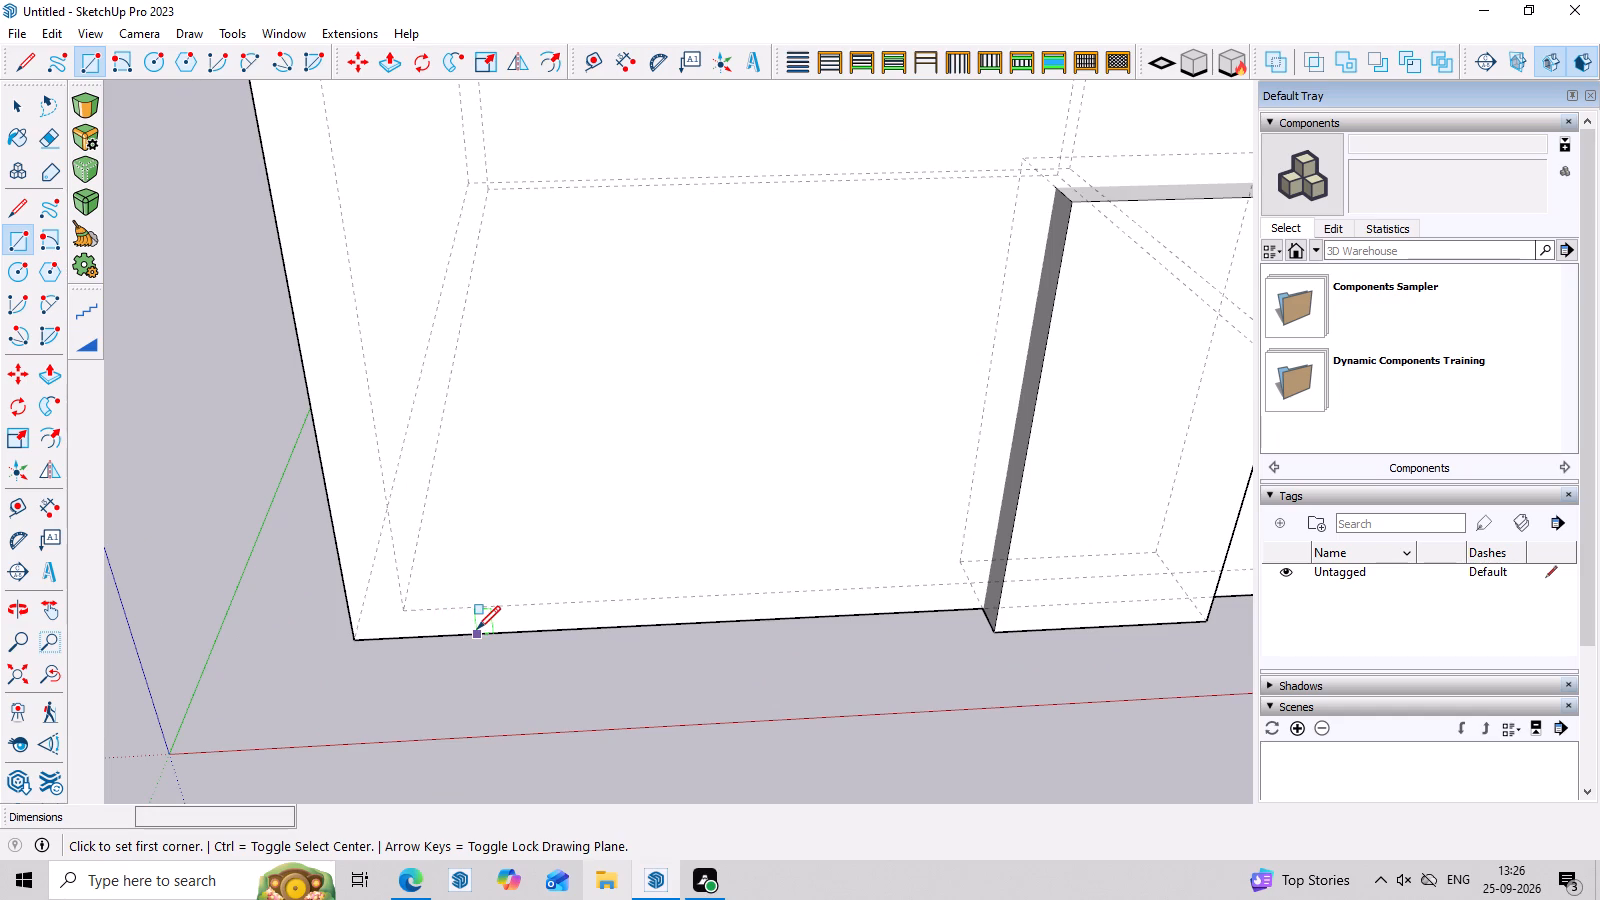
{"action": "left_click", "coordinate": [533, 629]}
{"action": "left_click", "coordinate": [536, 604]}
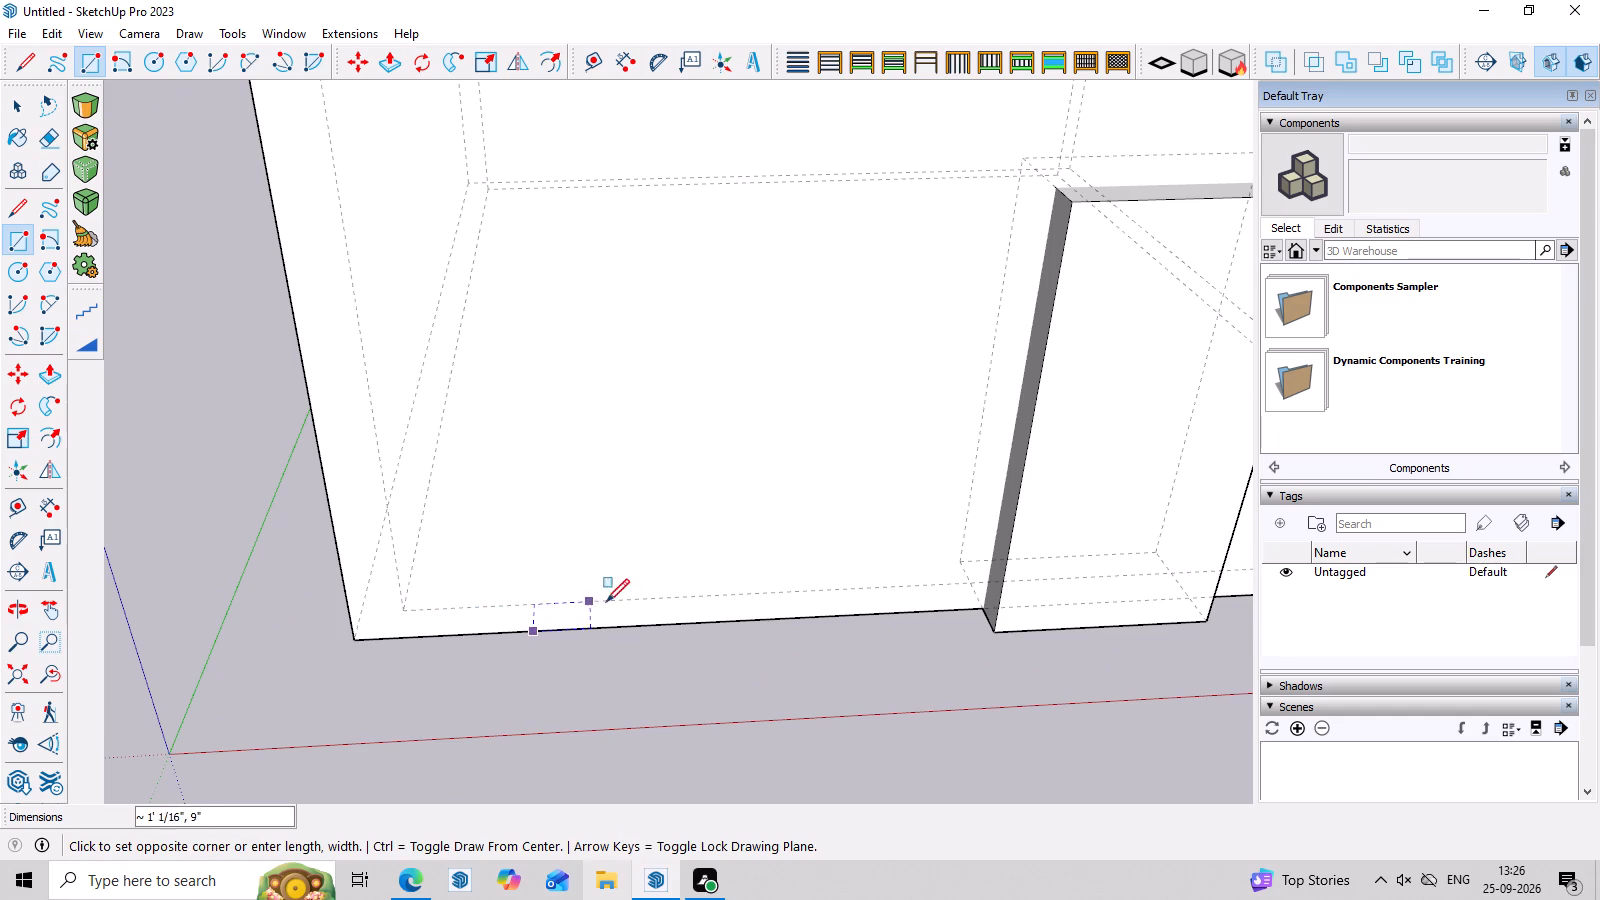
{"action": "left_click", "coordinate": [740, 593]}
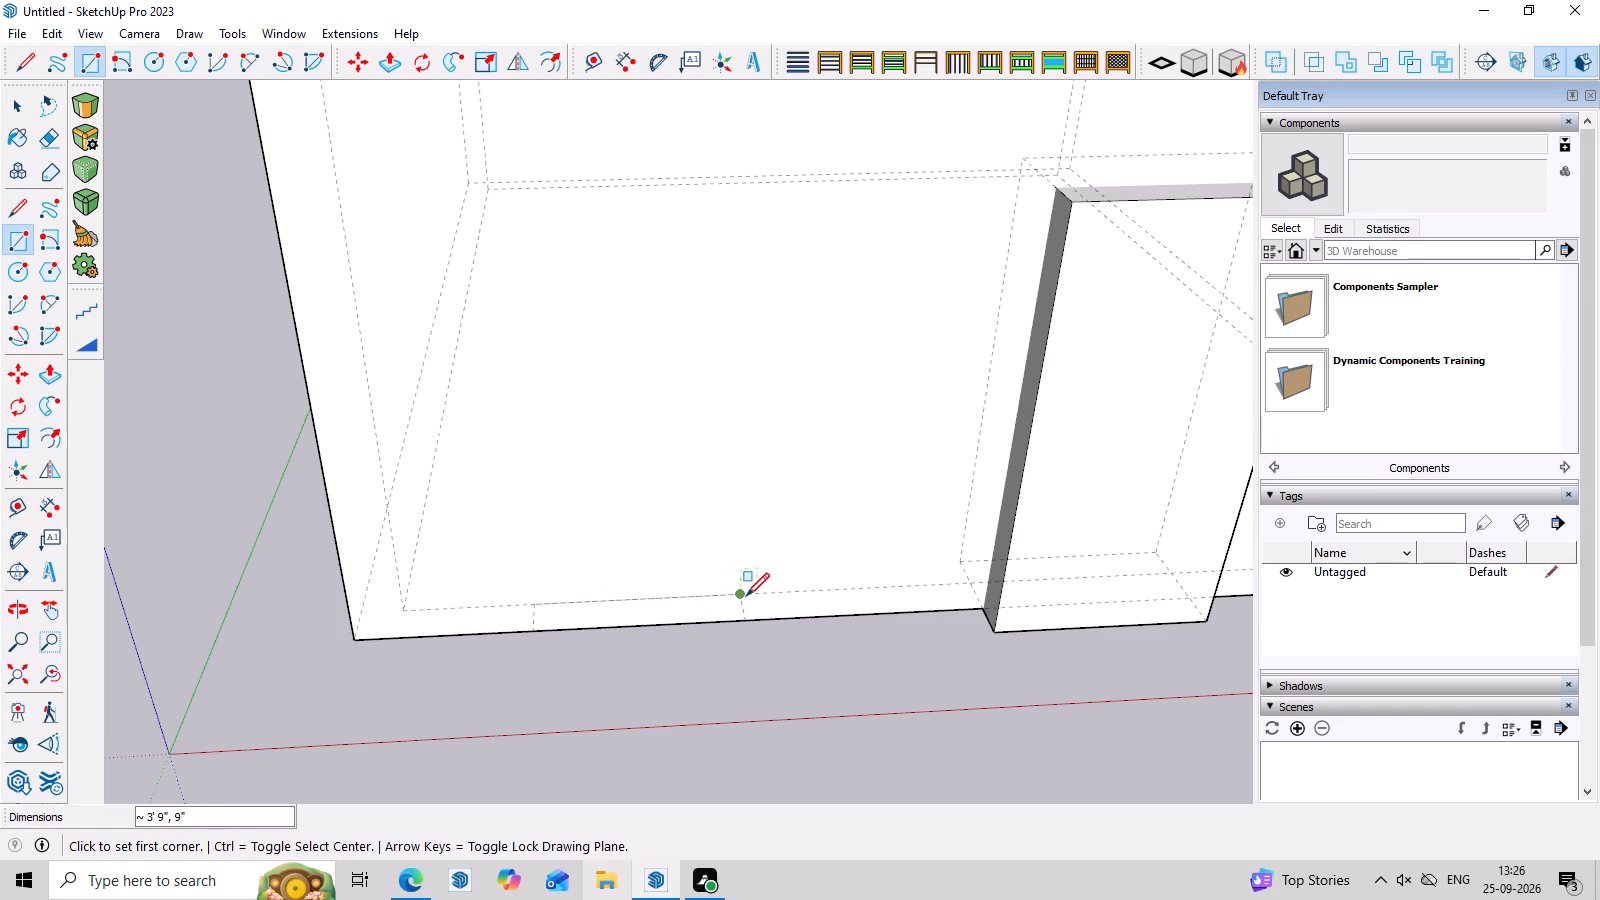
Push/Pull the rectangle near the origin-side corner up to a little over 4' to form a second window block.
{"action": "key", "text": "p"}
{"action": "left_click", "coordinate": [628, 603]}
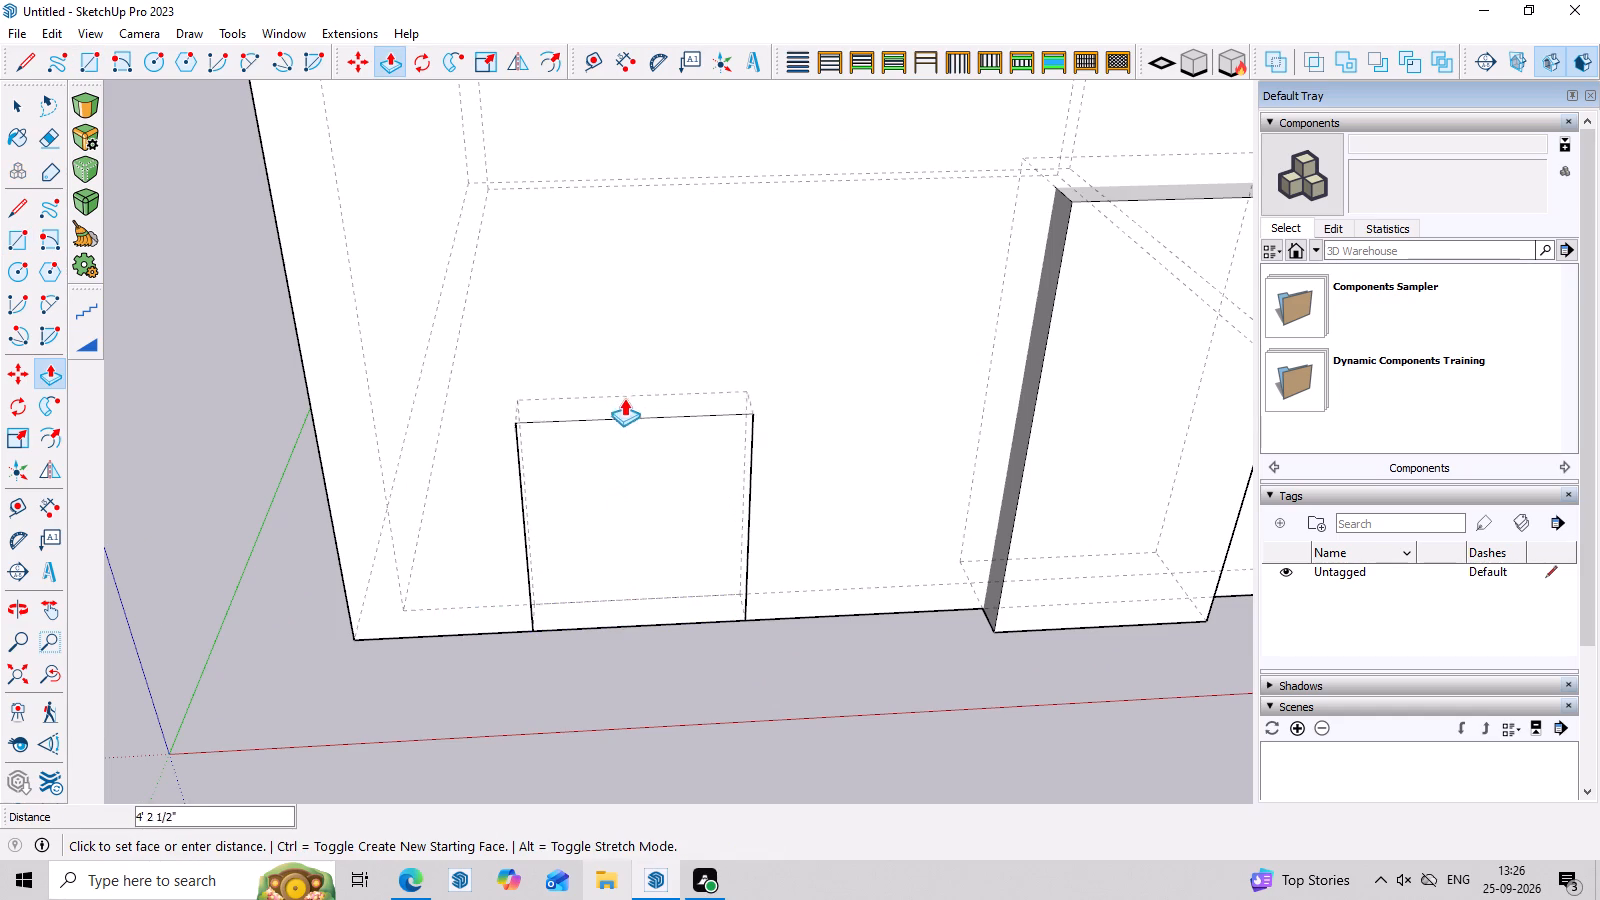
{"action": "left_click", "coordinate": [624, 381]}
Push/Pull the second window block's outer and inner faces about 12" each so it projects beyond both sides of the wall.
{"action": "left_click", "coordinate": [734, 489]}
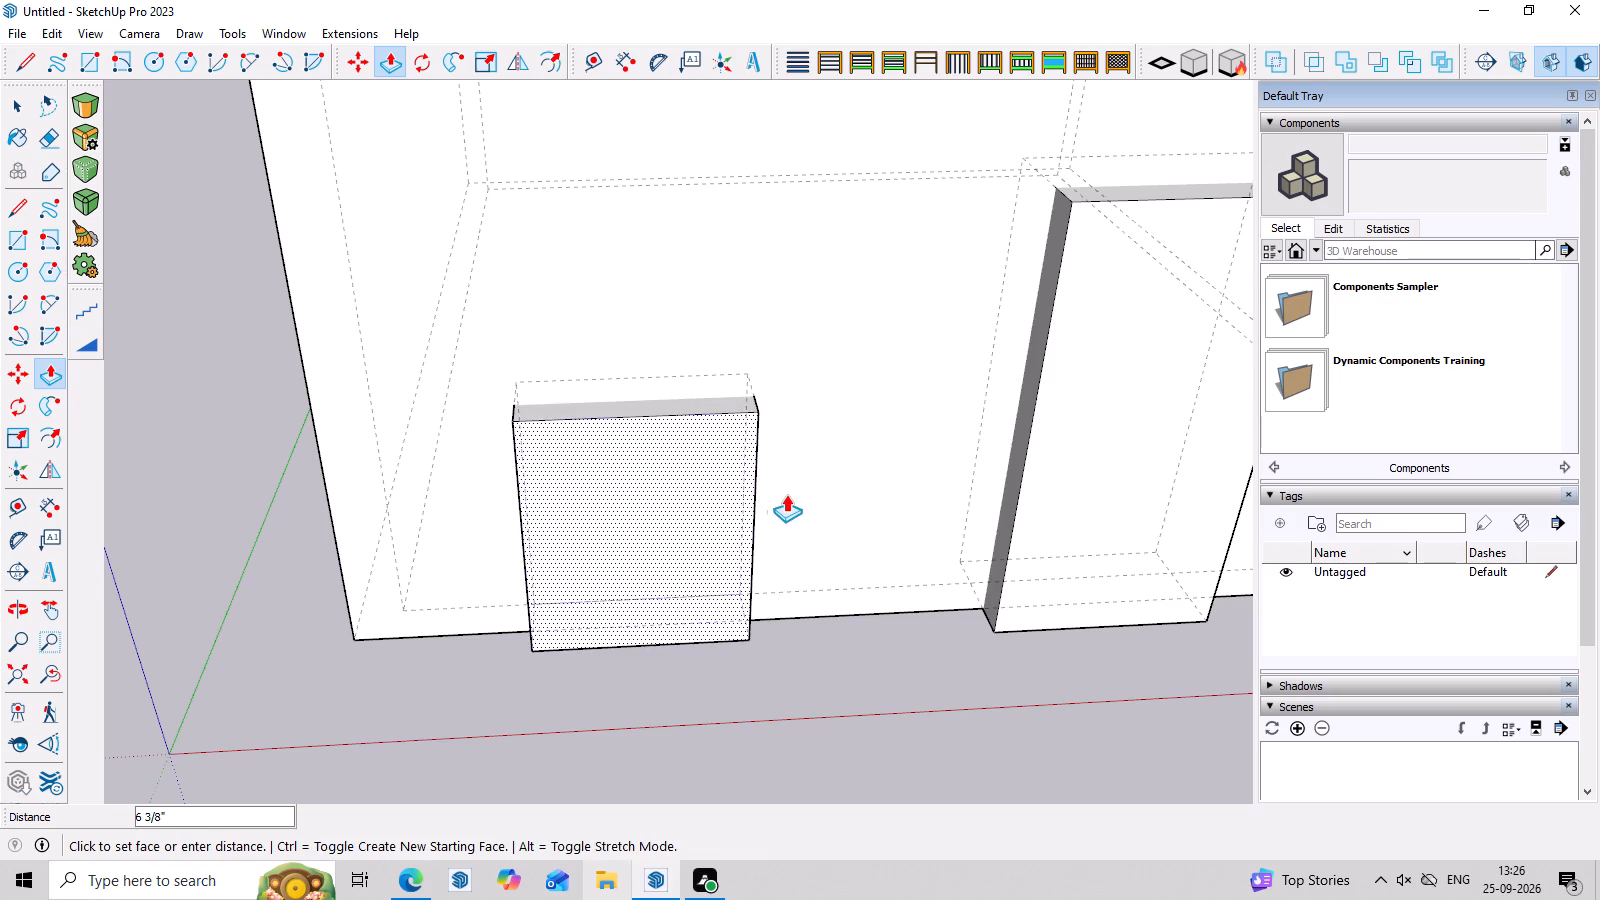
{"action": "key", "text": "space"}
{"action": "key", "text": "p"}
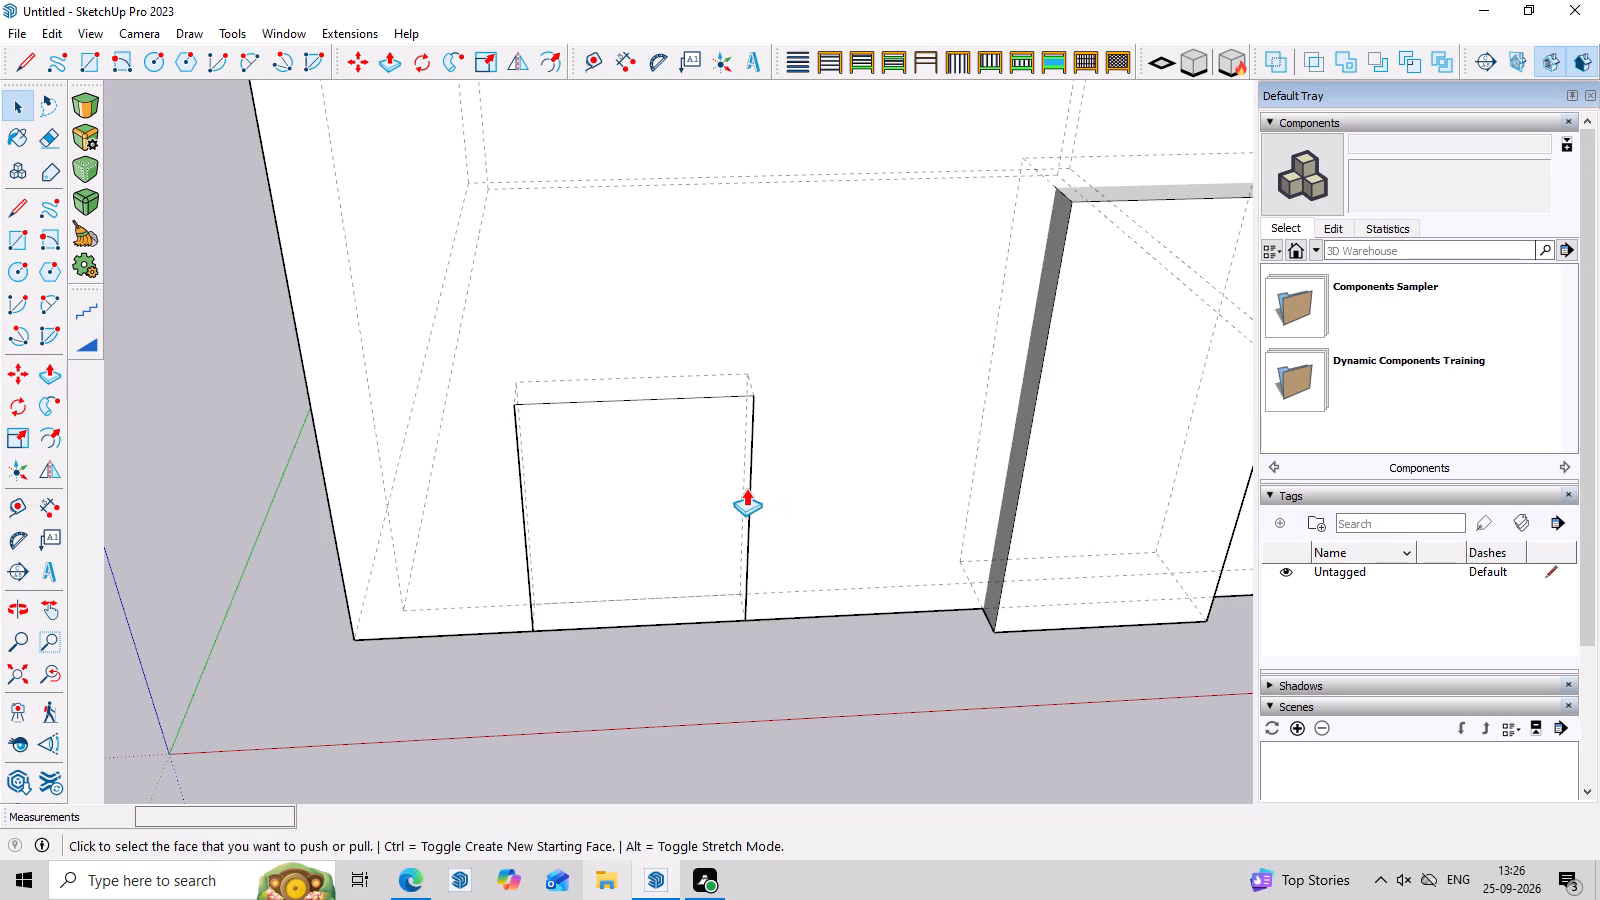
{"action": "left_click", "coordinate": [746, 488]}
{"action": "left_click", "coordinate": [709, 495]}
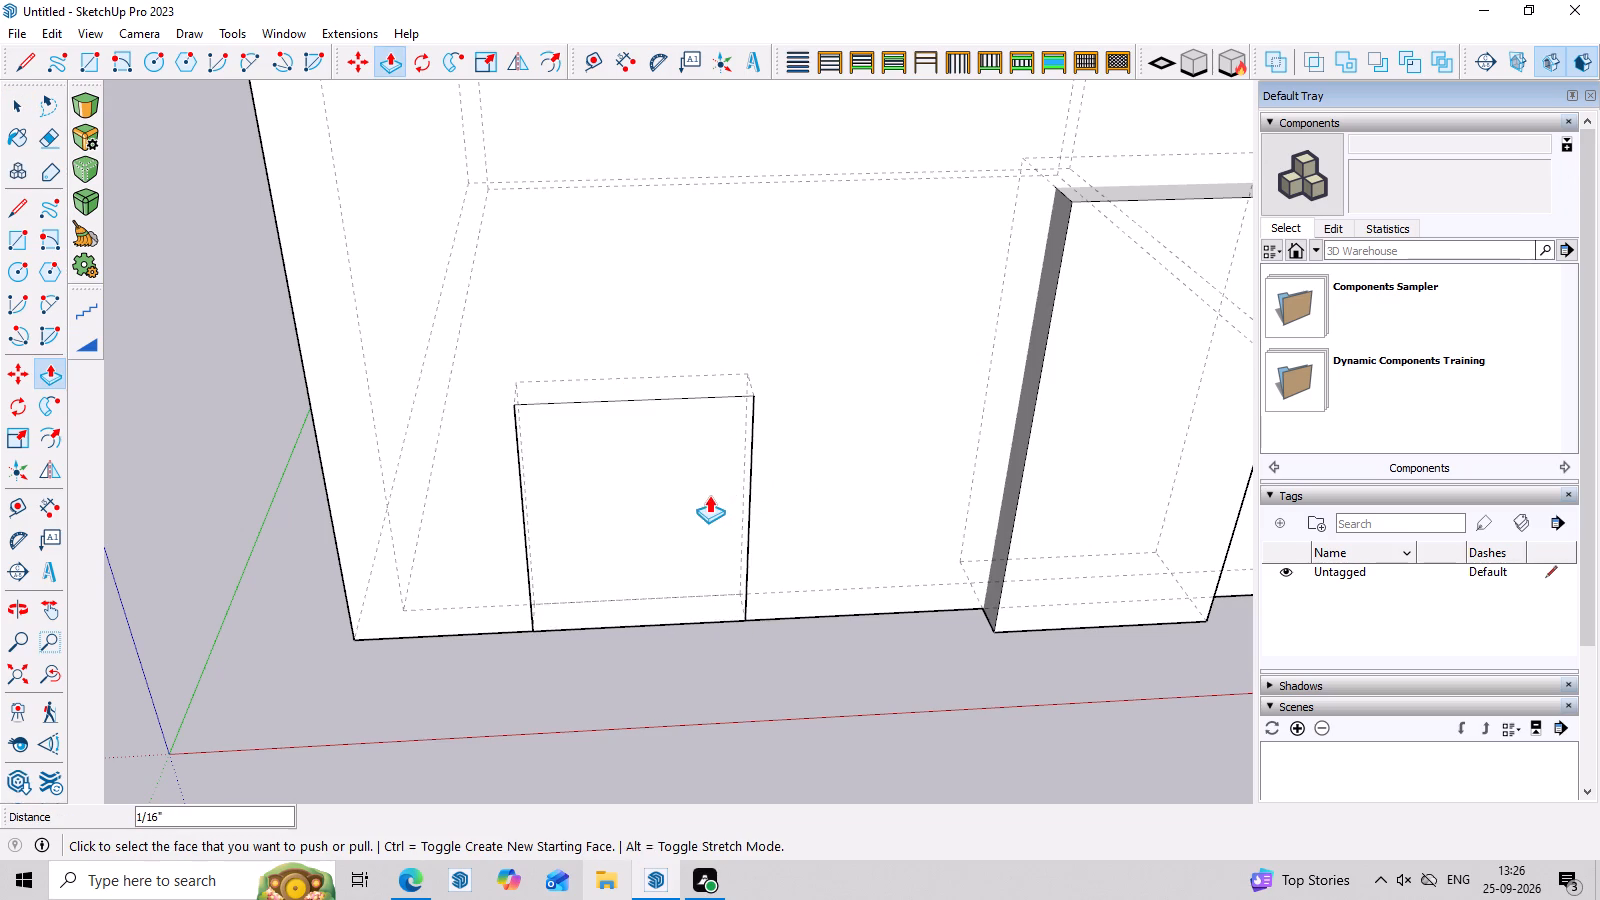
{"action": "left_click", "coordinate": [697, 498]}
{"action": "left_click", "coordinate": [697, 533]}
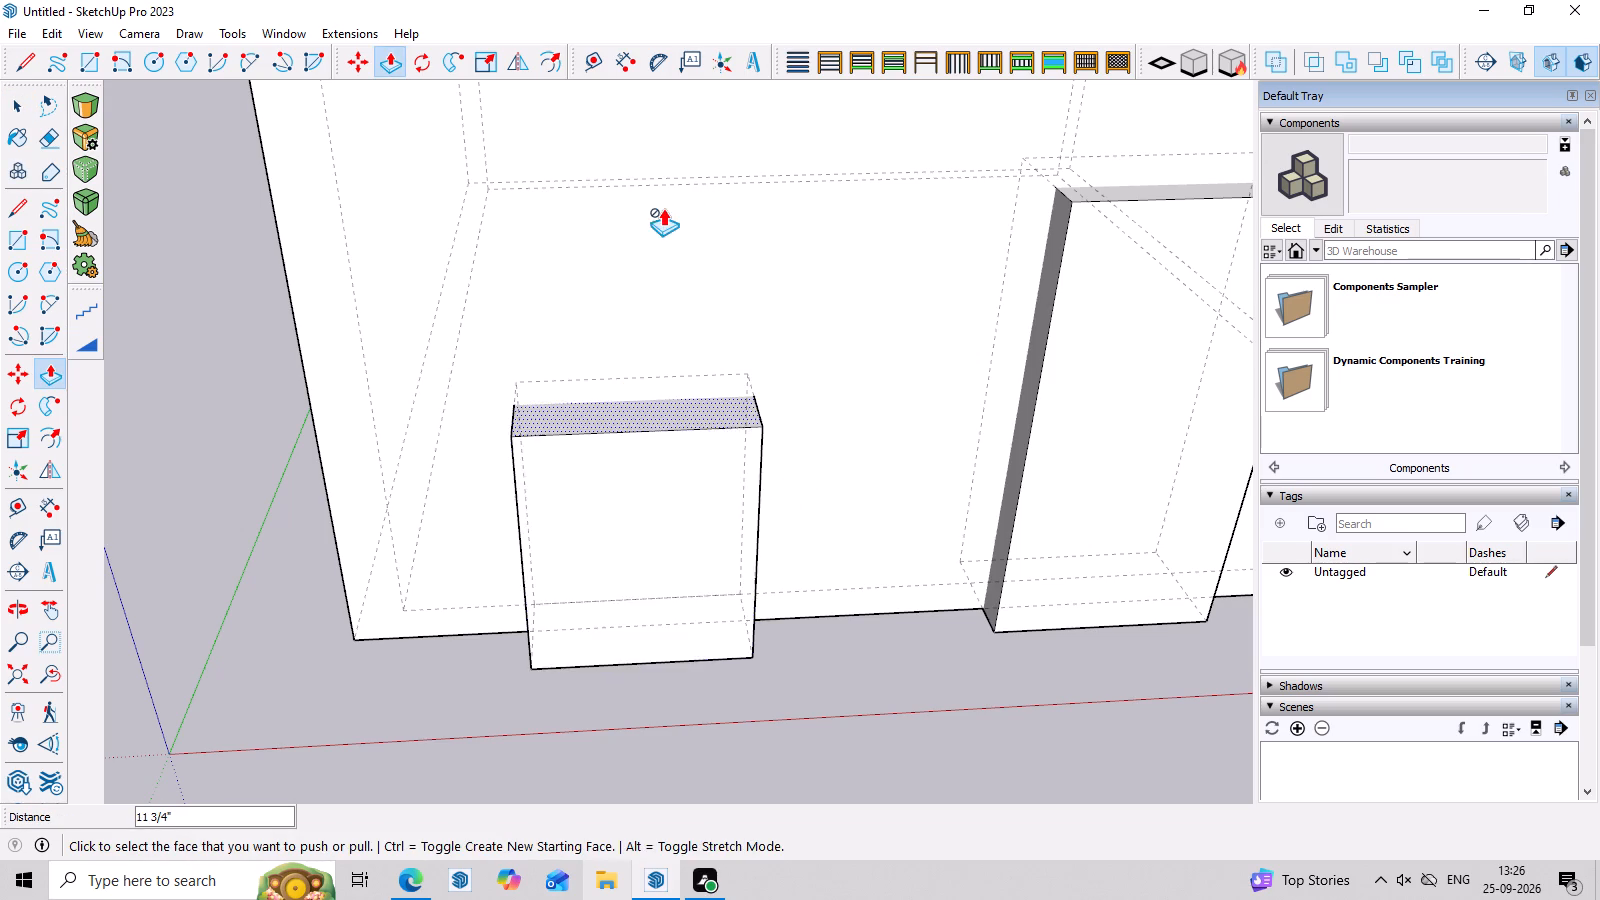
{"action": "middle_click_drag", "start_coordinate": [668, 194], "coordinate": [673, 729]}
{"action": "middle_click_drag", "start_coordinate": [681, 338], "coordinate": [685, 552]}
{"action": "double_click", "coordinate": [667, 495]}
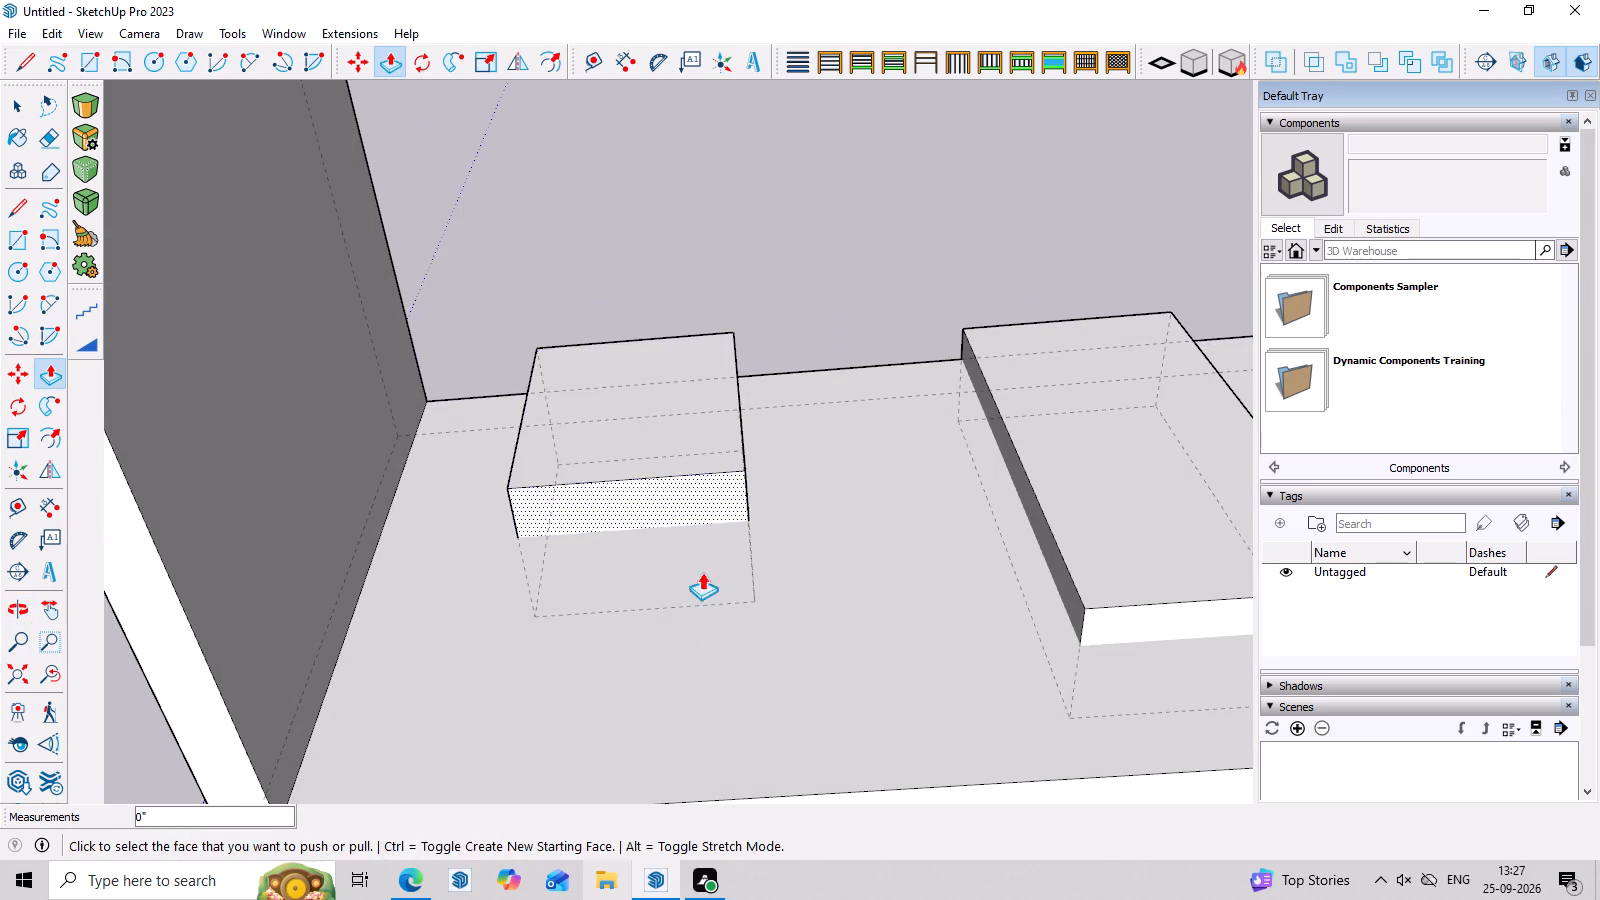
{"action": "middle_click_drag", "start_coordinate": [719, 623], "coordinate": [749, 86]}
{"action": "middle_click_drag", "start_coordinate": [731, 551], "coordinate": [754, 237]}
{"action": "key", "text": "space"}
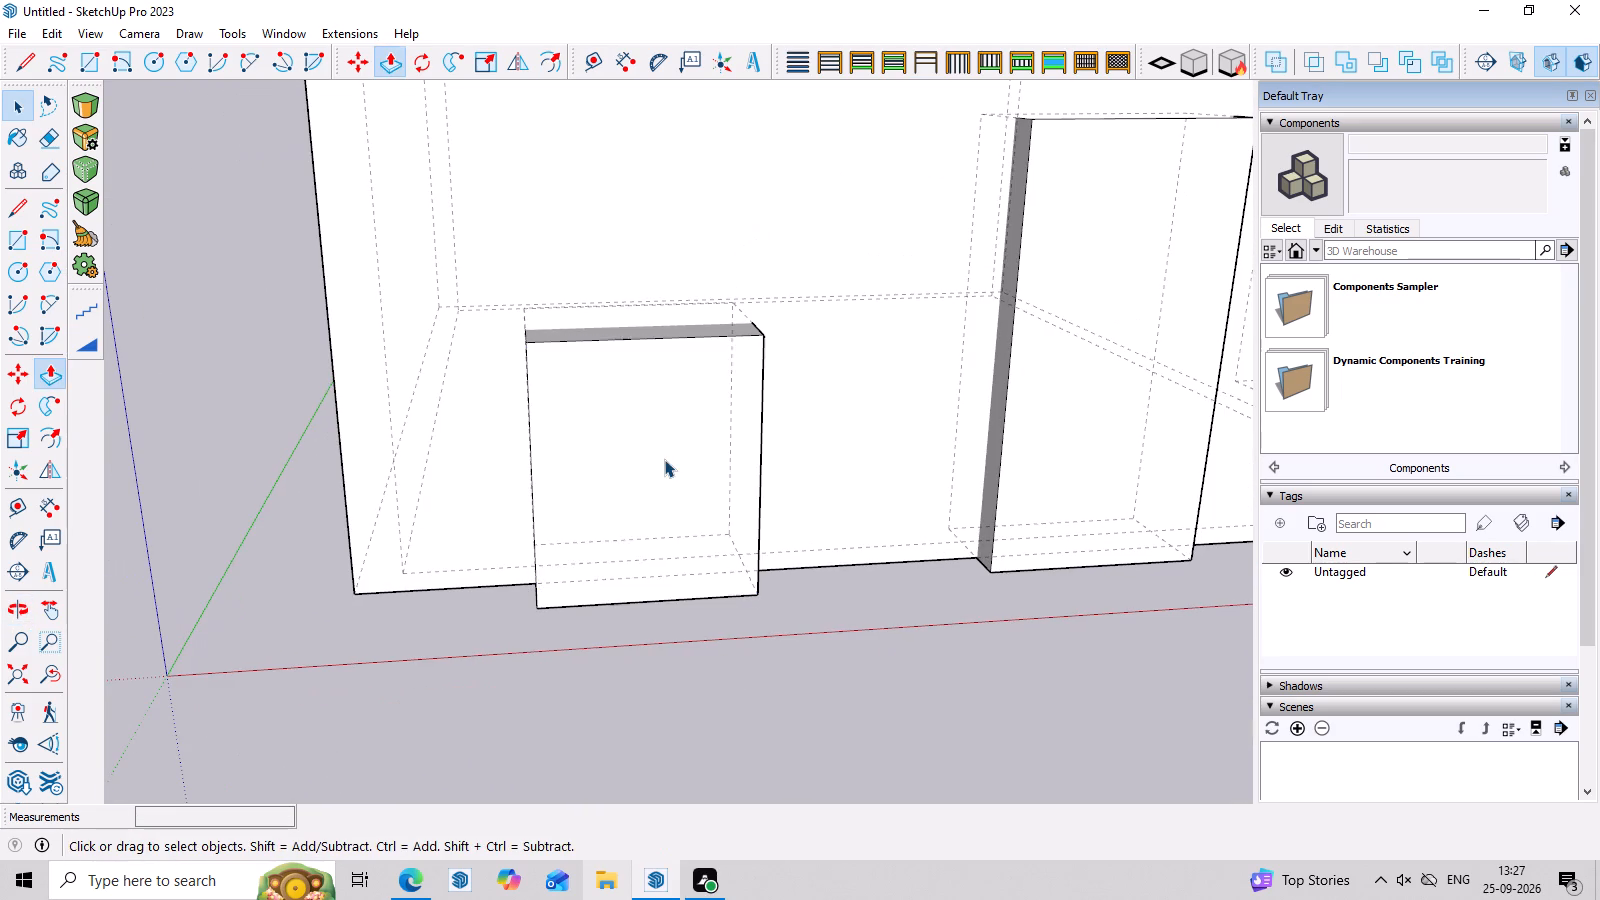
Move the second window block vertically up the front wall by about 4'.
{"action": "triple_click", "coordinate": [664, 459]}
{"action": "key", "text": "m"}
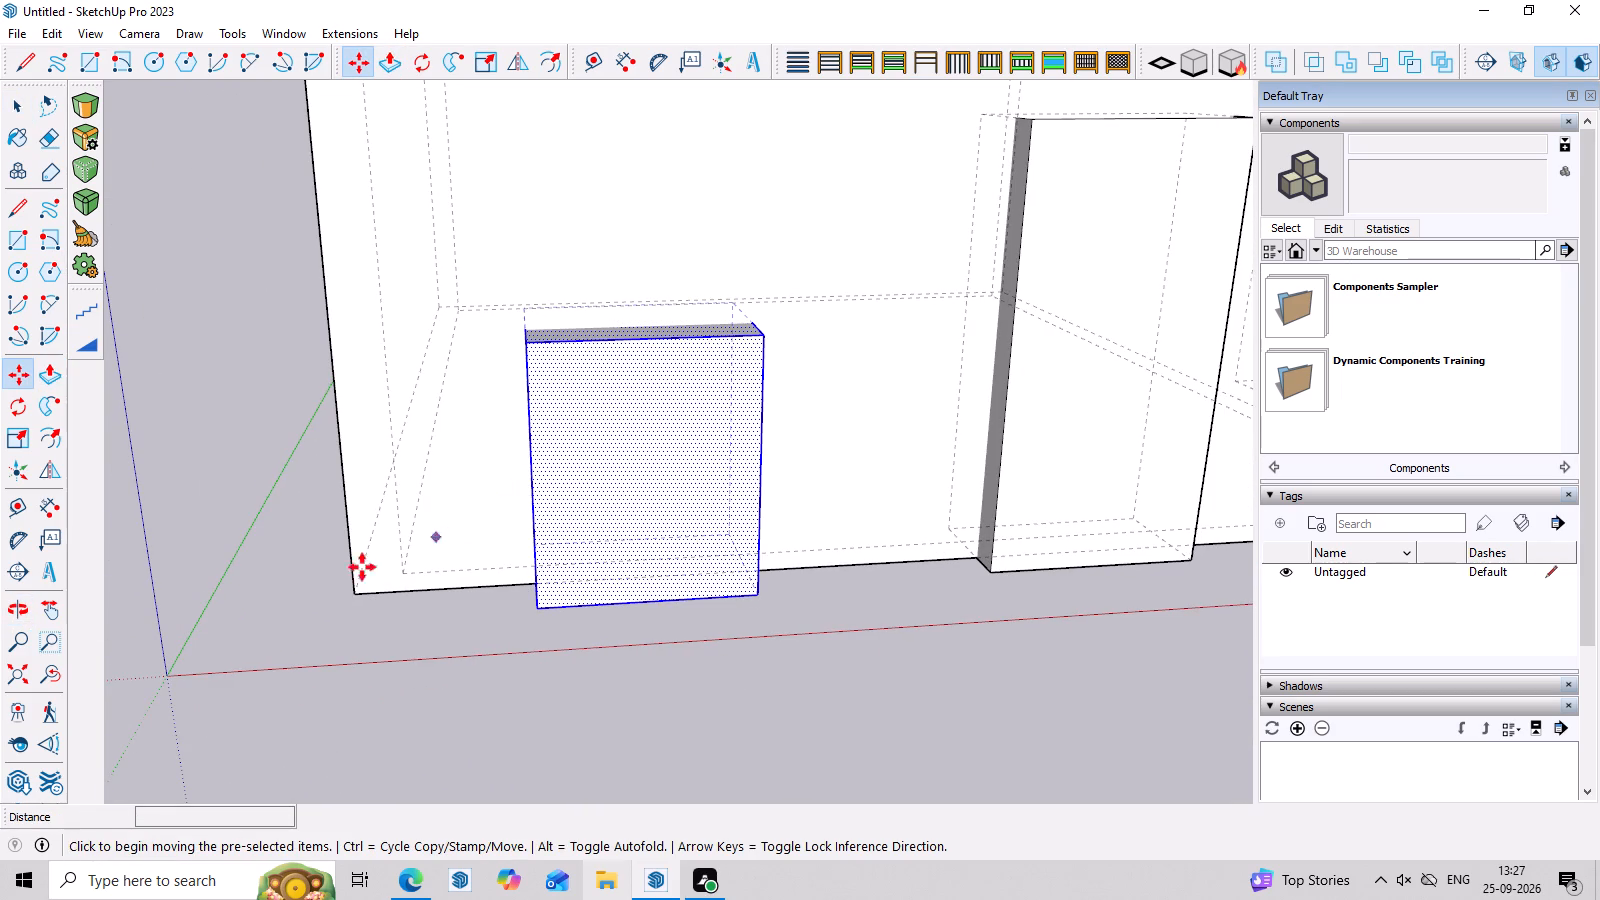
{"action": "left_click", "coordinate": [353, 592]}
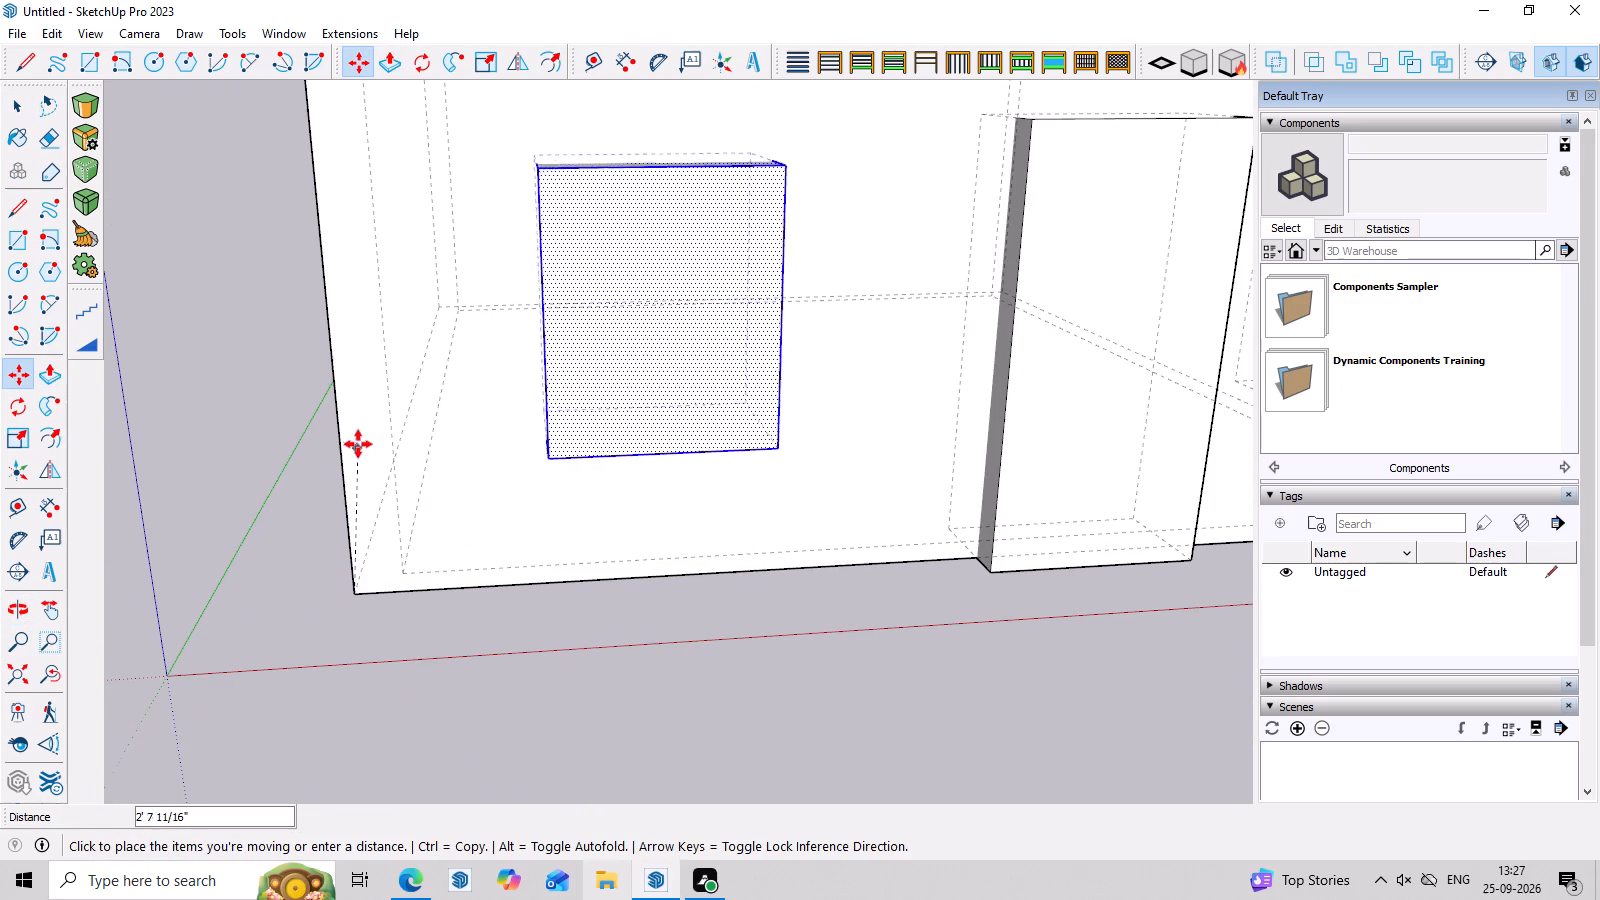
{"action": "scroll", "coordinate": [358, 440], "scroll_direction": "down", "scroll_amount": 1}
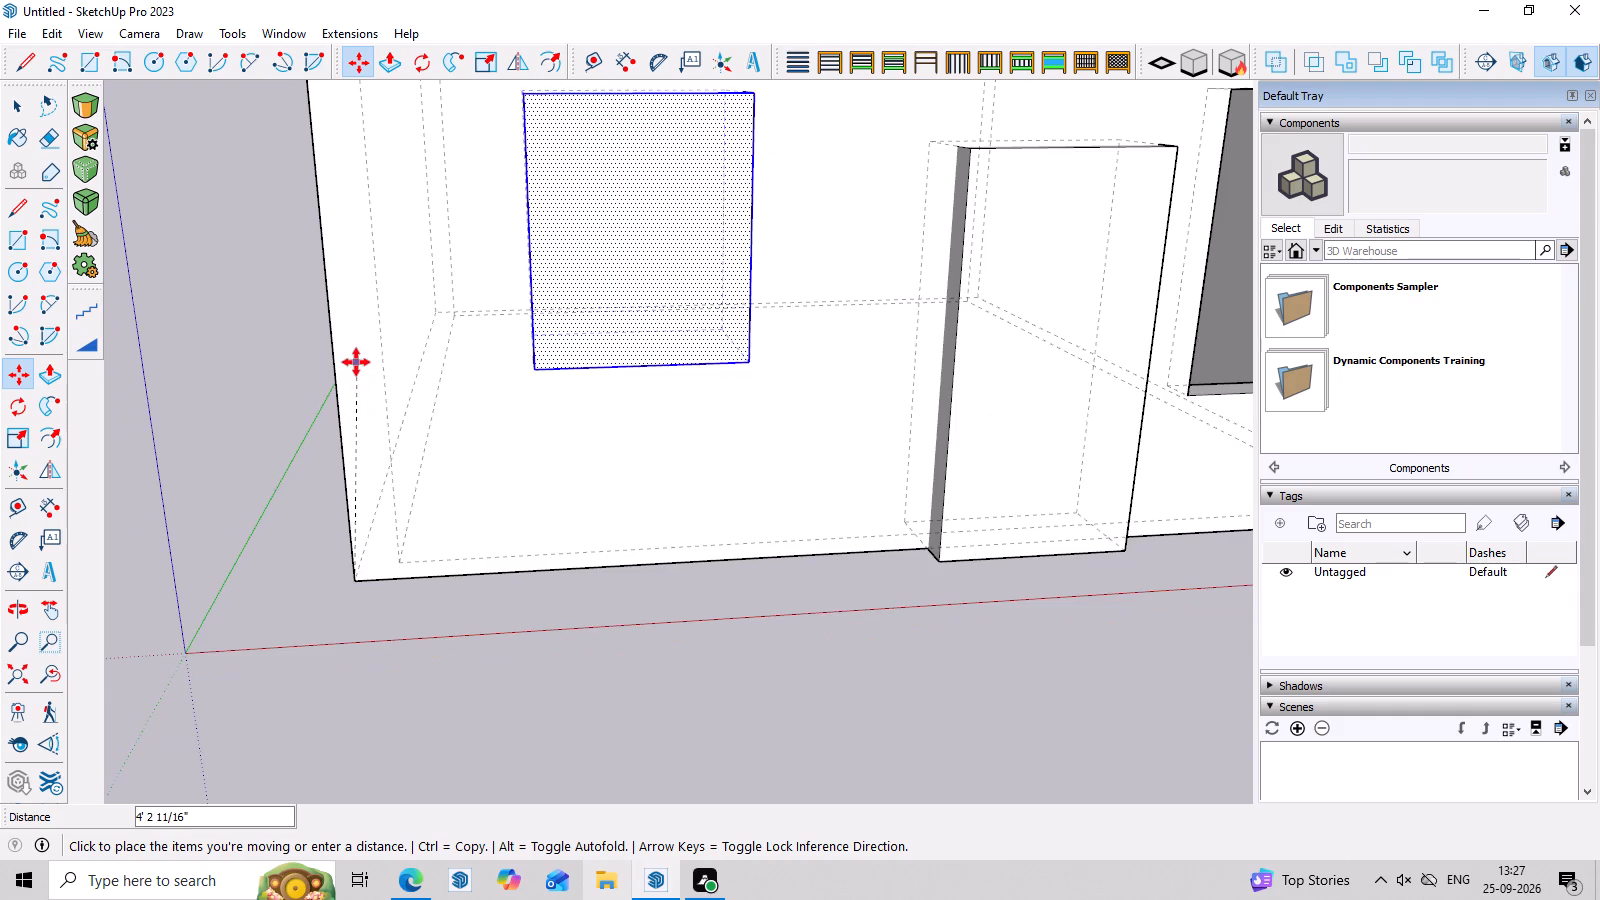
{"action": "scroll", "coordinate": [355, 367], "scroll_direction": "down", "scroll_amount": 4}
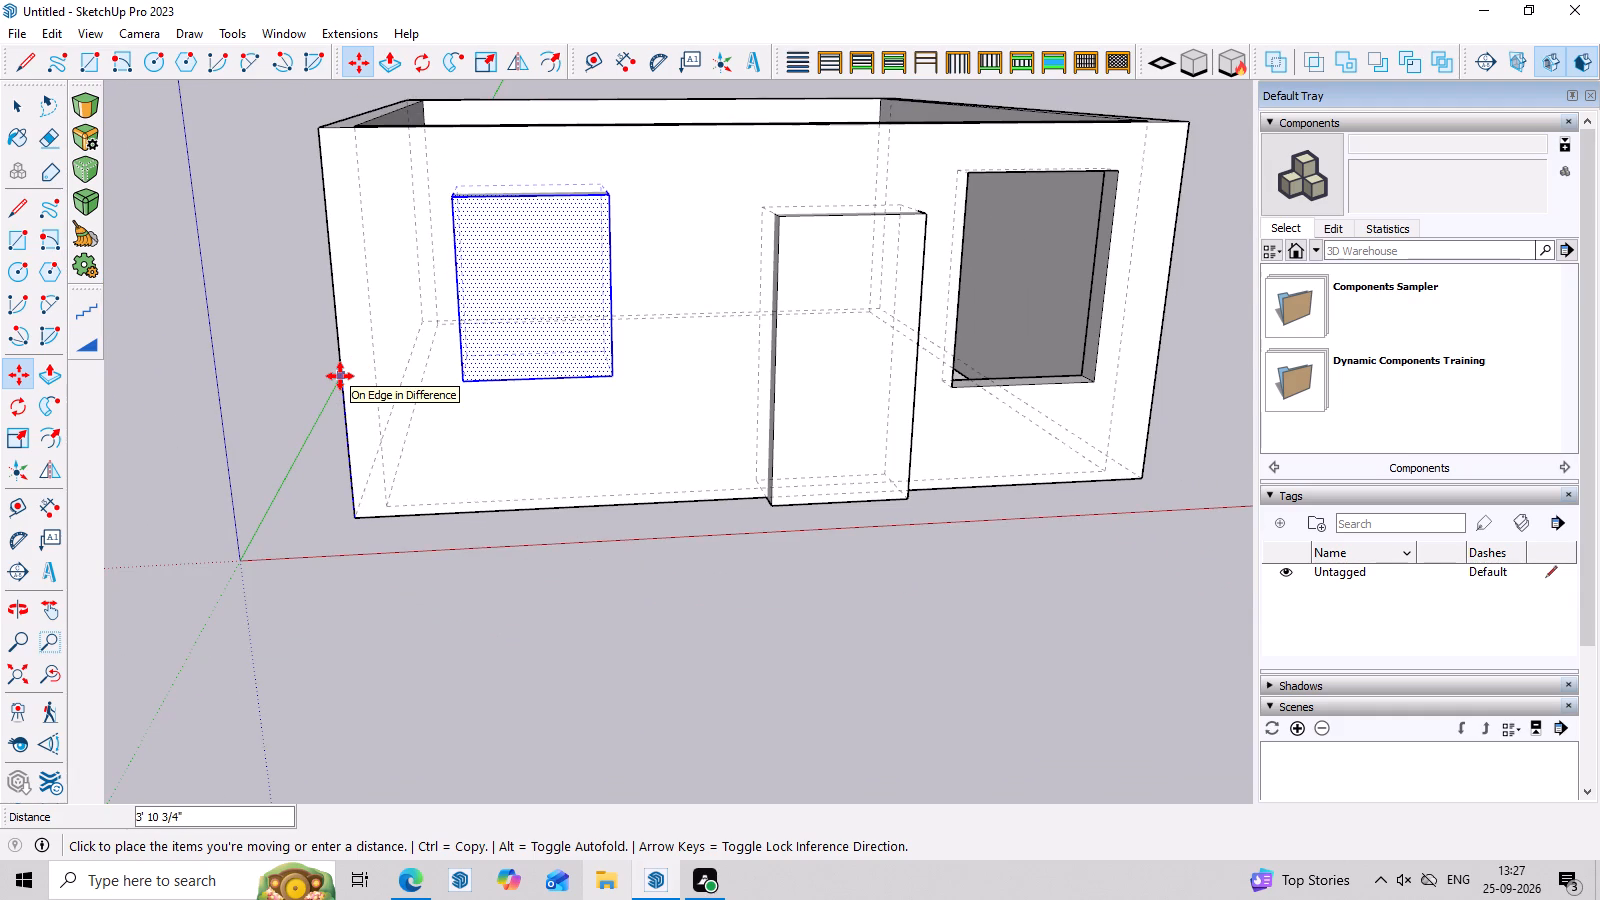
{"action": "left_click", "coordinate": [340, 362]}
{"action": "middle_click_drag", "start_coordinate": [487, 464], "coordinate": [330, 464]}
Group the door block and the second window block together.
{"action": "key", "text": "space"}
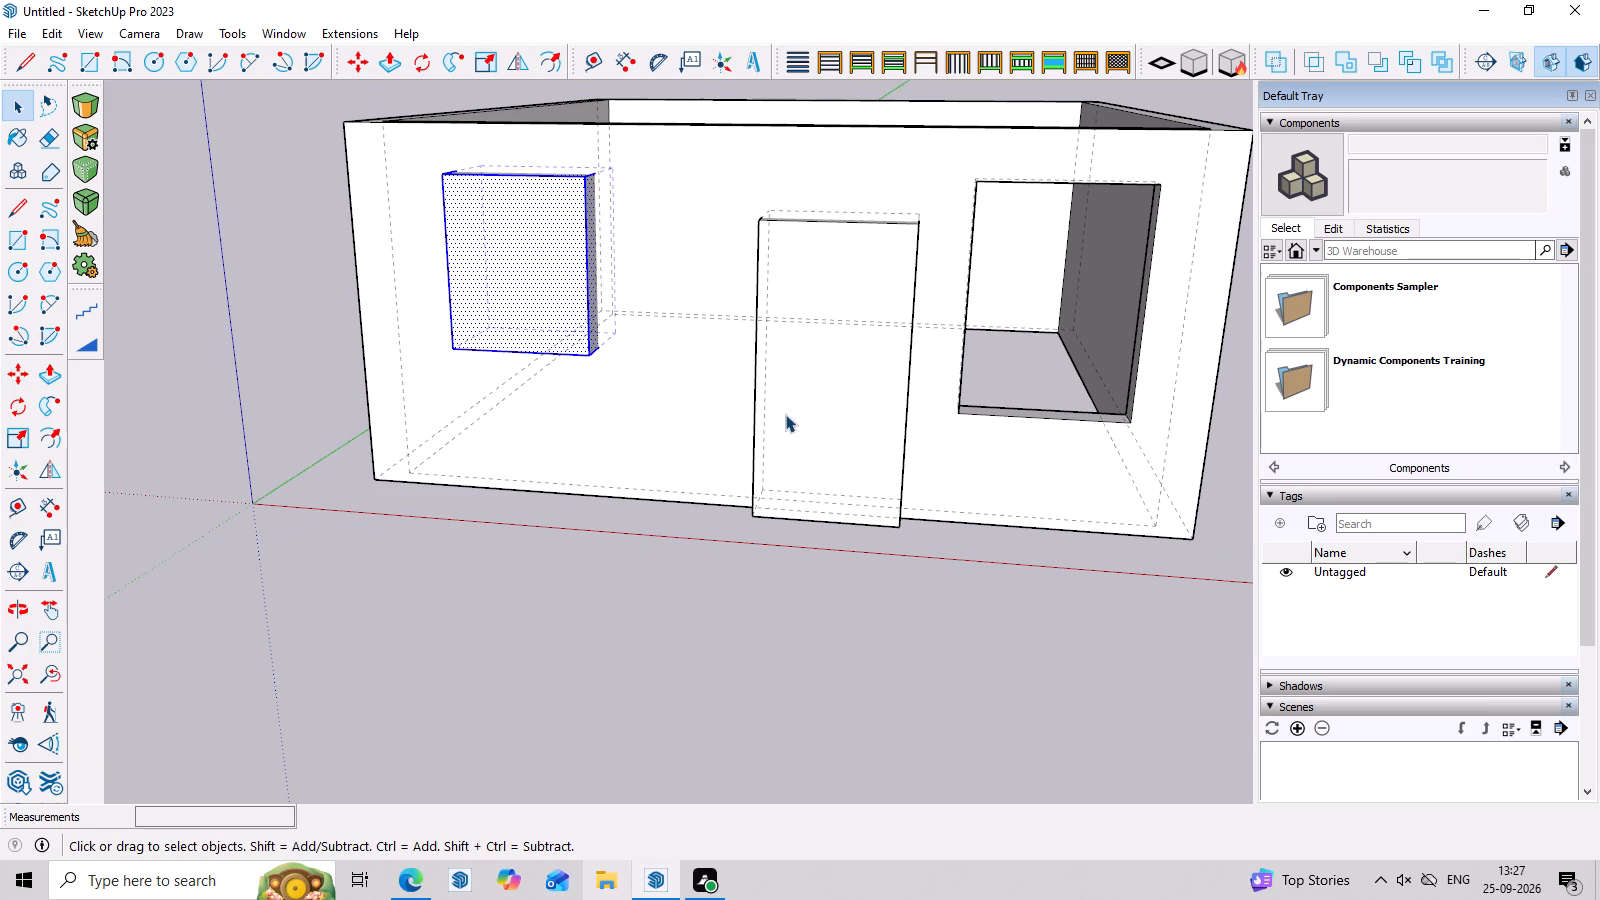
{"action": "triple_click", "coordinate": [785, 414]}
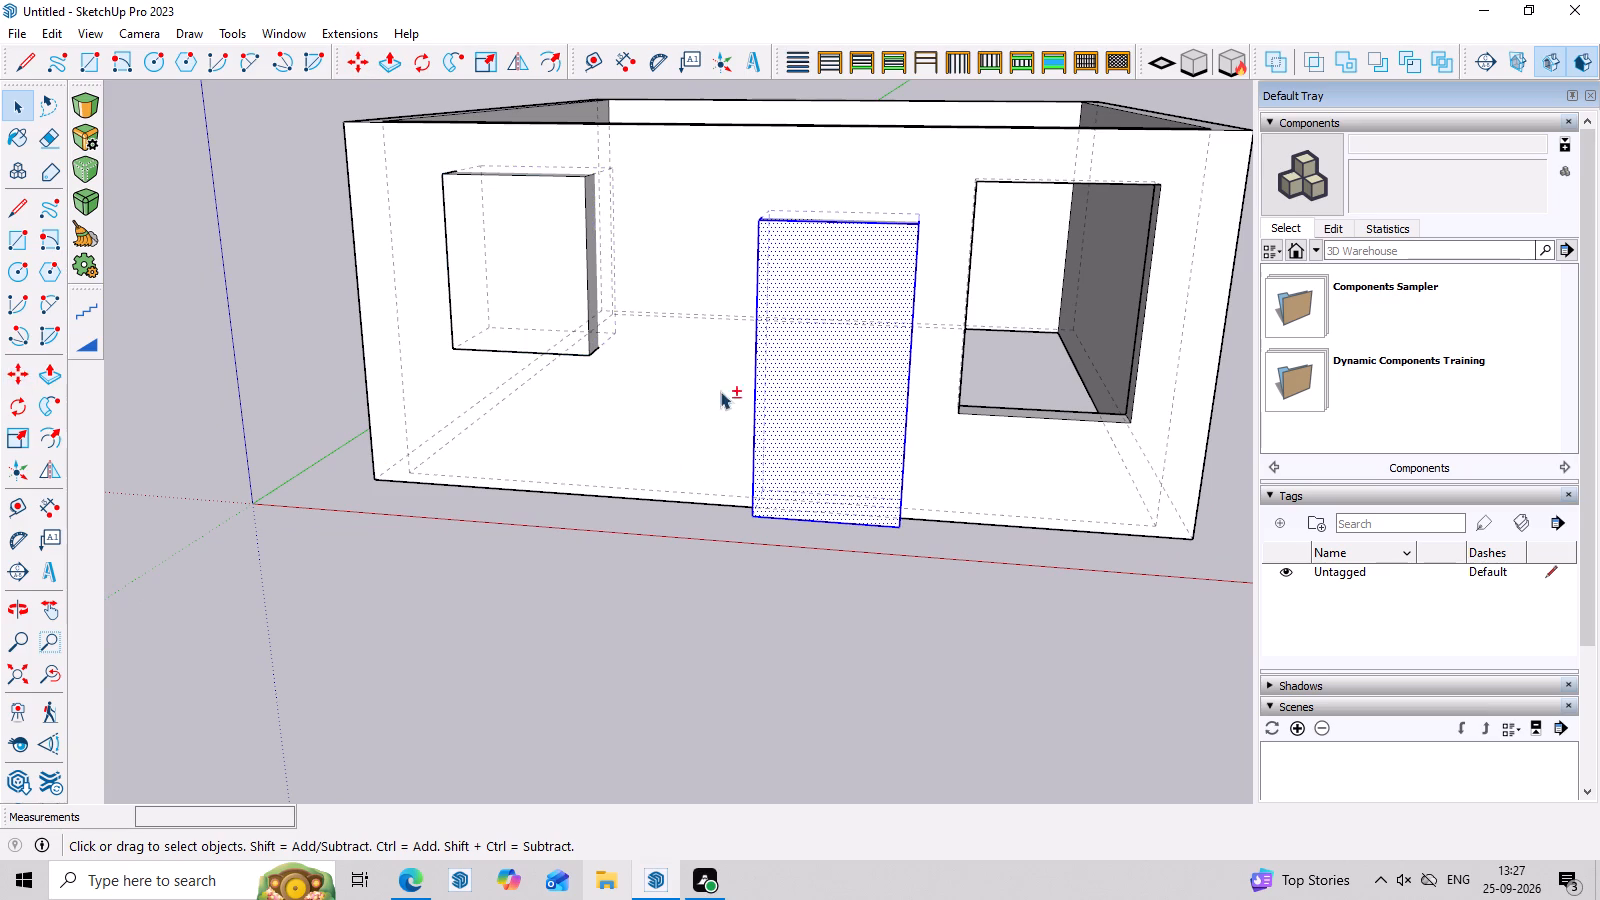
{"action": "triple_click", "coordinate": [529, 296], "text": "shift"}
{"action": "middle_click_drag", "start_coordinate": [703, 371], "coordinate": [737, 620]}
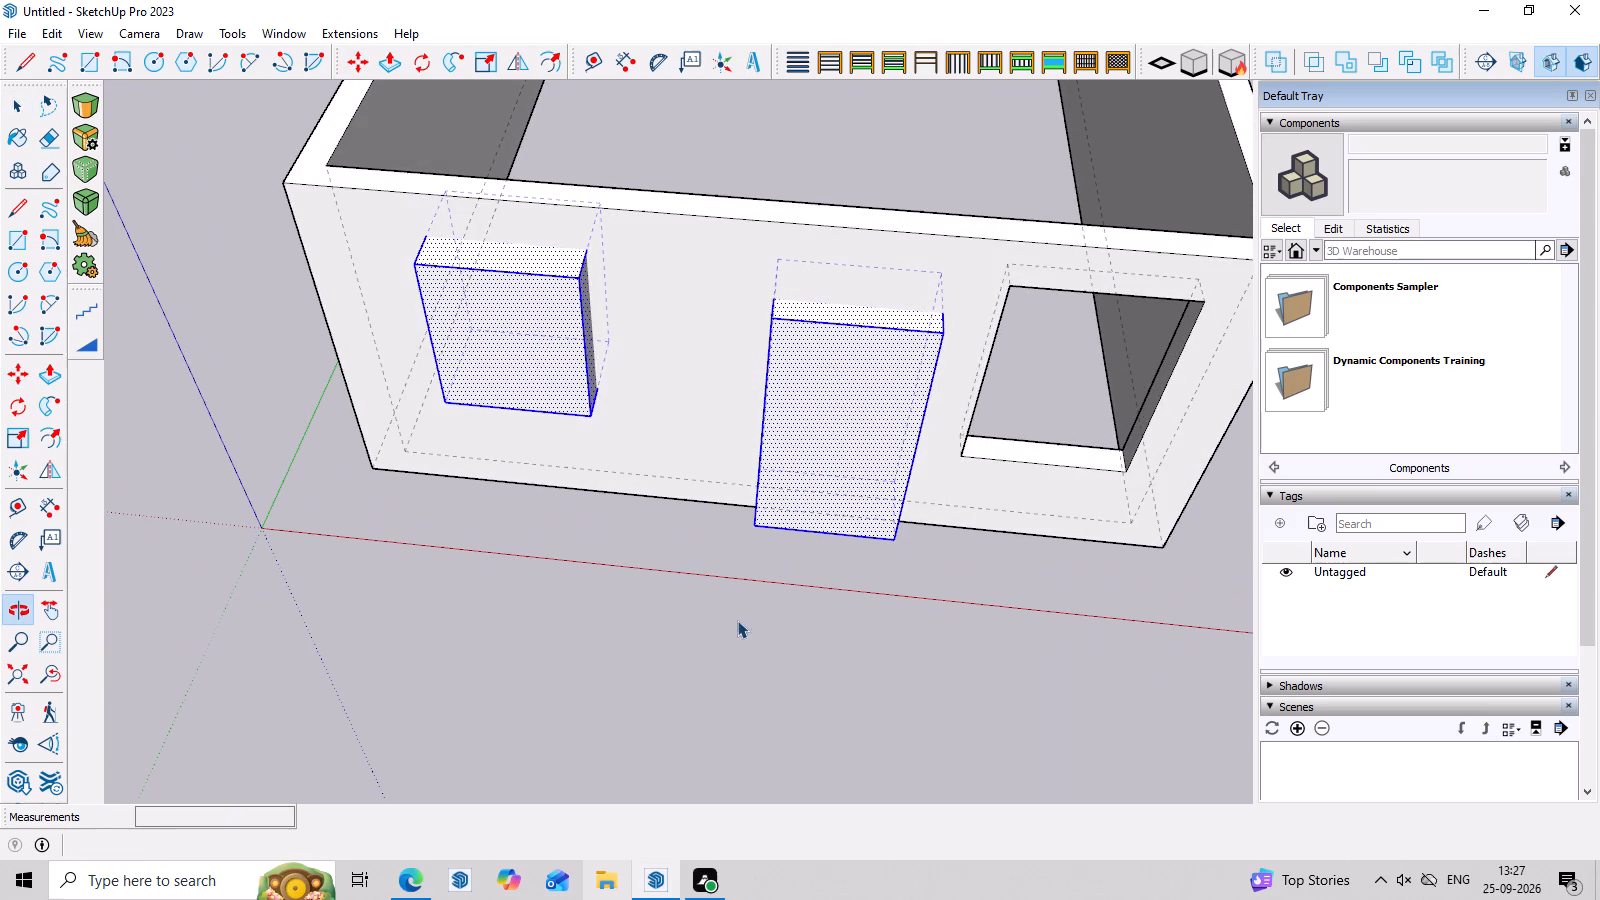
{"action": "right_click", "coordinate": [818, 518]}
{"action": "left_click", "coordinate": [879, 210]}
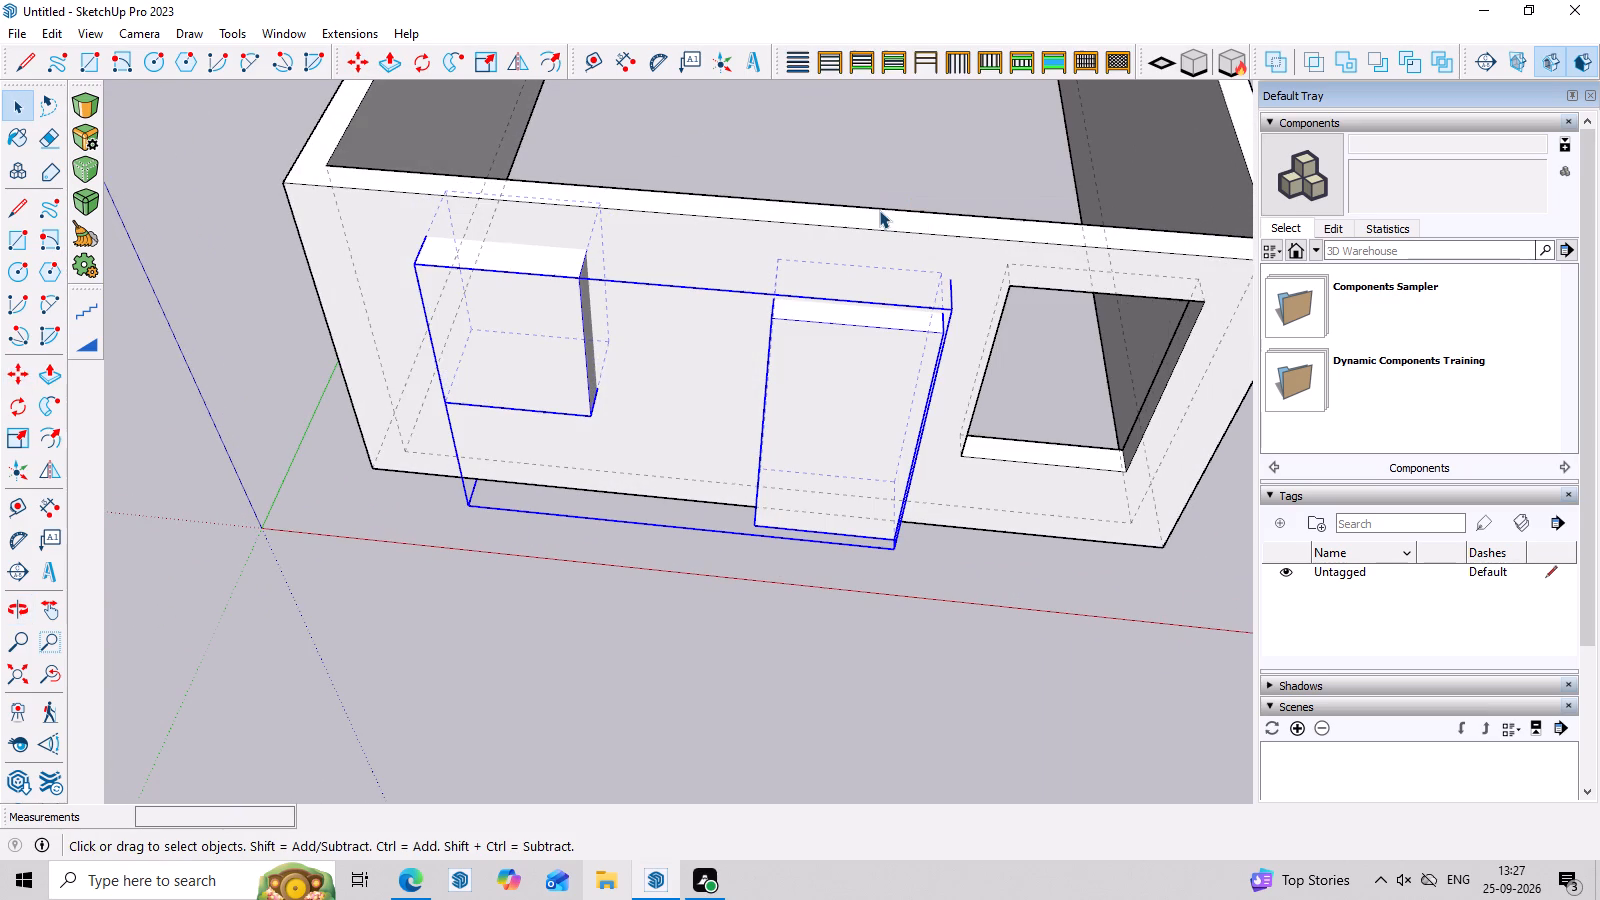
Subtract the grouped door and window blocks from the wall group to cut both openings in the front wall.
{"action": "left_click", "coordinate": [229, 39]}
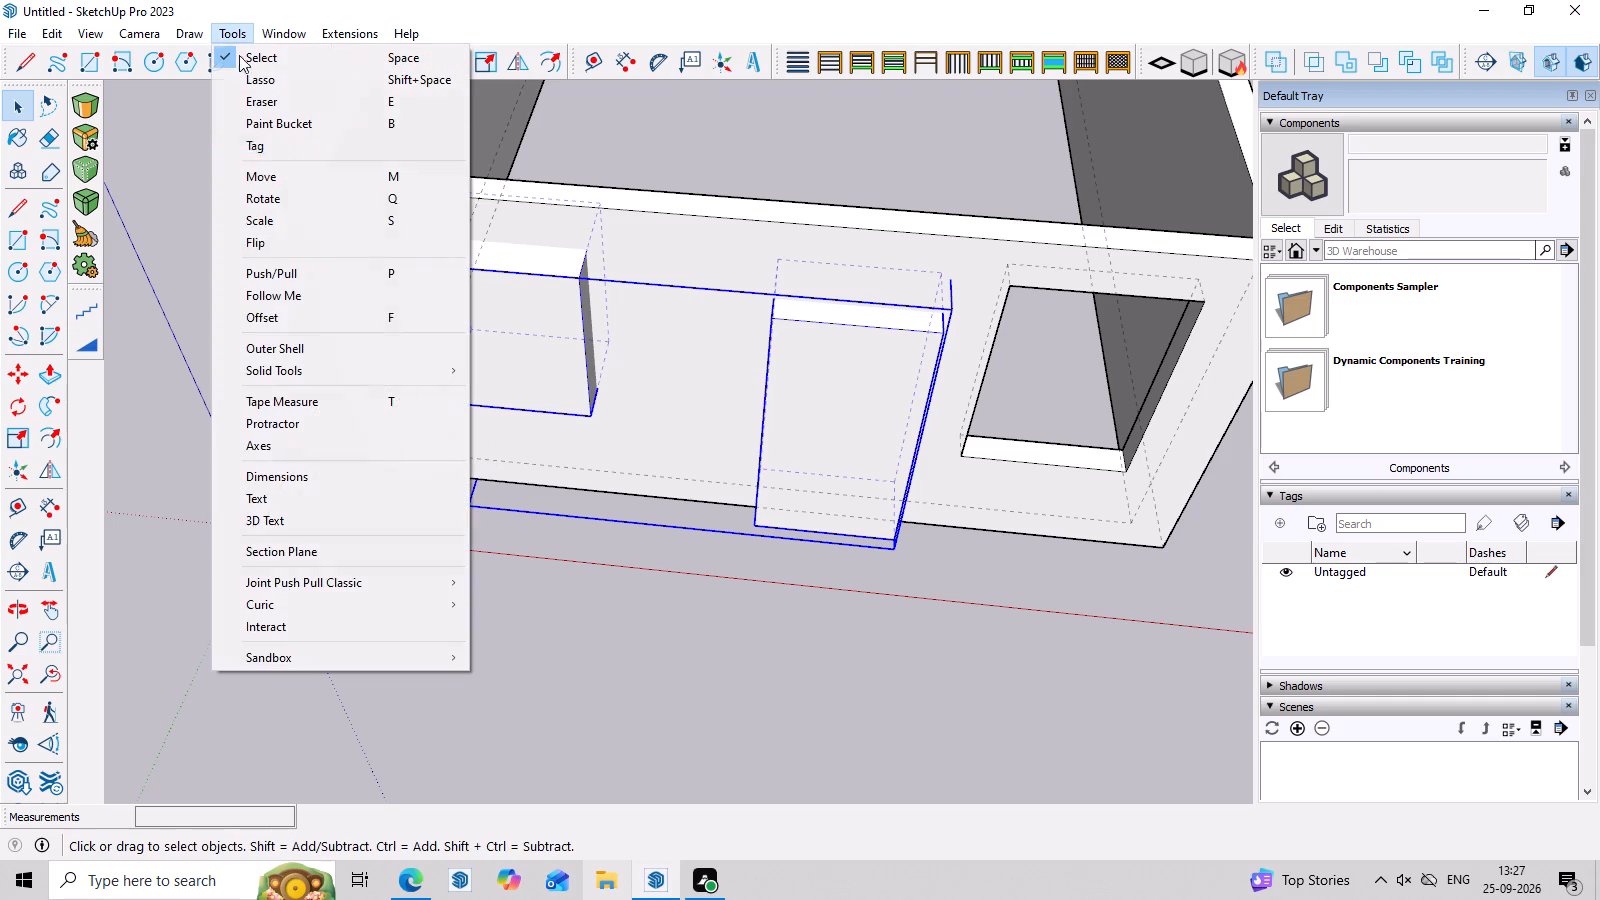
{"action": "left_click", "coordinate": [337, 365]}
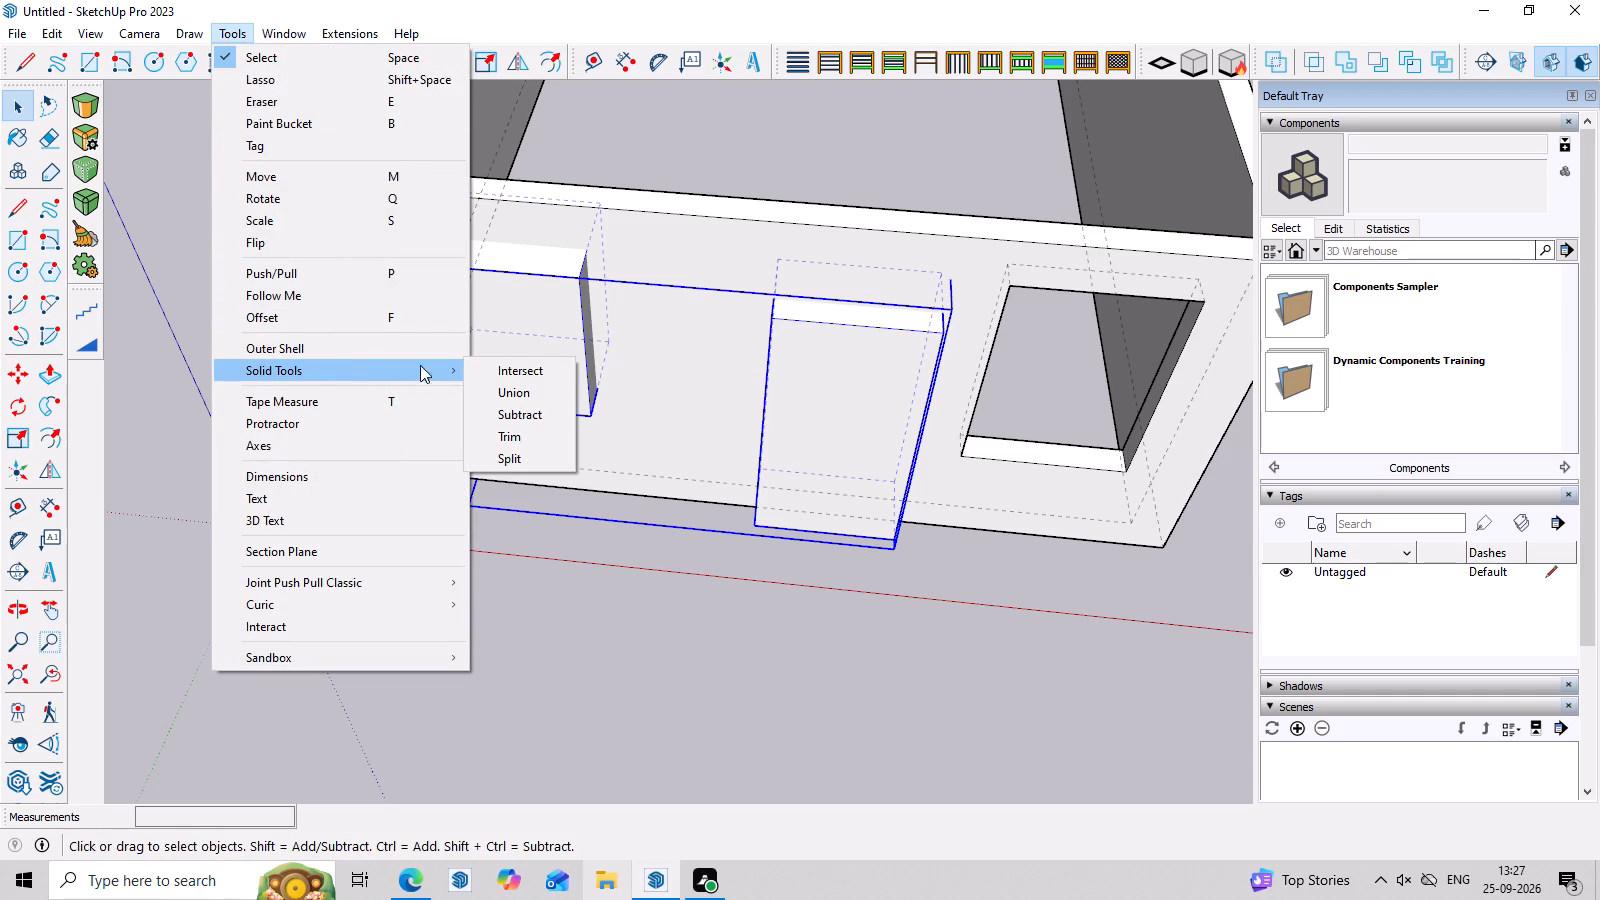
{"action": "left_click", "coordinate": [520, 419]}
{"action": "left_click", "coordinate": [386, 327]}
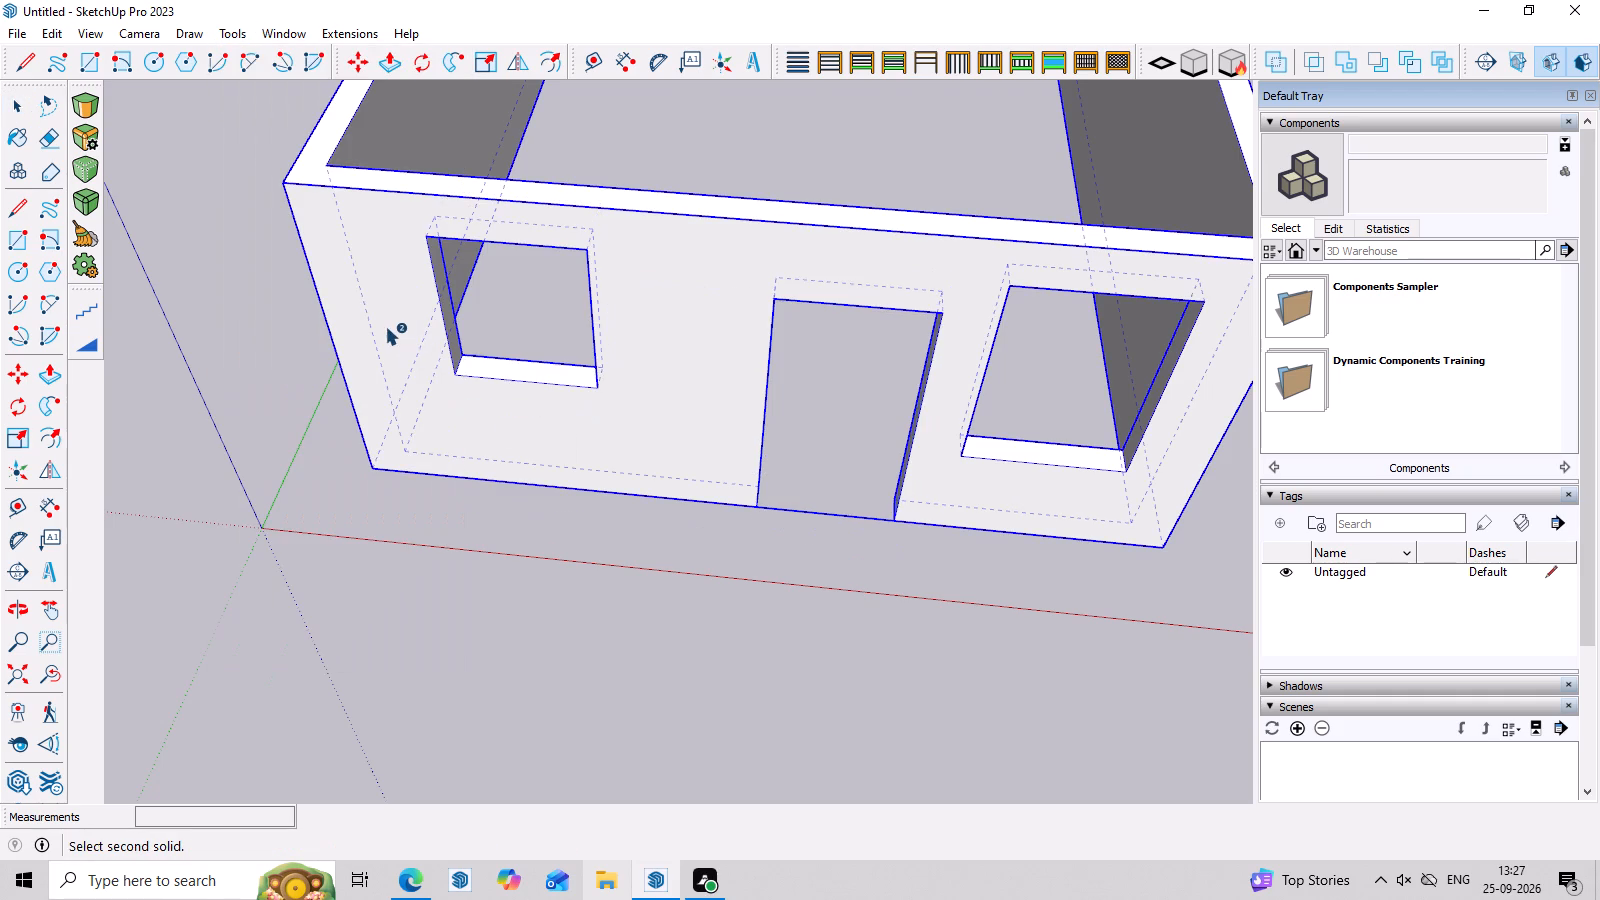
{"action": "middle_click_drag", "start_coordinate": [692, 531], "coordinate": [752, 325]}
{"action": "scroll", "coordinate": [752, 293], "scroll_direction": "down", "scroll_amount": 7}
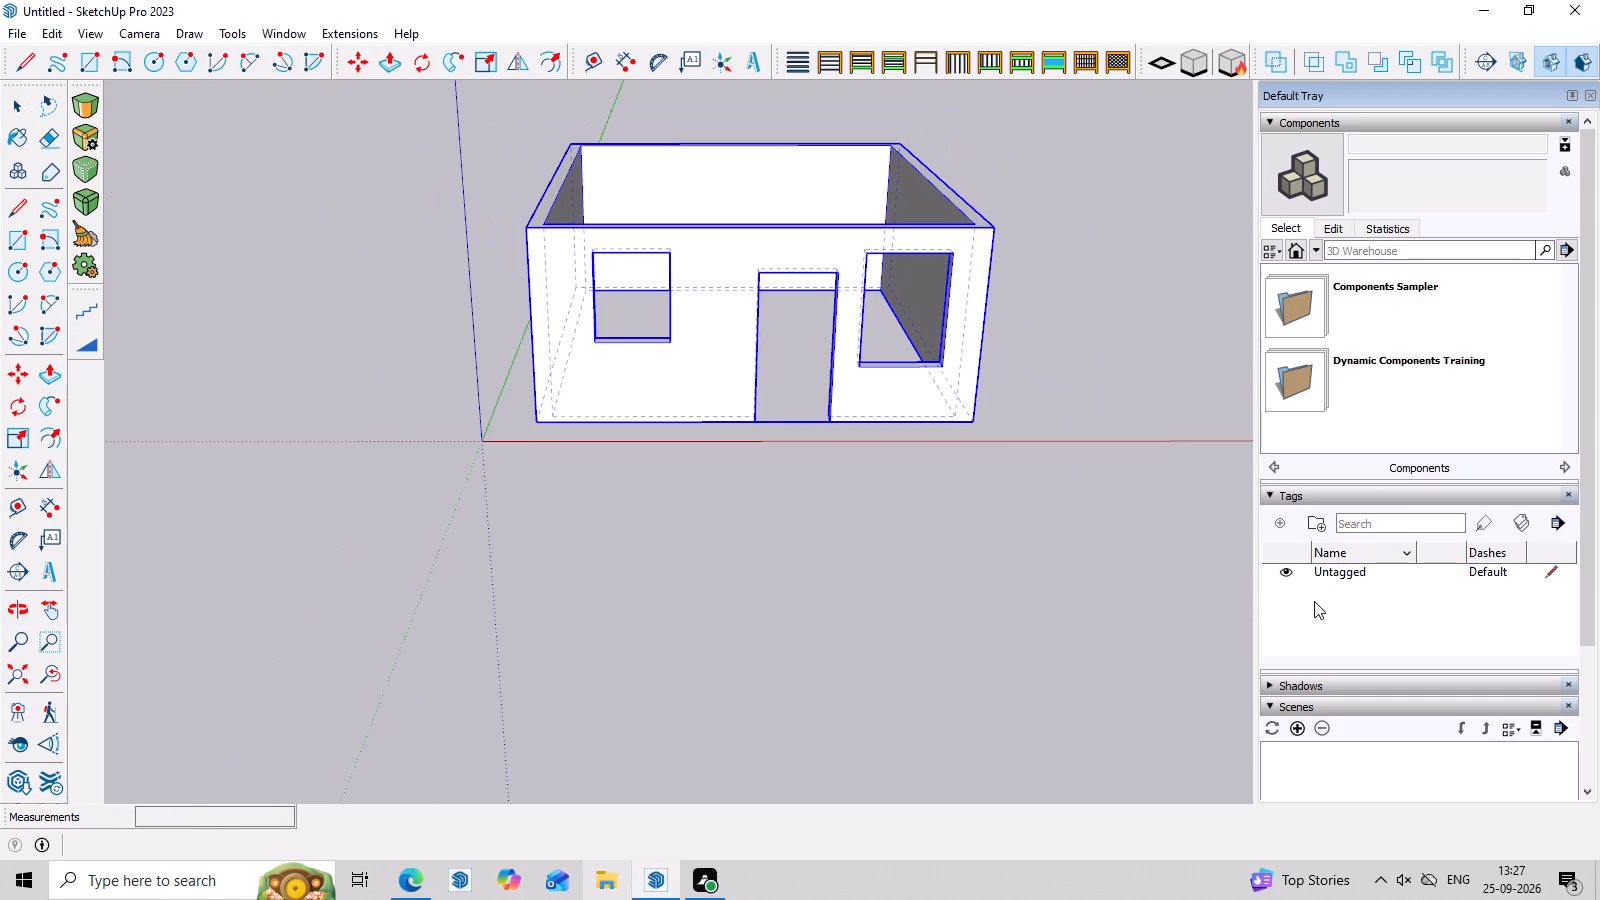
{"action": "scroll", "coordinate": [1154, 403], "scroll_direction": "down", "scroll_amount": 1}
{"action": "scroll", "coordinate": [1156, 169], "scroll_direction": "up", "scroll_amount": 5}
{"action": "key", "text": "space"}
{"action": "left_click", "coordinate": [1075, 518]}
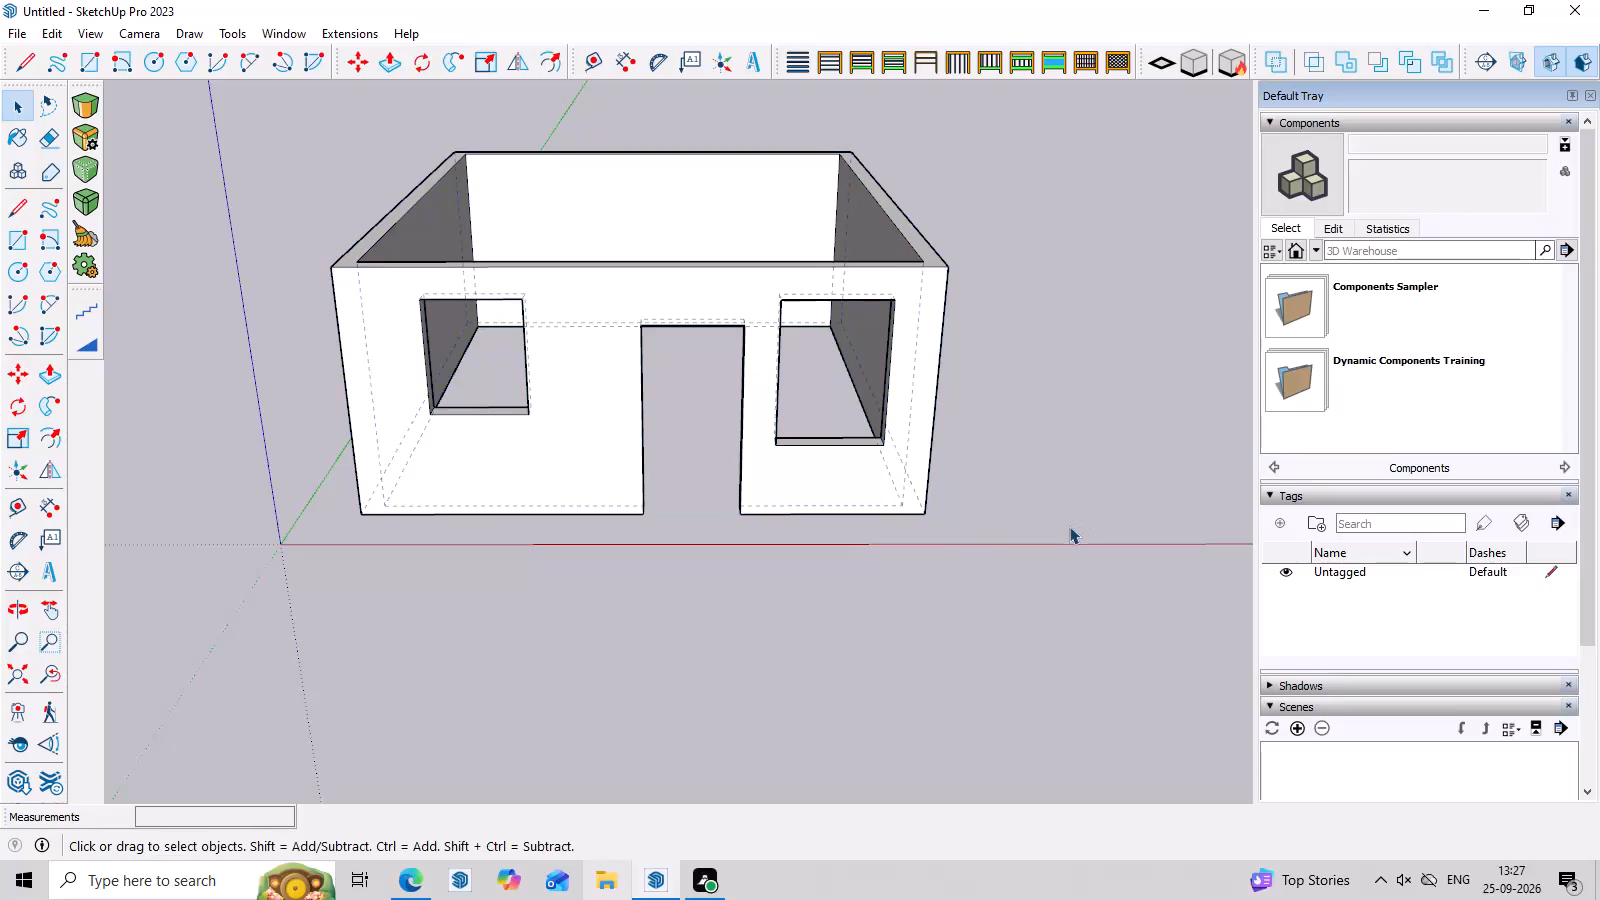
Inside the wall group, Push/Pull the door-side jamb of the window nearer the origin about 8 7/16" to widen the opening.
{"action": "scroll", "coordinate": [570, 482], "scroll_direction": "up", "scroll_amount": 4}
{"action": "middle_click_drag", "start_coordinate": [536, 390], "coordinate": [792, 225]}
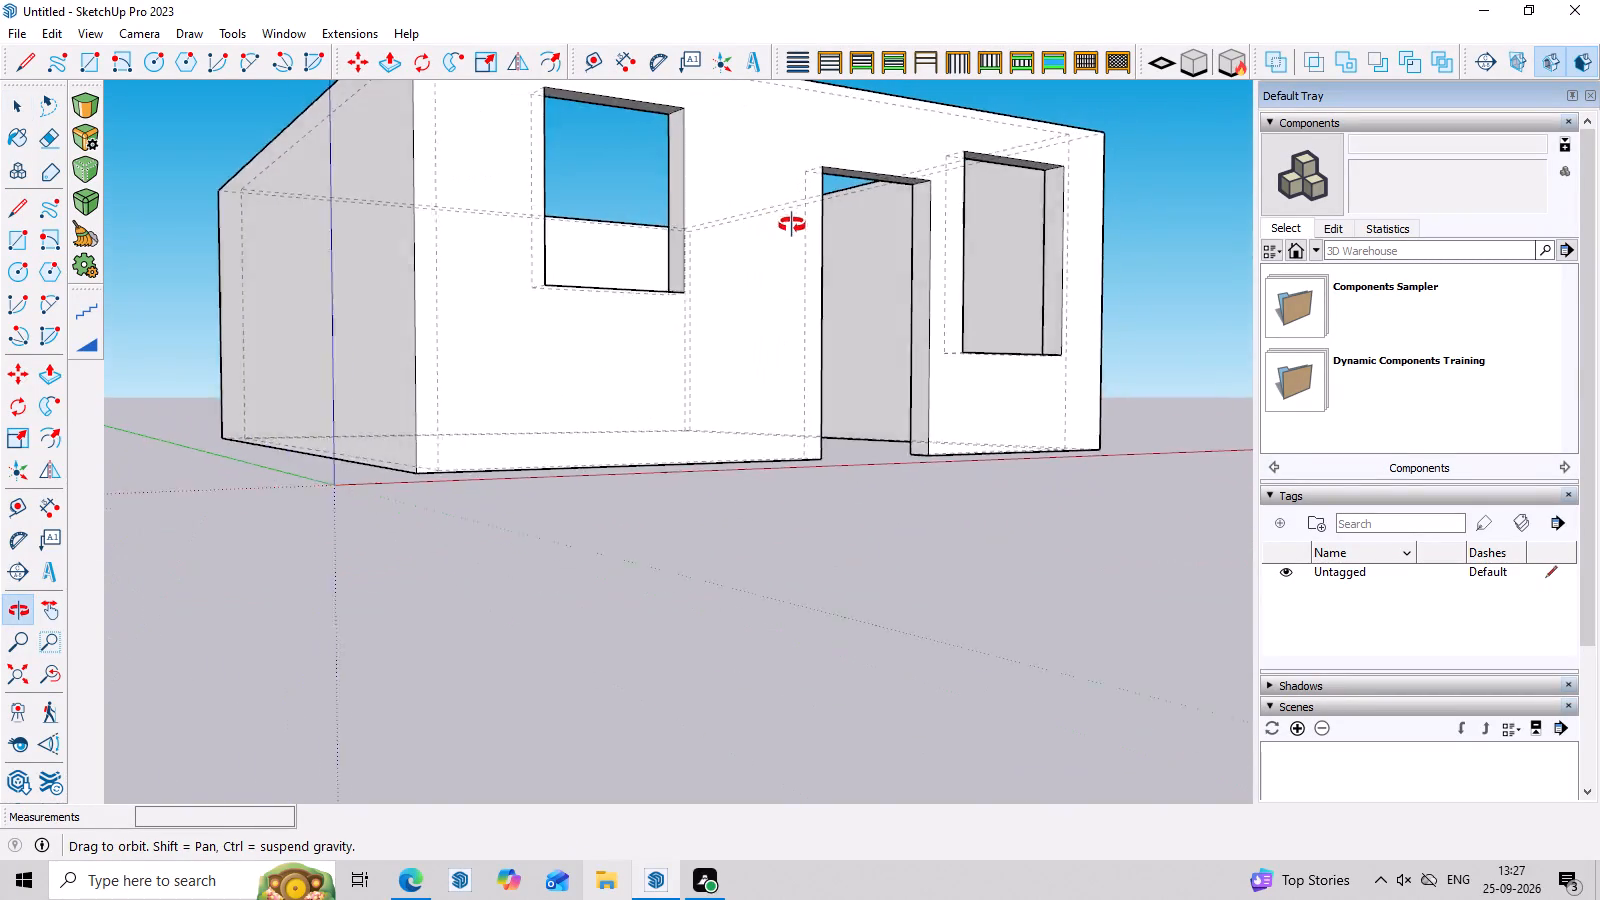
{"action": "middle_click_drag", "start_coordinate": [792, 225], "coordinate": [853, 280]}
{"action": "scroll", "coordinate": [750, 304], "scroll_direction": "up", "scroll_amount": 2}
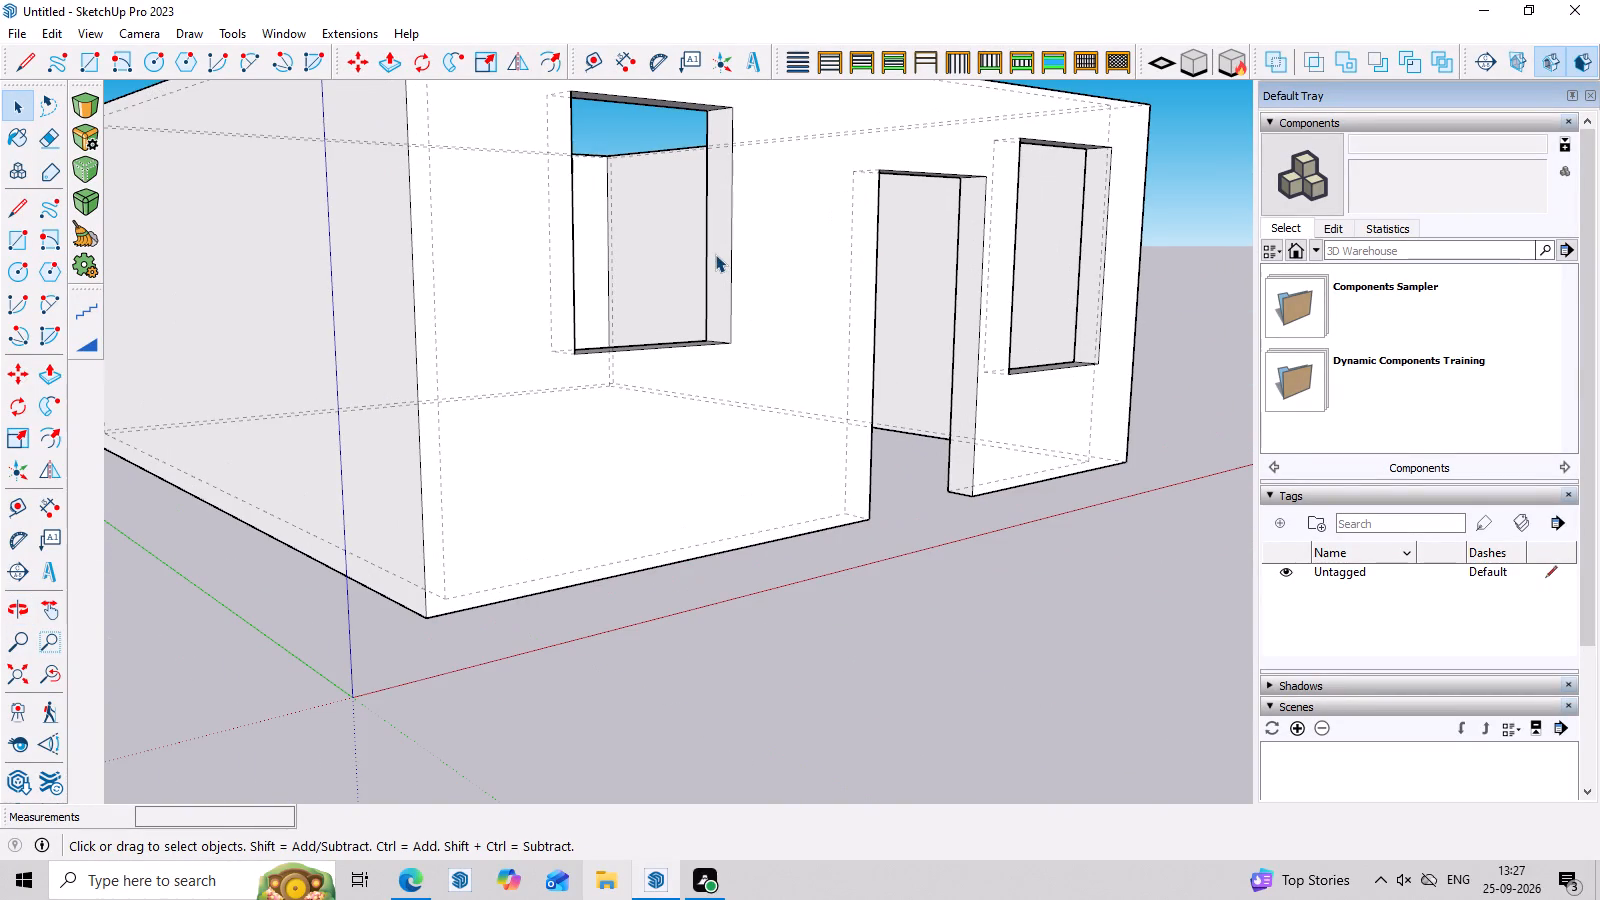
{"action": "left_click", "coordinate": [715, 254]}
{"action": "double_click", "coordinate": [715, 254]}
{"action": "left_click", "coordinate": [716, 254]}
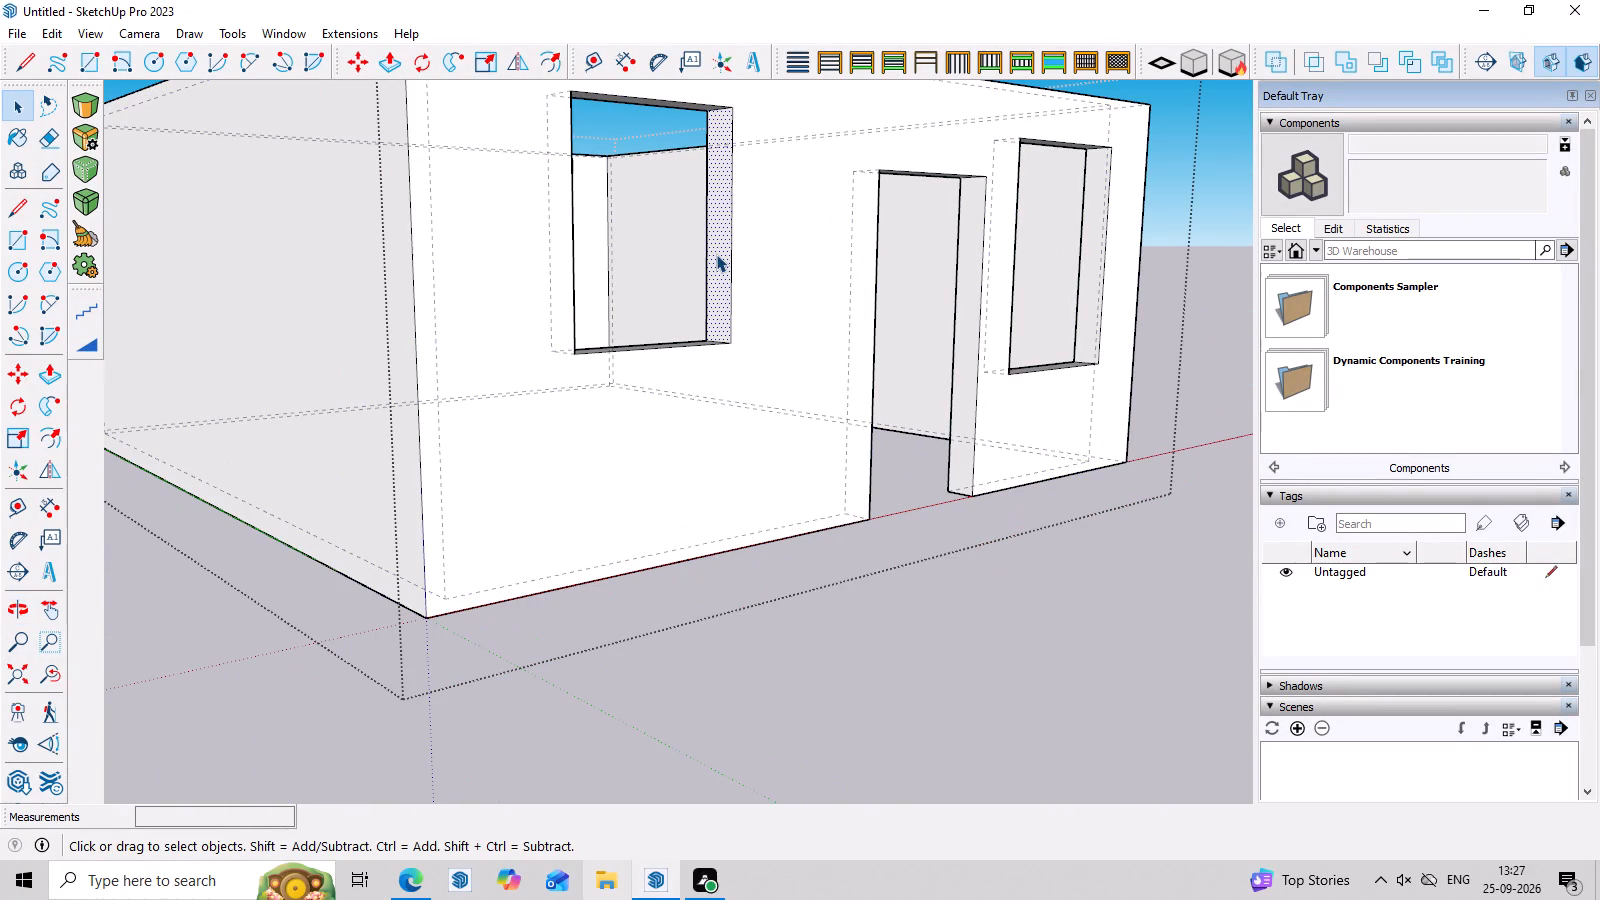
{"action": "key", "text": "p"}
{"action": "left_click", "coordinate": [716, 254]}
{"action": "left_click", "coordinate": [742, 244]}
{"action": "middle_click_drag", "start_coordinate": [936, 331], "coordinate": [649, 415]}
{"action": "scroll", "coordinate": [442, 438], "scroll_direction": "down", "scroll_amount": 5}
{"action": "middle_click_drag", "start_coordinate": [566, 585], "coordinate": [587, 487]}
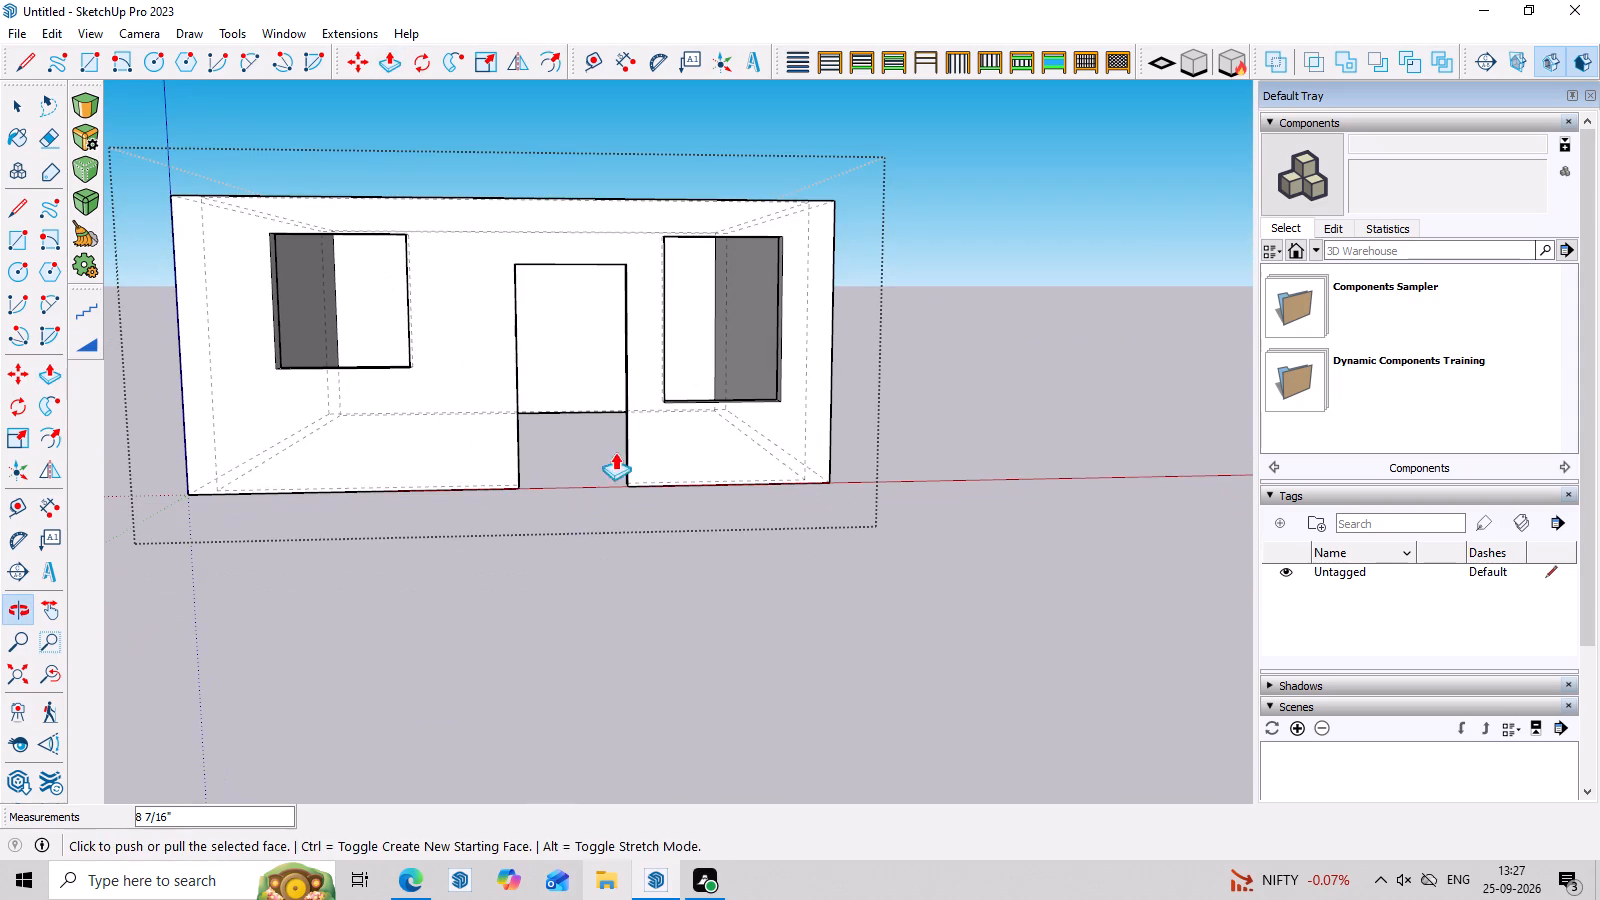
{"action": "key", "text": "space"}
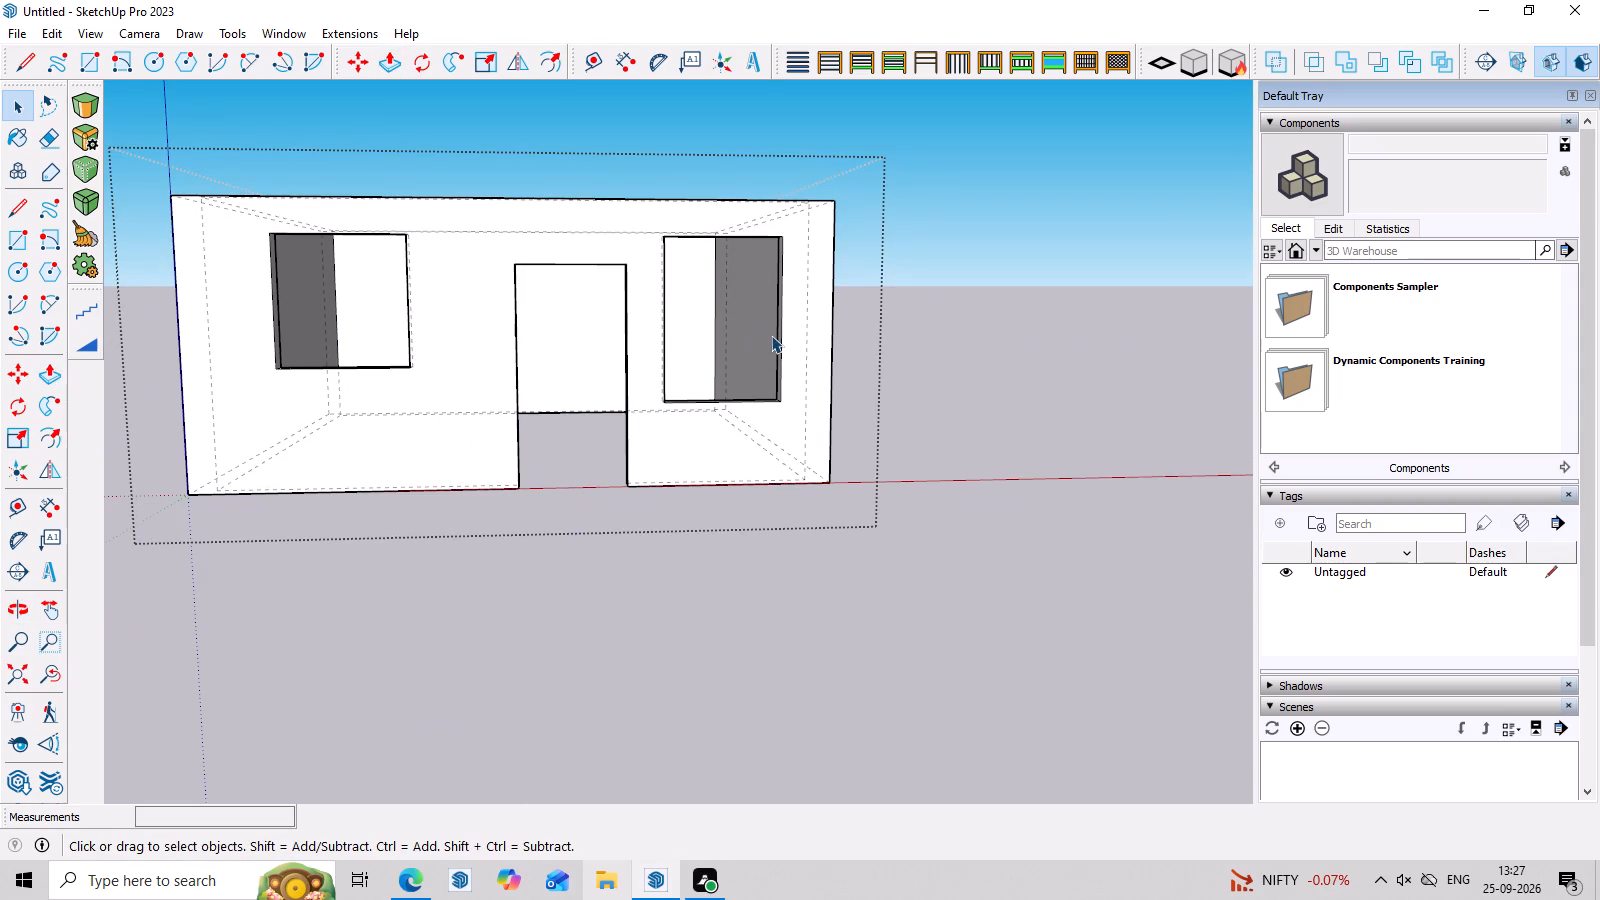
Examine the room and its front wall openings from several angles, and close the wall group.
{"action": "middle_click_drag", "start_coordinate": [776, 337], "coordinate": [776, 361]}
{"action": "scroll", "coordinate": [776, 361], "scroll_direction": "up", "scroll_amount": 3}
{"action": "middle_click_drag", "start_coordinate": [792, 503], "coordinate": [788, 497]}
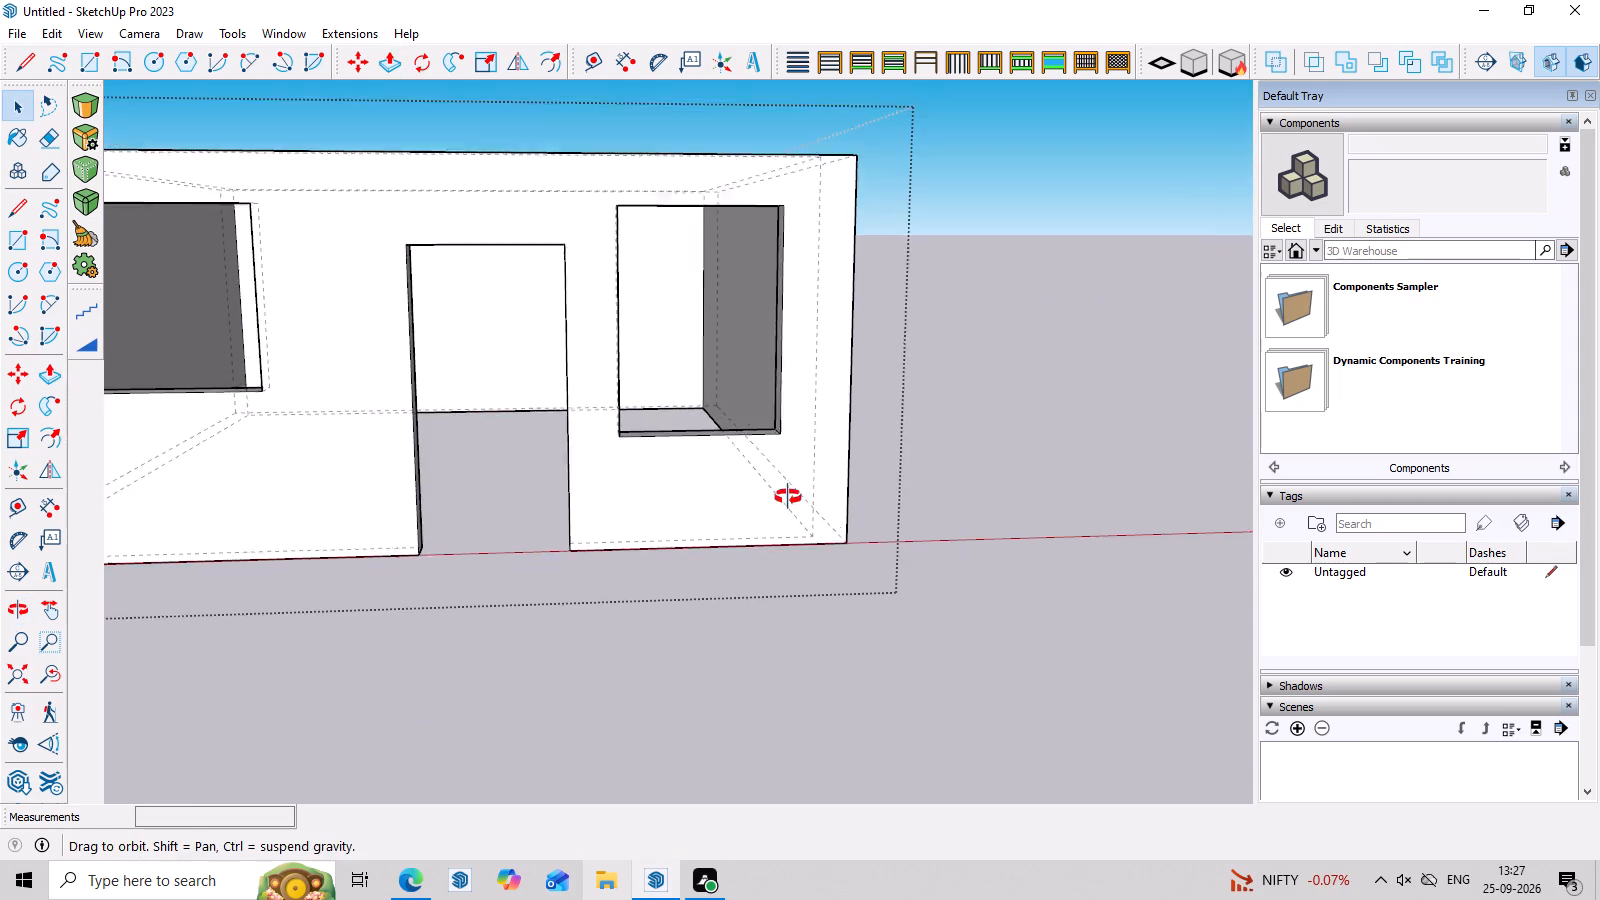
{"action": "middle_click_drag", "start_coordinate": [788, 497], "coordinate": [762, 448]}
{"action": "scroll", "coordinate": [762, 447], "scroll_direction": "down", "scroll_amount": 8}
{"action": "middle_click_drag", "start_coordinate": [784, 456], "coordinate": [701, 529]}
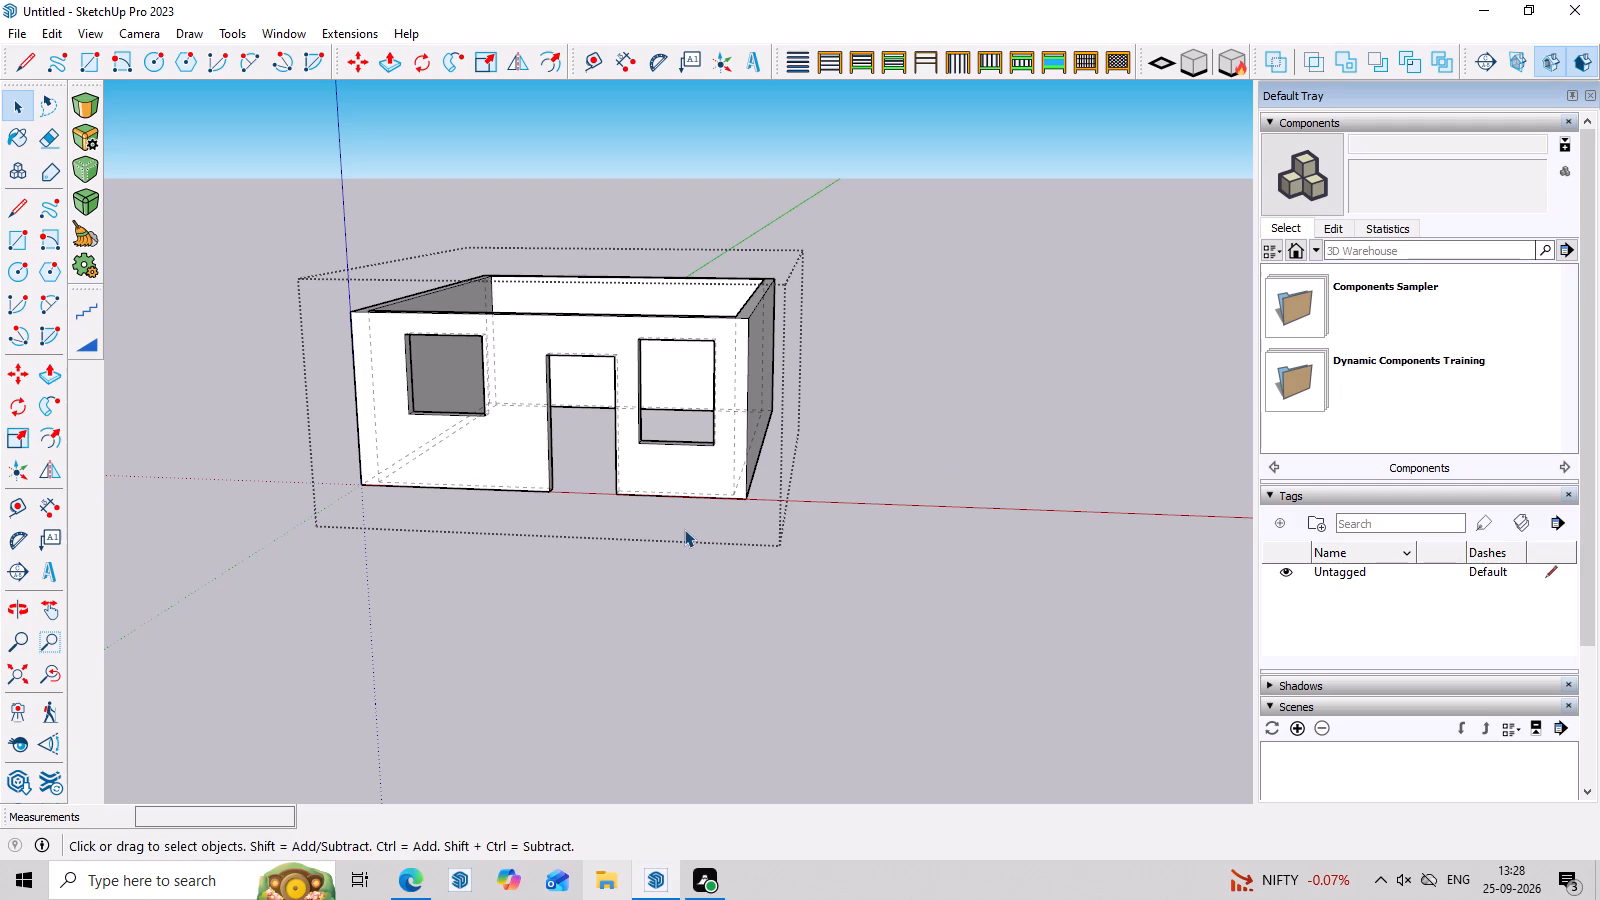
{"action": "scroll", "coordinate": [684, 529], "scroll_direction": "down", "scroll_amount": 7}
{"action": "middle_click_drag", "start_coordinate": [684, 529], "coordinate": [777, 495]}
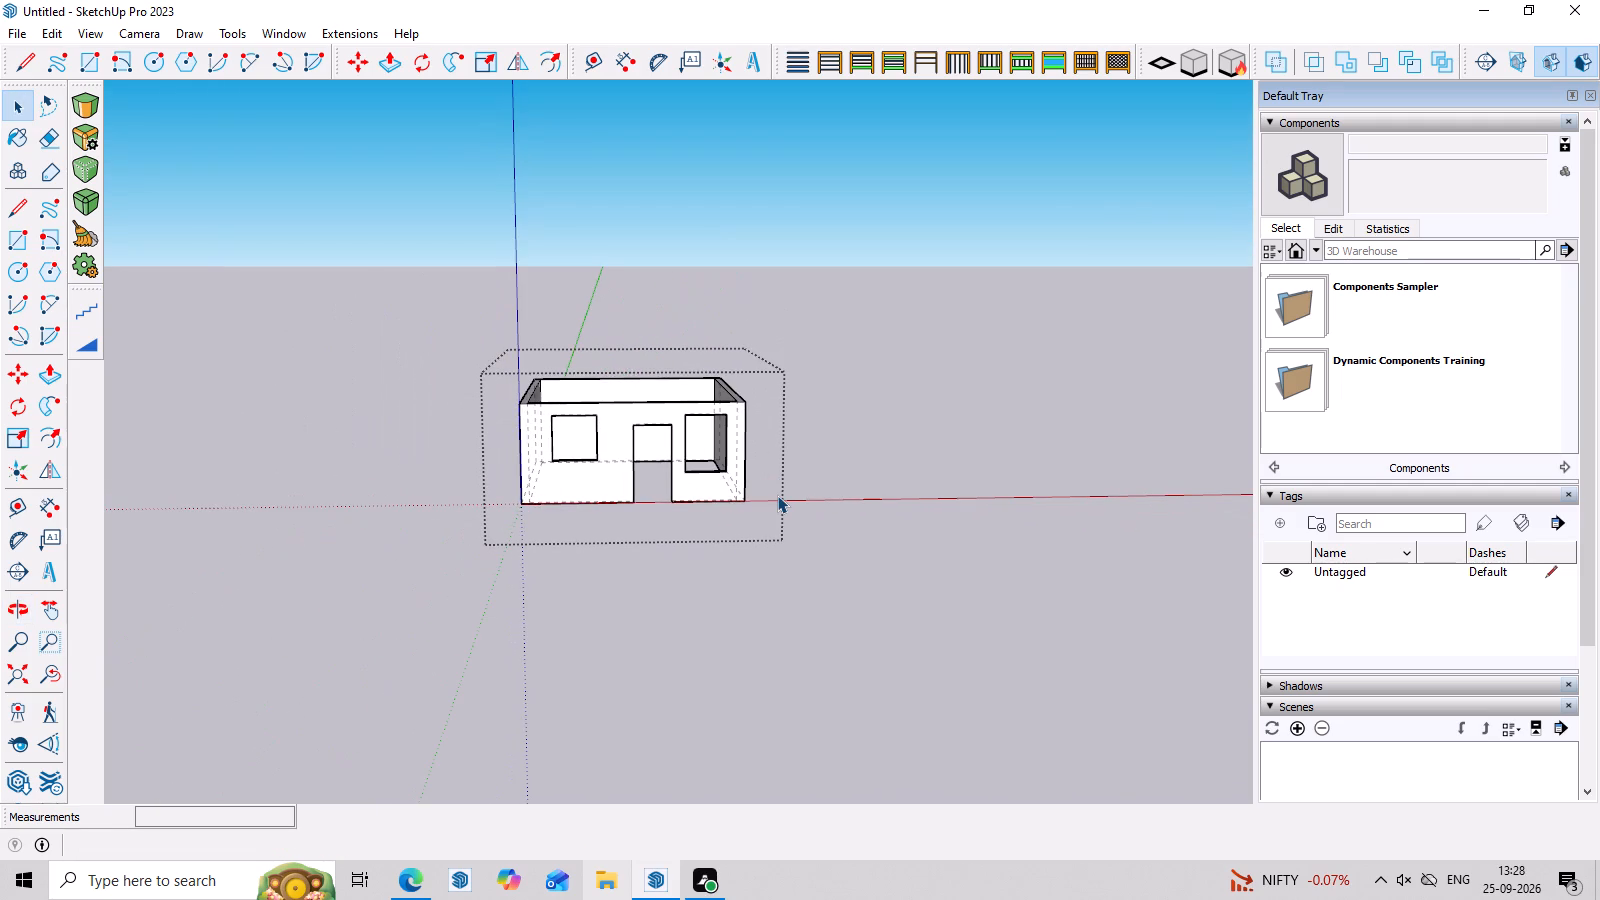
{"action": "scroll", "coordinate": [777, 495], "scroll_direction": "down", "scroll_amount": 2}
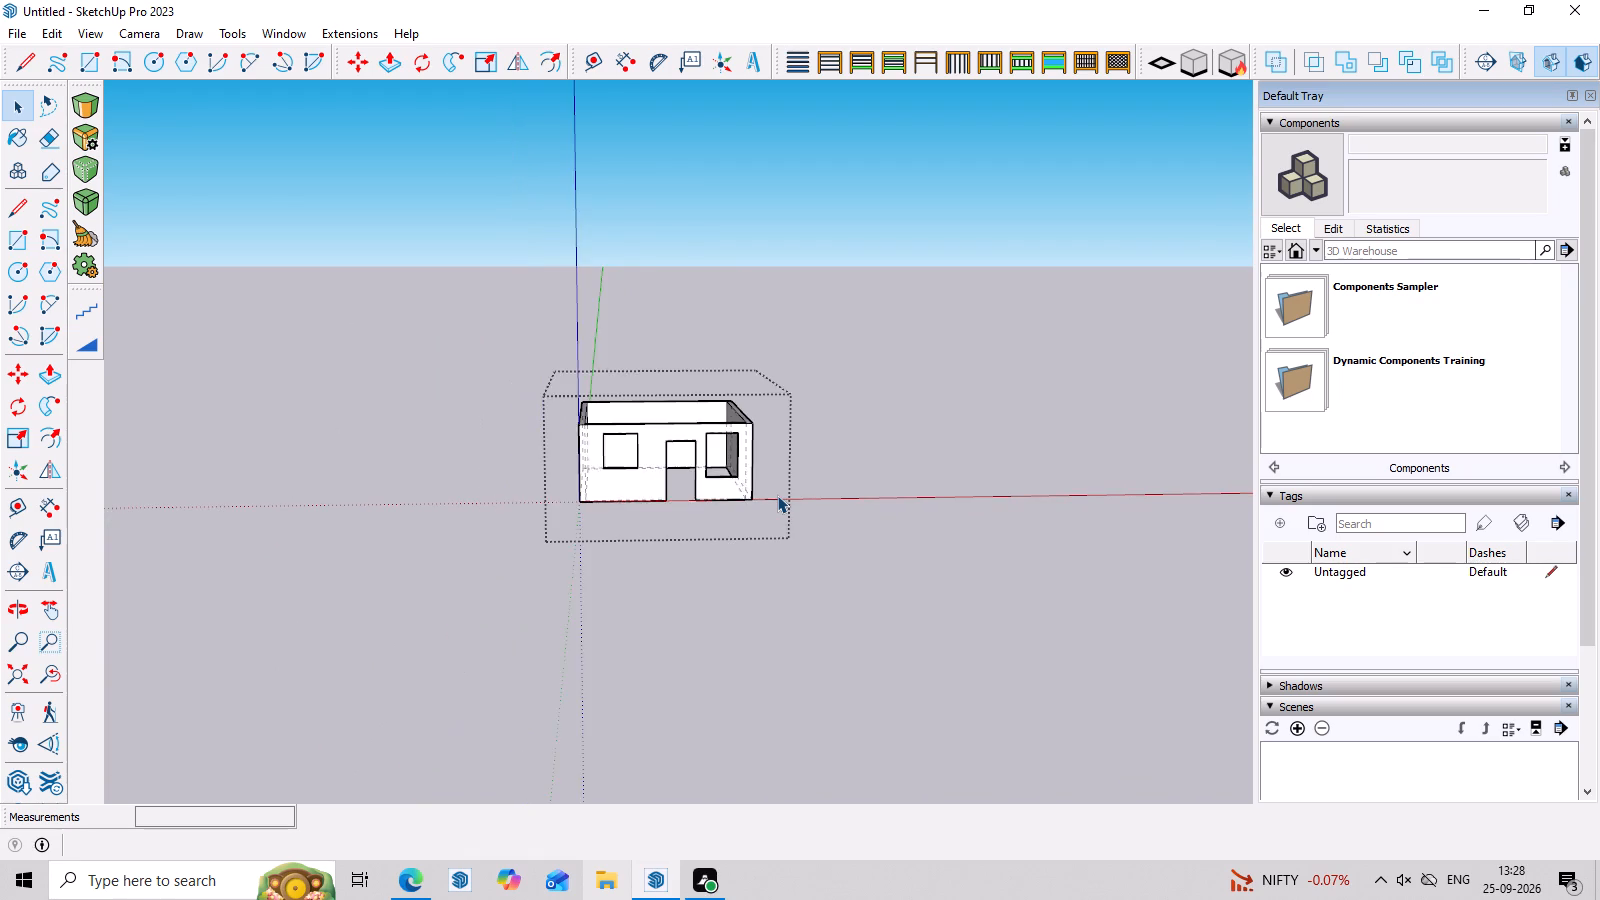
{"action": "scroll", "coordinate": [777, 495], "scroll_direction": "down", "scroll_amount": 5}
{"action": "middle_click_drag", "start_coordinate": [777, 495], "coordinate": [743, 332]}
{"action": "scroll", "coordinate": [703, 408], "scroll_direction": "up", "scroll_amount": 6}
{"action": "middle_click_drag", "start_coordinate": [752, 428], "coordinate": [742, 522]}
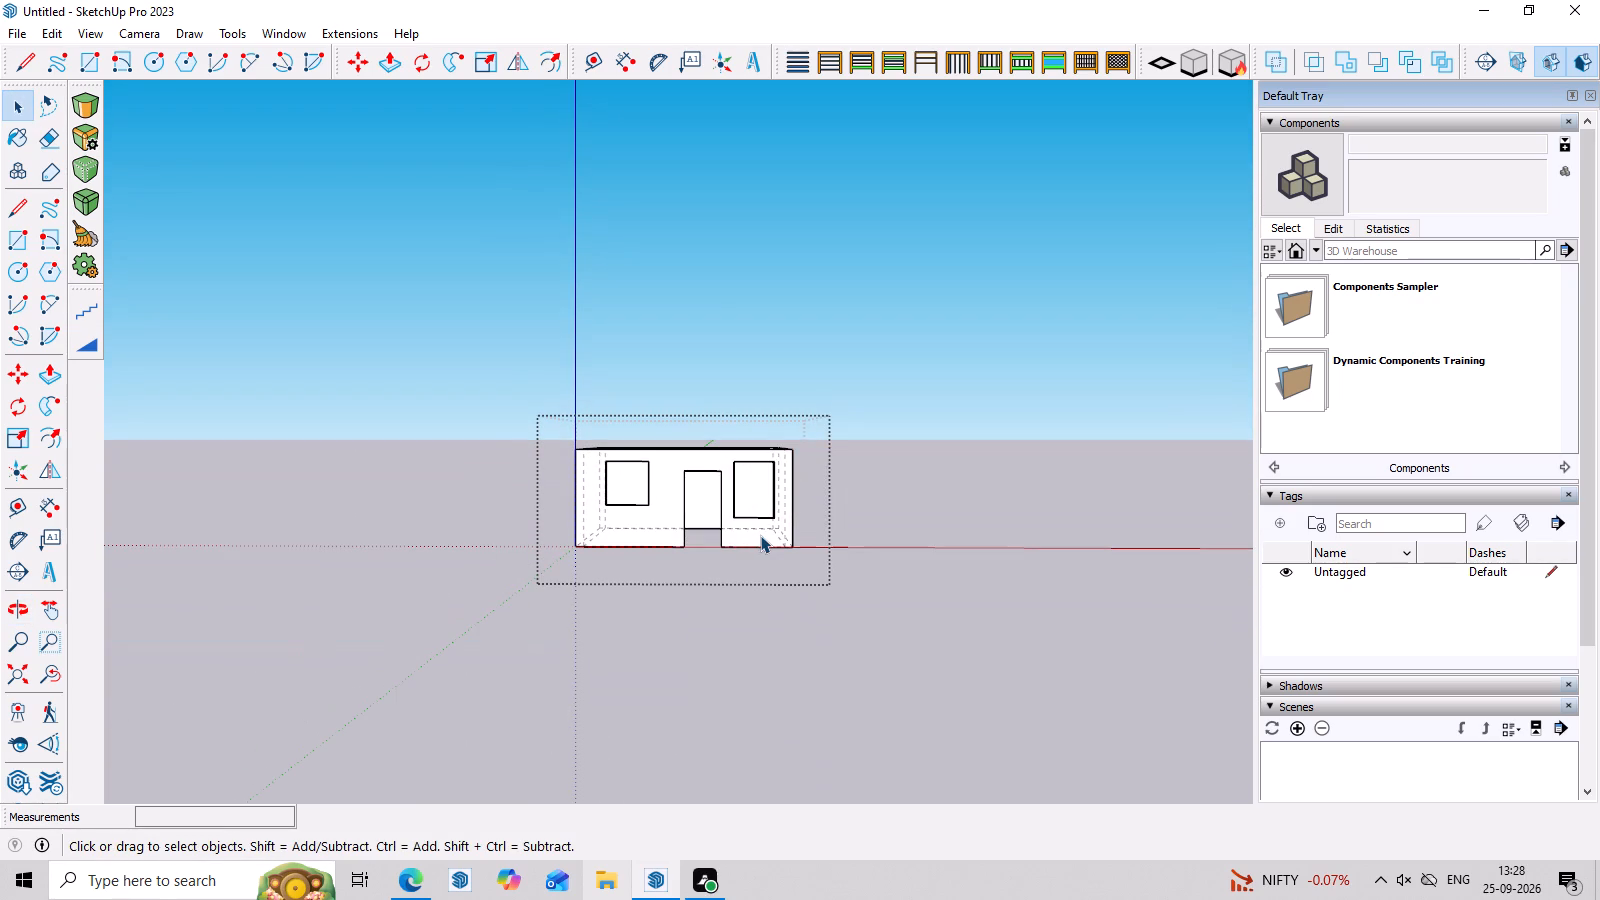
{"action": "middle_click_drag", "start_coordinate": [774, 522], "coordinate": [772, 633]}
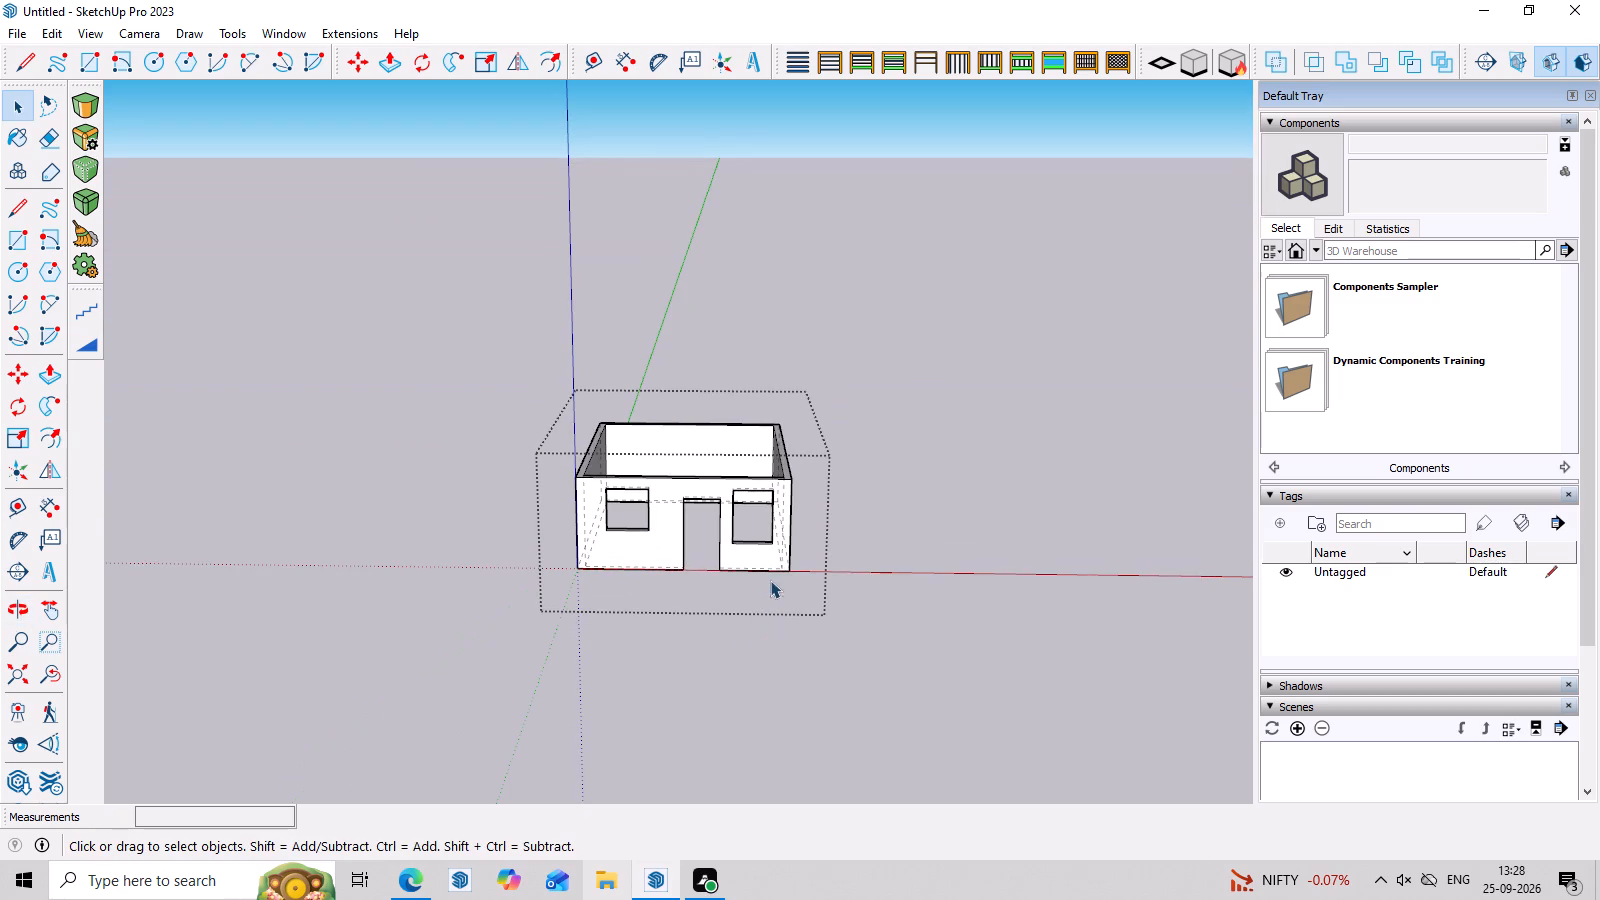
{"action": "left_click", "coordinate": [774, 559]}
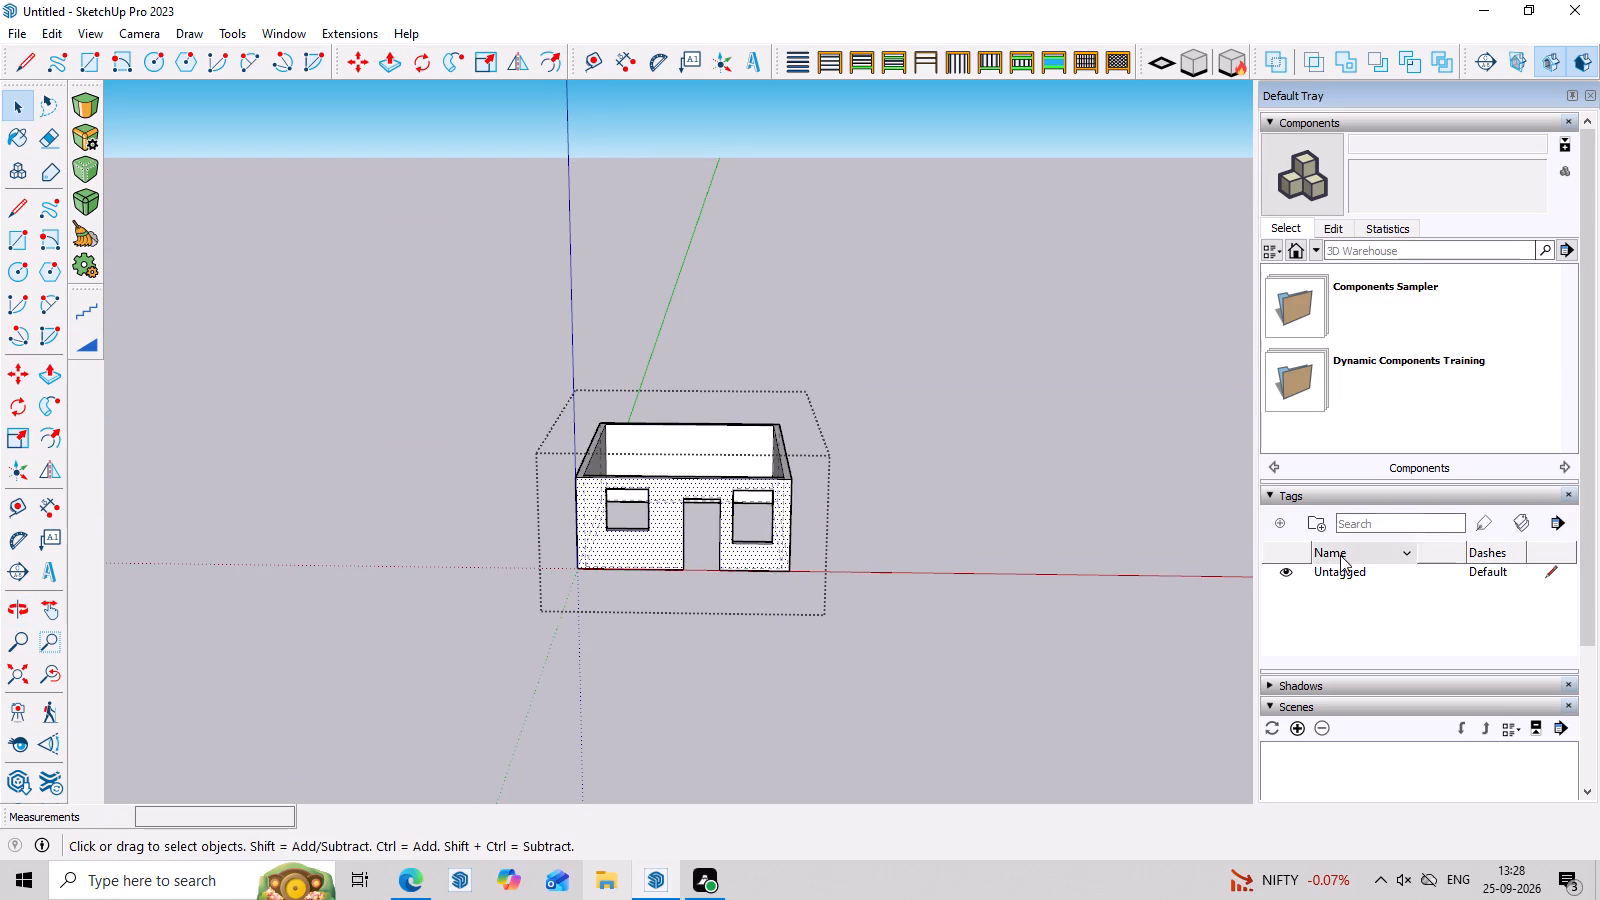
{"action": "left_click", "coordinate": [842, 409]}
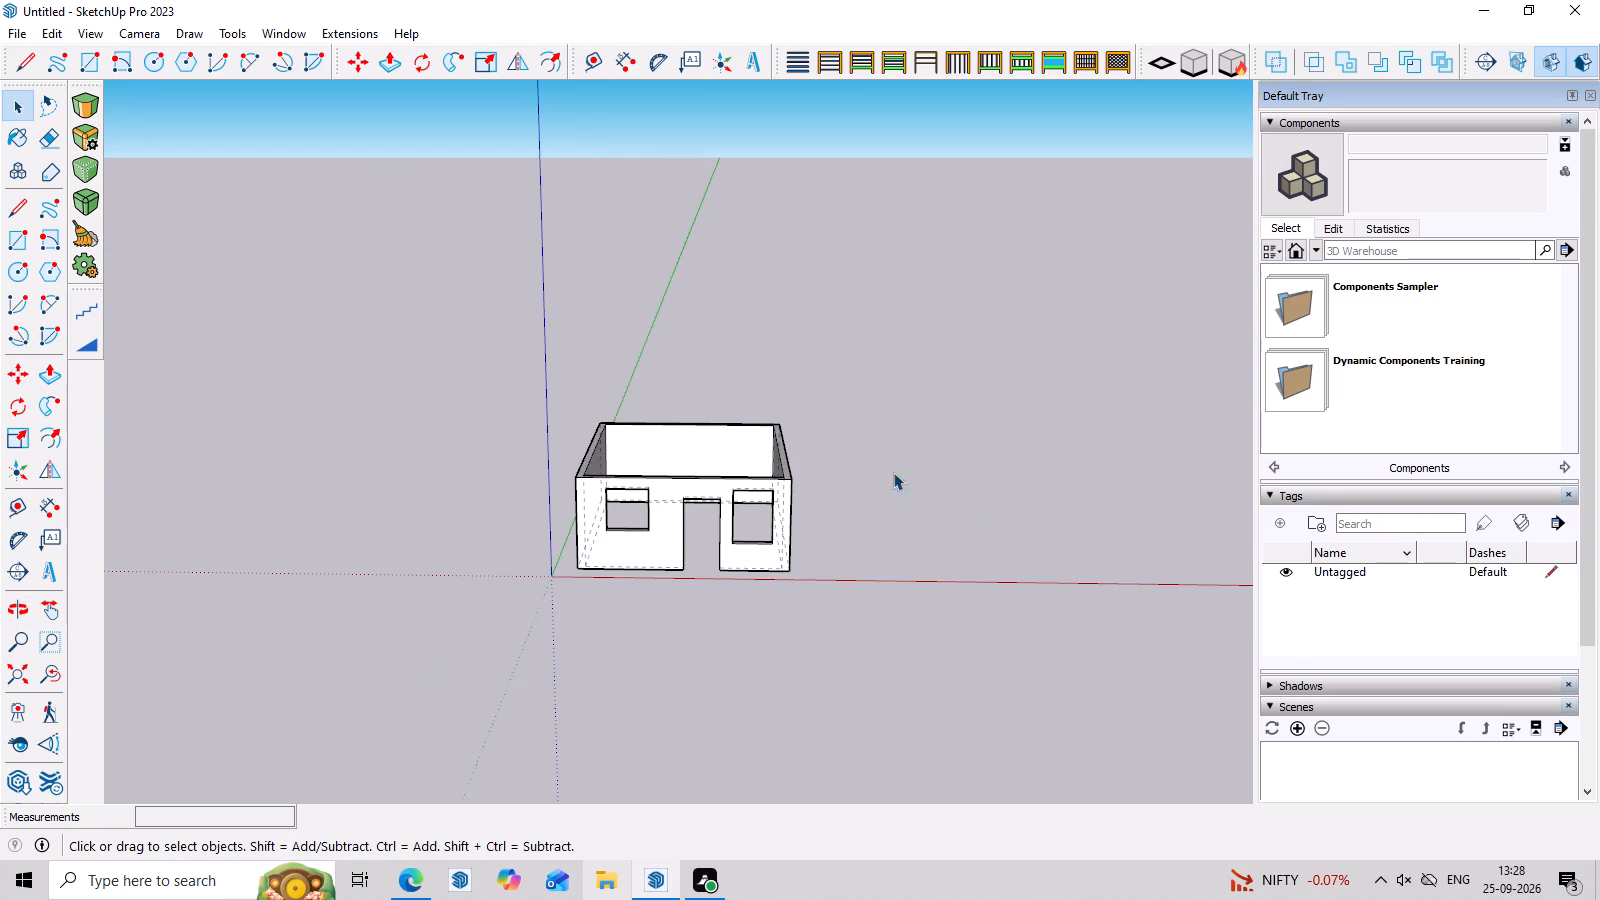
{"action": "middle_click_drag", "start_coordinate": [894, 529], "coordinate": [893, 587]}
{"action": "middle_click_drag", "start_coordinate": [899, 550], "coordinate": [903, 509]}
{"action": "scroll", "coordinate": [616, 368], "scroll_direction": "up", "scroll_amount": 5}
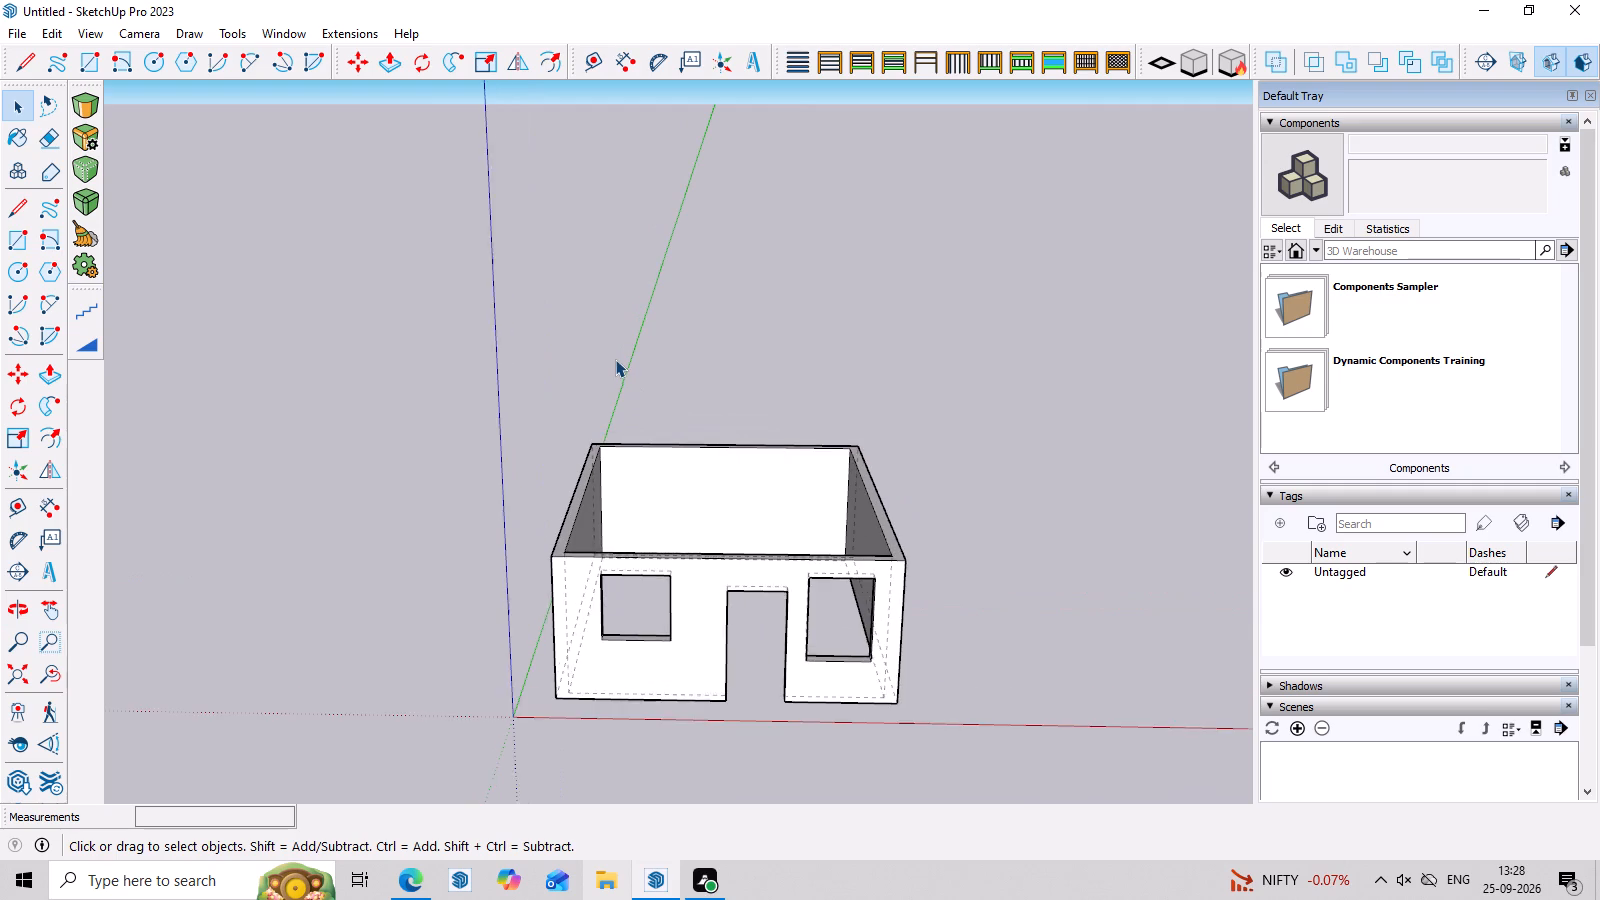
{"action": "scroll", "coordinate": [615, 359], "scroll_direction": "up", "scroll_amount": 2}
{"action": "middle_click_drag", "start_coordinate": [1236, 573], "coordinate": [1198, 591]}
{"action": "scroll", "coordinate": [1198, 591], "scroll_direction": "down", "scroll_amount": 6}
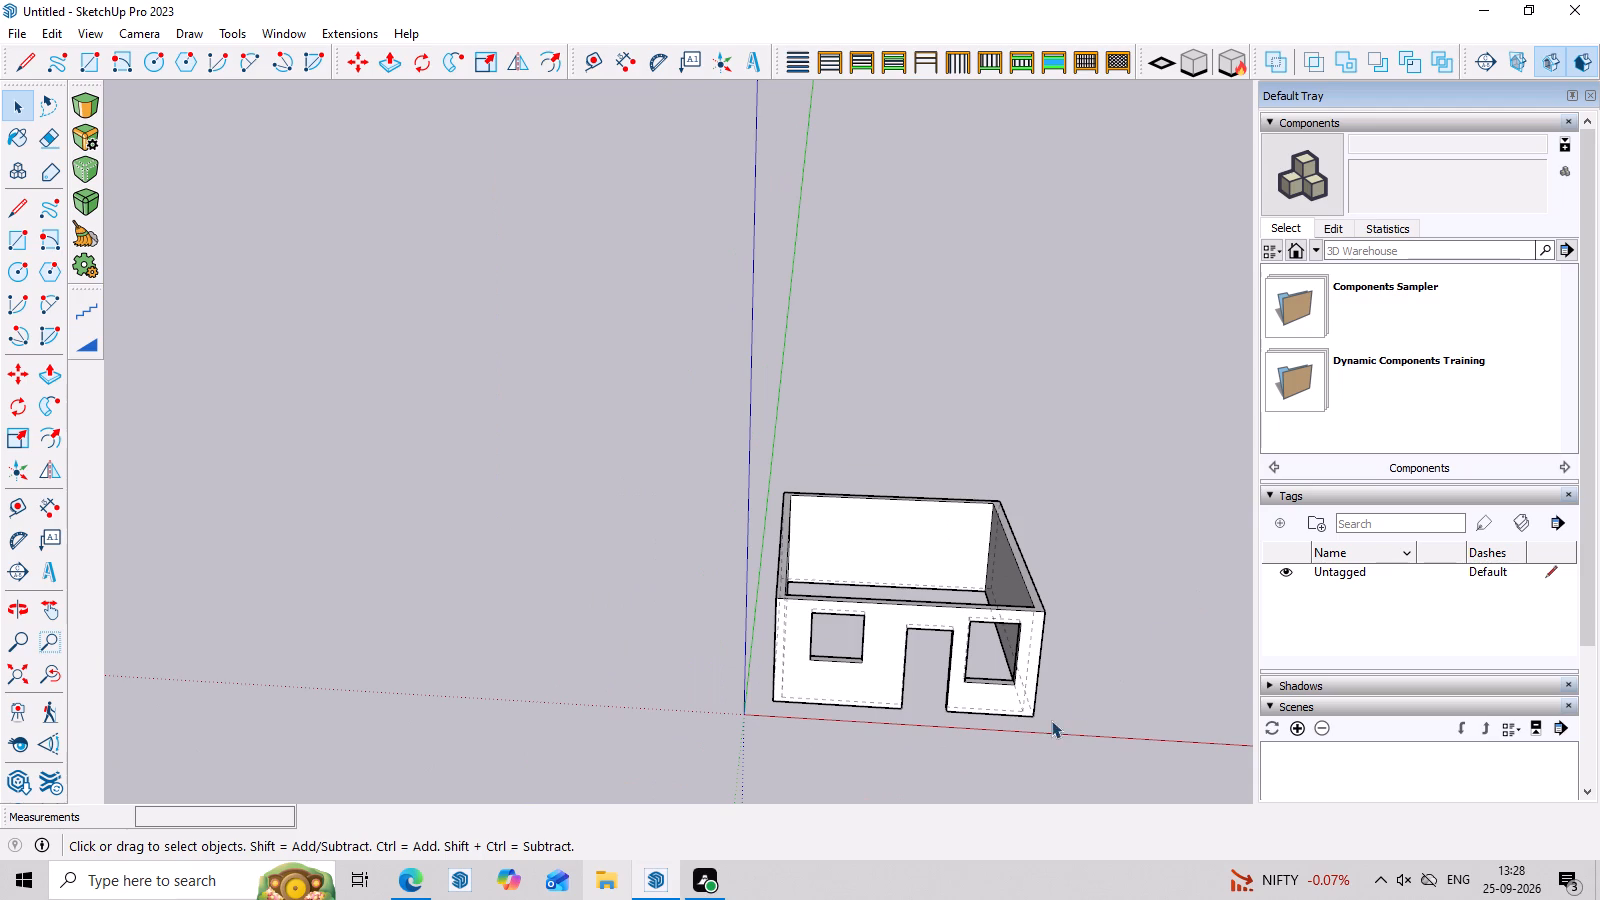
Turn off the display of hidden back edges.
{"action": "key", "text": "k"}
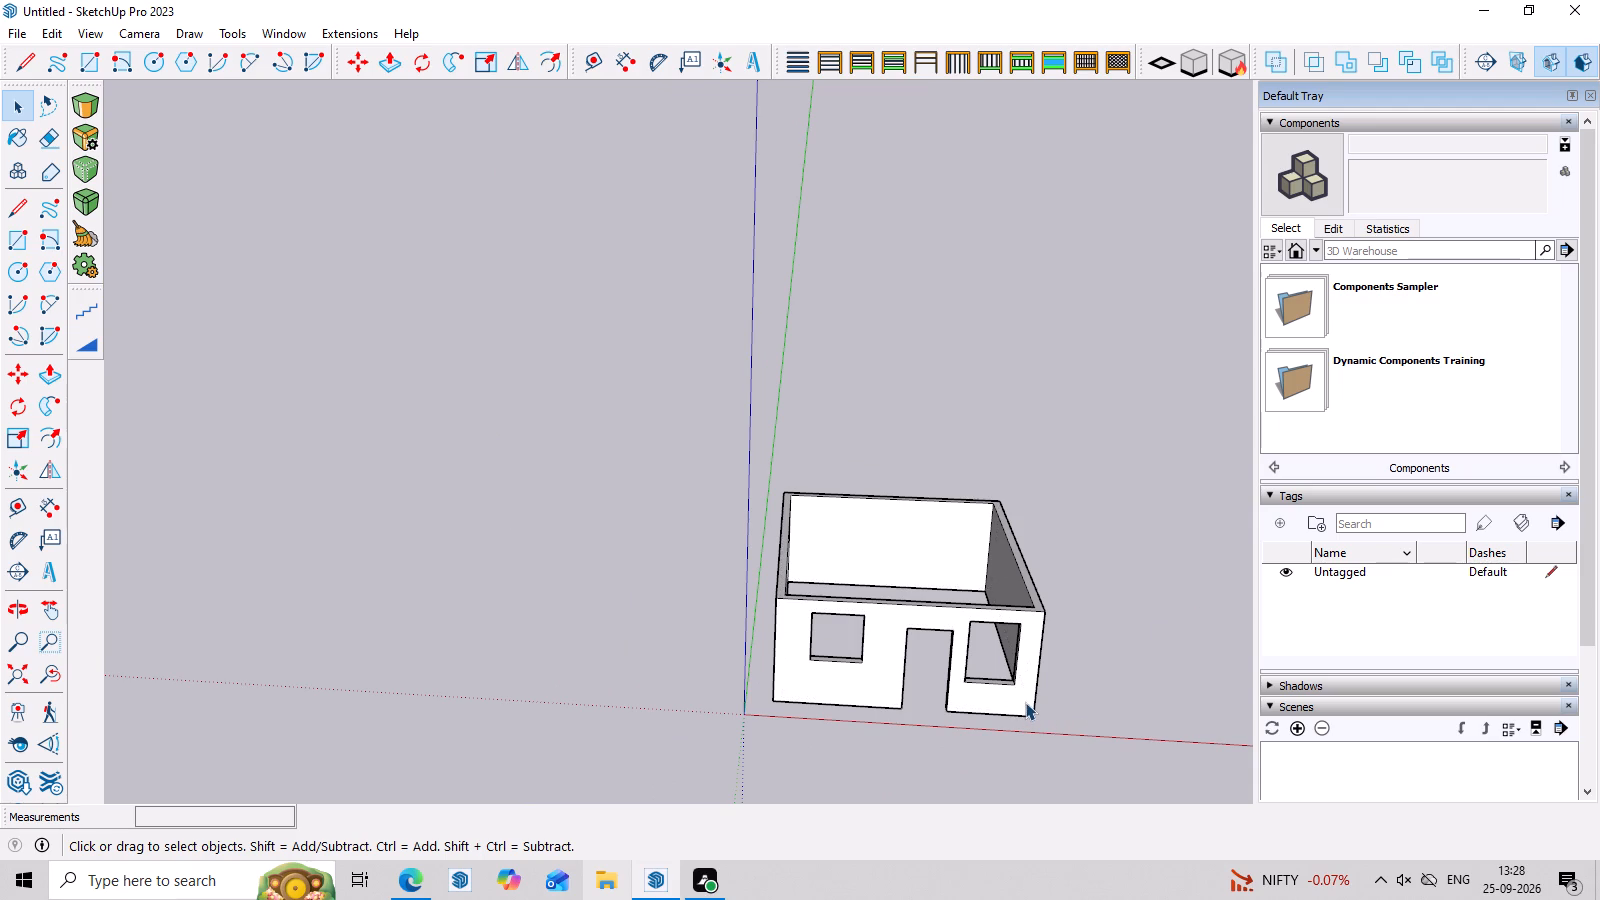
{"action": "middle_click_drag", "start_coordinate": [1025, 702], "coordinate": [1035, 602]}
{"action": "scroll", "coordinate": [1077, 624], "scroll_direction": "up", "scroll_amount": 10}
{"action": "middle_click_drag", "start_coordinate": [1144, 584], "coordinate": [1167, 501]}
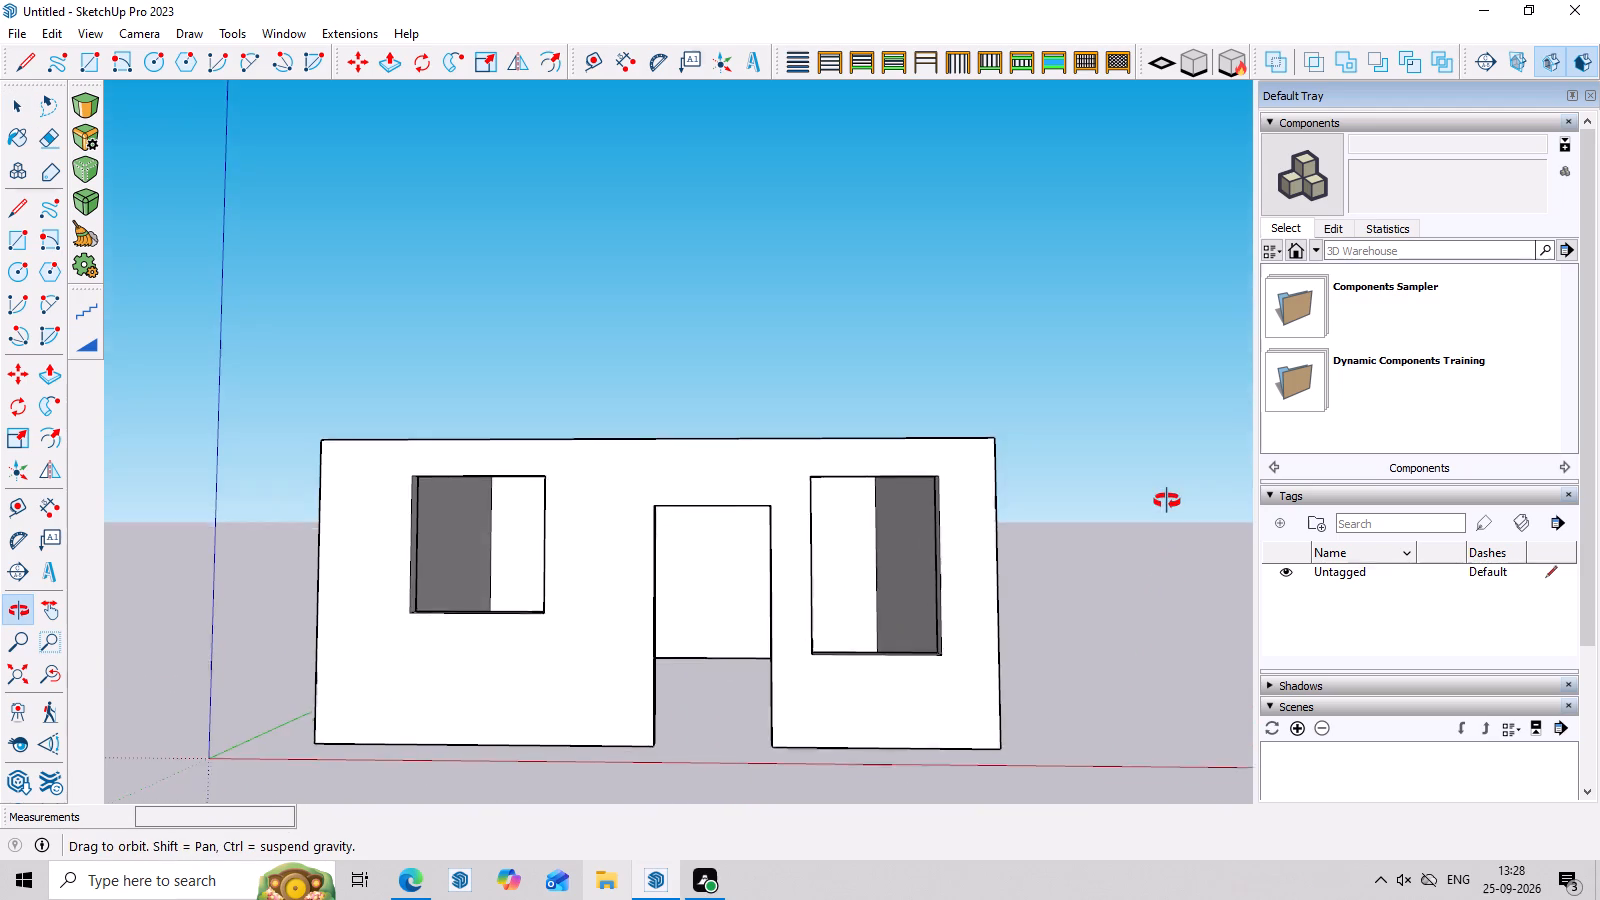
{"action": "middle_click_drag", "start_coordinate": [1167, 501], "coordinate": [1167, 528]}
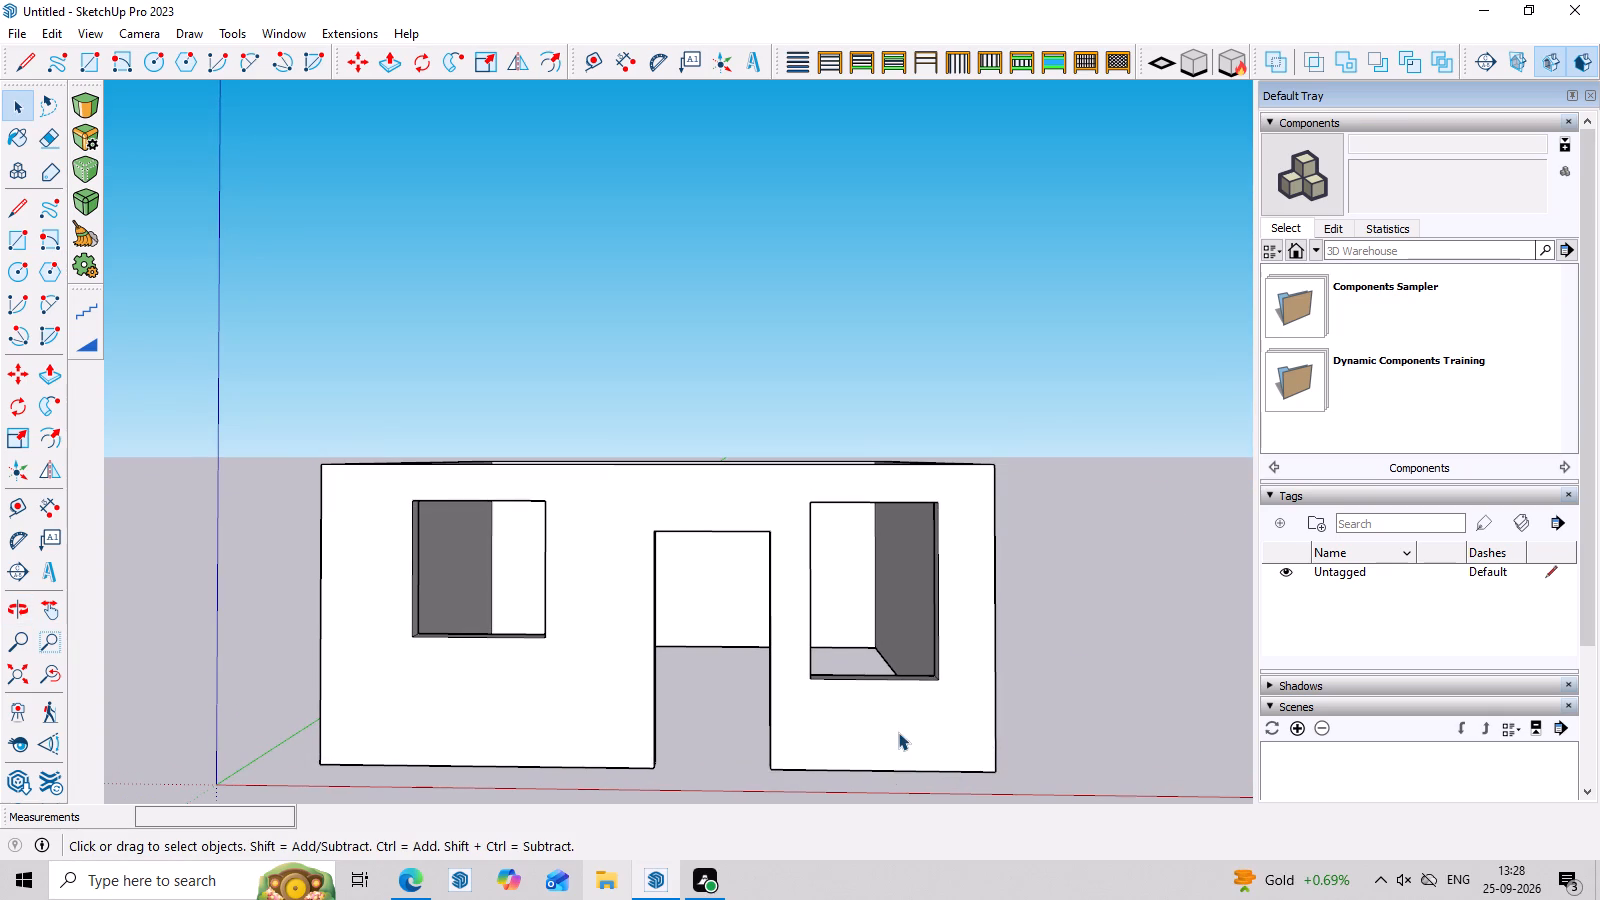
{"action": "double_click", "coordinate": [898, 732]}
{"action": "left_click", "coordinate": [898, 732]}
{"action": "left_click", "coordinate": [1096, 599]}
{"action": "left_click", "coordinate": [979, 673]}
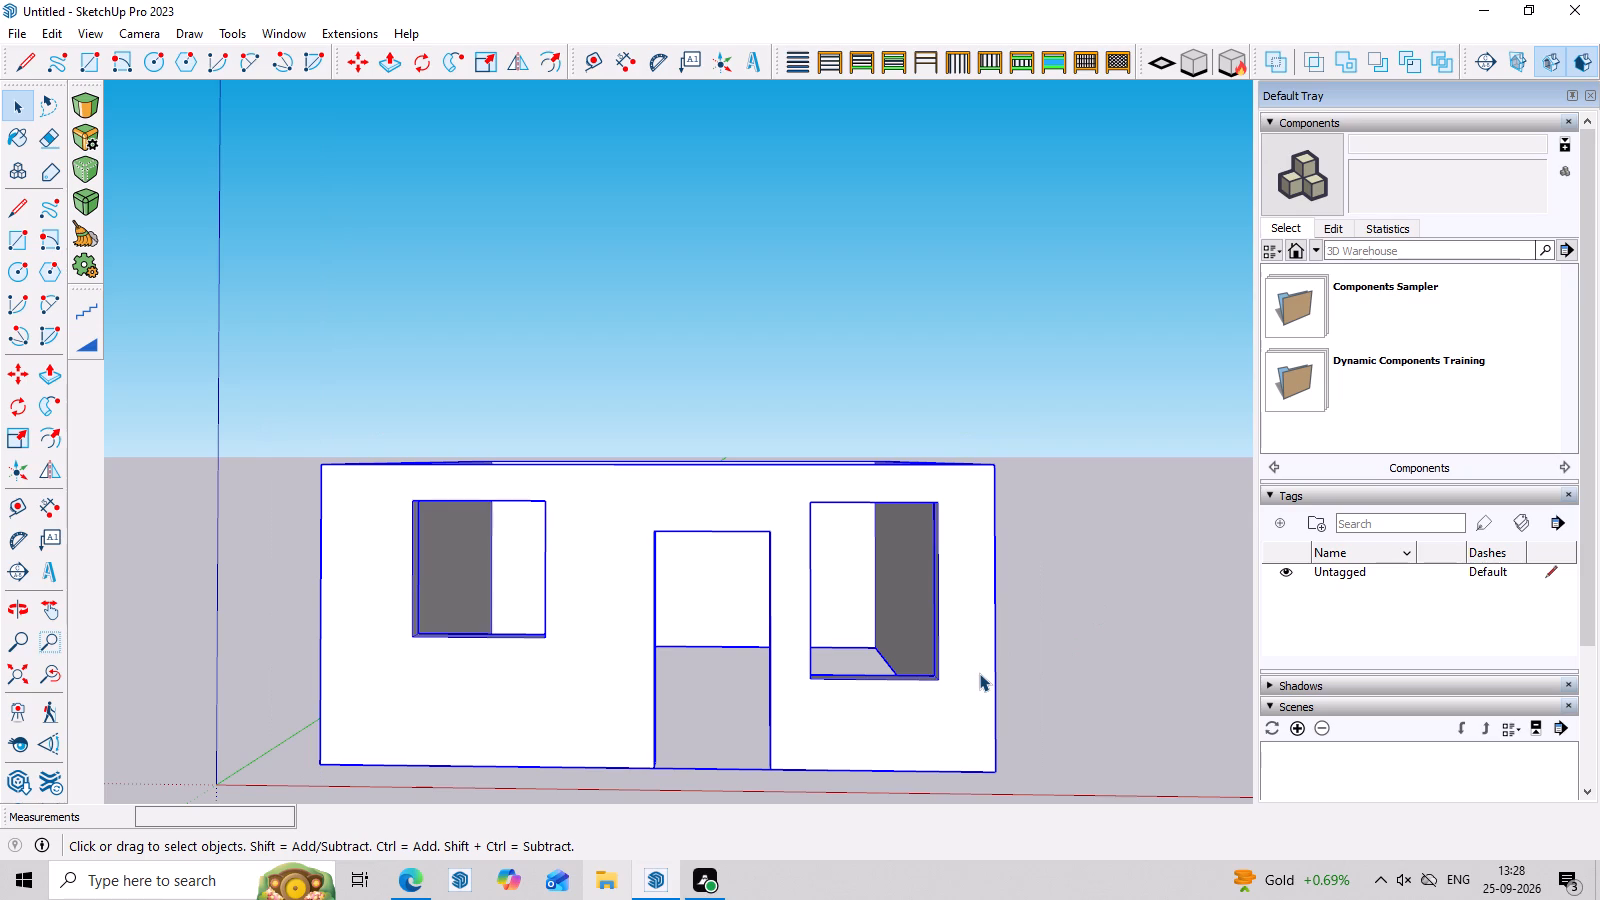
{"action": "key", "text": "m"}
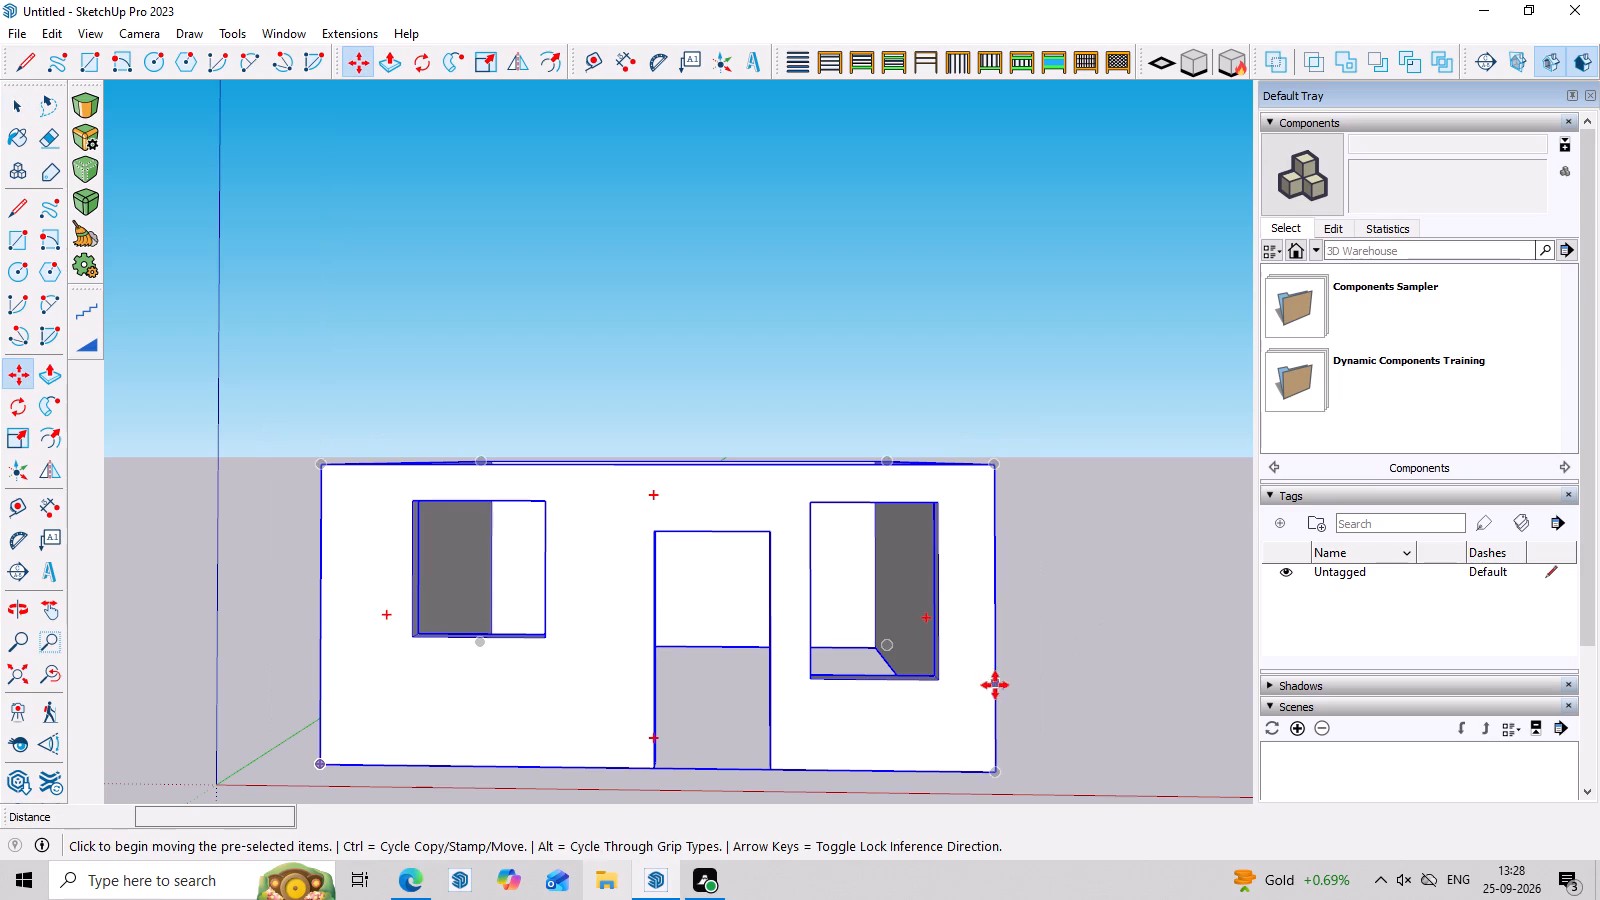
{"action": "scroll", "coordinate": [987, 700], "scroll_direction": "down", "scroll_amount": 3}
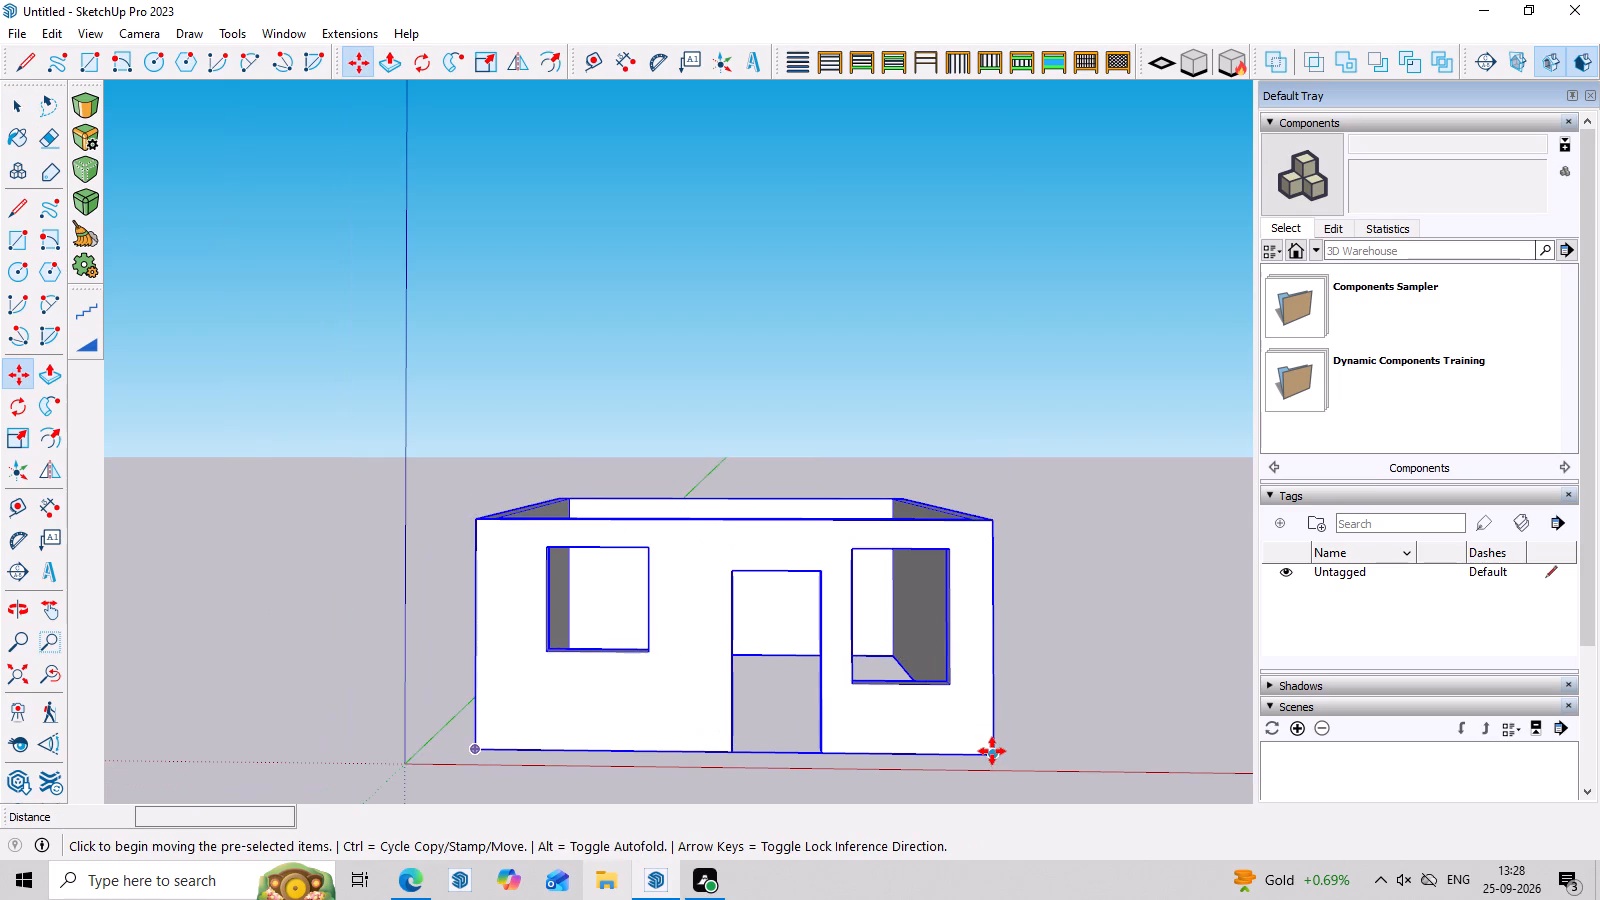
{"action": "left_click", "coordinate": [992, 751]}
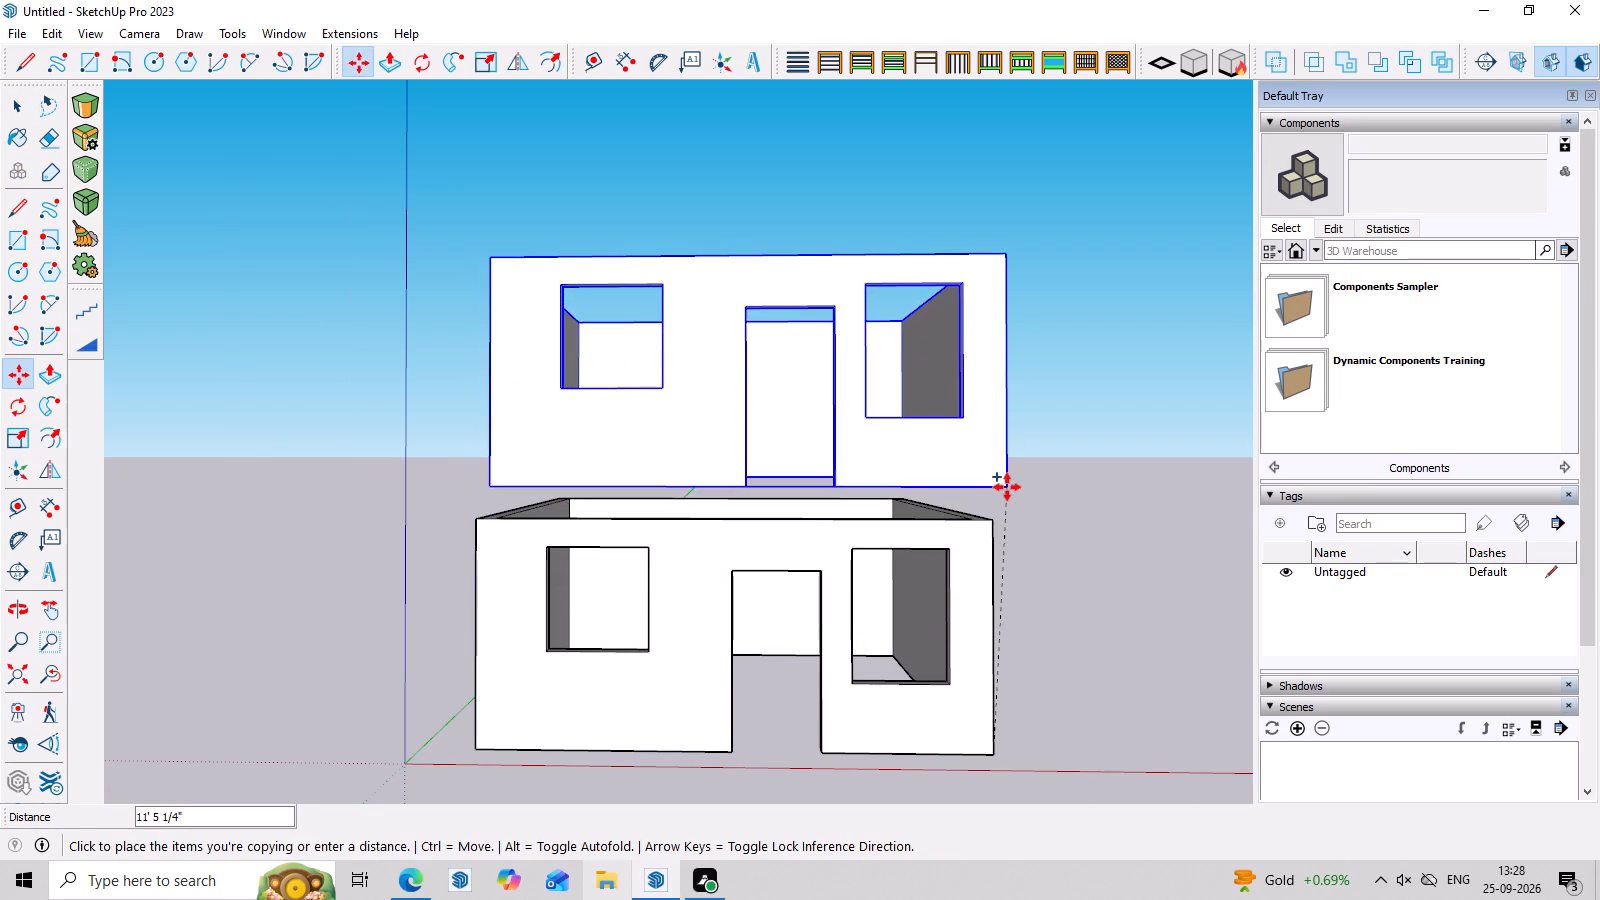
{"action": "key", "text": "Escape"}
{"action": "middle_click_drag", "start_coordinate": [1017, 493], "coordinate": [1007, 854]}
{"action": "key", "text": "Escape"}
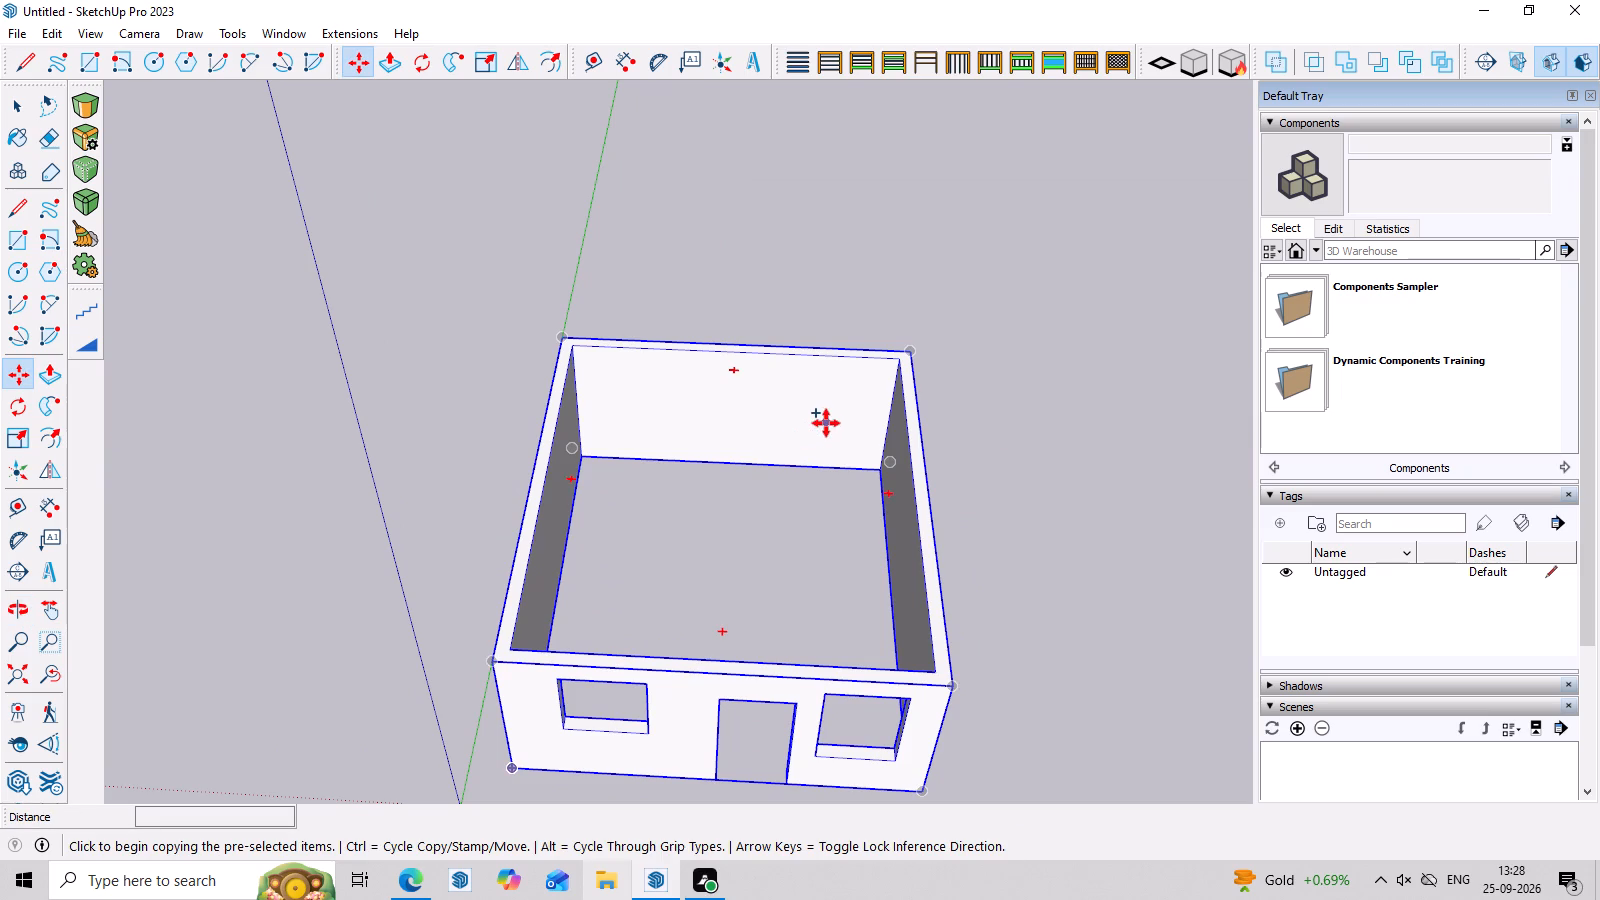
Draw a rectangle across the outer top corners of the room's walls and Push/Pull it up 4" as a slab.
{"action": "key", "text": "r"}
{"action": "left_click", "coordinate": [560, 336]}
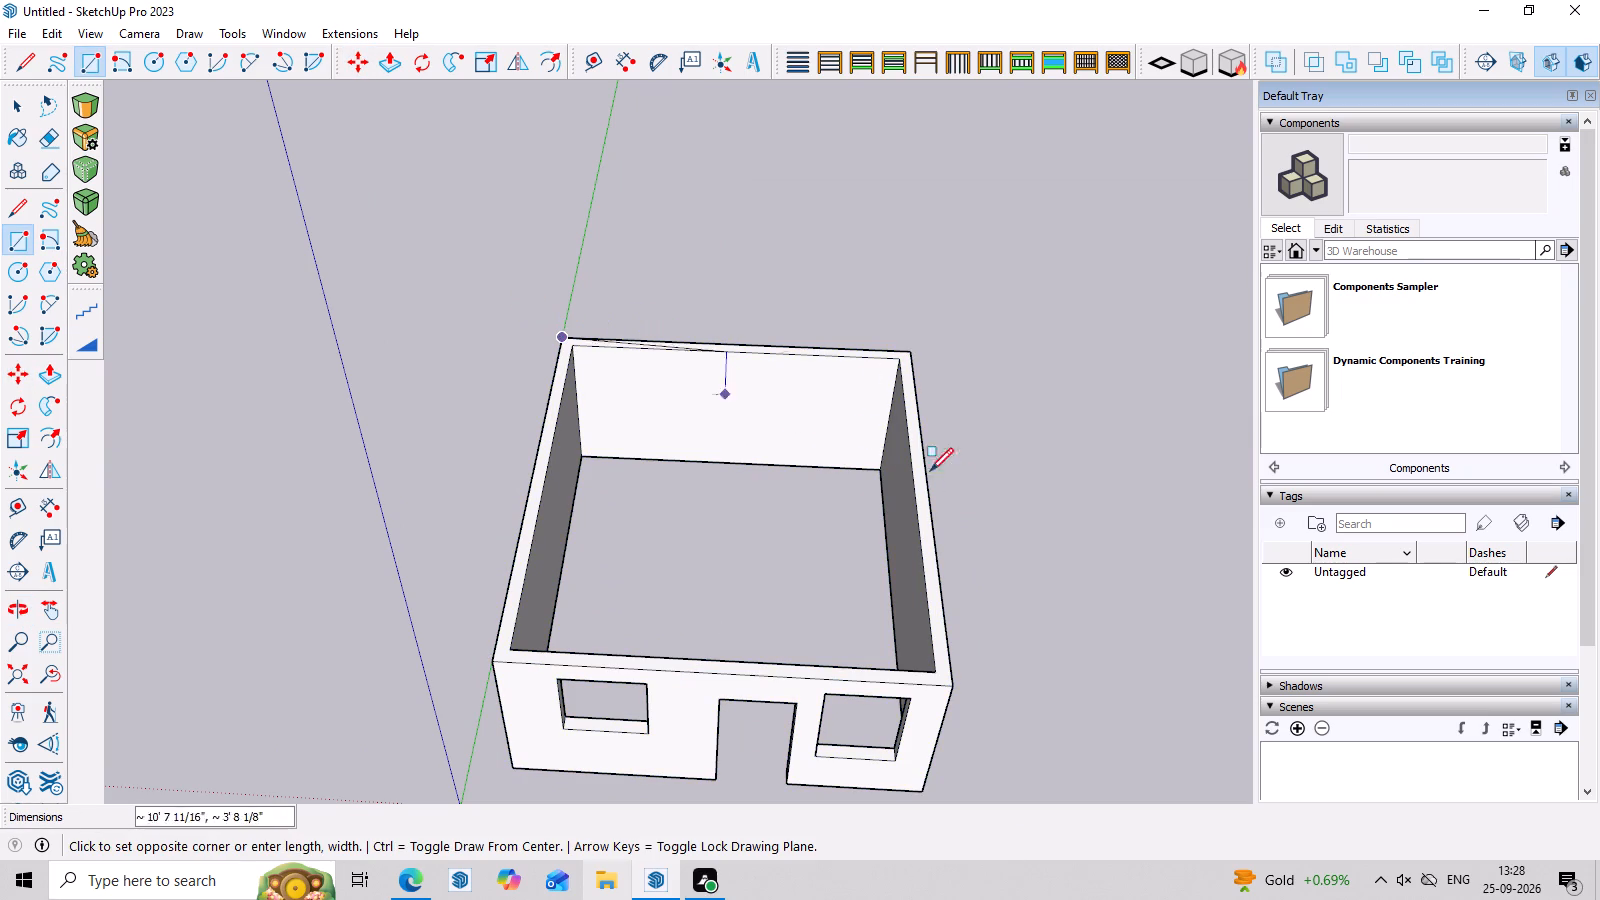
{"action": "left_click", "coordinate": [952, 685]}
{"action": "key", "text": "space"}
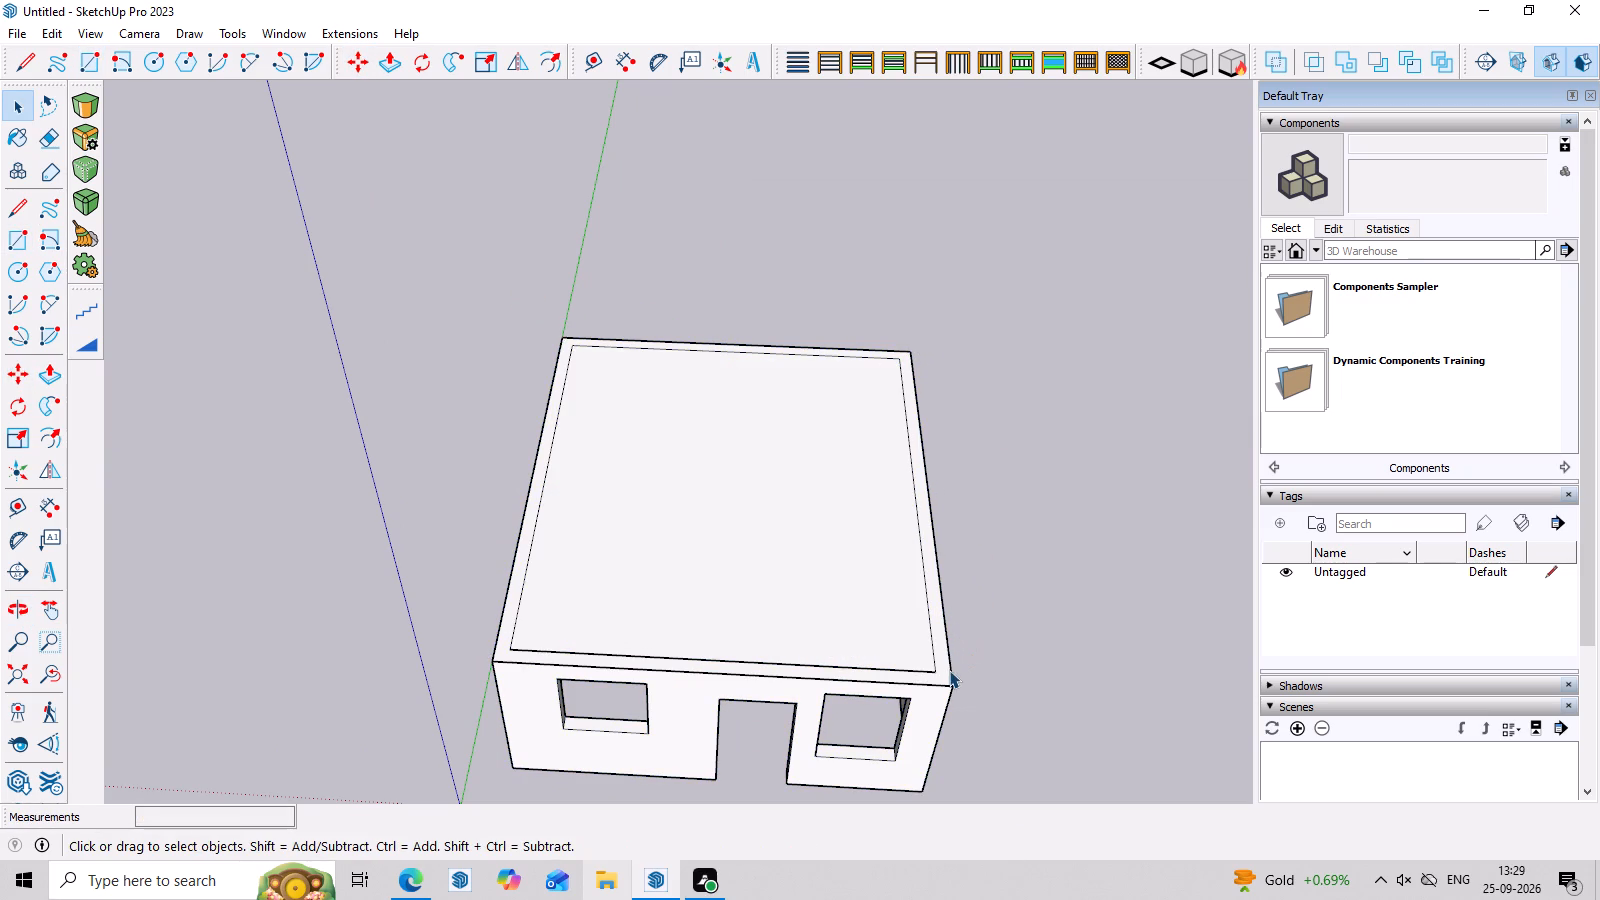
{"action": "key", "text": "p"}
{"action": "left_click", "coordinate": [856, 602]}
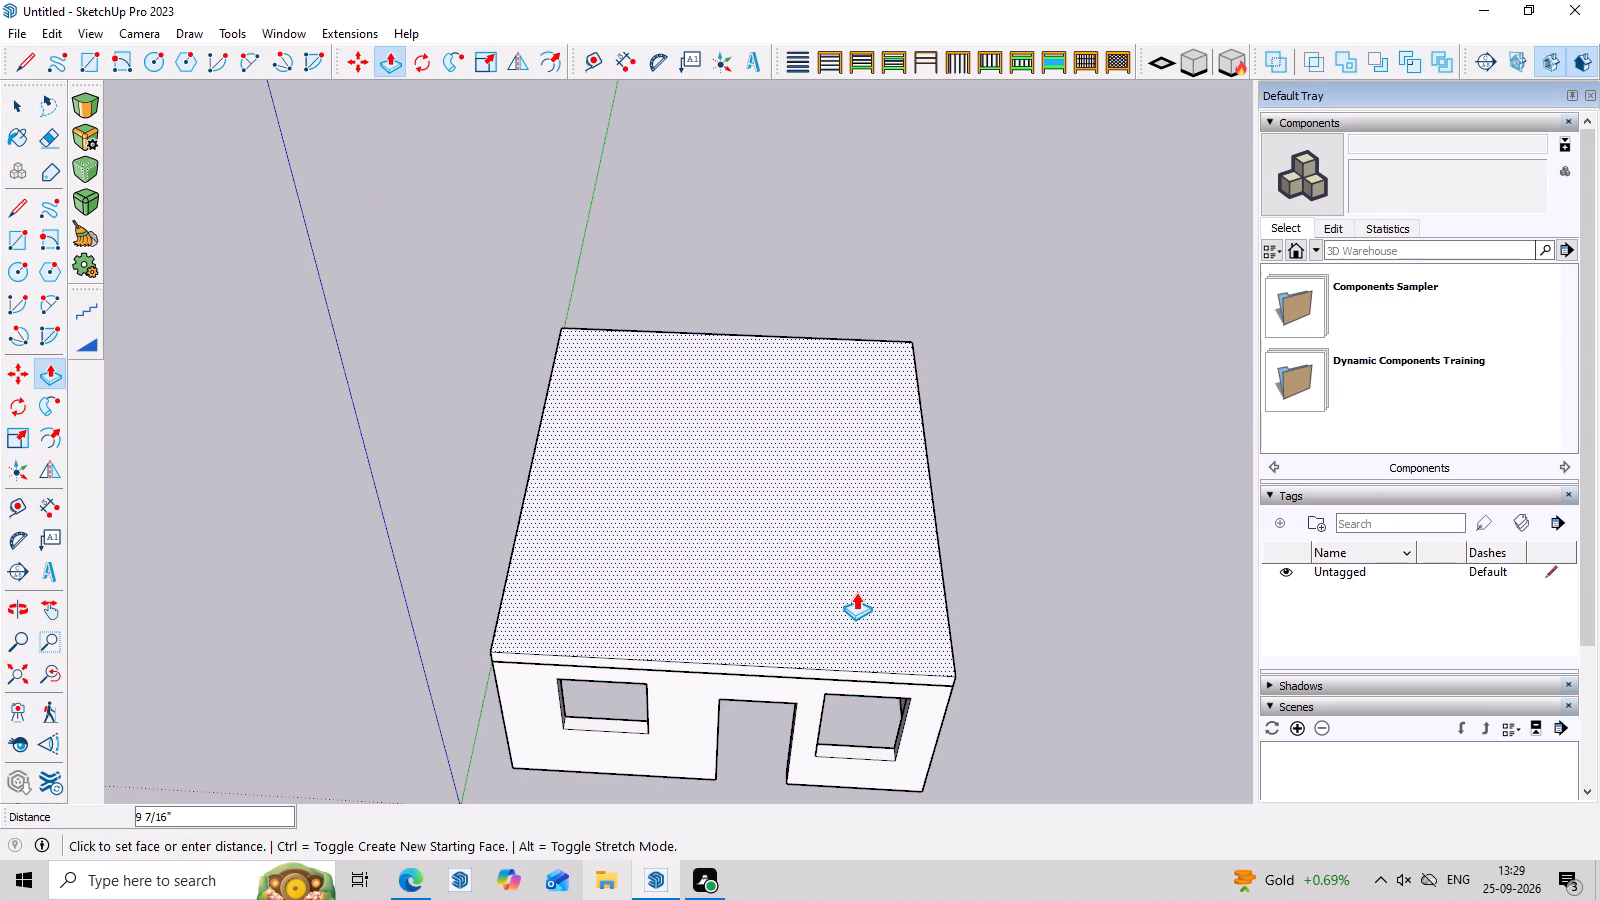
{"action": "key", "text": "4"}
{"action": "key", "text": "Return"}
{"action": "key", "text": "space"}
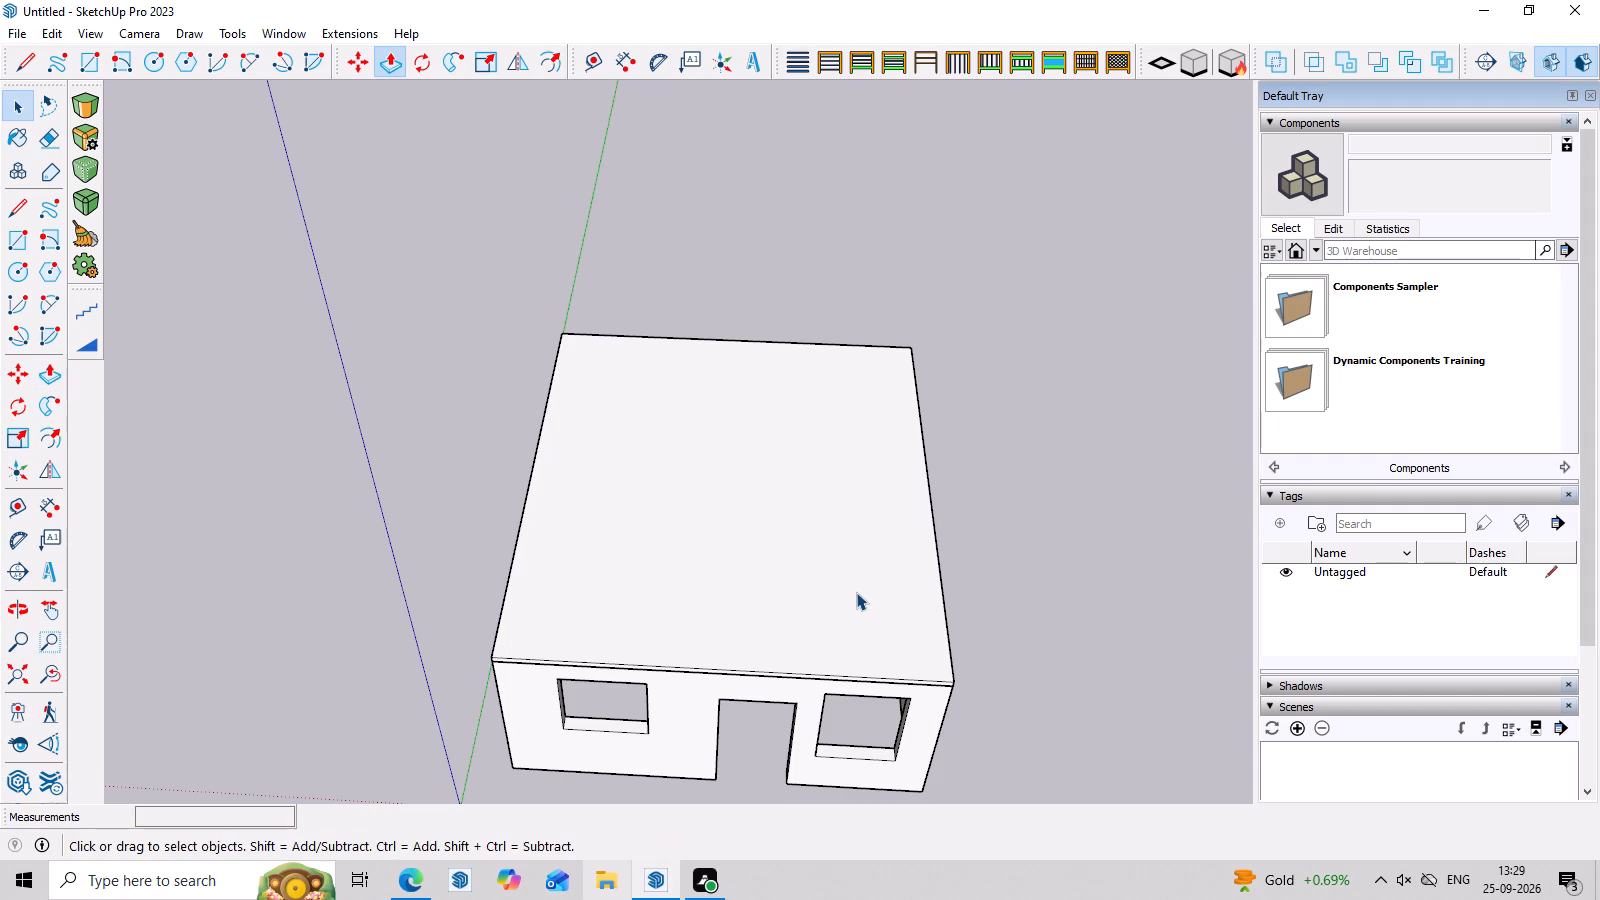
Select the entire 4" slab on top of the walls and make it a group.
{"action": "triple_click", "coordinate": [856, 592]}
{"action": "right_click", "coordinate": [856, 592]}
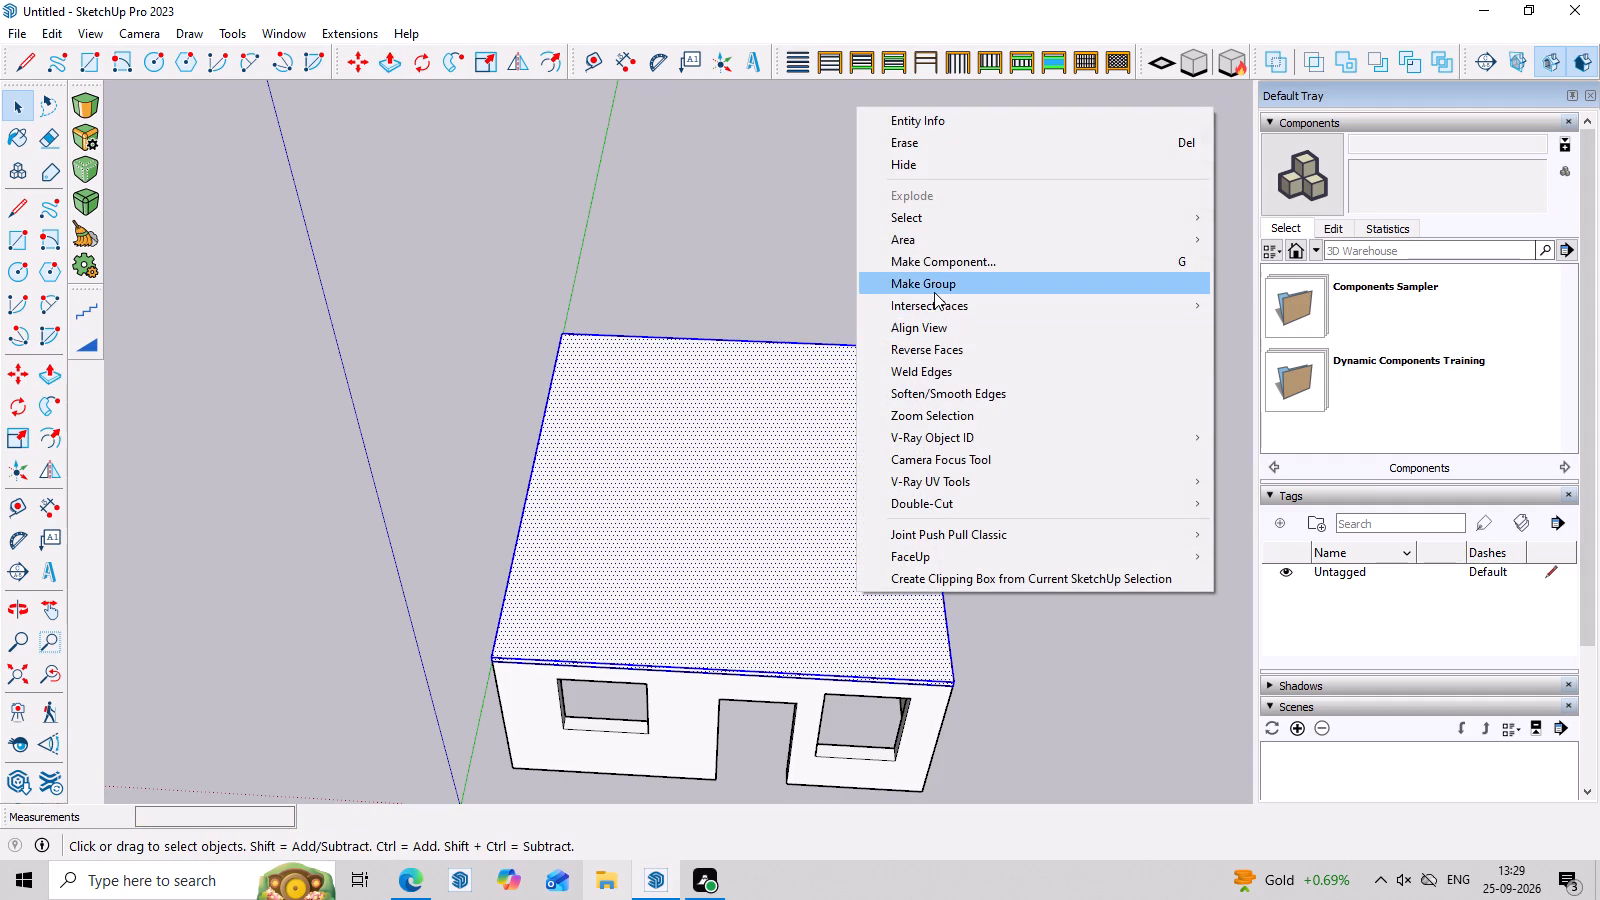
{"action": "left_click", "coordinate": [934, 291]}
Copy the wall group with its openings straight up onto the slab to form an upper storey.
{"action": "middle_click_drag", "start_coordinate": [1053, 719], "coordinate": [1040, 451]}
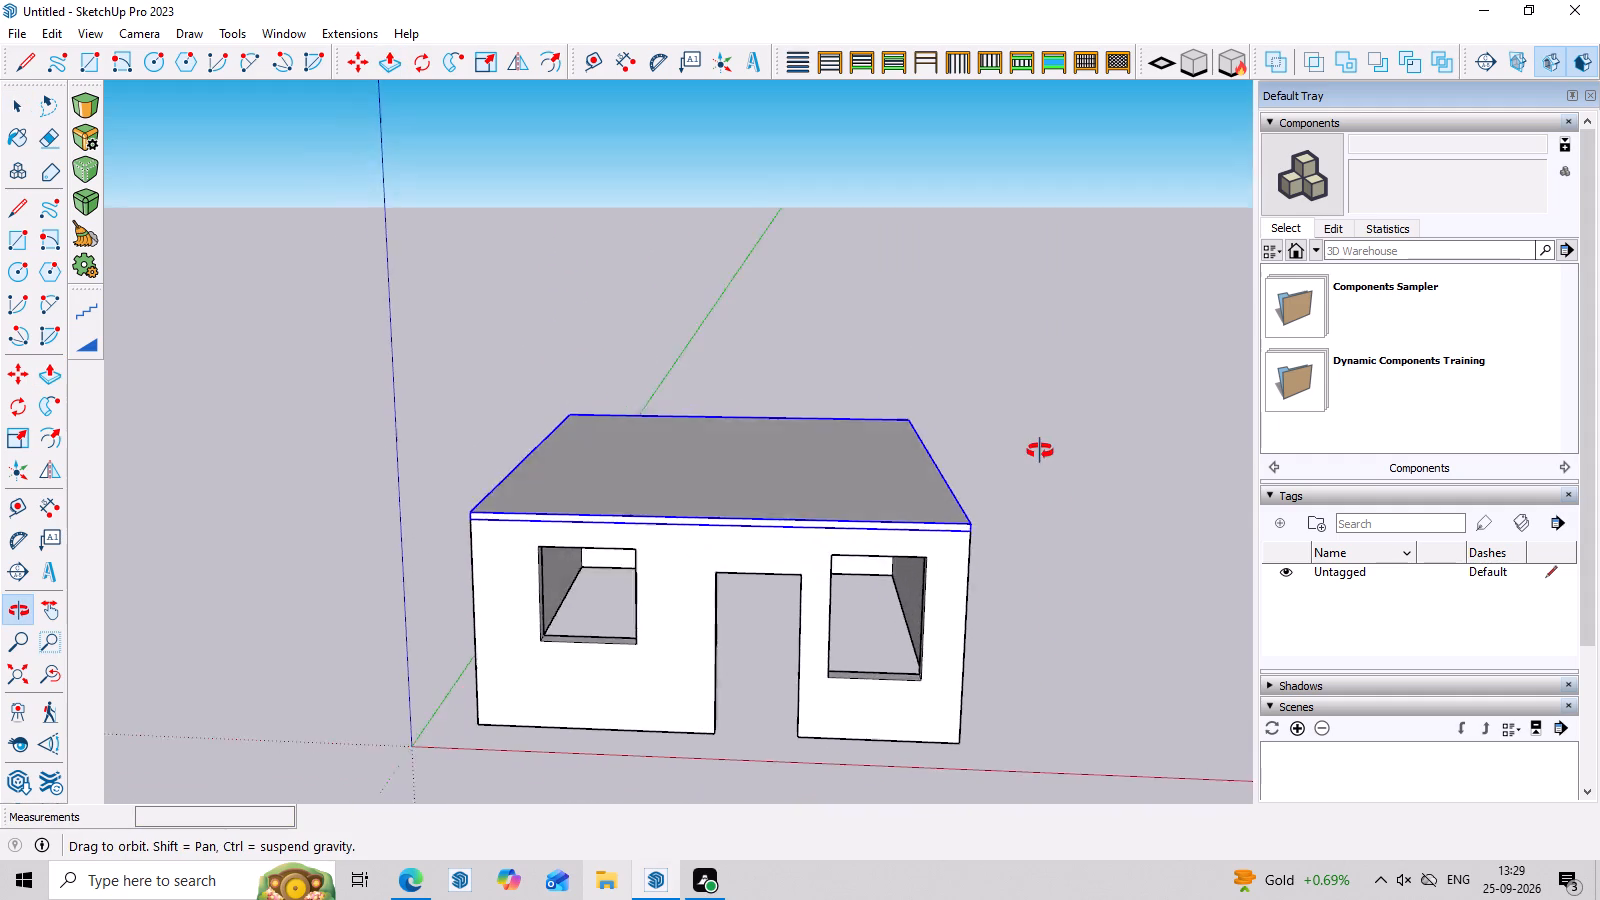
{"action": "middle_click_drag", "start_coordinate": [1040, 451], "coordinate": [944, 475]}
{"action": "key", "text": "space"}
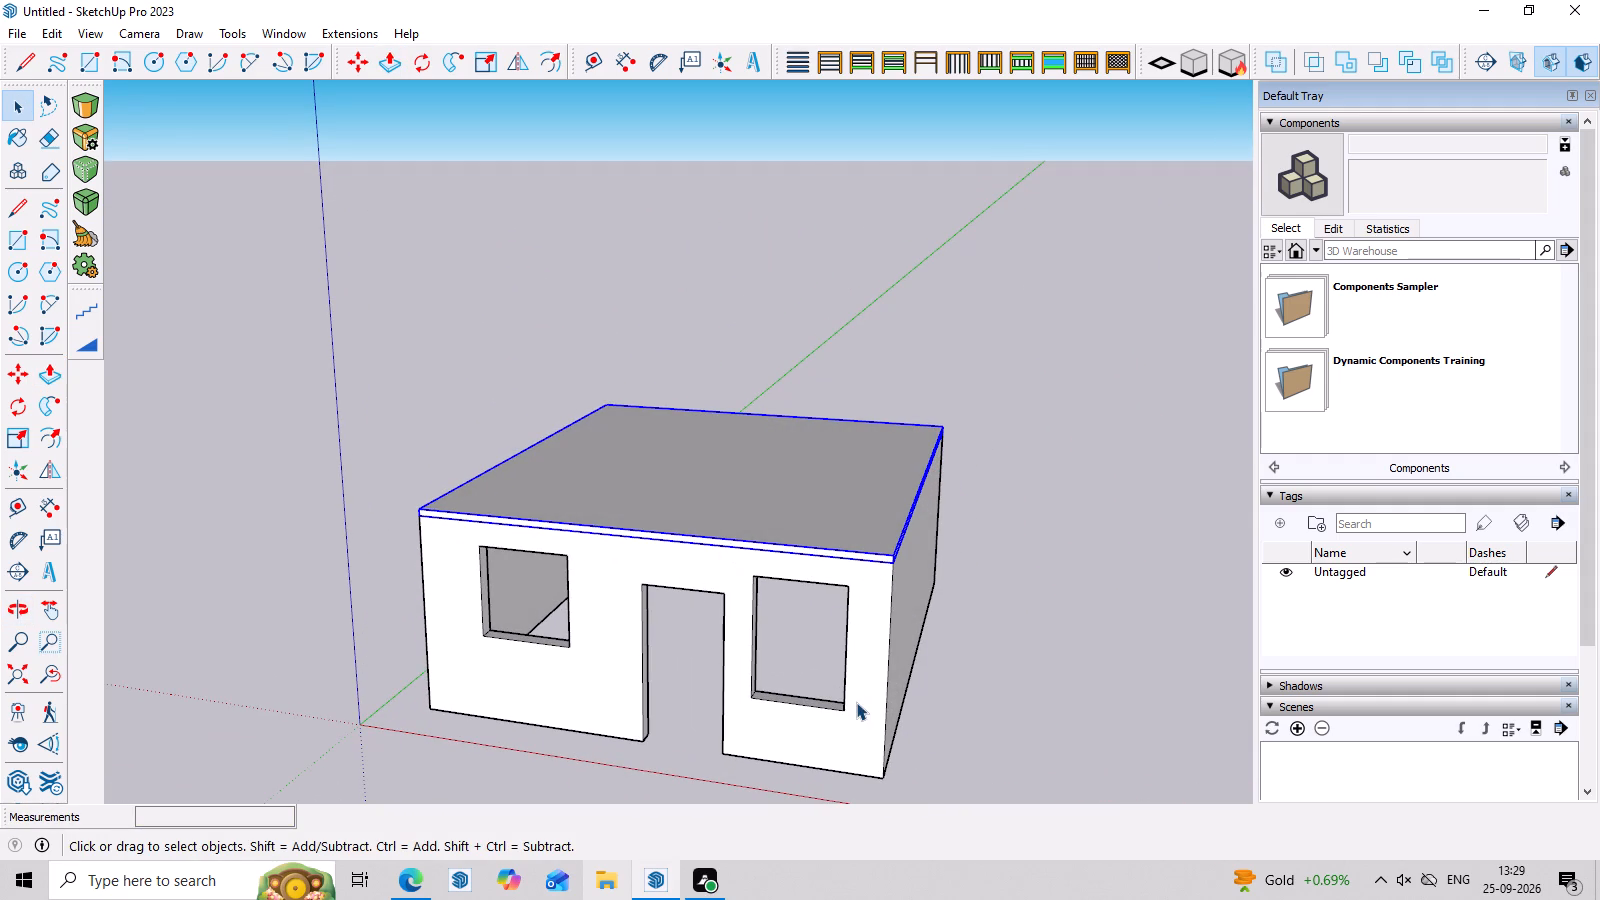
{"action": "left_click", "coordinate": [855, 705]}
{"action": "key", "text": "m"}
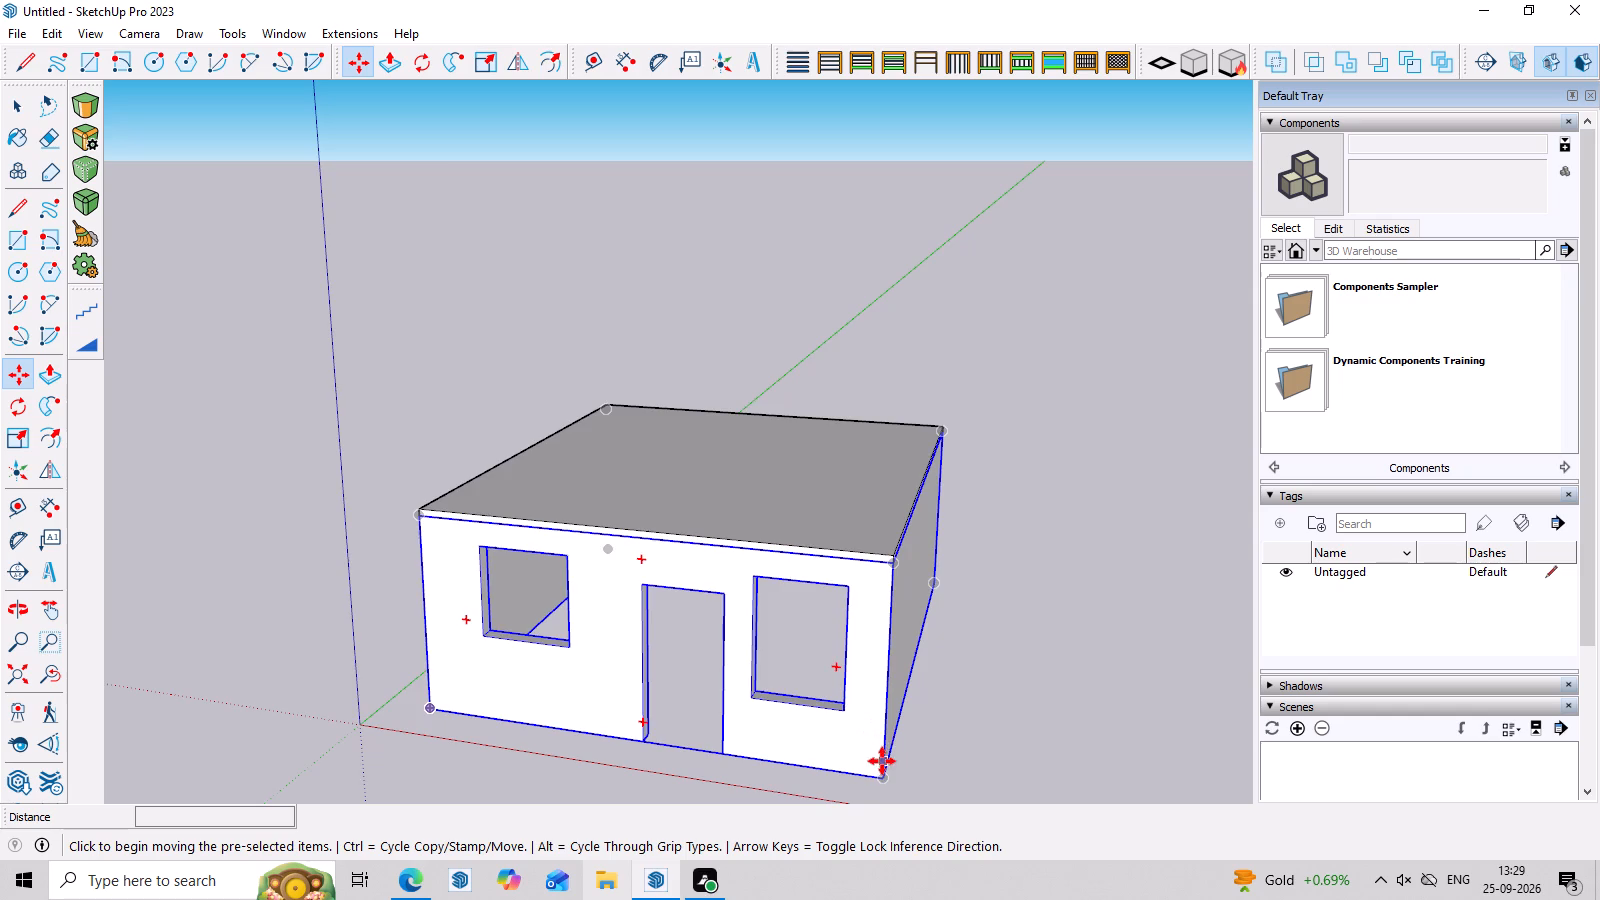
{"action": "scroll", "coordinate": [882, 753], "scroll_direction": "down", "scroll_amount": 4}
{"action": "left_click", "coordinate": [882, 772]}
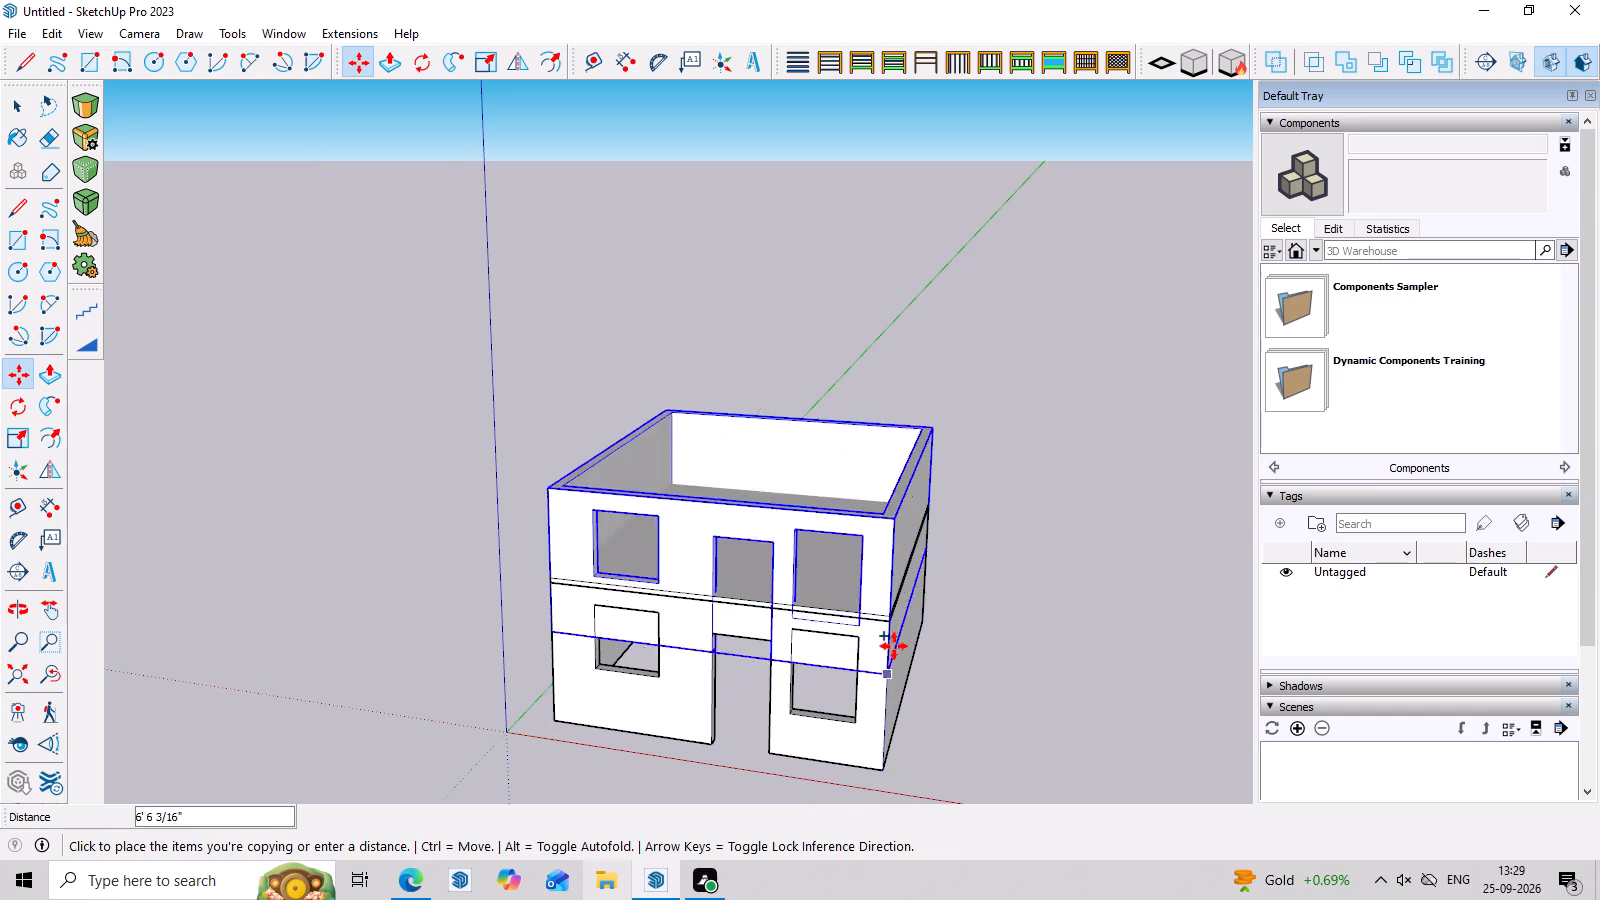
{"action": "left_click", "coordinate": [878, 608]}
{"action": "scroll", "coordinate": [797, 647], "scroll_direction": "down", "scroll_amount": 3}
{"action": "middle_click", "coordinate": [794, 647]}
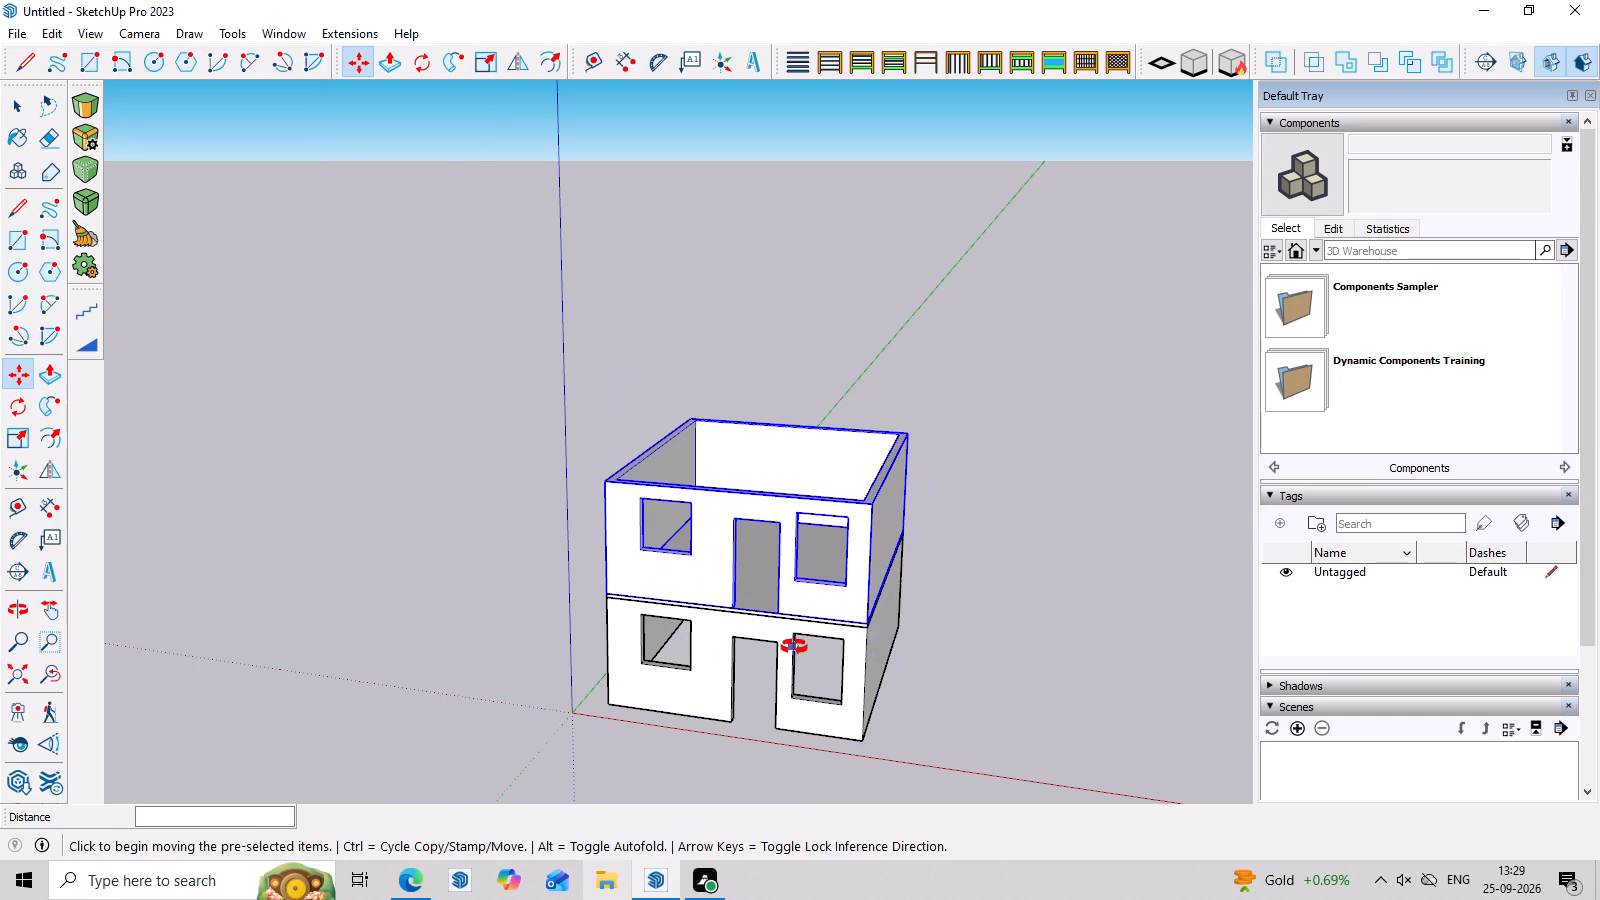
{"action": "middle_click_drag", "start_coordinate": [926, 637], "coordinate": [994, 625]}
{"action": "key", "text": "space"}
{"action": "left_click", "coordinate": [1005, 547]}
Examine the stacked storeys and the slab between them from the front at several heights and distances.
{"action": "scroll", "coordinate": [1027, 639], "scroll_direction": "down", "scroll_amount": 2}
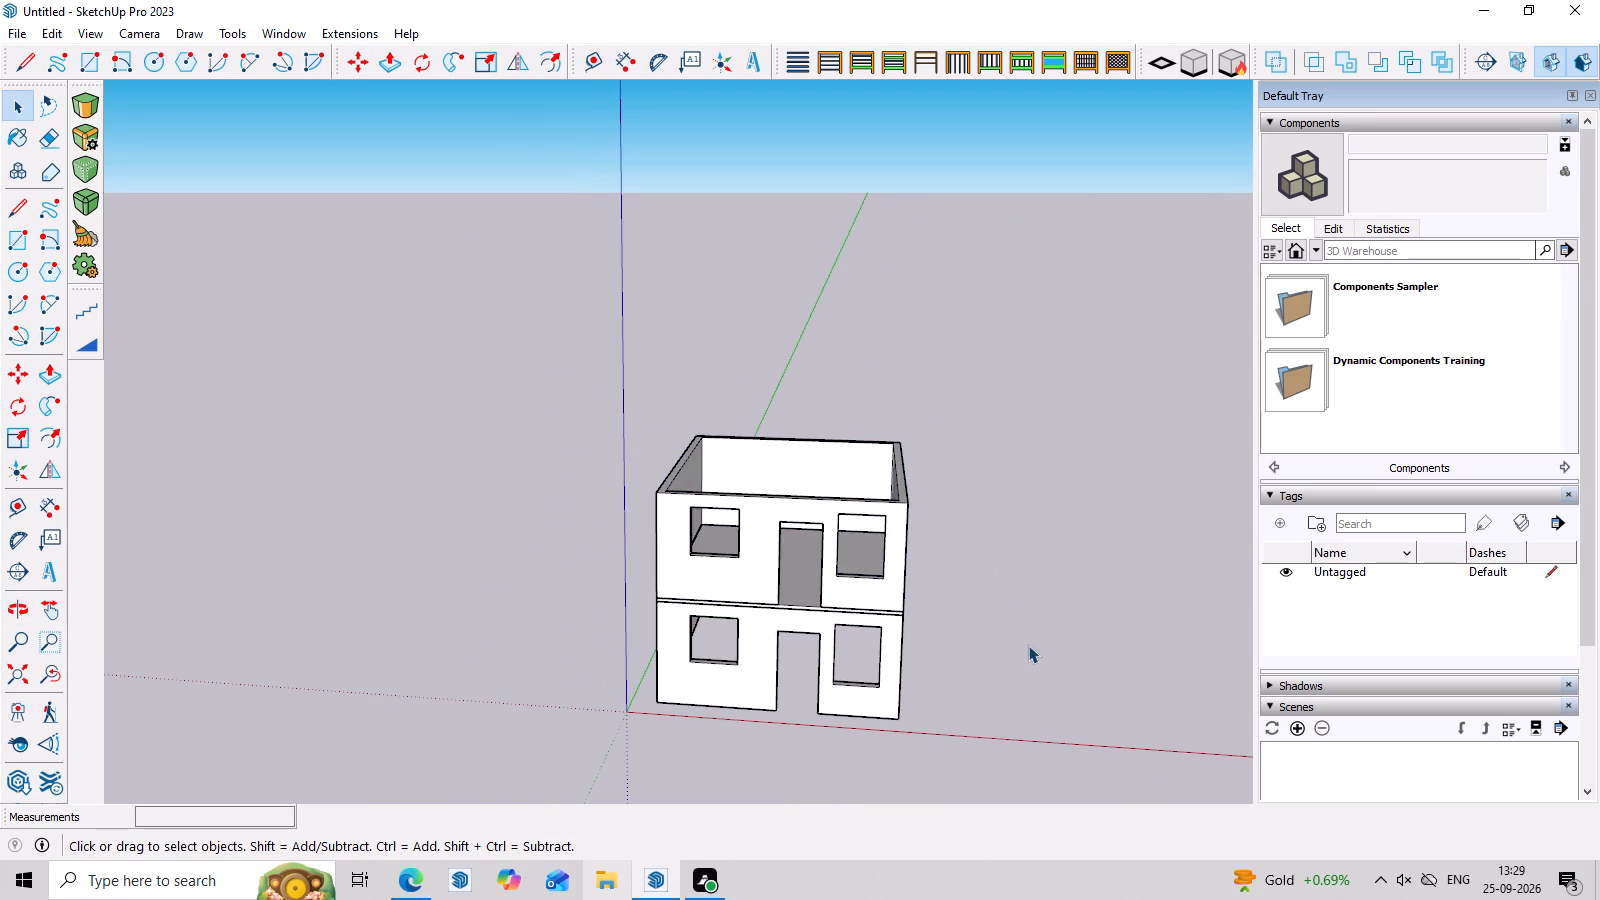
{"action": "middle_click_drag", "start_coordinate": [1074, 589], "coordinate": [1126, 464]}
{"action": "scroll", "coordinate": [987, 506], "scroll_direction": "up", "scroll_amount": 6}
{"action": "scroll", "coordinate": [990, 502], "scroll_direction": "down", "scroll_amount": 3}
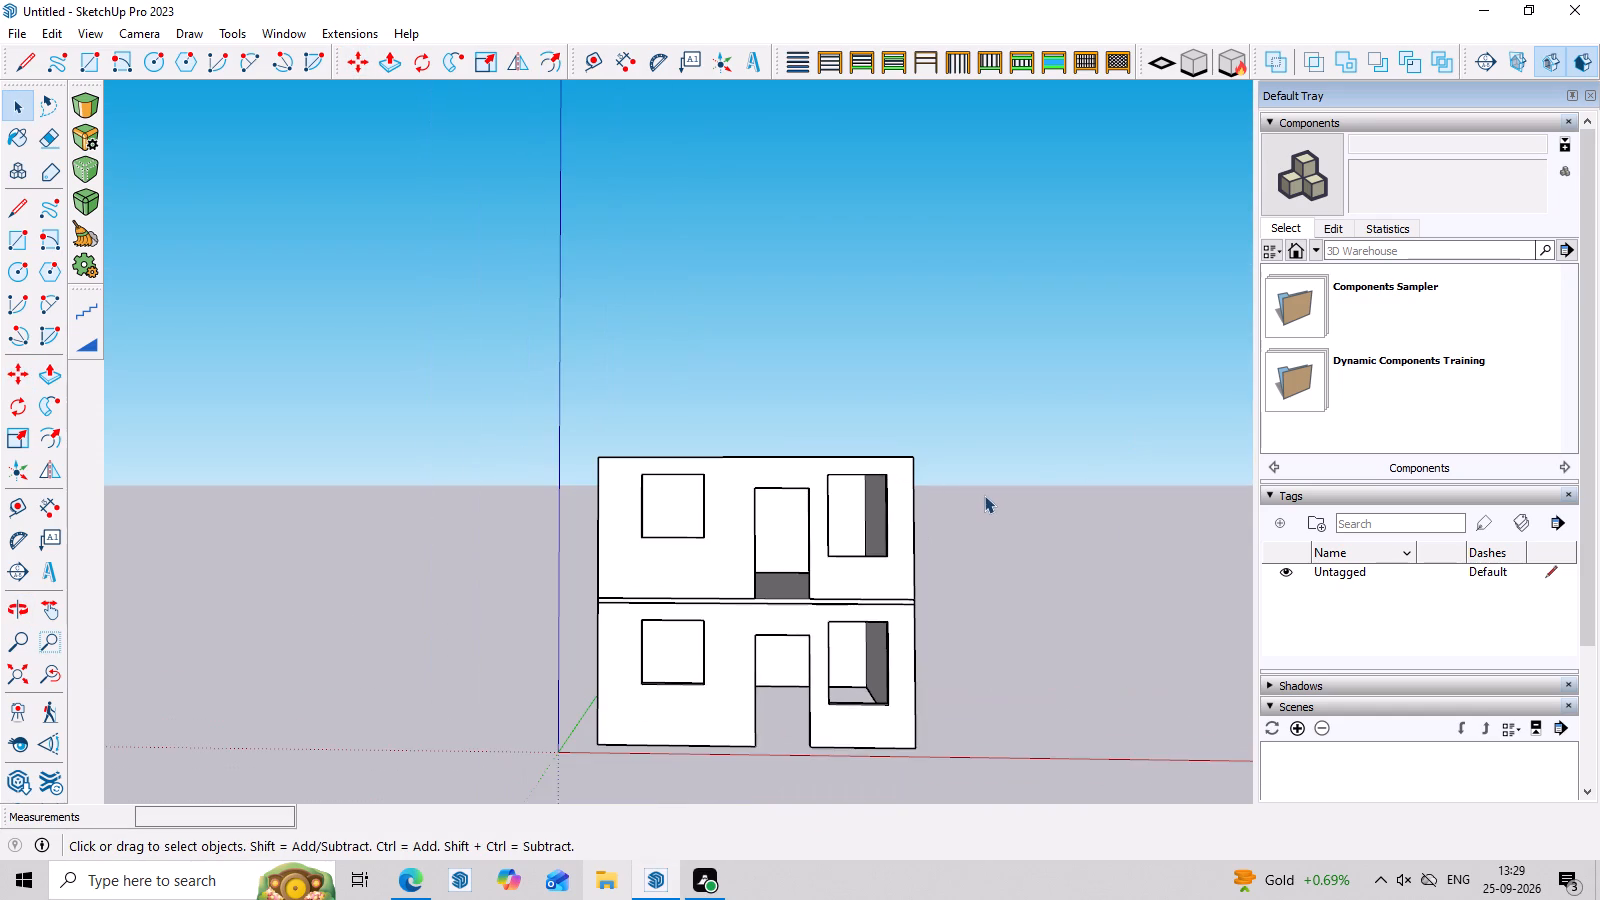
{"action": "scroll", "coordinate": [800, 516], "scroll_direction": "up", "scroll_amount": 6}
{"action": "middle_click_drag", "start_coordinate": [898, 538], "coordinate": [884, 572]}
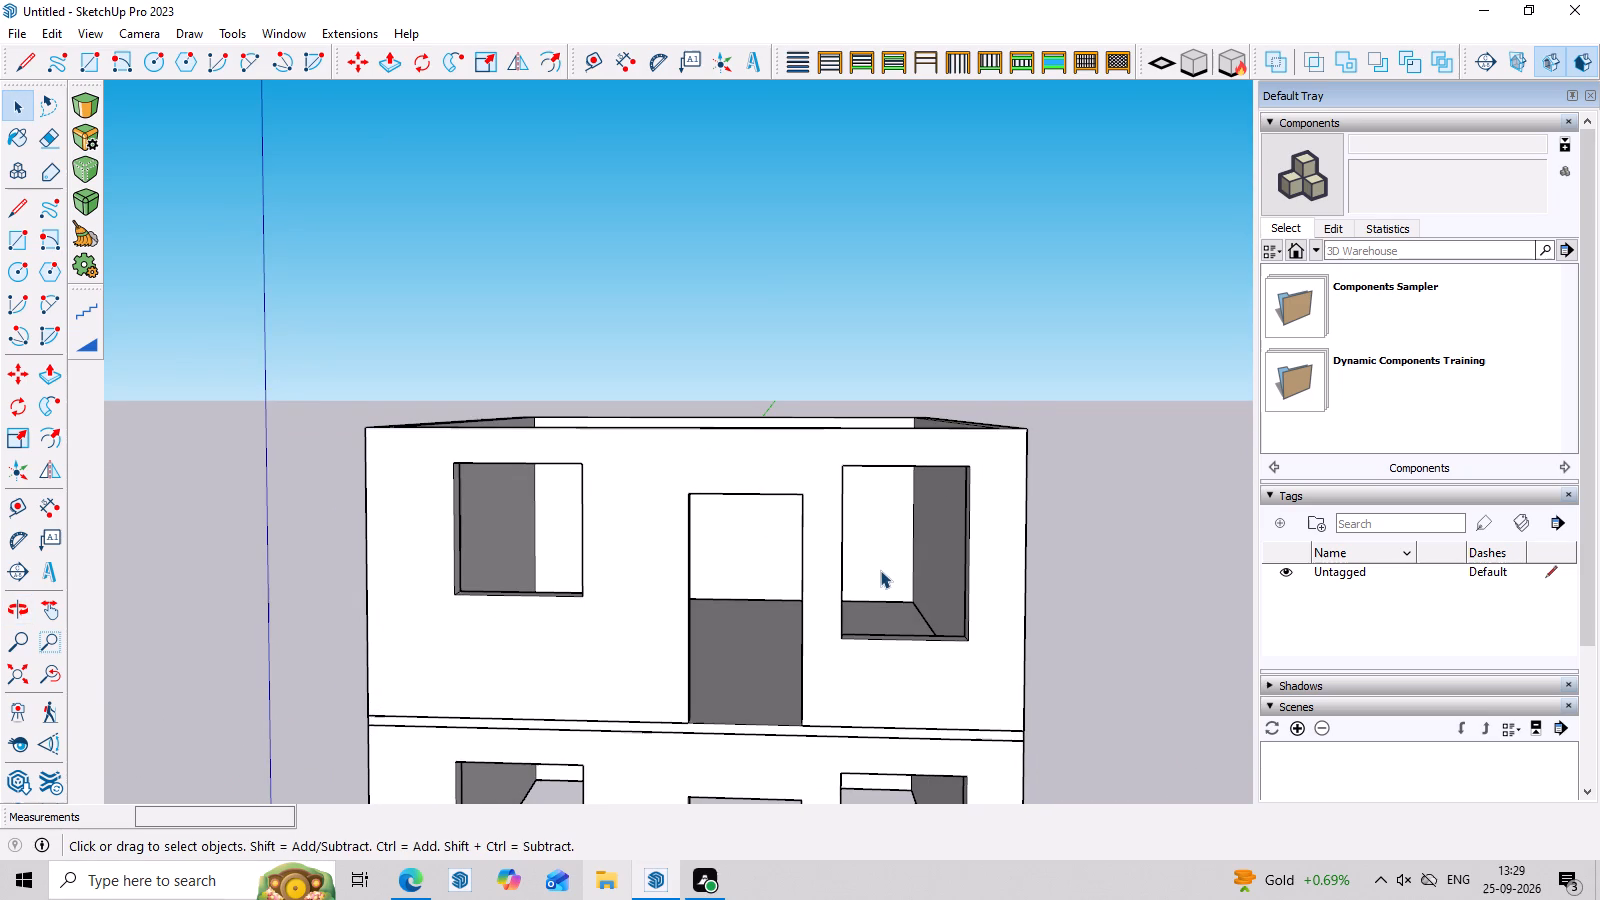
{"action": "scroll", "coordinate": [880, 570], "scroll_direction": "down", "scroll_amount": 1}
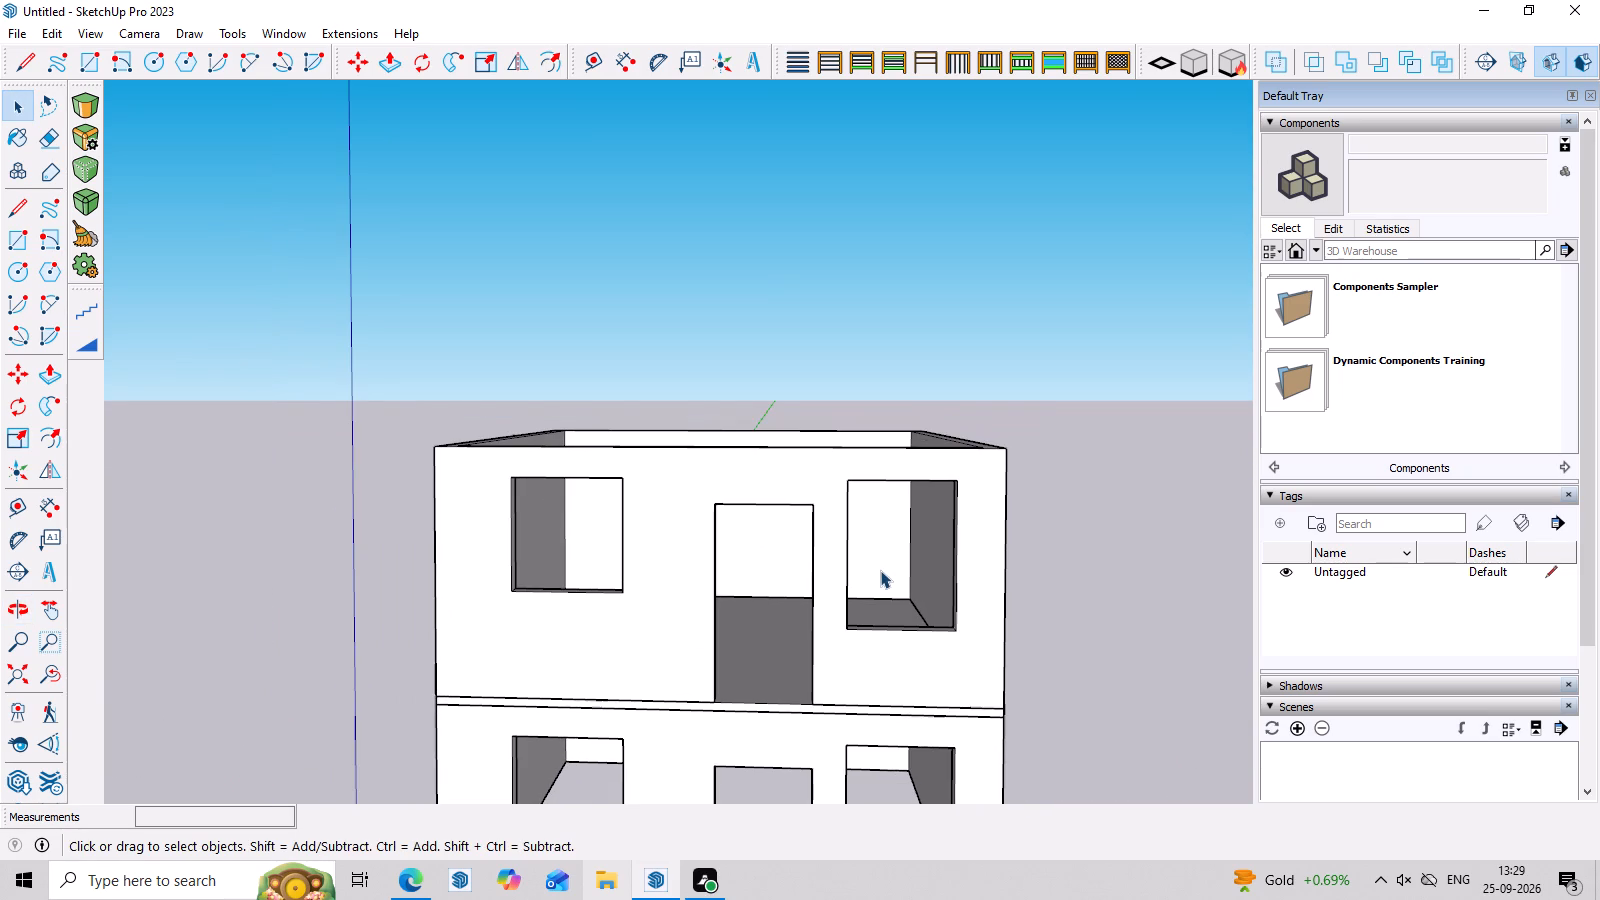
{"action": "middle_click_drag", "start_coordinate": [880, 570], "coordinate": [883, 531]}
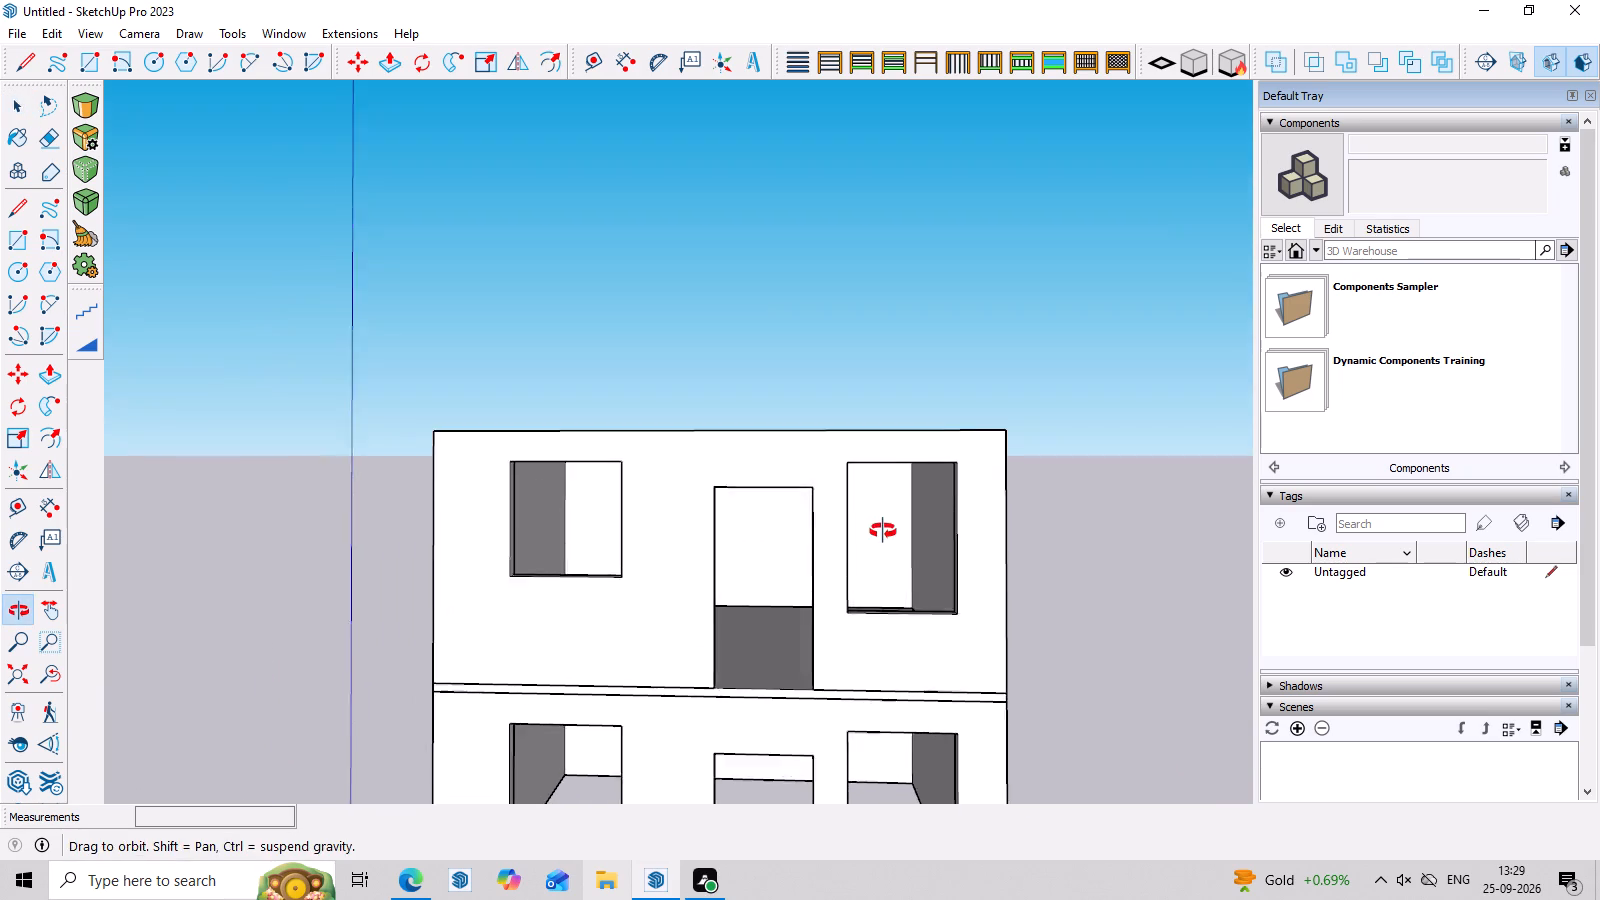
{"action": "middle_click_drag", "start_coordinate": [883, 531], "coordinate": [885, 525]}
{"action": "scroll", "coordinate": [885, 525], "scroll_direction": "down", "scroll_amount": 3}
{"action": "middle_click_drag", "start_coordinate": [885, 565], "coordinate": [885, 596]}
{"action": "scroll", "coordinate": [863, 661], "scroll_direction": "up", "scroll_amount": 3}
Inside the slab group, Push/Pull the front edge face outward about 10' 8" to form a balcony, and close the group.
{"action": "triple_click", "coordinate": [778, 633]}
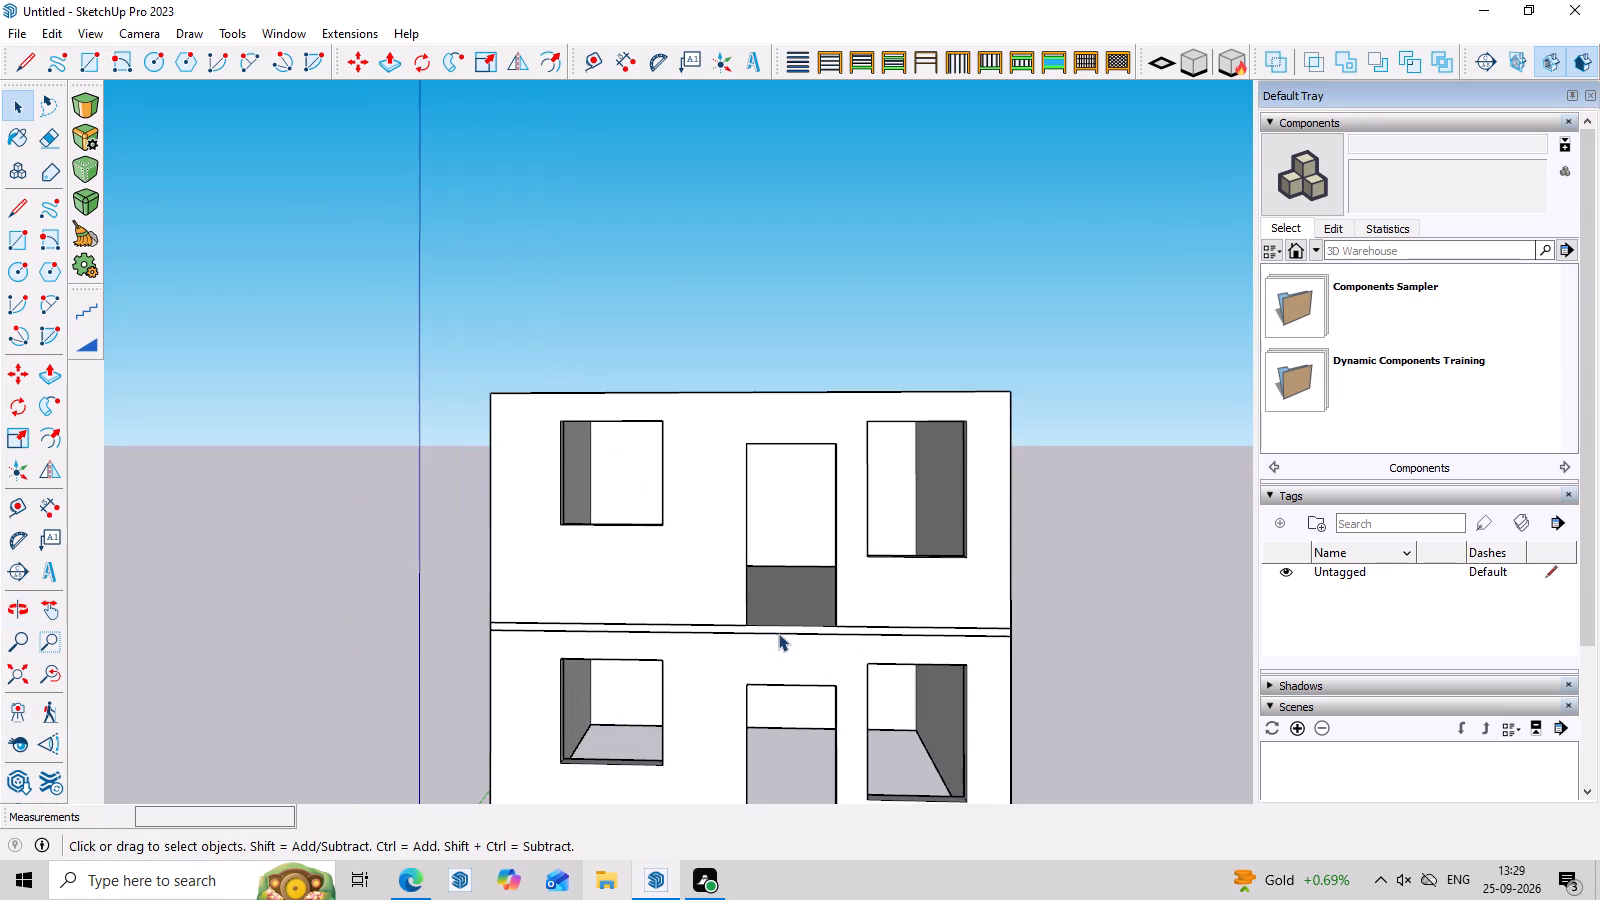
{"action": "left_click", "coordinate": [777, 631]}
{"action": "scroll", "coordinate": [777, 631], "scroll_direction": "up", "scroll_amount": 2}
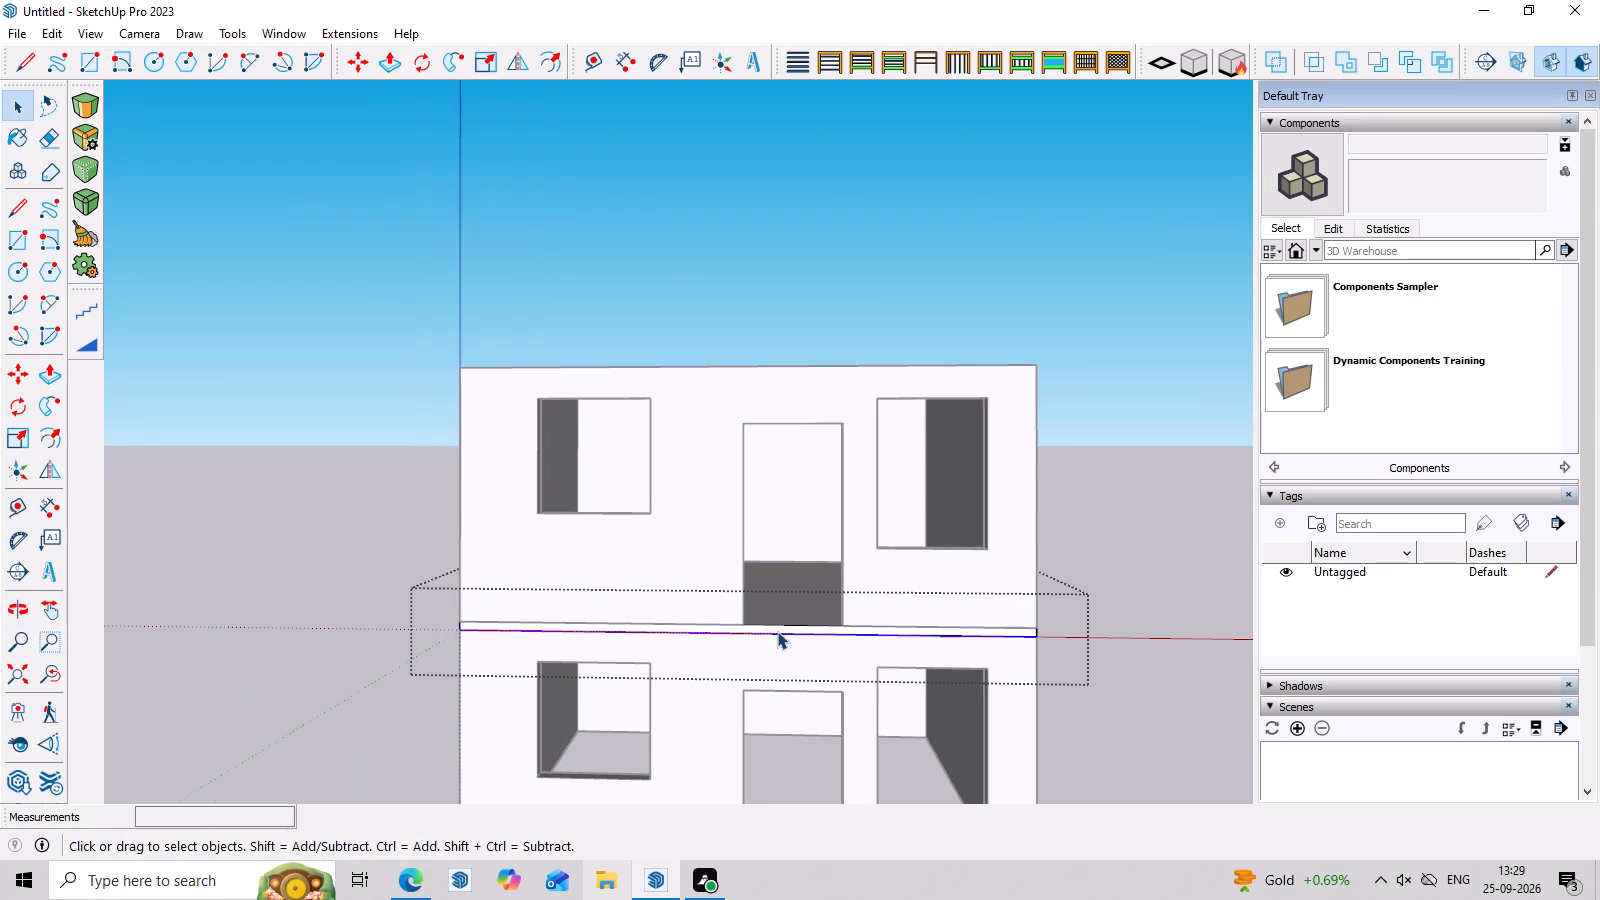
{"action": "left_click", "coordinate": [777, 626]}
{"action": "scroll", "coordinate": [777, 626], "scroll_direction": "up", "scroll_amount": 3}
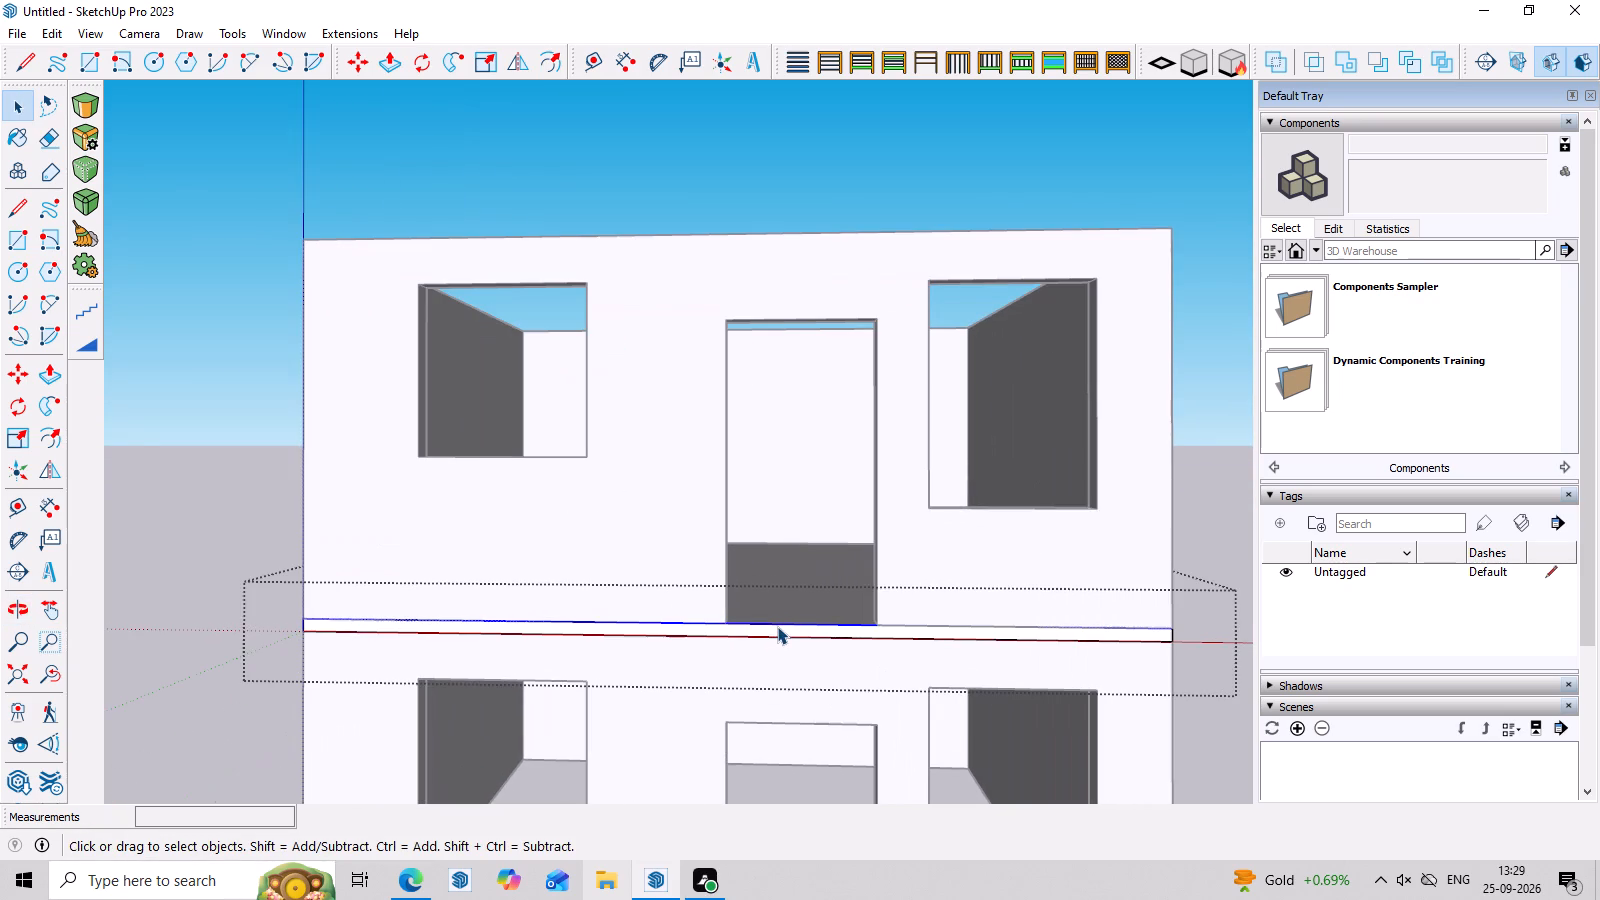
{"action": "left_click", "coordinate": [779, 629]}
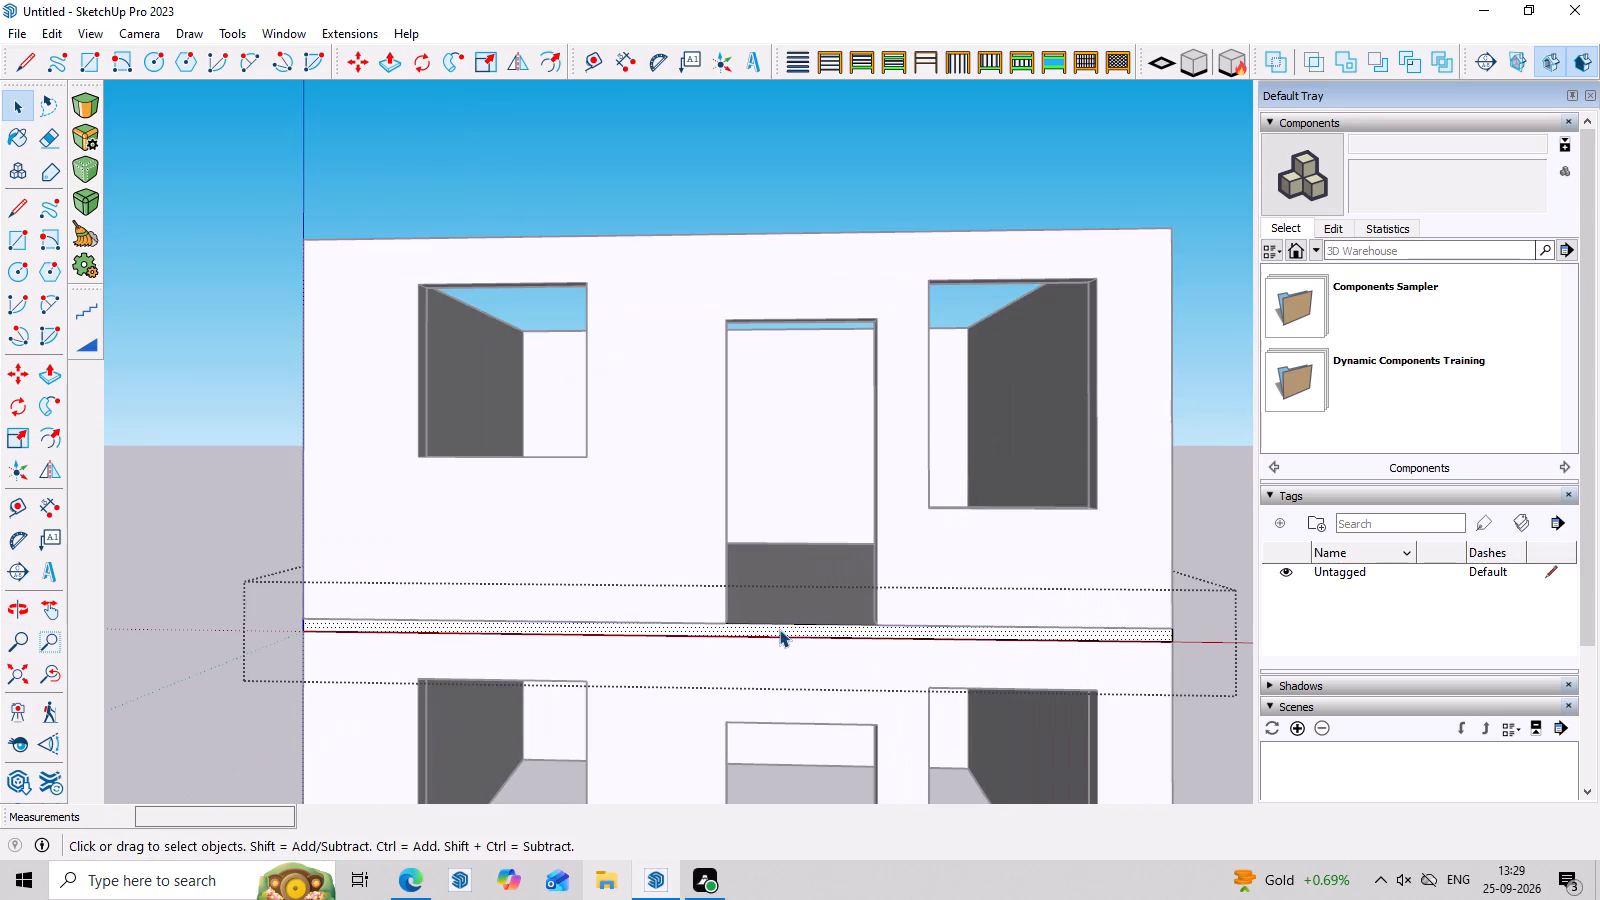
{"action": "key", "text": "p"}
{"action": "left_click", "coordinate": [778, 629]}
{"action": "scroll", "coordinate": [781, 721], "scroll_direction": "down", "scroll_amount": 3}
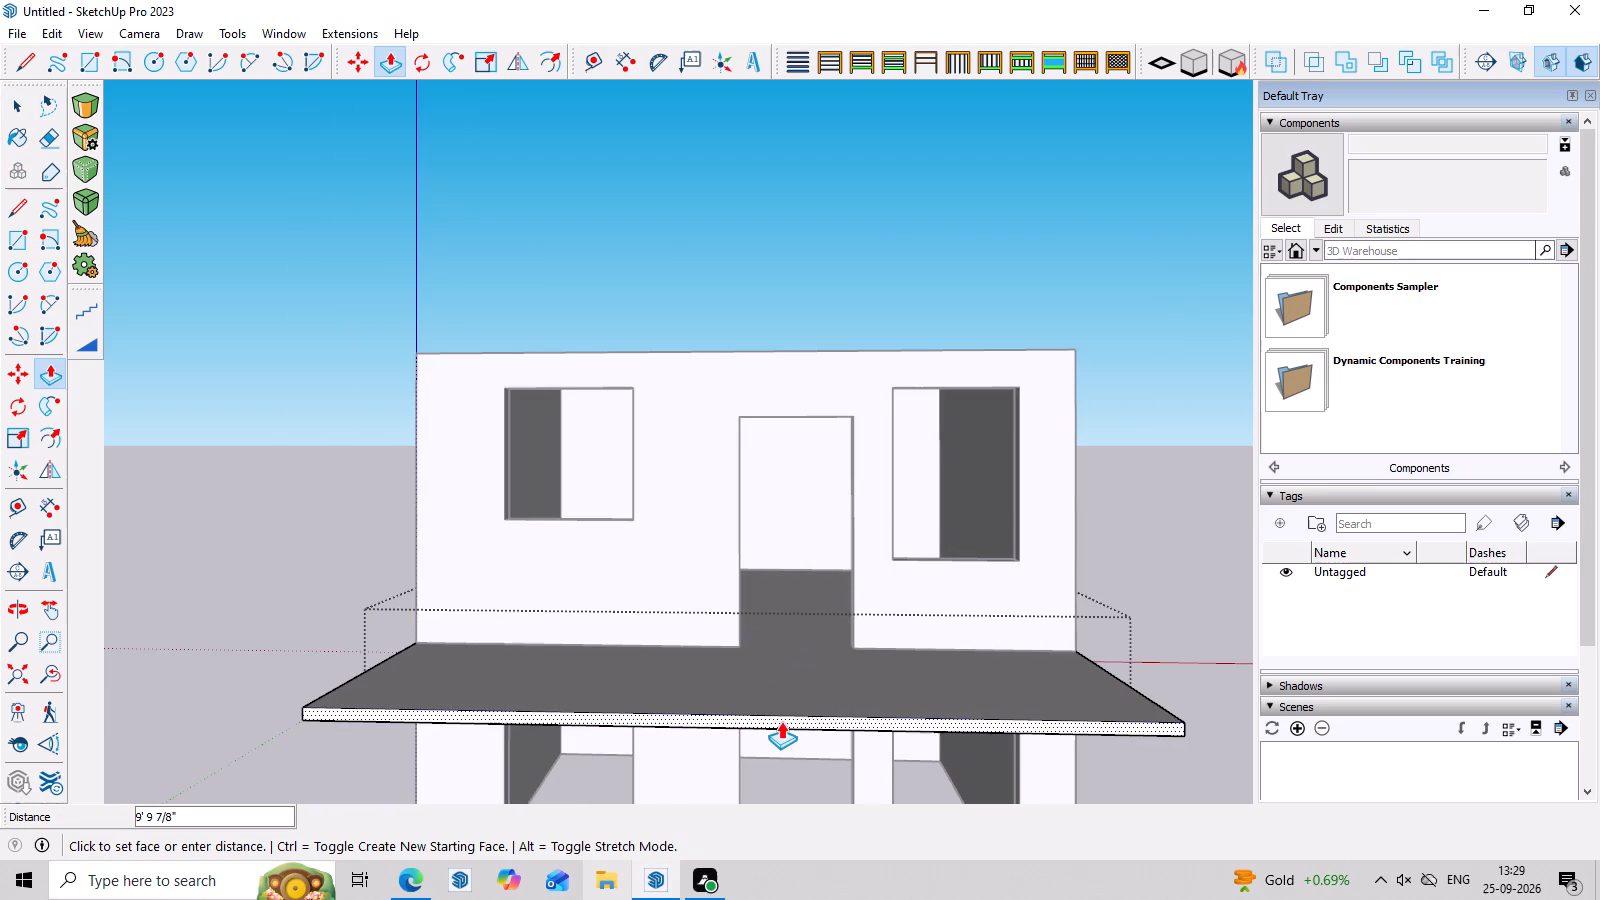
{"action": "left_click", "coordinate": [781, 729]}
{"action": "scroll", "coordinate": [760, 585], "scroll_direction": "down", "scroll_amount": 3}
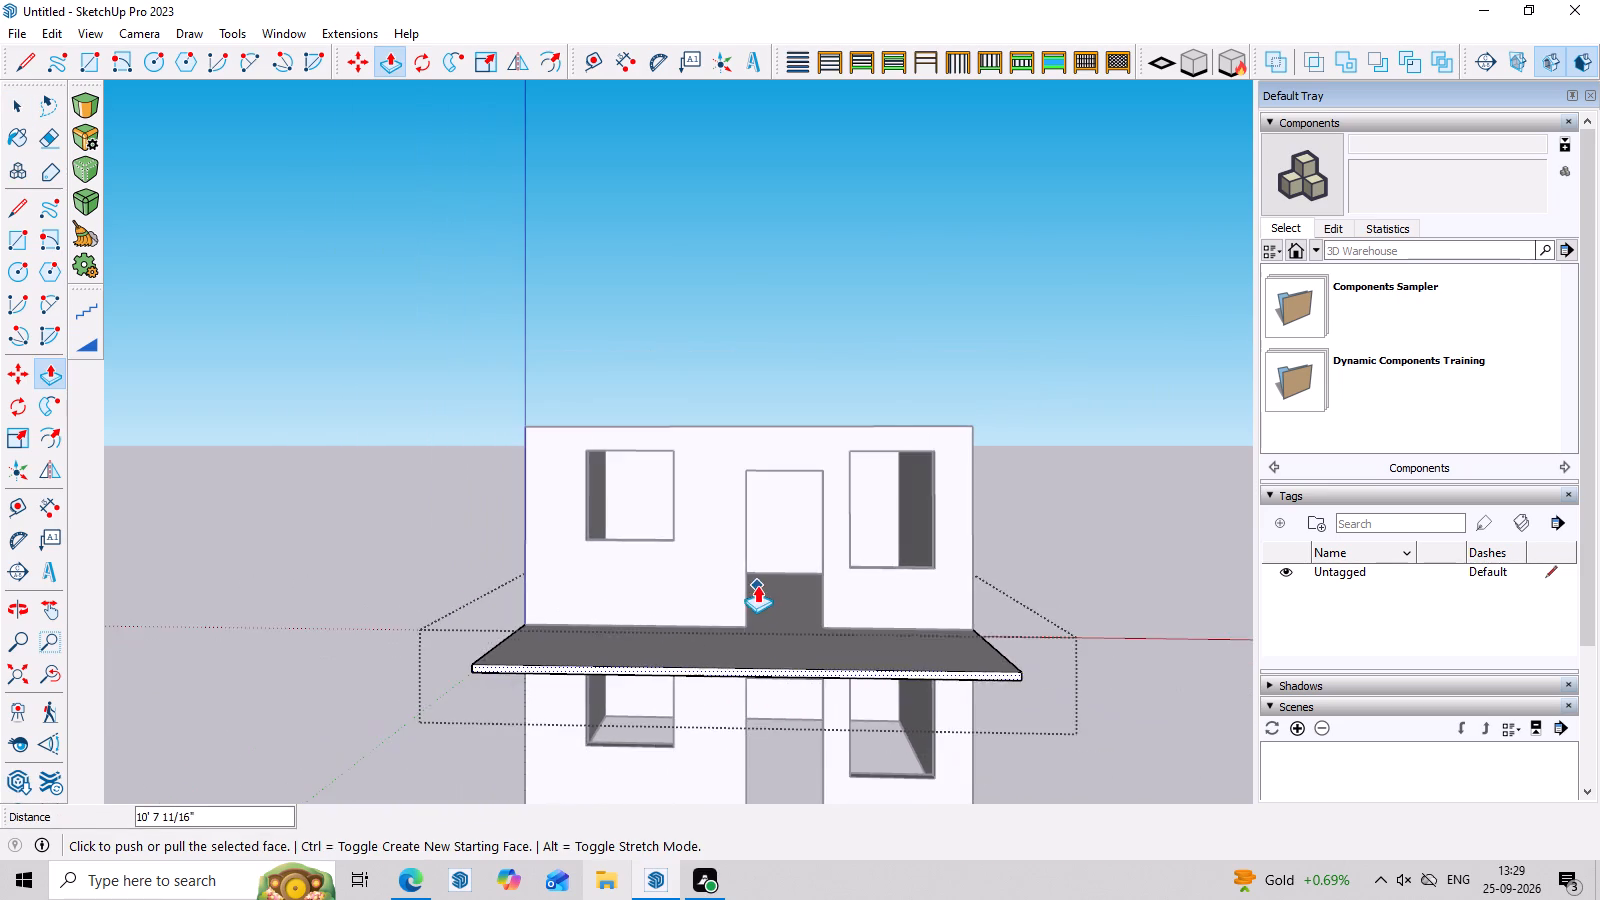
{"action": "middle_click_drag", "start_coordinate": [757, 606], "coordinate": [756, 650]}
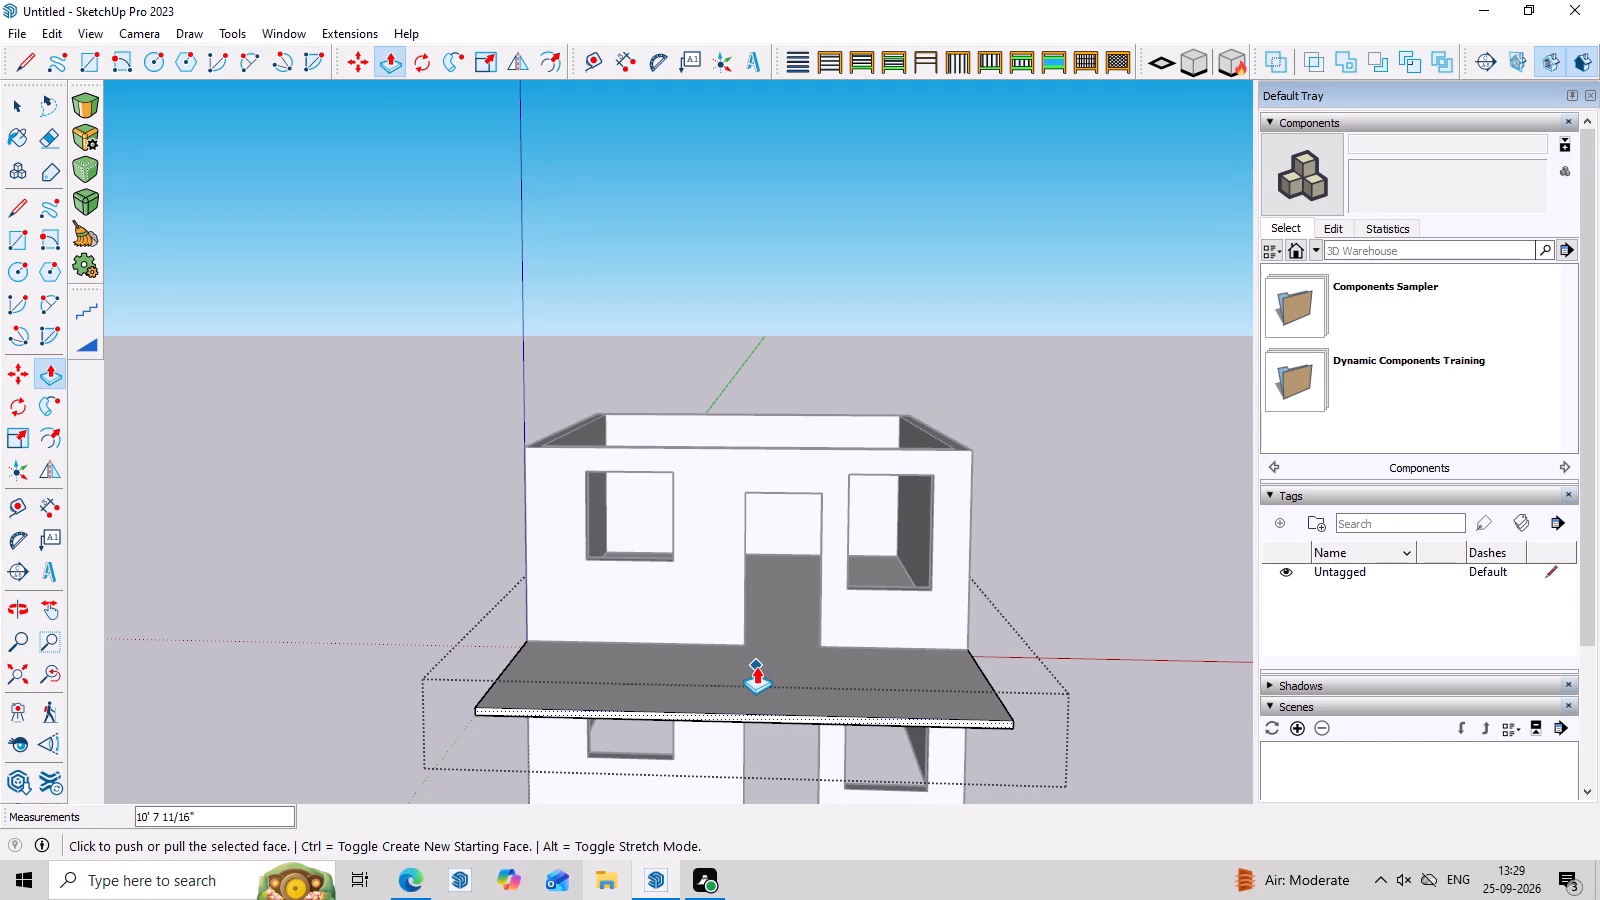
{"action": "key", "text": "Escape"}
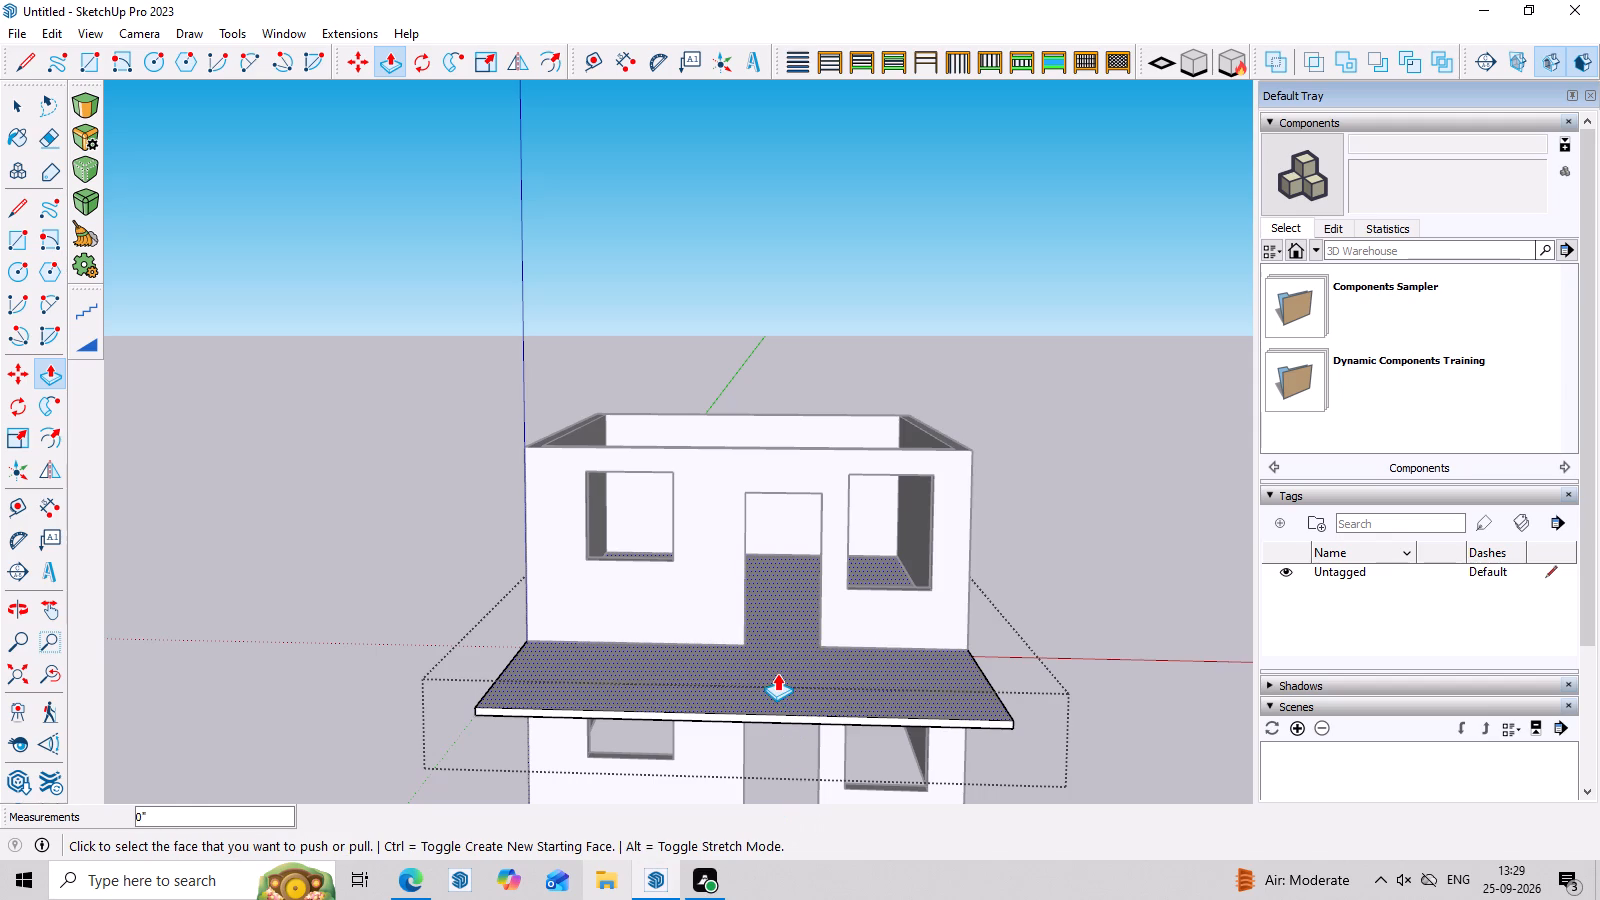
{"action": "key", "text": "space"}
{"action": "middle_click_drag", "start_coordinate": [779, 673], "coordinate": [797, 679]}
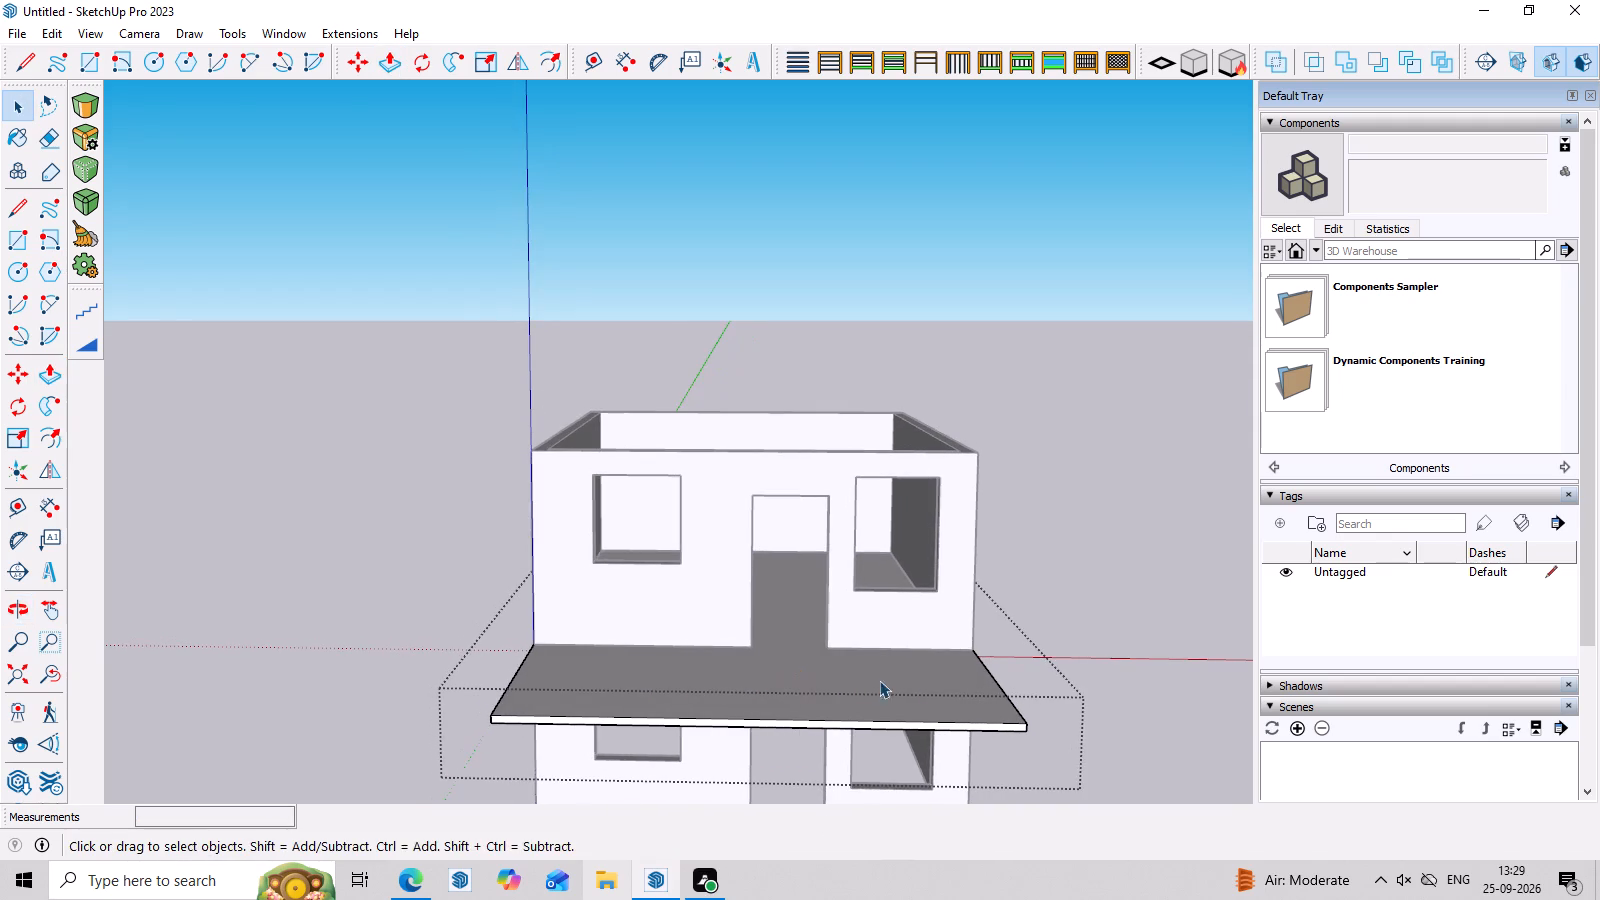
{"action": "middle_click", "coordinate": [967, 679]}
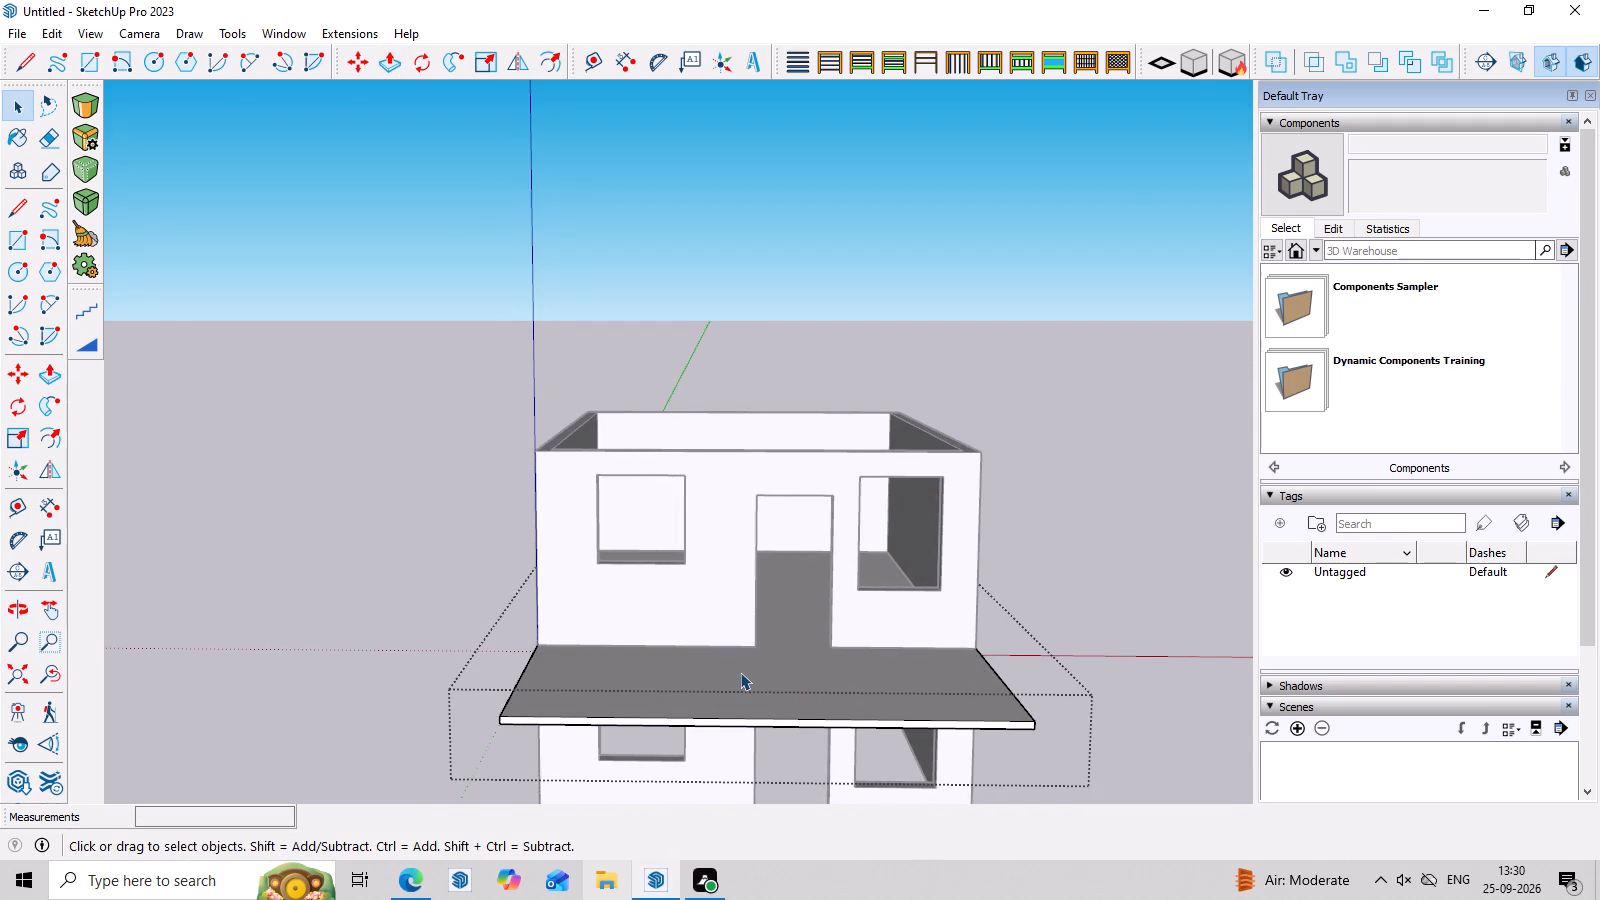
{"action": "middle_click_drag", "start_coordinate": [740, 672], "coordinate": [753, 686]}
{"action": "left_click", "coordinate": [1062, 561]}
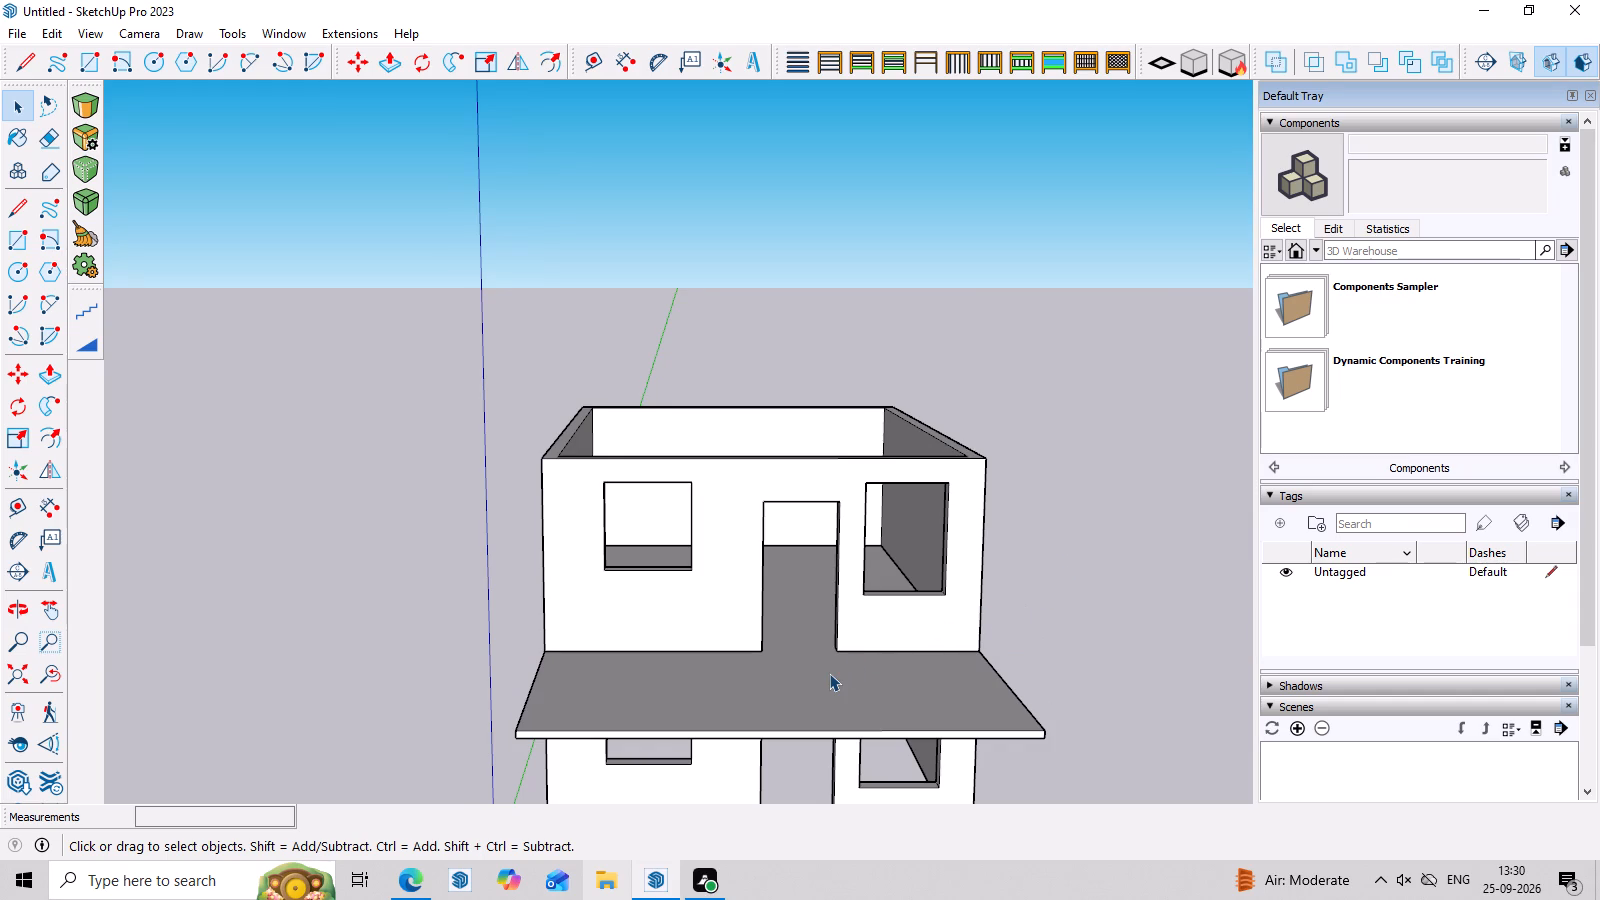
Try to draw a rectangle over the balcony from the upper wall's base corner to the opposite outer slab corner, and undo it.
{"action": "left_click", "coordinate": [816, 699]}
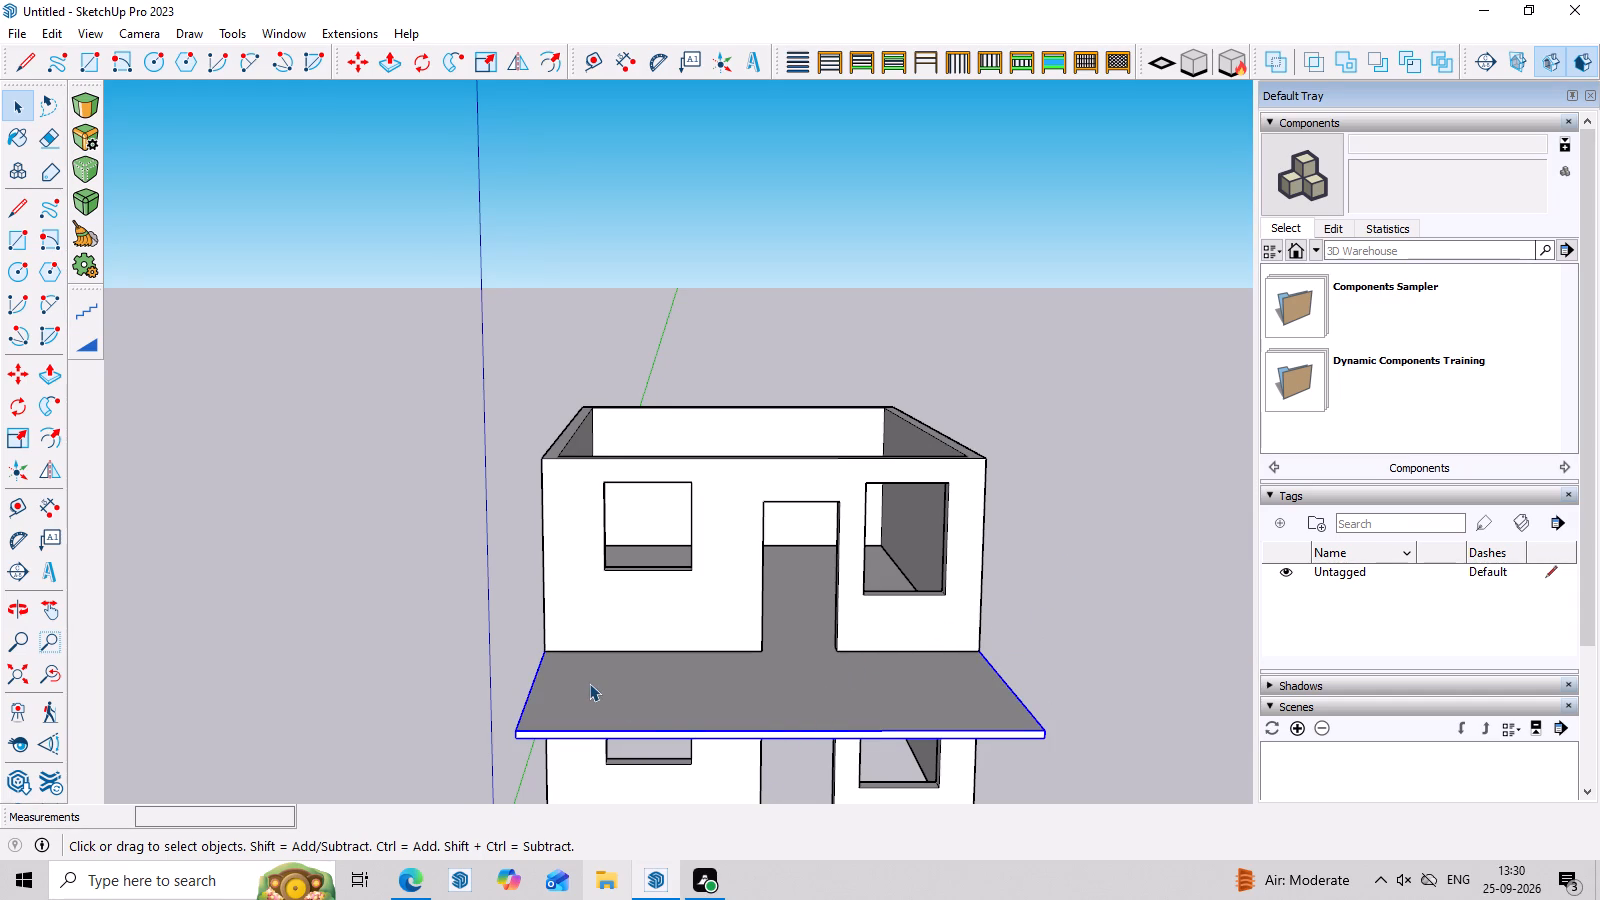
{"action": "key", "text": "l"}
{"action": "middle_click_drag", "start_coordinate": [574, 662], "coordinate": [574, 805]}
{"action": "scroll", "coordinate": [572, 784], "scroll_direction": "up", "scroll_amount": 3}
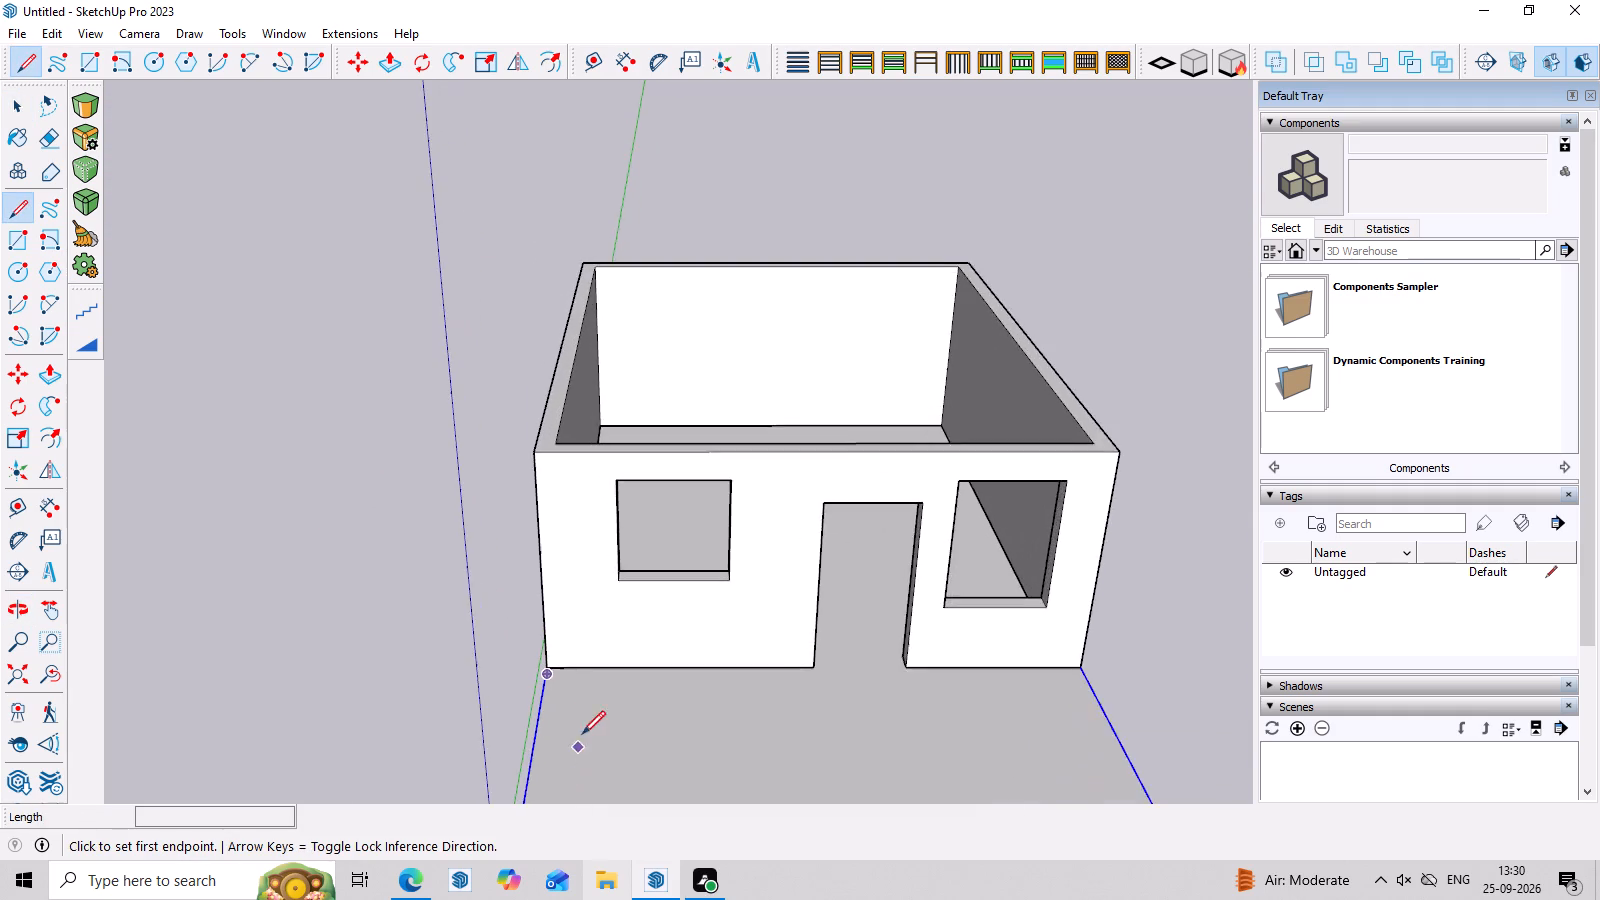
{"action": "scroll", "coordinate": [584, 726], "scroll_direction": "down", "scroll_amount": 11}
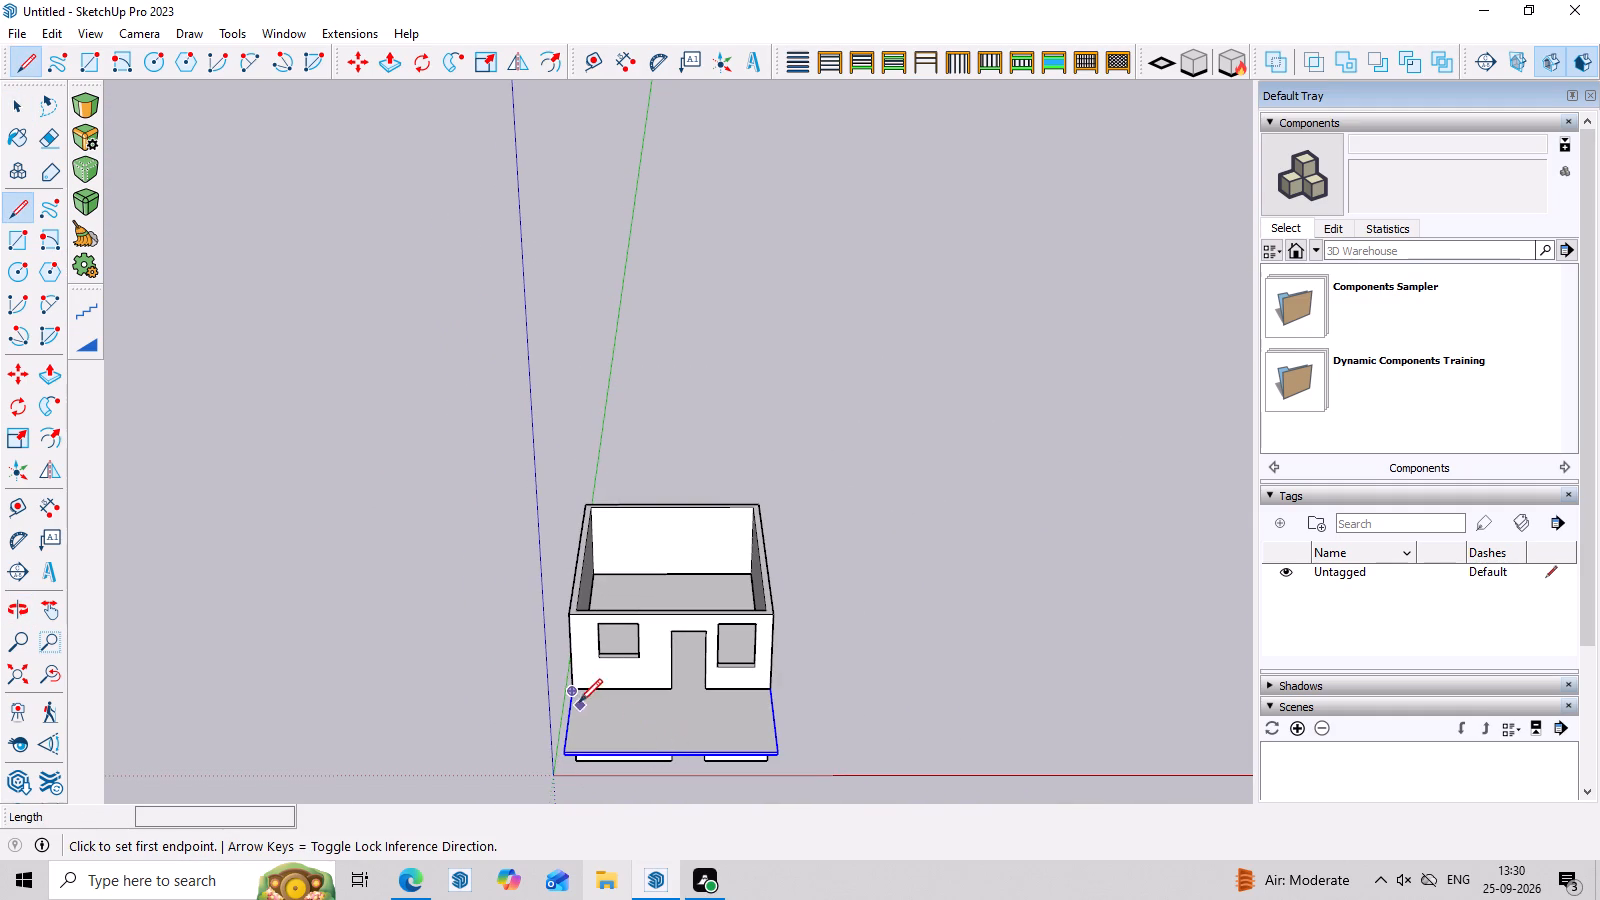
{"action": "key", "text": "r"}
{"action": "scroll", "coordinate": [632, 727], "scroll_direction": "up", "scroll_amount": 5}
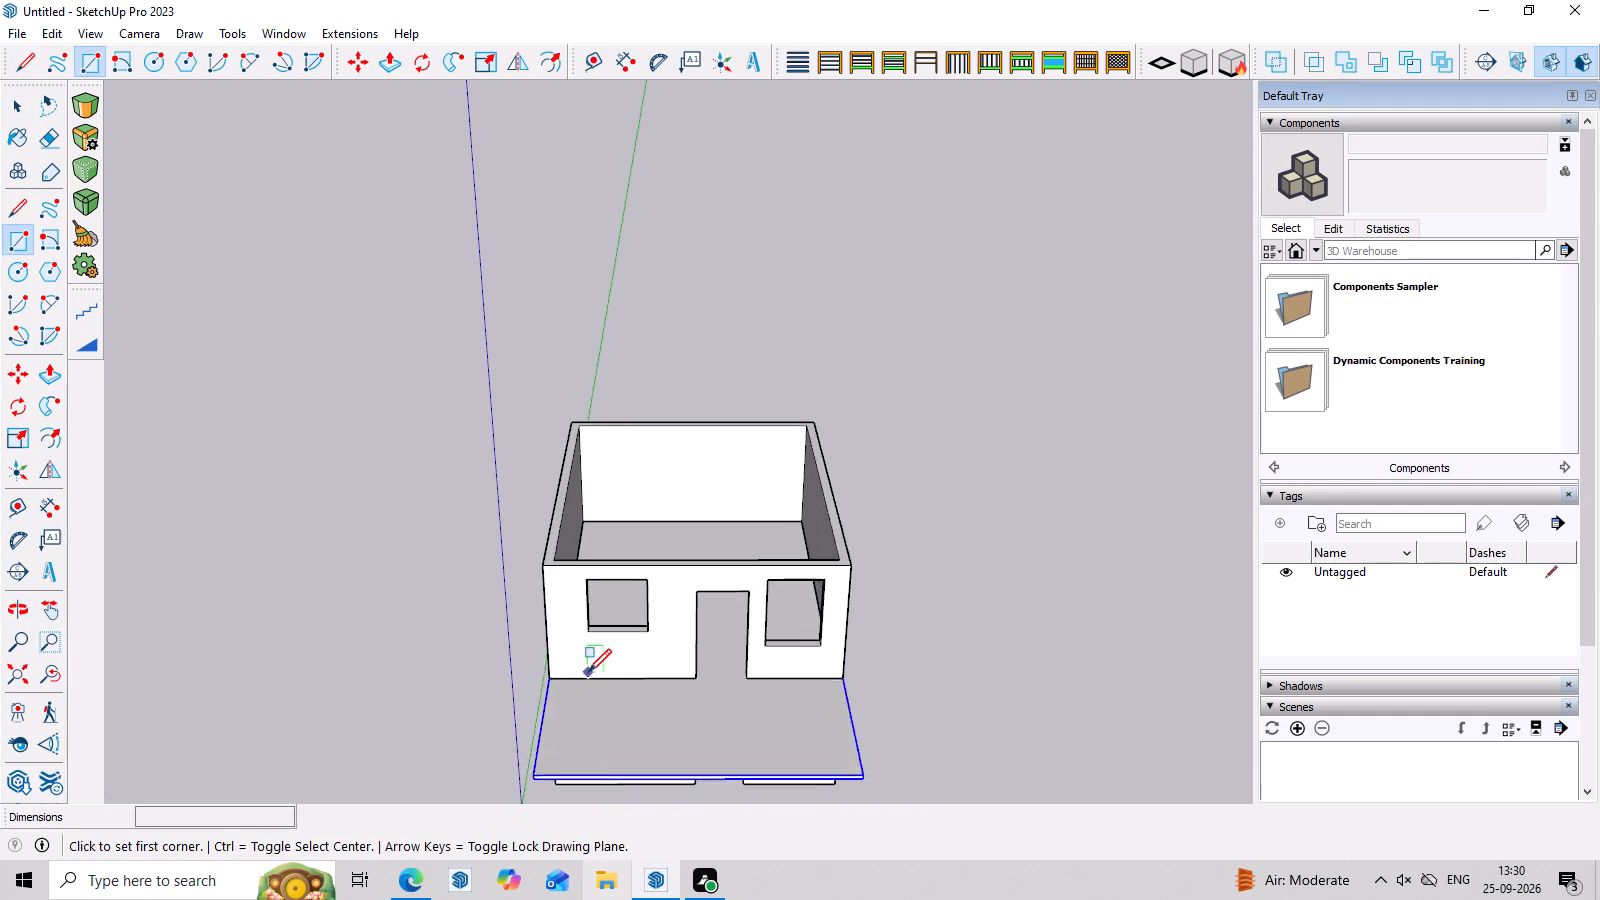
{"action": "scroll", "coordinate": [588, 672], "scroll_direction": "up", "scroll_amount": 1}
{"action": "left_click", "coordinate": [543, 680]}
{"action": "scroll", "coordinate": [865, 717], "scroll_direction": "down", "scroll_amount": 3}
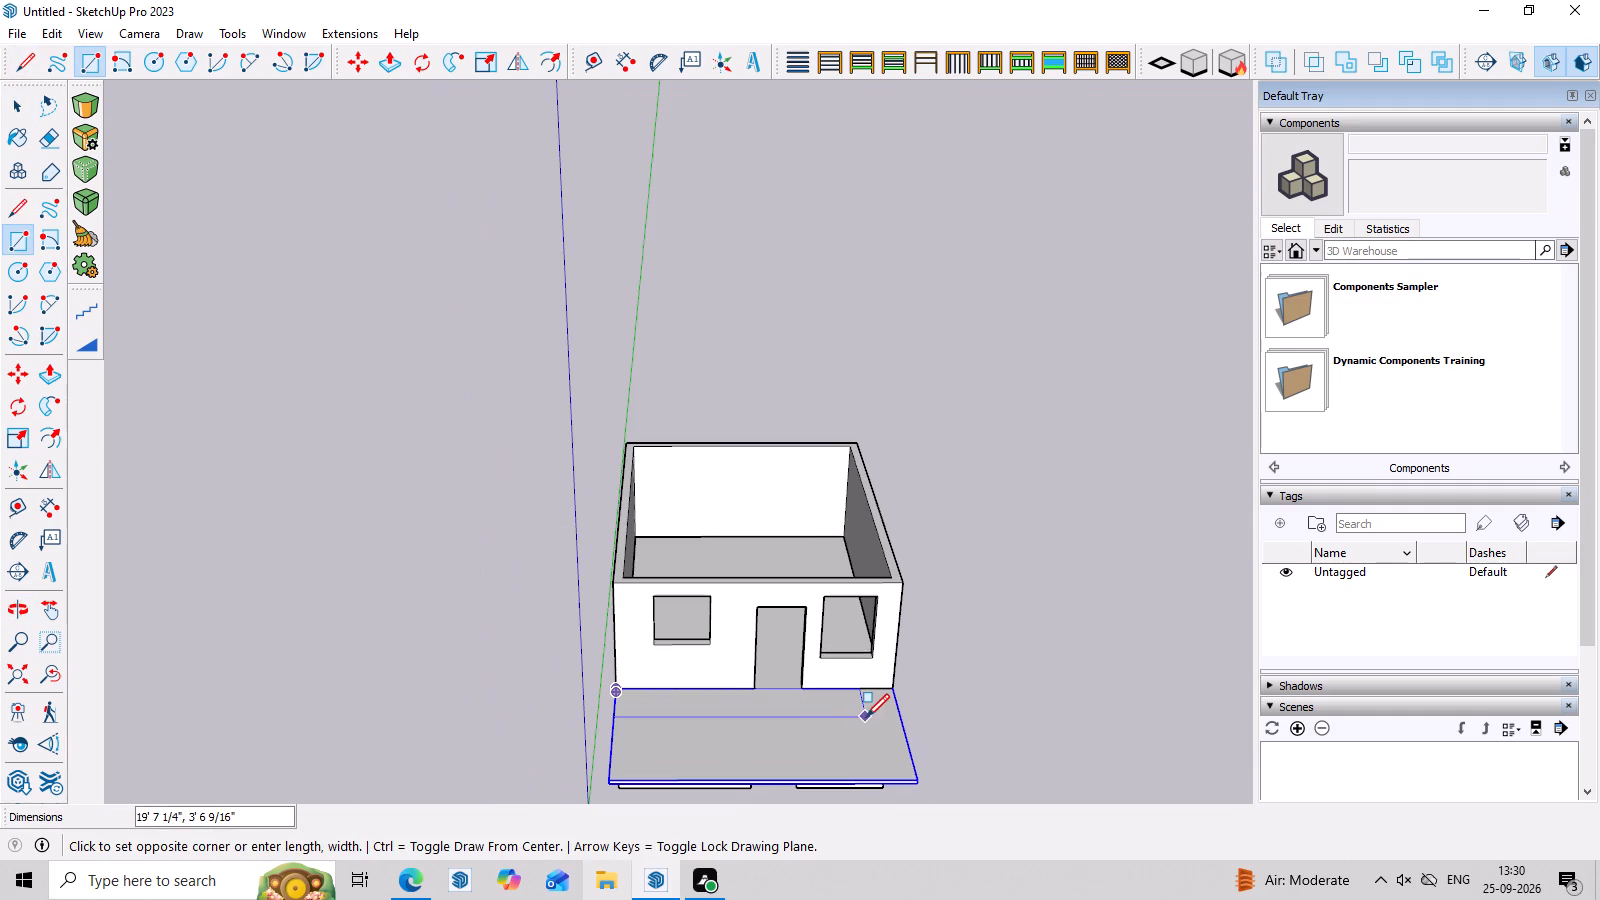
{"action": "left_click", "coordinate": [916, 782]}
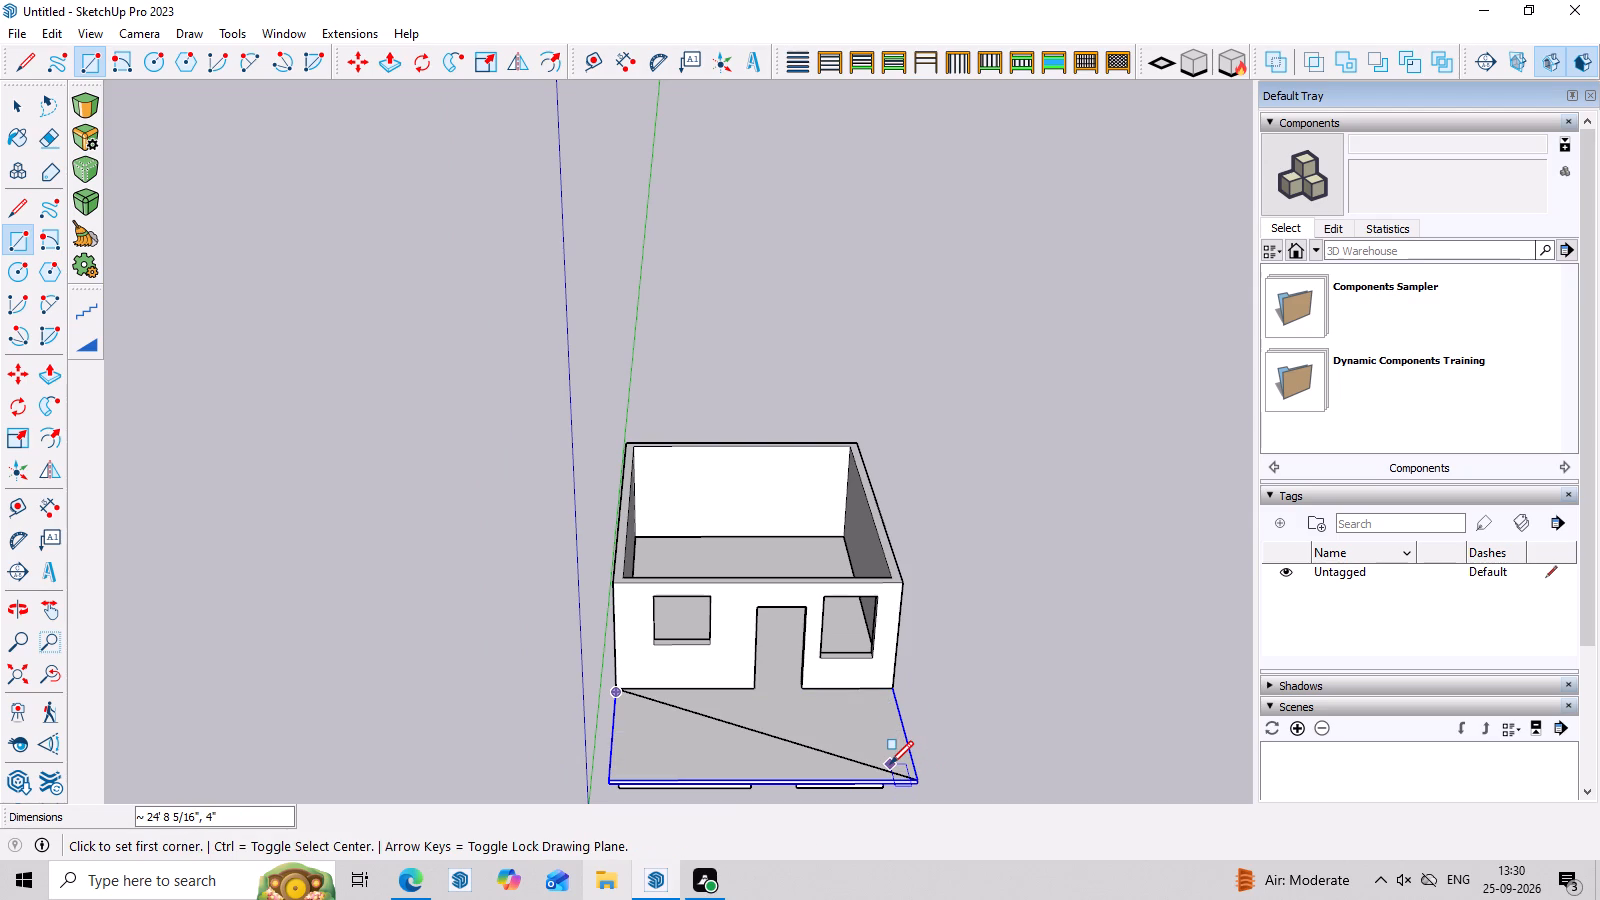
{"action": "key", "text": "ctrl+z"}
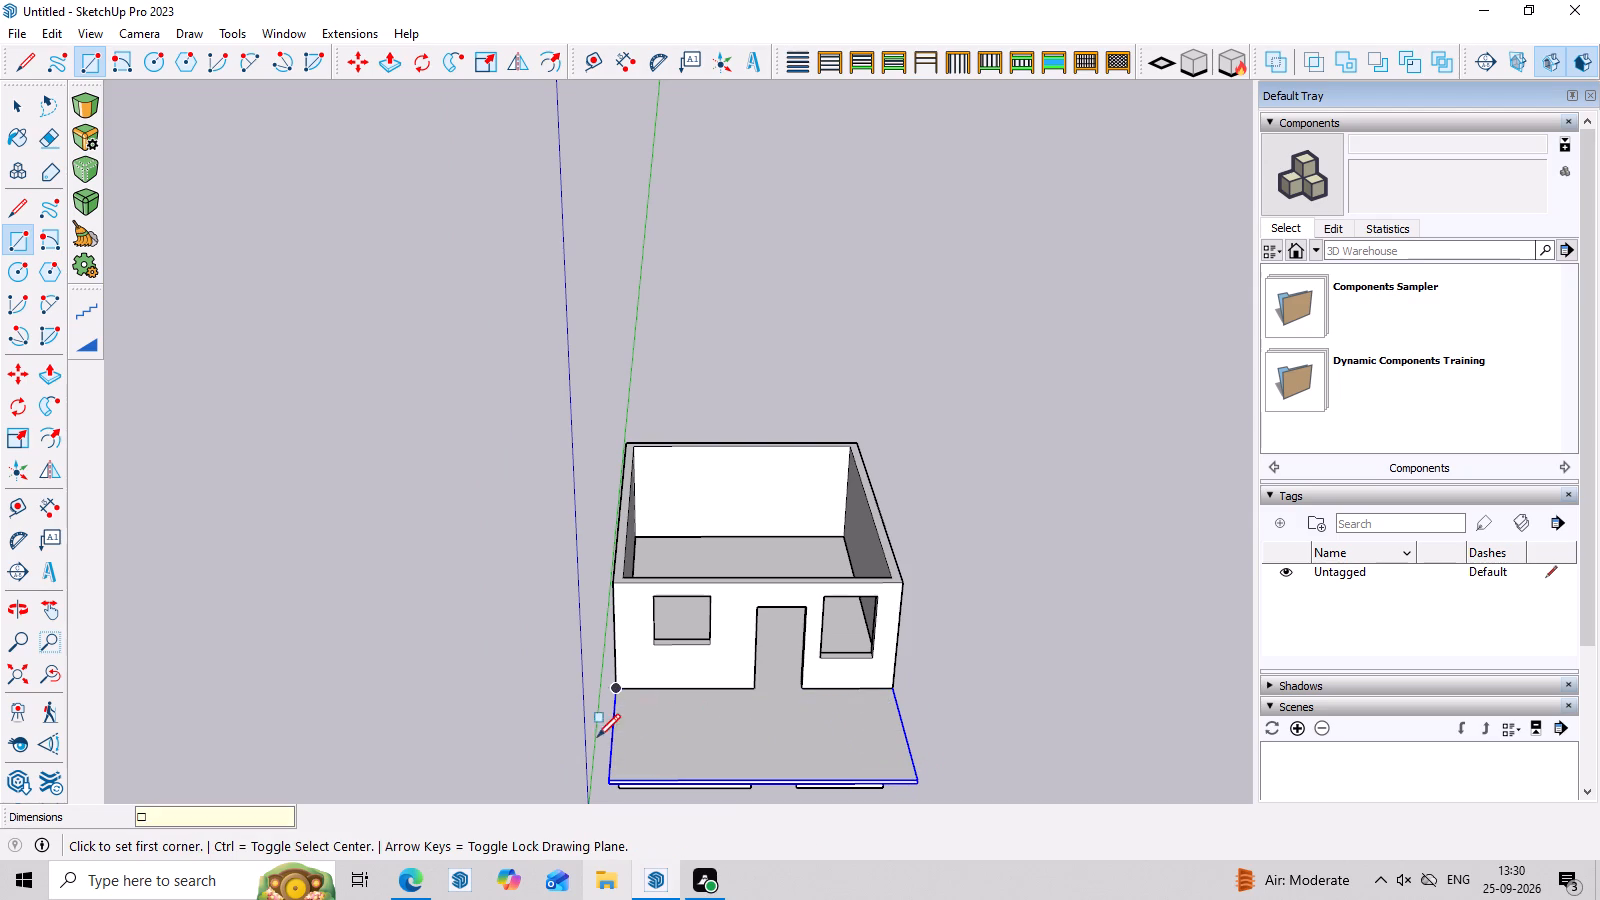
Draw a rectangle about 22' 3" by 10' 8" on the balcony, from its outer left corner to the upper wall's opposite base corner.
{"action": "scroll", "coordinate": [626, 779], "scroll_direction": "up", "scroll_amount": 4}
{"action": "scroll", "coordinate": [792, 568], "scroll_direction": "down", "scroll_amount": 8}
{"action": "middle_click_drag", "start_coordinate": [842, 620], "coordinate": [837, 740]}
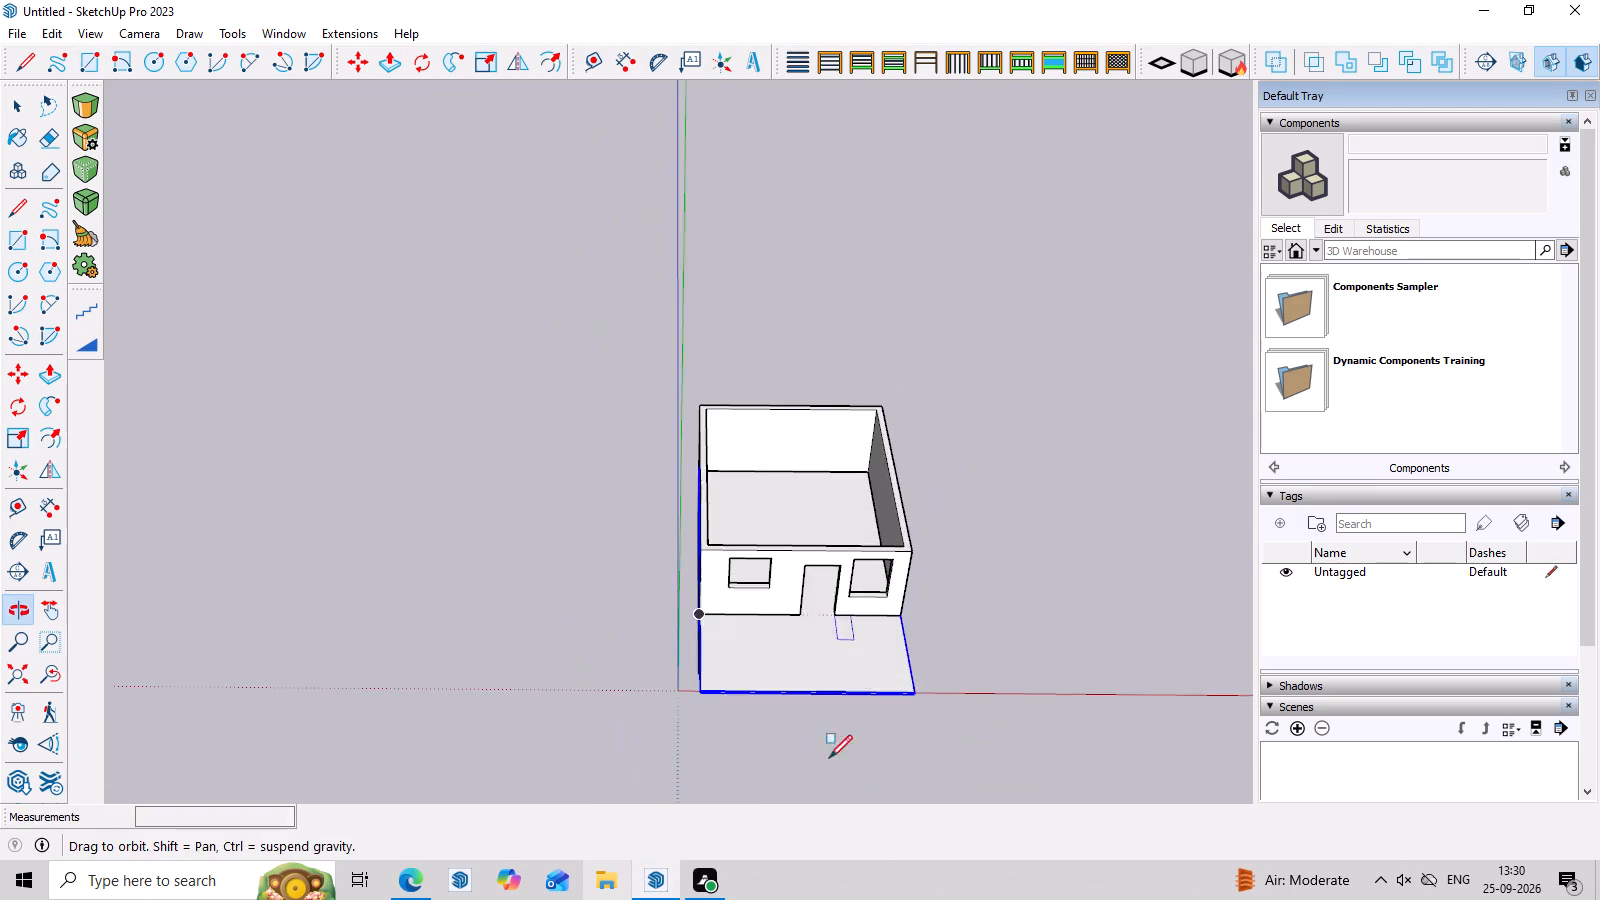
{"action": "scroll", "coordinate": [769, 756], "scroll_direction": "up", "scroll_amount": 10}
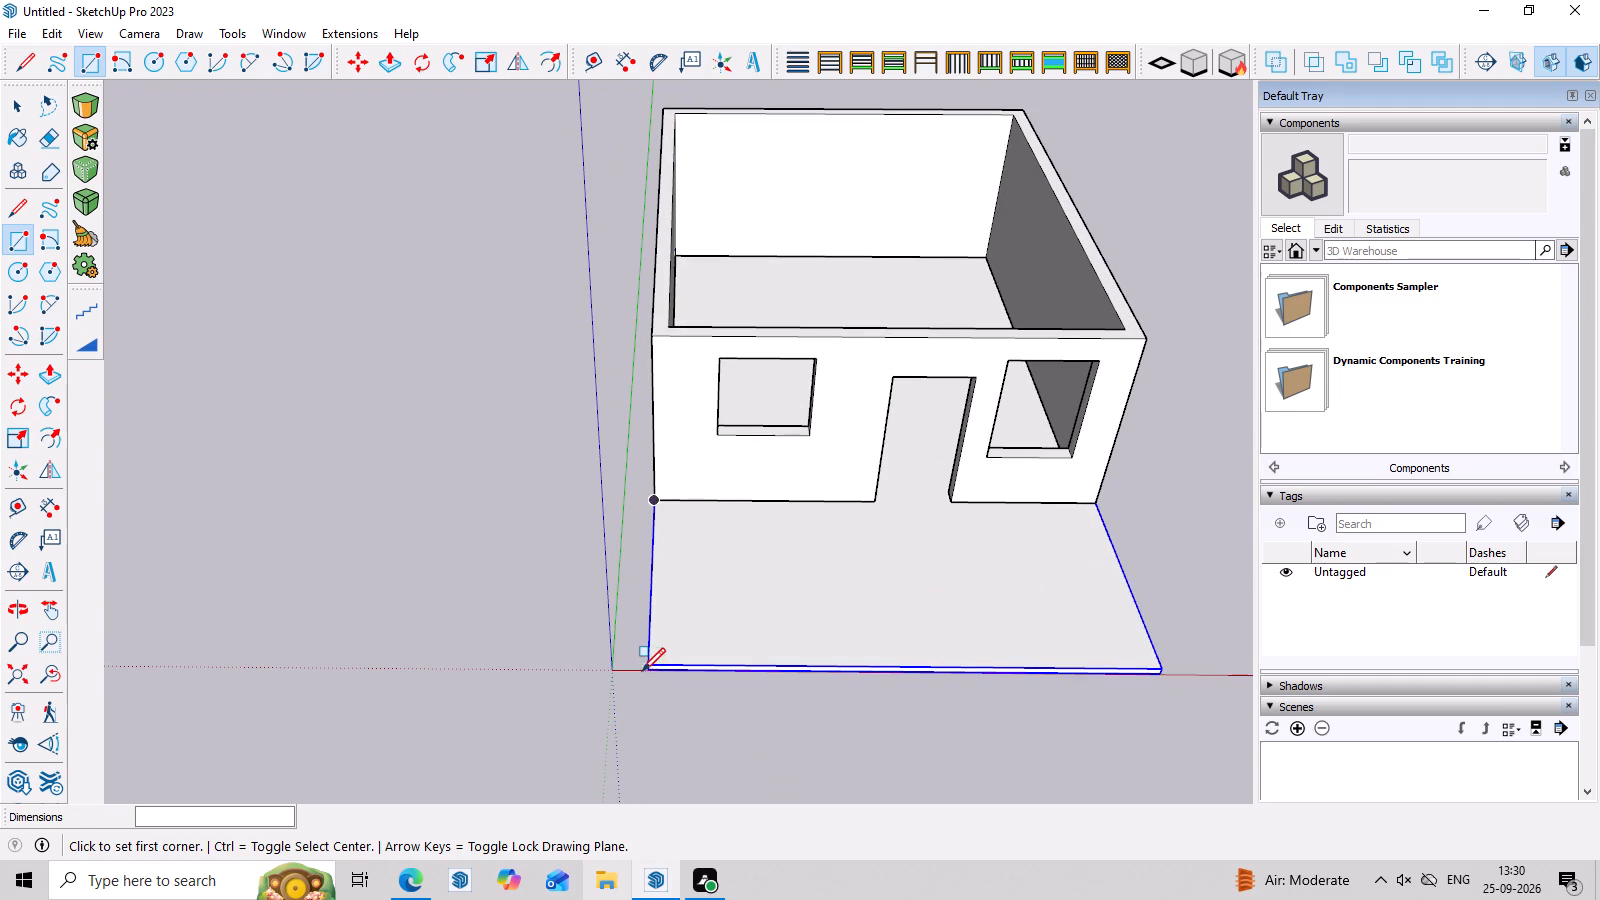
{"action": "middle_click_drag", "start_coordinate": [736, 673], "coordinate": [723, 372]}
{"action": "middle_click_drag", "start_coordinate": [647, 301], "coordinate": [621, 559]}
{"action": "scroll", "coordinate": [684, 686], "scroll_direction": "up", "scroll_amount": 3}
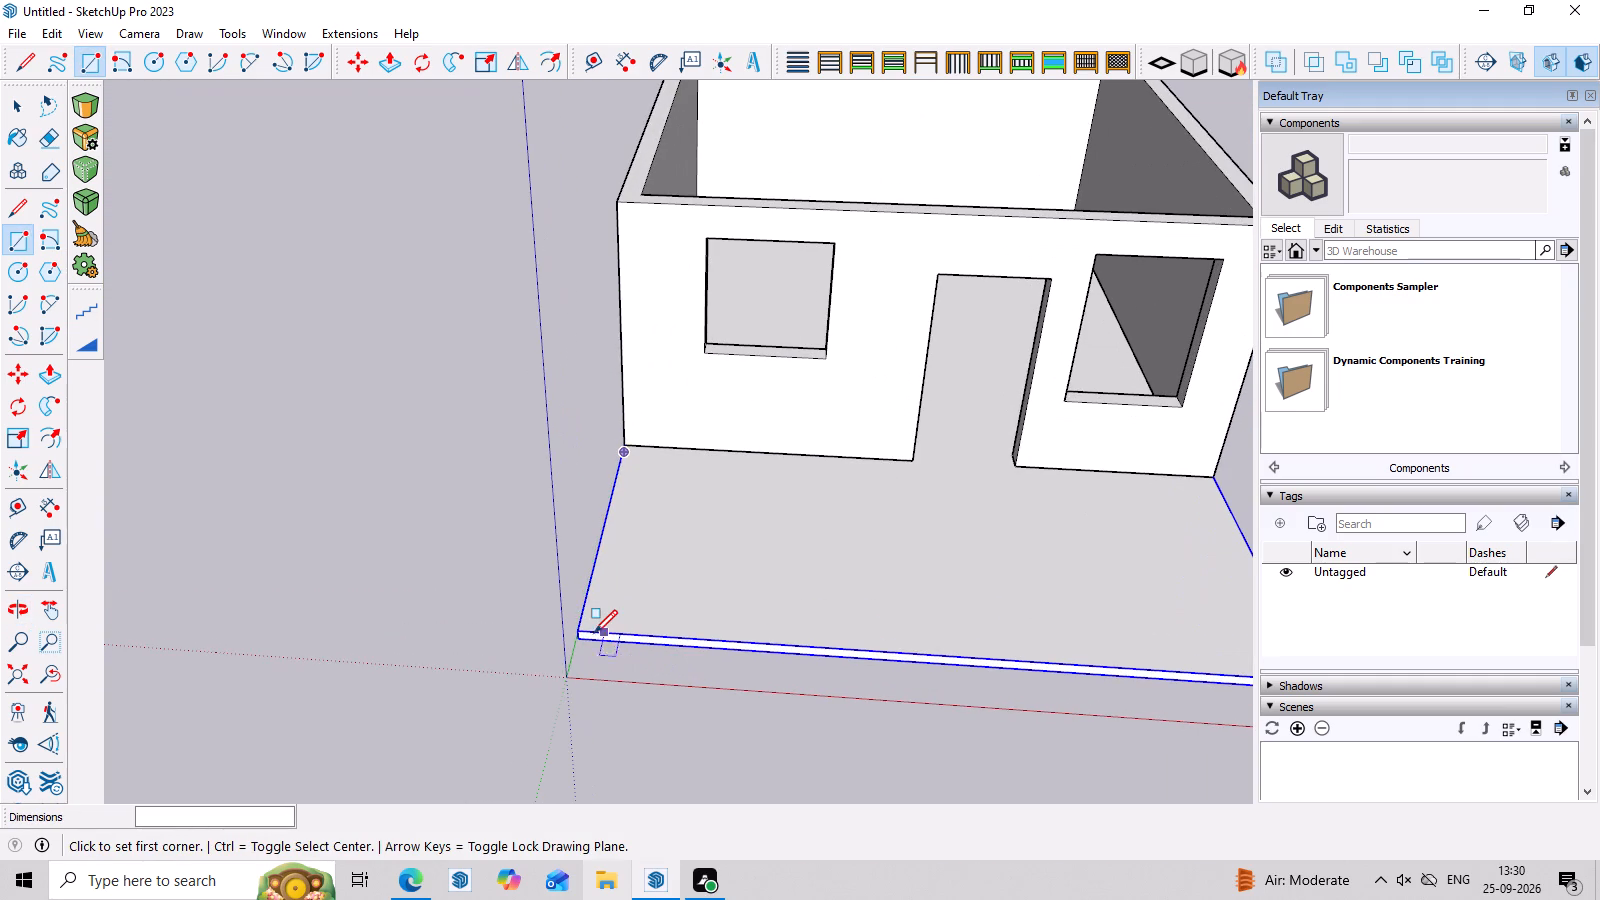
{"action": "left_click", "coordinate": [582, 633]}
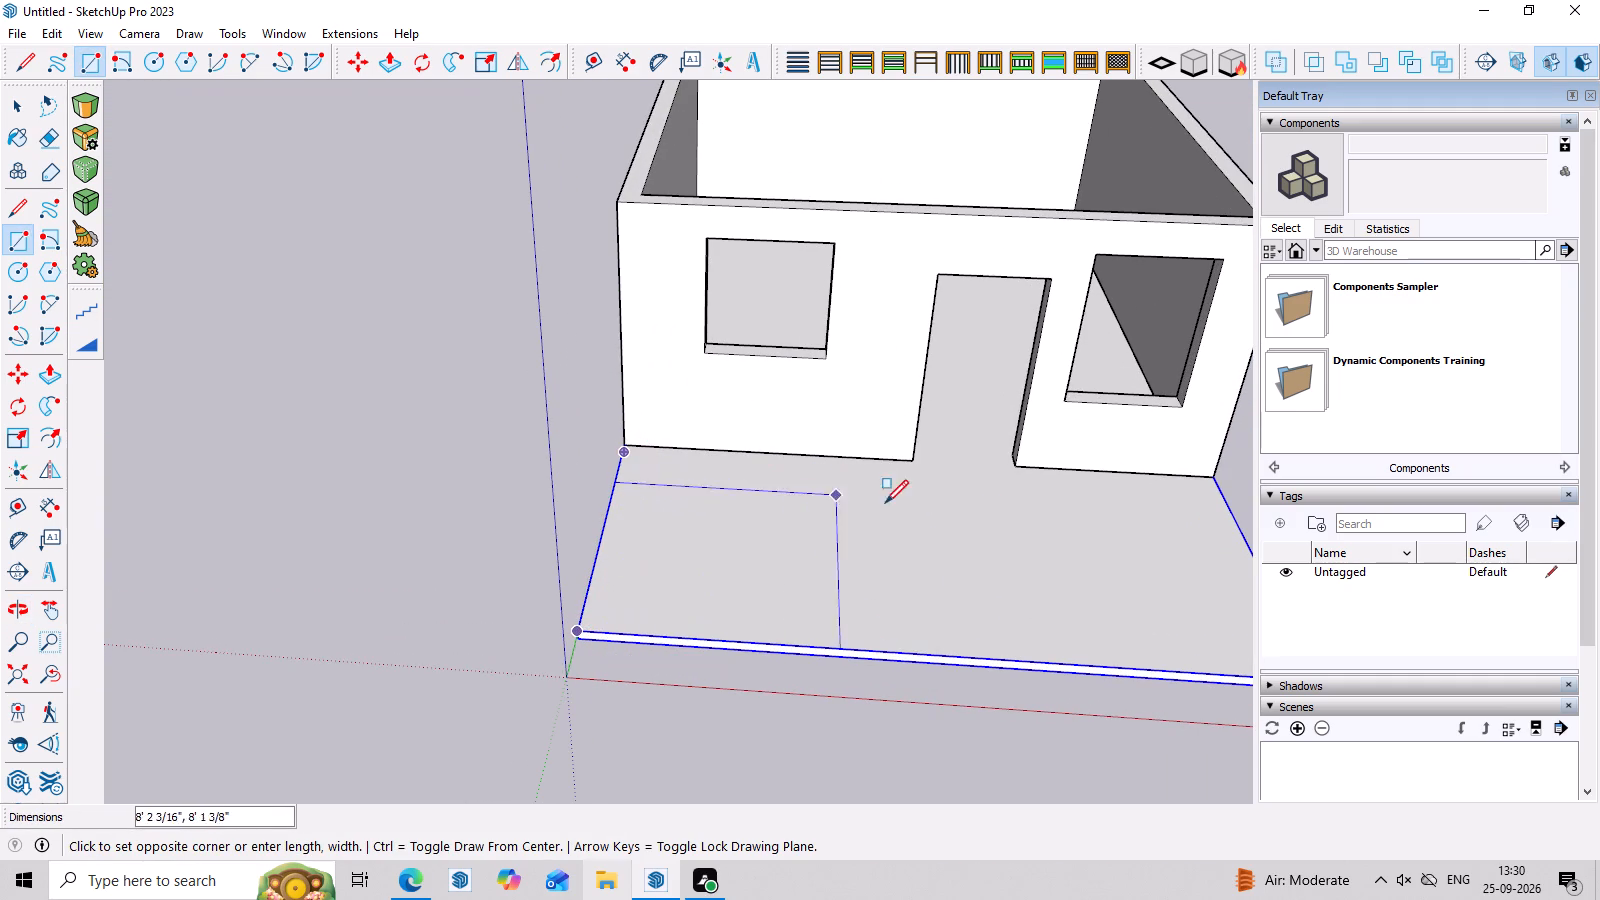
{"action": "left_click", "coordinate": [1214, 478]}
{"action": "scroll", "coordinate": [1085, 517], "scroll_direction": "down", "scroll_amount": 3}
{"action": "middle_click_drag", "start_coordinate": [1063, 592], "coordinate": [1069, 670]}
{"action": "key", "text": "space"}
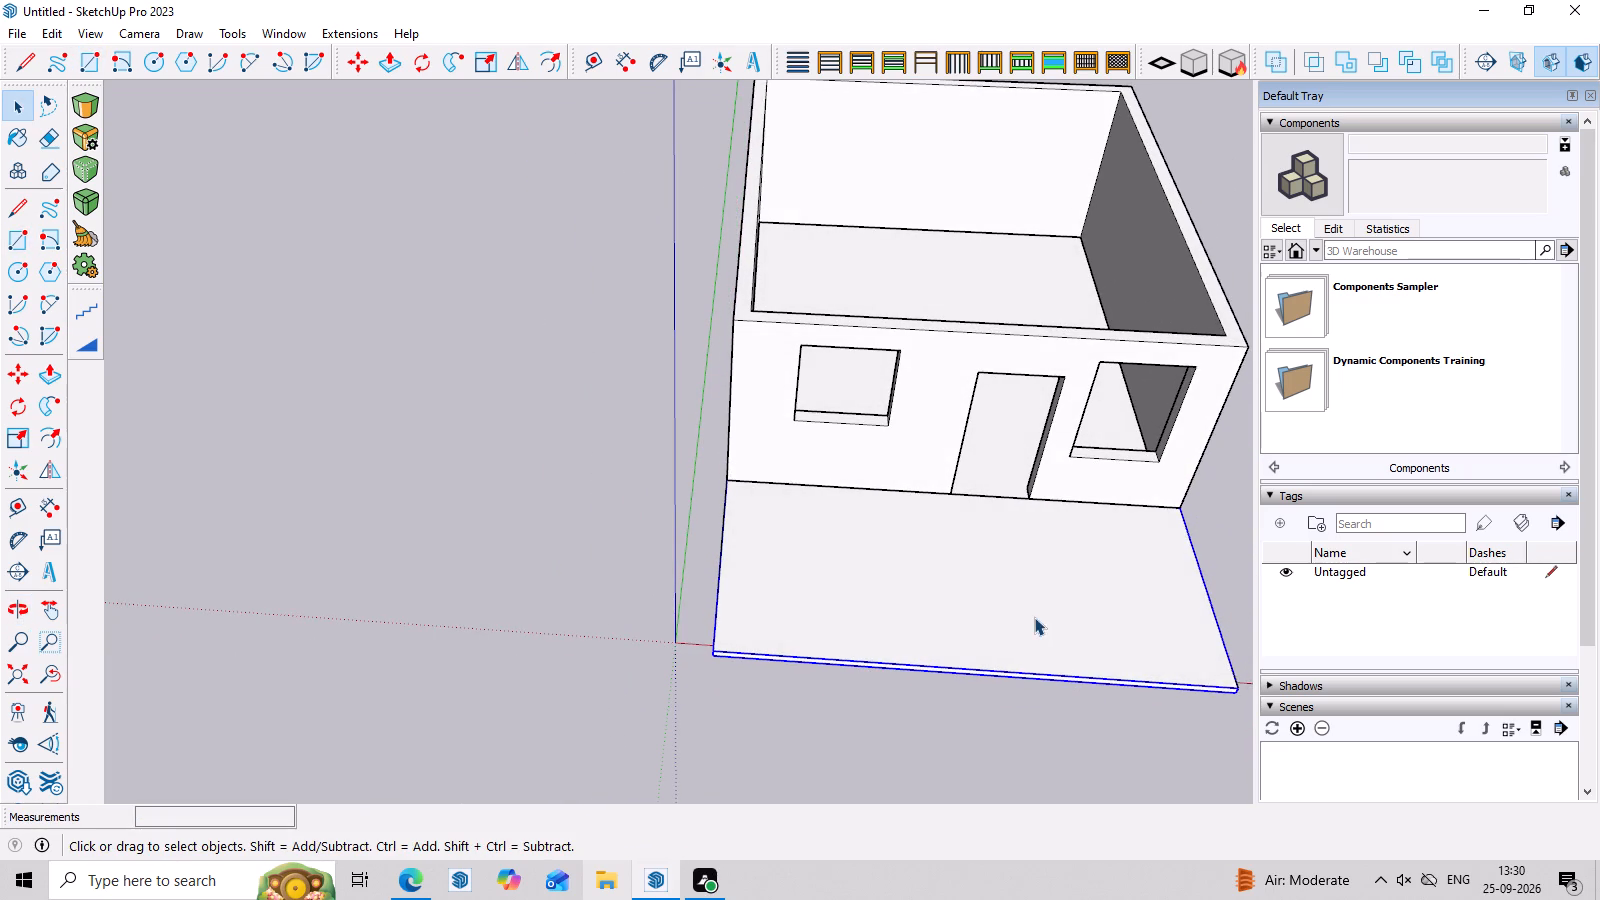
Make the balcony rectangle, with its face and edges, a group and open that group for editing.
{"action": "left_click", "coordinate": [1034, 617]}
{"action": "right_click", "coordinate": [1034, 617]}
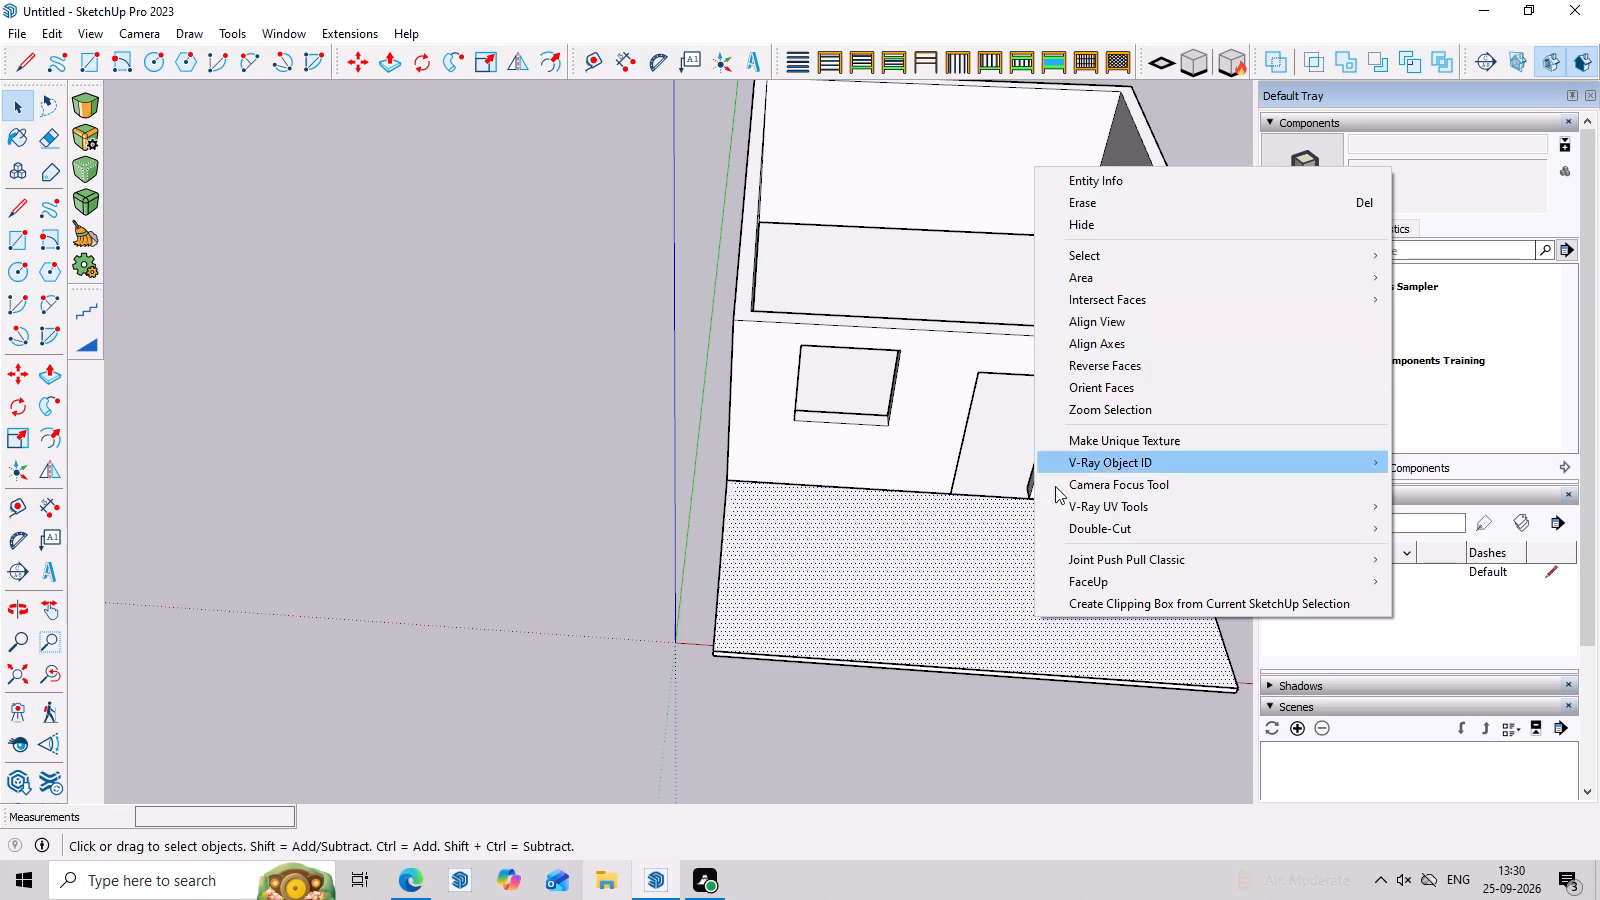
{"action": "triple_click", "coordinate": [967, 600]}
{"action": "right_click", "coordinate": [967, 600]}
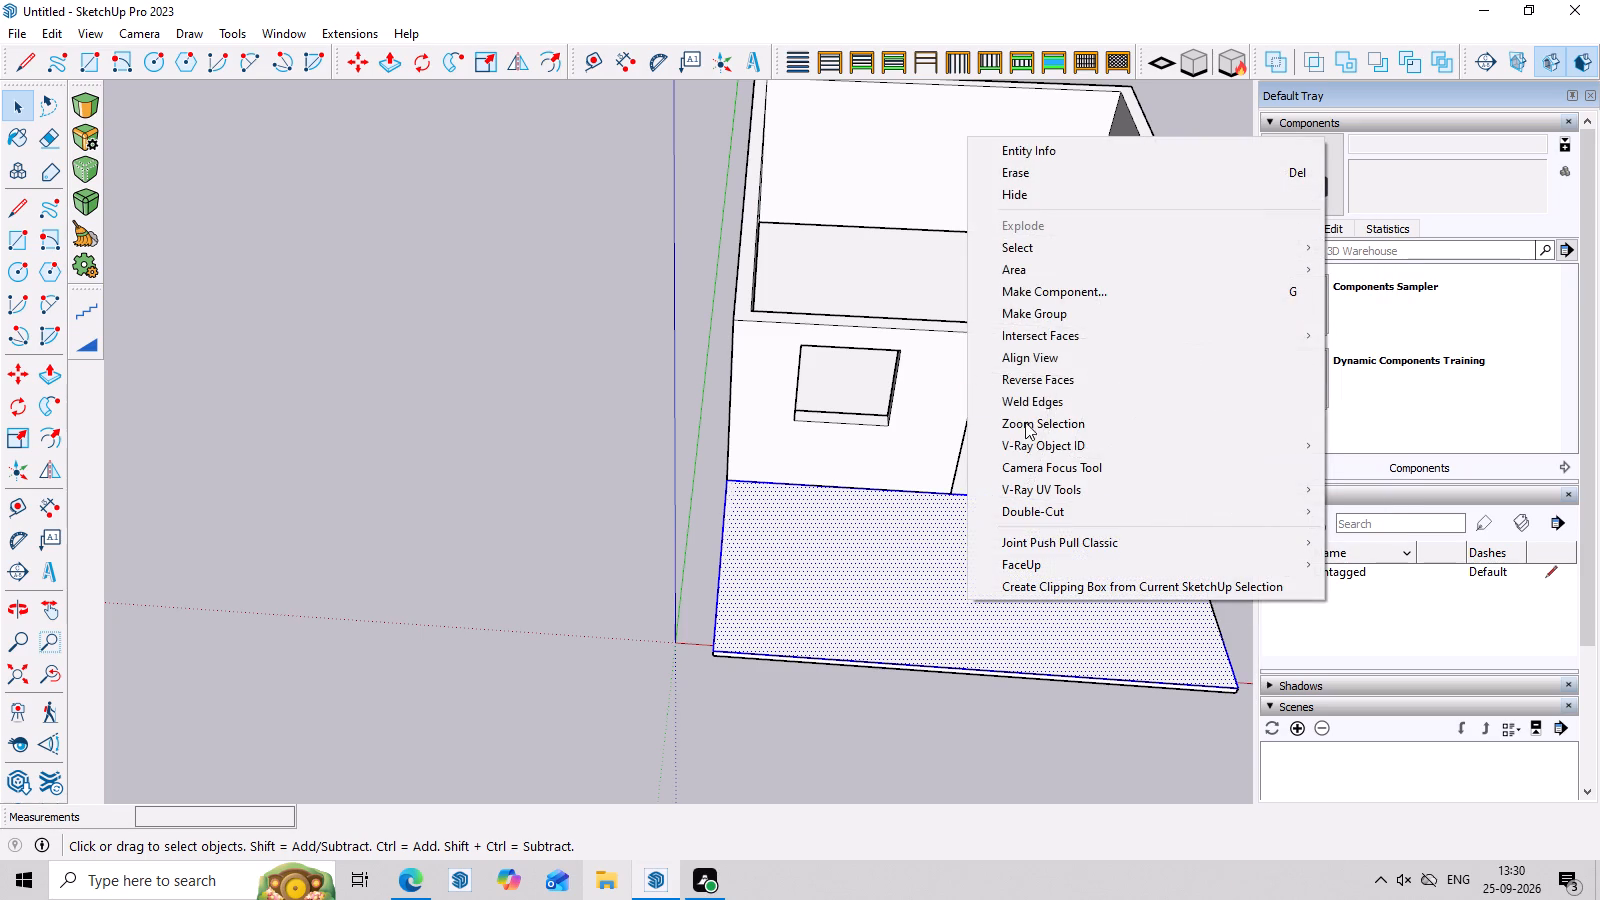
{"action": "left_click", "coordinate": [1056, 314]}
{"action": "triple_click", "coordinate": [1016, 535]}
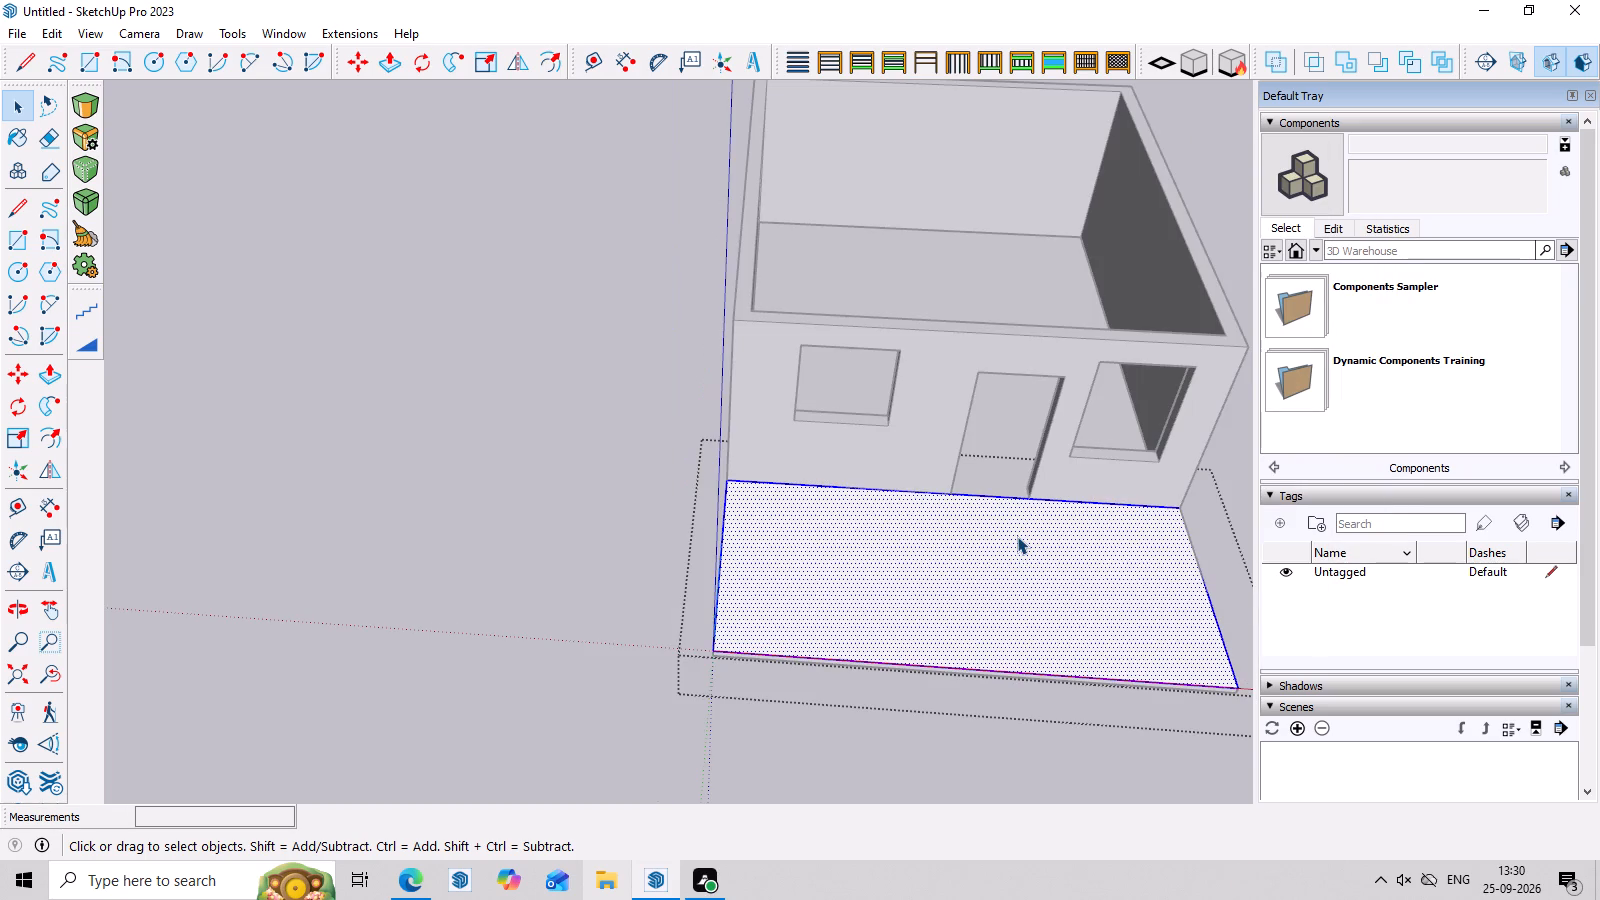
{"action": "left_click", "coordinate": [1017, 536]}
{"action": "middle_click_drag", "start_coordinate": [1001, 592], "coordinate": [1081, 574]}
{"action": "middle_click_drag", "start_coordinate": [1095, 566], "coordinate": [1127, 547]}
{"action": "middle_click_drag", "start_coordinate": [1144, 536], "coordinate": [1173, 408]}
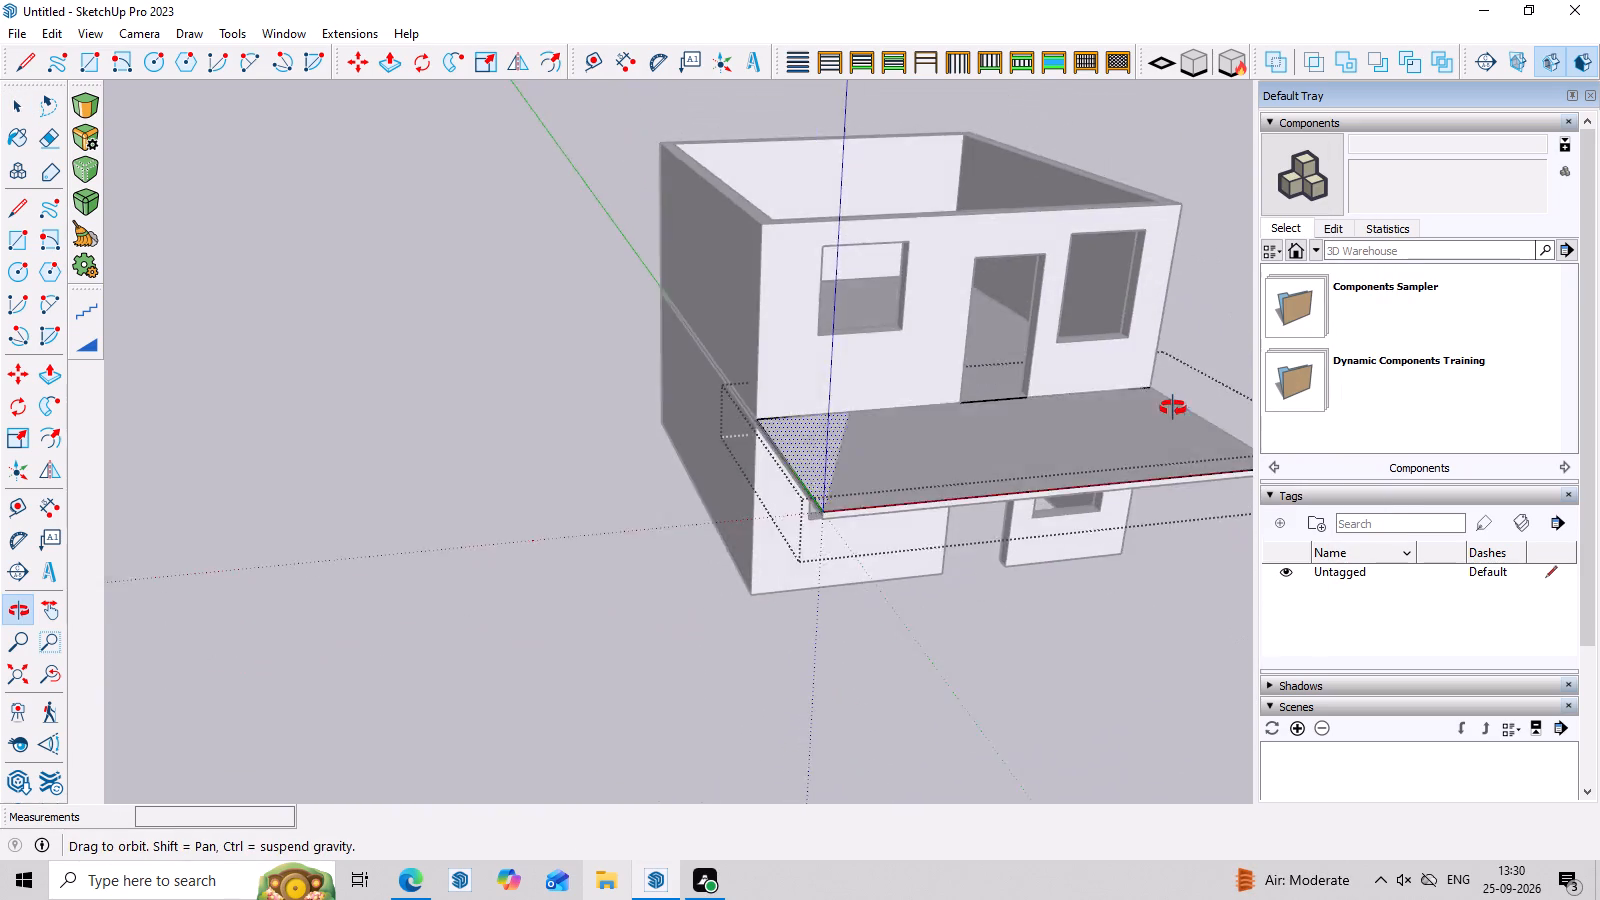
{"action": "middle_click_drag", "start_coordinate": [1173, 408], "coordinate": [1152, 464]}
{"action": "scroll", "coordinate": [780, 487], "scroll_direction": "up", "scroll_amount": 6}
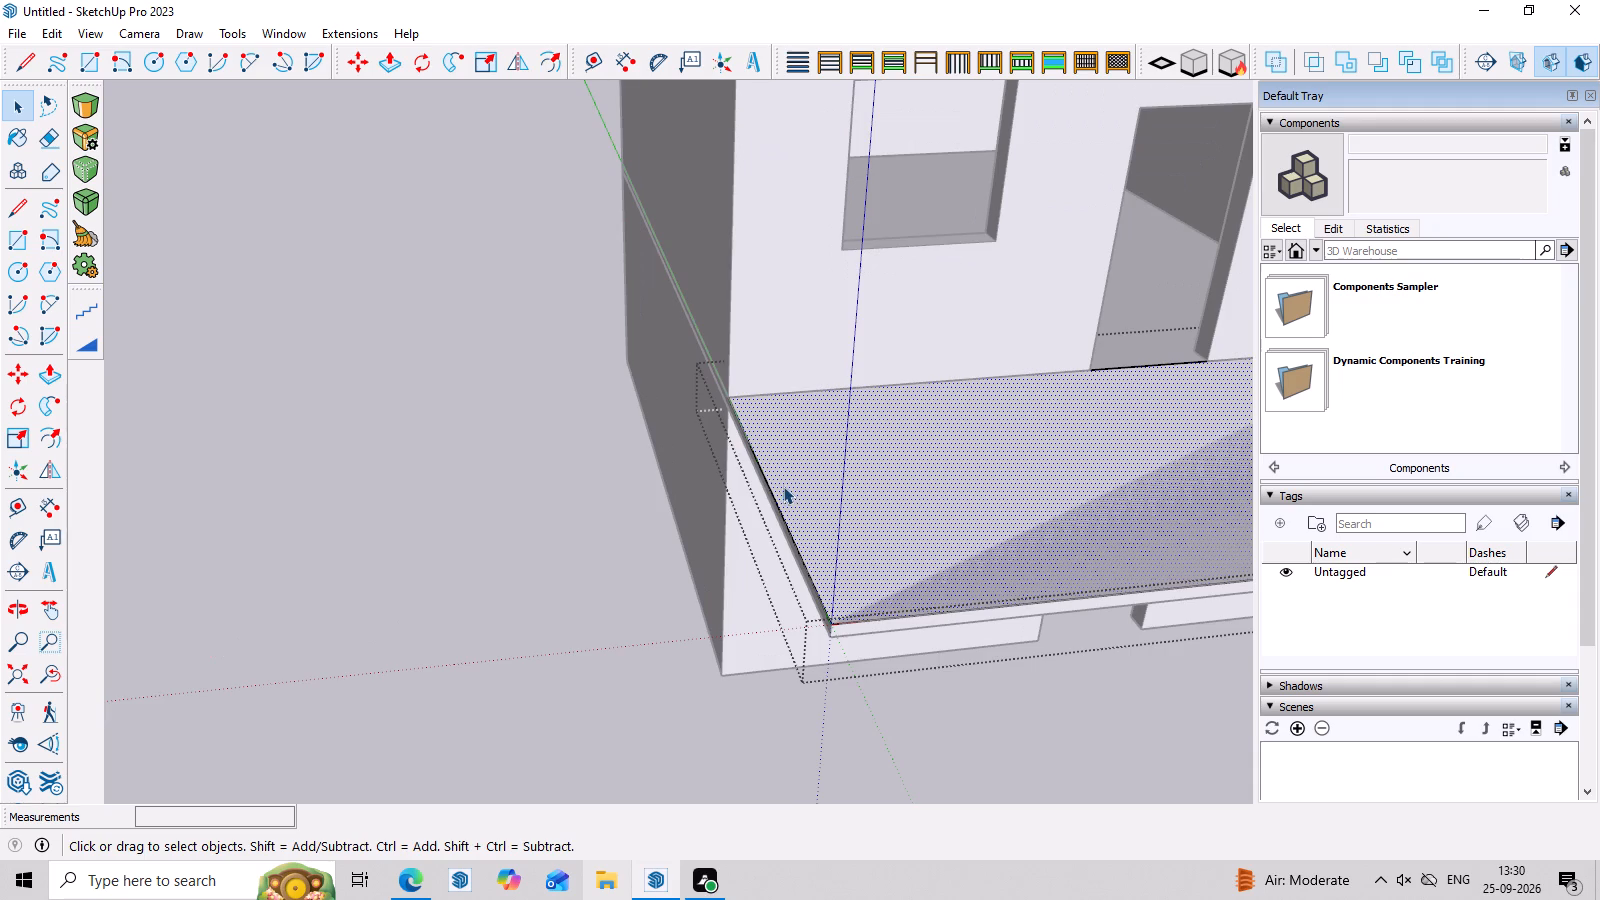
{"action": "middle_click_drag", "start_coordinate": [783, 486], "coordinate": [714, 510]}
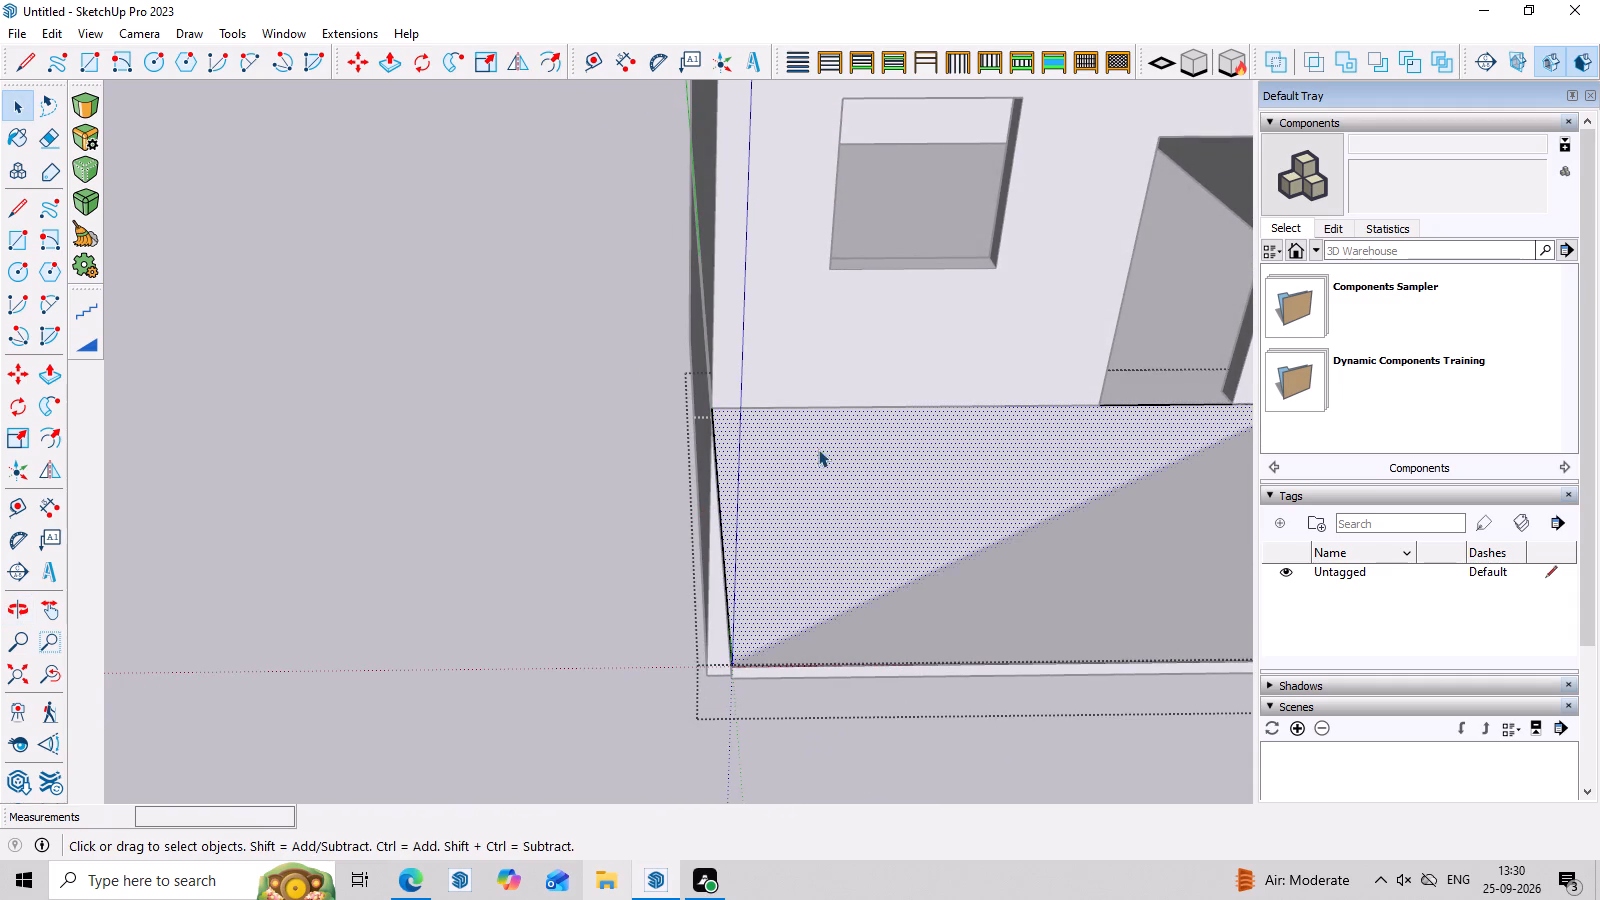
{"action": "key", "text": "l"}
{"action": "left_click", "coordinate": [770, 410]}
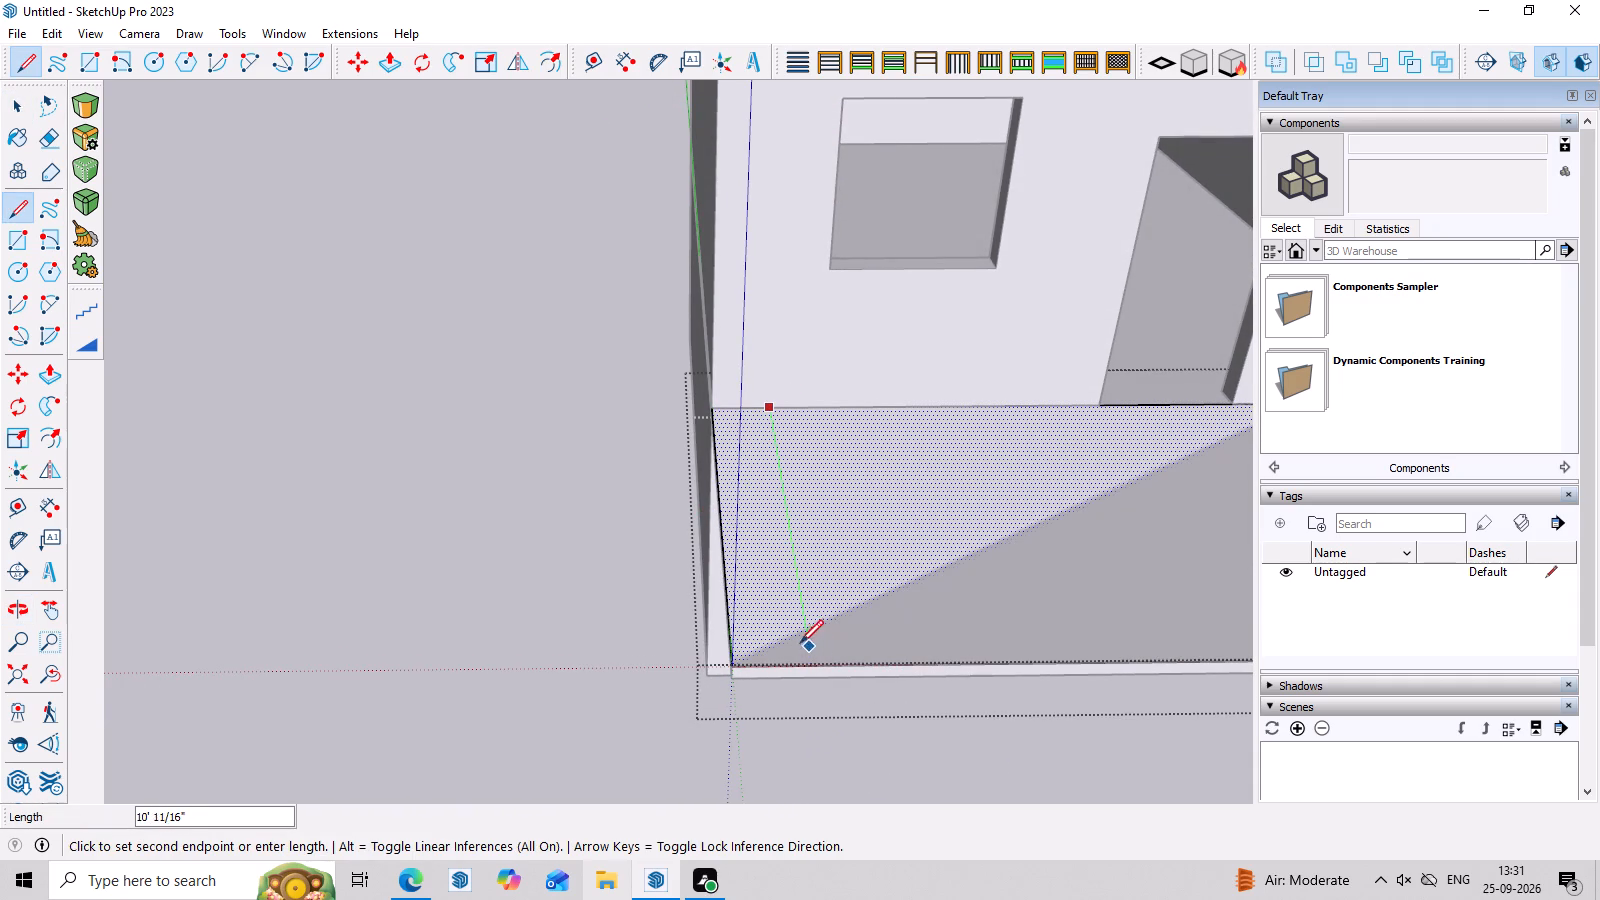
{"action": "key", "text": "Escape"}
Place a Tape Measure guide parallel to the balcony's left side edge, about 1' 4" inside it.
{"action": "key", "text": "t"}
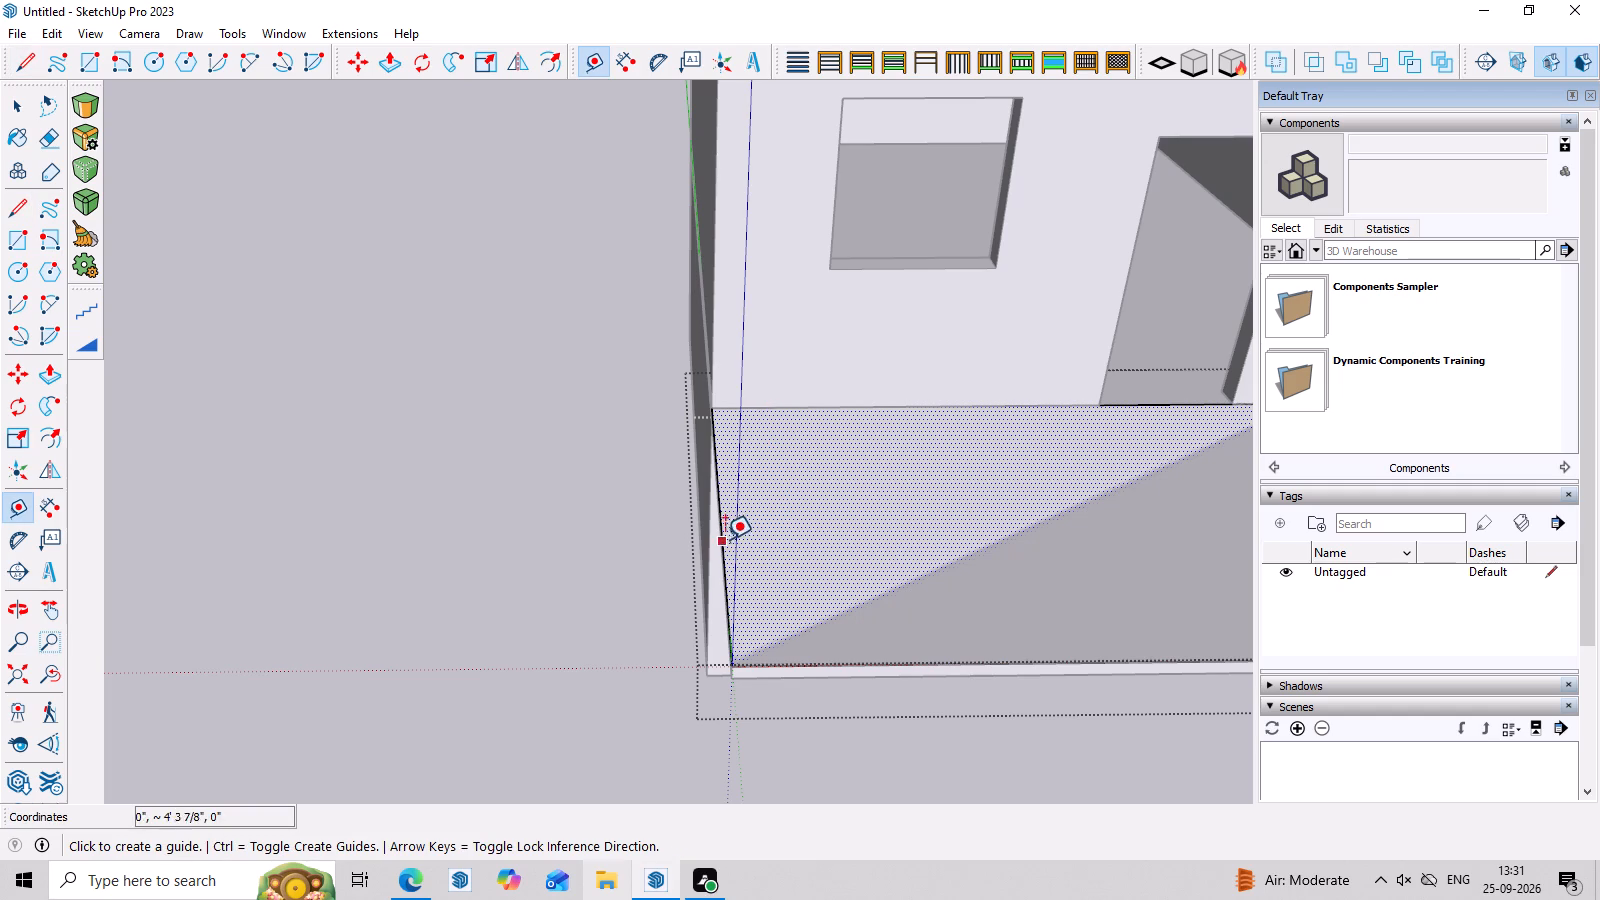
{"action": "left_click", "coordinate": [721, 530]}
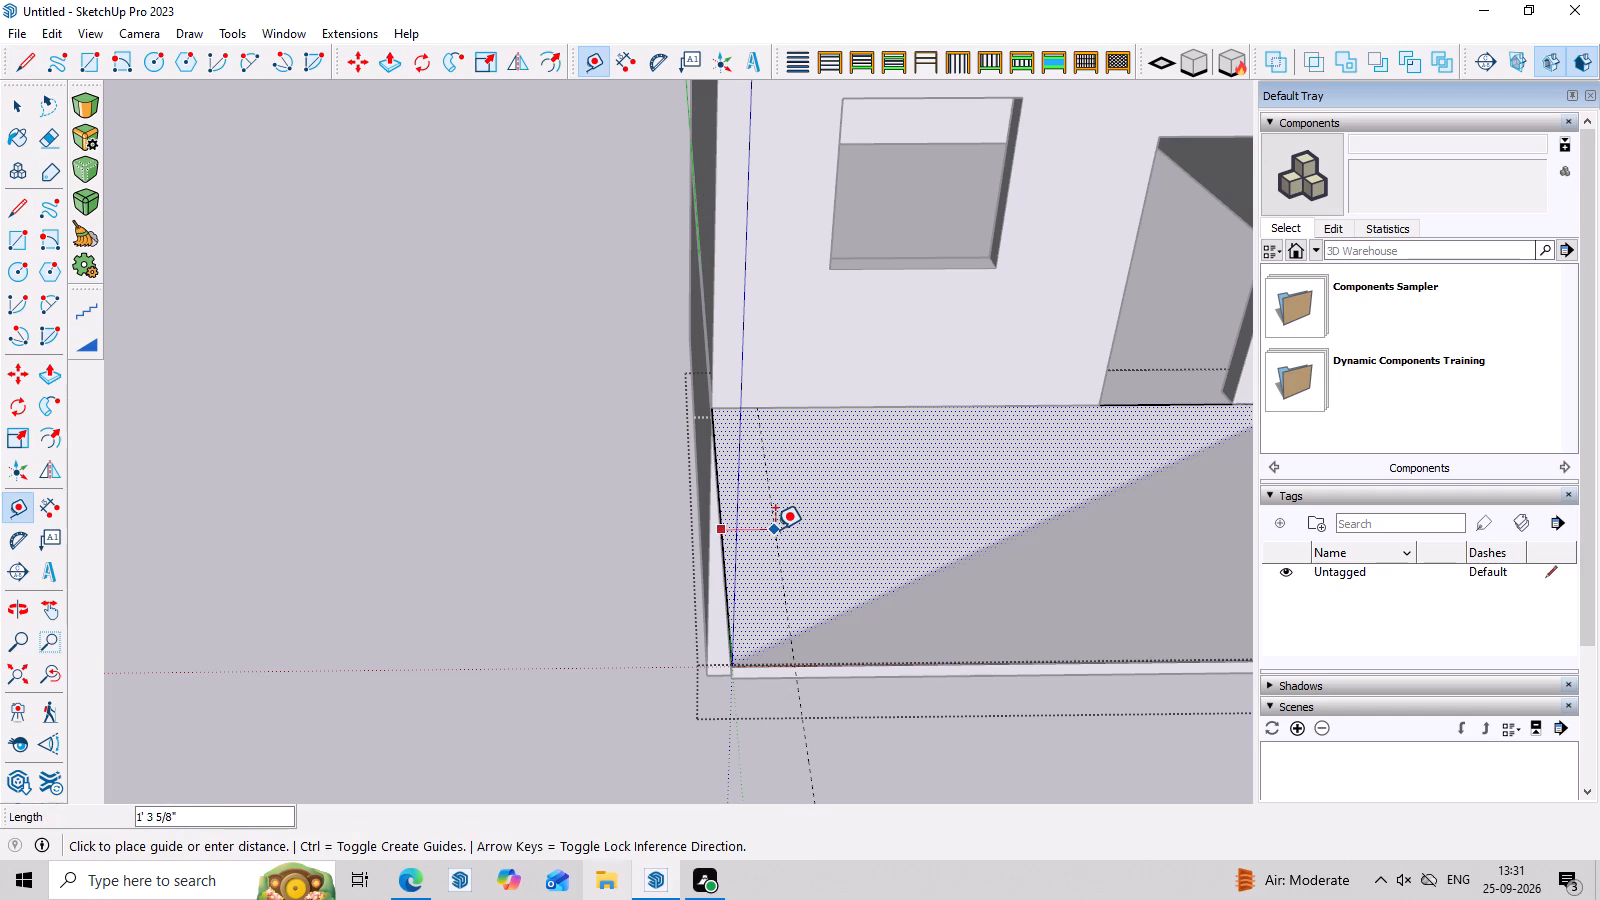
{"action": "left_click", "coordinate": [775, 529]}
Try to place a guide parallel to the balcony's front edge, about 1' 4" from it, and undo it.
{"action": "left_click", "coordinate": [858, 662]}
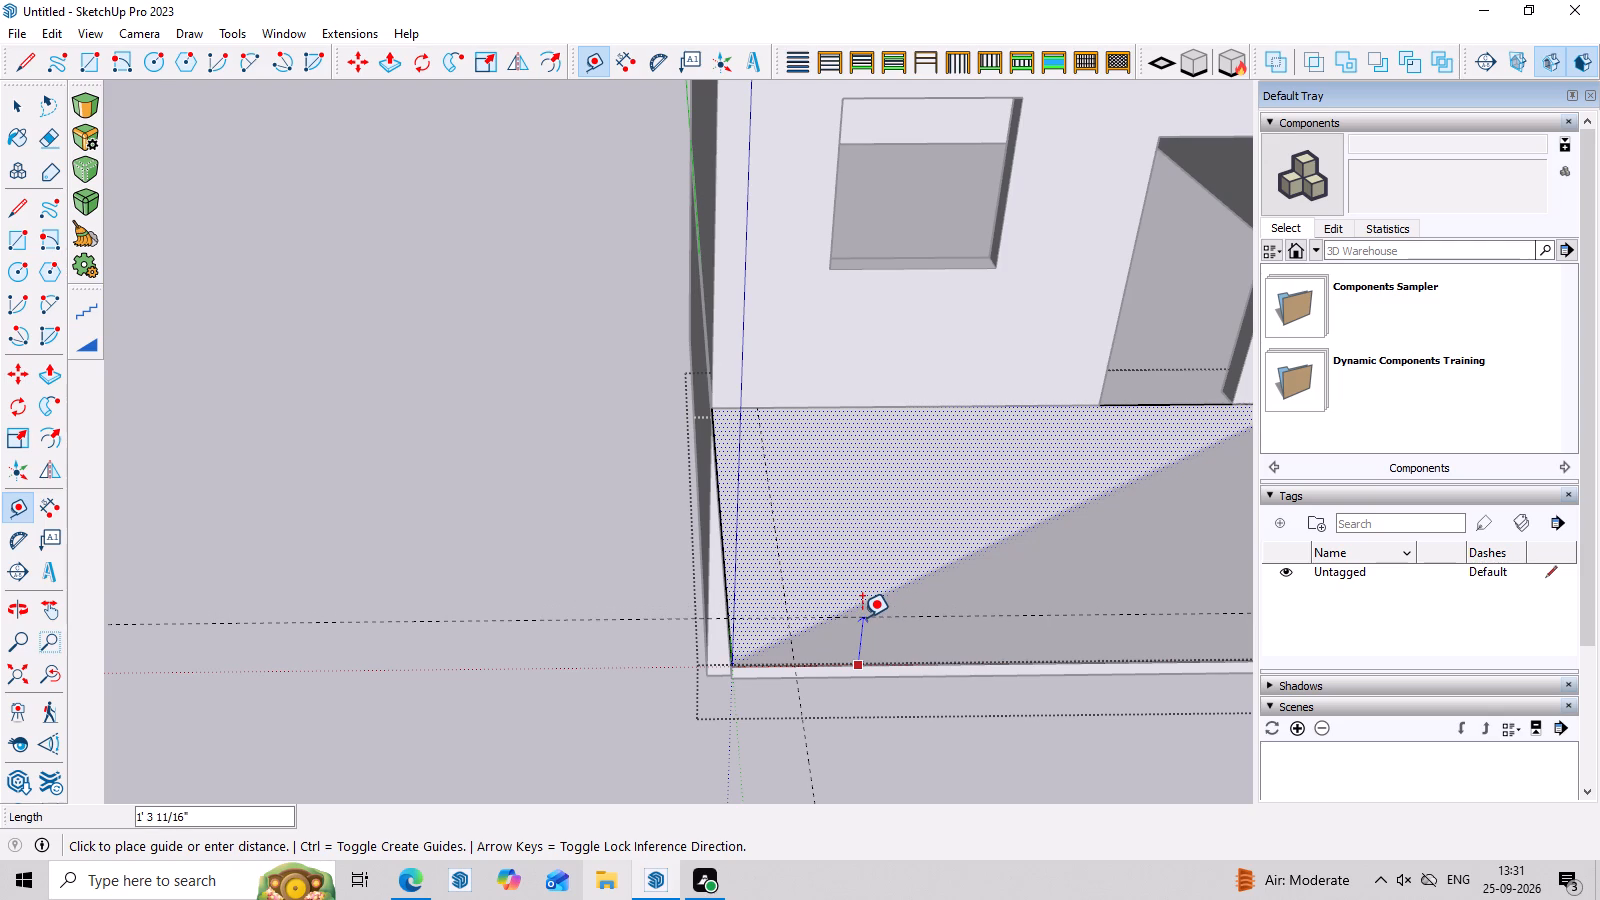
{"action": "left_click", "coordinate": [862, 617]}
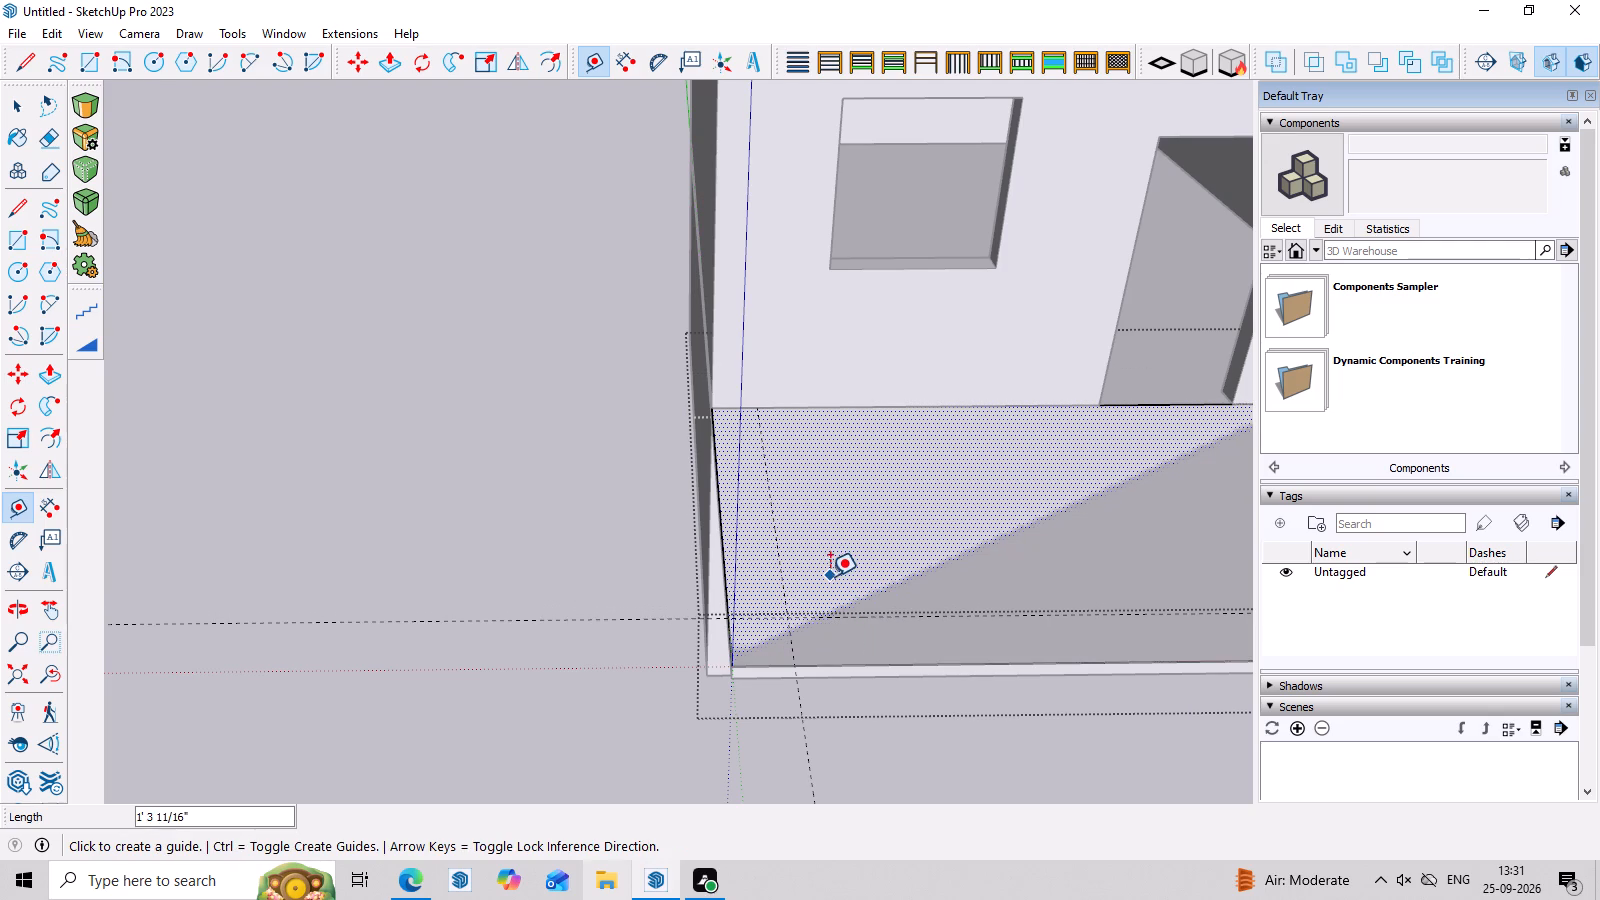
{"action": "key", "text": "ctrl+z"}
Place a guide parallel to the balcony's right side edge, 1'3" inside it.
{"action": "scroll", "coordinate": [834, 576], "scroll_direction": "down", "scroll_amount": 7}
{"action": "middle_click_drag", "start_coordinate": [956, 619], "coordinate": [951, 652]}
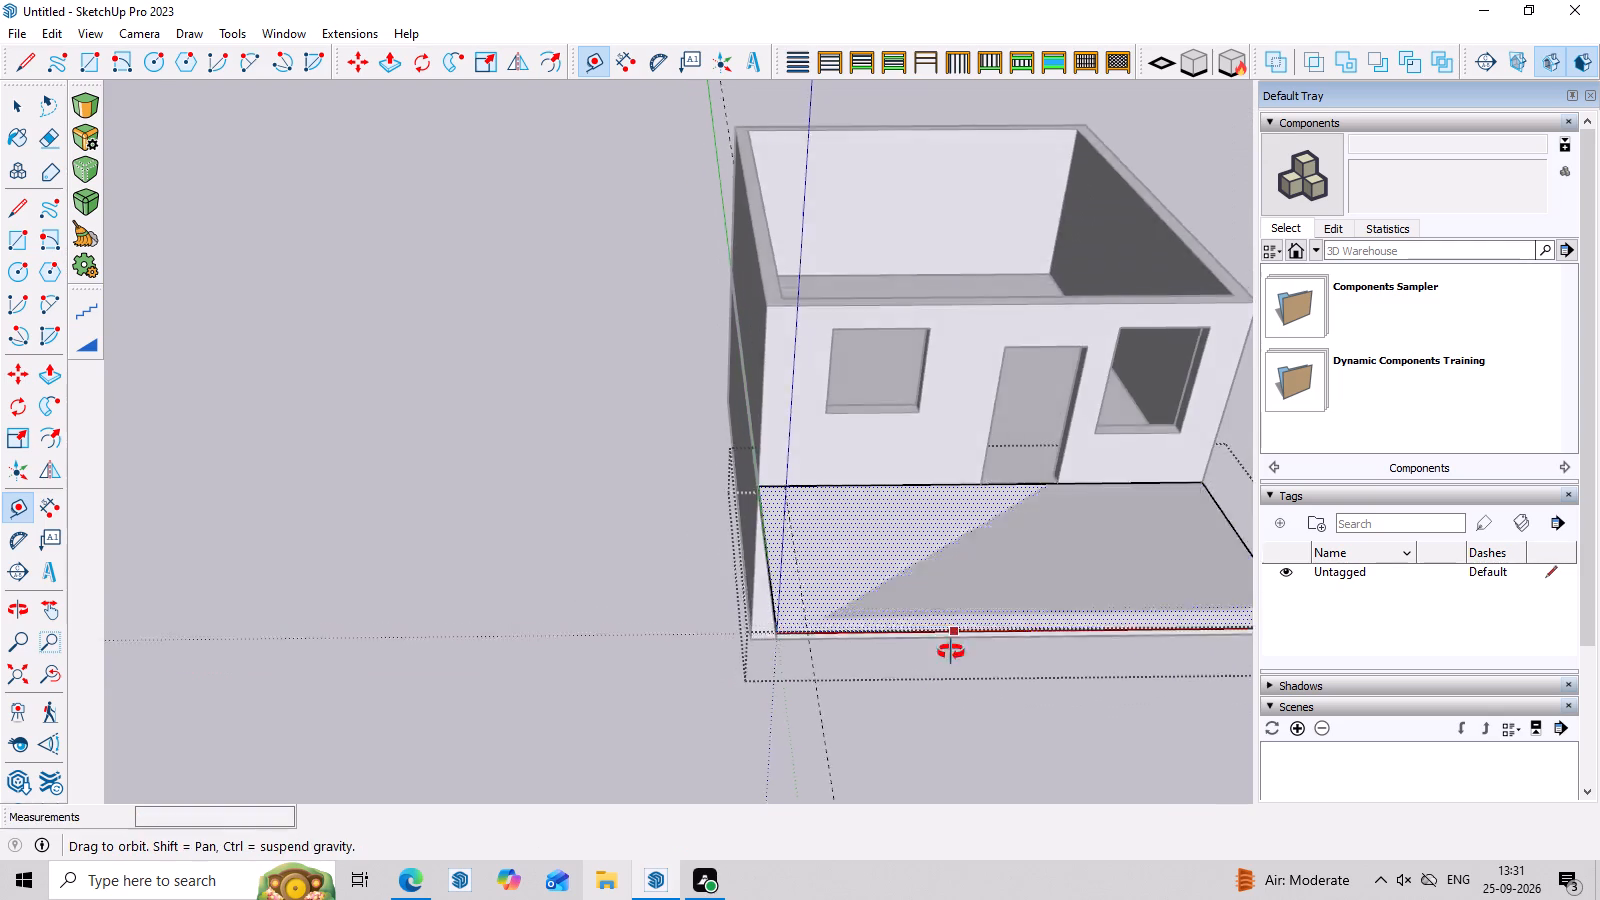
{"action": "middle_click_drag", "start_coordinate": [951, 652], "coordinate": [896, 861]}
{"action": "scroll", "coordinate": [895, 789], "scroll_direction": "up", "scroll_amount": 4}
{"action": "scroll", "coordinate": [801, 498], "scroll_direction": "down", "scroll_amount": 8}
{"action": "scroll", "coordinate": [1090, 573], "scroll_direction": "up", "scroll_amount": 4}
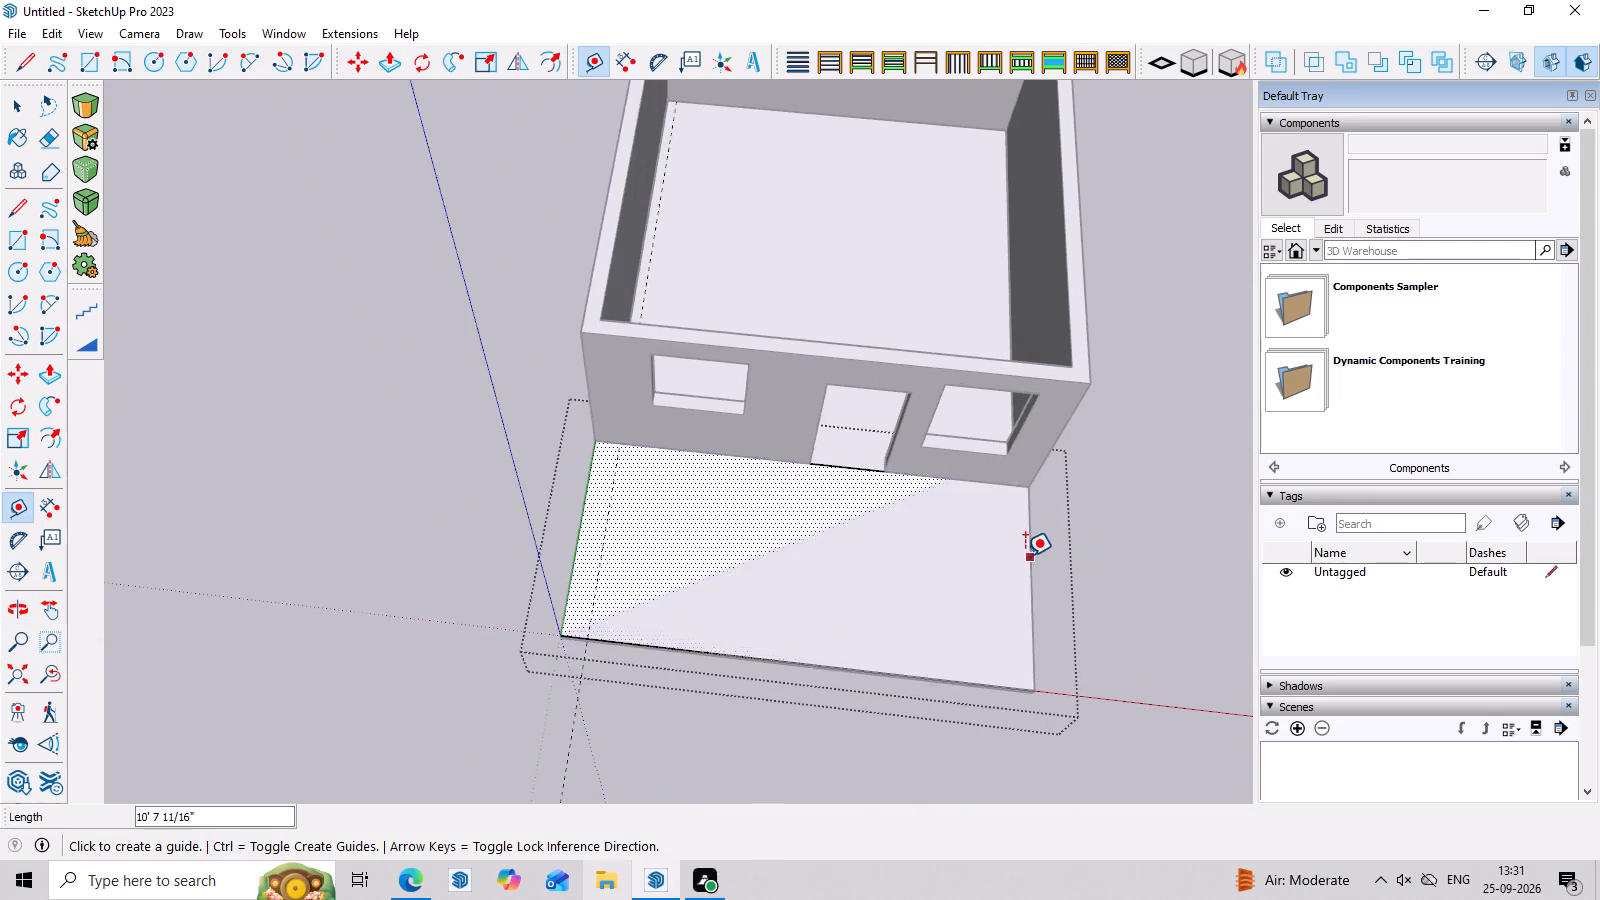
{"action": "scroll", "coordinate": [1025, 556], "scroll_direction": "up", "scroll_amount": 2}
{"action": "left_click", "coordinate": [1032, 540]}
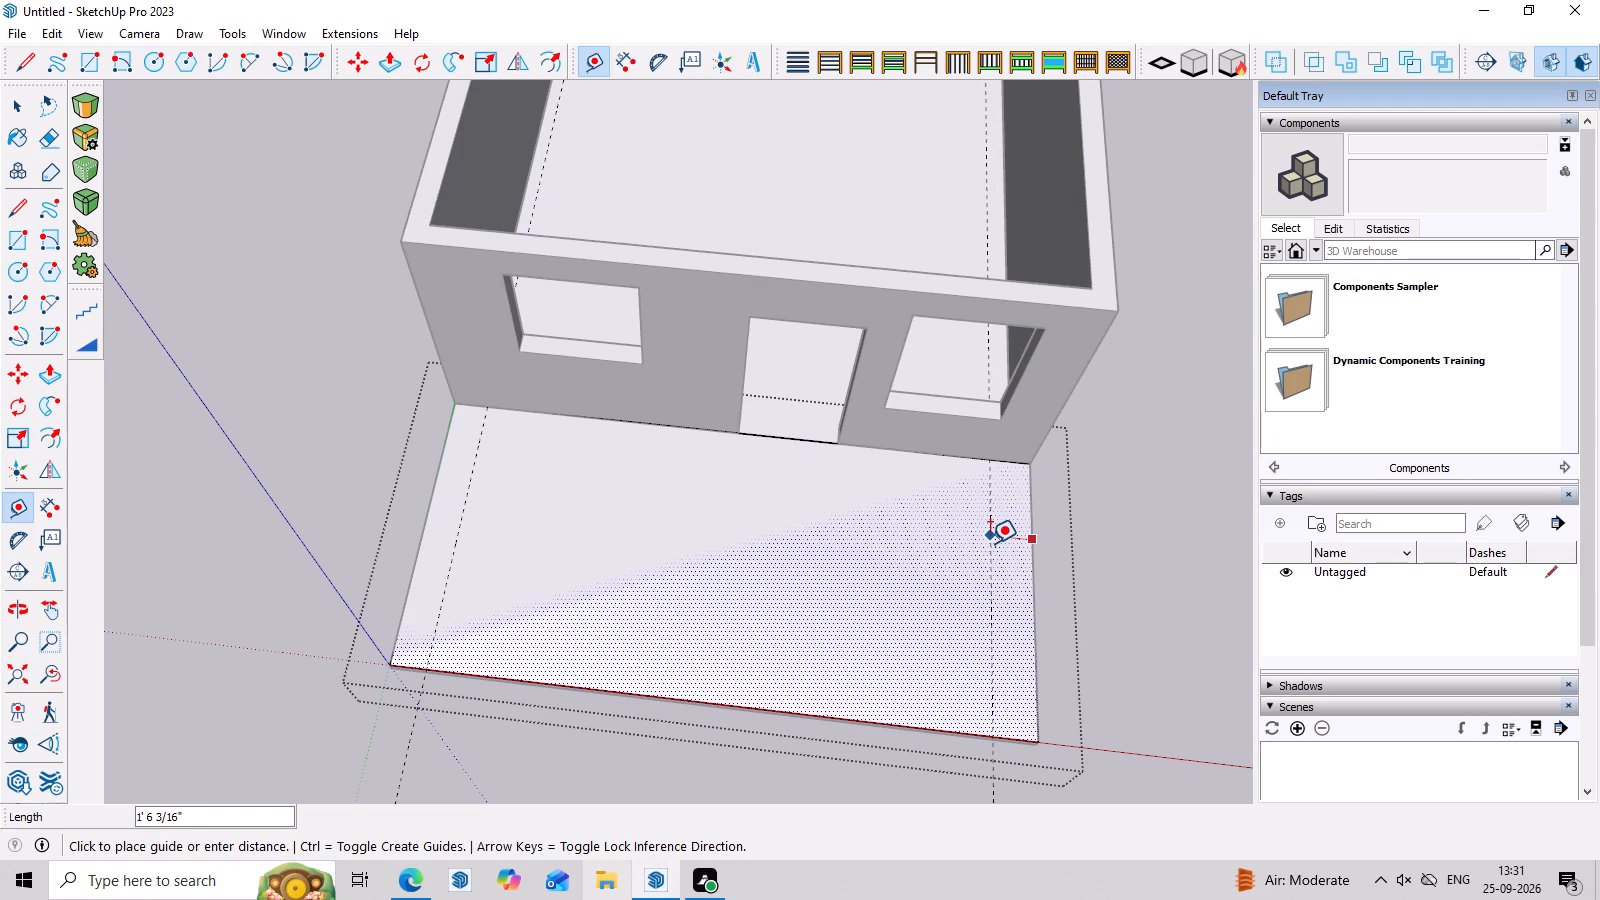
{"action": "key", "text": "1"}
{"action": "type", "text": "'3"}
{"action": "key", "text": "shift+quotedbl"}
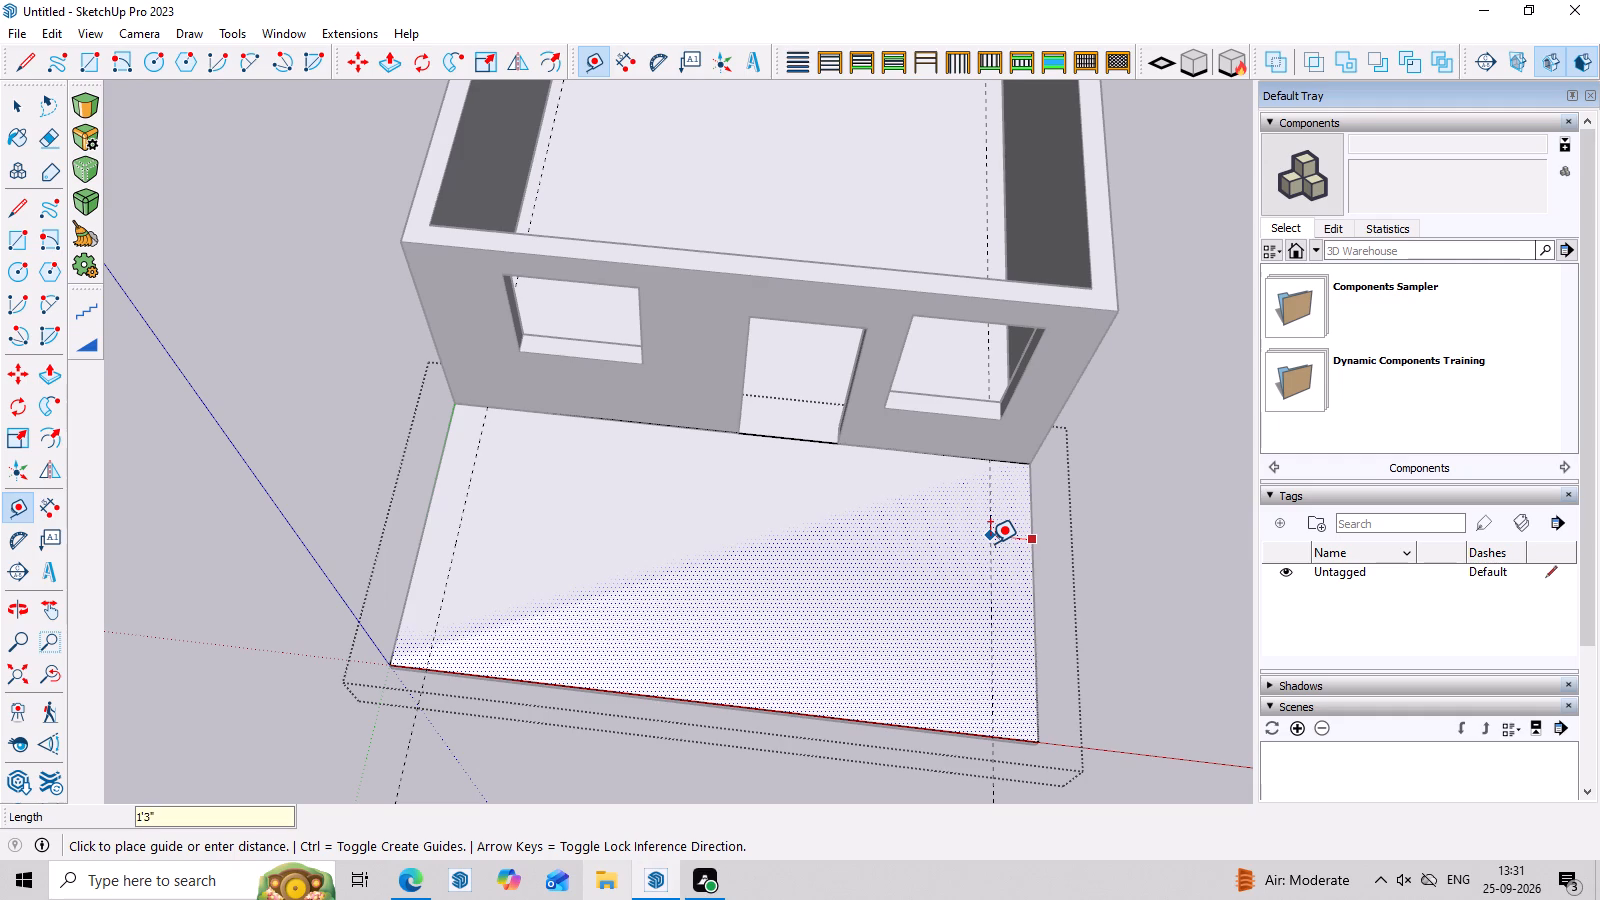
{"action": "key", "text": "Return"}
Place a guide parallel to the balcony's front edge, 1'3" inside it.
{"action": "scroll", "coordinate": [990, 543], "scroll_direction": "up", "scroll_amount": 1}
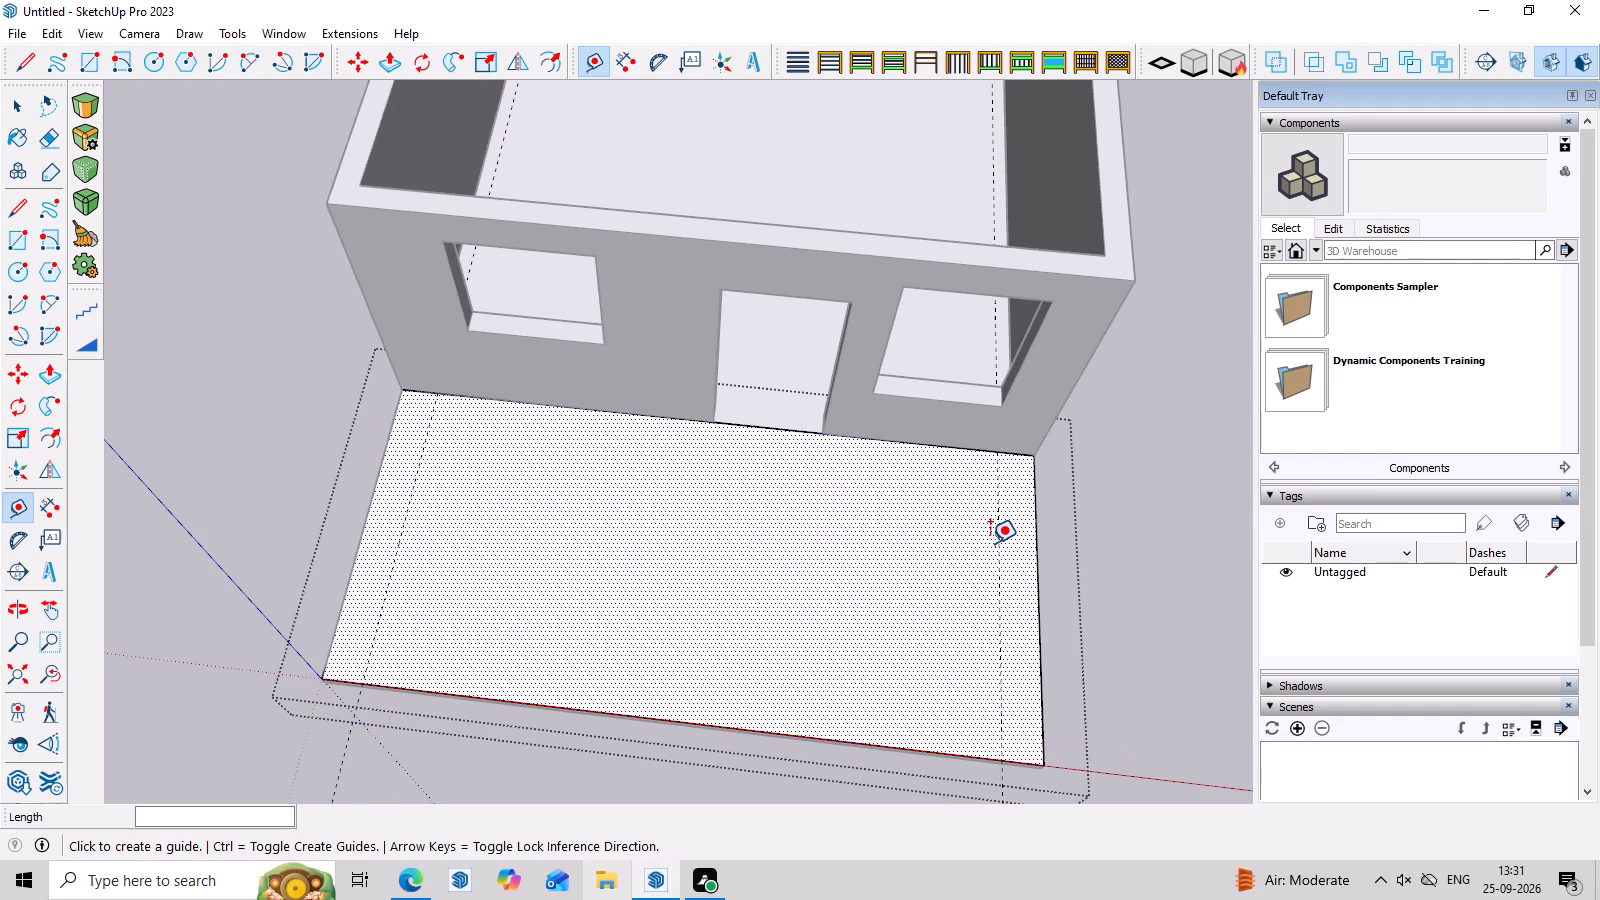
{"action": "left_click", "coordinate": [534, 704]}
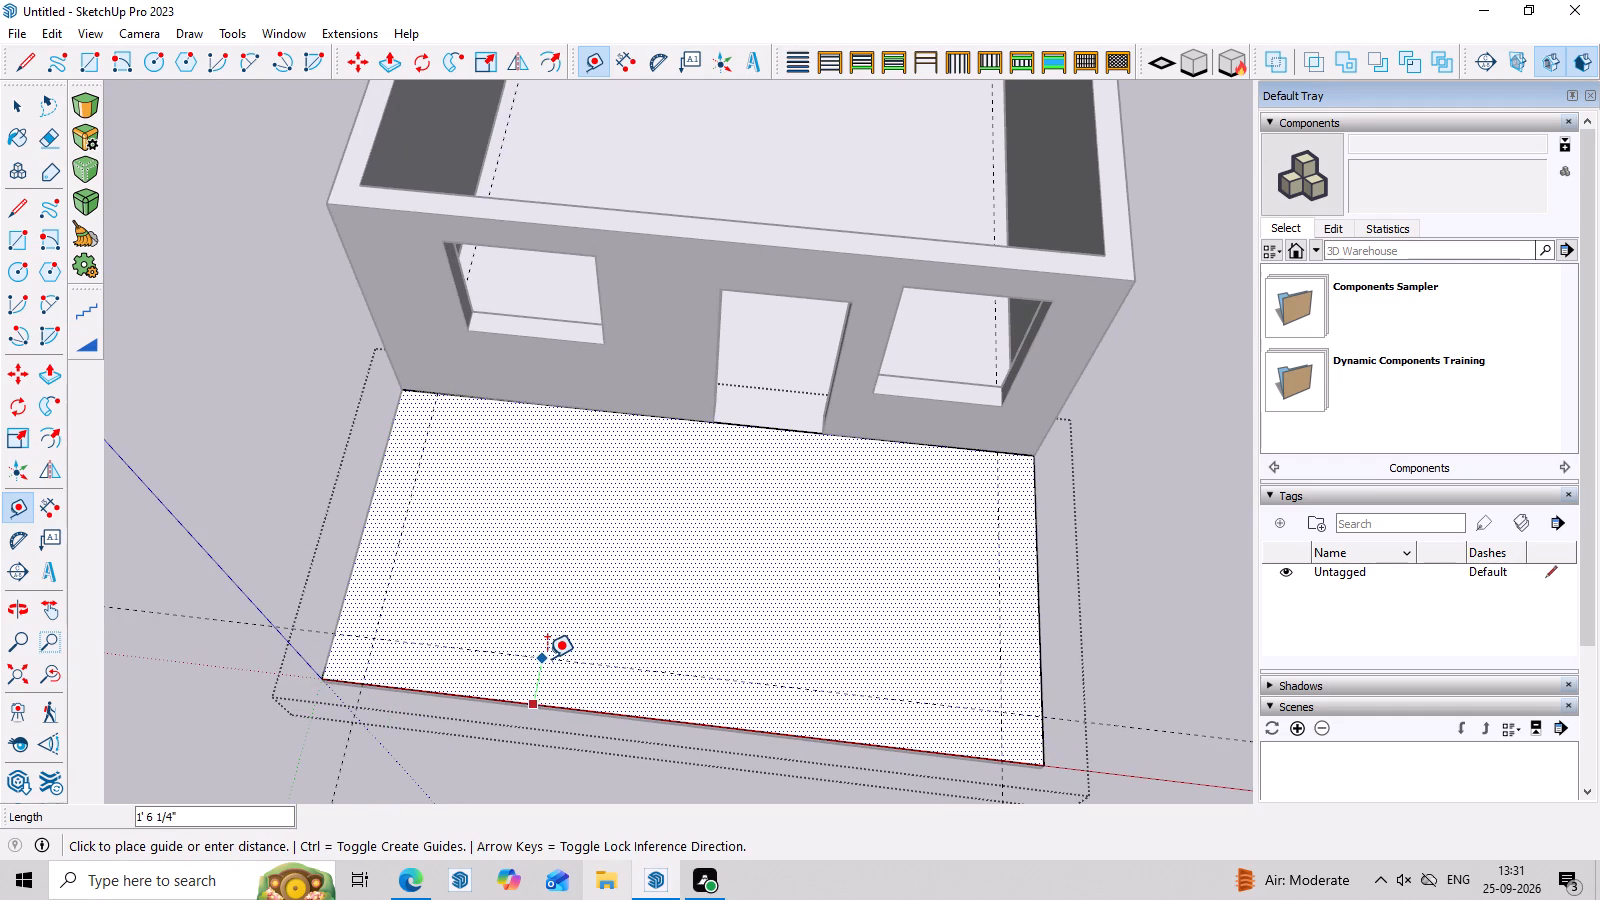
{"action": "type", "text": "1'"}
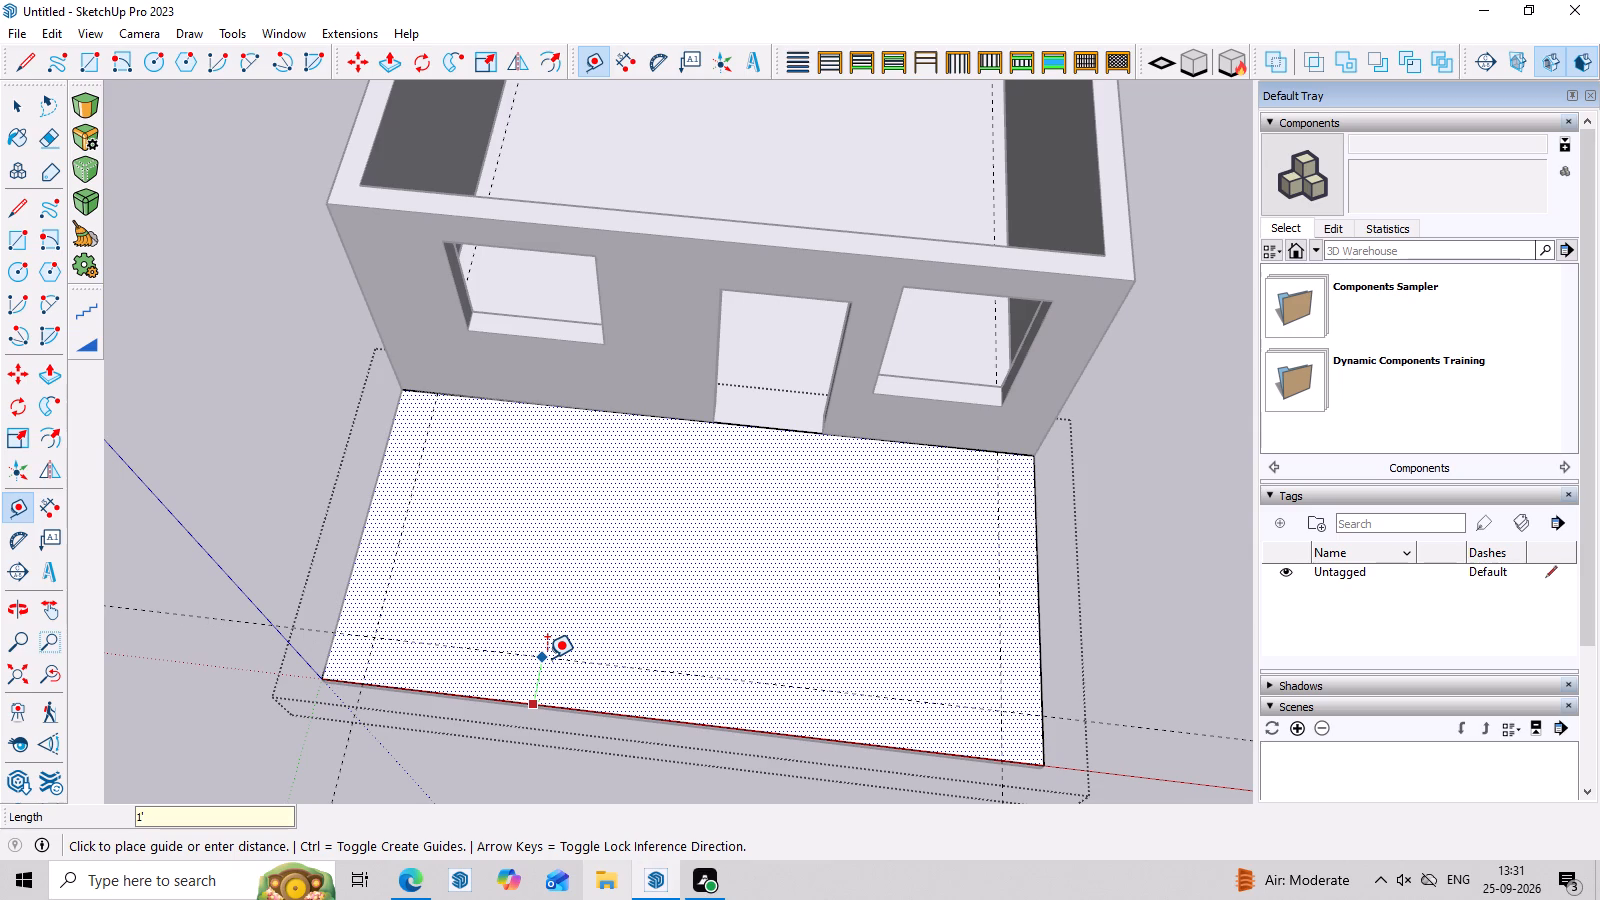
{"action": "key", "text": "3"}
{"action": "key", "text": "shift+quotedbl"}
{"action": "key", "text": "Return"}
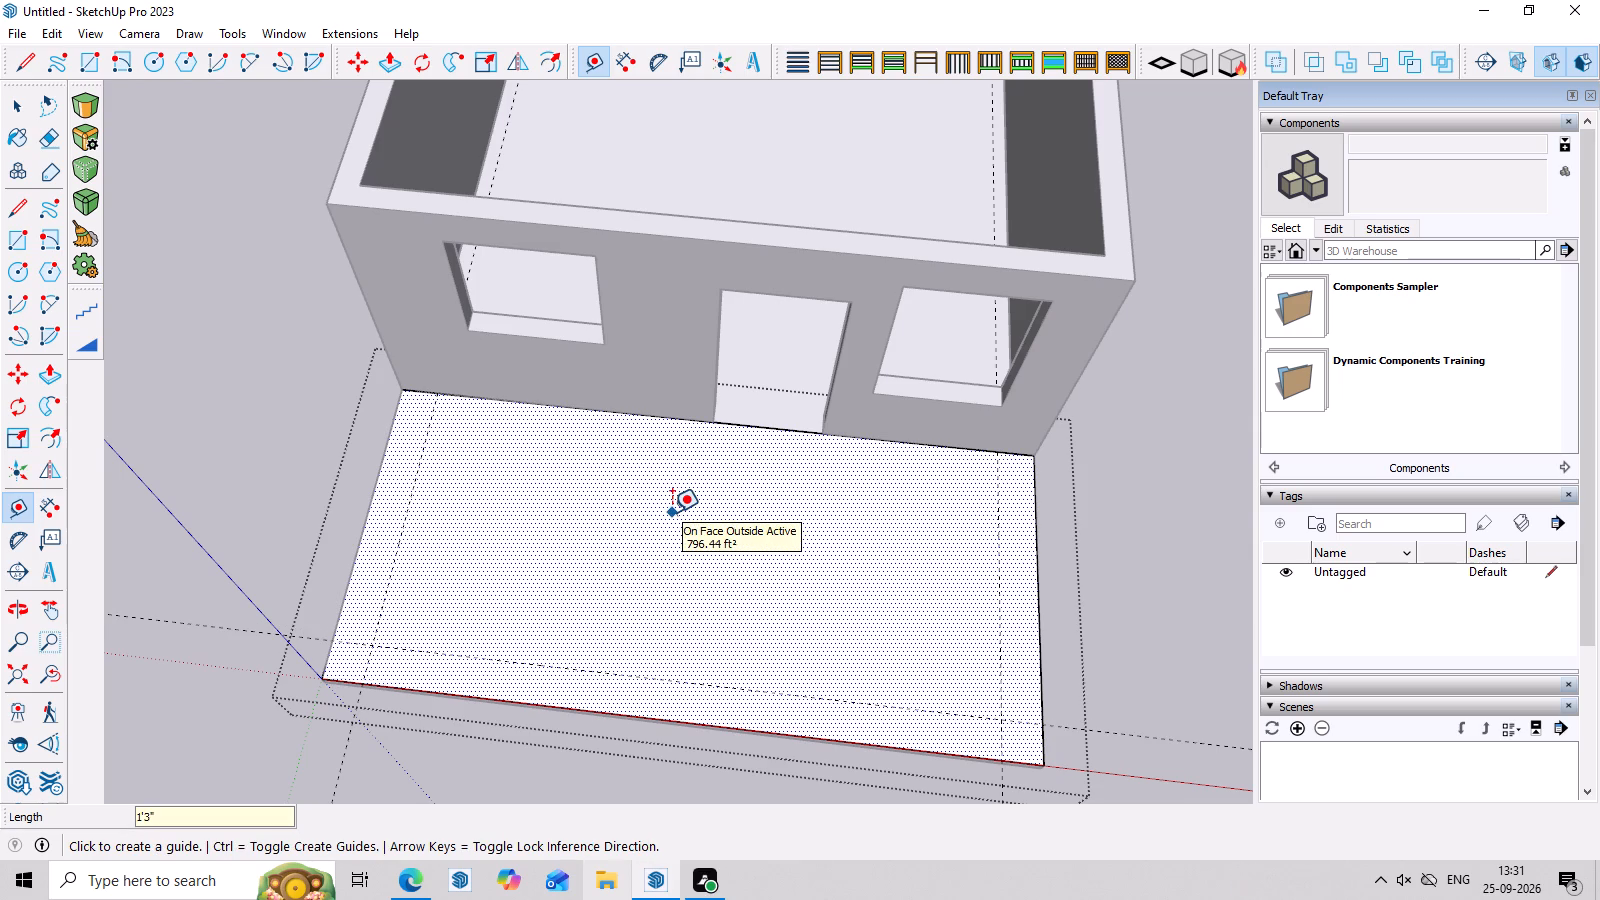
{"action": "key", "text": "Escape"}
{"action": "scroll", "coordinate": [753, 441], "scroll_direction": "down", "scroll_amount": 6}
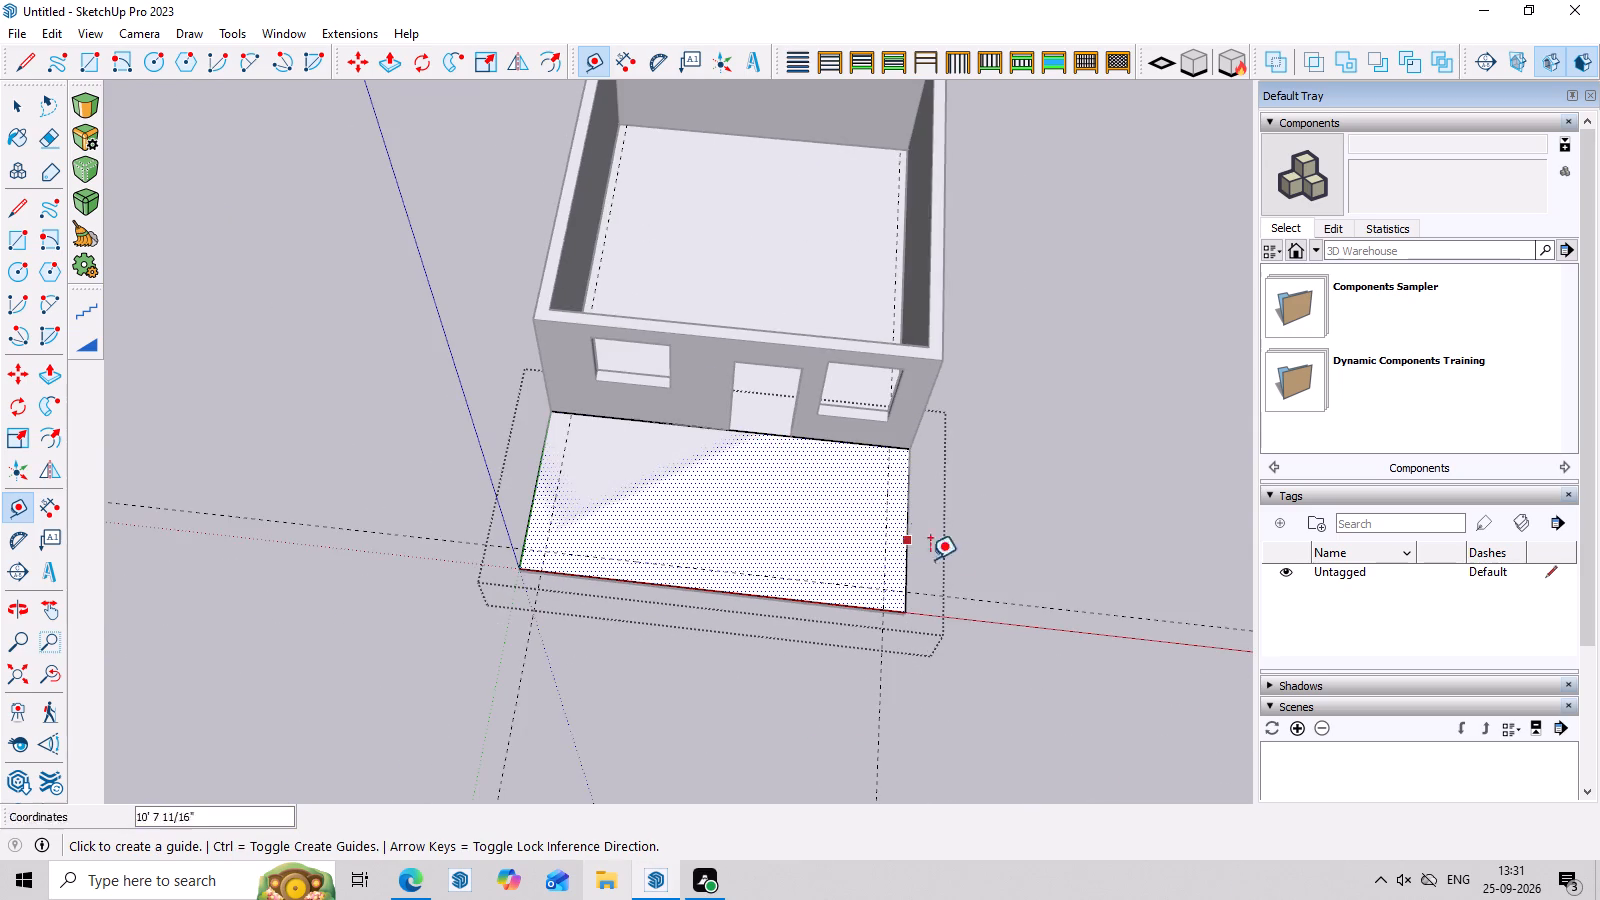
{"action": "middle_click_drag", "start_coordinate": [991, 571], "coordinate": [1063, 469]}
{"action": "scroll", "coordinate": [432, 539], "scroll_direction": "up", "scroll_amount": 6}
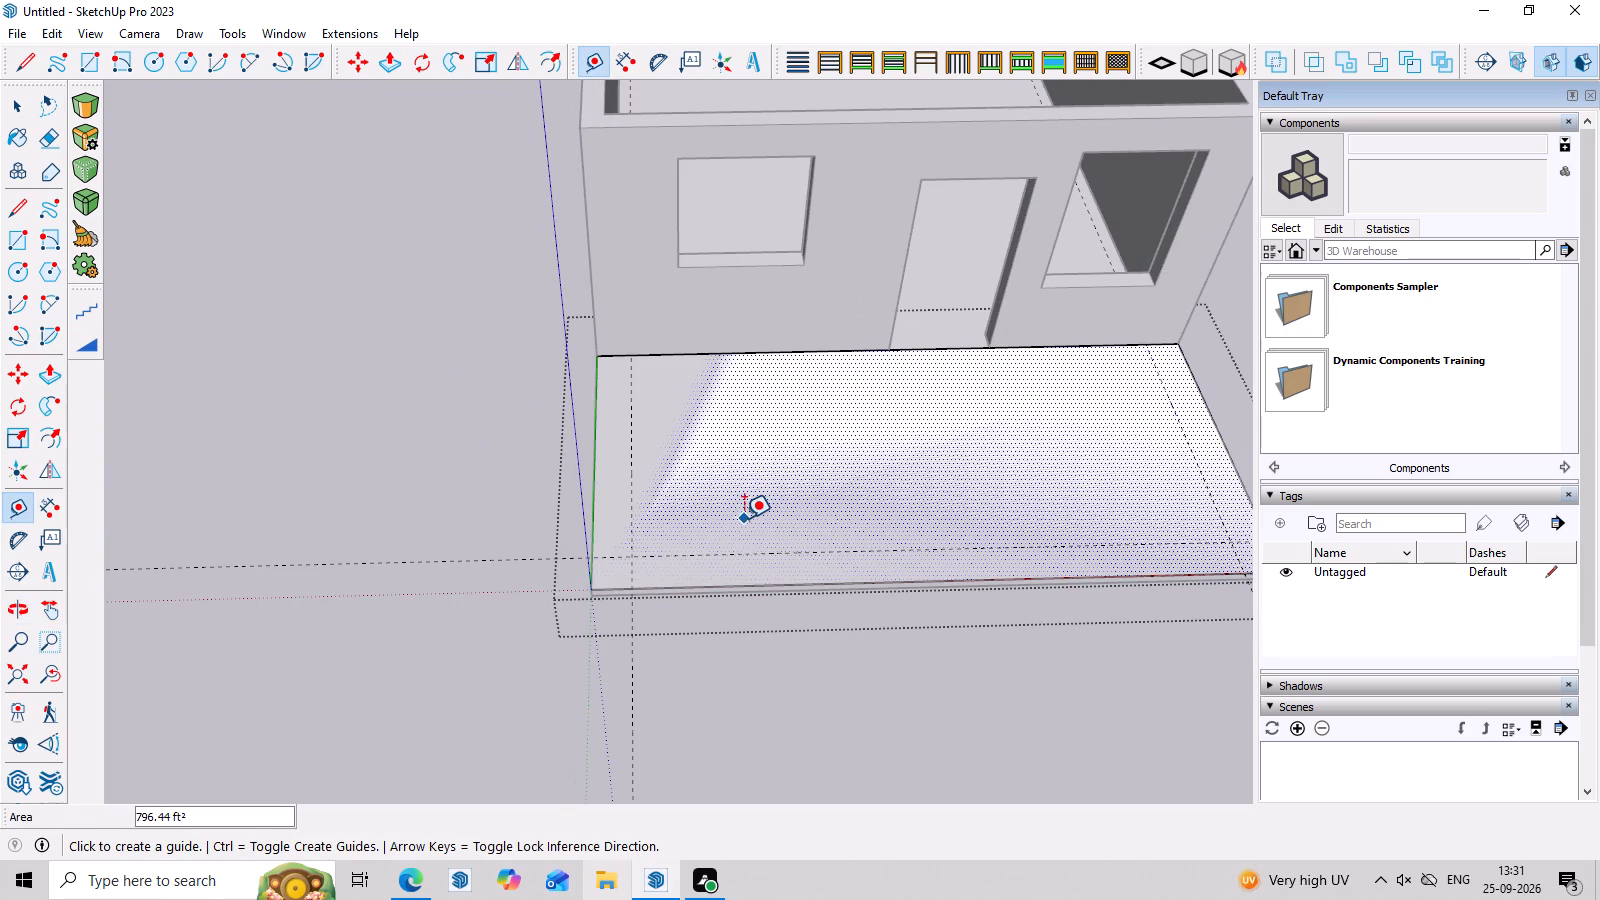
Draw three connected lines along the guides on the balcony face, outlining the inner edge of a border on its three open sides.
{"action": "key", "text": "l"}
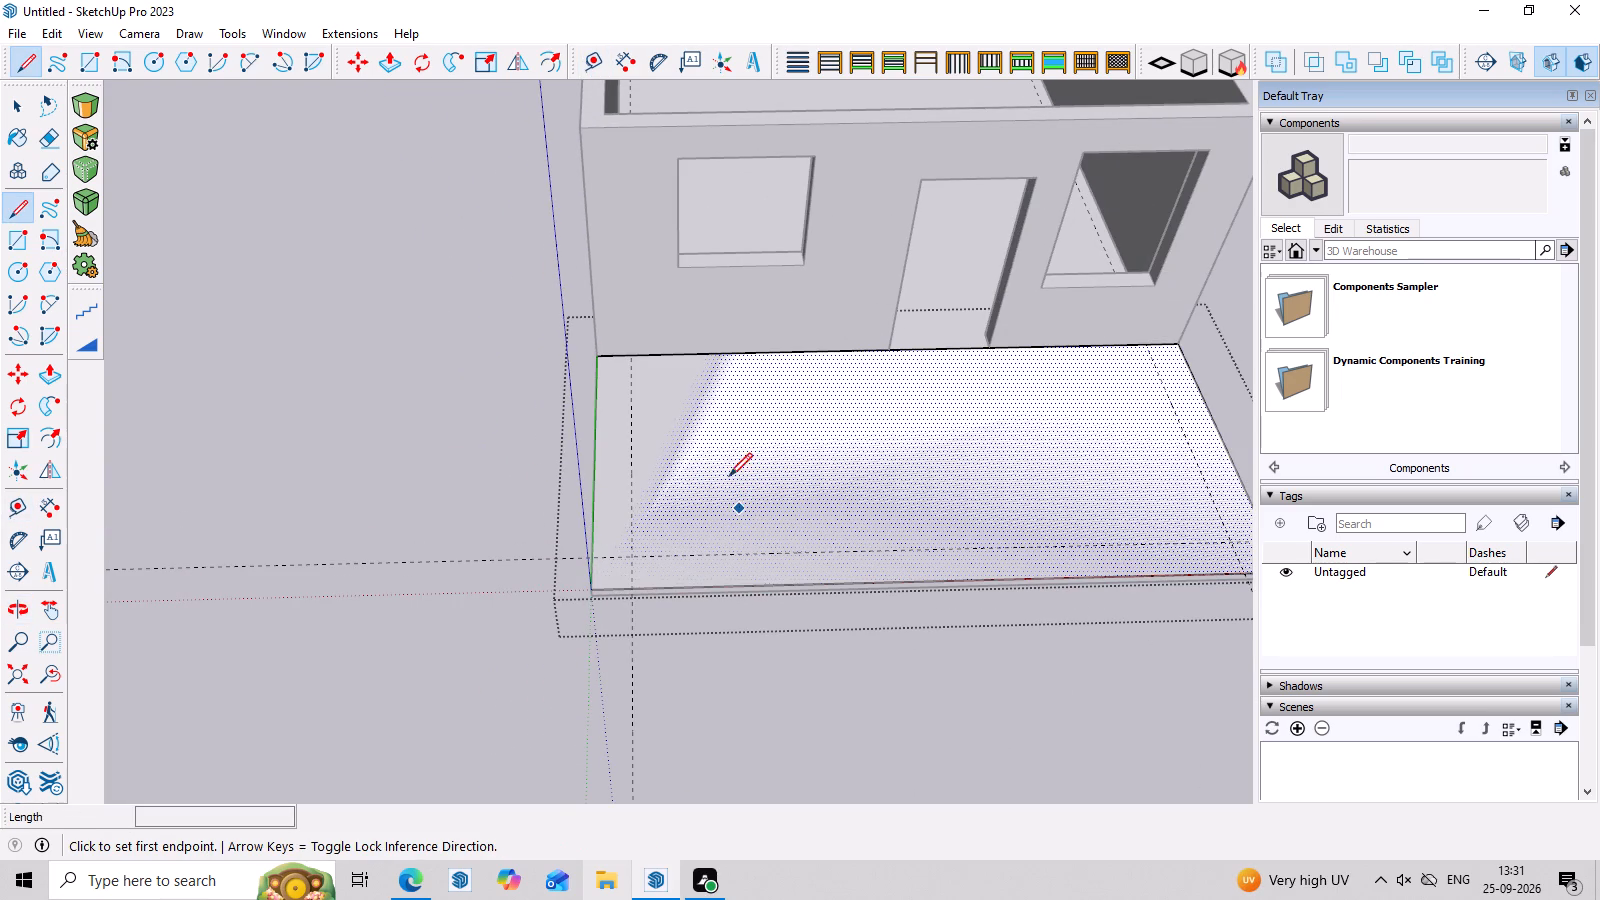
{"action": "double_click", "coordinate": [631, 352]}
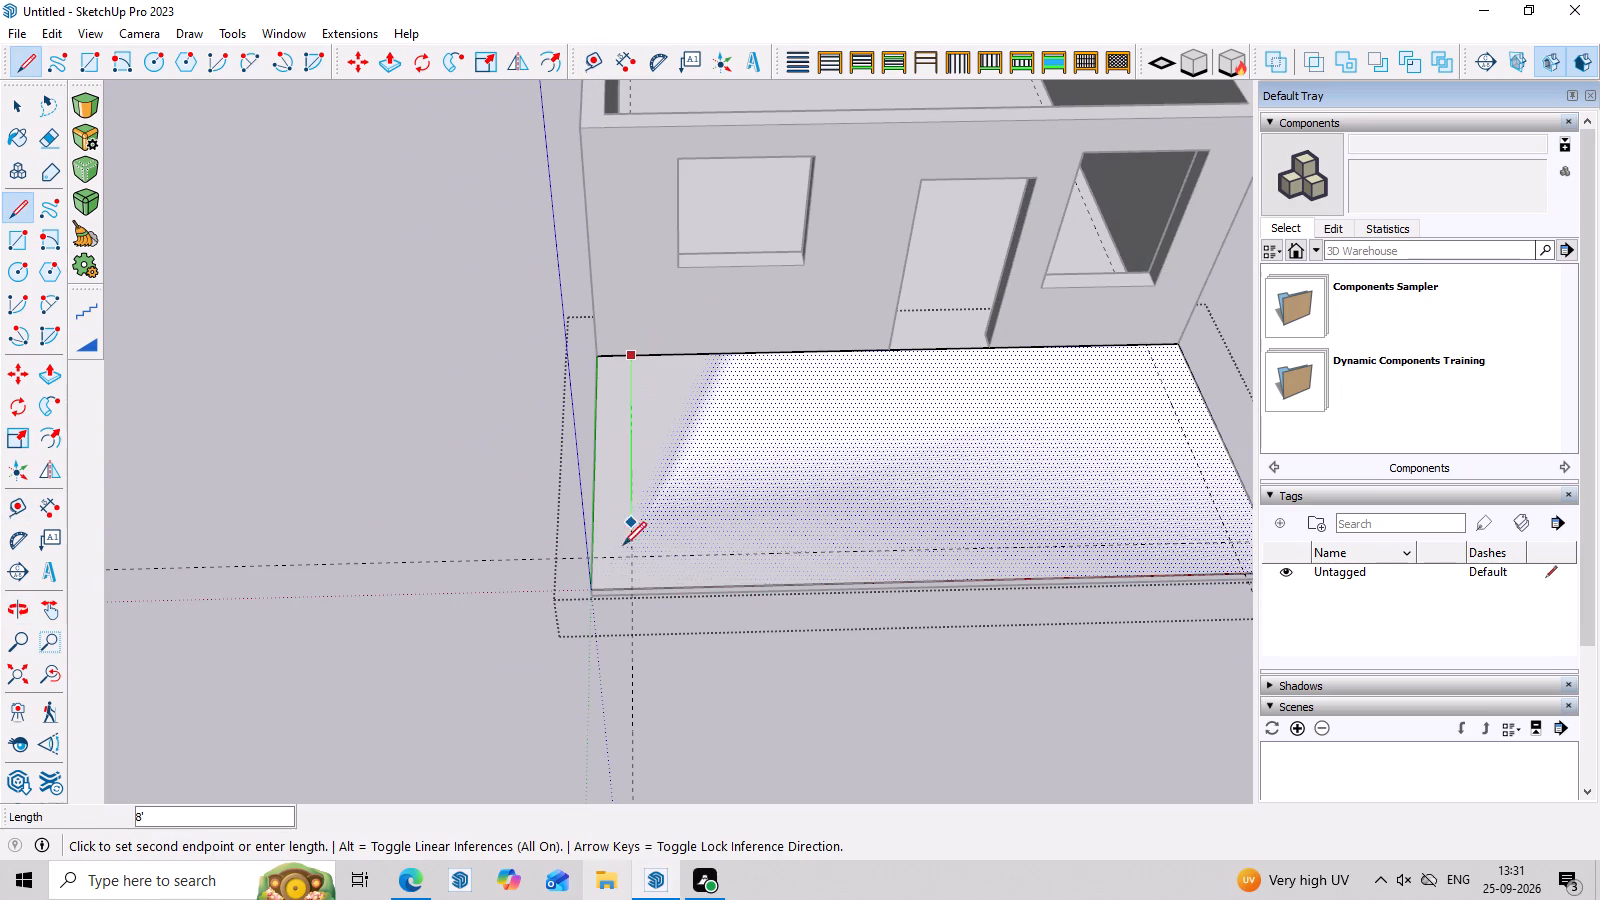
{"action": "left_click", "coordinate": [633, 556]}
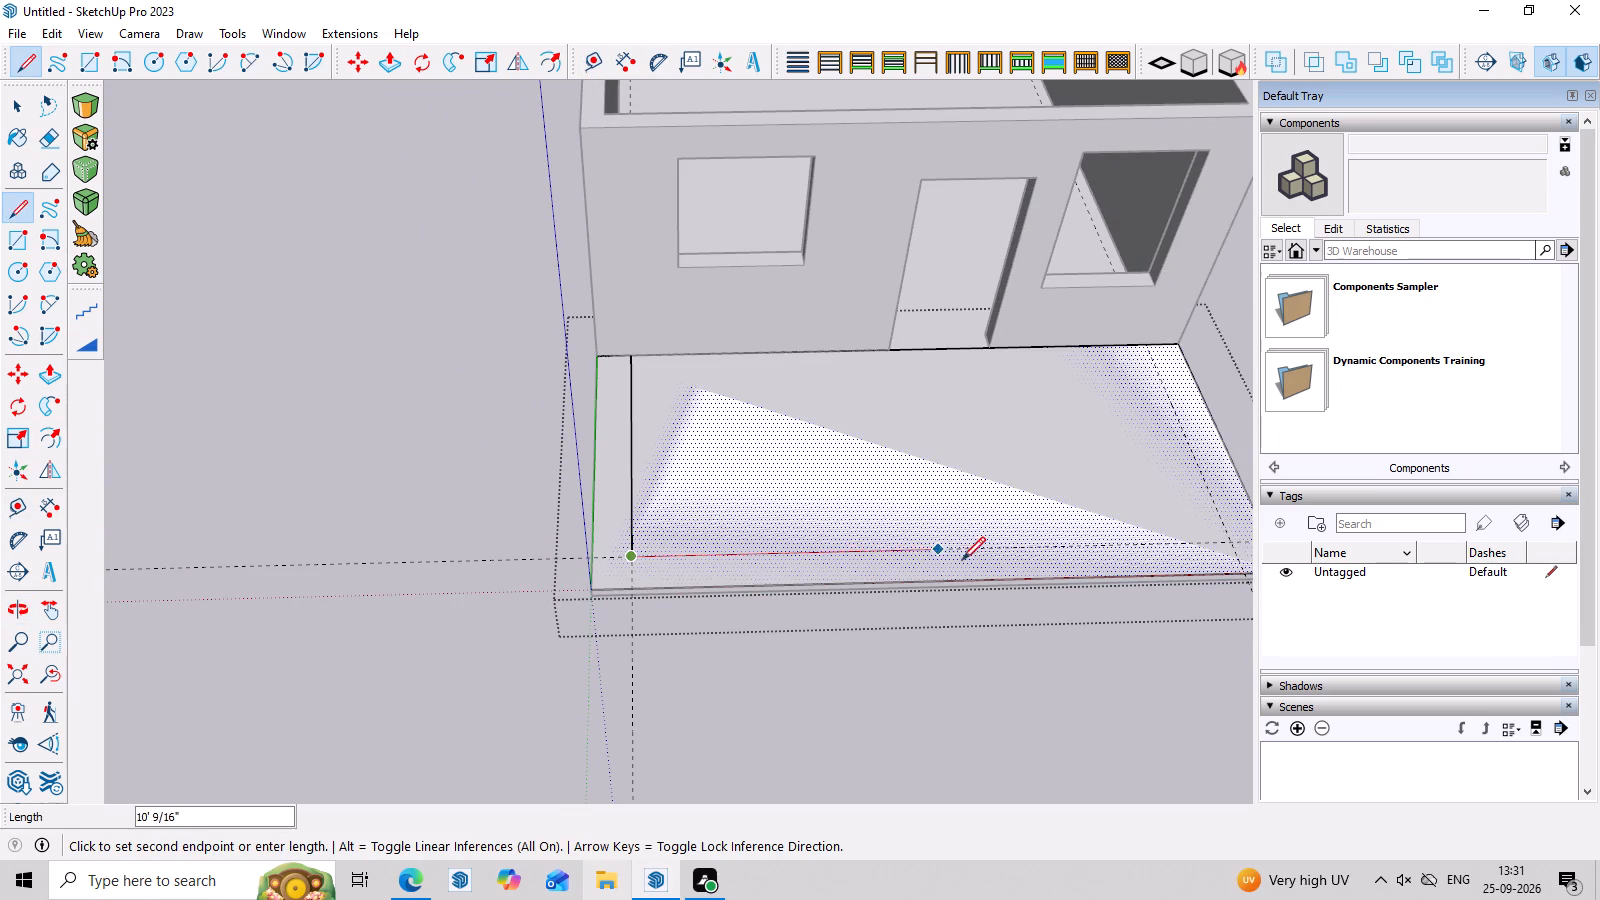
{"action": "scroll", "coordinate": [965, 559], "scroll_direction": "down", "scroll_amount": 2}
{"action": "left_click", "coordinate": [1190, 545]}
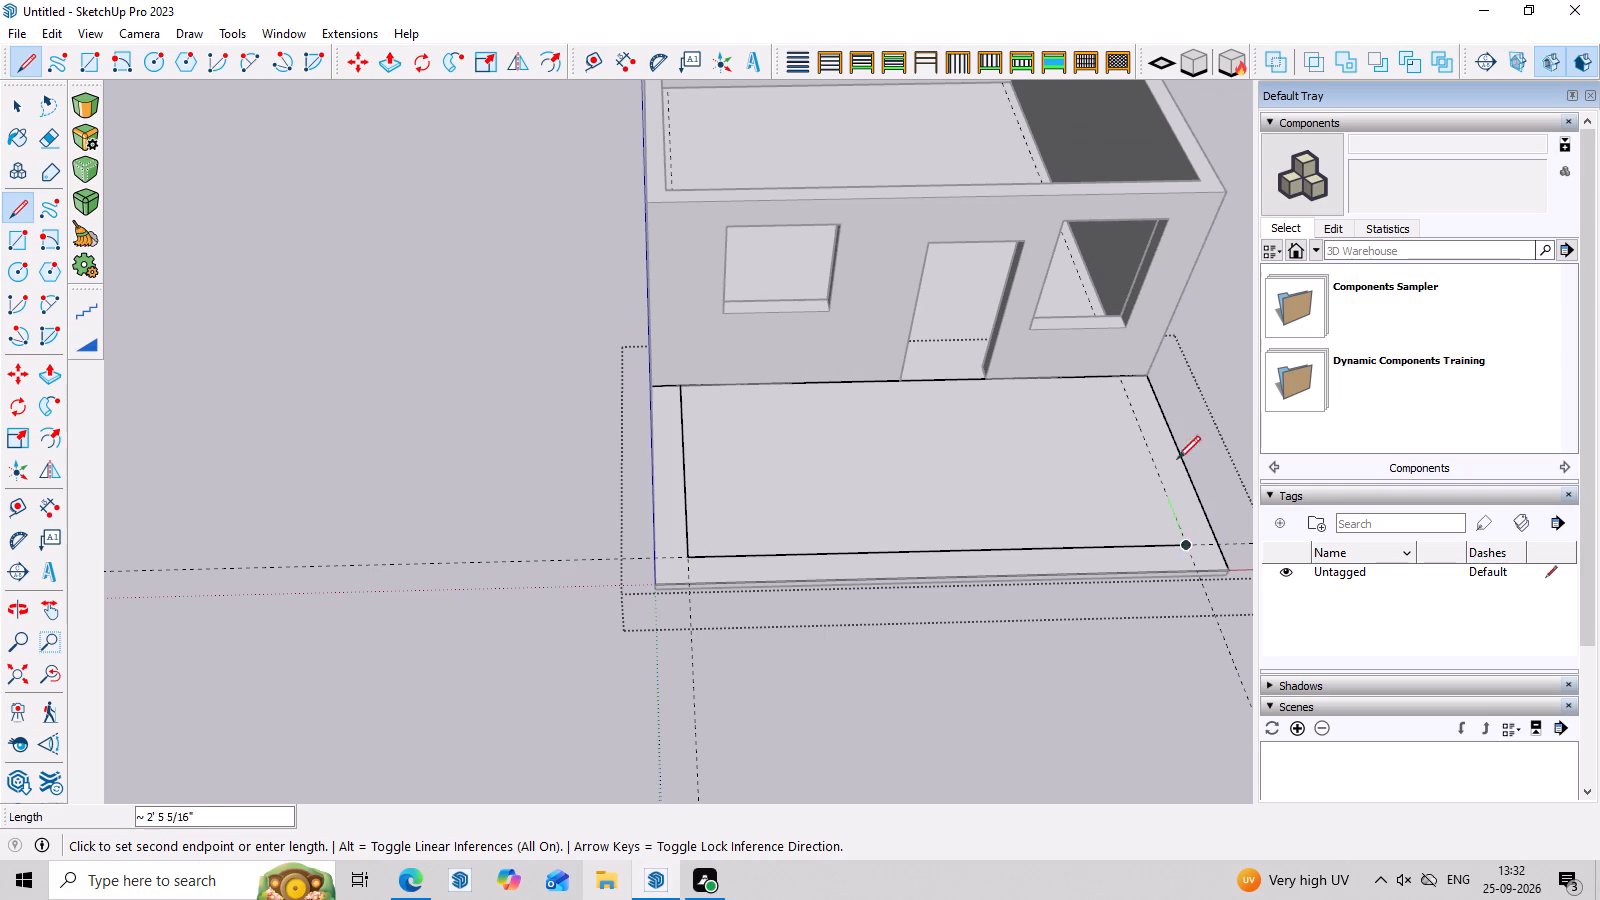
{"action": "left_click", "coordinate": [1122, 376]}
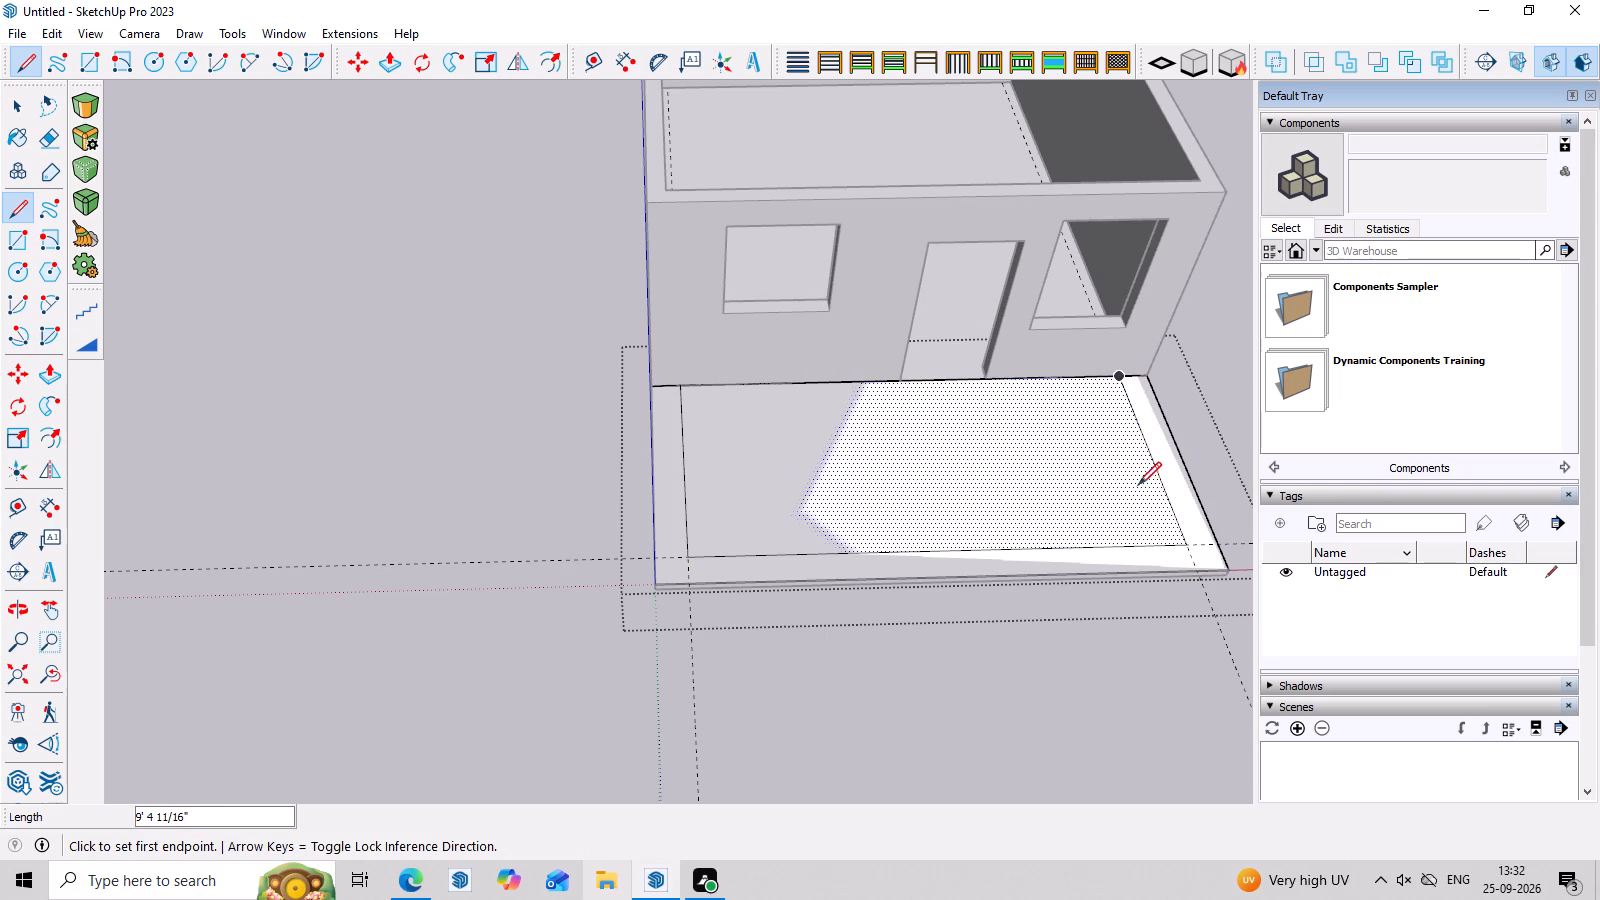
{"action": "key", "text": "Escape"}
{"action": "key", "text": "space"}
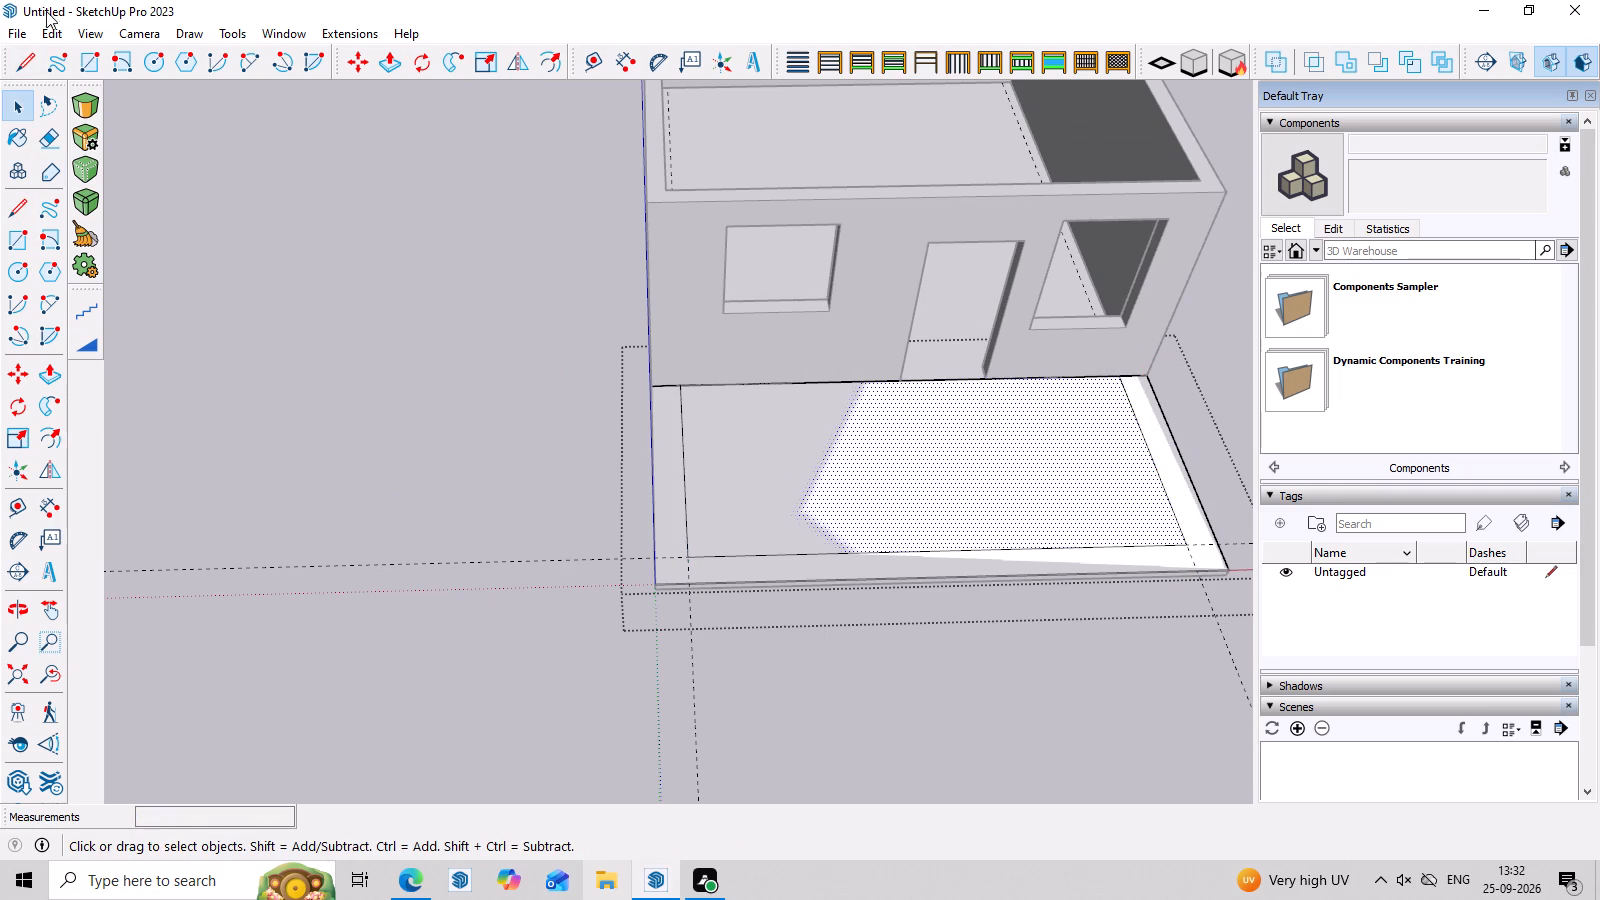
Delete all the guide lines in the model.
{"action": "left_click", "coordinate": [60, 26]}
{"action": "left_click", "coordinate": [138, 224]}
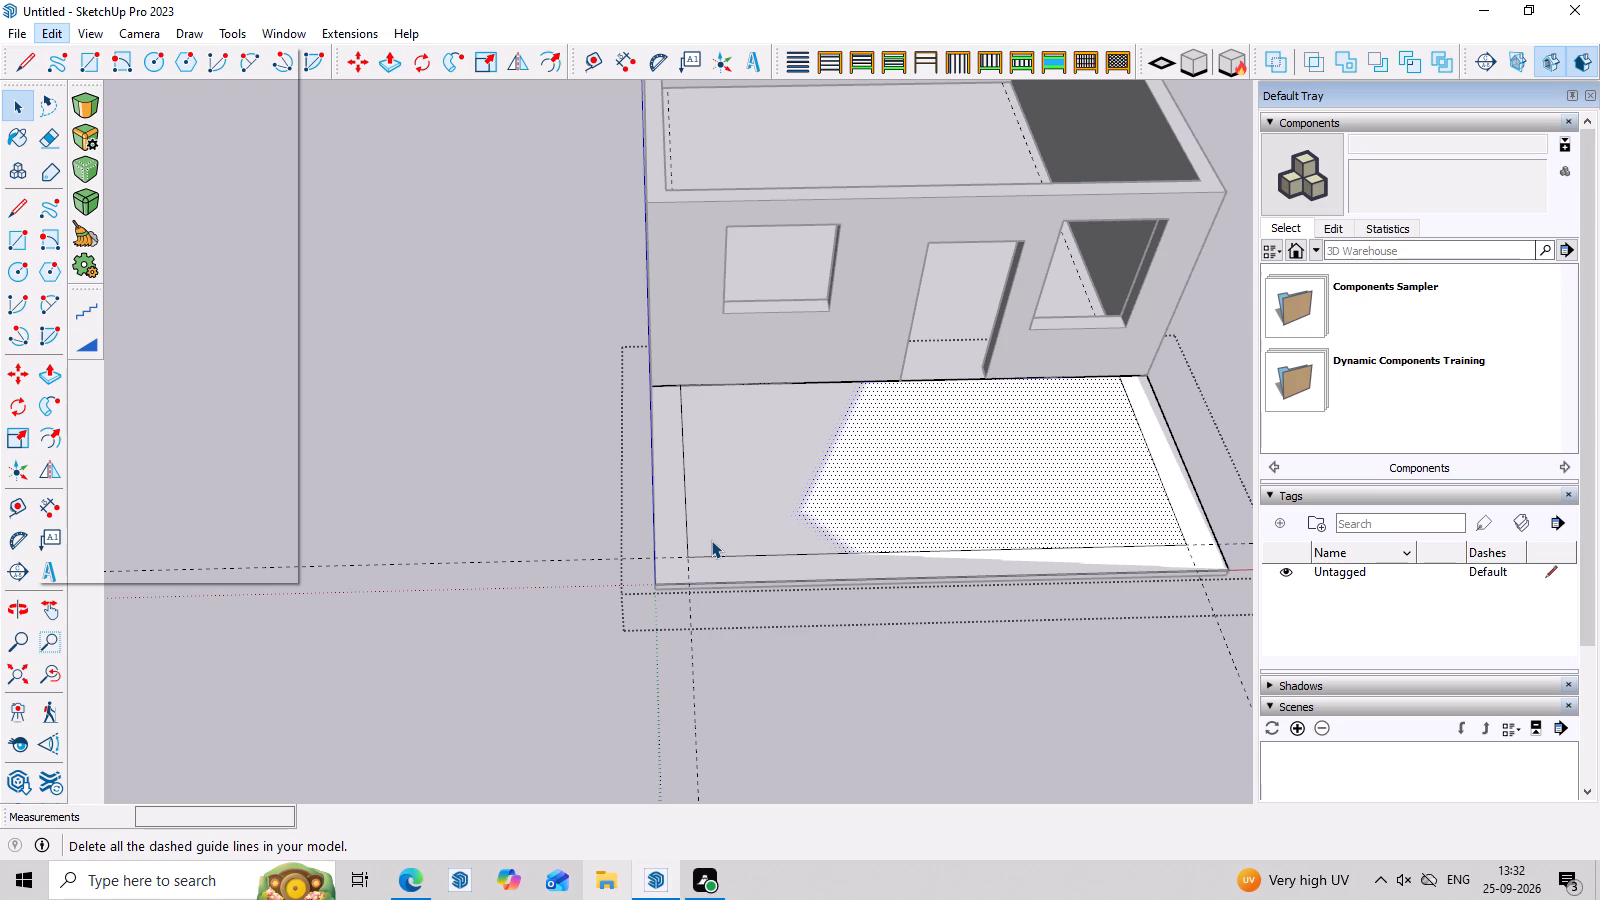
Push/Pull the balcony's border strip up about 10 1/2" as a parapet, and close the balcony group.
{"action": "type", "text": "op"}
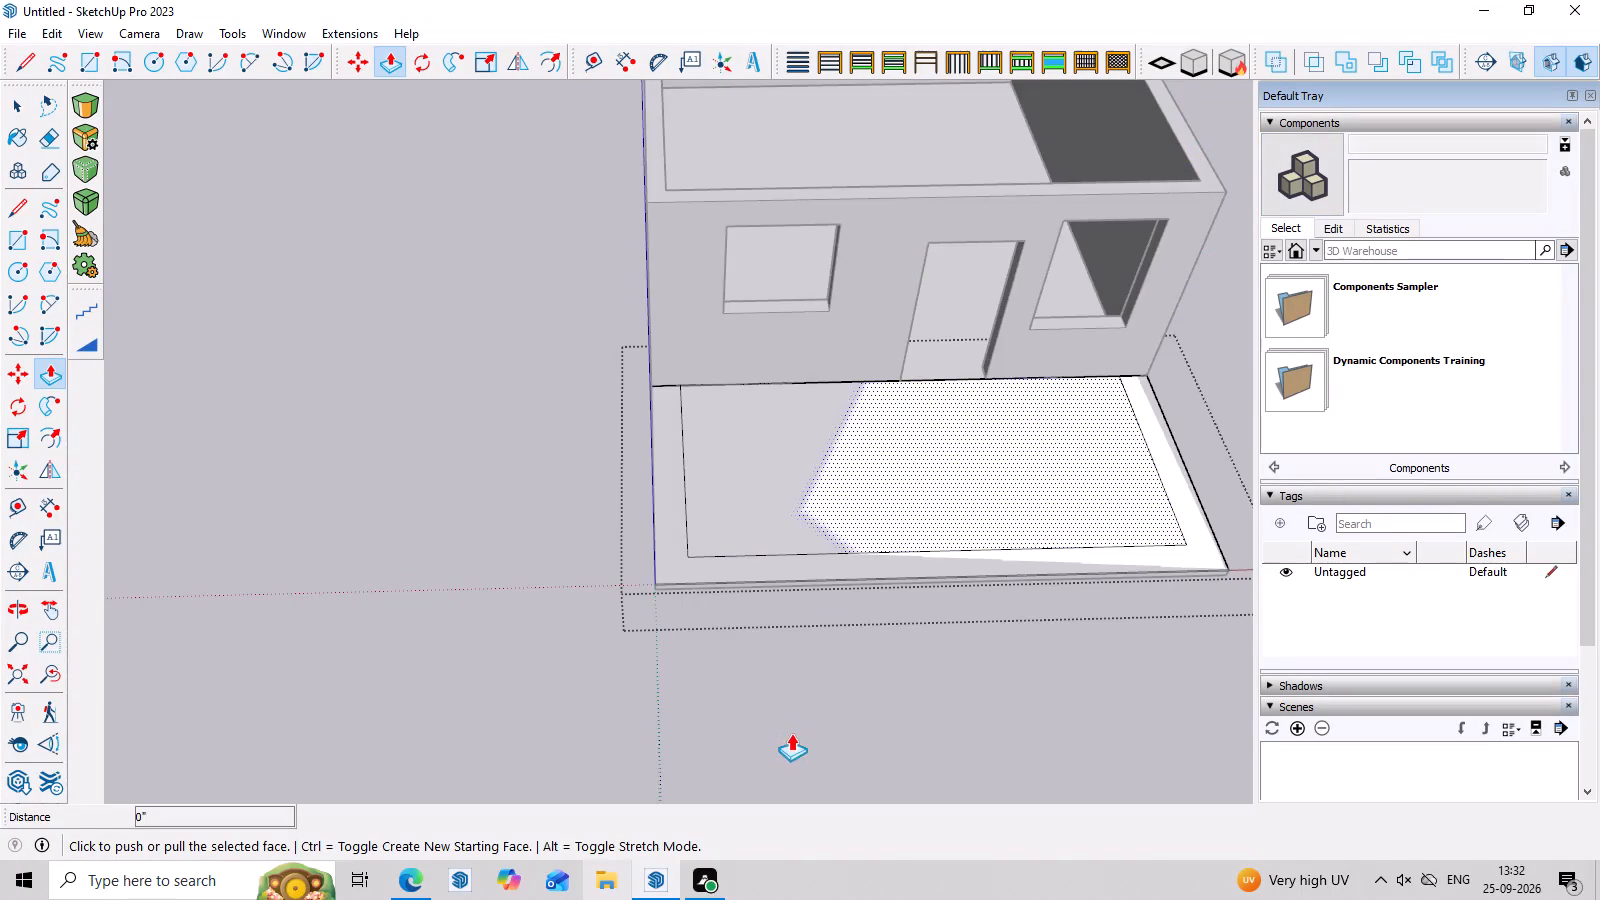
{"action": "middle_click_drag", "start_coordinate": [782, 724], "coordinate": [755, 546]}
{"action": "scroll", "coordinate": [756, 546], "scroll_direction": "up", "scroll_amount": 4}
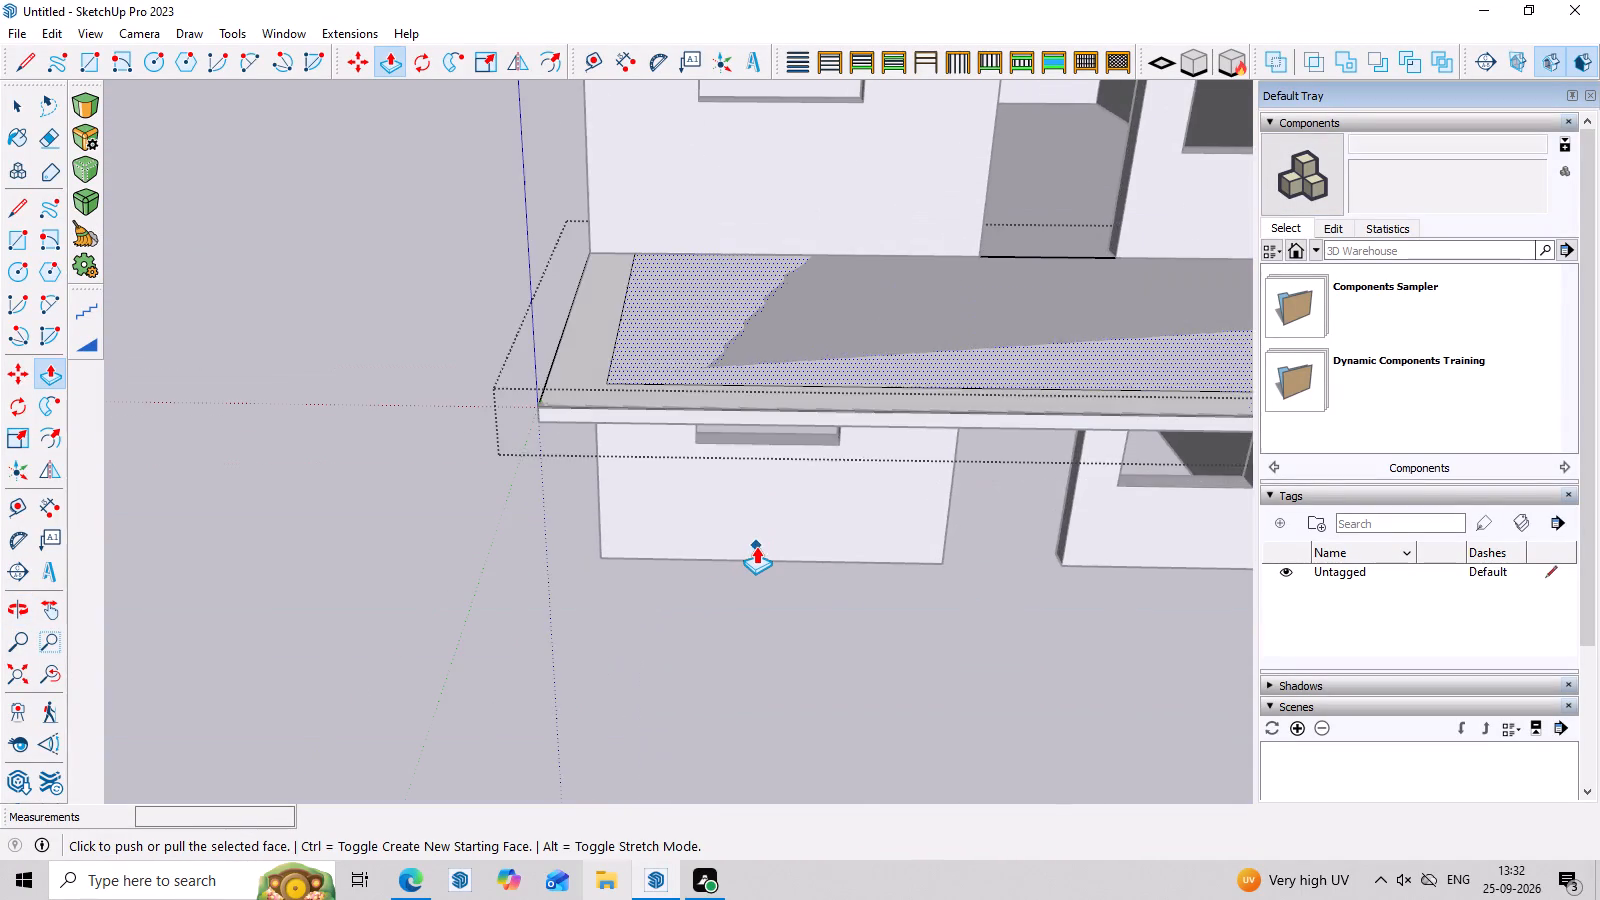
{"action": "scroll", "coordinate": [763, 539], "scroll_direction": "down", "scroll_amount": 7}
{"action": "middle_click_drag", "start_coordinate": [670, 436], "coordinate": [677, 599]}
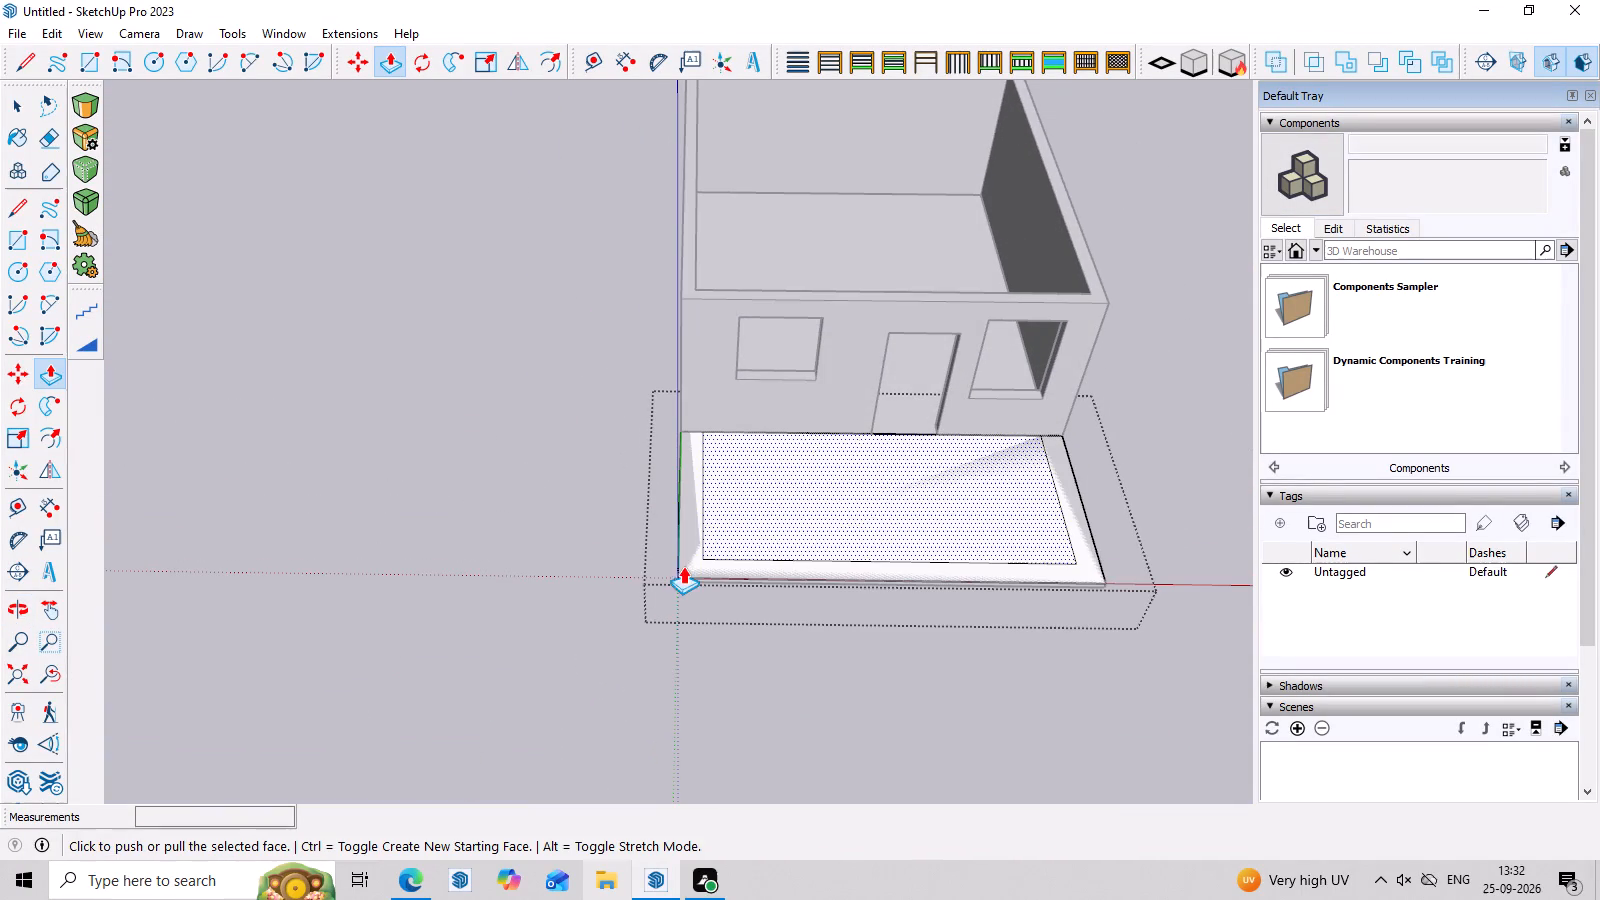
{"action": "left_click", "coordinate": [690, 508]}
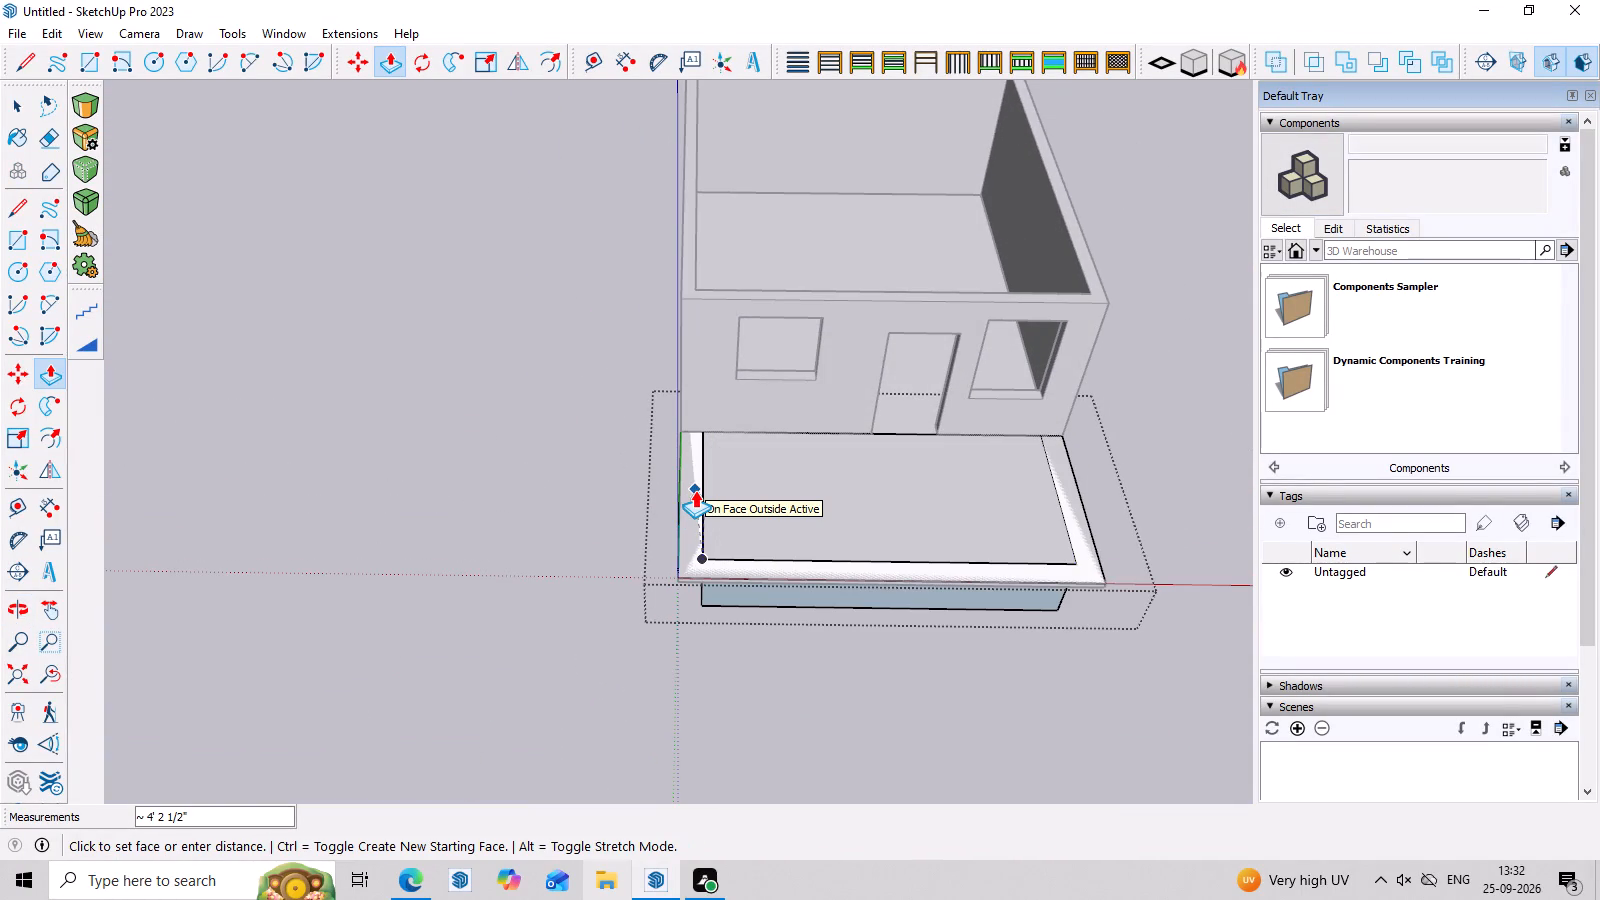
{"action": "key", "text": "Escape"}
{"action": "left_click", "coordinate": [700, 546]}
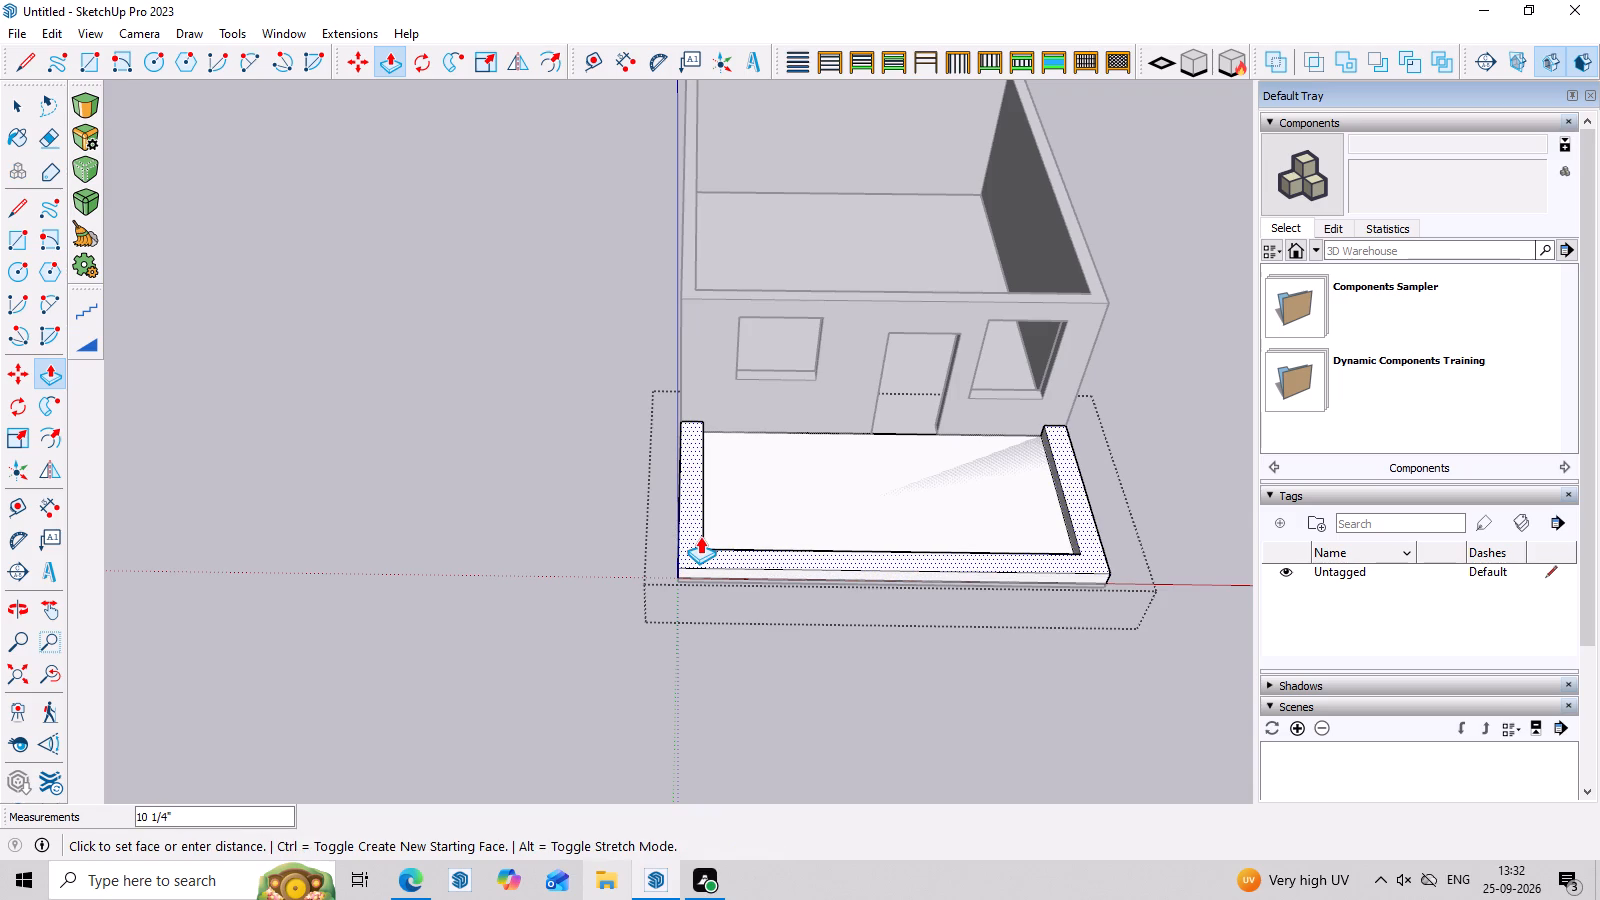
{"action": "middle_click_drag", "start_coordinate": [700, 536], "coordinate": [708, 511]}
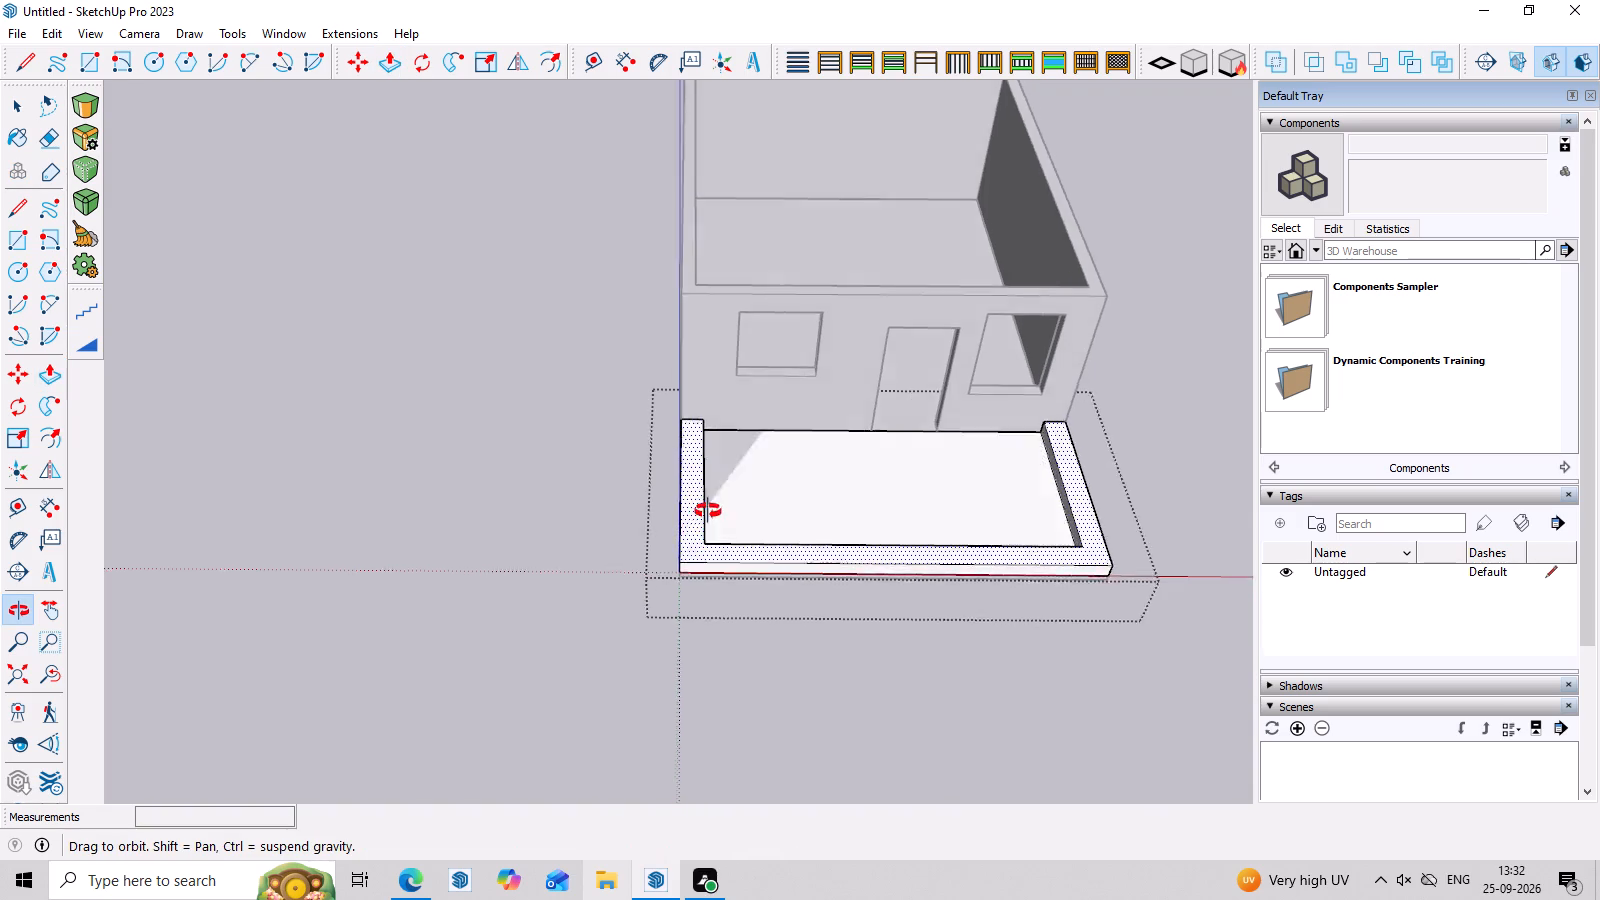
{"action": "middle_click_drag", "start_coordinate": [708, 511], "coordinate": [747, 364]}
{"action": "scroll", "coordinate": [731, 391], "scroll_direction": "up", "scroll_amount": 5}
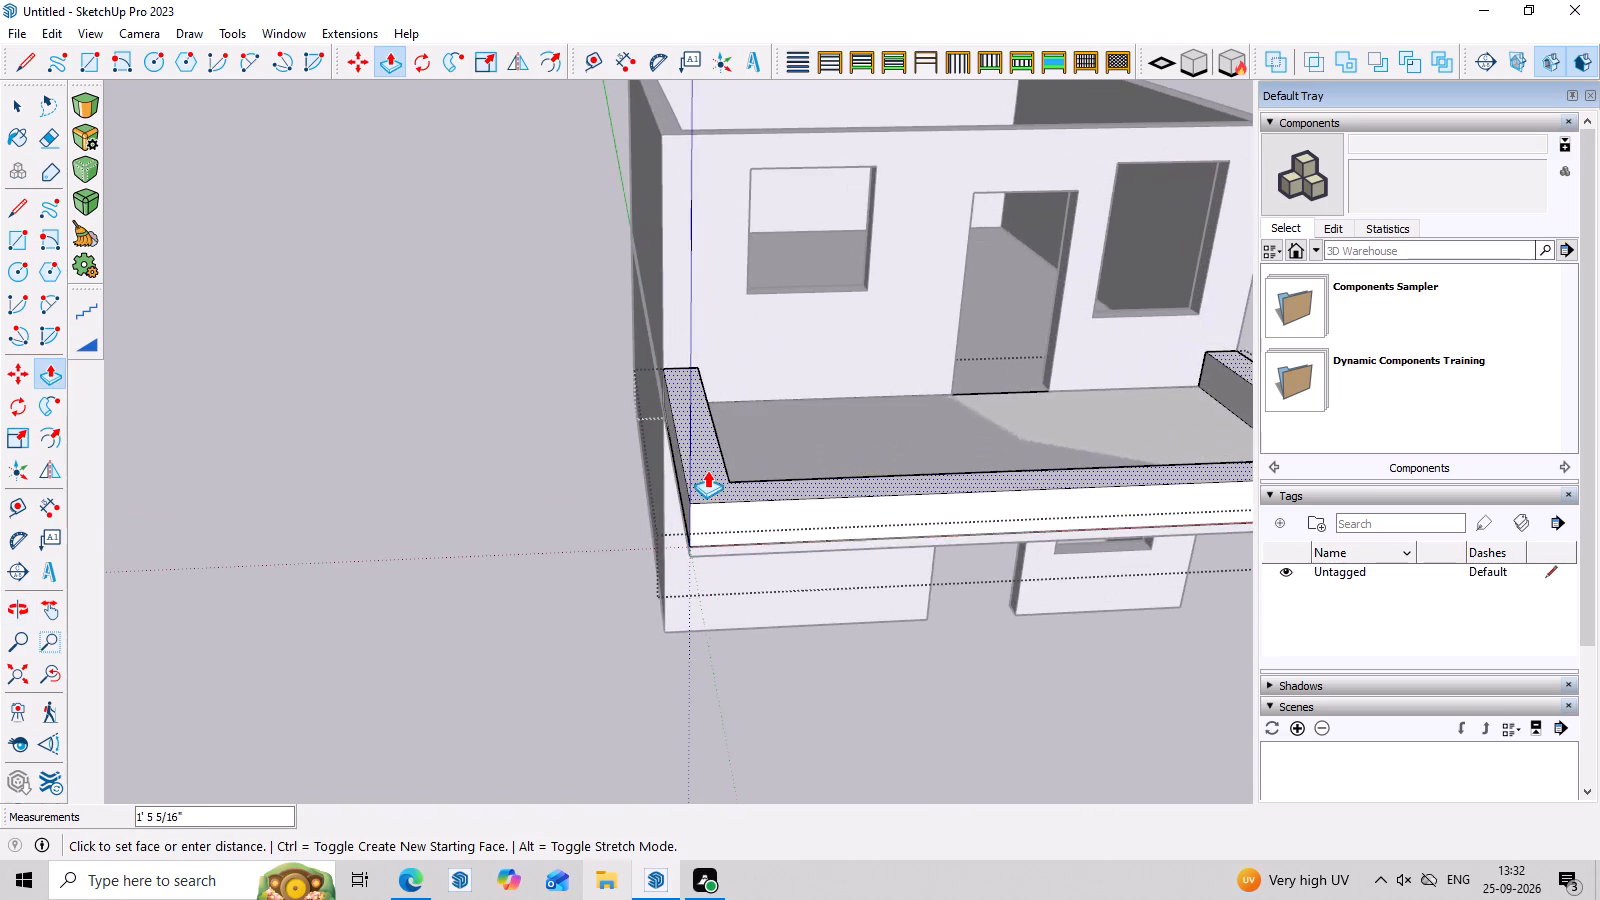
{"action": "scroll", "coordinate": [707, 471], "scroll_direction": "up", "scroll_amount": 6}
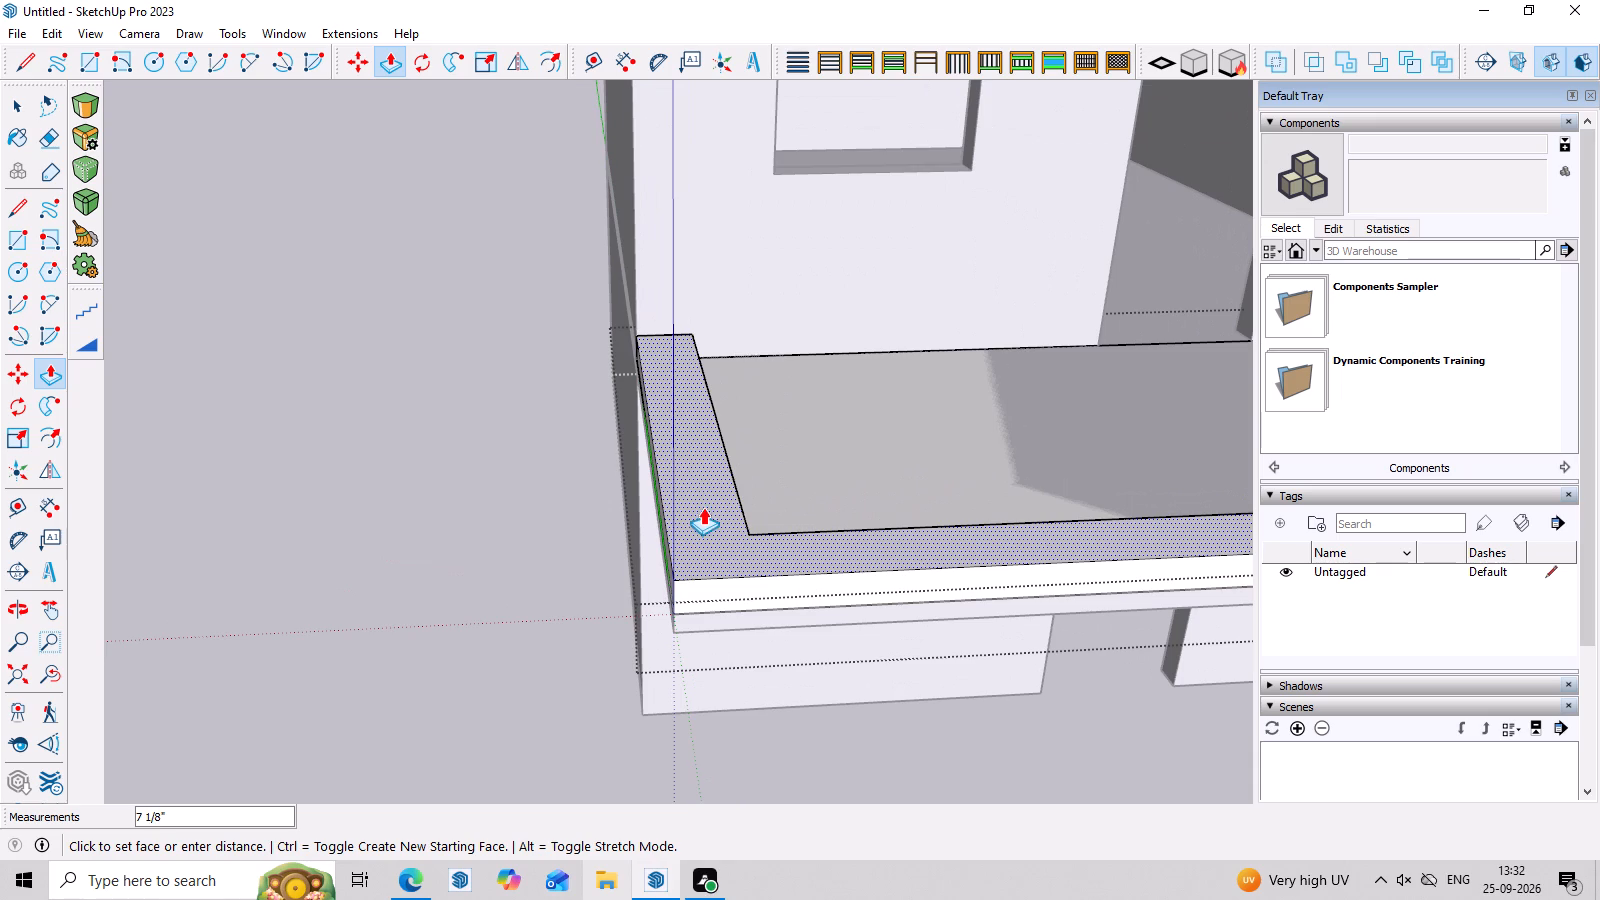
{"action": "left_click", "coordinate": [707, 493]}
{"action": "middle_click_drag", "start_coordinate": [789, 607], "coordinate": [797, 572]}
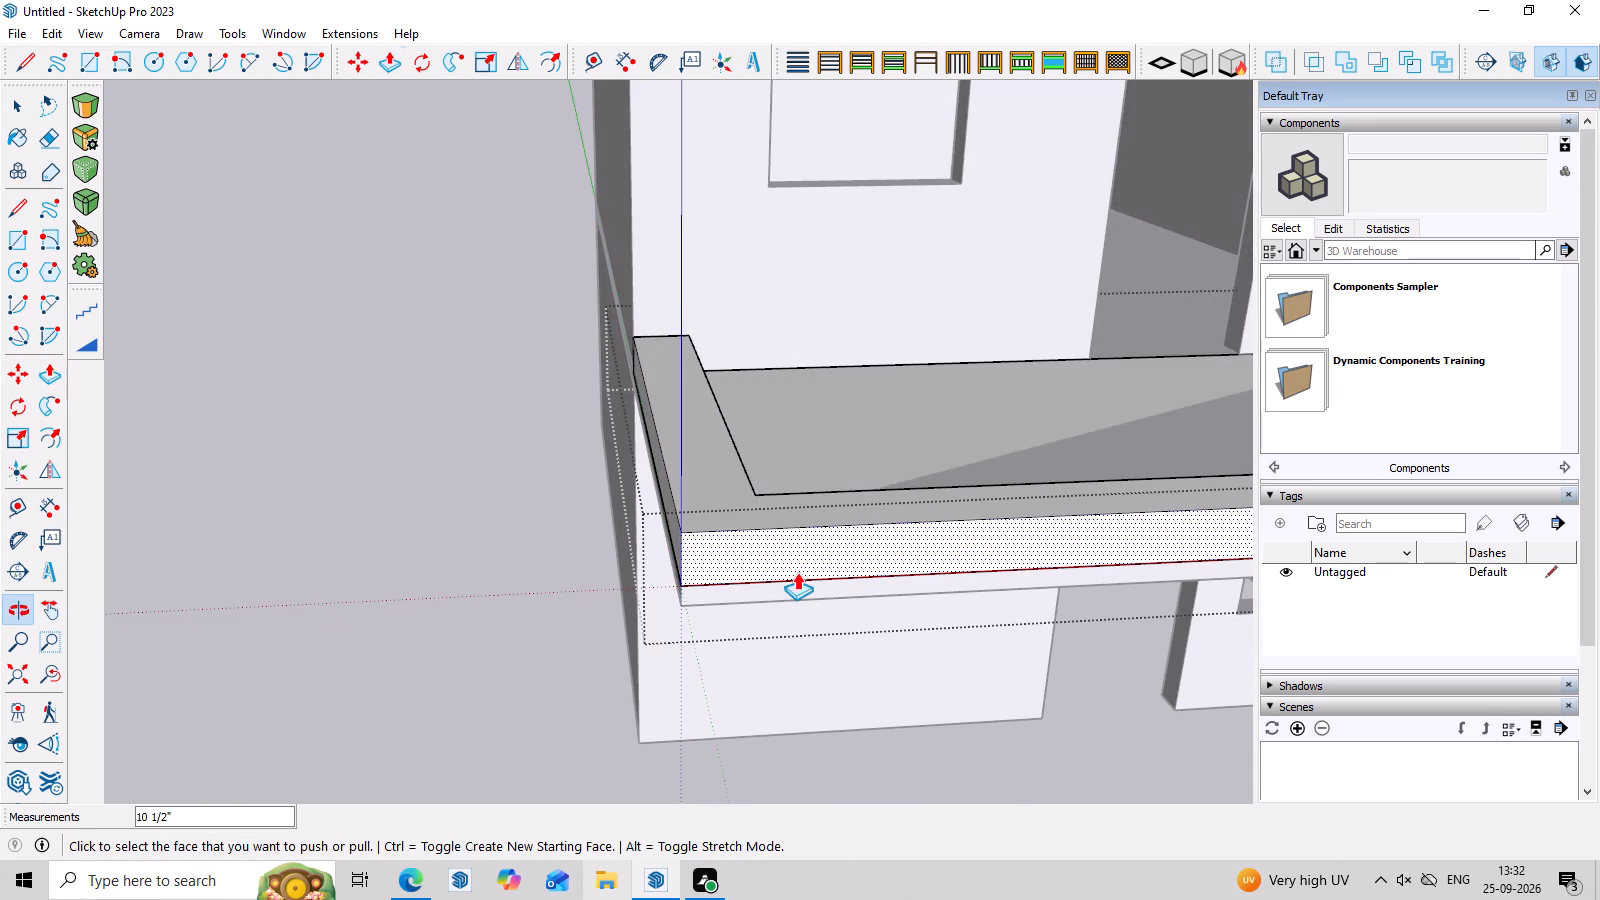
{"action": "scroll", "coordinate": [797, 572], "scroll_direction": "up", "scroll_amount": 3}
{"action": "middle_click_drag", "start_coordinate": [755, 590], "coordinate": [905, 601]}
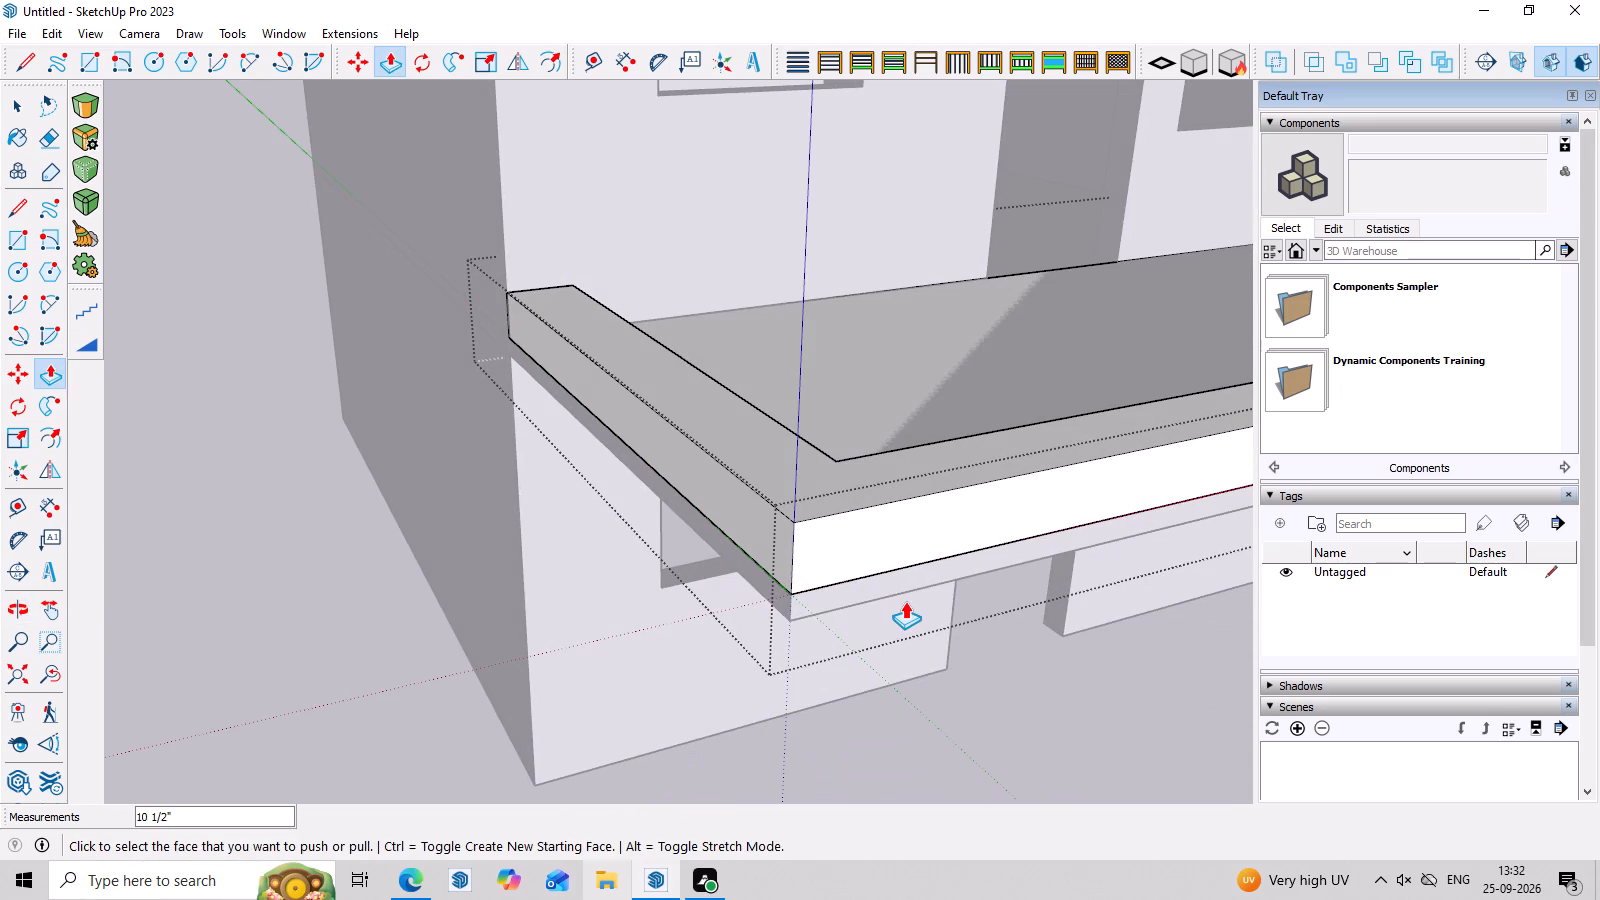
{"action": "key", "text": "Escape"}
{"action": "scroll", "coordinate": [905, 601], "scroll_direction": "down", "scroll_amount": 4}
{"action": "key", "text": "space"}
{"action": "left_click", "coordinate": [601, 562]}
Draw a rectangle about 1' 3 9/16" by 9' 1 1/2" on the upper front wall, from the left parapet's top to the wall top.
{"action": "scroll", "coordinate": [601, 563], "scroll_direction": "down", "scroll_amount": 2}
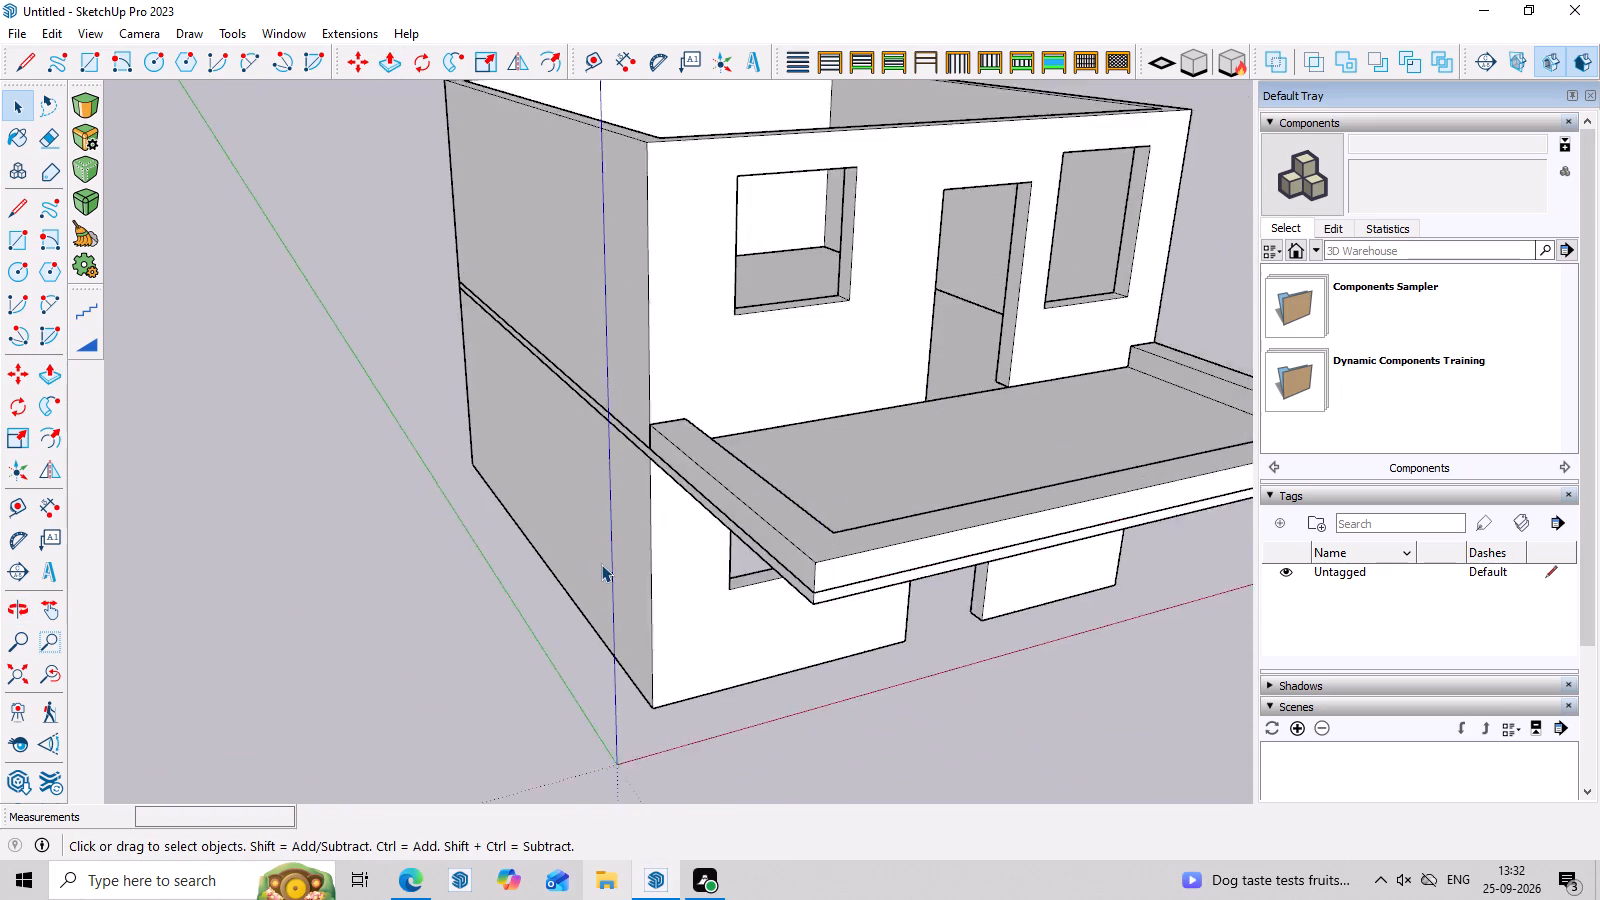
{"action": "scroll", "coordinate": [601, 564], "scroll_direction": "down", "scroll_amount": 7}
{"action": "middle_click_drag", "start_coordinate": [1037, 649], "coordinate": [750, 558]}
{"action": "scroll", "coordinate": [750, 558], "scroll_direction": "up", "scroll_amount": 4}
{"action": "middle_click_drag", "start_coordinate": [754, 561], "coordinate": [759, 555]}
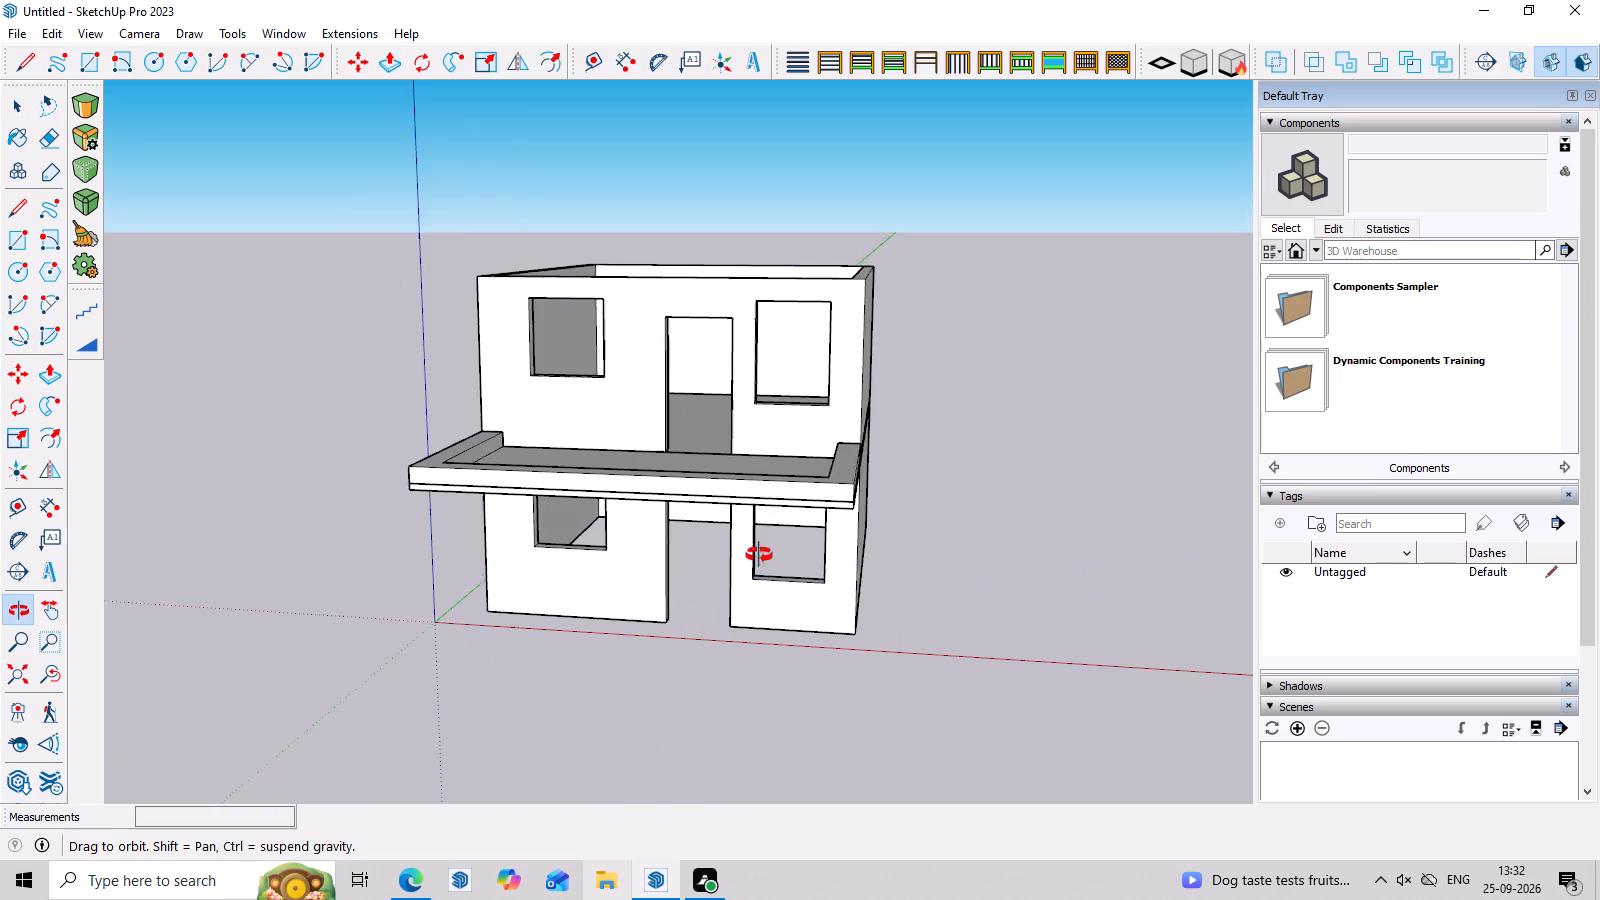
{"action": "middle_click_drag", "start_coordinate": [759, 555], "coordinate": [832, 454]}
{"action": "scroll", "coordinate": [367, 264], "scroll_direction": "up", "scroll_amount": 4}
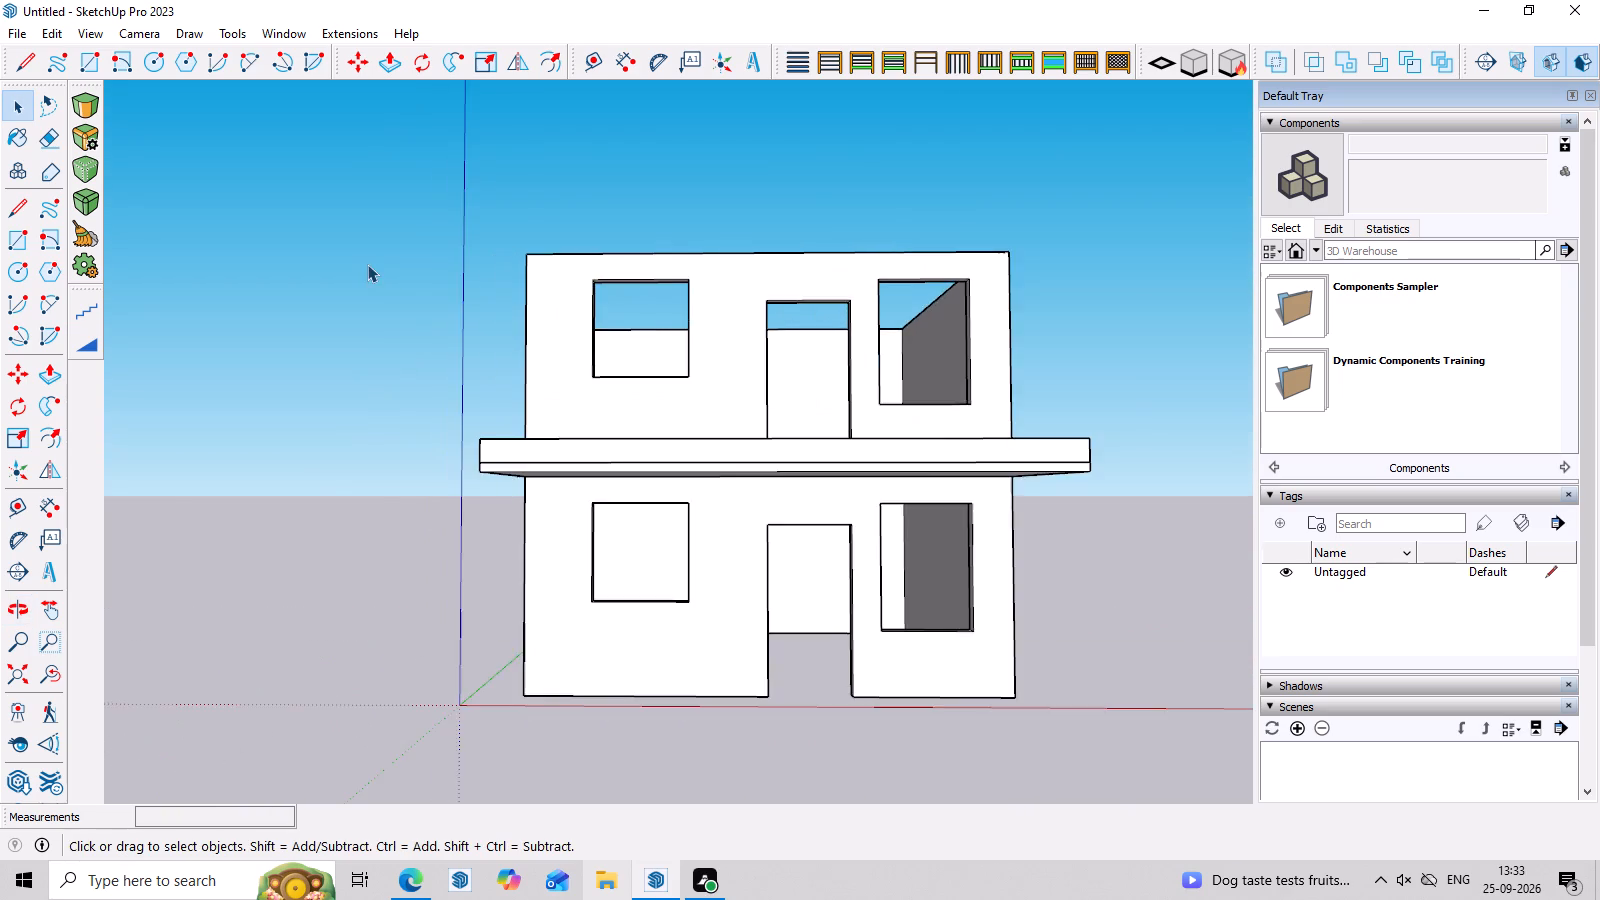
{"action": "scroll", "coordinate": [390, 301], "scroll_direction": "up", "scroll_amount": 3}
{"action": "middle_click_drag", "start_coordinate": [618, 383], "coordinate": [619, 509]}
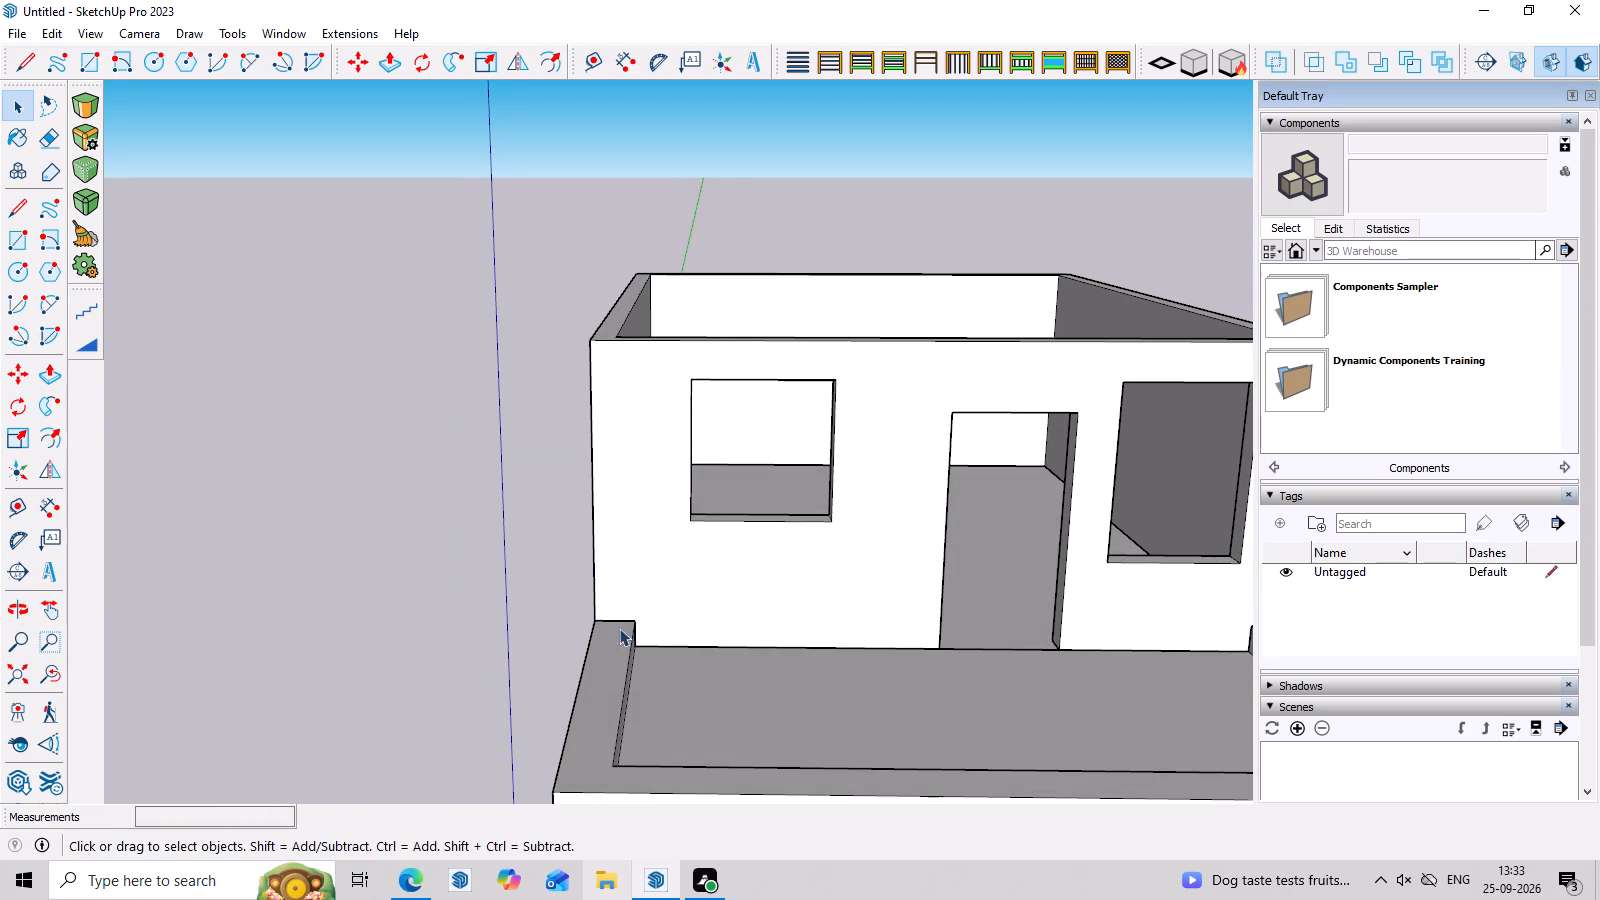
{"action": "key", "text": "r"}
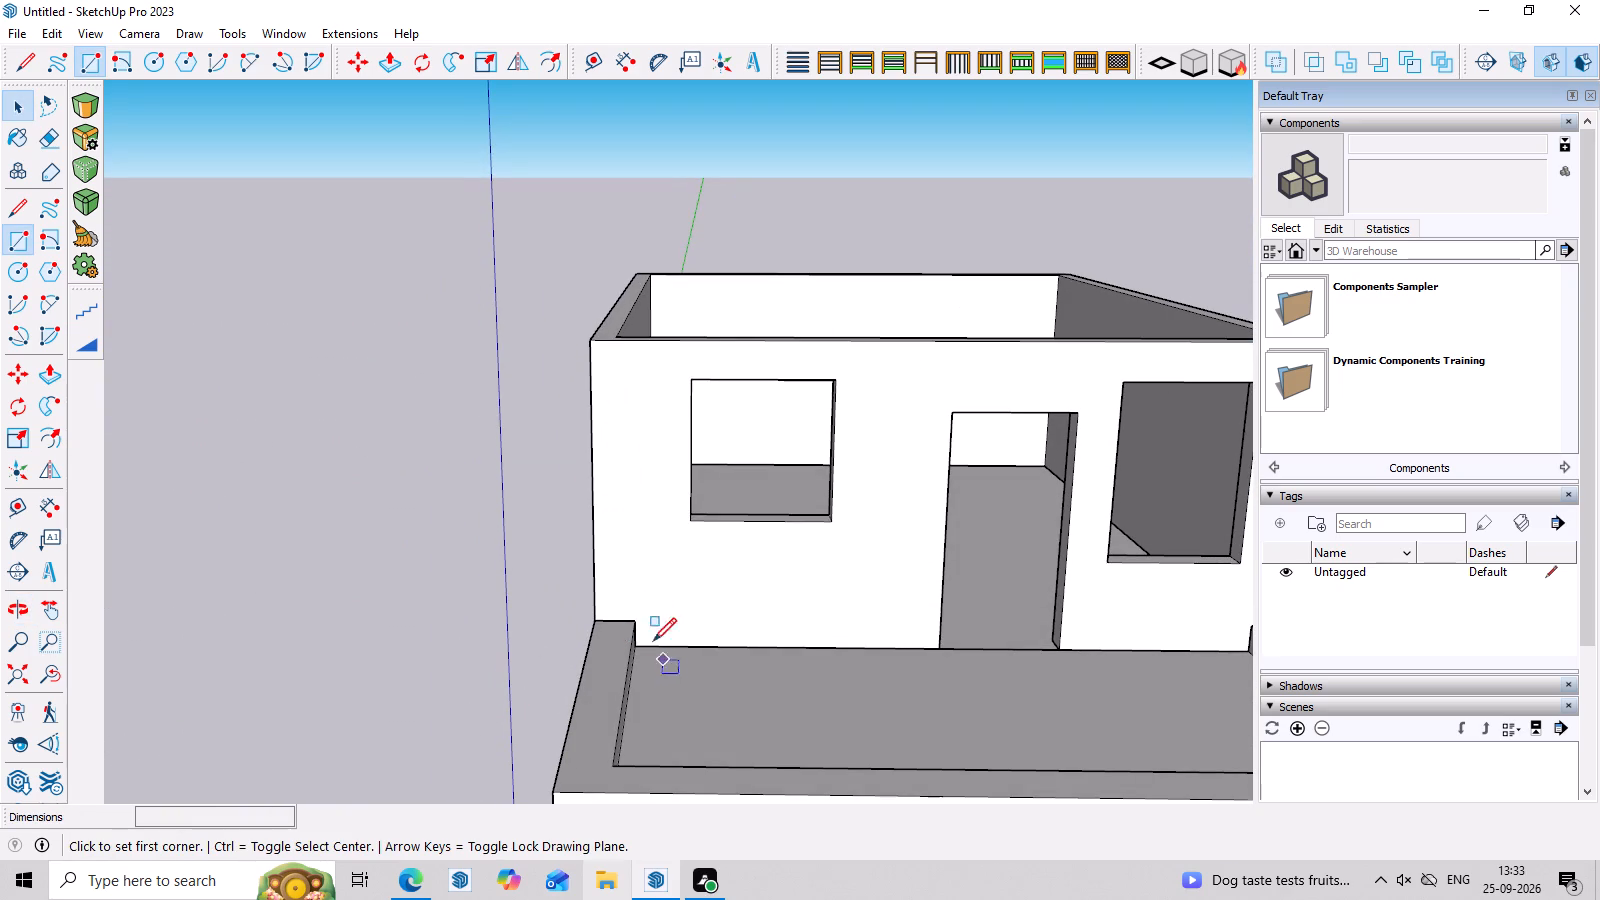
{"action": "left_click", "coordinate": [638, 622]}
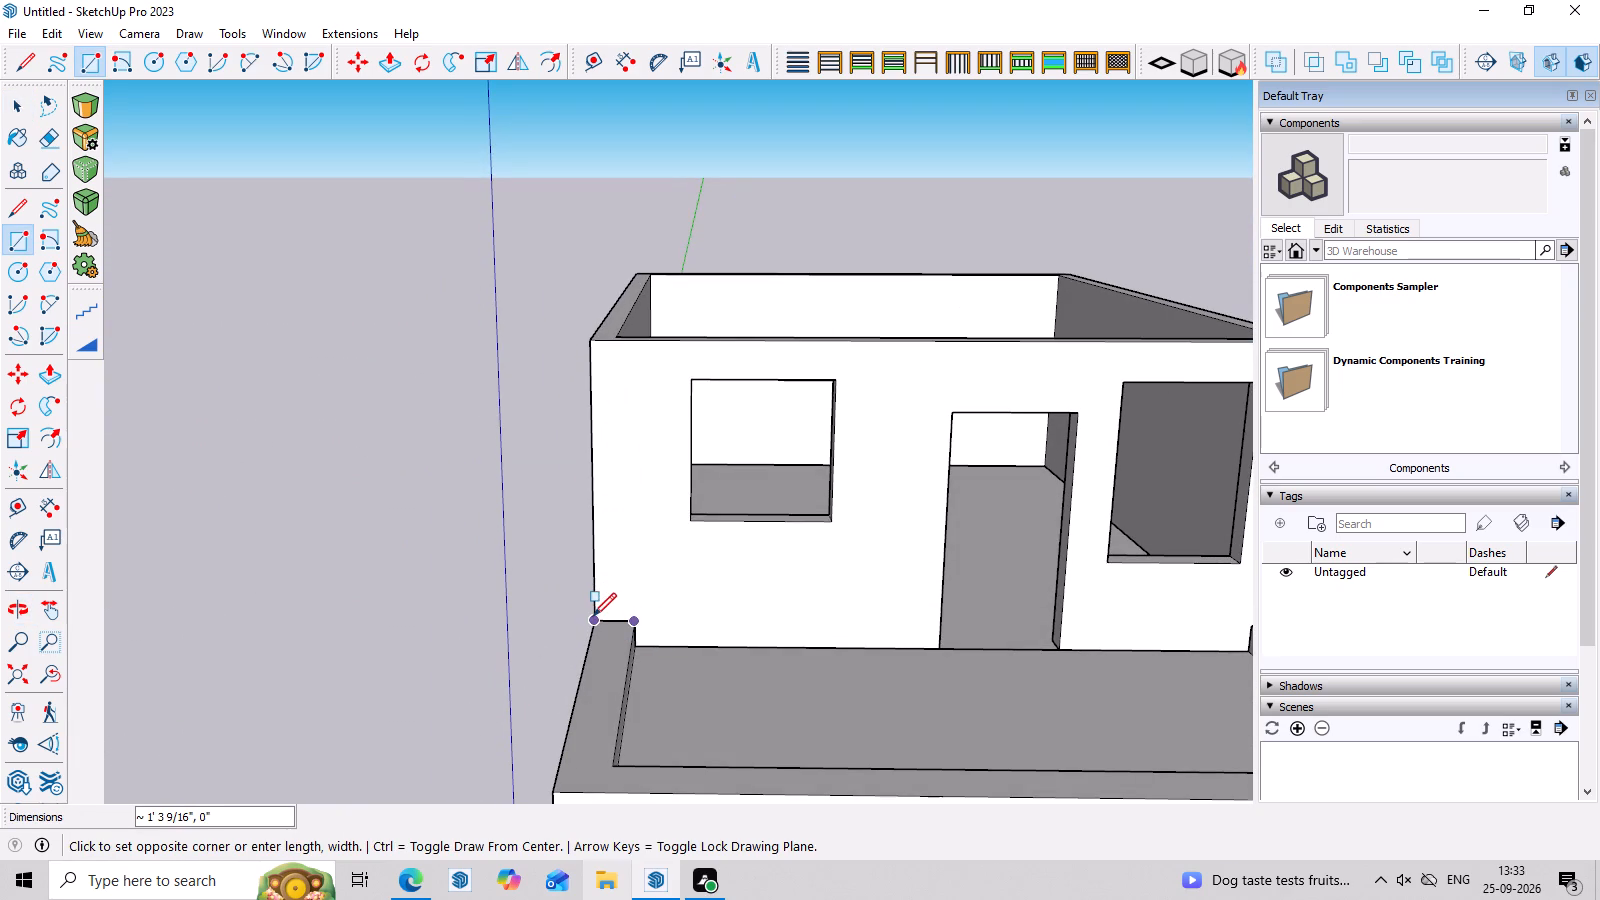
{"action": "left_click", "coordinate": [593, 616]}
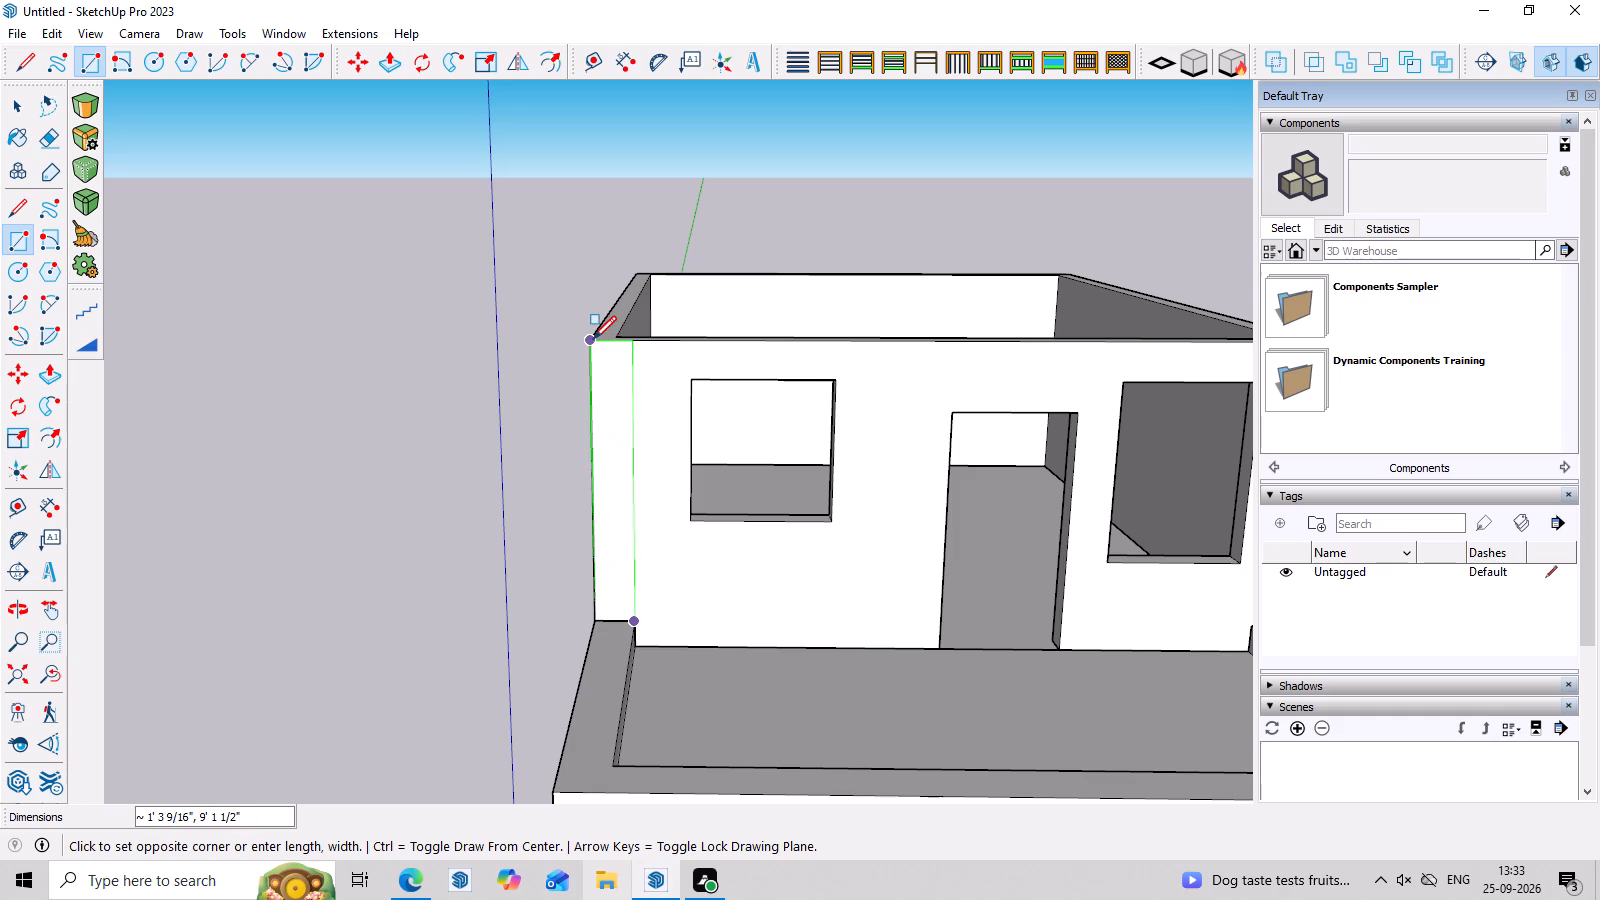
{"action": "left_click", "coordinate": [593, 339]}
{"action": "key", "text": "space"}
Push/Pull the narrow rectangle outward along the left parapet to the balcony's front edge, forming a full-height side wall.
{"action": "middle_click_drag", "start_coordinate": [701, 515], "coordinate": [701, 543]}
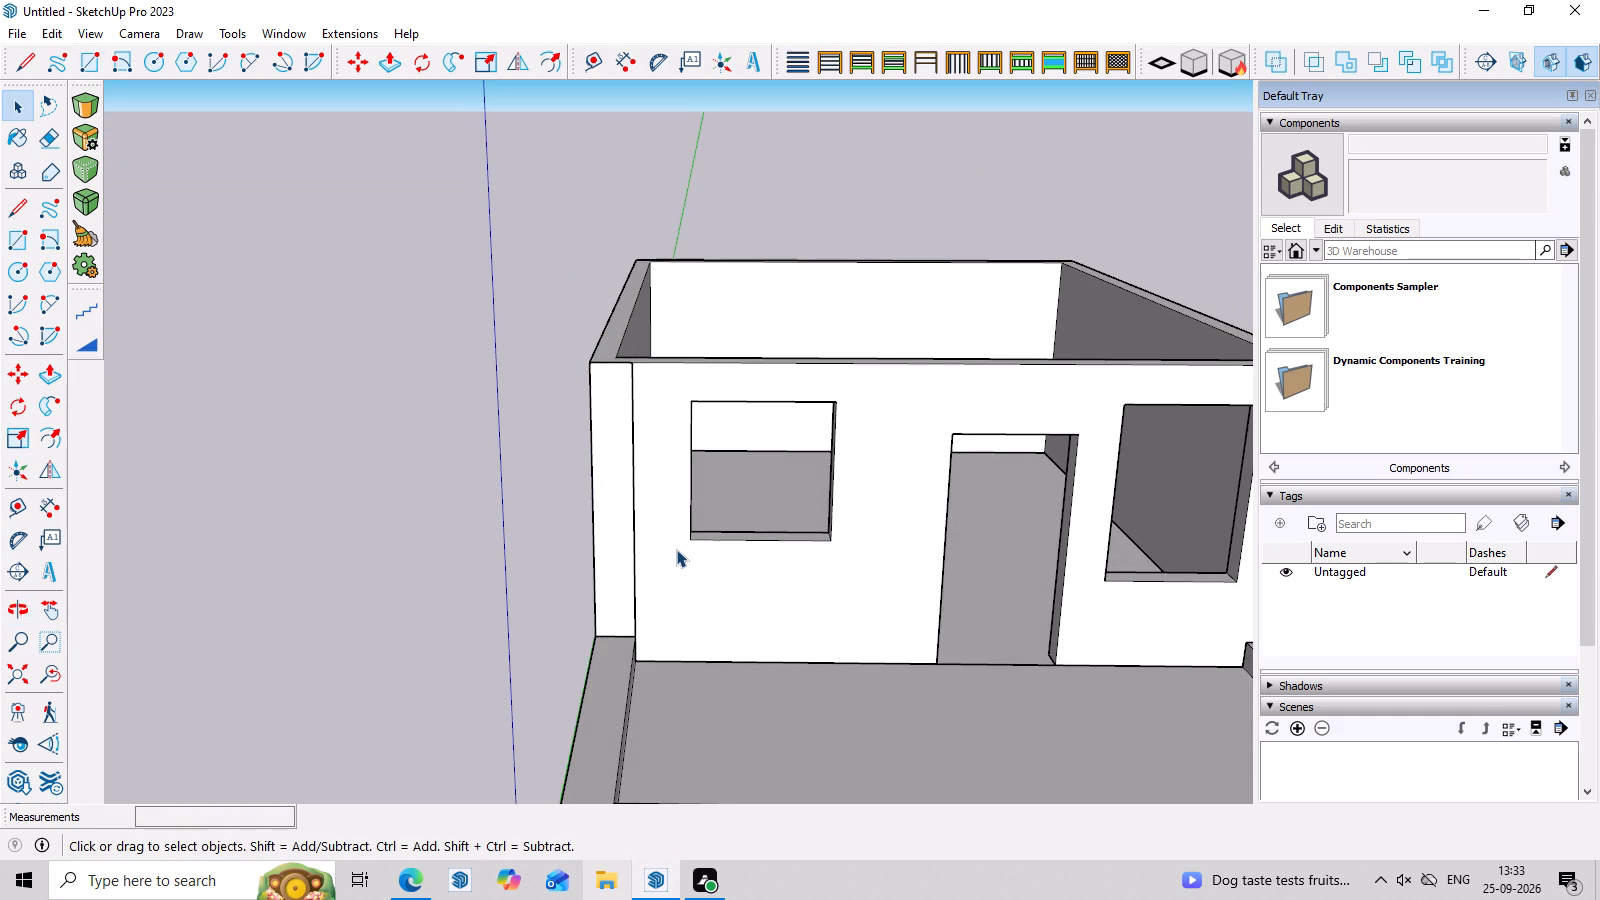
{"action": "key", "text": "p"}
{"action": "left_click", "coordinate": [618, 514]}
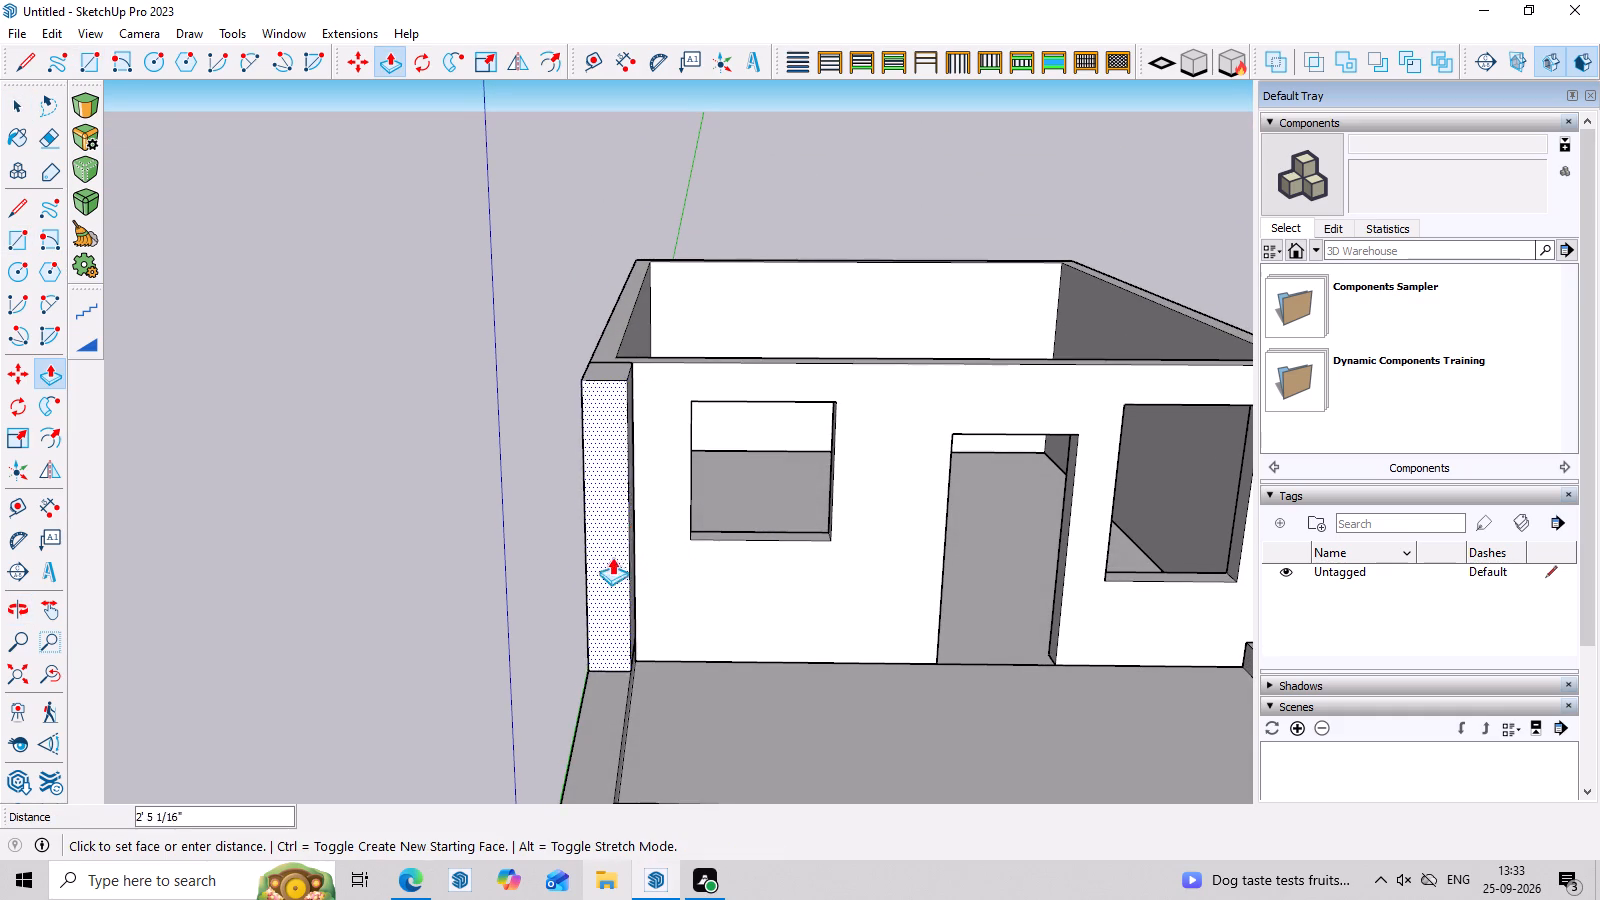
{"action": "scroll", "coordinate": [608, 566], "scroll_direction": "down", "scroll_amount": 7}
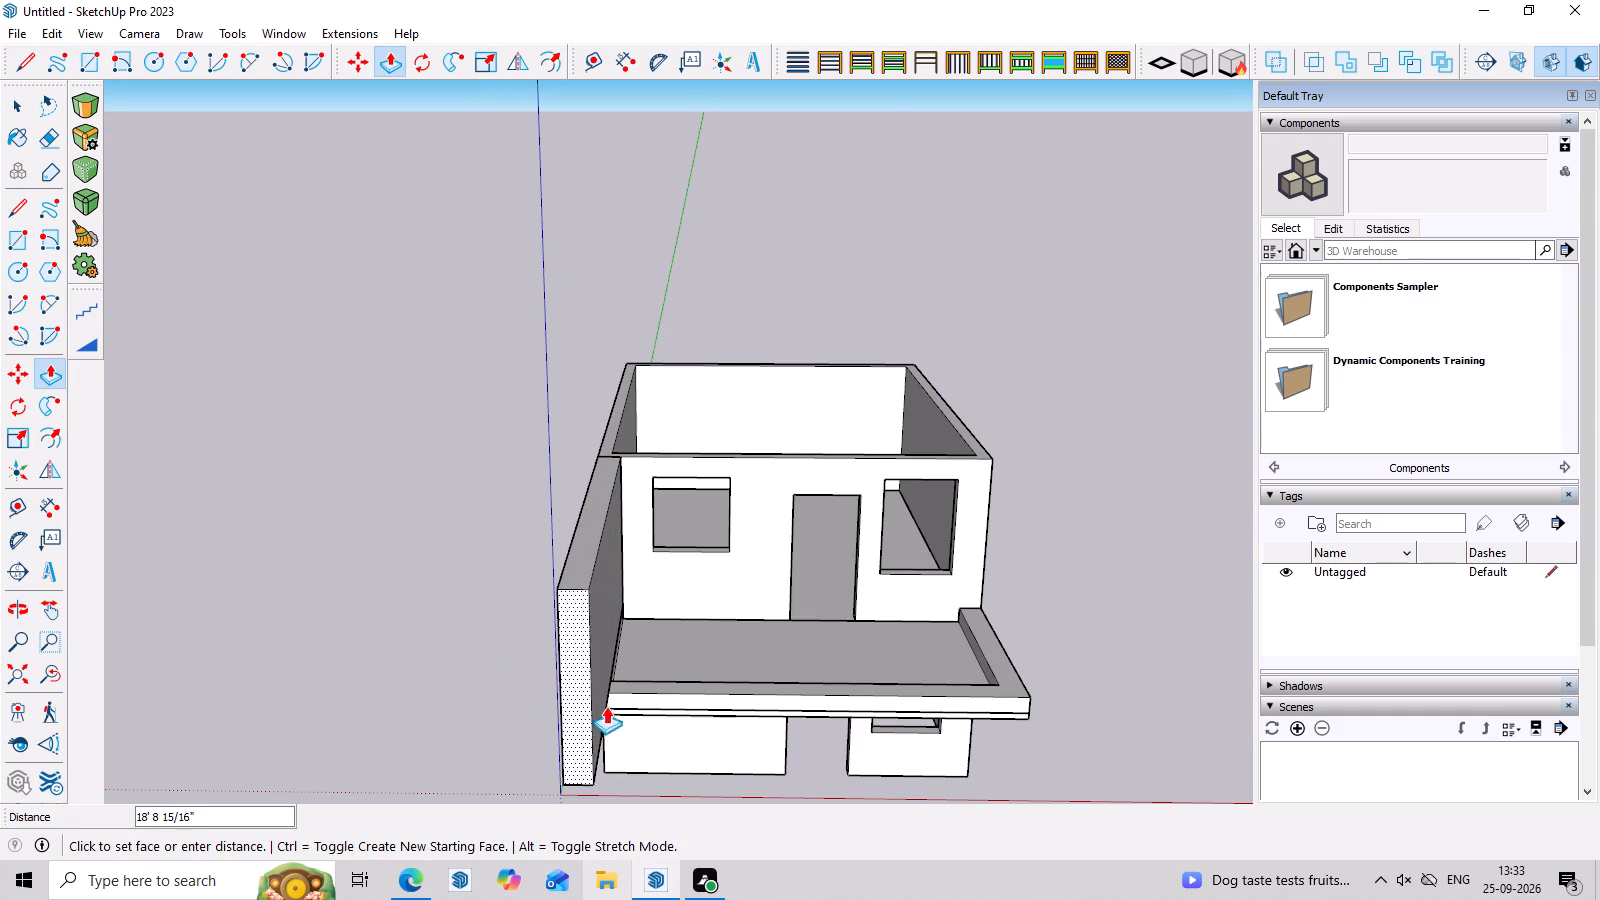
{"action": "middle_click_drag", "start_coordinate": [614, 733], "coordinate": [583, 600]}
{"action": "scroll", "coordinate": [591, 616], "scroll_direction": "up", "scroll_amount": 9}
{"action": "left_click", "coordinate": [581, 647]}
{"action": "key", "text": "Escape"}
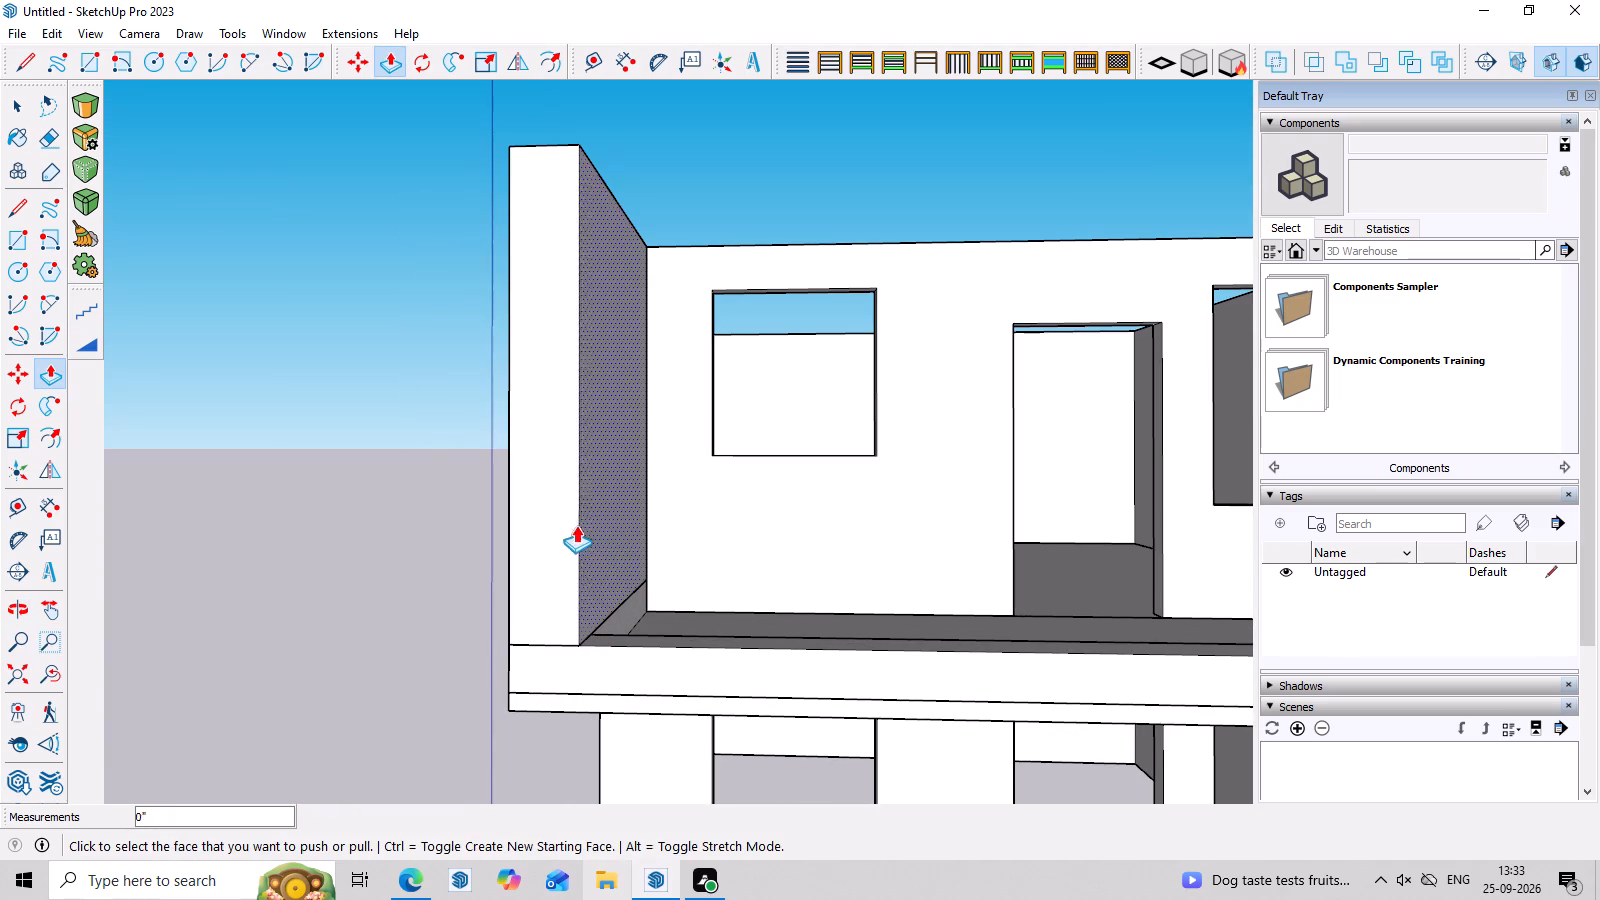
{"action": "key", "text": "space"}
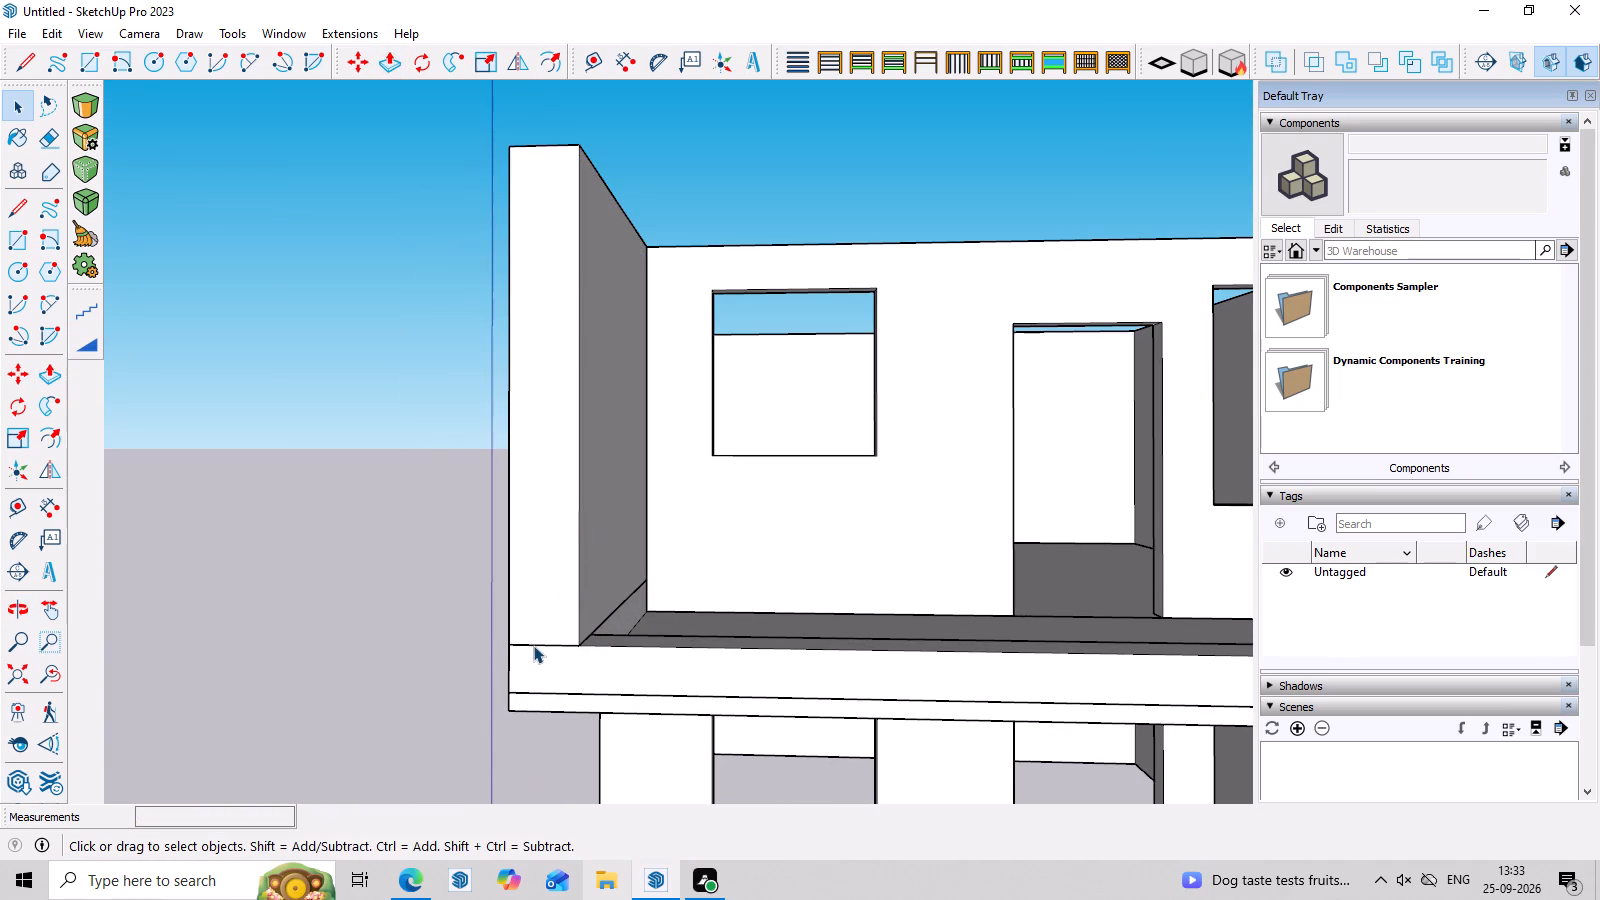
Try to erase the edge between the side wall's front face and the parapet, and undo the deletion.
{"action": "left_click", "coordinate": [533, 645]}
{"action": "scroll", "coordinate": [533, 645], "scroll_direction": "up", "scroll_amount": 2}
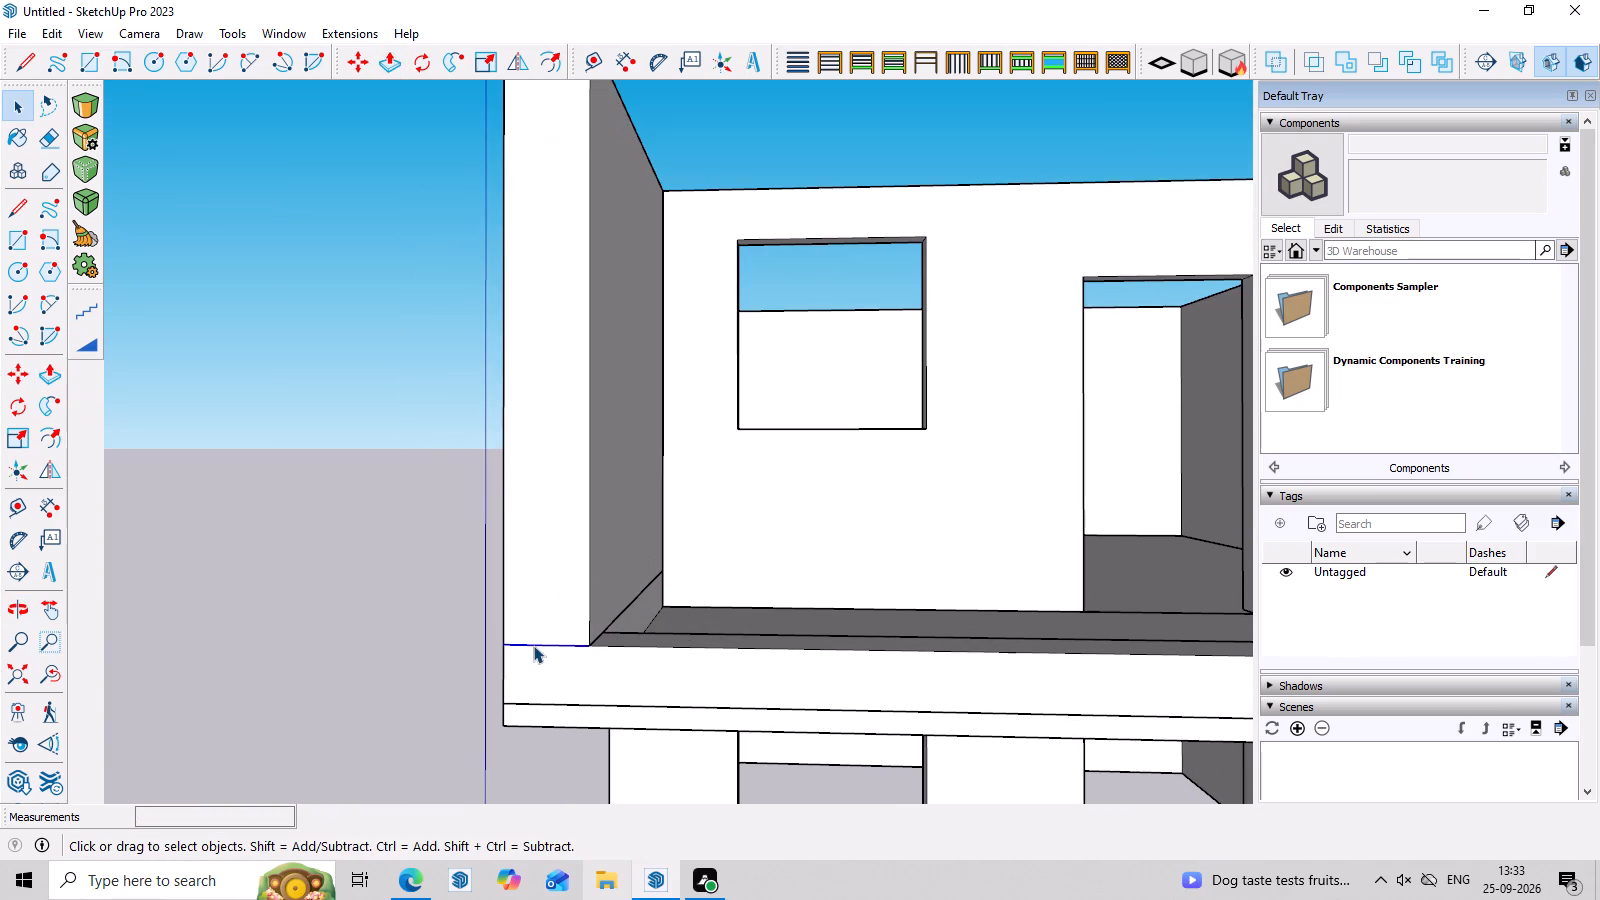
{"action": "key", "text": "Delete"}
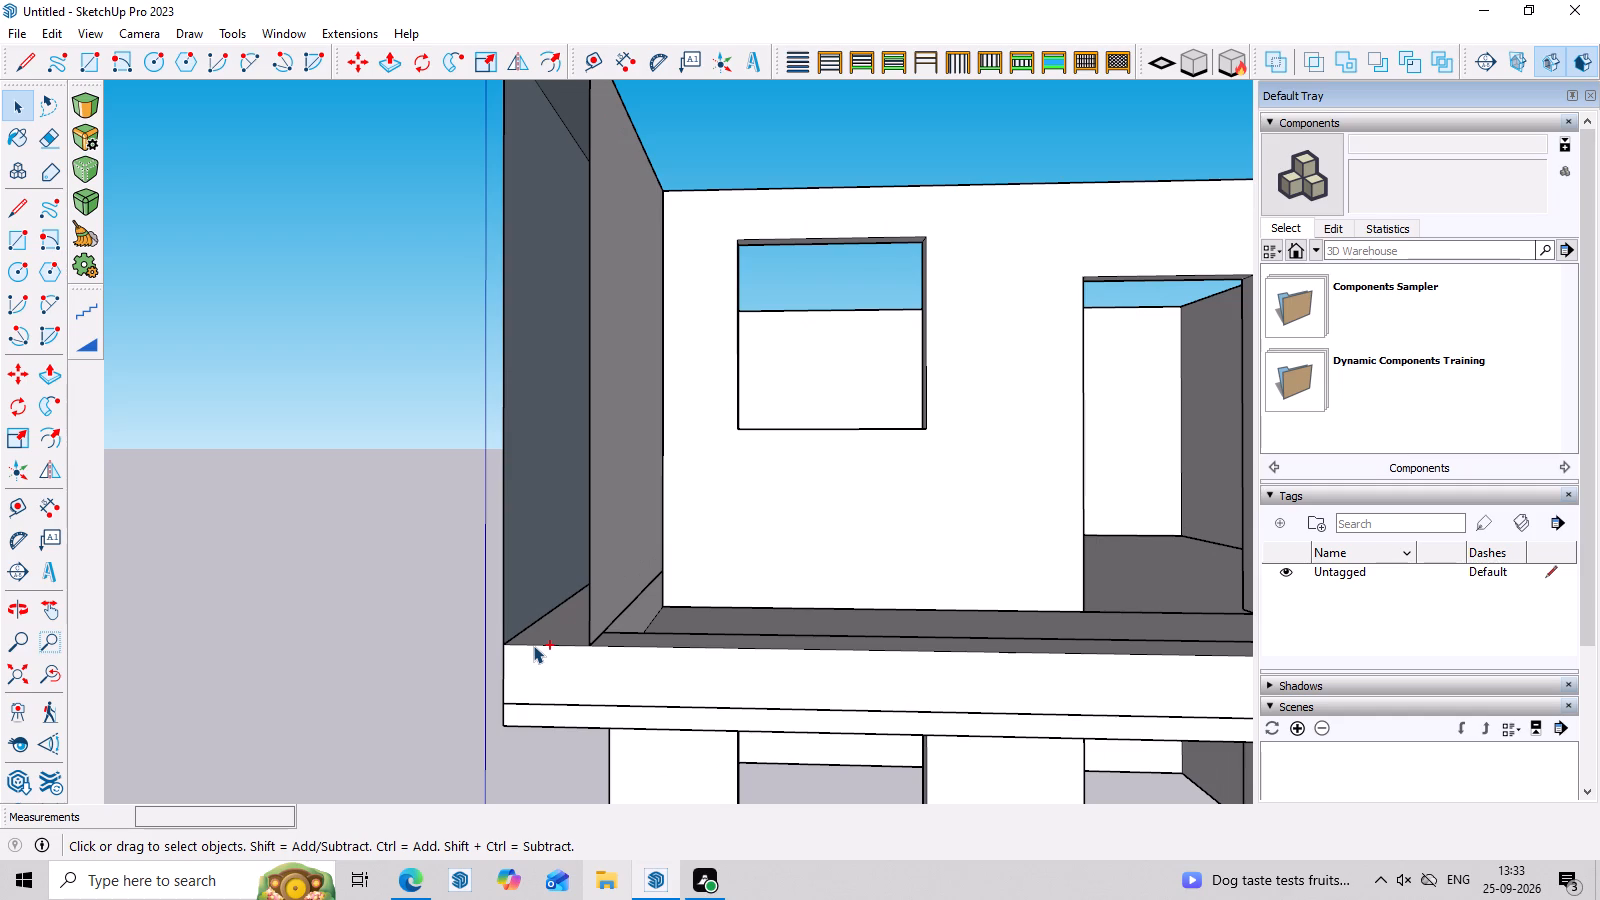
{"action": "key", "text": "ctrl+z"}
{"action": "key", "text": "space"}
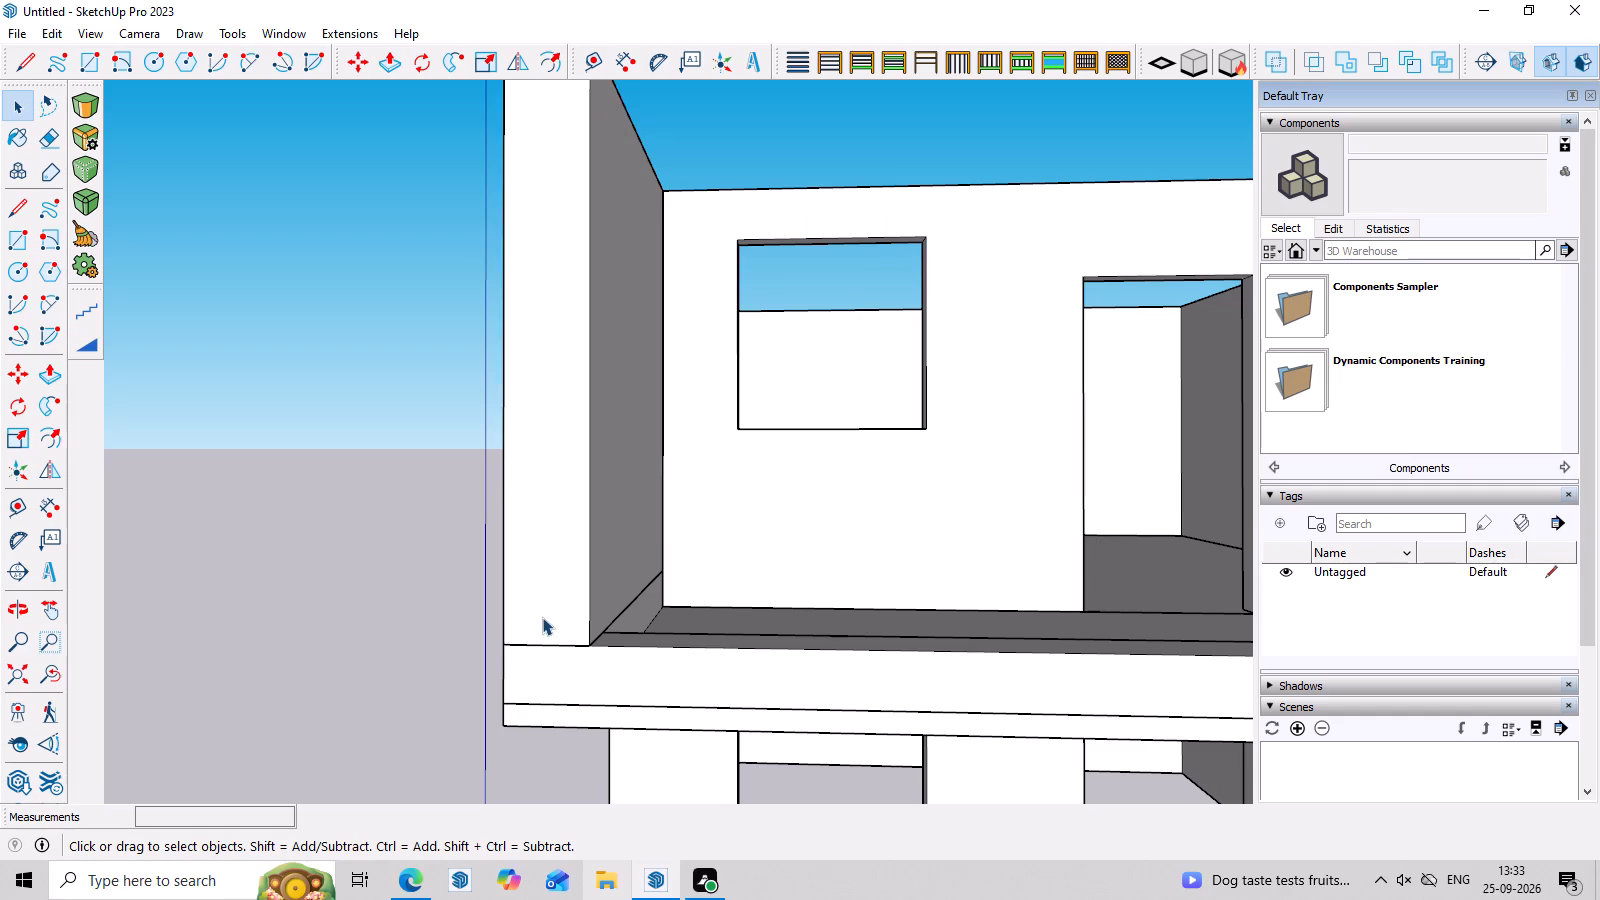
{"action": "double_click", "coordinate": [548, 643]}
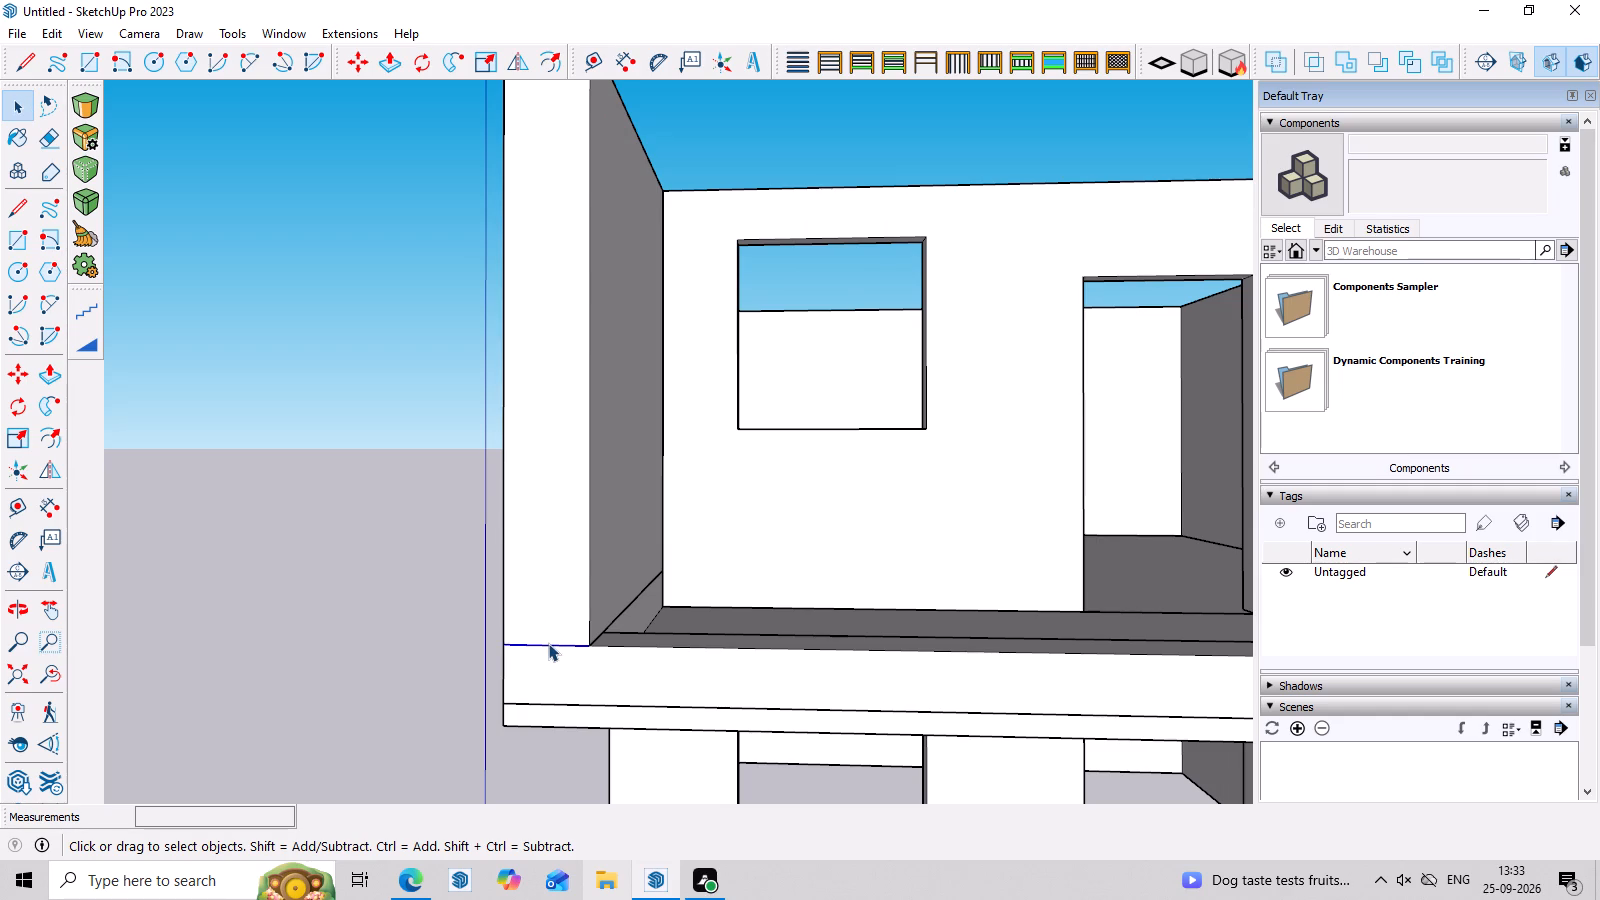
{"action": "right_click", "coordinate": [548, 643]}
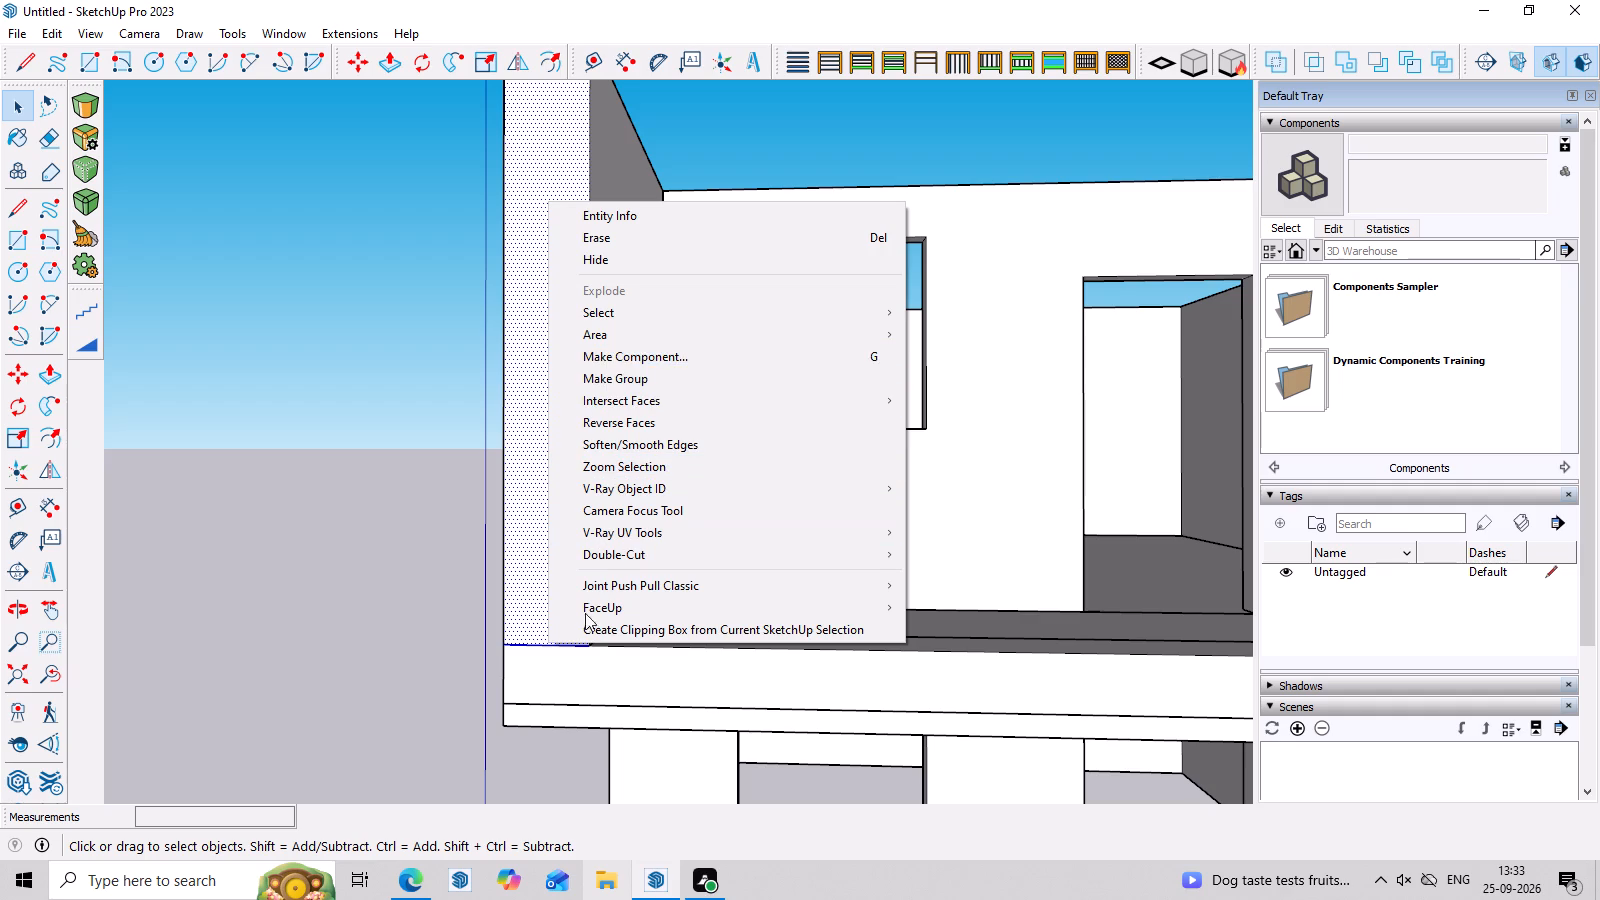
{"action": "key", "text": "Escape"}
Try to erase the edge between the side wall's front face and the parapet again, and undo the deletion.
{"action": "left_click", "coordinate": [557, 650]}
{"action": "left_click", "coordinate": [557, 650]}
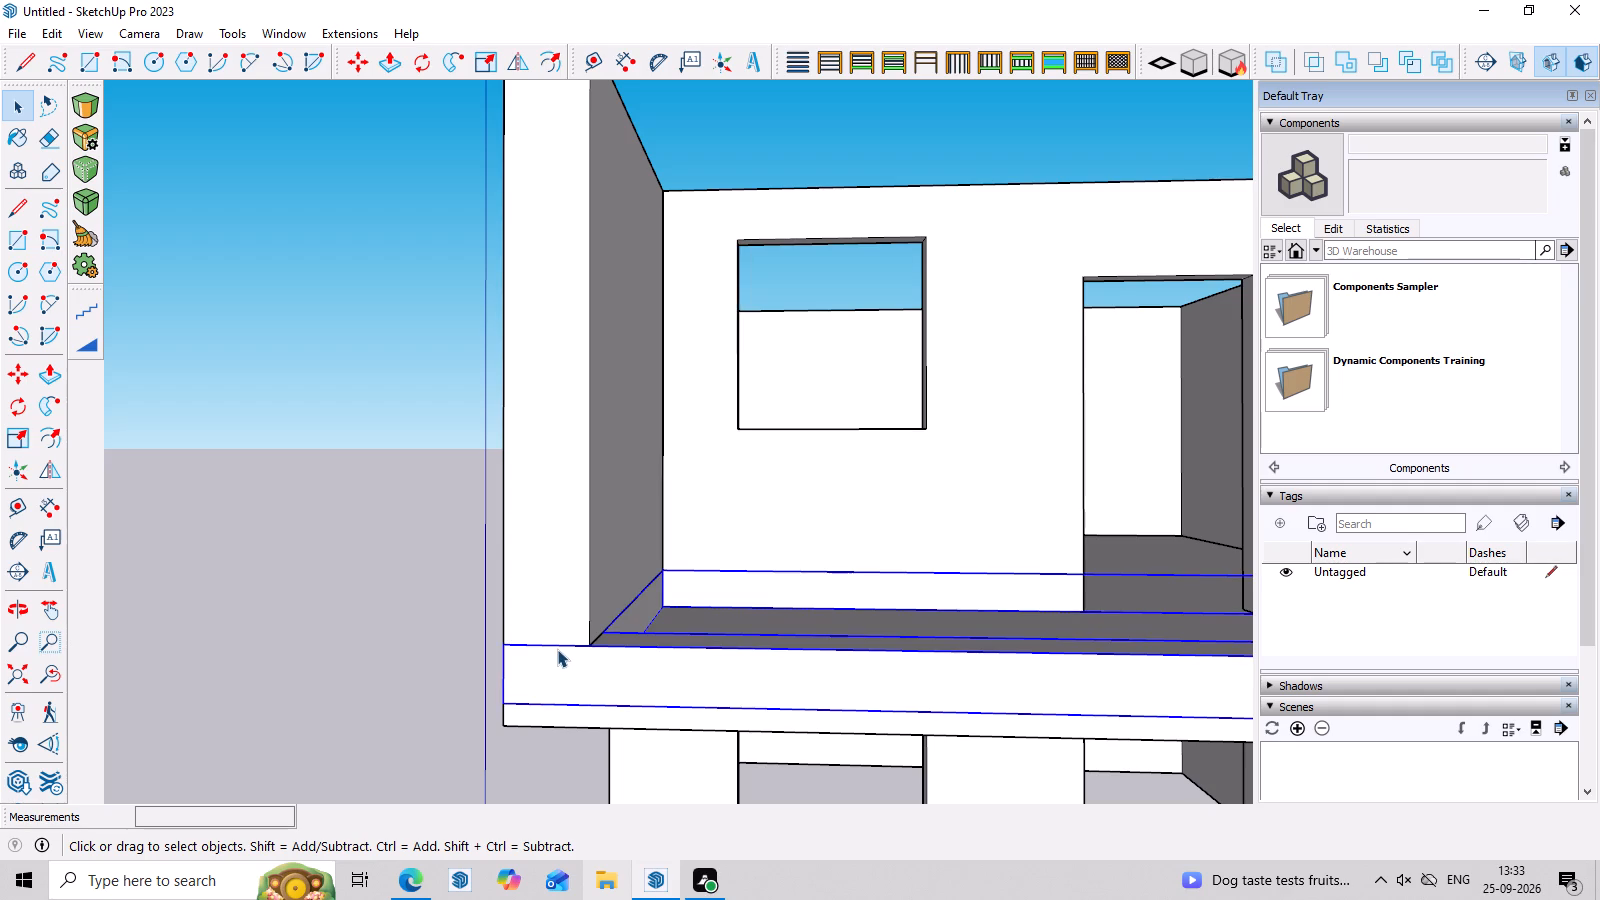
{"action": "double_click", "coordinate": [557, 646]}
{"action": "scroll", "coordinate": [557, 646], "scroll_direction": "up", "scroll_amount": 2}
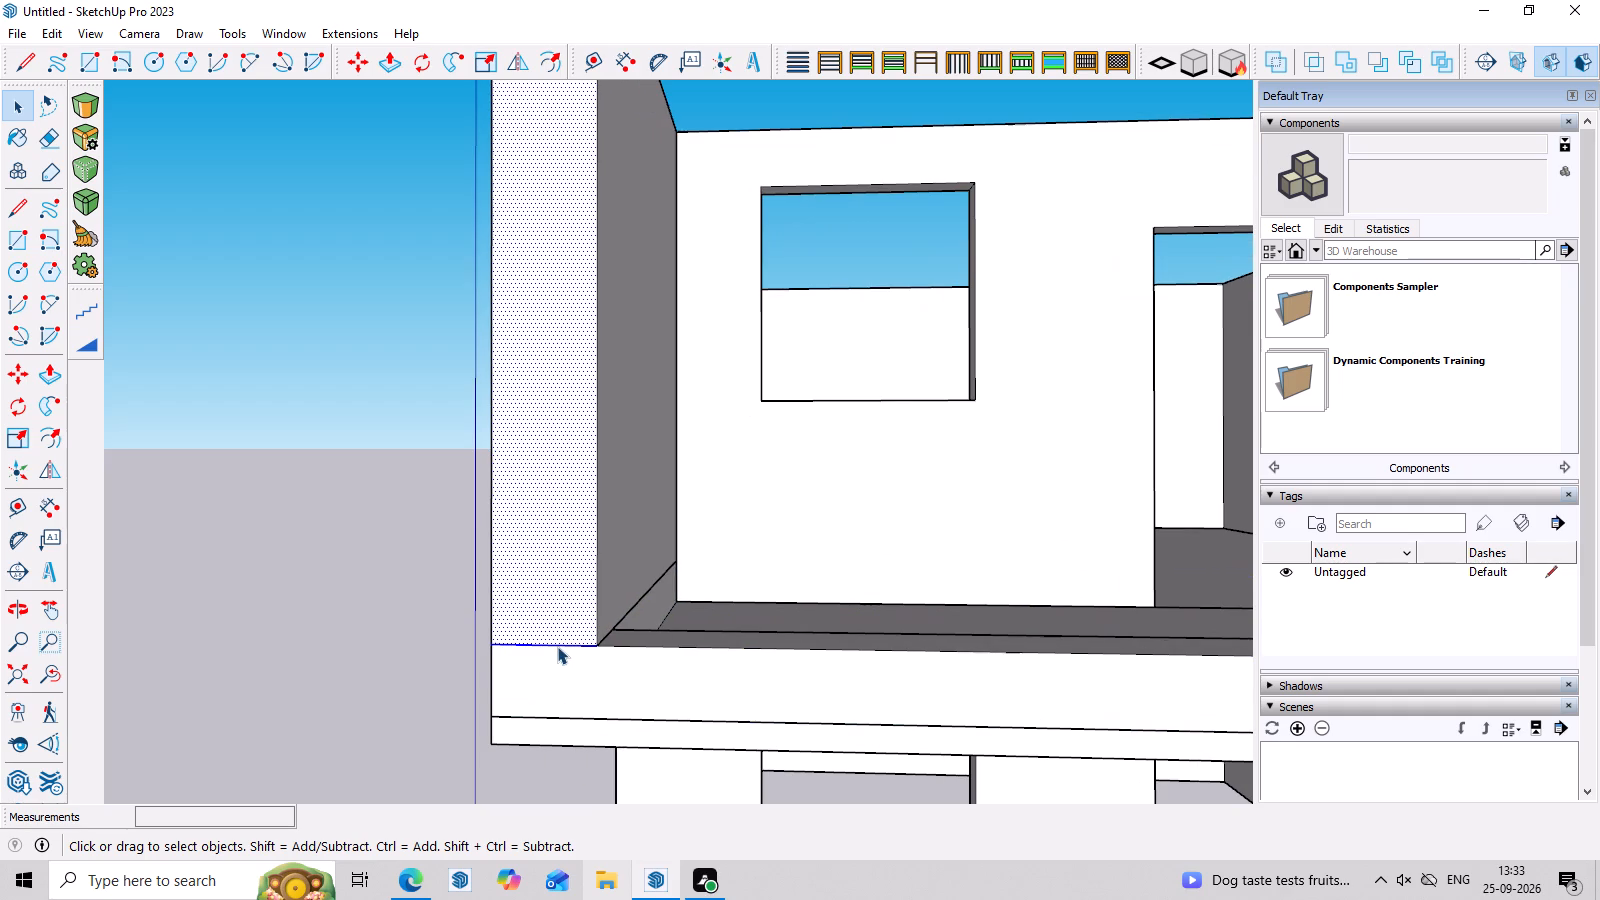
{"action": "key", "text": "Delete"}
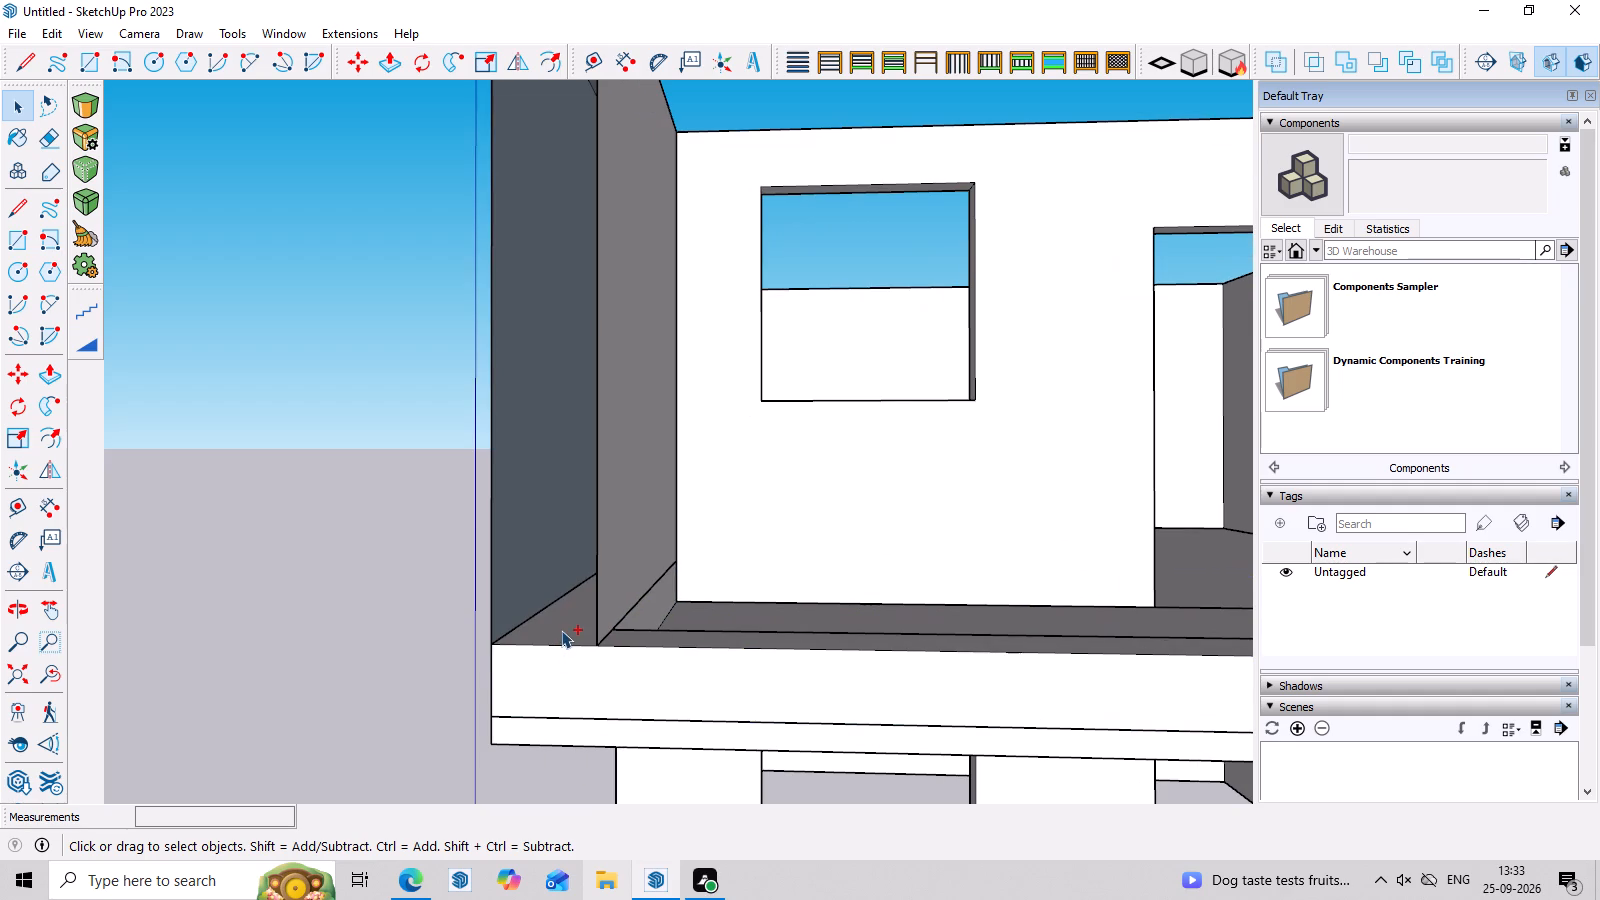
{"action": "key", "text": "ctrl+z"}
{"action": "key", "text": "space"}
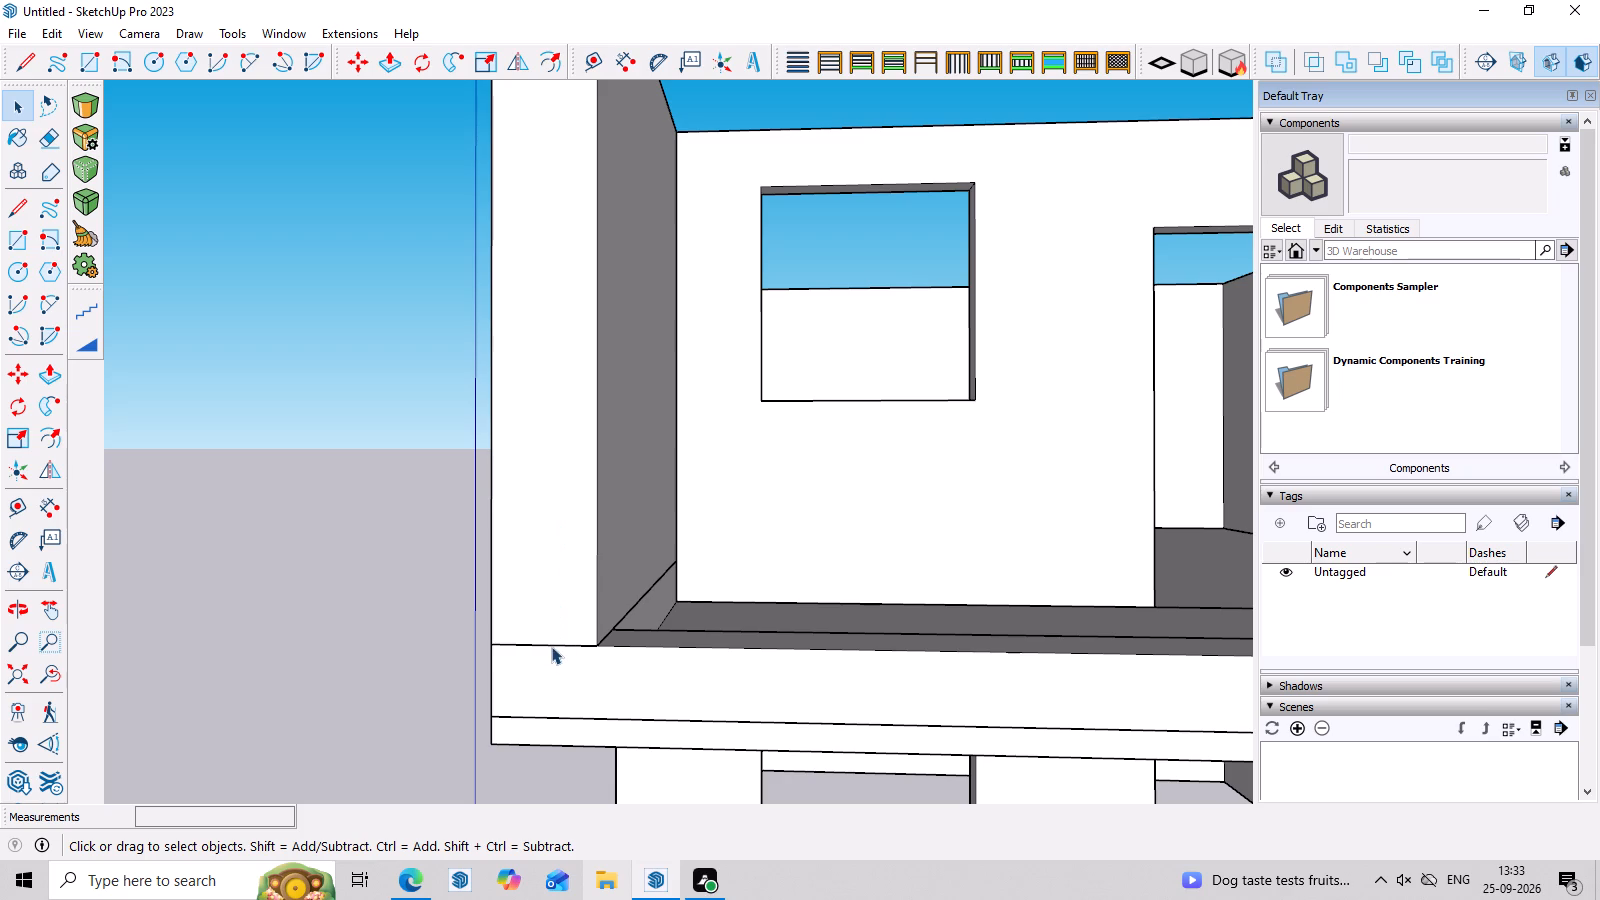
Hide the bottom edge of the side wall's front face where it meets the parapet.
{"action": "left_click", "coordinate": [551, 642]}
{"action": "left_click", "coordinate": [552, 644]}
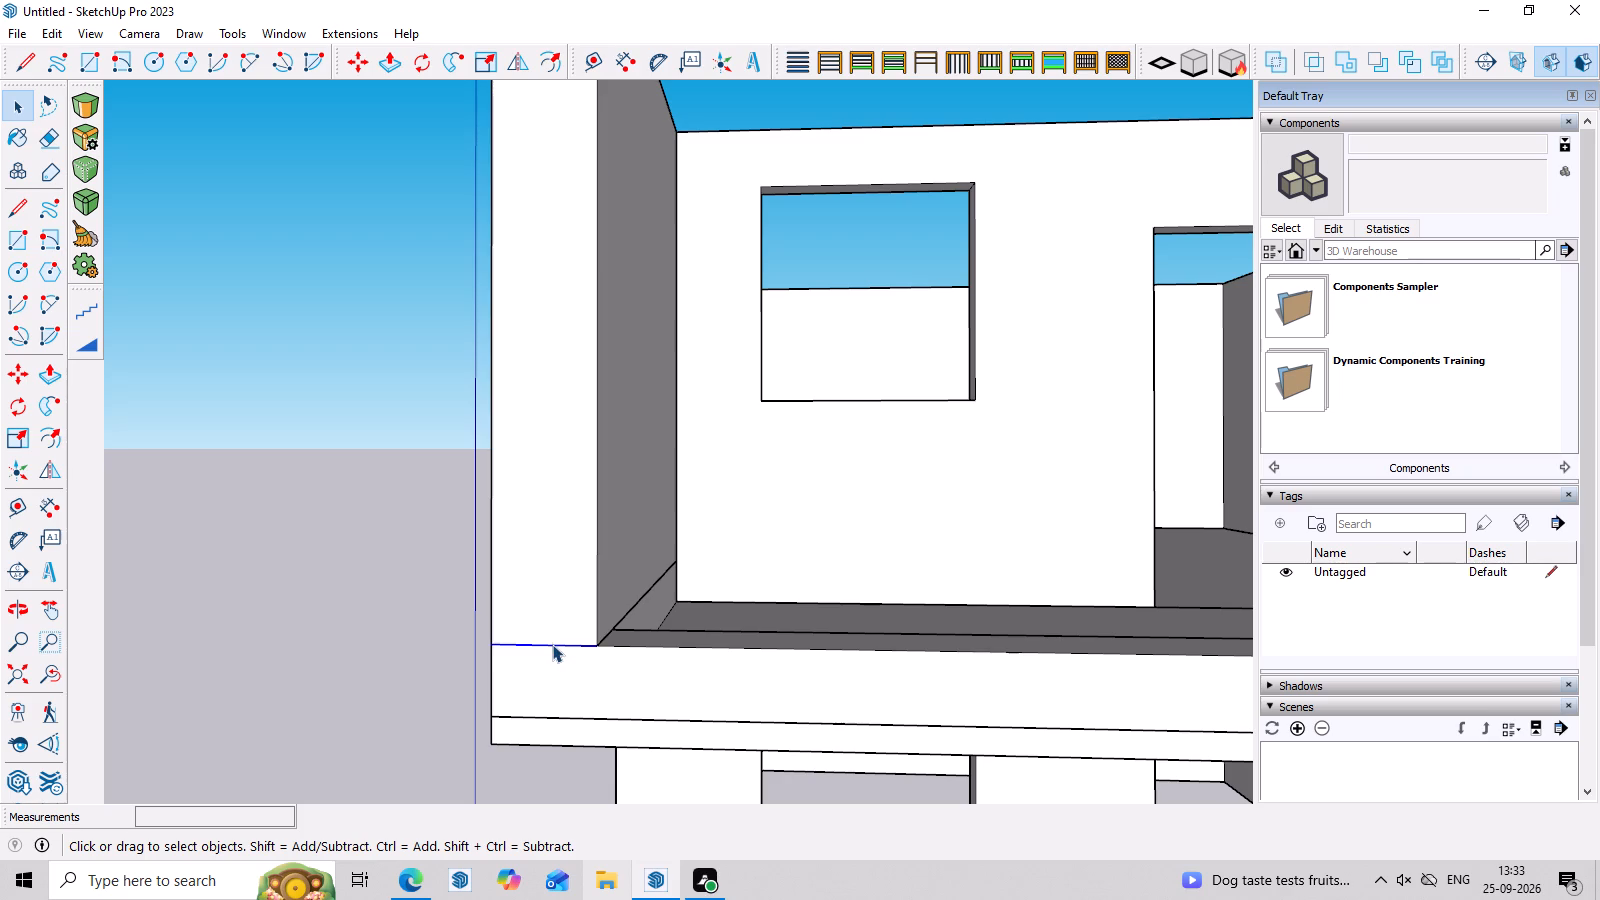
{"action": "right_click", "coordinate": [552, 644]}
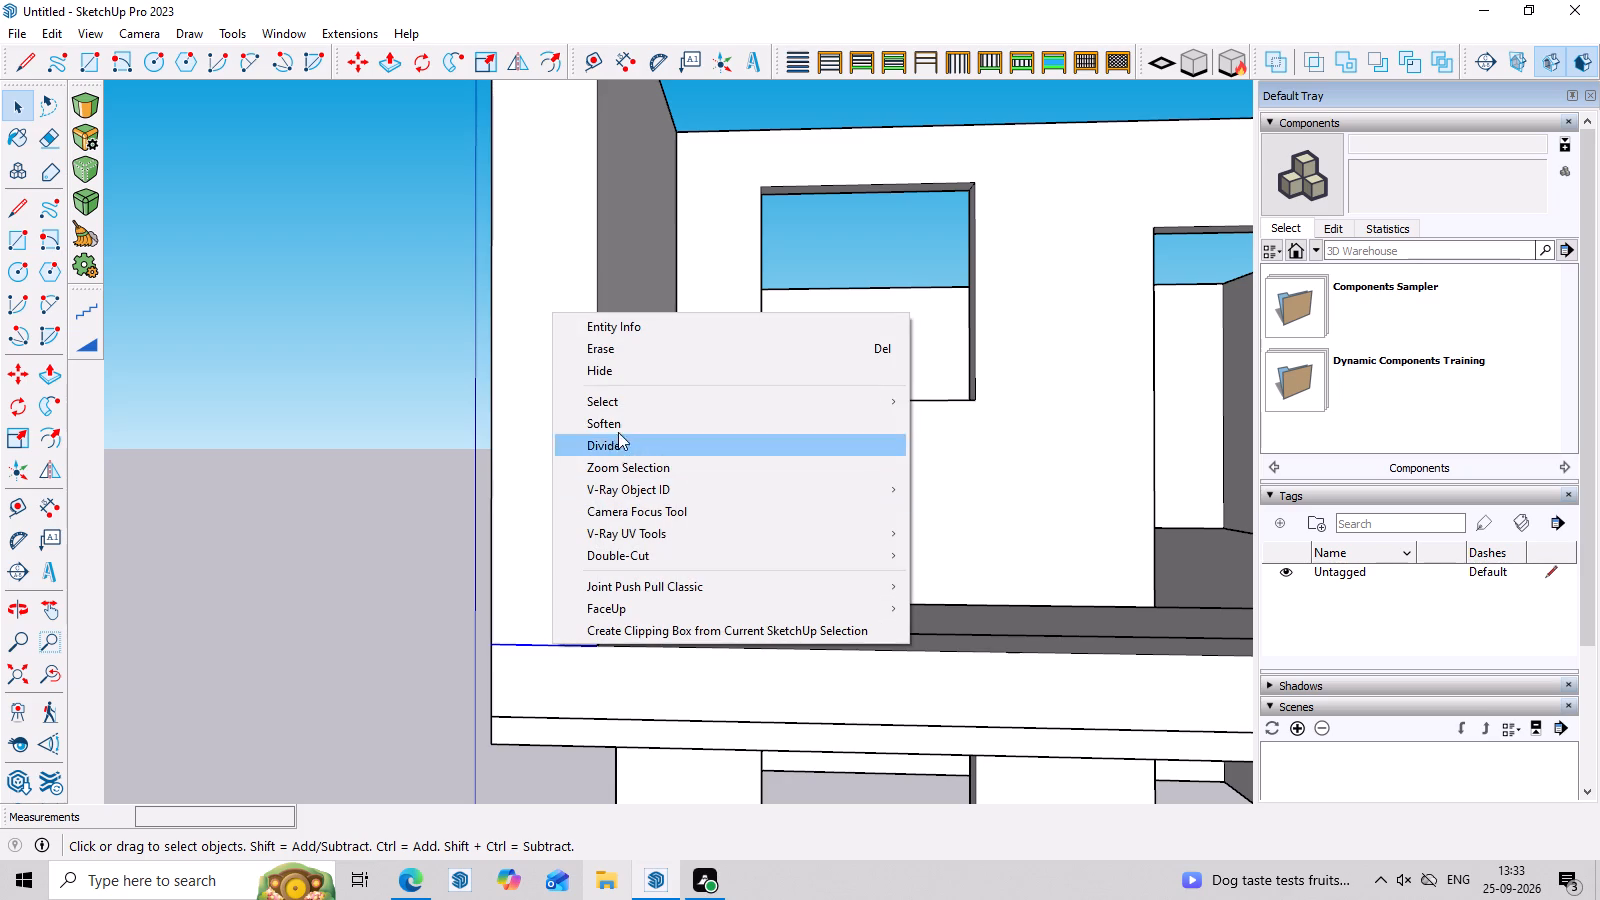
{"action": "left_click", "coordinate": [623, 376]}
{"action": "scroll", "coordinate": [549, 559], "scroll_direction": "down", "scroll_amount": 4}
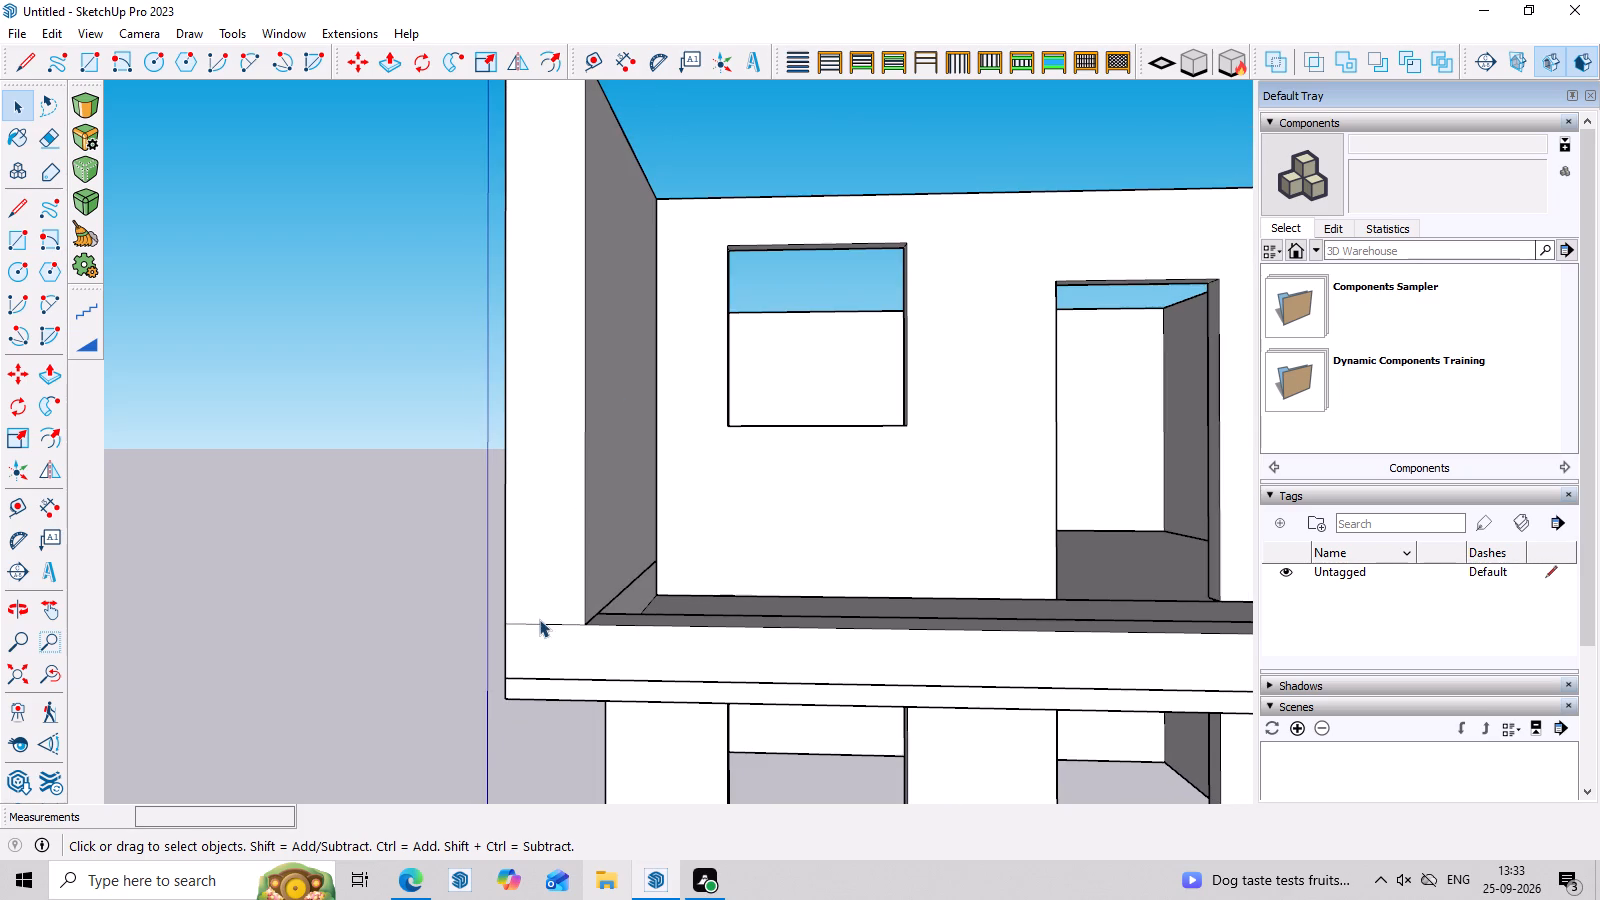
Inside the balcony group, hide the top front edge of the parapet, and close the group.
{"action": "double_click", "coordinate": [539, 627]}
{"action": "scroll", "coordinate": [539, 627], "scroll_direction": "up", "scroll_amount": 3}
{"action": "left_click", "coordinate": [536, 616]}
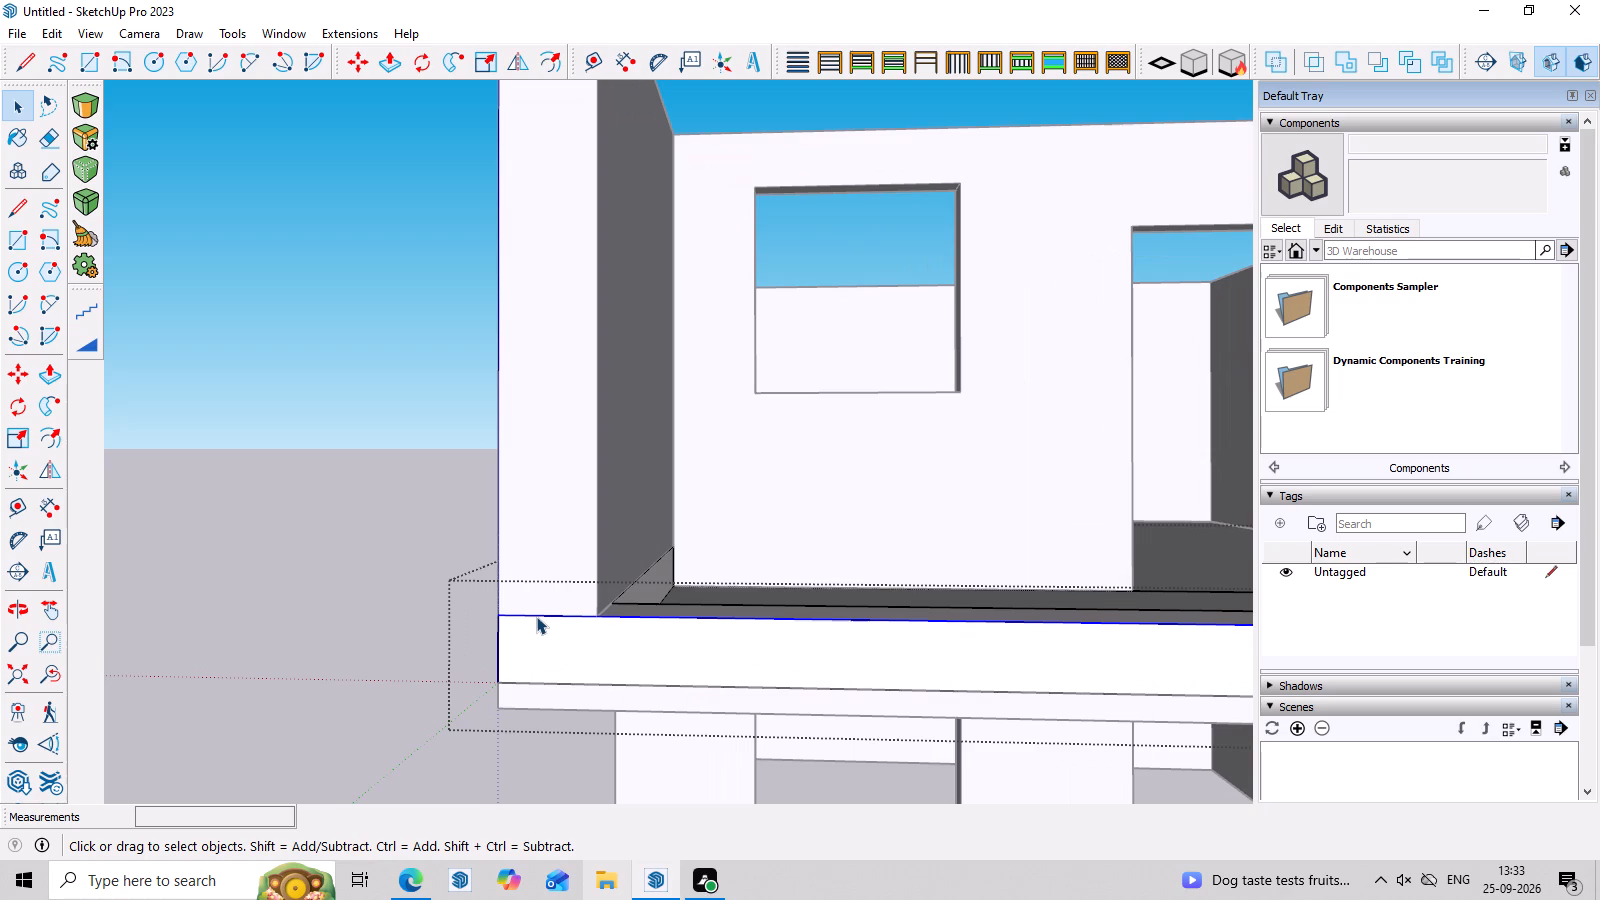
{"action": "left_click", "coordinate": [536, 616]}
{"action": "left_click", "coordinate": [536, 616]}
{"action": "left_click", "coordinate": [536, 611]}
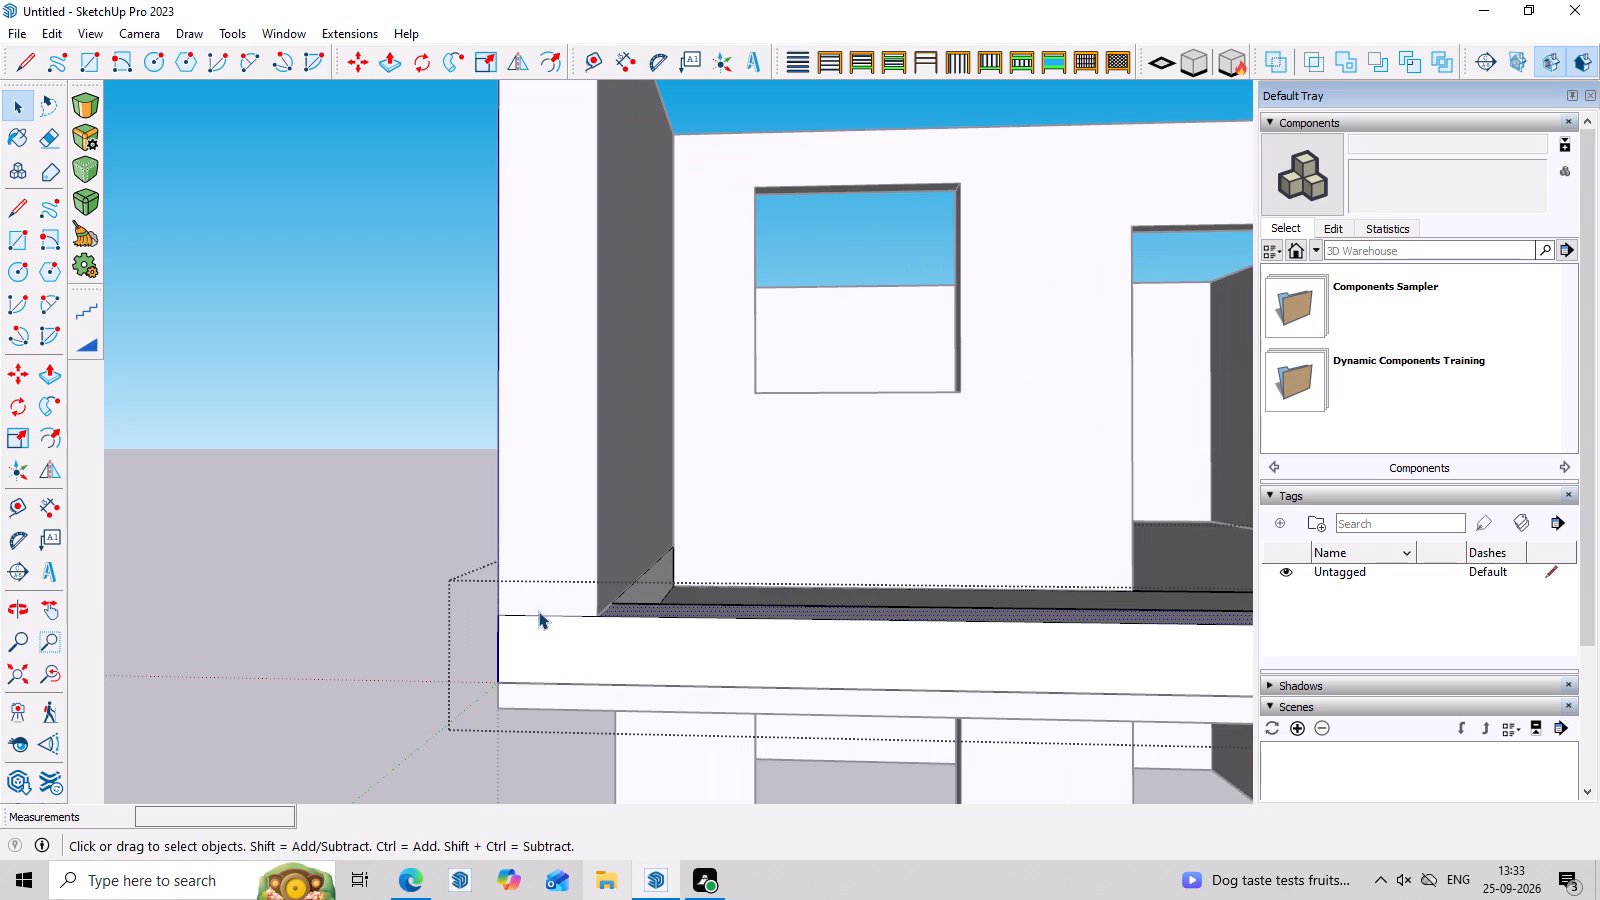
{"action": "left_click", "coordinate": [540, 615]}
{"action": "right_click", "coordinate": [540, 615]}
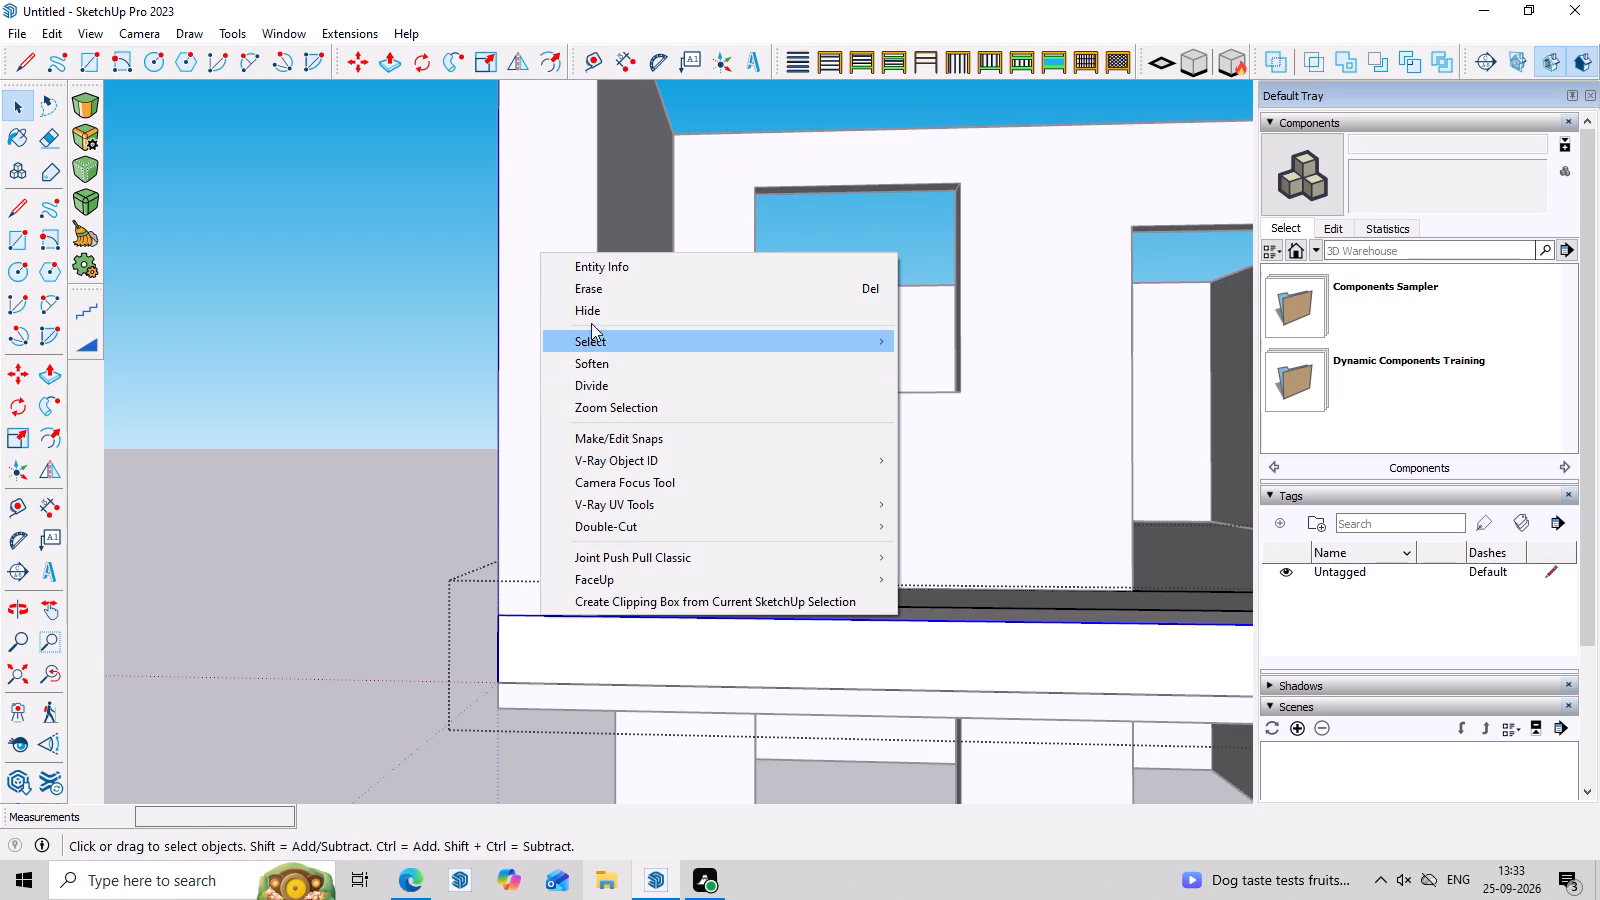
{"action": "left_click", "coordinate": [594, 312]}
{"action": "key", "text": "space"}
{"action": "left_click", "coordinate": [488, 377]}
Examine the house front with its balcony and side wall from above and below.
{"action": "scroll", "coordinate": [346, 482], "scroll_direction": "down", "scroll_amount": 9}
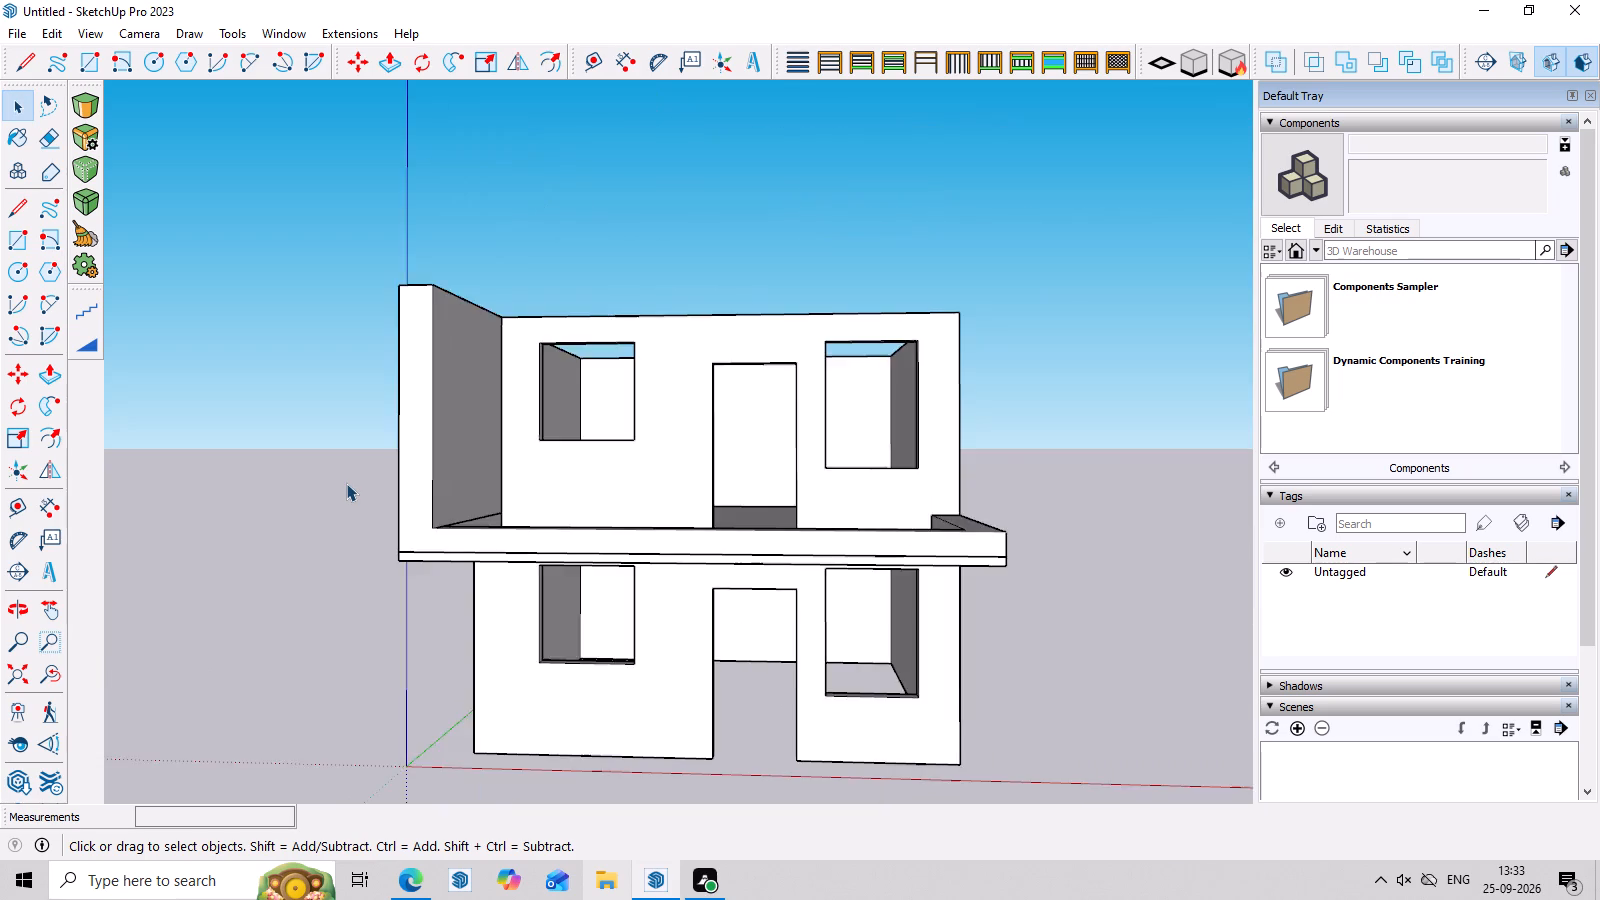
{"action": "scroll", "coordinate": [346, 483], "scroll_direction": "down", "scroll_amount": 3}
{"action": "middle_click_drag", "start_coordinate": [476, 559], "coordinate": [518, 712]}
{"action": "scroll", "coordinate": [551, 663], "scroll_direction": "up", "scroll_amount": 7}
{"action": "middle_click_drag", "start_coordinate": [573, 642], "coordinate": [600, 572]}
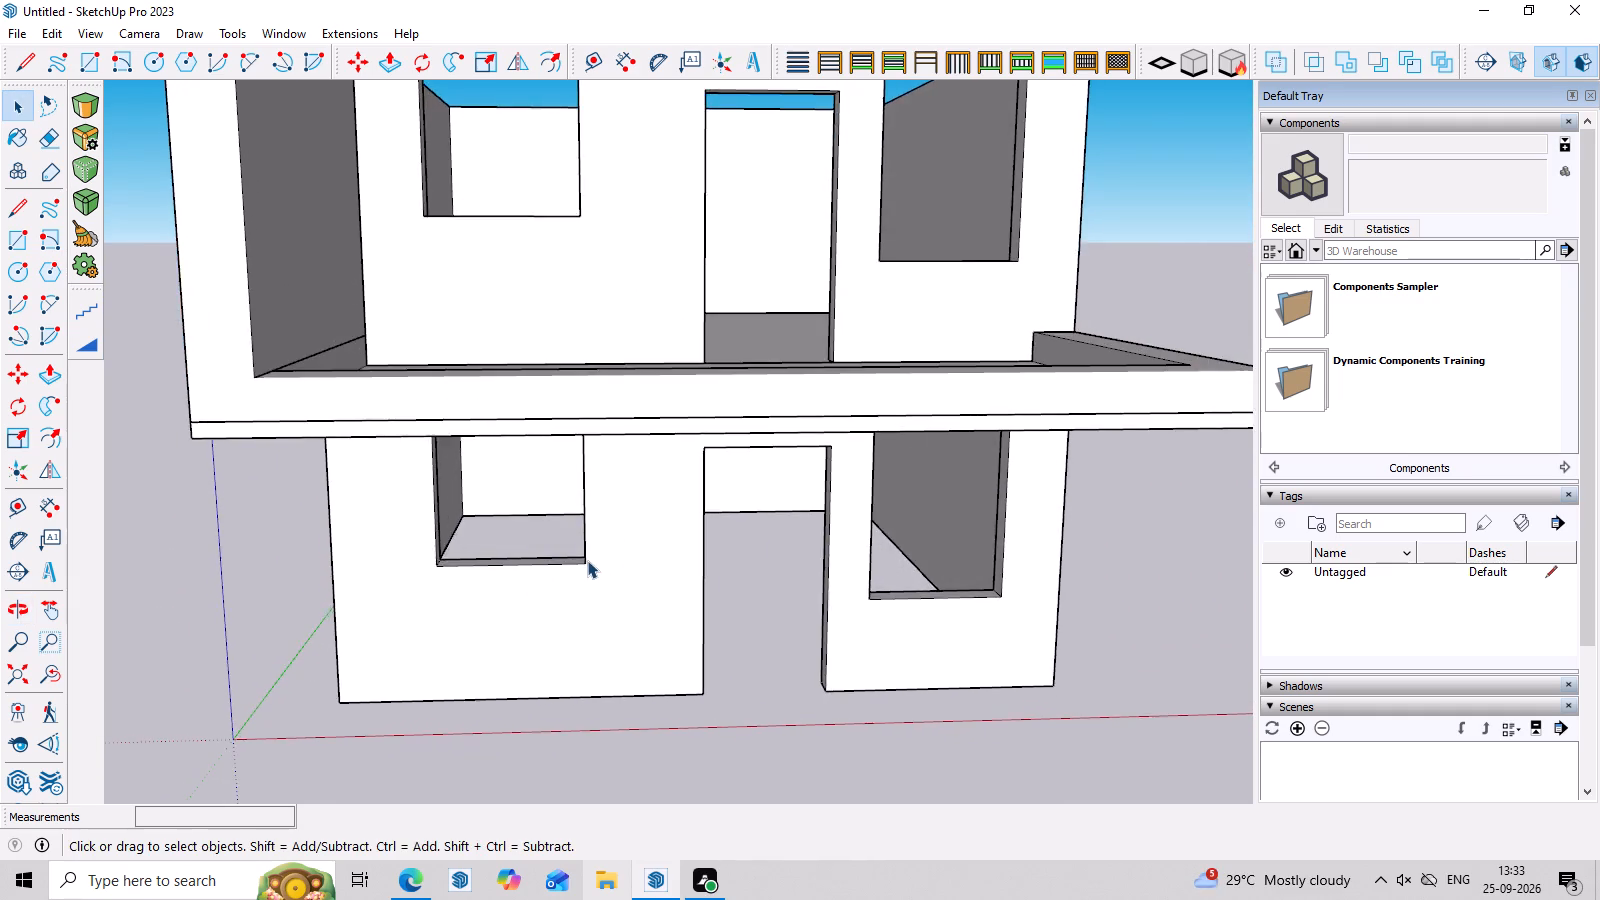
{"action": "scroll", "coordinate": [587, 560], "scroll_direction": "down", "scroll_amount": 8}
{"action": "middle_click_drag", "start_coordinate": [1244, 670], "coordinate": [1249, 520]}
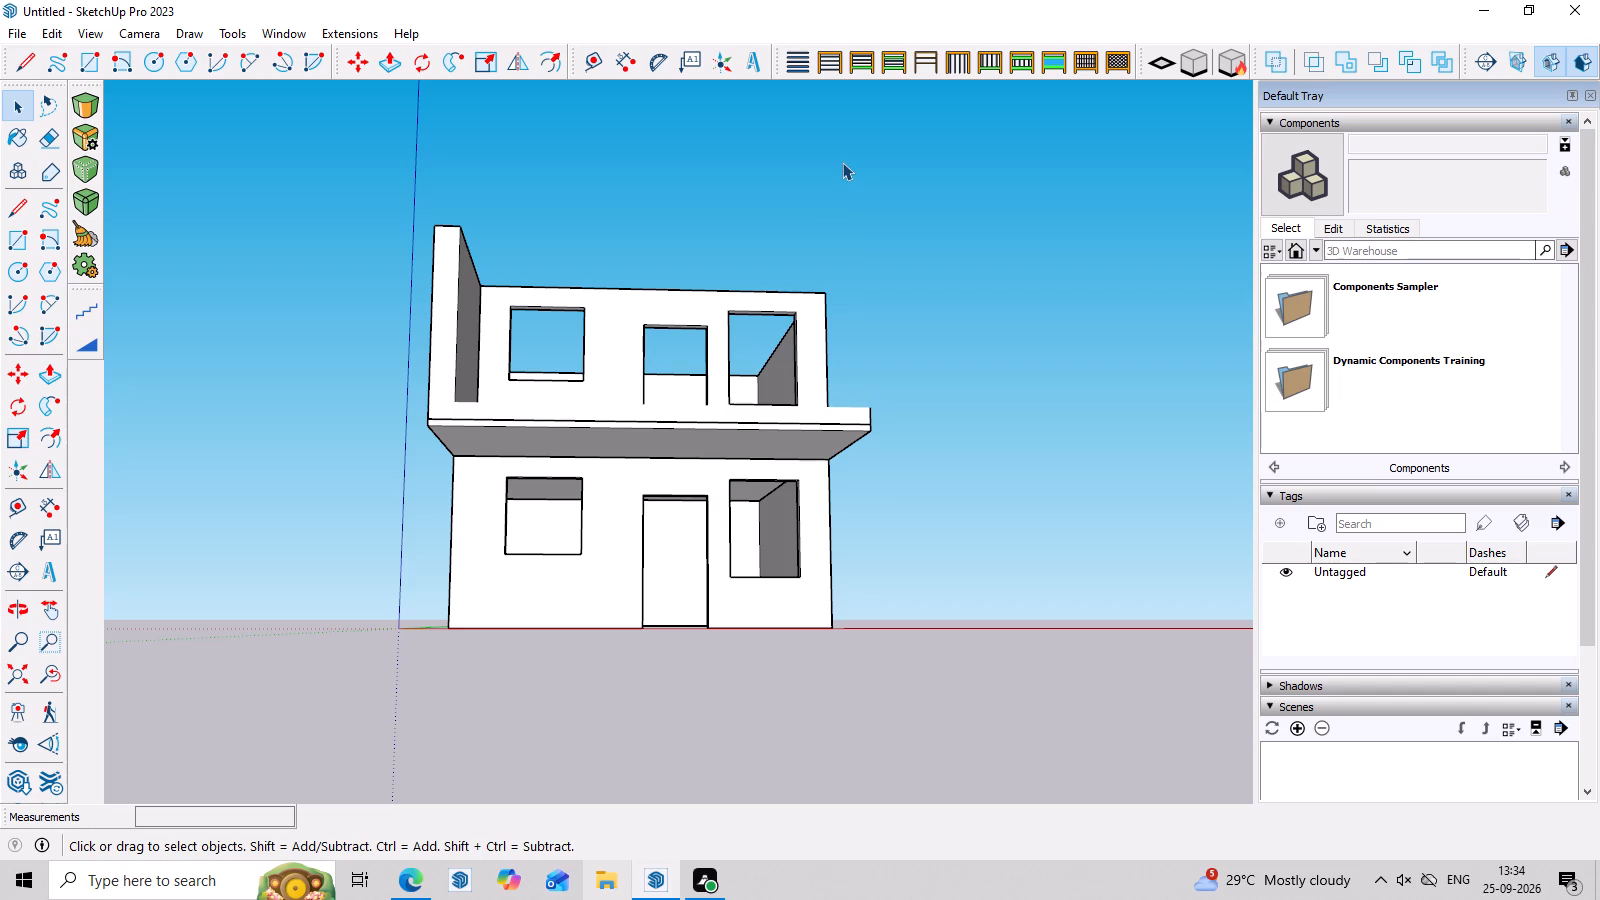
Undo the side wall, parapet and balcony slab, back to the plain two-storey house.
{"action": "key", "text": "ctrl+z"}
{"action": "key", "text": "ctrl+z"}
{"action": "key", "text": "ctrl+z"}
{"action": "key", "text": "ctrl+z"}
{"action": "key", "text": "ctrl+z"}
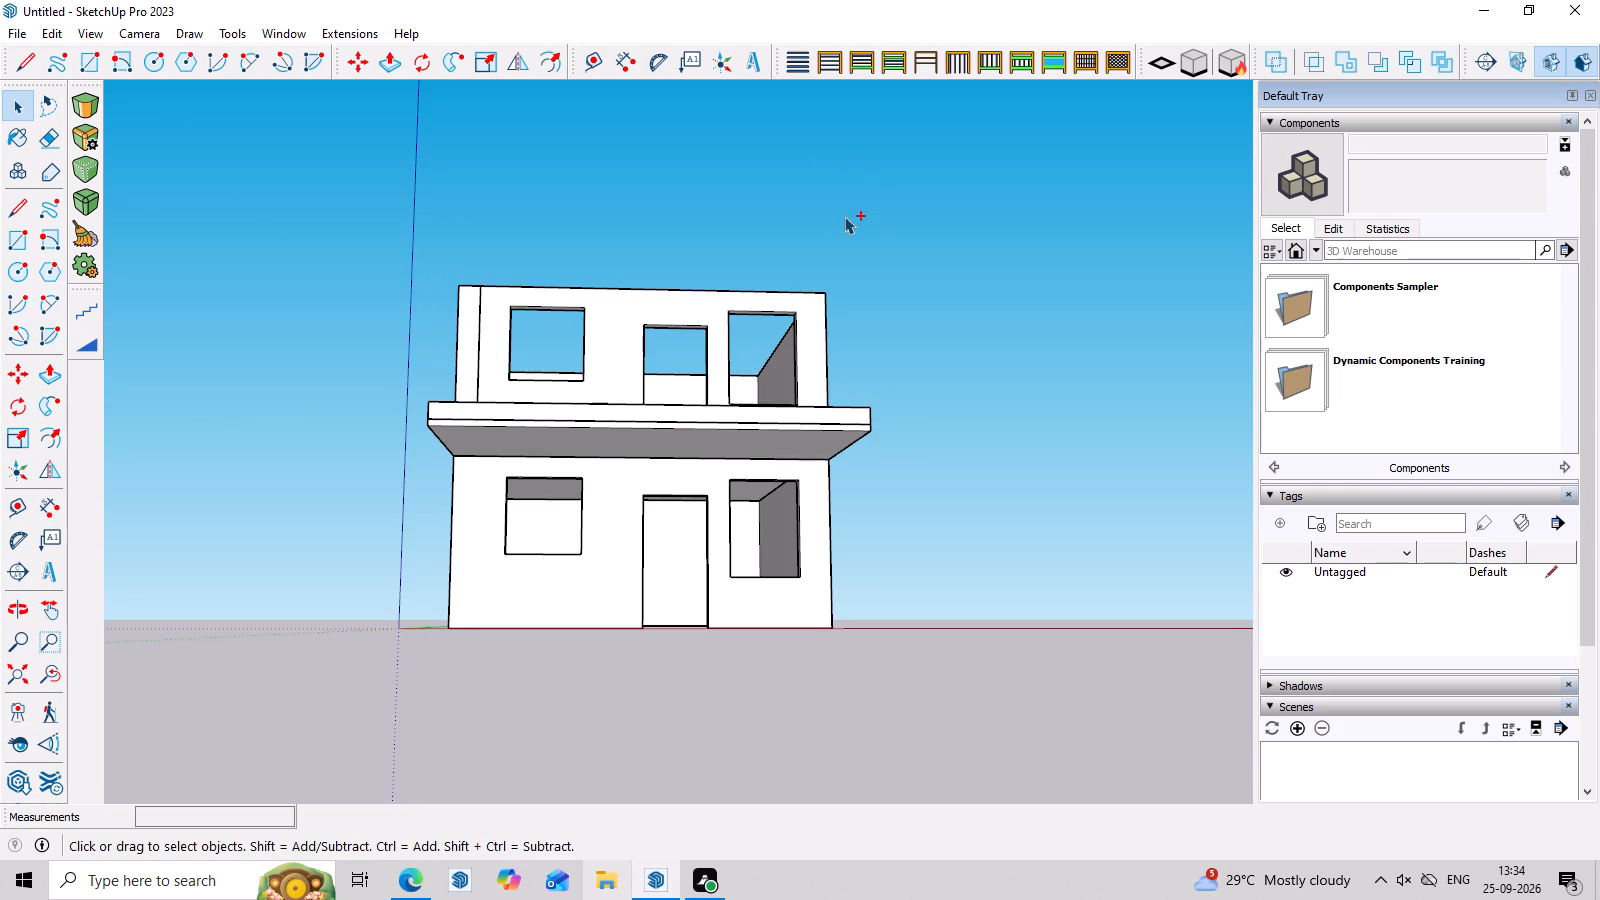
{"action": "key", "text": "ctrl+z"}
{"action": "key", "text": "ctrl+z"}
{"action": "key", "text": "ctrl+z"}
{"action": "key", "text": "ctrl+z"}
{"action": "key", "text": "ctrl+z"}
{"action": "key", "text": "ctrl+z"}
{"action": "key", "text": "ctrl+z"}
{"action": "key", "text": "ctrl+z"}
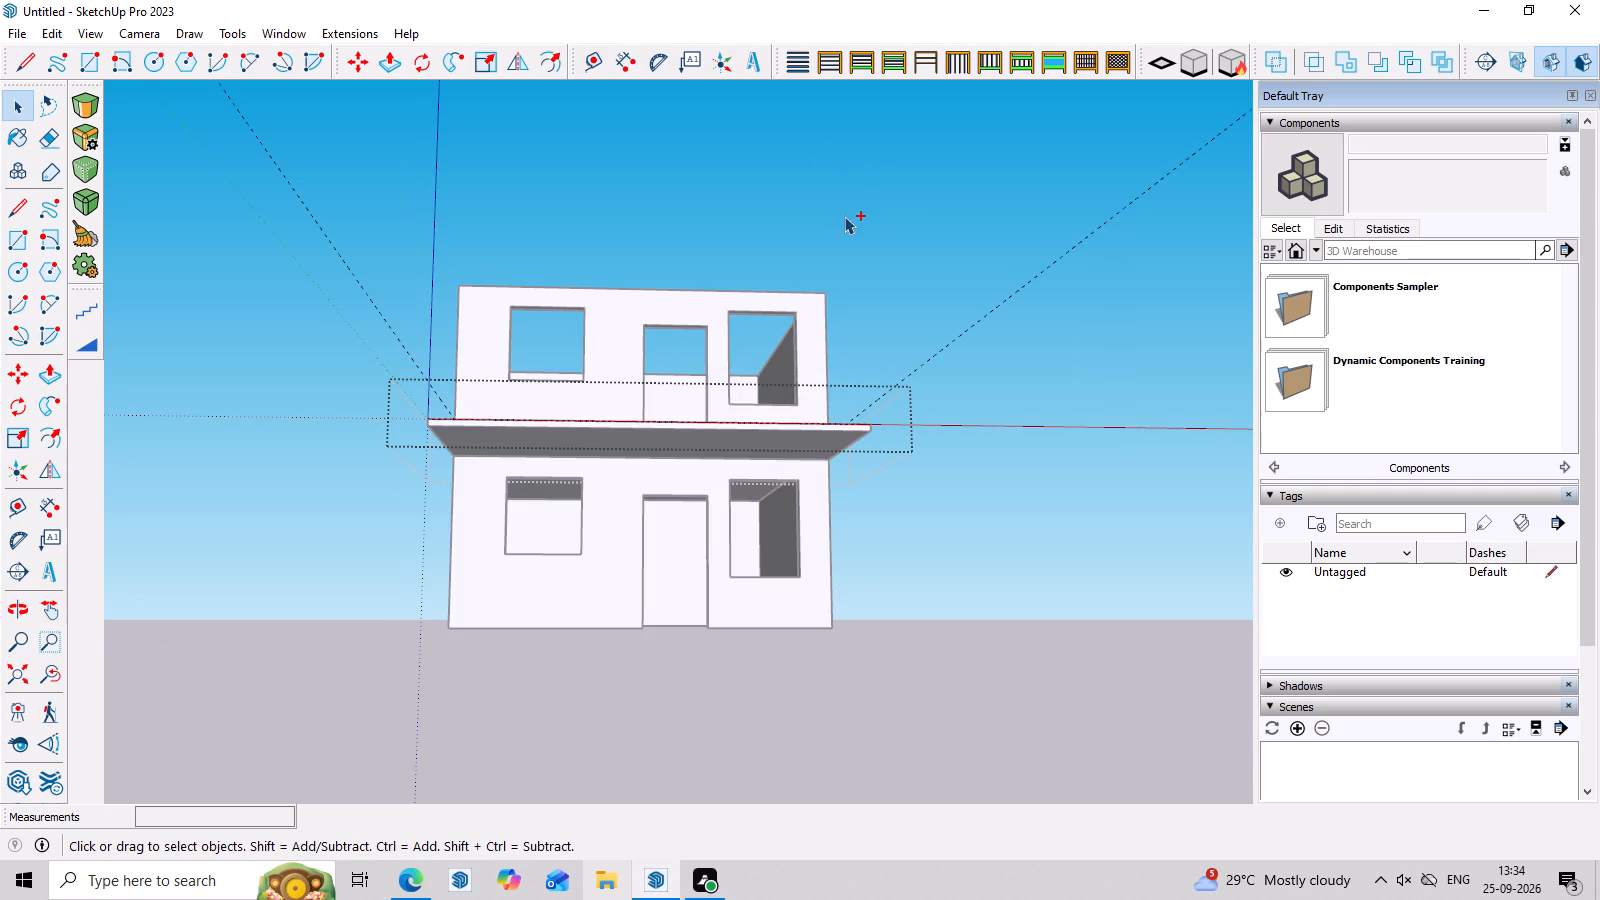
{"action": "key", "text": "ctrl+z"}
{"action": "key", "text": "ctrl+z"}
{"action": "key", "text": "ctrl+z"}
{"action": "key", "text": "ctrl+z"}
{"action": "key", "text": "ctrl+z"}
{"action": "key", "text": "ctrl+z"}
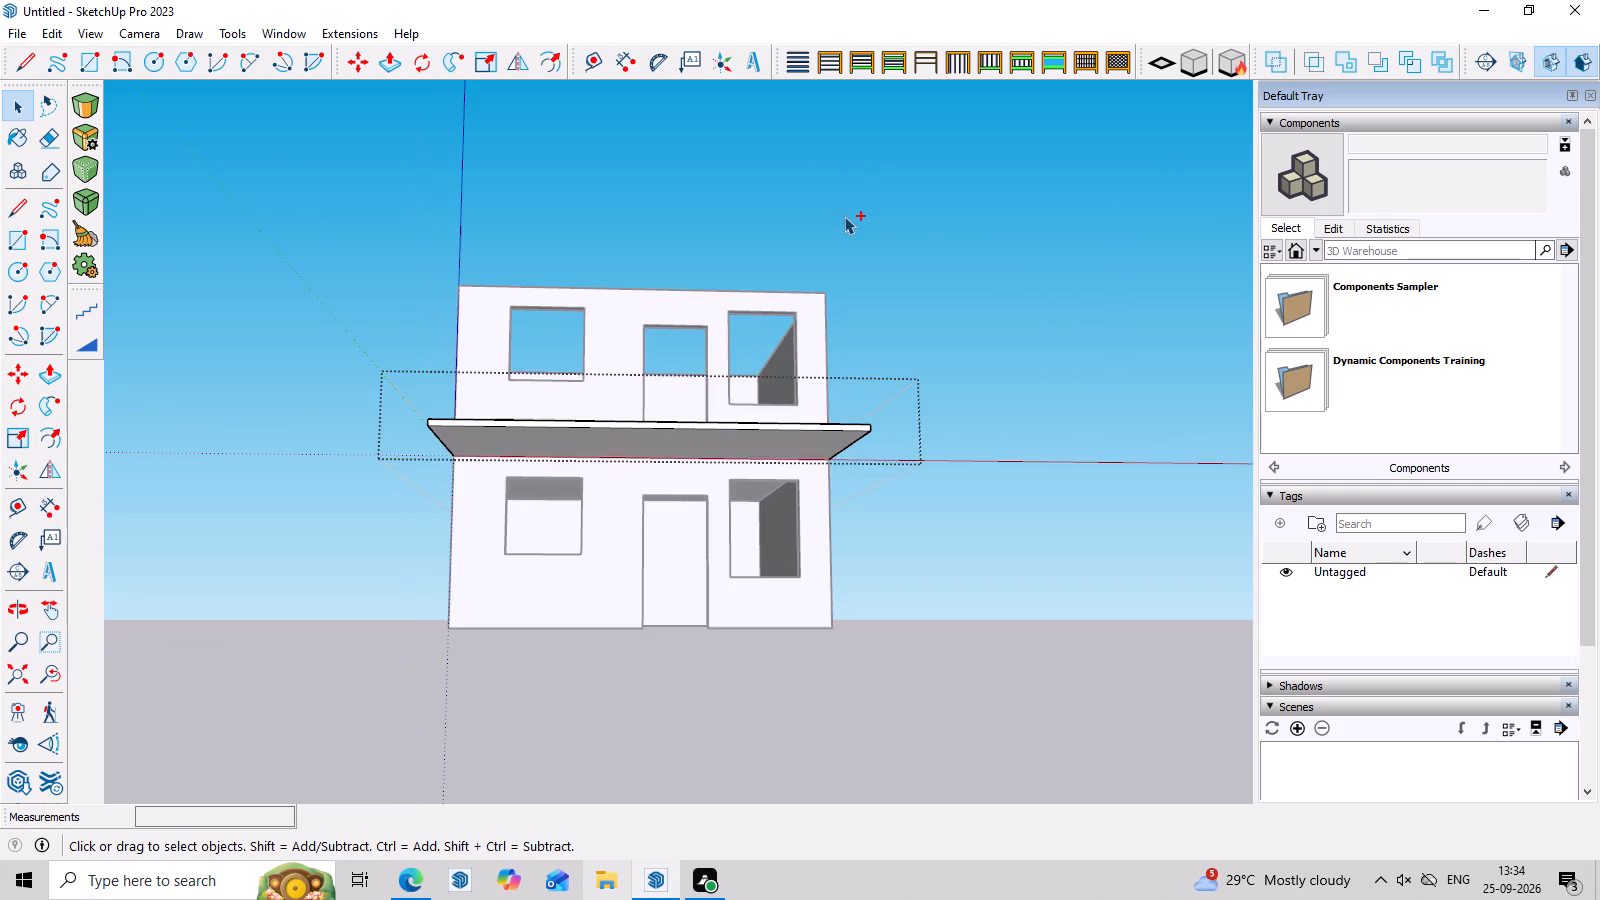
{"action": "key", "text": "ctrl+z"}
{"action": "key", "text": "ctrl+z"}
Draw a 22' 3 3/8" by 10' 4" rectangle over the upper front wall, from its top corner to the floor slab's bottom edge.
{"action": "middle_click_drag", "start_coordinate": [848, 218], "coordinate": [856, 447]}
{"action": "scroll", "coordinate": [574, 636], "scroll_direction": "up", "scroll_amount": 2}
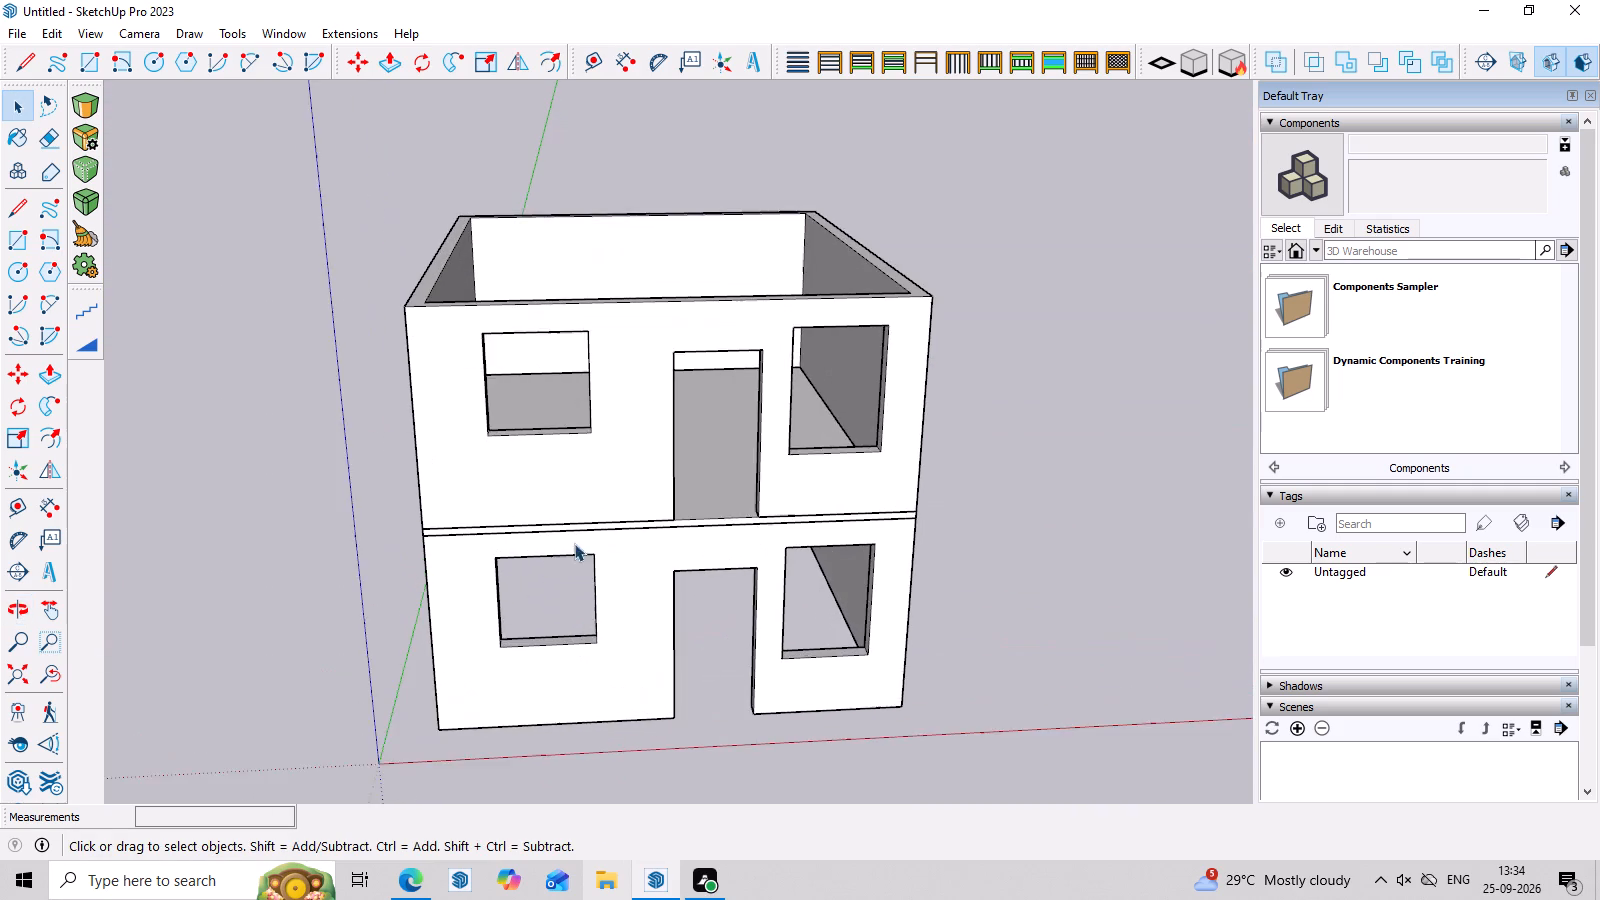
{"action": "scroll", "coordinate": [574, 543], "scroll_direction": "up", "scroll_amount": 3}
{"action": "scroll", "coordinate": [538, 340], "scroll_direction": "down", "scroll_amount": 3}
{"action": "middle_click_drag", "start_coordinate": [538, 347], "coordinate": [529, 308]}
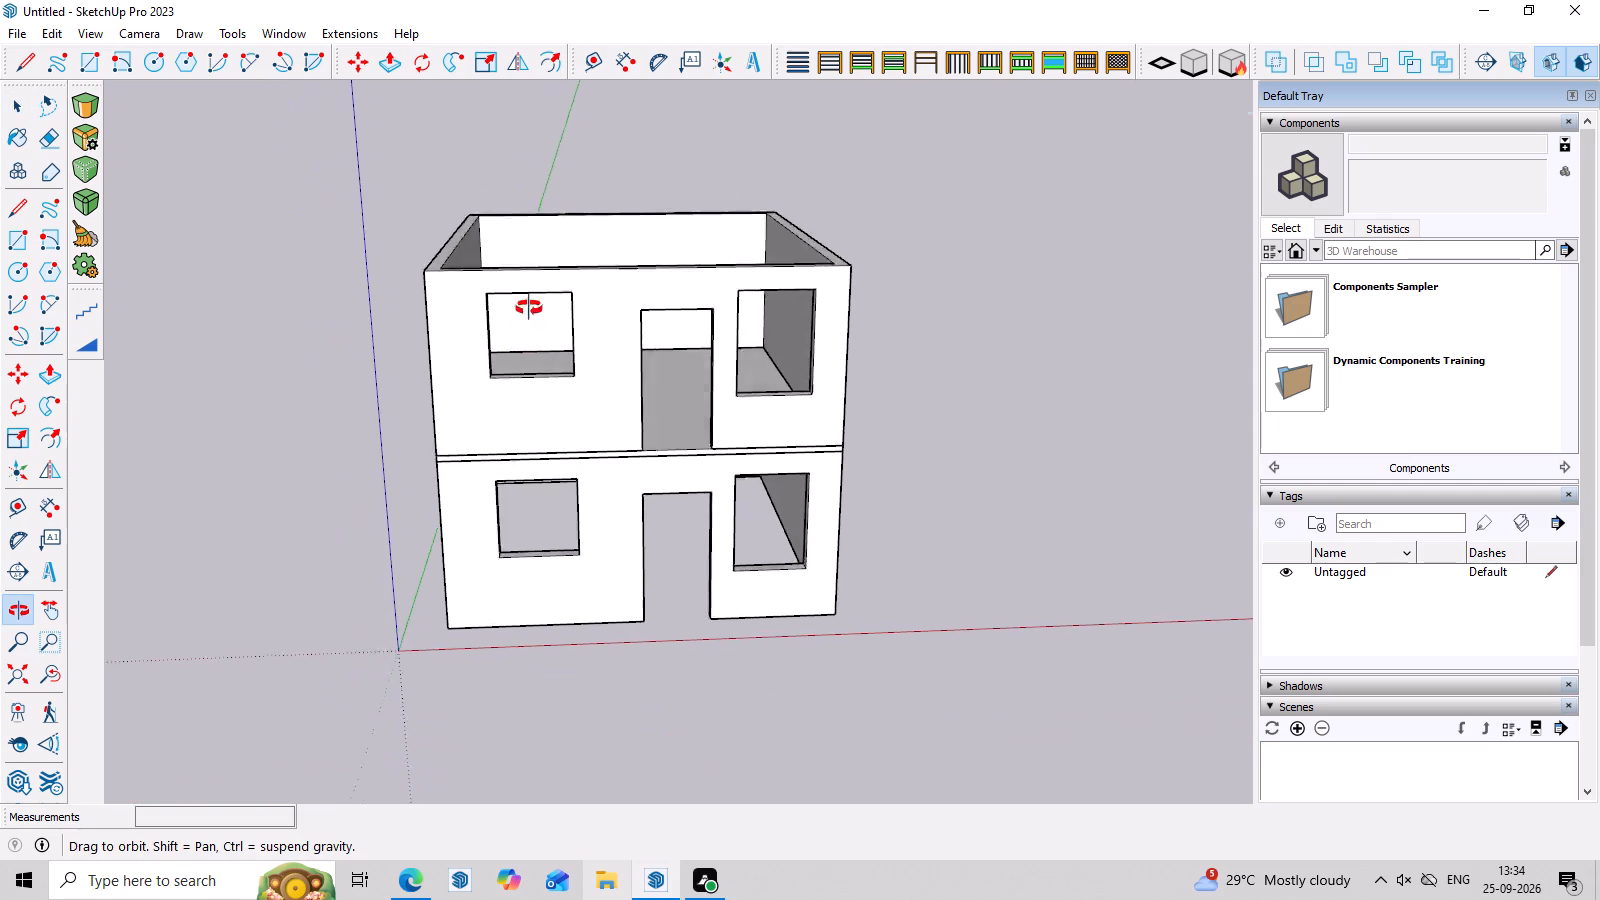
{"action": "middle_click_drag", "start_coordinate": [529, 308], "coordinate": [527, 296]}
{"action": "scroll", "coordinate": [391, 286], "scroll_direction": "up", "scroll_amount": 3}
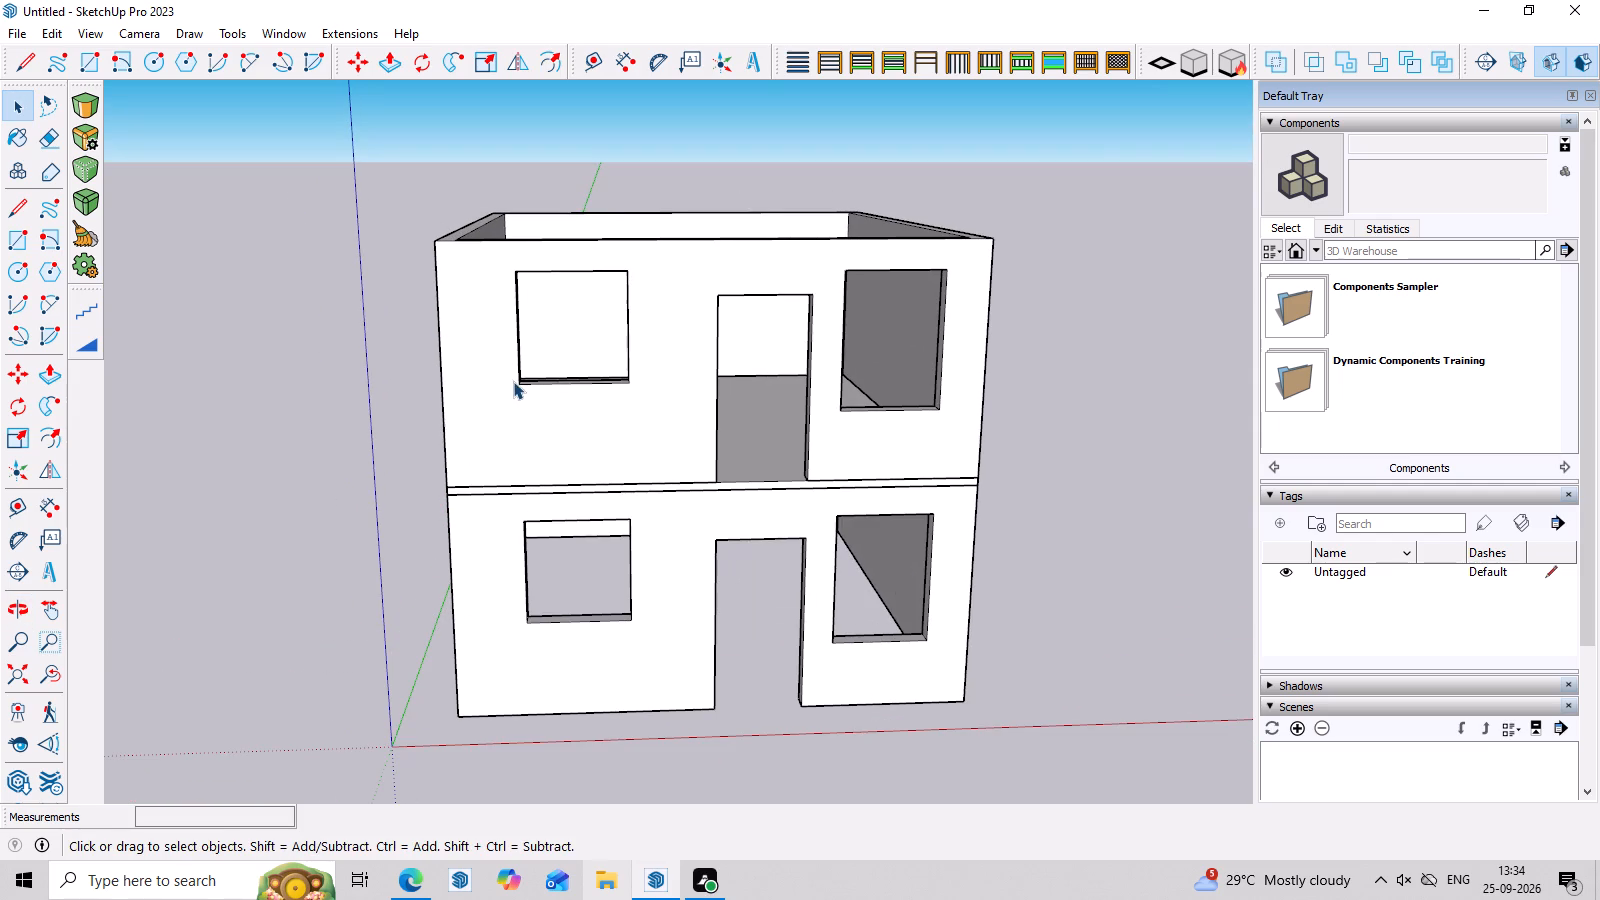
{"action": "key", "text": "r"}
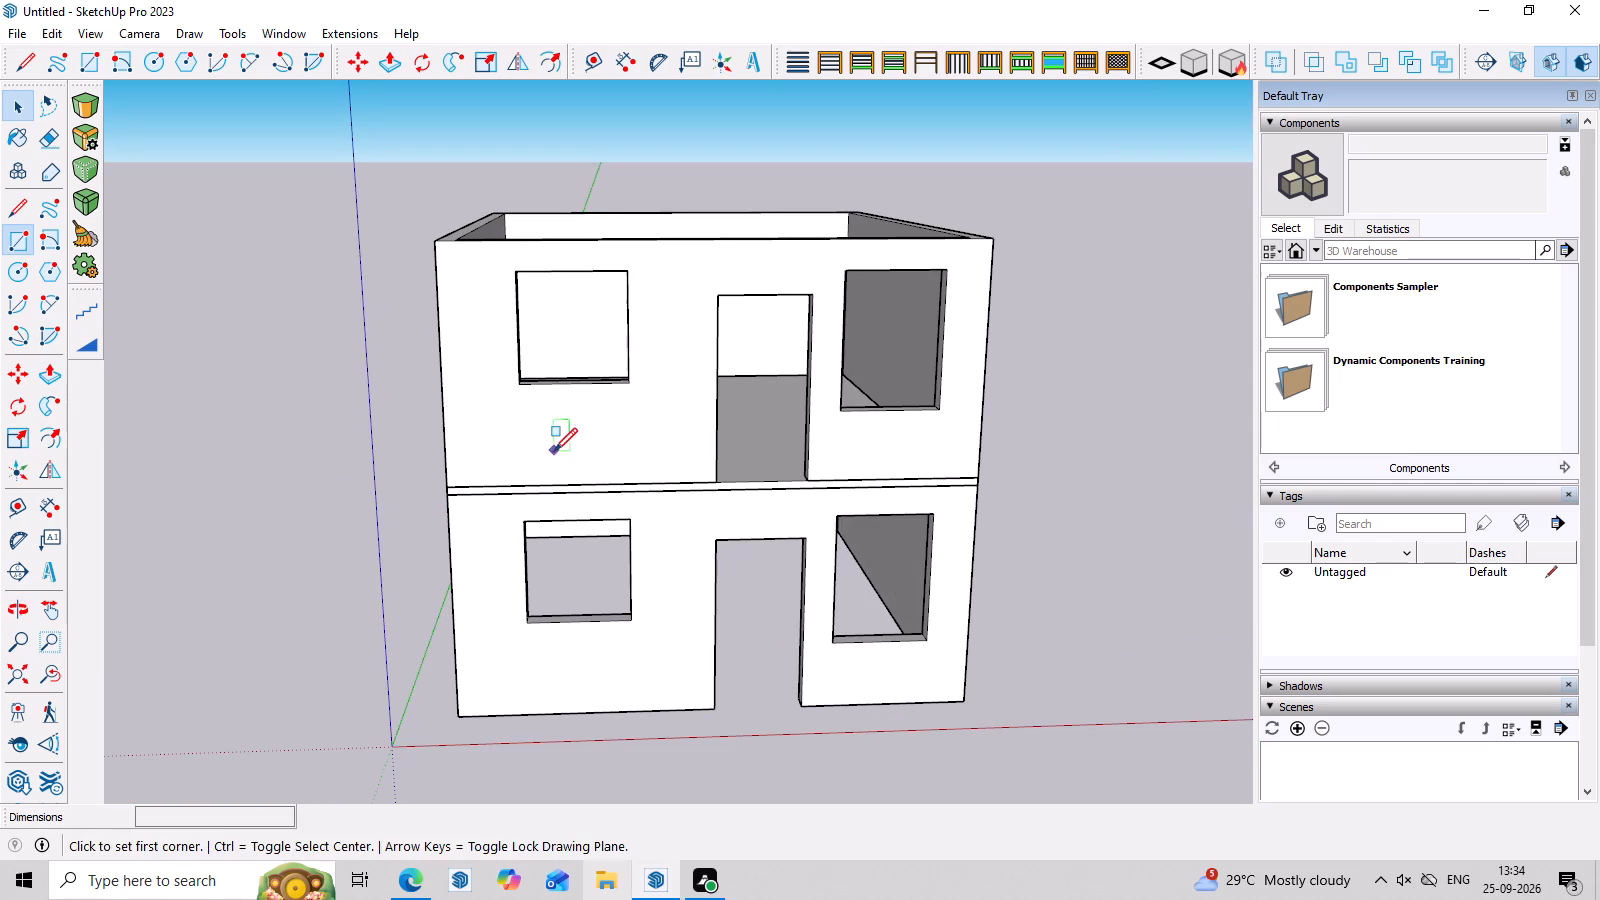
{"action": "left_click", "coordinate": [436, 242]}
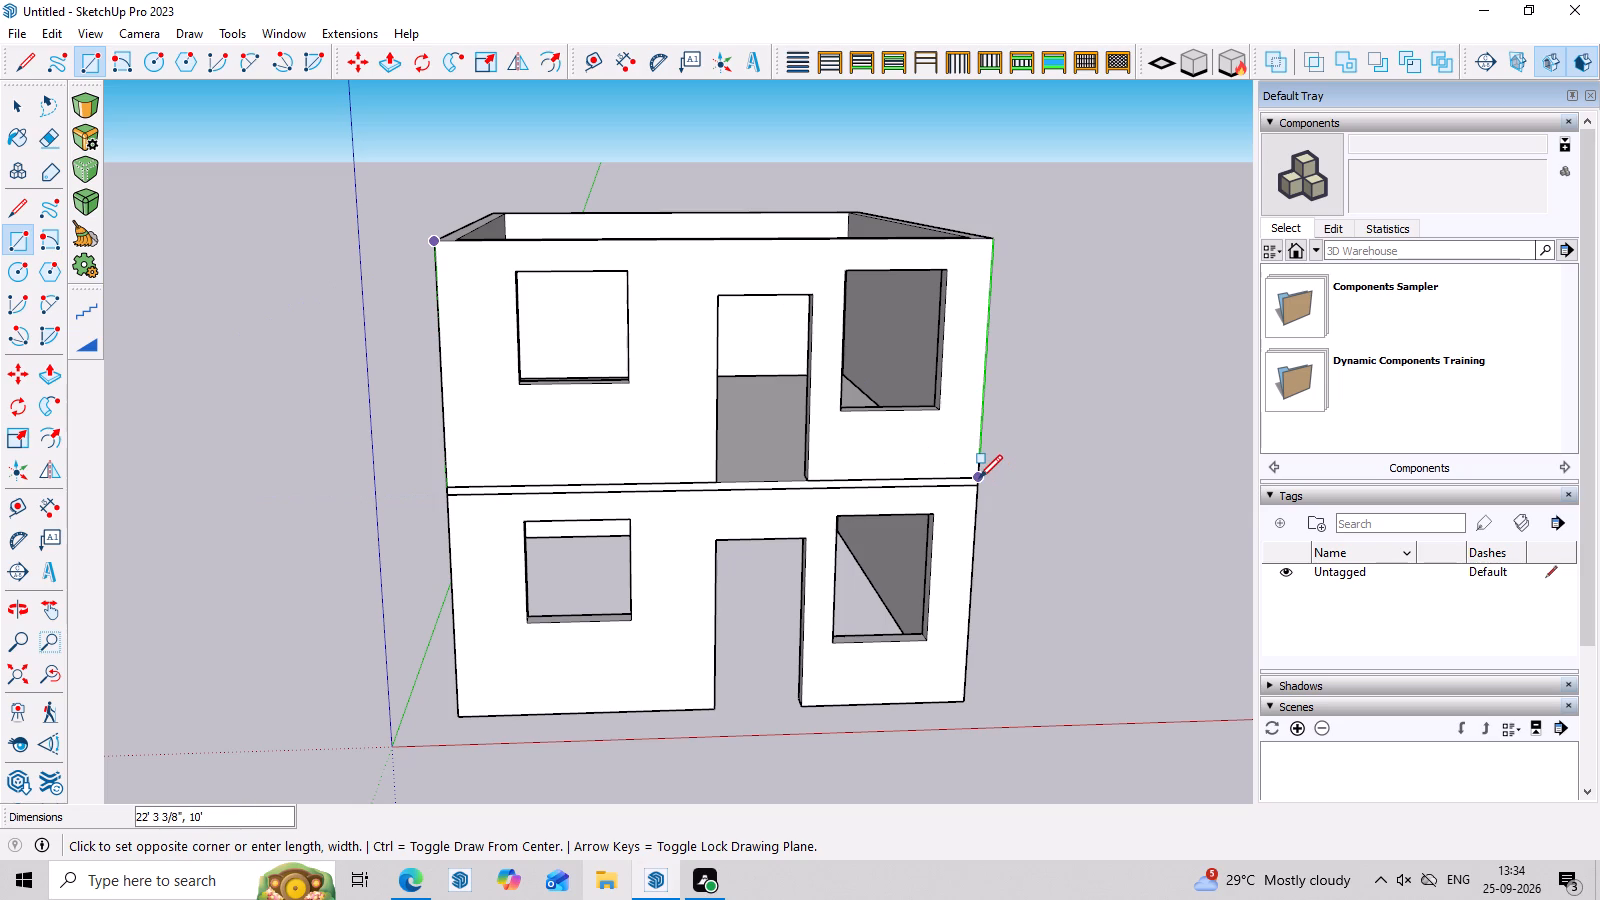
{"action": "scroll", "coordinate": [981, 488], "scroll_direction": "up", "scroll_amount": 3}
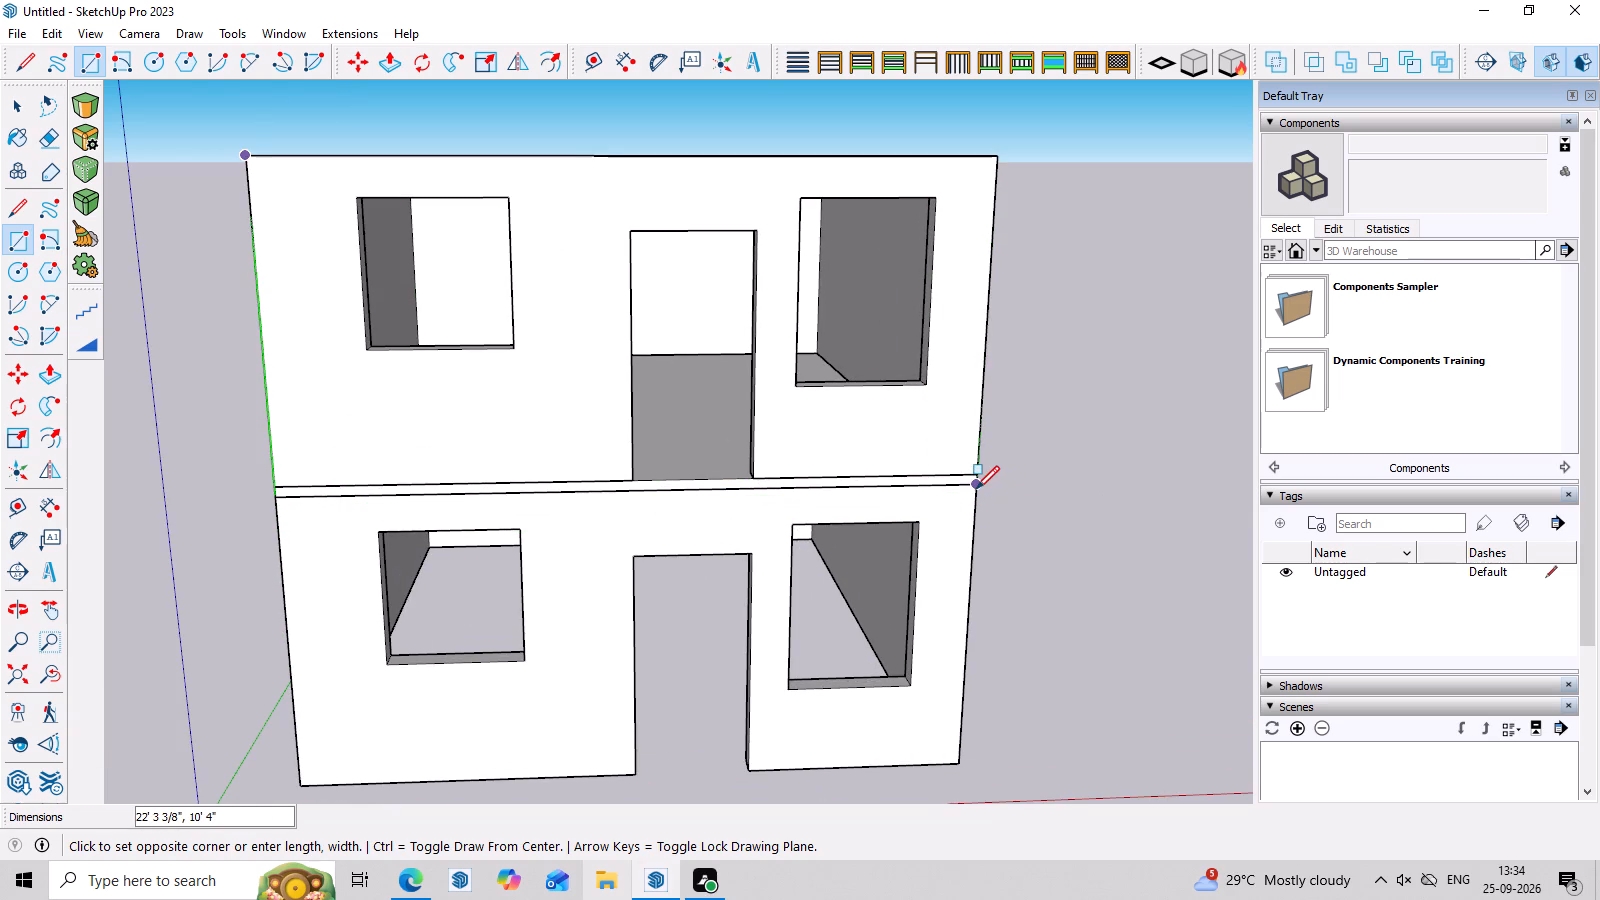
{"action": "left_click", "coordinate": [976, 489]}
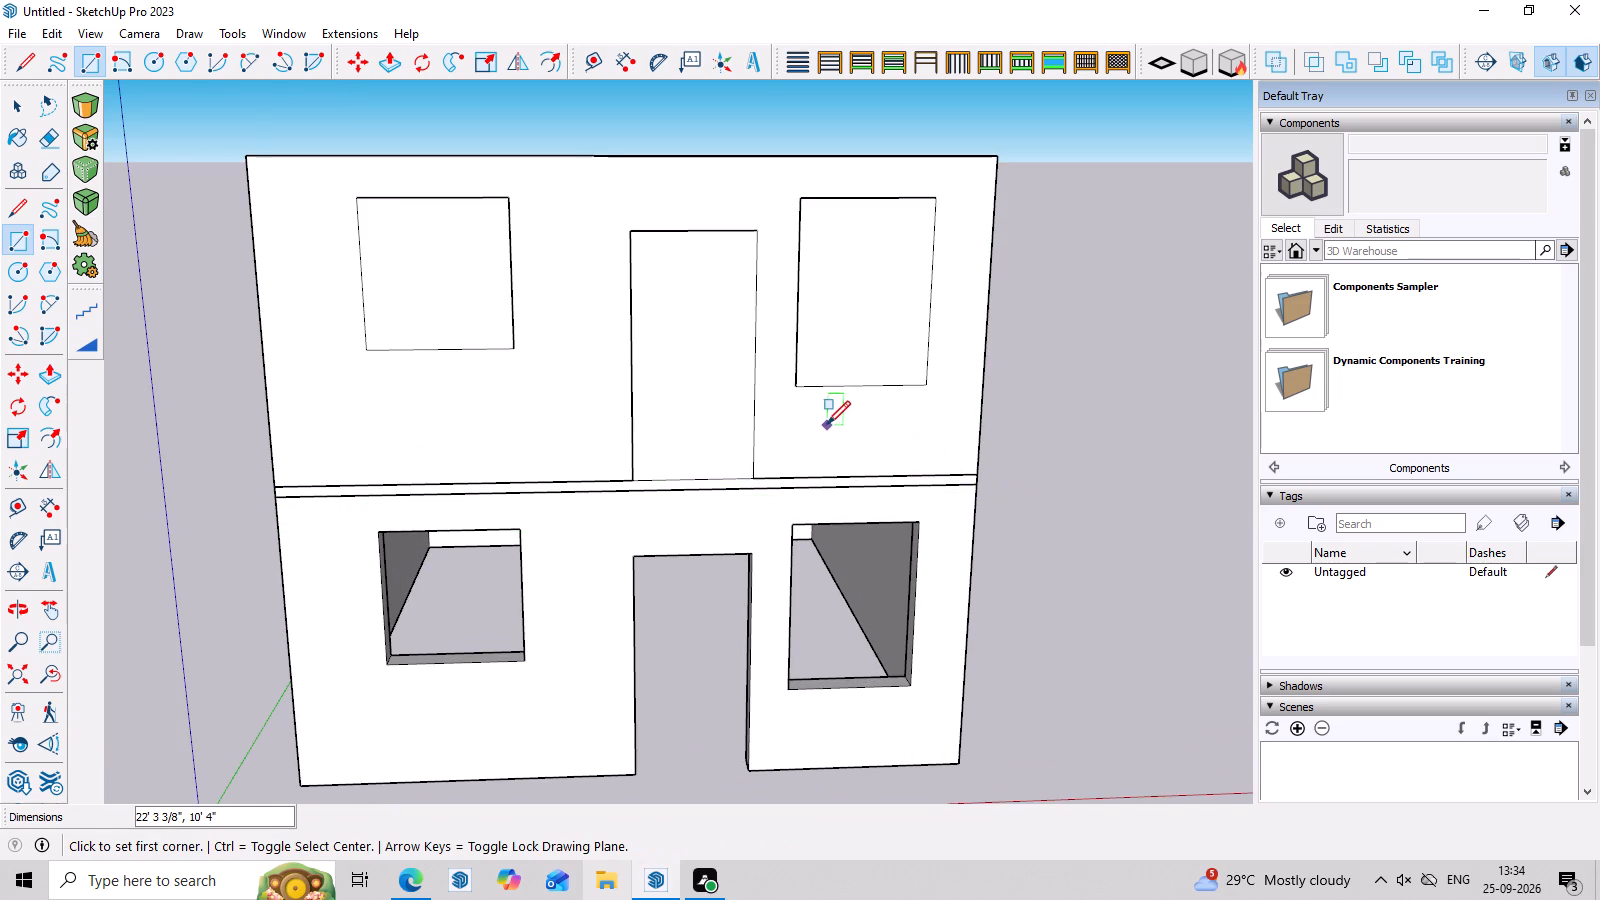
{"action": "key", "text": "Escape"}
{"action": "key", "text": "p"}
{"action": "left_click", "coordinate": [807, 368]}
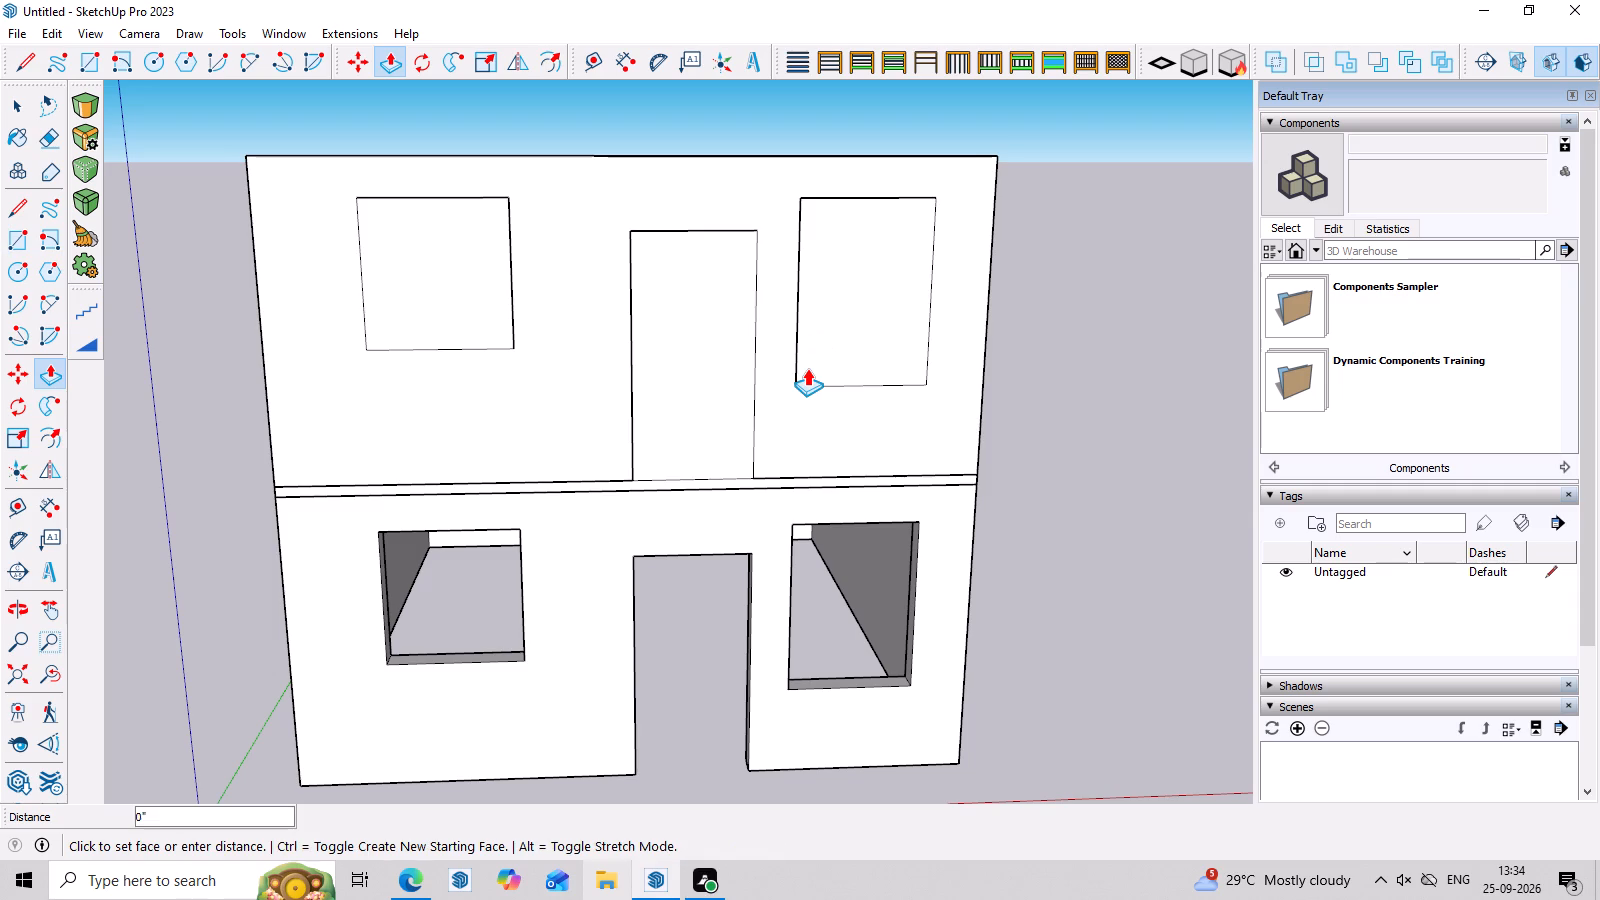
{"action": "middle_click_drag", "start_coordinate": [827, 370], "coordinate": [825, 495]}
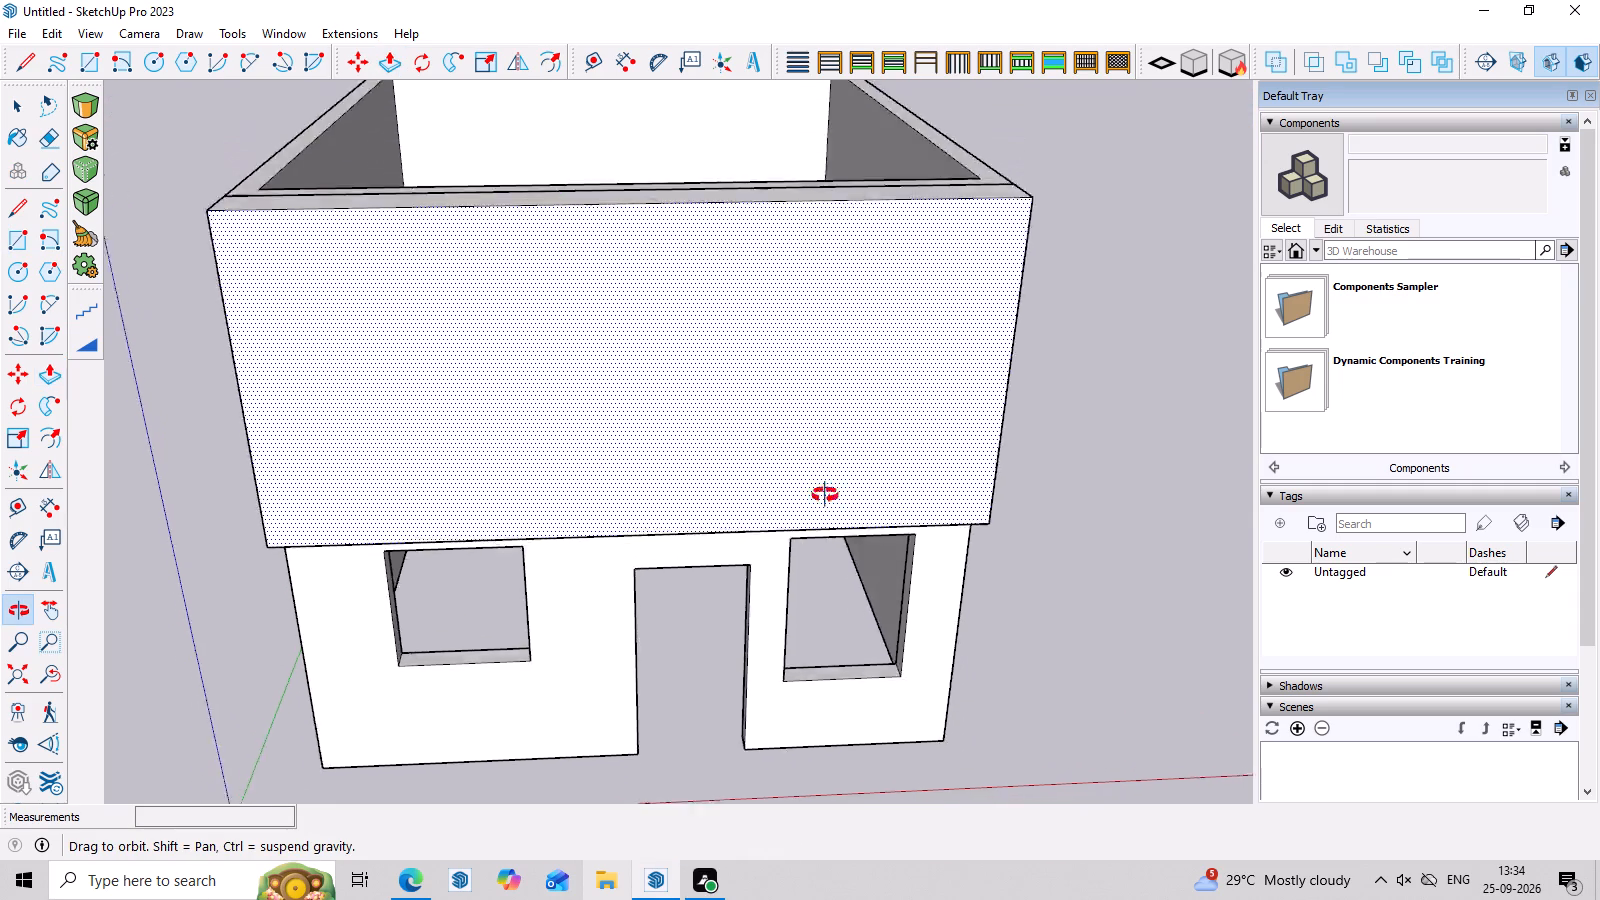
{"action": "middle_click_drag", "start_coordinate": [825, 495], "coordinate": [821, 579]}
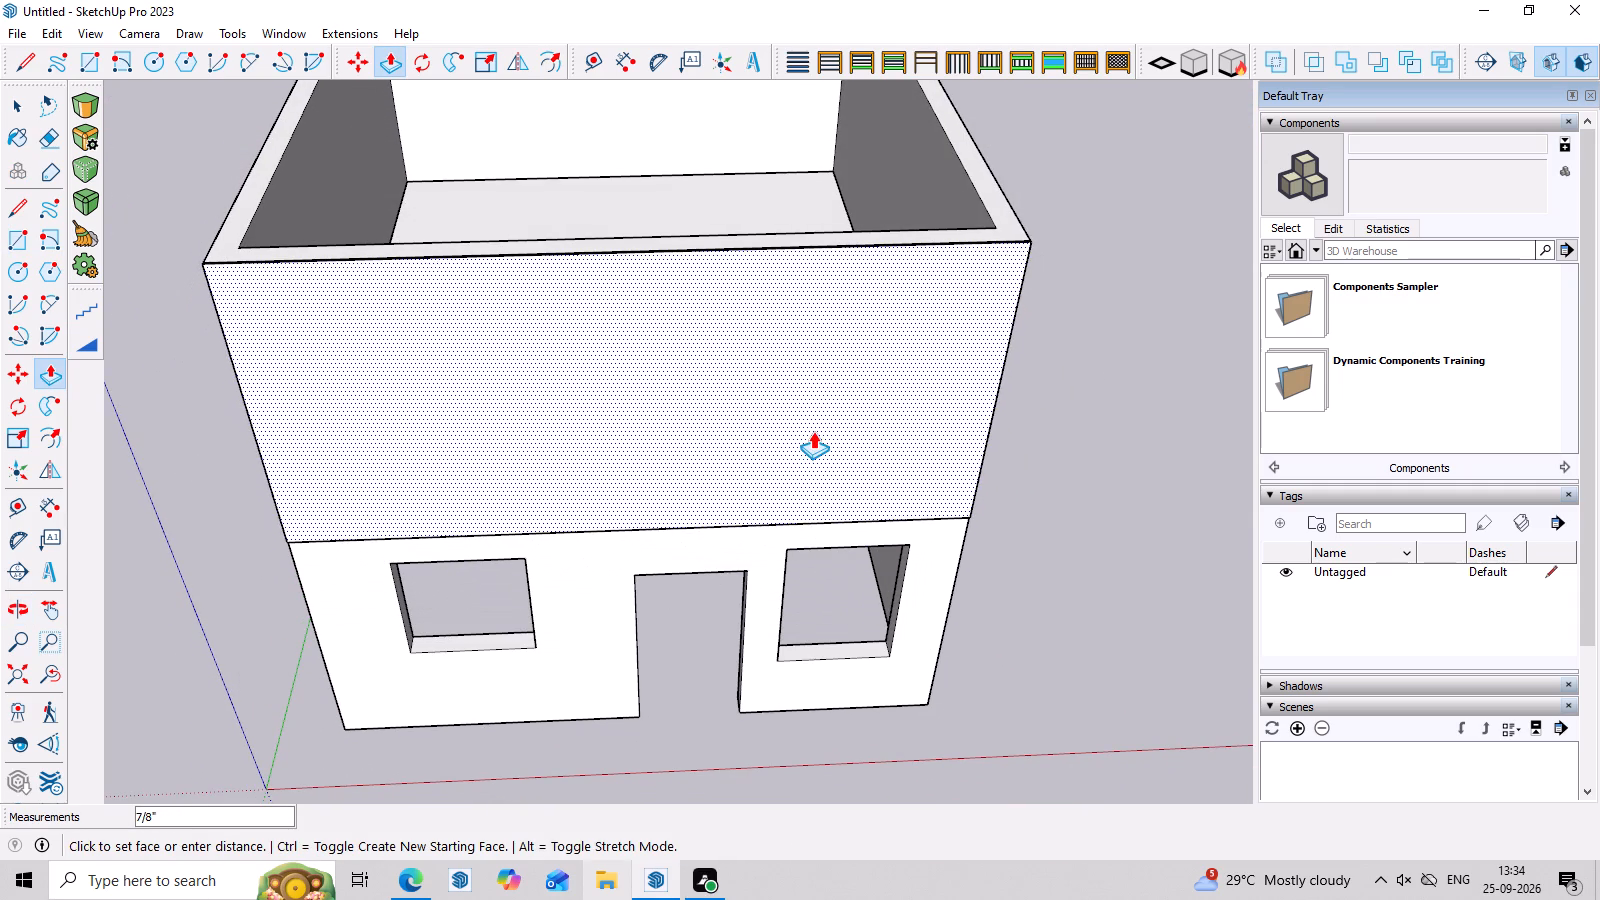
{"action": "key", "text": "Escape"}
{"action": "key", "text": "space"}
Offset the outline of the new upper front face inward by about 11 5/16", undoing a first attempt.
{"action": "left_click", "coordinate": [645, 361]}
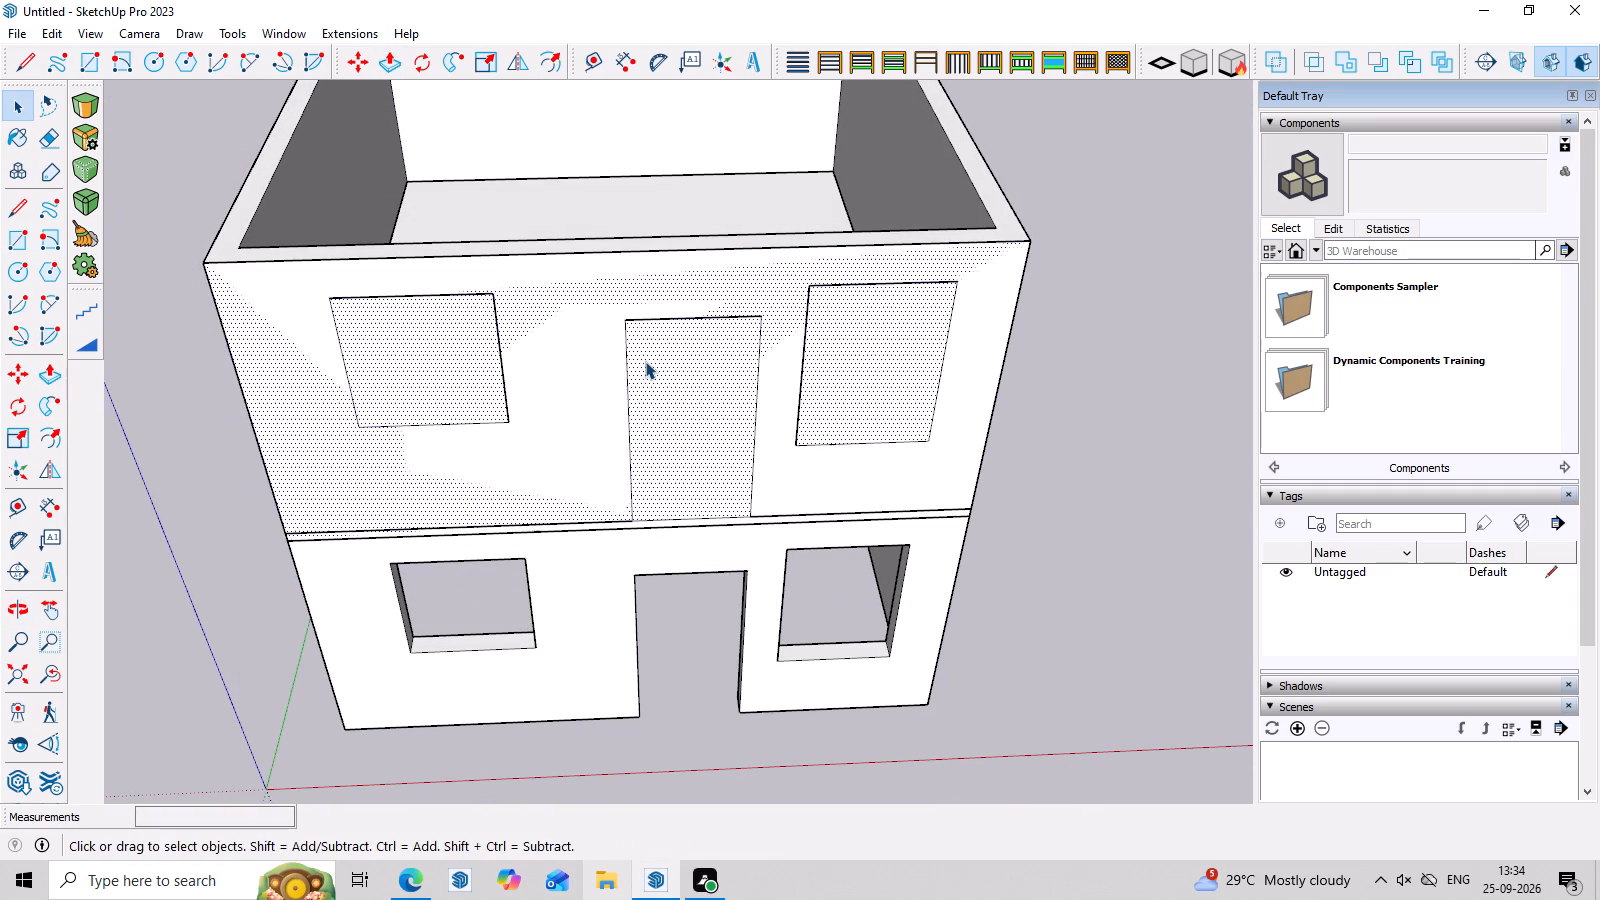
{"action": "key", "text": "f"}
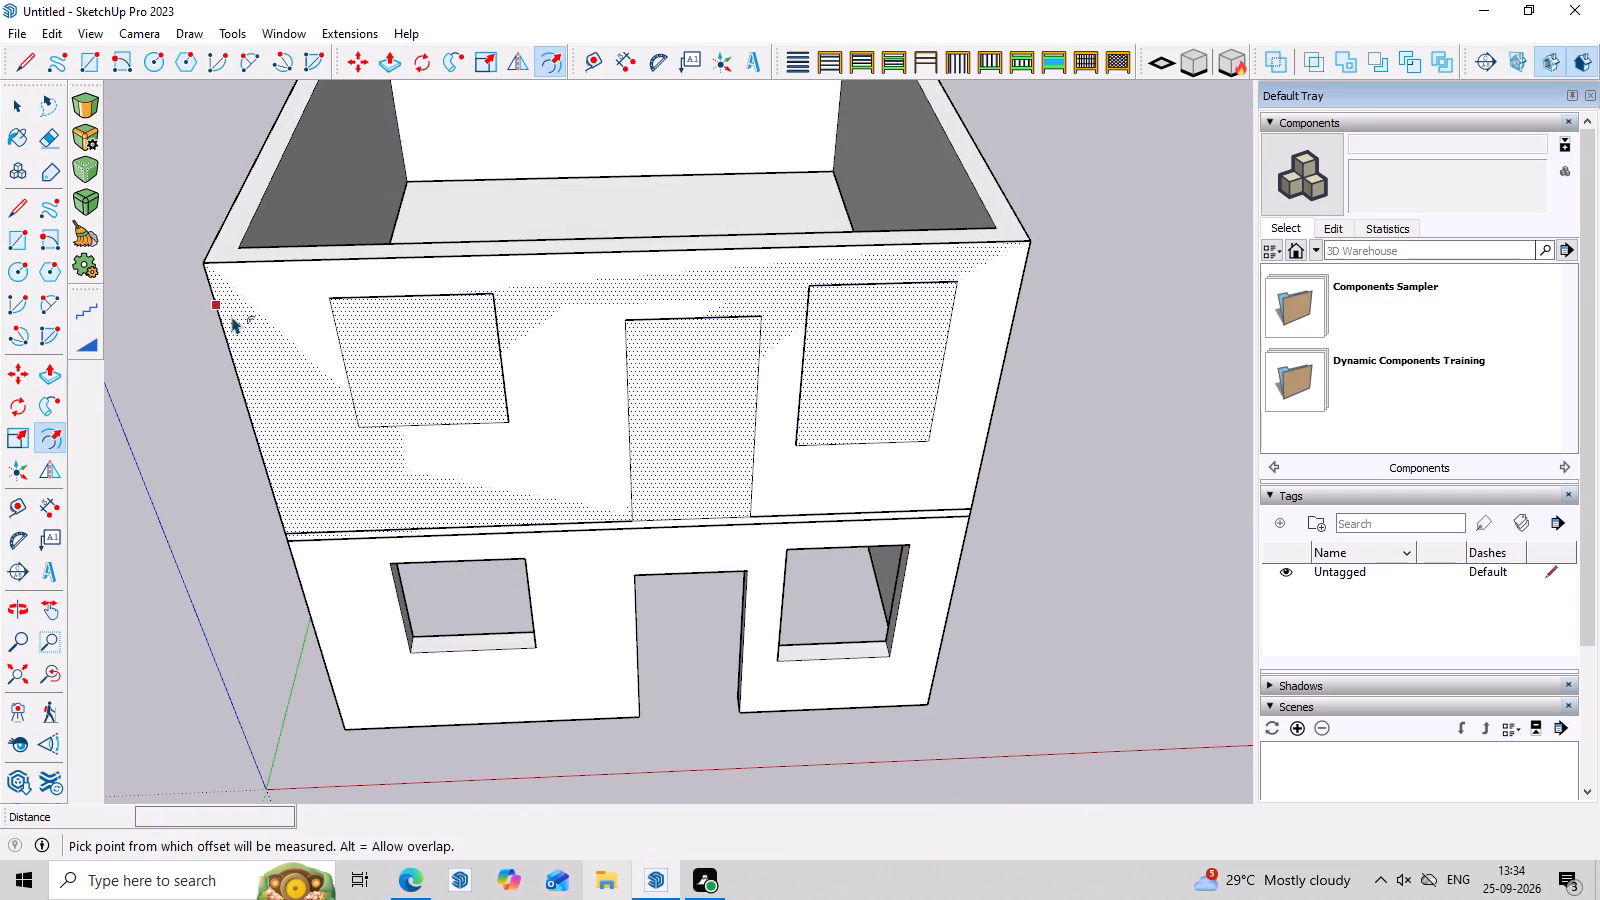
{"action": "double_click", "coordinate": [233, 333]}
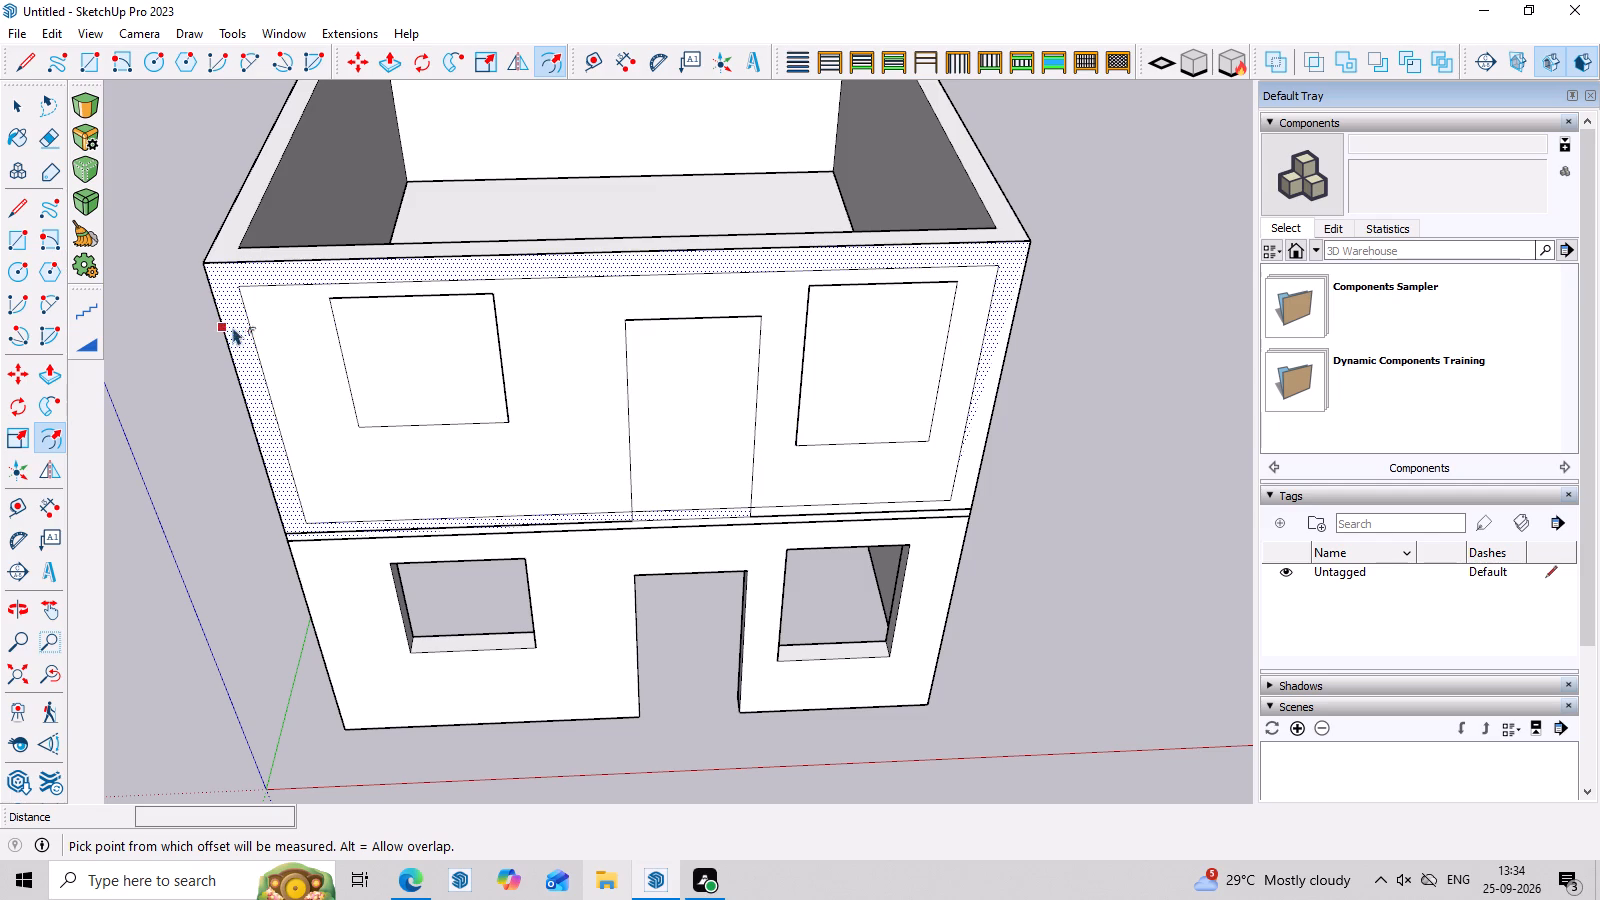
{"action": "middle_click_drag", "start_coordinate": [275, 352], "coordinate": [320, 189]}
{"action": "key", "text": "ctrl+z"}
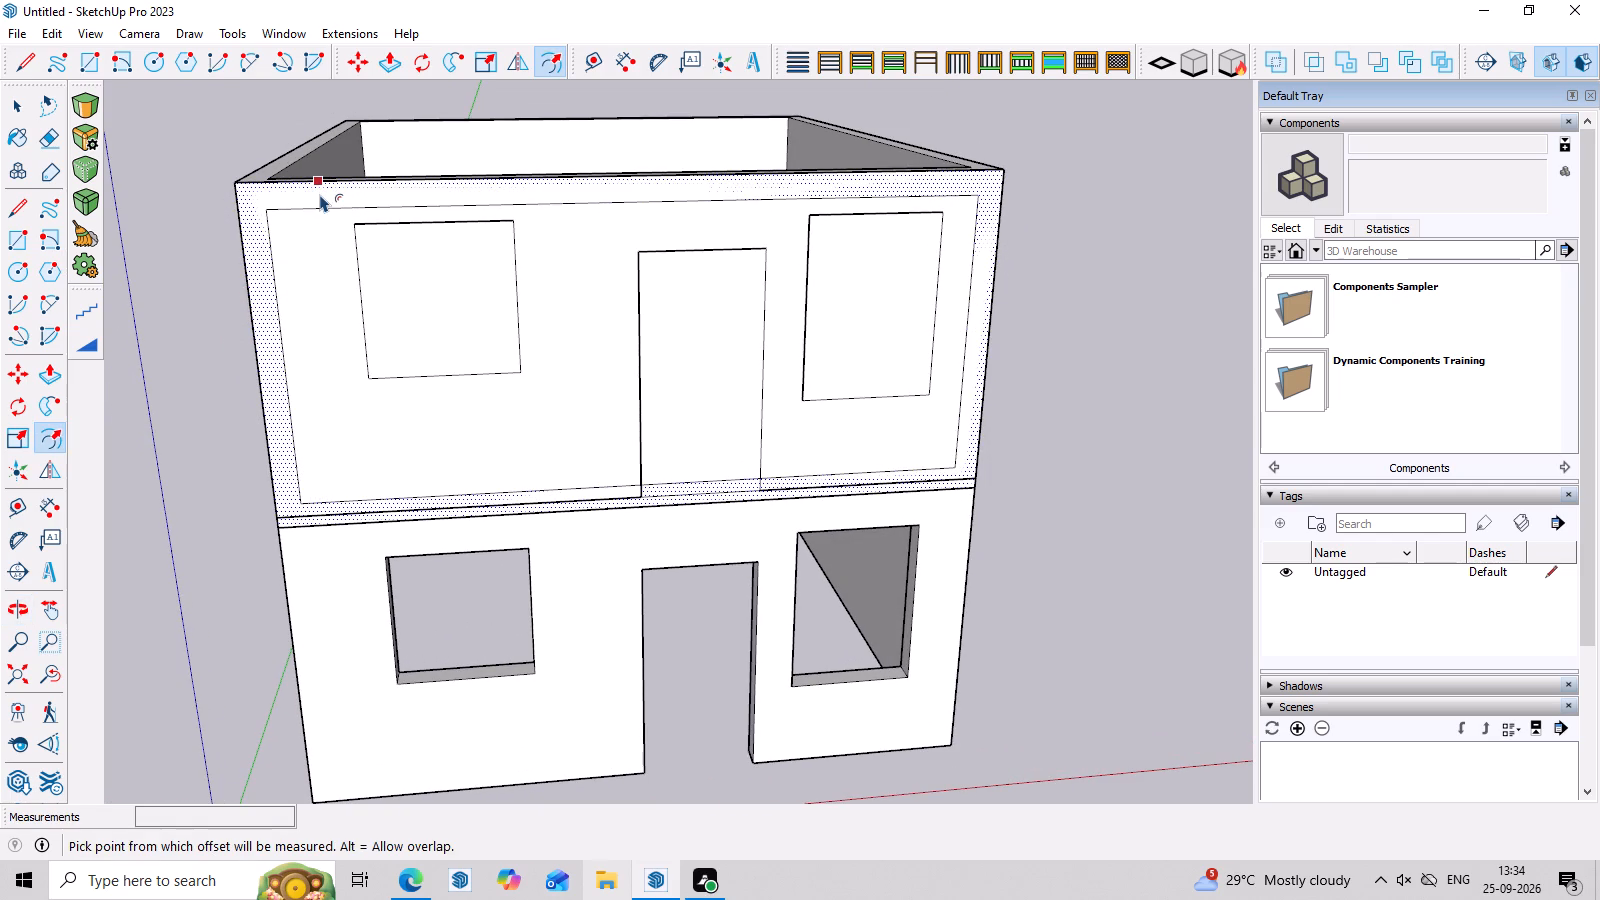
{"action": "left_click", "coordinate": [252, 310]}
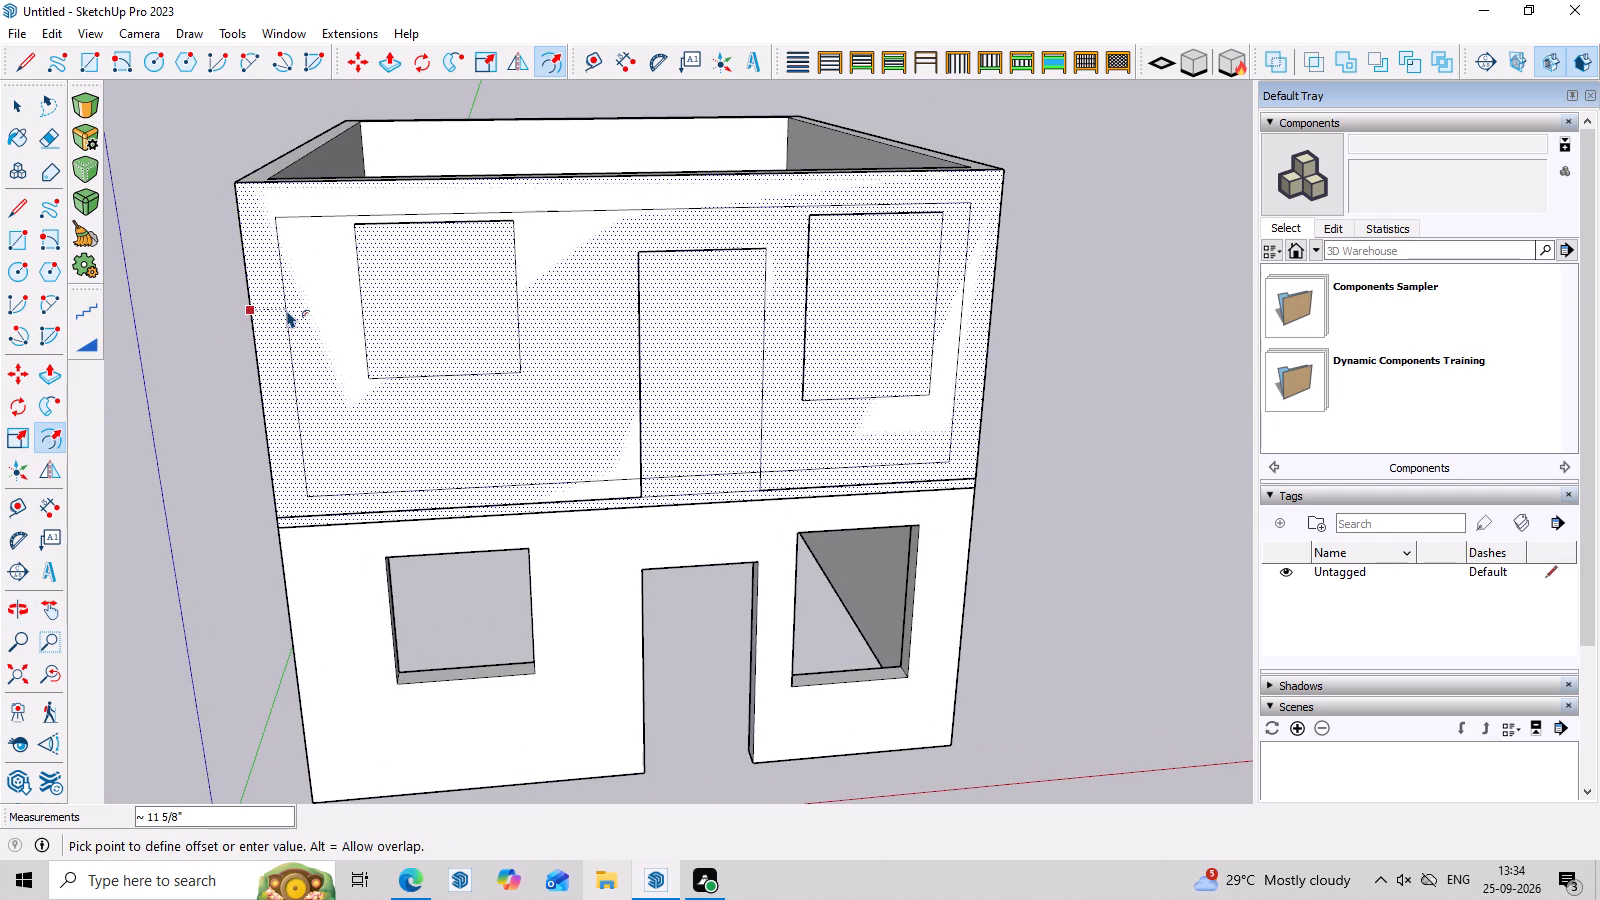
{"action": "left_click", "coordinate": [284, 301]}
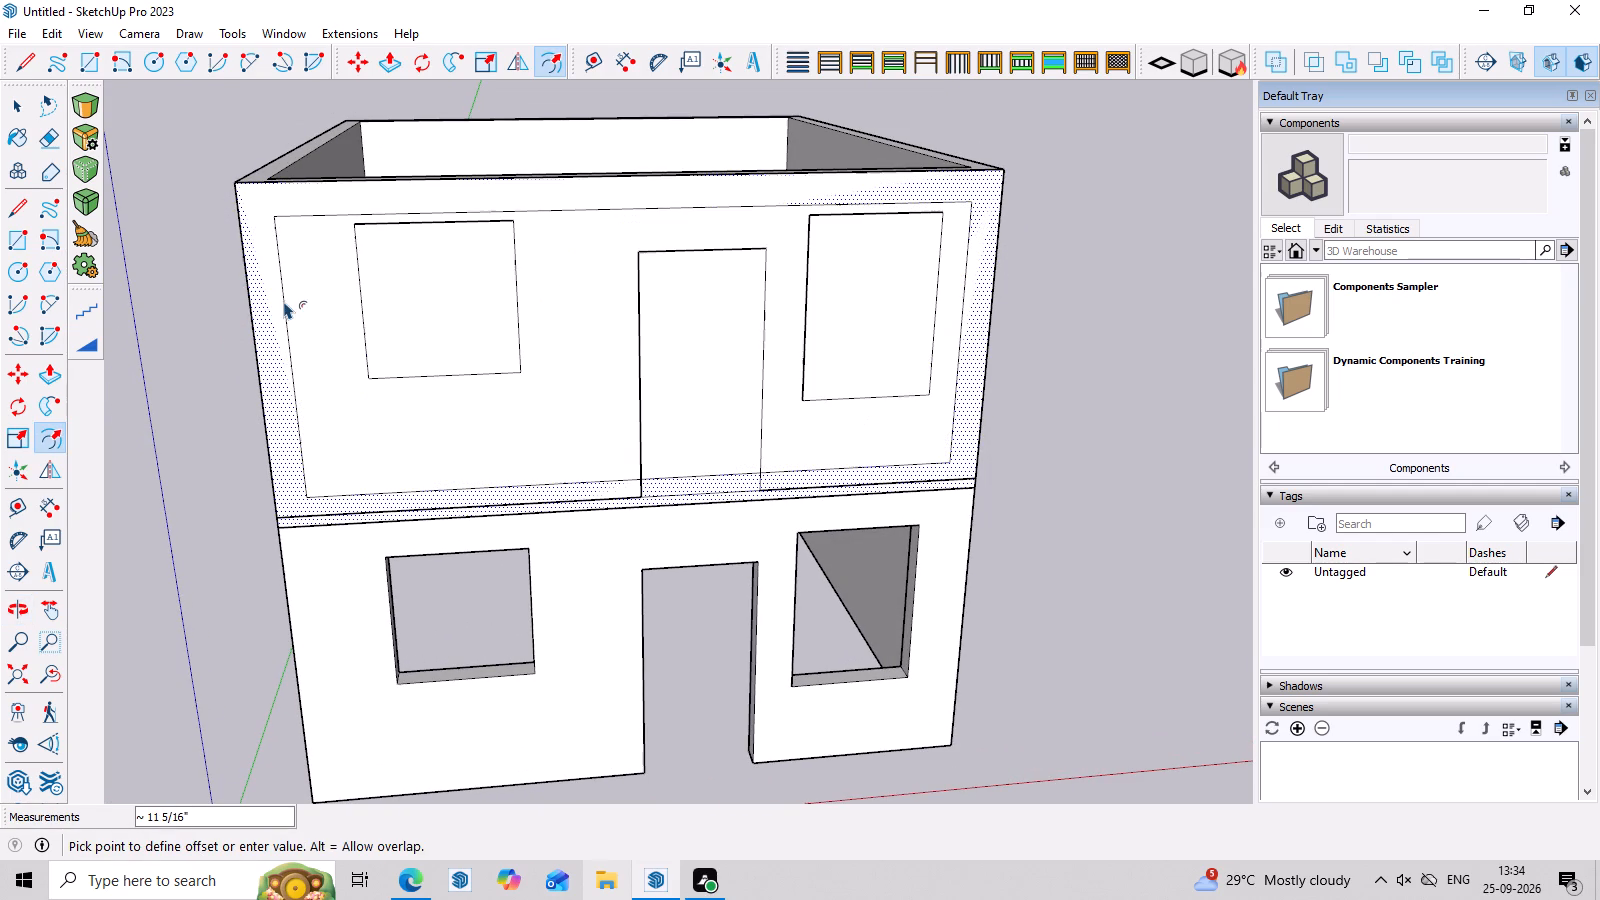
Push/Pull the border face around the upper front outward by about 1' 5 9/16" to form a projecting frame.
{"action": "middle_click_drag", "start_coordinate": [448, 337], "coordinate": [454, 232]}
{"action": "middle_click_drag", "start_coordinate": [767, 468], "coordinate": [692, 546]}
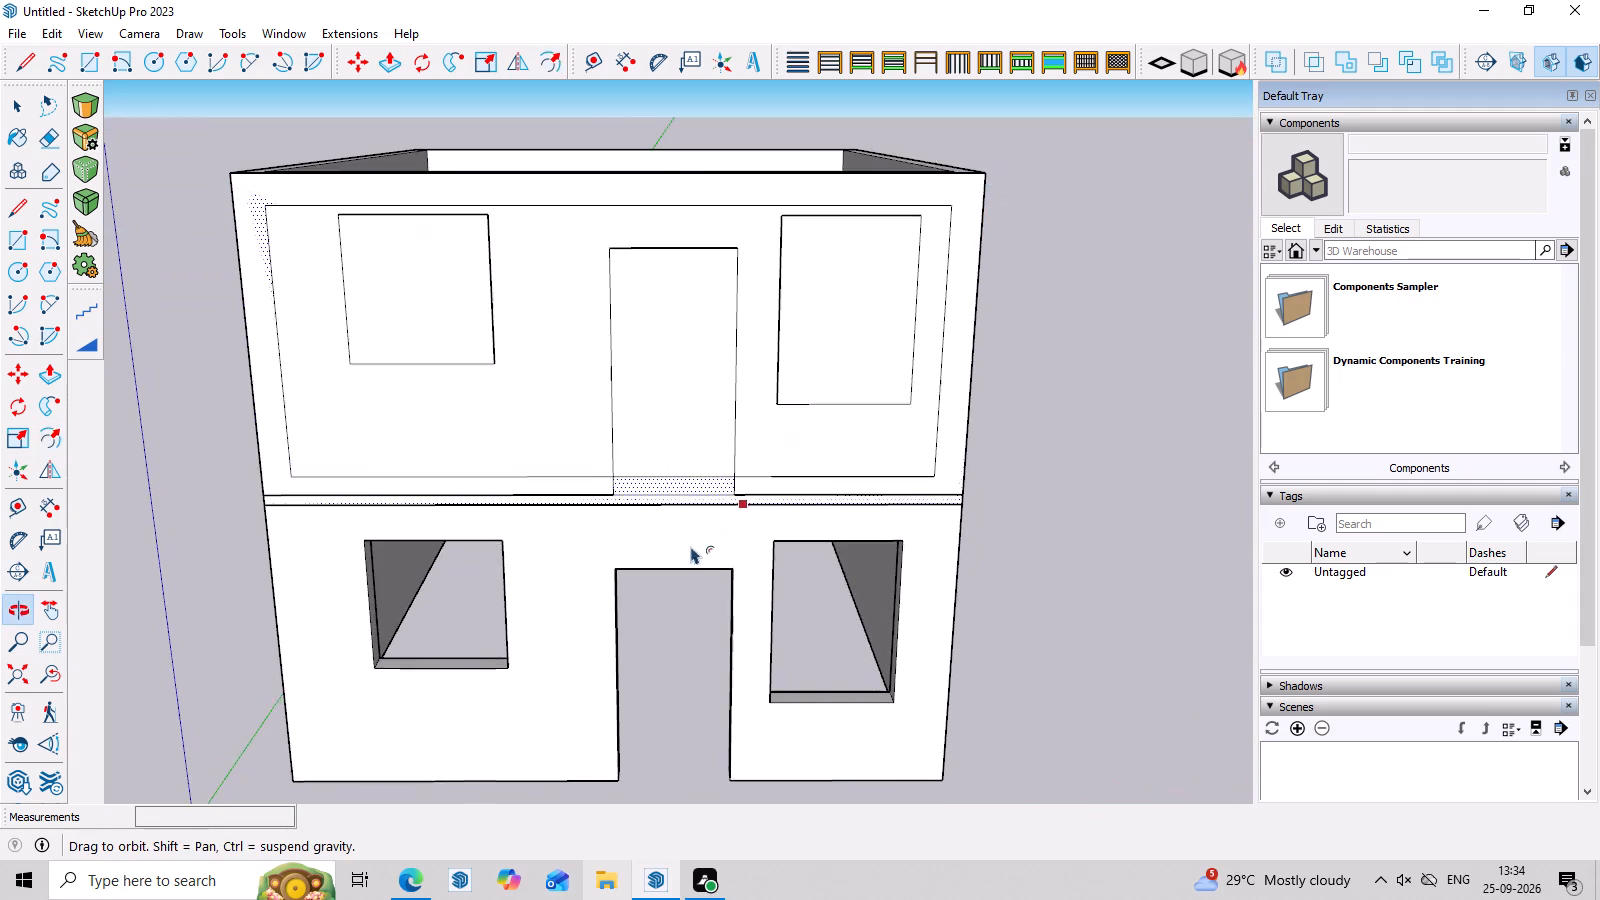
{"action": "scroll", "coordinate": [707, 415], "scroll_direction": "up", "scroll_amount": 3}
{"action": "key", "text": "space"}
{"action": "left_click", "coordinate": [730, 510]}
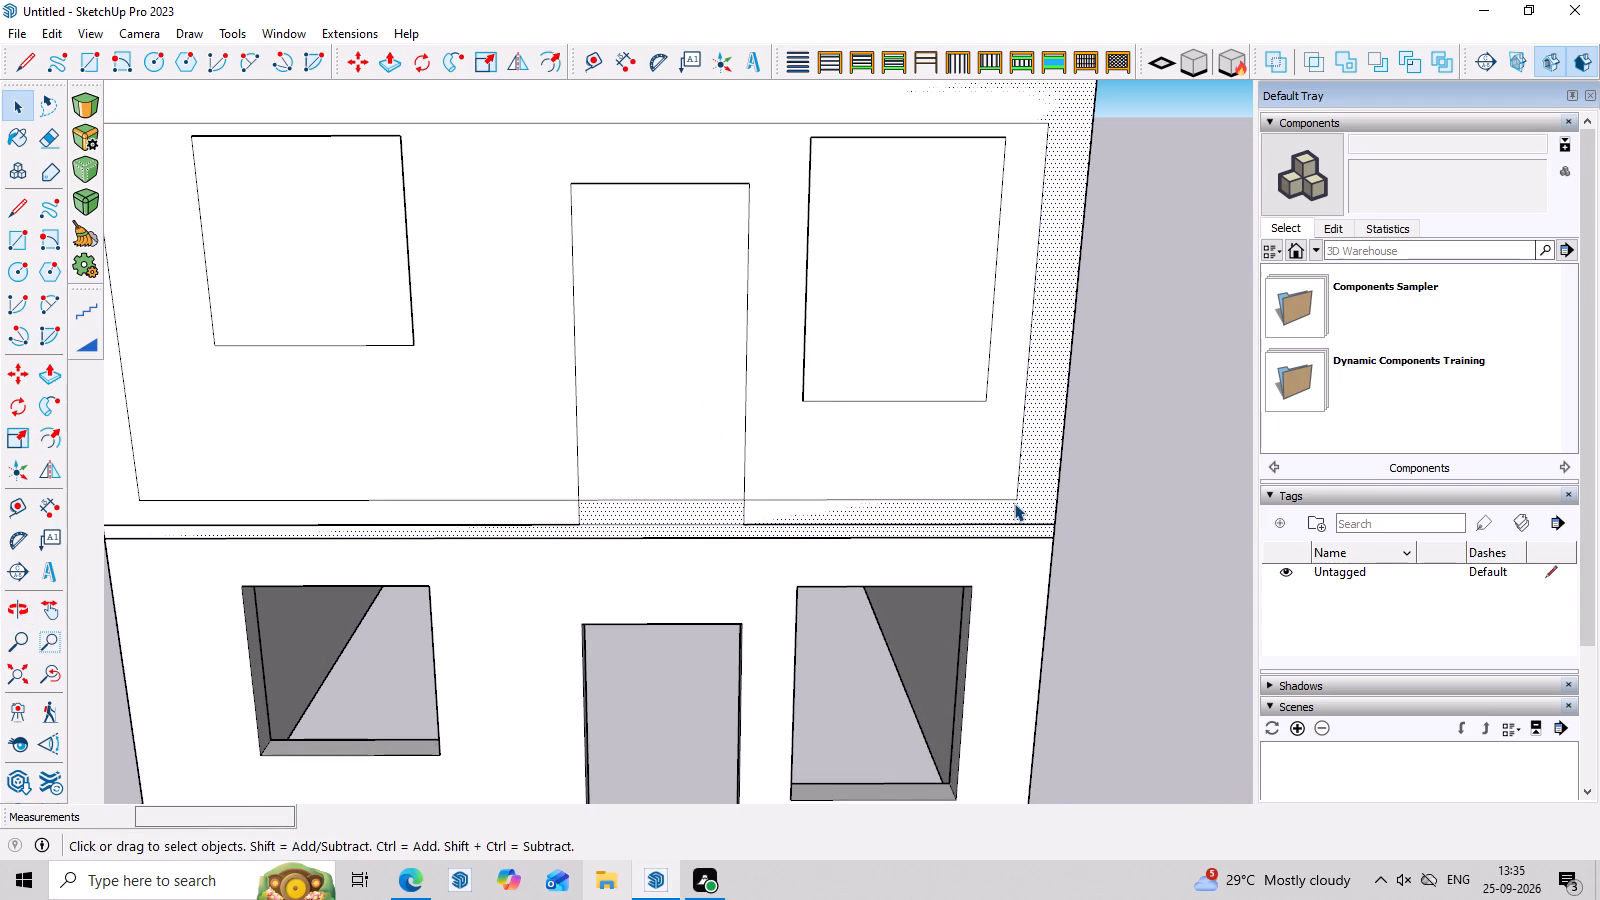
{"action": "key", "text": "p"}
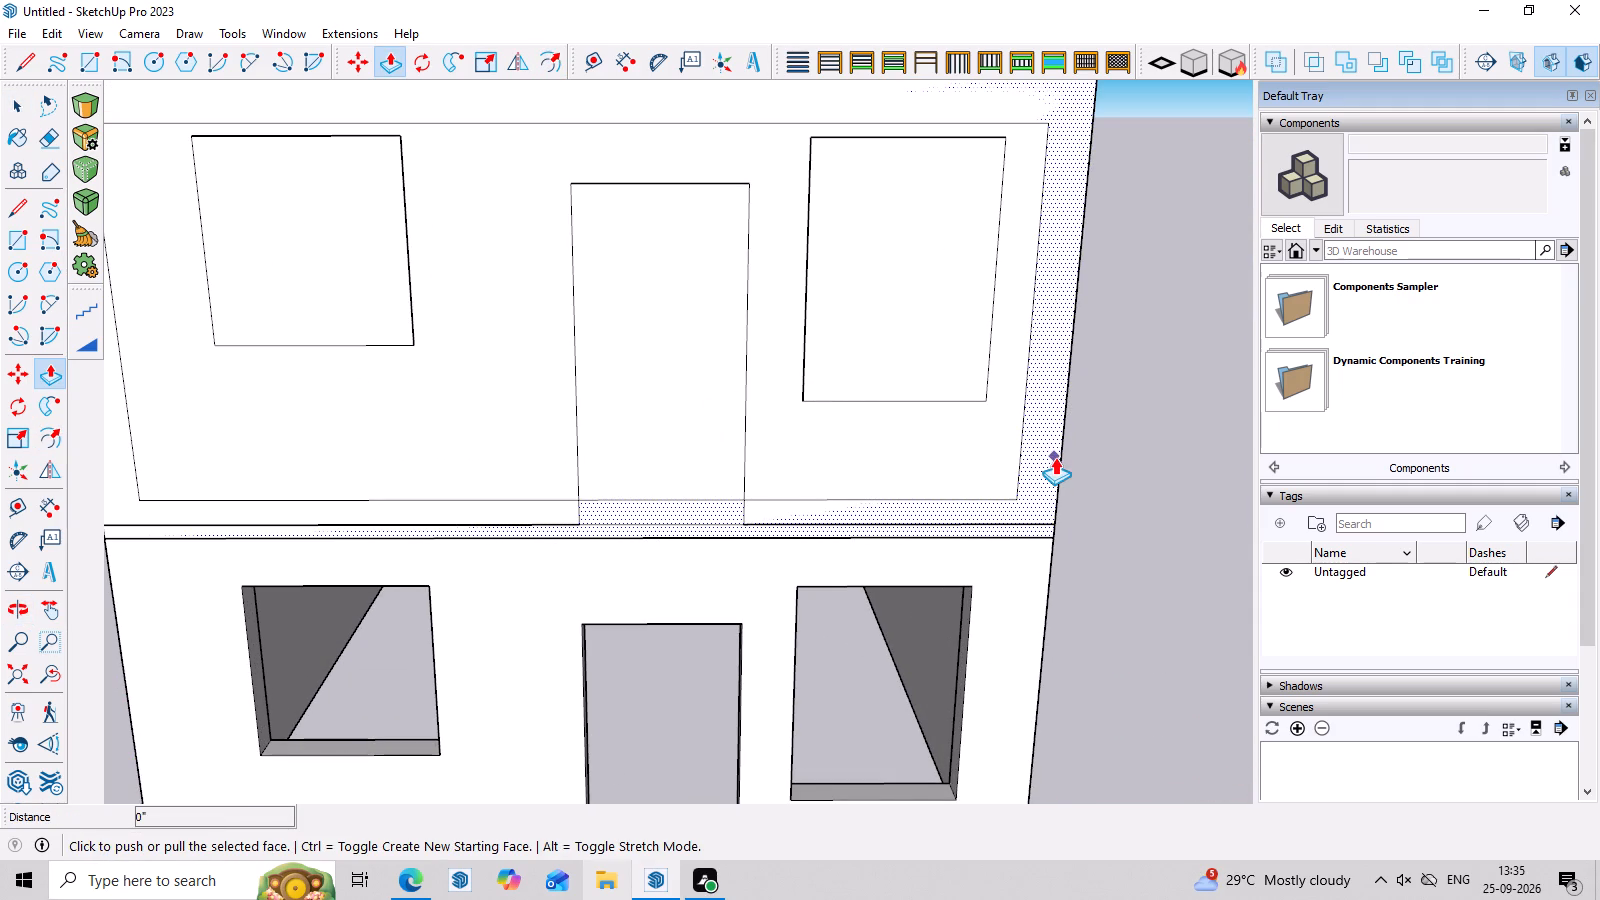
{"action": "left_click", "coordinate": [1042, 480]}
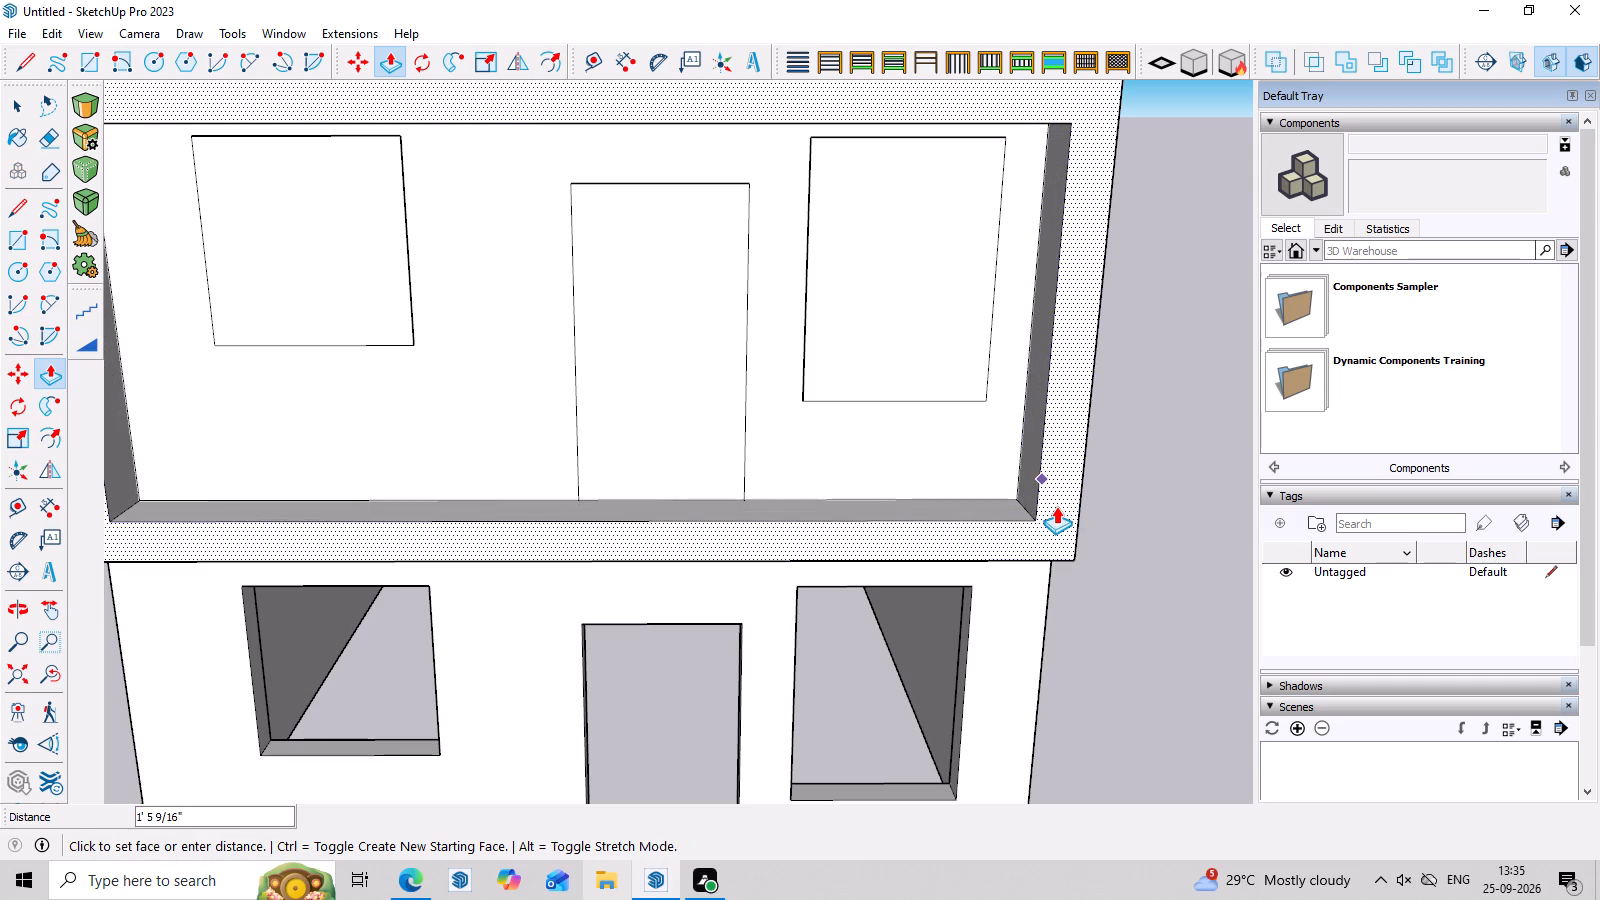
{"action": "middle_click_drag", "start_coordinate": [1056, 506], "coordinate": [1042, 417]}
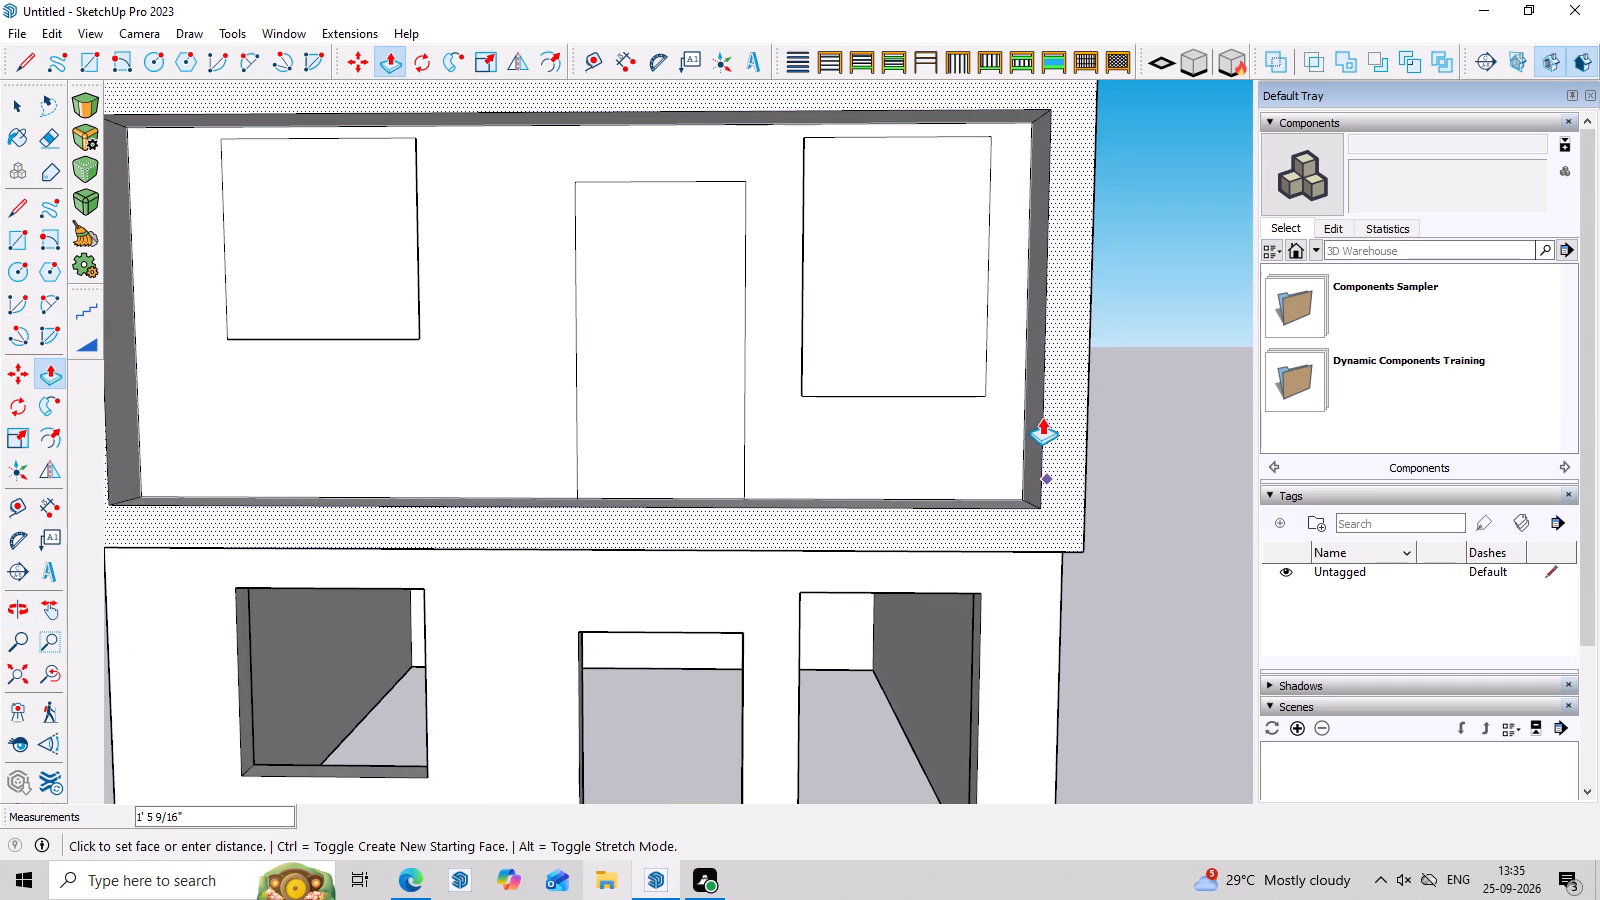
{"action": "left_click", "coordinate": [1042, 417]}
Cut away the face inside the projecting frame that covers the upper door and window openings.
{"action": "middle_click_drag", "start_coordinate": [1173, 445], "coordinate": [1144, 785]}
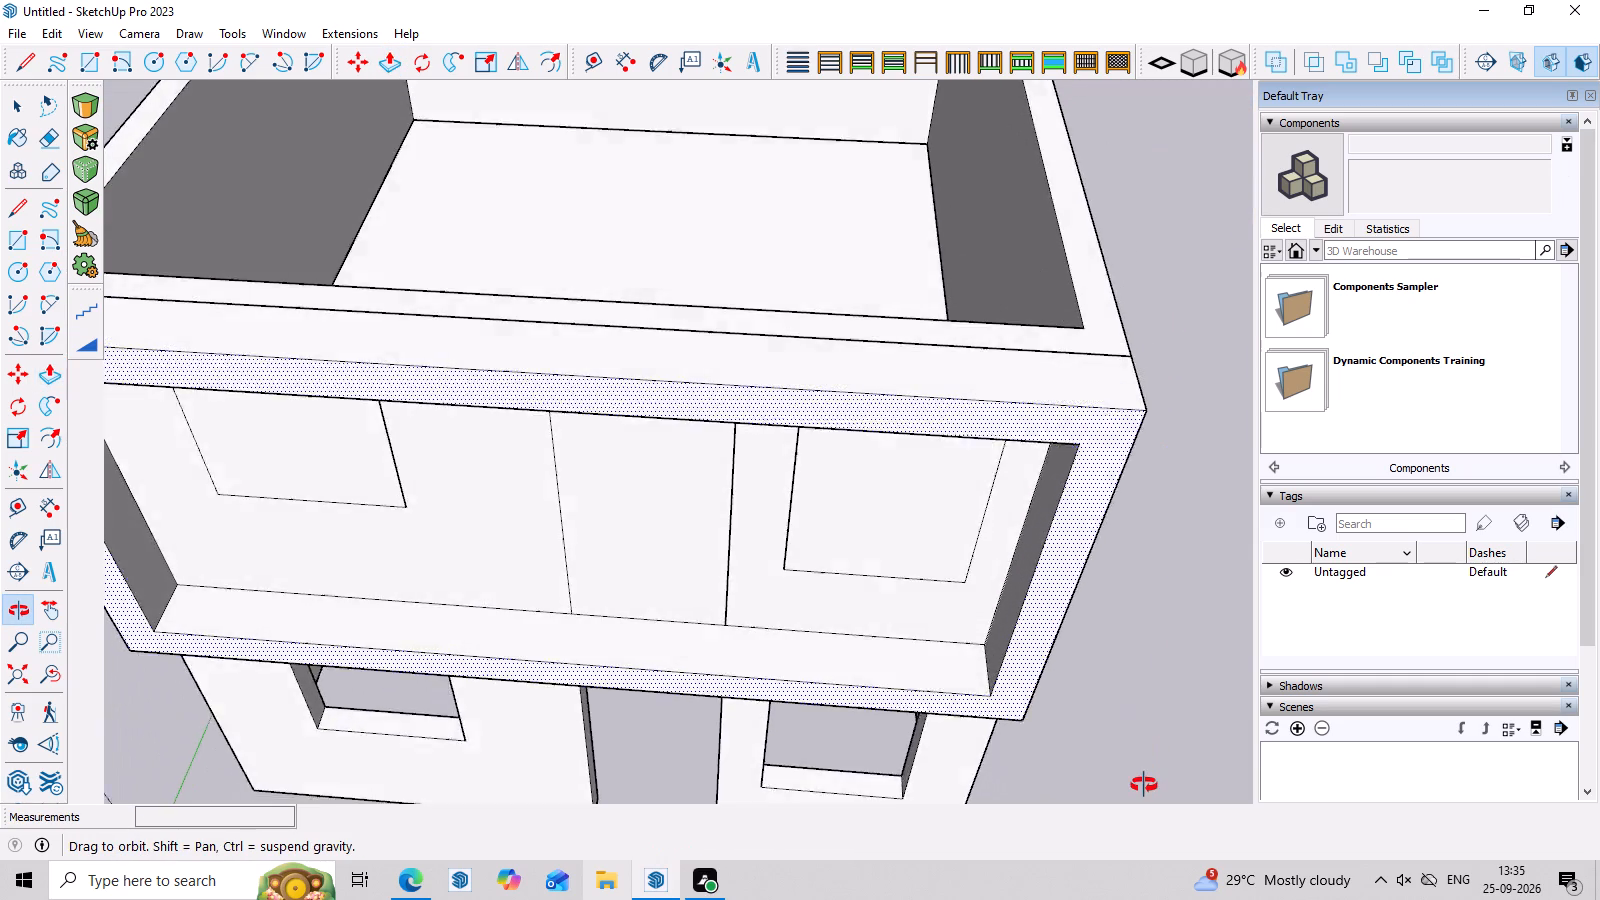
{"action": "middle_click_drag", "start_coordinate": [1144, 785], "coordinate": [1139, 537]}
{"action": "middle_click_drag", "start_coordinate": [1141, 515], "coordinate": [1142, 478]}
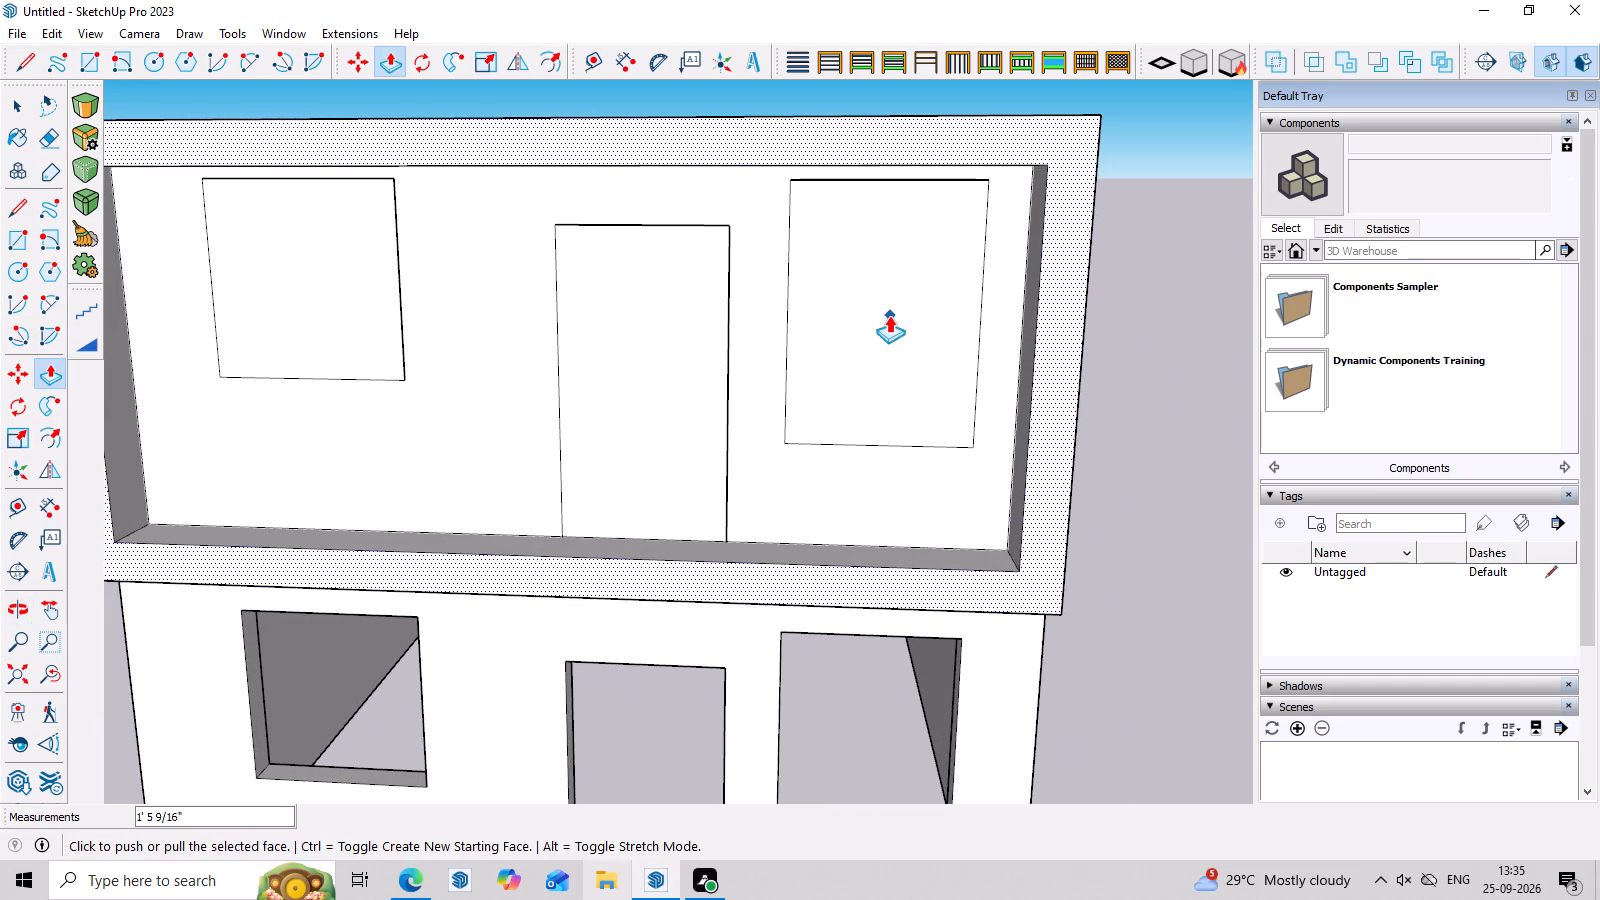
{"action": "key", "text": "space"}
{"action": "left_click", "coordinate": [908, 309]}
{"action": "double_click", "coordinate": [908, 309]}
{"action": "left_click", "coordinate": [908, 309]}
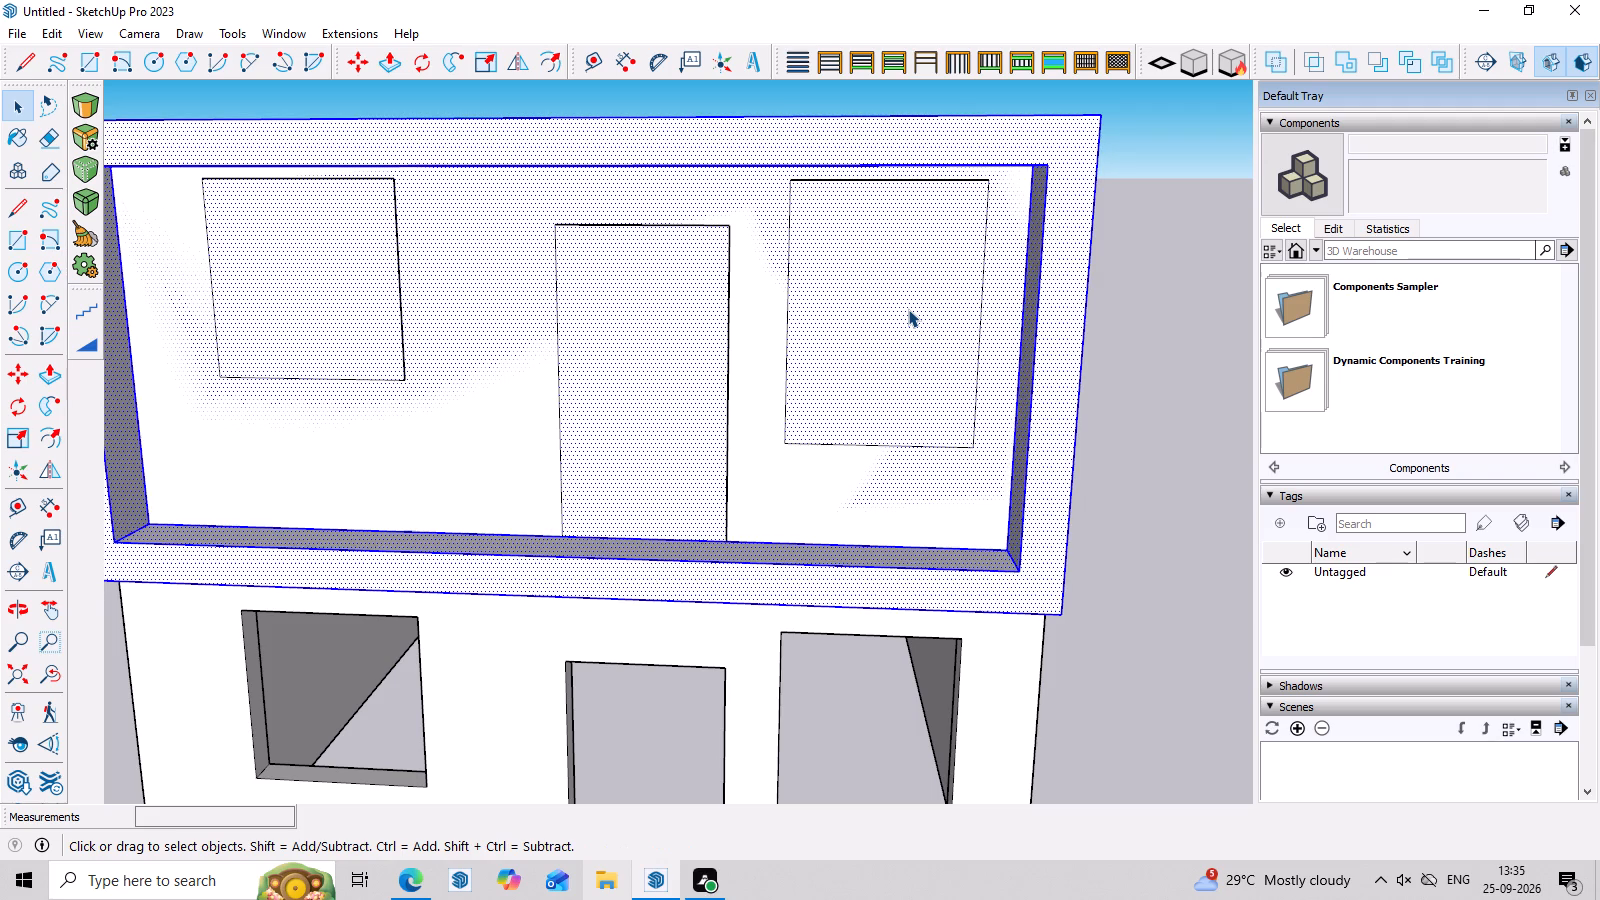
{"action": "left_click", "coordinate": [908, 309]}
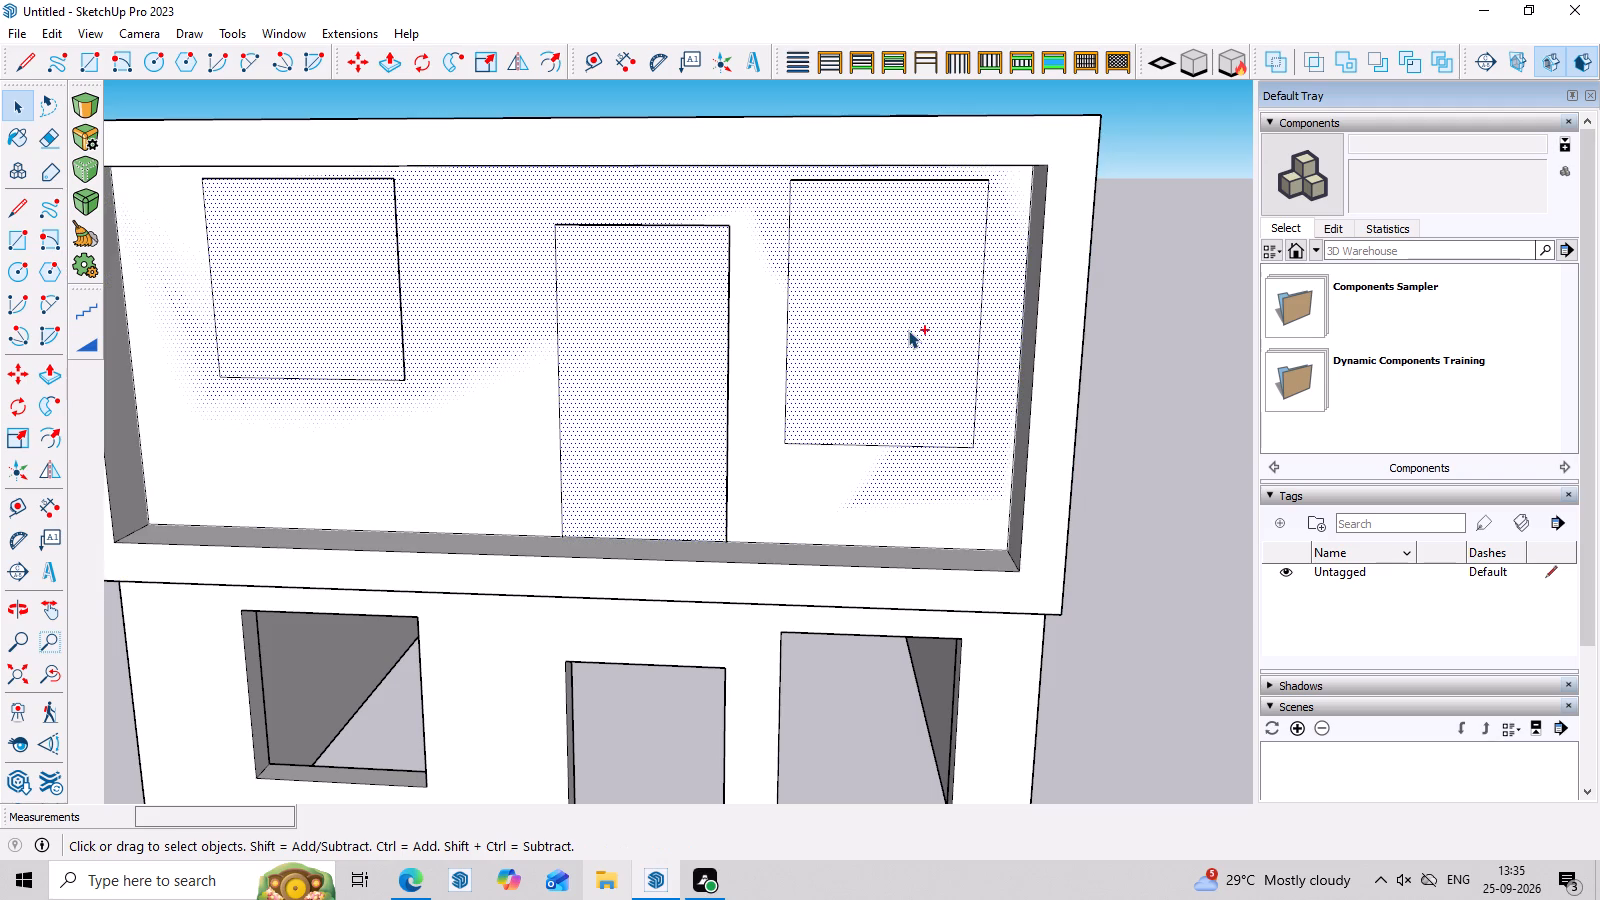
{"action": "key", "text": "ctrl+x"}
Examine the framed upper front and its openings from below, above and the side.
{"action": "middle_click_drag", "start_coordinate": [898, 452], "coordinate": [937, 287]}
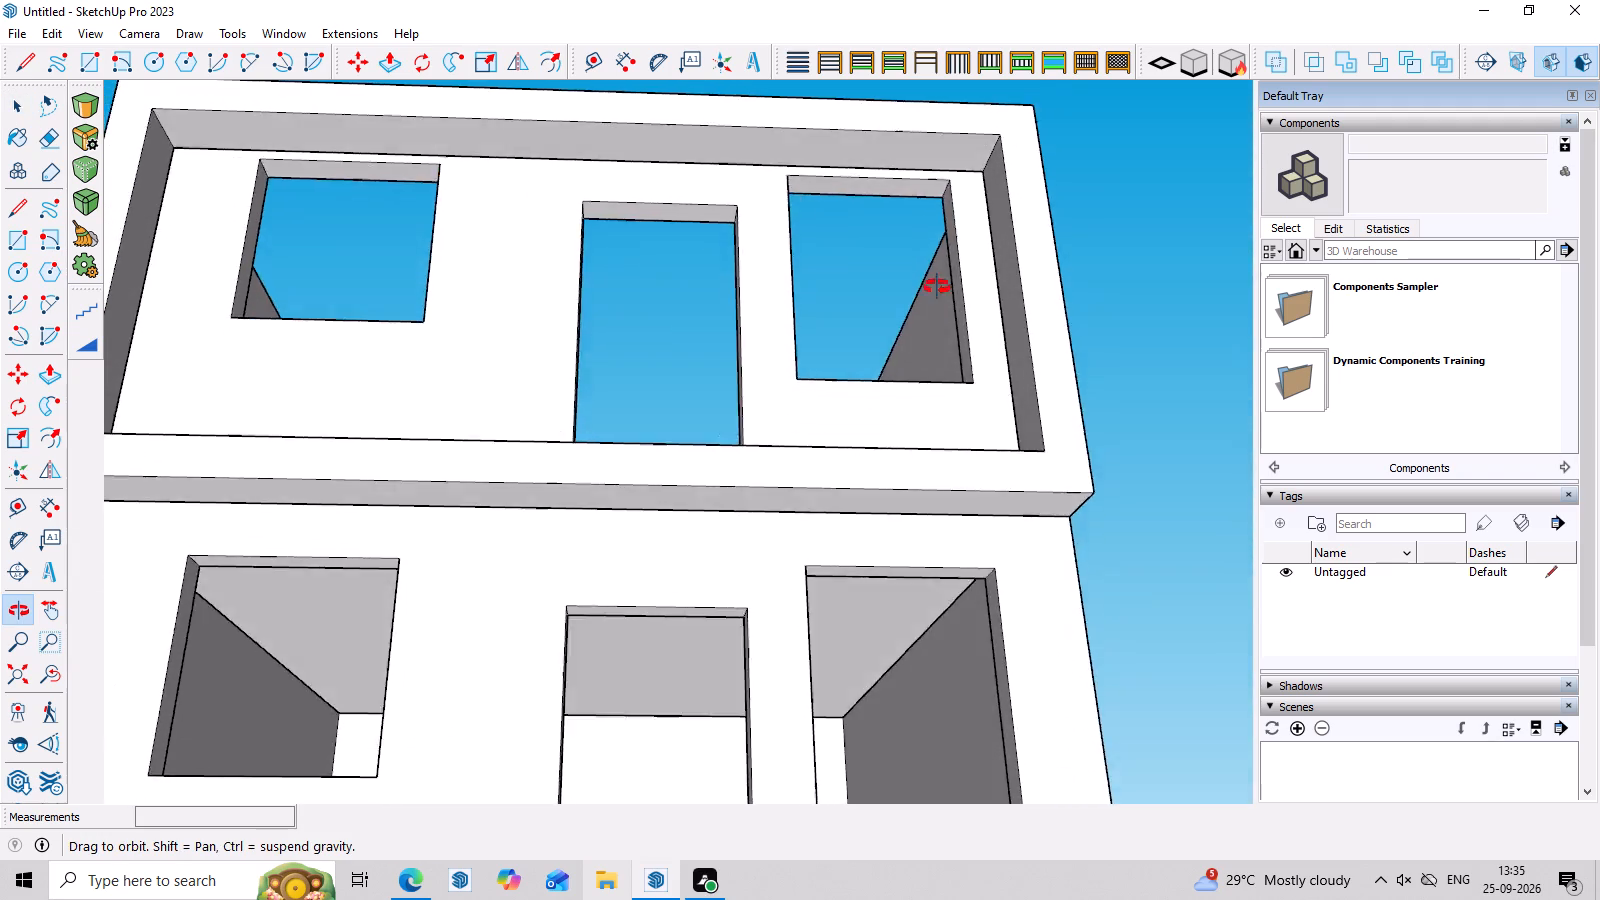
{"action": "middle_click_drag", "start_coordinate": [937, 287], "coordinate": [921, 723]}
{"action": "scroll", "coordinate": [724, 431], "scroll_direction": "down", "scroll_amount": 7}
{"action": "middle_click_drag", "start_coordinate": [697, 526], "coordinate": [811, 234]}
{"action": "scroll", "coordinate": [811, 234], "scroll_direction": "down", "scroll_amount": 1}
{"action": "scroll", "coordinate": [525, 464], "scroll_direction": "up", "scroll_amount": 4}
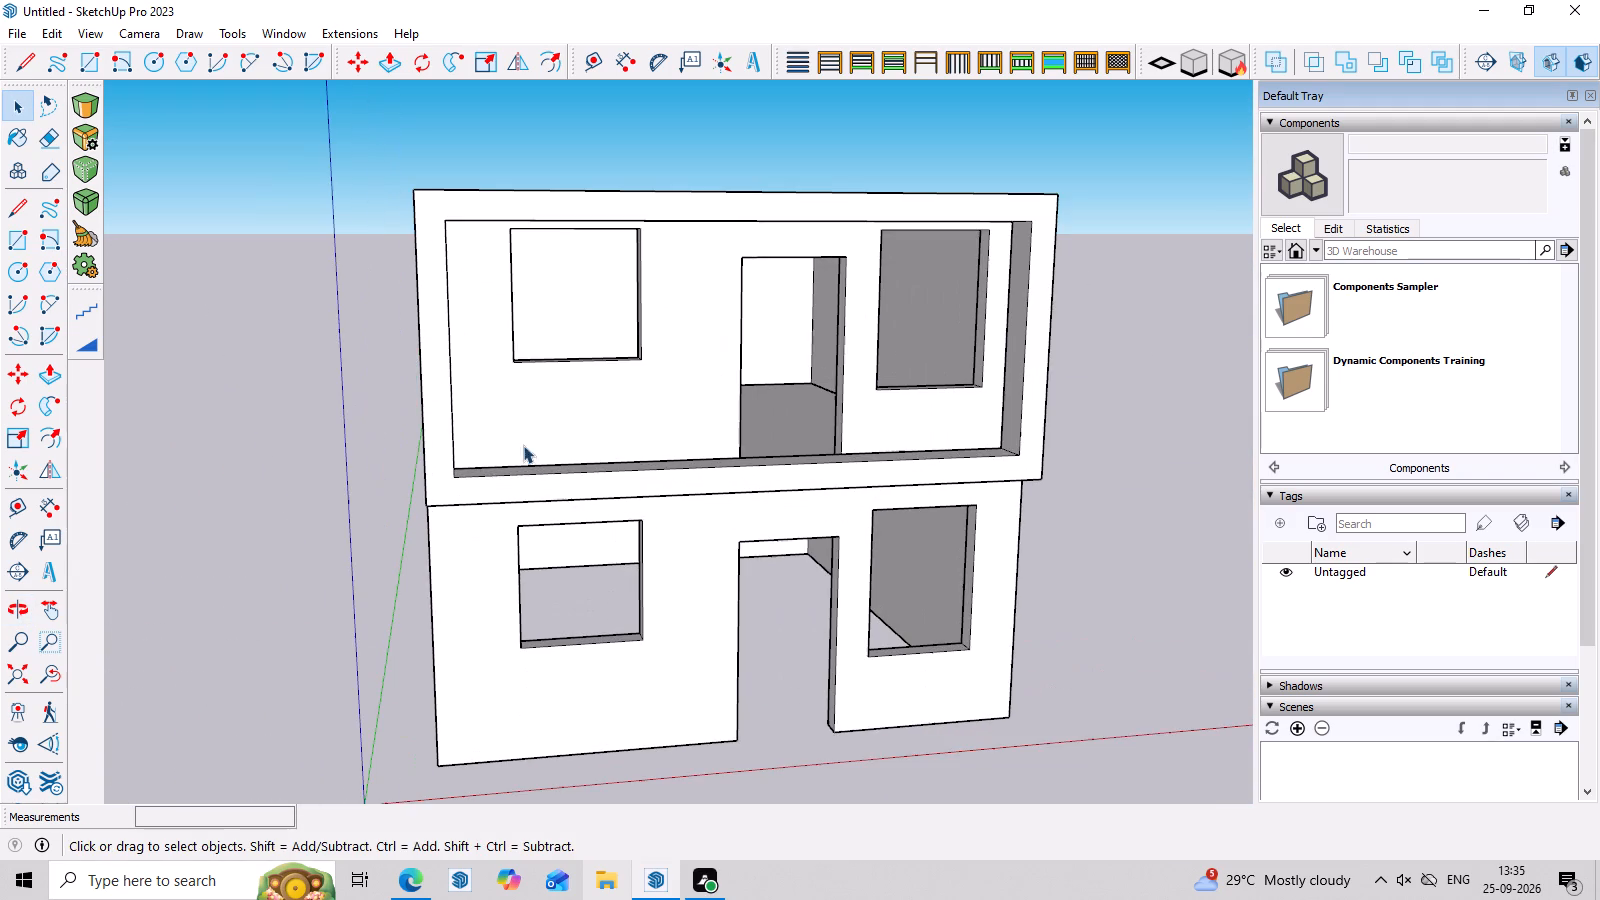
{"action": "middle_click_drag", "start_coordinate": [595, 502], "coordinate": [419, 389]}
{"action": "middle_click_drag", "start_coordinate": [1051, 415], "coordinate": [931, 448]}
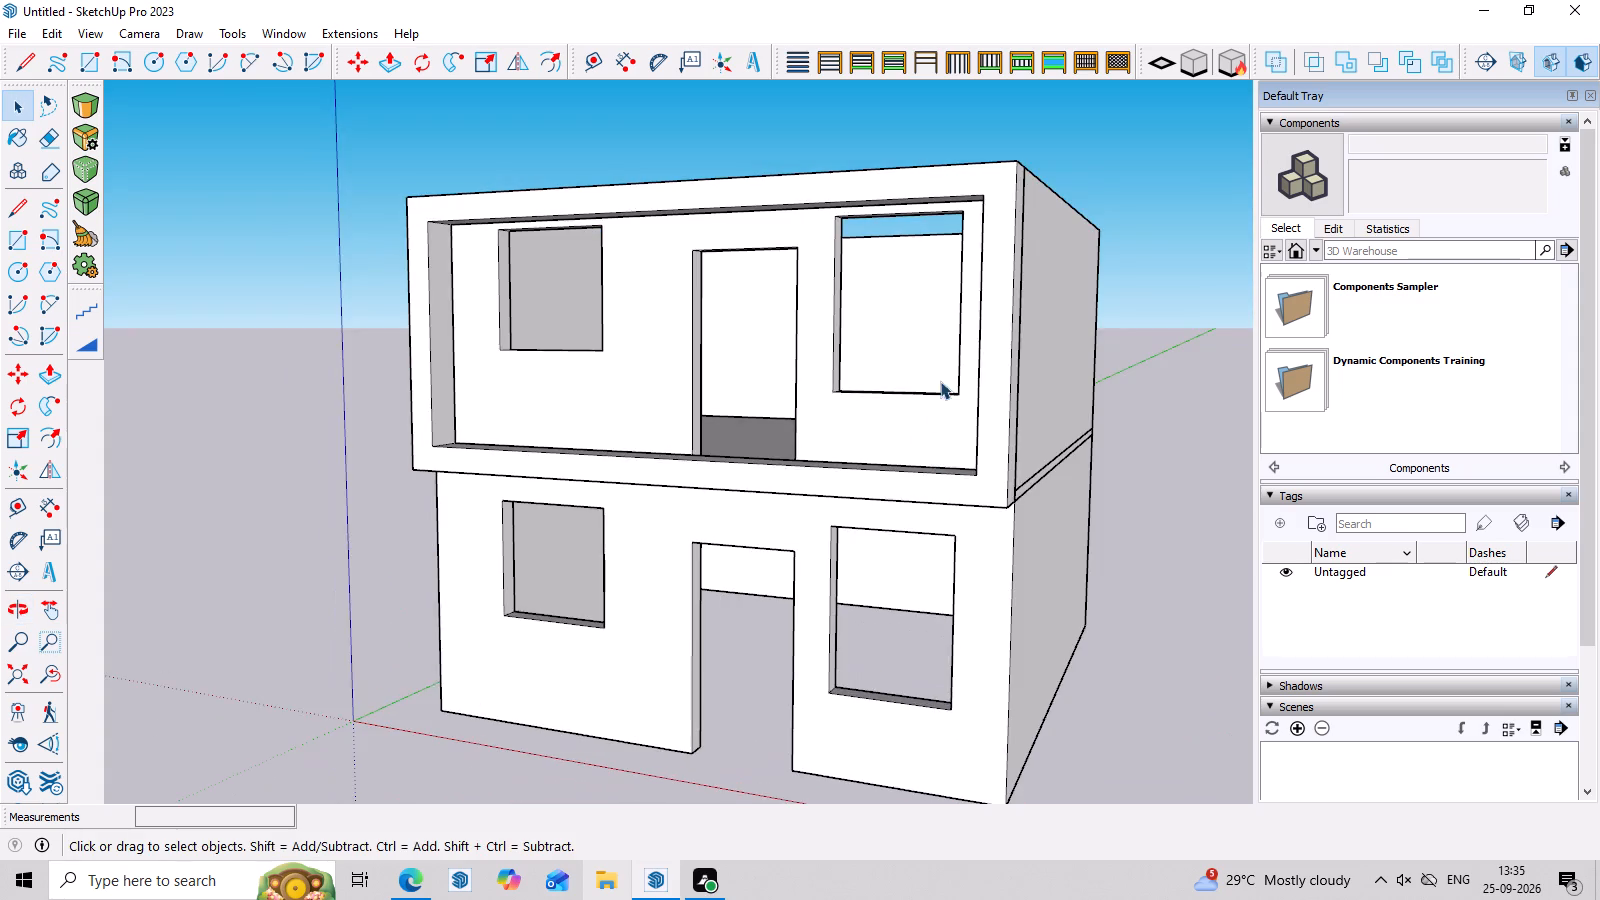
{"action": "scroll", "coordinate": [940, 381], "scroll_direction": "up", "scroll_amount": 2}
{"action": "middle_click_drag", "start_coordinate": [963, 555], "coordinate": [1016, 550]}
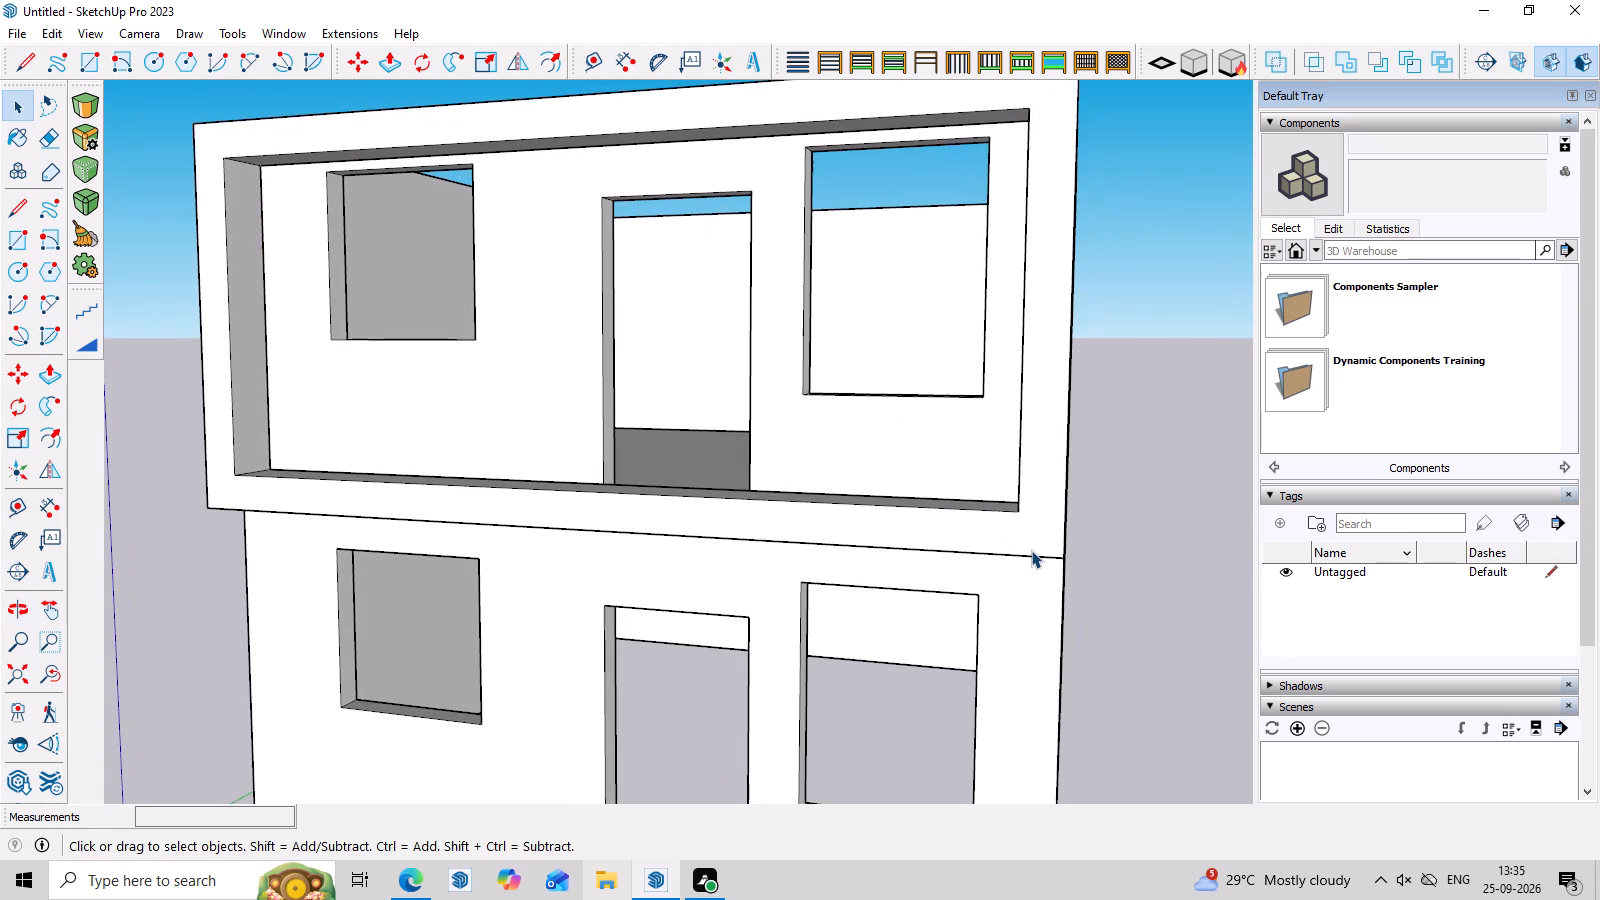
{"action": "scroll", "coordinate": [1031, 550], "scroll_direction": "up", "scroll_amount": 1}
{"action": "scroll", "coordinate": [821, 480], "scroll_direction": "down", "scroll_amount": 3}
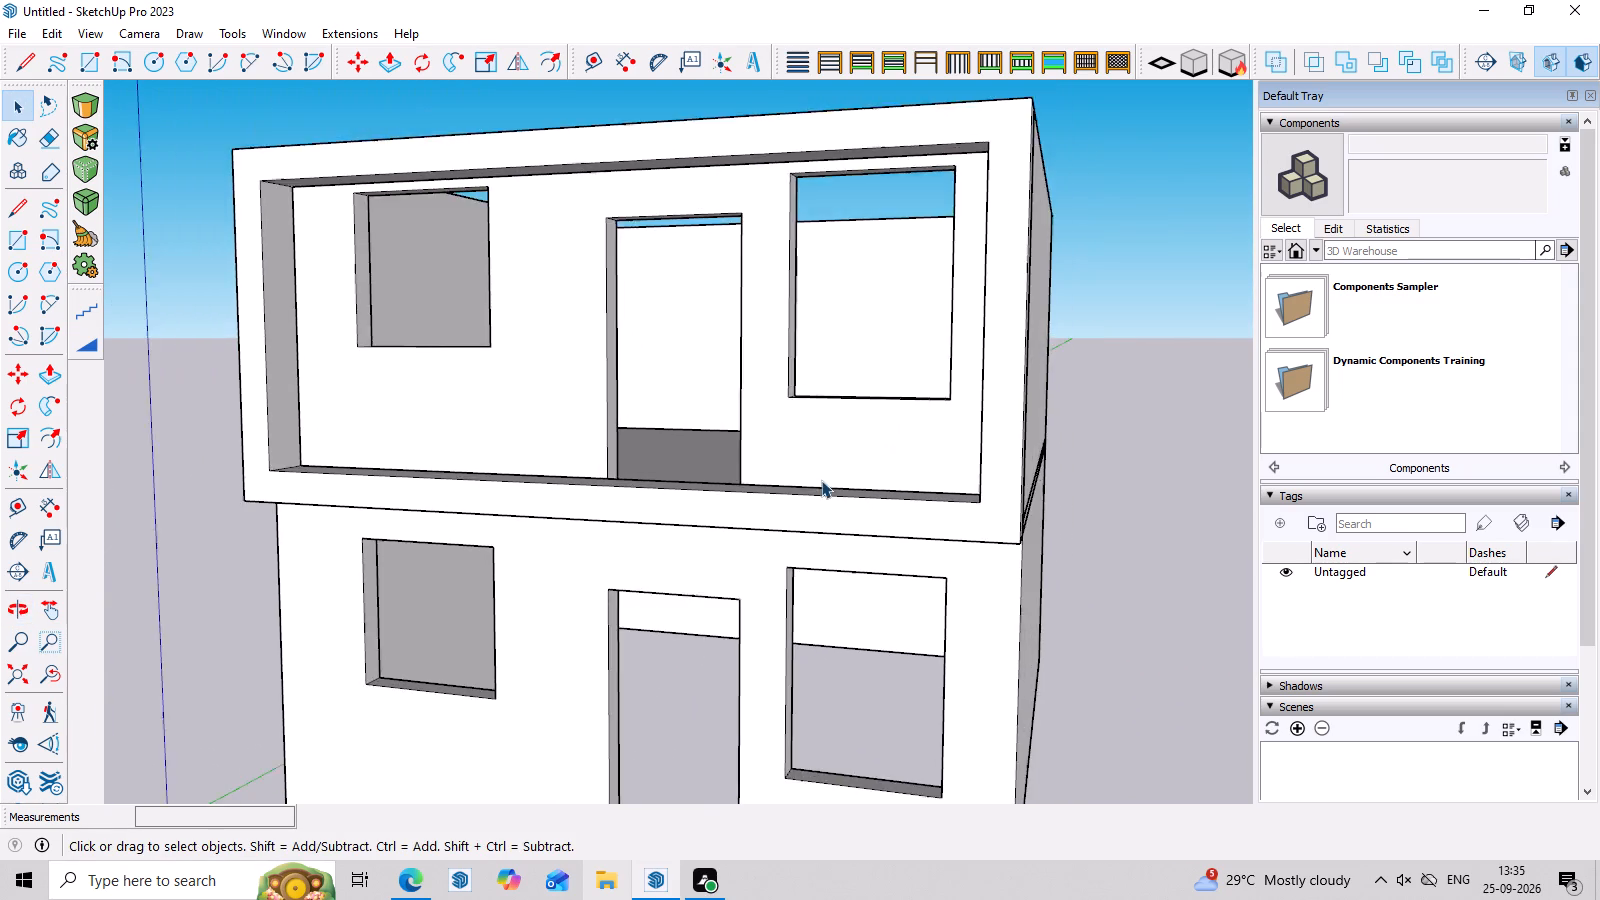
{"action": "scroll", "coordinate": [821, 480], "scroll_direction": "down", "scroll_amount": 4}
{"action": "middle_click_drag", "start_coordinate": [830, 678], "coordinate": [1018, 560]}
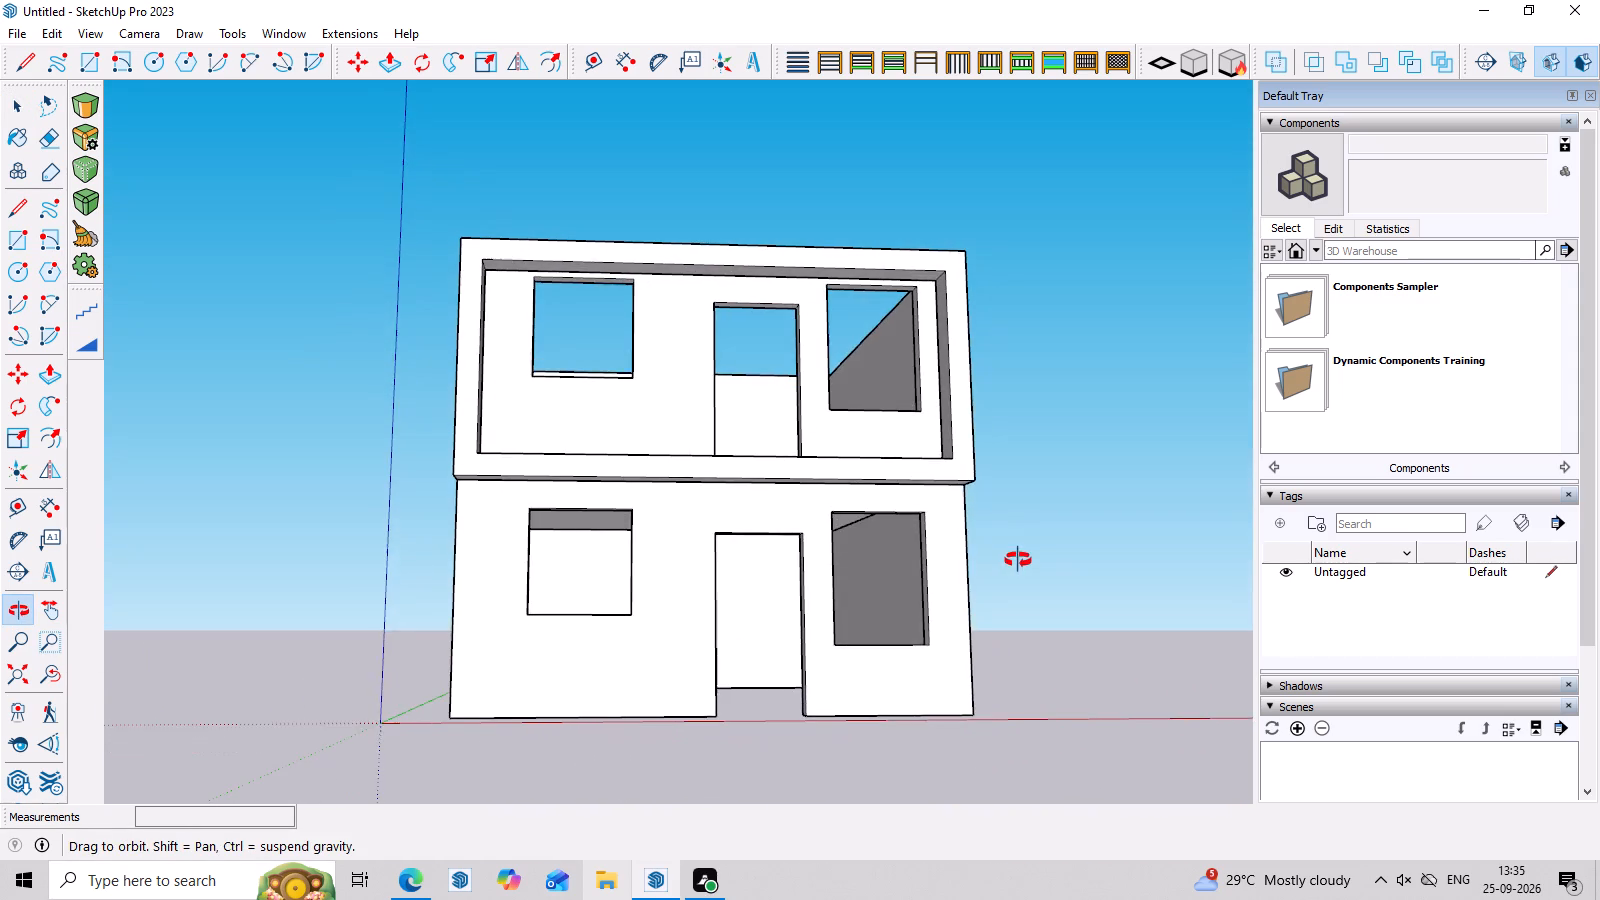
{"action": "middle_click_drag", "start_coordinate": [1018, 560], "coordinate": [1009, 514]}
{"action": "middle_click_drag", "start_coordinate": [945, 267], "coordinate": [907, 373]}
{"action": "scroll", "coordinate": [907, 374], "scroll_direction": "up", "scroll_amount": 7}
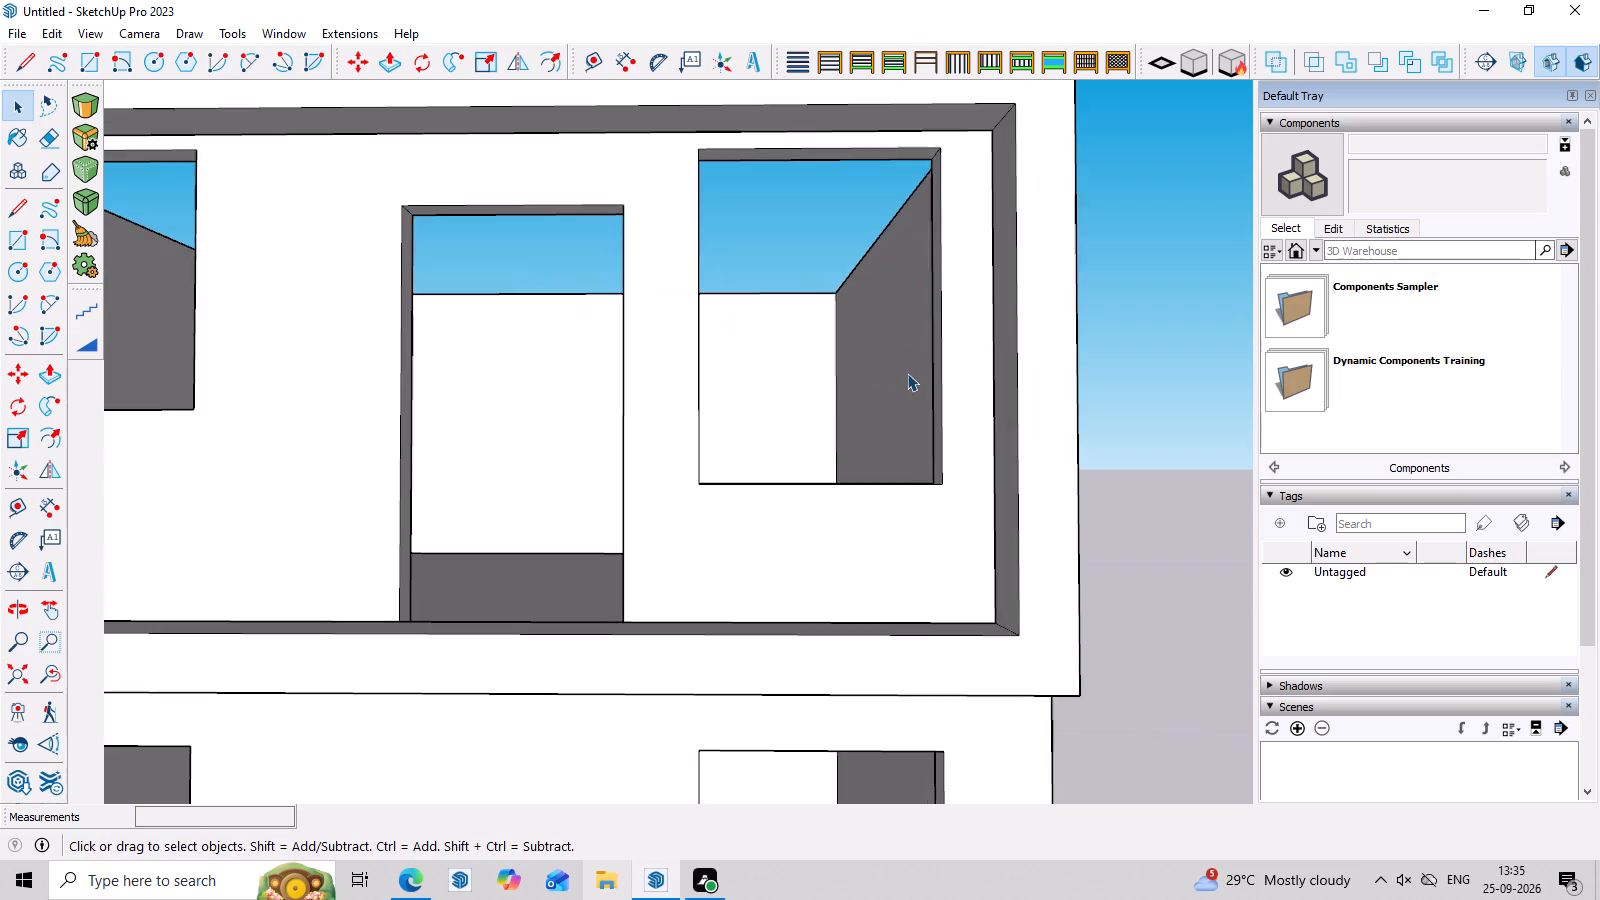
{"action": "middle_click_drag", "start_coordinate": [1008, 456], "coordinate": [983, 668]}
{"action": "scroll", "coordinate": [984, 667], "scroll_direction": "down", "scroll_amount": 8}
{"action": "middle_click_drag", "start_coordinate": [995, 680], "coordinate": [1026, 545]}
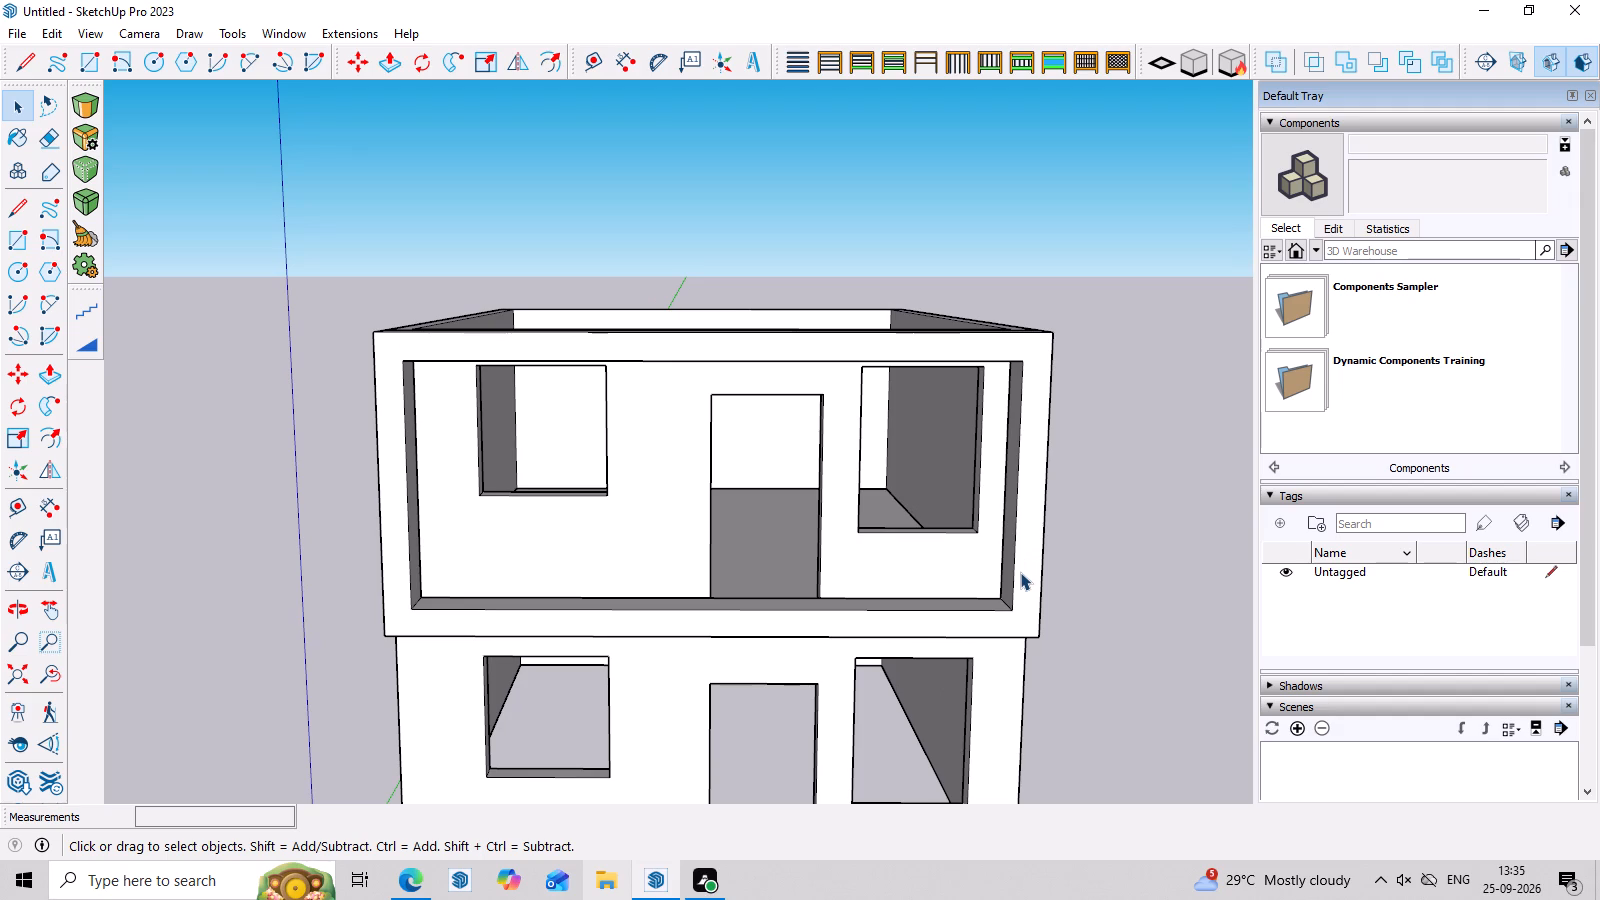
{"action": "middle_click_drag", "start_coordinate": [1020, 500], "coordinate": [1020, 430]}
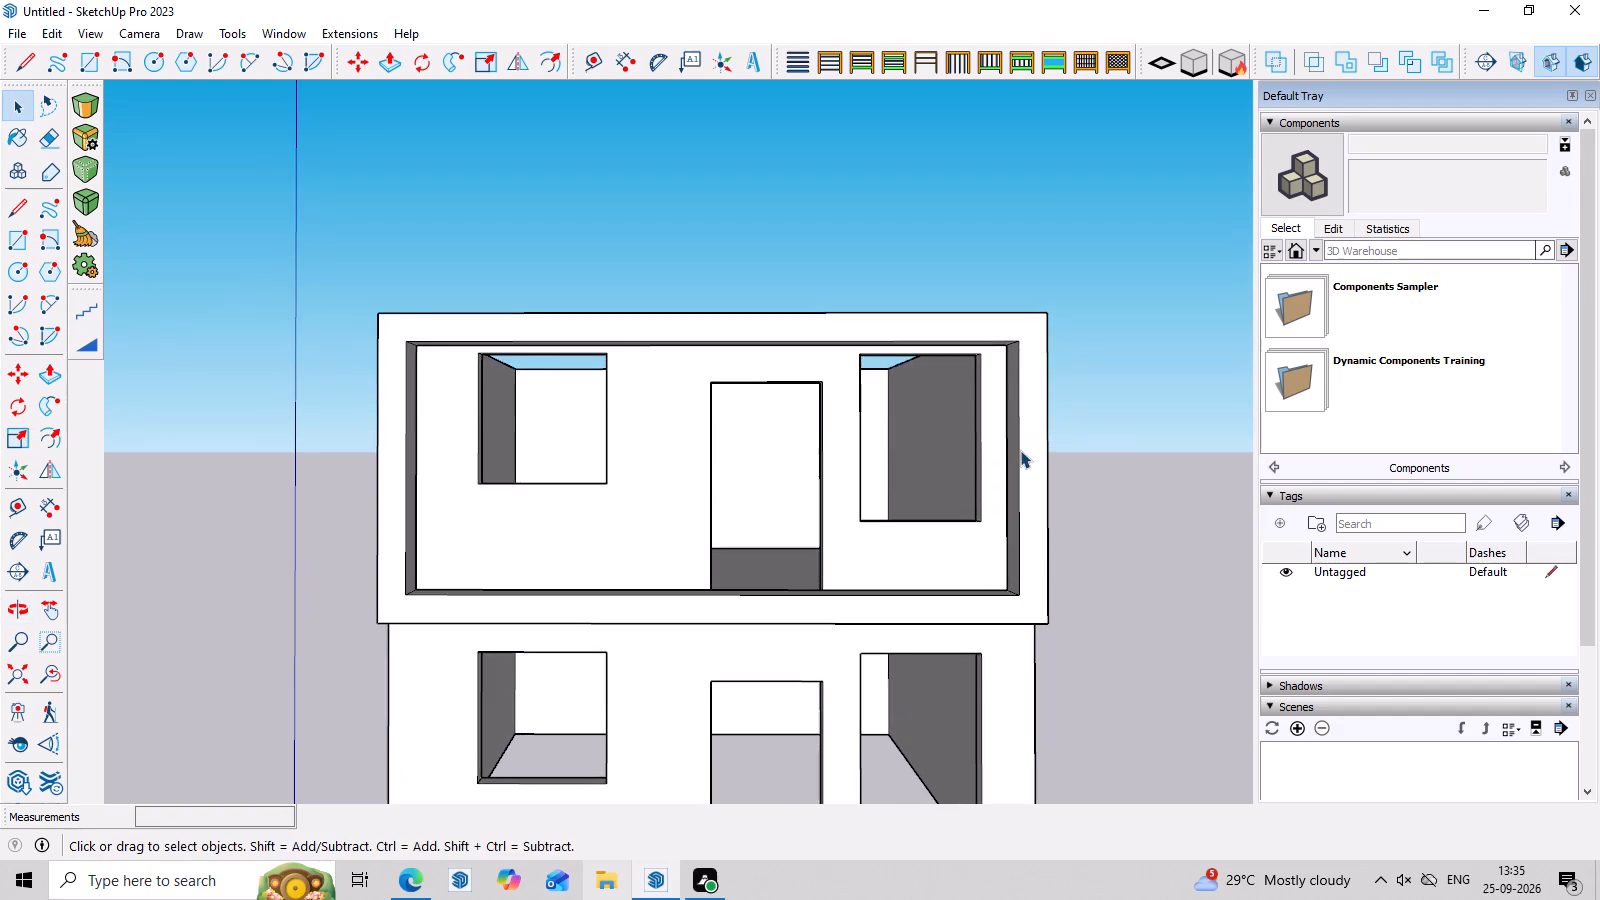
{"action": "scroll", "coordinate": [1025, 456], "scroll_direction": "down", "scroll_amount": 3}
{"action": "middle_click_drag", "start_coordinate": [1059, 560], "coordinate": [1064, 528]}
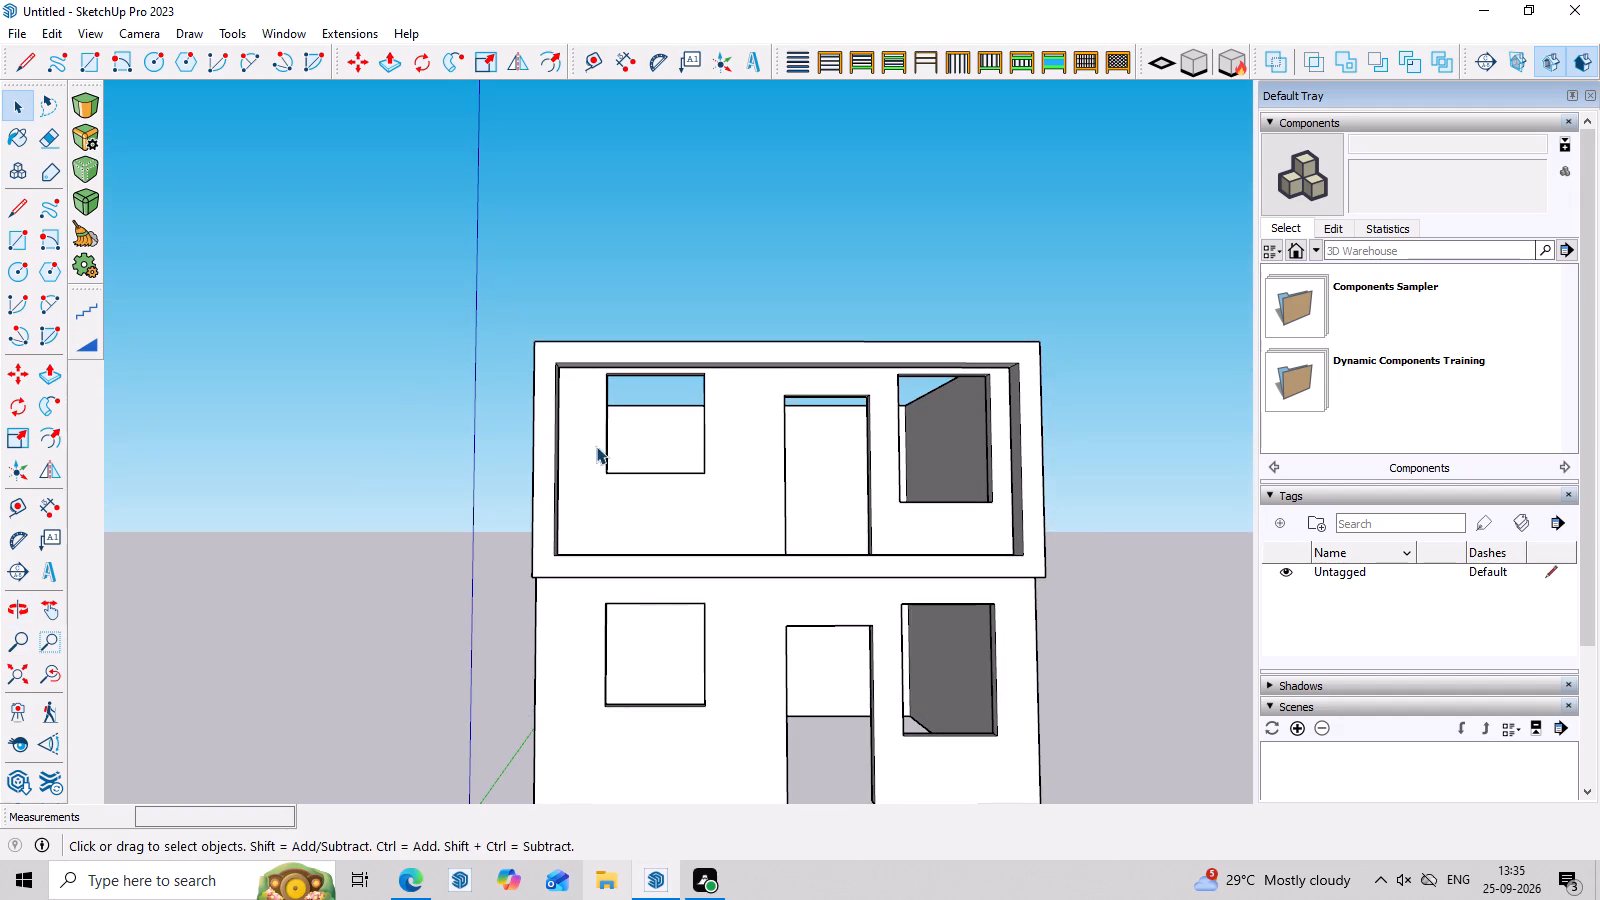
Push/Pull the front face of the upper border frame farther outward by about 3' 8 3/4".
{"action": "middle_click_drag", "start_coordinate": [597, 449], "coordinate": [557, 647]}
{"action": "left_click", "coordinate": [539, 499]}
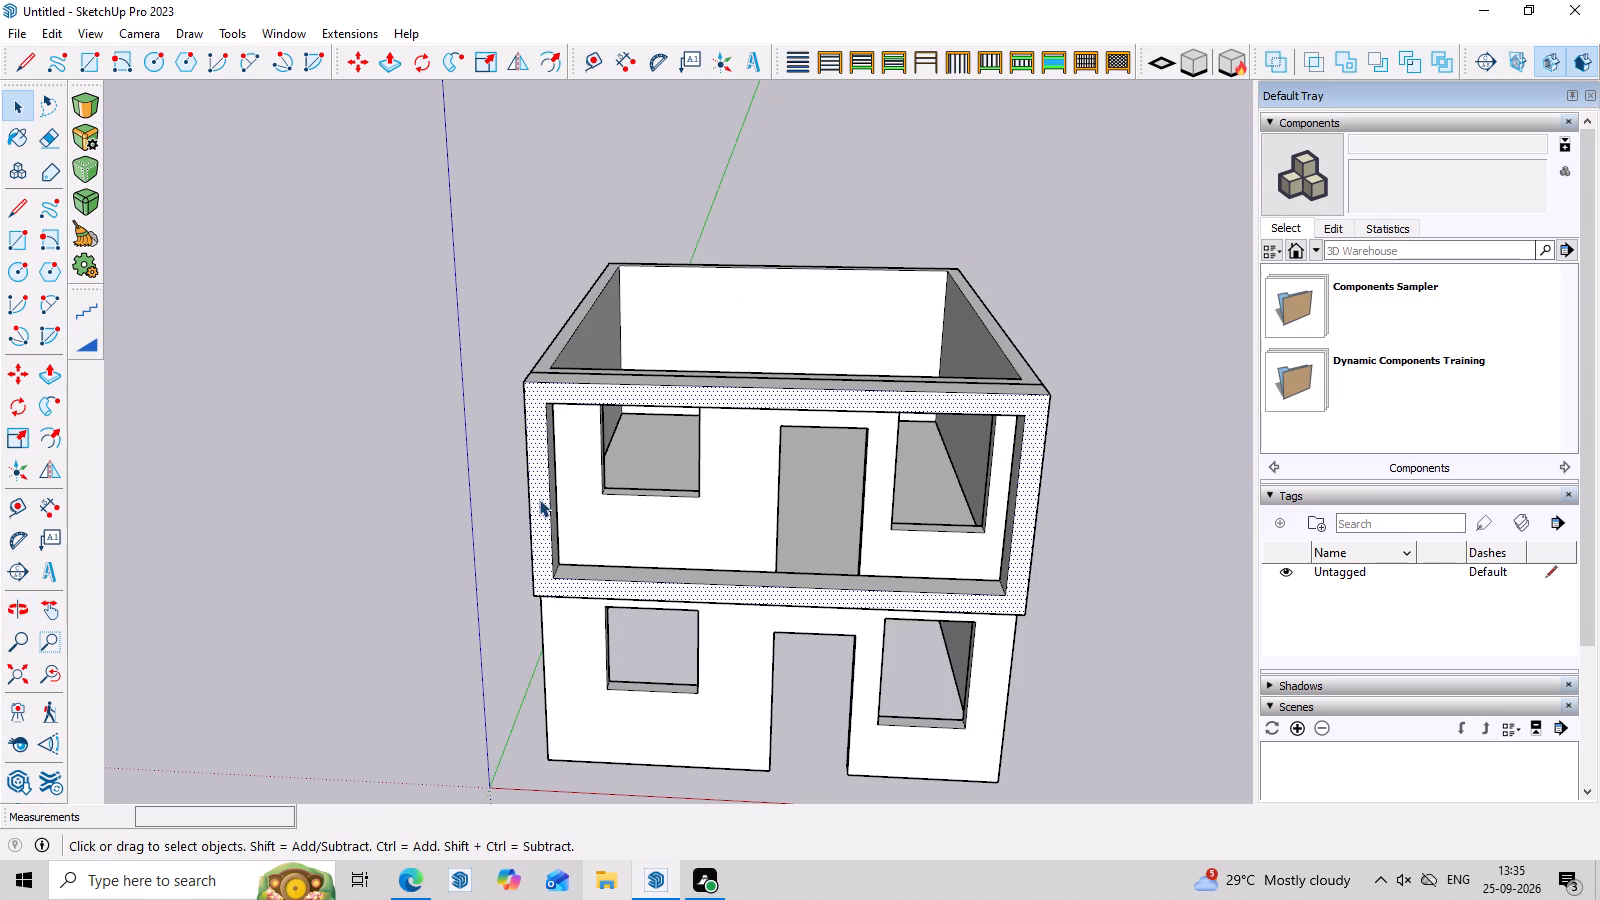
{"action": "key", "text": "p"}
{"action": "left_click", "coordinate": [554, 508]}
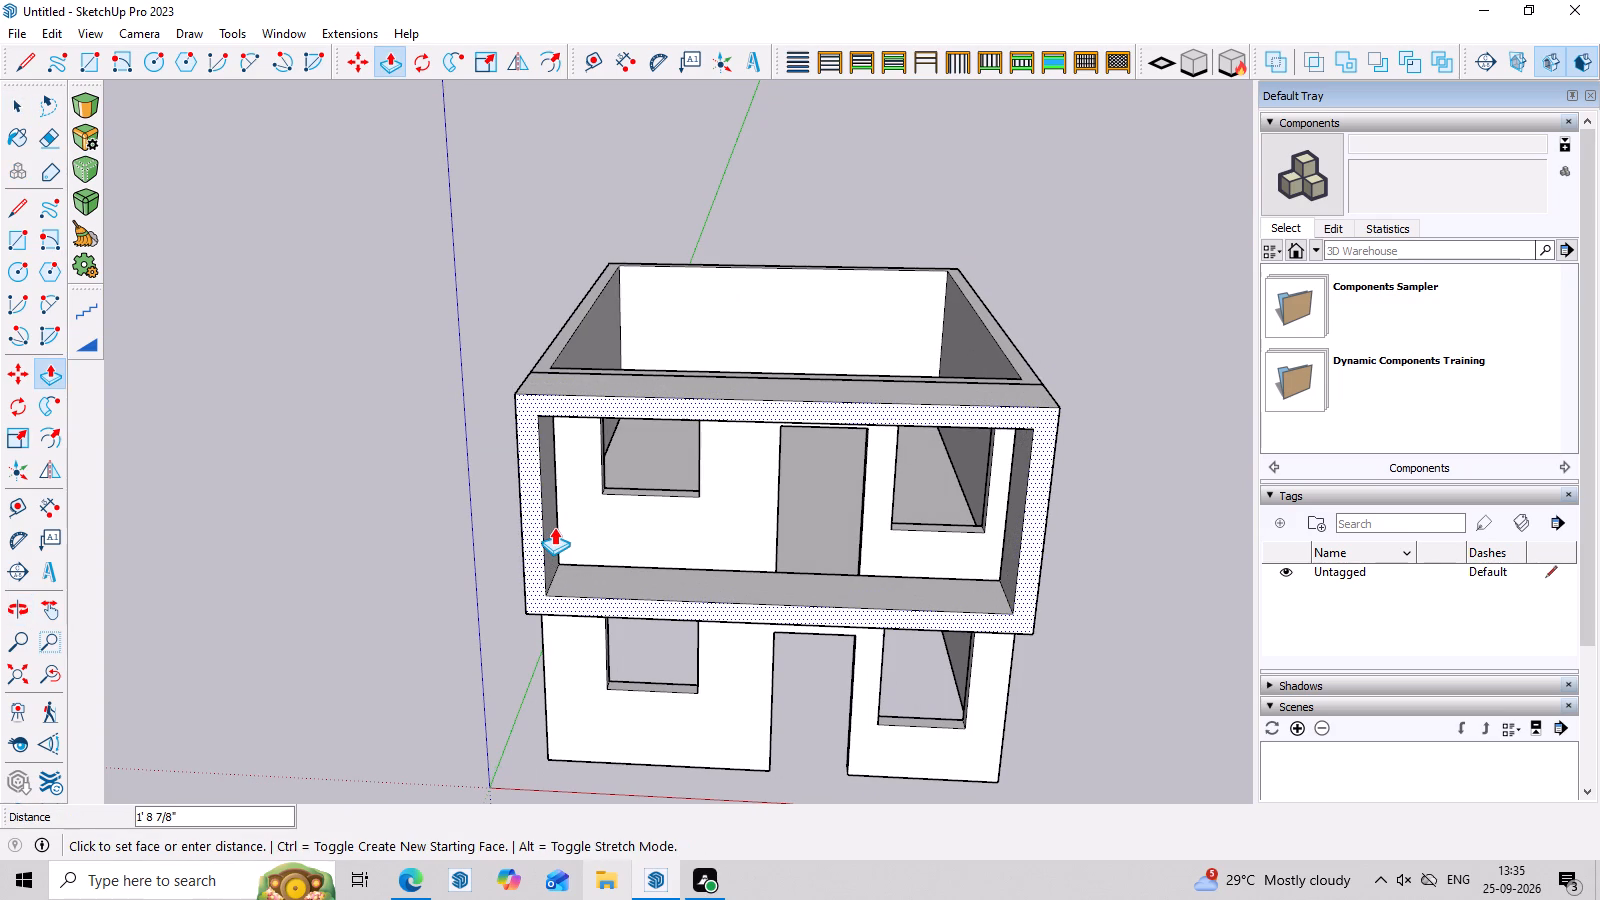
{"action": "left_click", "coordinate": [549, 548]}
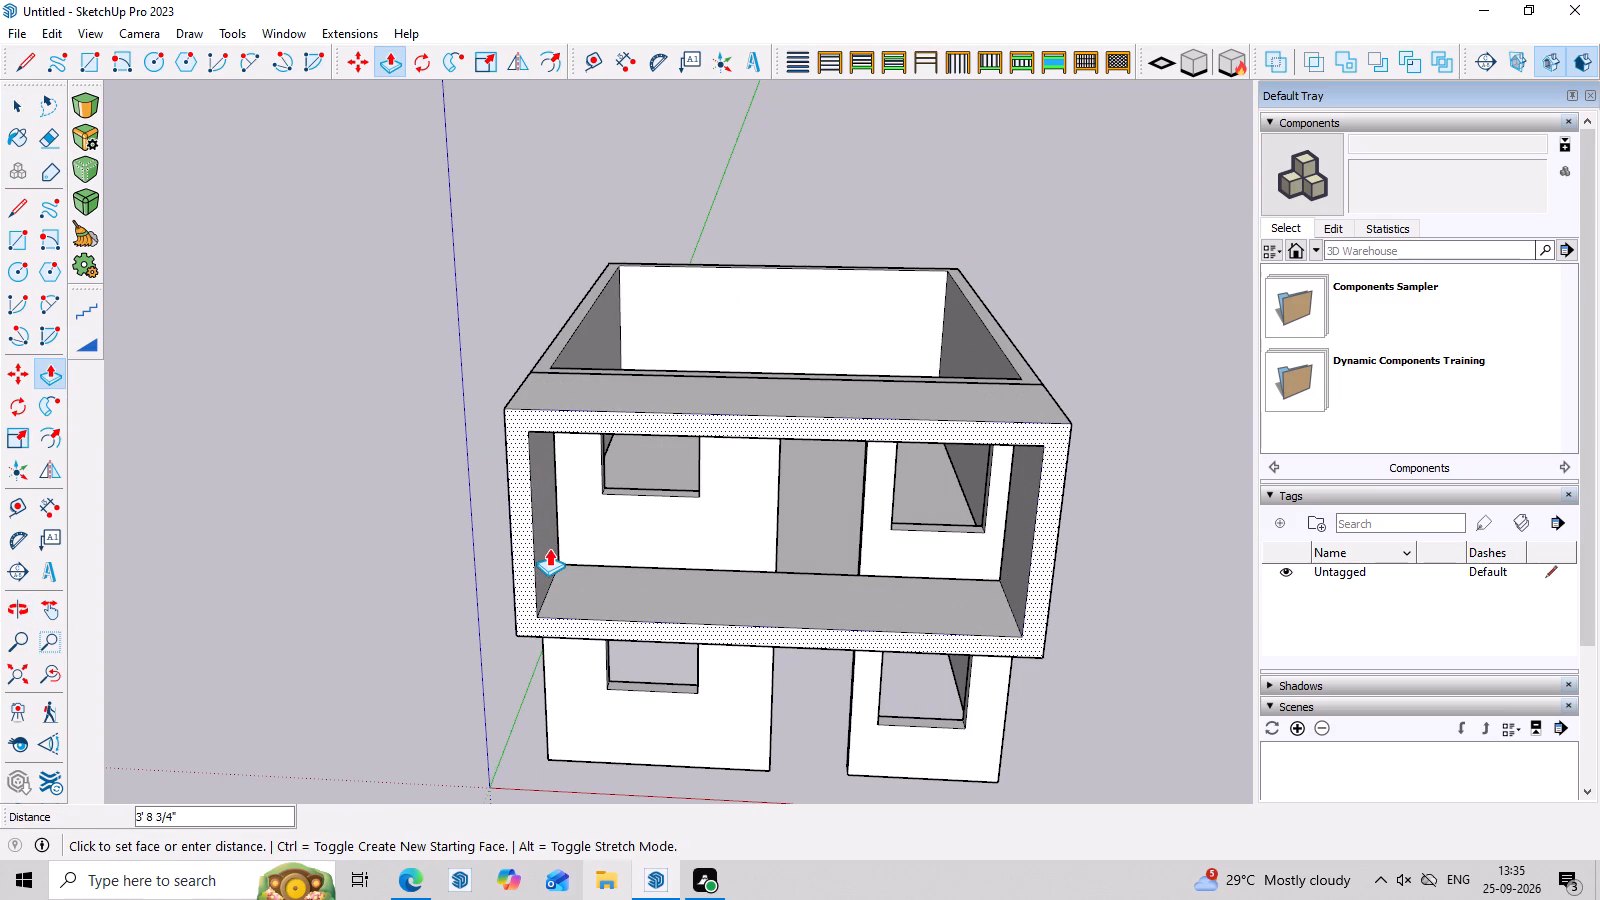
{"action": "middle_click_drag", "start_coordinate": [850, 645], "coordinate": [869, 515]}
{"action": "key", "text": "space"}
{"action": "left_click", "coordinate": [1094, 365]}
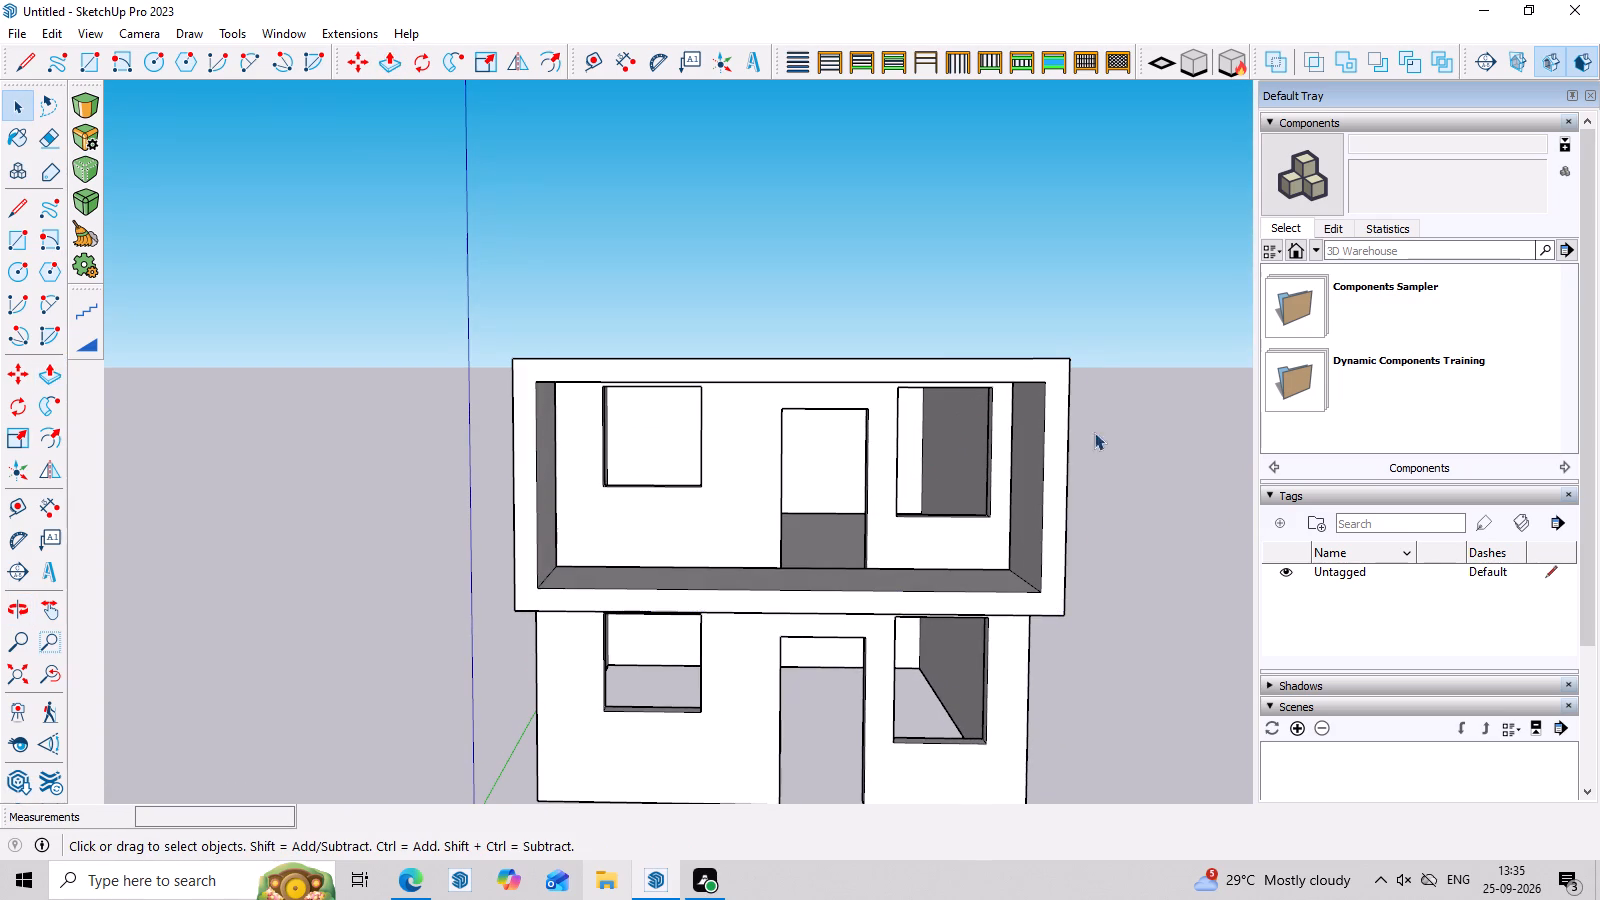
Open the upper-storey wall group inside the frame for editing.
{"action": "middle_click_drag", "start_coordinate": [1093, 663], "coordinate": [1094, 596]}
{"action": "middle_click_drag", "start_coordinate": [1080, 683], "coordinate": [1080, 662]}
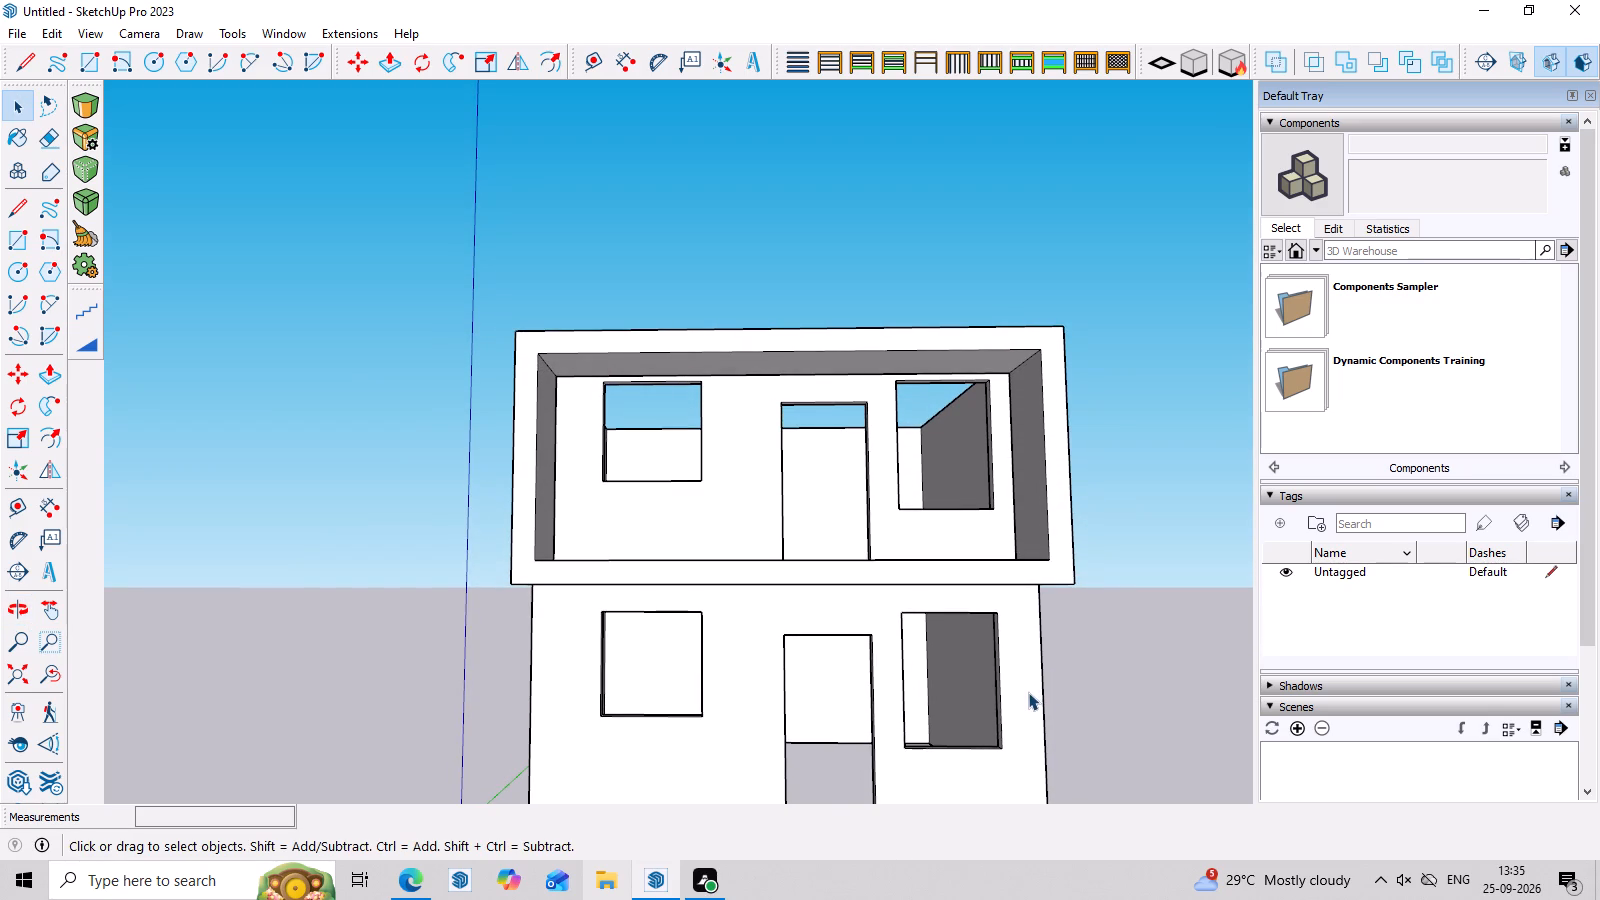
{"action": "middle_click_drag", "start_coordinate": [1028, 692], "coordinate": [1042, 899]}
{"action": "middle_click_drag", "start_coordinate": [943, 510], "coordinate": [948, 375]}
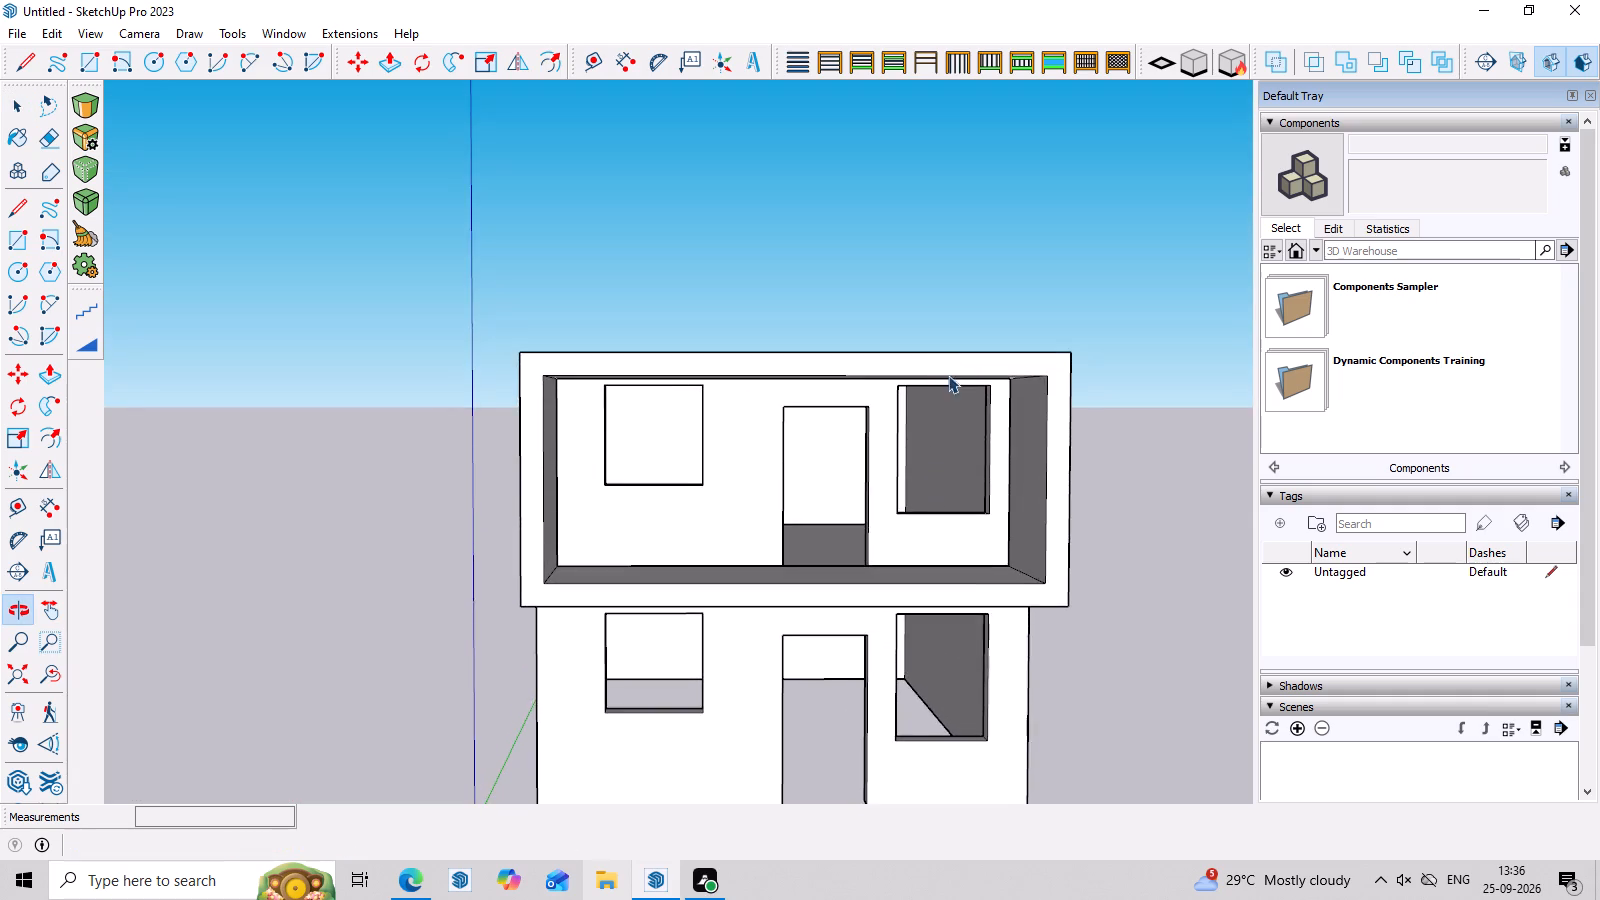
{"action": "middle_click_drag", "start_coordinate": [948, 375], "coordinate": [950, 318]}
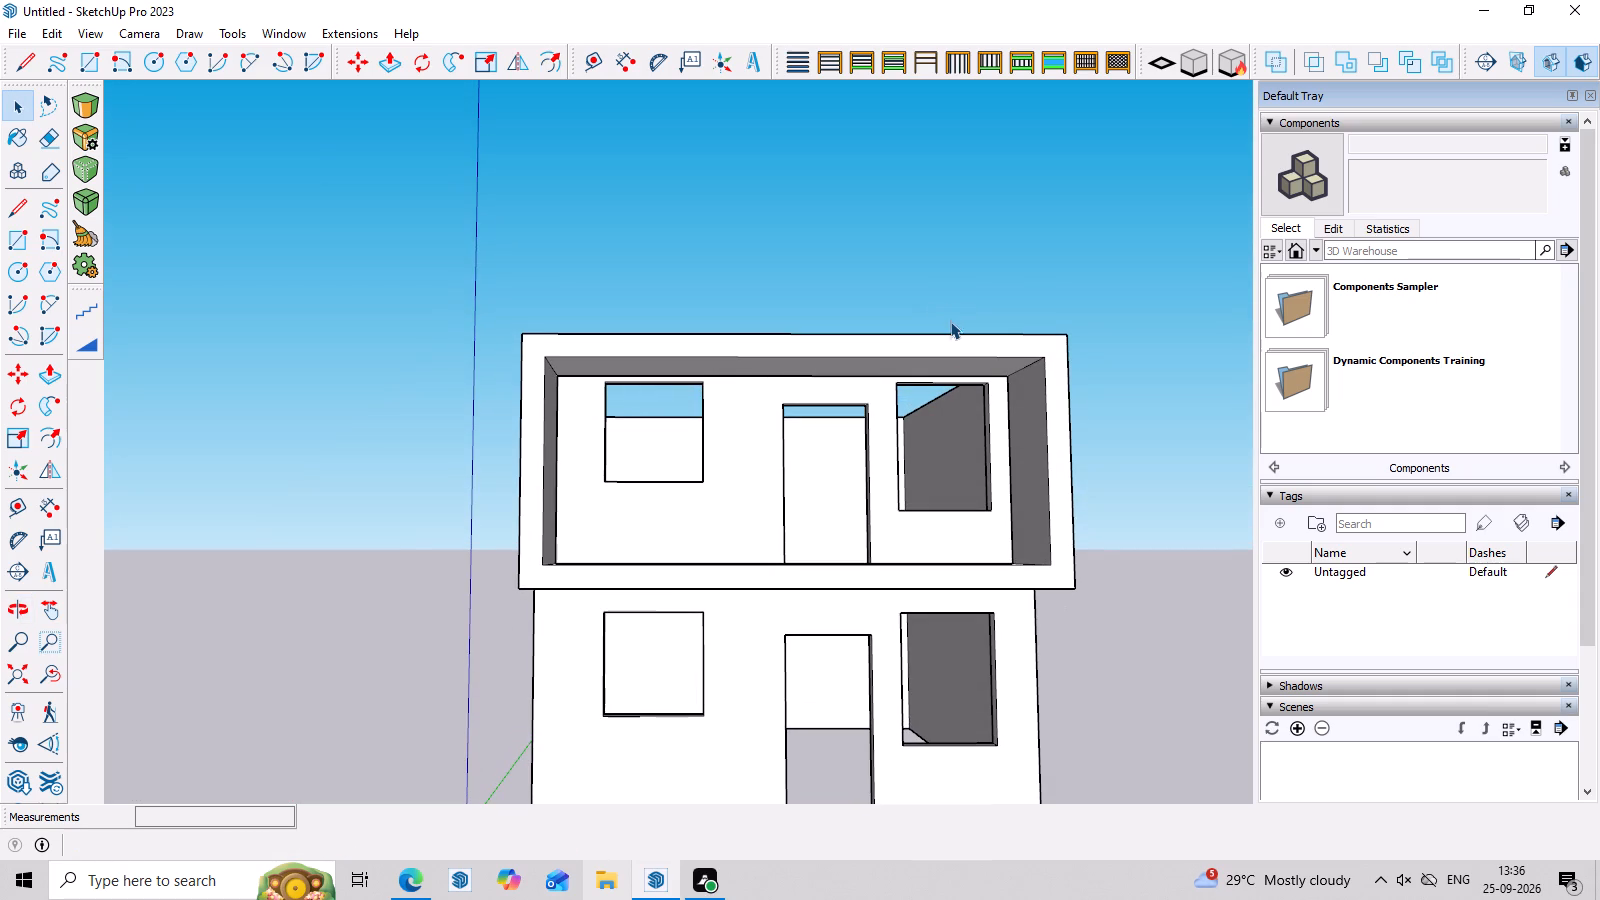
{"action": "middle_click_drag", "start_coordinate": [999, 442], "coordinate": [990, 425]}
{"action": "scroll", "coordinate": [957, 397], "scroll_direction": "up", "scroll_amount": 5}
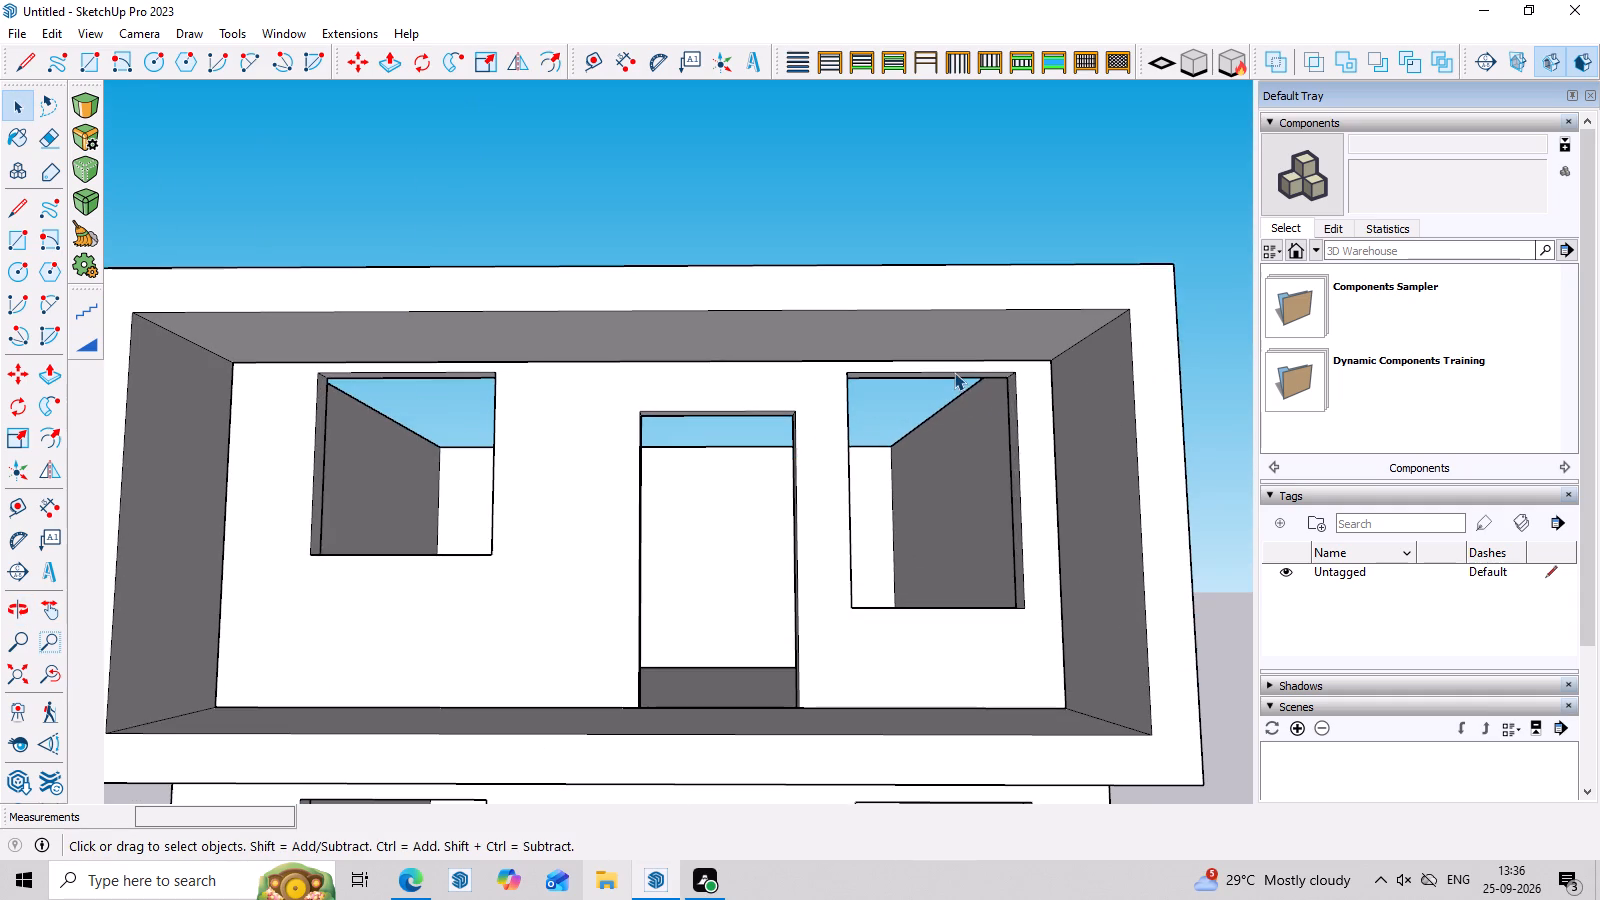
{"action": "left_click", "coordinate": [954, 372]}
{"action": "scroll", "coordinate": [951, 376], "scroll_direction": "up", "scroll_amount": 3}
{"action": "triple_click", "coordinate": [951, 379]}
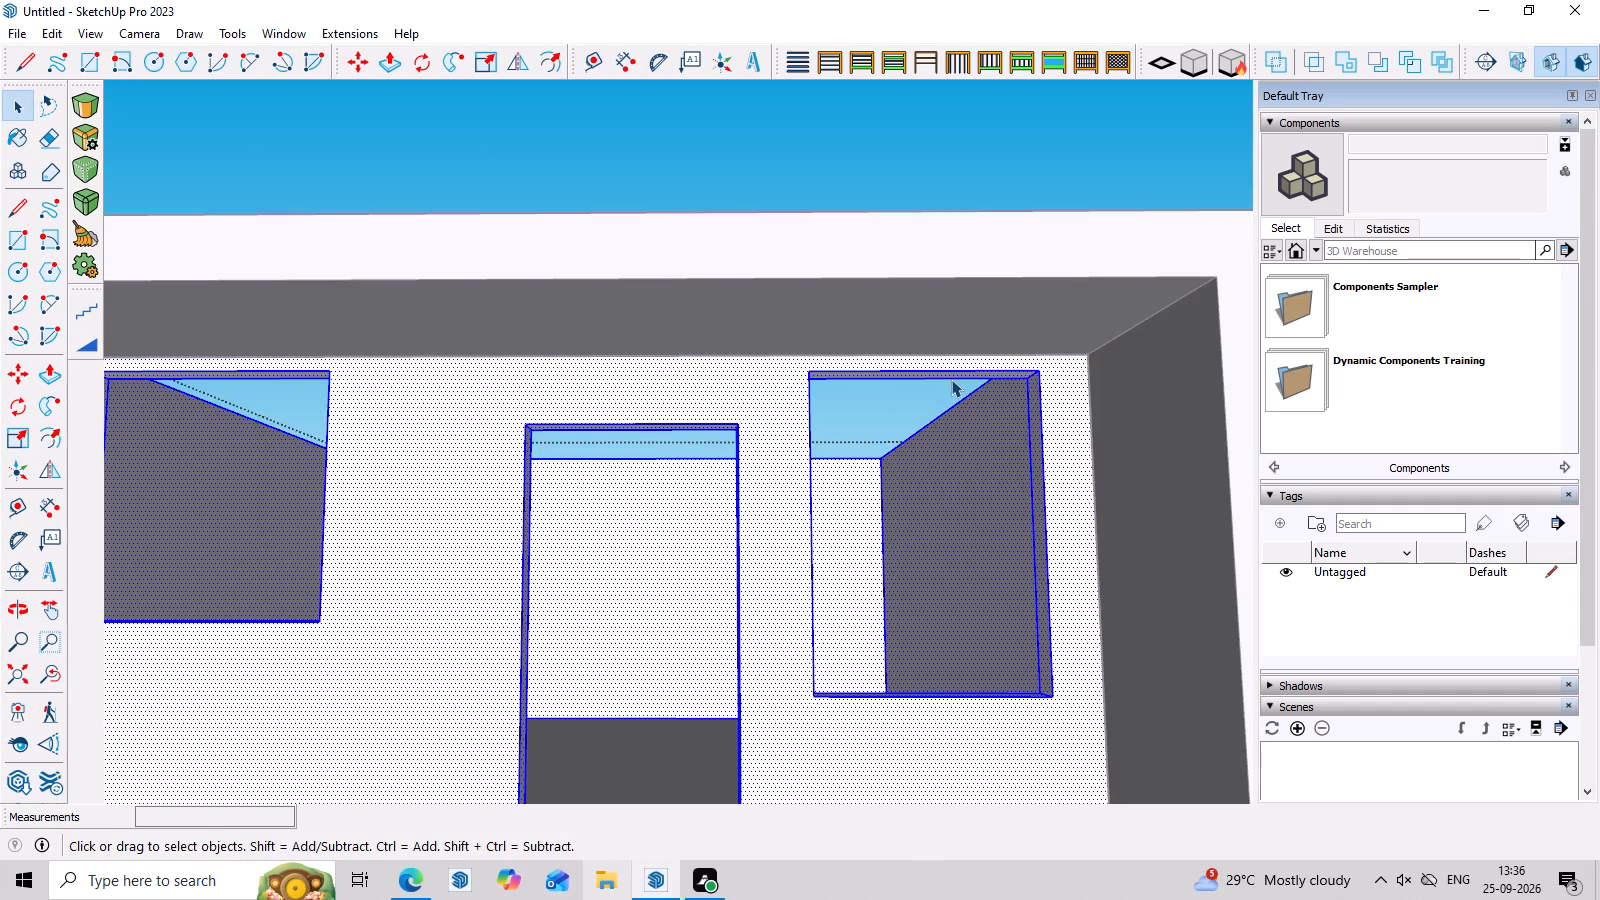
{"action": "left_click", "coordinate": [951, 379]}
{"action": "left_click", "coordinate": [951, 370]}
{"action": "left_click", "coordinate": [952, 379]}
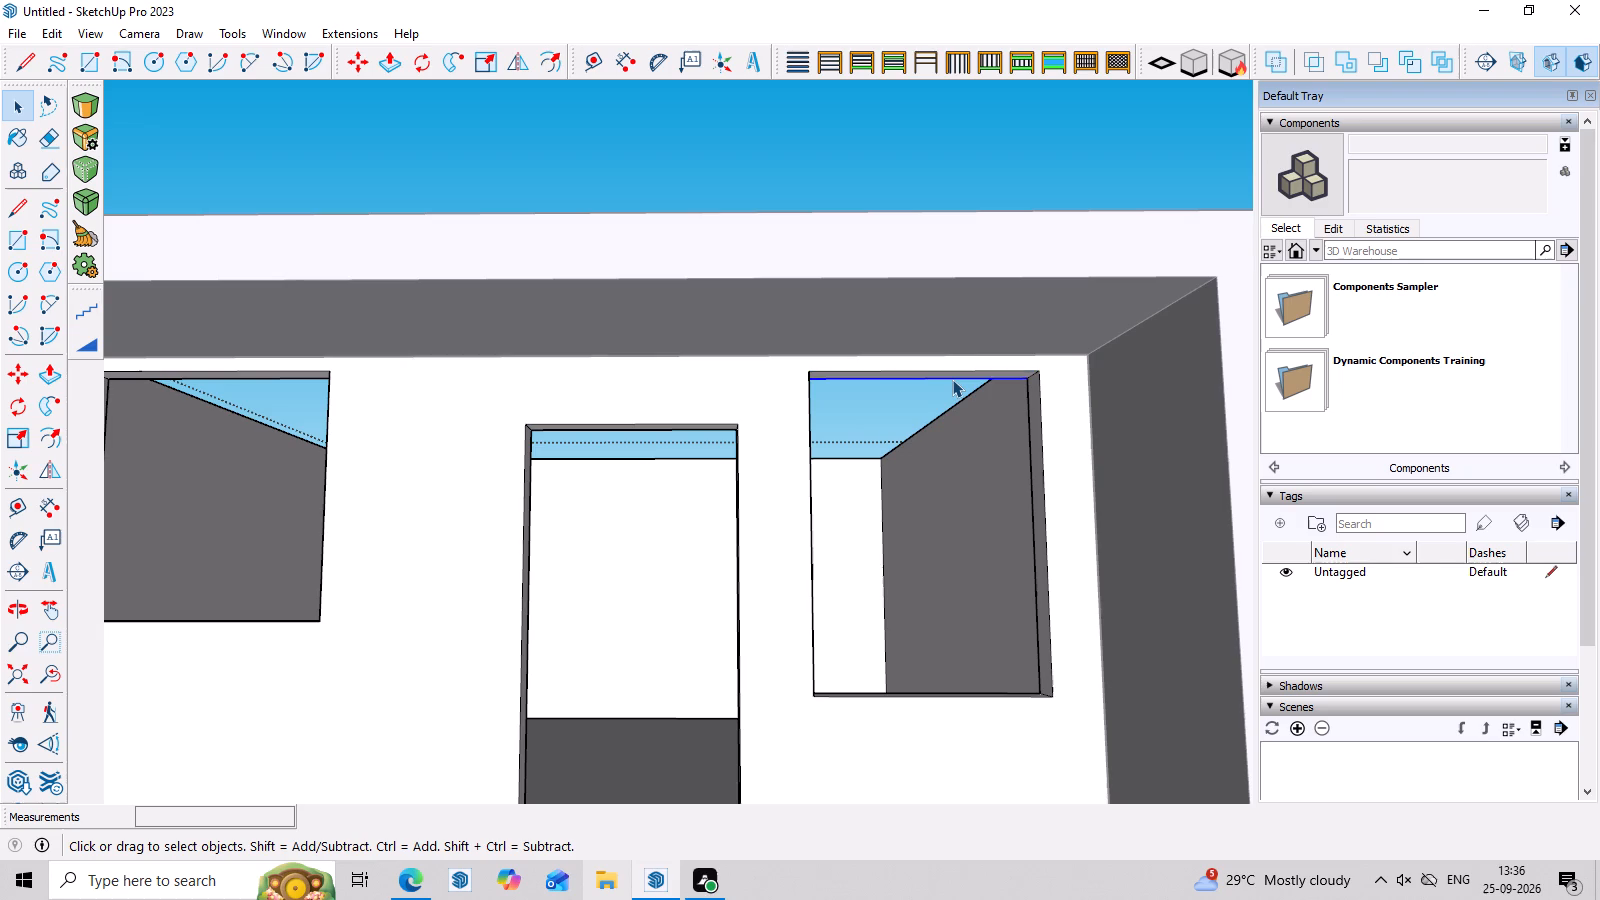
Lower the head of the upper window to the right of the door by about 1' 5 1/4" with Push/Pull.
{"action": "middle_click_drag", "start_coordinate": [955, 660], "coordinate": [939, 808]}
{"action": "scroll", "coordinate": [926, 758], "scroll_direction": "down", "scroll_amount": 3}
{"action": "middle_click_drag", "start_coordinate": [921, 752], "coordinate": [903, 444]}
{"action": "scroll", "coordinate": [903, 448], "scroll_direction": "up", "scroll_amount": 3}
{"action": "left_click", "coordinate": [911, 463]}
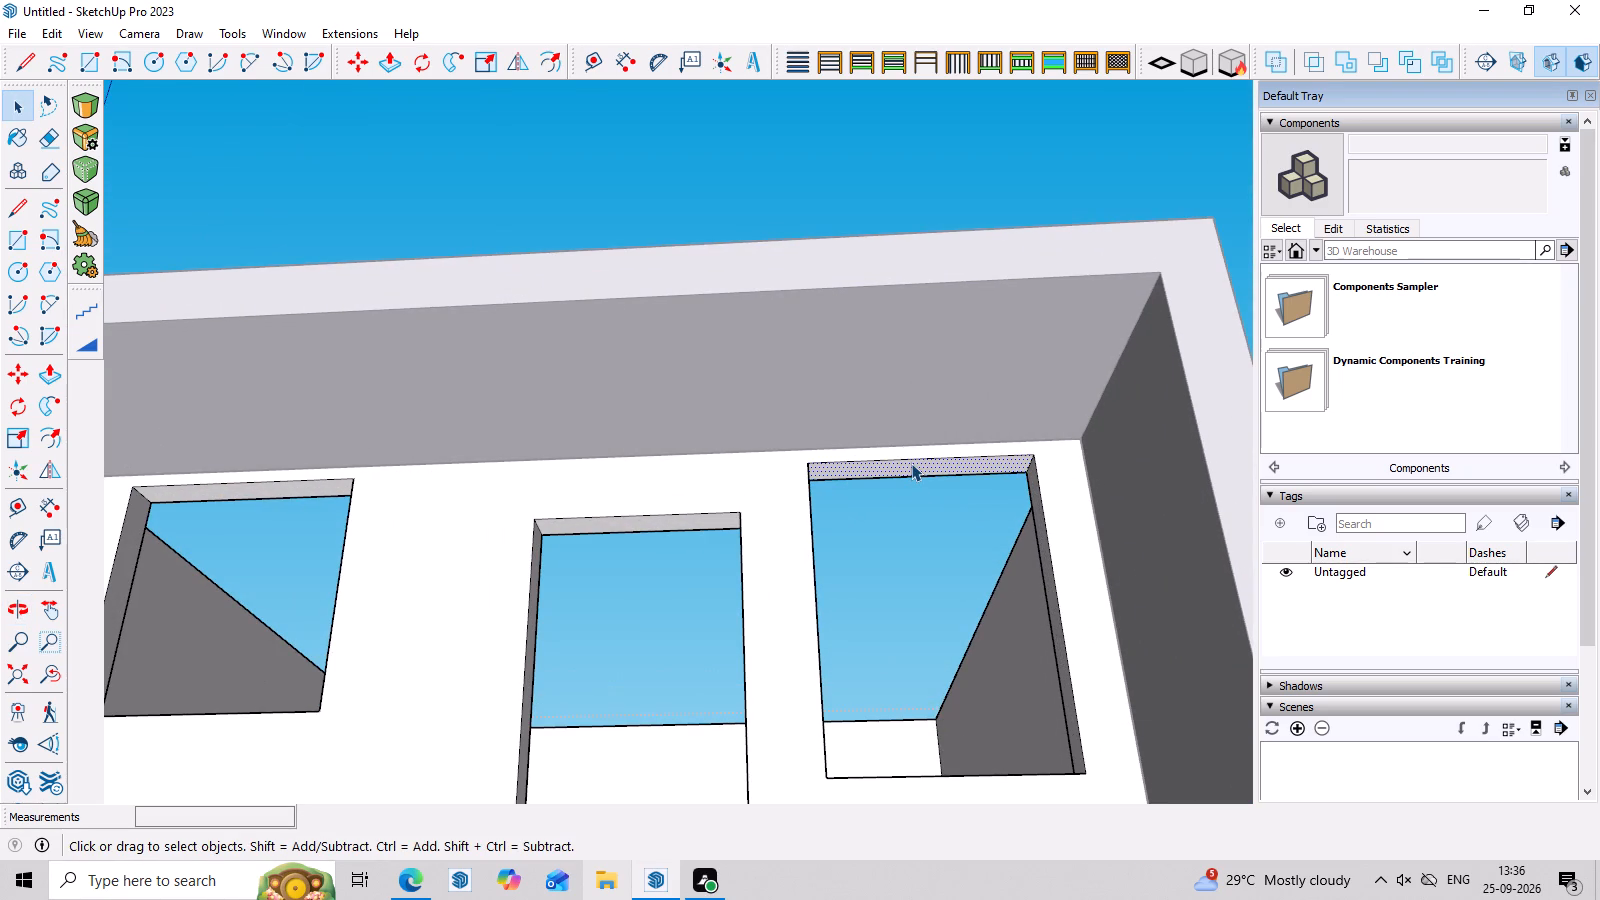
{"action": "key", "text": "p"}
{"action": "left_click", "coordinate": [911, 463]}
{"action": "left_click", "coordinate": [926, 533]}
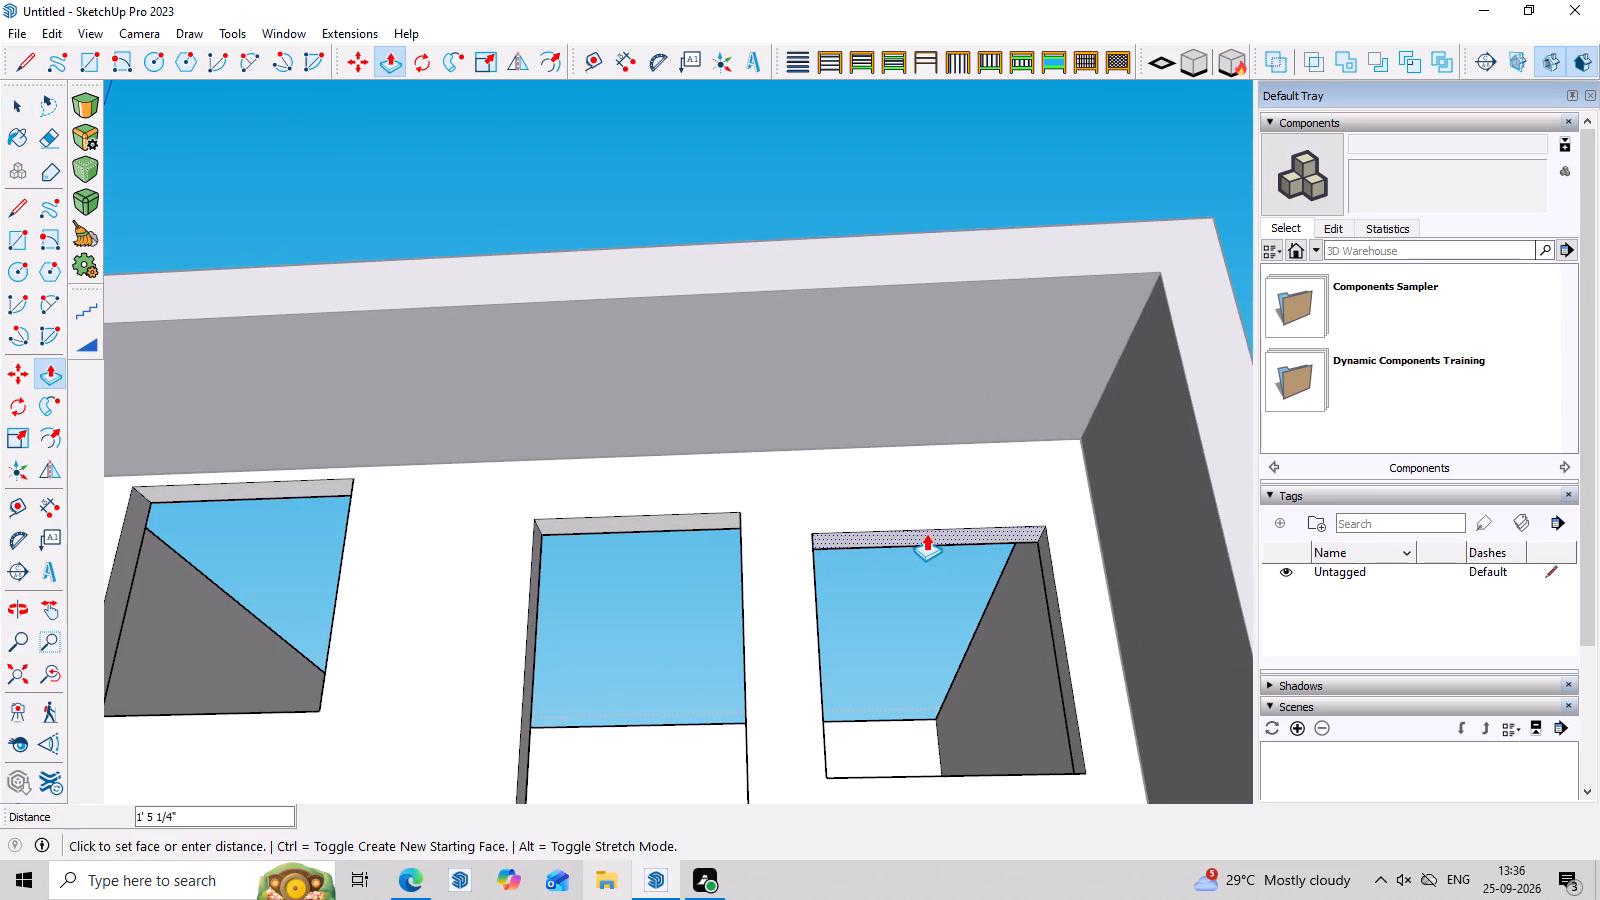
Lower the head of the upper window to the left of the door by about 1' 10 7/16" with Push/Pull.
{"action": "middle_click_drag", "start_coordinate": [934, 539], "coordinate": [925, 765]}
{"action": "scroll", "coordinate": [920, 693], "scroll_direction": "down", "scroll_amount": 4}
{"action": "middle_click_drag", "start_coordinate": [921, 659], "coordinate": [923, 770]}
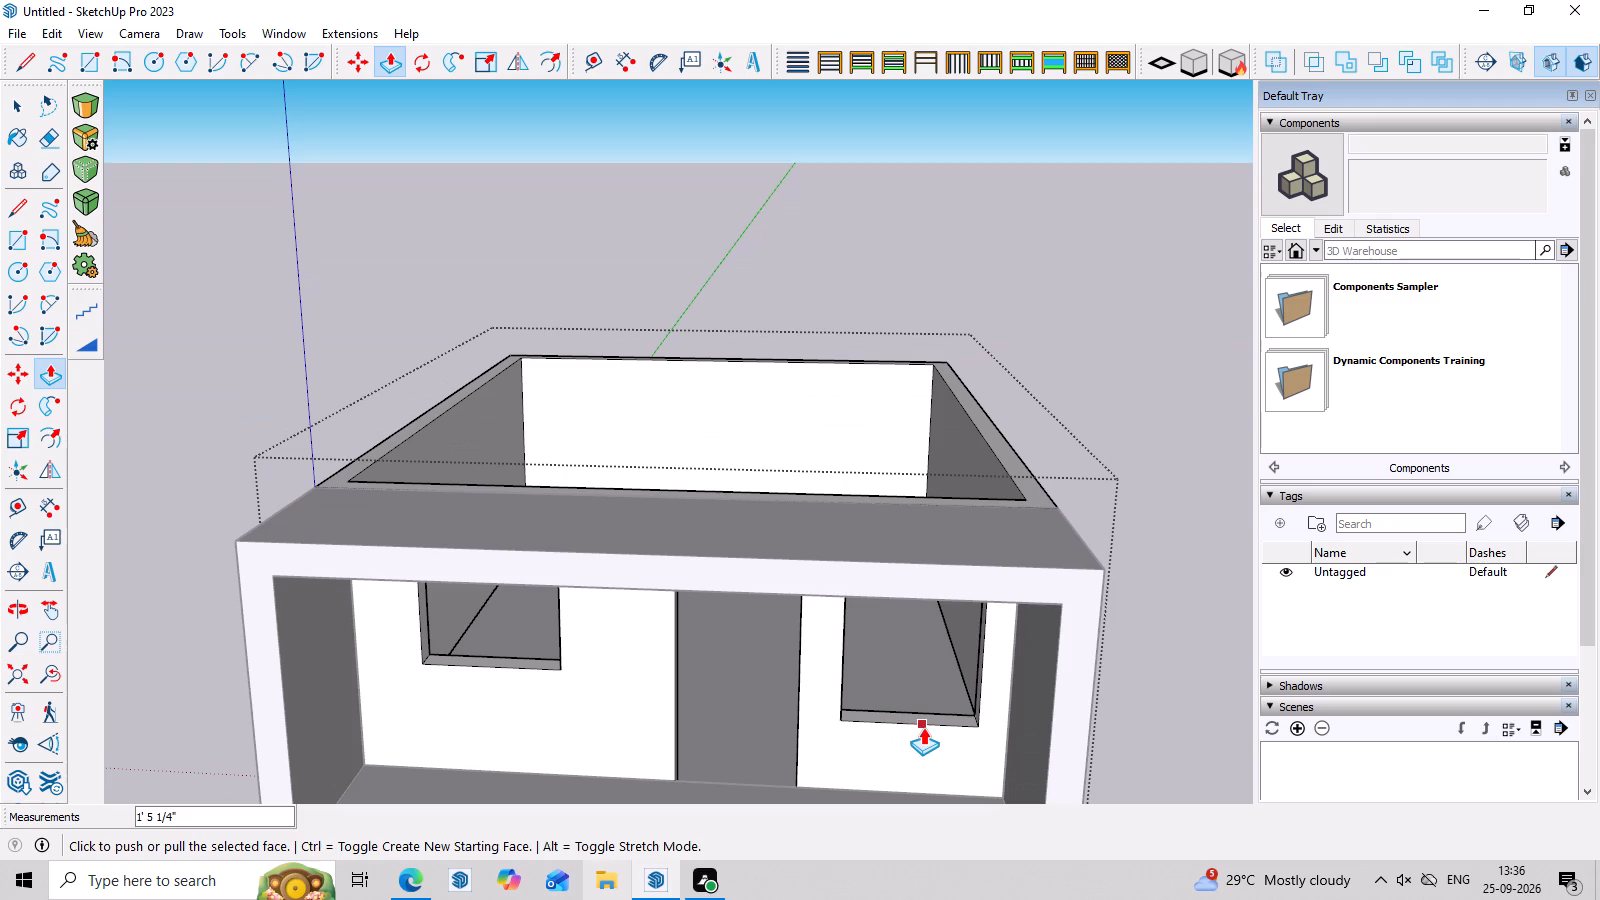
{"action": "middle_click_drag", "start_coordinate": [923, 727], "coordinate": [935, 559]}
{"action": "scroll", "coordinate": [927, 603], "scroll_direction": "up", "scroll_amount": 2}
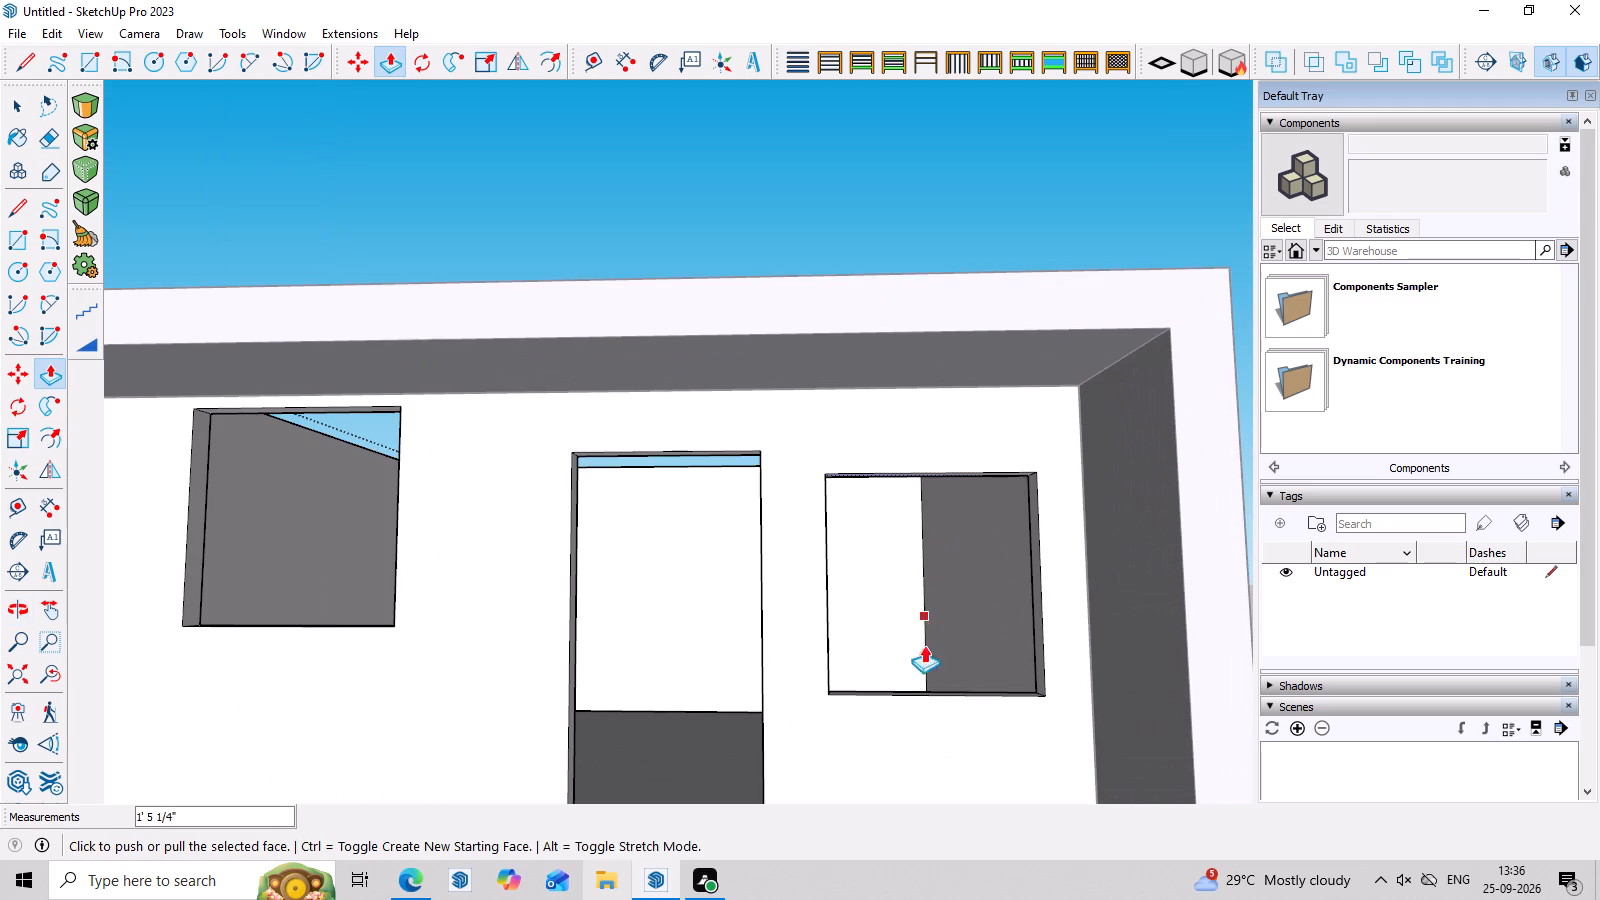
{"action": "middle_click_drag", "start_coordinate": [495, 543], "coordinate": [523, 457]}
{"action": "scroll", "coordinate": [324, 411], "scroll_direction": "up", "scroll_amount": 3}
{"action": "key", "text": "space"}
{"action": "double_click", "coordinate": [342, 341]}
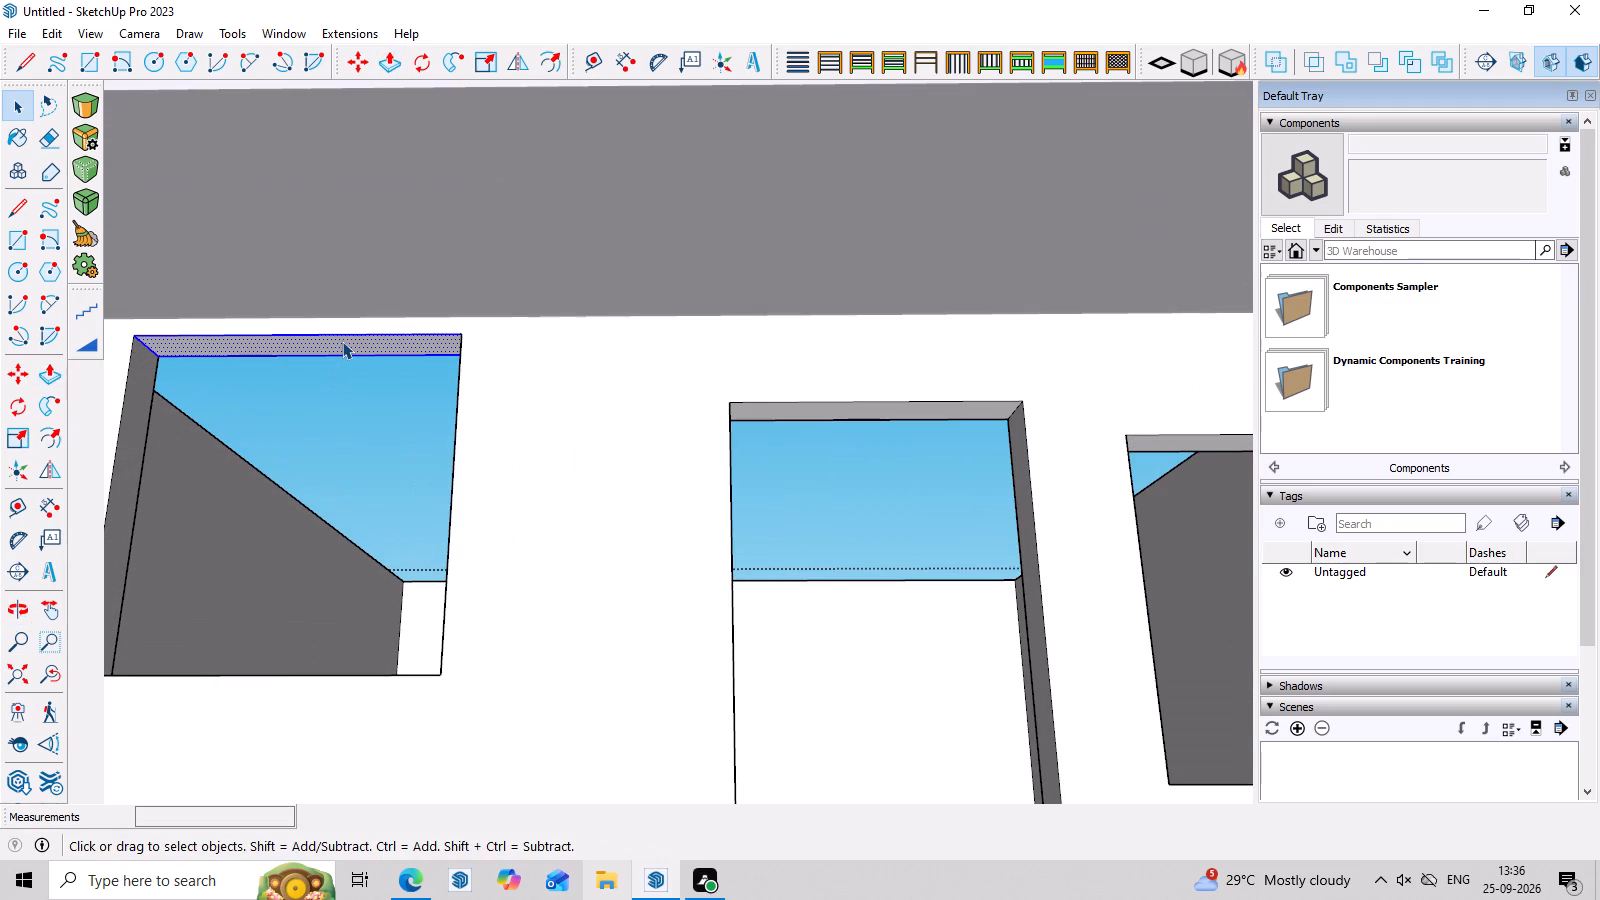
{"action": "key", "text": "p"}
{"action": "left_click", "coordinate": [342, 341]}
{"action": "left_click", "coordinate": [340, 473]}
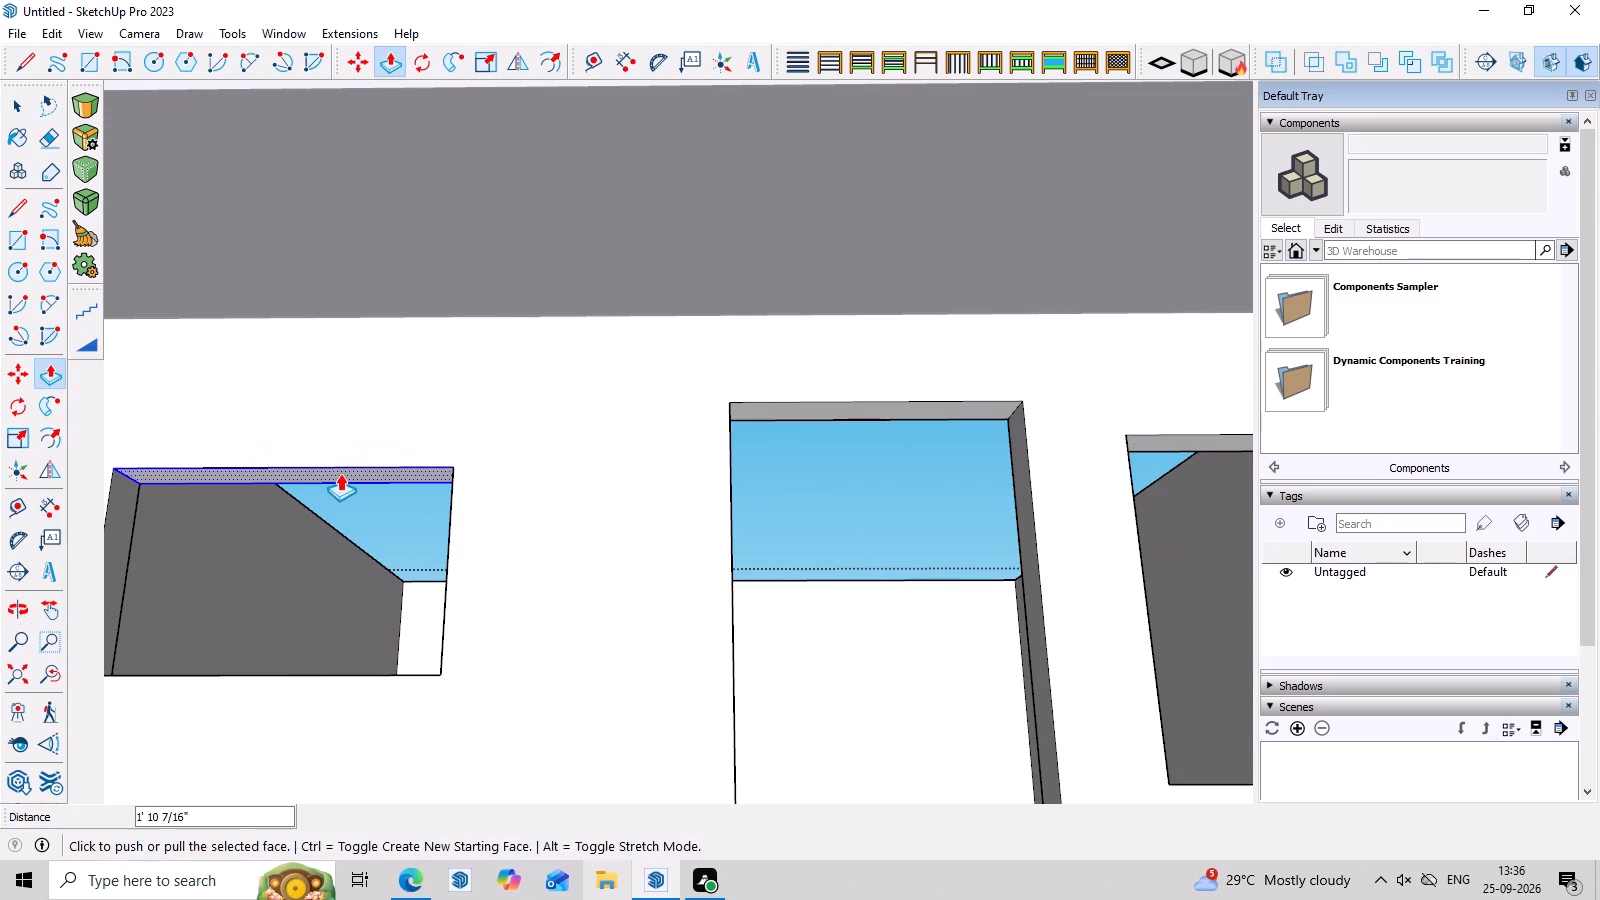
Lower the sill of the upper window left of the door by about 1' 3 1/4" with Push/Pull, and close the wall group.
{"action": "scroll", "coordinate": [340, 473], "scroll_direction": "down", "scroll_amount": 3}
{"action": "middle_click_drag", "start_coordinate": [340, 479], "coordinate": [346, 657]}
{"action": "scroll", "coordinate": [350, 638], "scroll_direction": "up", "scroll_amount": 3}
{"action": "scroll", "coordinate": [407, 580], "scroll_direction": "up", "scroll_amount": 2}
{"action": "middle_click_drag", "start_coordinate": [546, 576], "coordinate": [558, 576]}
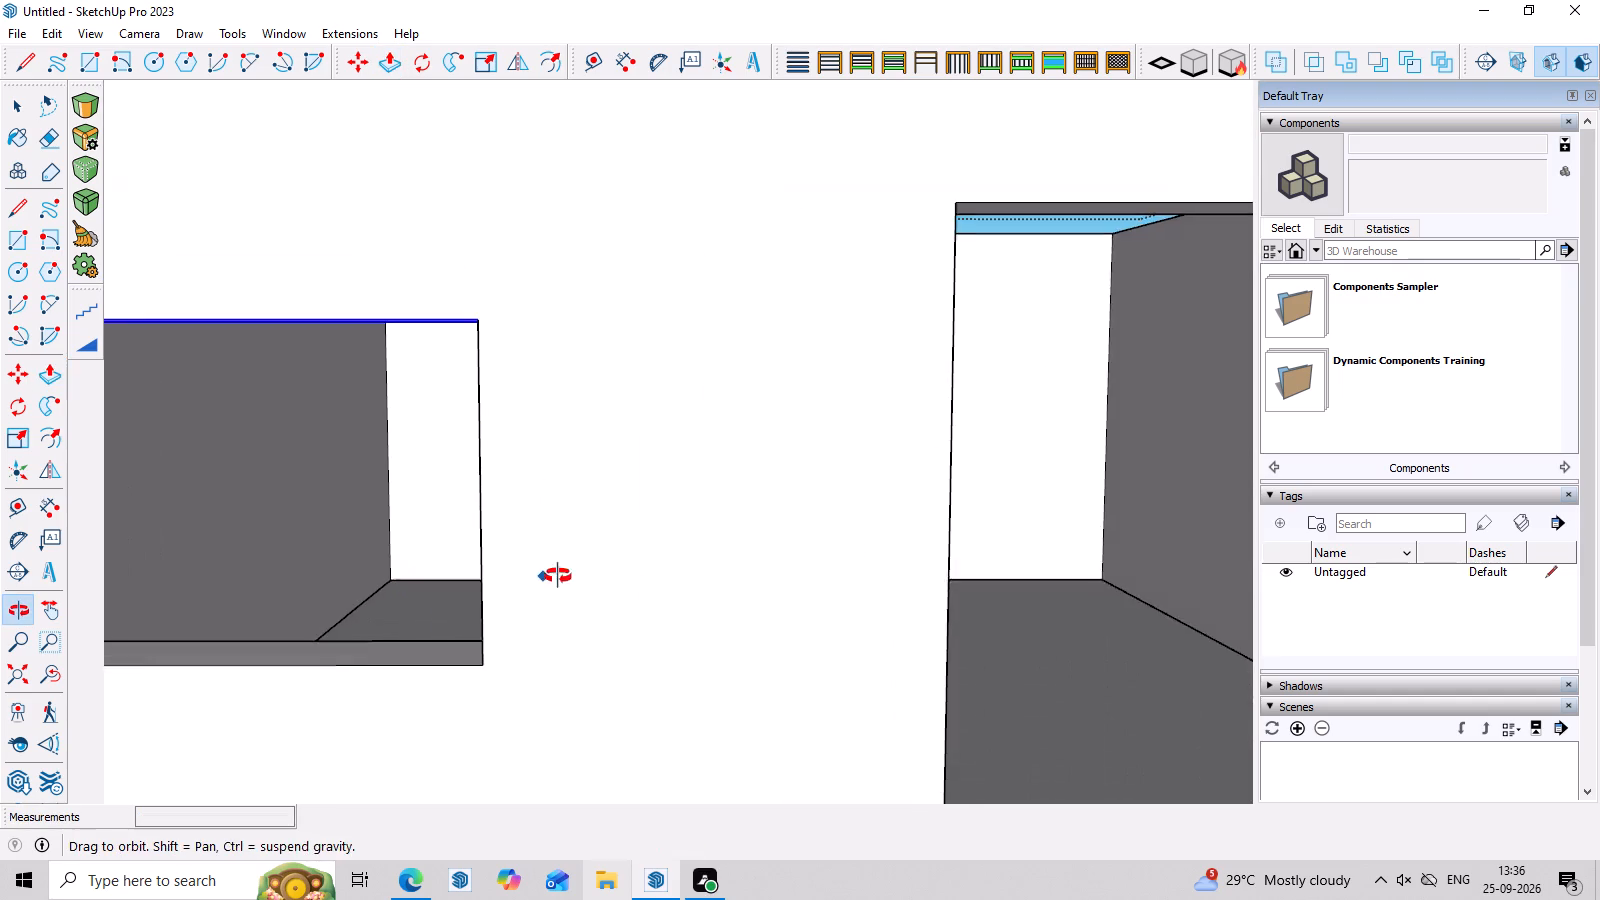
{"action": "middle_click_drag", "start_coordinate": [558, 576], "coordinate": [645, 573]}
{"action": "middle_click_drag", "start_coordinate": [657, 572], "coordinate": [650, 690]}
{"action": "scroll", "coordinate": [790, 507], "scroll_direction": "down", "scroll_amount": 12}
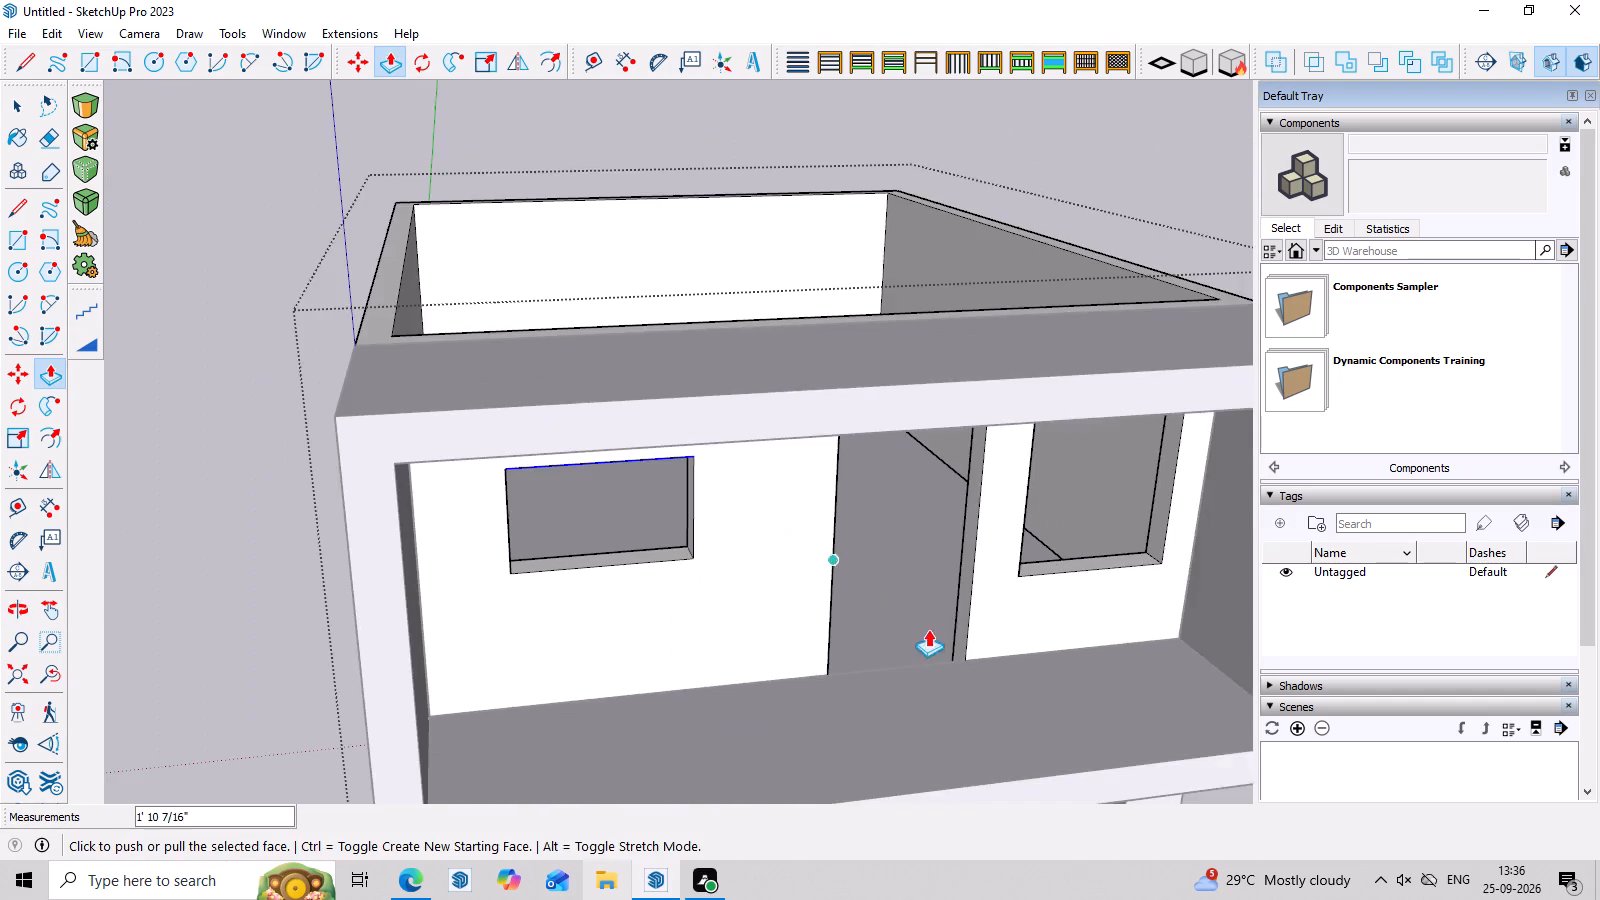
{"action": "middle_click_drag", "start_coordinate": [929, 634], "coordinate": [861, 670]}
{"action": "scroll", "coordinate": [625, 621], "scroll_direction": "up", "scroll_amount": 7}
{"action": "key", "text": "space"}
{"action": "left_click", "coordinate": [603, 539]}
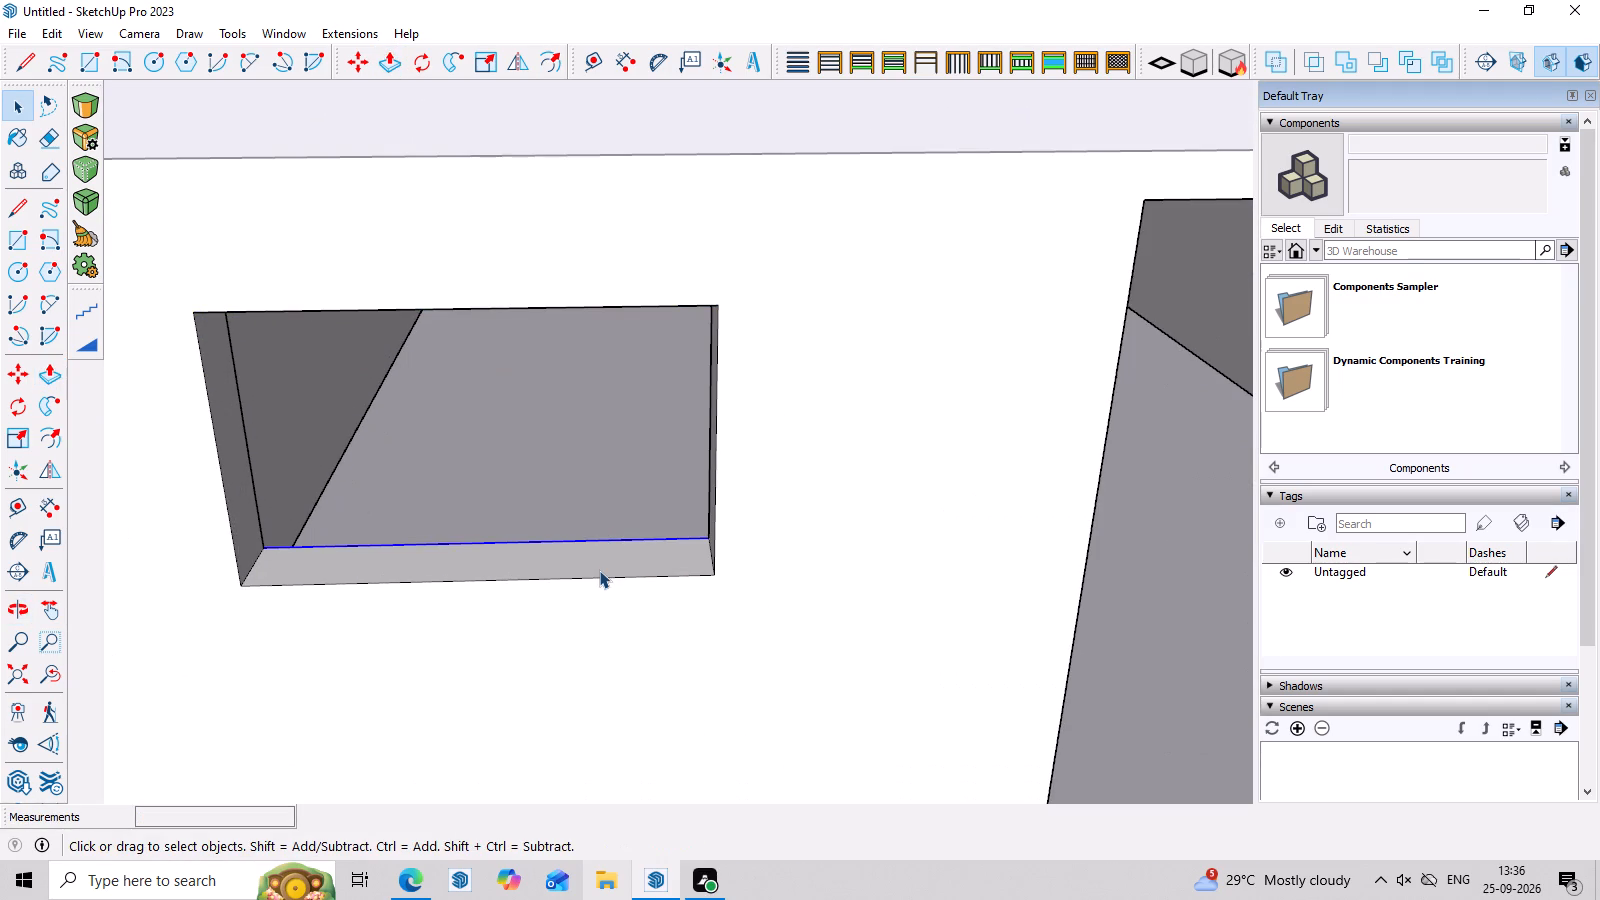
{"action": "double_click", "coordinate": [599, 570]}
{"action": "left_click", "coordinate": [599, 570]}
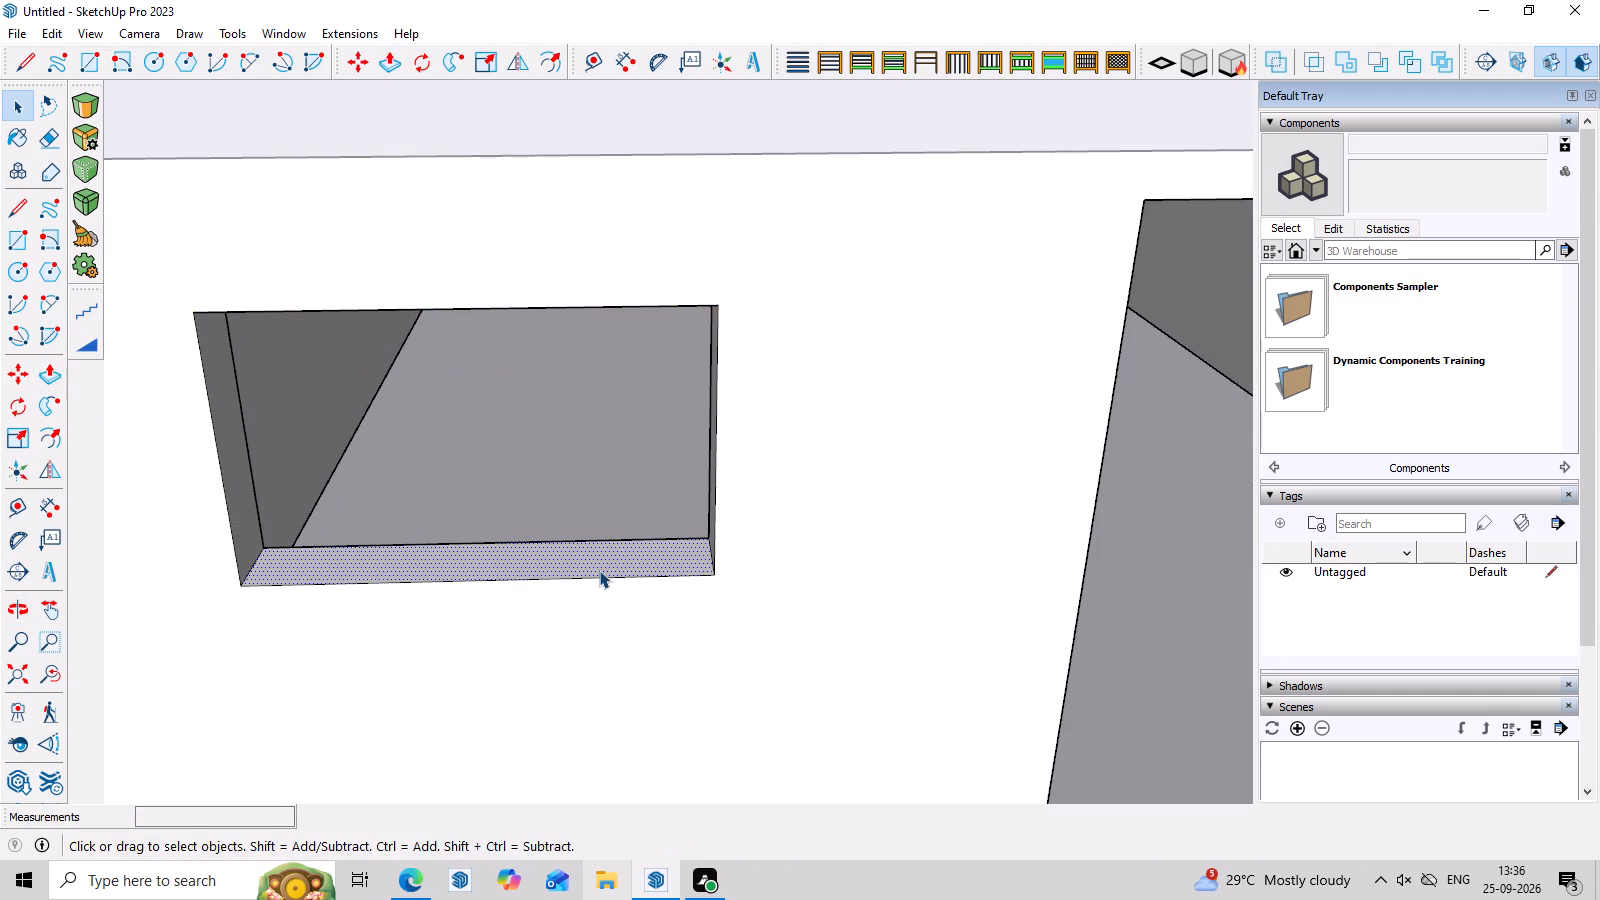
{"action": "key", "text": "p"}
{"action": "left_click", "coordinate": [599, 570]}
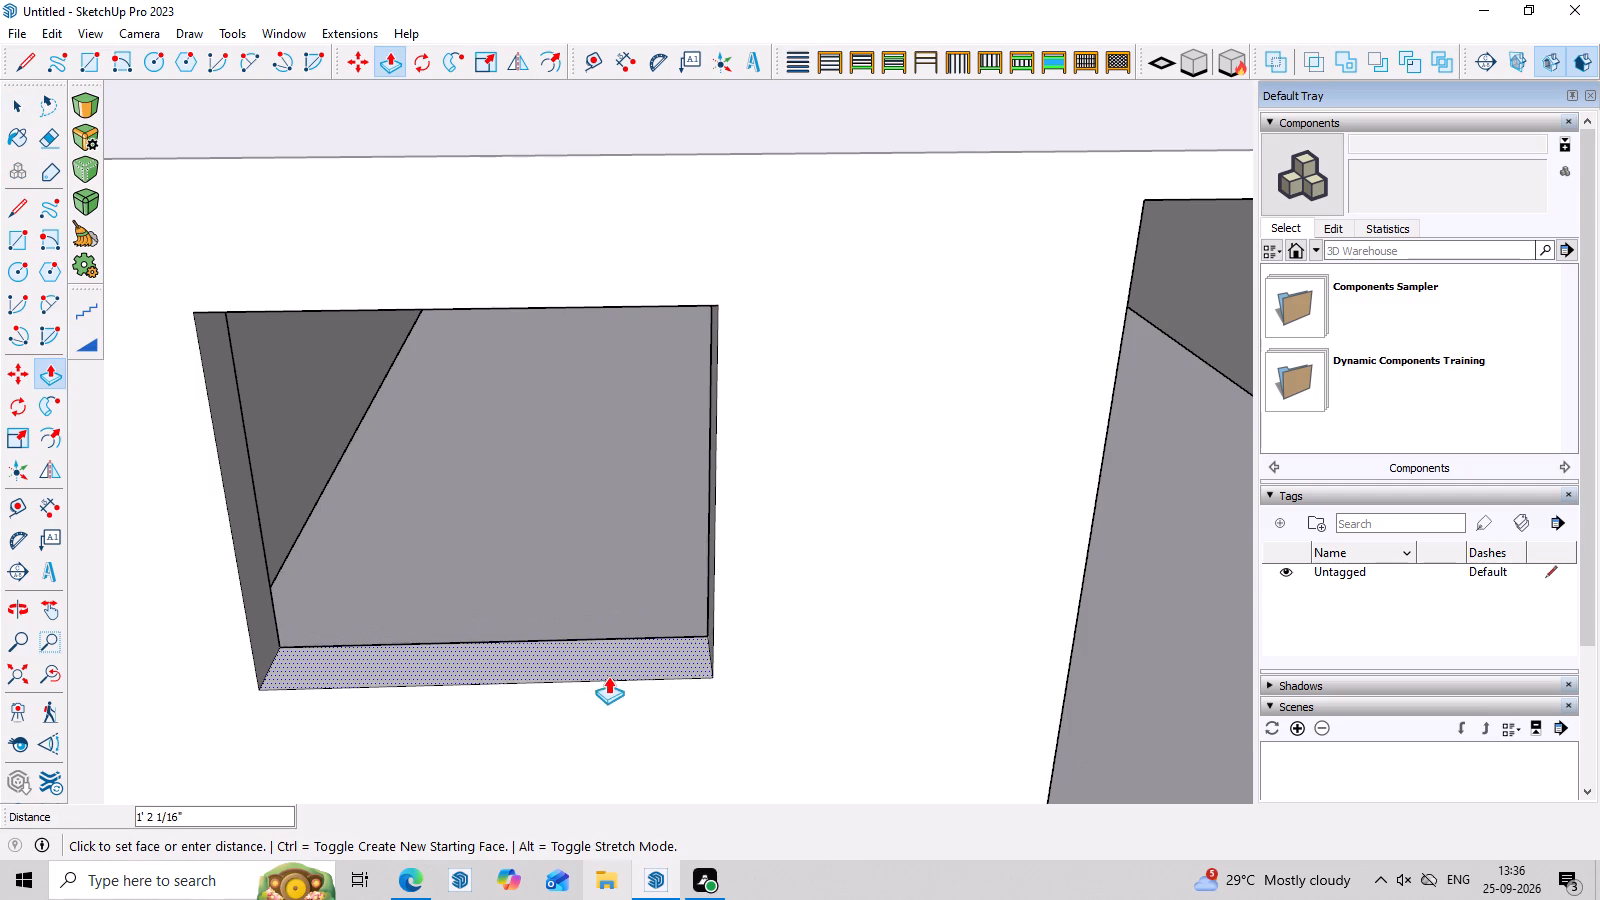
{"action": "left_click", "coordinate": [608, 680]}
{"action": "middle_click_drag", "start_coordinate": [690, 616], "coordinate": [626, 554]}
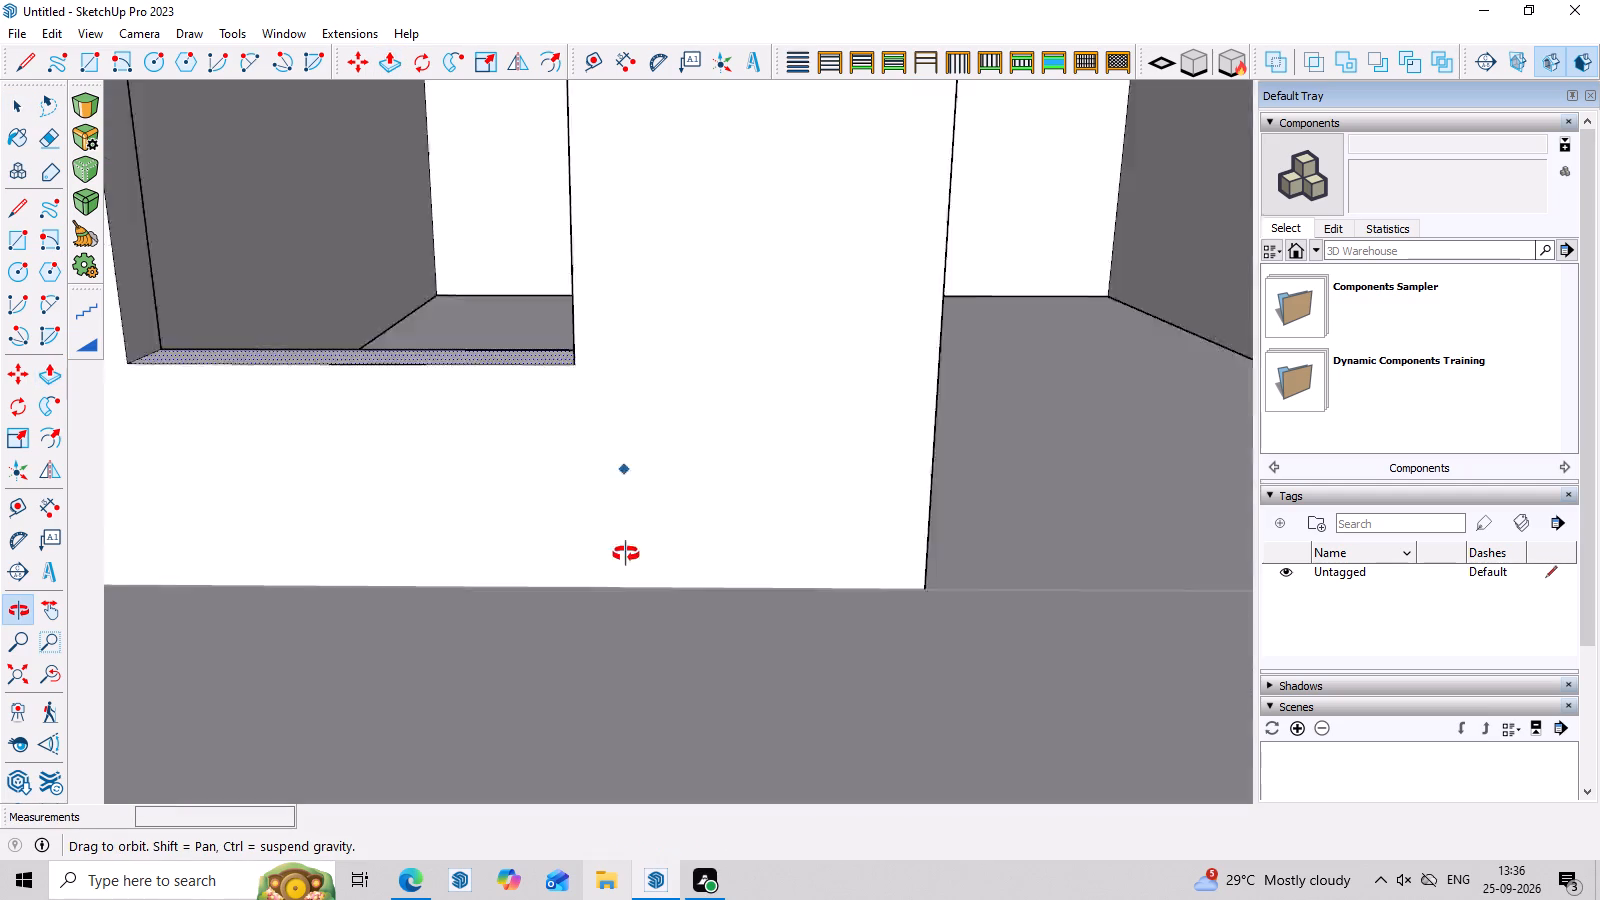
{"action": "middle_click_drag", "start_coordinate": [626, 554], "coordinate": [621, 553]}
{"action": "scroll", "coordinate": [629, 544], "scroll_direction": "down", "scroll_amount": 12}
{"action": "middle_click_drag", "start_coordinate": [748, 605], "coordinate": [790, 506]}
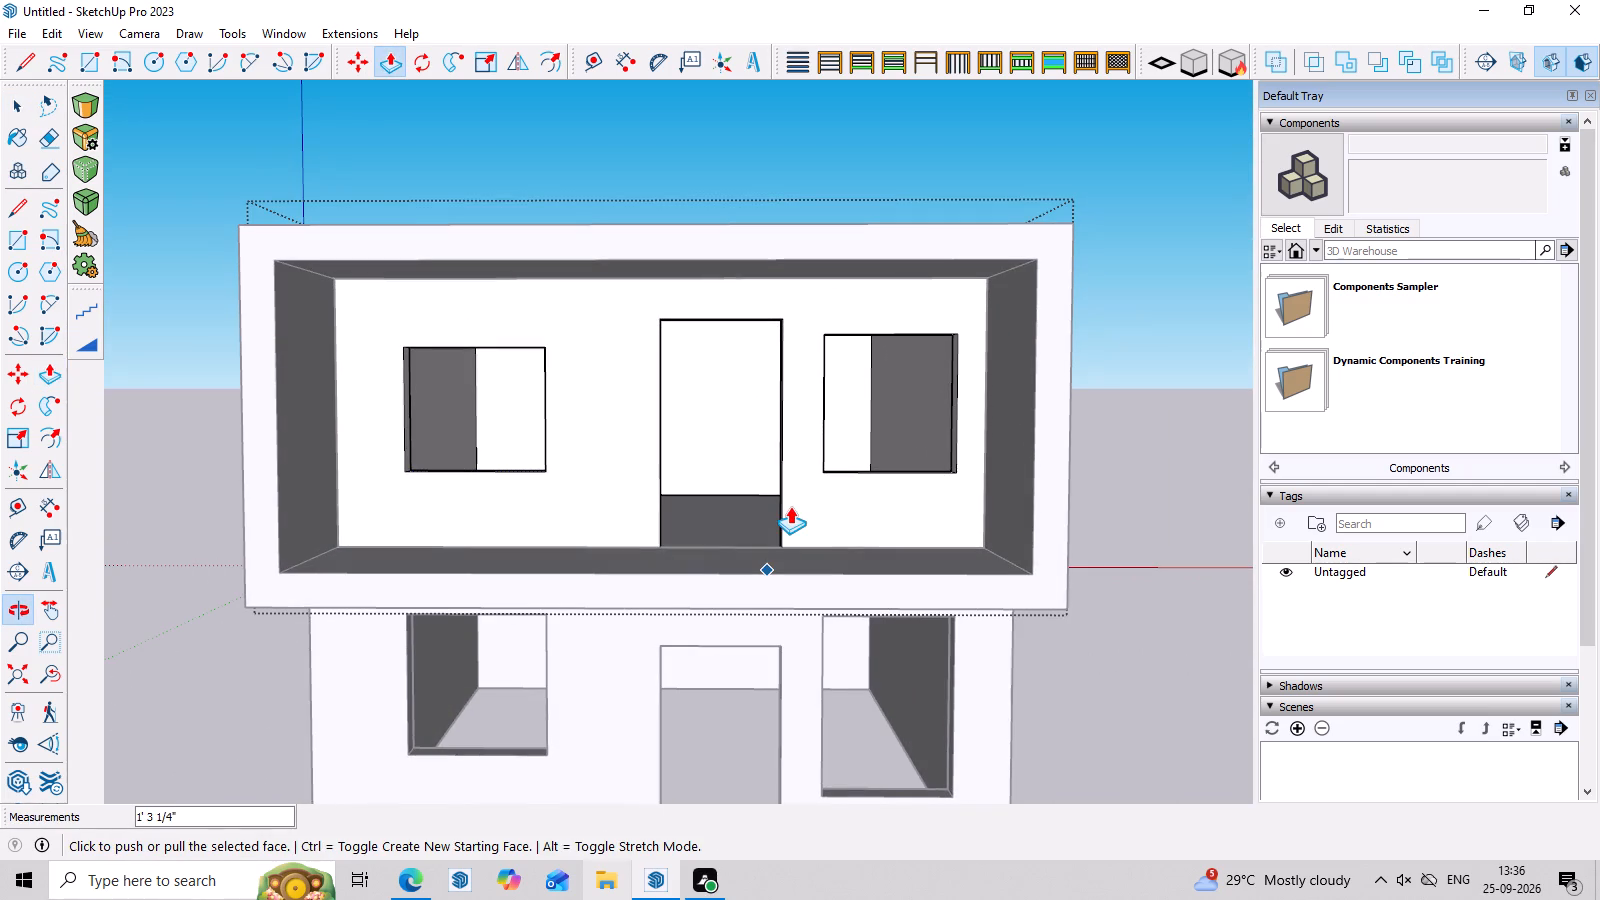
{"action": "key", "text": "space"}
{"action": "left_click", "coordinate": [1180, 389]}
Open the ground-floor wall group for editing.
{"action": "middle_click_drag", "start_coordinate": [1088, 597], "coordinate": [1101, 461]}
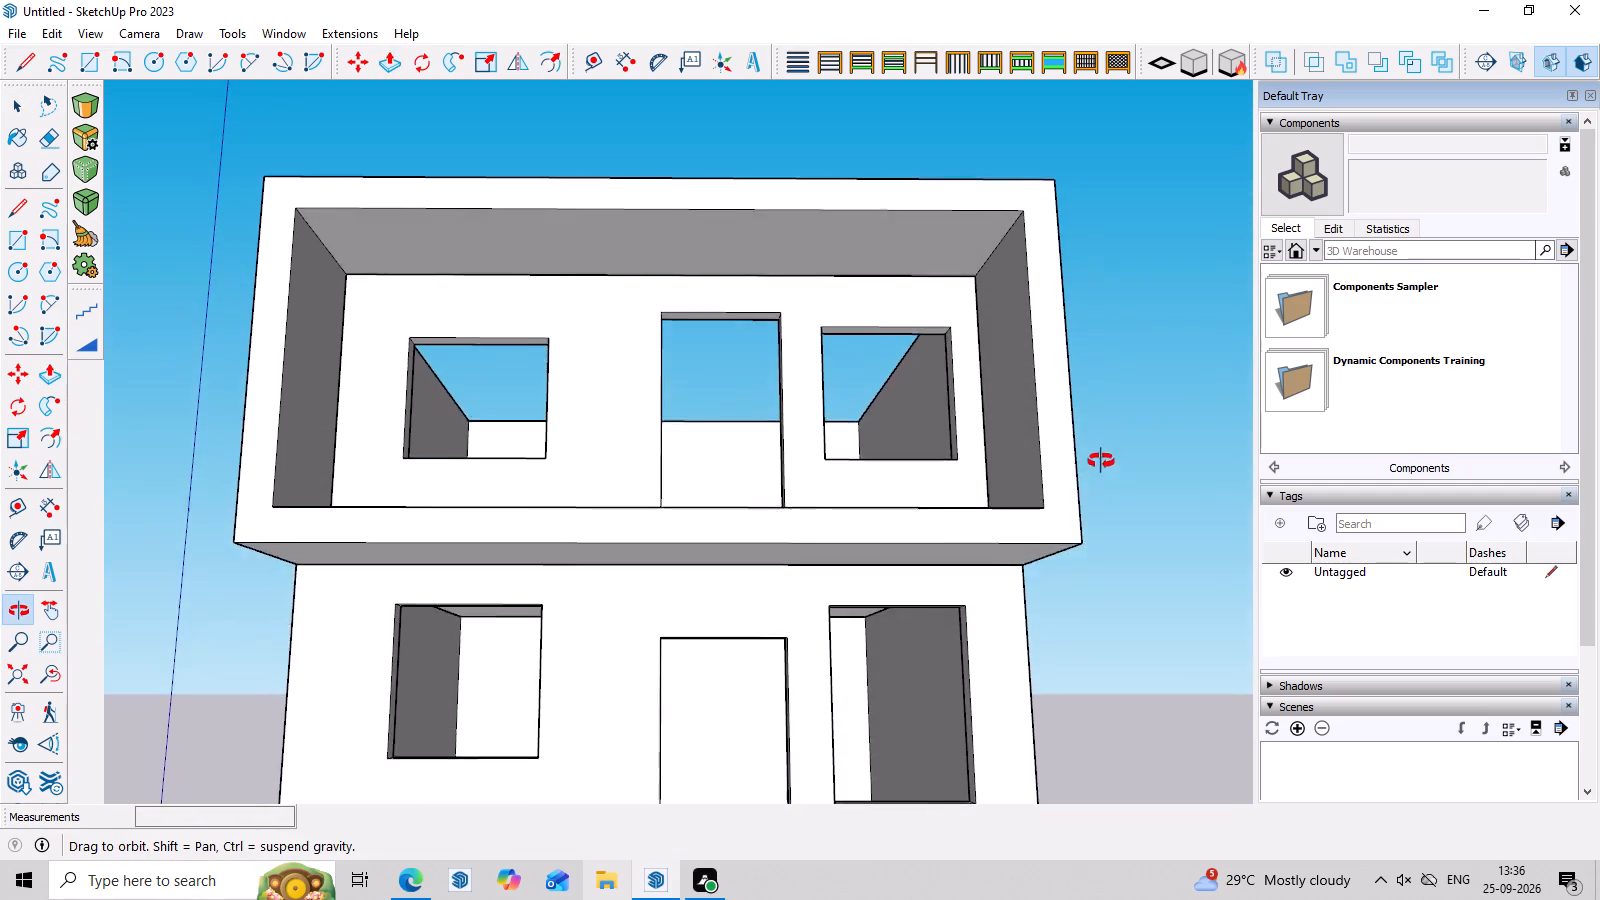
{"action": "middle_click_drag", "start_coordinate": [1101, 461], "coordinate": [1103, 431]}
{"action": "scroll", "coordinate": [1044, 624], "scroll_direction": "up", "scroll_amount": 3}
{"action": "middle_click_drag", "start_coordinate": [1043, 627], "coordinate": [1037, 600]}
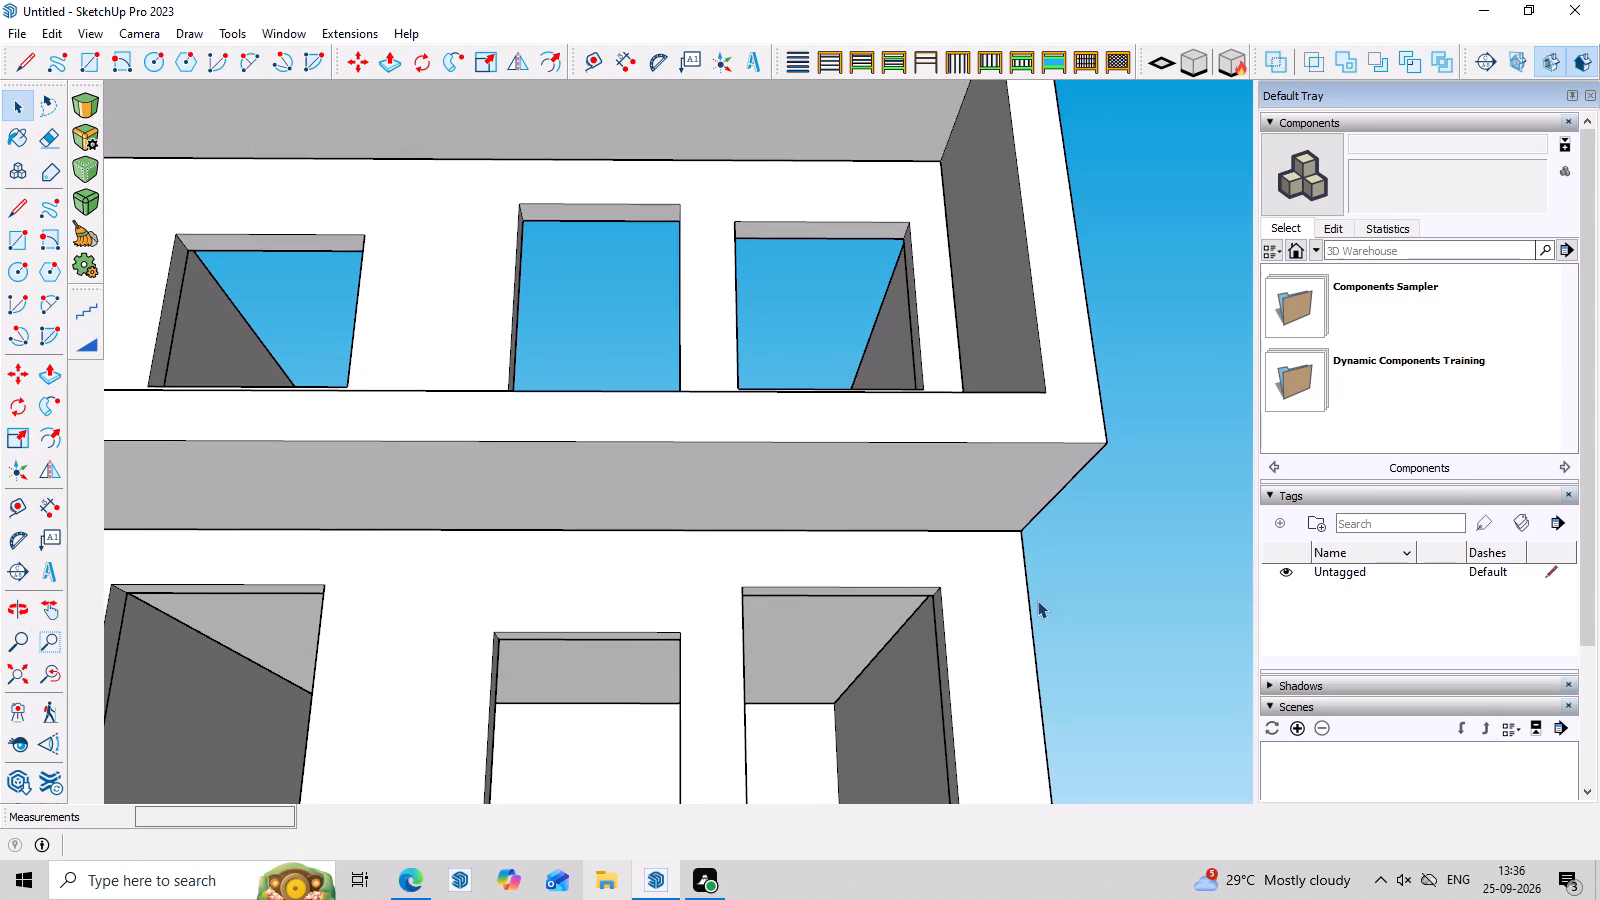
{"action": "middle_click_drag", "start_coordinate": [1037, 600], "coordinate": [1016, 503]}
{"action": "scroll", "coordinate": [866, 609], "scroll_direction": "up", "scroll_amount": 2}
{"action": "left_click", "coordinate": [821, 581]}
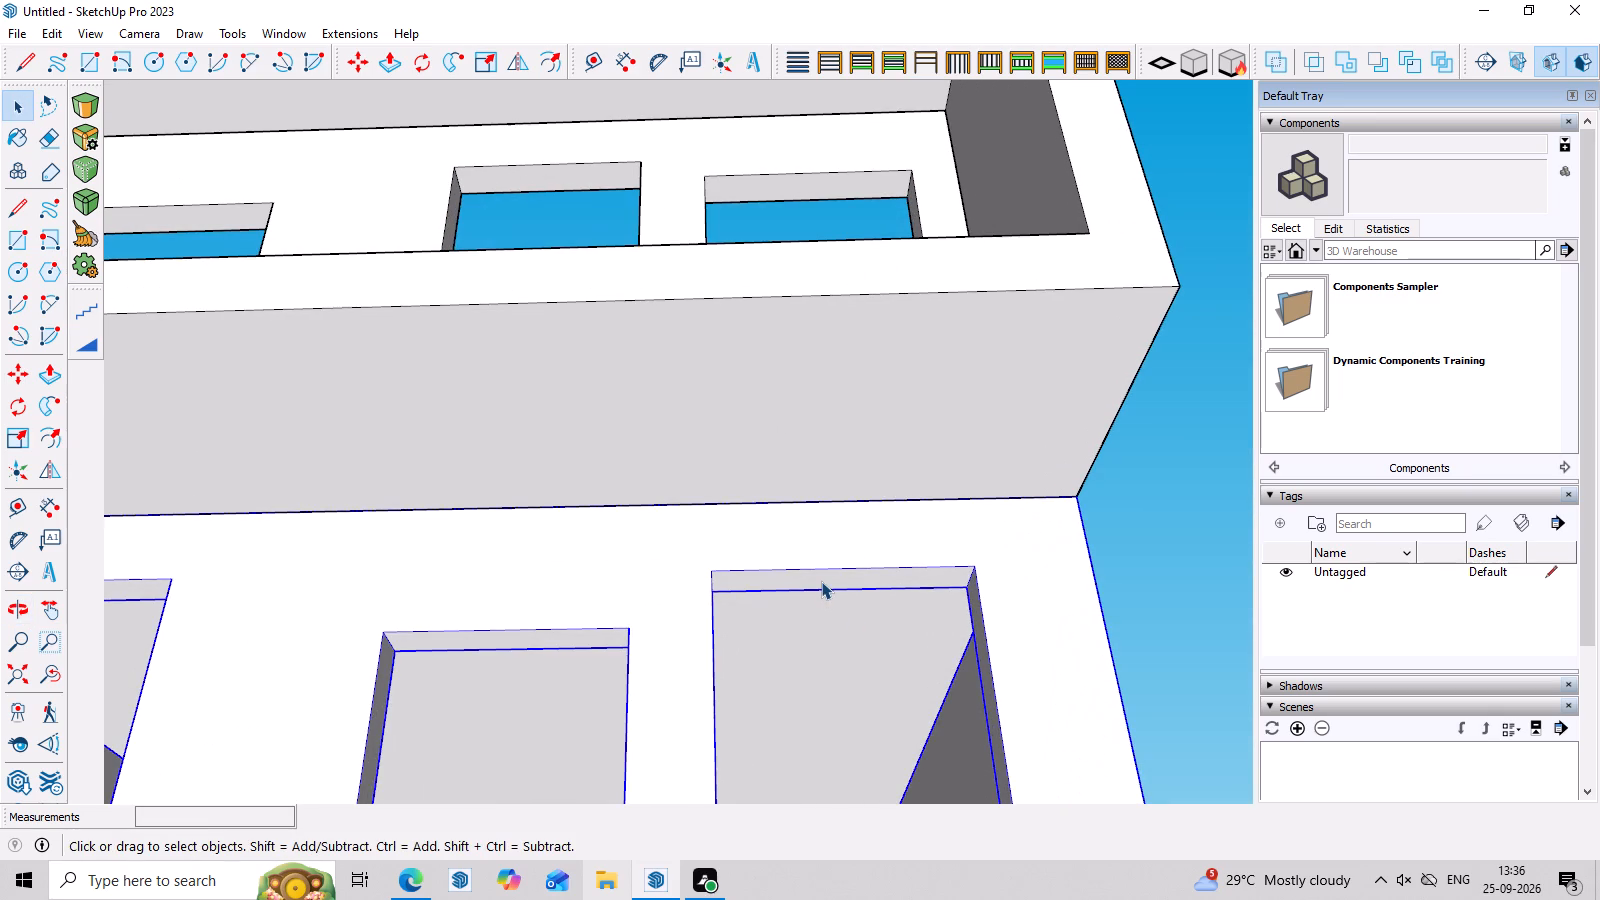
{"action": "double_click", "coordinate": [823, 576]}
{"action": "left_click", "coordinate": [823, 576]}
{"action": "double_click", "coordinate": [823, 576]}
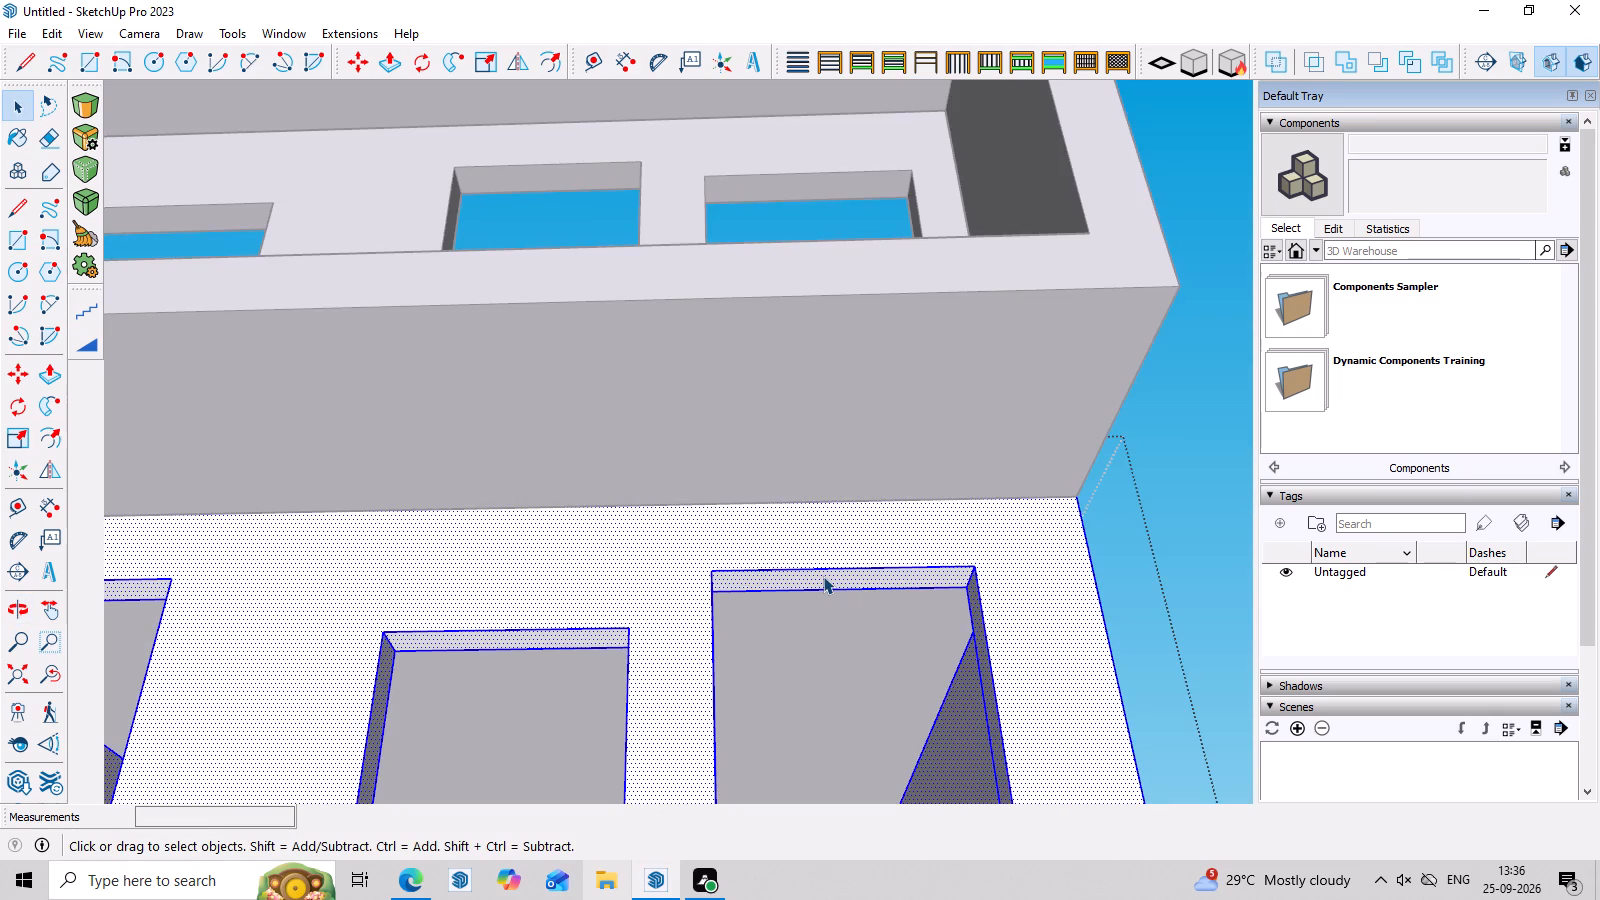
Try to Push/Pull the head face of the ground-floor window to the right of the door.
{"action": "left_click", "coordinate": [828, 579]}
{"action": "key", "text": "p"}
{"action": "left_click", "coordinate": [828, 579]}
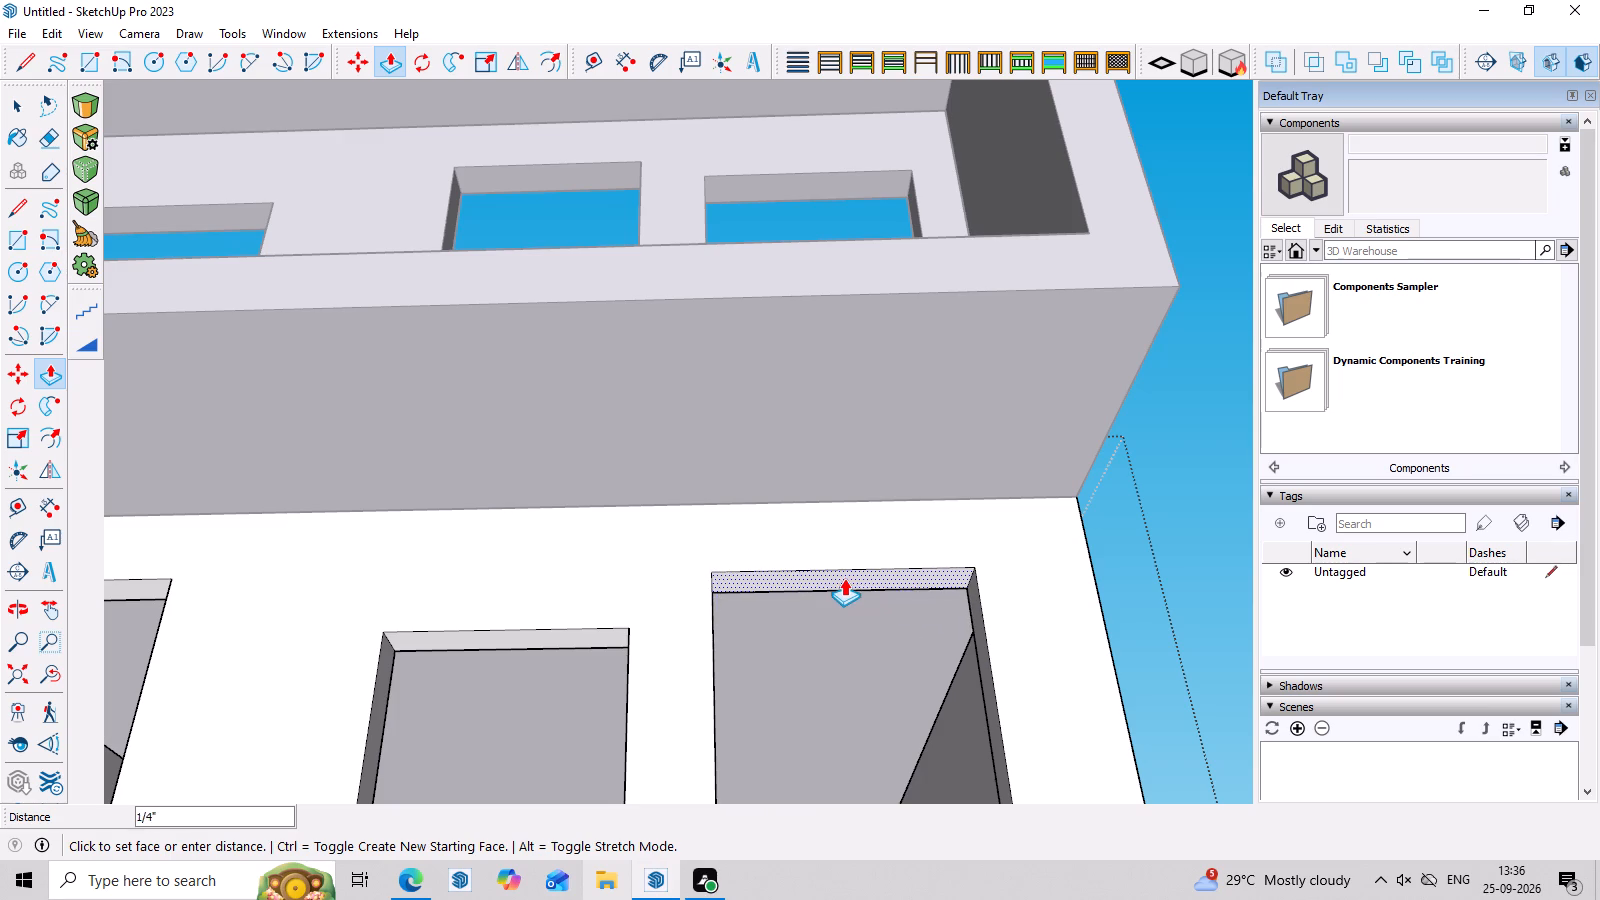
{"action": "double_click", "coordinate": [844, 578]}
Raise the sill of the ground-floor window to the right of the door with Push/Pull, roughly level with the other window's sill.
{"action": "scroll", "coordinate": [847, 692], "scroll_direction": "down", "scroll_amount": 8}
{"action": "middle_click_drag", "start_coordinate": [855, 727], "coordinate": [853, 811]}
{"action": "scroll", "coordinate": [853, 753], "scroll_direction": "up", "scroll_amount": 2}
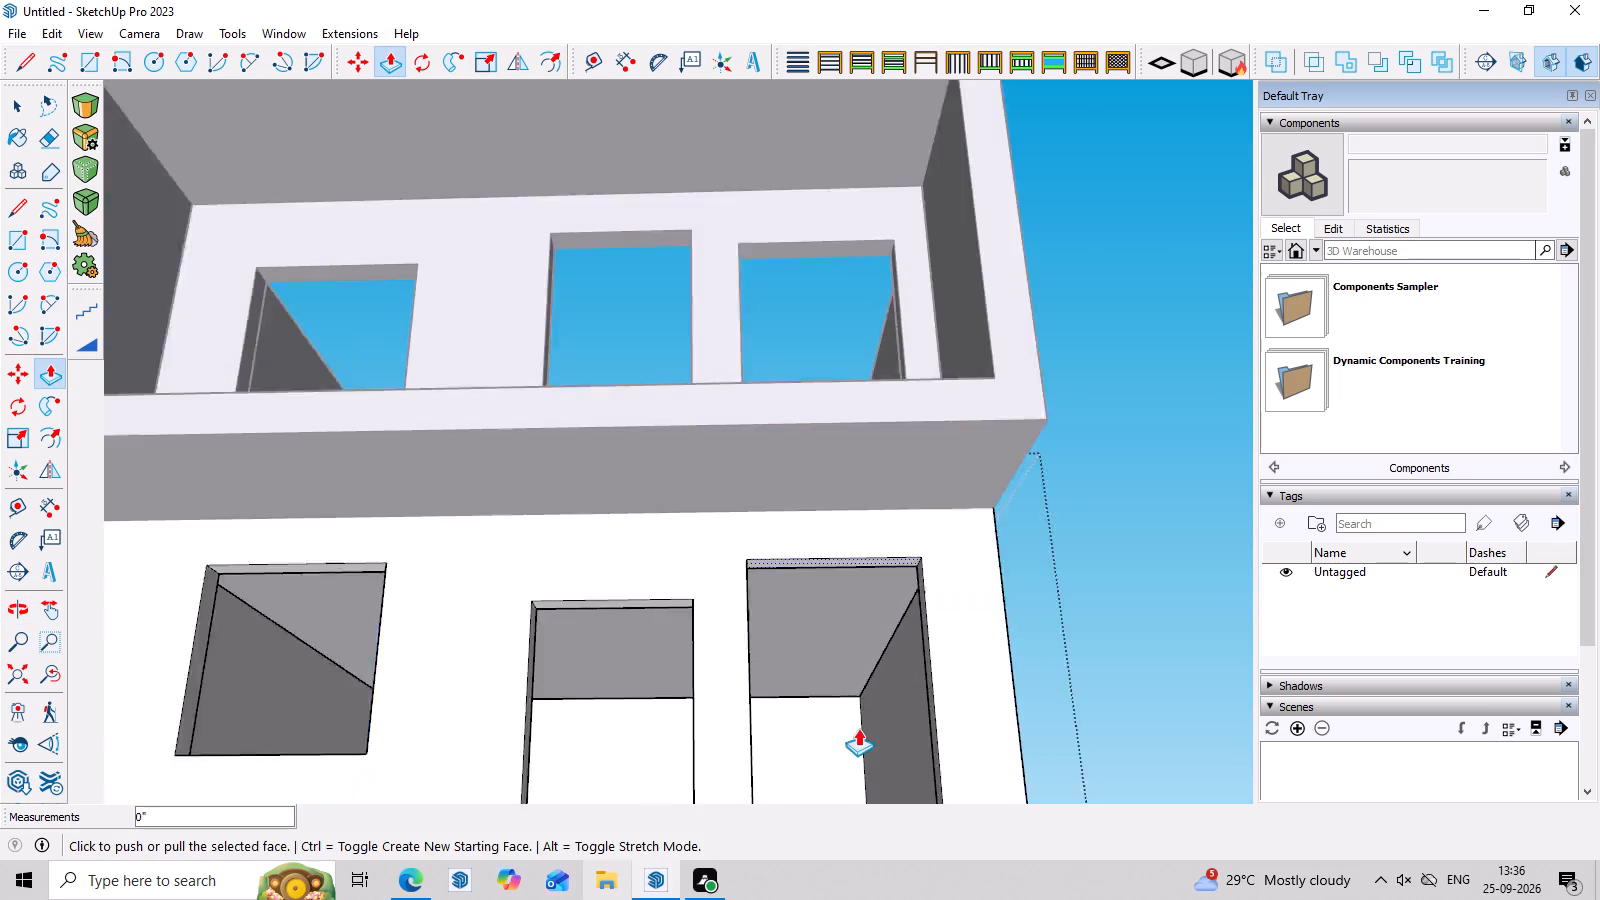
{"action": "scroll", "coordinate": [858, 728], "scroll_direction": "up", "scroll_amount": 2}
{"action": "scroll", "coordinate": [865, 704], "scroll_direction": "down", "scroll_amount": 8}
{"action": "middle_click_drag", "start_coordinate": [874, 716], "coordinate": [862, 825]}
{"action": "scroll", "coordinate": [863, 799], "scroll_direction": "up", "scroll_amount": 7}
{"action": "middle_click_drag", "start_coordinate": [862, 676], "coordinate": [864, 745]}
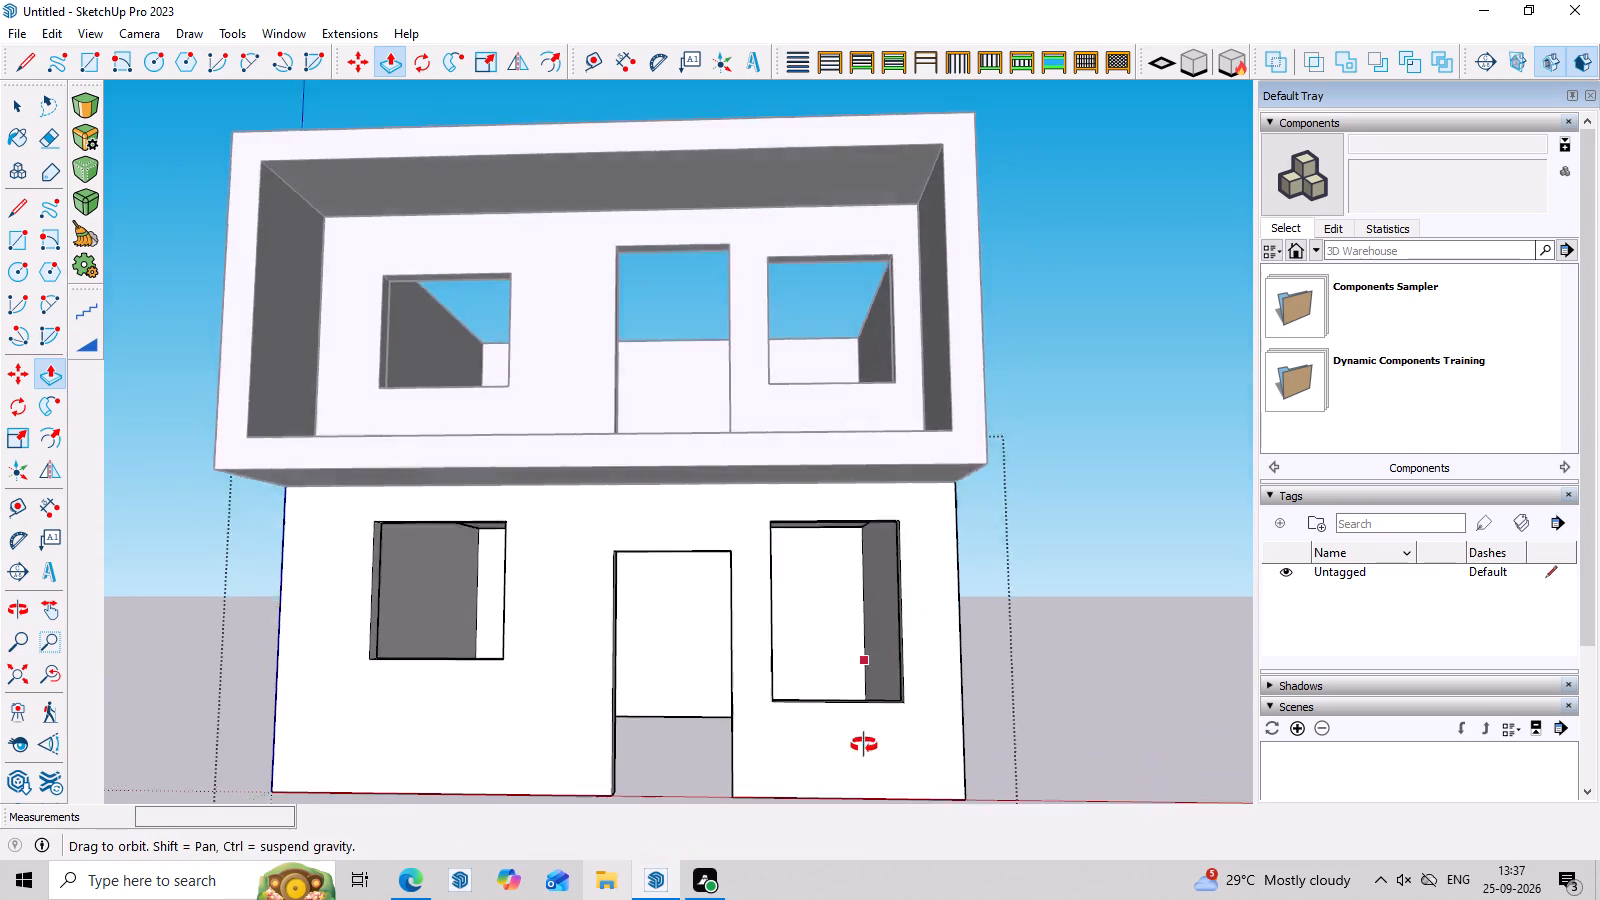
{"action": "middle_click_drag", "start_coordinate": [864, 745], "coordinate": [859, 794]}
{"action": "scroll", "coordinate": [853, 730], "scroll_direction": "up", "scroll_amount": 4}
{"action": "key", "text": "space"}
{"action": "double_click", "coordinate": [851, 698]}
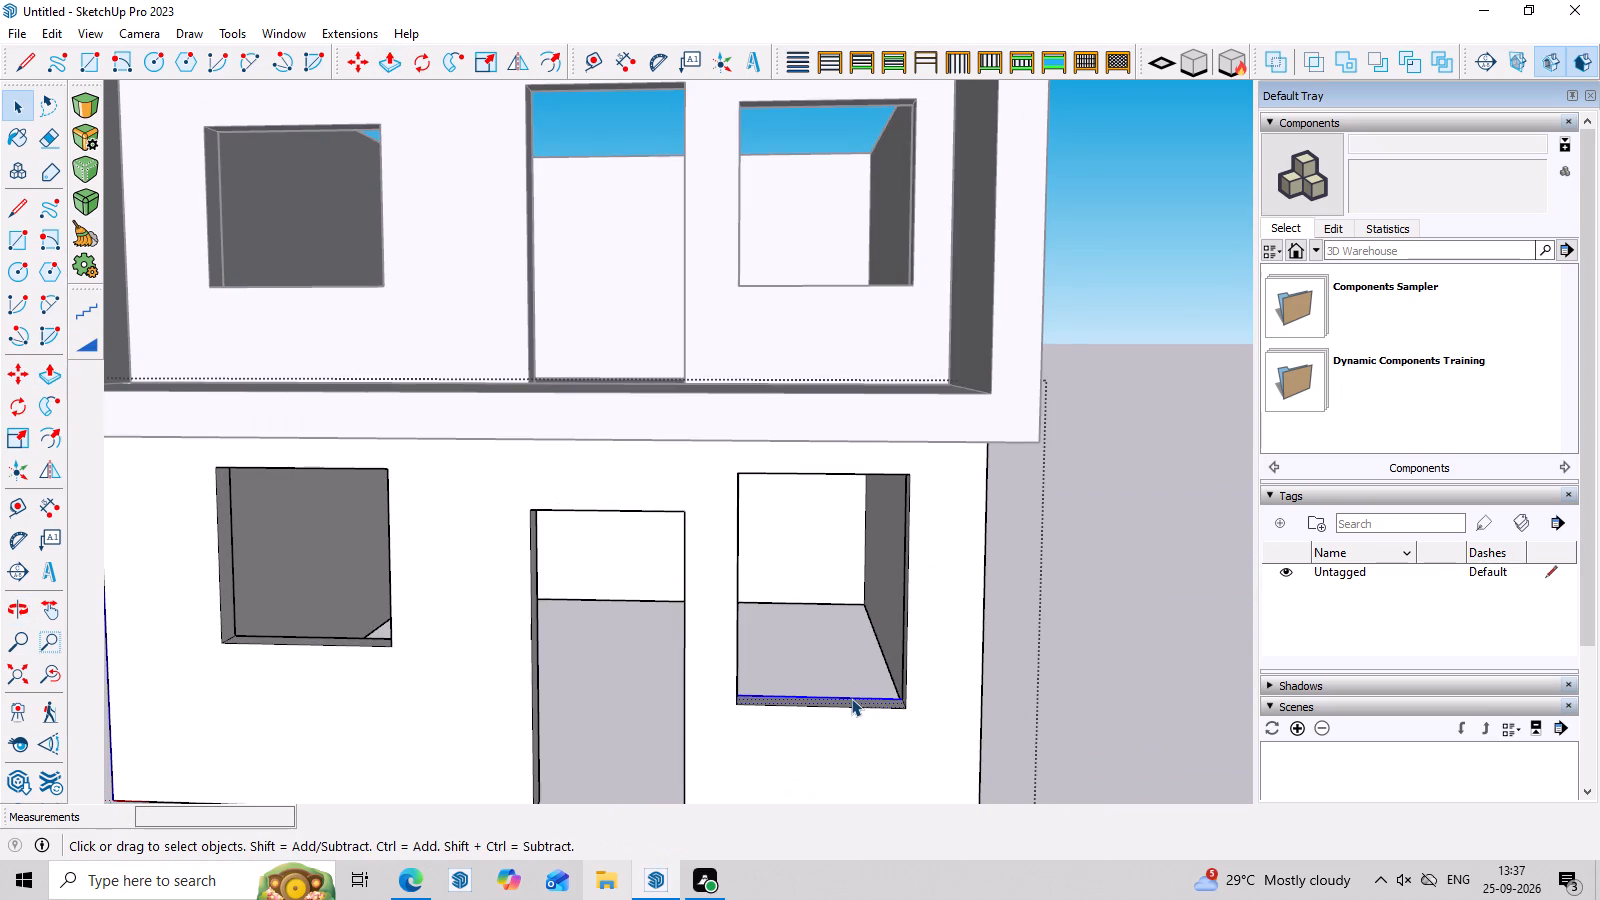
{"action": "scroll", "coordinate": [851, 698], "scroll_direction": "up", "scroll_amount": 1}
{"action": "key", "text": "p"}
{"action": "left_click", "coordinate": [852, 701]}
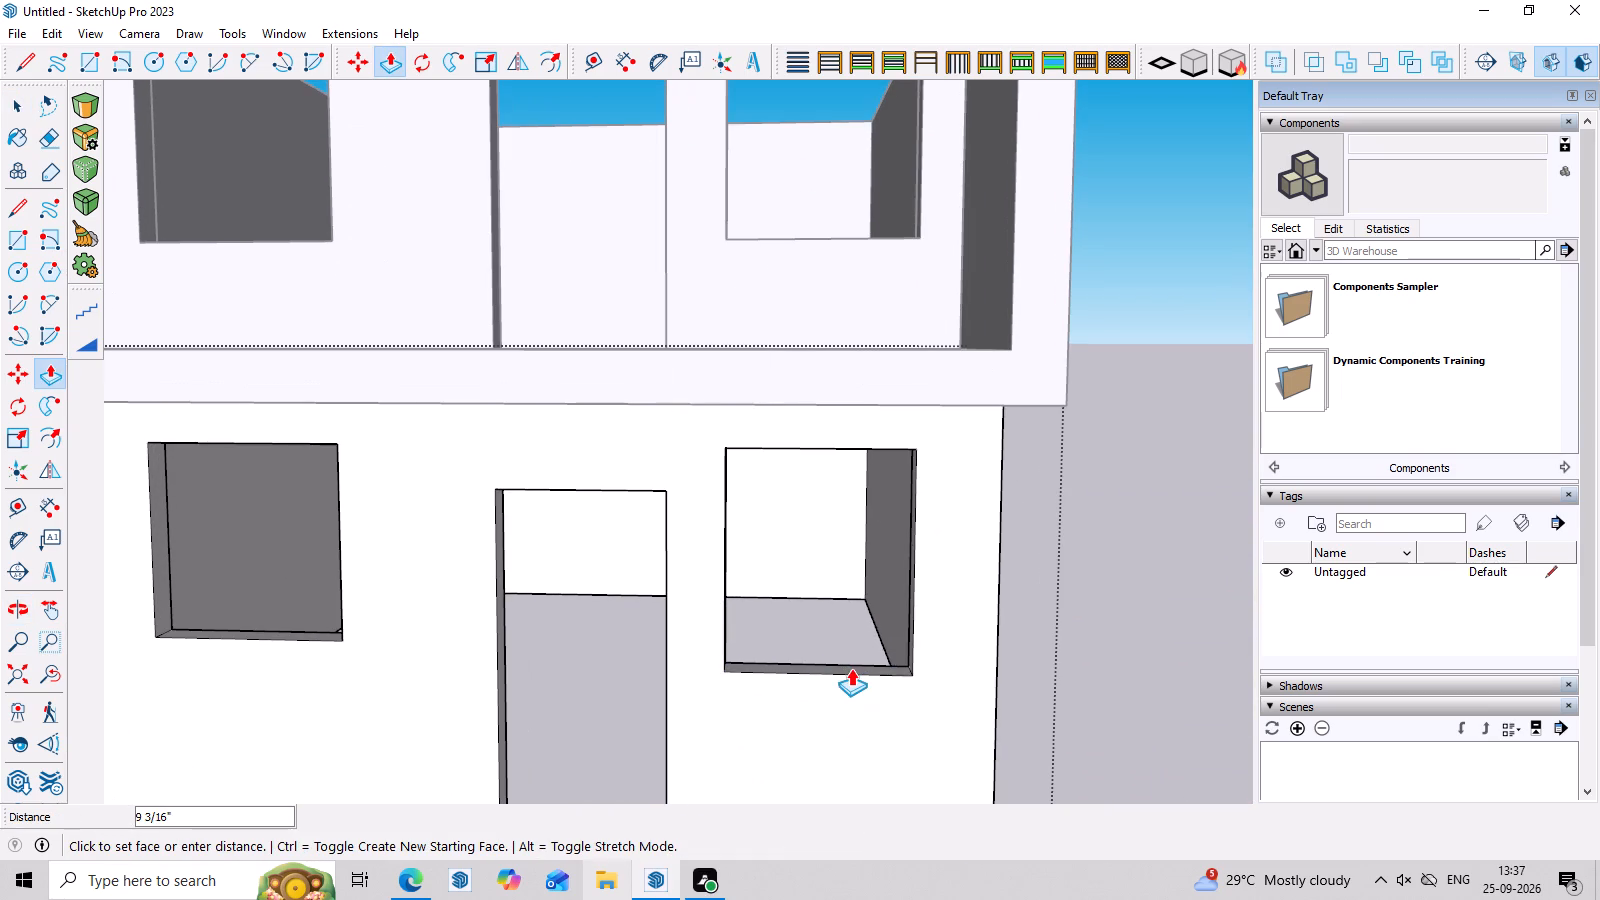
{"action": "left_click", "coordinate": [849, 644]}
Push/Pull the outer jamb of the ground-floor window right of the door to widen the opening by about 4 1/8".
{"action": "middle_click_drag", "start_coordinate": [863, 600], "coordinate": [876, 606]}
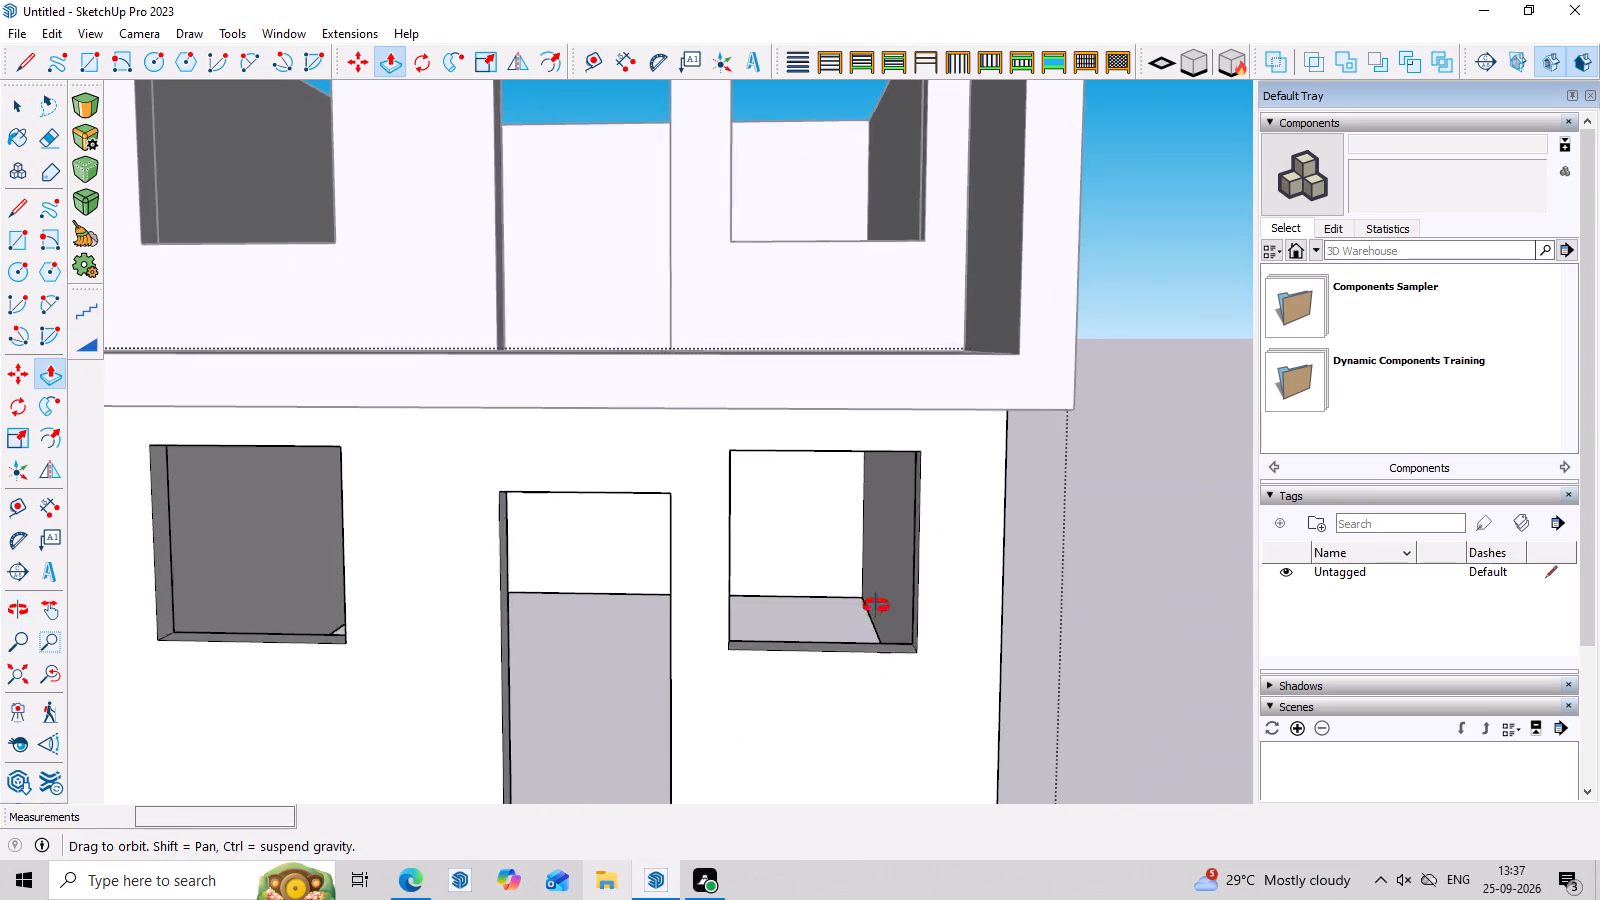
{"action": "middle_click_drag", "start_coordinate": [876, 606], "coordinate": [986, 619]}
{"action": "scroll", "coordinate": [1030, 617], "scroll_direction": "up", "scroll_amount": 7}
{"action": "key", "text": "space"}
{"action": "double_click", "coordinate": [991, 597]}
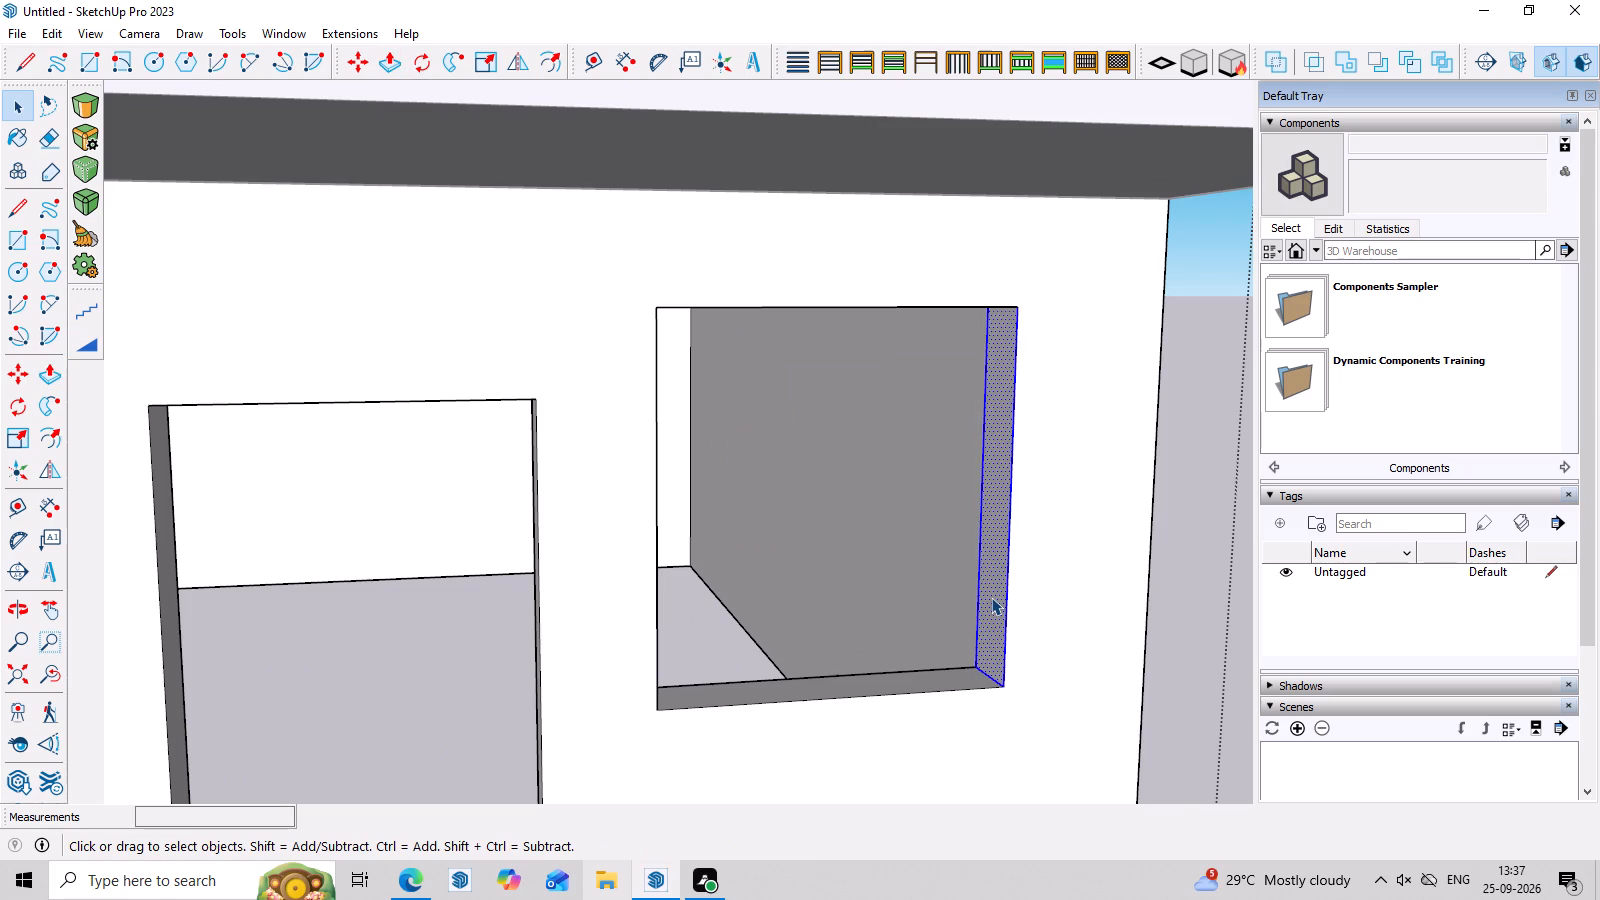
{"action": "key", "text": "p"}
{"action": "left_click", "coordinate": [991, 597]}
{"action": "left_click", "coordinate": [1017, 591]}
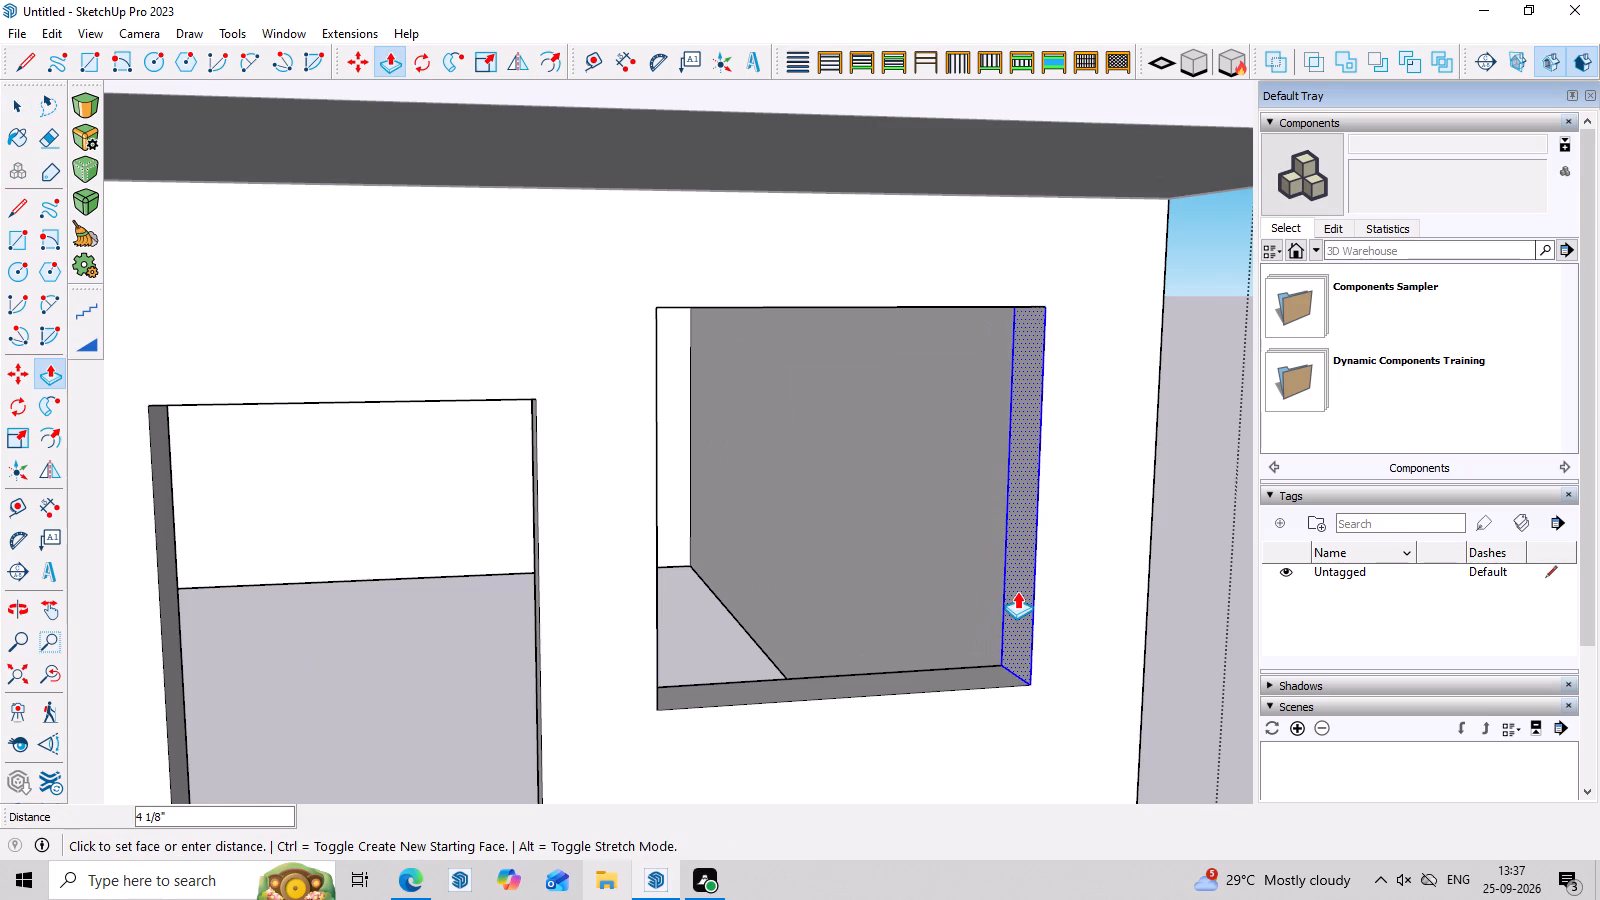
{"action": "middle_click_drag", "start_coordinate": [988, 650], "coordinate": [748, 557]}
{"action": "scroll", "coordinate": [748, 557], "scroll_direction": "down", "scroll_amount": 8}
{"action": "middle_click_drag", "start_coordinate": [782, 657], "coordinate": [930, 694]}
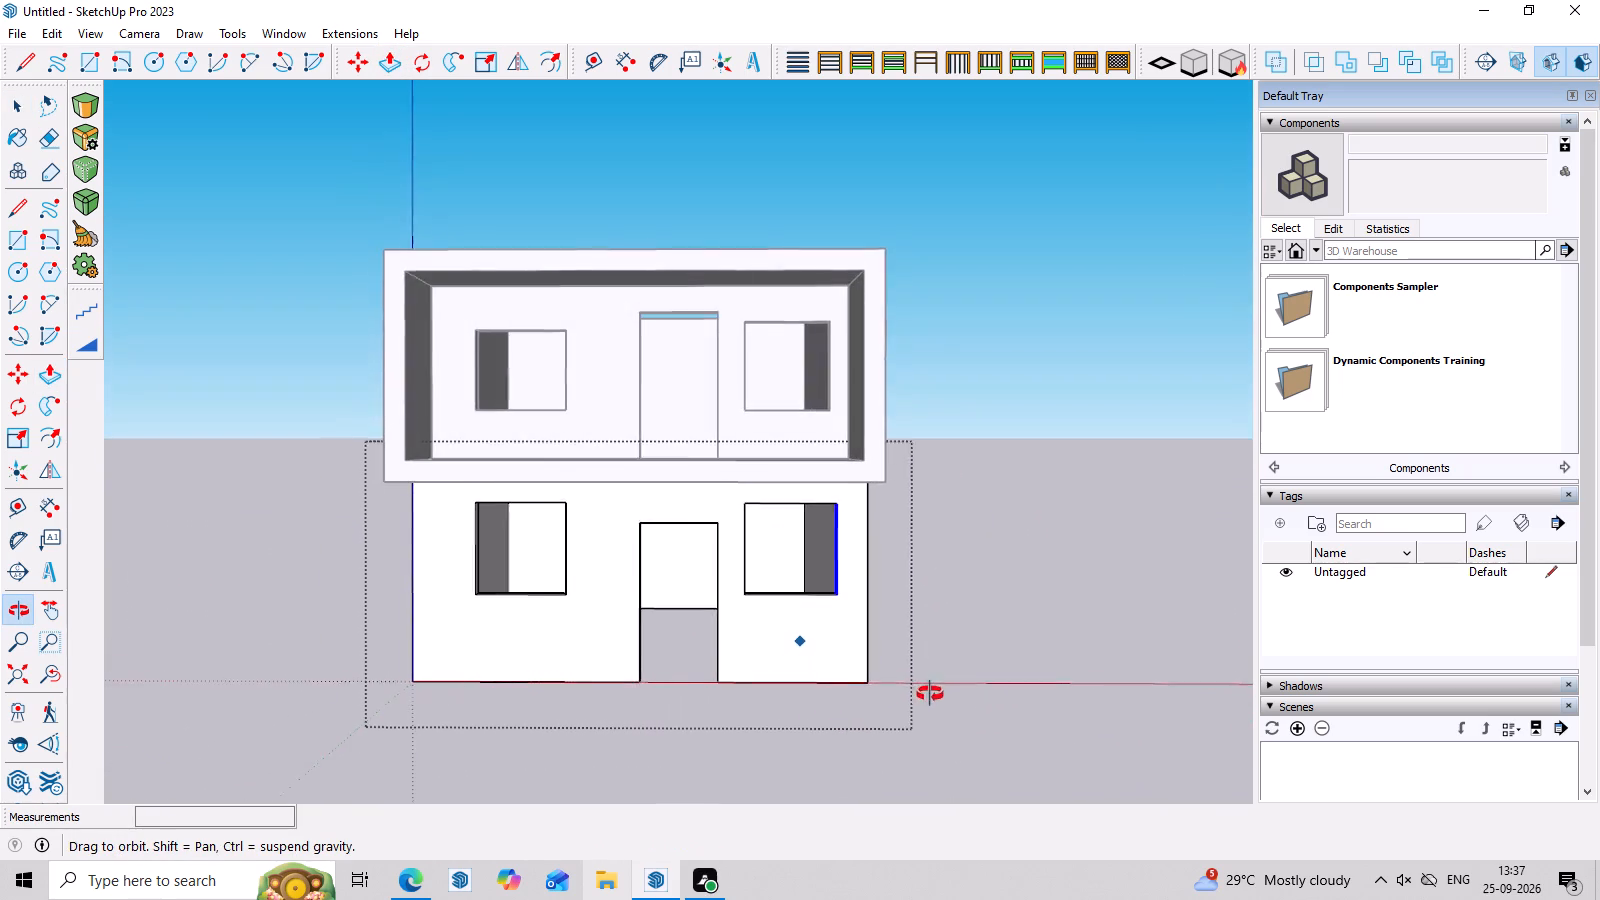
{"action": "middle_click_drag", "start_coordinate": [930, 694], "coordinate": [947, 686]}
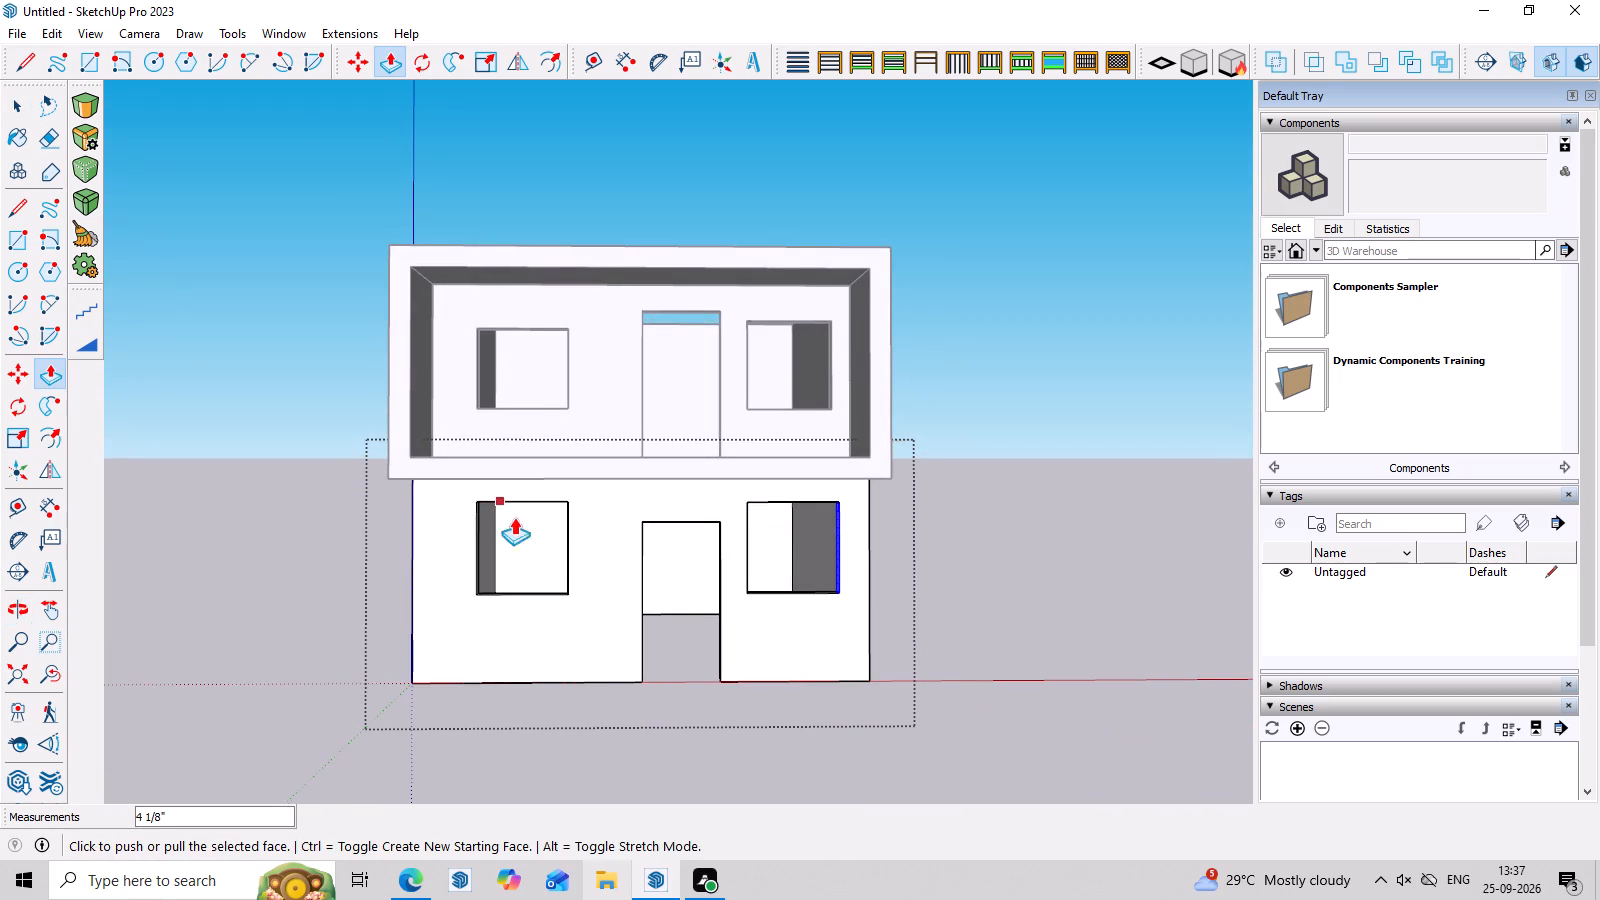
Widen the ground-floor window left of the door by about 5 7/8" toward the door with Push/Pull, and close the wall group.
{"action": "middle_click_drag", "start_coordinate": [548, 538], "coordinate": [736, 540]}
{"action": "scroll", "coordinate": [624, 581], "scroll_direction": "up", "scroll_amount": 10}
{"action": "middle_click_drag", "start_coordinate": [550, 576], "coordinate": [612, 581]}
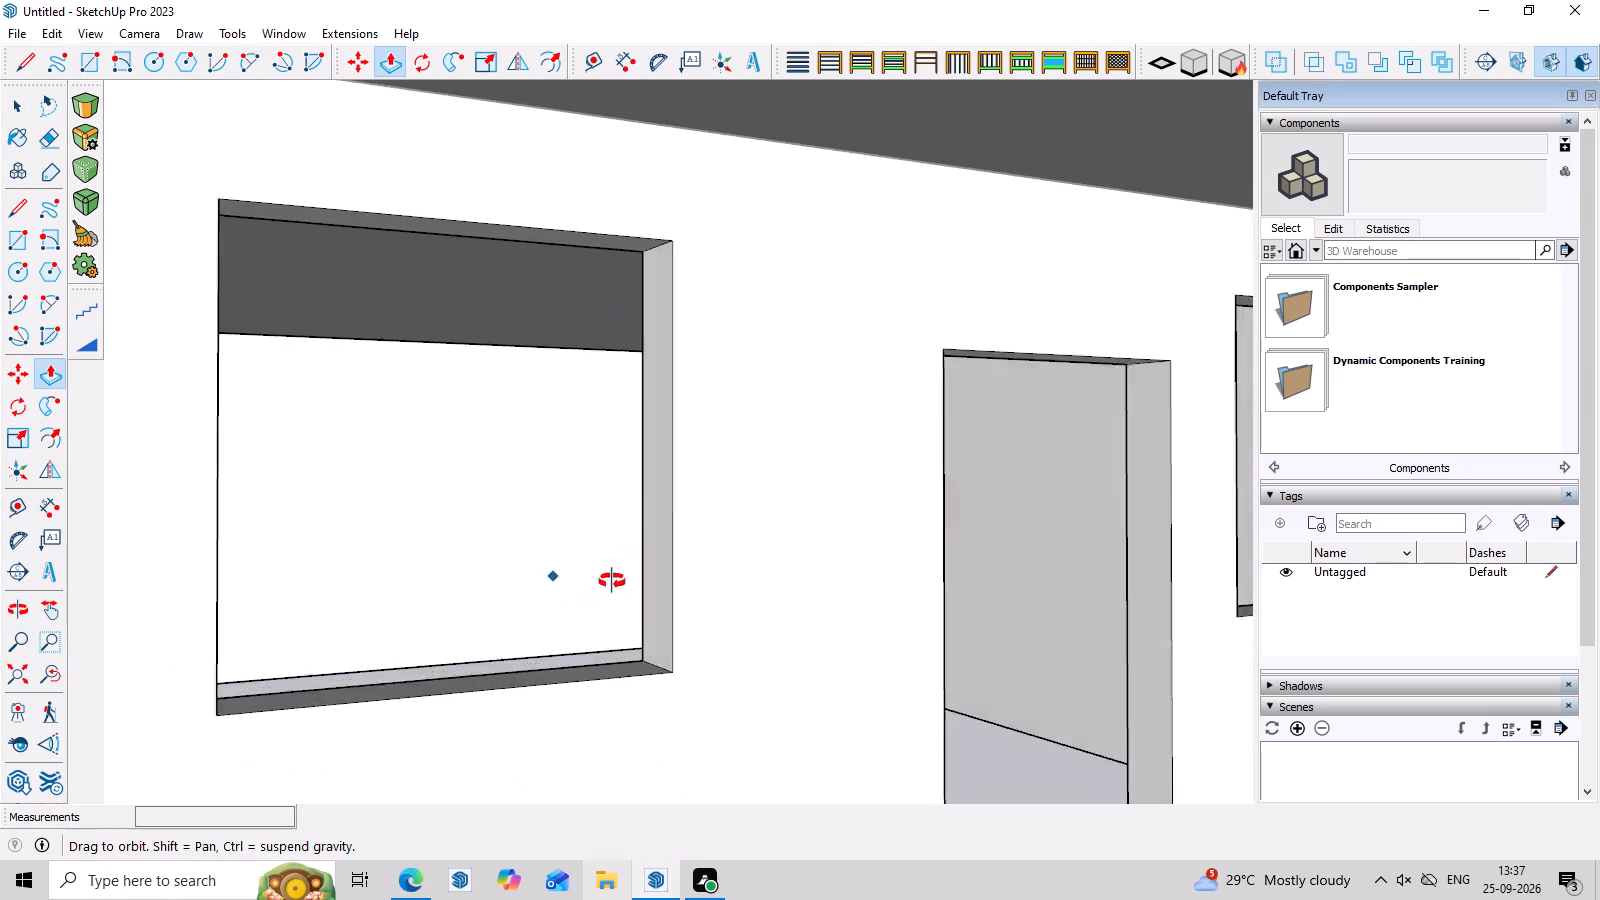
{"action": "middle_click_drag", "start_coordinate": [612, 581], "coordinate": [629, 583]}
{"action": "key", "text": "space"}
{"action": "left_click", "coordinate": [1018, 562]}
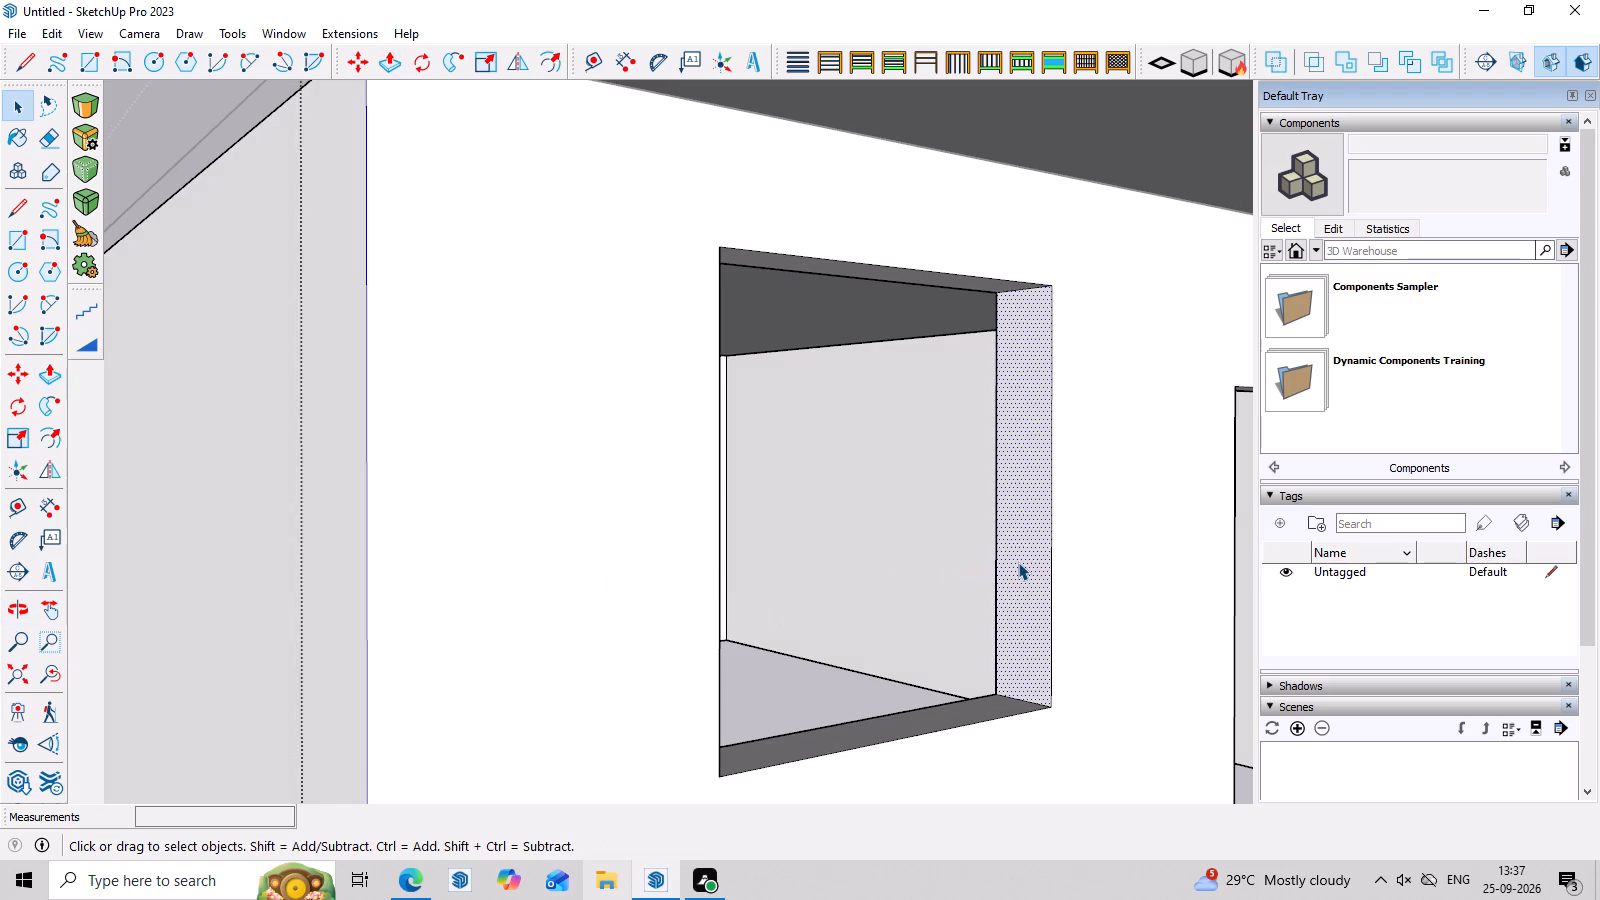
{"action": "key", "text": "p"}
{"action": "left_click", "coordinate": [1018, 562]}
{"action": "left_click", "coordinate": [1046, 556]}
{"action": "middle_click_drag", "start_coordinate": [965, 622], "coordinate": [684, 632]}
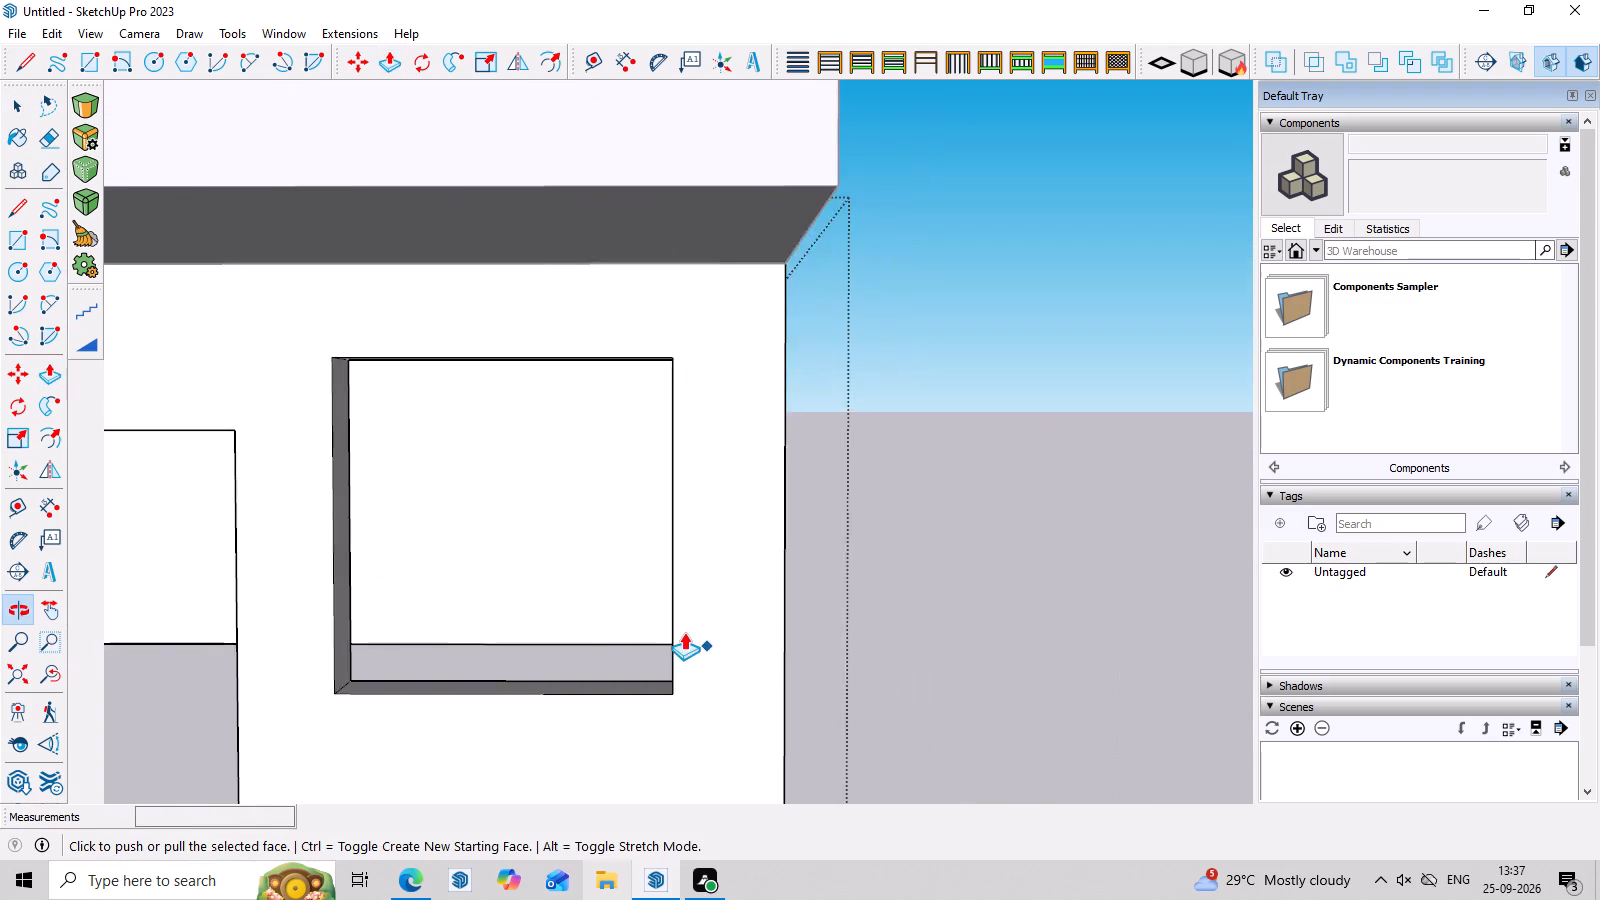
{"action": "scroll", "coordinate": [684, 632], "scroll_direction": "down", "scroll_amount": 16}
{"action": "middle_click_drag", "start_coordinate": [753, 686], "coordinate": [756, 646]}
{"action": "key", "text": "space"}
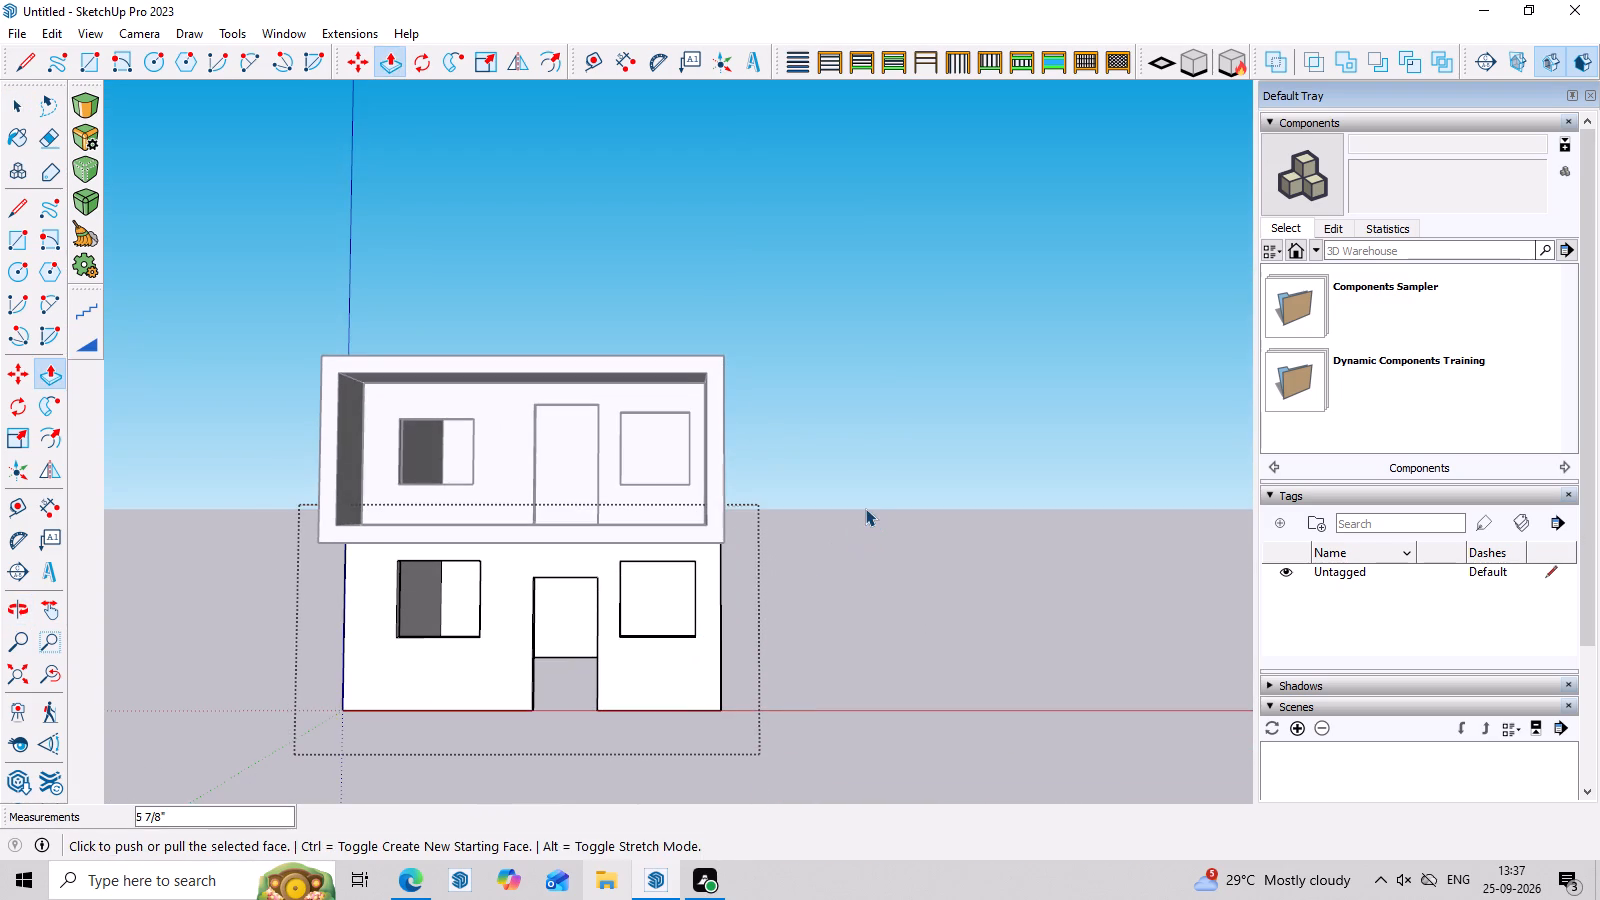
{"action": "left_click", "coordinate": [865, 508]}
Examine the front facade, its window openings and the projecting frame from several angles.
{"action": "scroll", "coordinate": [193, 378], "scroll_direction": "up", "scroll_amount": 7}
{"action": "scroll", "coordinate": [289, 409], "scroll_direction": "down", "scroll_amount": 3}
{"action": "middle_click_drag", "start_coordinate": [486, 543], "coordinate": [468, 640]}
{"action": "scroll", "coordinate": [424, 456], "scroll_direction": "down", "scroll_amount": 8}
{"action": "middle_click_drag", "start_coordinate": [570, 653], "coordinate": [600, 555]}
{"action": "scroll", "coordinate": [583, 524], "scroll_direction": "up", "scroll_amount": 8}
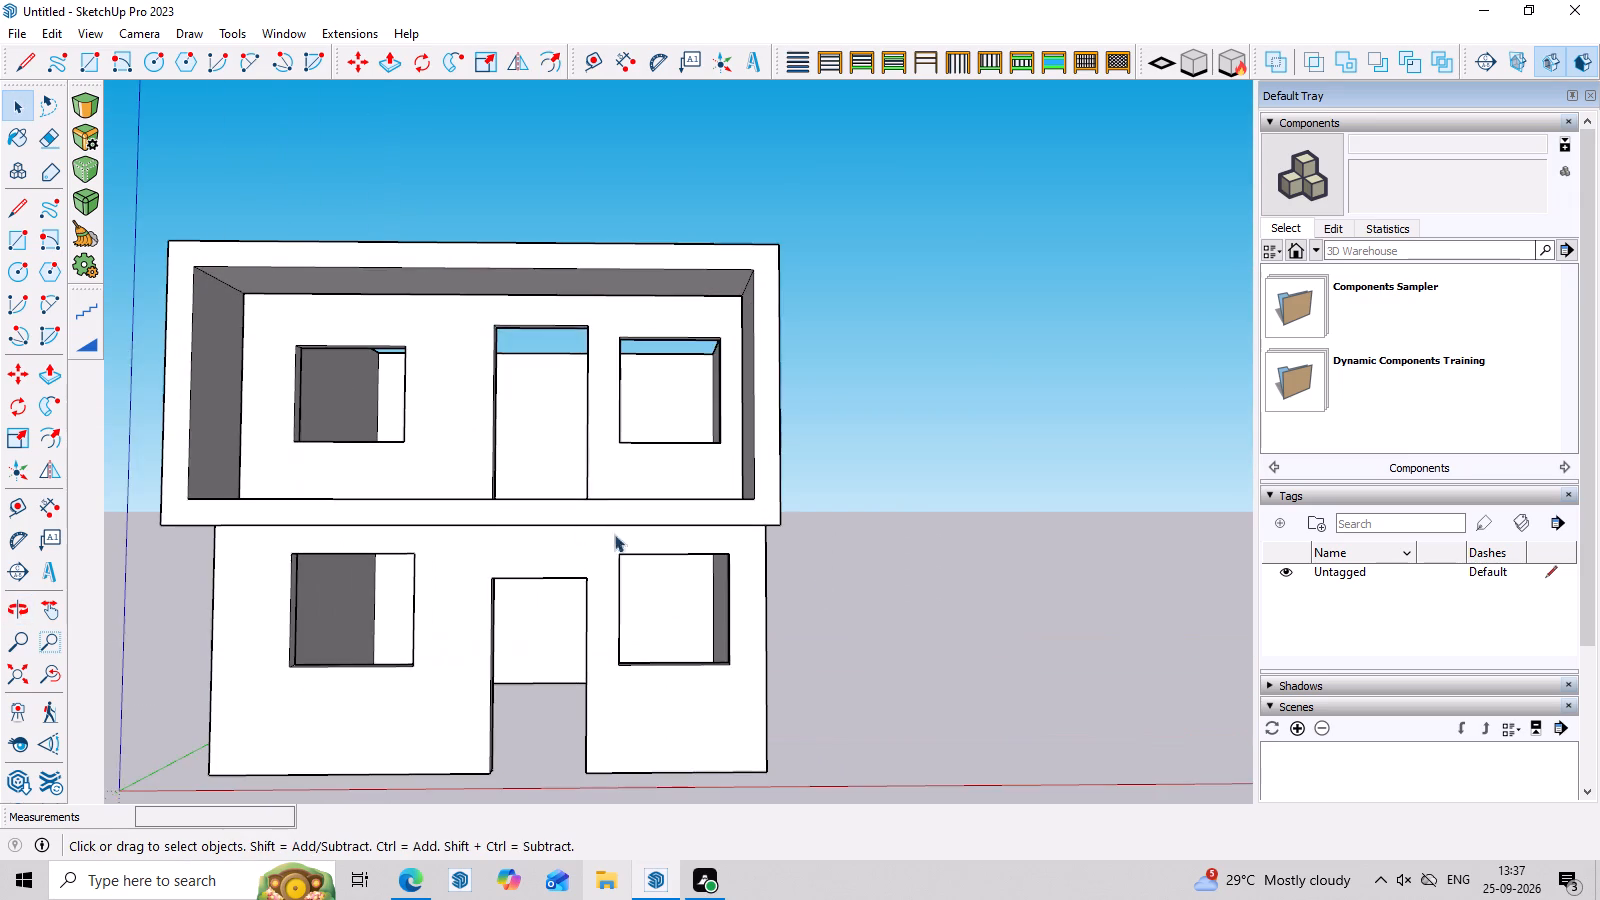
{"action": "middle_click_drag", "start_coordinate": [816, 583], "coordinate": [765, 581]}
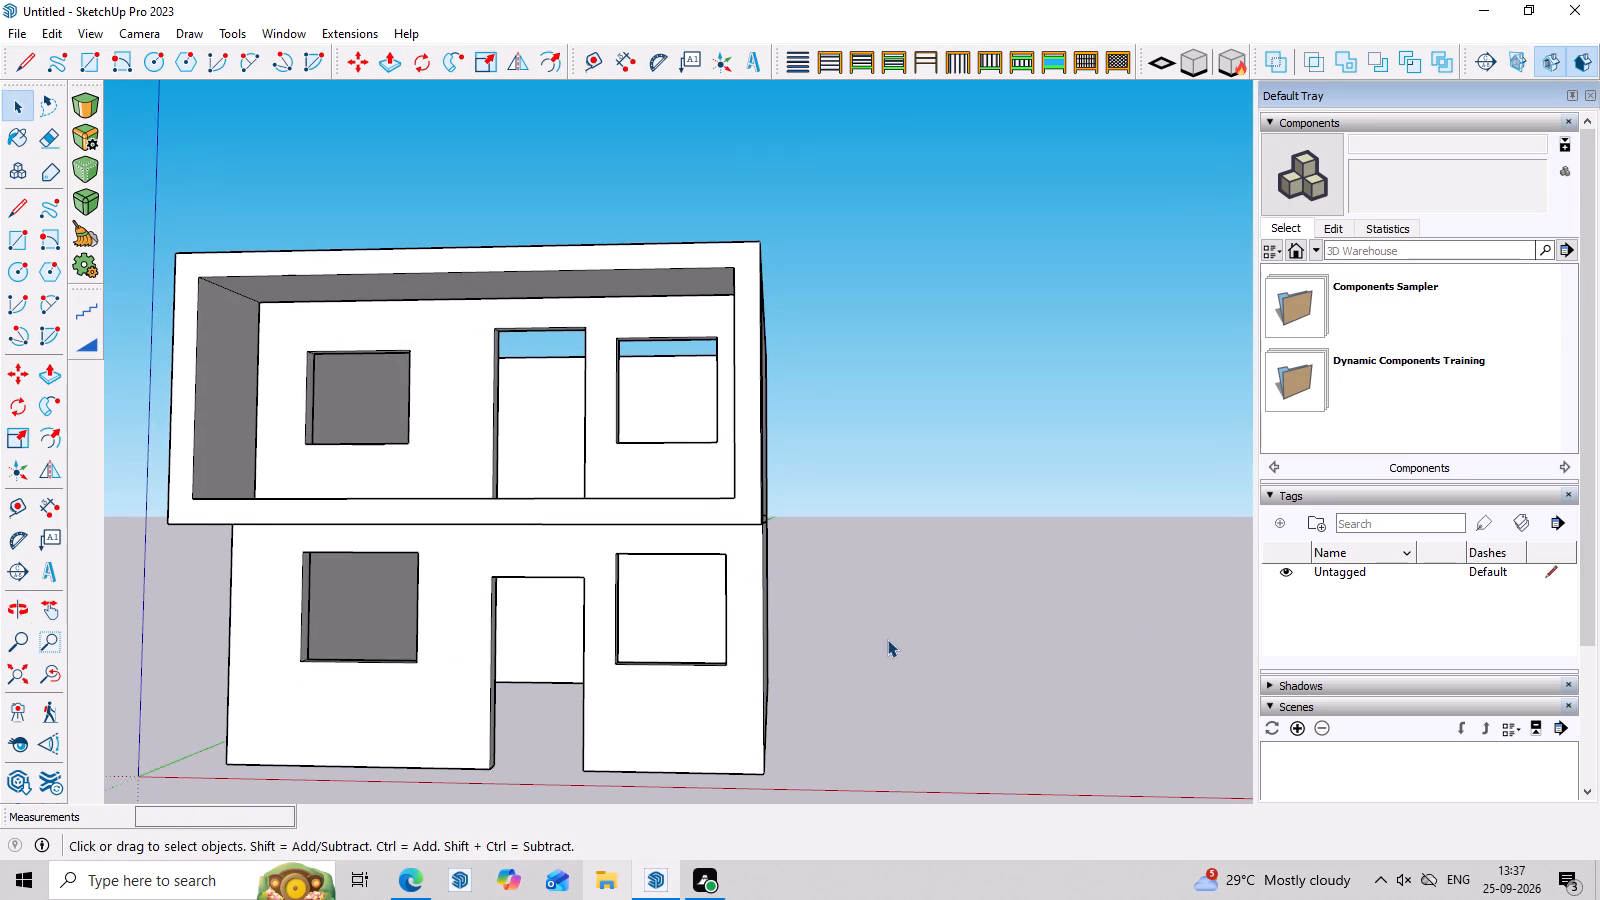
{"action": "middle_click_drag", "start_coordinate": [887, 639], "coordinate": [805, 682]}
{"action": "middle_click", "coordinate": [819, 680]}
{"action": "scroll", "coordinate": [901, 666], "scroll_direction": "down", "scroll_amount": 8}
{"action": "middle_click_drag", "start_coordinate": [919, 658], "coordinate": [940, 723]}
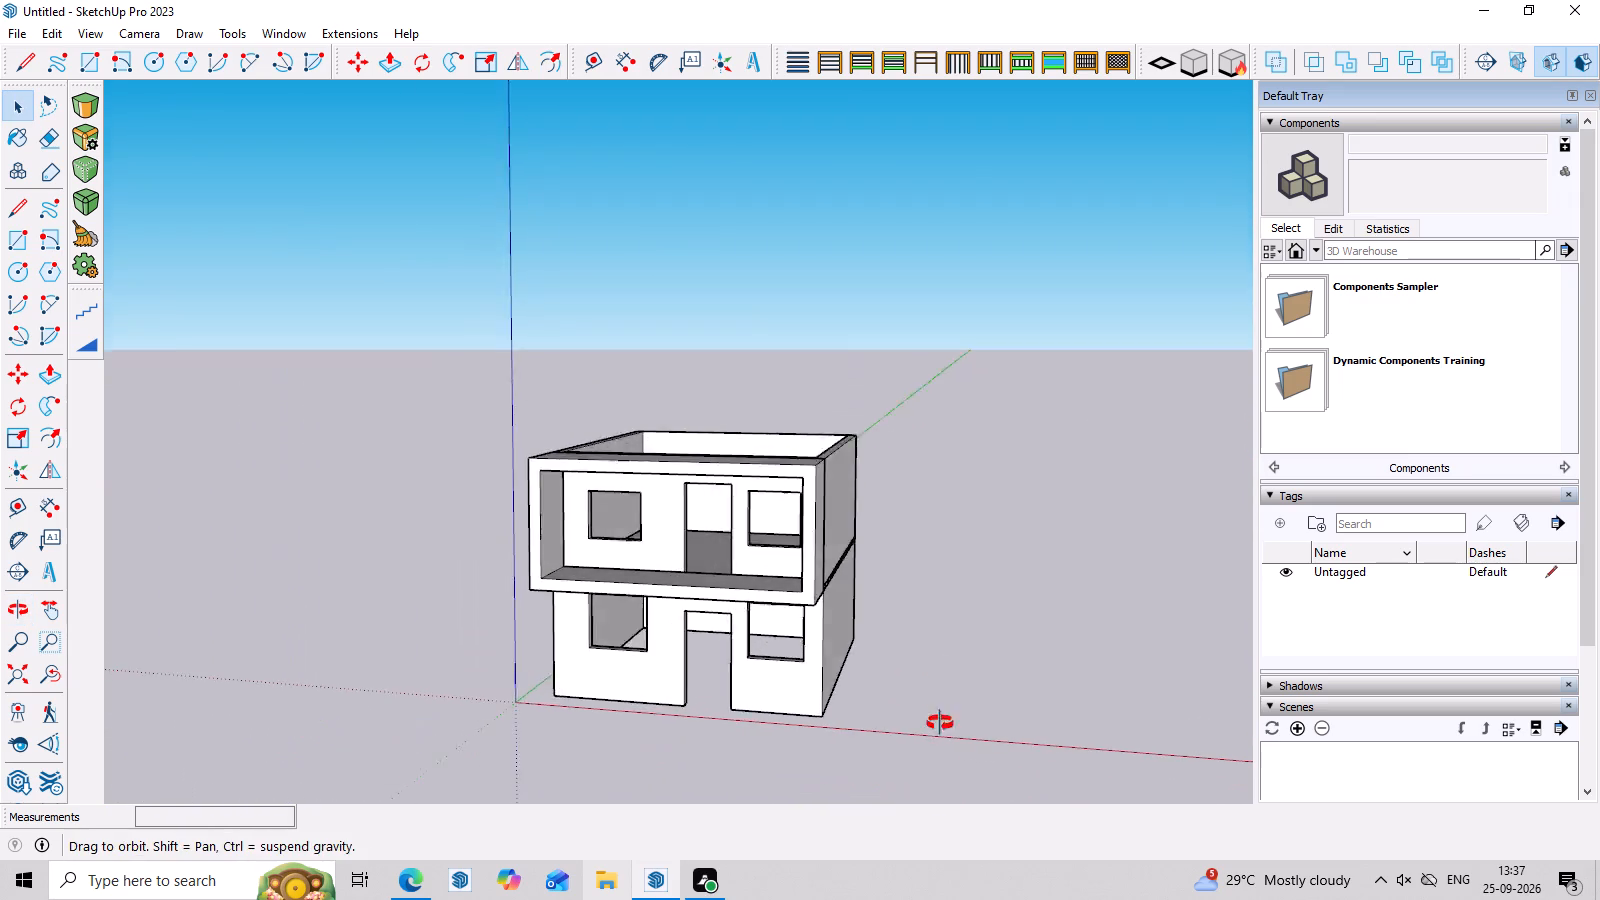
{"action": "middle_click_drag", "start_coordinate": [940, 723], "coordinate": [942, 732]}
{"action": "scroll", "coordinate": [331, 484], "scroll_direction": "up", "scroll_amount": 6}
{"action": "middle_click_drag", "start_coordinate": [574, 603], "coordinate": [614, 507]}
{"action": "scroll", "coordinate": [614, 507], "scroll_direction": "up", "scroll_amount": 1}
{"action": "scroll", "coordinate": [618, 509], "scroll_direction": "down", "scroll_amount": 3}
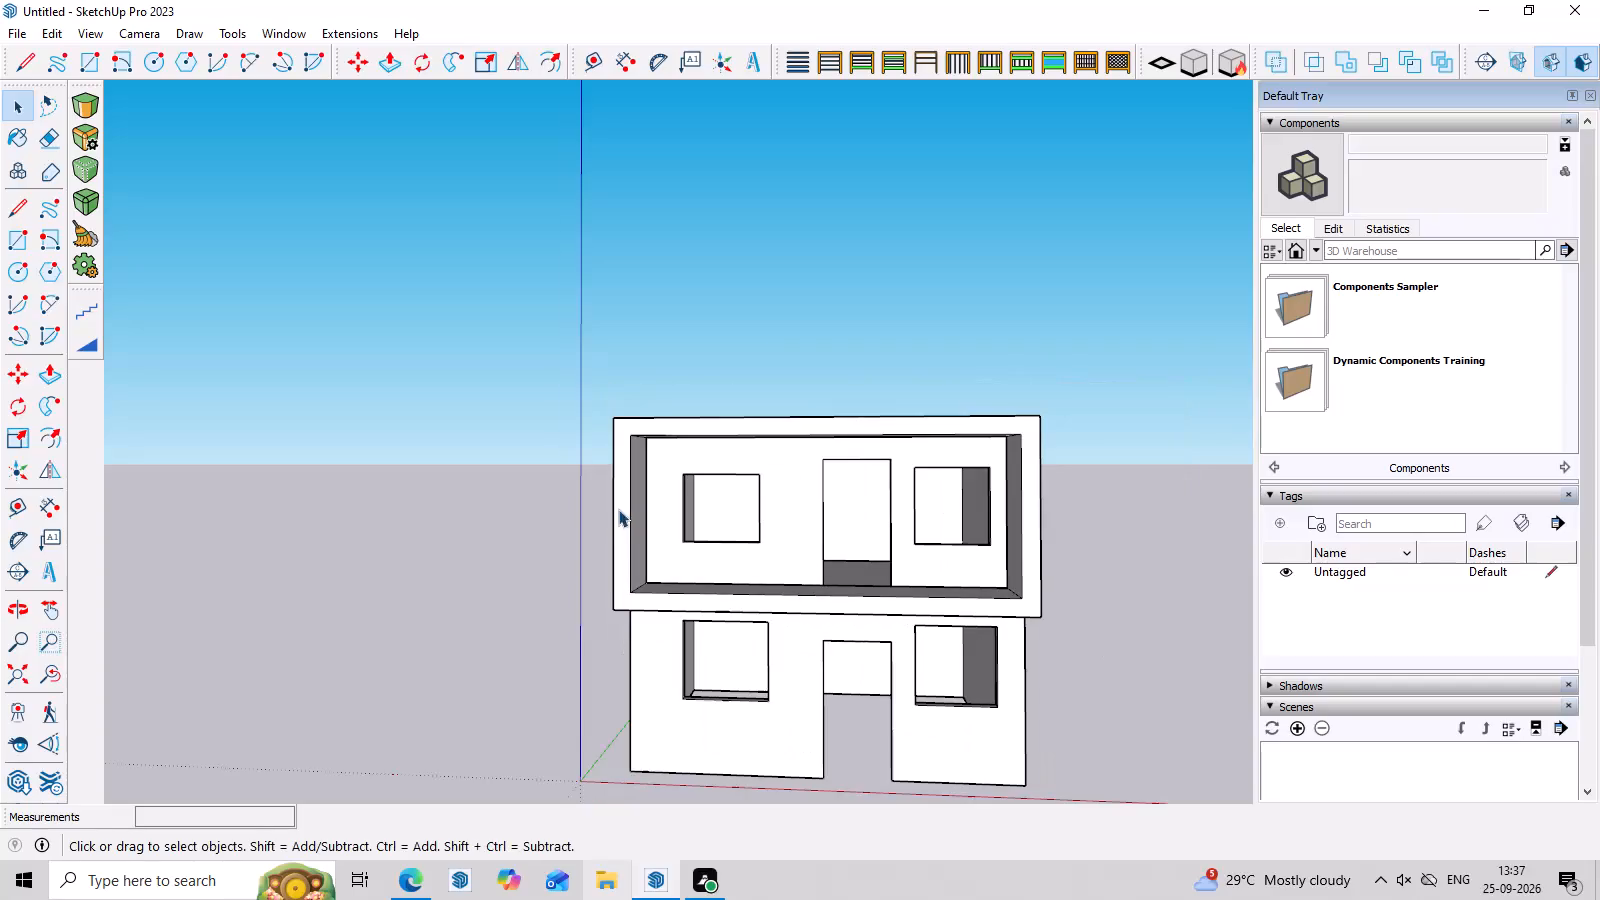
{"action": "scroll", "coordinate": [618, 509], "scroll_direction": "down", "scroll_amount": 1}
{"action": "middle_click_drag", "start_coordinate": [861, 606], "coordinate": [864, 630]}
{"action": "scroll", "coordinate": [864, 630], "scroll_direction": "up", "scroll_amount": 3}
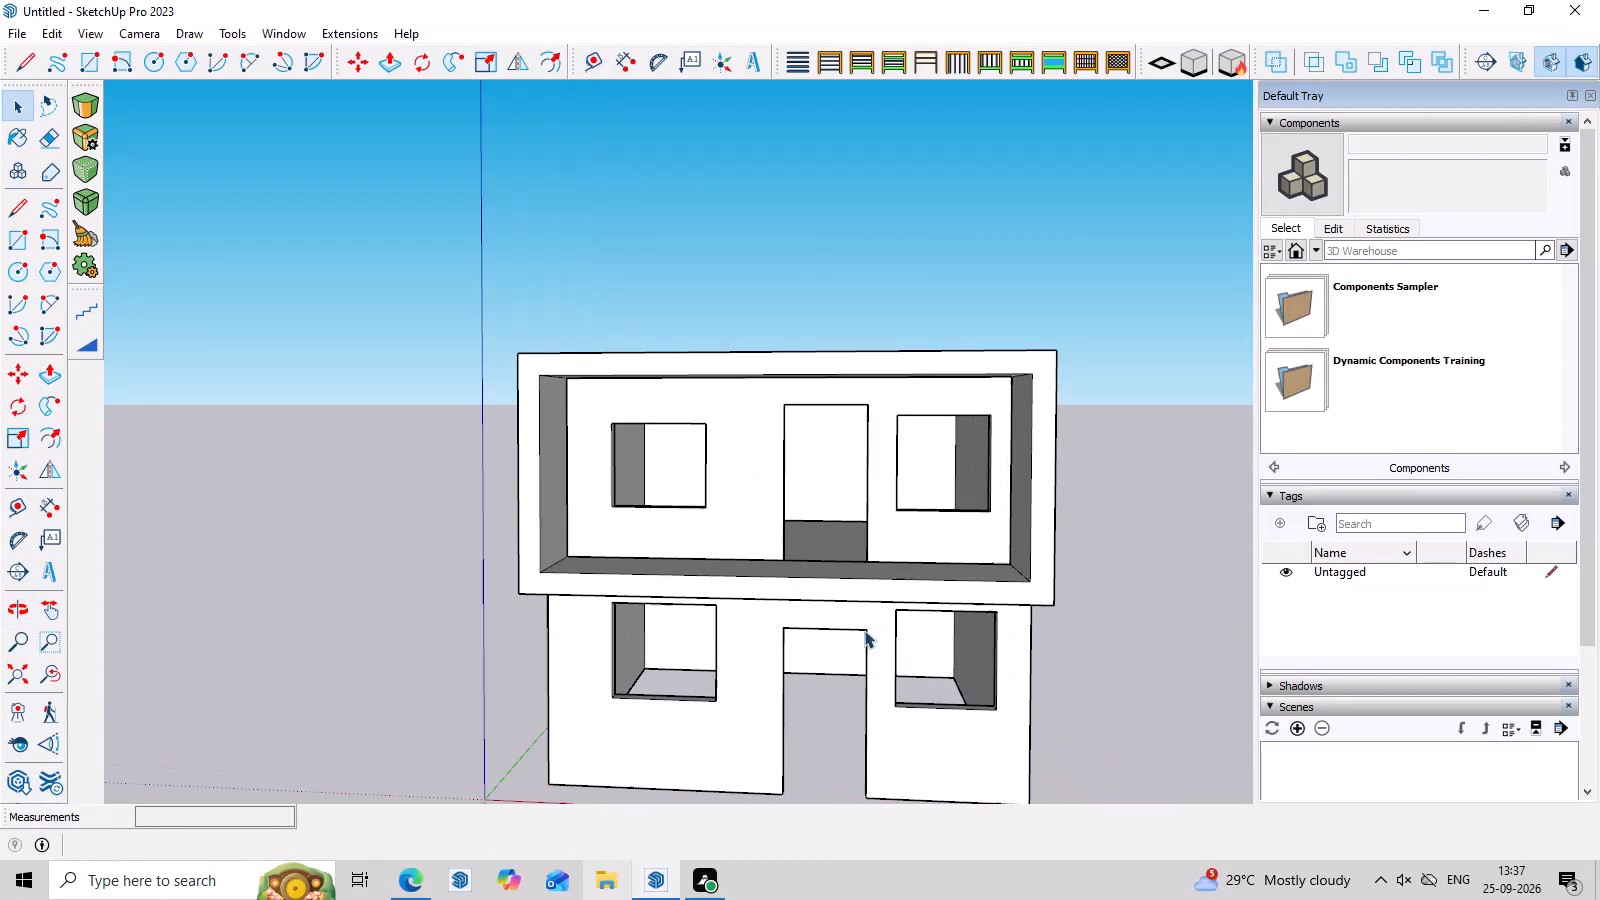
{"action": "scroll", "coordinate": [864, 630], "scroll_direction": "down", "scroll_amount": 3}
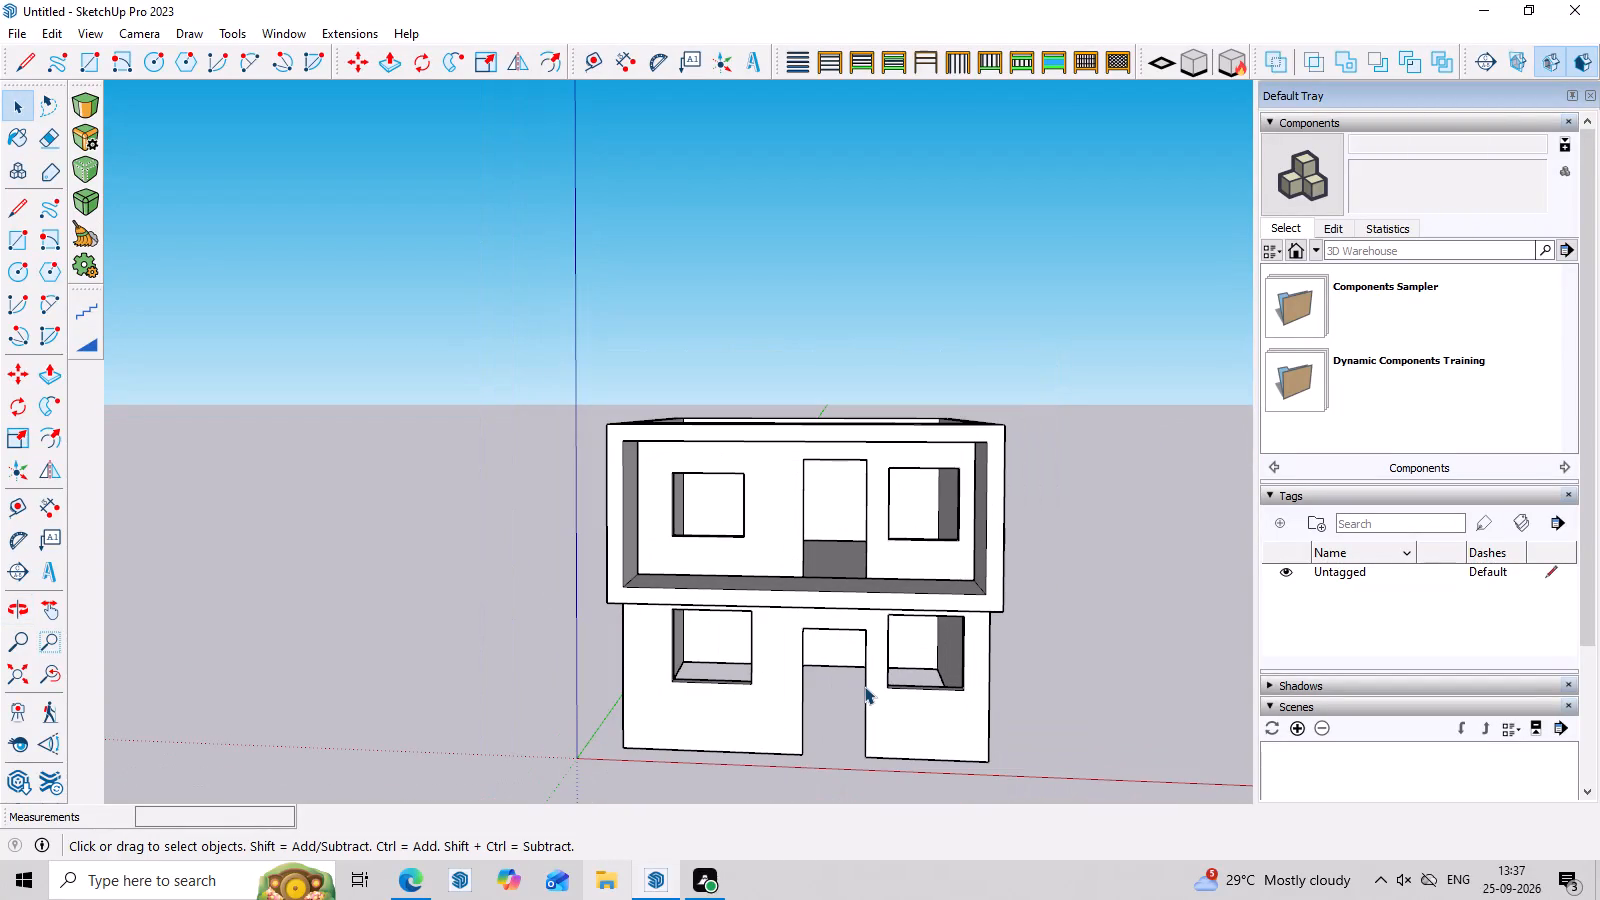
Draw a rectangle about 1' 1 1/2" by 2' 5 7/8" on the ground against the front wall, near its origin-side corner.
{"action": "middle_click_drag", "start_coordinate": [757, 602], "coordinate": [753, 794]}
{"action": "scroll", "coordinate": [579, 706], "scroll_direction": "up", "scroll_amount": 3}
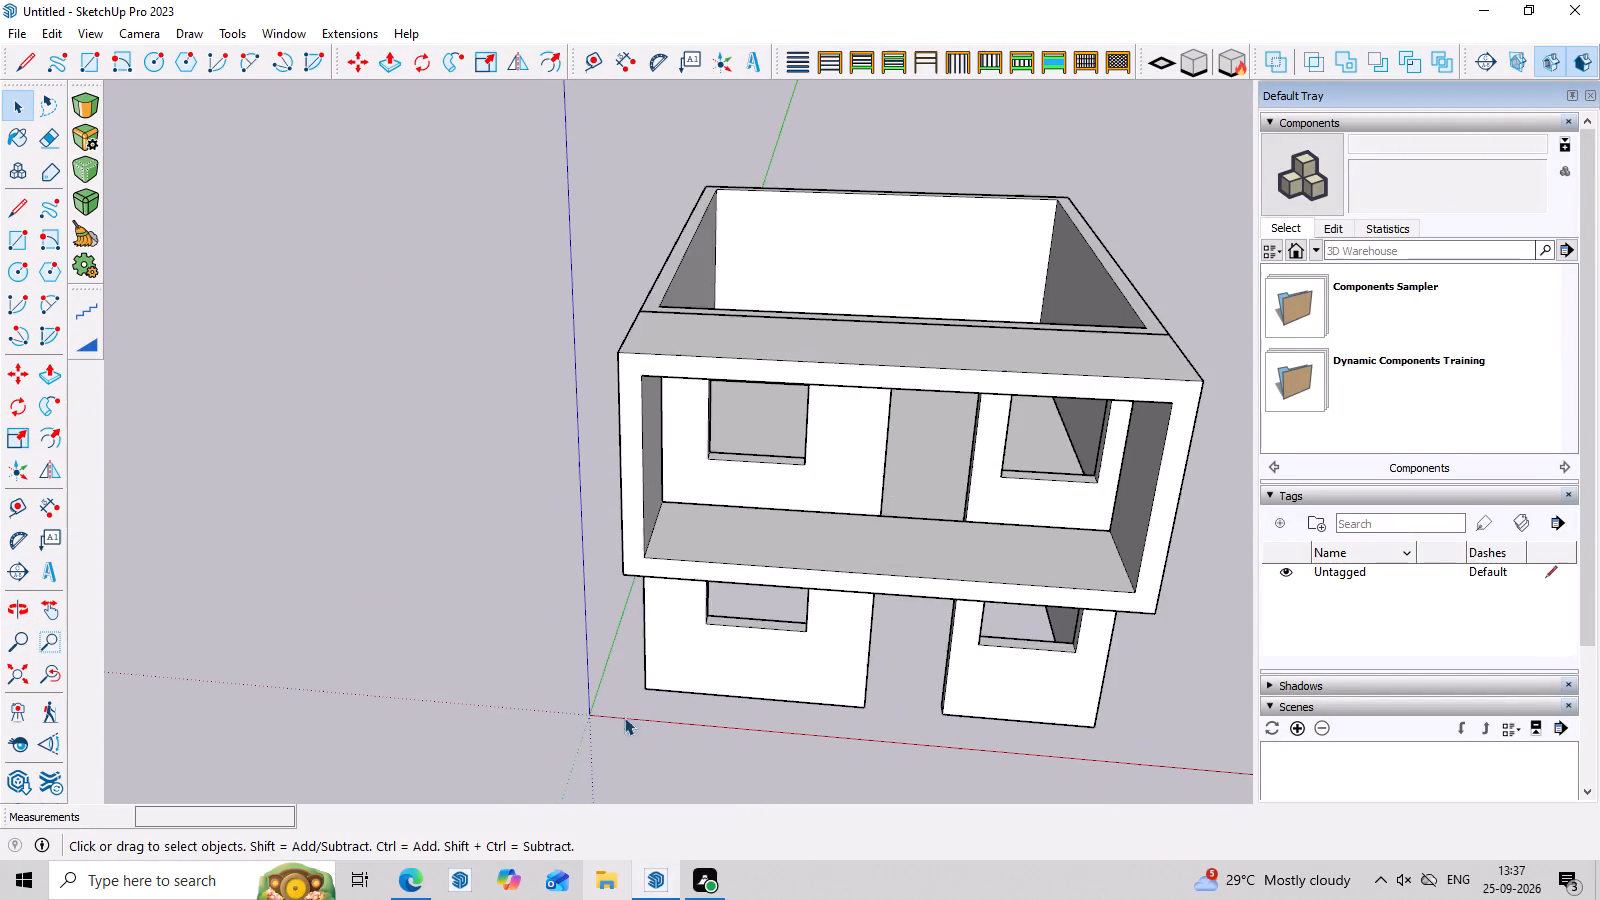
{"action": "scroll", "coordinate": [624, 717], "scroll_direction": "up", "scroll_amount": 3}
{"action": "middle_click_drag", "start_coordinate": [709, 692], "coordinate": [716, 768]}
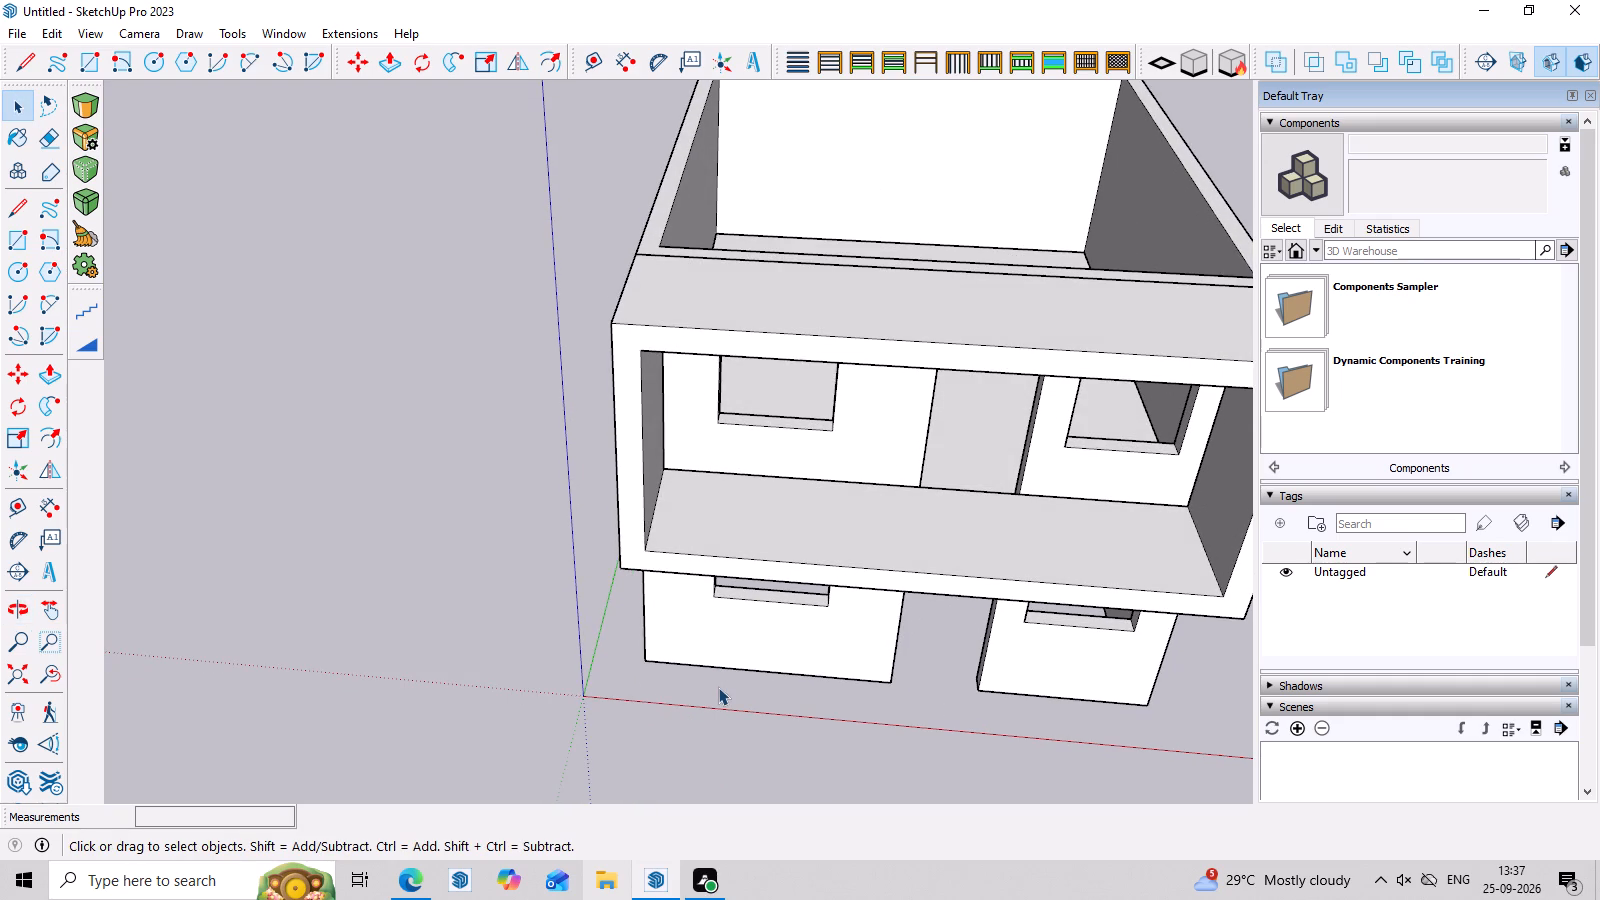
{"action": "key", "text": "r"}
{"action": "left_click", "coordinate": [688, 666]}
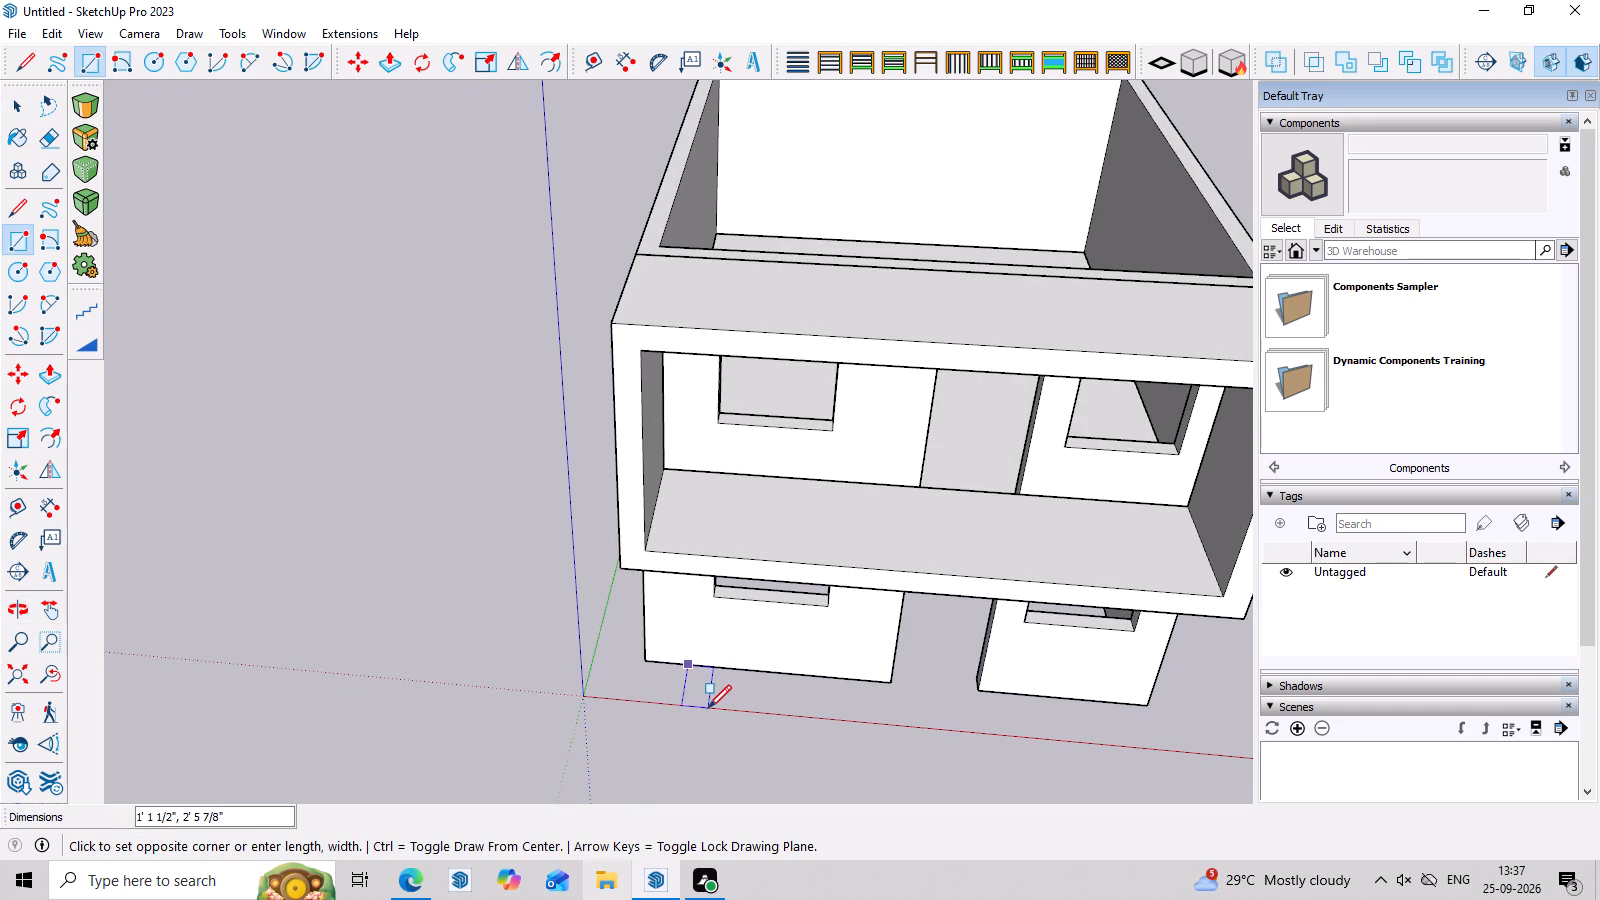
{"action": "left_click", "coordinate": [708, 708]}
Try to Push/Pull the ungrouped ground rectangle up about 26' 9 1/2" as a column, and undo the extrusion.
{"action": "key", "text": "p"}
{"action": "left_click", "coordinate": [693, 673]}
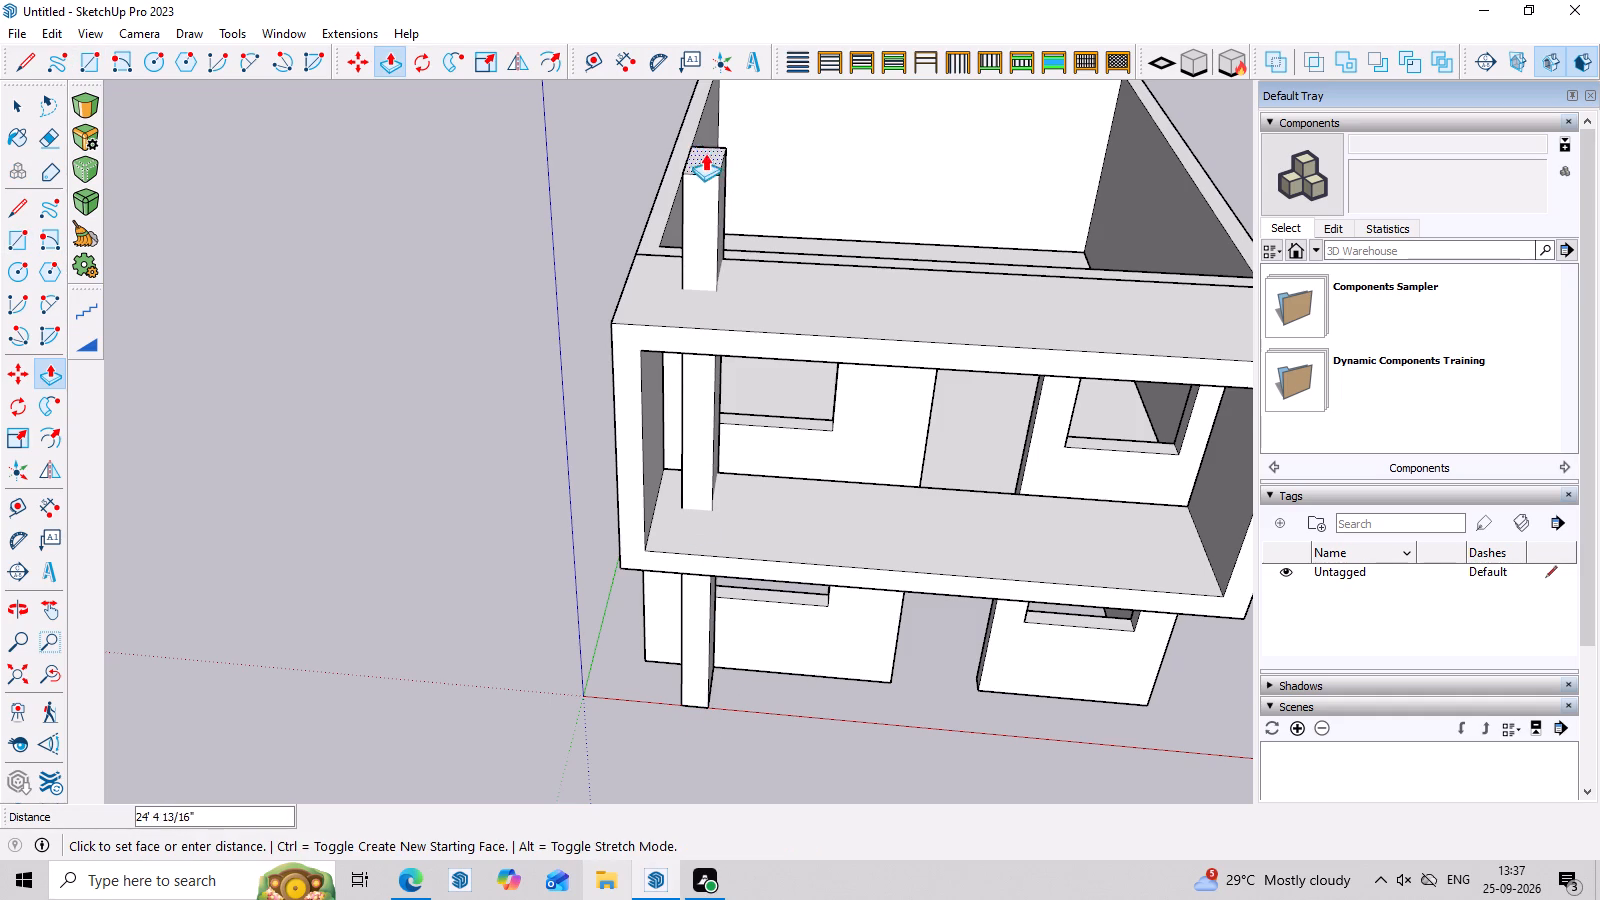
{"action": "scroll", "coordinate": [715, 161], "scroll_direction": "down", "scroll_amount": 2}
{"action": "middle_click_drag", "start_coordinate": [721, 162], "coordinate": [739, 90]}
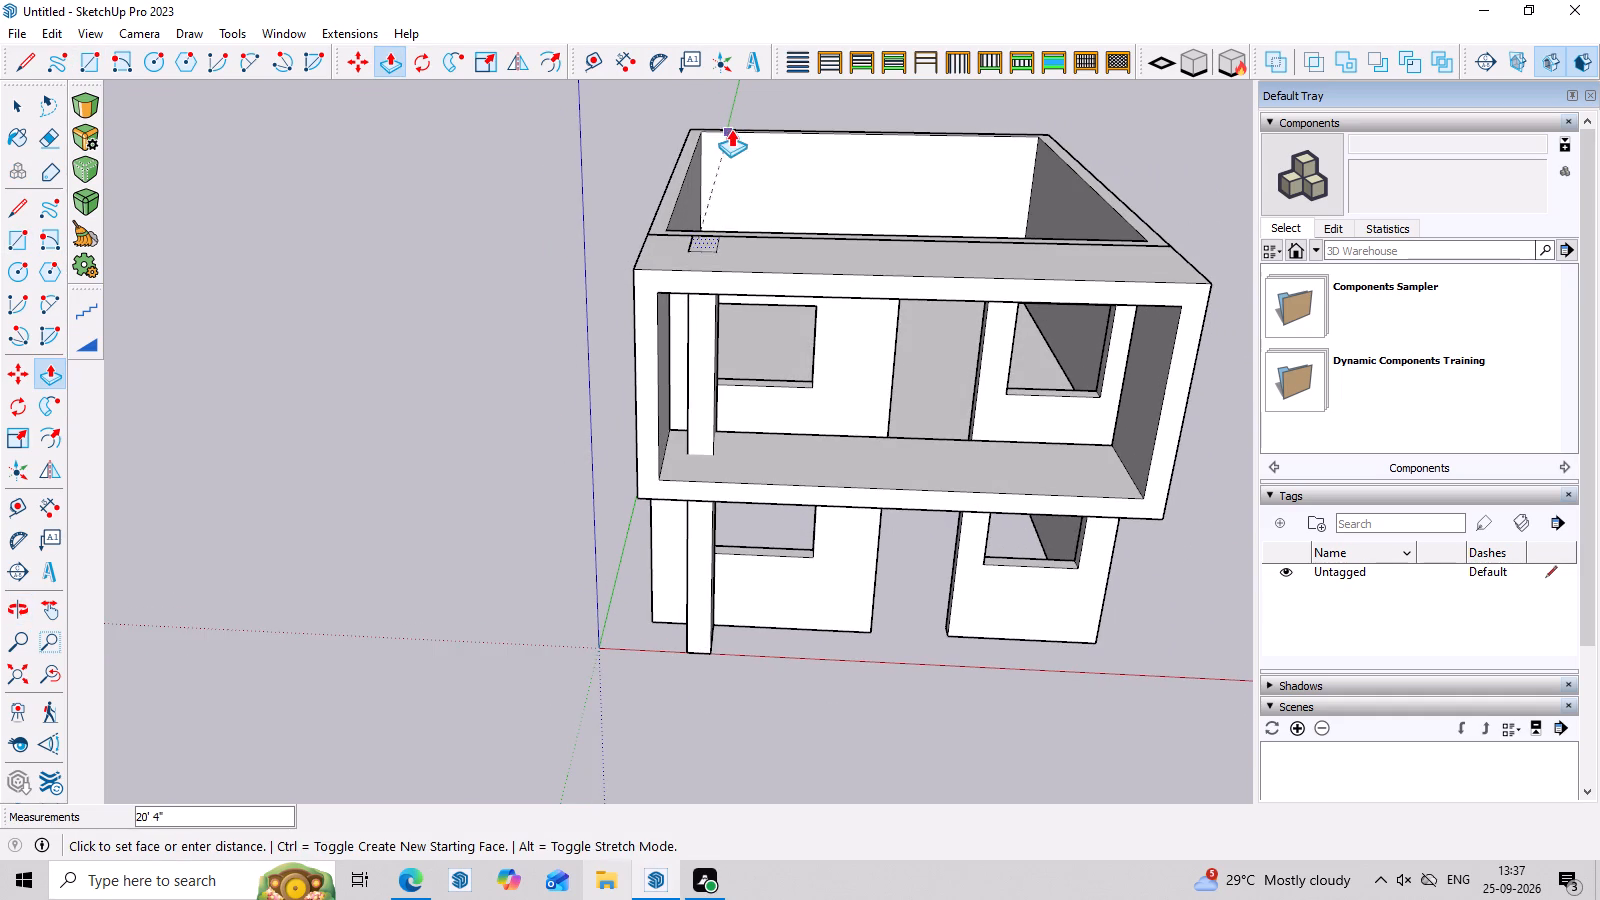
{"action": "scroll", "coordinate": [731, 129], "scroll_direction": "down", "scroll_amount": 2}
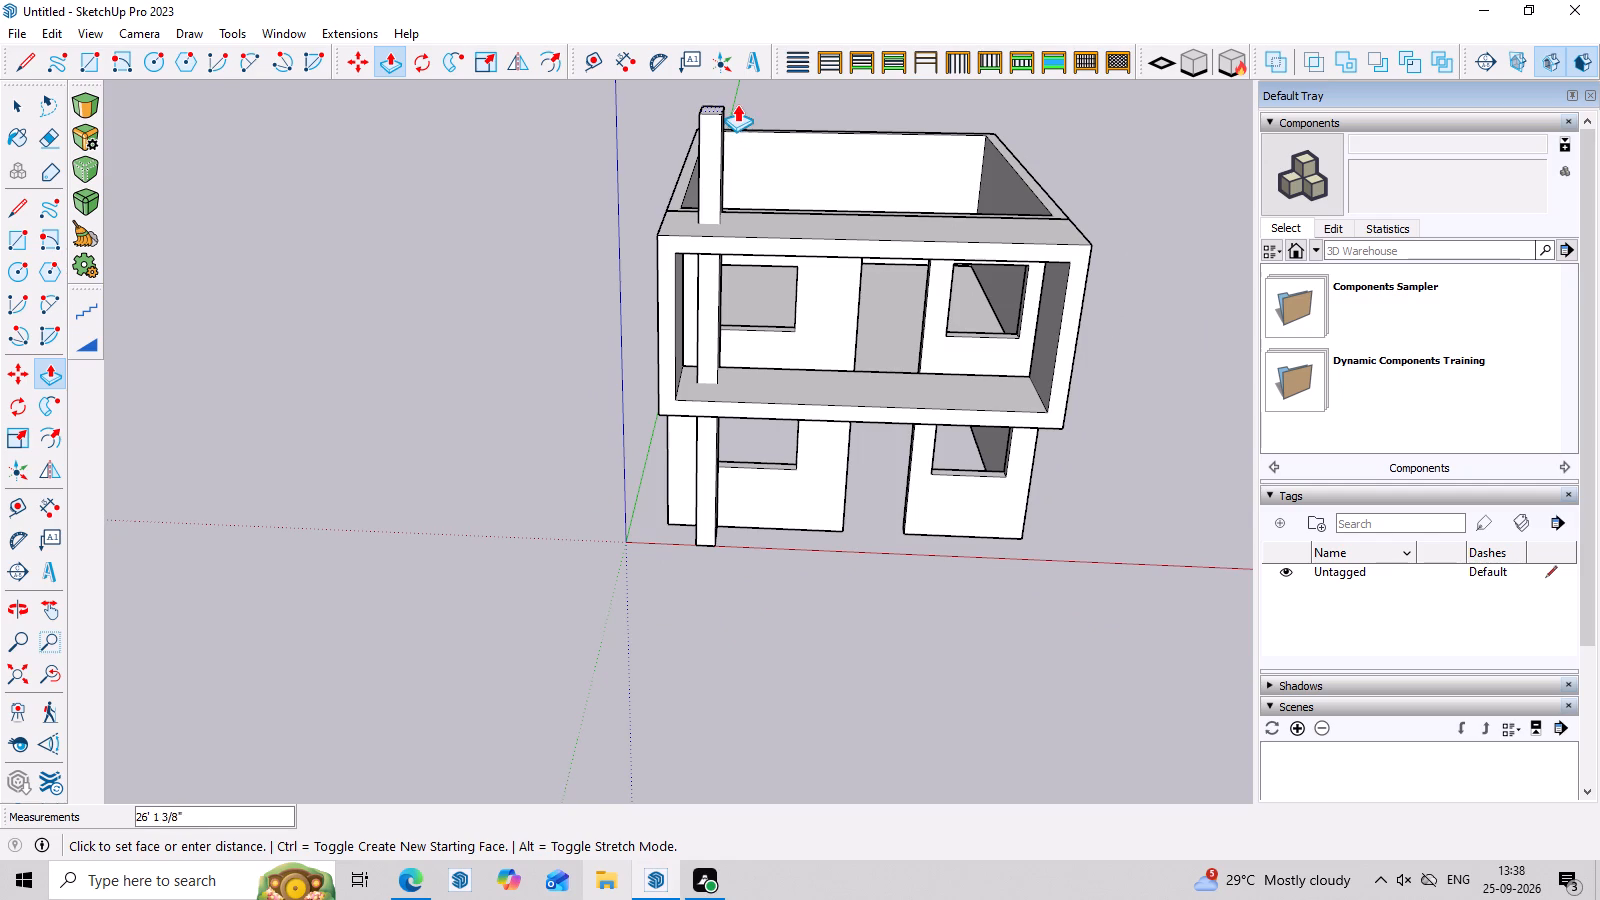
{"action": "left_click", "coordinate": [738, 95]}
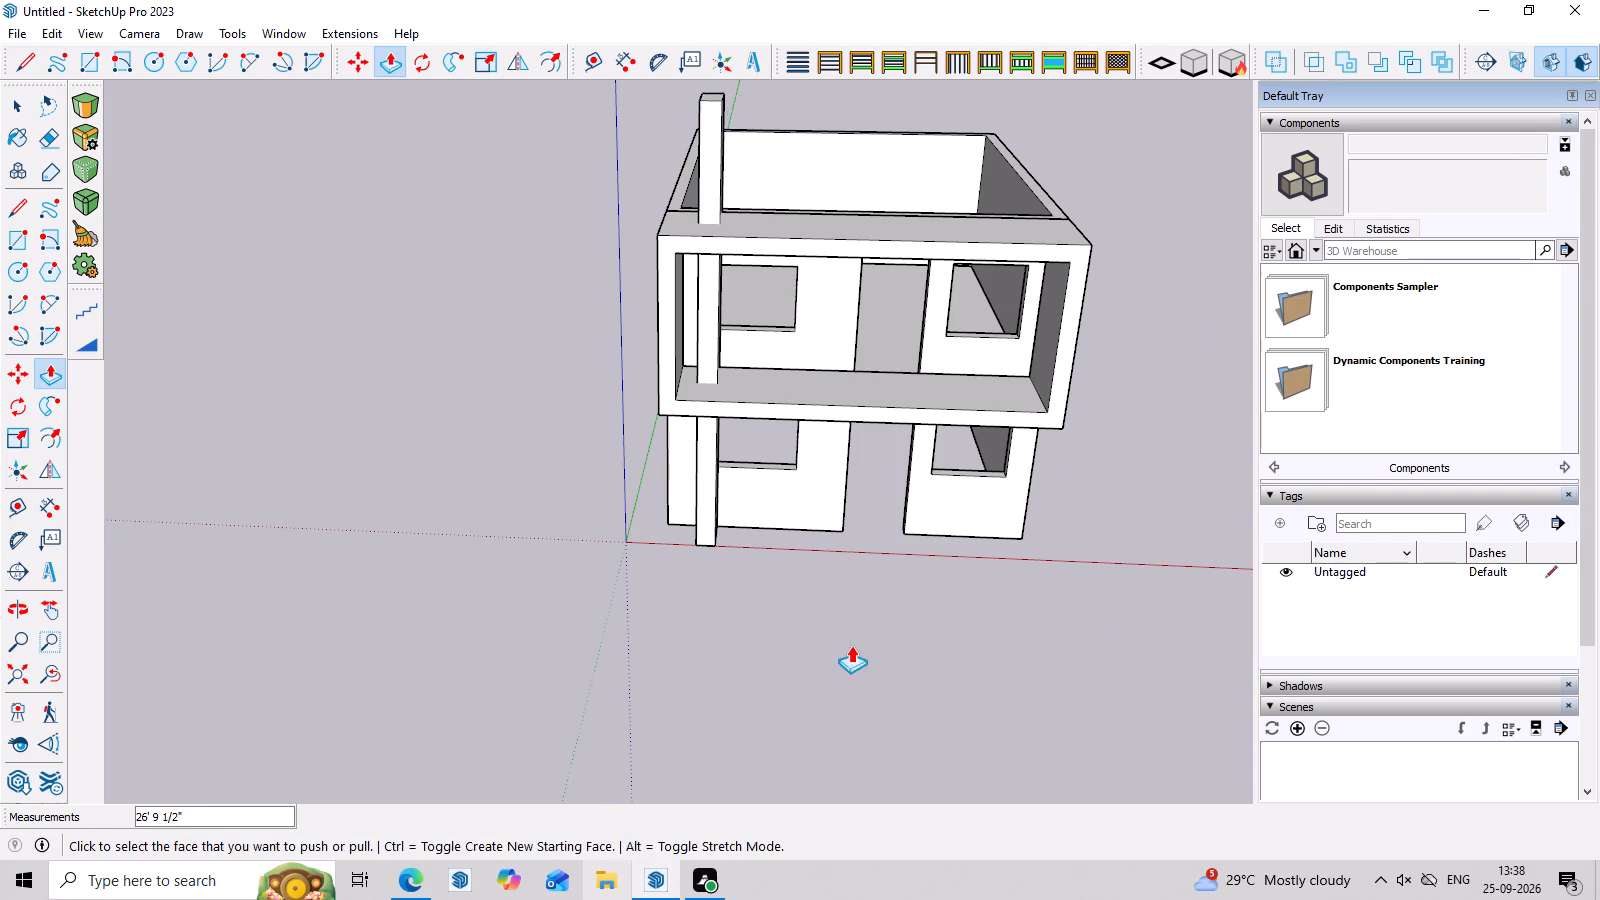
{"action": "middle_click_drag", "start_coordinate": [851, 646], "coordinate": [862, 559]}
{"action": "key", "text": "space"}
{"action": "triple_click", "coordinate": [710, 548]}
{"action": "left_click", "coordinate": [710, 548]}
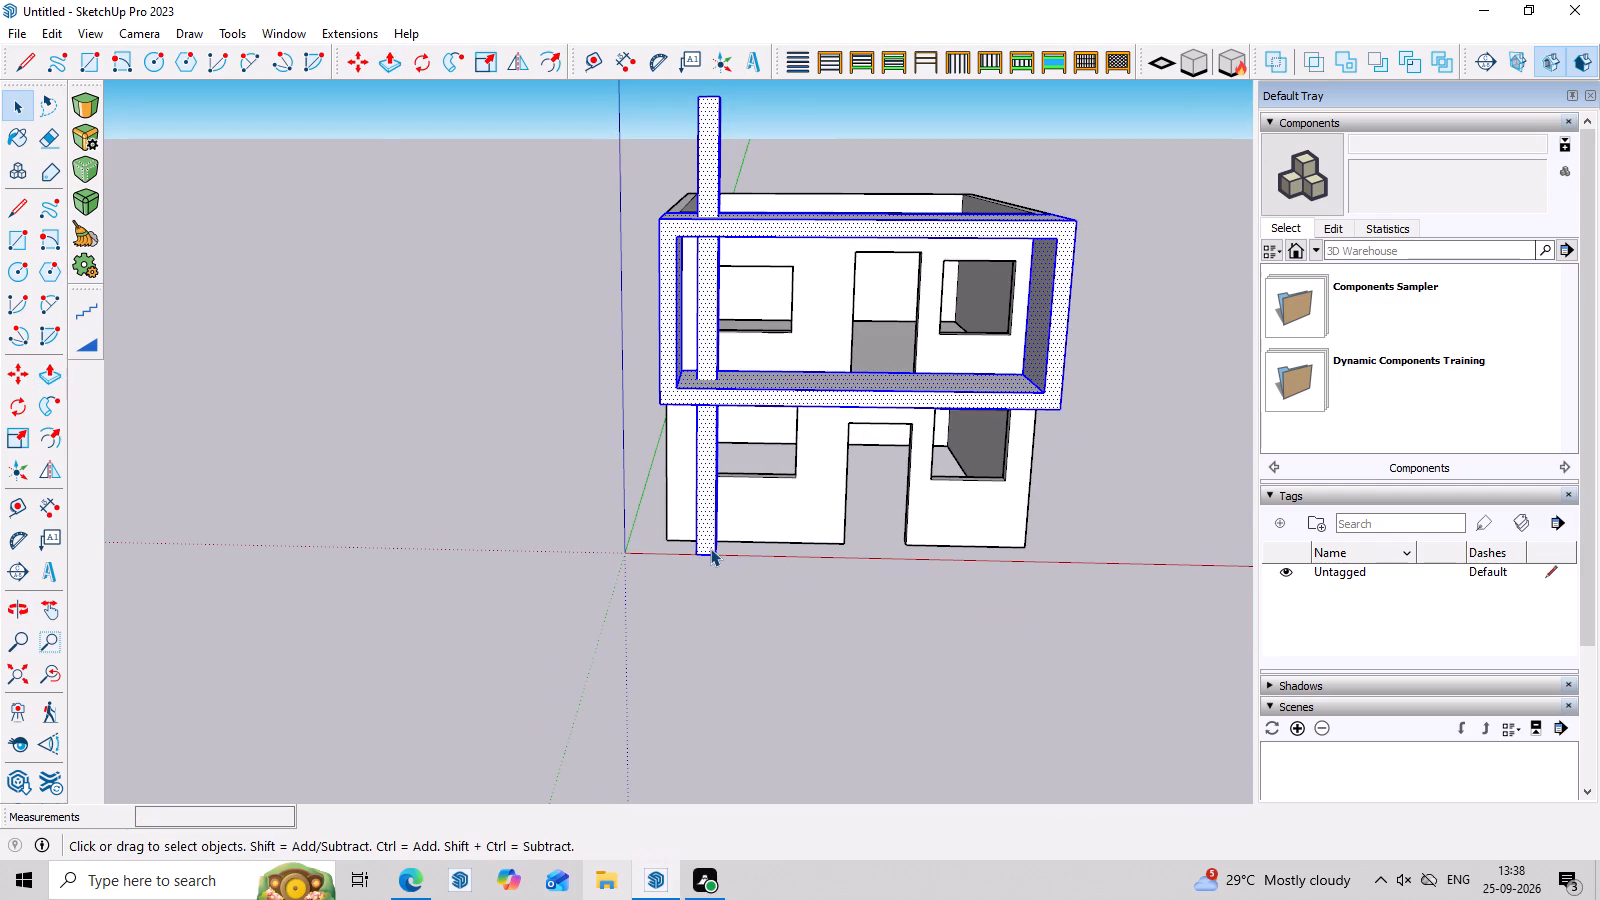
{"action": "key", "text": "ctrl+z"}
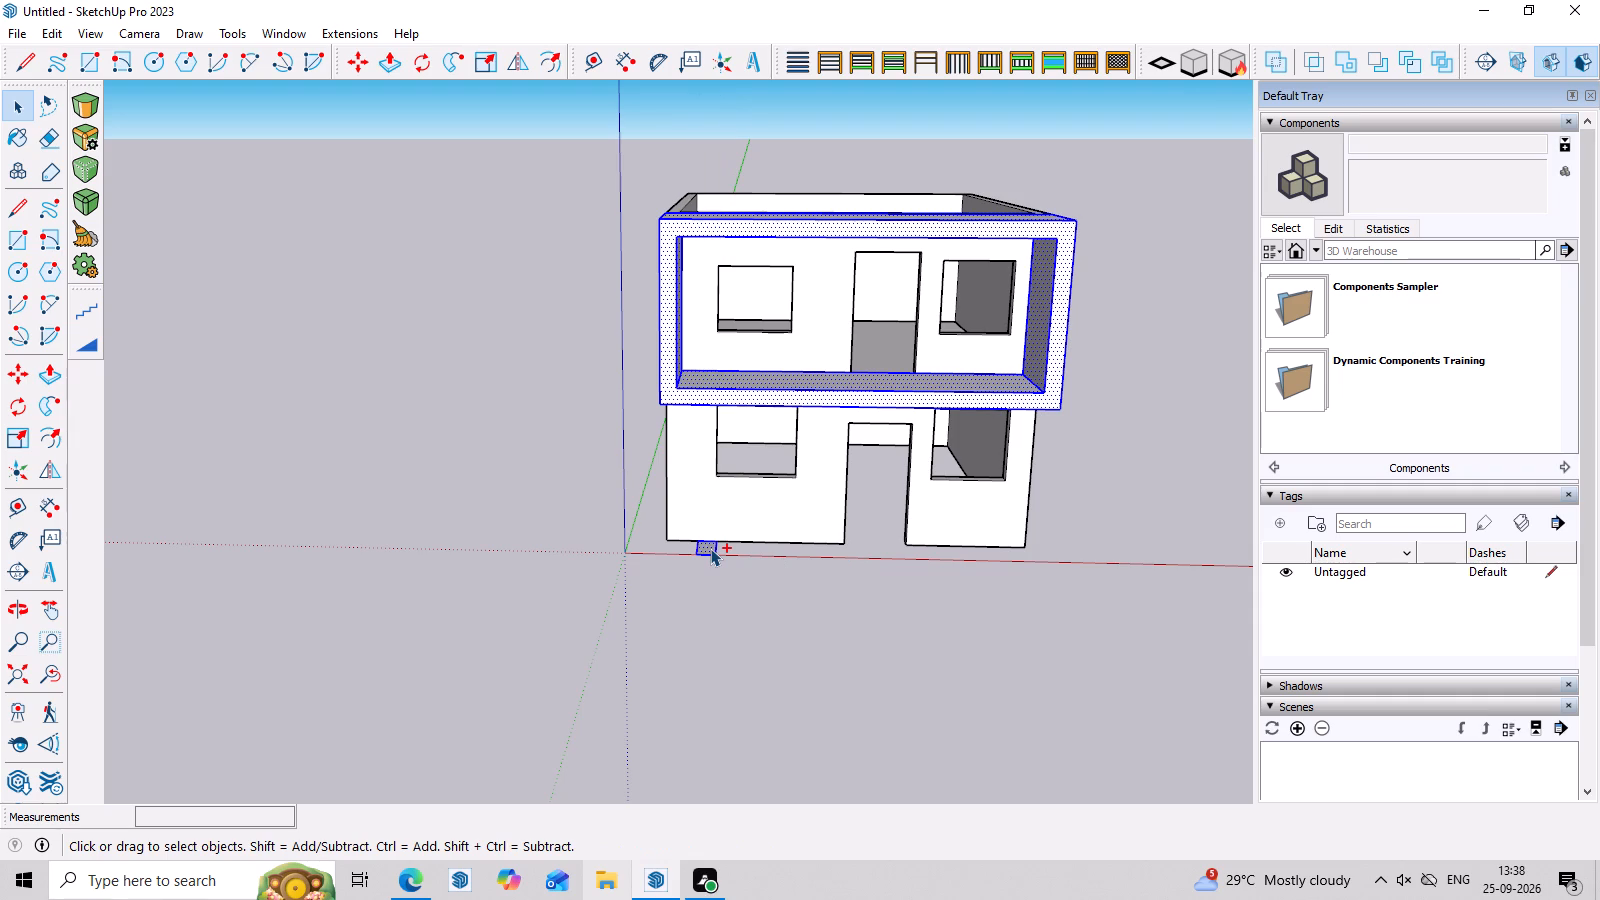
Make the small ground rectangle in front of the wall into its own group.
{"action": "middle_click_drag", "start_coordinate": [737, 564], "coordinate": [722, 643]}
{"action": "key", "text": "space"}
{"action": "left_click", "coordinate": [727, 633]}
{"action": "scroll", "coordinate": [692, 540], "scroll_direction": "up", "scroll_amount": 2}
{"action": "middle_click_drag", "start_coordinate": [696, 629], "coordinate": [687, 771]}
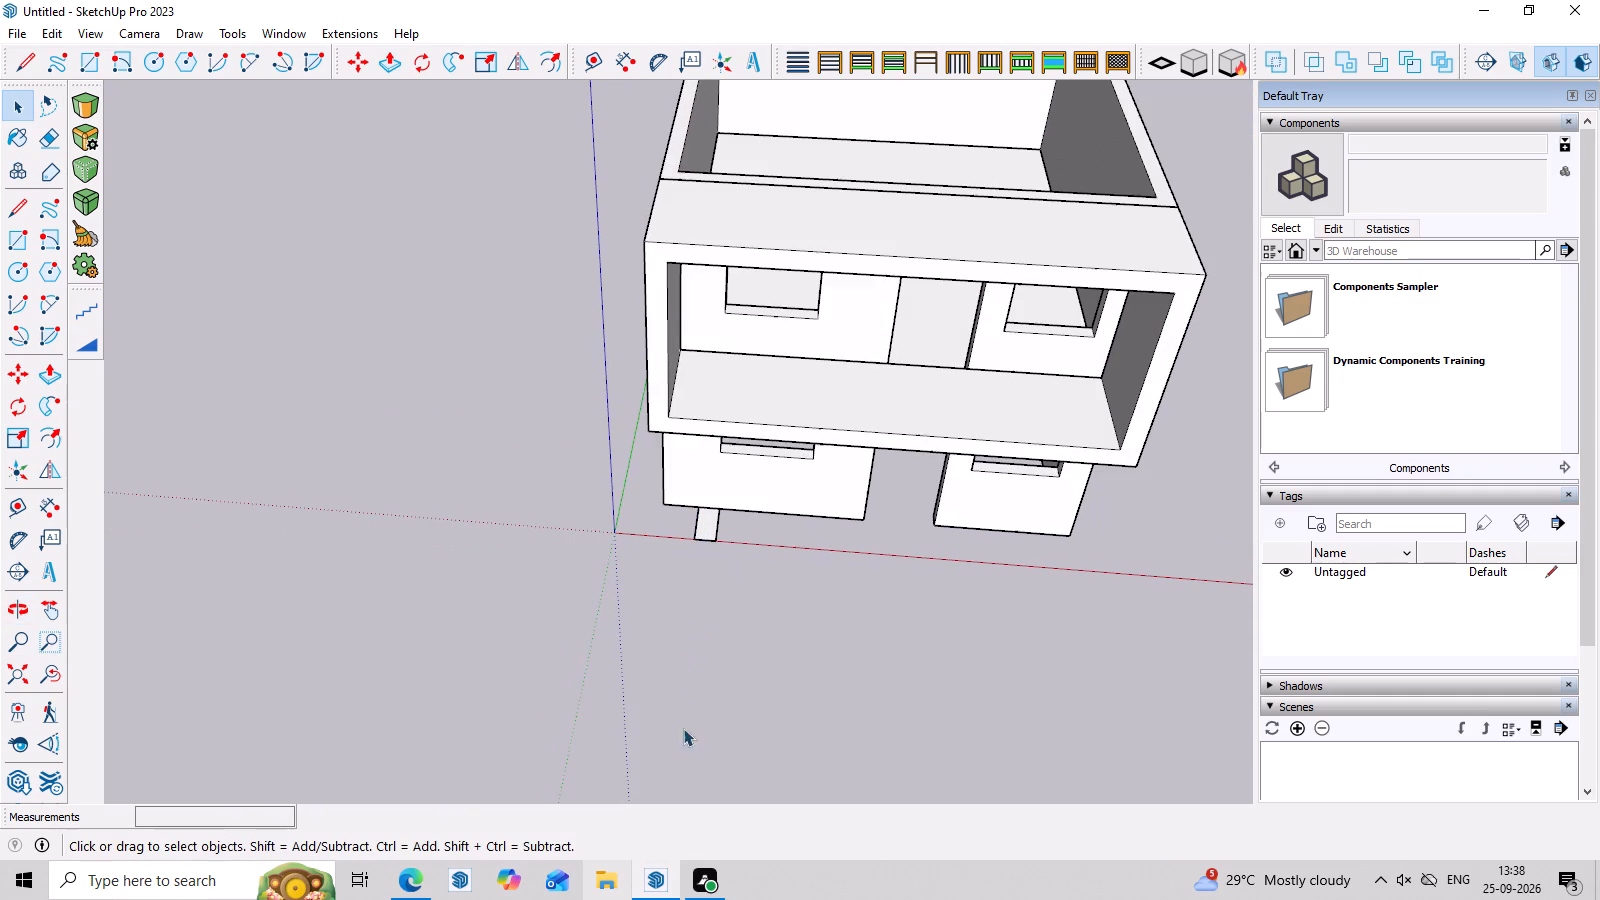
{"action": "triple_click", "coordinate": [705, 527]}
{"action": "right_click", "coordinate": [704, 527]}
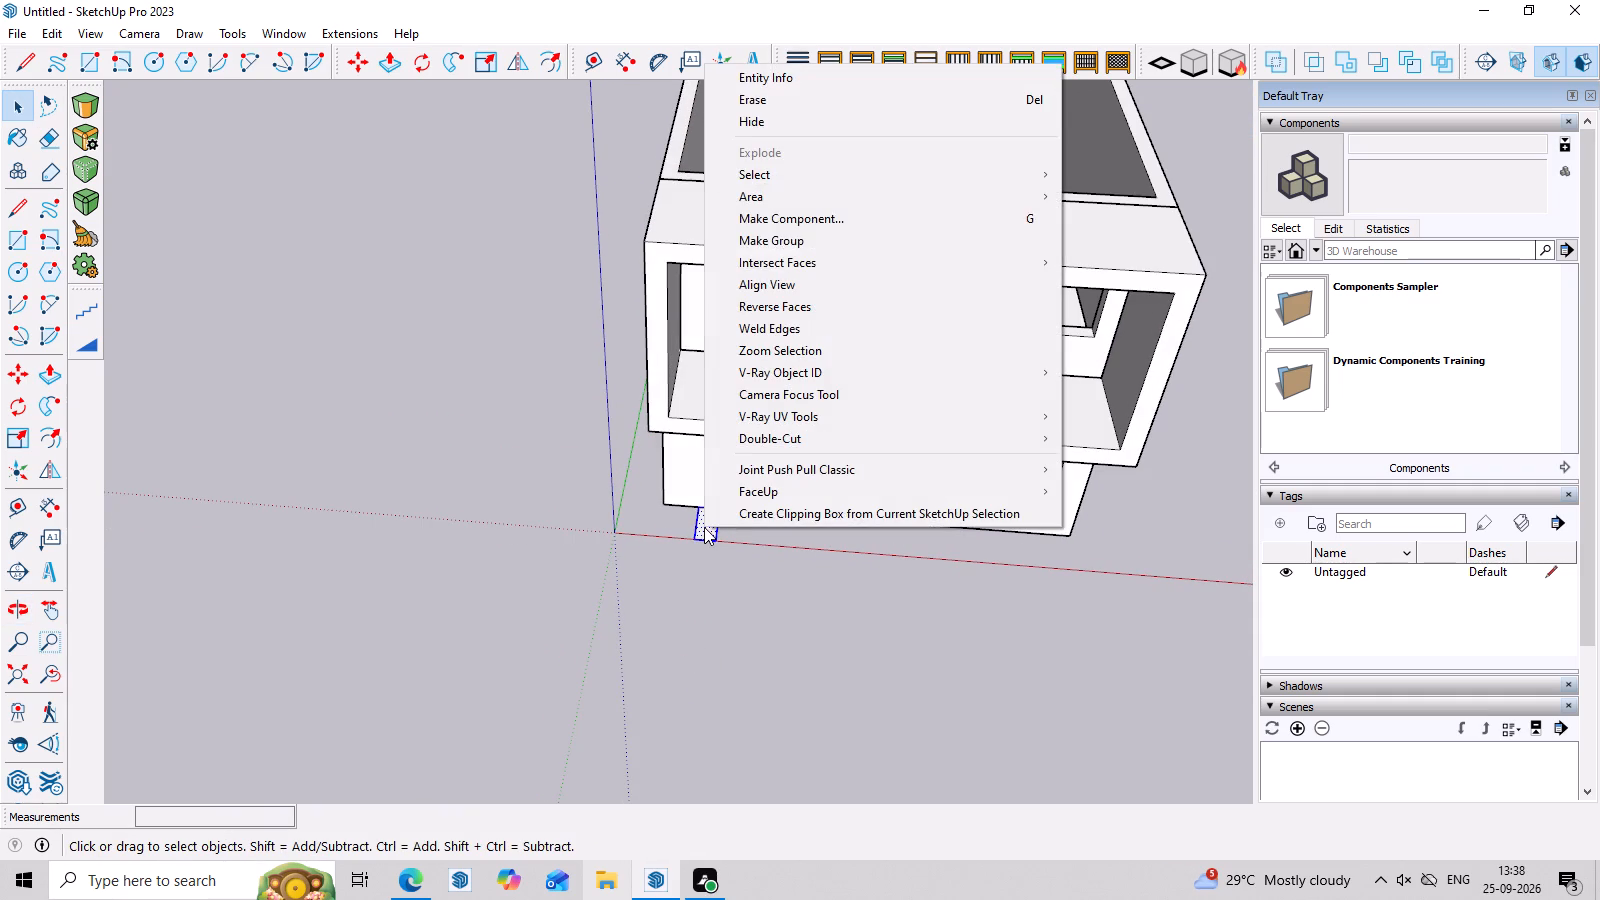
{"action": "left_click", "coordinate": [767, 246]}
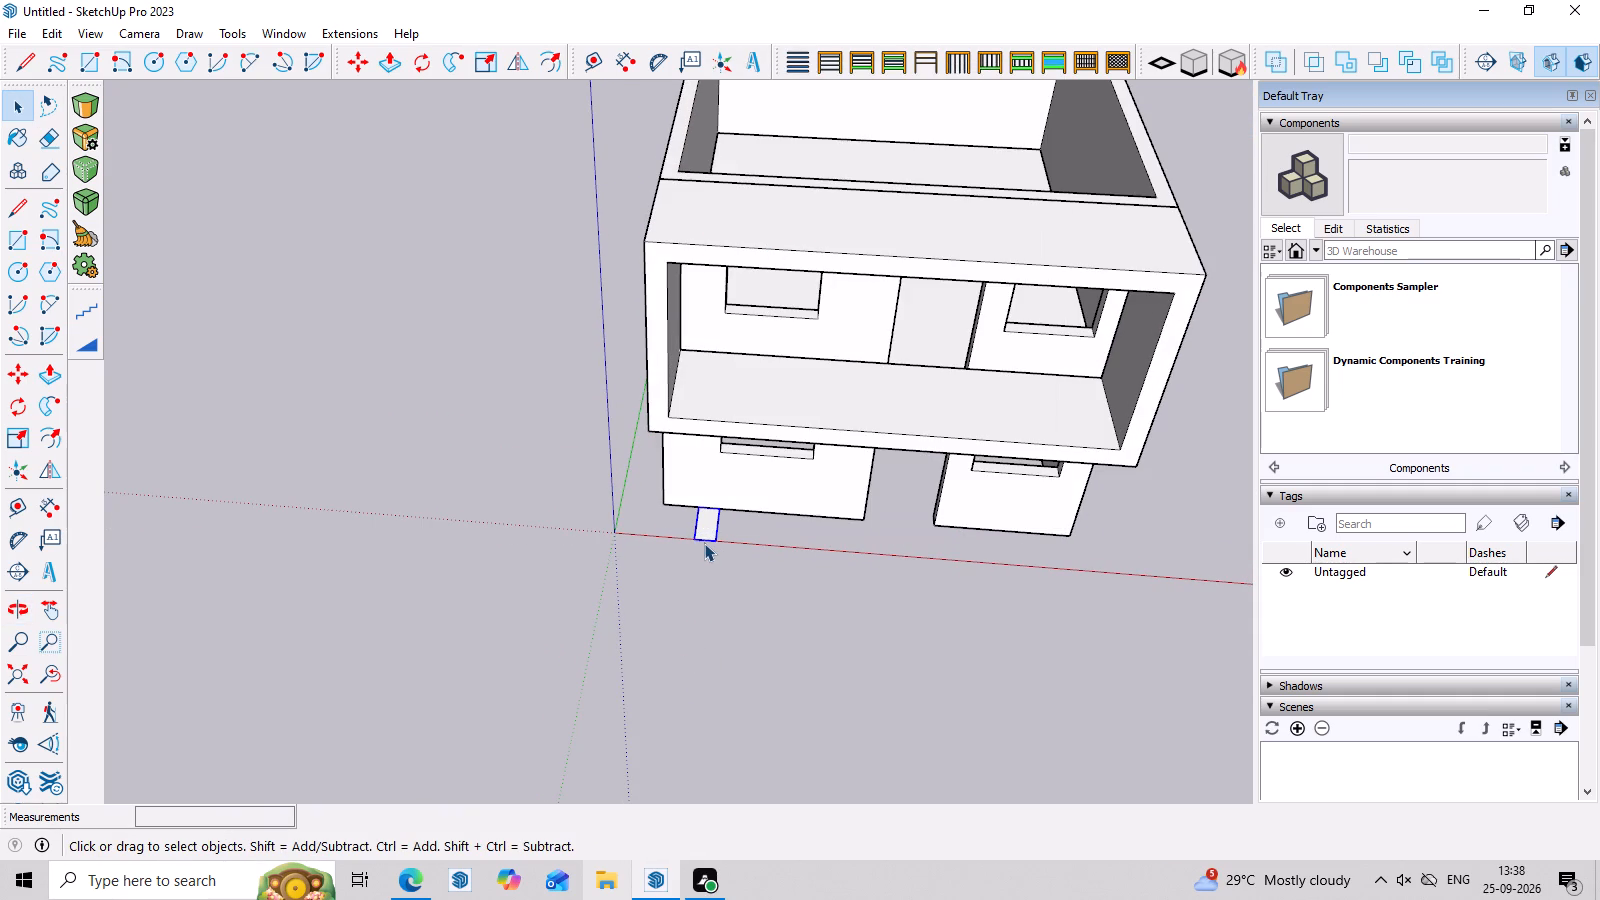
Inside the rectangle's group, Push/Pull the face up about 25' 8" to form a tall column, and close the group.
{"action": "double_click", "coordinate": [702, 538]}
{"action": "left_click", "coordinate": [707, 524]}
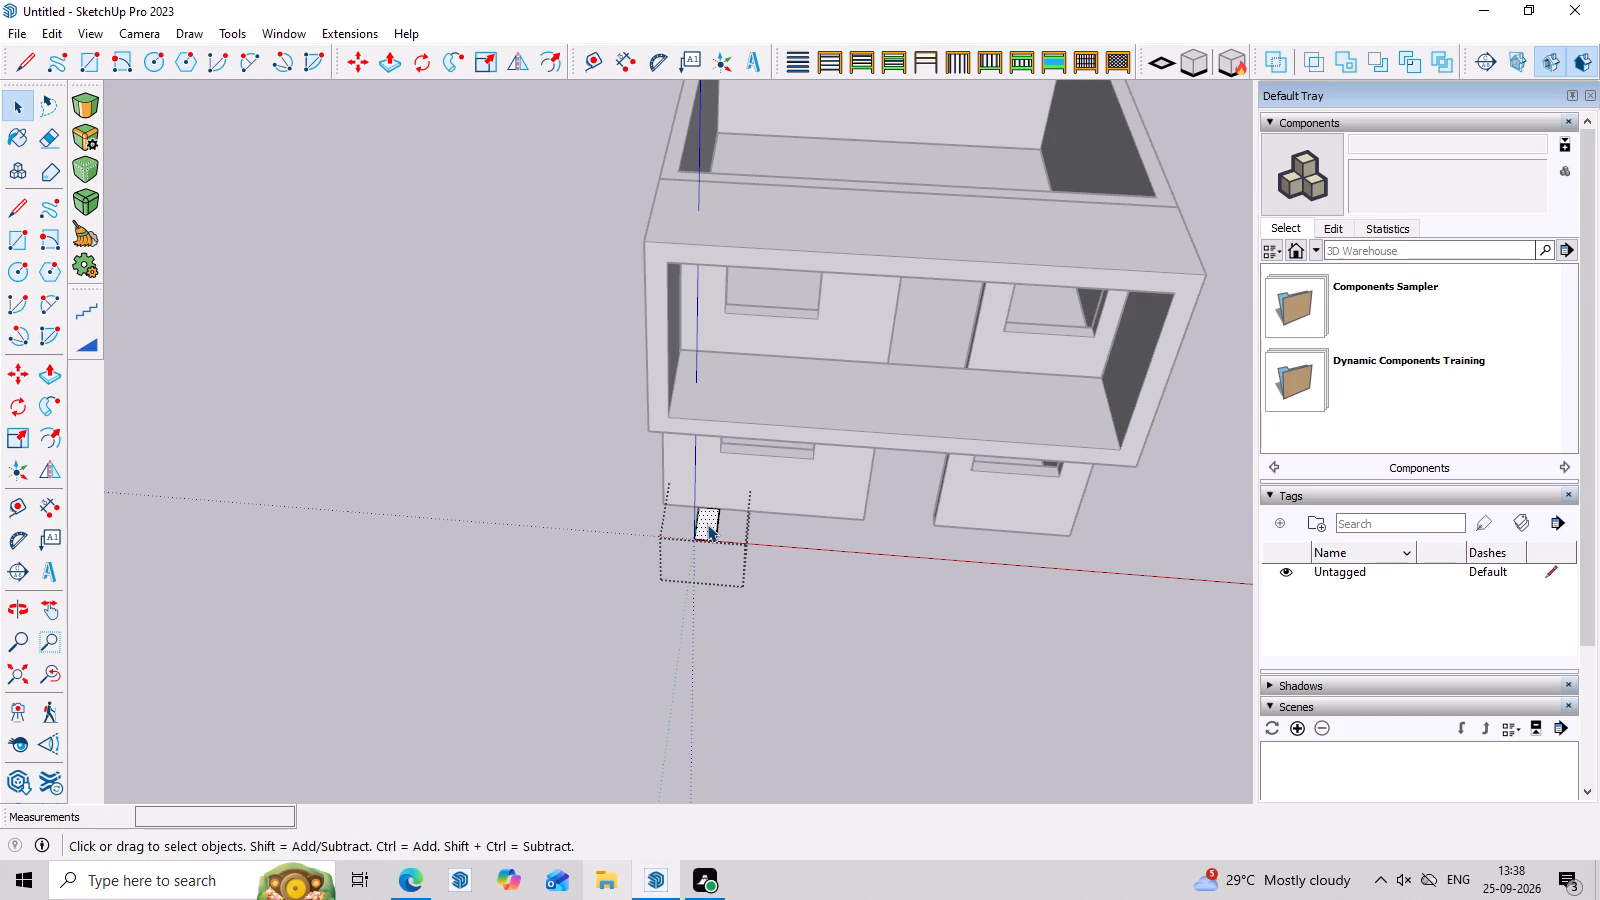
{"action": "key", "text": "p"}
{"action": "left_click", "coordinate": [707, 524]}
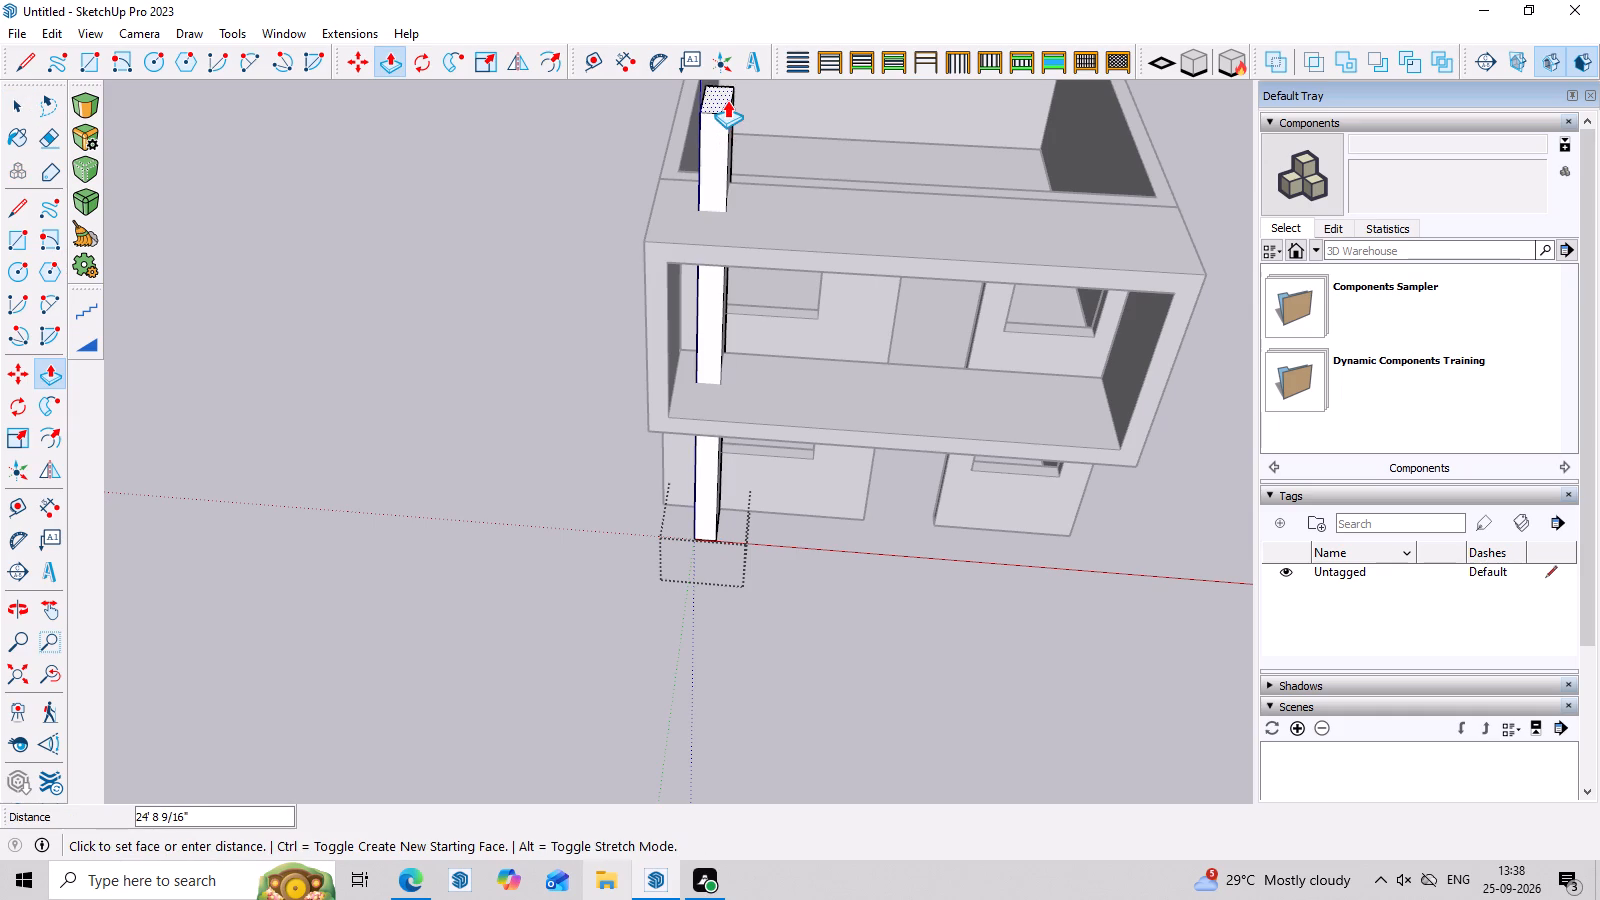
{"action": "middle_click_drag", "start_coordinate": [748, 129], "coordinate": [777, 32]}
{"action": "scroll", "coordinate": [759, 110], "scroll_direction": "down", "scroll_amount": 5}
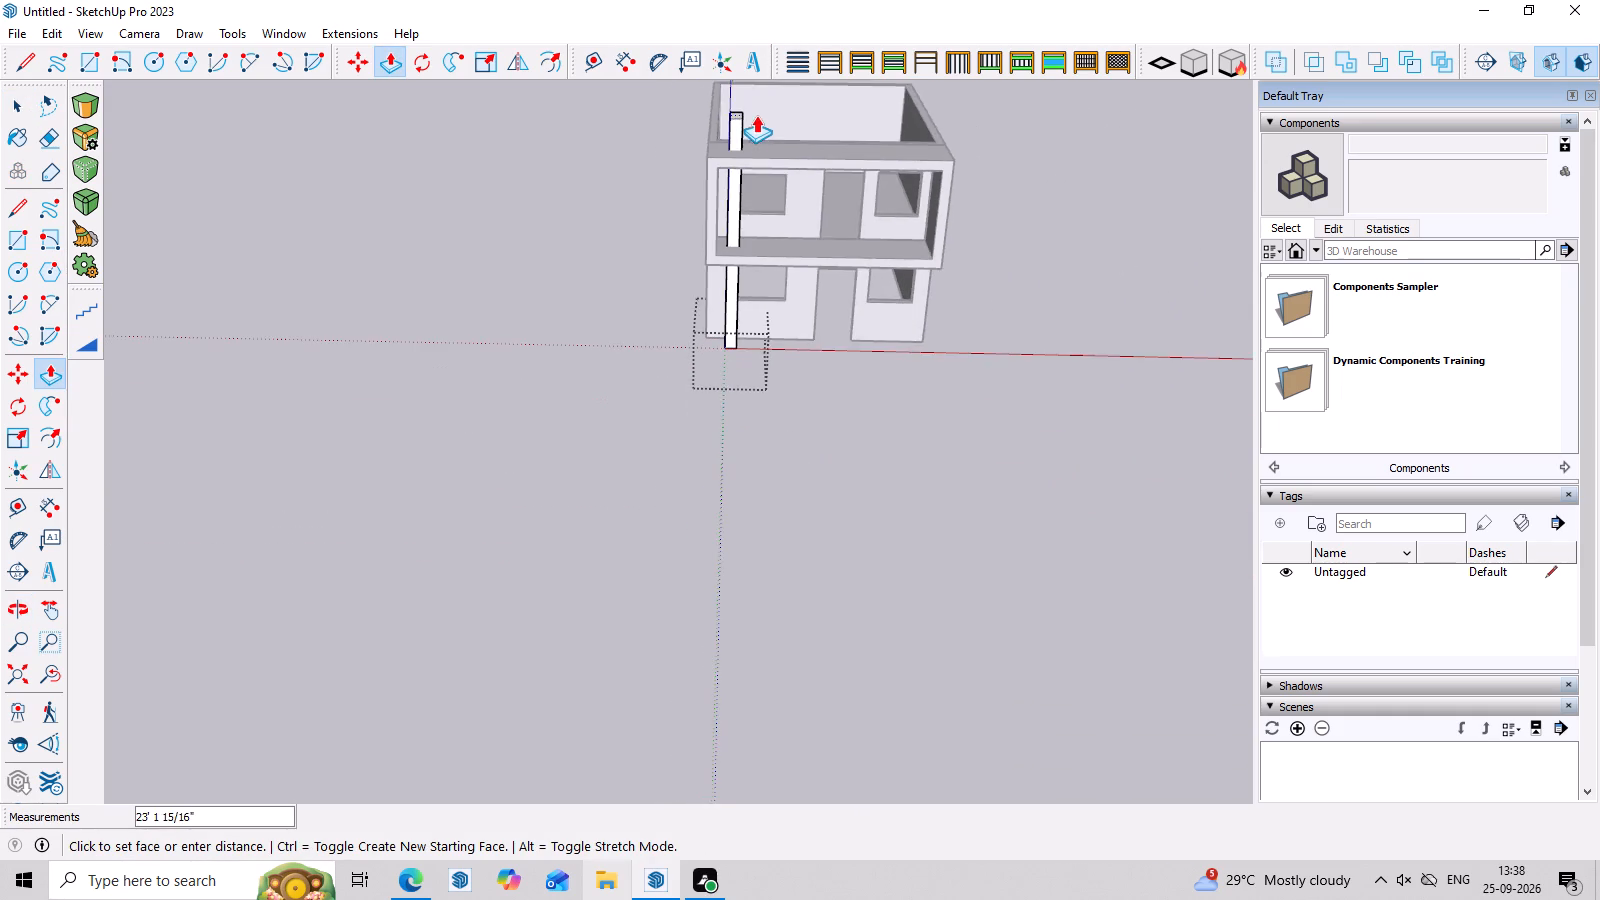
{"action": "scroll", "coordinate": [756, 115], "scroll_direction": "down", "scroll_amount": 2}
{"action": "middle_click_drag", "start_coordinate": [752, 283], "coordinate": [791, 118]}
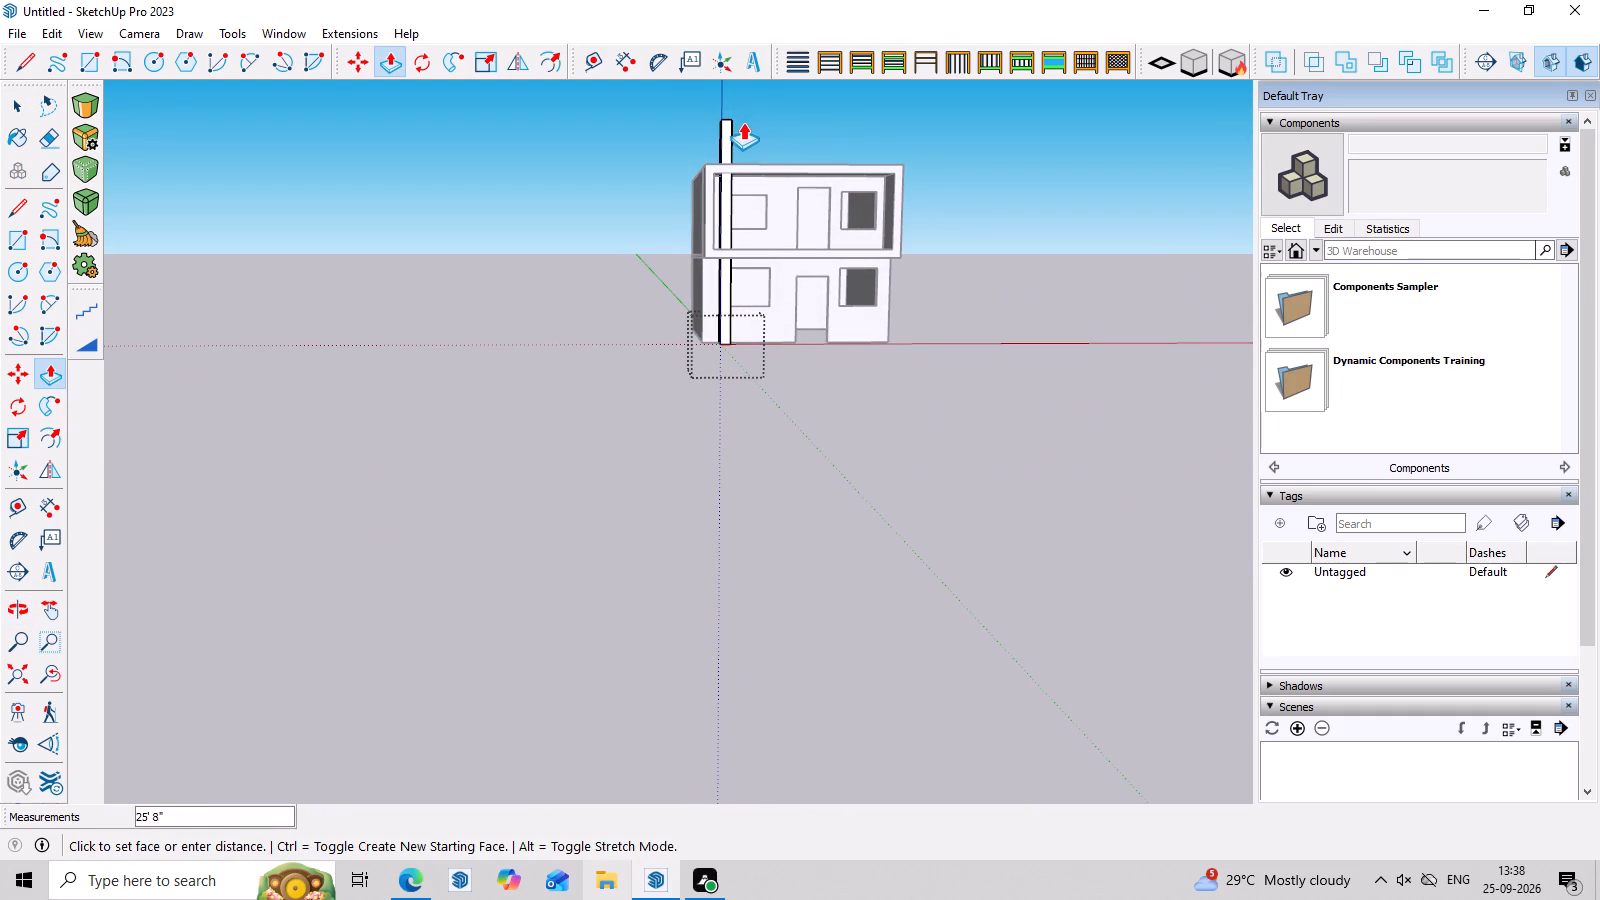
{"action": "left_click", "coordinate": [742, 122]}
{"action": "middle_click_drag", "start_coordinate": [1170, 309], "coordinate": [1026, 430]}
{"action": "key", "text": "space"}
{"action": "left_click", "coordinate": [982, 292]}
Examine the tall column against the projecting frame and the front facade from several angles.
{"action": "middle_click_drag", "start_coordinate": [892, 652], "coordinate": [915, 619]}
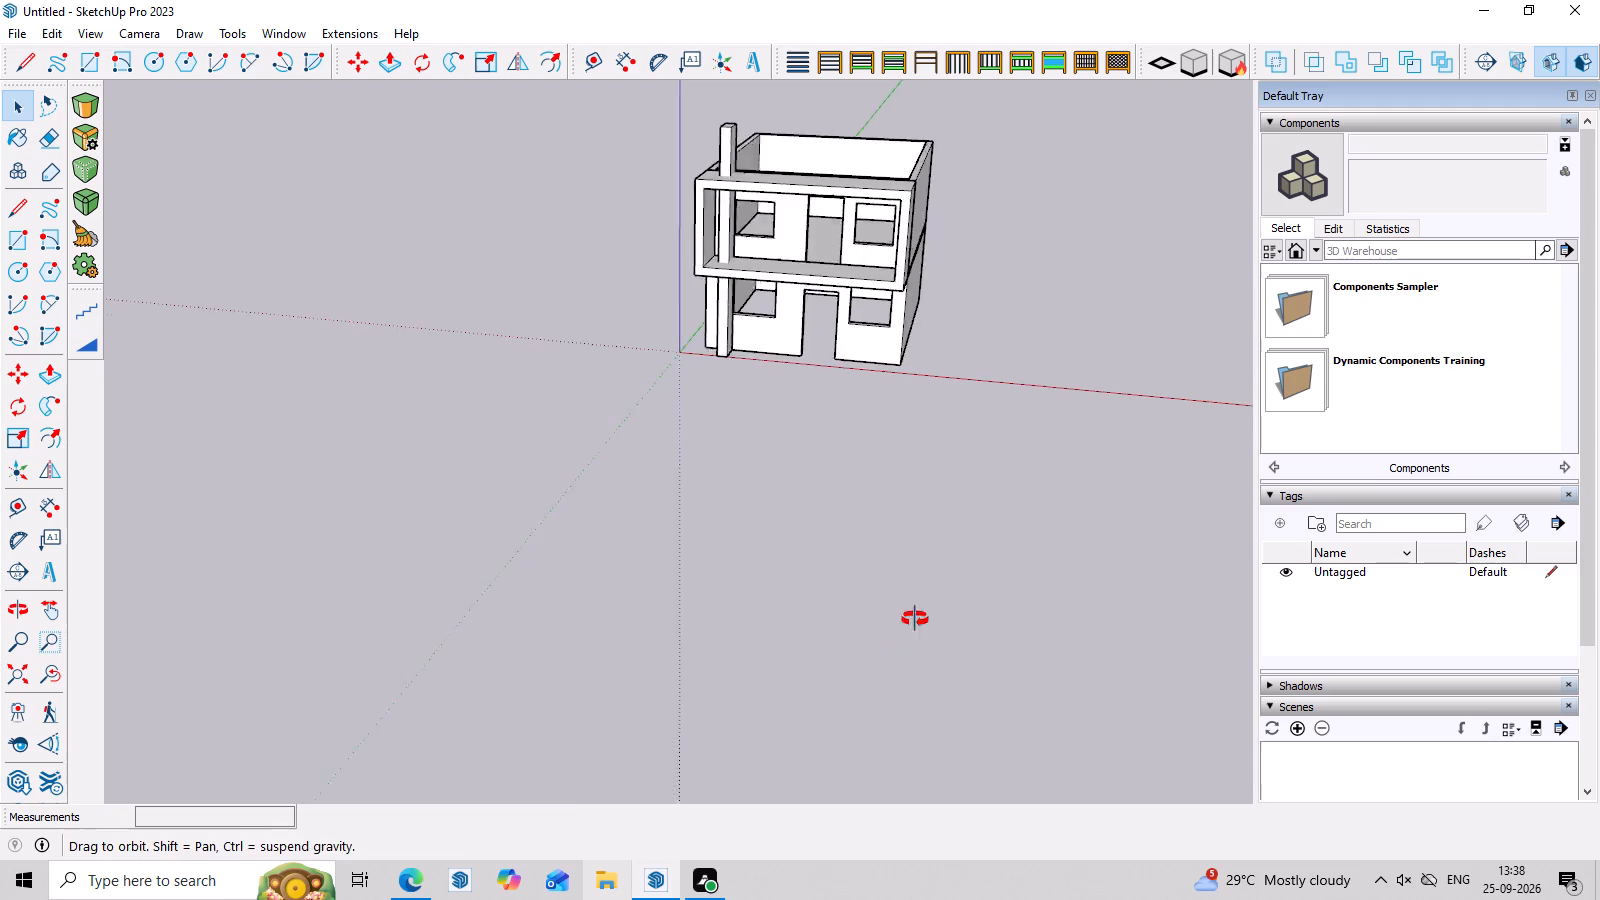
{"action": "middle_click_drag", "start_coordinate": [915, 619], "coordinate": [982, 496]}
{"action": "scroll", "coordinate": [848, 329], "scroll_direction": "up", "scroll_amount": 7}
{"action": "middle_click_drag", "start_coordinate": [825, 393], "coordinate": [835, 585]}
{"action": "scroll", "coordinate": [829, 533], "scroll_direction": "down", "scroll_amount": 8}
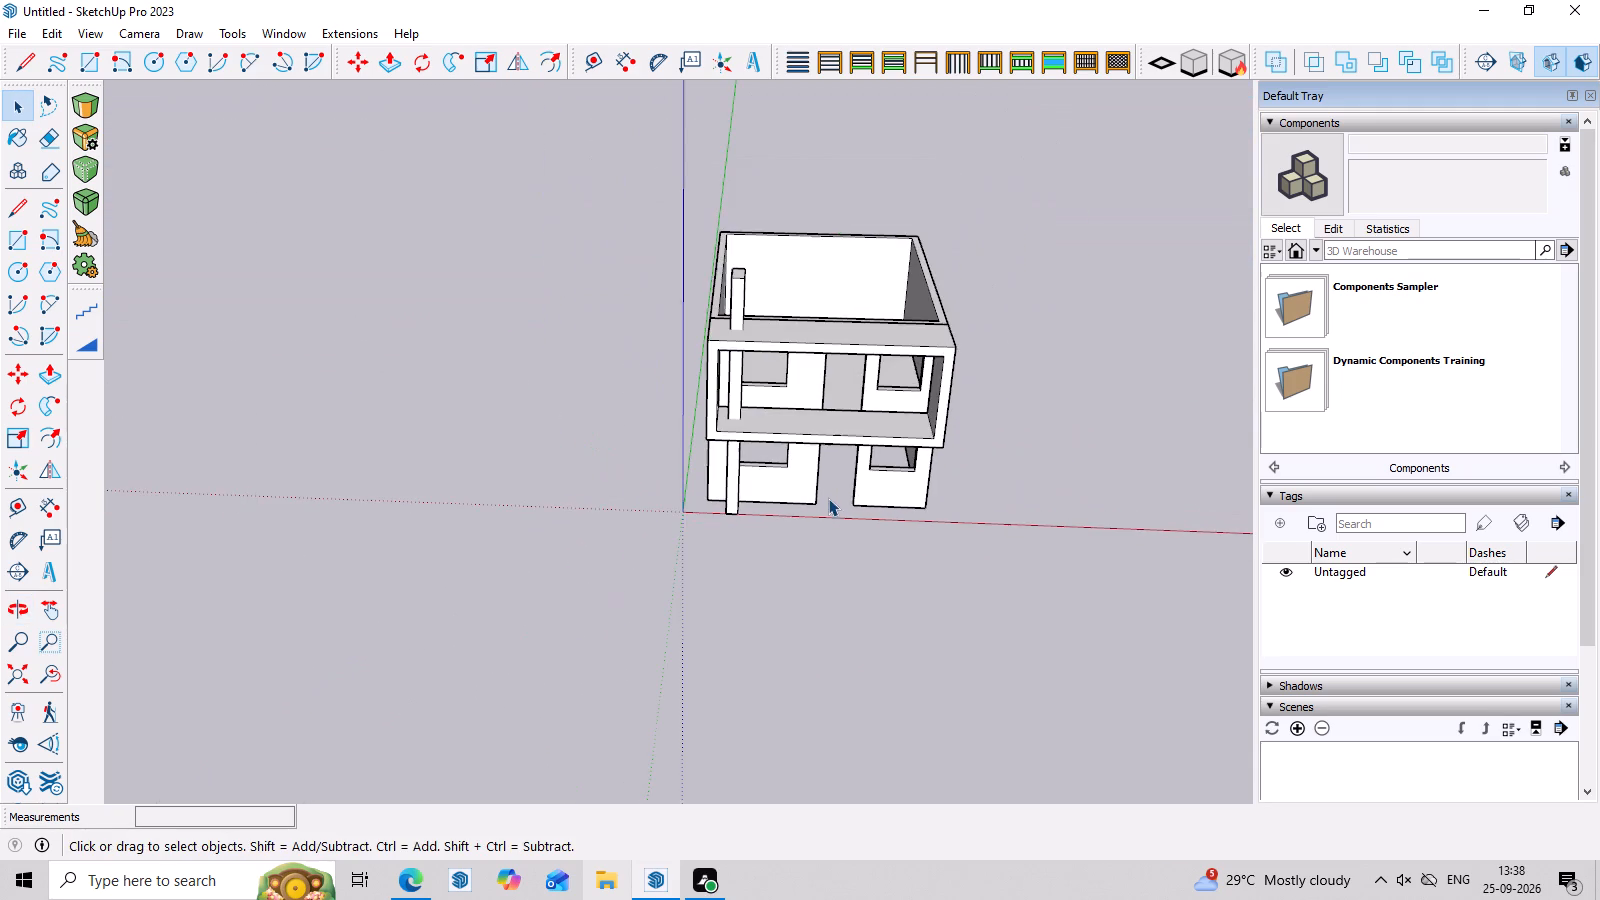
{"action": "middle_click_drag", "start_coordinate": [985, 283], "coordinate": [998, 143]}
{"action": "scroll", "coordinate": [956, 313], "scroll_direction": "up", "scroll_amount": 8}
{"action": "middle_click_drag", "start_coordinate": [937, 686], "coordinate": [949, 608]}
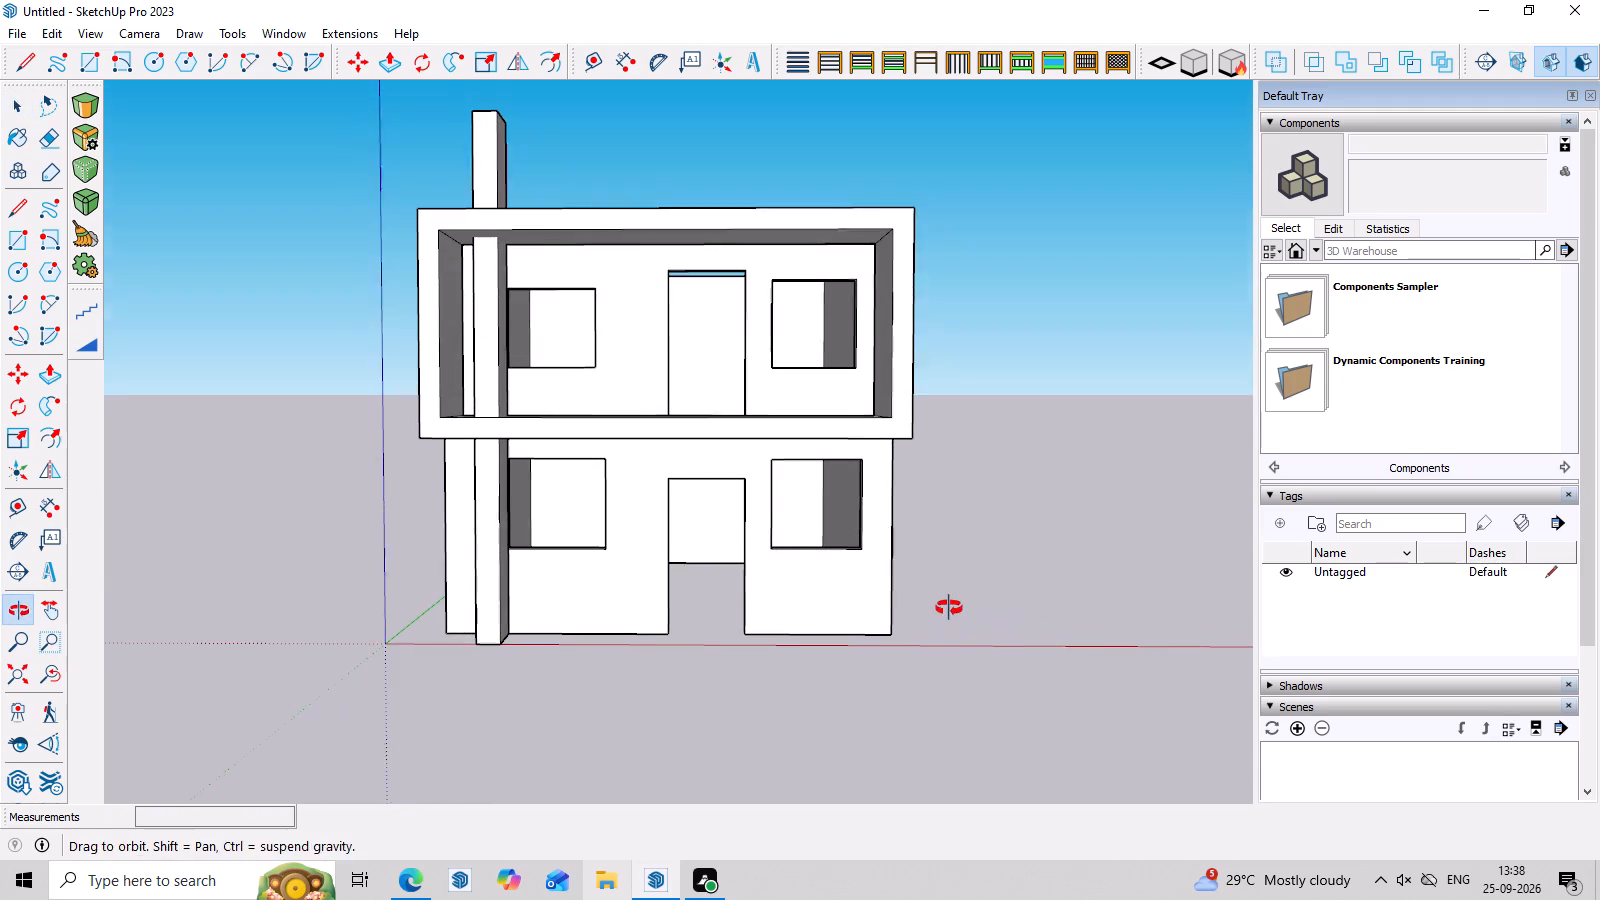
{"action": "middle_click_drag", "start_coordinate": [949, 608], "coordinate": [949, 607]}
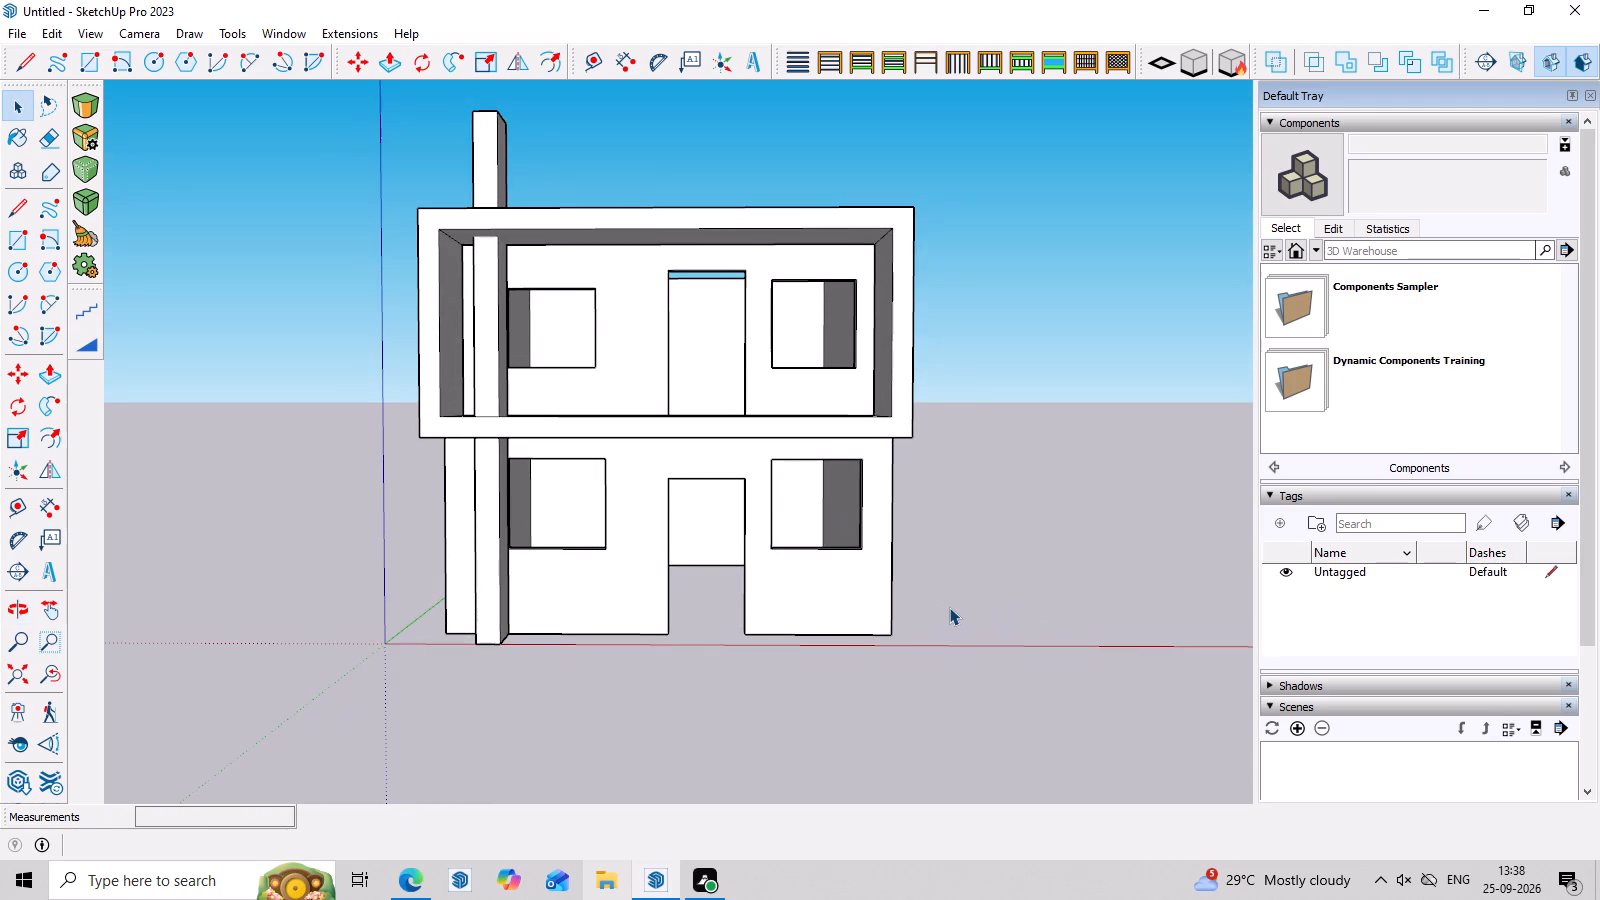
{"action": "middle_click_drag", "start_coordinate": [599, 213], "coordinate": [603, 246]}
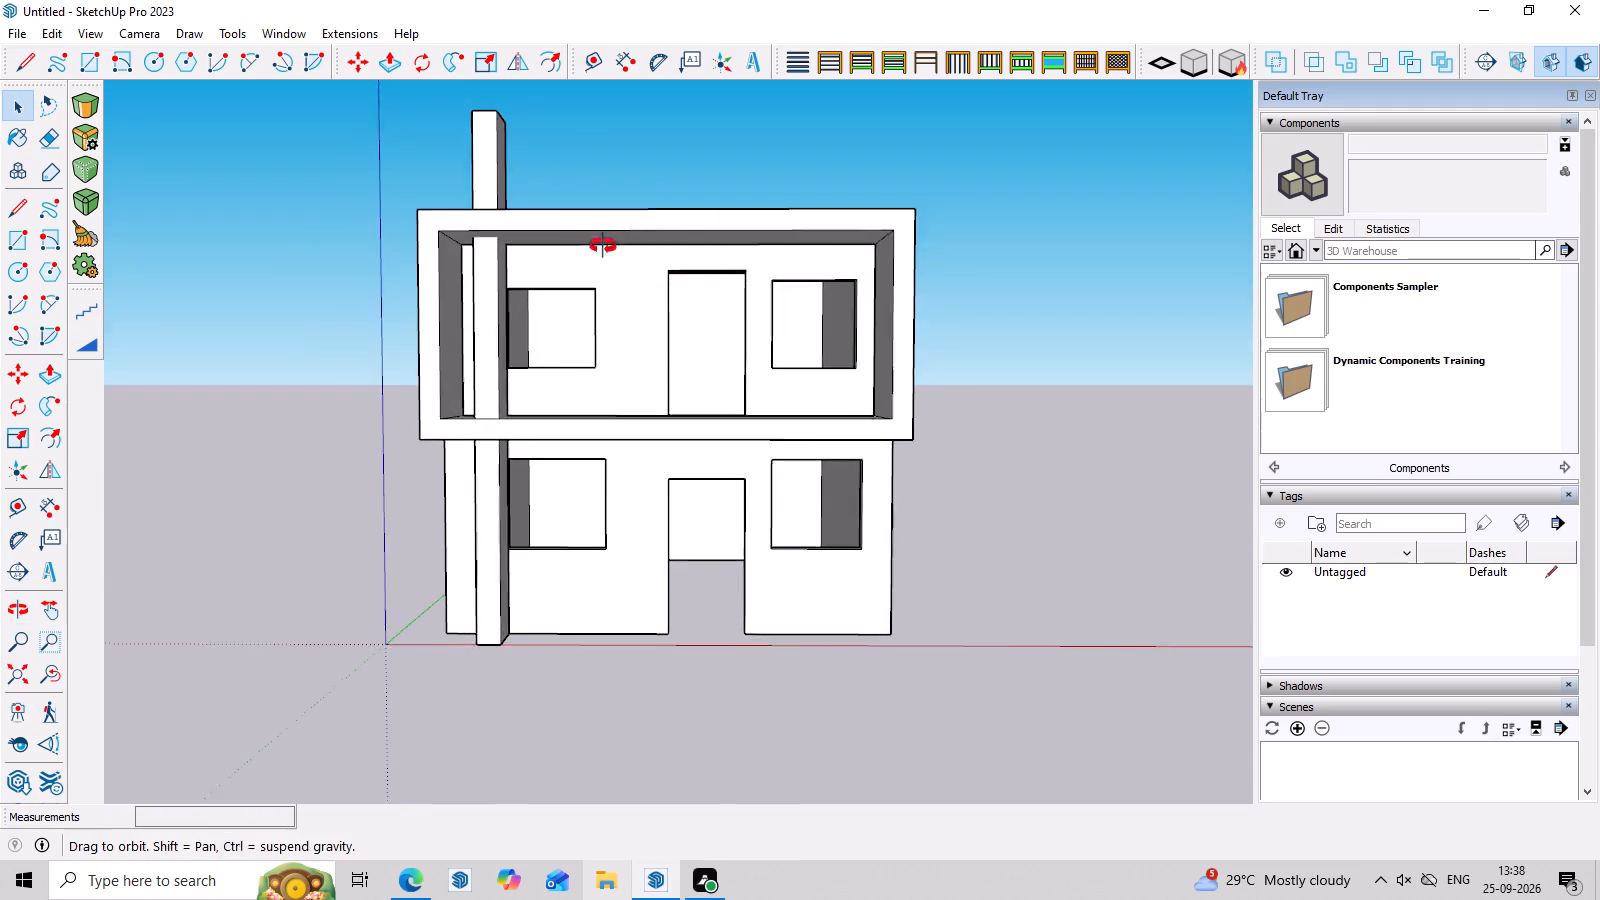
{"action": "middle_click_drag", "start_coordinate": [603, 246], "coordinate": [597, 344]}
{"action": "scroll", "coordinate": [540, 119], "scroll_direction": "up", "scroll_amount": 8}
{"action": "middle_click_drag", "start_coordinate": [488, 271], "coordinate": [505, 409]}
{"action": "scroll", "coordinate": [535, 337], "scroll_direction": "down", "scroll_amount": 4}
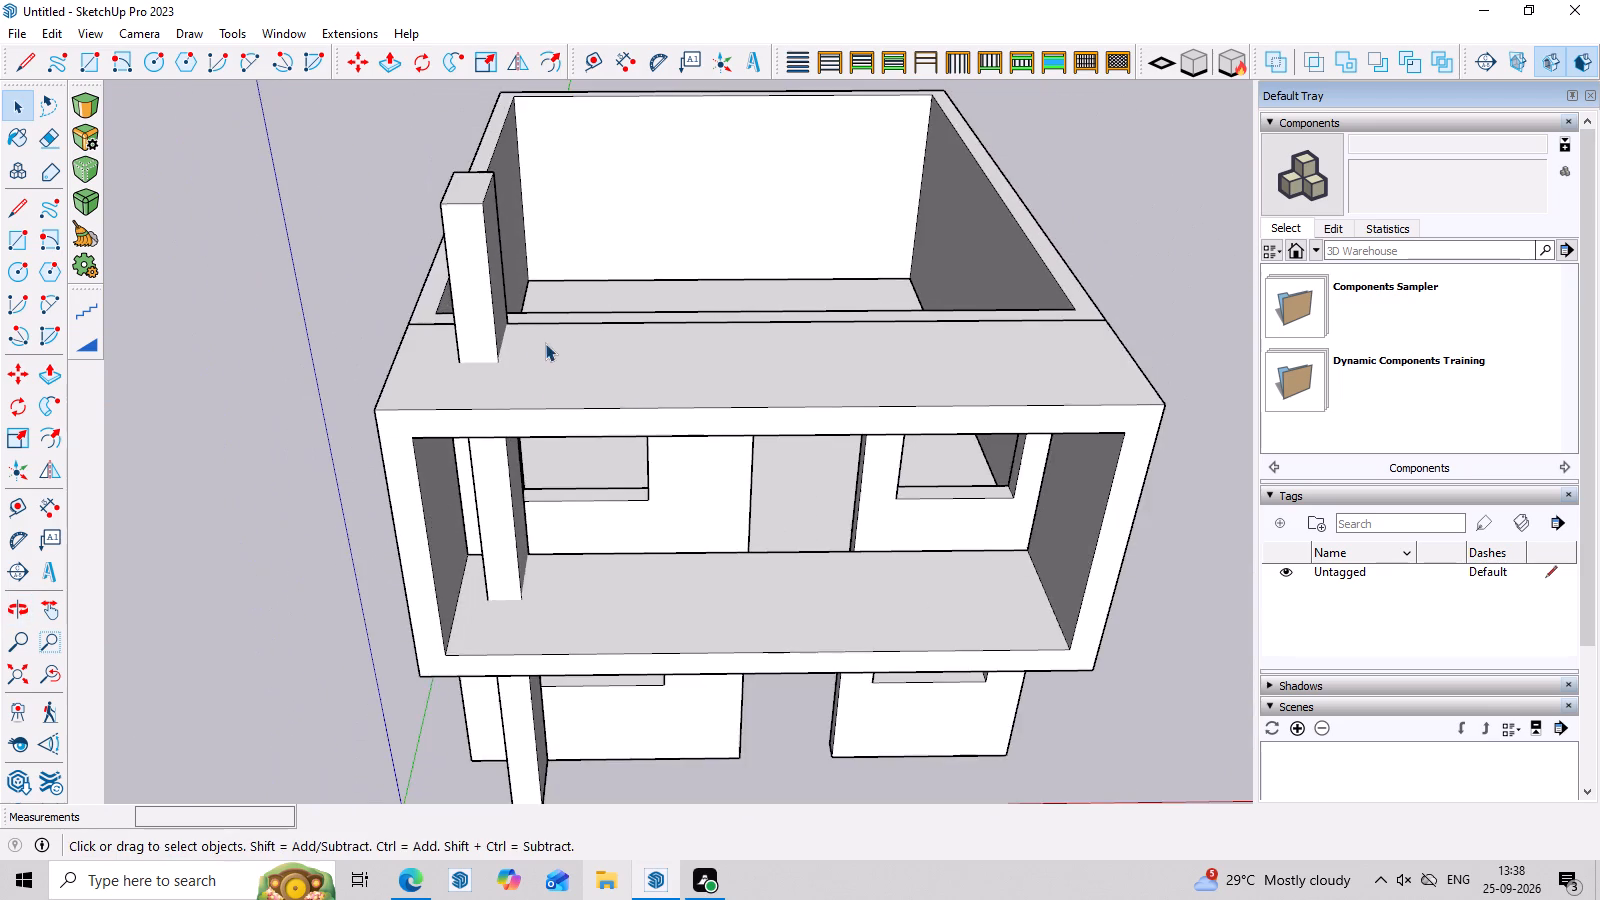
Open the tall column's group for editing.
{"action": "middle_click_drag", "start_coordinate": [625, 402], "coordinate": [448, 293]}
{"action": "scroll", "coordinate": [506, 137], "scroll_direction": "up", "scroll_amount": 3}
{"action": "key", "text": "l"}
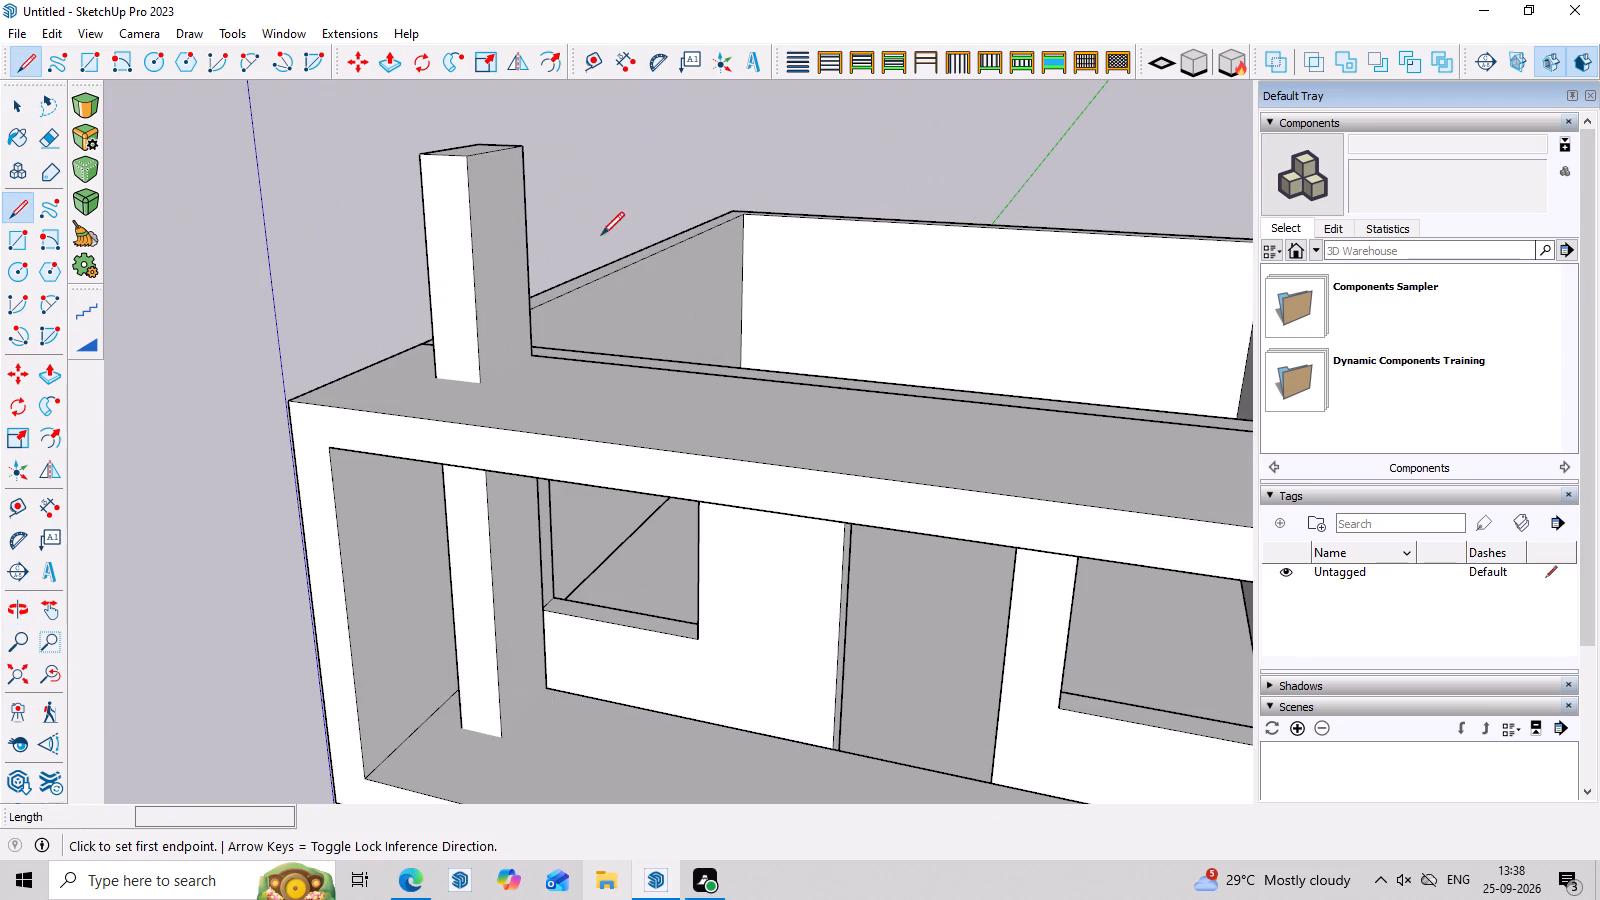
{"action": "key", "text": "space"}
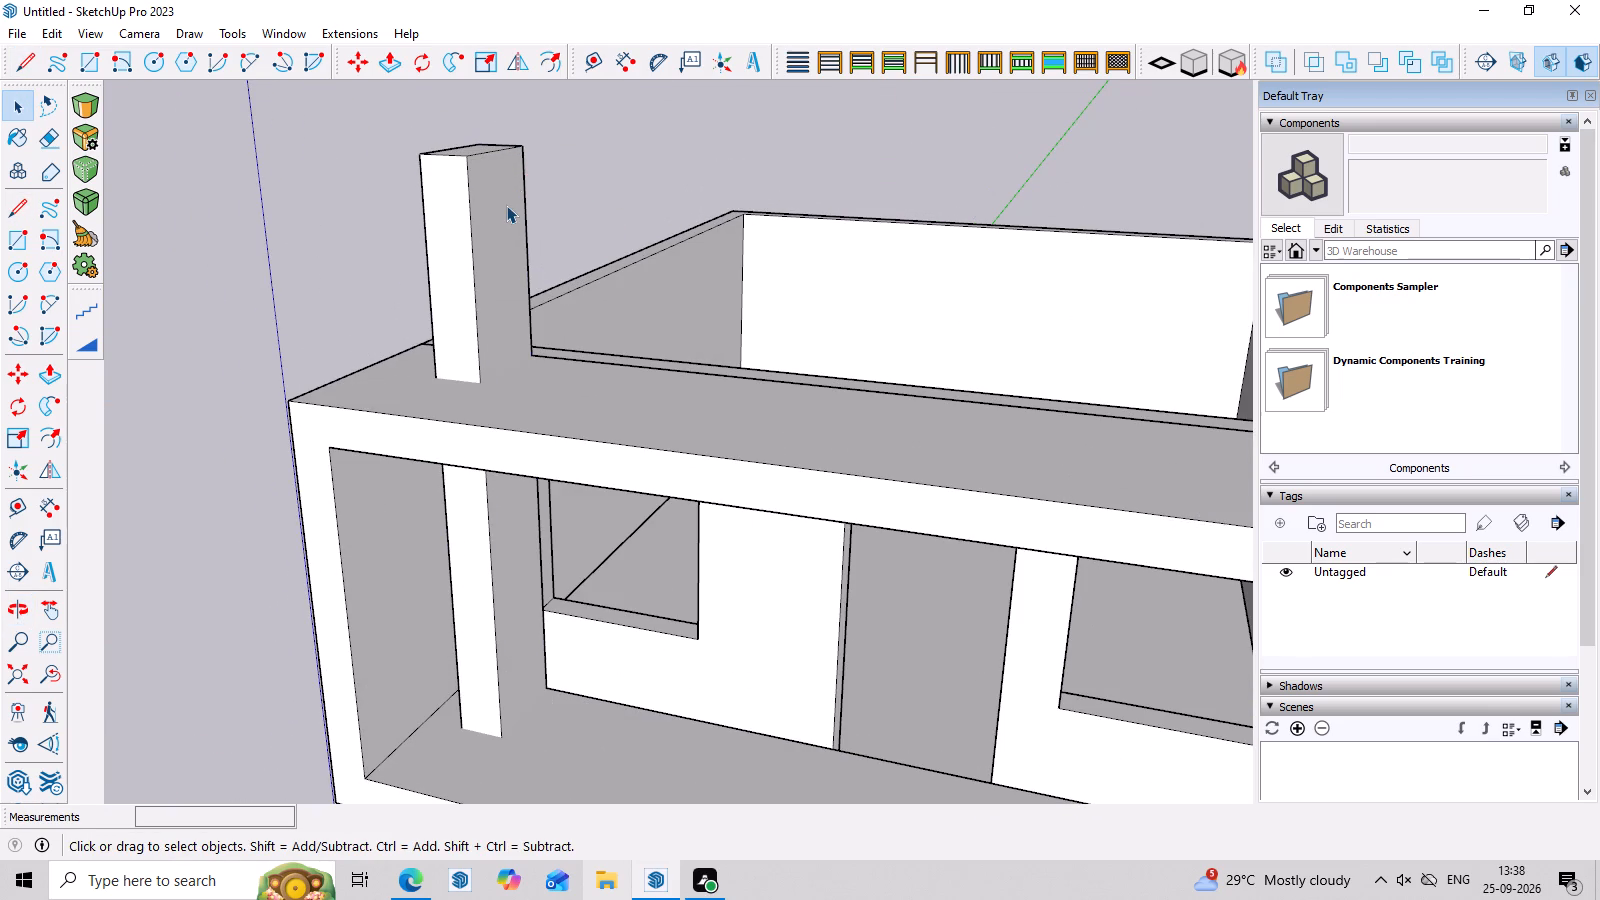
{"action": "double_click", "coordinate": [506, 205]}
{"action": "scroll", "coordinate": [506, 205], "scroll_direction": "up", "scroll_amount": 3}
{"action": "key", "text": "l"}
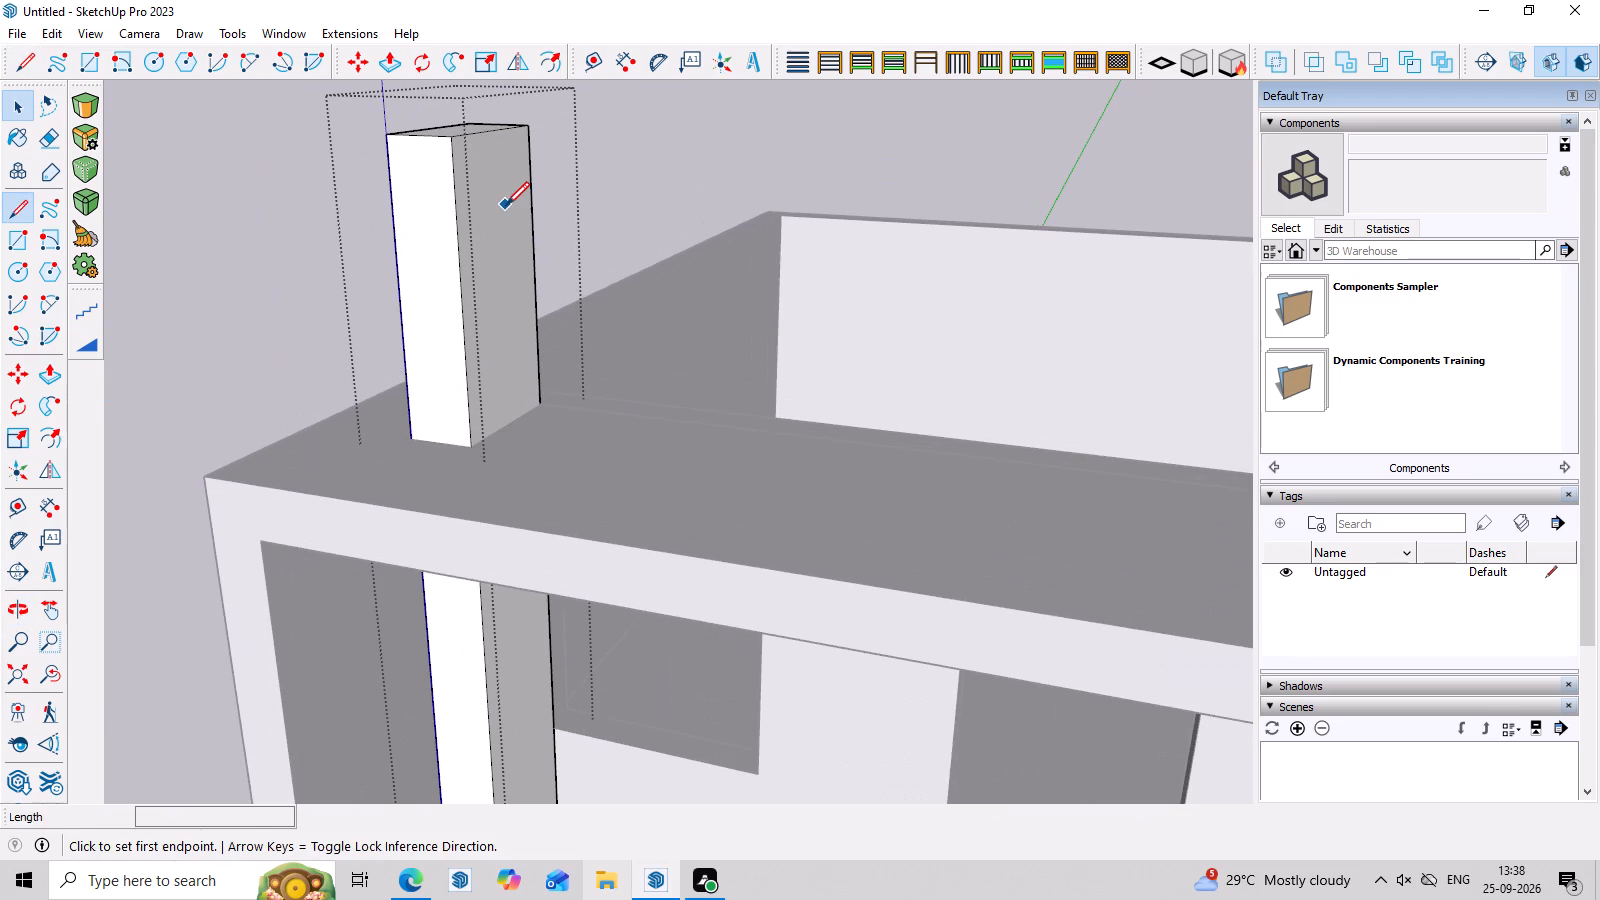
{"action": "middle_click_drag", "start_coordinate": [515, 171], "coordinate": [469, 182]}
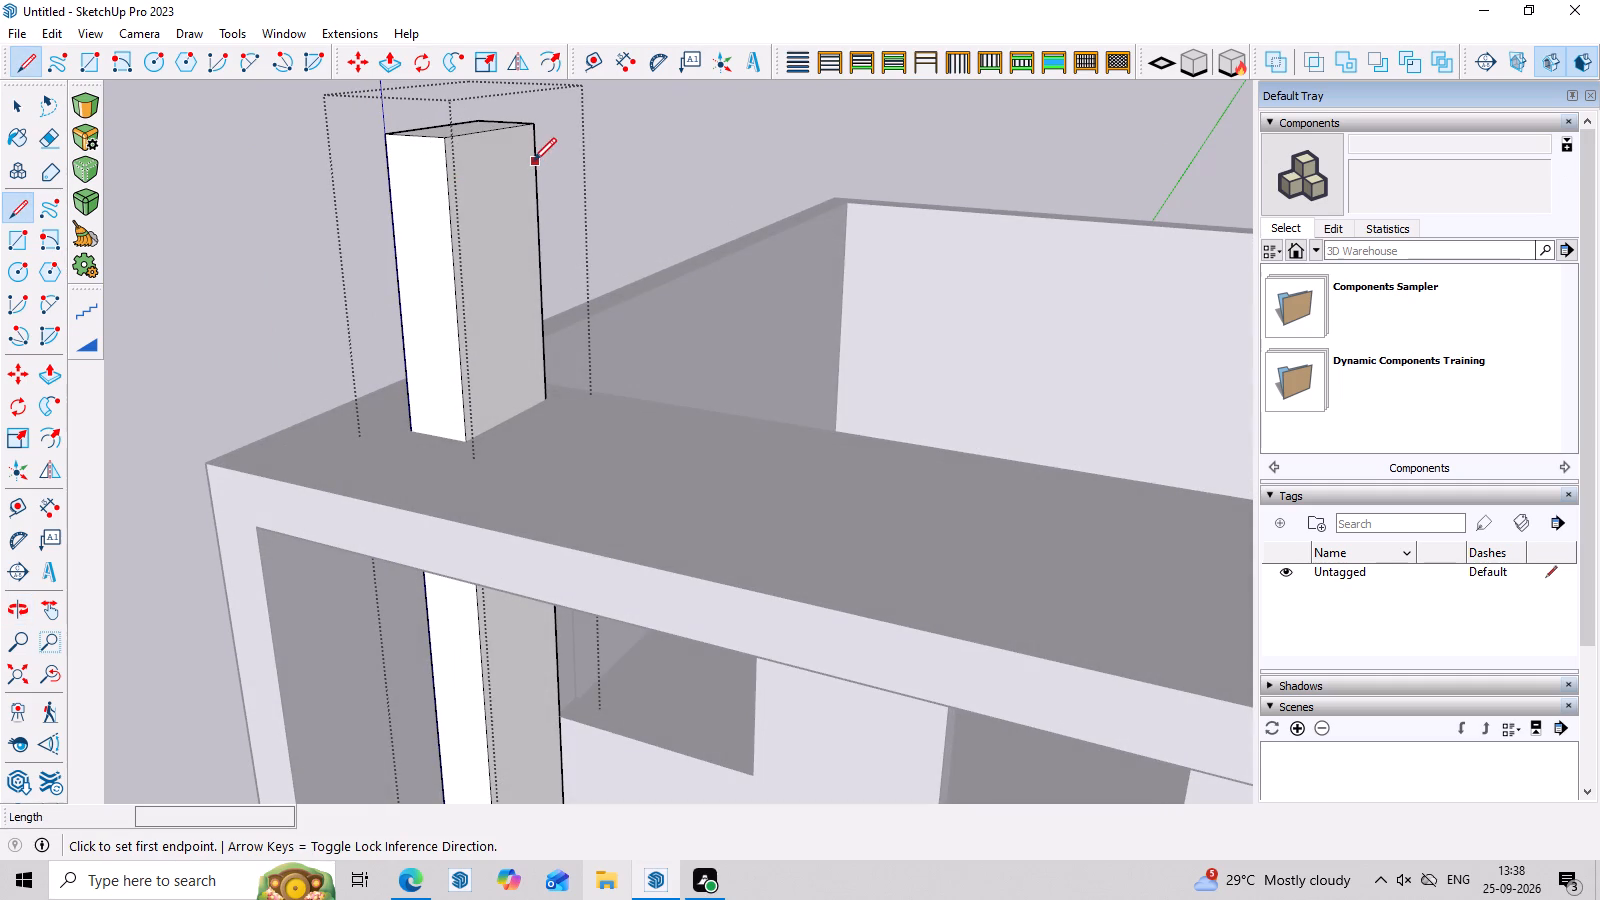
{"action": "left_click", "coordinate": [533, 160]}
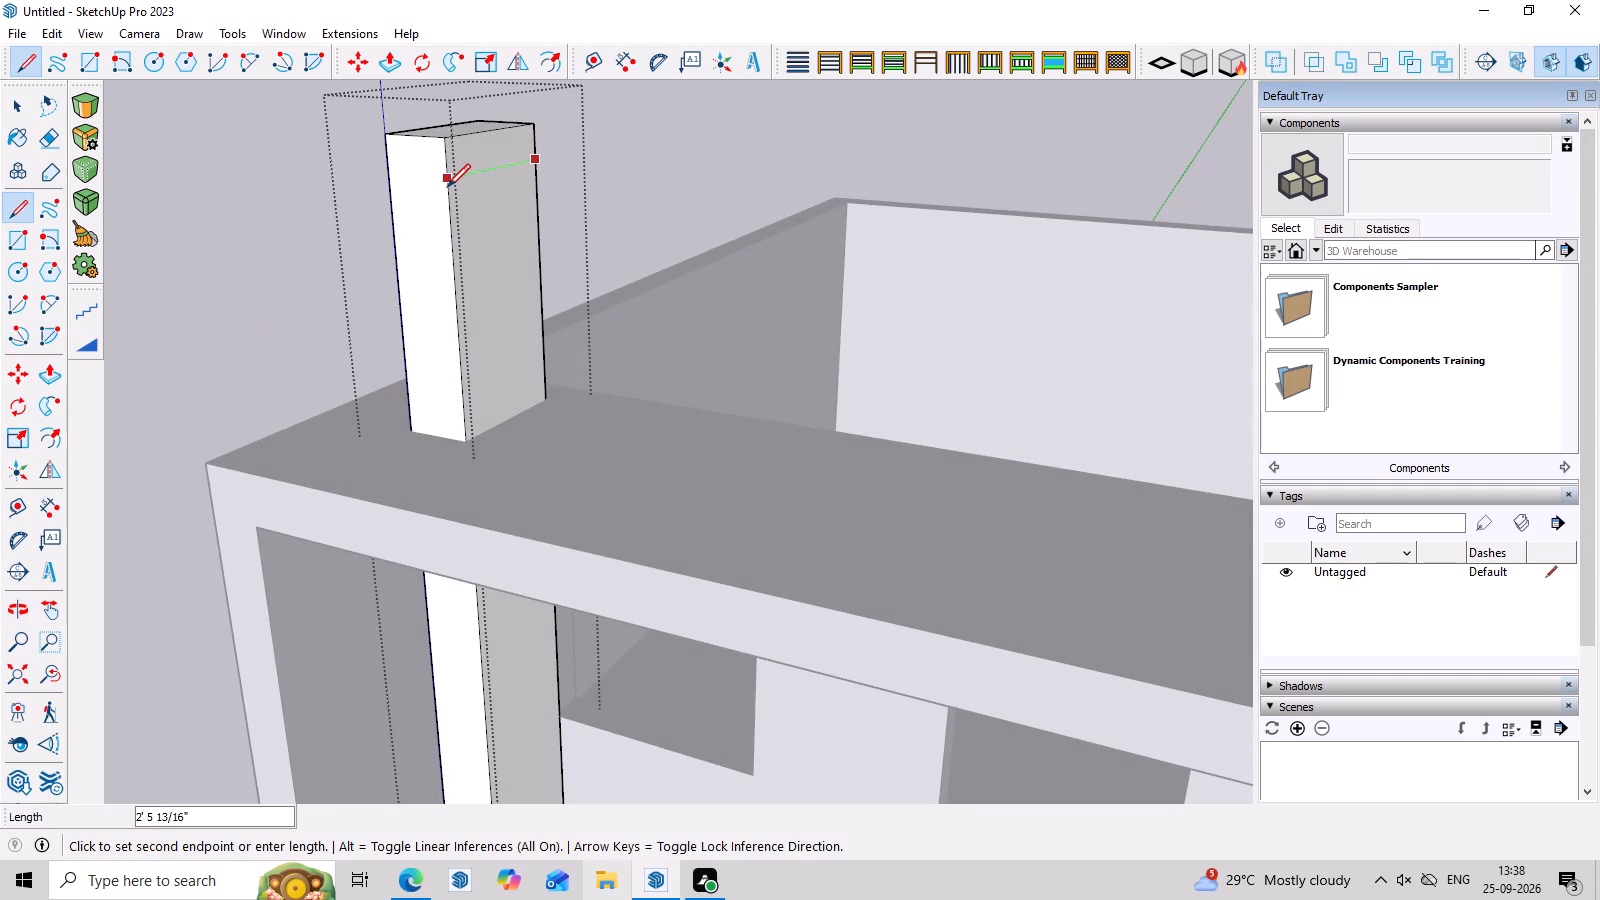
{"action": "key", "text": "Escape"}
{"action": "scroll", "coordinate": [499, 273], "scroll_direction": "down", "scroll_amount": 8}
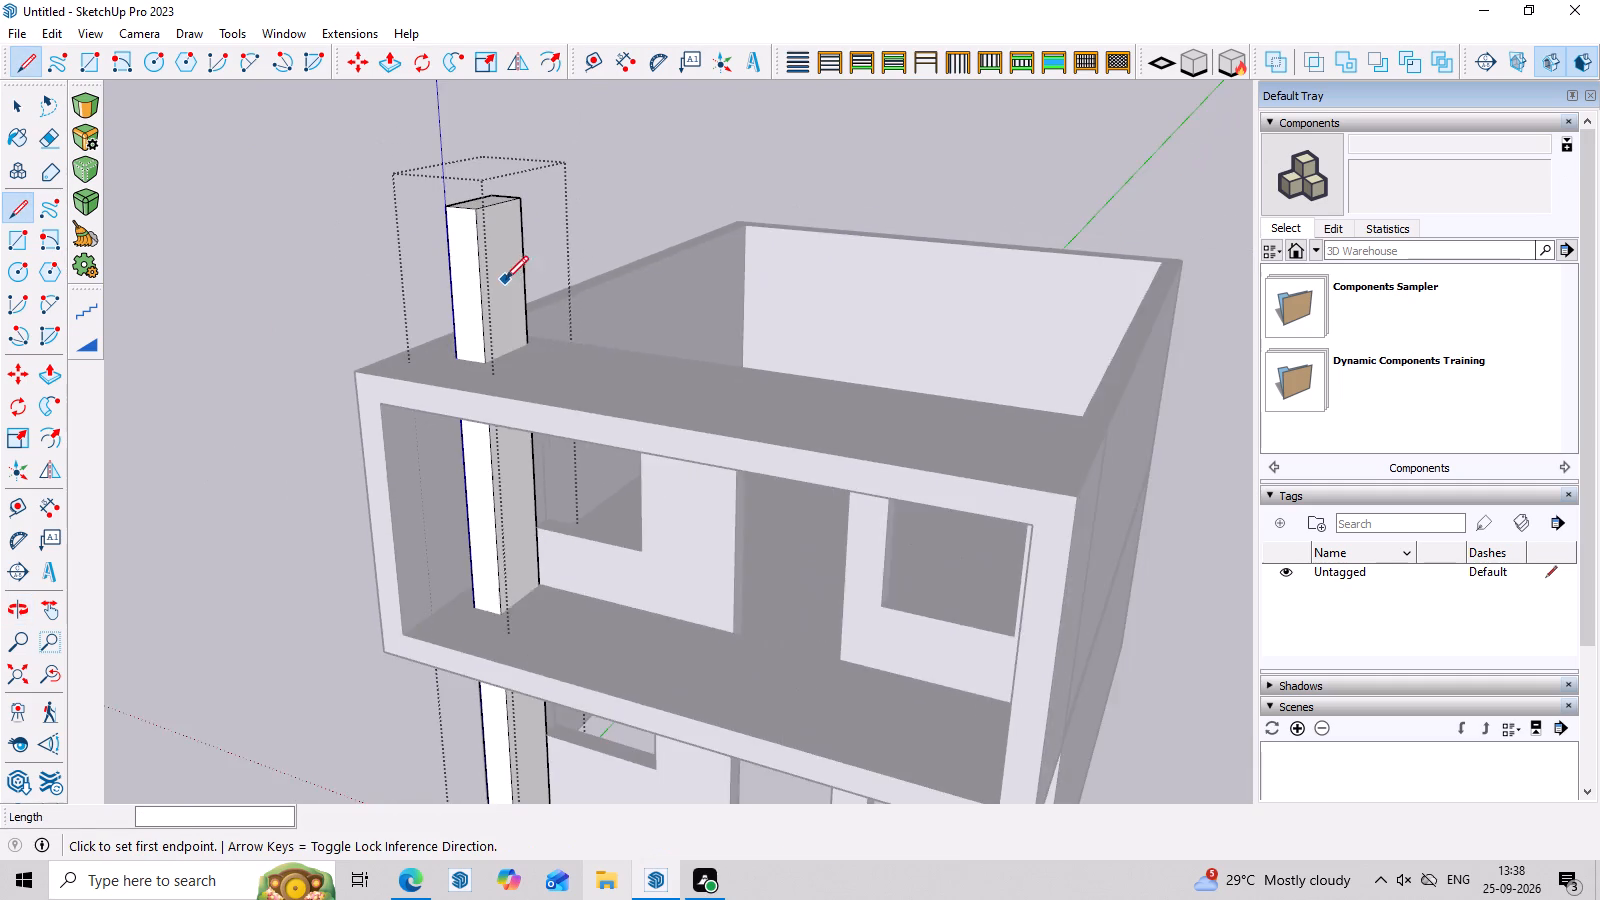
Push/Pull the column's top face upward to raise the column higher above the roof.
{"action": "middle_click_drag", "start_coordinate": [686, 474], "coordinate": [901, 526]}
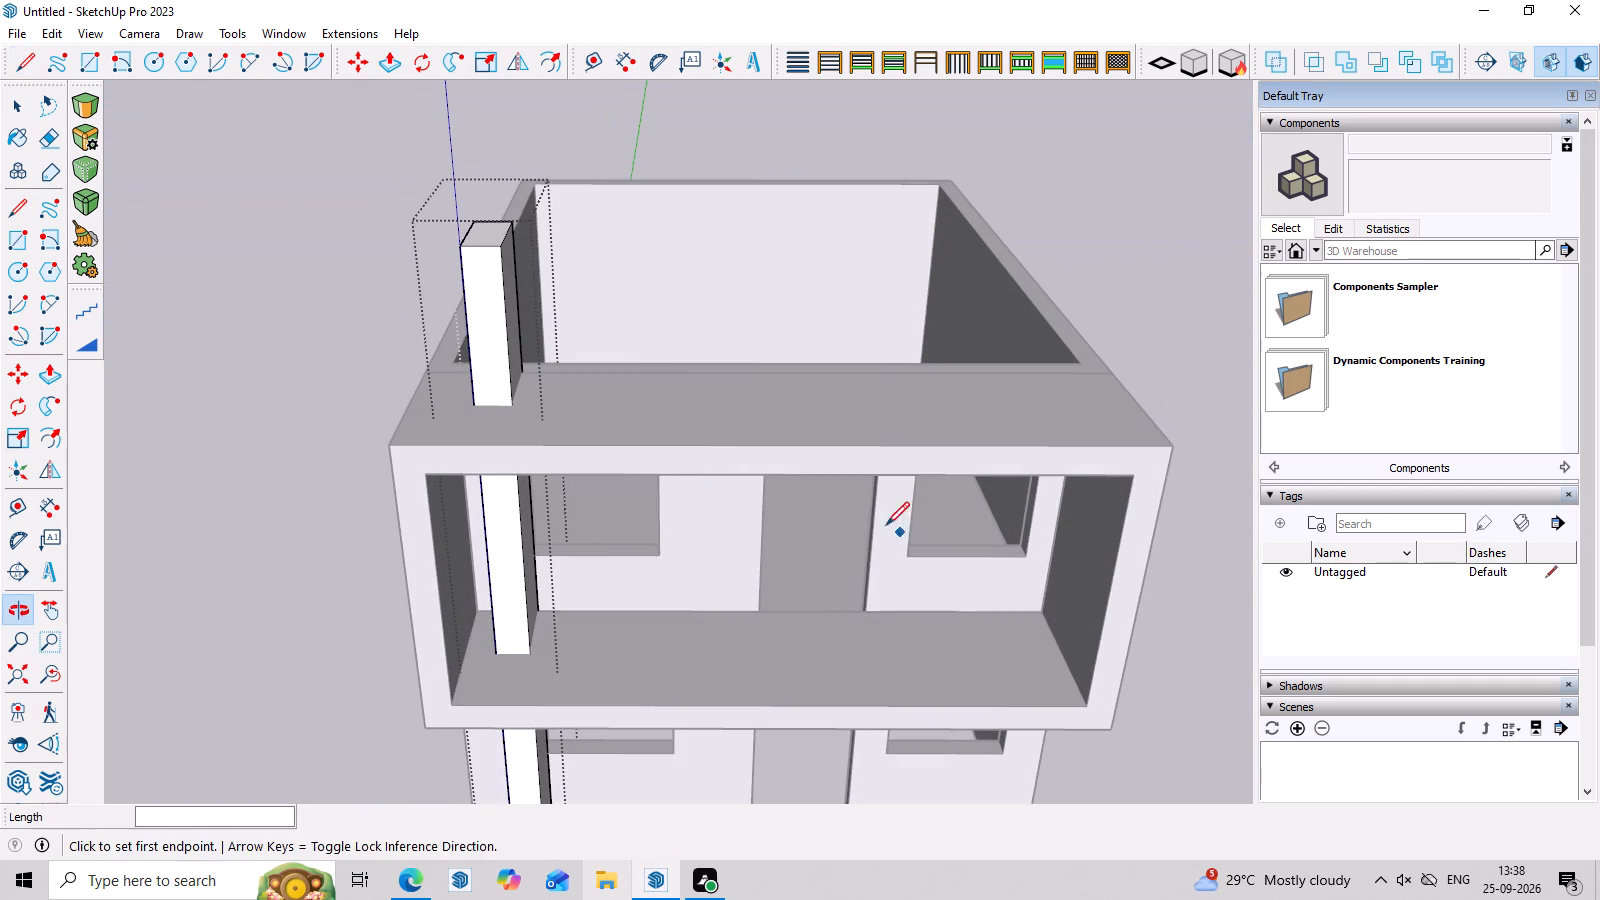
{"action": "key", "text": "space"}
{"action": "left_click", "coordinate": [496, 227]}
{"action": "key", "text": "p"}
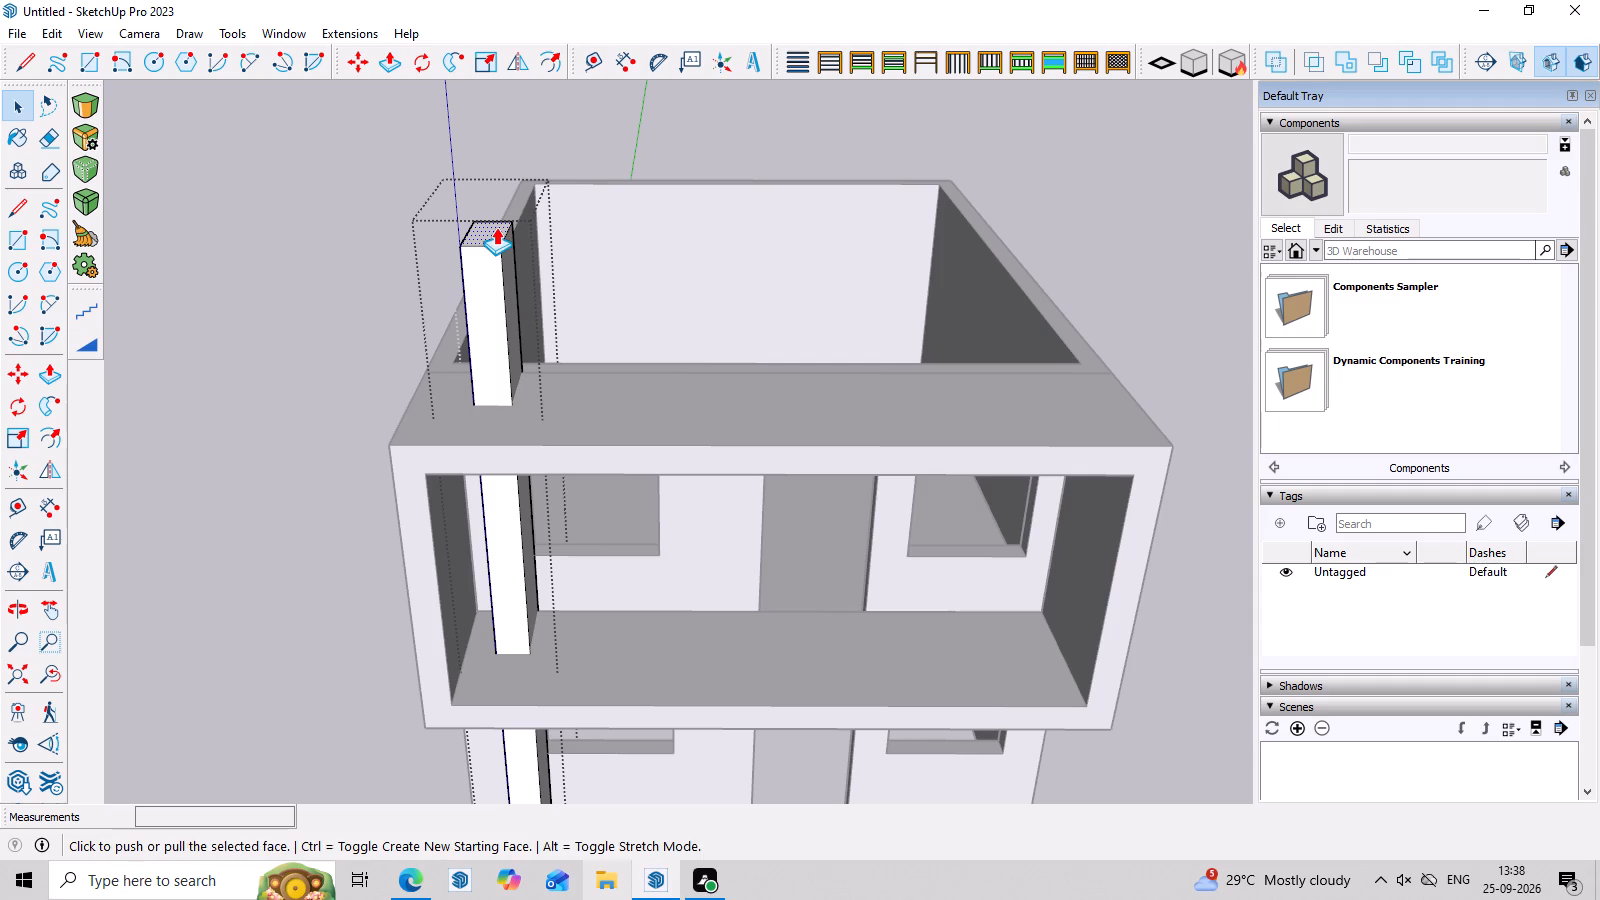
{"action": "left_click", "coordinate": [496, 227]}
{"action": "left_click", "coordinate": [496, 152]}
{"action": "middle_click_drag", "start_coordinate": [779, 364], "coordinate": [616, 375]}
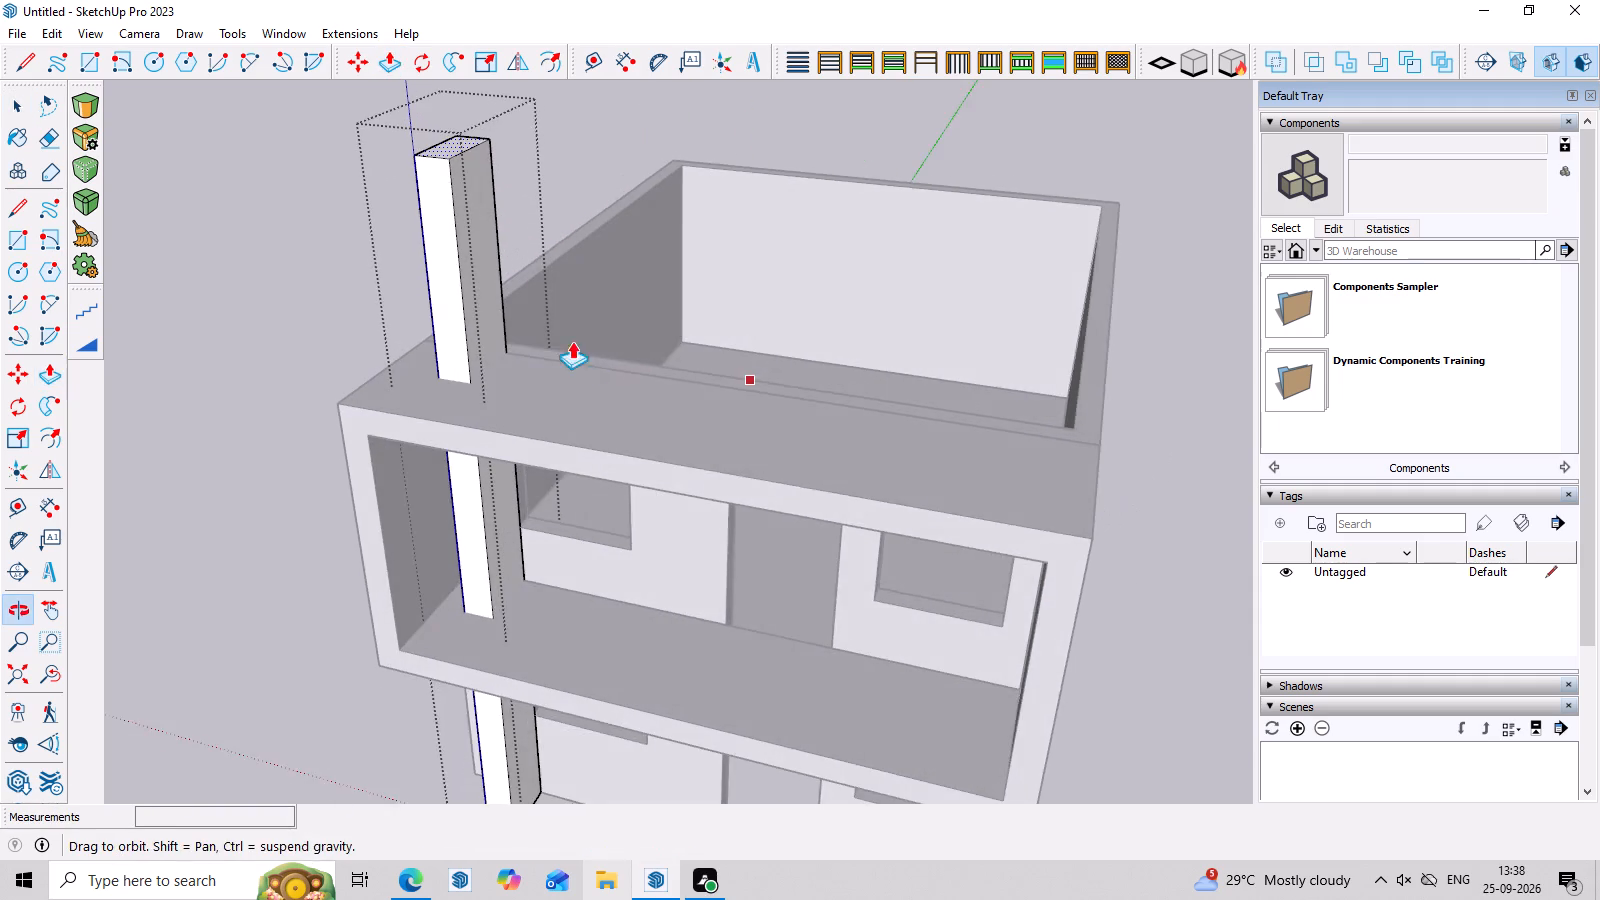
Draw a line about 2' 5 13/16" long across the column's inner side face, a short distance below its top.
{"action": "key", "text": "space"}
{"action": "scroll", "coordinate": [523, 194], "scroll_direction": "up", "scroll_amount": 2}
{"action": "key", "text": "l"}
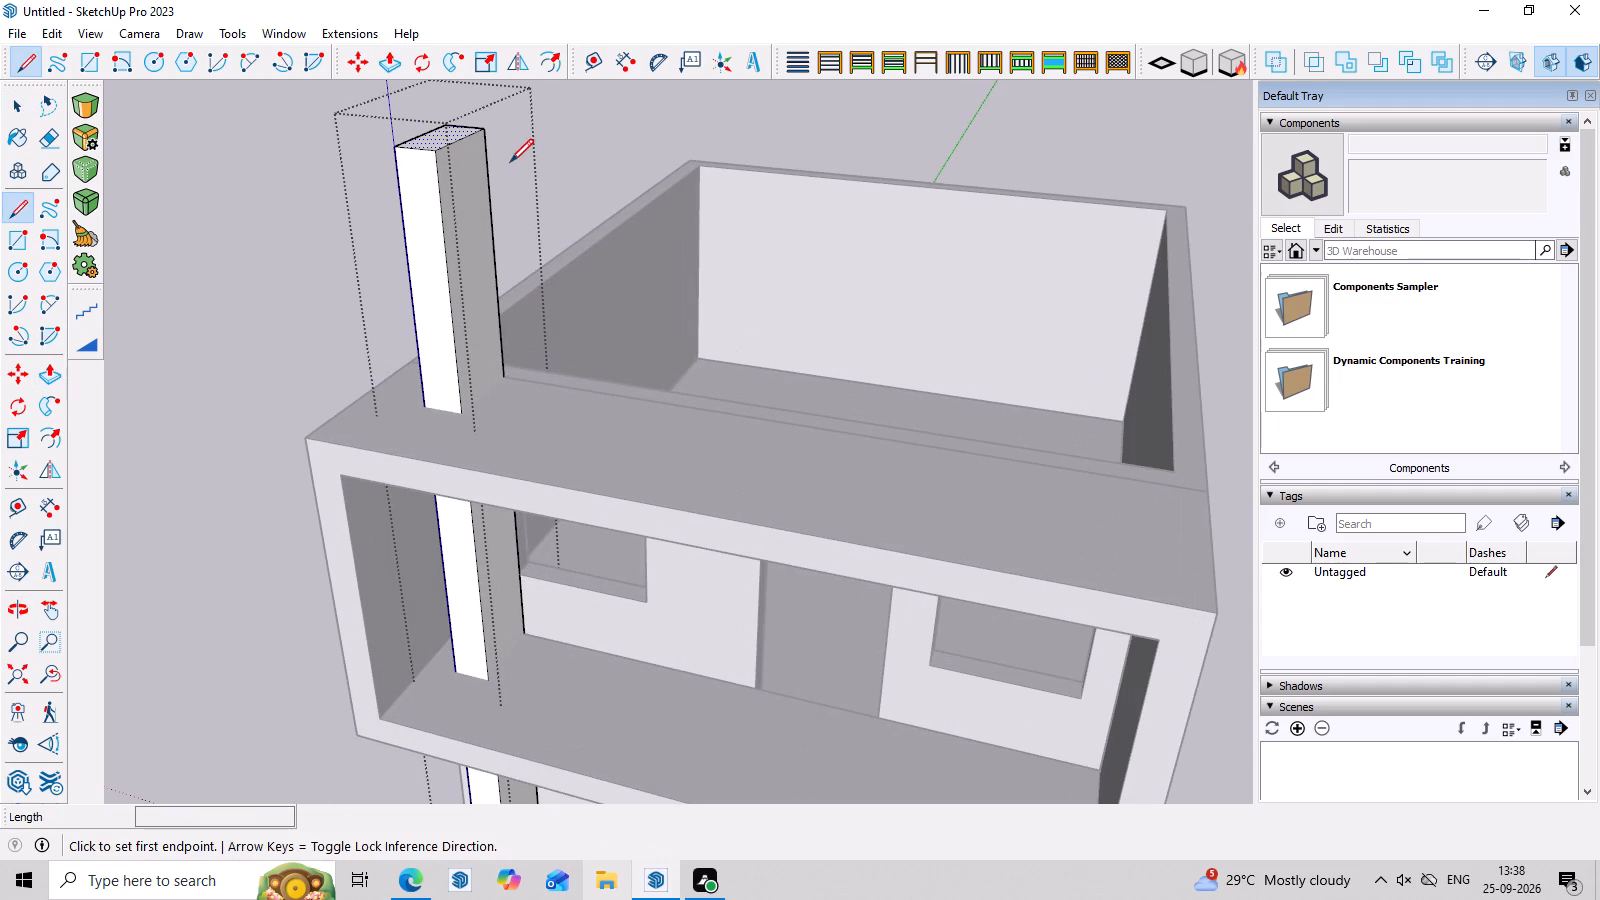
{"action": "left_click", "coordinate": [488, 165]}
{"action": "key", "text": "Escape"}
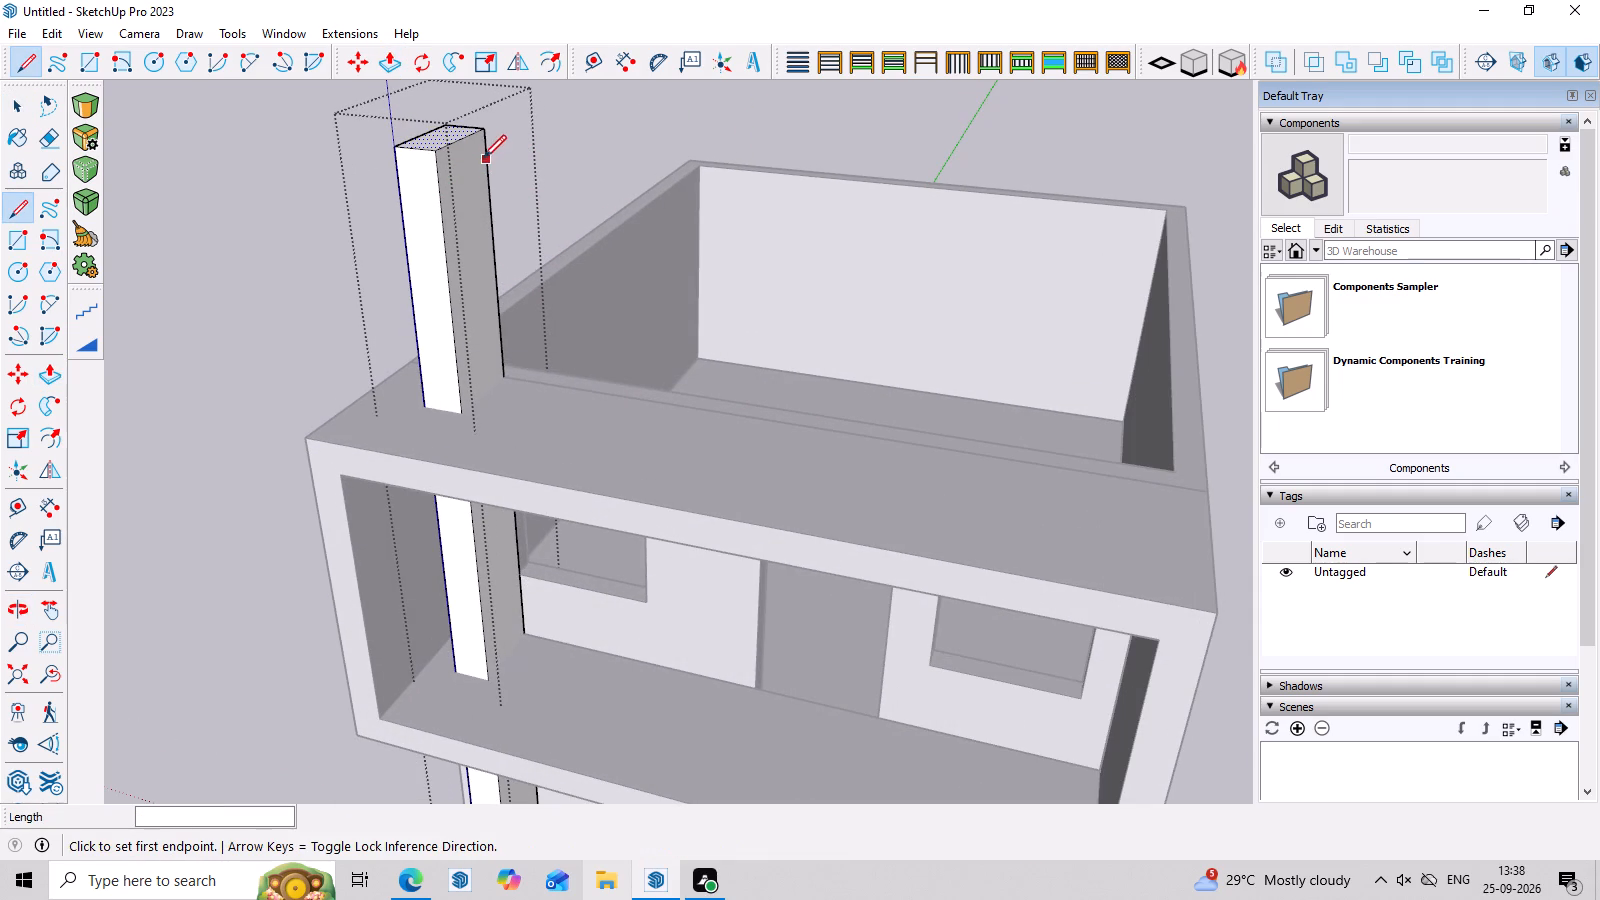
{"action": "left_click", "coordinate": [488, 155]}
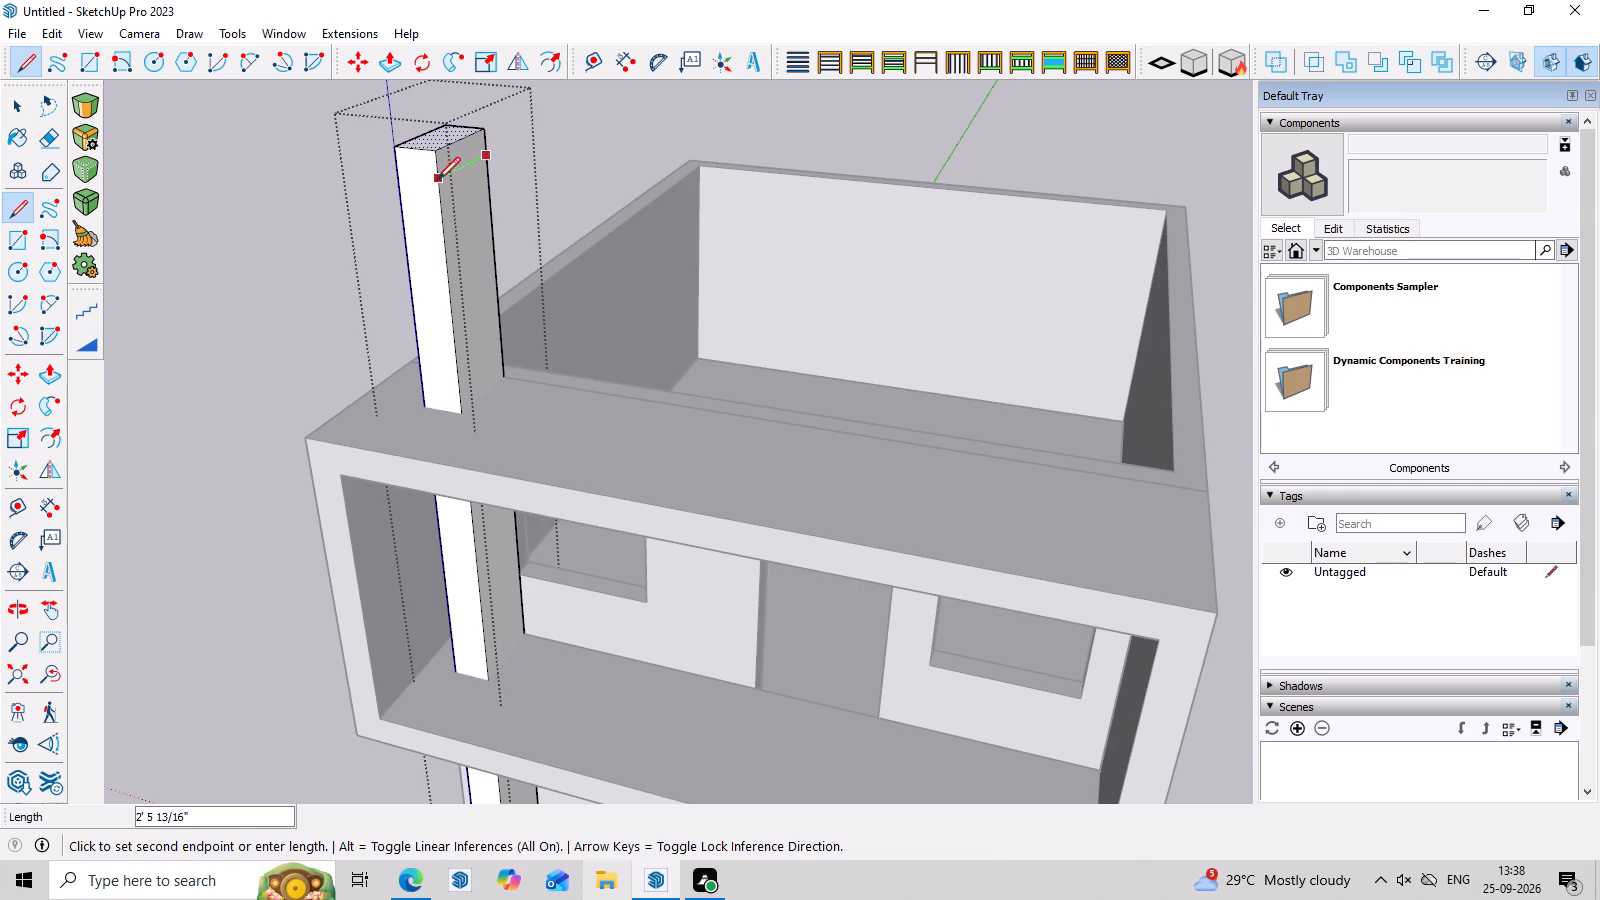
{"action": "left_click", "coordinate": [437, 180]}
{"action": "key", "text": "Escape"}
{"action": "key", "text": "Escape"}
{"action": "left_click", "coordinate": [464, 156]}
{"action": "key", "text": "space"}
Push/Pull the upper part of the column's inner side face sideways about 10' 9 7/8" to form a beam above the roof.
{"action": "left_click", "coordinate": [464, 156]}
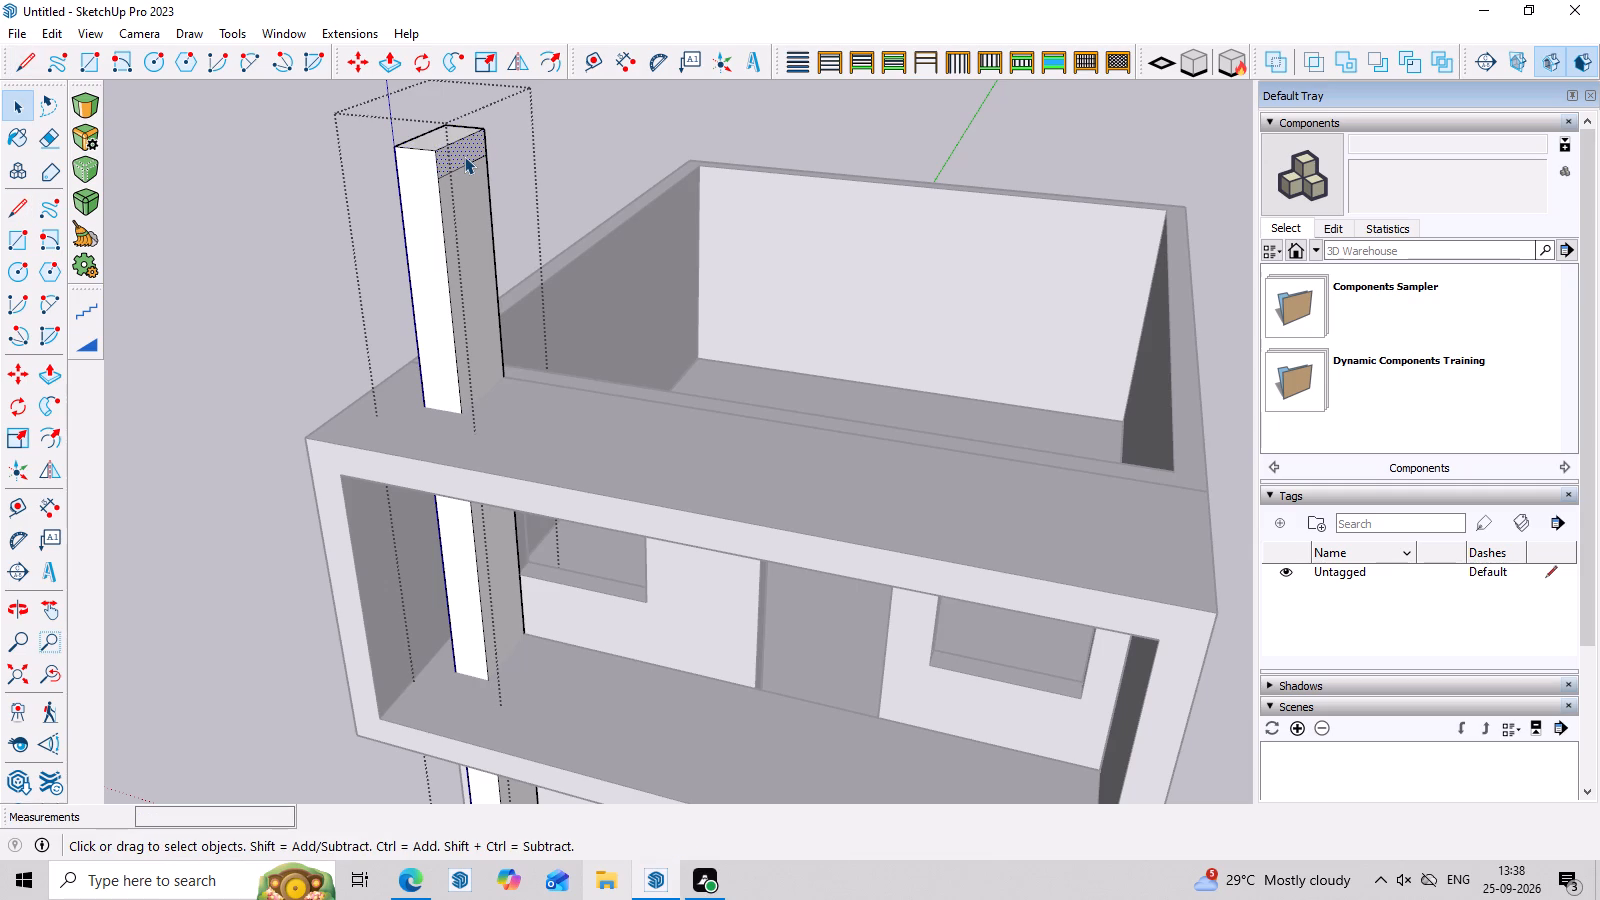
{"action": "key", "text": "p"}
{"action": "left_click", "coordinate": [464, 156]}
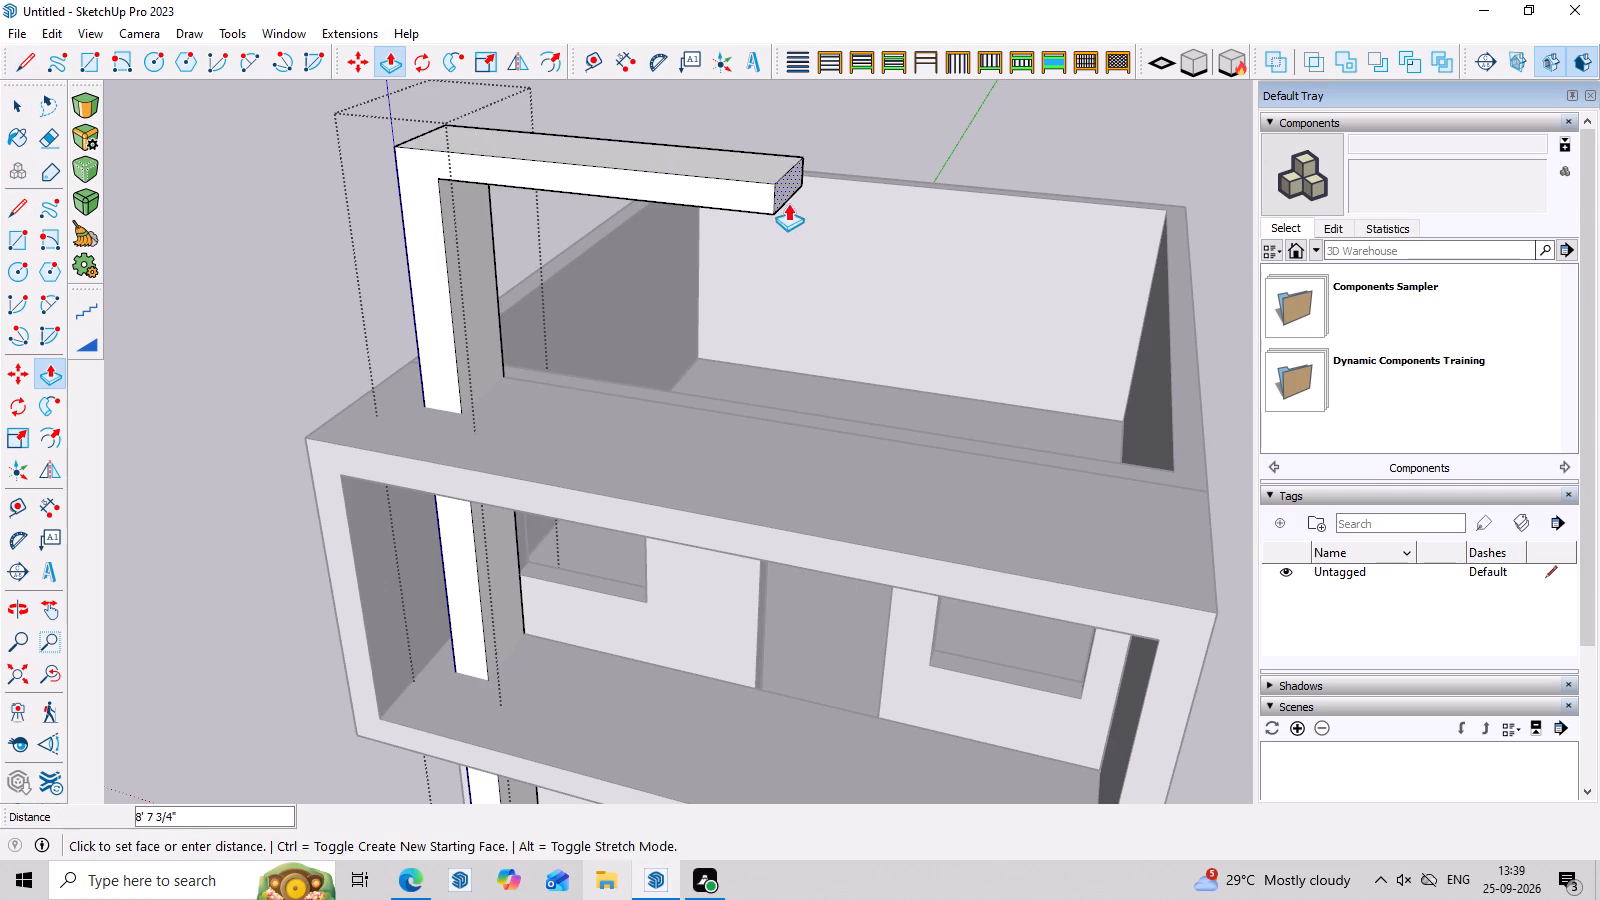
{"action": "scroll", "coordinate": [808, 216], "scroll_direction": "down", "scroll_amount": 3}
{"action": "middle_click_drag", "start_coordinate": [868, 228], "coordinate": [927, 208]}
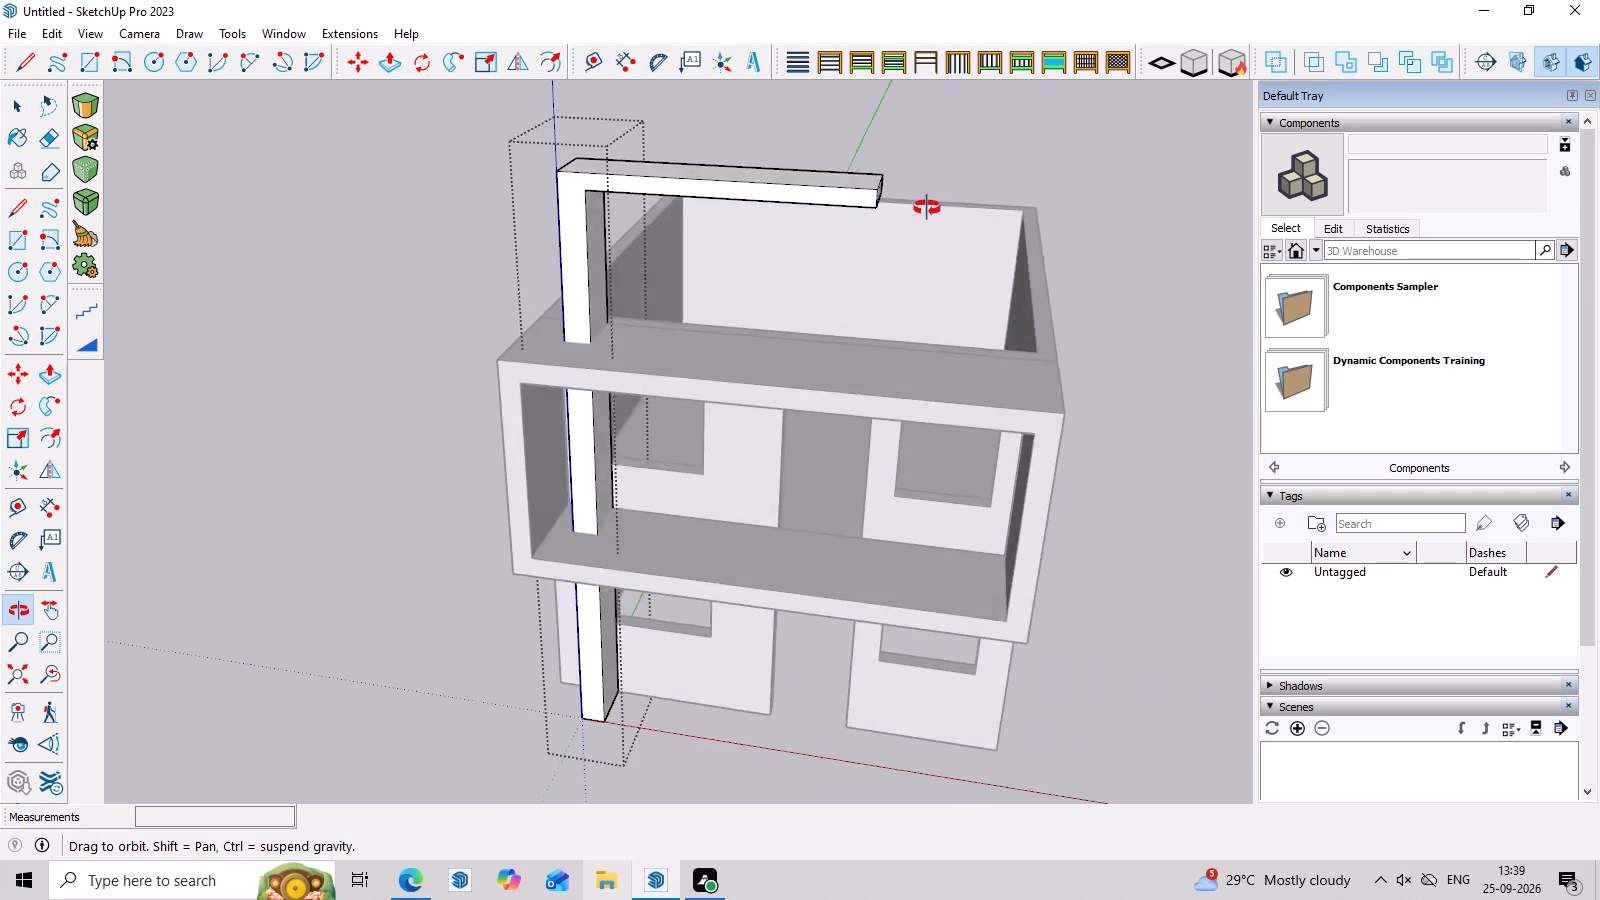
{"action": "middle_click_drag", "start_coordinate": [927, 208], "coordinate": [956, 167]}
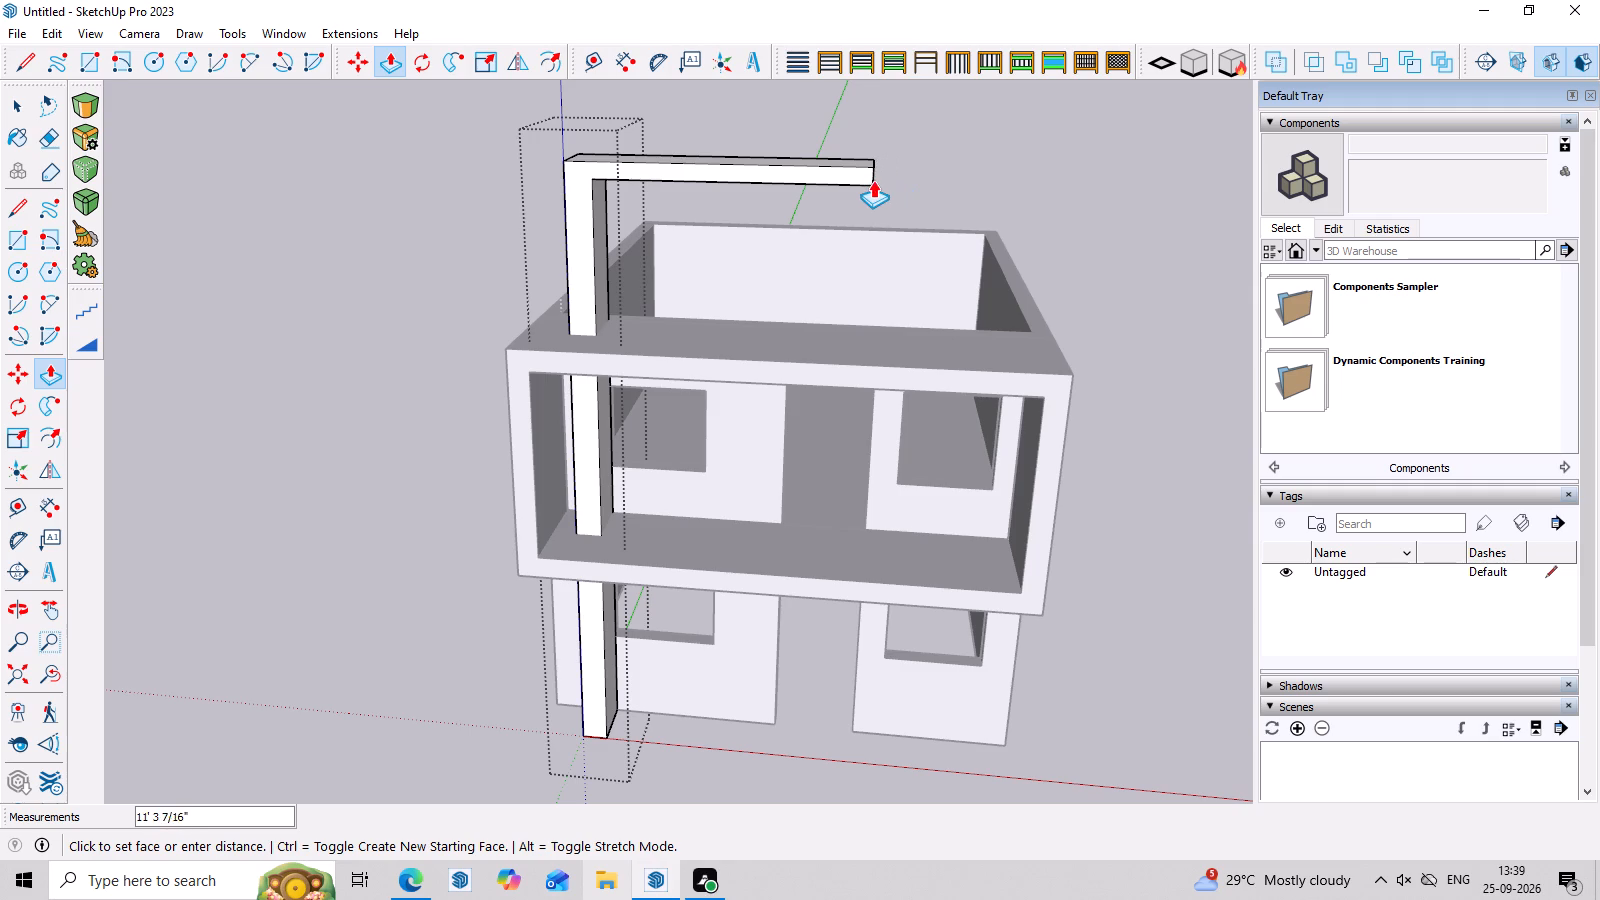
{"action": "left_click", "coordinate": [862, 185]}
Draw a line about 2' 5 13/16" long across the beam's underside, a short distance from its free end.
{"action": "middle_click_drag", "start_coordinate": [887, 489], "coordinate": [941, 408]}
{"action": "middle_click_drag", "start_coordinate": [939, 408], "coordinate": [736, 489]}
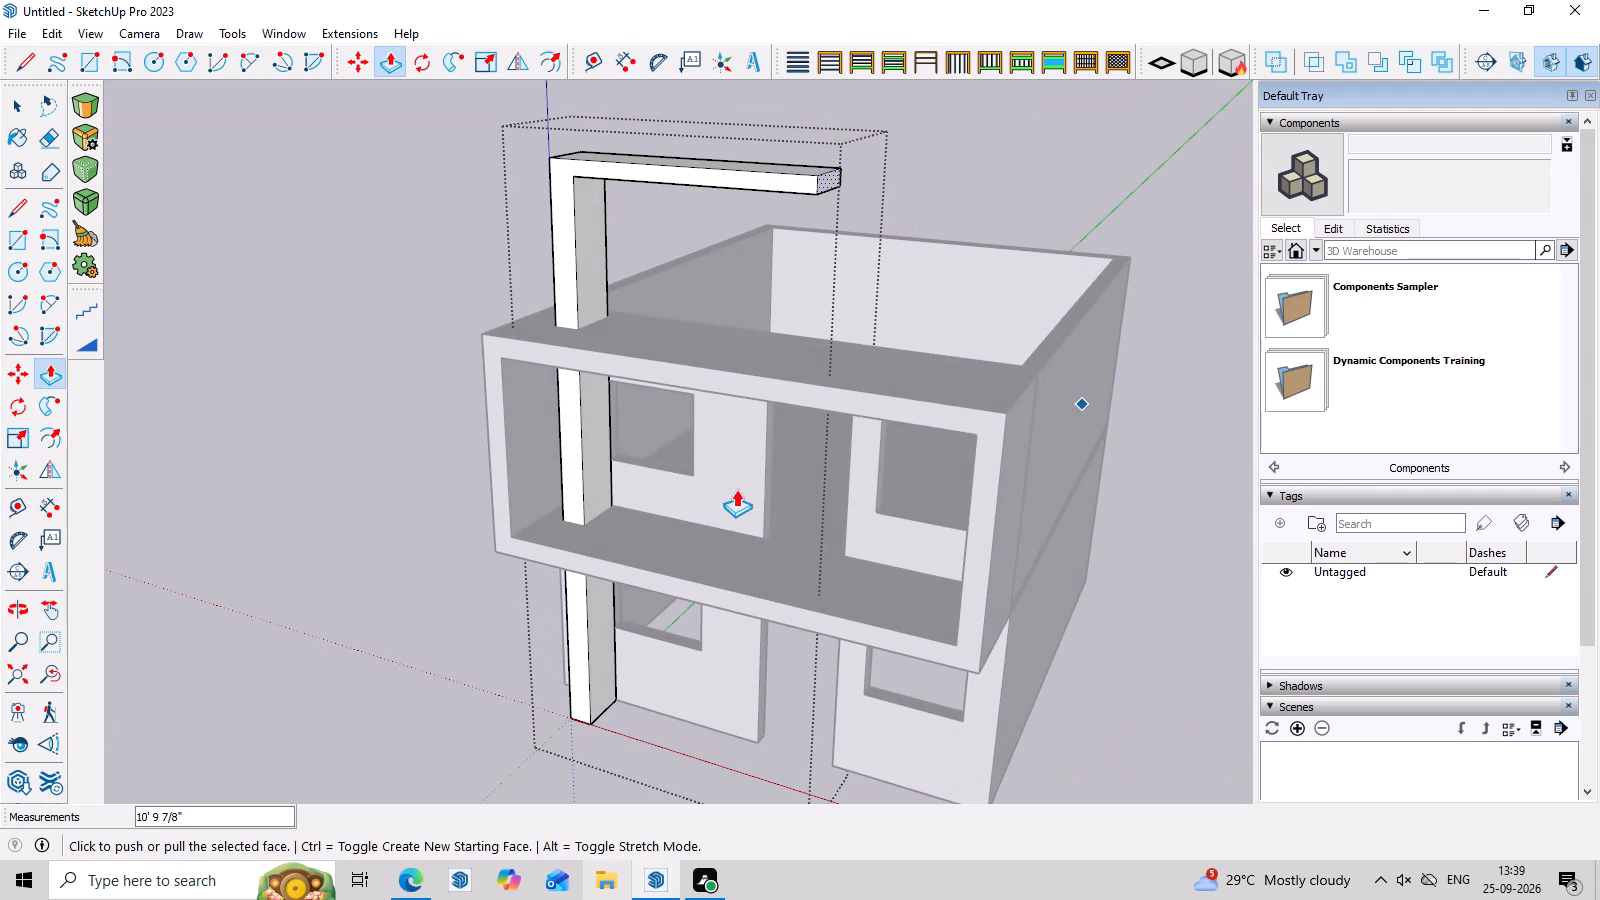
{"action": "middle_click_drag", "start_coordinate": [807, 227], "coordinate": [870, 89]}
{"action": "middle_click_drag", "start_coordinate": [816, 312], "coordinate": [847, 219]}
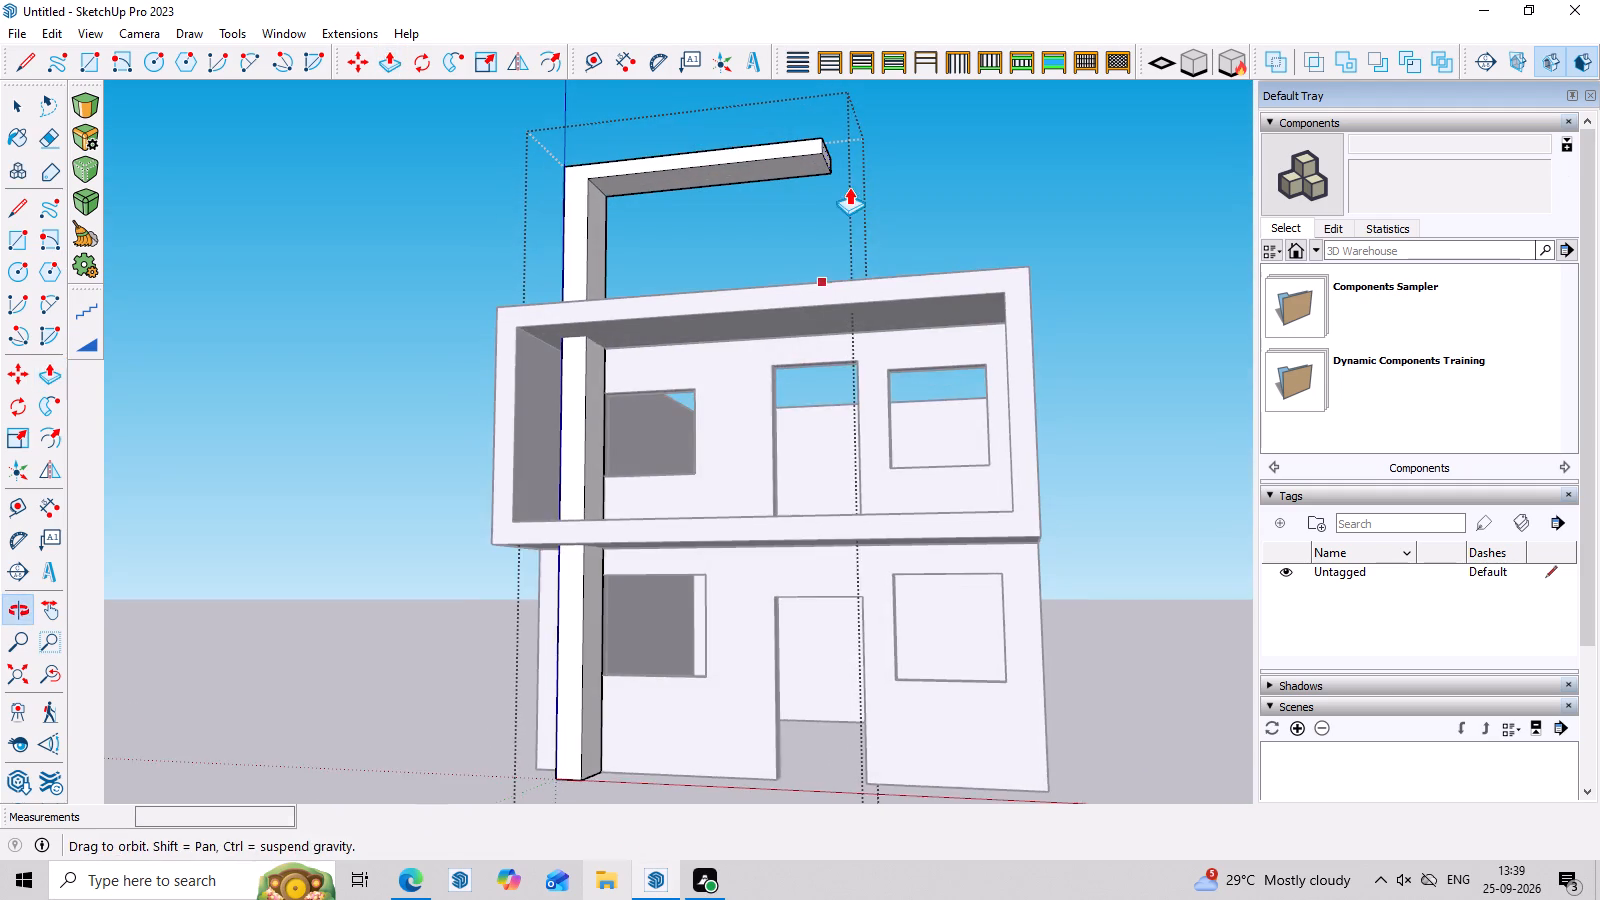
{"action": "scroll", "coordinate": [807, 187], "scroll_direction": "up", "scroll_amount": 7}
{"action": "middle_click_drag", "start_coordinate": [808, 280], "coordinate": [868, 185]}
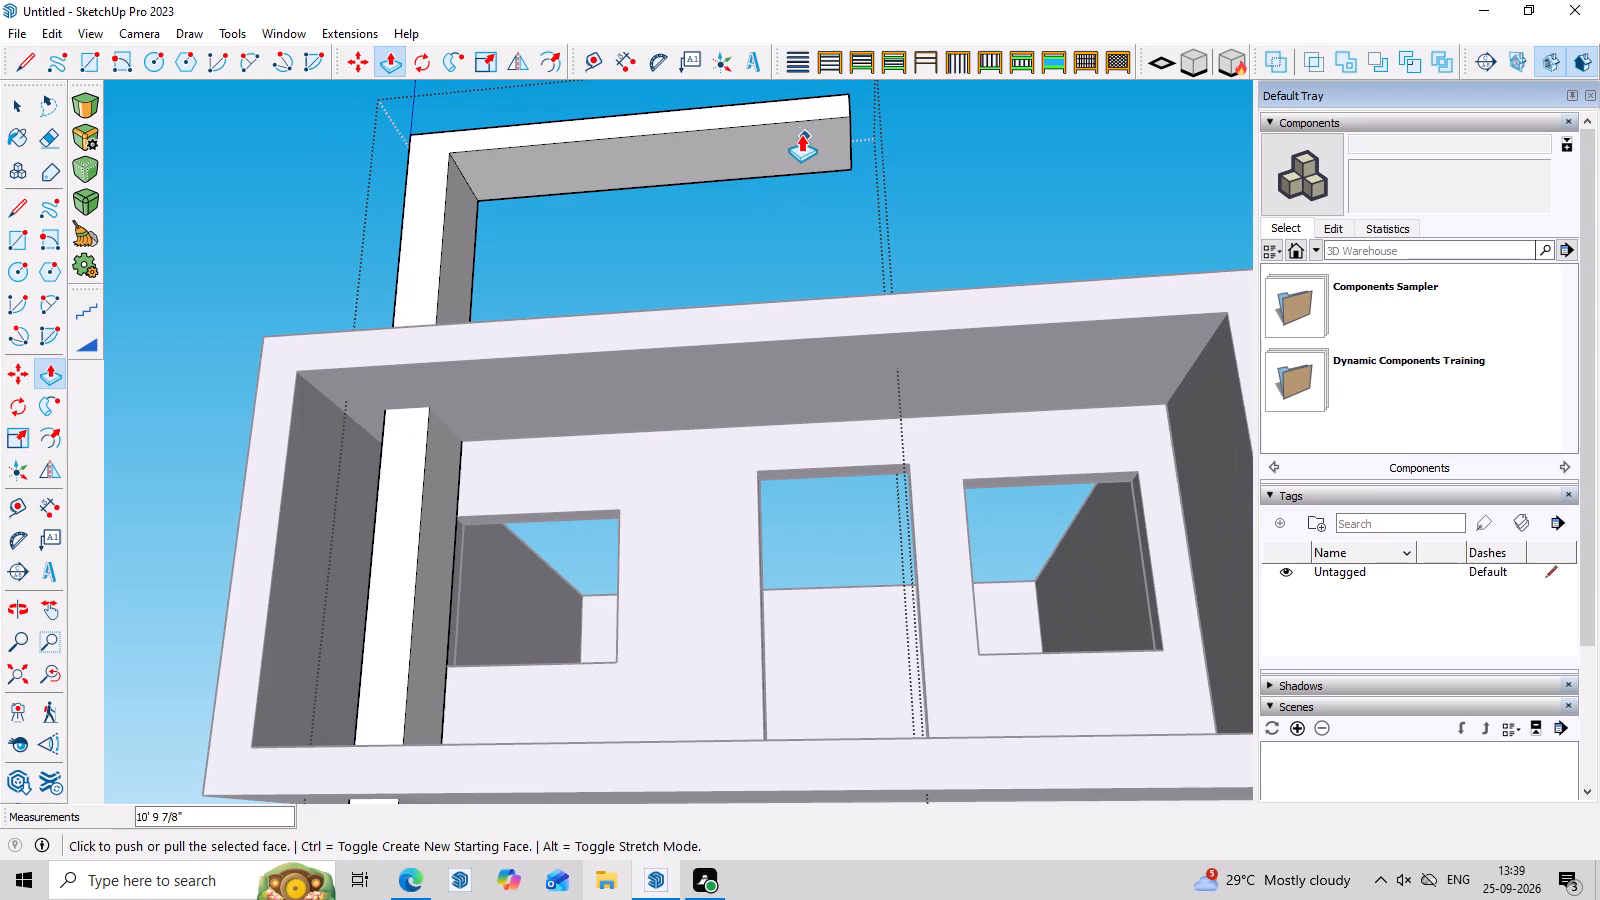
{"action": "key", "text": "l"}
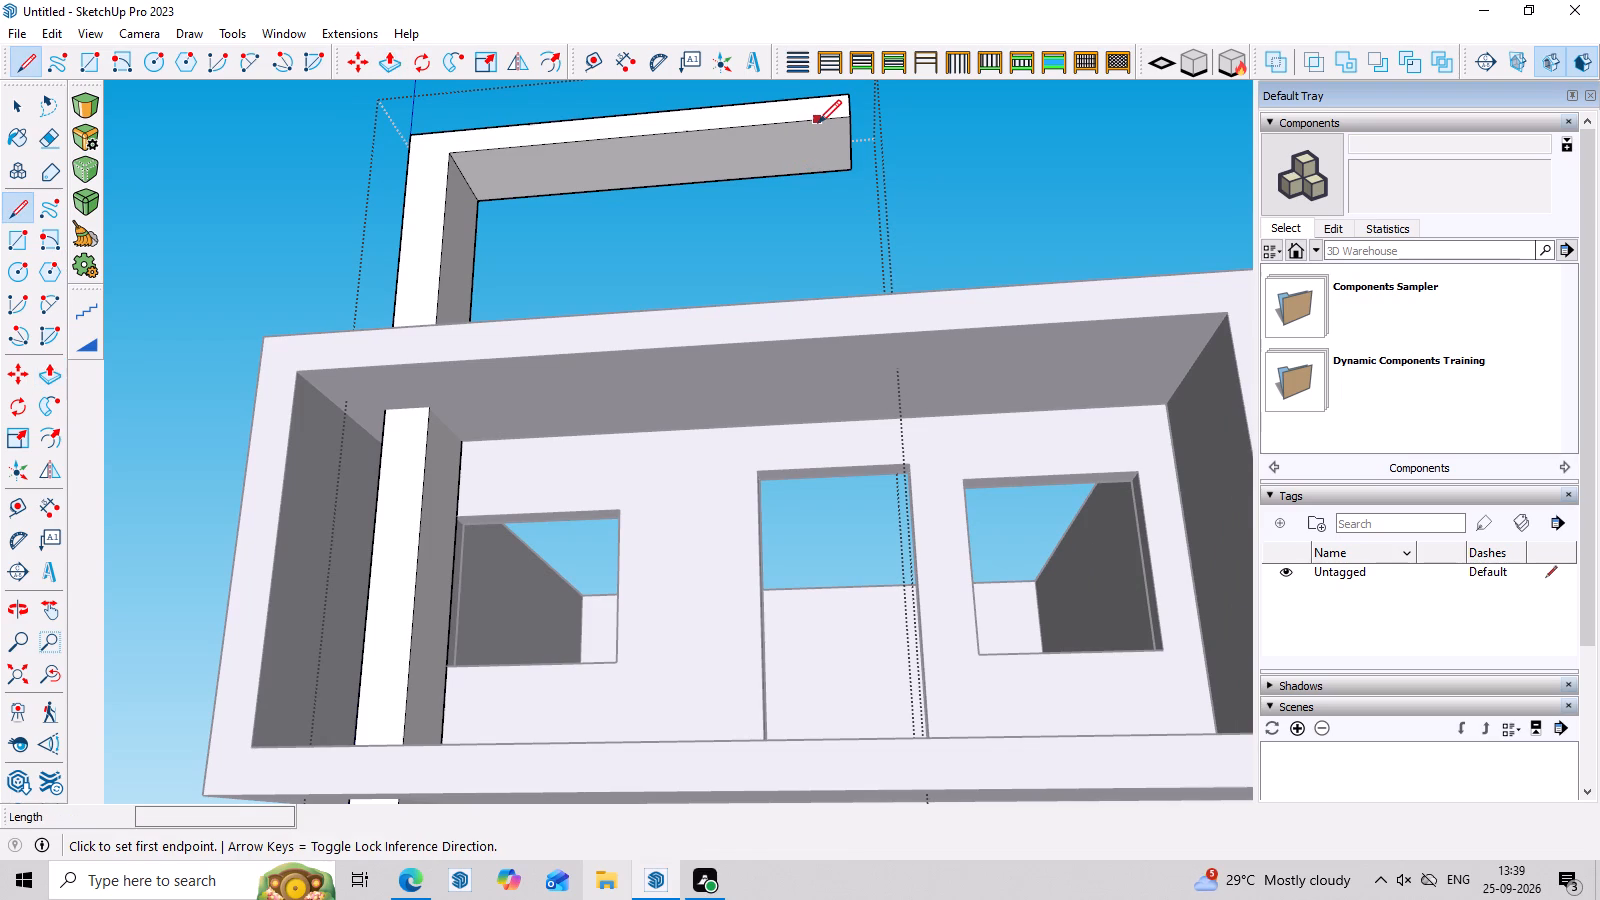
{"action": "left_click", "coordinate": [817, 123]}
{"action": "left_click", "coordinate": [819, 173]}
{"action": "key", "text": "space"}
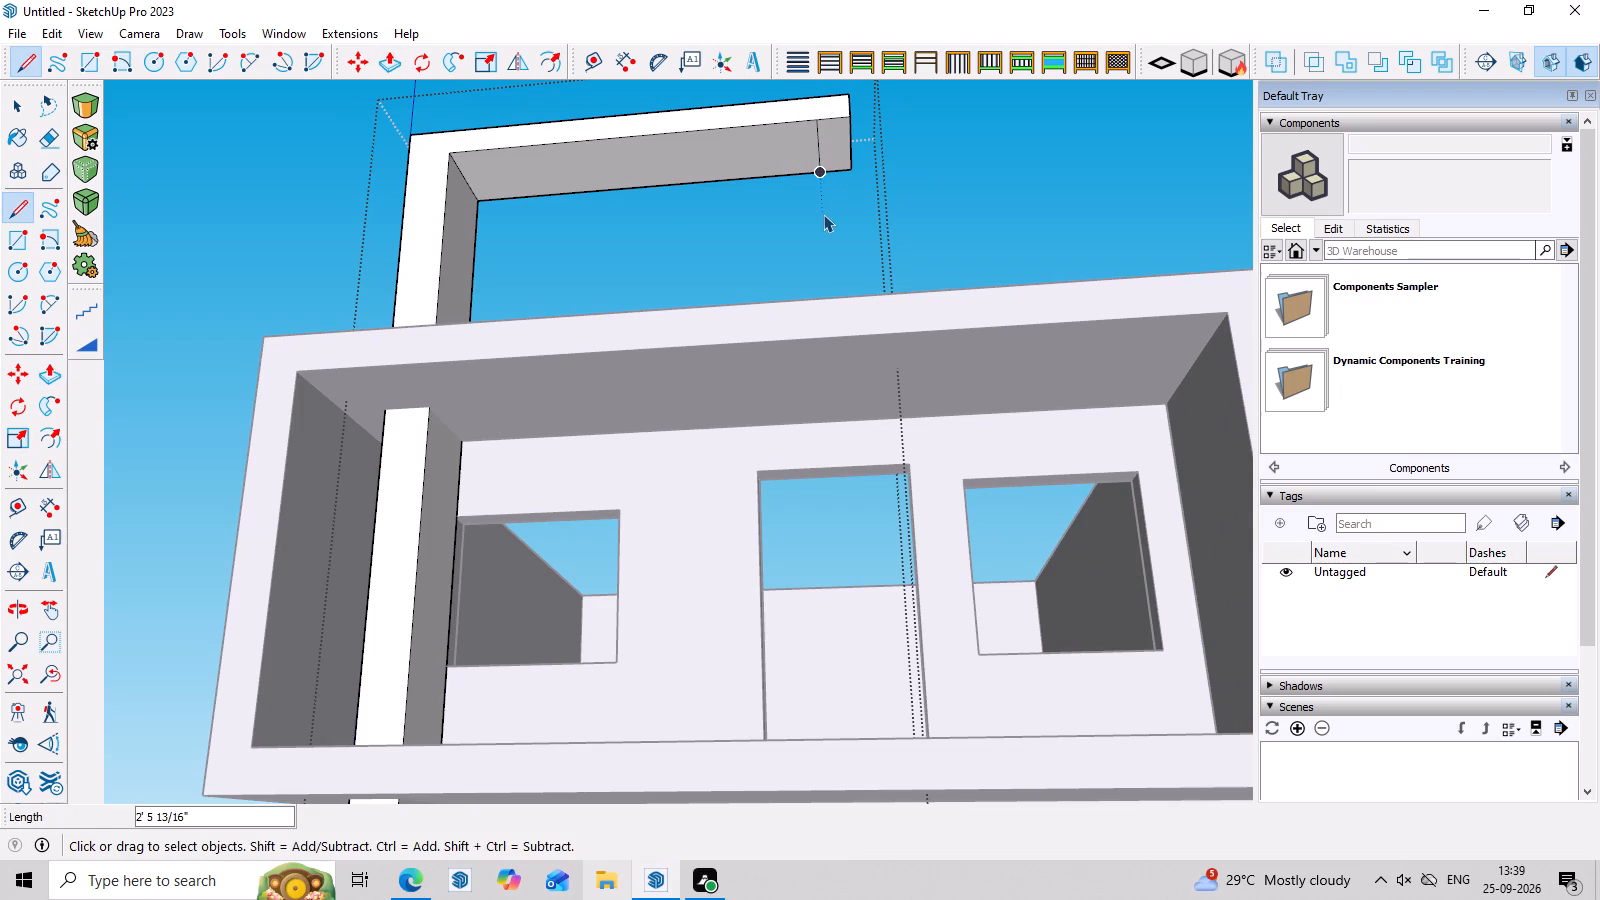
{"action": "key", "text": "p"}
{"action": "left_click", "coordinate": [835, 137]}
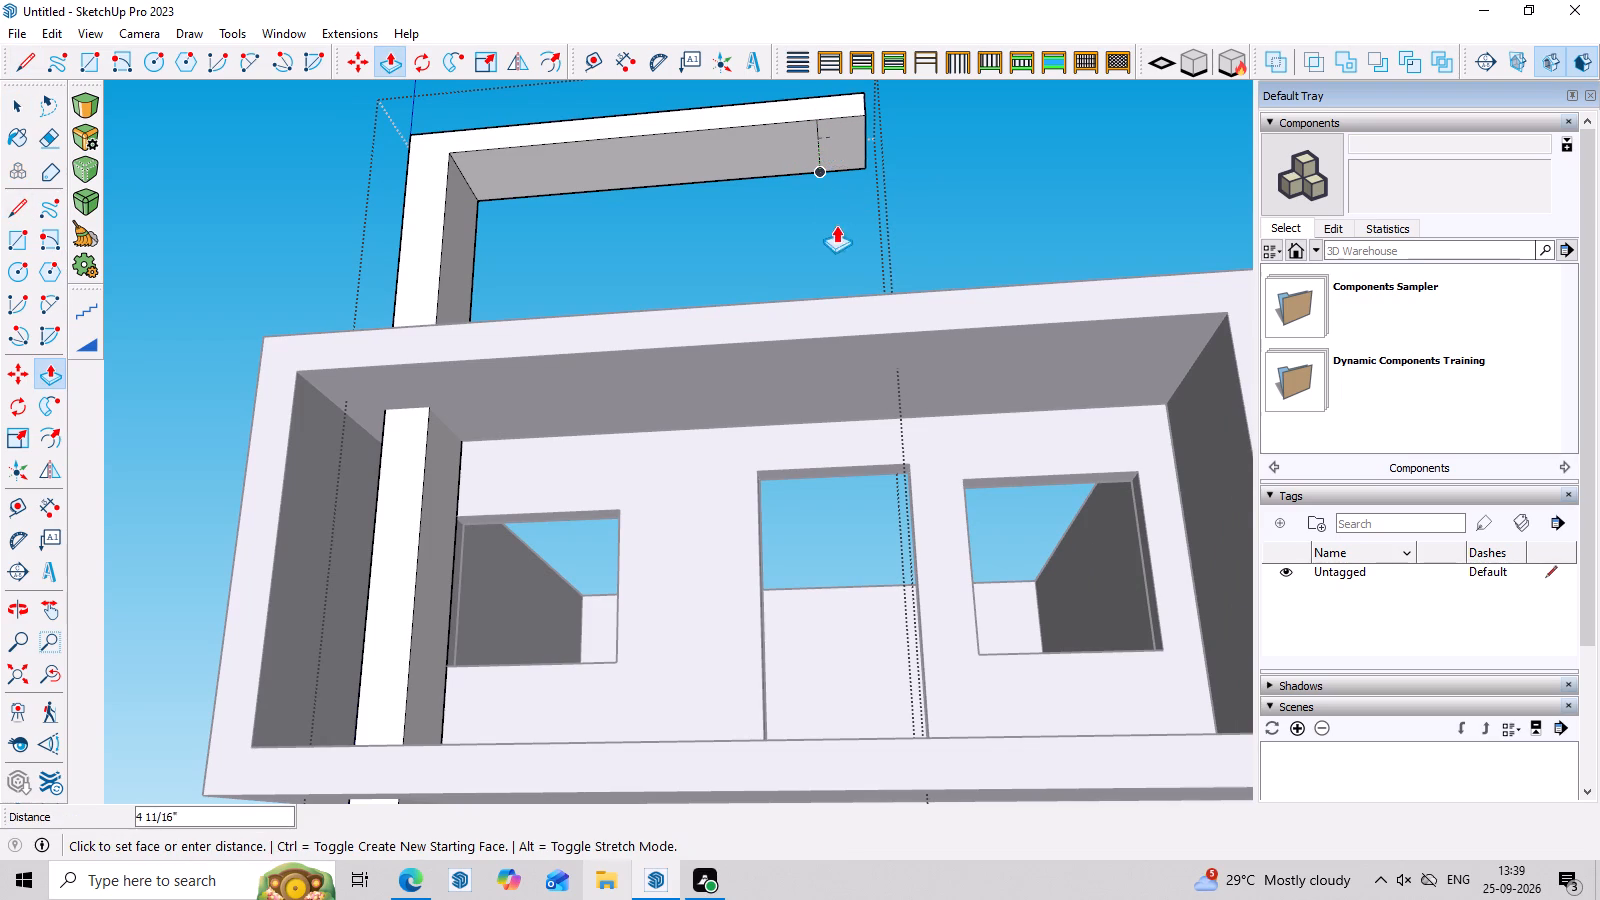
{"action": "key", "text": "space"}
Push/Pull the end section of the beam's underside down to the projecting frame's roof to form a second leg.
{"action": "left_click", "coordinate": [835, 146]}
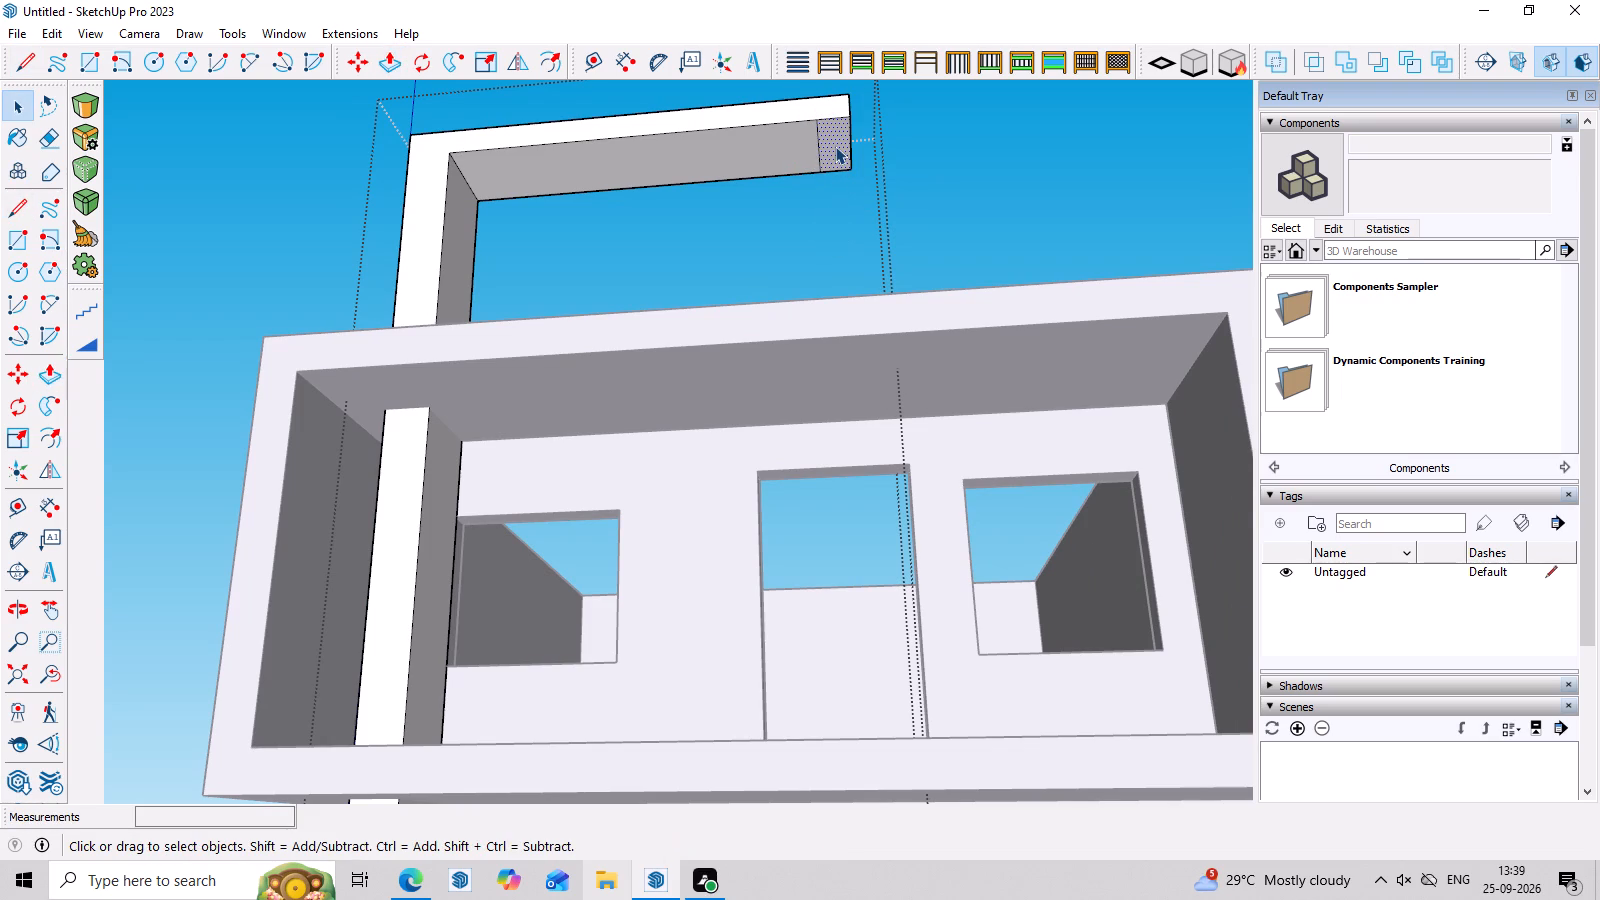
{"action": "key", "text": "p"}
{"action": "double_click", "coordinate": [835, 146]}
{"action": "left_click", "coordinate": [842, 154]}
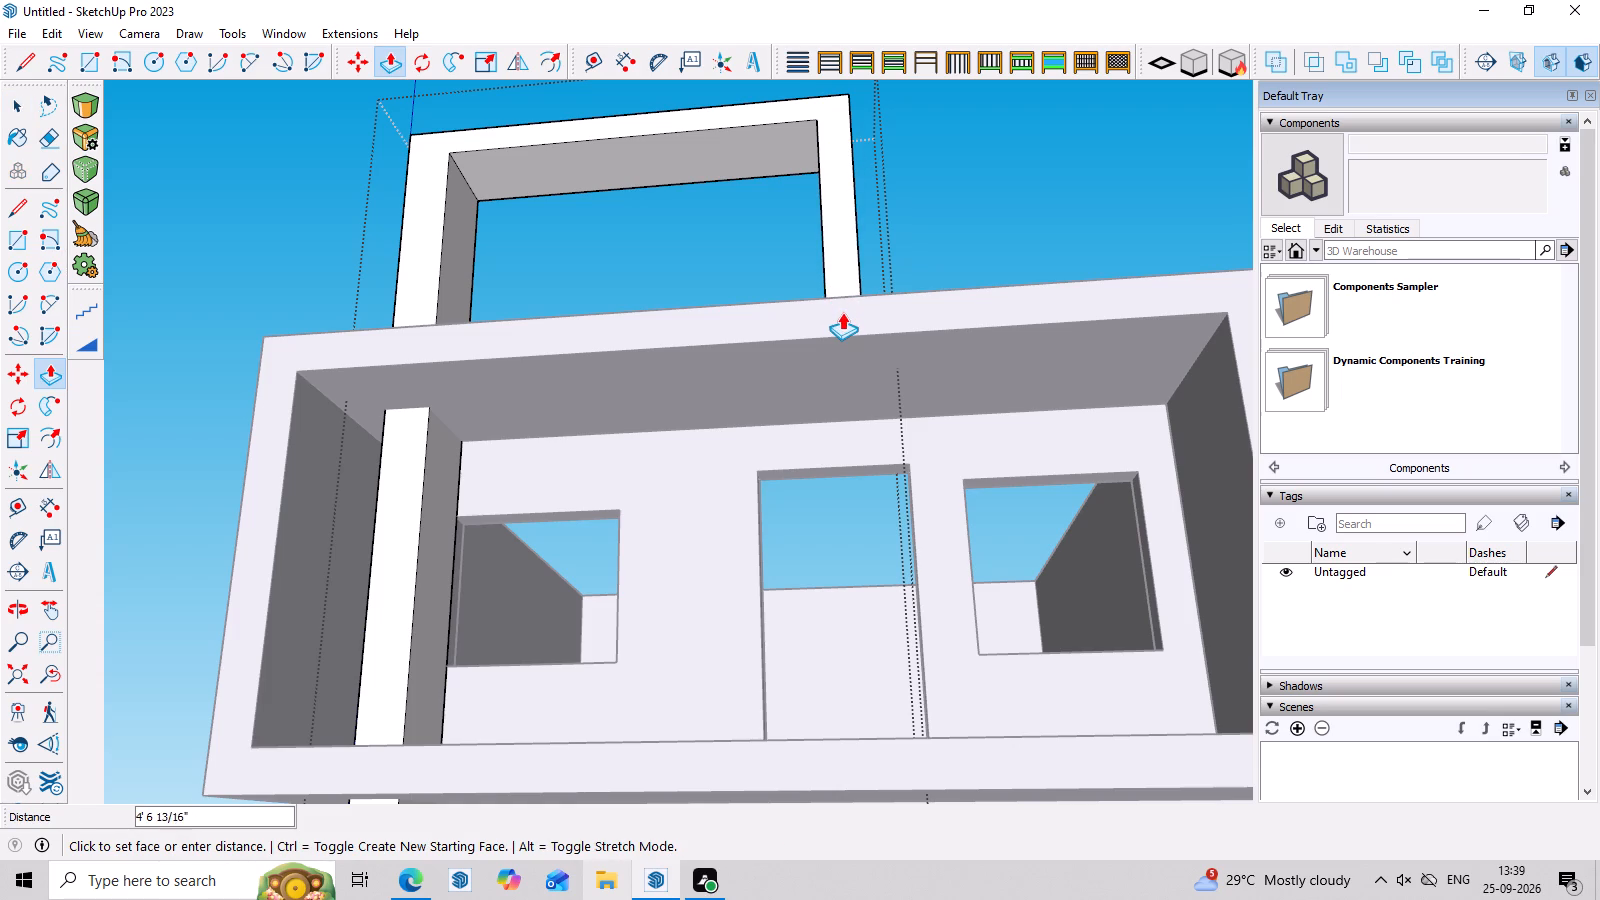
{"action": "middle_click_drag", "start_coordinate": [842, 312], "coordinate": [842, 580]}
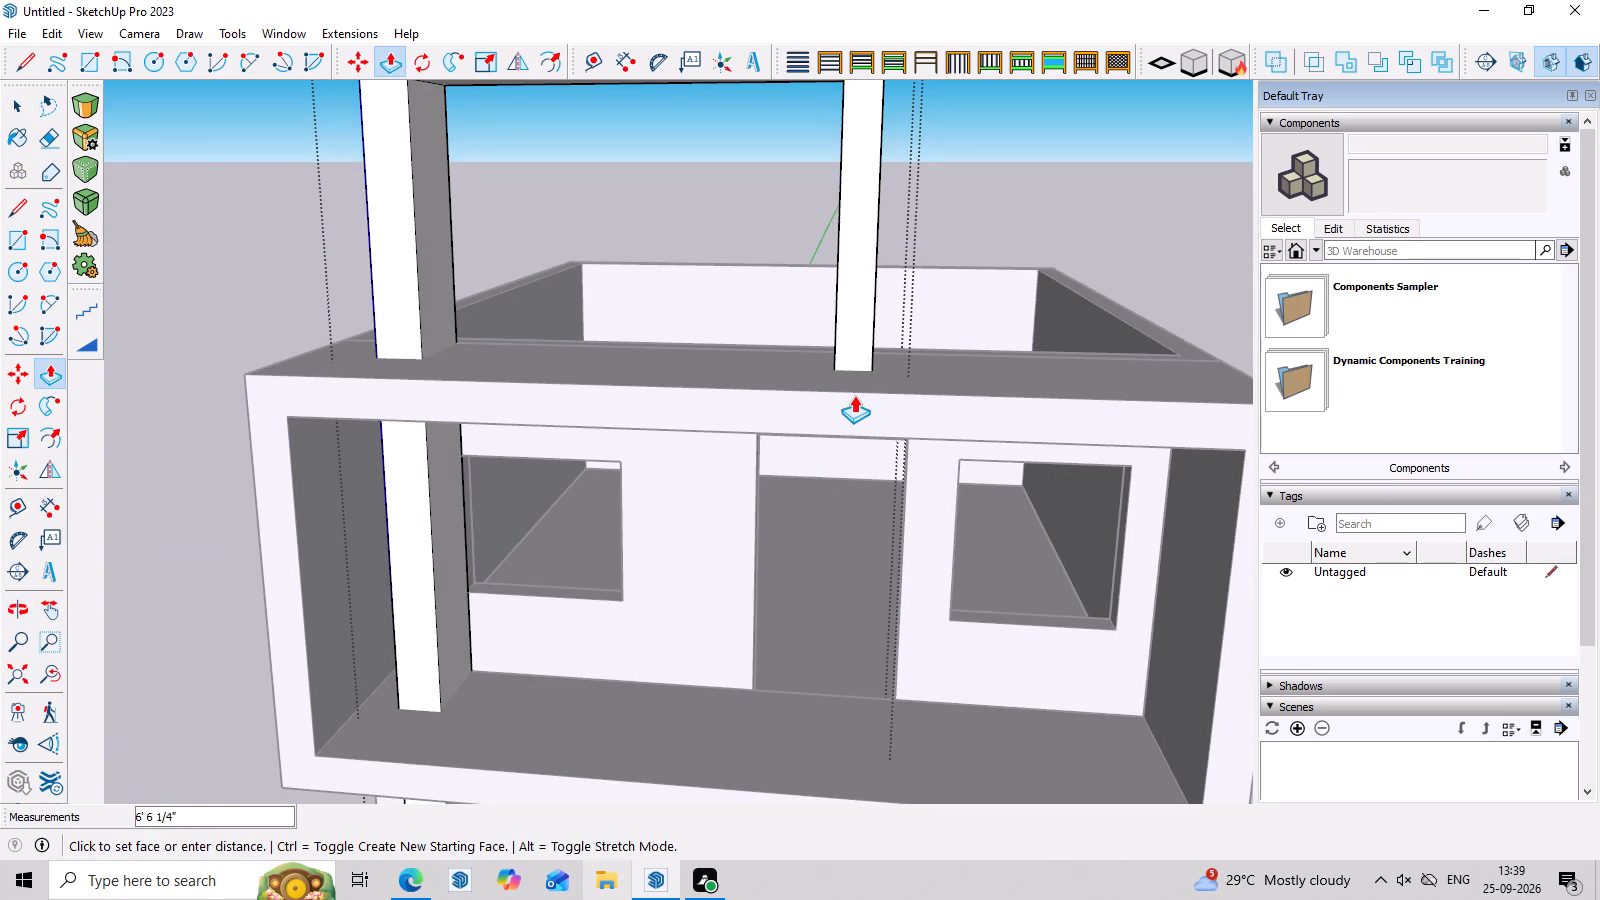
{"action": "scroll", "coordinate": [853, 394], "scroll_direction": "up", "scroll_amount": 5}
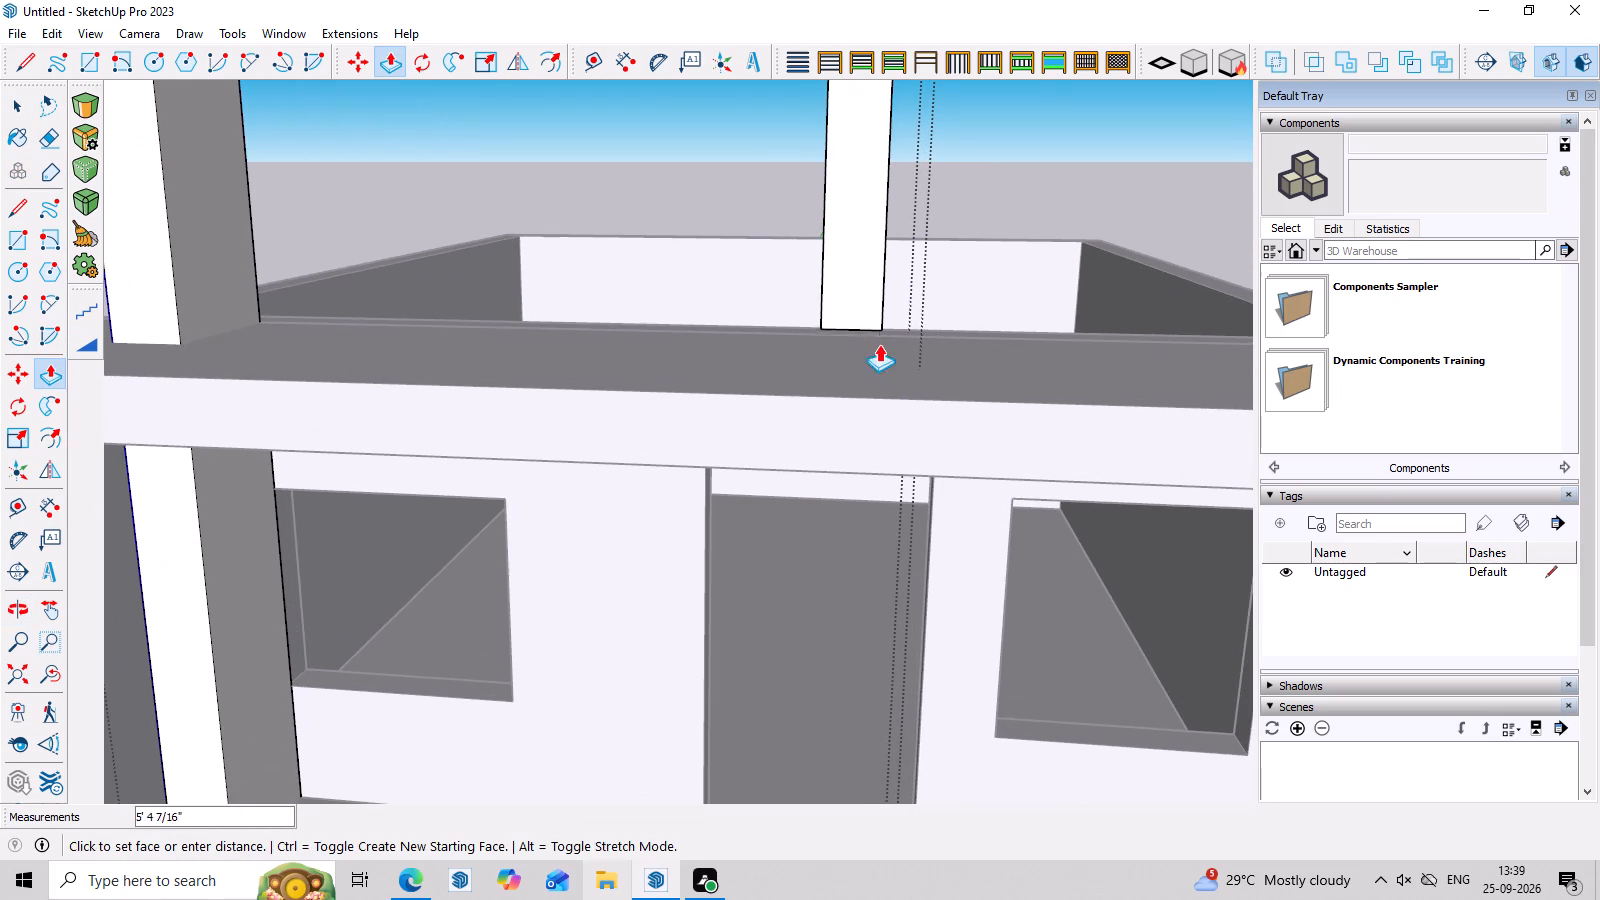
{"action": "left_click", "coordinate": [906, 403]}
{"action": "scroll", "coordinate": [846, 364], "scroll_direction": "down", "scroll_amount": 10}
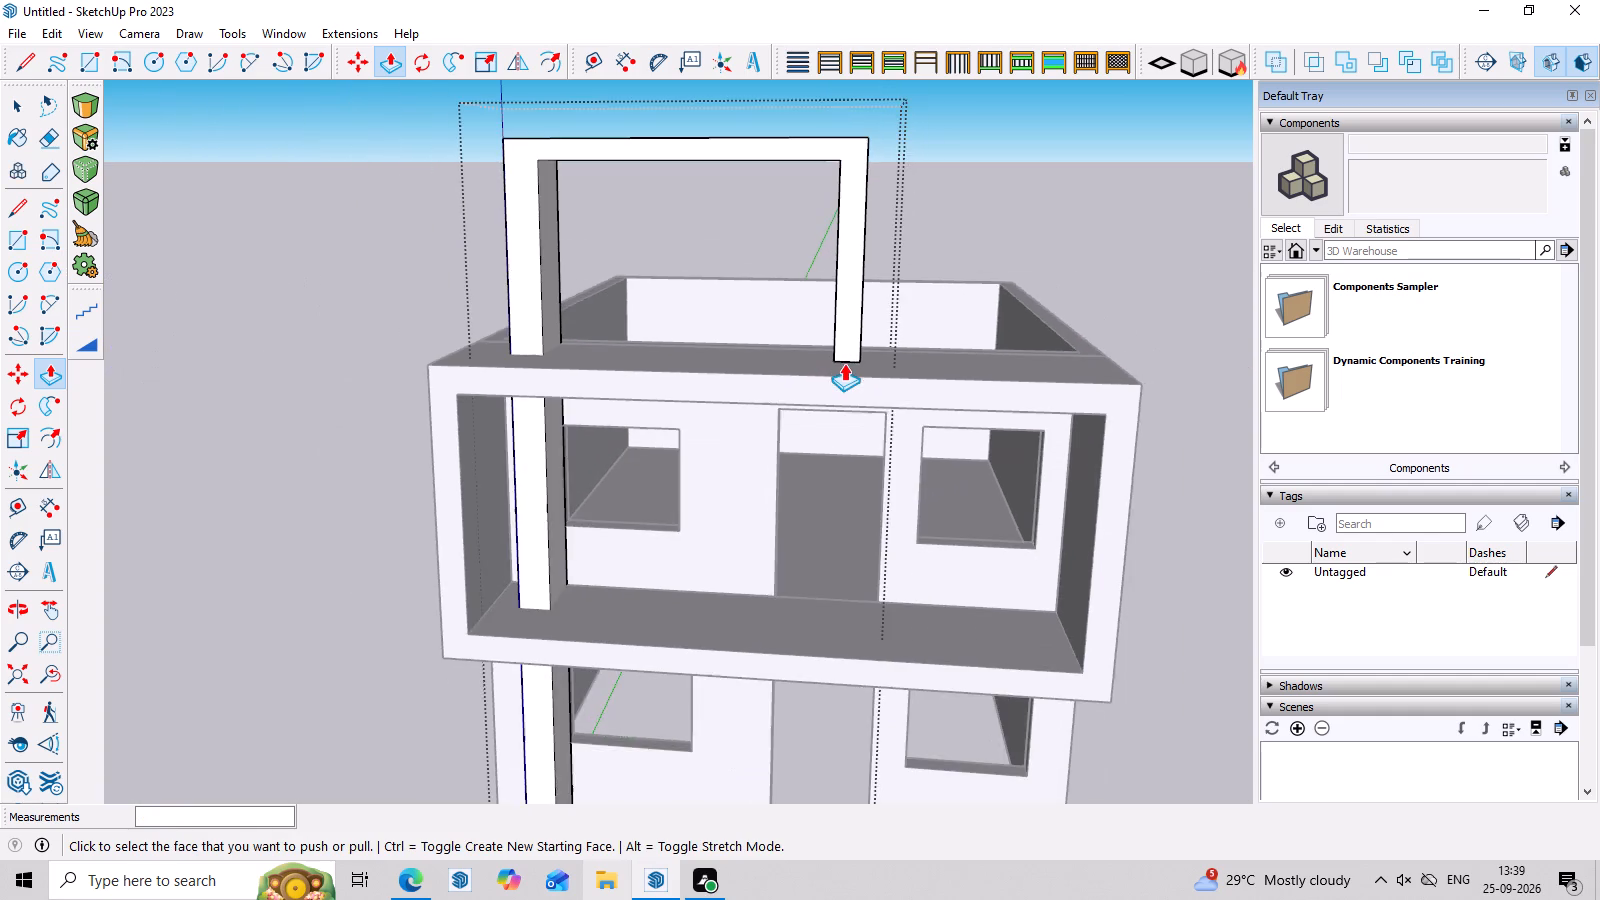
Push/Pull the second leg's outer side face outward about 4' 2" to widen it.
{"action": "middle_click_drag", "start_coordinate": [966, 429], "coordinate": [437, 450]}
{"action": "scroll", "coordinate": [584, 304], "scroll_direction": "up", "scroll_amount": 2}
{"action": "left_click", "coordinate": [680, 272]}
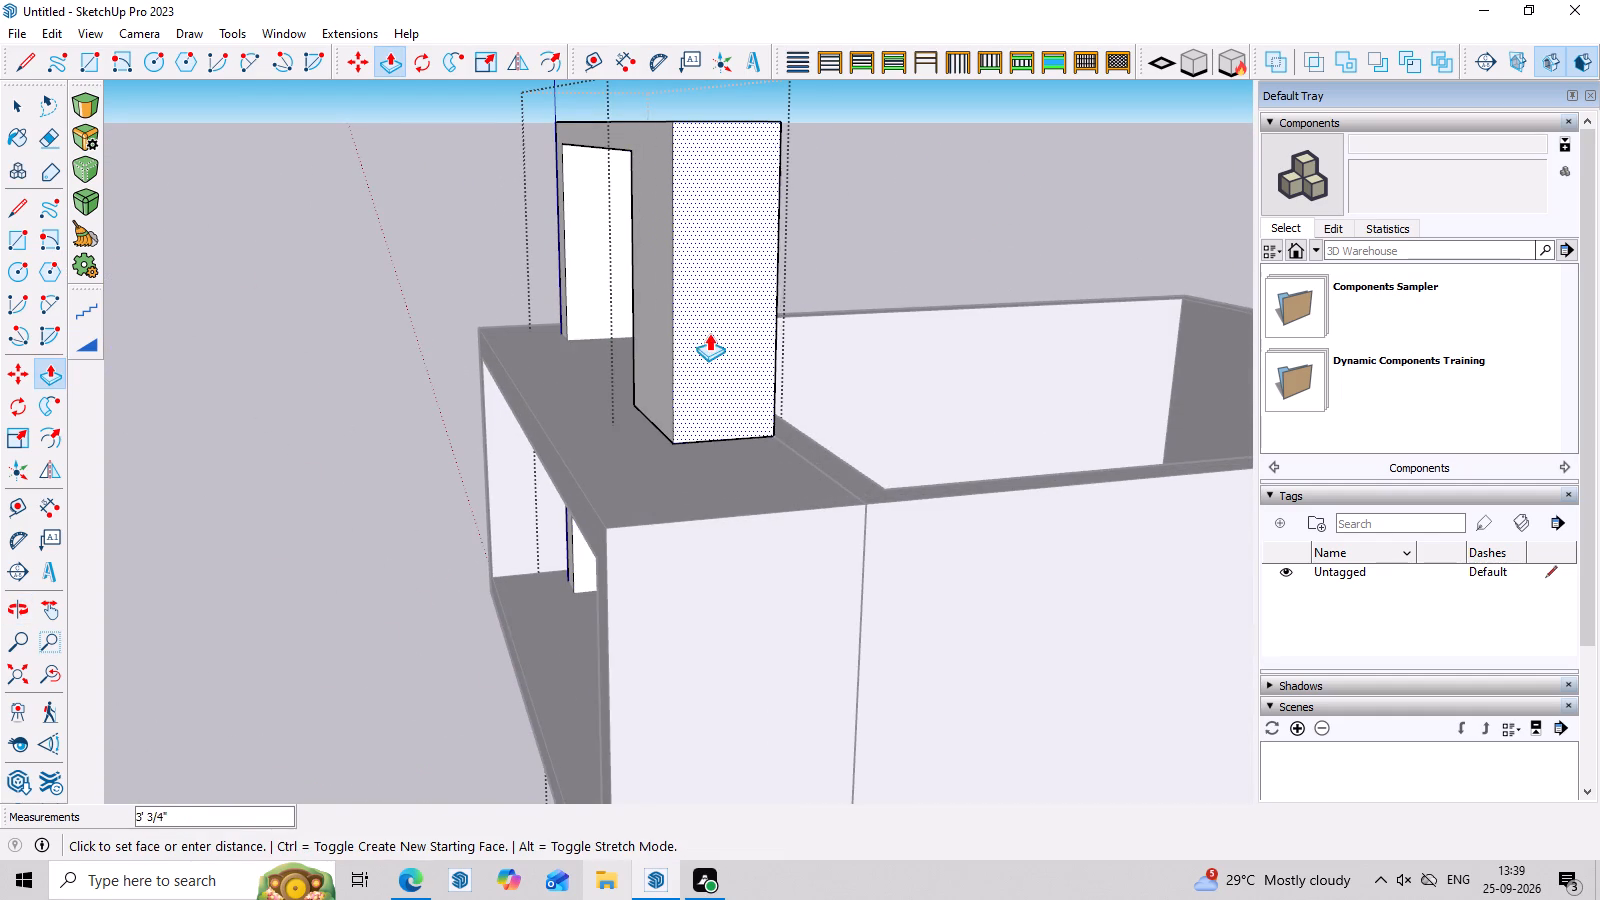
{"action": "middle_click_drag", "start_coordinate": [711, 339], "coordinate": [1194, 419]}
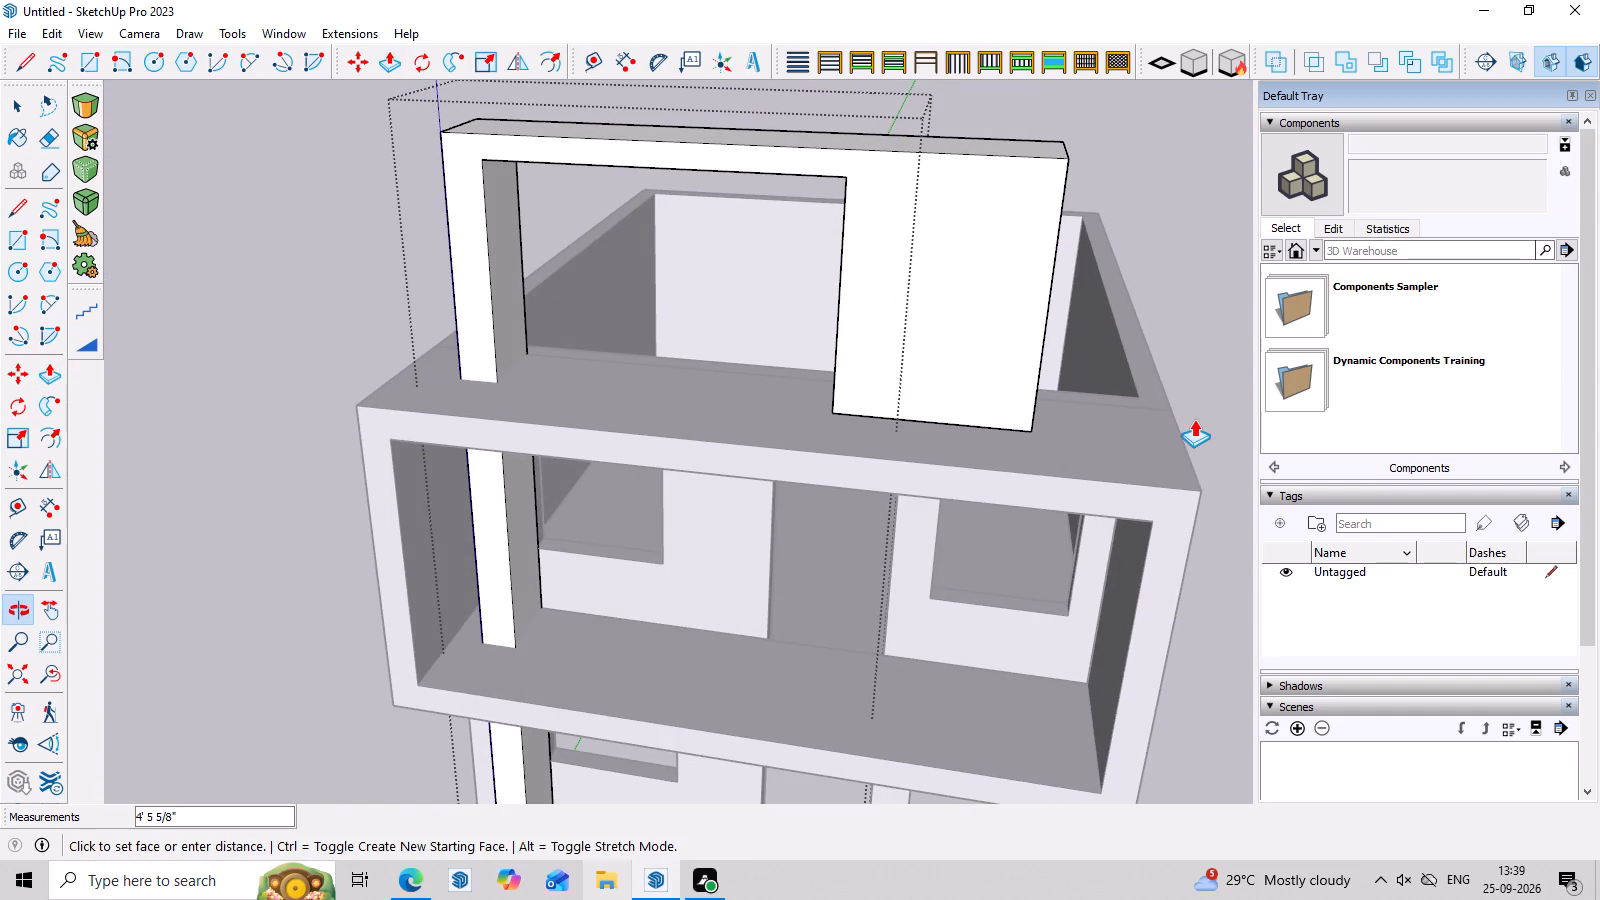
{"action": "left_click", "coordinate": [1009, 413]}
Push/Pull the second leg's inner side face toward the tall column by the same distance as the outer face.
{"action": "middle_click_drag", "start_coordinate": [708, 461], "coordinate": [914, 456]}
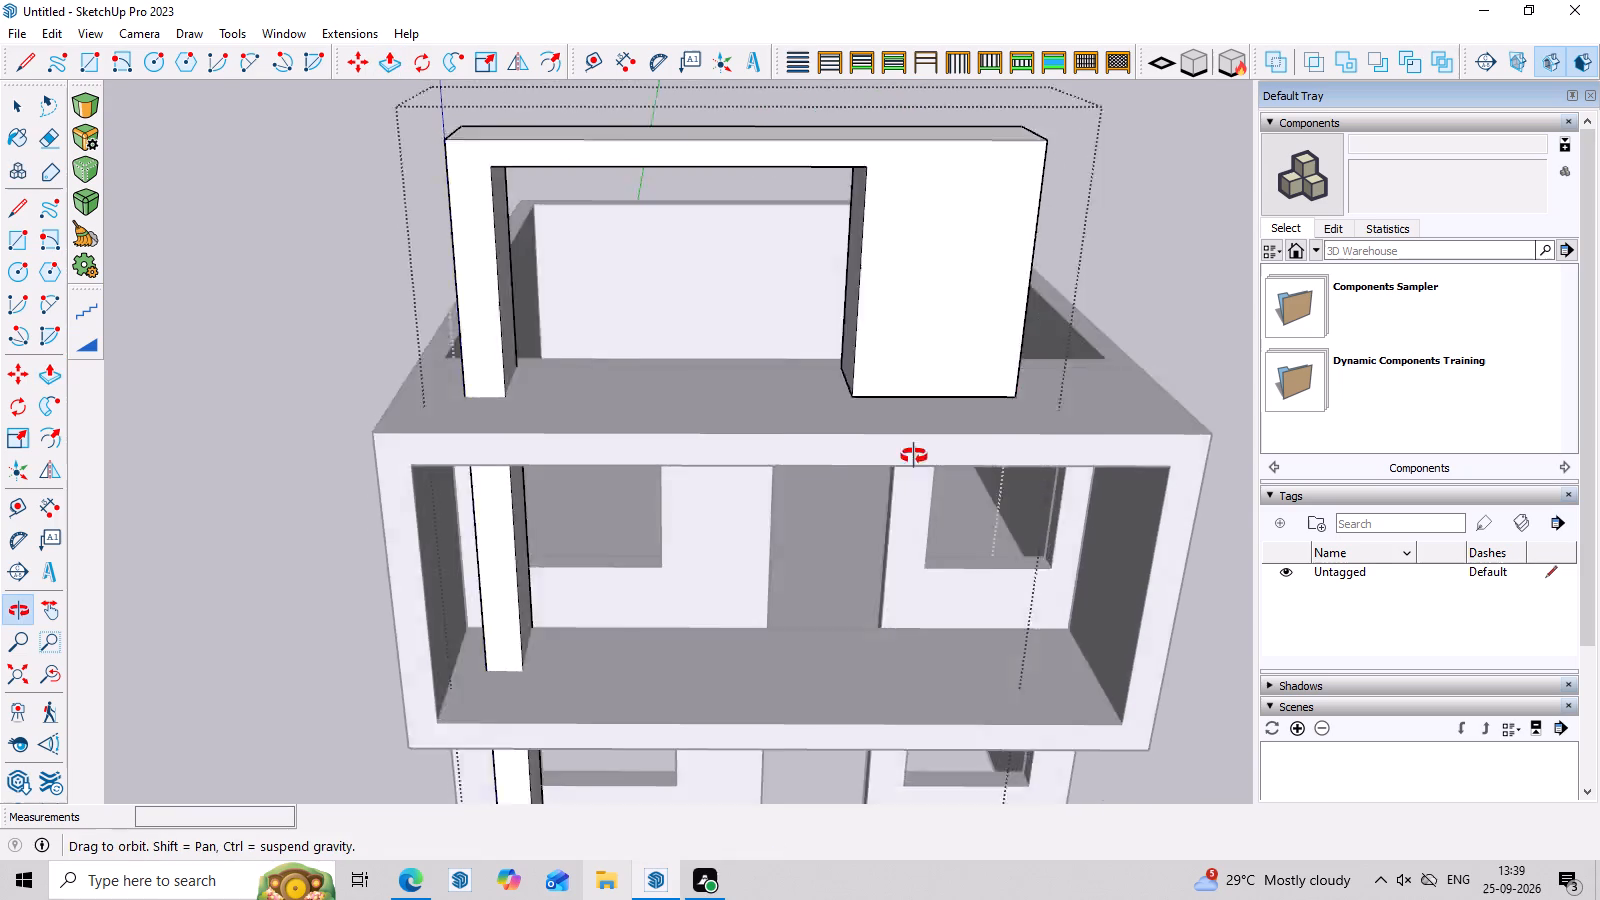
{"action": "middle_click_drag", "start_coordinate": [914, 456], "coordinate": [1058, 379]}
{"action": "key", "text": "space"}
{"action": "double_click", "coordinate": [833, 287]}
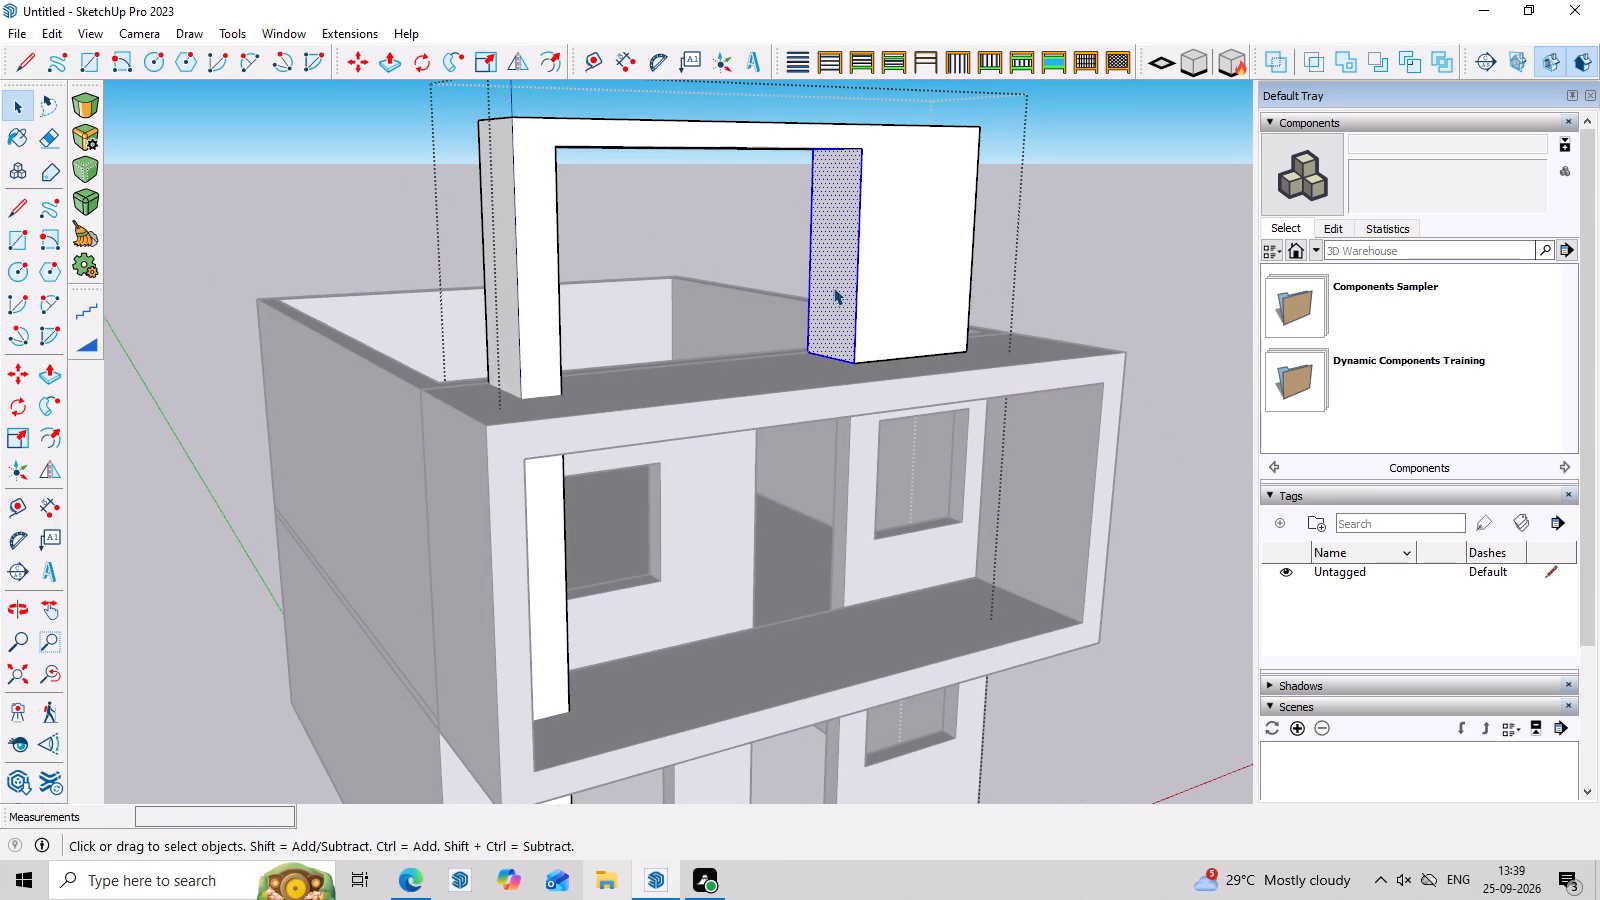
{"action": "key", "text": "p"}
{"action": "double_click", "coordinate": [825, 288]}
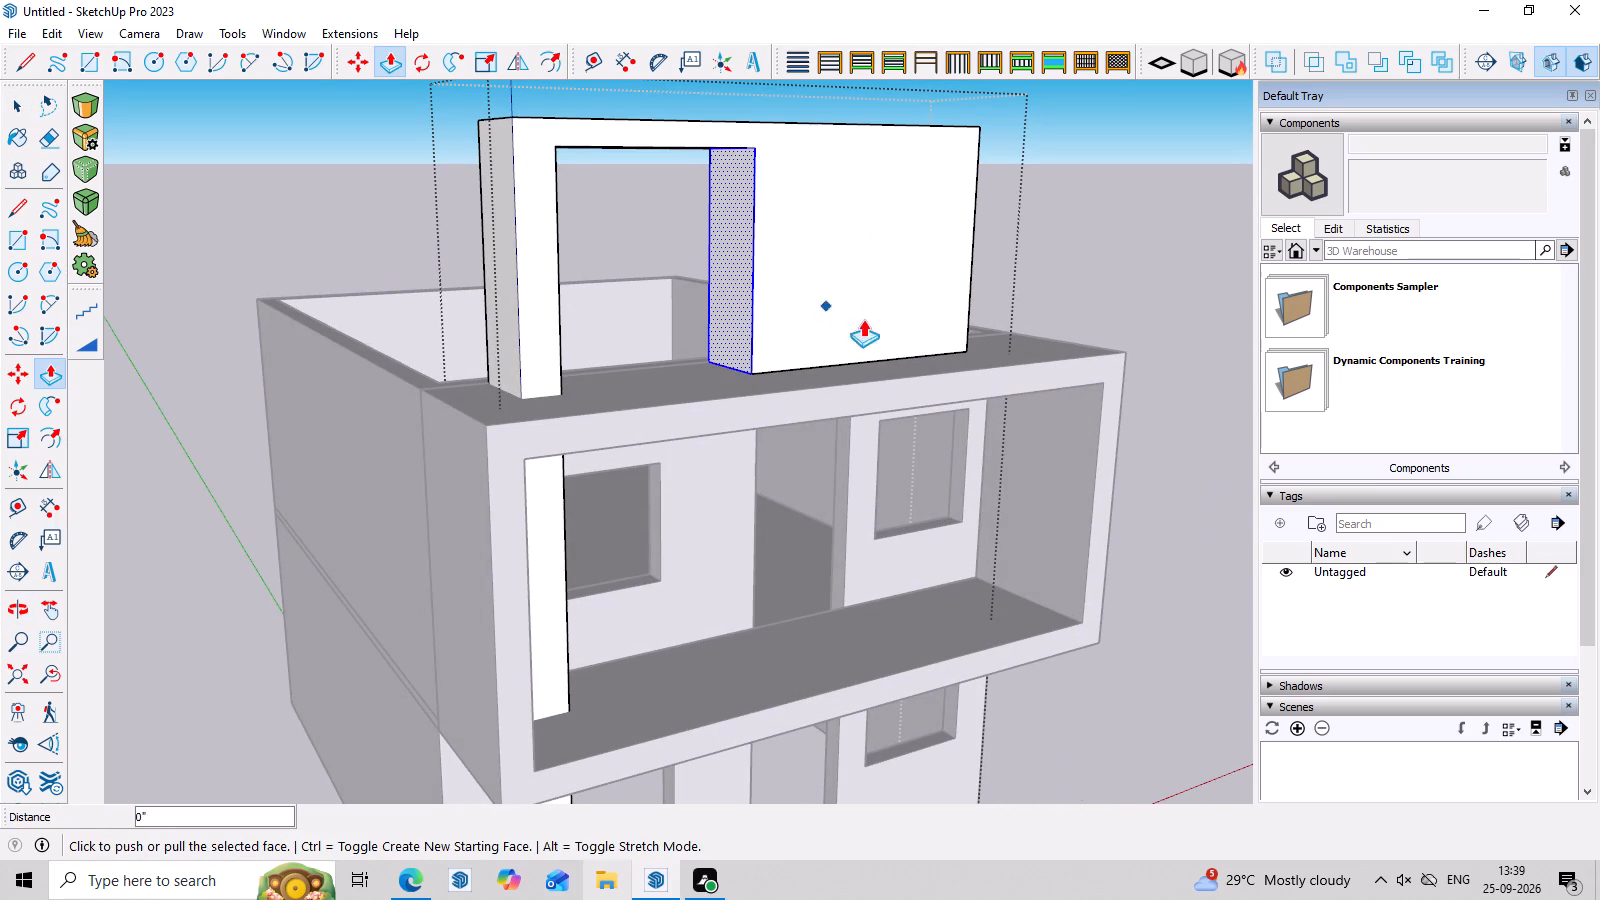
Push/Pull the second leg's inner side face back about 3' 6 1/16" away from the column, and close the group.
{"action": "middle_click_drag", "start_coordinate": [863, 319], "coordinate": [667, 297]}
{"action": "scroll", "coordinate": [667, 296], "scroll_direction": "down", "scroll_amount": 8}
{"action": "middle_click_drag", "start_coordinate": [754, 593], "coordinate": [767, 492]}
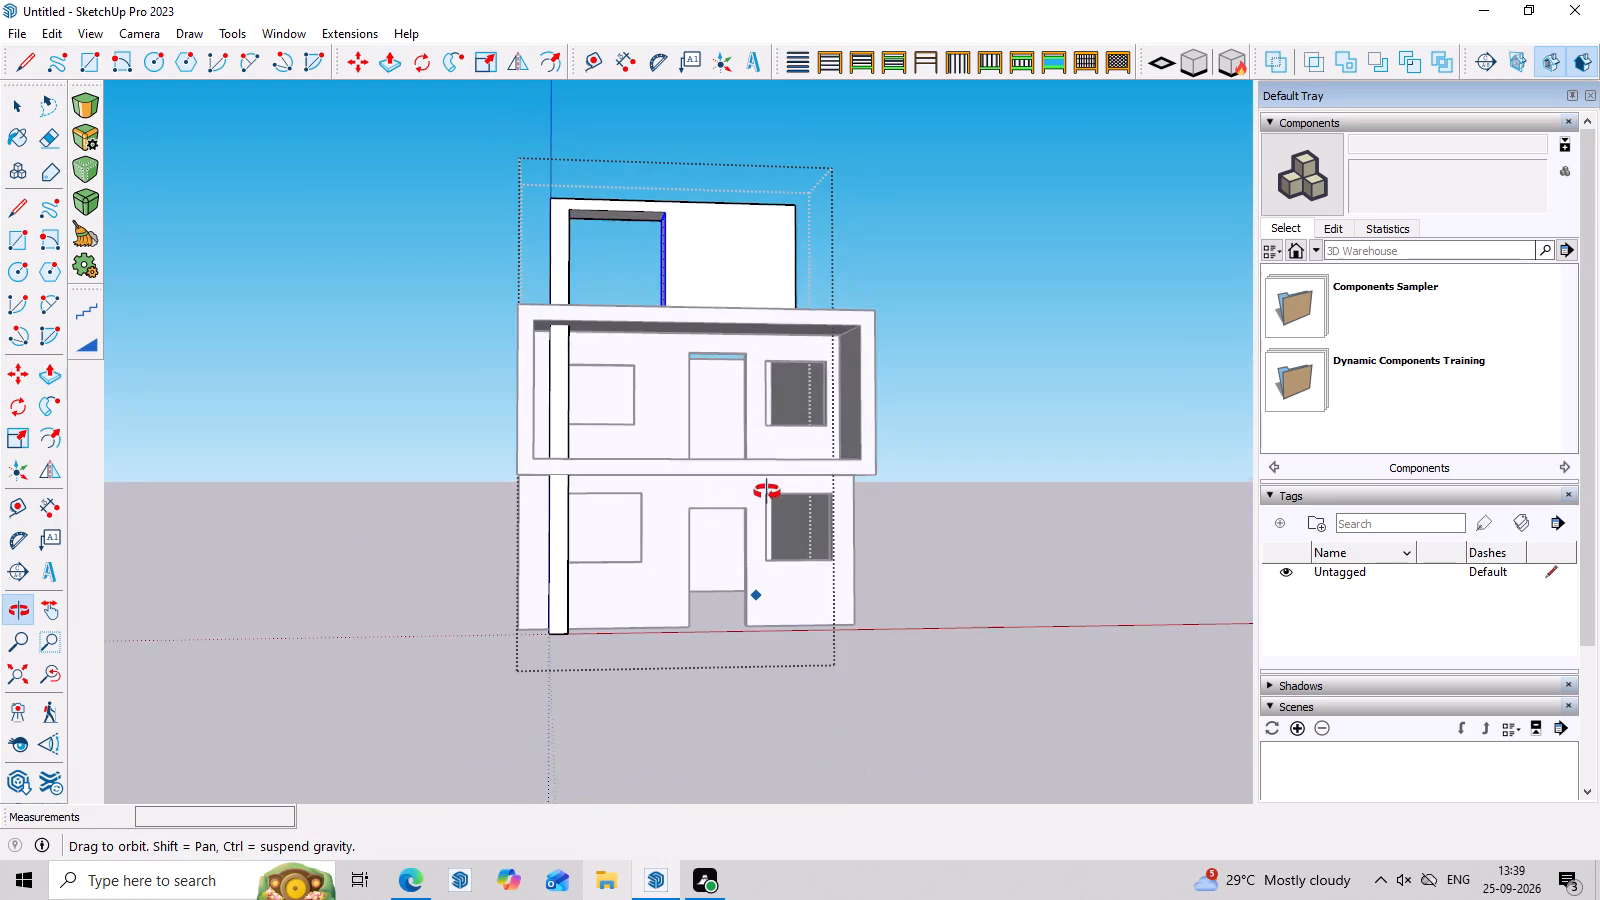
{"action": "middle_click_drag", "start_coordinate": [767, 492], "coordinate": [740, 610]}
{"action": "scroll", "coordinate": [652, 213], "scroll_direction": "up", "scroll_amount": 6}
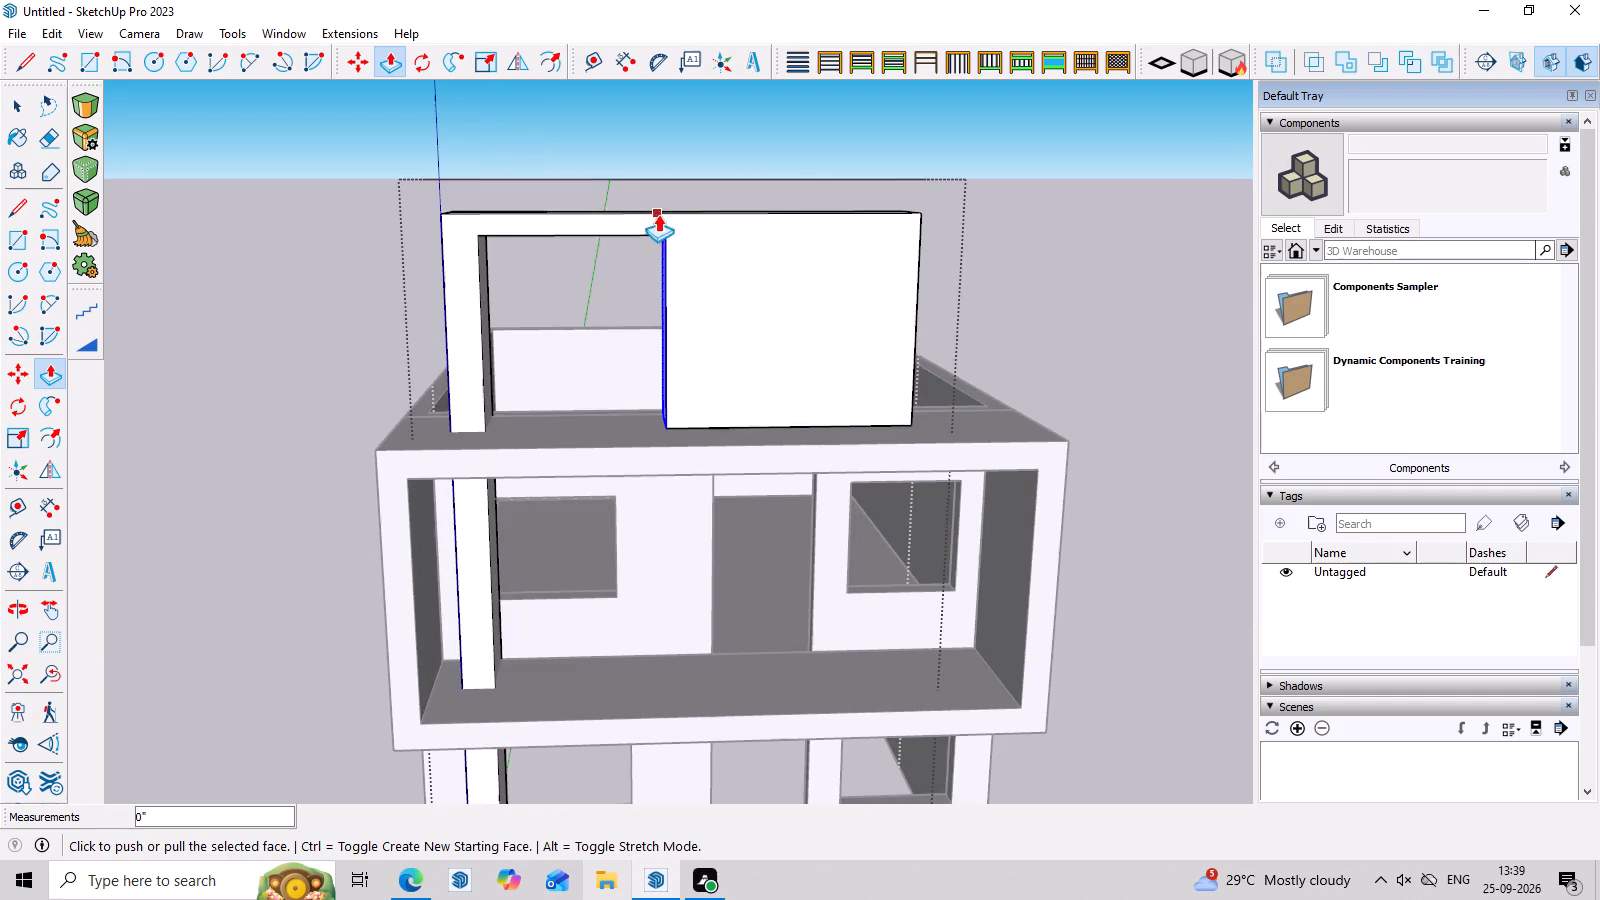
{"action": "middle_click_drag", "start_coordinate": [630, 302], "coordinate": [926, 317]}
{"action": "left_click", "coordinate": [690, 353]}
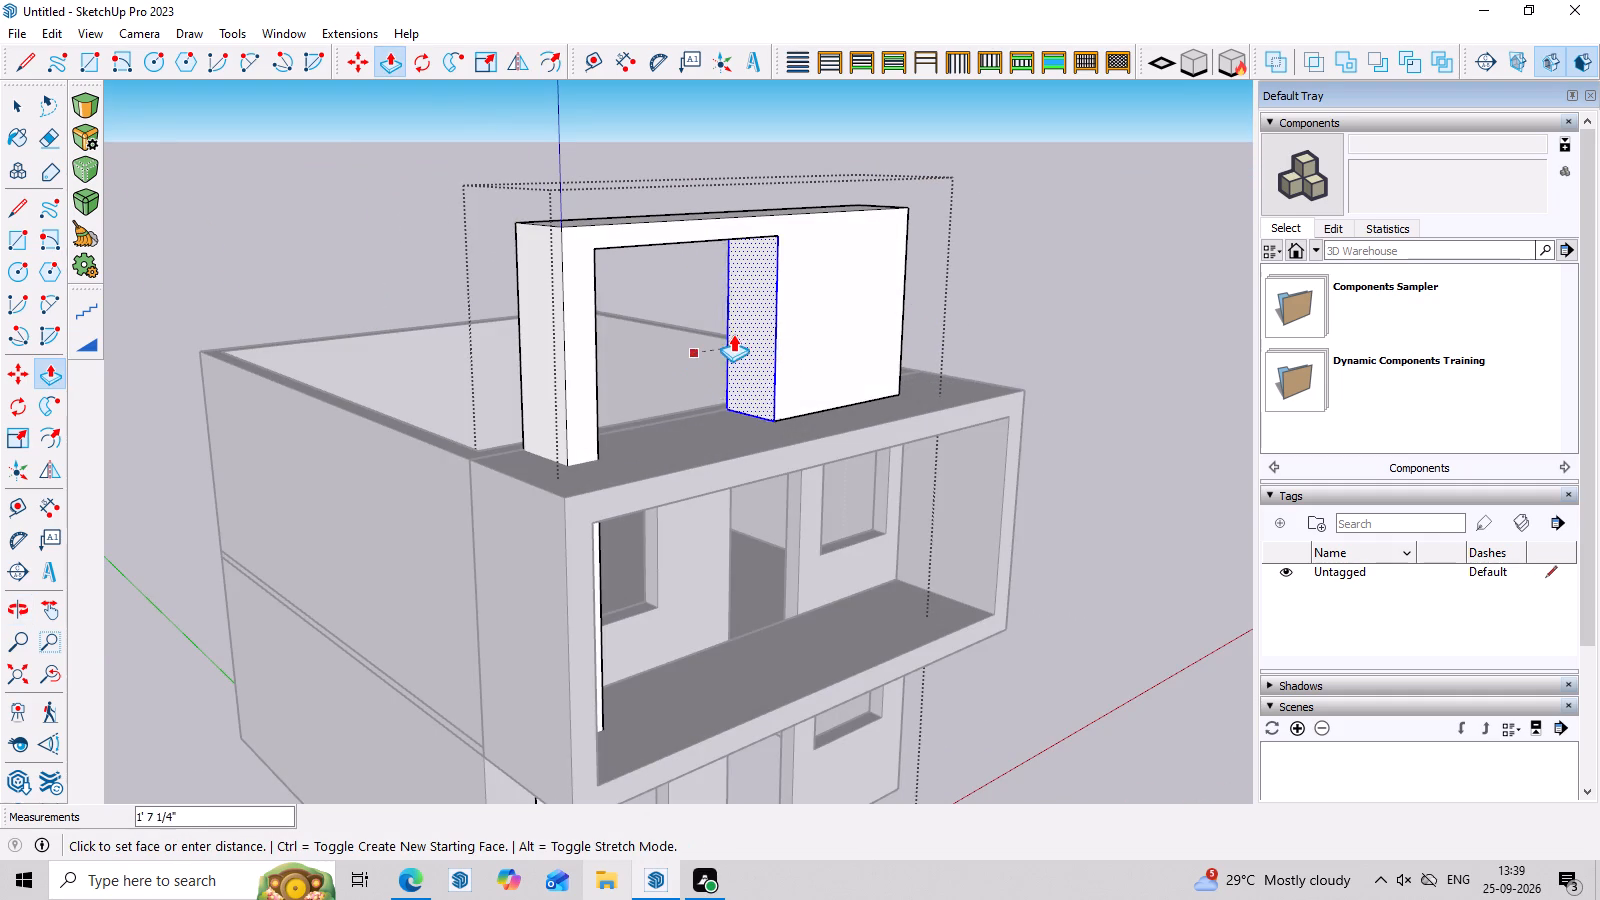
{"action": "left_click", "coordinate": [762, 320]}
{"action": "middle_click_drag", "start_coordinate": [1148, 406], "coordinate": [813, 319]}
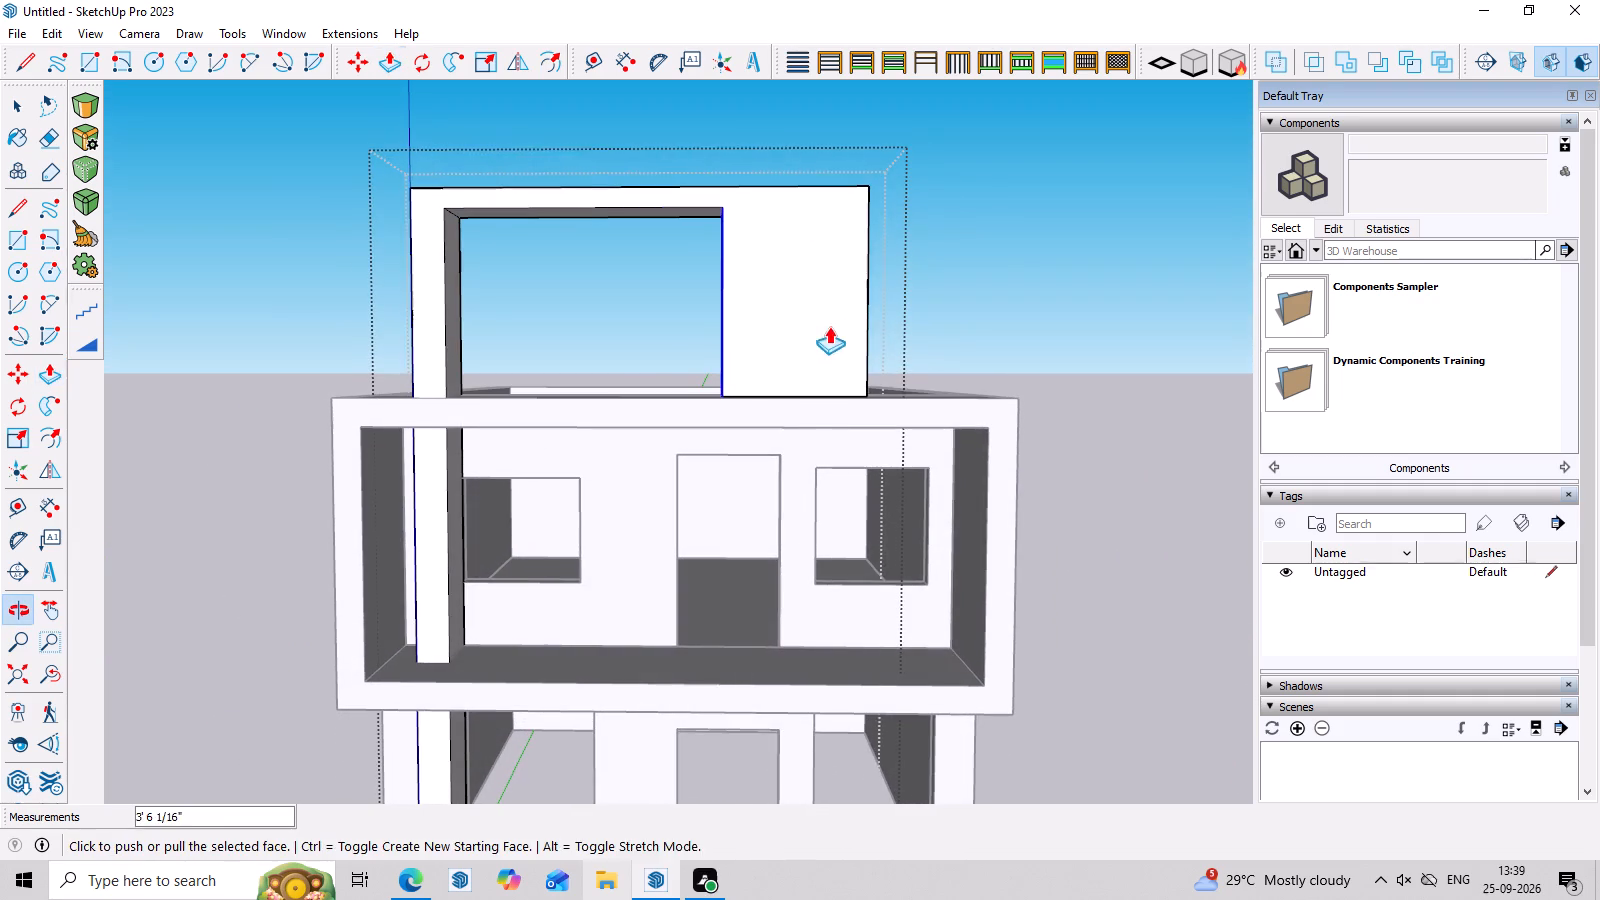
{"action": "key", "text": "space"}
{"action": "left_click", "coordinate": [1026, 250]}
Examine the rooftop column frame's proportions against the projecting frame and the facade below from the front and above.
{"action": "scroll", "coordinate": [1000, 482], "scroll_direction": "down", "scroll_amount": 7}
{"action": "middle_click_drag", "start_coordinate": [1008, 691], "coordinate": [1034, 548]}
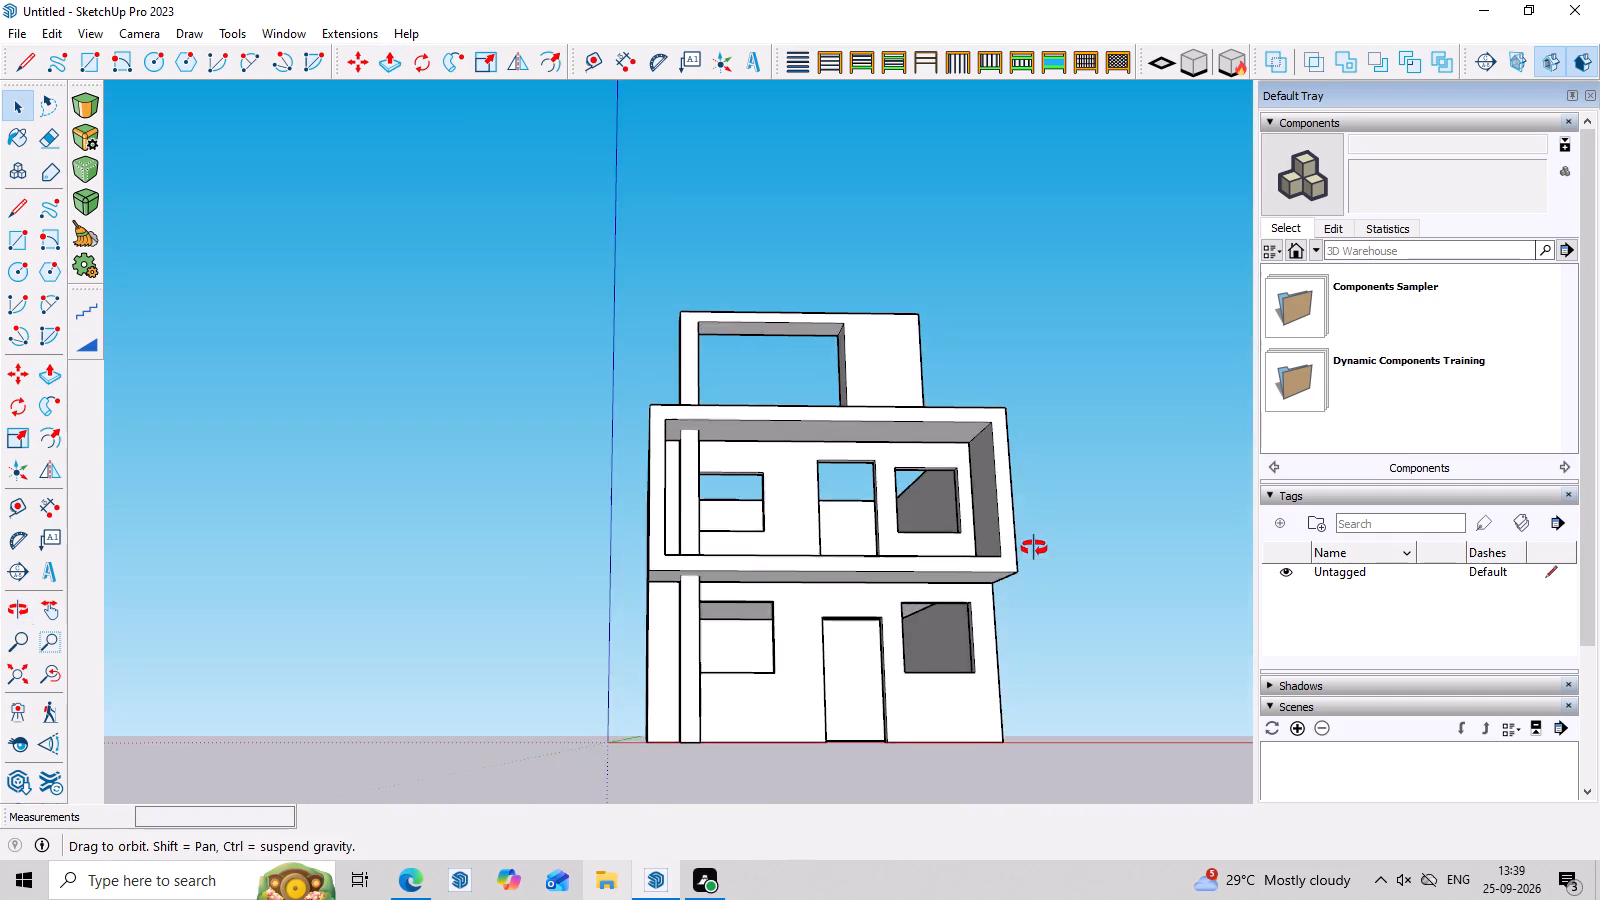
{"action": "middle_click_drag", "start_coordinate": [1034, 548], "coordinate": [999, 630]}
{"action": "middle_click_drag", "start_coordinate": [998, 630], "coordinate": [978, 807]}
{"action": "middle_click_drag", "start_coordinate": [1000, 585], "coordinate": [1004, 554]}
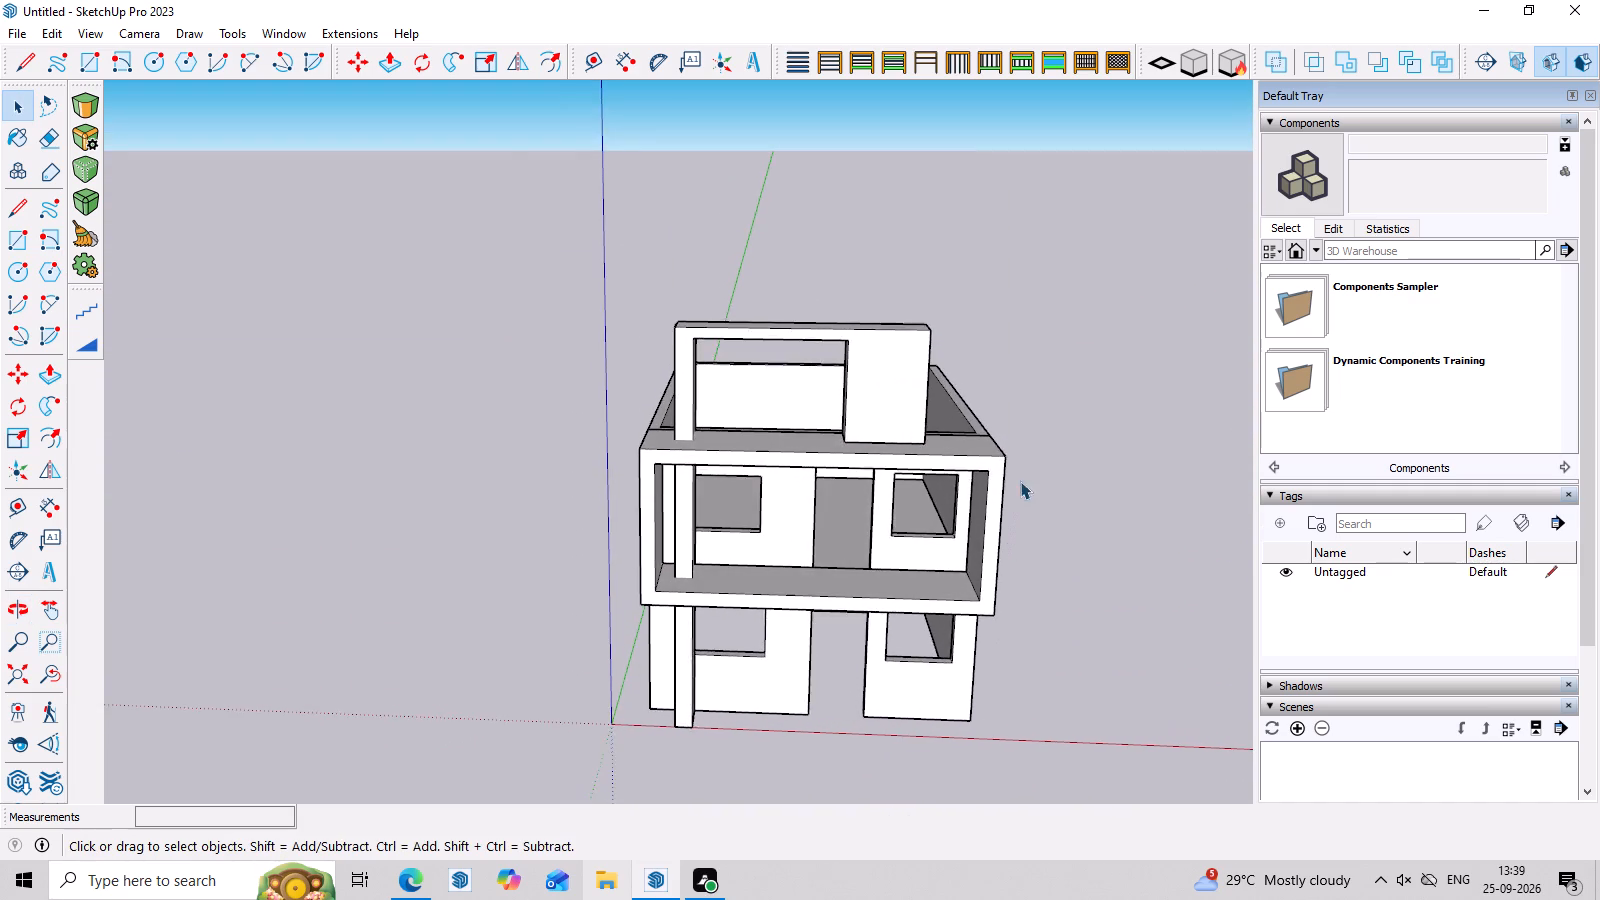
{"action": "scroll", "coordinate": [1029, 456], "scroll_direction": "up", "scroll_amount": 2}
{"action": "left_click", "coordinate": [821, 368]}
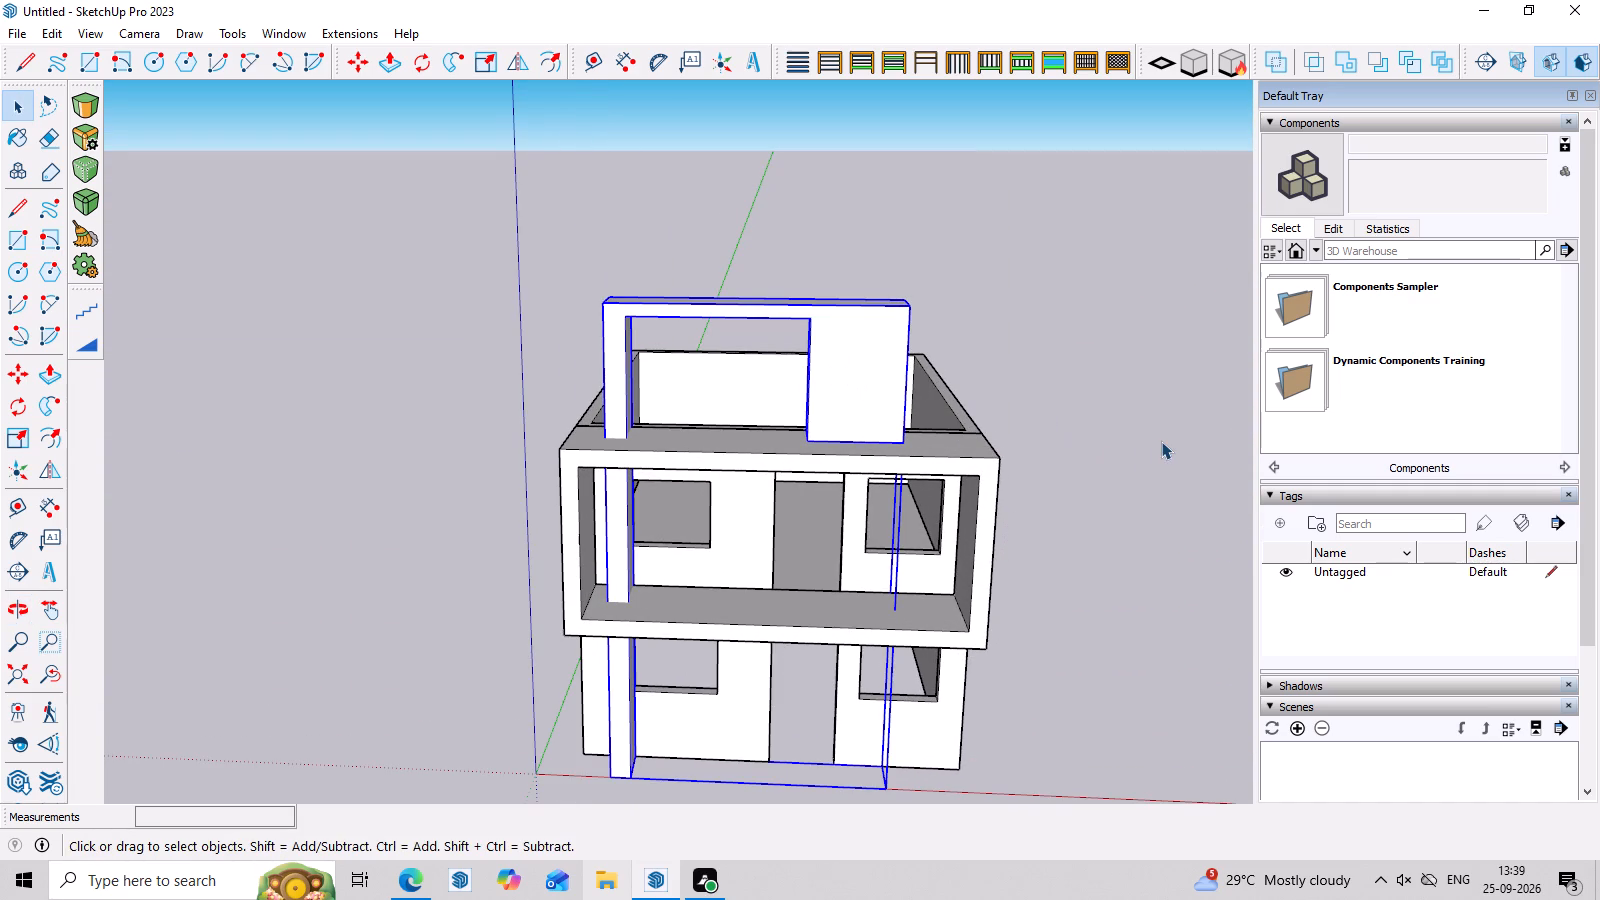
{"action": "left_click", "coordinate": [1162, 436]}
{"action": "middle_click_drag", "start_coordinate": [1159, 524], "coordinate": [1187, 388]}
{"action": "scroll", "coordinate": [1098, 582], "scroll_direction": "up", "scroll_amount": 2}
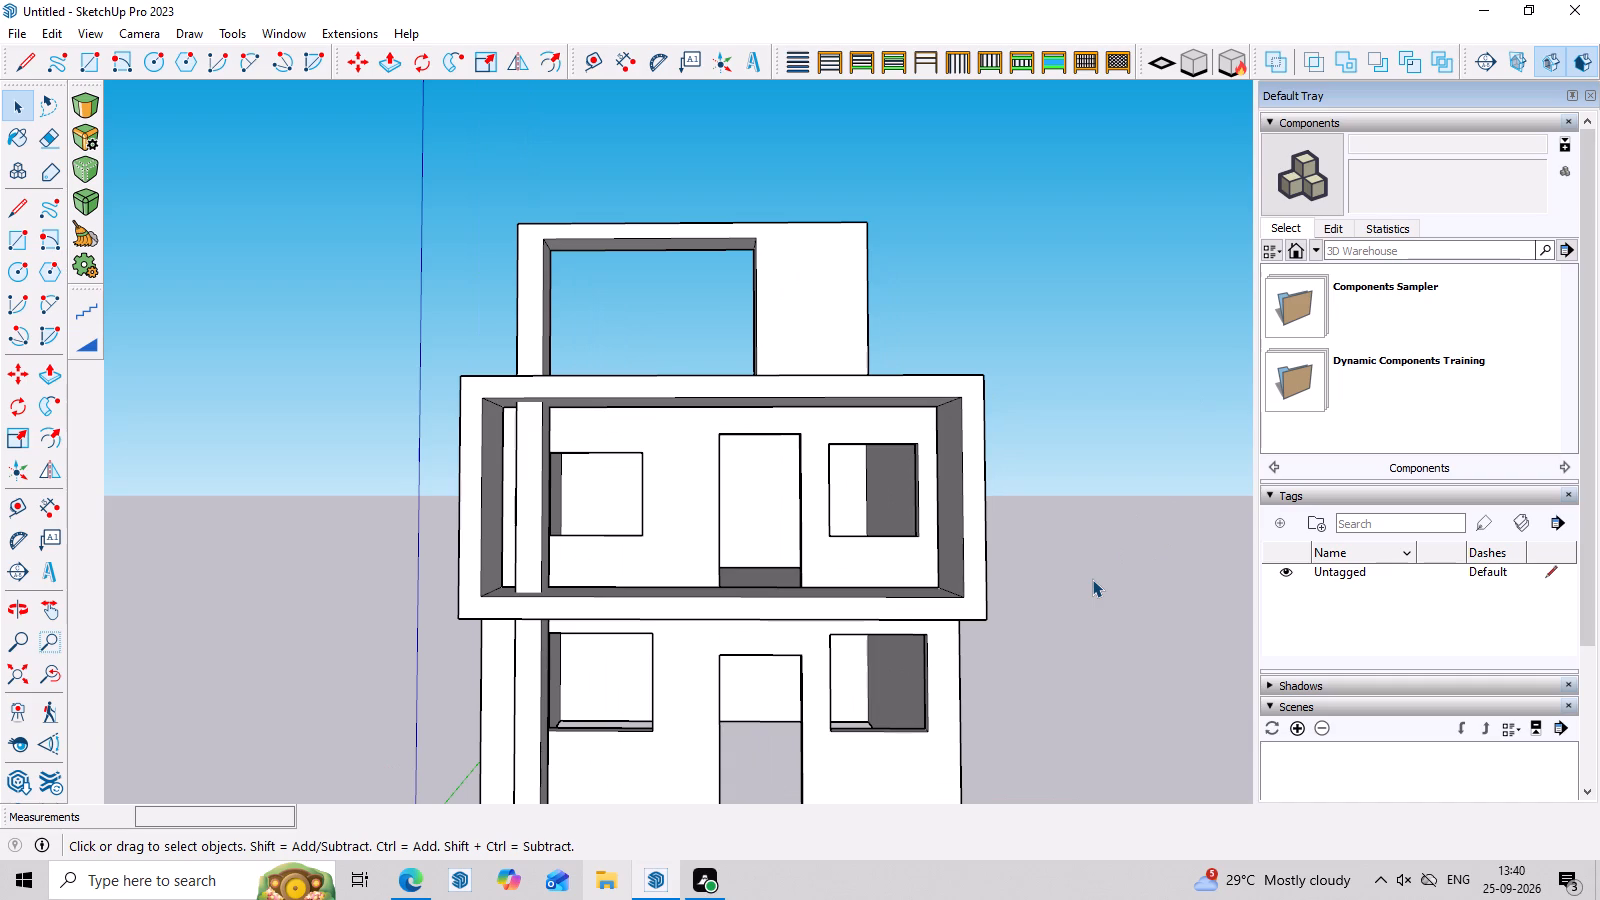
{"action": "middle_click_drag", "start_coordinate": [981, 417], "coordinate": [970, 668]}
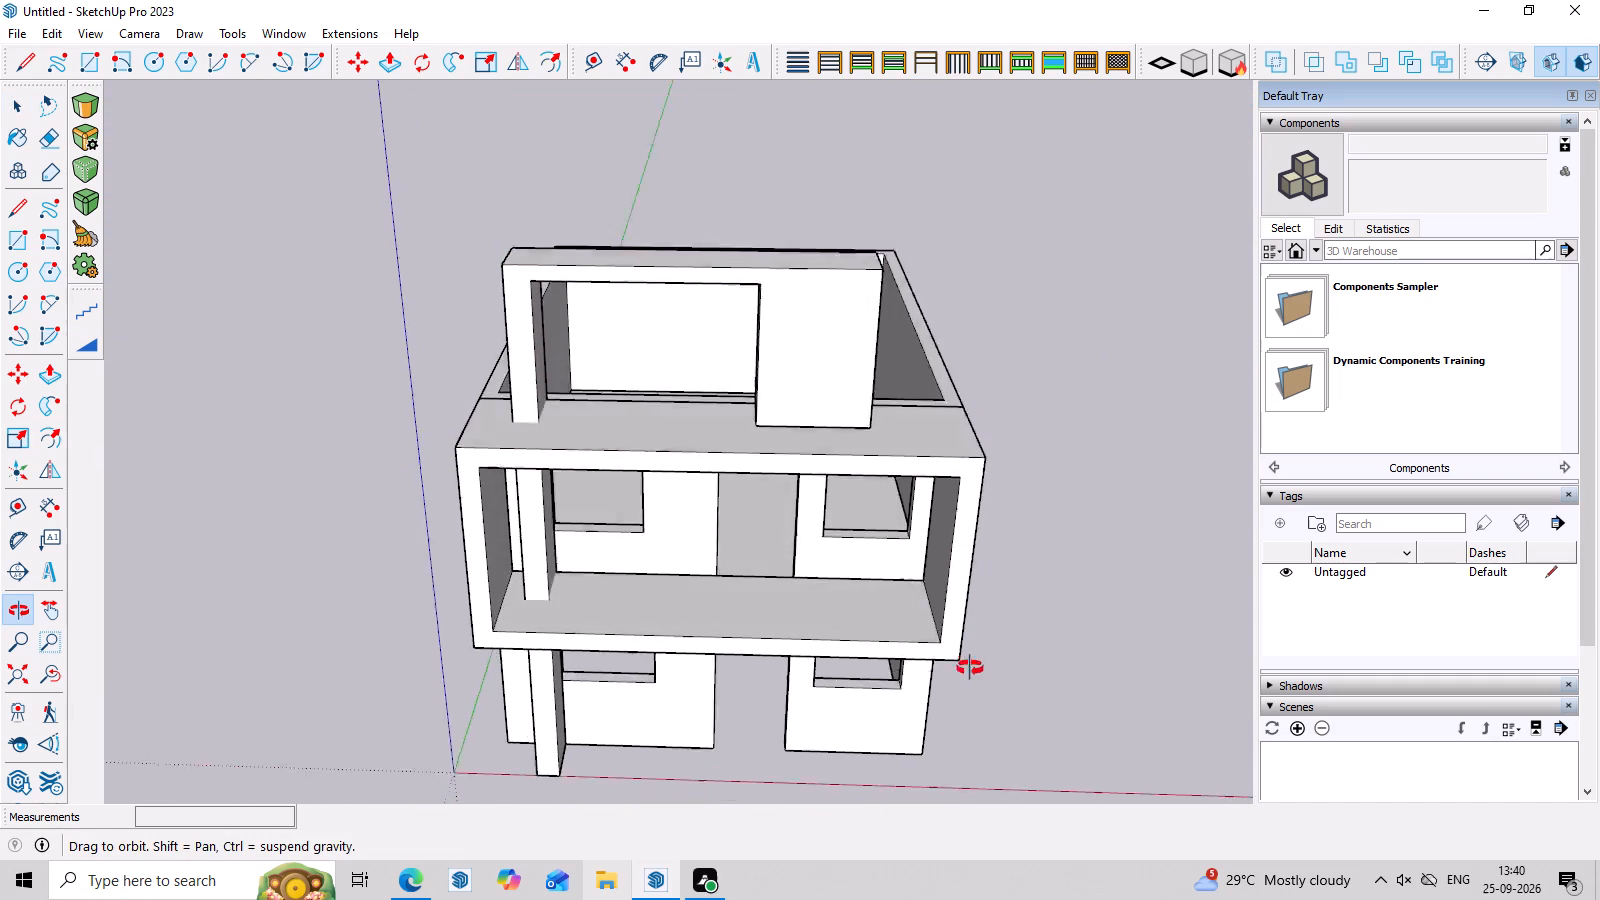
{"action": "middle_click_drag", "start_coordinate": [970, 668], "coordinate": [964, 877]}
Open the upper walls' group and draw a line across the front wall's top face, in line with the column's inner side.
{"action": "scroll", "coordinate": [405, 376], "scroll_direction": "up", "scroll_amount": 4}
{"action": "middle_click_drag", "start_coordinate": [824, 398], "coordinate": [519, 778]}
{"action": "scroll", "coordinate": [660, 457], "scroll_direction": "up", "scroll_amount": 4}
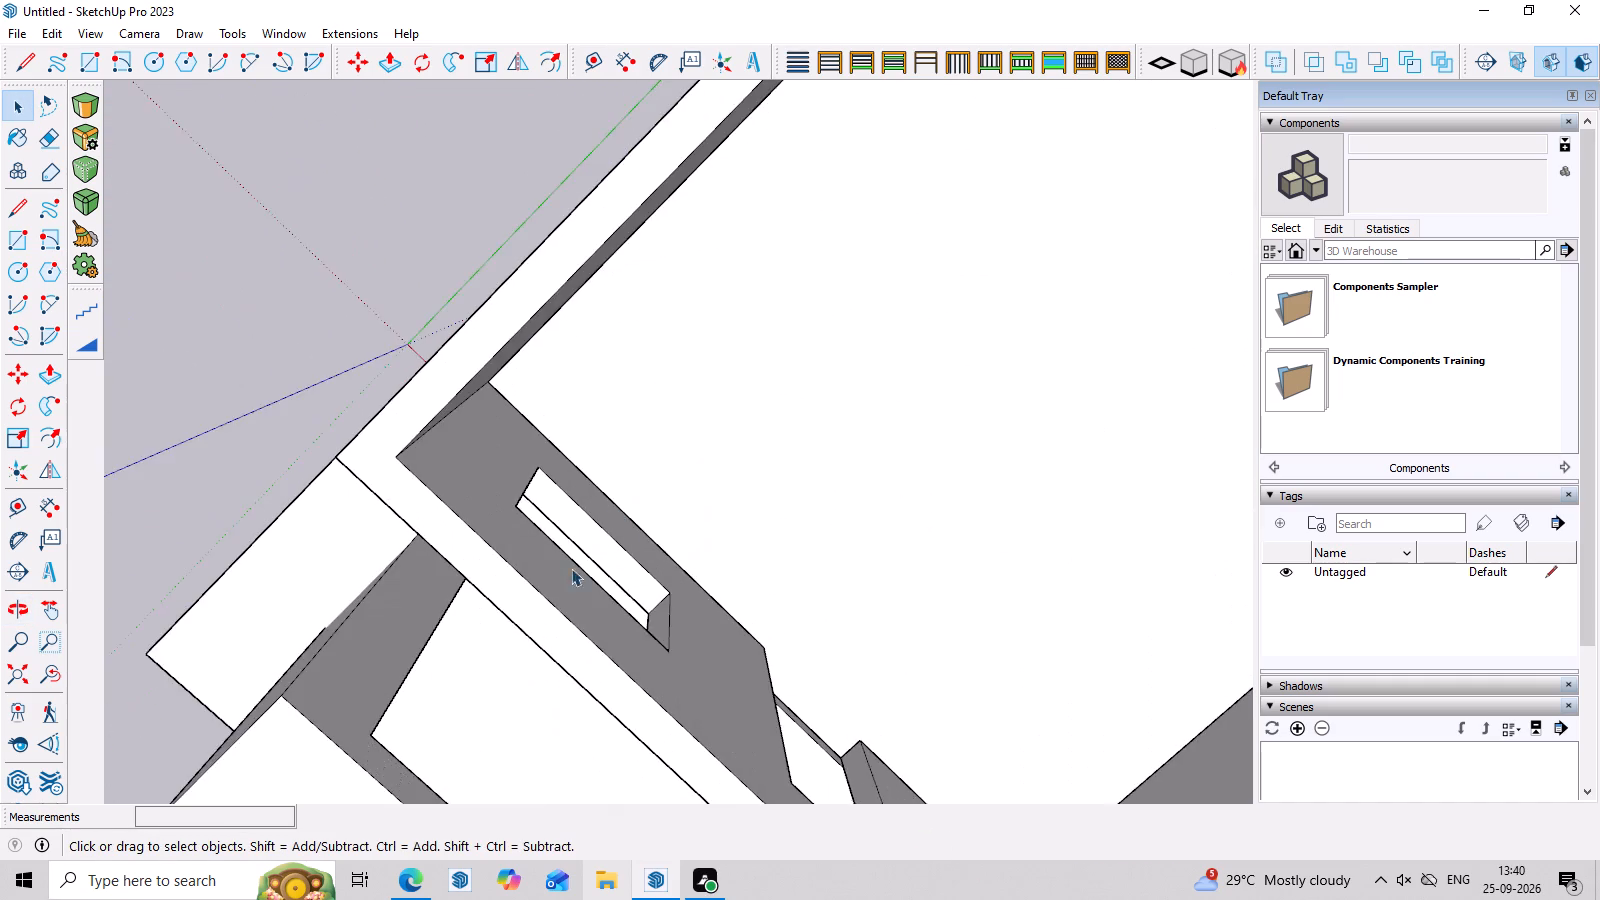
{"action": "scroll", "coordinate": [512, 617], "scroll_direction": "up", "scroll_amount": 3}
{"action": "key", "text": "l"}
{"action": "key", "text": "space"}
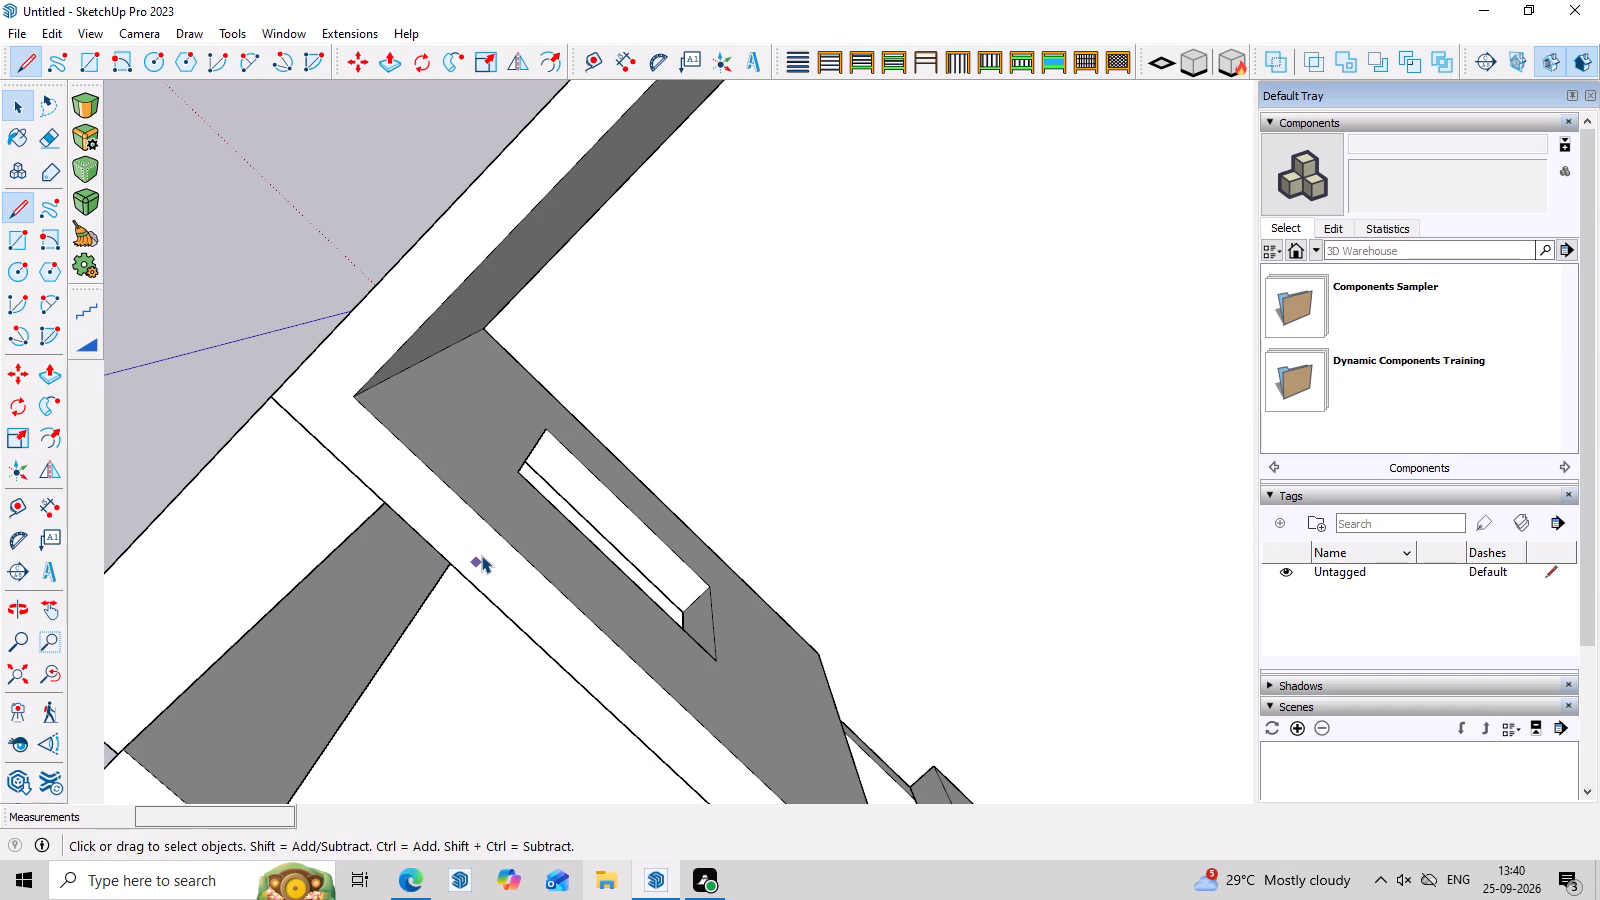
{"action": "triple_click", "coordinate": [481, 556]}
{"action": "left_click", "coordinate": [481, 557]}
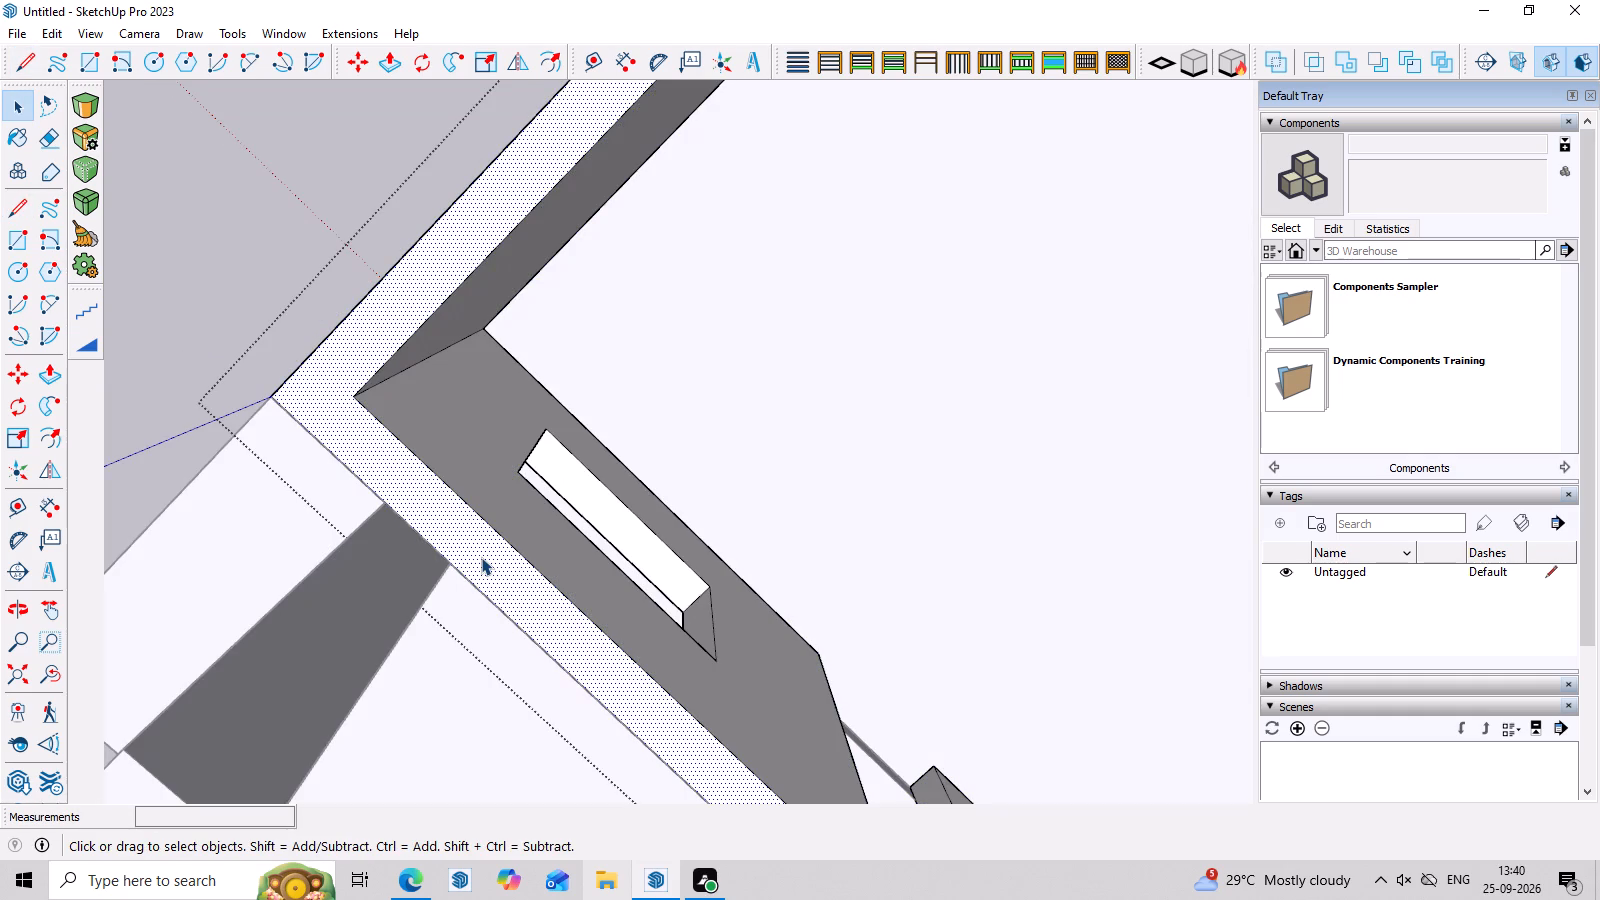
{"action": "key", "text": "l"}
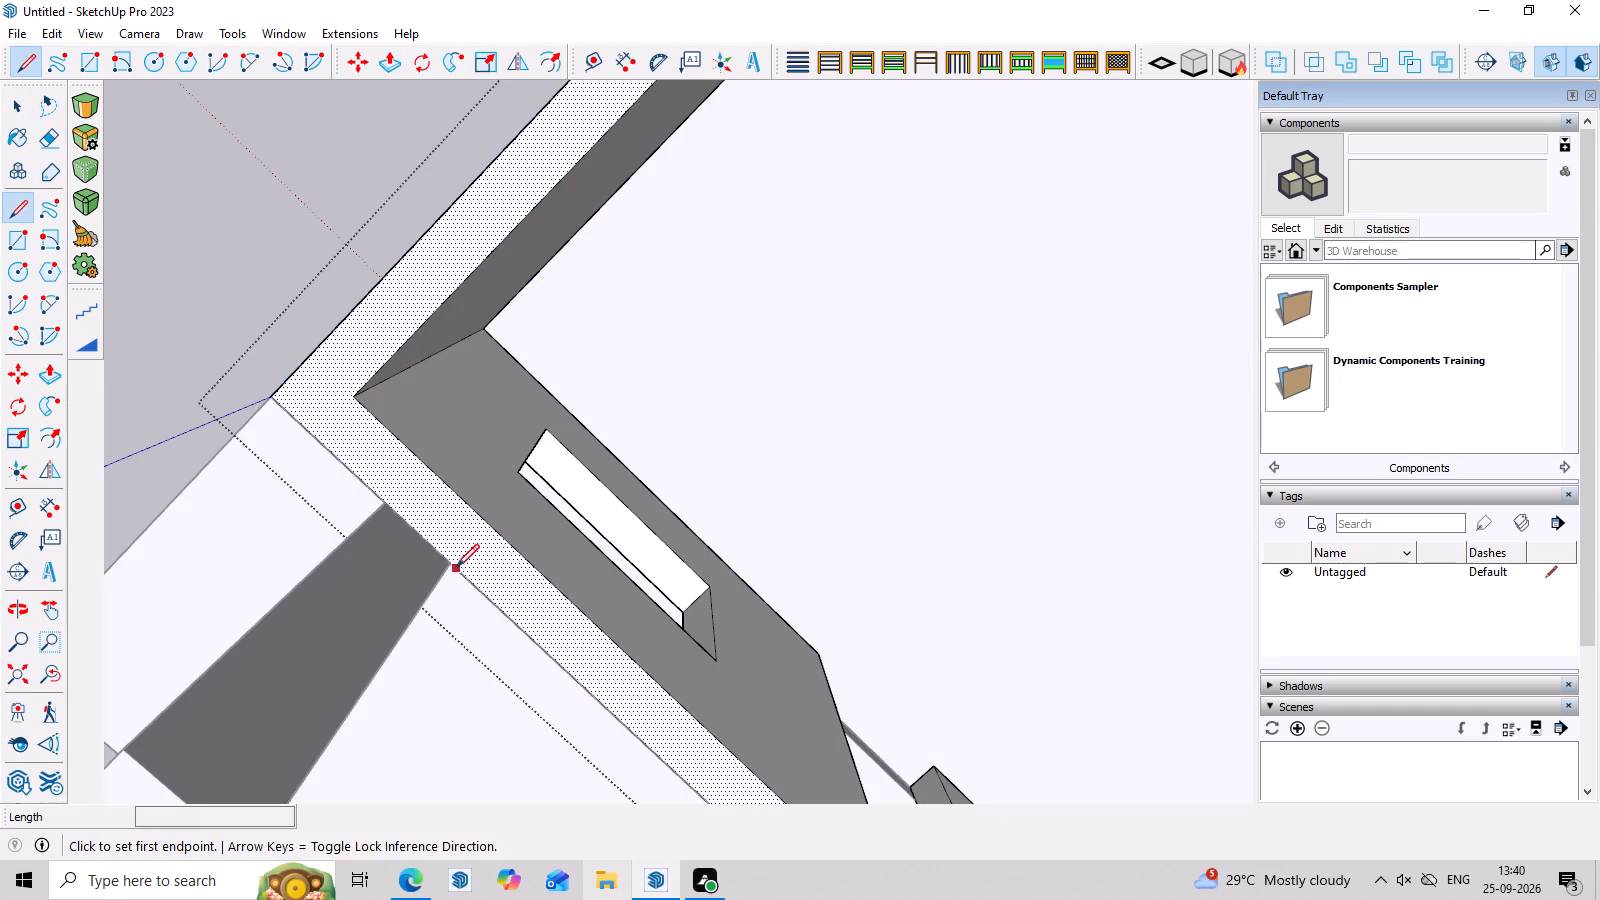
{"action": "left_click", "coordinate": [450, 568]}
{"action": "left_click", "coordinate": [484, 529]}
{"action": "key", "text": "space"}
{"action": "scroll", "coordinate": [454, 524], "scroll_direction": "down", "scroll_amount": 3}
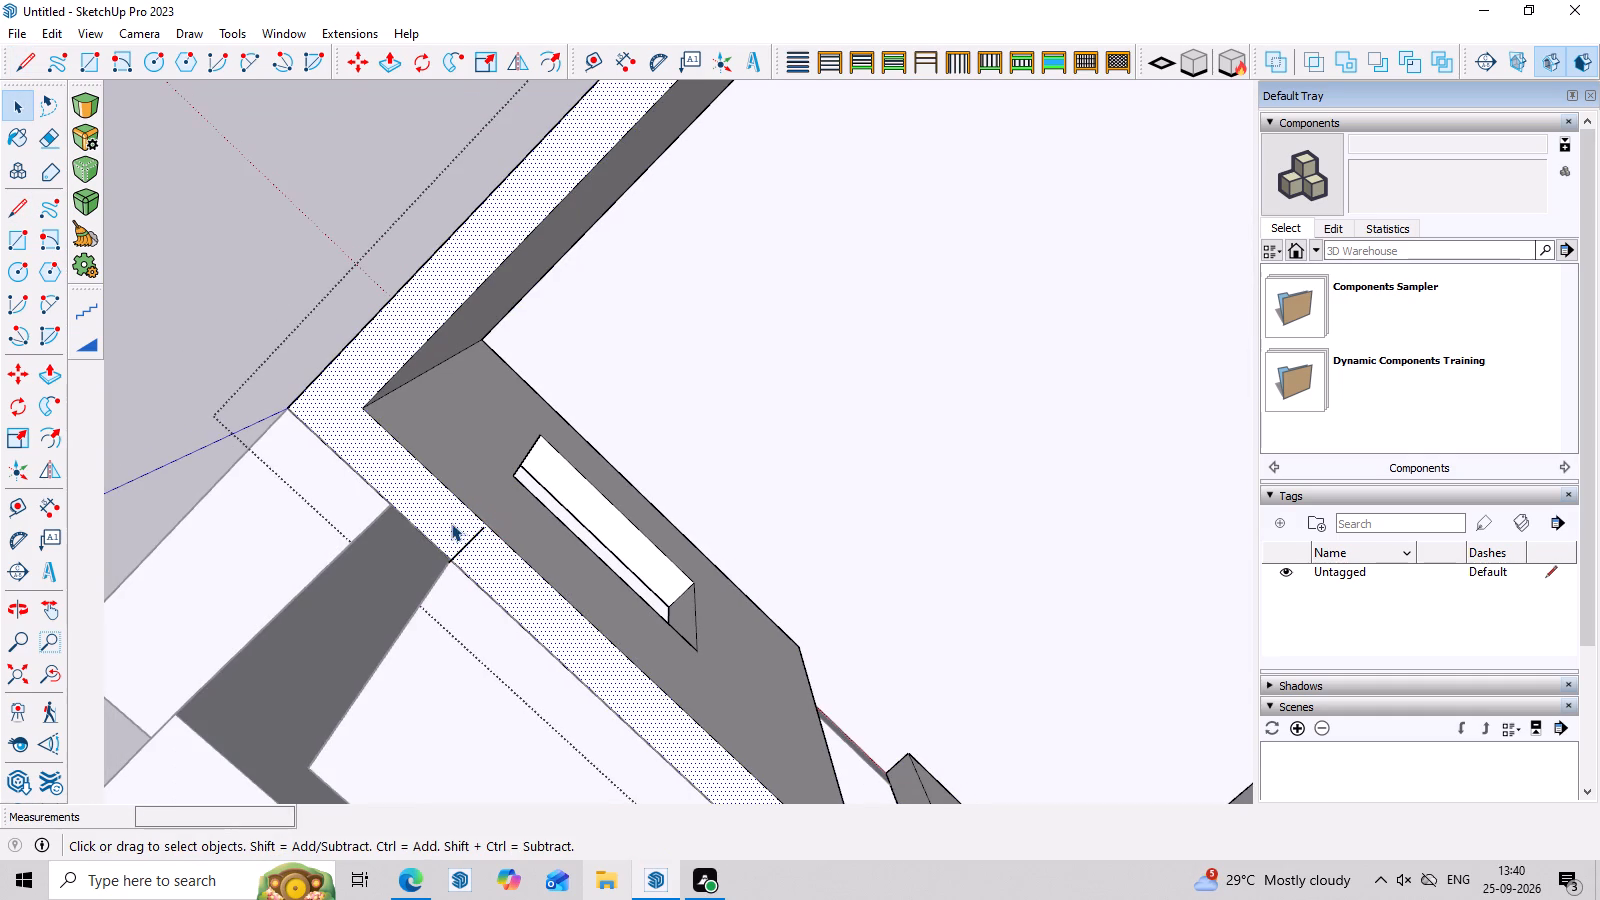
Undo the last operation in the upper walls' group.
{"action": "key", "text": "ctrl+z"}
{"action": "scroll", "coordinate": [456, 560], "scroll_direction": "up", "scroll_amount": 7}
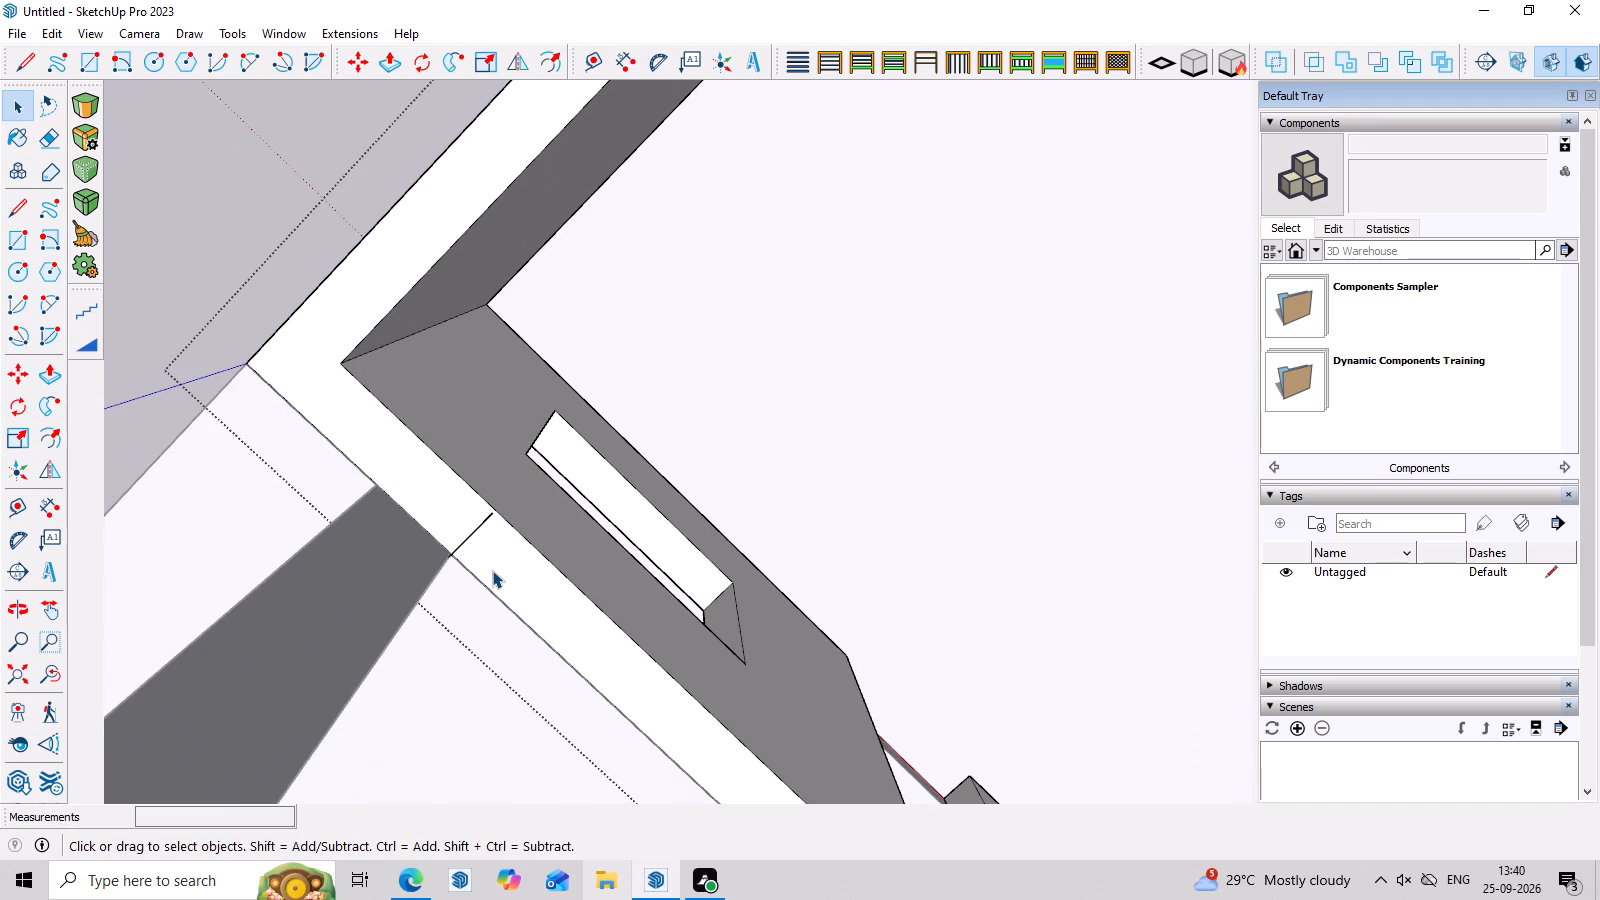
Undo the line drawn across the front wall's top face.
{"action": "key", "text": "ctrl+z"}
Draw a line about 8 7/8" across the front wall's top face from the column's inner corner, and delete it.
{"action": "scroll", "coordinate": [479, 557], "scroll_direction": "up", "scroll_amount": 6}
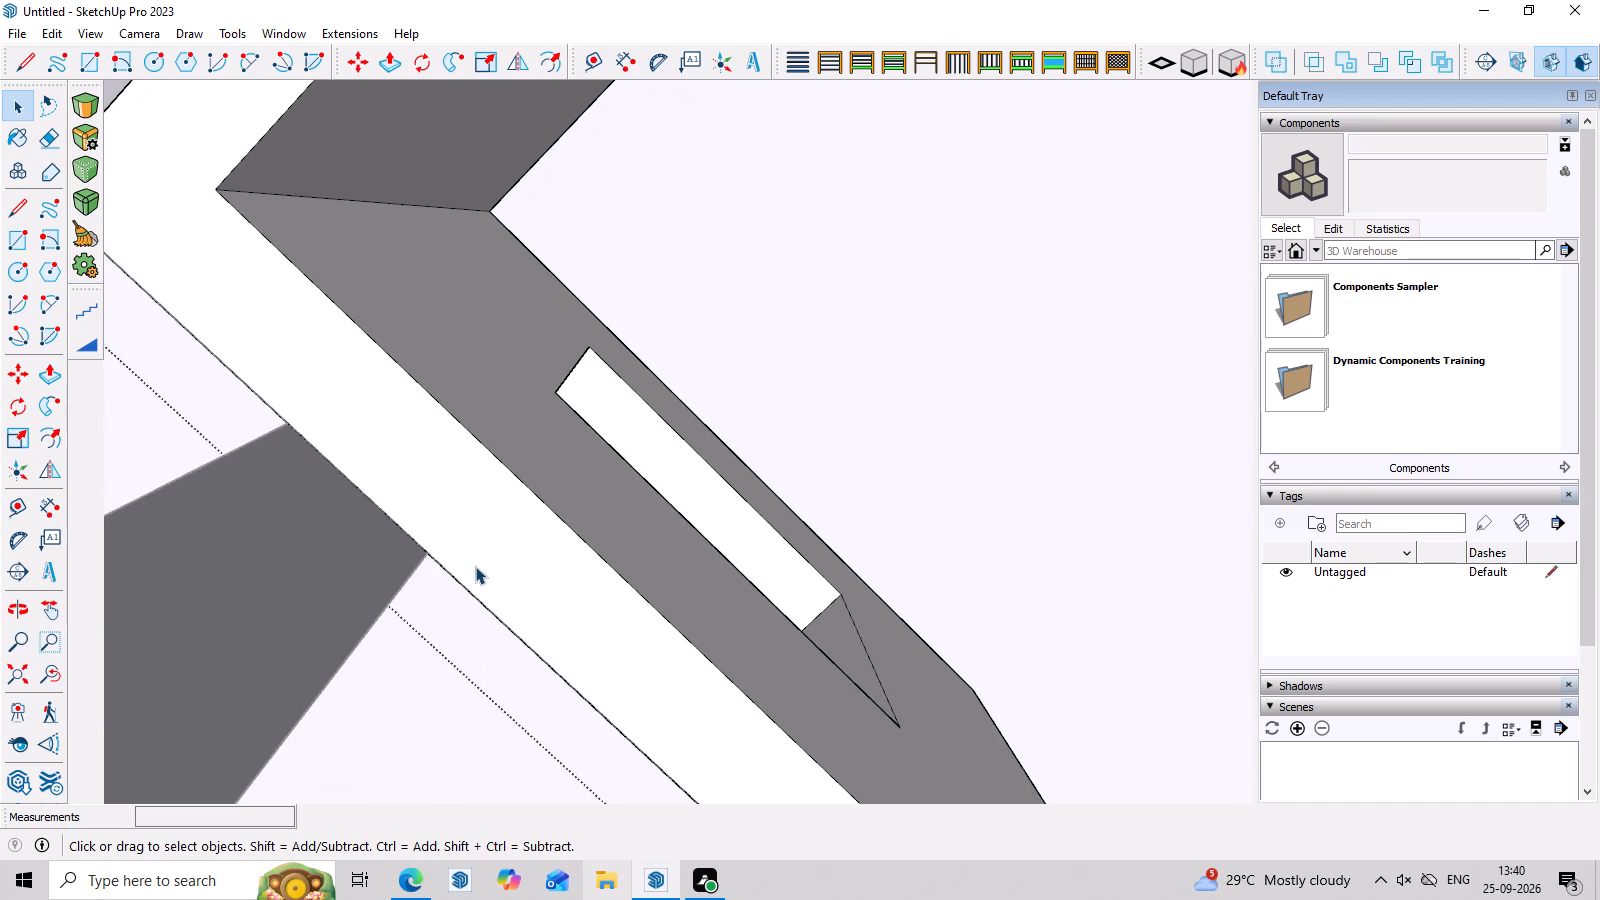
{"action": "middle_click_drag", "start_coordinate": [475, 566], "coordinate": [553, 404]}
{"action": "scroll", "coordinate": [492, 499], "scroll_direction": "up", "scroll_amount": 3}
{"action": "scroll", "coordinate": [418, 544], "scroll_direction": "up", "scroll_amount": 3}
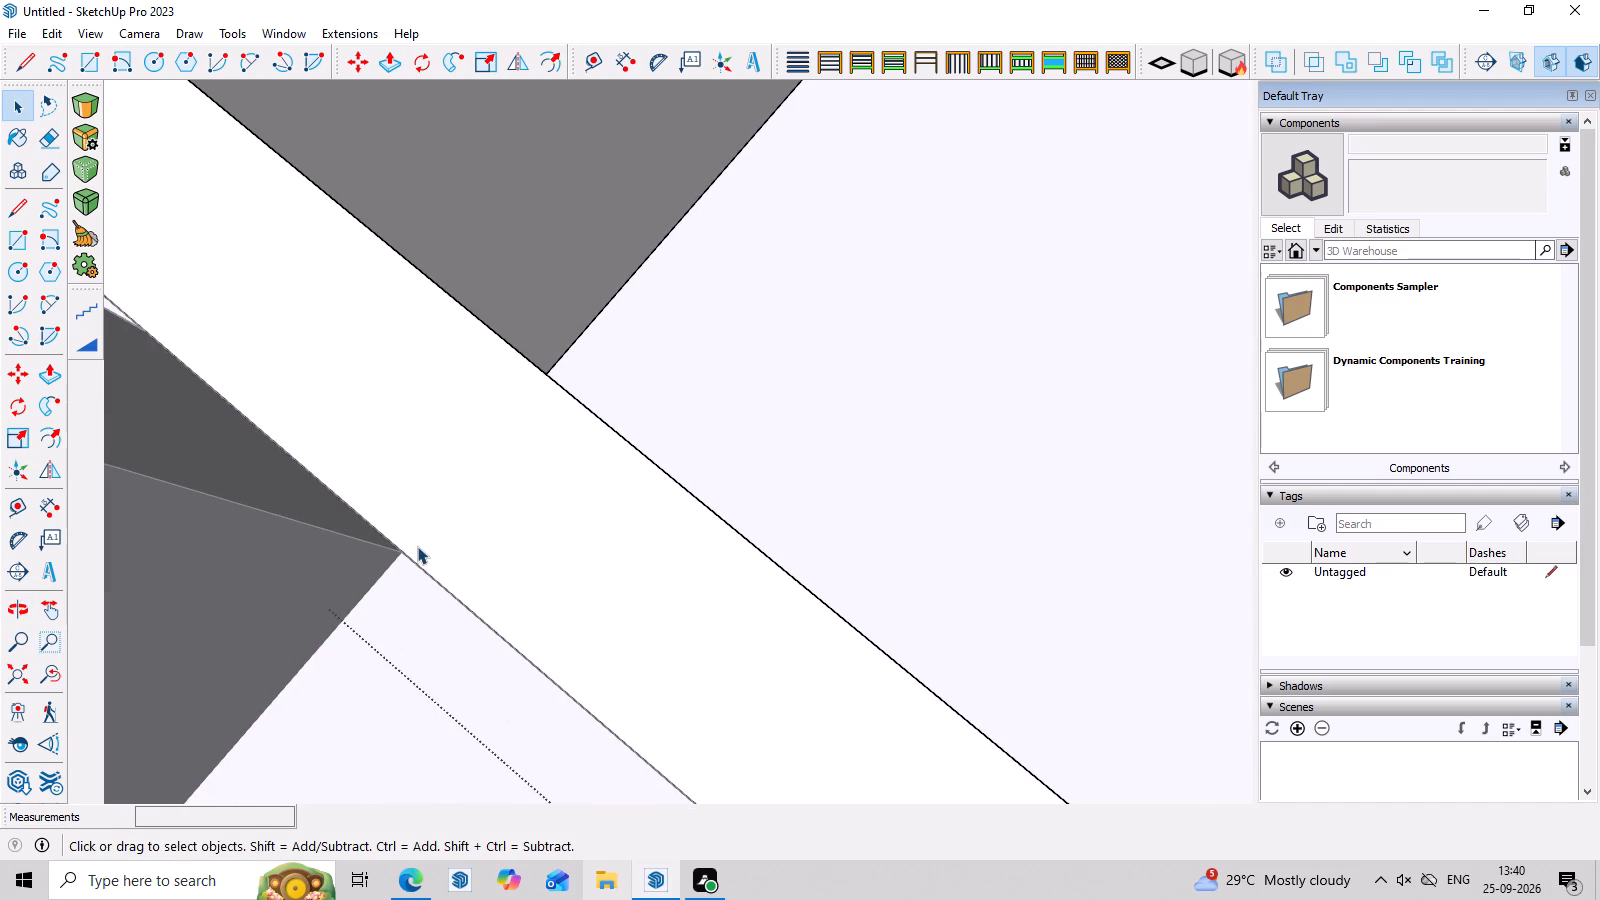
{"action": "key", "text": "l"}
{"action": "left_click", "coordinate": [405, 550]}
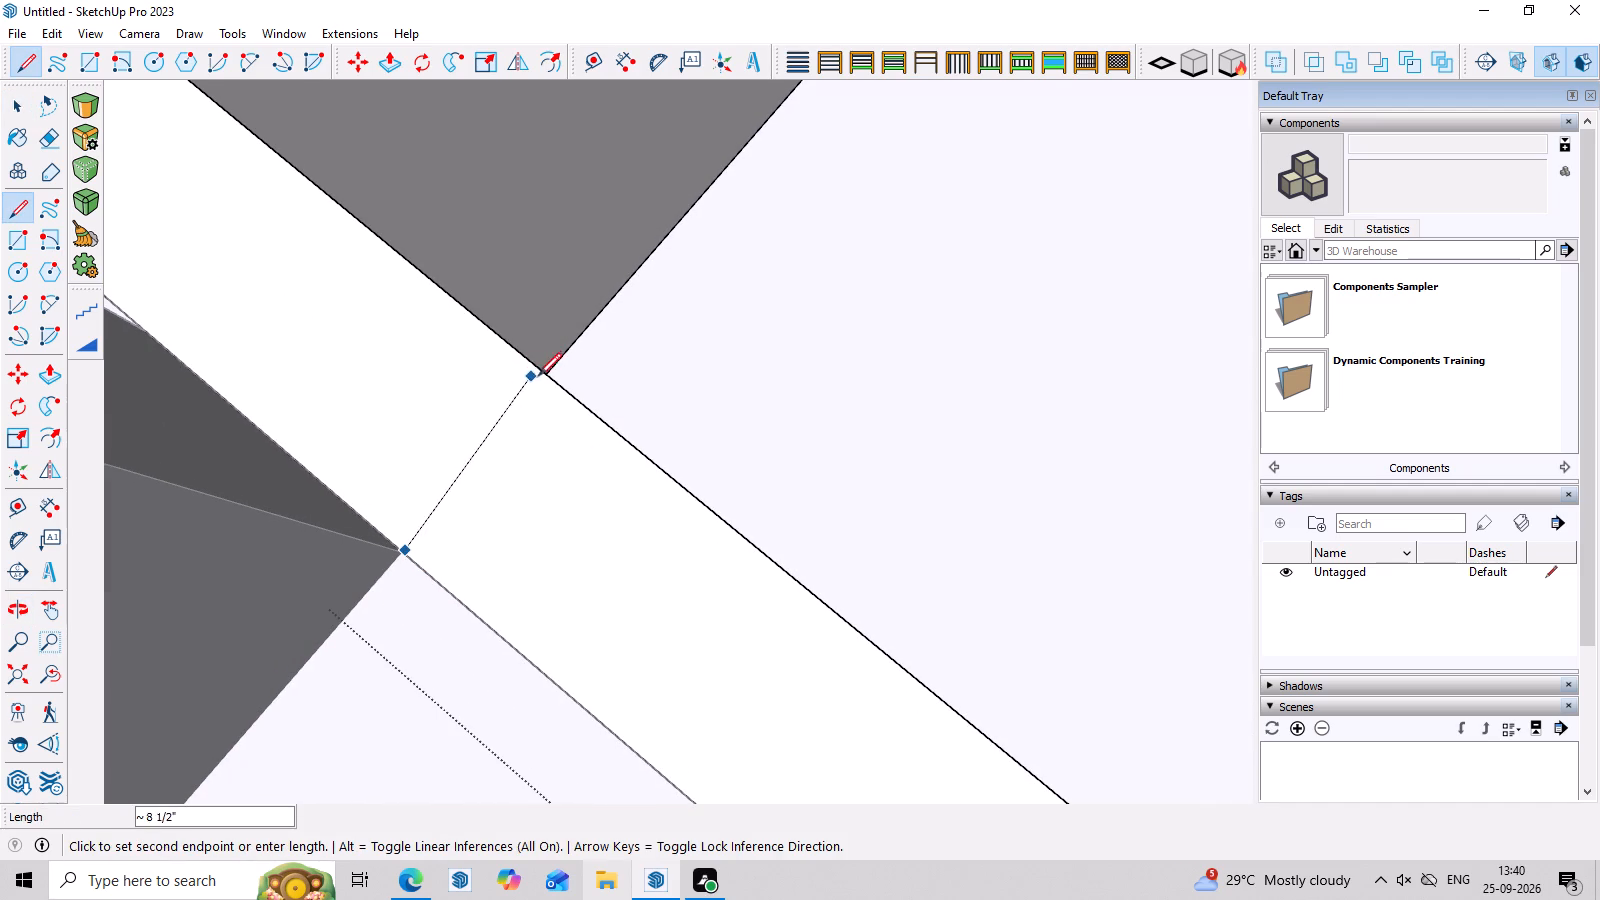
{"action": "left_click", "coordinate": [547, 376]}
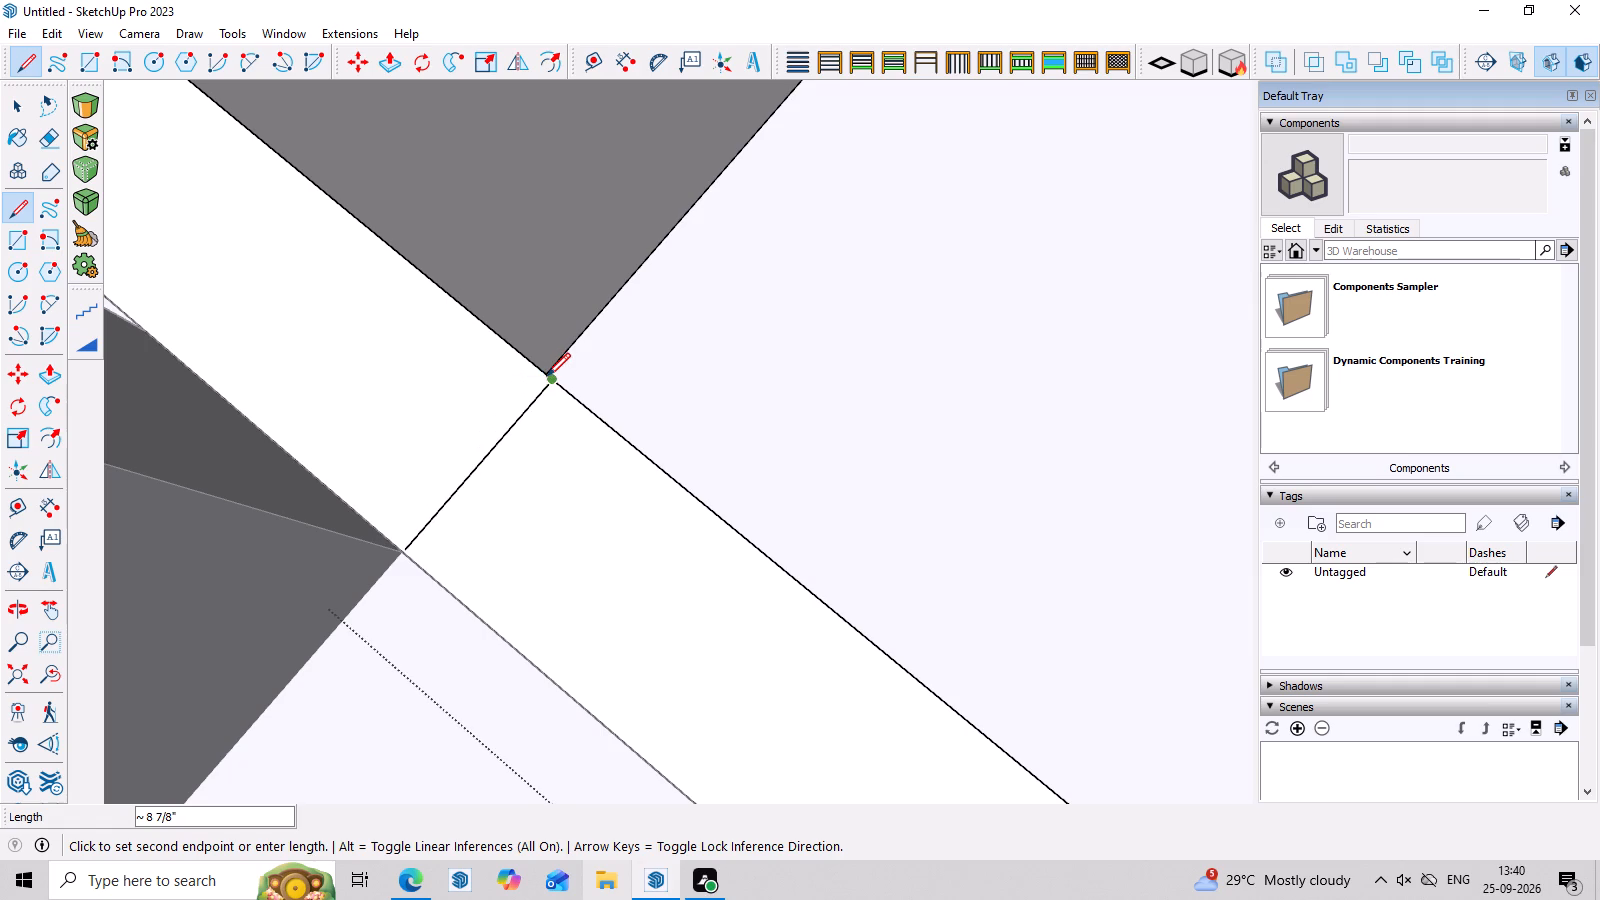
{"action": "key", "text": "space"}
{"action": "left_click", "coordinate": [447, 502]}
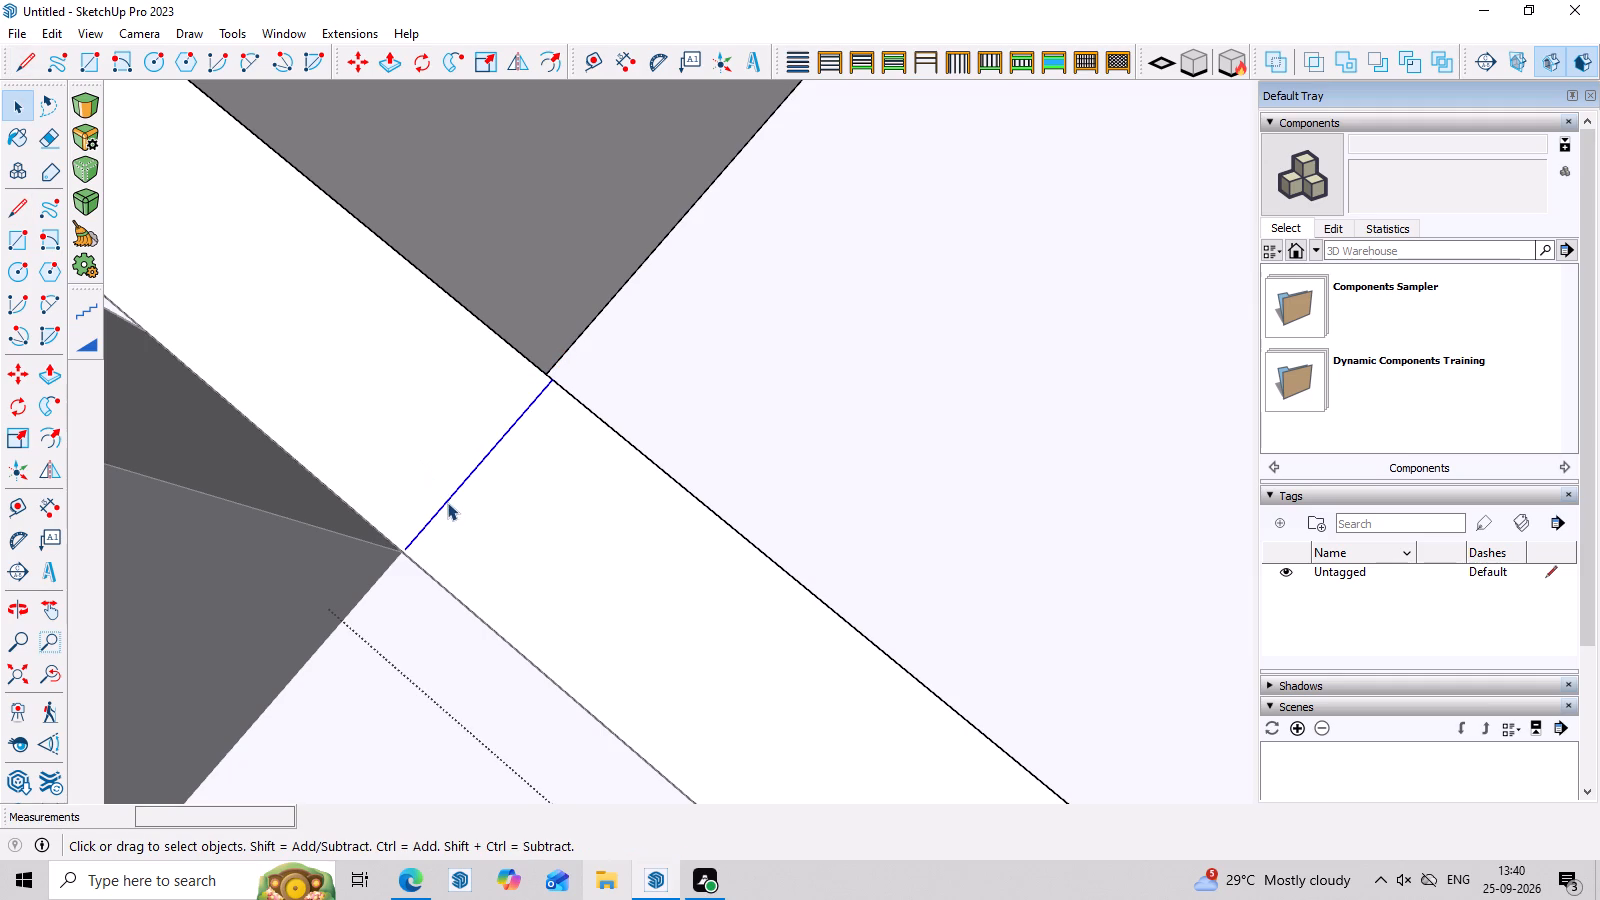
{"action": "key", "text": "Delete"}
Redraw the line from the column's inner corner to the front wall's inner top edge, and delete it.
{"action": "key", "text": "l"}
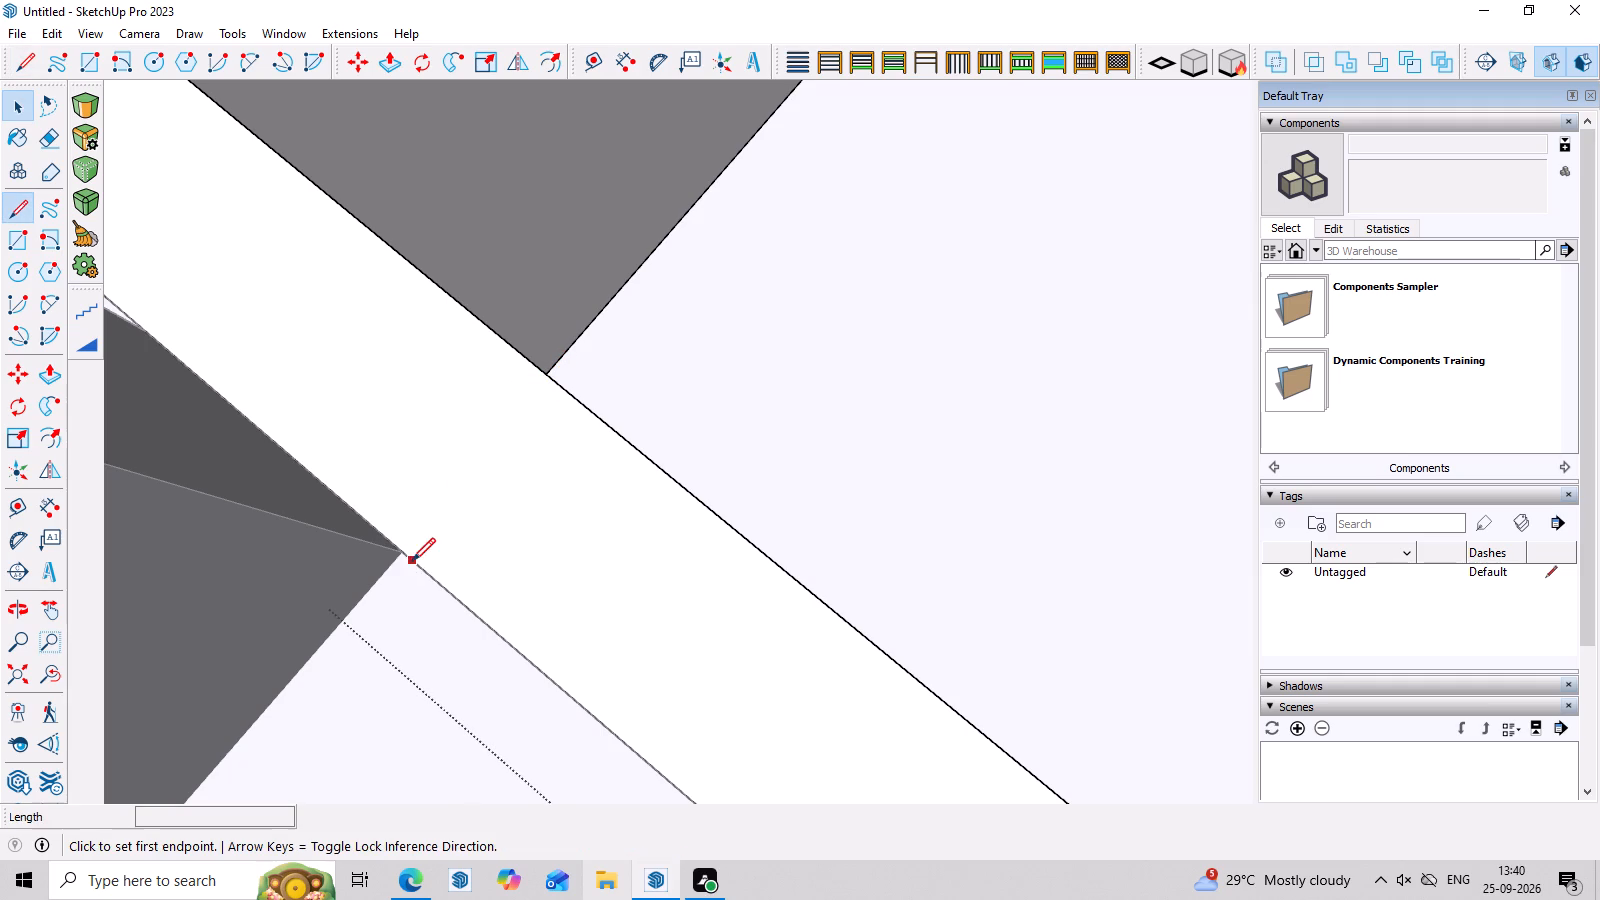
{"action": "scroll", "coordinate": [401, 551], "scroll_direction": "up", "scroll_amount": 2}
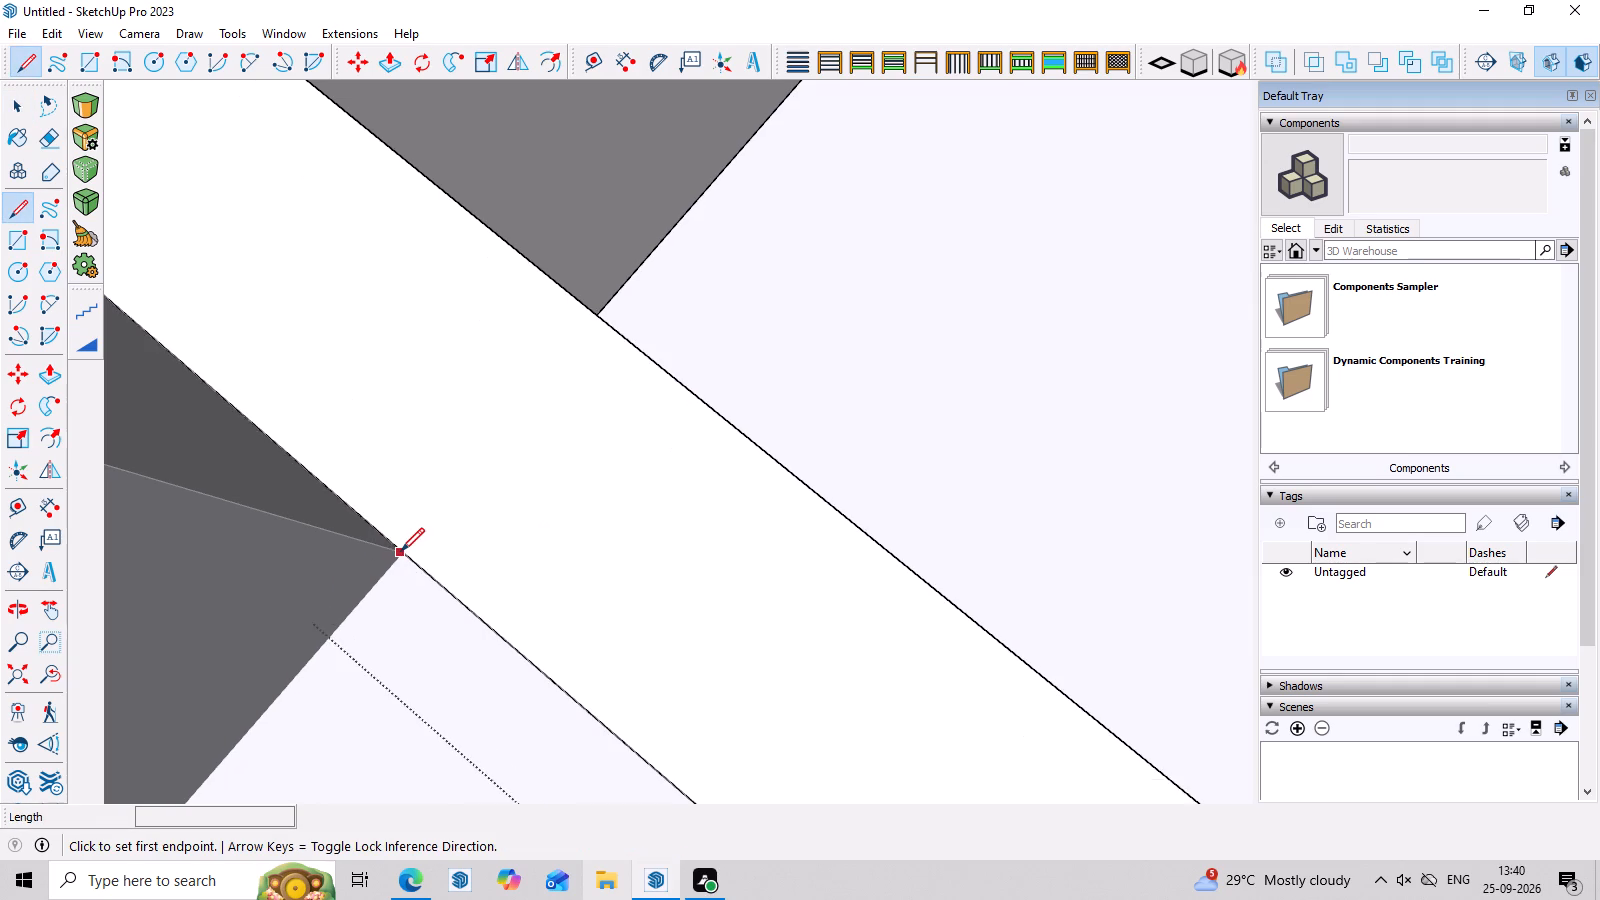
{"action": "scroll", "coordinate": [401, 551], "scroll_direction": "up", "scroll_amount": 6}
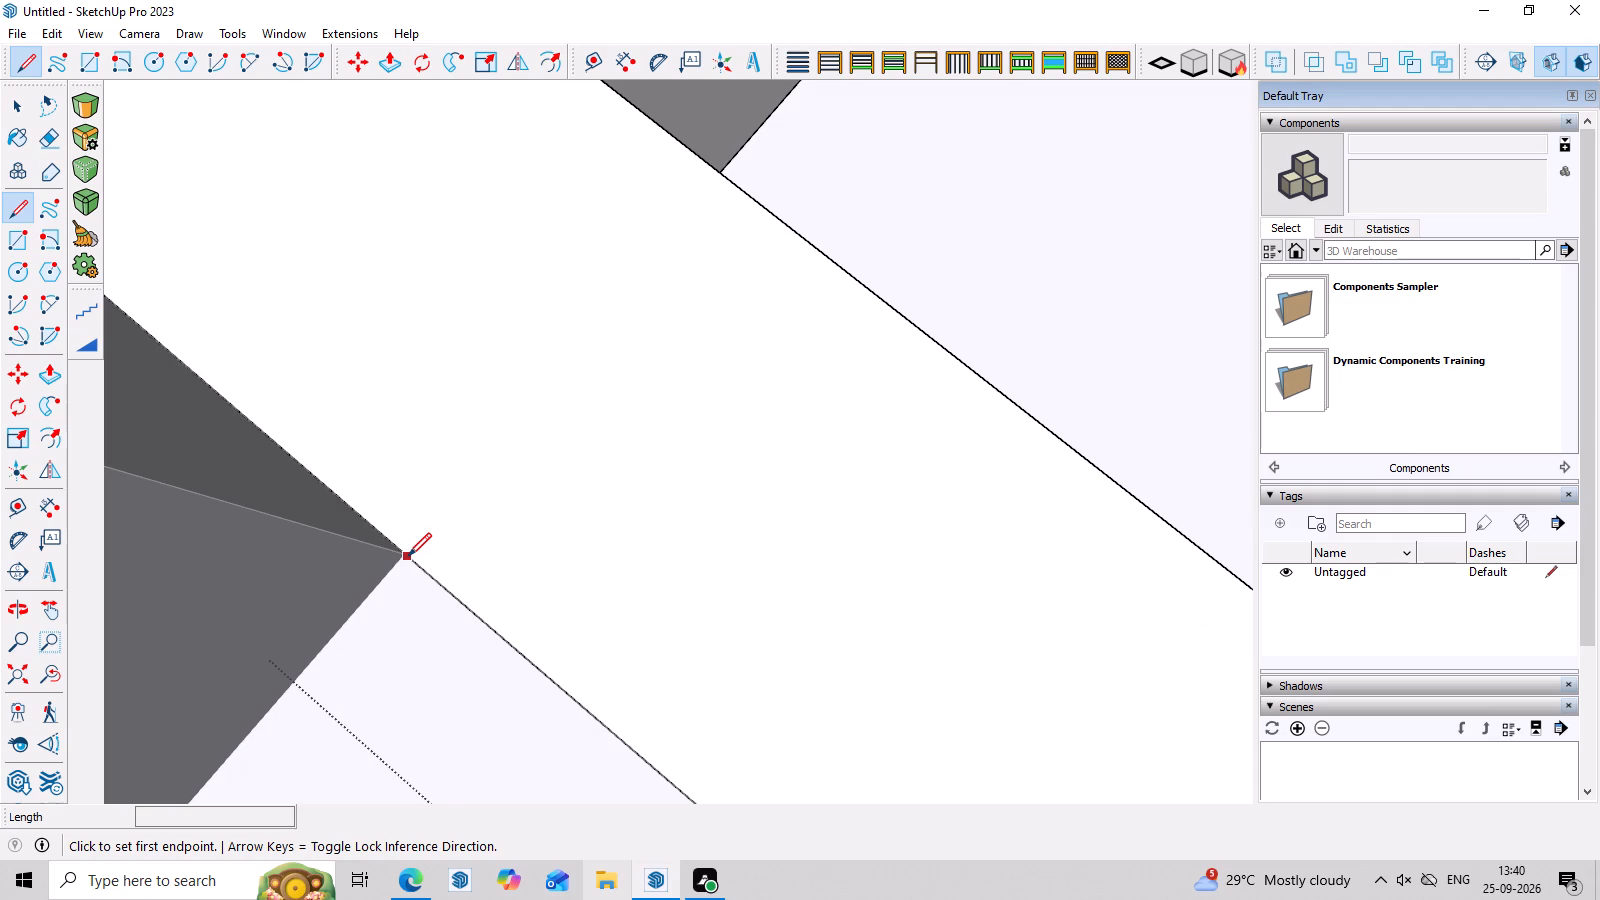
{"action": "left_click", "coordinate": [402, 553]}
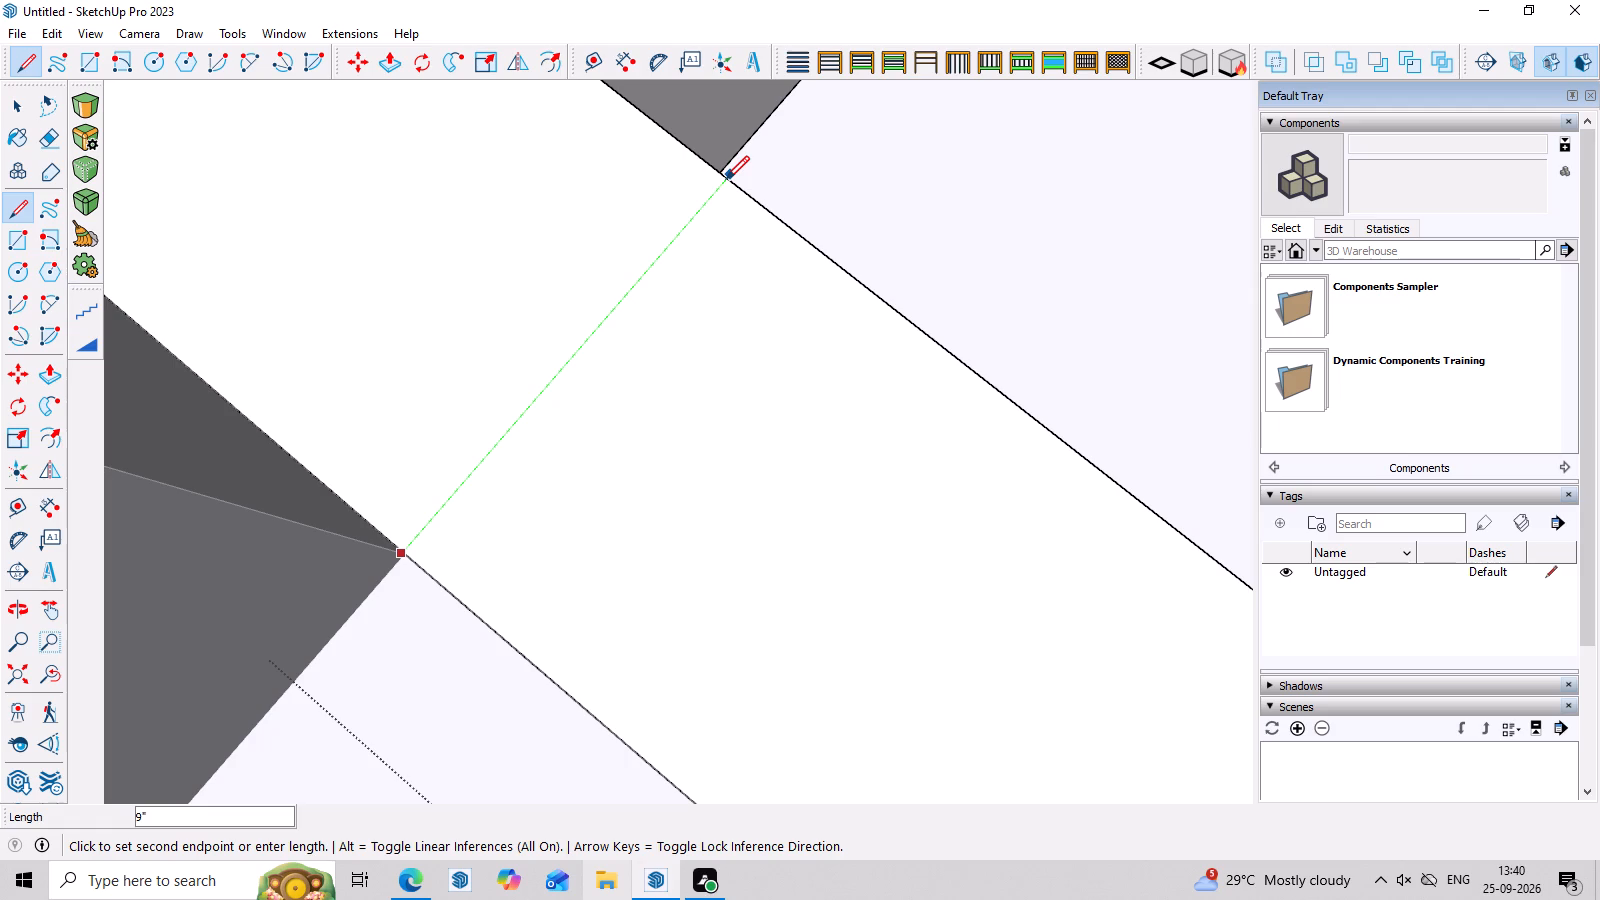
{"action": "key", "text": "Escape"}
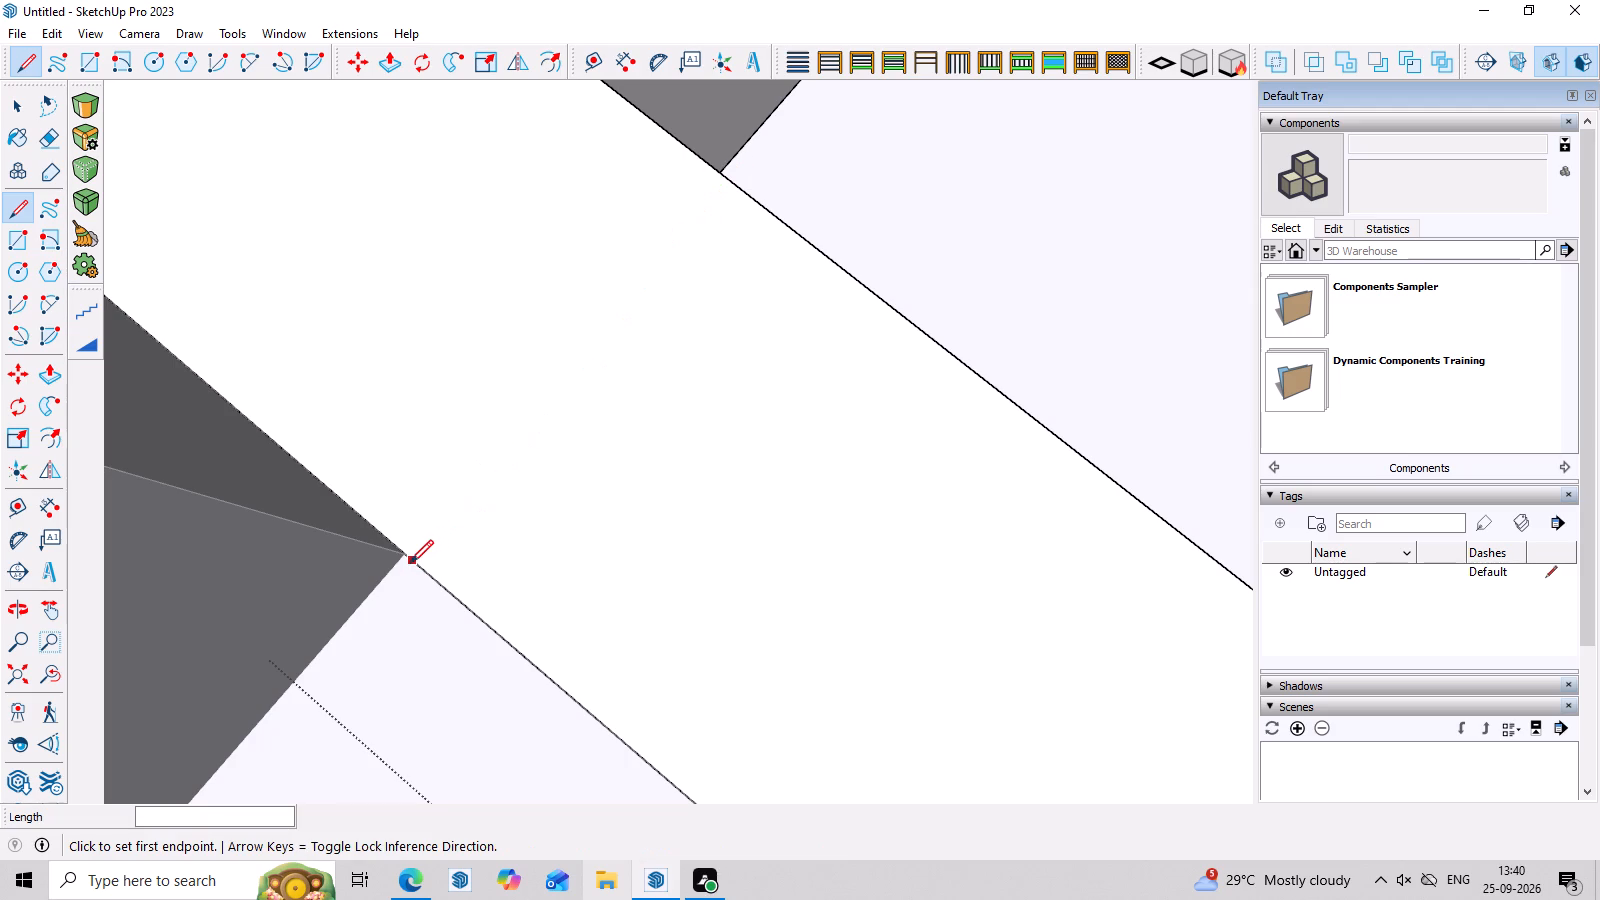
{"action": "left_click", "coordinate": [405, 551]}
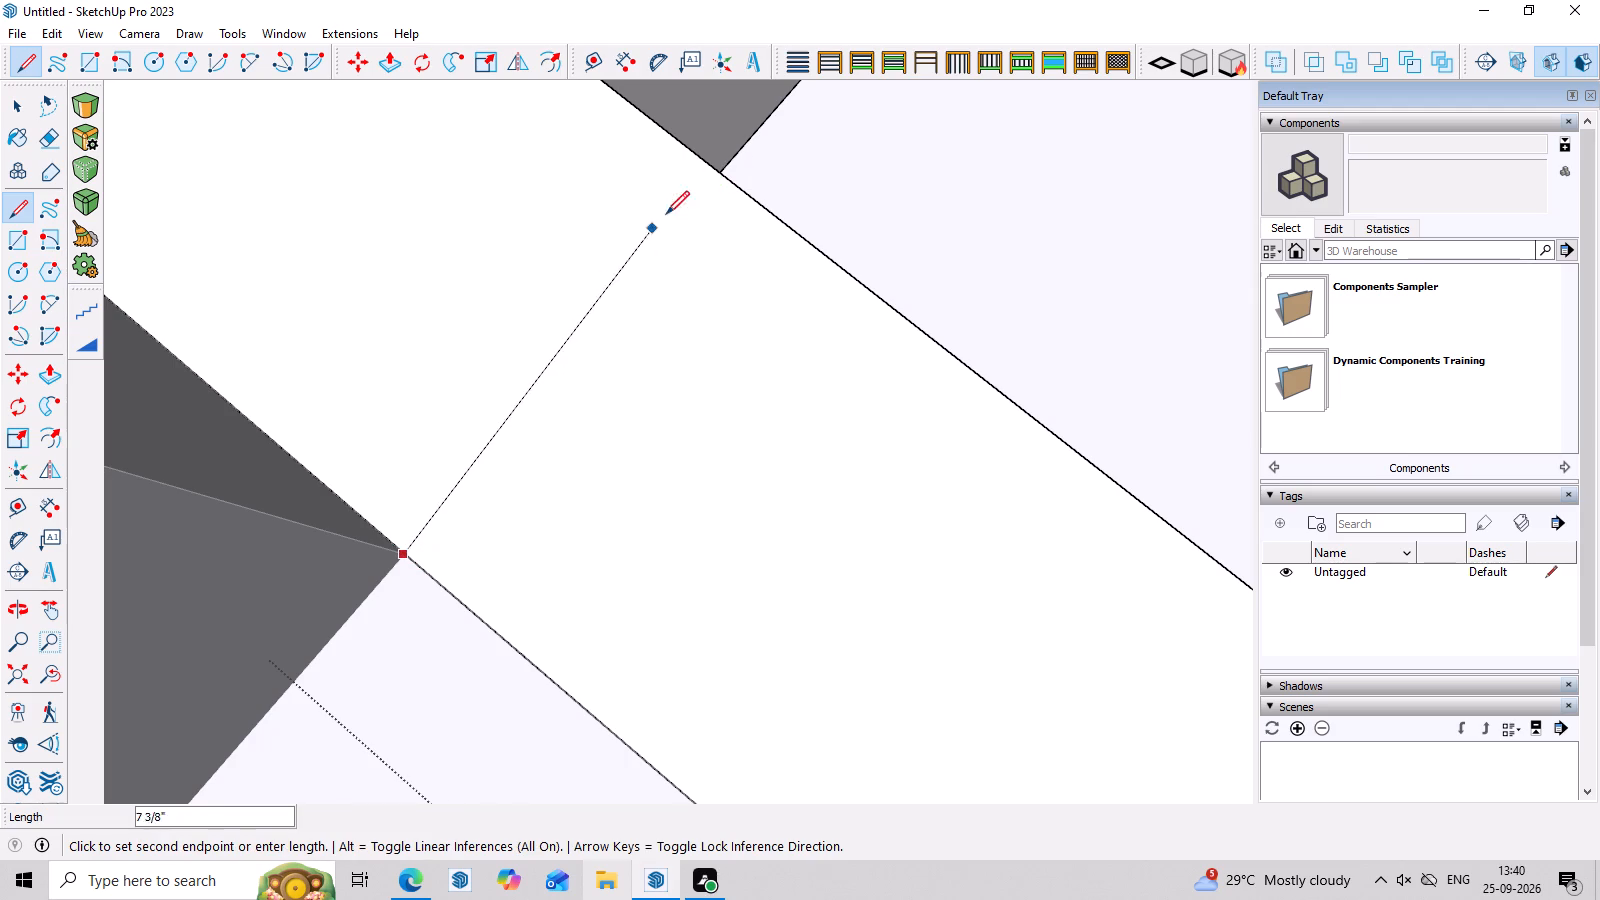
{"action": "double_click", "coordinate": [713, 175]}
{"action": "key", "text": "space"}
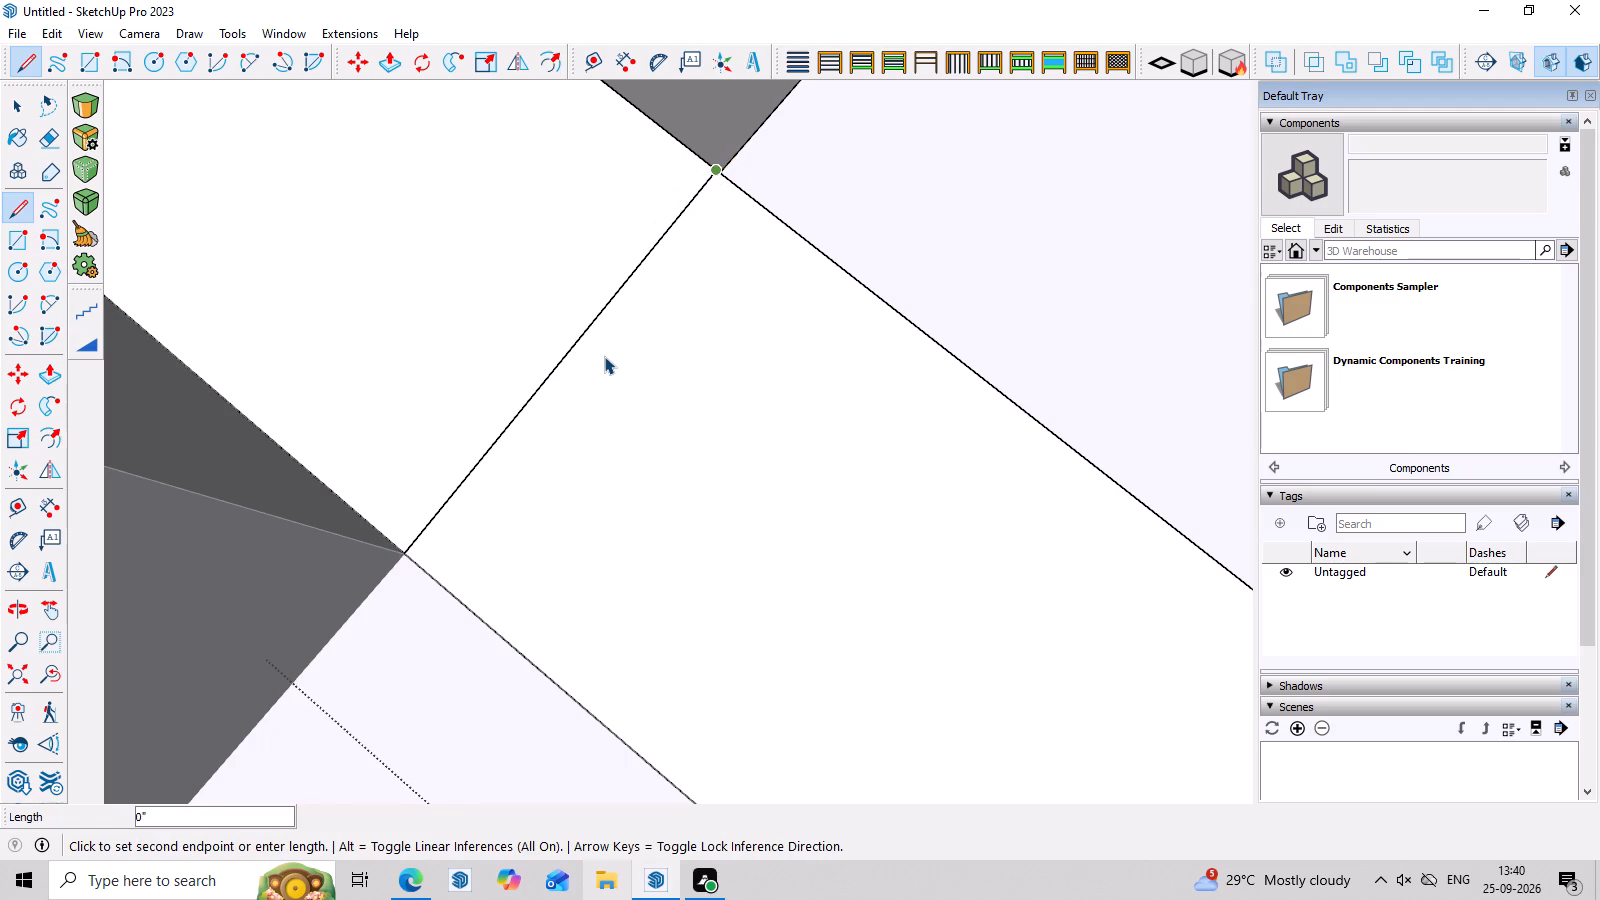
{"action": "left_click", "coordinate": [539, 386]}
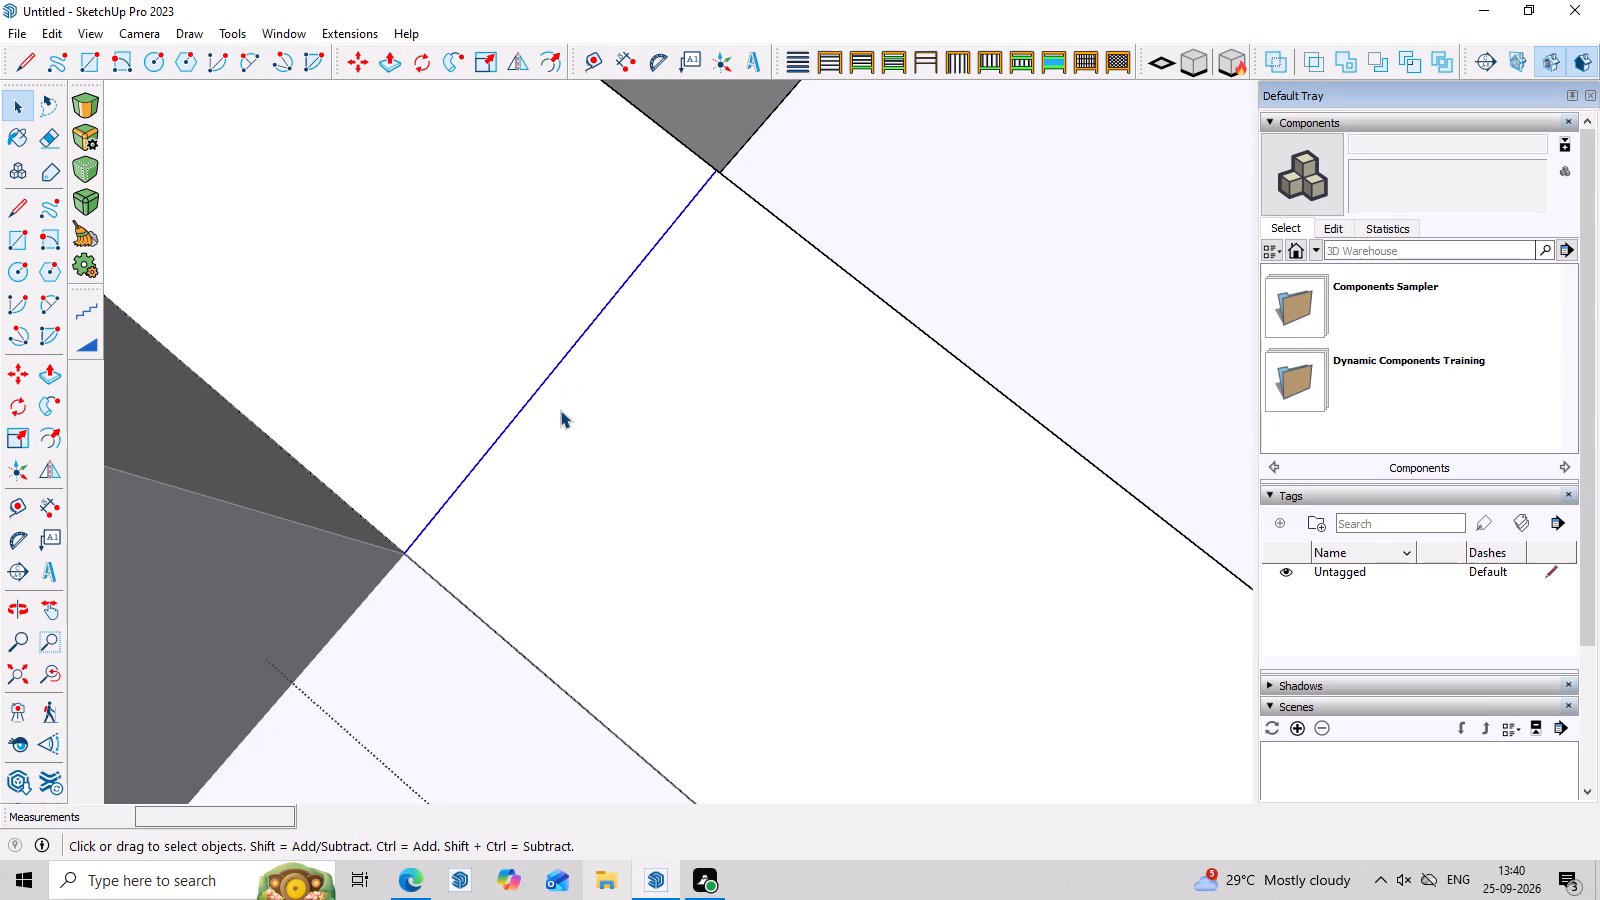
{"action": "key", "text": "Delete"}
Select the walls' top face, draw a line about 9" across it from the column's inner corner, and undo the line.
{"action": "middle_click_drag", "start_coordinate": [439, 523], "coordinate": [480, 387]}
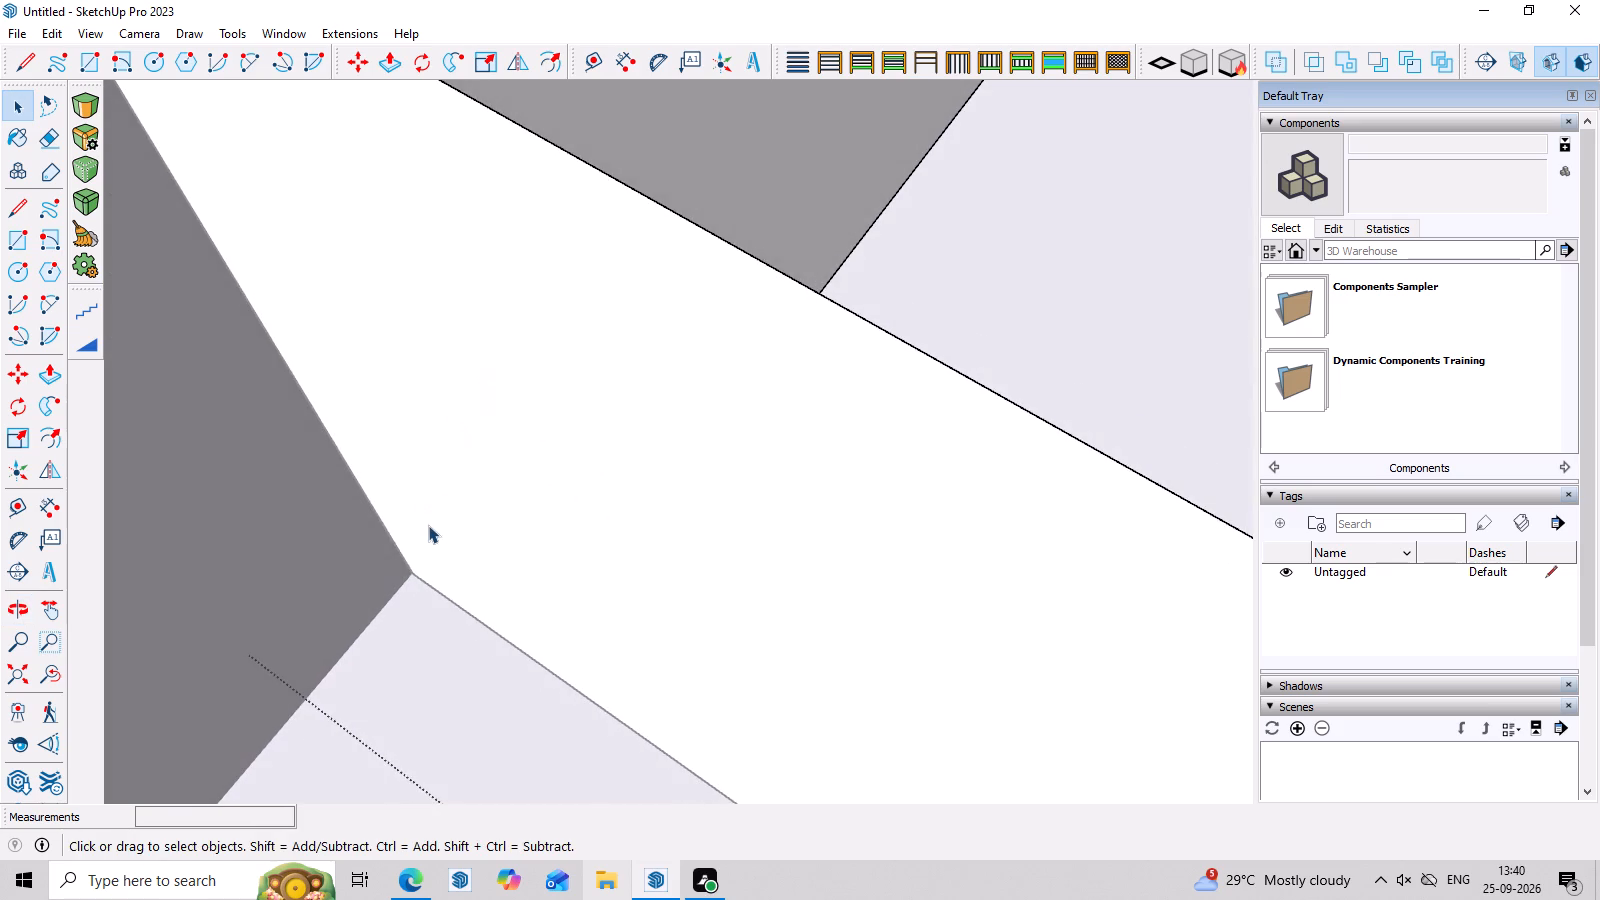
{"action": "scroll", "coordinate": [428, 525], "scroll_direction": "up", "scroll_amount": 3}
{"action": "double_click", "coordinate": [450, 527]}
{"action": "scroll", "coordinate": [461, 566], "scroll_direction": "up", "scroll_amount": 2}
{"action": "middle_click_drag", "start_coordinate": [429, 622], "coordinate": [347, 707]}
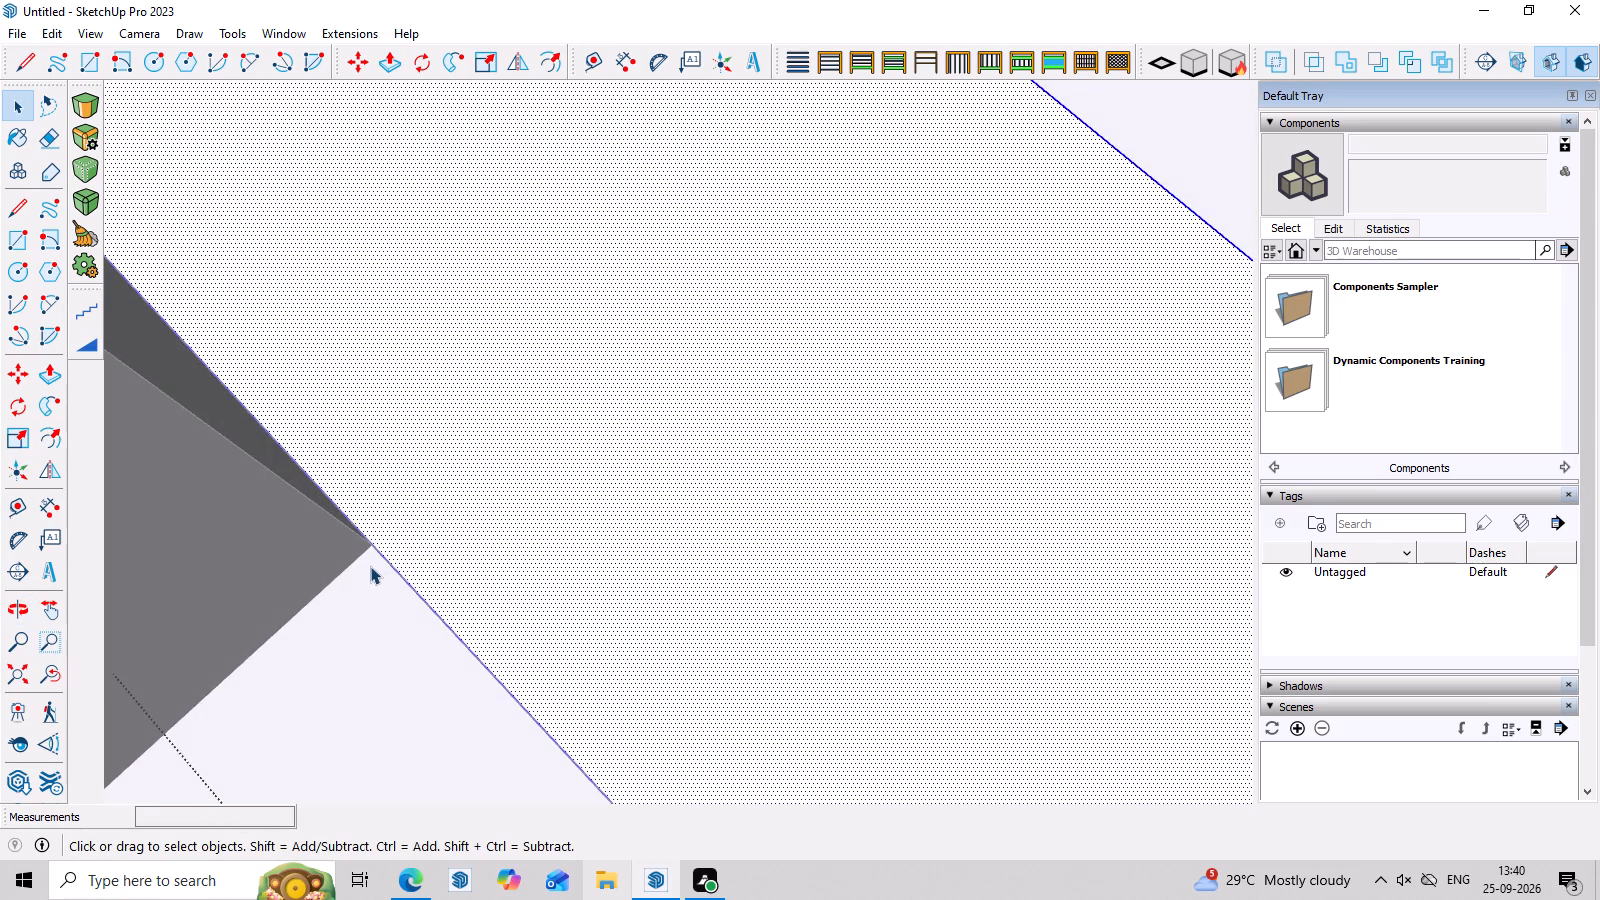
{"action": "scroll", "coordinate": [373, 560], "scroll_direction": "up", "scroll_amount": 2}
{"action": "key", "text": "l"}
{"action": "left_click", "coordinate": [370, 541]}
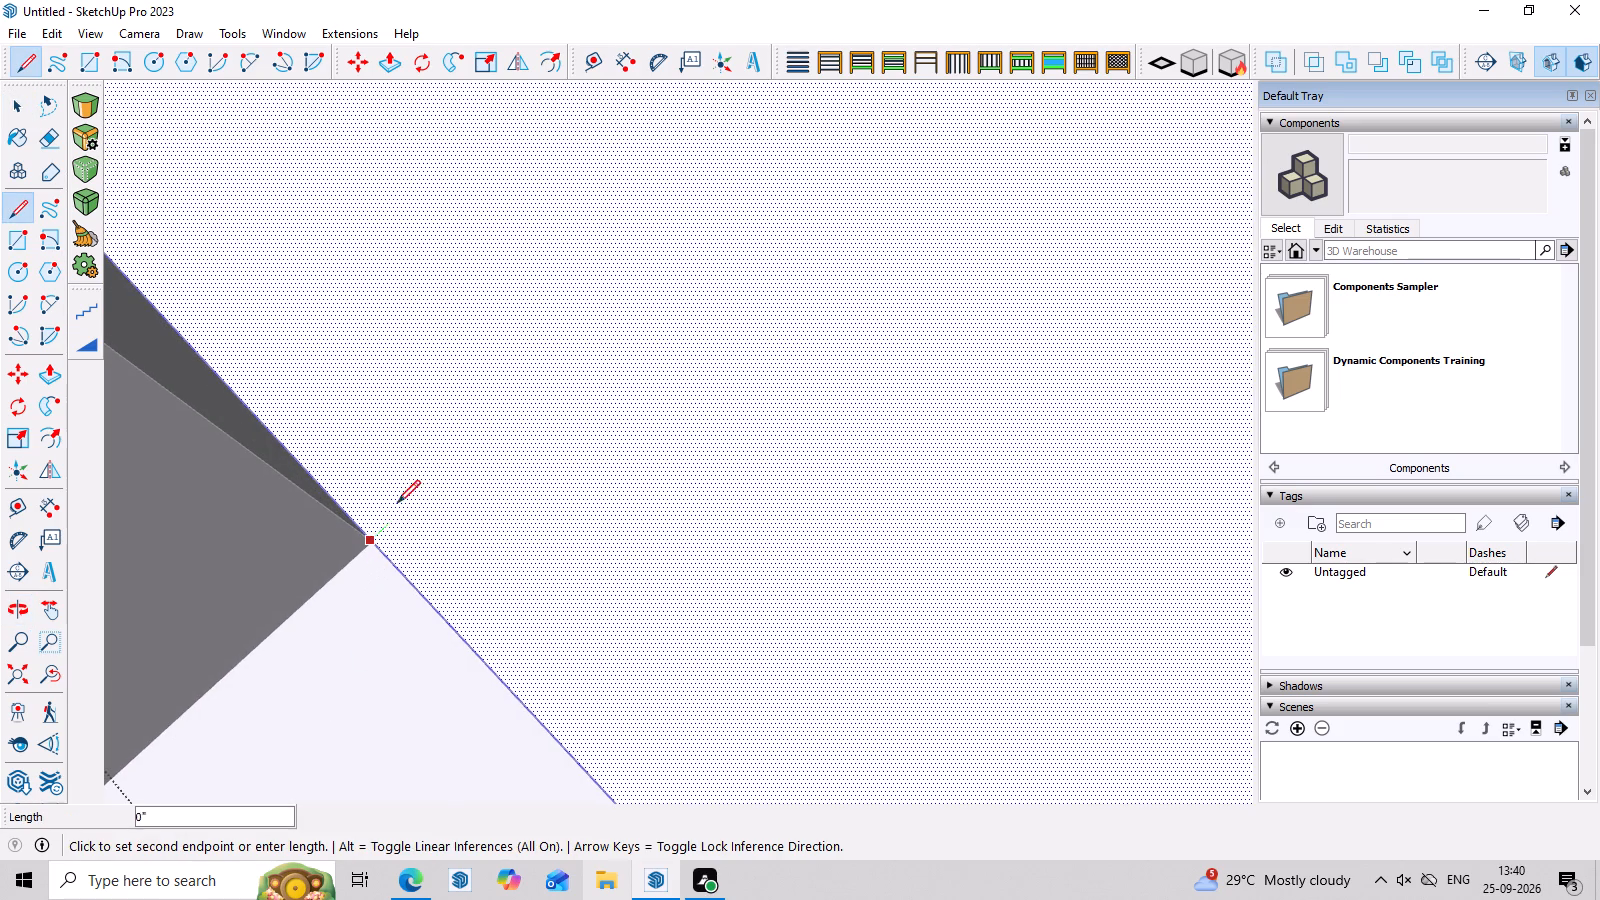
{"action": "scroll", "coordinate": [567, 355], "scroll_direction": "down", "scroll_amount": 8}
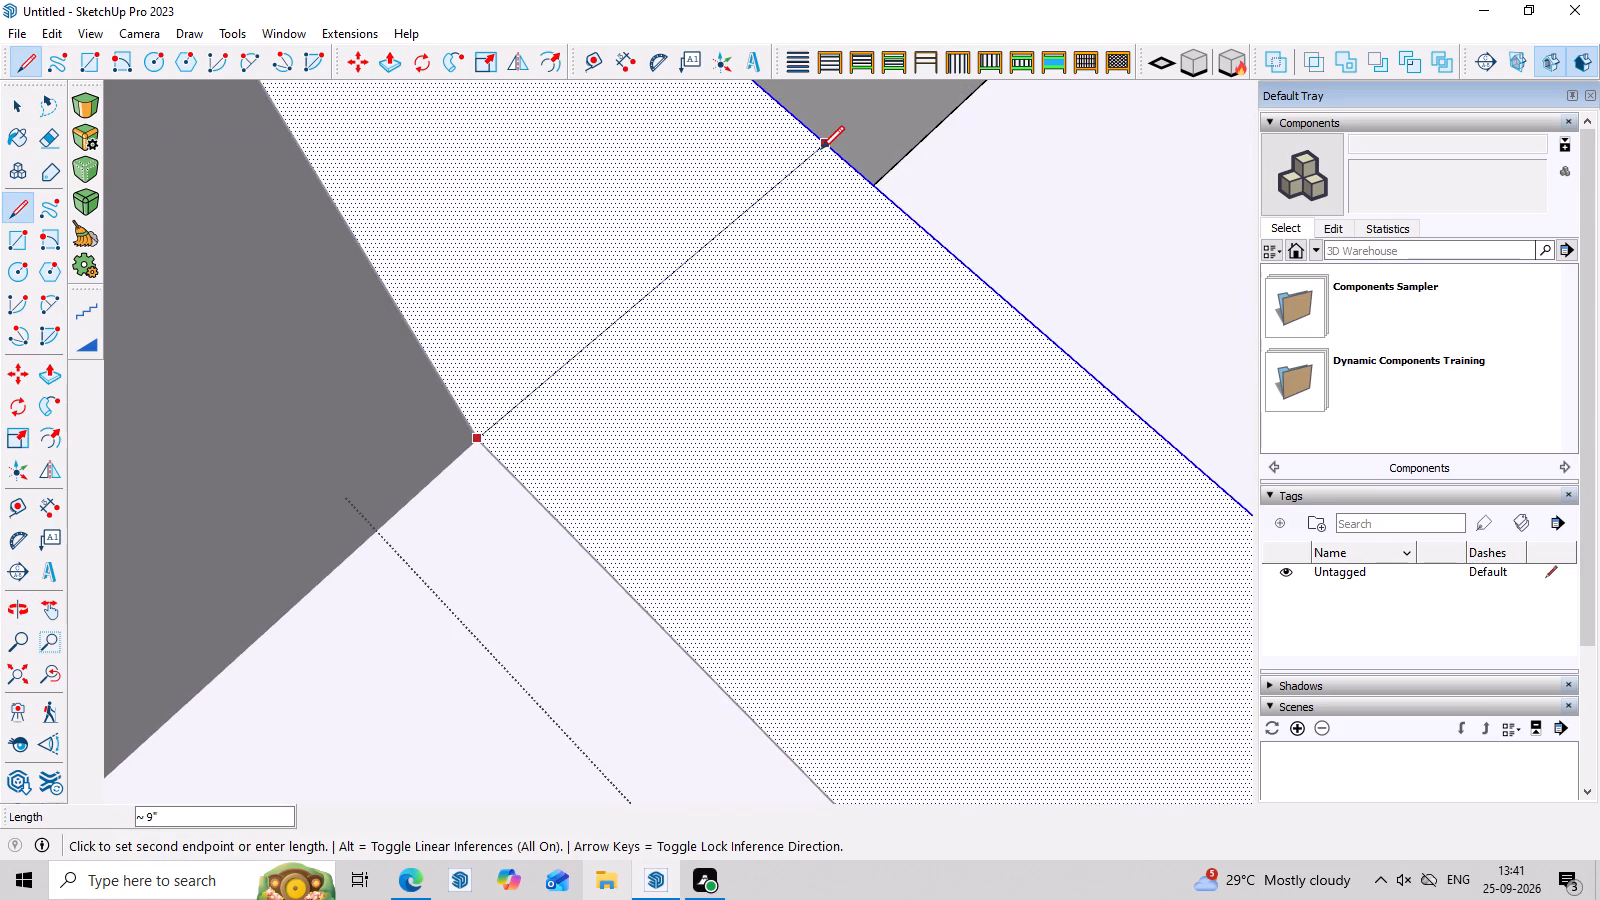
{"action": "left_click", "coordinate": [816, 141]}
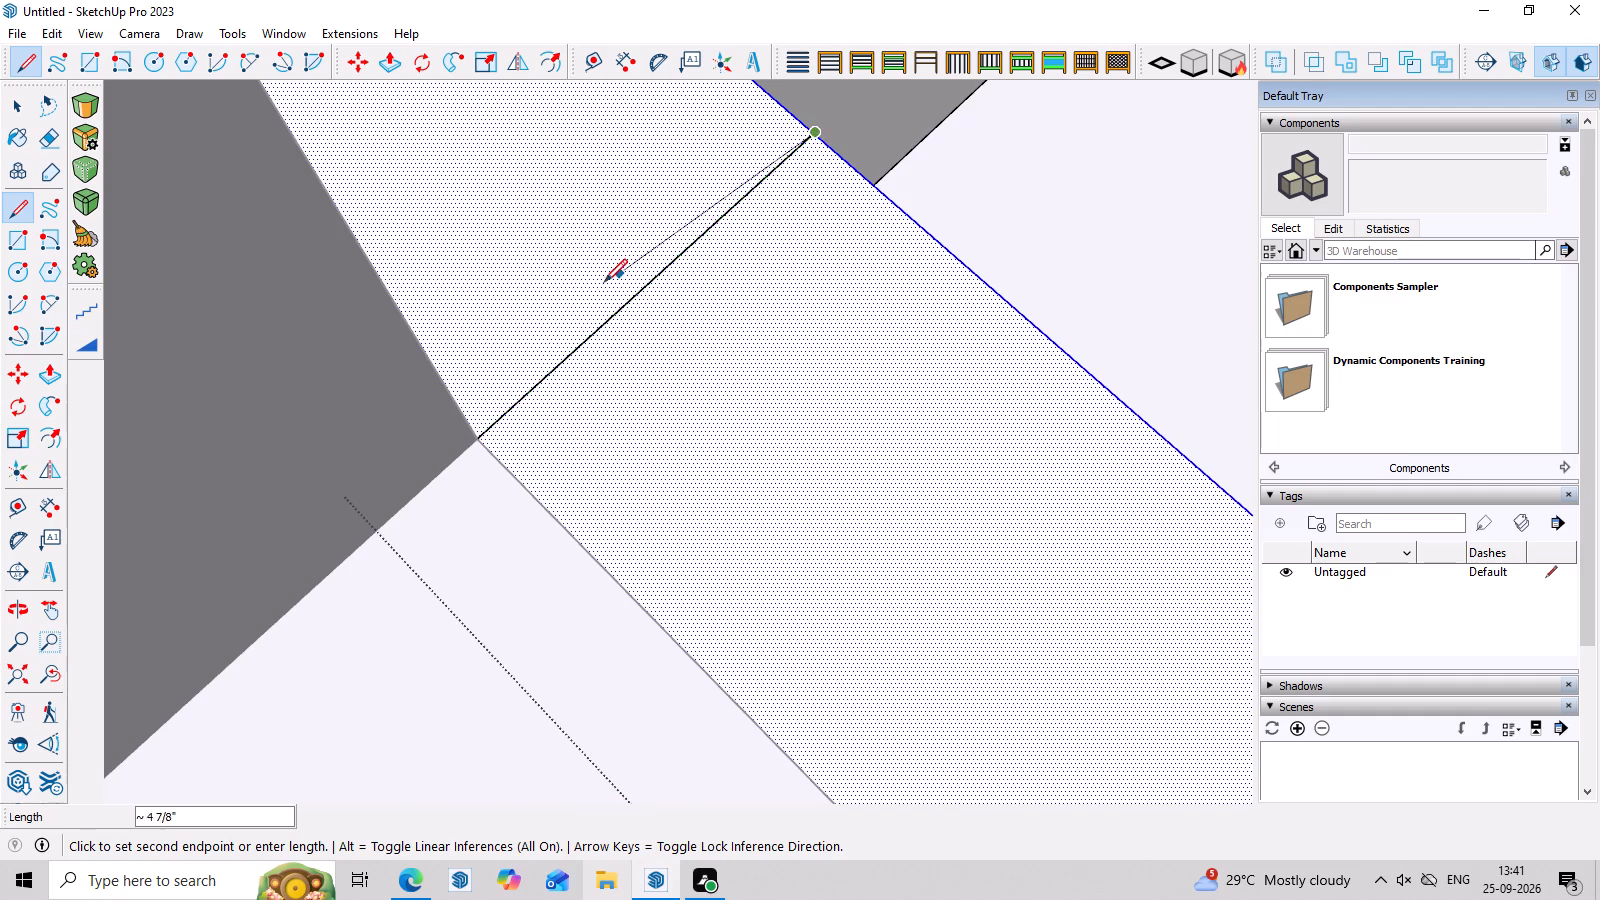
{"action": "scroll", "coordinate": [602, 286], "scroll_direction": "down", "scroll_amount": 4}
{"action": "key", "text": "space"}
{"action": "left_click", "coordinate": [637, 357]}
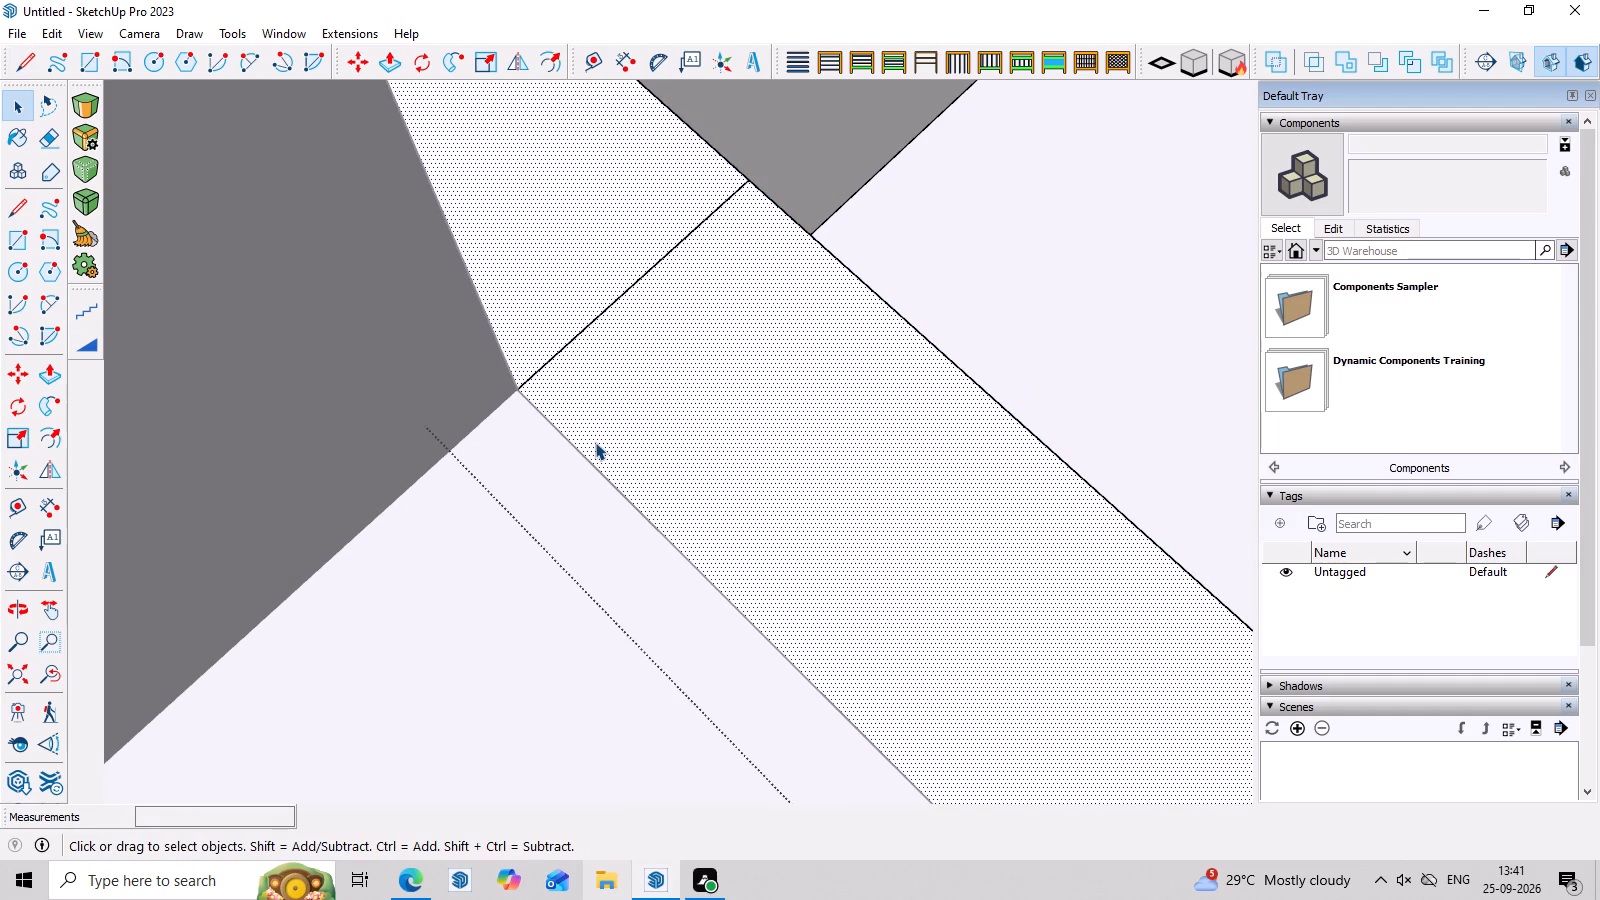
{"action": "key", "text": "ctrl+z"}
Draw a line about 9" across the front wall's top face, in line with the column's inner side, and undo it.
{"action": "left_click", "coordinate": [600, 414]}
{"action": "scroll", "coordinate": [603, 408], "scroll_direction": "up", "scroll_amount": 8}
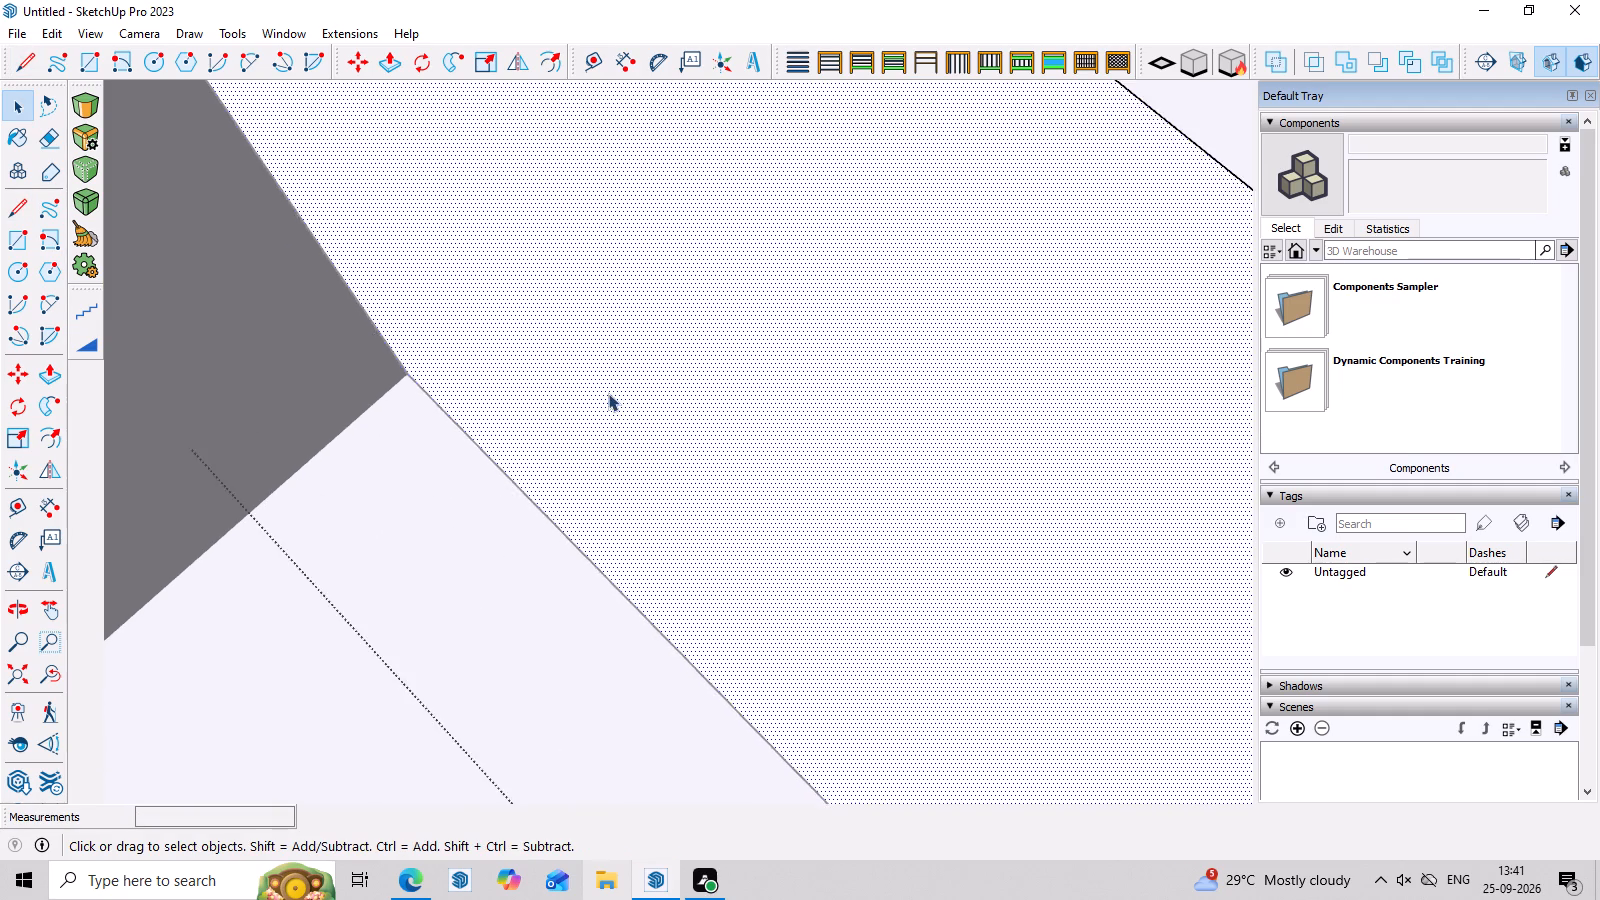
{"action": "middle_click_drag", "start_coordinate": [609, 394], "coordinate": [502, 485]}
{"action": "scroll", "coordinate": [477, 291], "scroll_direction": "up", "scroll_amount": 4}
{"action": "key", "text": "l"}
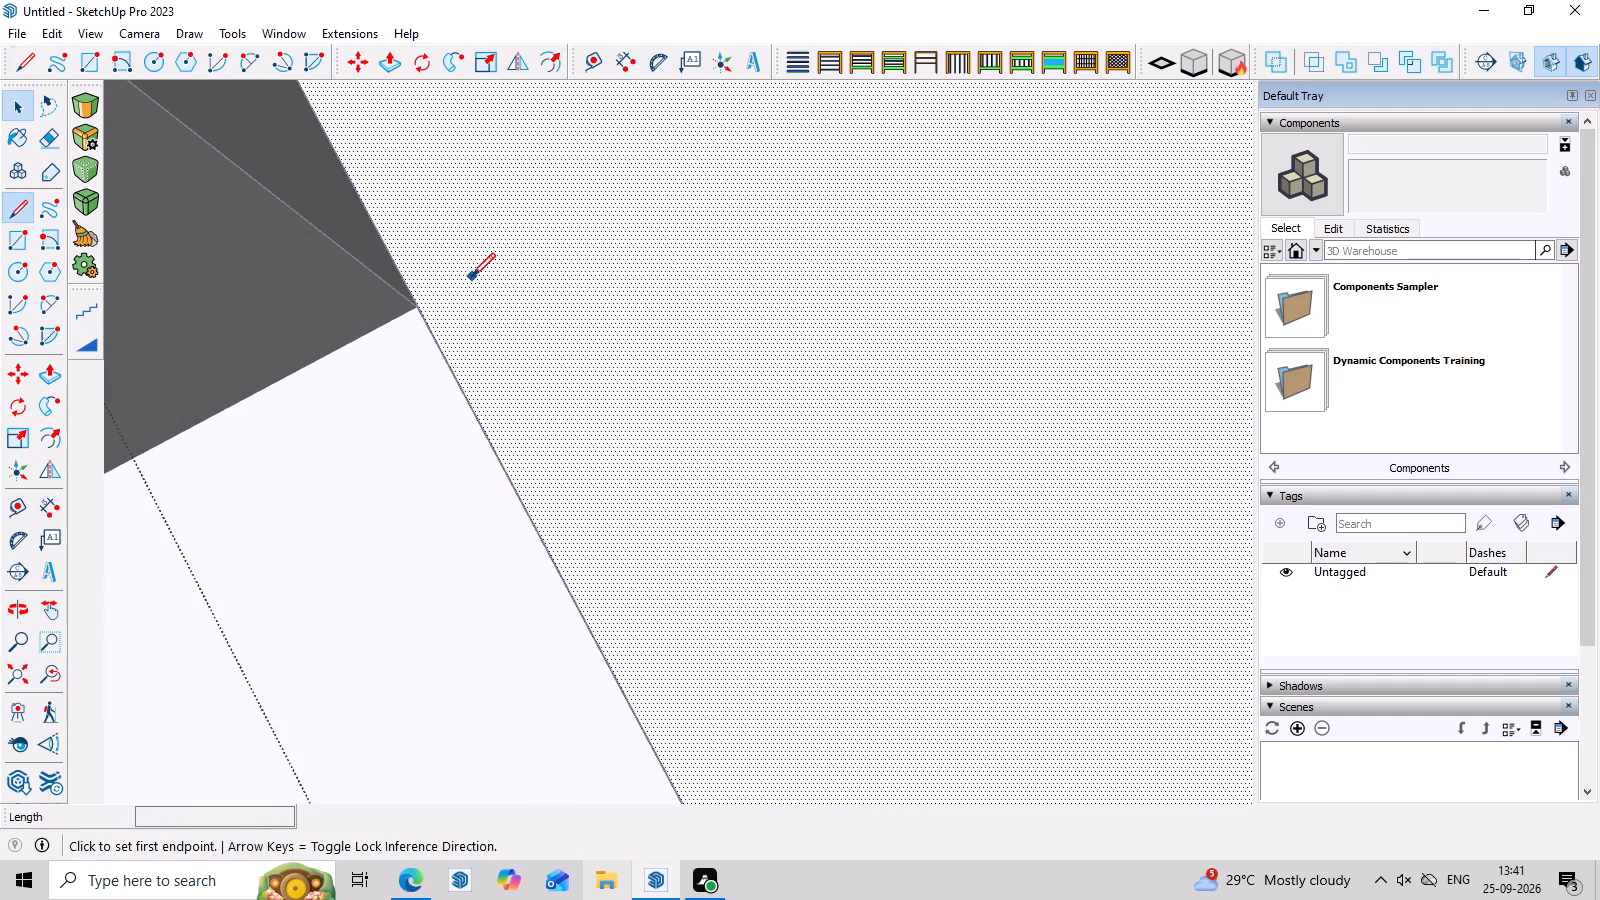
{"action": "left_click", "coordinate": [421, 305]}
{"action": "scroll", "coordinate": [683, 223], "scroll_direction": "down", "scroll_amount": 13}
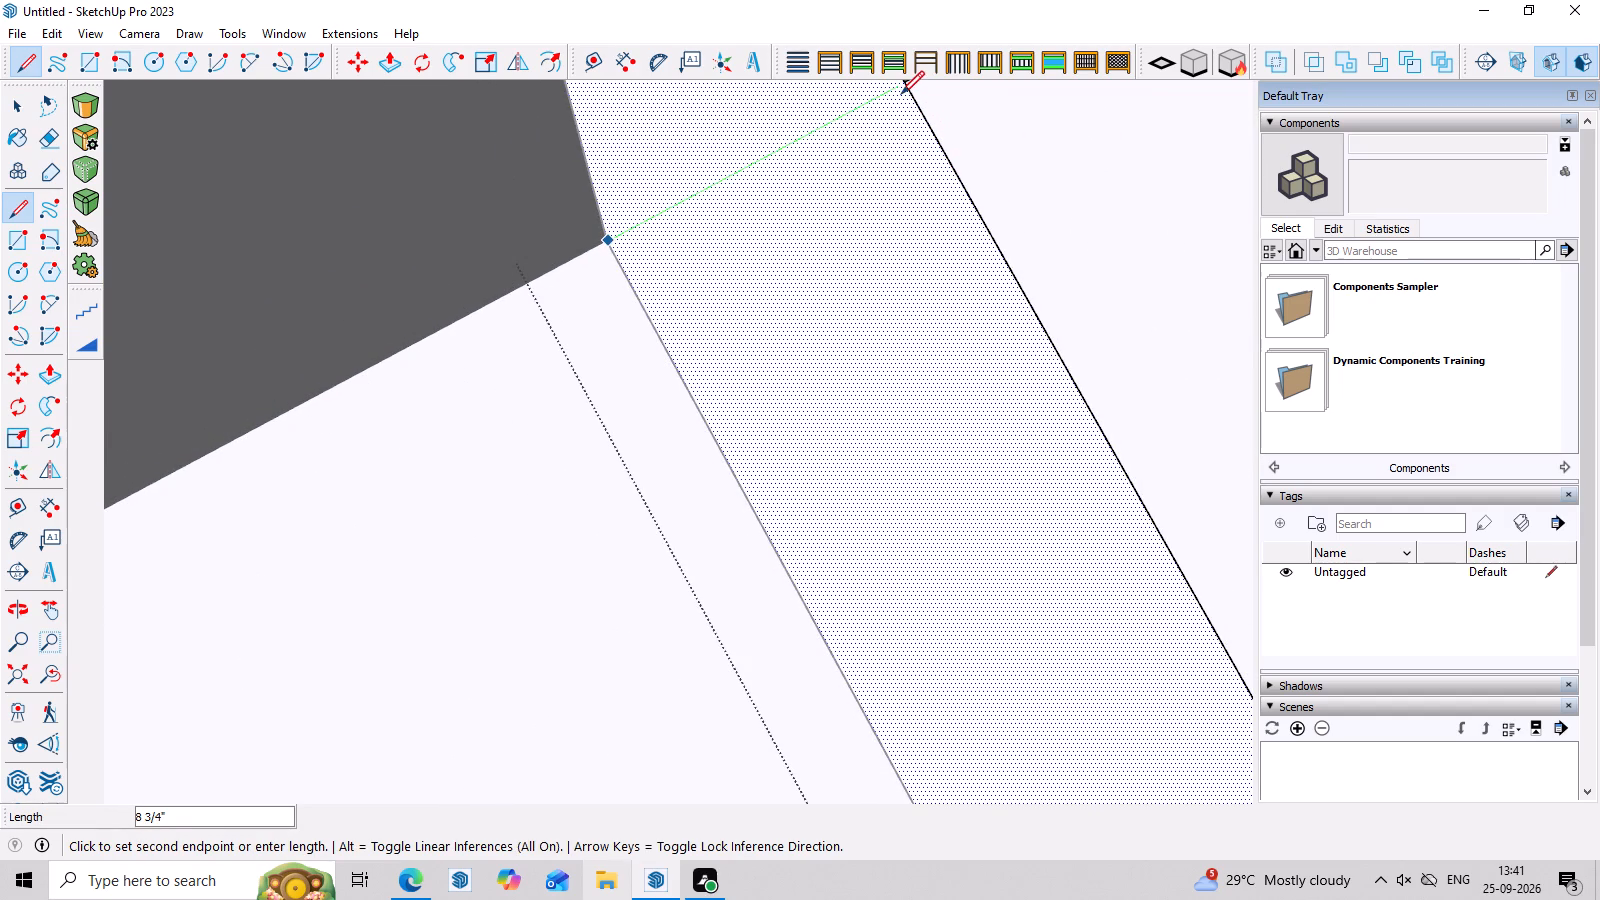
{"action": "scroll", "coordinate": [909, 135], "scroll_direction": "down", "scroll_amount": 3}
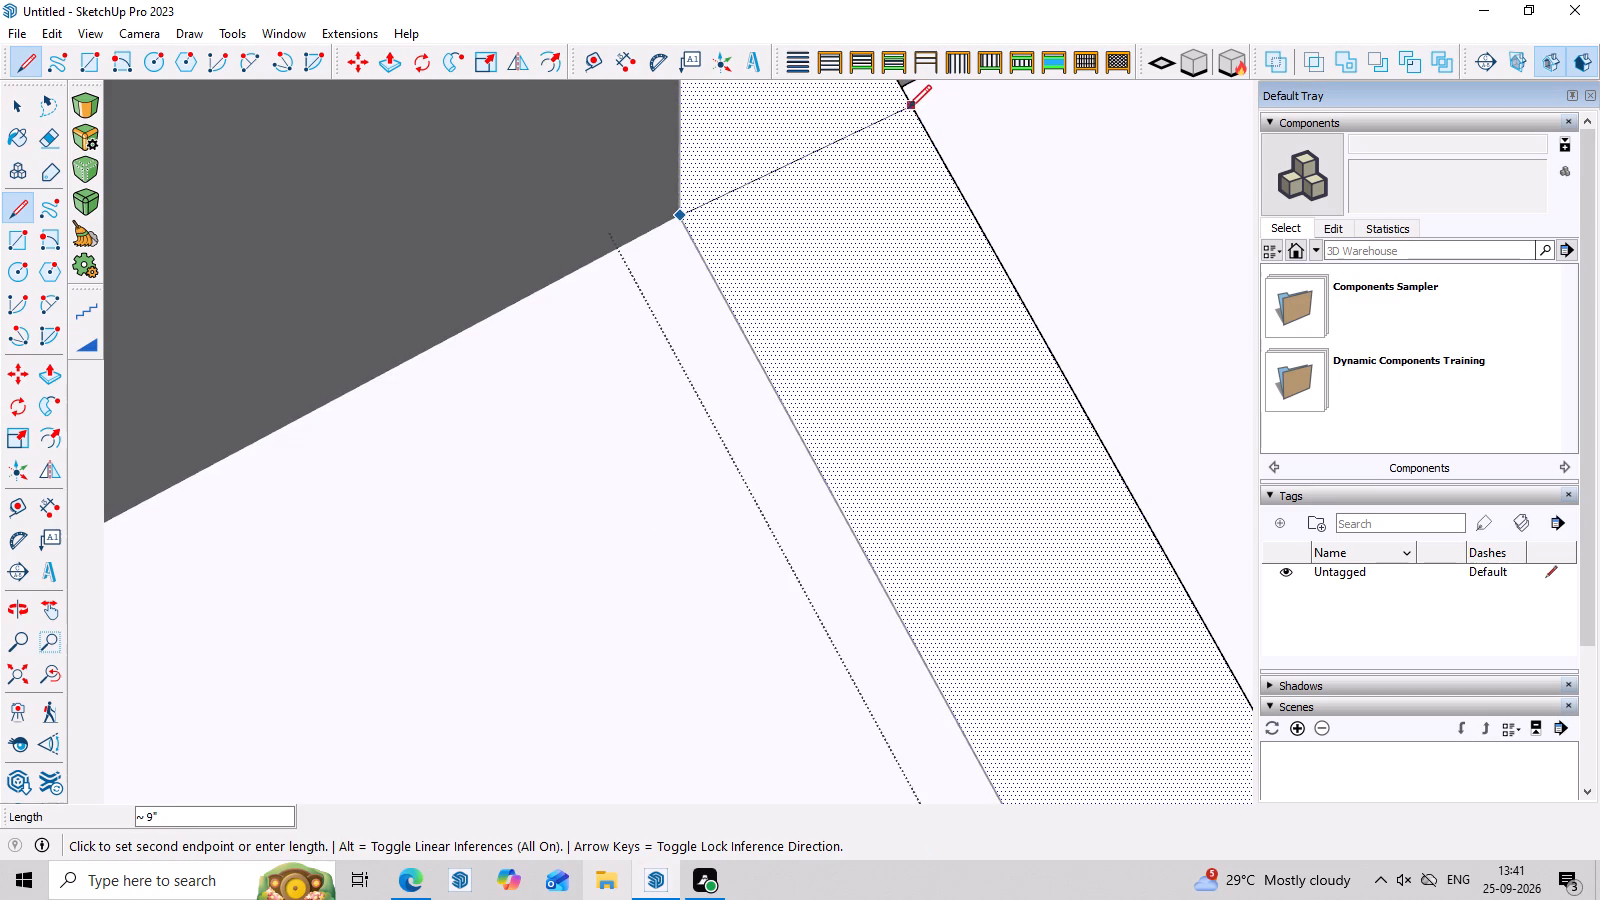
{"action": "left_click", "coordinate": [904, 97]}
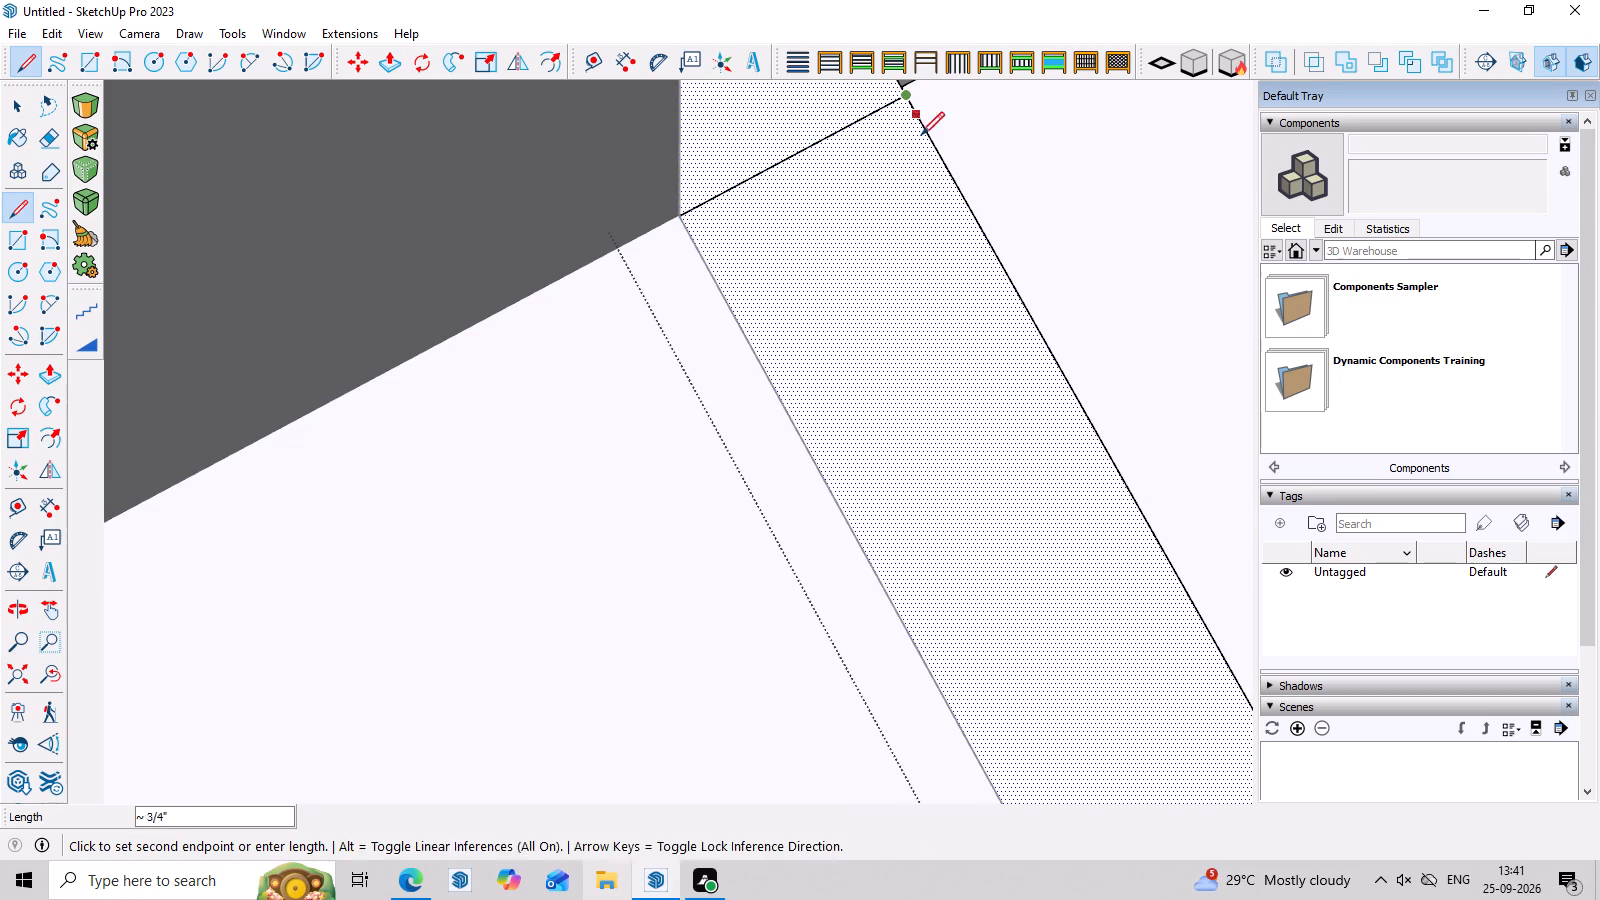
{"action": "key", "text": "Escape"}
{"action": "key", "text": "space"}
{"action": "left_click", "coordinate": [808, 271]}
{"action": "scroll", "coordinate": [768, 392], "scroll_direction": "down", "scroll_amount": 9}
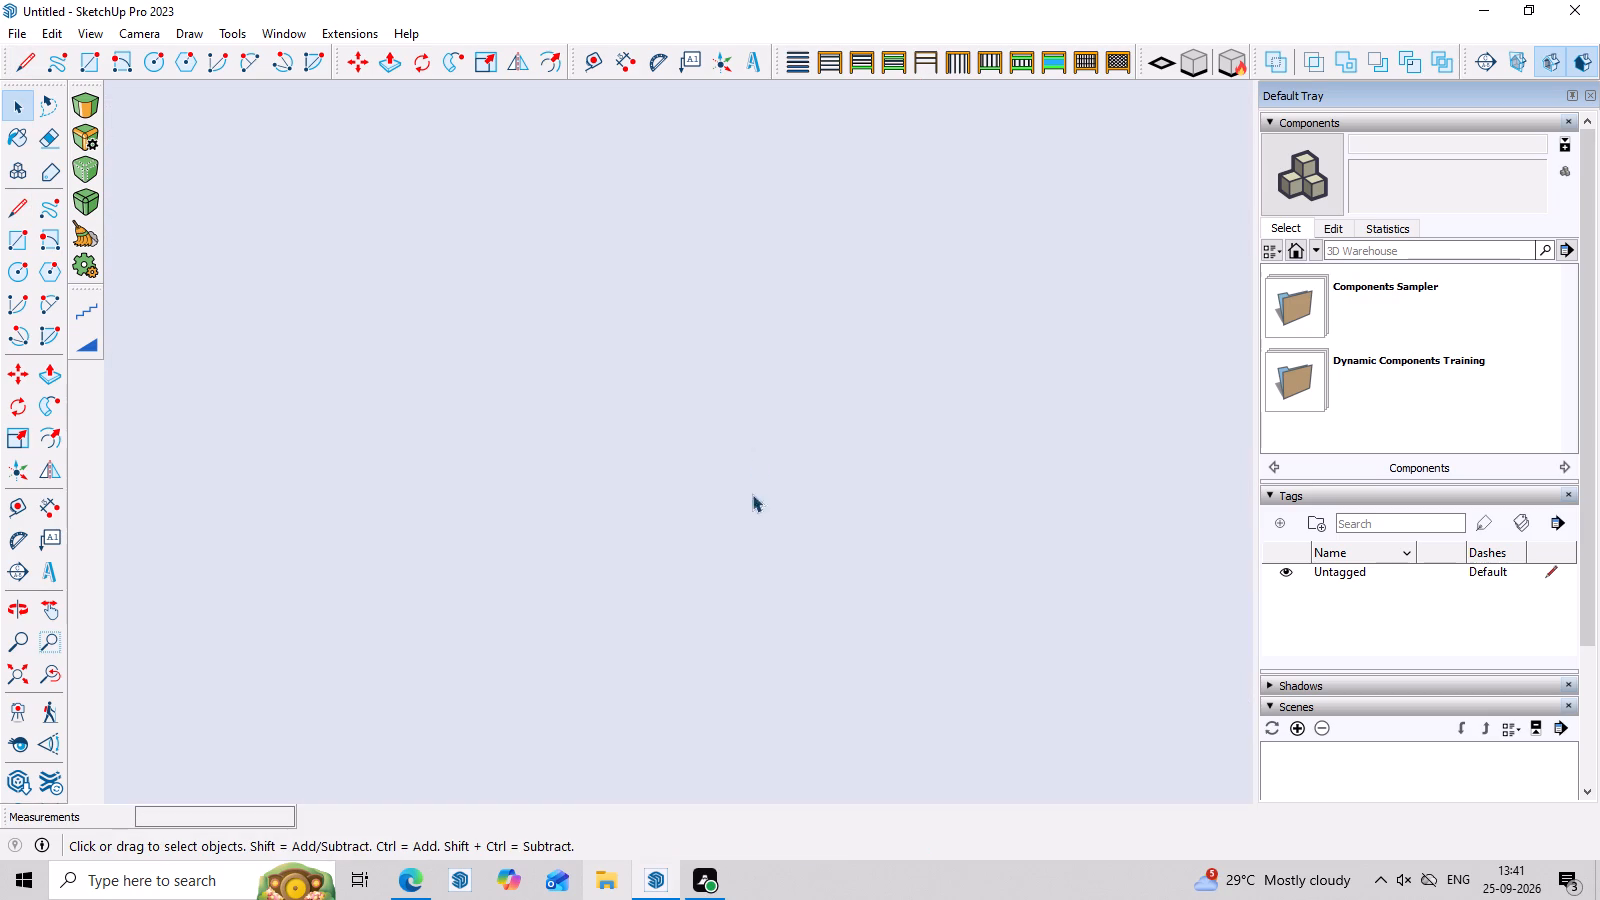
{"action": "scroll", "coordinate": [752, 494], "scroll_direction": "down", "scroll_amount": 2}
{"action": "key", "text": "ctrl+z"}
Examine how the rooftop column frame sits against the front wall and projecting frame, from the front and above.
{"action": "left_click", "coordinate": [13, 676]}
{"action": "scroll", "coordinate": [13, 675], "scroll_direction": "down", "scroll_amount": 7}
{"action": "middle_click_drag", "start_coordinate": [410, 659], "coordinate": [571, 474]}
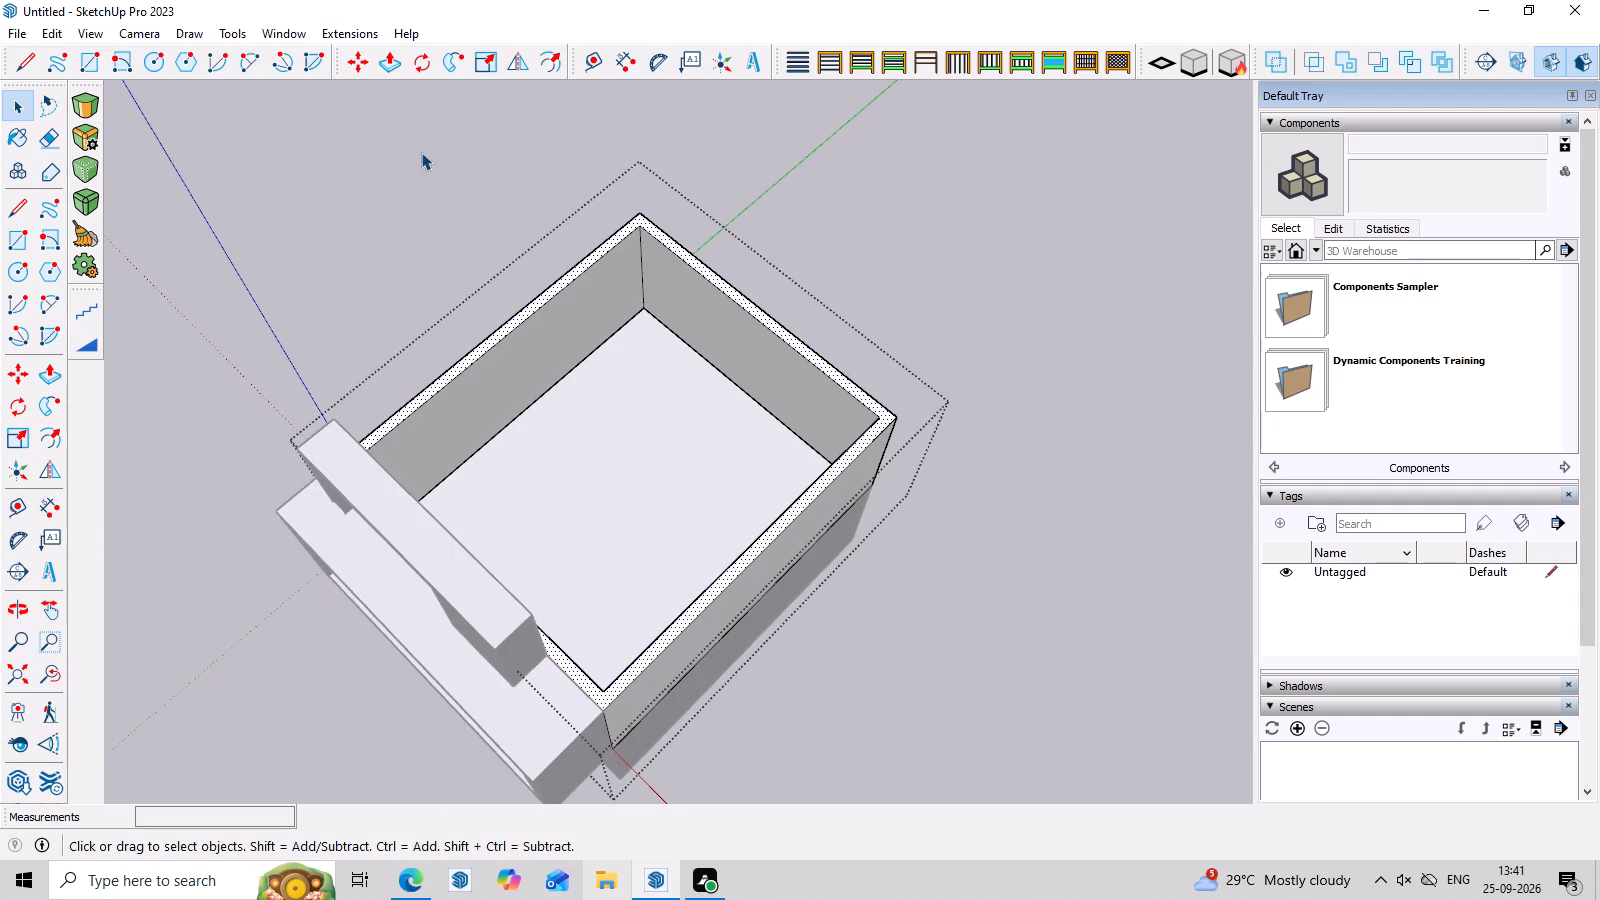
{"action": "middle_click_drag", "start_coordinate": [629, 442], "coordinate": [838, 45]}
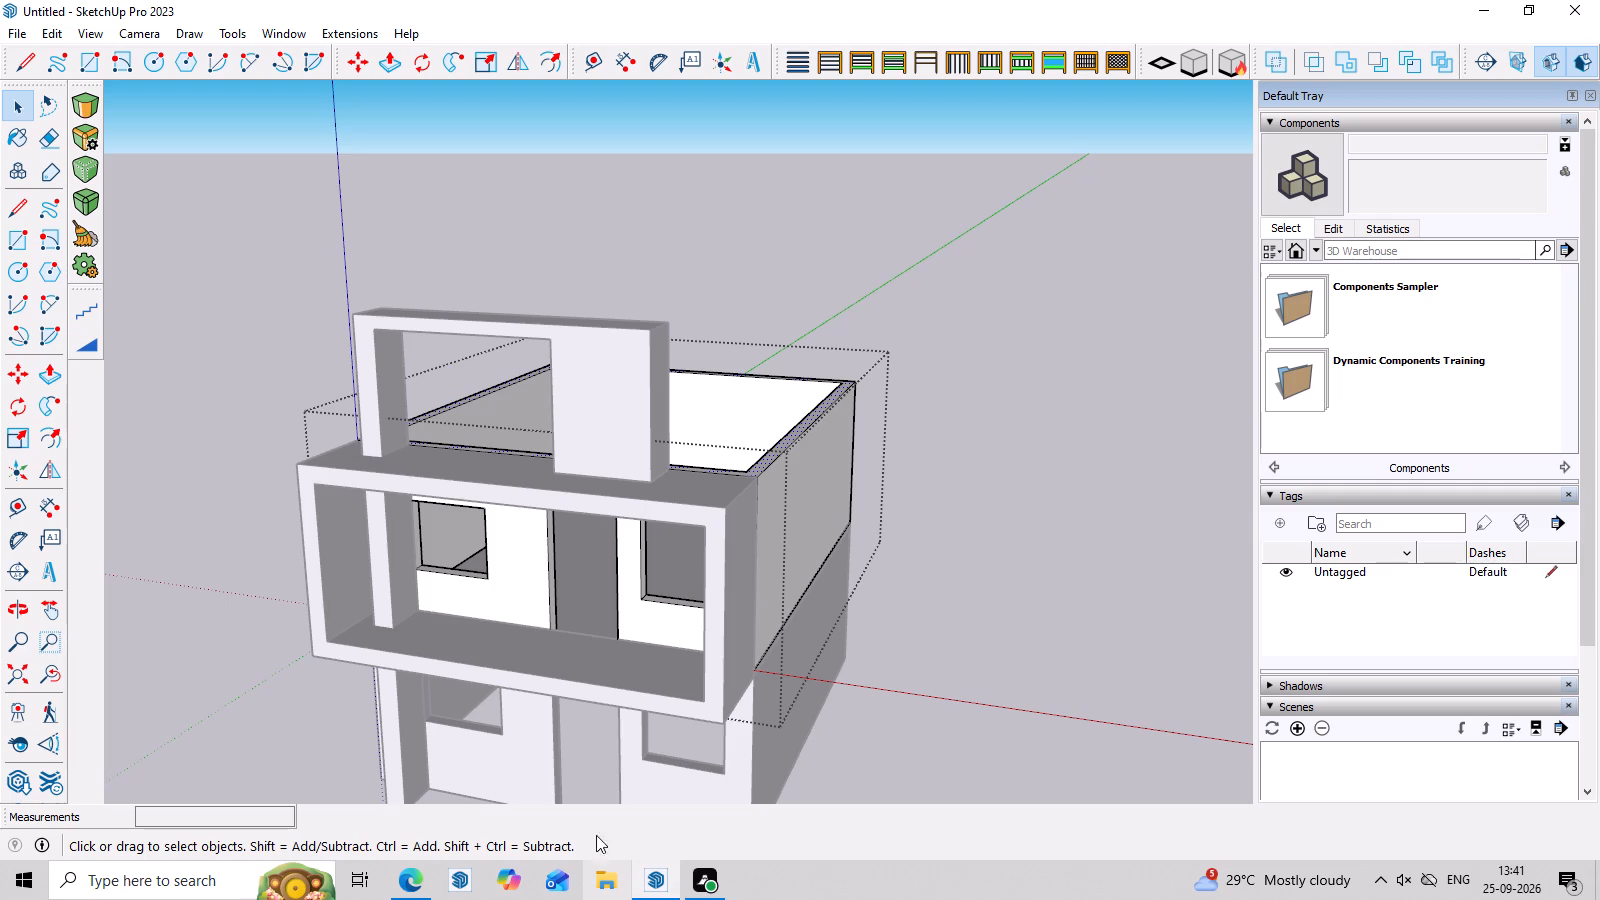
{"action": "middle_click_drag", "start_coordinate": [722, 441], "coordinate": [861, 759]}
{"action": "scroll", "coordinate": [296, 322], "scroll_direction": "up", "scroll_amount": 4}
{"action": "middle_click_drag", "start_coordinate": [552, 336], "coordinate": [480, 895]}
{"action": "scroll", "coordinate": [496, 740], "scroll_direction": "up", "scroll_amount": 1}
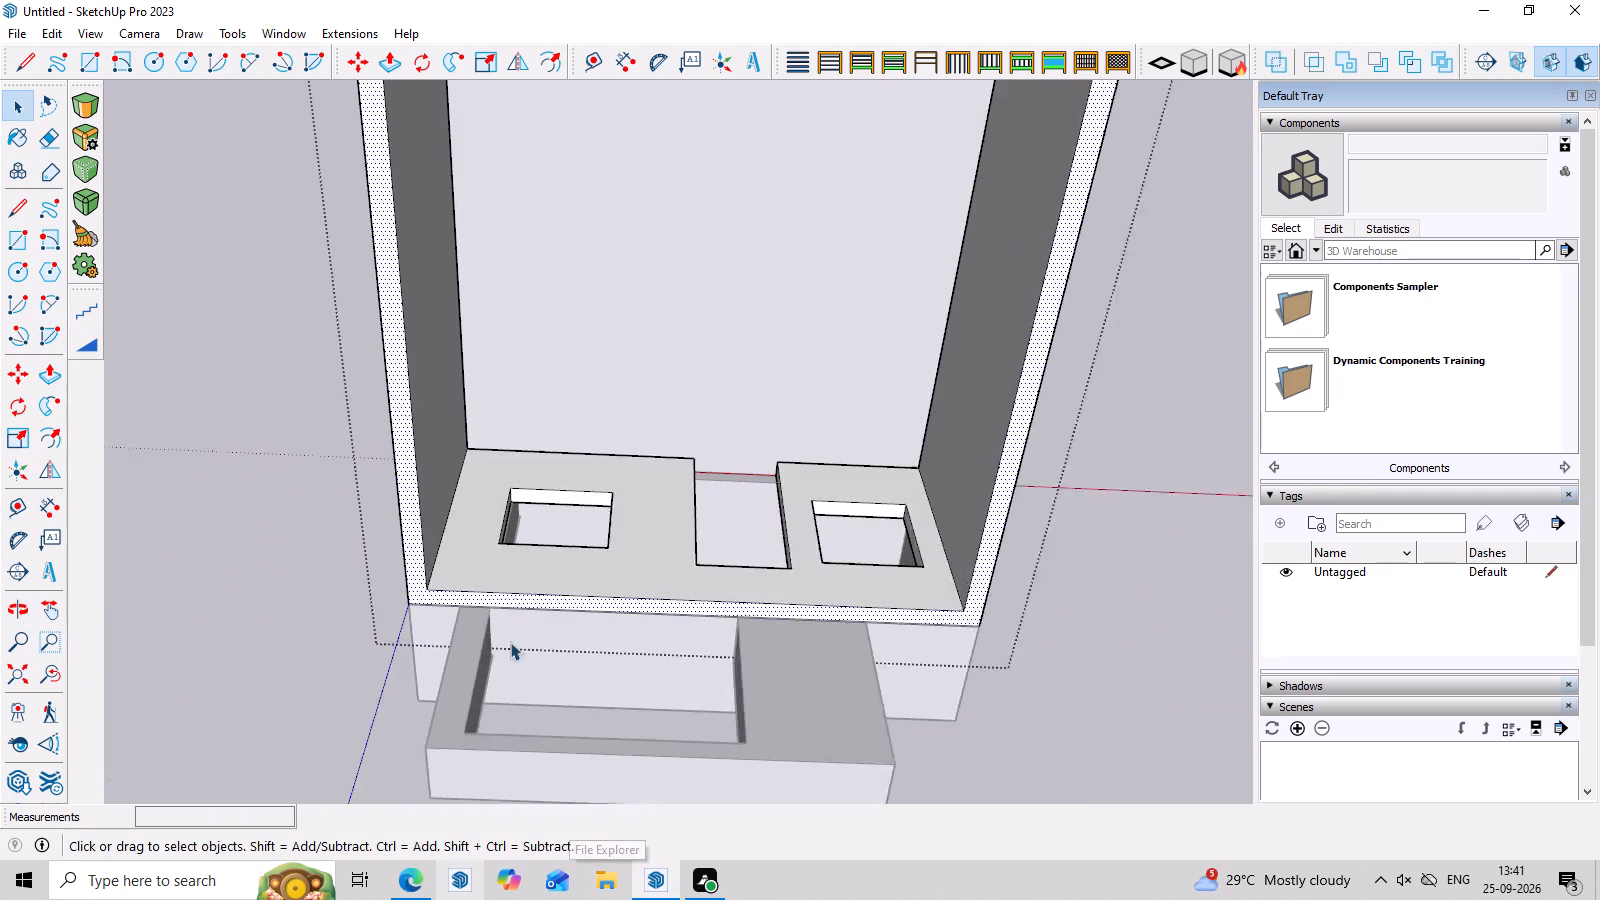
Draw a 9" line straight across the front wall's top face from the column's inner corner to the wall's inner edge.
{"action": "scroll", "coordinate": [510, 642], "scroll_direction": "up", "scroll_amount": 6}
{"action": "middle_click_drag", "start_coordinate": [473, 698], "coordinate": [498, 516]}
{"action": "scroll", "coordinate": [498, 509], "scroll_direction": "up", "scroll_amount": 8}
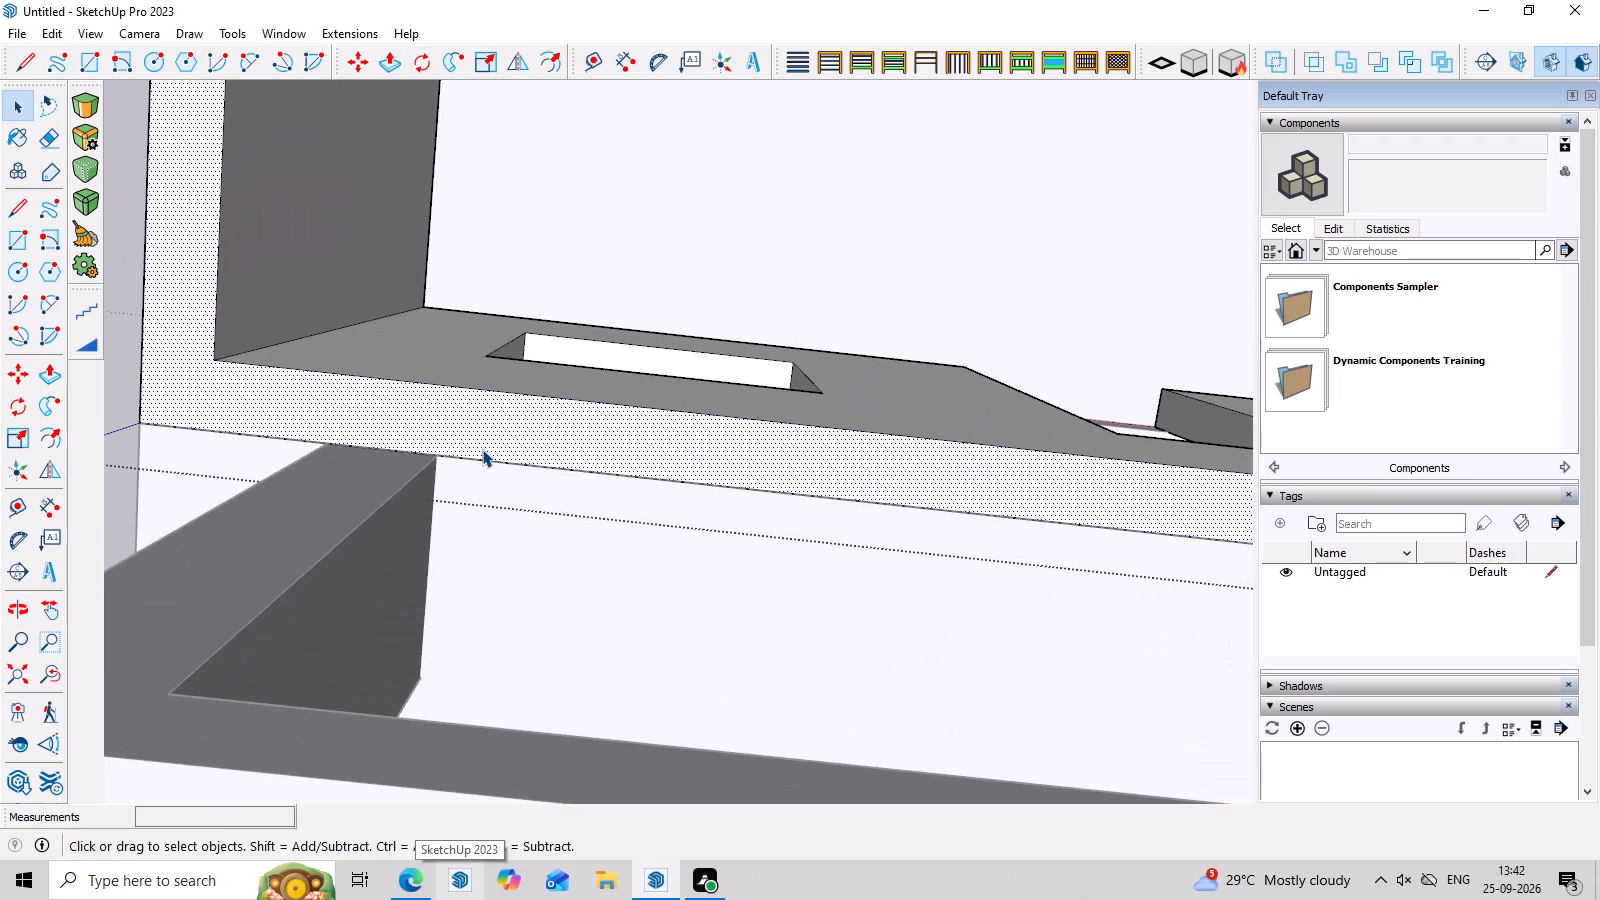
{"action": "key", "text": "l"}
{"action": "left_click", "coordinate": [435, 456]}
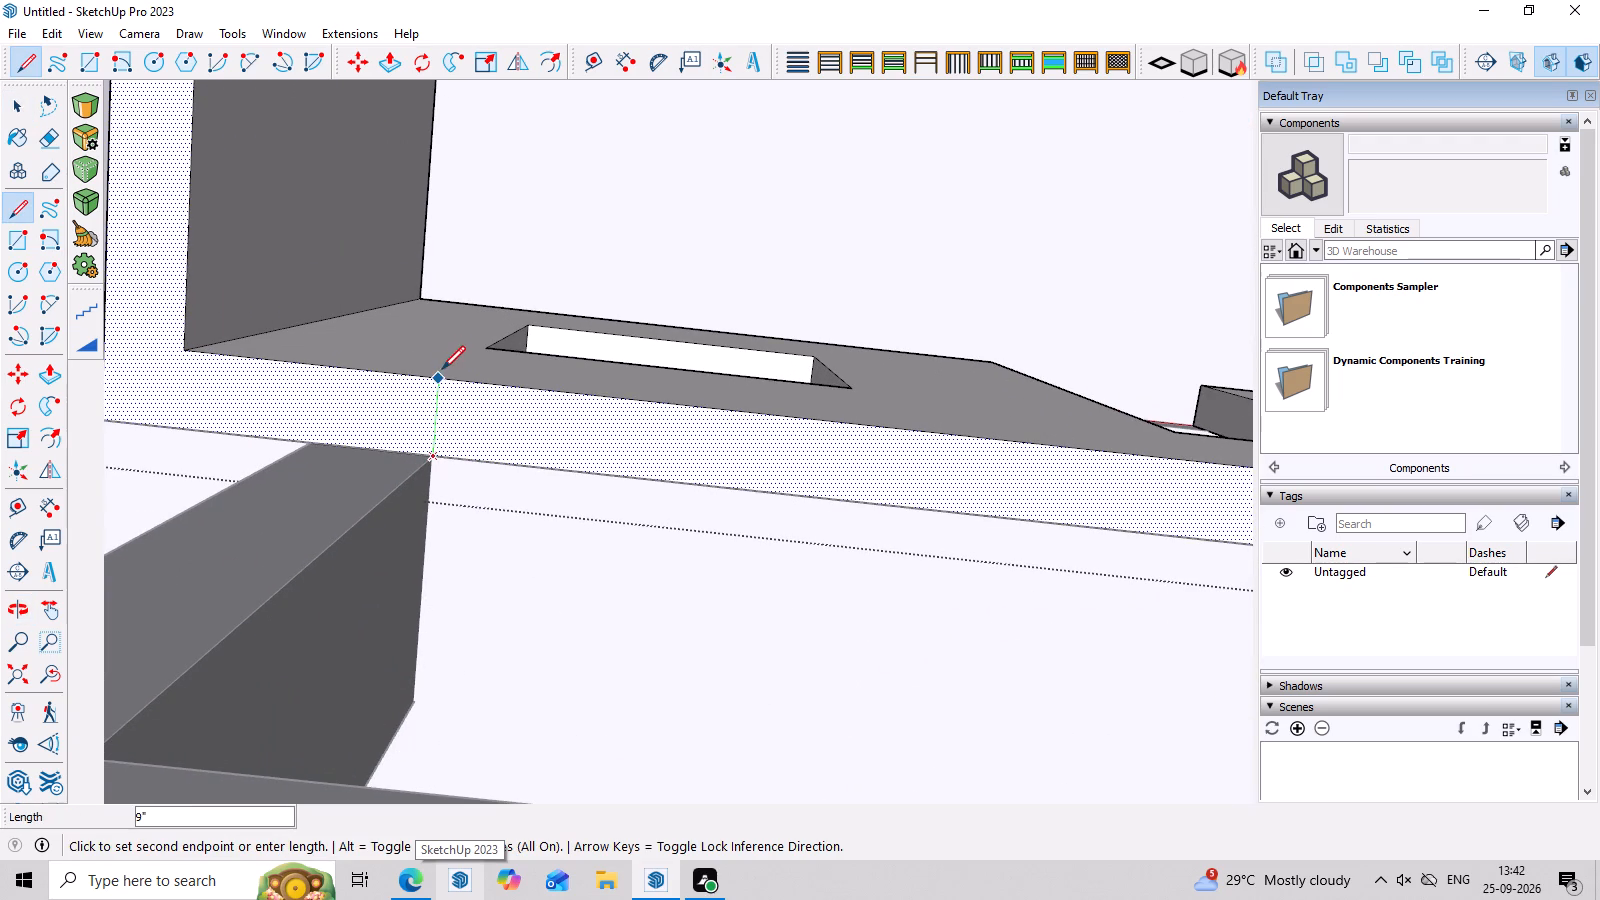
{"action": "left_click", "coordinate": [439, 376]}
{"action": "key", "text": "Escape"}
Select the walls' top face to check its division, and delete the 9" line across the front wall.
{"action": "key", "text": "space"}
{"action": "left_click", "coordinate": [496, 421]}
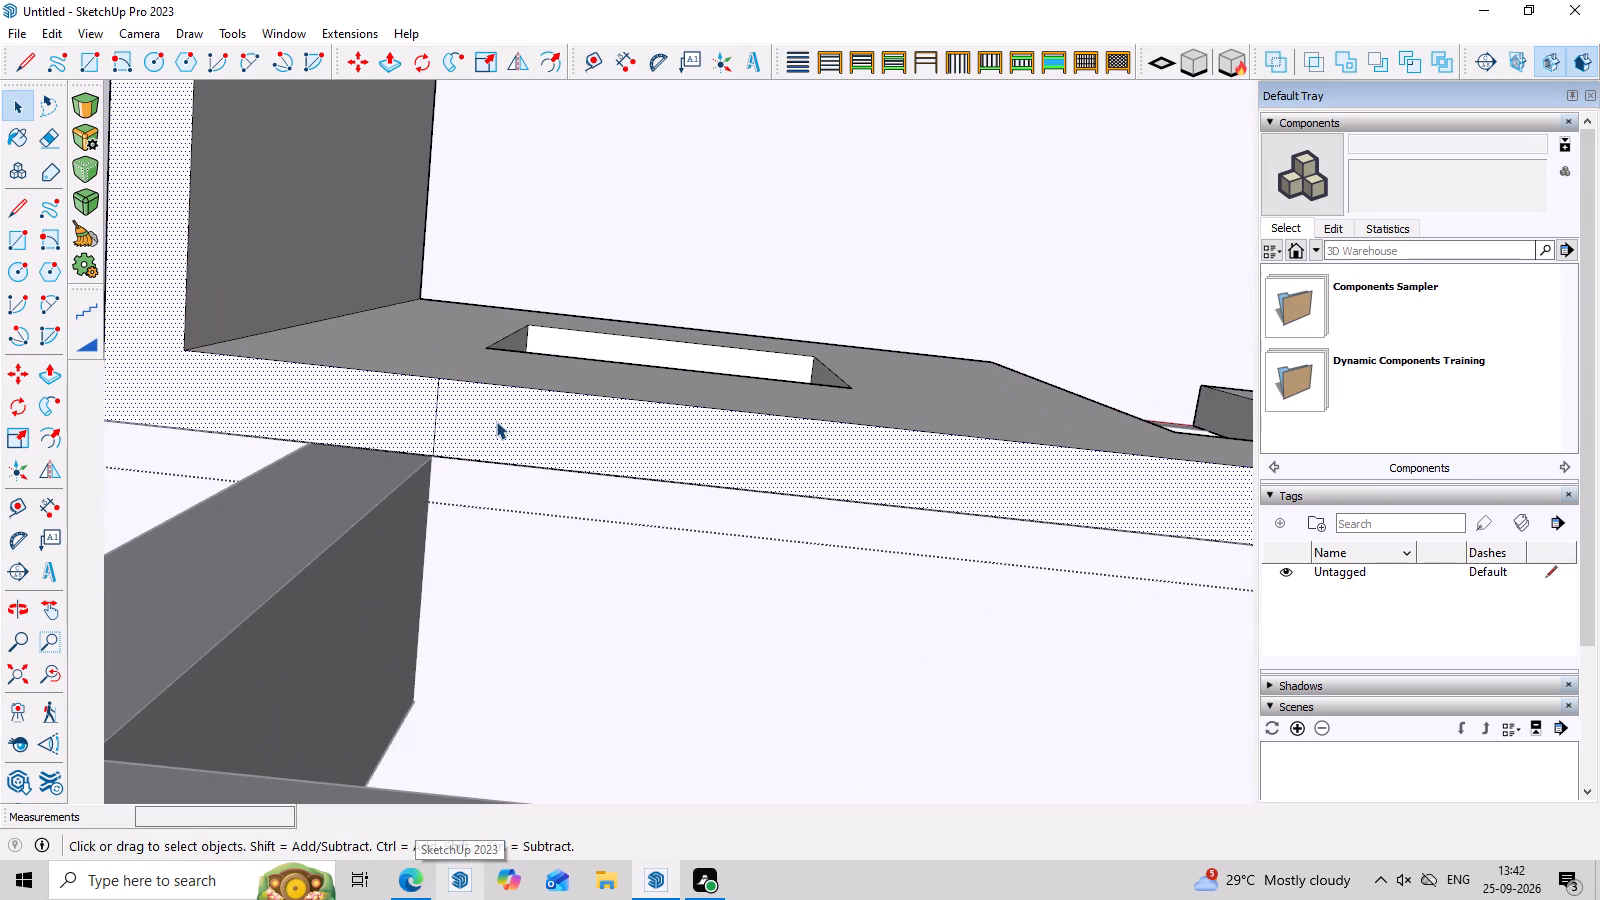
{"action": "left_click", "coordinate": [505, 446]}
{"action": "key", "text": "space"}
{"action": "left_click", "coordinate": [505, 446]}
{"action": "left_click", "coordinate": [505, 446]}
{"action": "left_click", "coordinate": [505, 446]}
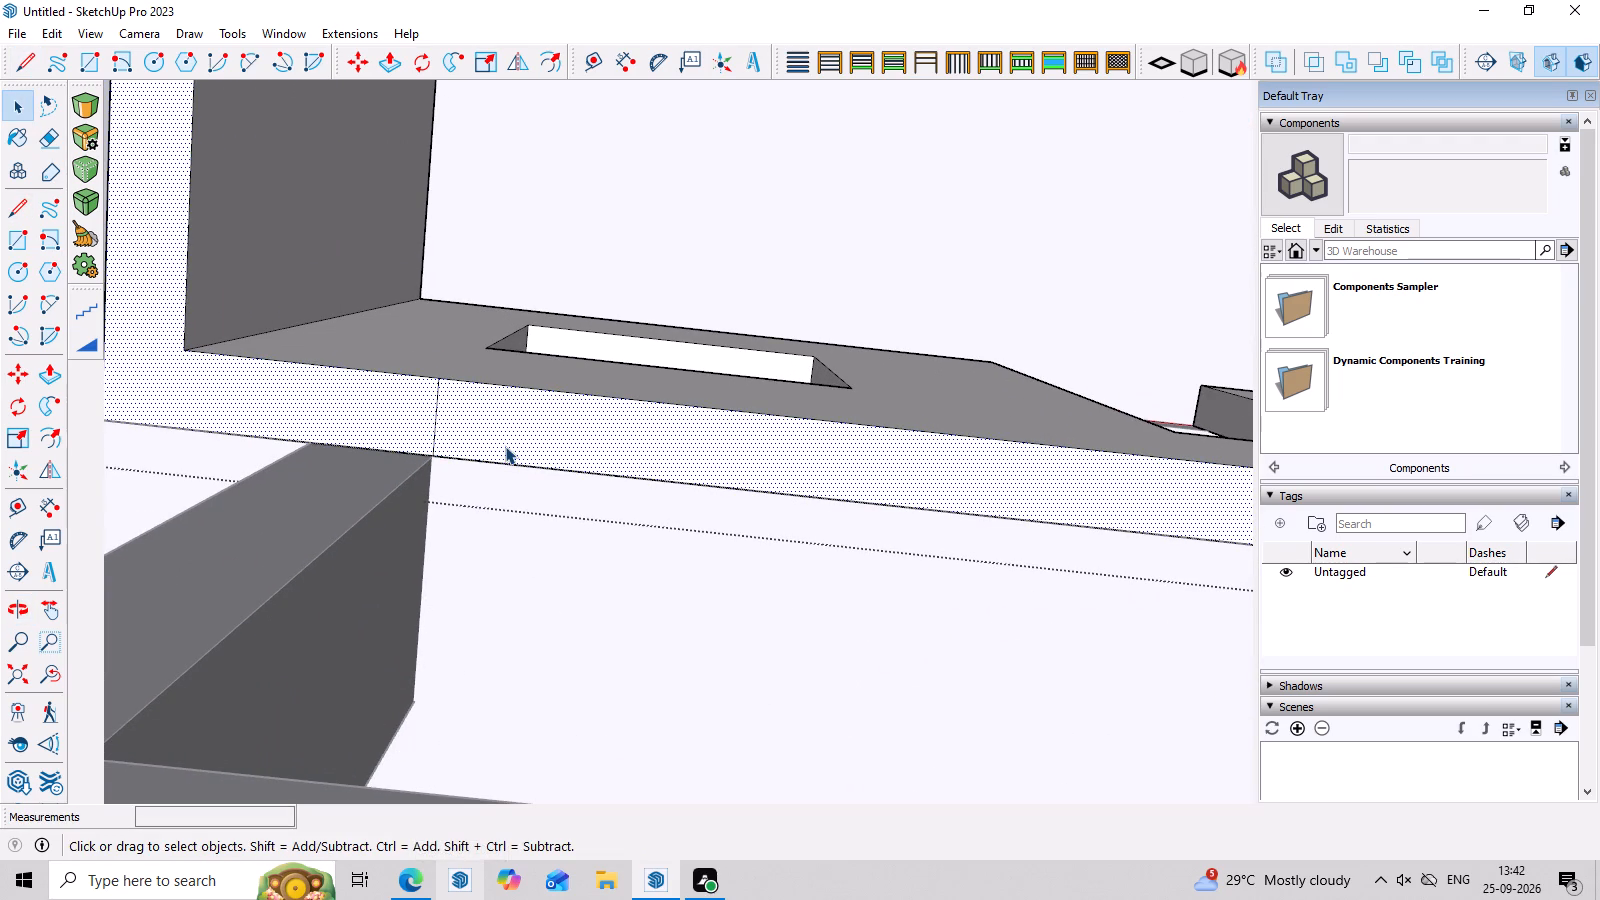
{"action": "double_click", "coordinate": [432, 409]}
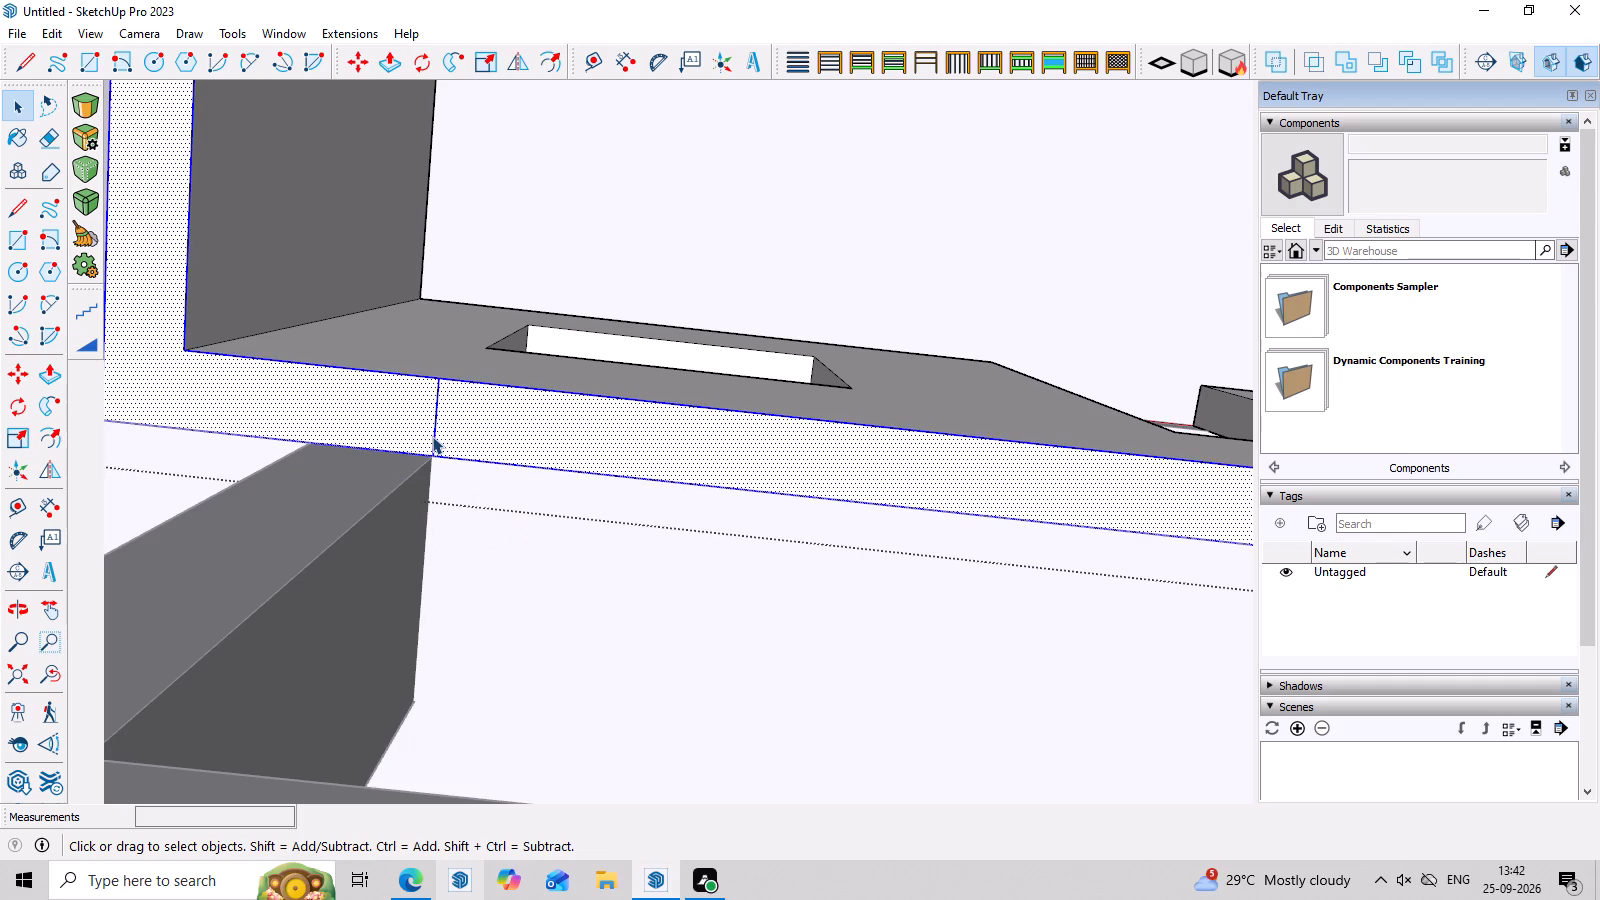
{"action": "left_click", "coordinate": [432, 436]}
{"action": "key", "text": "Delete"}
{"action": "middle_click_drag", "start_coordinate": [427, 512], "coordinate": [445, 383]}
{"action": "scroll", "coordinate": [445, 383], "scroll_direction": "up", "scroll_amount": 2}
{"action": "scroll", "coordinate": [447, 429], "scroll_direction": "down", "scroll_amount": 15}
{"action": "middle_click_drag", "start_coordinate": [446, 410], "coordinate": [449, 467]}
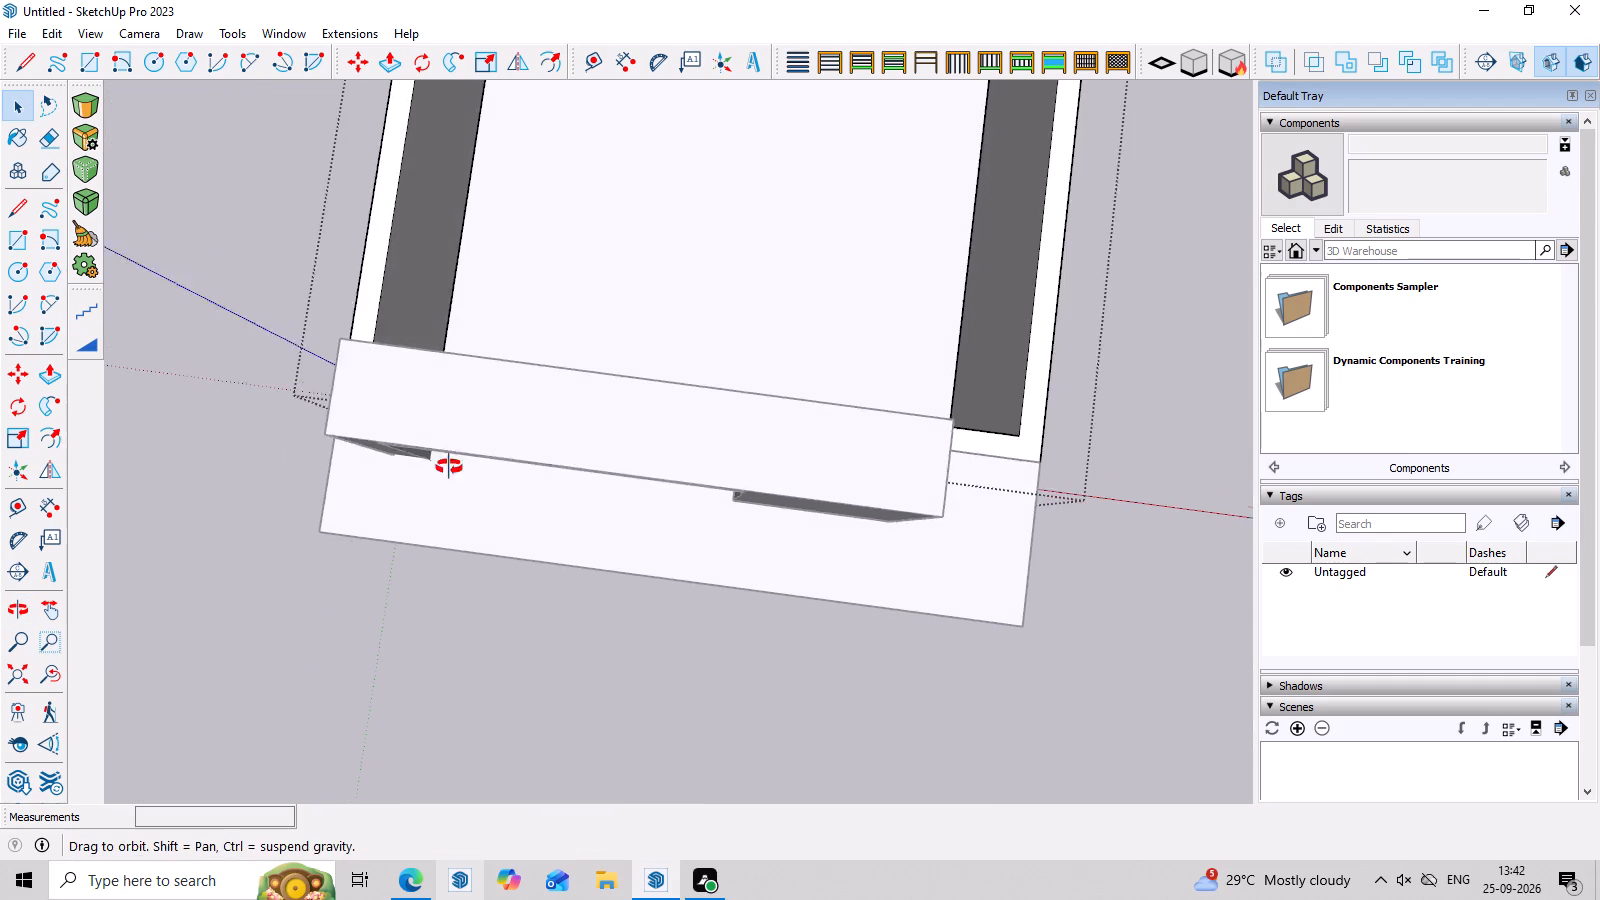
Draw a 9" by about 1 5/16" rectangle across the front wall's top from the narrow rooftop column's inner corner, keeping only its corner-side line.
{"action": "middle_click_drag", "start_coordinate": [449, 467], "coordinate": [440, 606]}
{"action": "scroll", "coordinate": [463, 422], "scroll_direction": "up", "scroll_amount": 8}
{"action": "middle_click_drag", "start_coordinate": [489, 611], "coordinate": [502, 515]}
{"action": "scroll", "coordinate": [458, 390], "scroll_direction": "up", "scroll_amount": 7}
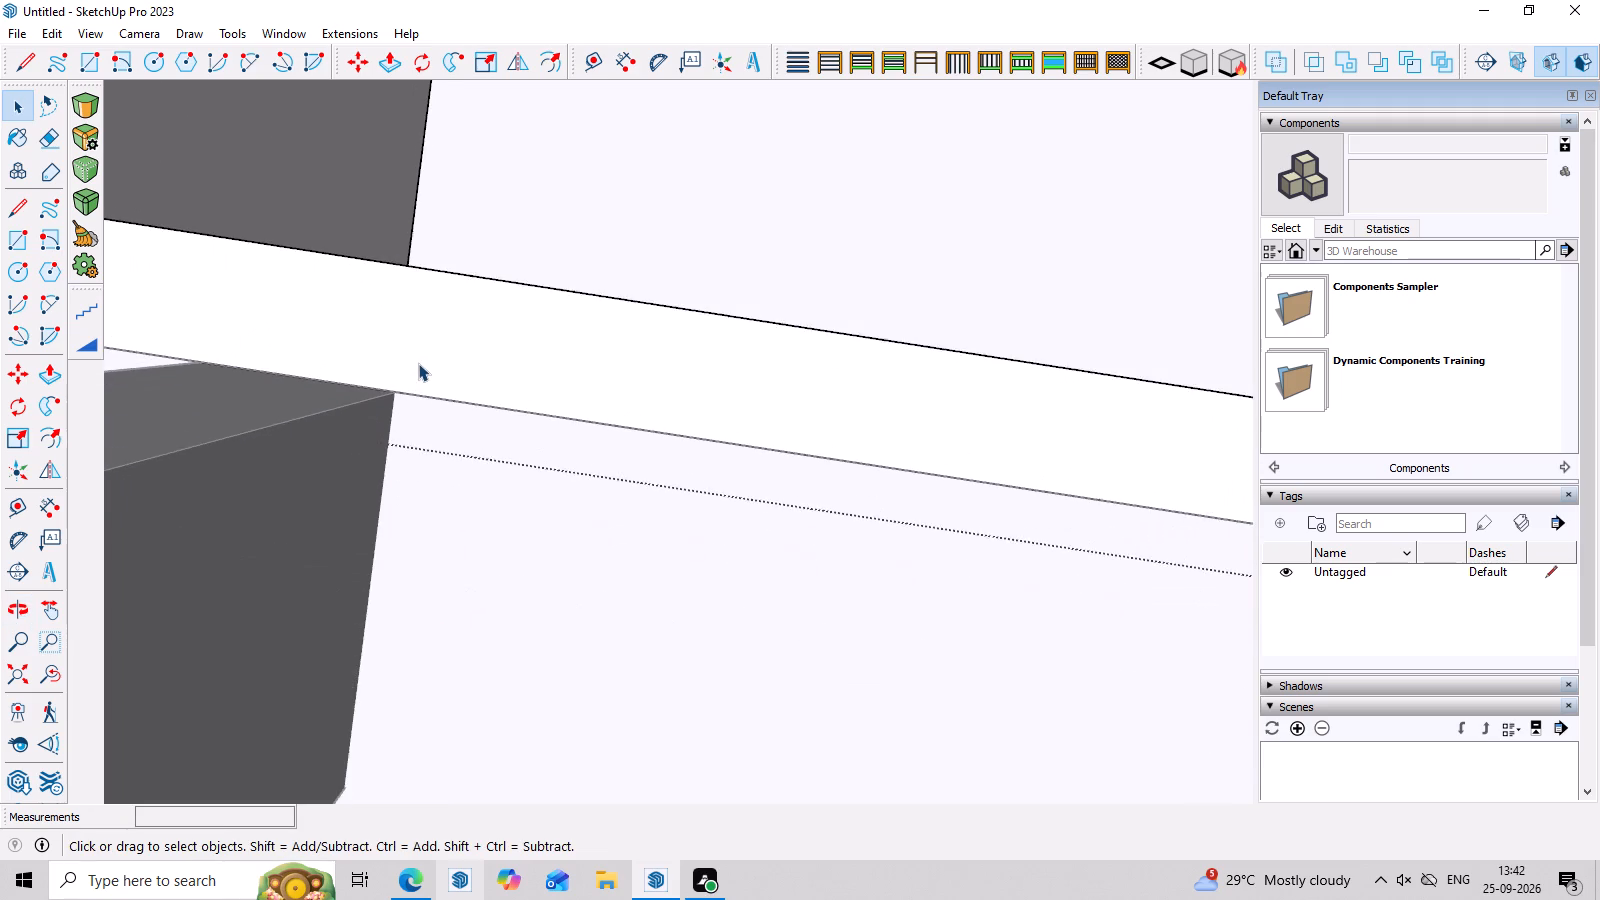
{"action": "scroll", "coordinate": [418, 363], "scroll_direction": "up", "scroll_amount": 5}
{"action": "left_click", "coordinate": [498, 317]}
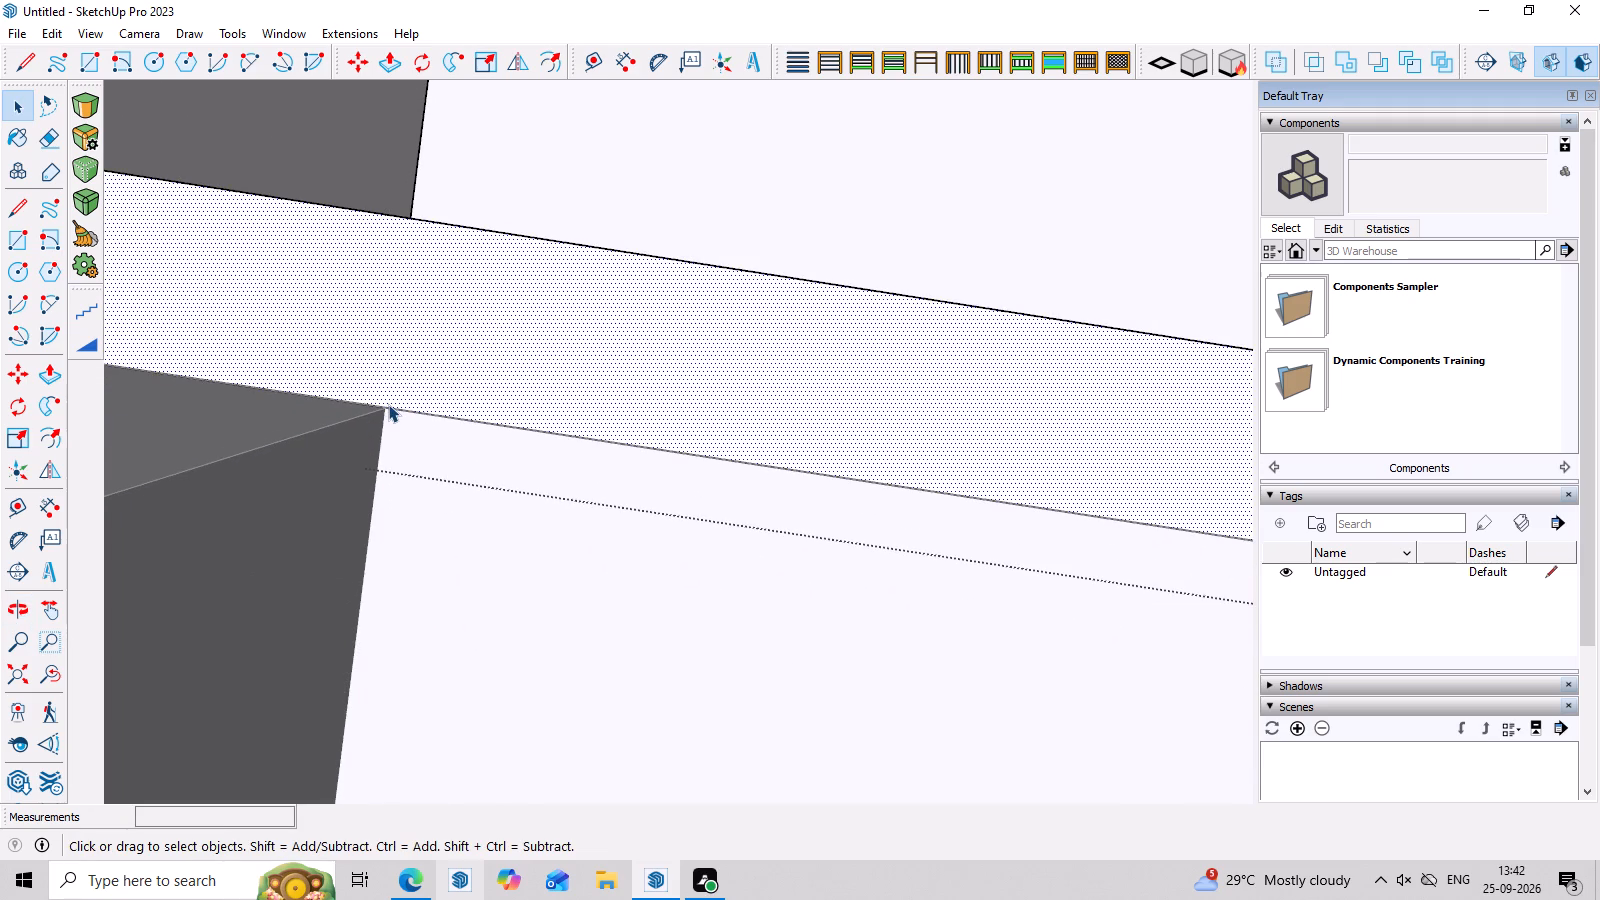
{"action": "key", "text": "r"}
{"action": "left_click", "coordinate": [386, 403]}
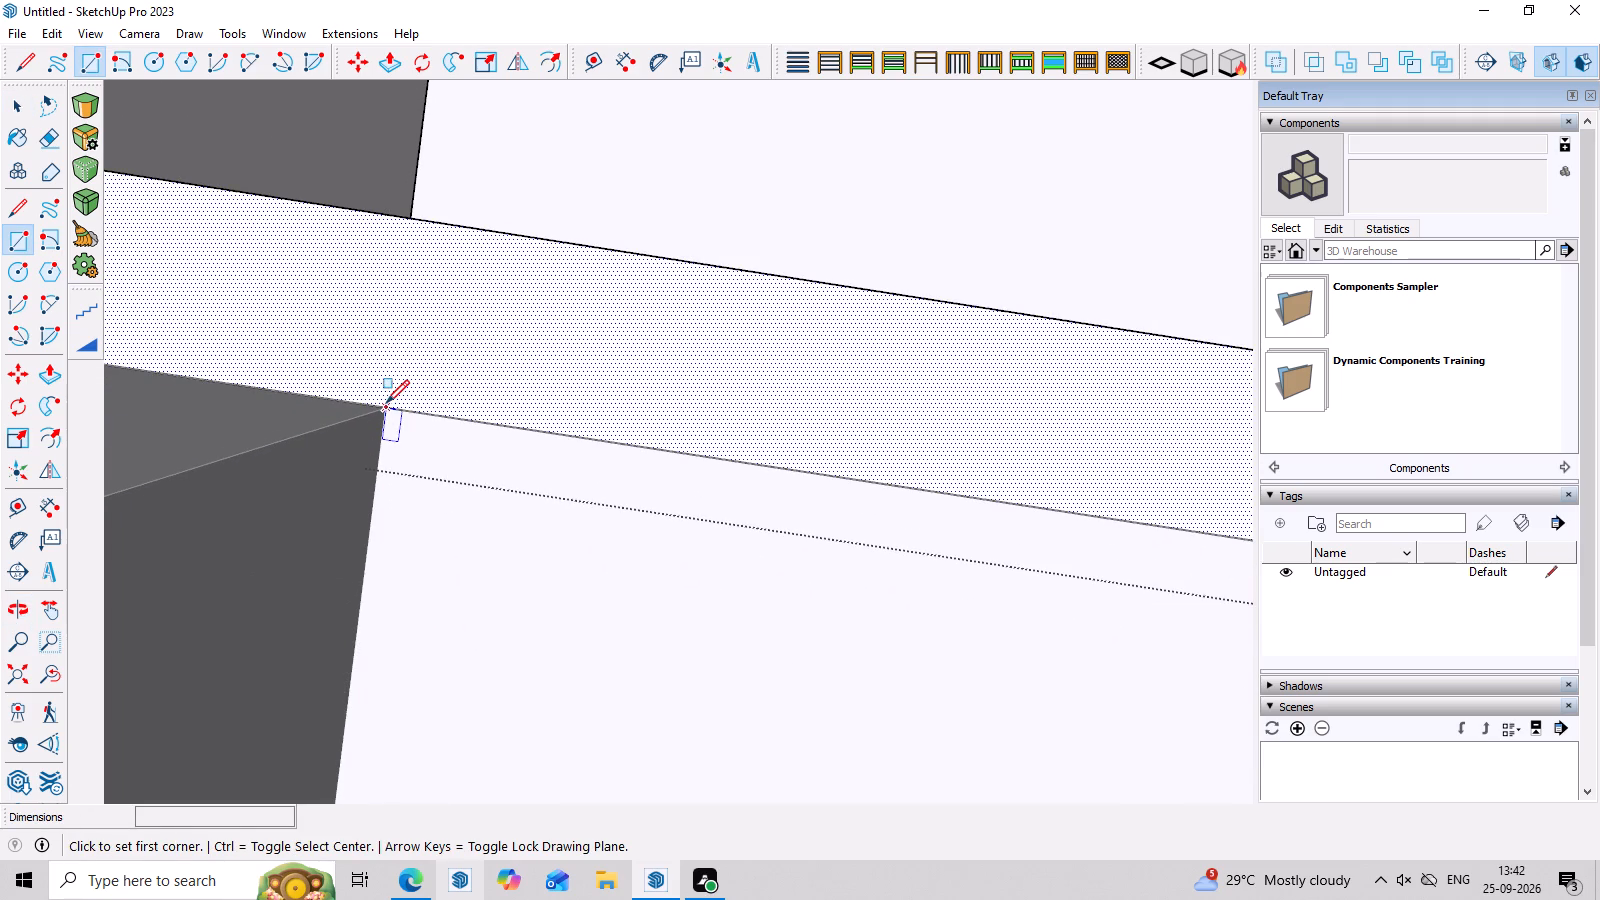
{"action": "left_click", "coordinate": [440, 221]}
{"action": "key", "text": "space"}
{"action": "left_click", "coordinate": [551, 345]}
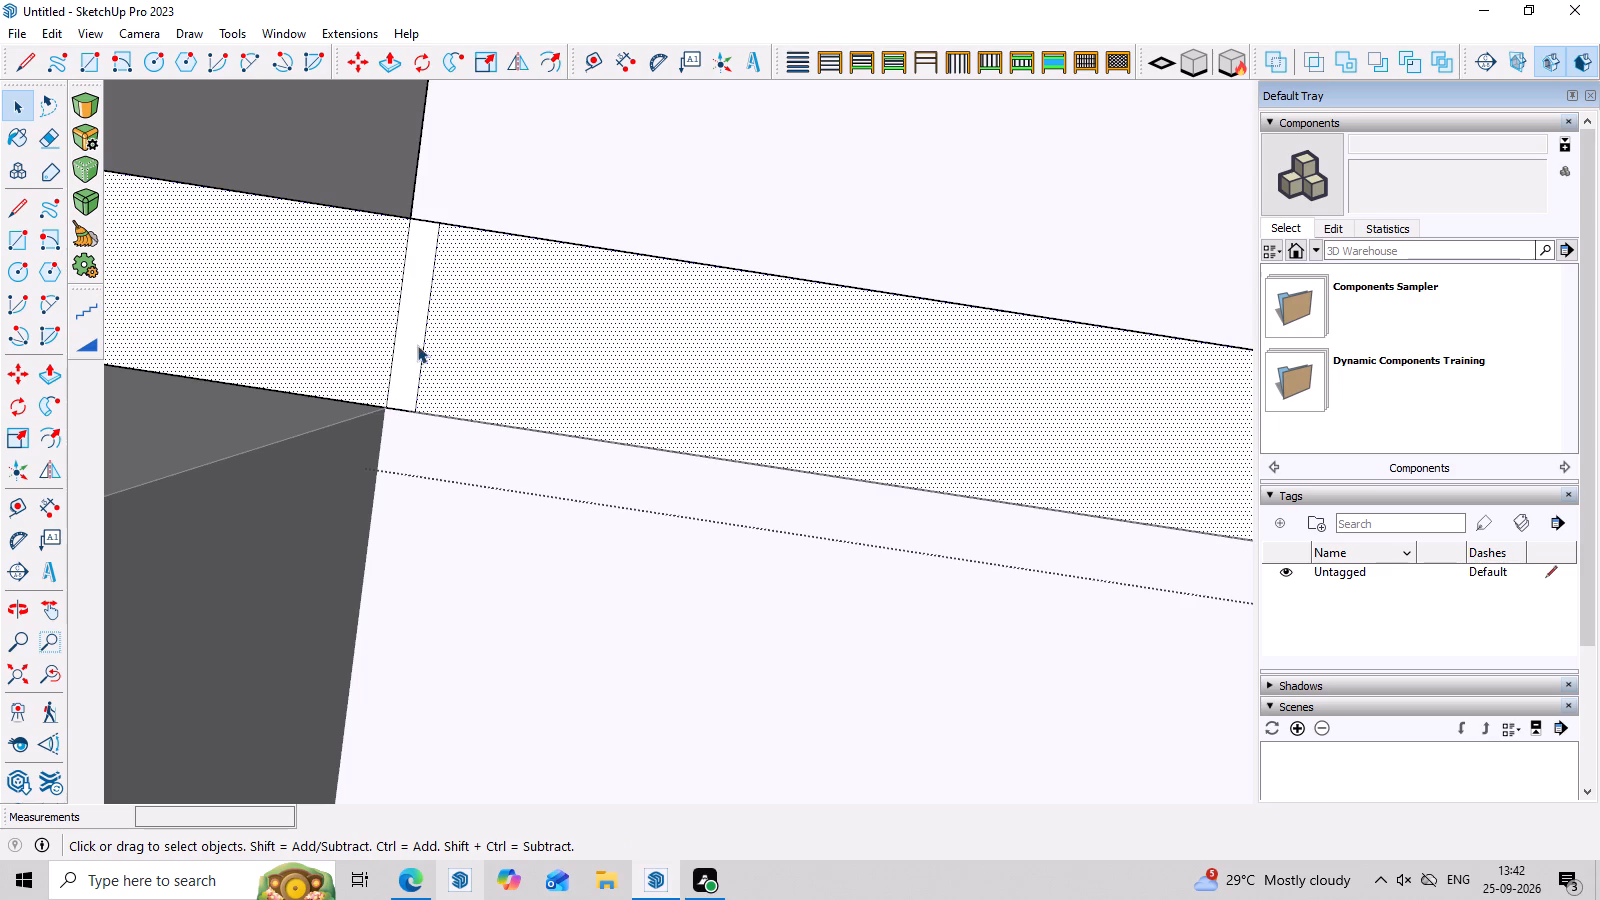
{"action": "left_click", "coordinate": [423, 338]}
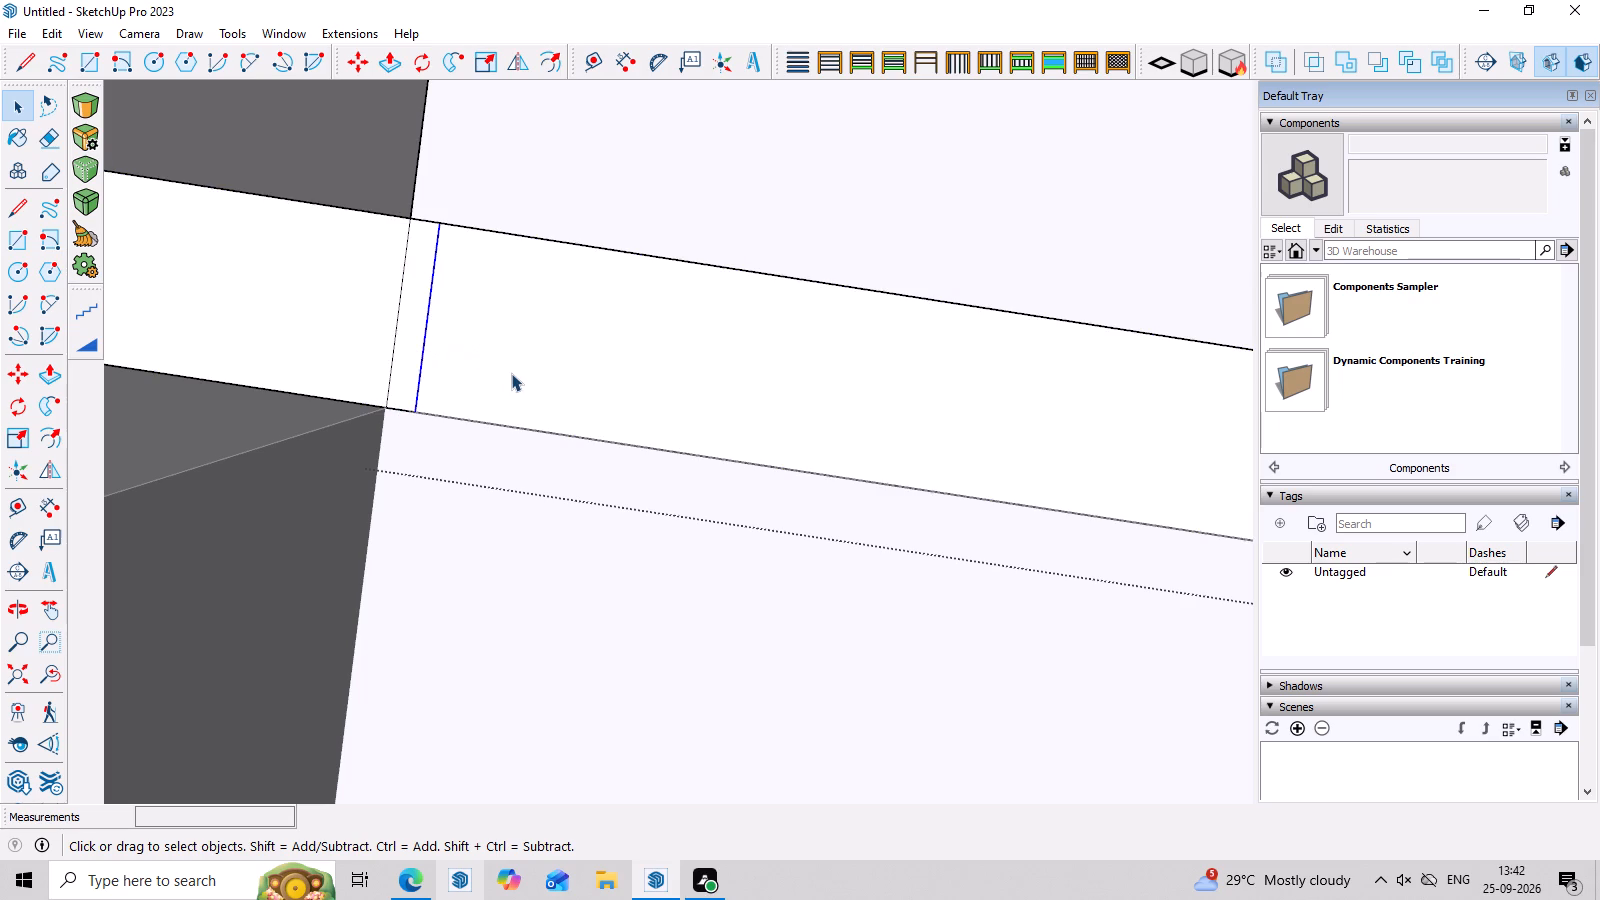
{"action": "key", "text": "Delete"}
Draw a 9" by about 1" rectangle across the wall top from the wide column's inner corner towards that column, and delete its corner-side line.
{"action": "scroll", "coordinate": [494, 356], "scroll_direction": "down", "scroll_amount": 16}
{"action": "middle_click_drag", "start_coordinate": [971, 384], "coordinate": [960, 443]}
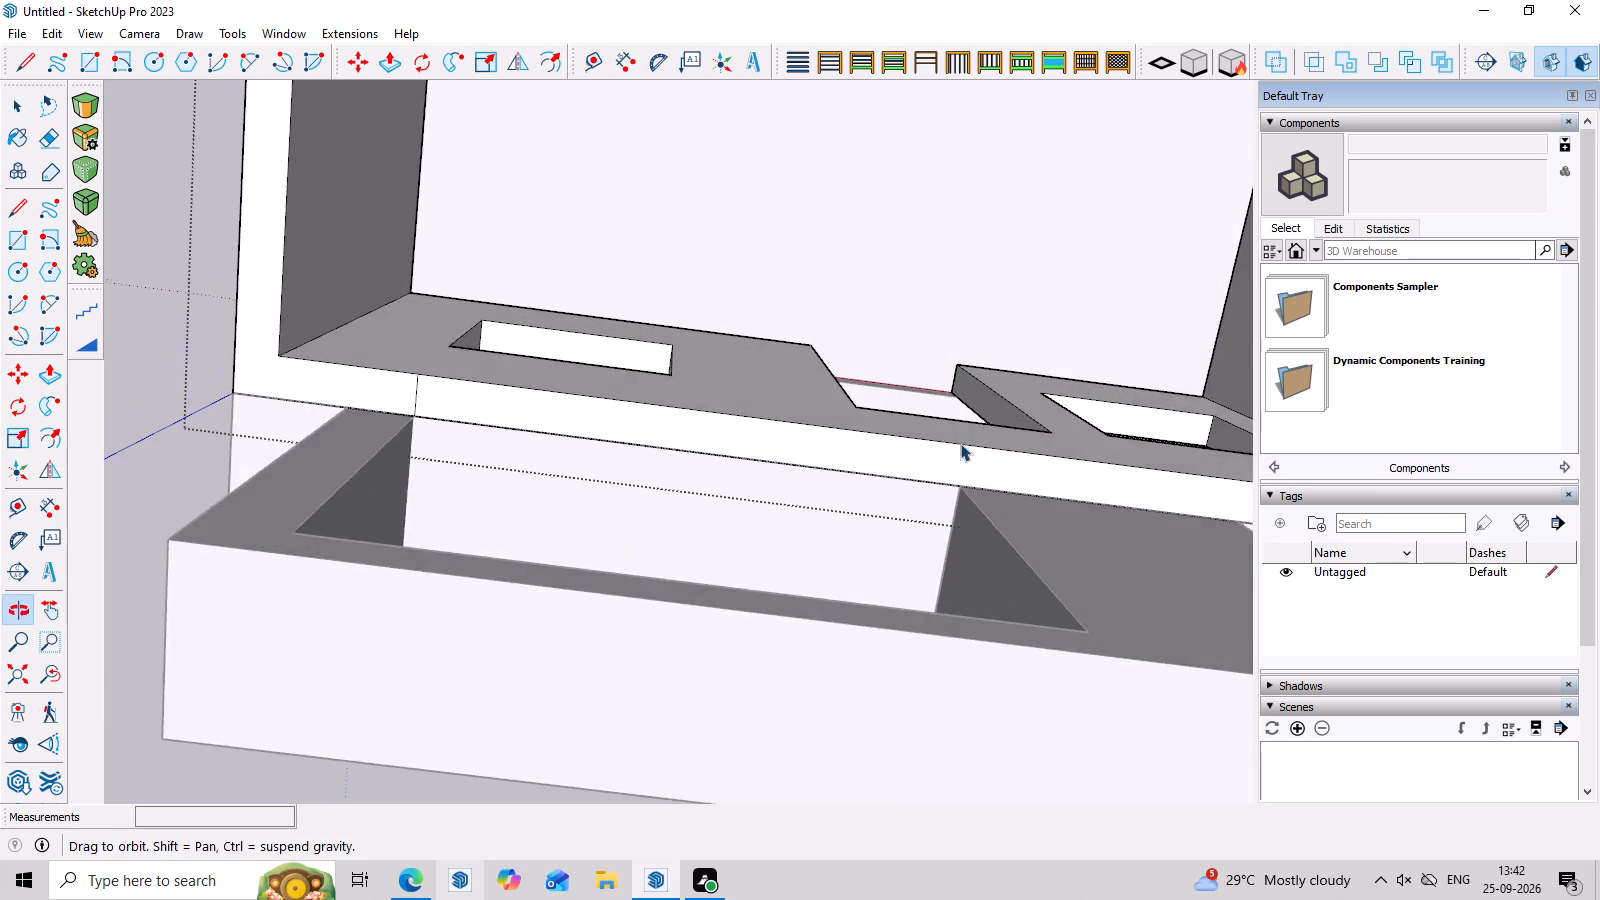
{"action": "scroll", "coordinate": [960, 459], "scroll_direction": "up", "scroll_amount": 7}
{"action": "left_click", "coordinate": [944, 439]}
{"action": "scroll", "coordinate": [956, 500], "scroll_direction": "up", "scroll_amount": 8}
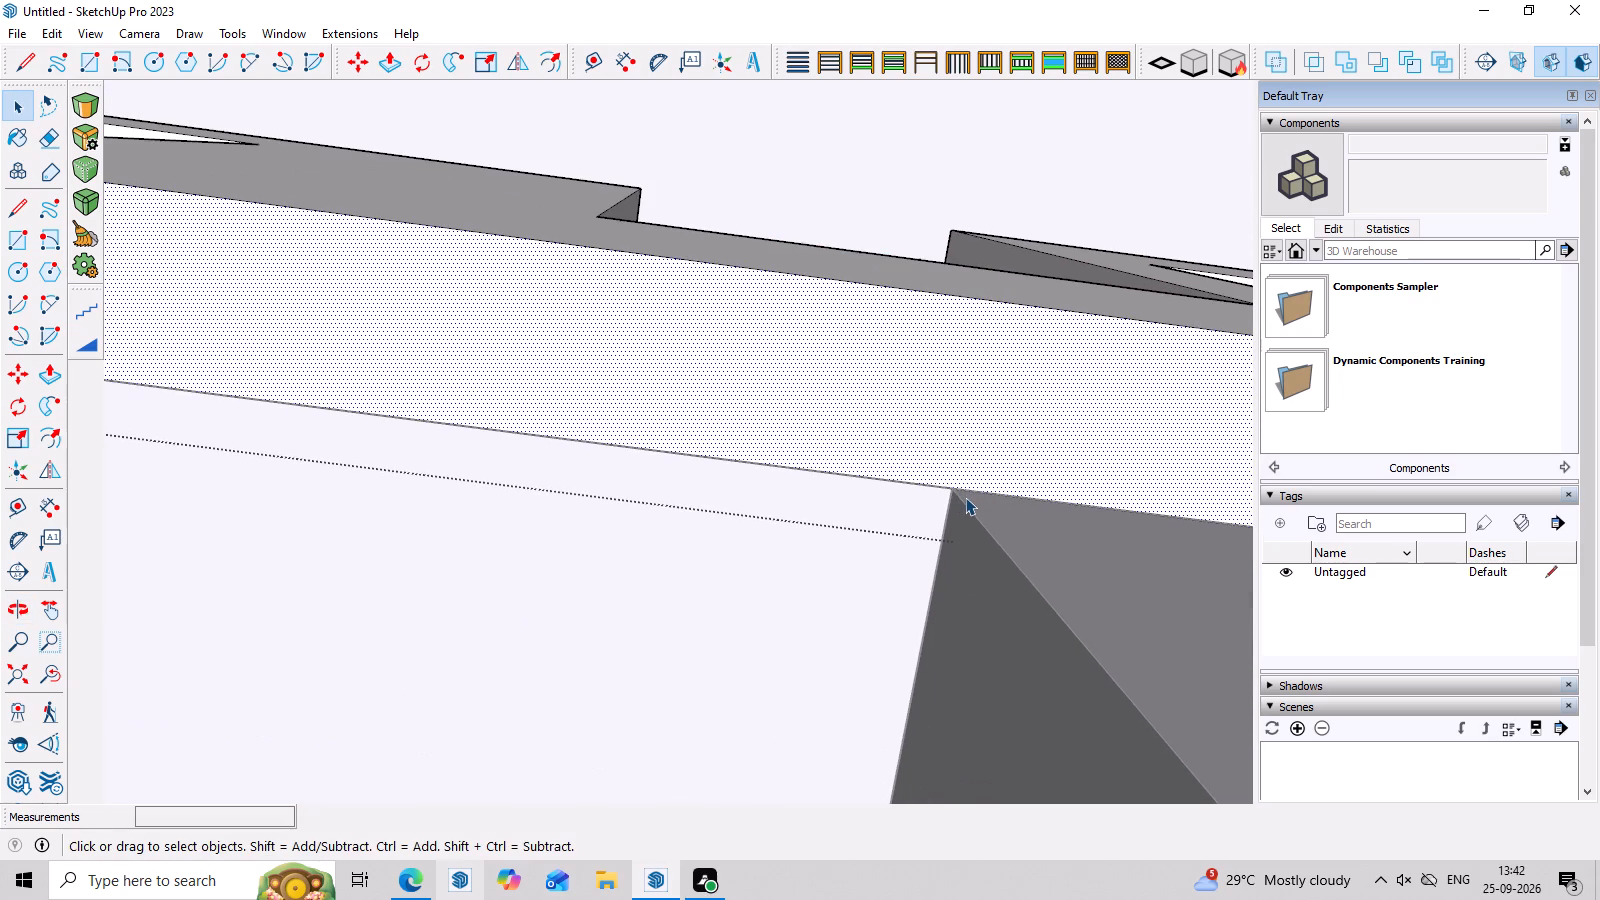
{"action": "key", "text": "r"}
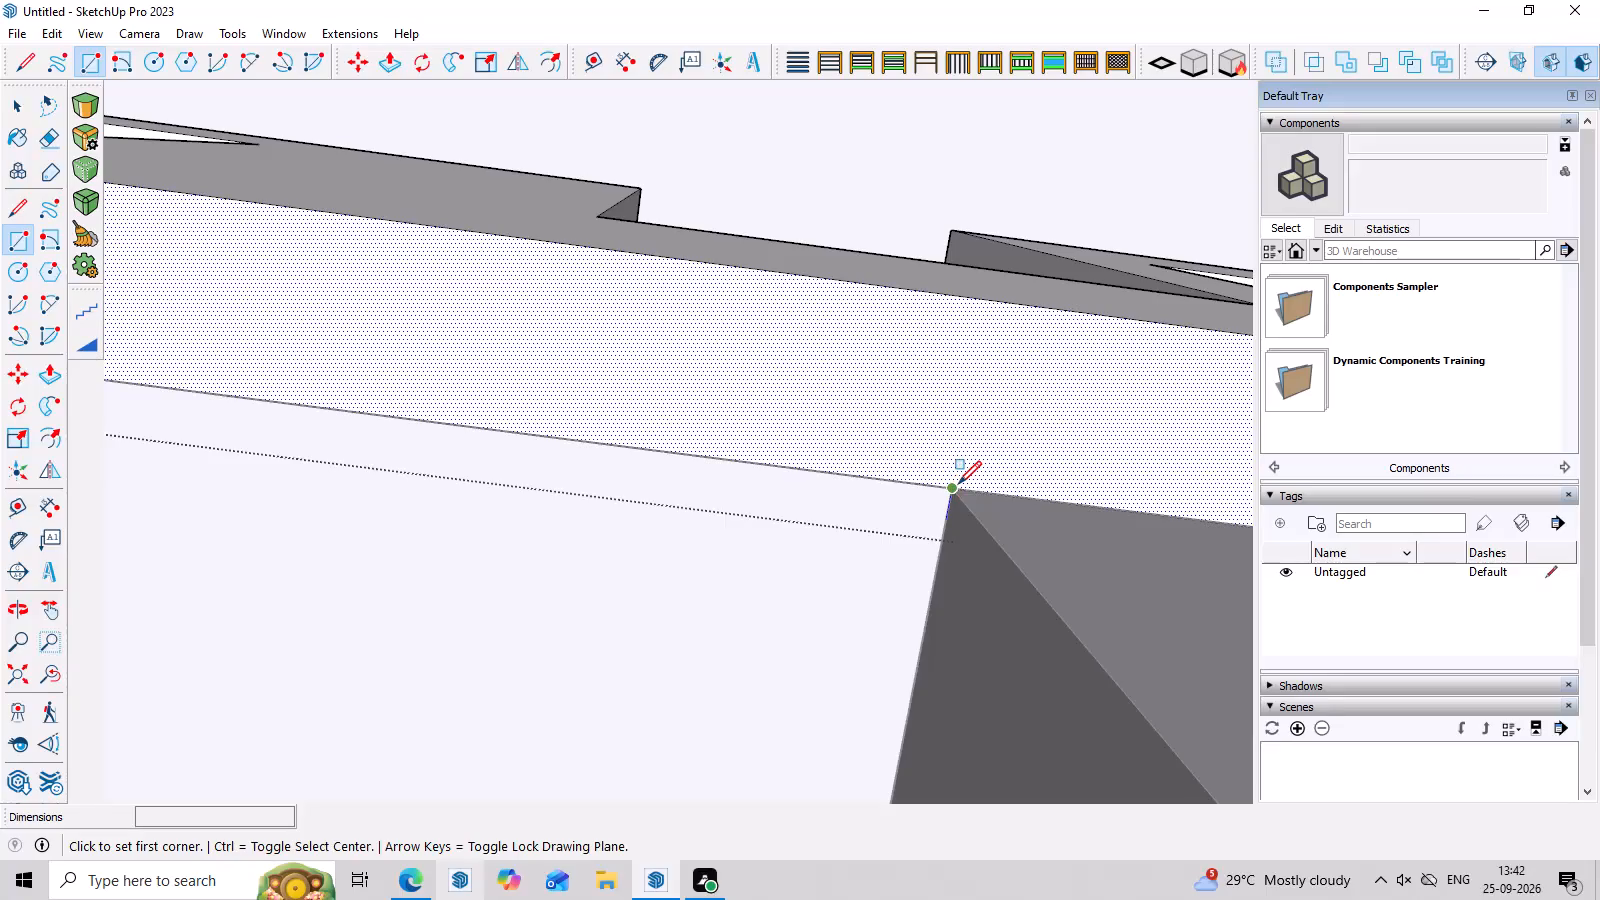
{"action": "double_click", "coordinate": [954, 486]}
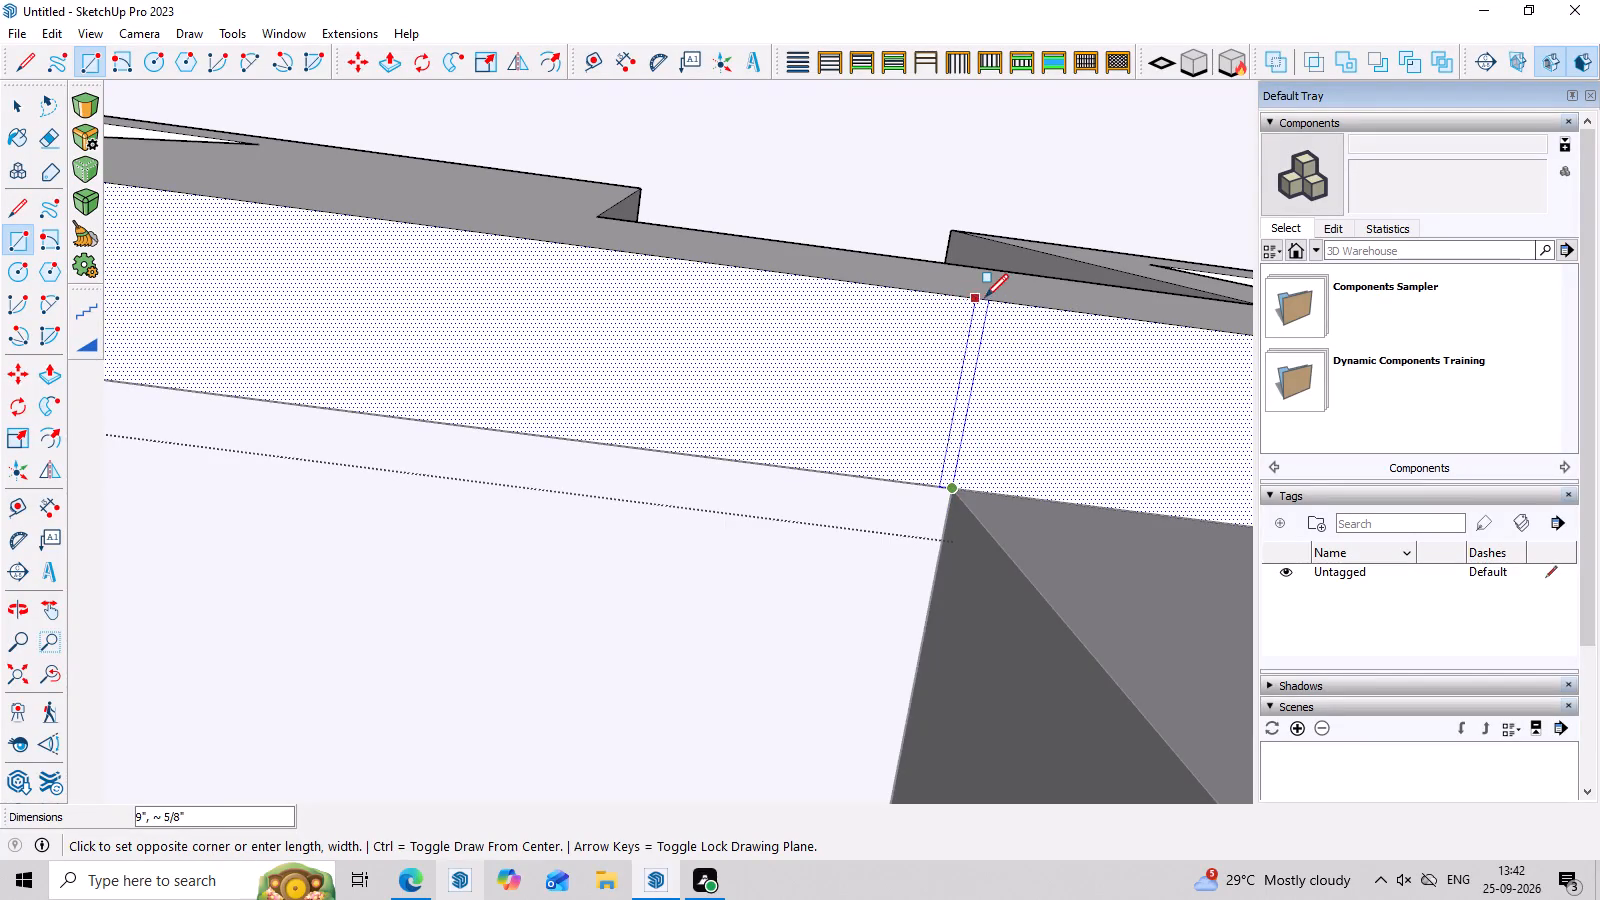
{"action": "left_click", "coordinate": [1011, 303]}
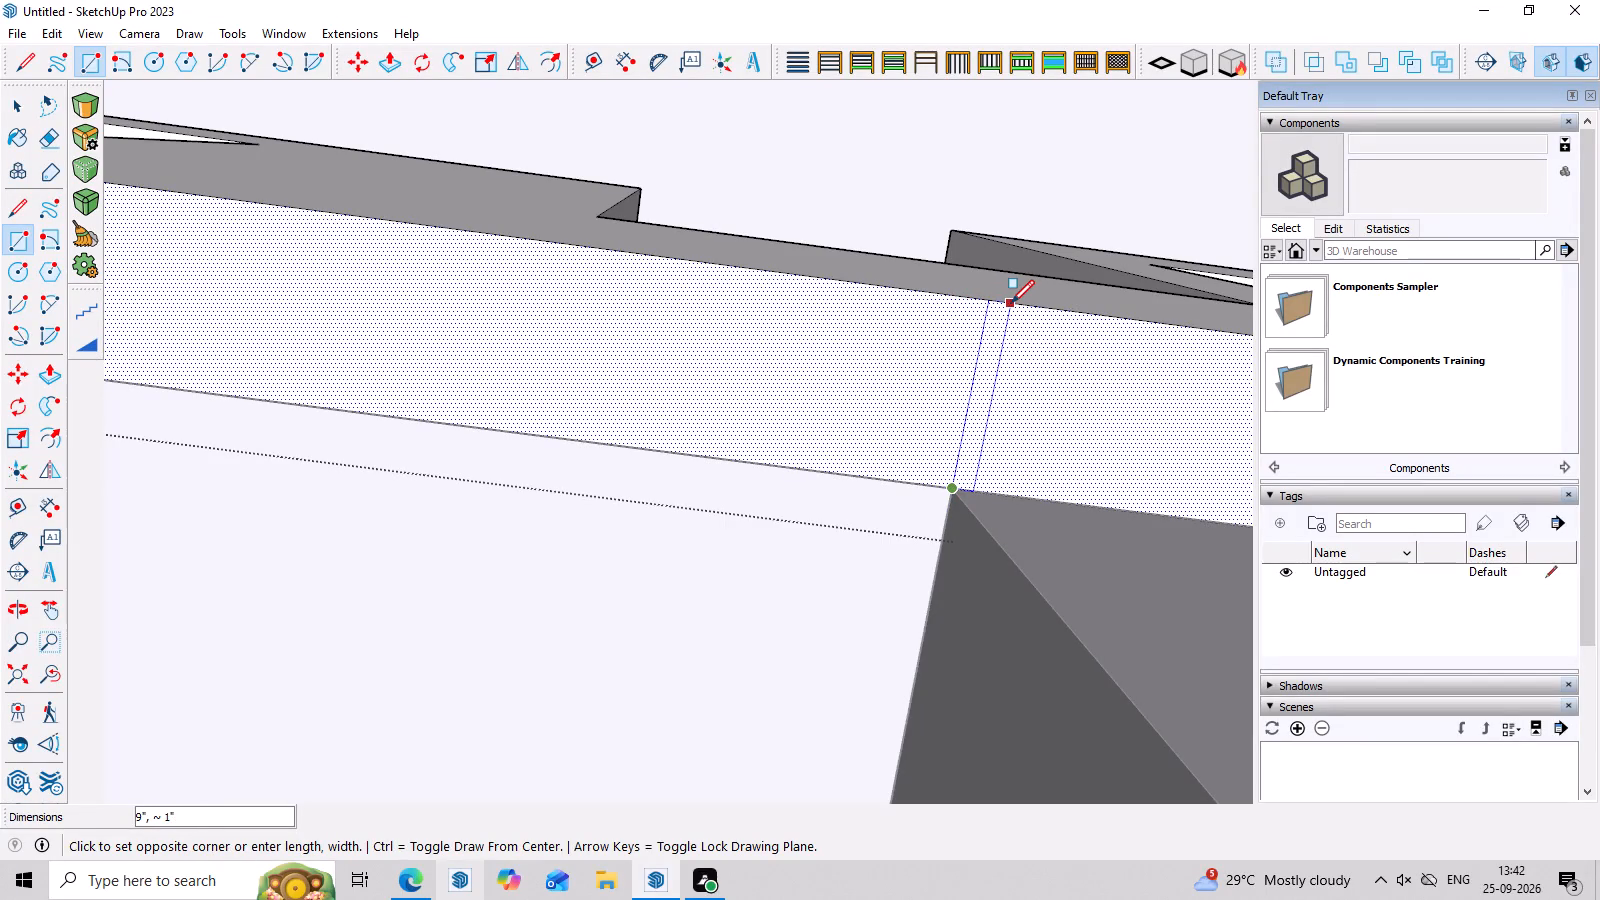
{"action": "key", "text": "space"}
{"action": "left_click", "coordinate": [978, 363]}
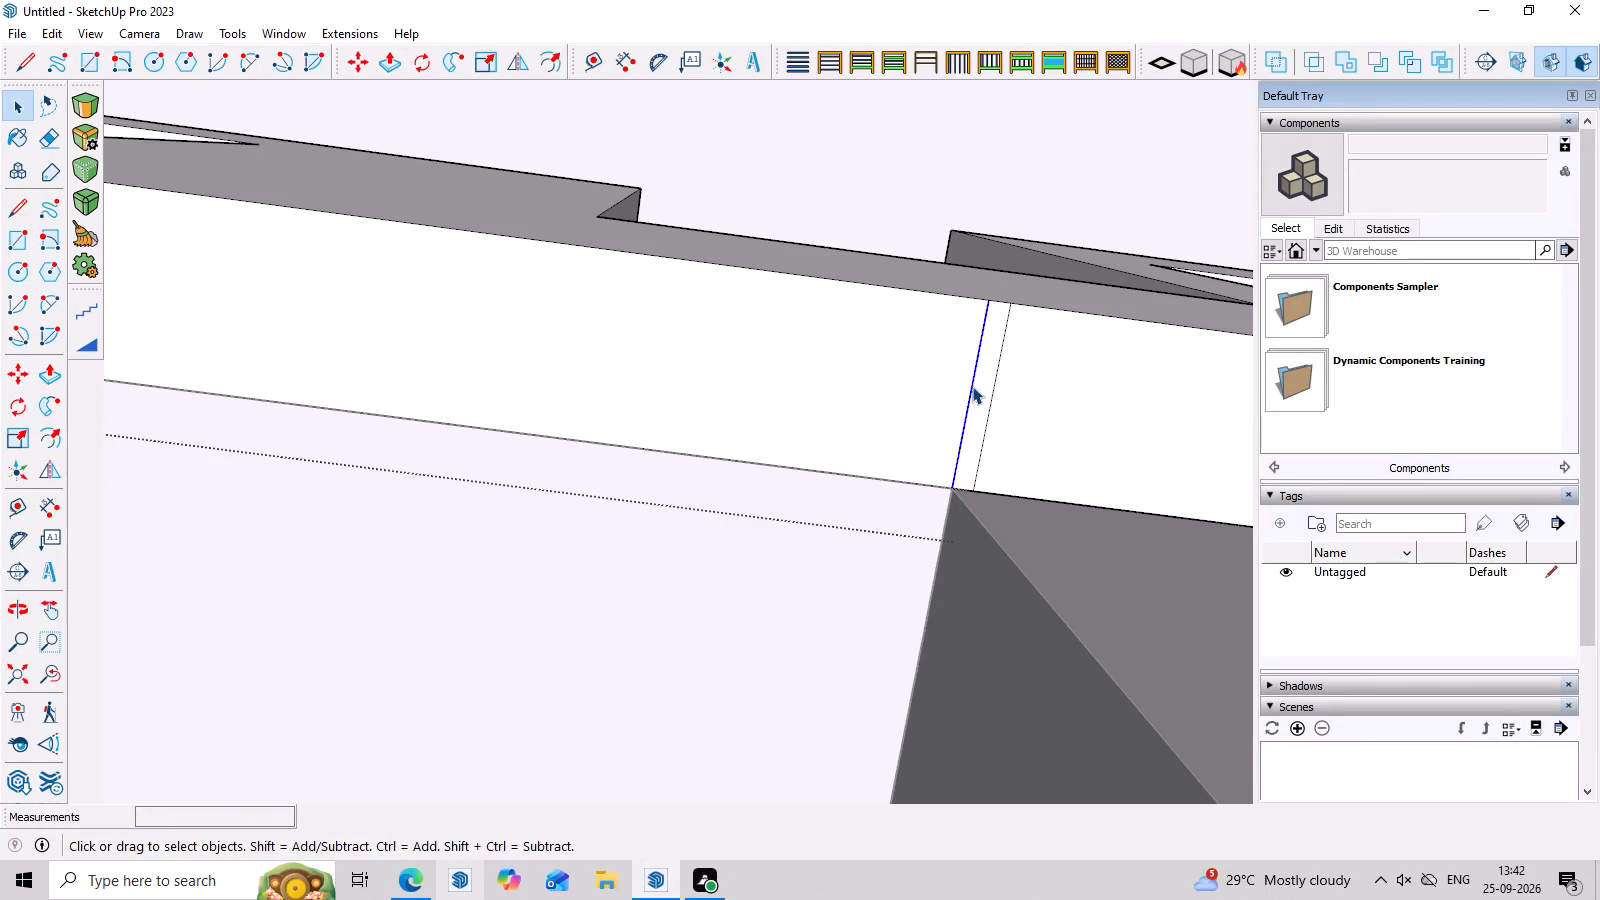
{"action": "key", "text": "Delete"}
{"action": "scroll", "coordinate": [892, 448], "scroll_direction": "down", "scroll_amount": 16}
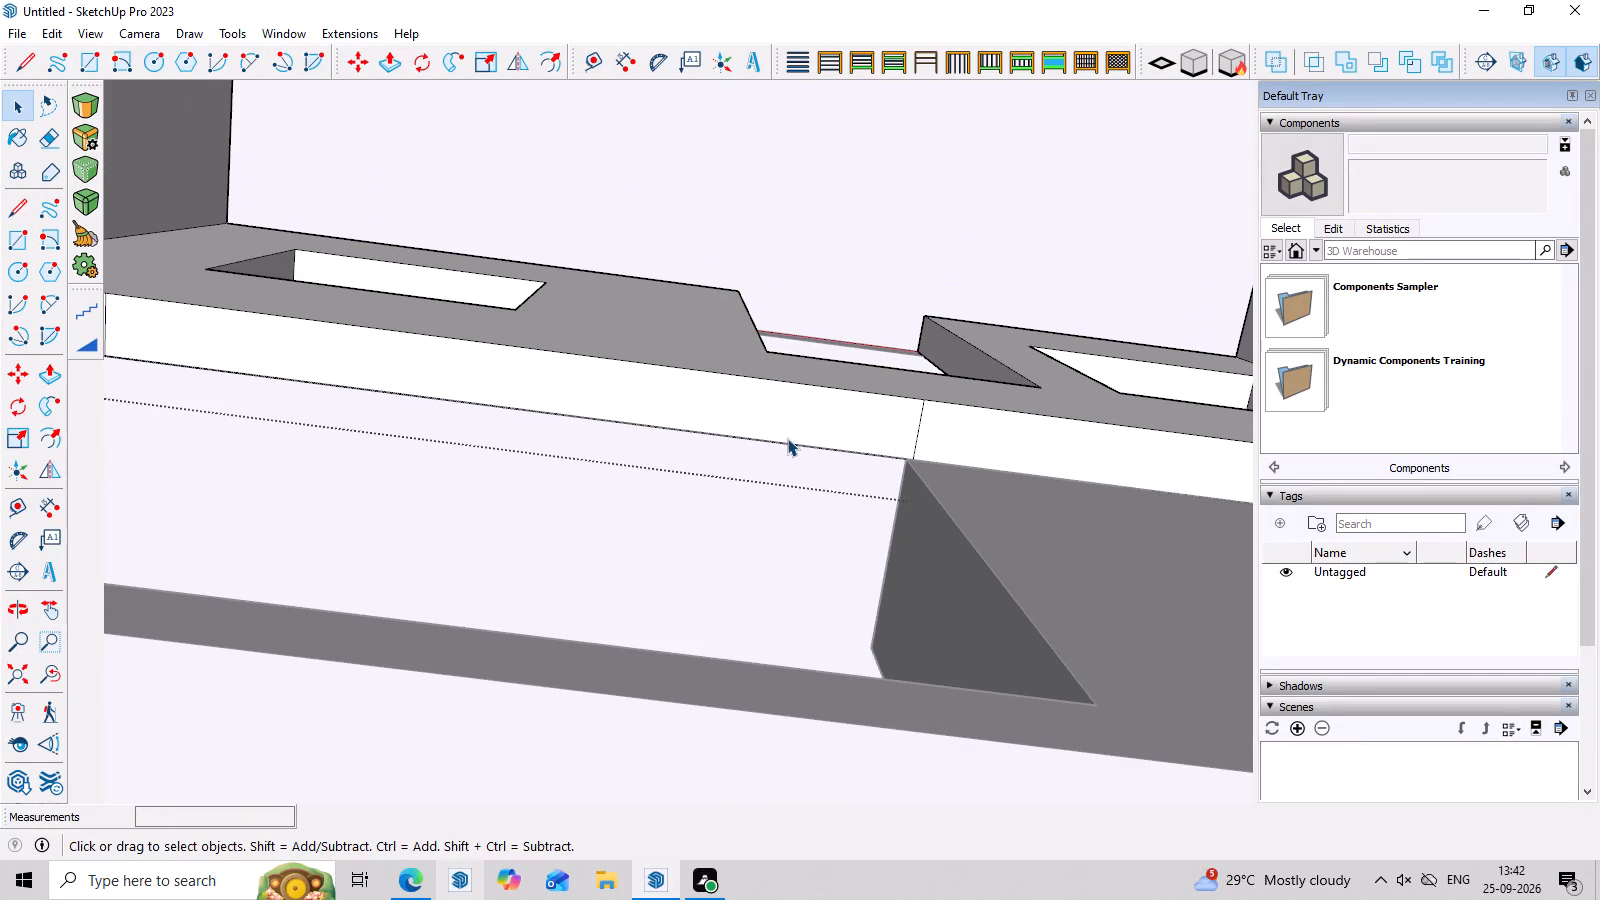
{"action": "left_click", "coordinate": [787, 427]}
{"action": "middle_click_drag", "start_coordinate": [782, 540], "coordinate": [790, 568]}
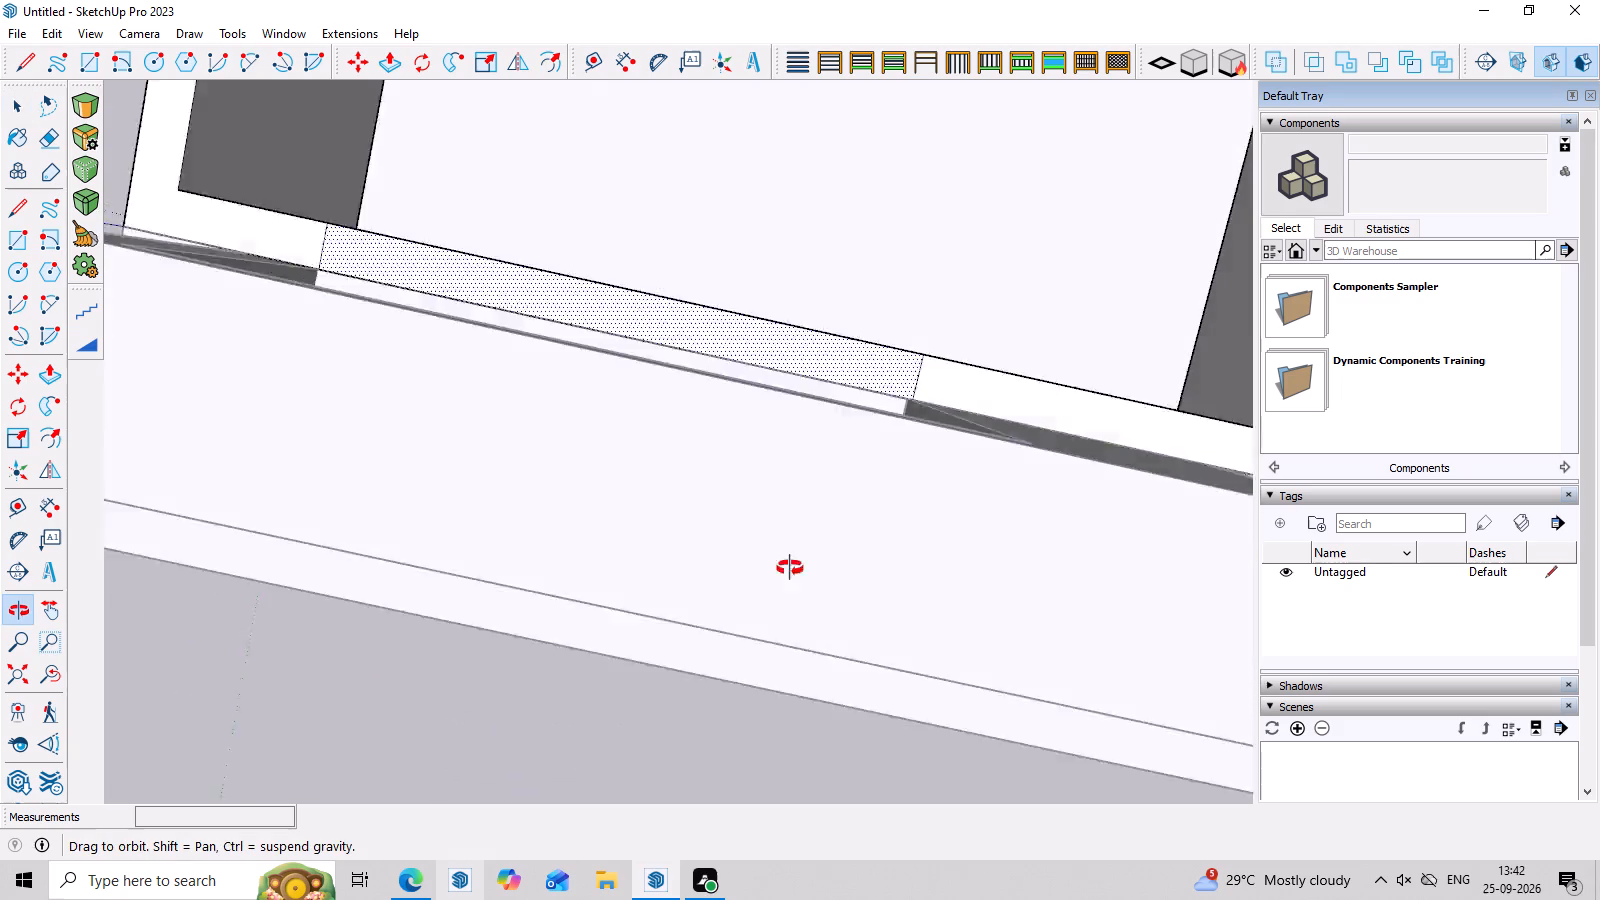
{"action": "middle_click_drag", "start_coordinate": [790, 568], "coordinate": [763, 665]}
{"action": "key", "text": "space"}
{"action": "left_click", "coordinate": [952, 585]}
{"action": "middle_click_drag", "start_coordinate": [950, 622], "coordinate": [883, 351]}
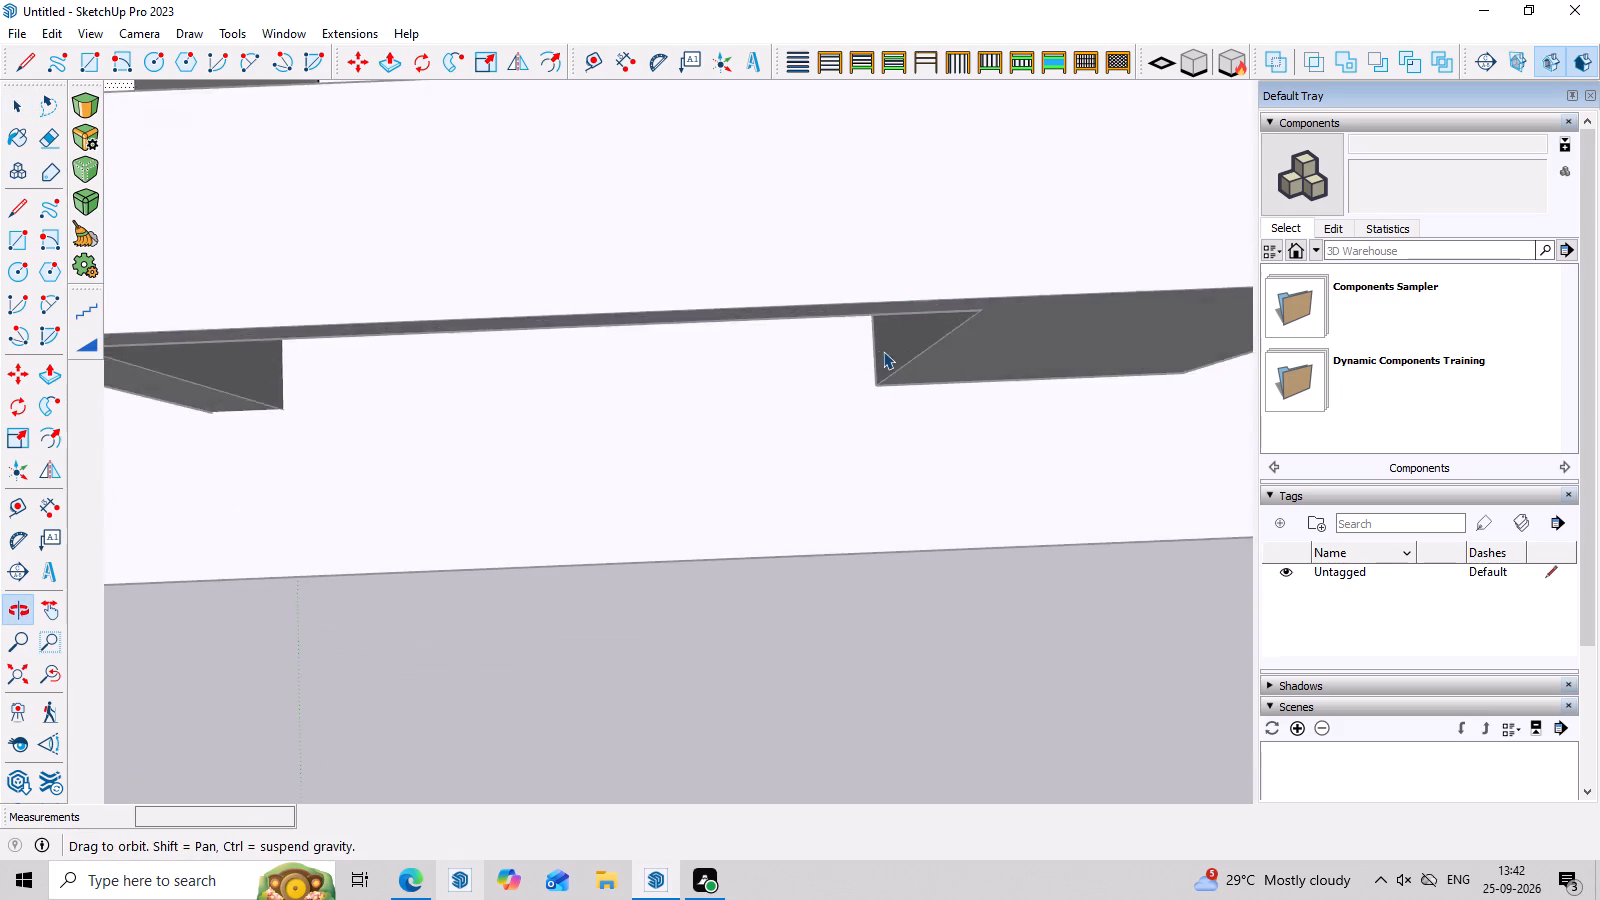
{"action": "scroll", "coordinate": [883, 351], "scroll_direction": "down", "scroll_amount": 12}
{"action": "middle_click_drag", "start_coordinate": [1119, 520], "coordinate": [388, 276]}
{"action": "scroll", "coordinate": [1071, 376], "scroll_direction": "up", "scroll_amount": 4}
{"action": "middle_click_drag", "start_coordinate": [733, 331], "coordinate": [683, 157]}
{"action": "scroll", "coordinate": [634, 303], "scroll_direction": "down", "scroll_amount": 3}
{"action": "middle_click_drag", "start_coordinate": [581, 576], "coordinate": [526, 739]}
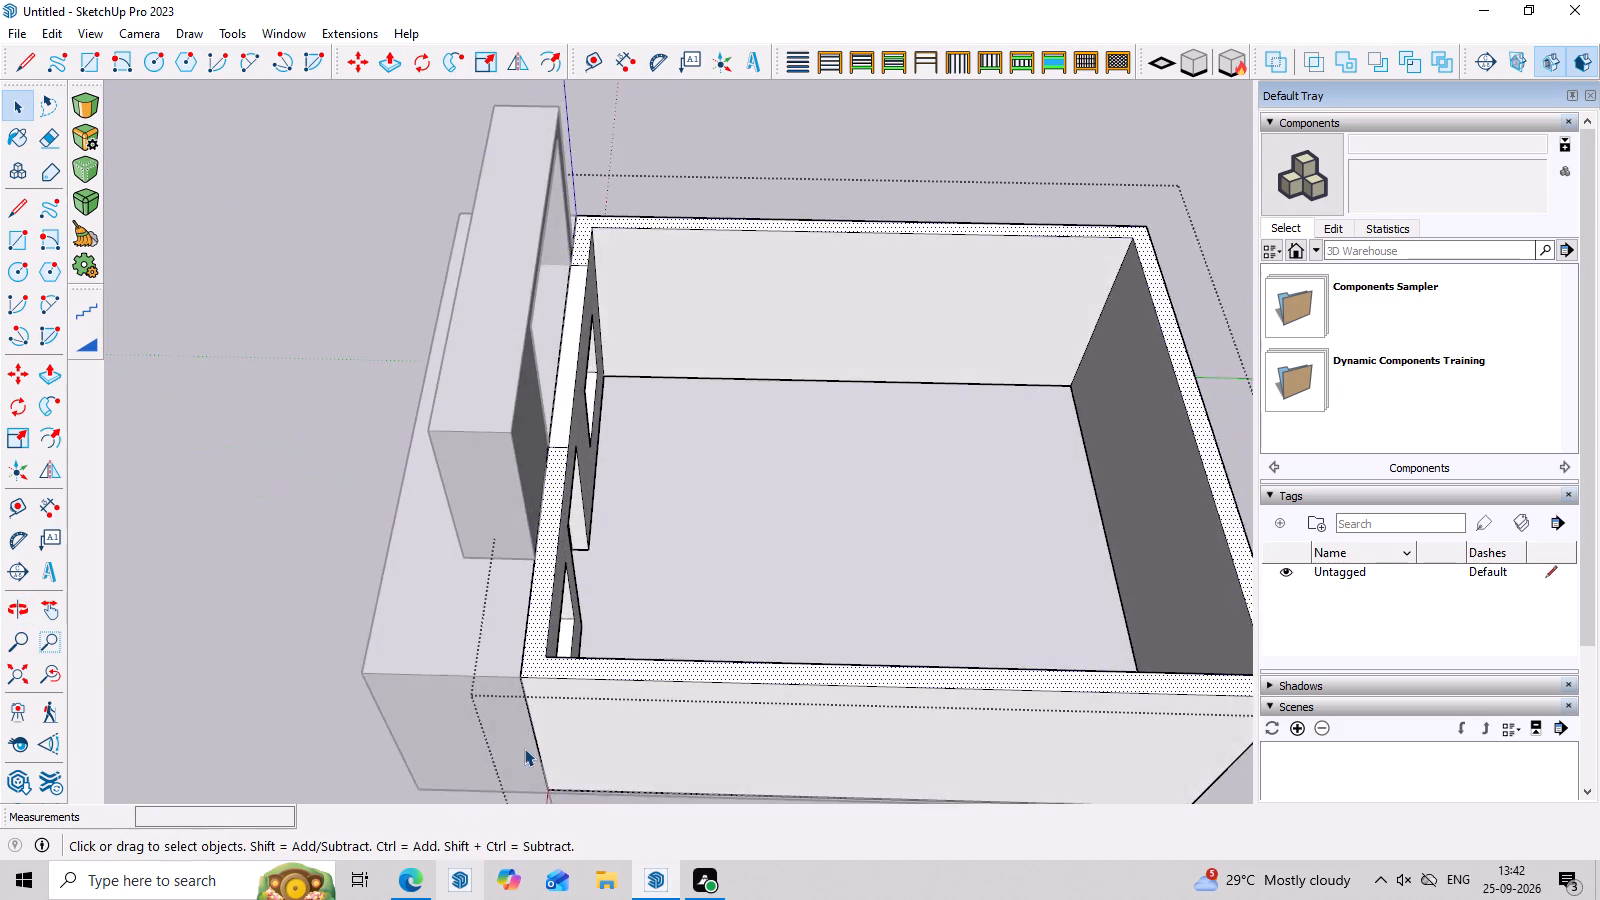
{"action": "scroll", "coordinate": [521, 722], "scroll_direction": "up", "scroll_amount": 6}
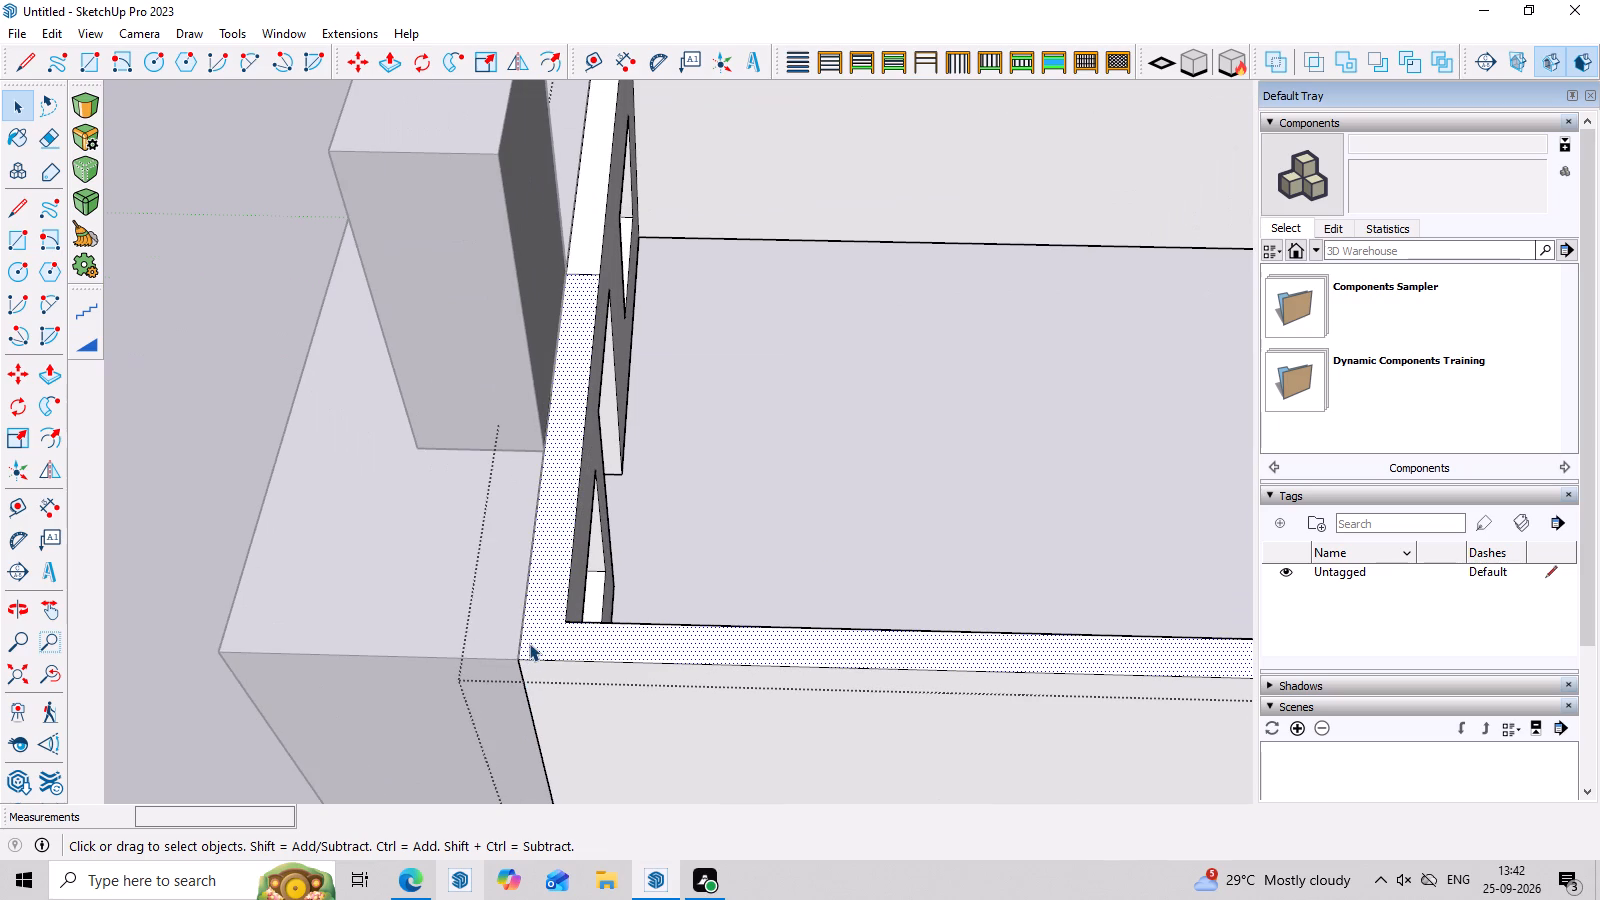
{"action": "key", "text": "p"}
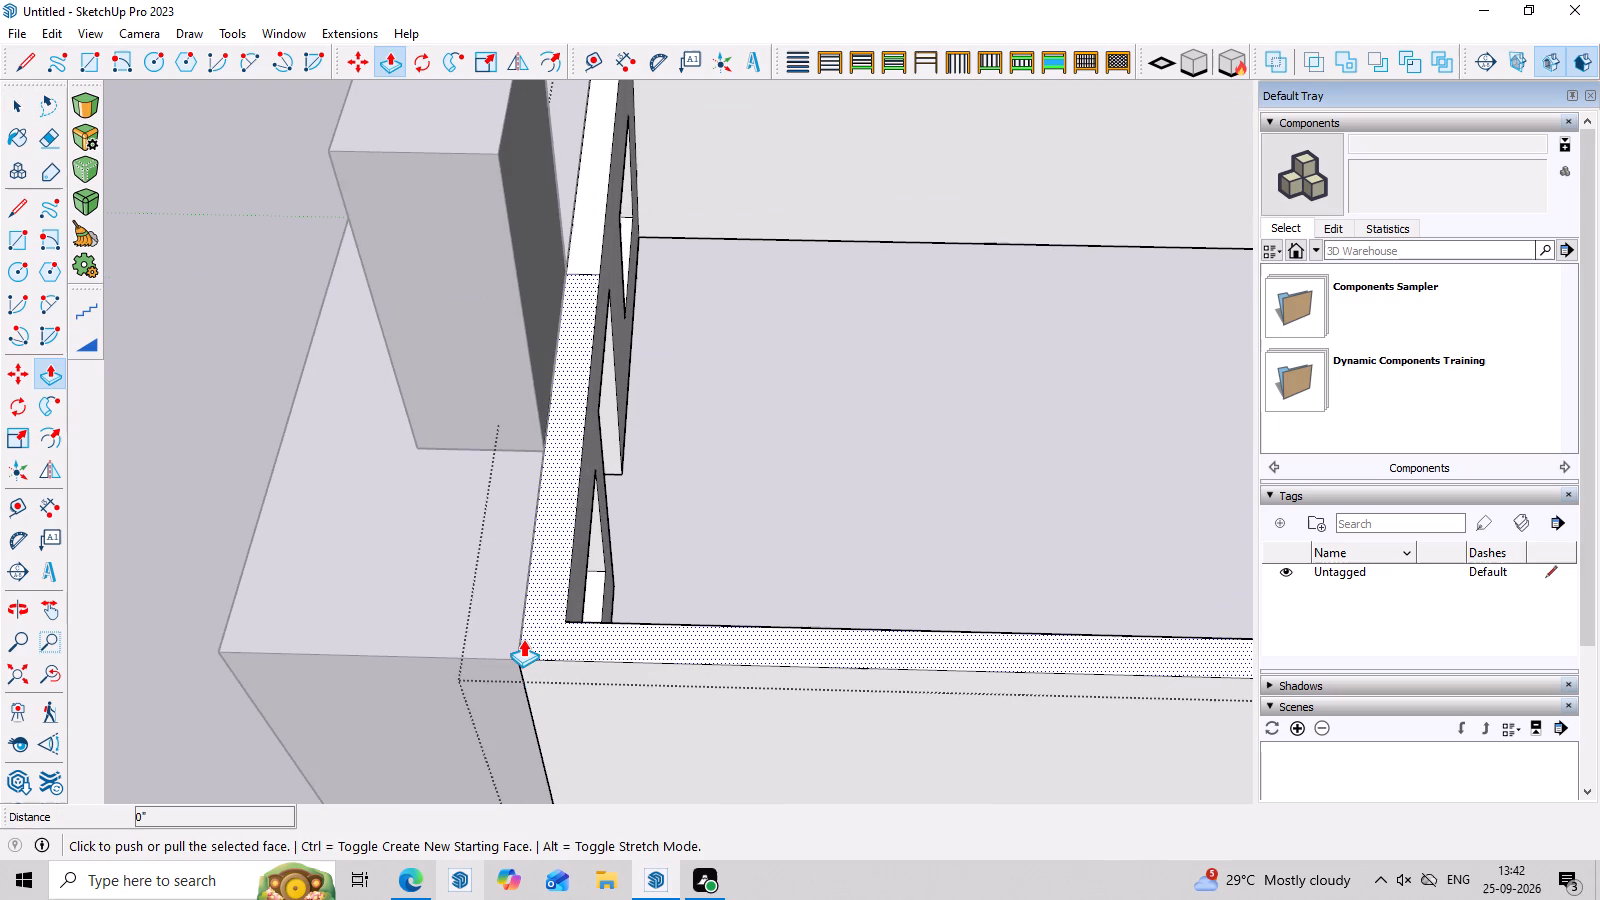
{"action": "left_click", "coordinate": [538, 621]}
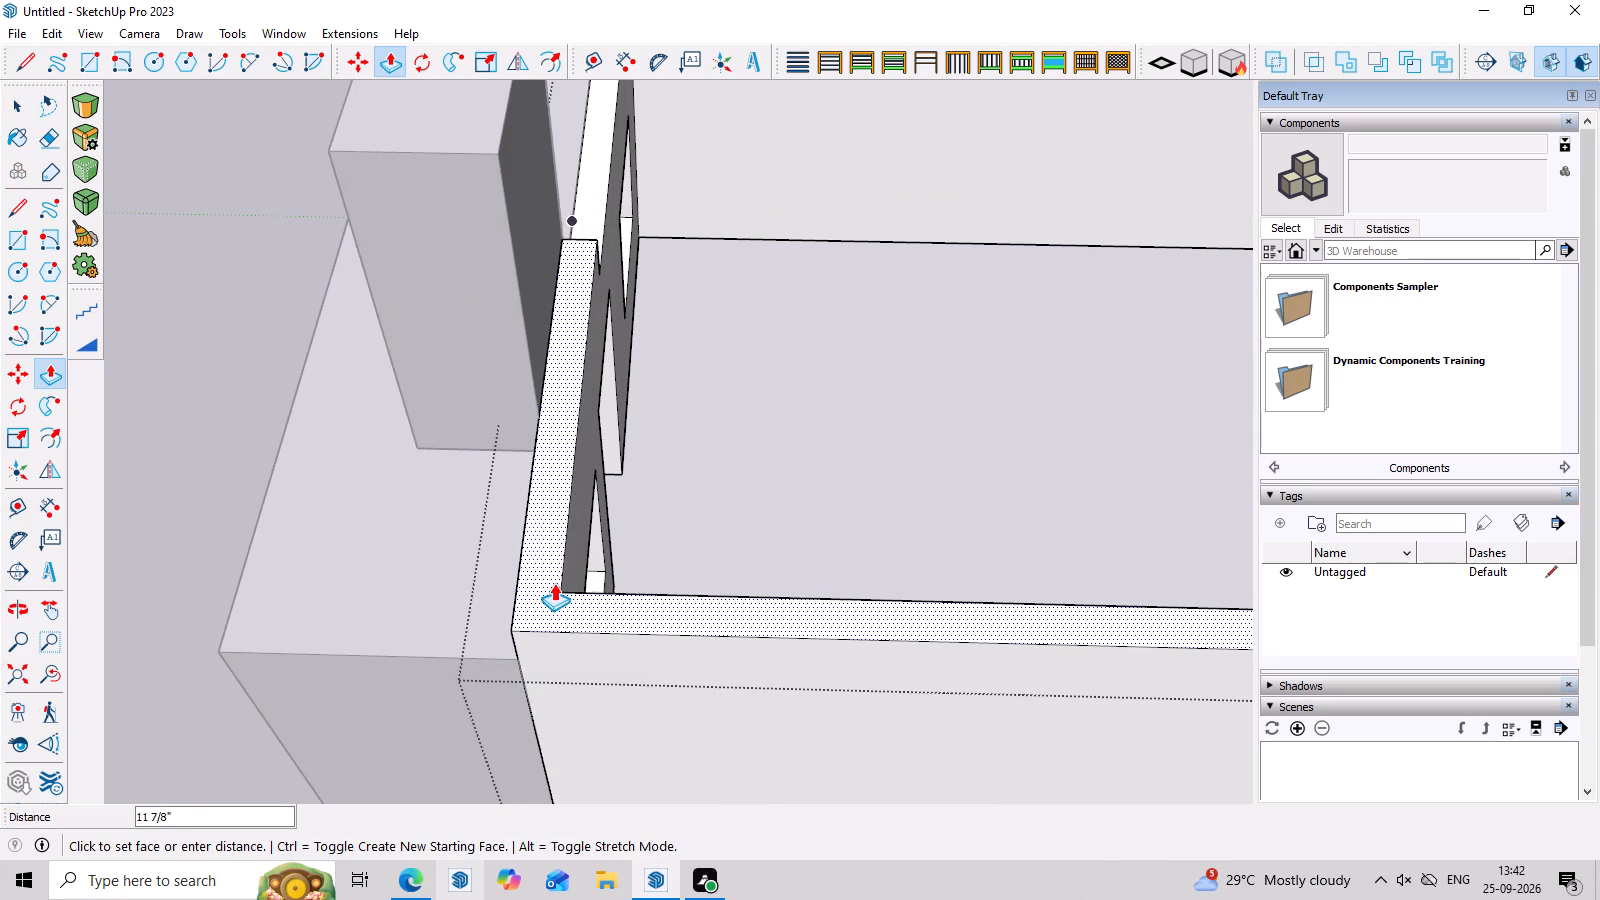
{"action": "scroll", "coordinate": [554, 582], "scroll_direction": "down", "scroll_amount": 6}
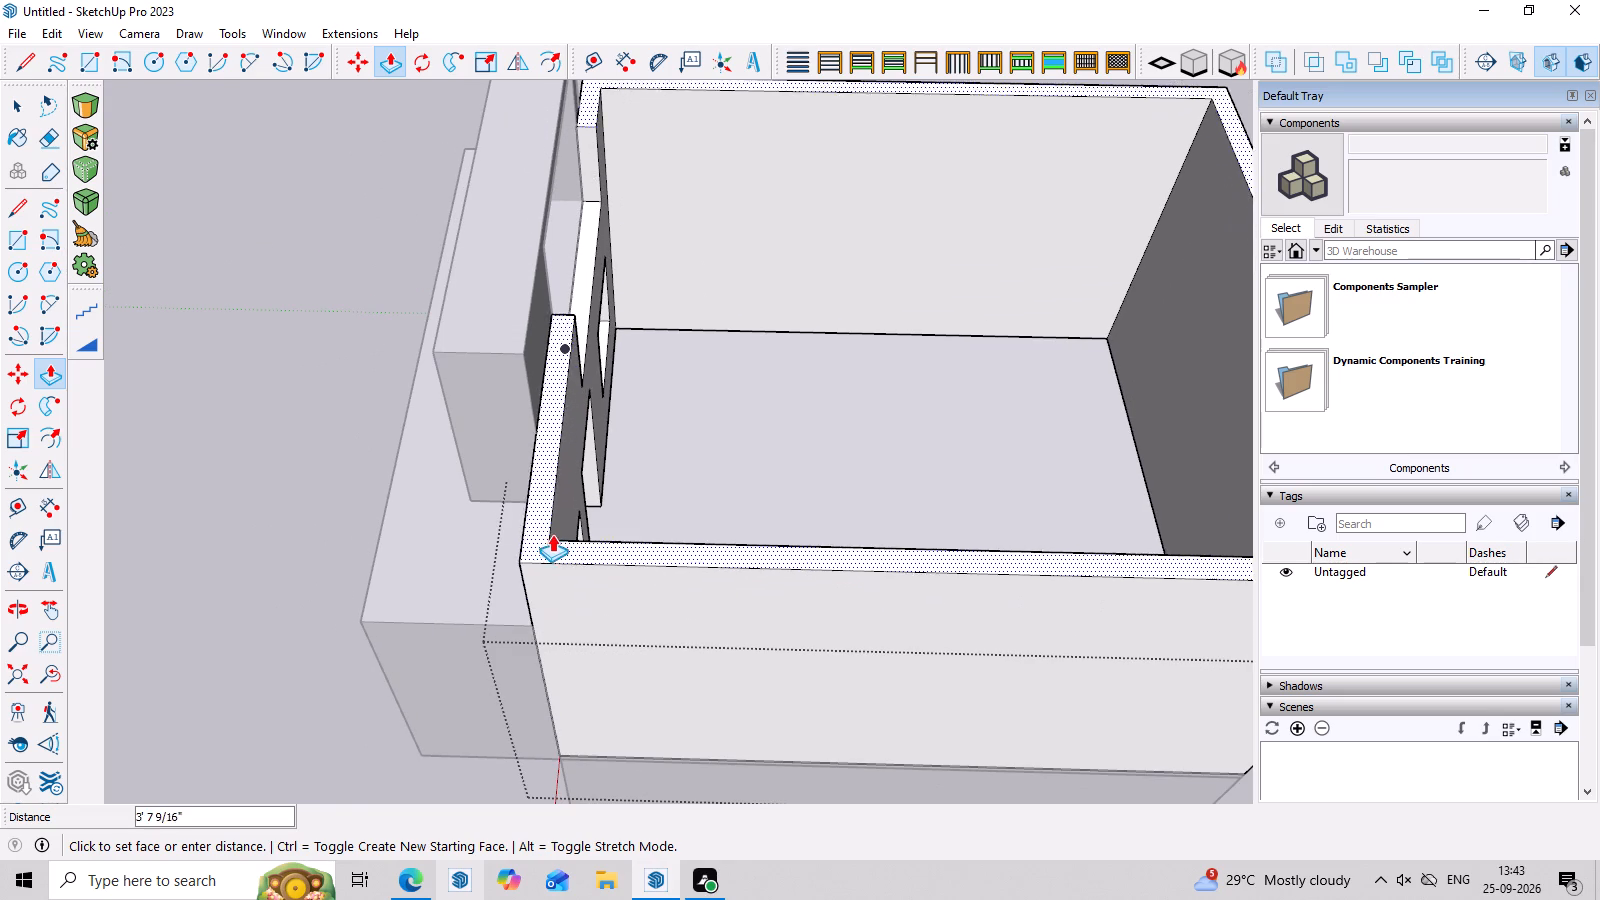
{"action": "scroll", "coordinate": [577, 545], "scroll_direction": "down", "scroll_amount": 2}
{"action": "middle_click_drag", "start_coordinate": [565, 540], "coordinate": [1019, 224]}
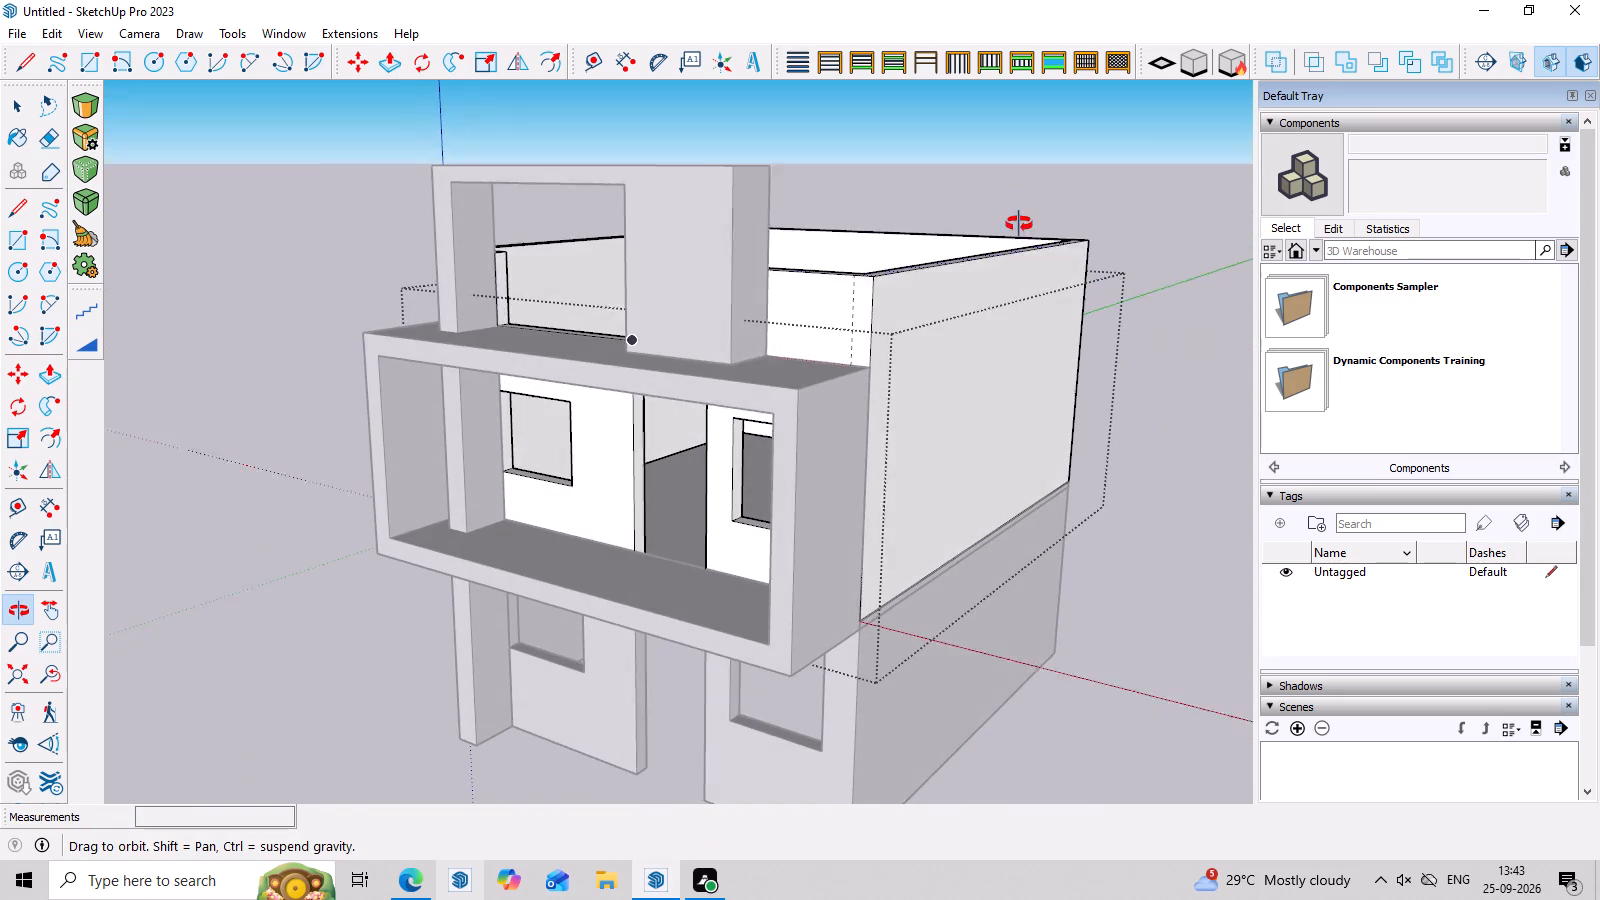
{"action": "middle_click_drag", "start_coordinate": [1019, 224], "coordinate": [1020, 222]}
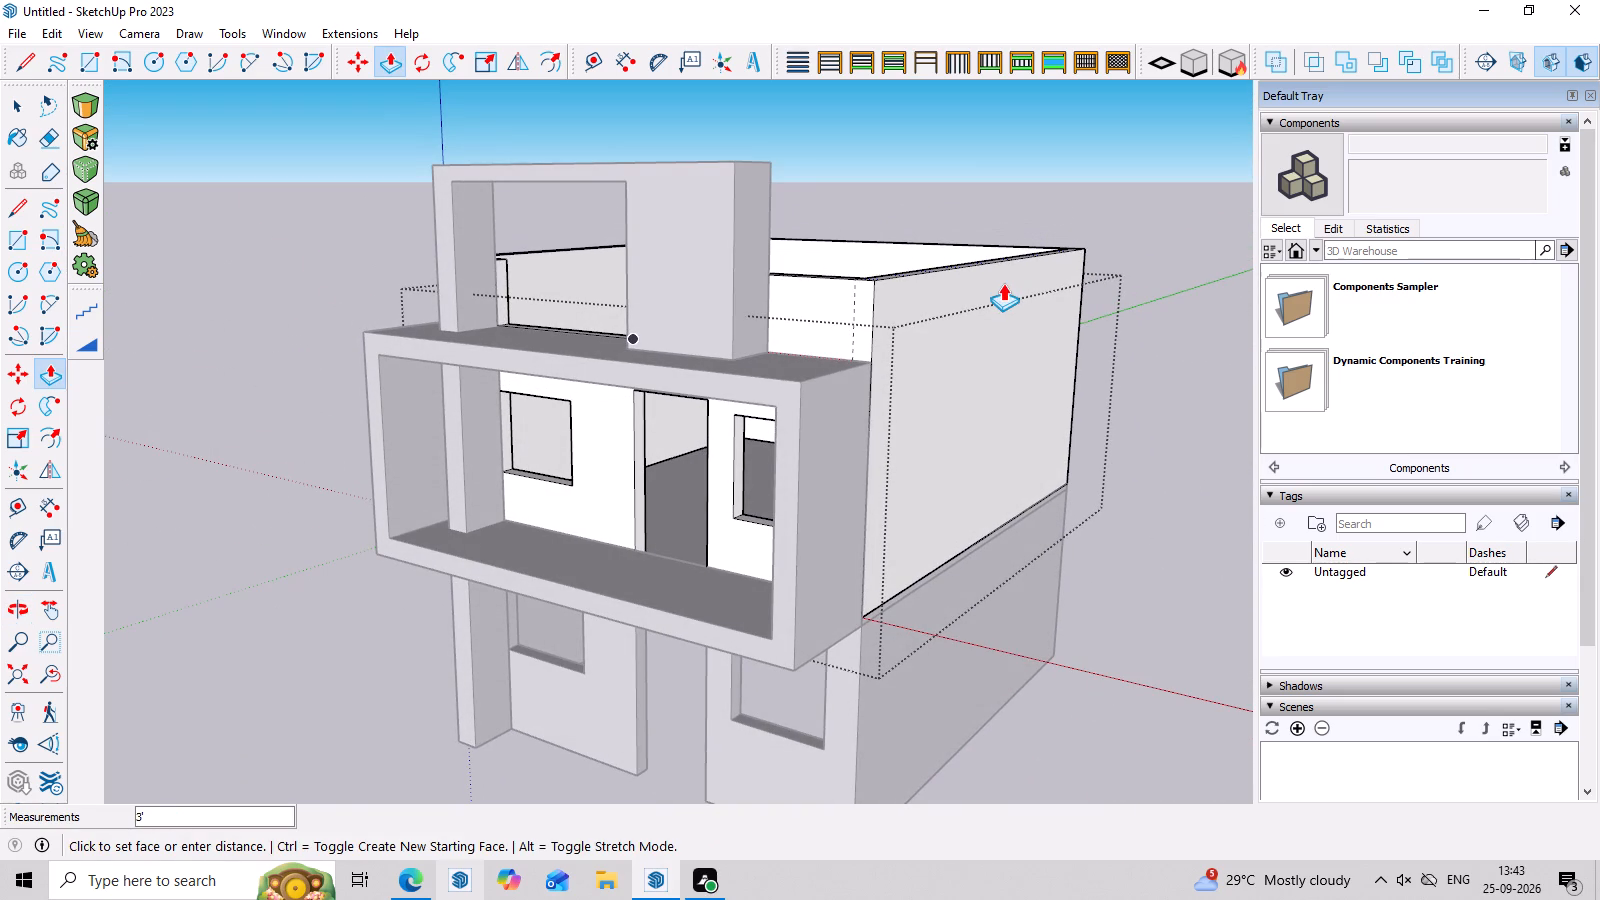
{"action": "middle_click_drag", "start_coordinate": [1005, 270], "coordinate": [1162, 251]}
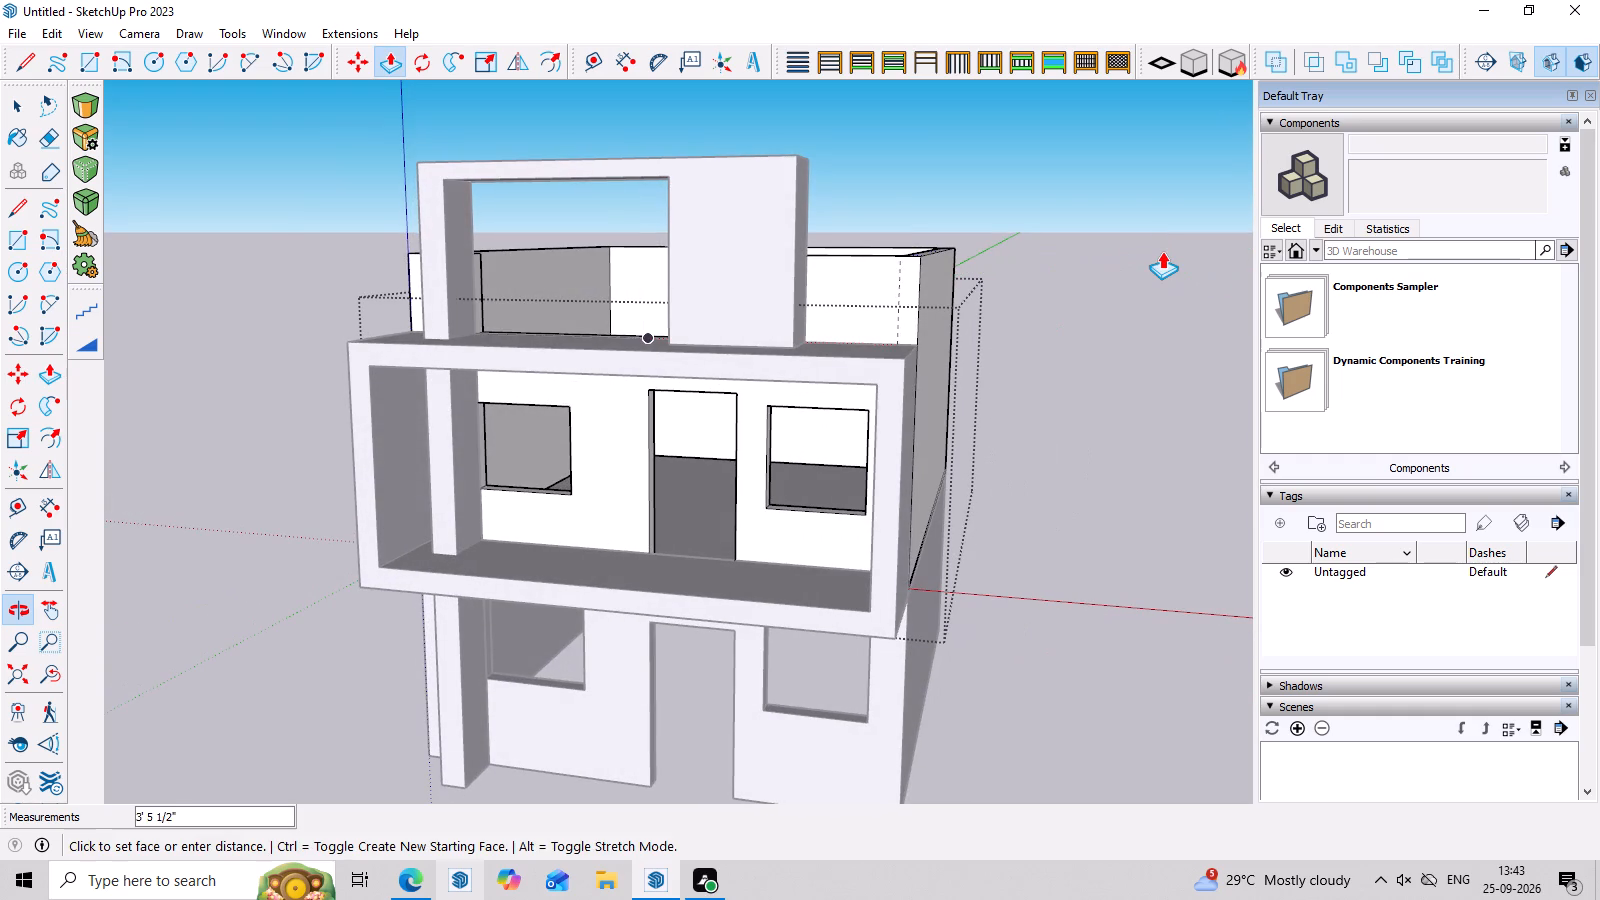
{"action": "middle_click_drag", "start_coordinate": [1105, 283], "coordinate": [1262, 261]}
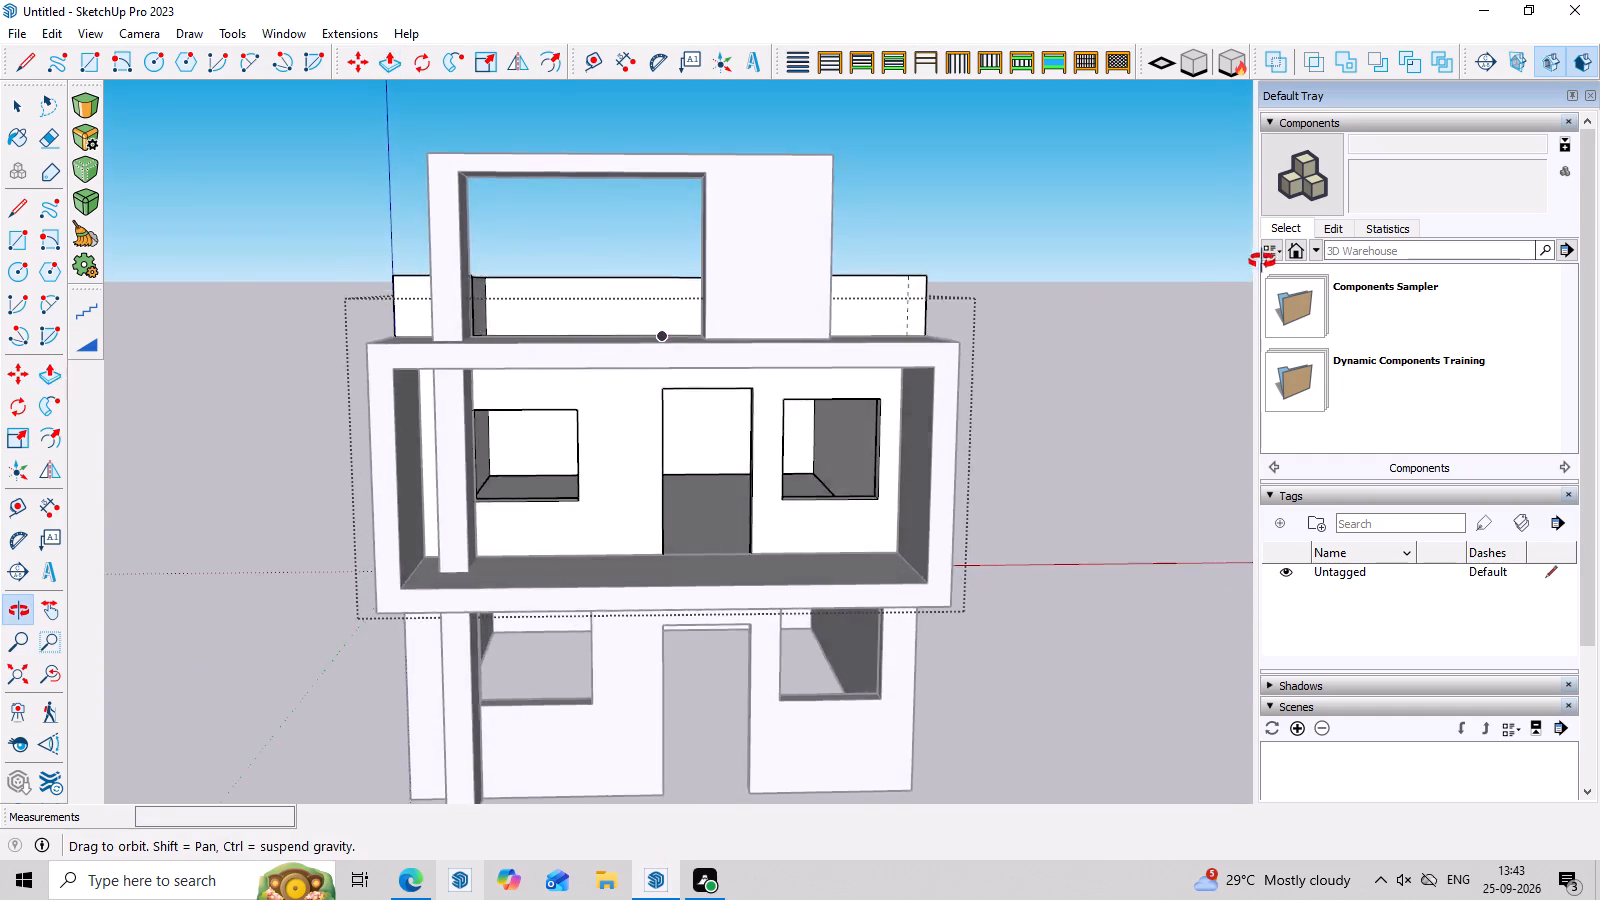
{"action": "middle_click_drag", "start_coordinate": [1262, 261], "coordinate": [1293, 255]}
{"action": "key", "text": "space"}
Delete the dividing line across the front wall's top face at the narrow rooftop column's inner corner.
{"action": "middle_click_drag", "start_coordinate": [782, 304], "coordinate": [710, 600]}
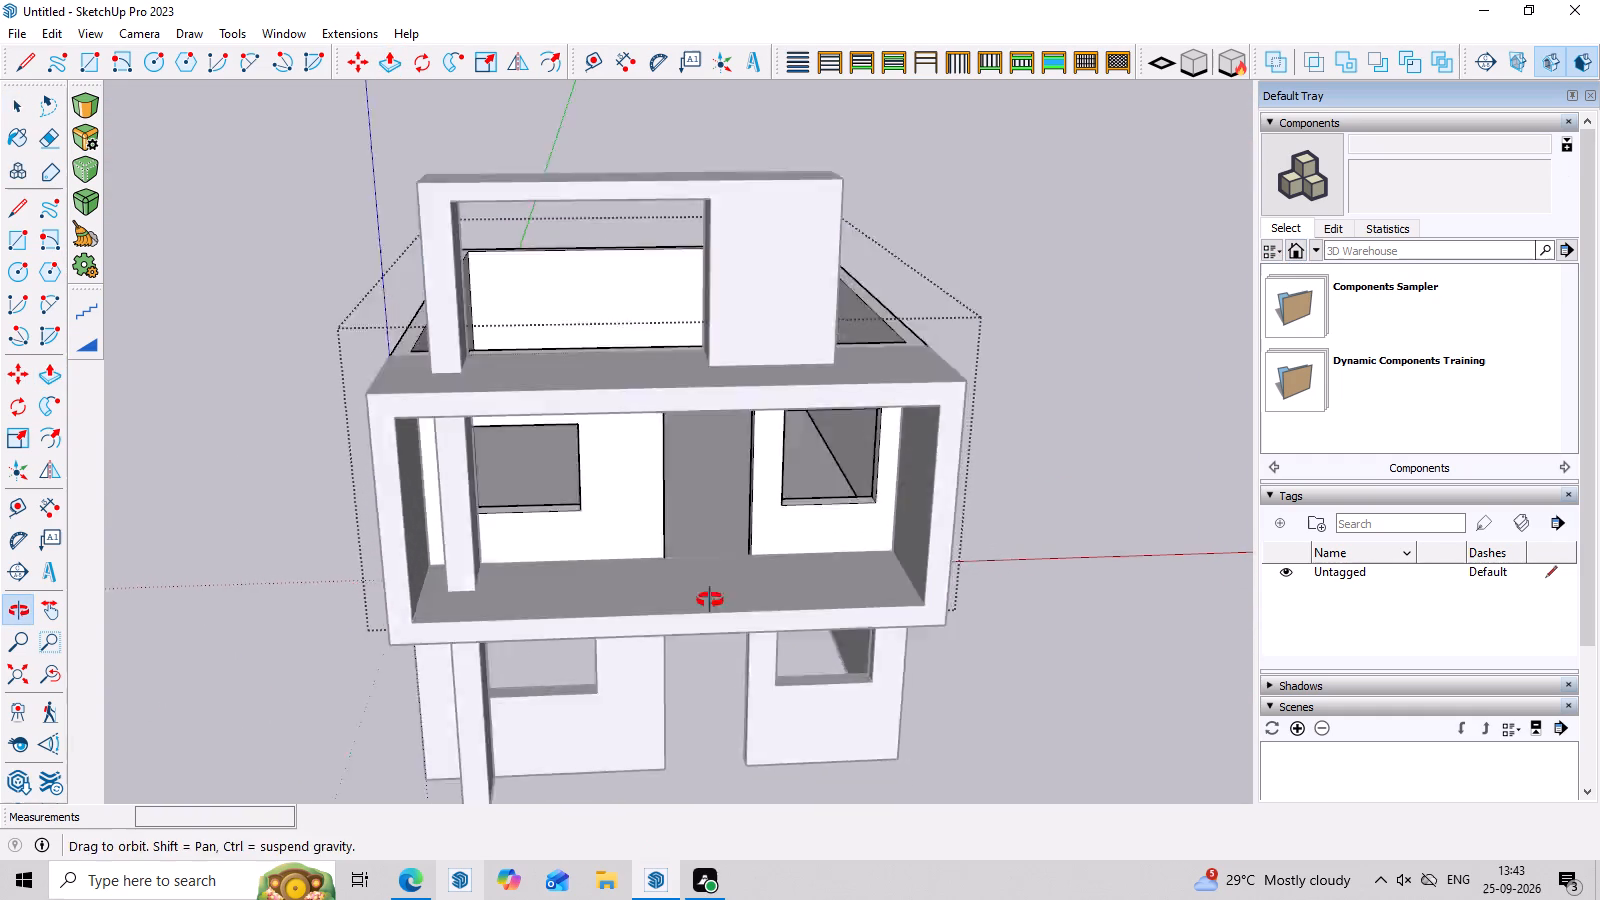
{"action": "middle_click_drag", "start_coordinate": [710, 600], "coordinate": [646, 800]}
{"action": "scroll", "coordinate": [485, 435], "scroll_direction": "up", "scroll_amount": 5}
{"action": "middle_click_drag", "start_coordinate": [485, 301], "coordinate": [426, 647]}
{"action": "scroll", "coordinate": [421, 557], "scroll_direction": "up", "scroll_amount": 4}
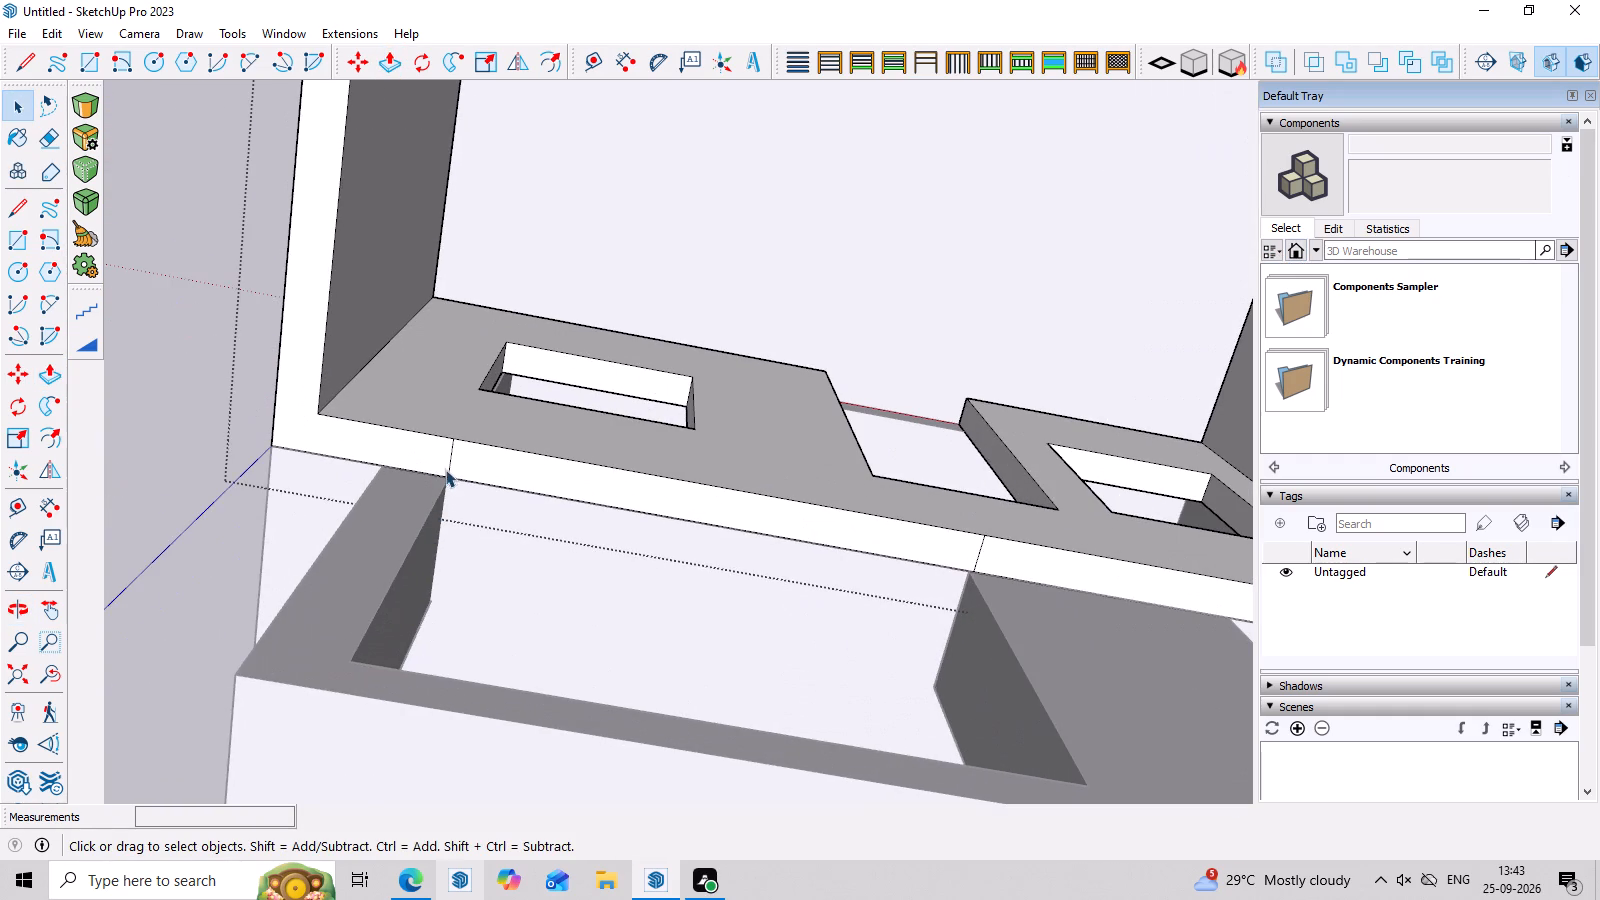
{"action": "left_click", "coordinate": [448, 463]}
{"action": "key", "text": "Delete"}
Draw a 9" by about 1 9/16" rectangle from the narrow column's inner corner towards that column, and delete its corner-side line.
{"action": "scroll", "coordinate": [496, 443], "scroll_direction": "up", "scroll_amount": 7}
{"action": "middle_click_drag", "start_coordinate": [393, 519], "coordinate": [849, 580]}
{"action": "scroll", "coordinate": [482, 225], "scroll_direction": "up", "scroll_amount": 4}
{"action": "scroll", "coordinate": [538, 312], "scroll_direction": "up", "scroll_amount": 3}
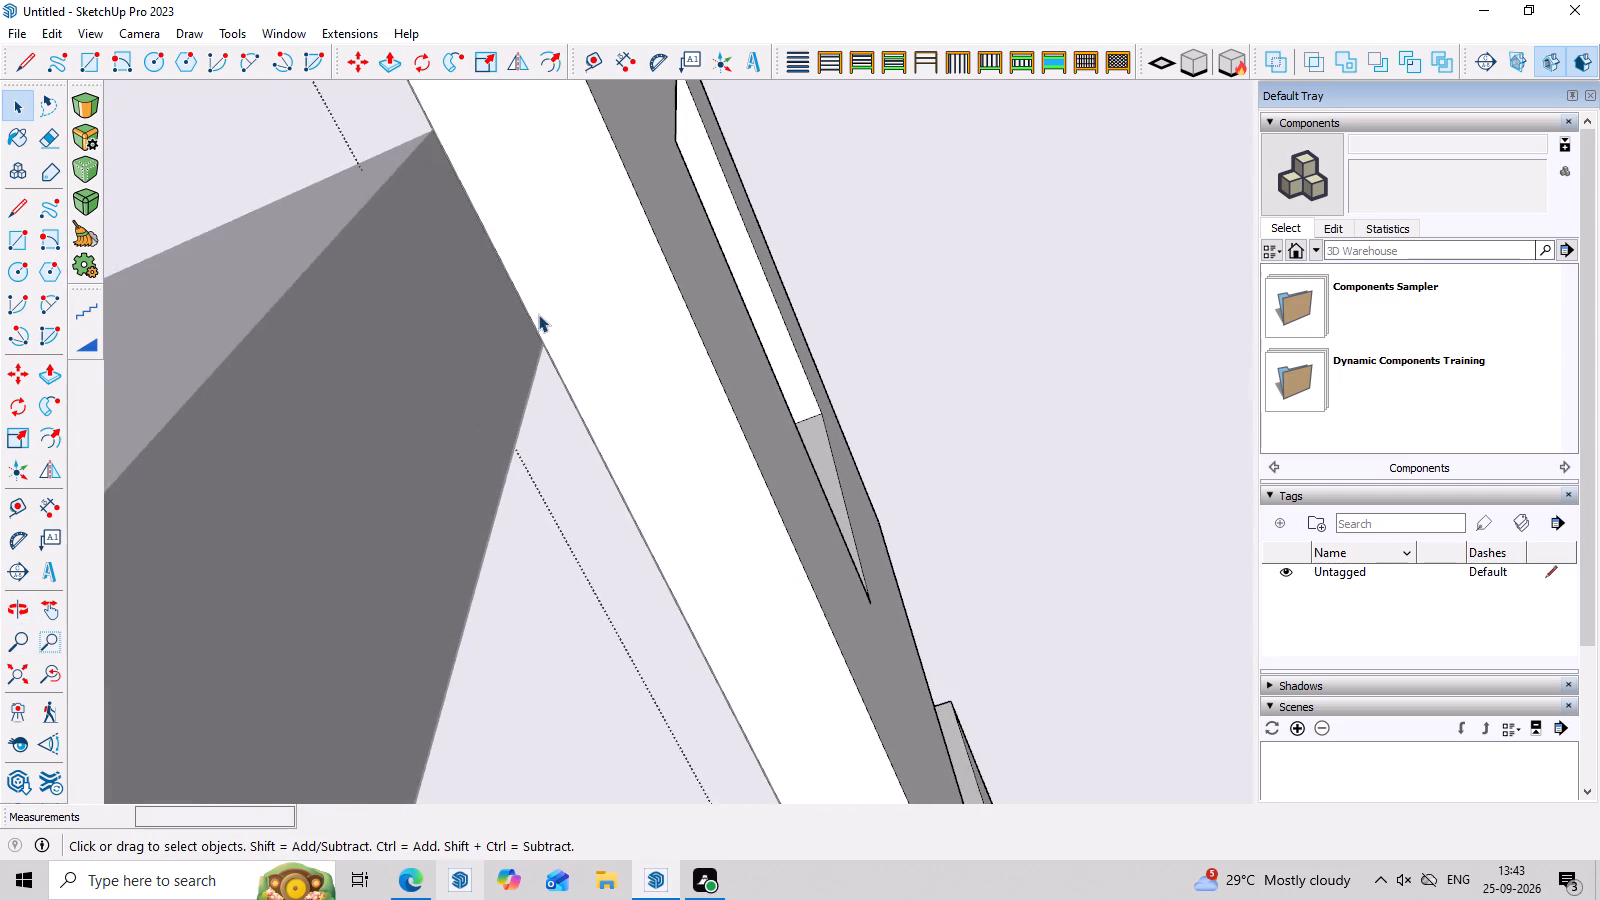
{"action": "middle_click_drag", "start_coordinate": [564, 354], "coordinate": [565, 320]}
{"action": "key", "text": "r"}
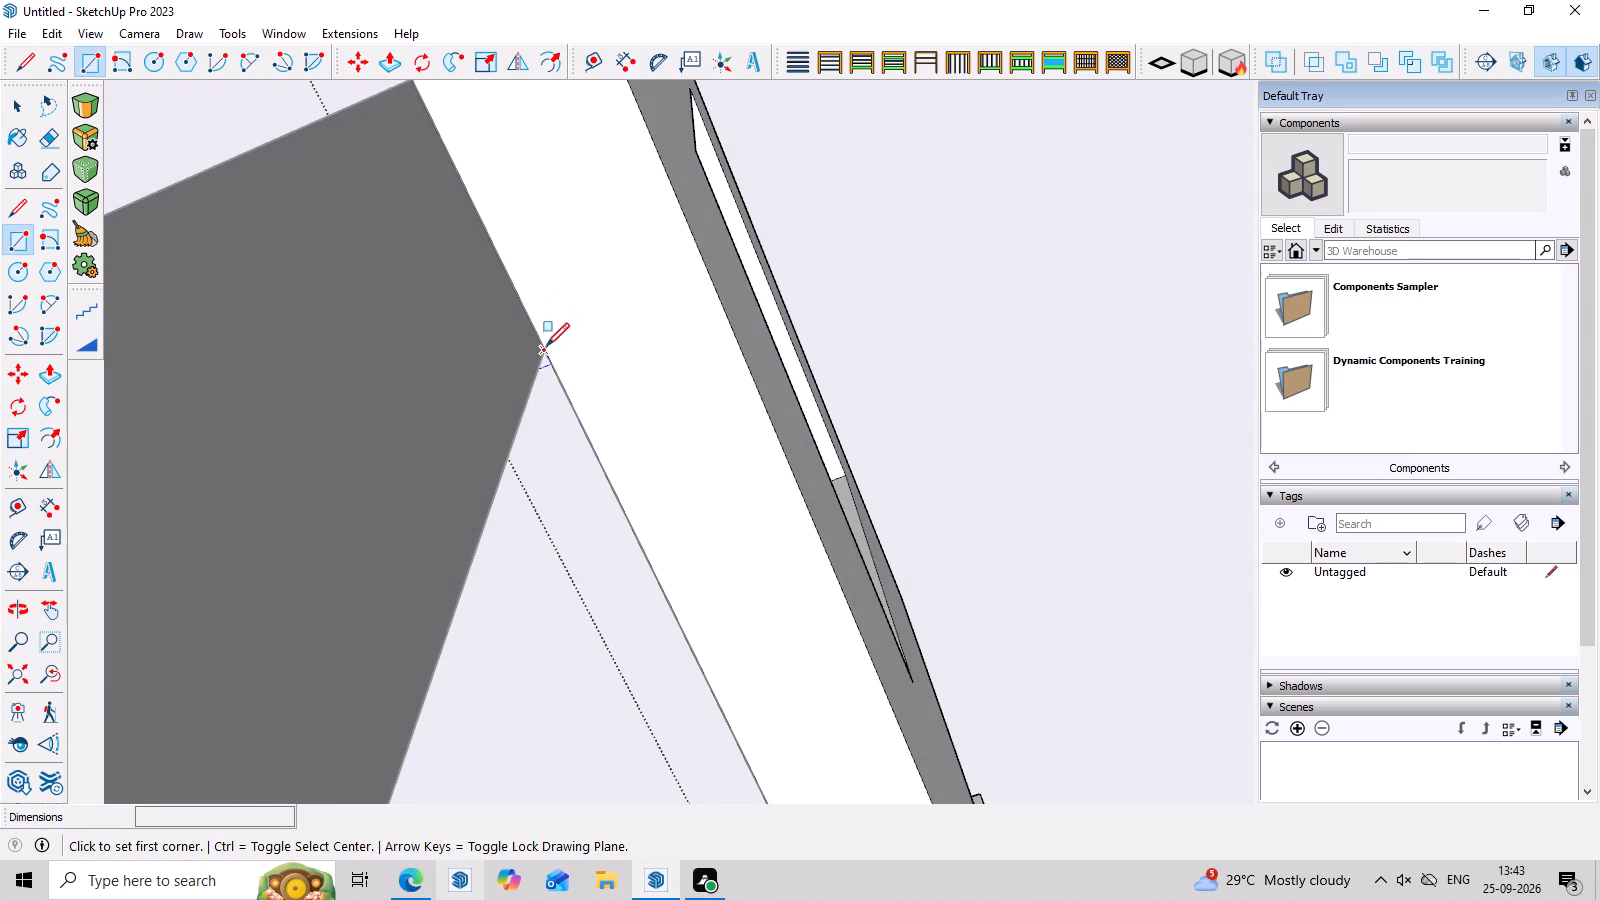
{"action": "left_click", "coordinate": [546, 347]}
{"action": "left_click", "coordinate": [694, 254]}
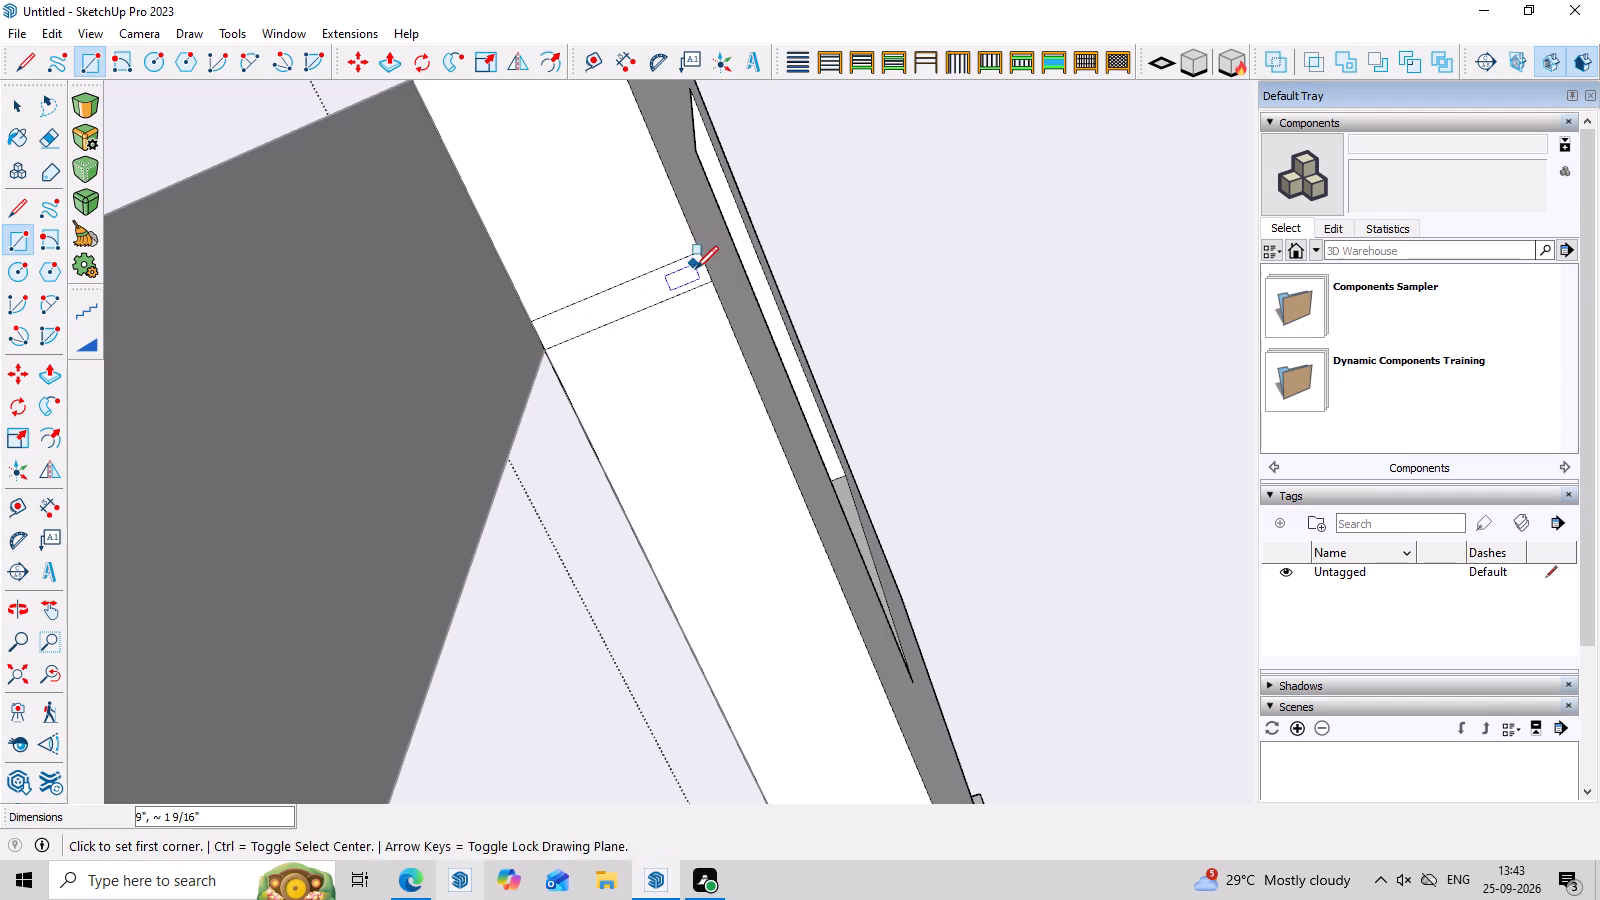
{"action": "key", "text": "space"}
{"action": "left_click", "coordinate": [670, 297]}
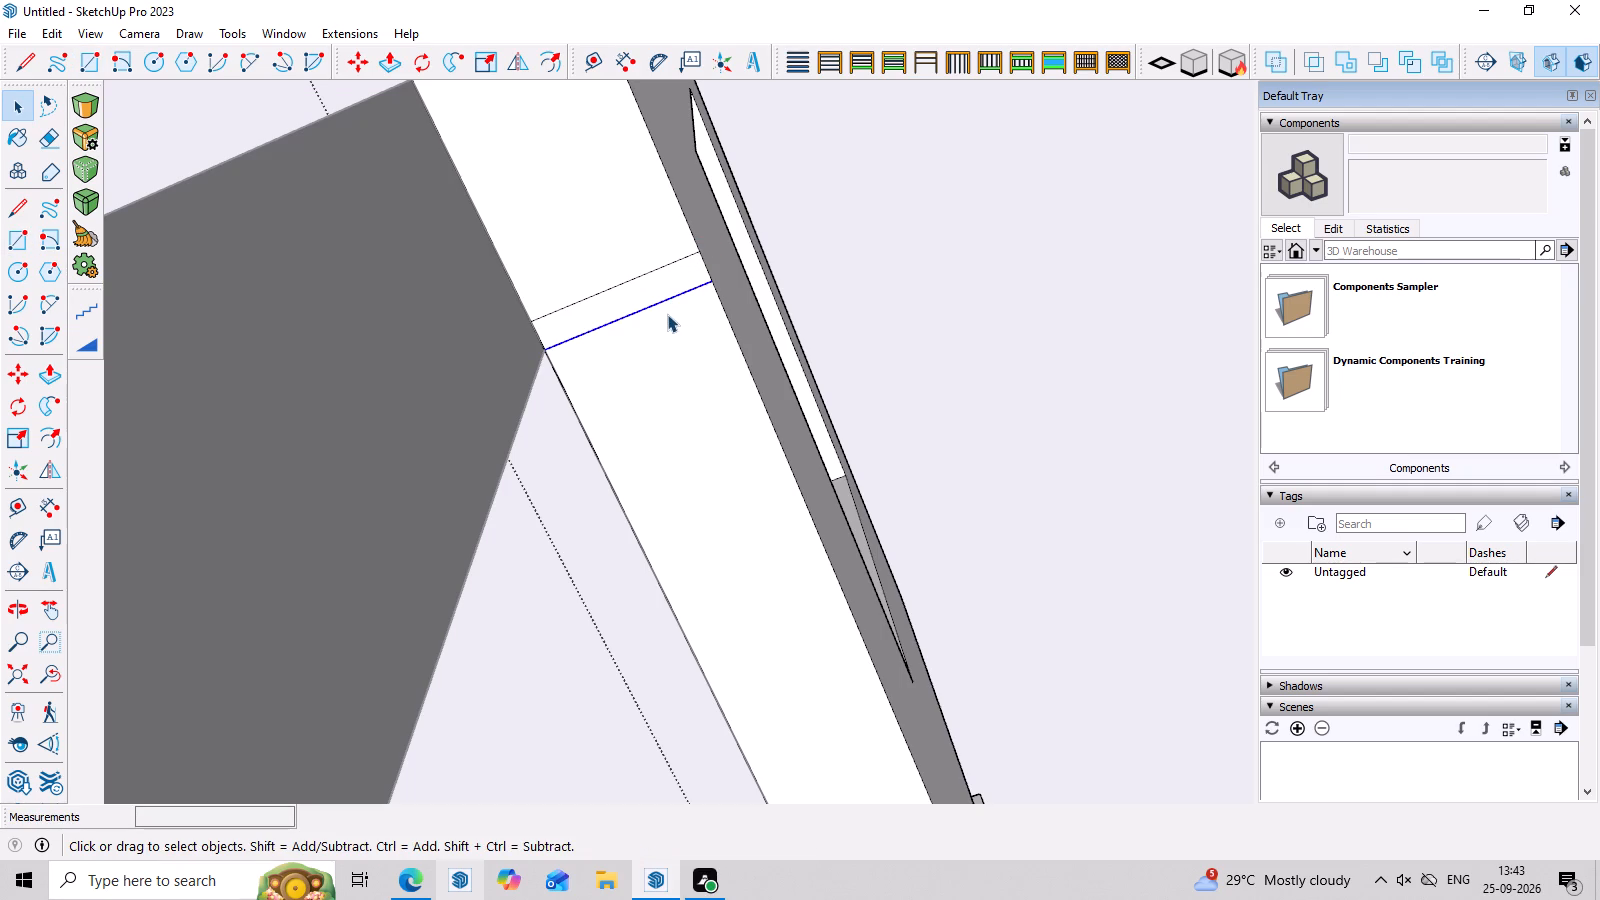
{"action": "key", "text": "Delete"}
Push/Pull the roof walls' top face, except the section between the columns, up about 3' 7 5/16" and leave the group.
{"action": "left_click", "coordinate": [666, 324]}
{"action": "left_click", "coordinate": [519, 226]}
{"action": "scroll", "coordinate": [570, 357], "scroll_direction": "down", "scroll_amount": 3}
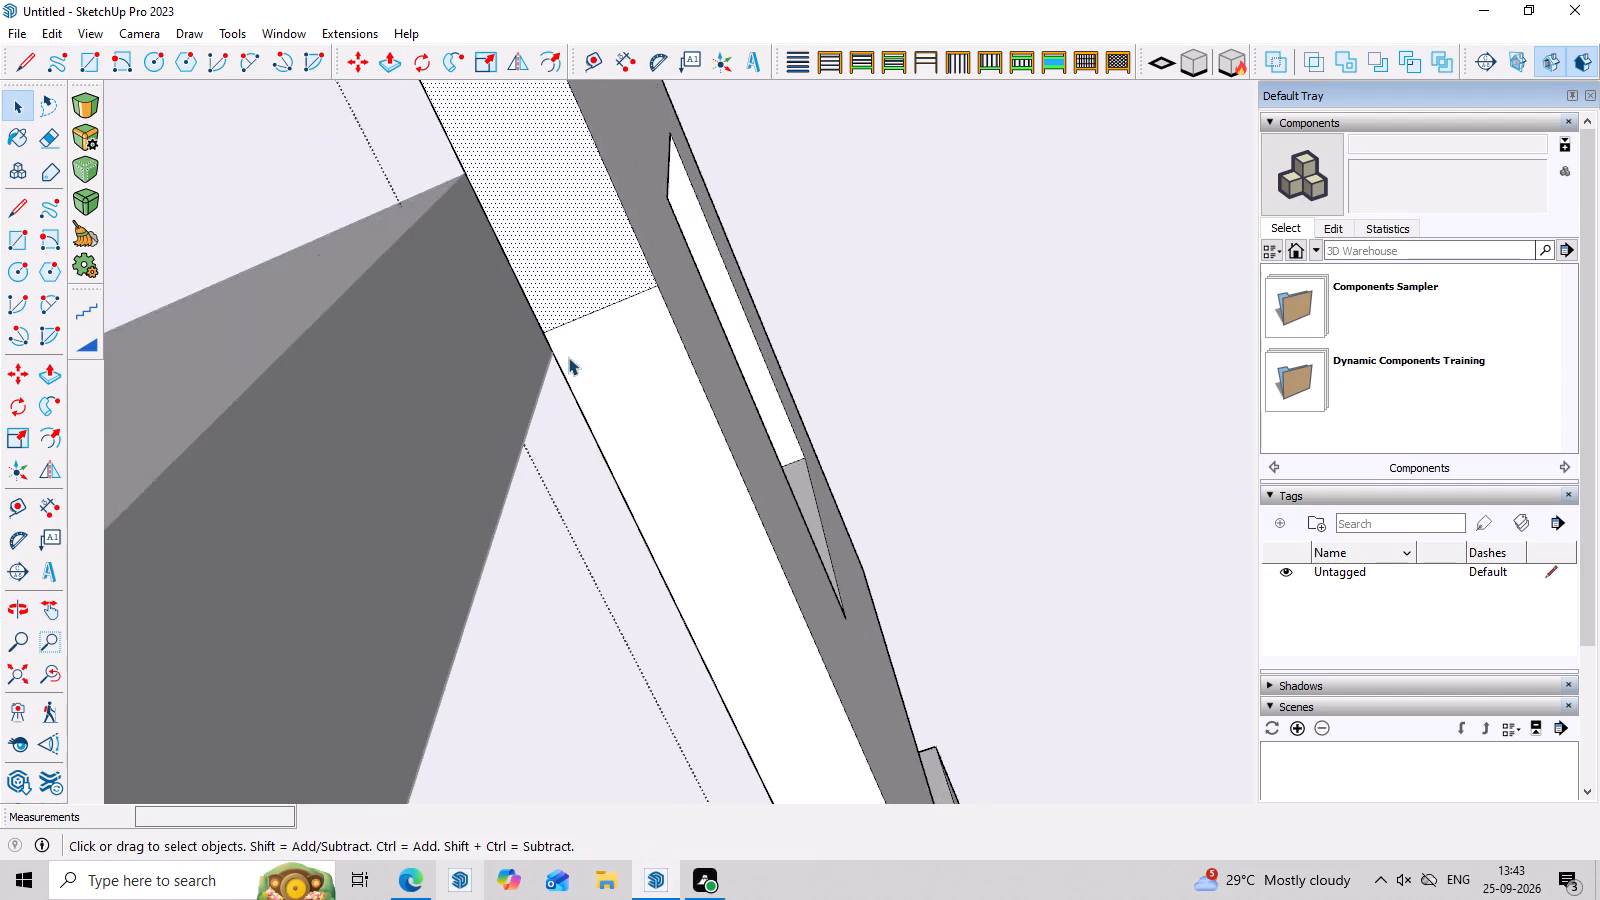
{"action": "scroll", "coordinate": [568, 357], "scroll_direction": "down", "scroll_amount": 9}
{"action": "middle_click_drag", "start_coordinate": [577, 609], "coordinate": [669, 476]}
{"action": "scroll", "coordinate": [590, 332], "scroll_direction": "up", "scroll_amount": 3}
{"action": "middle_click_drag", "start_coordinate": [523, 590], "coordinate": [913, 543]}
{"action": "middle_click_drag", "start_coordinate": [913, 543], "coordinate": [411, 358]}
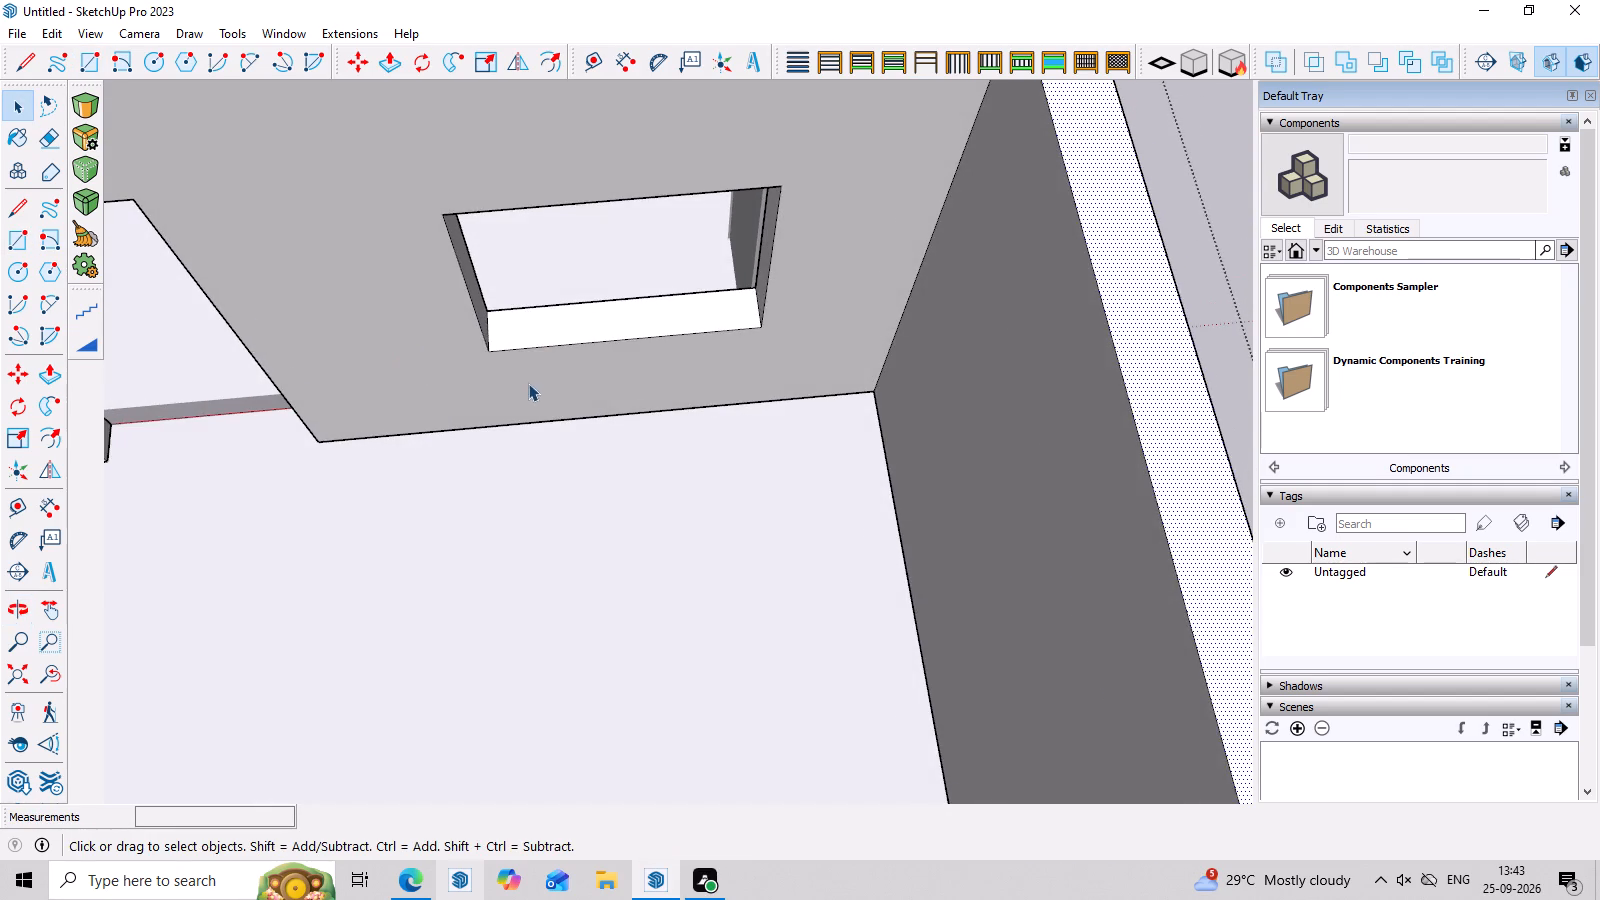
{"action": "scroll", "coordinate": [529, 383], "scroll_direction": "down", "scroll_amount": 18}
{"action": "middle_click_drag", "start_coordinate": [345, 613], "coordinate": [1393, 424]}
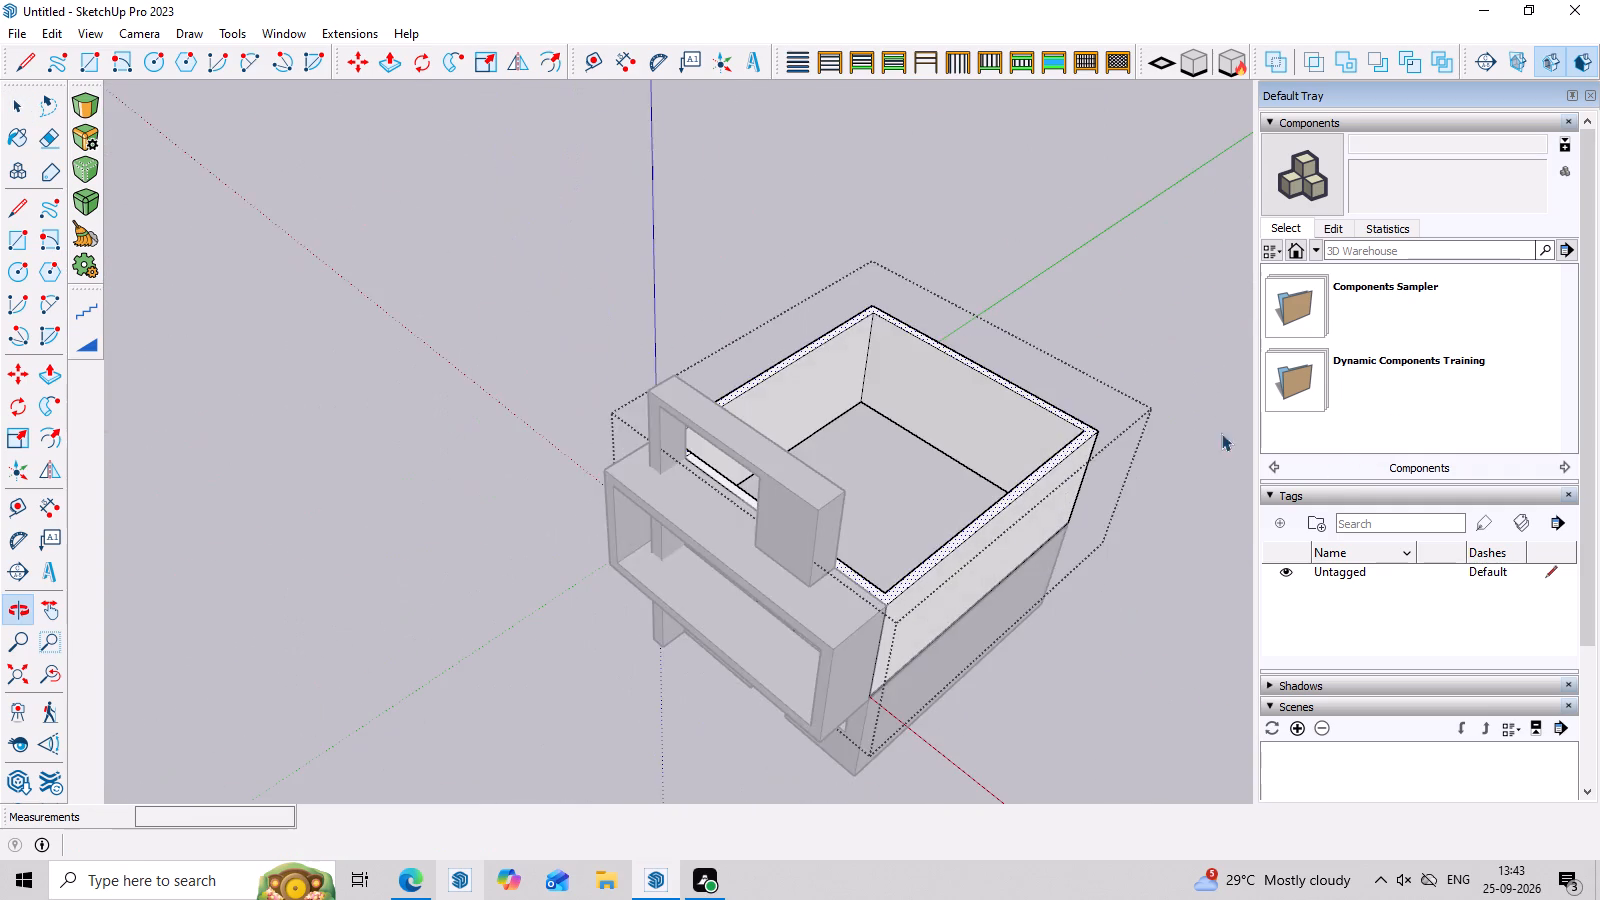
{"action": "middle_click_drag", "start_coordinate": [362, 565], "coordinate": [907, 566]}
{"action": "middle_click_drag", "start_coordinate": [917, 452], "coordinate": [870, 267]}
{"action": "scroll", "coordinate": [948, 403], "scroll_direction": "up", "scroll_amount": 8}
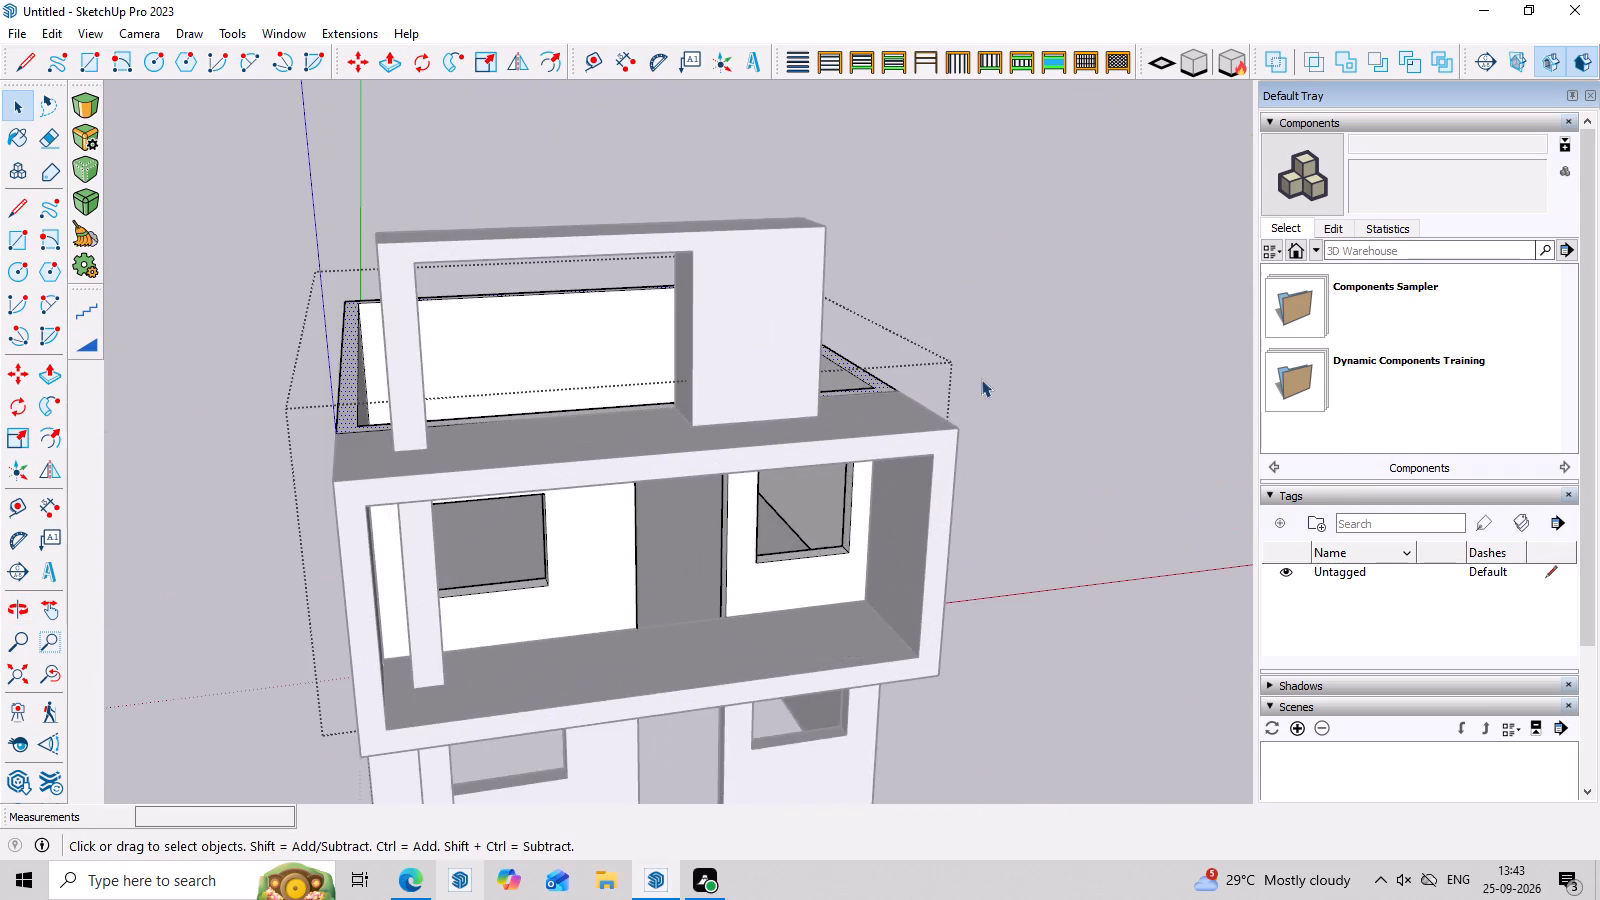
{"action": "middle_click_drag", "start_coordinate": [1042, 469], "coordinate": [830, 624]}
{"action": "scroll", "coordinate": [891, 432], "scroll_direction": "up", "scroll_amount": 4}
{"action": "key", "text": "p"}
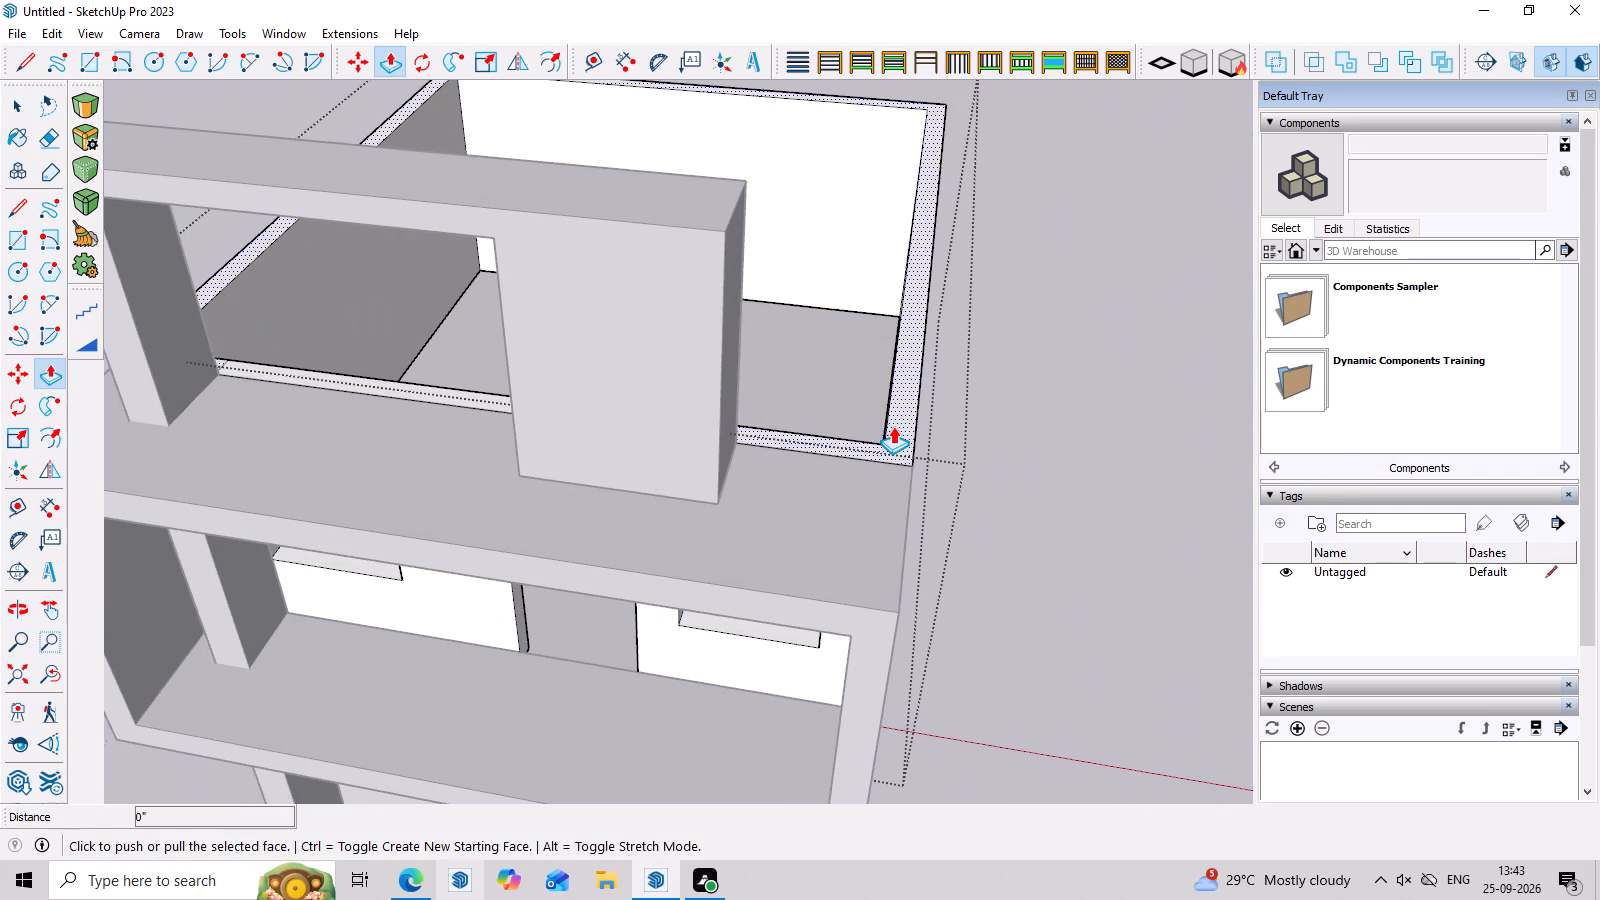
{"action": "left_click", "coordinate": [893, 426]}
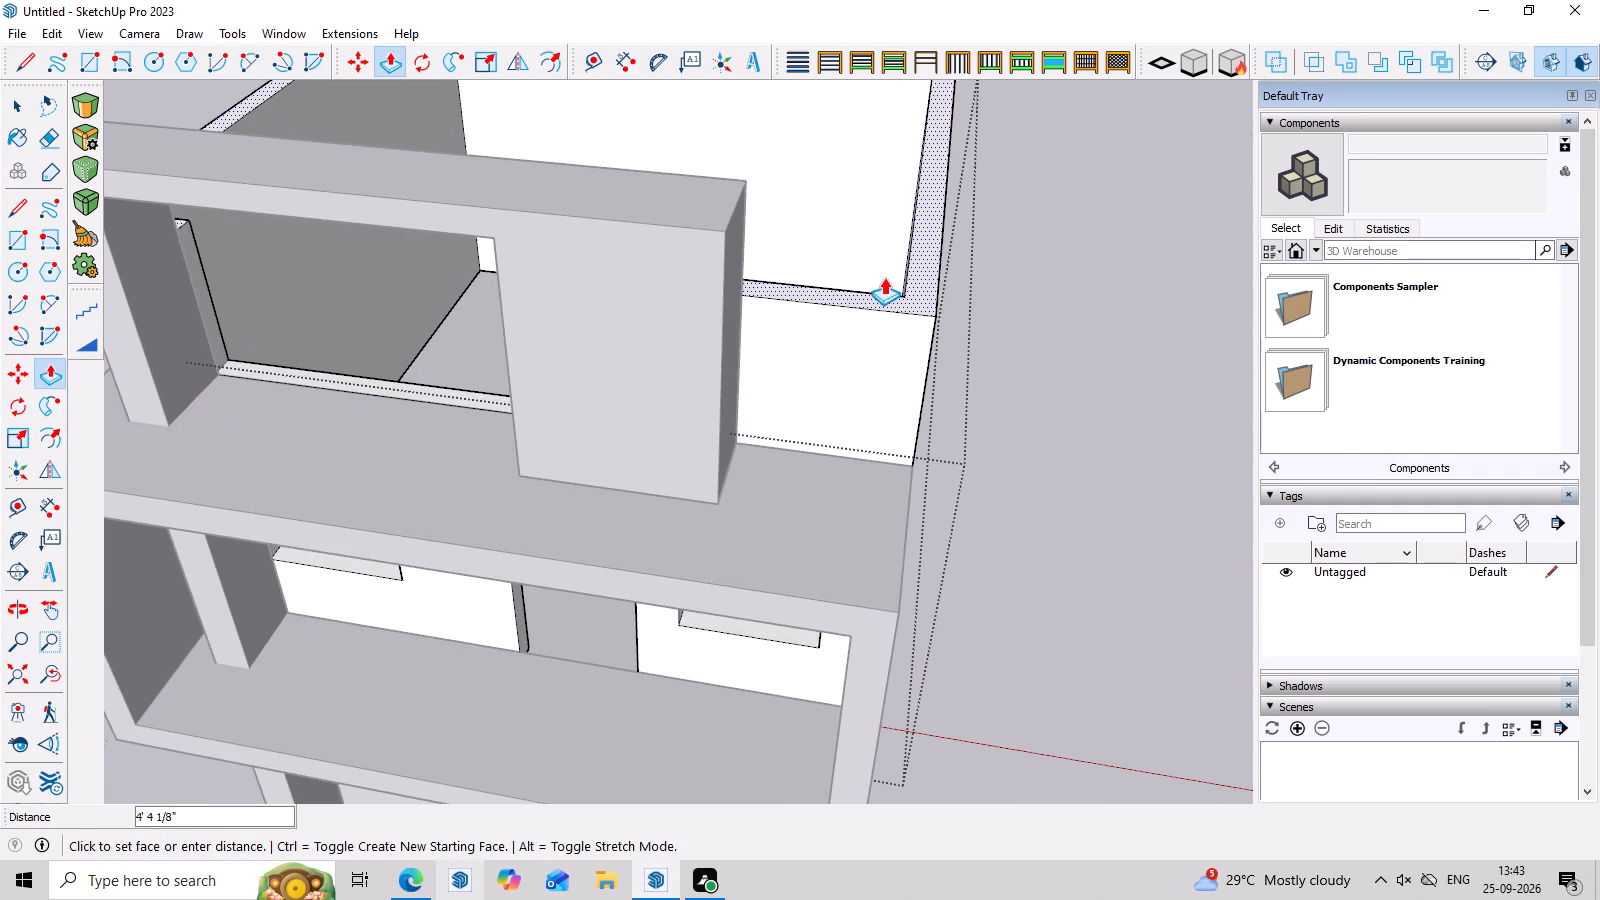
{"action": "middle_click_drag", "start_coordinate": [884, 280], "coordinate": [1075, 59]}
{"action": "middle_click", "coordinate": [1075, 59]}
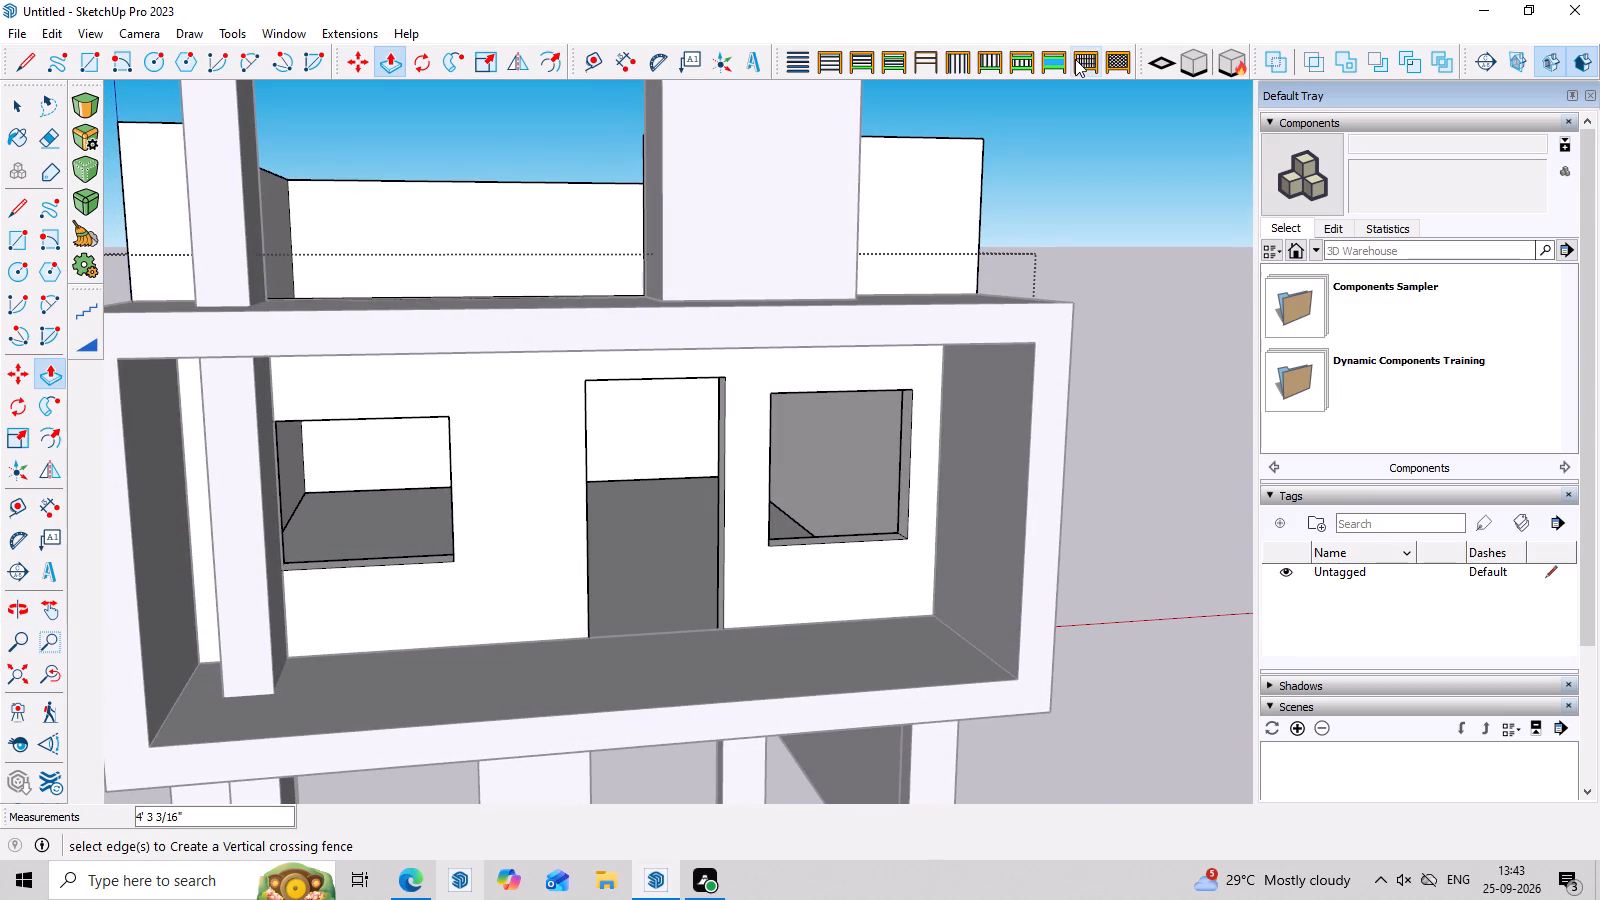
{"action": "middle_click_drag", "start_coordinate": [1075, 59], "coordinate": [990, 66]}
{"action": "scroll", "coordinate": [972, 180], "scroll_direction": "down", "scroll_amount": 6}
{"action": "middle_click_drag", "start_coordinate": [967, 181], "coordinate": [873, 188]}
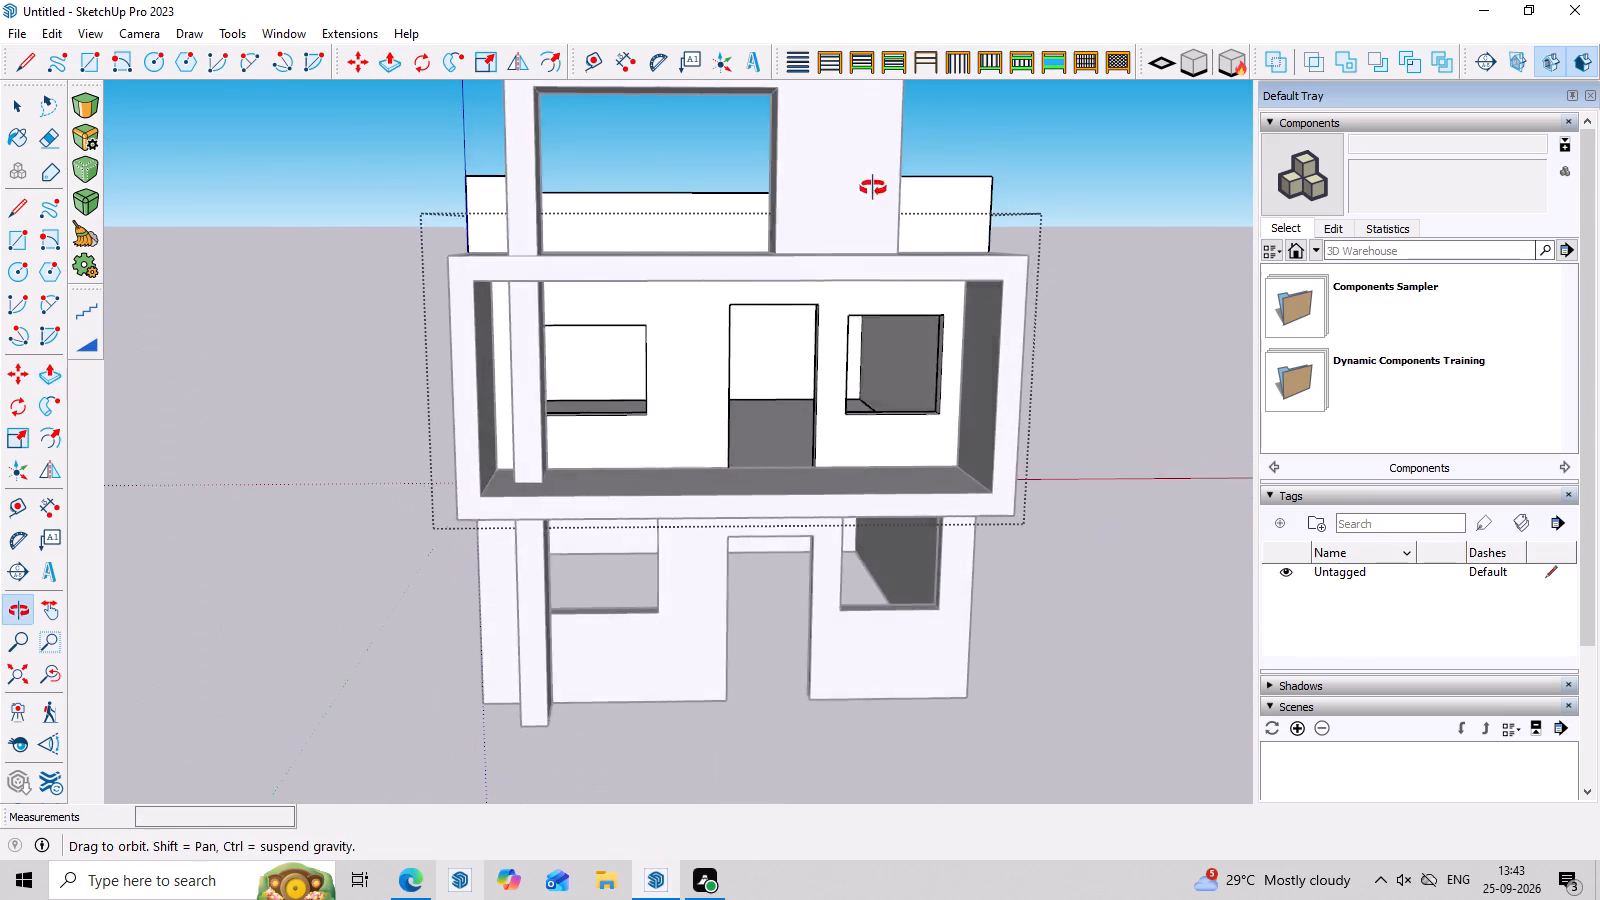
{"action": "middle_click_drag", "start_coordinate": [873, 188], "coordinate": [869, 188]}
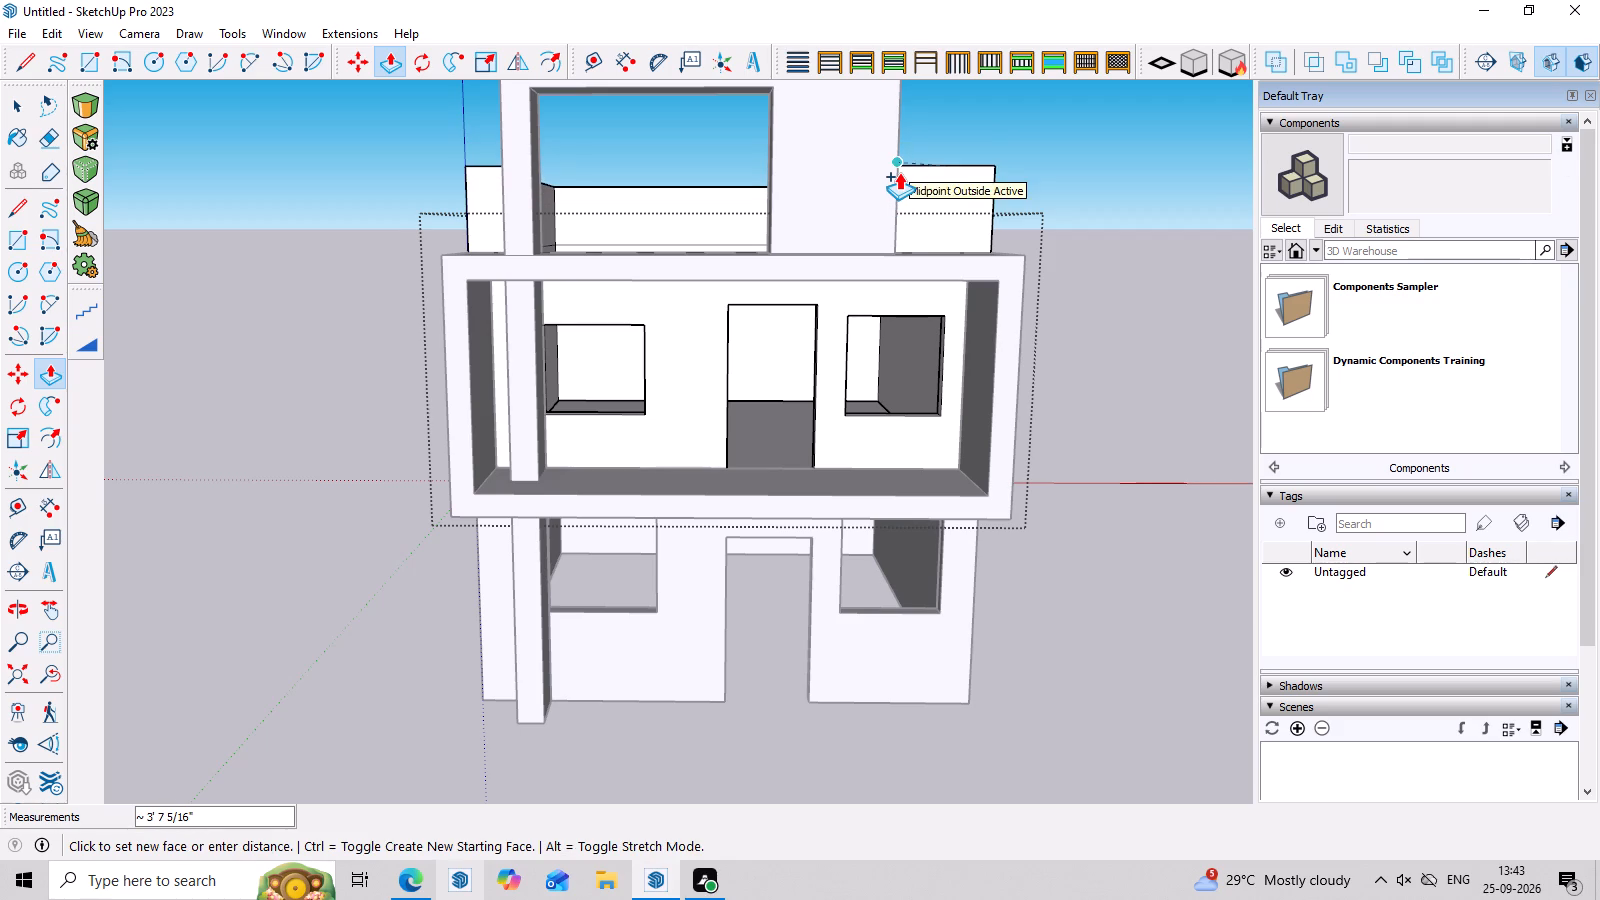
{"action": "left_click", "coordinate": [899, 179]}
{"action": "middle_click_drag", "start_coordinate": [911, 357], "coordinate": [323, 473]}
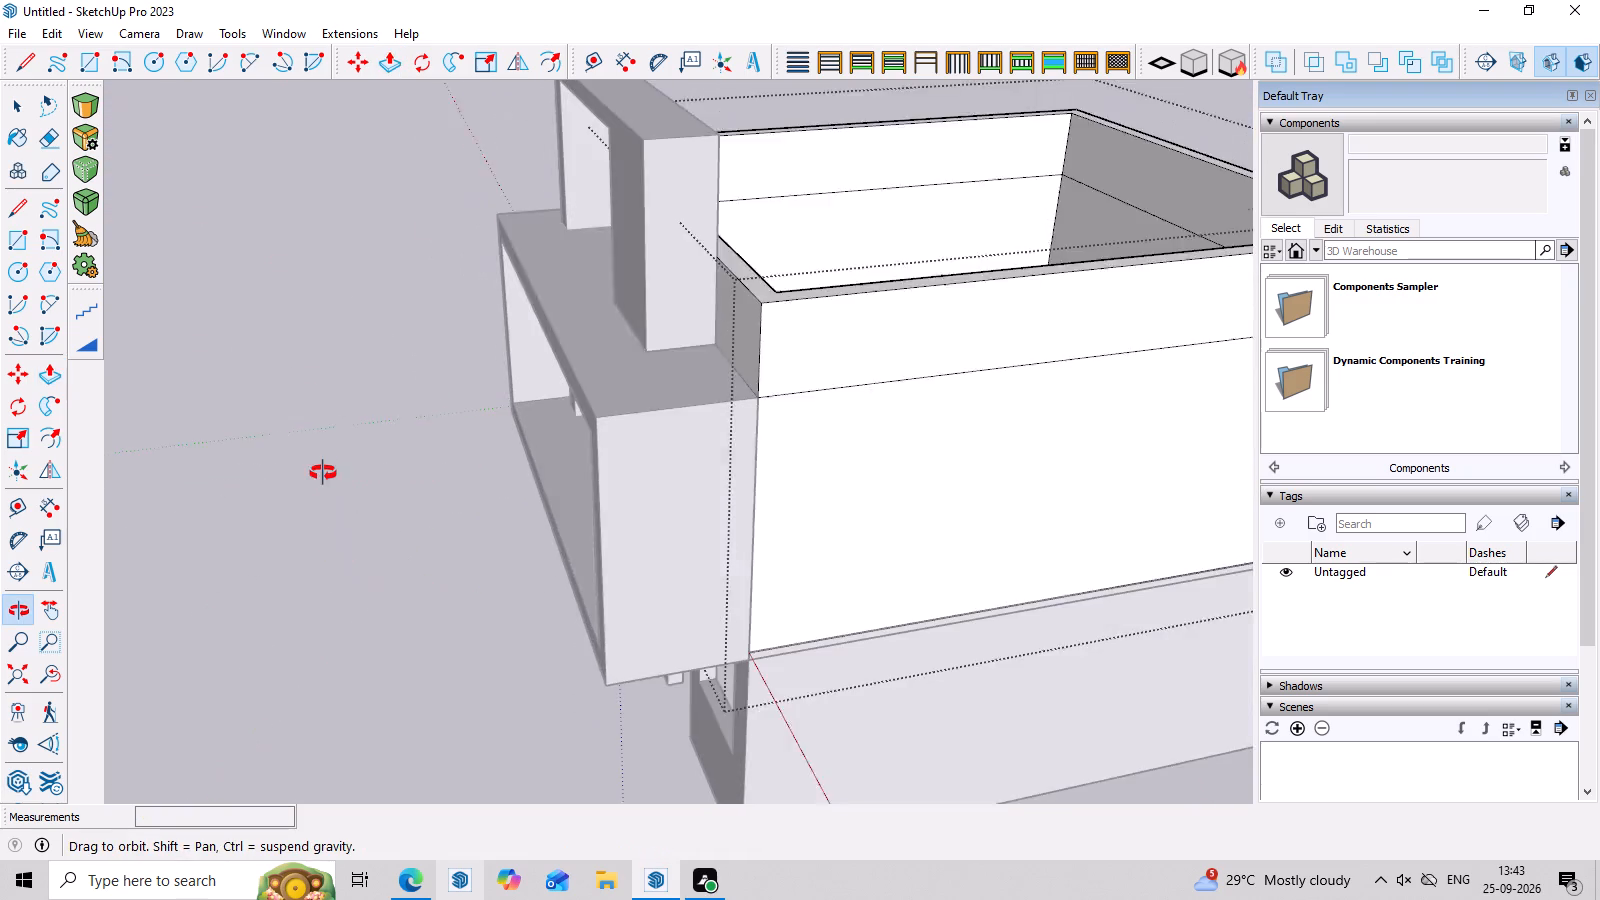
{"action": "middle_click_drag", "start_coordinate": [323, 473], "coordinate": [322, 463]}
{"action": "middle_click_drag", "start_coordinate": [666, 549], "coordinate": [1141, 494]}
{"action": "key", "text": "space"}
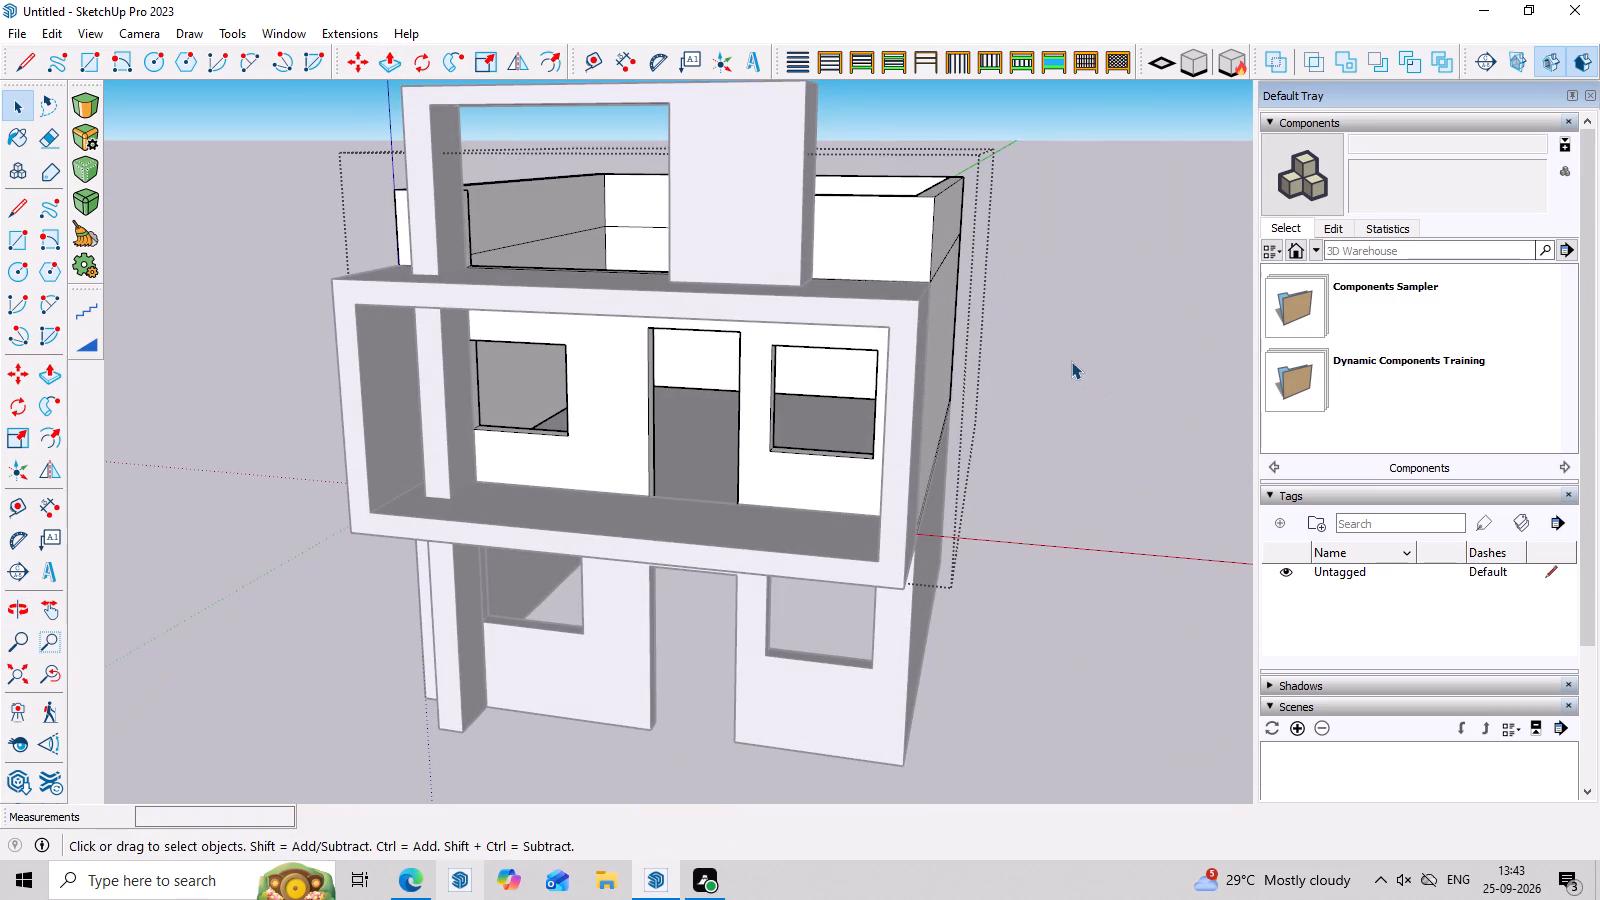
{"action": "left_click", "coordinate": [1071, 360]}
Examine the house's front, projecting frame and raised roof walls from above, below and straight on.
{"action": "middle_click_drag", "start_coordinate": [891, 464], "coordinate": [1042, 576]}
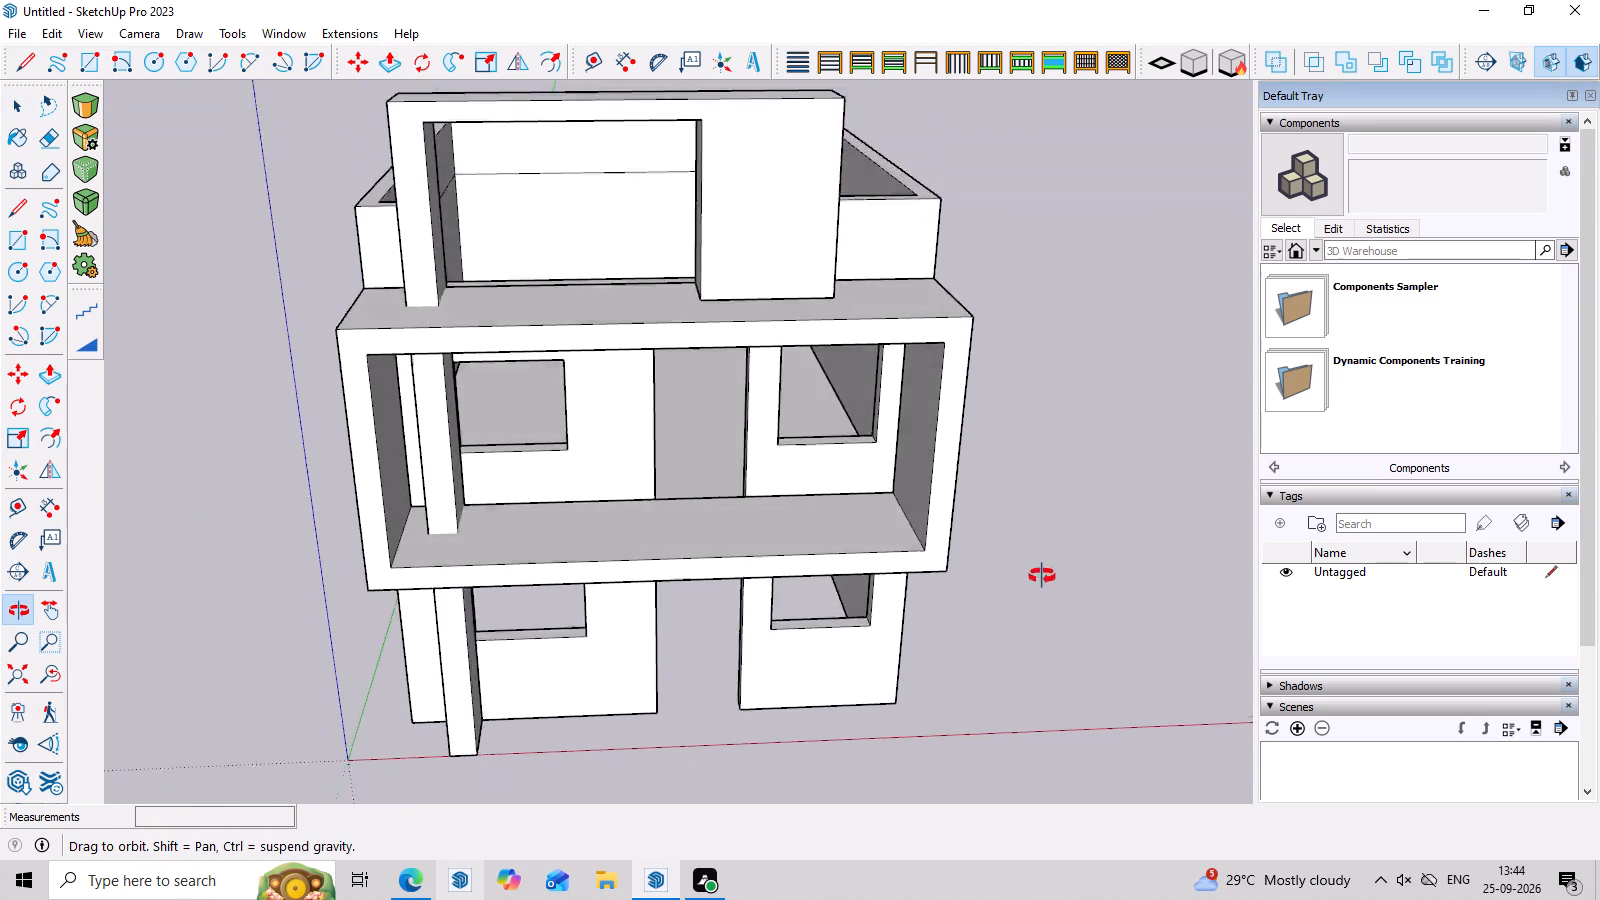
{"action": "middle_click_drag", "start_coordinate": [1042, 576], "coordinate": [986, 246]}
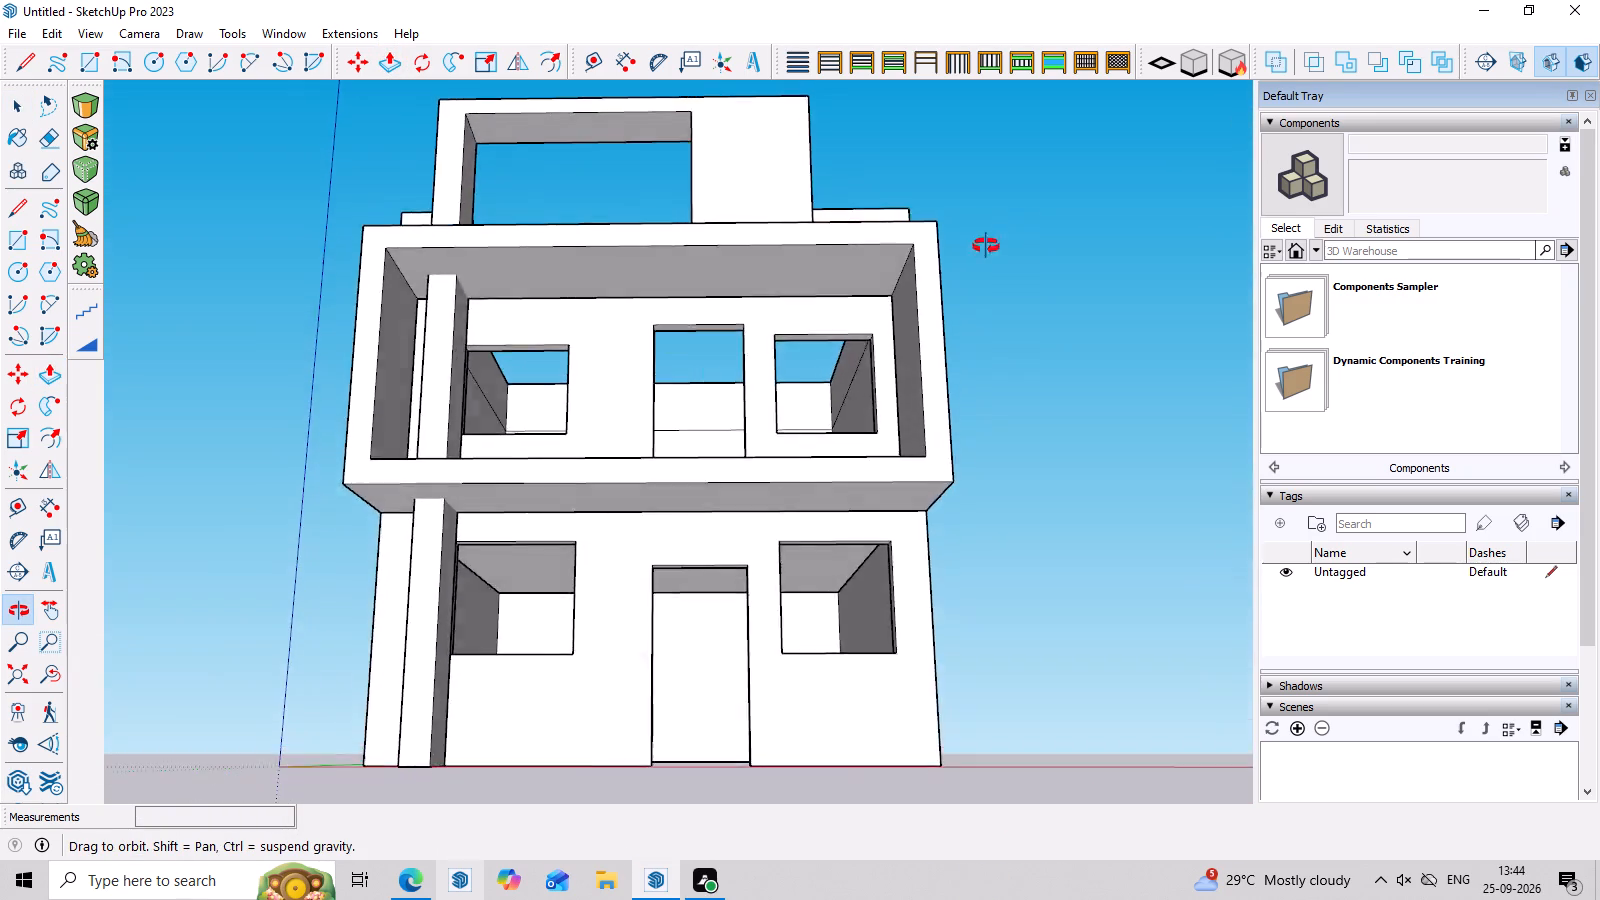
{"action": "middle_click_drag", "start_coordinate": [986, 246], "coordinate": [941, 277]}
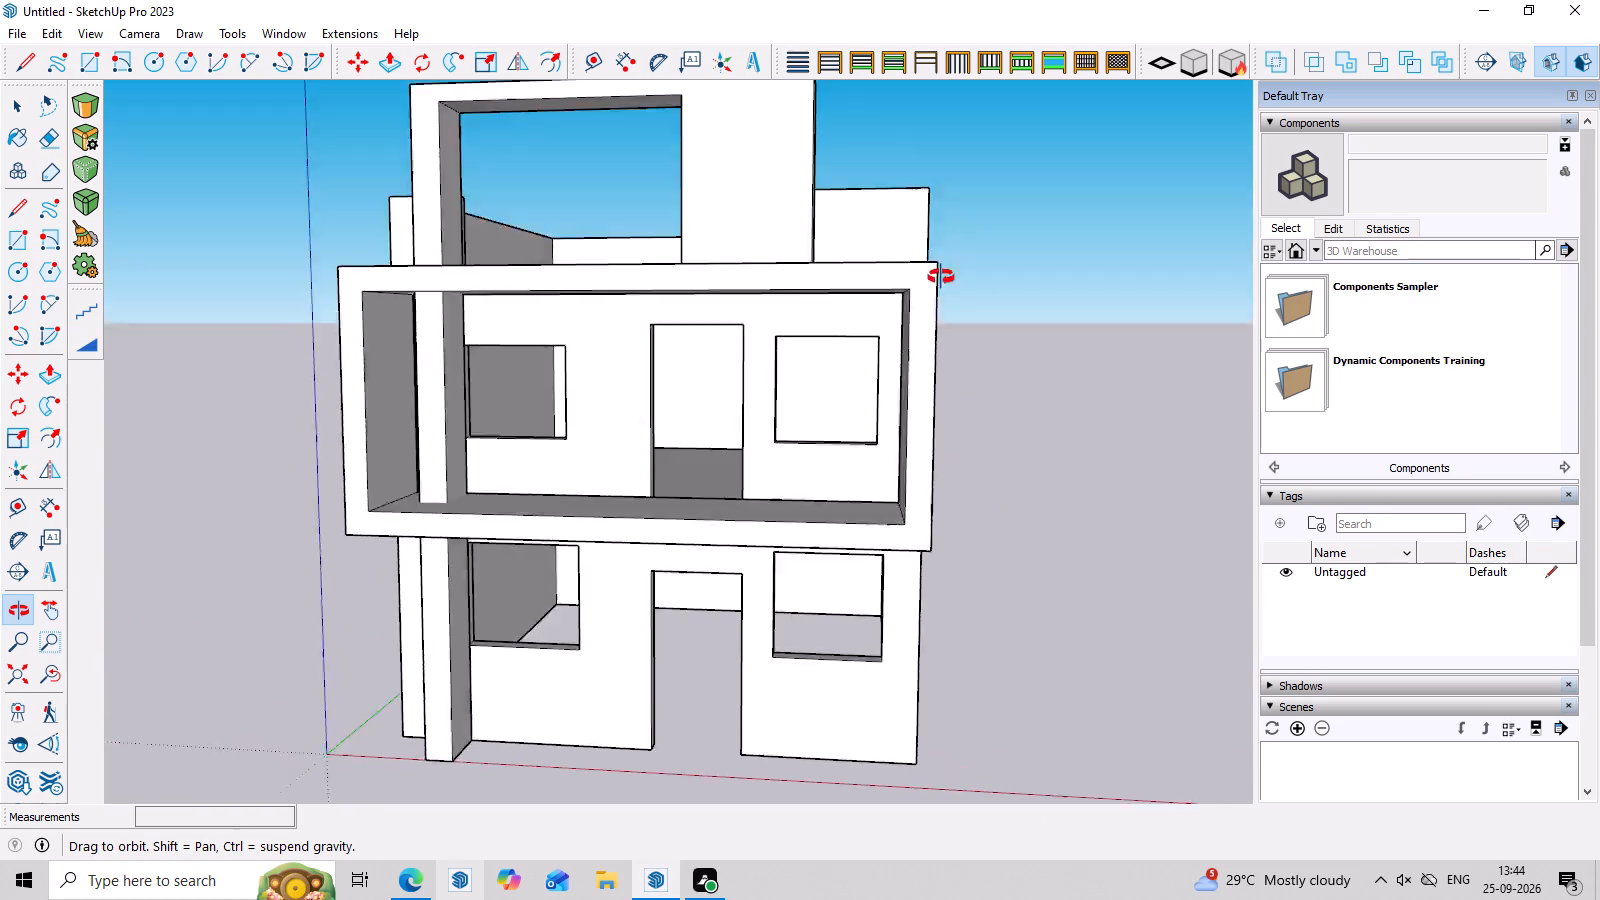
{"action": "middle_click_drag", "start_coordinate": [941, 277], "coordinate": [926, 50]}
{"action": "scroll", "coordinate": [891, 292], "scroll_direction": "down", "scroll_amount": 12}
{"action": "middle_click_drag", "start_coordinate": [877, 398], "coordinate": [907, 656]}
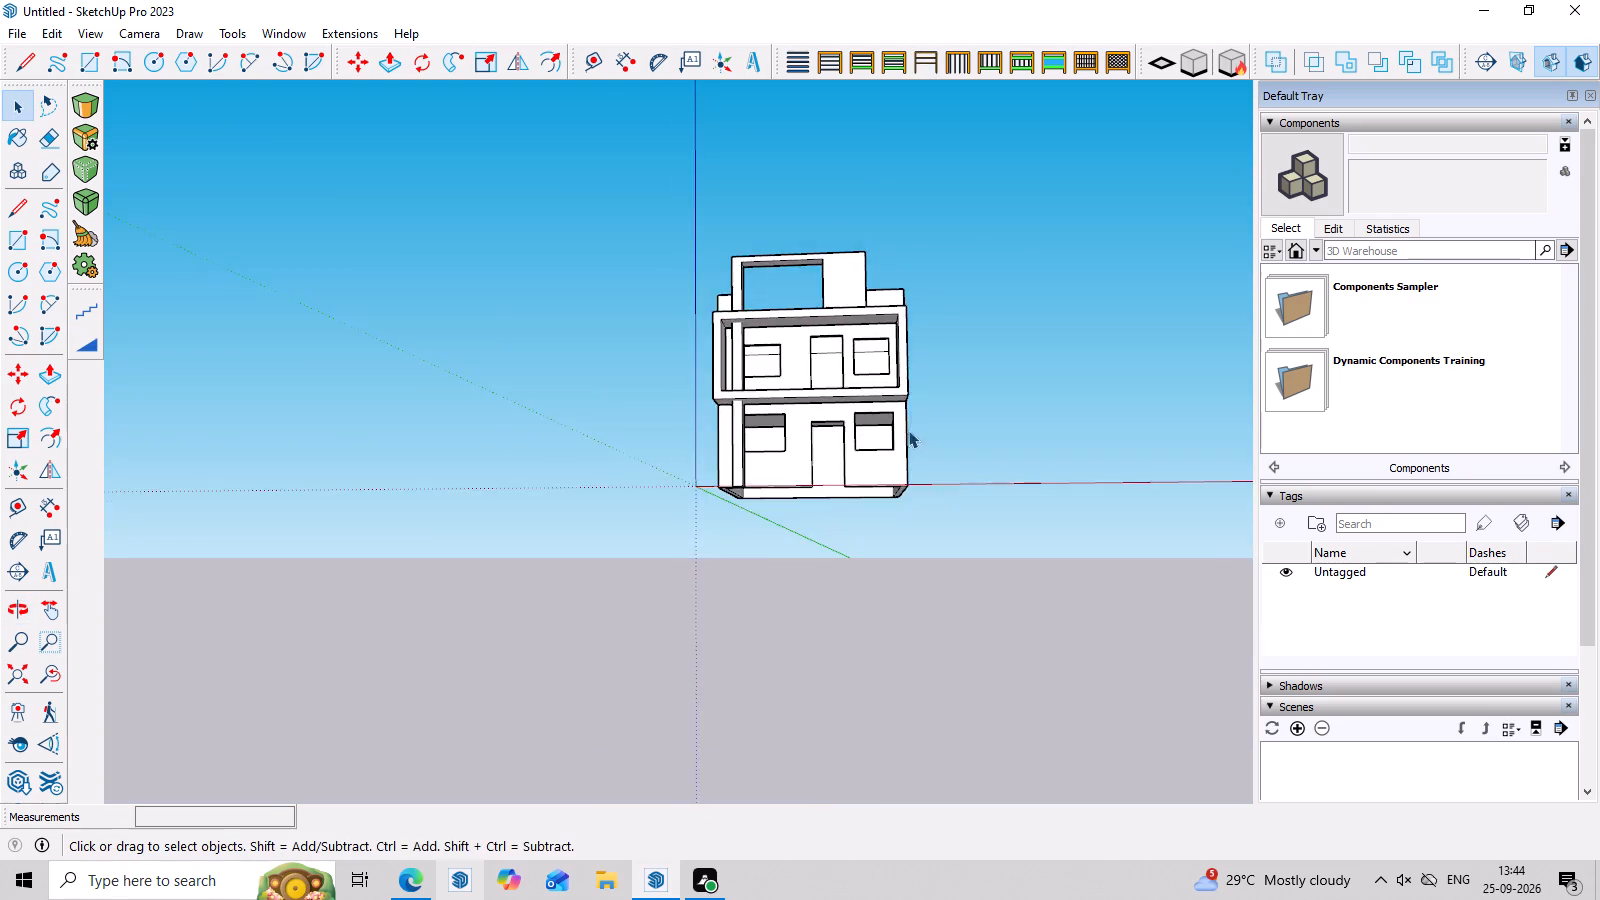
{"action": "scroll", "coordinate": [911, 381], "scroll_direction": "up", "scroll_amount": 12}
{"action": "middle_click_drag", "start_coordinate": [929, 241], "coordinate": [951, 536]}
{"action": "scroll", "coordinate": [947, 544], "scroll_direction": "up", "scroll_amount": 3}
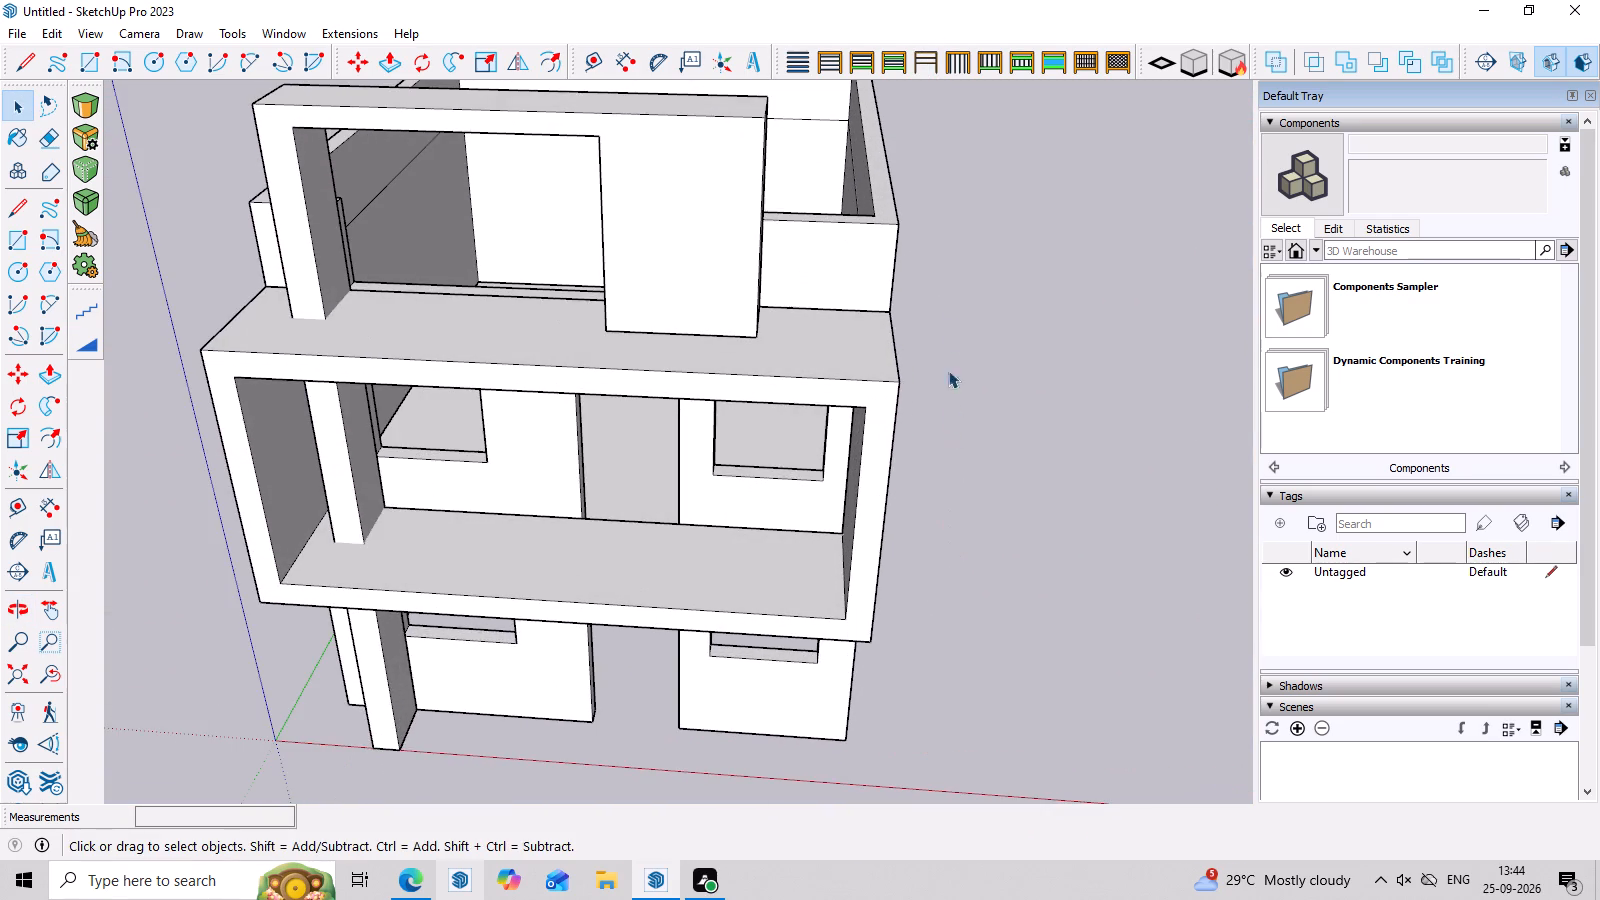
{"action": "middle_click_drag", "start_coordinate": [906, 664], "coordinate": [1021, 521]}
{"action": "middle_click_drag", "start_coordinate": [1042, 510], "coordinate": [951, 481]}
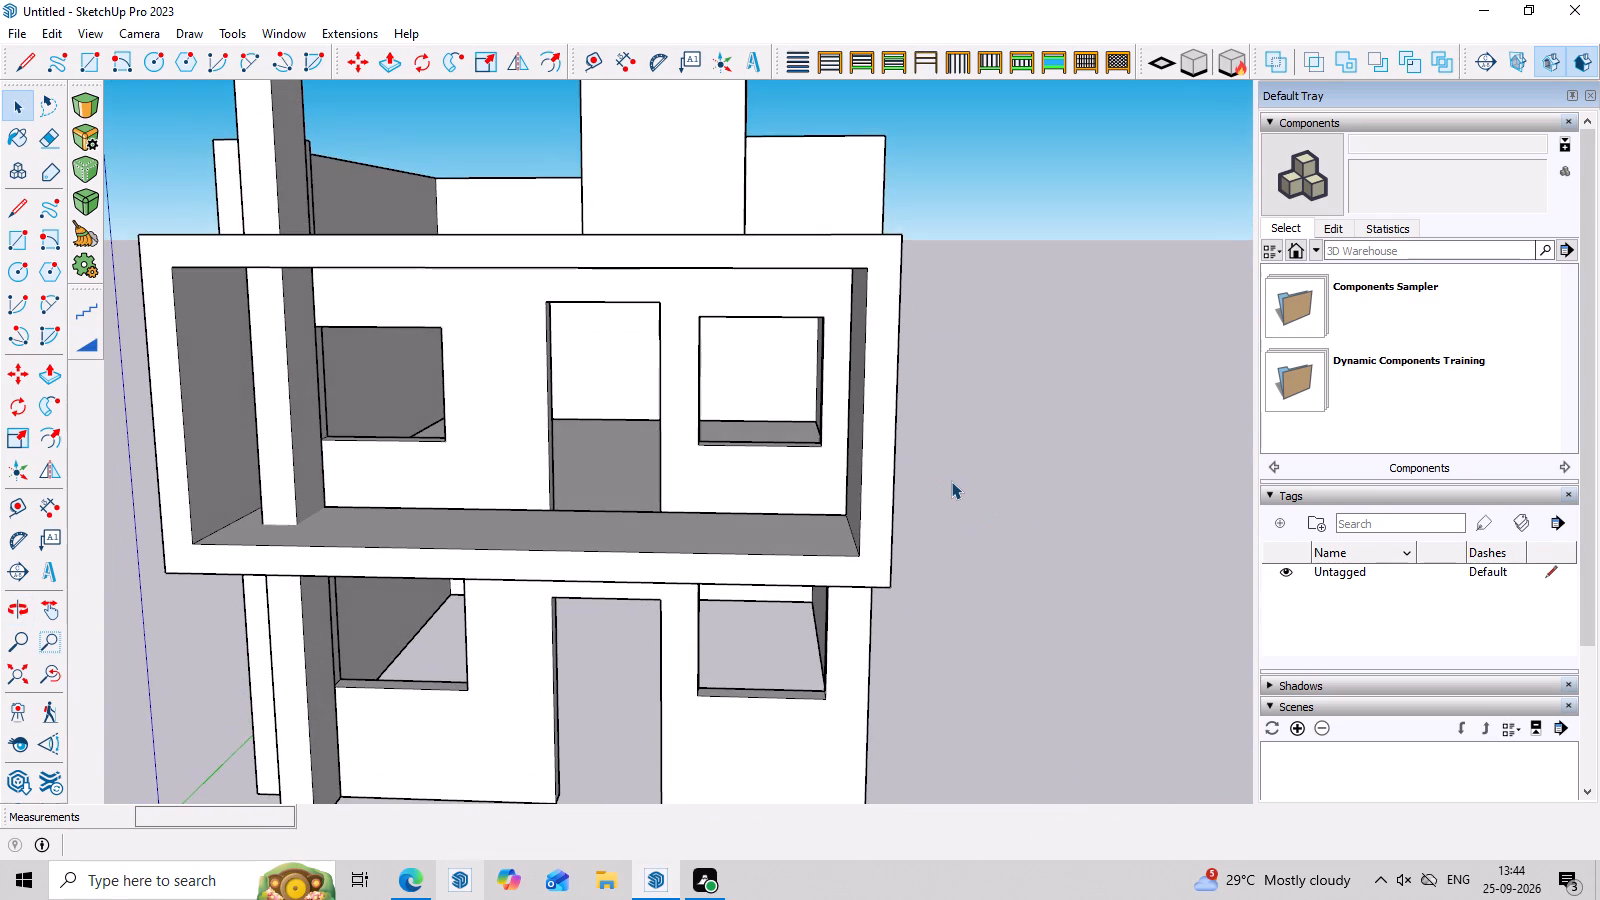
{"action": "scroll", "coordinate": [932, 510], "scroll_direction": "up", "scroll_amount": 3}
{"action": "scroll", "coordinate": [933, 510], "scroll_direction": "down", "scroll_amount": 8}
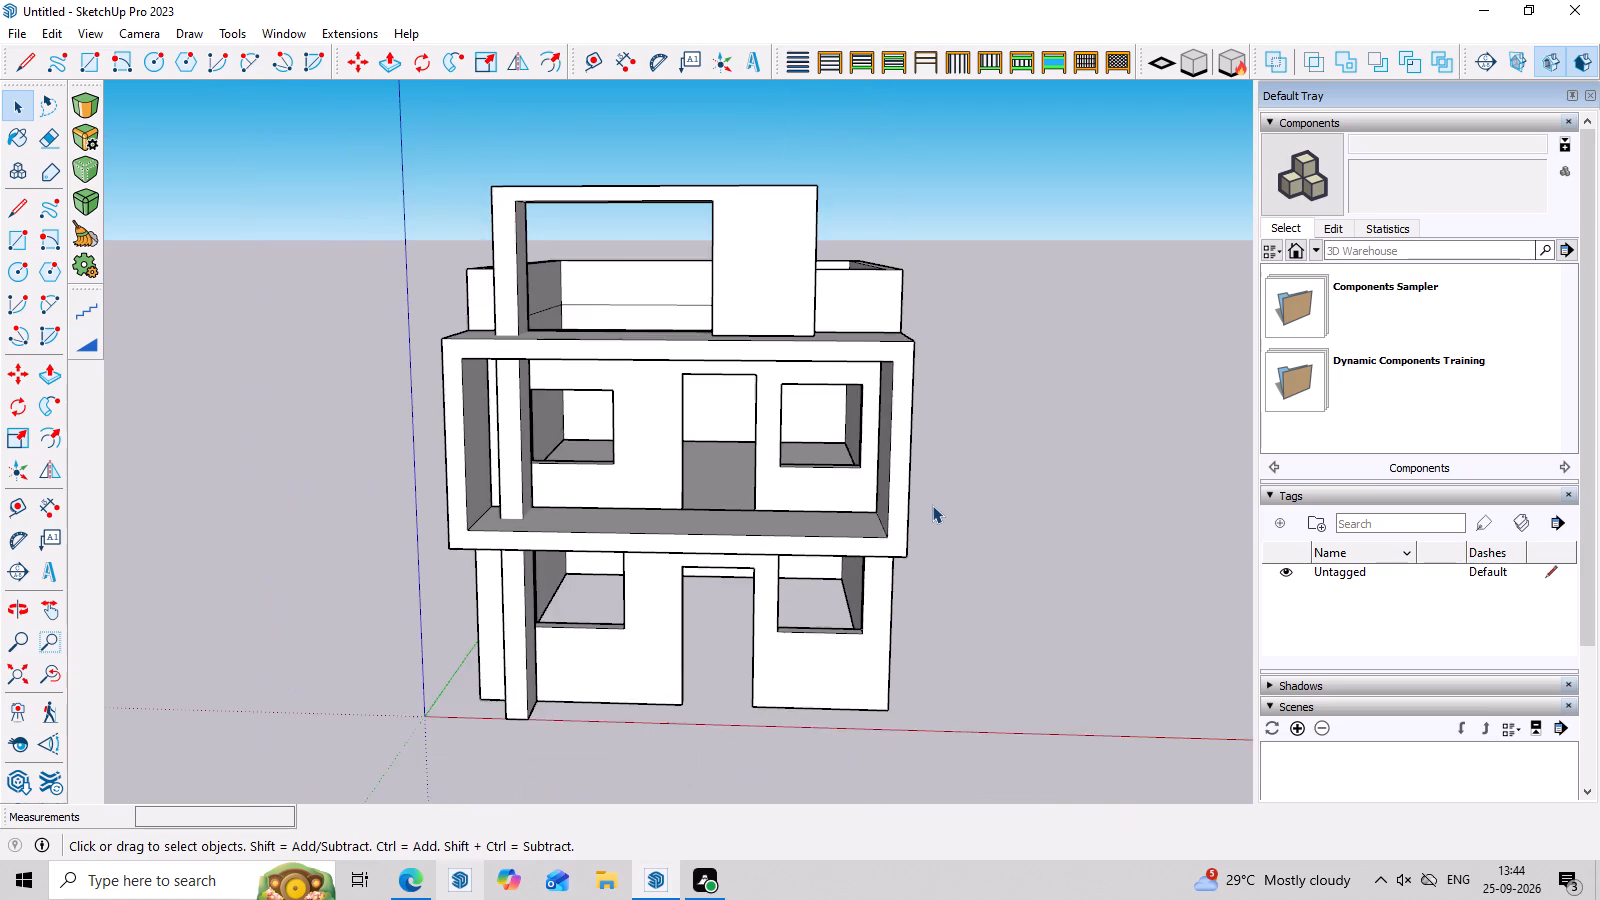
{"action": "middle_click_drag", "start_coordinate": [904, 523], "coordinate": [925, 386]}
{"action": "scroll", "coordinate": [924, 386], "scroll_direction": "up", "scroll_amount": 6}
{"action": "middle_click_drag", "start_coordinate": [938, 460], "coordinate": [938, 506]}
{"action": "scroll", "coordinate": [938, 506], "scroll_direction": "down", "scroll_amount": 6}
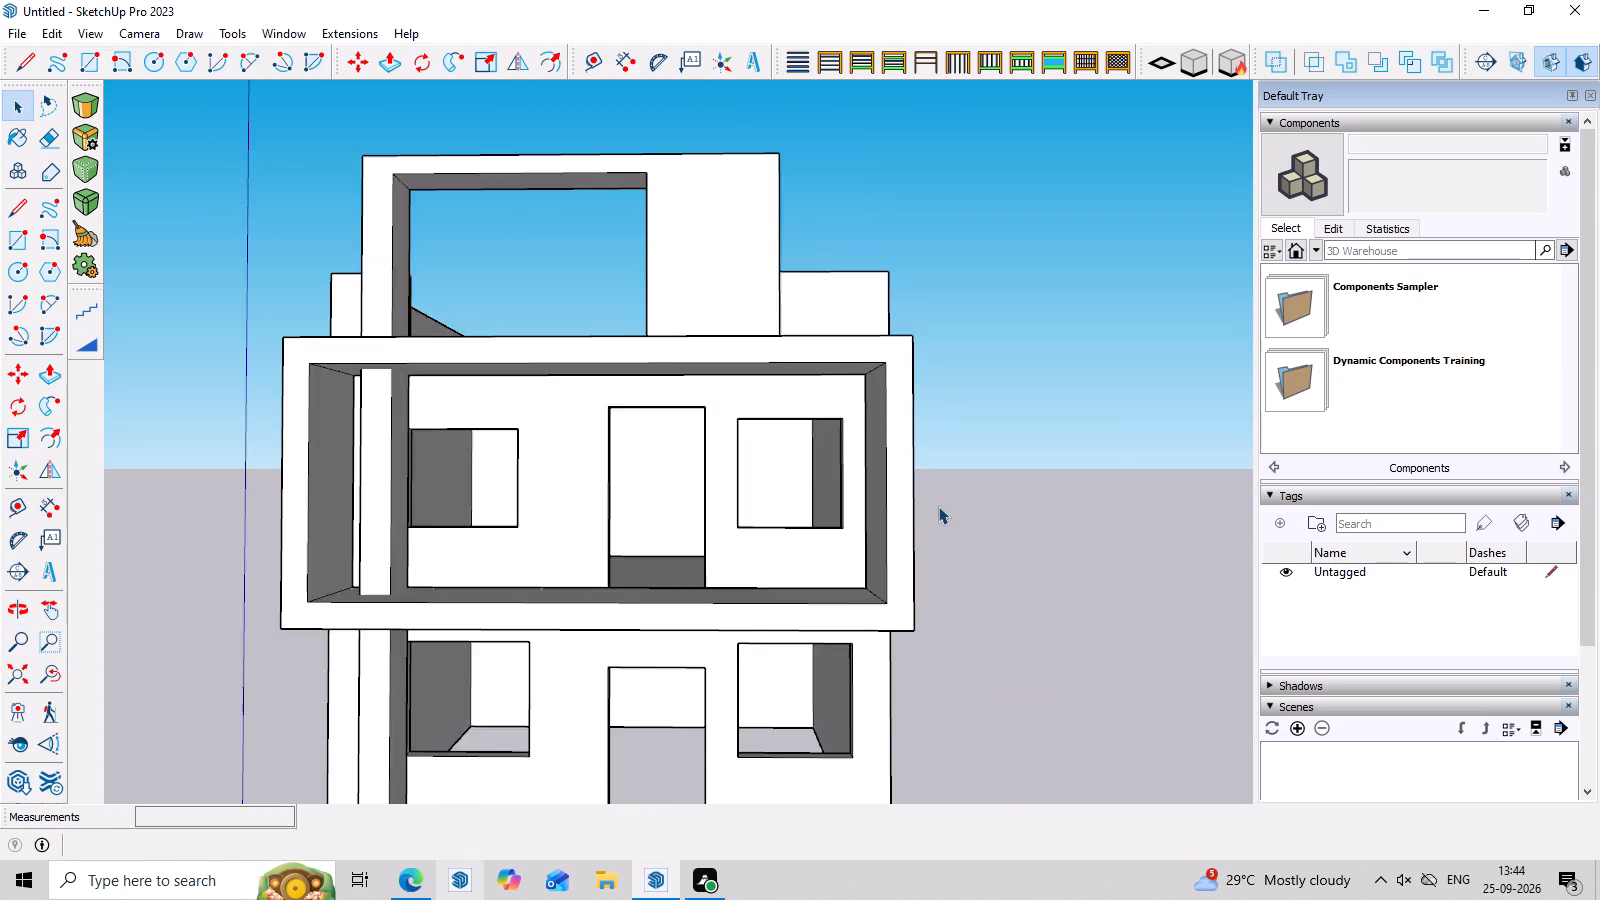
{"action": "scroll", "coordinate": [938, 506], "scroll_direction": "down", "scroll_amount": 2}
{"action": "scroll", "coordinate": [396, 525], "scroll_direction": "up", "scroll_amount": 6}
{"action": "scroll", "coordinate": [431, 467], "scroll_direction": "down", "scroll_amount": 7}
{"action": "middle_click_drag", "start_coordinate": [547, 568], "coordinate": [547, 624]}
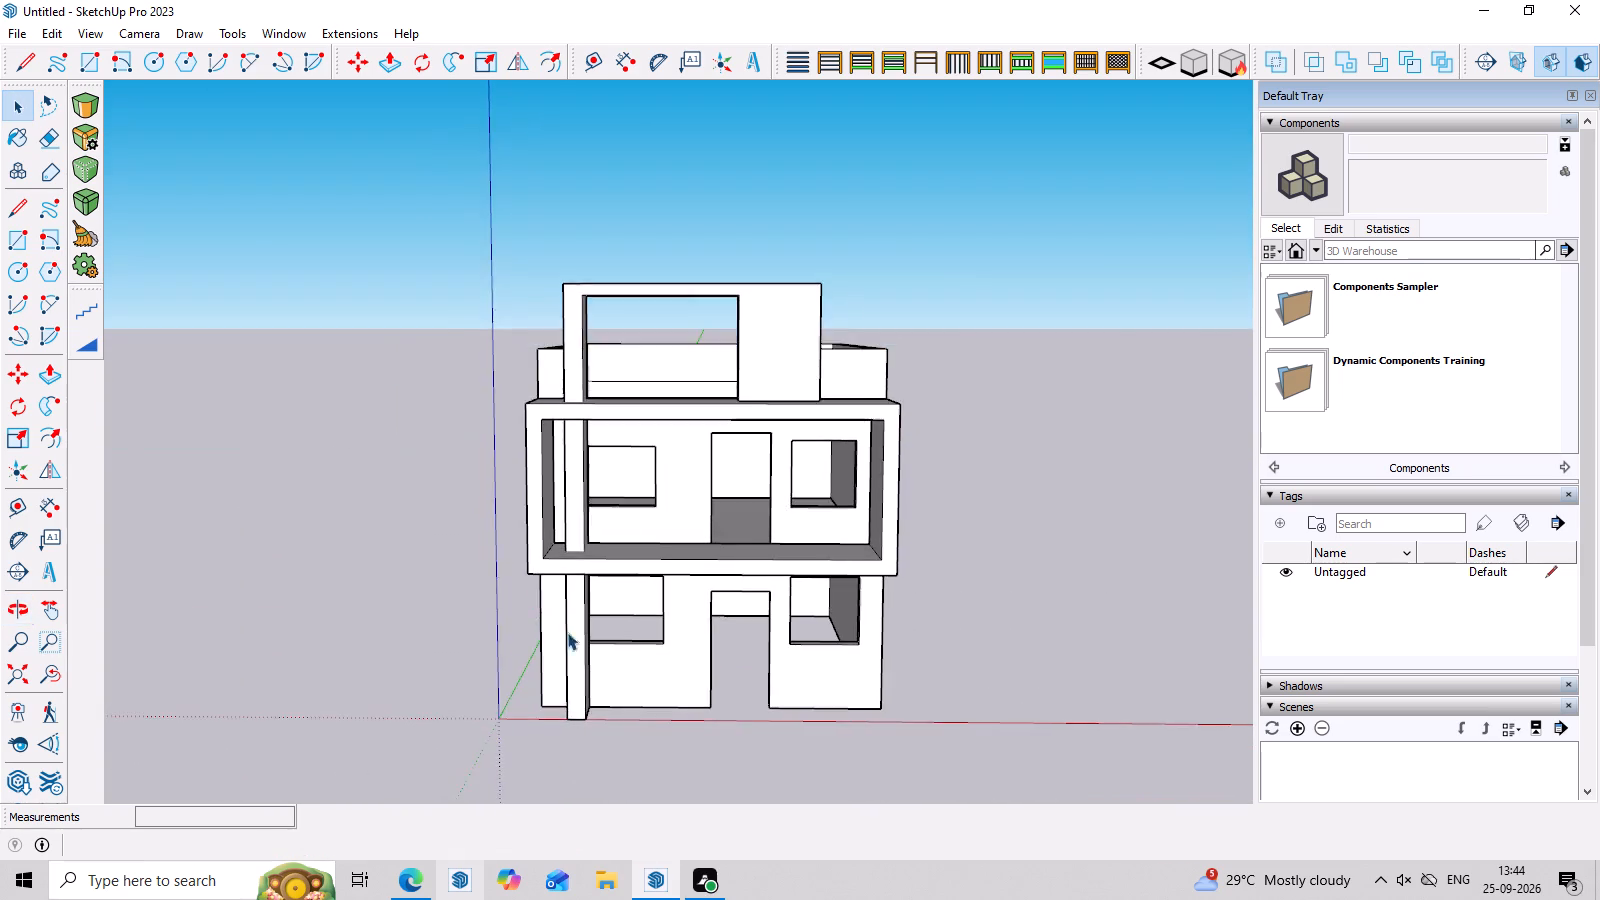
{"action": "scroll", "coordinate": [623, 653], "scroll_direction": "up", "scroll_amount": 3}
{"action": "scroll", "coordinate": [776, 726], "scroll_direction": "up", "scroll_amount": 3}
{"action": "middle_click_drag", "start_coordinate": [907, 761], "coordinate": [915, 702]}
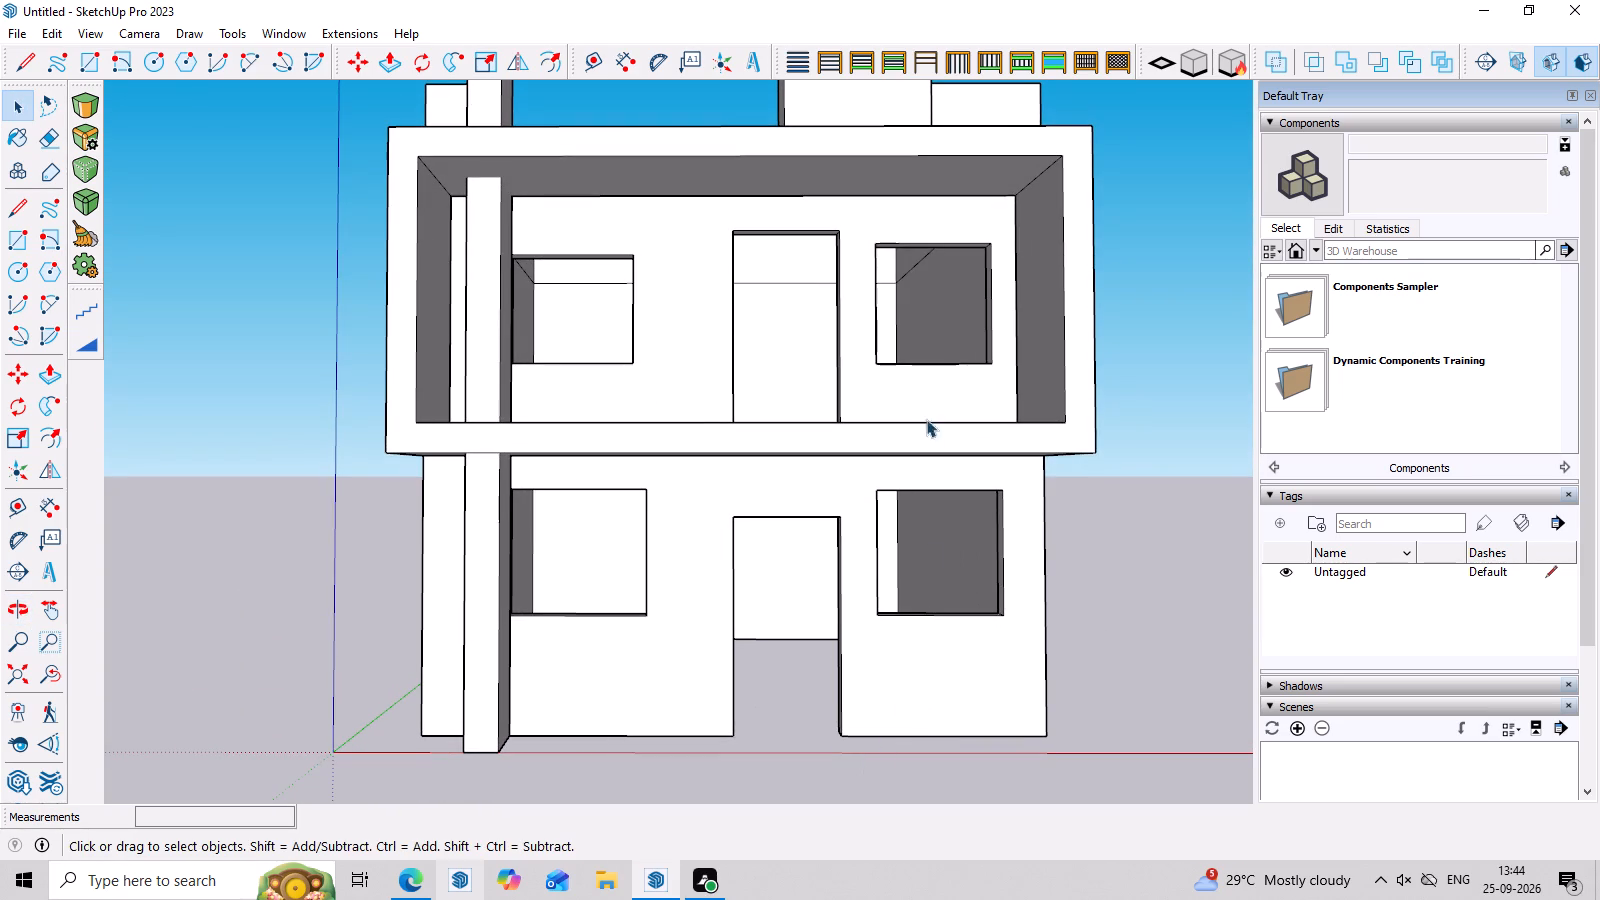
{"action": "middle_click_drag", "start_coordinate": [925, 375], "coordinate": [894, 545]}
{"action": "scroll", "coordinate": [976, 241], "scroll_direction": "up", "scroll_amount": 4}
{"action": "scroll", "coordinate": [976, 219], "scroll_direction": "down", "scroll_amount": 11}
In the upper-wall group, copy the raised walls' top face with its edges about 6 1/16" down the outer corner edge.
{"action": "middle_click_drag", "start_coordinate": [1127, 410], "coordinate": [811, 422]}
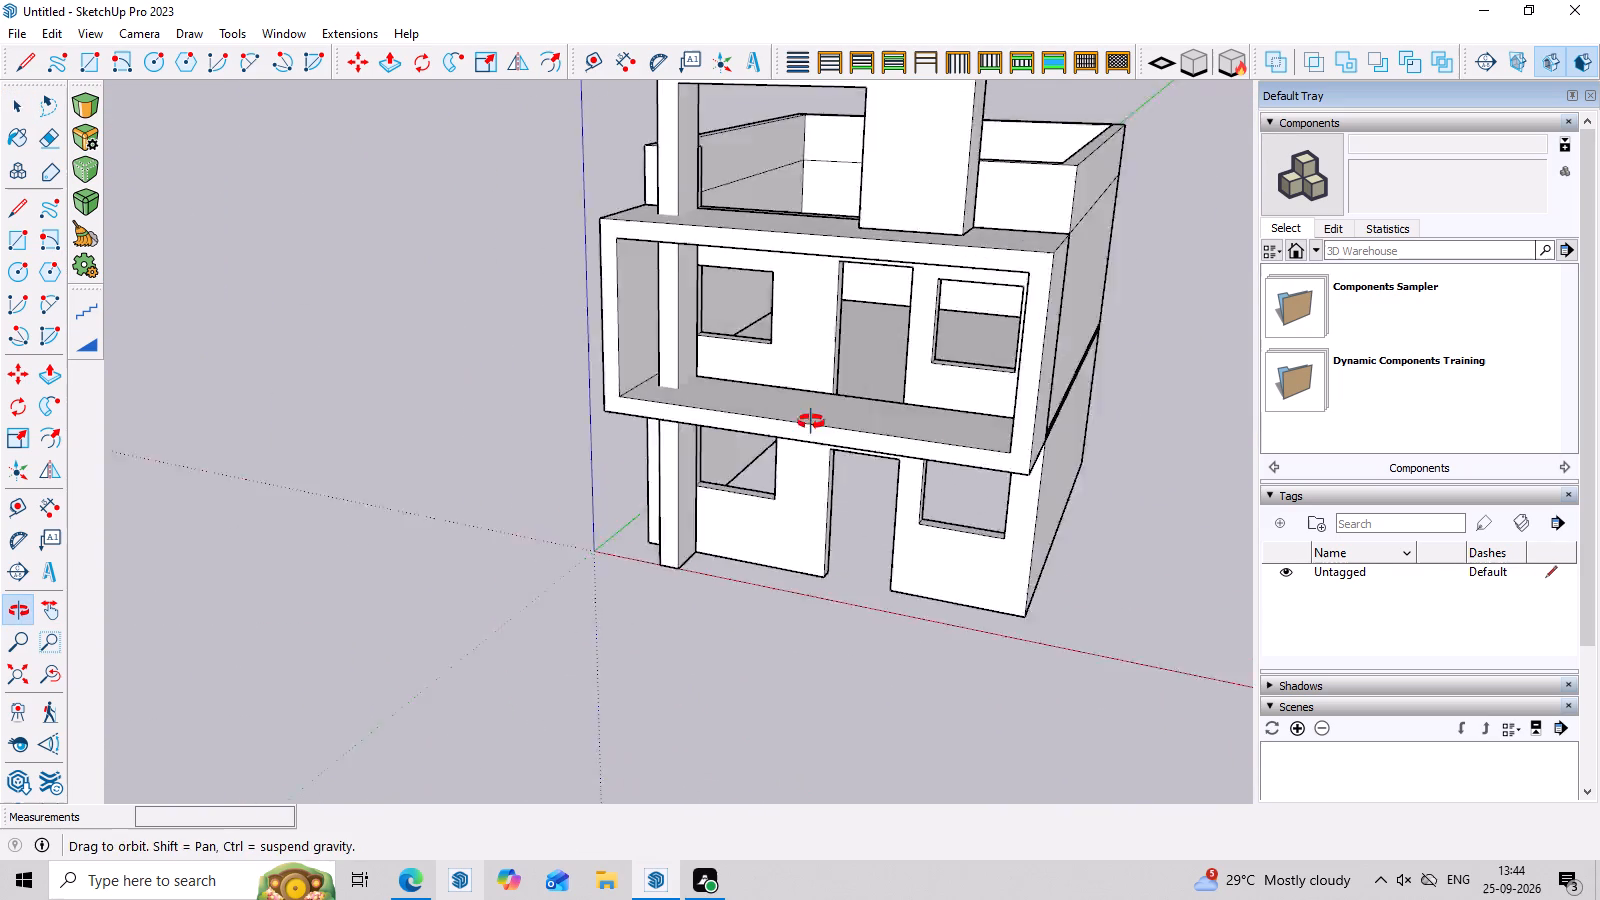
{"action": "middle_click_drag", "start_coordinate": [811, 422], "coordinate": [619, 405]}
{"action": "scroll", "coordinate": [952, 238], "scroll_direction": "up", "scroll_amount": 3}
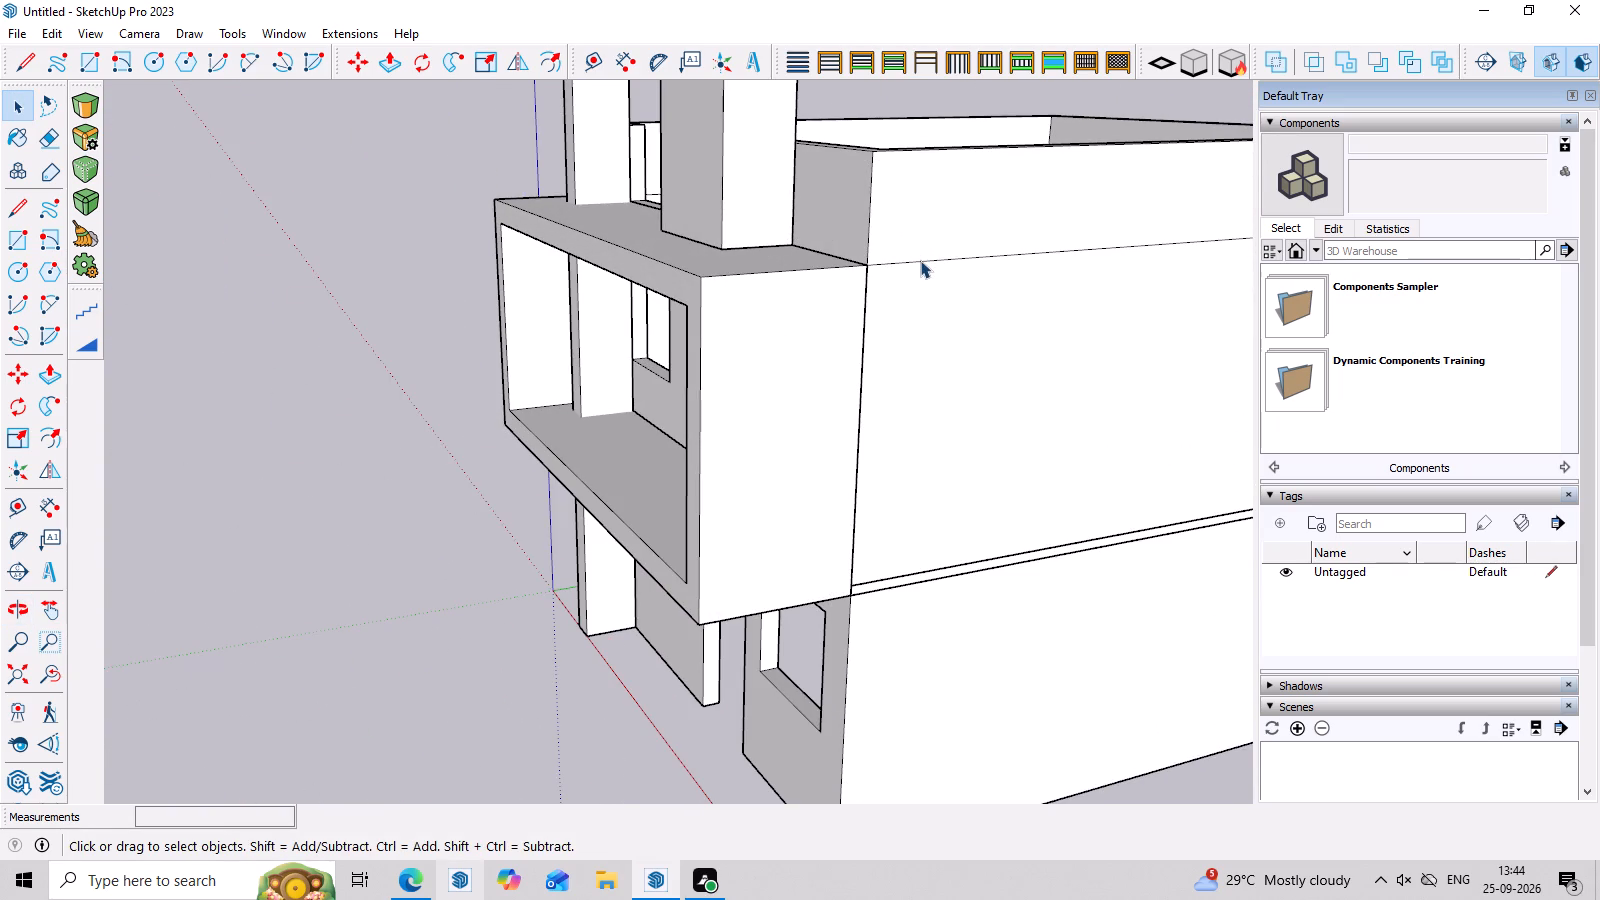
{"action": "left_click", "coordinate": [920, 260]}
{"action": "double_click", "coordinate": [920, 260]}
{"action": "double_click", "coordinate": [920, 260]}
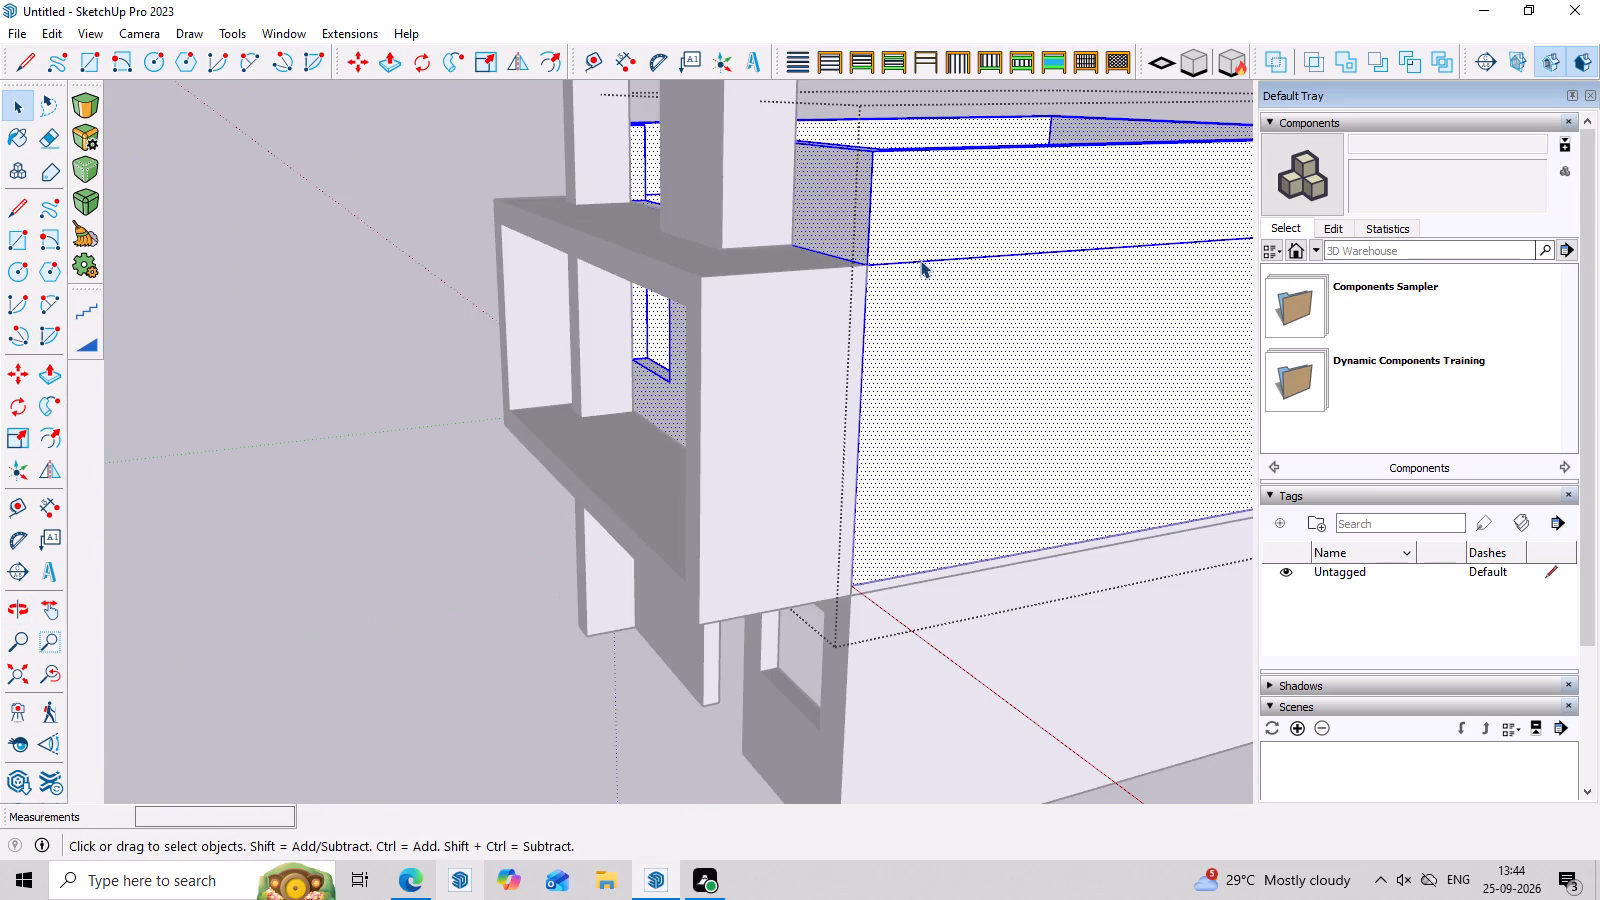
{"action": "left_click", "coordinate": [920, 260]}
{"action": "left_click", "coordinate": [920, 260]}
{"action": "scroll", "coordinate": [800, 211], "scroll_direction": "down", "scroll_amount": 6}
{"action": "middle_click_drag", "start_coordinate": [800, 270], "coordinate": [821, 400]}
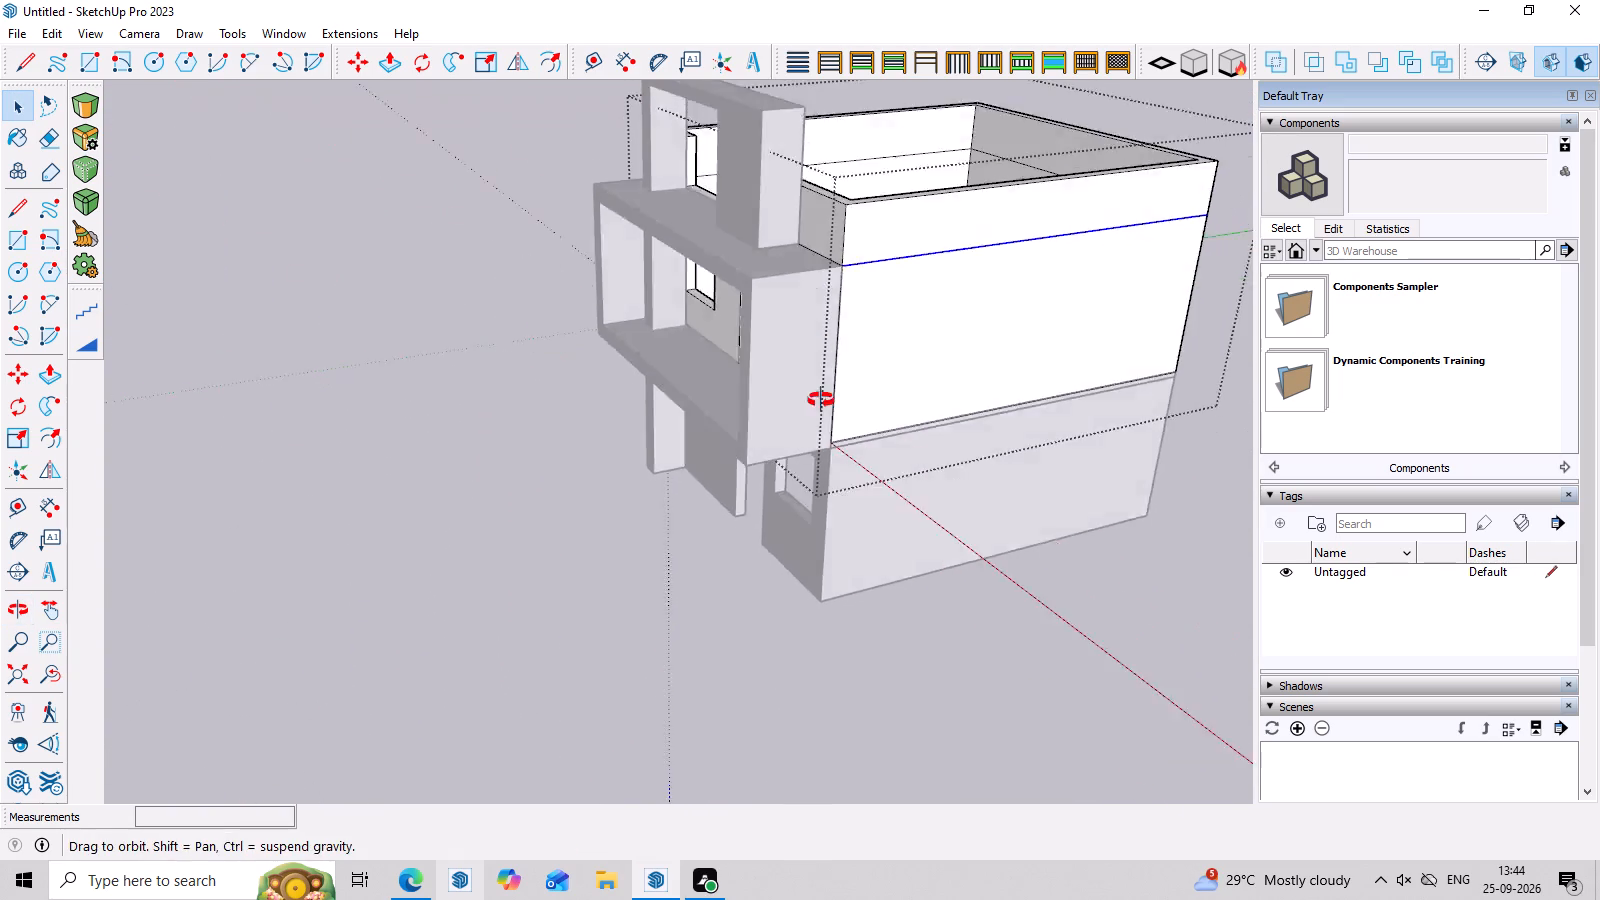
{"action": "middle_click_drag", "start_coordinate": [821, 400], "coordinate": [831, 464]}
{"action": "key", "text": "space"}
{"action": "middle_click_drag", "start_coordinate": [893, 253], "coordinate": [899, 426]}
{"action": "left_click", "coordinate": [907, 356]}
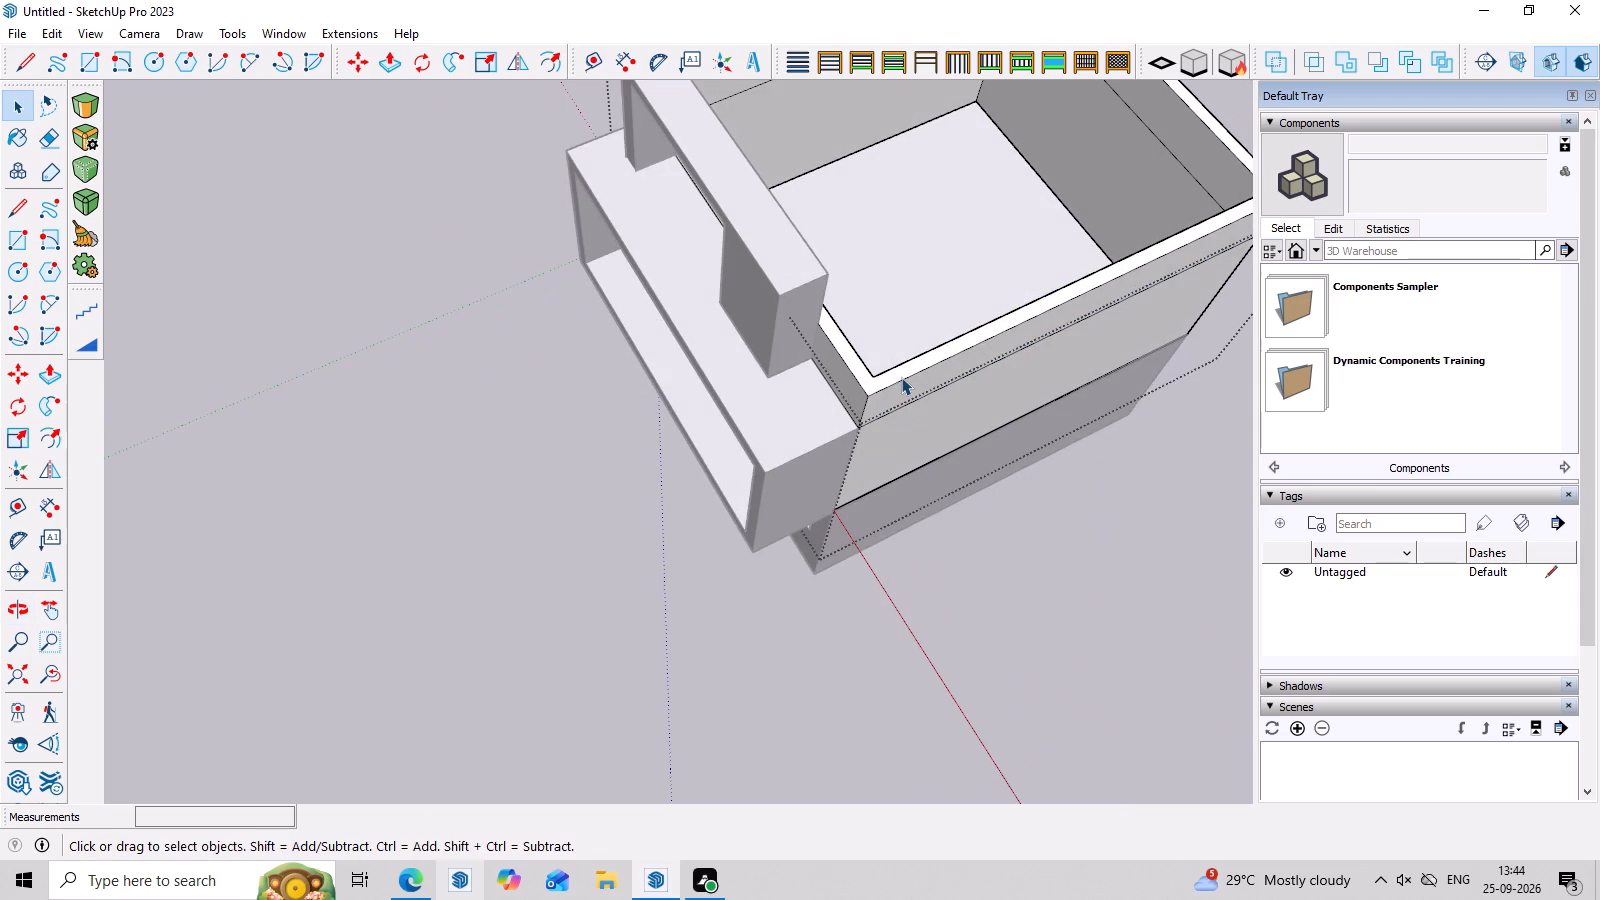
{"action": "left_click", "coordinate": [901, 369]}
{"action": "left_click", "coordinate": [901, 369]}
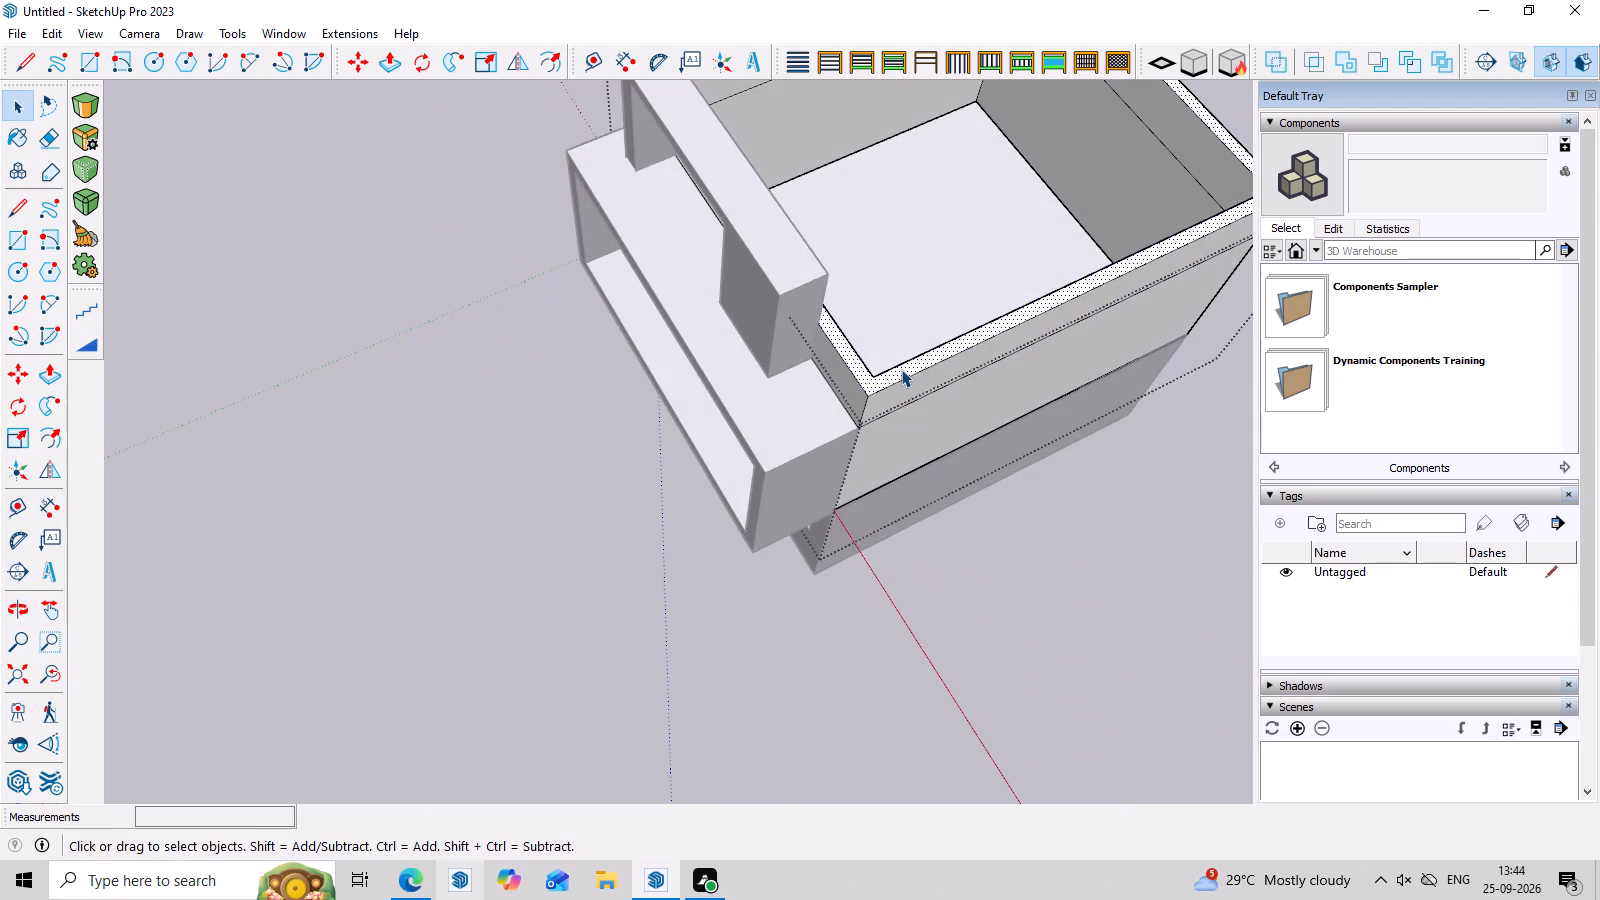
{"action": "left_click", "coordinate": [901, 369]}
{"action": "key", "text": "m"}
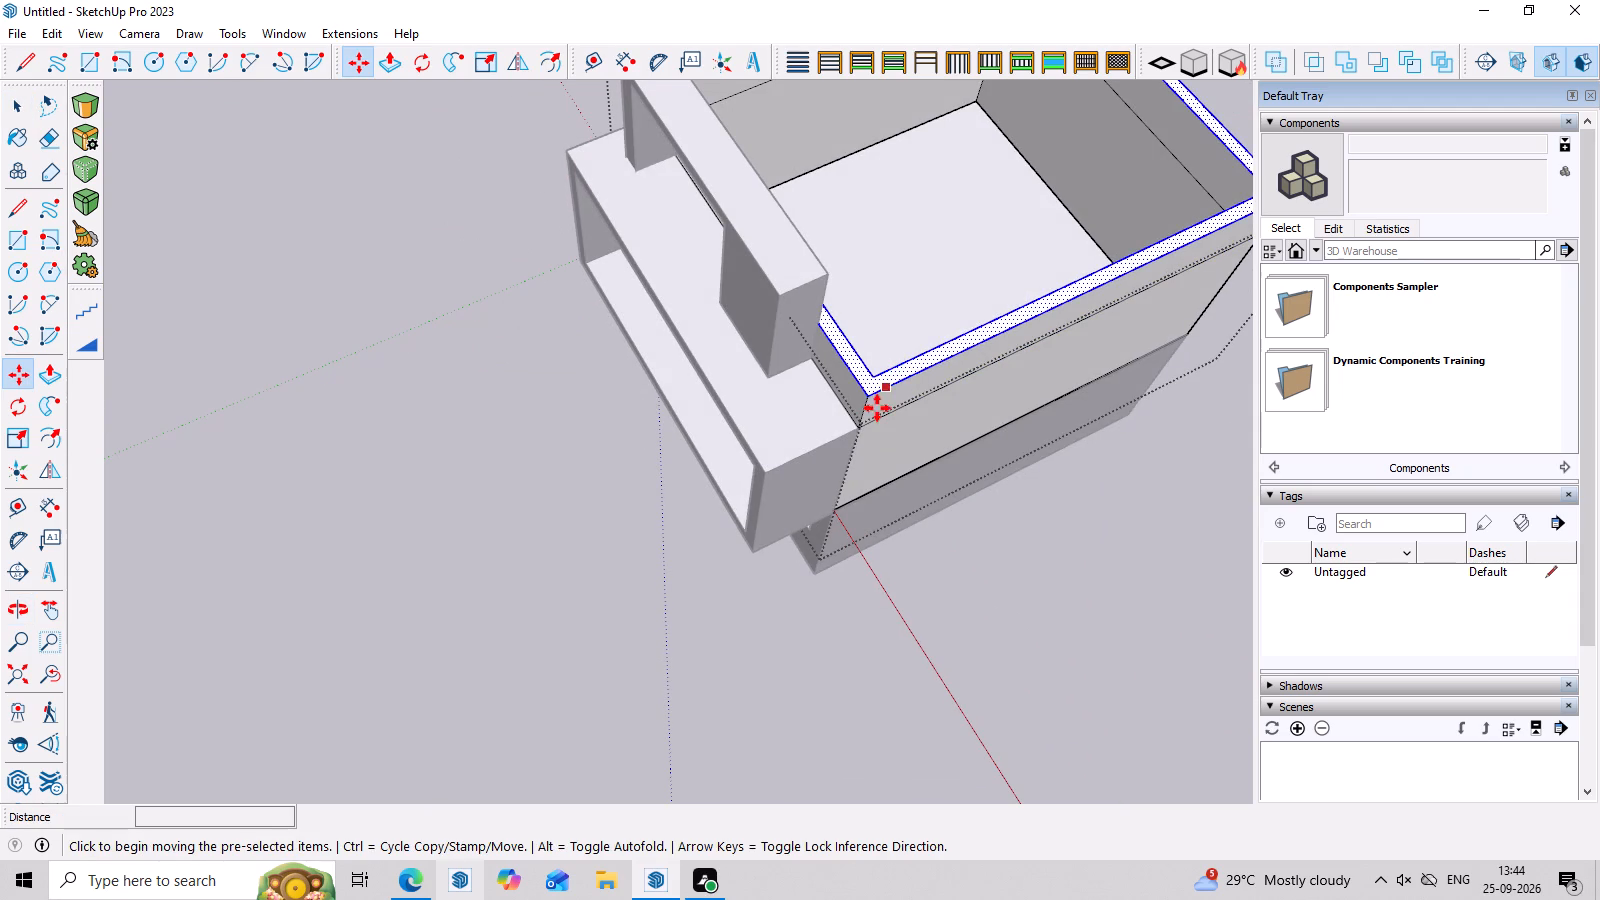
{"action": "left_click", "coordinate": [868, 394]}
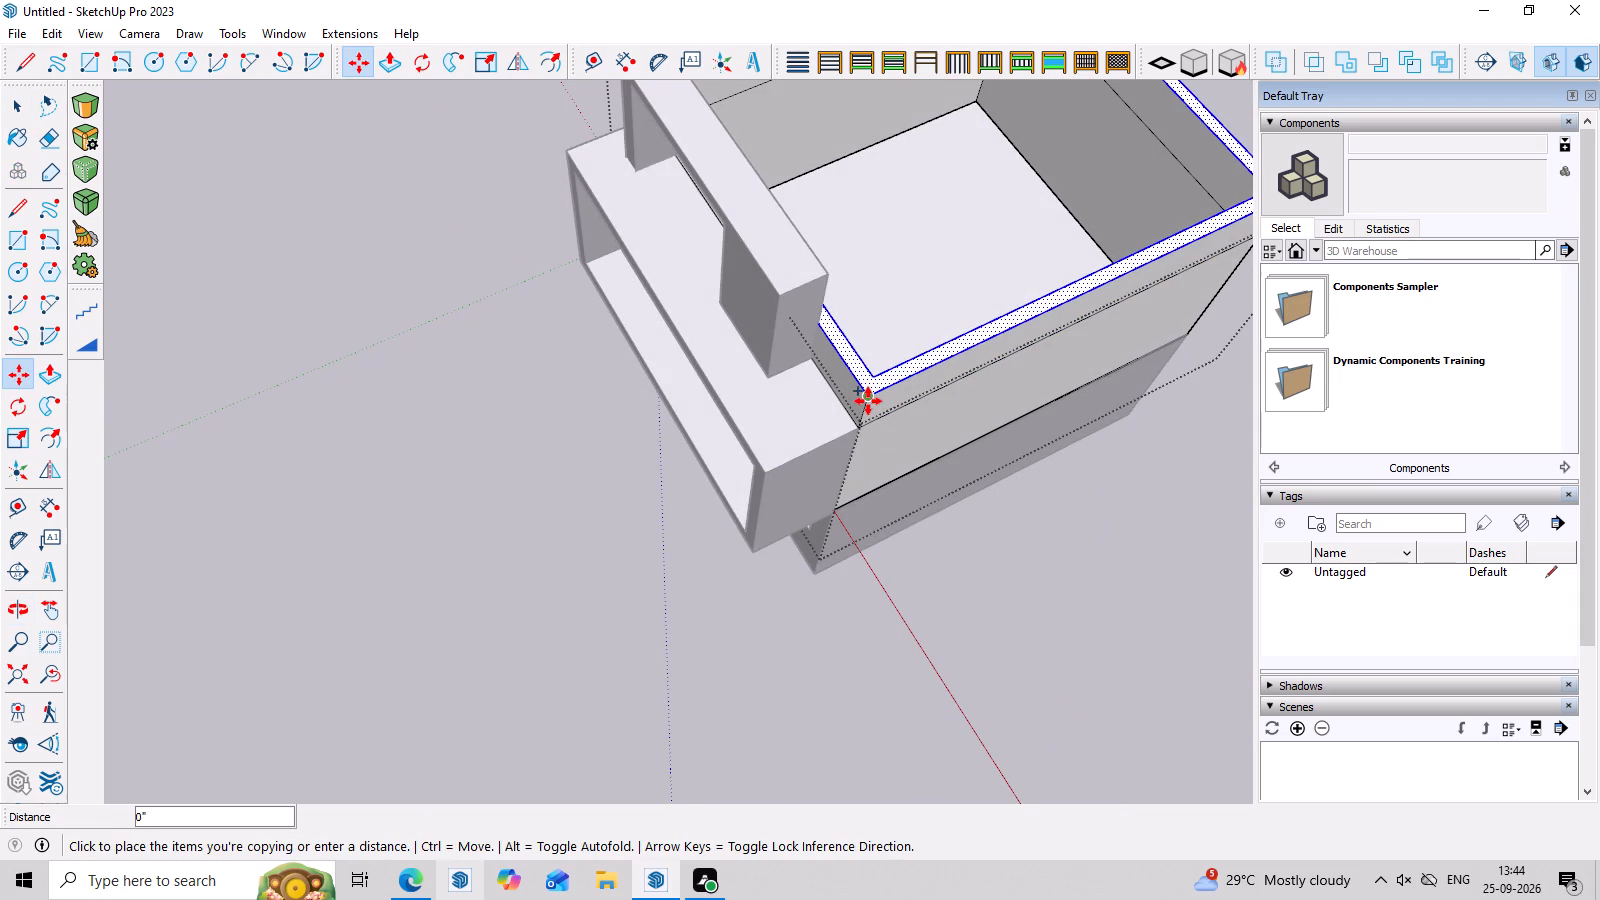
{"action": "middle_click_drag", "start_coordinate": [867, 406], "coordinate": [916, 311]}
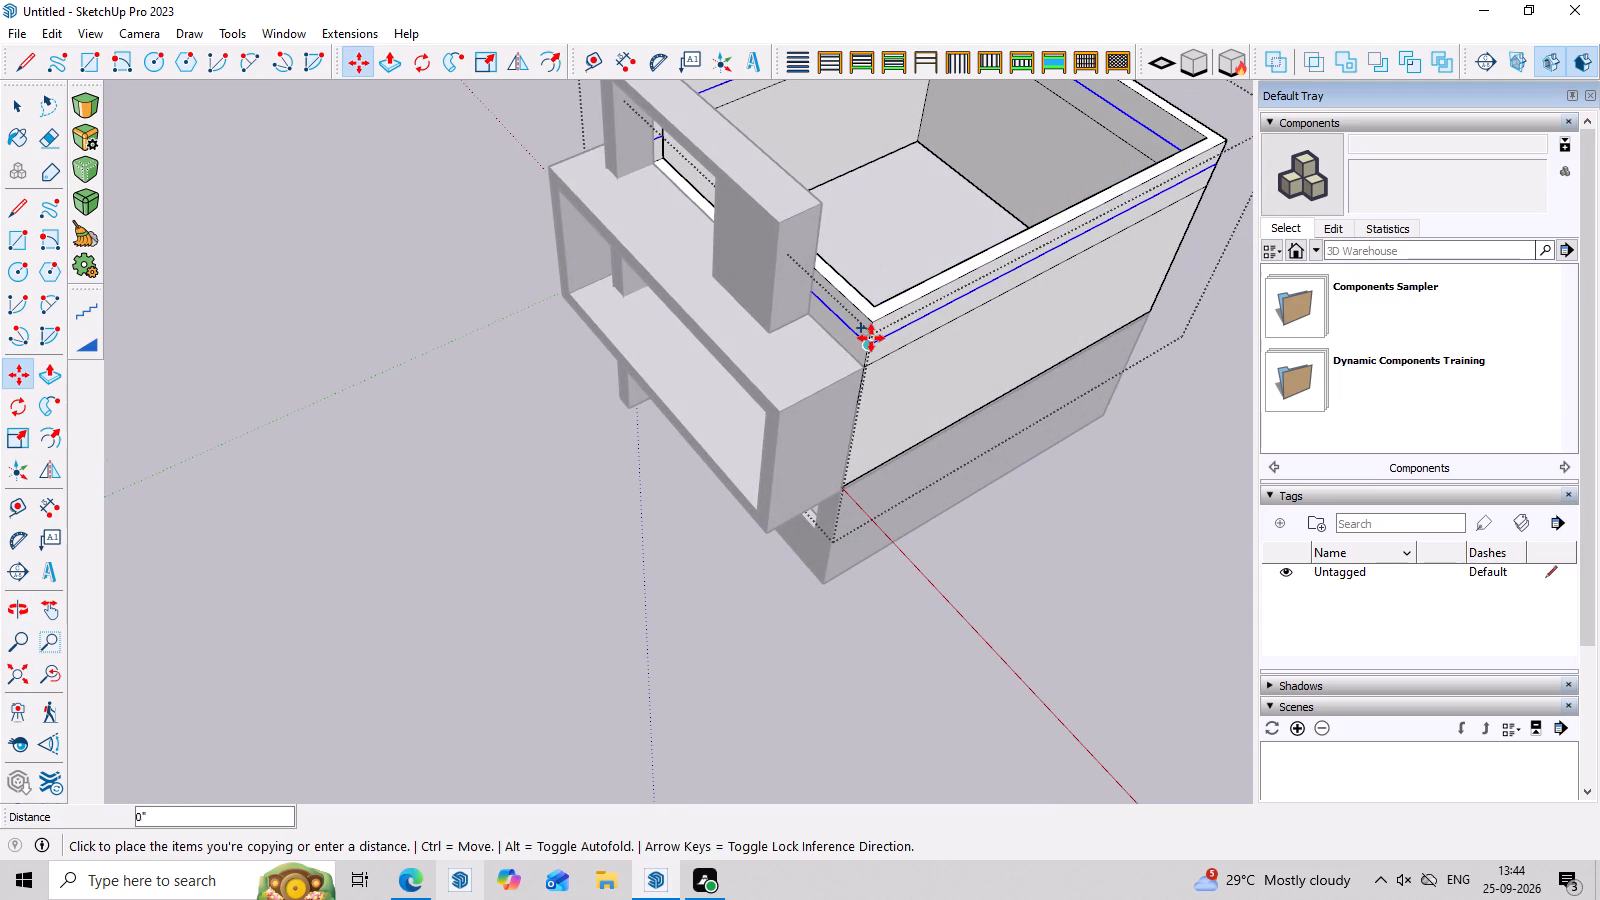
{"action": "middle_click_drag", "start_coordinate": [872, 338], "coordinate": [892, 240]}
{"action": "scroll", "coordinate": [879, 271], "scroll_direction": "up", "scroll_amount": 4}
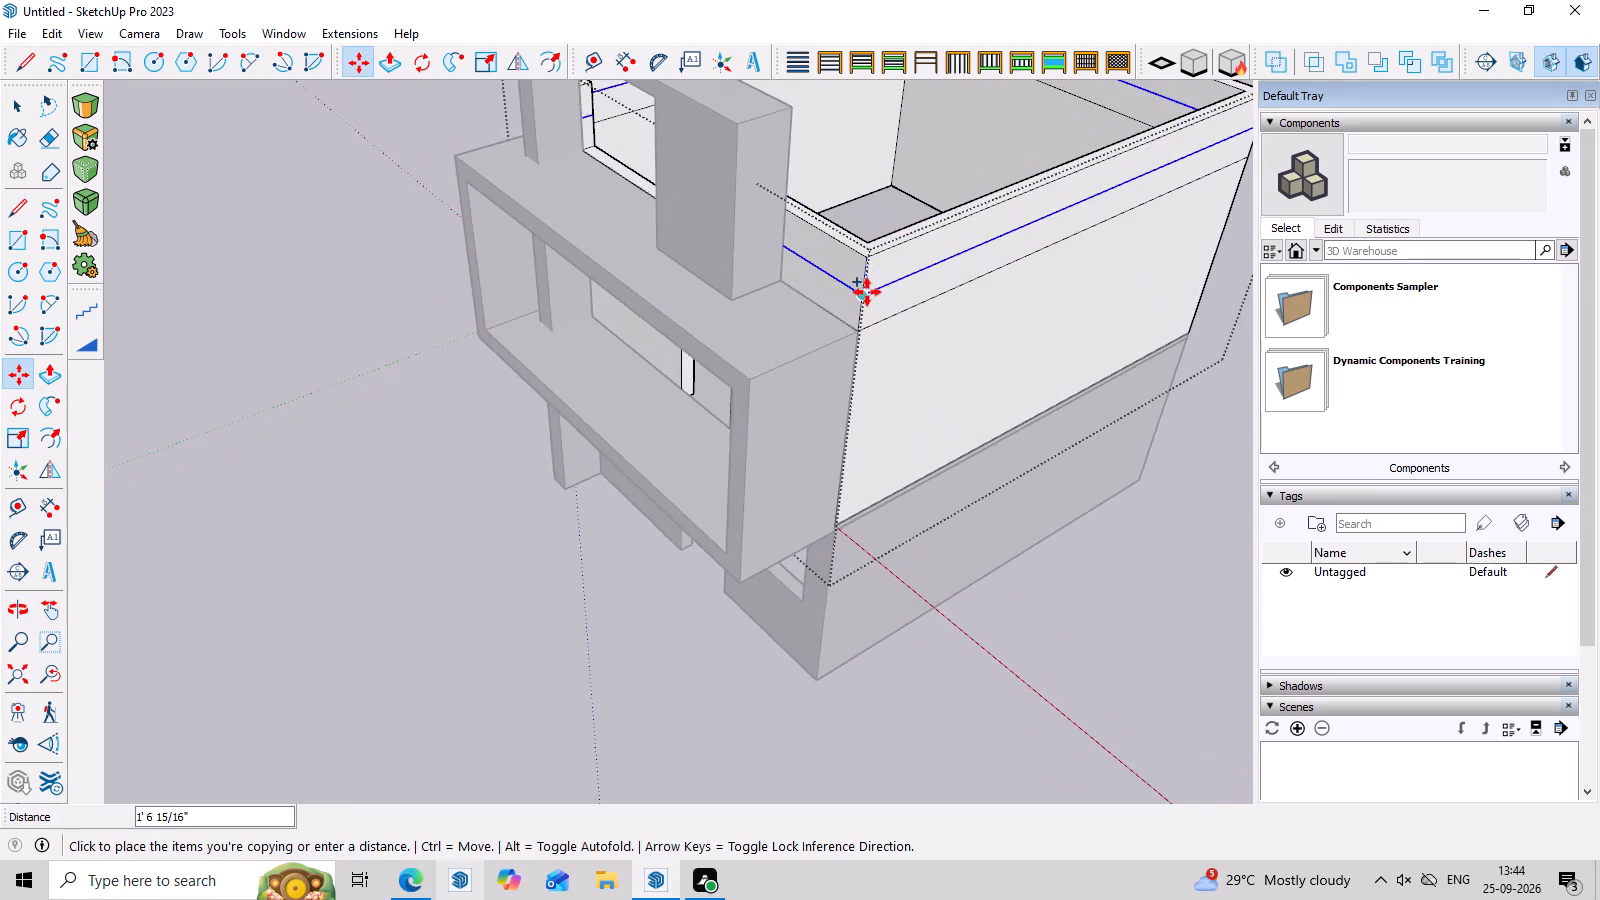
{"action": "scroll", "coordinate": [867, 292], "scroll_direction": "up", "scroll_amount": 1}
{"action": "key", "text": "Down"}
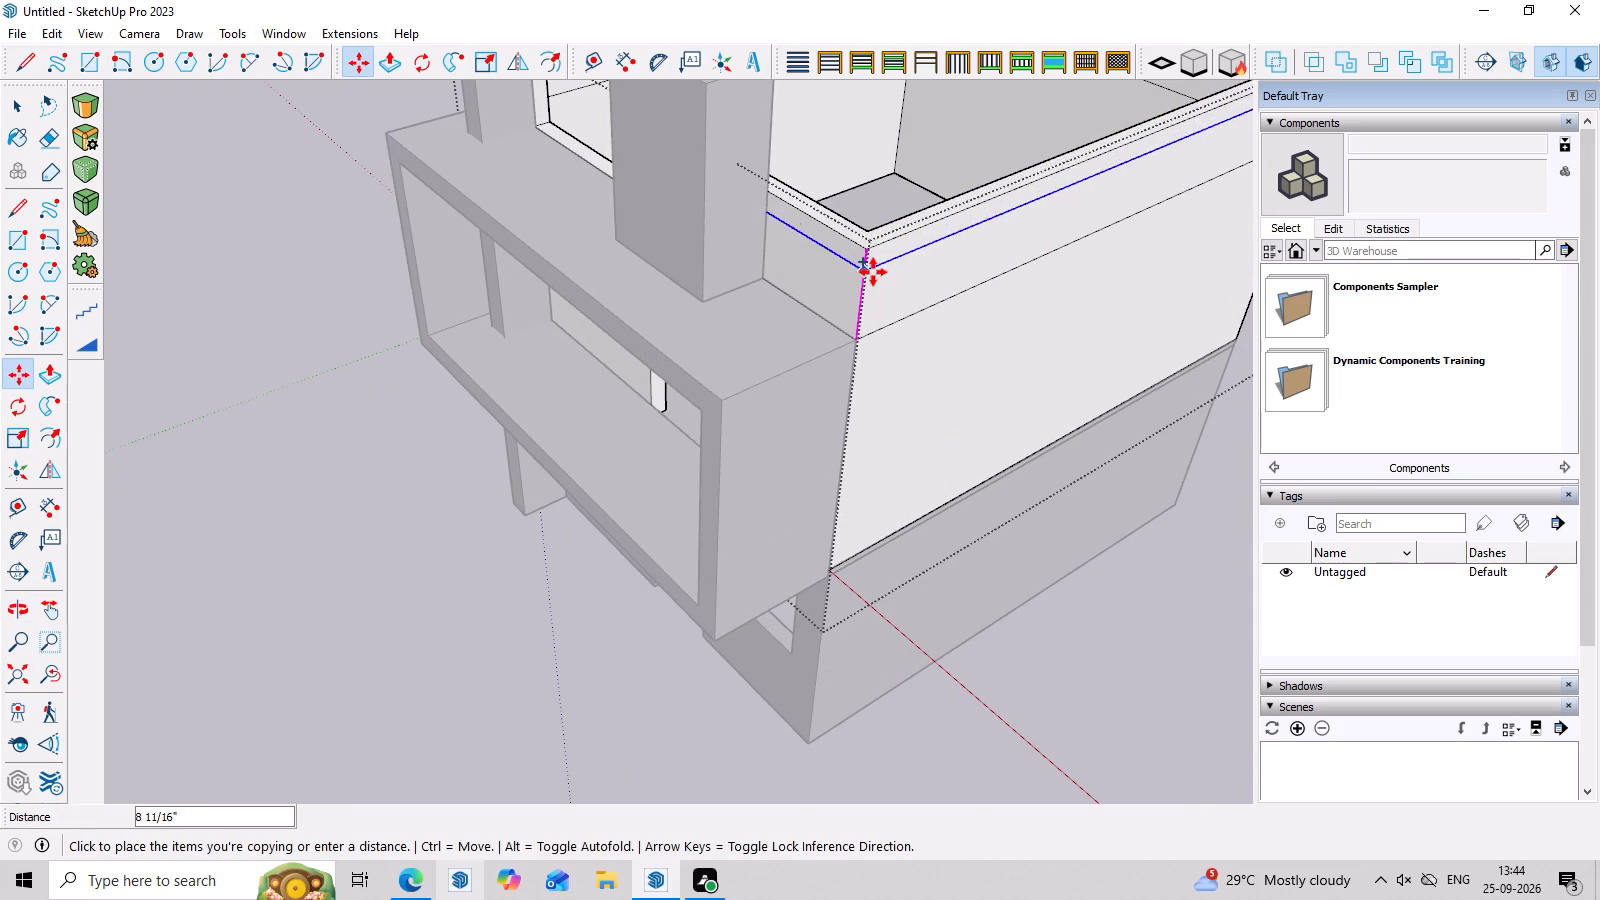
{"action": "scroll", "coordinate": [873, 272], "scroll_direction": "up", "scroll_amount": 3}
{"action": "middle_click_drag", "start_coordinate": [876, 272], "coordinate": [916, 168]}
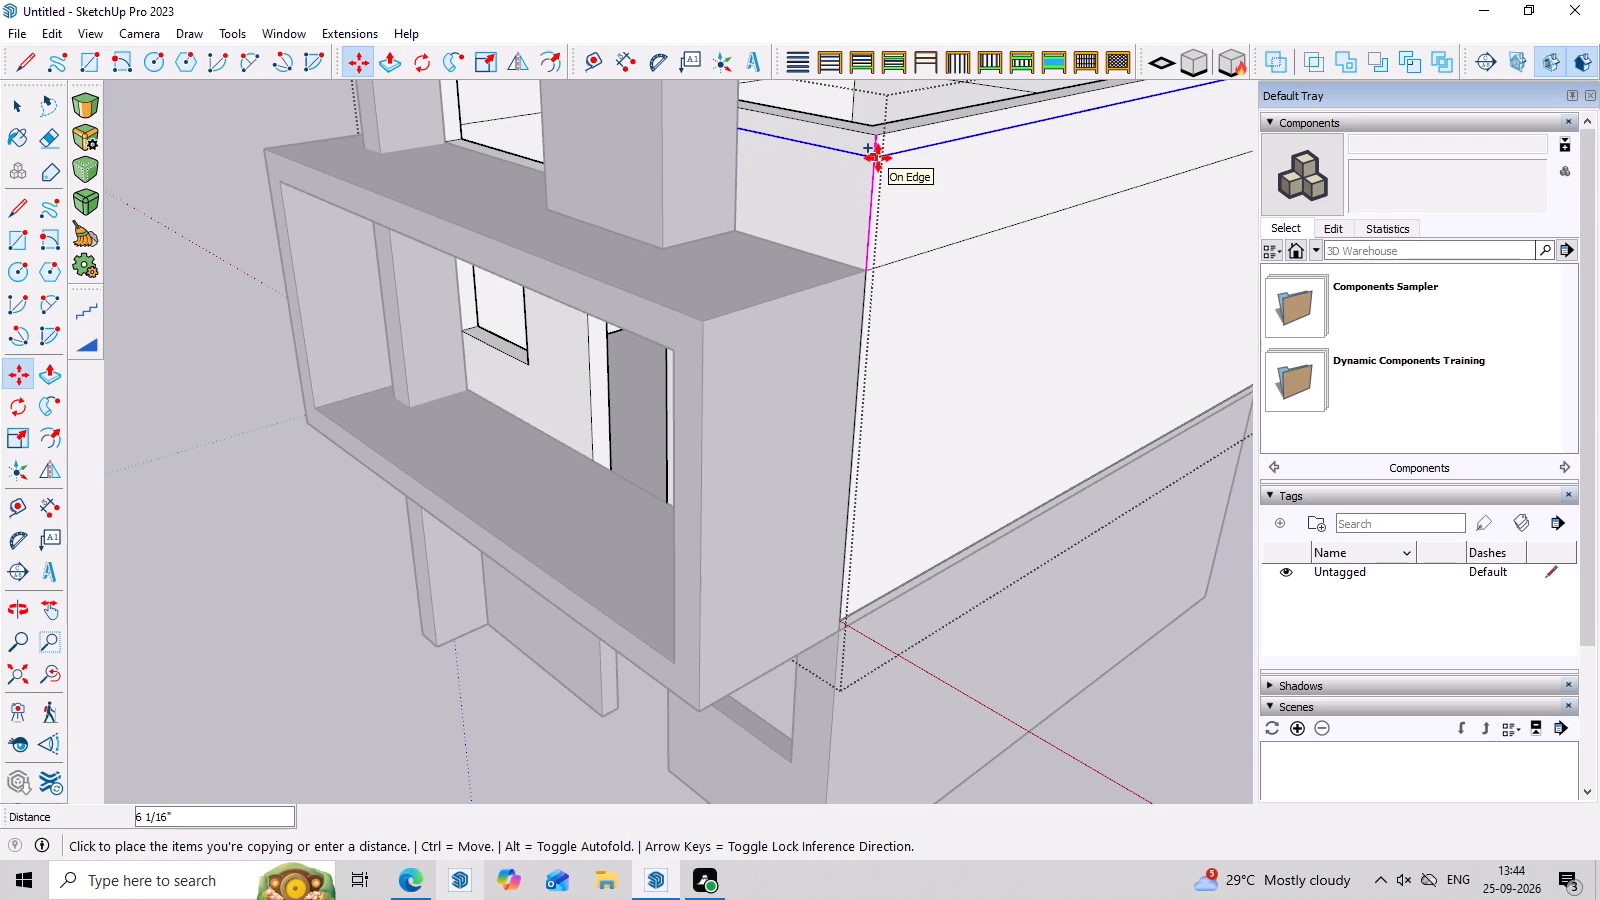
{"action": "left_click", "coordinate": [878, 158]}
{"action": "key", "text": "space"}
{"action": "key", "text": "space"}
{"action": "left_click", "coordinate": [1044, 714]}
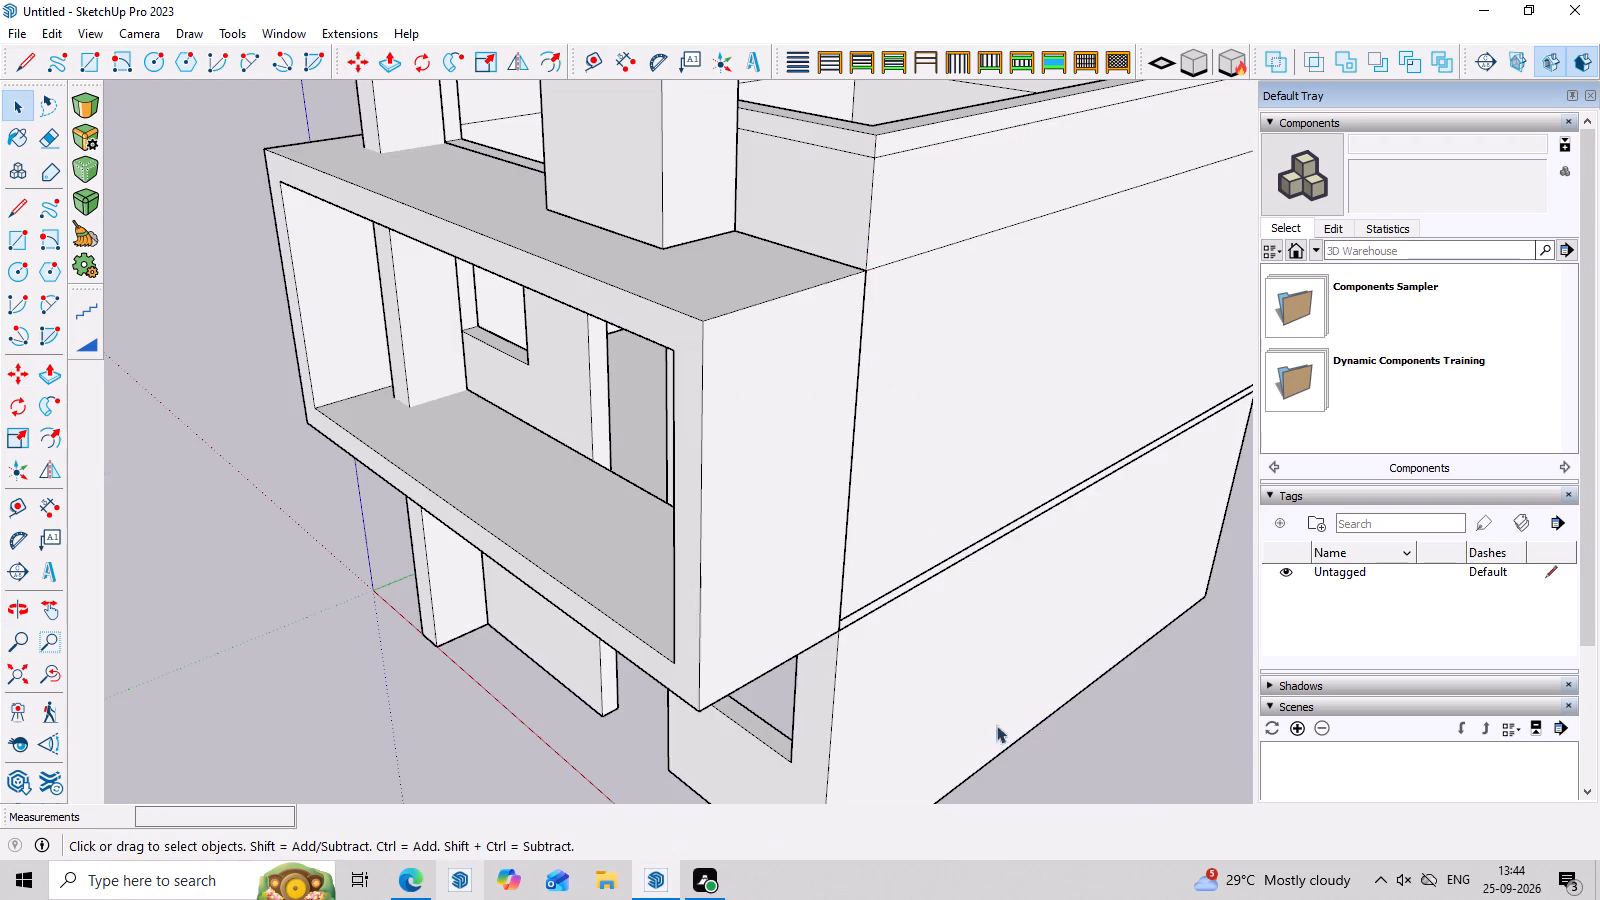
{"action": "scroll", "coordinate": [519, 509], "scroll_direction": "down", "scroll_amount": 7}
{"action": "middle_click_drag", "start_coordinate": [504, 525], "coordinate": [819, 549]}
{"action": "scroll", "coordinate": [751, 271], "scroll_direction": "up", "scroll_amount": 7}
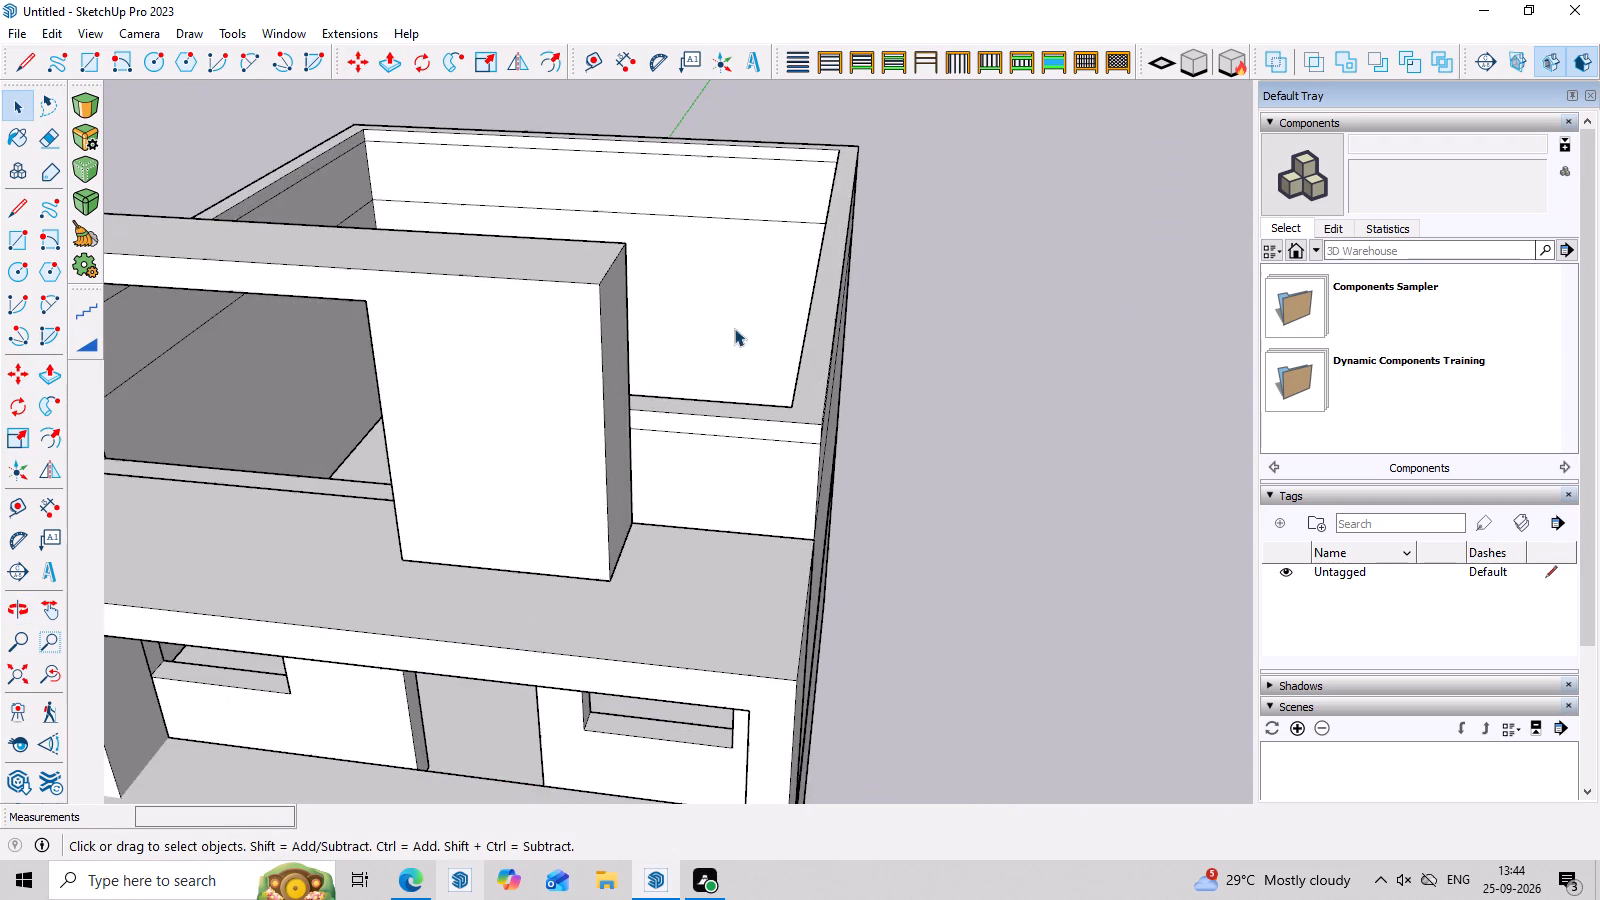
In the upper-wall group, delete the copied band line from the outer face of the side wall nearest the wide column.
{"action": "middle_click_drag", "start_coordinate": [747, 530], "coordinate": [765, 375]}
{"action": "middle_click_drag", "start_coordinate": [833, 537], "coordinate": [554, 496]}
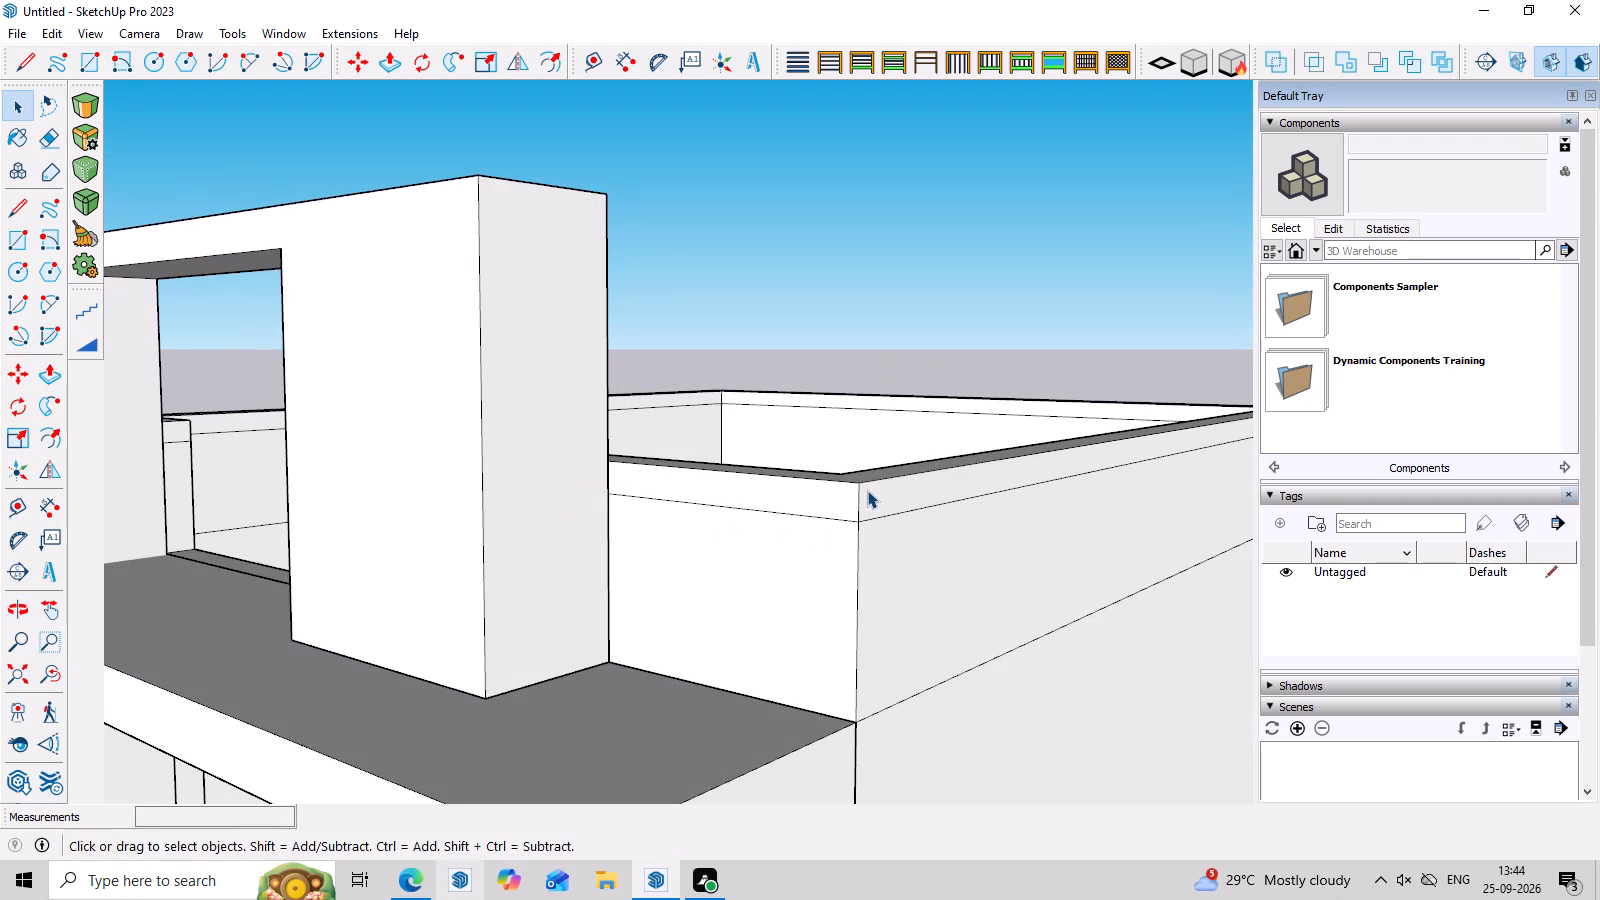
{"action": "left_click", "coordinate": [872, 517]}
{"action": "left_click", "coordinate": [872, 517]}
{"action": "scroll", "coordinate": [872, 517], "scroll_direction": "up", "scroll_amount": 3}
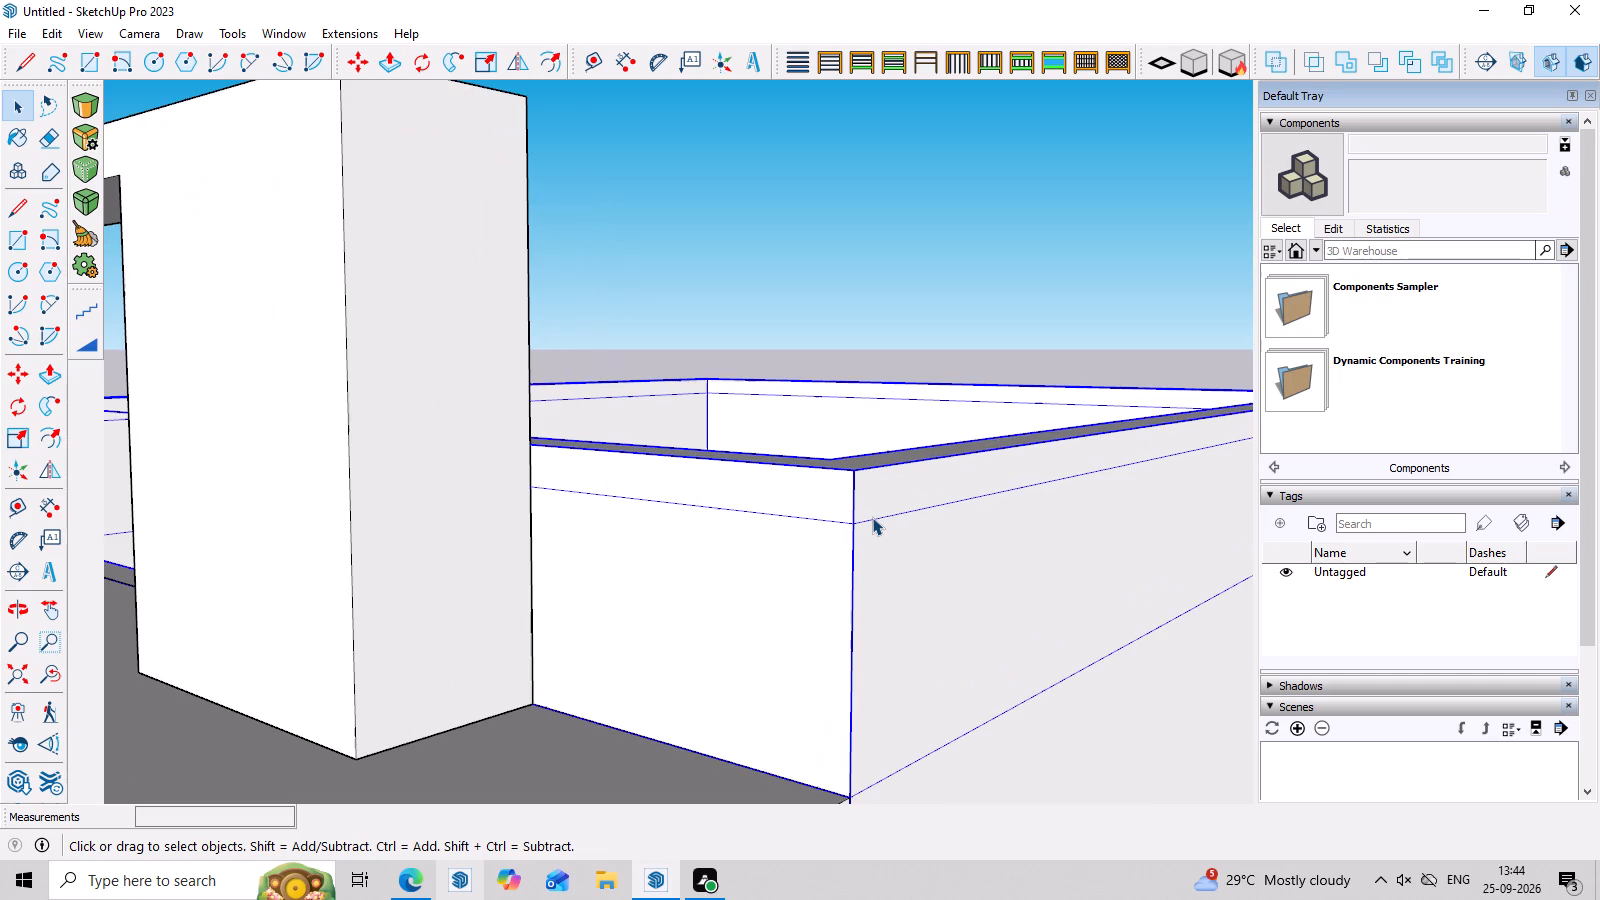
{"action": "left_click", "coordinate": [872, 517]}
{"action": "left_click", "coordinate": [871, 522]}
{"action": "left_click", "coordinate": [871, 517]}
{"action": "scroll", "coordinate": [871, 517], "scroll_direction": "up", "scroll_amount": 3}
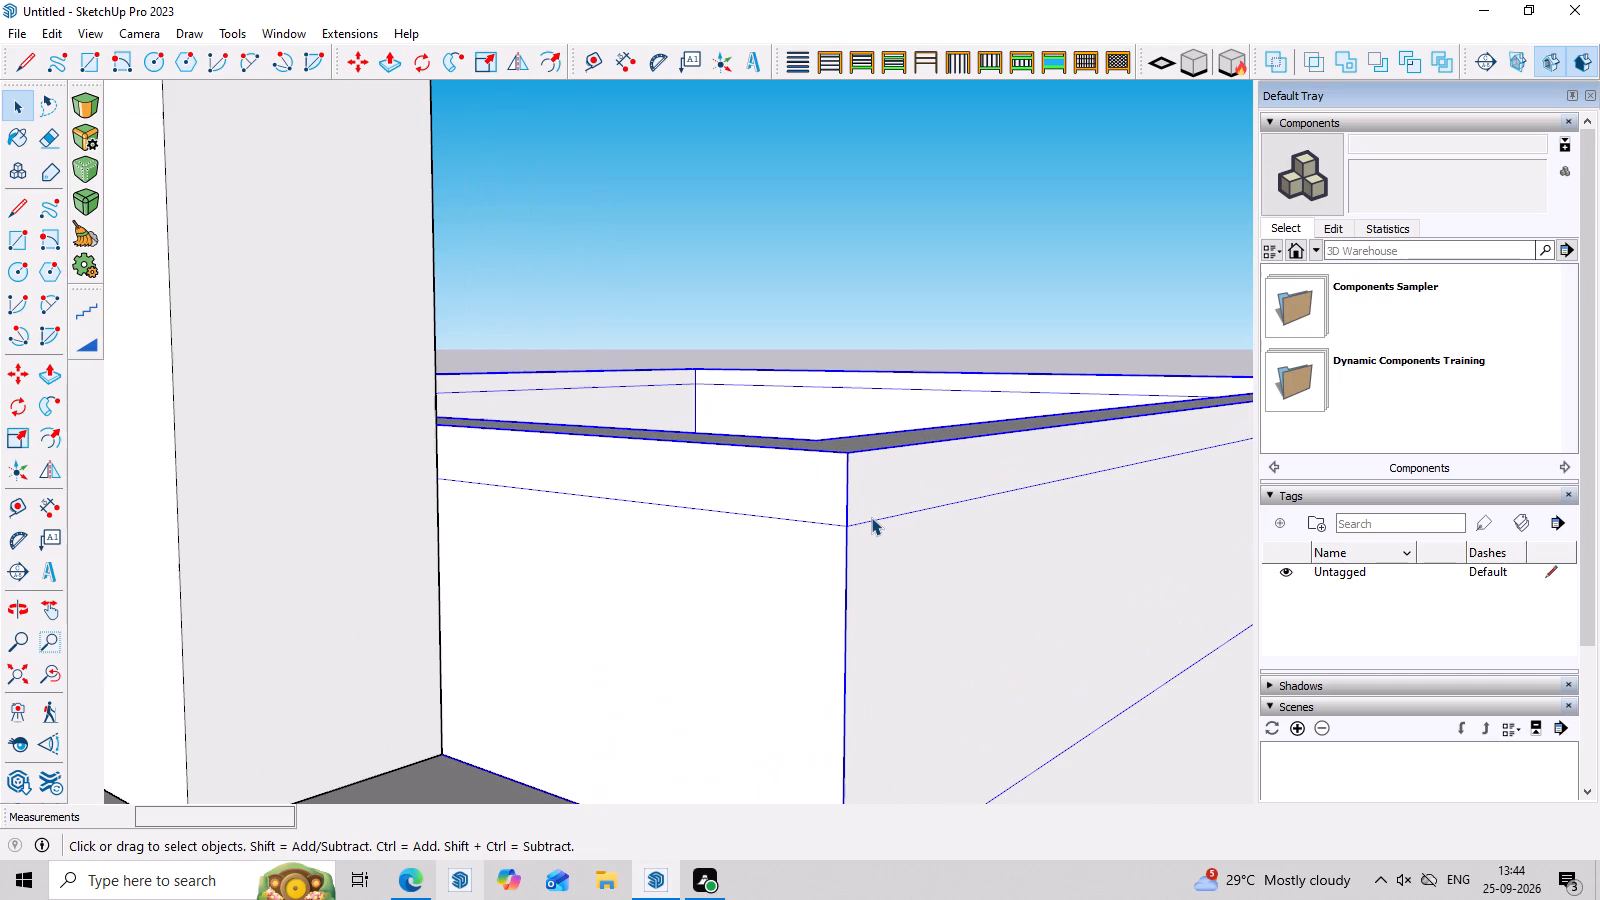
{"action": "left_click", "coordinate": [871, 517]}
{"action": "double_click", "coordinate": [871, 522]}
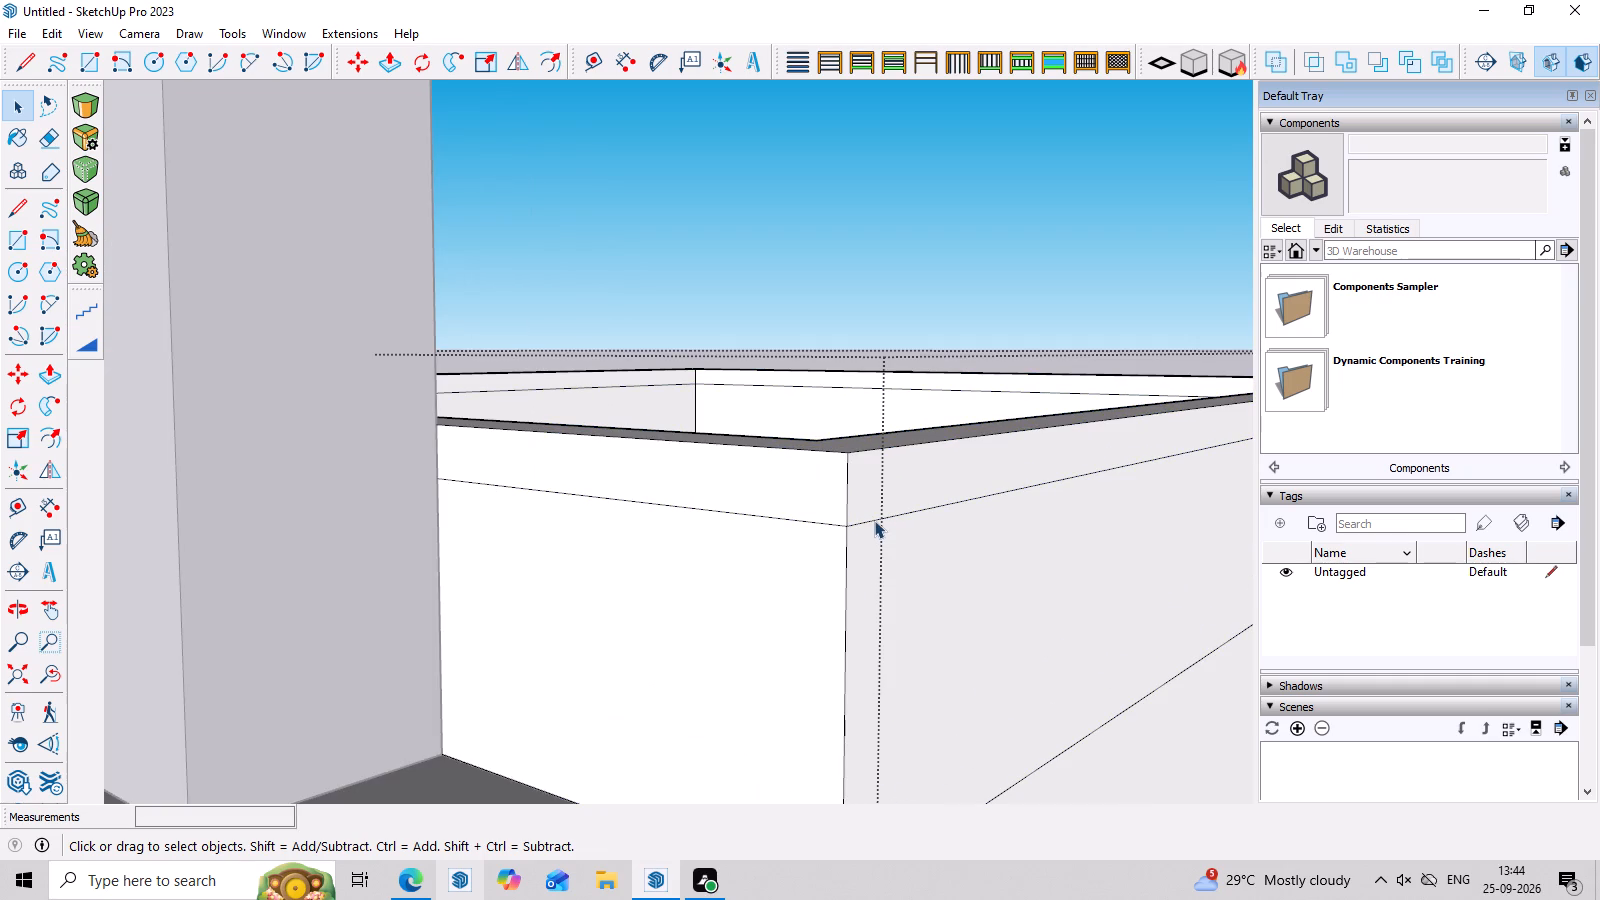
{"action": "left_click", "coordinate": [874, 520]}
{"action": "key", "text": "Delete"}
Delete the copied band line from the outer faces of the rear wall and the narrow-column side wall.
{"action": "scroll", "coordinate": [613, 555], "scroll_direction": "down", "scroll_amount": 7}
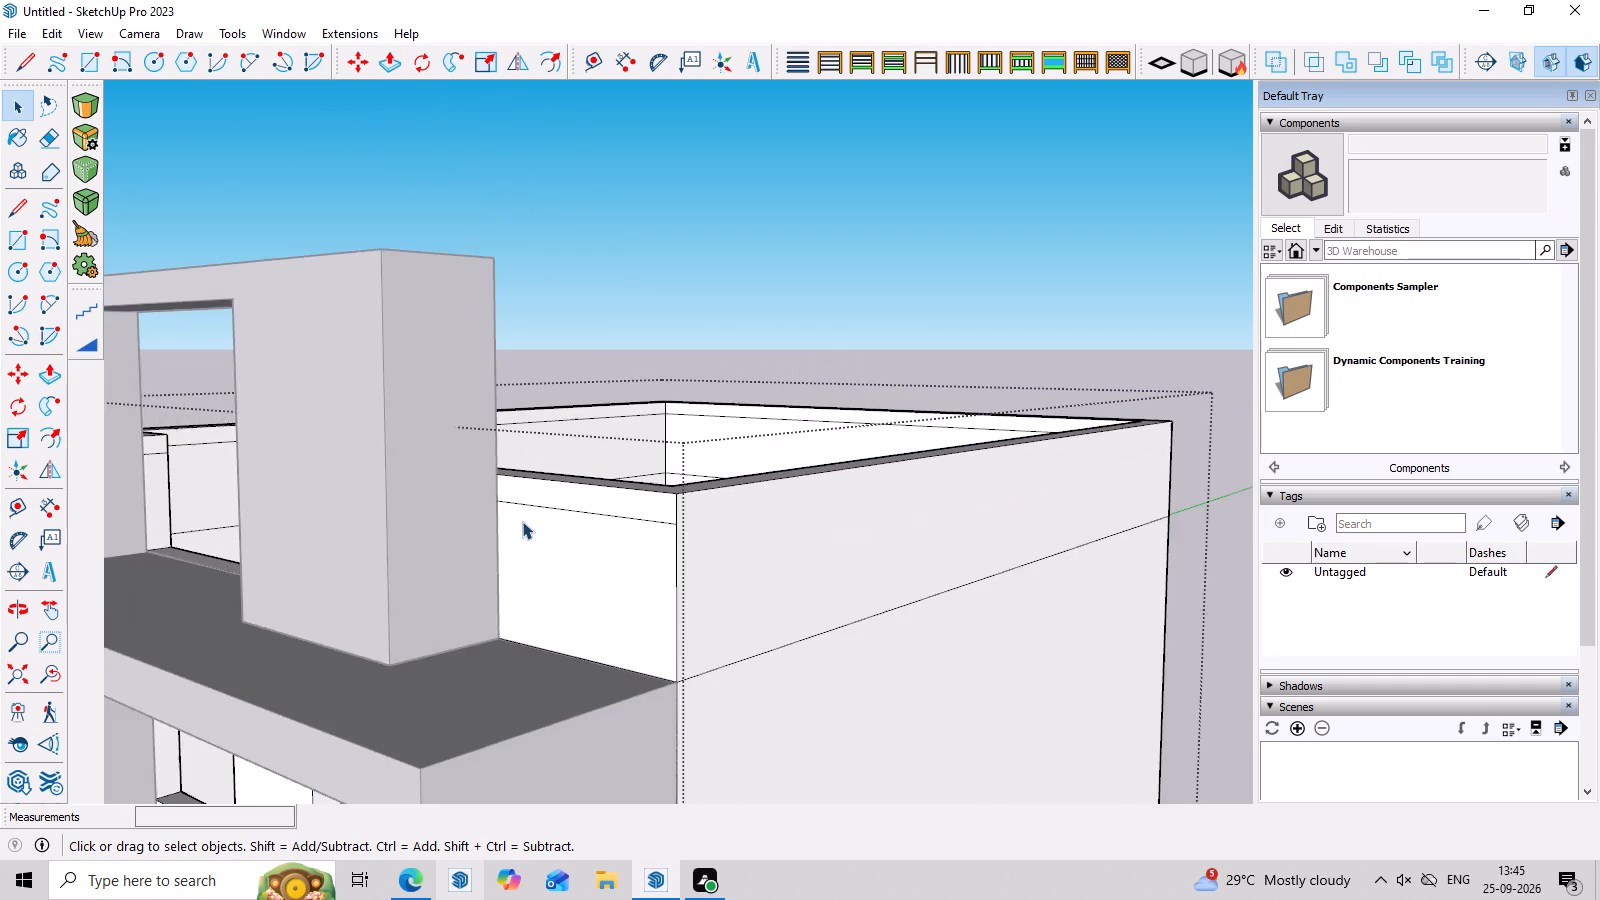
{"action": "scroll", "coordinate": [522, 521], "scroll_direction": "down", "scroll_amount": 5}
{"action": "middle_click_drag", "start_coordinate": [1178, 564], "coordinate": [24, 567]}
{"action": "scroll", "coordinate": [402, 534], "scroll_direction": "up", "scroll_amount": 3}
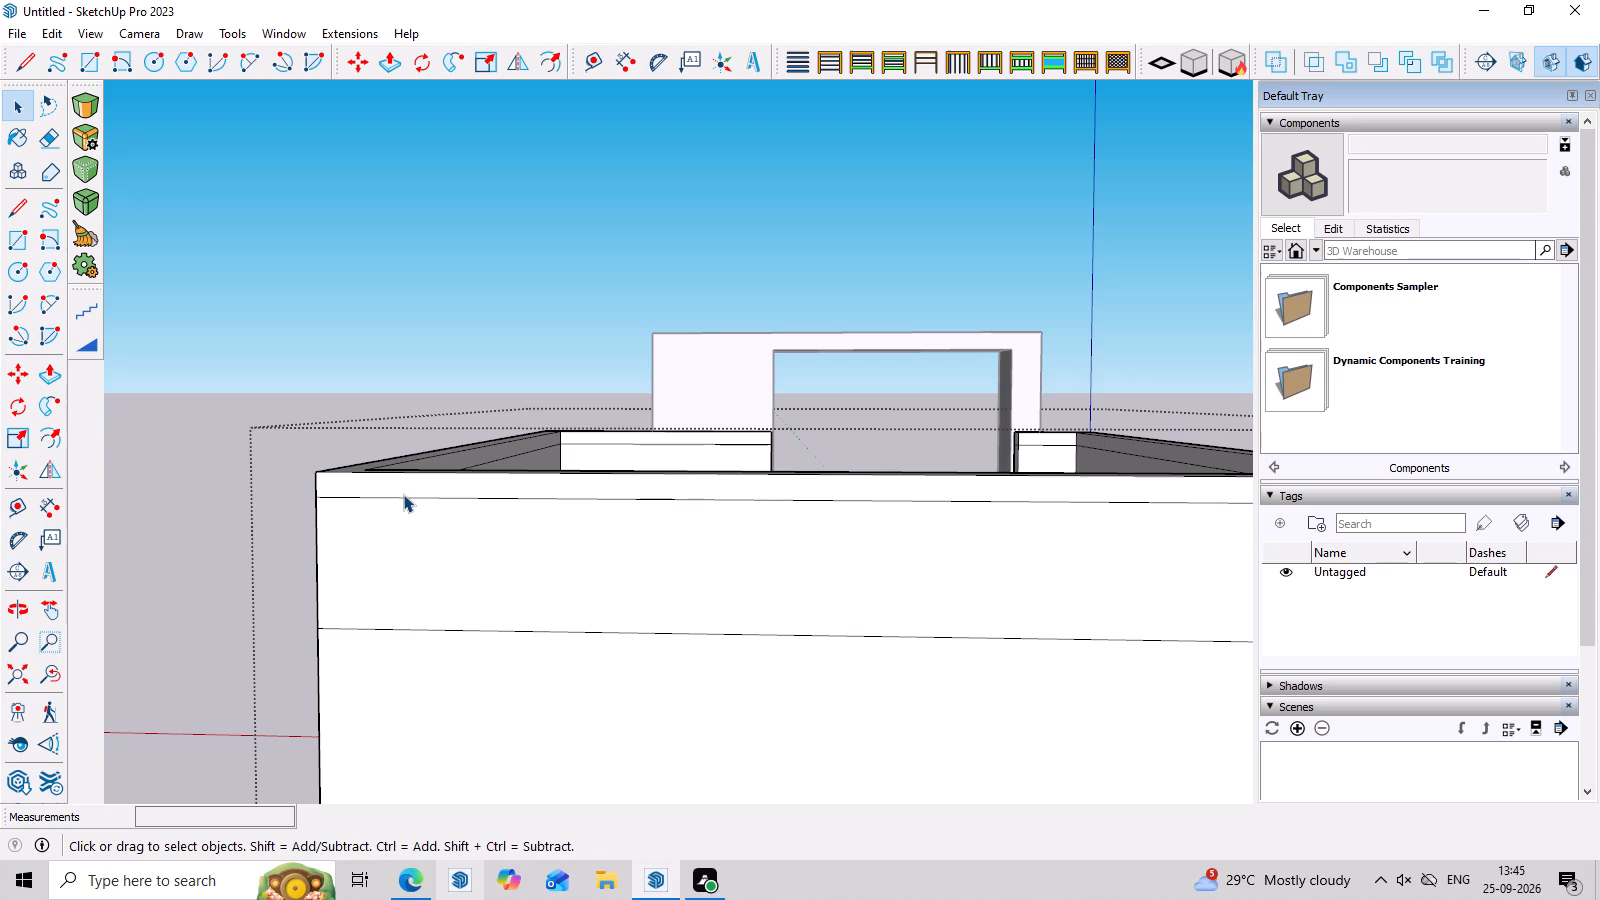
{"action": "left_click", "coordinate": [403, 494]}
{"action": "key", "text": "Delete"}
{"action": "scroll", "coordinate": [408, 495], "scroll_direction": "down", "scroll_amount": 8}
{"action": "middle_click_drag", "start_coordinate": [670, 536], "coordinate": [27, 503]}
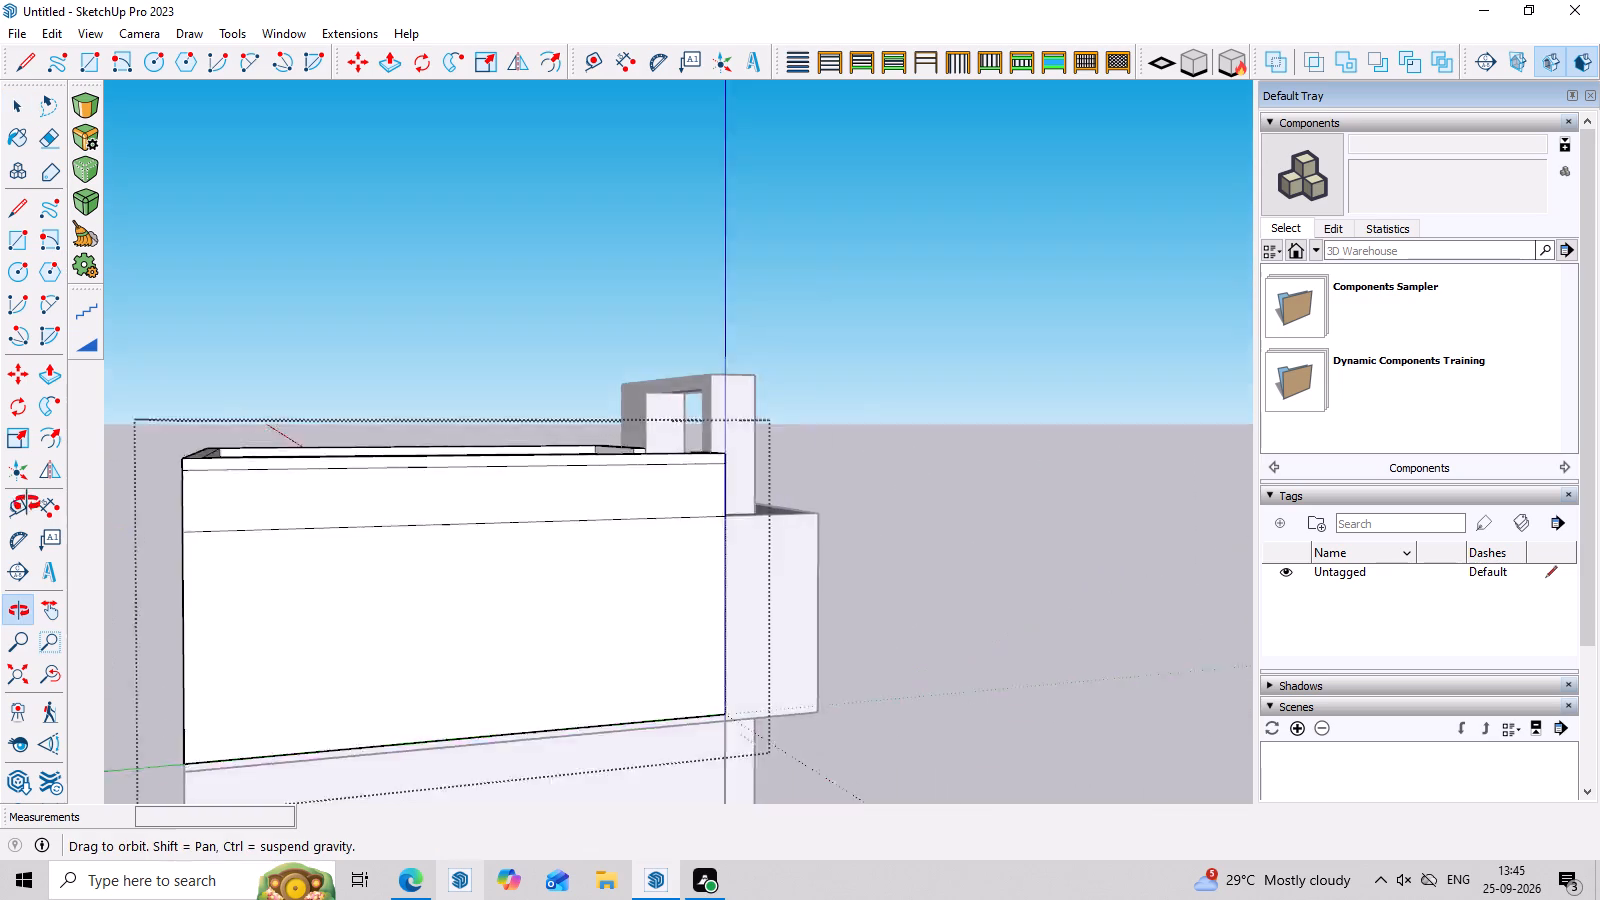
{"action": "middle_click_drag", "start_coordinate": [27, 503], "coordinate": [22, 502]}
{"action": "scroll", "coordinate": [281, 455], "scroll_direction": "up", "scroll_amount": 3}
{"action": "left_click", "coordinate": [297, 446]}
{"action": "key", "text": "Delete"}
Delete the copied band lines from the inner faces of the front section beside the narrow column and its adjoining side wall.
{"action": "scroll", "coordinate": [619, 533], "scroll_direction": "down", "scroll_amount": 2}
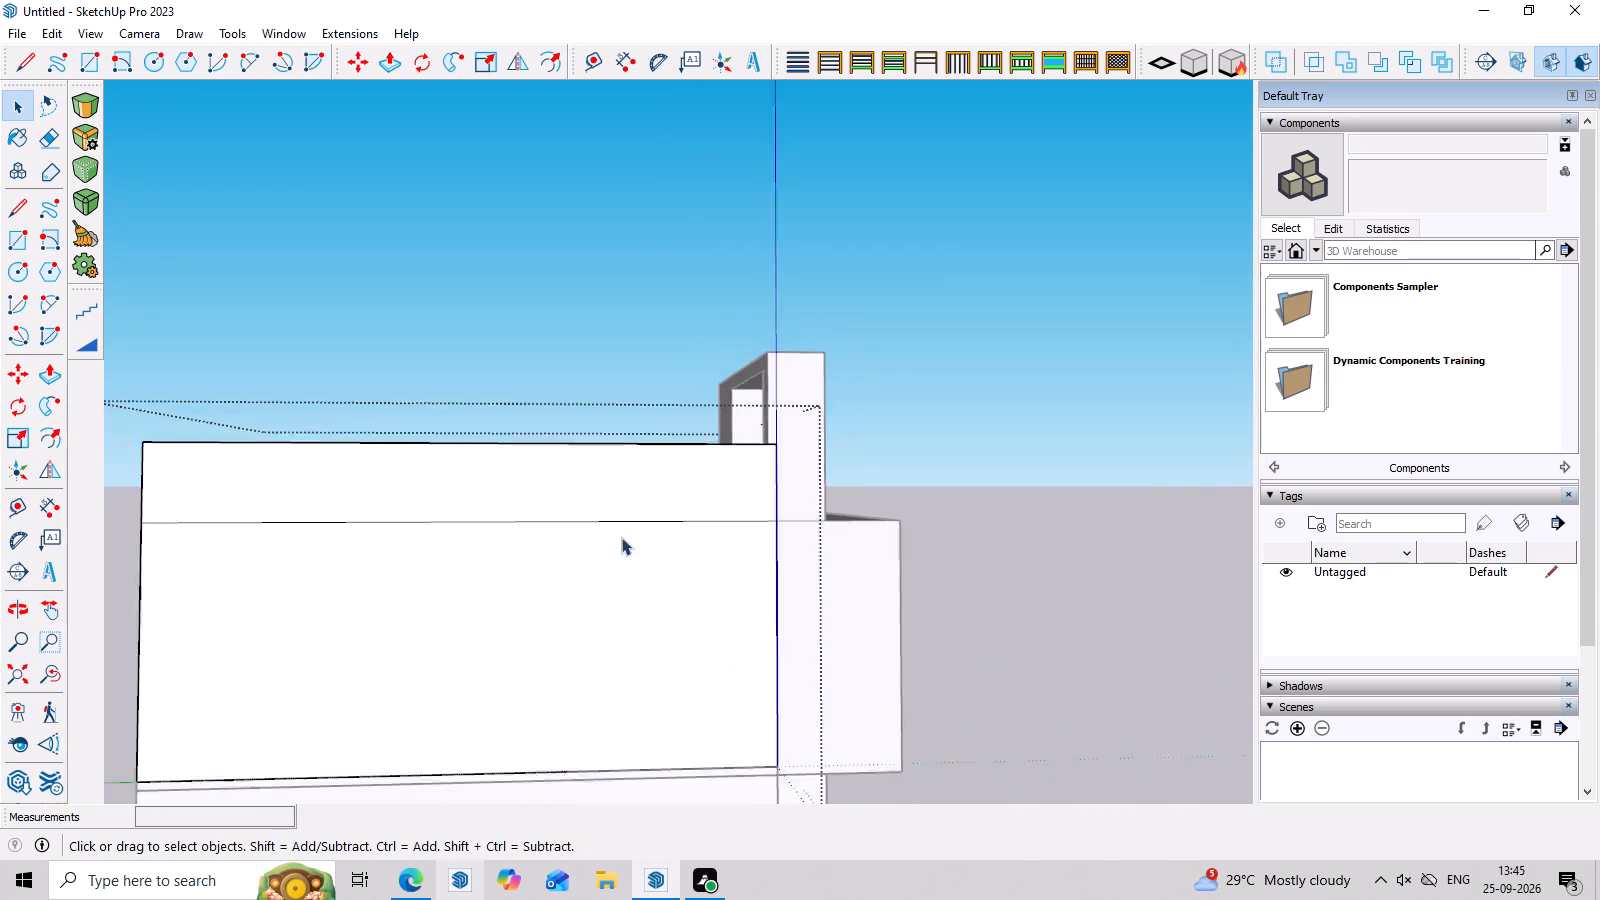
{"action": "scroll", "coordinate": [621, 537], "scroll_direction": "down", "scroll_amount": 5}
{"action": "middle_click_drag", "start_coordinate": [522, 598], "coordinate": [90, 563]}
{"action": "scroll", "coordinate": [578, 499], "scroll_direction": "up", "scroll_amount": 7}
{"action": "middle_click_drag", "start_coordinate": [863, 569], "coordinate": [586, 597]}
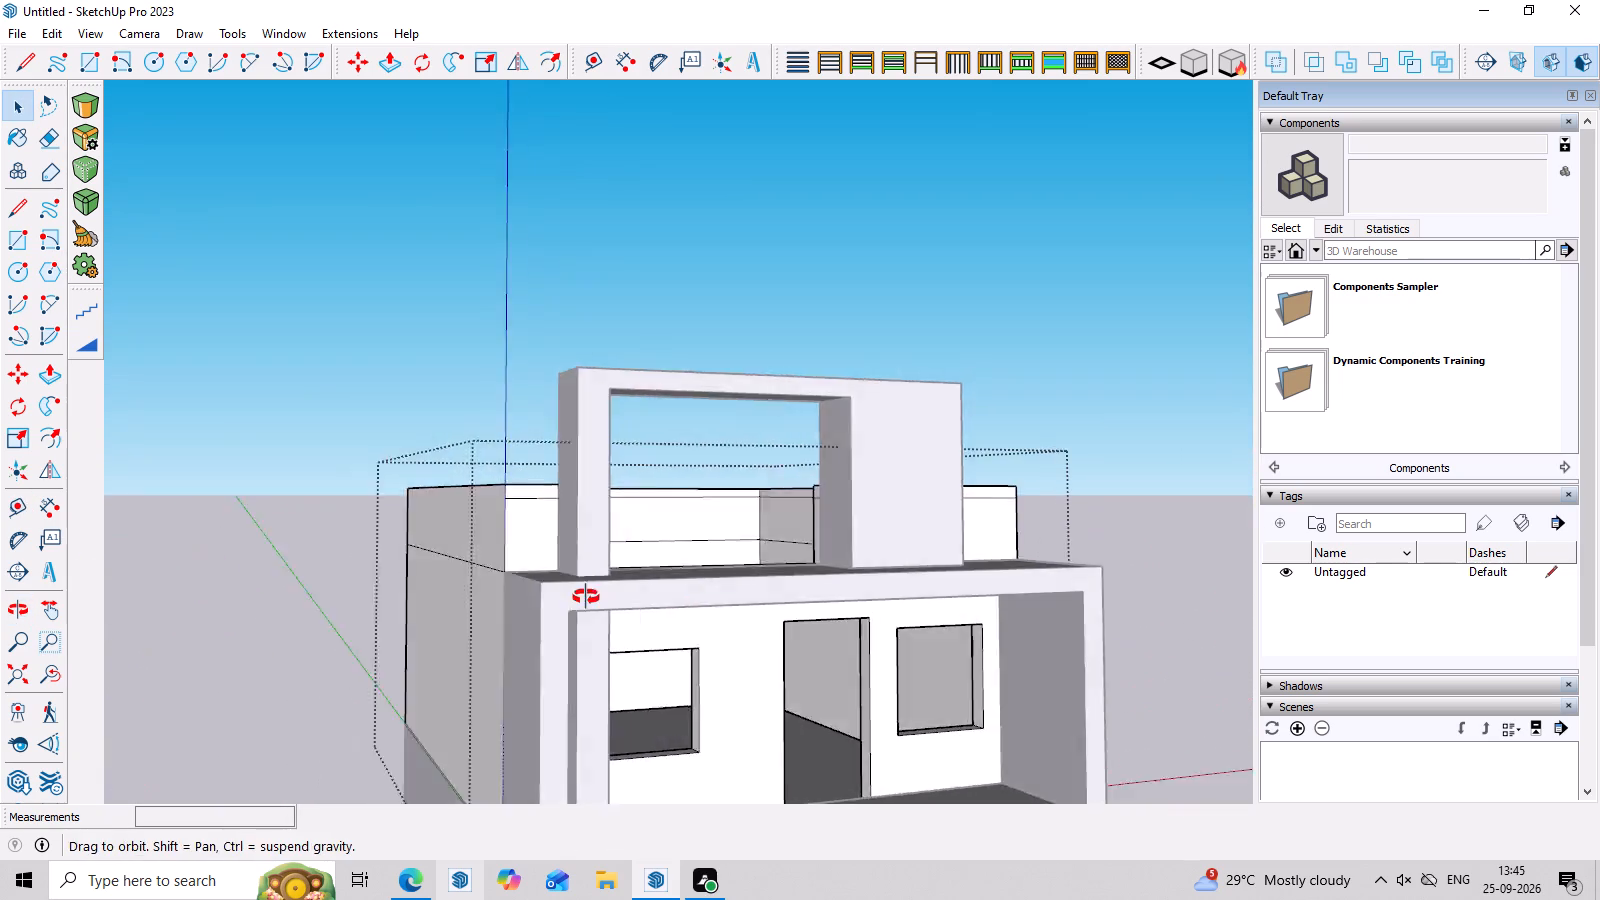
{"action": "middle_click_drag", "start_coordinate": [586, 597], "coordinate": [572, 597]}
{"action": "scroll", "coordinate": [983, 524], "scroll_direction": "up", "scroll_amount": 7}
{"action": "middle_click_drag", "start_coordinate": [985, 505], "coordinate": [936, 731]}
{"action": "scroll", "coordinate": [909, 306], "scroll_direction": "down", "scroll_amount": 4}
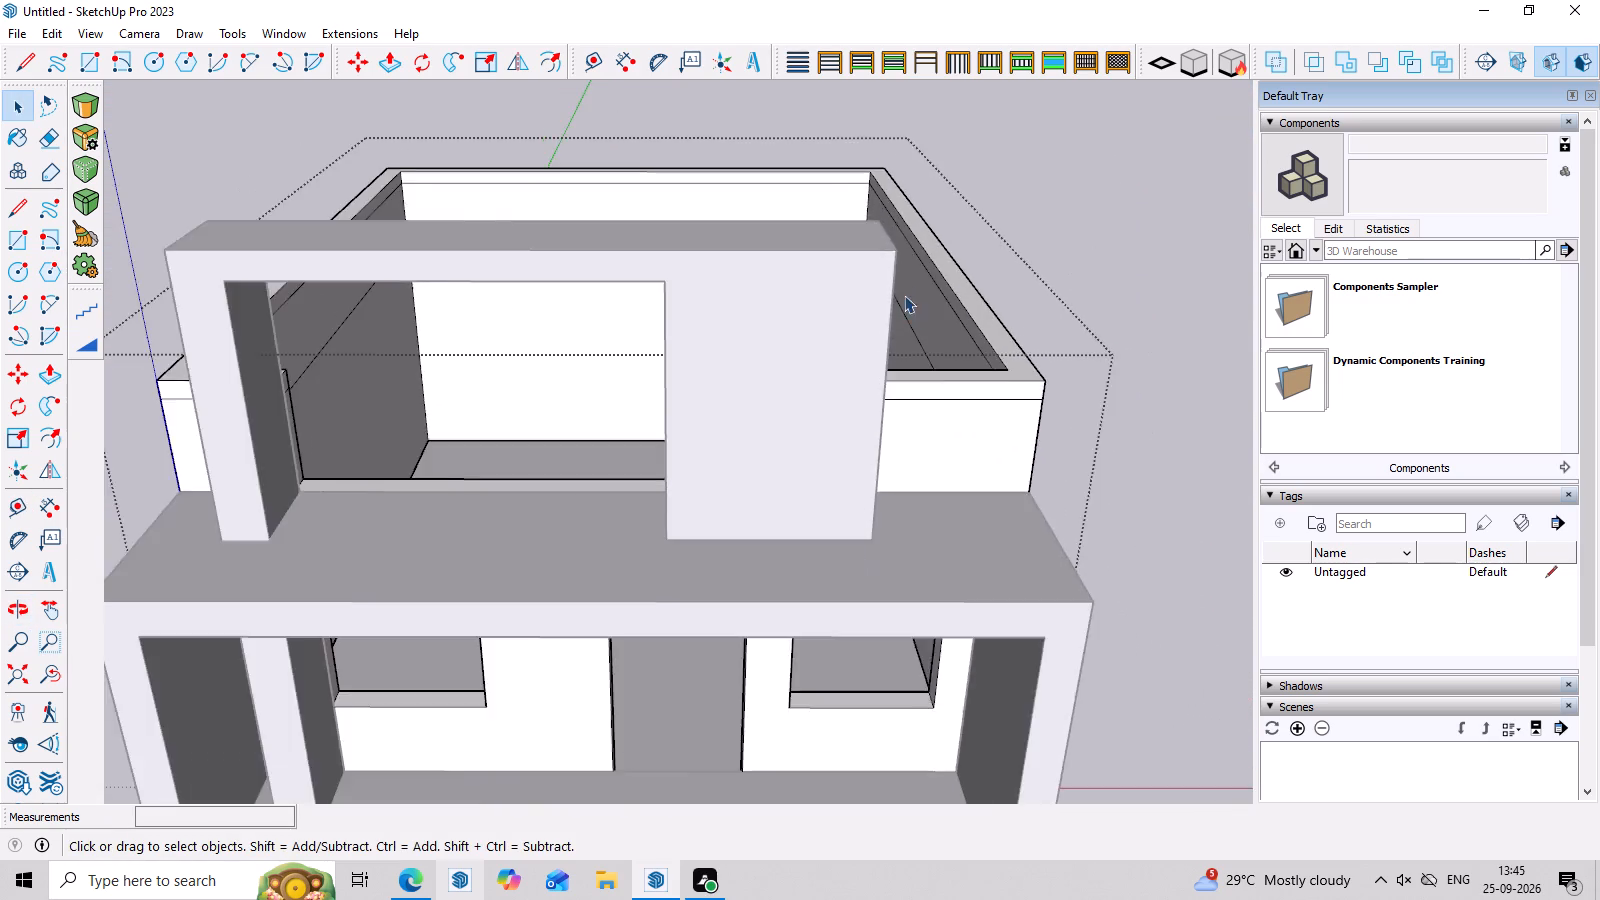
{"action": "scroll", "coordinate": [904, 295], "scroll_direction": "down", "scroll_amount": 4}
{"action": "middle_click_drag", "start_coordinate": [995, 407], "coordinate": [493, 624]}
{"action": "middle_click_drag", "start_coordinate": [904, 159], "coordinate": [642, 0]}
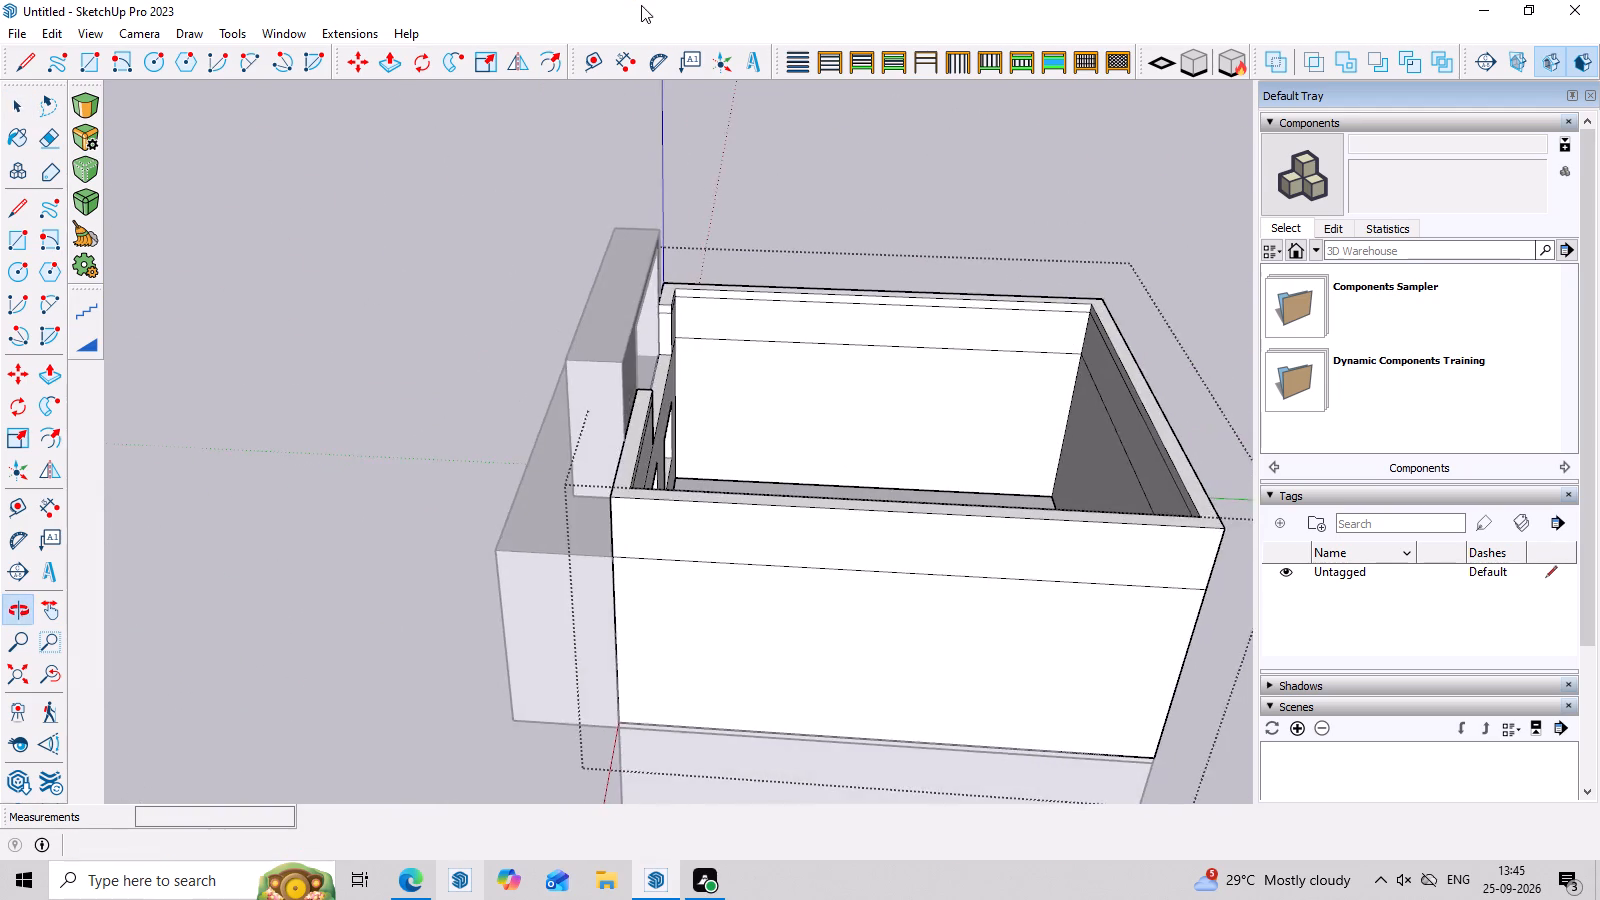
{"action": "scroll", "coordinate": [776, 379], "scroll_direction": "up", "scroll_amount": 8}
{"action": "middle_click_drag", "start_coordinate": [775, 262], "coordinate": [782, 170]}
{"action": "scroll", "coordinate": [645, 205], "scroll_direction": "up", "scroll_amount": 4}
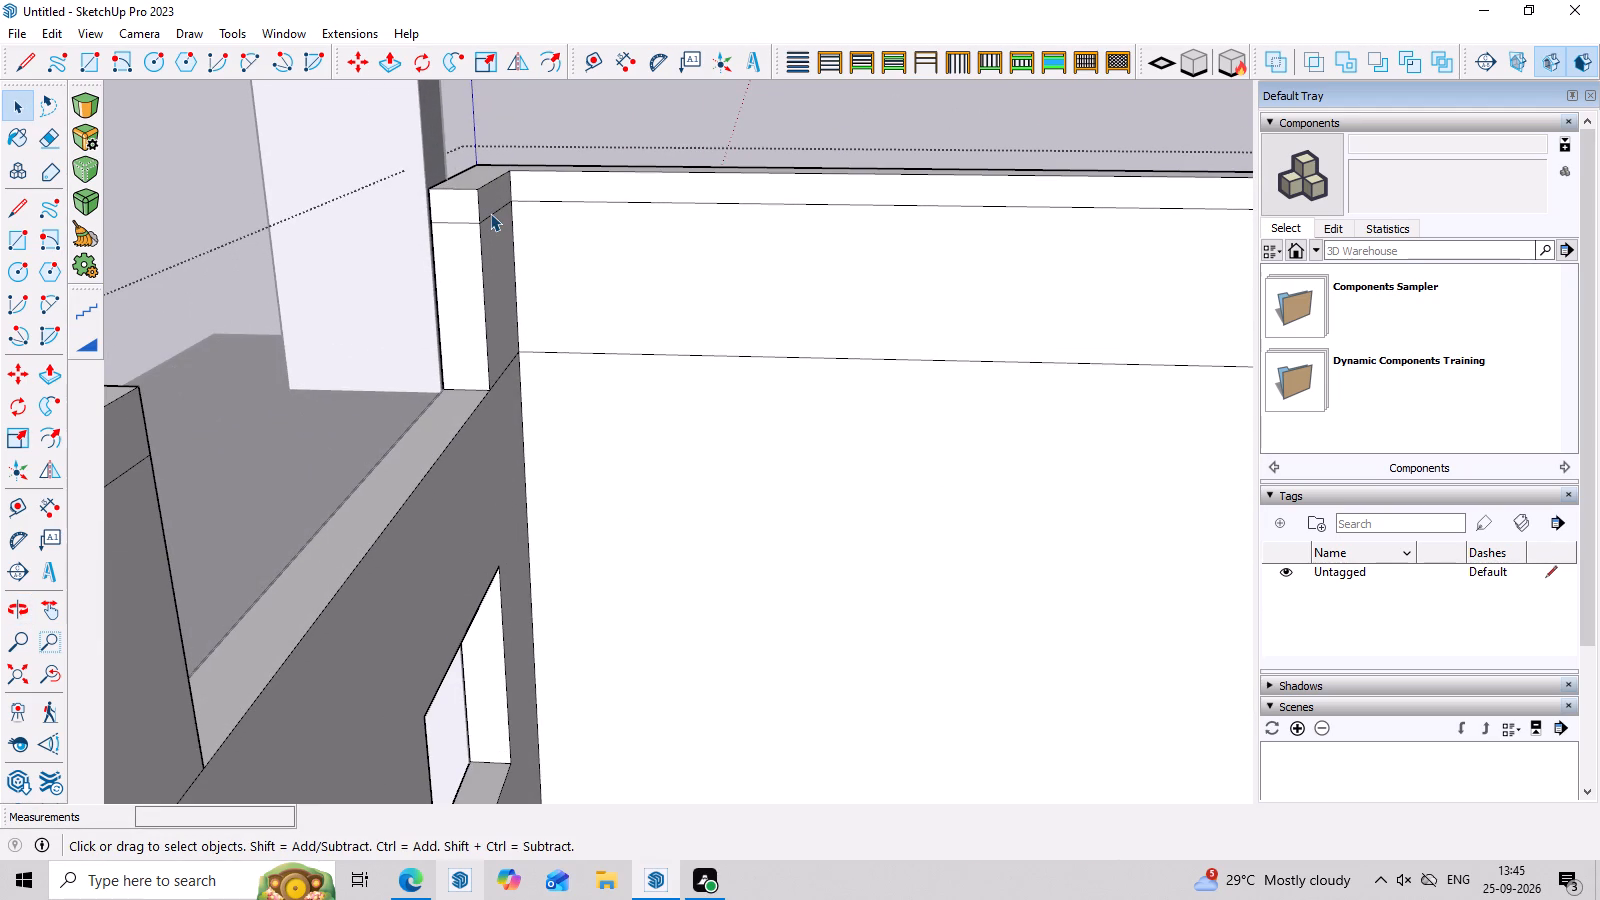
{"action": "left_click", "coordinate": [484, 217]}
{"action": "key", "text": "Delete"}
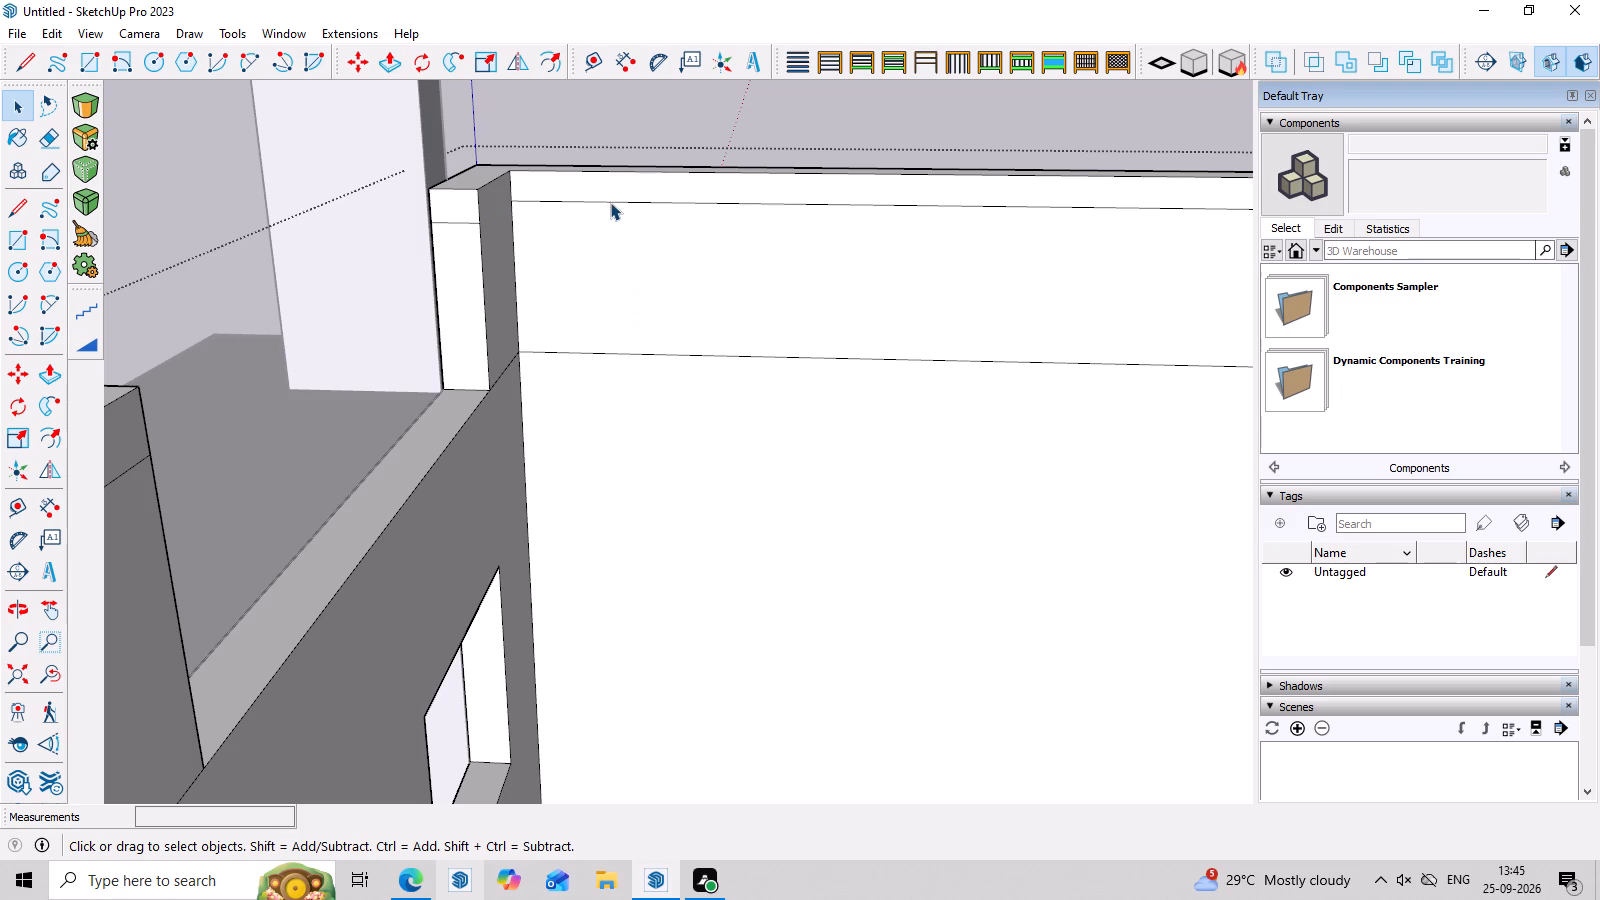
{"action": "left_click", "coordinate": [610, 202]}
{"action": "key", "text": "Delete"}
Delete the copied band line from the rear wall's inner face.
{"action": "scroll", "coordinate": [603, 259], "scroll_direction": "down", "scroll_amount": 12}
{"action": "middle_click_drag", "start_coordinate": [708, 394], "coordinate": [700, 607]}
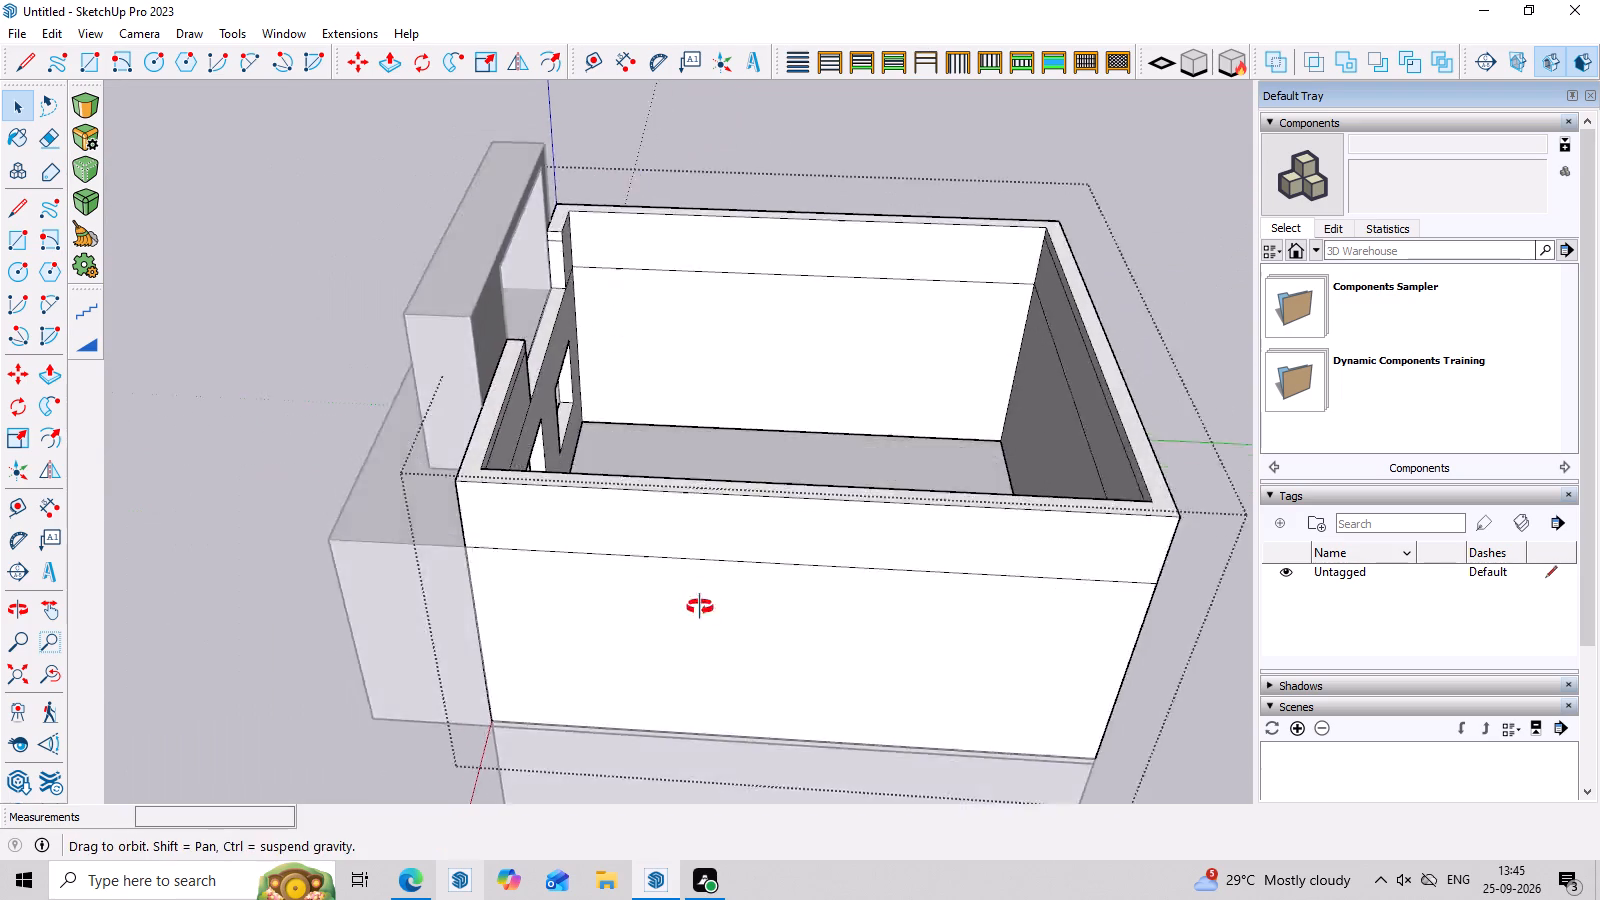
{"action": "middle_click_drag", "start_coordinate": [700, 607], "coordinate": [700, 650]}
{"action": "scroll", "coordinate": [782, 627], "scroll_direction": "down", "scroll_amount": 1}
{"action": "scroll", "coordinate": [1089, 395], "scroll_direction": "up", "scroll_amount": 4}
{"action": "middle_click_drag", "start_coordinate": [804, 491], "coordinate": [1192, 382]}
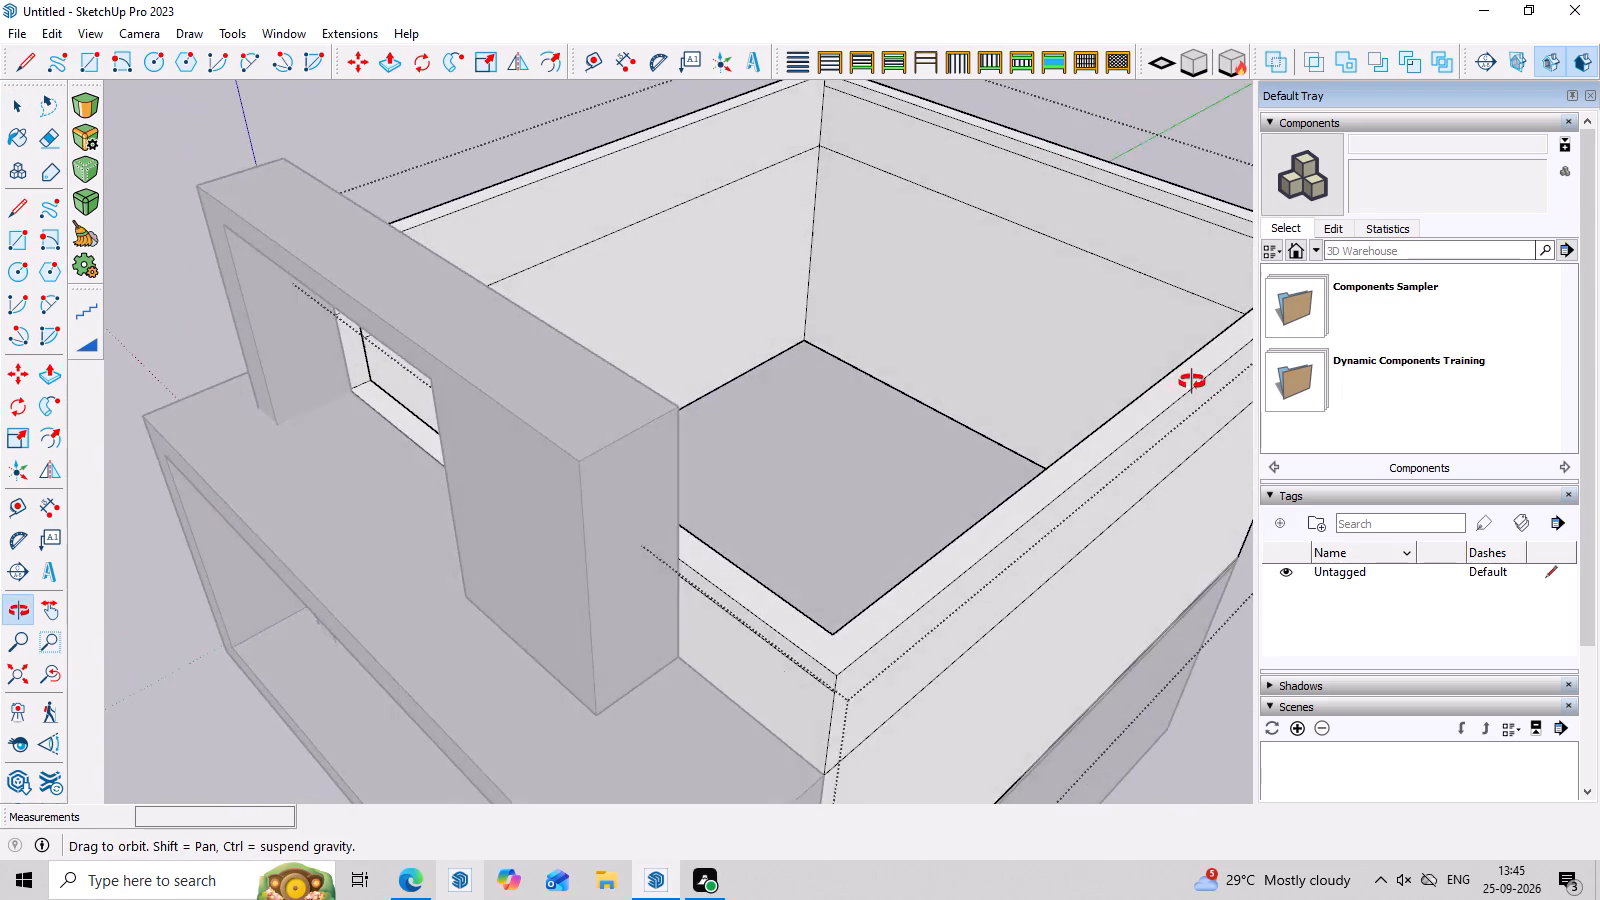
{"action": "middle_click_drag", "start_coordinate": [1192, 382], "coordinate": [1192, 372]}
{"action": "scroll", "coordinate": [1194, 194], "scroll_direction": "up", "scroll_amount": 7}
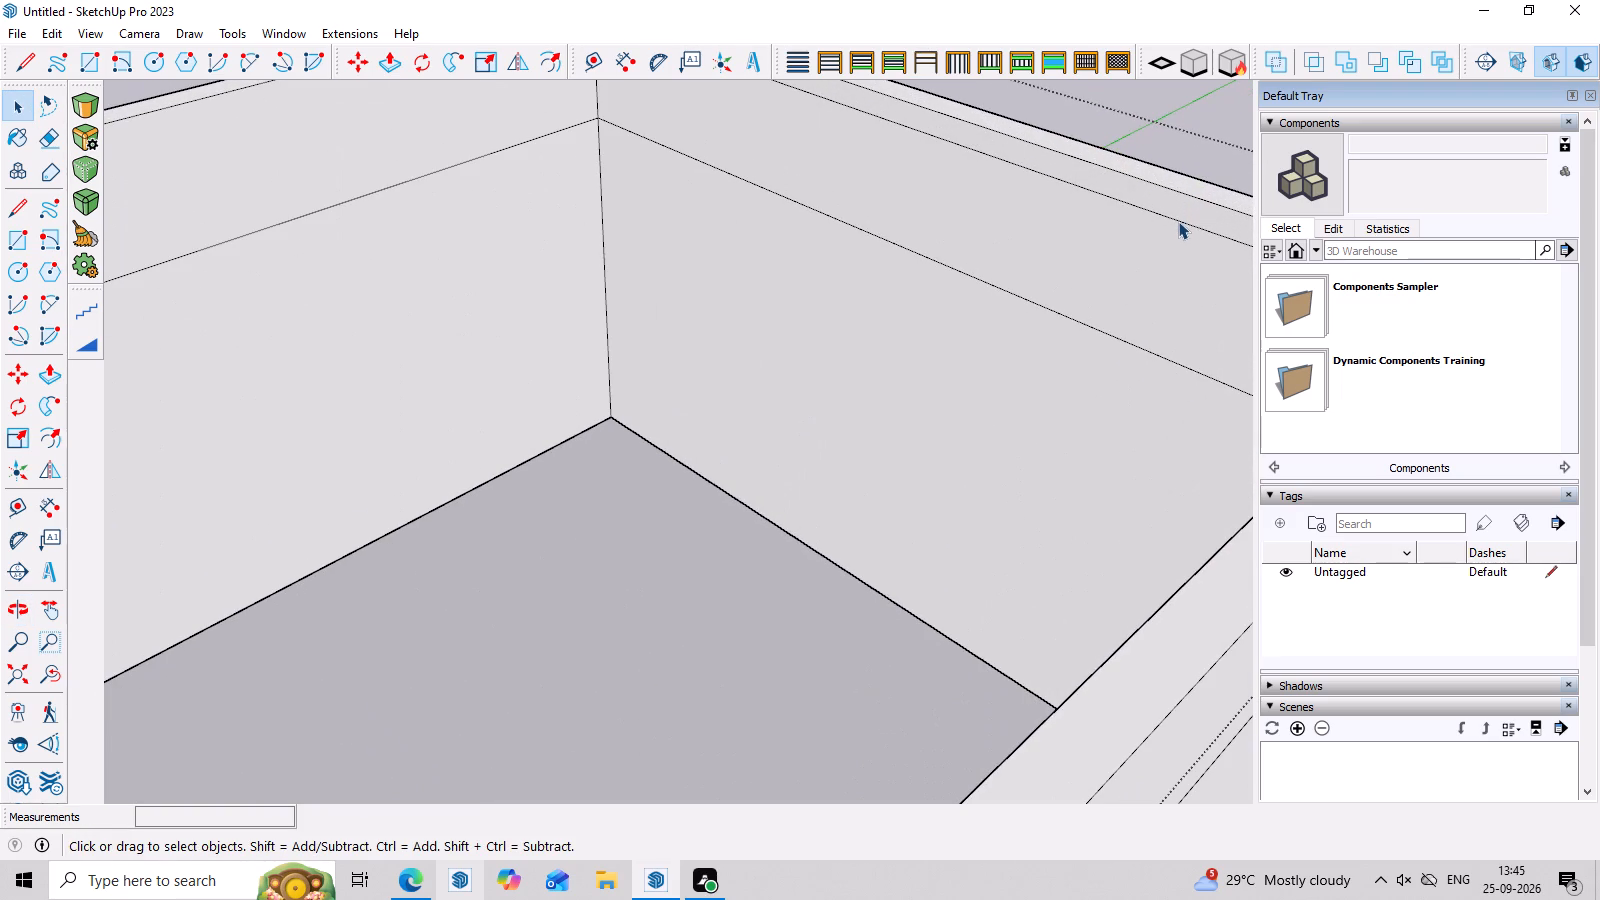
{"action": "left_click", "coordinate": [1178, 219]}
{"action": "key", "text": "Delete"}
Delete the copied band lines from the inner faces of the wide-column side wall and the front section beside that column.
{"action": "scroll", "coordinate": [961, 245], "scroll_direction": "down", "scroll_amount": 13}
{"action": "middle_click_drag", "start_coordinate": [705, 286], "coordinate": [761, 341]}
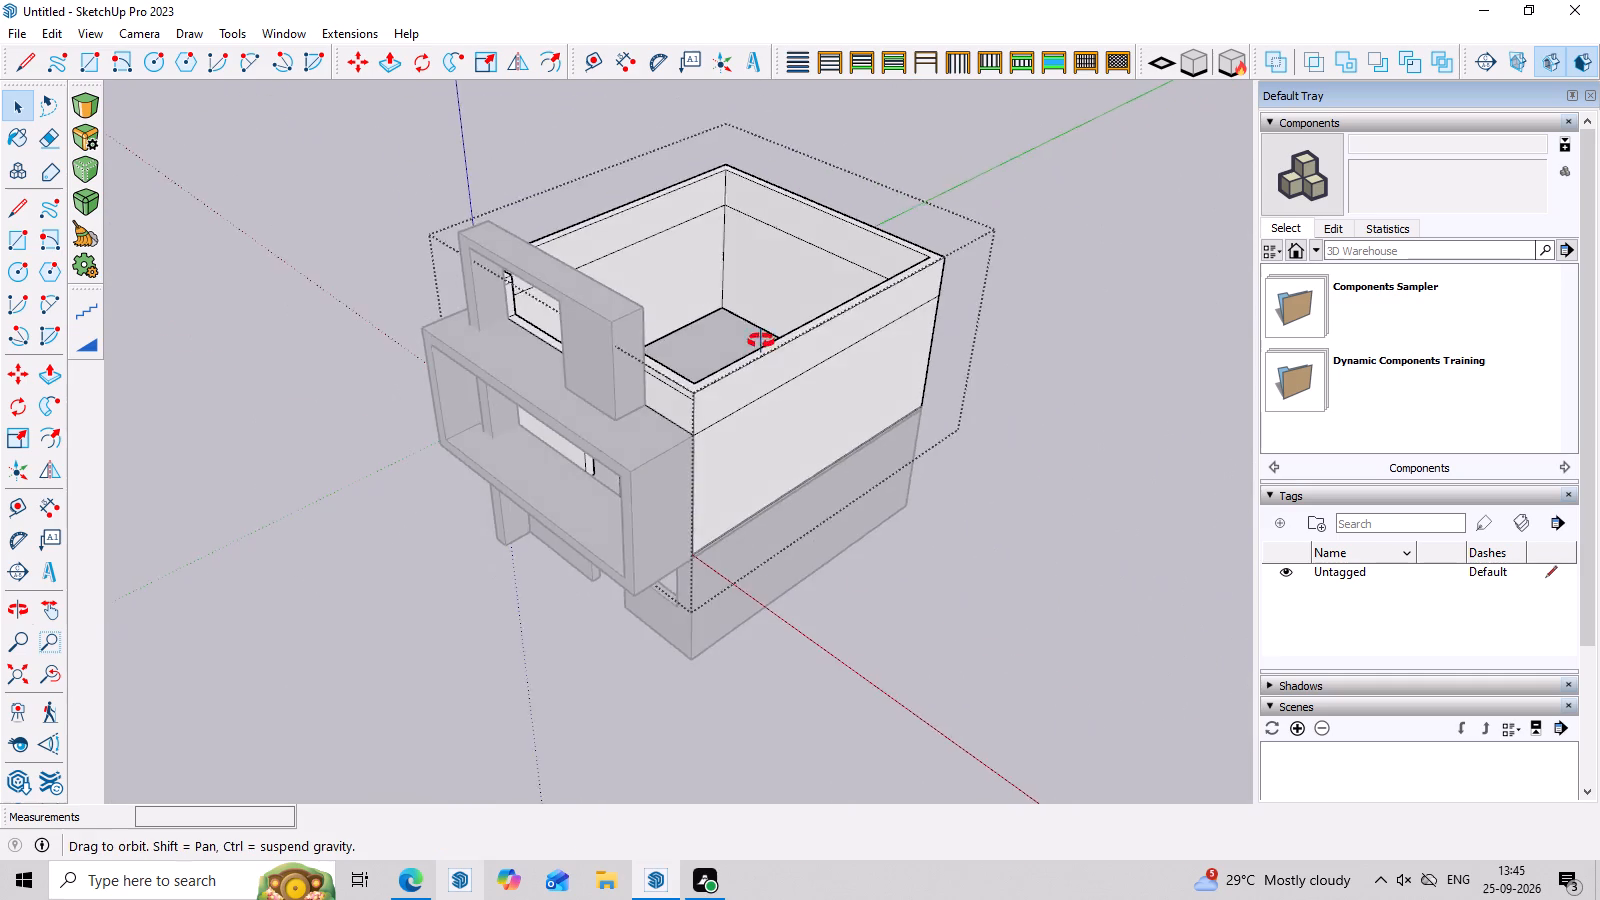
{"action": "middle_click_drag", "start_coordinate": [761, 341], "coordinate": [1599, 323]}
{"action": "scroll", "coordinate": [334, 373], "scroll_direction": "up", "scroll_amount": 7}
{"action": "middle_click_drag", "start_coordinate": [524, 394], "coordinate": [588, 421]}
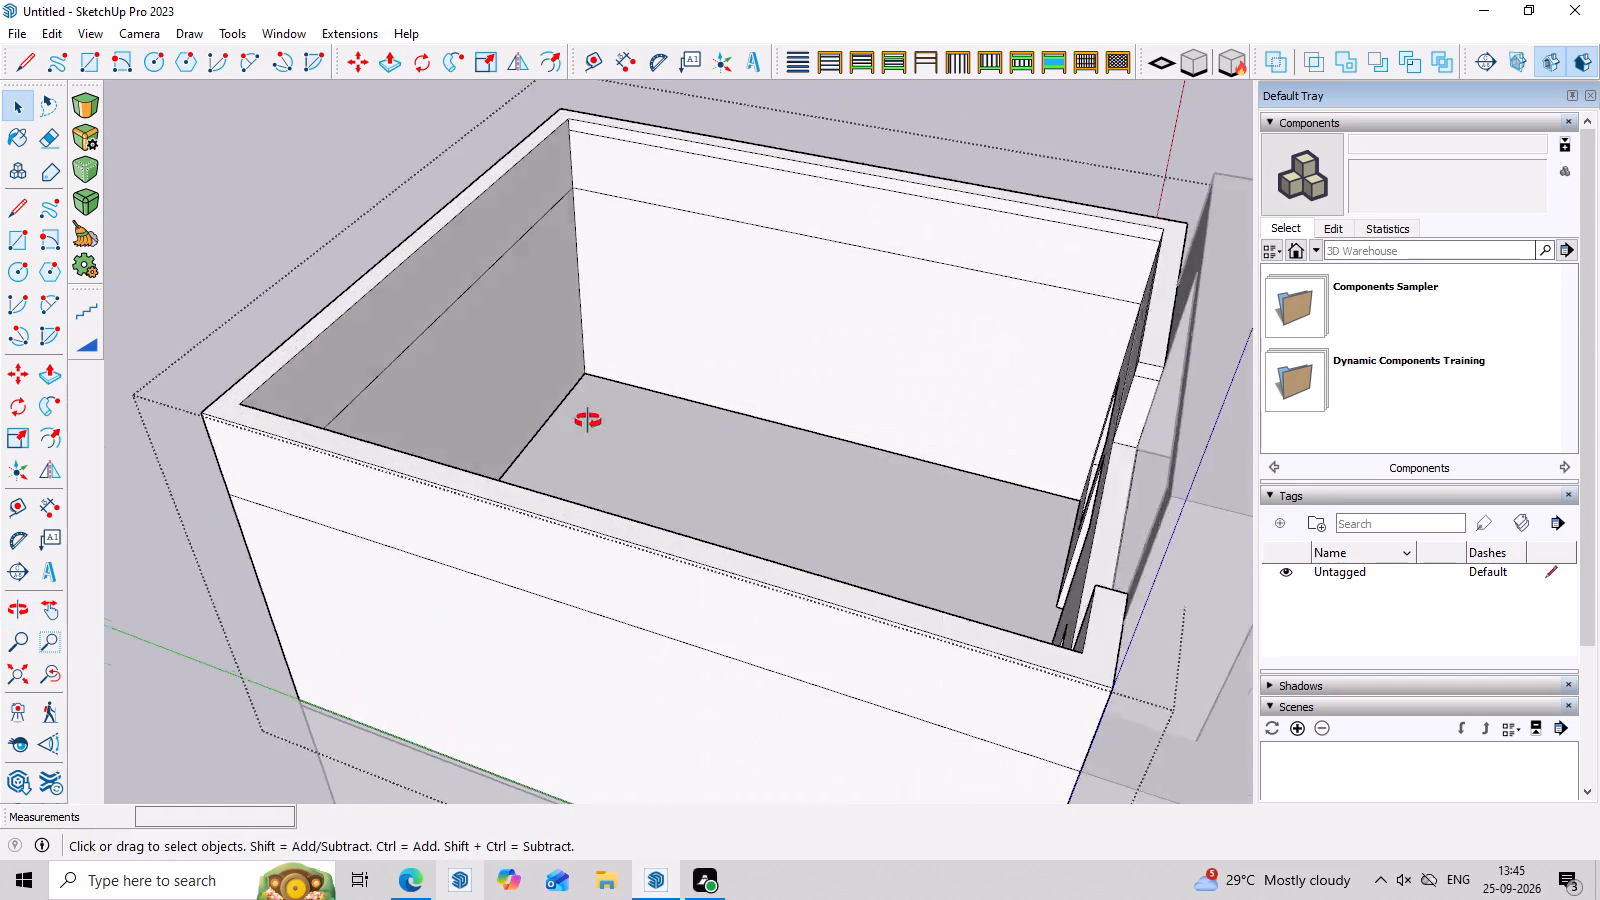
{"action": "middle_click_drag", "start_coordinate": [588, 421], "coordinate": [842, 299]}
{"action": "scroll", "coordinate": [838, 201], "scroll_direction": "up", "scroll_amount": 7}
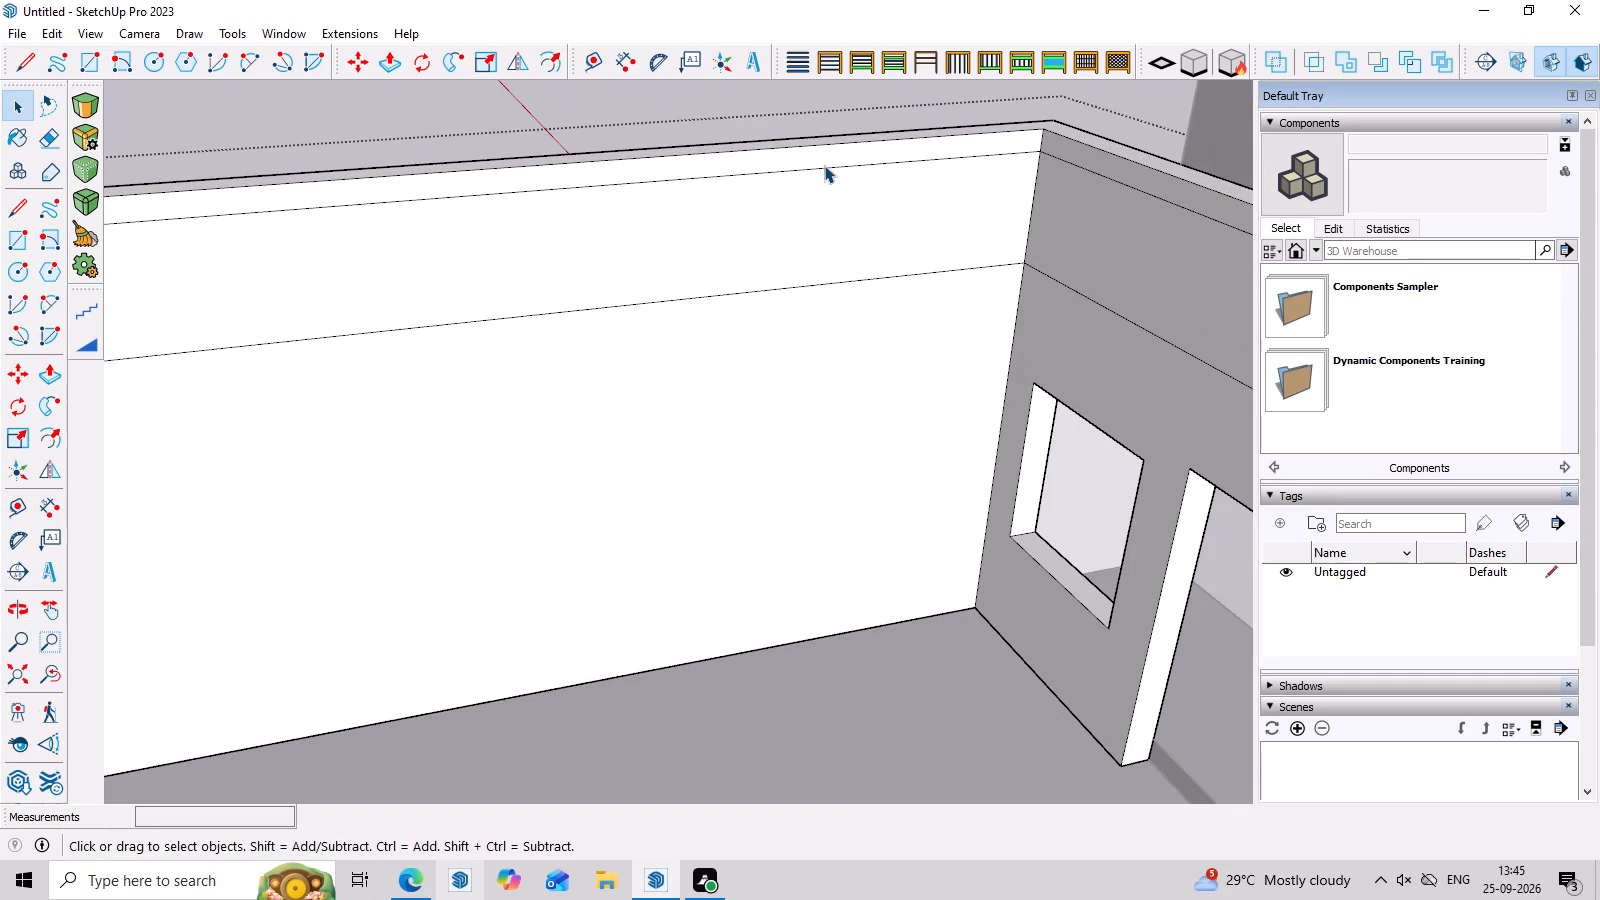
{"action": "left_click", "coordinate": [824, 165]}
{"action": "key", "text": "Delete"}
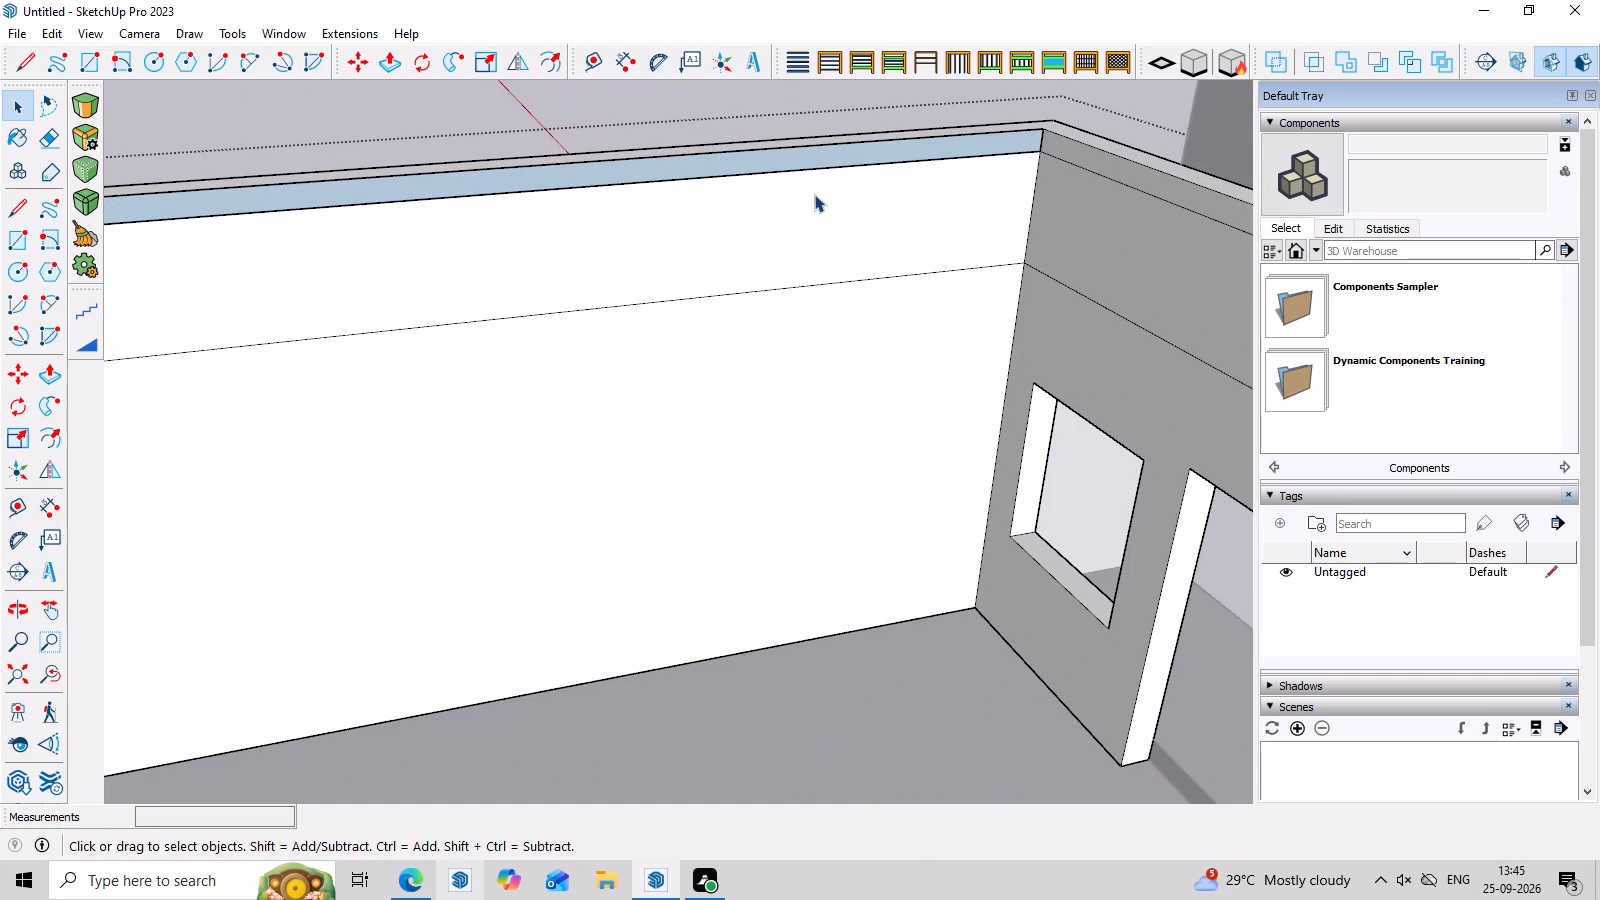
{"action": "key", "text": "ctrl+z"}
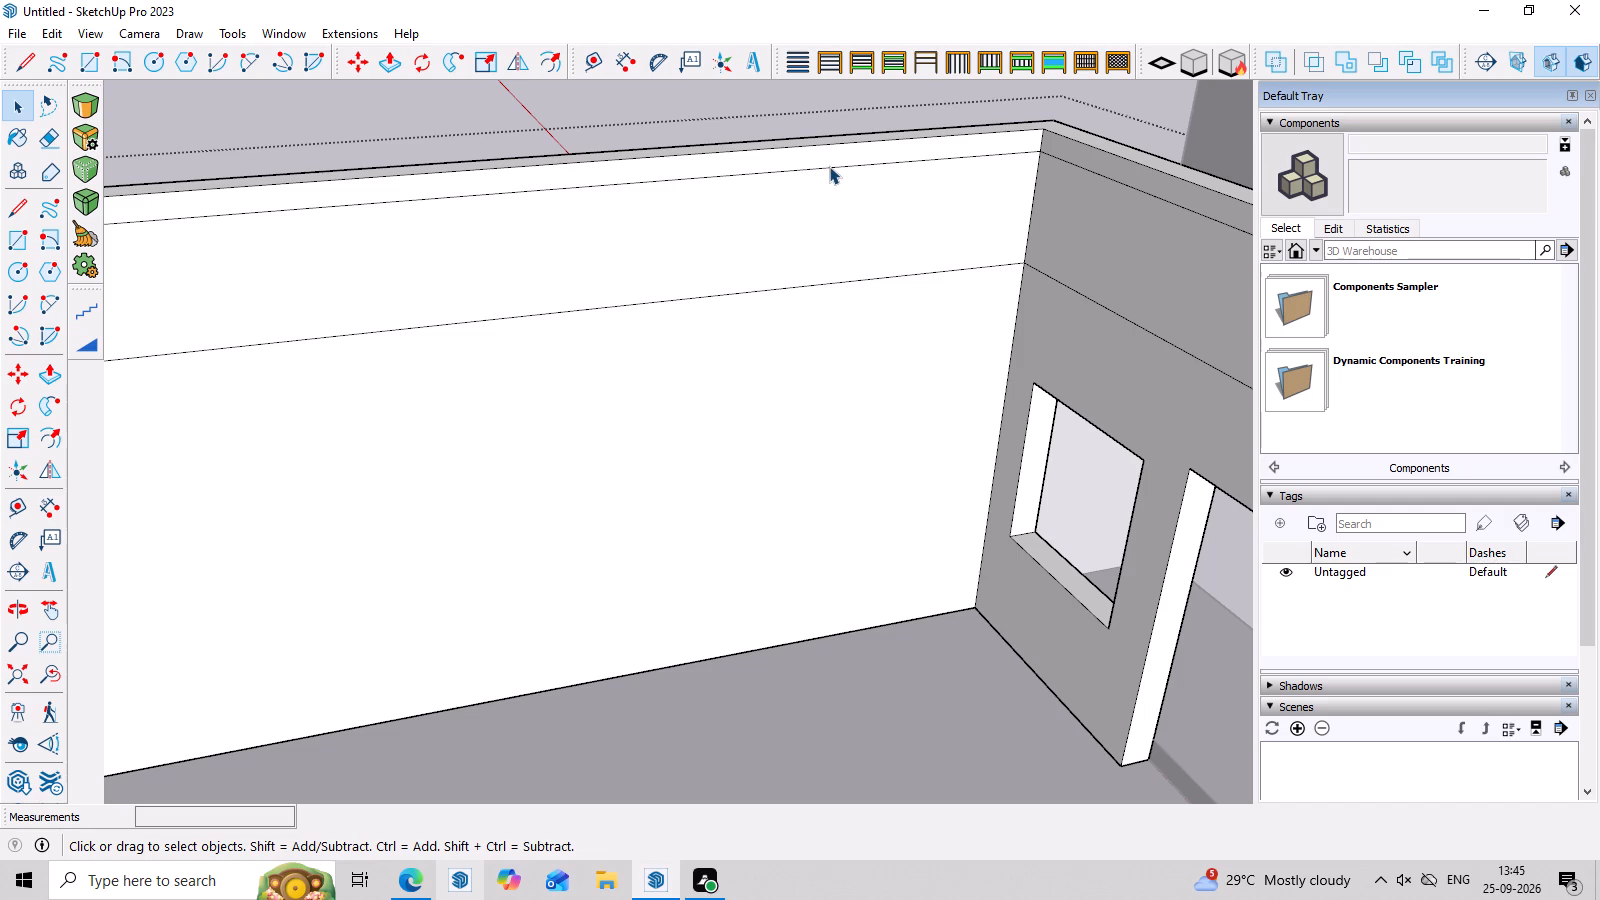
{"action": "left_click", "coordinate": [830, 167]}
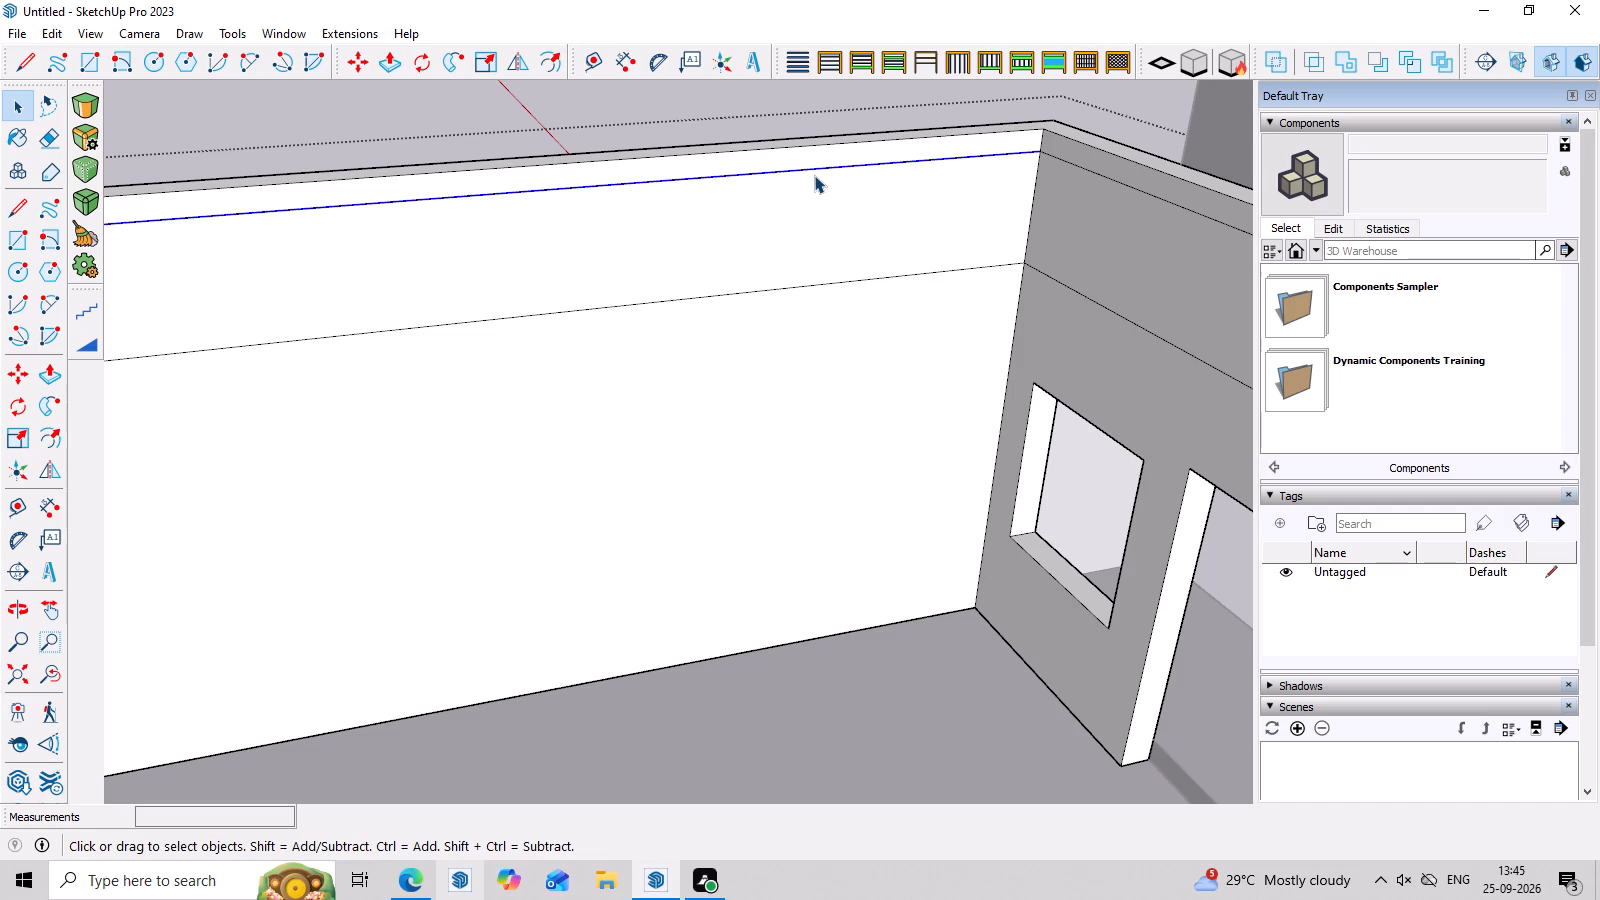
{"action": "key", "text": "Delete"}
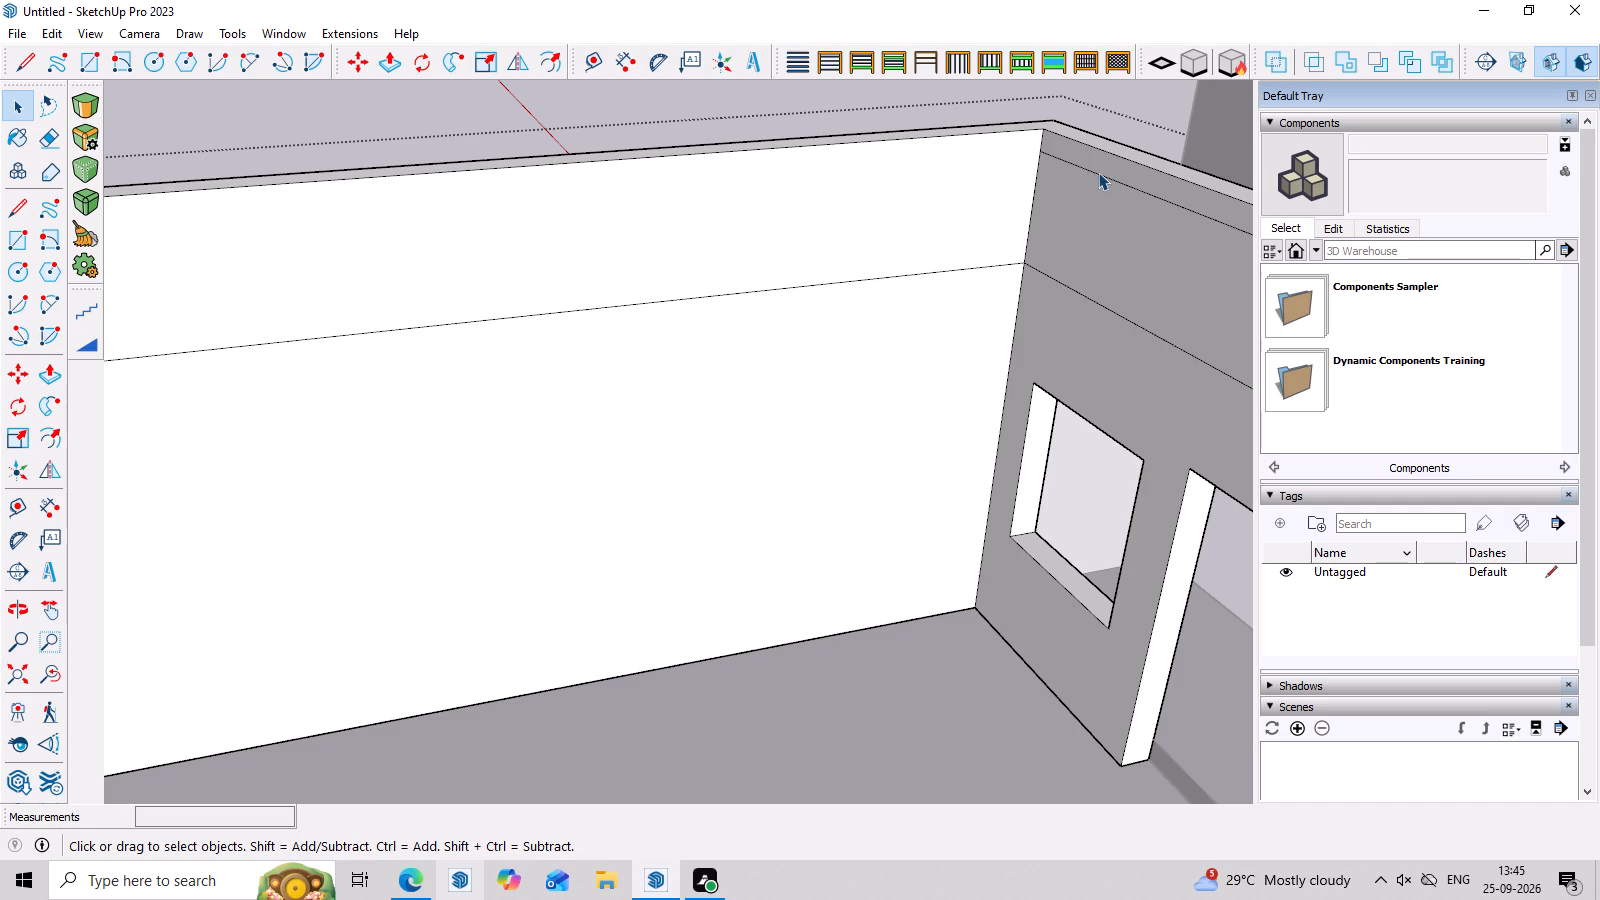
{"action": "left_click", "coordinate": [1098, 172]}
{"action": "key", "text": "Delete"}
Push/Pull the top band on the front roof wall beside the wide column outward by 1".
{"action": "scroll", "coordinate": [900, 312], "scroll_direction": "down", "scroll_amount": 12}
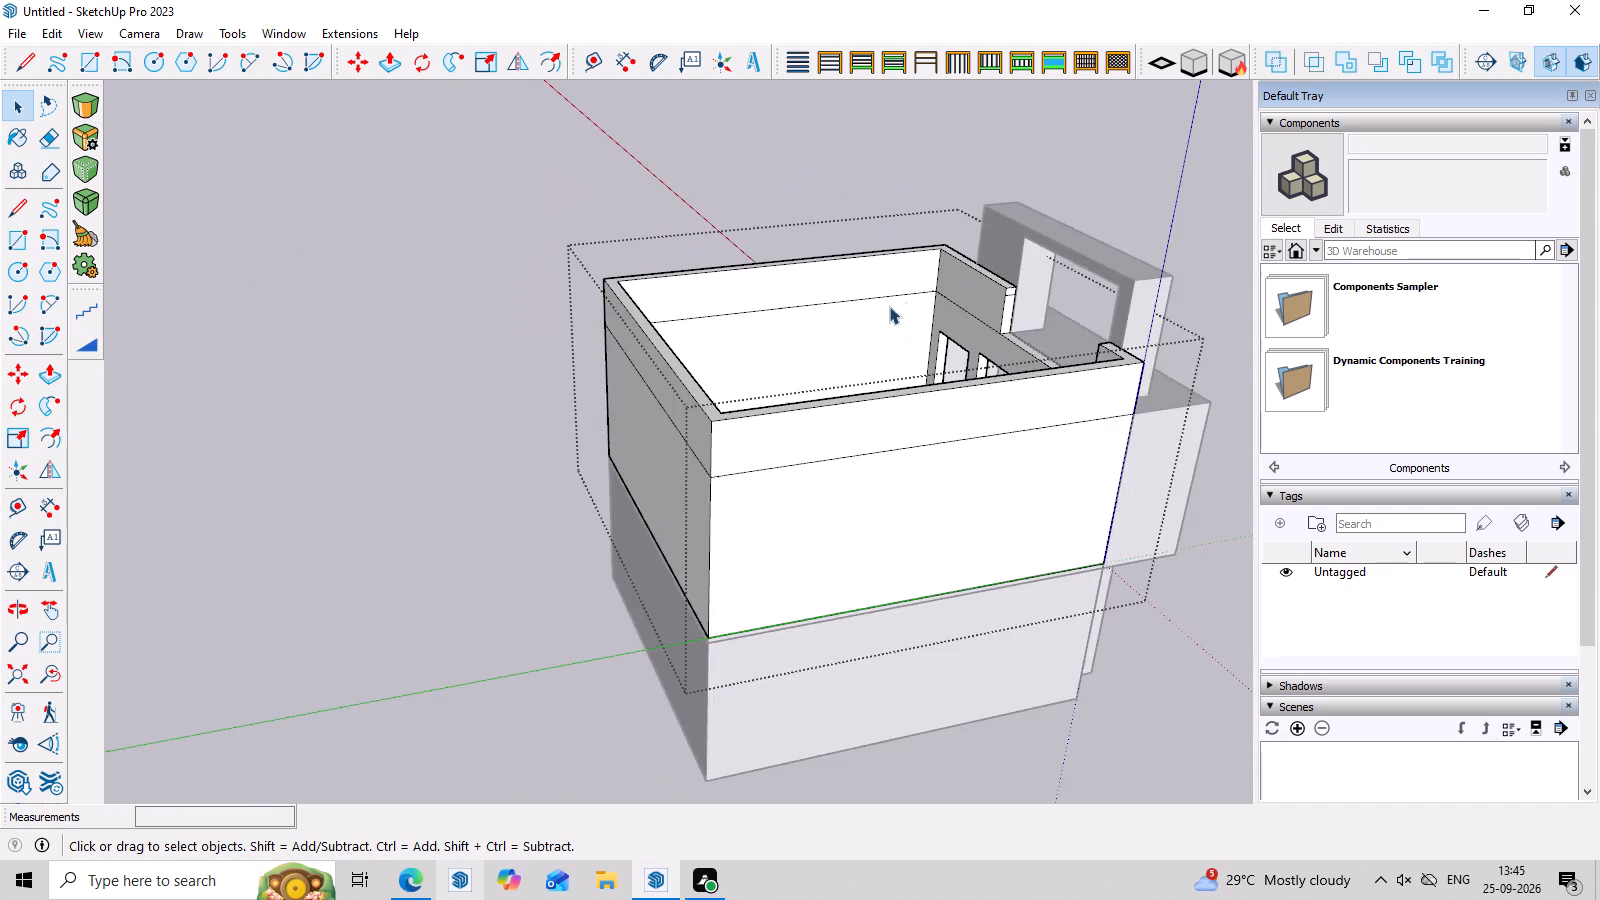
{"action": "middle_click_drag", "start_coordinate": [1178, 373], "coordinate": [65, 293]}
{"action": "scroll", "coordinate": [65, 291], "scroll_direction": "down", "scroll_amount": 1}
{"action": "scroll", "coordinate": [338, 370], "scroll_direction": "up", "scroll_amount": 4}
{"action": "middle_click_drag", "start_coordinate": [386, 425], "coordinate": [547, 380]}
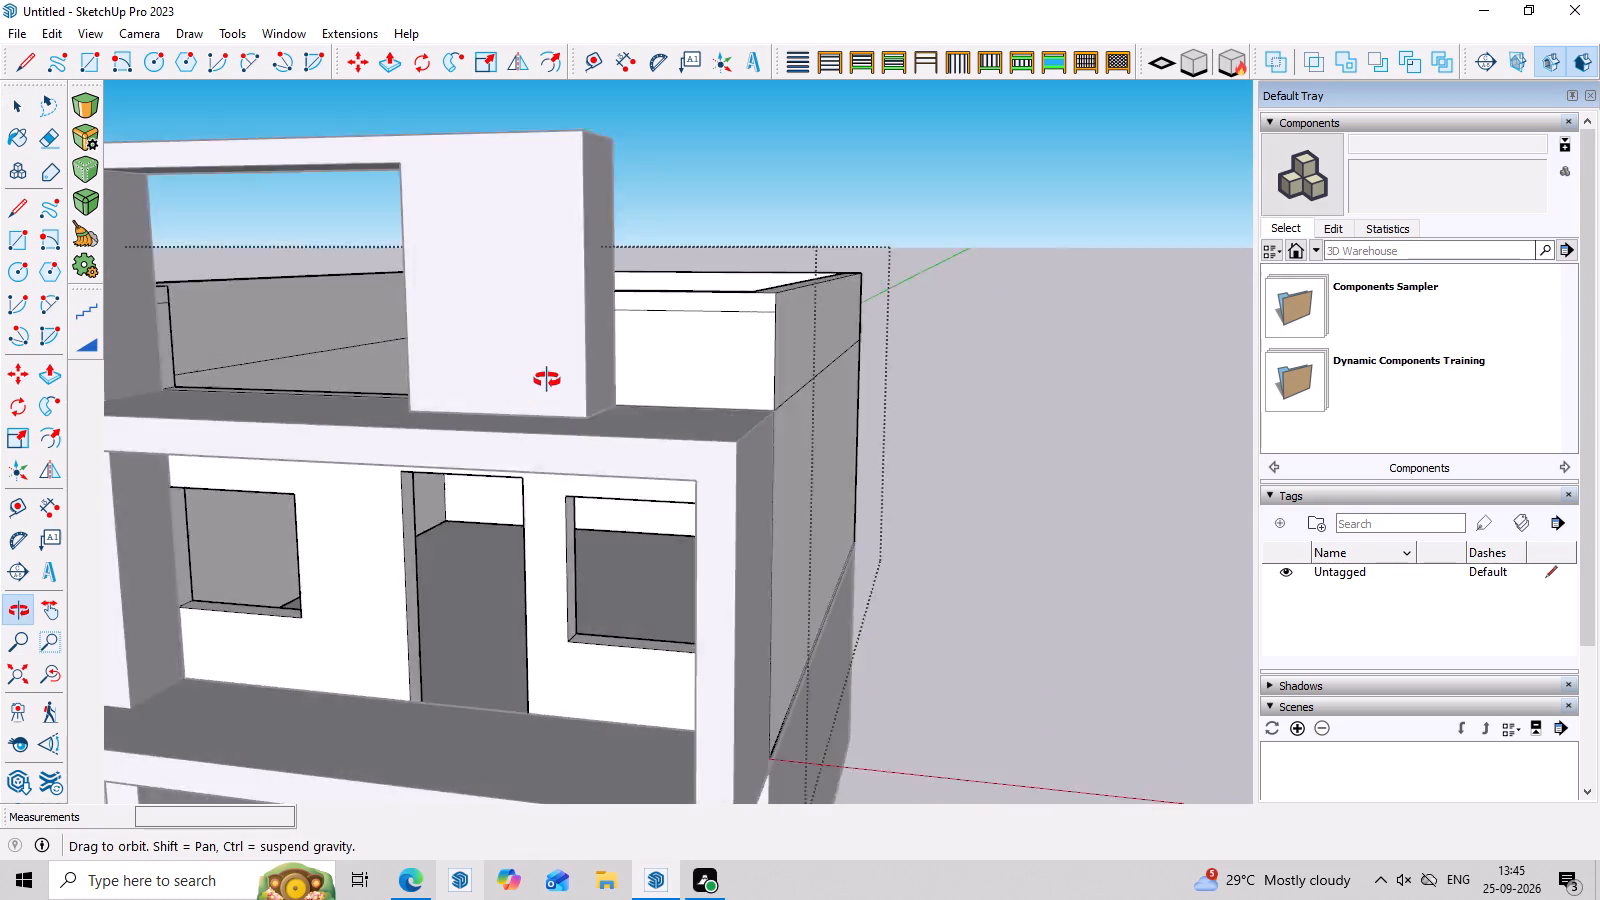
{"action": "middle_click_drag", "start_coordinate": [547, 380], "coordinate": [569, 365]}
{"action": "key", "text": "p"}
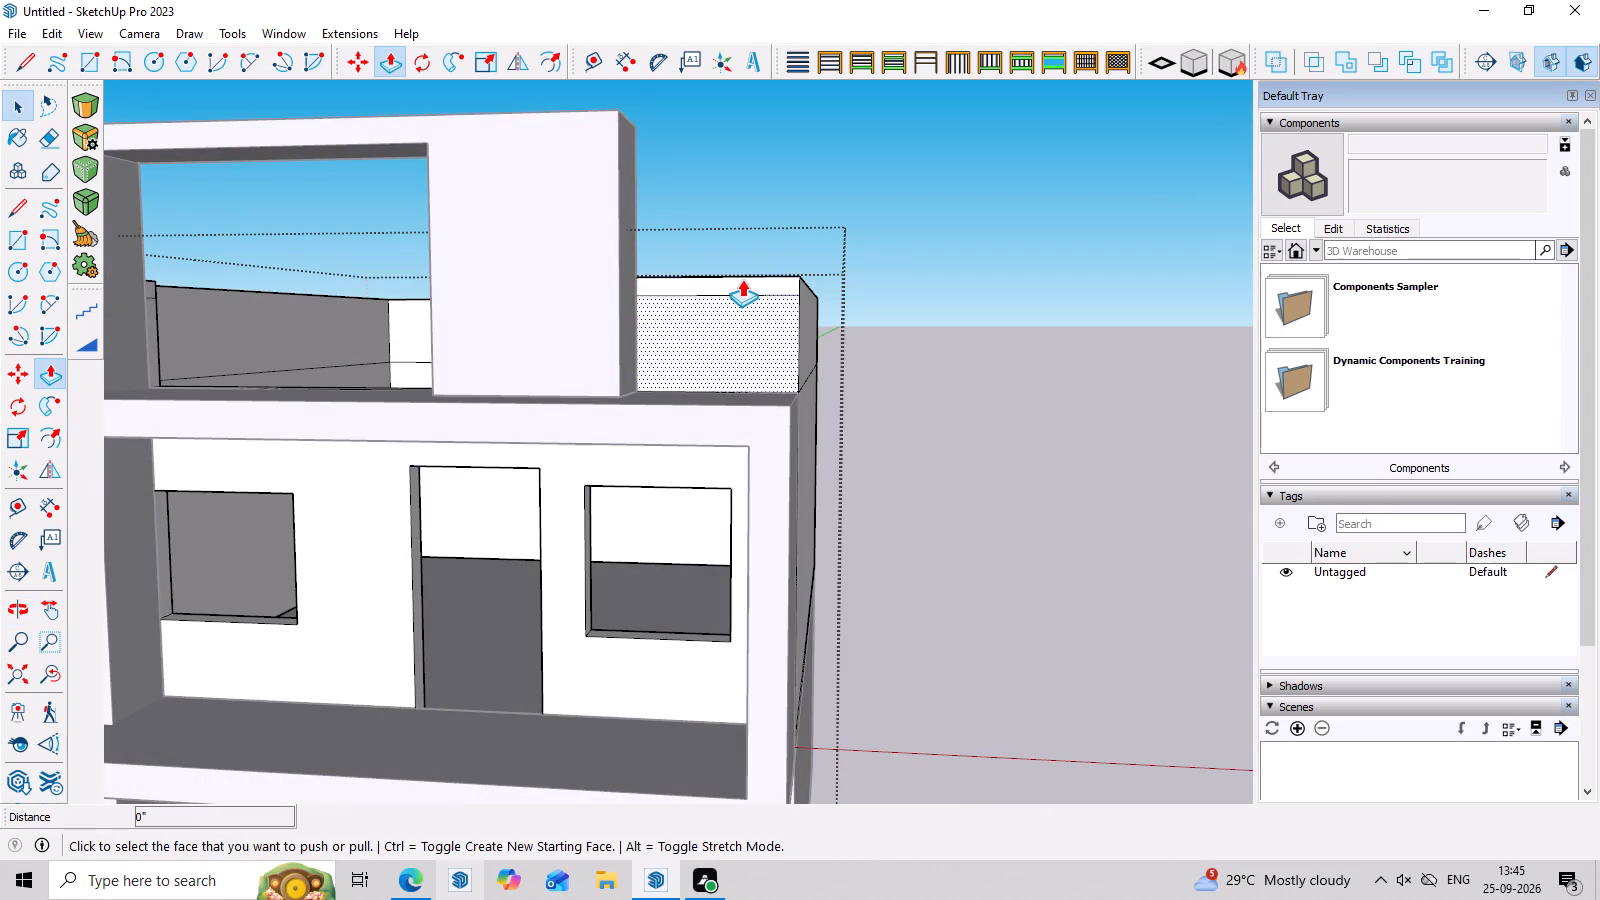
{"action": "left_click", "coordinate": [742, 279]}
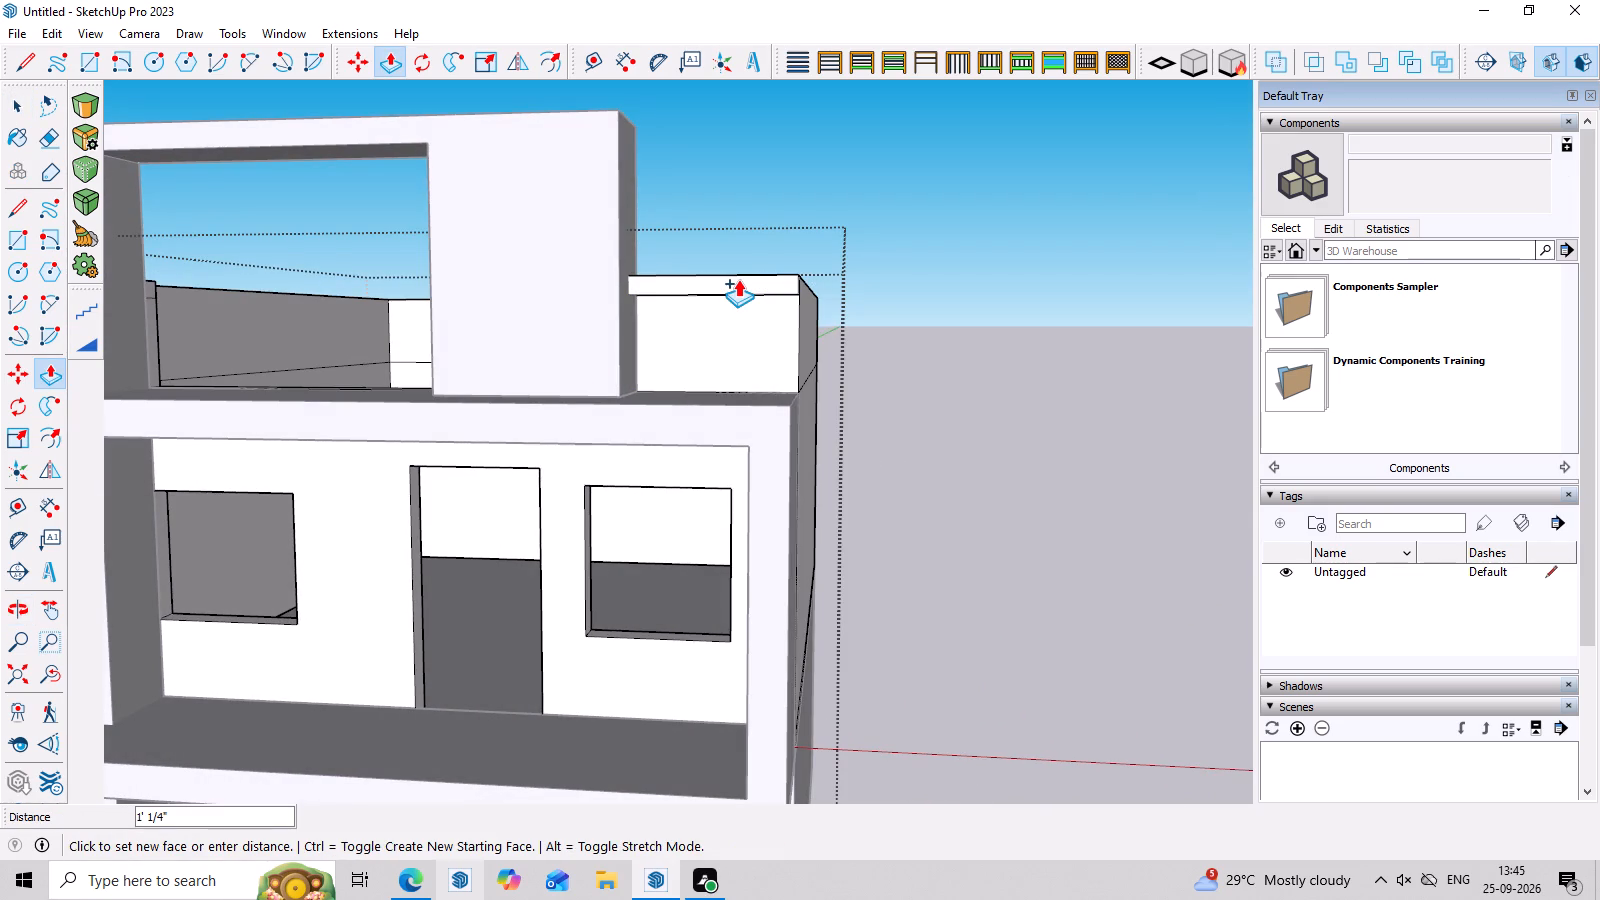
{"action": "key", "text": "period"}
{"action": "key", "text": "BackSpace"}
{"action": "key", "text": "1"}
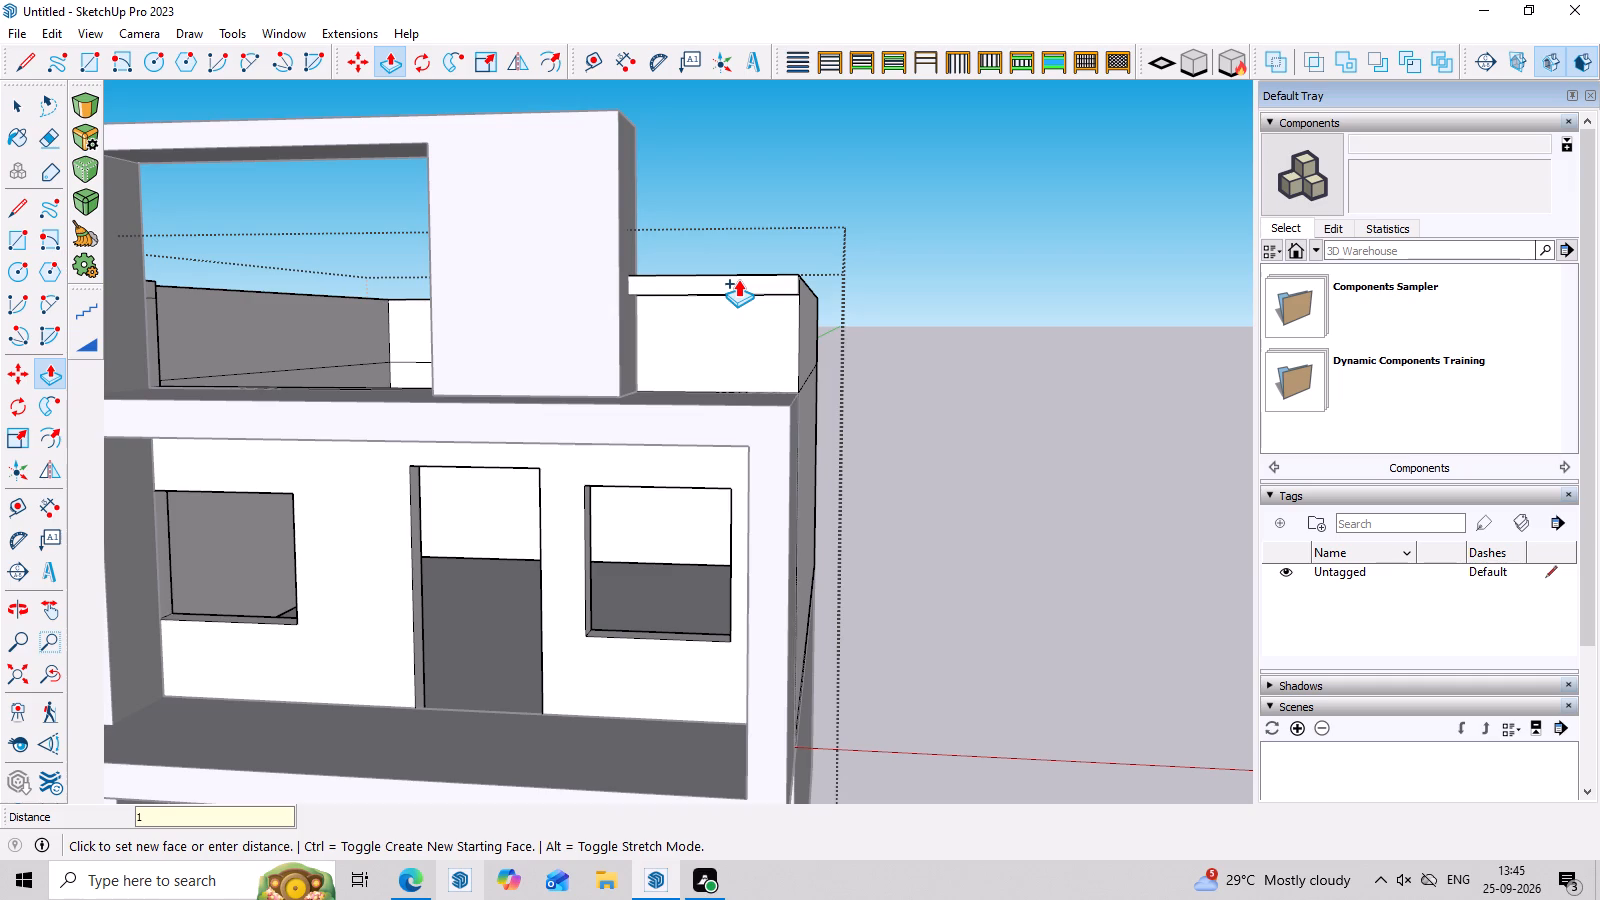
{"action": "key", "text": "Return"}
{"action": "key", "text": "space"}
Push/Pull the front face of the projecting band beside the wide column a further 3 5/8" or so outward.
{"action": "middle_click_drag", "start_coordinate": [868, 329], "coordinate": [865, 519]}
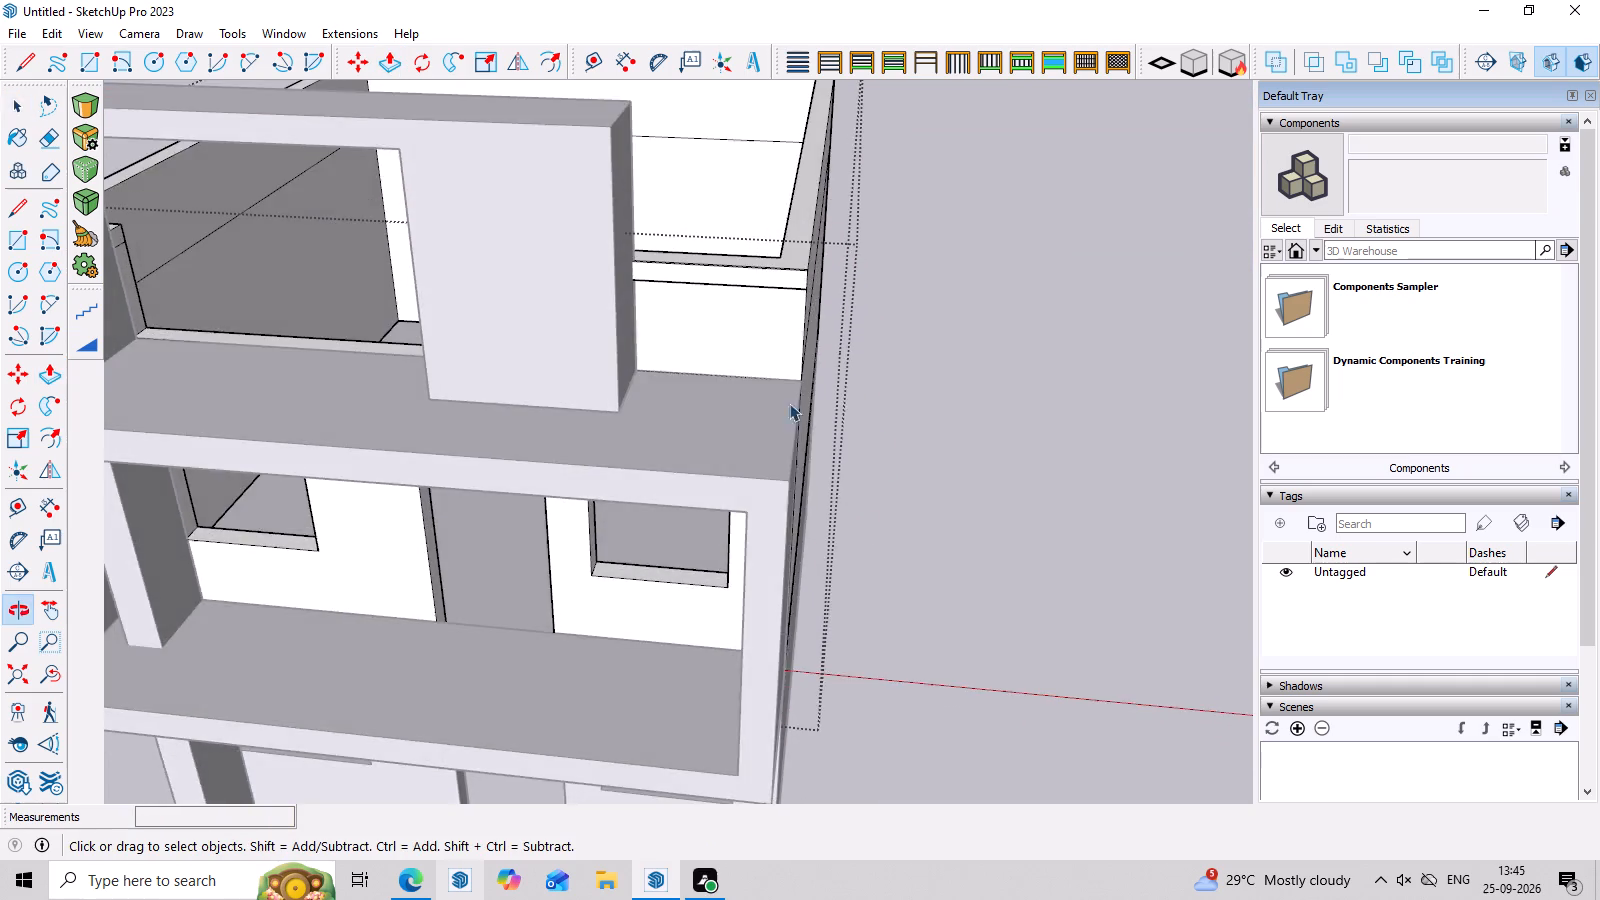
{"action": "scroll", "coordinate": [766, 287], "scroll_direction": "up", "scroll_amount": 7}
{"action": "middle_click_drag", "start_coordinate": [751, 350], "coordinate": [480, 384]}
{"action": "scroll", "coordinate": [839, 314], "scroll_direction": "up", "scroll_amount": 3}
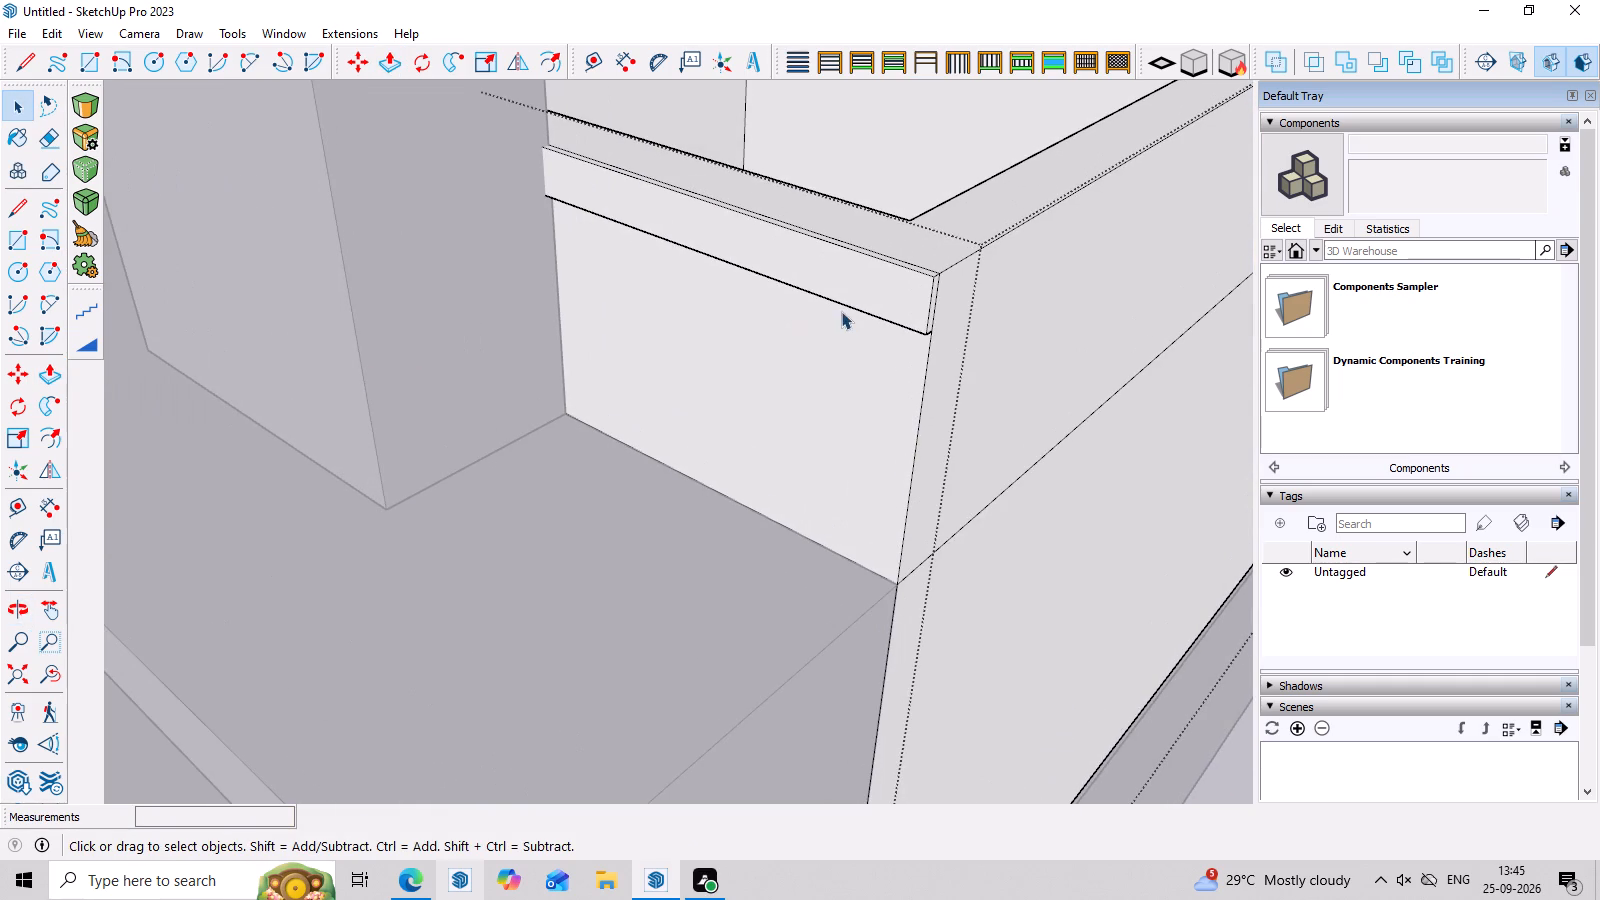
{"action": "key", "text": "p"}
{"action": "left_click", "coordinate": [869, 278]}
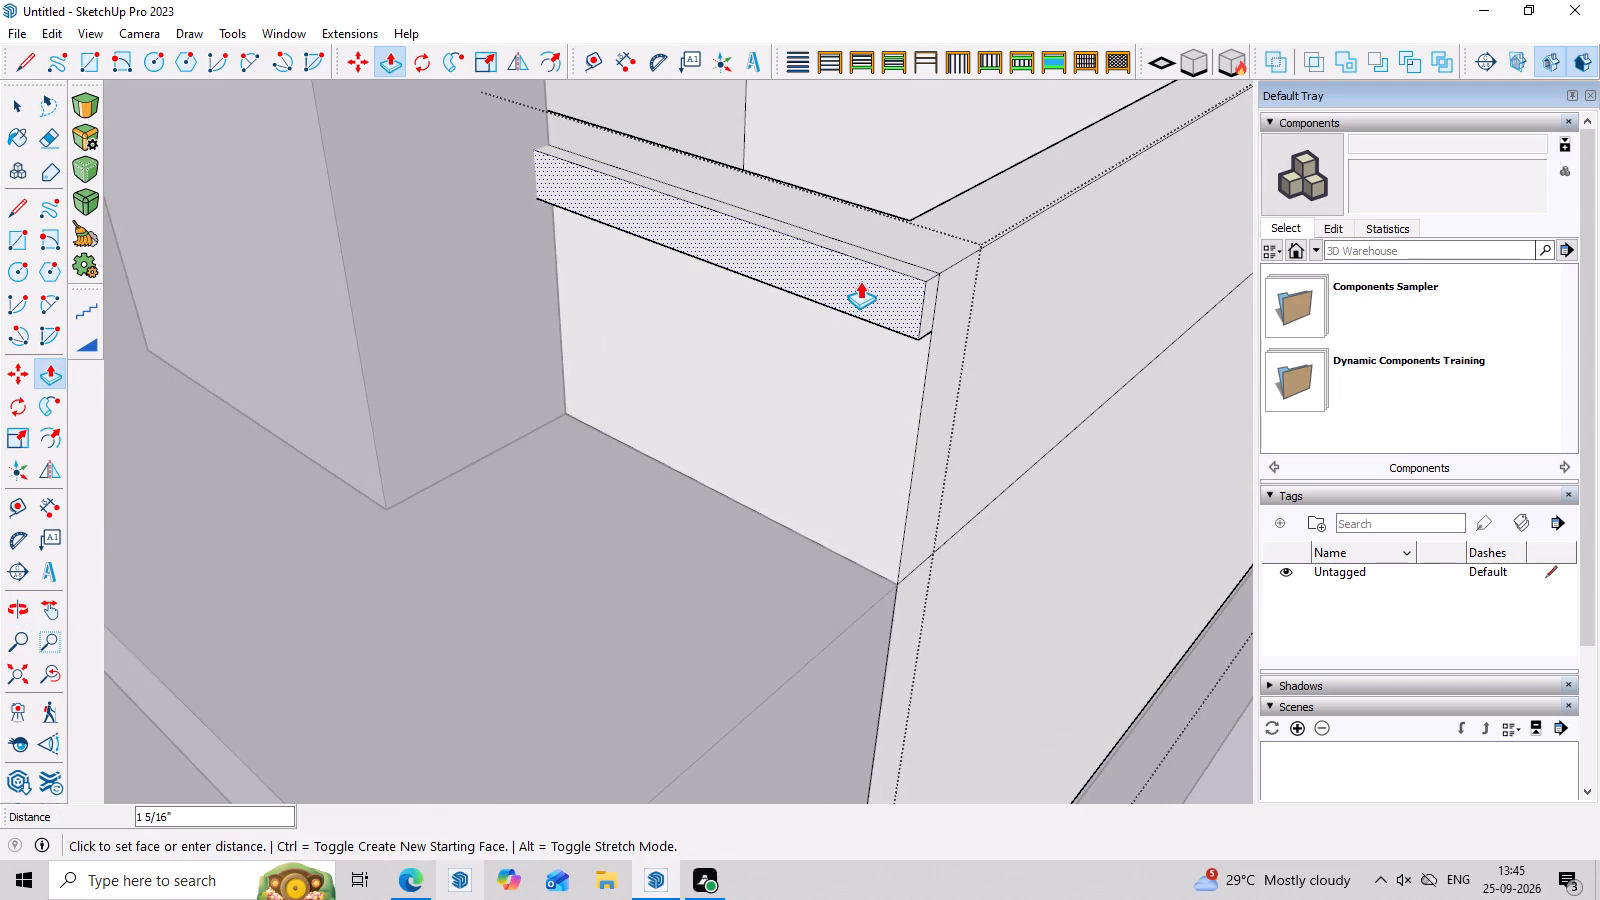
{"action": "left_click", "coordinate": [847, 289]}
Repeat the last Push/Pull distance on the front top band beside the narrow column.
{"action": "scroll", "coordinate": [690, 373], "scroll_direction": "down", "scroll_amount": 9}
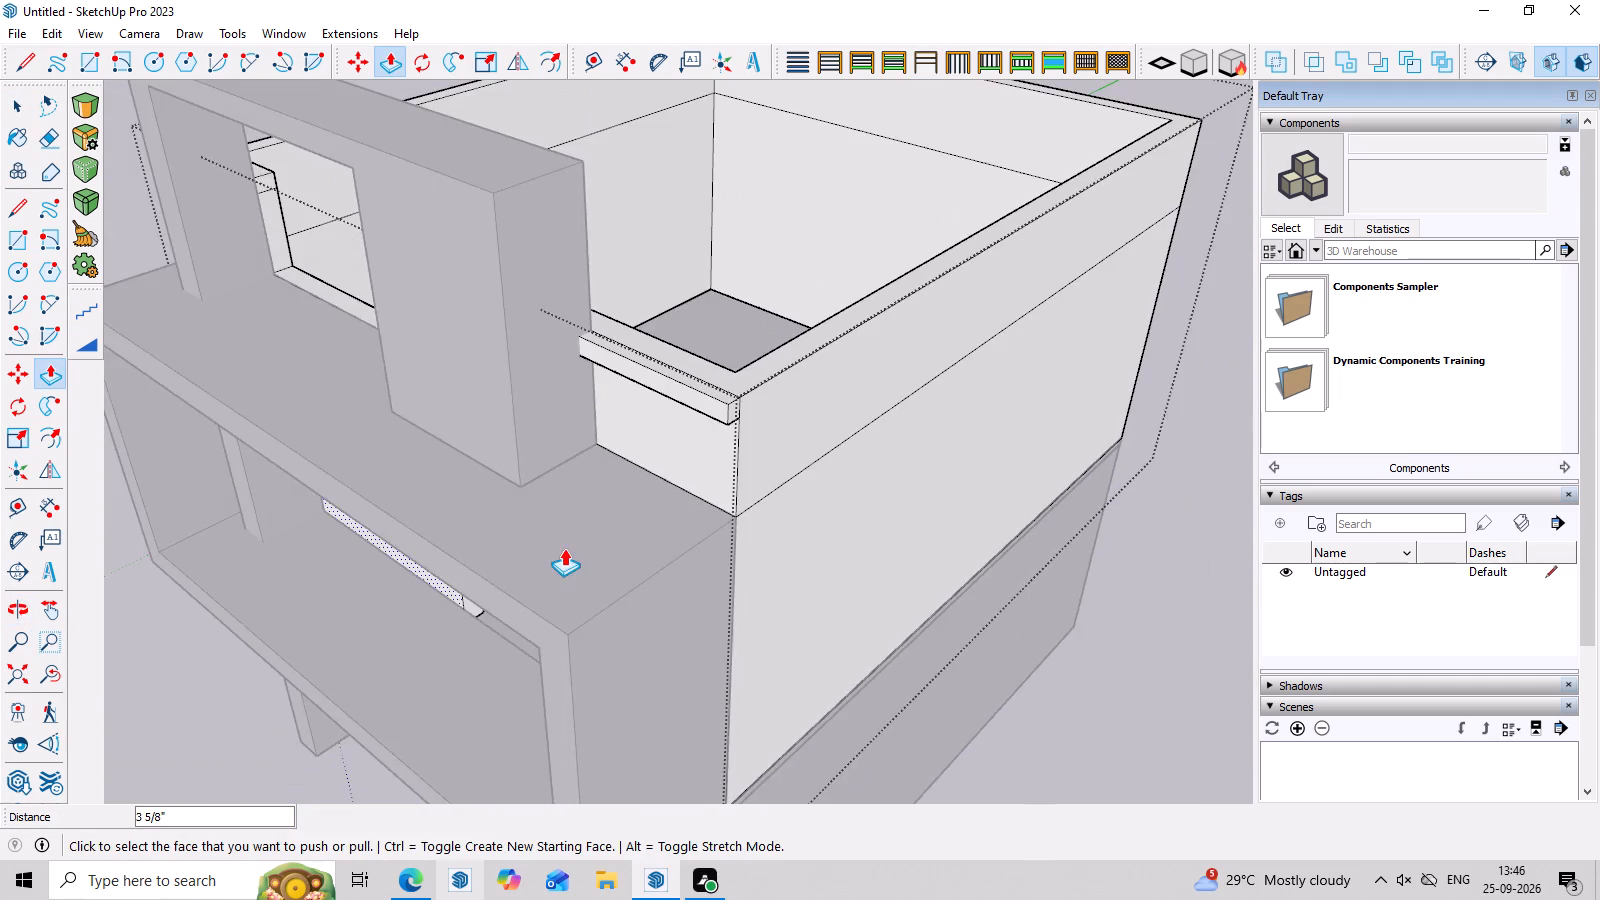
{"action": "middle_click_drag", "start_coordinate": [585, 550], "coordinate": [1297, 330]}
{"action": "middle_click_drag", "start_coordinate": [227, 279], "coordinate": [482, 427]}
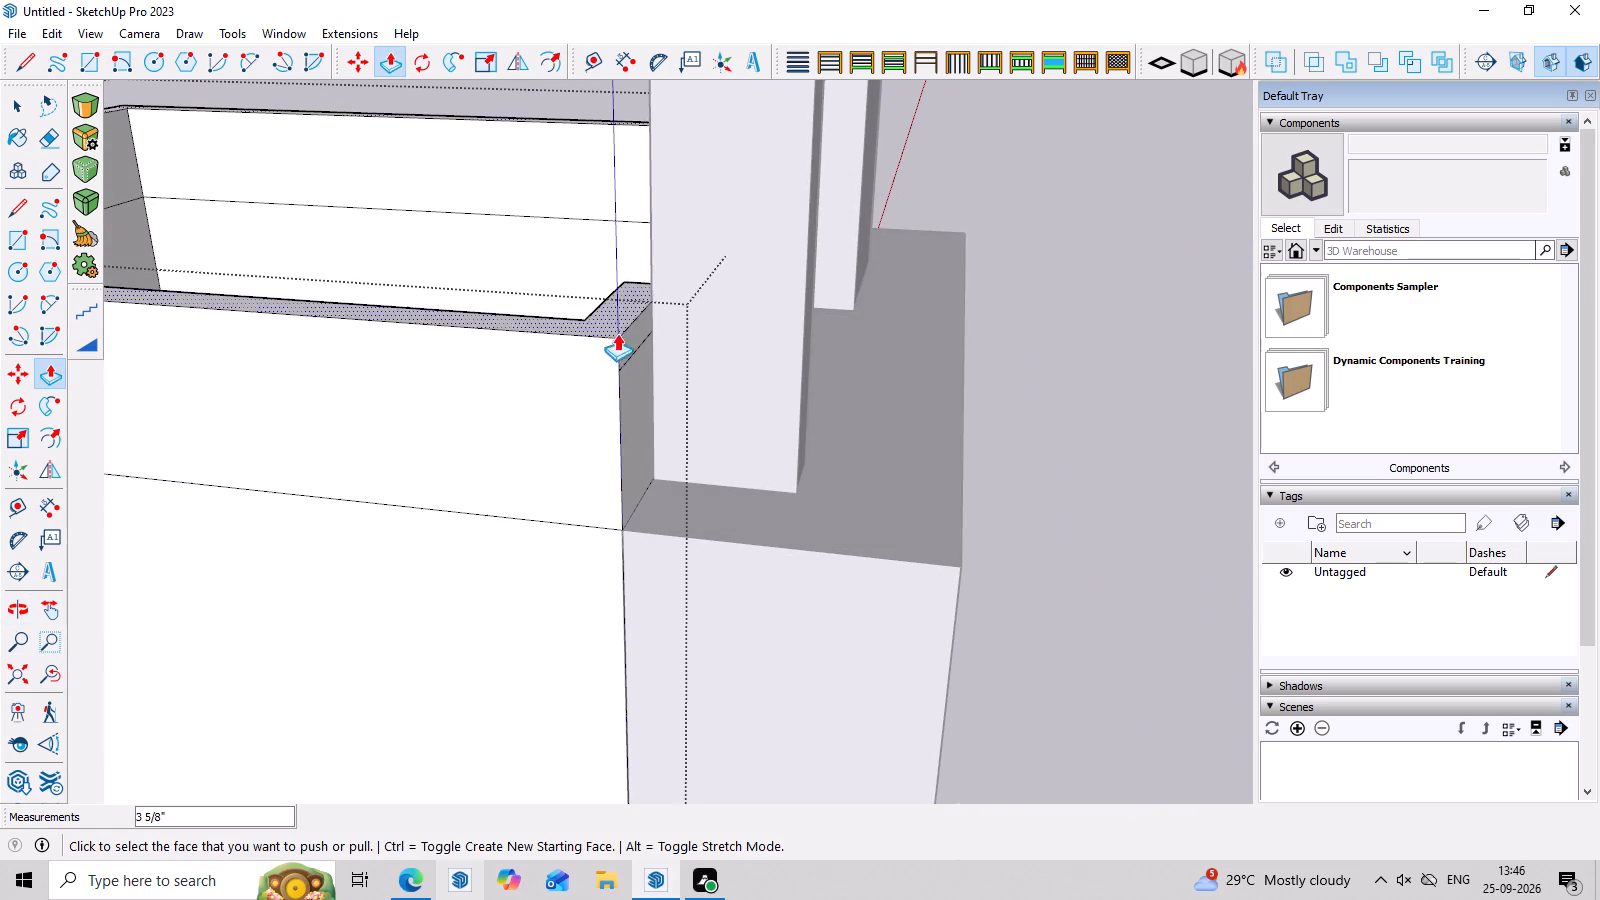
{"action": "double_click", "coordinate": [634, 341]}
{"action": "middle_click_drag", "start_coordinate": [700, 400], "coordinate": [219, 371]}
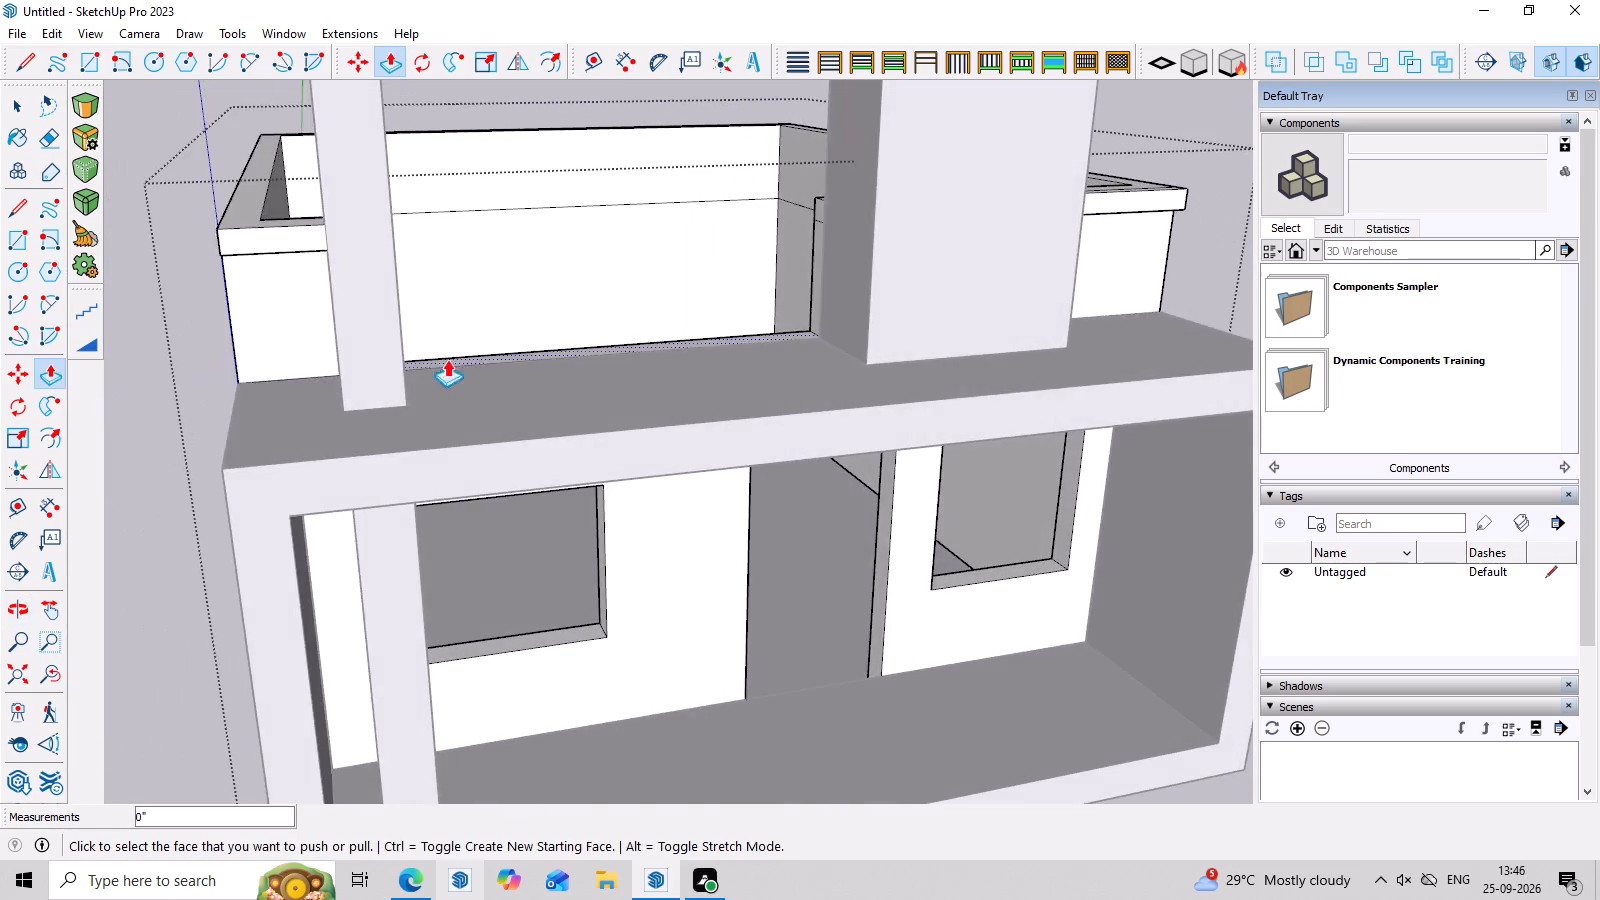
Leave the wall group and examine the whole house from the front and from above.
{"action": "scroll", "coordinate": [460, 358], "scroll_direction": "down", "scroll_amount": 3}
{"action": "middle_click_drag", "start_coordinate": [493, 445], "coordinate": [477, 321]}
{"action": "scroll", "coordinate": [541, 356], "scroll_direction": "up", "scroll_amount": 3}
{"action": "middle_click_drag", "start_coordinate": [703, 586], "coordinate": [455, 552]}
{"action": "scroll", "coordinate": [467, 530], "scroll_direction": "down", "scroll_amount": 8}
{"action": "middle_click_drag", "start_coordinate": [681, 595], "coordinate": [843, 605]}
{"action": "key", "text": "space"}
{"action": "left_click", "coordinate": [831, 326]}
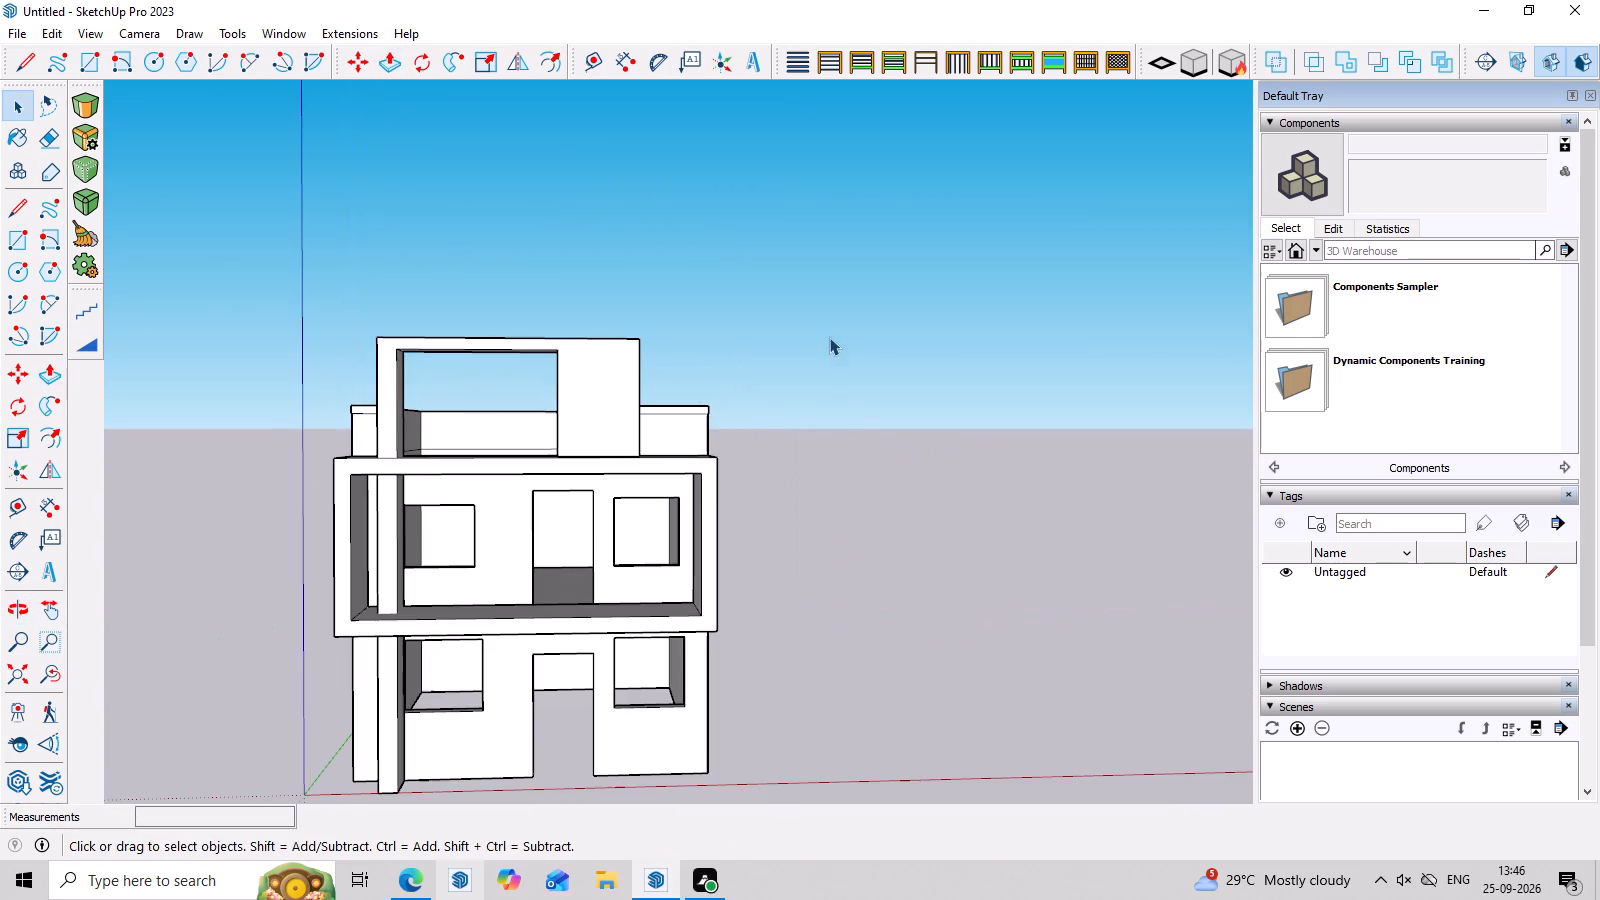
{"action": "middle_click_drag", "start_coordinate": [770, 654], "coordinate": [766, 628]}
{"action": "middle_click_drag", "start_coordinate": [766, 628], "coordinate": [748, 663]}
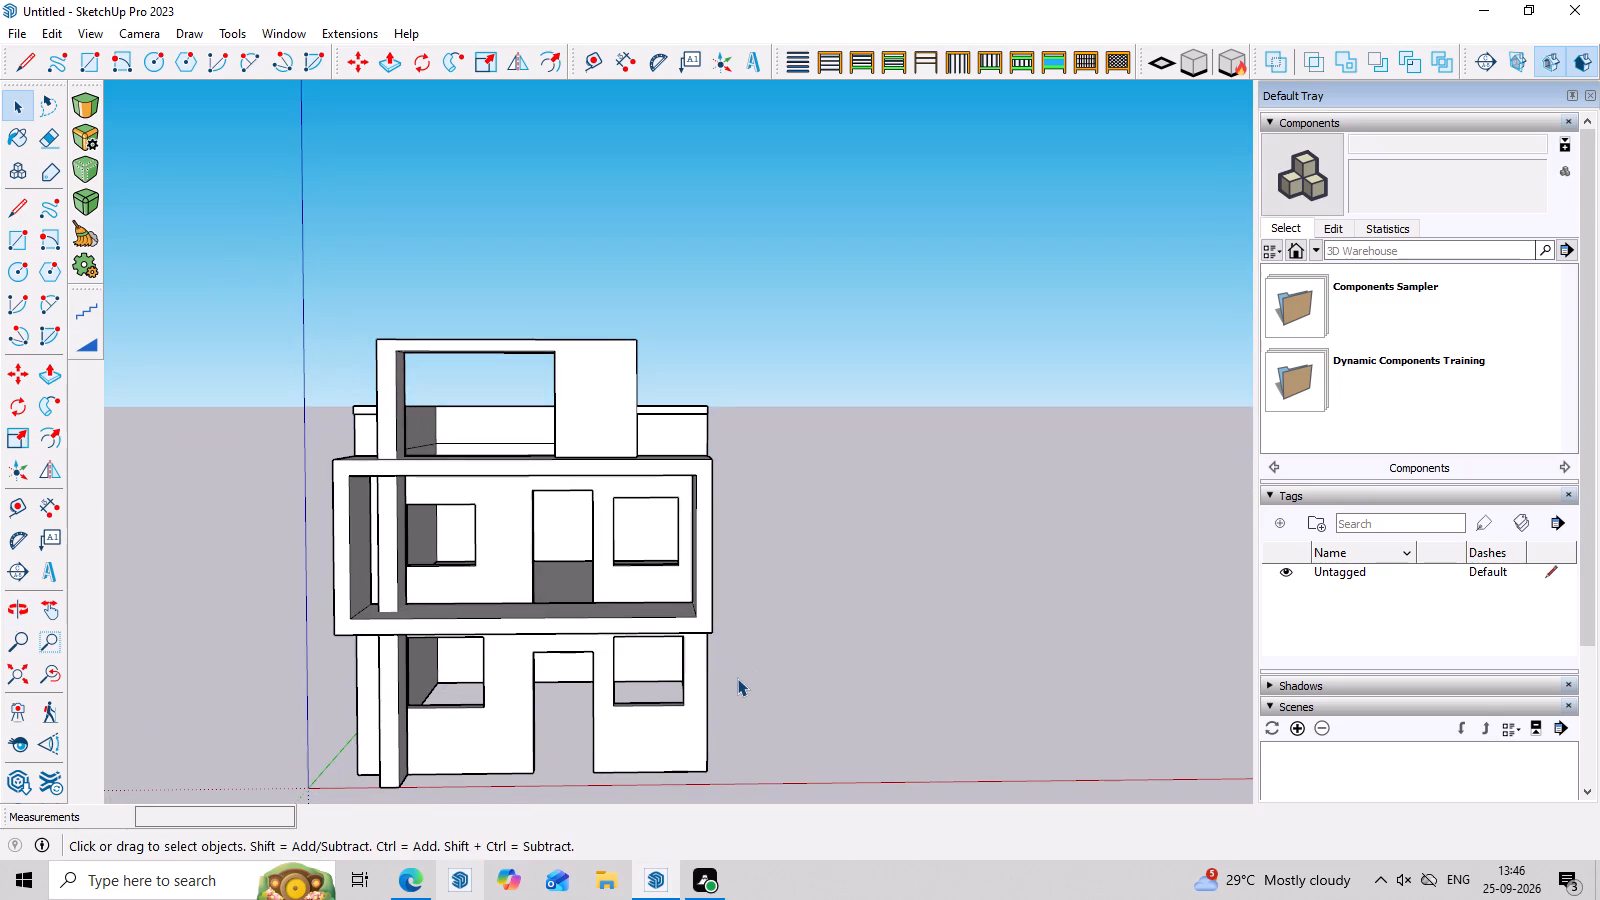
{"action": "middle_click_drag", "start_coordinate": [581, 345], "coordinate": [590, 635]}
{"action": "scroll", "coordinate": [457, 519], "scroll_direction": "up", "scroll_amount": 5}
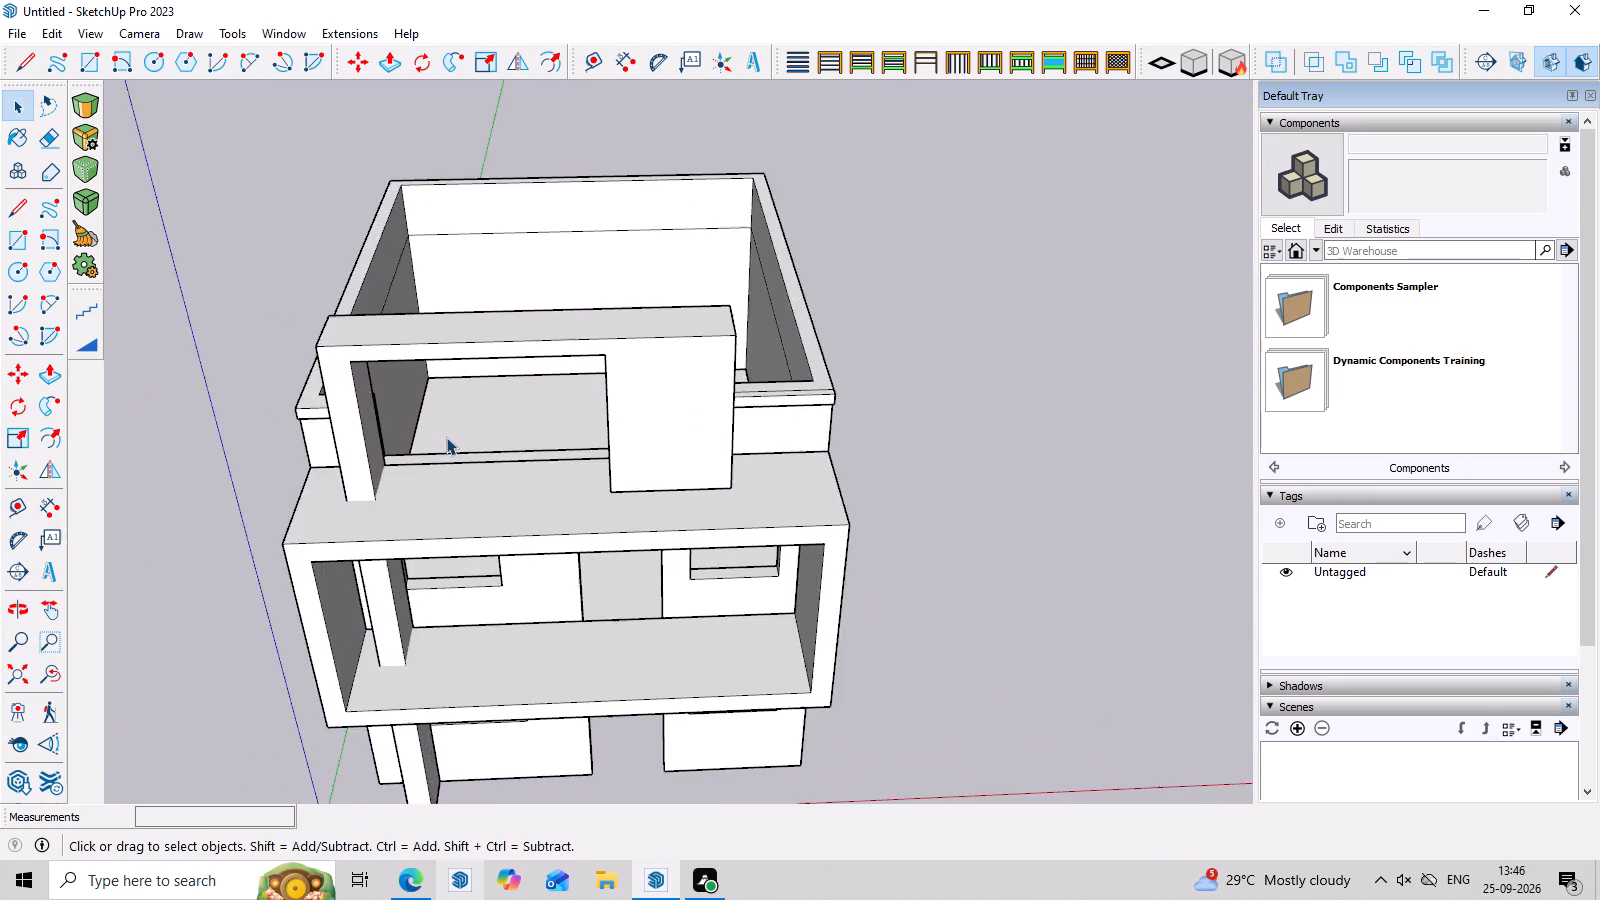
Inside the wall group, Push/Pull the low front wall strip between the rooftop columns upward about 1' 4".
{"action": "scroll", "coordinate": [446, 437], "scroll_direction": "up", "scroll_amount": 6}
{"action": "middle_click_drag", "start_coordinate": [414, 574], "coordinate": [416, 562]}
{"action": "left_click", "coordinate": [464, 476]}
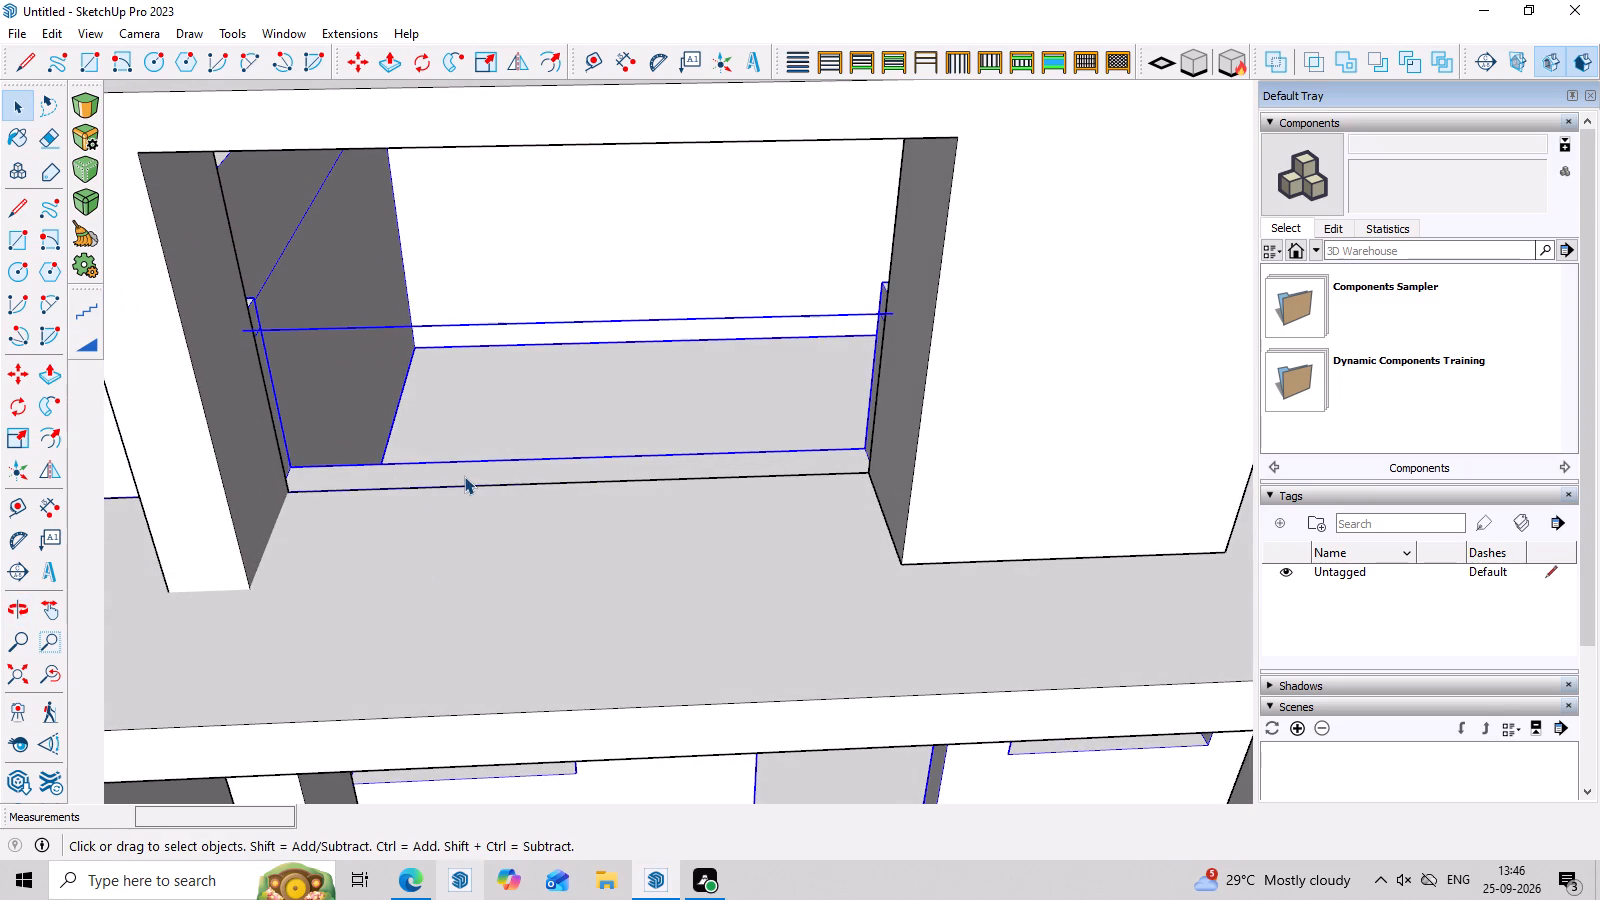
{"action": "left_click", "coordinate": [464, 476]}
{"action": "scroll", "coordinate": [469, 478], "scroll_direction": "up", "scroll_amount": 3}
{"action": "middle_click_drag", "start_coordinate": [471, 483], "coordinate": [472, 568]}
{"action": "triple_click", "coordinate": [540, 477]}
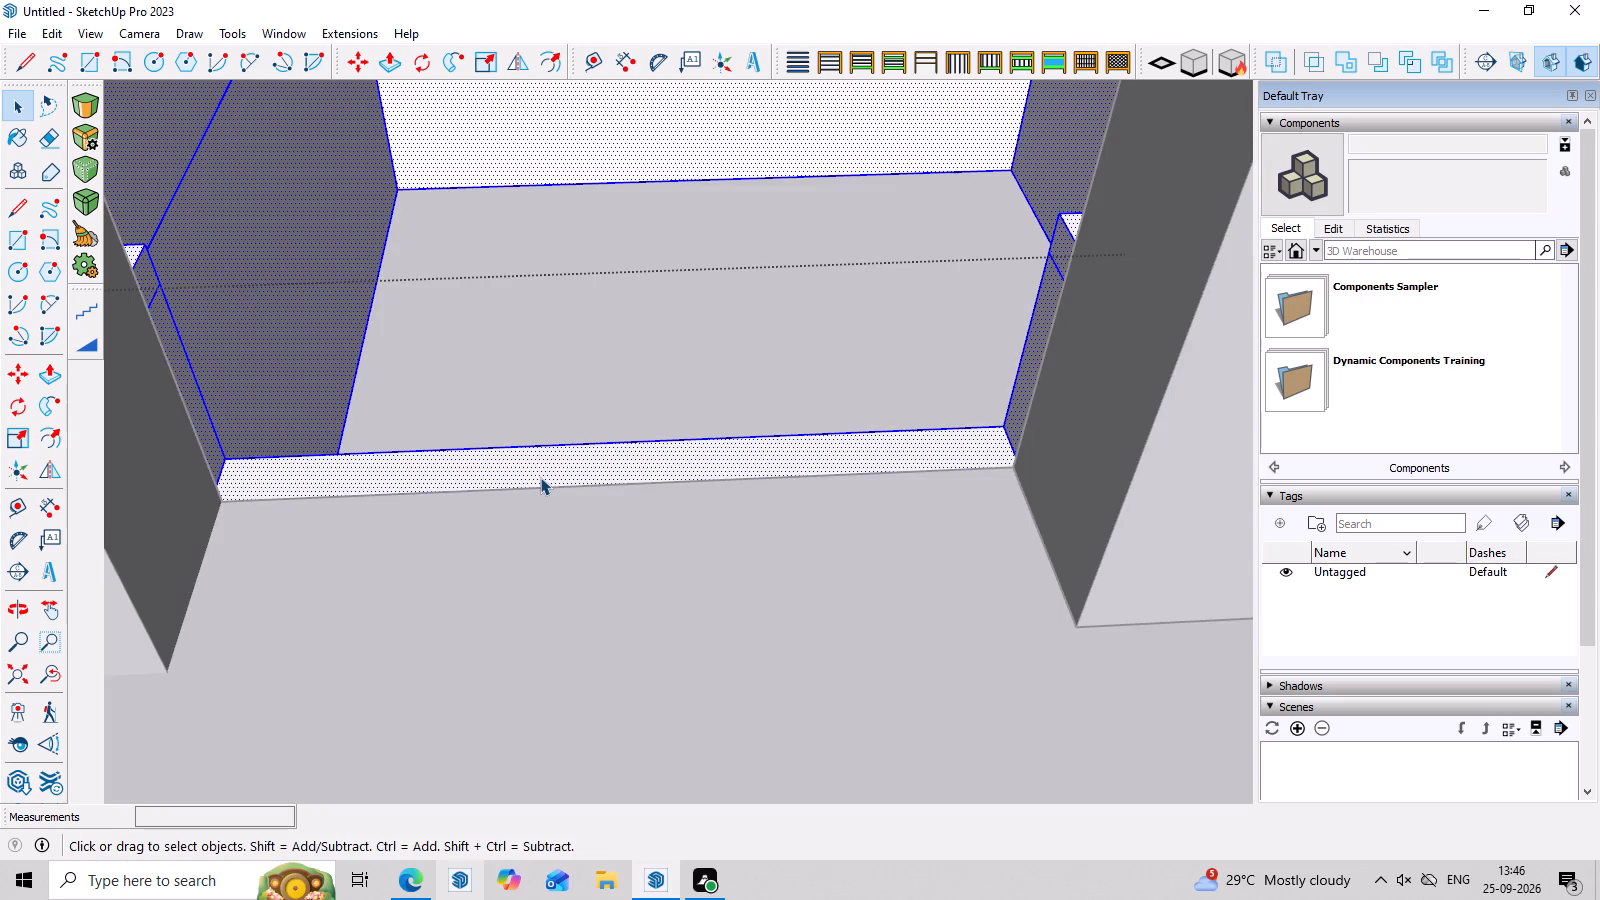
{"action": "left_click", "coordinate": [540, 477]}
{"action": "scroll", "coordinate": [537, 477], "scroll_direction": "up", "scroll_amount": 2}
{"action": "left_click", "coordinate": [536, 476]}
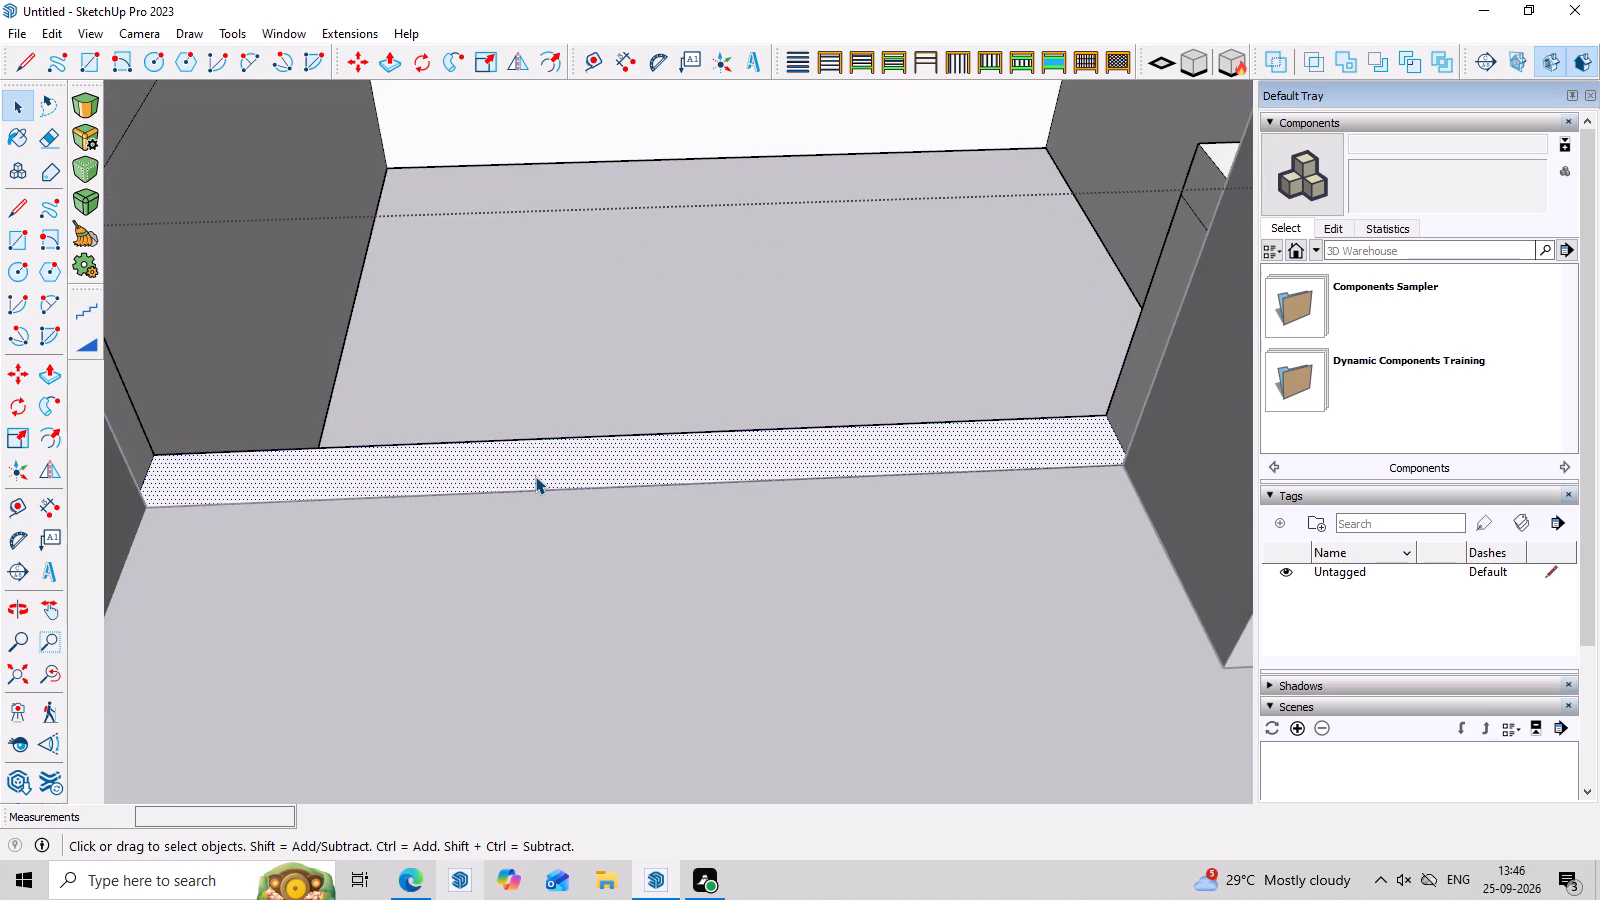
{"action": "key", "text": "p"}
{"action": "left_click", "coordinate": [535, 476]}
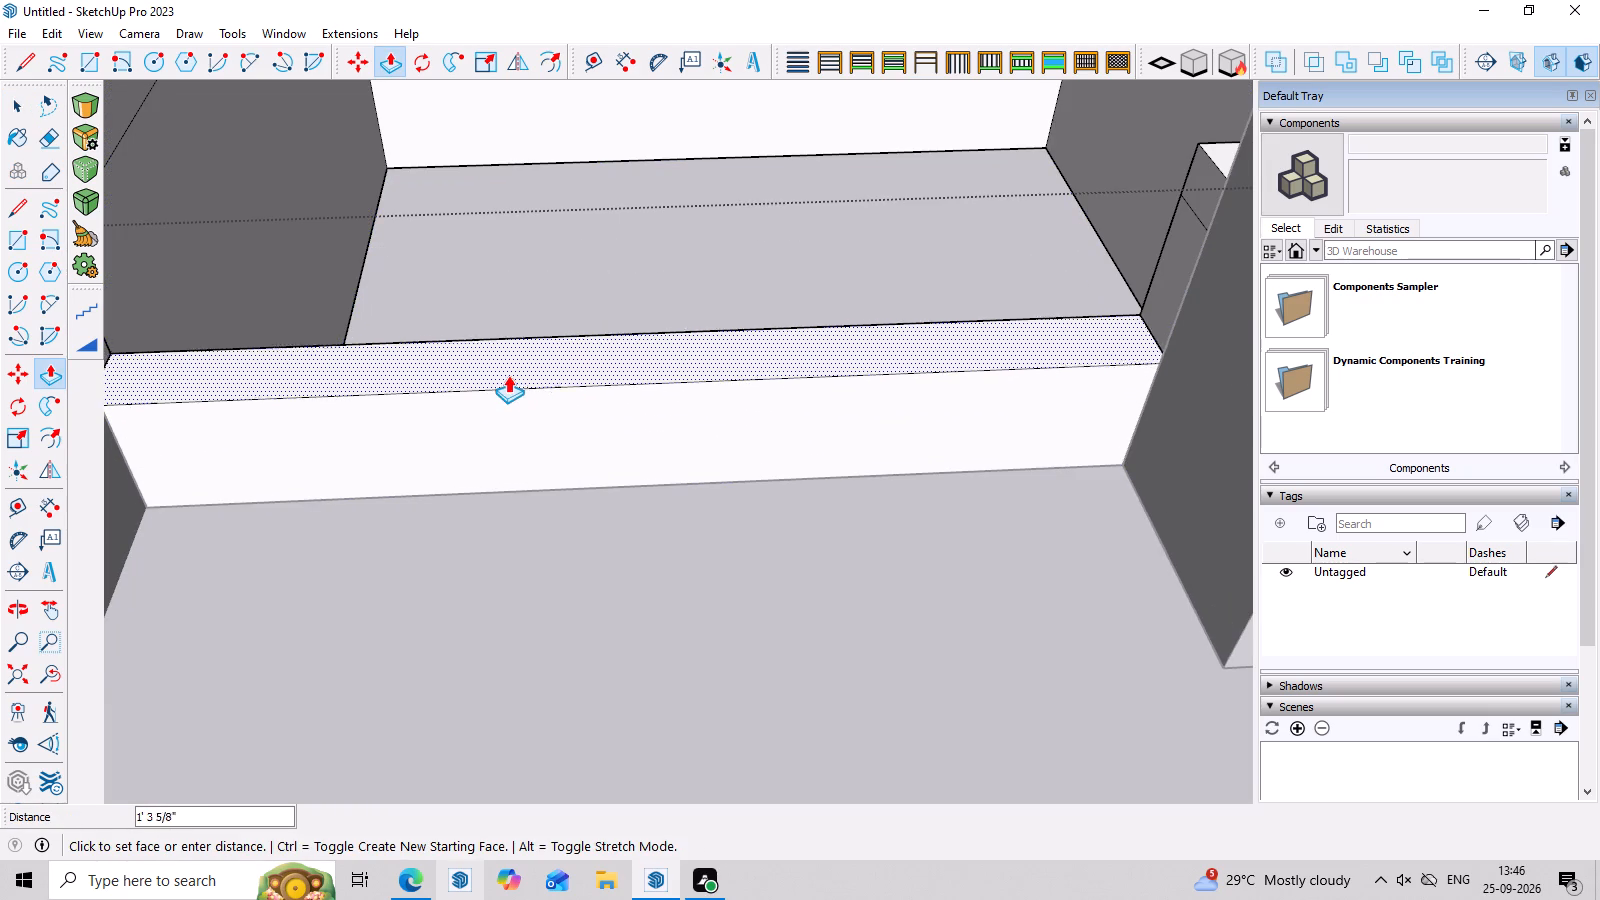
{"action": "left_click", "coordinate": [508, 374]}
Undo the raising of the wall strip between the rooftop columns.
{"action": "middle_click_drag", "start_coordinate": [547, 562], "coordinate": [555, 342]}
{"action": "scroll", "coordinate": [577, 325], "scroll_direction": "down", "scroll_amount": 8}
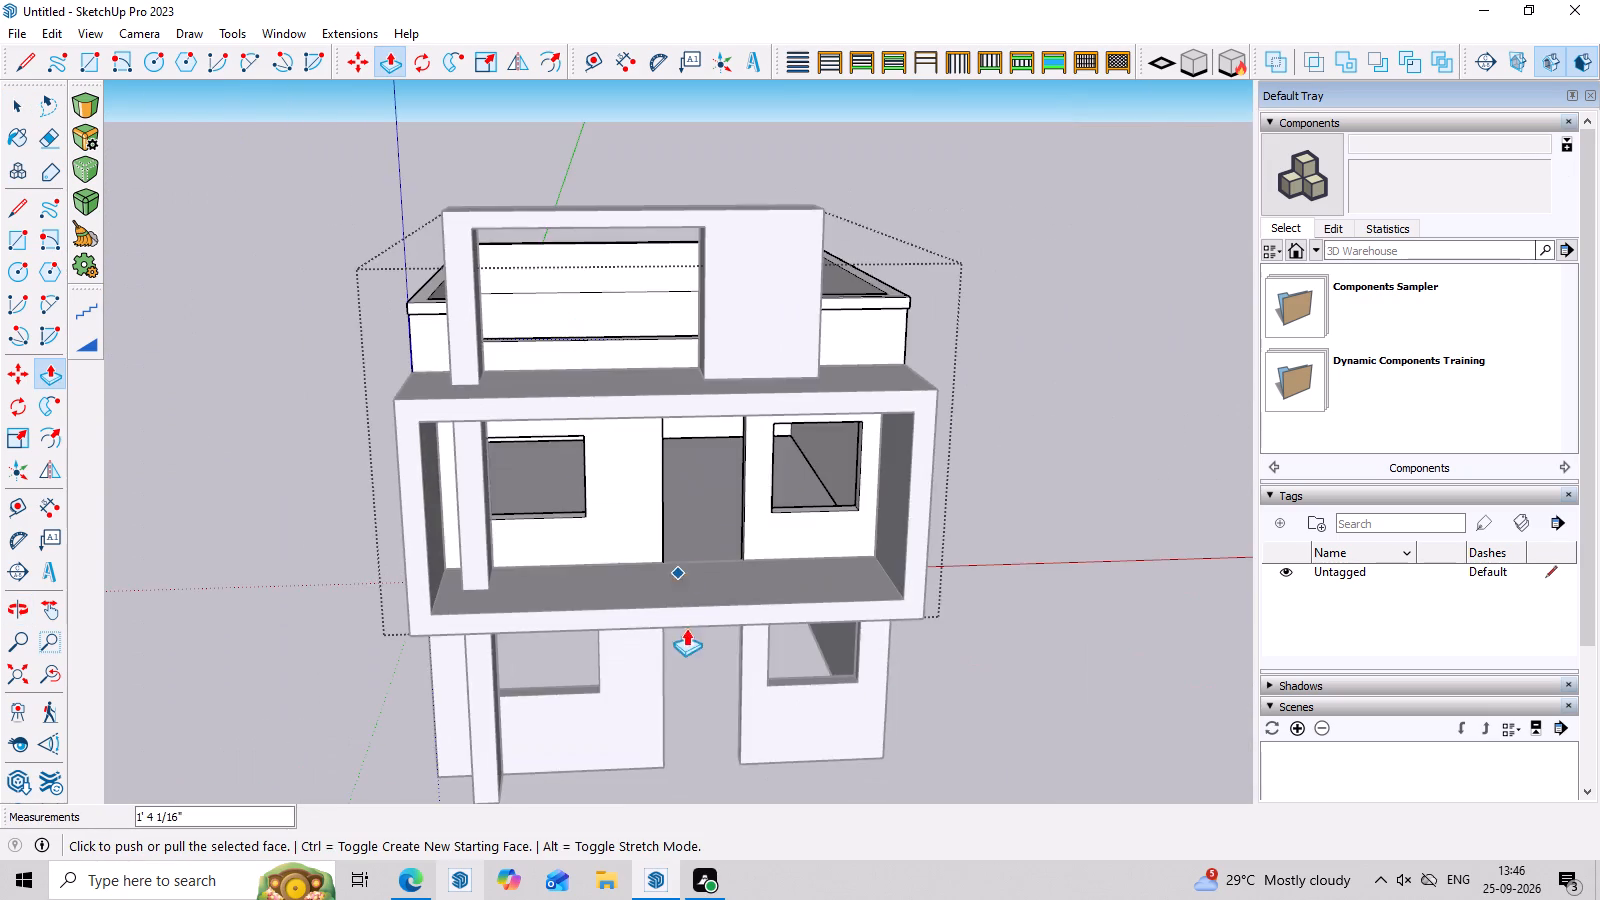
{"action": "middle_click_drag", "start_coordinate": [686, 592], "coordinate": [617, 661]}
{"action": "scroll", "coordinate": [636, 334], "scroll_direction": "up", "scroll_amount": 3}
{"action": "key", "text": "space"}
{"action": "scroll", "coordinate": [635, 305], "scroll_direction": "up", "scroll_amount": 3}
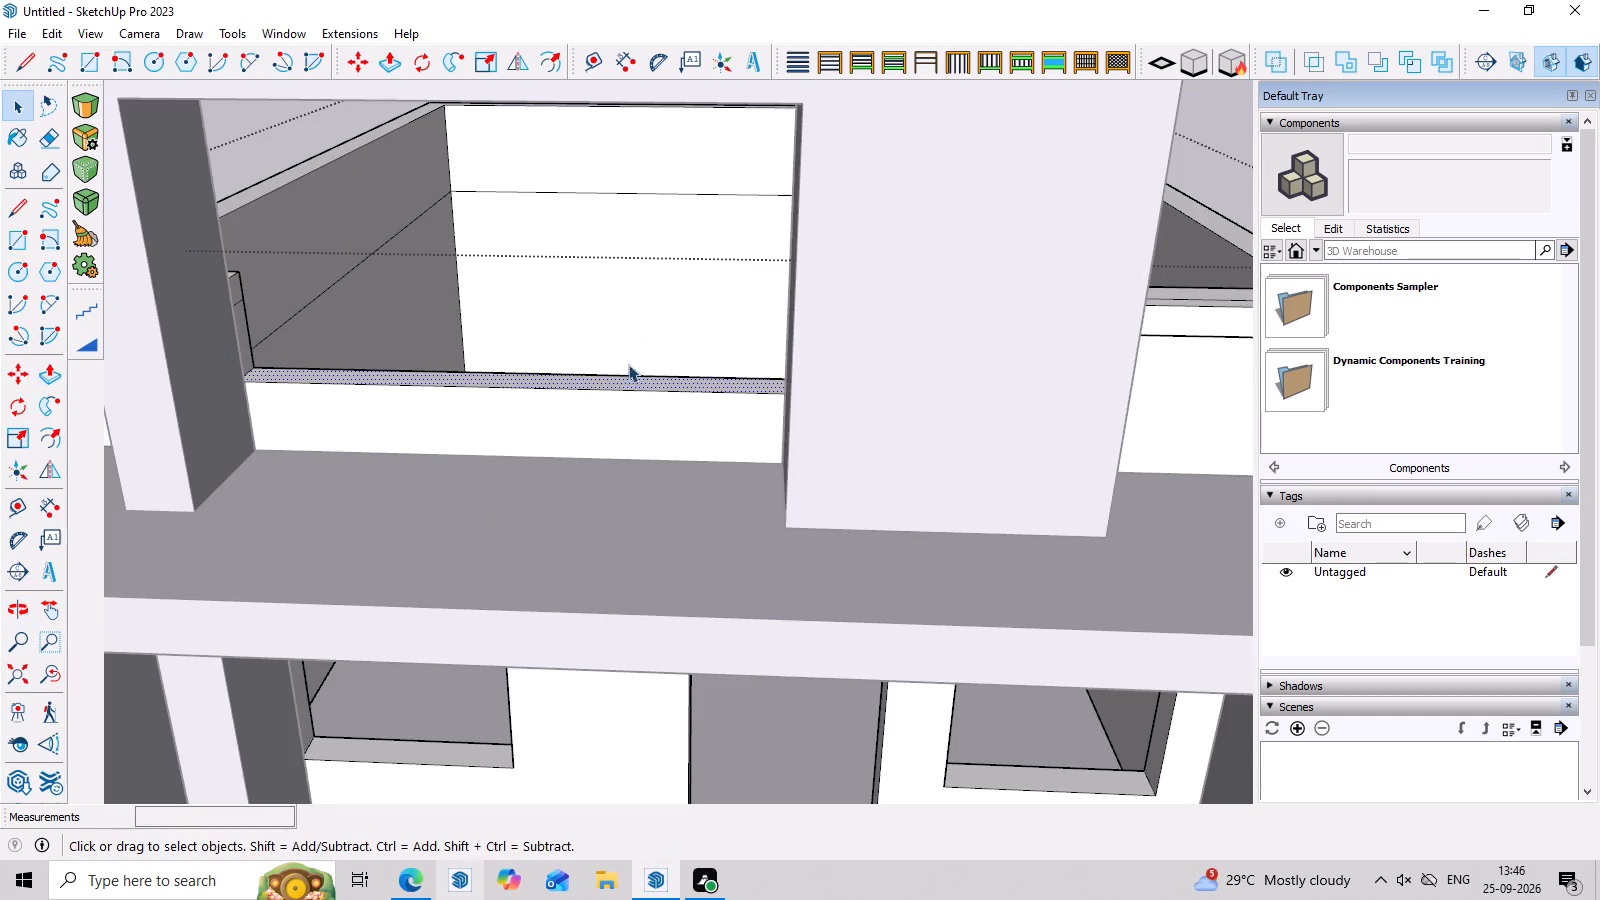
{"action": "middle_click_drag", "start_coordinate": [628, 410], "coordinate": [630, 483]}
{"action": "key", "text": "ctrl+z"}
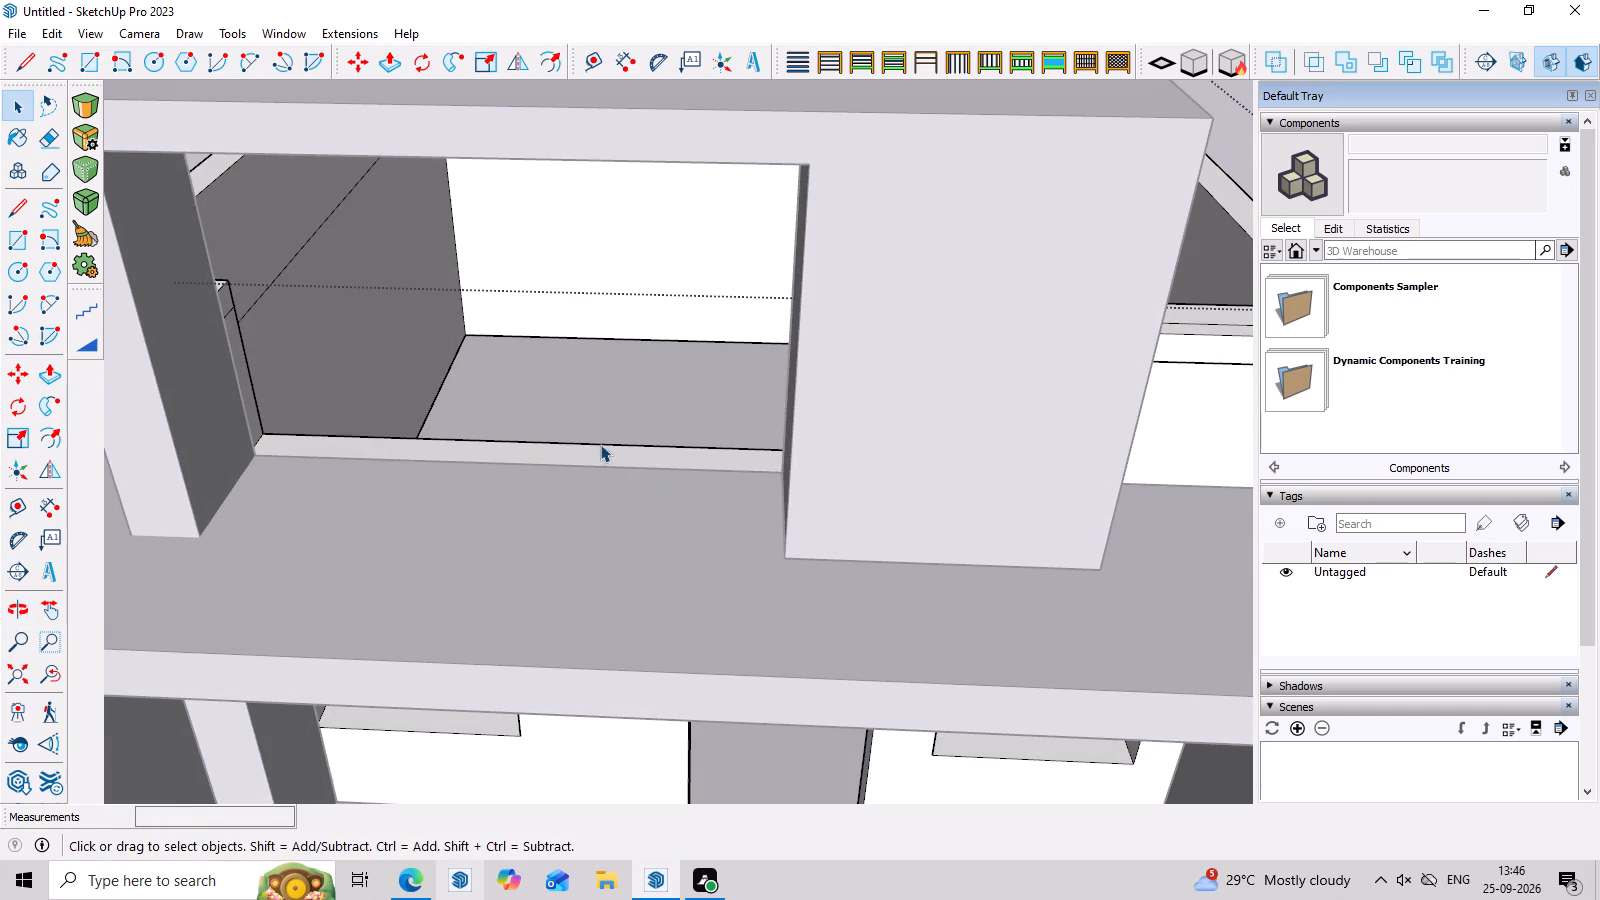
Group the wall strip face between the rooftop columns together with its edges.
{"action": "middle_click_drag", "start_coordinate": [617, 450], "coordinate": [614, 586]}
{"action": "key", "text": "space"}
{"action": "left_click", "coordinate": [611, 480]}
{"action": "right_click", "coordinate": [611, 480]}
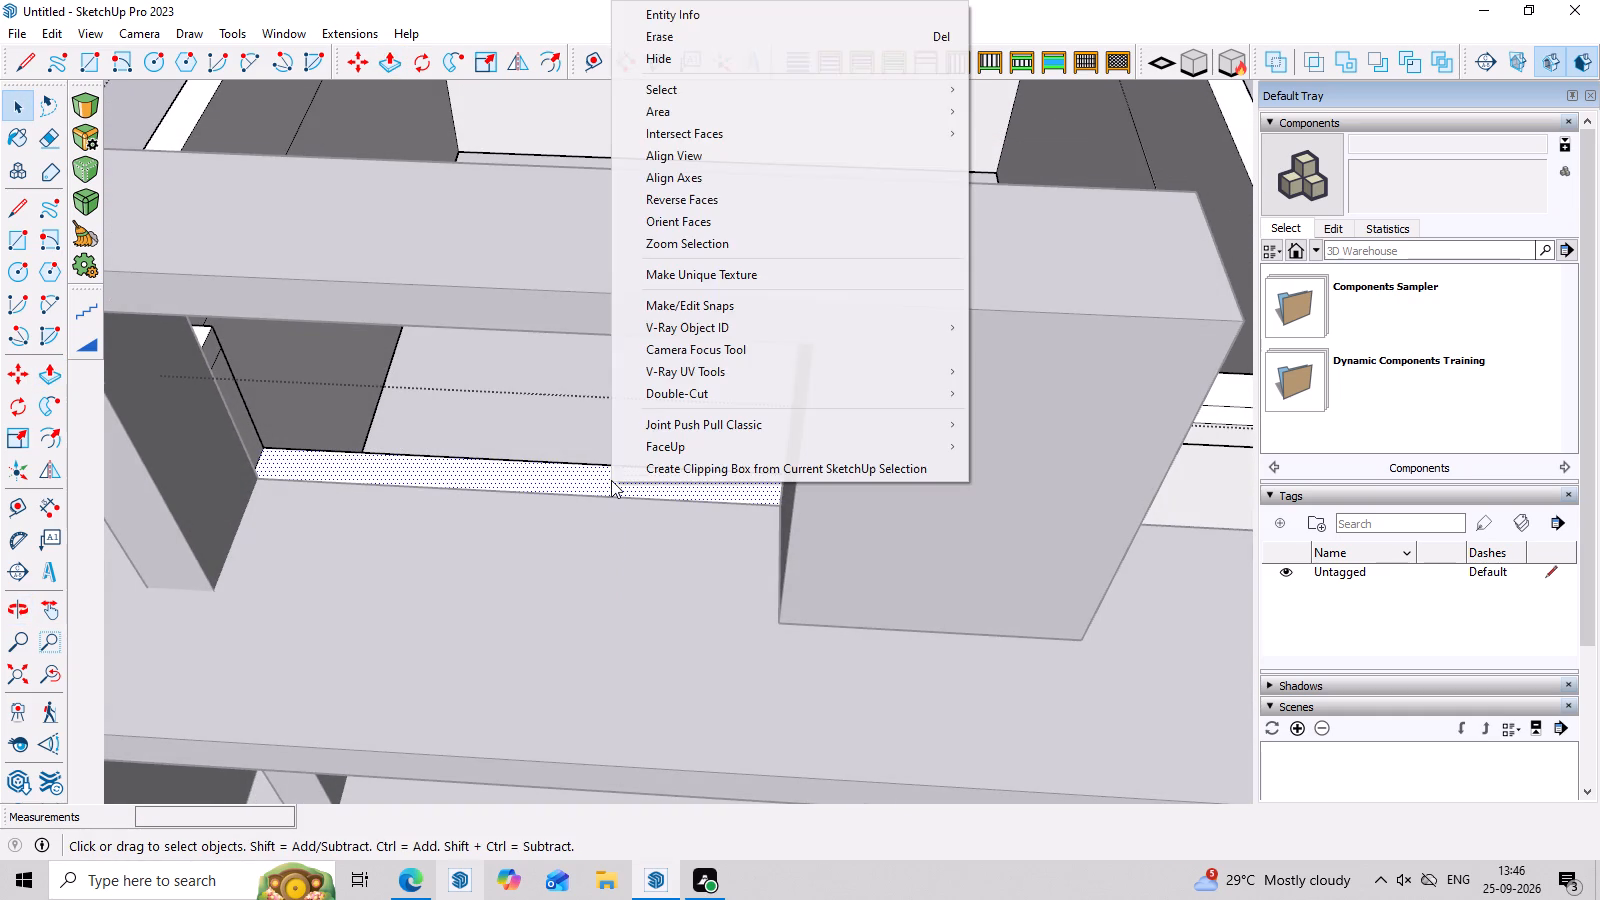
{"action": "left_click", "coordinate": [611, 480]}
{"action": "left_click", "coordinate": [608, 502]}
{"action": "double_click", "coordinate": [608, 485]}
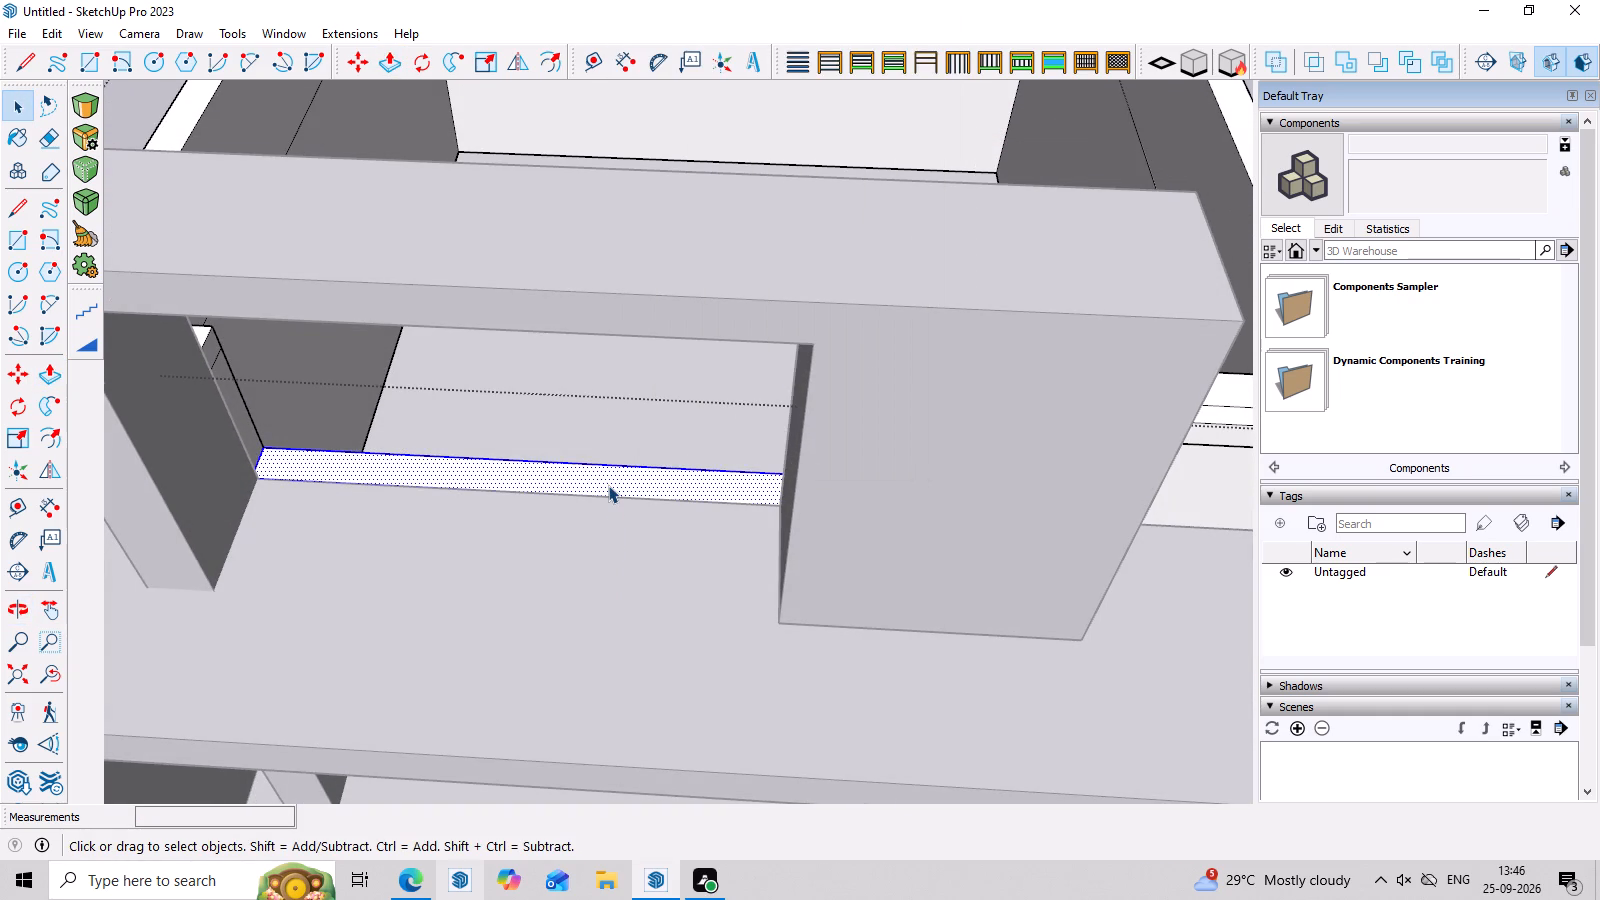
{"action": "right_click", "coordinate": [608, 485]}
{"action": "left_click", "coordinate": [704, 181]}
Inside the new group, Push/Pull the strip face between the rooftop columns upward about 1' 7 13/16".
{"action": "triple_click", "coordinate": [548, 479]}
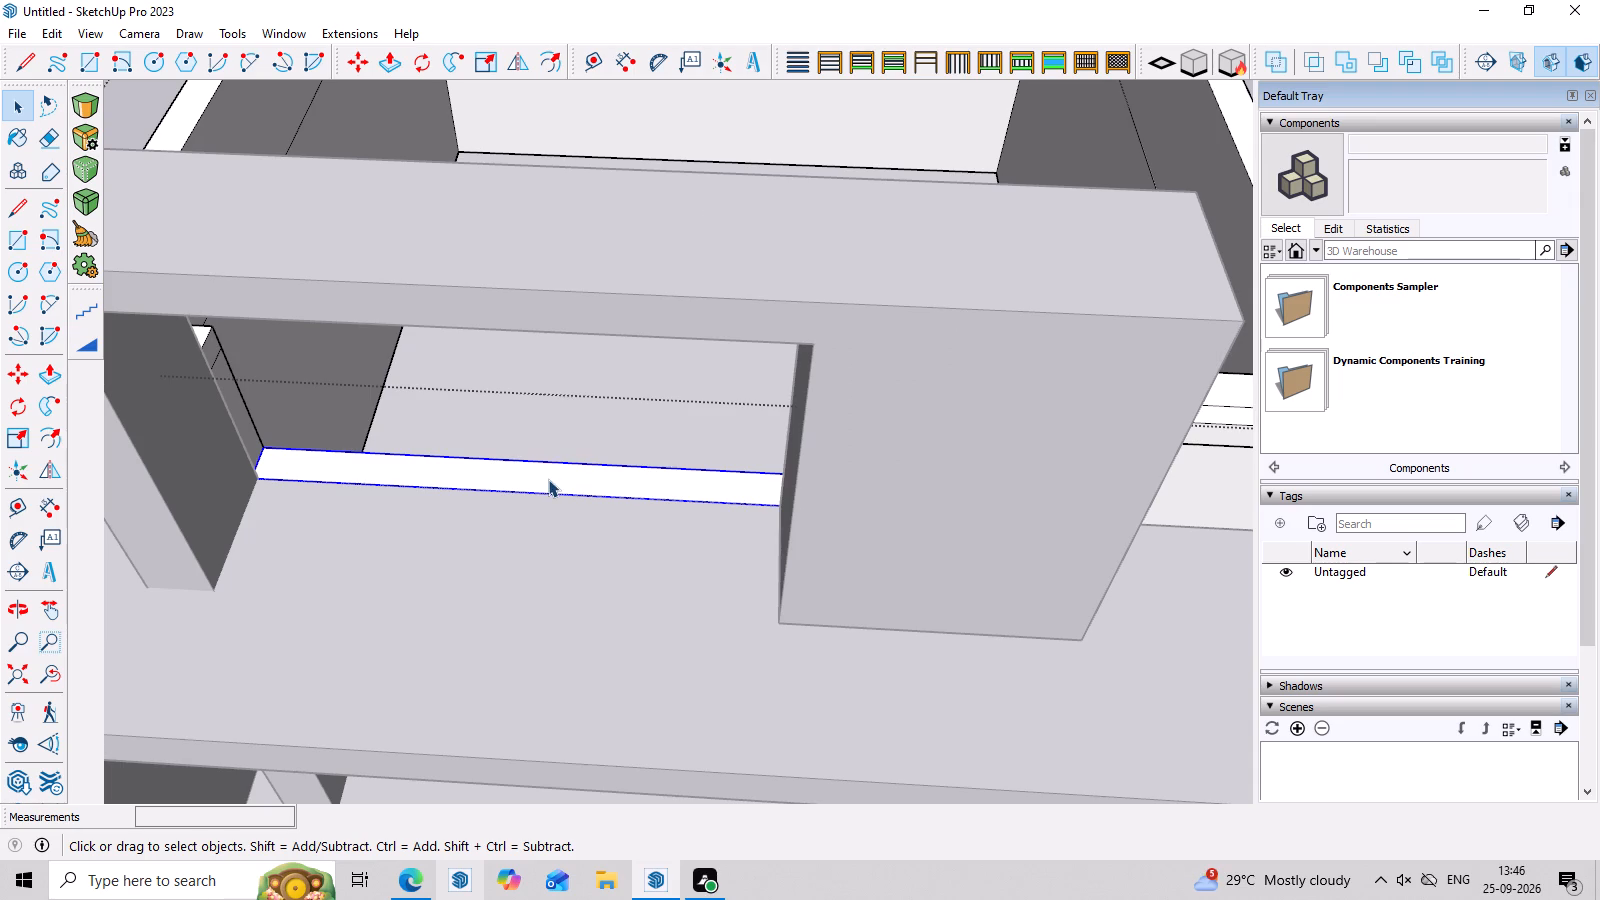
{"action": "scroll", "coordinate": [546, 479], "scroll_direction": "up", "scroll_amount": 4}
{"action": "left_click", "coordinate": [546, 479]}
{"action": "key", "text": "p"}
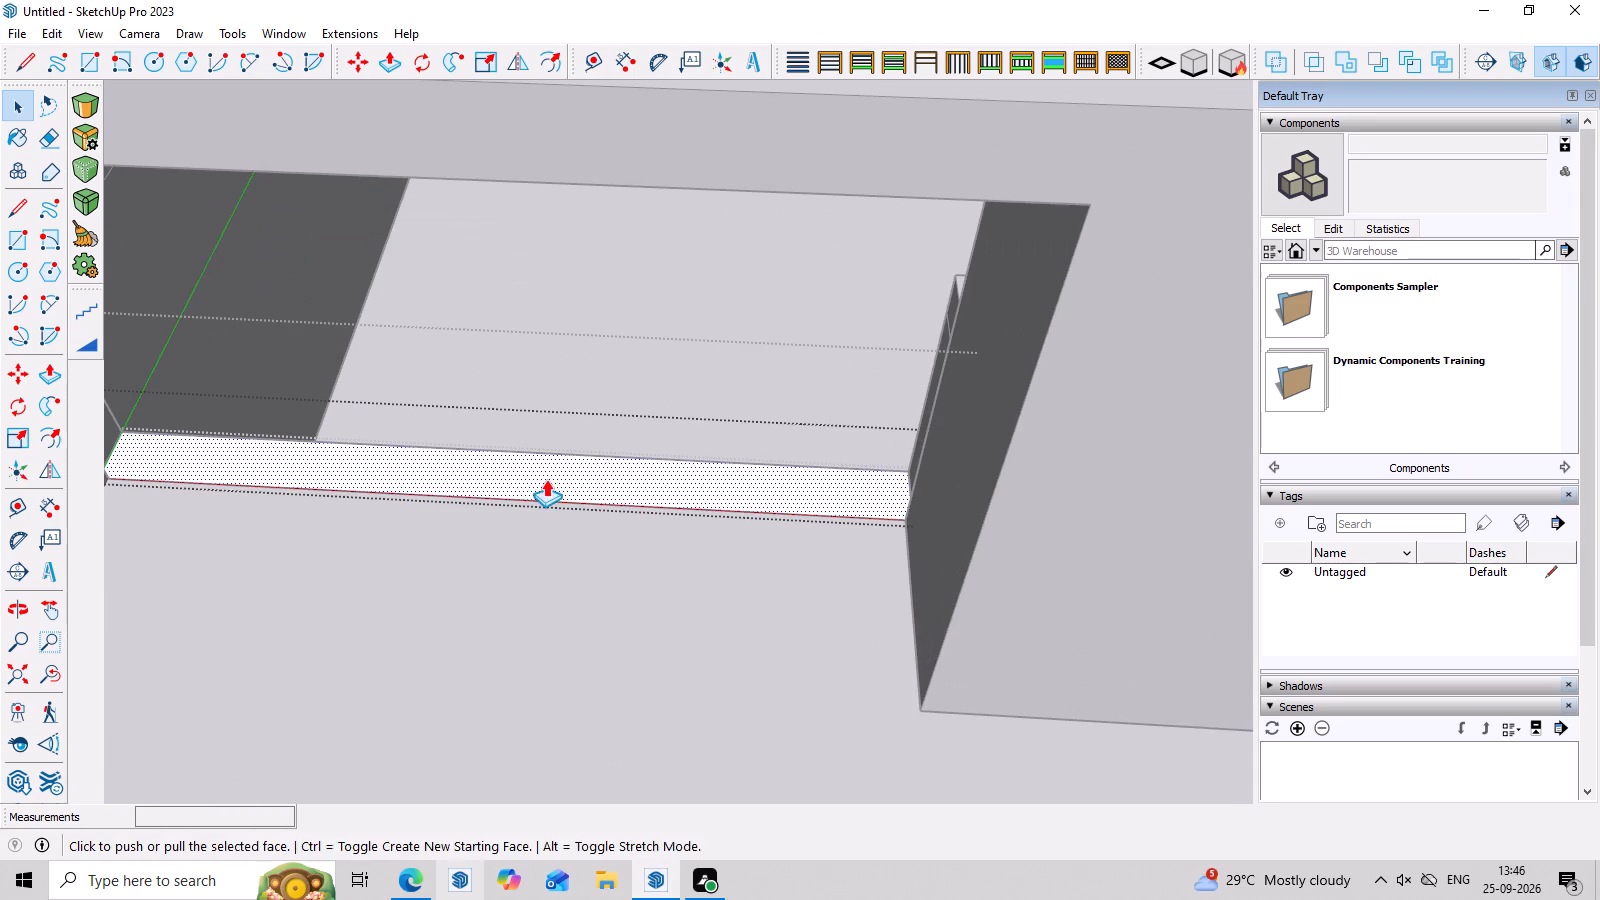
{"action": "left_click", "coordinate": [546, 479]}
{"action": "middle_click_drag", "start_coordinate": [561, 498], "coordinate": [576, 445]}
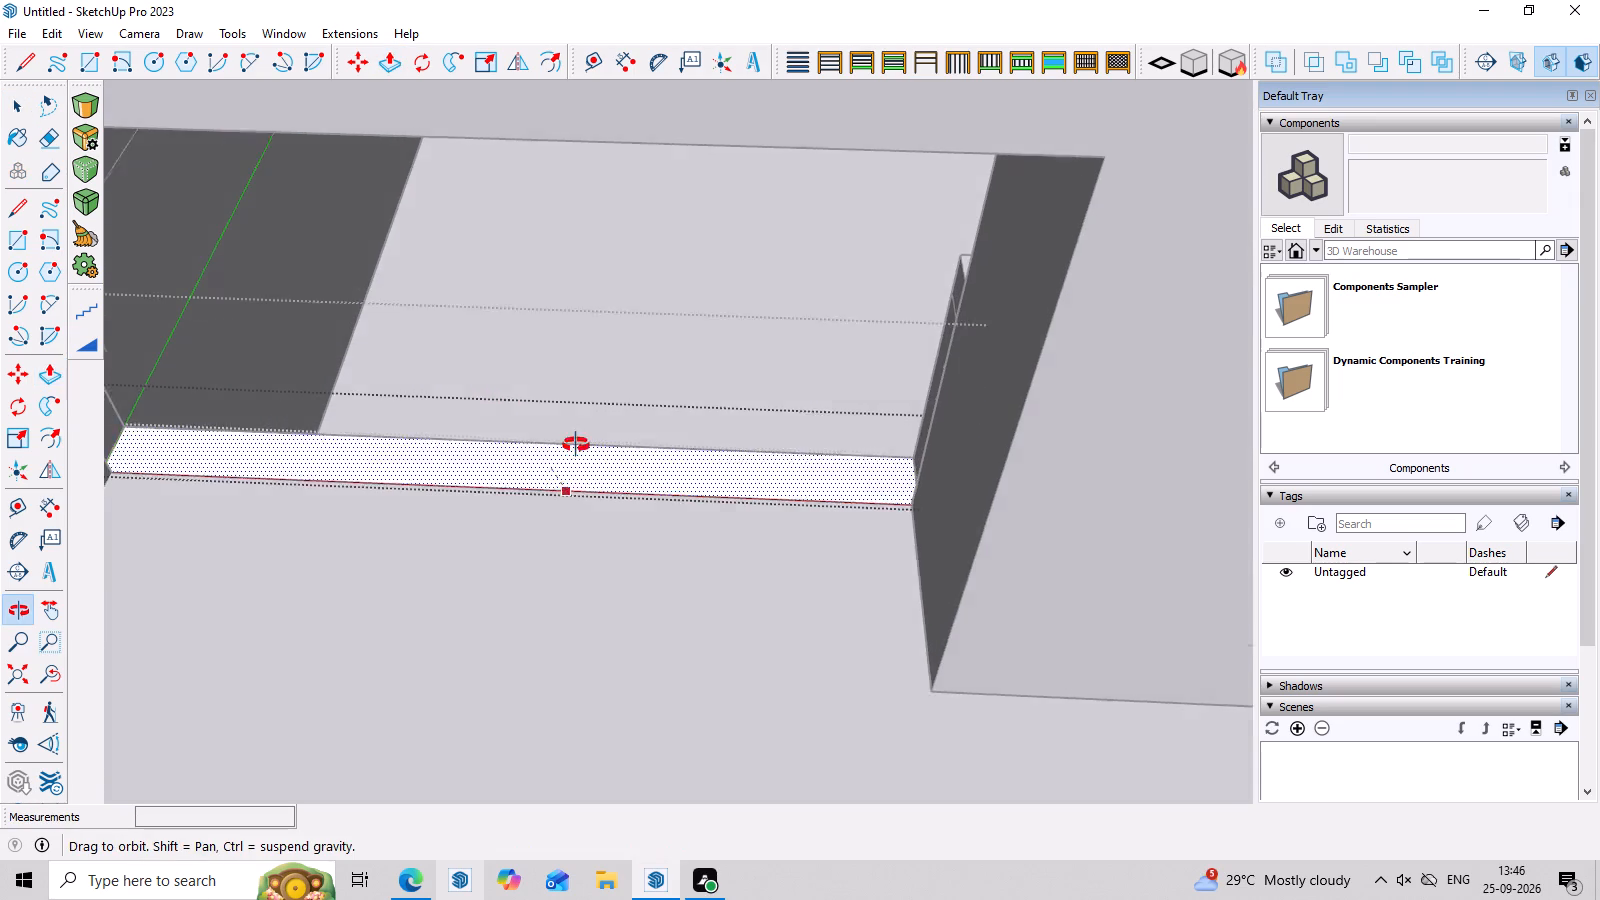
{"action": "middle_click_drag", "start_coordinate": [576, 445], "coordinate": [589, 374]}
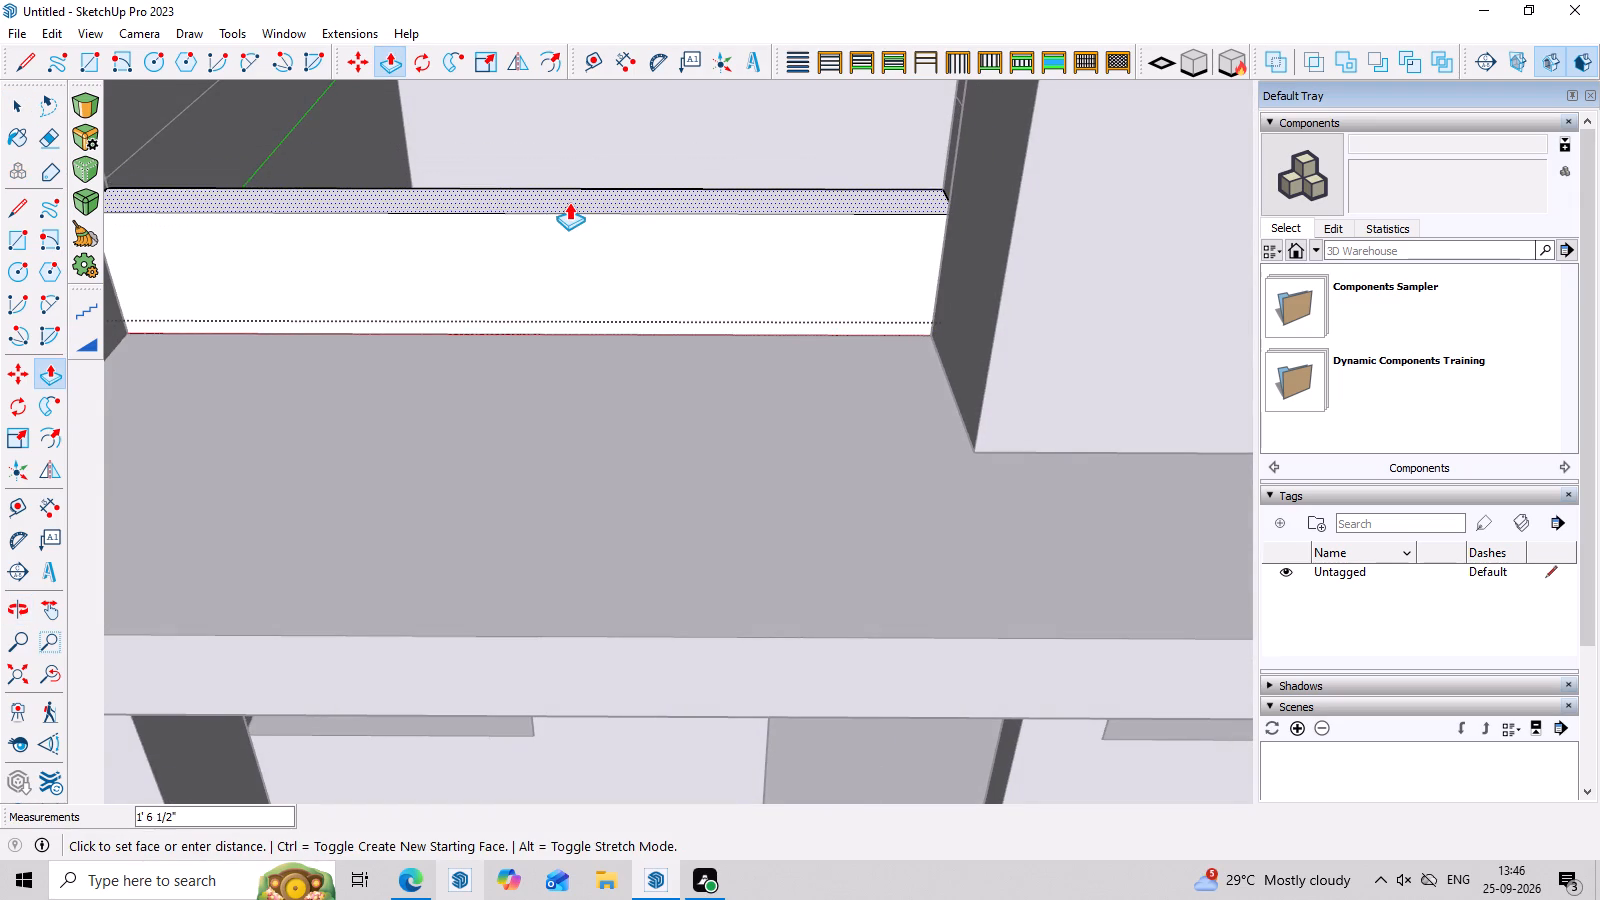
{"action": "left_click", "coordinate": [568, 193]}
{"action": "middle_click_drag", "start_coordinate": [700, 534], "coordinate": [693, 247]}
{"action": "scroll", "coordinate": [692, 304], "scroll_direction": "down", "scroll_amount": 5}
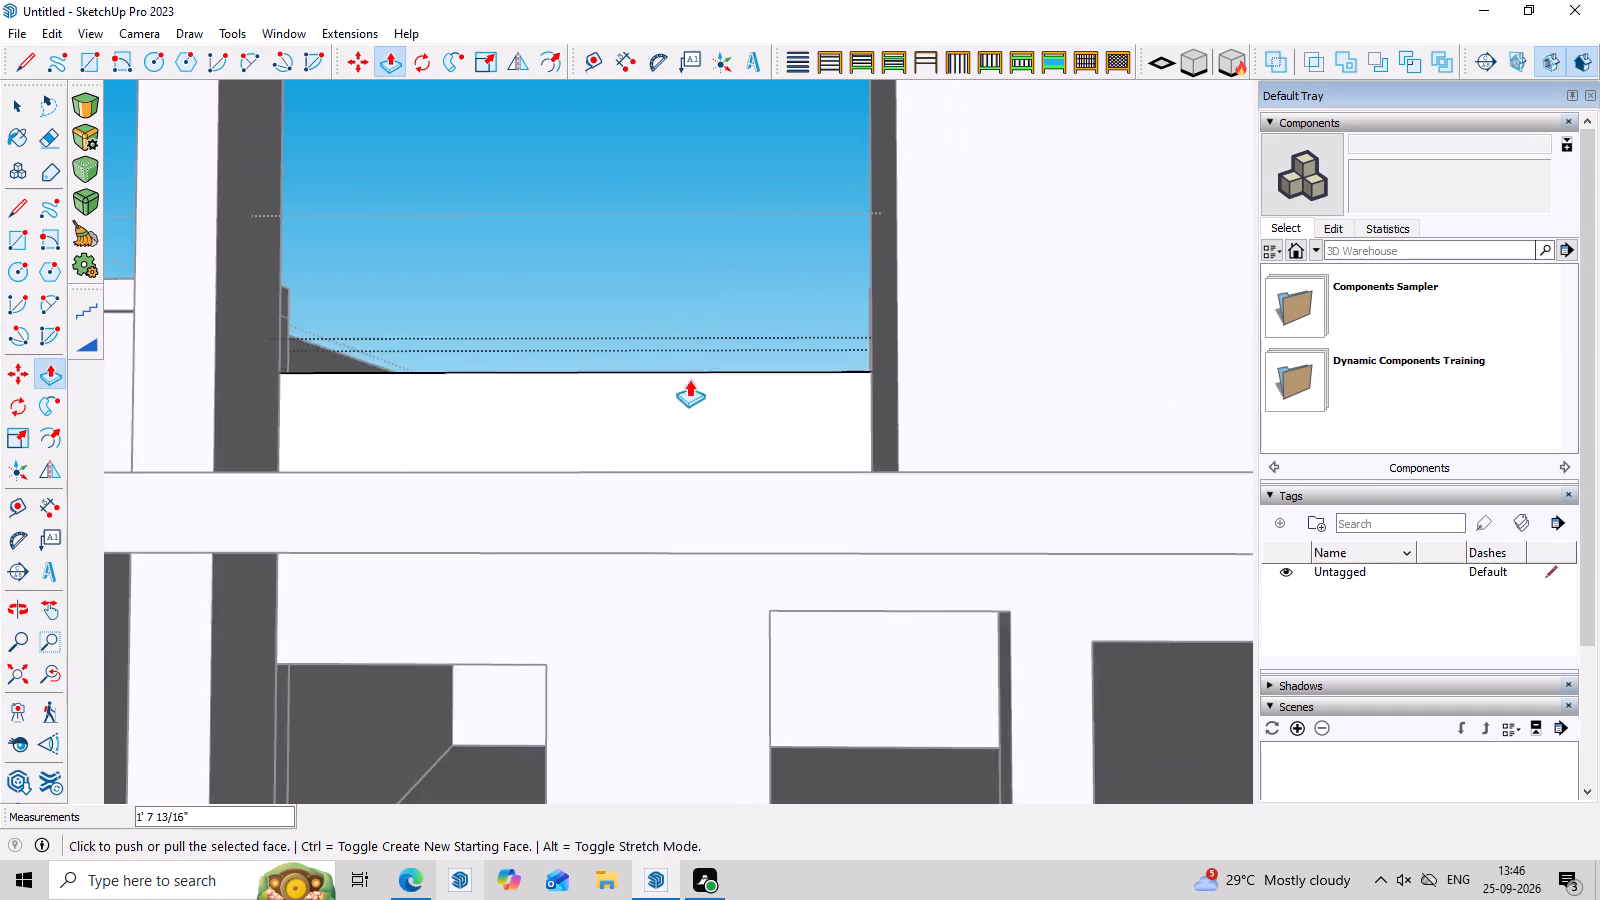
{"action": "scroll", "coordinate": [689, 379], "scroll_direction": "down", "scroll_amount": 10}
{"action": "key", "text": "space"}
{"action": "left_click", "coordinate": [955, 255]}
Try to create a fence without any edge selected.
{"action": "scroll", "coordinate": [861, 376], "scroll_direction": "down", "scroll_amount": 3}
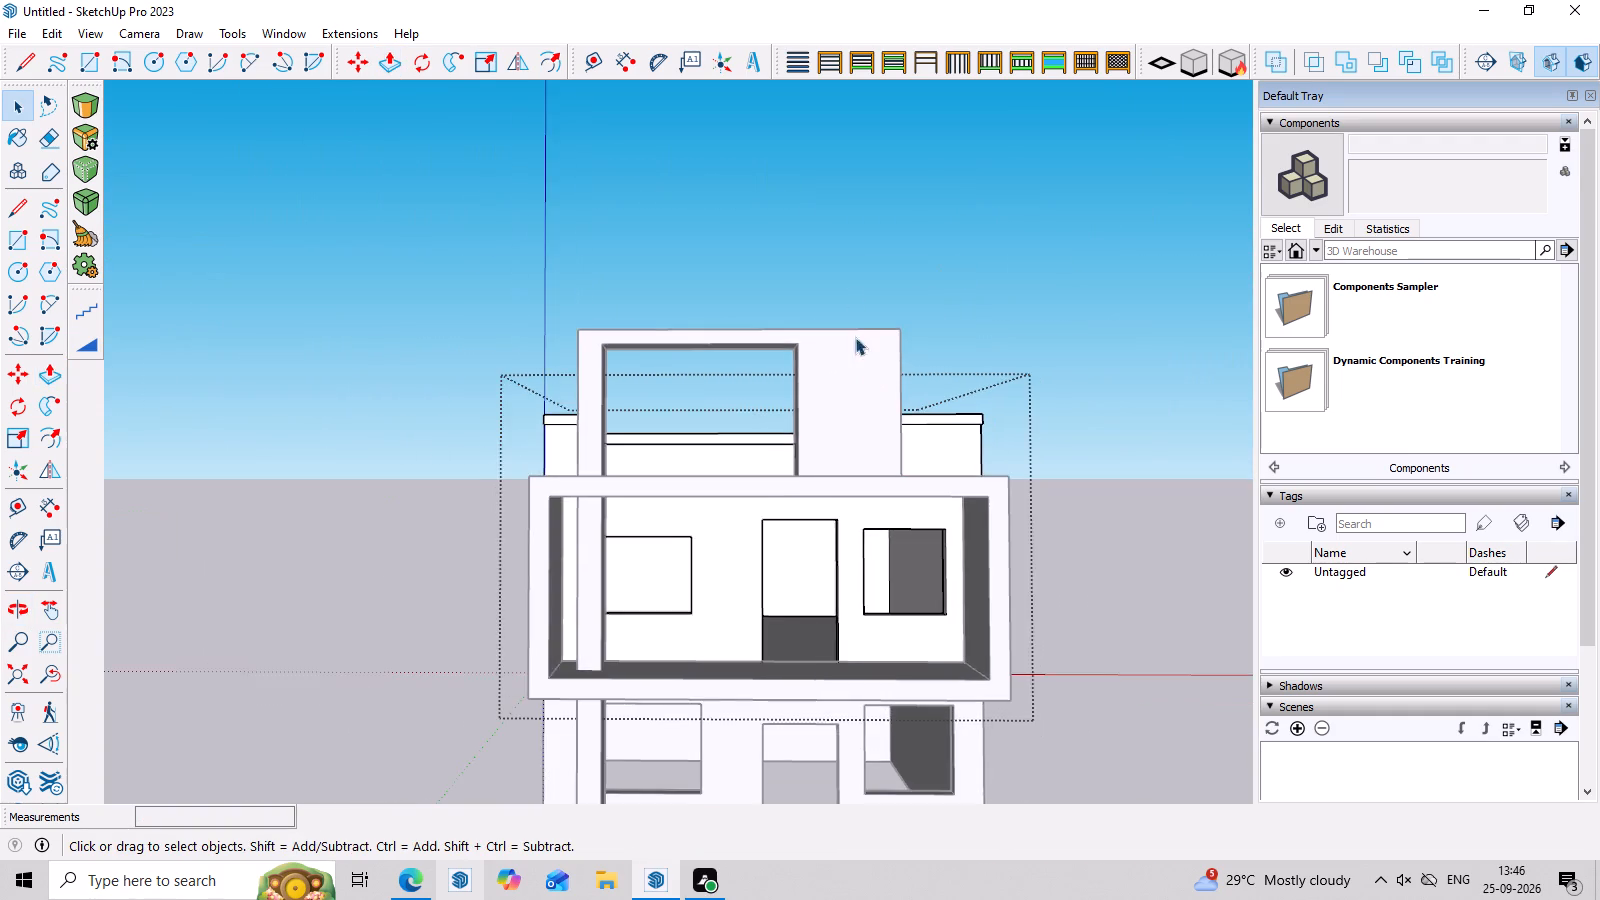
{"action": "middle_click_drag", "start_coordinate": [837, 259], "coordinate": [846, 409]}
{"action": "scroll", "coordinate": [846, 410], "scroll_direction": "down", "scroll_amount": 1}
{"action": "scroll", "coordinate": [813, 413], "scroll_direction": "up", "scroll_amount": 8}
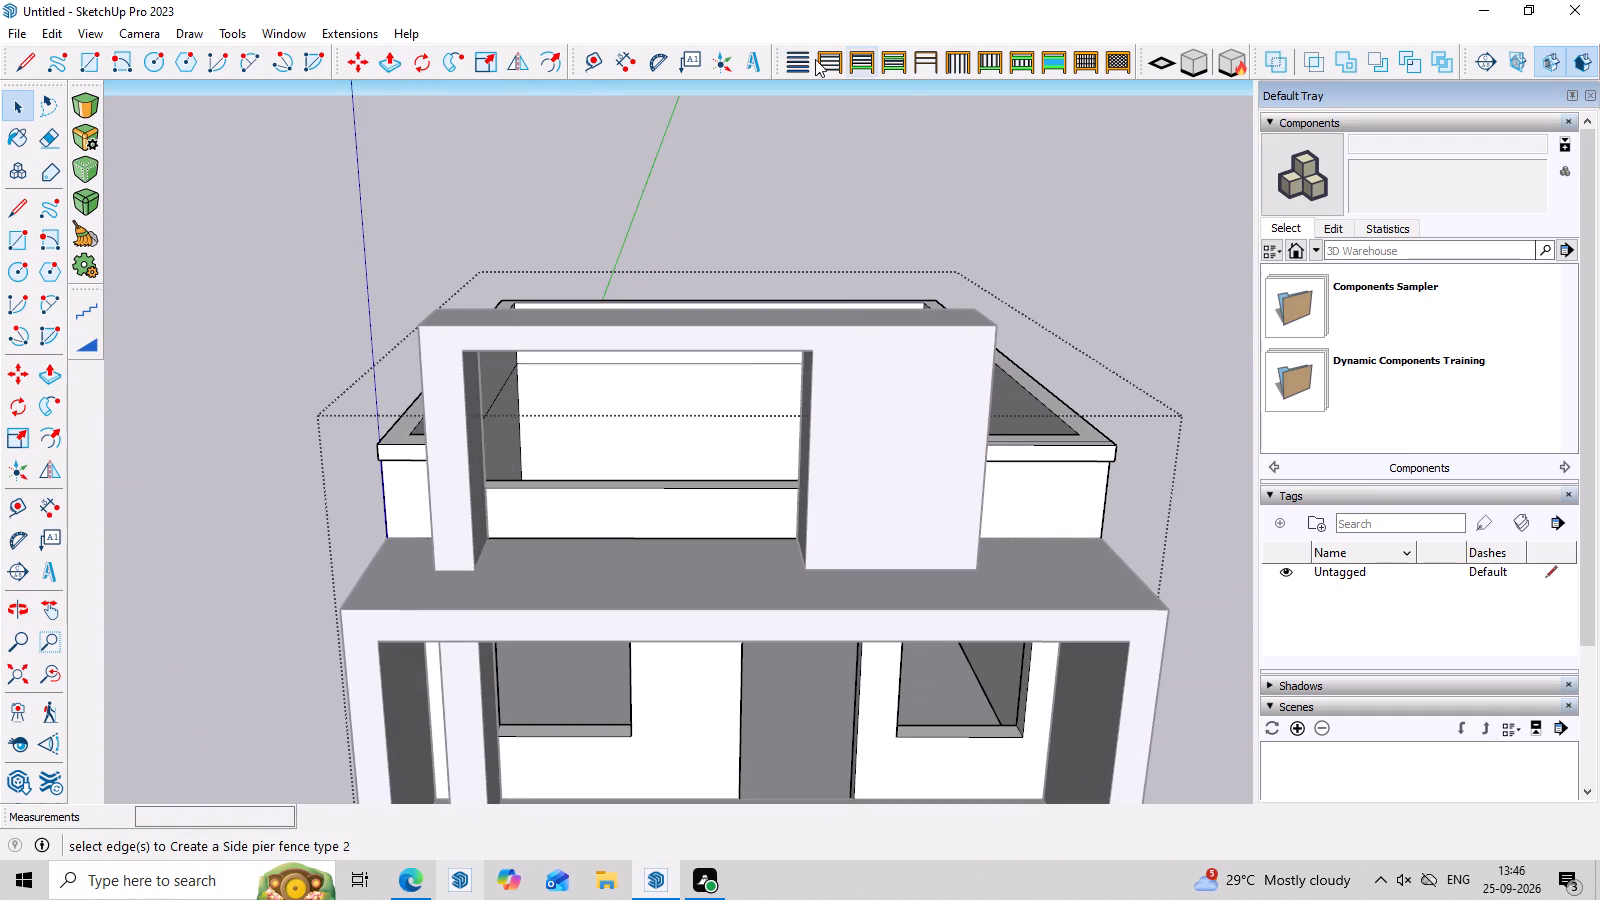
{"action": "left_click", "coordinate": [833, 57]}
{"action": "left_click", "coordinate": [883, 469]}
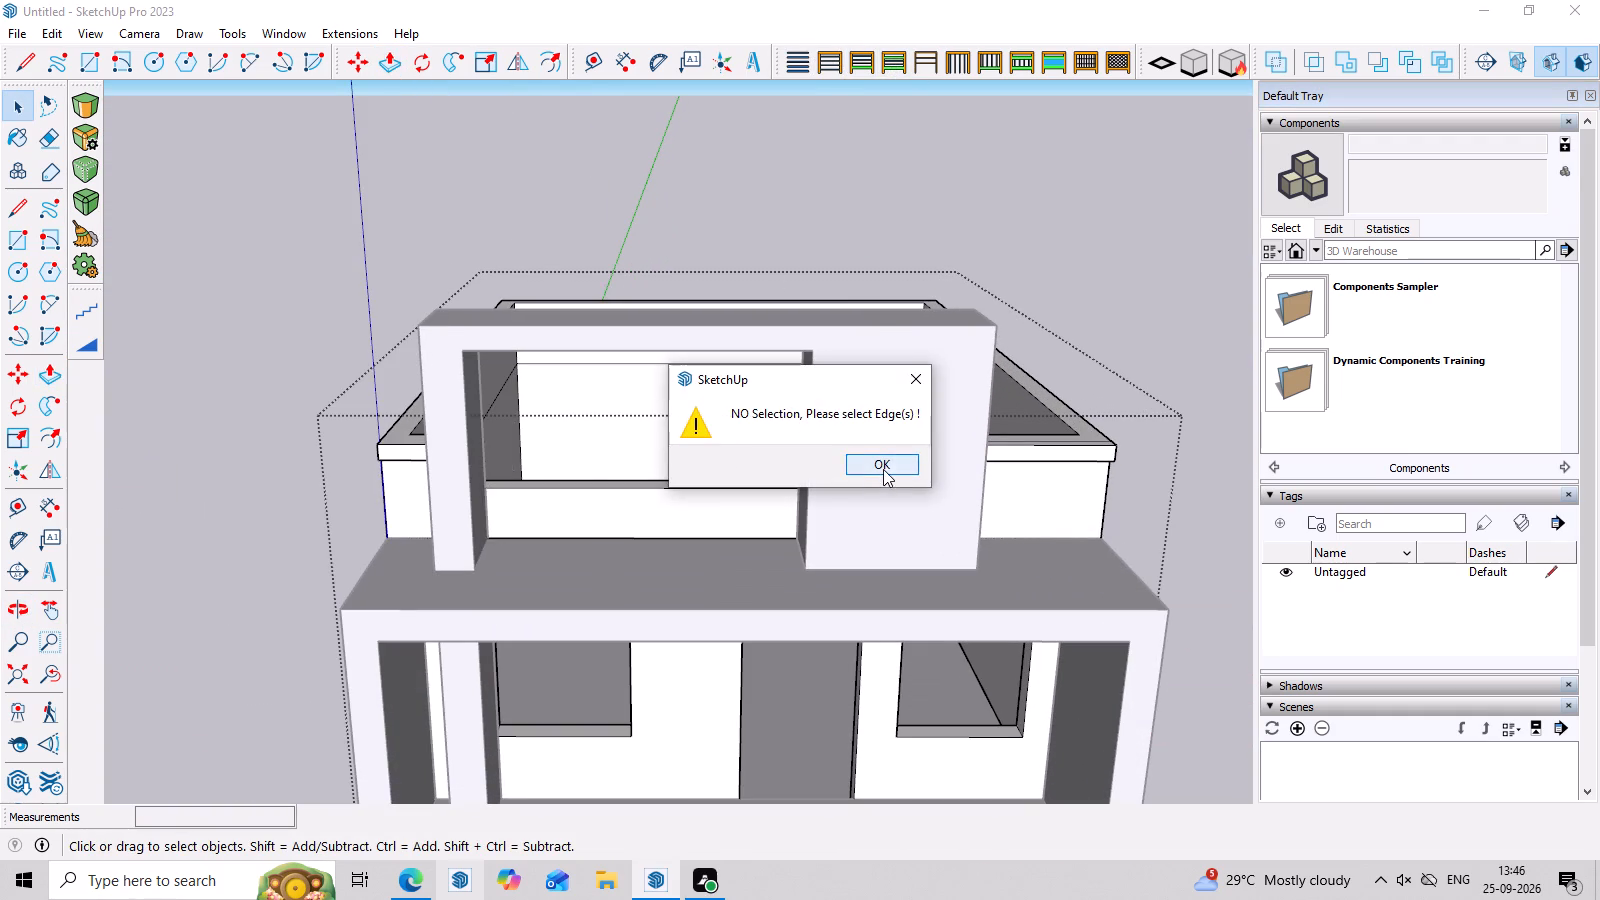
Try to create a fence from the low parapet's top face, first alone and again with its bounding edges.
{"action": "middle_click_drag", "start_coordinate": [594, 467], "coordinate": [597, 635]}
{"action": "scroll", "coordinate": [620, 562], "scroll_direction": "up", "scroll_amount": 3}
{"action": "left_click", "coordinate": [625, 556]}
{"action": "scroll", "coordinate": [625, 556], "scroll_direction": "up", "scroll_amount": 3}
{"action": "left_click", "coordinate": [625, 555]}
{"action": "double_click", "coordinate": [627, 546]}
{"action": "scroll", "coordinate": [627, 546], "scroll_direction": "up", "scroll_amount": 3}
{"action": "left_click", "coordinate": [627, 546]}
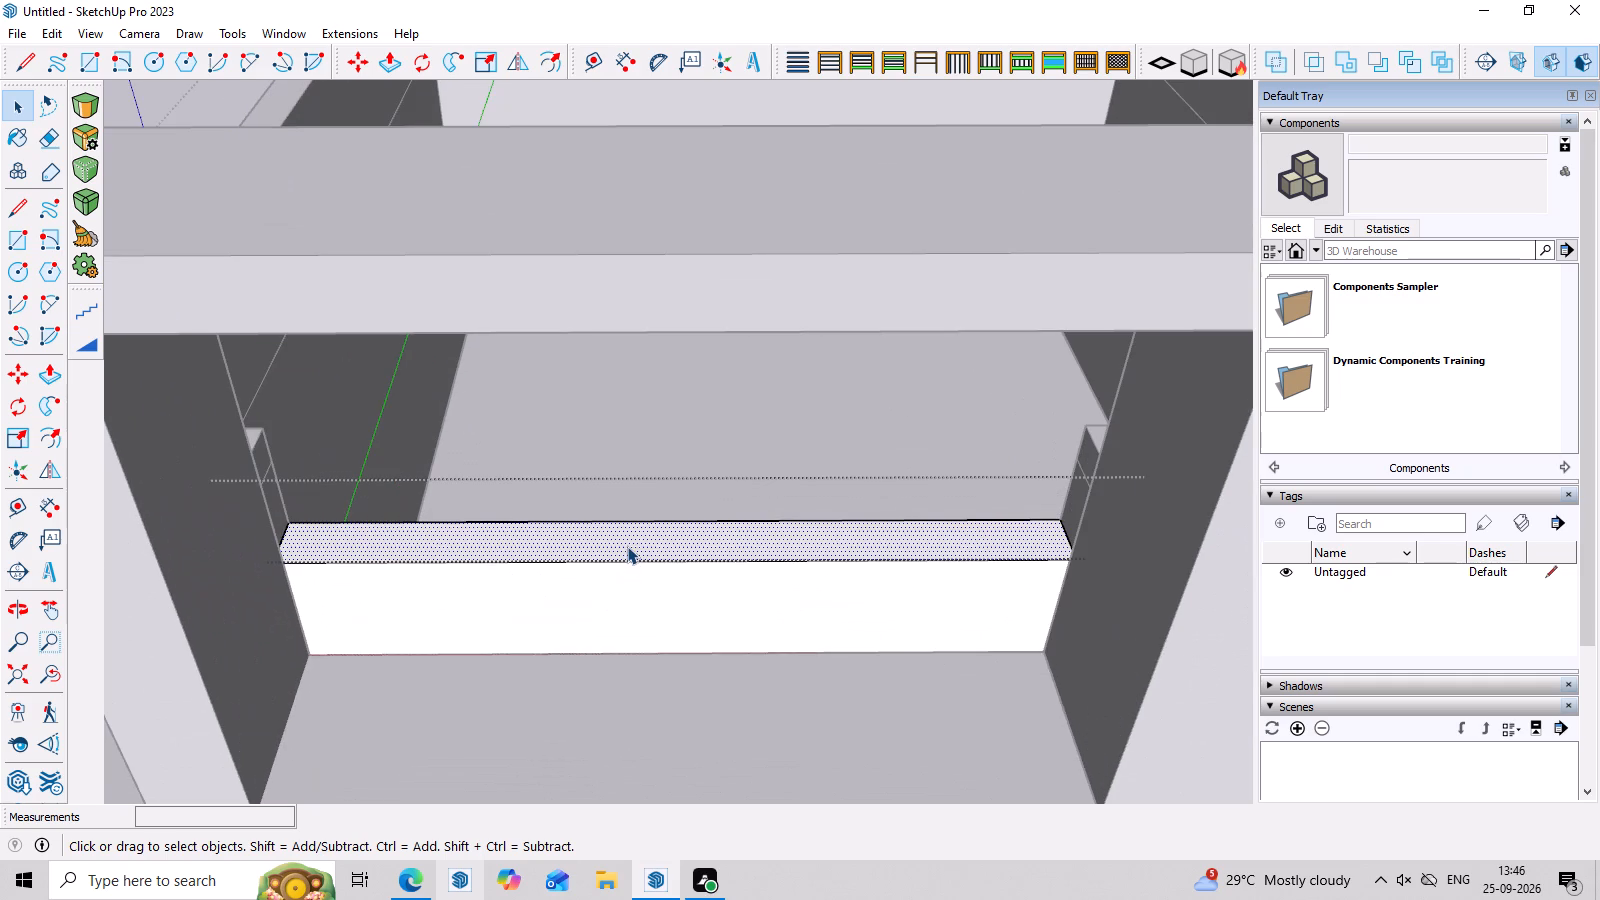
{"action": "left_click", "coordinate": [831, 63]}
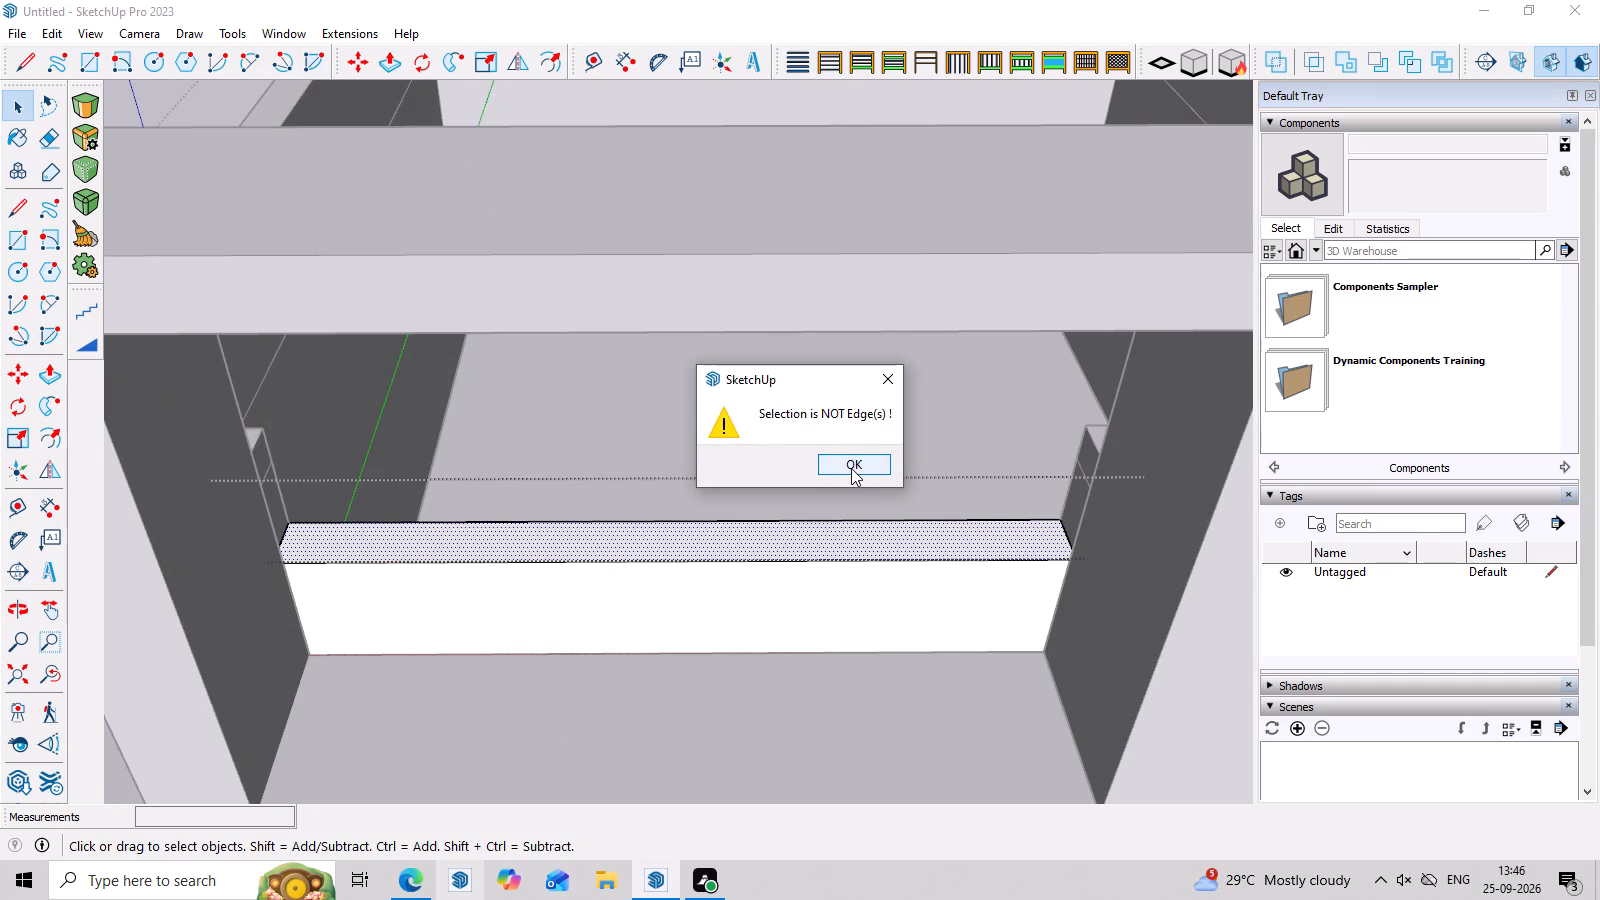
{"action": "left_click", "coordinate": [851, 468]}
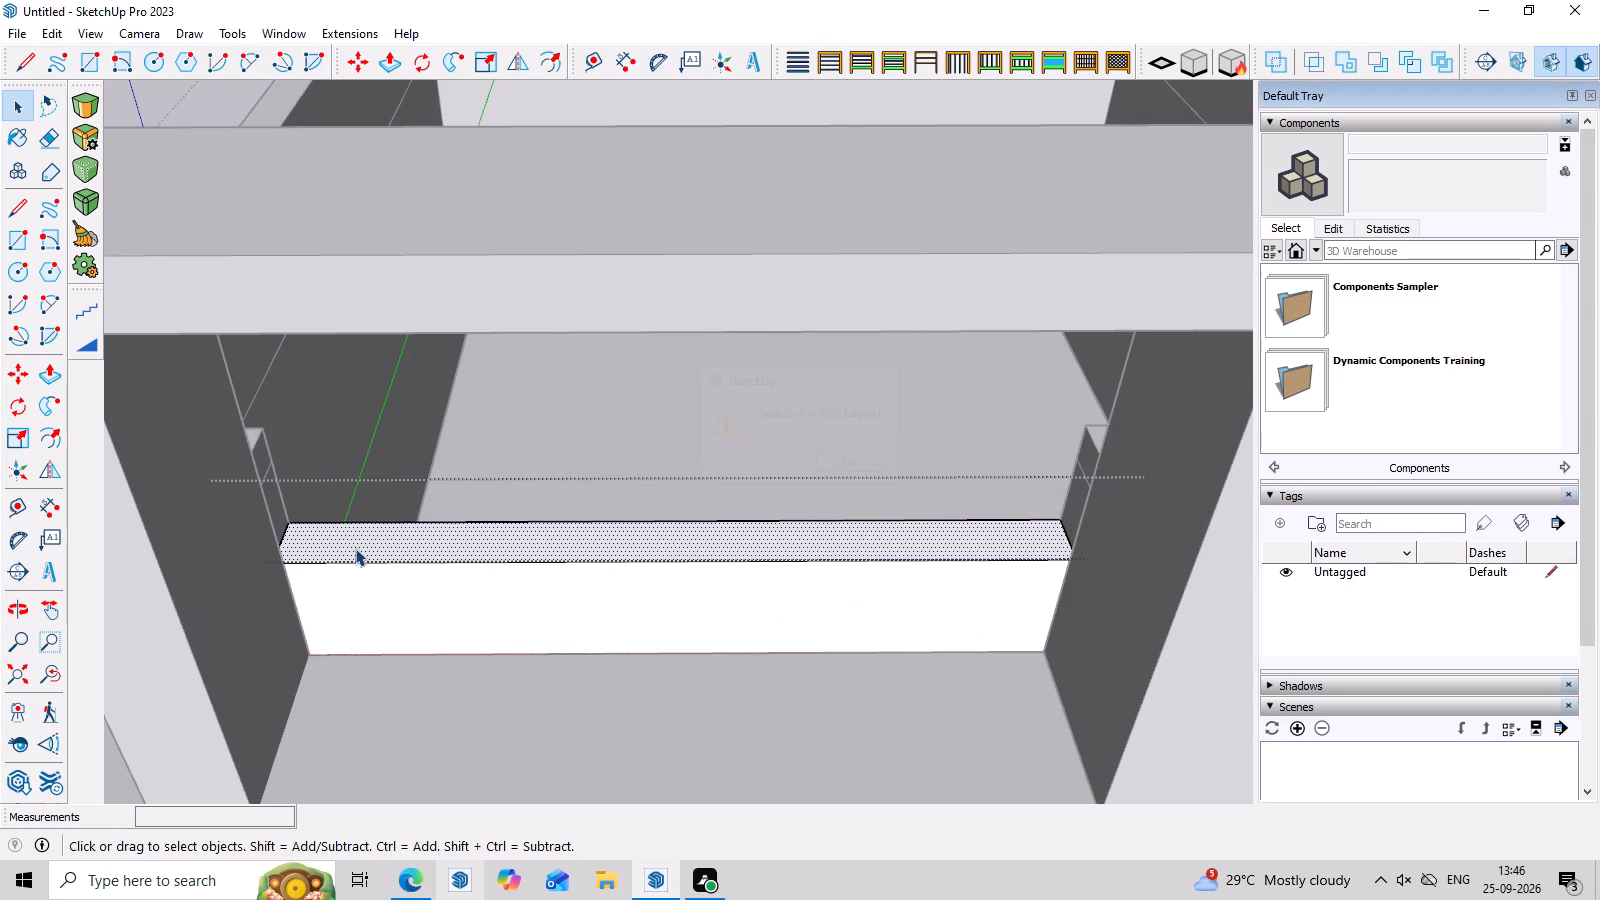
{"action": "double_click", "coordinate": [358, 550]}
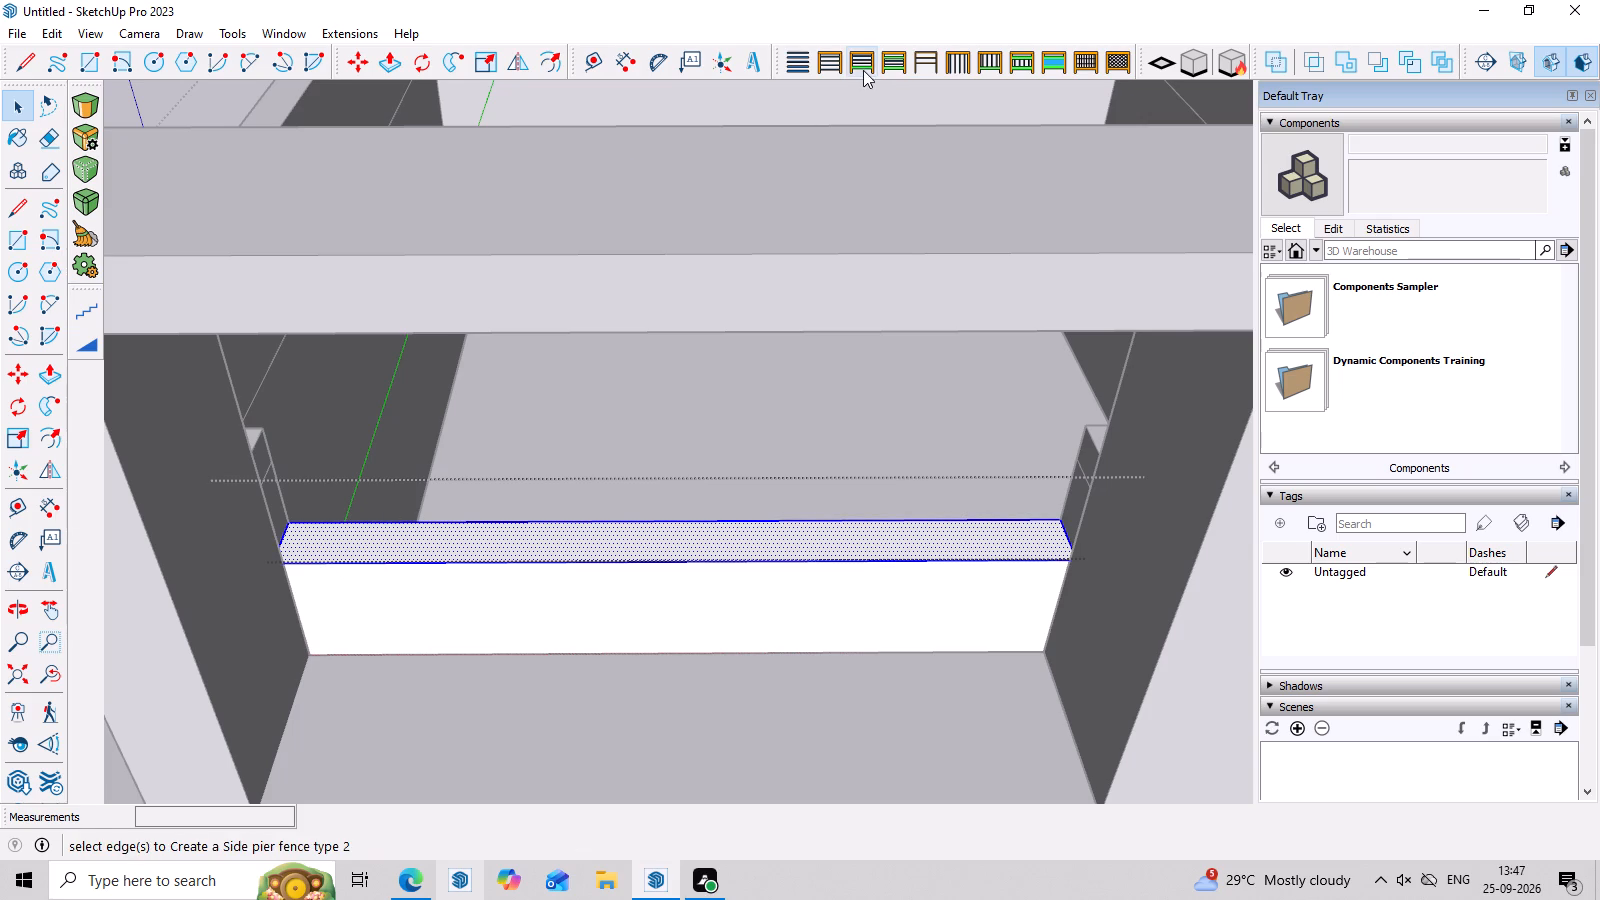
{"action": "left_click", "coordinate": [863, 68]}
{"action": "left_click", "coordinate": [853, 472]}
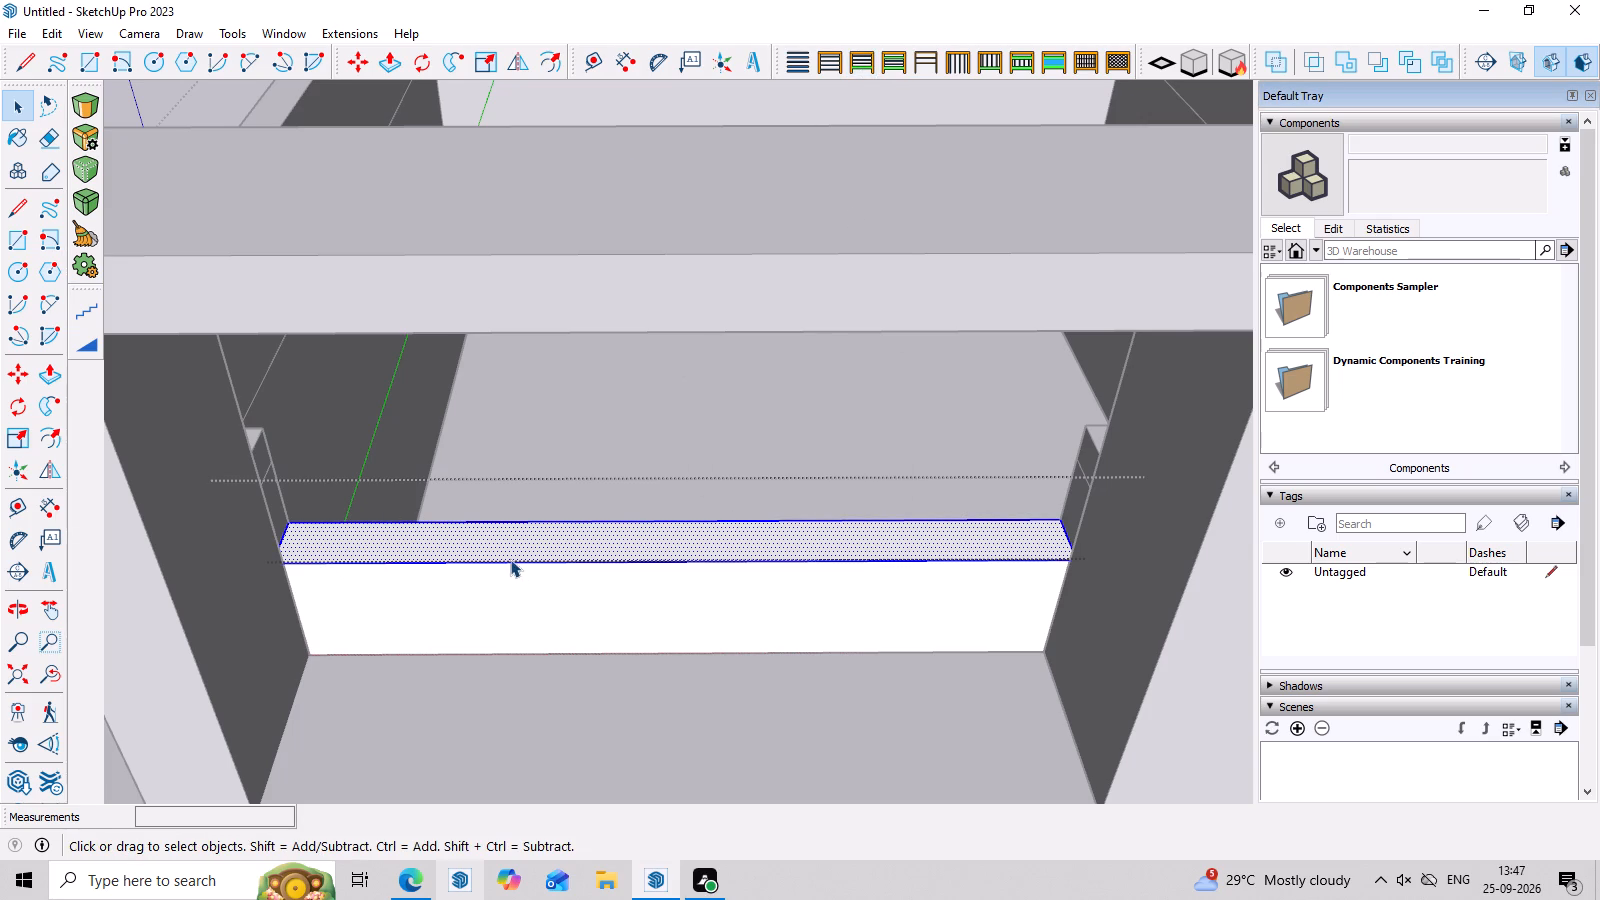
Create a Side pier fence type 2 on the front top edge of the low parapet, with a height of about 3' 7 5/16".
{"action": "left_click", "coordinate": [510, 559]}
{"action": "scroll", "coordinate": [510, 559], "scroll_direction": "up", "scroll_amount": 3}
{"action": "left_click", "coordinate": [509, 559]}
{"action": "scroll", "coordinate": [509, 559], "scroll_direction": "up", "scroll_amount": 3}
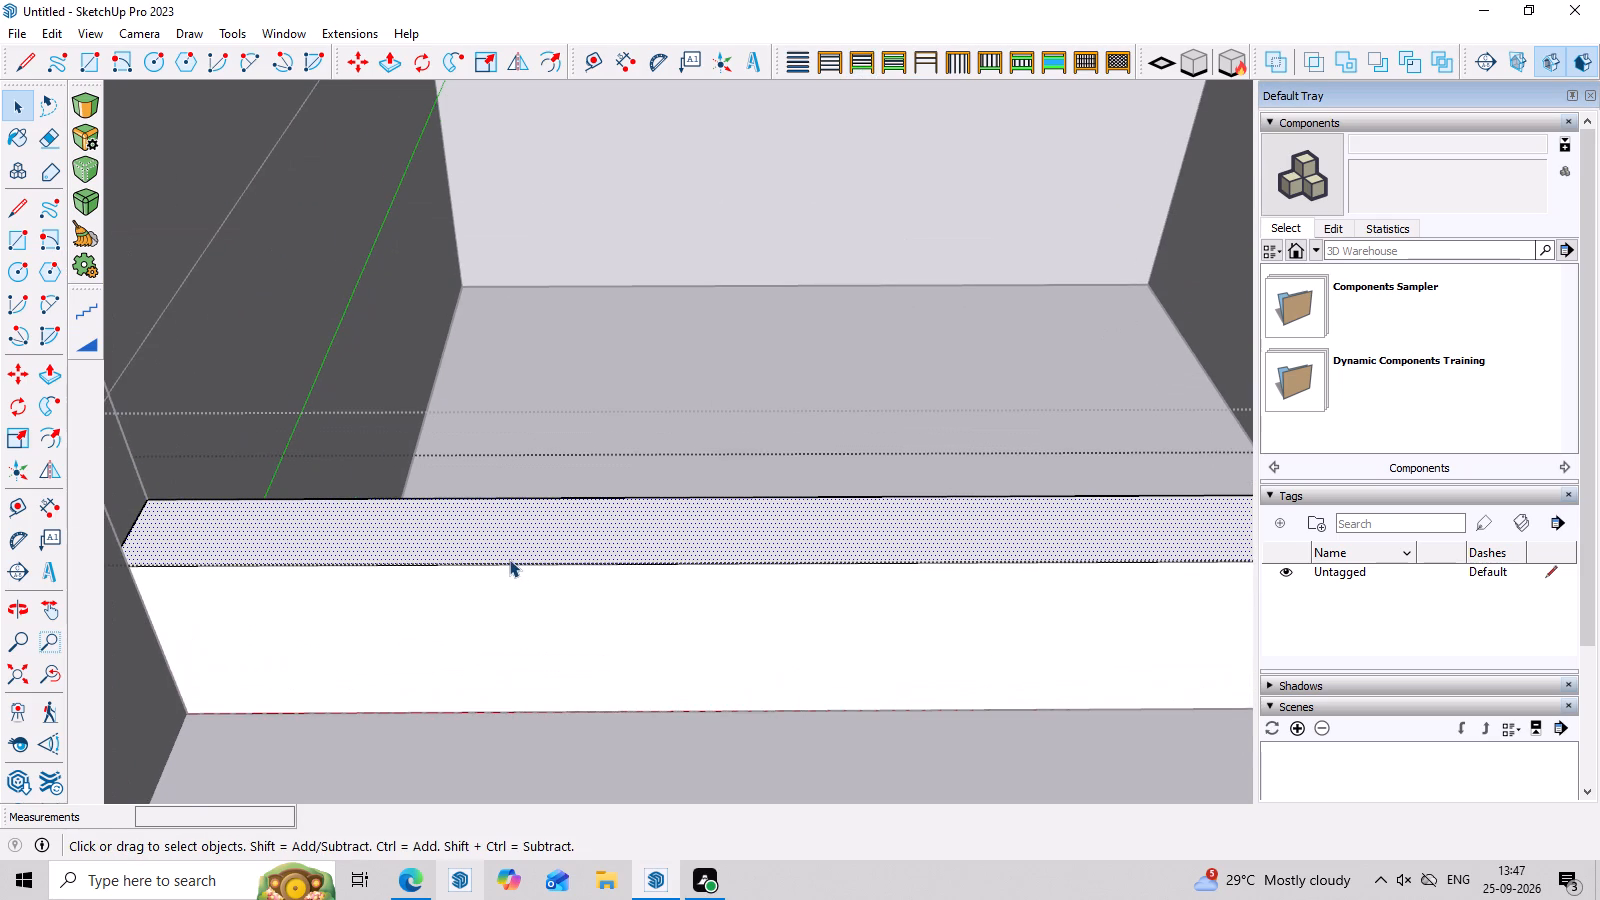
{"action": "left_click", "coordinate": [514, 564]}
{"action": "scroll", "coordinate": [514, 564], "scroll_direction": "up", "scroll_amount": 2}
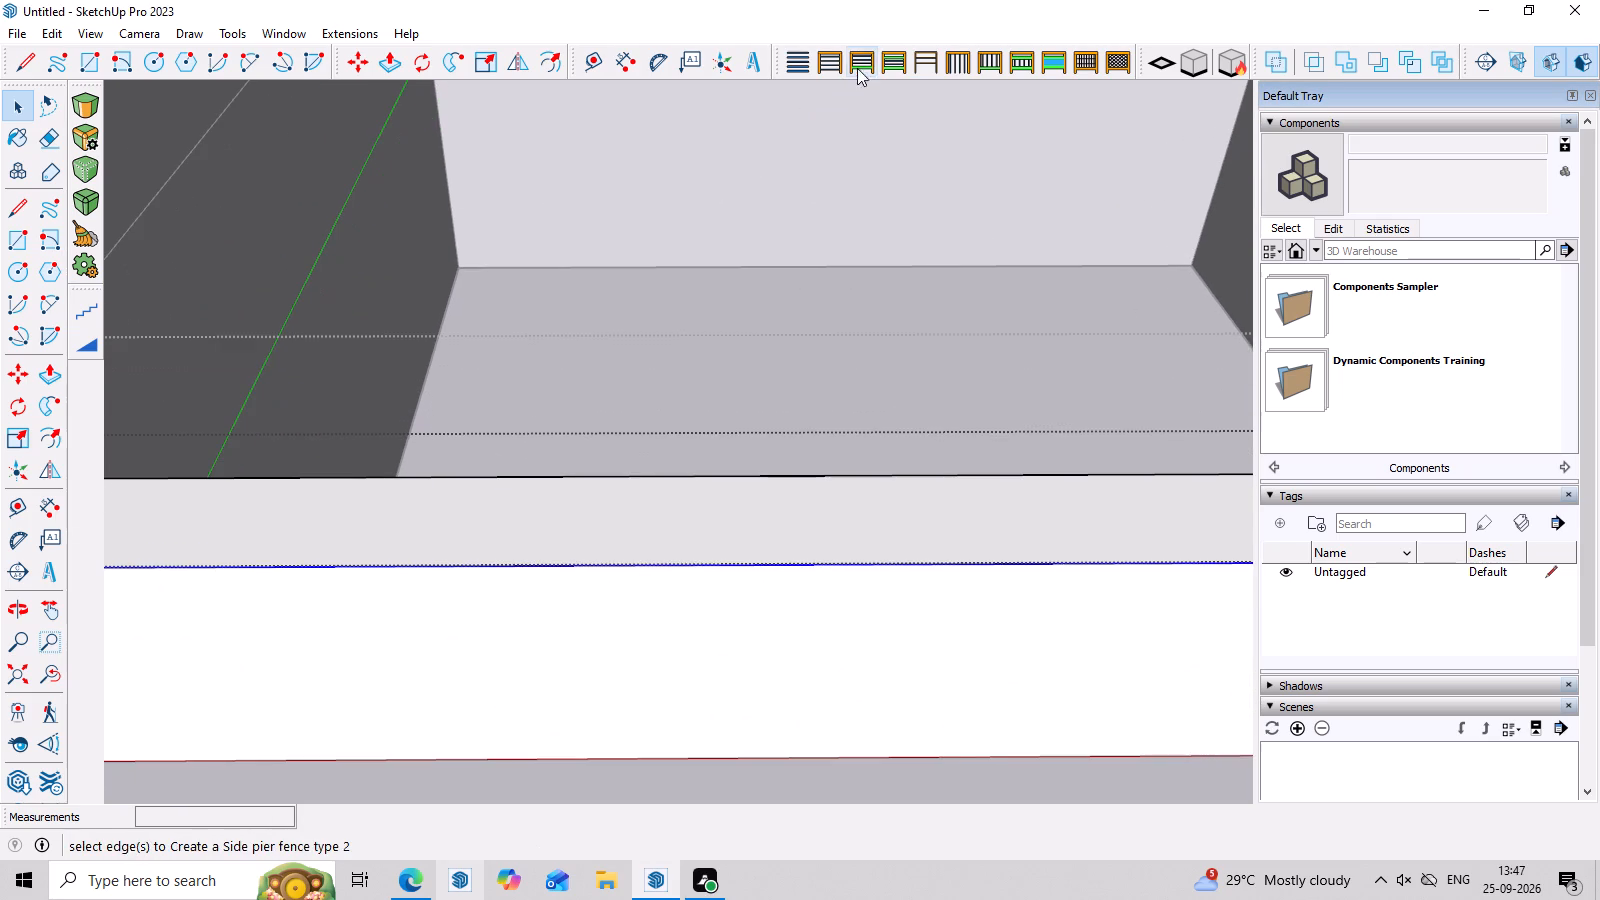
{"action": "left_click", "coordinate": [860, 64]}
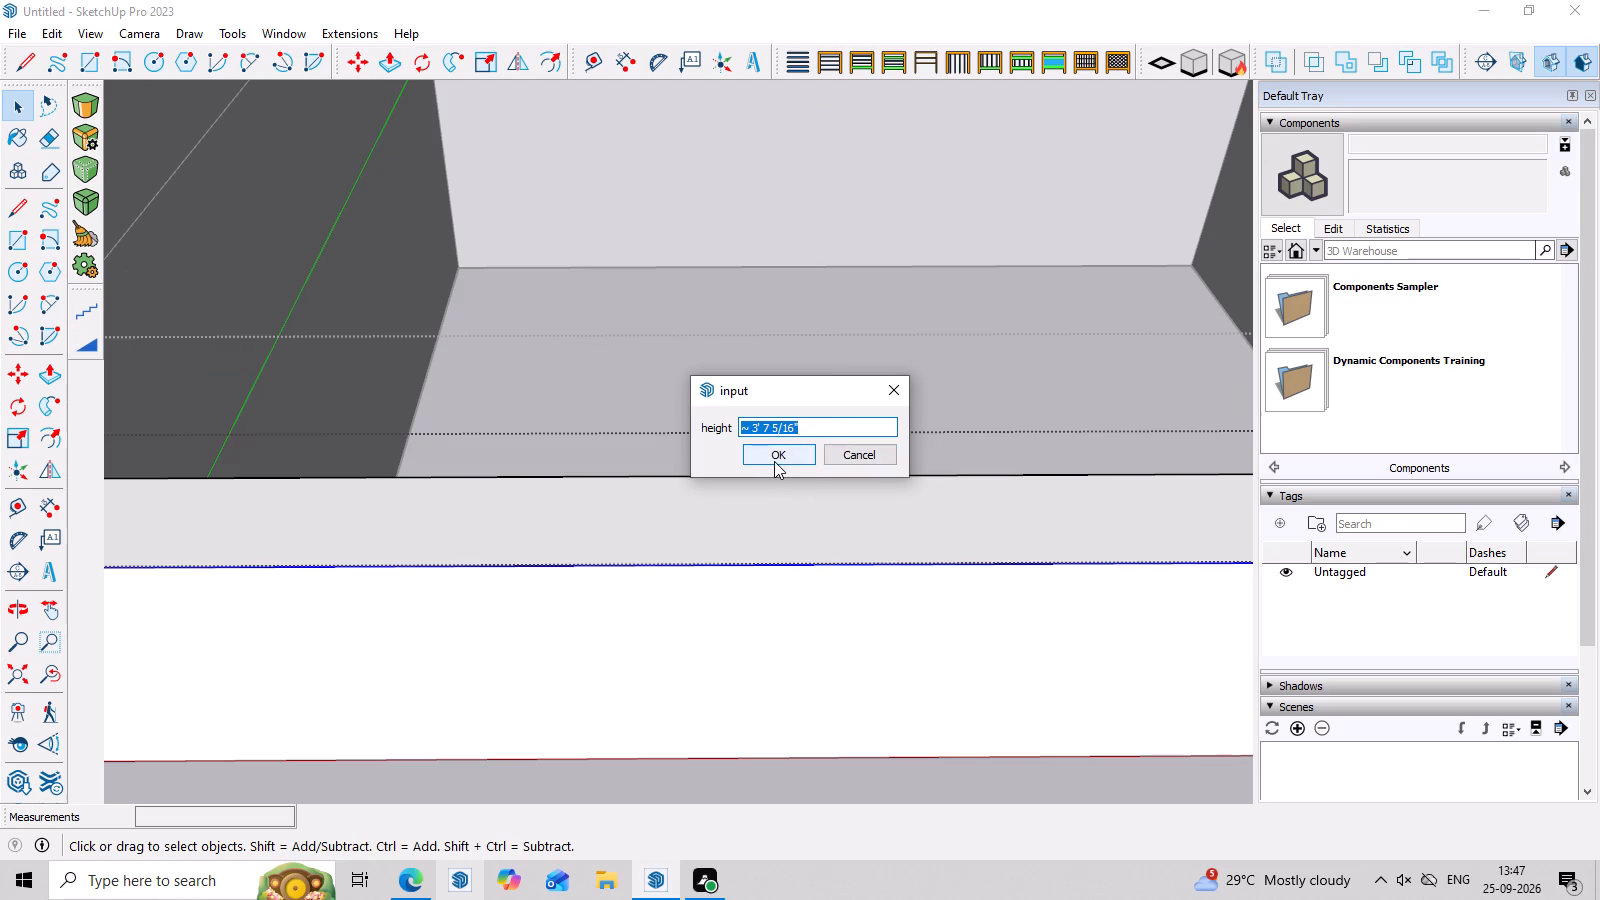
{"action": "left_click", "coordinate": [781, 459]}
{"action": "scroll", "coordinate": [740, 538], "scroll_direction": "down", "scroll_amount": 7}
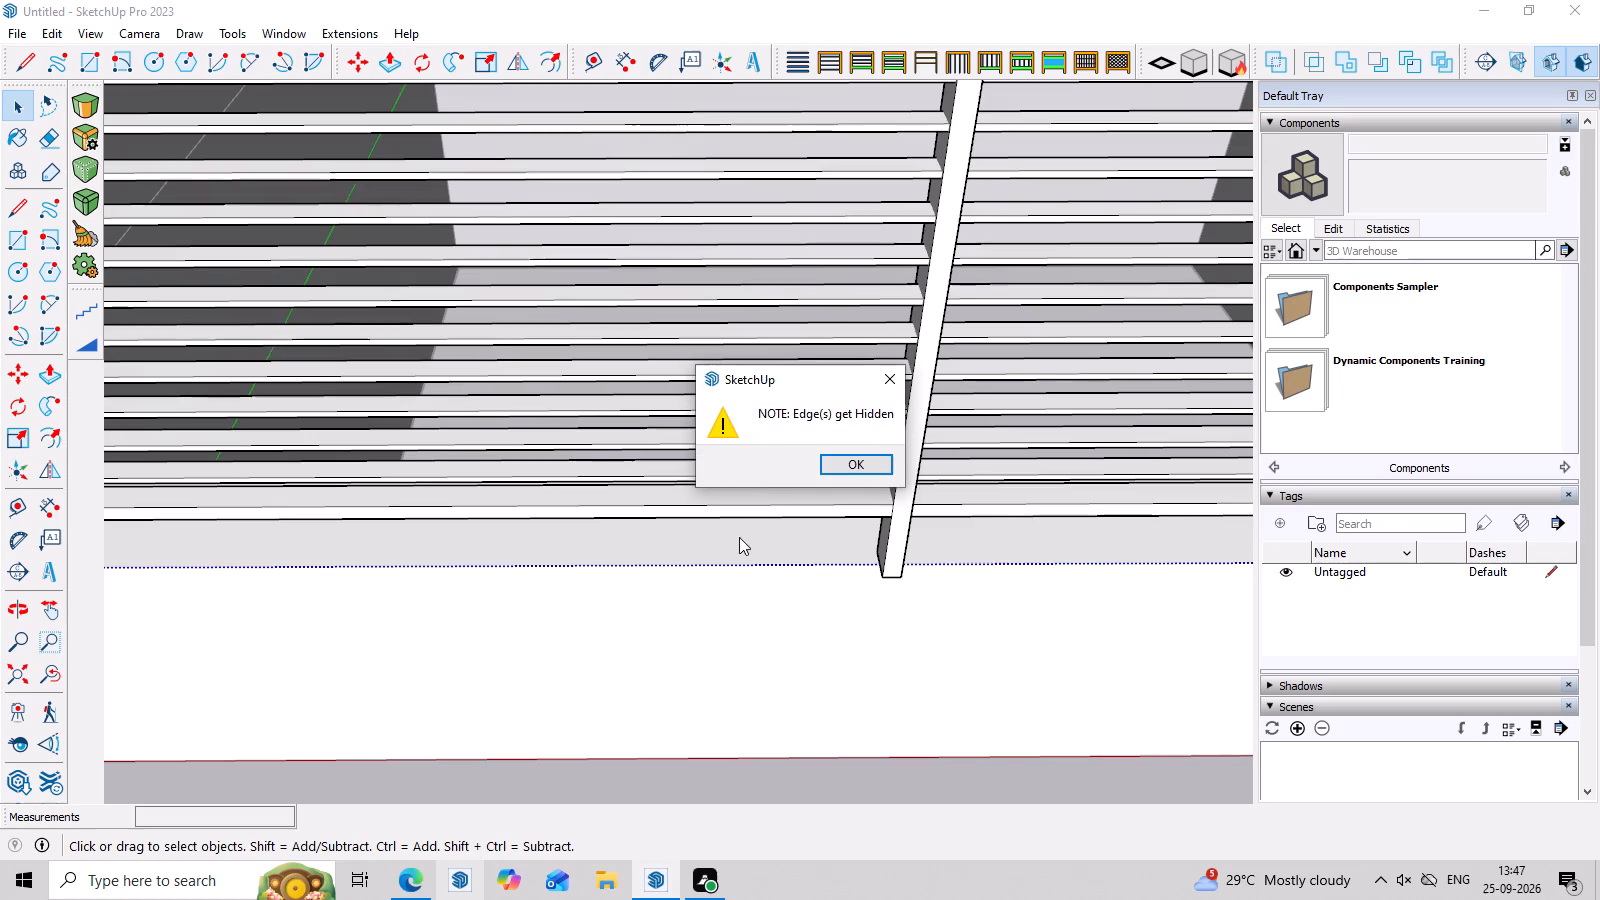
{"action": "scroll", "coordinate": [739, 537], "scroll_direction": "down", "scroll_amount": 6}
{"action": "left_click", "coordinate": [886, 375]}
{"action": "scroll", "coordinate": [787, 538], "scroll_direction": "down", "scroll_amount": 7}
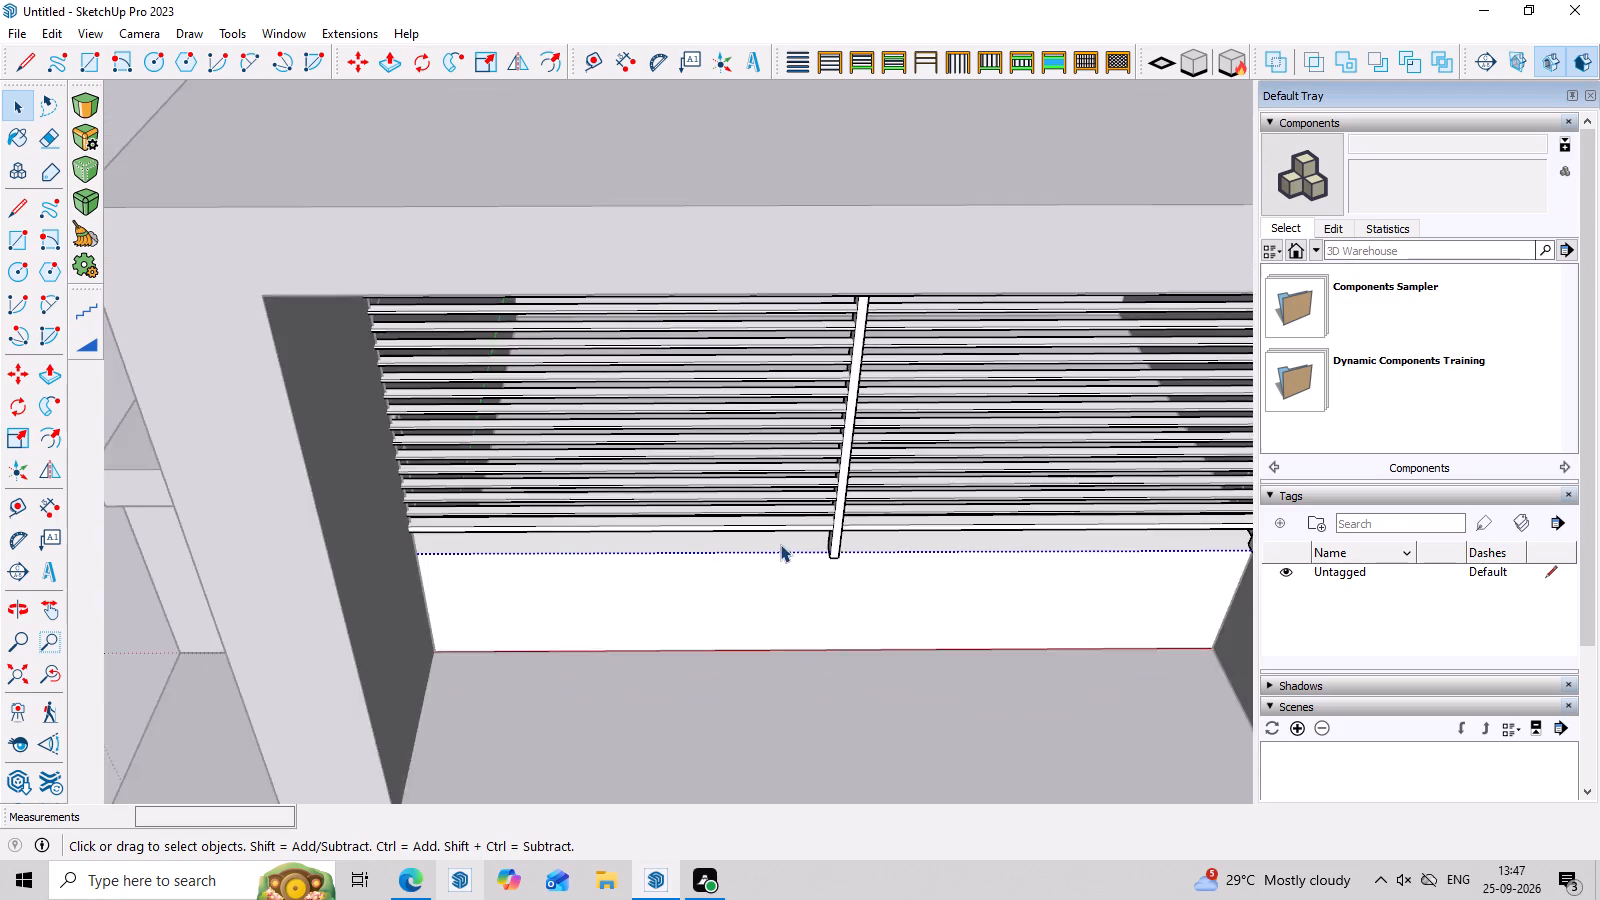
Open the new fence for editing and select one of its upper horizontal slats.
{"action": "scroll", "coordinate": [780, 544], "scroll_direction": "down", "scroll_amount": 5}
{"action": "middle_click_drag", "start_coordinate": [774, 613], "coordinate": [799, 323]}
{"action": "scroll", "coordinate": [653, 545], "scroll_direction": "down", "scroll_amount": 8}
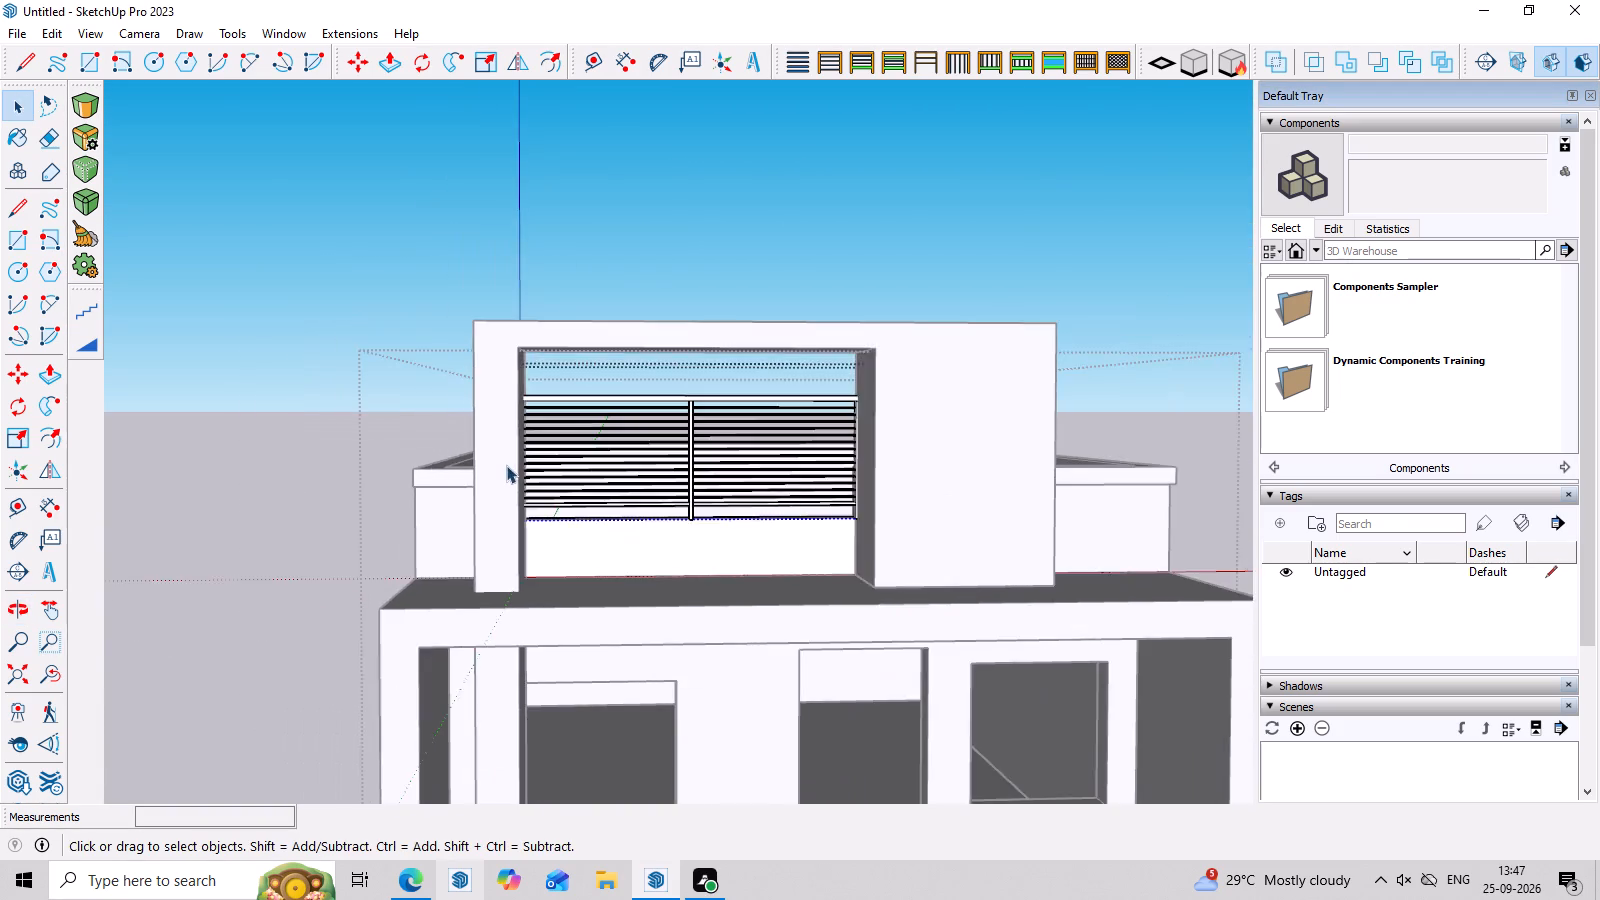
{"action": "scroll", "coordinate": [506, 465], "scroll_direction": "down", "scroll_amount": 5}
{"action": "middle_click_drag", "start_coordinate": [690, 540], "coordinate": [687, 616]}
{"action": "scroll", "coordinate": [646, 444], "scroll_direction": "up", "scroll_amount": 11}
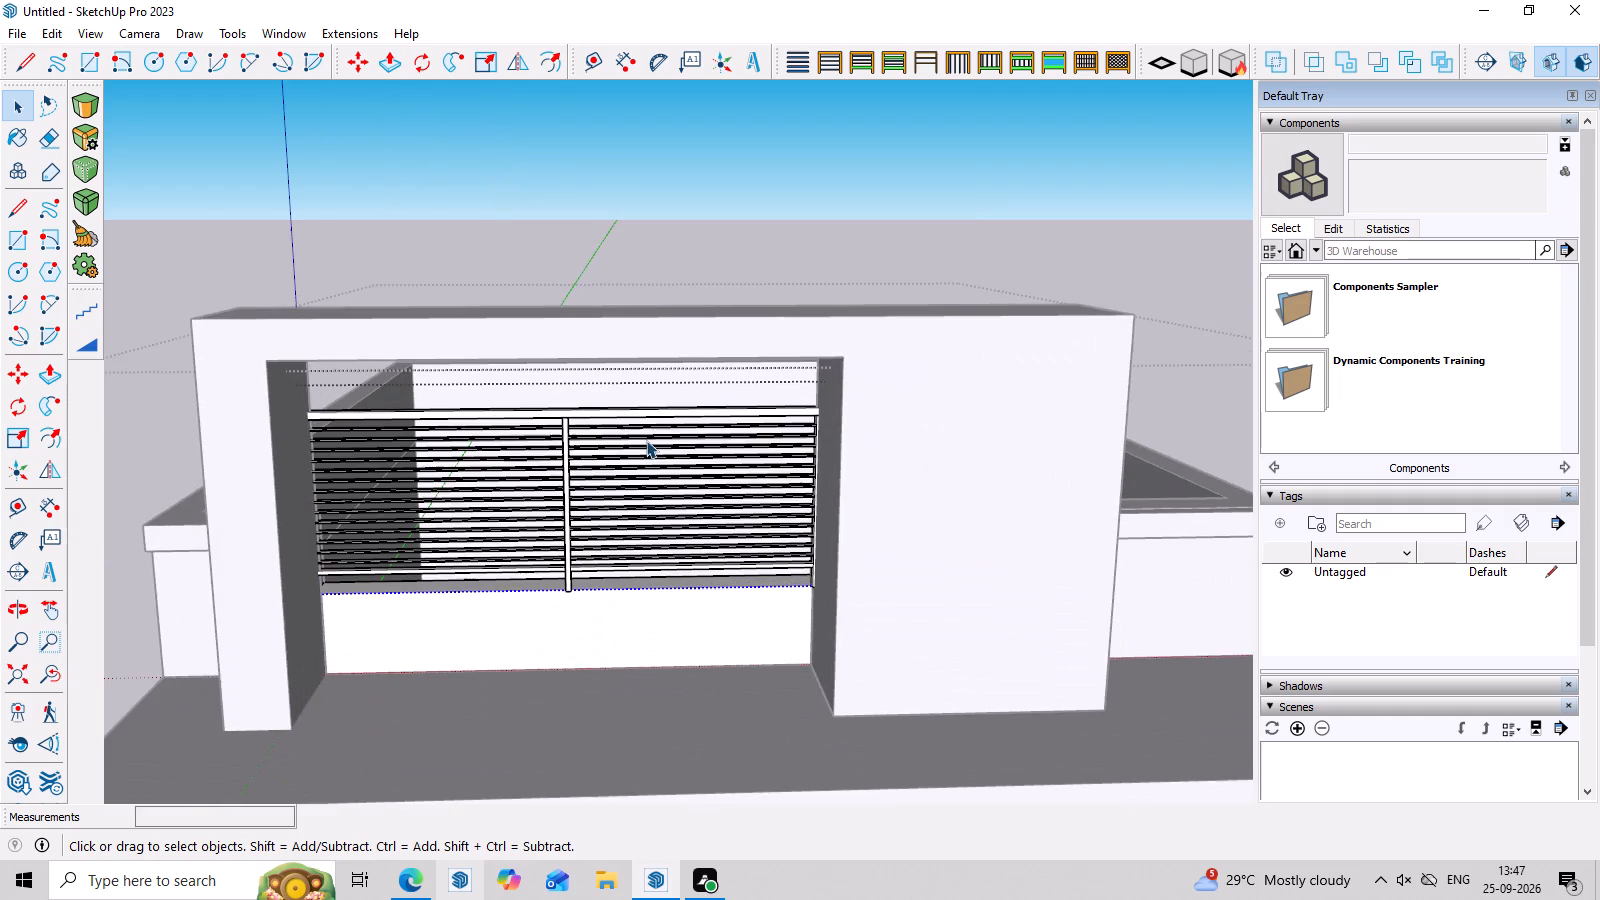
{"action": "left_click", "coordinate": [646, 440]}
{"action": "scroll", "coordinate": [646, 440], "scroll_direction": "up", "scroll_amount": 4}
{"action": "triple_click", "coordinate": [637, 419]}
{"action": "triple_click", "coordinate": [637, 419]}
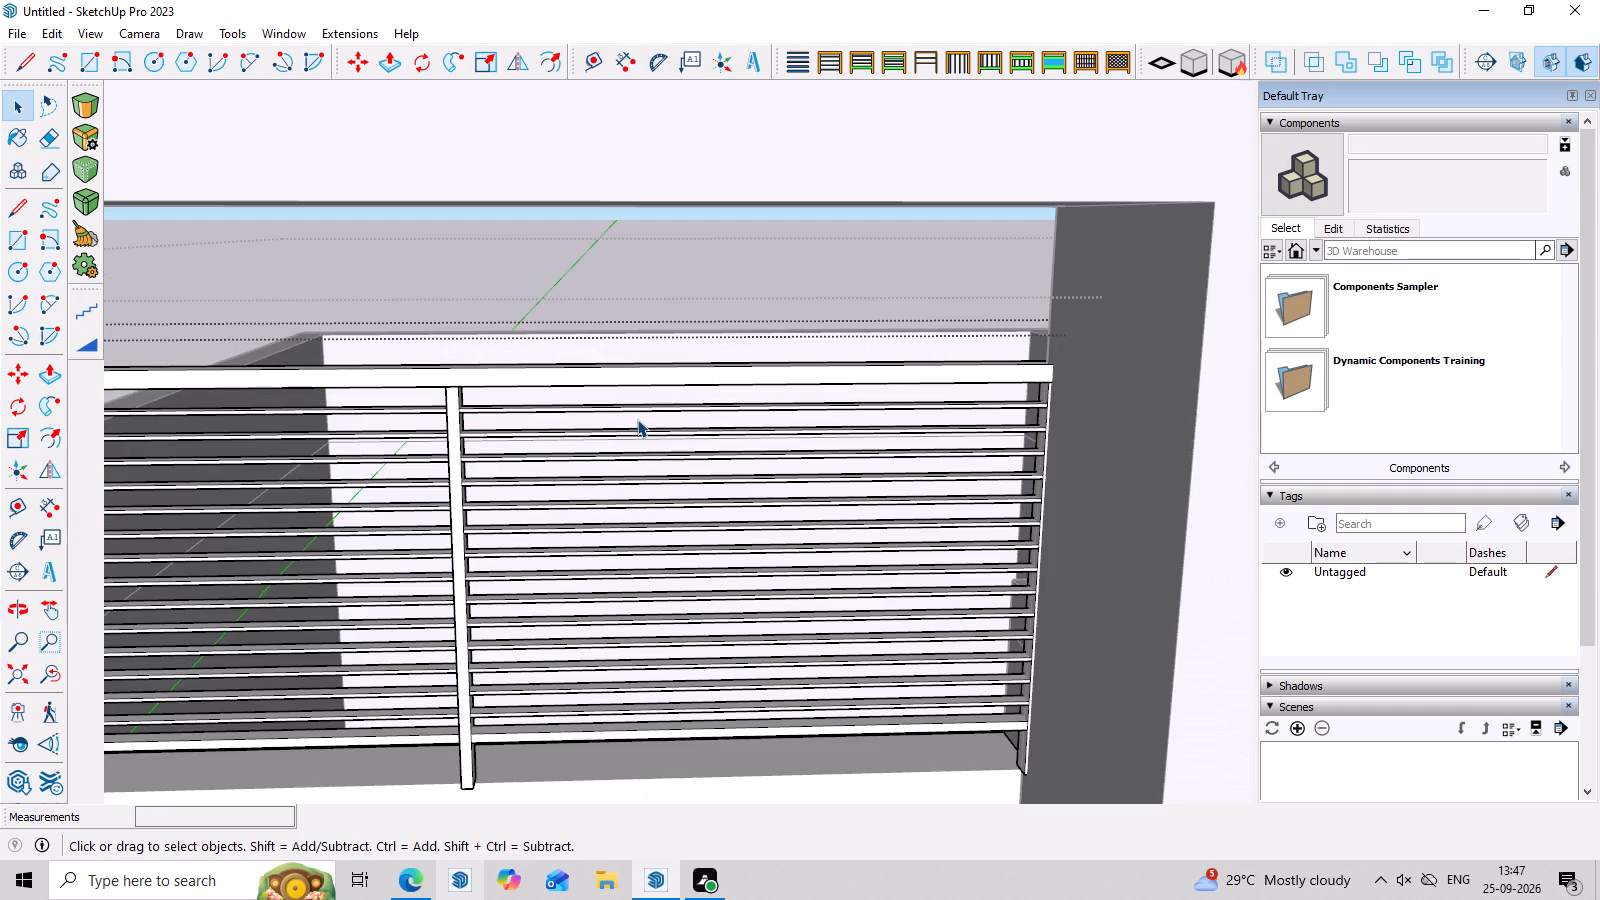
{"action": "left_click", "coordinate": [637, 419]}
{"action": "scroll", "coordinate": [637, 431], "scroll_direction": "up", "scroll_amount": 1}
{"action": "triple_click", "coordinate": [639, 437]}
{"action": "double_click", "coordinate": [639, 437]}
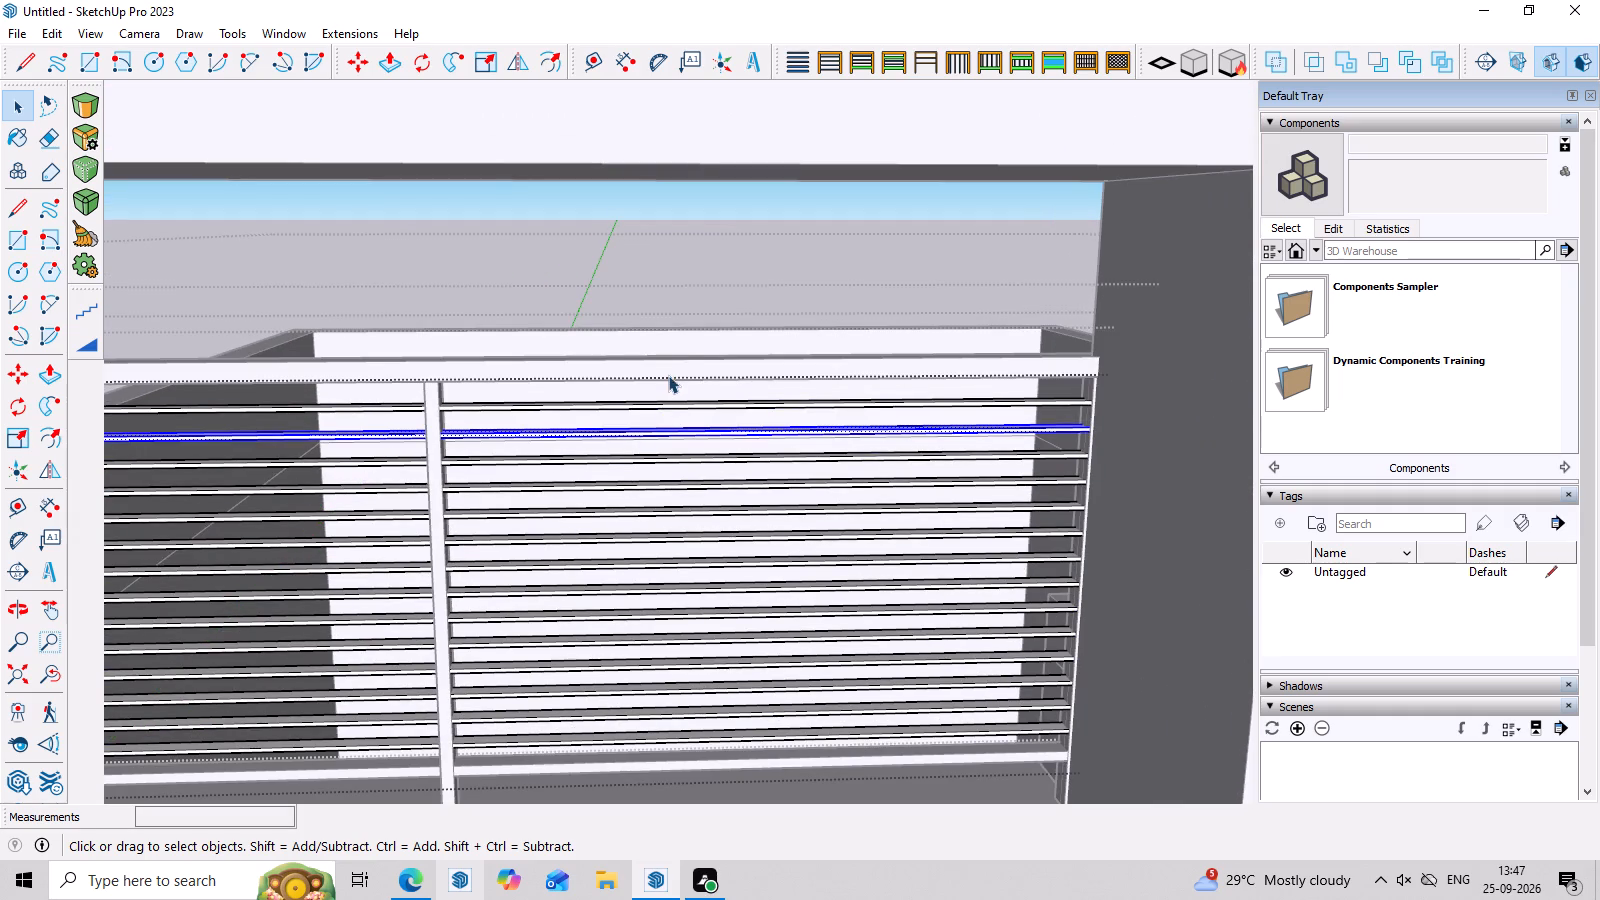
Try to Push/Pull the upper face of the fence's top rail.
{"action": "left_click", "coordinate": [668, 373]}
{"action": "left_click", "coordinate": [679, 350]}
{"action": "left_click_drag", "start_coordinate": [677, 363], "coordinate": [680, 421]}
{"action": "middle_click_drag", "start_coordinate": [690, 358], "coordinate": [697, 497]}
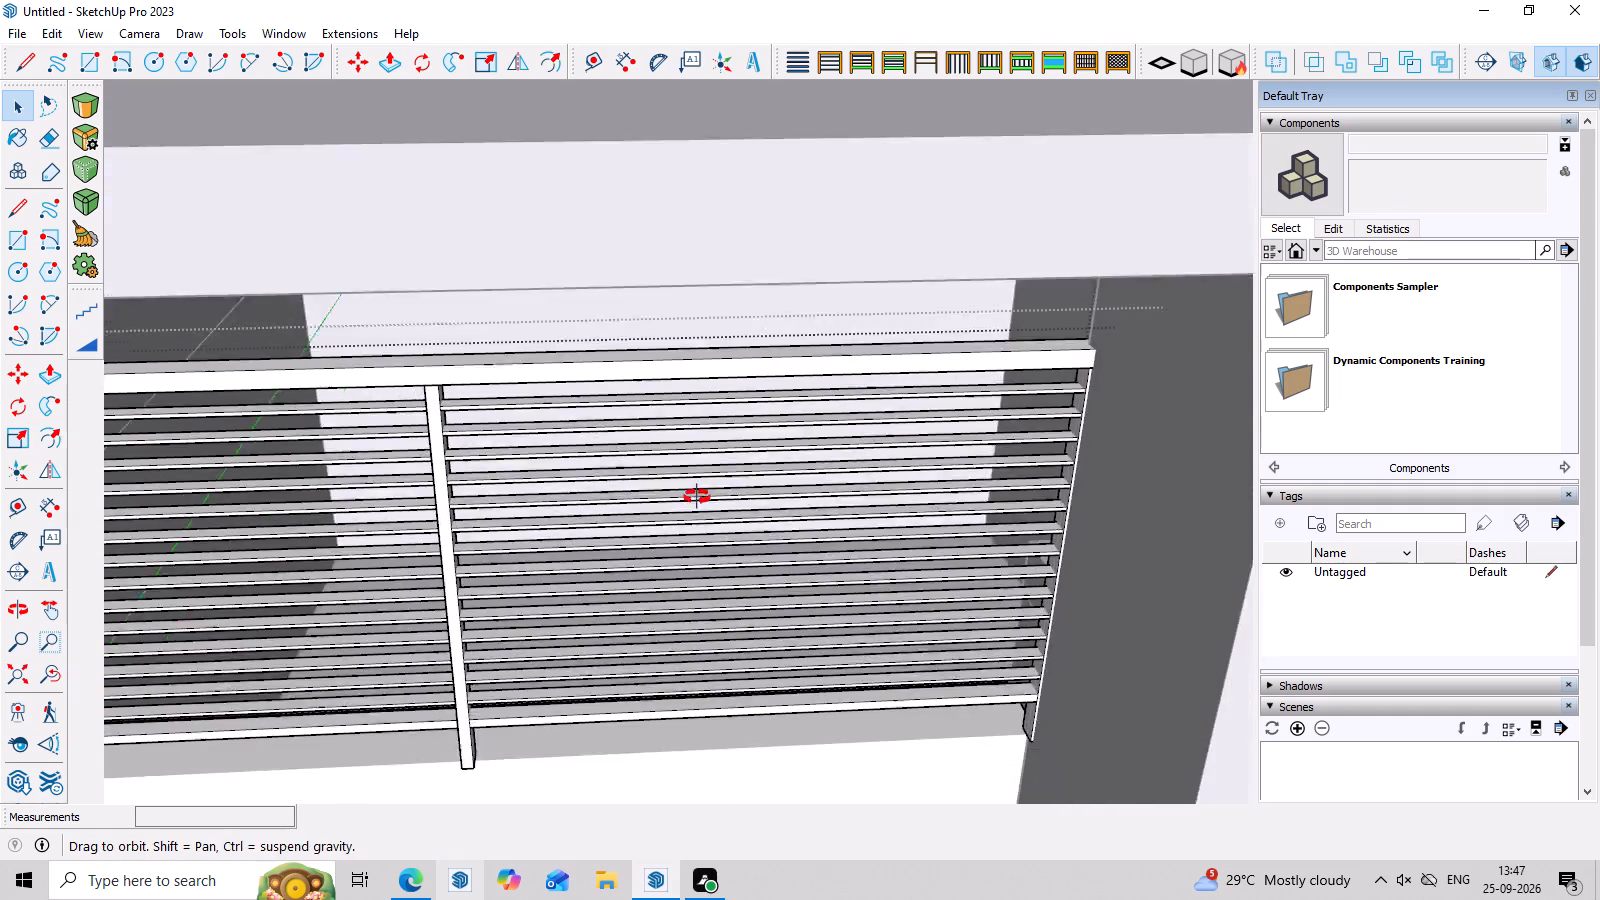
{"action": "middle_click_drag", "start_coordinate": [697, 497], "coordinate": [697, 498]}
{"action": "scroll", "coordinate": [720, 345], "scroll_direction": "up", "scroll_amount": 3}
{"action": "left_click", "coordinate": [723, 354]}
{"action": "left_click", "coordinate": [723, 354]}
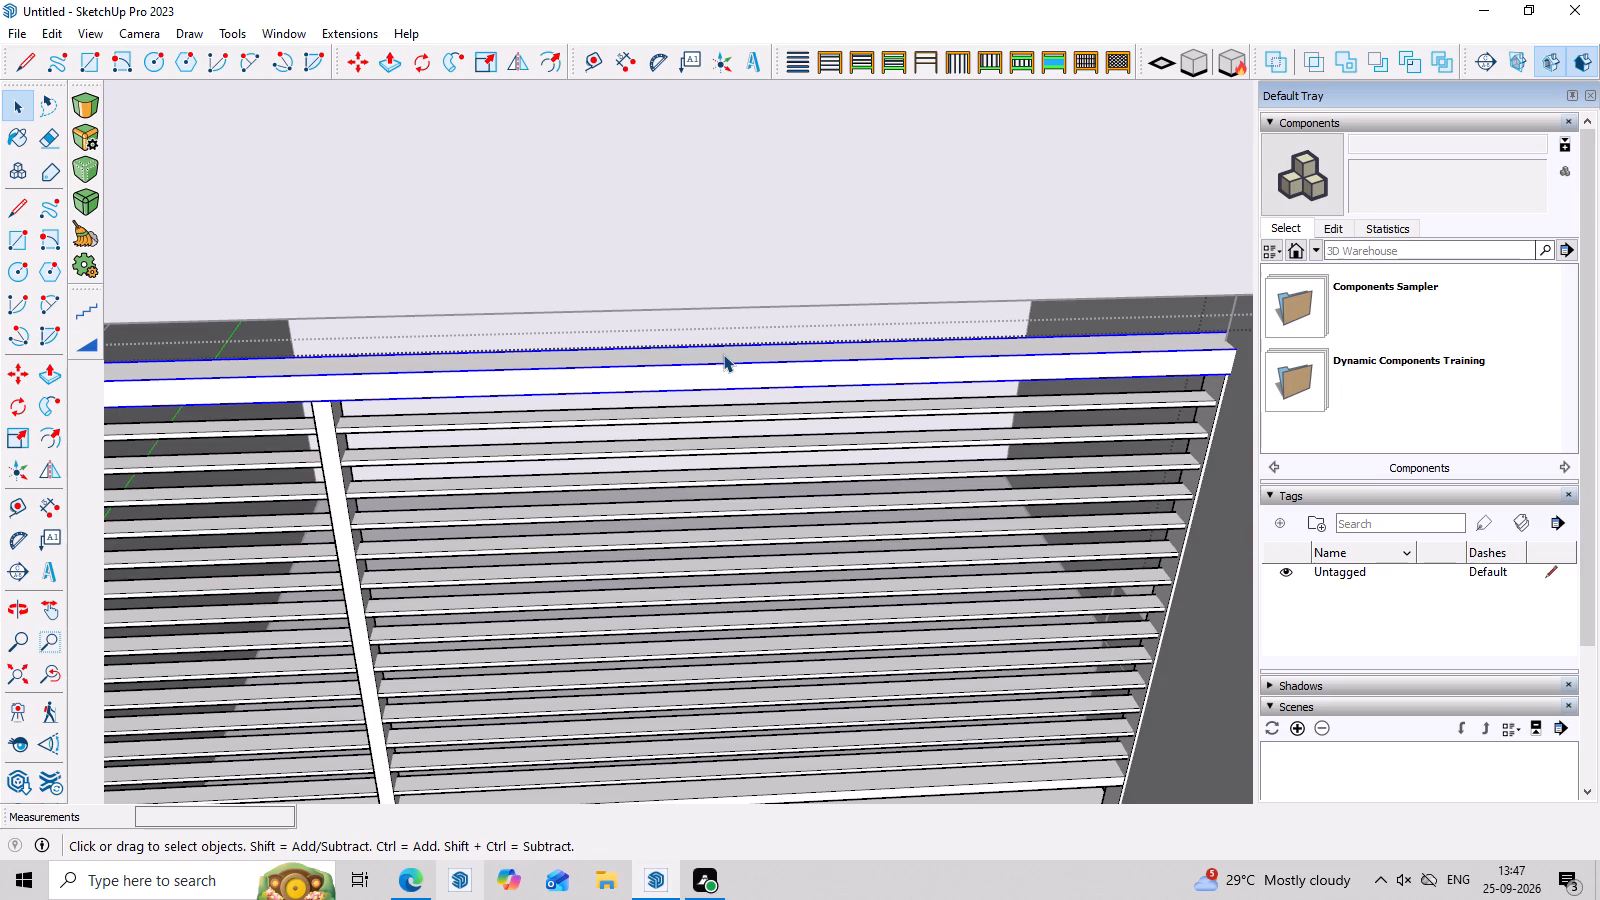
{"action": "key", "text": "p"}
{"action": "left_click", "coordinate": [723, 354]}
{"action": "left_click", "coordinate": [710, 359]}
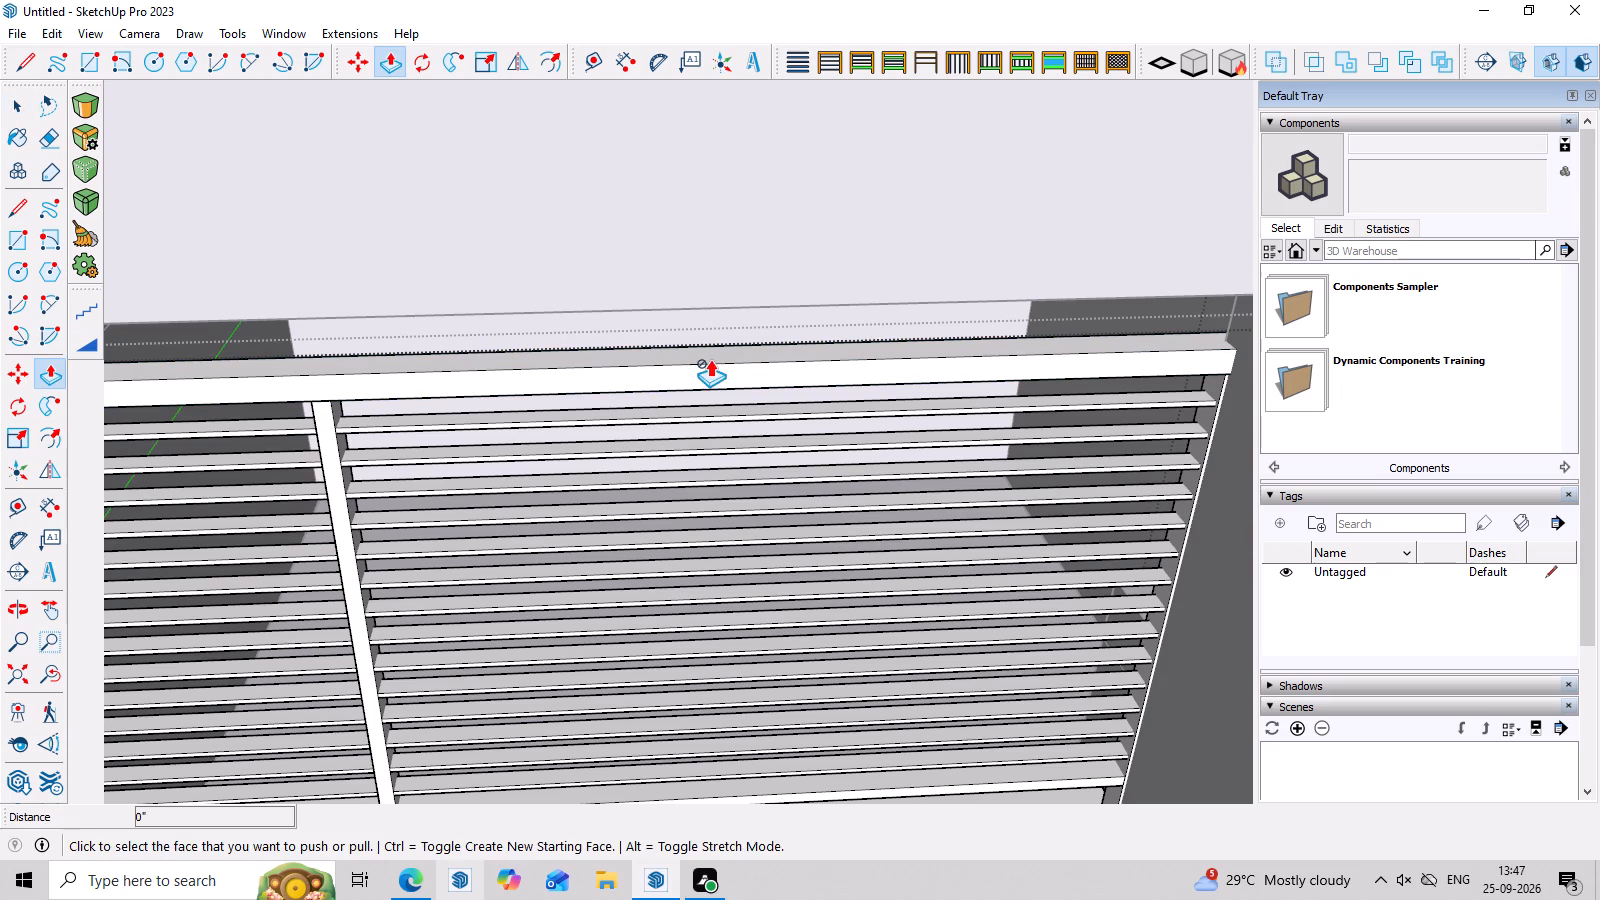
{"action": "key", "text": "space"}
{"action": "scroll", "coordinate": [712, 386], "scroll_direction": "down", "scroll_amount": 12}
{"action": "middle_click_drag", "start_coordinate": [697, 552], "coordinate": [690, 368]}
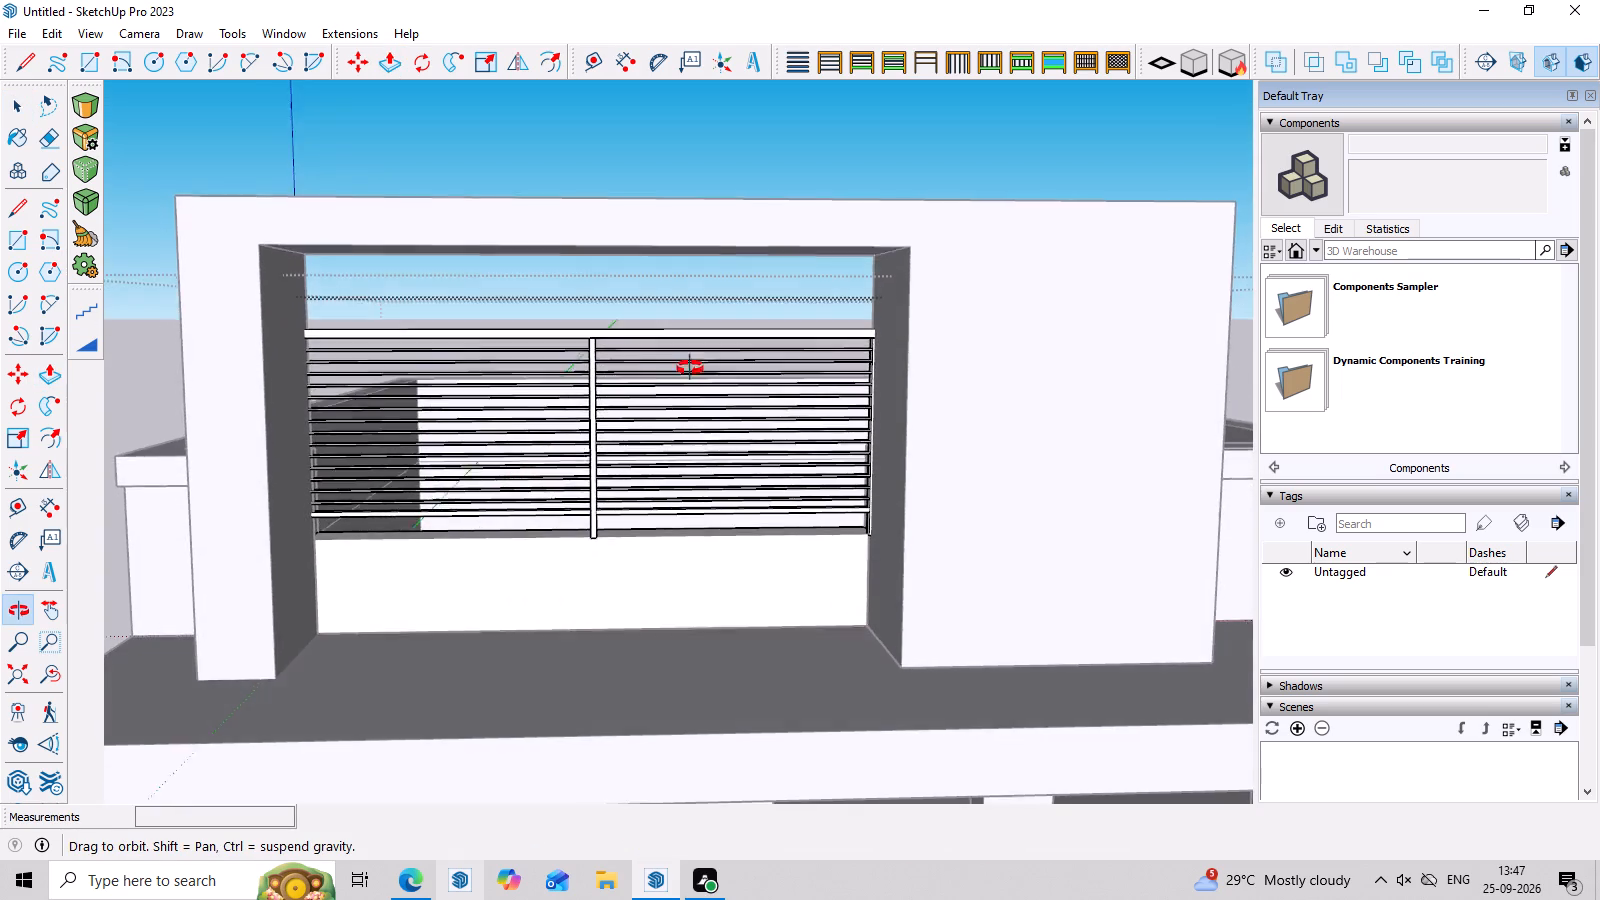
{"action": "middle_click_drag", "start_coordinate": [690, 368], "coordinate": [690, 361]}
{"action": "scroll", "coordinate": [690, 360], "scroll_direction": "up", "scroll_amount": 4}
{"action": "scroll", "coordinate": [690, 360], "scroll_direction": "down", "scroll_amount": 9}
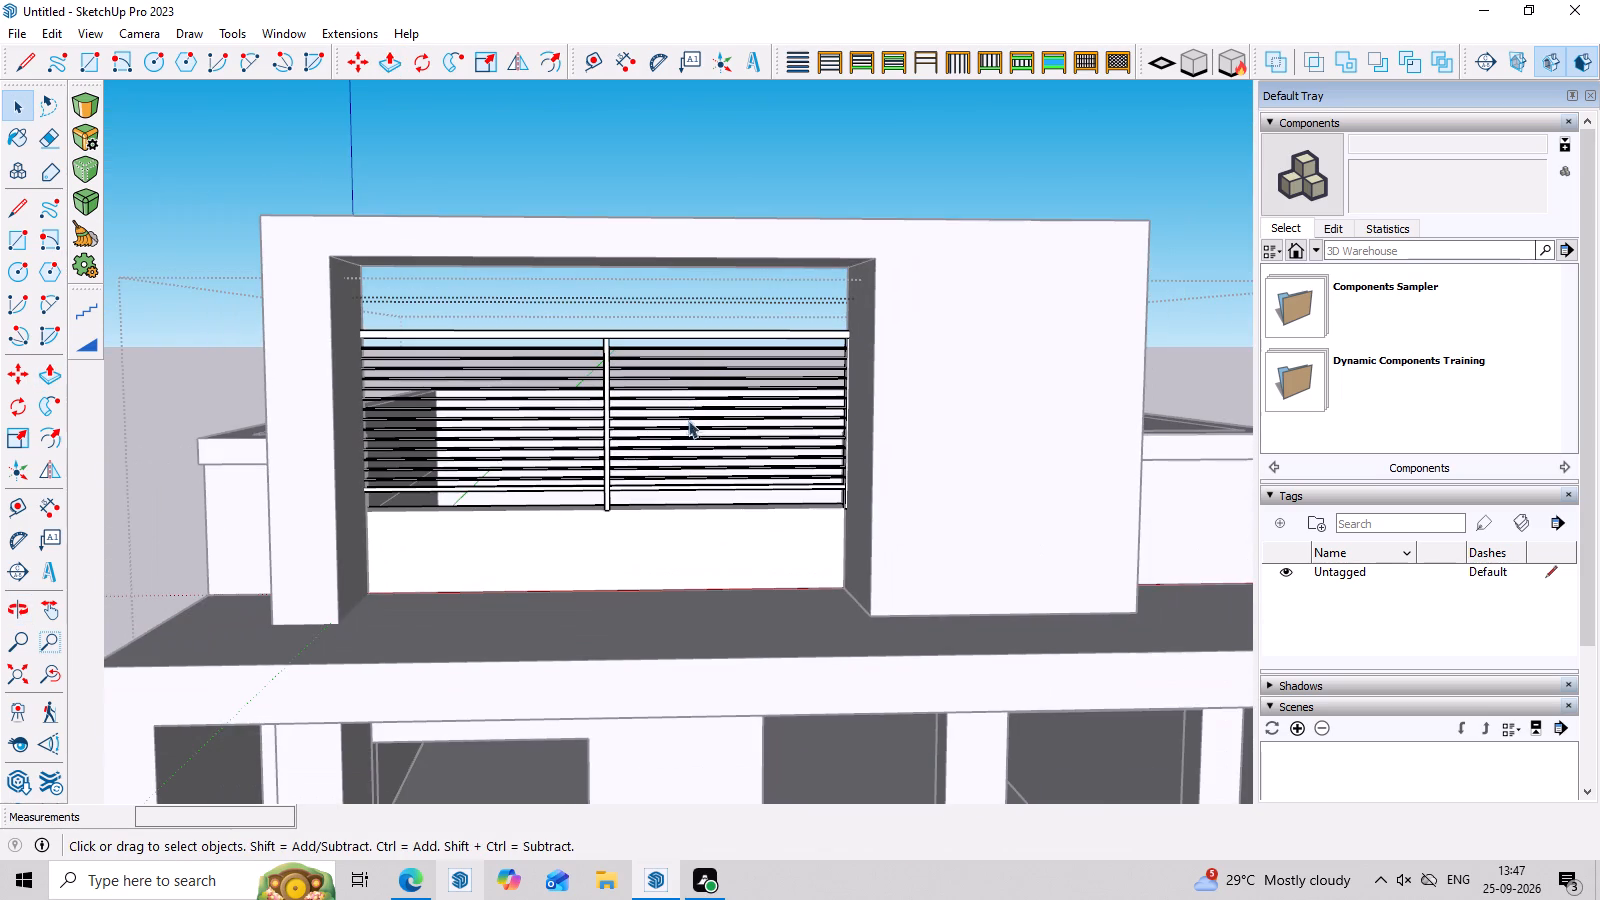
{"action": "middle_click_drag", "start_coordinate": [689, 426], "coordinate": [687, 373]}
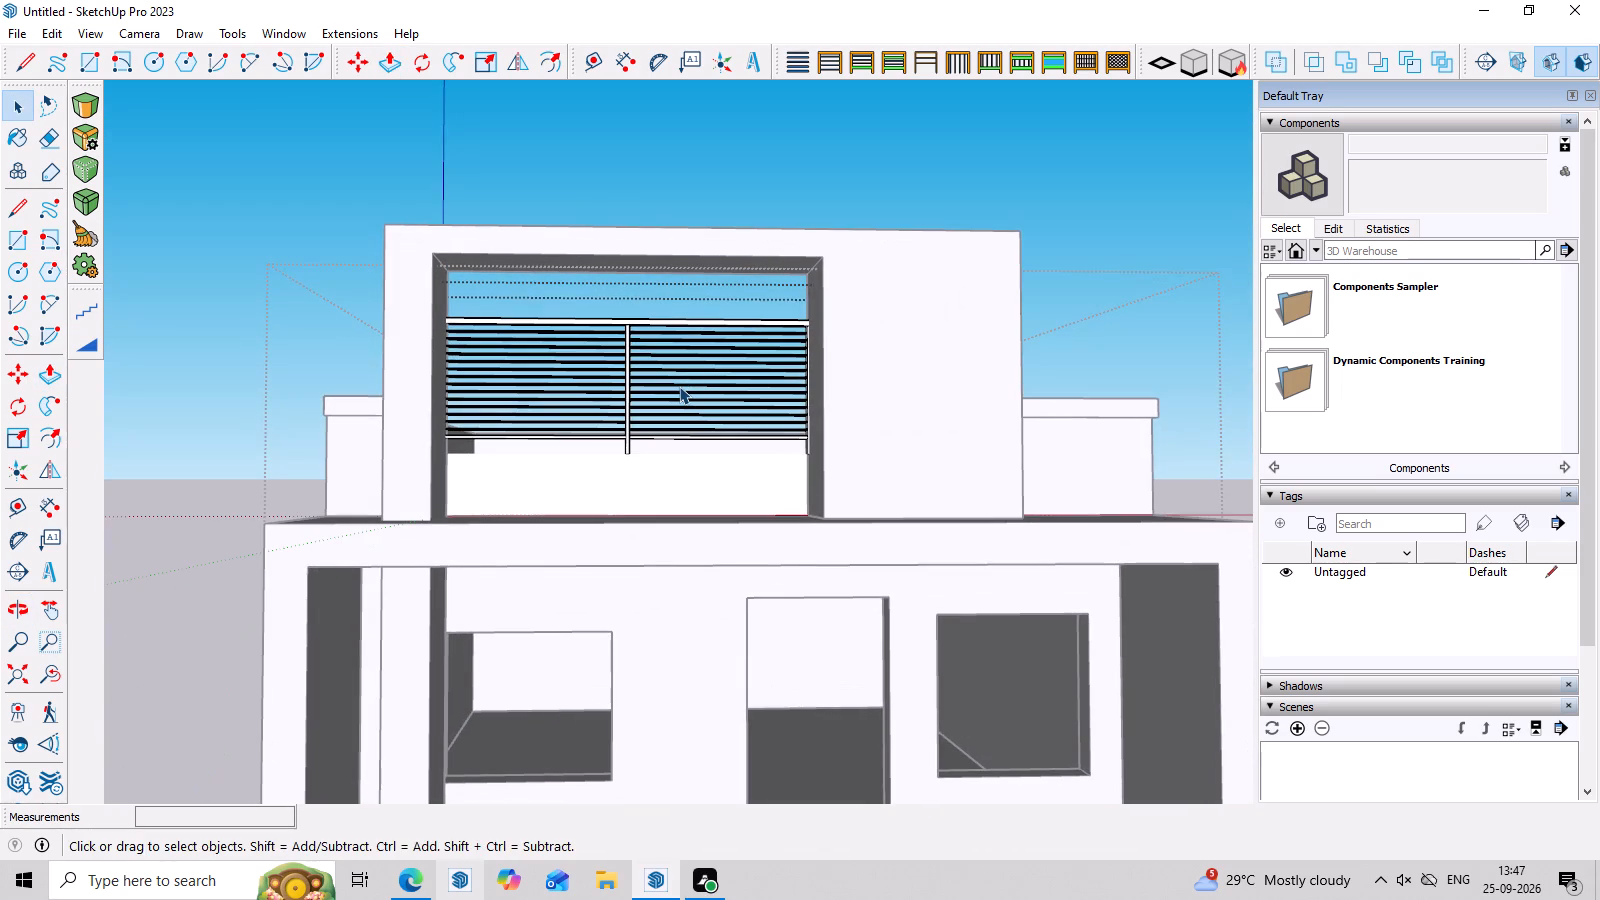
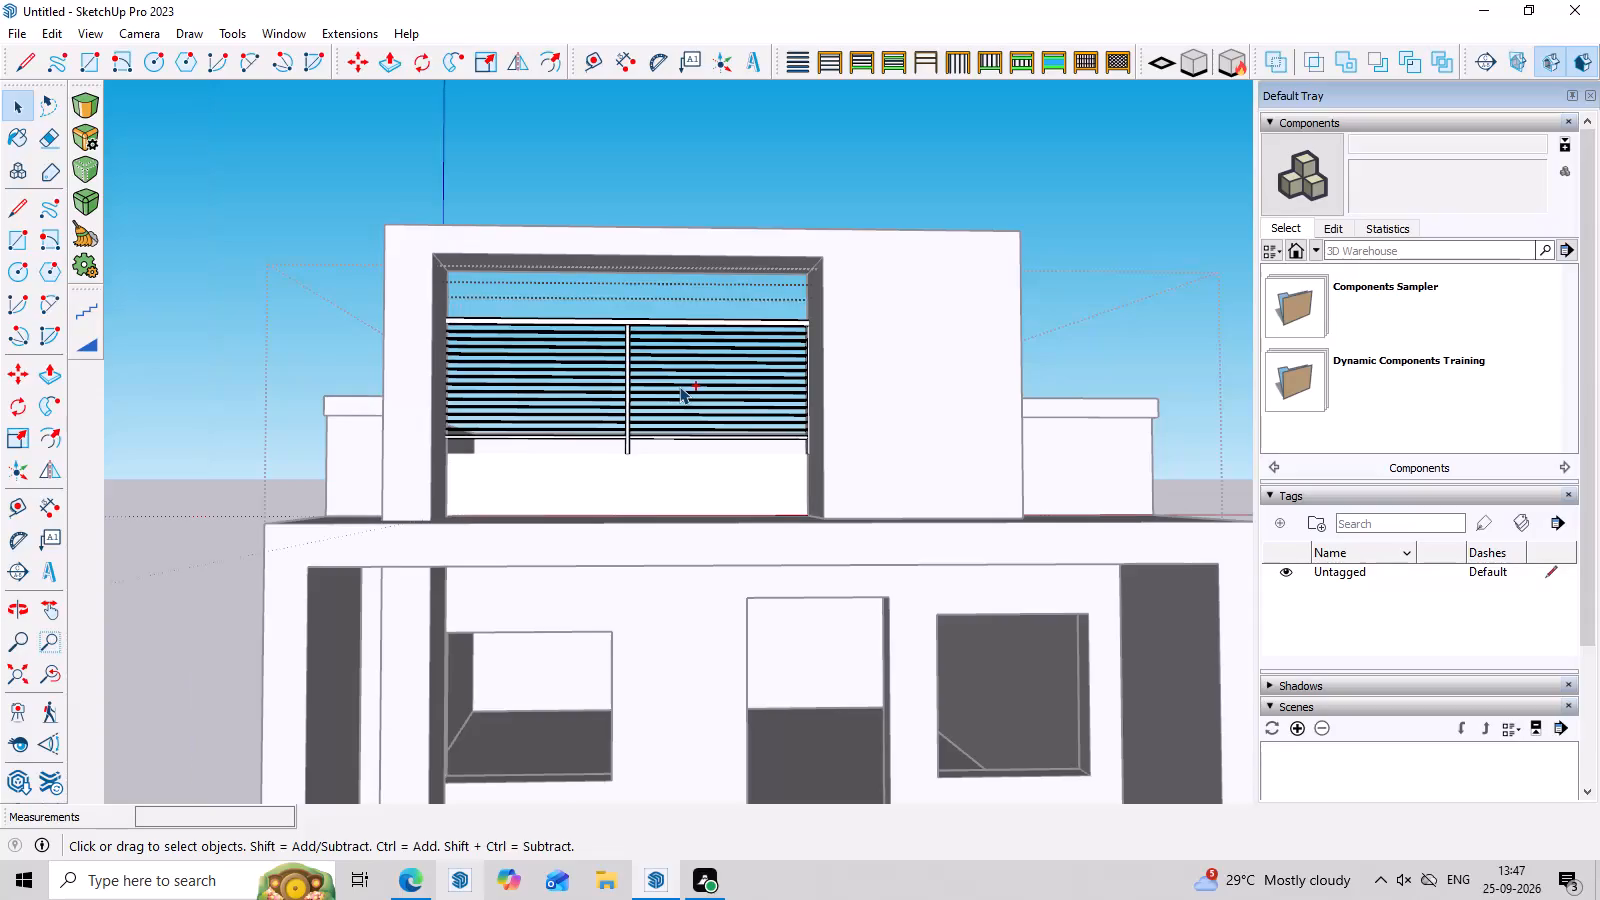
Undo the horizontal-bar fence in the top-floor opening.
{"action": "key", "text": "ctrl+z"}
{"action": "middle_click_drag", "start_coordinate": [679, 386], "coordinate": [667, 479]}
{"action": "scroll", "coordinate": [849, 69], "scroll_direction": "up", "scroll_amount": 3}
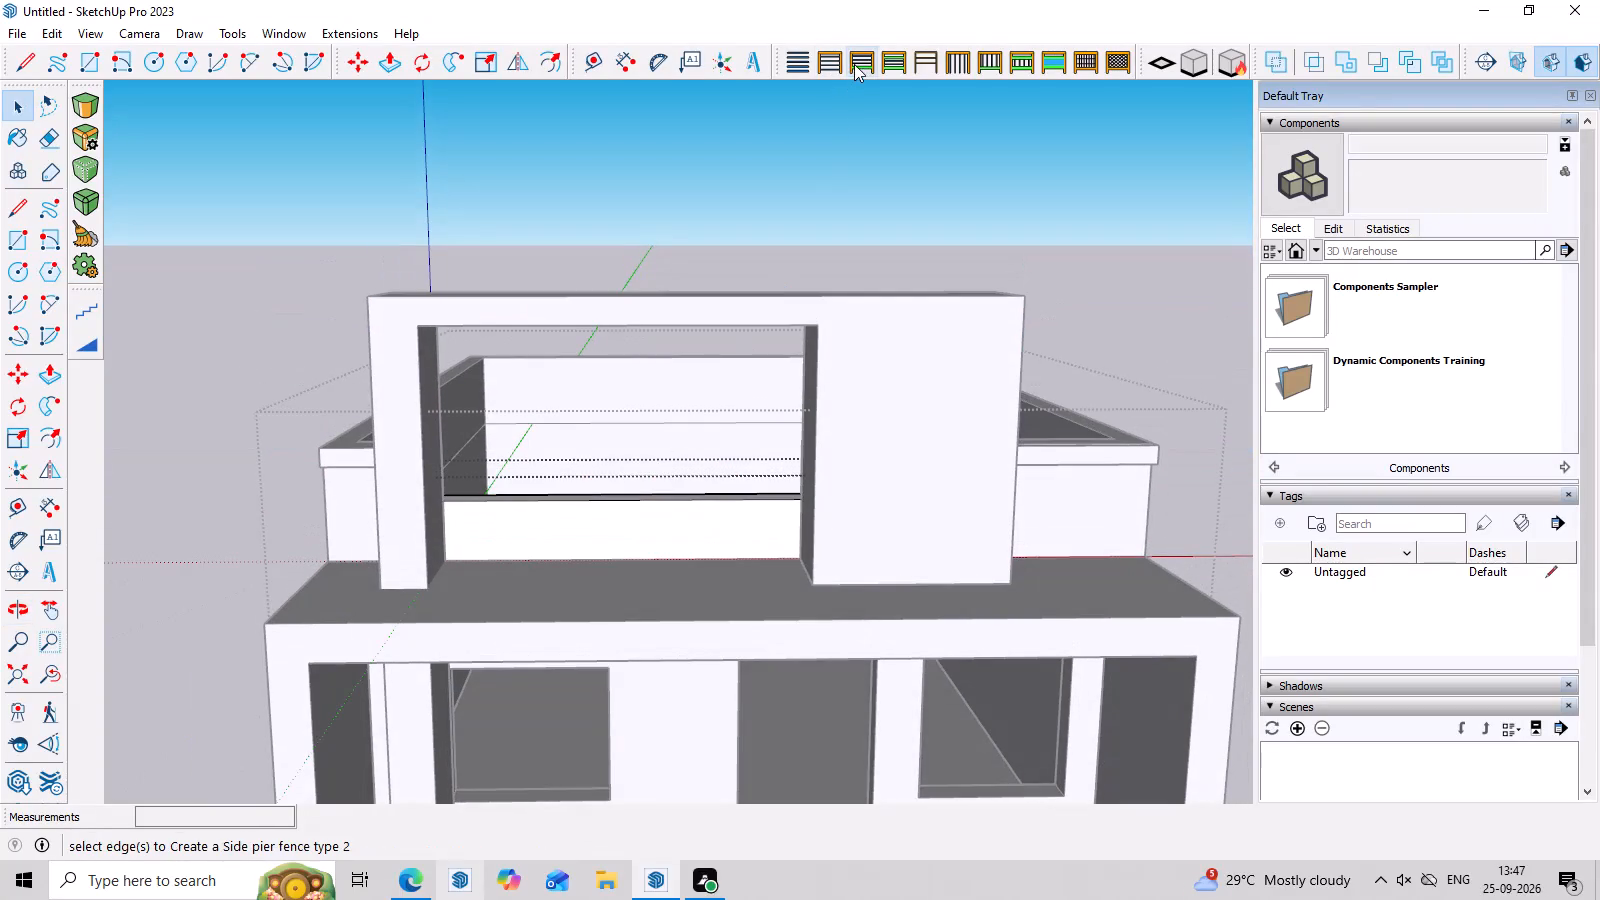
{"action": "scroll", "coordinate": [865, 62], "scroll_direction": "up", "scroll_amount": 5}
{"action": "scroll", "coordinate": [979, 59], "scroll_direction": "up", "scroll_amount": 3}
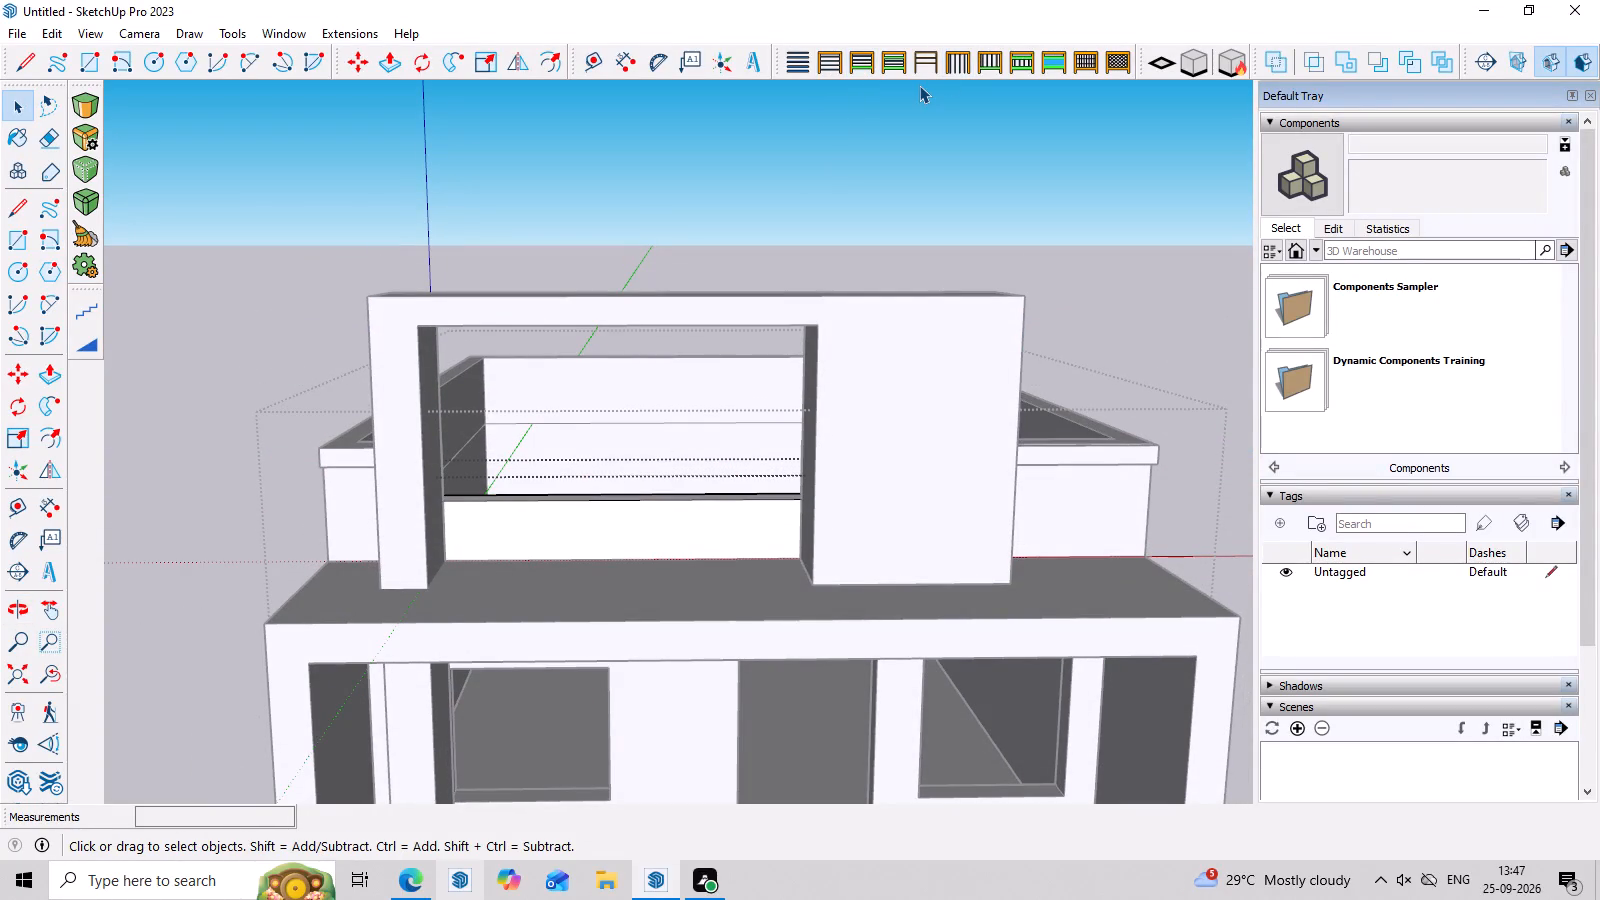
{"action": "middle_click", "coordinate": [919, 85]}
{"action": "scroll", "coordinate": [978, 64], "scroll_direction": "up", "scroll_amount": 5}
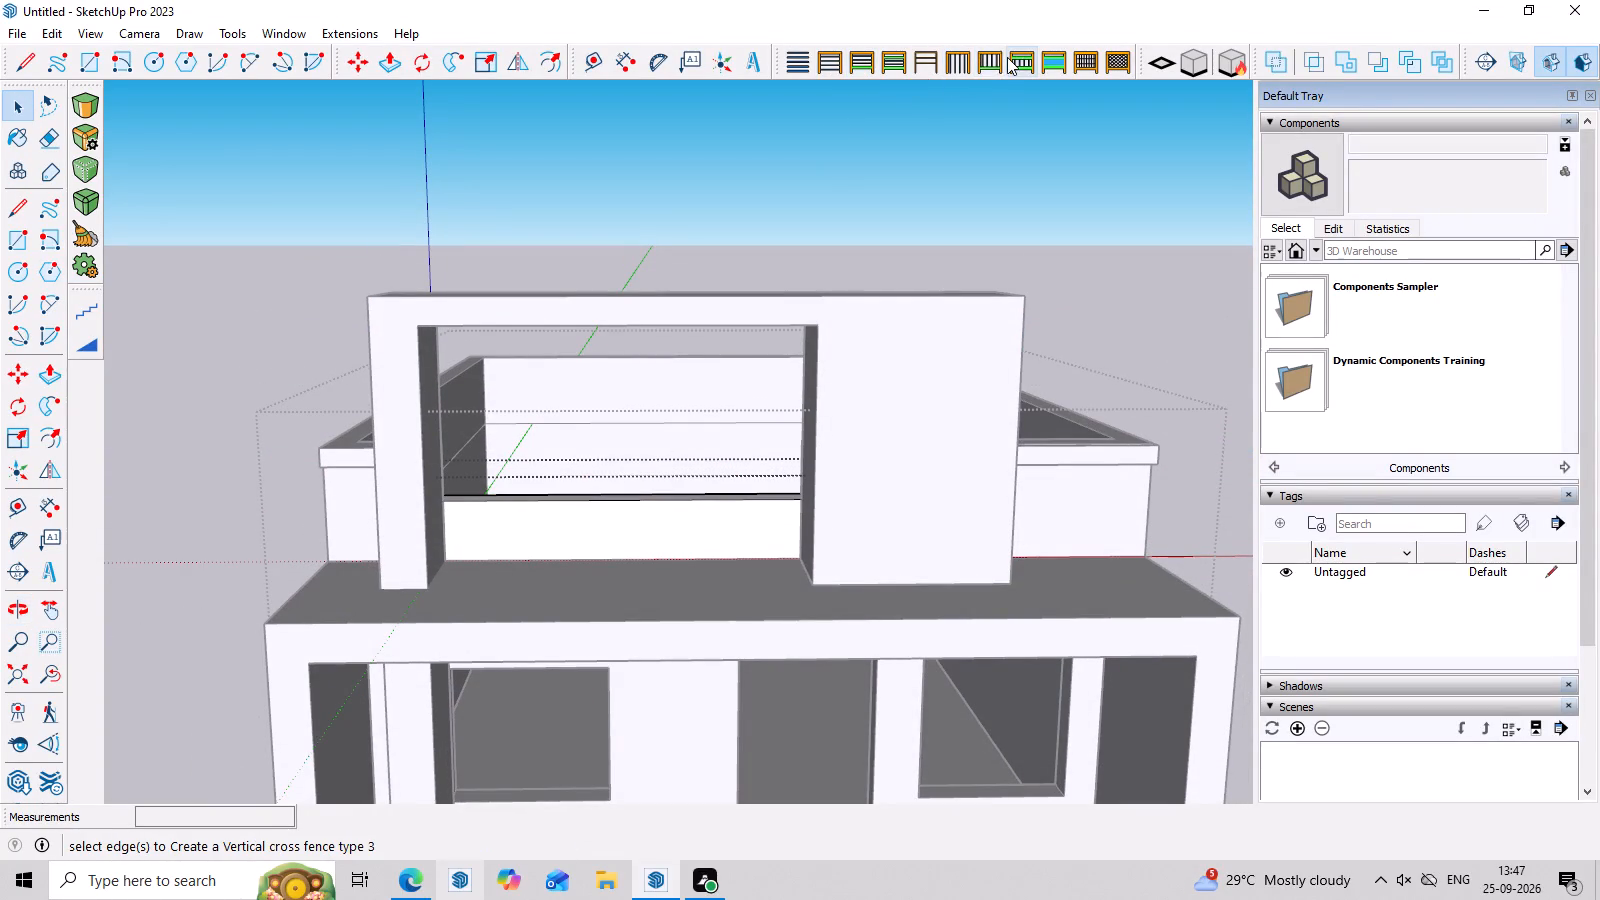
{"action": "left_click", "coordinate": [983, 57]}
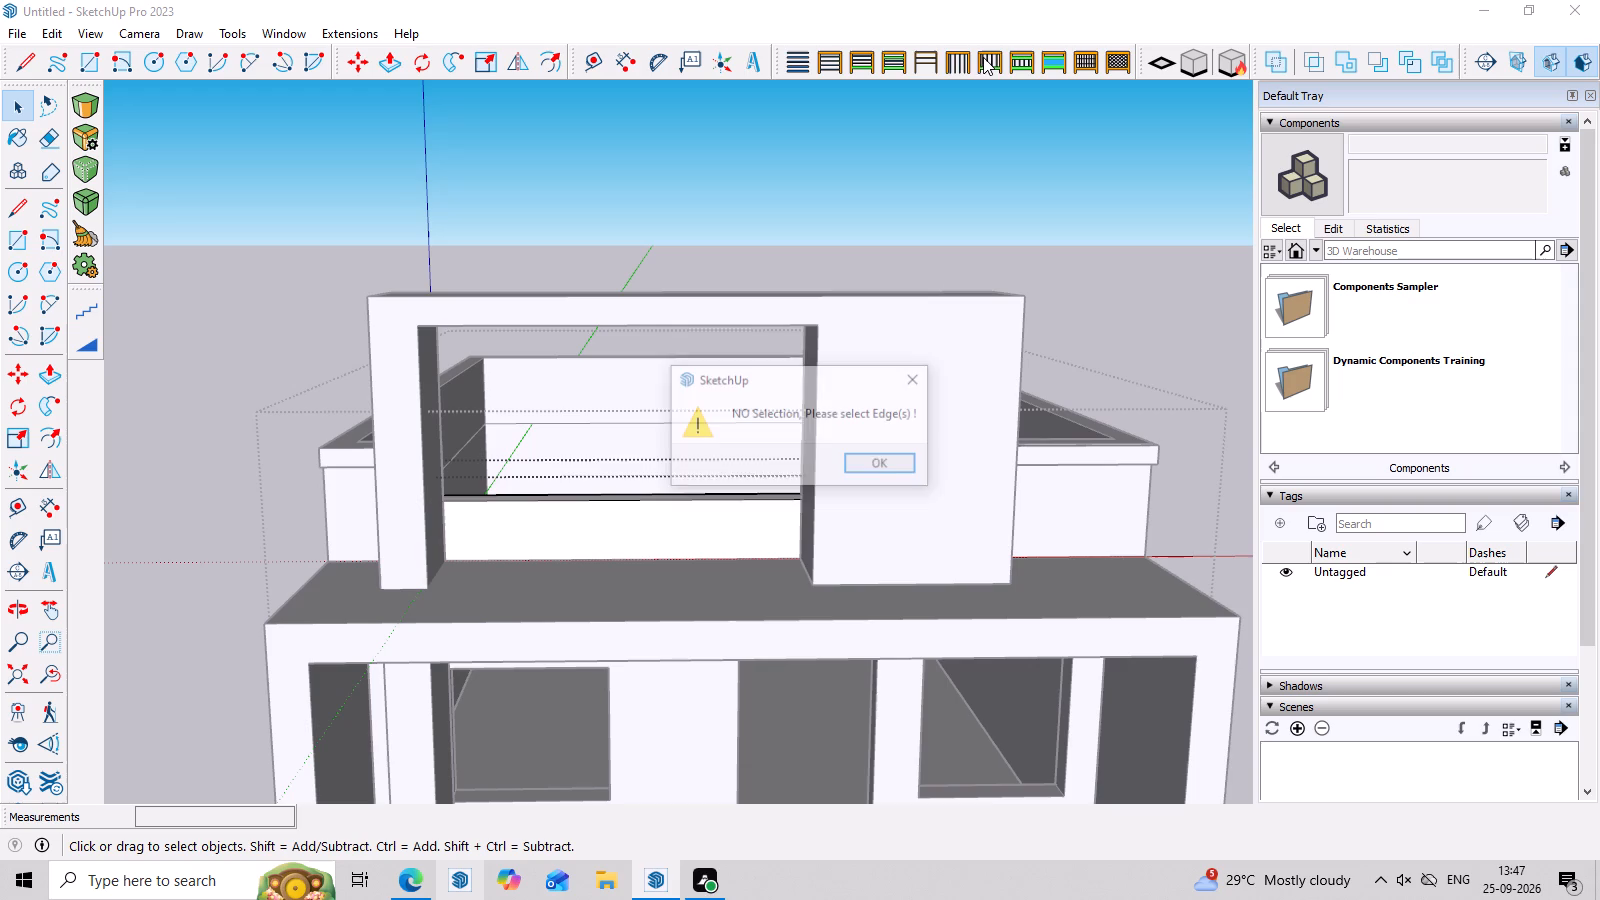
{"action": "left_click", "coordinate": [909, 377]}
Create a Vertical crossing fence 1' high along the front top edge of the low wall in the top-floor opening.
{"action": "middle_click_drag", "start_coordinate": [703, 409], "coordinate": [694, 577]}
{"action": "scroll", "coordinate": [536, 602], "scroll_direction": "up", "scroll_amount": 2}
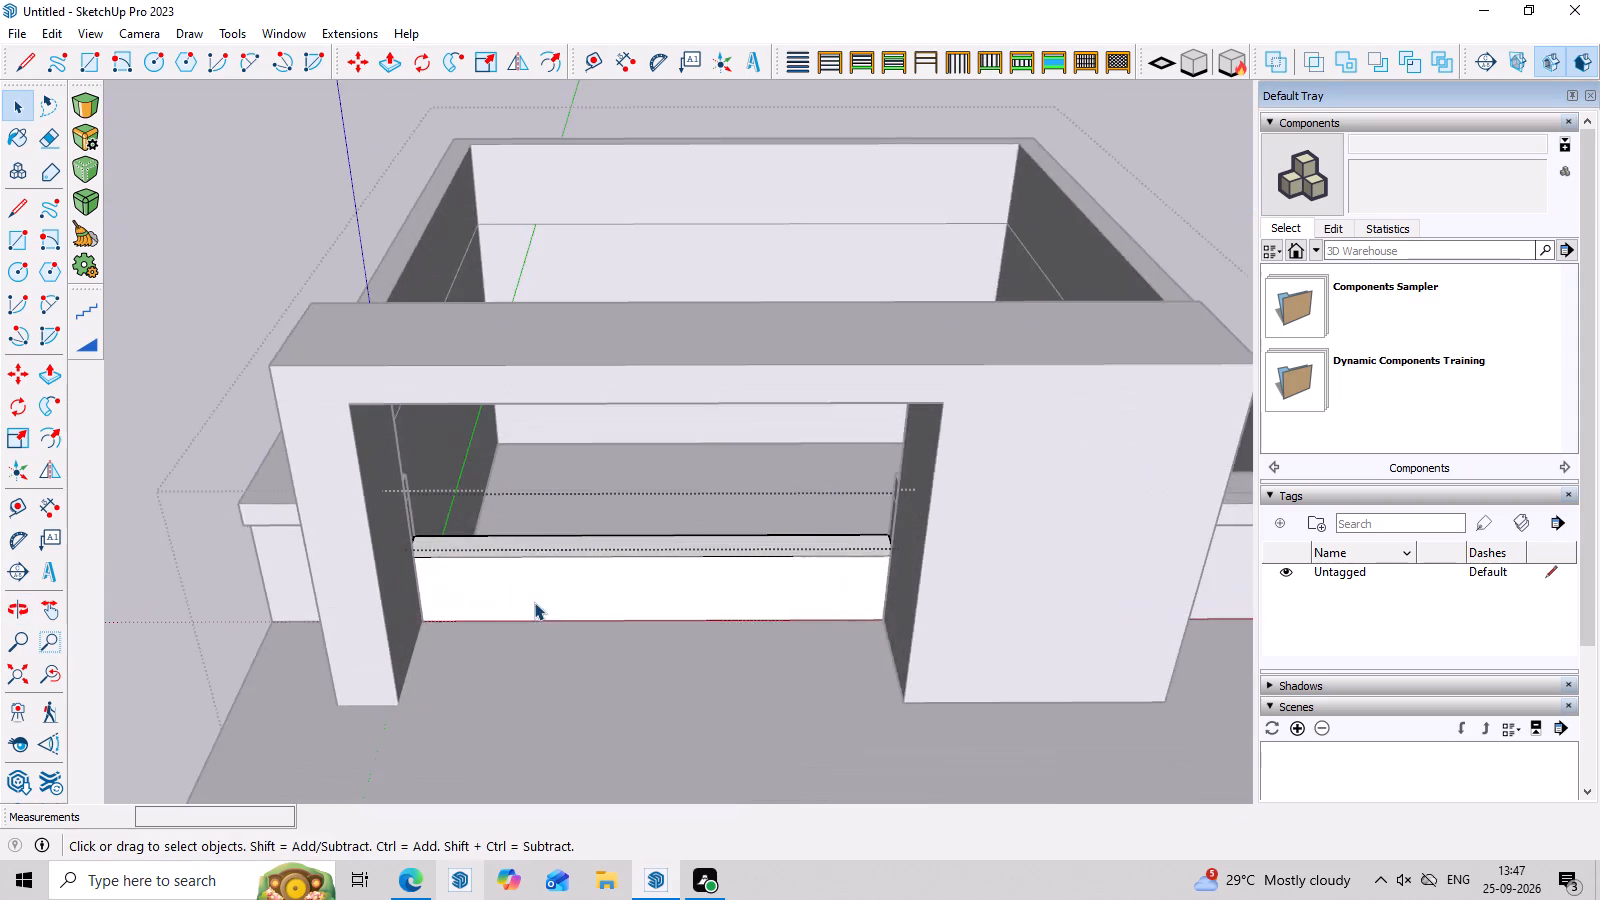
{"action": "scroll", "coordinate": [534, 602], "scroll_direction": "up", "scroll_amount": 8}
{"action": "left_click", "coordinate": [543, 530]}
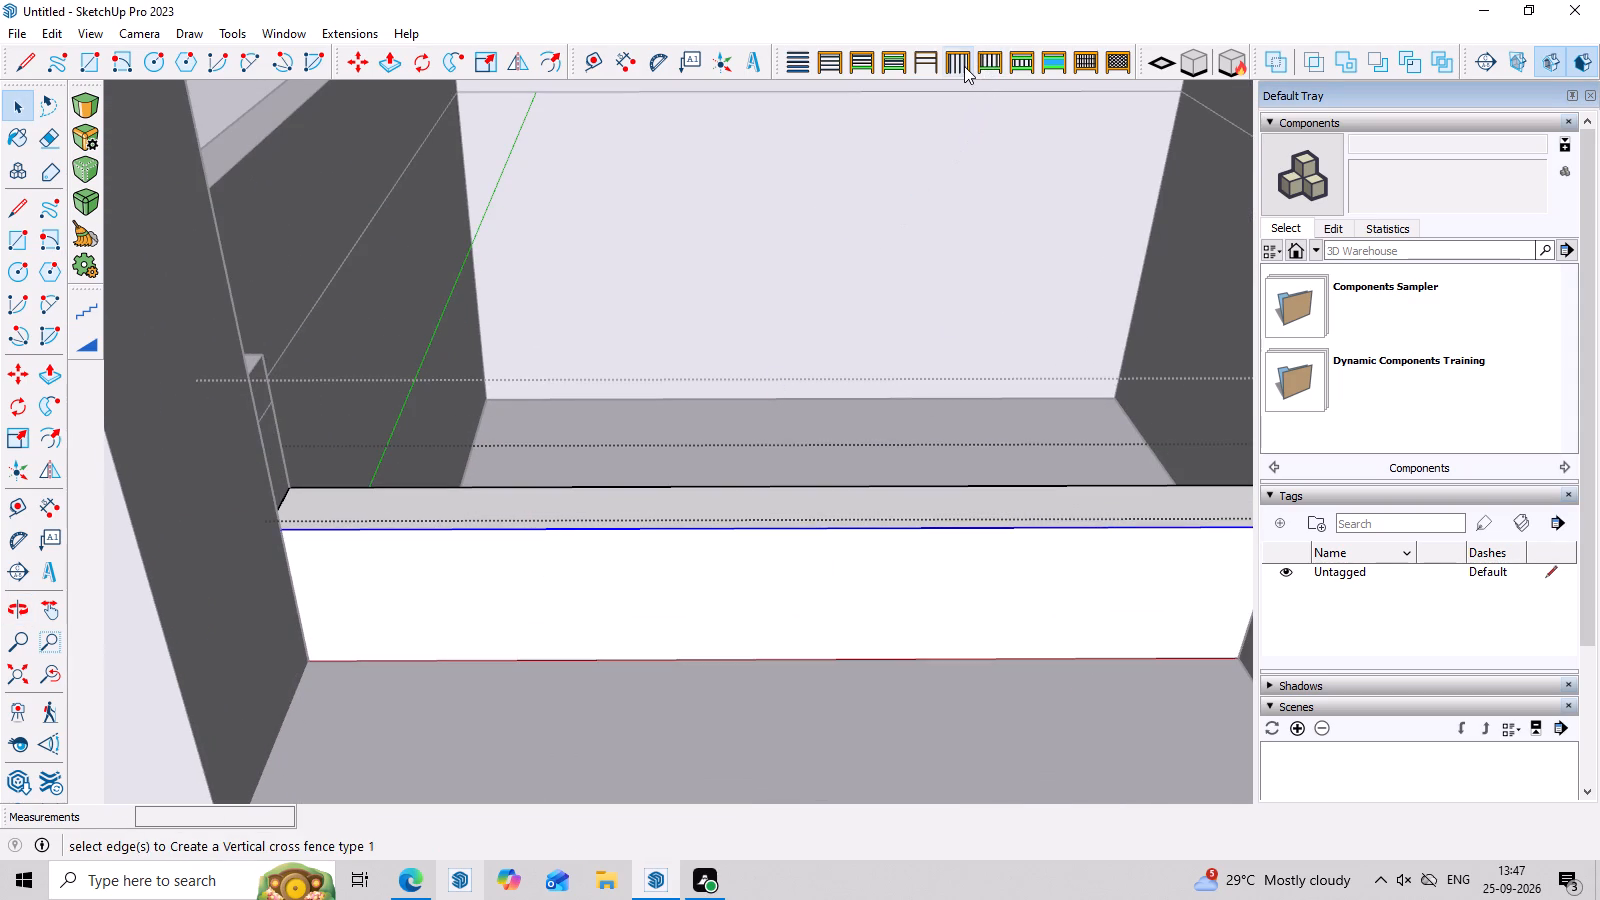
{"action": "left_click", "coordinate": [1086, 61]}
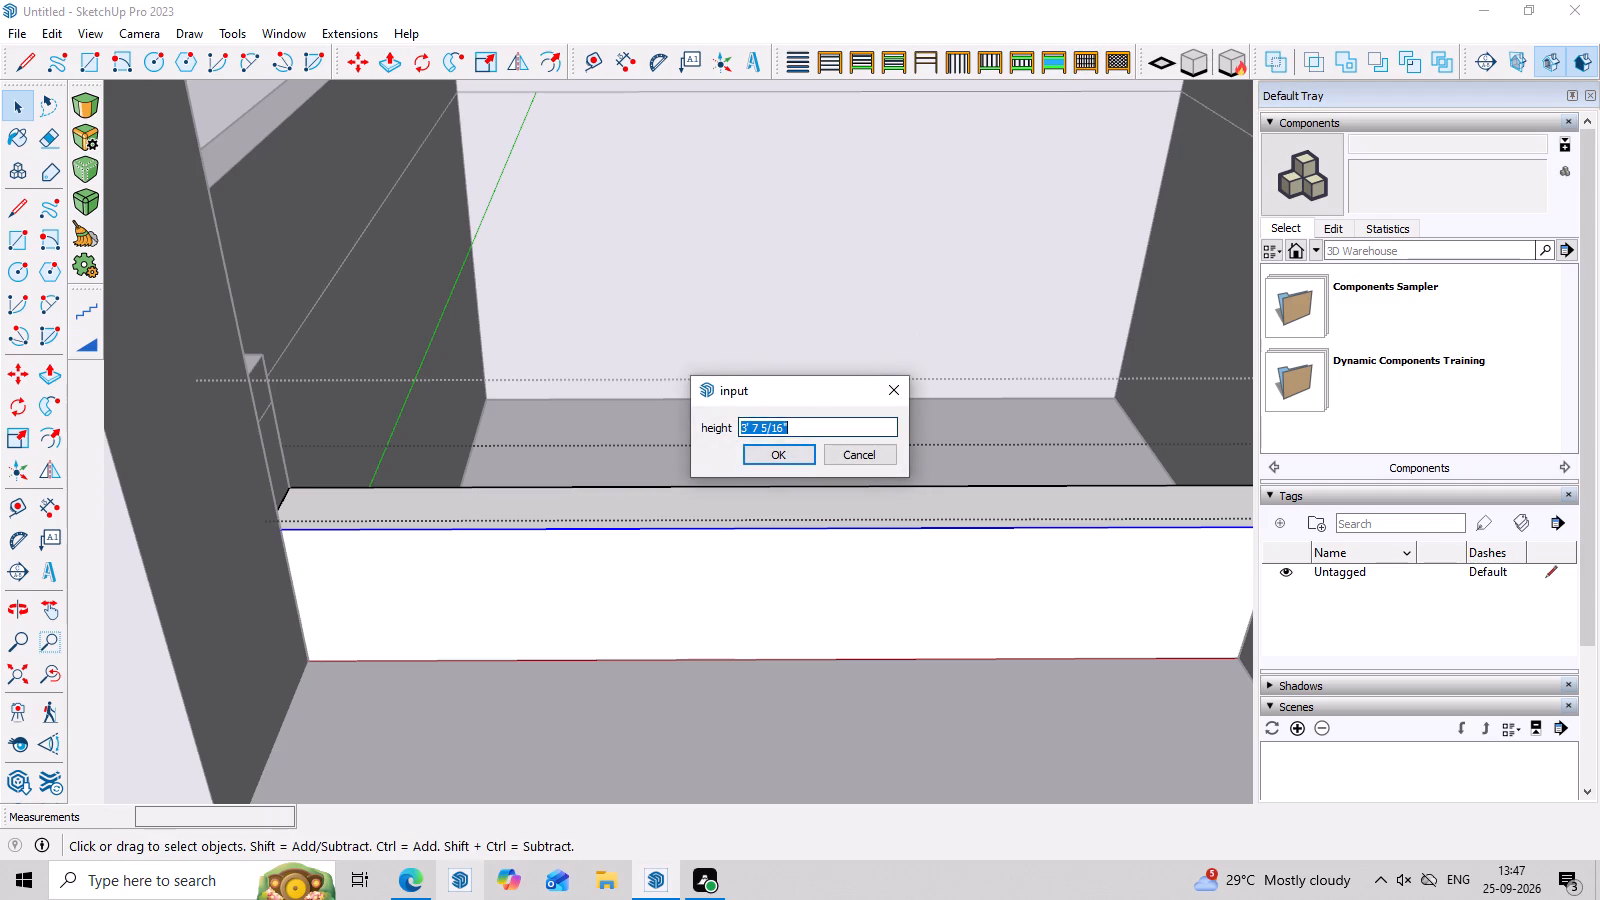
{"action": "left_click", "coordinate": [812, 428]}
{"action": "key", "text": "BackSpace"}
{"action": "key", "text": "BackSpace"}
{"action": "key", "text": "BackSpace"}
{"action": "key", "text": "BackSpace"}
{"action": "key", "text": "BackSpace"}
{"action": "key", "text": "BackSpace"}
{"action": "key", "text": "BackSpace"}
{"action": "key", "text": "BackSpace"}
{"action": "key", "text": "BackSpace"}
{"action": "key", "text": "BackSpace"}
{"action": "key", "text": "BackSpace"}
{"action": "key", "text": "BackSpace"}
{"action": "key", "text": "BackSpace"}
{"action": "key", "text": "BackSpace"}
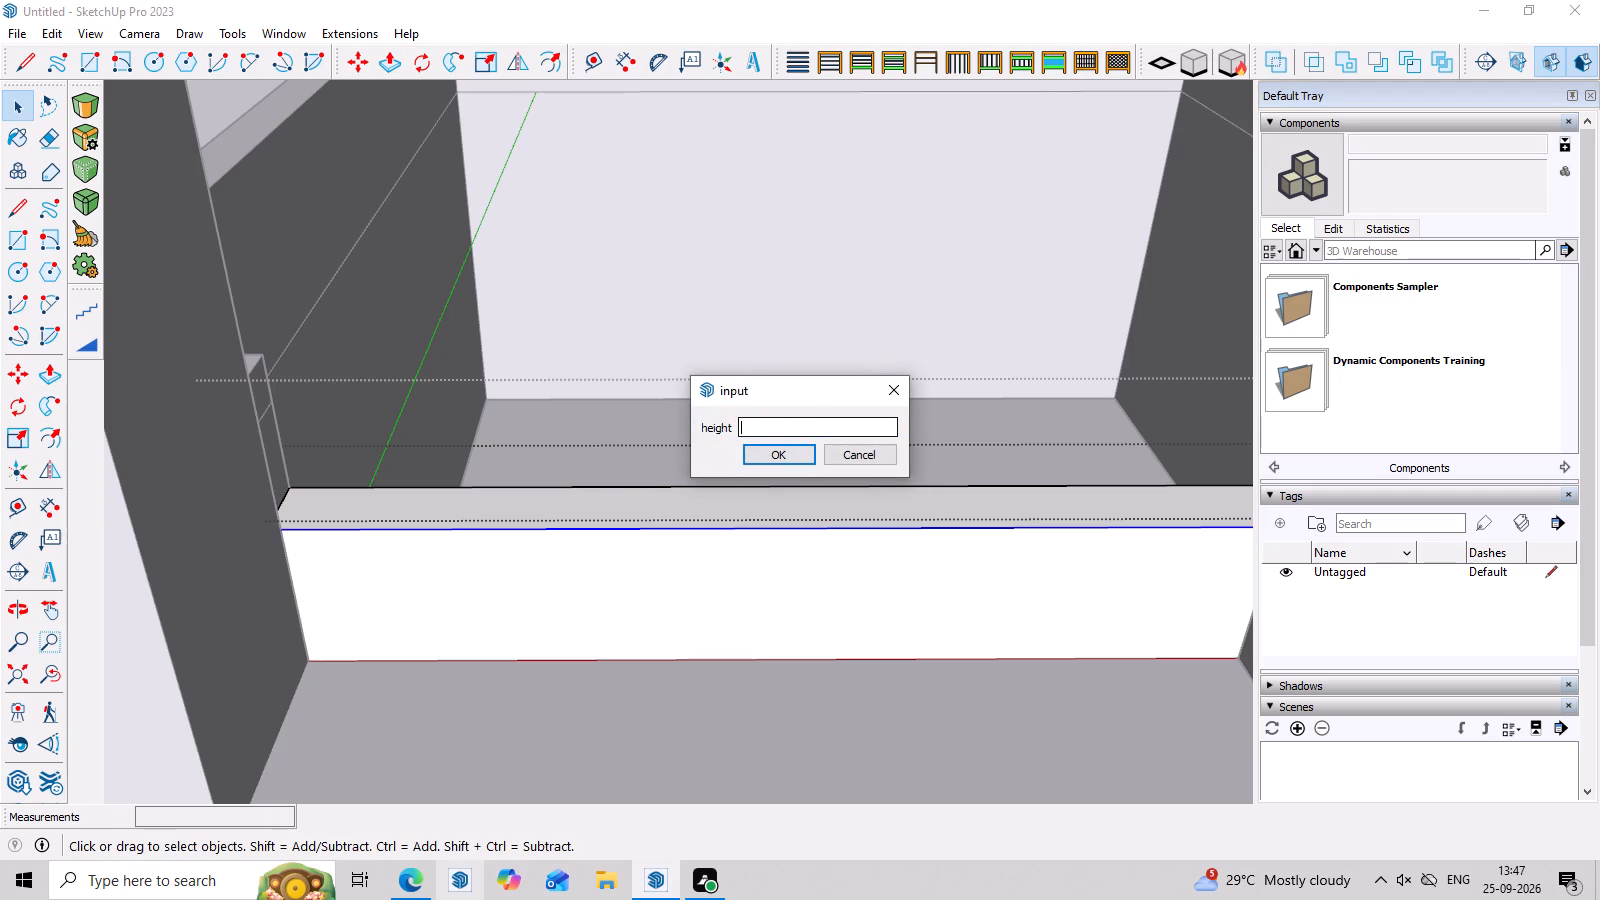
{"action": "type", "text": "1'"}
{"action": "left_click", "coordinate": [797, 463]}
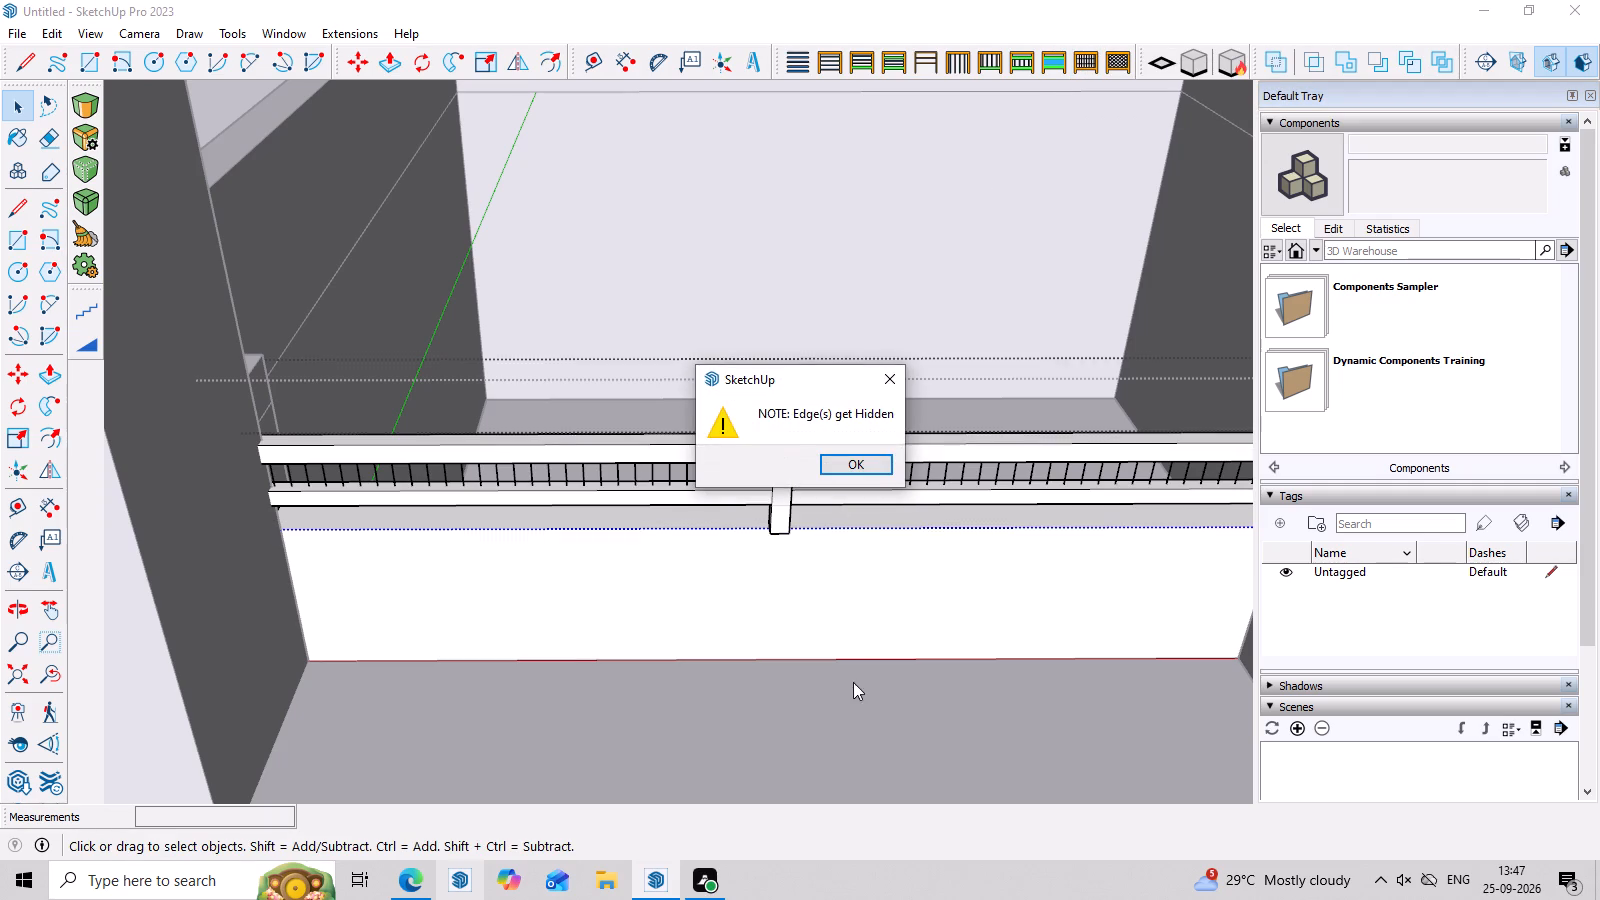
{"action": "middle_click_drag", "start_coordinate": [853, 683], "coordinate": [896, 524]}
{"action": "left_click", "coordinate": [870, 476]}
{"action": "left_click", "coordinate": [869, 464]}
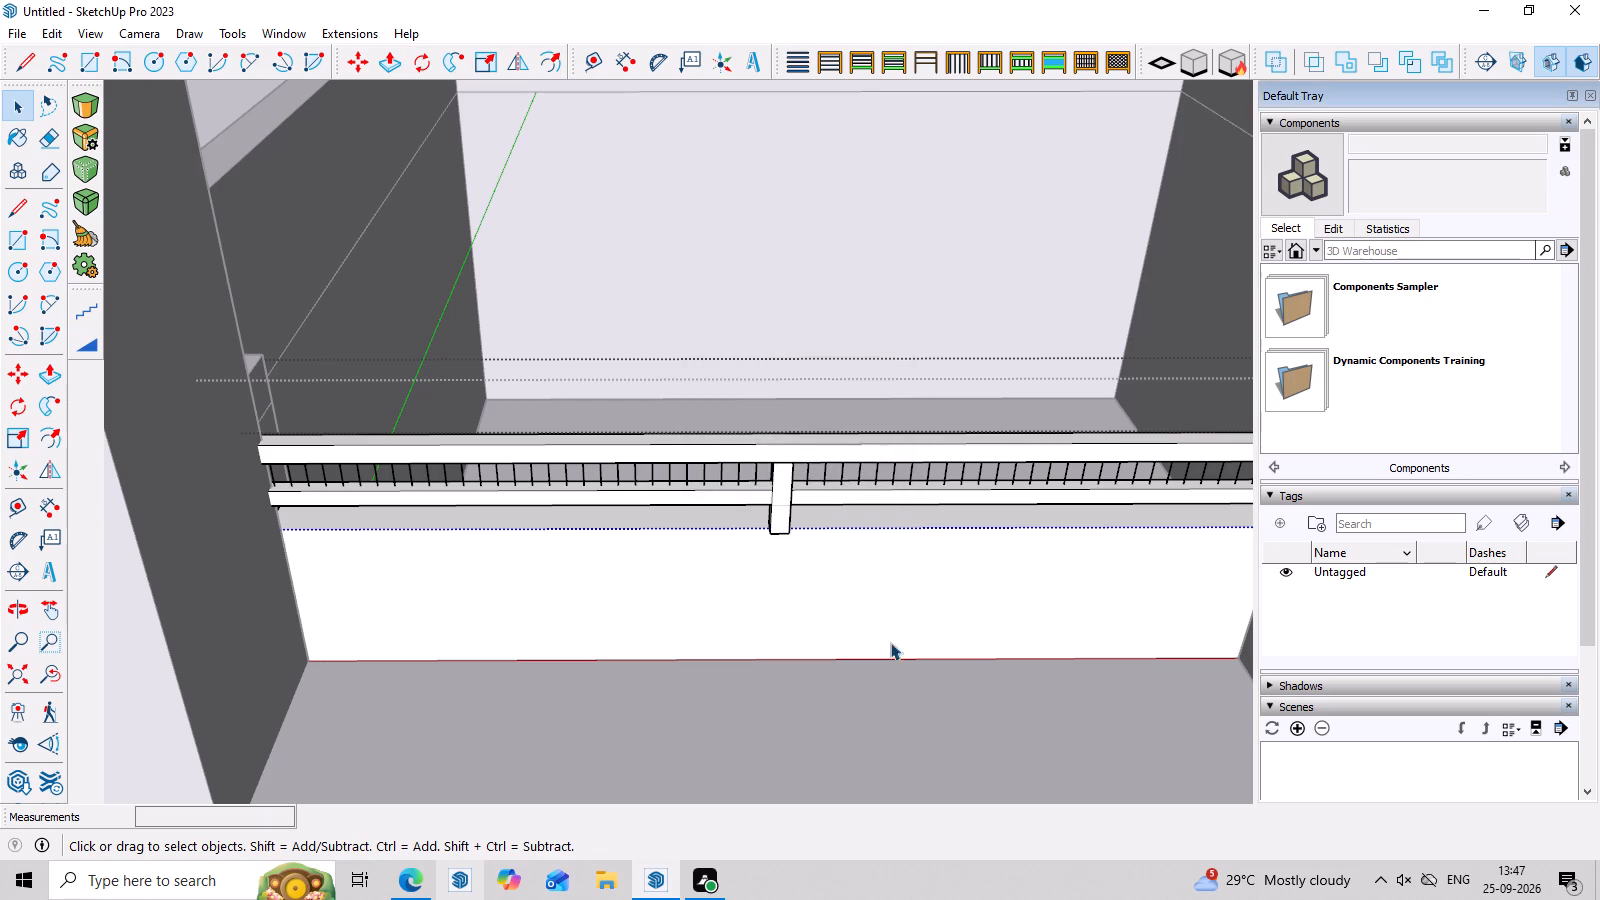
Examine the new railing in the top-floor opening from the front and from below.
{"action": "middle_click_drag", "start_coordinate": [895, 684], "coordinate": [904, 504]}
{"action": "scroll", "coordinate": [881, 447], "scroll_direction": "down", "scroll_amount": 6}
{"action": "middle_click_drag", "start_coordinate": [935, 570], "coordinate": [902, 497]}
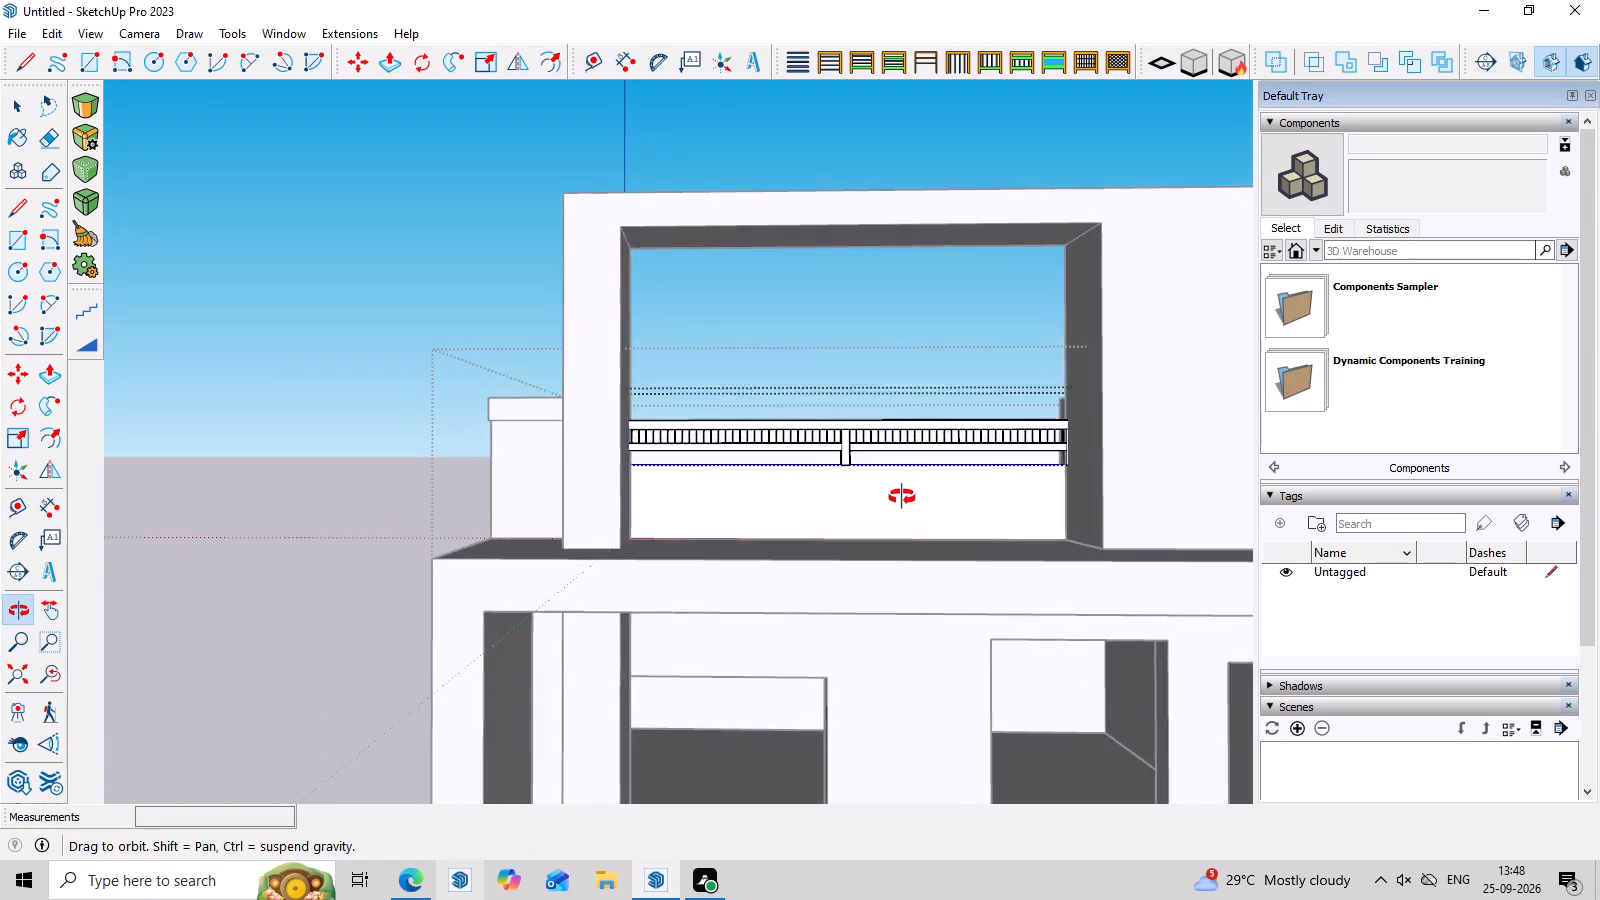
{"action": "middle_click_drag", "start_coordinate": [902, 497], "coordinate": [864, 497]}
{"action": "scroll", "coordinate": [745, 472], "scroll_direction": "up", "scroll_amount": 7}
{"action": "scroll", "coordinate": [629, 443], "scroll_direction": "down", "scroll_amount": 8}
{"action": "middle_click_drag", "start_coordinate": [1048, 615], "coordinate": [1158, 655]}
{"action": "middle_click_drag", "start_coordinate": [1158, 655], "coordinate": [1152, 604]}
{"action": "scroll", "coordinate": [844, 433], "scroll_direction": "up", "scroll_amount": 3}
{"action": "scroll", "coordinate": [834, 419], "scroll_direction": "down", "scroll_amount": 5}
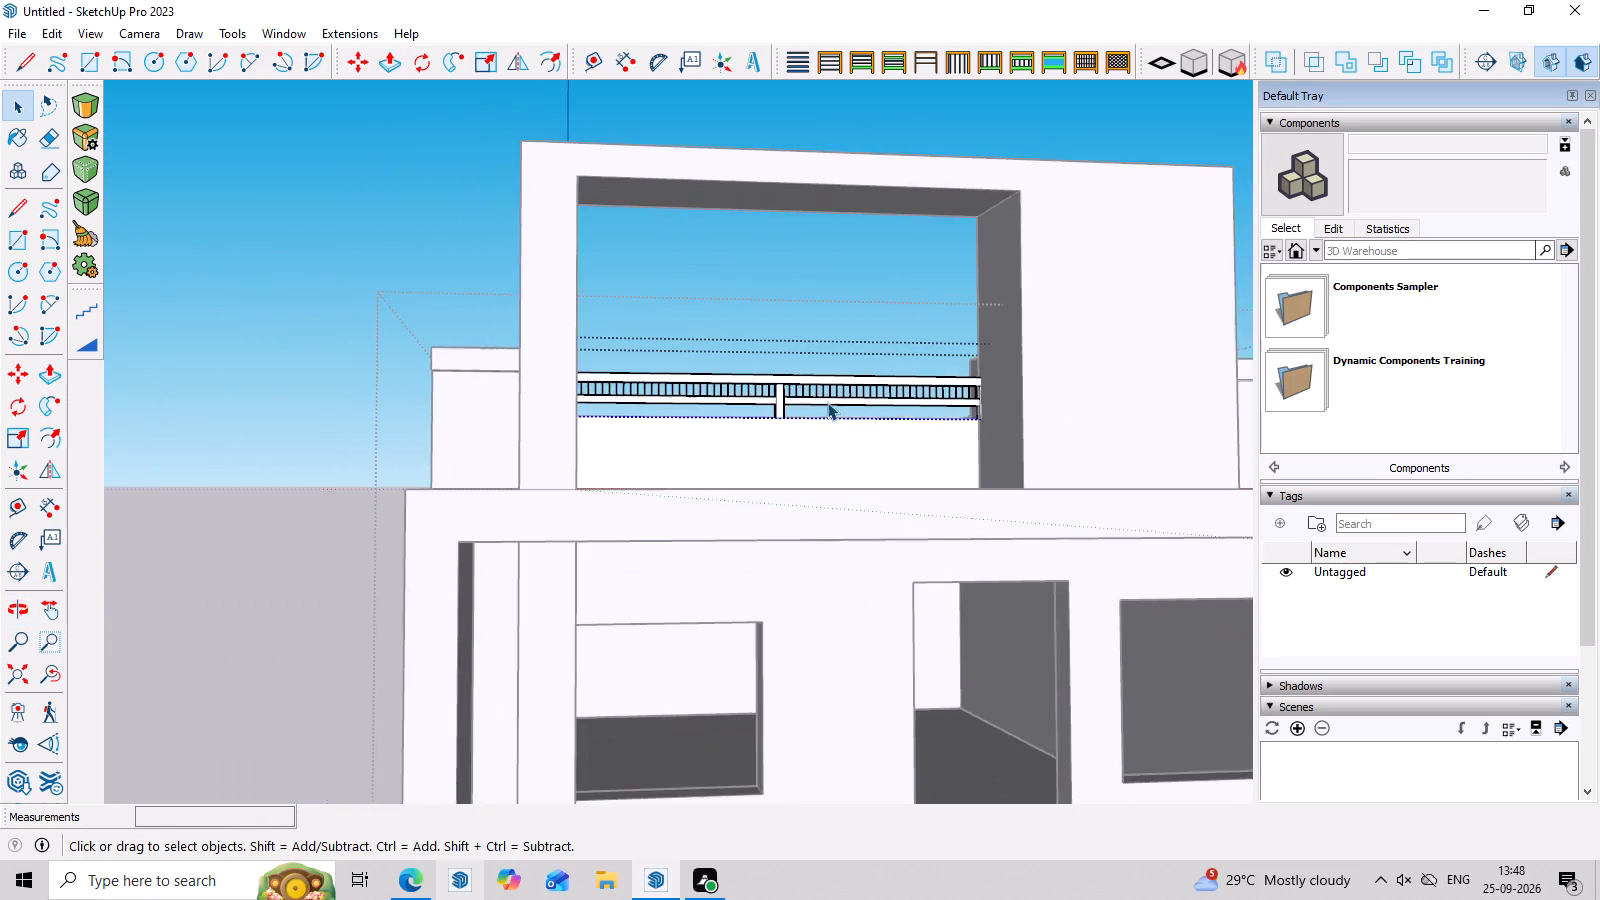
{"action": "scroll", "coordinate": [827, 402], "scroll_direction": "down", "scroll_amount": 5}
{"action": "middle_click_drag", "start_coordinate": [1007, 539], "coordinate": [955, 583]}
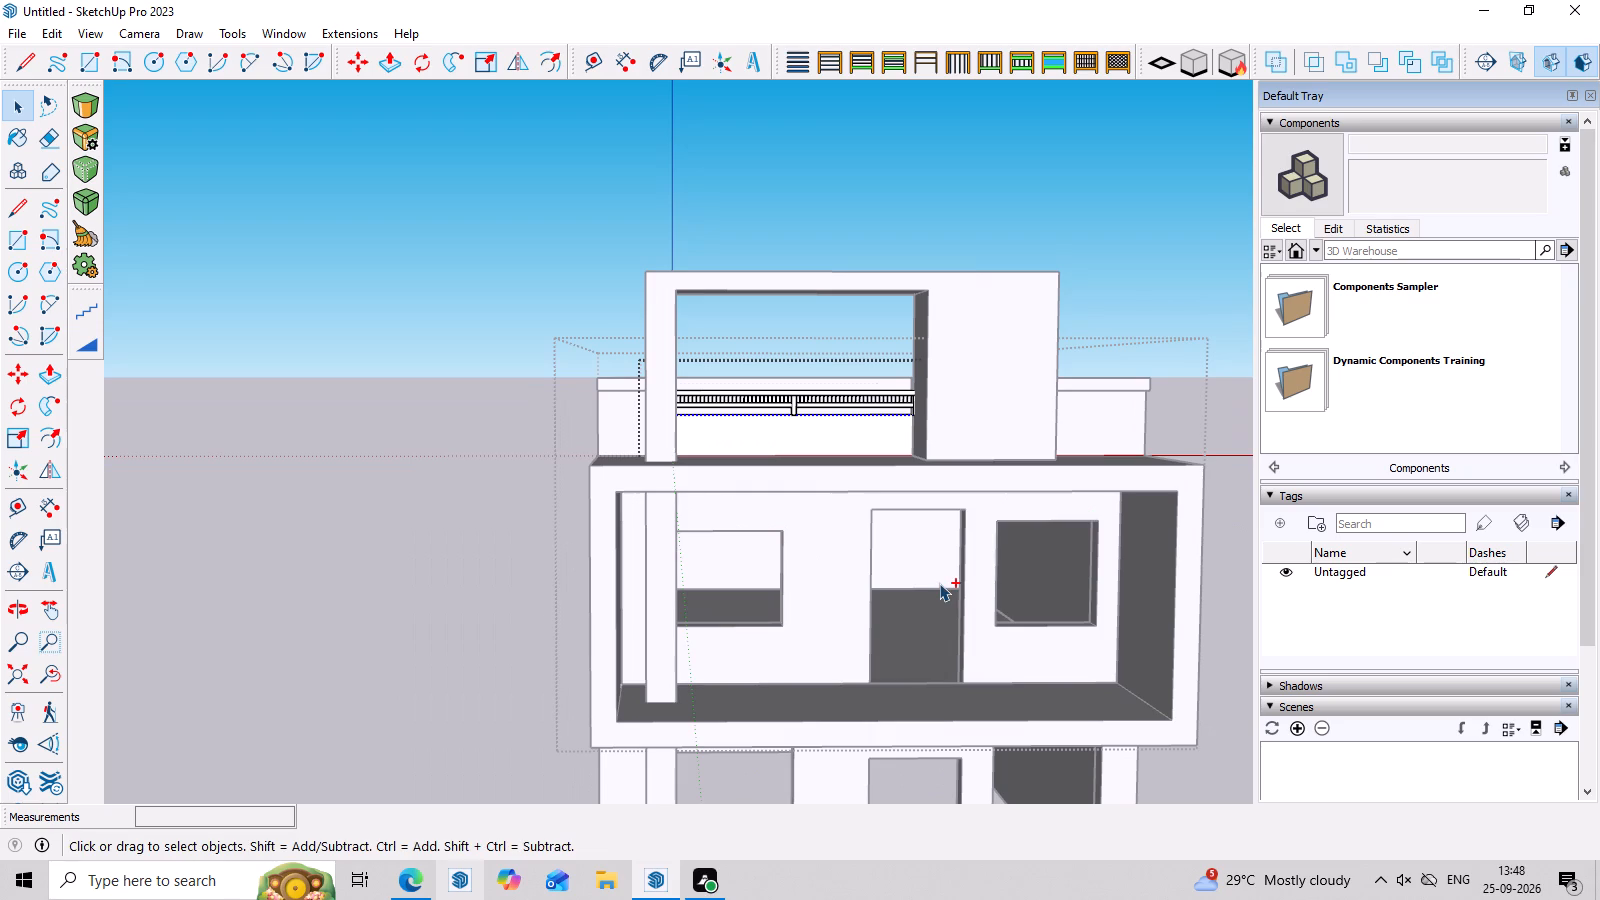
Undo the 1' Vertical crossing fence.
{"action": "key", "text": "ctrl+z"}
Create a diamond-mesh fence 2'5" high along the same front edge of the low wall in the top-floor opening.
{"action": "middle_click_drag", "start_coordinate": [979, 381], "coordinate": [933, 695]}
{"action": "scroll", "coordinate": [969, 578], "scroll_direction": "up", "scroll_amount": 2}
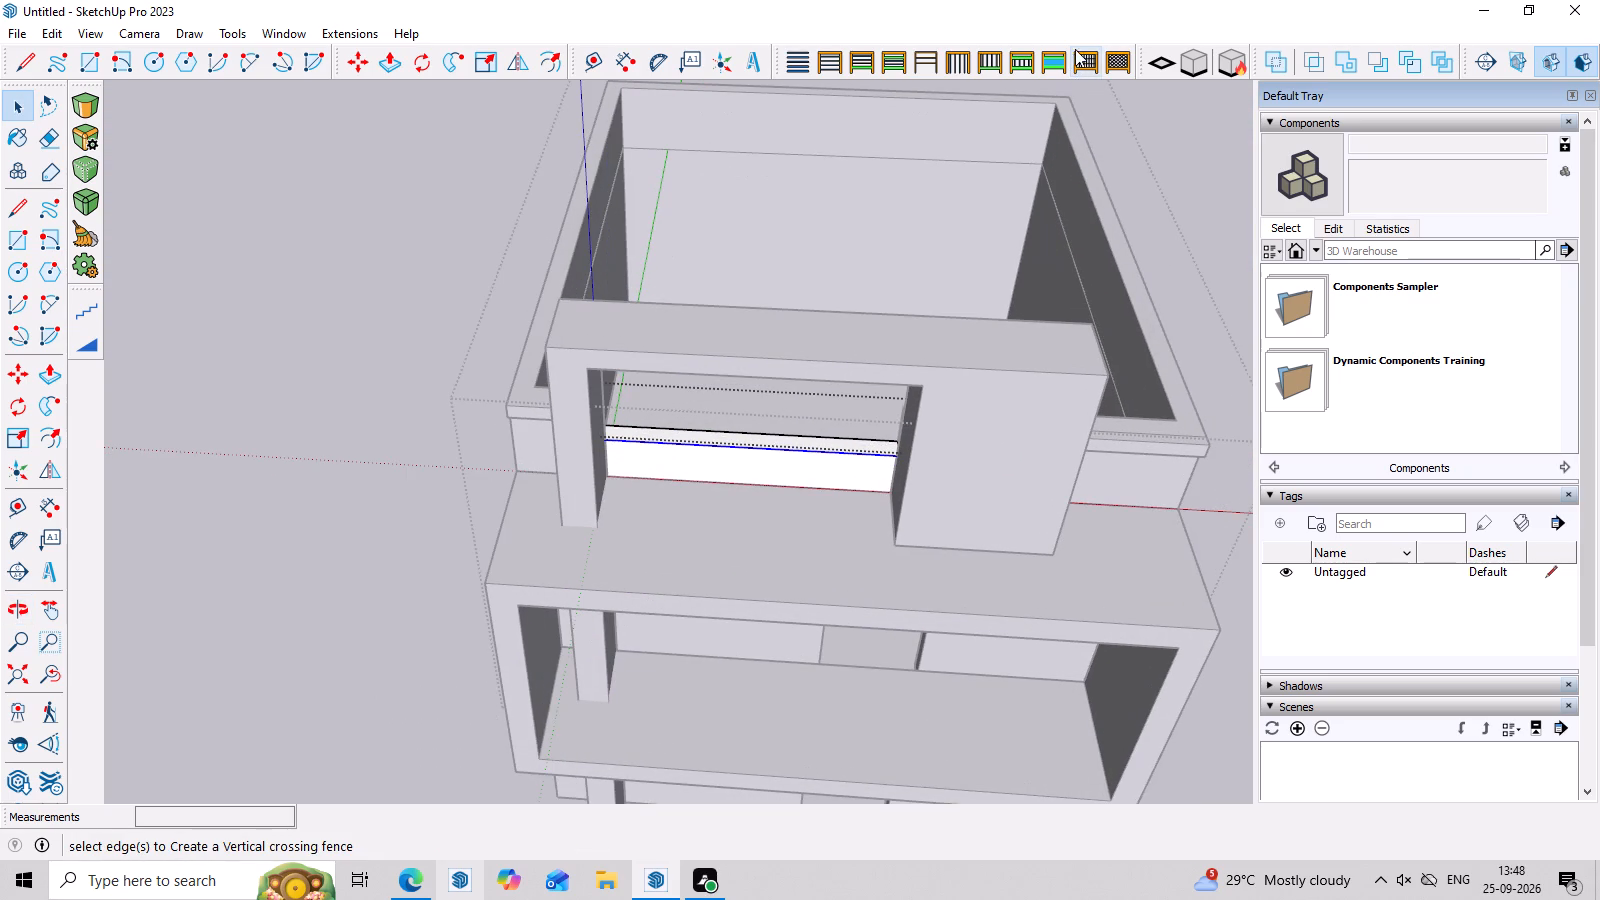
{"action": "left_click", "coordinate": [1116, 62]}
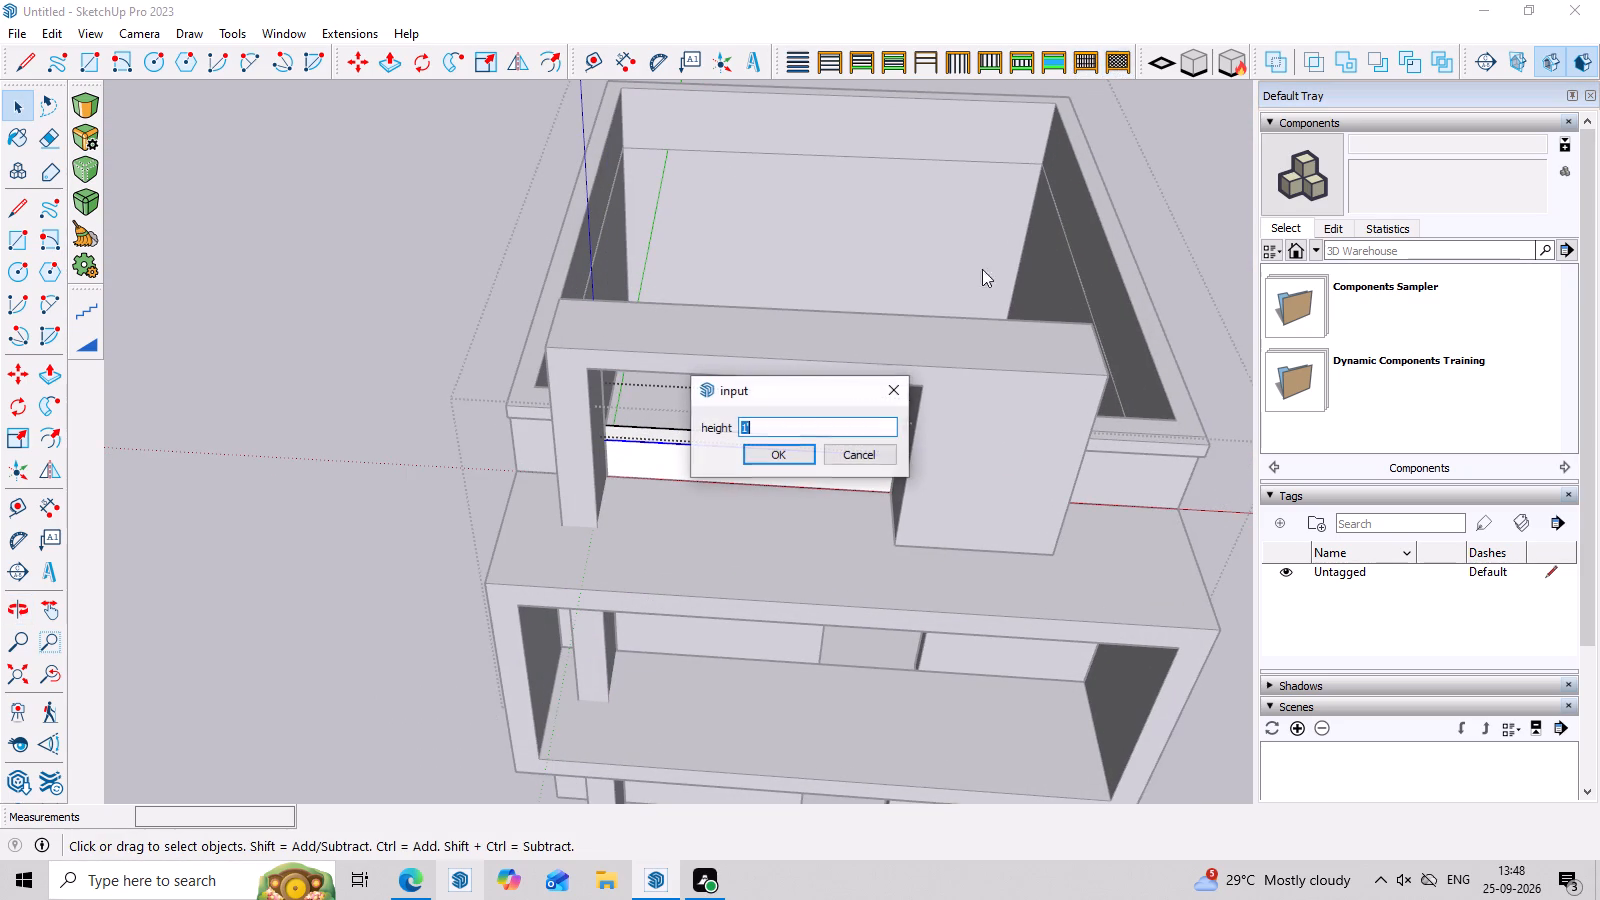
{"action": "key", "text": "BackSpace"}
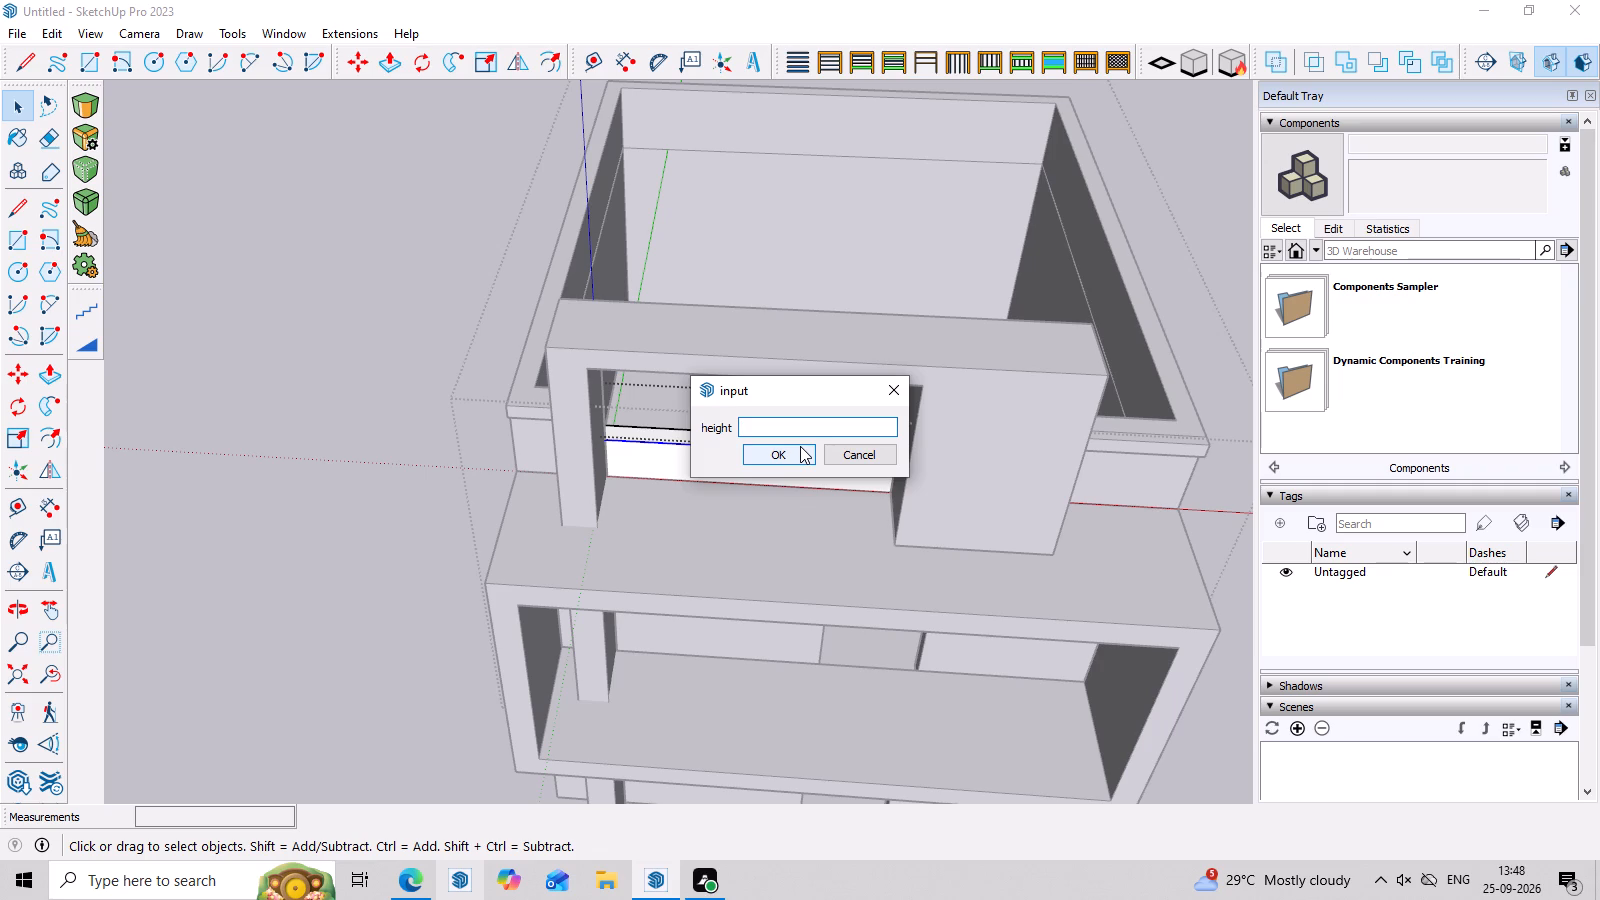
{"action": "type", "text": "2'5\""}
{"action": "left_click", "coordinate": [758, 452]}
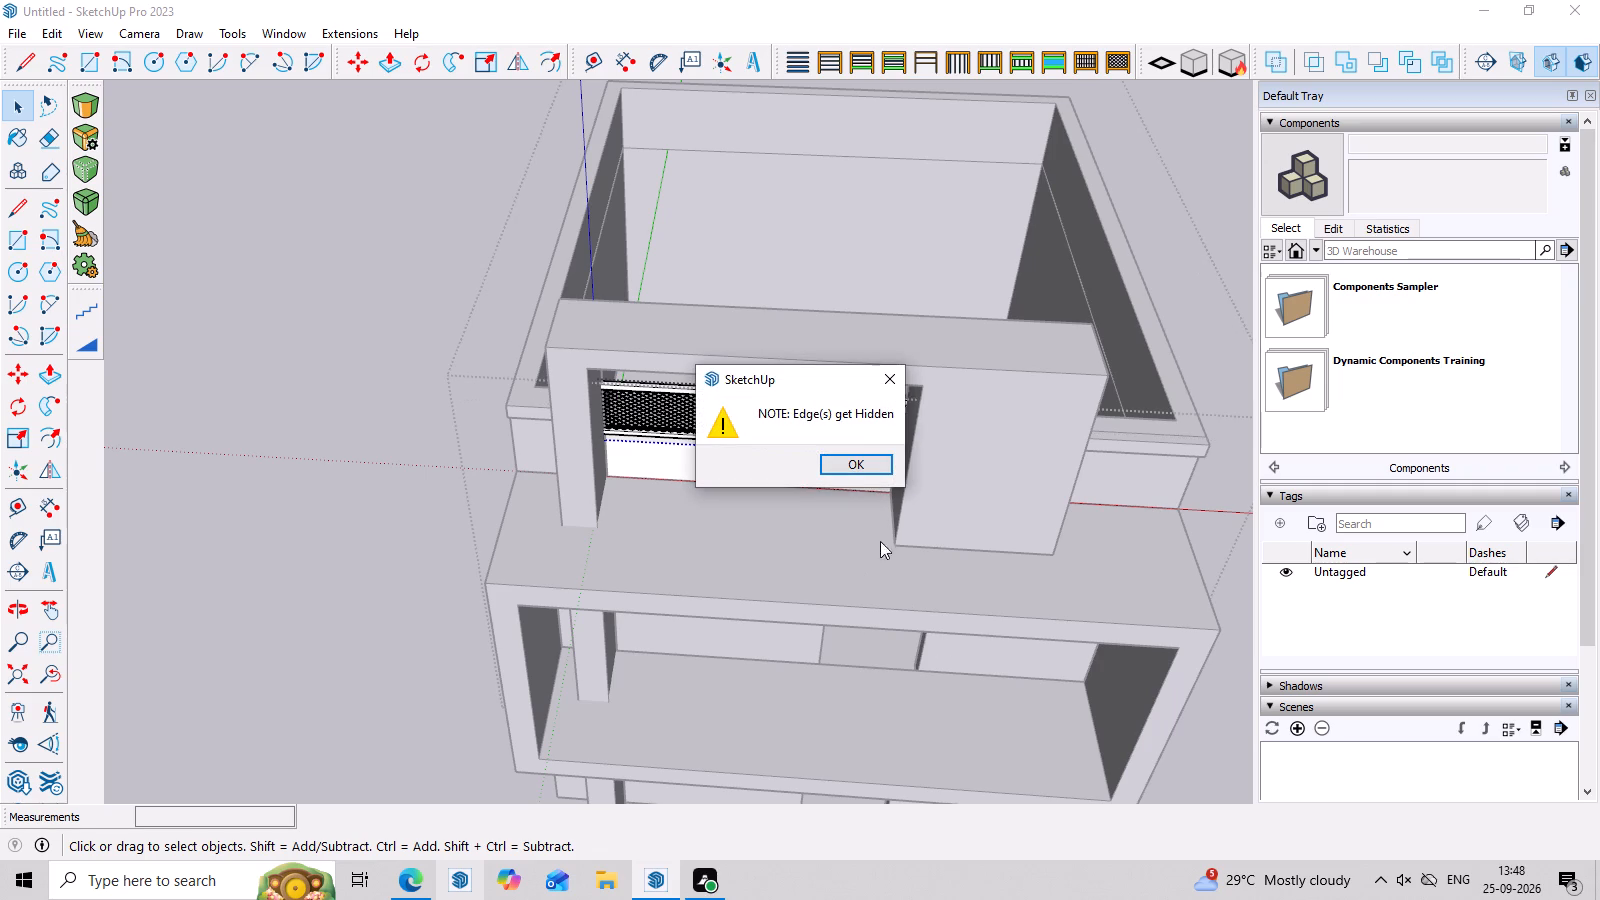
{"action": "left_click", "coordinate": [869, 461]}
Leave group editing and examine how the mesh railing looks on the whole front facade.
{"action": "middle_click_drag", "start_coordinate": [990, 611], "coordinate": [1034, 322]}
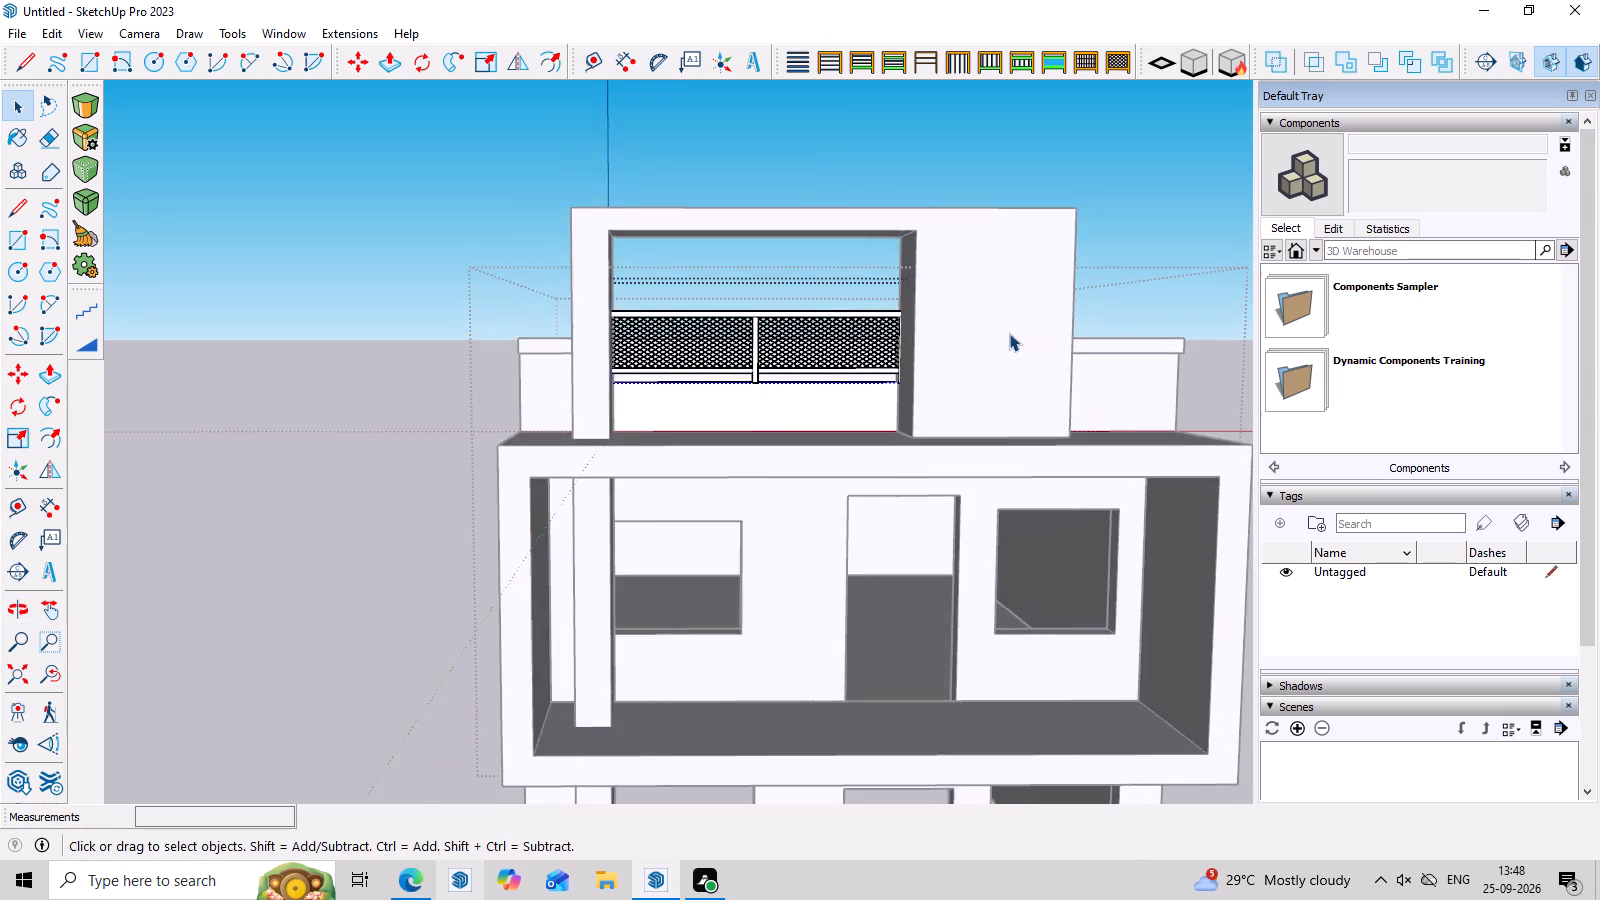
{"action": "scroll", "coordinate": [1004, 335], "scroll_direction": "down", "scroll_amount": 7}
{"action": "key", "text": "space"}
{"action": "left_click", "coordinate": [1144, 221]}
{"action": "scroll", "coordinate": [1035, 304], "scroll_direction": "up", "scroll_amount": 5}
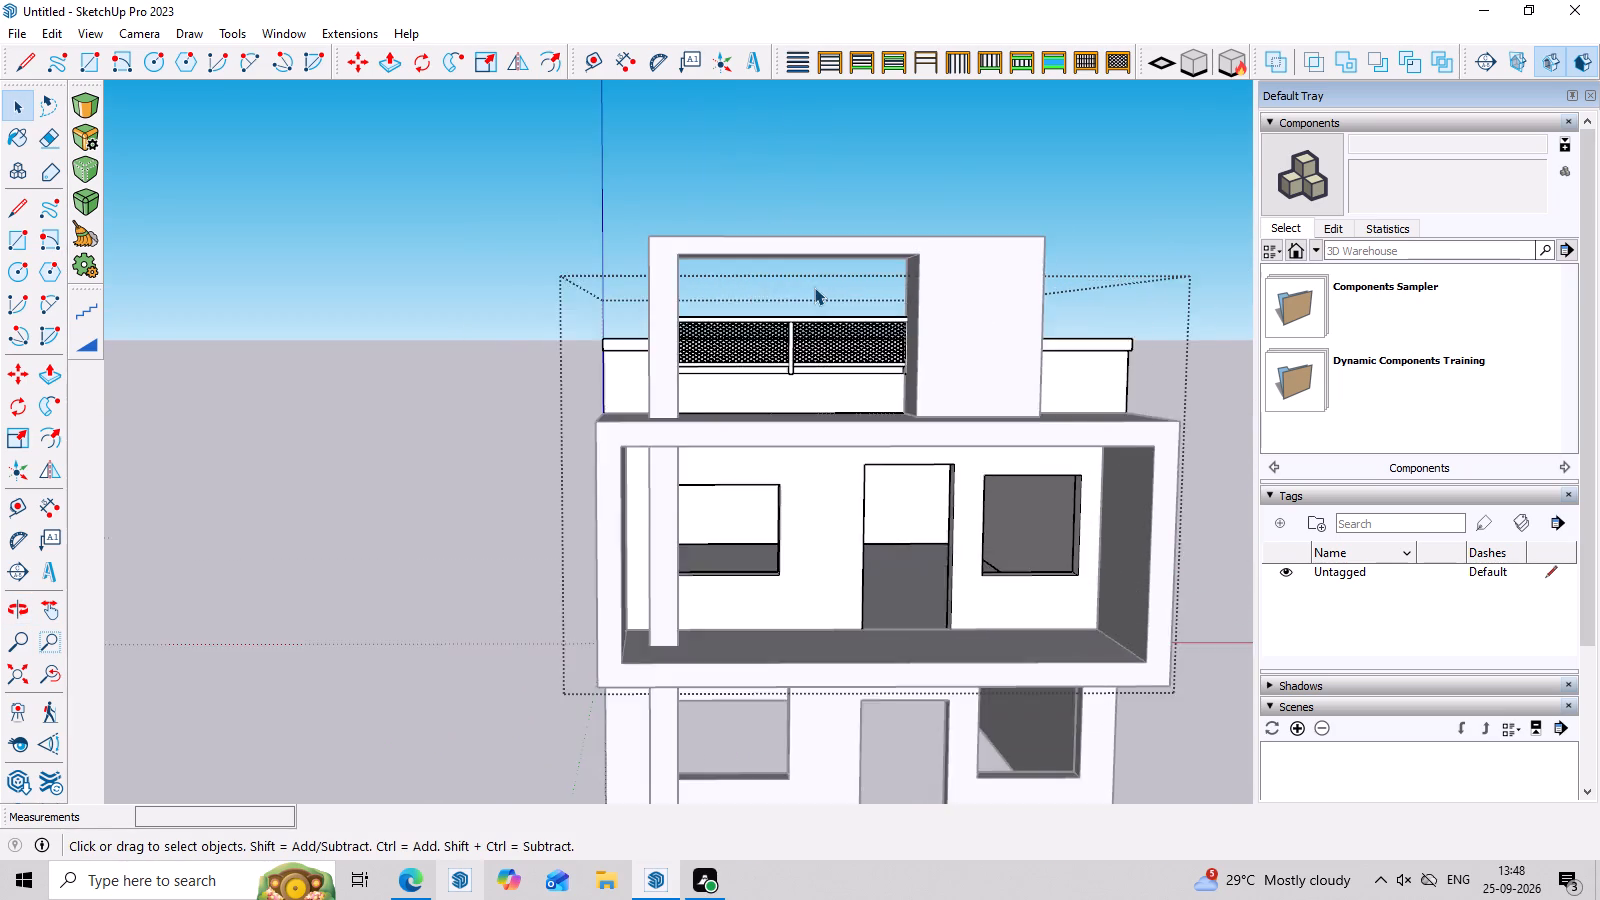
{"action": "scroll", "coordinate": [814, 287], "scroll_direction": "up", "scroll_amount": 8}
{"action": "scroll", "coordinate": [809, 282], "scroll_direction": "down", "scroll_amount": 9}
{"action": "left_click", "coordinate": [1131, 209]}
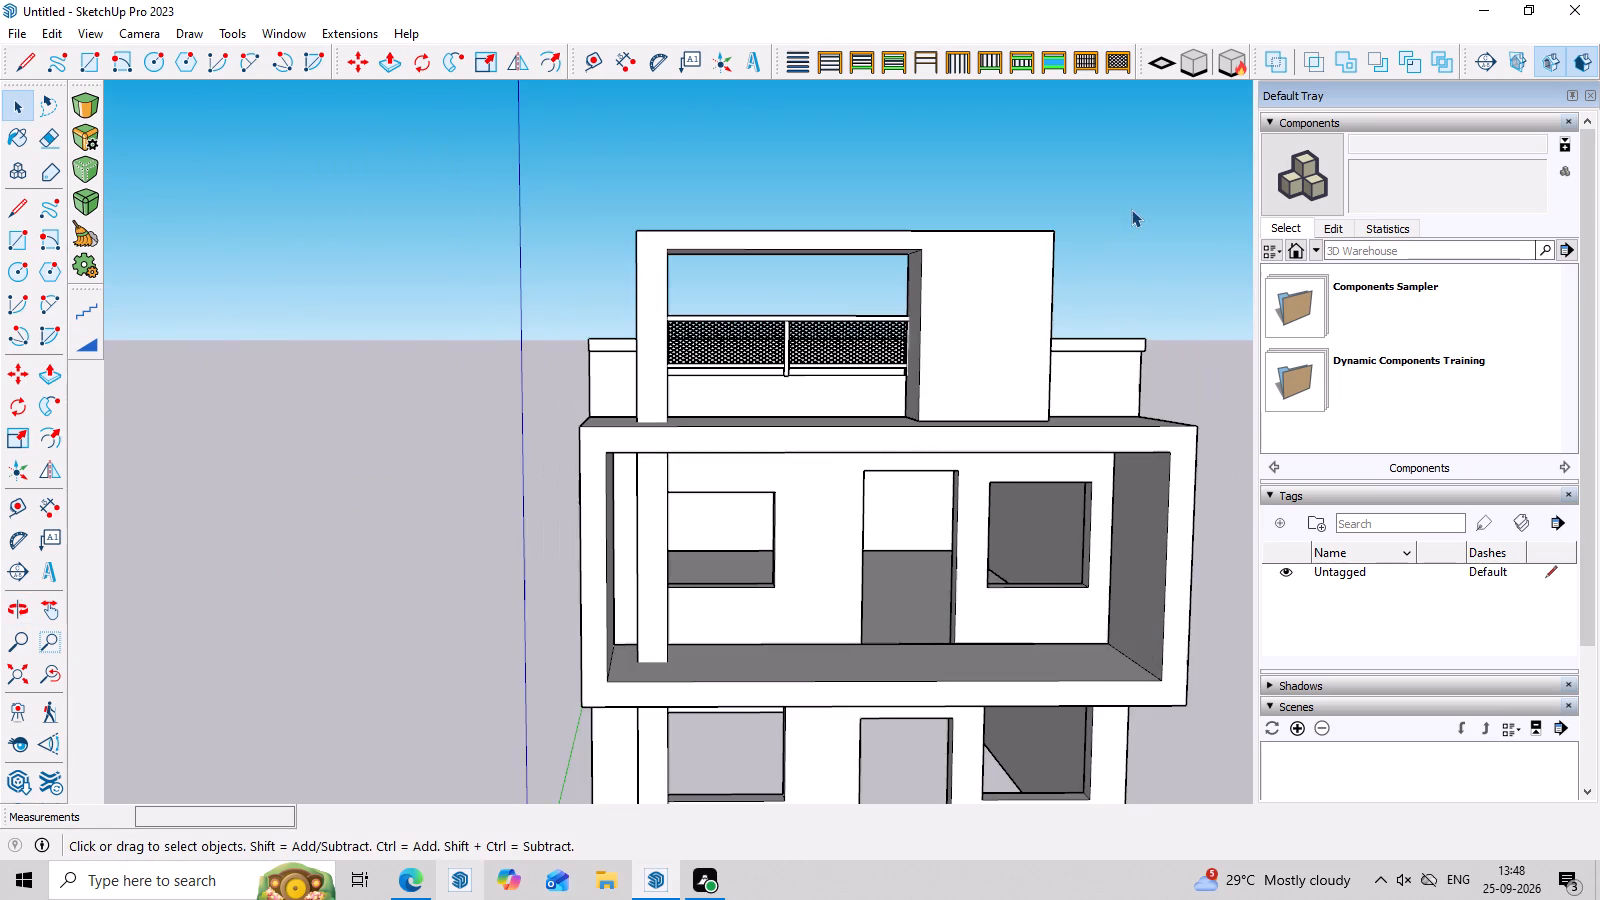
{"action": "scroll", "coordinate": [919, 815], "scroll_direction": "up", "scroll_amount": 3}
{"action": "scroll", "coordinate": [657, 582], "scroll_direction": "down", "scroll_amount": 9}
{"action": "middle_click_drag", "start_coordinate": [868, 705], "coordinate": [863, 605]}
{"action": "scroll", "coordinate": [863, 605], "scroll_direction": "up", "scroll_amount": 2}
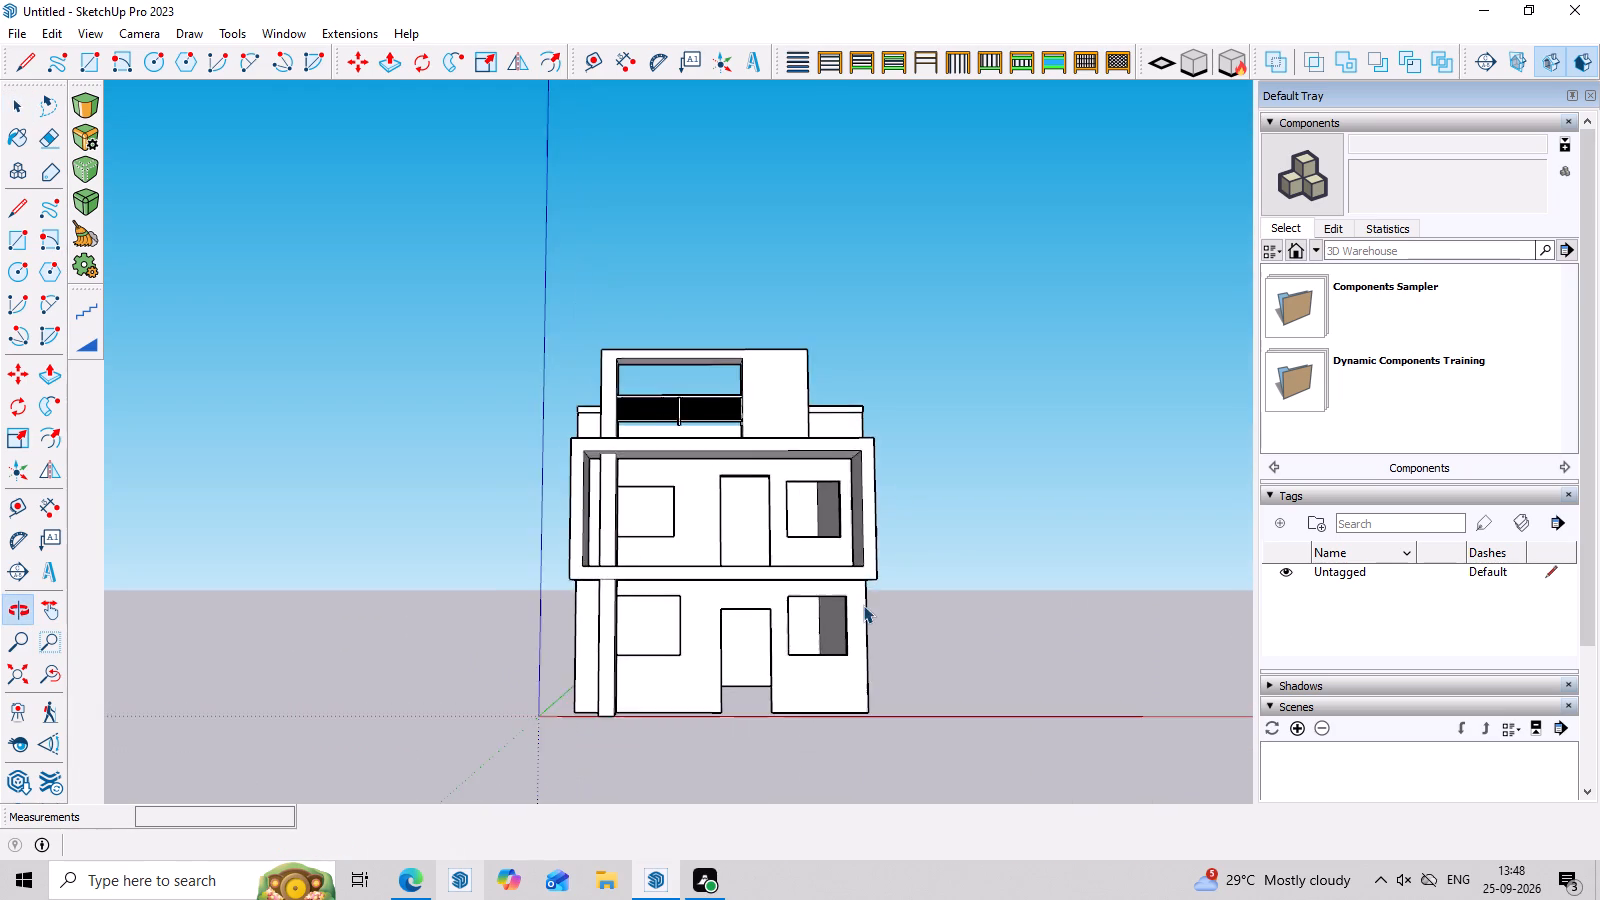
{"action": "scroll", "coordinate": [863, 605], "scroll_direction": "up", "scroll_amount": 5}
{"action": "middle_click_drag", "start_coordinate": [905, 622], "coordinate": [907, 720]}
{"action": "middle_click_drag", "start_coordinate": [907, 720], "coordinate": [900, 831]}
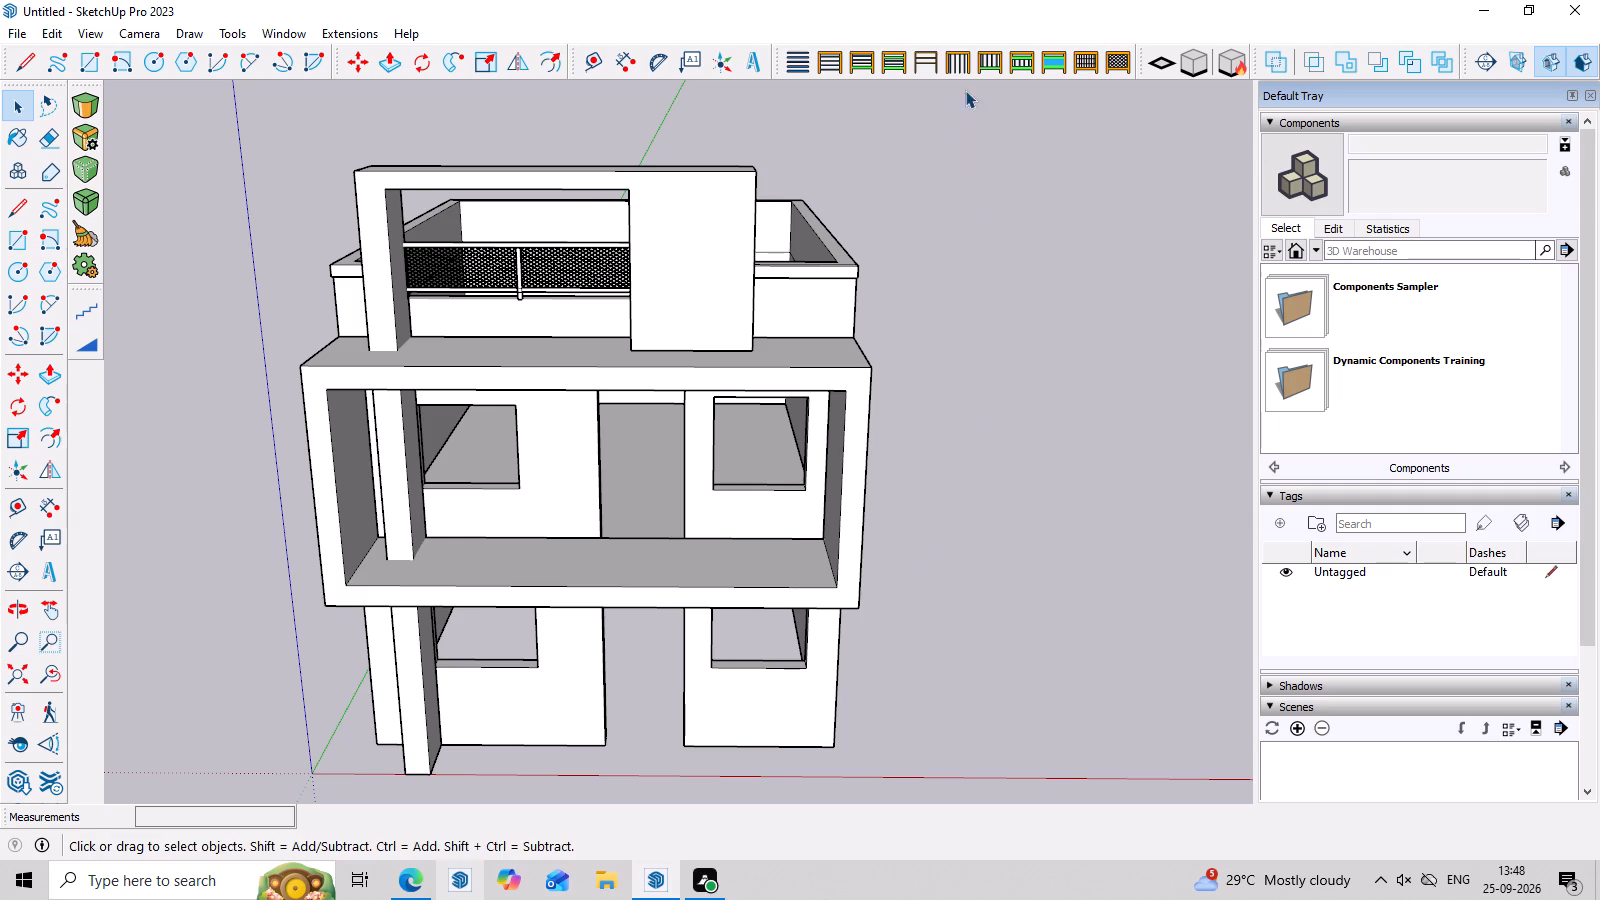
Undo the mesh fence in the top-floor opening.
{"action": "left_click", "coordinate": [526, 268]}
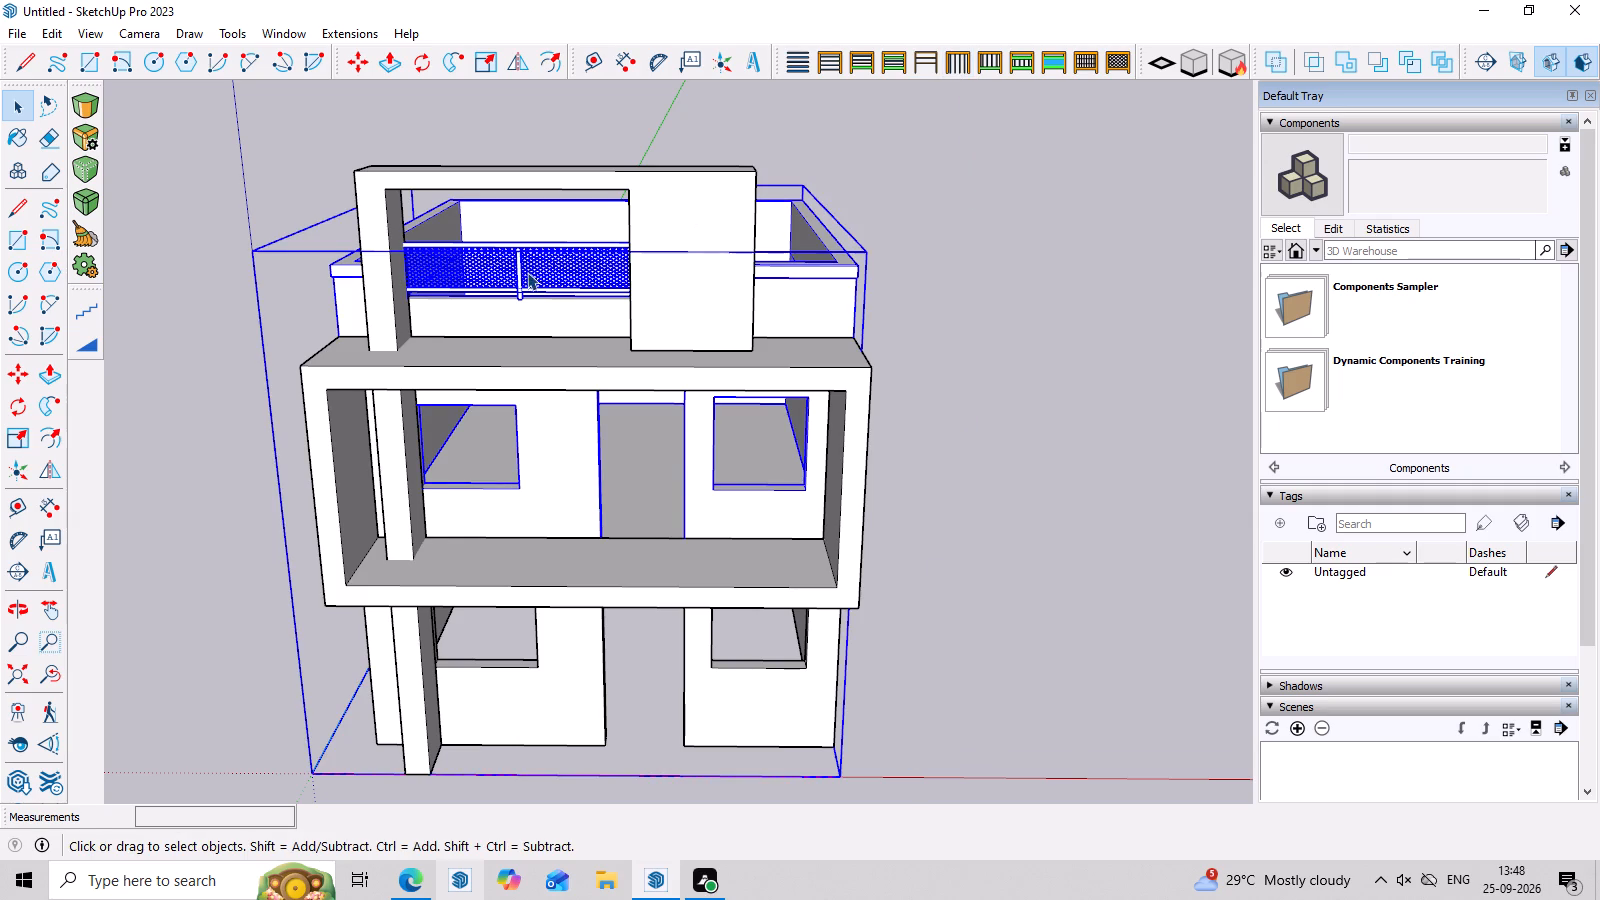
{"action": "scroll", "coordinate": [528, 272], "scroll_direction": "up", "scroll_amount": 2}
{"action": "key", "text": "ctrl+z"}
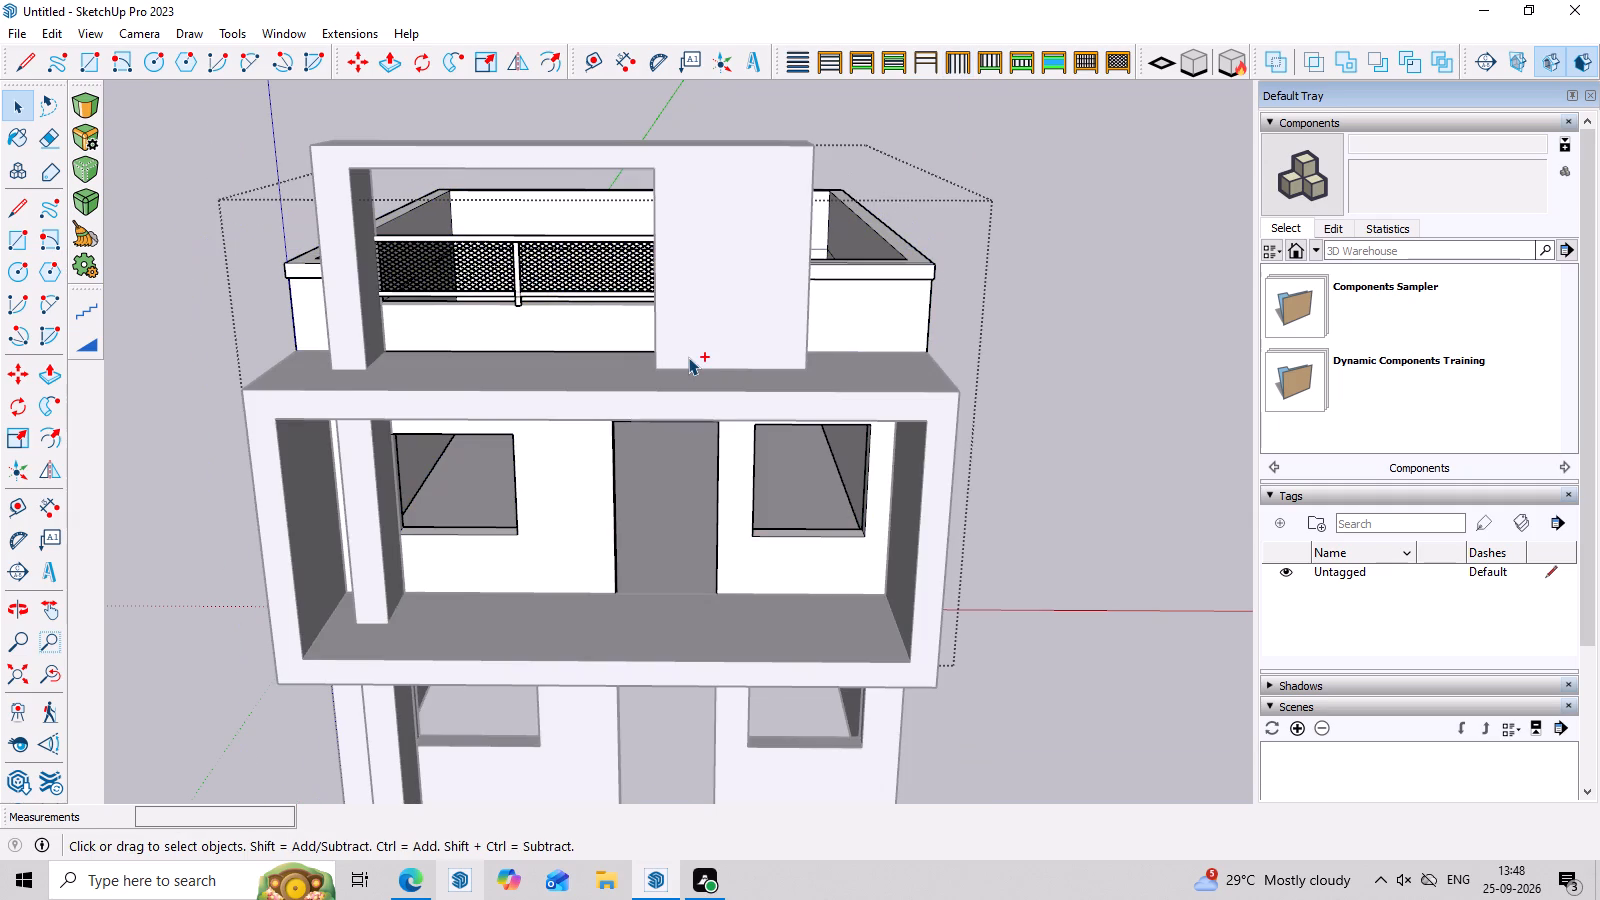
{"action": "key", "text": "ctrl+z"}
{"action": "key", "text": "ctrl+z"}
Create a vertical-bar fence 2'3" high along the front top edge of the low wall in the top-floor opening.
{"action": "middle_click_drag", "start_coordinate": [665, 338], "coordinate": [680, 439]}
{"action": "scroll", "coordinate": [523, 288], "scroll_direction": "up", "scroll_amount": 4}
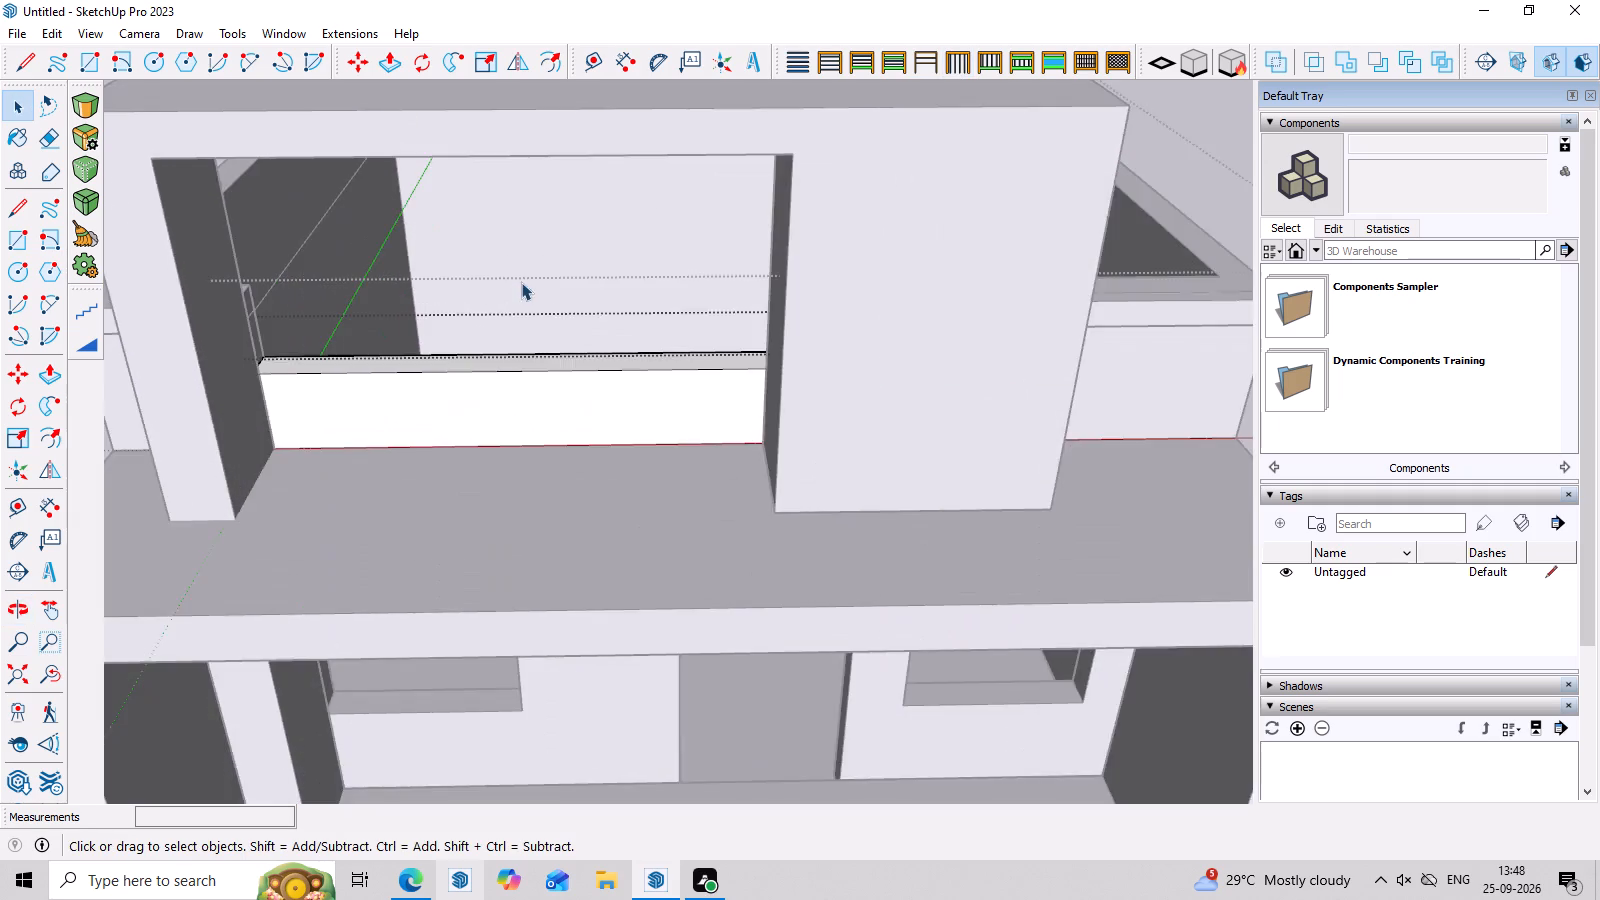
{"action": "scroll", "coordinate": [521, 282], "scroll_direction": "up", "scroll_amount": 3}
{"action": "scroll", "coordinate": [526, 412], "scroll_direction": "down", "scroll_amount": 4}
{"action": "left_click", "coordinate": [543, 466]}
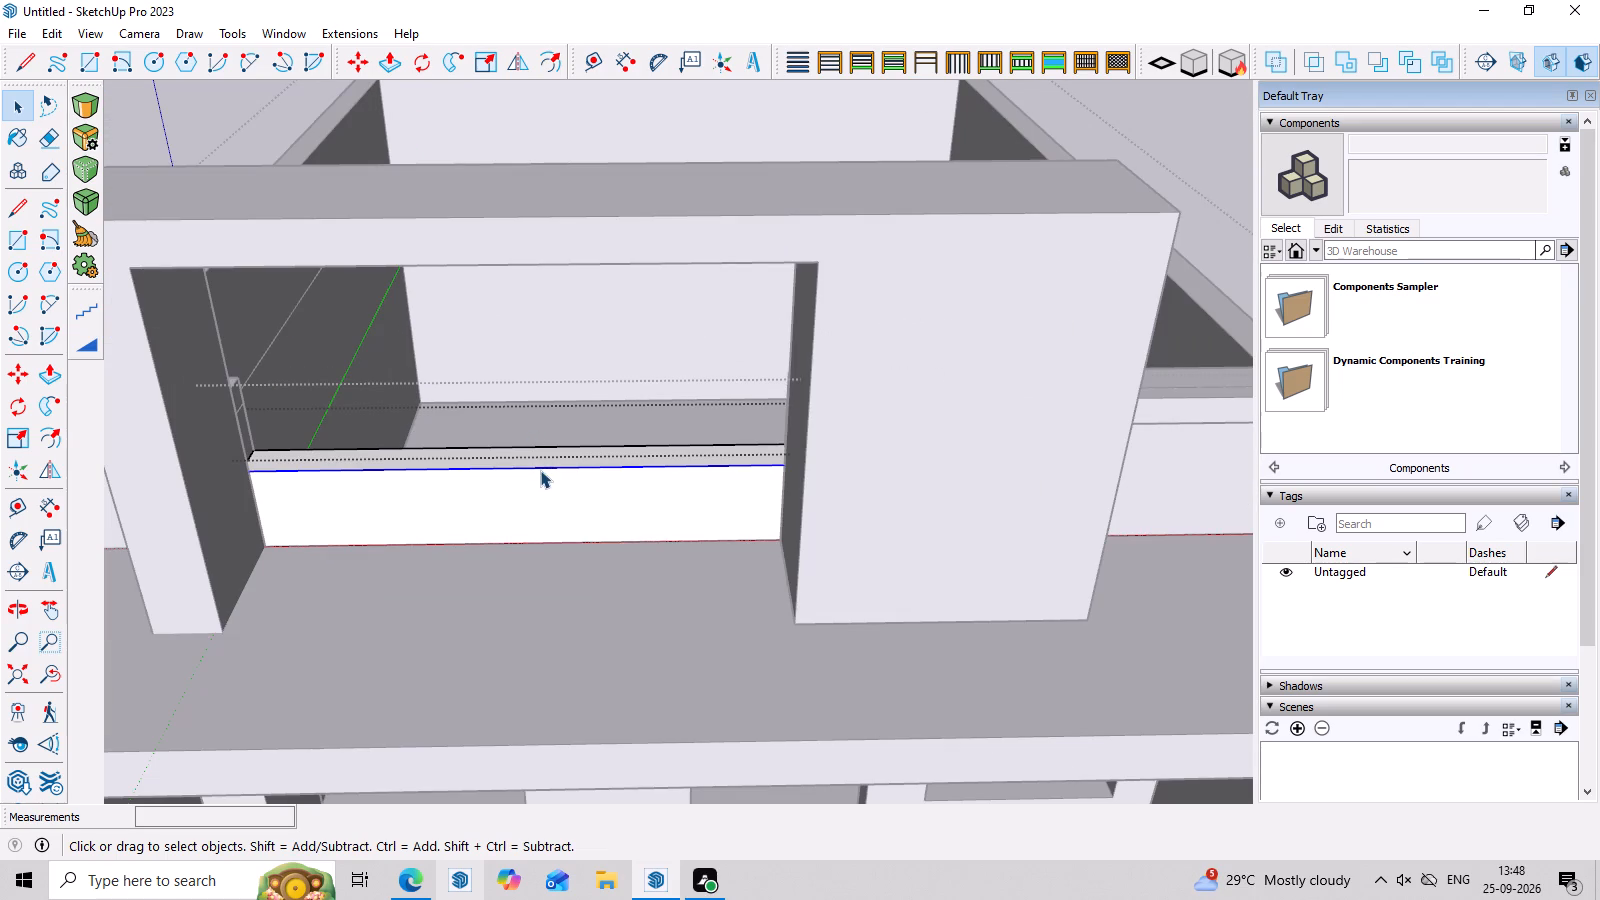
{"action": "left_click", "coordinate": [960, 64]}
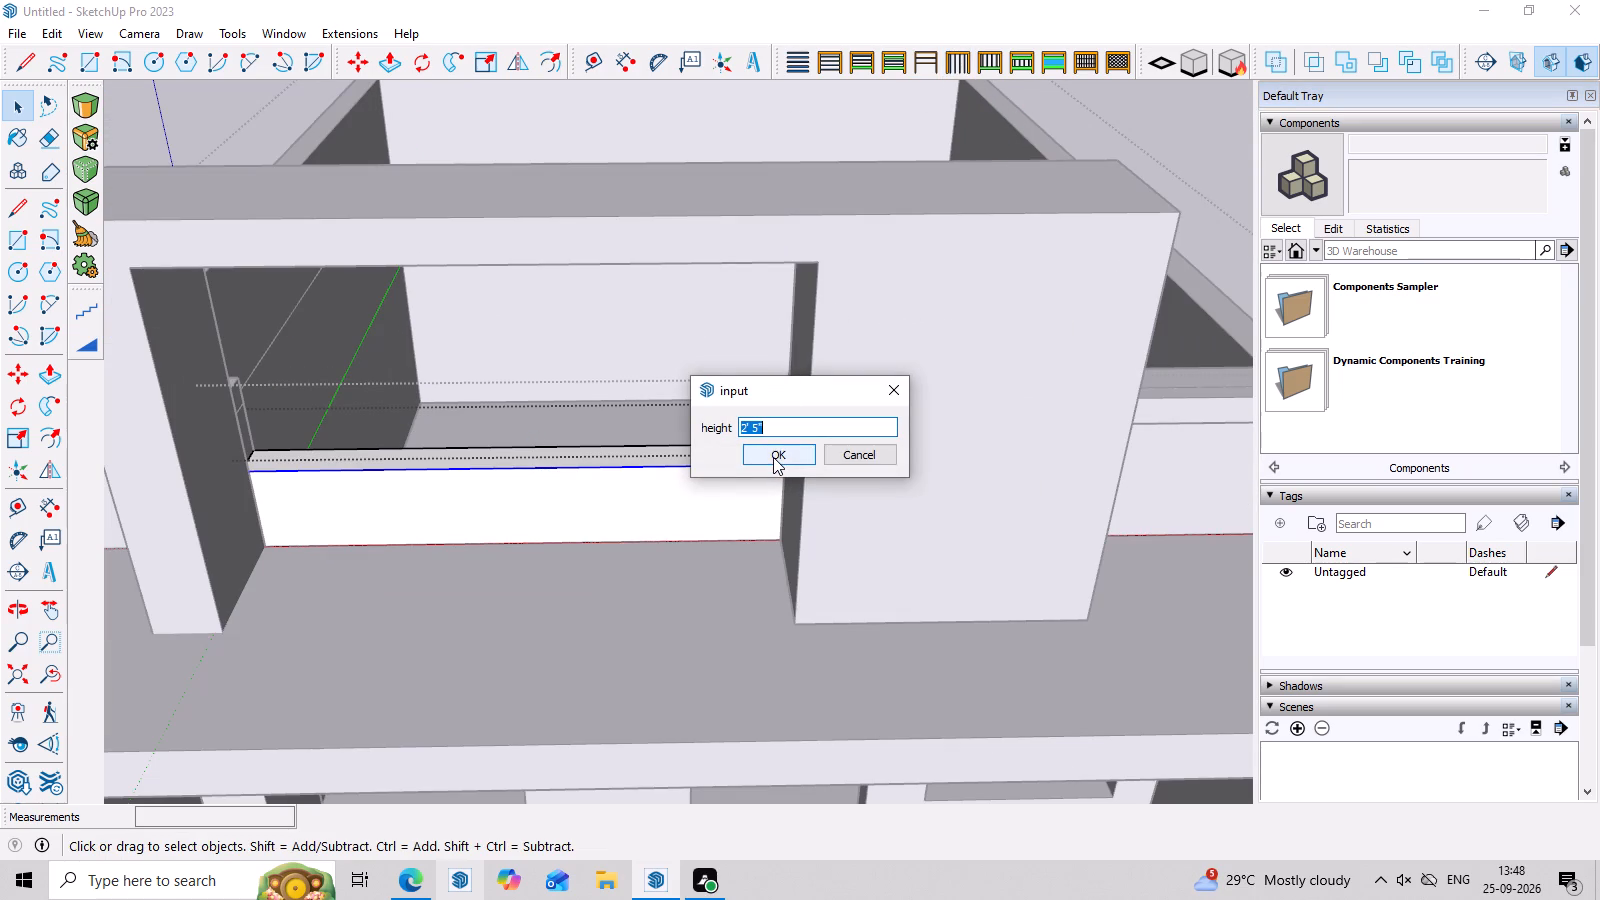
{"action": "left_click", "coordinate": [773, 428]}
{"action": "key", "text": "BackSpace"}
{"action": "key", "text": "BackSpace"}
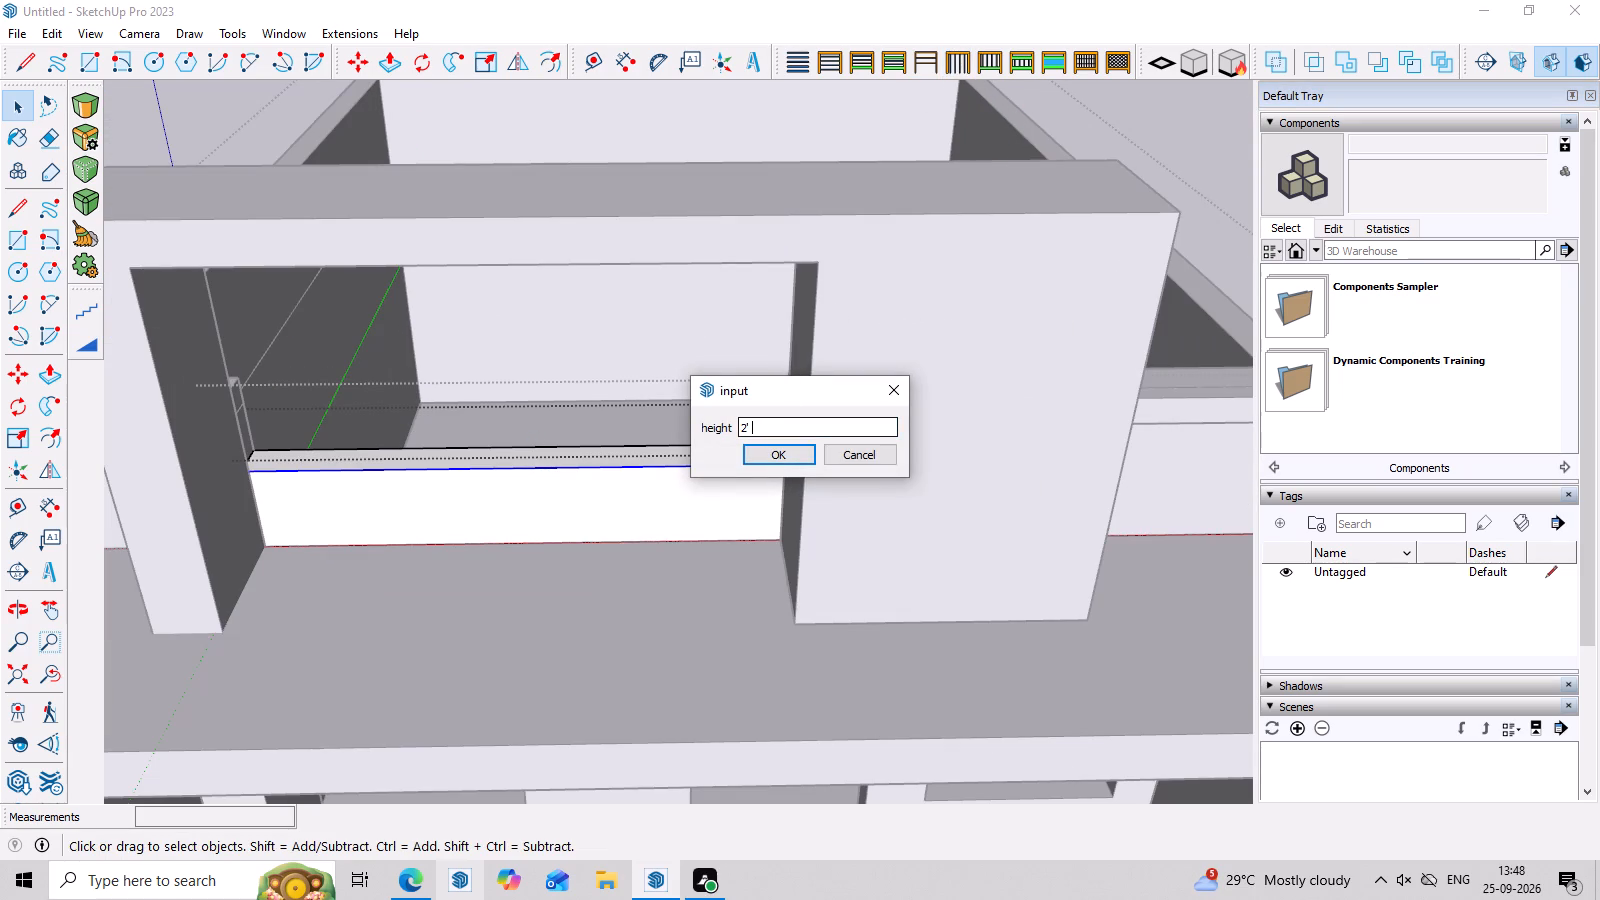
{"action": "key", "text": "3"}
{"action": "key", "text": "shift+quotedbl"}
{"action": "key", "text": "Return"}
{"action": "left_click", "coordinate": [895, 381]}
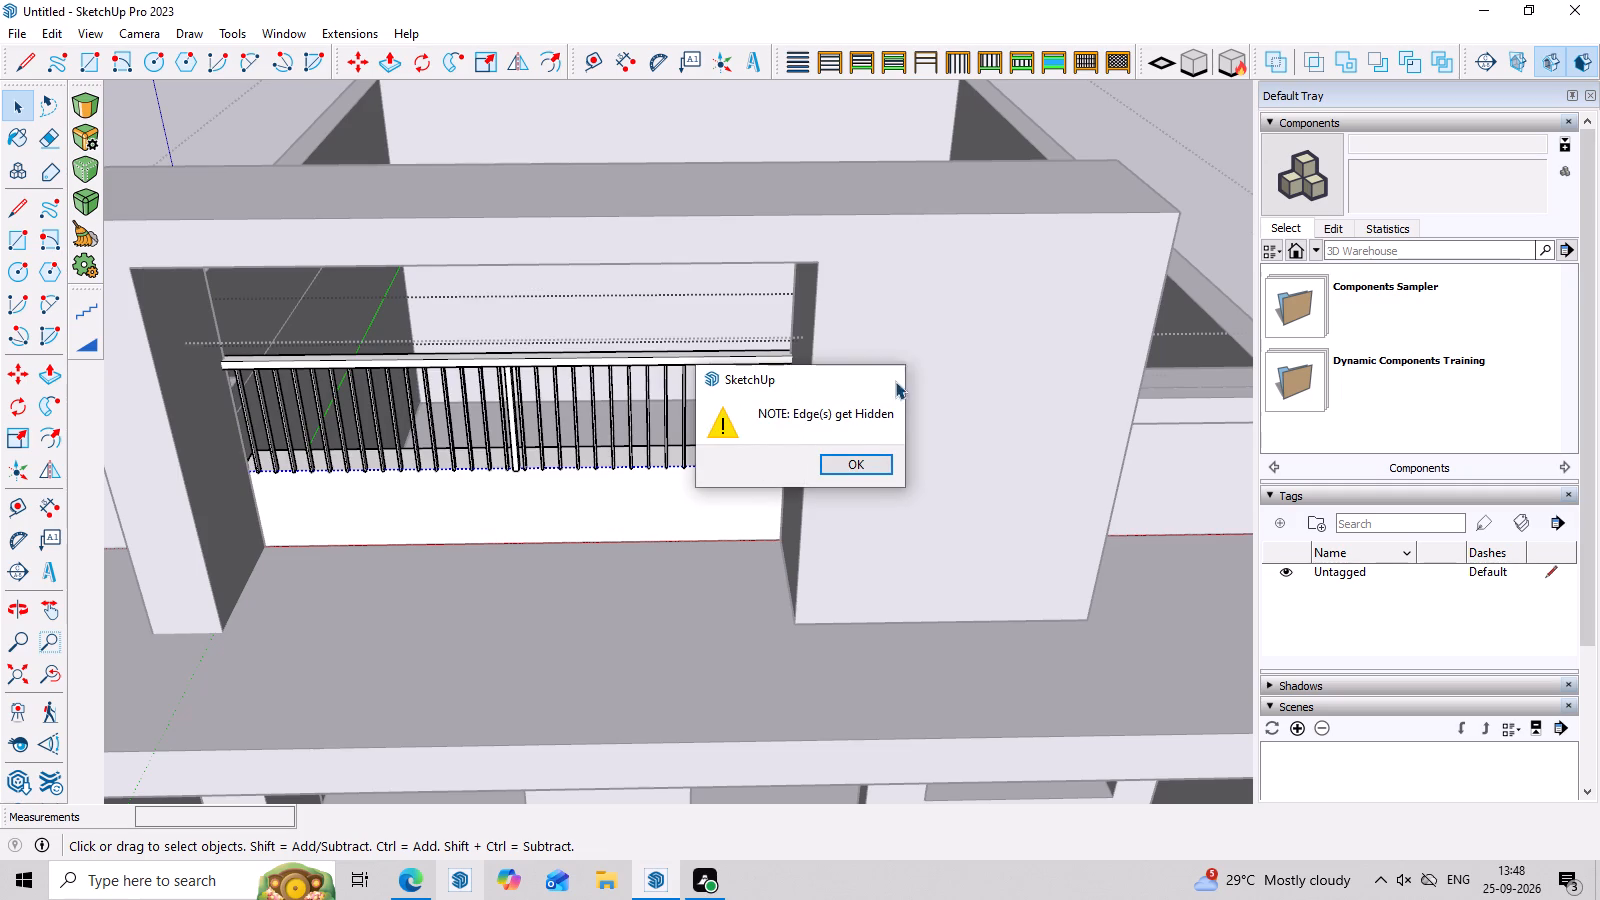
Examine the vertical-bar railing and the framed balcony below it from several angles.
{"action": "scroll", "coordinate": [807, 620], "scroll_direction": "down", "scroll_amount": 8}
{"action": "middle_click_drag", "start_coordinate": [801, 696], "coordinate": [833, 476]}
{"action": "left_click", "coordinate": [1074, 300]}
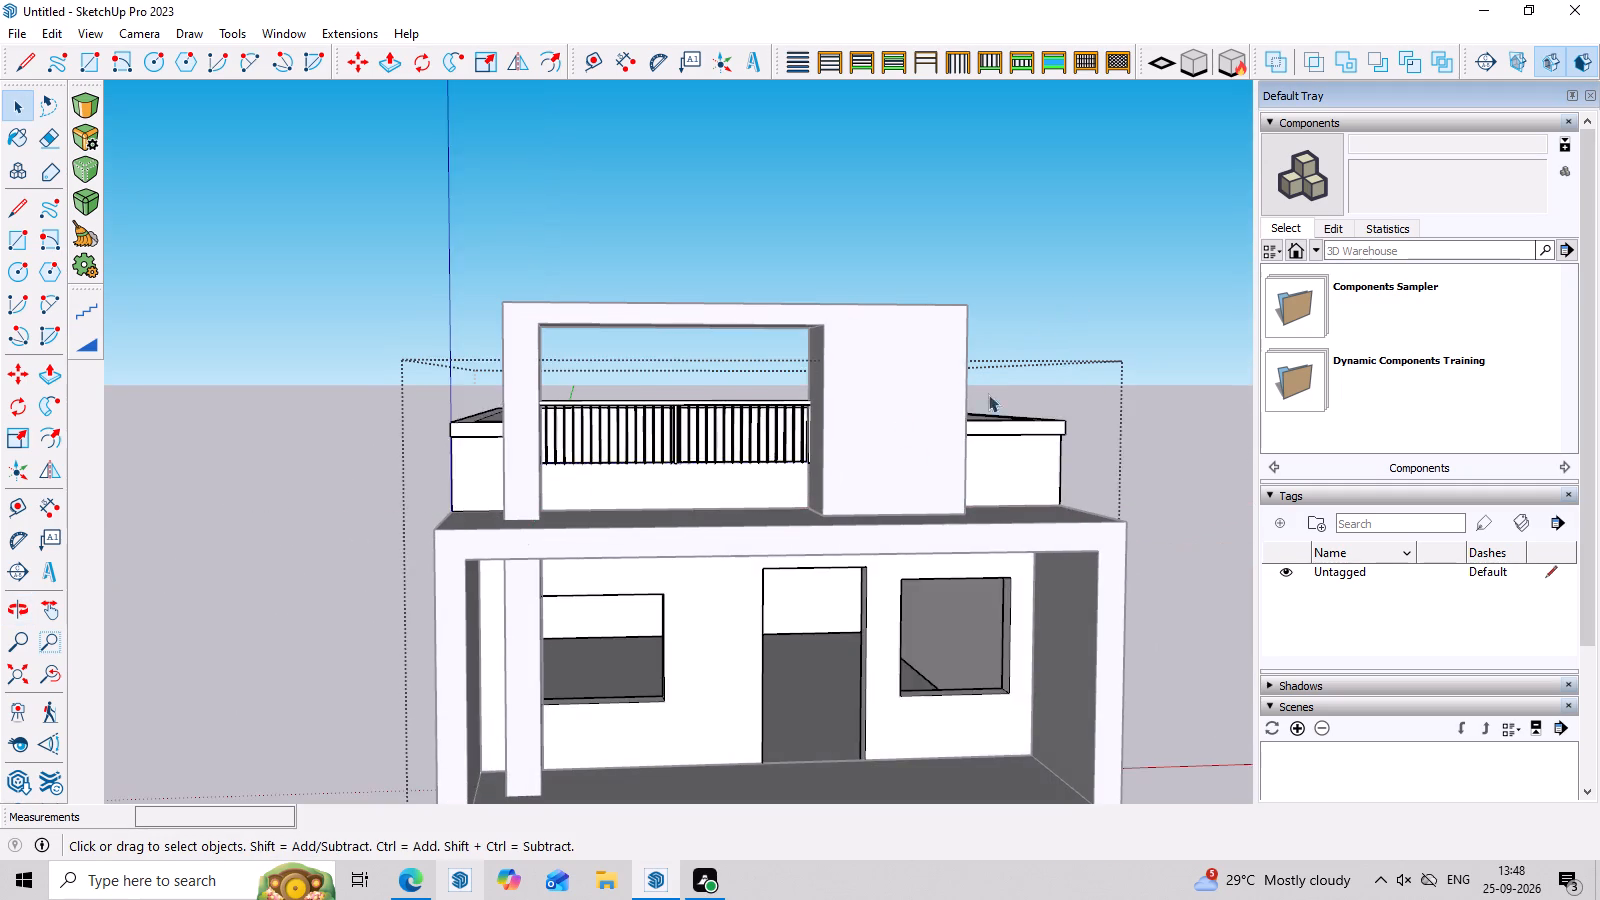
{"action": "scroll", "coordinate": [842, 435], "scroll_direction": "down", "scroll_amount": 8}
{"action": "middle_click_drag", "start_coordinate": [963, 651], "coordinate": [782, 616]}
{"action": "scroll", "coordinate": [809, 517], "scroll_direction": "up", "scroll_amount": 7}
{"action": "middle_click_drag", "start_coordinate": [964, 635], "coordinate": [1009, 635]}
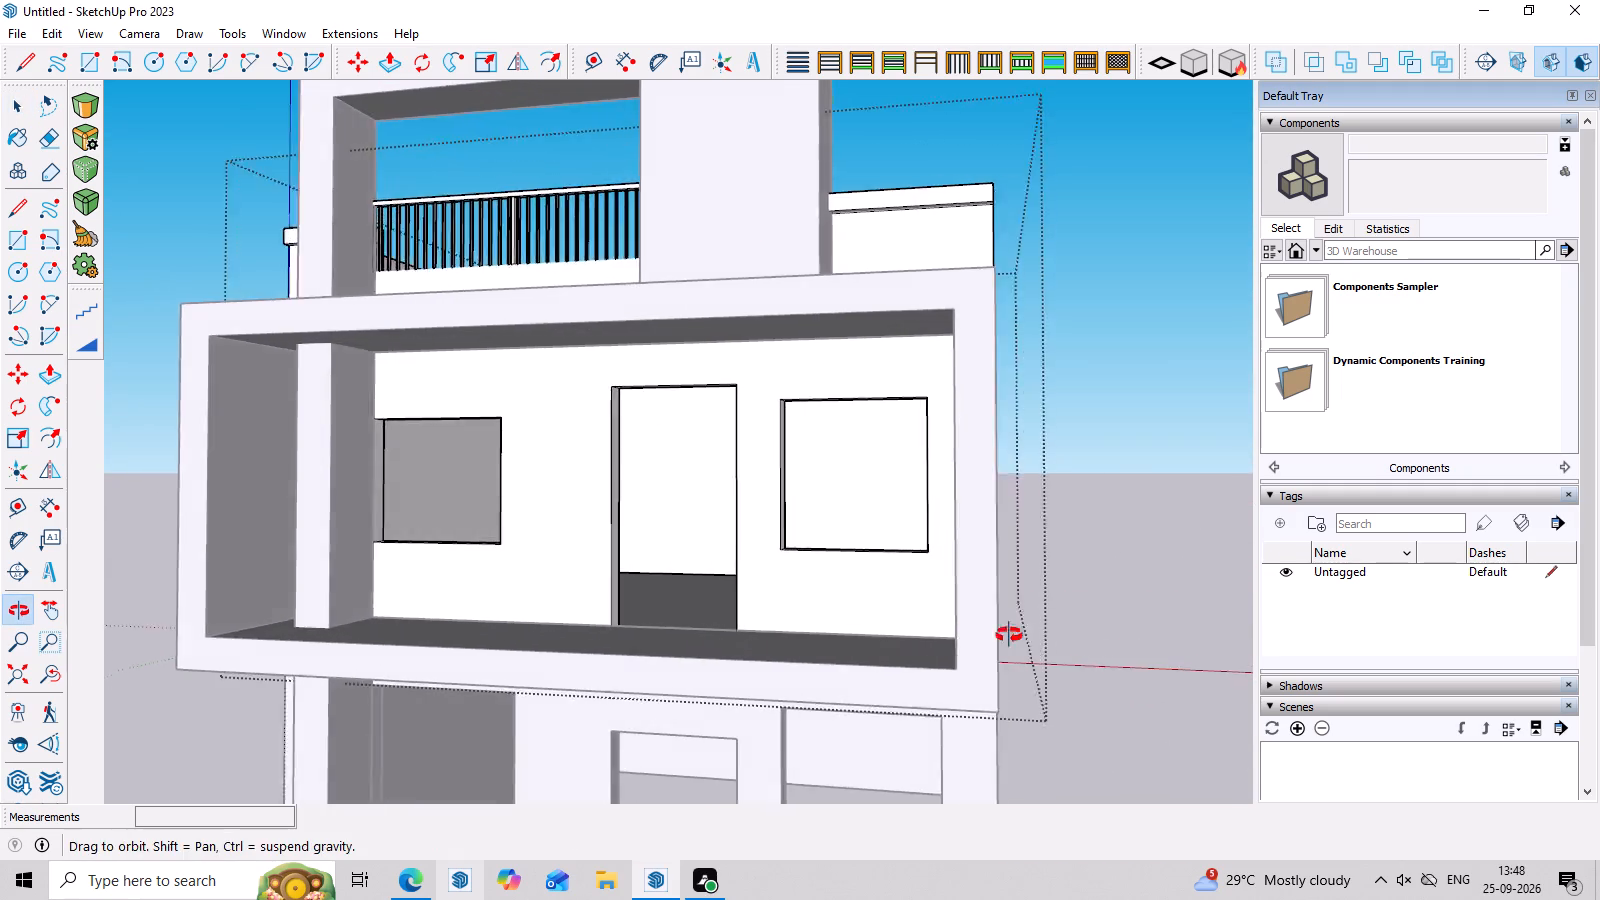
{"action": "middle_click_drag", "start_coordinate": [1009, 635], "coordinate": [1088, 640]}
{"action": "middle_click_drag", "start_coordinate": [1005, 263], "coordinate": [1018, 406]}
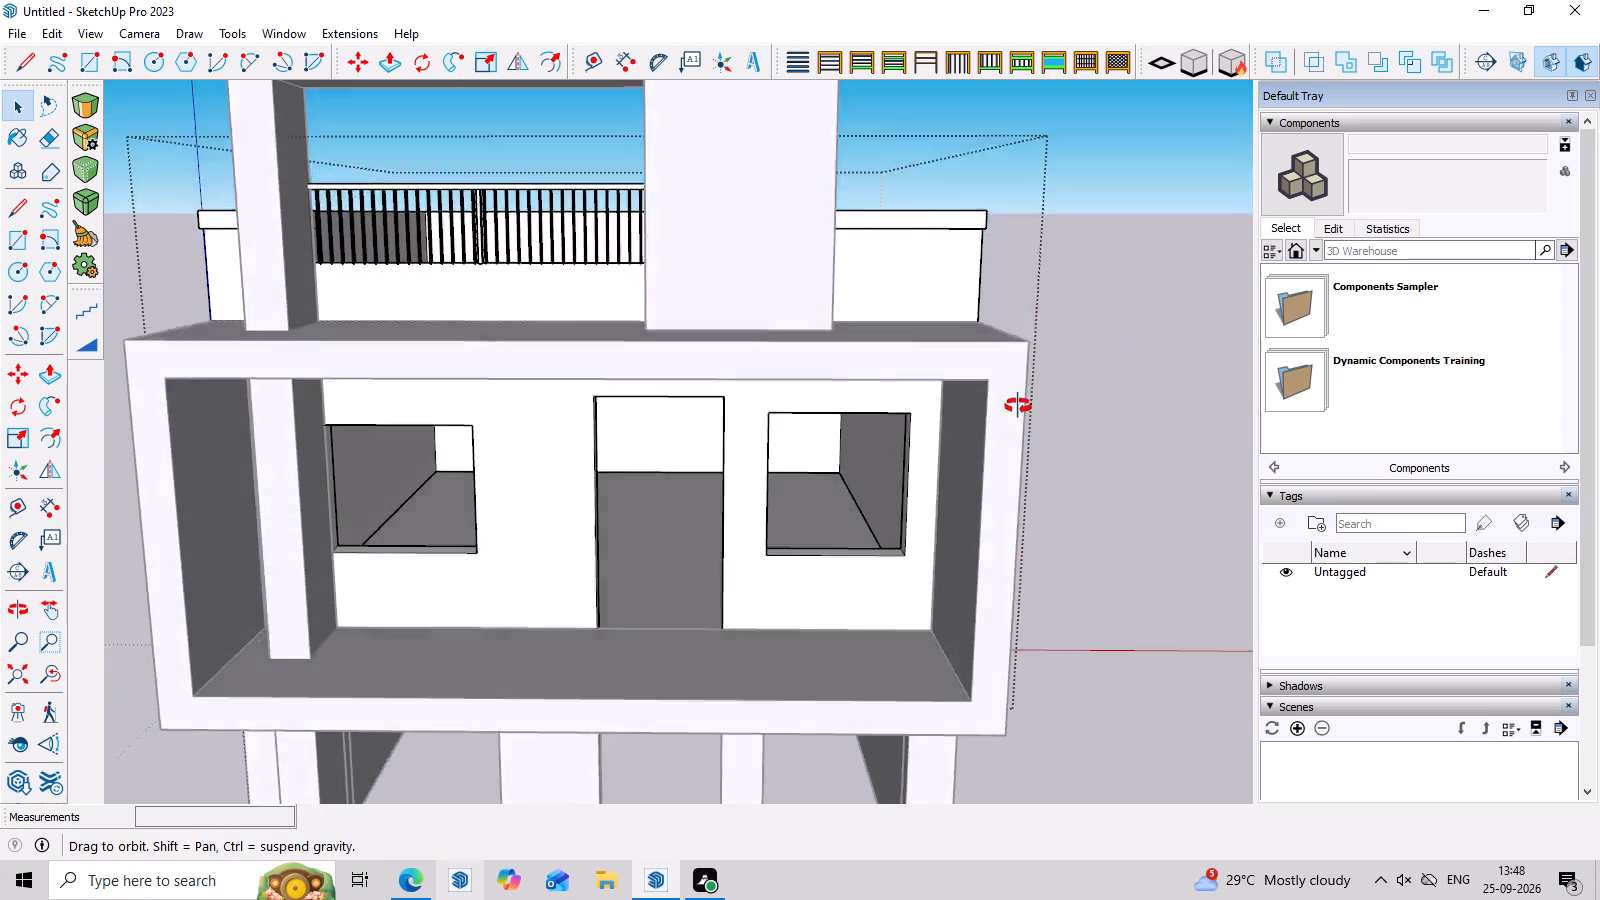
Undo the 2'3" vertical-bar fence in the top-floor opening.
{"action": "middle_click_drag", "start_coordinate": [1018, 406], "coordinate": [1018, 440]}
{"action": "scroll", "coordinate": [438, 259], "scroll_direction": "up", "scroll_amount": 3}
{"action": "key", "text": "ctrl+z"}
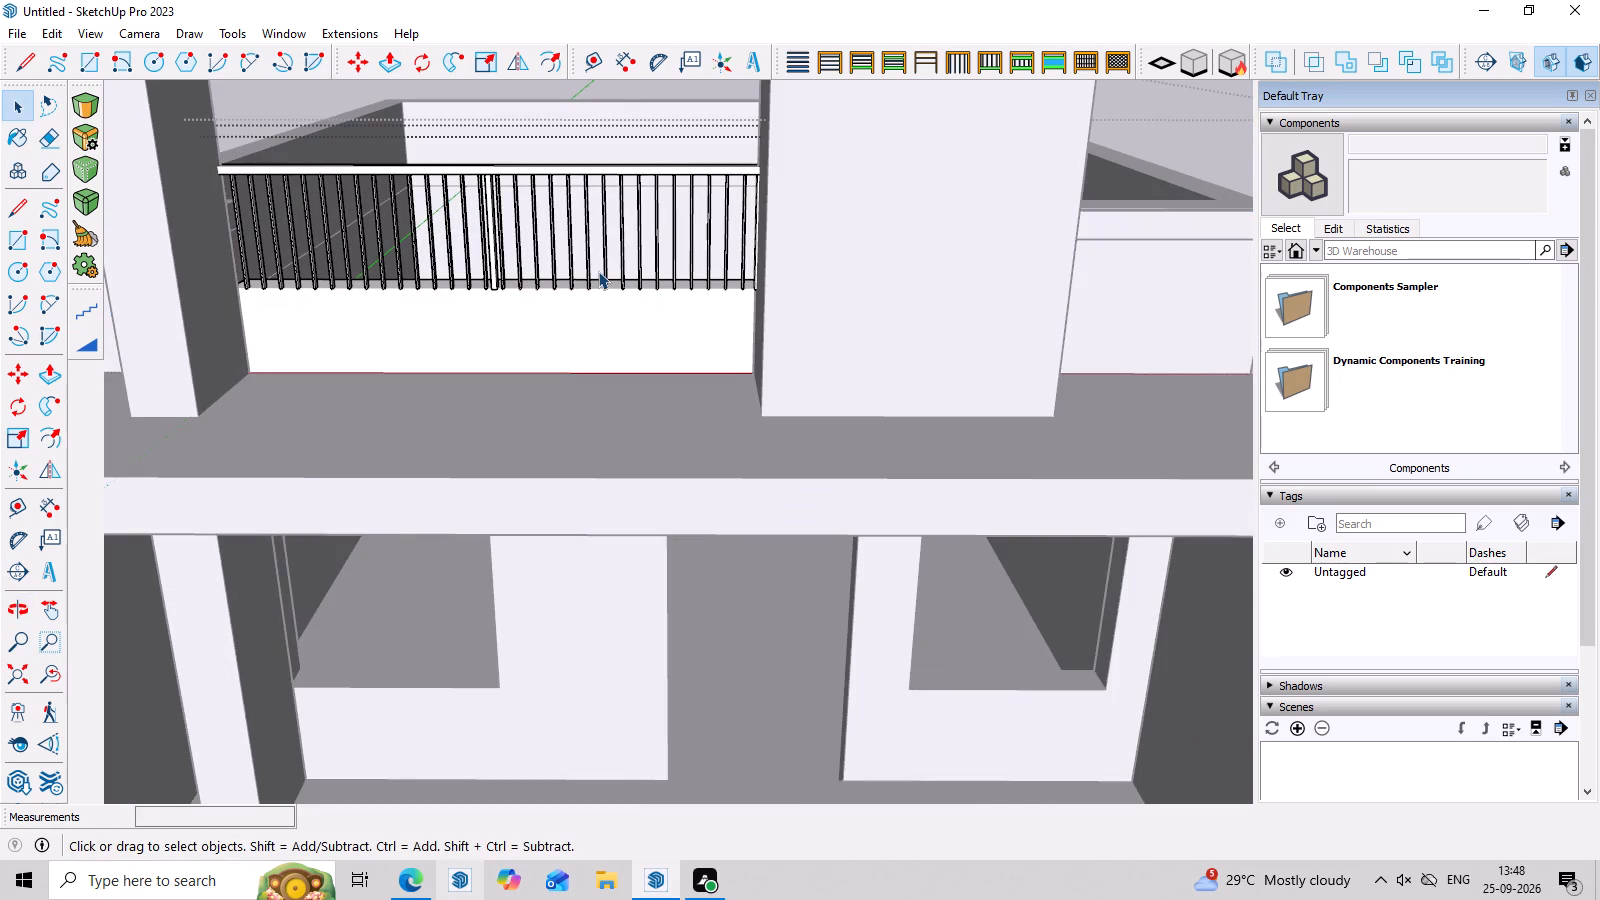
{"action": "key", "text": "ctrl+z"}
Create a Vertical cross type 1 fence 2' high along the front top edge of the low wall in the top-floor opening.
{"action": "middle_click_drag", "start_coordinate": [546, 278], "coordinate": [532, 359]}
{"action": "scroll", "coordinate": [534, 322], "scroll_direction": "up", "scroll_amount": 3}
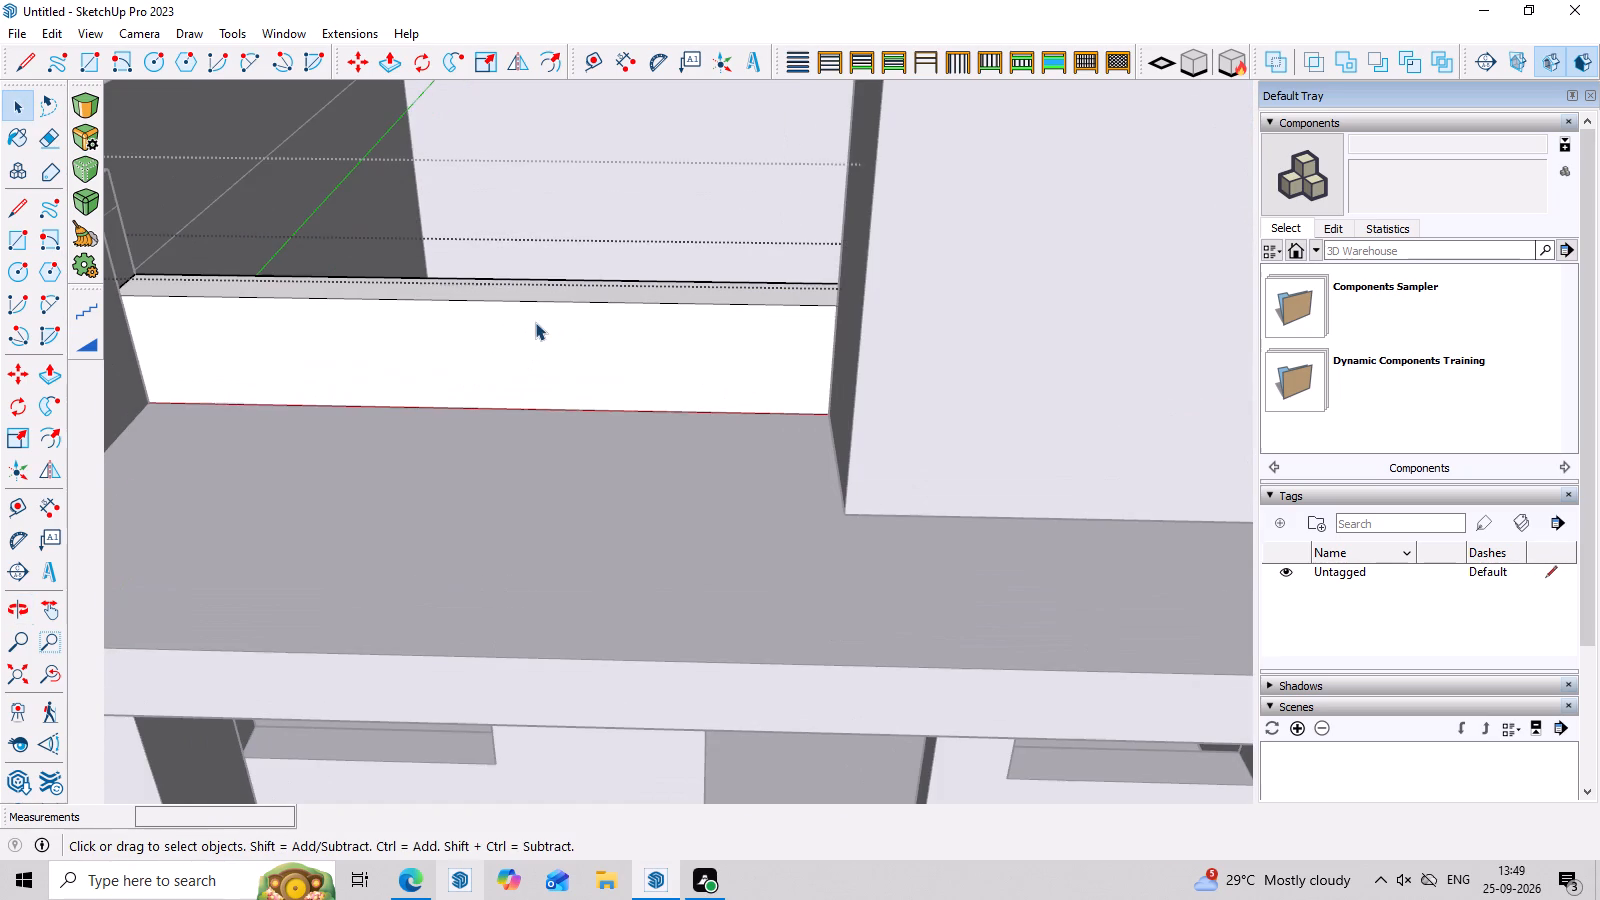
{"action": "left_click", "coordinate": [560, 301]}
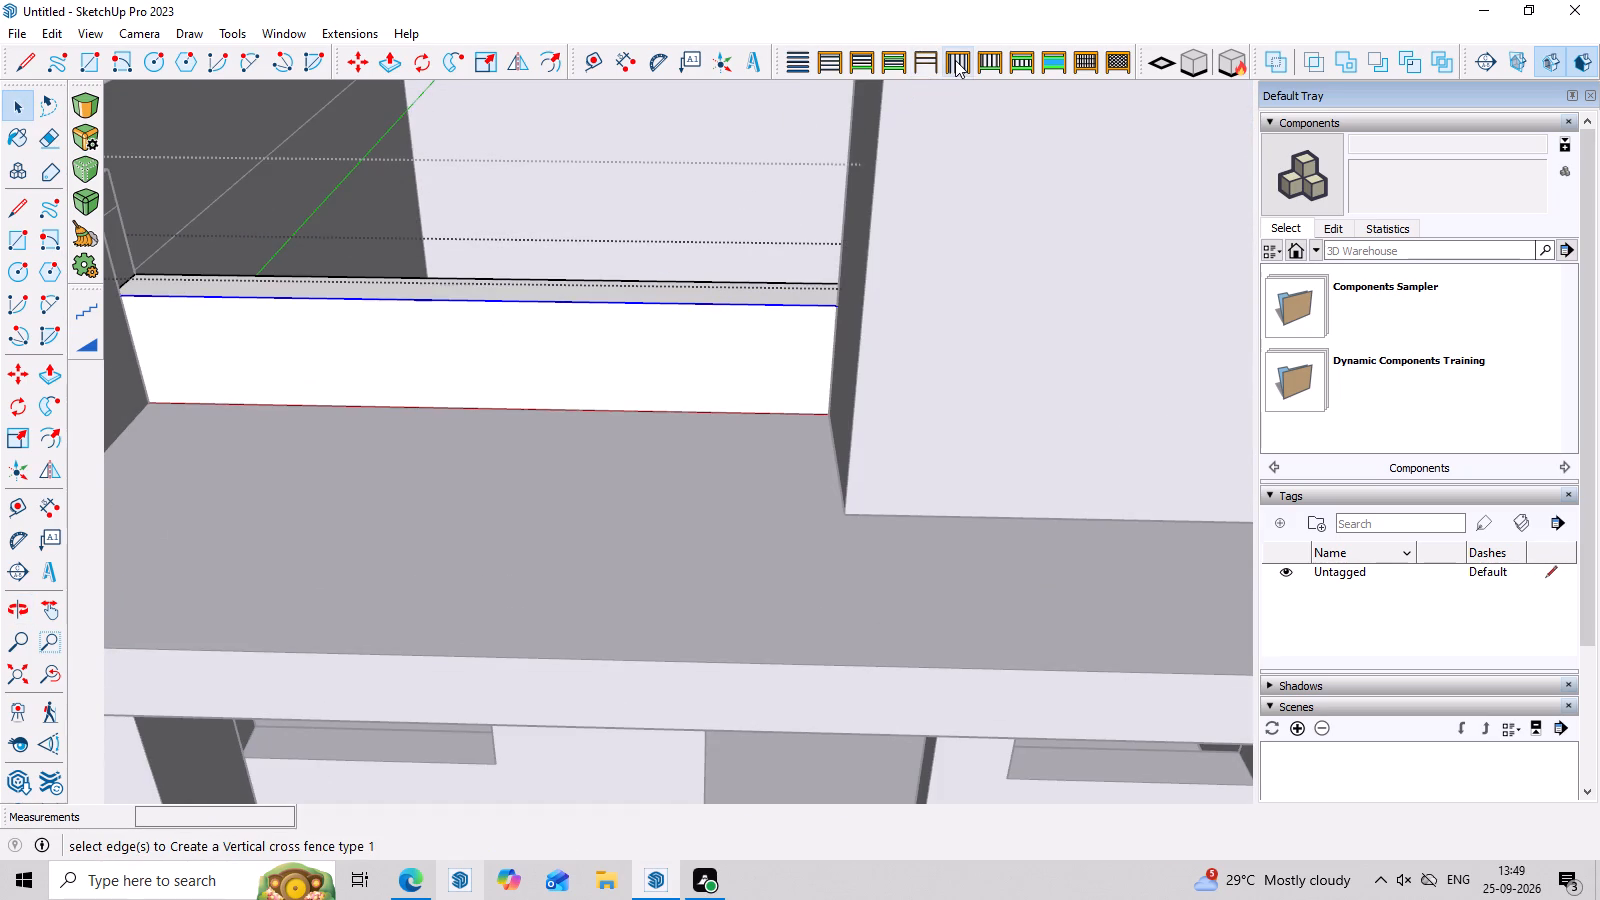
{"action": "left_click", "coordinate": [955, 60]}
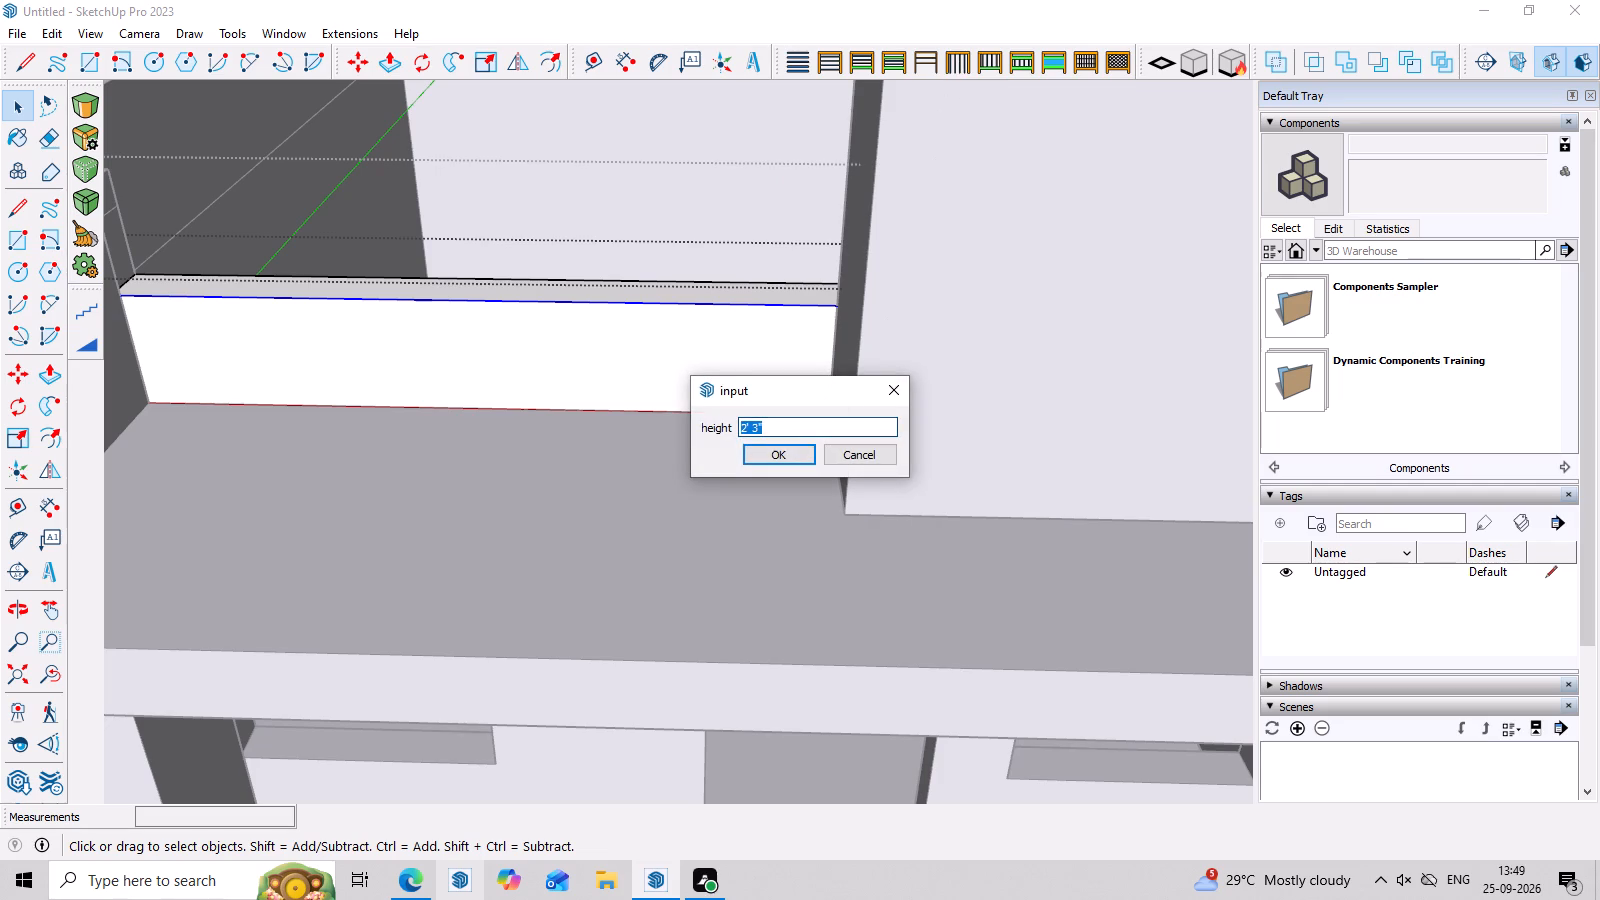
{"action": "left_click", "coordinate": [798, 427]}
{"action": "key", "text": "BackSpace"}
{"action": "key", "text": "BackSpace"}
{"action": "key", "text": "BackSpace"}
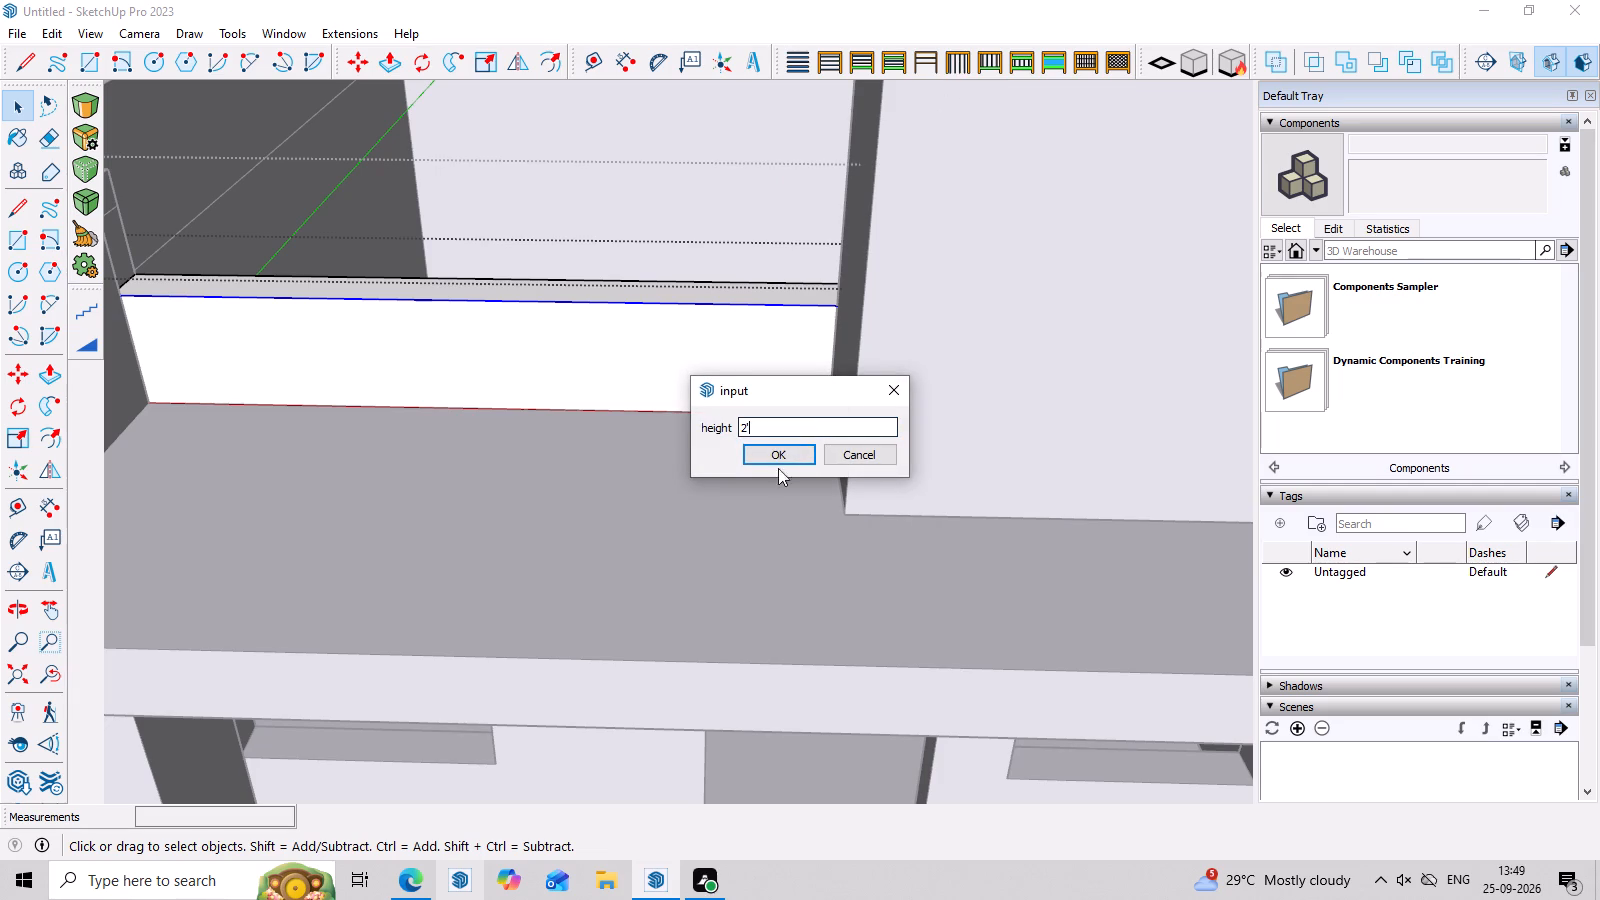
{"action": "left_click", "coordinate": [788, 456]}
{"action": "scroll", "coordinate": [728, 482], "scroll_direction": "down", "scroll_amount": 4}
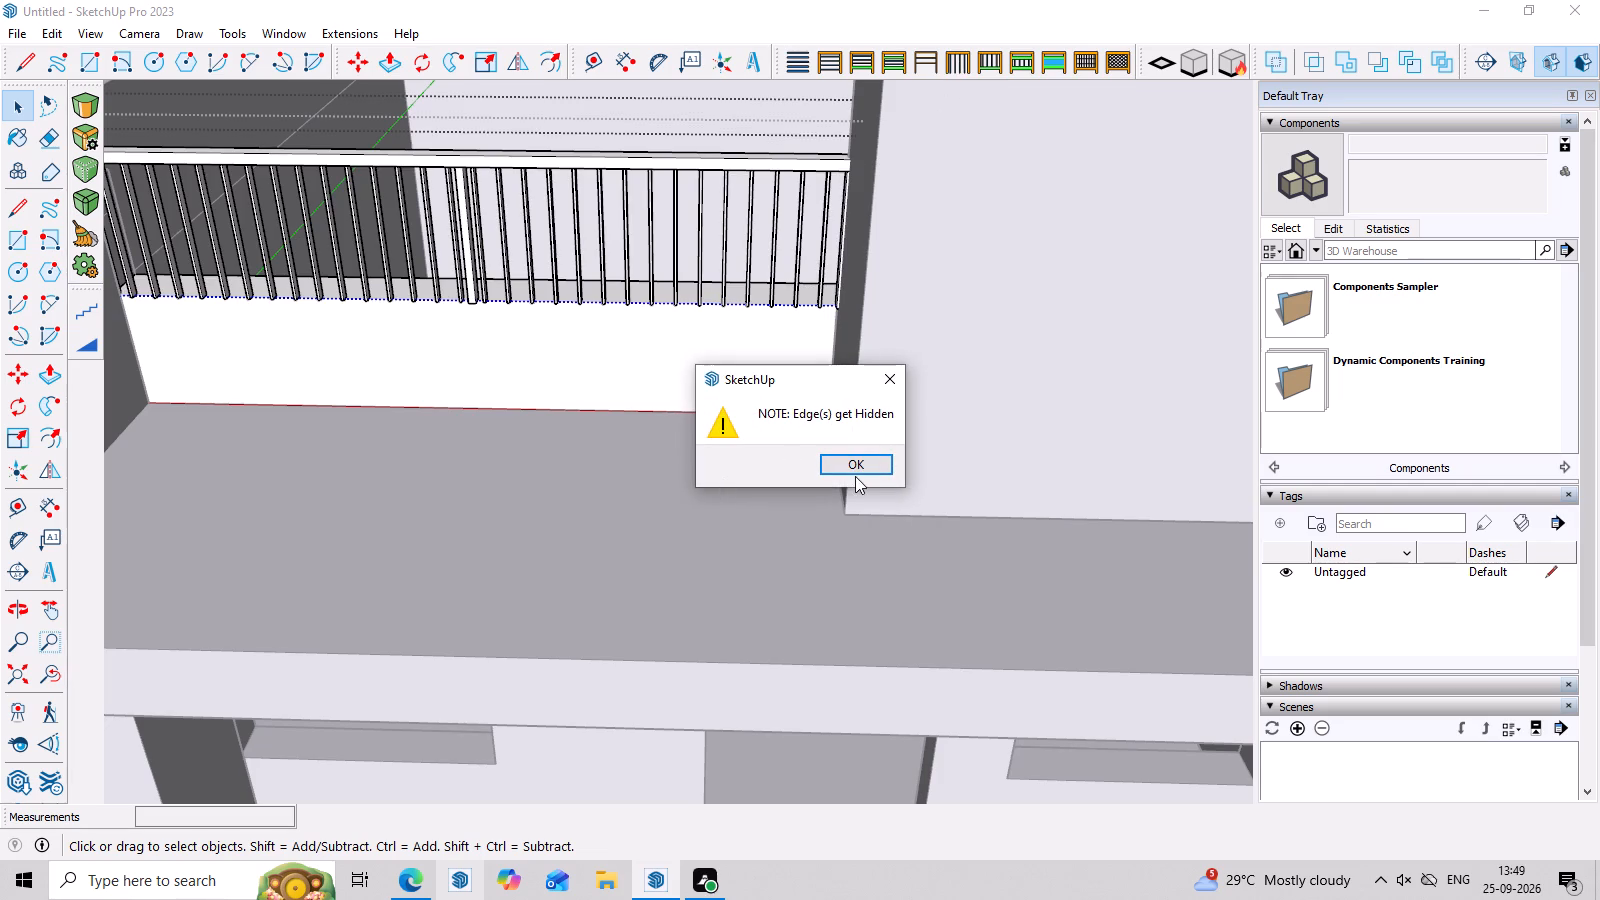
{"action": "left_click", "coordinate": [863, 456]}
Leave group editing and examine the vertical-bar railing on the front facade, up close and from above and below.
{"action": "scroll", "coordinate": [773, 543], "scroll_direction": "down", "scroll_amount": 8}
{"action": "middle_click_drag", "start_coordinate": [758, 627], "coordinate": [800, 436]}
{"action": "scroll", "coordinate": [800, 436], "scroll_direction": "down", "scroll_amount": 9}
{"action": "left_click", "coordinate": [1042, 235]}
{"action": "scroll", "coordinate": [1023, 447], "scroll_direction": "up", "scroll_amount": 4}
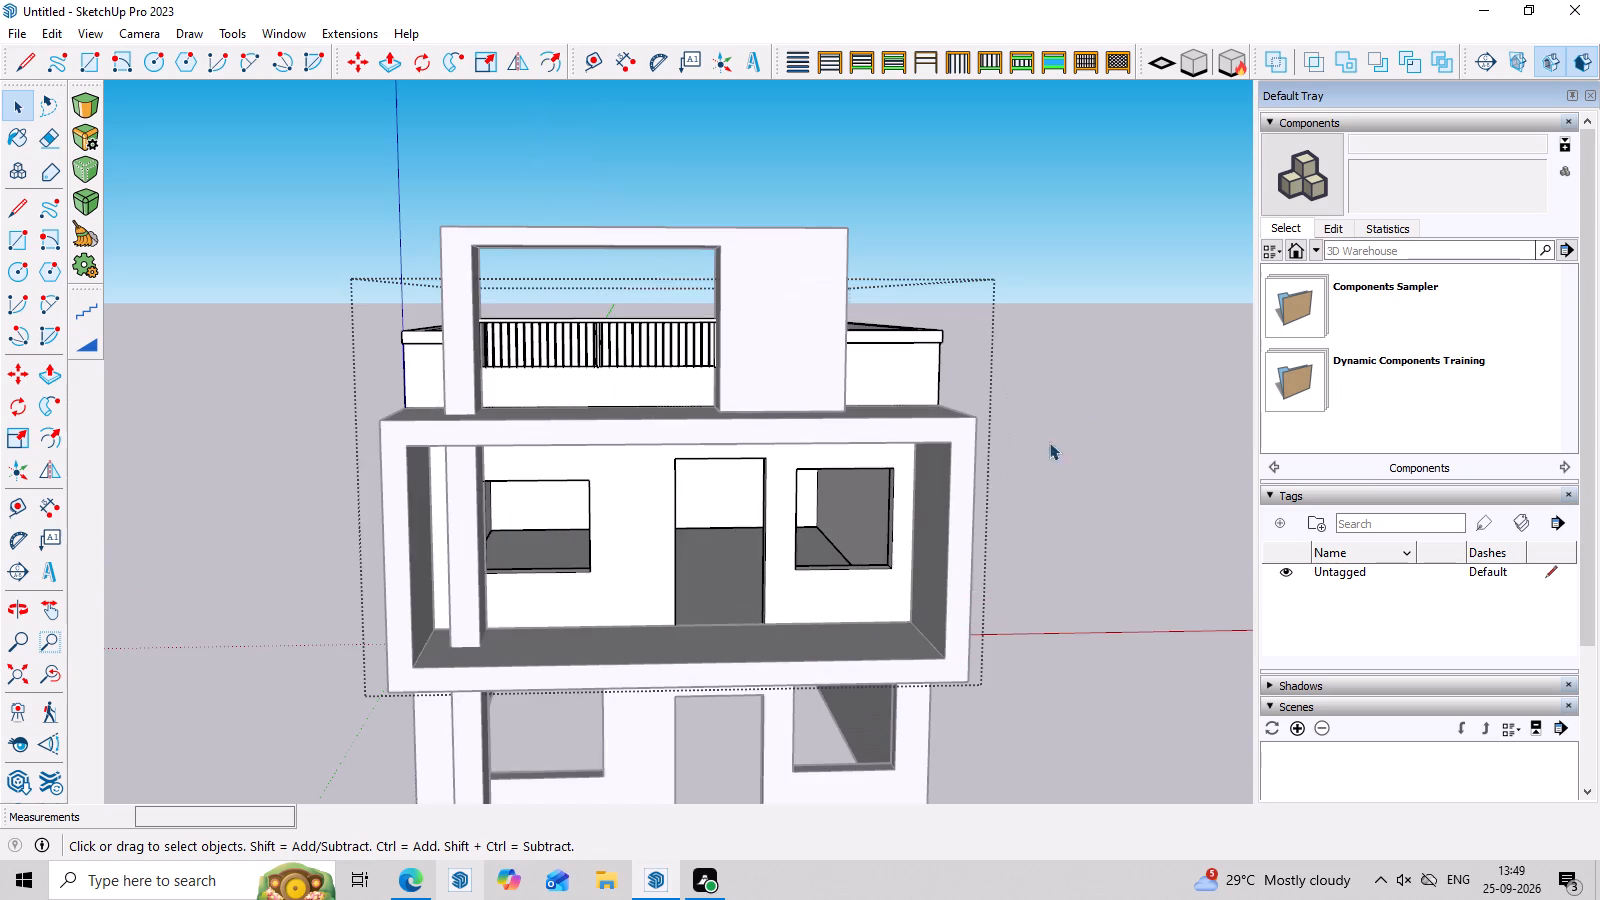
{"action": "key", "text": "space"}
{"action": "left_click", "coordinate": [1098, 385]}
{"action": "middle_click_drag", "start_coordinate": [967, 576], "coordinate": [954, 477]}
{"action": "scroll", "coordinate": [950, 476], "scroll_direction": "up", "scroll_amount": 4}
{"action": "scroll", "coordinate": [950, 476], "scroll_direction": "down", "scroll_amount": 4}
{"action": "middle_click_drag", "start_coordinate": [948, 474], "coordinate": [929, 555]}
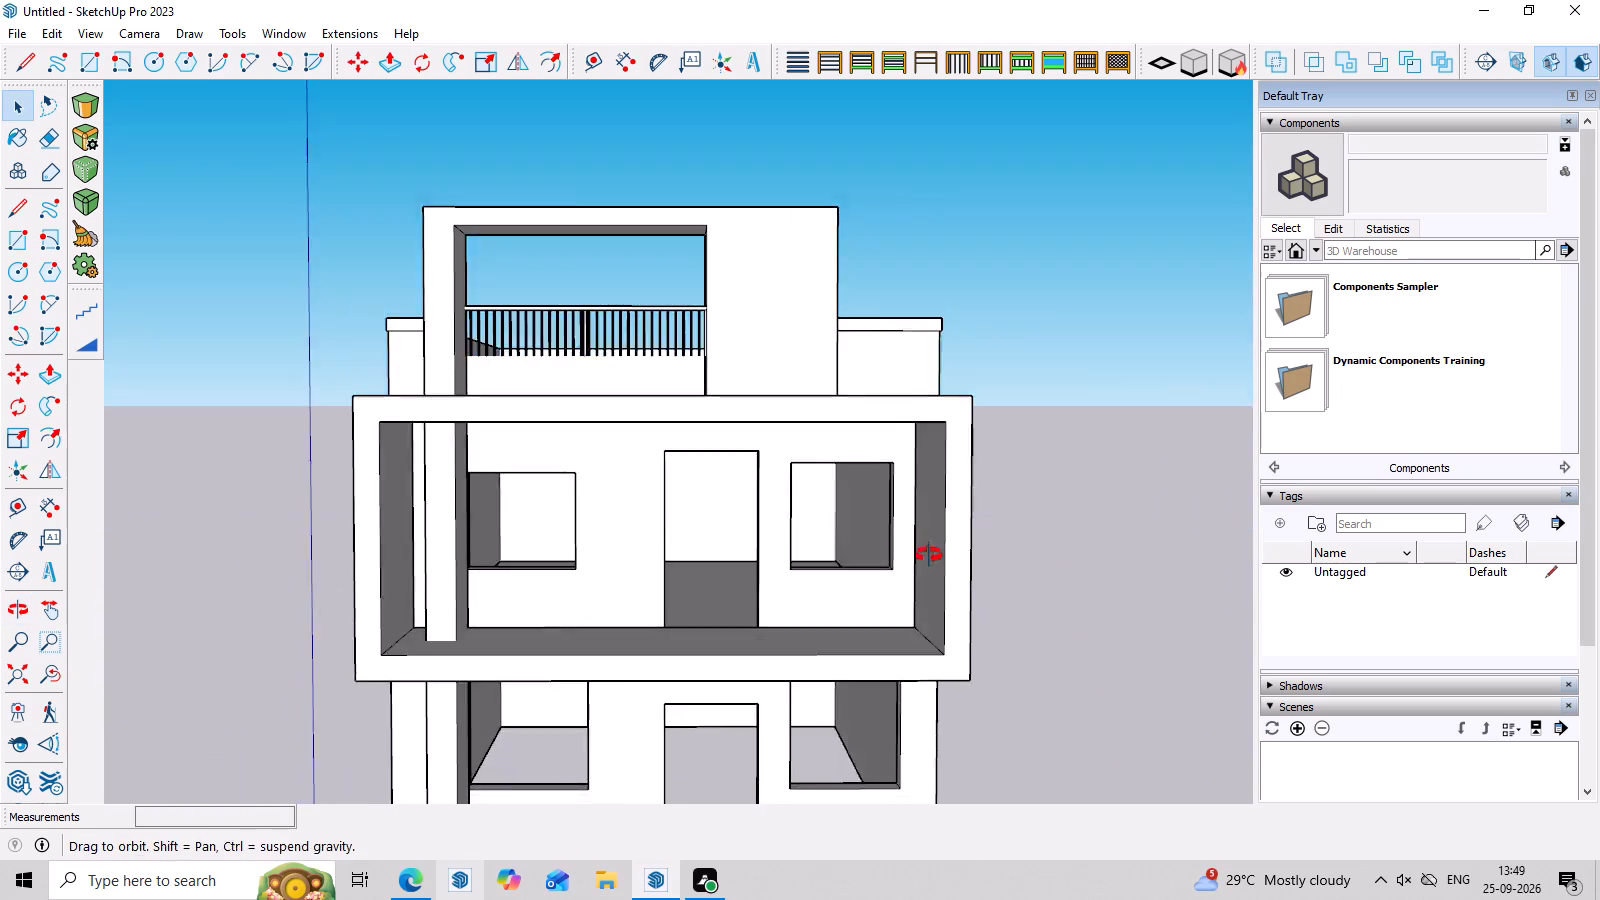
{"action": "middle_click_drag", "start_coordinate": [929, 555], "coordinate": [930, 550]}
{"action": "scroll", "coordinate": [583, 344], "scroll_direction": "up", "scroll_amount": 11}
{"action": "middle_click_drag", "start_coordinate": [676, 527], "coordinate": [674, 588]}
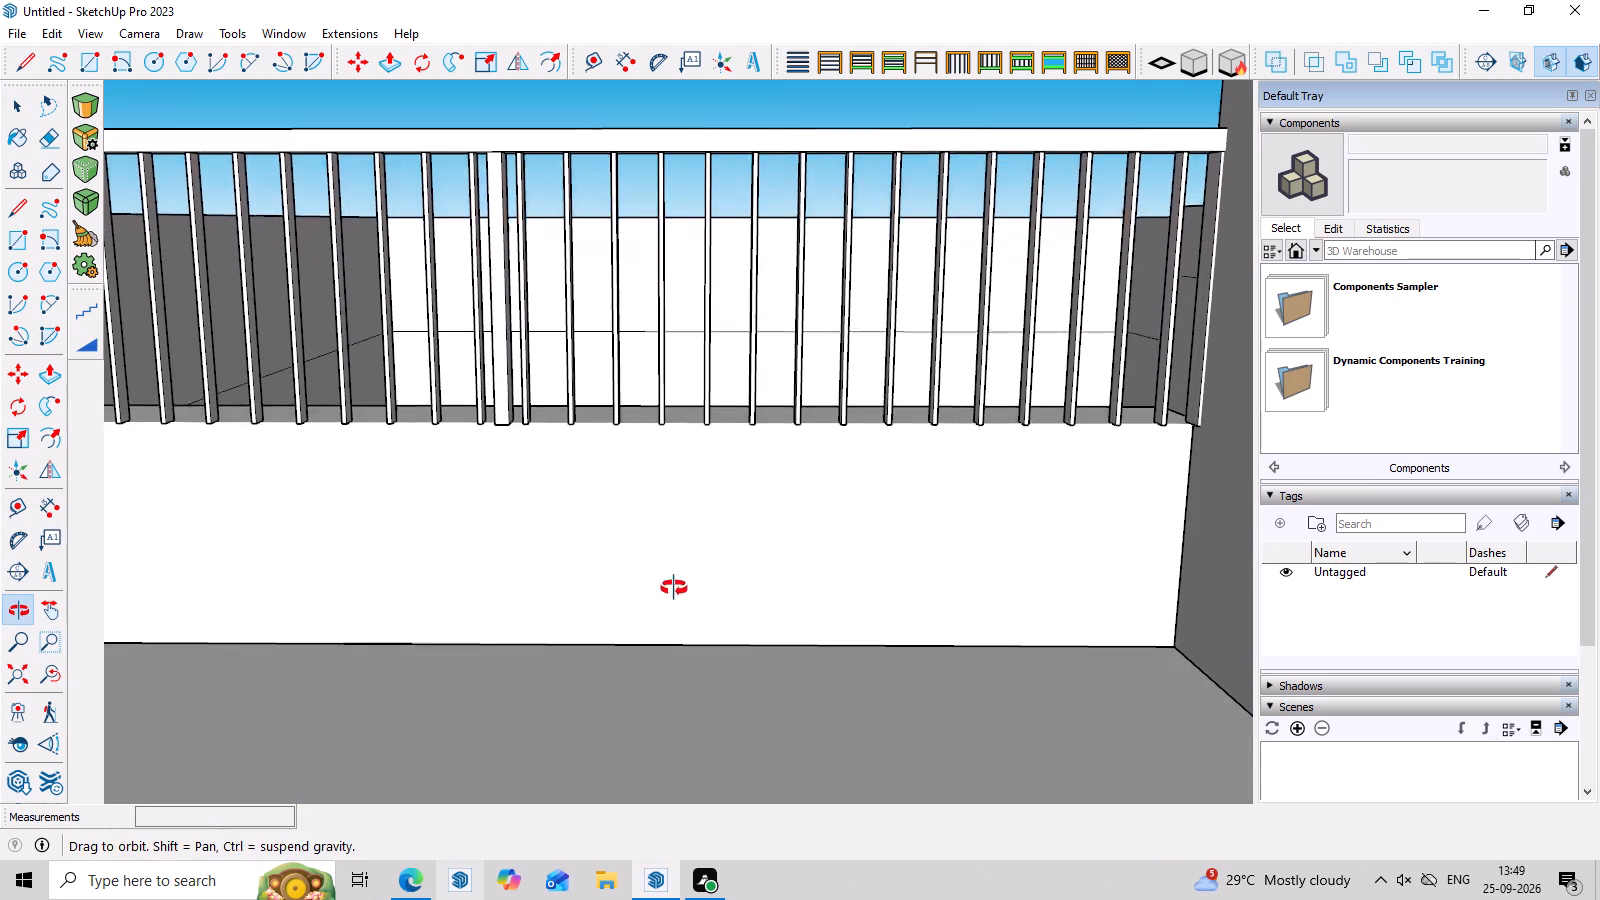
{"action": "middle_click_drag", "start_coordinate": [674, 588], "coordinate": [674, 589]}
{"action": "scroll", "coordinate": [674, 589], "scroll_direction": "down", "scroll_amount": 8}
{"action": "middle_click_drag", "start_coordinate": [684, 627], "coordinate": [693, 520]}
{"action": "scroll", "coordinate": [693, 520], "scroll_direction": "down", "scroll_amount": 5}
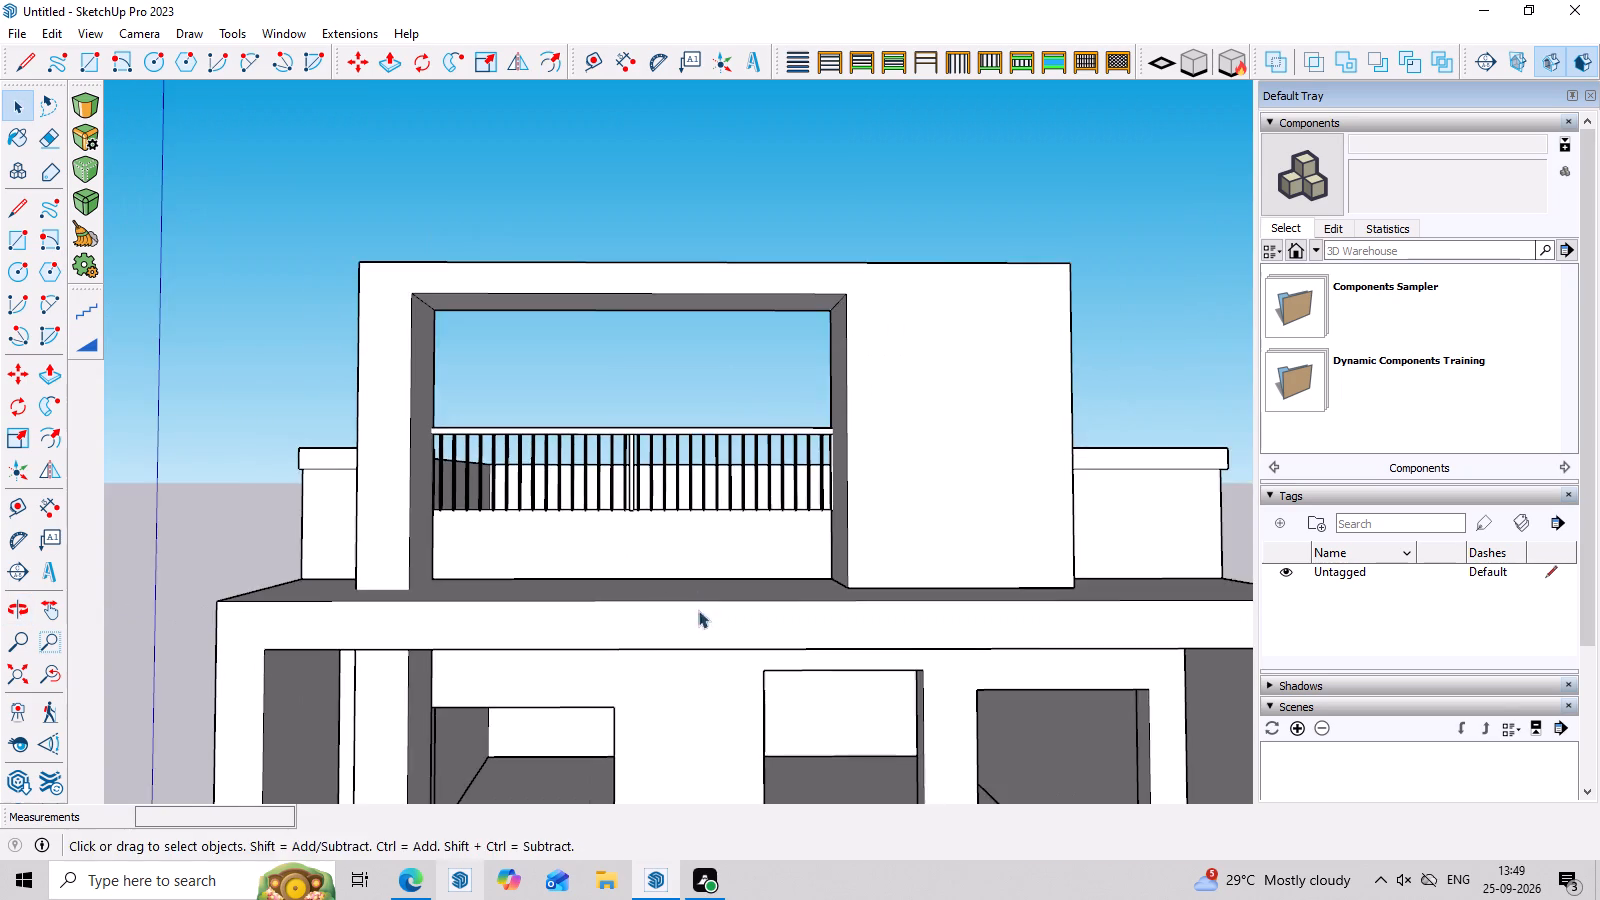
{"action": "middle_click_drag", "start_coordinate": [668, 655], "coordinate": [638, 636]}
{"action": "scroll", "coordinate": [613, 552], "scroll_direction": "down", "scroll_amount": 8}
{"action": "middle_click_drag", "start_coordinate": [874, 684], "coordinate": [882, 639]}
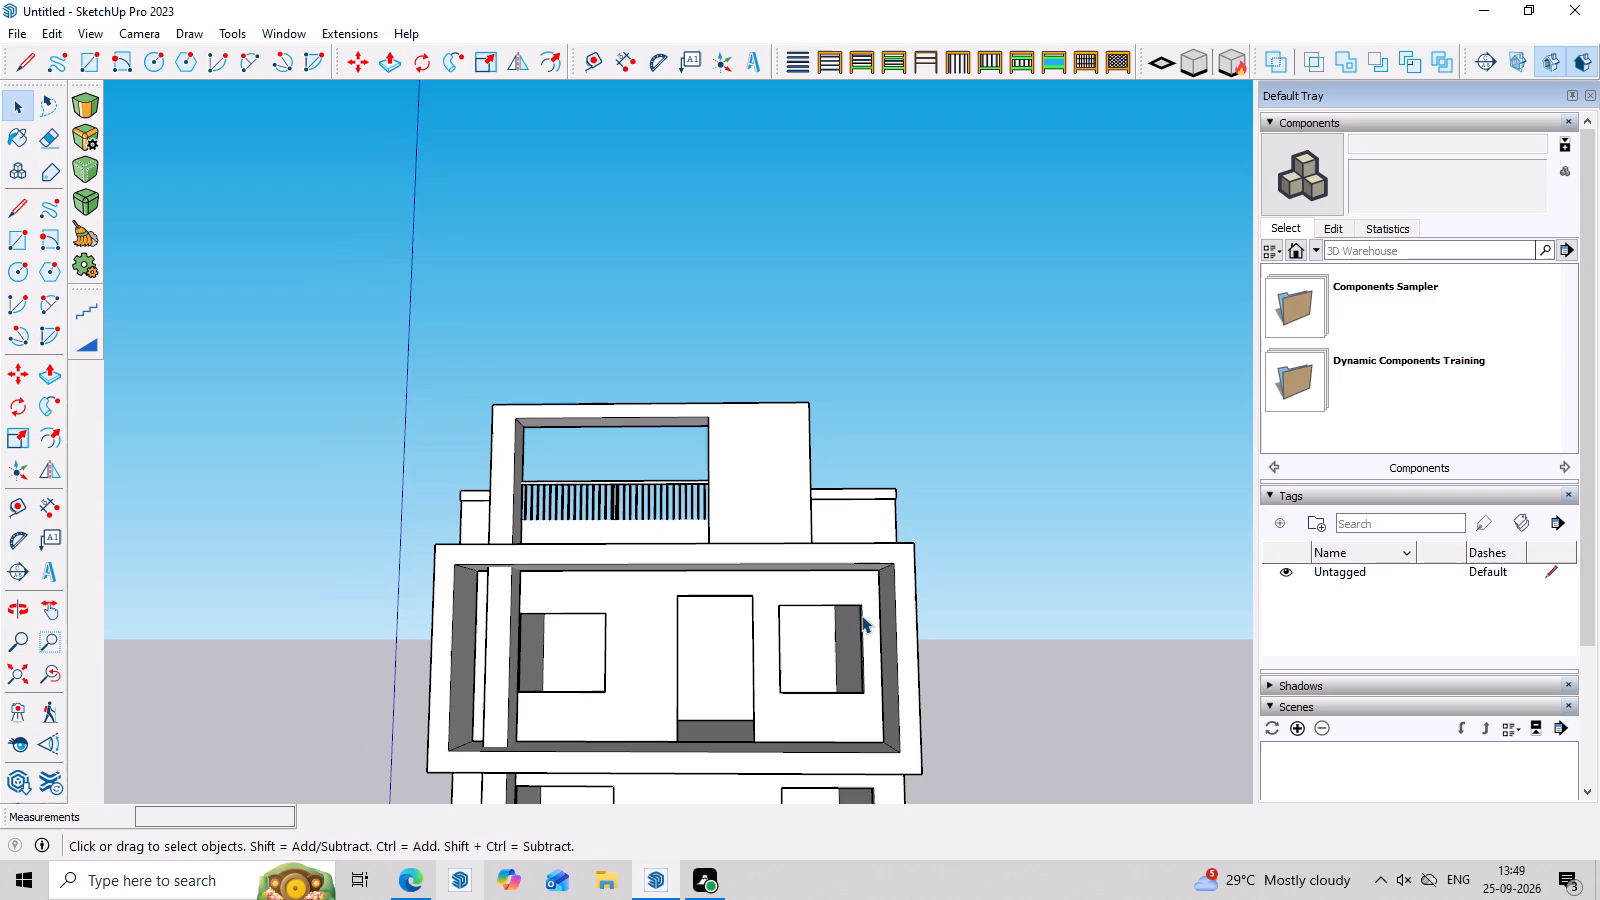
{"action": "scroll", "coordinate": [849, 598], "scroll_direction": "down", "scroll_amount": 3}
{"action": "middle_click_drag", "start_coordinate": [849, 624], "coordinate": [840, 707]}
{"action": "scroll", "coordinate": [667, 484], "scroll_direction": "up", "scroll_amount": 3}
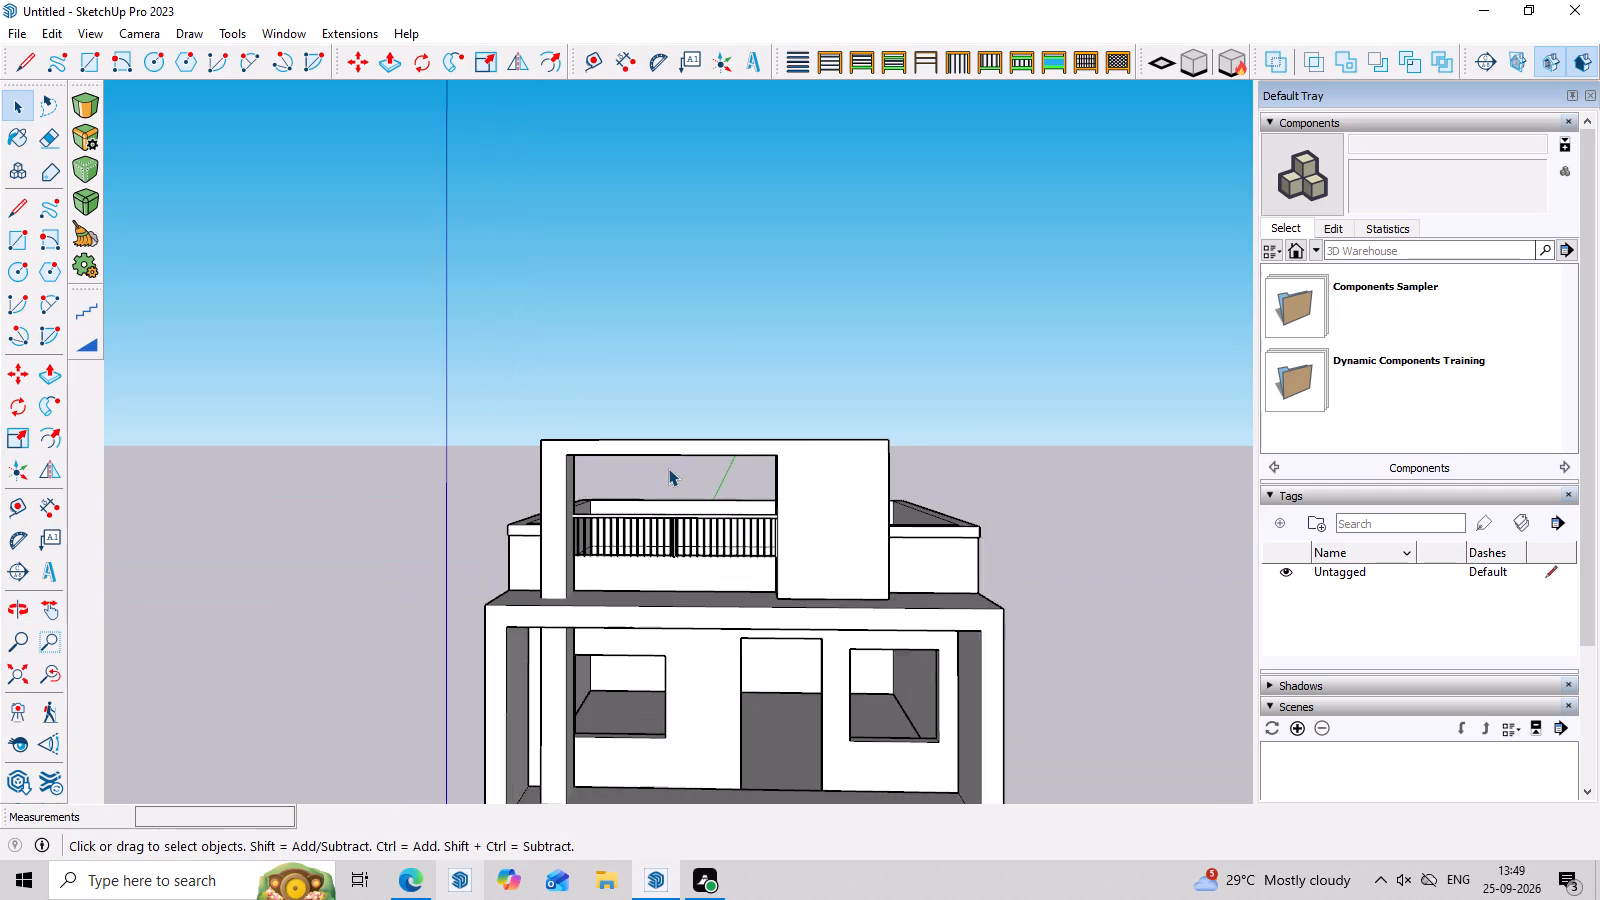
{"action": "scroll", "coordinate": [668, 468], "scroll_direction": "up", "scroll_amount": 4}
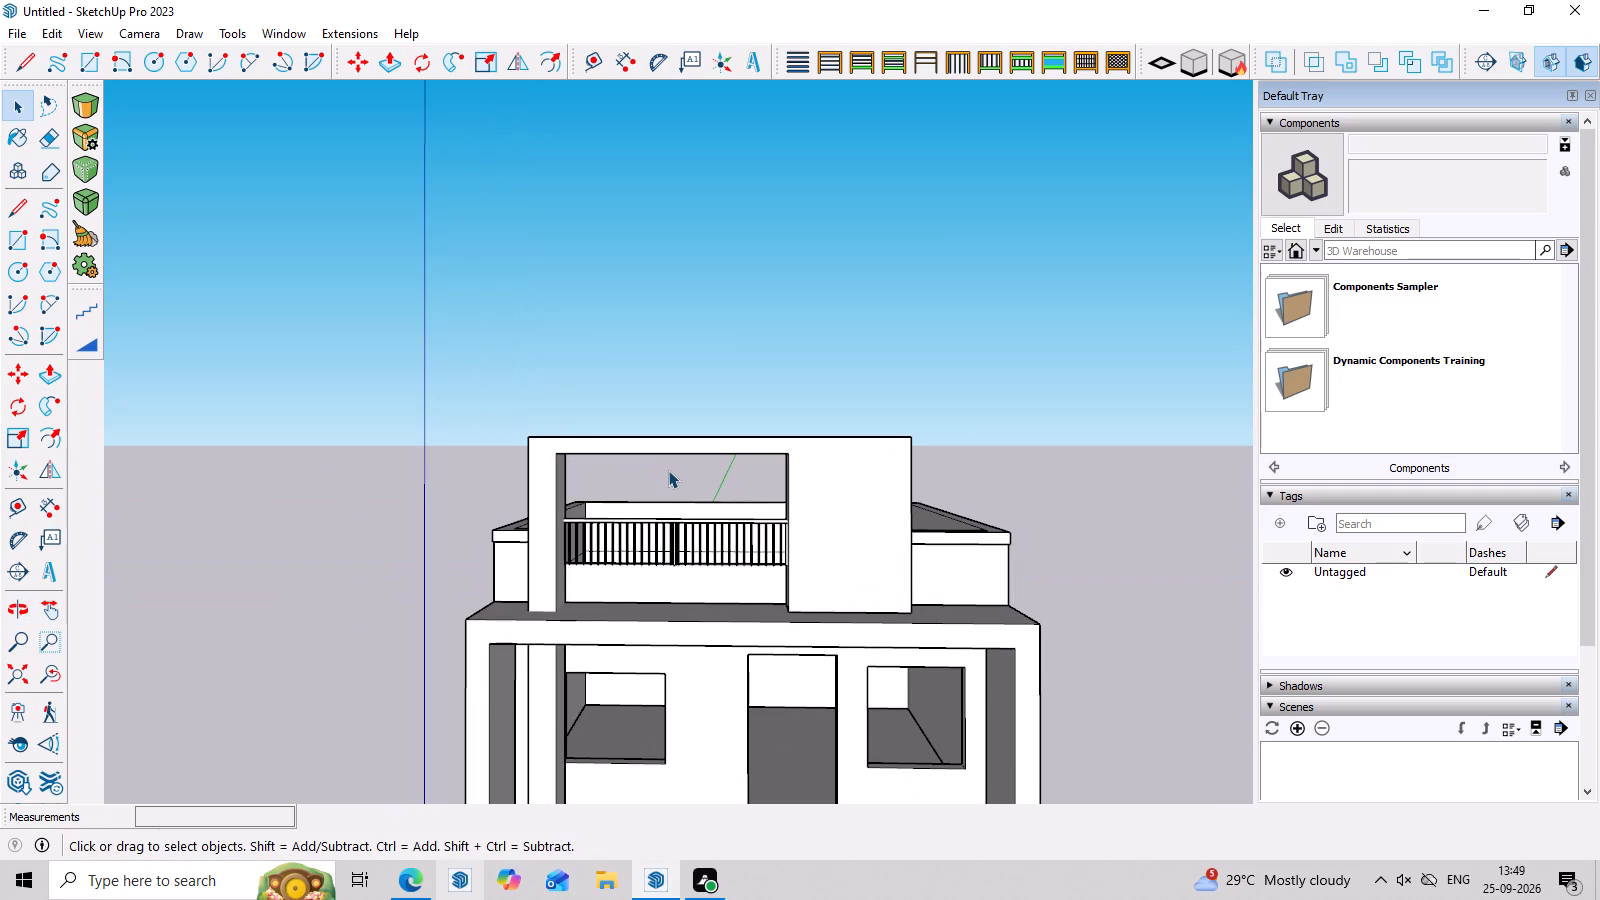
{"action": "middle_click_drag", "start_coordinate": [668, 472], "coordinate": [673, 622]}
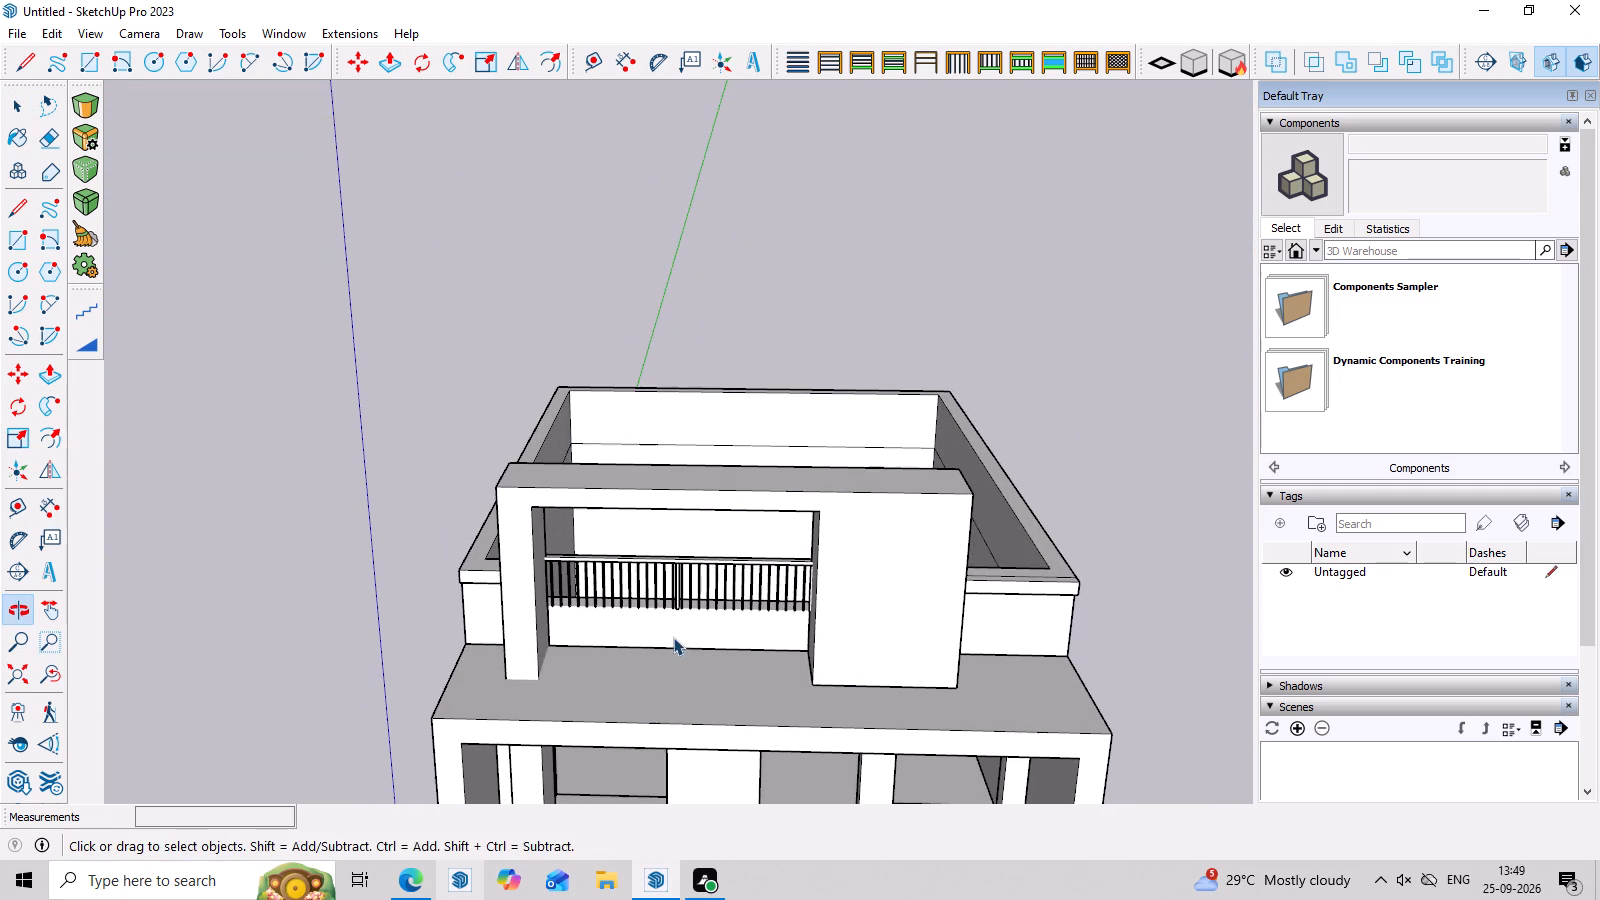
{"action": "middle_click_drag", "start_coordinate": [671, 610], "coordinate": [669, 413]}
{"action": "scroll", "coordinate": [669, 413], "scroll_direction": "down", "scroll_amount": 7}
{"action": "middle_click_drag", "start_coordinate": [838, 615], "coordinate": [848, 691]}
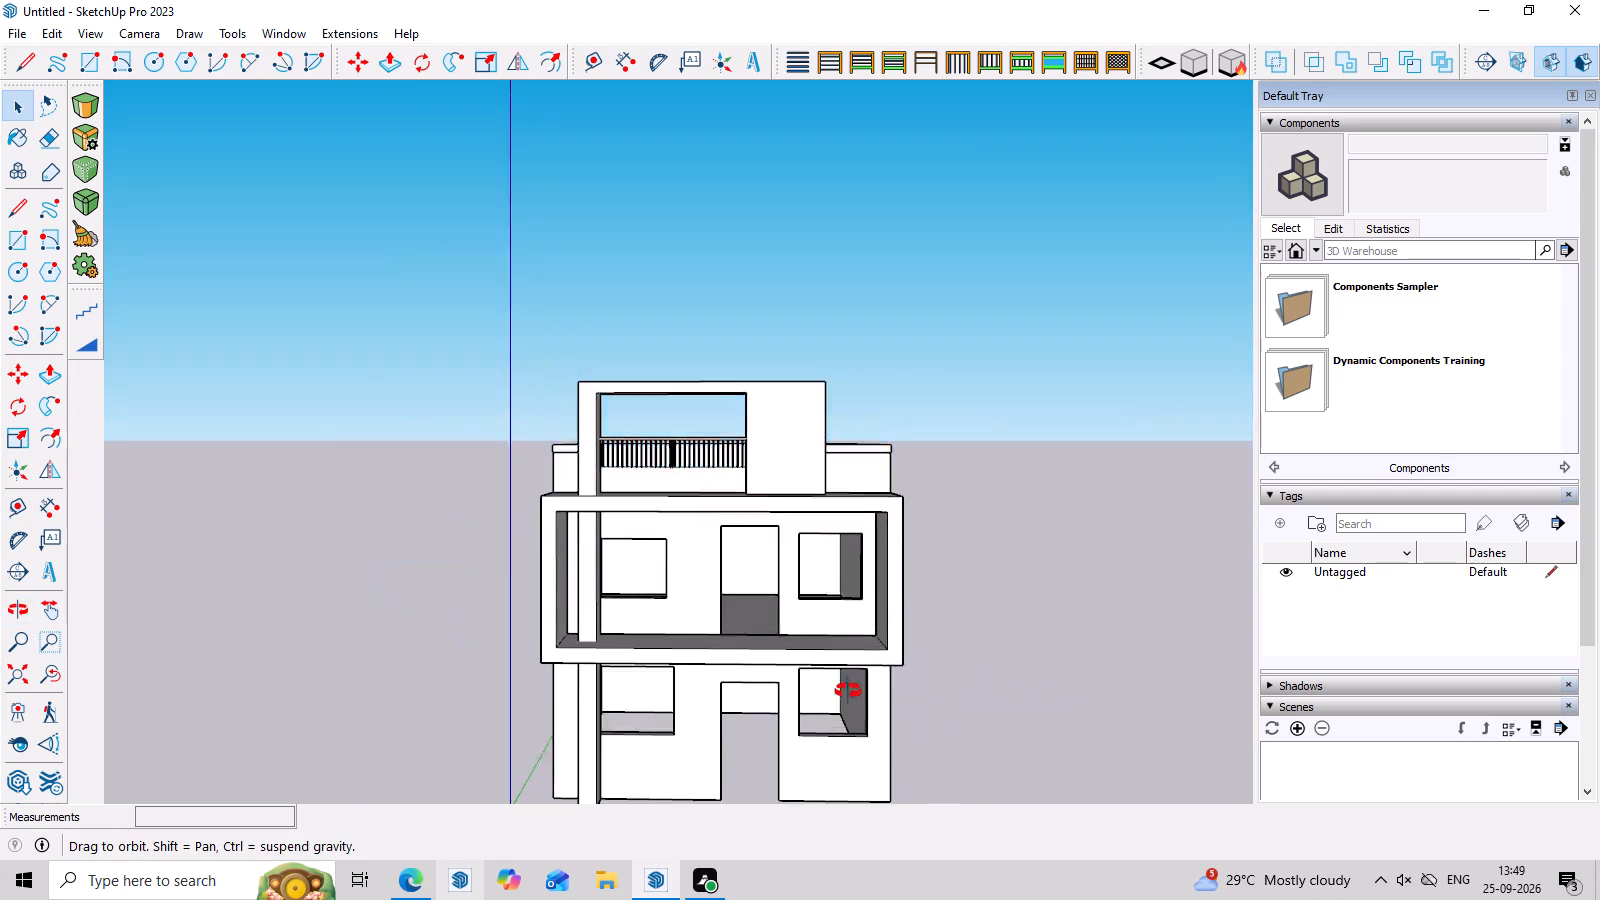
{"action": "middle_click_drag", "start_coordinate": [848, 691], "coordinate": [852, 733]}
{"action": "middle_click_drag", "start_coordinate": [897, 618], "coordinate": [878, 472]}
{"action": "scroll", "coordinate": [671, 435], "scroll_direction": "up", "scroll_amount": 3}
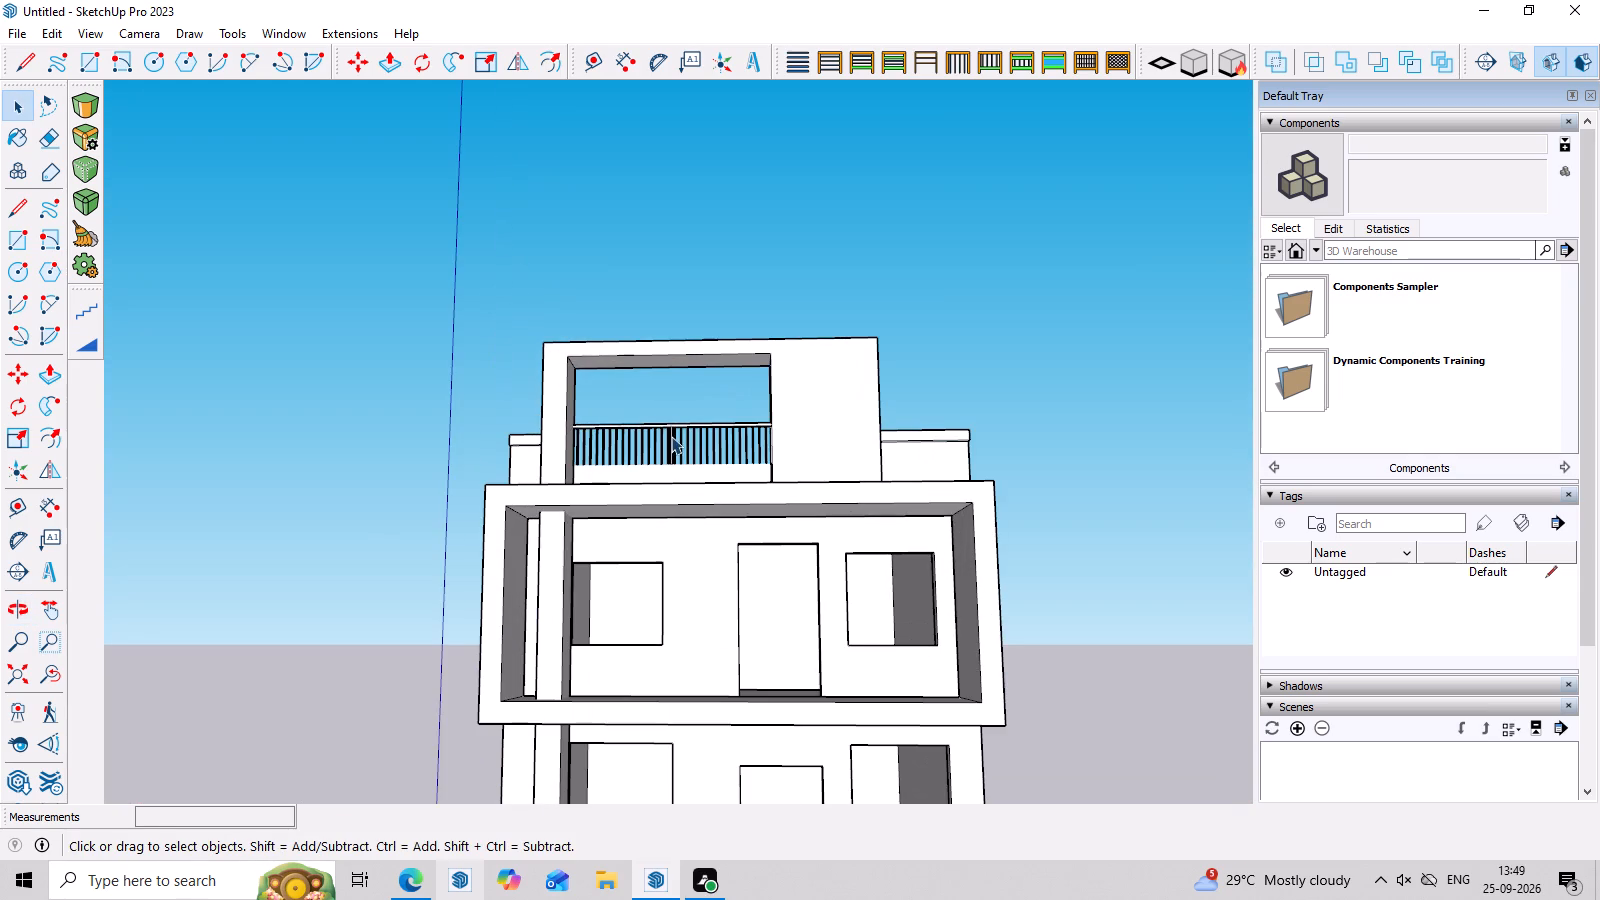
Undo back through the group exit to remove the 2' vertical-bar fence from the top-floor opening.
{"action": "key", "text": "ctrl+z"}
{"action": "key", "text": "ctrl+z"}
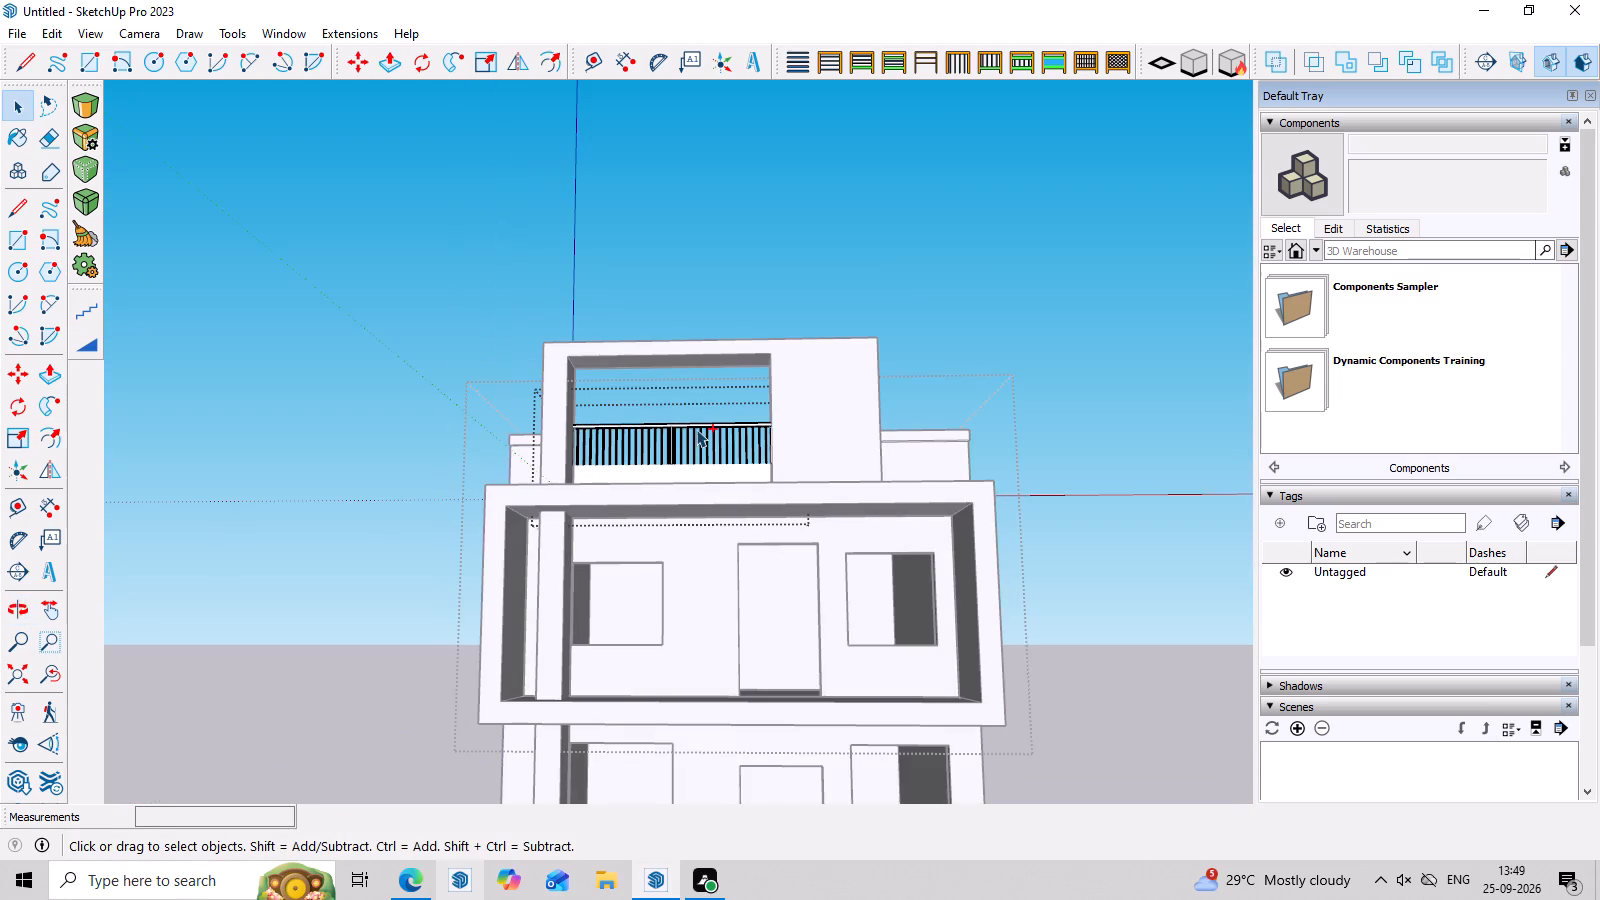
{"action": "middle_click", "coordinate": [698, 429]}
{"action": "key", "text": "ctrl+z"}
Push the top face of the low wall in the top-floor opening down by about 8".
{"action": "middle_click_drag", "start_coordinate": [706, 429], "coordinate": [695, 692]}
{"action": "scroll", "coordinate": [703, 429], "scroll_direction": "up", "scroll_amount": 5}
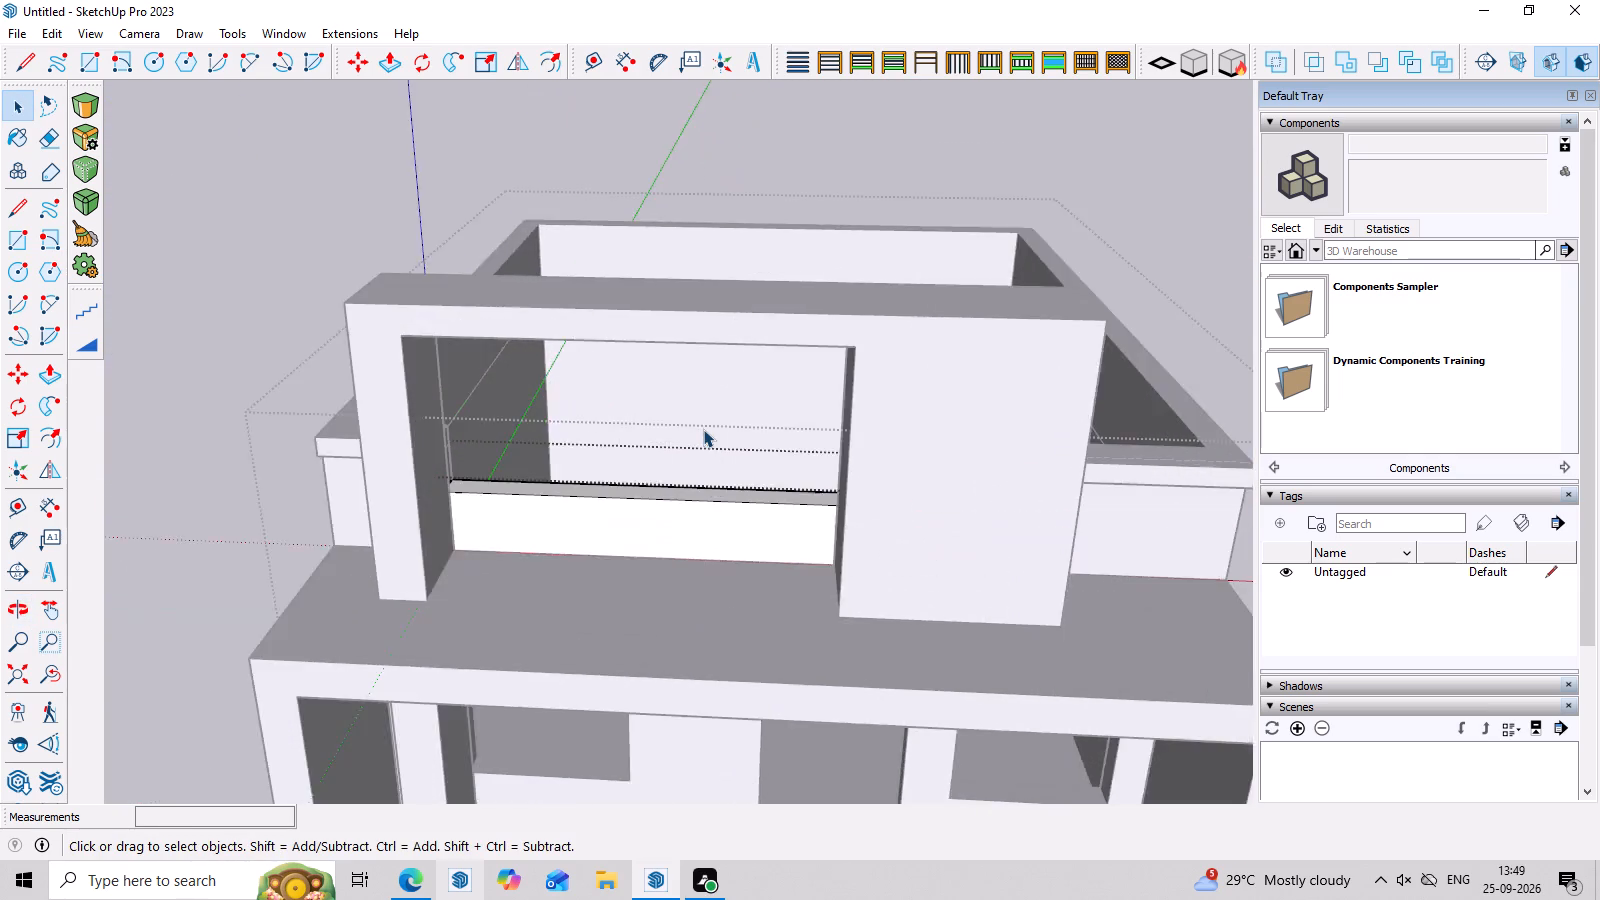
{"action": "scroll", "coordinate": [703, 429], "scroll_direction": "up", "scroll_amount": 3}
{"action": "middle_click_drag", "start_coordinate": [692, 504], "coordinate": [700, 558]}
{"action": "scroll", "coordinate": [702, 553], "scroll_direction": "down", "scroll_amount": 12}
{"action": "middle_click_drag", "start_coordinate": [728, 567], "coordinate": [730, 613]}
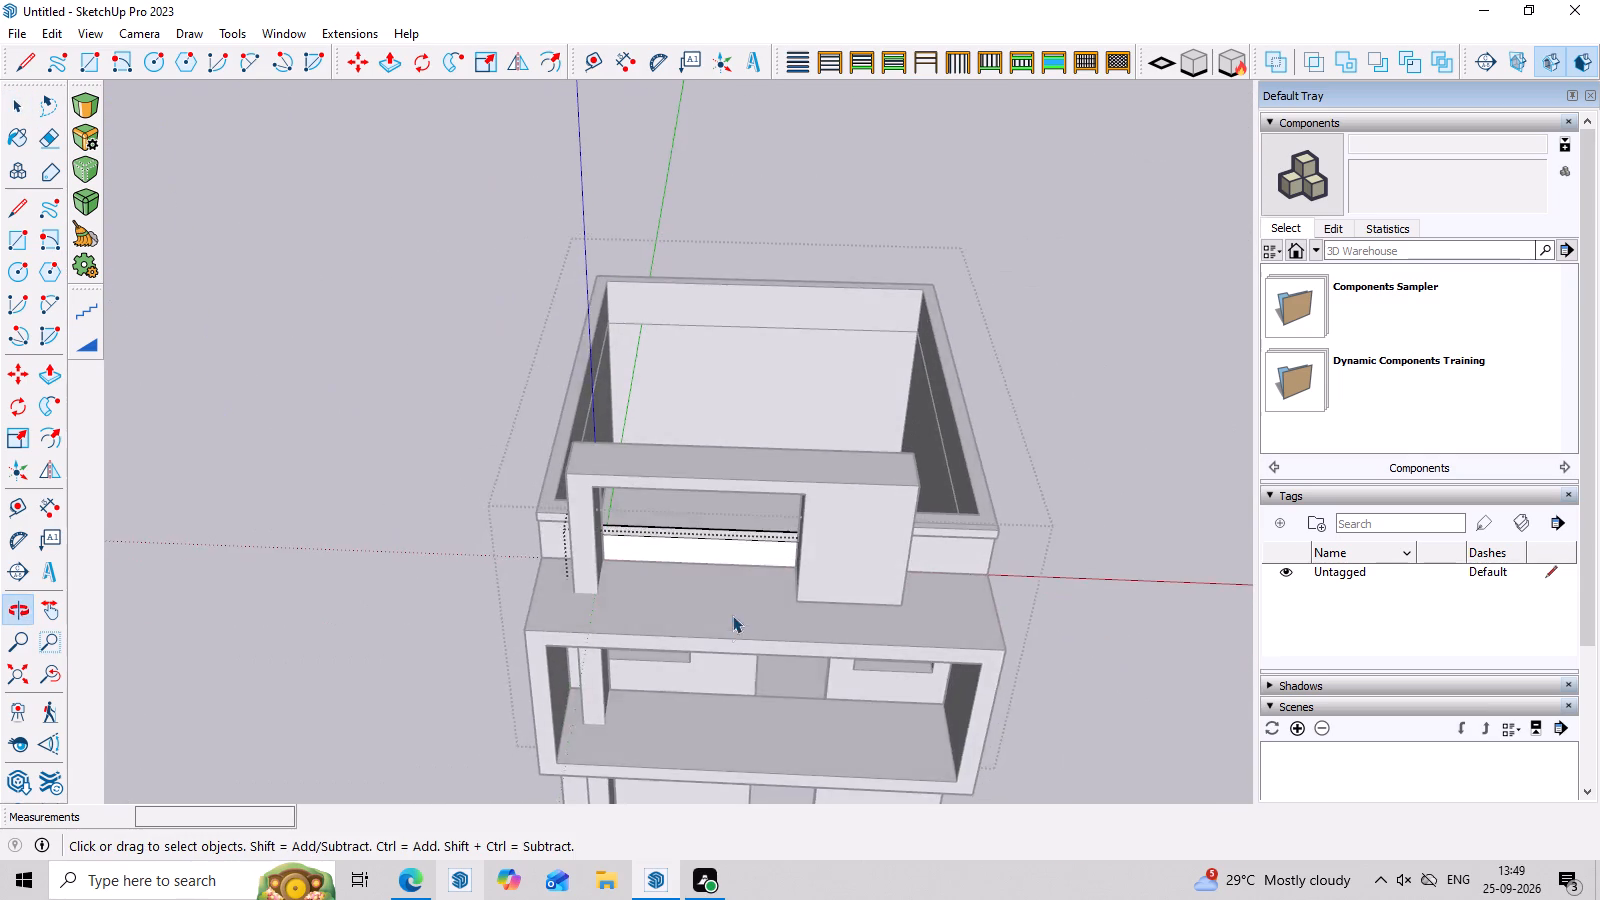
{"action": "scroll", "coordinate": [733, 580], "scroll_direction": "up", "scroll_amount": 11}
{"action": "left_click", "coordinate": [747, 512]}
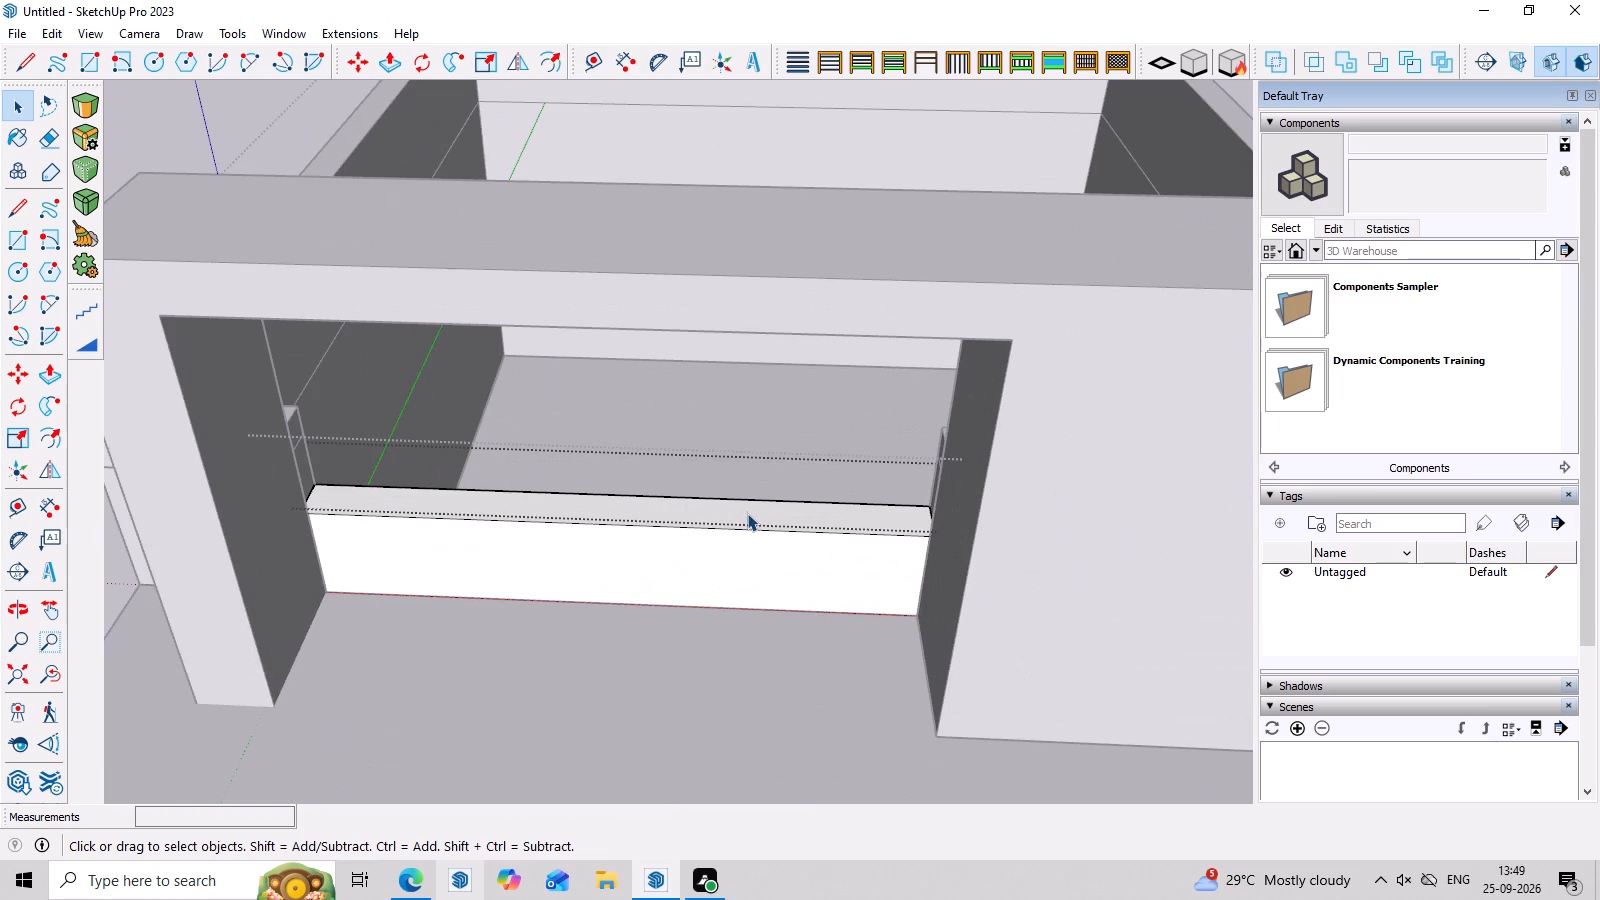
{"action": "key", "text": "p"}
{"action": "left_click", "coordinate": [747, 513]}
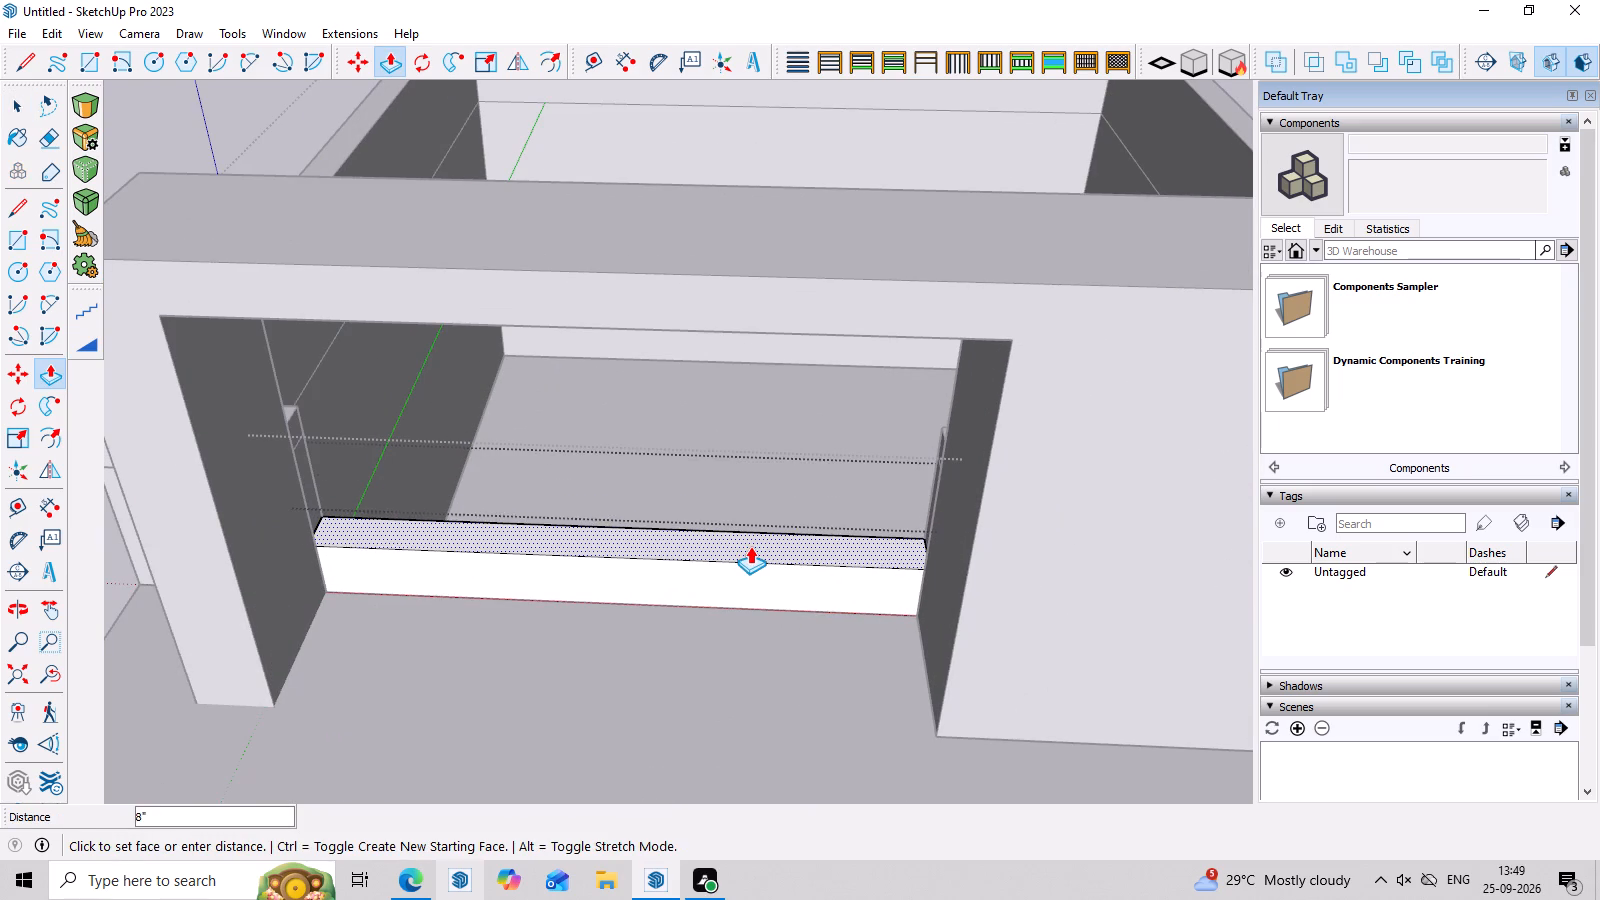
{"action": "left_click", "coordinate": [750, 546]}
Step out of the wall's group and examine the lowered wall in the top-floor opening from the front.
{"action": "middle_click_drag", "start_coordinate": [789, 634], "coordinate": [788, 387]}
{"action": "scroll", "coordinate": [788, 387], "scroll_direction": "down", "scroll_amount": 8}
{"action": "middle_click_drag", "start_coordinate": [898, 585], "coordinate": [905, 612]}
{"action": "key", "text": "space"}
{"action": "left_click", "coordinate": [1029, 298]}
{"action": "scroll", "coordinate": [770, 311], "scroll_direction": "up", "scroll_amount": 7}
{"action": "middle_click_drag", "start_coordinate": [791, 366], "coordinate": [793, 390]}
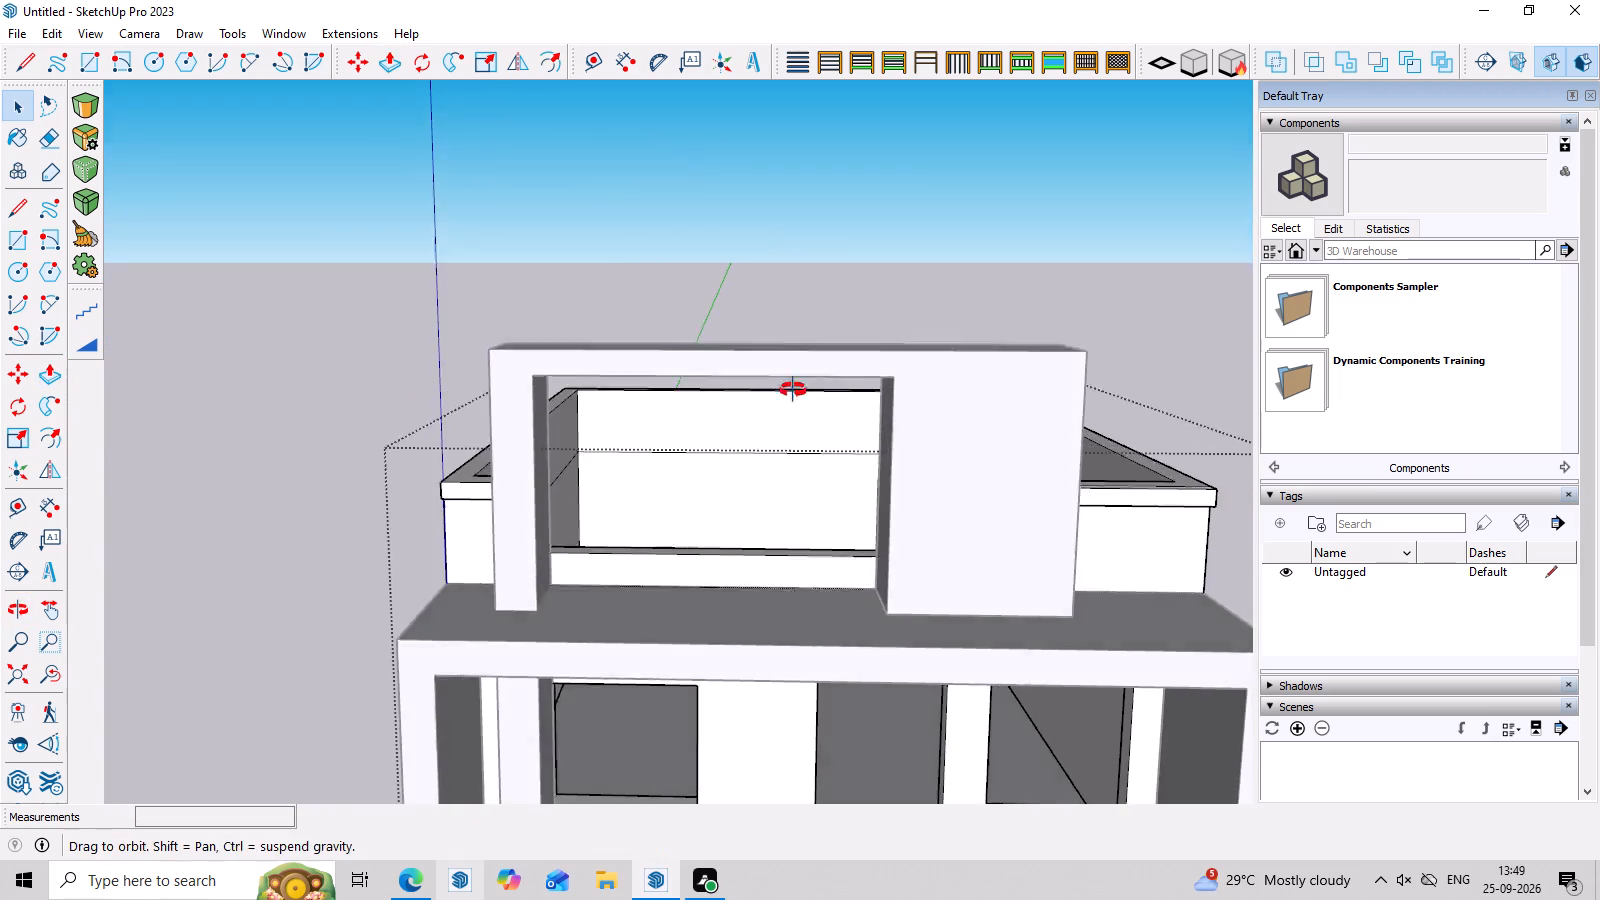
{"action": "middle_click_drag", "start_coordinate": [793, 390], "coordinate": [801, 447]}
{"action": "scroll", "coordinate": [801, 593], "scroll_direction": "up", "scroll_amount": 3}
{"action": "middle_click_drag", "start_coordinate": [825, 211], "coordinate": [832, 129]}
{"action": "scroll", "coordinate": [733, 381], "scroll_direction": "up", "scroll_amount": 4}
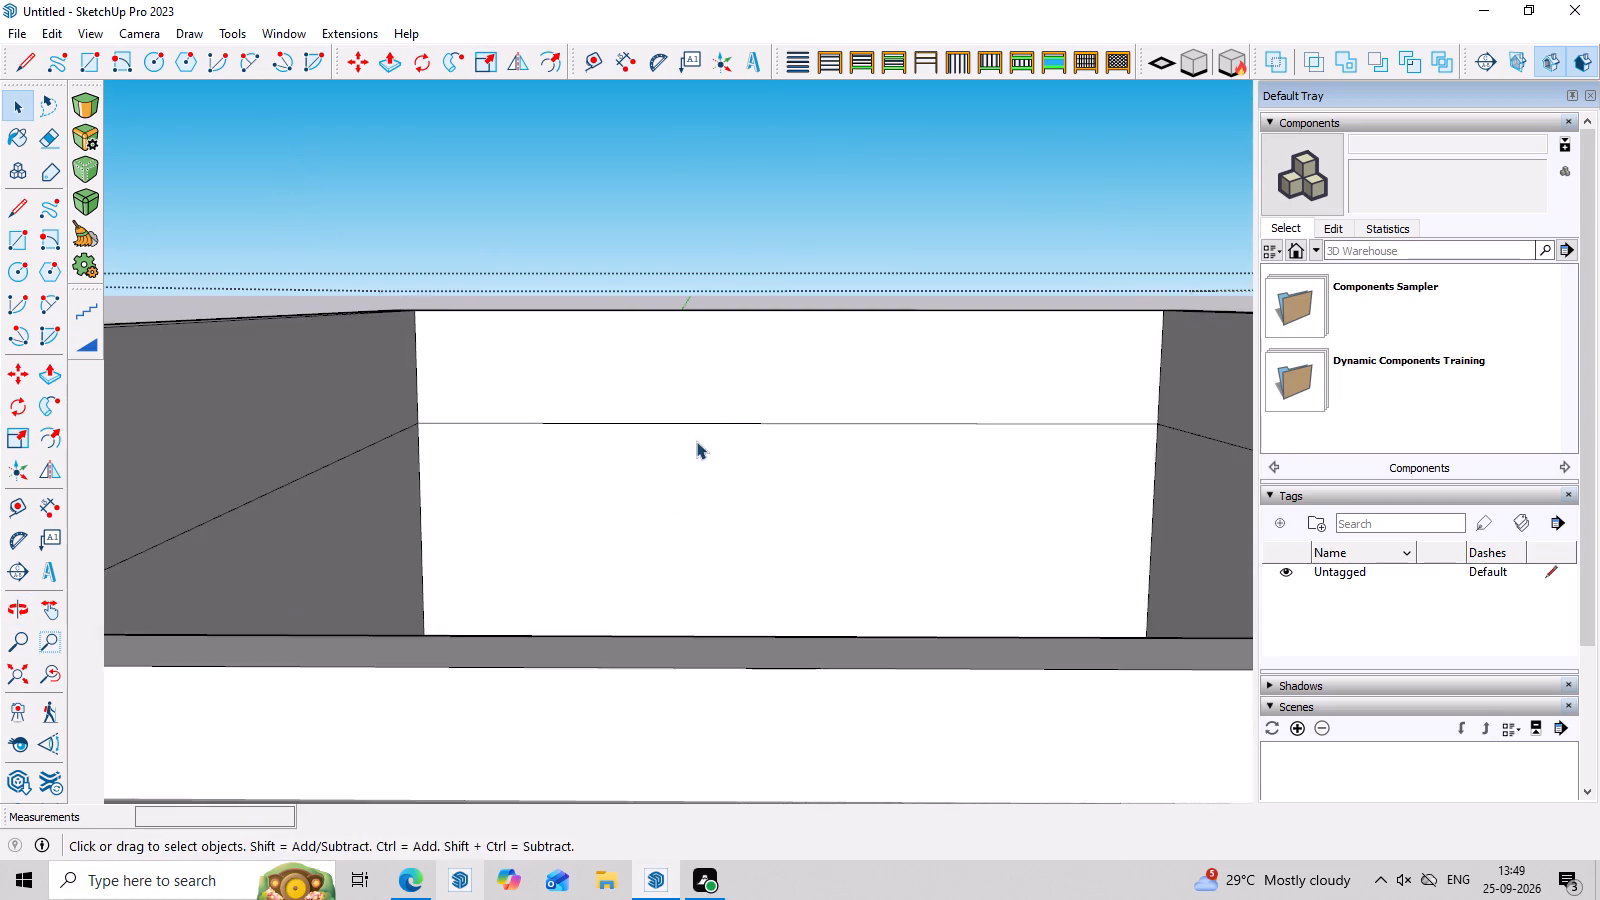
{"action": "middle_click_drag", "start_coordinate": [694, 463], "coordinate": [694, 498]}
{"action": "scroll", "coordinate": [694, 498], "scroll_direction": "down", "scroll_amount": 8}
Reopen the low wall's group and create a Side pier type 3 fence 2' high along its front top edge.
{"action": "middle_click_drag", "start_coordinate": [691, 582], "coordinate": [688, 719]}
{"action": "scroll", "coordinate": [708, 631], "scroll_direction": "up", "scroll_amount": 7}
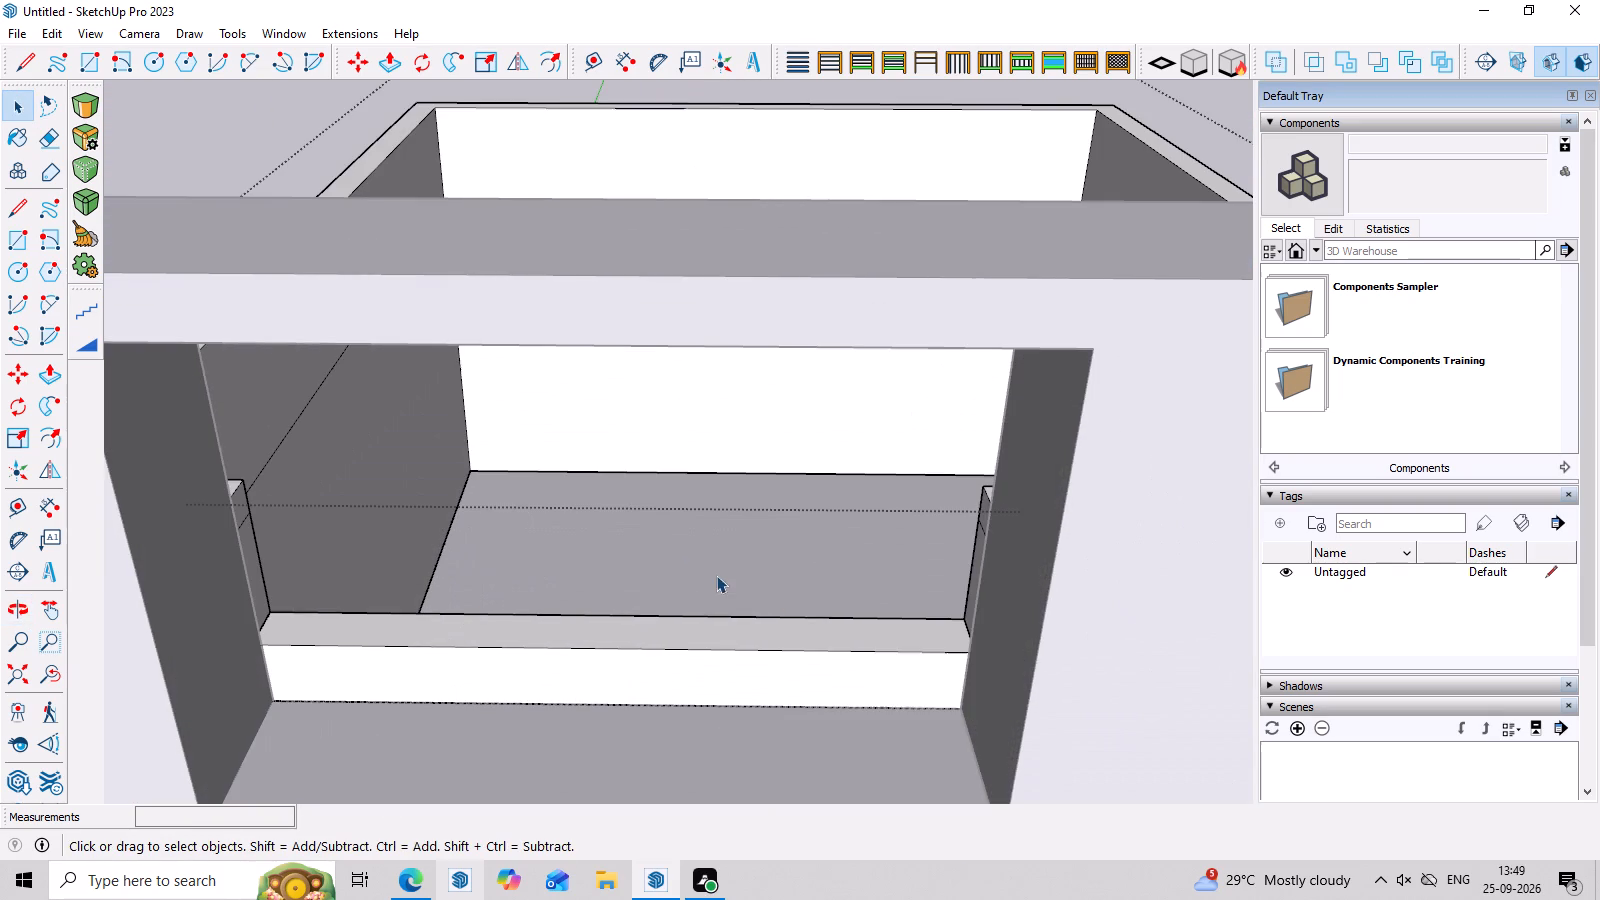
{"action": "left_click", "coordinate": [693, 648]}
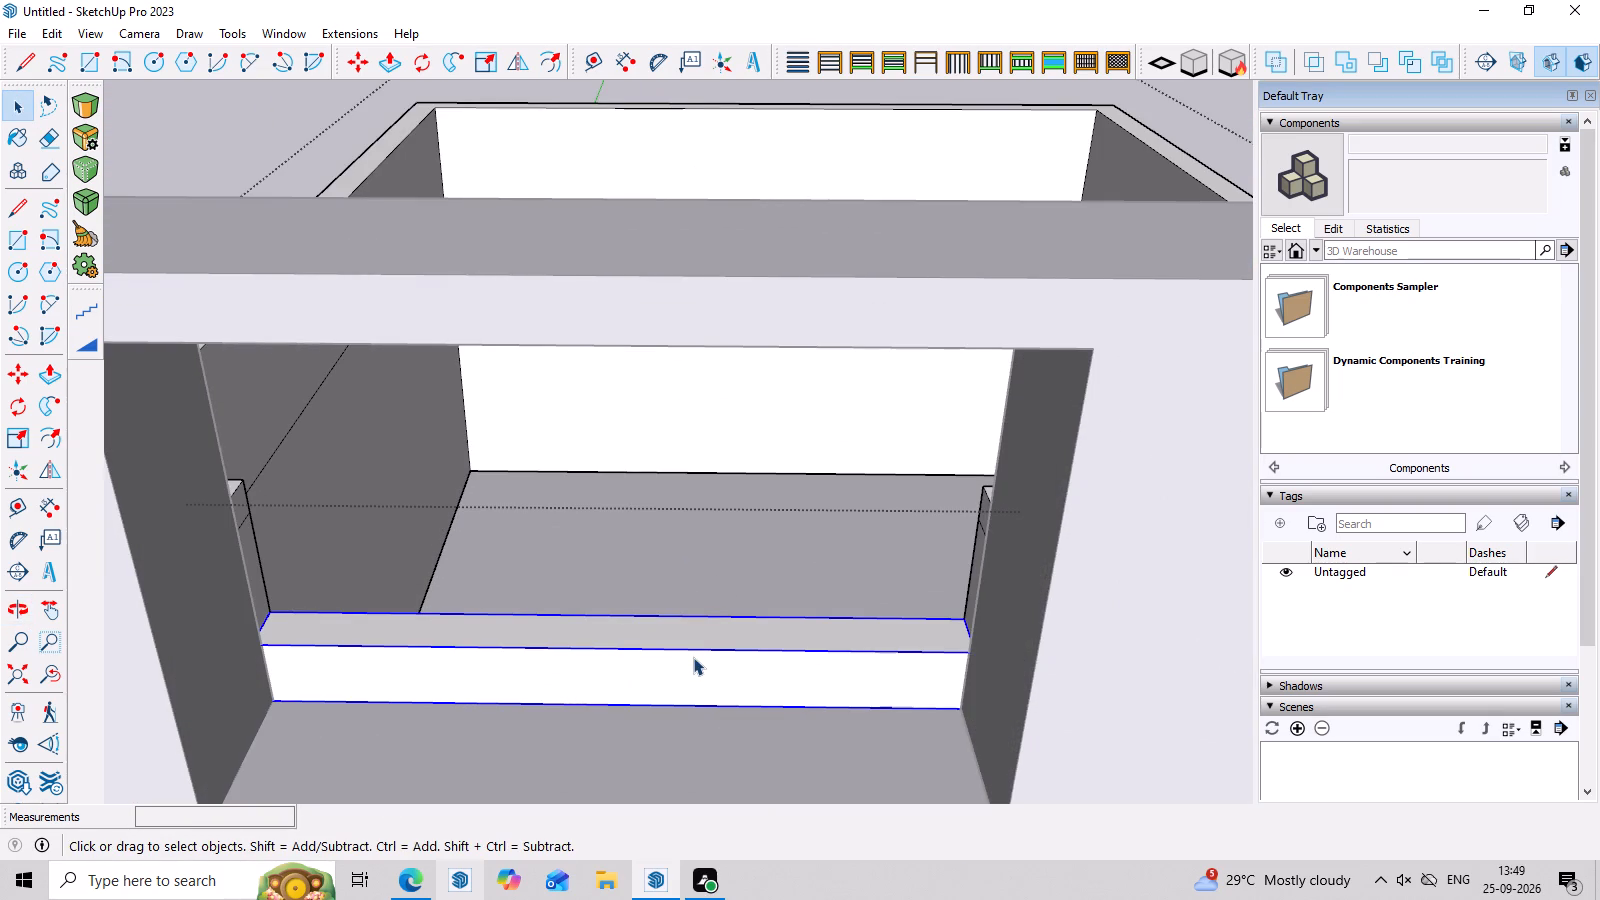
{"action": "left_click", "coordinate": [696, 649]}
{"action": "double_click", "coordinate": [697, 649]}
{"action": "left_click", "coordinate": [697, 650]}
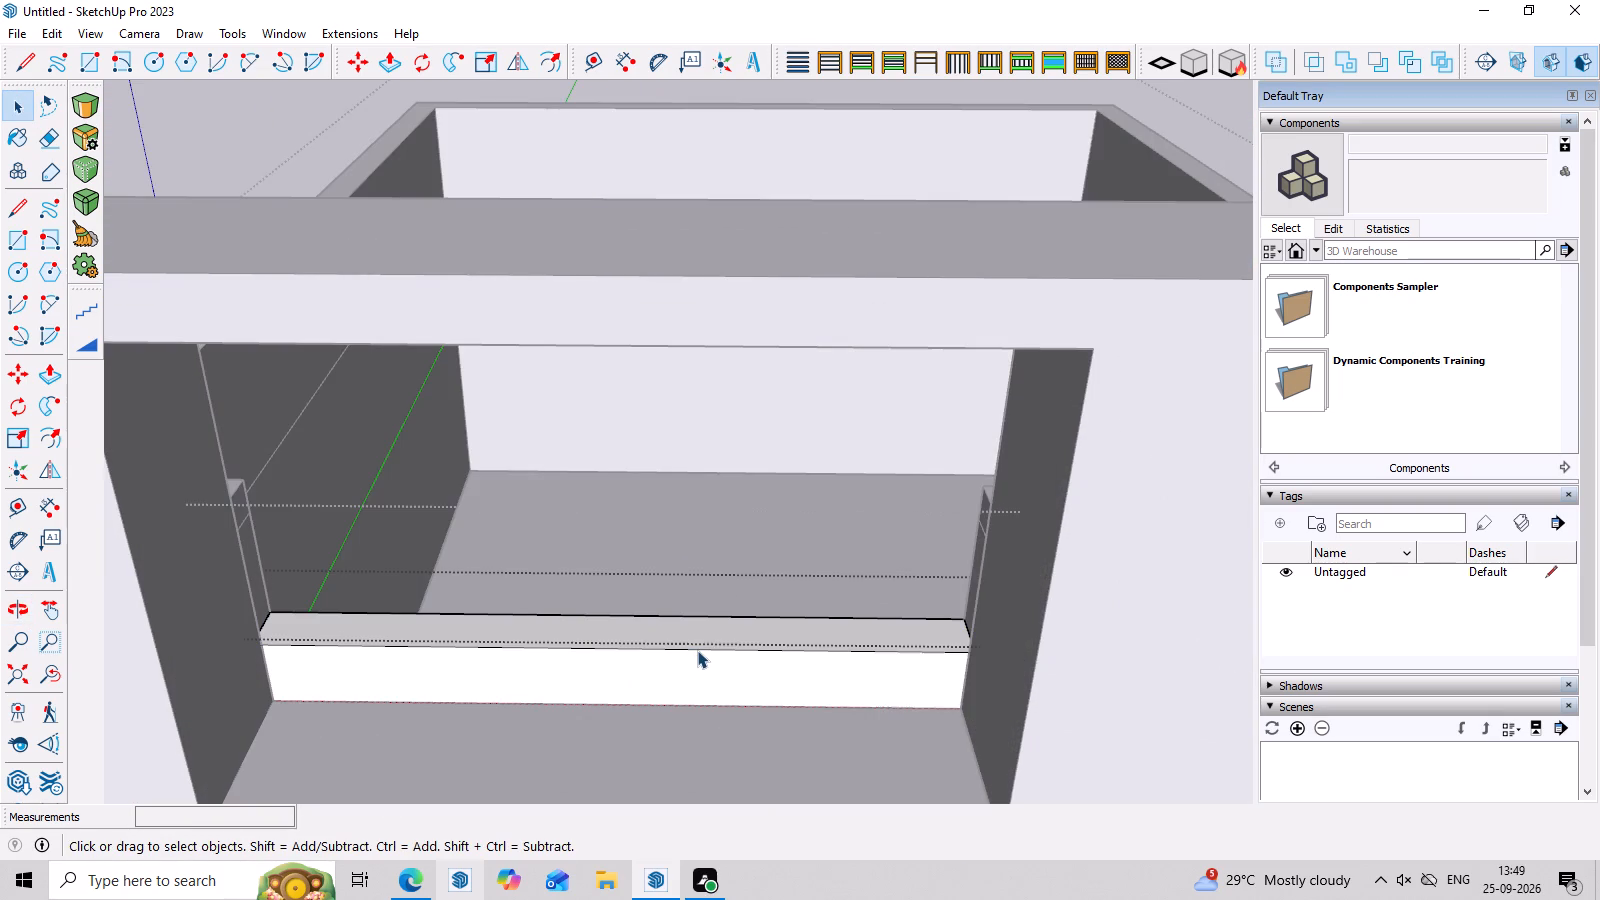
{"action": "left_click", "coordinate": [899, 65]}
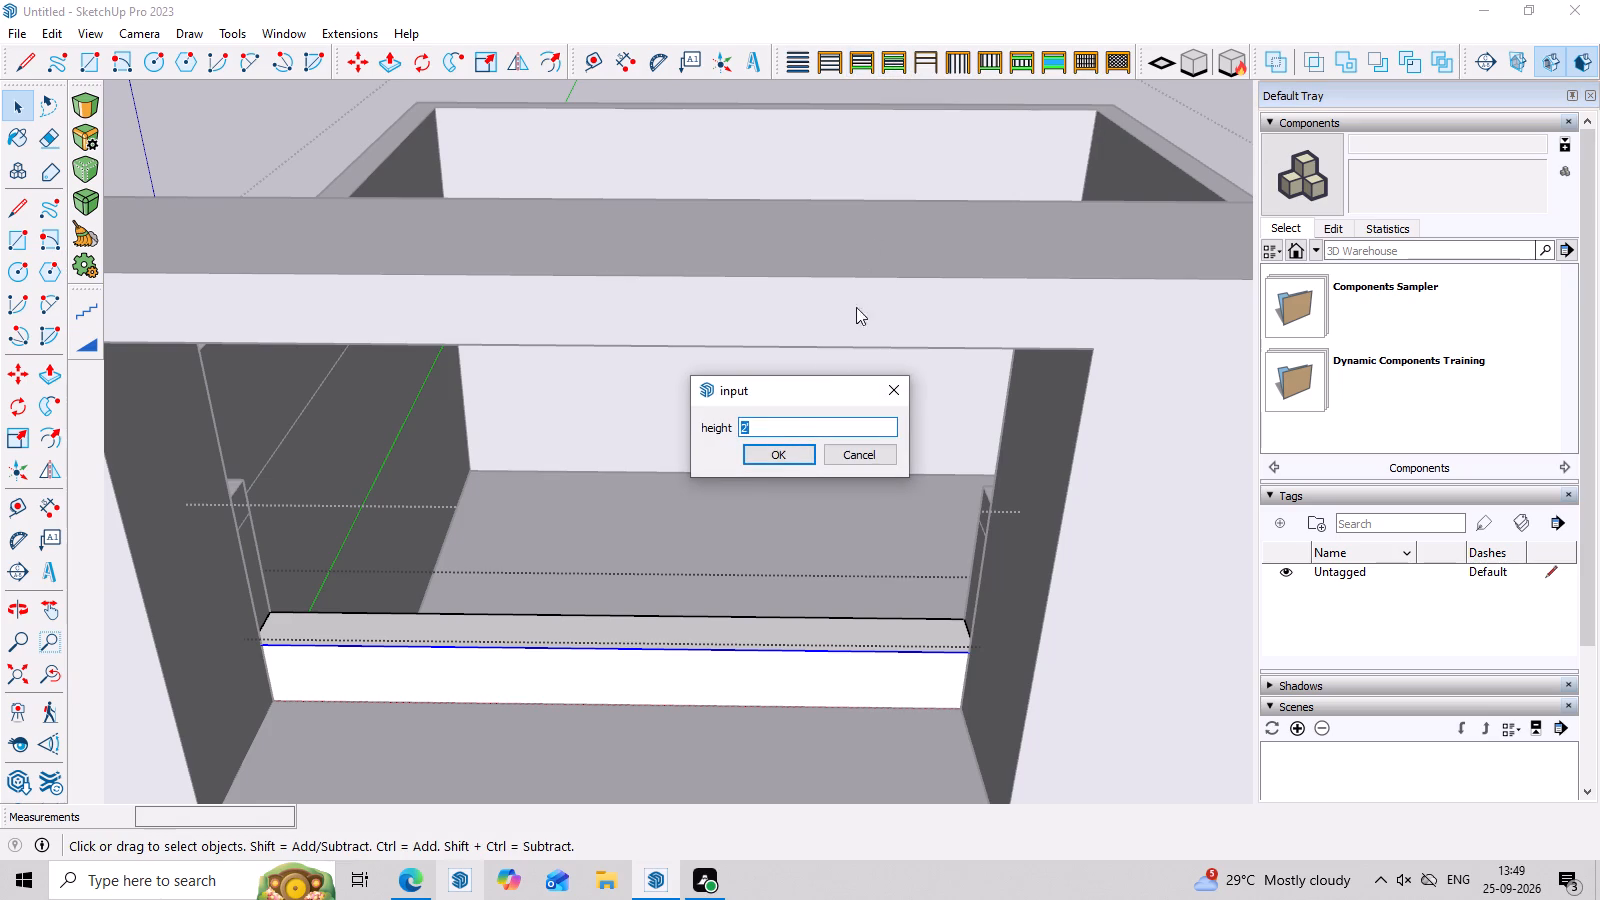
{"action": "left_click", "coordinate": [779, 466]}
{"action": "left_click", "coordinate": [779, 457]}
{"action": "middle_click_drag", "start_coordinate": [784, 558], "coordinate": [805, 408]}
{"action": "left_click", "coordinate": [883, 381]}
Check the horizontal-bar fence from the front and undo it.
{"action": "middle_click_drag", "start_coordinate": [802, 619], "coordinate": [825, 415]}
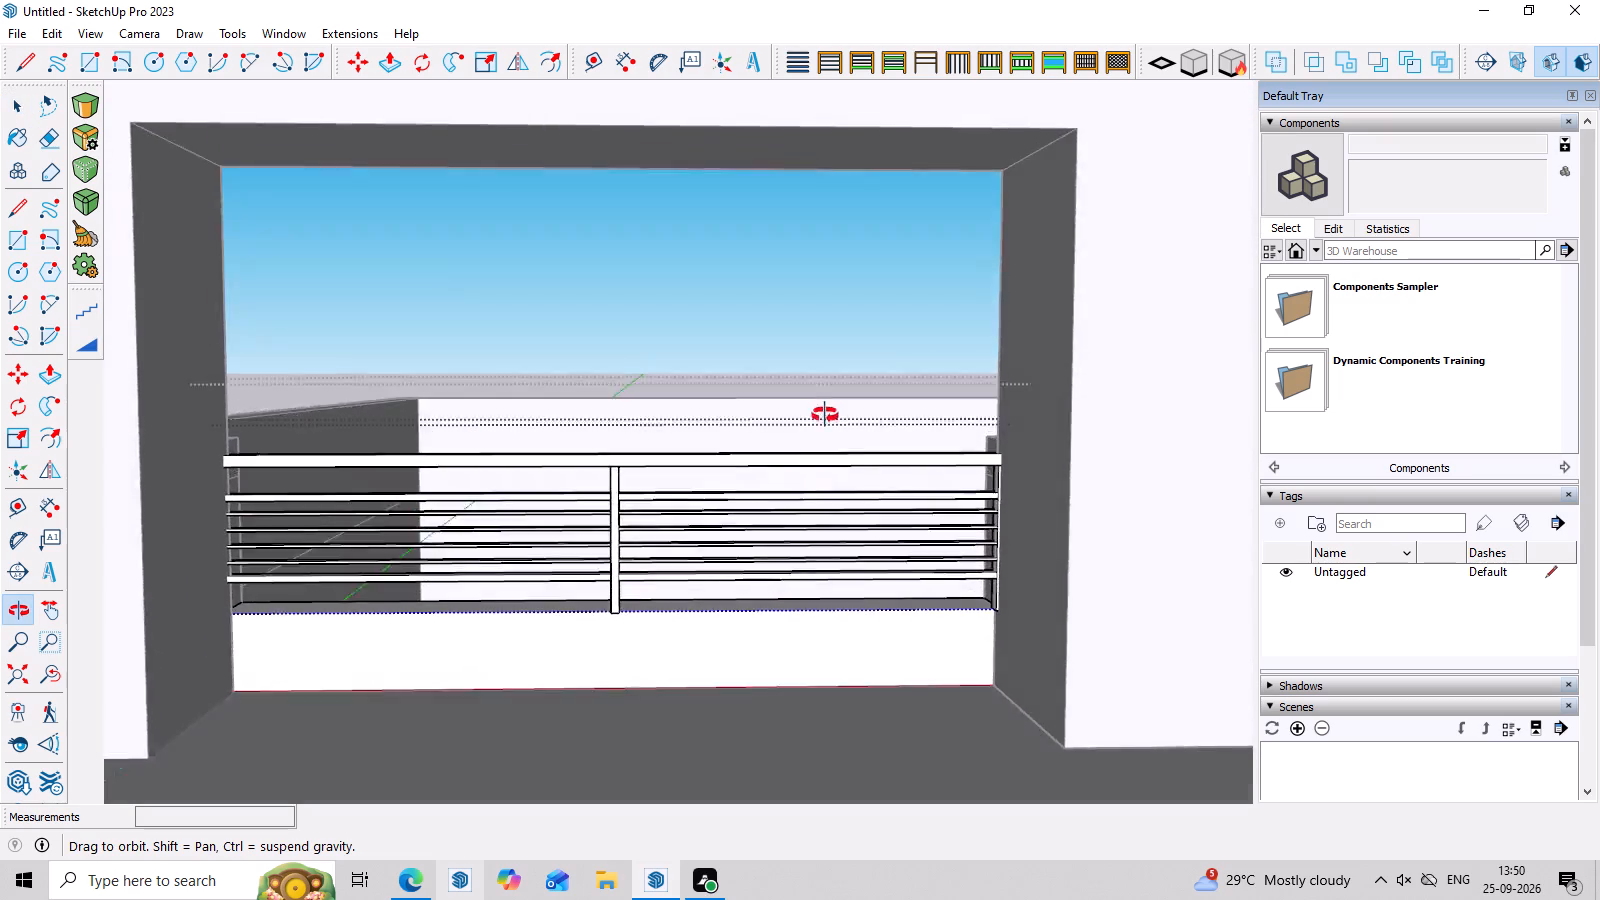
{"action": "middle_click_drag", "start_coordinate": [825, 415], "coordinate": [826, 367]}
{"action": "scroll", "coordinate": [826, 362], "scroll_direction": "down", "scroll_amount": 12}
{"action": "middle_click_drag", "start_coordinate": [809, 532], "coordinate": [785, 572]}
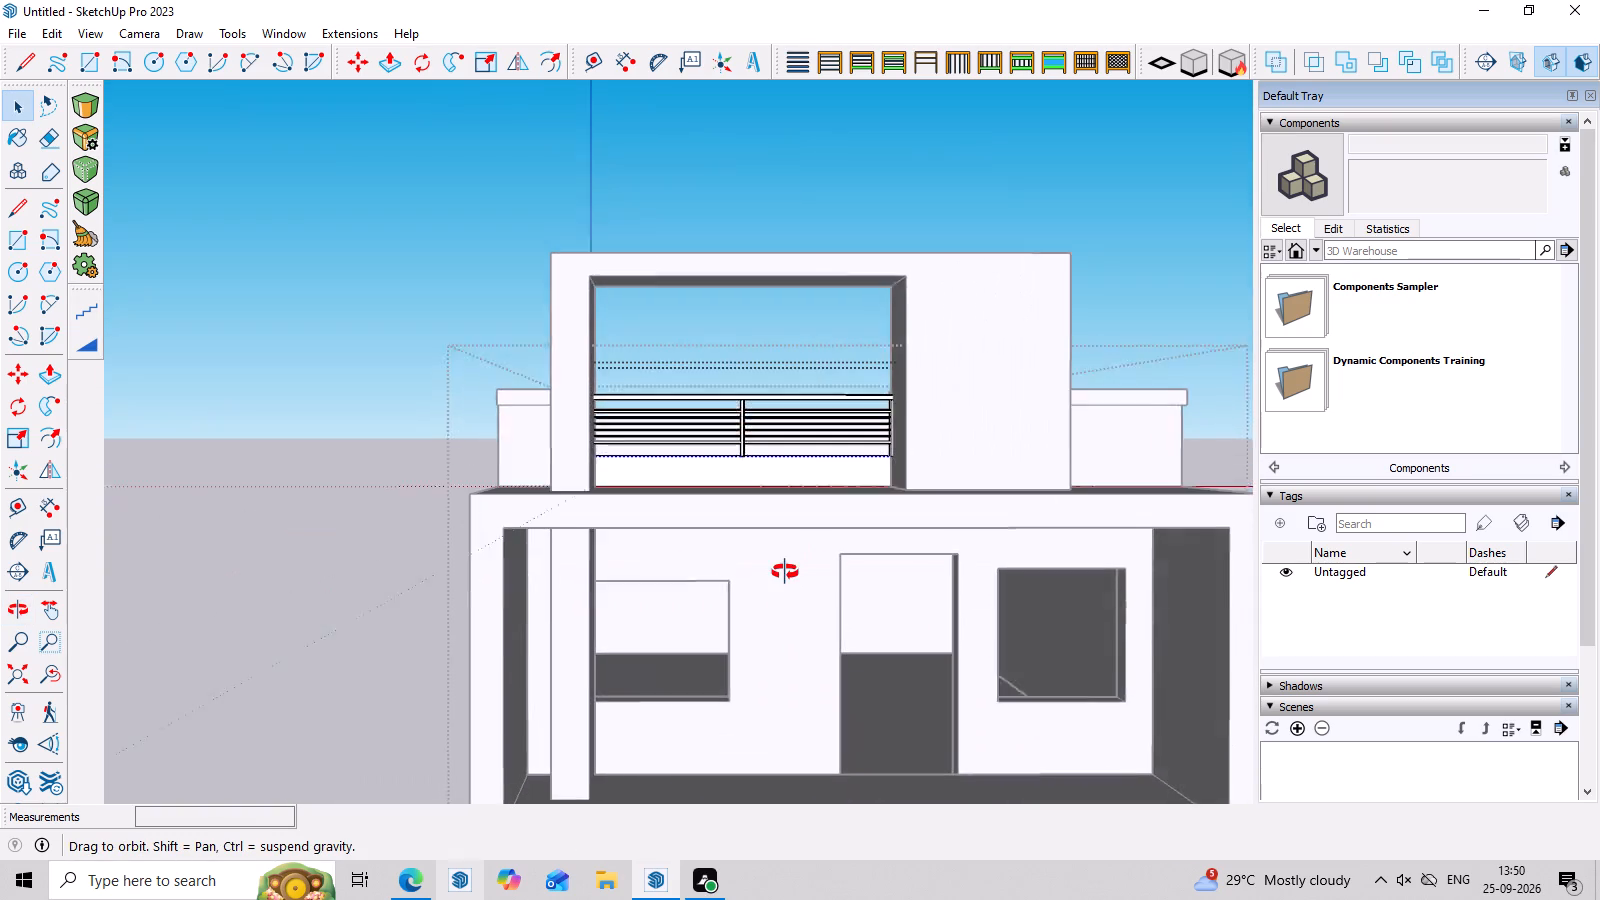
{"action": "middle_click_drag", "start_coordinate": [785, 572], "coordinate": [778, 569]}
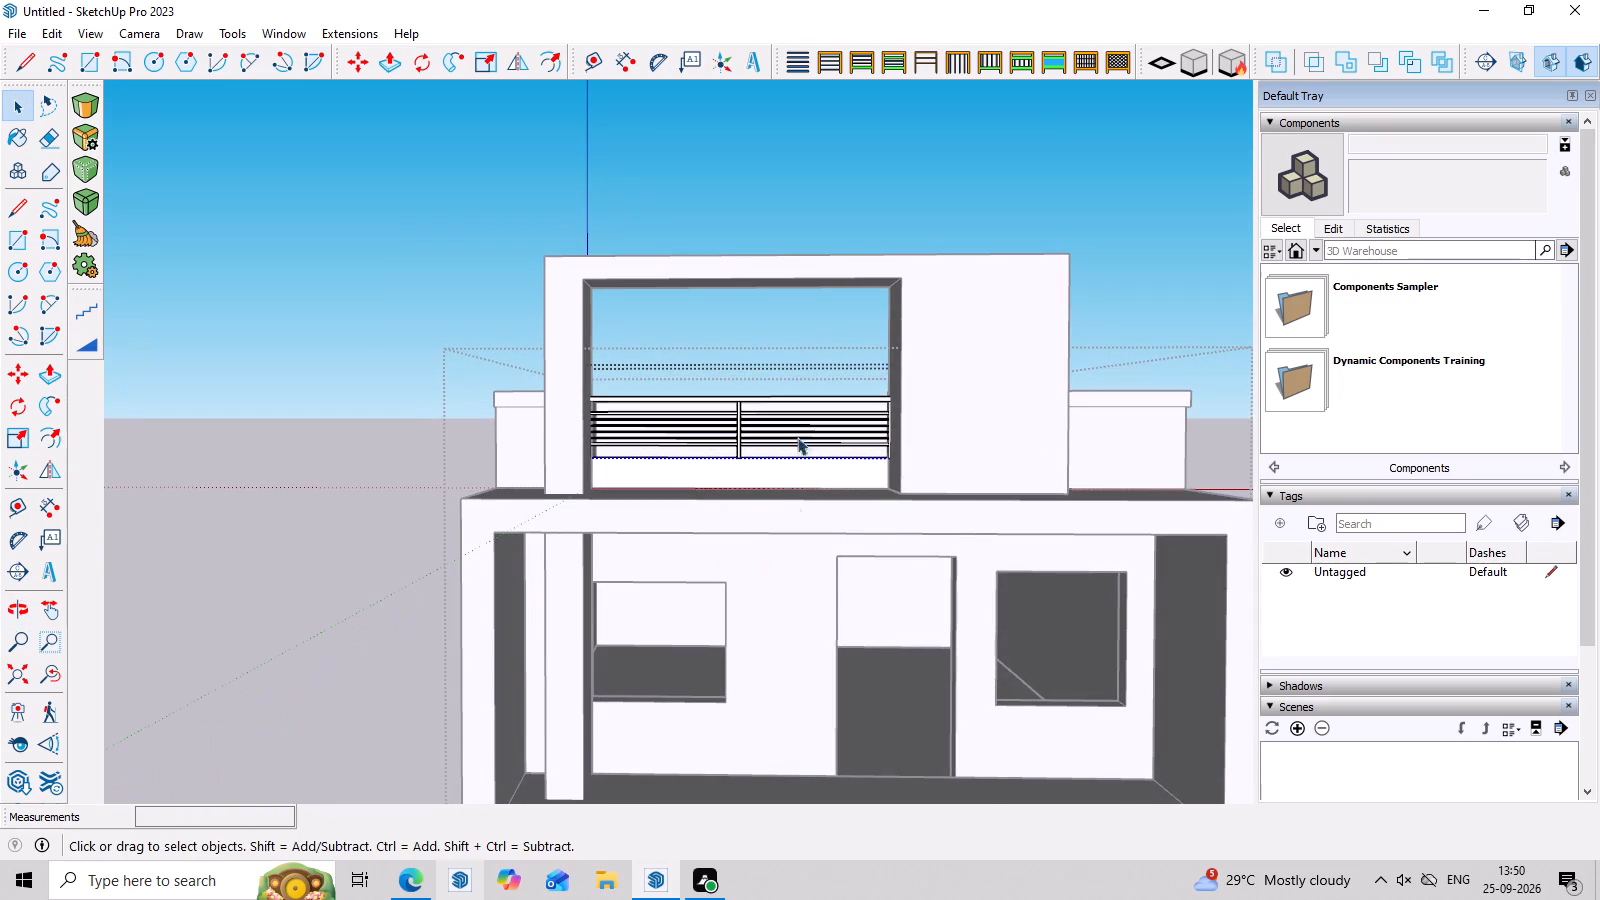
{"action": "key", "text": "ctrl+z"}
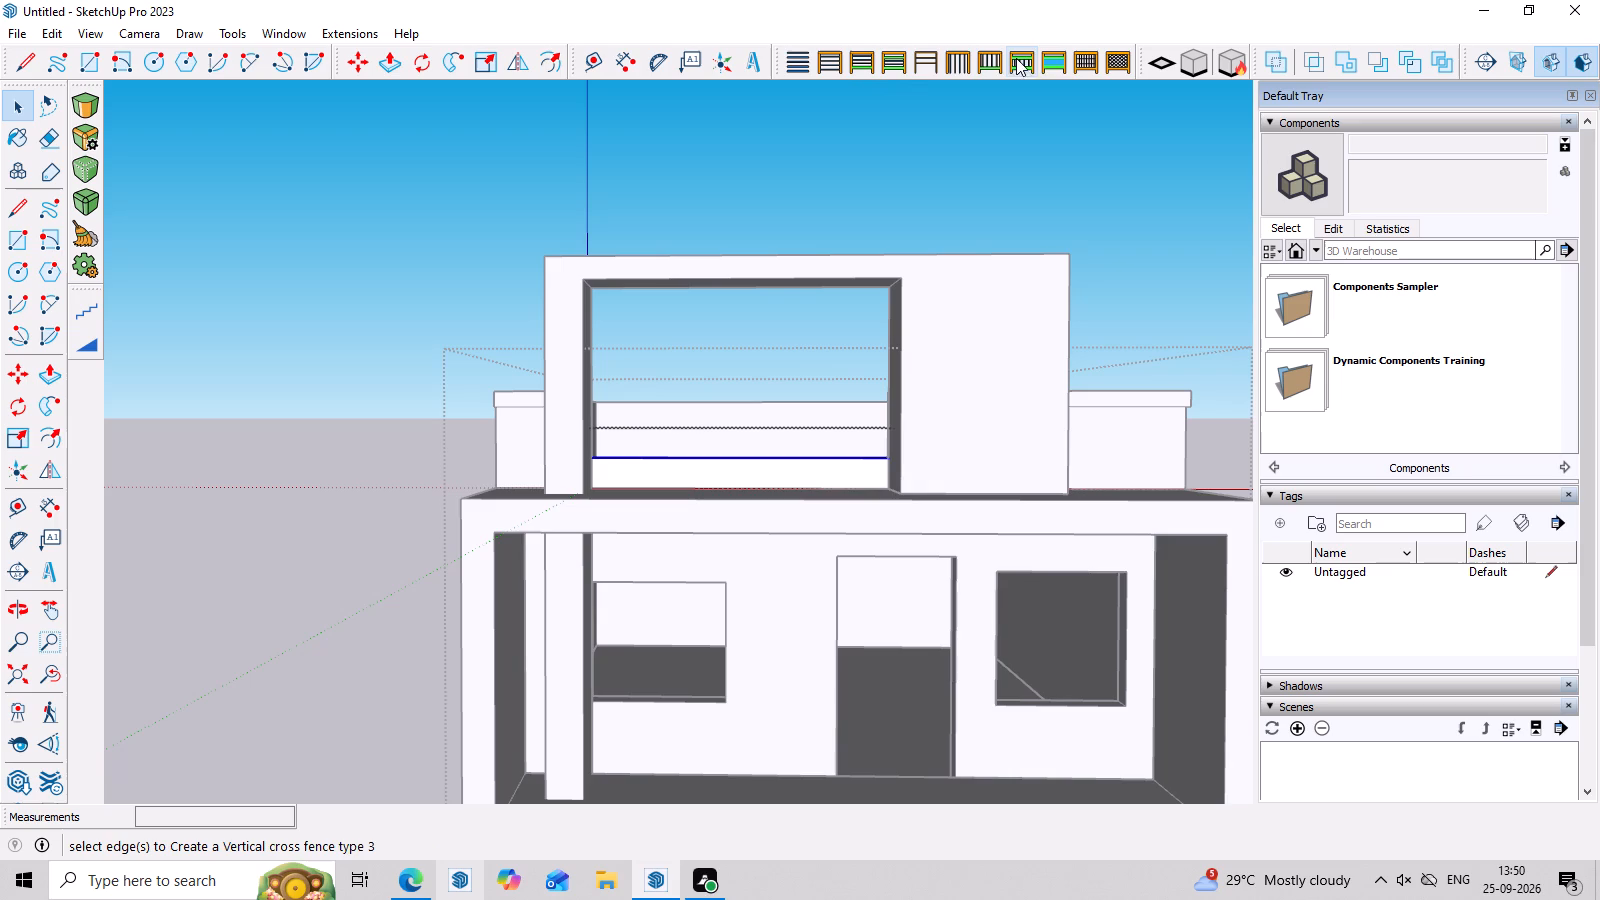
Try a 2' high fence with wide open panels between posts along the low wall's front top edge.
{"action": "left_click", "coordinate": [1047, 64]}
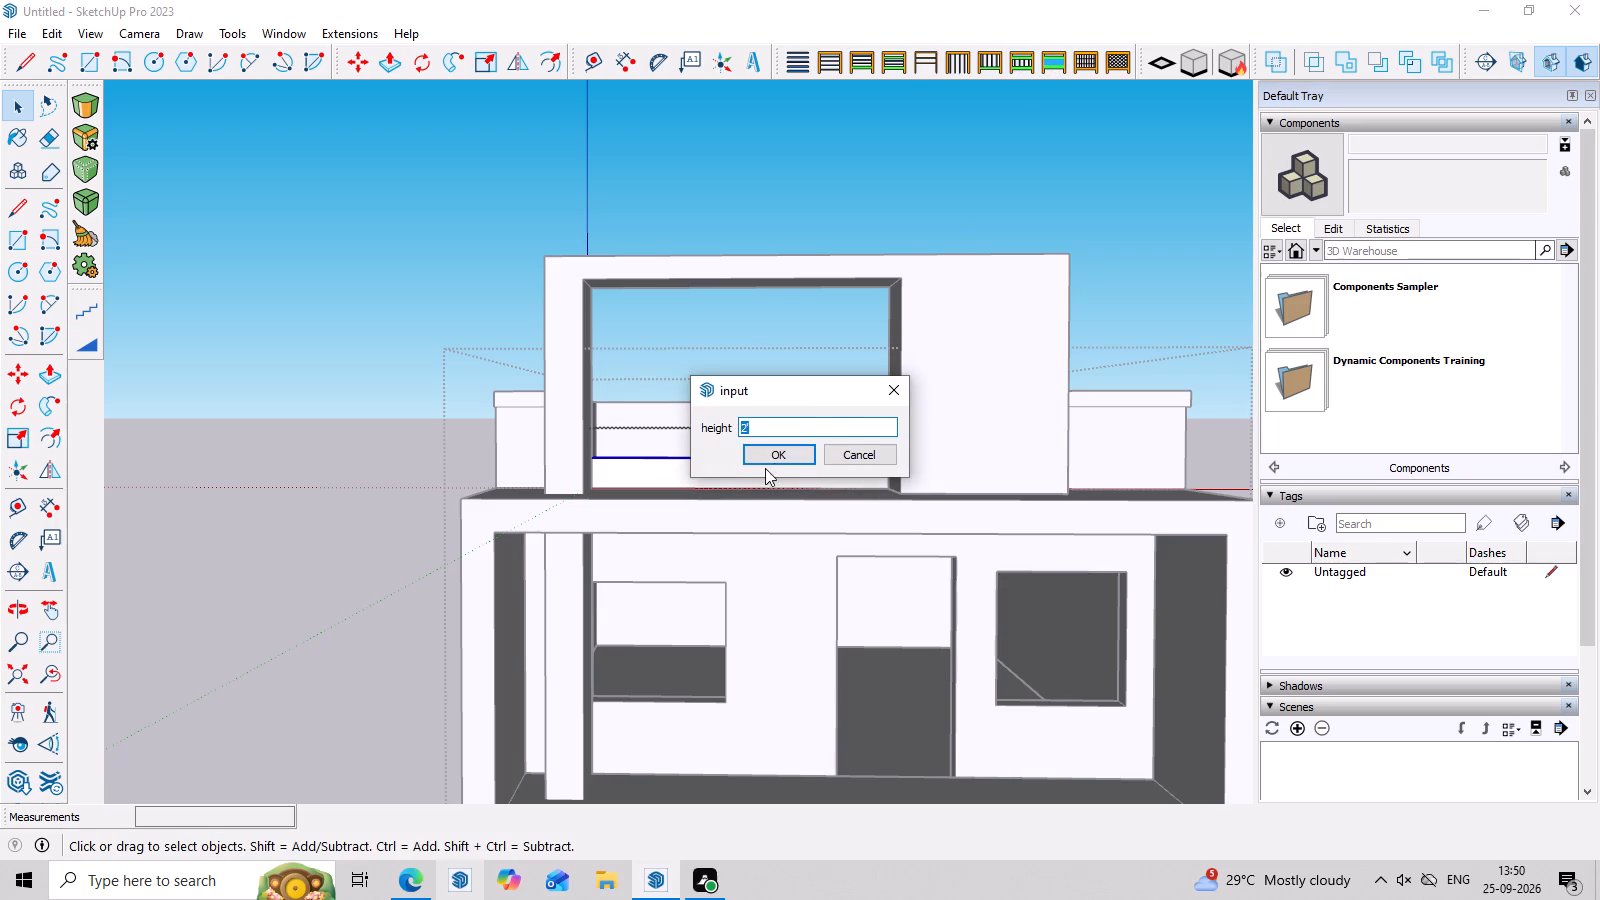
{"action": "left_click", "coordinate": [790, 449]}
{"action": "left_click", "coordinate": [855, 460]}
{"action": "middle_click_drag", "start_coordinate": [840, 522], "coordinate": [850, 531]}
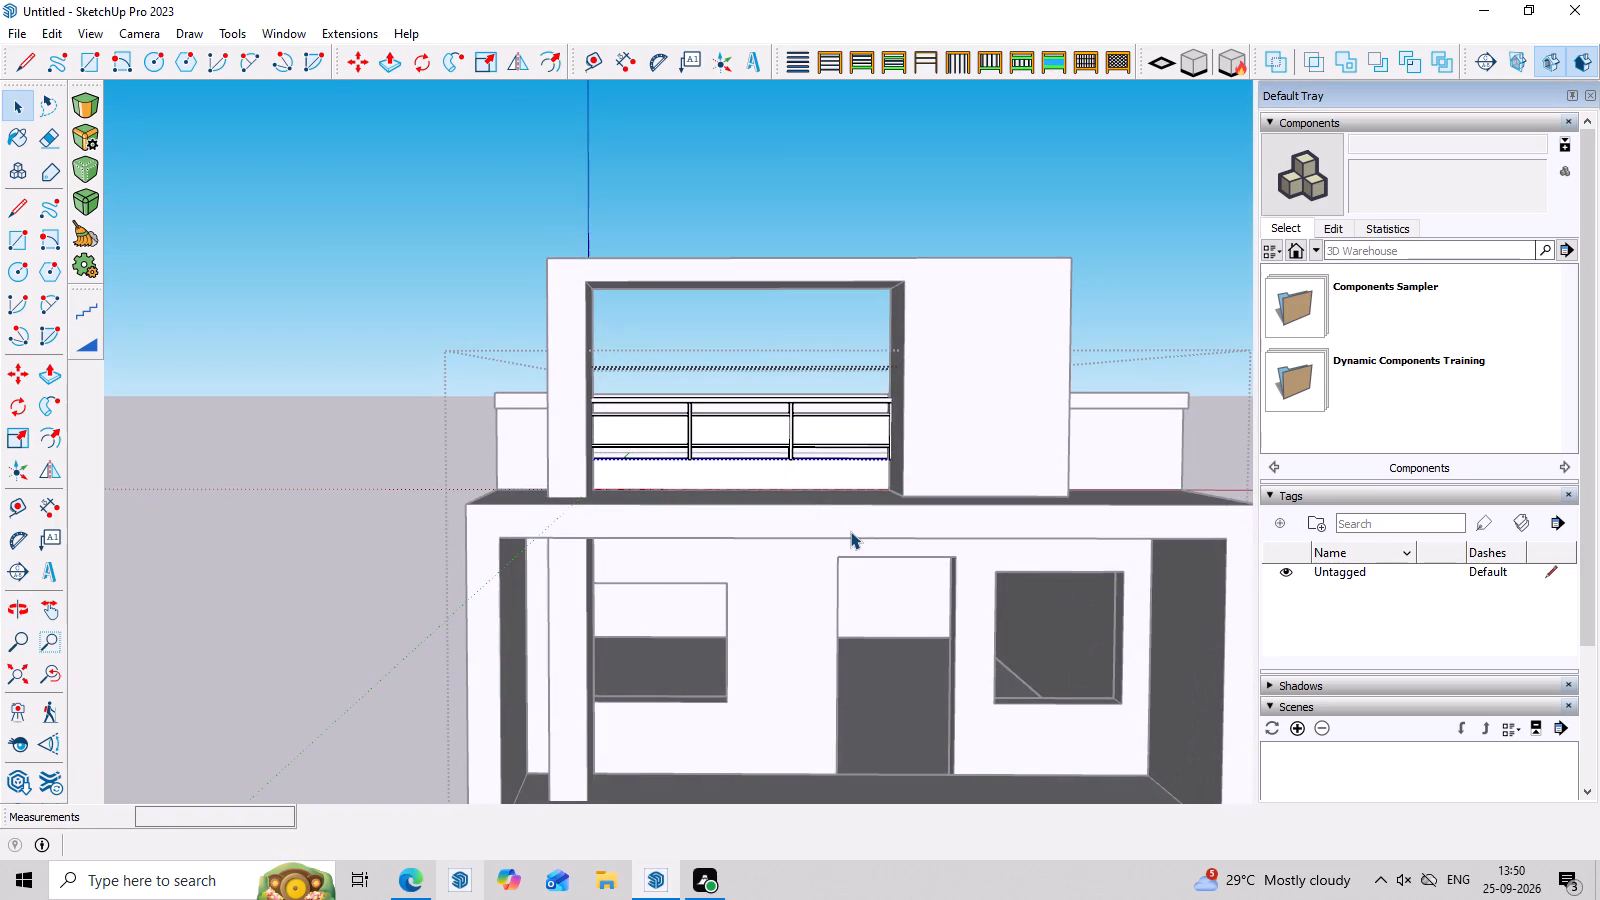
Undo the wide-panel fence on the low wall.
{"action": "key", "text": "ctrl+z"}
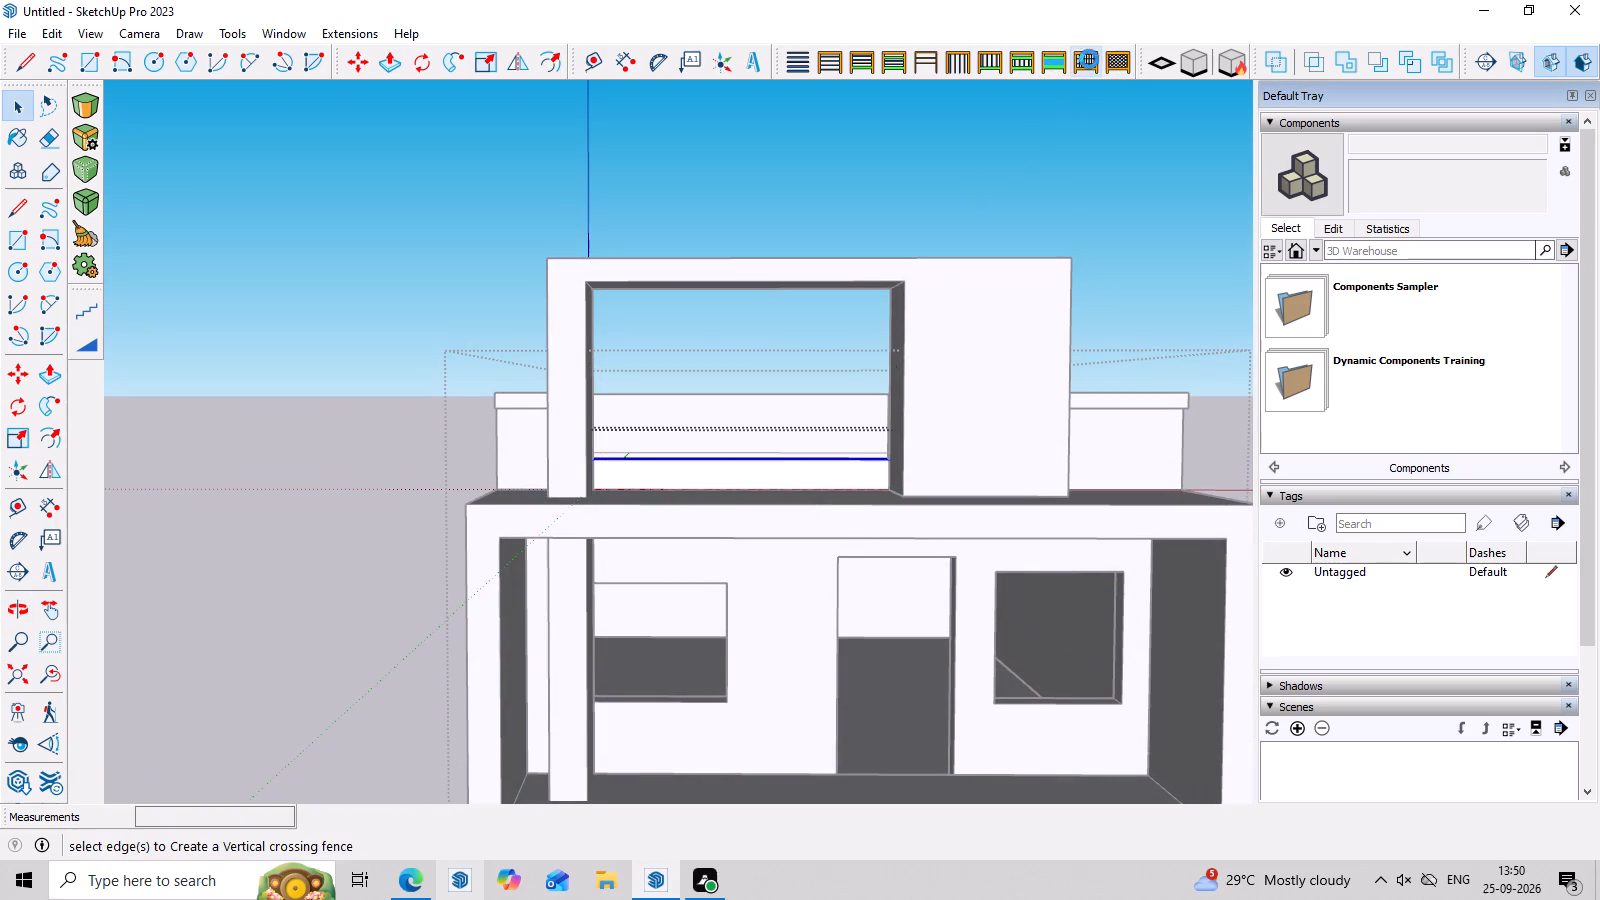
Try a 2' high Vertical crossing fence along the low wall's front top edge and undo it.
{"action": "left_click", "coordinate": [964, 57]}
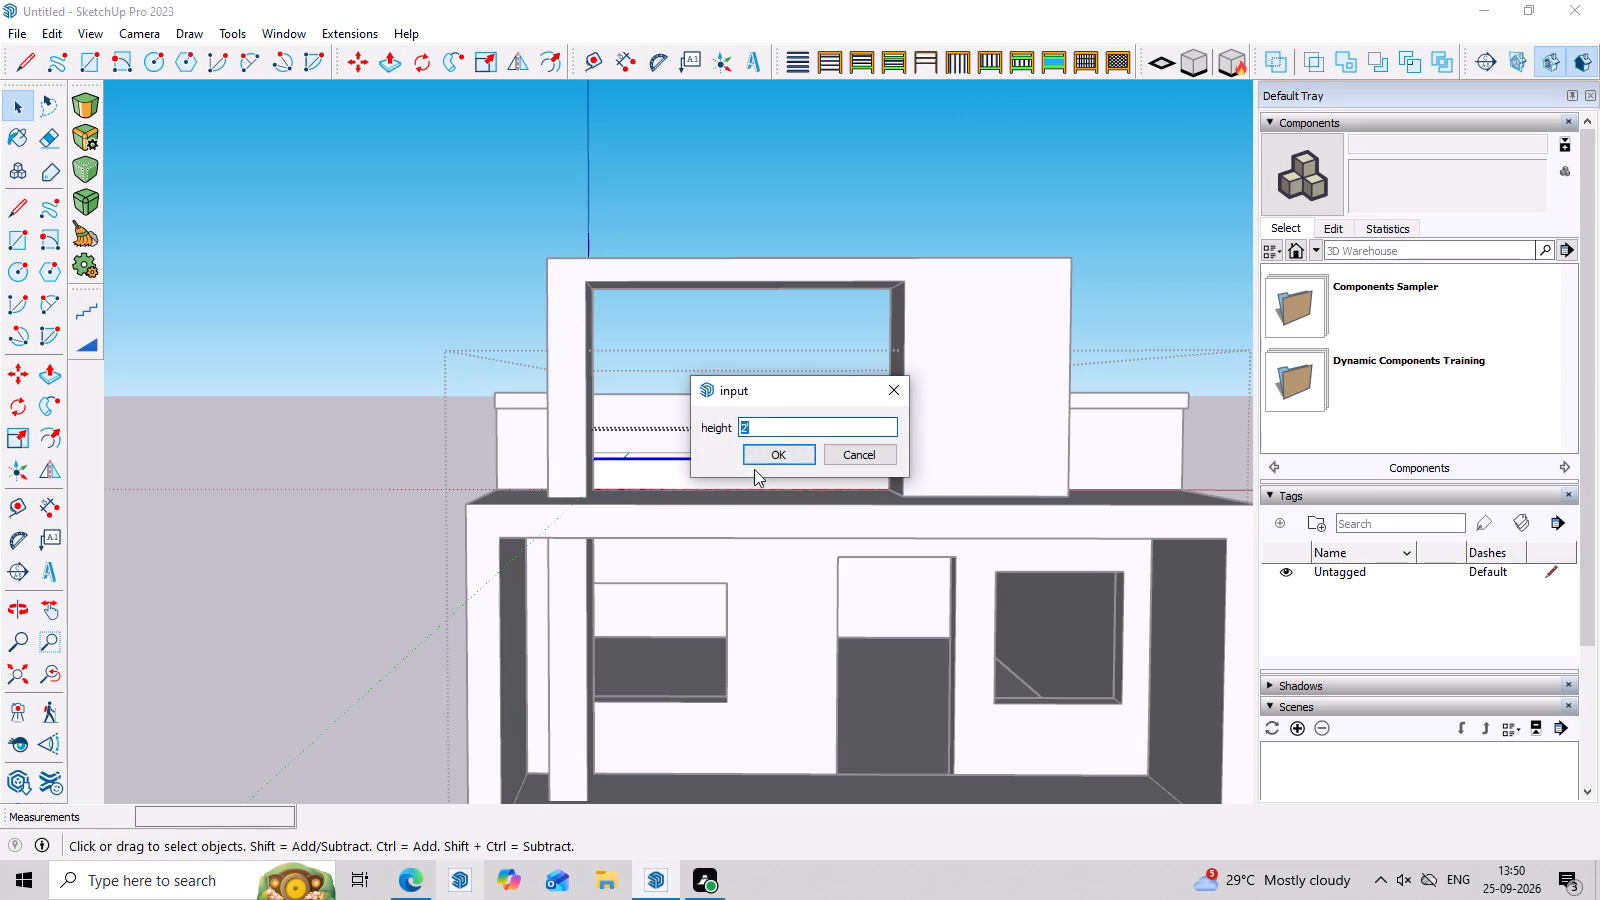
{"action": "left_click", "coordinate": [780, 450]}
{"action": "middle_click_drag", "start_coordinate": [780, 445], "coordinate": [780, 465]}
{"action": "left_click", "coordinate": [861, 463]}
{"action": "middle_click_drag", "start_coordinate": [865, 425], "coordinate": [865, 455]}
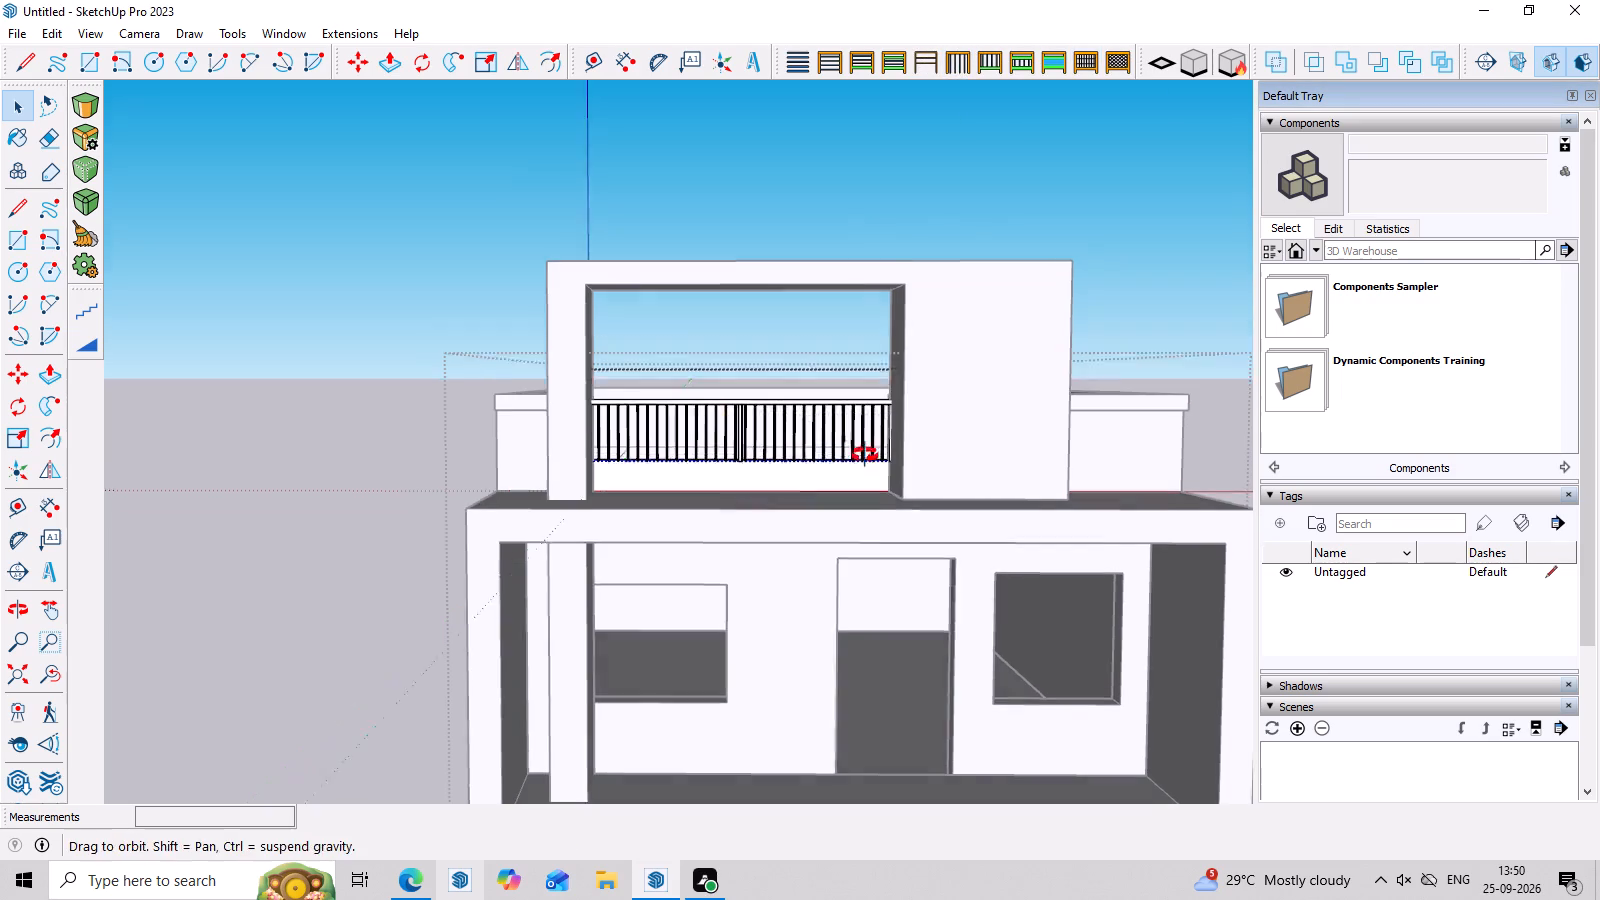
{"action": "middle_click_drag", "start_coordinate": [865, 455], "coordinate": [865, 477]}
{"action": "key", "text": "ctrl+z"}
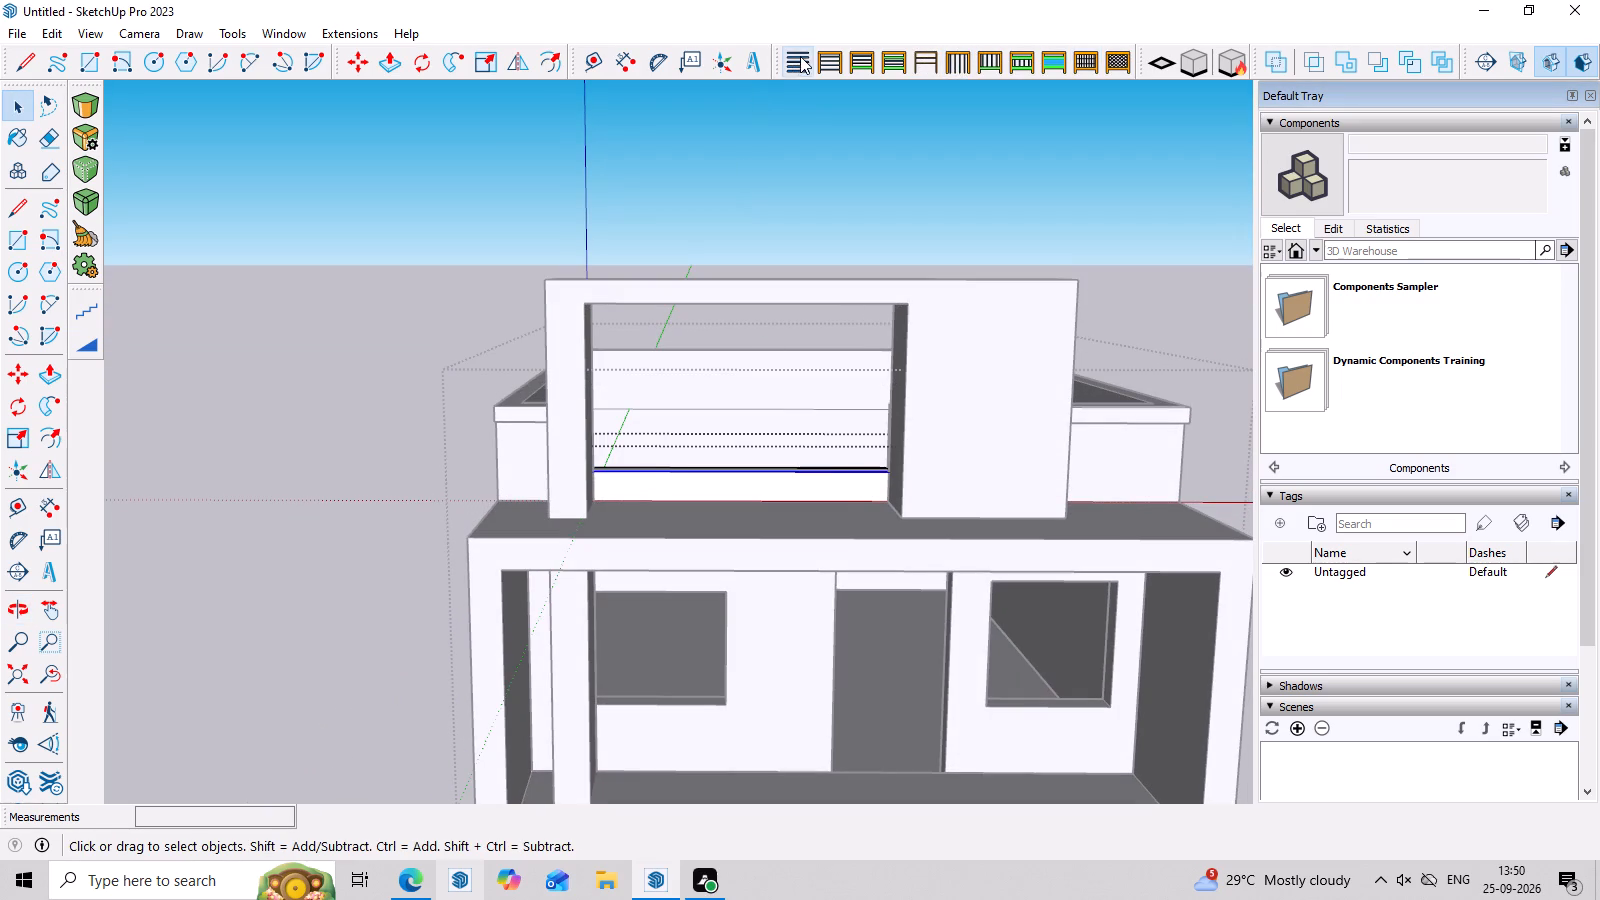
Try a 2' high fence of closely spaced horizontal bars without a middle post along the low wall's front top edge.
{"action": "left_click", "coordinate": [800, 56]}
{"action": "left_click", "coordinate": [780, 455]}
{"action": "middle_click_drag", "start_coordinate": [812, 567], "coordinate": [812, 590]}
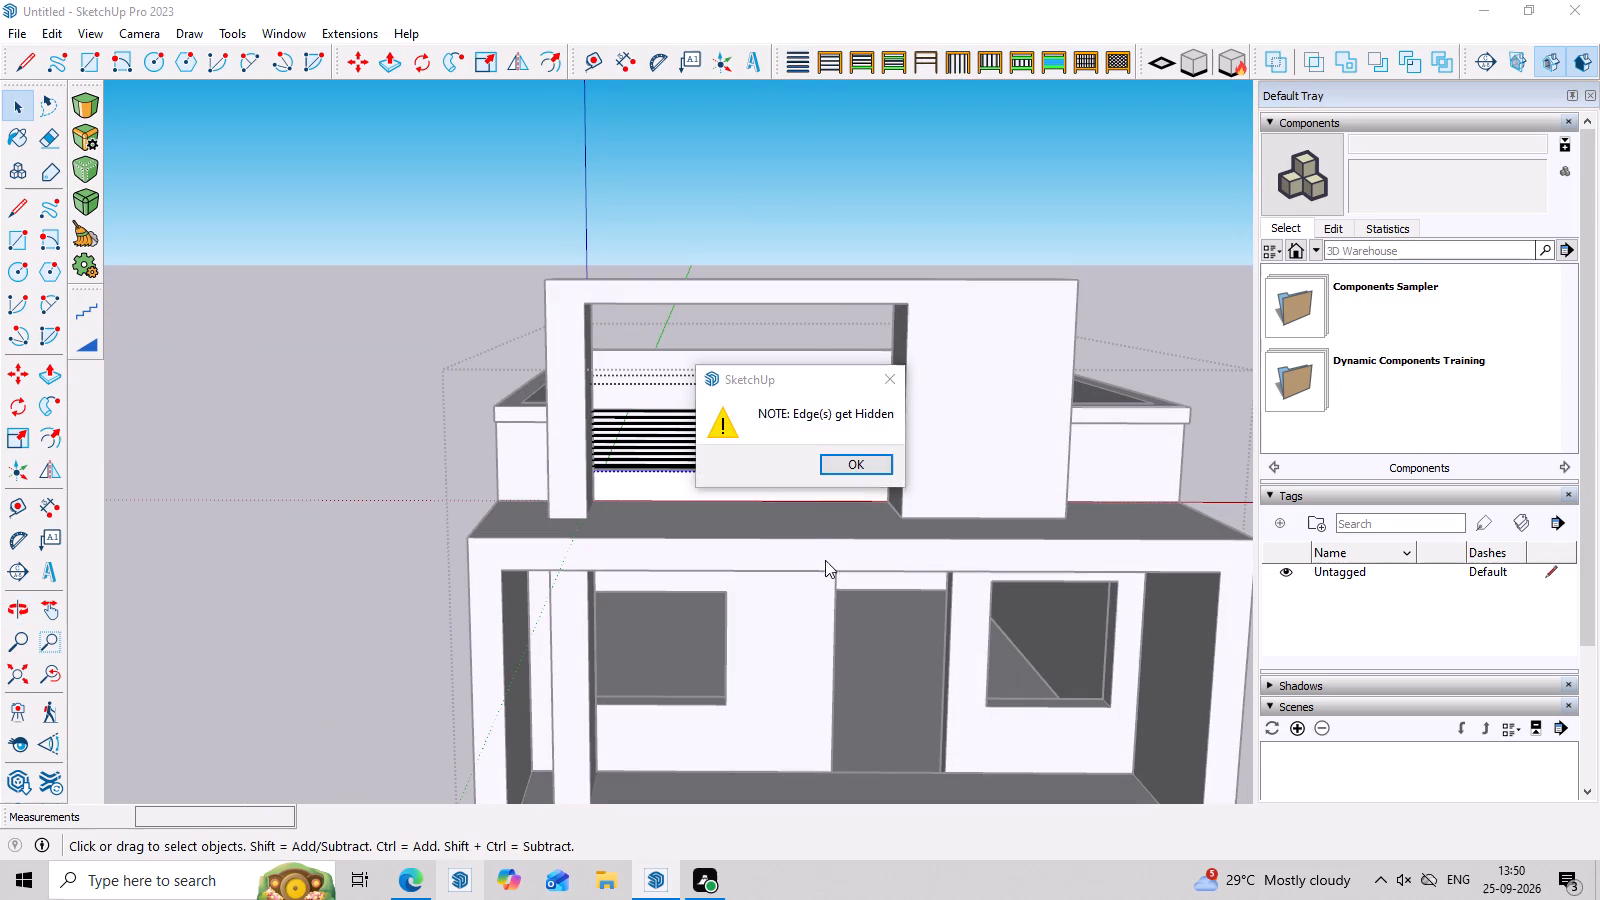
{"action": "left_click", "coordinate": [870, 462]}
Examine the horizontal-bar fence in the top-floor opening up close, from above and from below.
{"action": "middle_click_drag", "start_coordinate": [859, 498], "coordinate": [813, 514]}
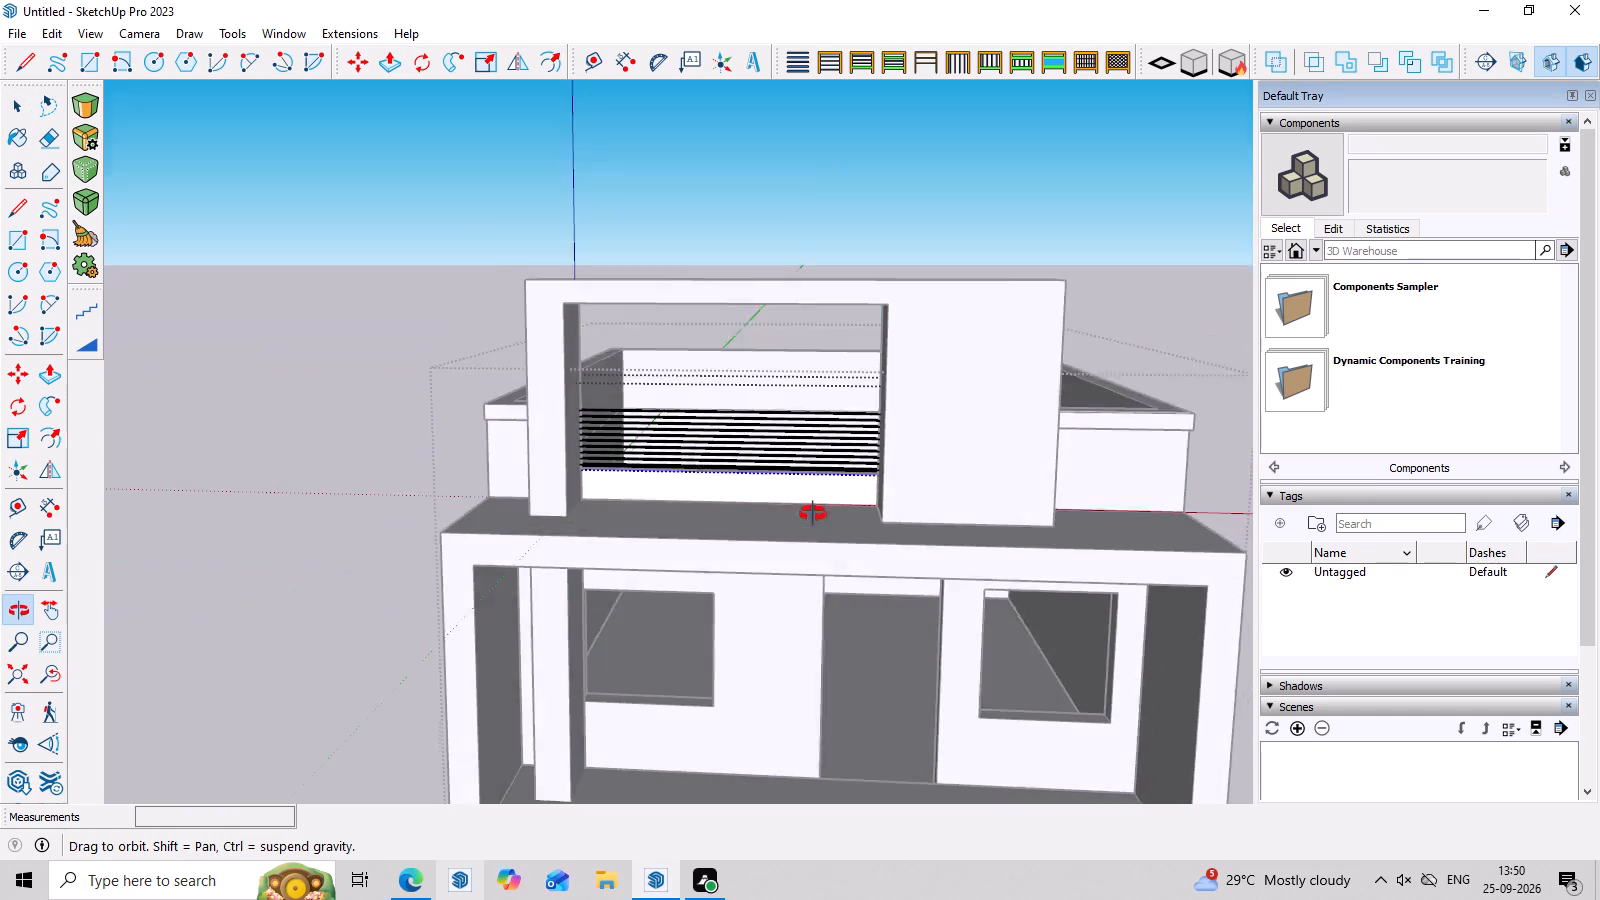
{"action": "middle_click_drag", "start_coordinate": [813, 514], "coordinate": [813, 515]}
{"action": "scroll", "coordinate": [802, 417], "scroll_direction": "up", "scroll_amount": 6}
{"action": "scroll", "coordinate": [795, 507], "scroll_direction": "up", "scroll_amount": 3}
{"action": "middle_click_drag", "start_coordinate": [816, 586], "coordinate": [861, 645]}
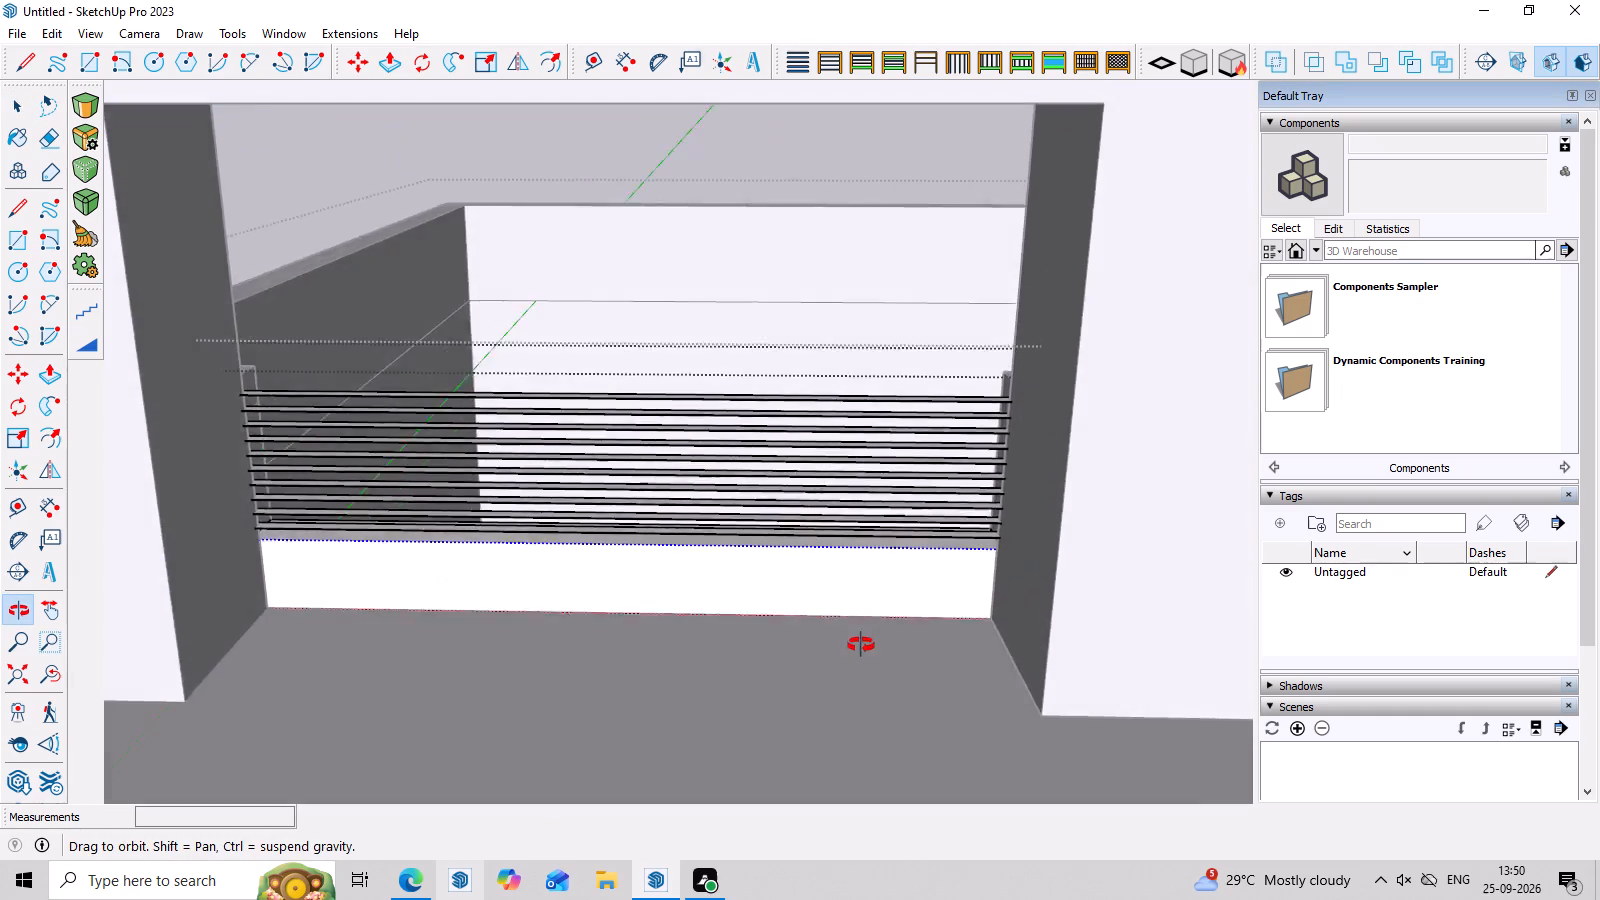
{"action": "middle_click_drag", "start_coordinate": [861, 645], "coordinate": [829, 423]}
{"action": "scroll", "coordinate": [826, 414], "scroll_direction": "down", "scroll_amount": 3}
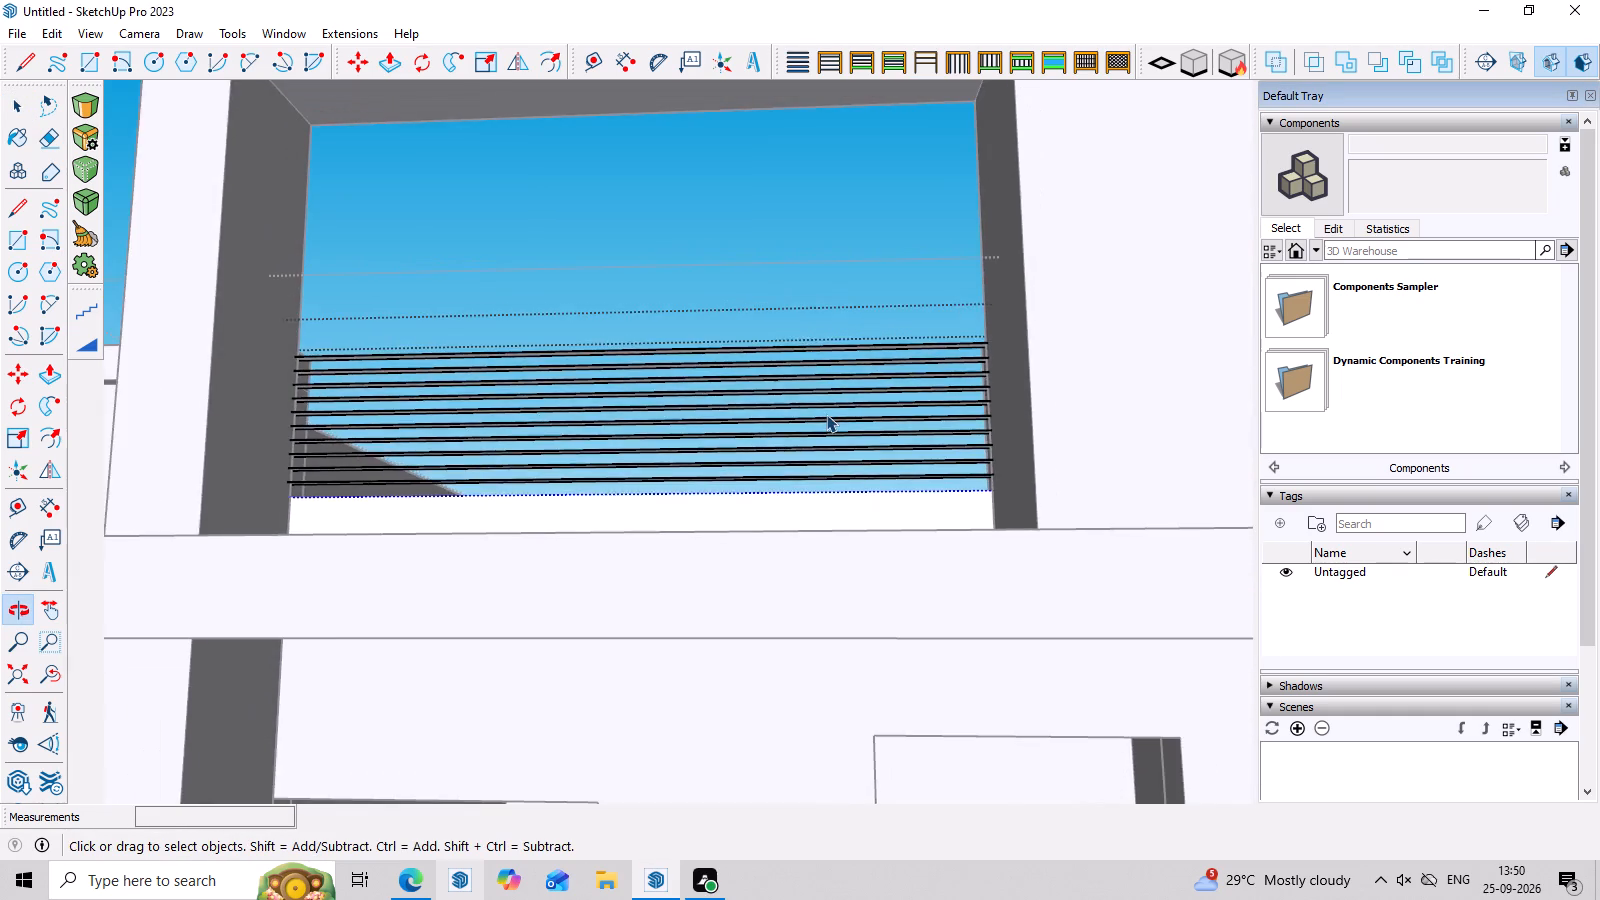
{"action": "scroll", "coordinate": [826, 414], "scroll_direction": "down", "scroll_amount": 8}
{"action": "middle_click_drag", "start_coordinate": [826, 398], "coordinate": [824, 419]}
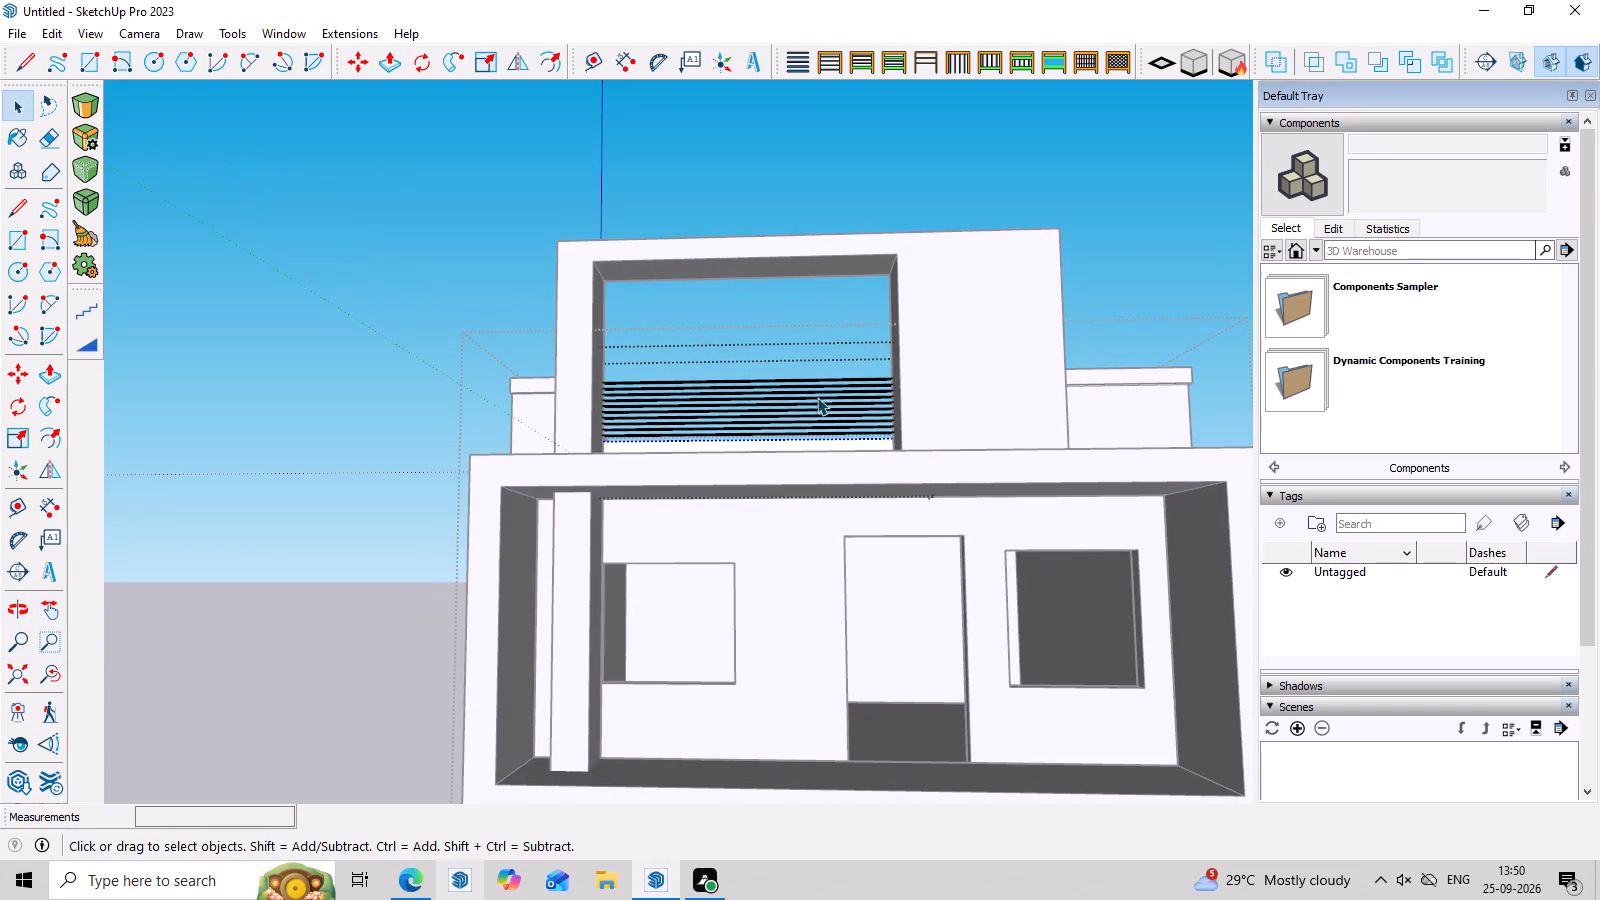
{"action": "scroll", "coordinate": [966, 260], "scroll_direction": "up", "scroll_amount": 5}
{"action": "middle_click_drag", "start_coordinate": [967, 250], "coordinate": [980, 402]}
{"action": "middle_click_drag", "start_coordinate": [980, 384], "coordinate": [1002, 273]}
{"action": "scroll", "coordinate": [1003, 273], "scroll_direction": "down", "scroll_amount": 8}
Leave the low wall's group and examine the horizontal-bar fence against the whole house front.
{"action": "key", "text": "space"}
{"action": "double_click", "coordinate": [1102, 199]}
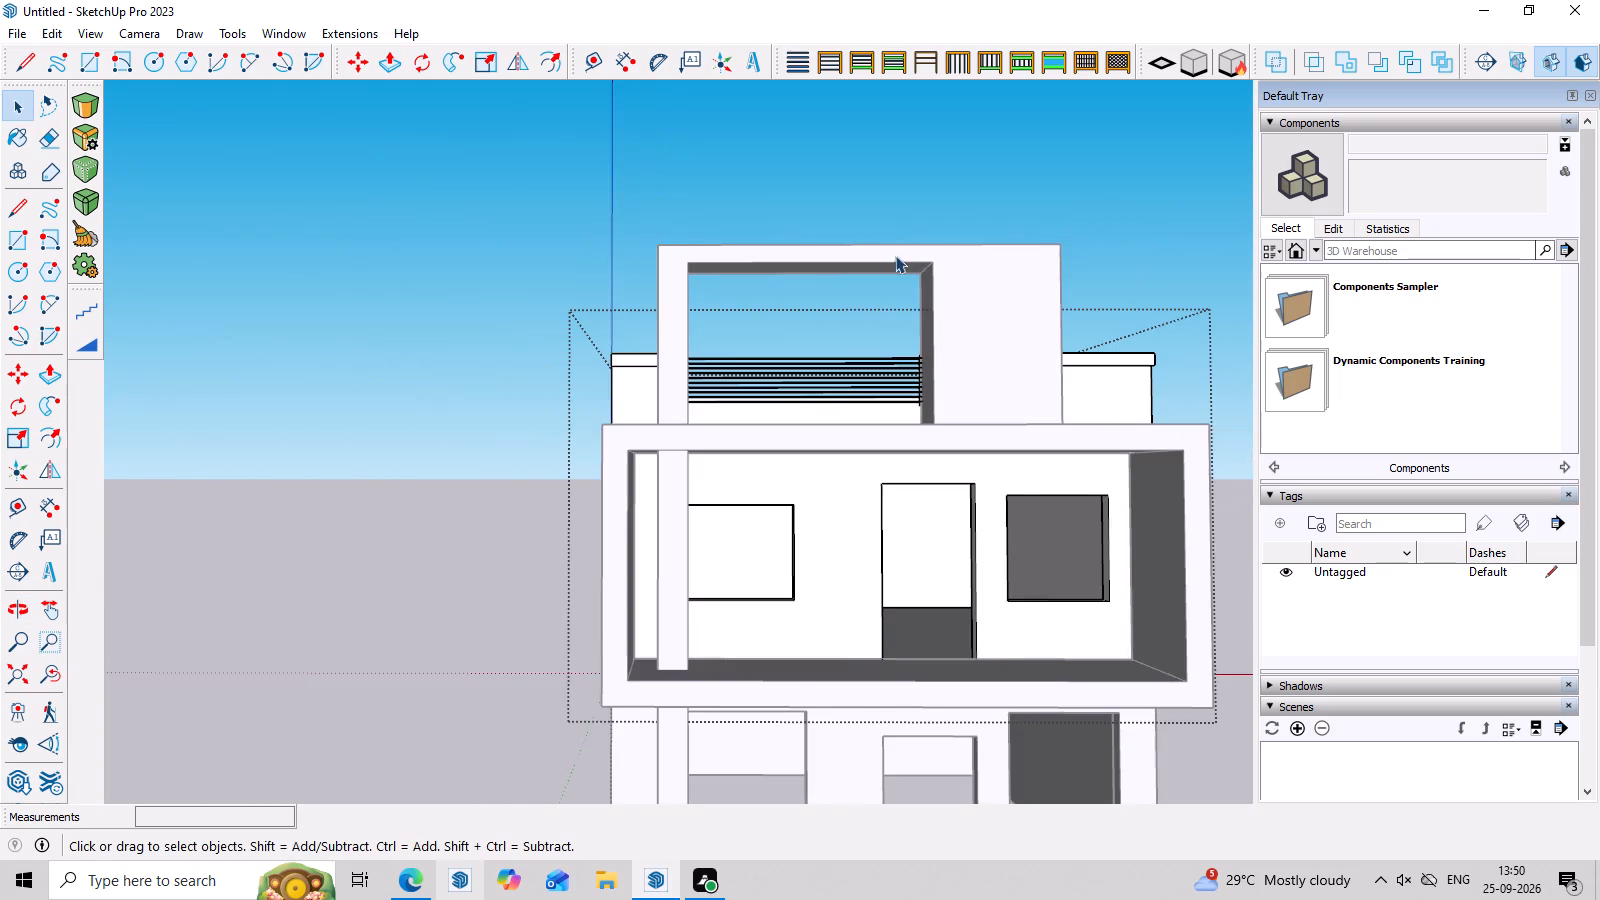
{"action": "scroll", "coordinate": [618, 260], "scroll_direction": "down", "scroll_amount": 7}
{"action": "middle_click_drag", "start_coordinate": [725, 417], "coordinate": [700, 631]}
{"action": "scroll", "coordinate": [860, 461], "scroll_direction": "up", "scroll_amount": 7}
{"action": "middle_click_drag", "start_coordinate": [873, 458], "coordinate": [885, 384]}
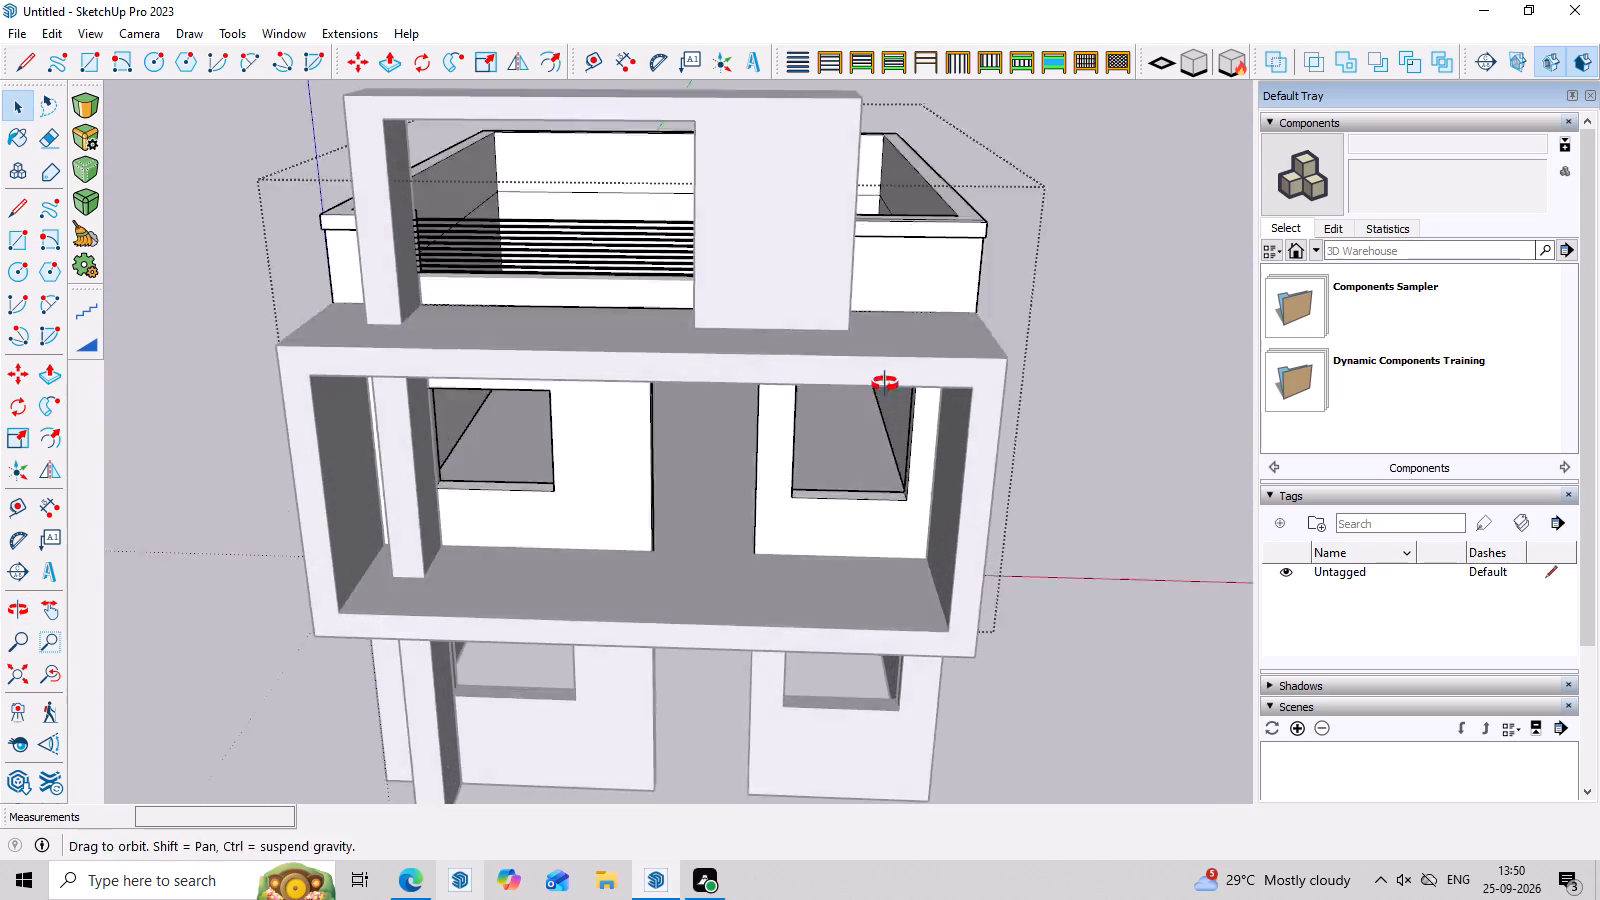
{"action": "middle_click_drag", "start_coordinate": [885, 384], "coordinate": [885, 379]}
{"action": "scroll", "coordinate": [715, 330], "scroll_direction": "up", "scroll_amount": 8}
{"action": "scroll", "coordinate": [646, 177], "scroll_direction": "up", "scroll_amount": 7}
{"action": "scroll", "coordinate": [651, 180], "scroll_direction": "down", "scroll_amount": 2}
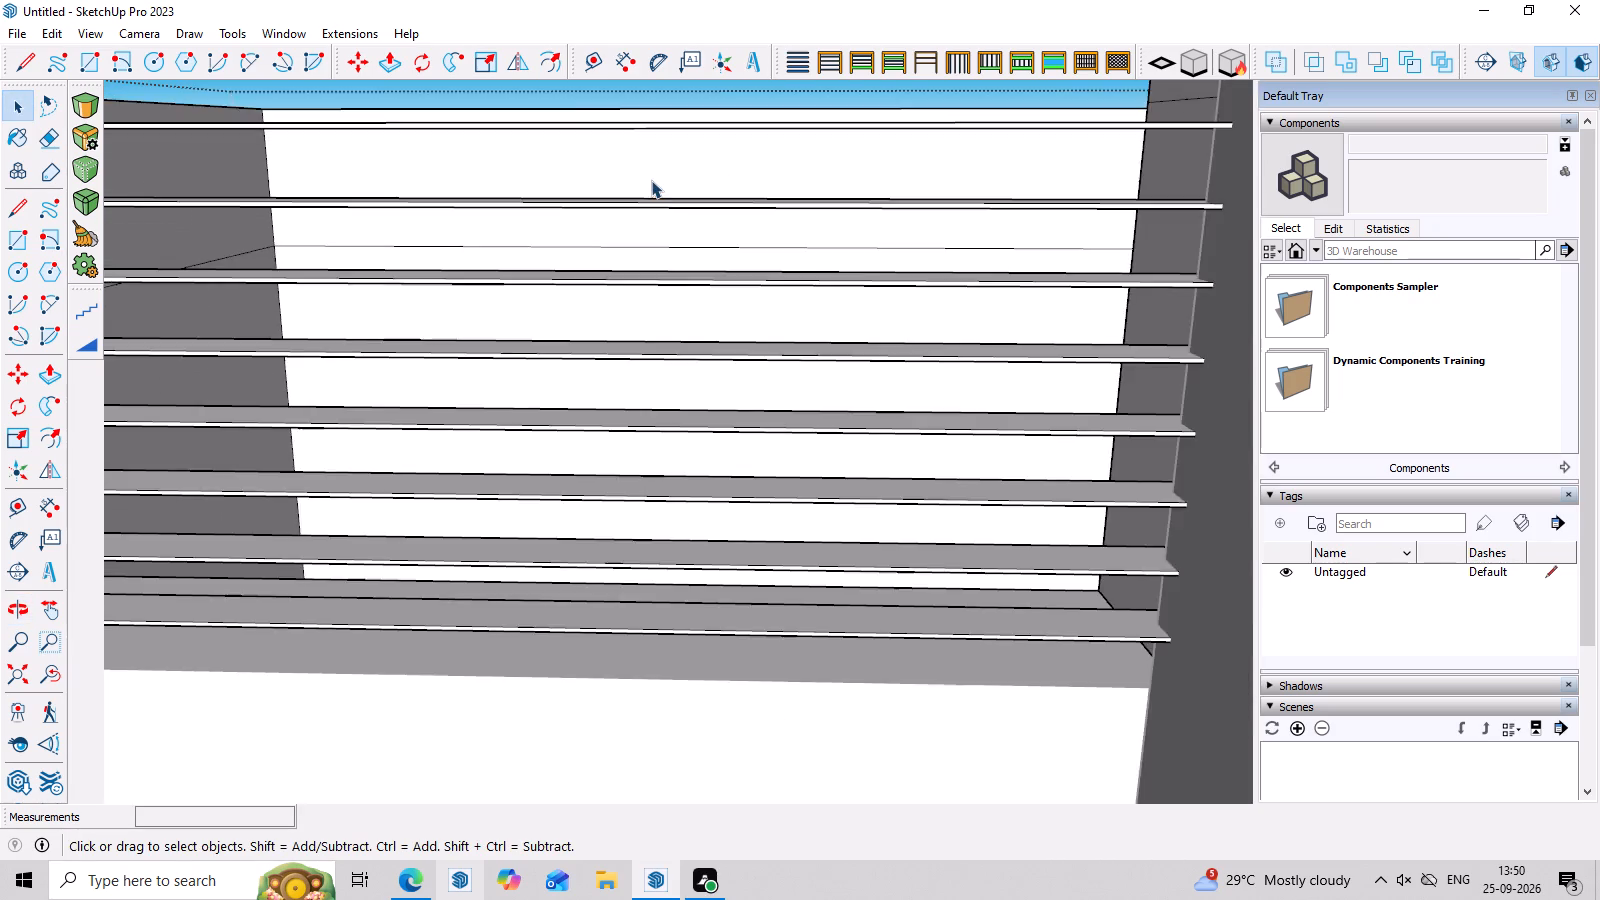
{"action": "scroll", "coordinate": [651, 180], "scroll_direction": "down", "scroll_amount": 6}
{"action": "scroll", "coordinate": [666, 383], "scroll_direction": "down", "scroll_amount": 13}
{"action": "middle_click_drag", "start_coordinate": [695, 538], "coordinate": [722, 395]}
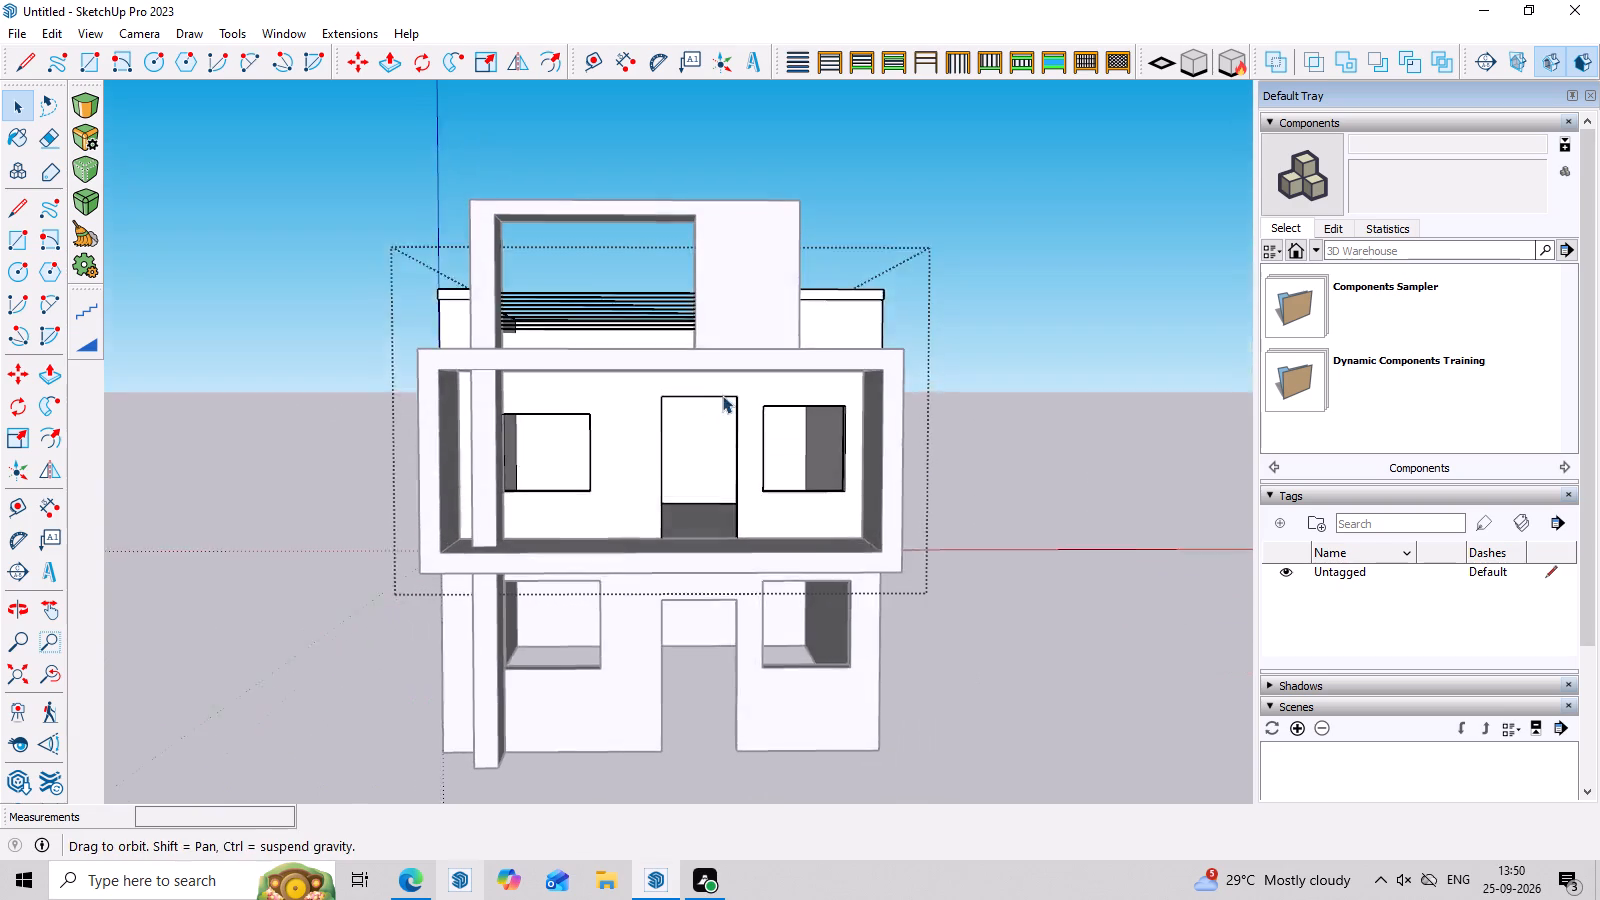
{"action": "middle_click_drag", "start_coordinate": [722, 395], "coordinate": [721, 401]}
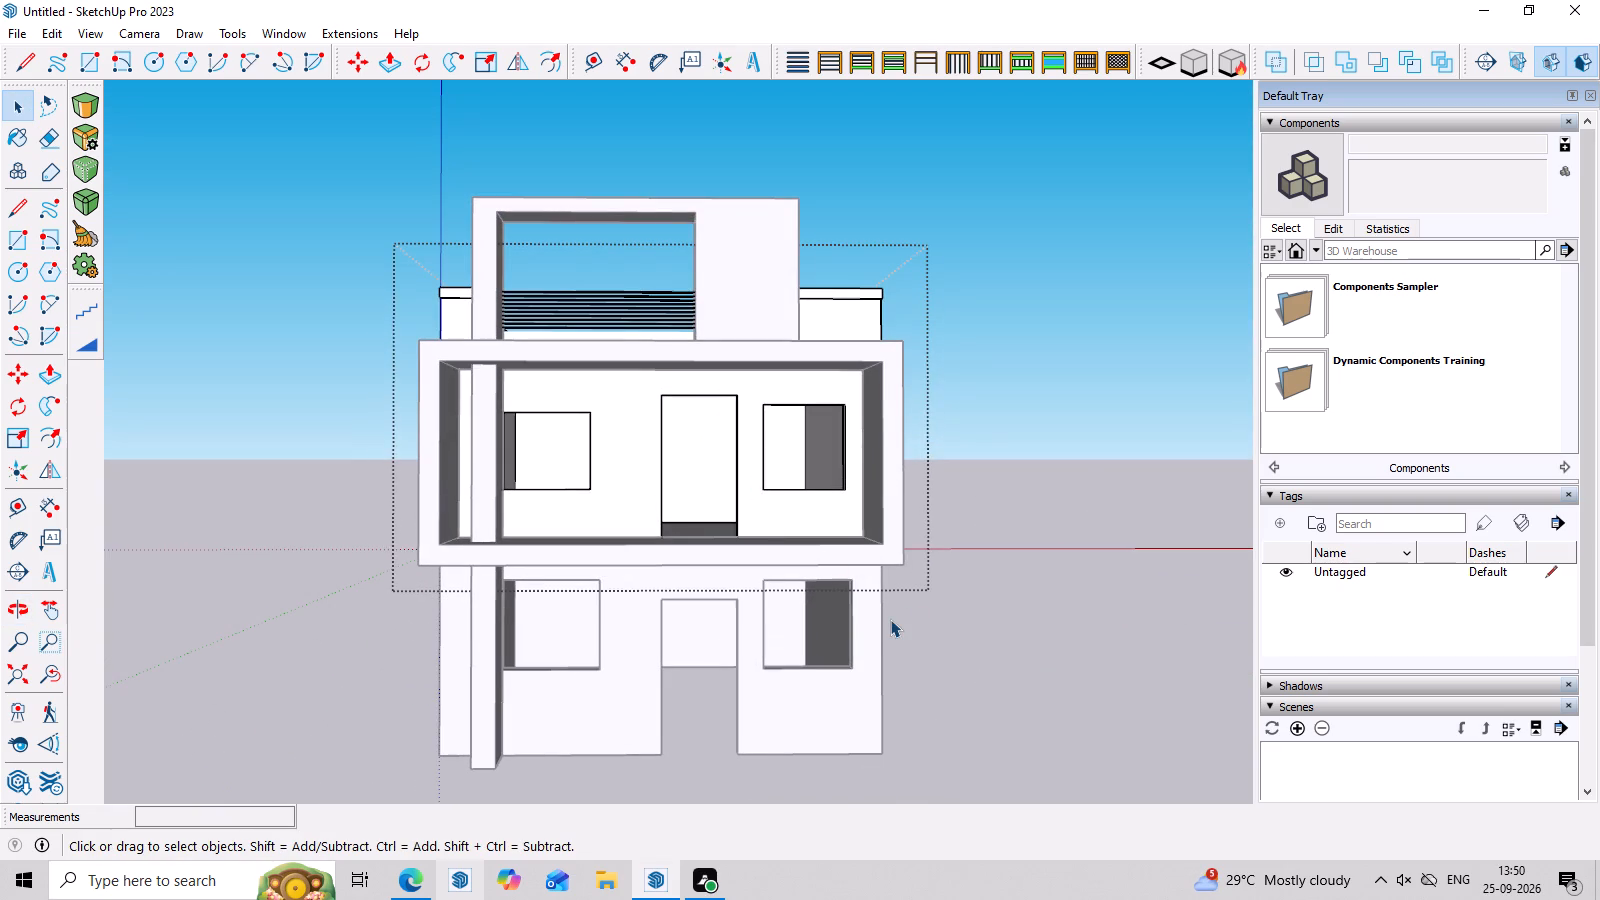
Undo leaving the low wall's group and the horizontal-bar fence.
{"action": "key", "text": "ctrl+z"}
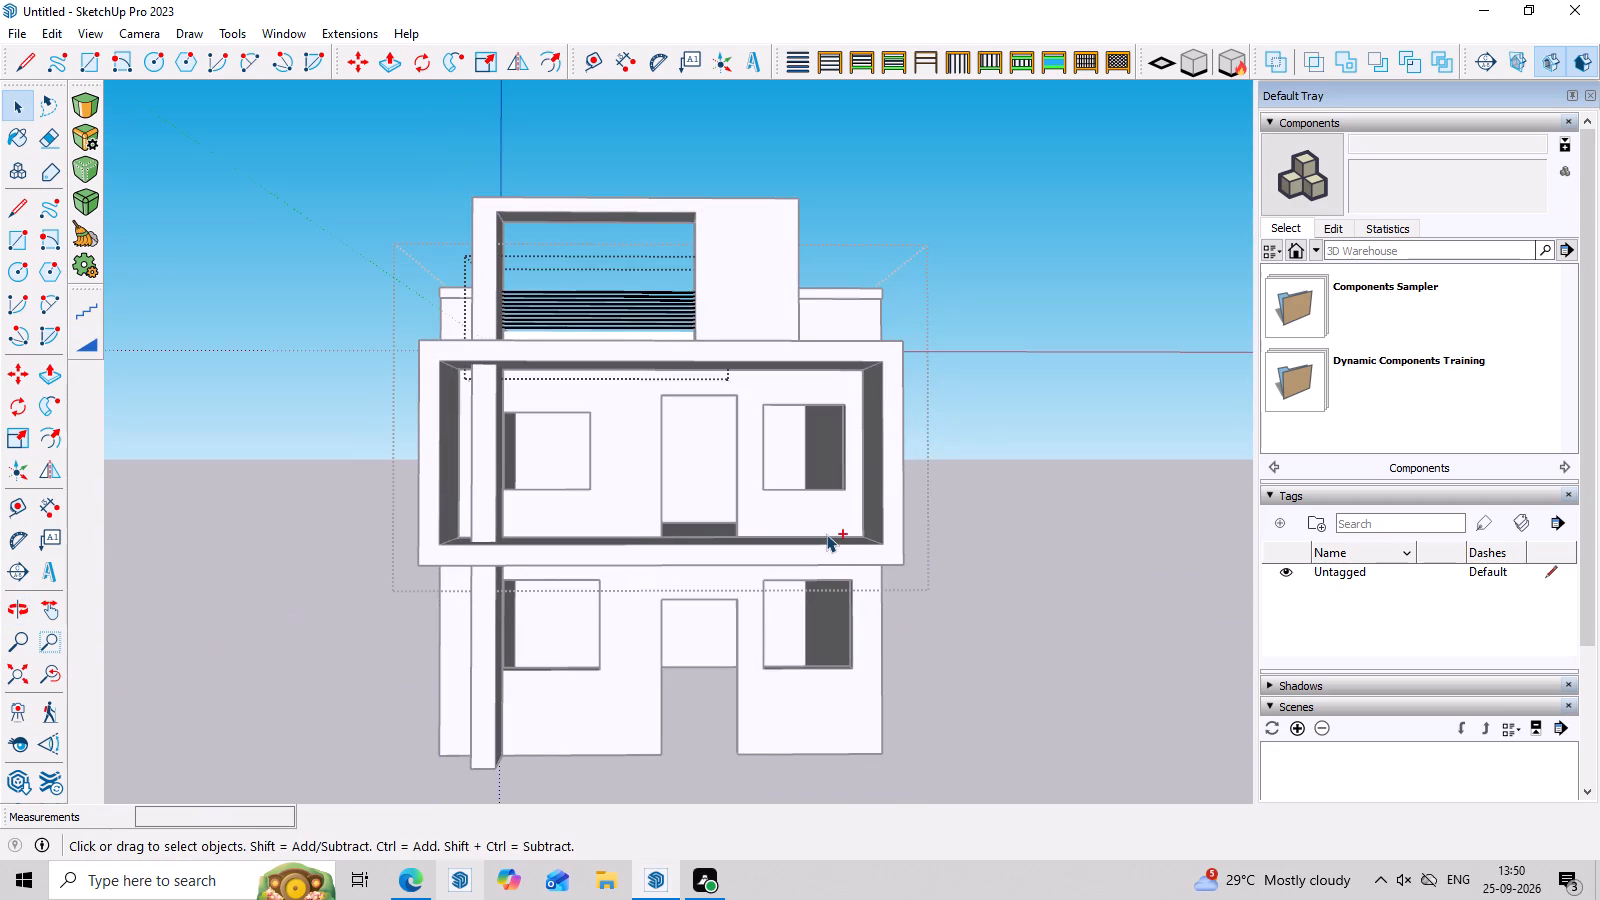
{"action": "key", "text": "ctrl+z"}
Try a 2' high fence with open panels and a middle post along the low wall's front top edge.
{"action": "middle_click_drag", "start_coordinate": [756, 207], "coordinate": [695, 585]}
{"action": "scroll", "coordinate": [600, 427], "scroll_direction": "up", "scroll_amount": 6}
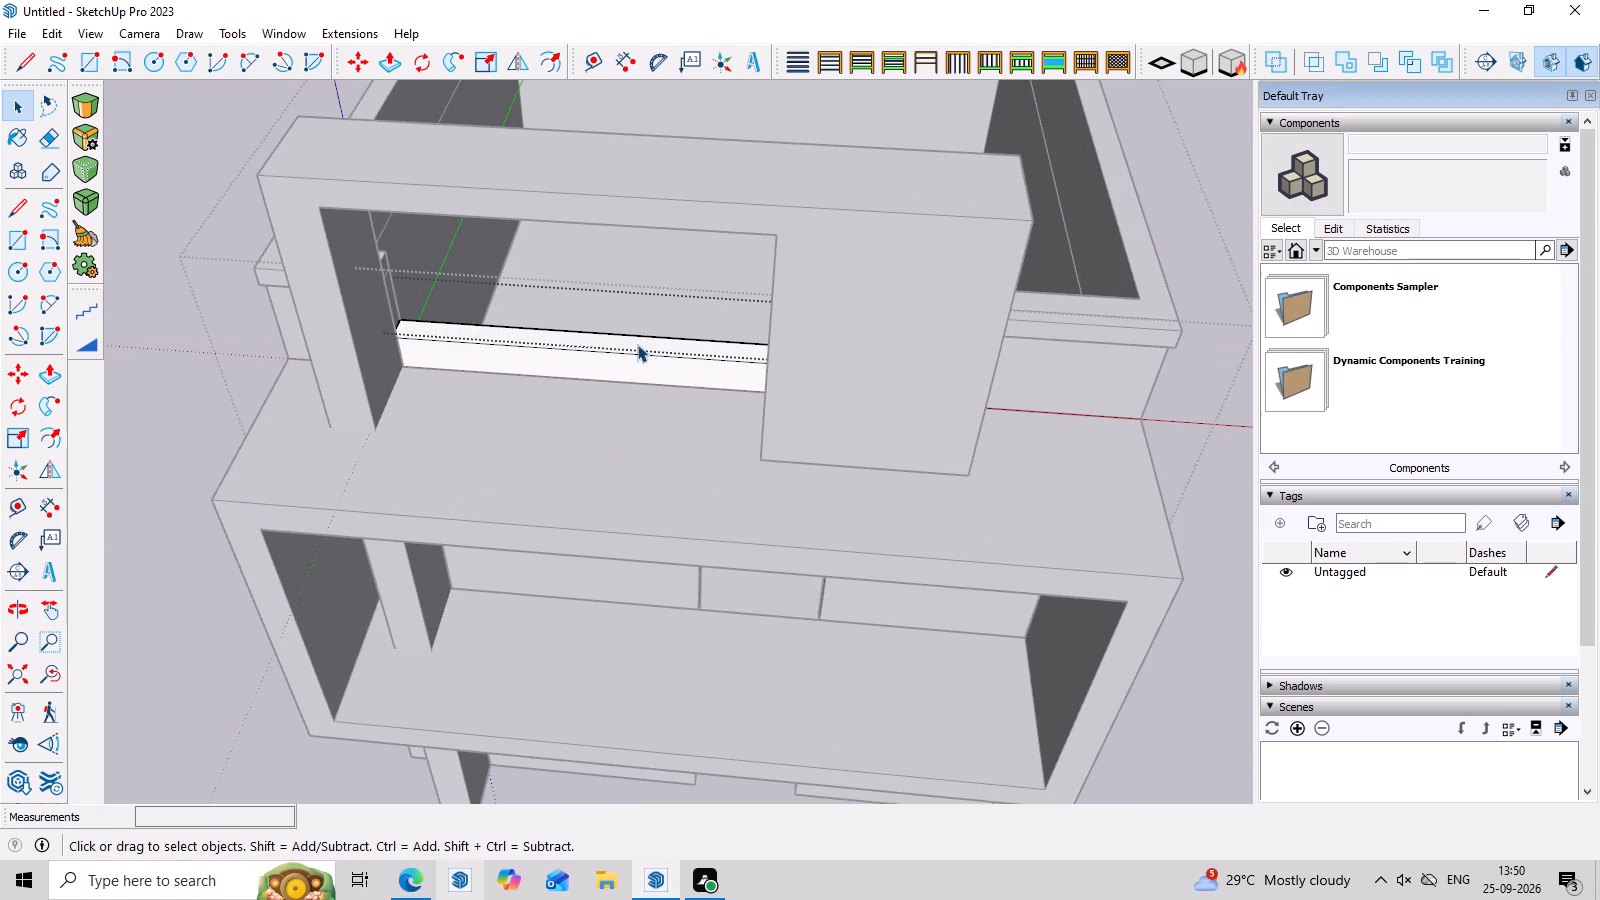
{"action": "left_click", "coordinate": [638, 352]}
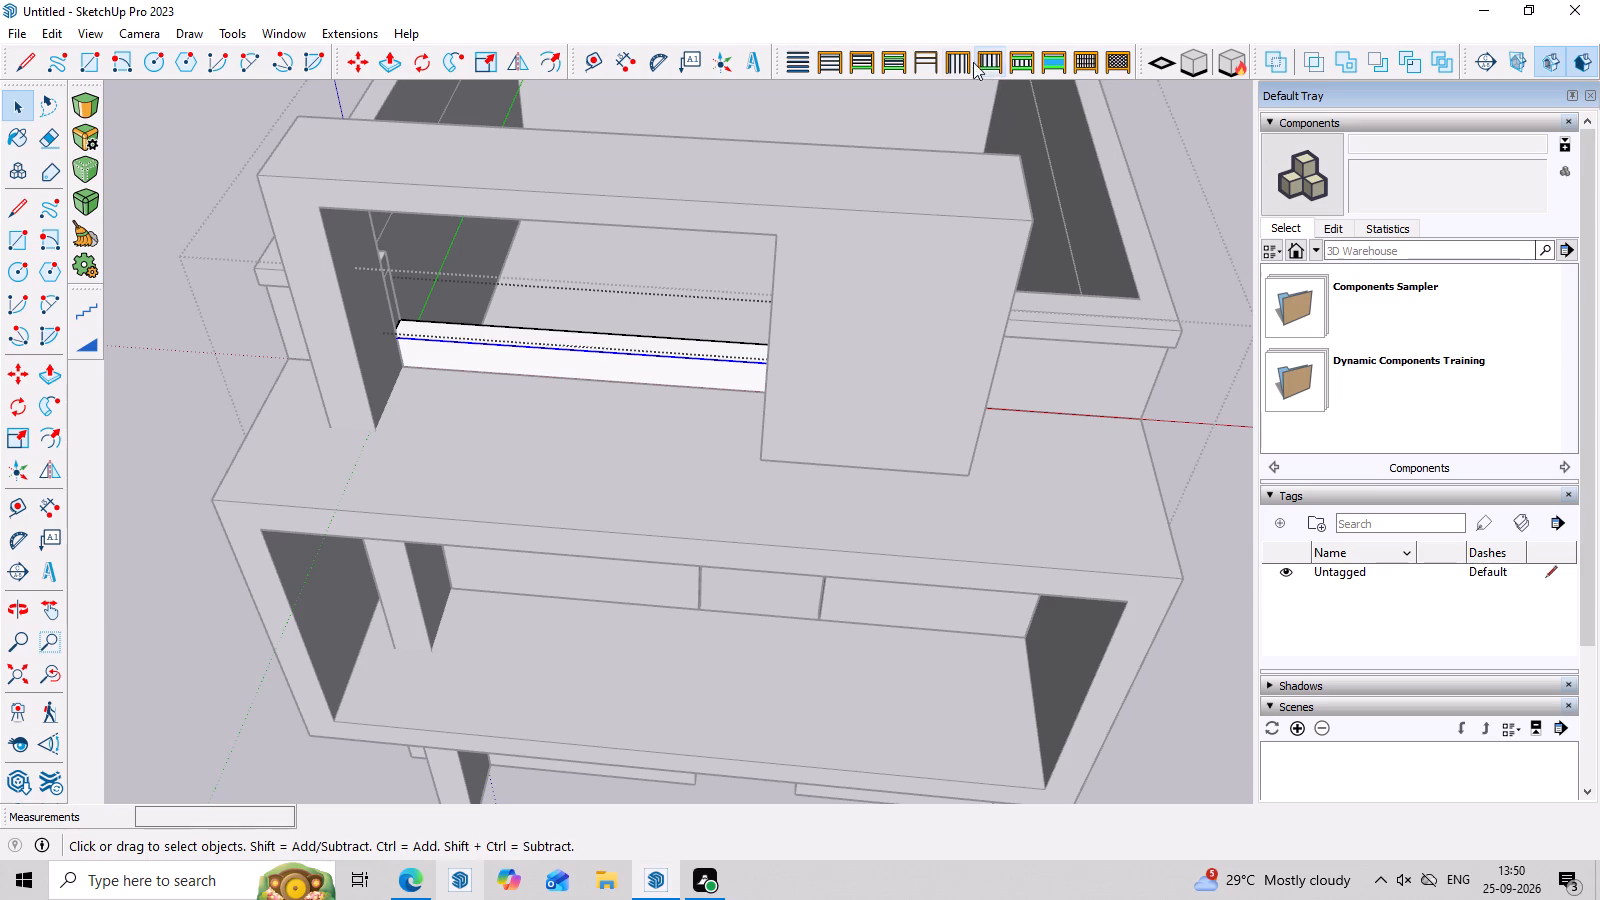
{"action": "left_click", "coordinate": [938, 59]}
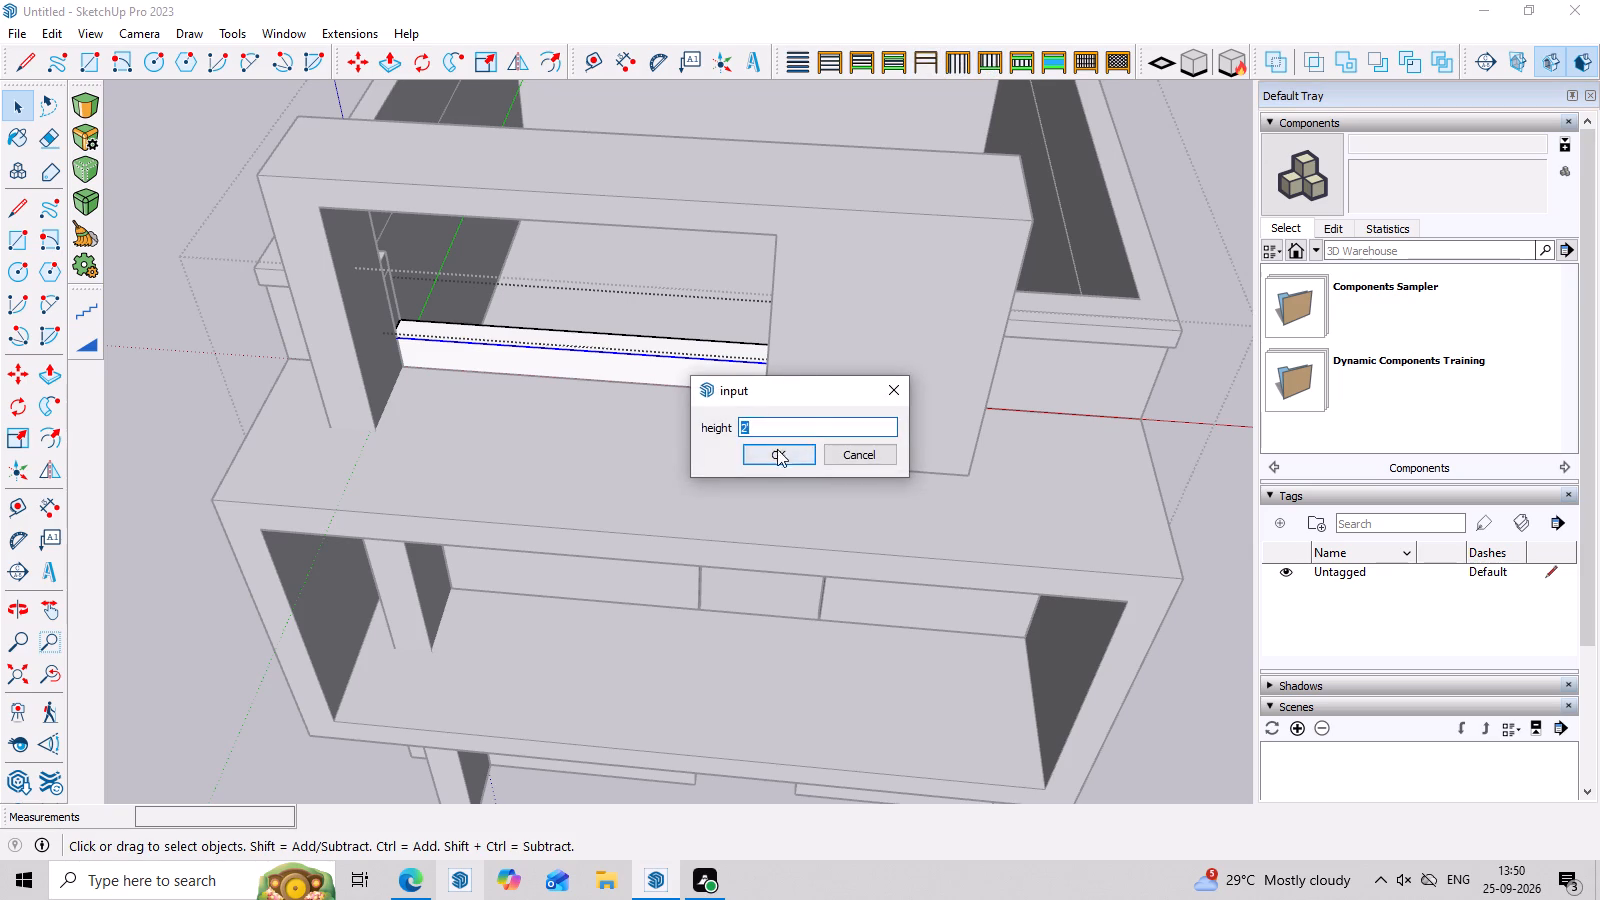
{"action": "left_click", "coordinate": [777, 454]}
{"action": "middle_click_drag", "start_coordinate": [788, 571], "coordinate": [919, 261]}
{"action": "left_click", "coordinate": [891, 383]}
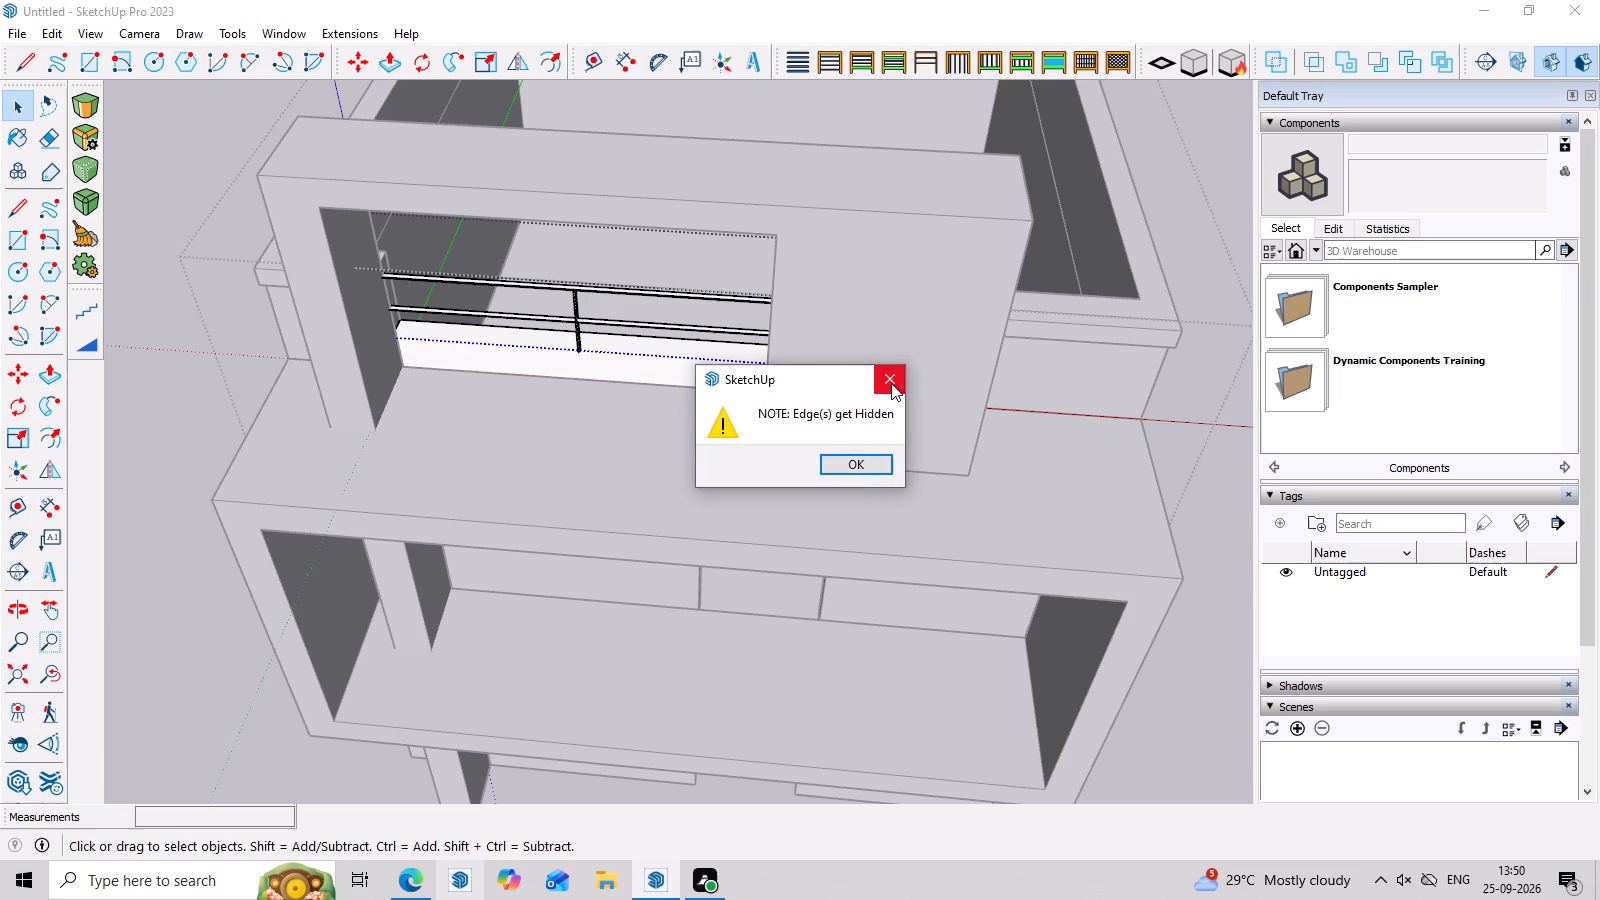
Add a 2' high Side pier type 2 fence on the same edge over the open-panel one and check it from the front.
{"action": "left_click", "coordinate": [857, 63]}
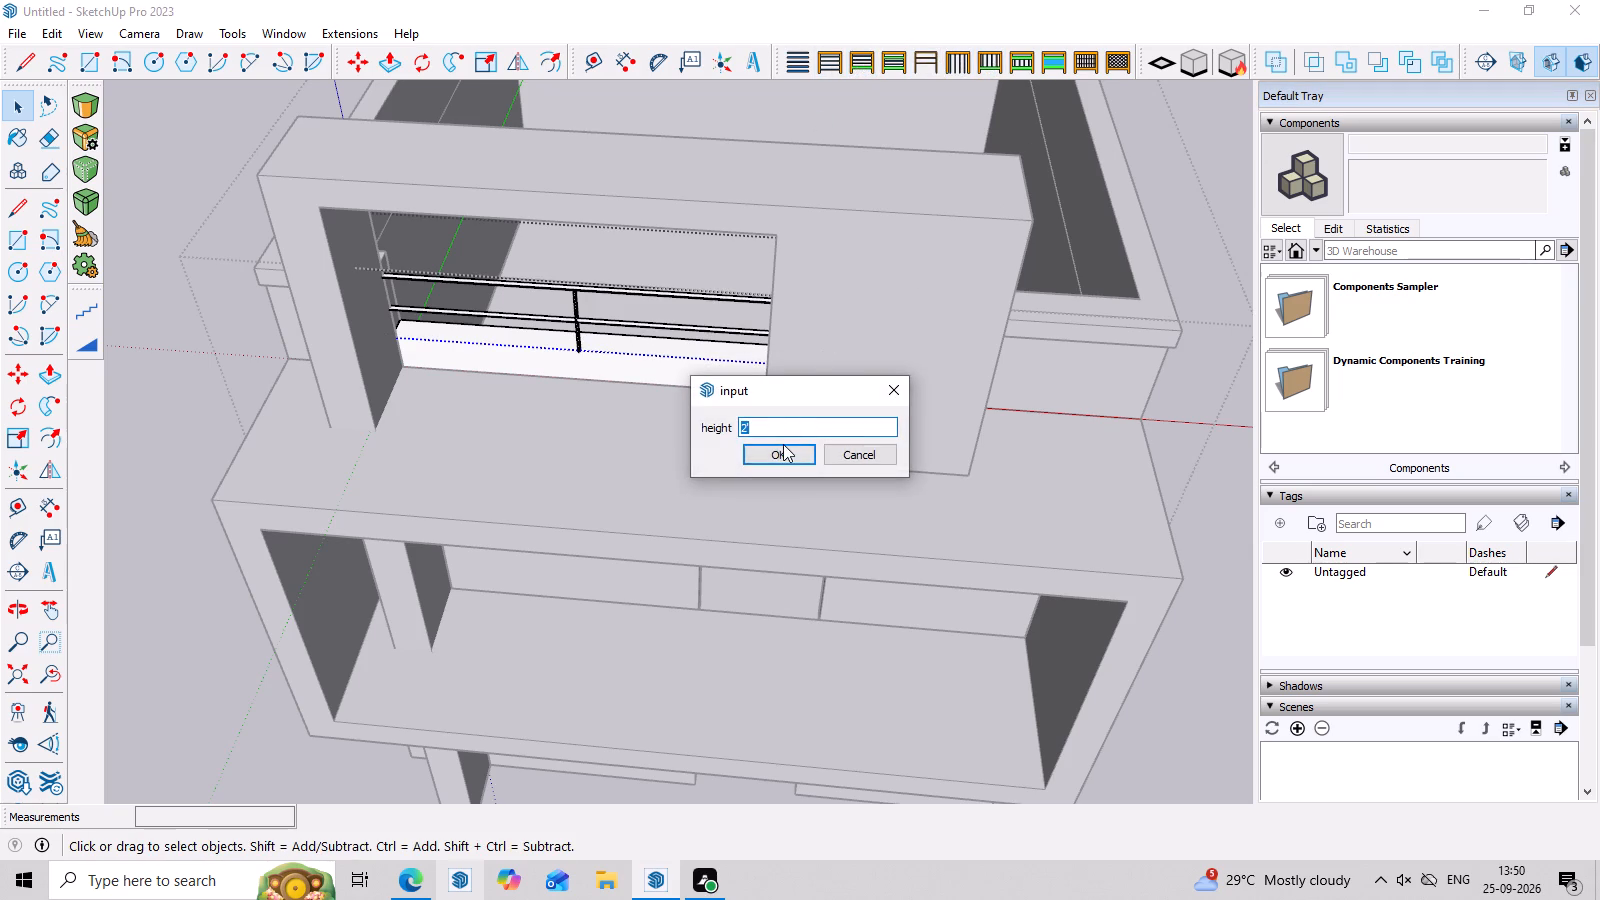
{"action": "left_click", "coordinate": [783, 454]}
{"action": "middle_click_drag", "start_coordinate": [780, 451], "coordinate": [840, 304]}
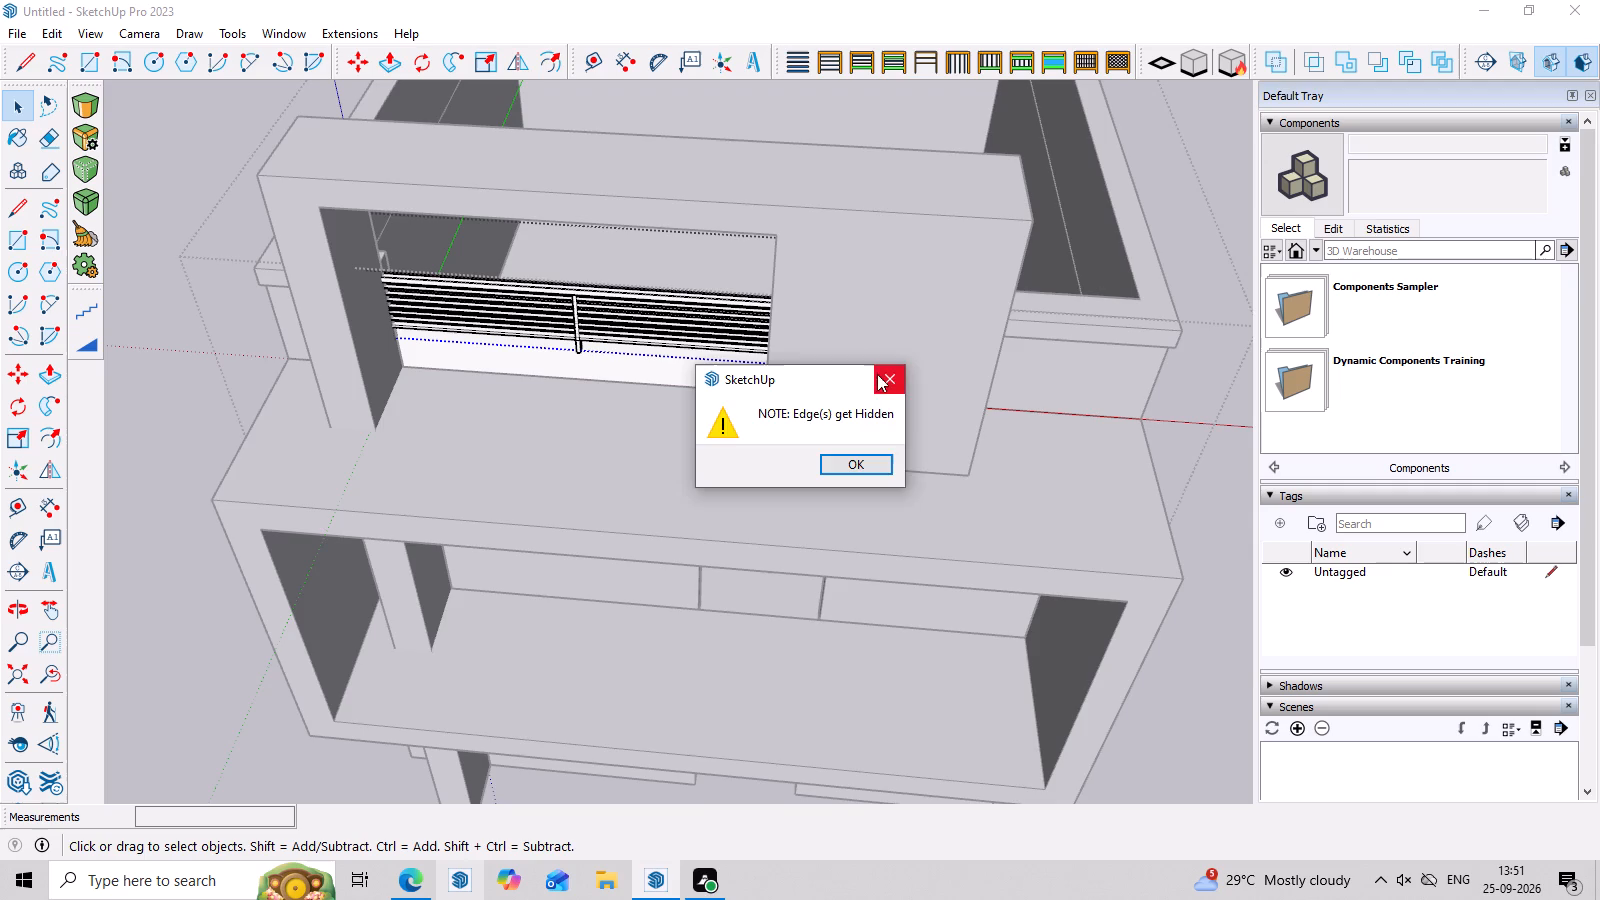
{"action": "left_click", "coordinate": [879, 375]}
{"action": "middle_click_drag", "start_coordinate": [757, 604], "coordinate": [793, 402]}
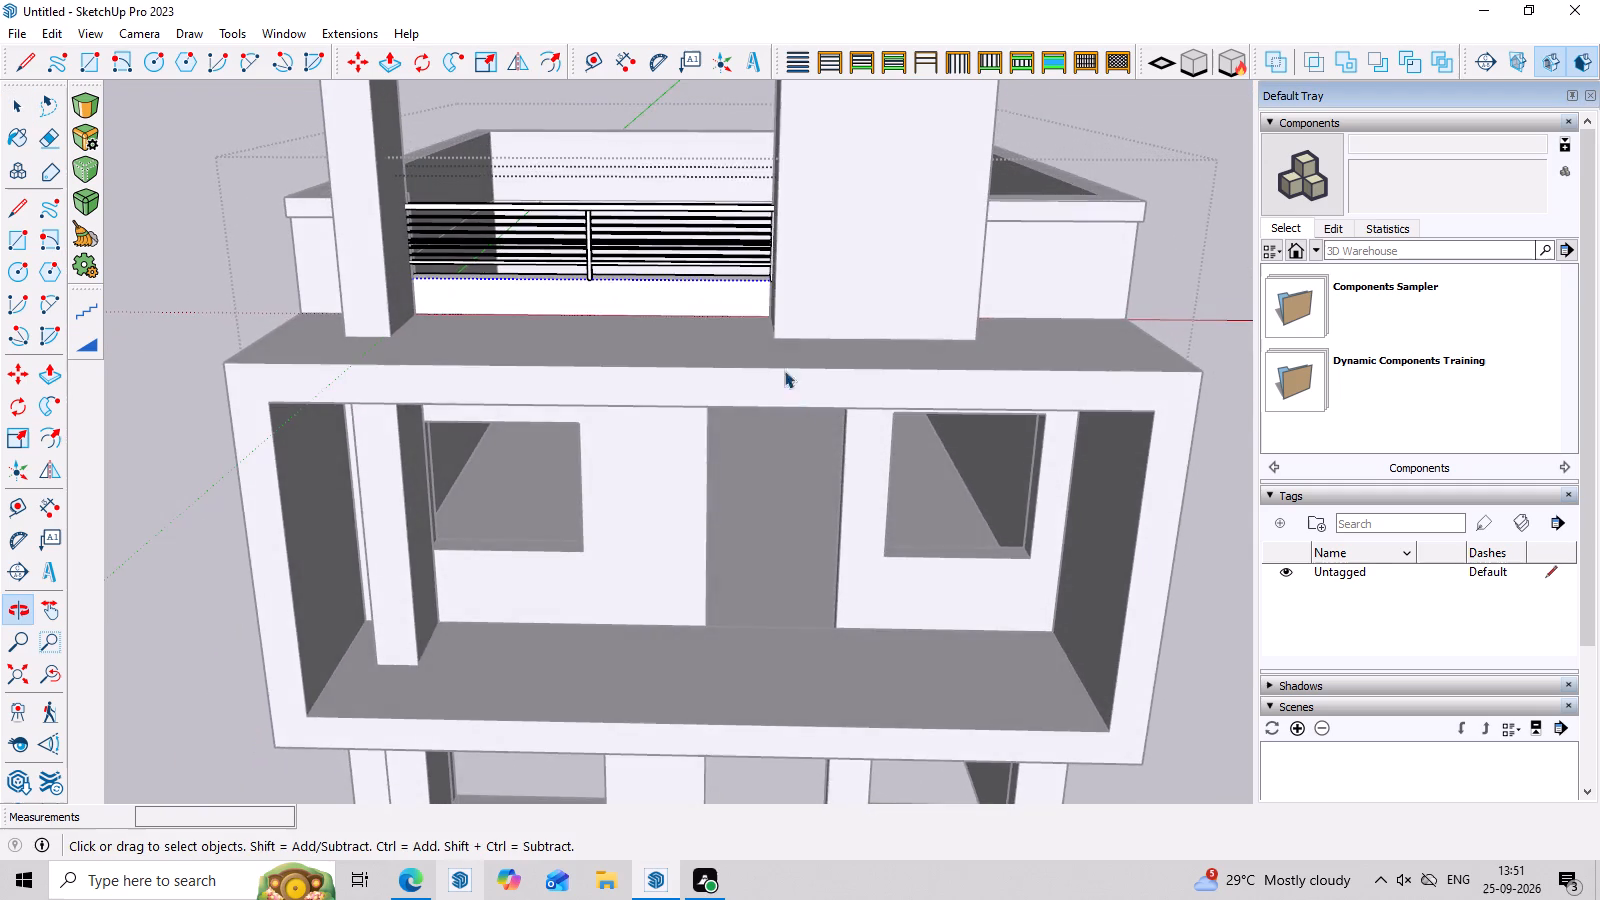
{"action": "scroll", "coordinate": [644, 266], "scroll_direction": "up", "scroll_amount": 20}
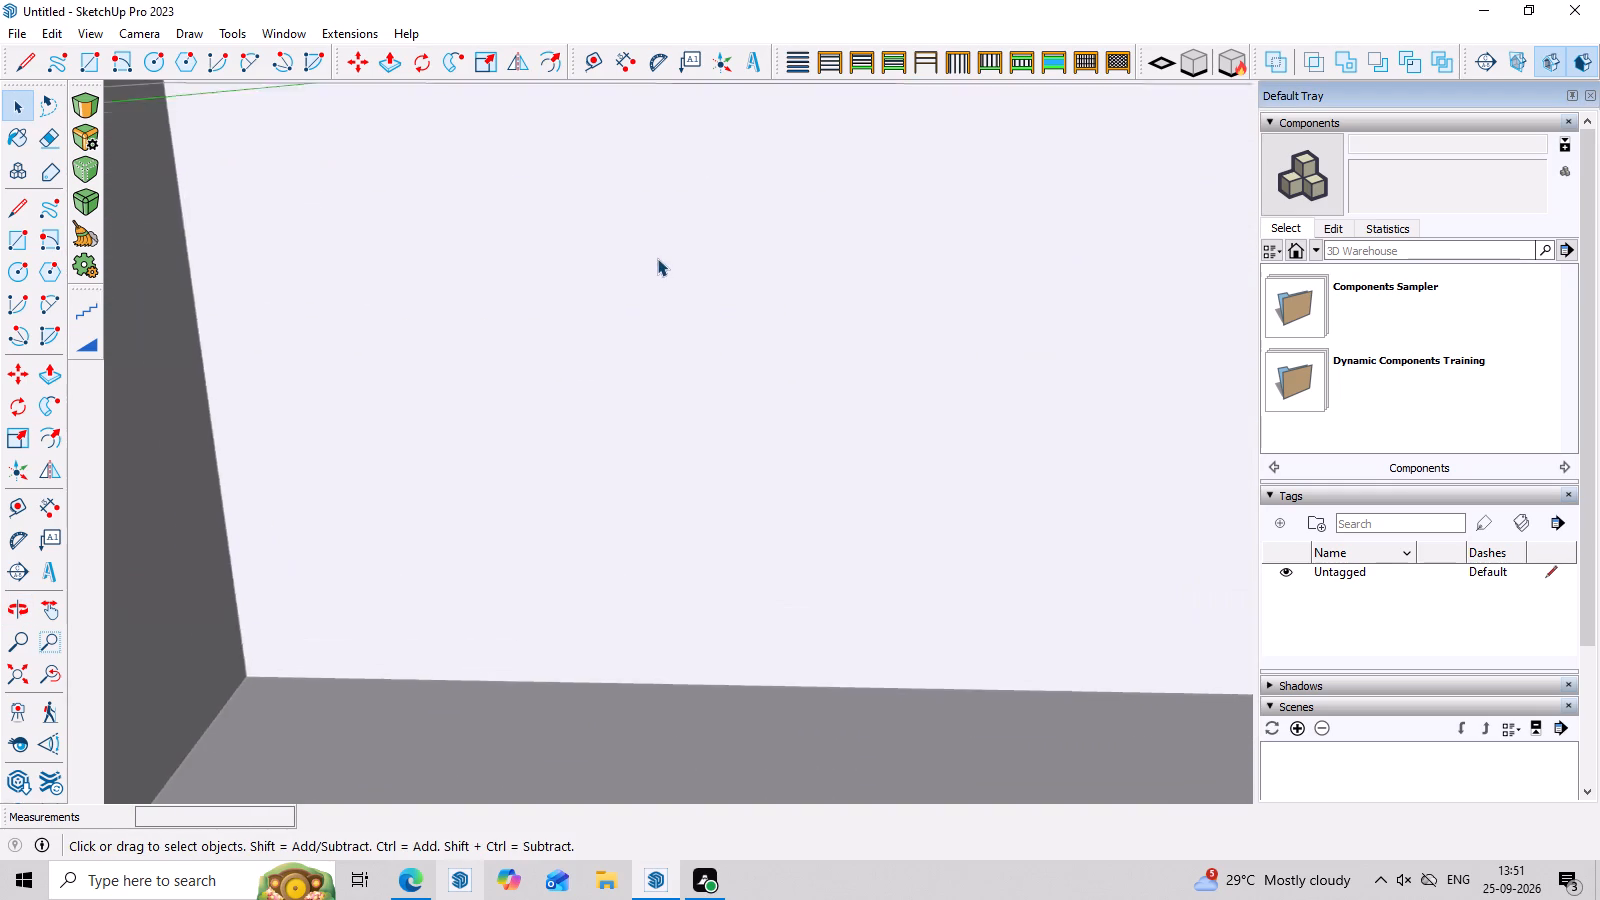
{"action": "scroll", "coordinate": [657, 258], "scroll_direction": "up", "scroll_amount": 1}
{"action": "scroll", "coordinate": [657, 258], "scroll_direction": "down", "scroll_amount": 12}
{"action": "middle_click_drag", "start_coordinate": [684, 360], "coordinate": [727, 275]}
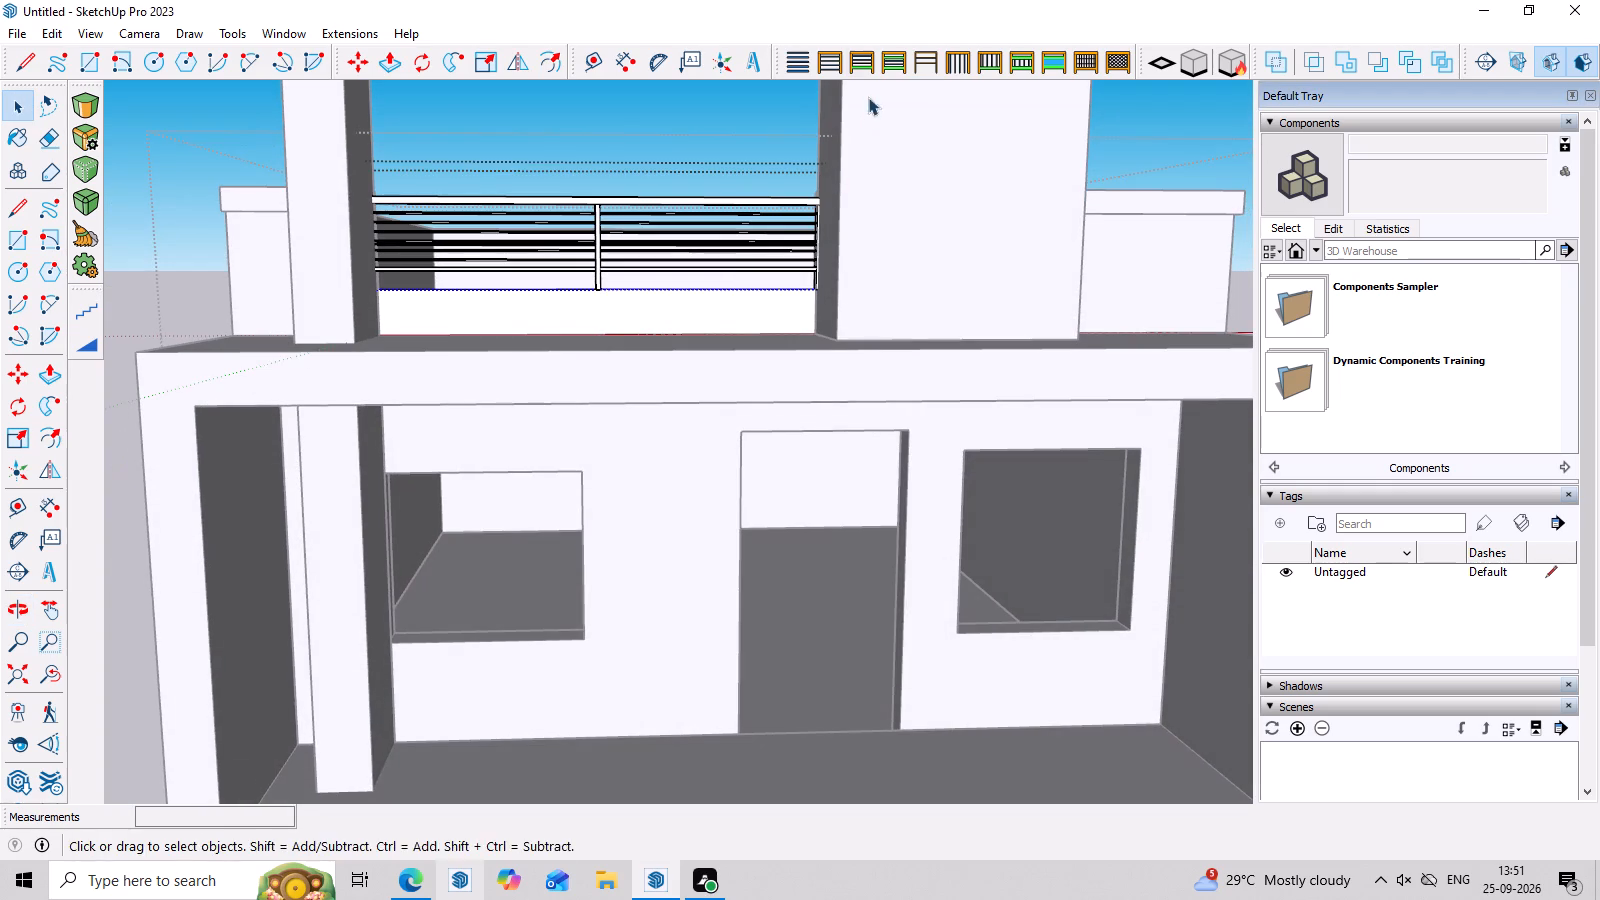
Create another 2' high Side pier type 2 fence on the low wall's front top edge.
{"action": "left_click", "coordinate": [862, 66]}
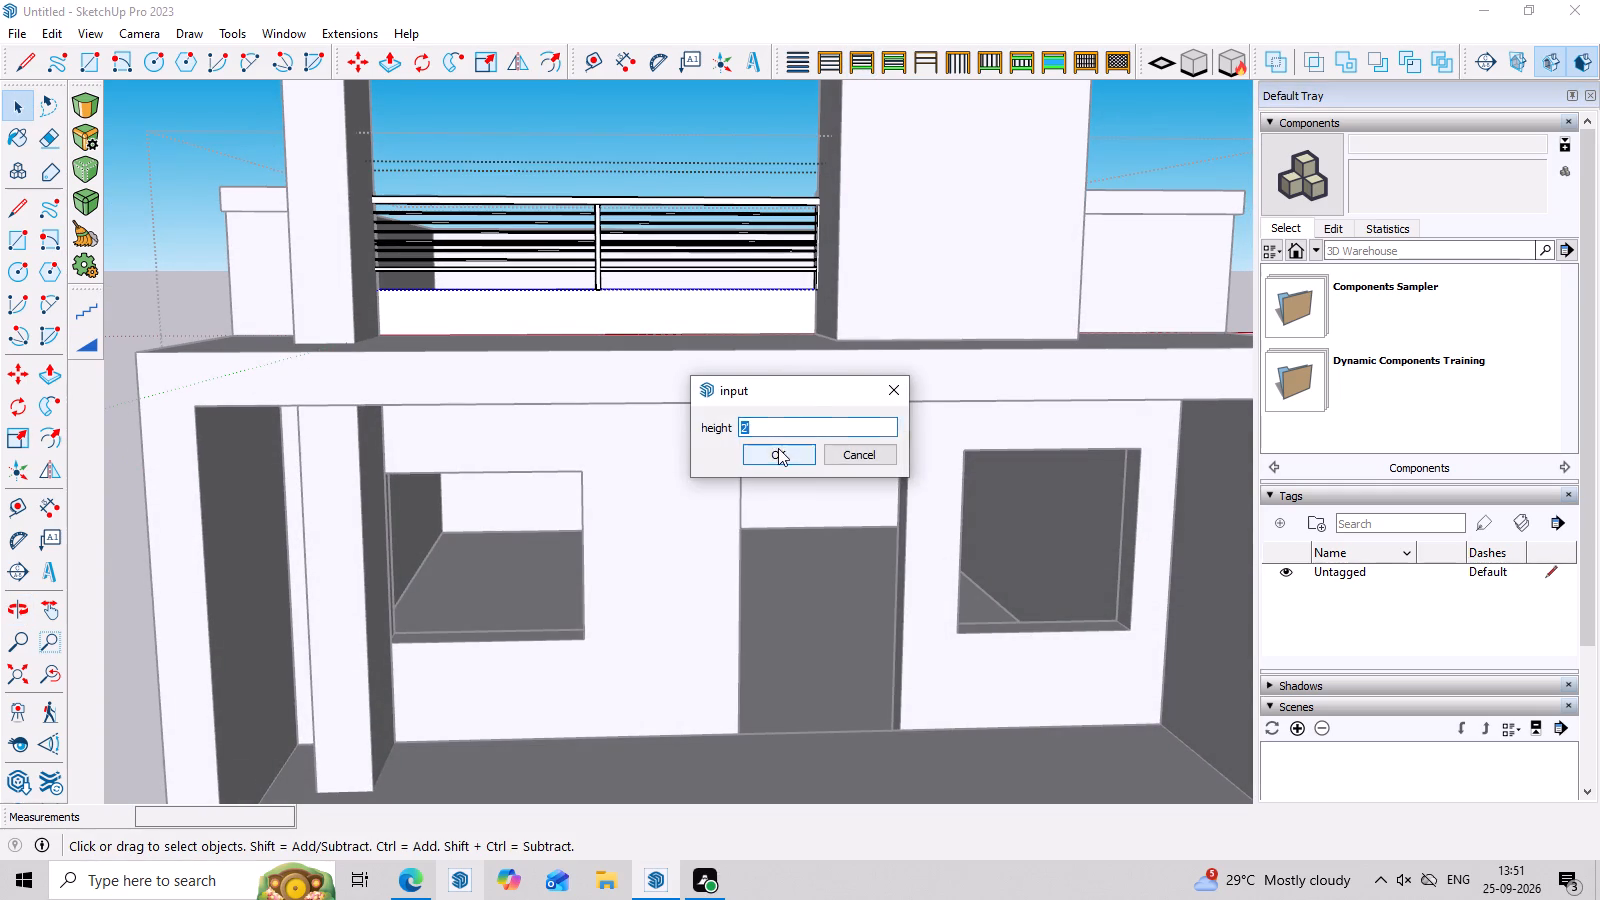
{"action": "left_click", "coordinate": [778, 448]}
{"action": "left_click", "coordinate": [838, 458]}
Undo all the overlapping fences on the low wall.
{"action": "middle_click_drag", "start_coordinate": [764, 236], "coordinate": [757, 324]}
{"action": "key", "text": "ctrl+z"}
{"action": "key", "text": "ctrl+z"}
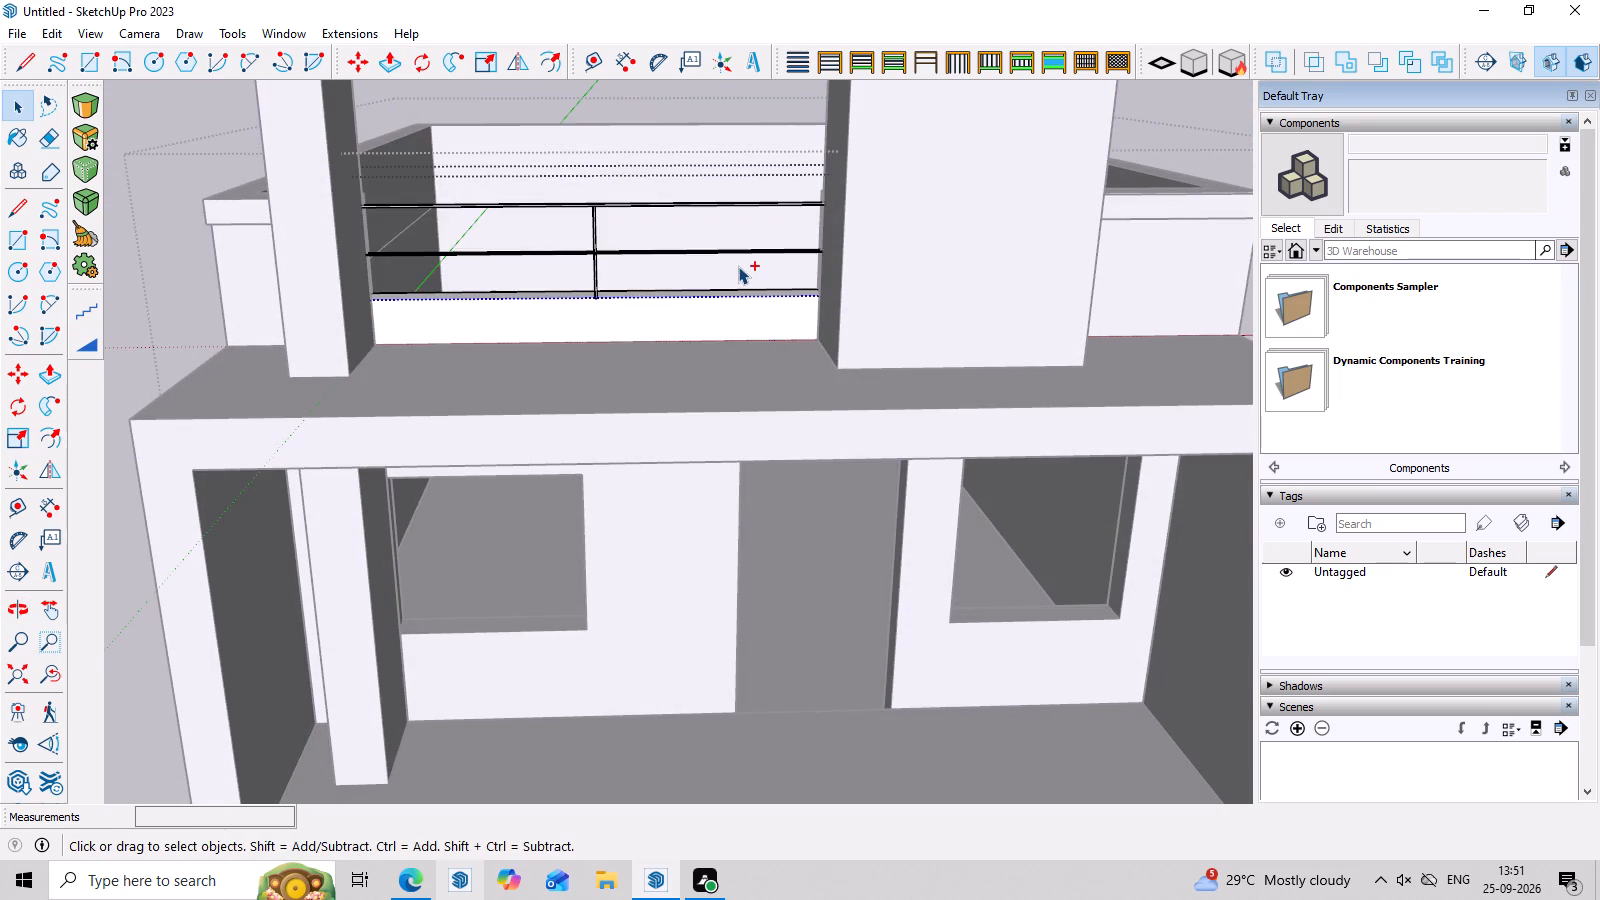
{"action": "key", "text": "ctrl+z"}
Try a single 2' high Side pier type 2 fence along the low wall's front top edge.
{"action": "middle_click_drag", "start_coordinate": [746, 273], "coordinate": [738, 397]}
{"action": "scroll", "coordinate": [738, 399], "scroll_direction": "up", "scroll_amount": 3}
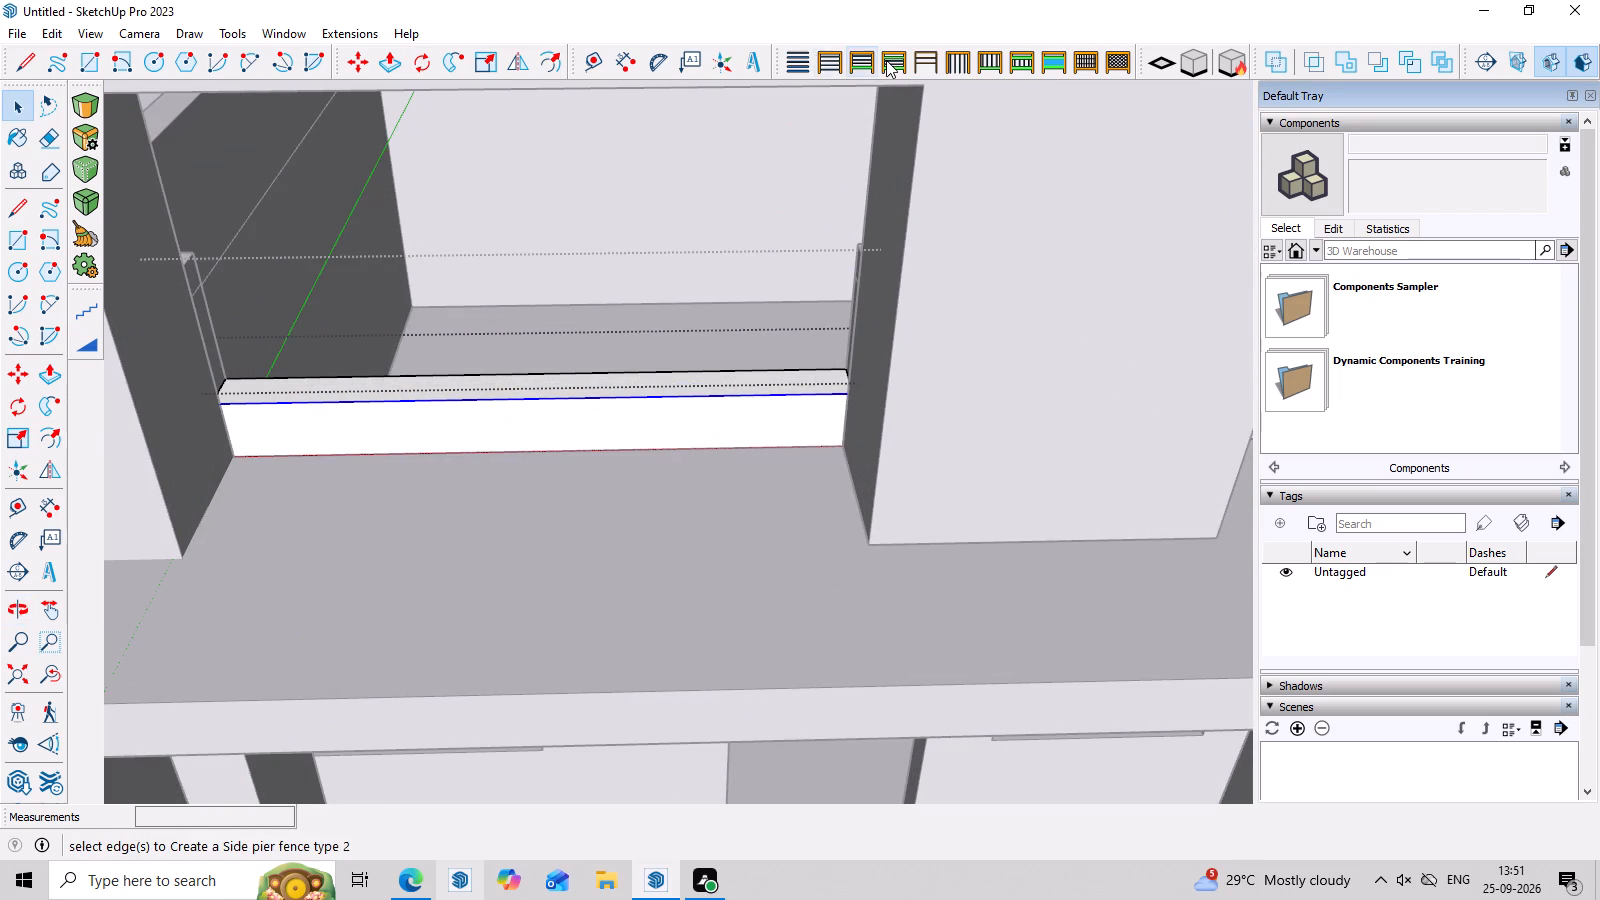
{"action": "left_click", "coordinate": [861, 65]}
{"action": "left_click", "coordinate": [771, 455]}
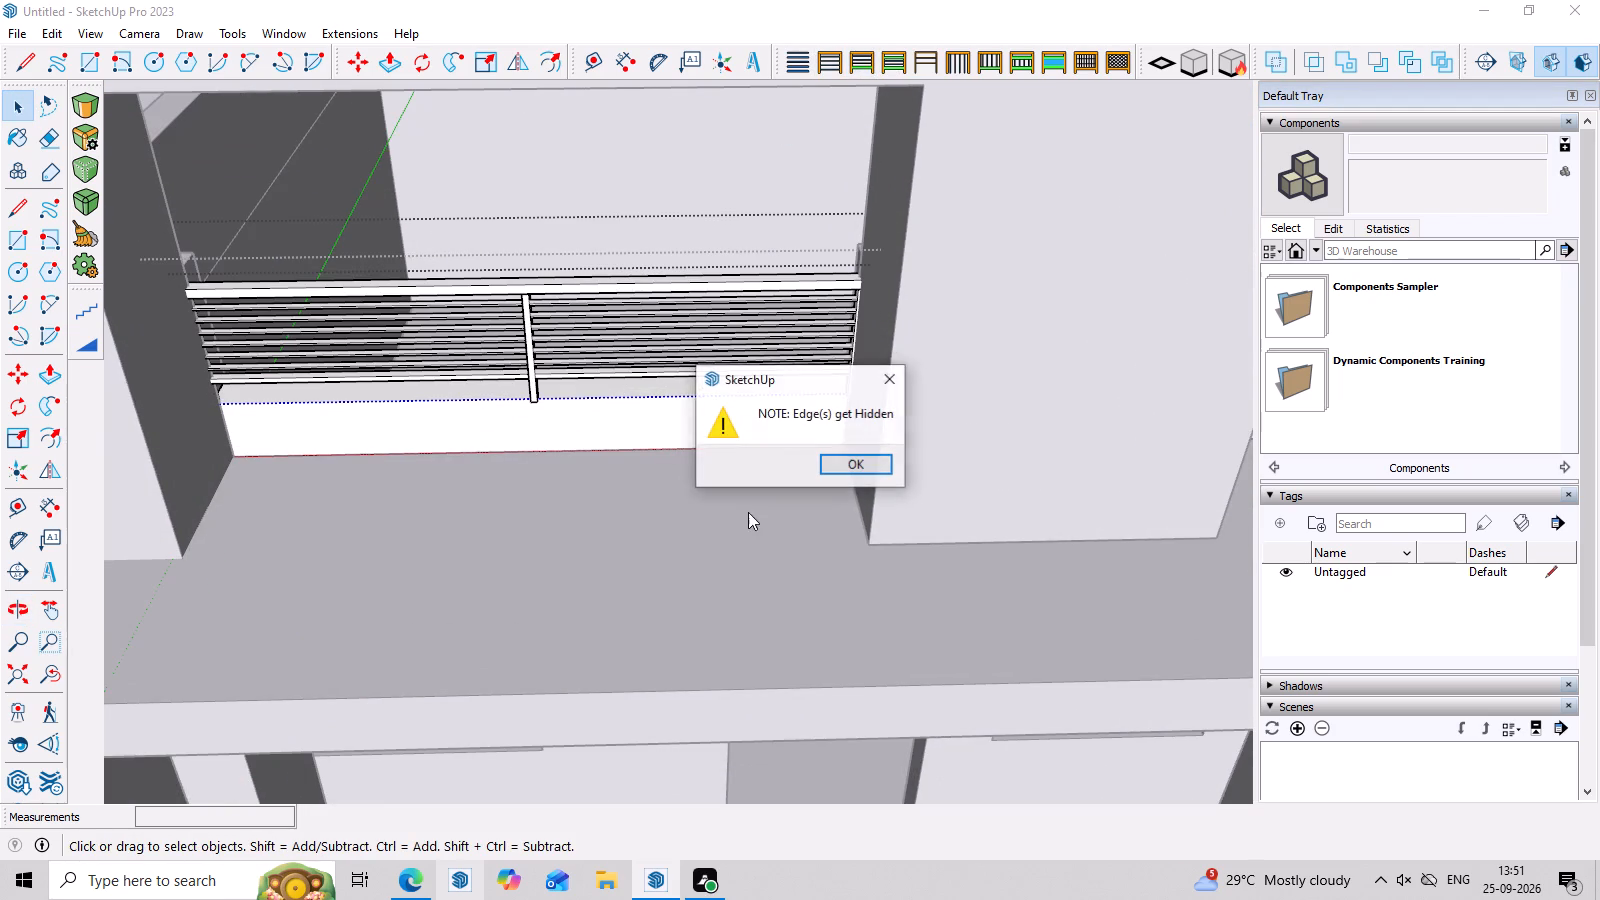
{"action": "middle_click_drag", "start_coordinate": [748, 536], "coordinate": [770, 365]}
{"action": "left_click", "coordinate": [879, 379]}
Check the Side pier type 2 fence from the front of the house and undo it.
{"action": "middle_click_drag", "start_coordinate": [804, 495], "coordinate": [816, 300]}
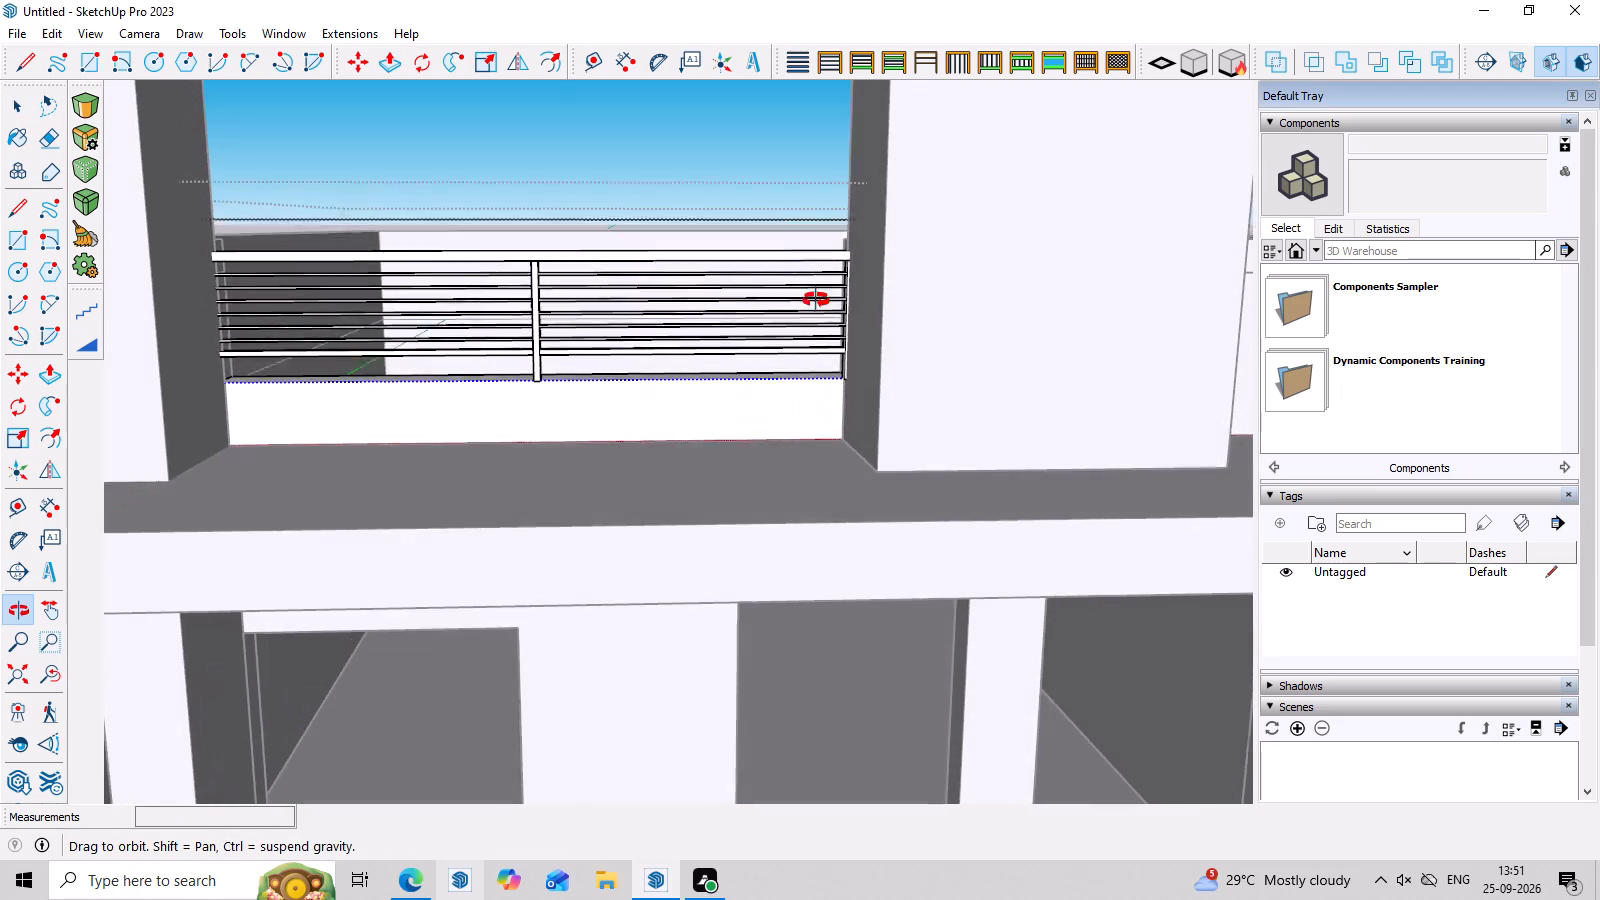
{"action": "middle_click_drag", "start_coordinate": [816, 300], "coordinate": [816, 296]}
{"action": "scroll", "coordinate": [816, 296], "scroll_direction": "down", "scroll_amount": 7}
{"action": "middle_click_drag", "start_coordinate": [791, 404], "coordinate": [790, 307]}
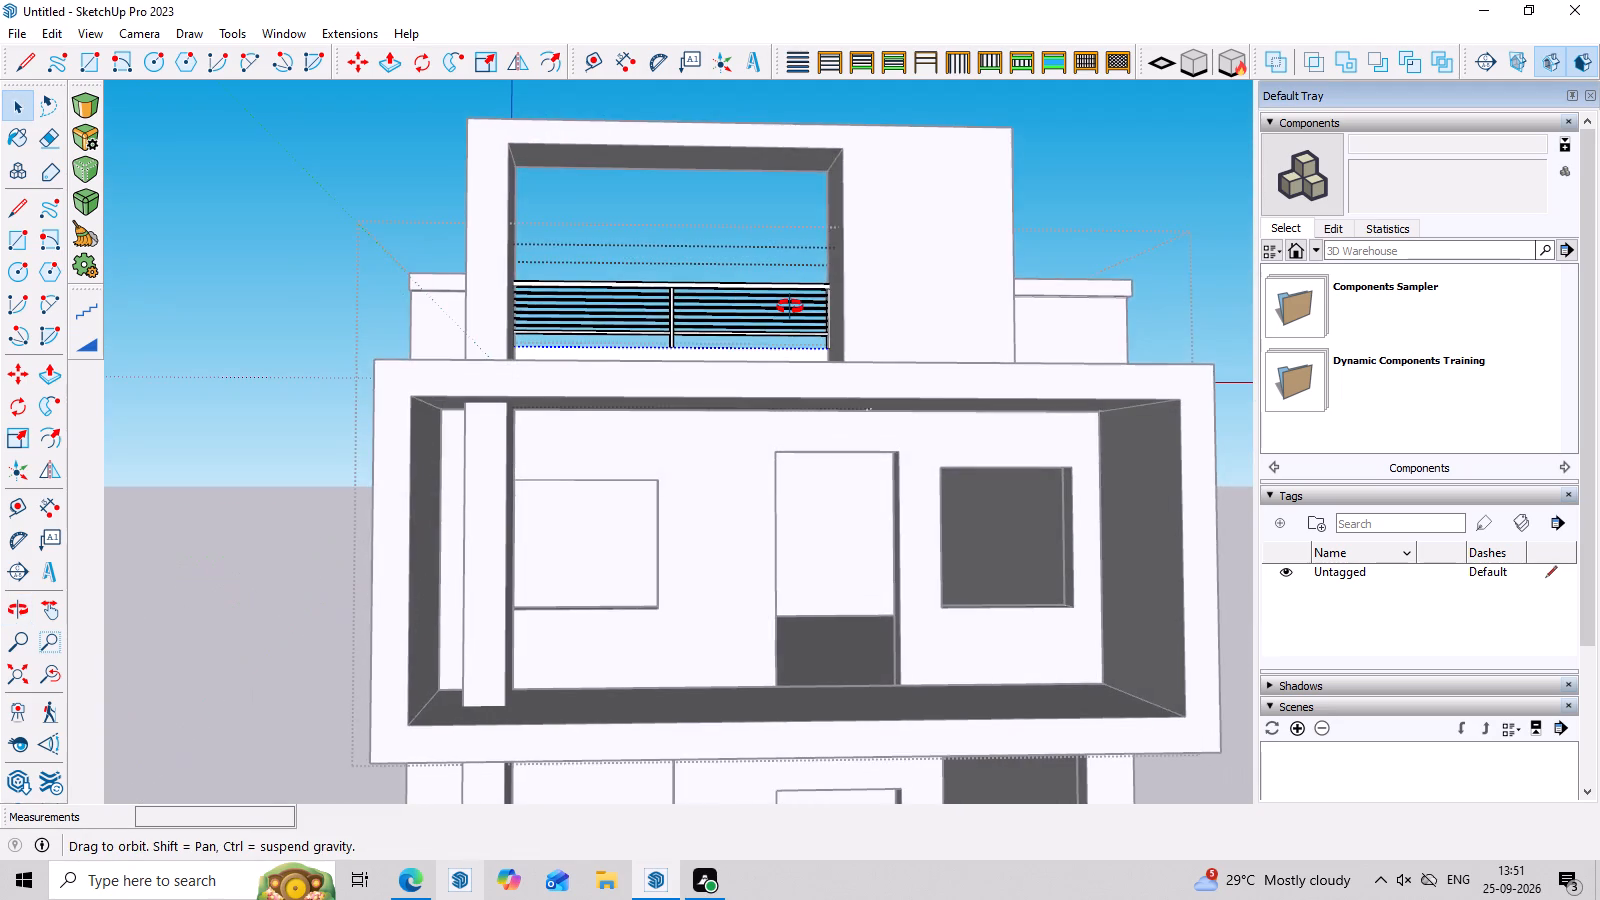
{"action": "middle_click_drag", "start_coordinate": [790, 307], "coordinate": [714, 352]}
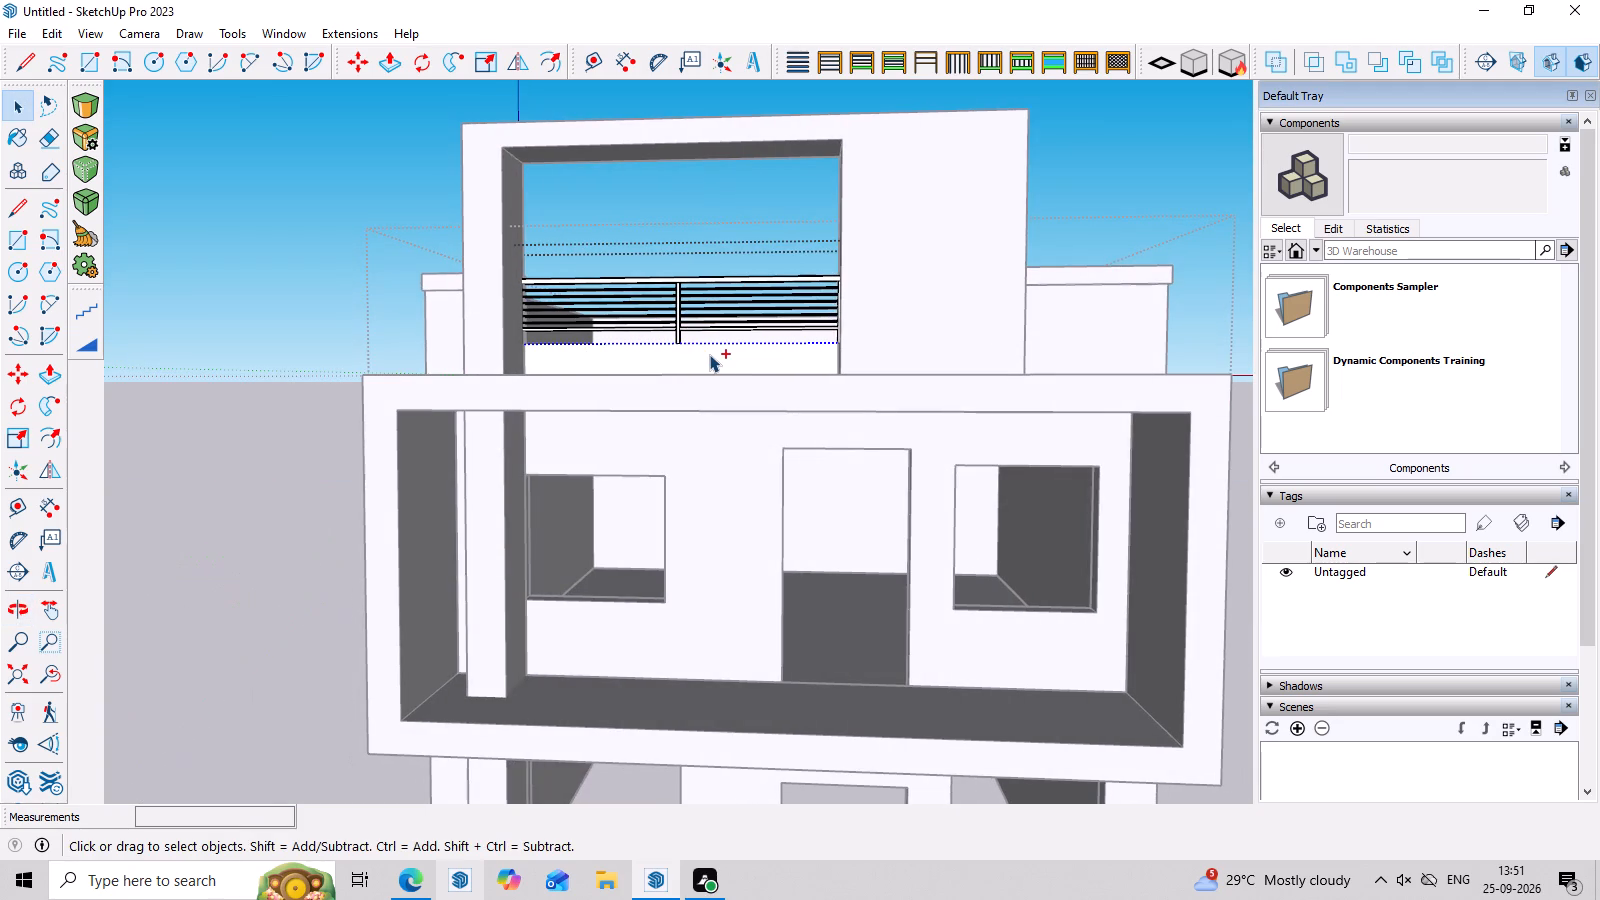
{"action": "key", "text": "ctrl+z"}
Create a 2' high Vertical crossing fence along the low wall's front top edge.
{"action": "scroll", "coordinate": [830, 72], "scroll_direction": "up", "scroll_amount": 2}
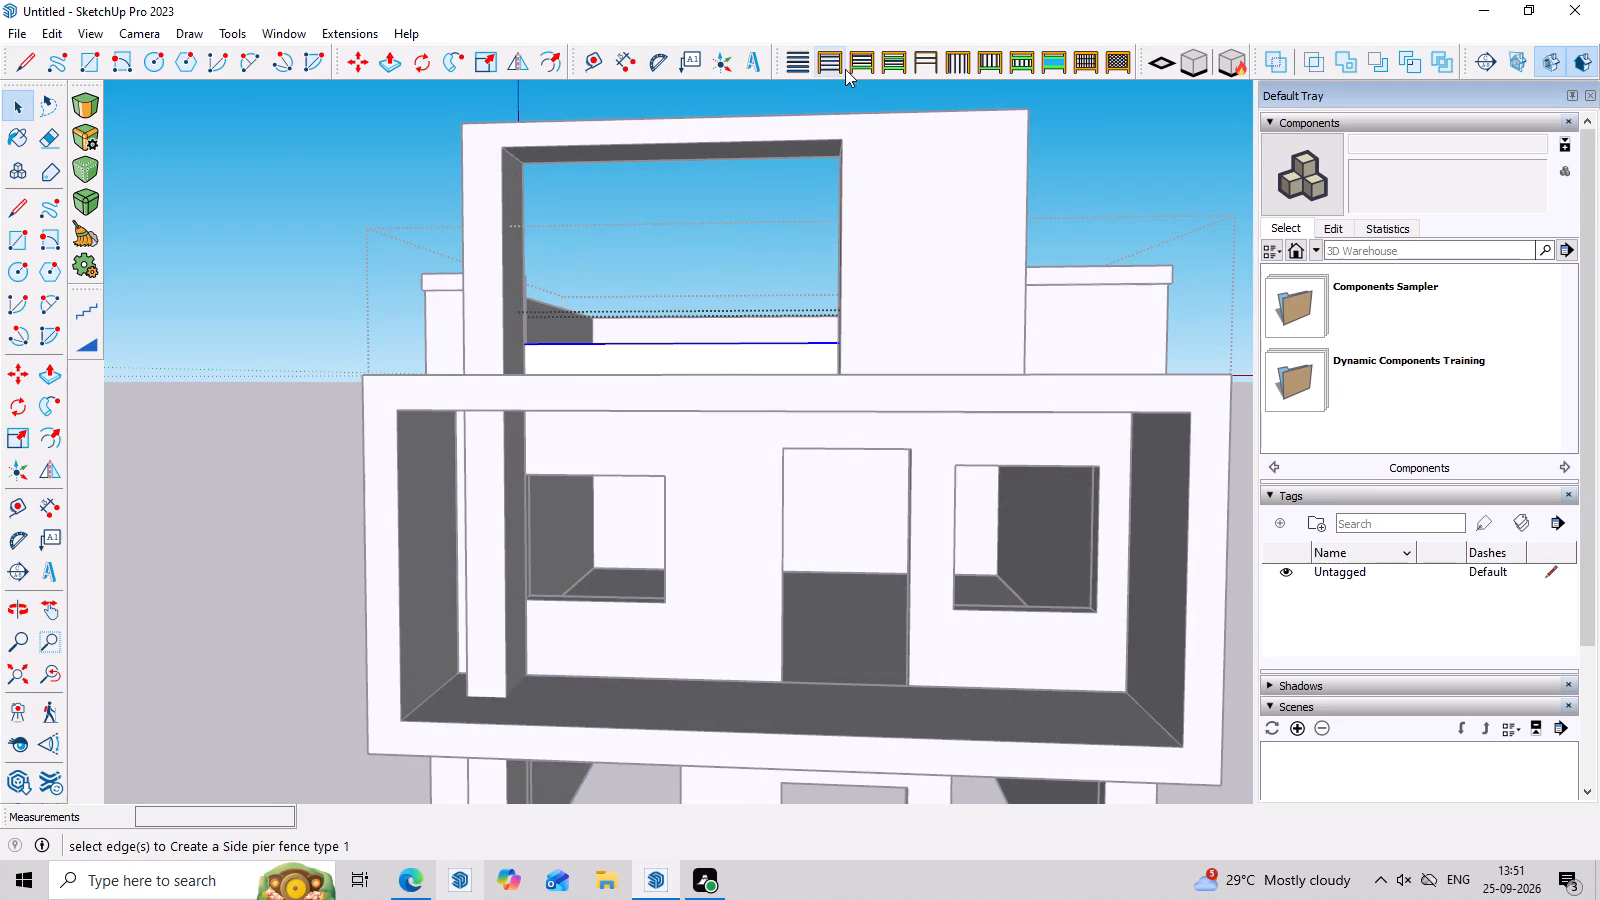
{"action": "left_click", "coordinate": [959, 70]}
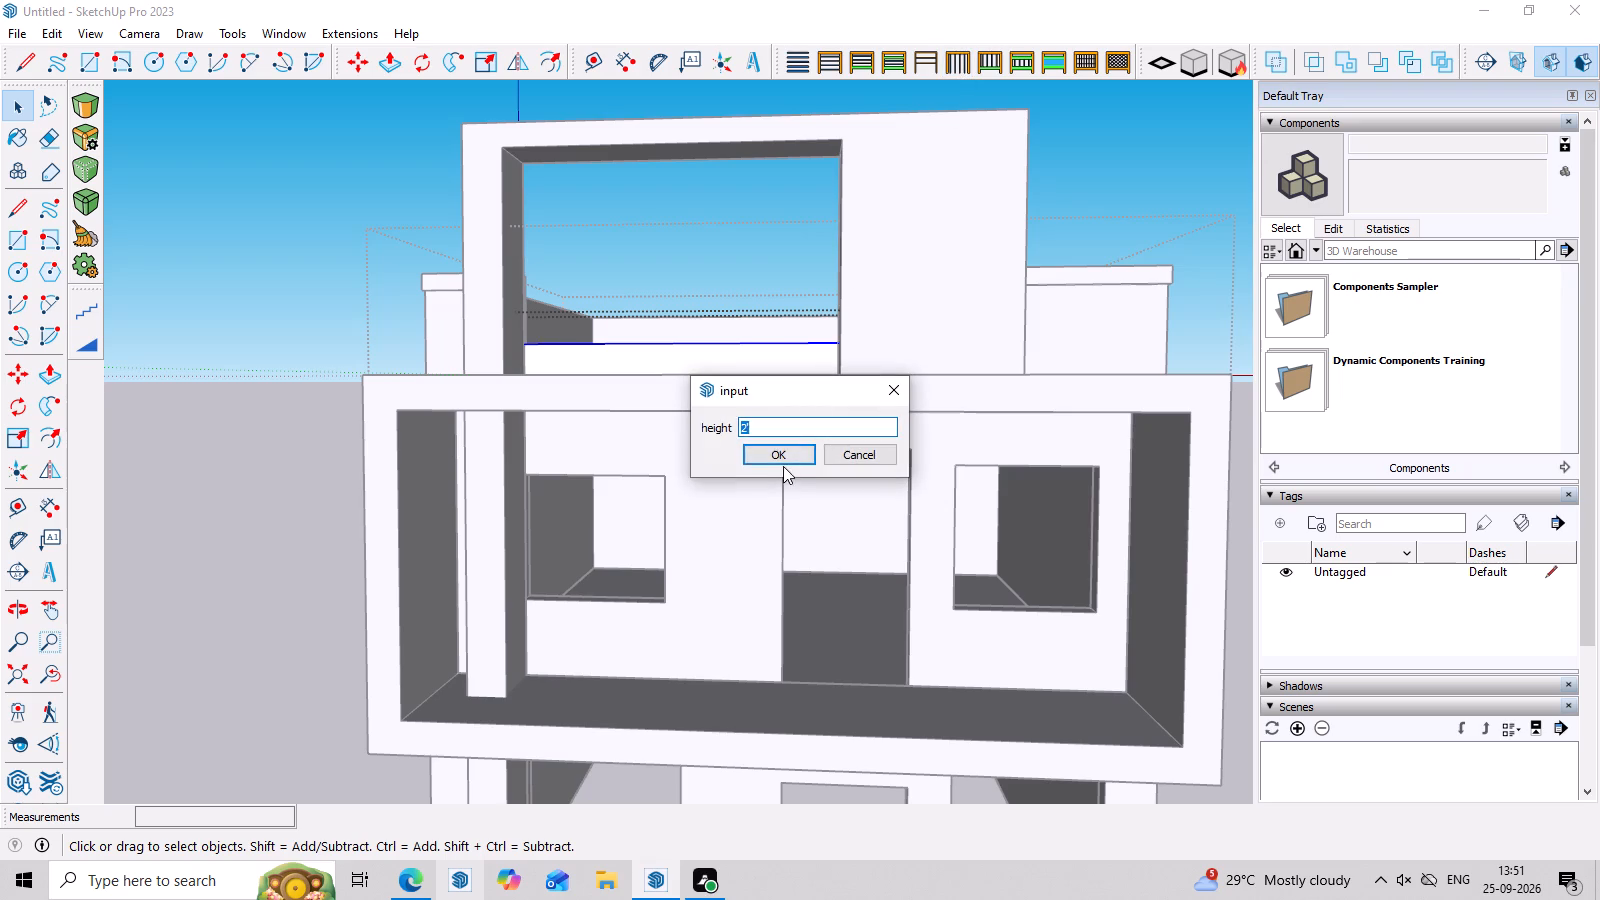
{"action": "left_click", "coordinate": [783, 455]}
{"action": "scroll", "coordinate": [537, 389], "scroll_direction": "down", "scroll_amount": 3}
{"action": "left_click", "coordinate": [895, 385]}
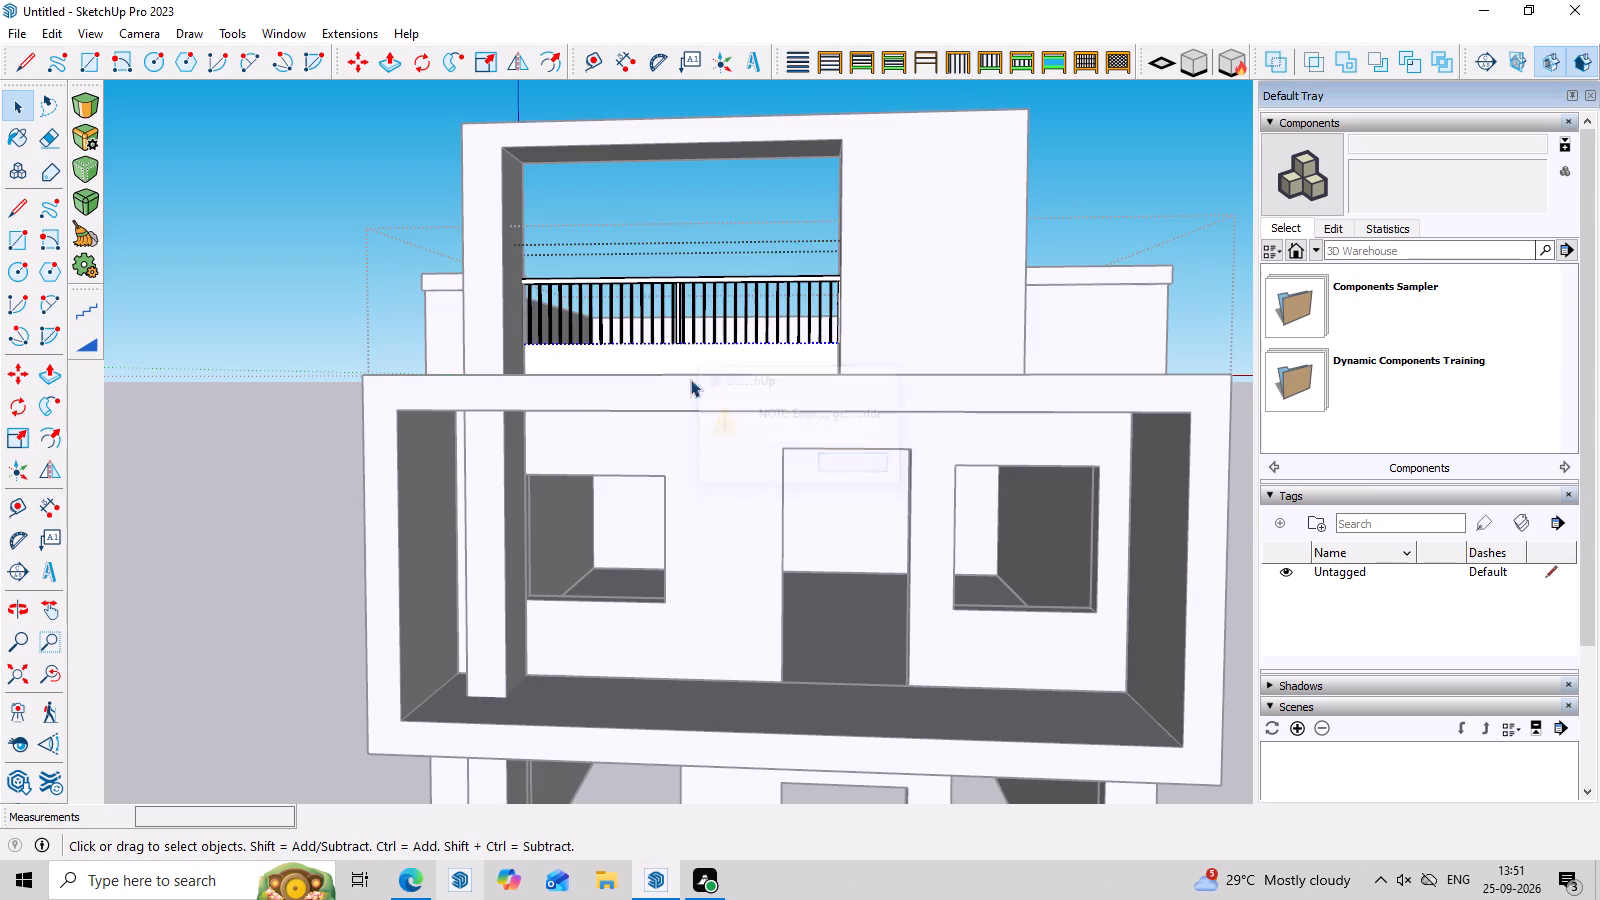
Close the low wall's group and the surrounding floor groups to return to the whole house model.
{"action": "left_click", "coordinate": [435, 205]}
{"action": "key", "text": "space"}
{"action": "left_click", "coordinate": [415, 154]}
{"action": "key", "text": "space"}
{"action": "scroll", "coordinate": [404, 165], "scroll_direction": "down", "scroll_amount": 4}
{"action": "left_click", "coordinate": [408, 166]}
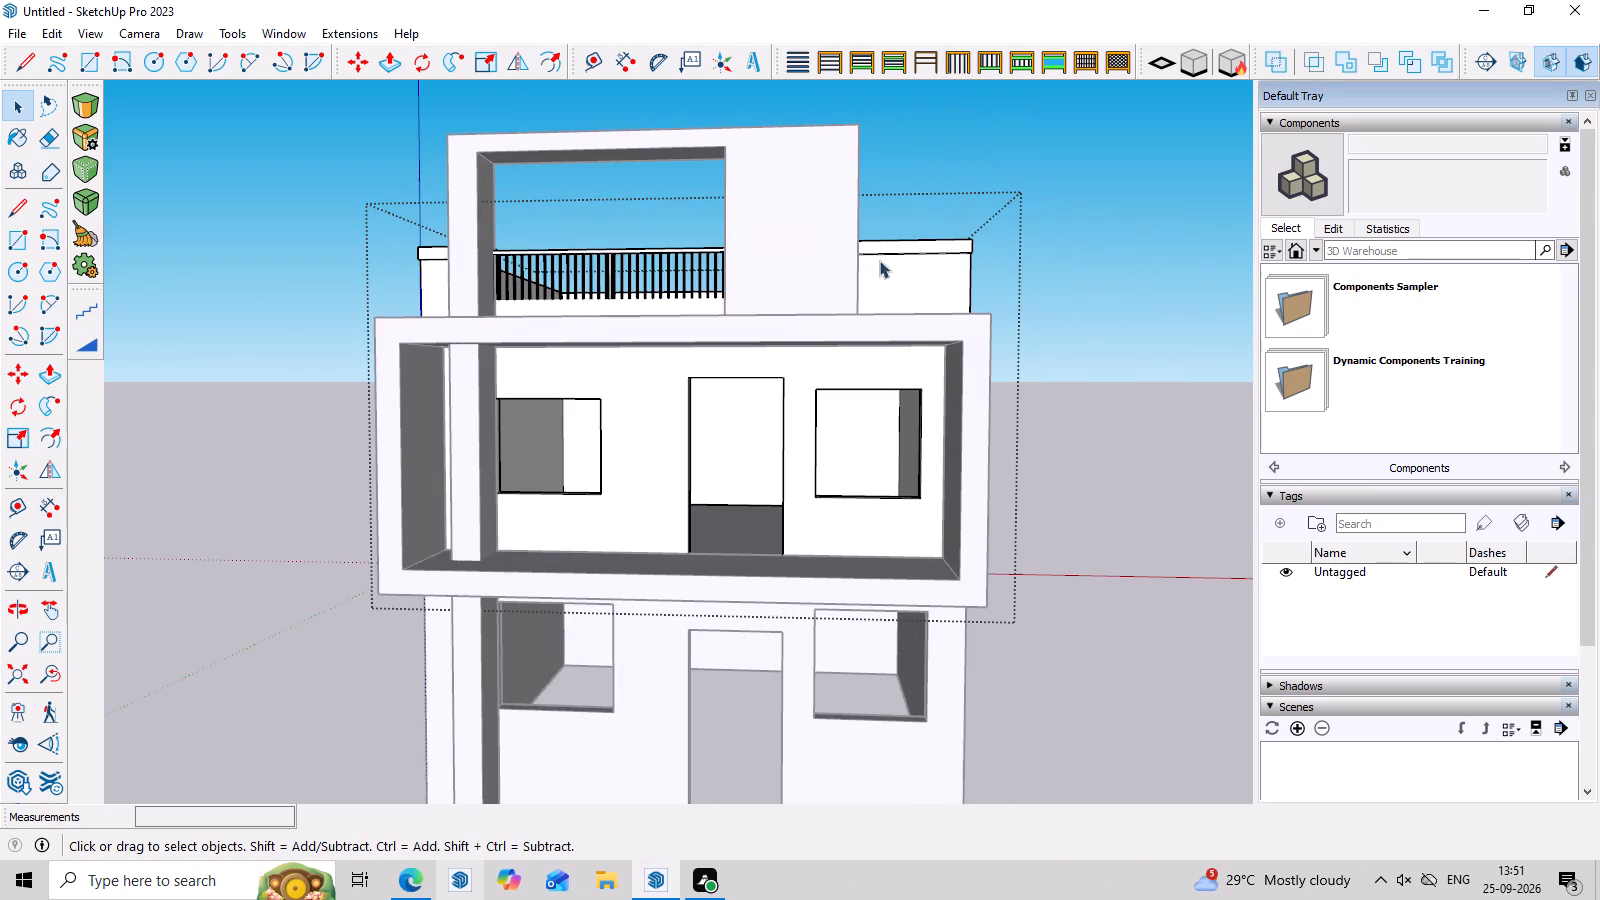
{"action": "scroll", "coordinate": [989, 332], "scroll_direction": "down", "scroll_amount": 8}
{"action": "scroll", "coordinate": [1090, 322], "scroll_direction": "up", "scroll_amount": 8}
{"action": "left_click", "coordinate": [1069, 365]}
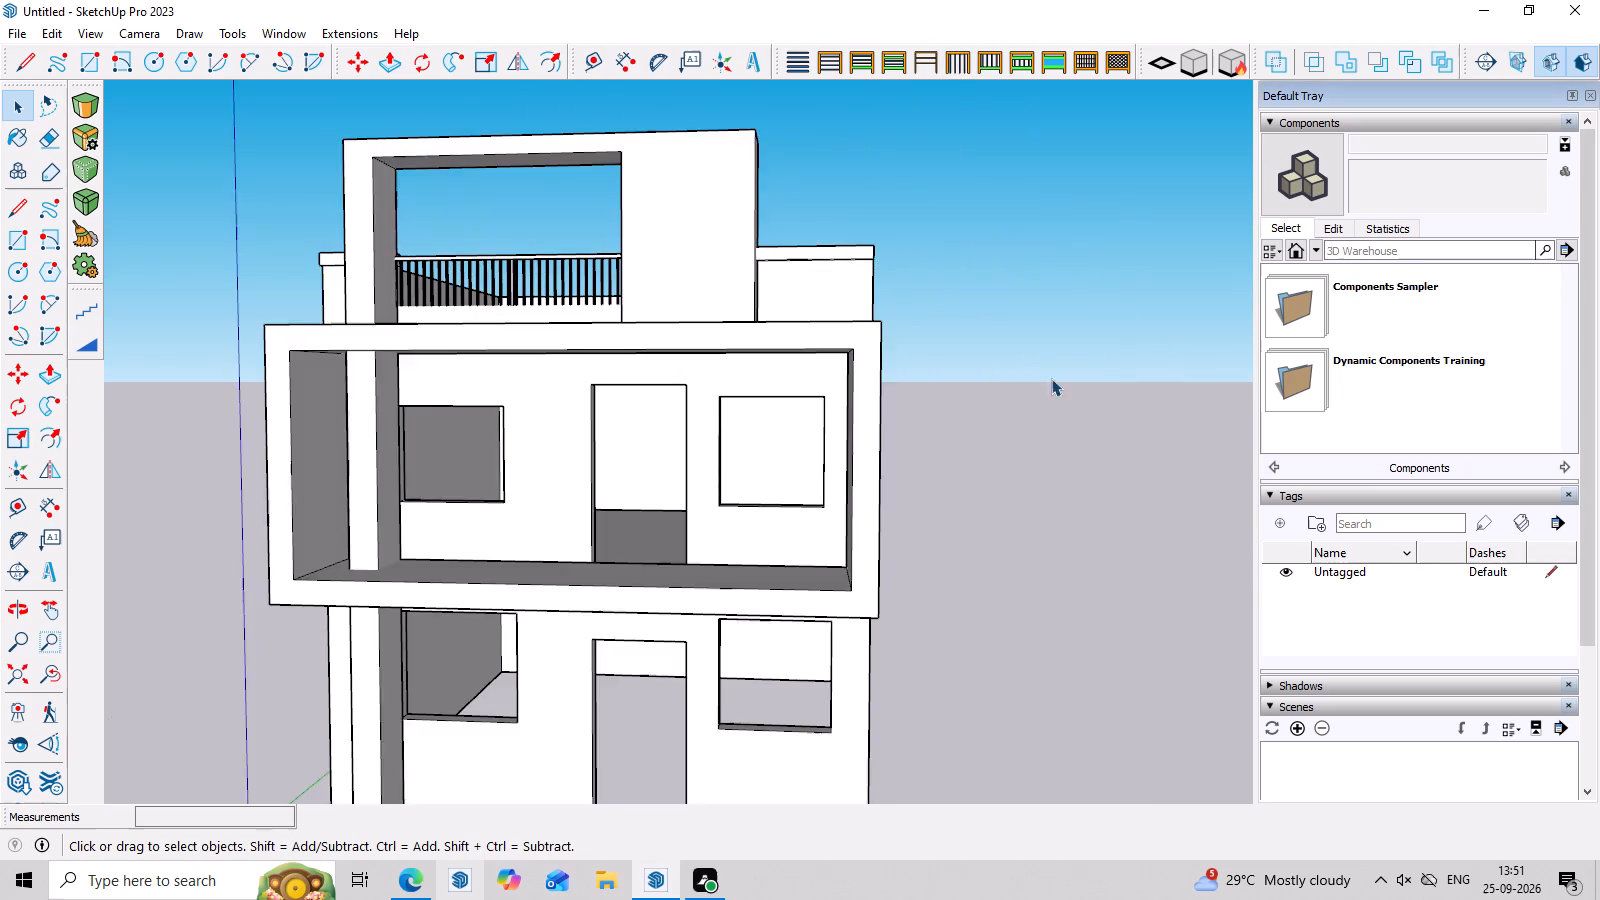
Examine the Vertical crossing fence in the top-floor opening from the front of the house at several angles.
{"action": "scroll", "coordinate": [977, 425], "scroll_direction": "down", "scroll_amount": 7}
{"action": "middle_click_drag", "start_coordinate": [960, 504], "coordinate": [964, 553]}
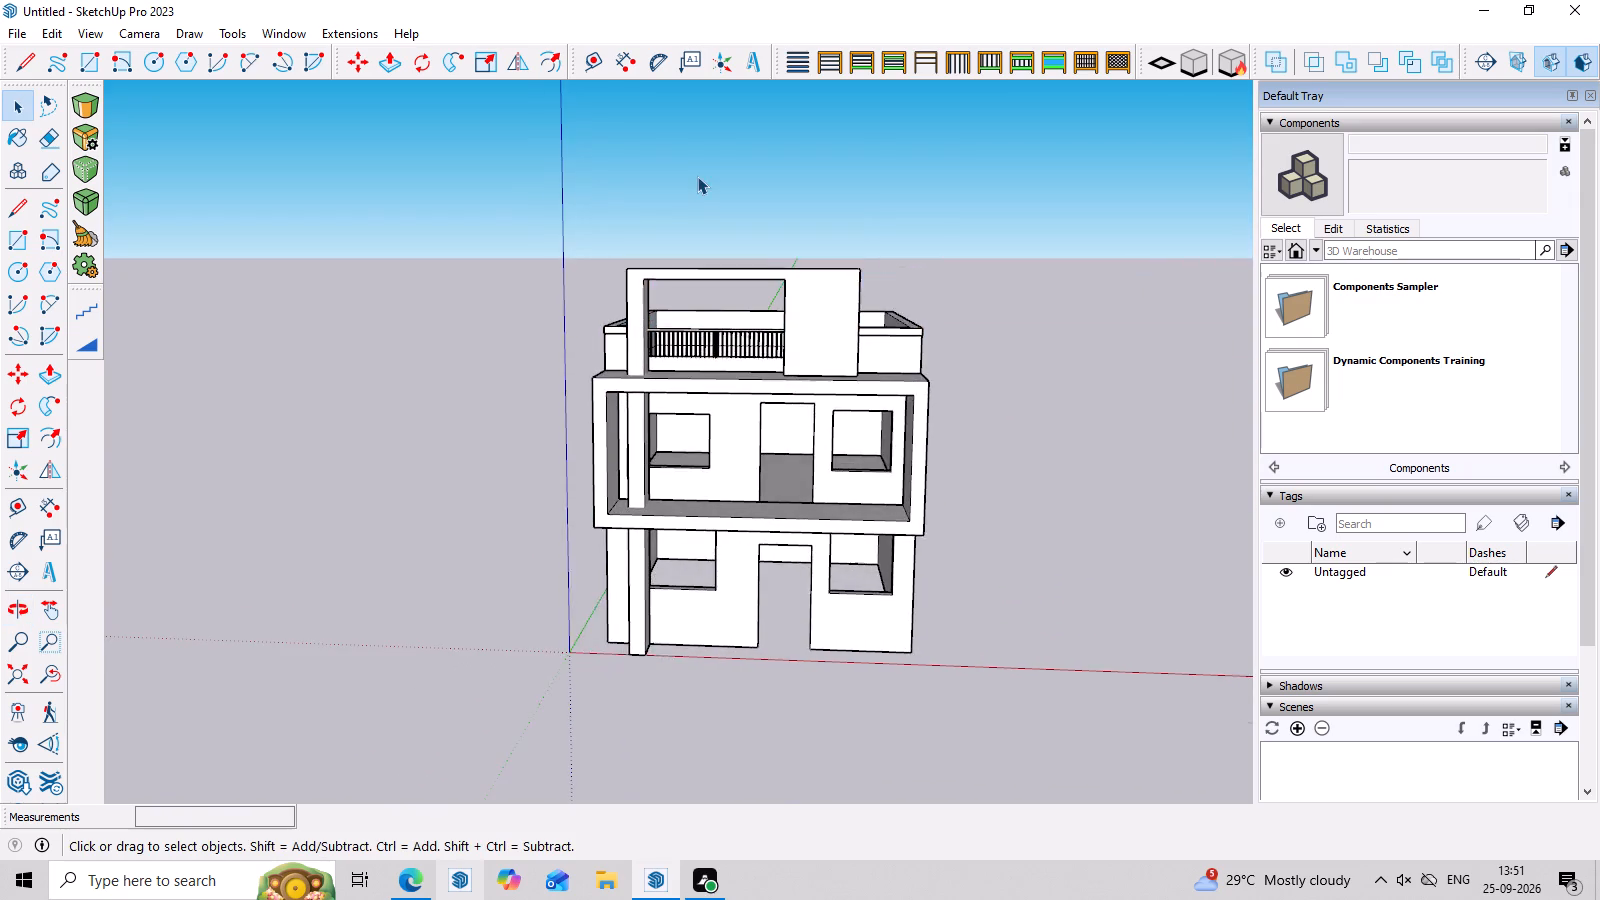
{"action": "scroll", "coordinate": [697, 176], "scroll_direction": "up", "scroll_amount": 7}
{"action": "middle_click_drag", "start_coordinate": [794, 273], "coordinate": [835, 246]}
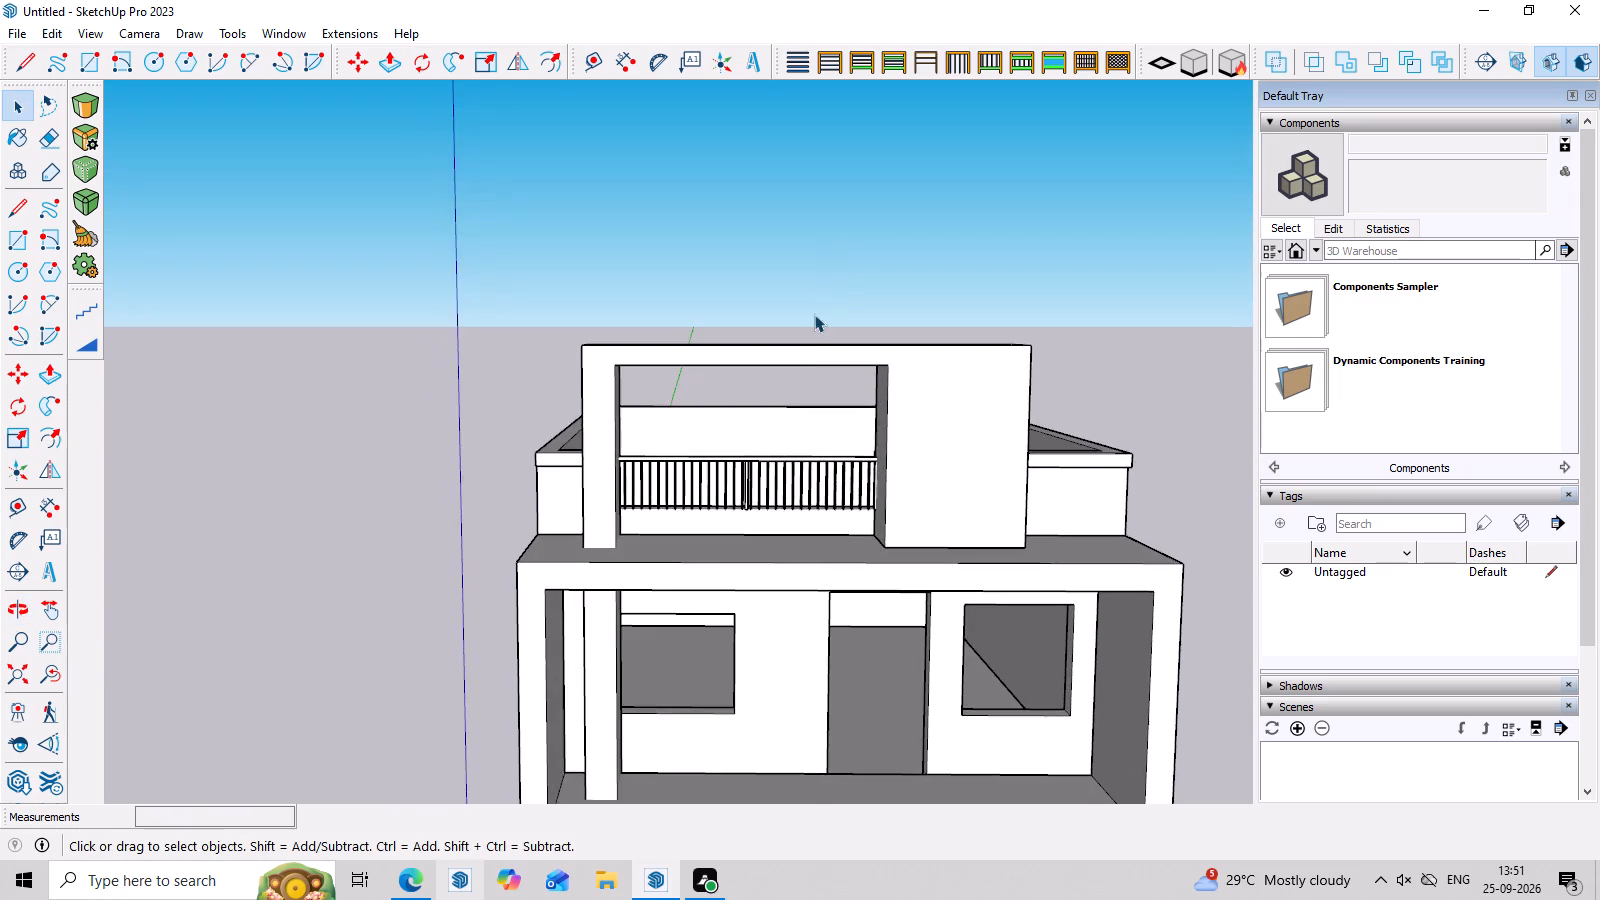
{"action": "scroll", "coordinate": [789, 383], "scroll_direction": "down", "scroll_amount": 3}
{"action": "middle_click_drag", "start_coordinate": [906, 575], "coordinate": [908, 521]}
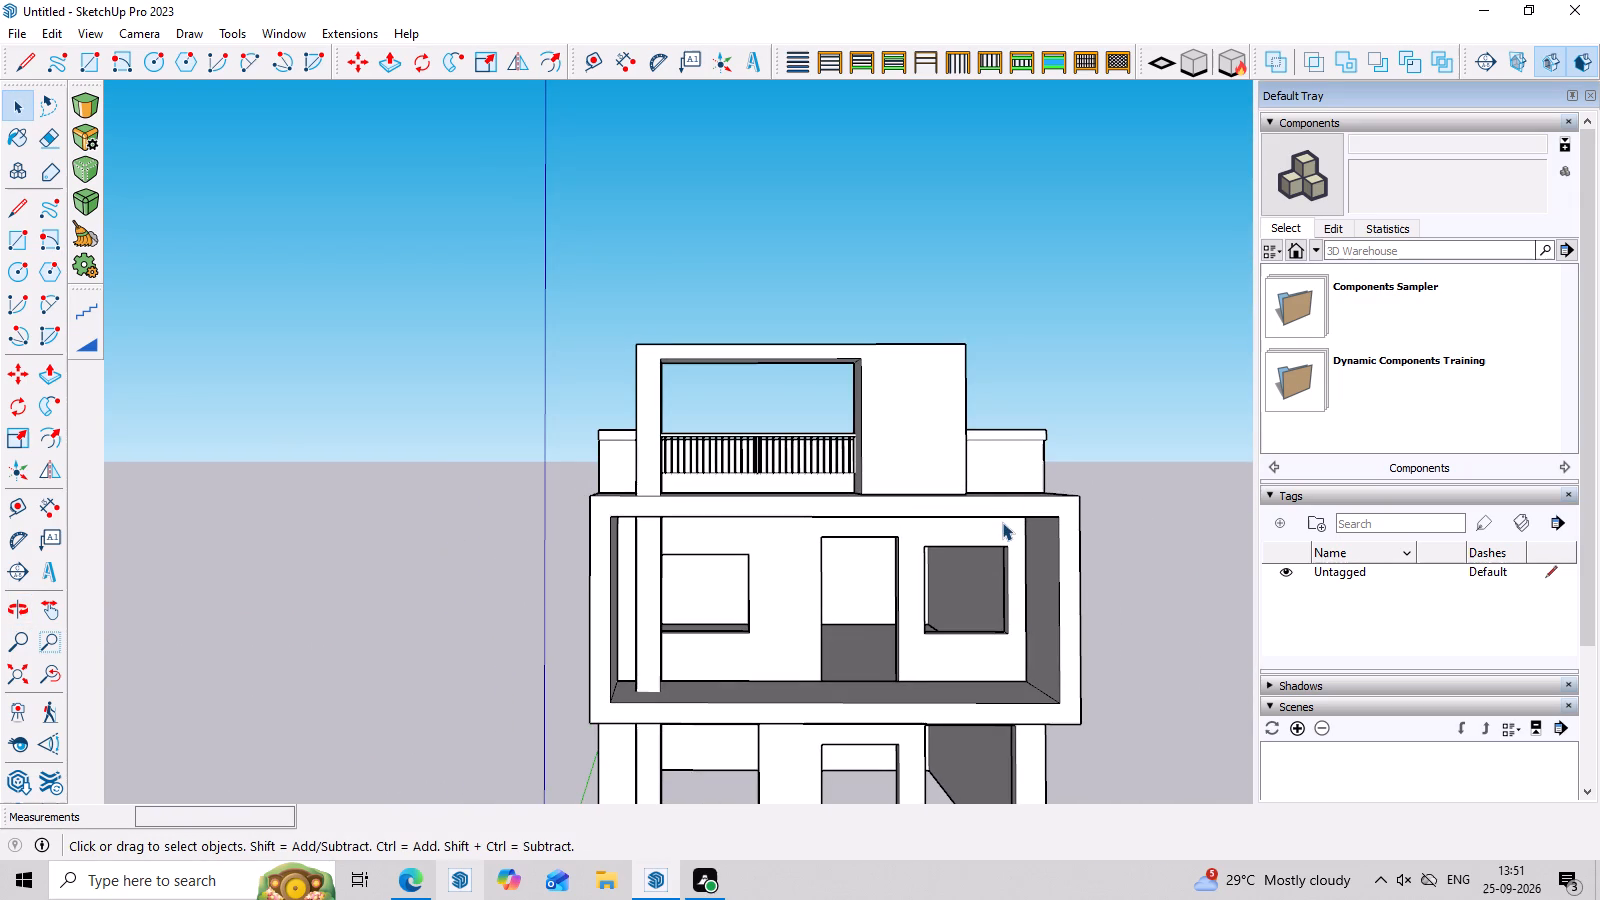
{"action": "scroll", "coordinate": [784, 396], "scroll_direction": "up", "scroll_amount": 7}
{"action": "middle_click_drag", "start_coordinate": [786, 484], "coordinate": [777, 555]}
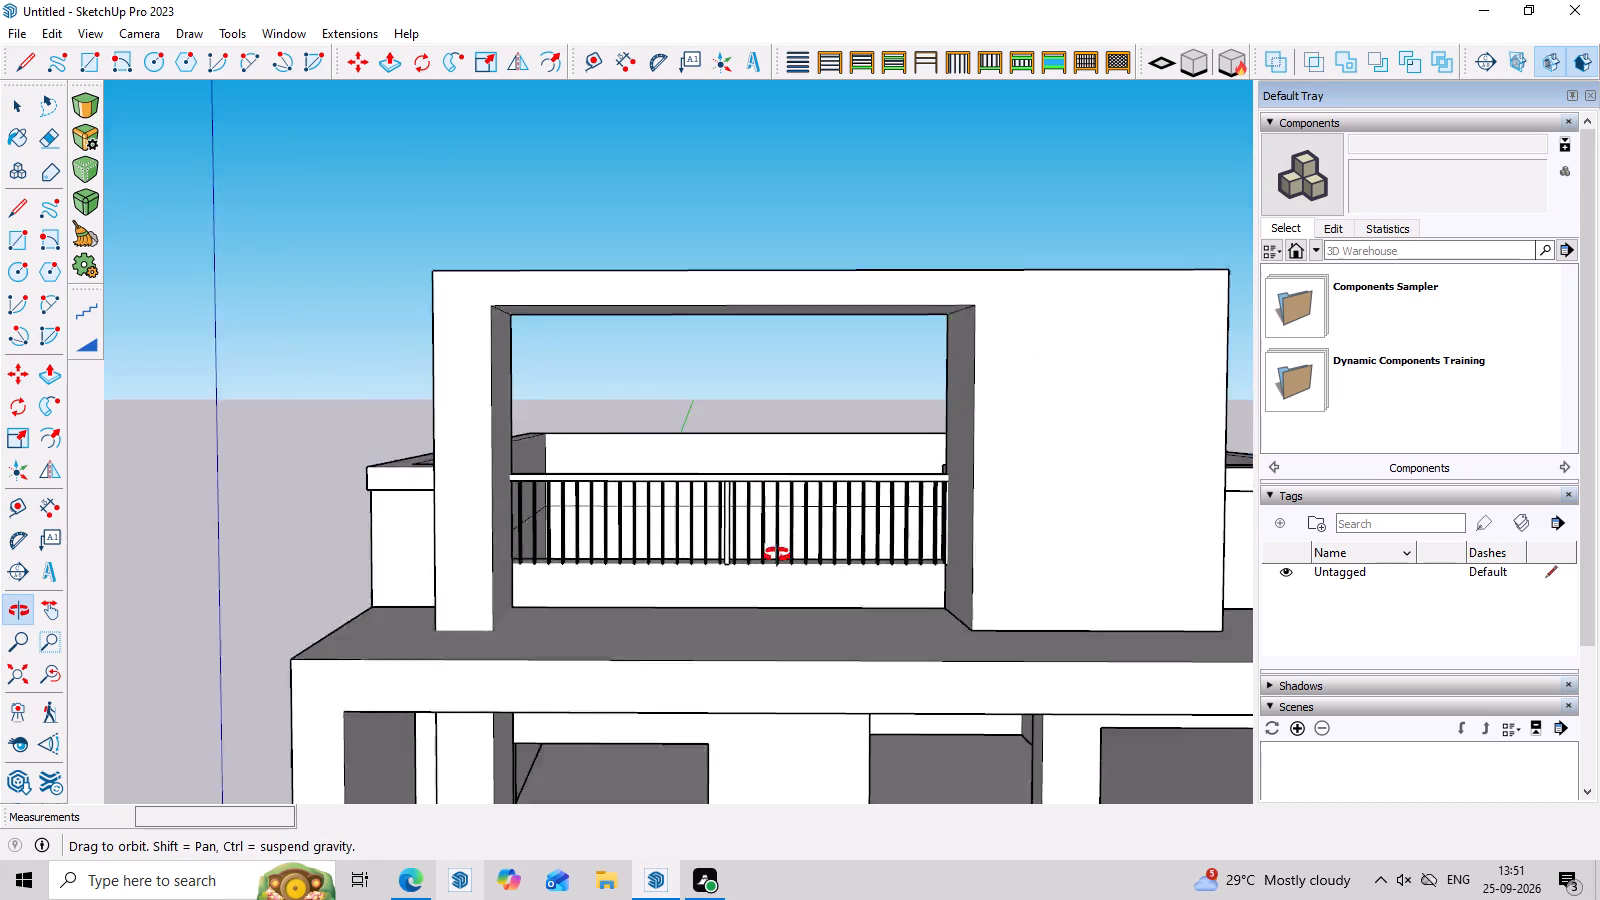
{"action": "middle_click_drag", "start_coordinate": [777, 555], "coordinate": [772, 591]}
Open the fence's nested groups and delete the middle post between the balusters.
{"action": "double_click", "coordinate": [796, 586]}
{"action": "scroll", "coordinate": [796, 586], "scroll_direction": "up", "scroll_amount": 3}
{"action": "double_click", "coordinate": [796, 586]}
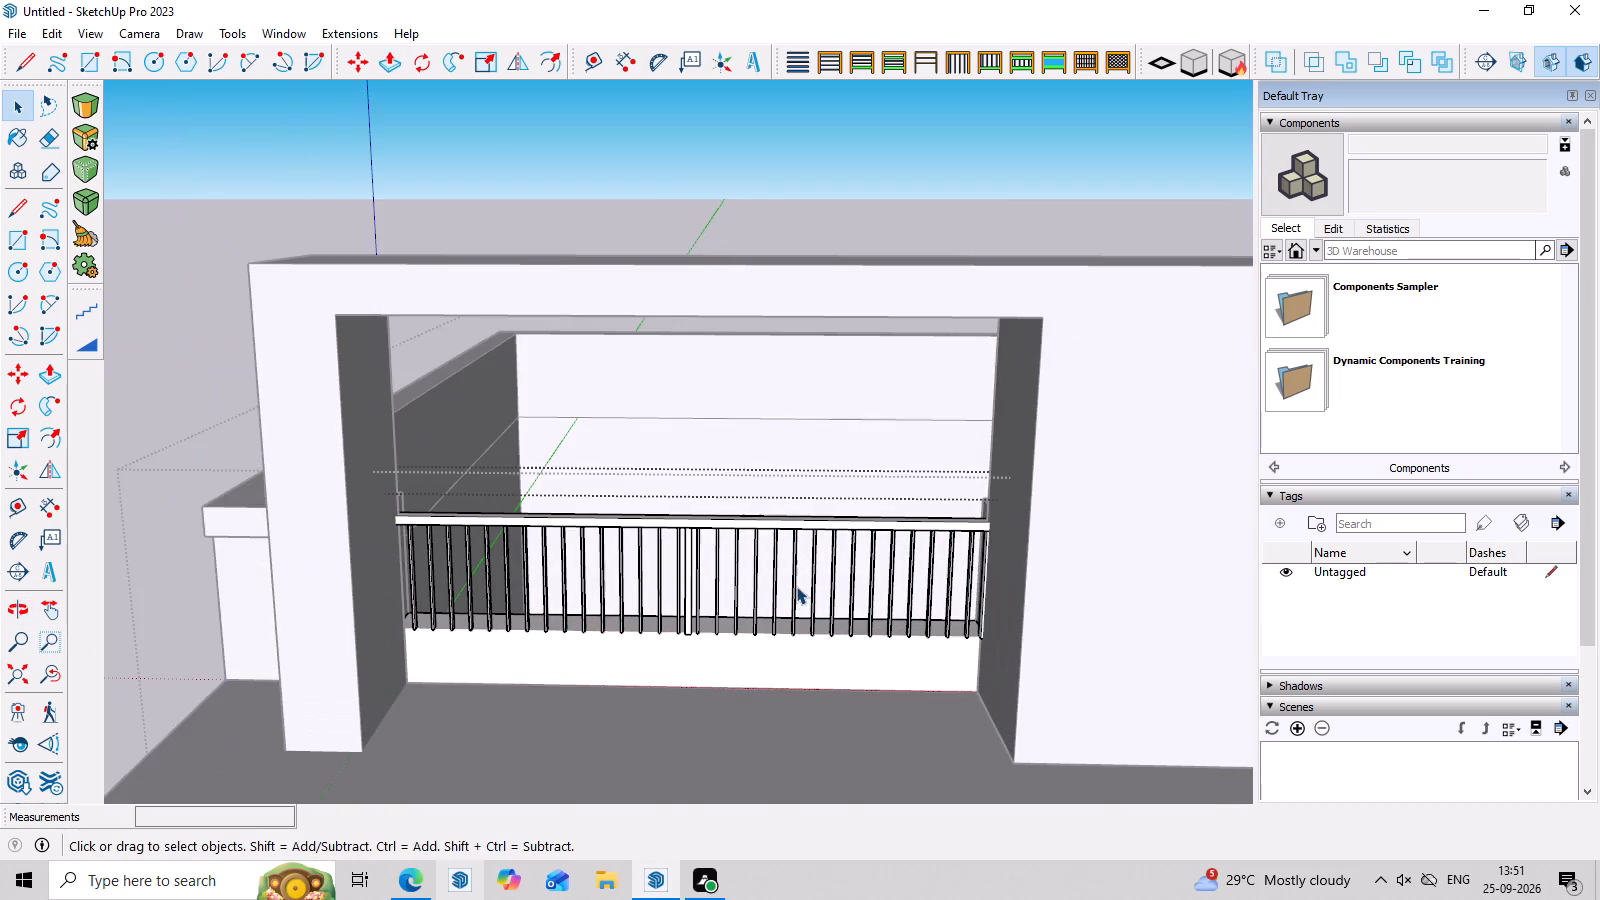
{"action": "scroll", "coordinate": [796, 586], "scroll_direction": "up", "scroll_amount": 3}
{"action": "triple_click", "coordinate": [796, 586]}
{"action": "scroll", "coordinate": [796, 586], "scroll_direction": "up", "scroll_amount": 3}
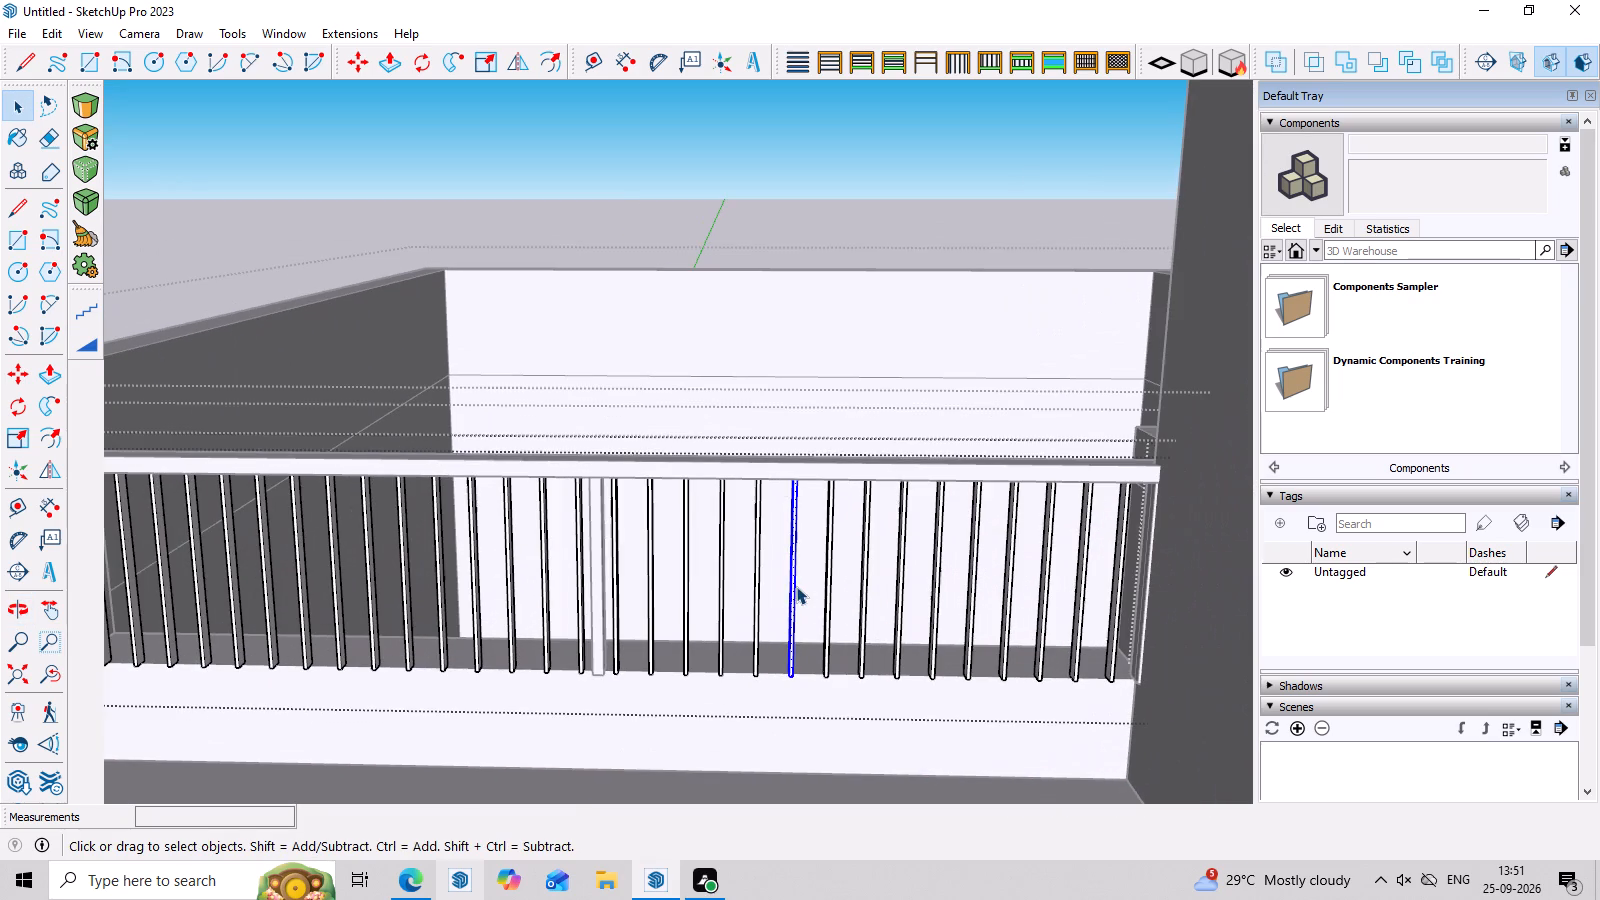
{"action": "triple_click", "coordinate": [594, 606]}
{"action": "scroll", "coordinate": [594, 606], "scroll_direction": "up", "scroll_amount": 2}
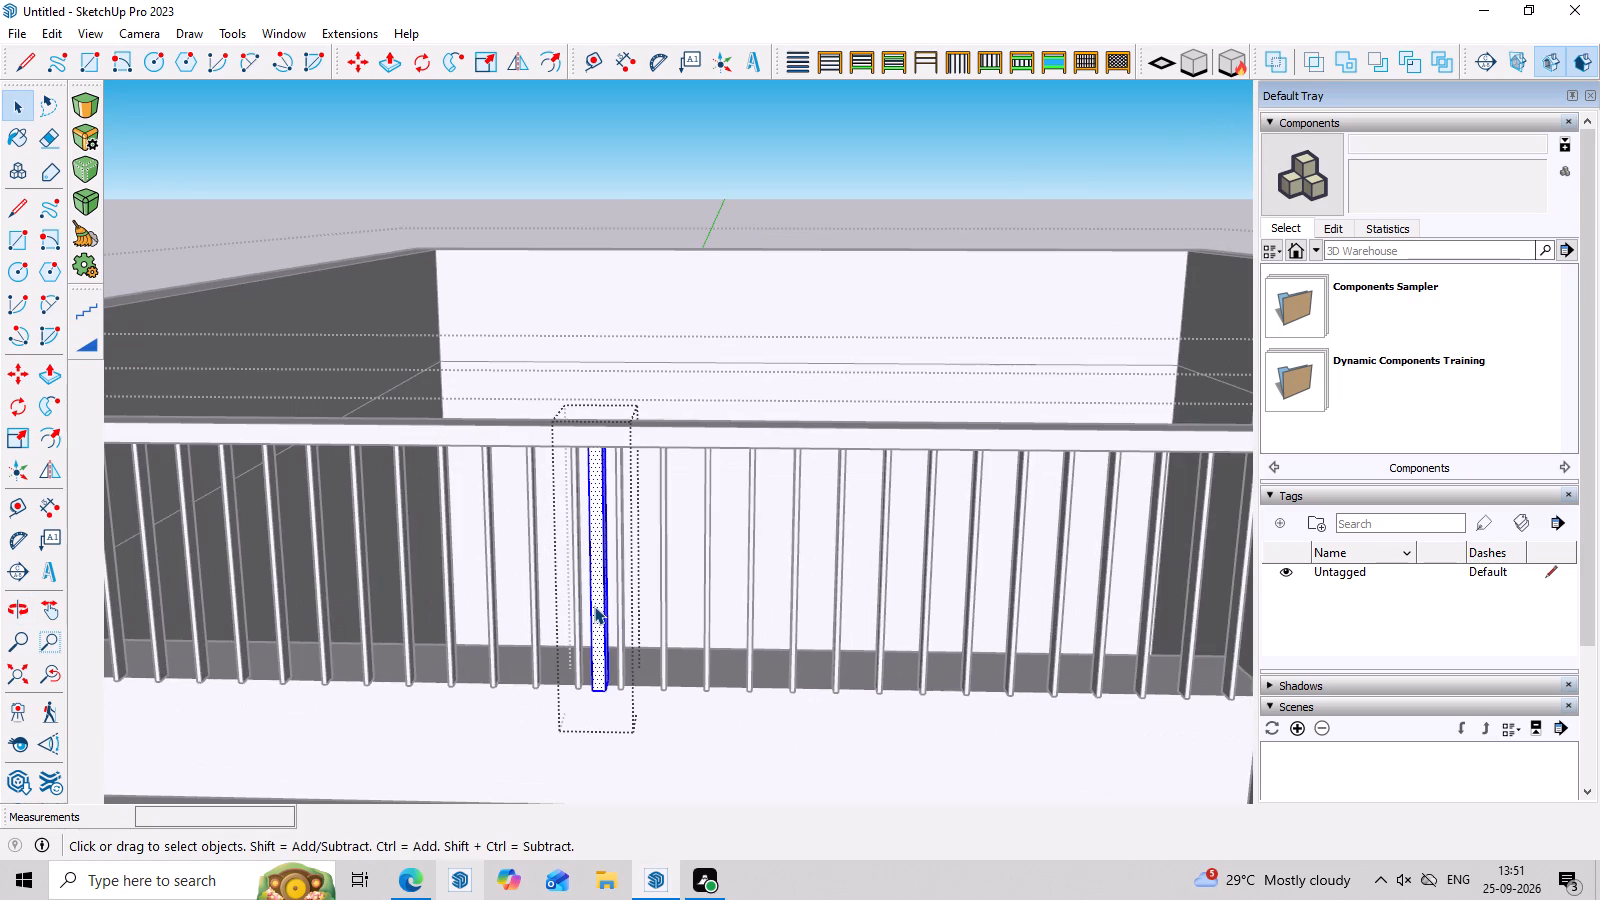
{"action": "key", "text": "Delete"}
{"action": "scroll", "coordinate": [594, 606], "scroll_direction": "down", "scroll_amount": 2}
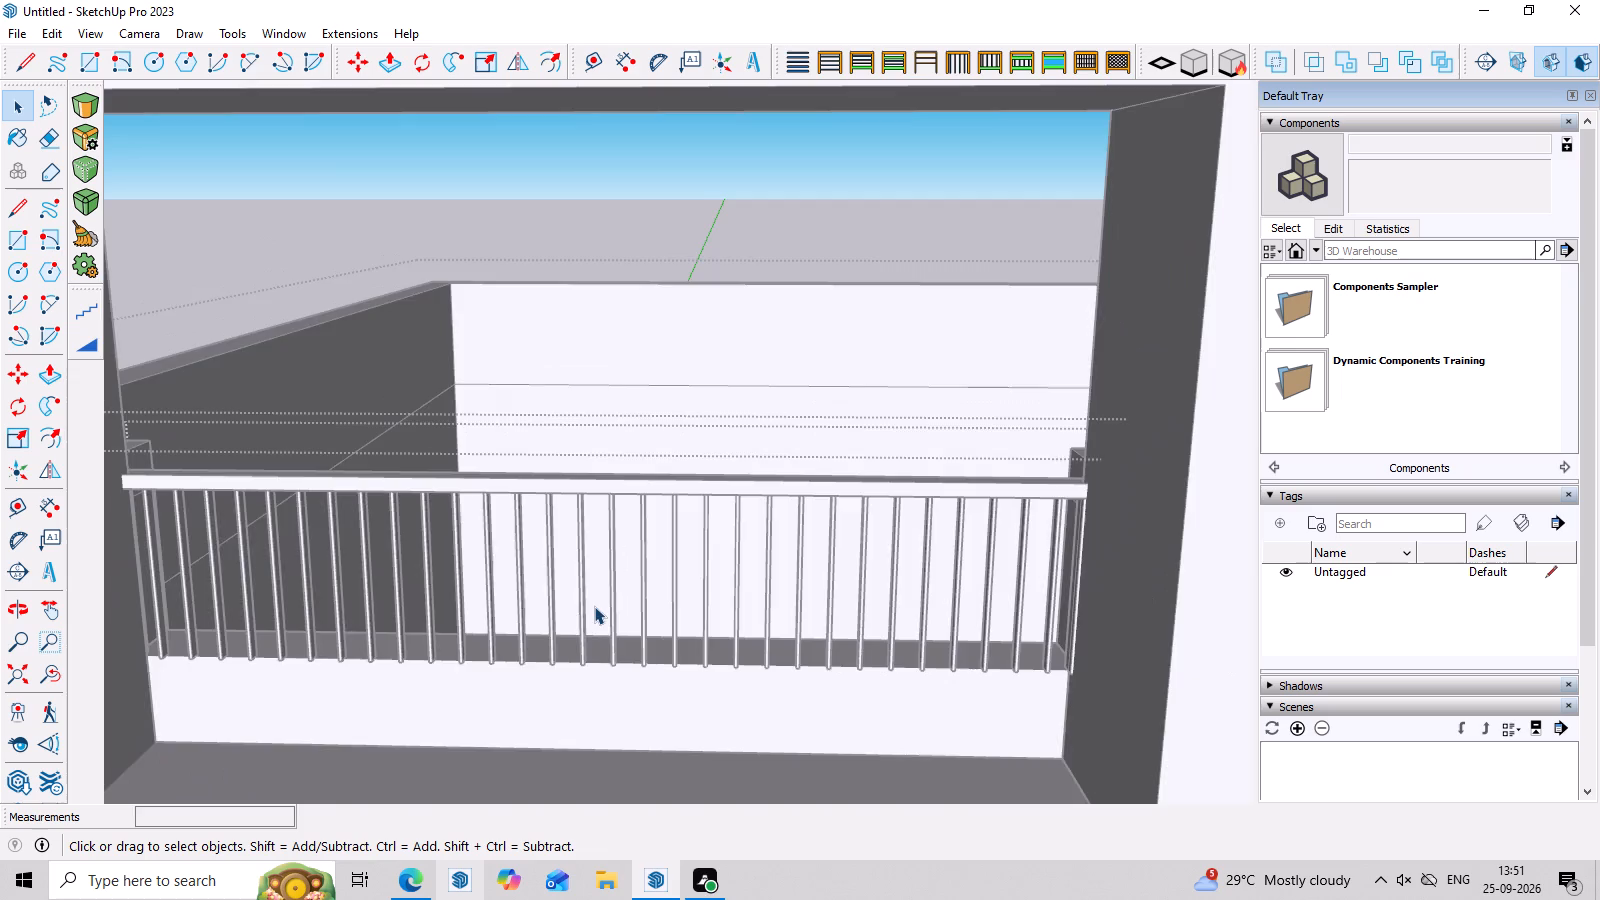
Close the railing and floor groups to return to the whole house model.
{"action": "scroll", "coordinate": [594, 606], "scroll_direction": "down", "scroll_amount": 9}
{"action": "key", "text": "space"}
{"action": "left_click", "coordinate": [473, 302]}
{"action": "middle_click_drag", "start_coordinate": [911, 547], "coordinate": [949, 372]}
{"action": "scroll", "coordinate": [937, 425], "scroll_direction": "up", "scroll_amount": 4}
{"action": "left_click", "coordinate": [933, 424]}
{"action": "scroll", "coordinate": [1025, 418], "scroll_direction": "down", "scroll_amount": 4}
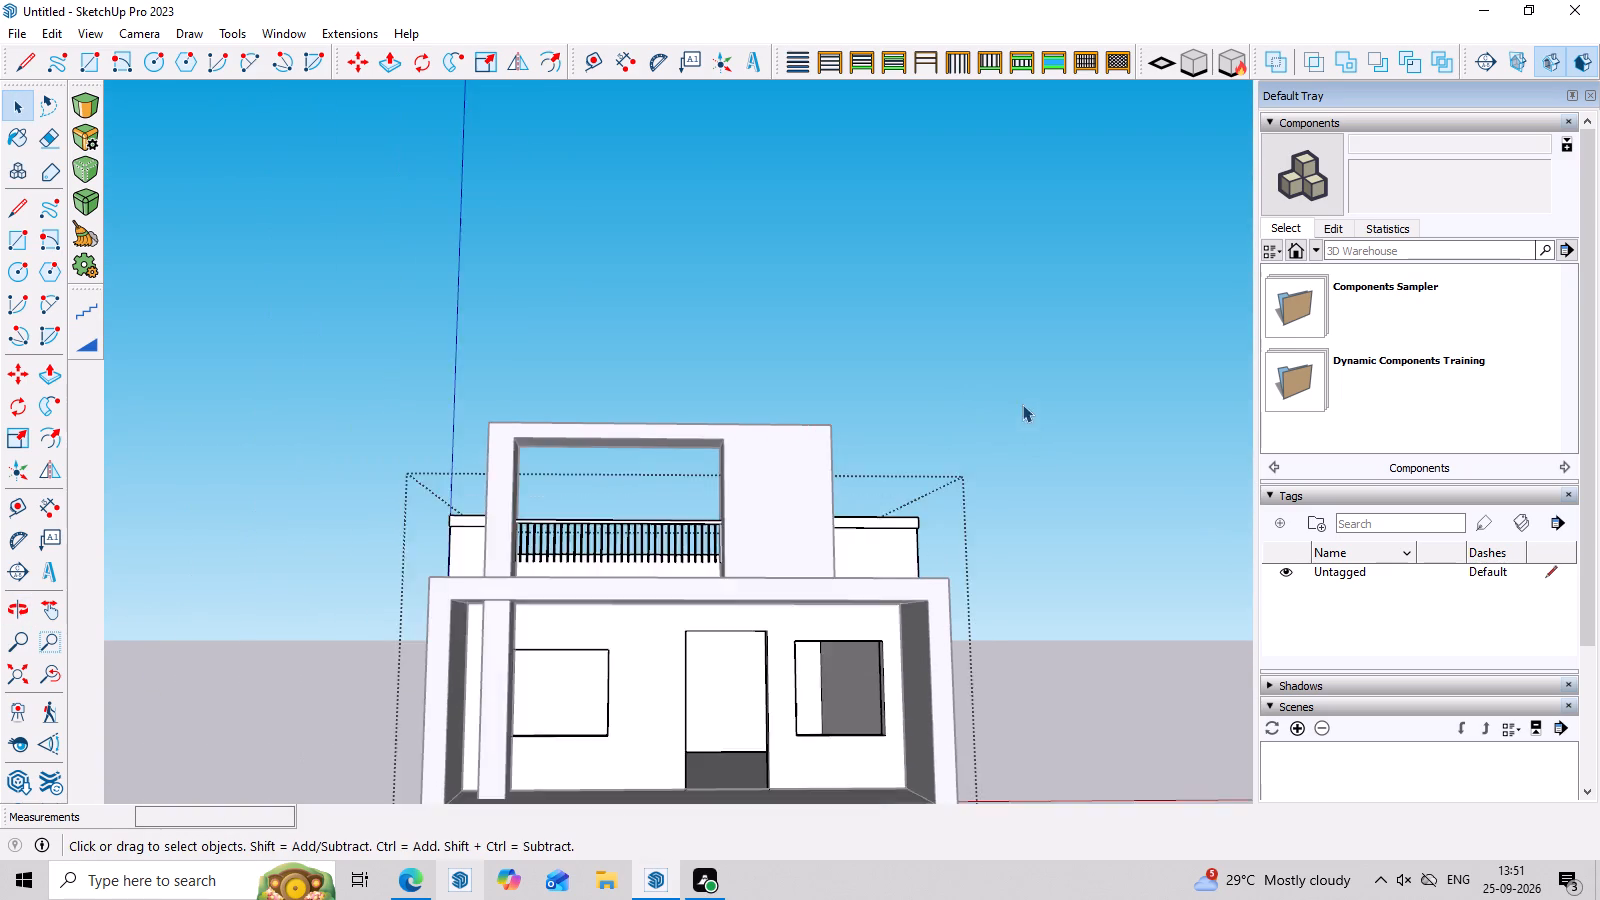
{"action": "scroll", "coordinate": [1022, 404], "scroll_direction": "down", "scroll_amount": 4}
{"action": "middle_click_drag", "start_coordinate": [1024, 426], "coordinate": [993, 477]}
{"action": "scroll", "coordinate": [993, 477], "scroll_direction": "up", "scroll_amount": 4}
{"action": "scroll", "coordinate": [993, 476], "scroll_direction": "down", "scroll_amount": 4}
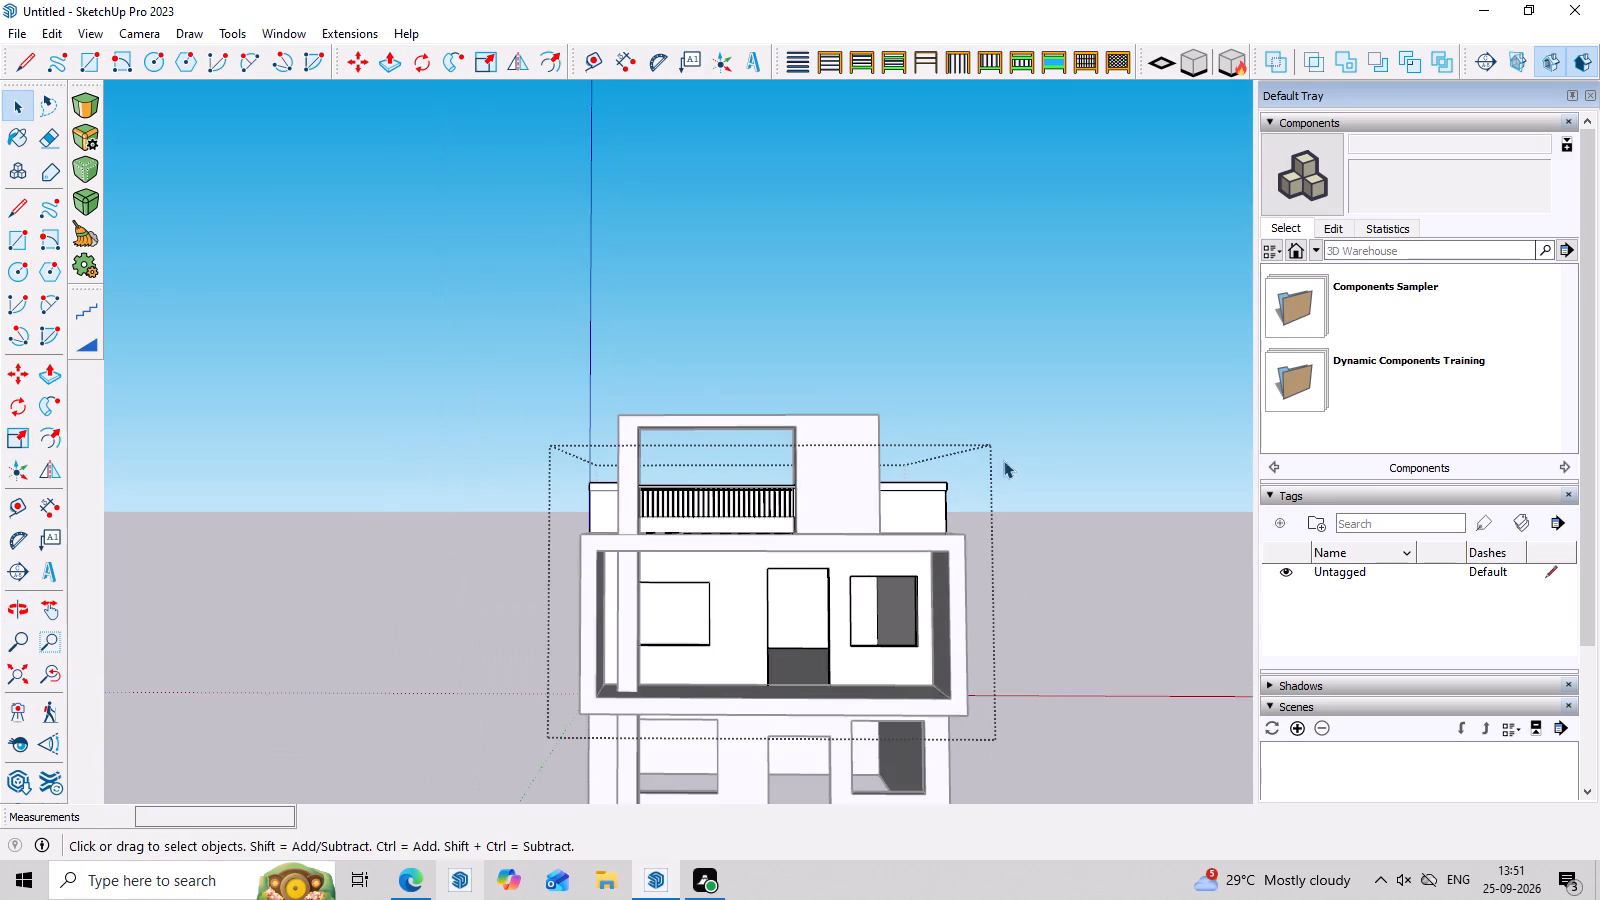
{"action": "left_click", "coordinate": [1046, 429]}
Review the railing and the house's front elevation from several angles.
{"action": "scroll", "coordinate": [1046, 429], "scroll_direction": "down", "scroll_amount": 4}
{"action": "middle_click_drag", "start_coordinate": [1045, 464], "coordinate": [1026, 583]}
{"action": "scroll", "coordinate": [1025, 589], "scroll_direction": "up", "scroll_amount": 7}
{"action": "middle_click_drag", "start_coordinate": [999, 634], "coordinate": [1007, 546]}
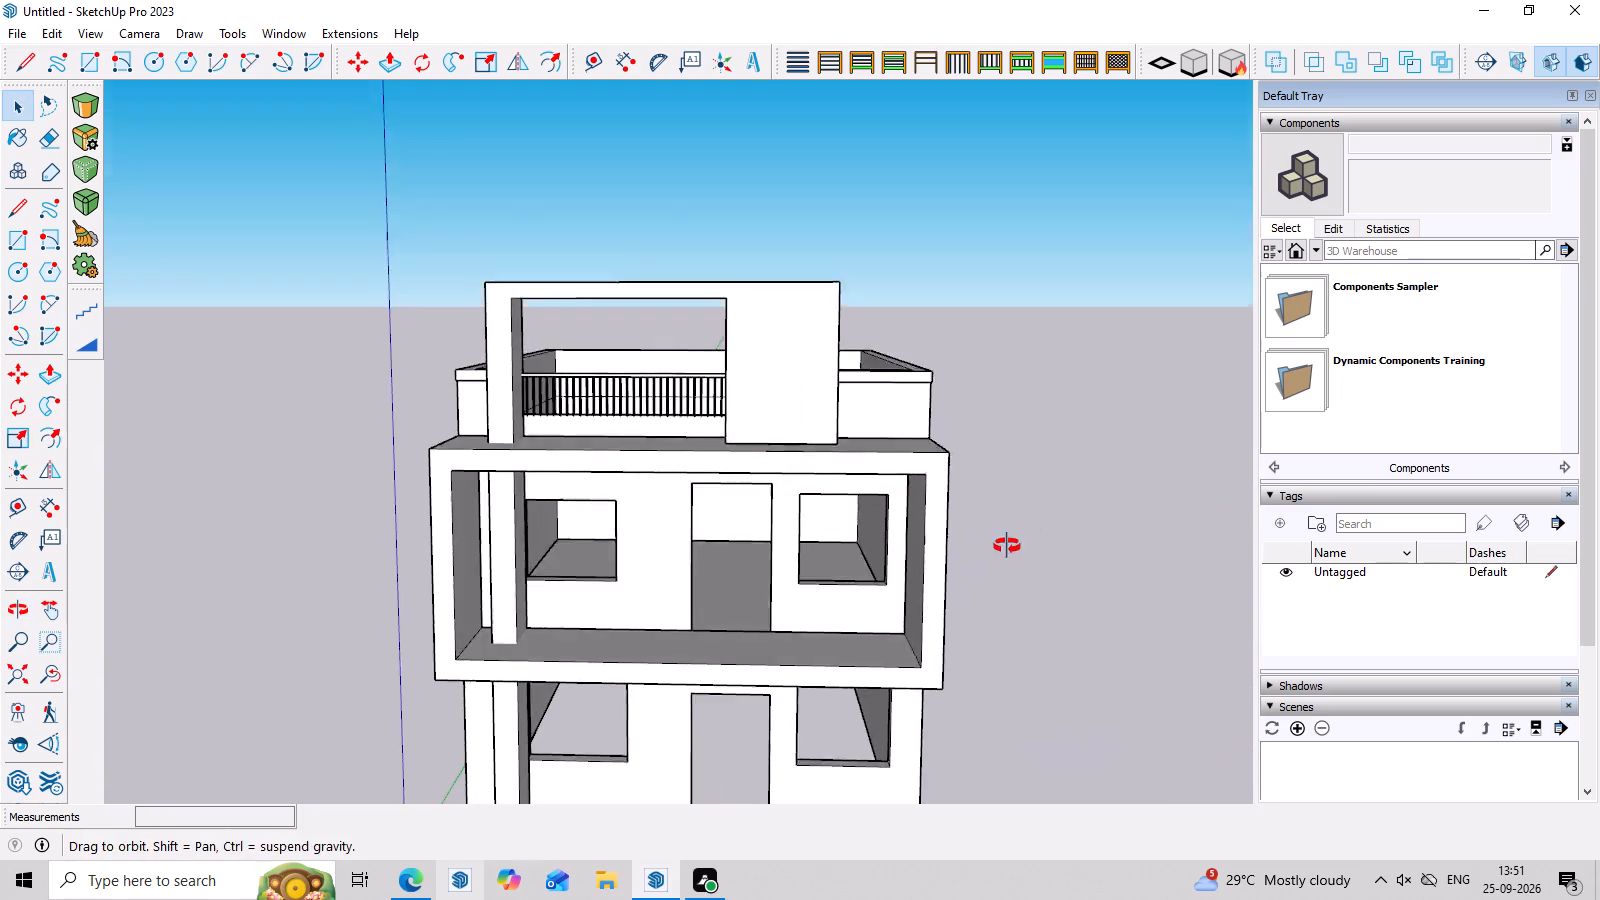
{"action": "middle_click_drag", "start_coordinate": [1007, 546], "coordinate": [1009, 530]}
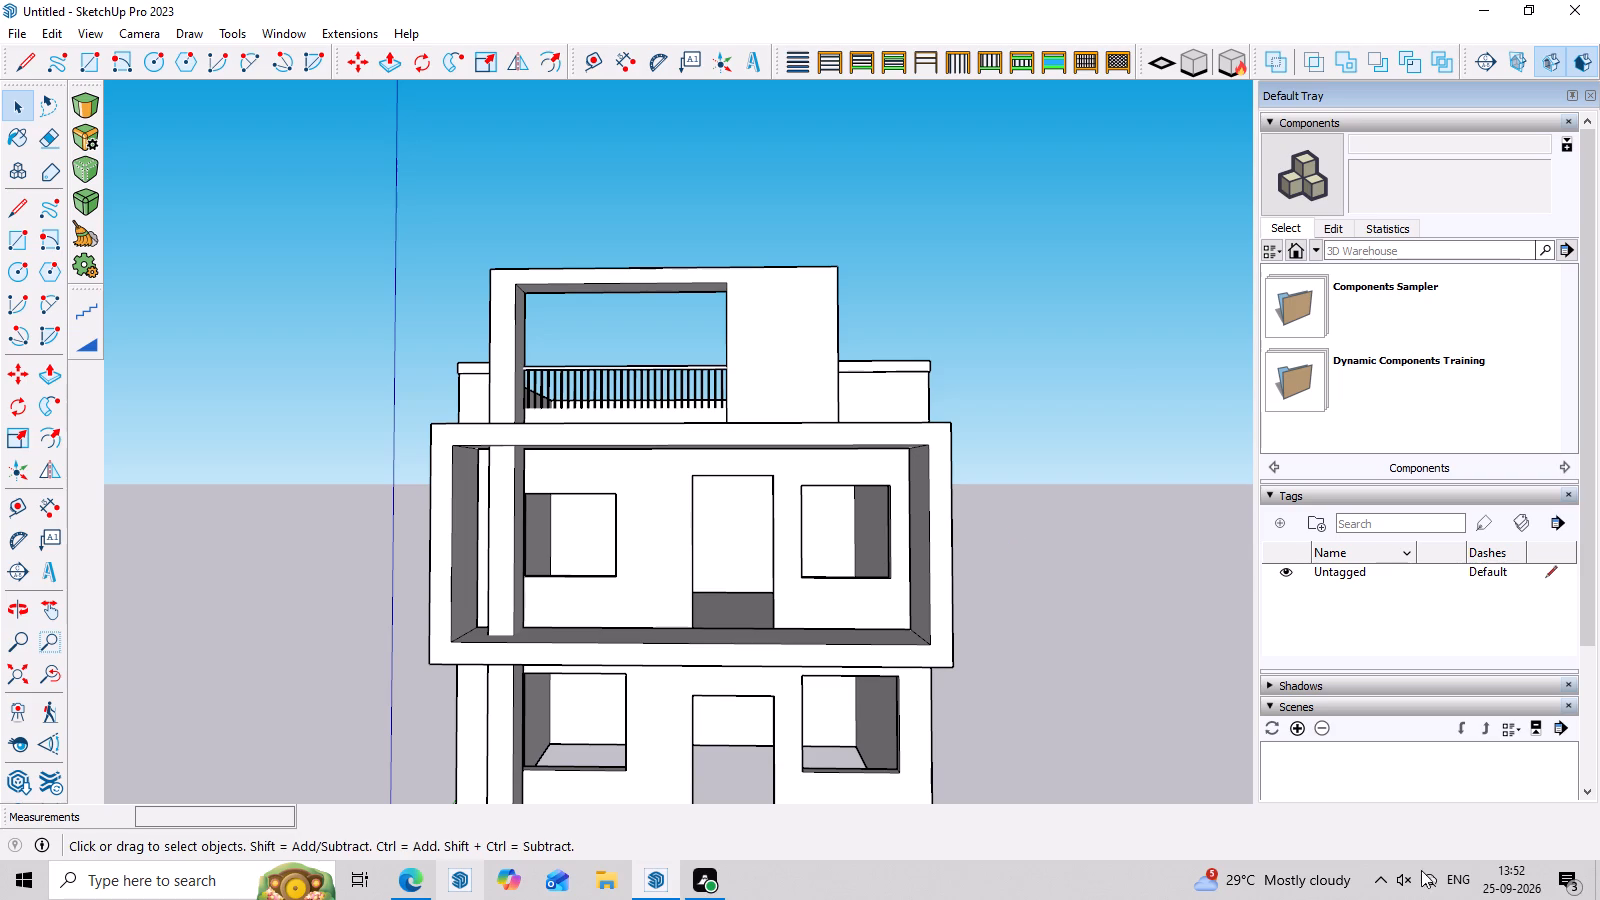
{"action": "scroll", "coordinate": [1559, 697], "scroll_direction": "up", "scroll_amount": 1}
{"action": "middle_click", "coordinate": [849, 641]}
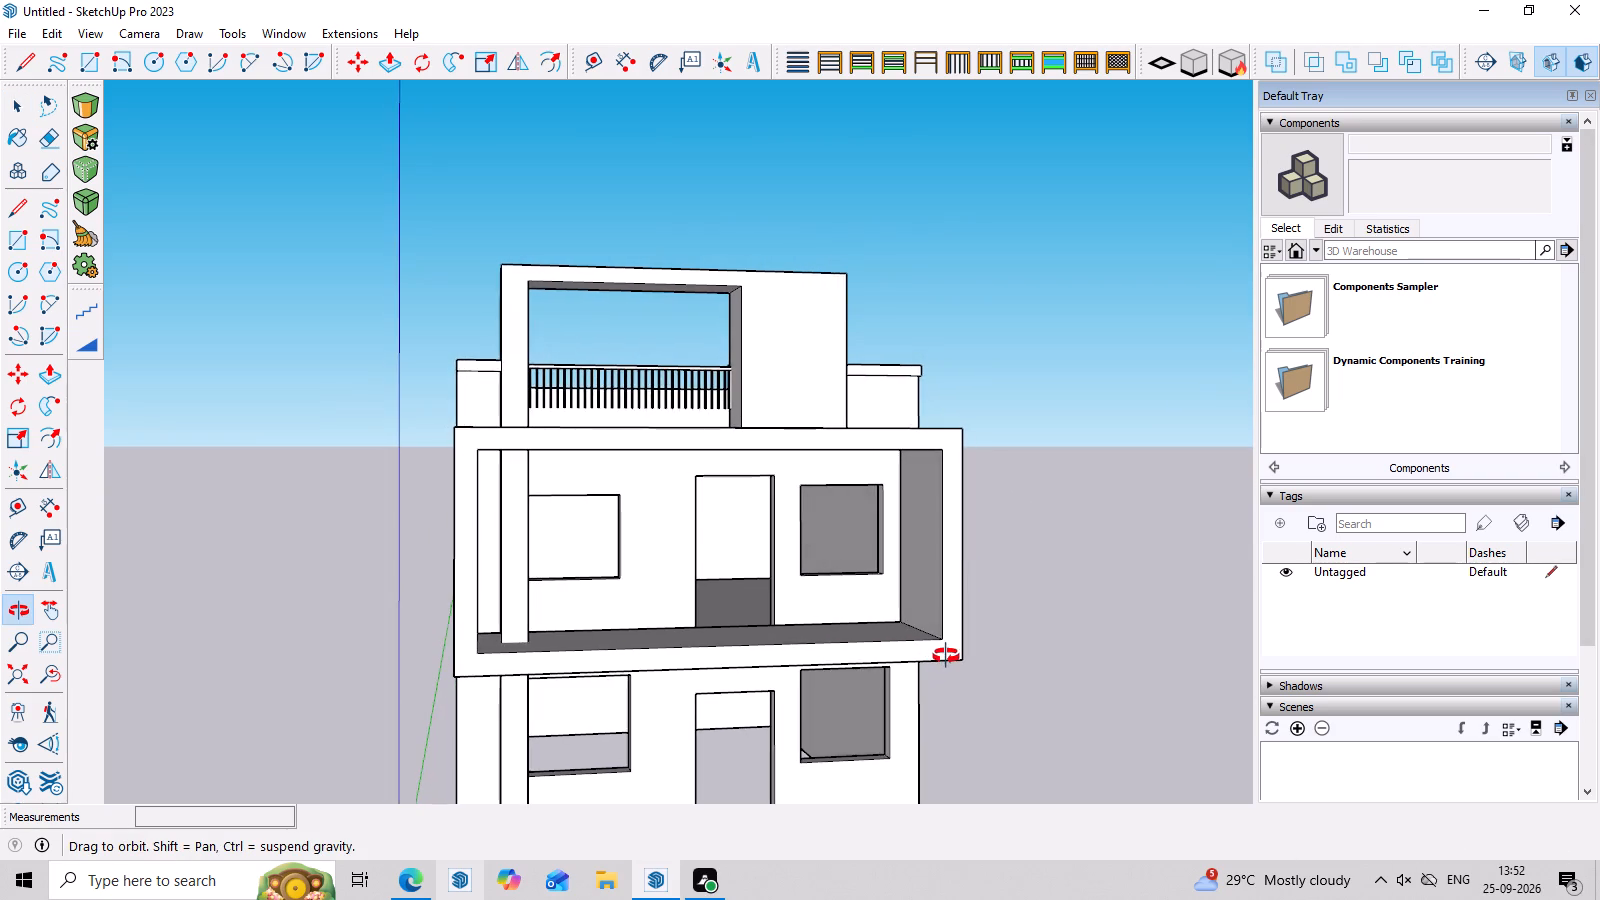
{"action": "scroll", "coordinate": [584, 425], "scroll_direction": "down", "scroll_amount": 9}
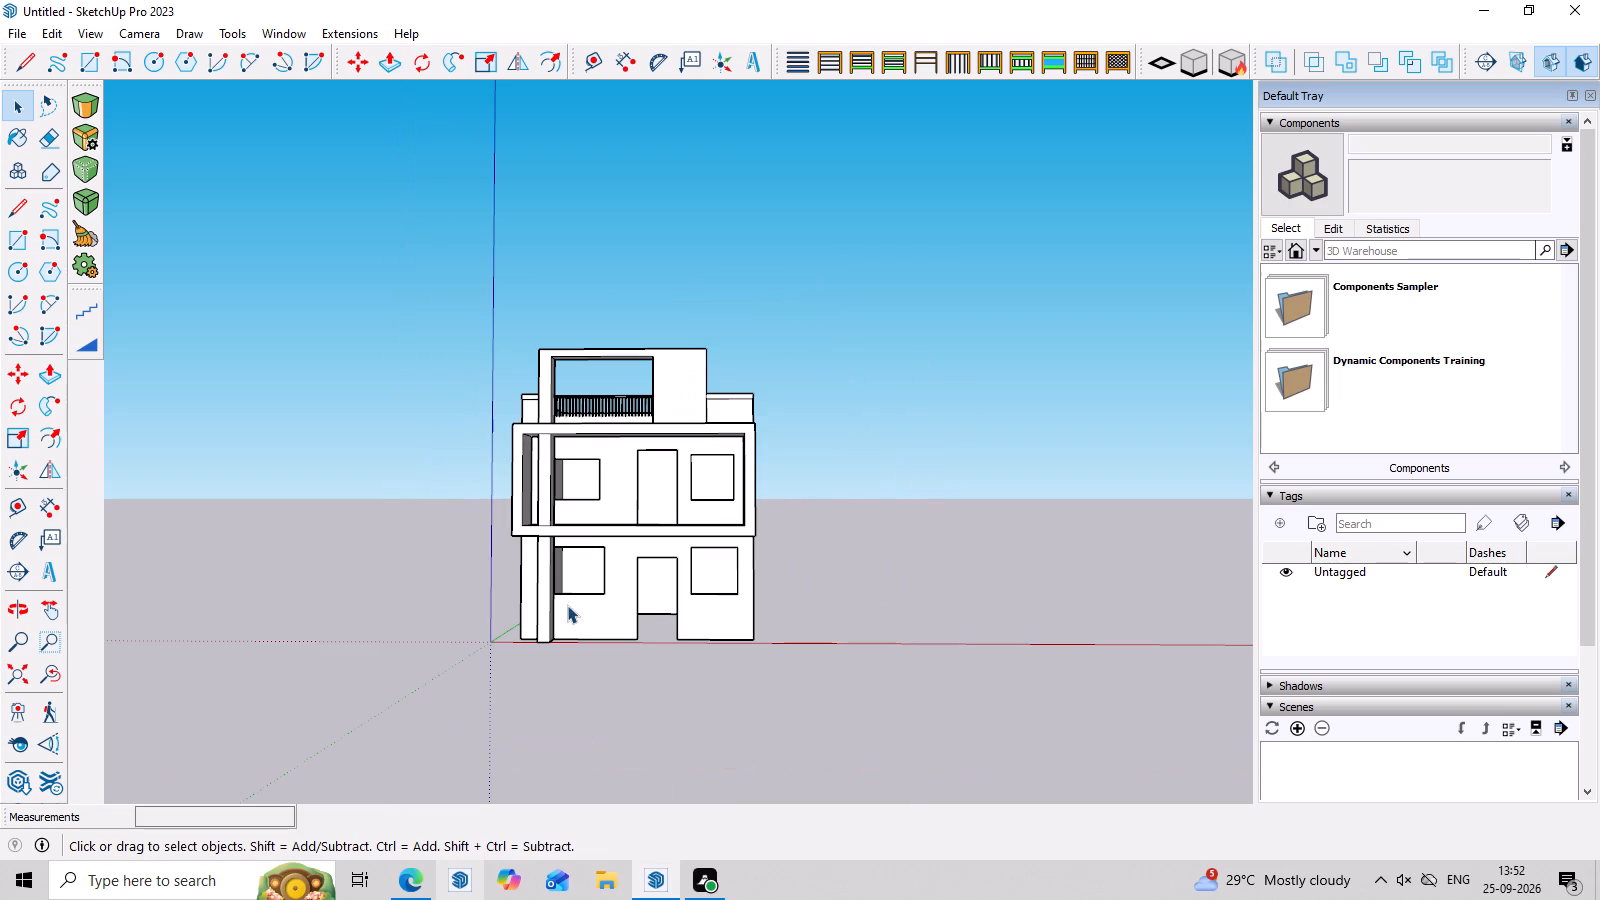
Move the tall front frame about 1' 1" along the red axis, away from the origin, and nudge it back about 9/16".
{"action": "left_click", "coordinate": [547, 619]}
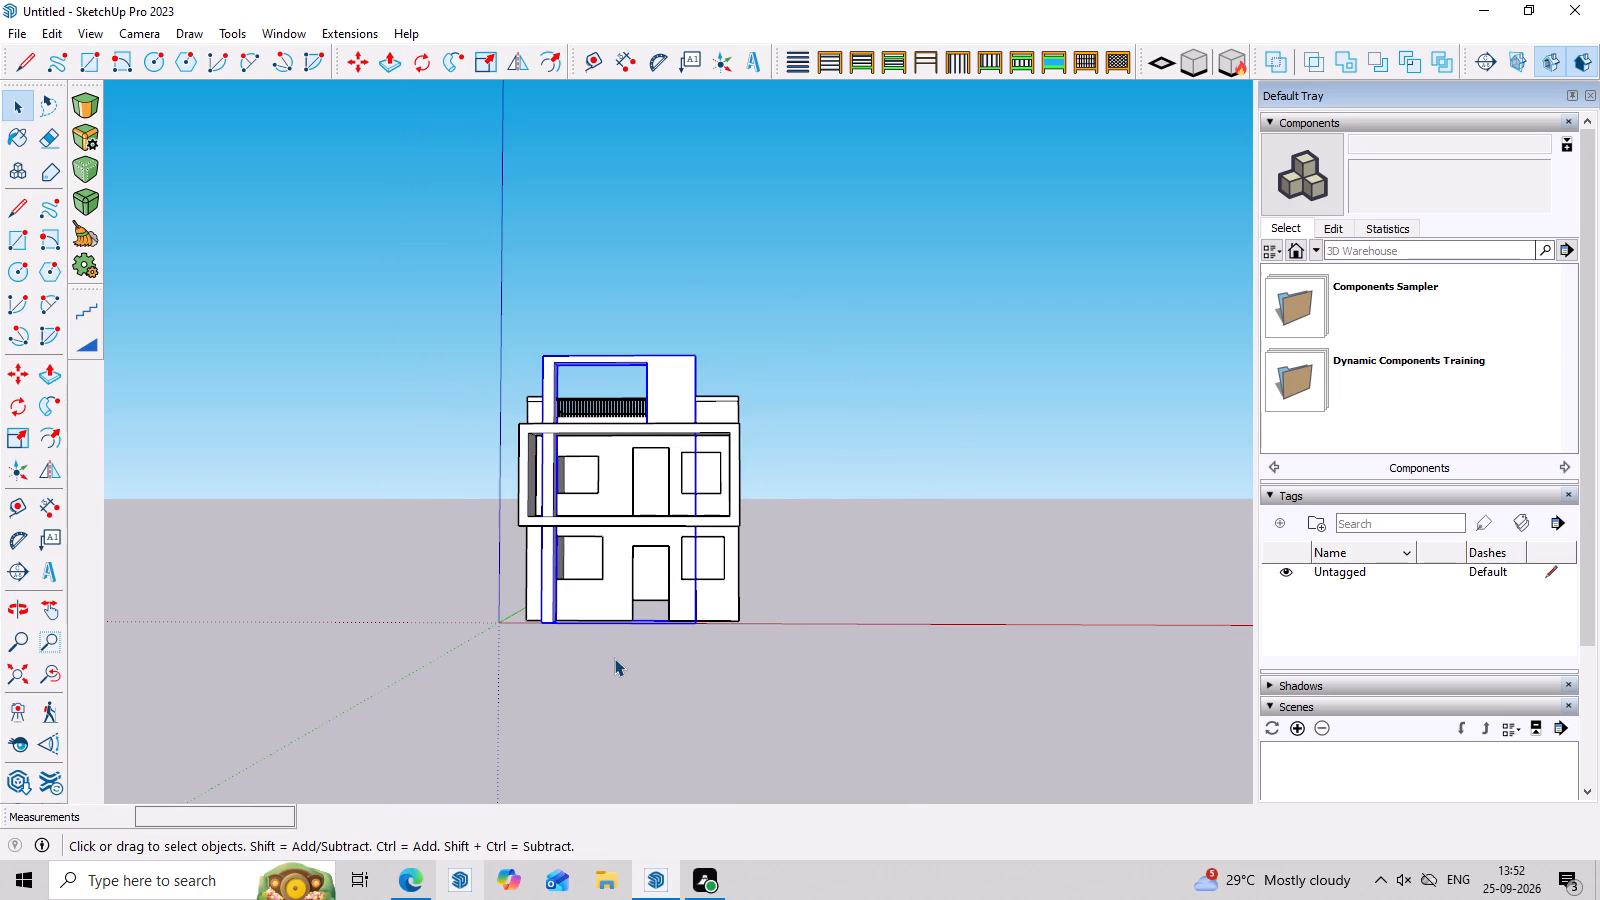
{"action": "key", "text": "m"}
{"action": "scroll", "coordinate": [580, 637], "scroll_direction": "up", "scroll_amount": 10}
{"action": "middle_click_drag", "start_coordinate": [588, 664], "coordinate": [610, 708]}
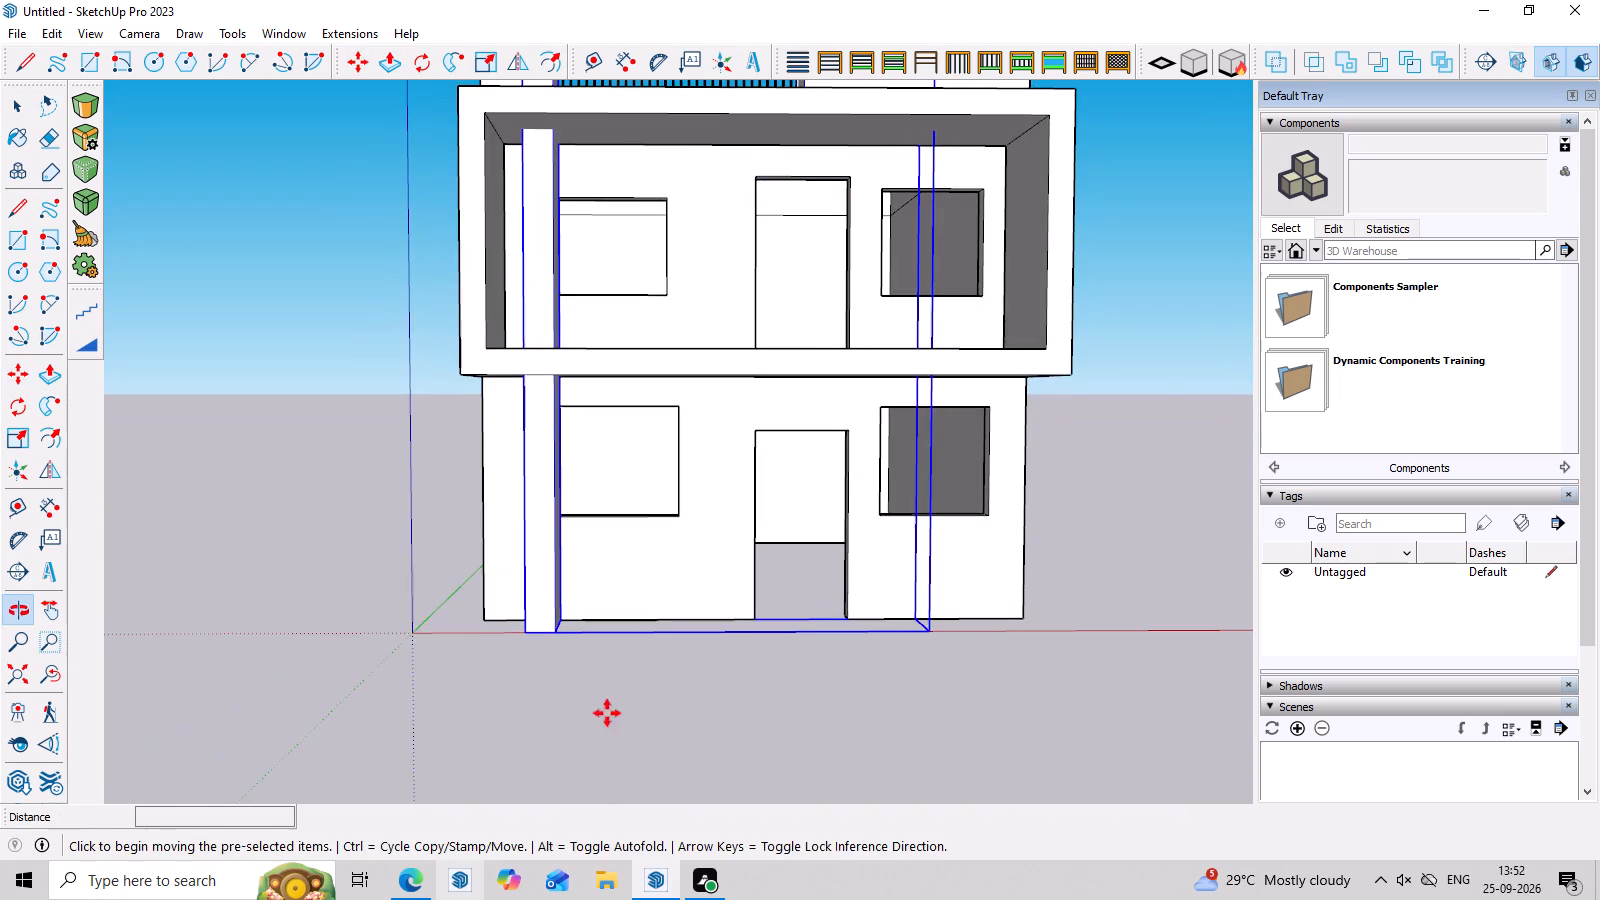
{"action": "scroll", "coordinate": [542, 645], "scroll_direction": "up", "scroll_amount": 2}
{"action": "left_click", "coordinate": [552, 629]}
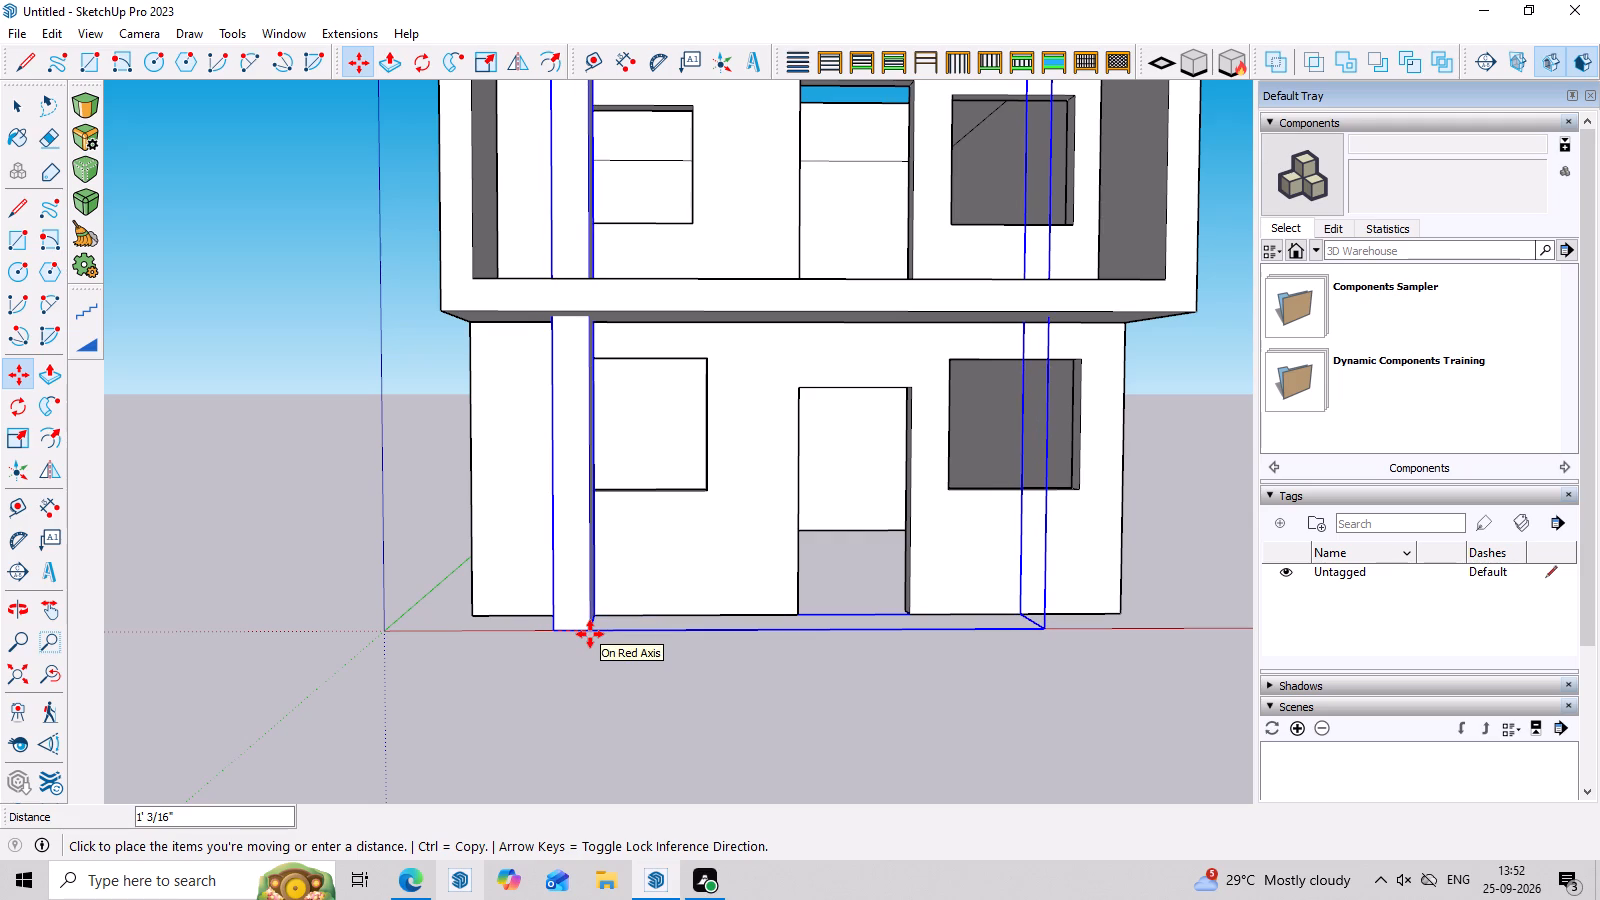
{"action": "left_click", "coordinate": [592, 634]}
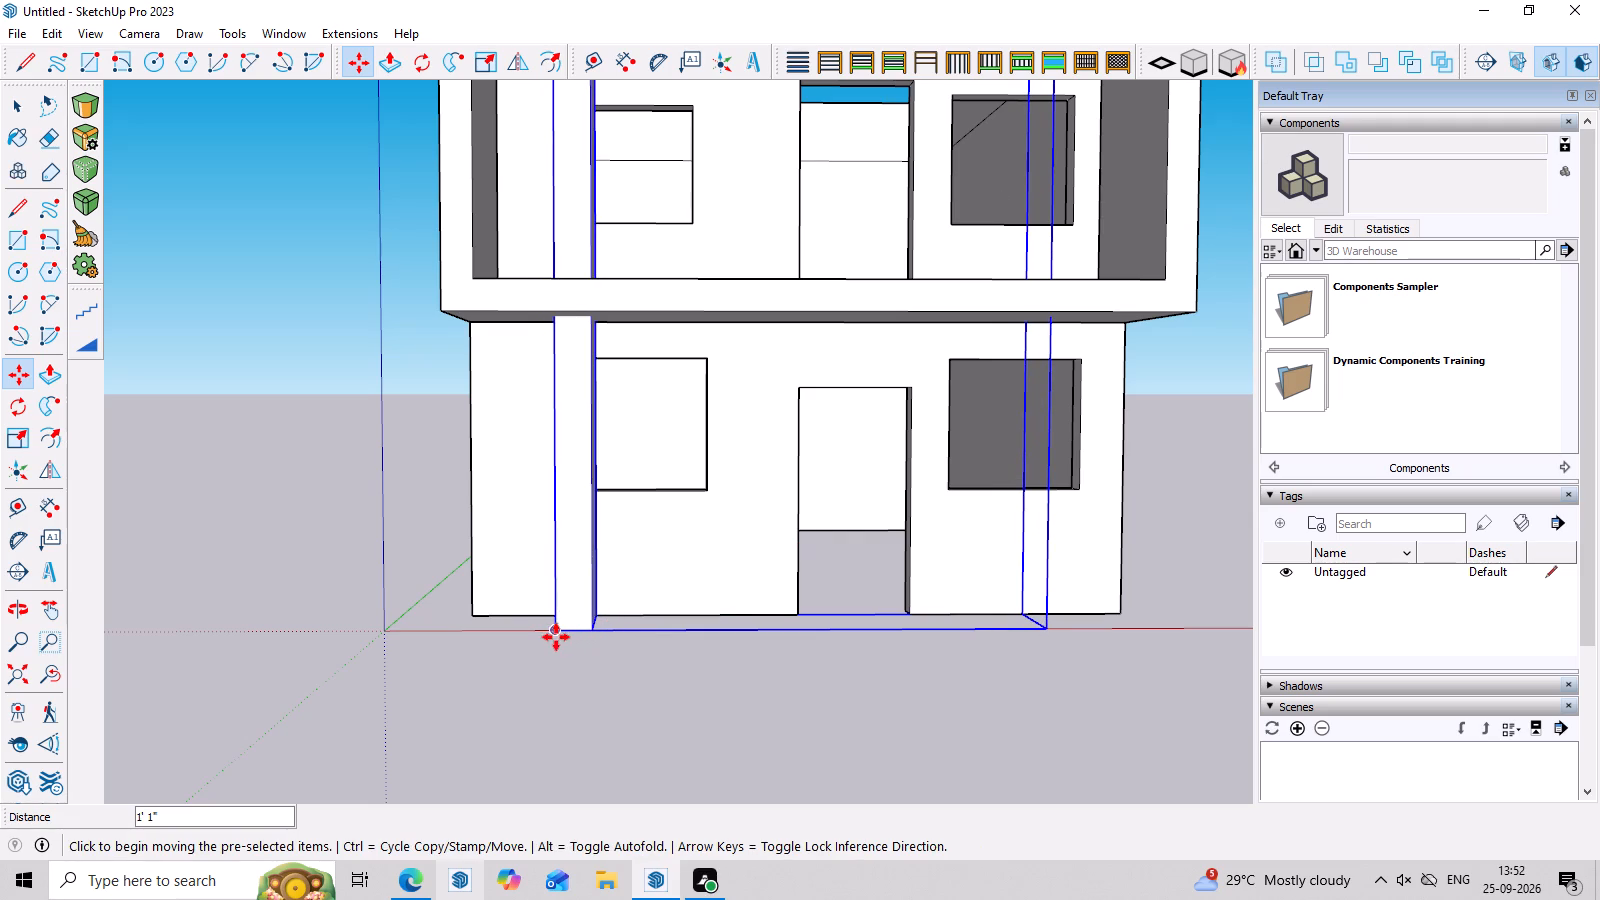
{"action": "left_click", "coordinate": [556, 633]}
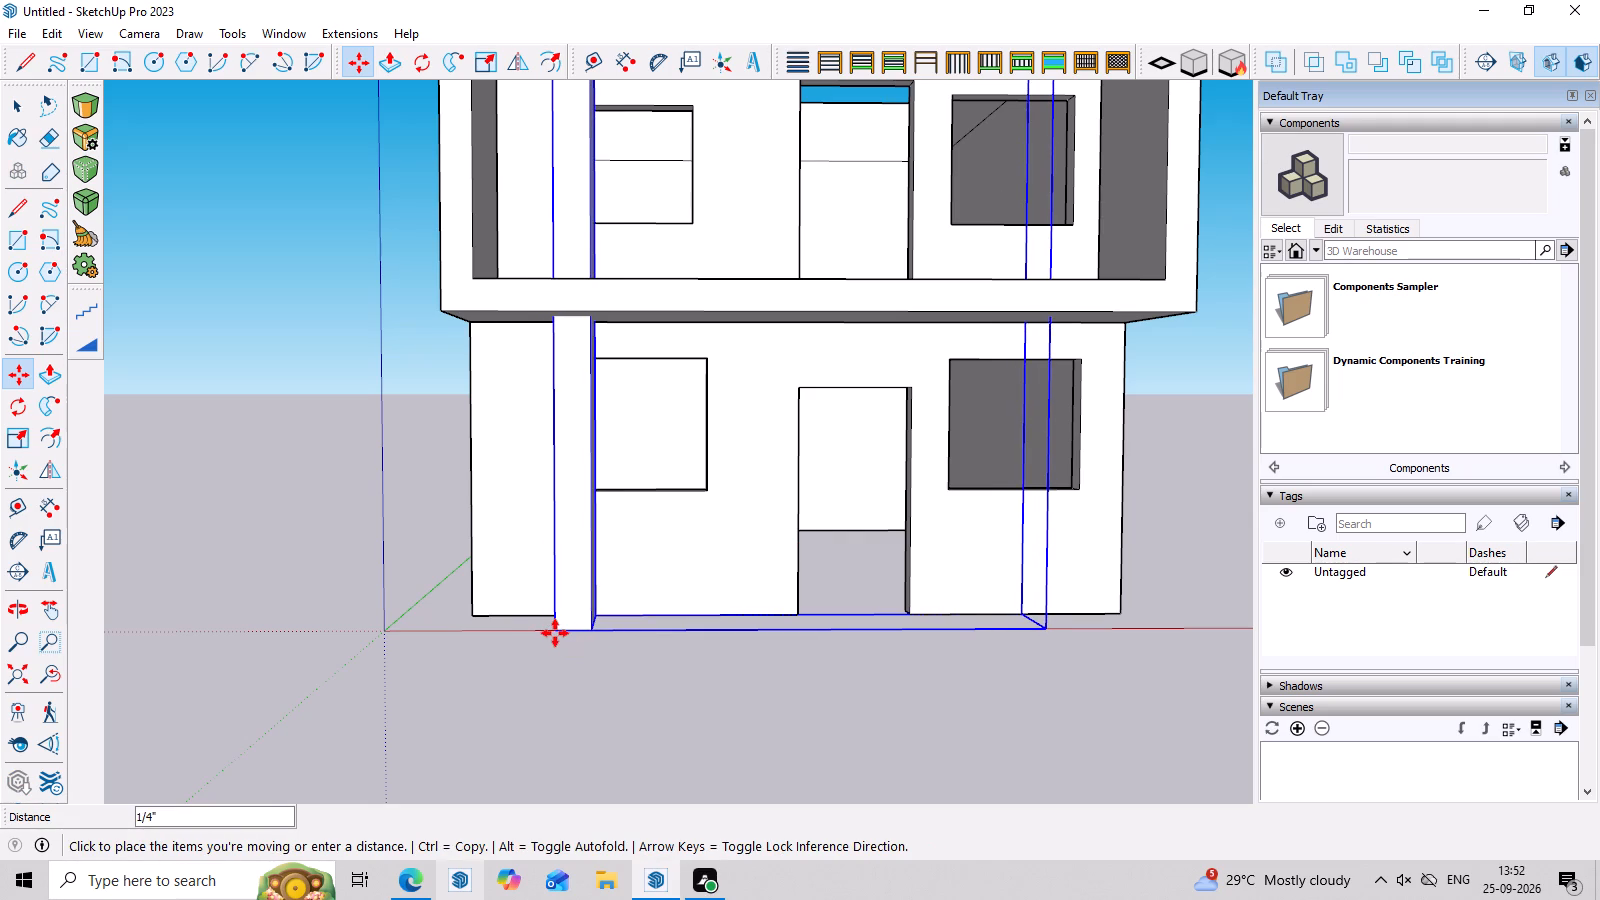
{"action": "left_click", "coordinate": [554, 636]}
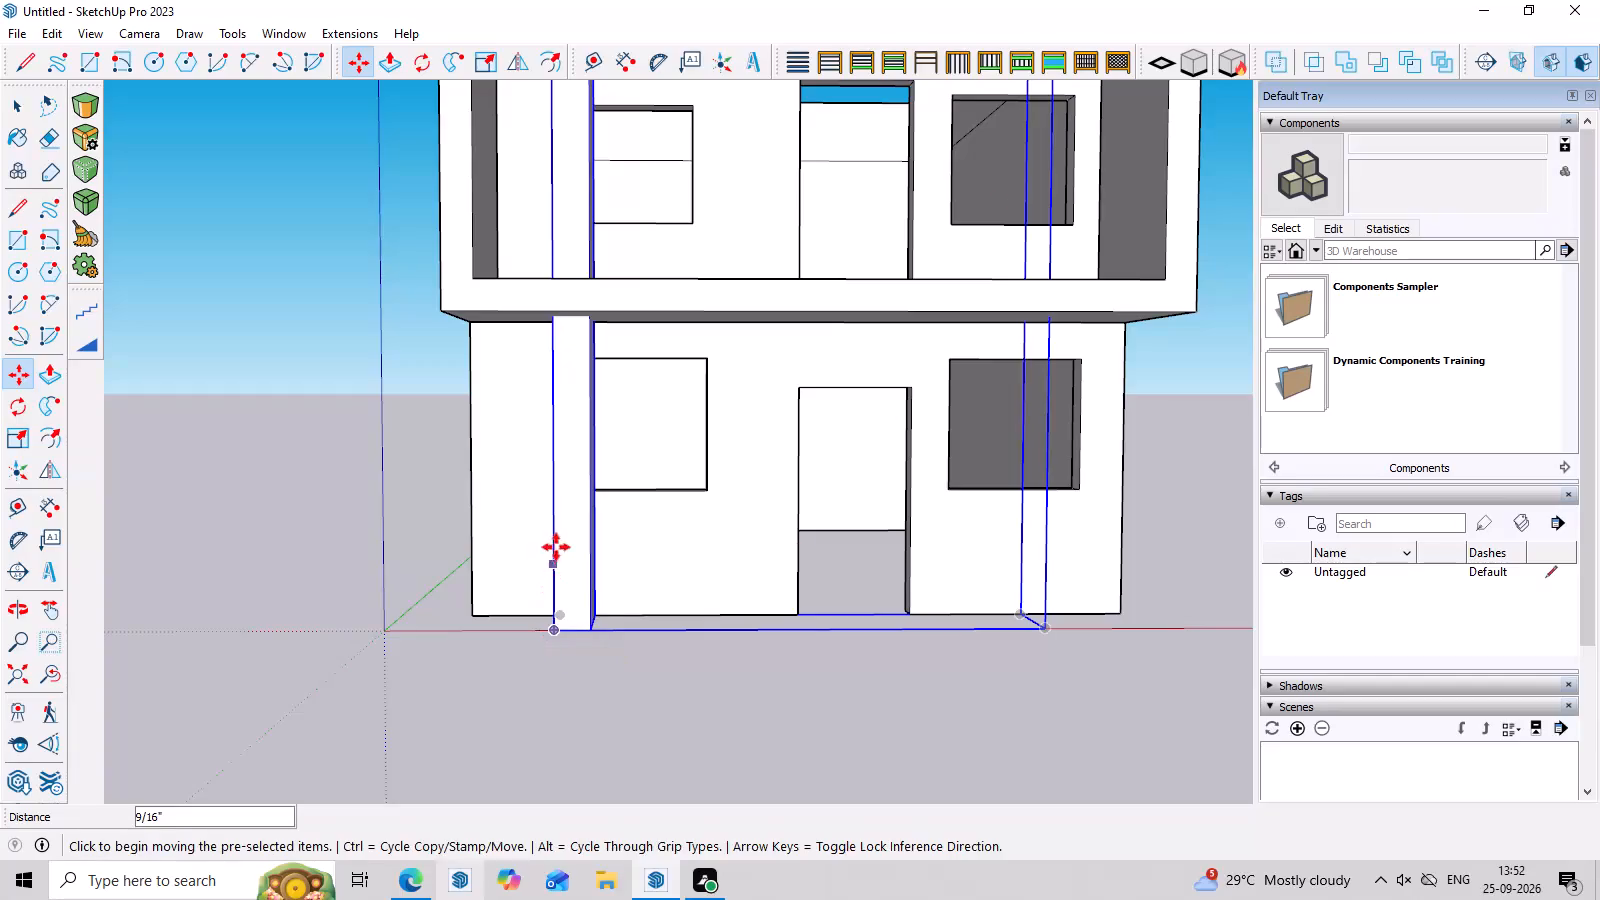
Move the tall front frame about 3' forward, past the front edge of the balcony slab.
{"action": "middle_click_drag", "start_coordinate": [563, 582], "coordinate": [596, 746]}
{"action": "scroll", "coordinate": [580, 450], "scroll_direction": "up", "scroll_amount": 3}
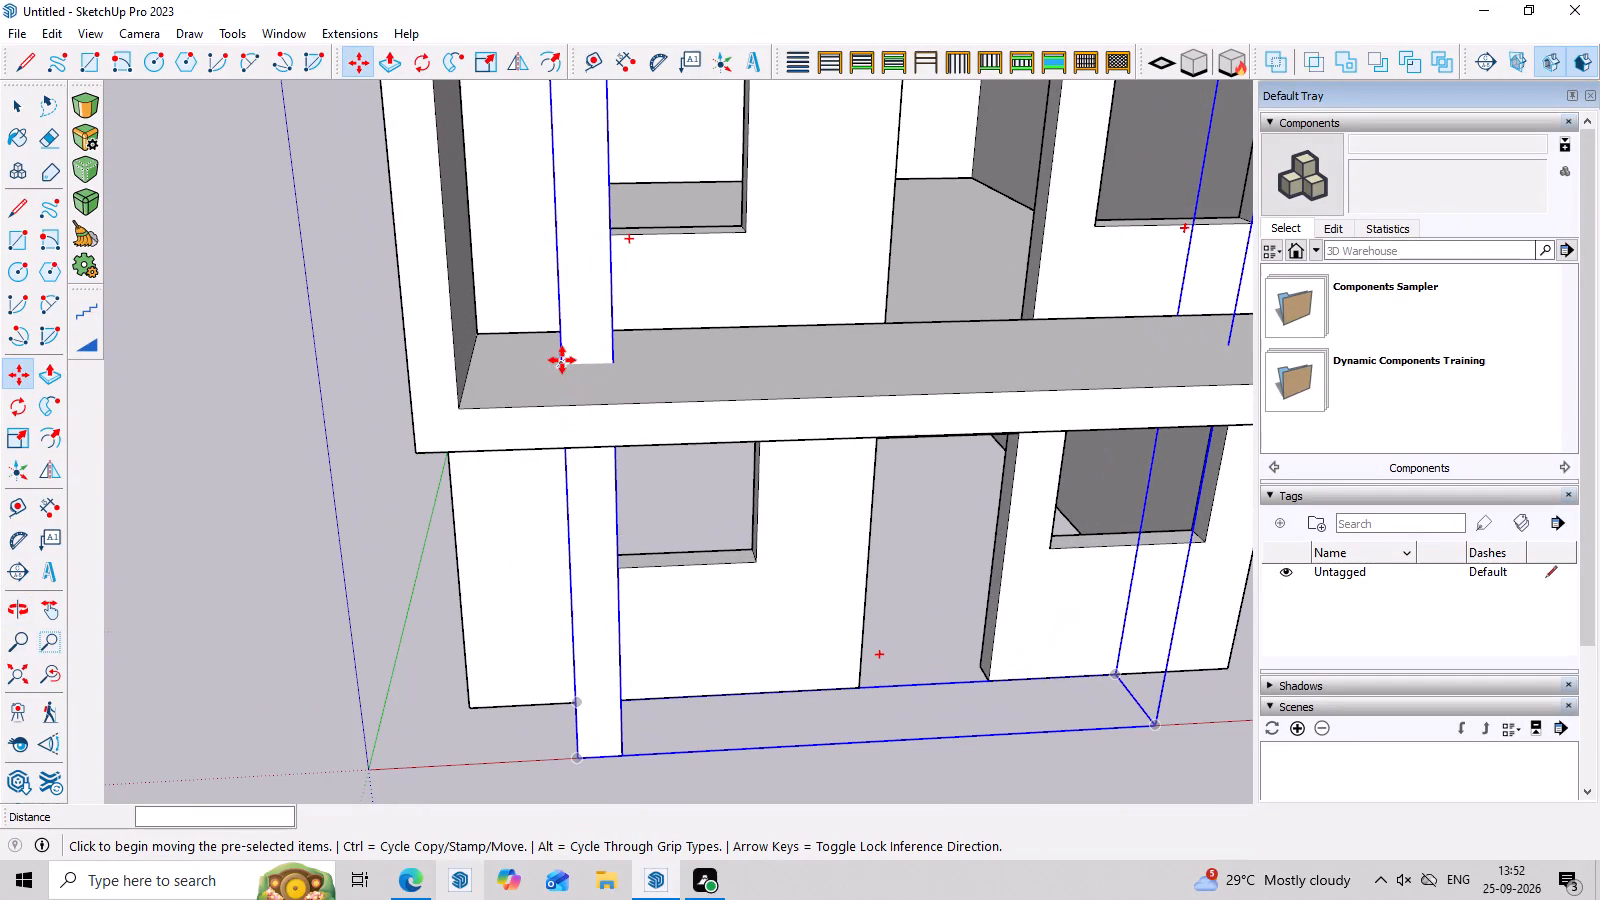
{"action": "left_click", "coordinate": [562, 360]}
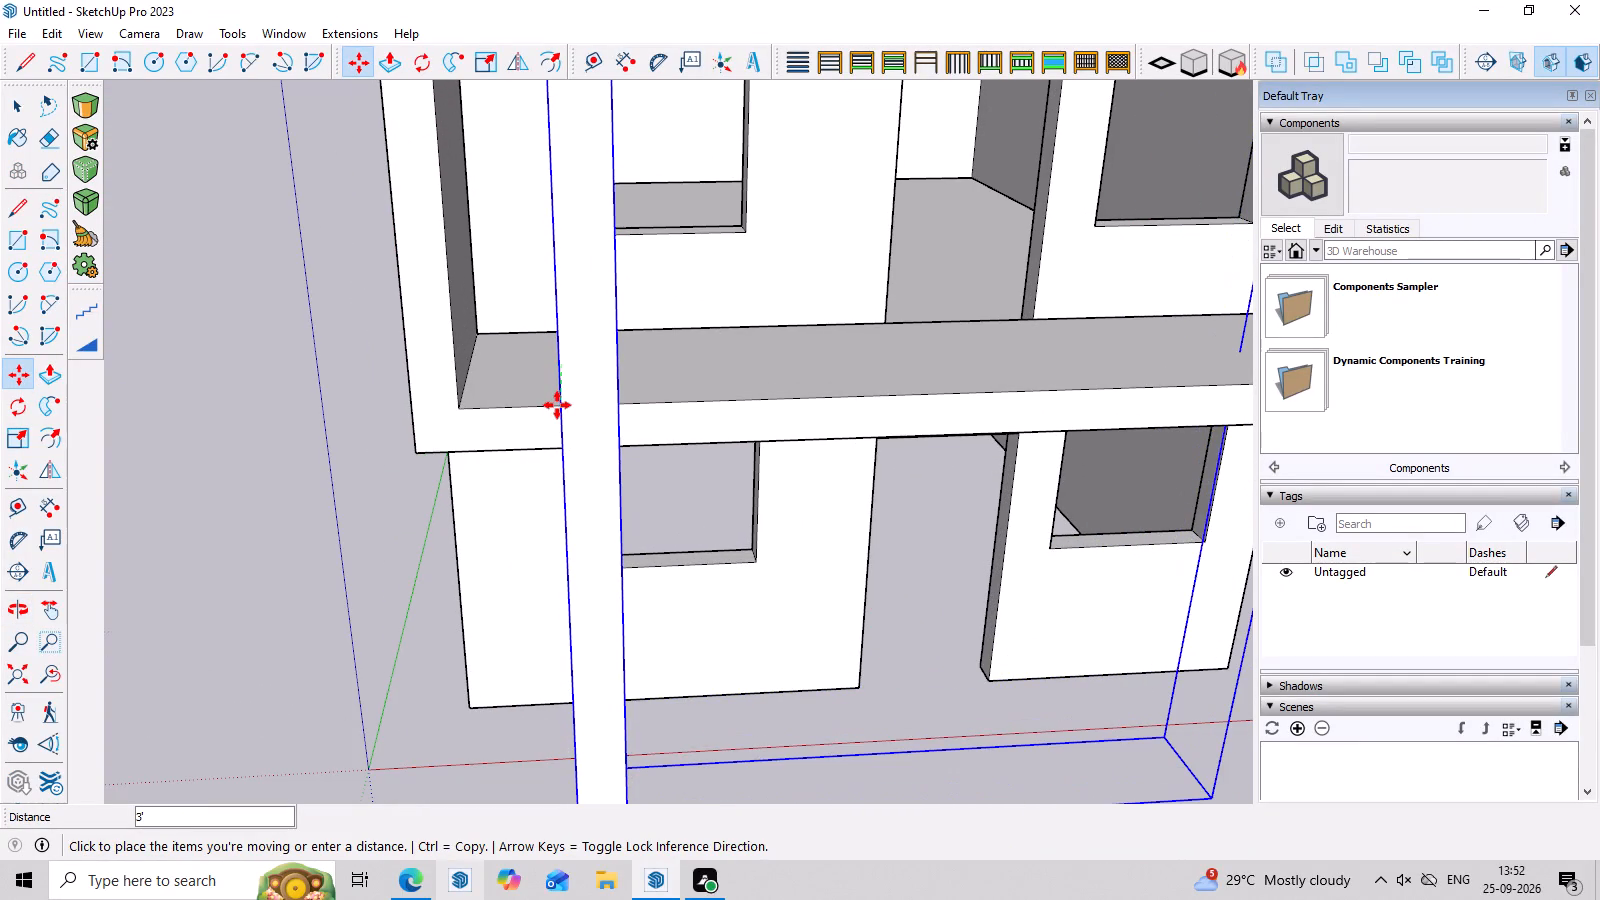
{"action": "left_click", "coordinate": [556, 408]}
Move the tall front frame about 9 7/8" back toward the house, against the balcony's front edge.
{"action": "middle_click_drag", "start_coordinate": [635, 542], "coordinate": [986, 639]}
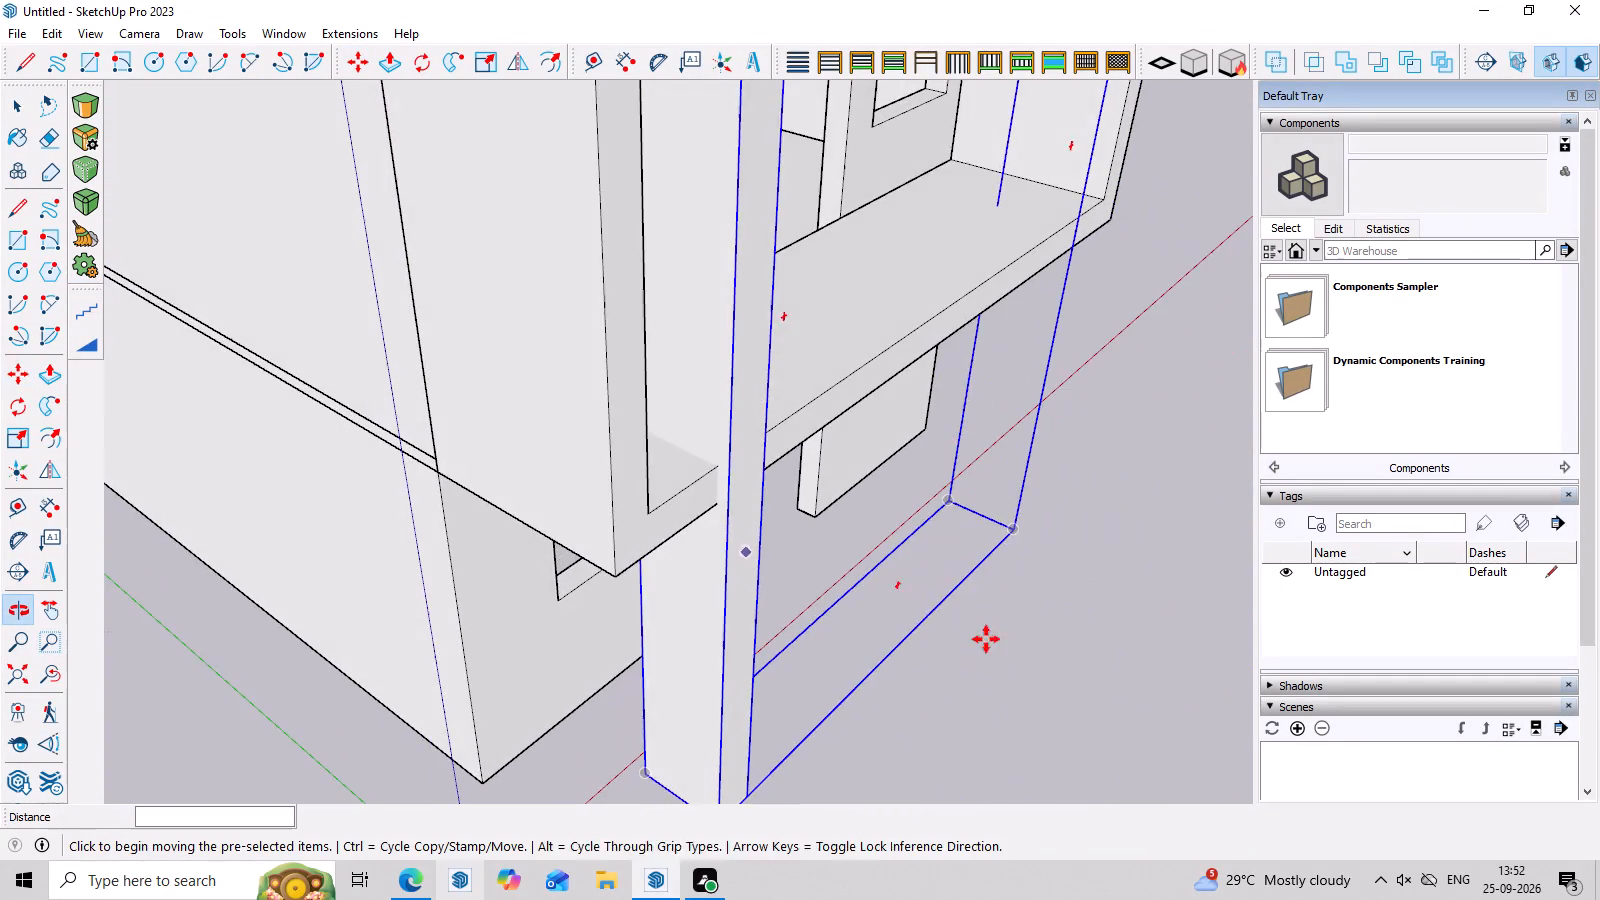
{"action": "scroll", "coordinate": [806, 540], "scroll_direction": "up", "scroll_amount": 3}
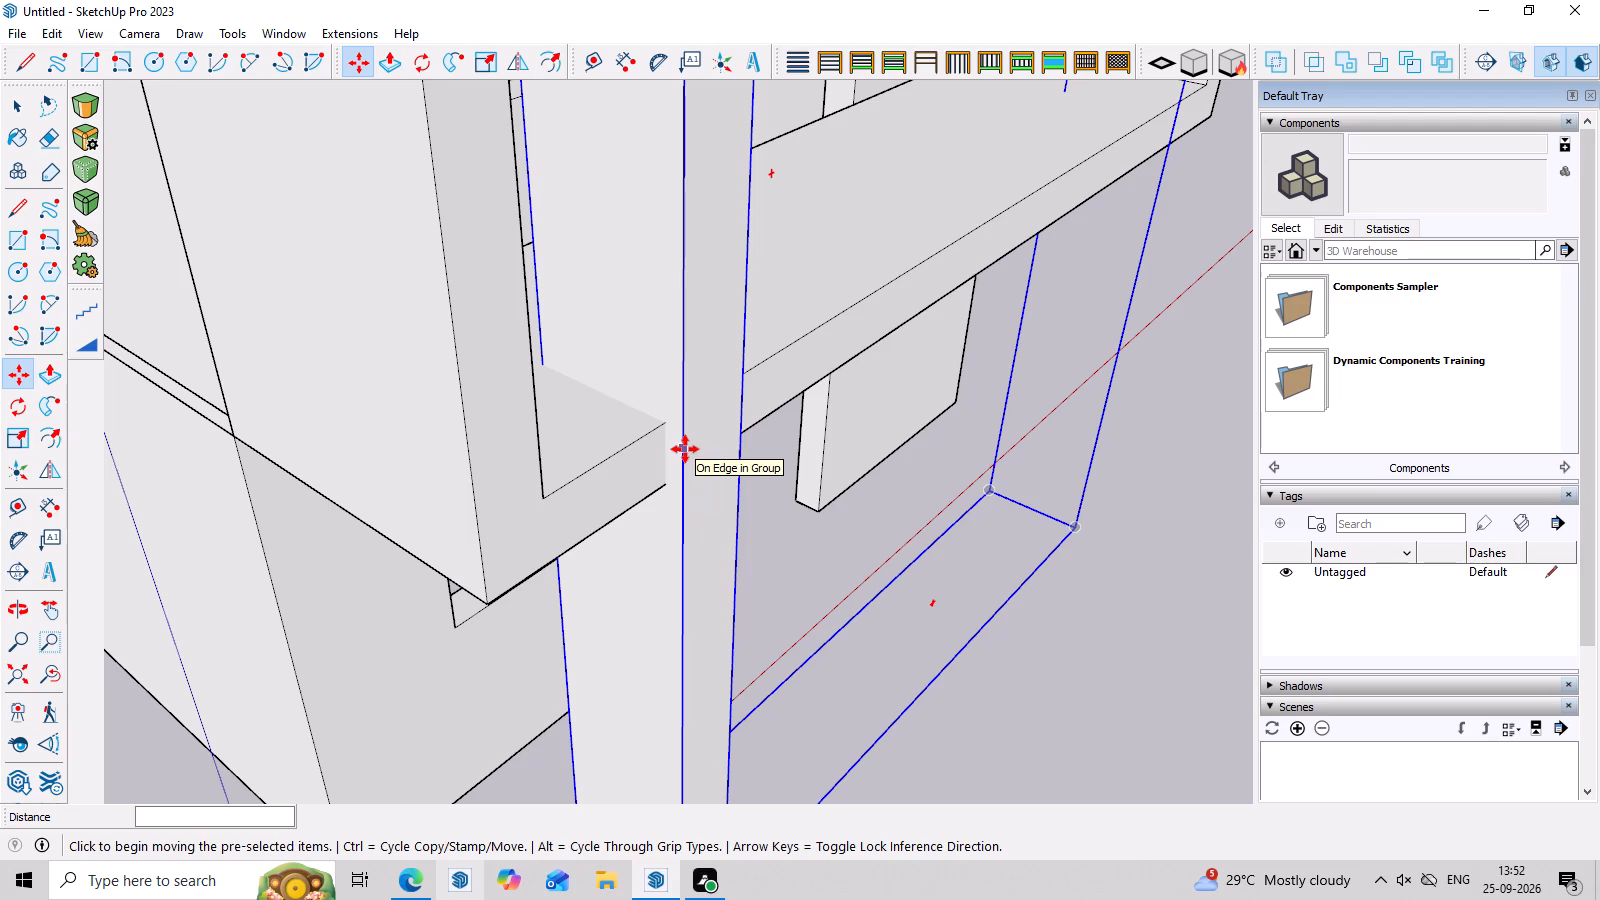
{"action": "scroll", "coordinate": [669, 435], "scroll_direction": "up", "scroll_amount": 2}
{"action": "left_click", "coordinate": [682, 416]}
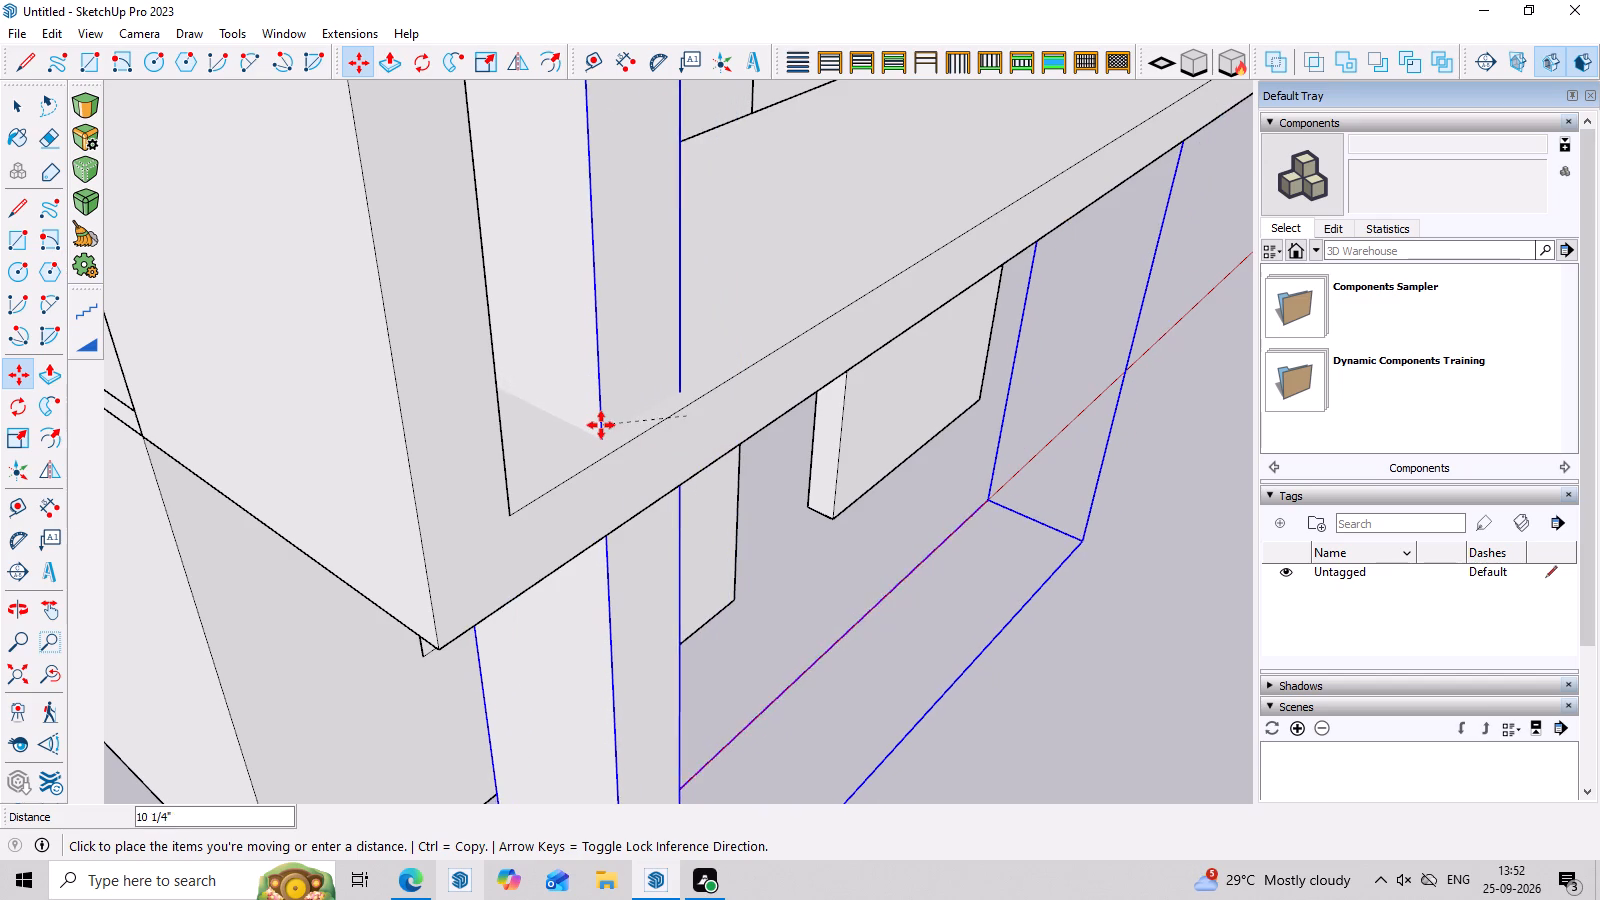
{"action": "left_click", "coordinate": [606, 431]}
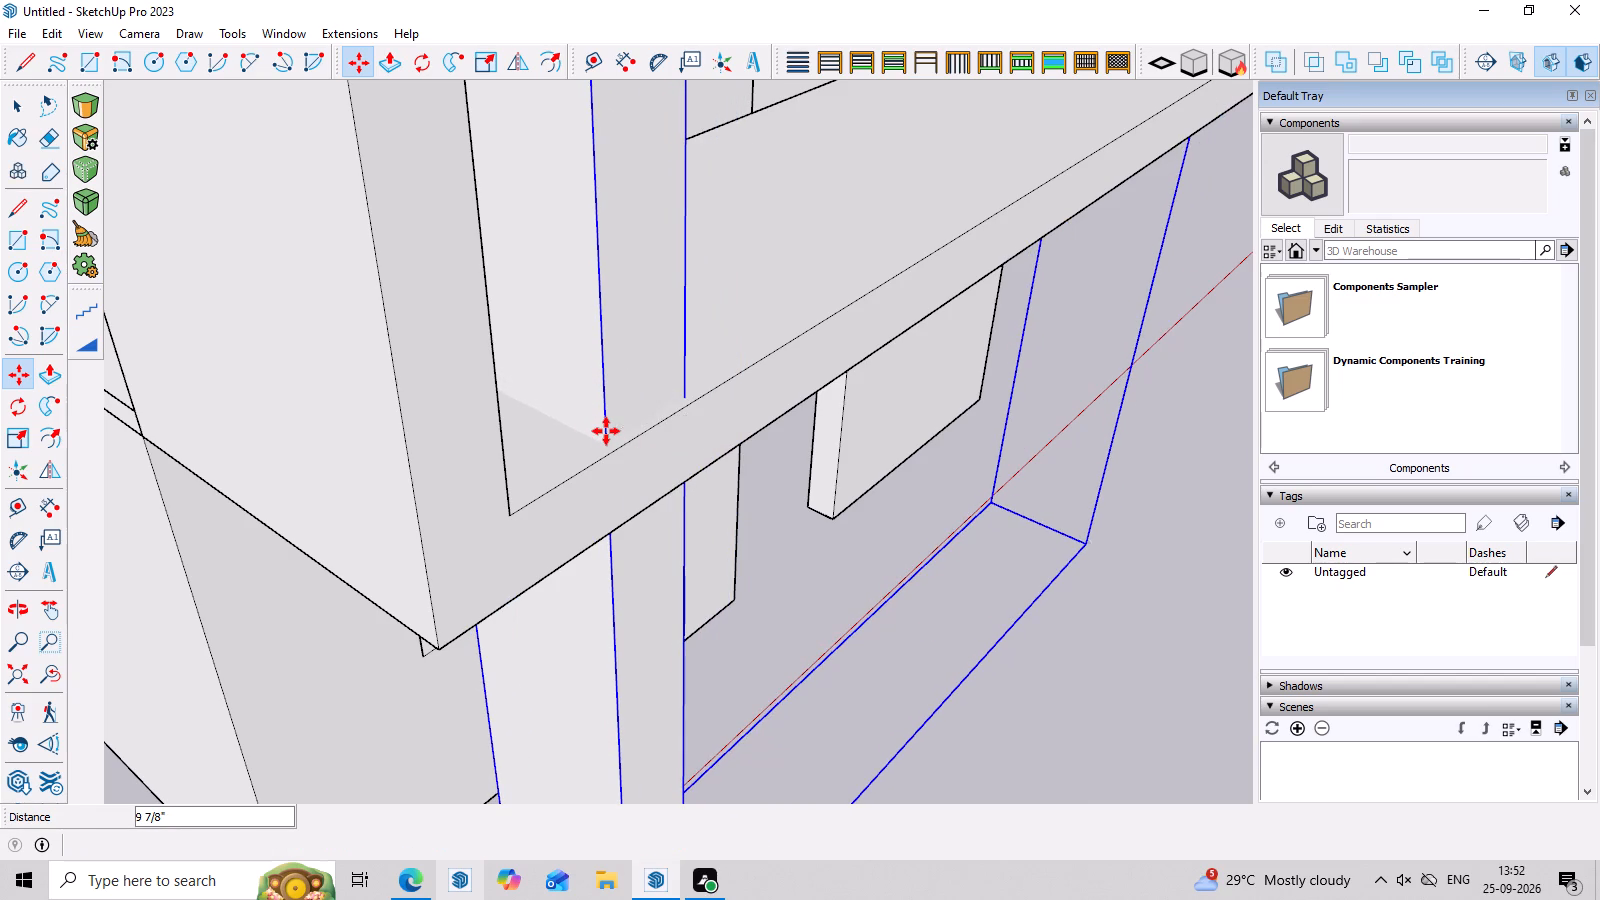
Push the left jamb of the balcony-level left window inward, toward the door, so the opening clears the tall frame's post.
{"action": "middle_click_drag", "start_coordinate": [851, 521], "coordinate": [570, 450]}
{"action": "scroll", "coordinate": [555, 442], "scroll_direction": "down", "scroll_amount": 16}
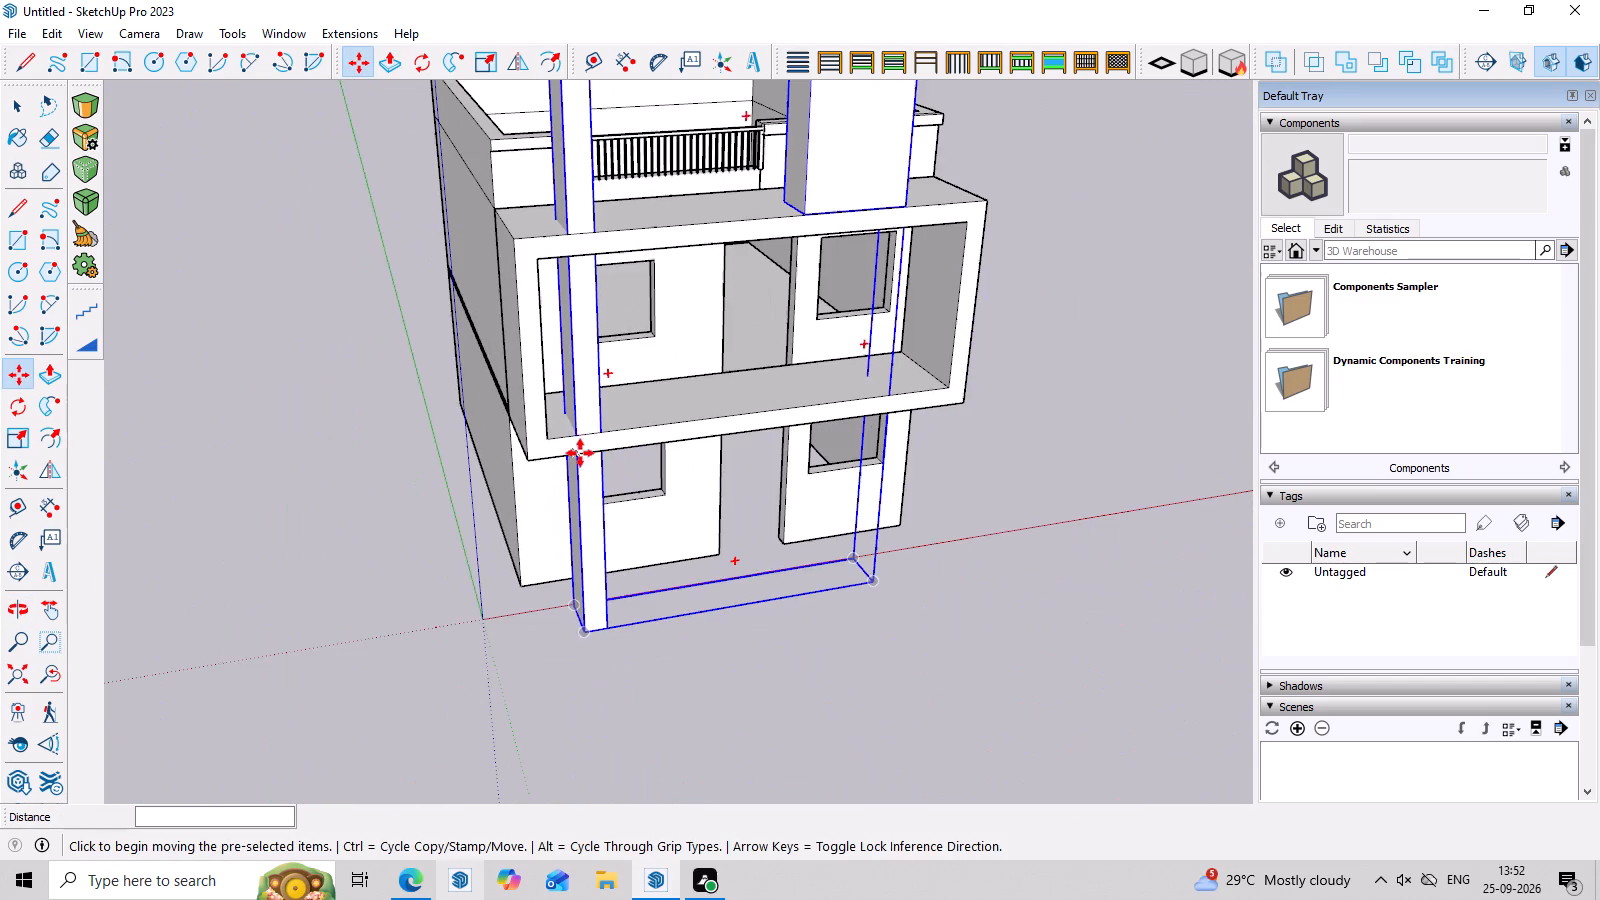
{"action": "middle_click_drag", "start_coordinate": [774, 576], "coordinate": [674, 401]}
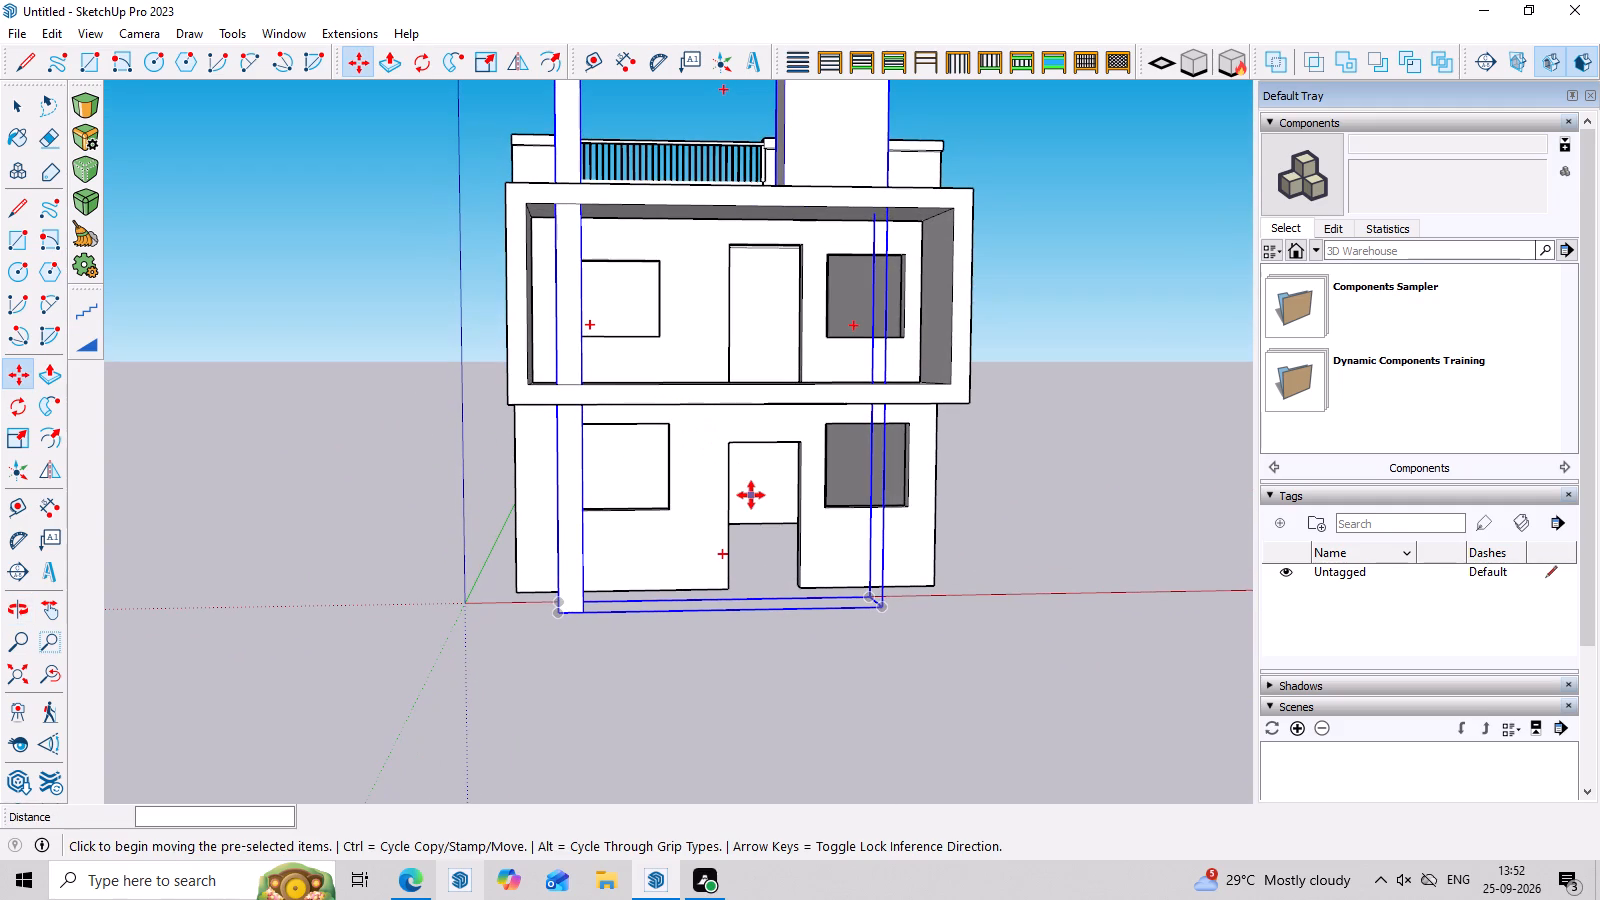
{"action": "middle_click_drag", "start_coordinate": [752, 525], "coordinate": [756, 566]}
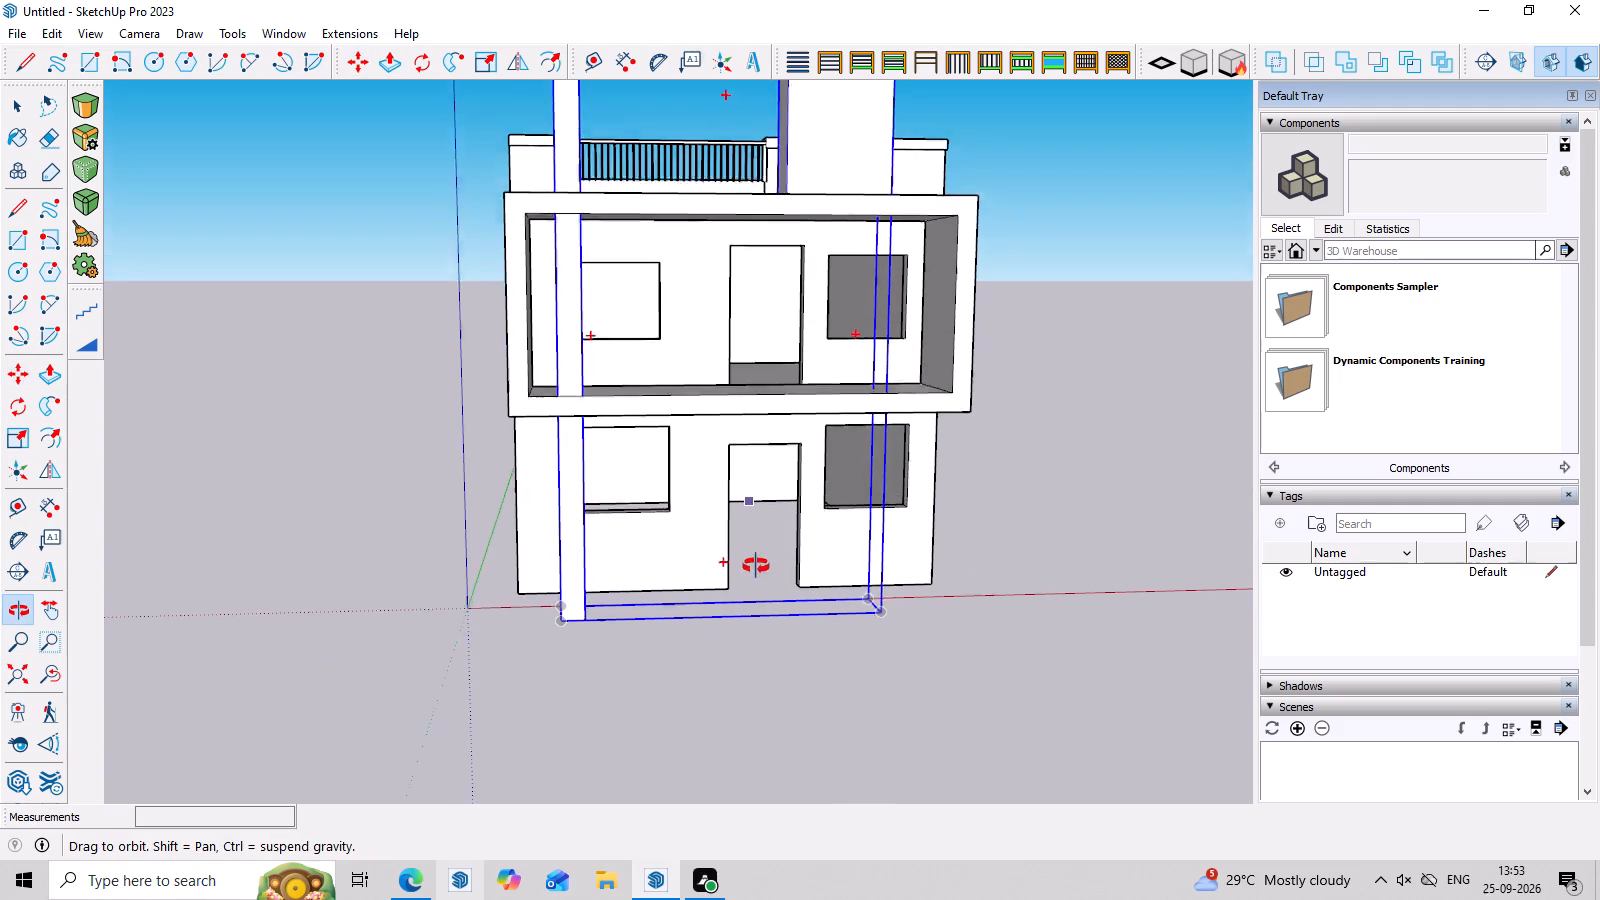
{"action": "middle_click_drag", "start_coordinate": [756, 566], "coordinate": [756, 569]}
{"action": "scroll", "coordinate": [657, 307], "scroll_direction": "up", "scroll_amount": 6}
{"action": "key", "text": "space"}
{"action": "middle_click_drag", "start_coordinate": [650, 318], "coordinate": [646, 398]}
{"action": "scroll", "coordinate": [646, 398], "scroll_direction": "up", "scroll_amount": 3}
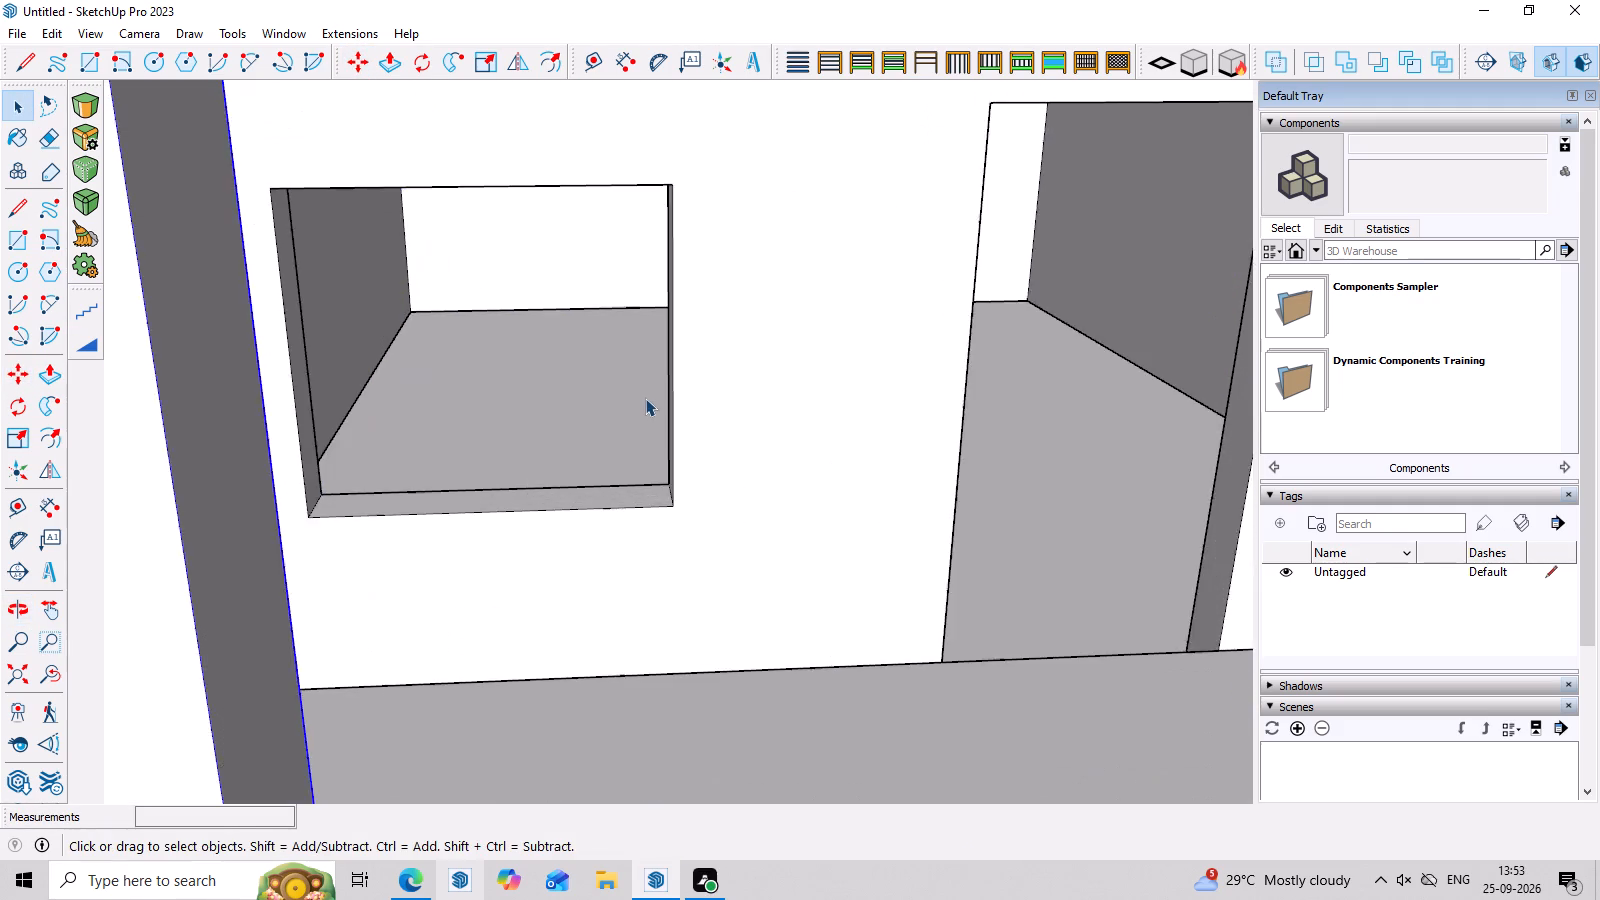
{"action": "scroll", "coordinate": [646, 398], "scroll_direction": "up", "scroll_amount": 2}
{"action": "middle_click_drag", "start_coordinate": [692, 418], "coordinate": [743, 410]}
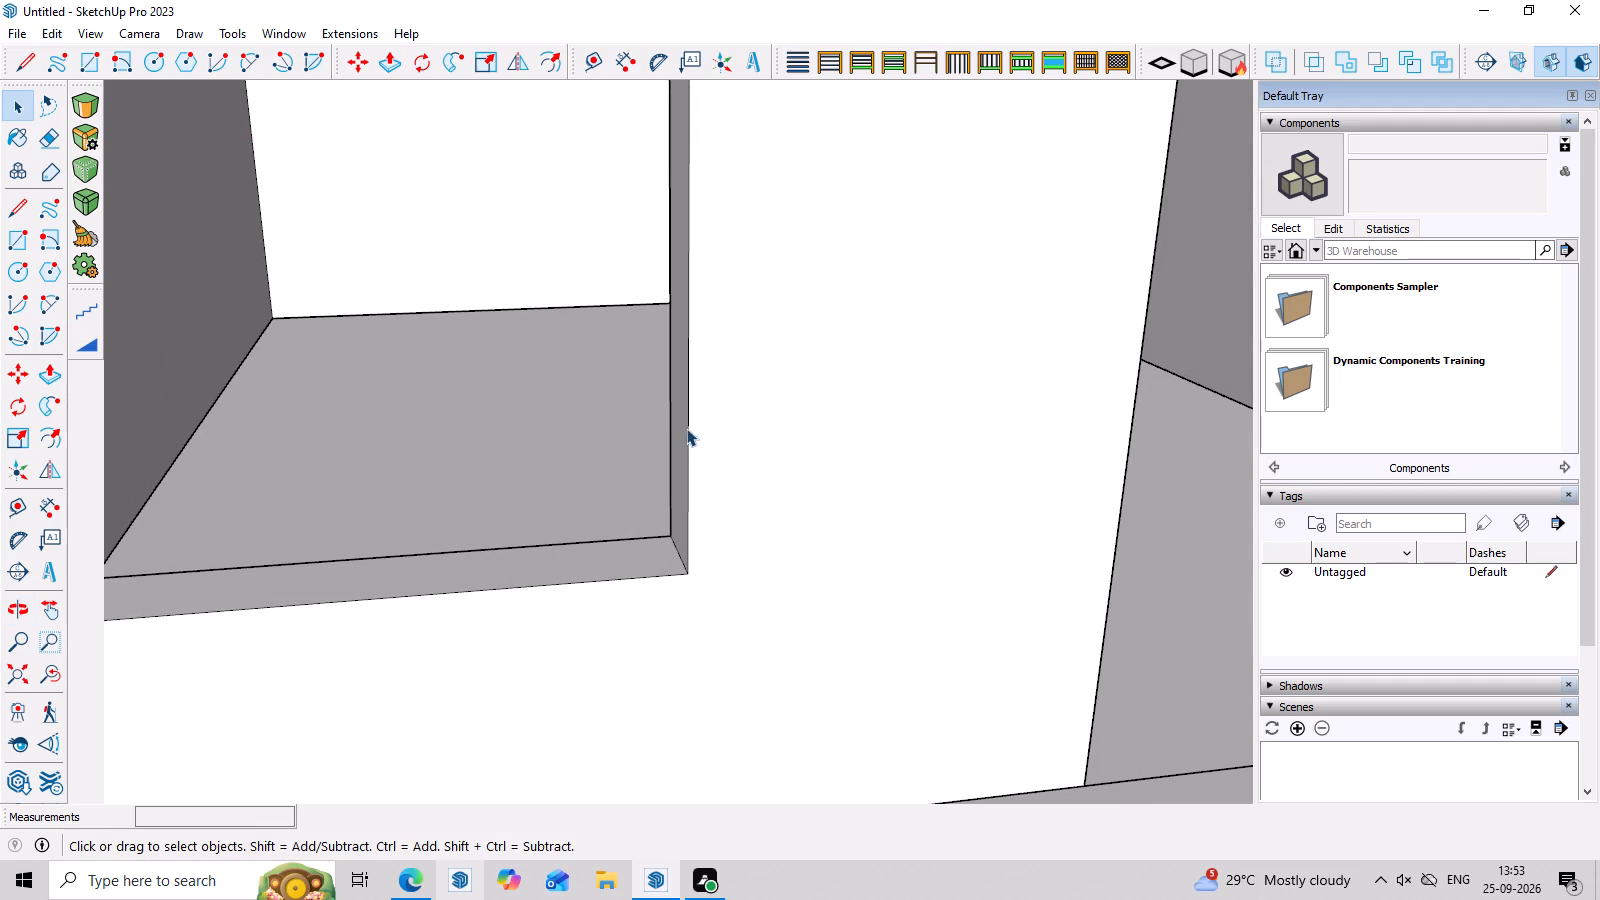
{"action": "left_click", "coordinate": [679, 432]}
{"action": "scroll", "coordinate": [698, 474], "scroll_direction": "down", "scroll_amount": 5}
{"action": "middle_click_drag", "start_coordinate": [693, 495], "coordinate": [659, 501]}
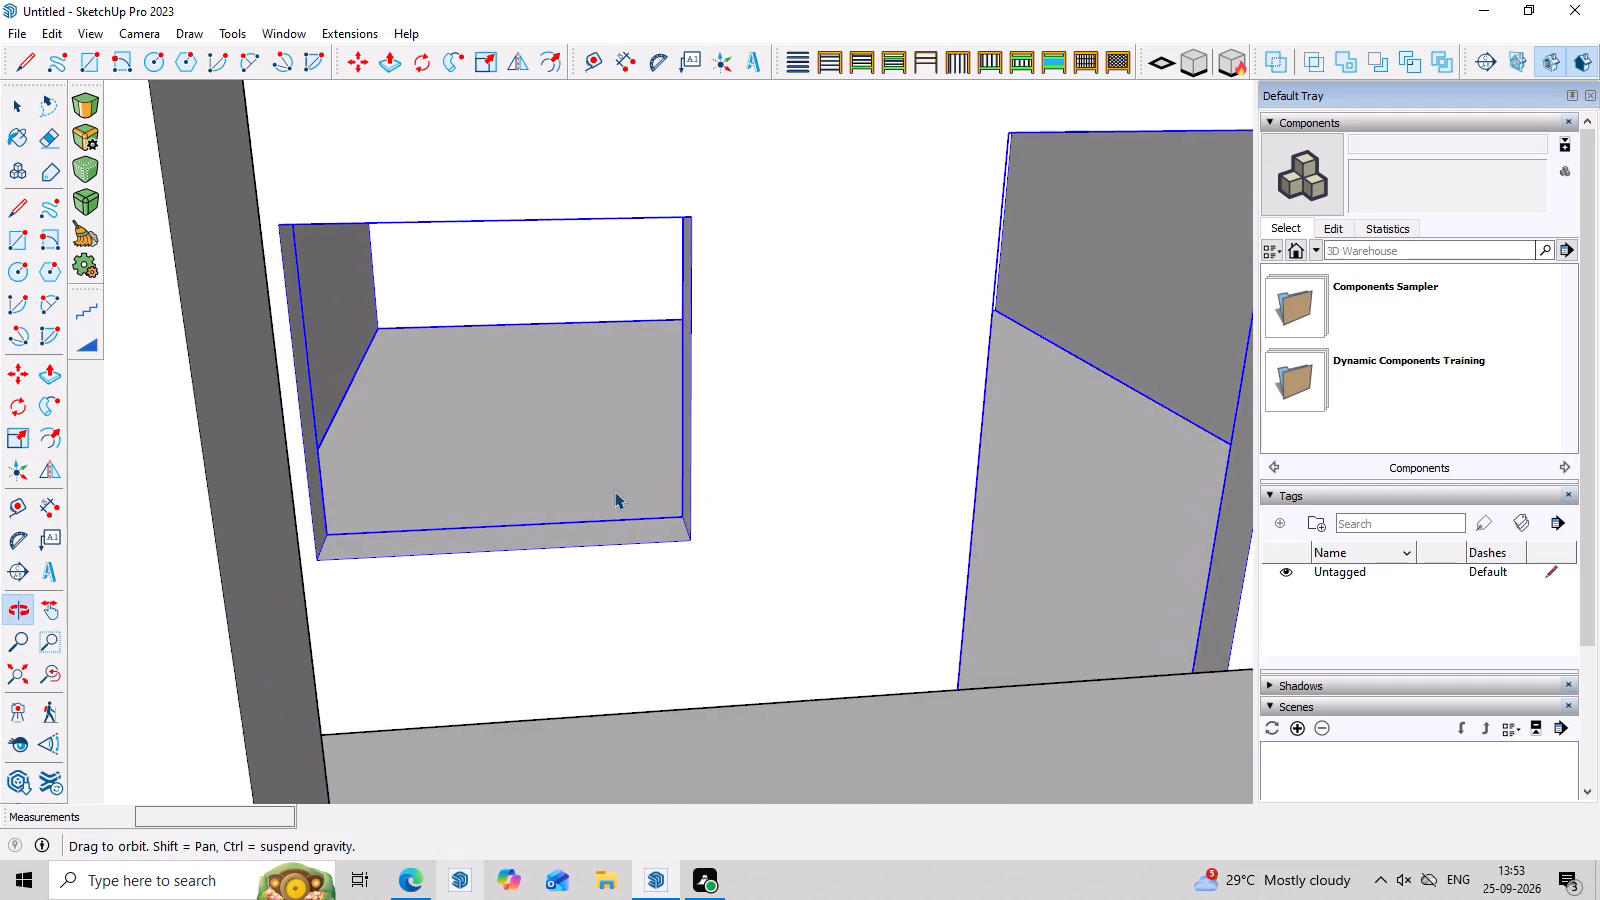
{"action": "scroll", "coordinate": [474, 469], "scroll_direction": "up", "scroll_amount": 3}
{"action": "left_click", "coordinate": [183, 472]}
{"action": "triple_click", "coordinate": [161, 487]}
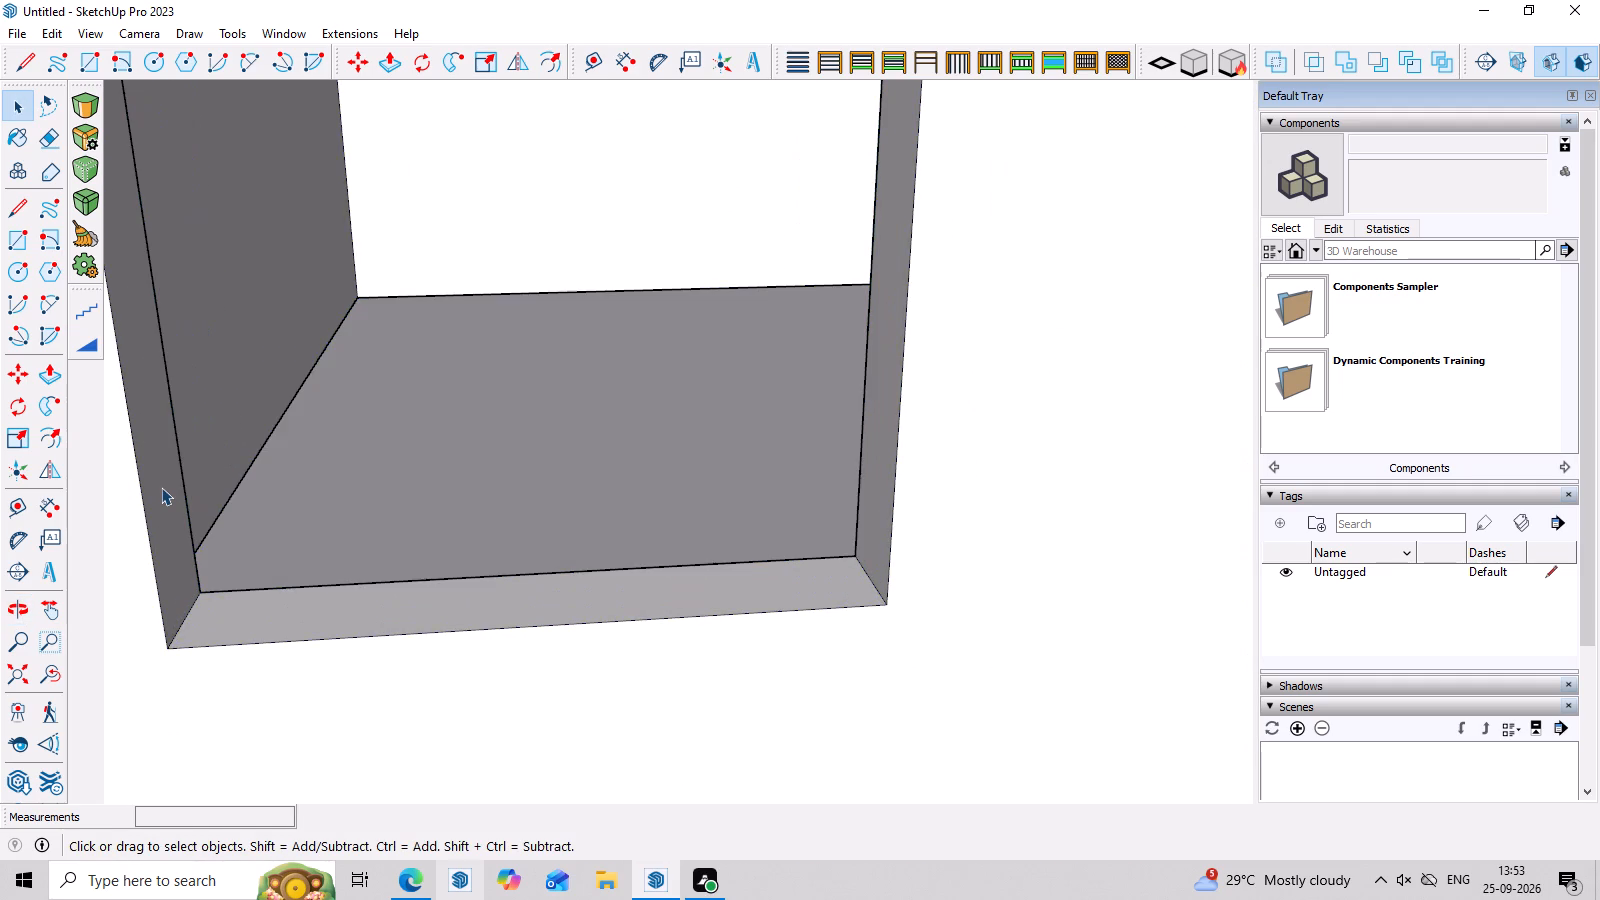
{"action": "left_click", "coordinate": [161, 487]}
{"action": "double_click", "coordinate": [161, 502]}
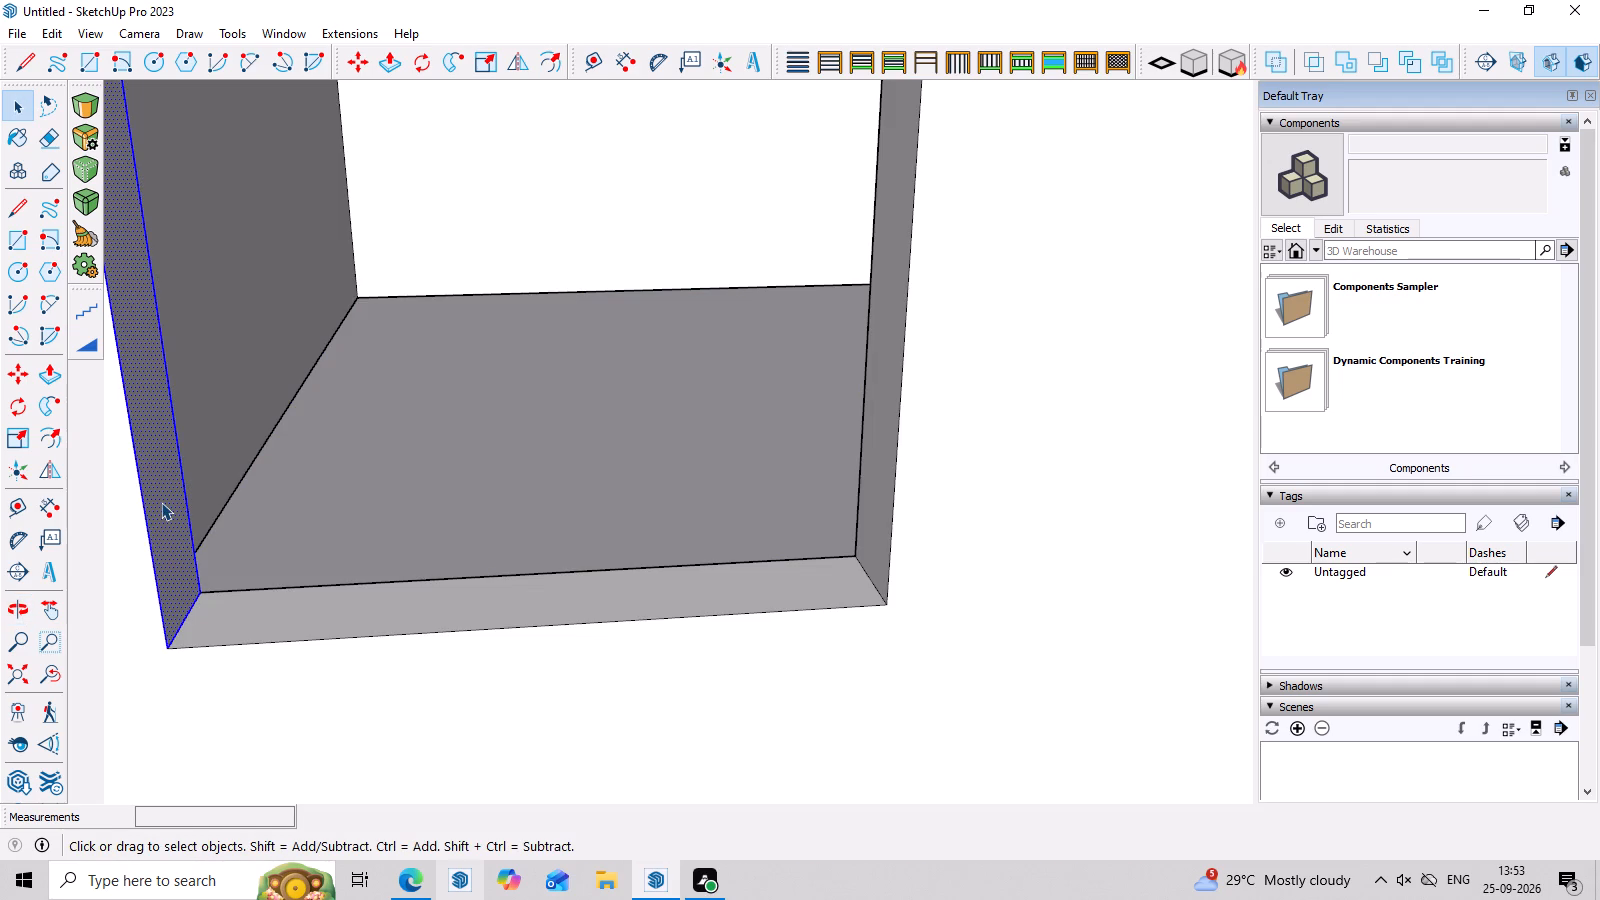
{"action": "key", "text": "p"}
{"action": "left_click", "coordinate": [171, 511]}
{"action": "left_click", "coordinate": [357, 534]}
Push the right jamb of the same balcony-level window about 1' 11 3/16" toward the door, and finish editing that wall group.
{"action": "middle_click_drag", "start_coordinate": [750, 598], "coordinate": [852, 606]}
{"action": "key", "text": "space"}
{"action": "double_click", "coordinate": [873, 496]}
{"action": "key", "text": "p"}
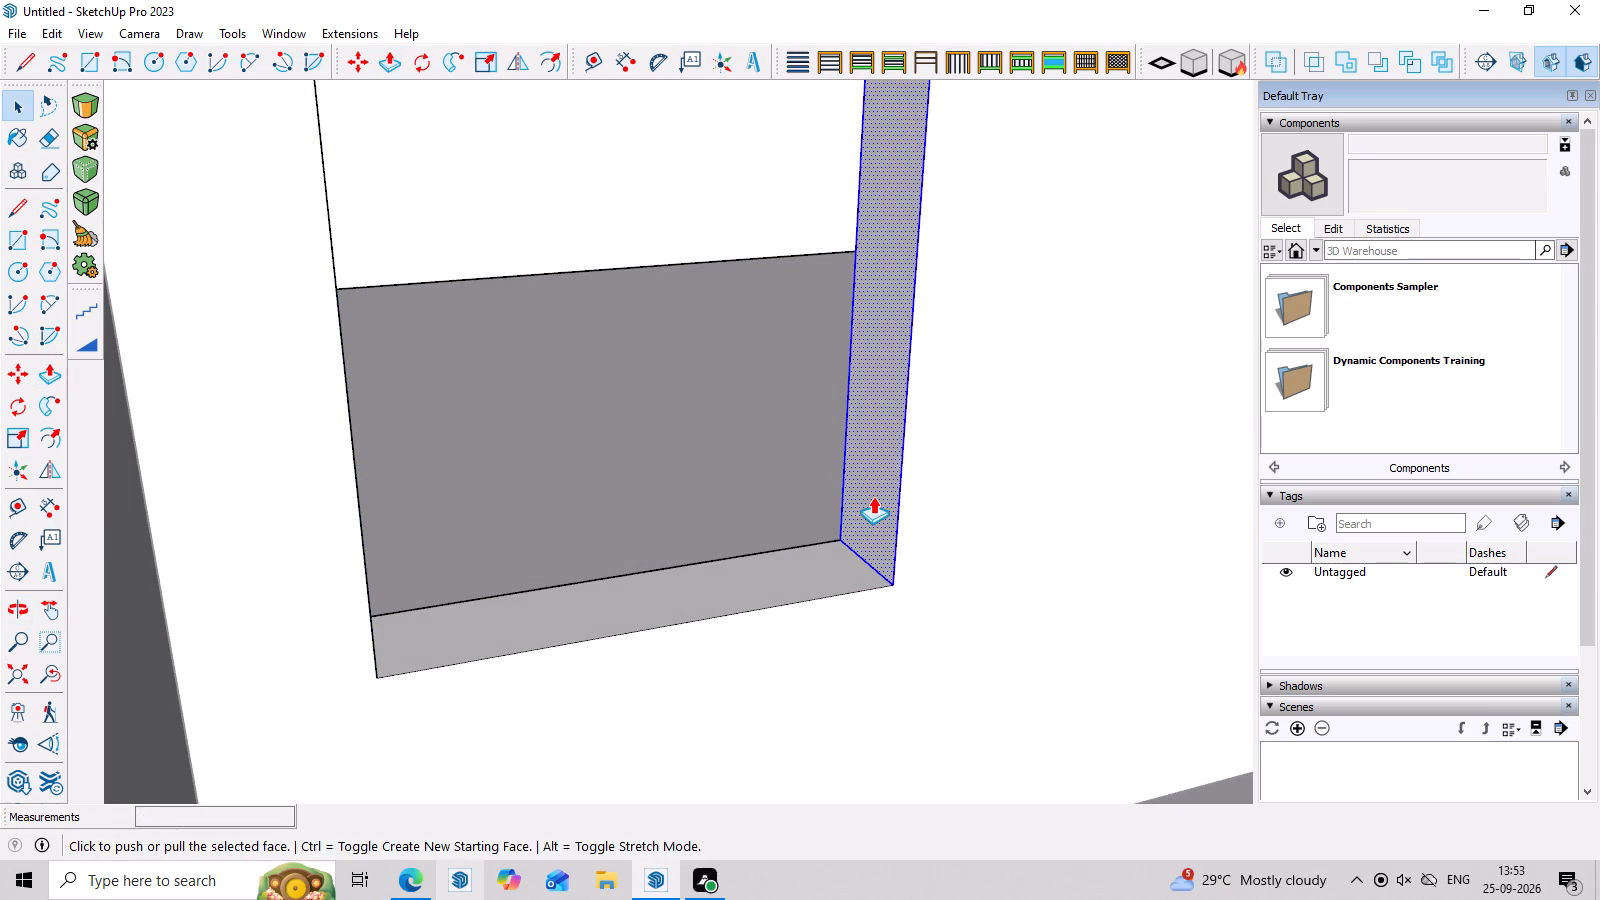
{"action": "left_click", "coordinate": [873, 496]}
{"action": "scroll", "coordinate": [1004, 469], "scroll_direction": "down", "scroll_amount": 7}
{"action": "middle_click_drag", "start_coordinate": [1009, 476], "coordinate": [851, 338]}
{"action": "left_click", "coordinate": [1144, 395]}
{"action": "scroll", "coordinate": [1015, 558], "scroll_direction": "down", "scroll_amount": 2}
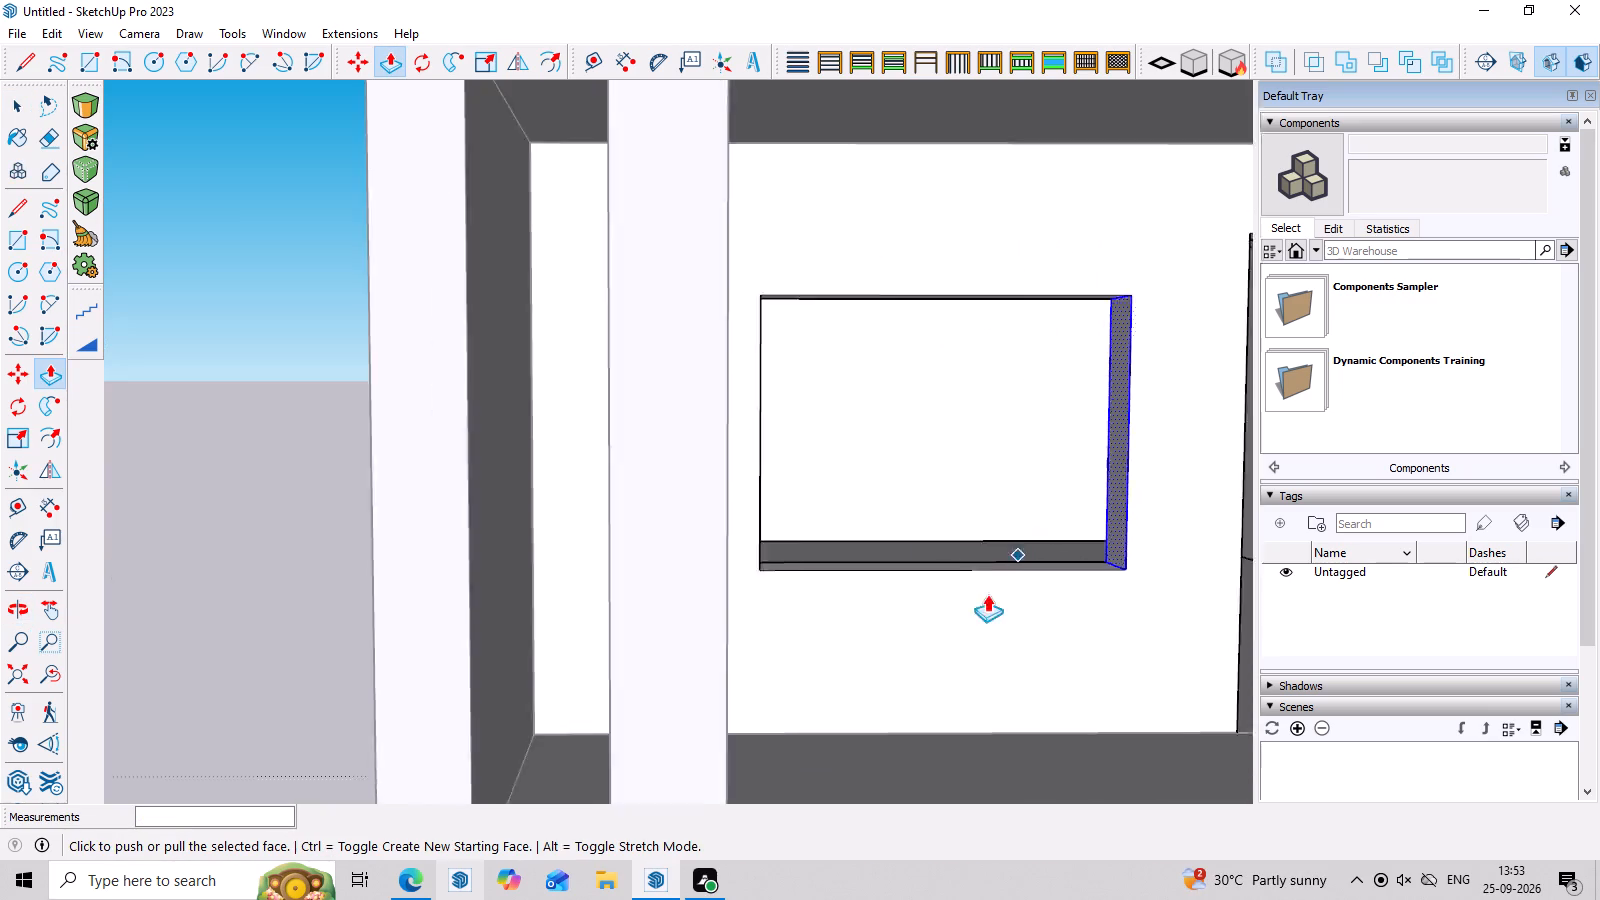
{"action": "scroll", "coordinate": [987, 594], "scroll_direction": "down", "scroll_amount": 7}
{"action": "middle_click_drag", "start_coordinate": [927, 649], "coordinate": [856, 527]}
{"action": "scroll", "coordinate": [808, 521], "scroll_direction": "down", "scroll_amount": 13}
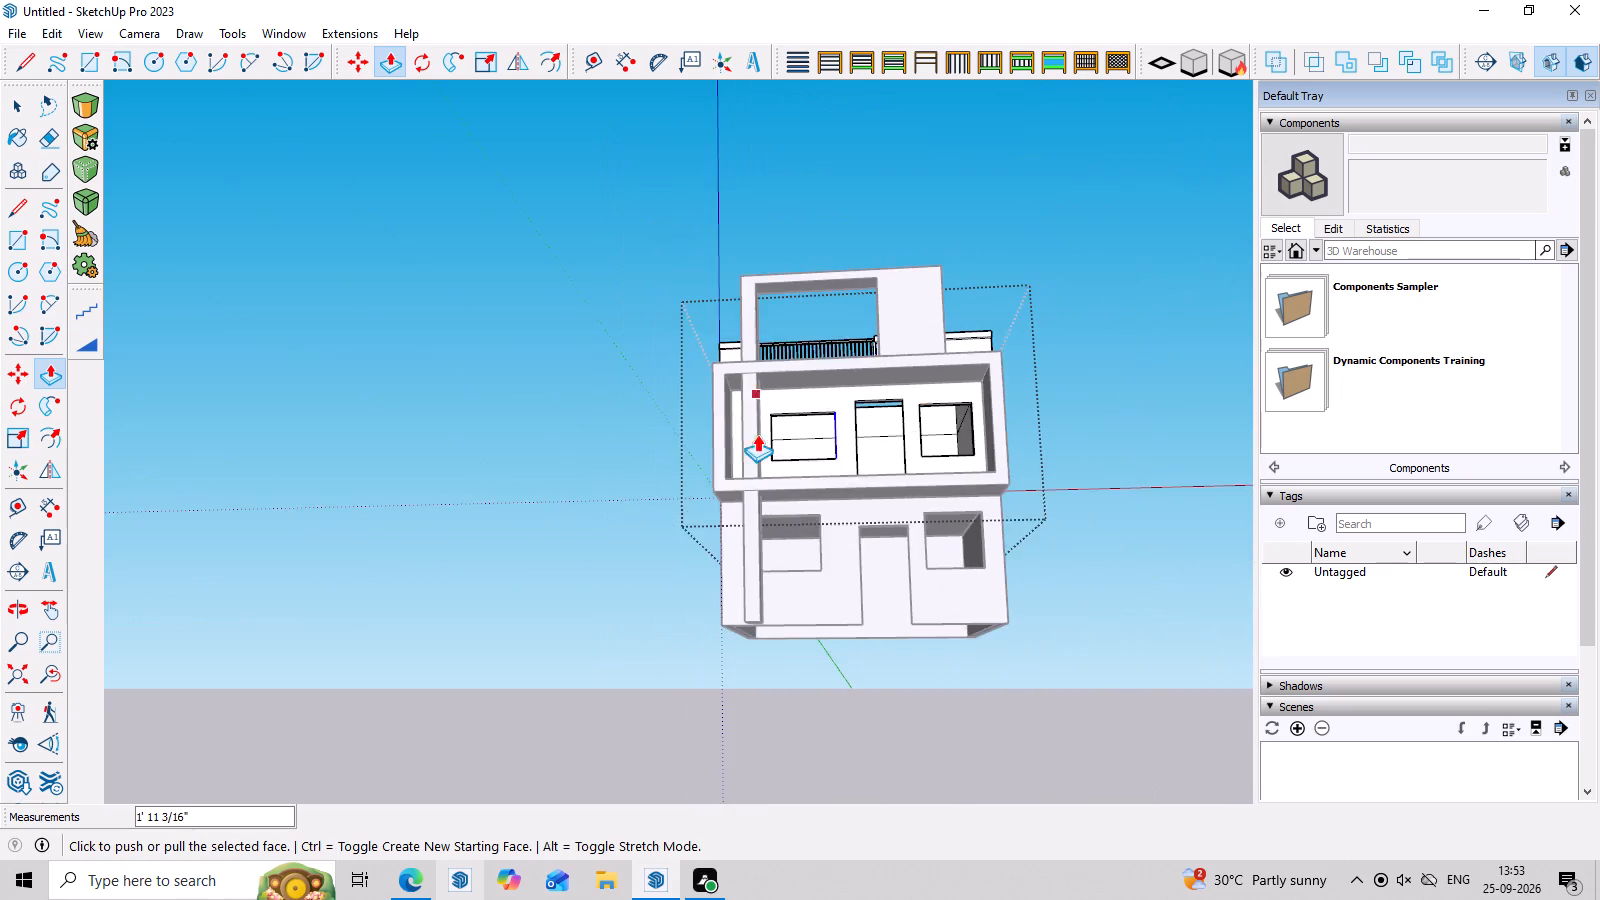
{"action": "middle_click_drag", "start_coordinate": [757, 453], "coordinate": [762, 622]}
{"action": "scroll", "coordinate": [1136, 405], "scroll_direction": "up", "scroll_amount": 7}
{"action": "middle_click_drag", "start_coordinate": [1071, 478], "coordinate": [1167, 416]}
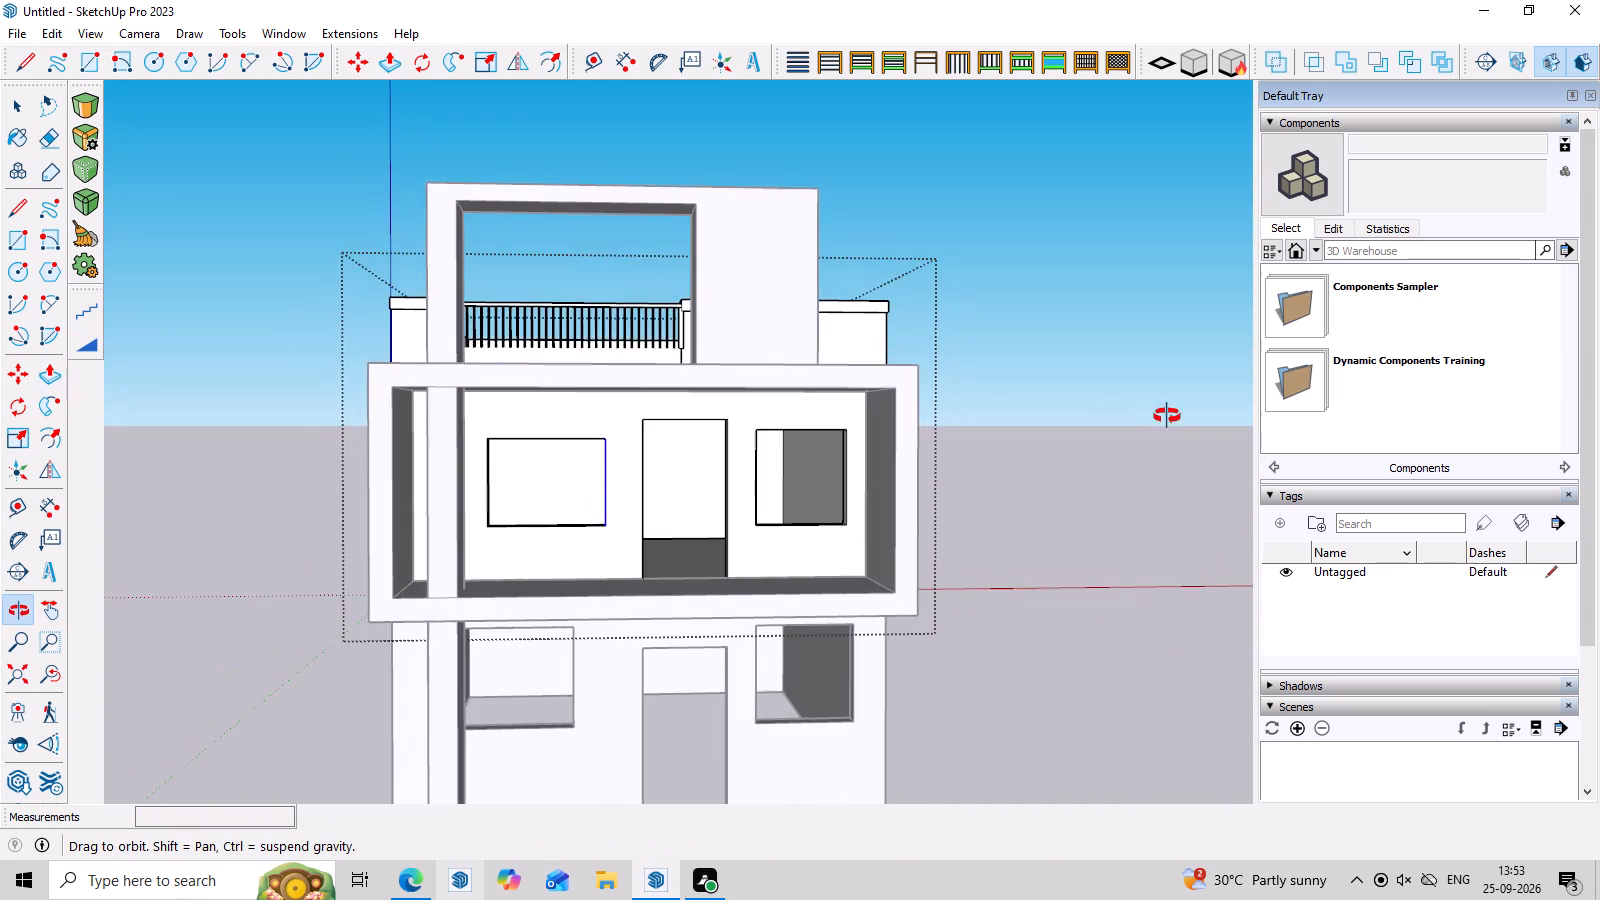
{"action": "middle_click_drag", "start_coordinate": [1167, 416], "coordinate": [1143, 386]}
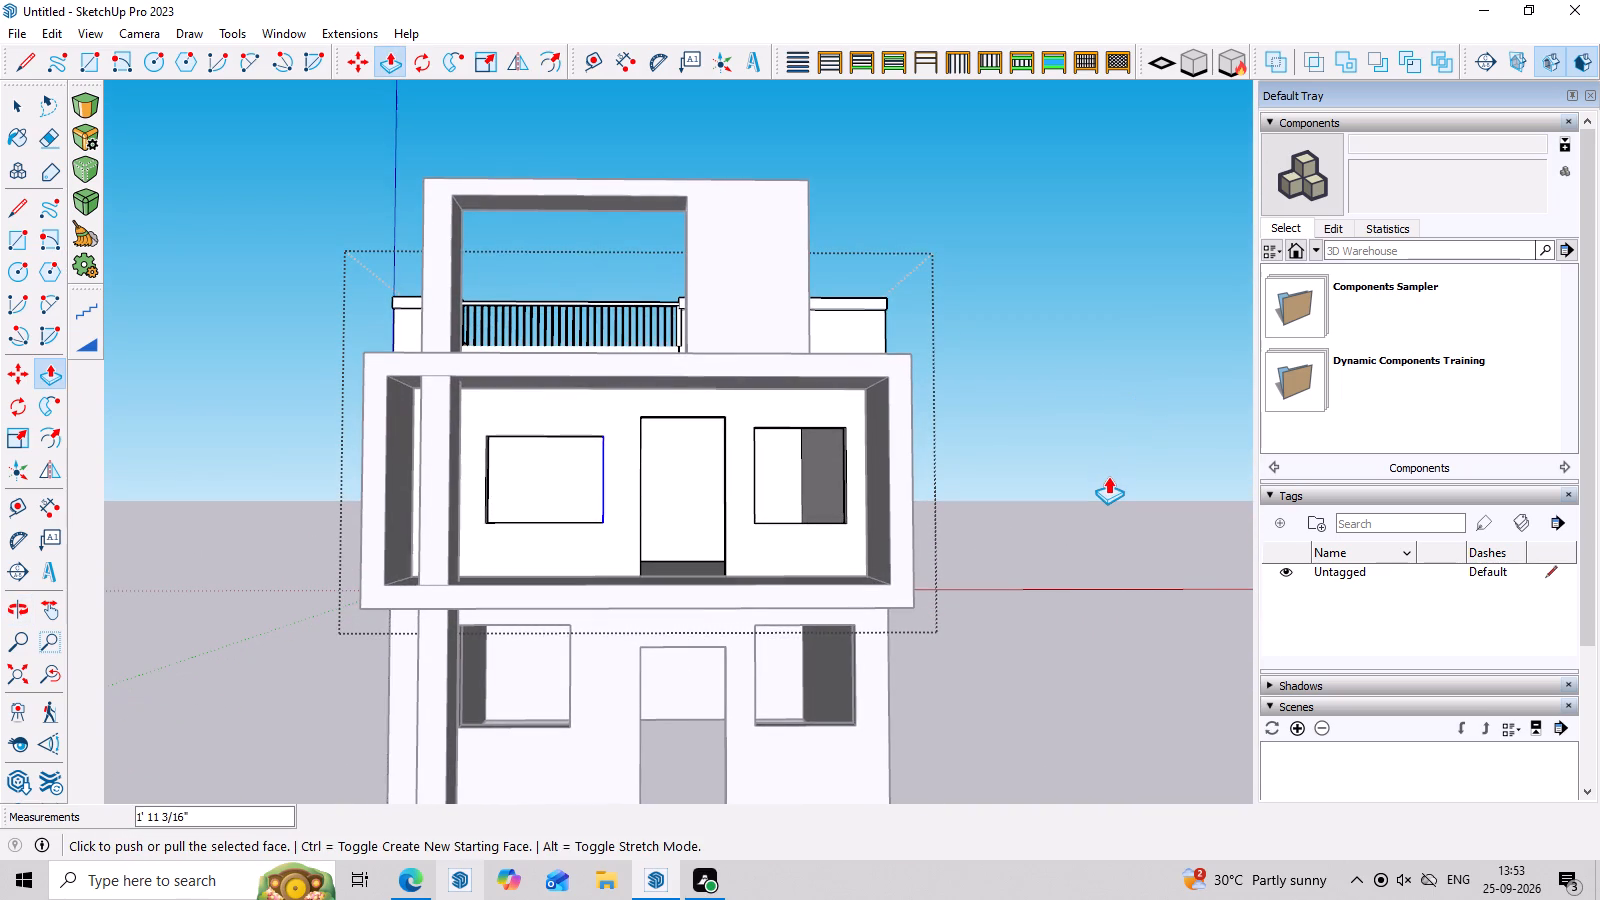
{"action": "key", "text": "space"}
{"action": "left_click", "coordinate": [1105, 476]}
Push the right jamb of the ground-floor left window about 1' 1" toward the entrance door.
{"action": "middle_click_drag", "start_coordinate": [1020, 581], "coordinate": [1031, 452]}
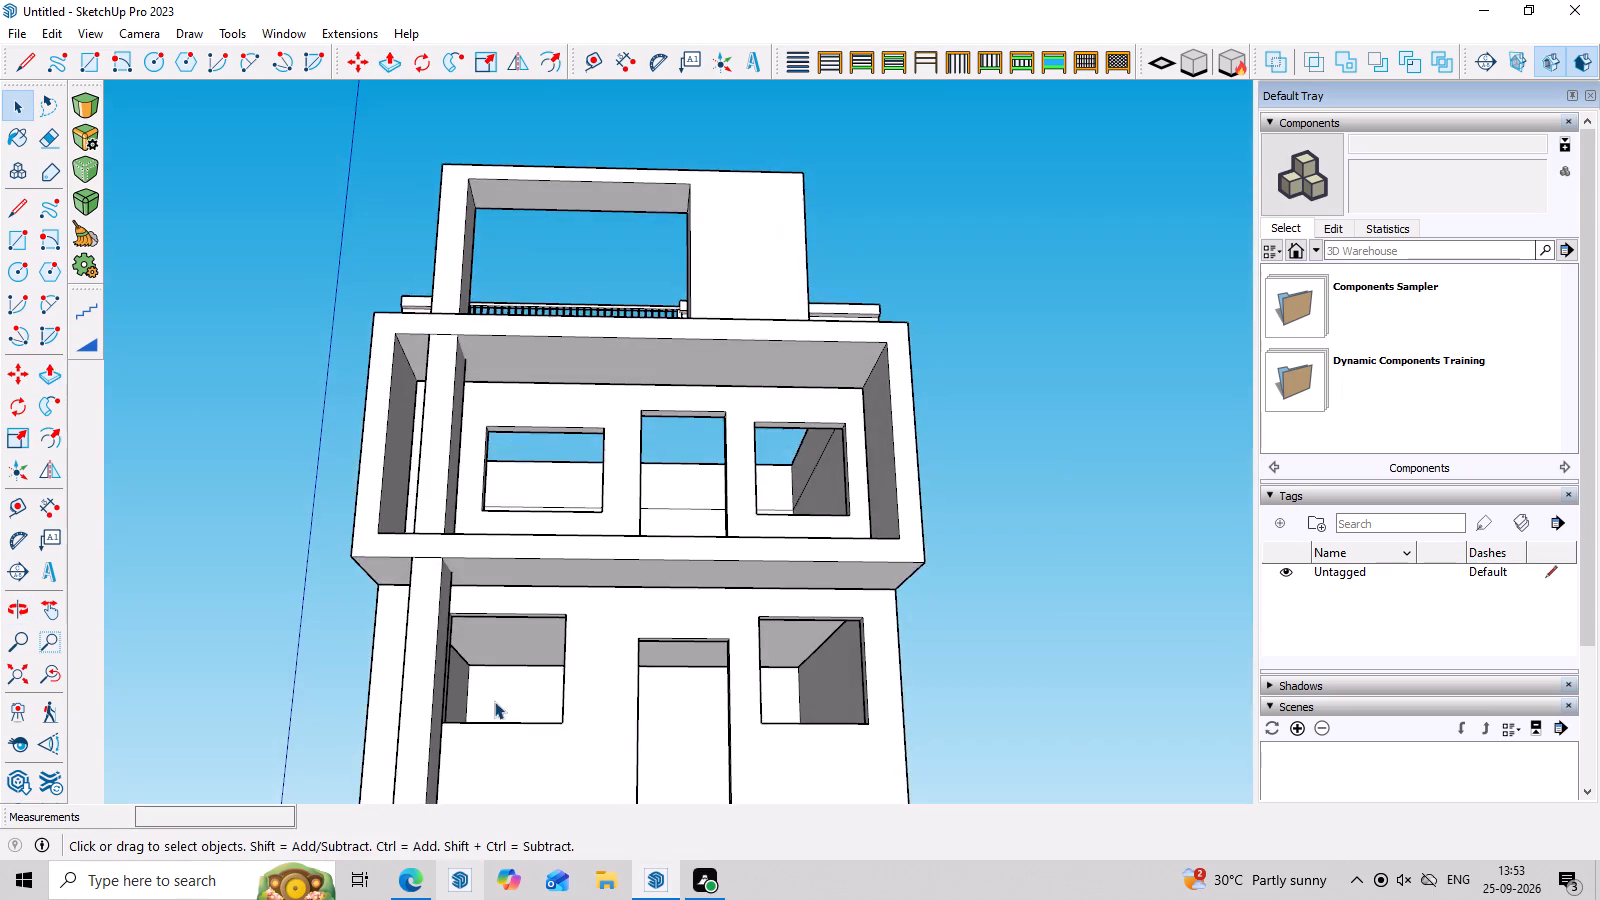
{"action": "scroll", "coordinate": [491, 702], "scroll_direction": "up", "scroll_amount": 7}
{"action": "middle_click_drag", "start_coordinate": [721, 733], "coordinate": [717, 750]}
{"action": "scroll", "coordinate": [686, 630], "scroll_direction": "down", "scroll_amount": 3}
{"action": "middle_click_drag", "start_coordinate": [697, 660], "coordinate": [699, 694]}
{"action": "scroll", "coordinate": [707, 681], "scroll_direction": "up", "scroll_amount": 3}
{"action": "middle_click_drag", "start_coordinate": [730, 666], "coordinate": [749, 690]}
{"action": "scroll", "coordinate": [812, 672], "scroll_direction": "up", "scroll_amount": 2}
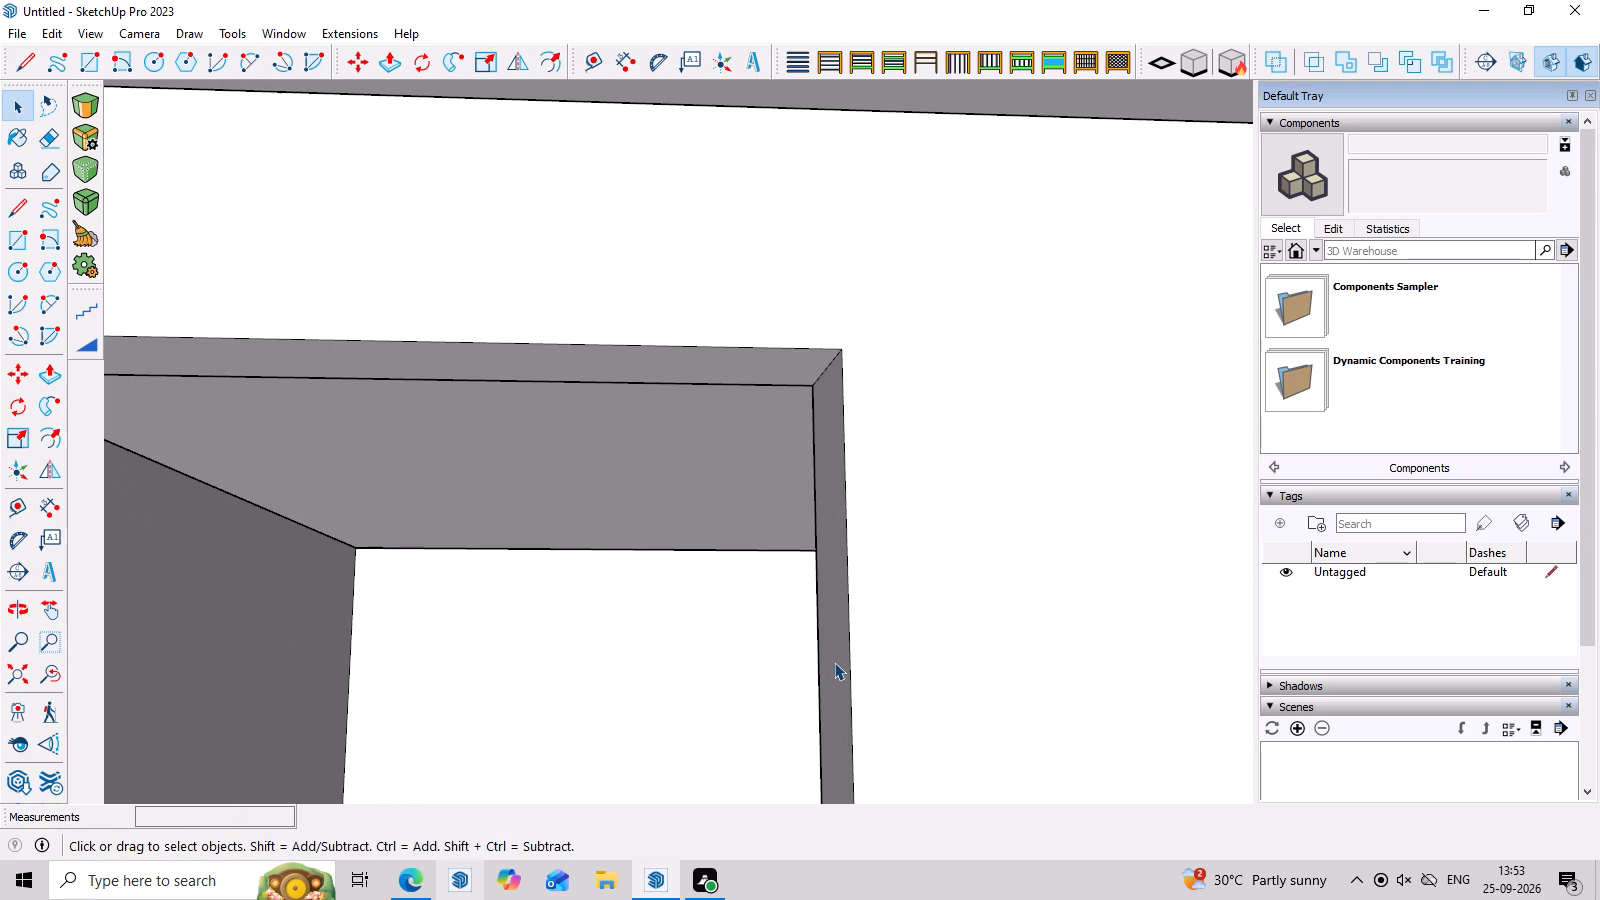
{"action": "left_click", "coordinate": [834, 662]}
{"action": "triple_click", "coordinate": [834, 662]}
{"action": "double_click", "coordinate": [834, 662]}
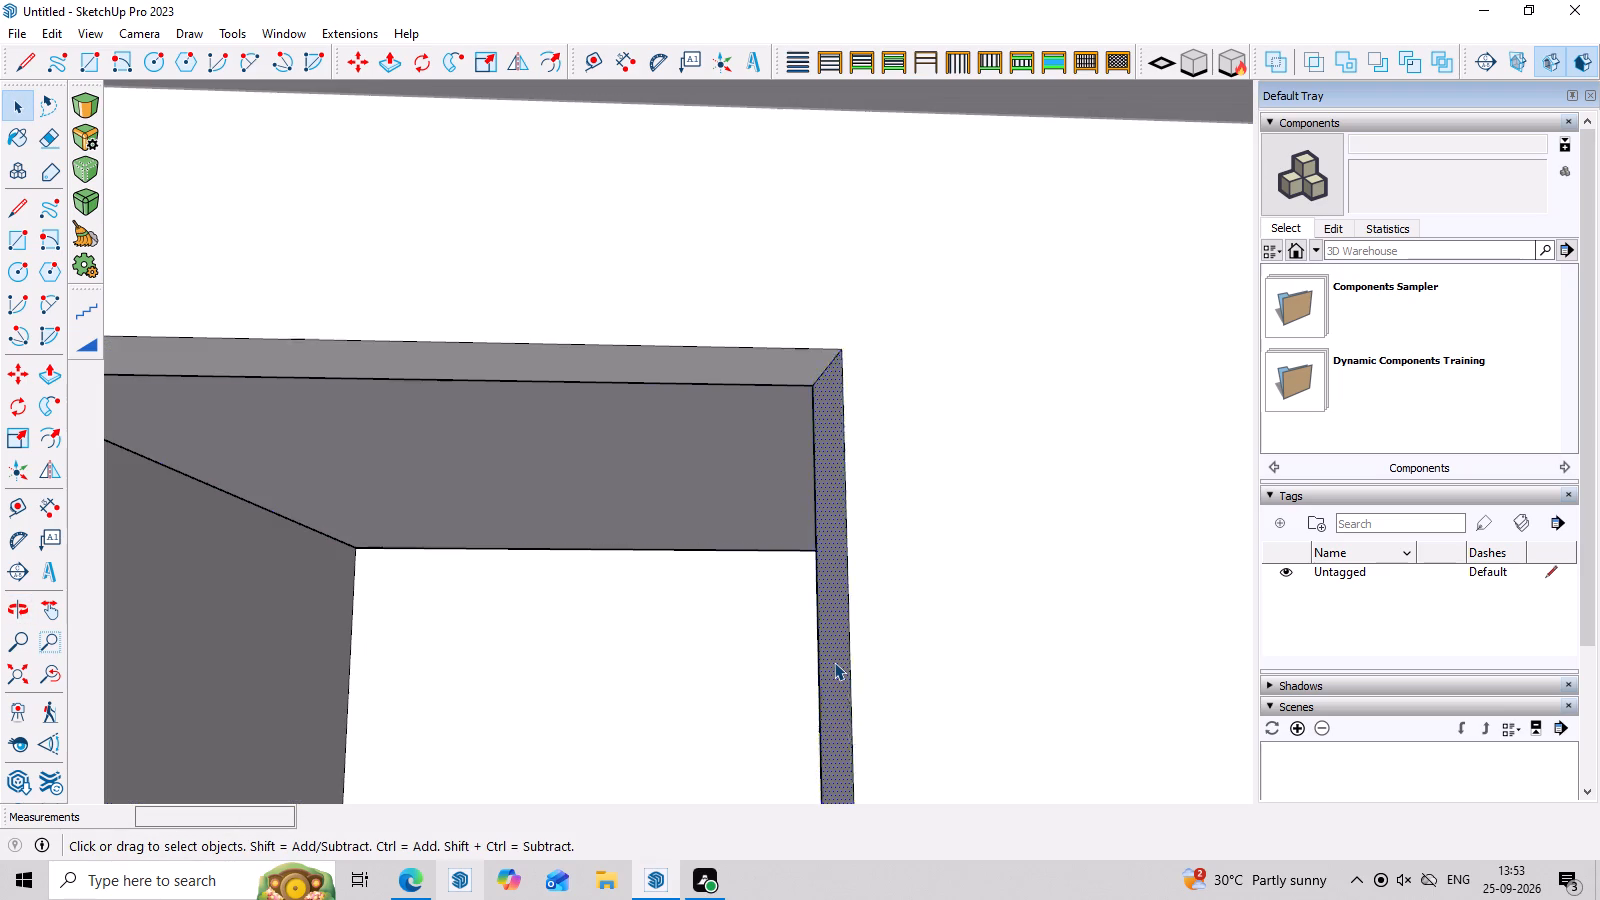
{"action": "key", "text": "p"}
{"action": "left_click", "coordinate": [826, 649]}
{"action": "scroll", "coordinate": [1040, 646], "scroll_direction": "down", "scroll_amount": 3}
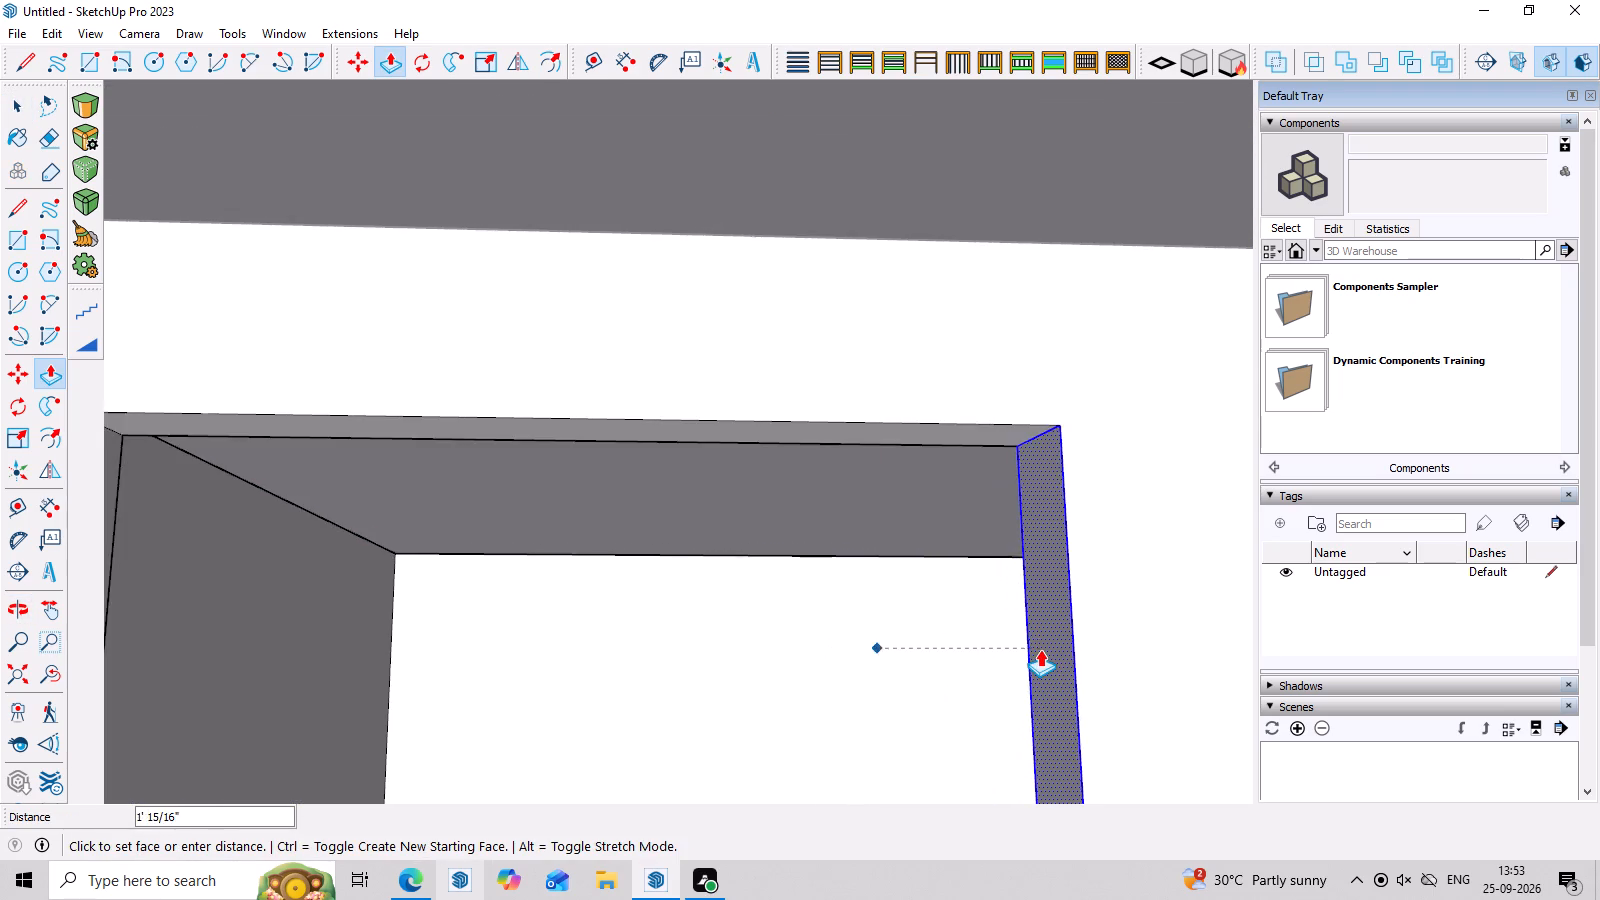
{"action": "scroll", "coordinate": [1040, 649], "scroll_direction": "down", "scroll_amount": 7}
{"action": "left_click", "coordinate": [1036, 657]}
Push the left jamb of the ground-floor left window 11 5/8" inward, and finish editing the ground-floor wall group.
{"action": "middle_click_drag", "start_coordinate": [996, 642], "coordinate": [958, 657]}
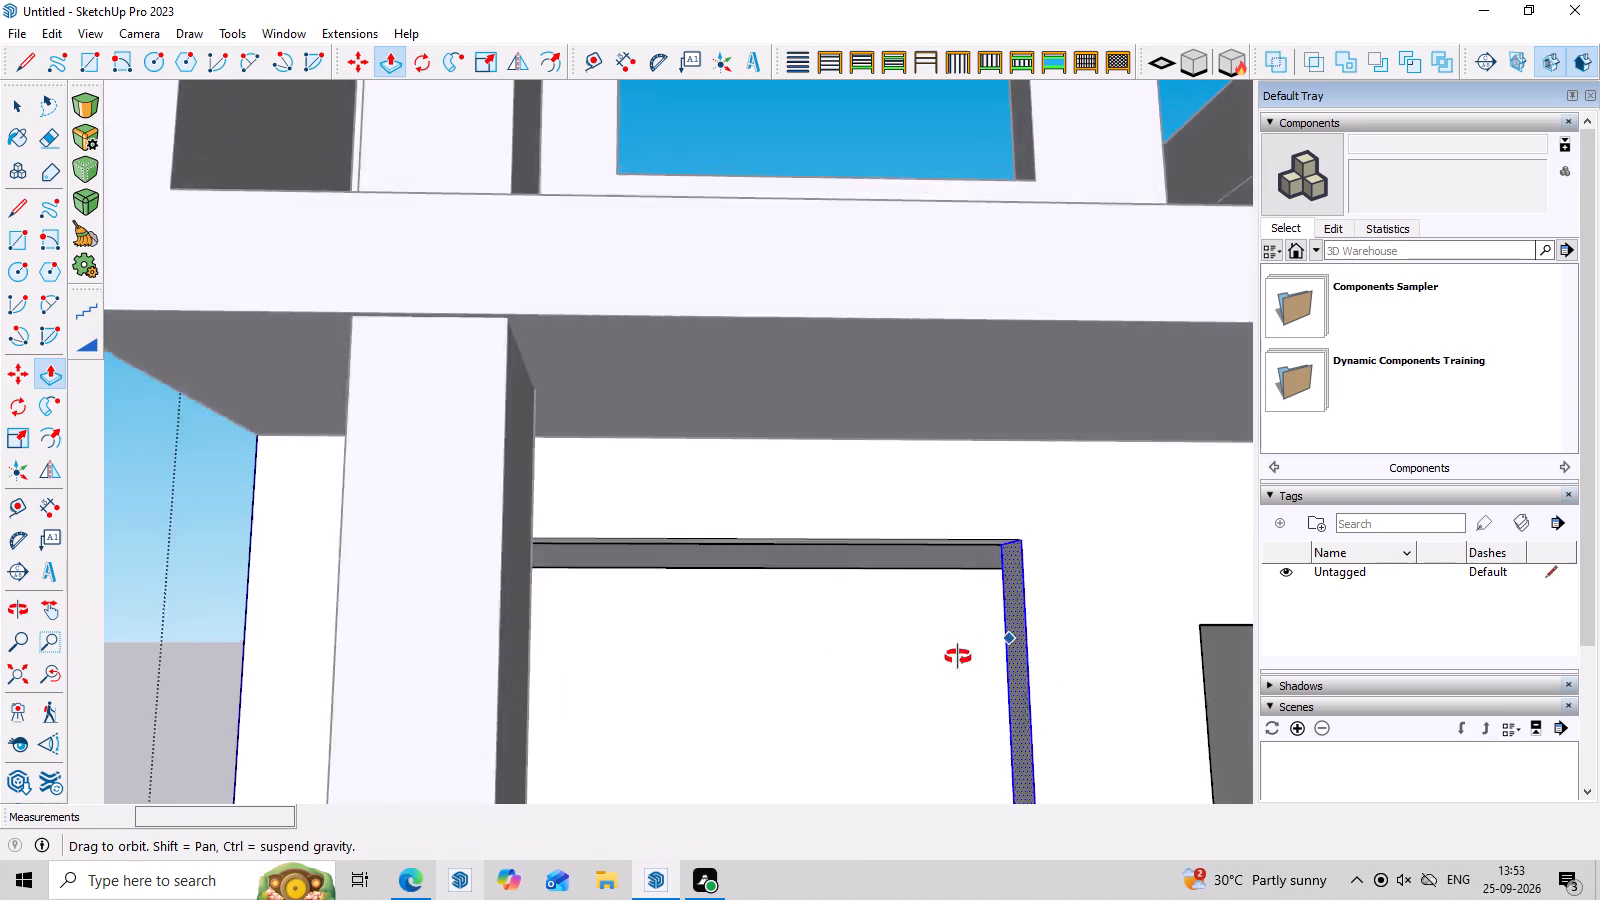
{"action": "middle_click_drag", "start_coordinate": [958, 657], "coordinate": [901, 670]}
{"action": "scroll", "coordinate": [426, 619], "scroll_direction": "down", "scroll_amount": 1}
{"action": "key", "text": "space"}
{"action": "left_click", "coordinate": [375, 656]}
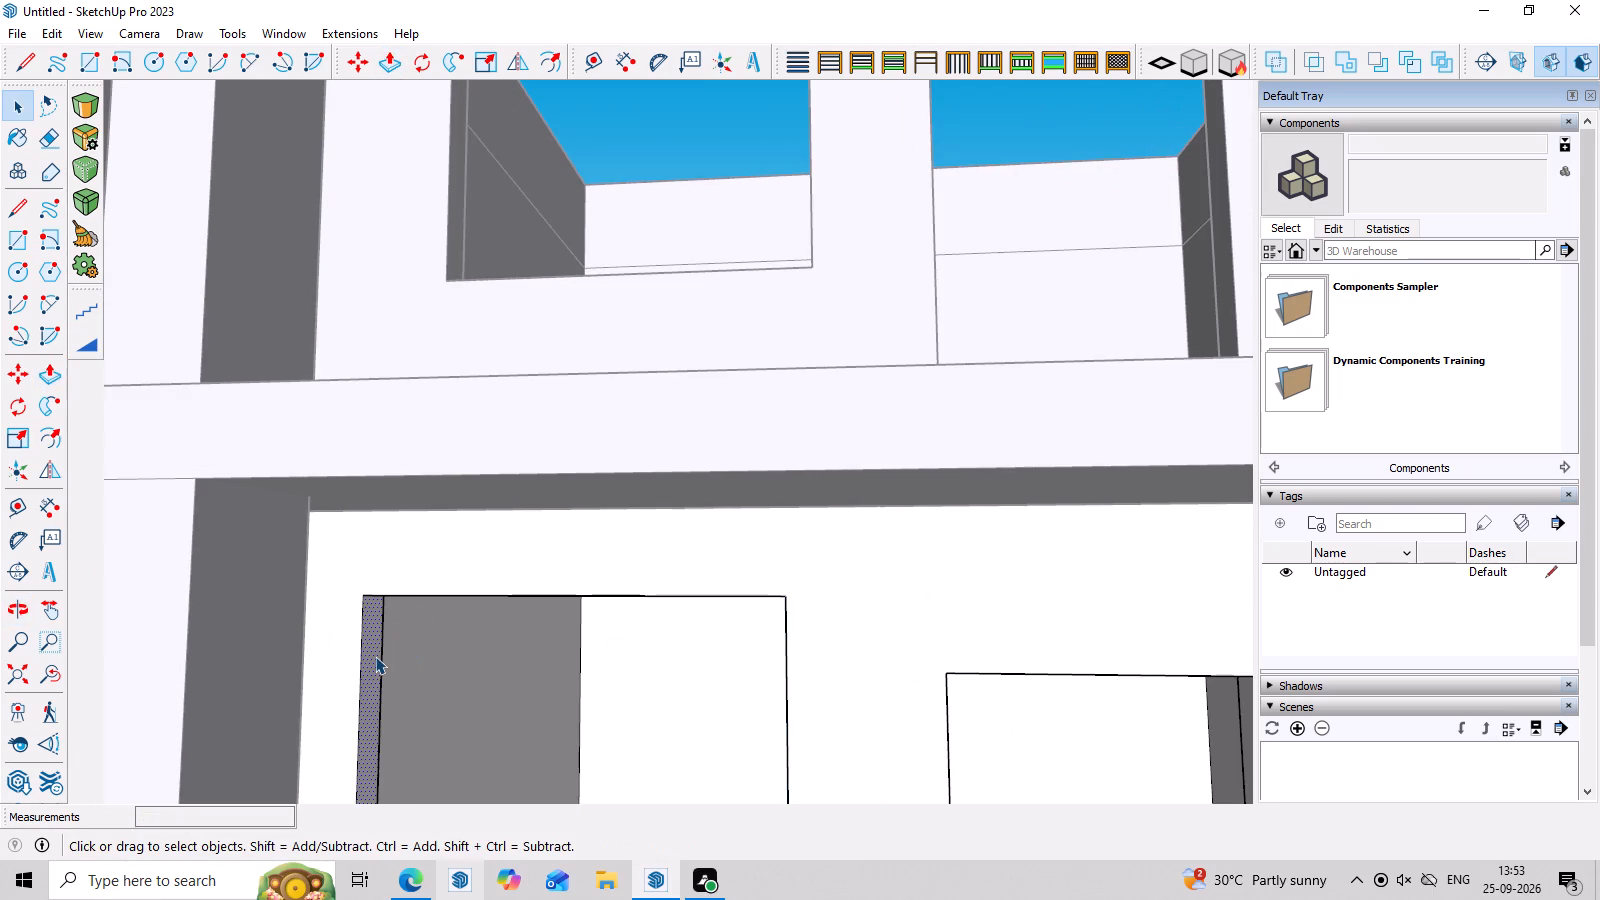
{"action": "key", "text": "p"}
{"action": "left_click", "coordinate": [375, 656]}
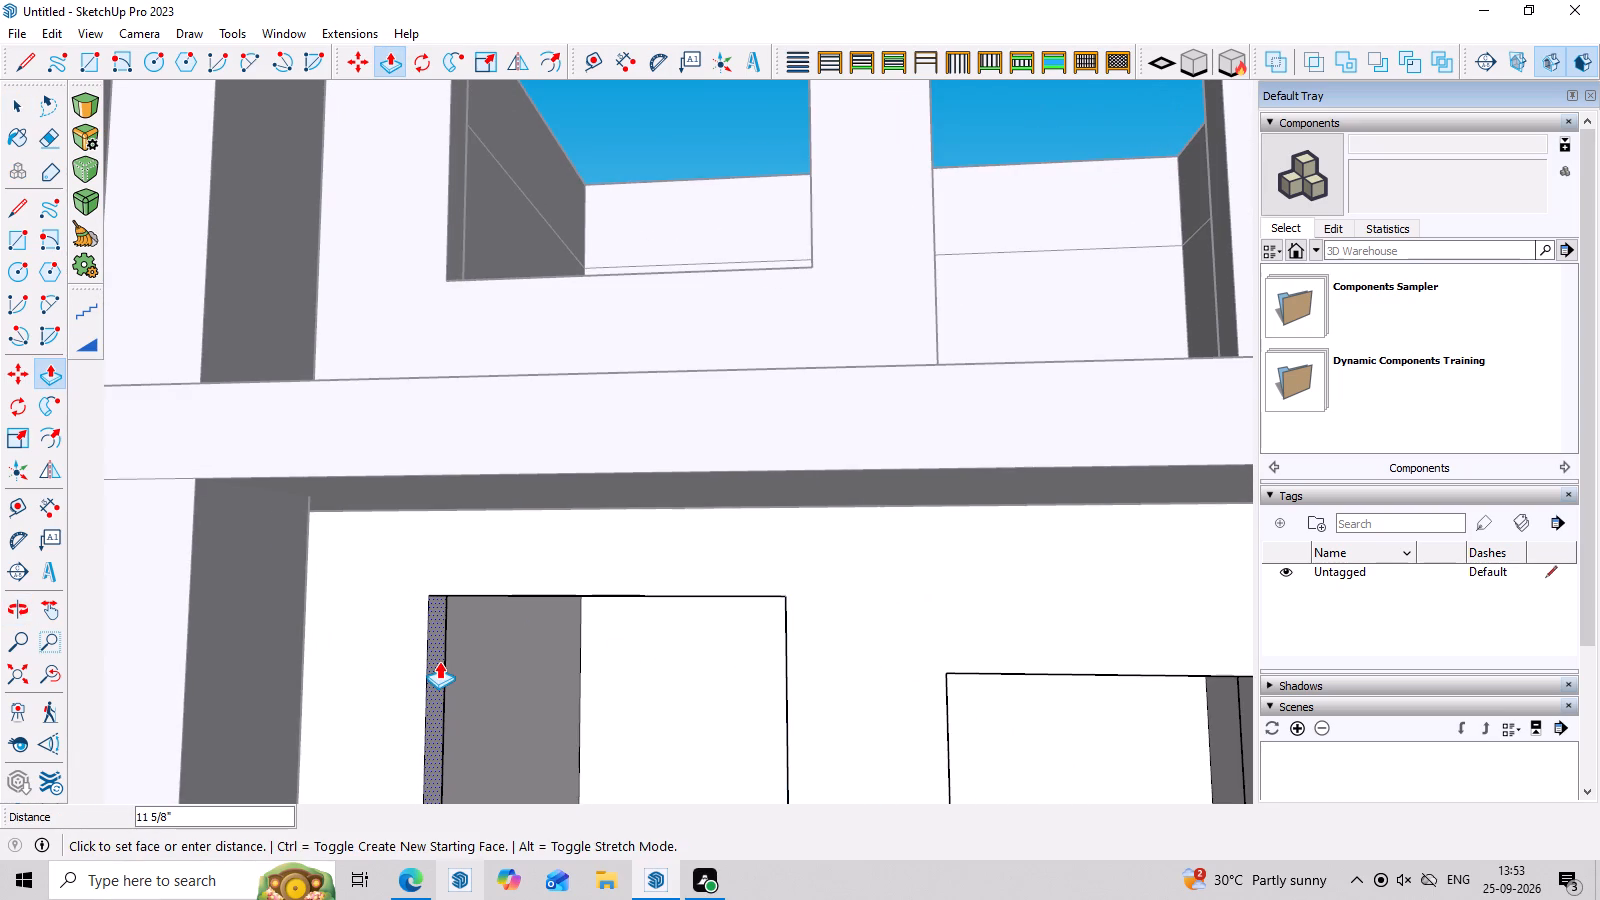
{"action": "left_click", "coordinate": [439, 661]}
{"action": "scroll", "coordinate": [597, 650], "scroll_direction": "down", "scroll_amount": 8}
{"action": "middle_click_drag", "start_coordinate": [734, 722], "coordinate": [759, 756]}
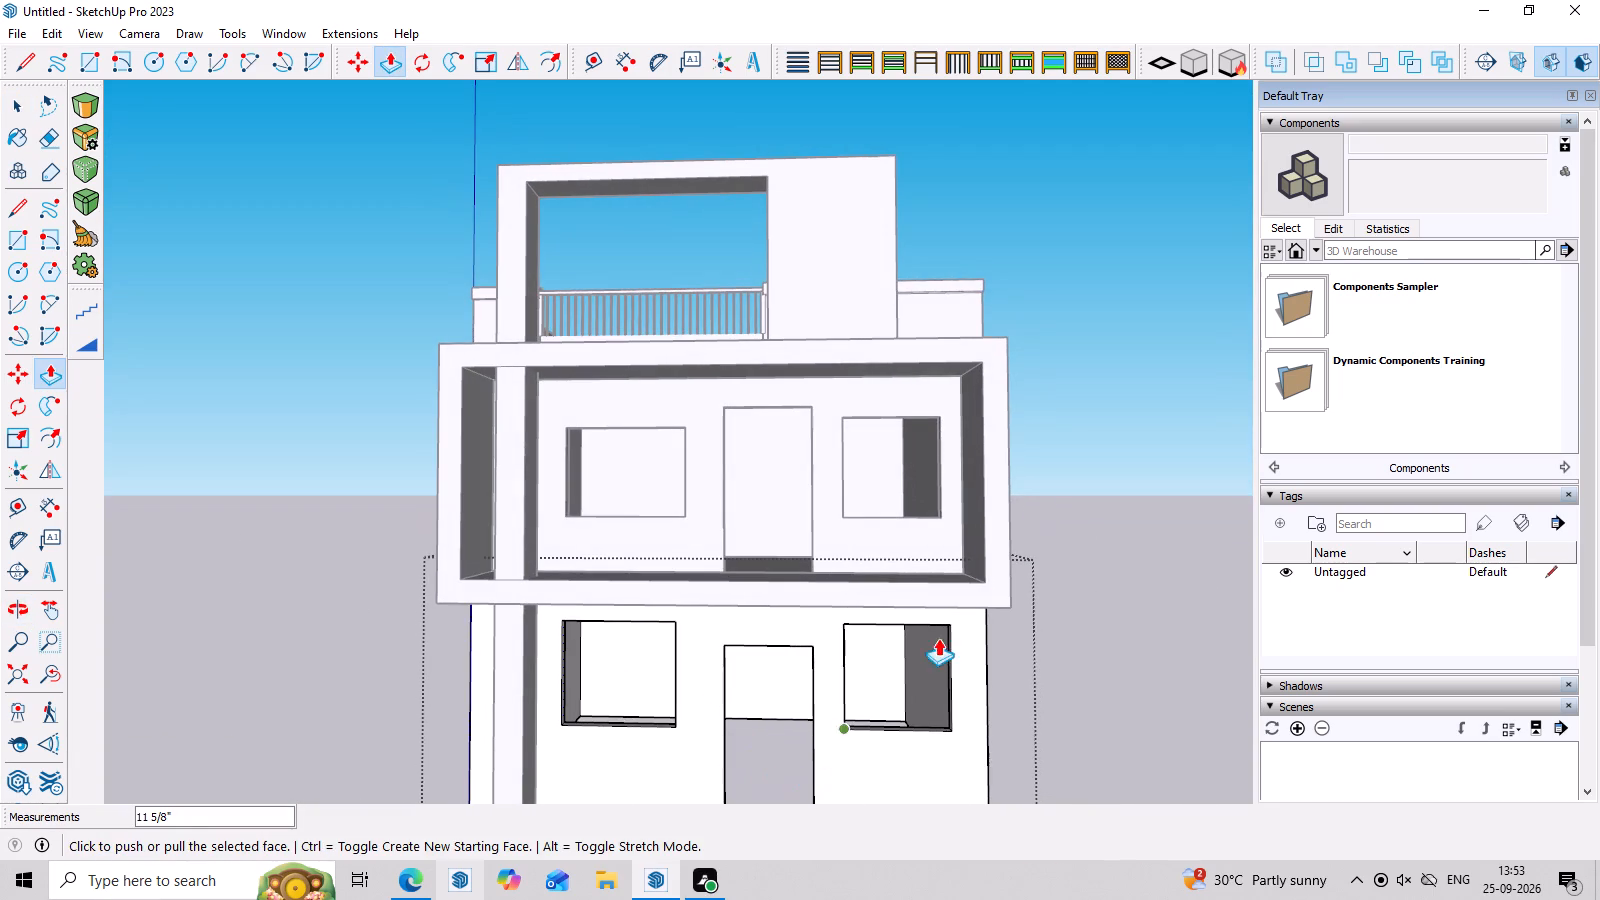
{"action": "key", "text": "space"}
{"action": "left_click", "coordinate": [1075, 394]}
Examine the front elevation from above and below to check the shifted window openings against the tall frame and balcony.
{"action": "scroll", "coordinate": [1058, 394], "scroll_direction": "down", "scroll_amount": 3}
{"action": "middle_click_drag", "start_coordinate": [1063, 407], "coordinate": [1073, 563]}
{"action": "scroll", "coordinate": [1074, 501], "scroll_direction": "up", "scroll_amount": 4}
{"action": "middle_click_drag", "start_coordinate": [1057, 542], "coordinate": [1075, 460]}
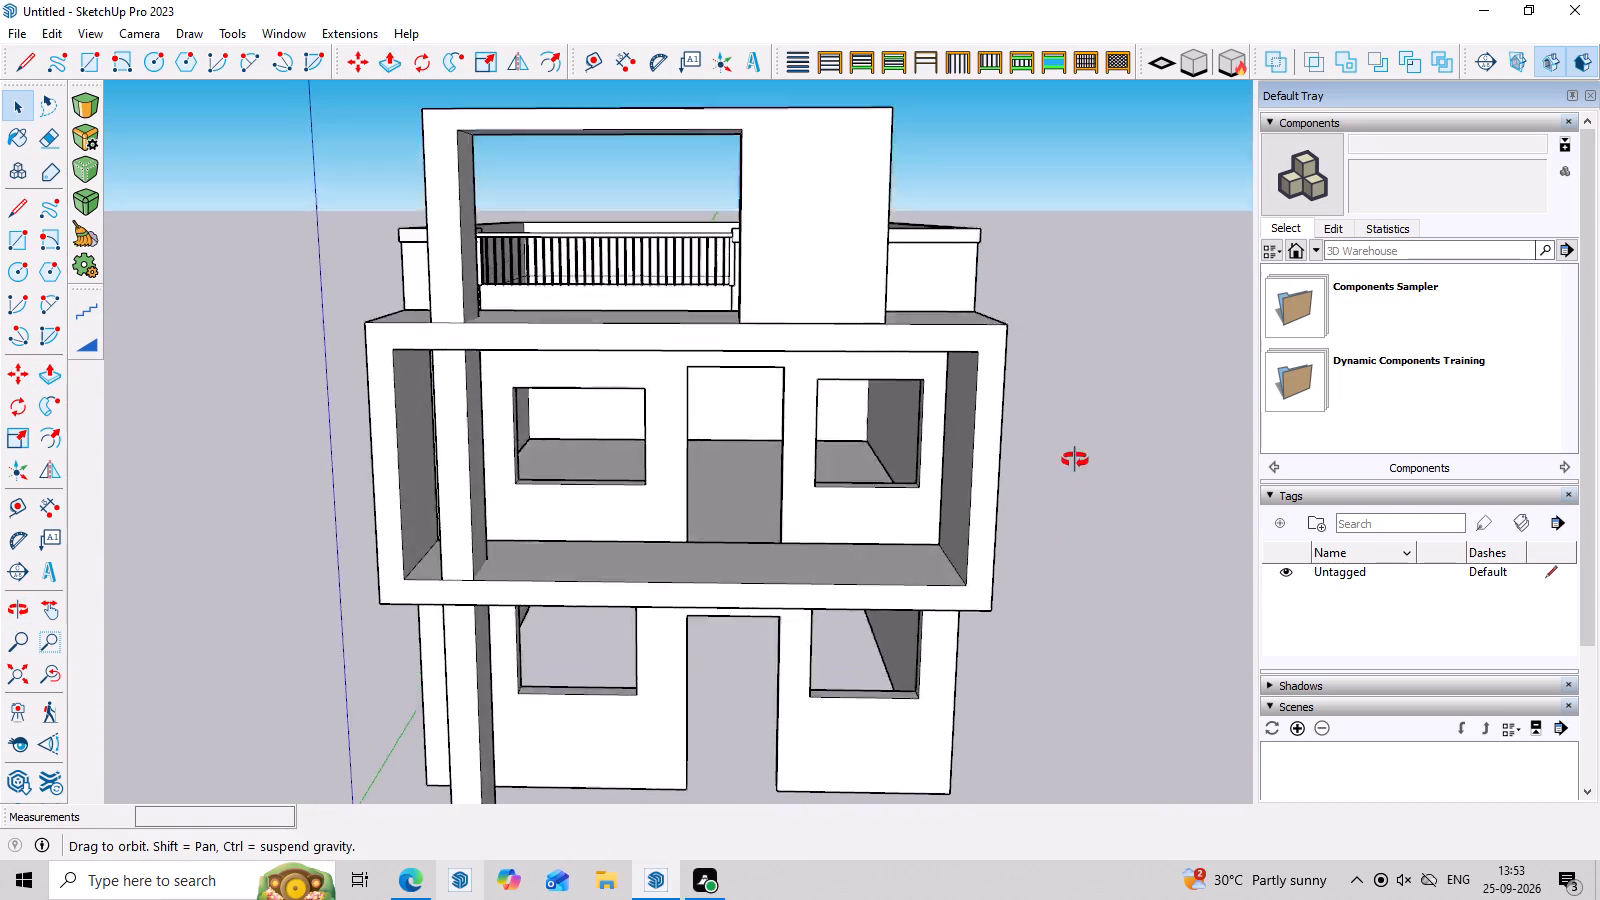
{"action": "middle_click_drag", "start_coordinate": [1075, 460], "coordinate": [1075, 459]}
{"action": "scroll", "coordinate": [1073, 423], "scroll_direction": "up", "scroll_amount": 3}
{"action": "middle_click_drag", "start_coordinate": [1045, 539], "coordinate": [1052, 311]}
{"action": "middle_click", "coordinate": [1064, 45]}
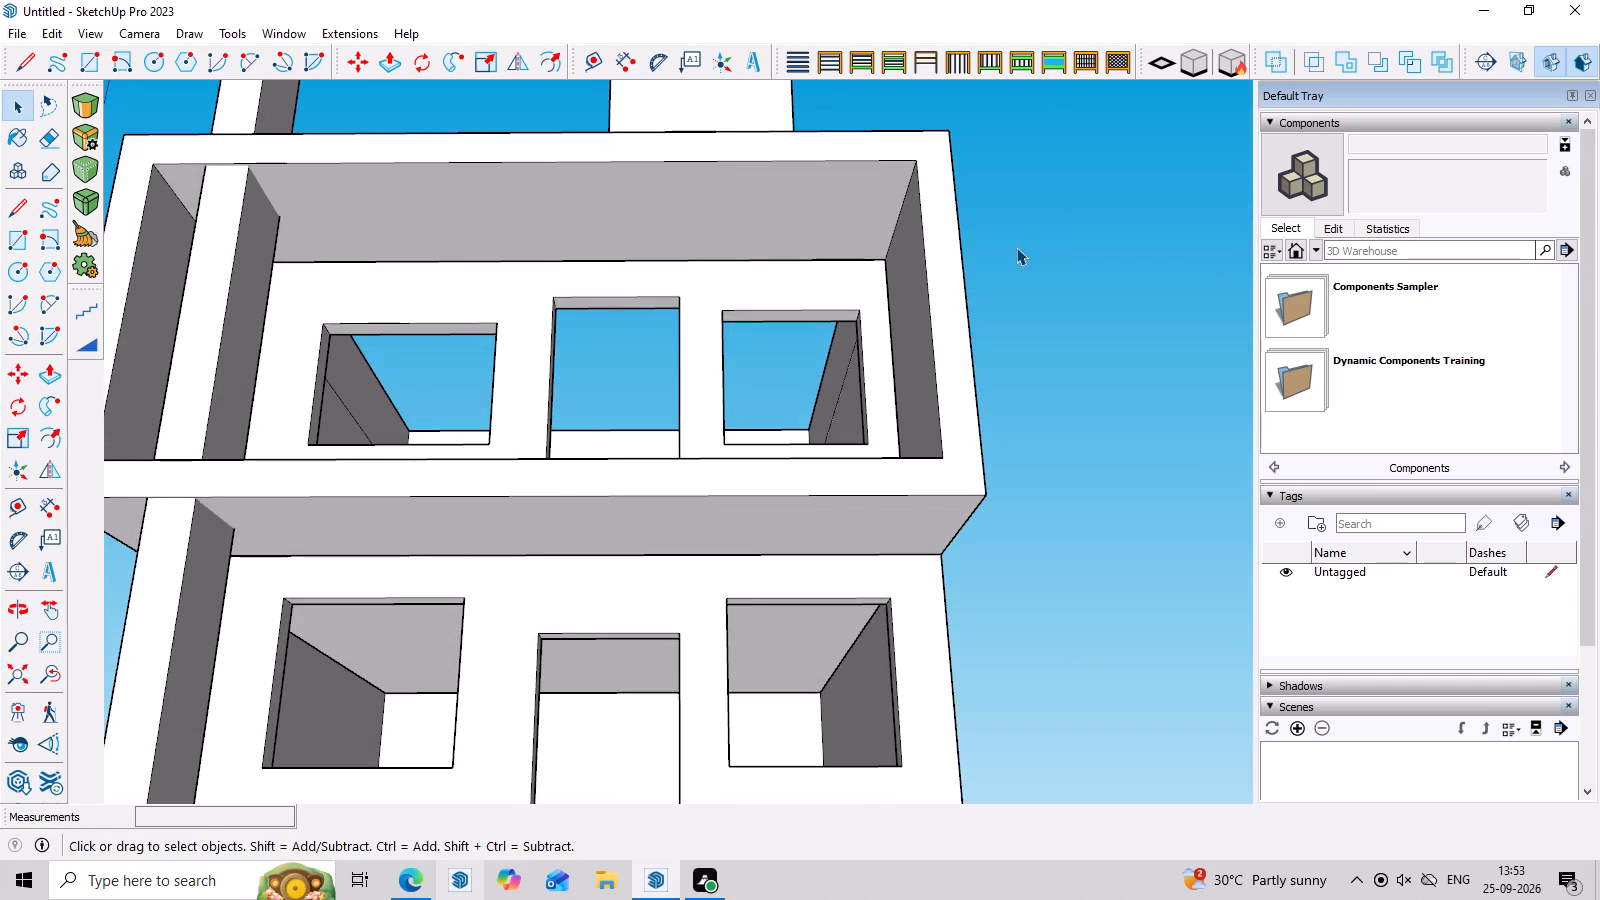
Draw a rectangle over the underside of the ground-floor walls, from one outer corner to the diagonally opposite one.
{"action": "scroll", "coordinate": [1016, 247], "scroll_direction": "down", "scroll_amount": 7}
{"action": "middle_click_drag", "start_coordinate": [1075, 476], "coordinate": [1108, 94]}
{"action": "scroll", "coordinate": [1028, 297], "scroll_direction": "down", "scroll_amount": 7}
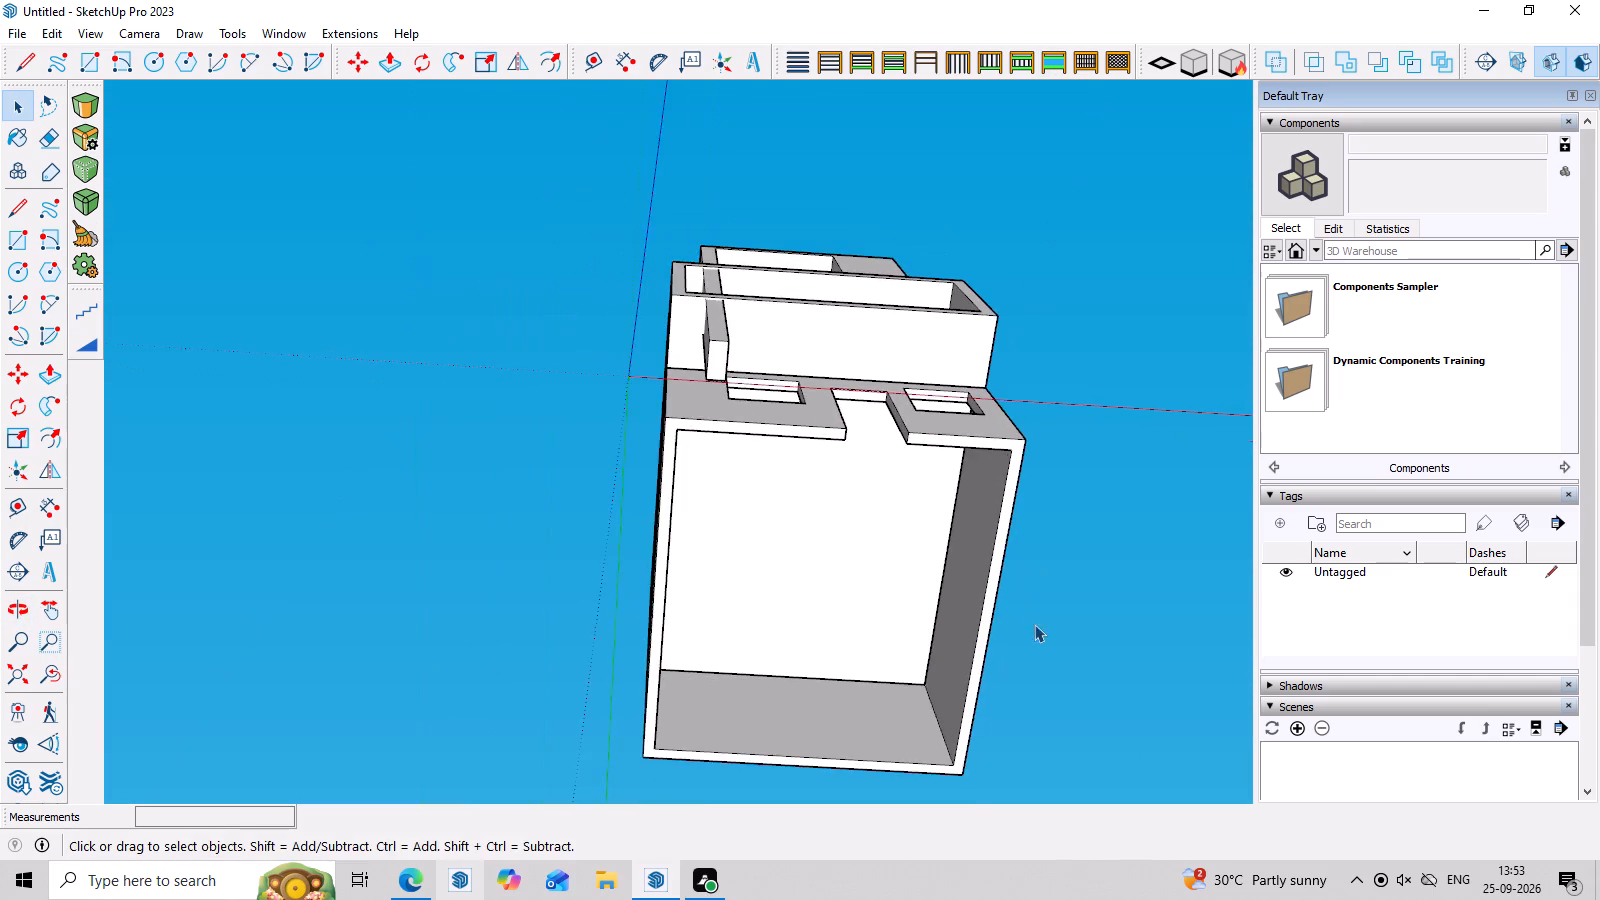
{"action": "middle_click_drag", "start_coordinate": [1034, 624], "coordinate": [941, 585]}
{"action": "key", "text": "r"}
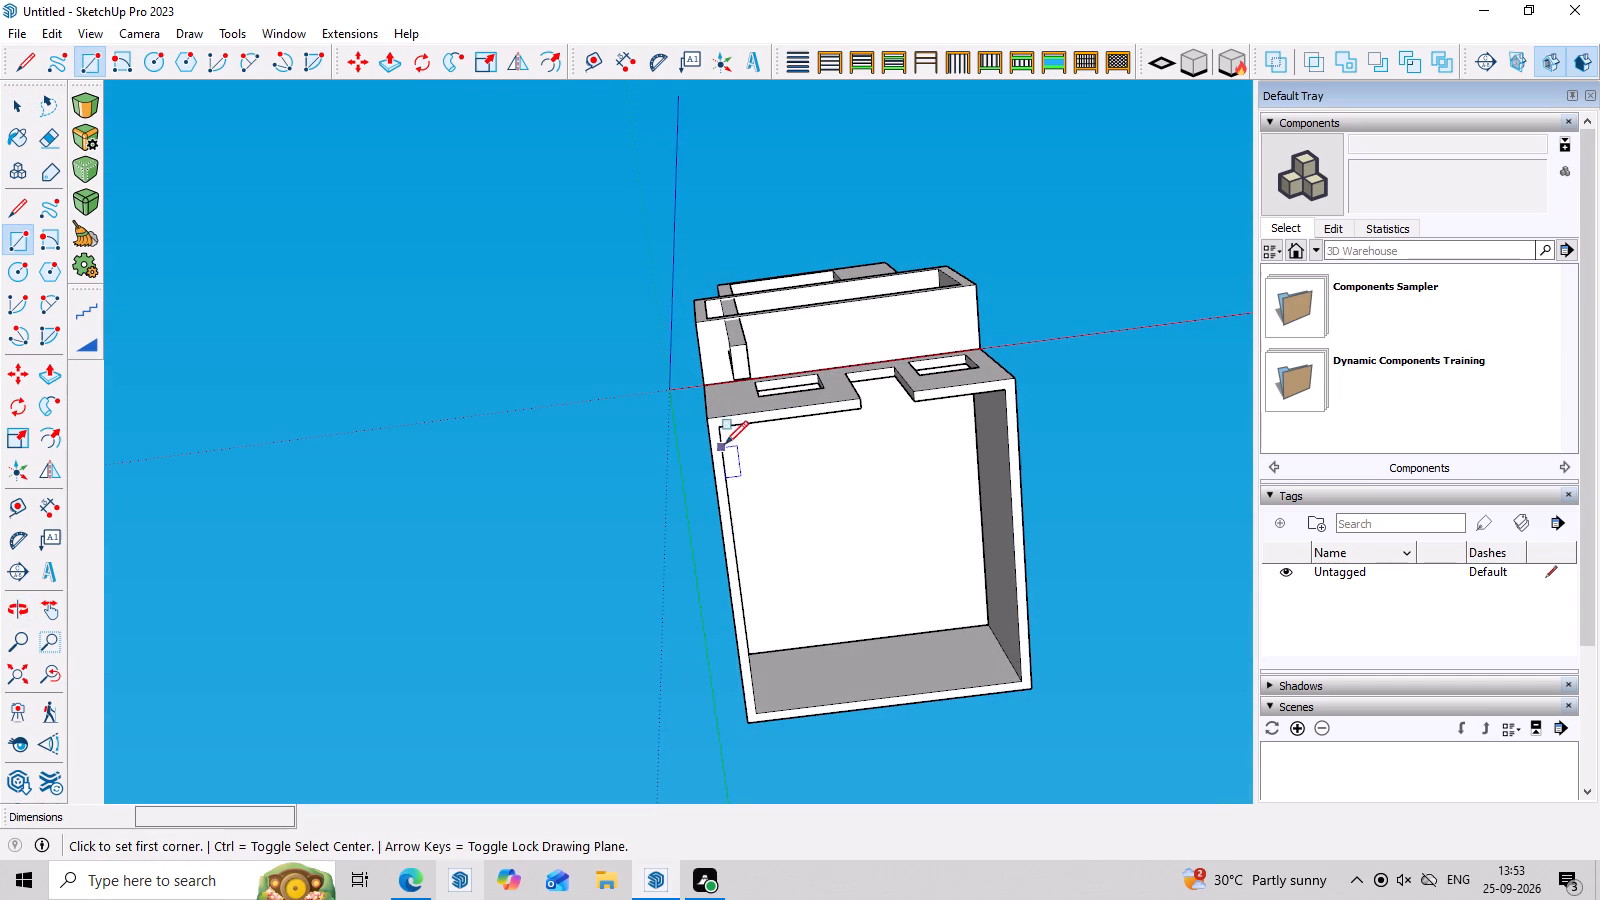
{"action": "left_click", "coordinate": [706, 420]}
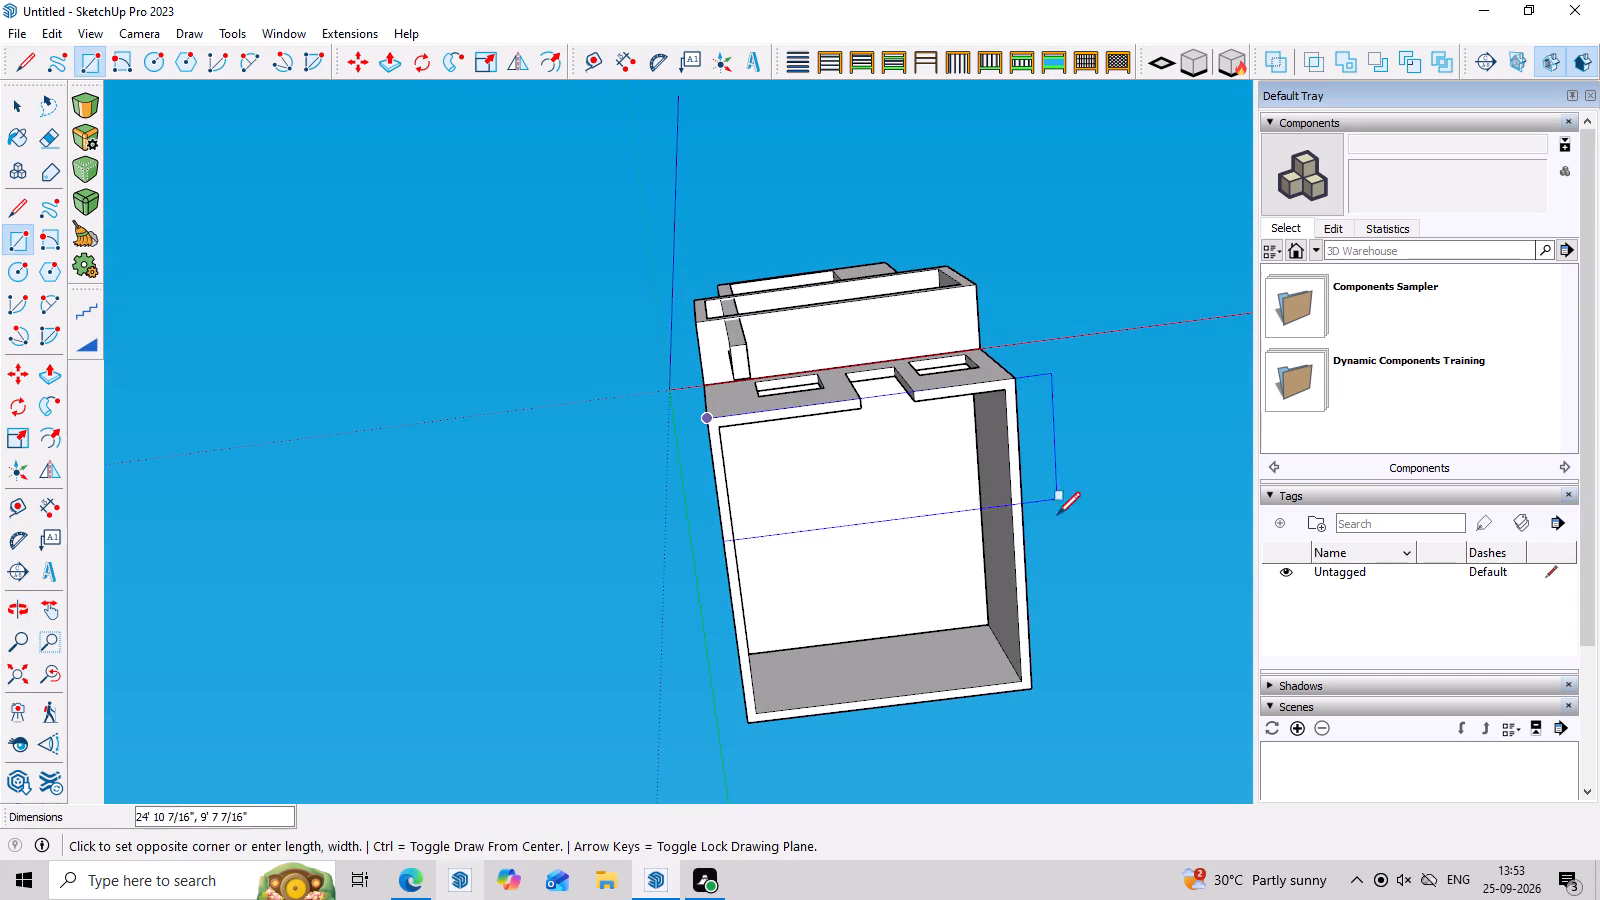
{"action": "left_click", "coordinate": [1032, 685]}
{"action": "key", "text": "space"}
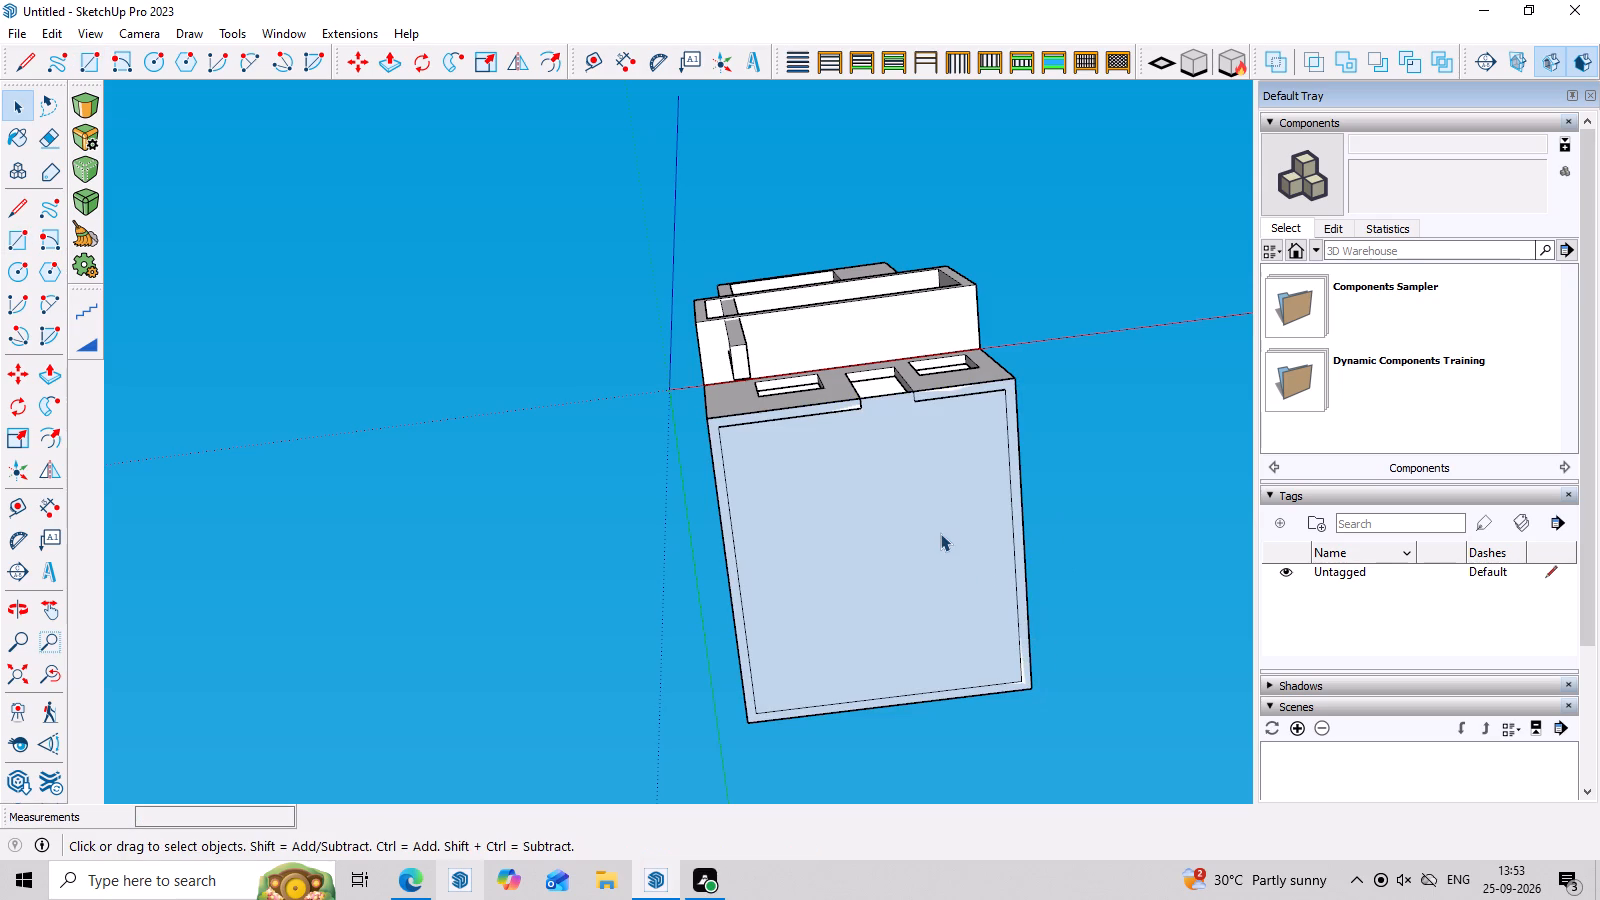
Select the new base rectangle with its edges and make it a group.
{"action": "left_click", "coordinate": [940, 533]}
{"action": "middle_click_drag", "start_coordinate": [963, 543], "coordinate": [947, 733]}
{"action": "right_click", "coordinate": [941, 601]}
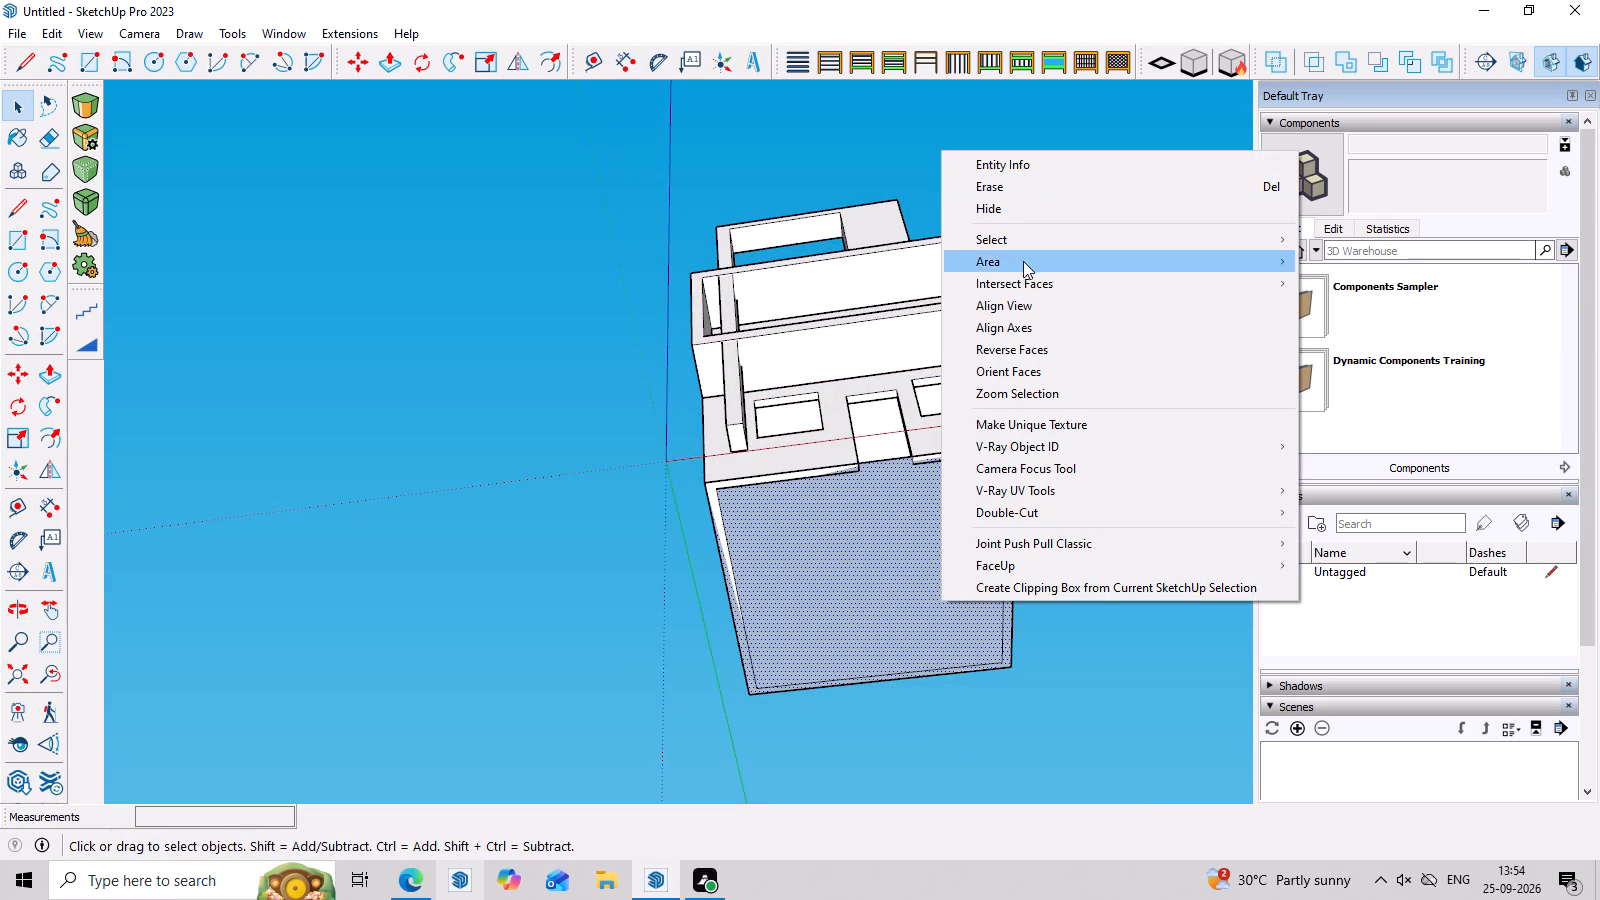
{"action": "triple_click", "coordinate": [893, 579]}
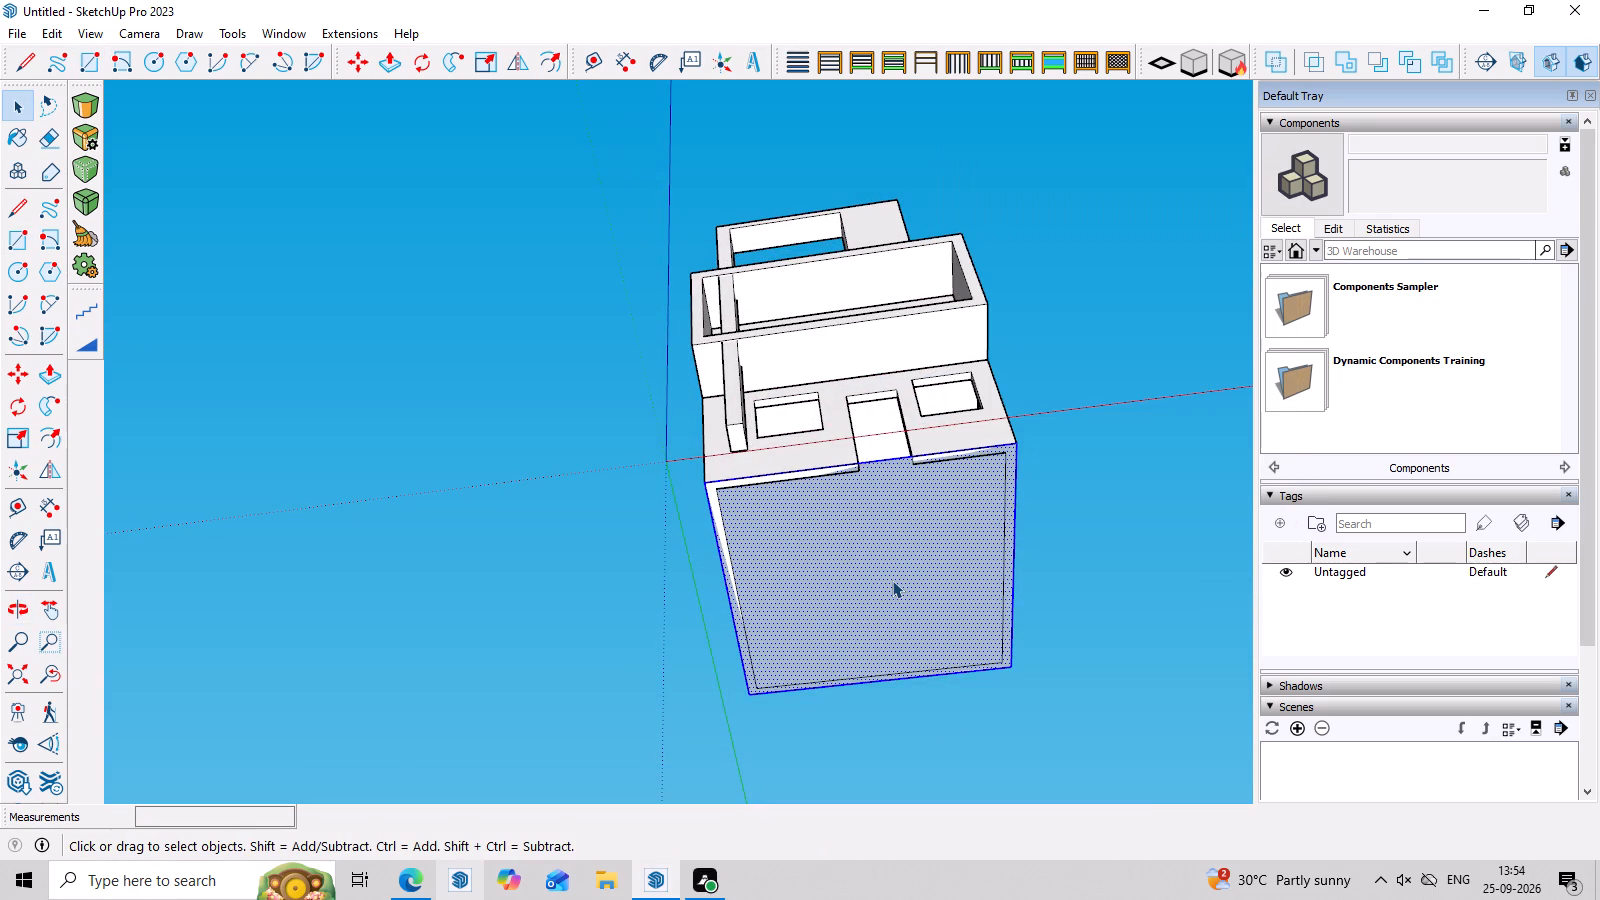
{"action": "right_click", "coordinate": [892, 580]}
{"action": "left_click", "coordinate": [971, 302]}
Copy the base rectangle group about 23' up to the roof level, placing its corner along the side wall.
{"action": "middle_click_drag", "start_coordinate": [1014, 652], "coordinate": [946, 577]}
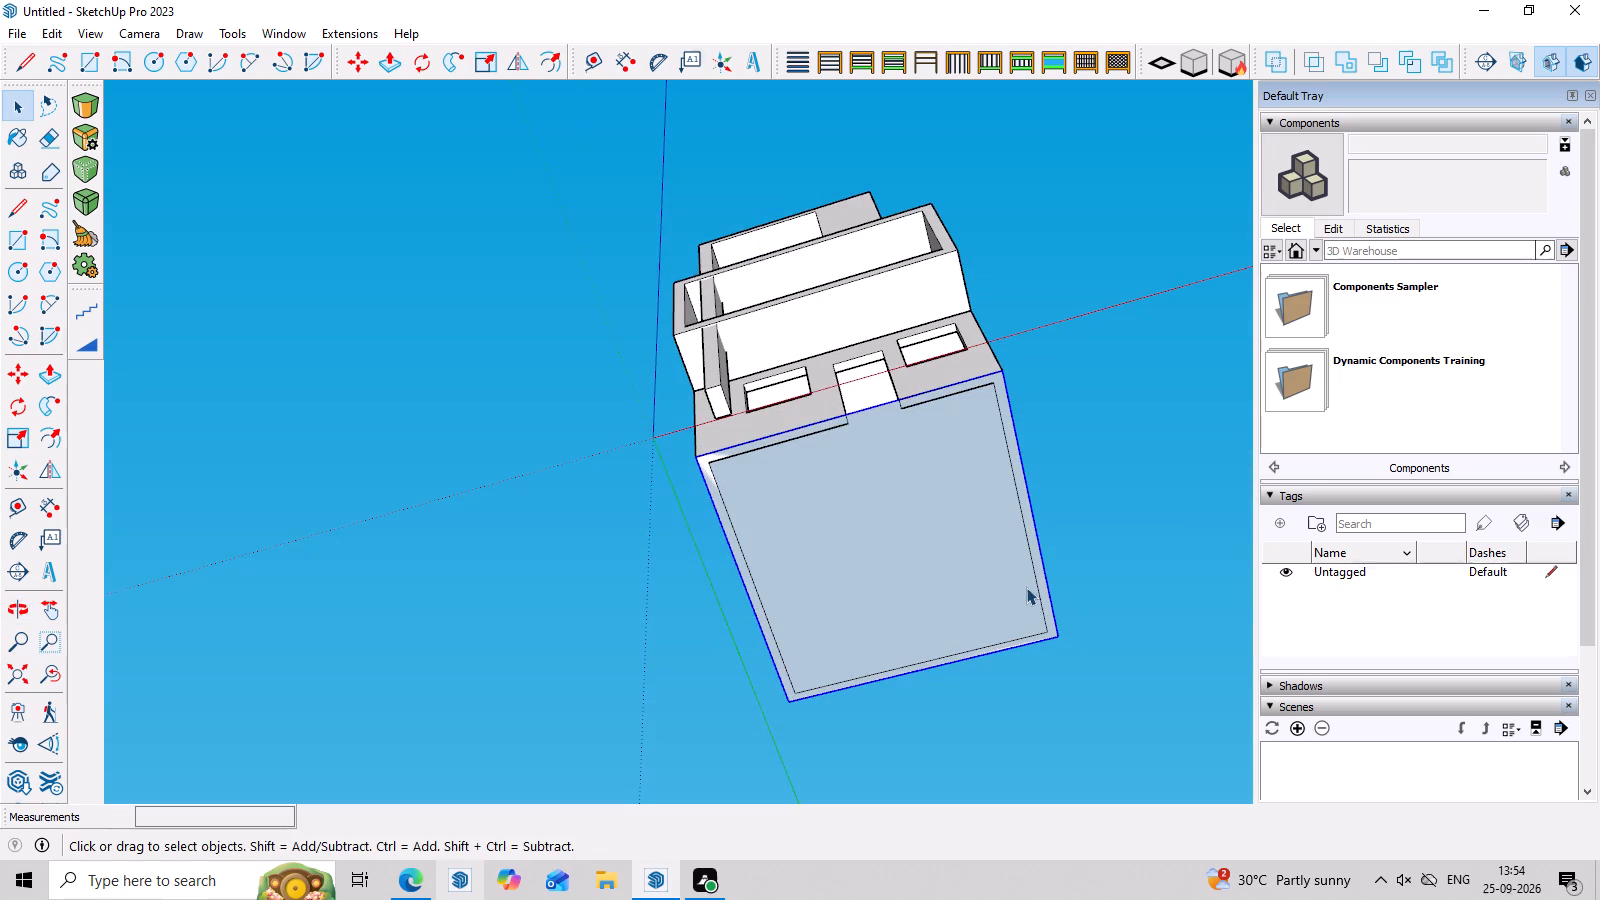
{"action": "left_click", "coordinate": [1031, 597]}
{"action": "key", "text": "m"}
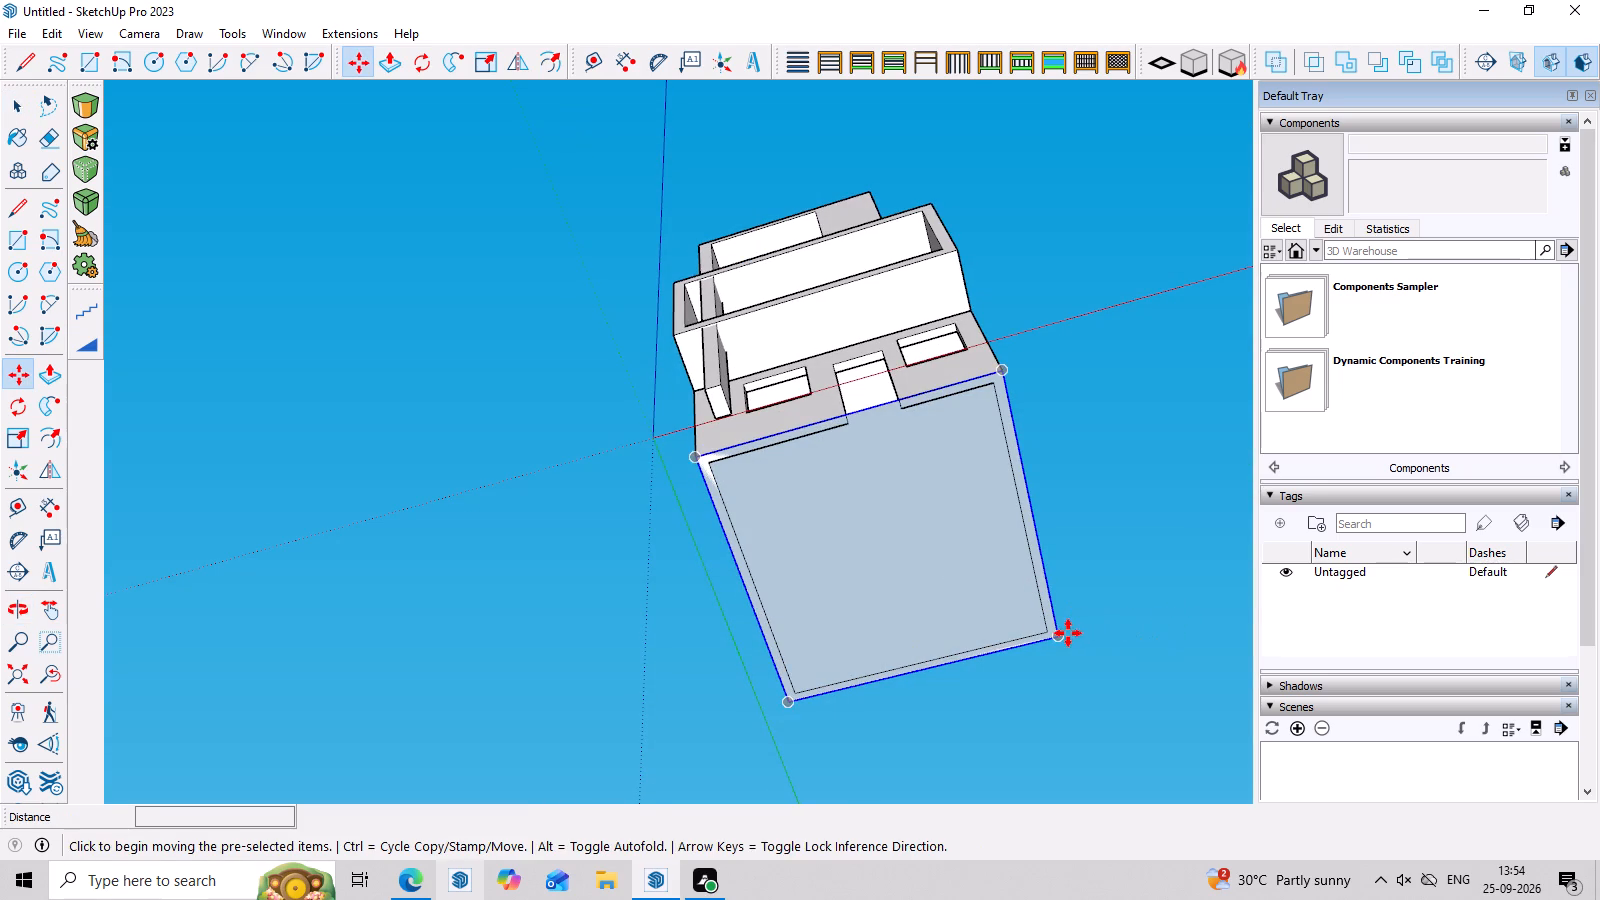
{"action": "left_click", "coordinate": [1053, 635]}
{"action": "scroll", "coordinate": [1001, 322], "scroll_direction": "down", "scroll_amount": 2}
{"action": "middle_click_drag", "start_coordinate": [1002, 322], "coordinate": [972, 835]}
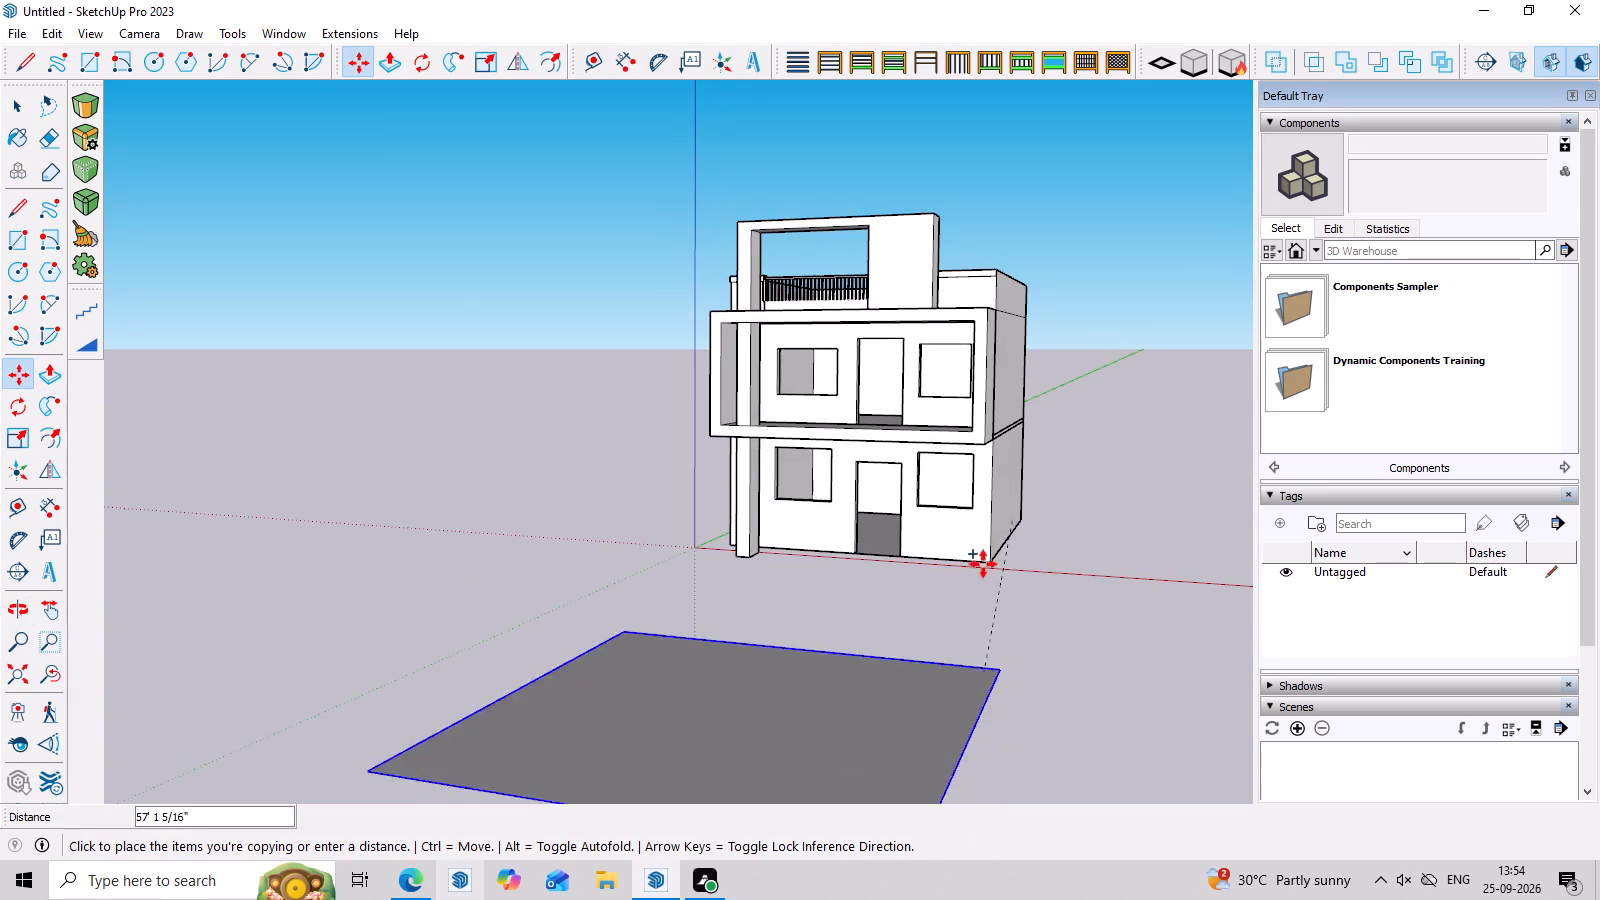
{"action": "scroll", "coordinate": [983, 421], "scroll_direction": "up", "scroll_amount": 3}
{"action": "middle_click_drag", "start_coordinate": [1050, 279], "coordinate": [1019, 496]}
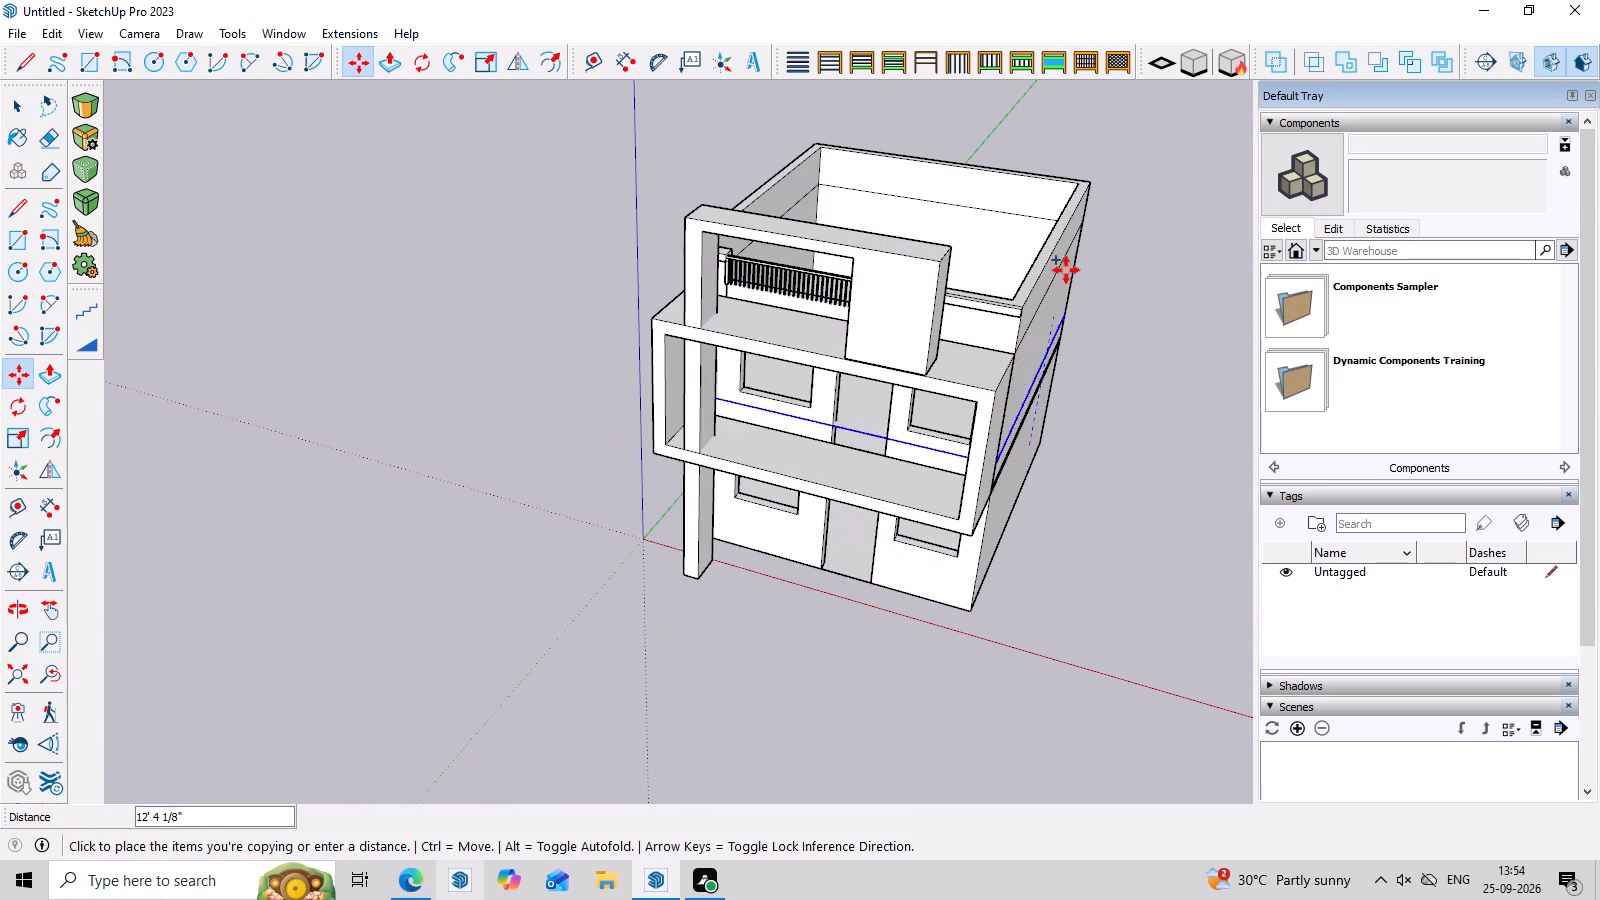
{"action": "middle_click_drag", "start_coordinate": [1074, 232], "coordinate": [739, 268]}
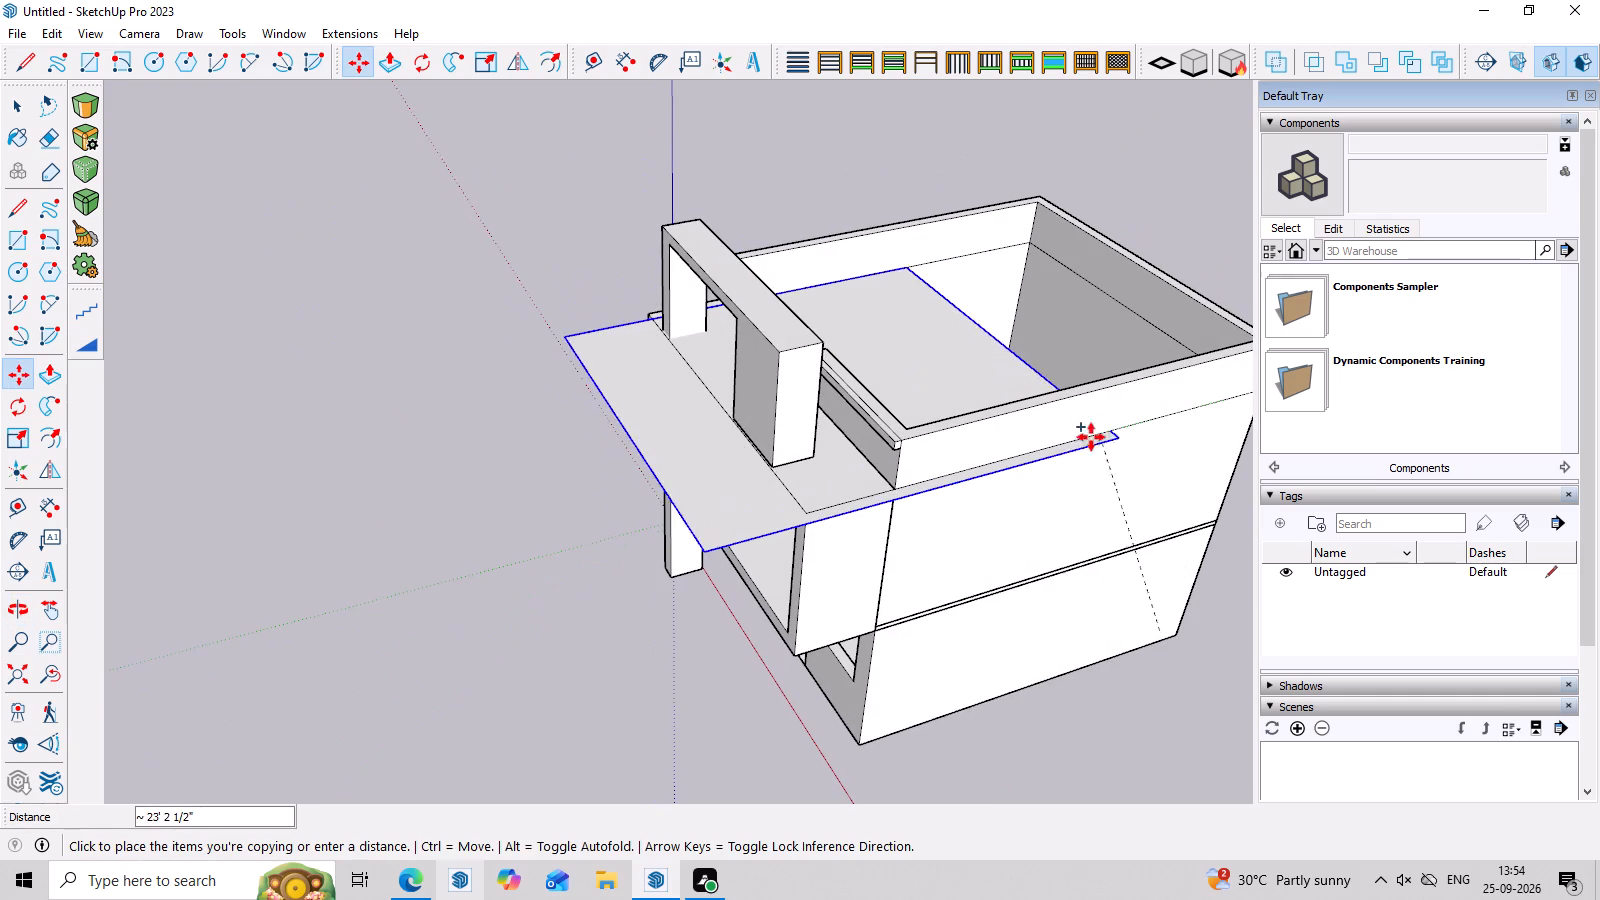
{"action": "left_click", "coordinate": [1099, 448]}
{"action": "middle_click_drag", "start_coordinate": [1115, 525], "coordinate": [716, 403]}
{"action": "scroll", "coordinate": [914, 532], "scroll_direction": "up", "scroll_amount": 3}
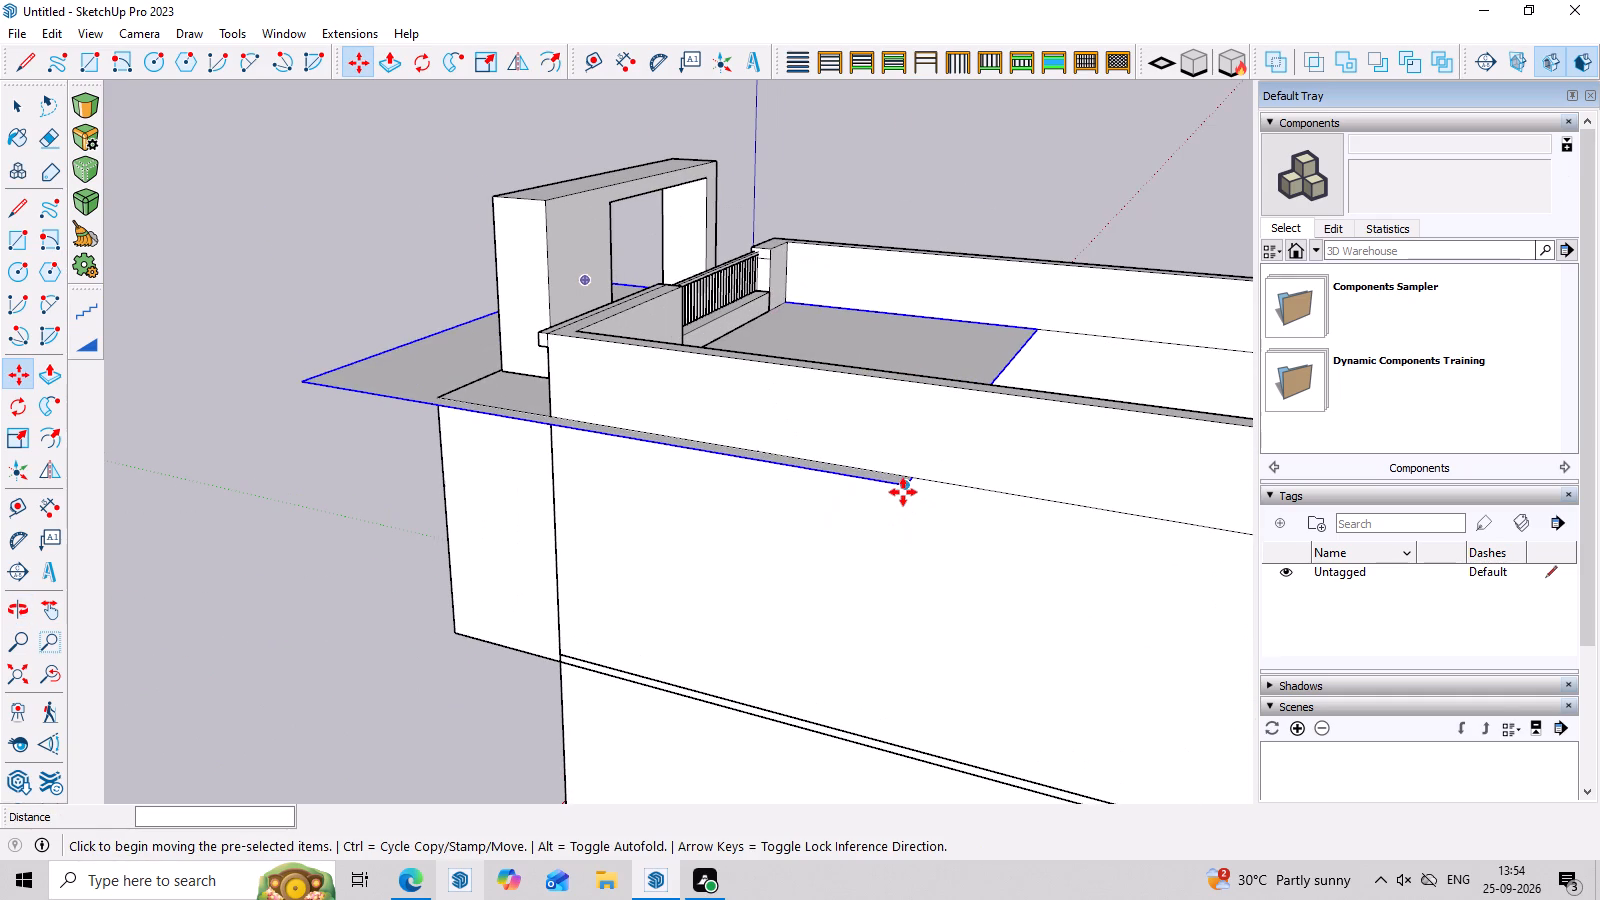
Move the copied rectangle group at roof level along the side wall and snap its corner to the building's rear outer corner.
{"action": "left_click", "coordinate": [903, 492]}
{"action": "scroll", "coordinate": [1104, 500], "scroll_direction": "down", "scroll_amount": 7}
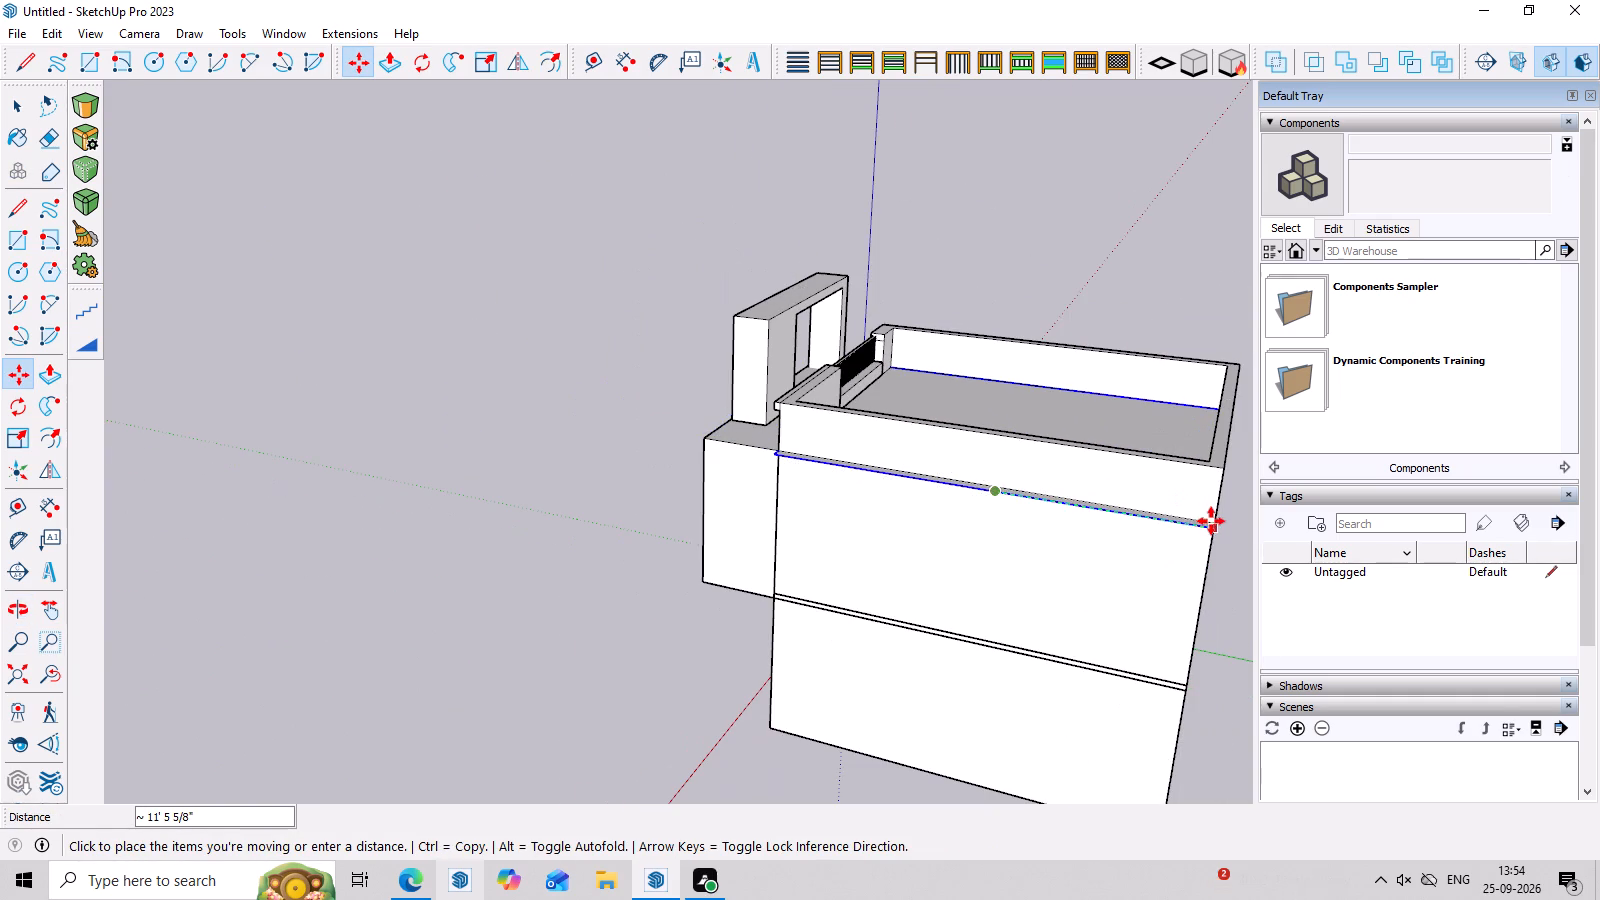
{"action": "left_click", "coordinate": [1214, 525]}
{"action": "middle_click_drag", "start_coordinate": [1199, 564], "coordinate": [1057, 462]}
{"action": "scroll", "coordinate": [1128, 483], "scroll_direction": "up", "scroll_amount": 6}
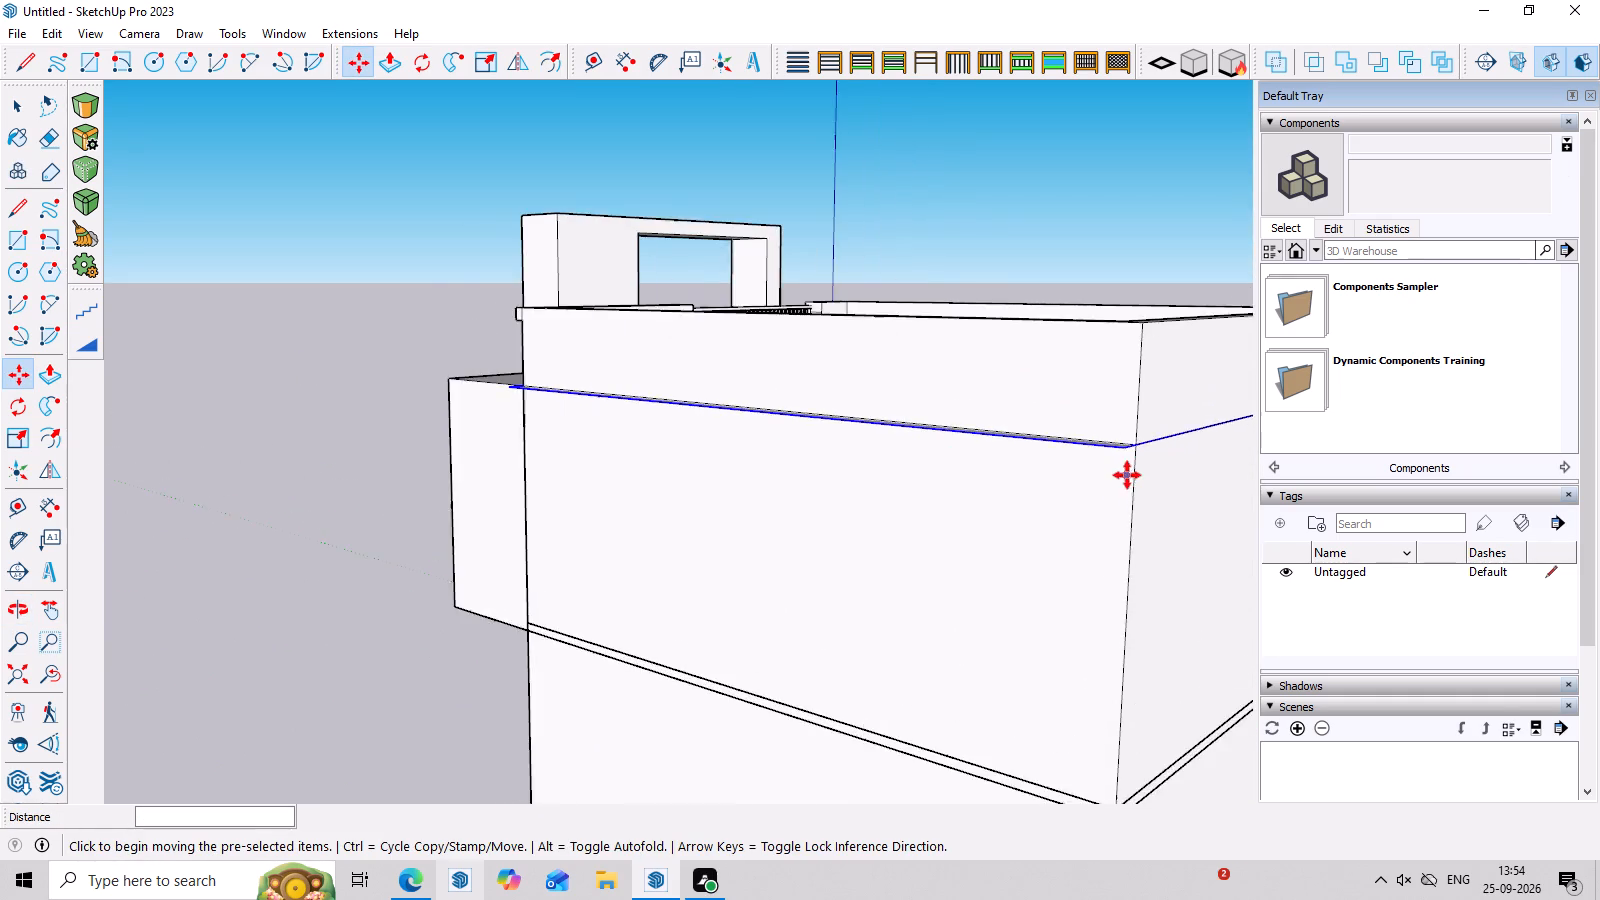
{"action": "scroll", "coordinate": [1127, 475], "scroll_direction": "up", "scroll_amount": 1}
{"action": "middle_click_drag", "start_coordinate": [1127, 475], "coordinate": [1088, 584]}
{"action": "scroll", "coordinate": [1087, 585], "scroll_direction": "up", "scroll_amount": 3}
{"action": "left_click", "coordinate": [1043, 667]}
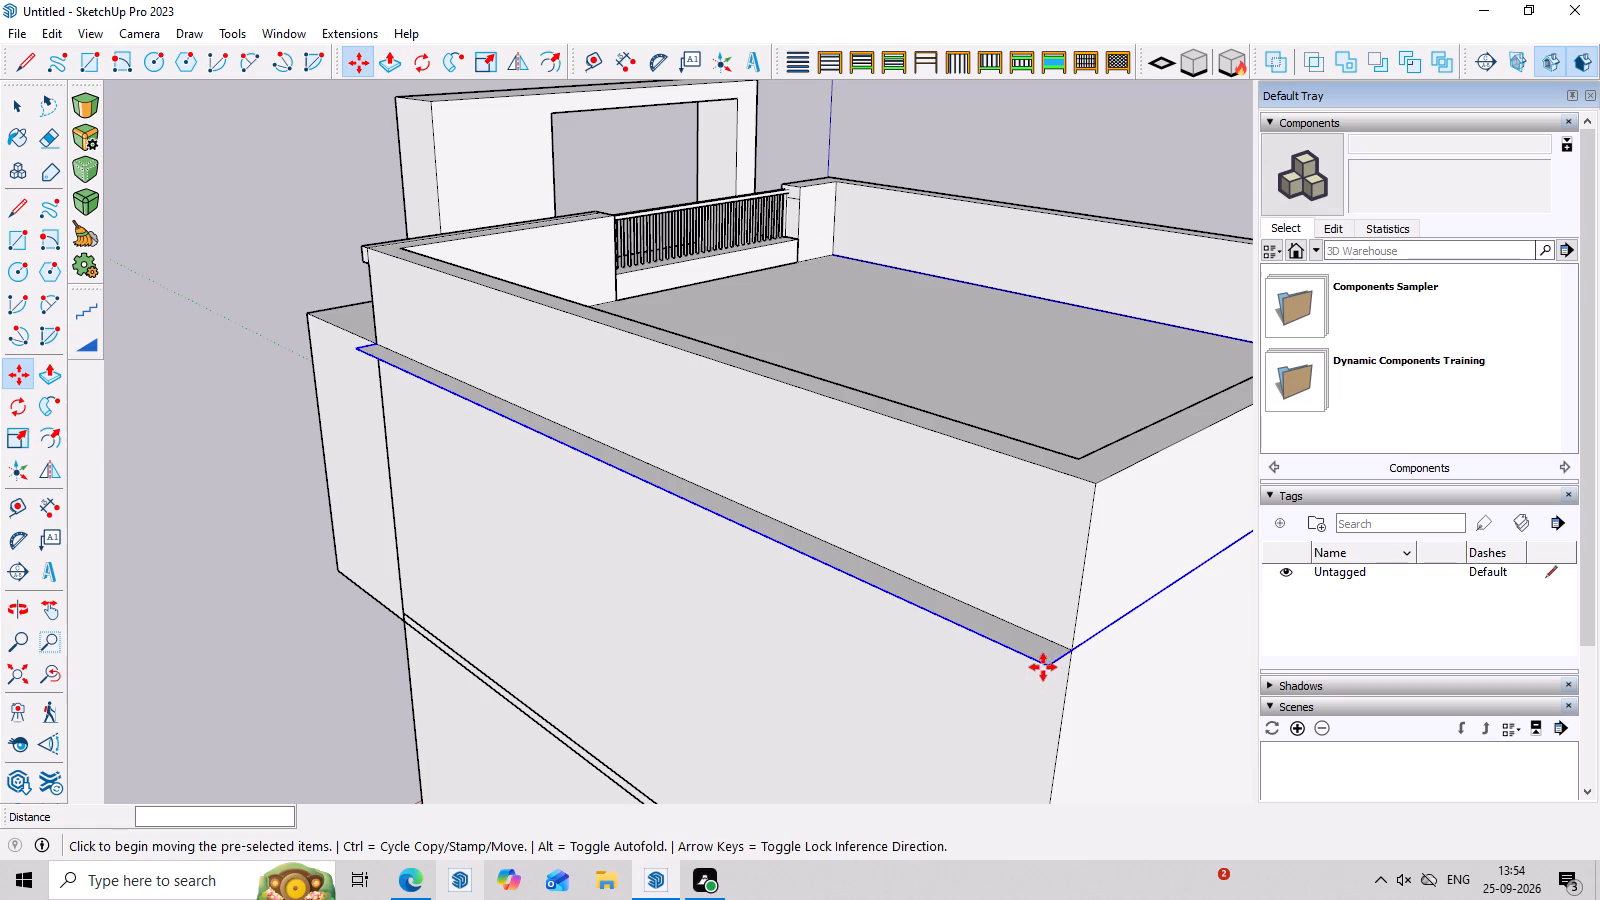
{"action": "left_click", "coordinate": [1076, 652]}
{"action": "scroll", "coordinate": [891, 633], "scroll_direction": "down", "scroll_amount": 9}
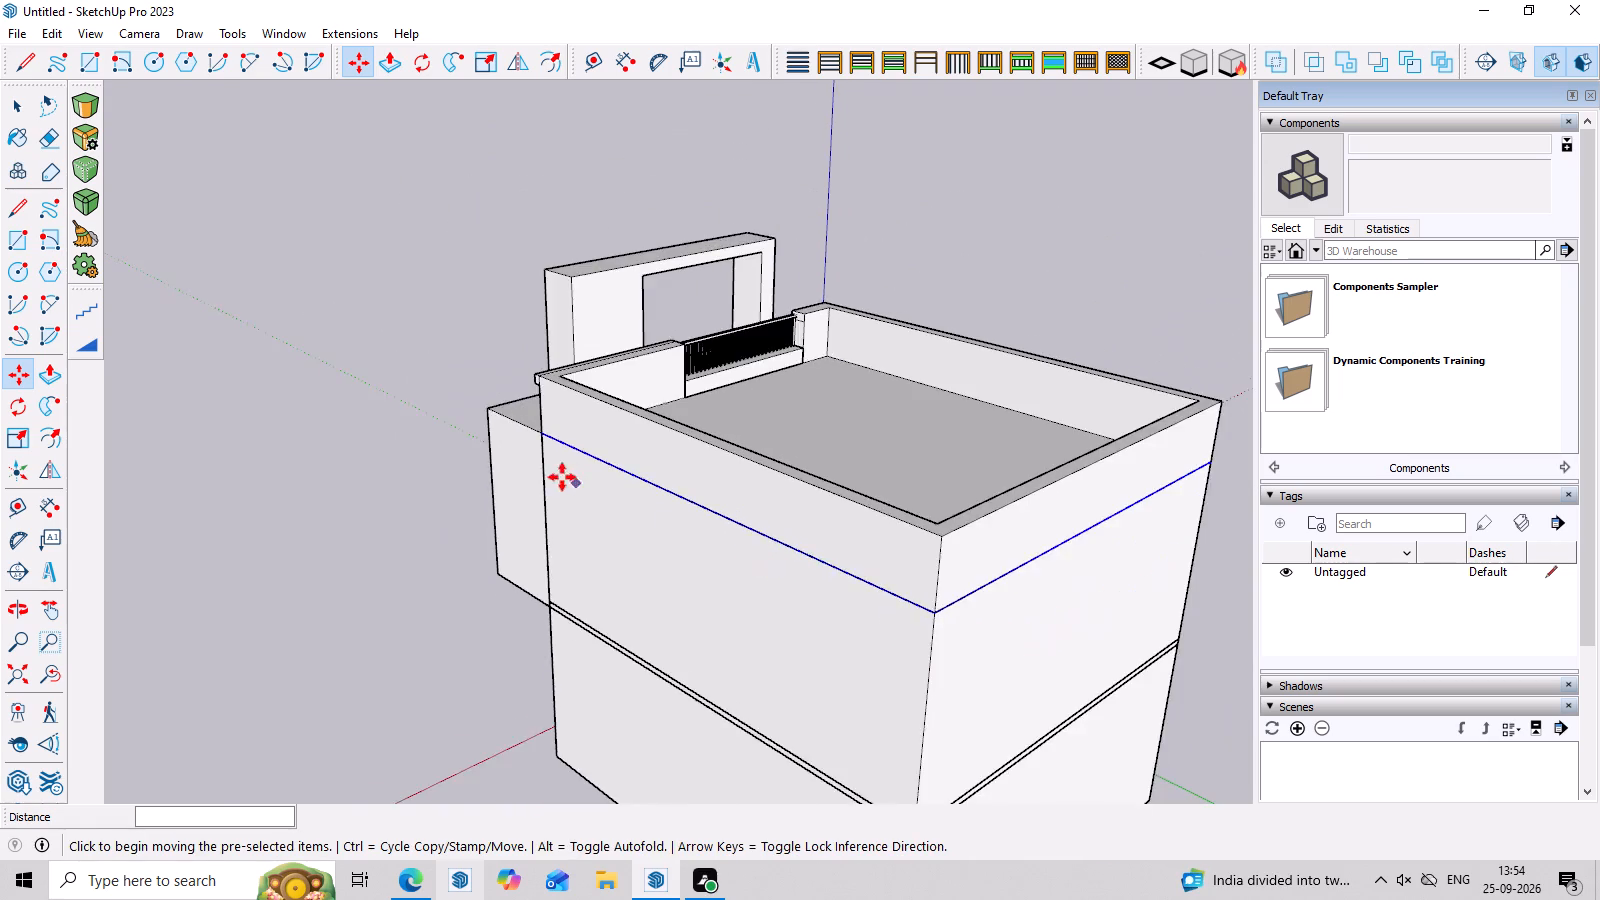
{"action": "scroll", "coordinate": [562, 477], "scroll_direction": "down", "scroll_amount": 2}
{"action": "middle_click_drag", "start_coordinate": [656, 620], "coordinate": [1212, 727]}
{"action": "middle_click_drag", "start_coordinate": [714, 620], "coordinate": [1159, 545]}
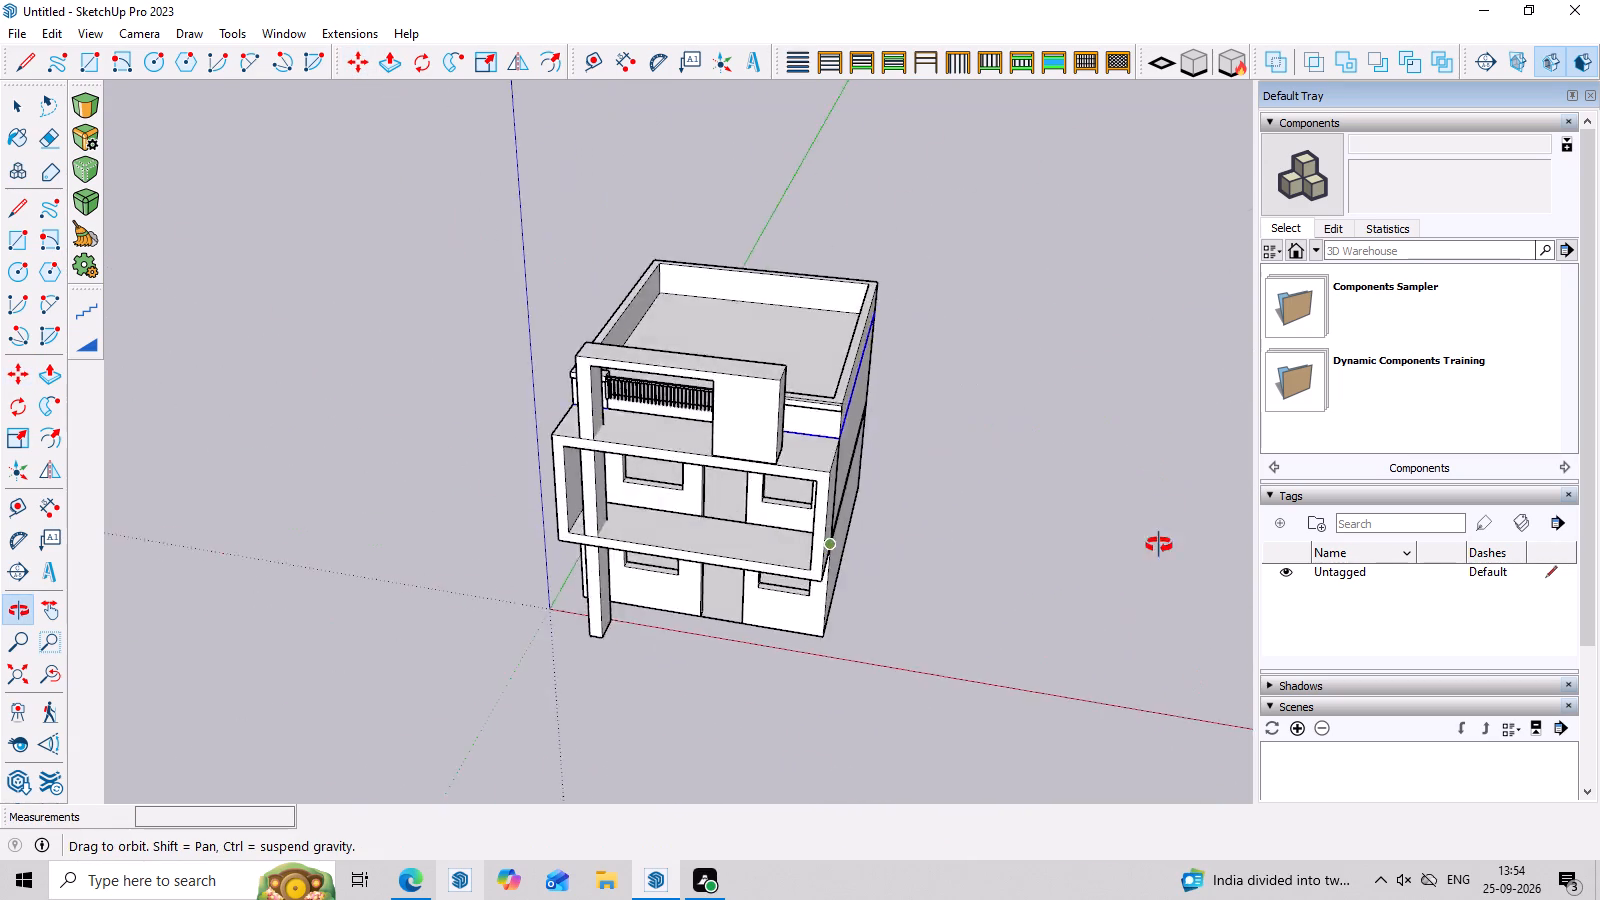
{"action": "middle_click_drag", "start_coordinate": [1159, 545], "coordinate": [1202, 319]}
{"action": "middle_click_drag", "start_coordinate": [911, 603], "coordinate": [1060, 860]}
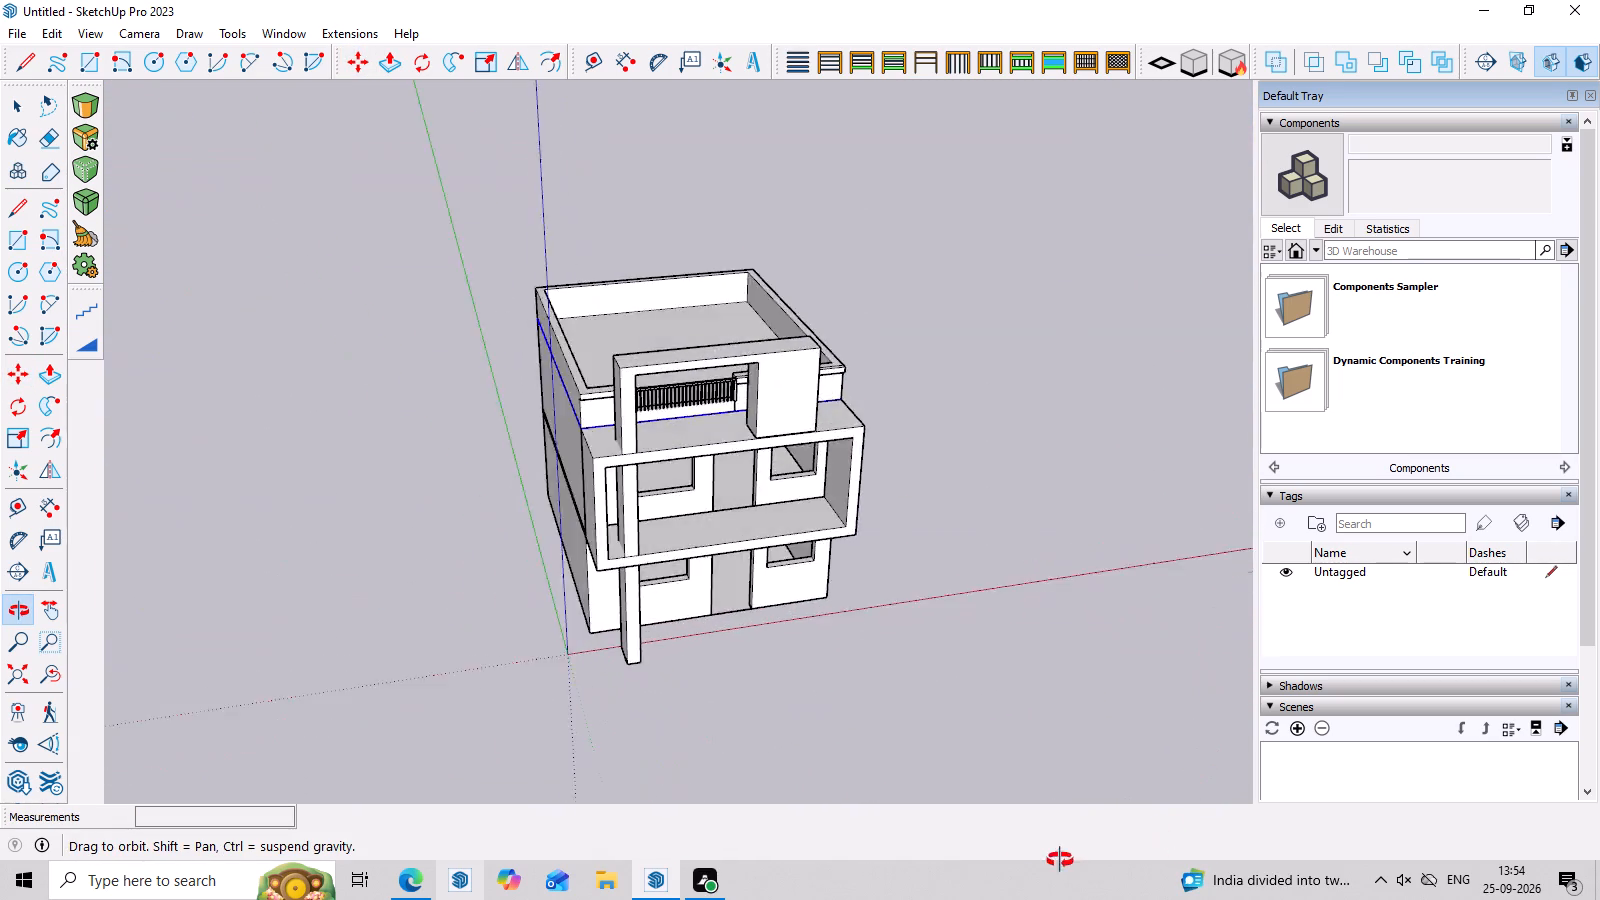
{"action": "middle_click_drag", "start_coordinate": [1060, 860], "coordinate": [841, 609]}
{"action": "key", "text": "space"}
{"action": "left_click", "coordinate": [1000, 492]}
Examine the front elevation from several angles, checking how the tall frame meets the balcony surround and the ground-floor front wall.
{"action": "scroll", "coordinate": [959, 569], "scroll_direction": "down", "scroll_amount": 4}
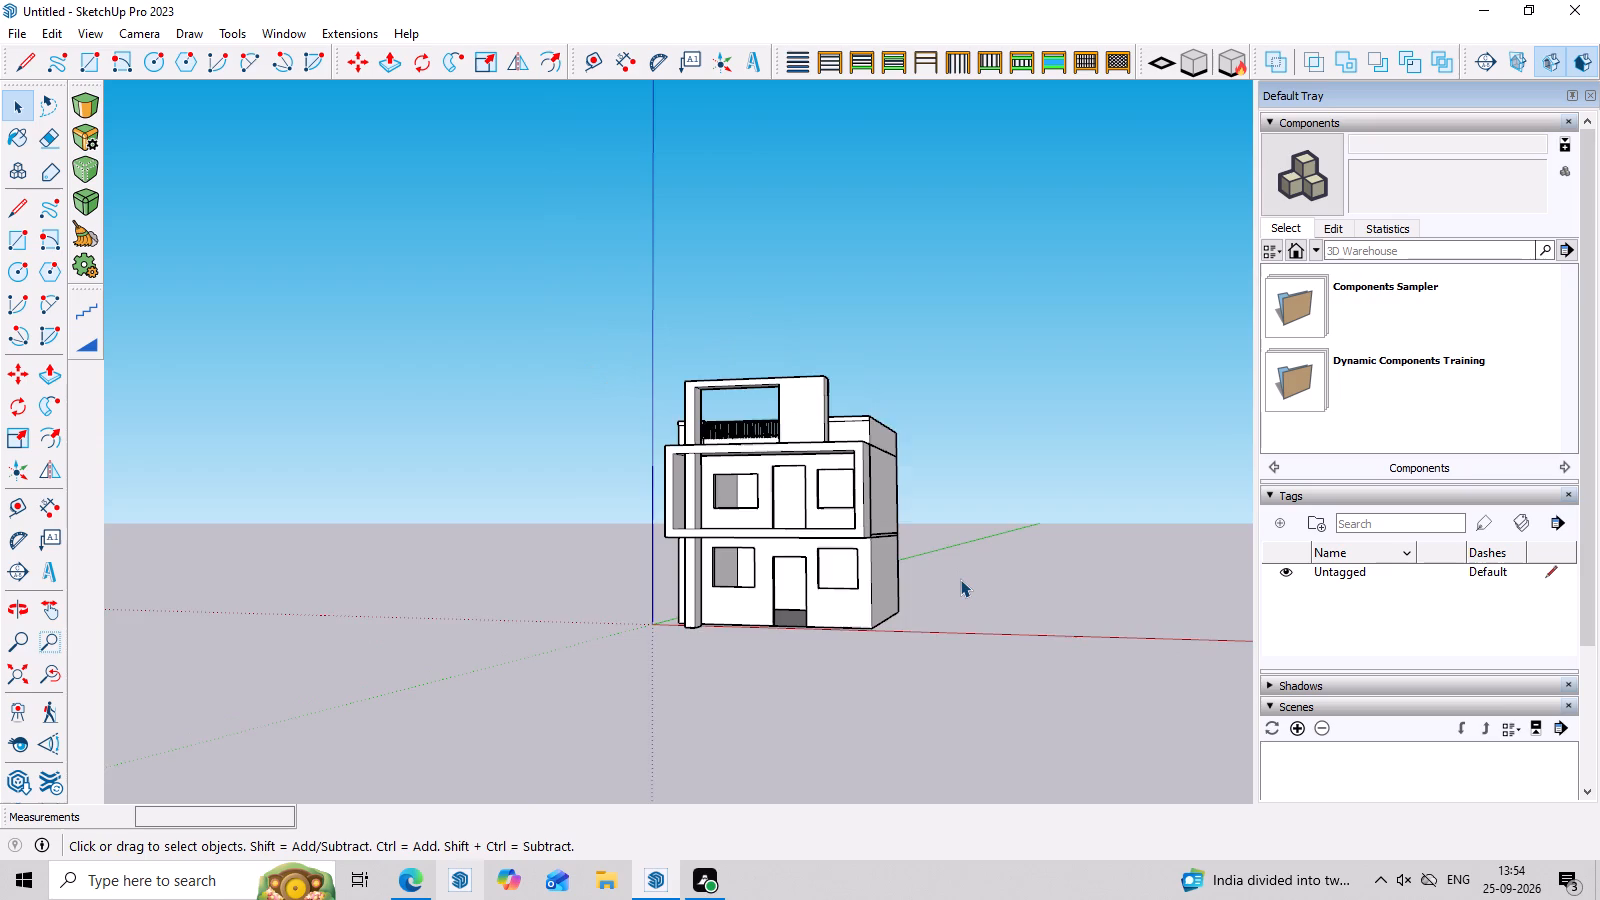
{"action": "scroll", "coordinate": [960, 579], "scroll_direction": "down", "scroll_amount": 4}
{"action": "middle_click_drag", "start_coordinate": [965, 610], "coordinate": [1076, 692]}
{"action": "scroll", "coordinate": [606, 504], "scroll_direction": "up", "scroll_amount": 7}
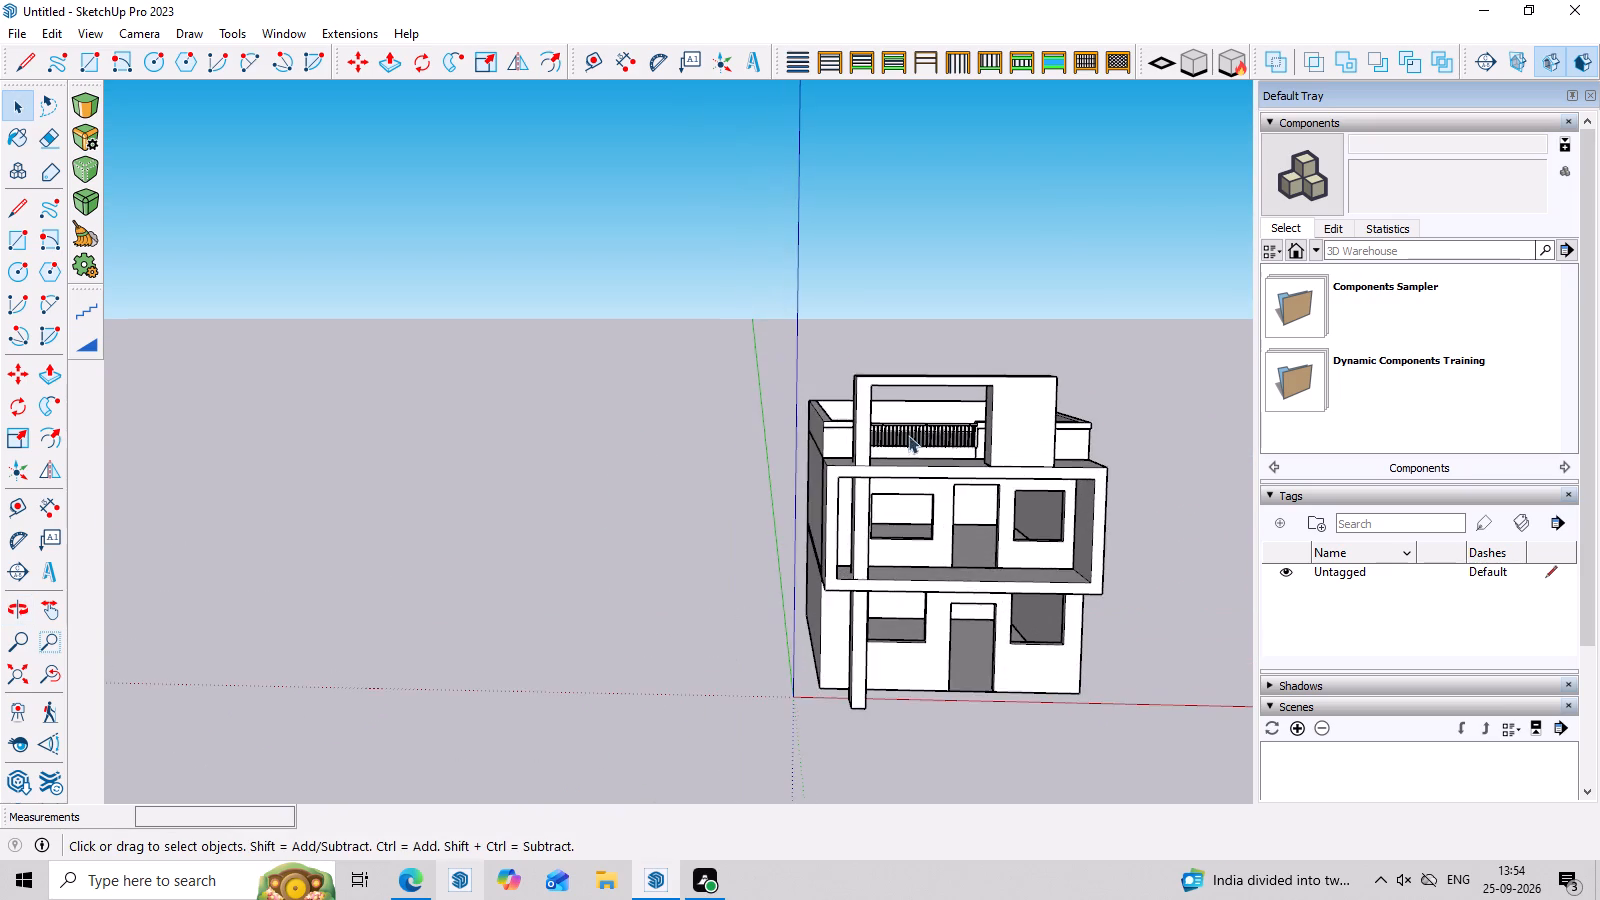
{"action": "scroll", "coordinate": [1042, 456], "scroll_direction": "up", "scroll_amount": 6}
{"action": "middle_click_drag", "start_coordinate": [1115, 370], "coordinate": [1090, 243]}
{"action": "scroll", "coordinate": [1058, 243], "scroll_direction": "down", "scroll_amount": 4}
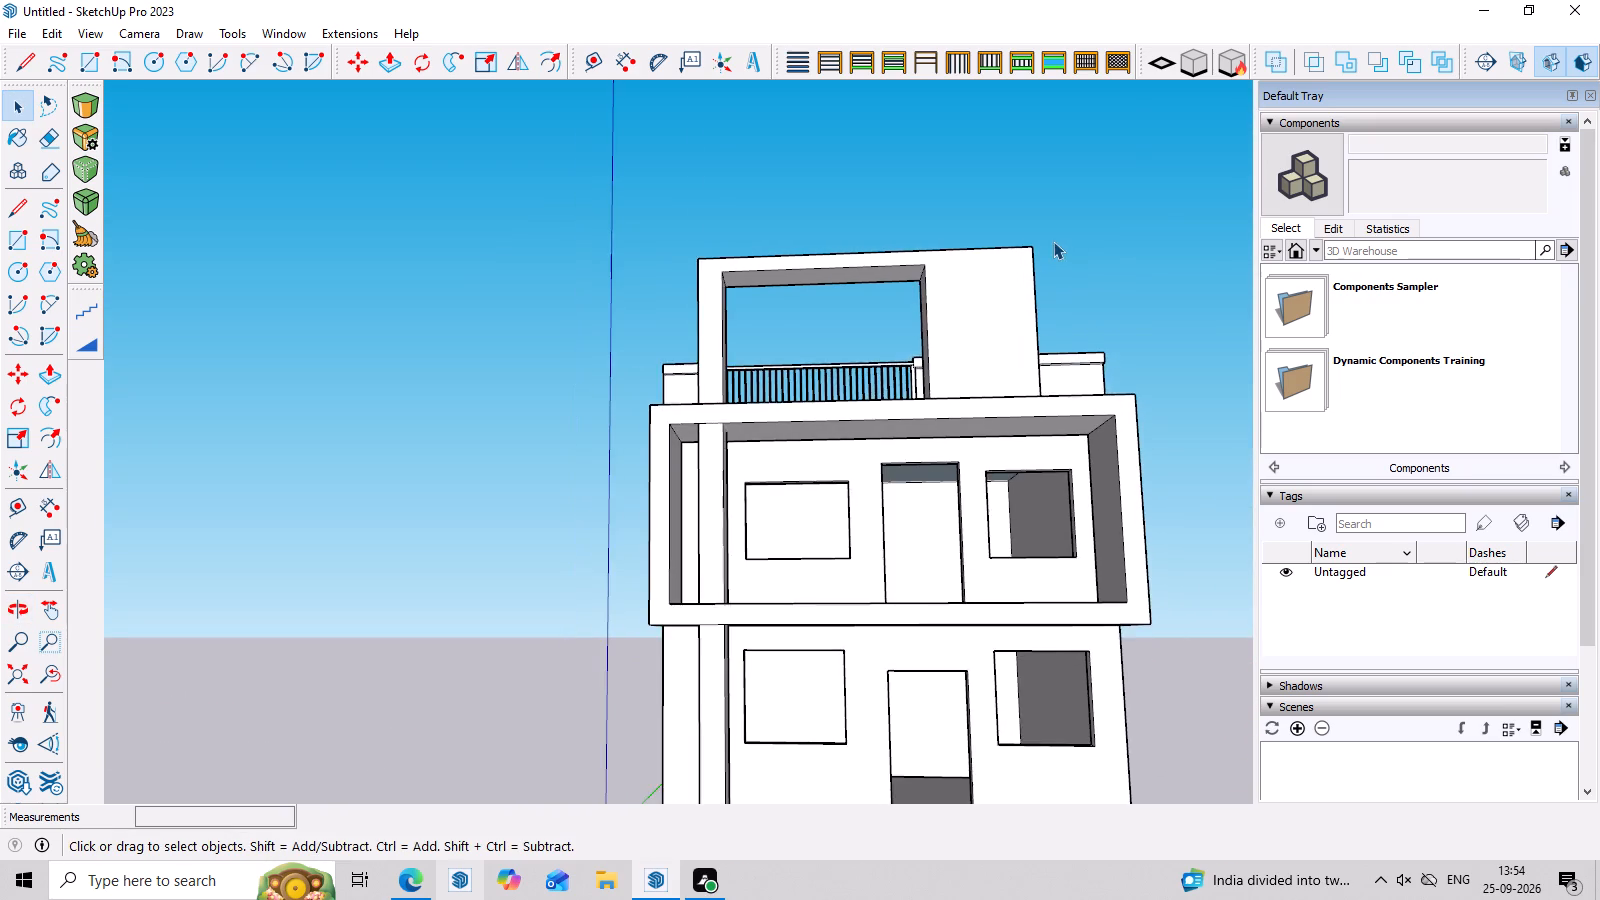
{"action": "scroll", "coordinate": [1053, 241], "scroll_direction": "down", "scroll_amount": 2}
{"action": "scroll", "coordinate": [1269, 383], "scroll_direction": "up", "scroll_amount": 10}
{"action": "middle_click_drag", "start_coordinate": [1146, 415], "coordinate": [1146, 505]}
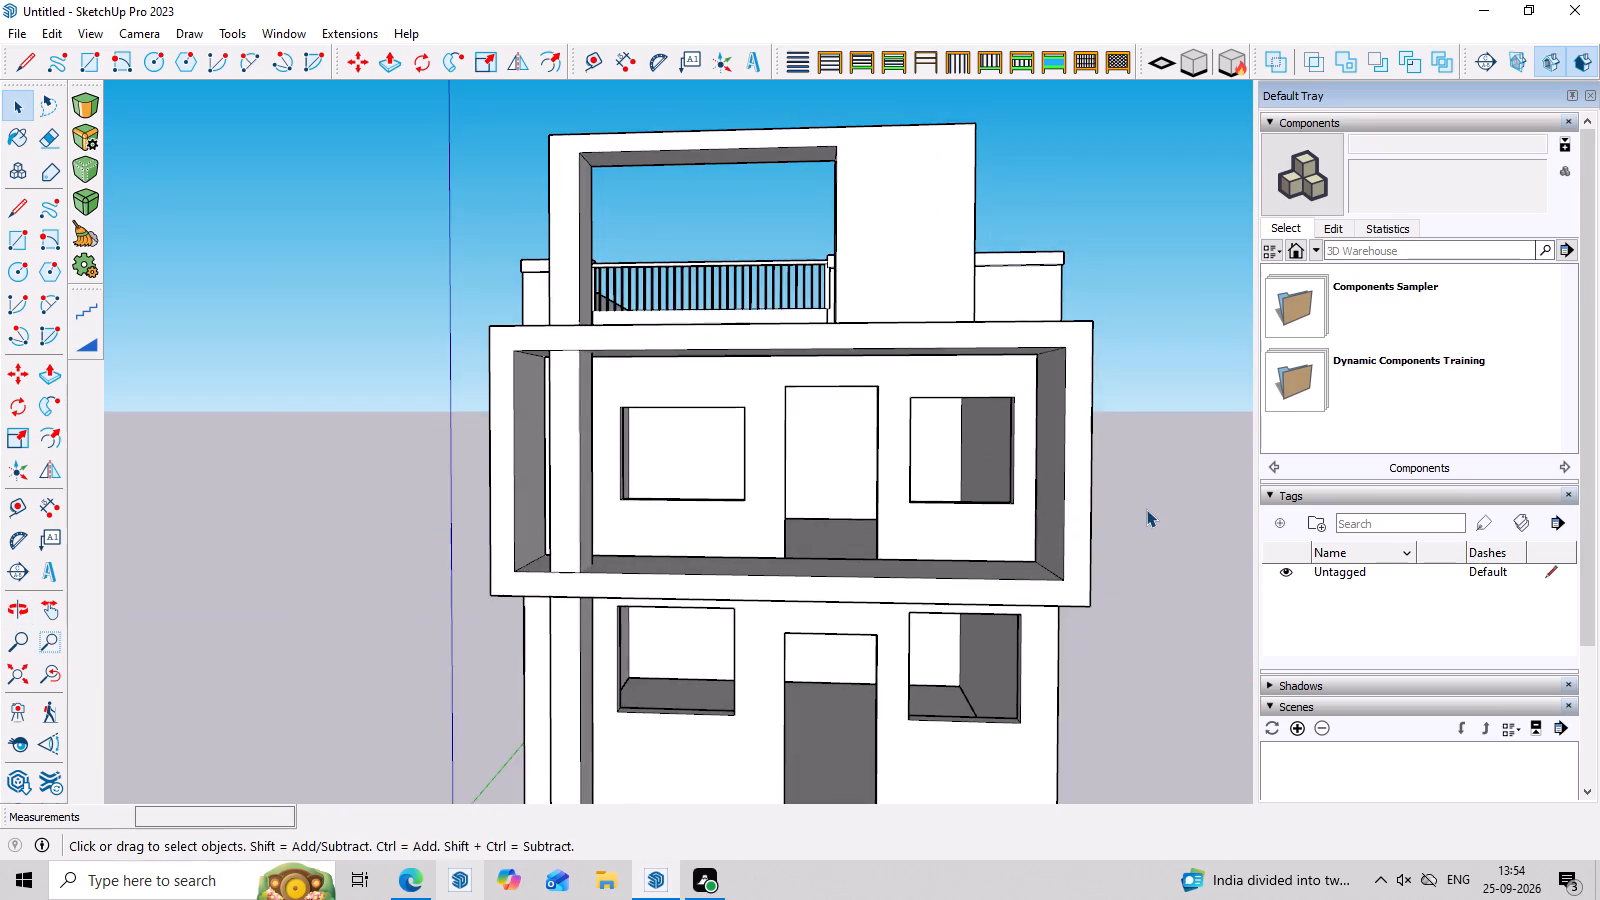
{"action": "scroll", "coordinate": [1146, 509], "scroll_direction": "down", "scroll_amount": 3}
{"action": "middle_click_drag", "start_coordinate": [1144, 487], "coordinate": [1140, 547]}
{"action": "scroll", "coordinate": [1139, 444], "scroll_direction": "up", "scroll_amount": 5}
{"action": "middle_click_drag", "start_coordinate": [1139, 433], "coordinate": [1142, 508]}
{"action": "middle_click_drag", "start_coordinate": [1142, 508], "coordinate": [1196, 497]}
{"action": "middle_click_drag", "start_coordinate": [1196, 497], "coordinate": [1194, 447]}
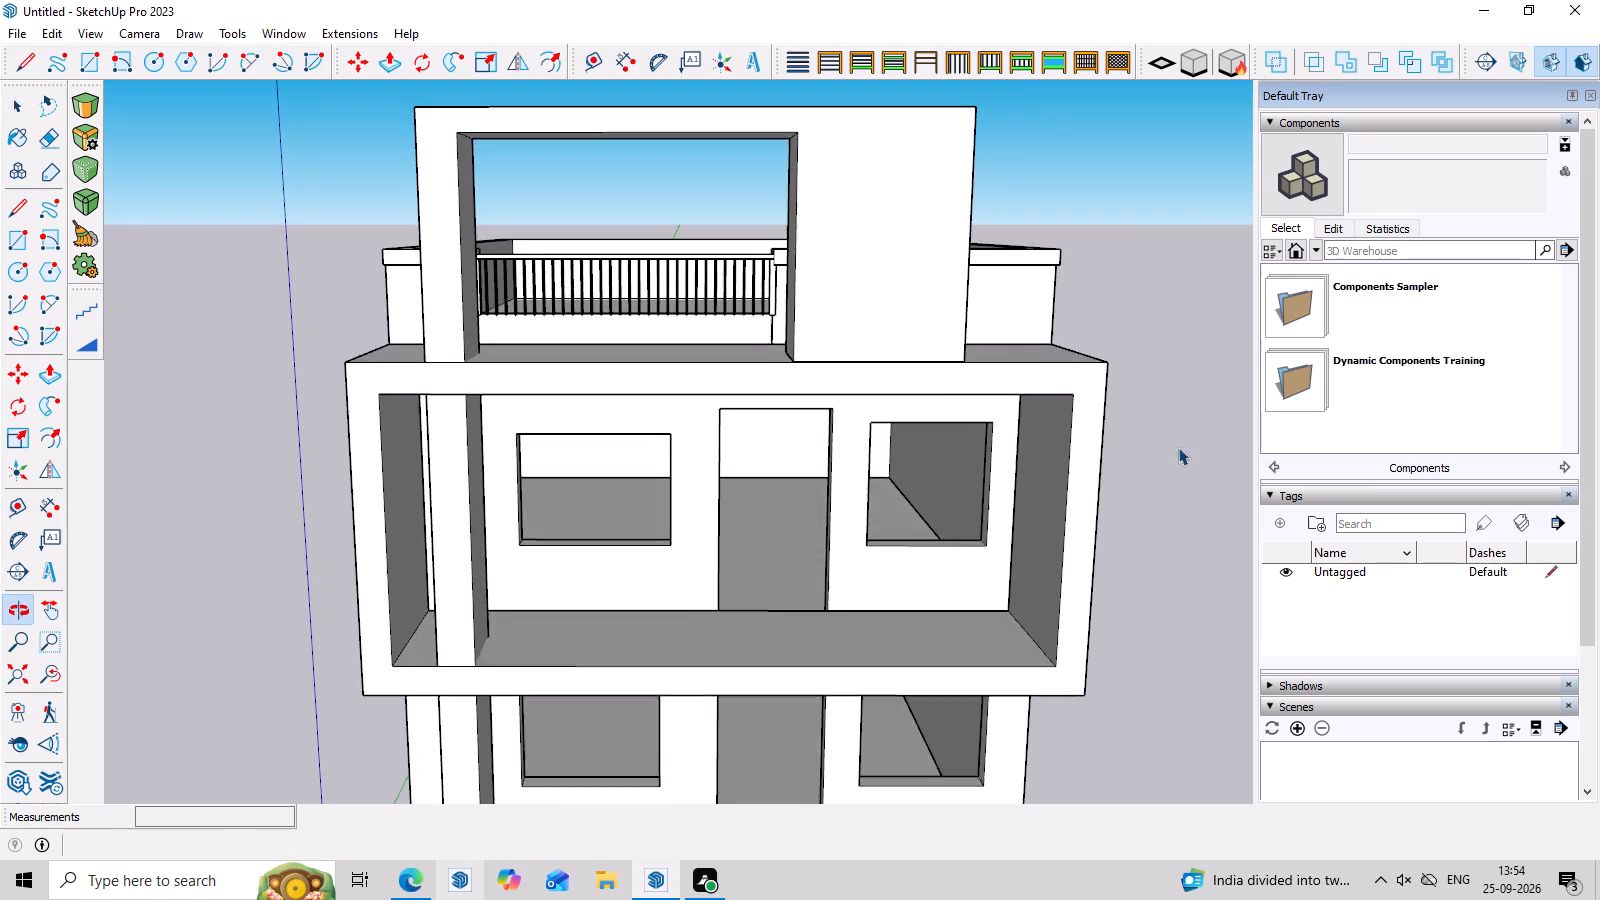
{"action": "scroll", "coordinate": [876, 330], "scroll_direction": "up", "scroll_amount": 7}
{"action": "middle_click_drag", "start_coordinate": [798, 394], "coordinate": [913, 549]}
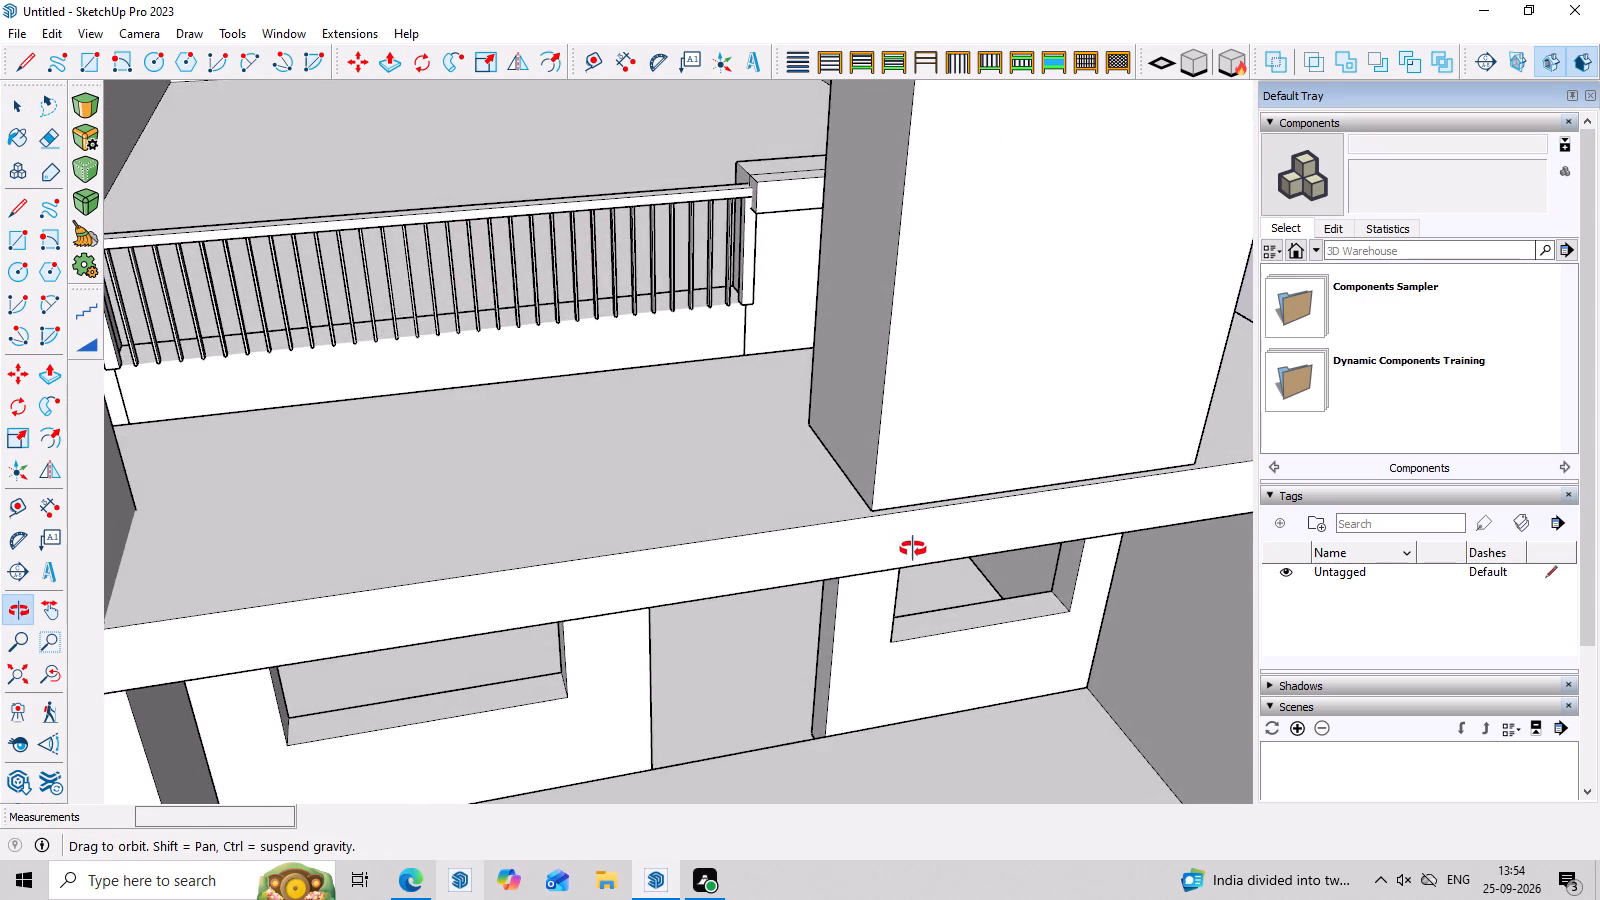
{"action": "middle_click_drag", "start_coordinate": [913, 549], "coordinate": [800, 437]}
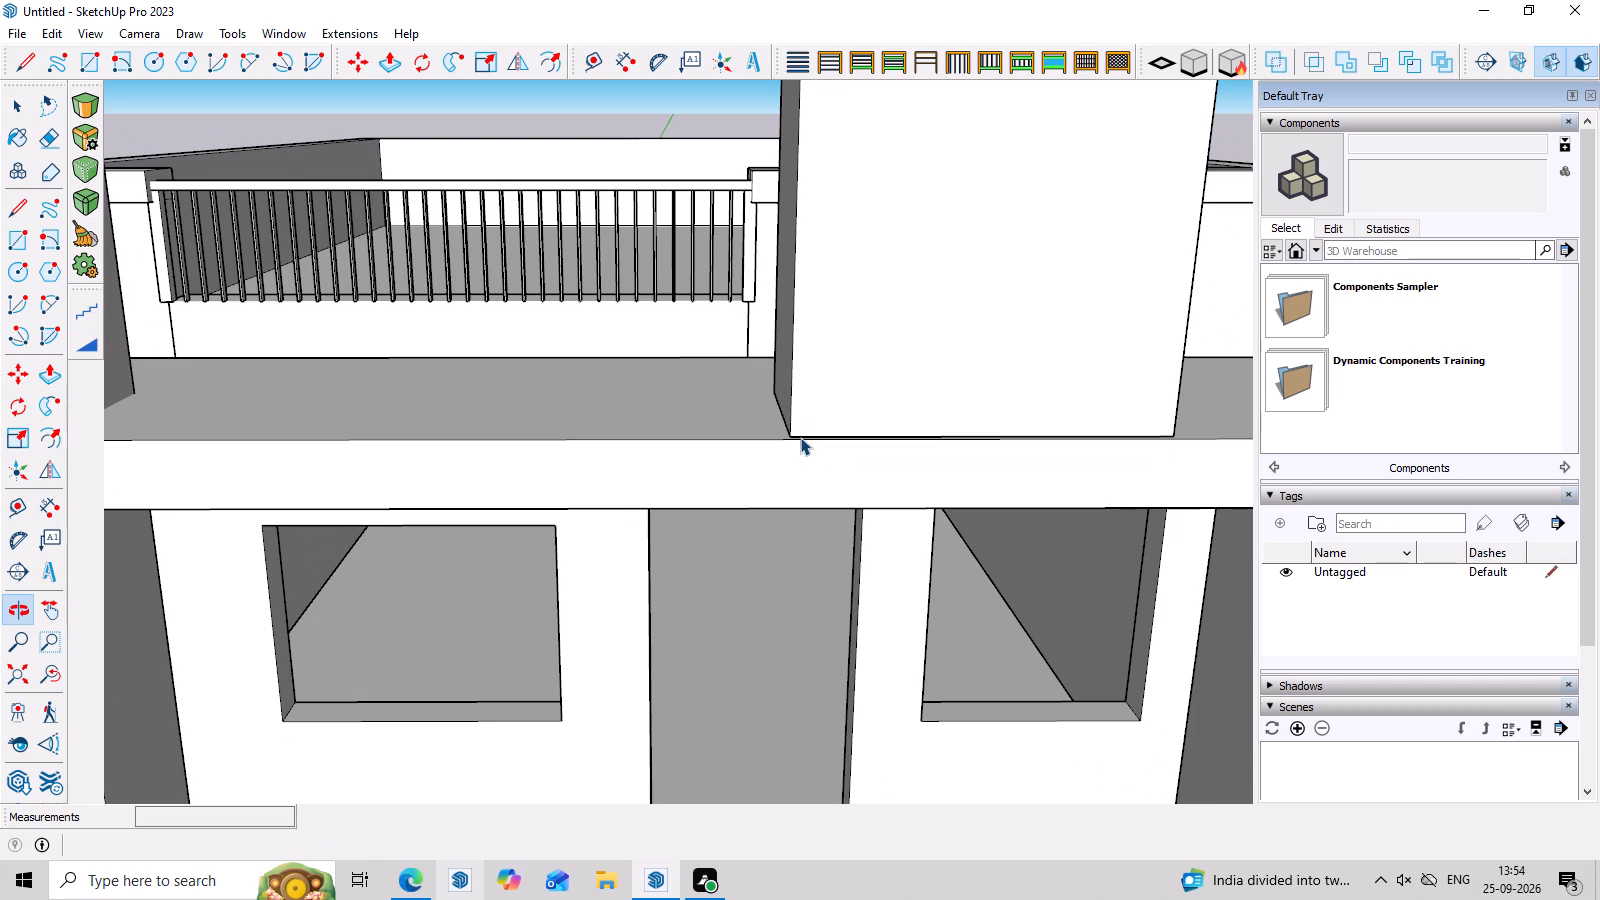
{"action": "scroll", "coordinate": [657, 473], "scroll_direction": "down", "scroll_amount": 11}
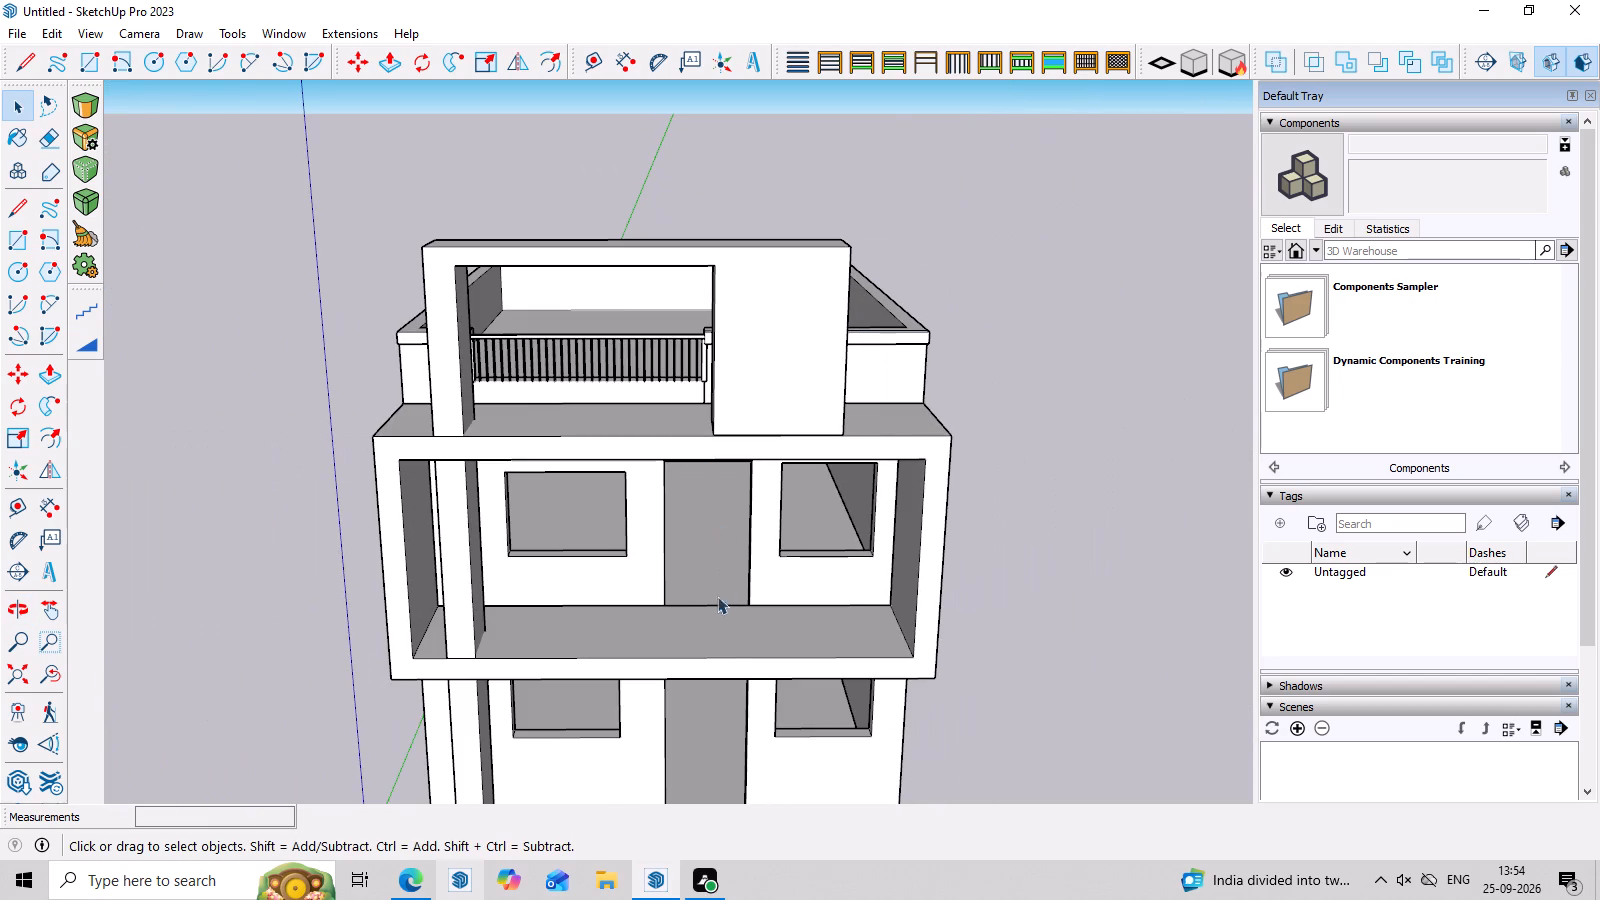
{"action": "middle_click_drag", "start_coordinate": [739, 697], "coordinate": [751, 603]}
{"action": "scroll", "coordinate": [604, 660], "scroll_direction": "down", "scroll_amount": 3}
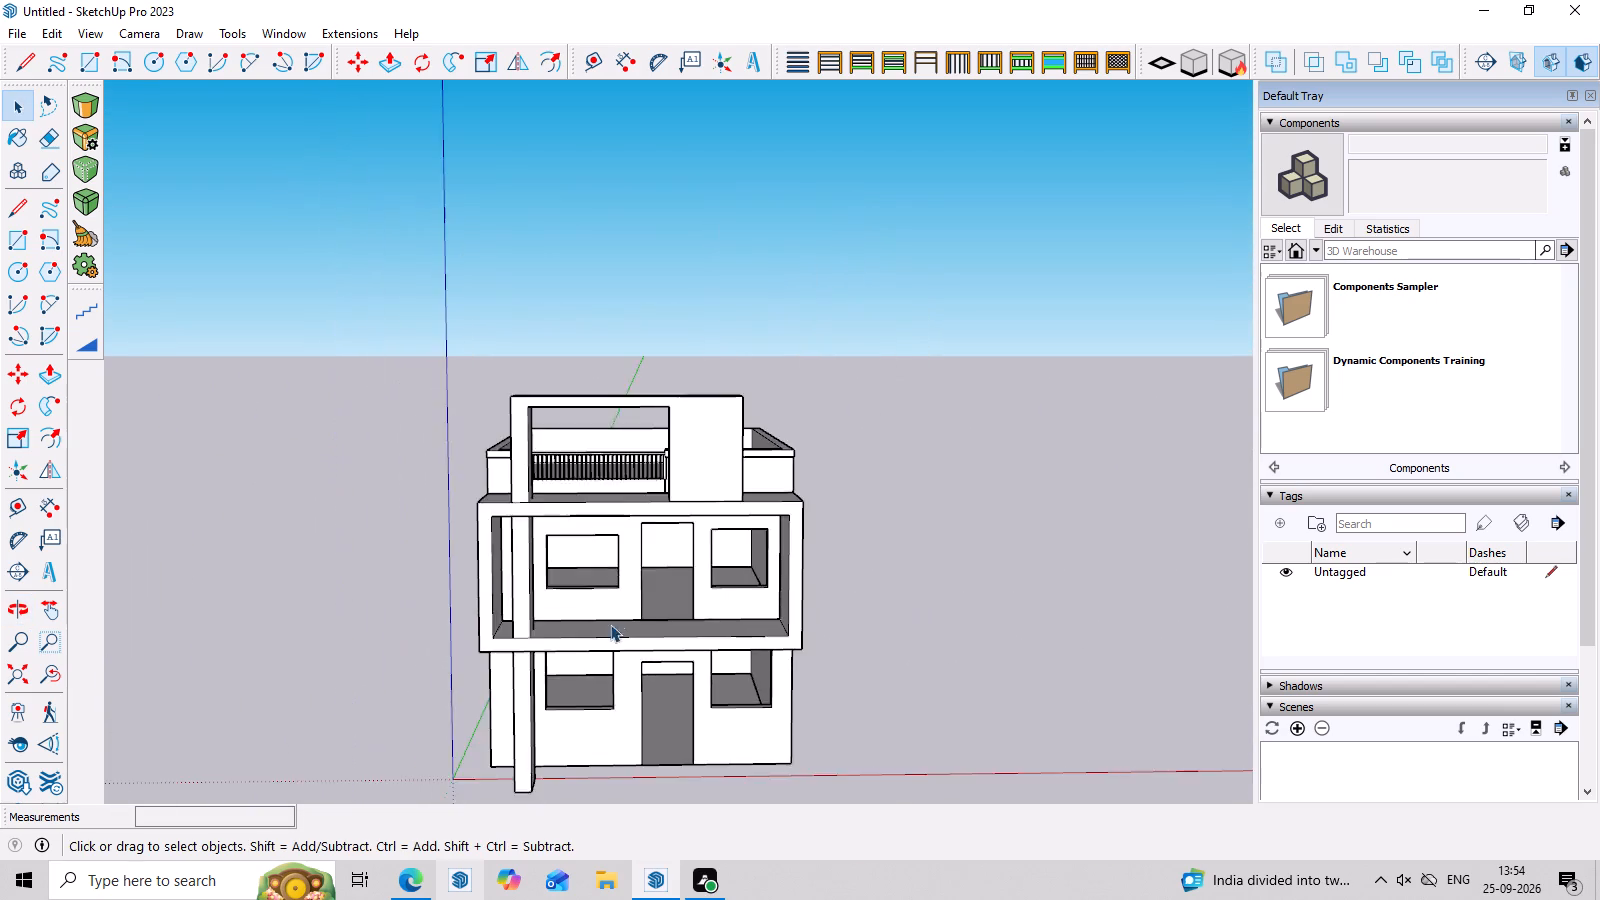
{"action": "scroll", "coordinate": [610, 624], "scroll_direction": "down", "scroll_amount": 4}
{"action": "middle_click_drag", "start_coordinate": [637, 679], "coordinate": [1034, 630]}
{"action": "scroll", "coordinate": [620, 787], "scroll_direction": "up", "scroll_amount": 4}
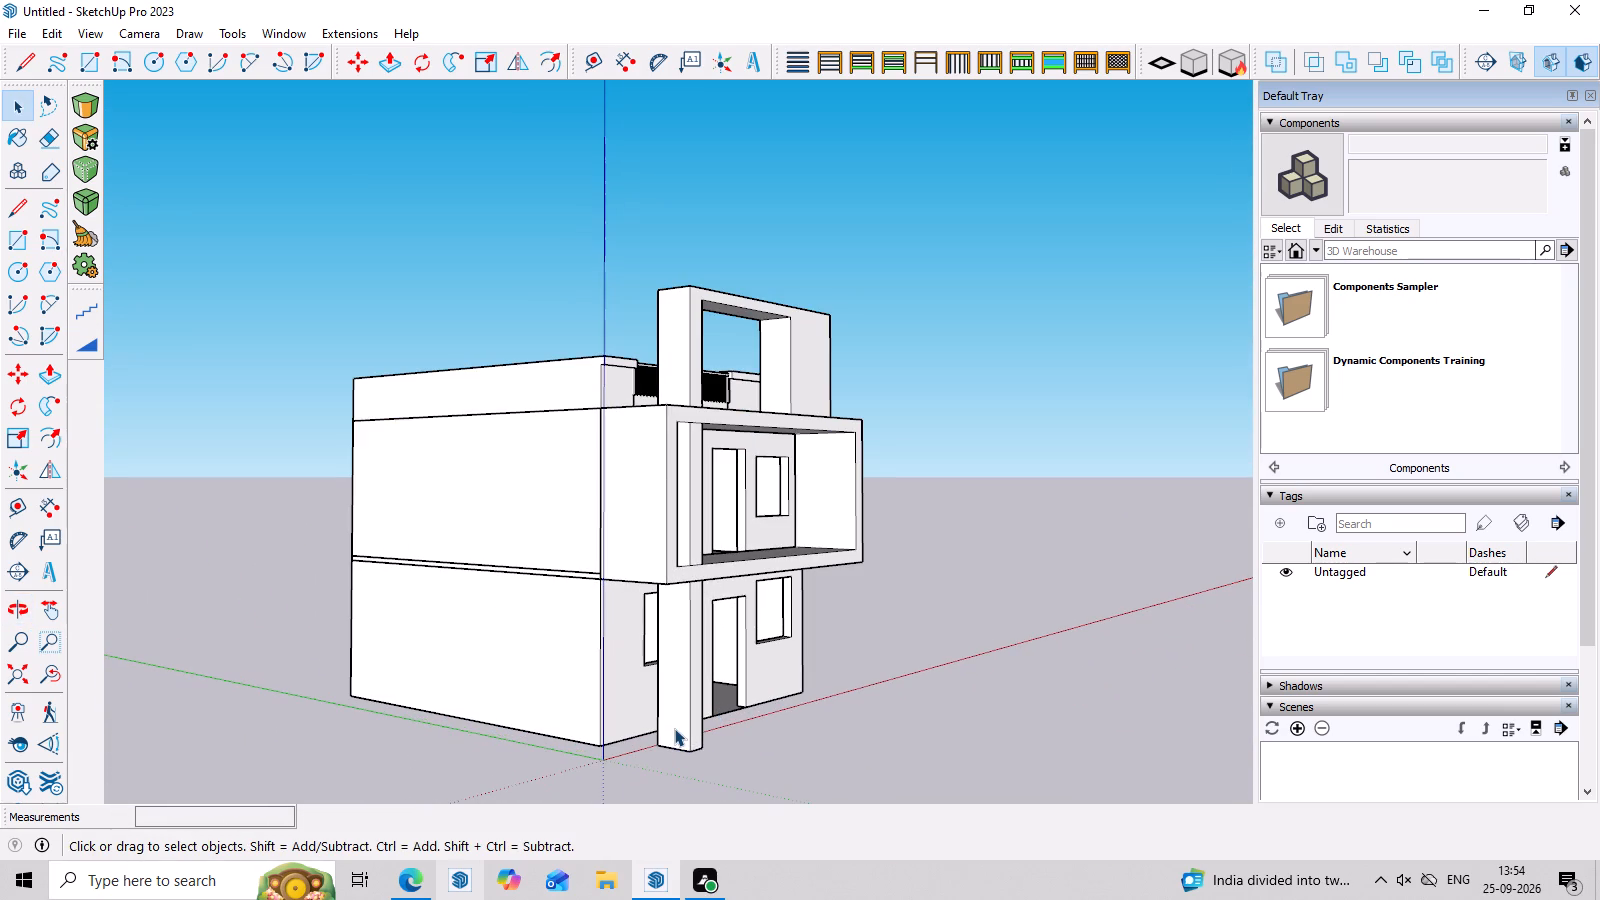
Move the tall frame back about 2' 7" along the green axis so its rear bottom corner meets the front wall.
{"action": "left_click", "coordinate": [674, 728]}
{"action": "key", "text": "m"}
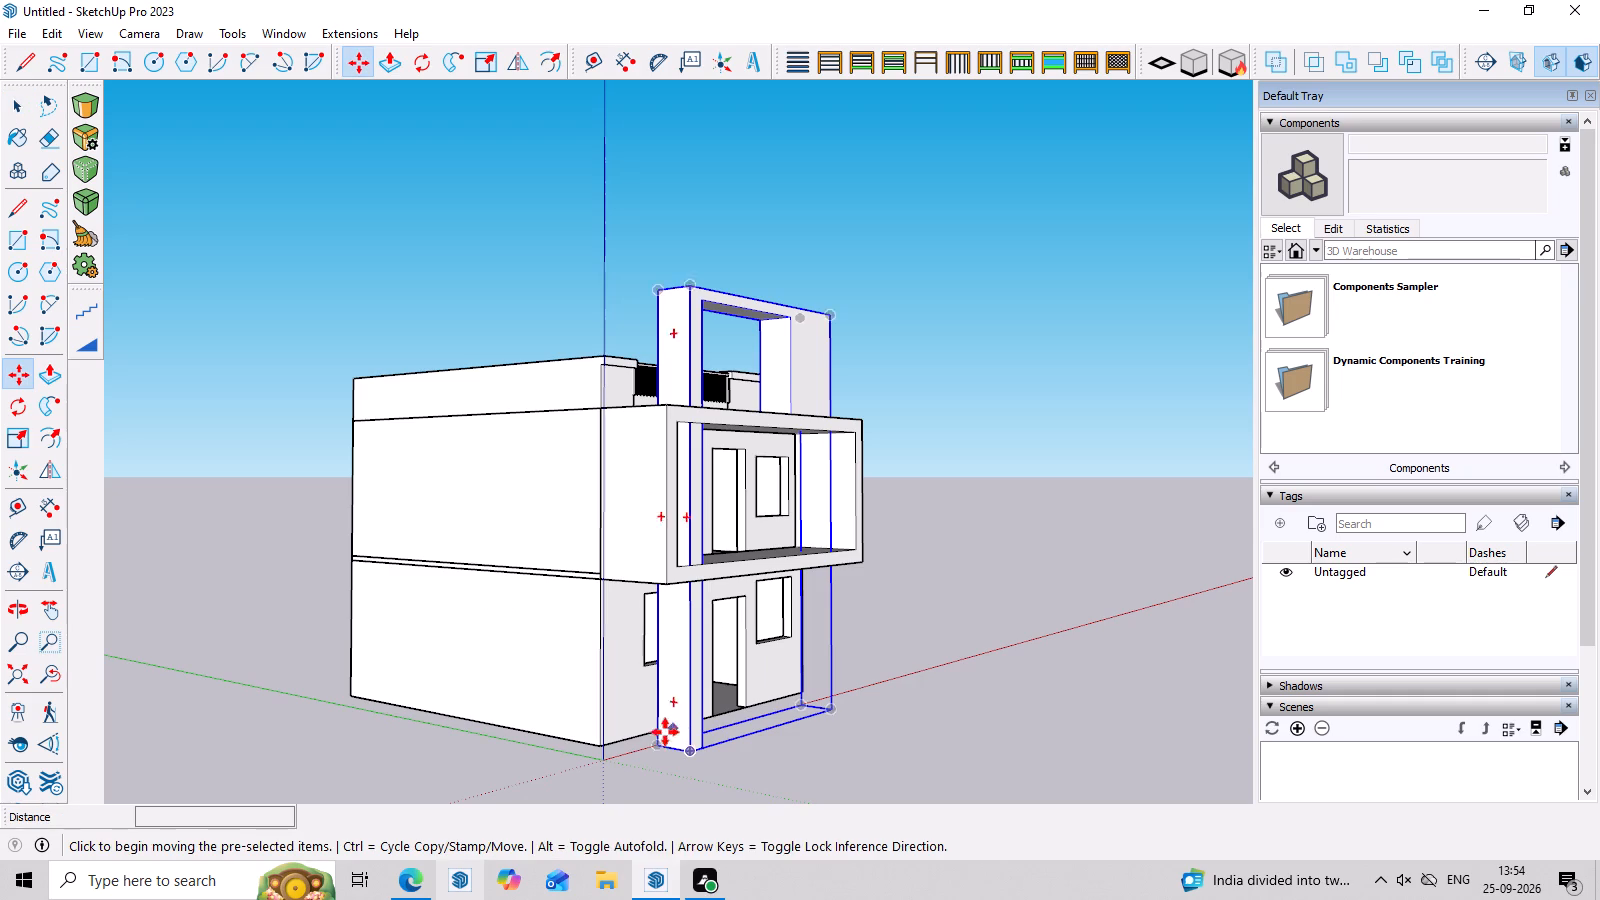
{"action": "scroll", "coordinate": [662, 736], "scroll_direction": "up", "scroll_amount": 6}
{"action": "left_click", "coordinate": [655, 750]}
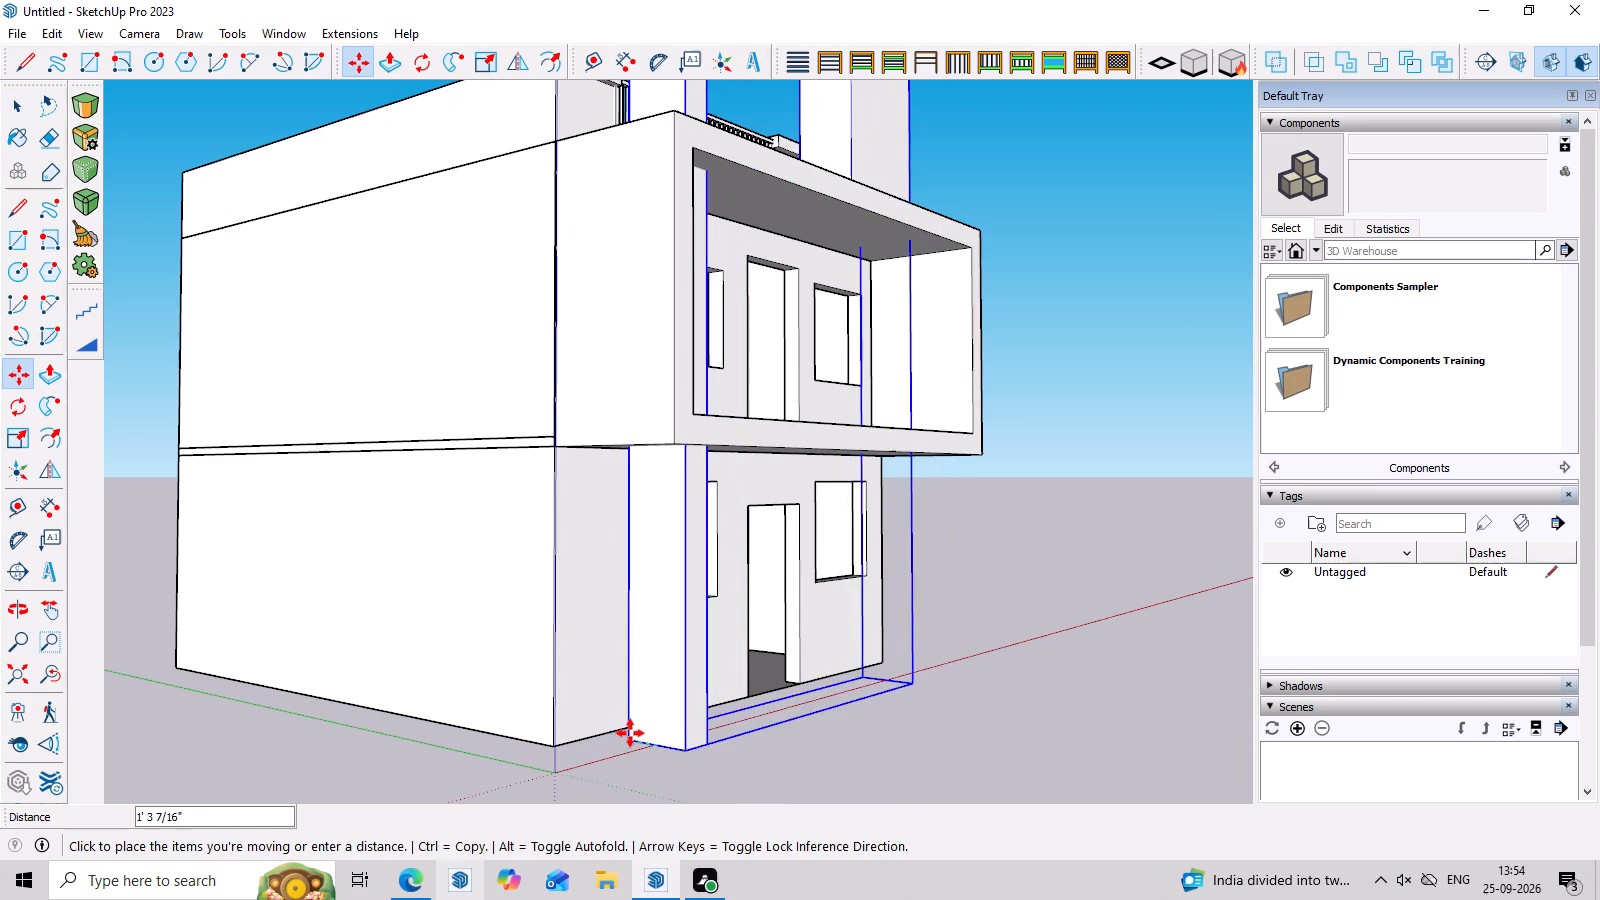
{"action": "scroll", "coordinate": [622, 719], "scroll_direction": "up", "scroll_amount": 9}
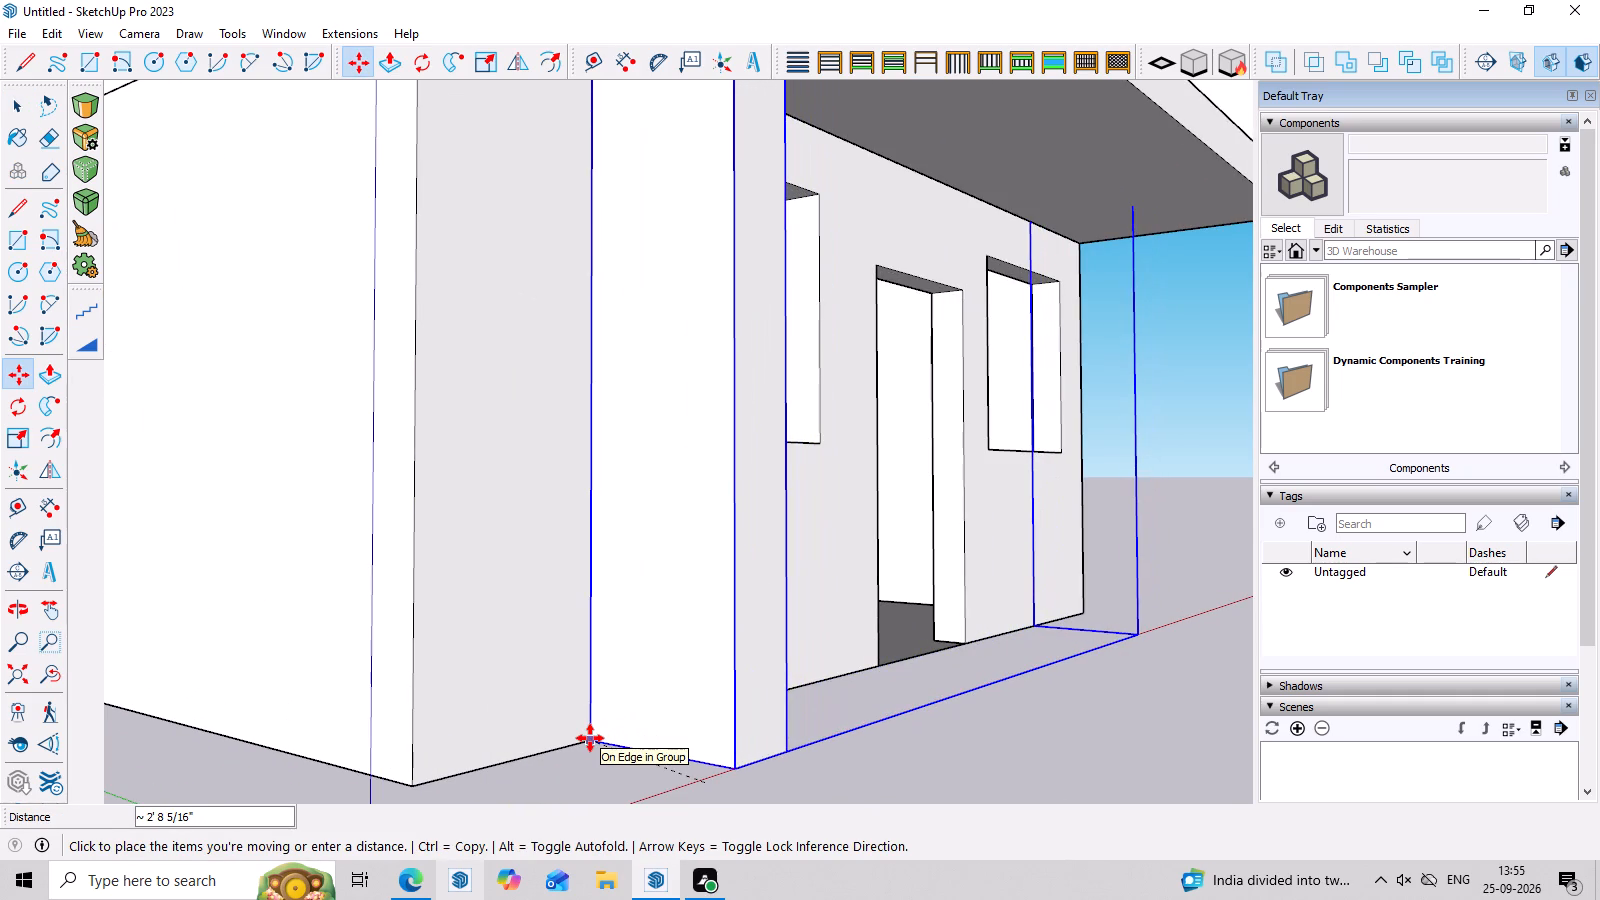
{"action": "key", "text": "Up"}
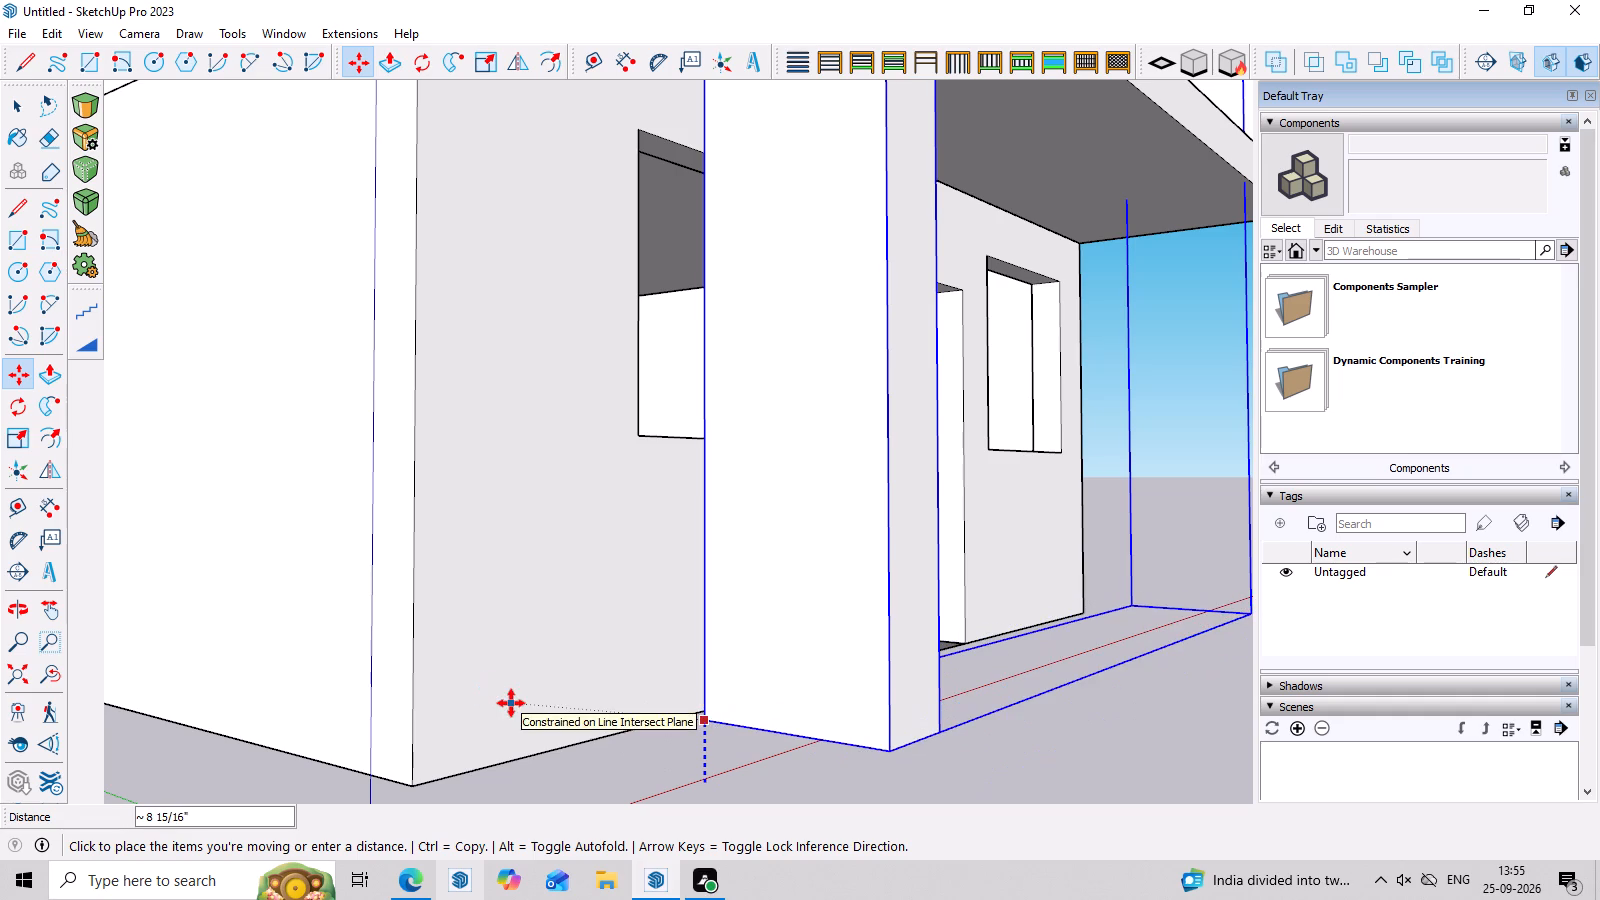
{"action": "key", "text": "Left"}
{"action": "scroll", "coordinate": [548, 746], "scroll_direction": "up", "scroll_amount": 5}
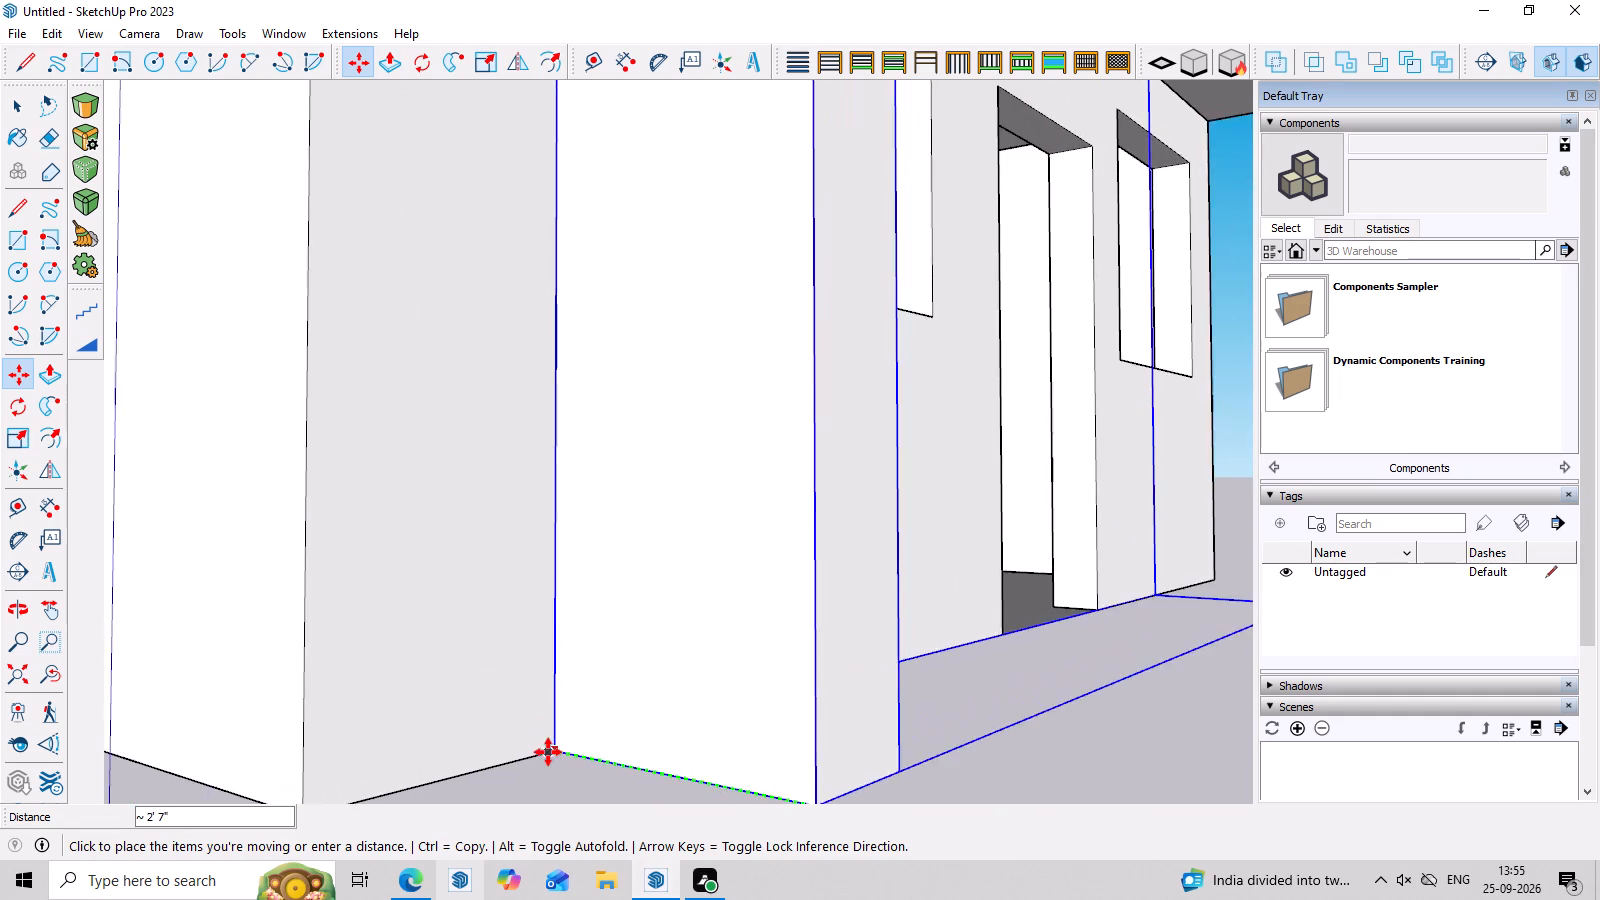
{"action": "scroll", "coordinate": [548, 752], "scroll_direction": "up", "scroll_amount": 4}
{"action": "left_click", "coordinate": [553, 750]}
{"action": "scroll", "coordinate": [553, 750], "scroll_direction": "down", "scroll_amount": 10}
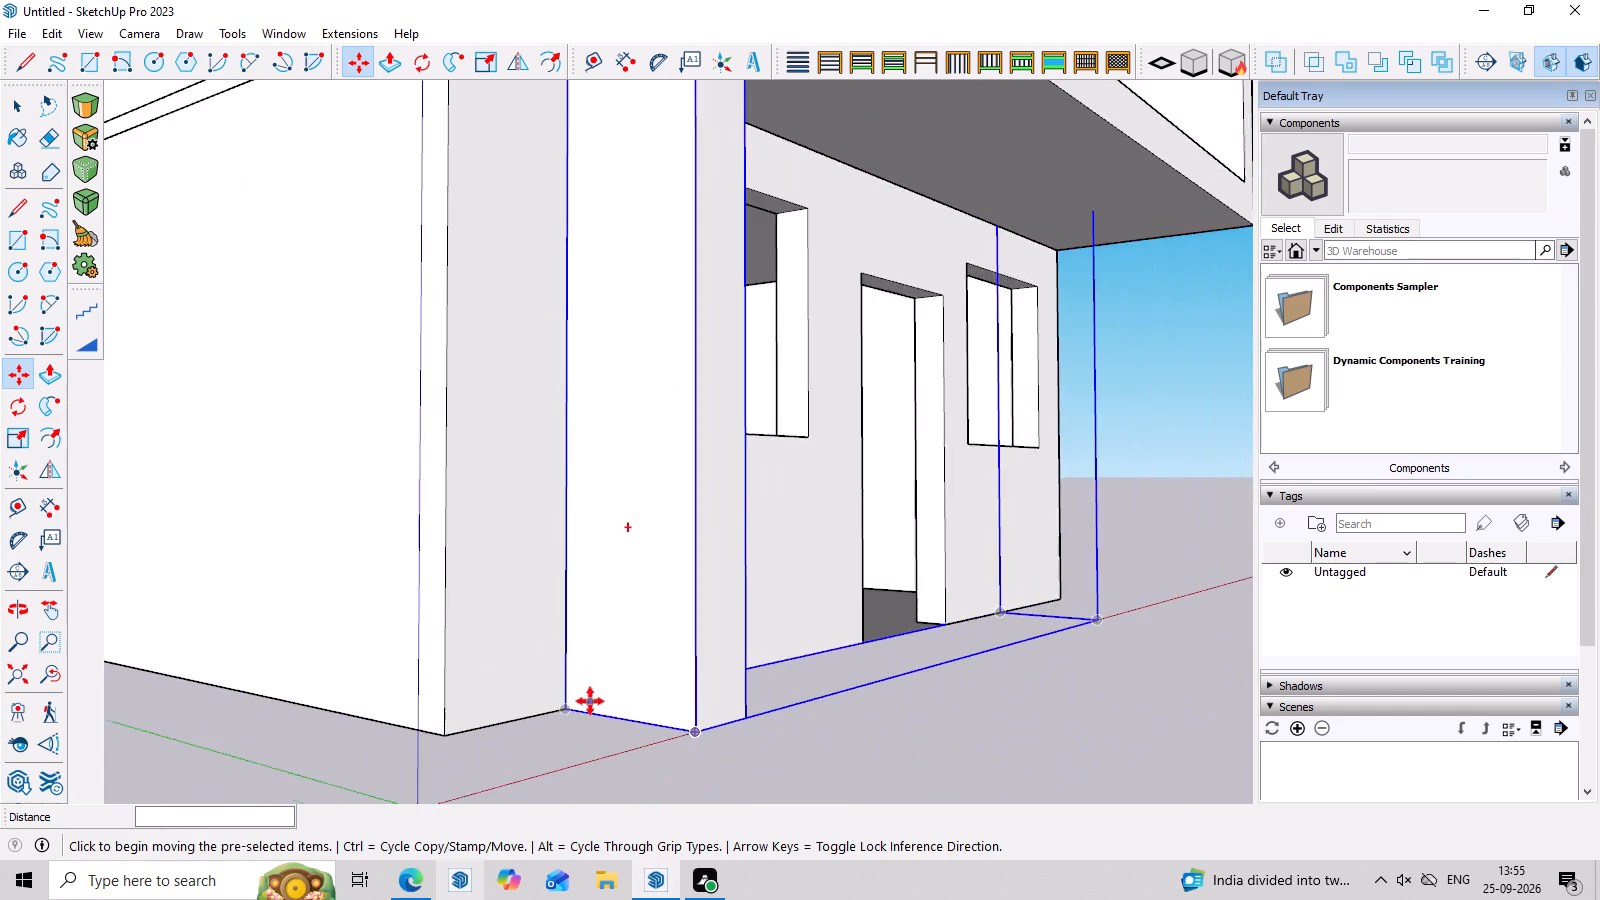
{"action": "scroll", "coordinate": [590, 701], "scroll_direction": "down", "scroll_amount": 8}
{"action": "middle_click_drag", "start_coordinate": [771, 725], "coordinate": [552, 760]}
{"action": "scroll", "coordinate": [548, 735], "scroll_direction": "down", "scroll_amount": 8}
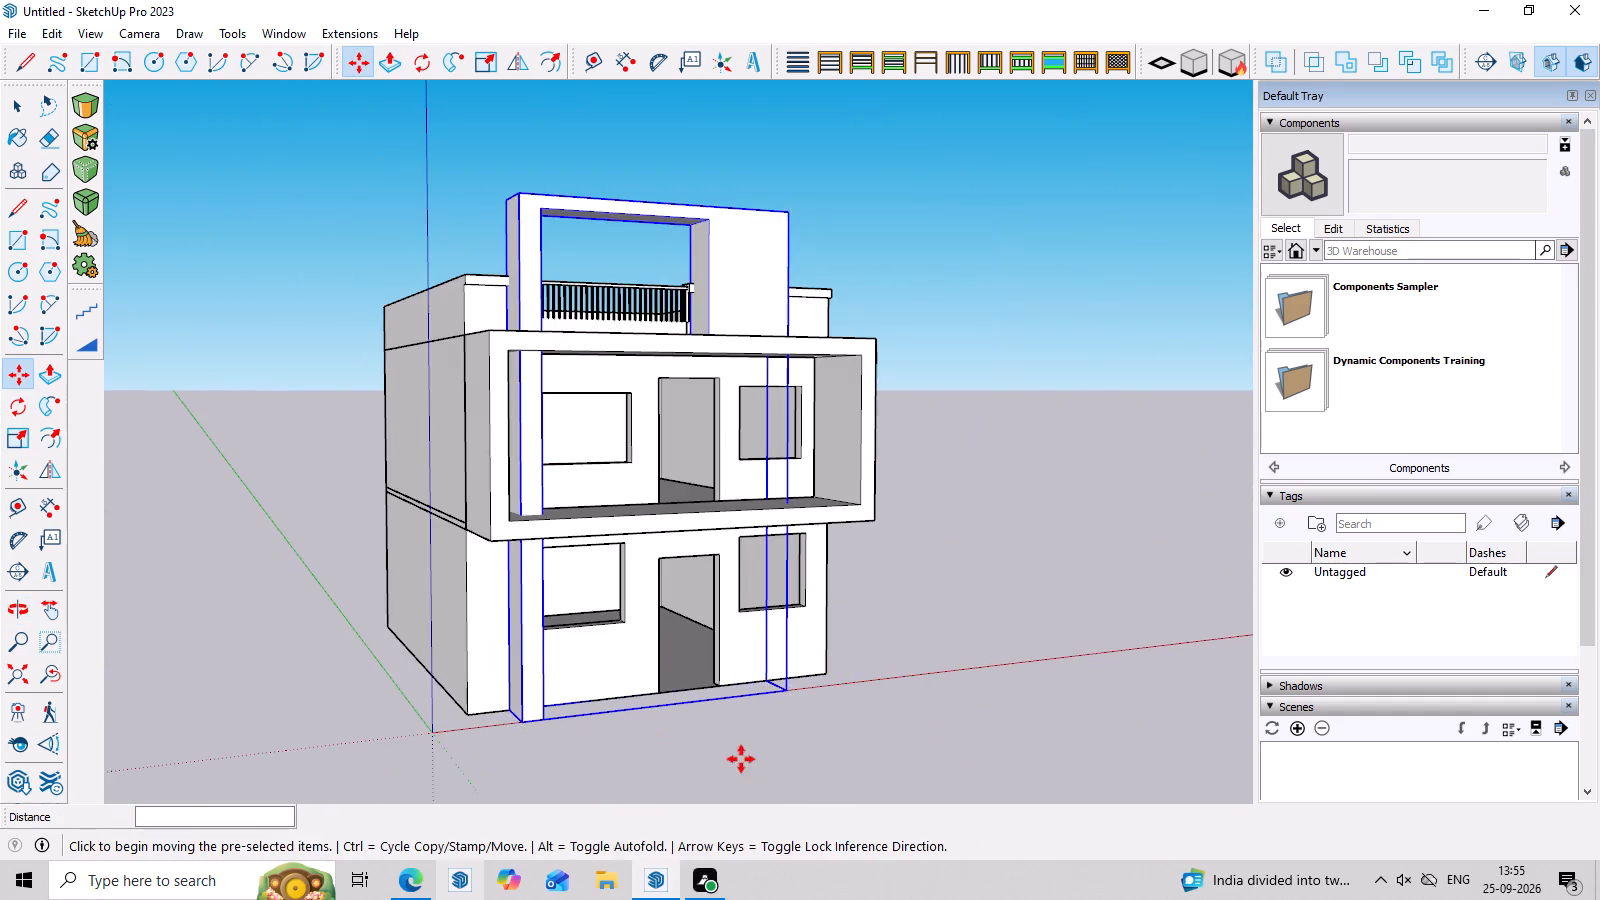
{"action": "middle_click_drag", "start_coordinate": [741, 760], "coordinate": [592, 792]}
{"action": "scroll", "coordinate": [1015, 649], "scroll_direction": "up", "scroll_amount": 3}
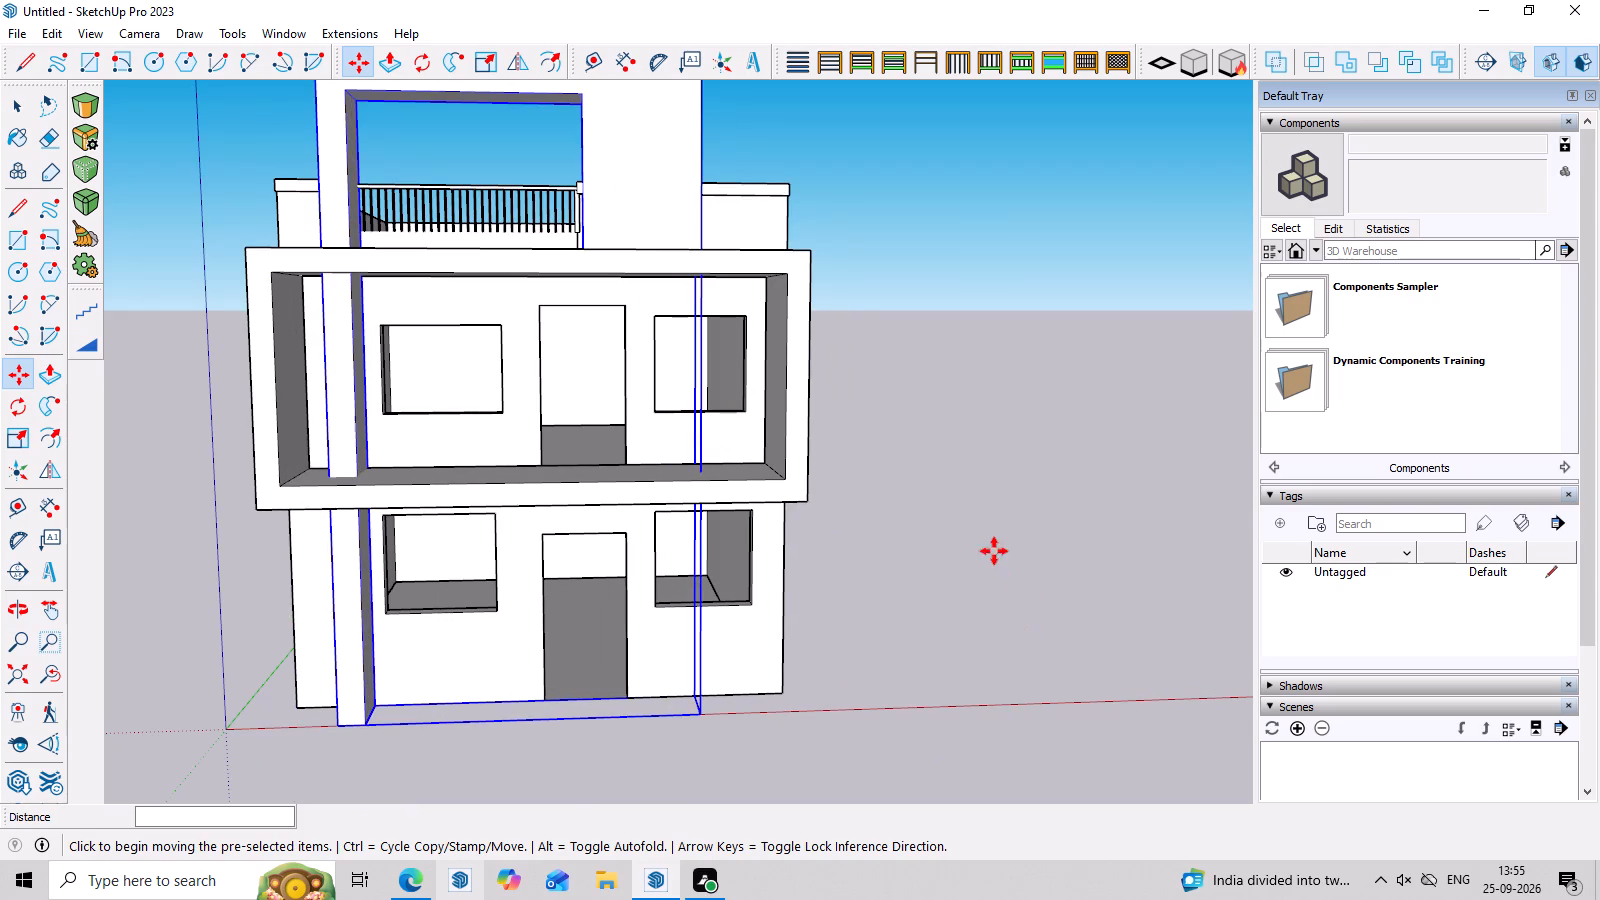
{"action": "key", "text": "space"}
{"action": "left_click", "coordinate": [959, 439]}
Examine the repositioned tall frame's column where it passes the balcony surround and the upper-storey front wall.
{"action": "scroll", "coordinate": [959, 602], "scroll_direction": "down", "scroll_amount": 5}
{"action": "middle_click_drag", "start_coordinate": [917, 768], "coordinate": [862, 727]}
{"action": "middle_click_drag", "start_coordinate": [872, 679], "coordinate": [881, 621]}
{"action": "scroll", "coordinate": [530, 326], "scroll_direction": "up", "scroll_amount": 7}
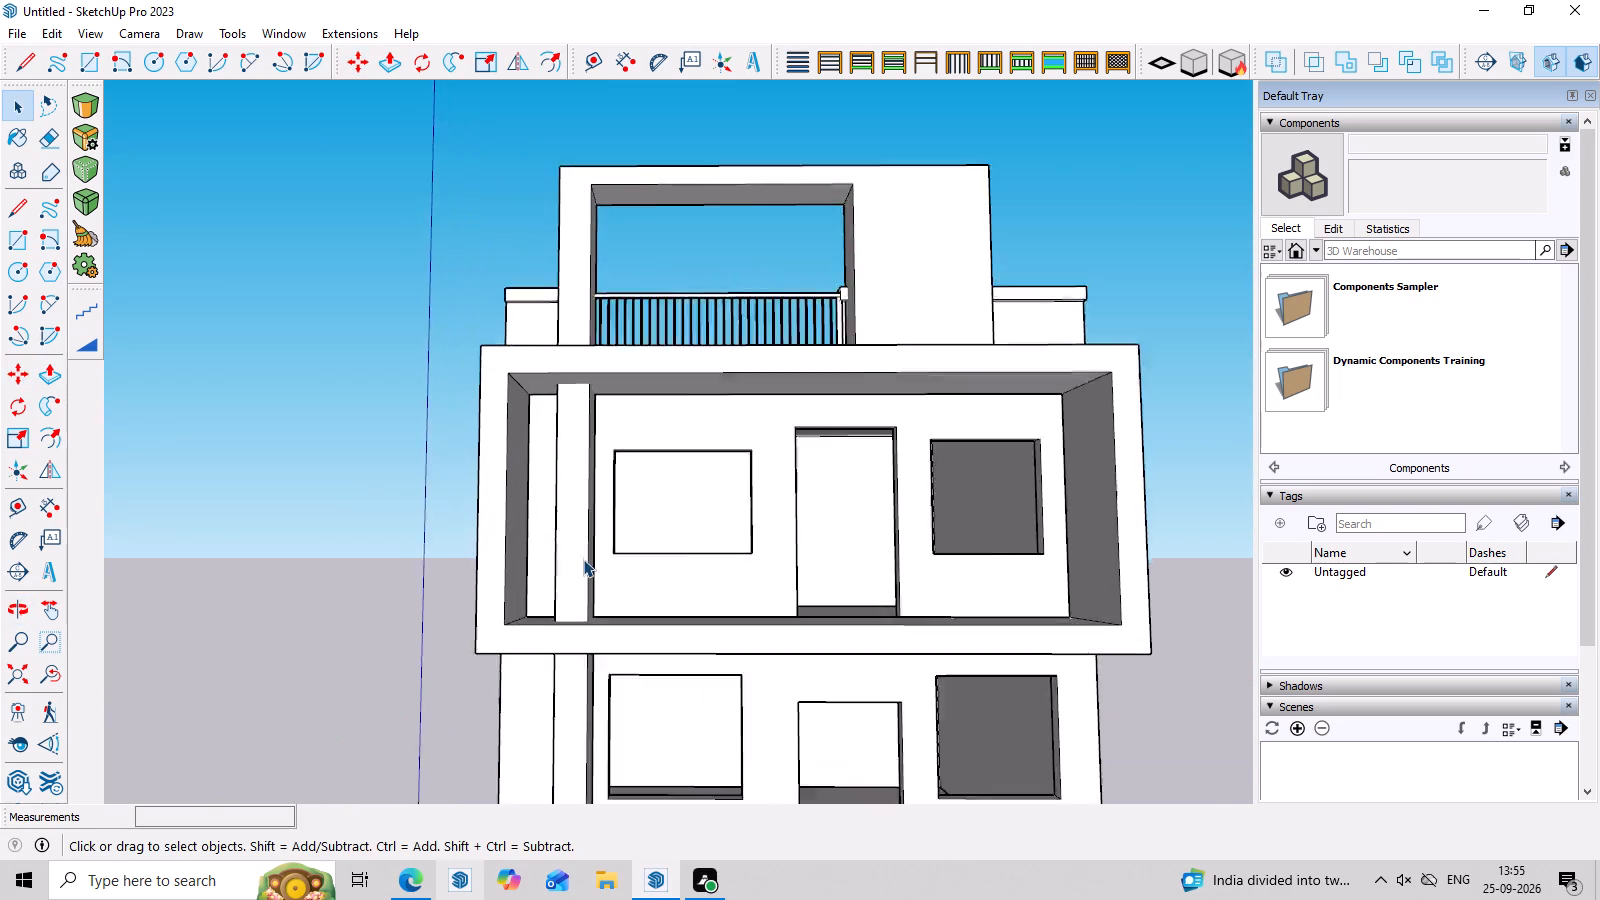
{"action": "scroll", "coordinate": [583, 559], "scroll_direction": "up", "scroll_amount": 1}
{"action": "middle_click_drag", "start_coordinate": [586, 609], "coordinate": [588, 715]}
{"action": "scroll", "coordinate": [527, 451], "scroll_direction": "up", "scroll_amount": 4}
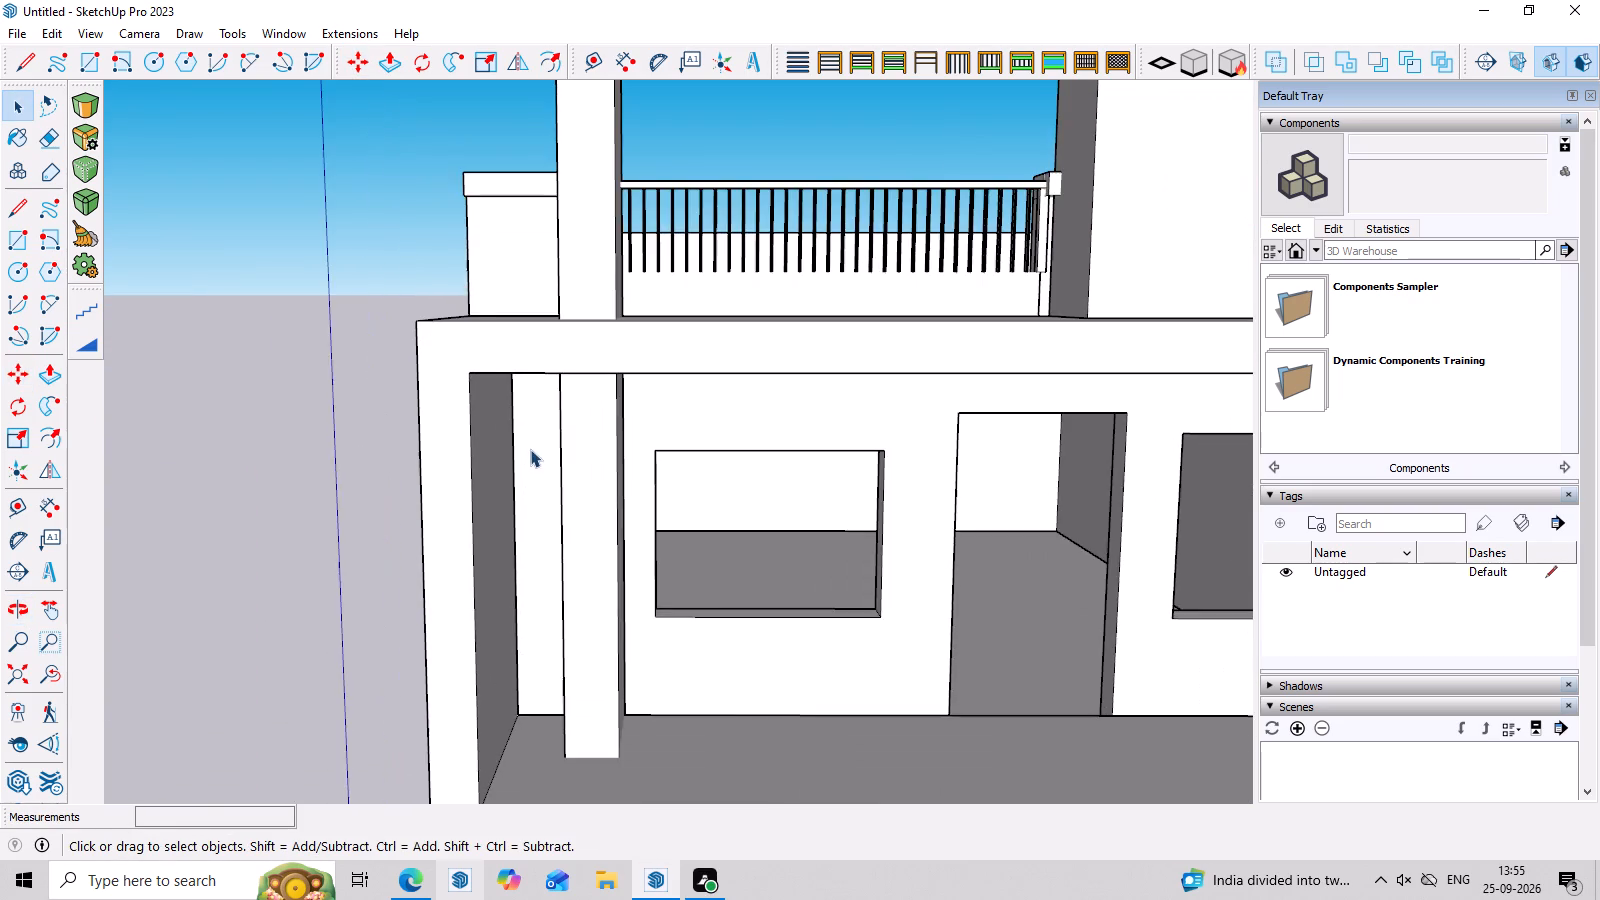
{"action": "middle_click_drag", "start_coordinate": [526, 520], "coordinate": [547, 454]}
{"action": "scroll", "coordinate": [529, 375], "scroll_direction": "up", "scroll_amount": 5}
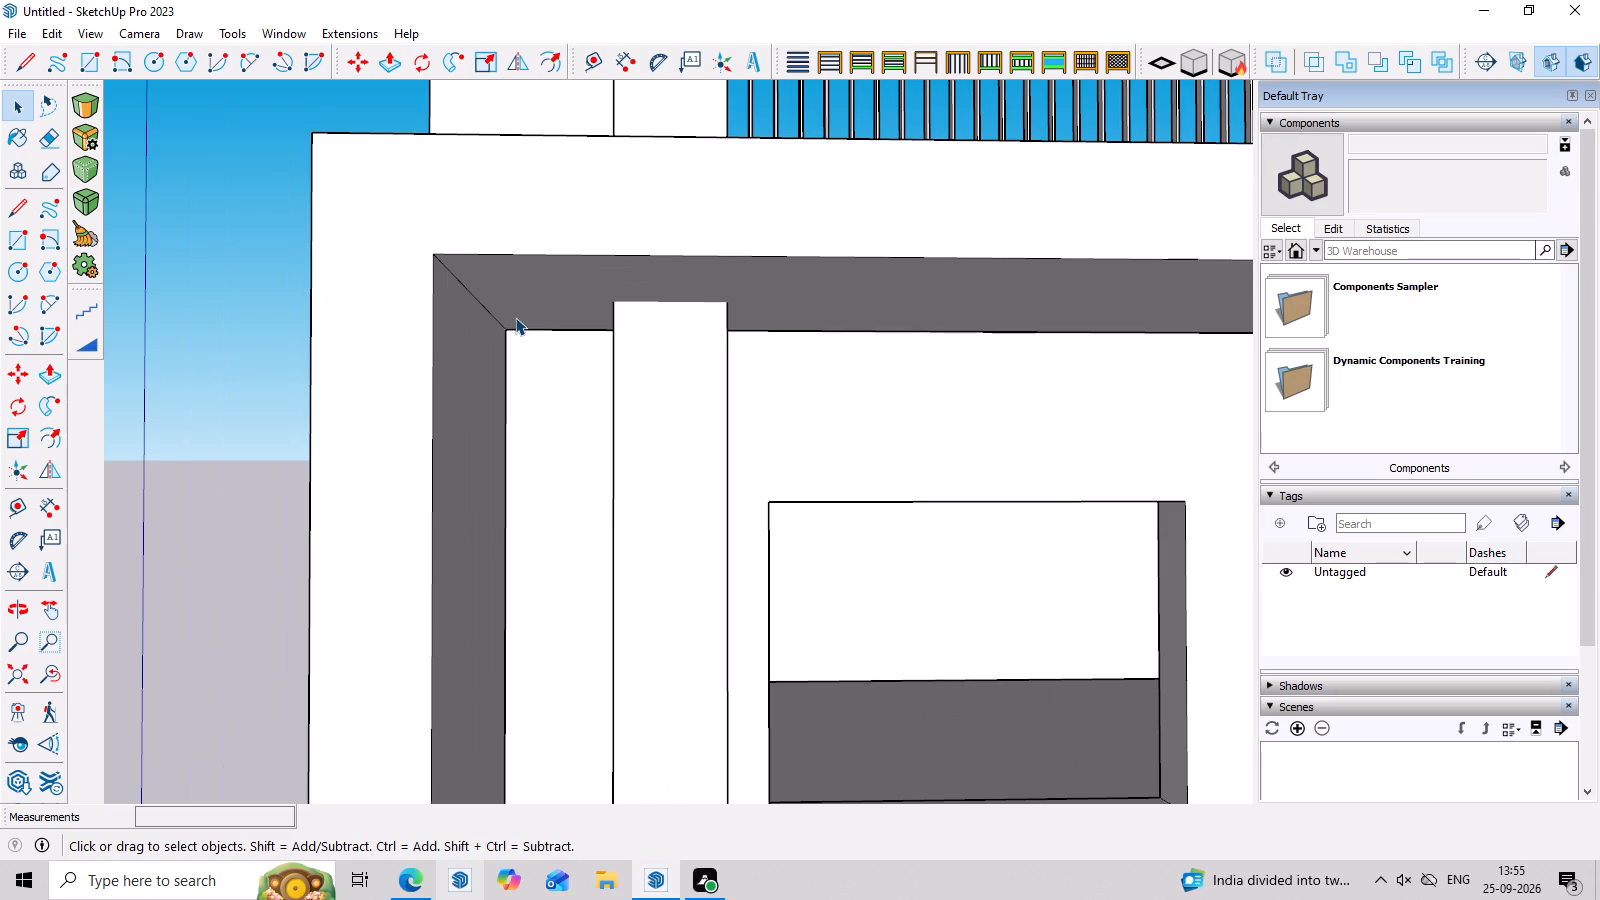
Inside the wall group, draw a vertical line about 8' 5" long on the upper-storey front wall along the frame column's outer edge, from balcony ceiling to floor.
{"action": "left_click", "coordinate": [524, 386]}
{"action": "triple_click", "coordinate": [540, 399]}
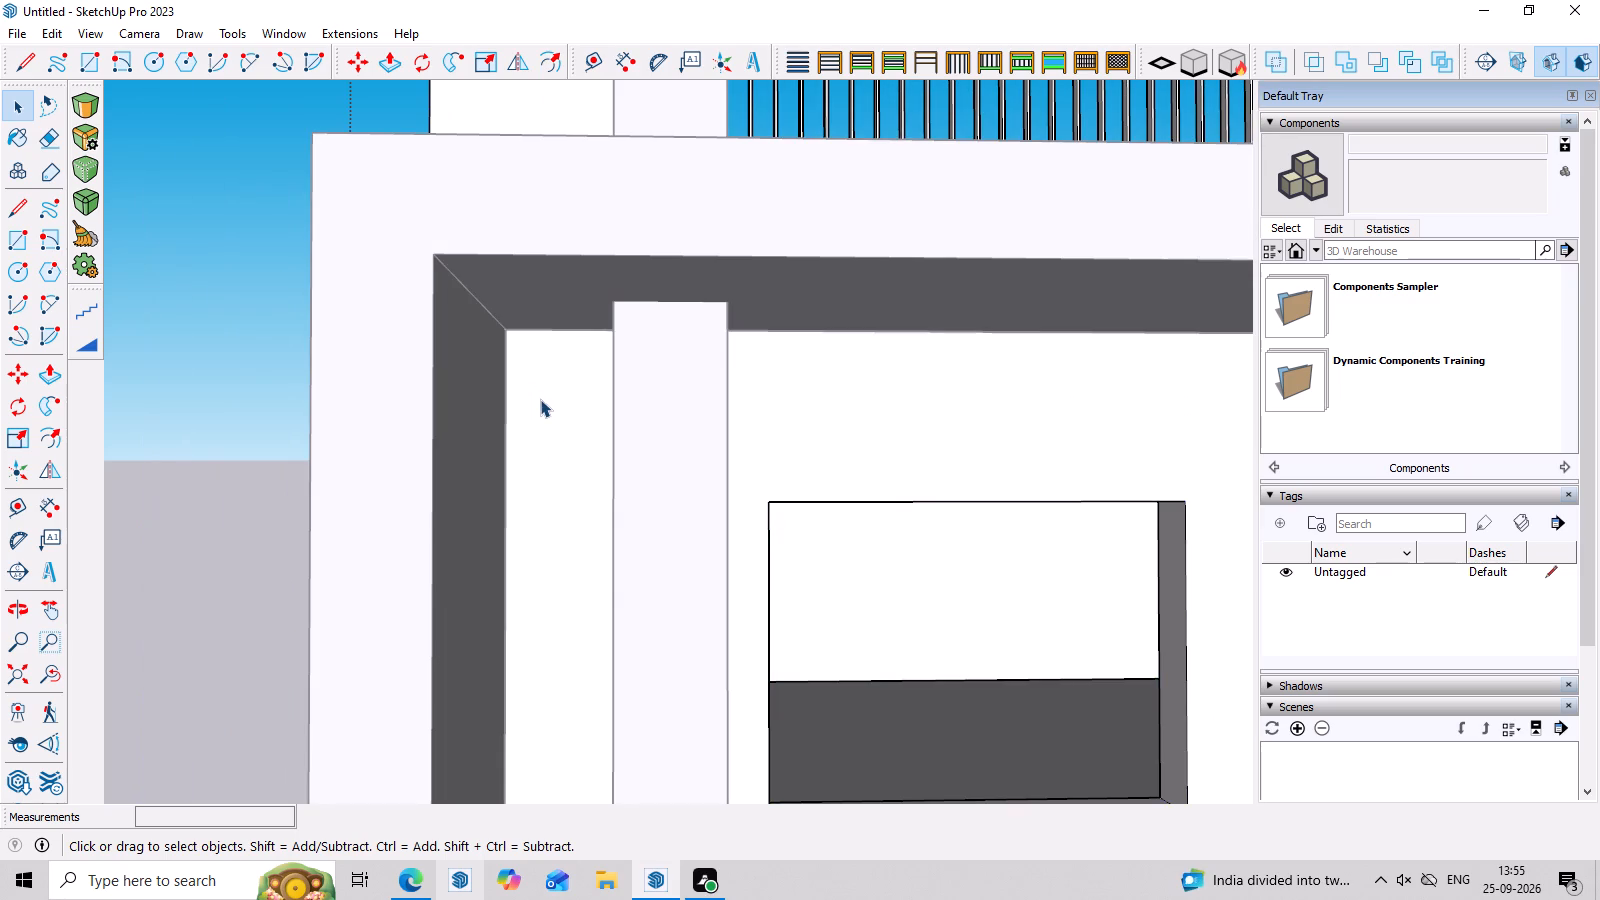
{"action": "double_click", "coordinate": [540, 399]}
{"action": "triple_click", "coordinate": [542, 412]}
{"action": "triple_click", "coordinate": [542, 426]}
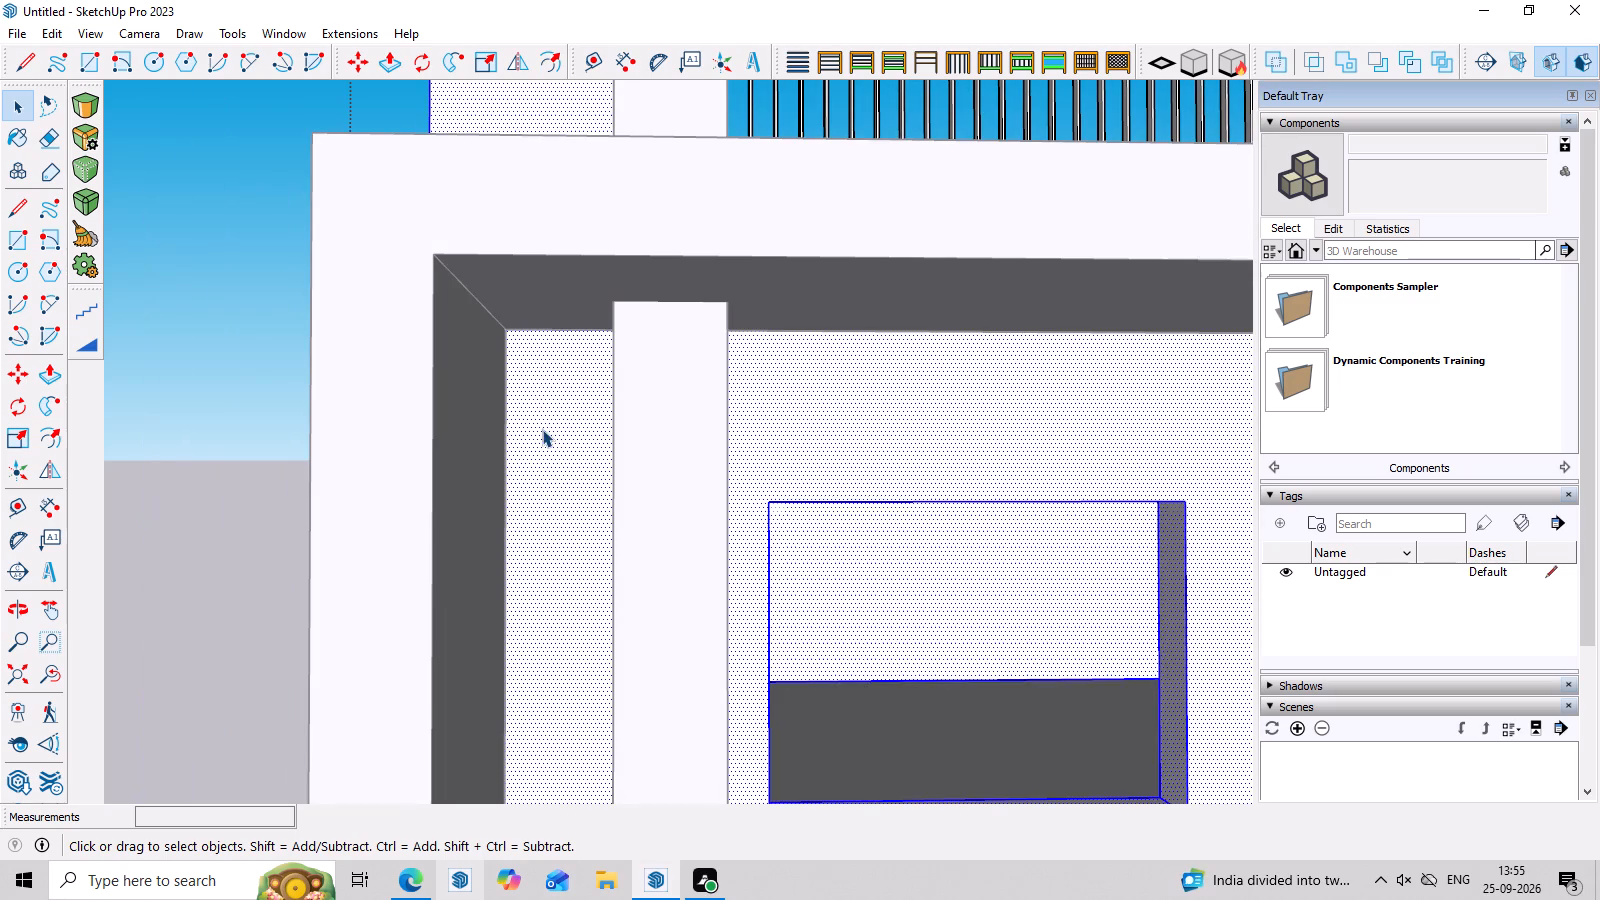
{"action": "scroll", "coordinate": [542, 437], "scroll_direction": "down", "scroll_amount": 3}
{"action": "triple_click", "coordinate": [548, 469]}
{"action": "double_click", "coordinate": [548, 469]}
{"action": "scroll", "coordinate": [558, 446], "scroll_direction": "up", "scroll_amount": 2}
{"action": "middle_click_drag", "start_coordinate": [548, 464], "coordinate": [590, 472]}
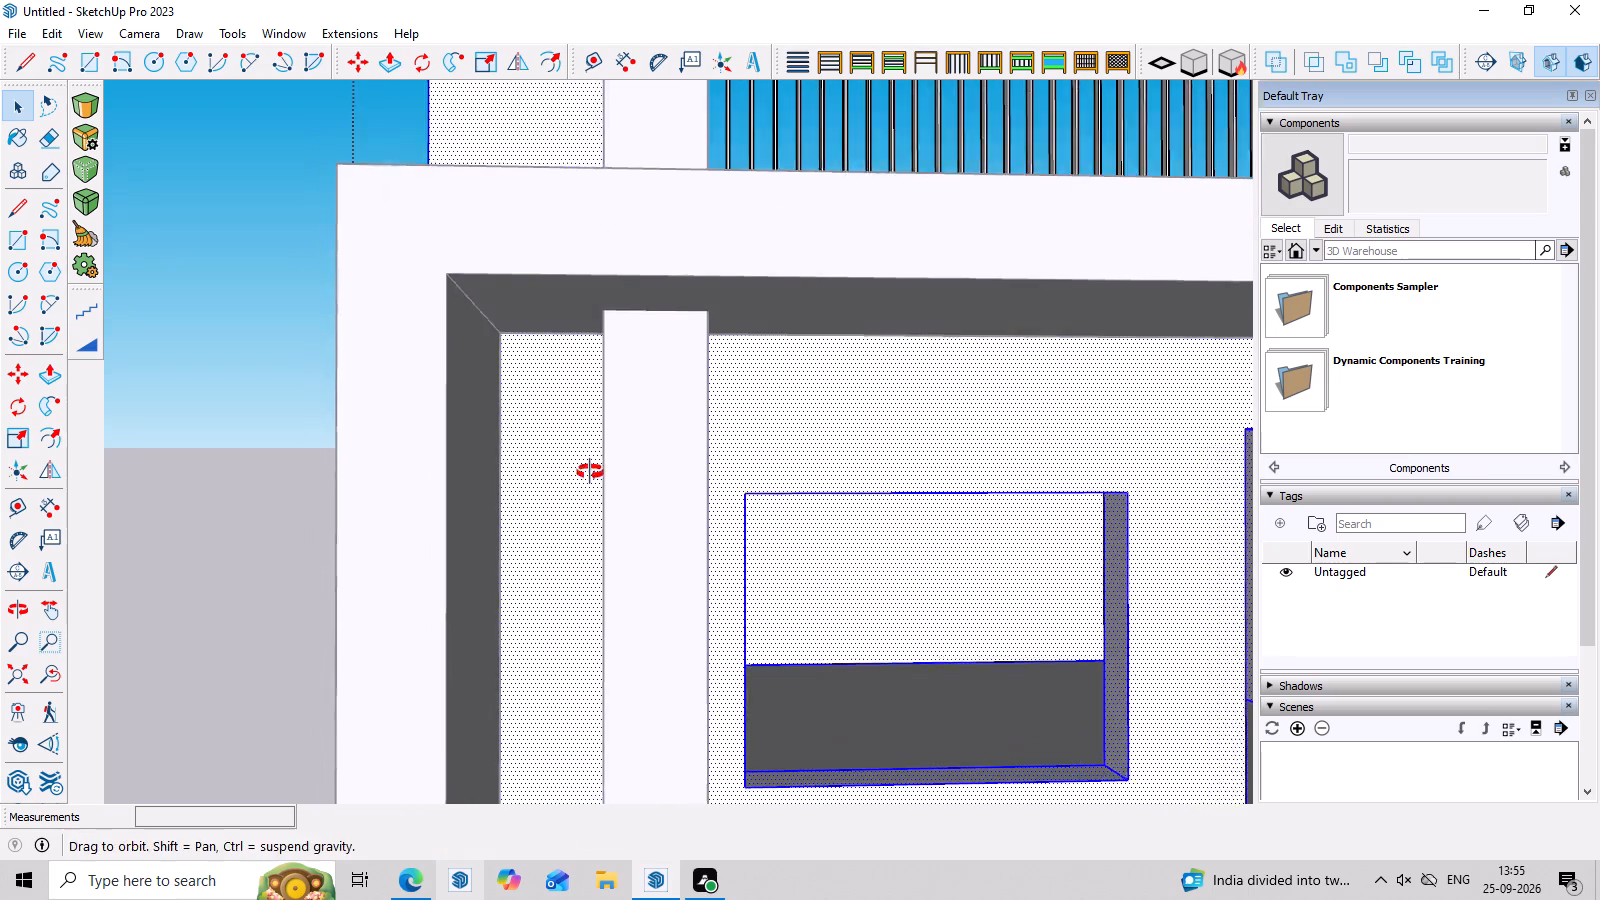
{"action": "middle_click_drag", "start_coordinate": [590, 472], "coordinate": [612, 476]}
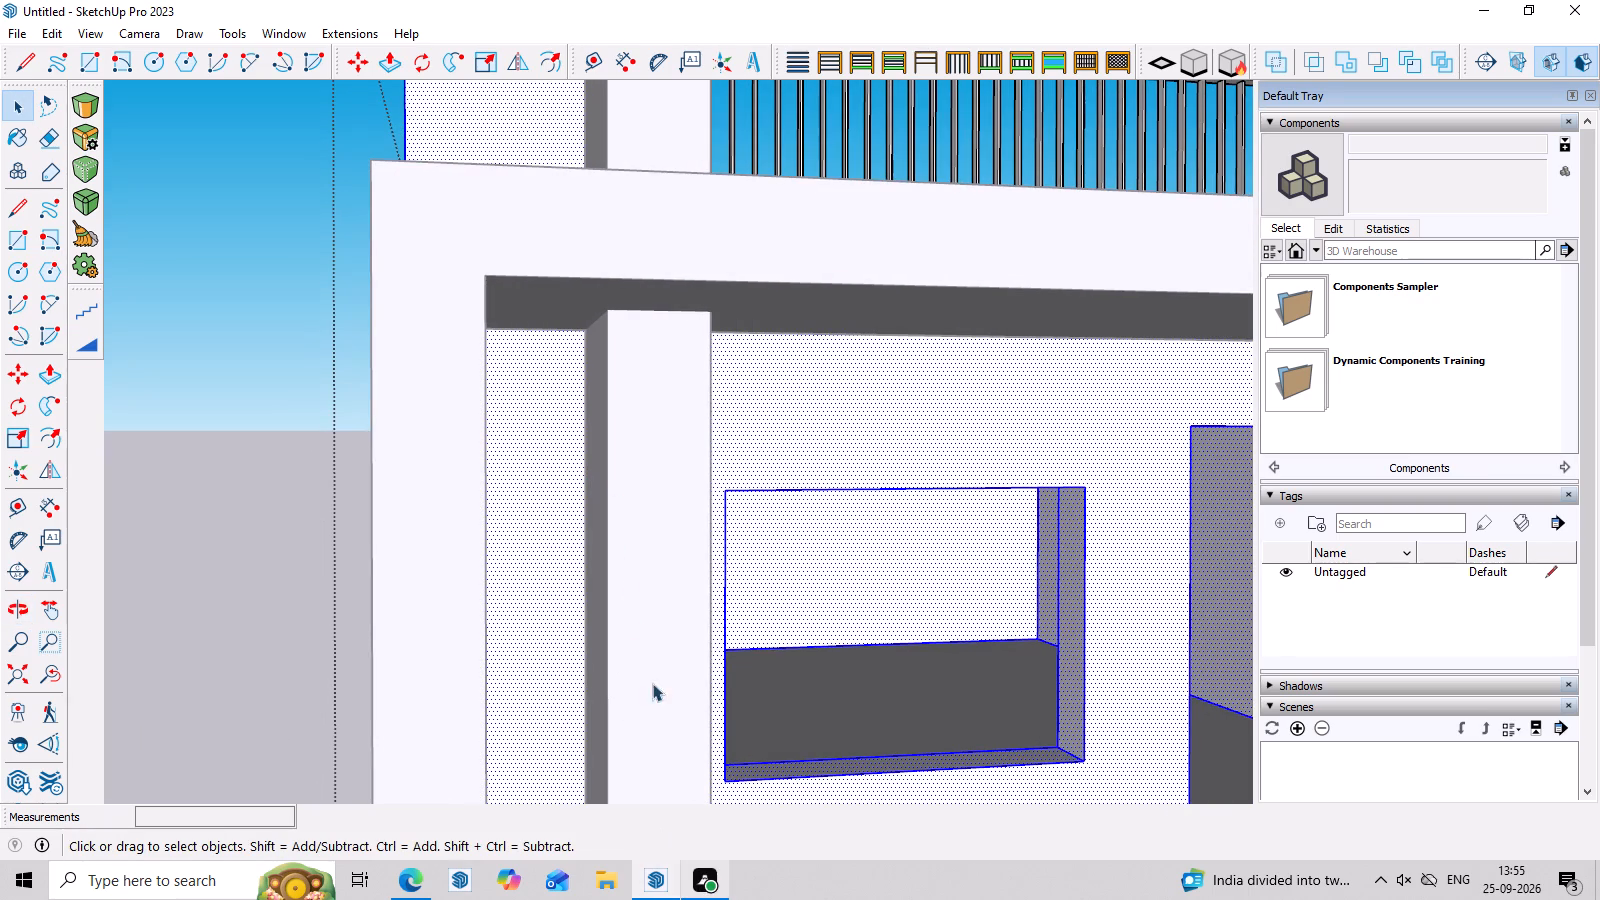
{"action": "key", "text": "l"}
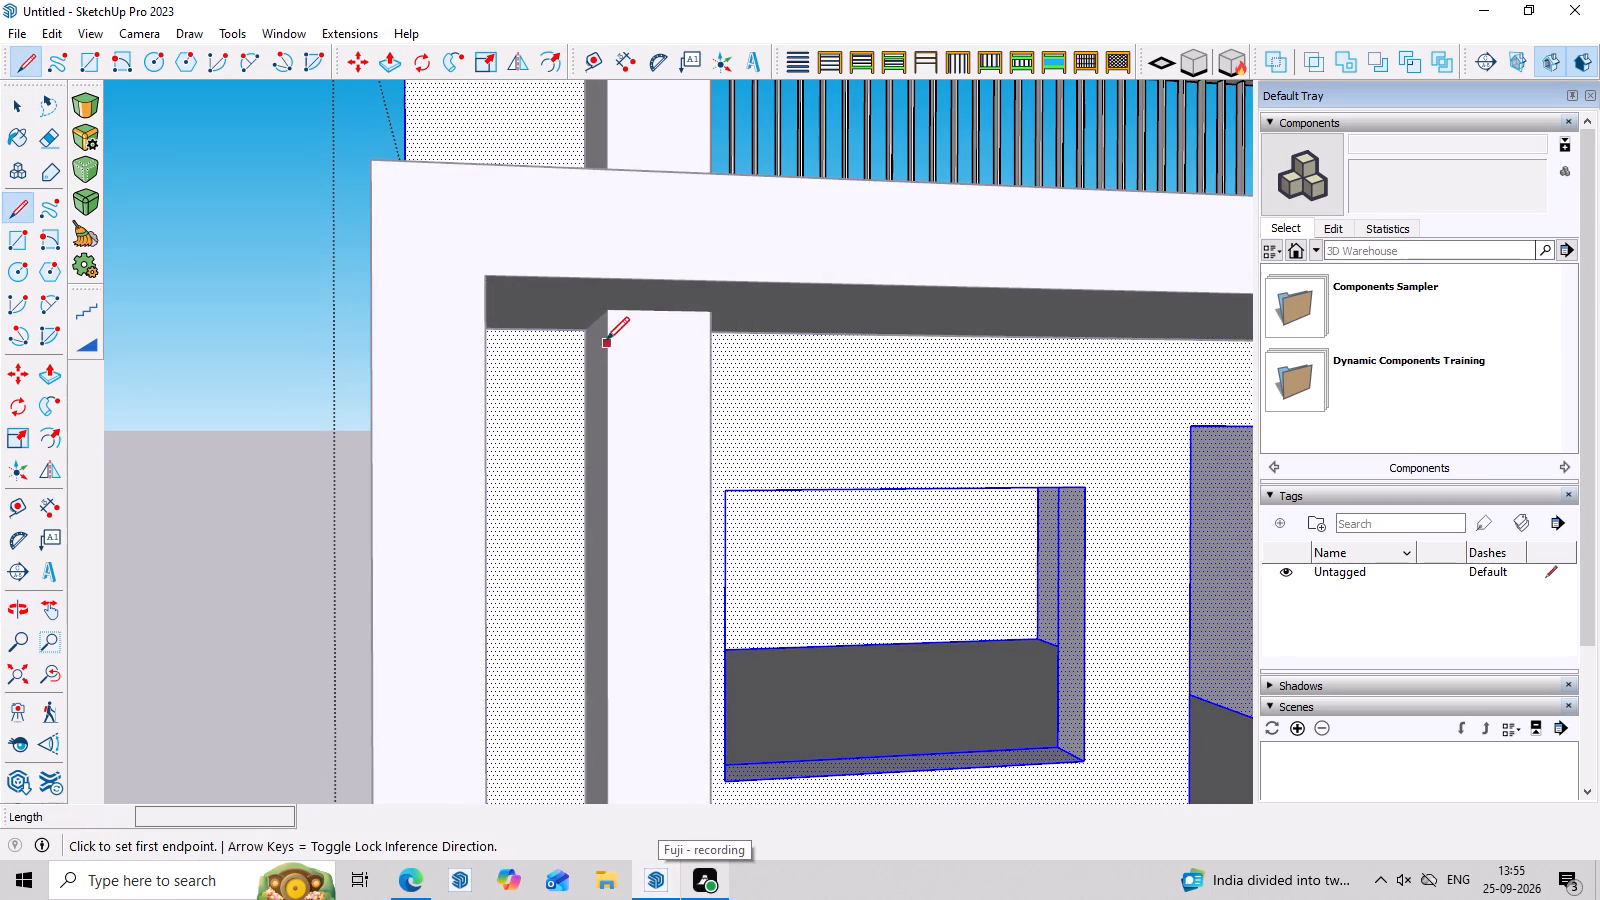
{"action": "left_click", "coordinate": [591, 332]}
{"action": "scroll", "coordinate": [605, 454], "scroll_direction": "down", "scroll_amount": 10}
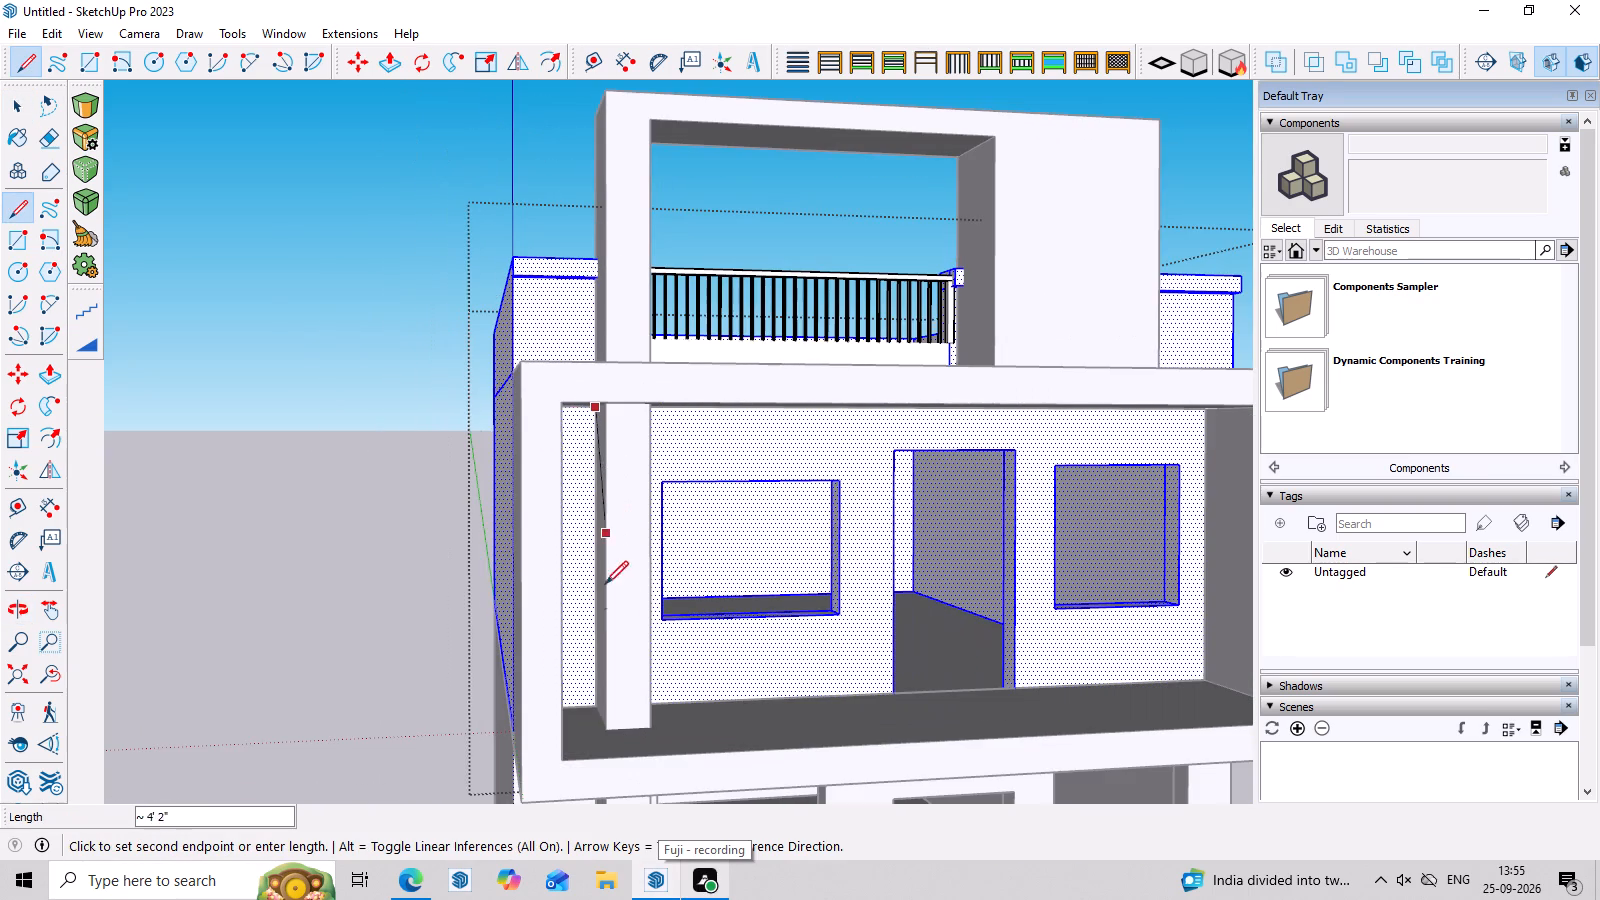
{"action": "scroll", "coordinate": [594, 707], "scroll_direction": "up", "scroll_amount": 10}
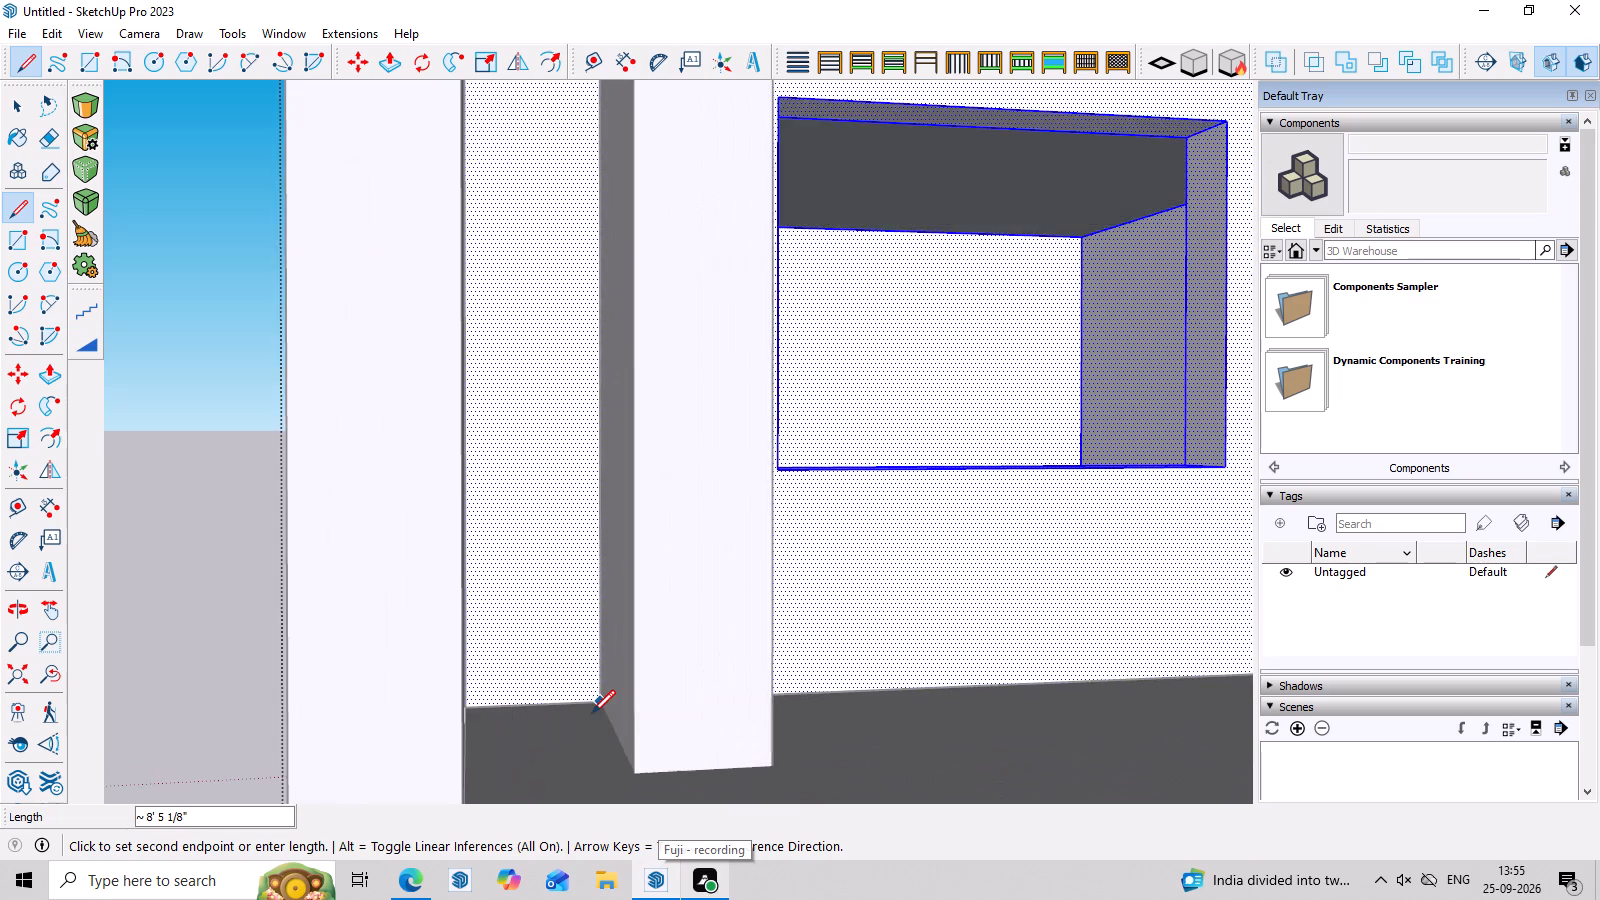
{"action": "scroll", "coordinate": [592, 713], "scroll_direction": "up", "scroll_amount": 4}
{"action": "left_click", "coordinate": [603, 706]}
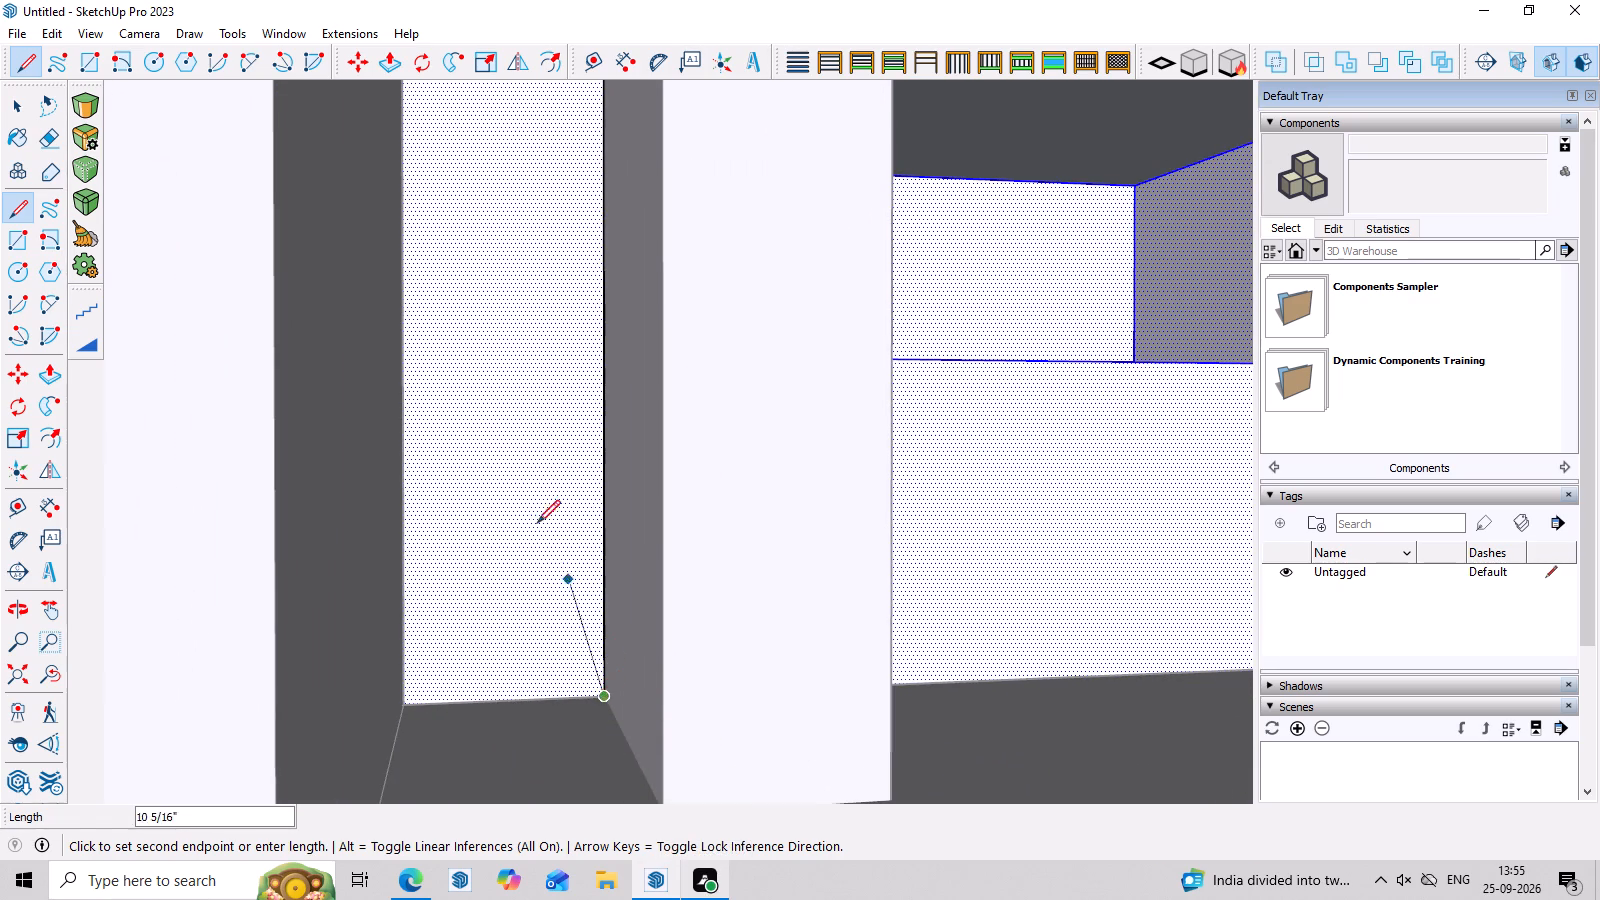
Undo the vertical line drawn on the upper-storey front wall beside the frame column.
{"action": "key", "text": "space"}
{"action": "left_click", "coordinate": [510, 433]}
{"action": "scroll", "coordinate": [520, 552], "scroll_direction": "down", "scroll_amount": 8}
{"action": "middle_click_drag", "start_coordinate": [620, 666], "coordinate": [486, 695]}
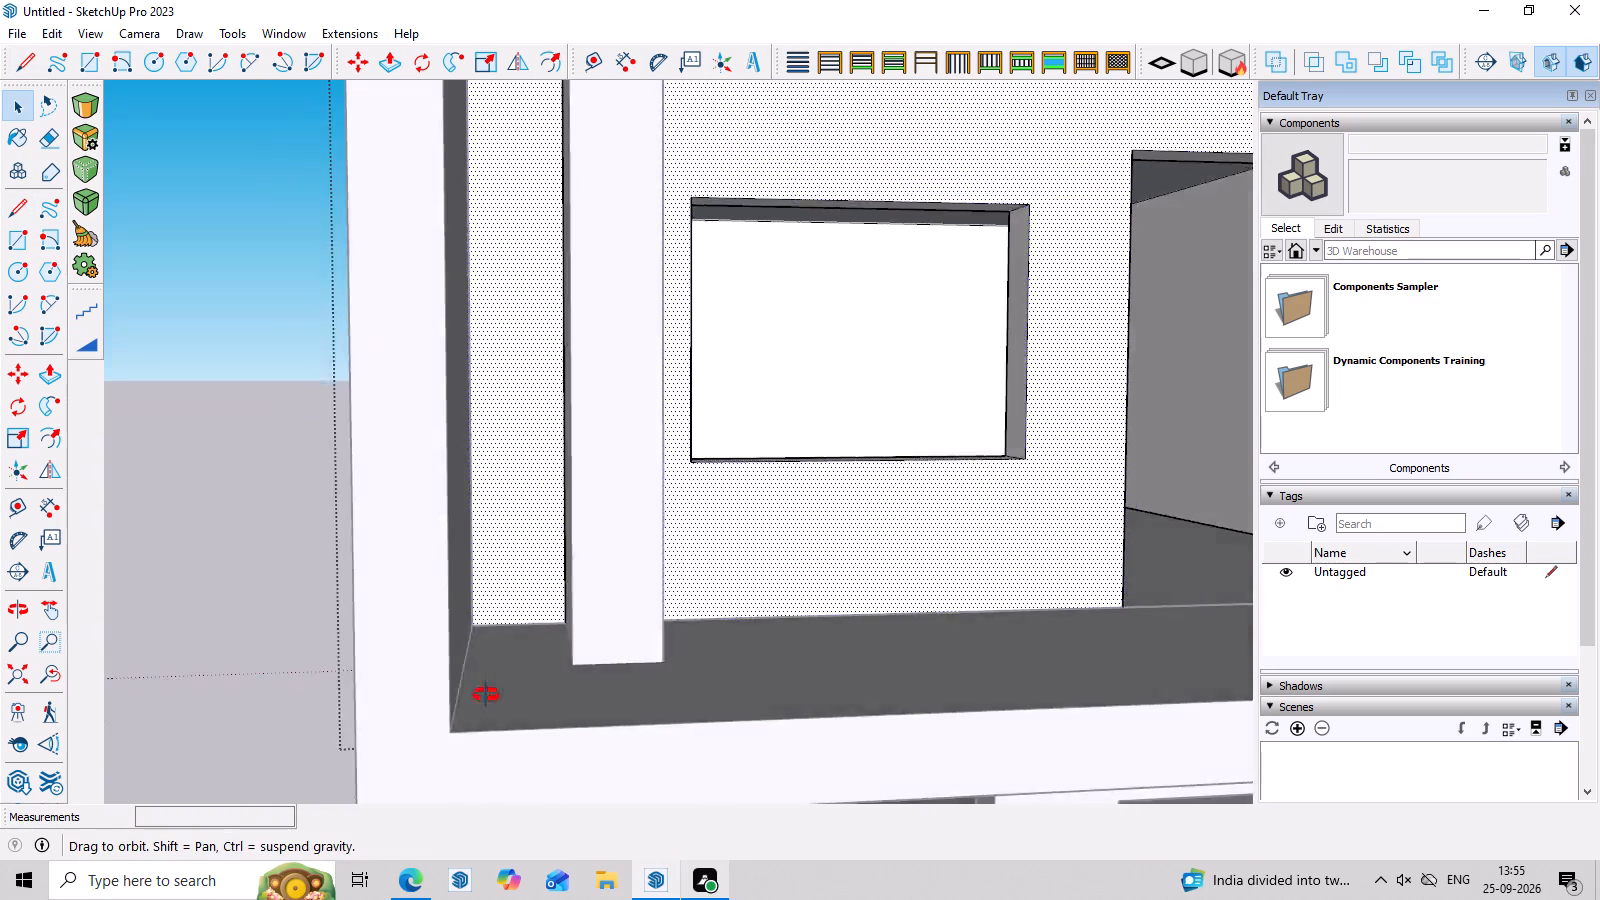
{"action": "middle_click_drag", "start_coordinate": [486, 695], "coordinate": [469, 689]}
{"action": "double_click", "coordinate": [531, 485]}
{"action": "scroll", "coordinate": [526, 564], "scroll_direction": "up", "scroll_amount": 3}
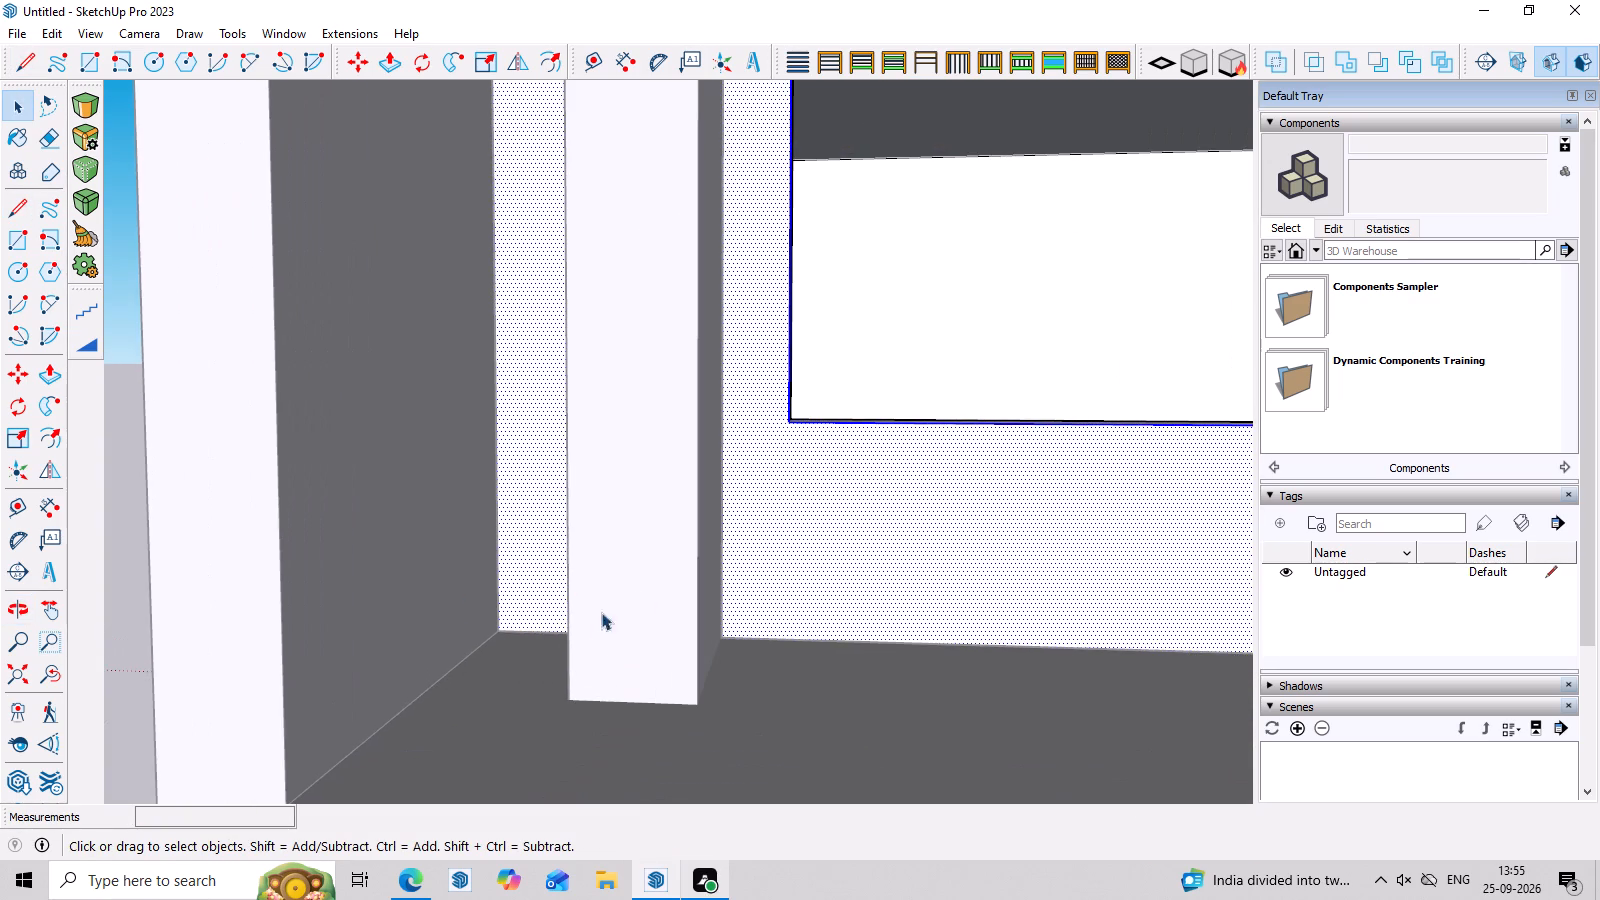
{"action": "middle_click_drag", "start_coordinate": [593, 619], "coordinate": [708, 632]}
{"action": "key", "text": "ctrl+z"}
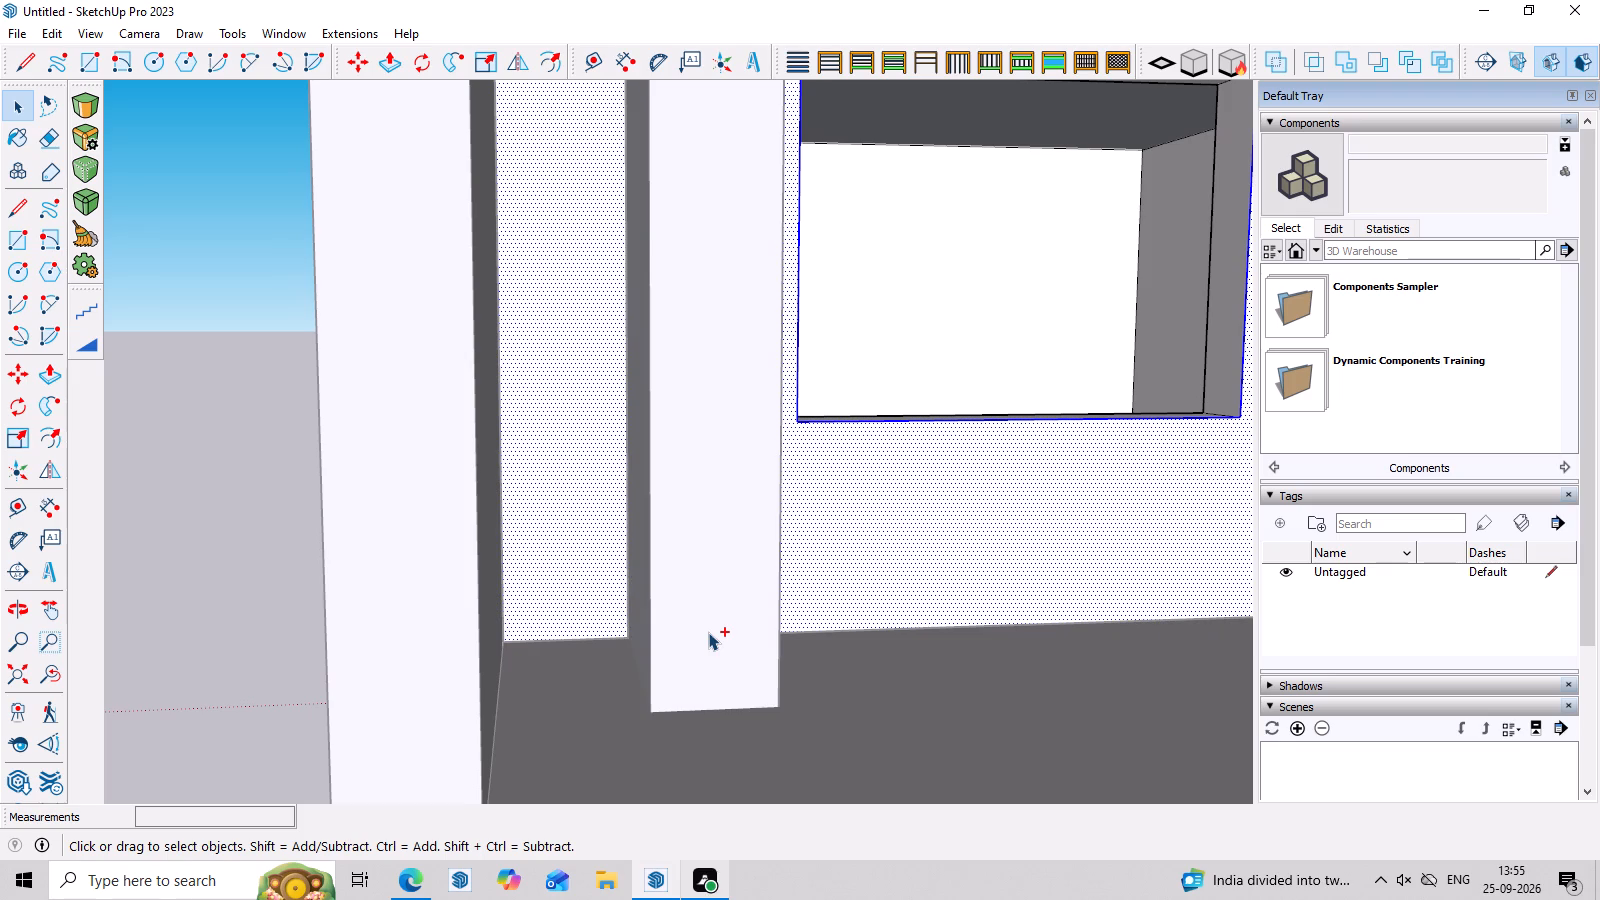
Draw a rectangle about 8' 5" by 1' 4" on the upper-storey front wall, between the balcony's side wall and the frame column.
{"action": "scroll", "coordinate": [578, 586], "scroll_direction": "up", "scroll_amount": 3}
{"action": "scroll", "coordinate": [582, 529], "scroll_direction": "down", "scroll_amount": 8}
{"action": "middle_click_drag", "start_coordinate": [593, 622], "coordinate": [589, 579]}
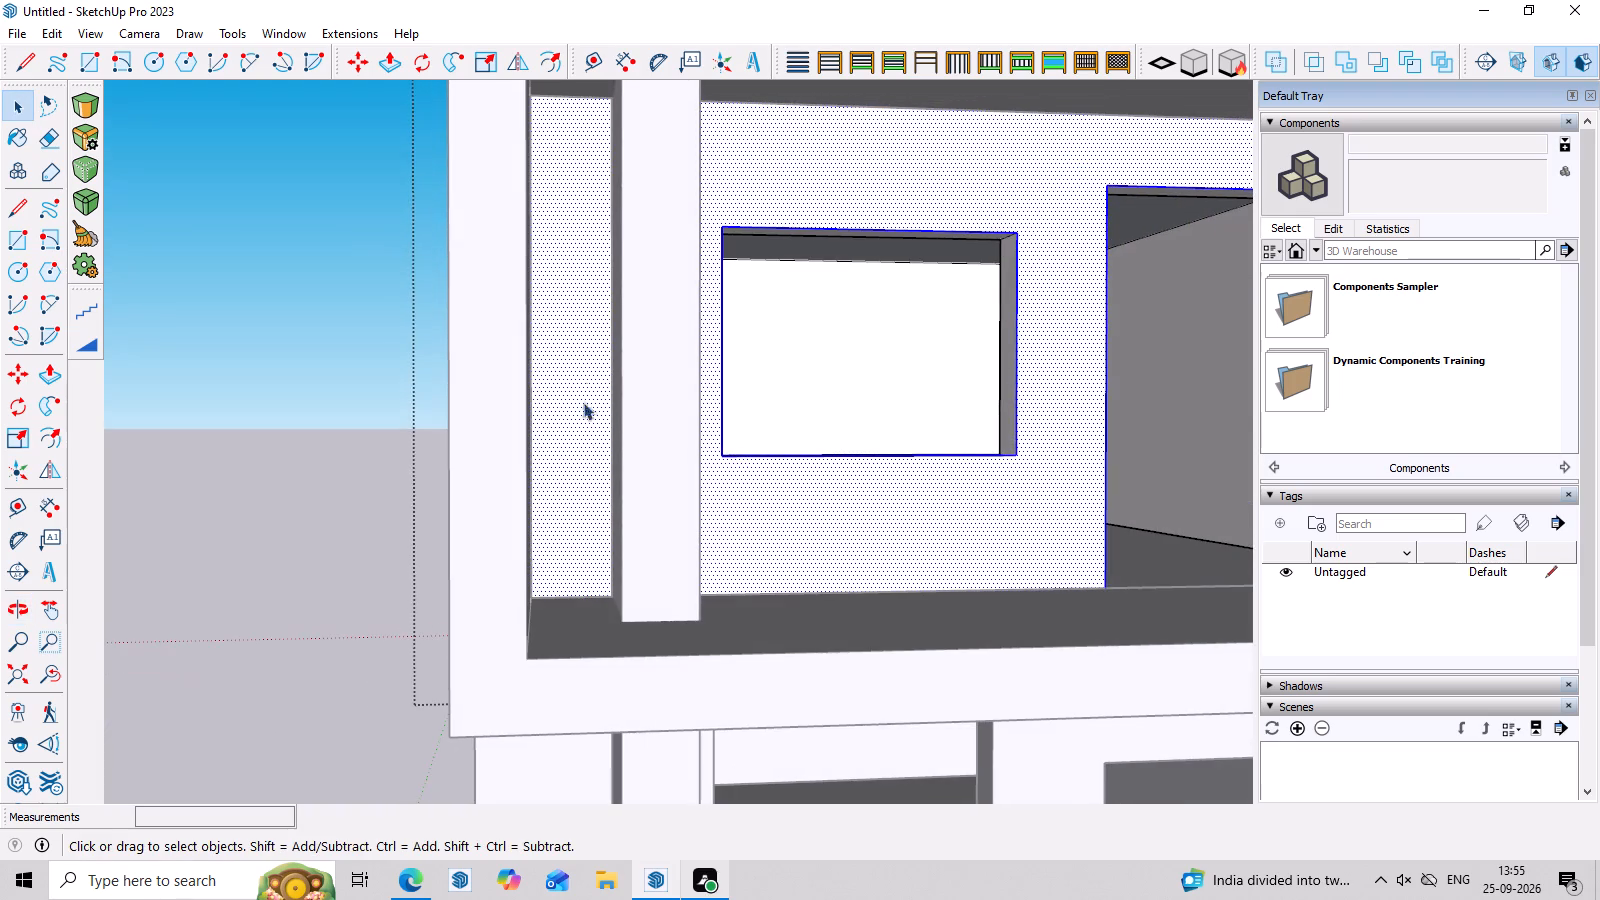
{"action": "scroll", "coordinate": [586, 149], "scroll_direction": "up", "scroll_amount": 6}
{"action": "scroll", "coordinate": [578, 603], "scroll_direction": "down", "scroll_amount": 8}
{"action": "middle_click_drag", "start_coordinate": [586, 639], "coordinate": [583, 624]}
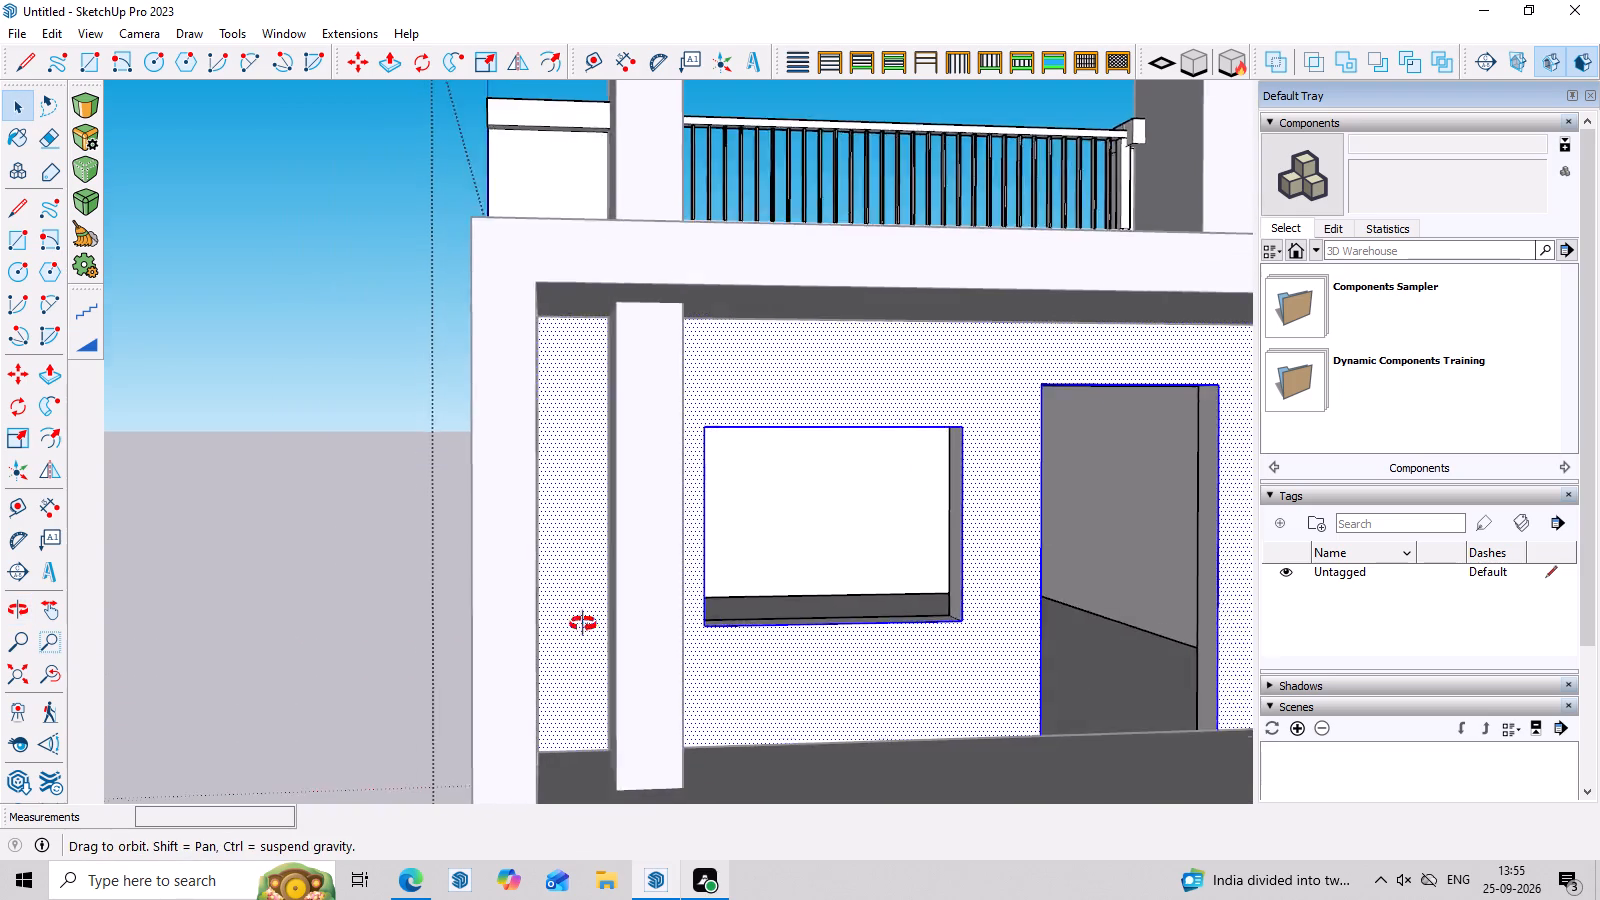
{"action": "middle_click_drag", "start_coordinate": [583, 624], "coordinate": [564, 533]}
{"action": "scroll", "coordinate": [570, 418], "scroll_direction": "up", "scroll_amount": 7}
{"action": "scroll", "coordinate": [641, 278], "scroll_direction": "up", "scroll_amount": 3}
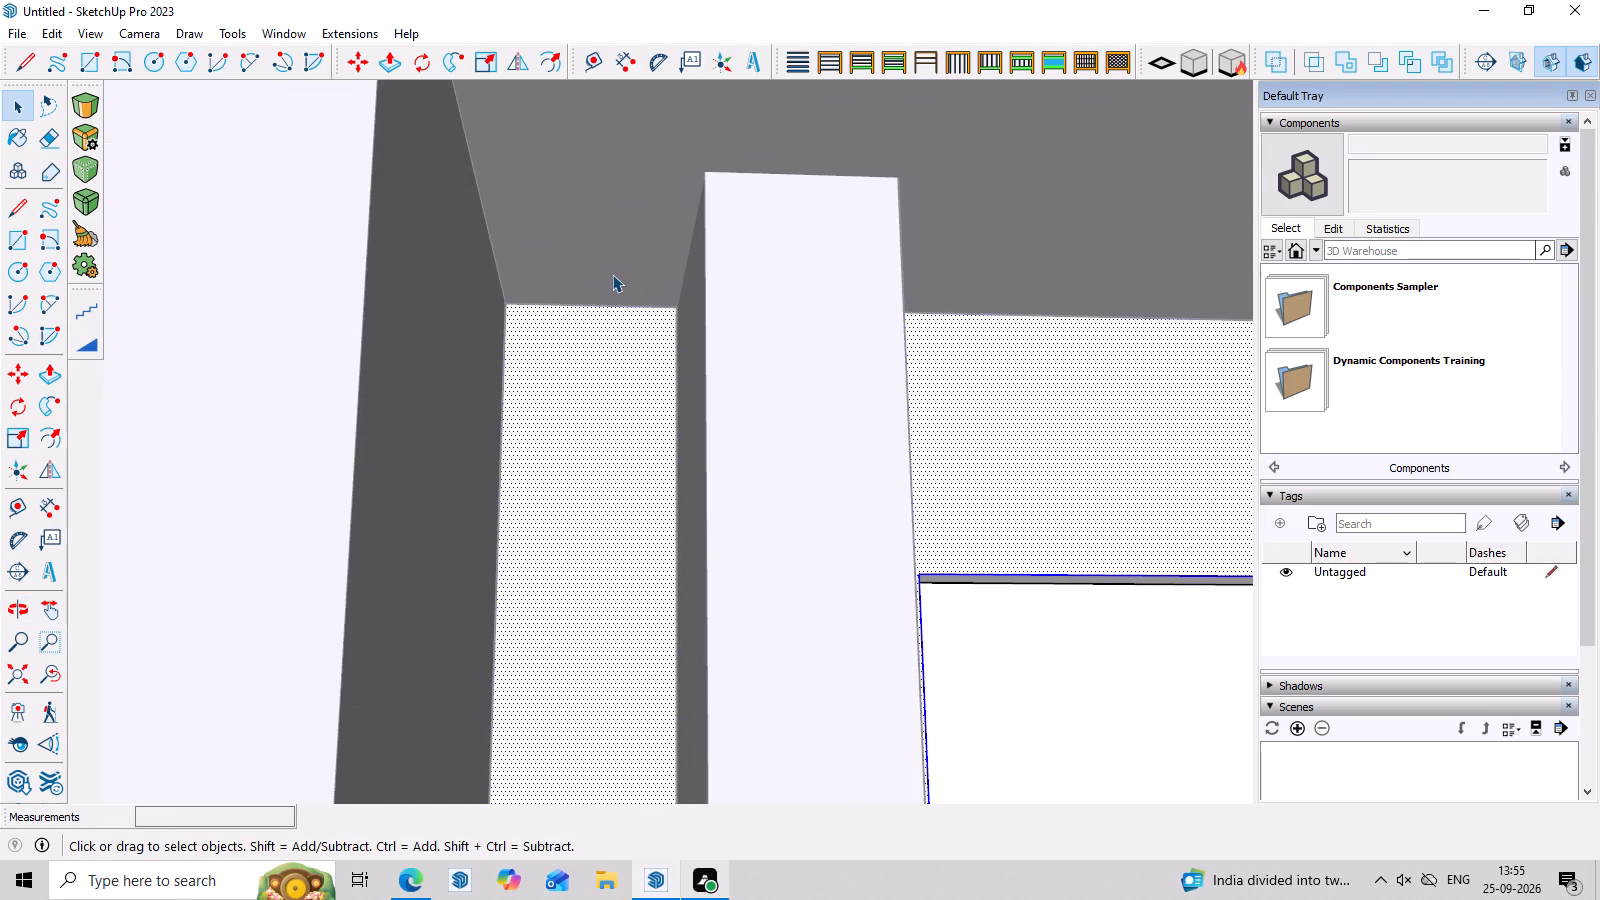
{"action": "key", "text": "r"}
{"action": "left_click", "coordinate": [509, 307]}
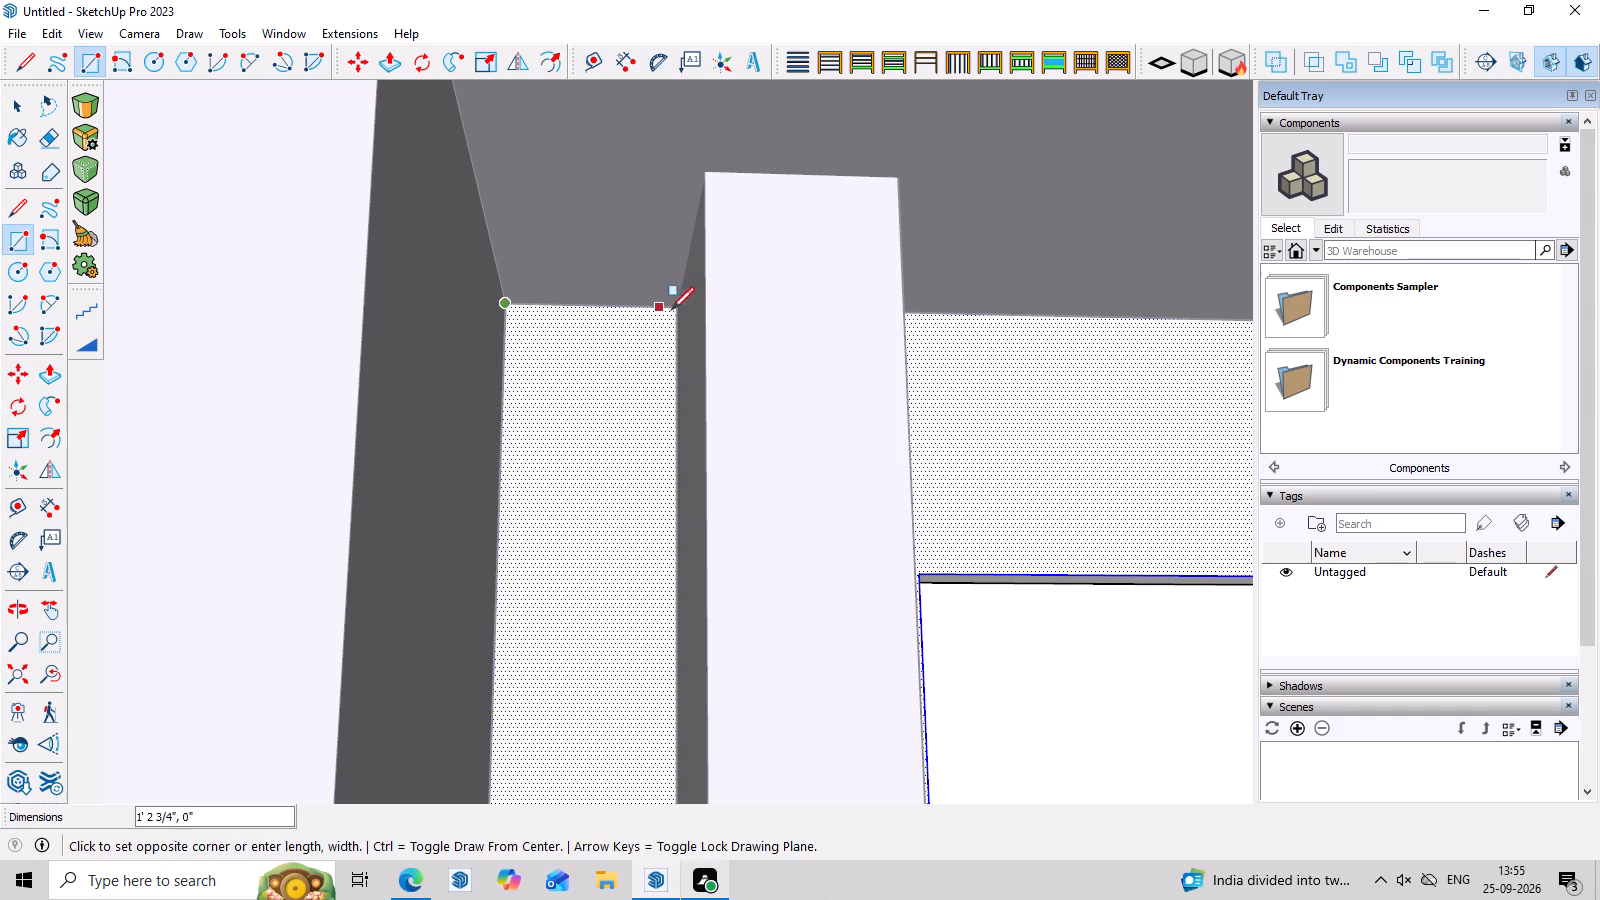
{"action": "left_click", "coordinate": [682, 313]}
{"action": "scroll", "coordinate": [673, 497], "scroll_direction": "down", "scroll_amount": 8}
{"action": "scroll", "coordinate": [663, 607], "scroll_direction": "down", "scroll_amount": 5}
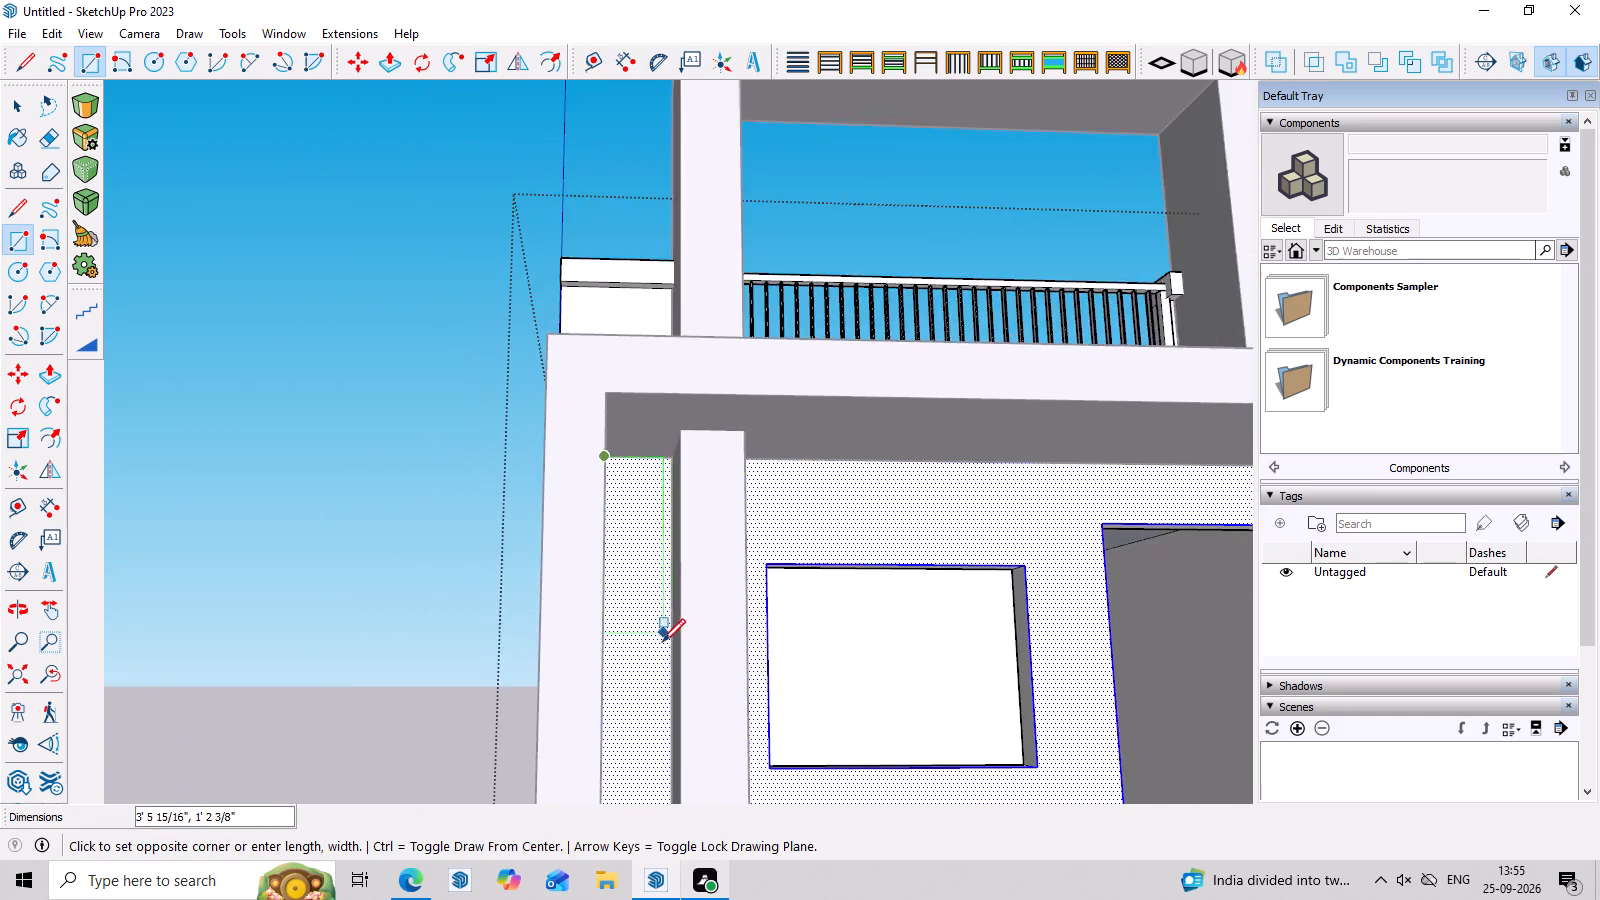
{"action": "scroll", "coordinate": [662, 642], "scroll_direction": "down", "scroll_amount": 1}
{"action": "middle_click_drag", "start_coordinate": [659, 689], "coordinate": [659, 760]}
{"action": "scroll", "coordinate": [662, 699], "scroll_direction": "down", "scroll_amount": 7}
{"action": "middle_click_drag", "start_coordinate": [666, 777], "coordinate": [657, 738]}
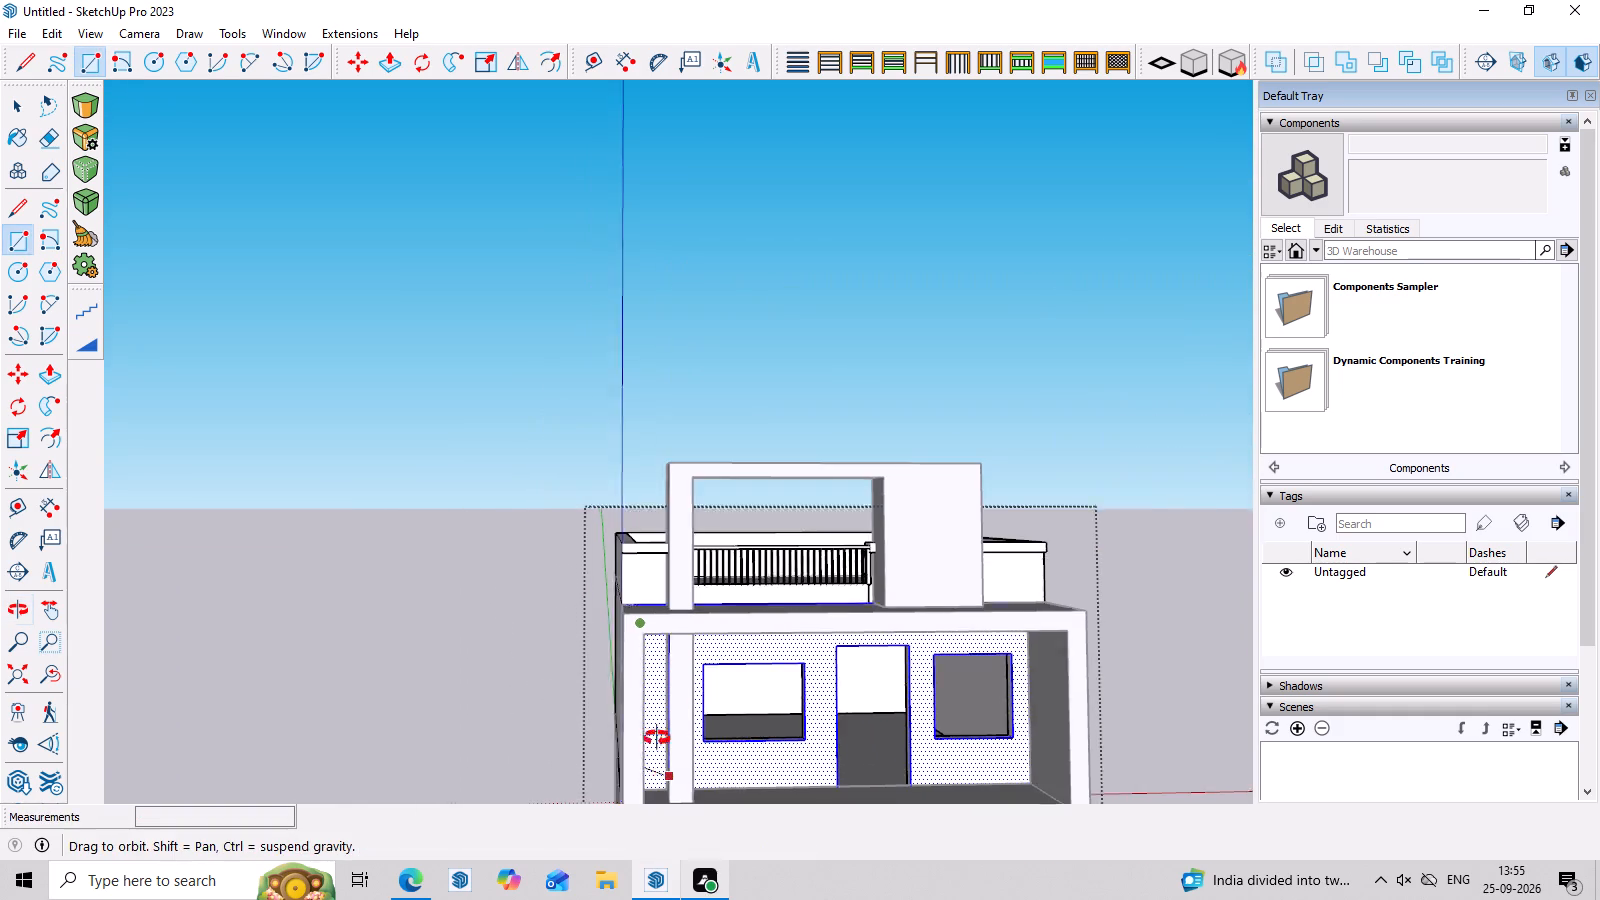
{"action": "middle_click_drag", "start_coordinate": [657, 738], "coordinate": [649, 679]}
{"action": "scroll", "coordinate": [647, 717], "scroll_direction": "up", "scroll_amount": 11}
{"action": "scroll", "coordinate": [671, 650], "scroll_direction": "down", "scroll_amount": 6}
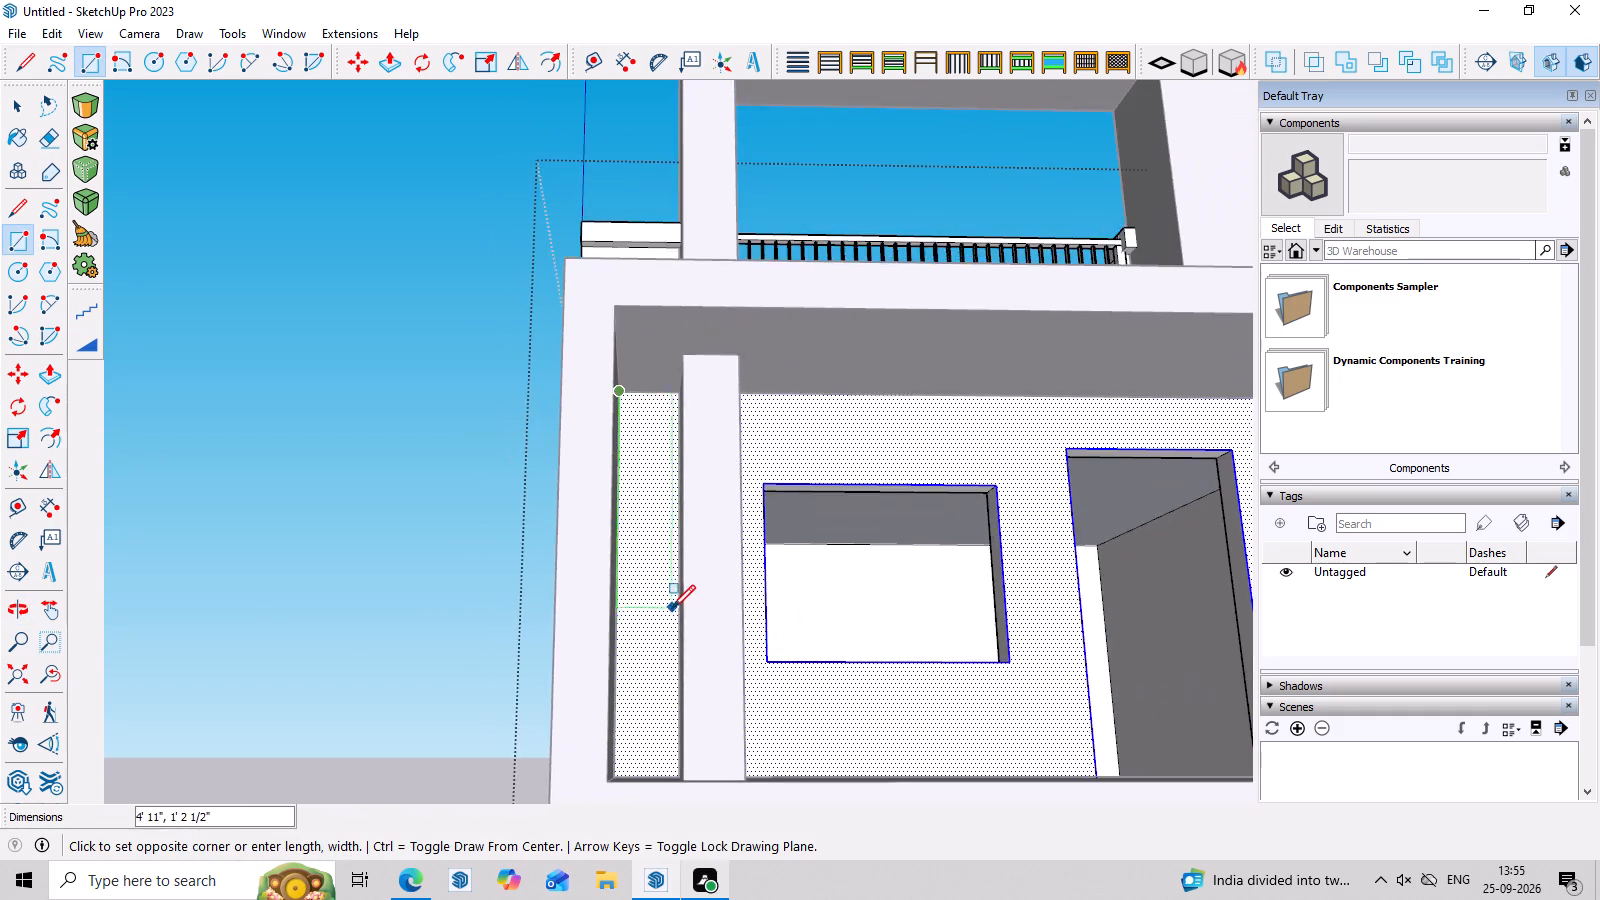
{"action": "scroll", "coordinate": [672, 608], "scroll_direction": "down", "scroll_amount": 2}
{"action": "scroll", "coordinate": [683, 727], "scroll_direction": "up", "scroll_amount": 17}
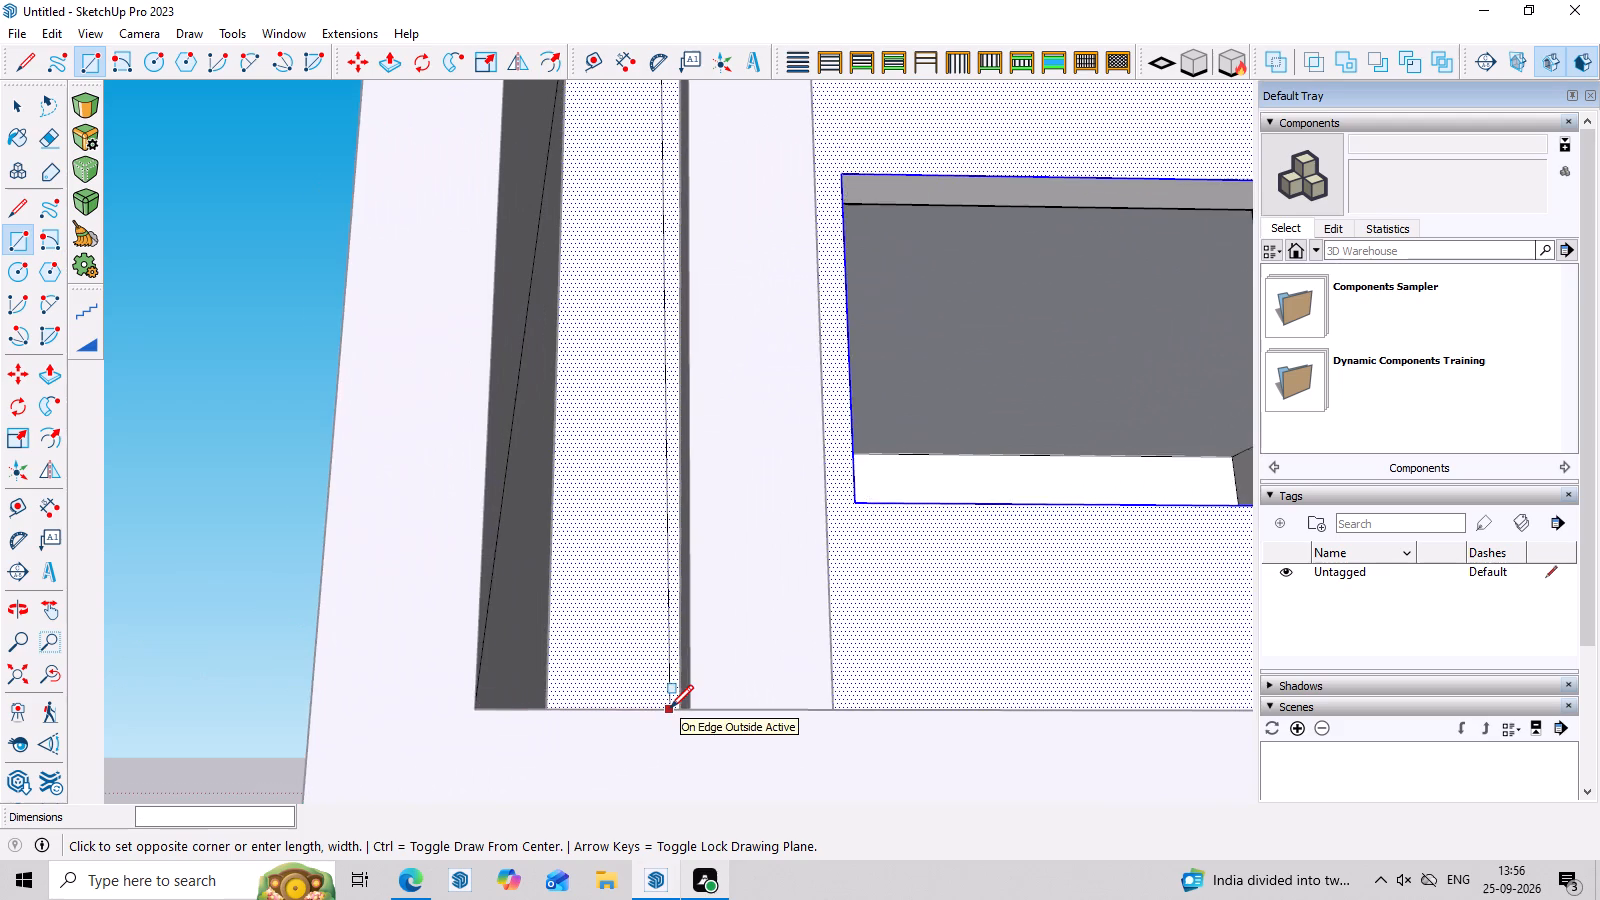
{"action": "scroll", "coordinate": [670, 708], "scroll_direction": "up", "scroll_amount": 6}
{"action": "middle_click_drag", "start_coordinate": [672, 710], "coordinate": [700, 761]}
{"action": "scroll", "coordinate": [696, 728], "scroll_direction": "up", "scroll_amount": 9}
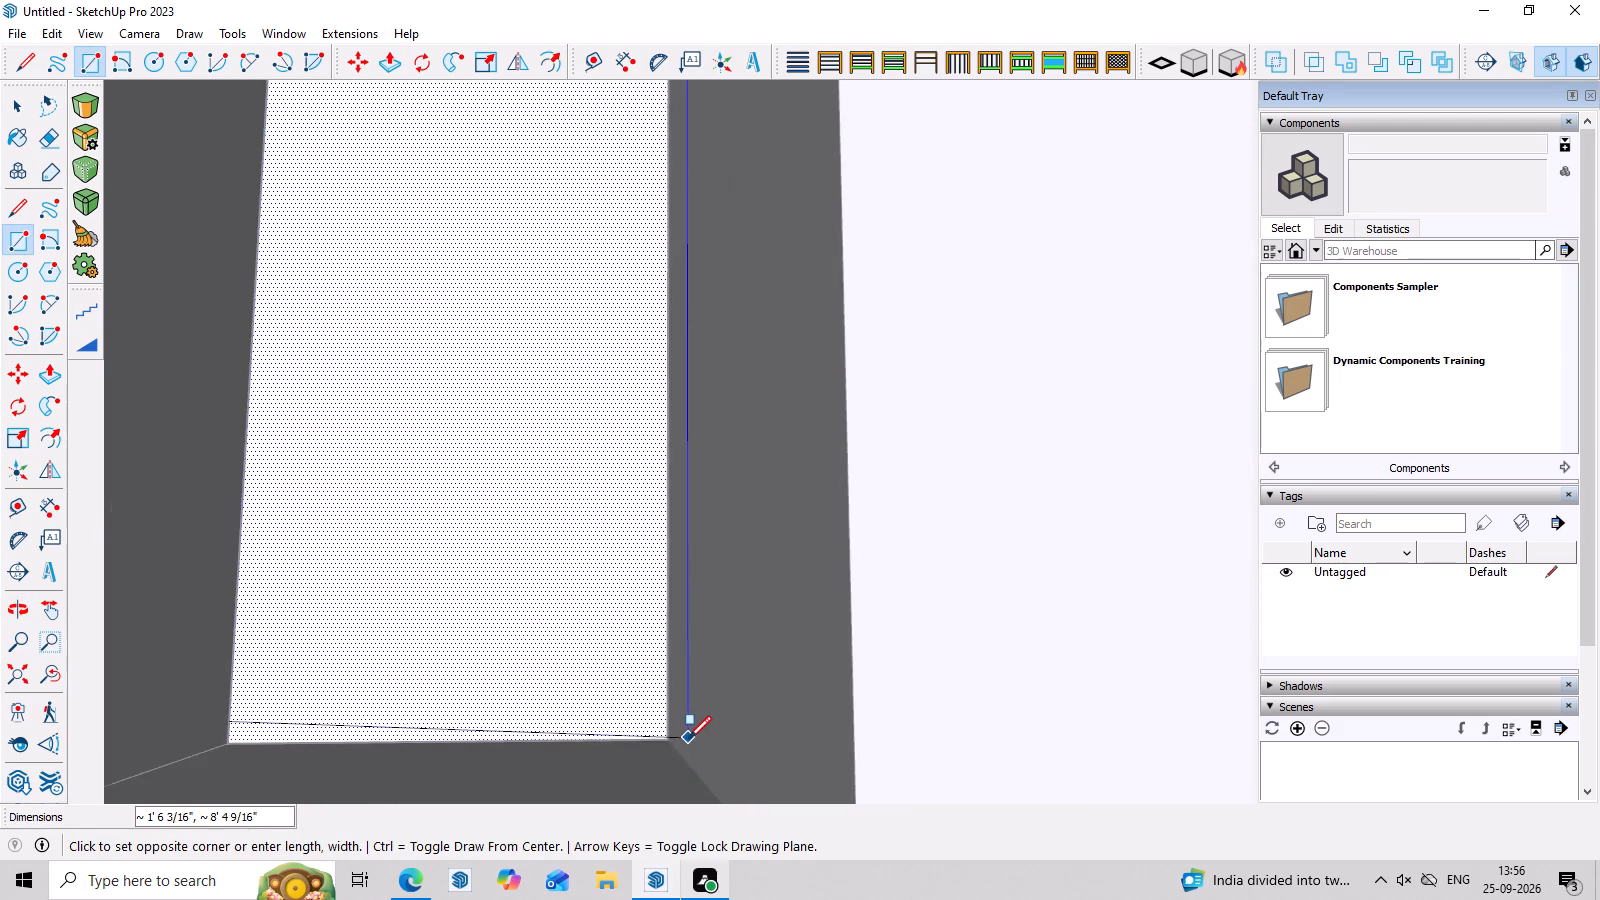
{"action": "scroll", "coordinate": [688, 739], "scroll_direction": "up", "scroll_amount": 6}
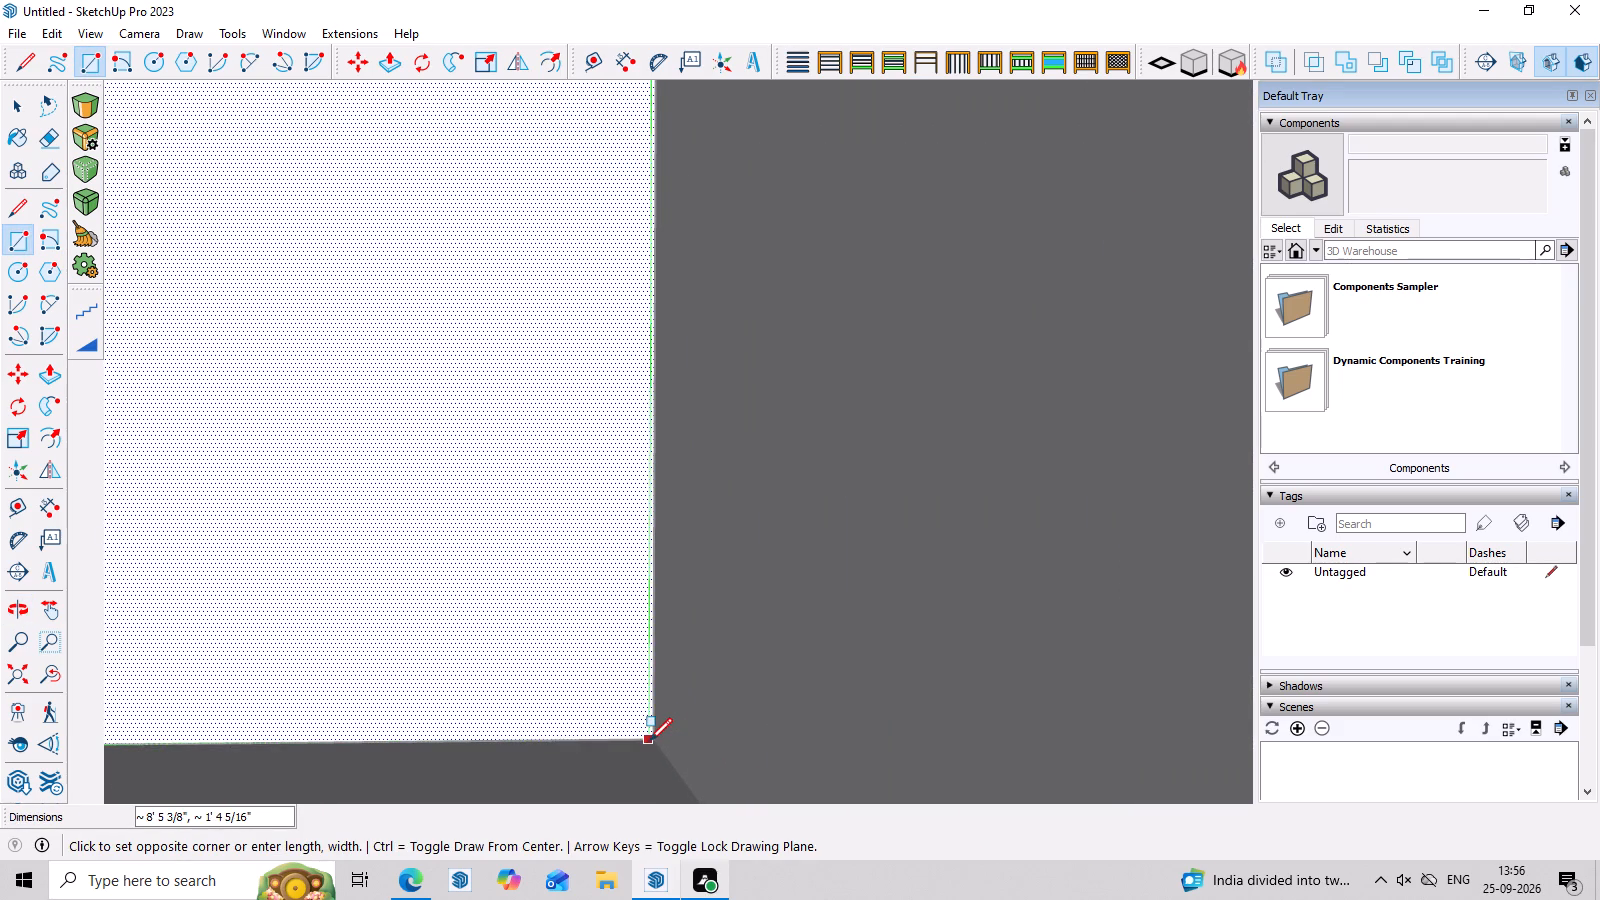
{"action": "left_click", "coordinate": [651, 738]}
{"action": "scroll", "coordinate": [651, 738], "scroll_direction": "down", "scroll_amount": 9}
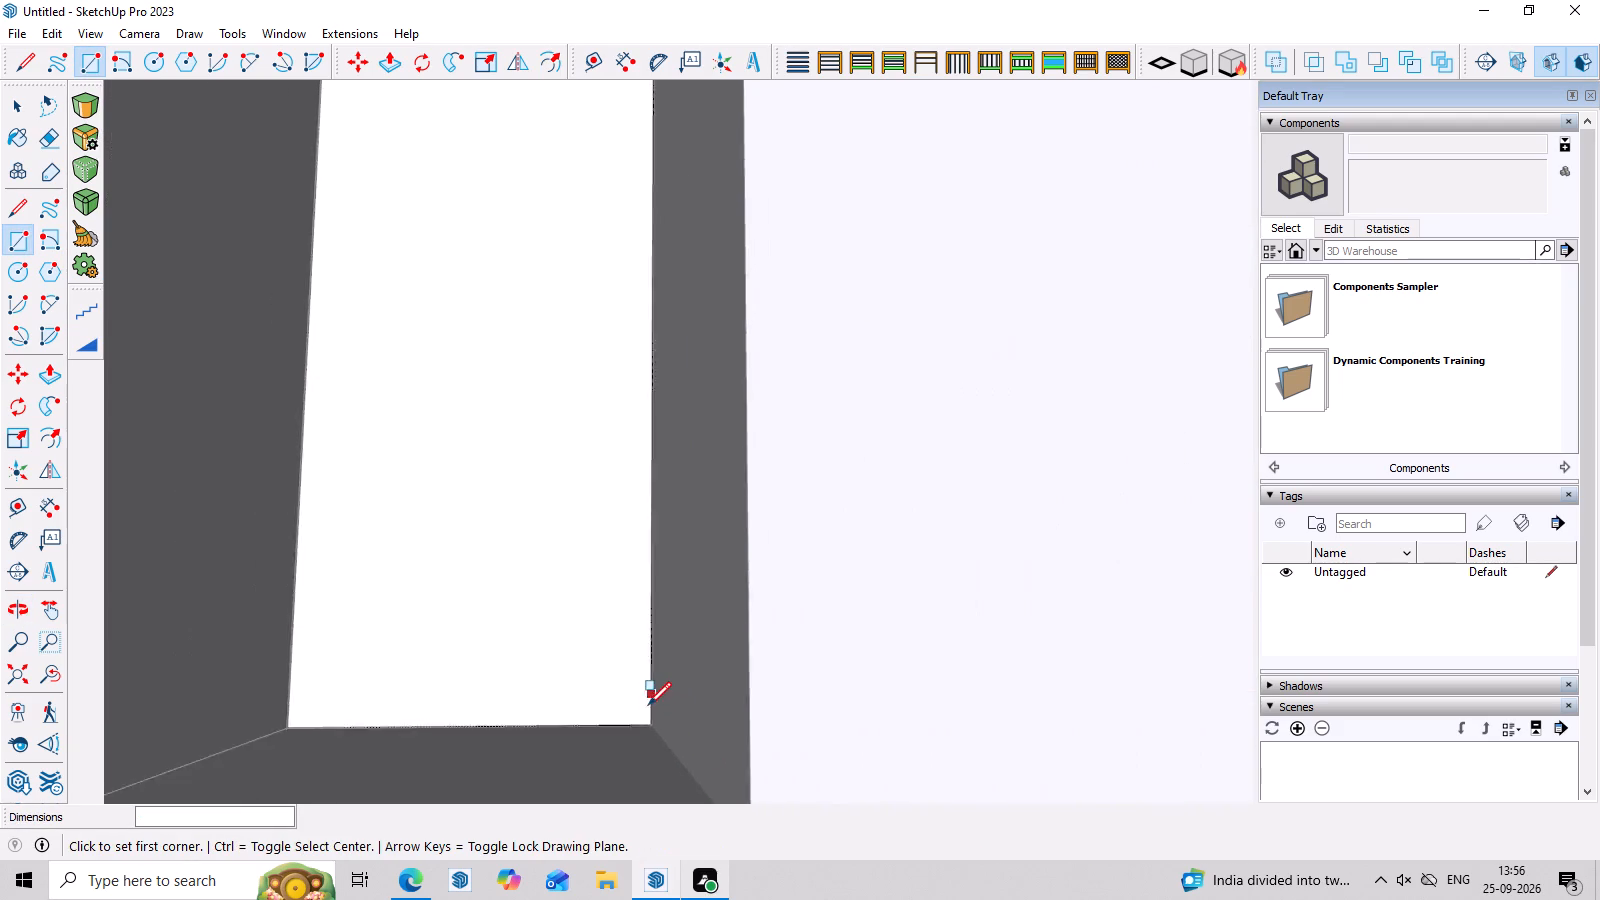
{"action": "scroll", "coordinate": [648, 705], "scroll_direction": "down", "scroll_amount": 14}
{"action": "middle_click_drag", "start_coordinate": [641, 693], "coordinate": [627, 775]}
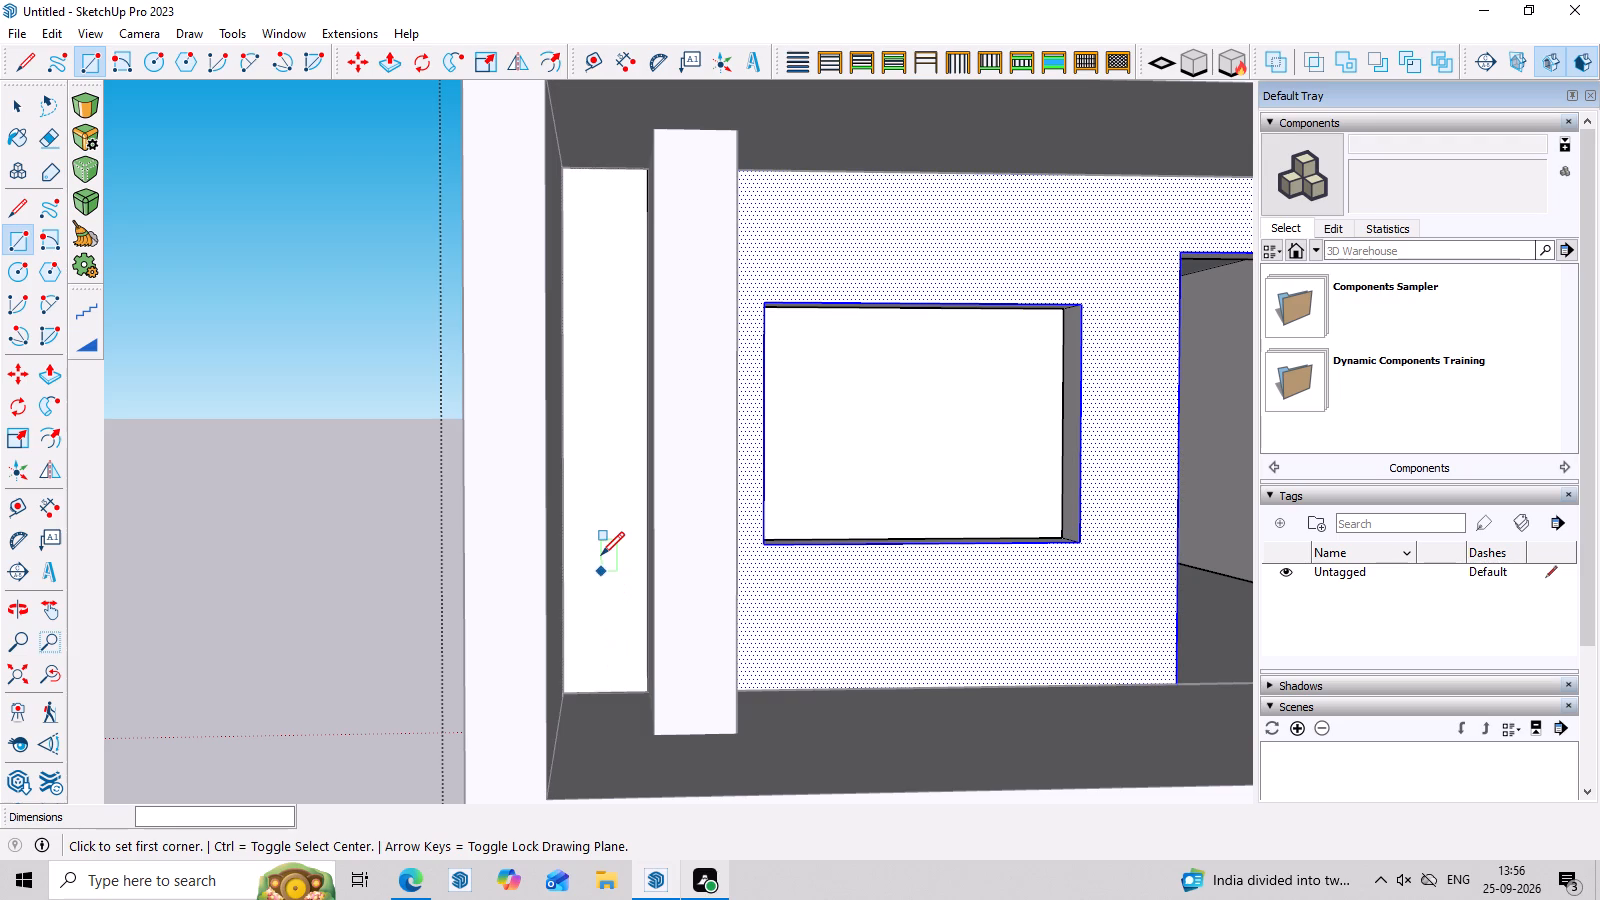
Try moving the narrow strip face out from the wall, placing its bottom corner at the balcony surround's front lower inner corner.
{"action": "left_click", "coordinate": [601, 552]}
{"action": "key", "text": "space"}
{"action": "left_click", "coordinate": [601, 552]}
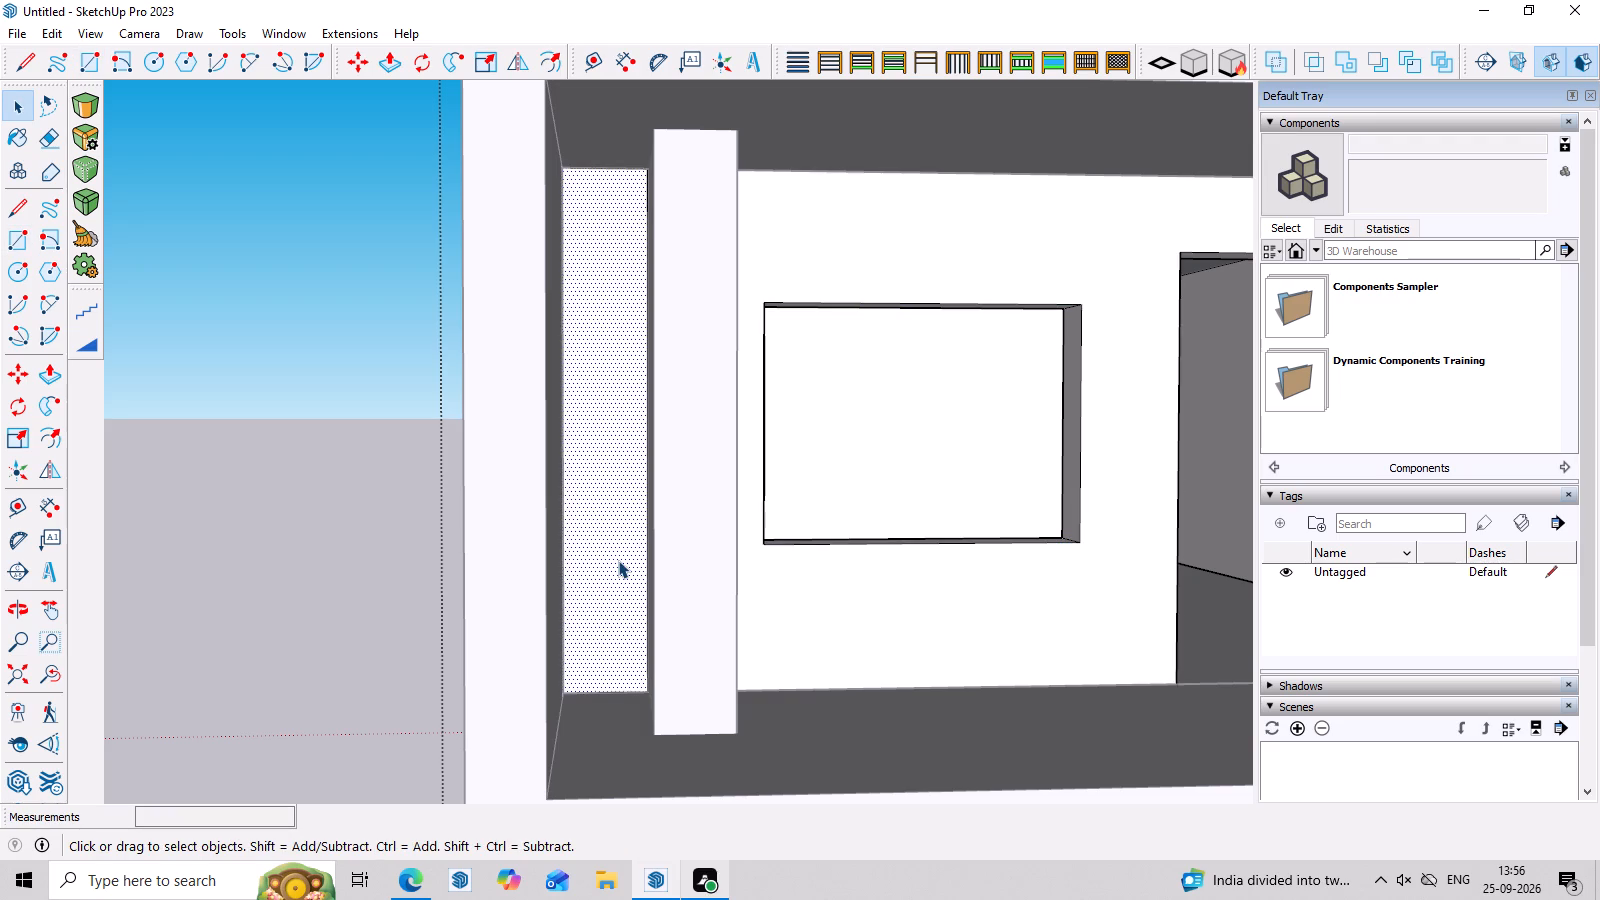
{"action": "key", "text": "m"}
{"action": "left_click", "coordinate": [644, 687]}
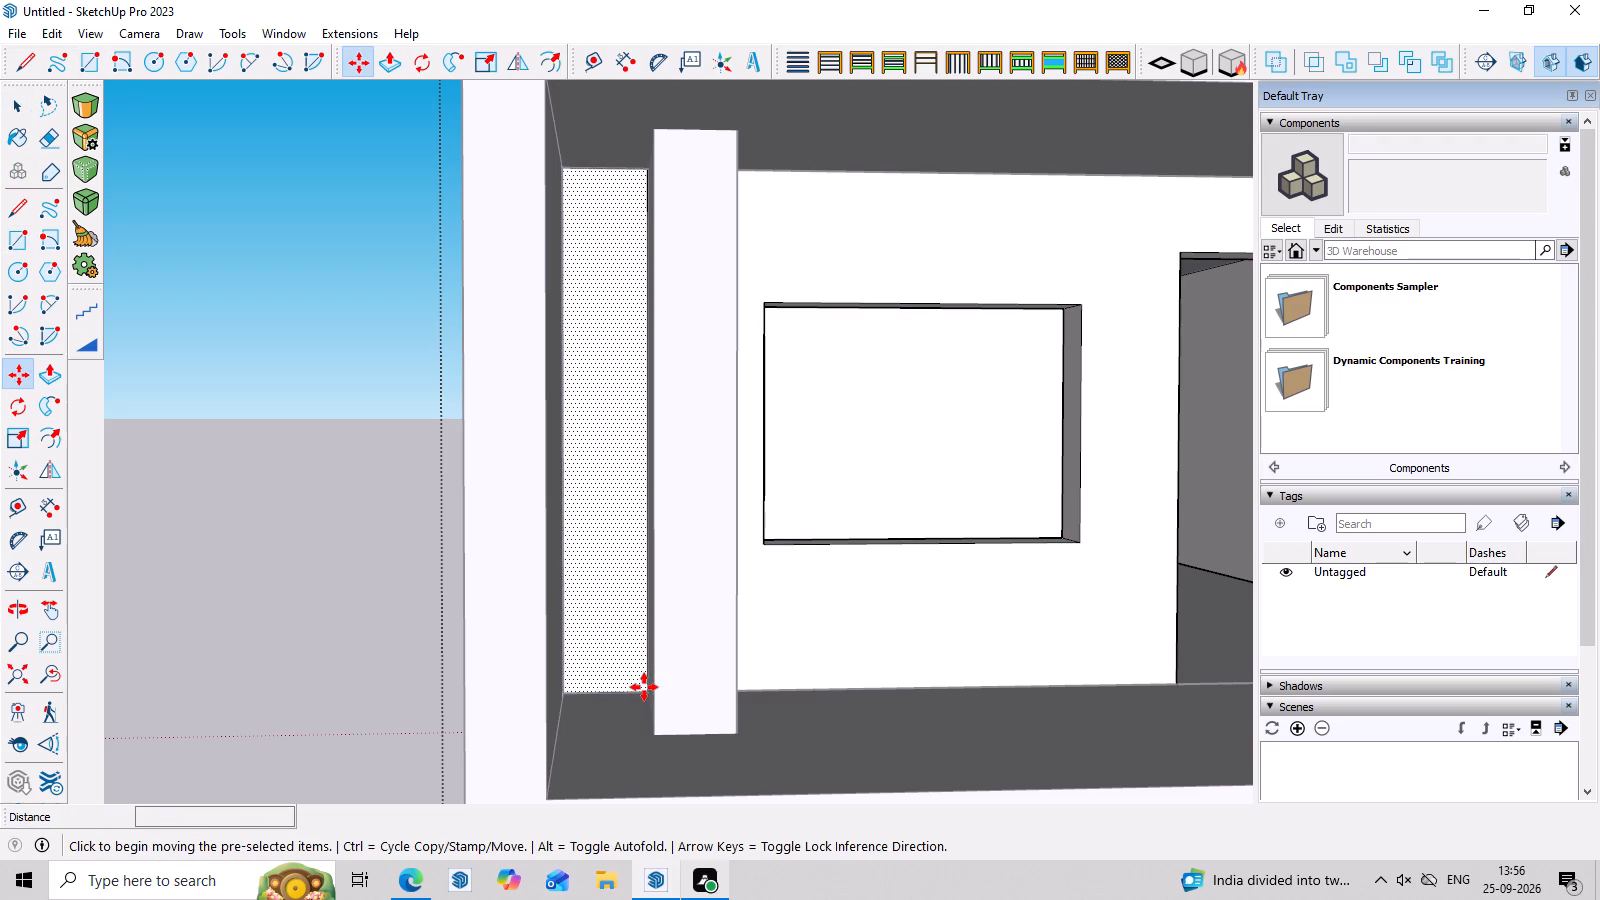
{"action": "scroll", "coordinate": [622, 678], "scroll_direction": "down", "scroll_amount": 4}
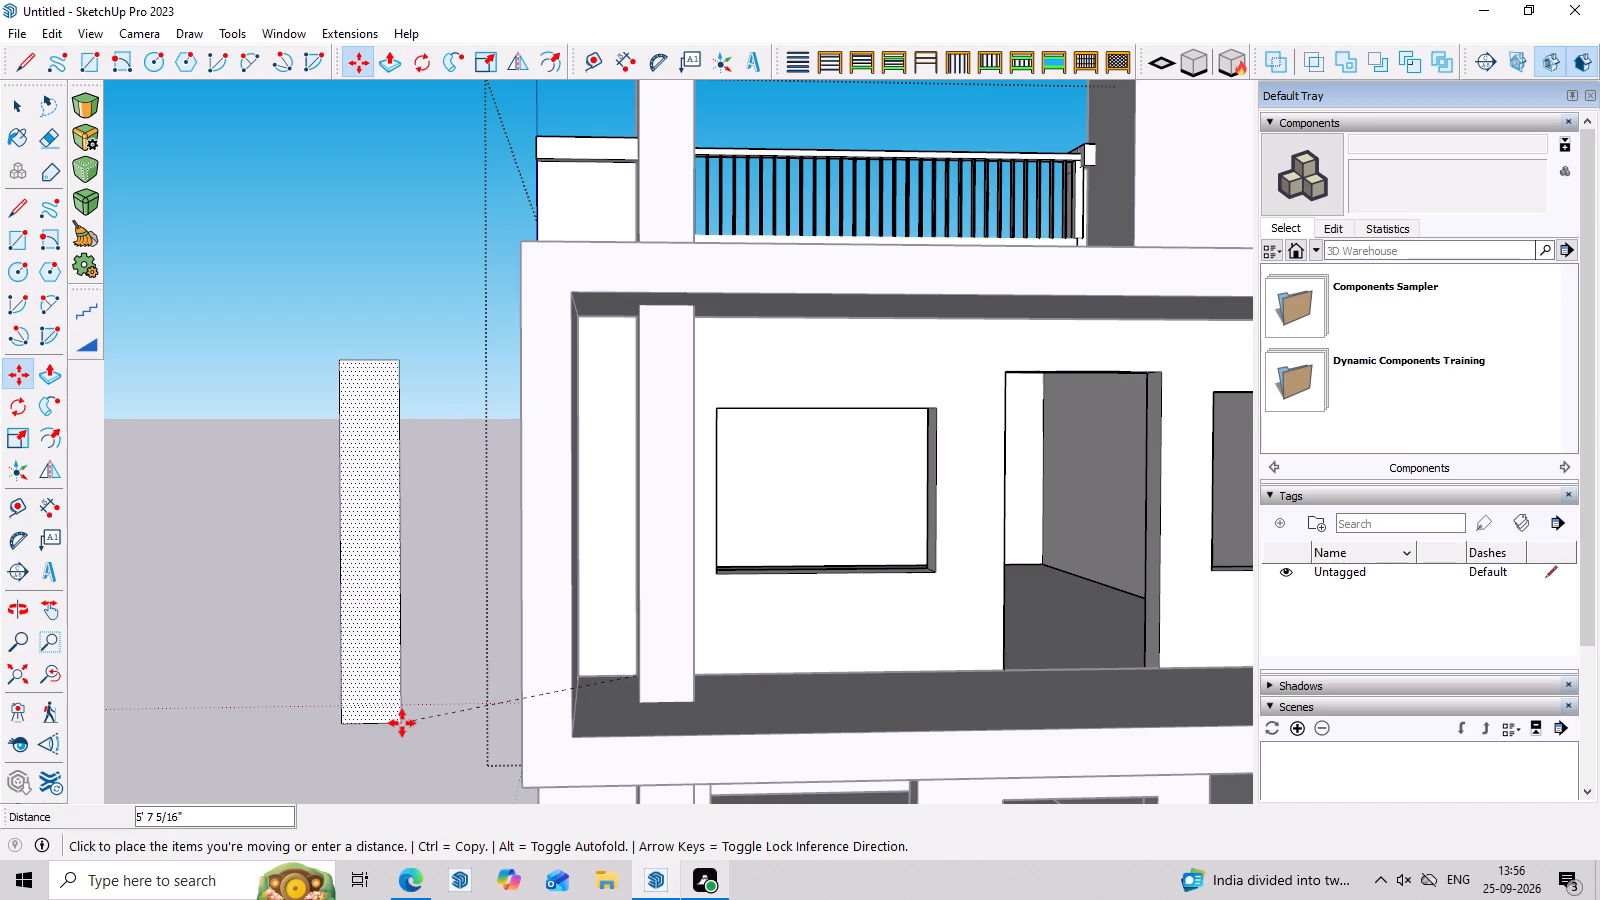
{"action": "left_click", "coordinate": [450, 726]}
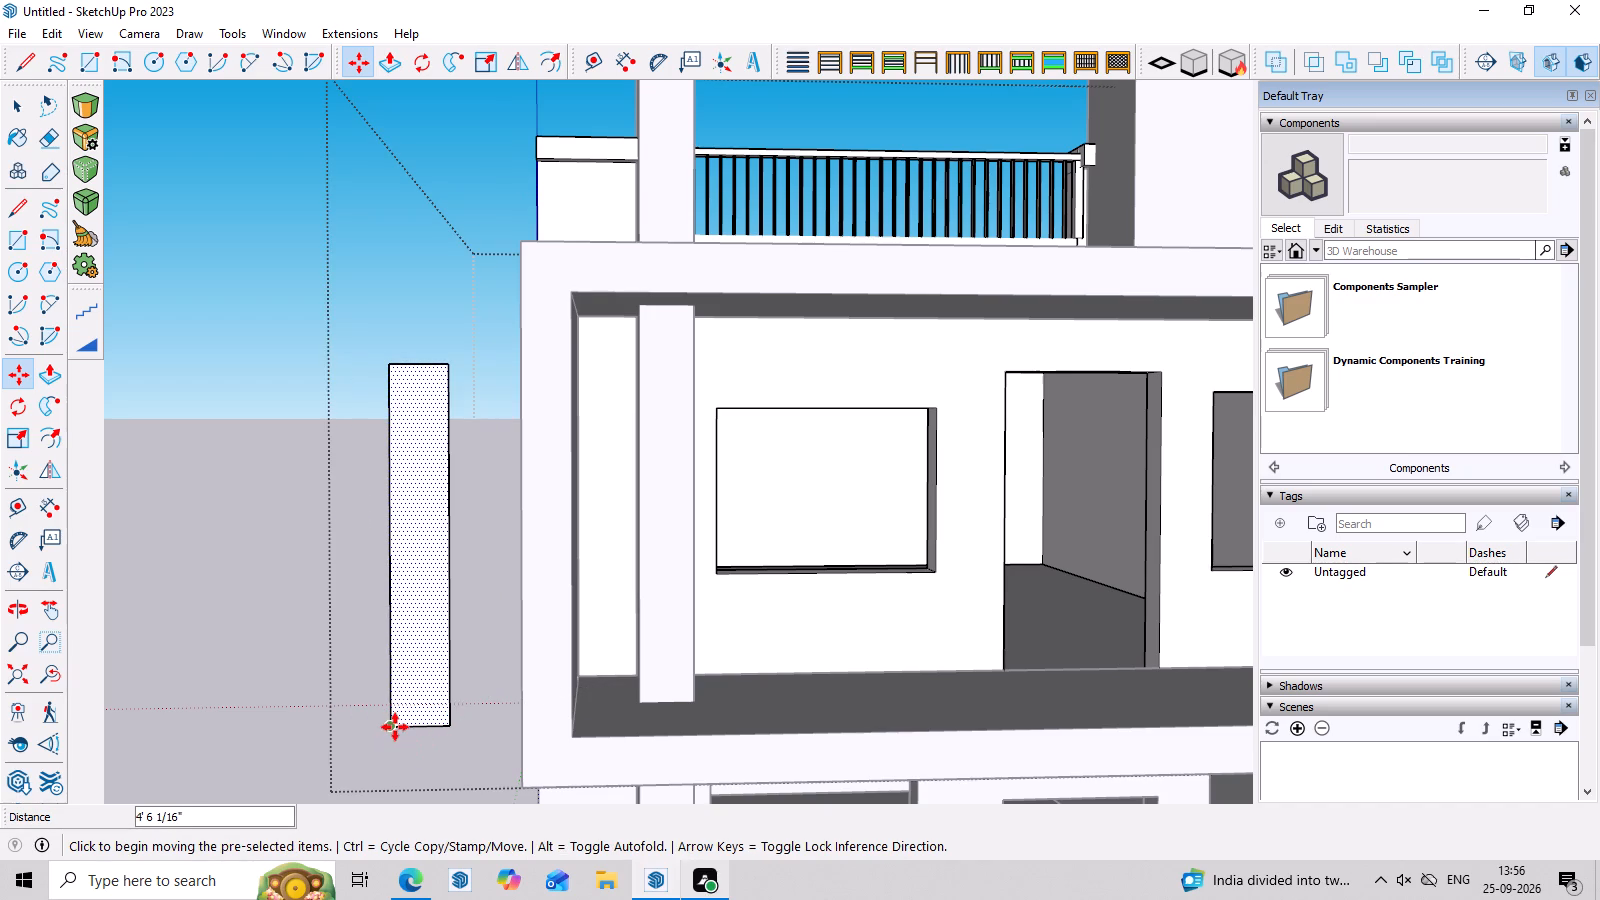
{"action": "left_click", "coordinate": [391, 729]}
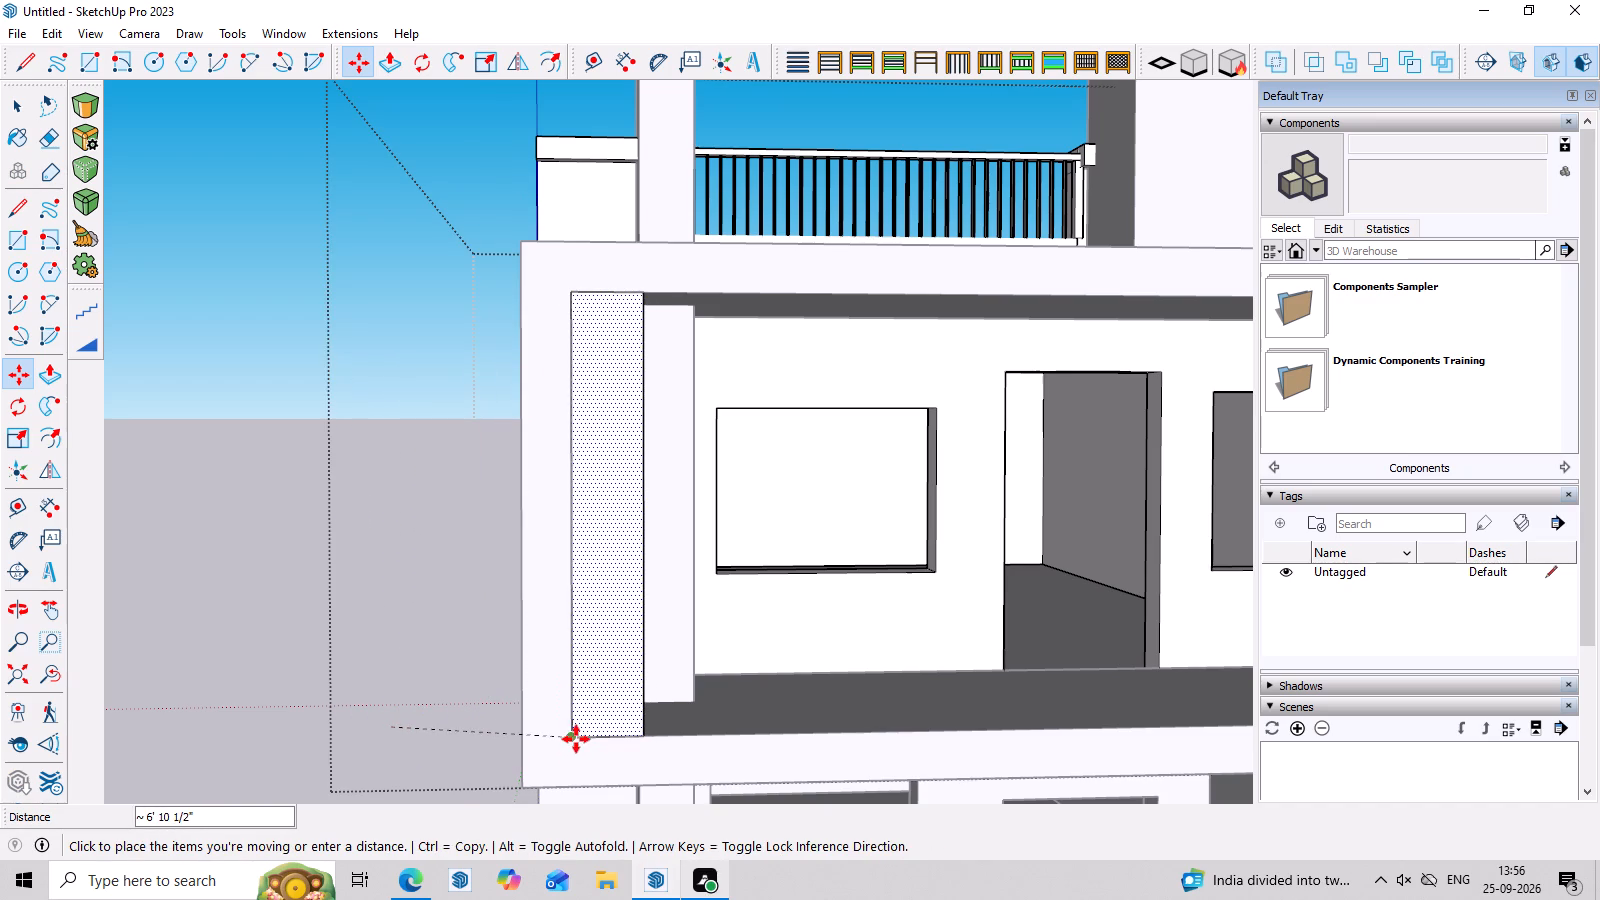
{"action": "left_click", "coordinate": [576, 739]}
Examine from several angles how the moved strip face sits between the balcony surround and the frame column.
{"action": "scroll", "coordinate": [669, 523], "scroll_direction": "down", "scroll_amount": 10}
{"action": "middle_click_drag", "start_coordinate": [718, 732], "coordinate": [718, 744]}
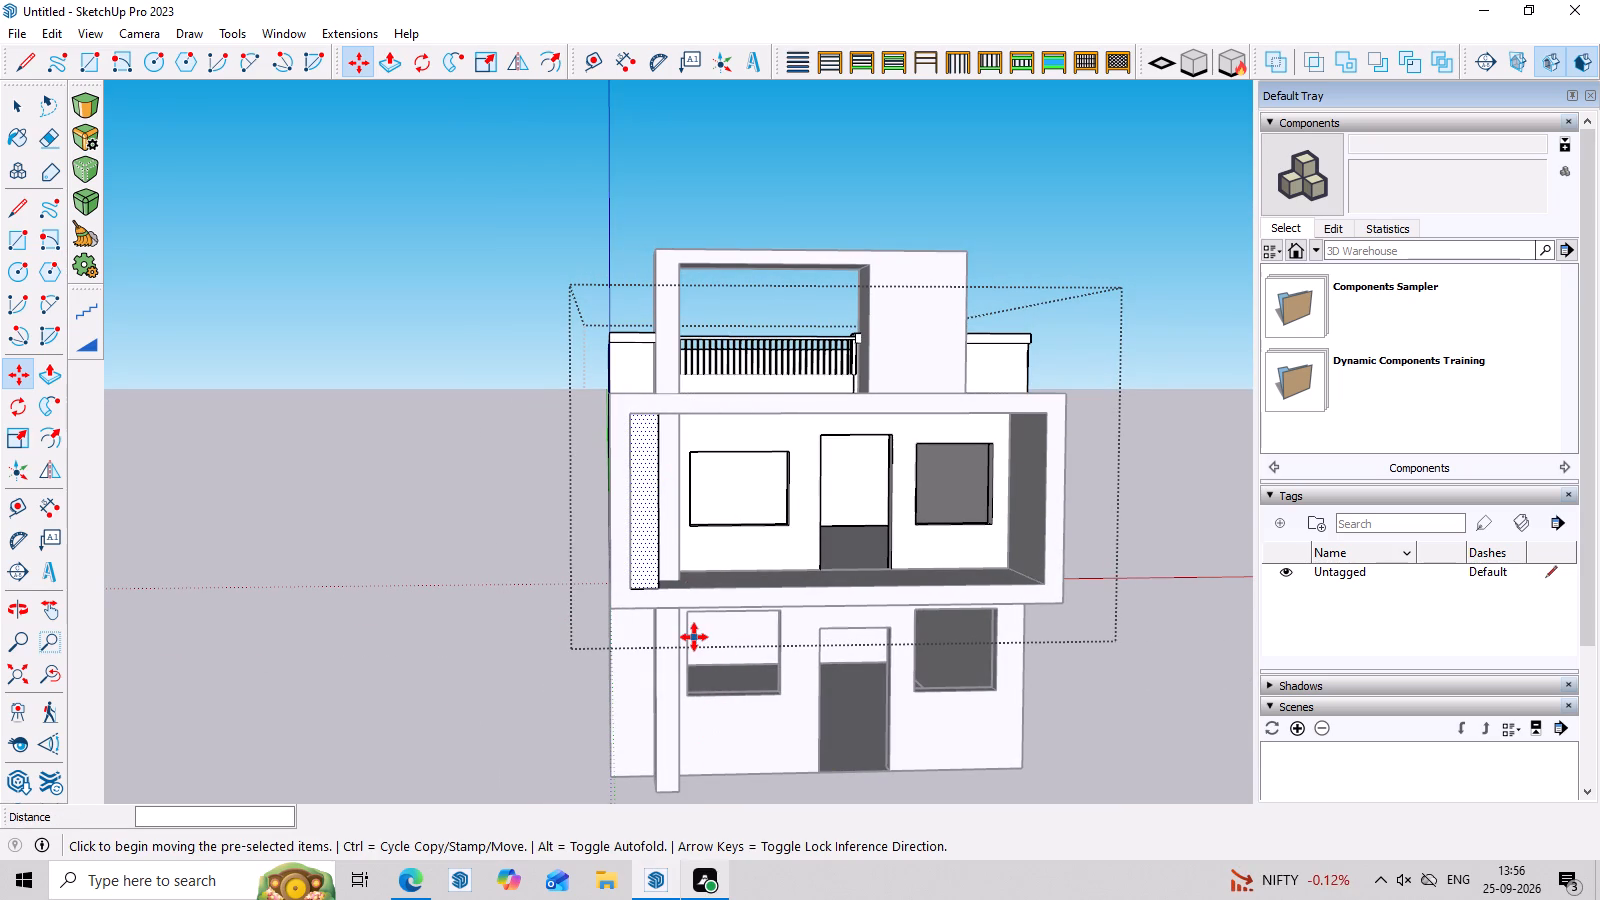
{"action": "scroll", "coordinate": [654, 557], "scroll_direction": "up", "scroll_amount": 9}
{"action": "middle_click_drag", "start_coordinate": [677, 527], "coordinate": [422, 571]}
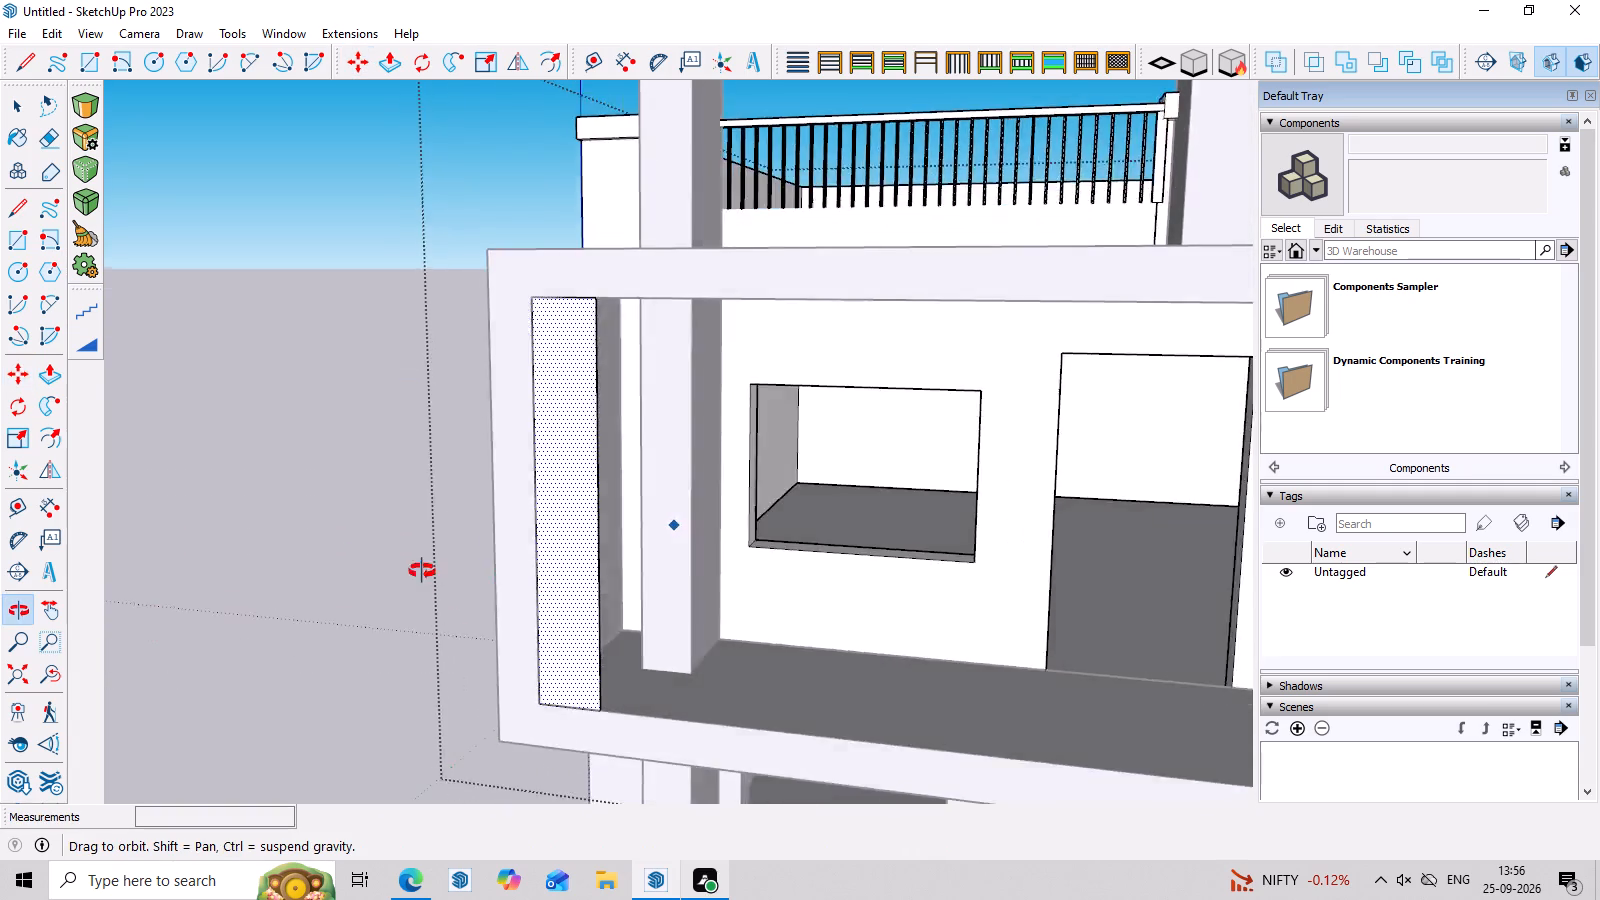
{"action": "middle_click_drag", "start_coordinate": [422, 571], "coordinate": [312, 551]}
{"action": "scroll", "coordinate": [618, 526], "scroll_direction": "up", "scroll_amount": 6}
{"action": "middle_click_drag", "start_coordinate": [651, 647], "coordinate": [440, 720]}
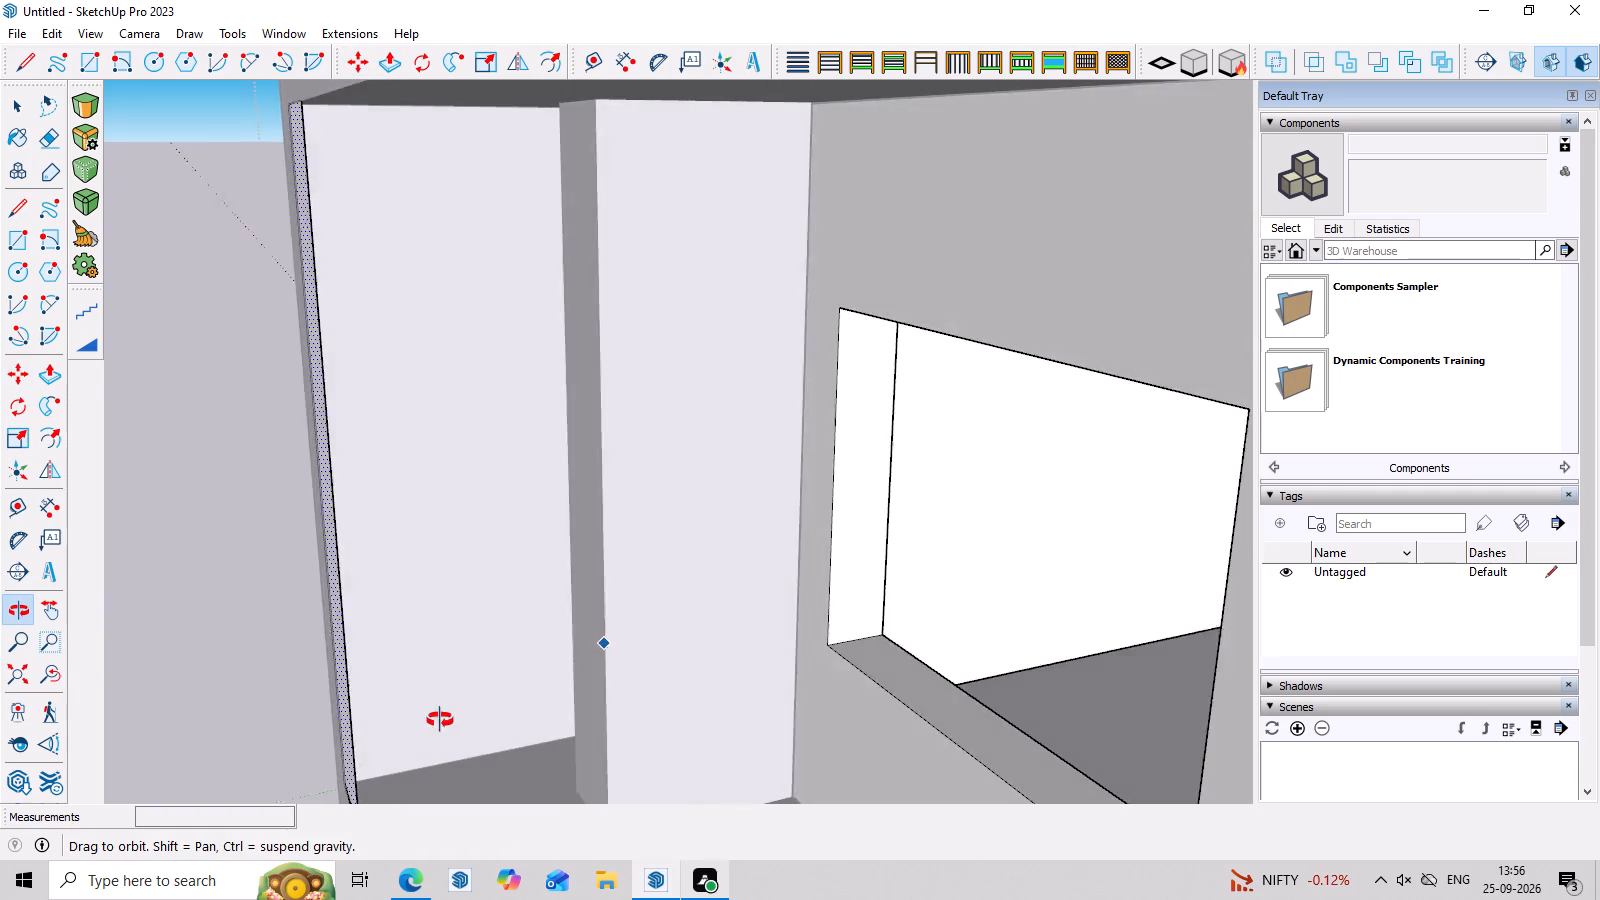
{"action": "middle_click_drag", "start_coordinate": [440, 720], "coordinate": [434, 720]}
{"action": "scroll", "coordinate": [427, 715], "scroll_direction": "down", "scroll_amount": 2}
{"action": "middle_click_drag", "start_coordinate": [390, 687], "coordinate": [819, 606]}
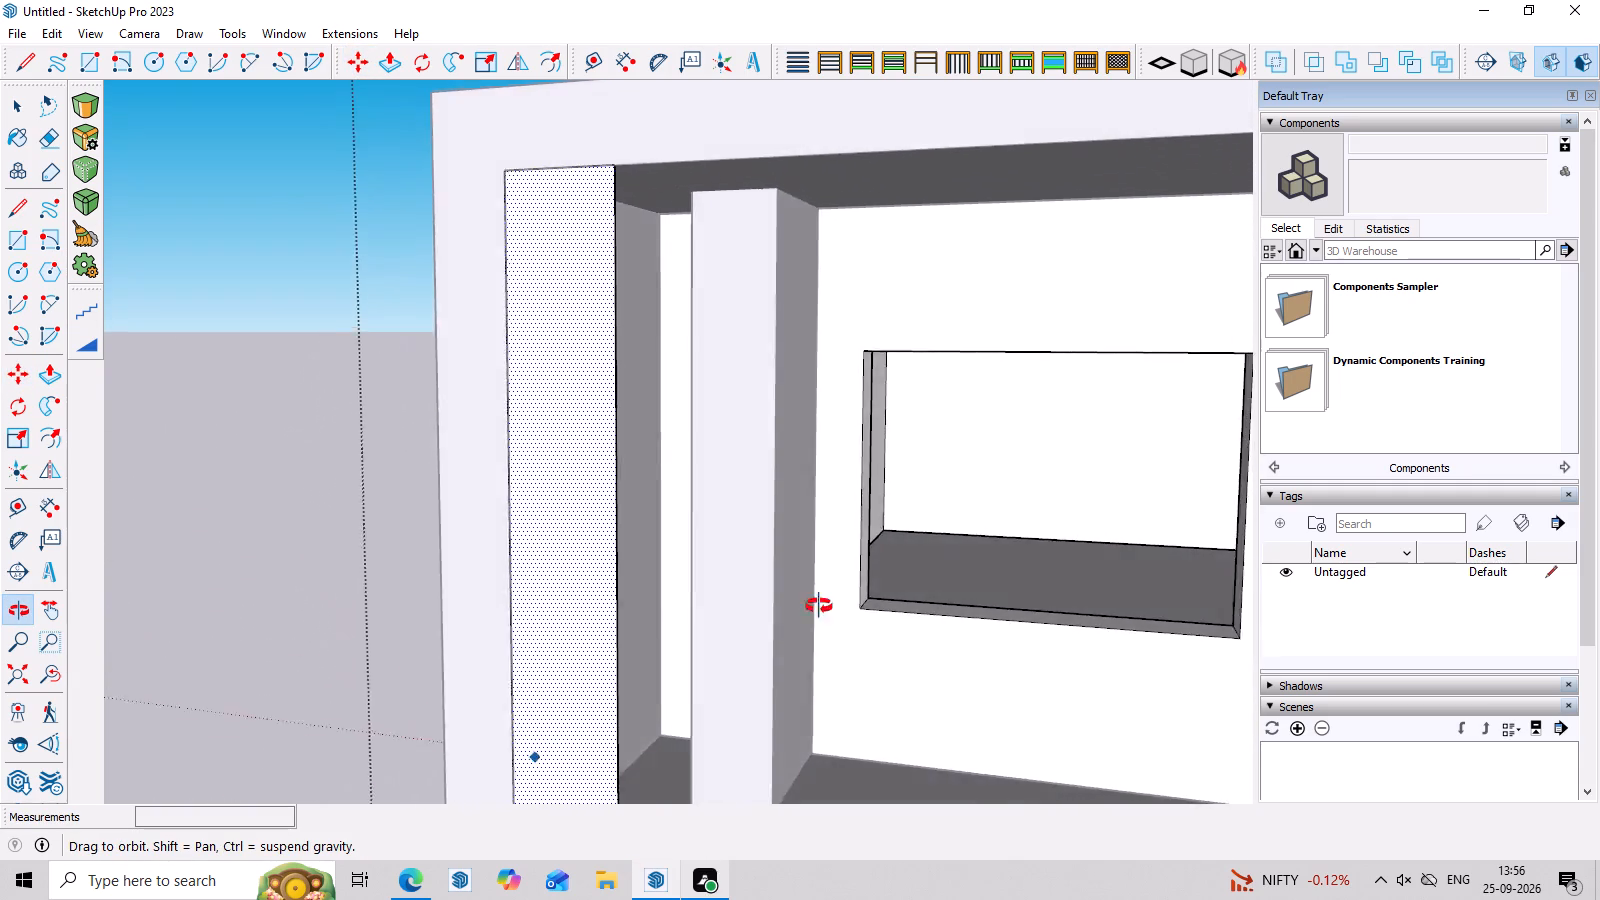
{"action": "middle_click_drag", "start_coordinate": [819, 606], "coordinate": [884, 590]}
{"action": "scroll", "coordinate": [758, 171], "scroll_direction": "down", "scroll_amount": 7}
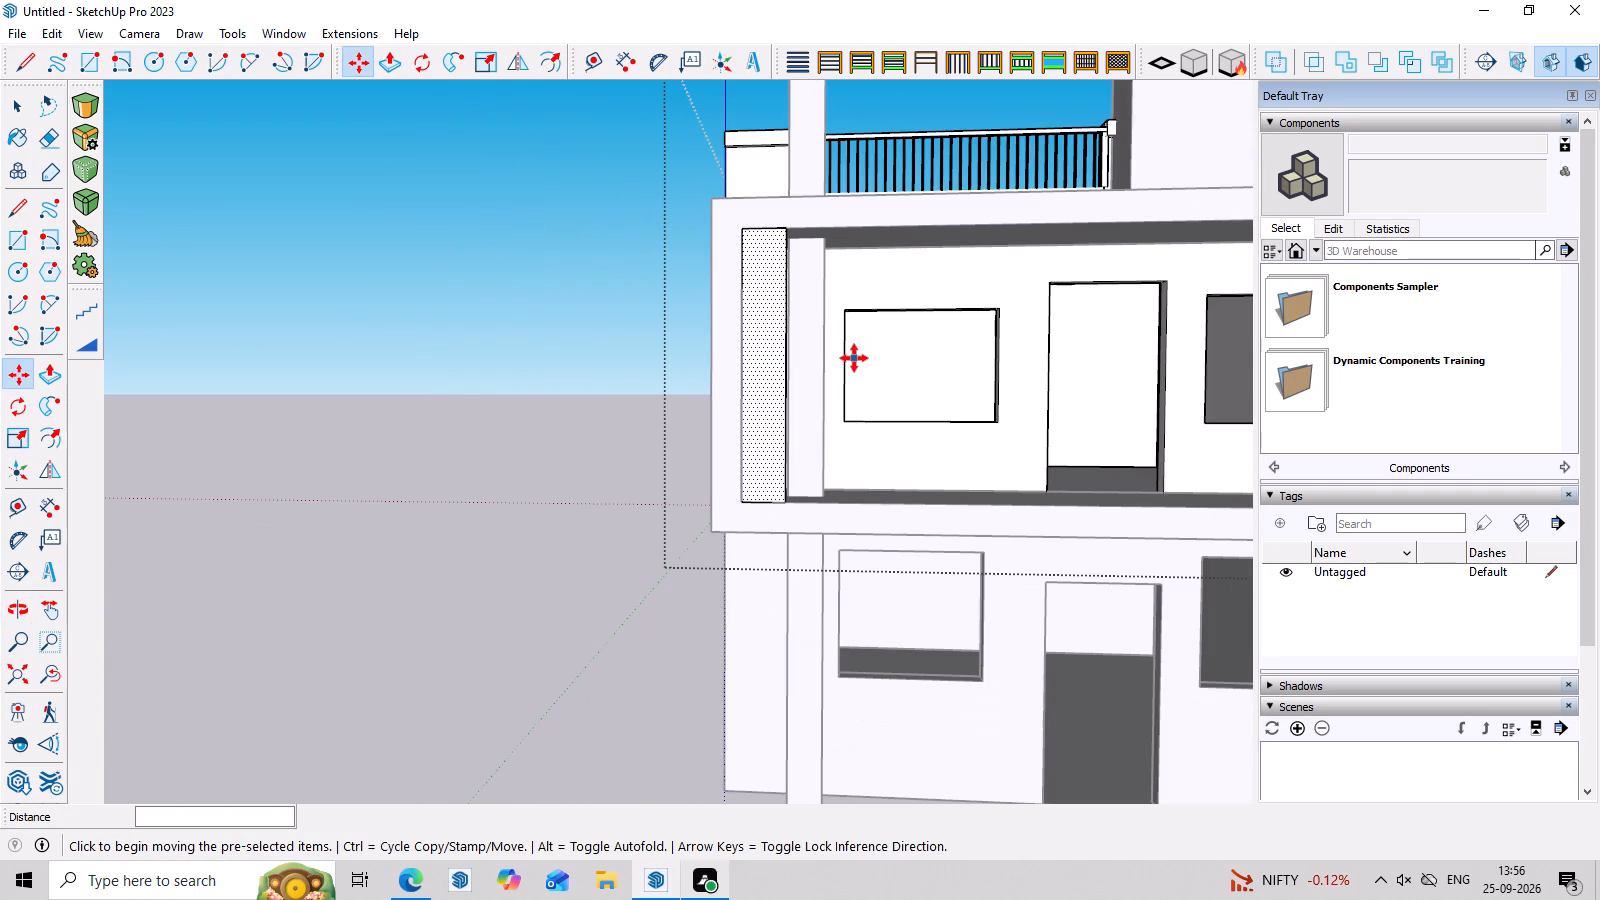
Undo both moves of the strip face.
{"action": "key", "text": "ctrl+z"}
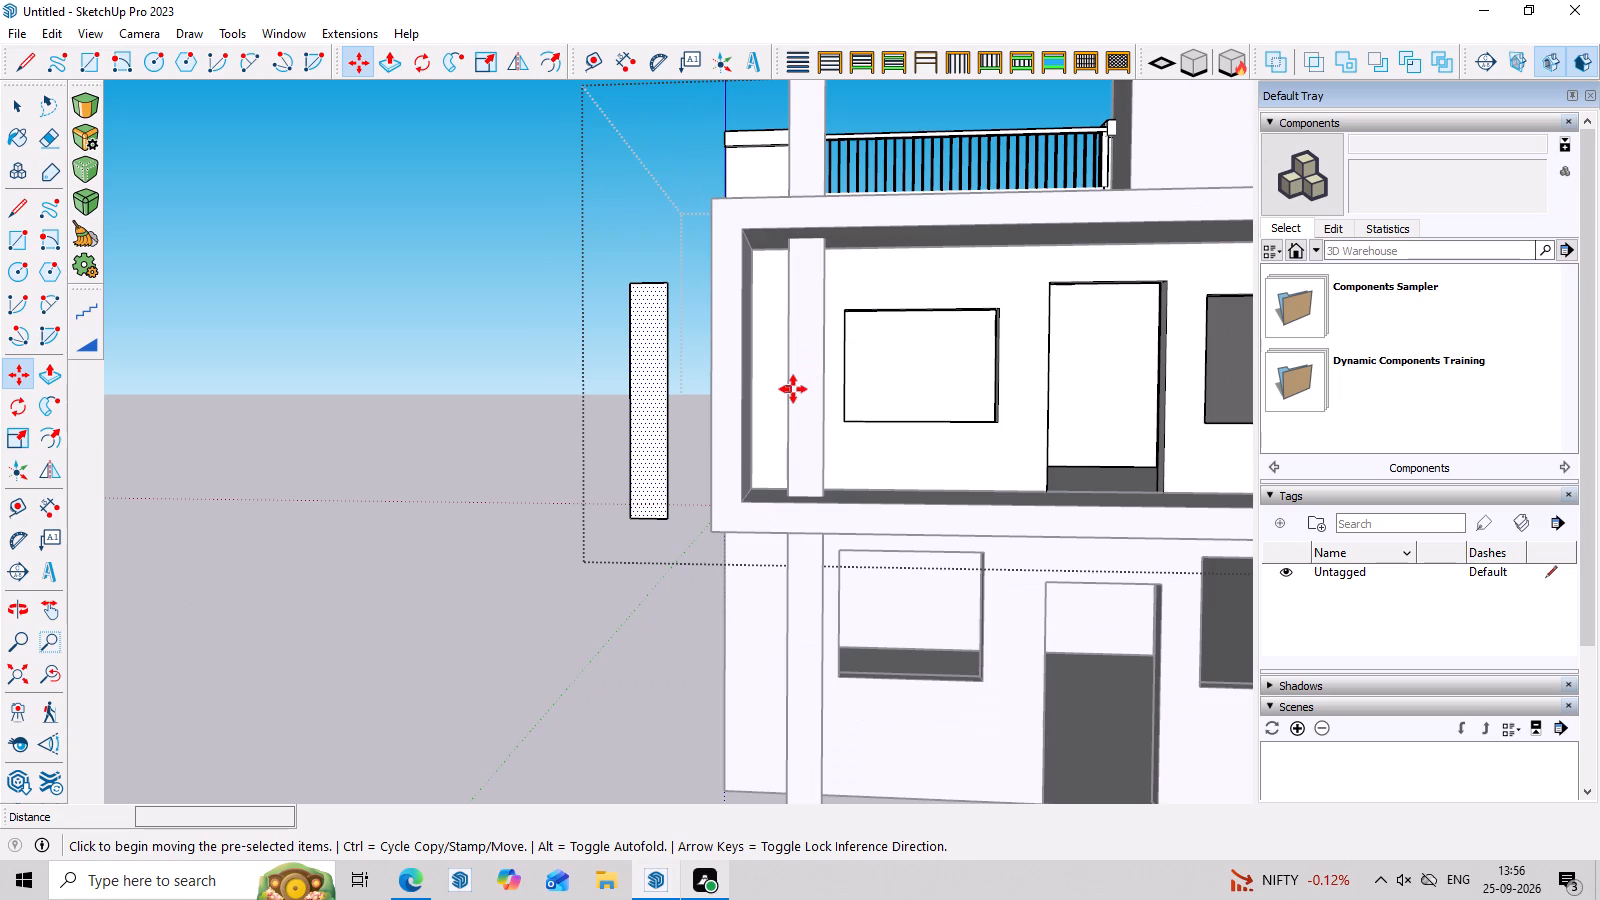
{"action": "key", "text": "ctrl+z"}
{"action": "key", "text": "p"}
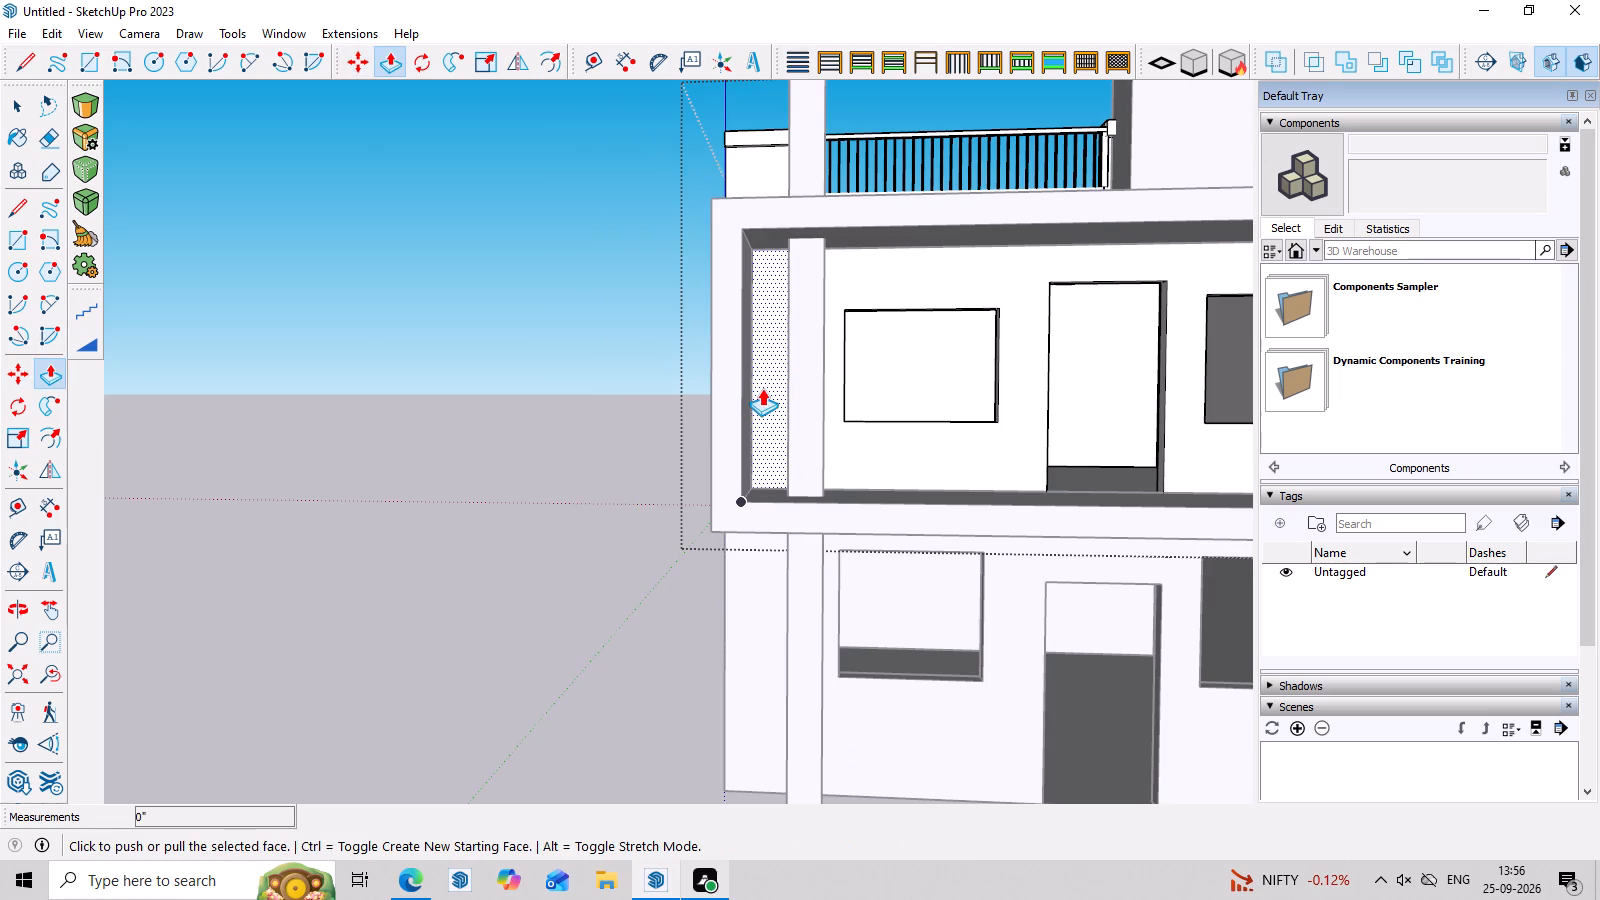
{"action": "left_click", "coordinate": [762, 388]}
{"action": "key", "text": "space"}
Make a group from the narrow strip face and its edges on the upper-storey front wall.
{"action": "middle_click_drag", "start_coordinate": [770, 409], "coordinate": [779, 511]}
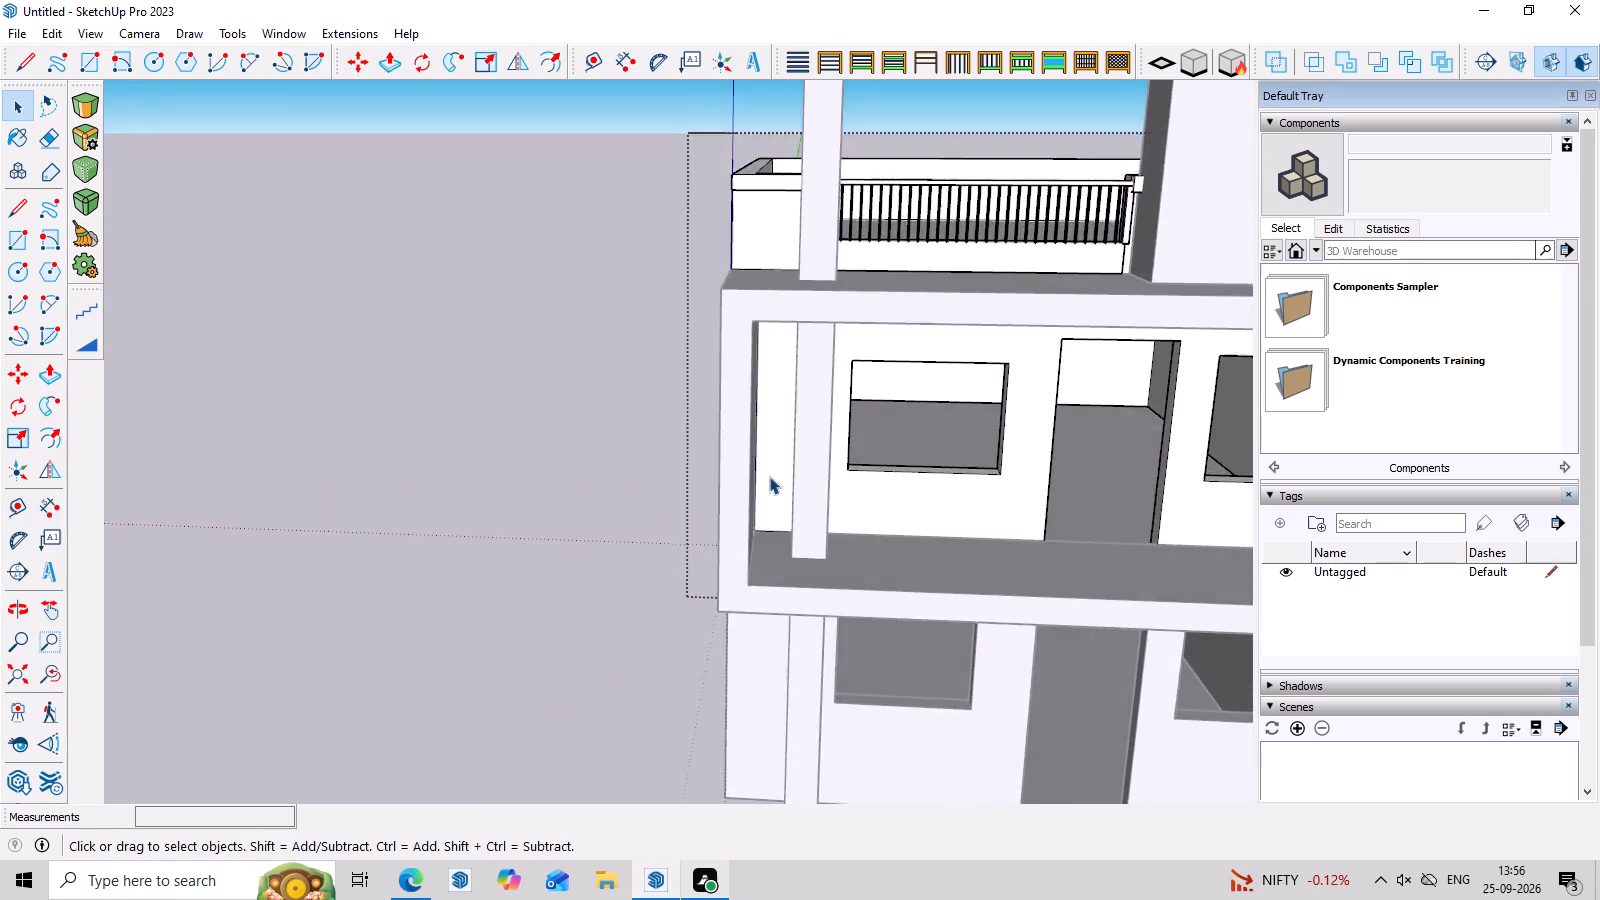
{"action": "scroll", "coordinate": [770, 442], "scroll_direction": "up", "scroll_amount": 3}
{"action": "double_click", "coordinate": [779, 406]}
{"action": "scroll", "coordinate": [779, 406], "scroll_direction": "up", "scroll_amount": 3}
{"action": "middle_click_drag", "start_coordinate": [779, 406], "coordinate": [798, 341]}
{"action": "right_click", "coordinate": [763, 352]}
{"action": "left_click", "coordinate": [889, 529]}
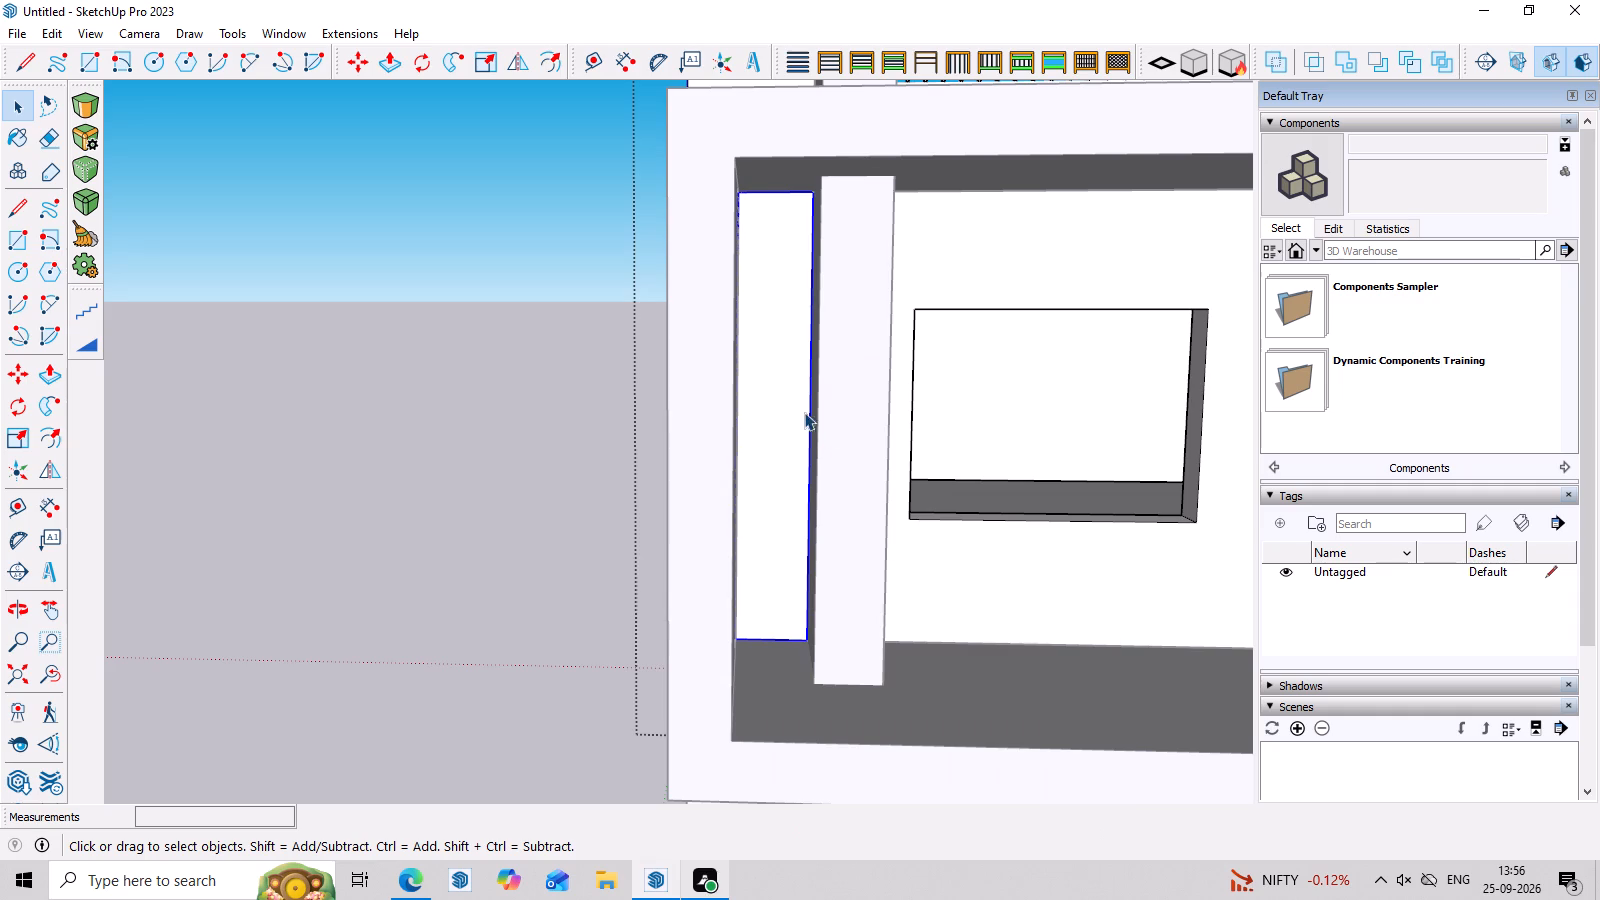
Inside the strip group, extrude the face about 5' 2" forward, flush with the balcony surround's front, and exit the groups.
{"action": "triple_click", "coordinate": [796, 409]}
{"action": "key", "text": "p"}
{"action": "double_click", "coordinate": [796, 409]}
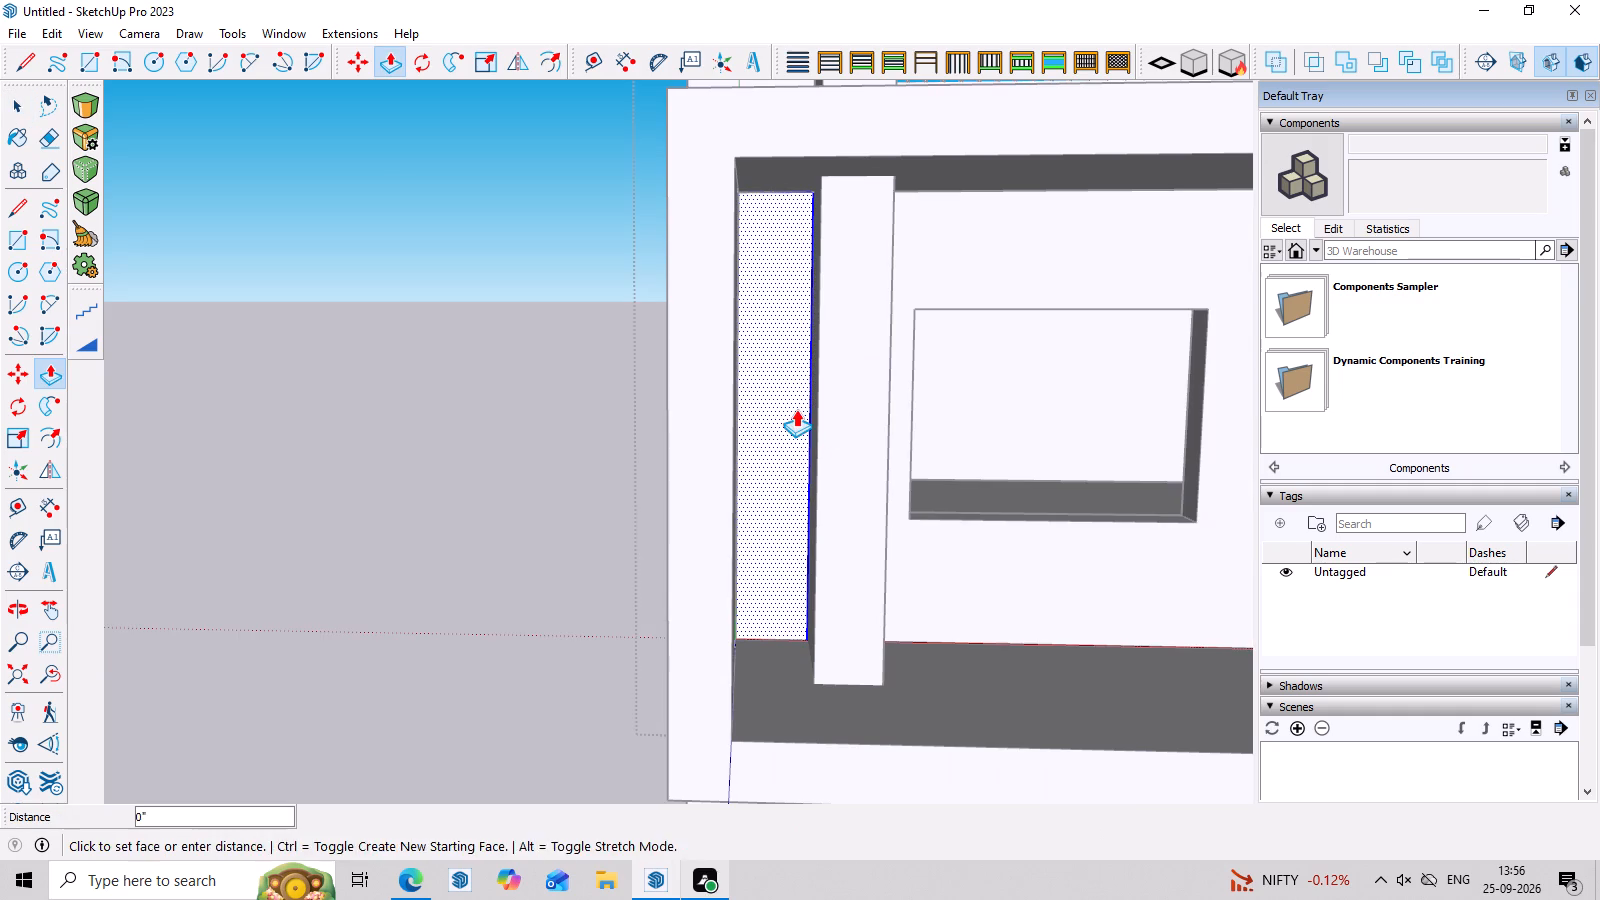
{"action": "left_click", "coordinate": [749, 522]}
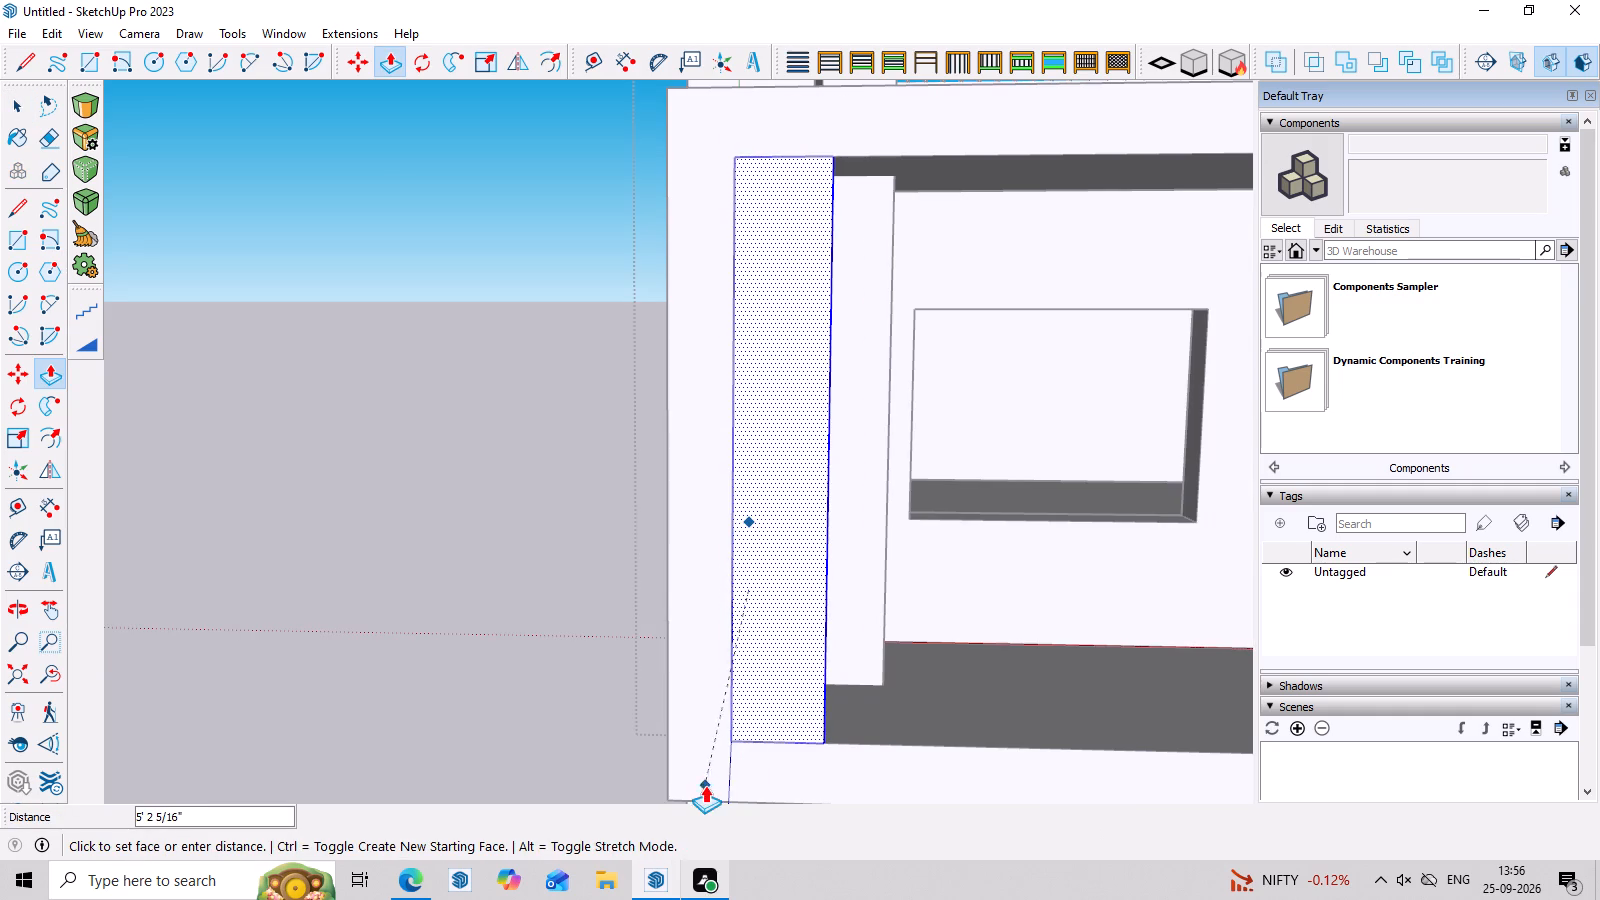
{"action": "left_click", "coordinate": [726, 745]}
{"action": "middle_click_drag", "start_coordinate": [799, 725], "coordinate": [655, 700]}
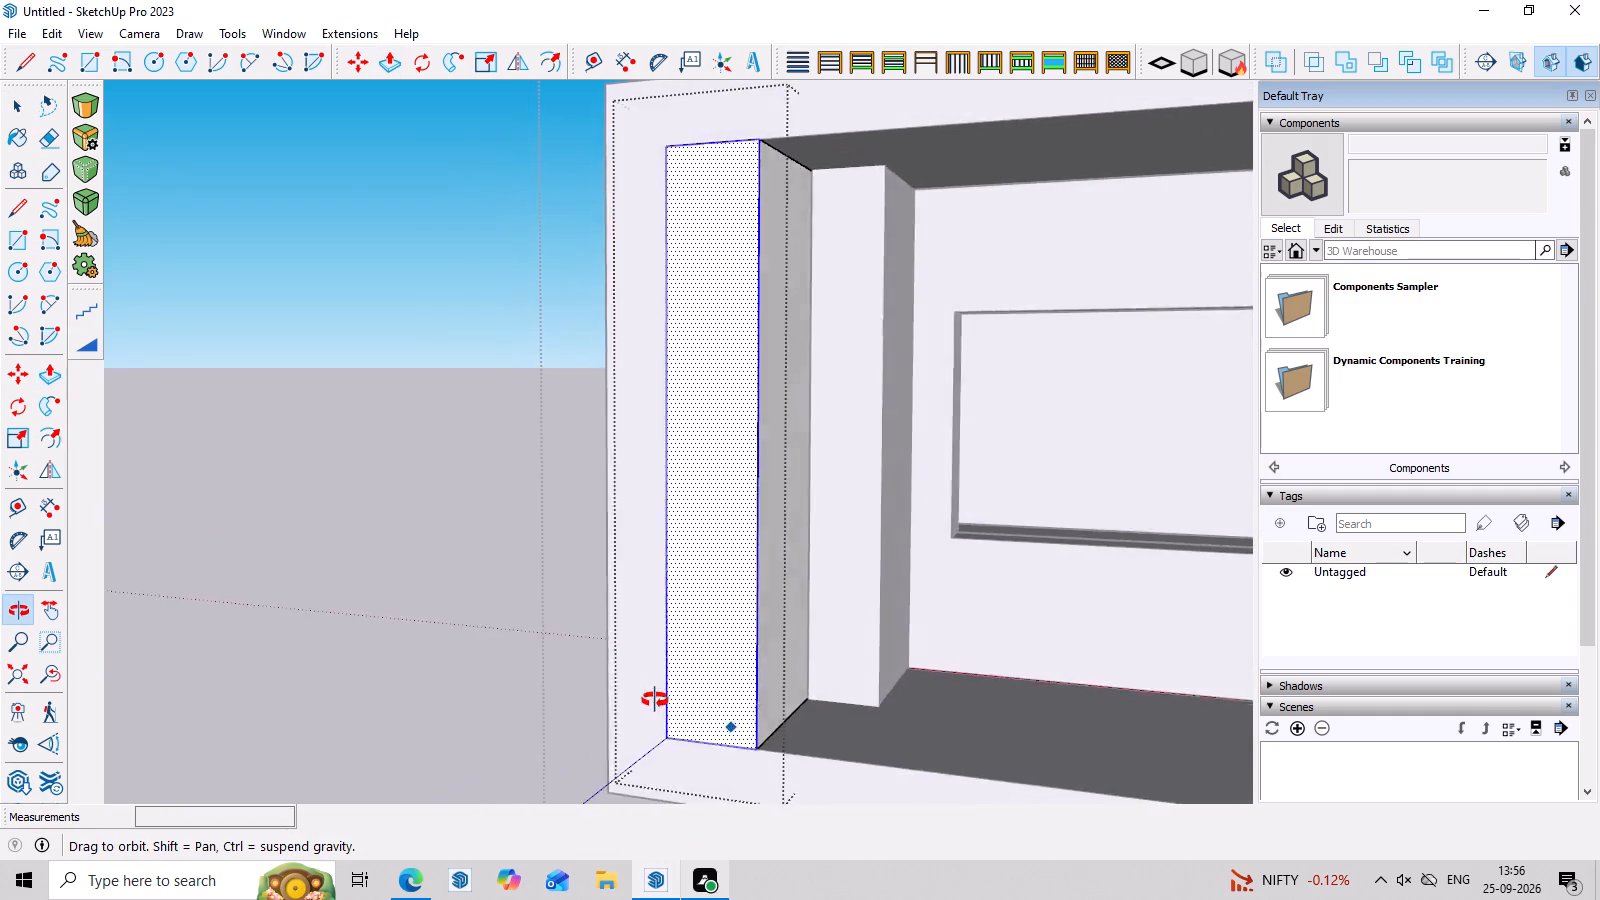
{"action": "middle_click_drag", "start_coordinate": [655, 700], "coordinate": [800, 696]}
{"action": "key", "text": "space"}
{"action": "left_click", "coordinate": [476, 307]}
{"action": "scroll", "coordinate": [485, 375], "scroll_direction": "down", "scroll_amount": 12}
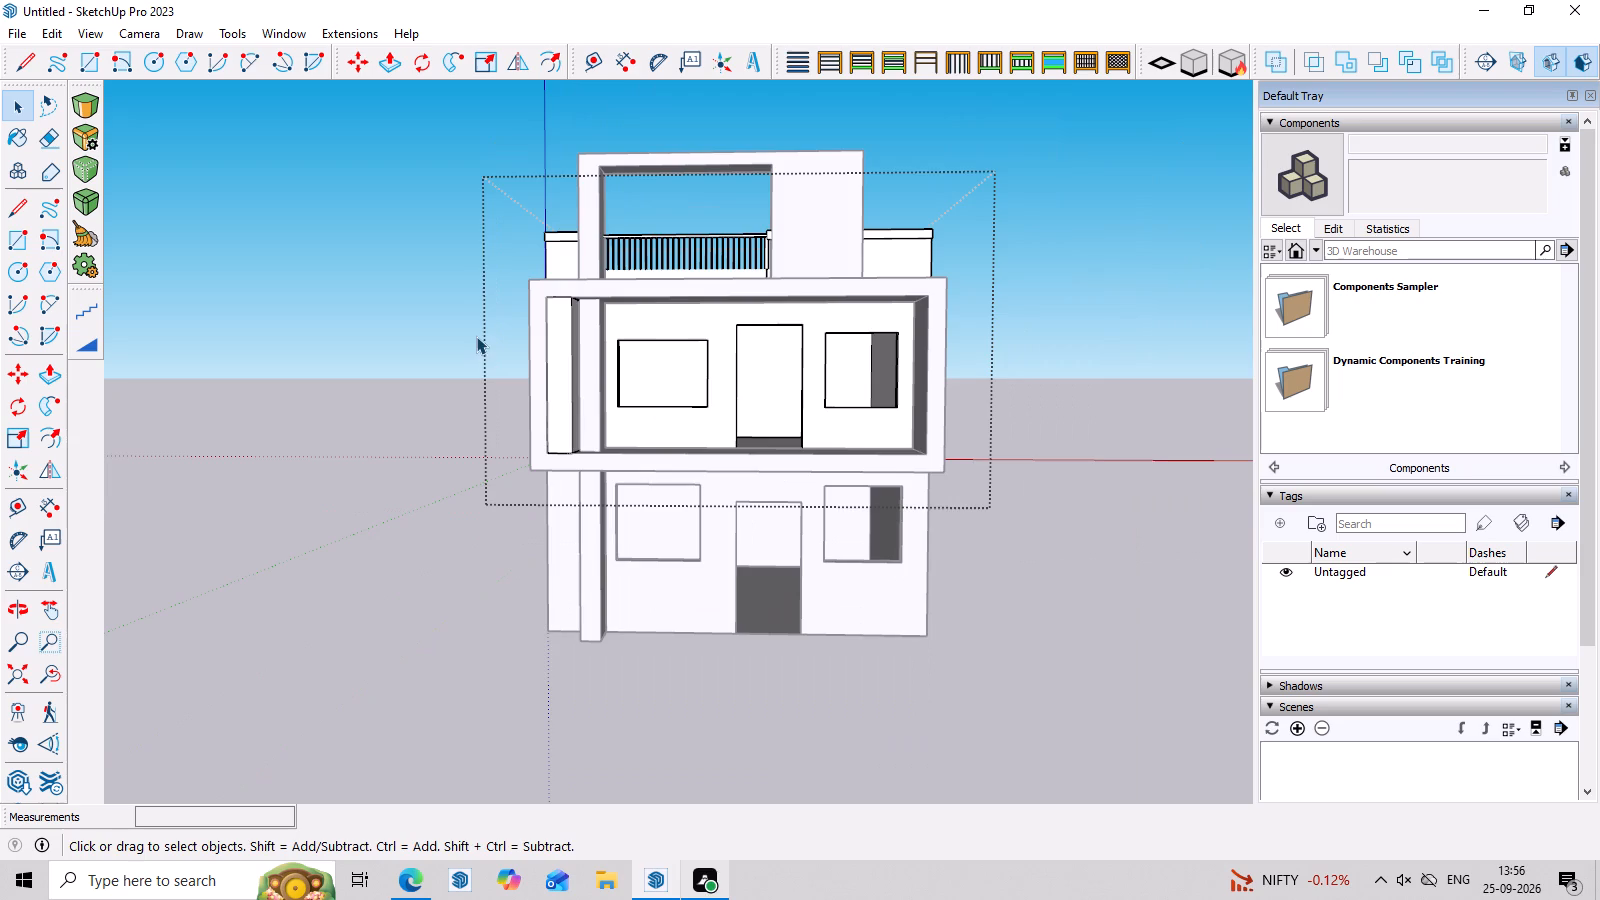
{"action": "middle_click_drag", "start_coordinate": [677, 604], "coordinate": [730, 567]}
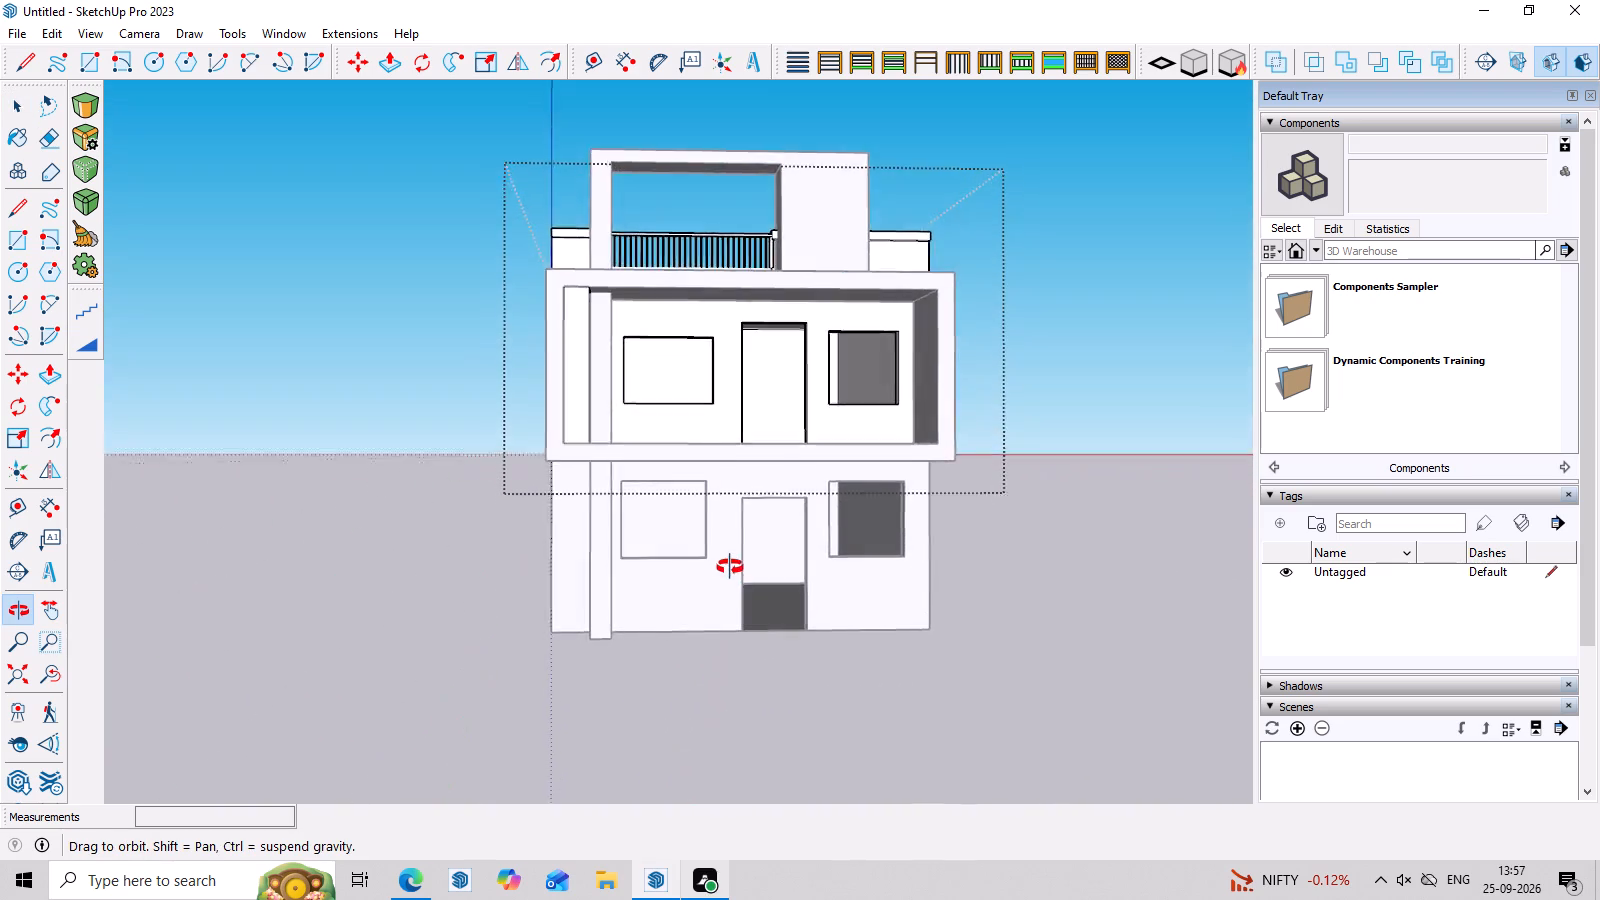
{"action": "middle_click_drag", "start_coordinate": [730, 567], "coordinate": [513, 518]}
{"action": "key", "text": "space"}
{"action": "left_click", "coordinate": [312, 272]}
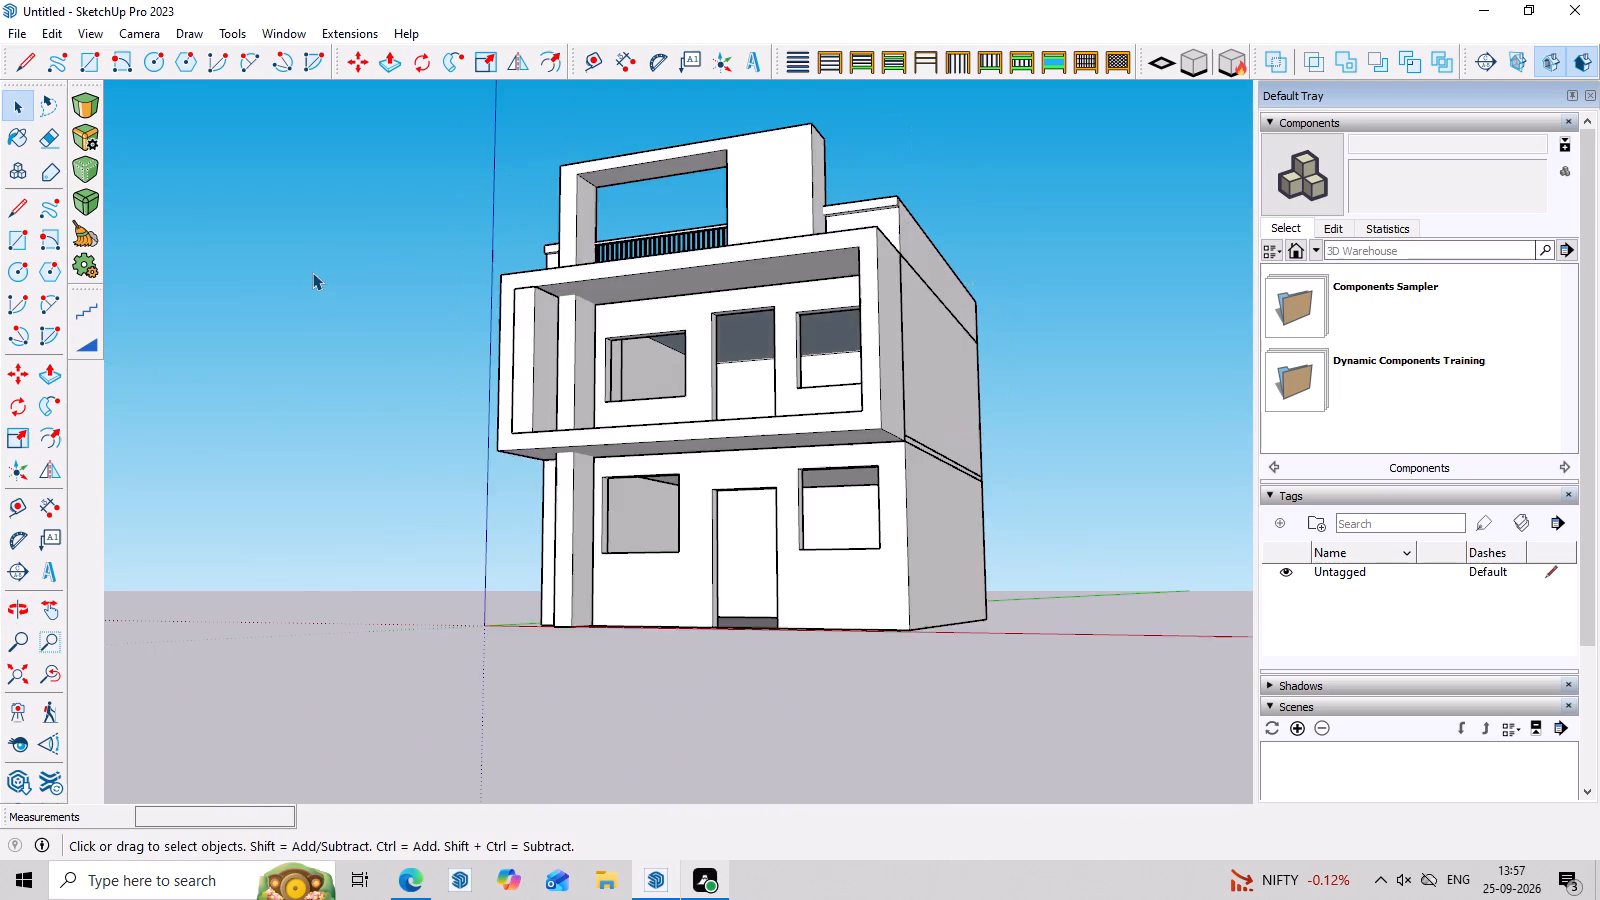
Examine the front elevation from several angles, checking the extruded strip, balcony surround and ground-floor openings.
{"action": "scroll", "coordinate": [539, 636], "scroll_direction": "down", "scroll_amount": 4}
{"action": "middle_click_drag", "start_coordinate": [653, 563], "coordinate": [941, 633]}
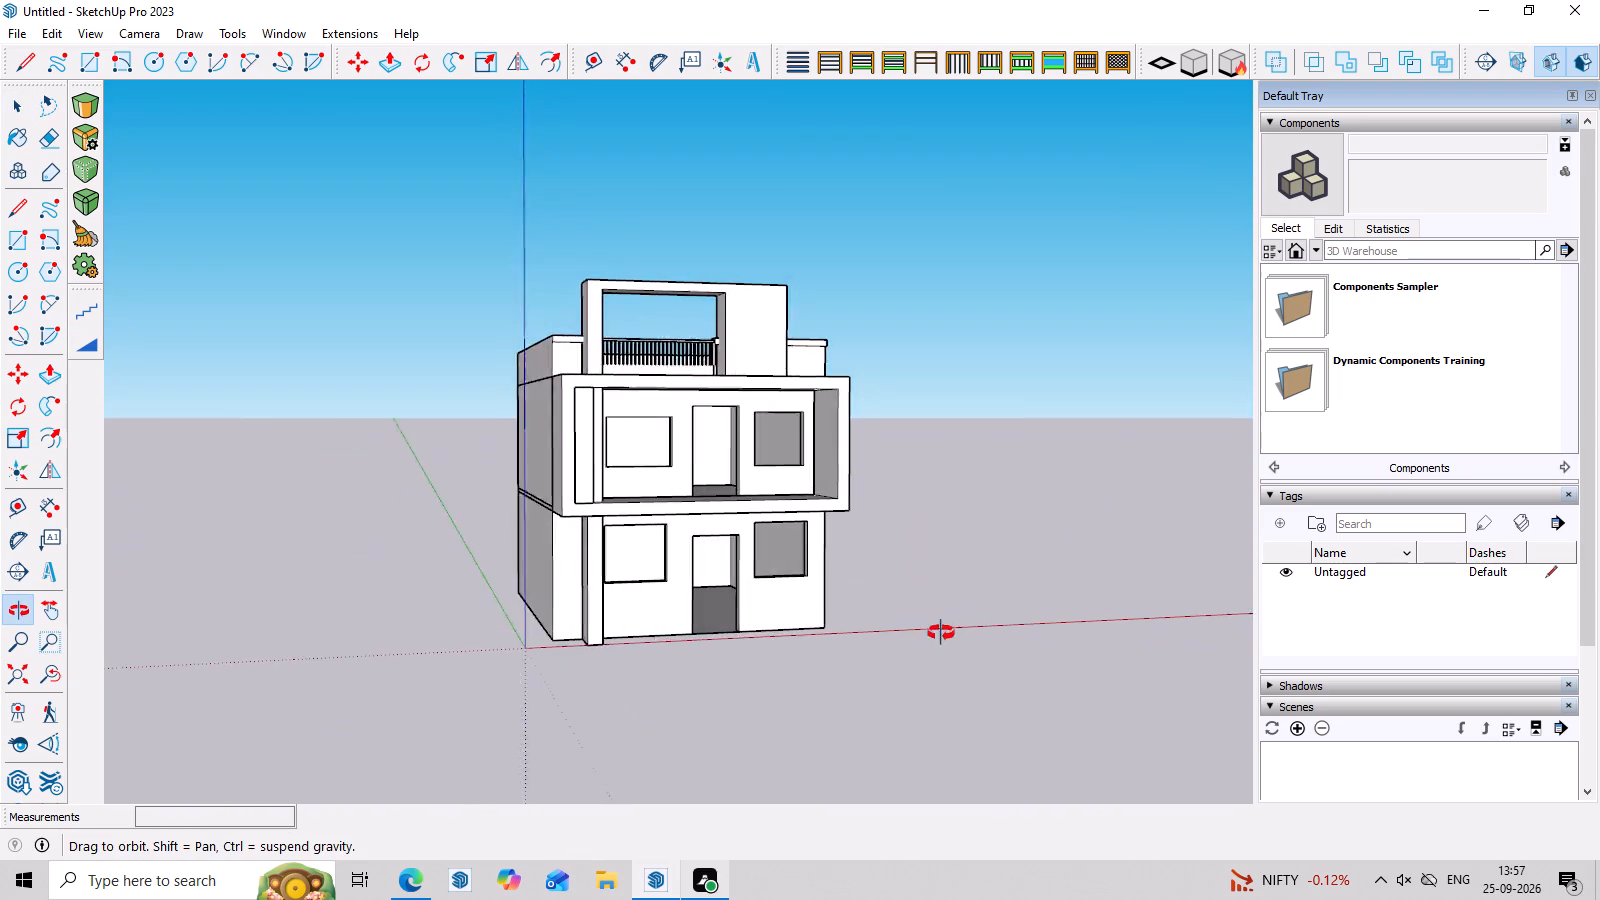
{"action": "middle_click_drag", "start_coordinate": [941, 633], "coordinate": [894, 629]}
{"action": "scroll", "coordinate": [883, 615], "scroll_direction": "up", "scroll_amount": 7}
{"action": "middle_click_drag", "start_coordinate": [911, 615], "coordinate": [913, 648]}
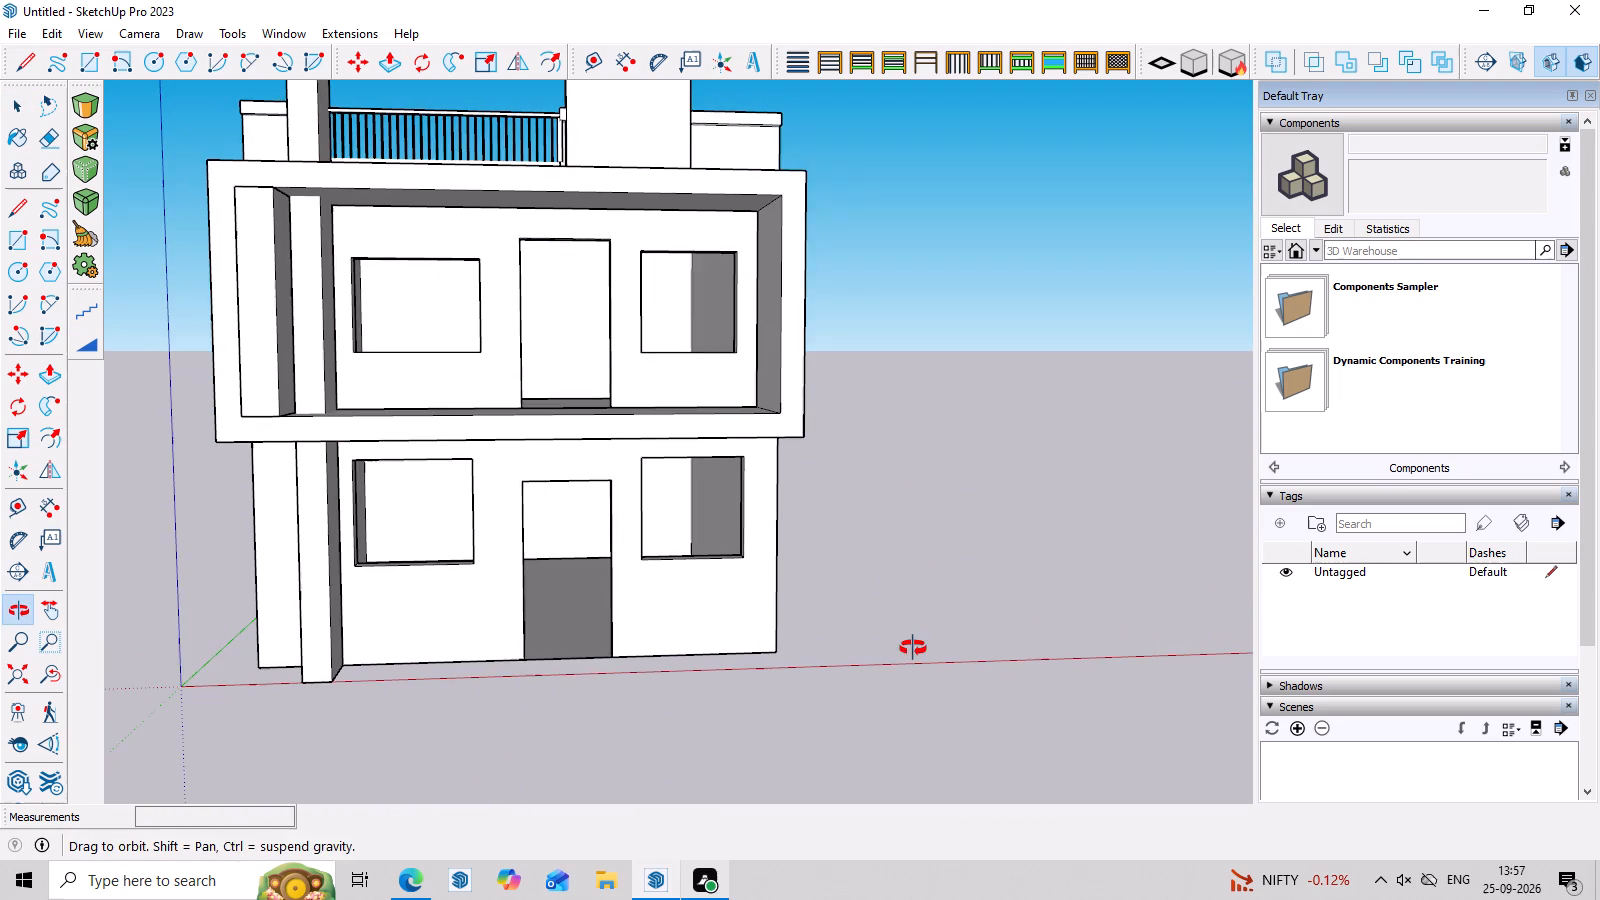
{"action": "middle_click_drag", "start_coordinate": [913, 648], "coordinate": [913, 638]}
{"action": "middle_click_drag", "start_coordinate": [913, 638], "coordinate": [895, 643]}
{"action": "scroll", "coordinate": [464, 487], "scroll_direction": "up", "scroll_amount": 3}
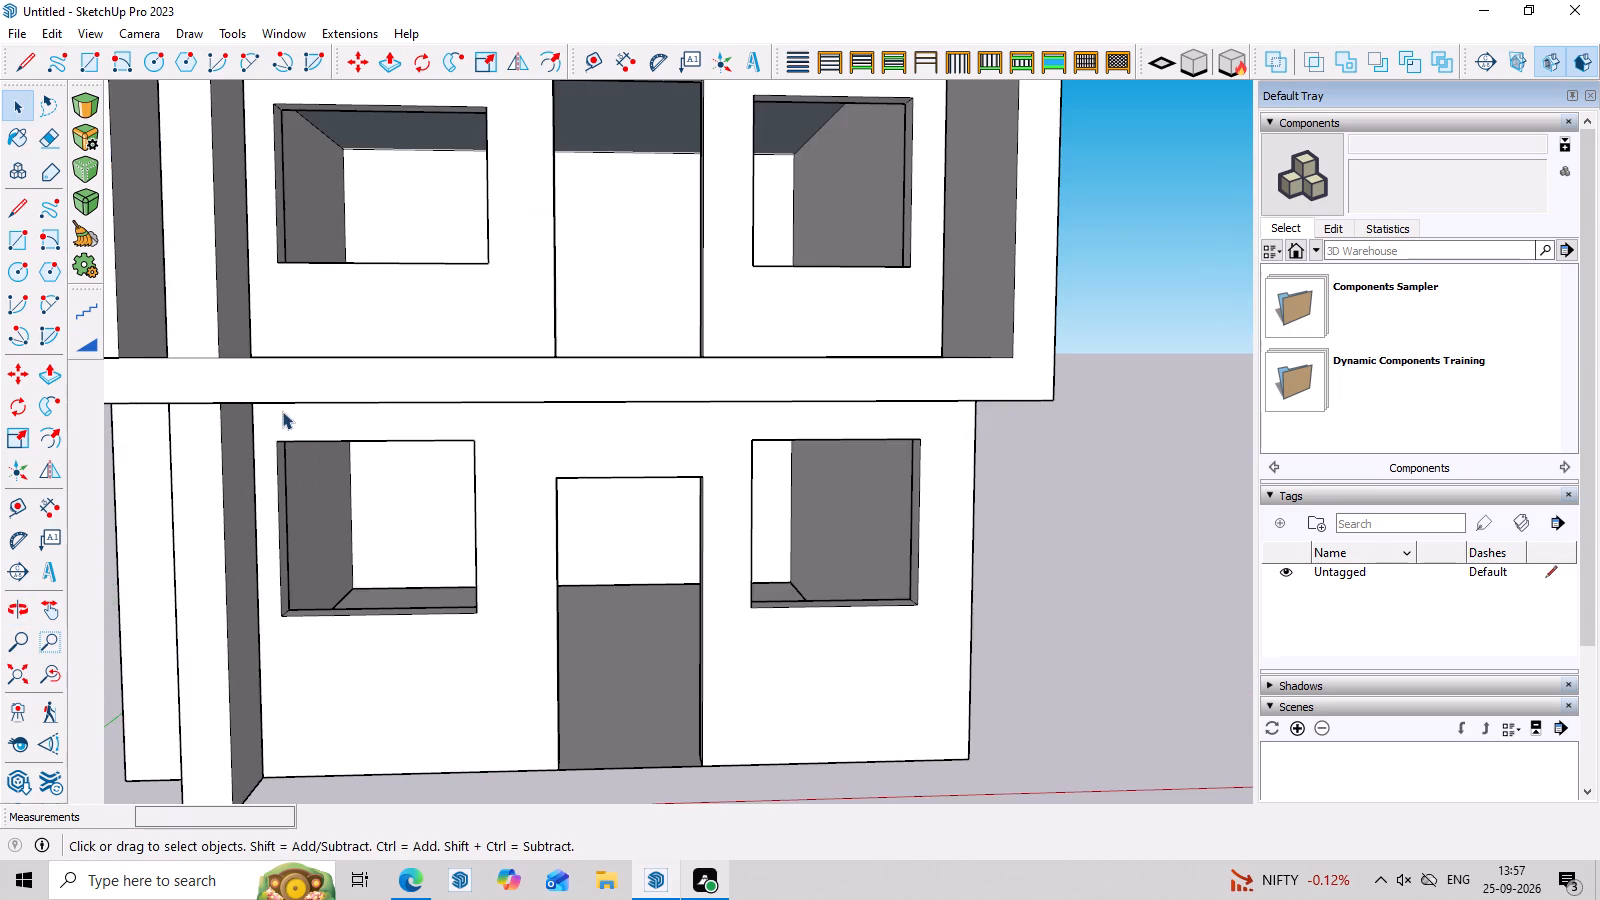
{"action": "middle_click_drag", "start_coordinate": [282, 410], "coordinate": [365, 444]}
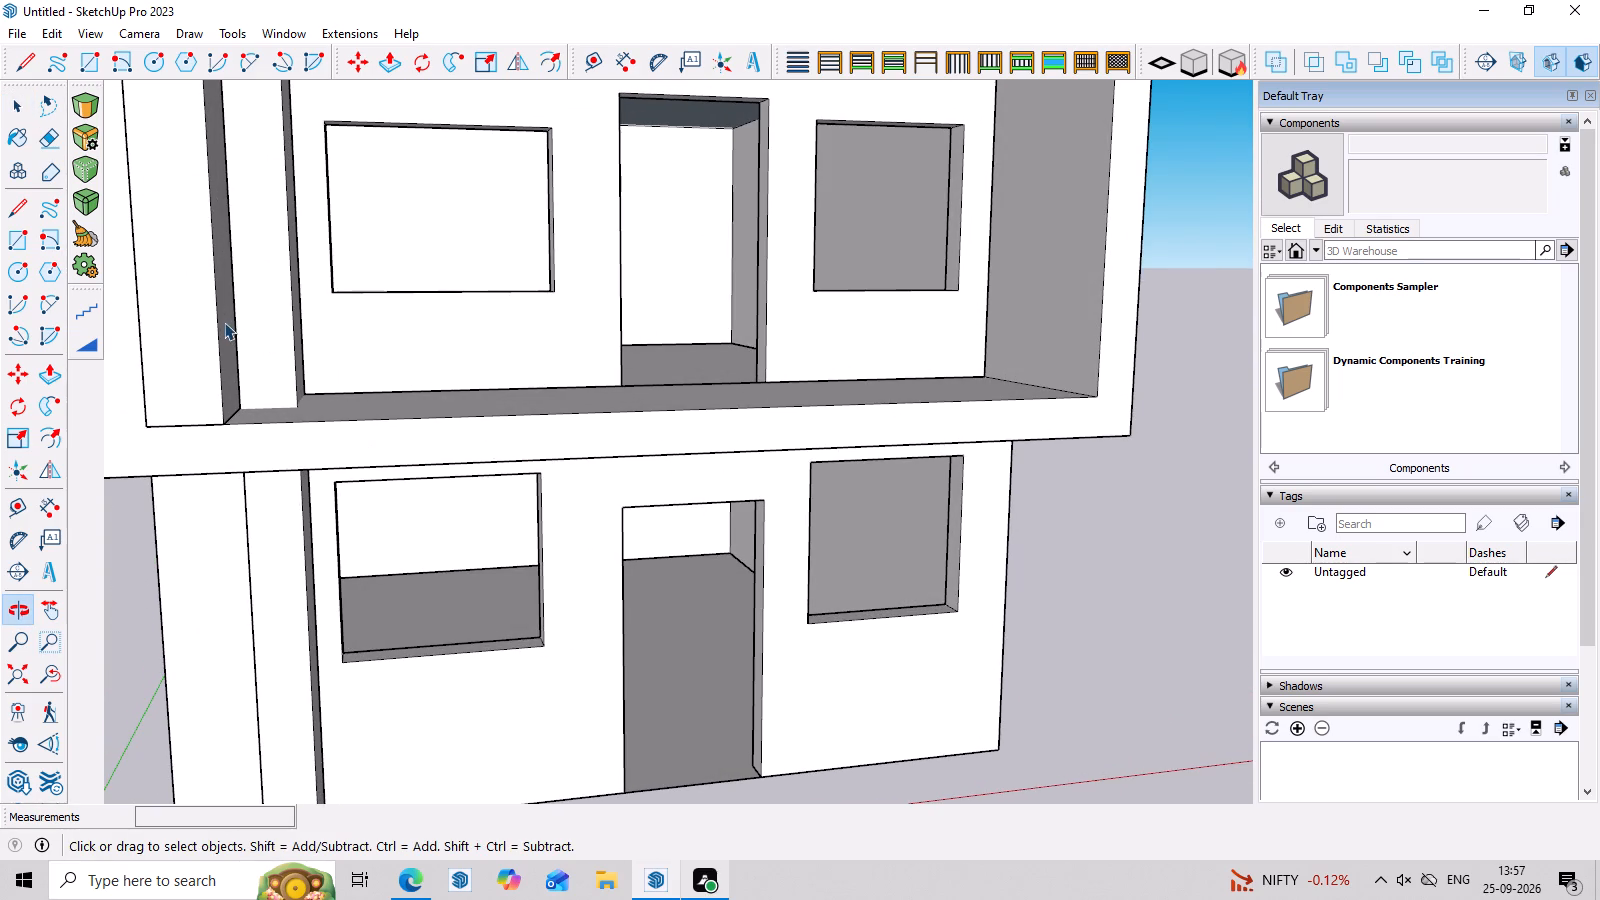
Open the upper-storey group to inspect the extruded strip beside the balcony column, and exit the group.
{"action": "double_click", "coordinate": [224, 322]}
{"action": "scroll", "coordinate": [228, 327], "scroll_direction": "up", "scroll_amount": 3}
{"action": "left_click", "coordinate": [228, 327]}
{"action": "middle_click_drag", "start_coordinate": [296, 384], "coordinate": [207, 417]}
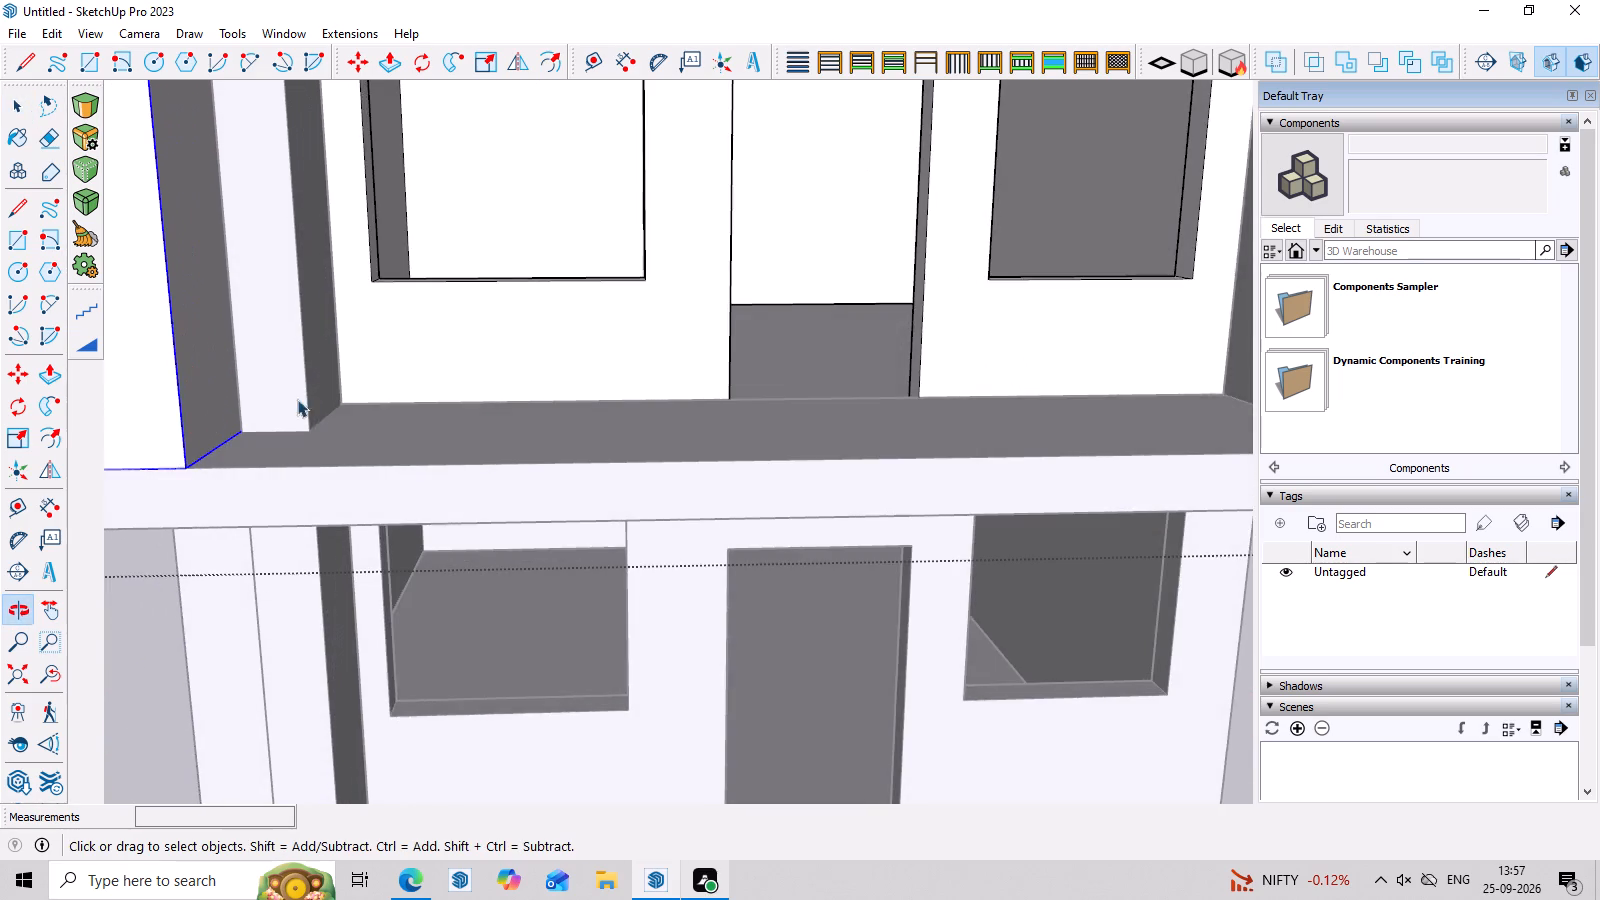
{"action": "scroll", "coordinate": [312, 369], "scroll_direction": "down", "scroll_amount": 10}
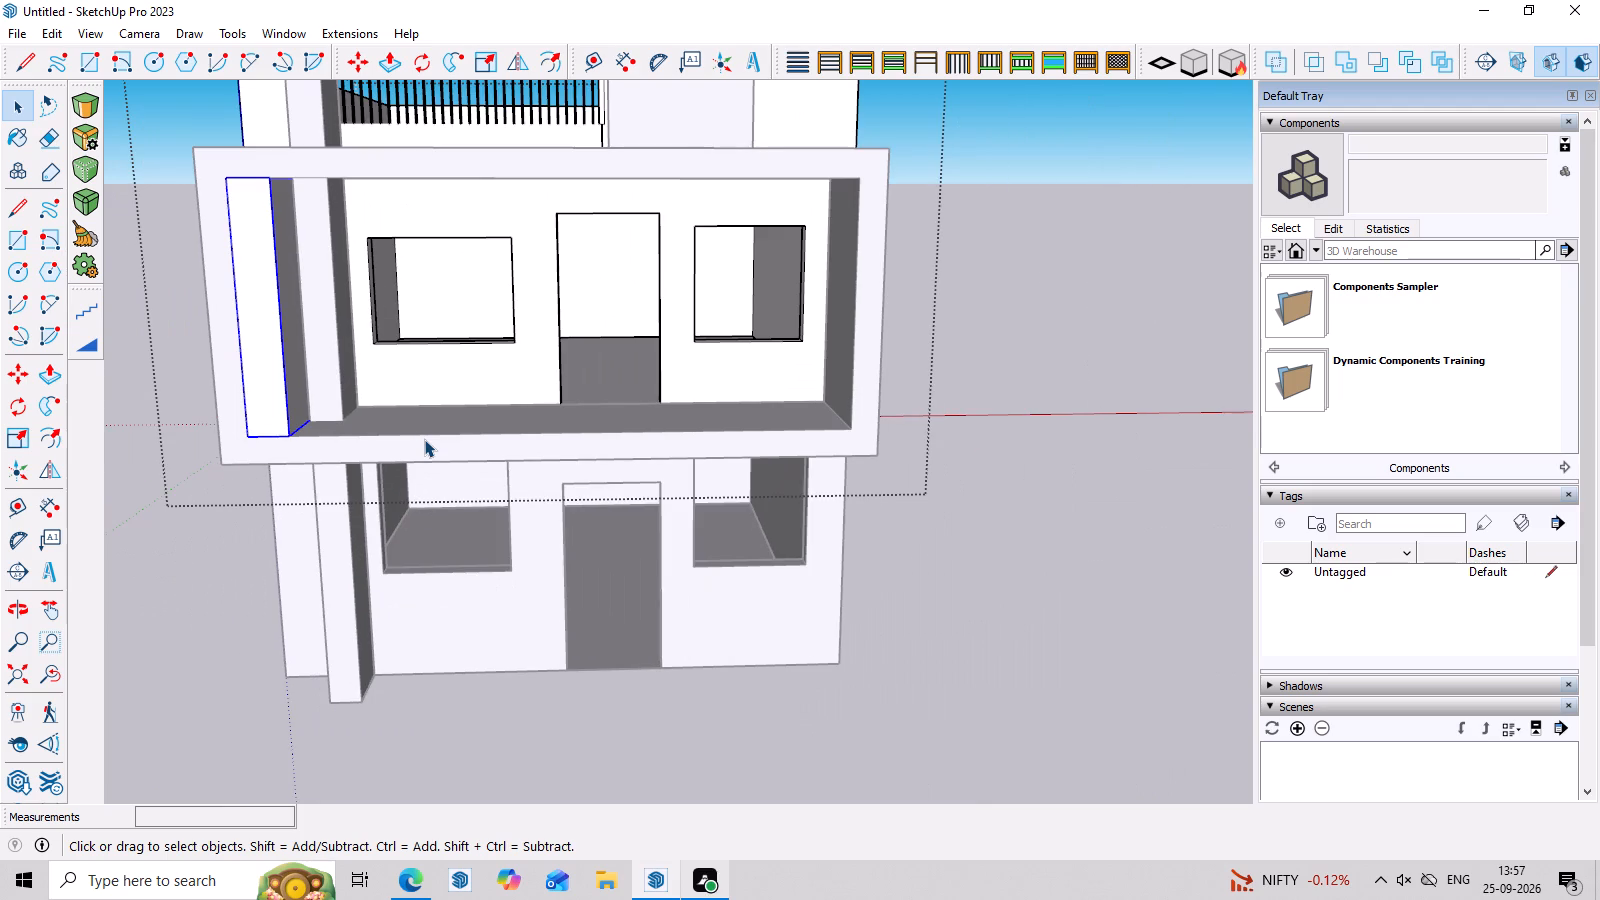
{"action": "key", "text": "Escape"}
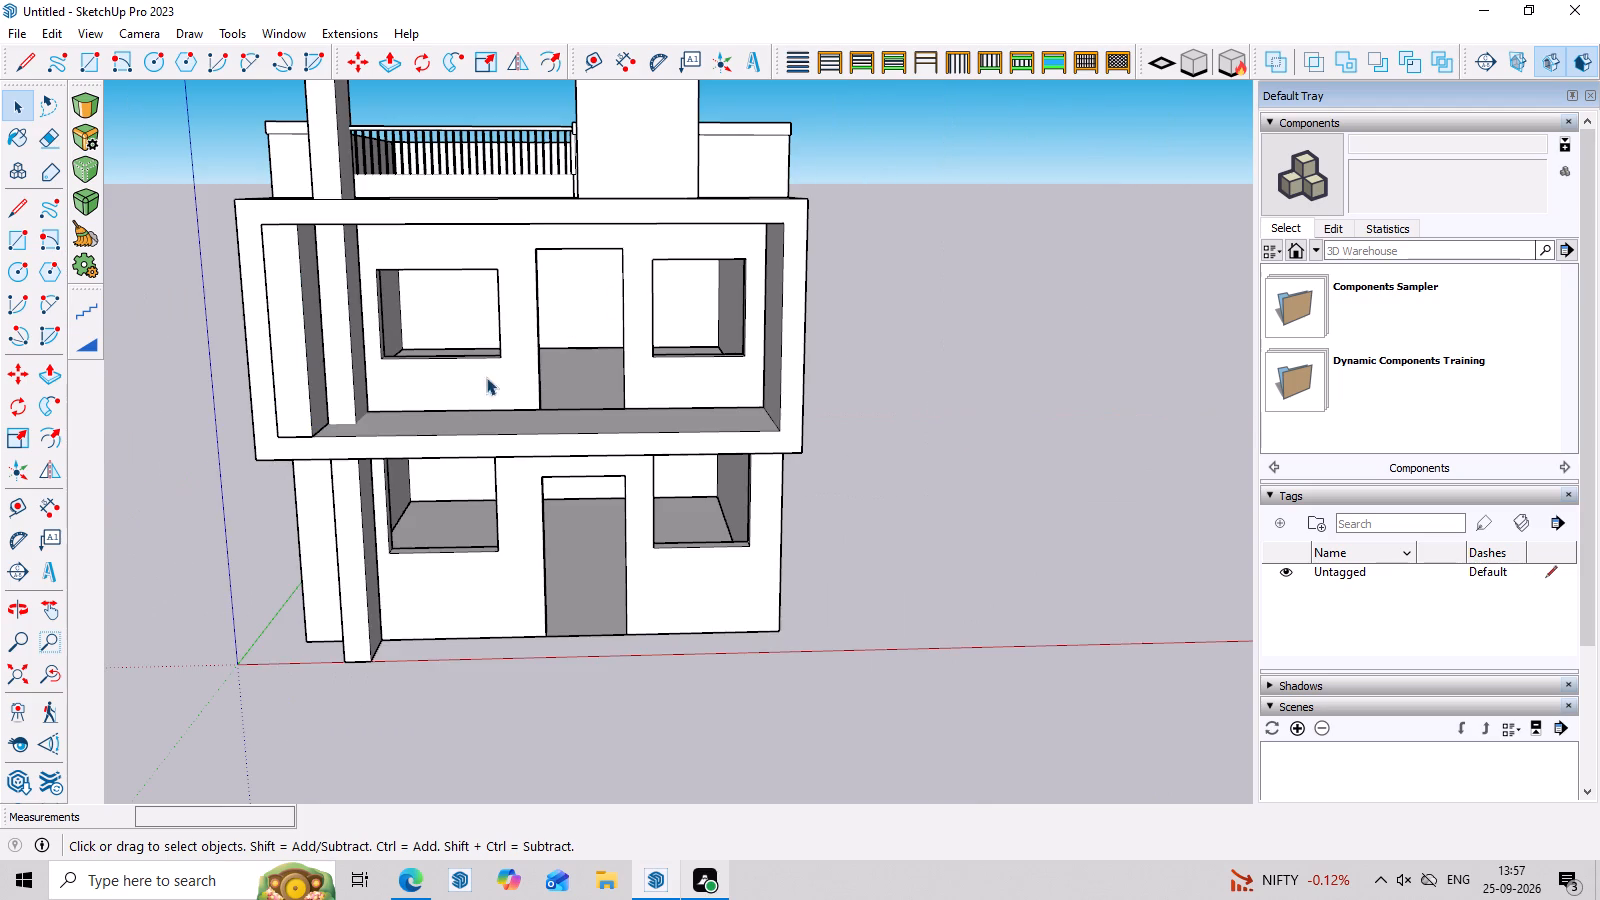
{"action": "scroll", "coordinate": [744, 341], "scroll_direction": "down", "scroll_amount": 3}
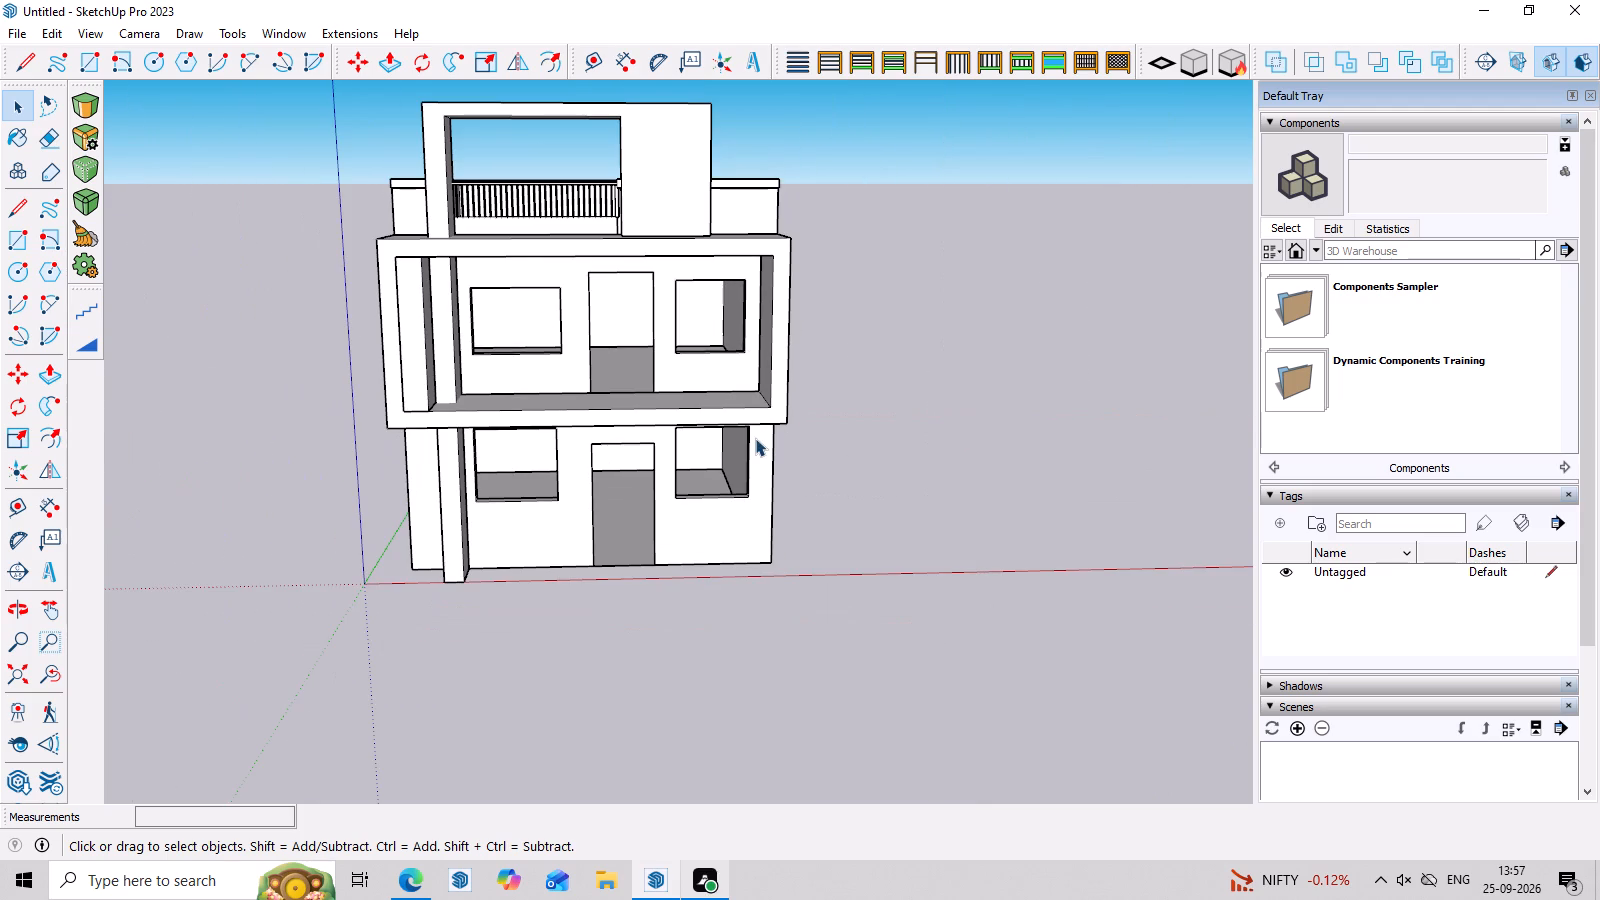
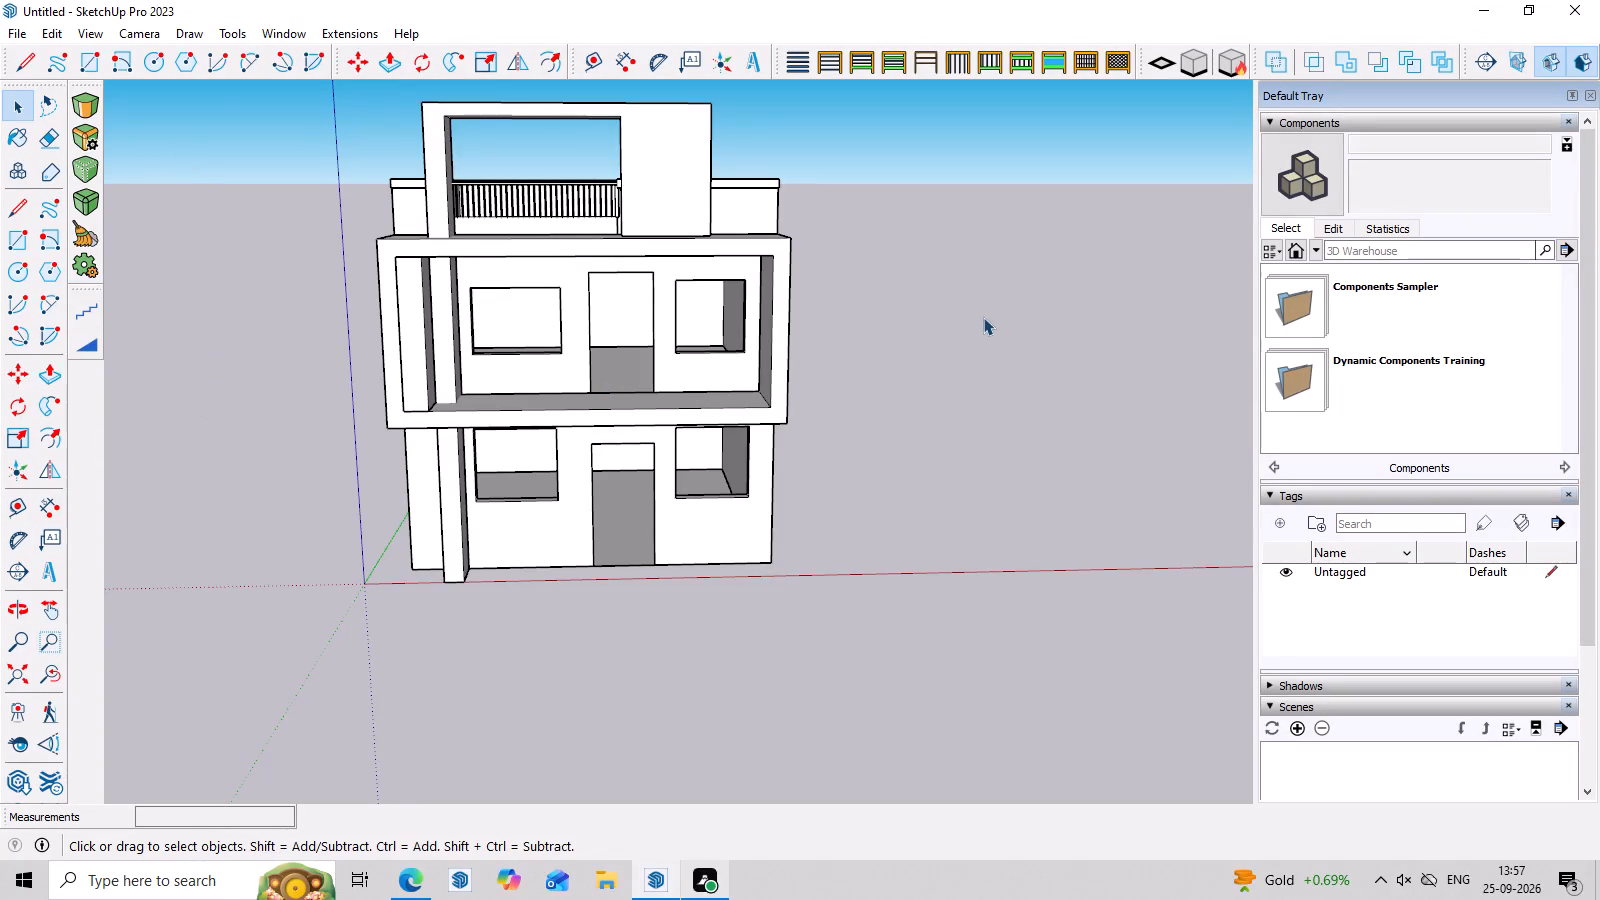
Examine the front elevation and the balcony corner where the extruded strip meets the tall frame's column.
{"action": "scroll", "coordinate": [589, 468], "scroll_direction": "down", "scroll_amount": 7}
{"action": "middle_click_drag", "start_coordinate": [694, 592], "coordinate": [436, 542]}
{"action": "scroll", "coordinate": [533, 476], "scroll_direction": "up", "scroll_amount": 2}
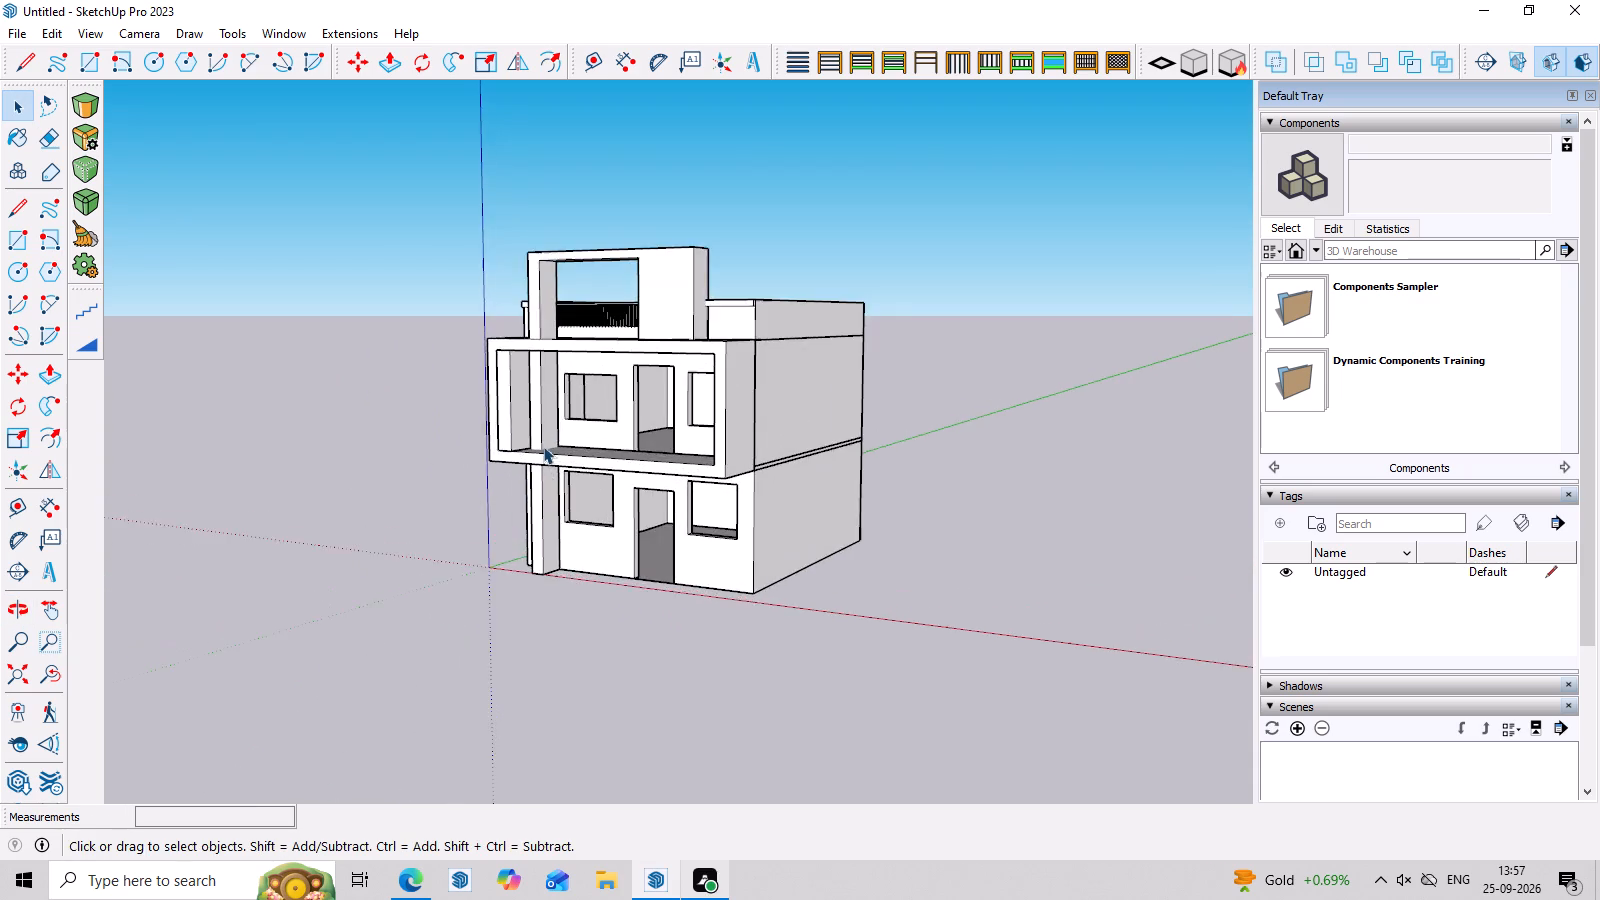
{"action": "scroll", "coordinate": [543, 446], "scroll_direction": "up", "scroll_amount": 4}
{"action": "middle_click_drag", "start_coordinate": [688, 570], "coordinate": [855, 496]}
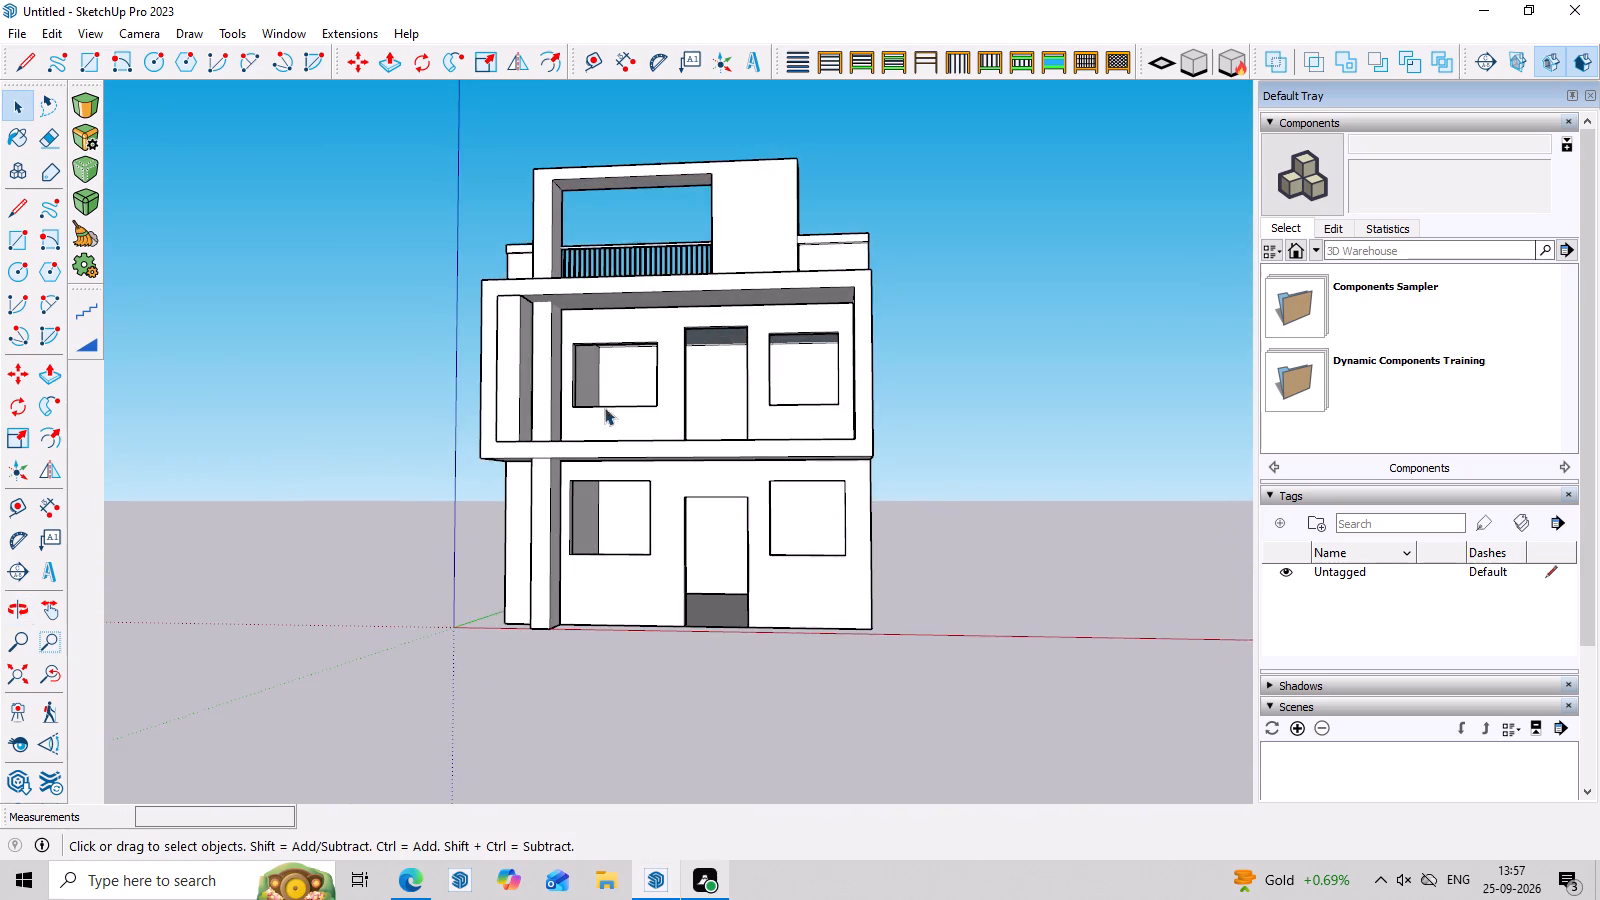
{"action": "scroll", "coordinate": [579, 338], "scroll_direction": "up", "scroll_amount": 7}
{"action": "middle_click_drag", "start_coordinate": [639, 575], "coordinate": [765, 562]}
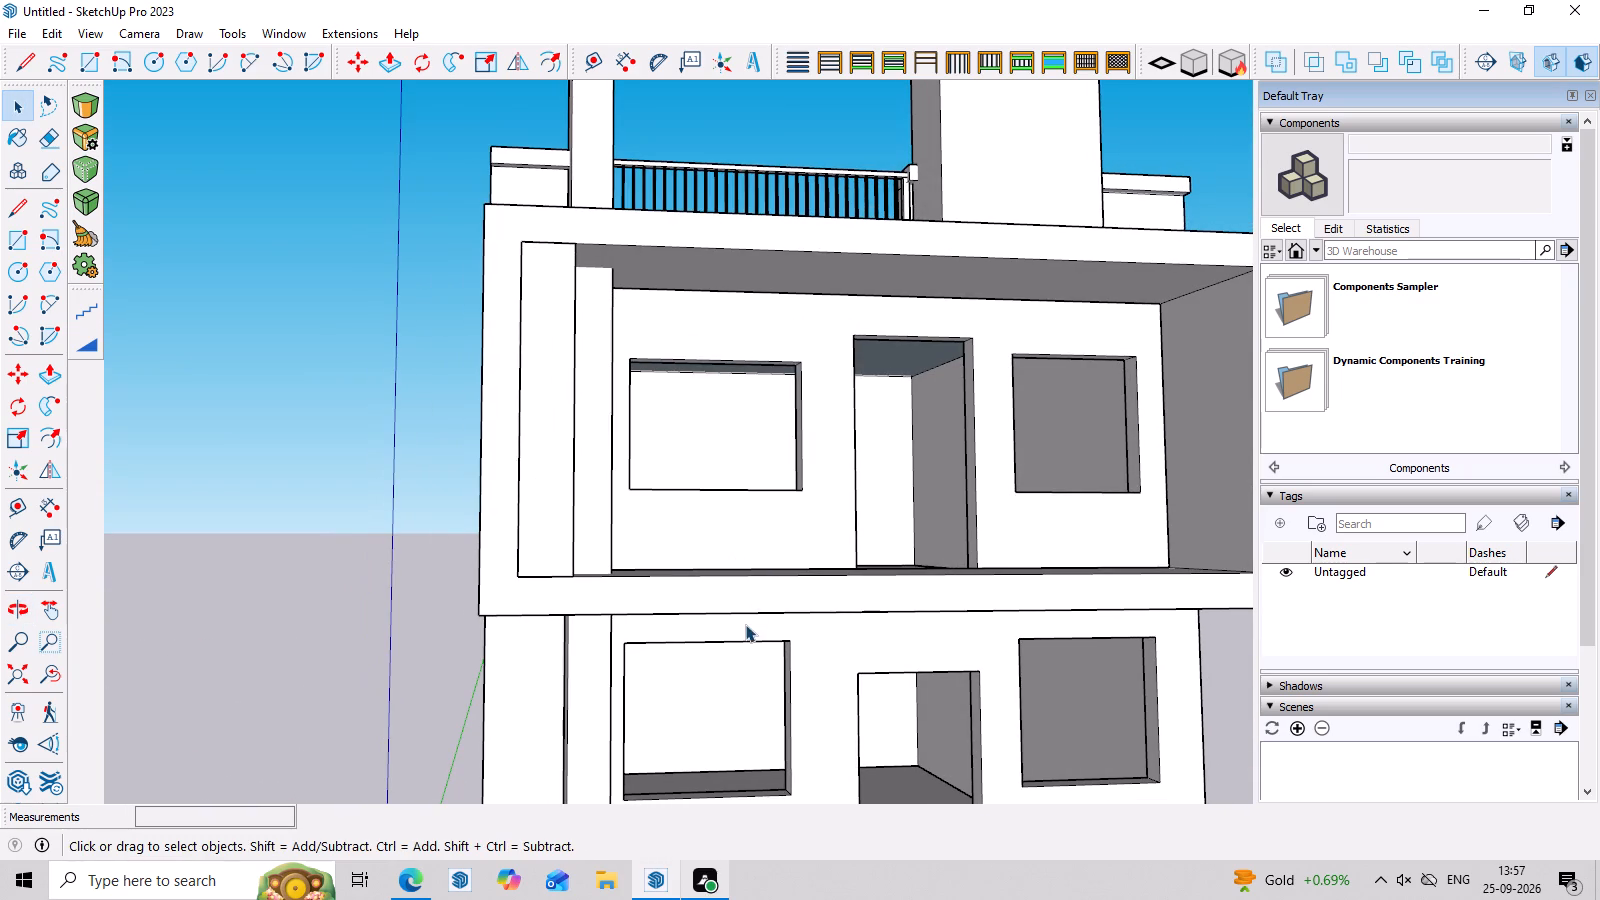
{"action": "scroll", "coordinate": [40, 485], "scroll_direction": "up", "scroll_amount": 2}
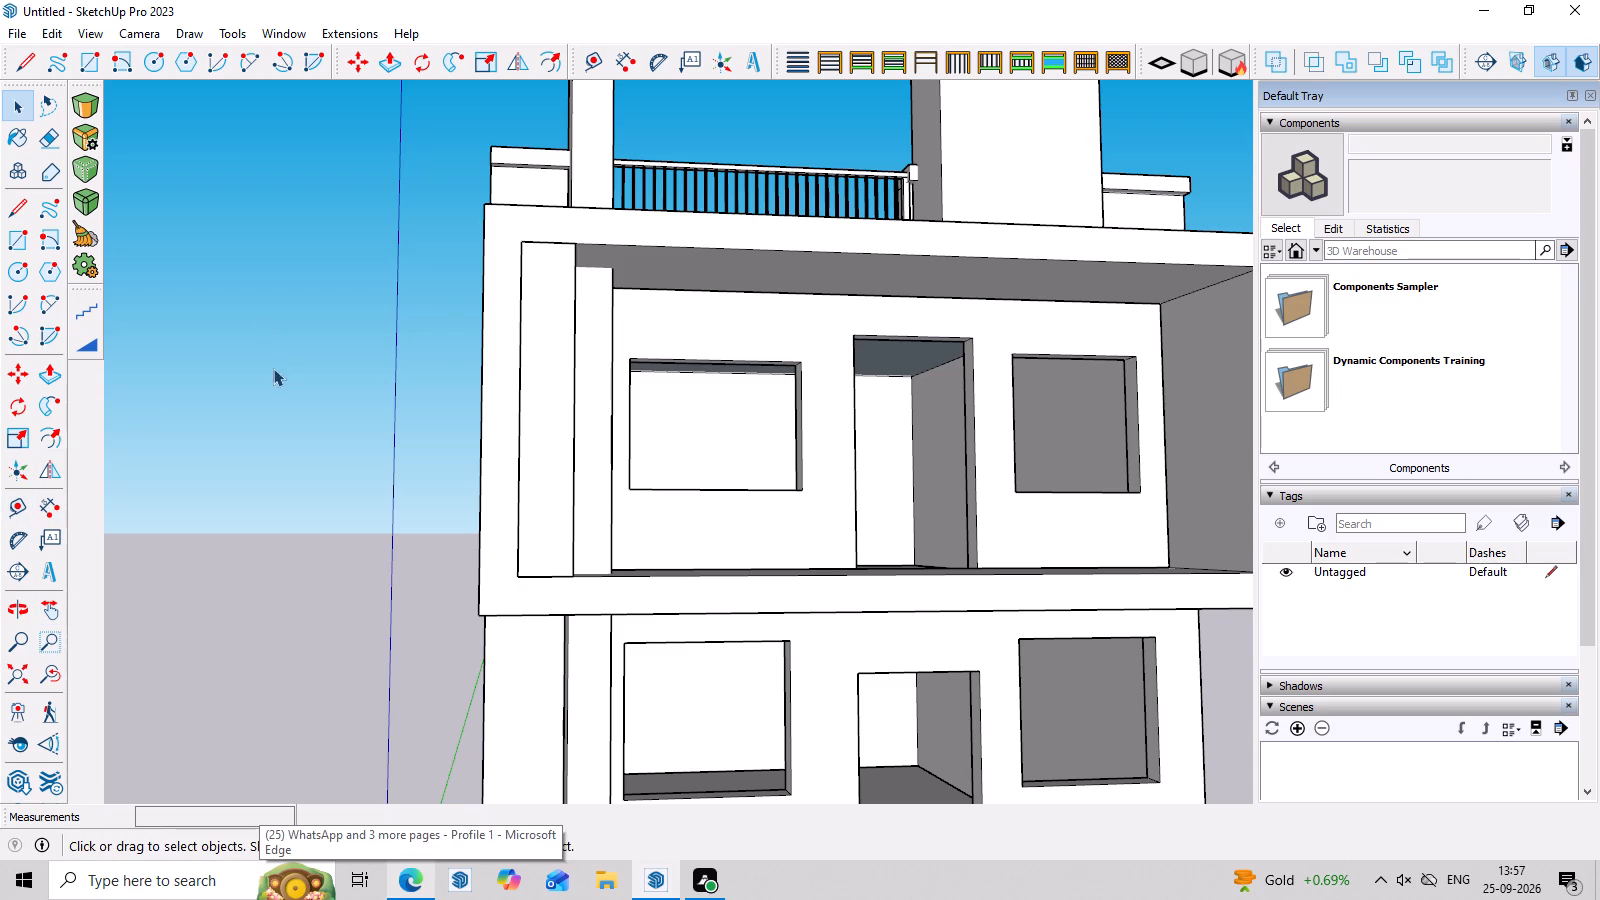
{"action": "middle_click_drag", "start_coordinate": [628, 421], "coordinate": [501, 450]}
{"action": "scroll", "coordinate": [492, 491], "scroll_direction": "up", "scroll_amount": 2}
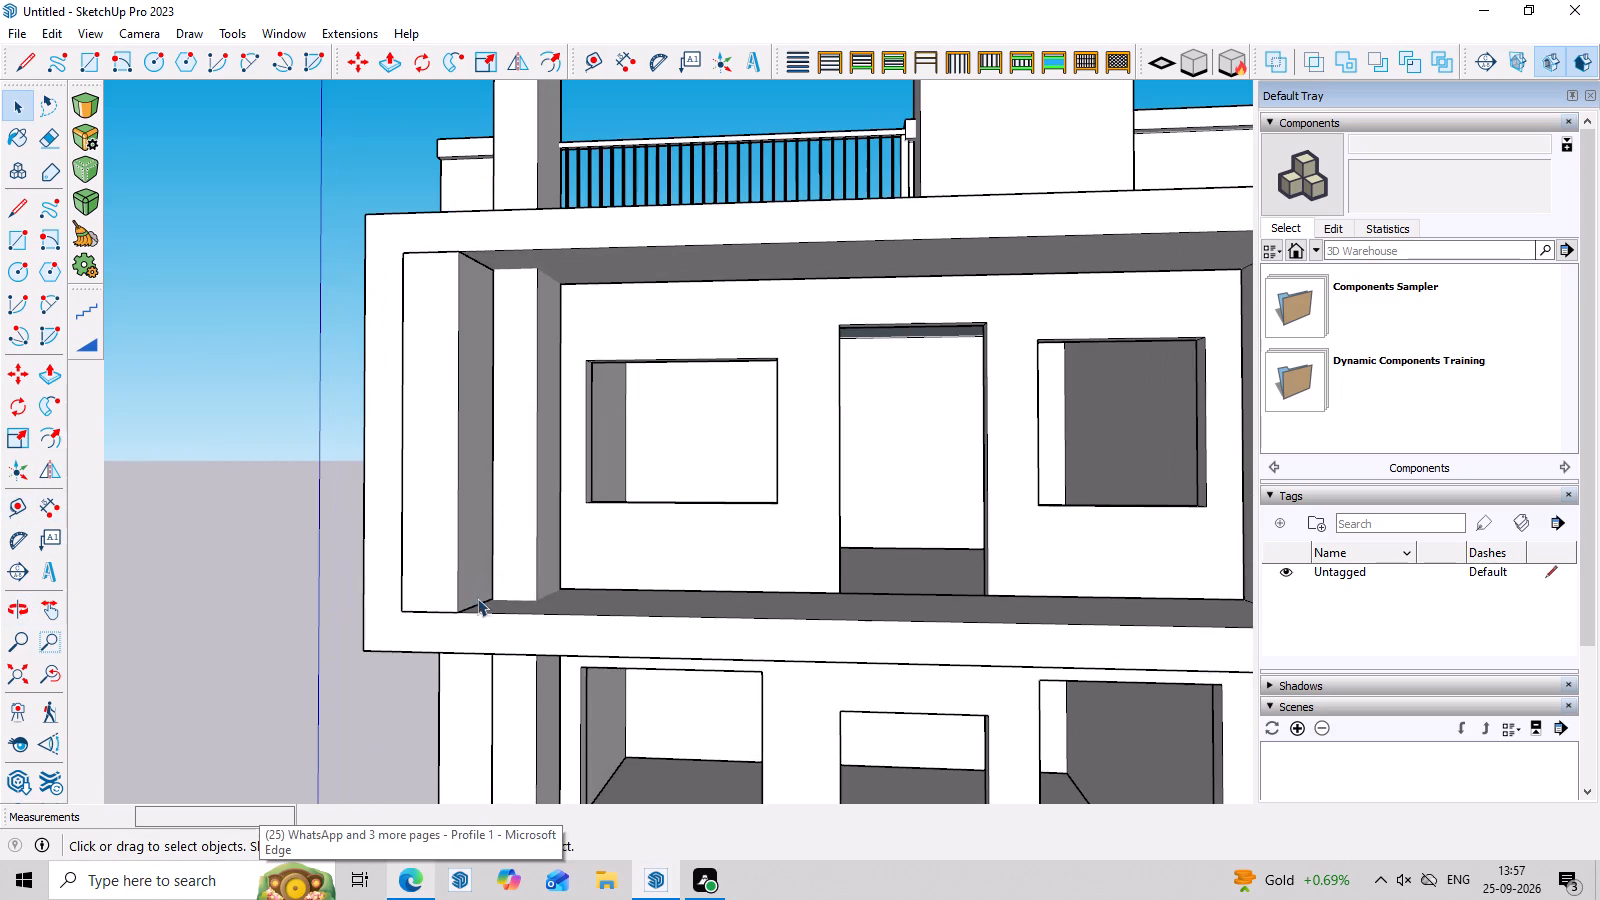
{"action": "middle_click_drag", "start_coordinate": [518, 616], "coordinate": [421, 653]}
{"action": "scroll", "coordinate": [425, 642], "scroll_direction": "up", "scroll_amount": 4}
{"action": "middle_click_drag", "start_coordinate": [679, 645], "coordinate": [583, 677]}
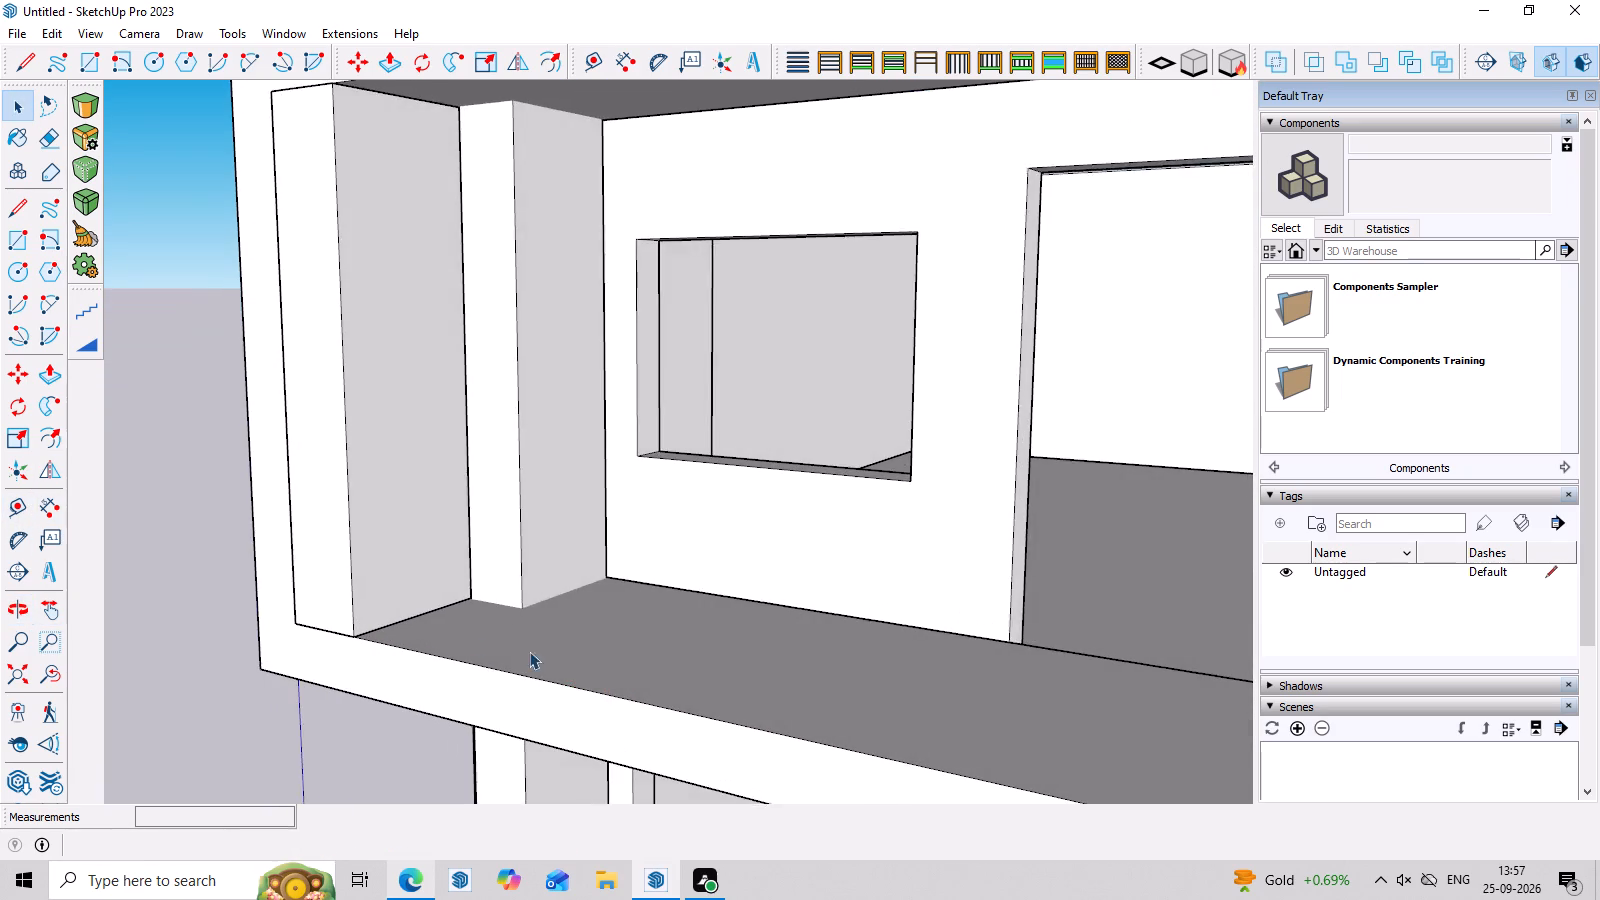
{"action": "scroll", "coordinate": [417, 619], "scroll_direction": "up", "scroll_amount": 3}
{"action": "middle_click_drag", "start_coordinate": [418, 619], "coordinate": [494, 638]}
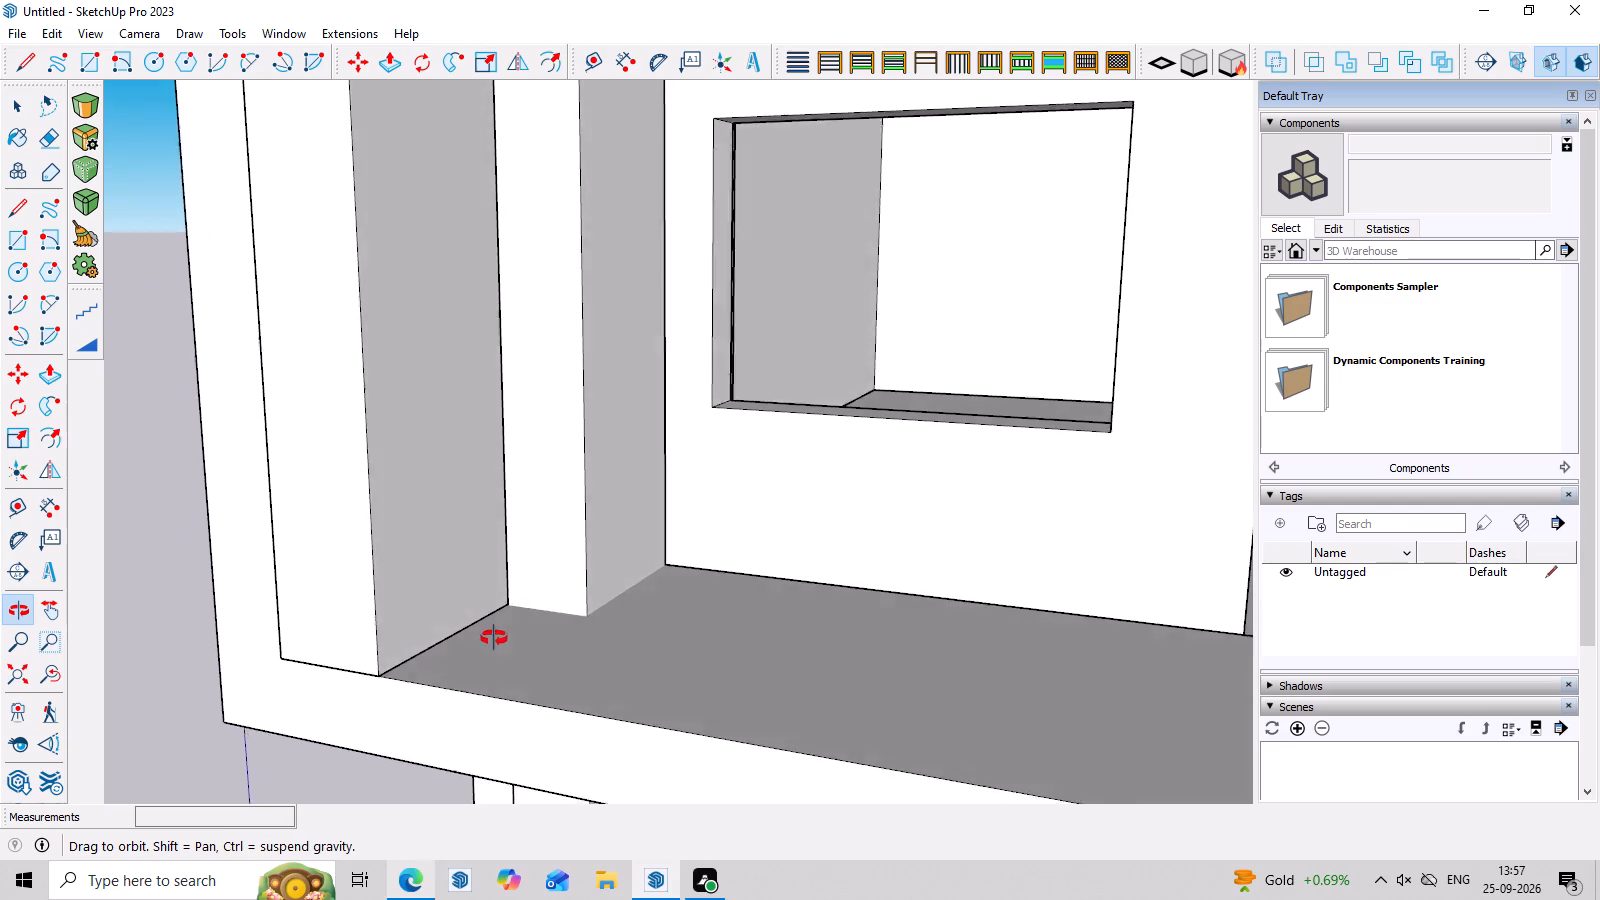
{"action": "middle_click_drag", "start_coordinate": [494, 638], "coordinate": [563, 560]}
Move the tall front frame a few inches along the red axis, away from the balcony strip and towards the windows.
{"action": "left_click", "coordinate": [580, 535]}
{"action": "scroll", "coordinate": [706, 551], "scroll_direction": "down", "scroll_amount": 3}
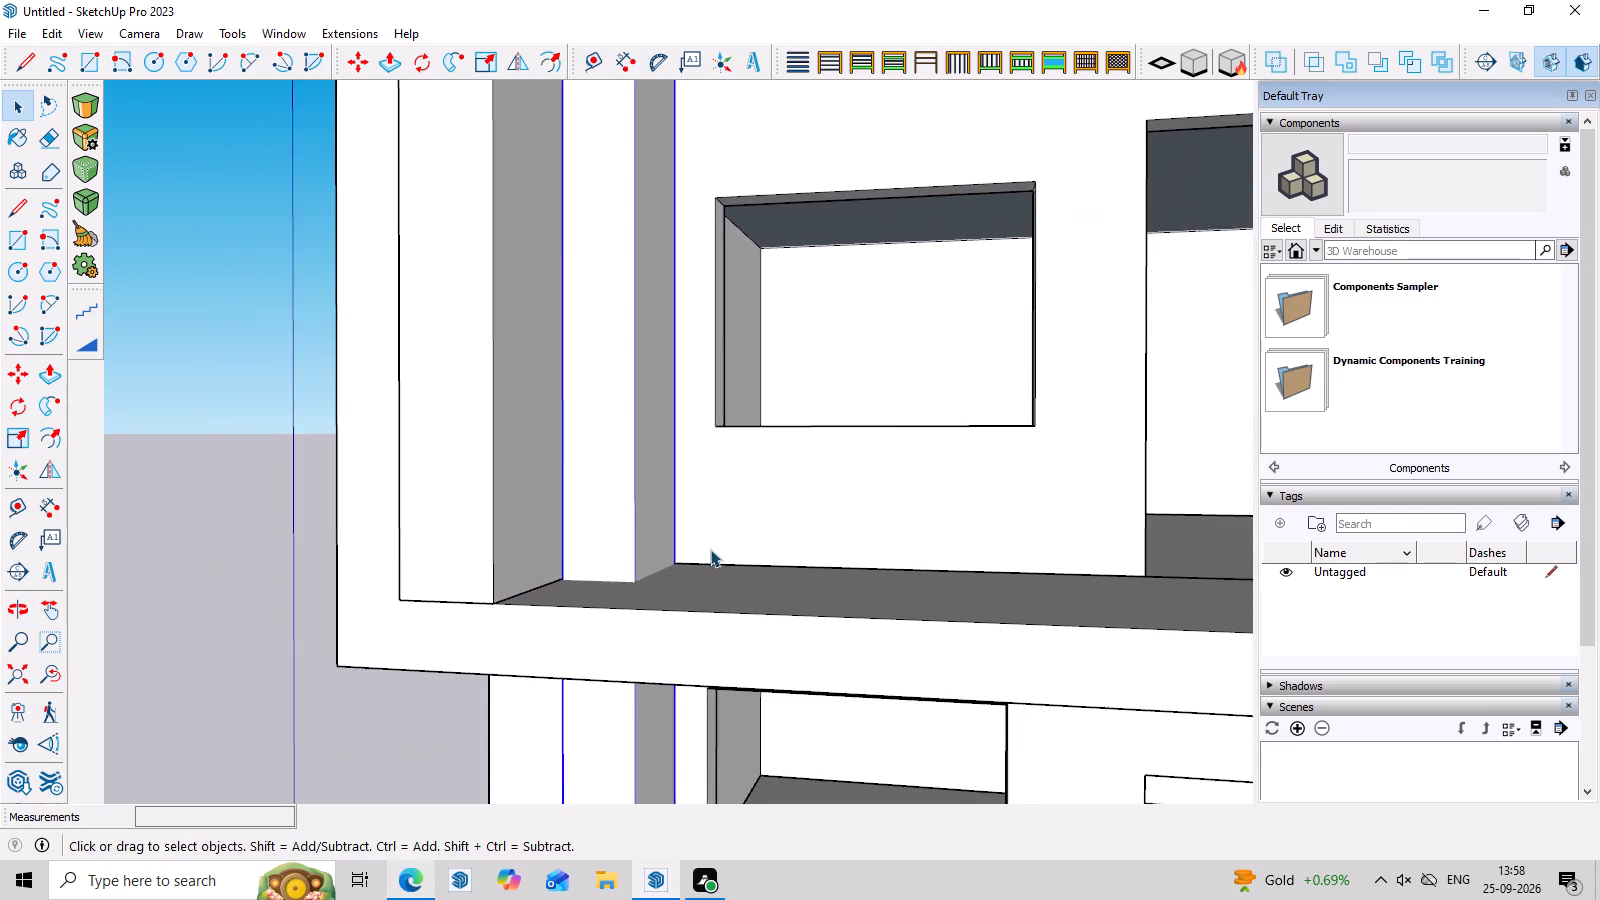
{"action": "scroll", "coordinate": [710, 549], "scroll_direction": "down", "scroll_amount": 13}
{"action": "middle_click_drag", "start_coordinate": [869, 650], "coordinate": [937, 664]}
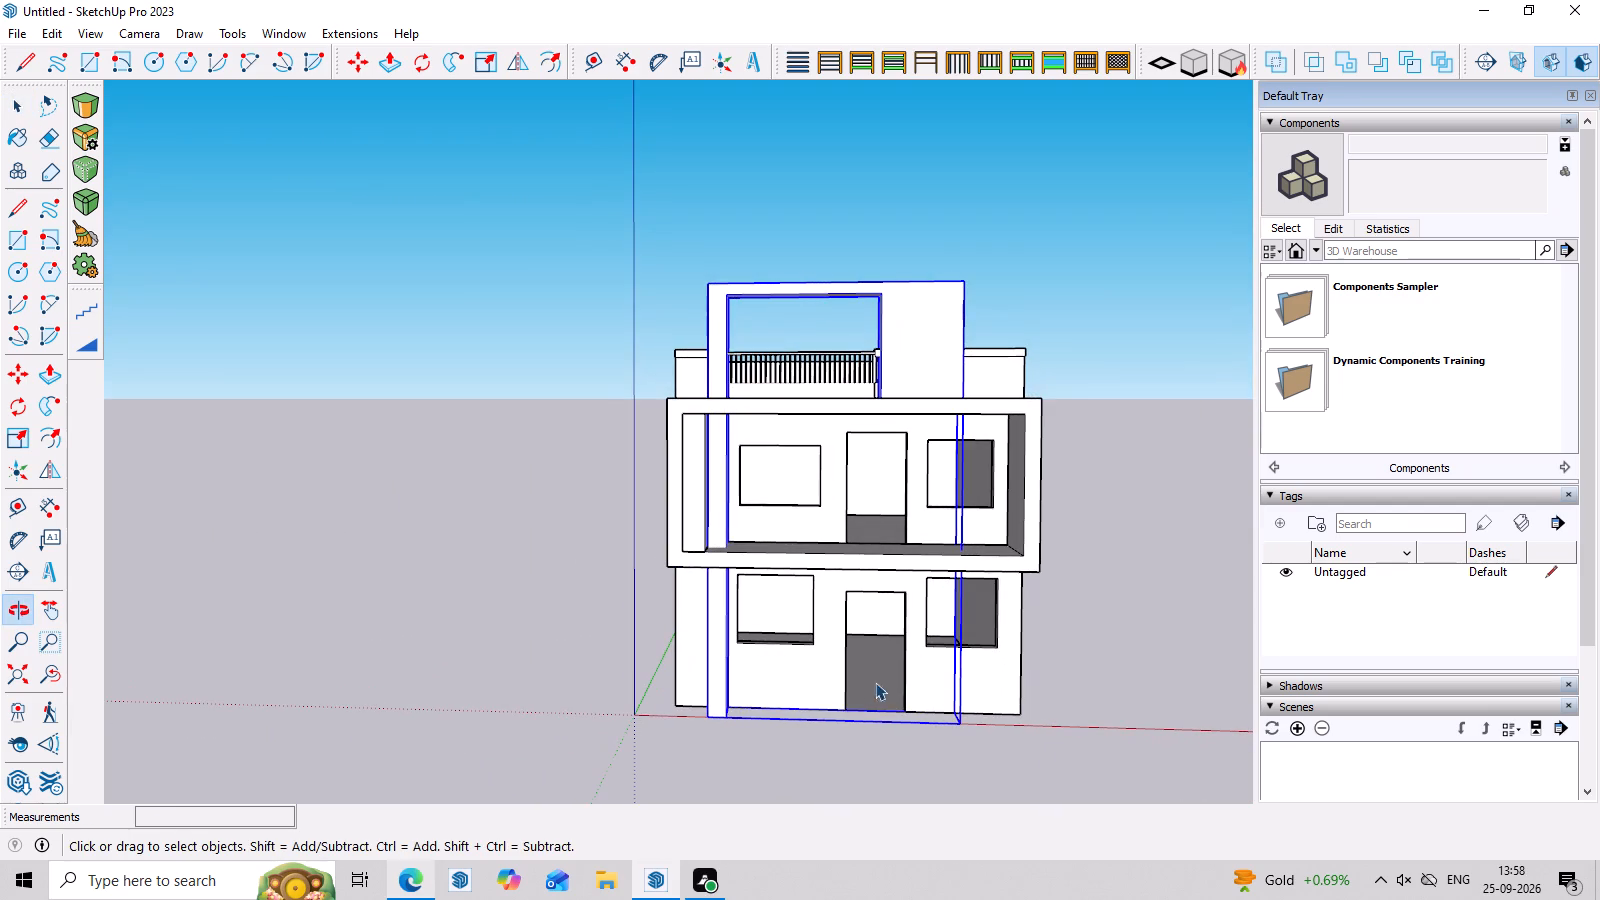
{"action": "key", "text": "p"}
{"action": "middle_click_drag", "start_coordinate": [774, 696], "coordinate": [756, 709]}
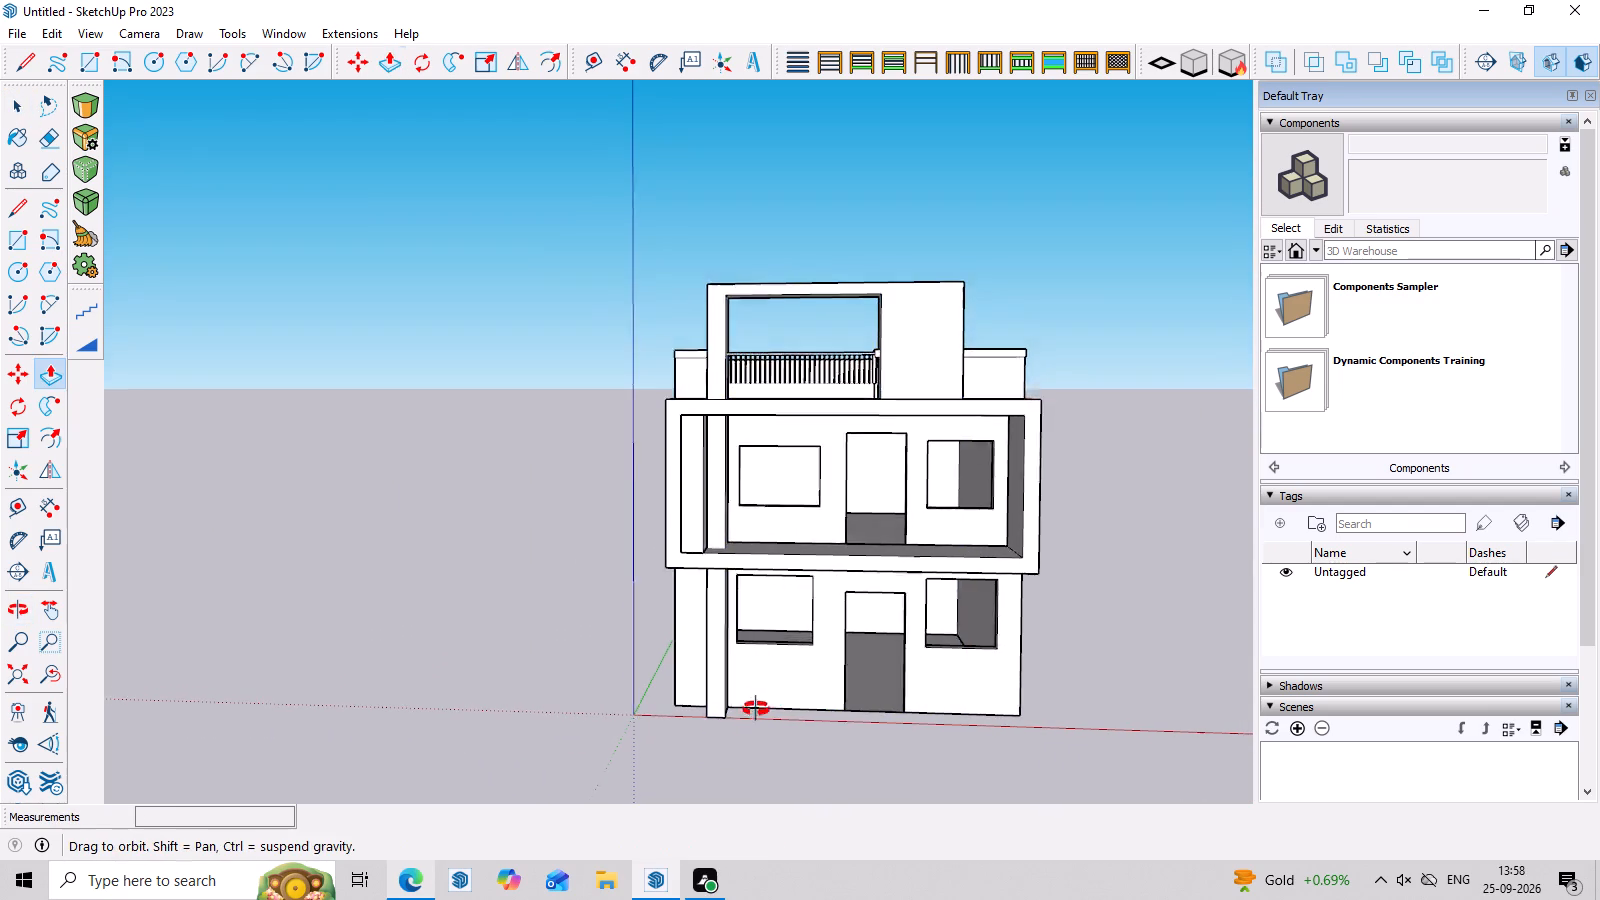
{"action": "middle_click_drag", "start_coordinate": [756, 709], "coordinate": [697, 714]}
{"action": "key", "text": "space"}
{"action": "left_click", "coordinate": [709, 700]}
{"action": "scroll", "coordinate": [722, 694], "scroll_direction": "up", "scroll_amount": 2}
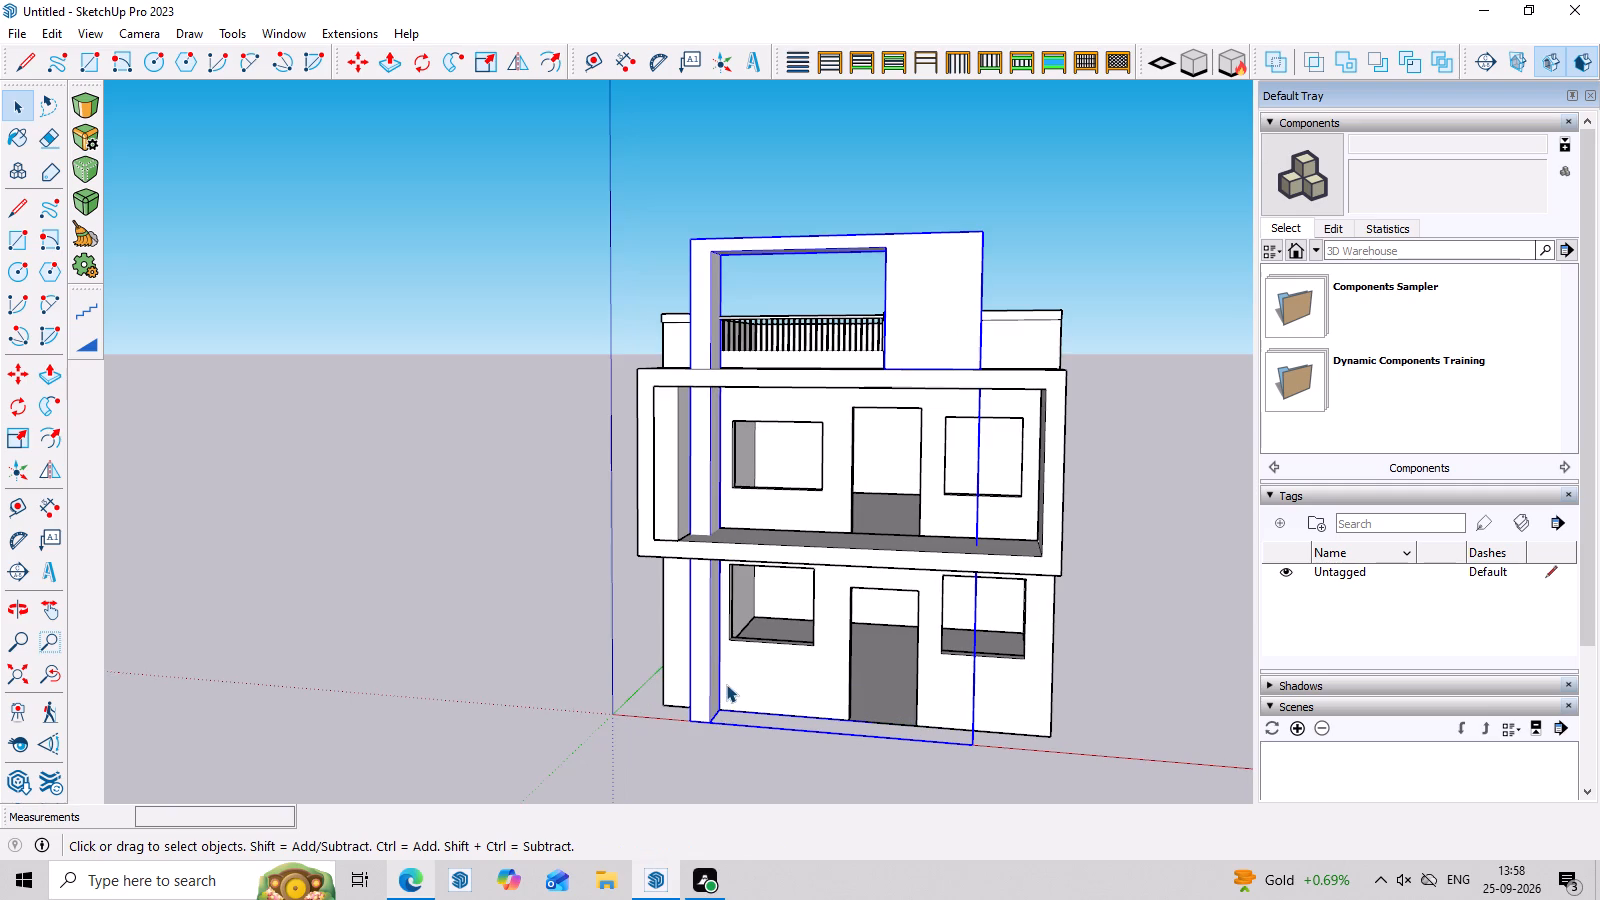
{"action": "key", "text": "m"}
{"action": "scroll", "coordinate": [755, 721], "scroll_direction": "up", "scroll_amount": 14}
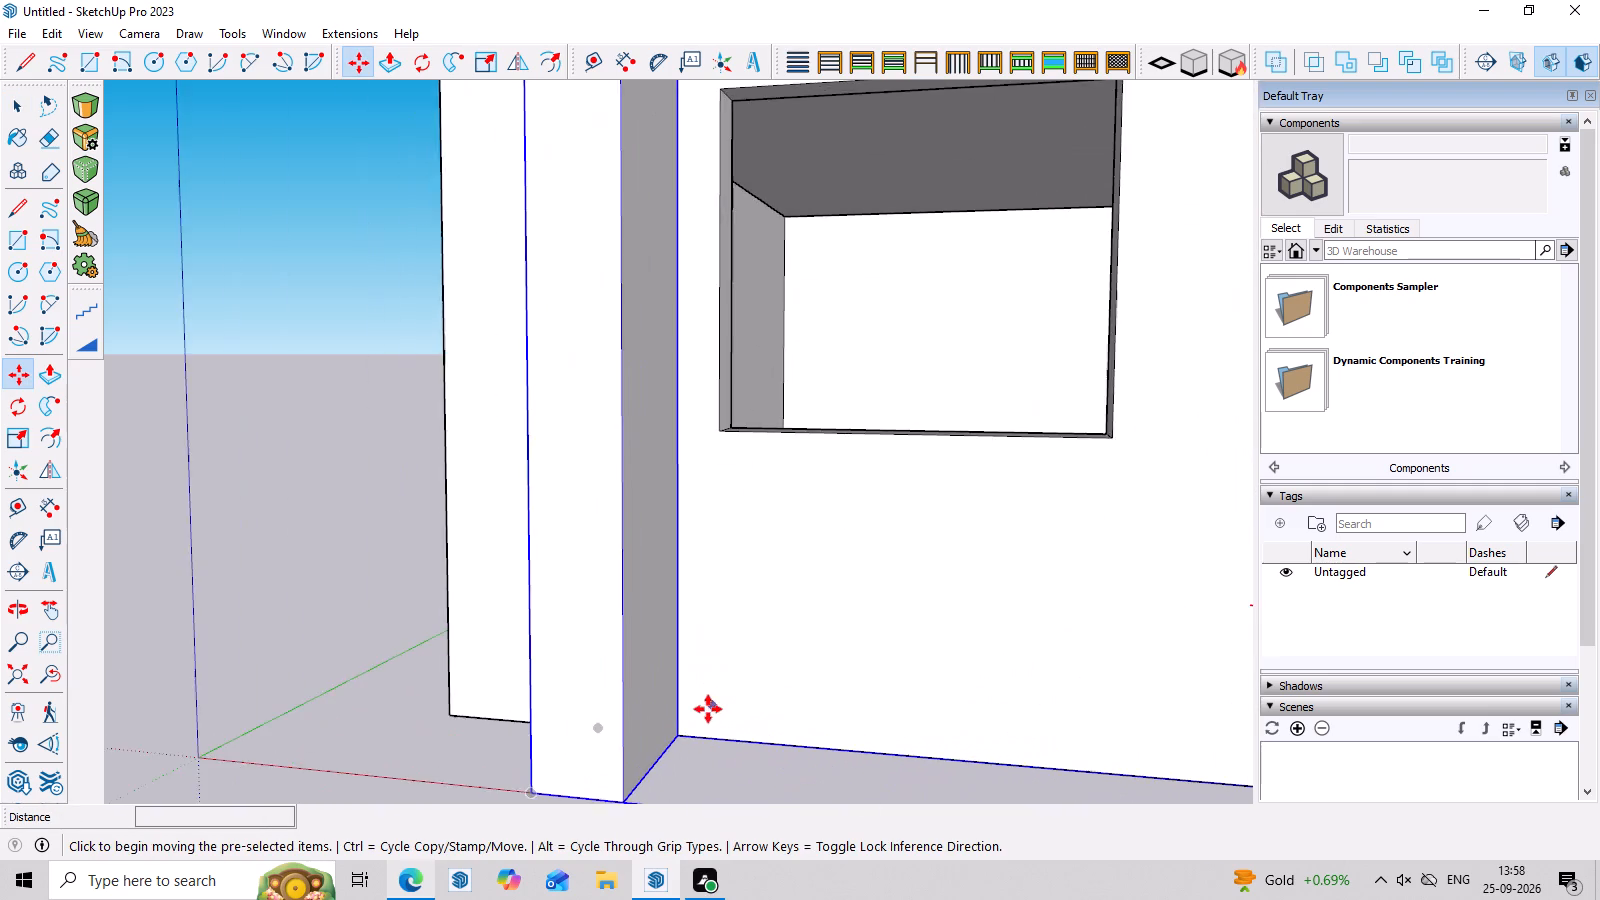
{"action": "scroll", "coordinate": [708, 709], "scroll_direction": "up", "scroll_amount": 4}
{"action": "left_click", "coordinate": [664, 745]}
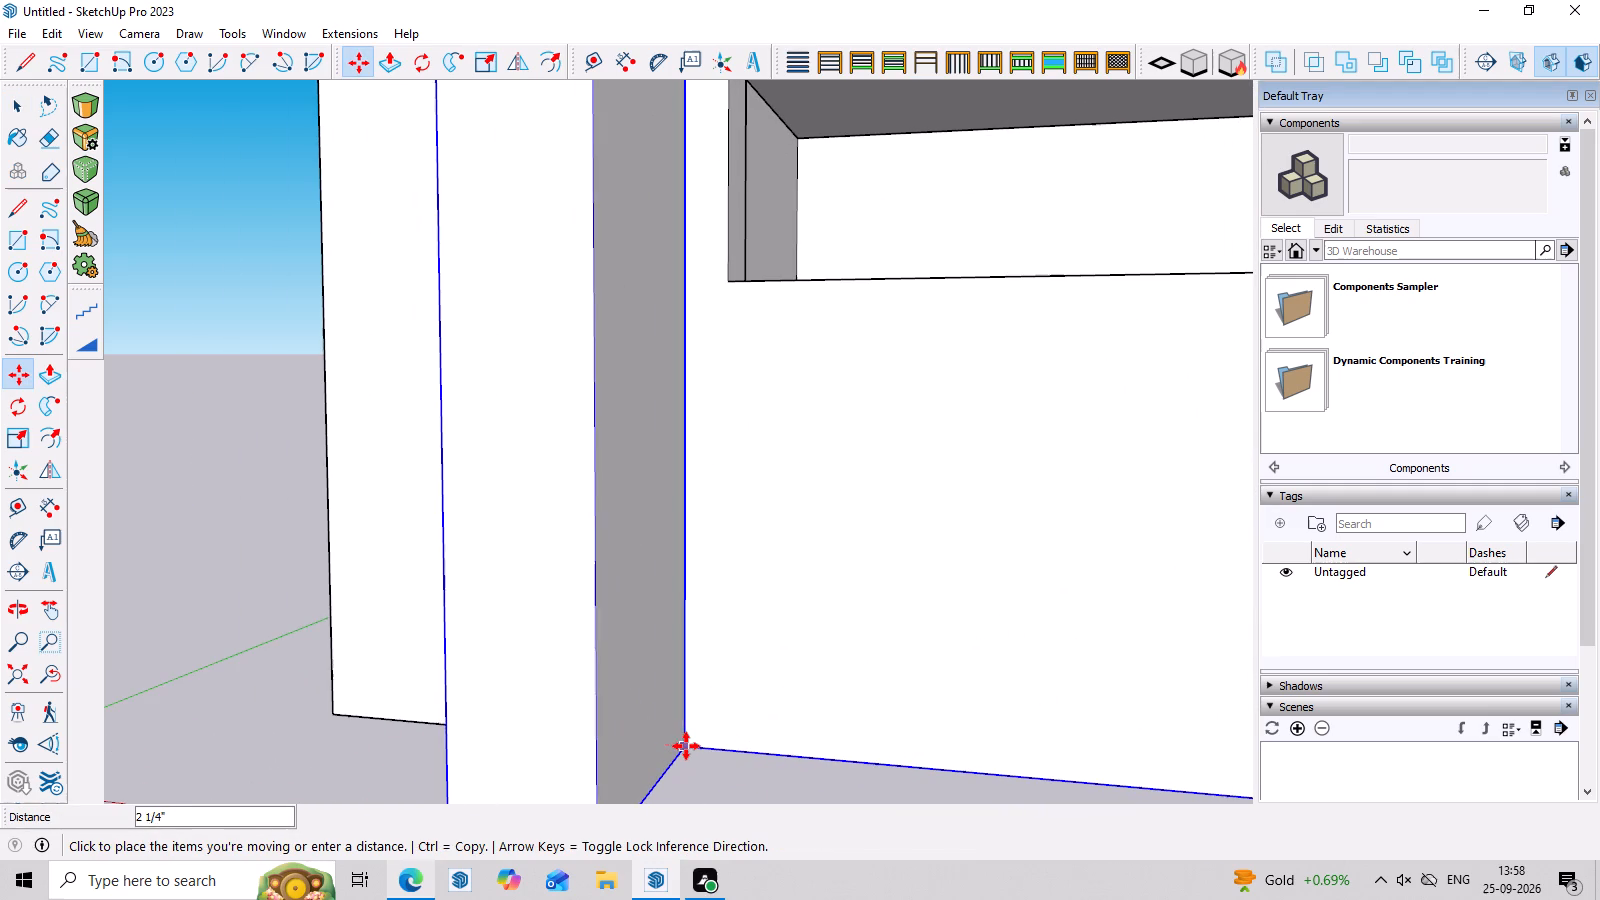
{"action": "left_click", "coordinate": [695, 749]}
{"action": "scroll", "coordinate": [683, 742], "scroll_direction": "down", "scroll_amount": 2}
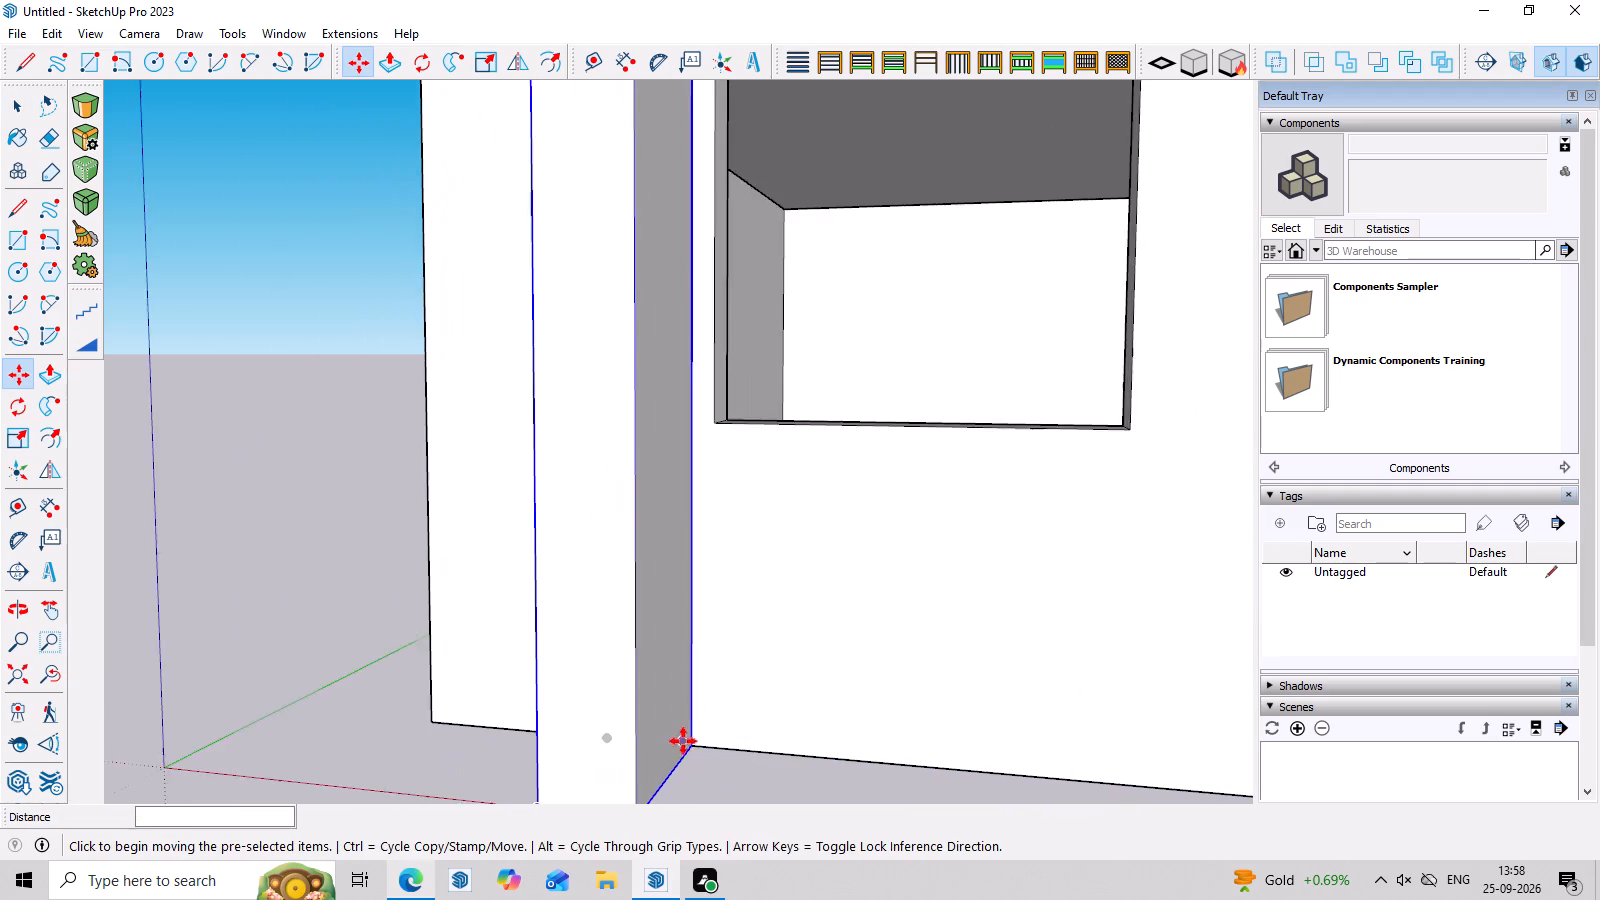
{"action": "scroll", "coordinate": [683, 741], "scroll_direction": "down", "scroll_amount": 18}
Inside the balcony strip group, extend the strip's inner side face 3 1/4" to meet the tall frame's column, and exit the groups.
{"action": "middle_click_drag", "start_coordinate": [801, 724], "coordinate": [983, 780]}
{"action": "middle_click_drag", "start_coordinate": [983, 780], "coordinate": [709, 786]}
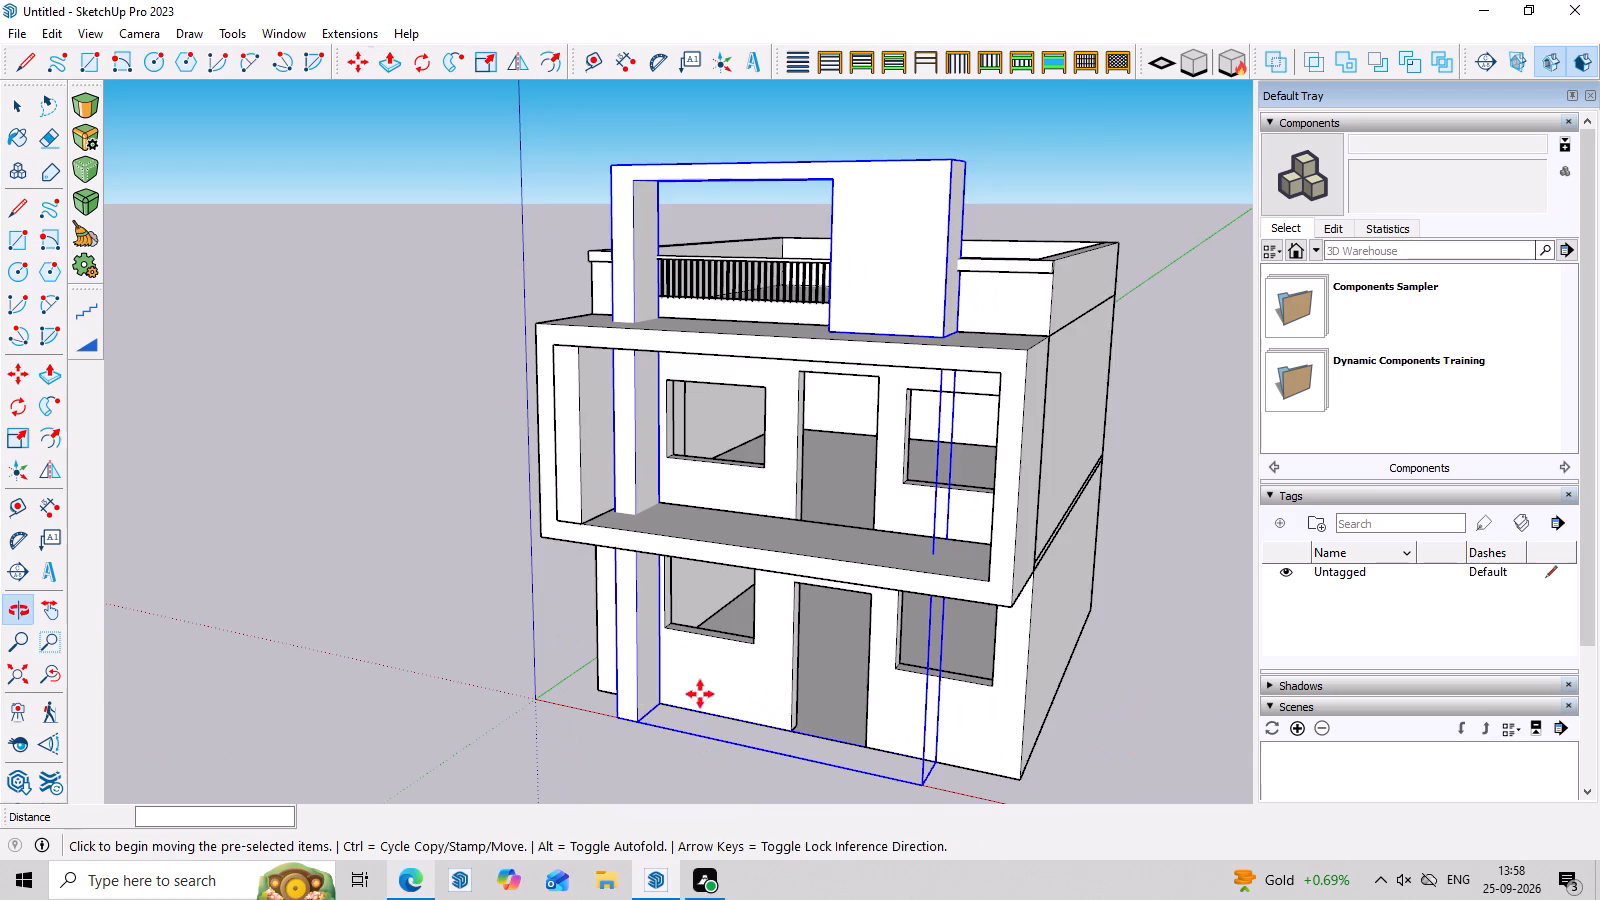
{"action": "scroll", "coordinate": [674, 392], "scroll_direction": "up", "scroll_amount": 6}
{"action": "middle_click_drag", "start_coordinate": [678, 479], "coordinate": [760, 507]}
{"action": "key", "text": "space"}
{"action": "double_click", "coordinate": [622, 594]}
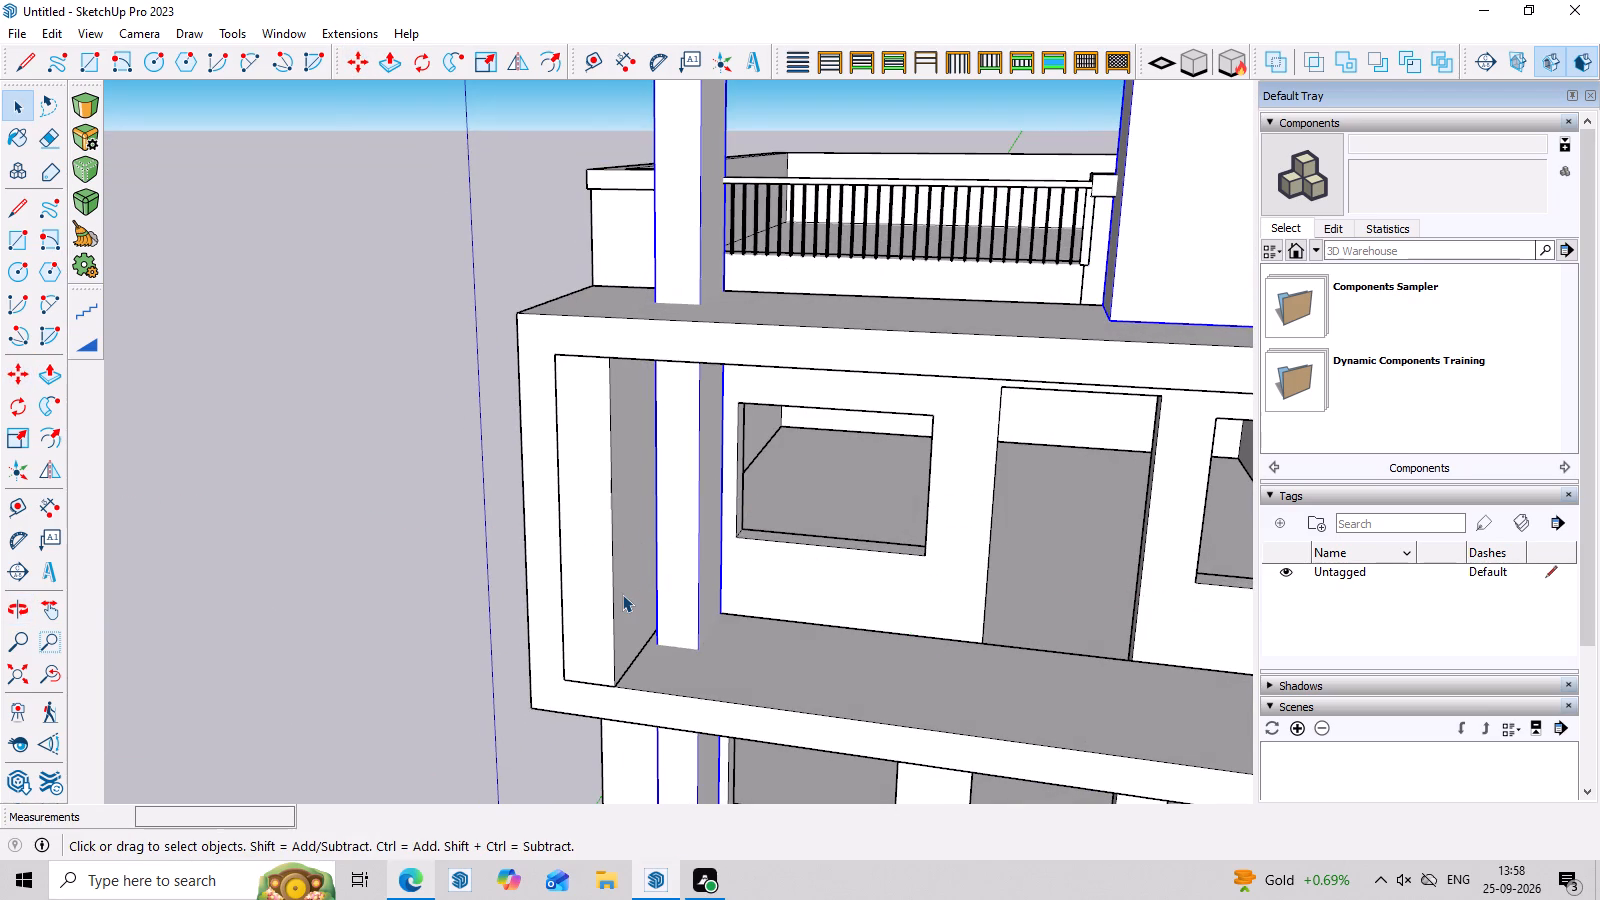
{"action": "left_click", "coordinate": [627, 584]}
{"action": "scroll", "coordinate": [627, 584], "scroll_direction": "up", "scroll_amount": 4}
{"action": "left_click", "coordinate": [627, 584]}
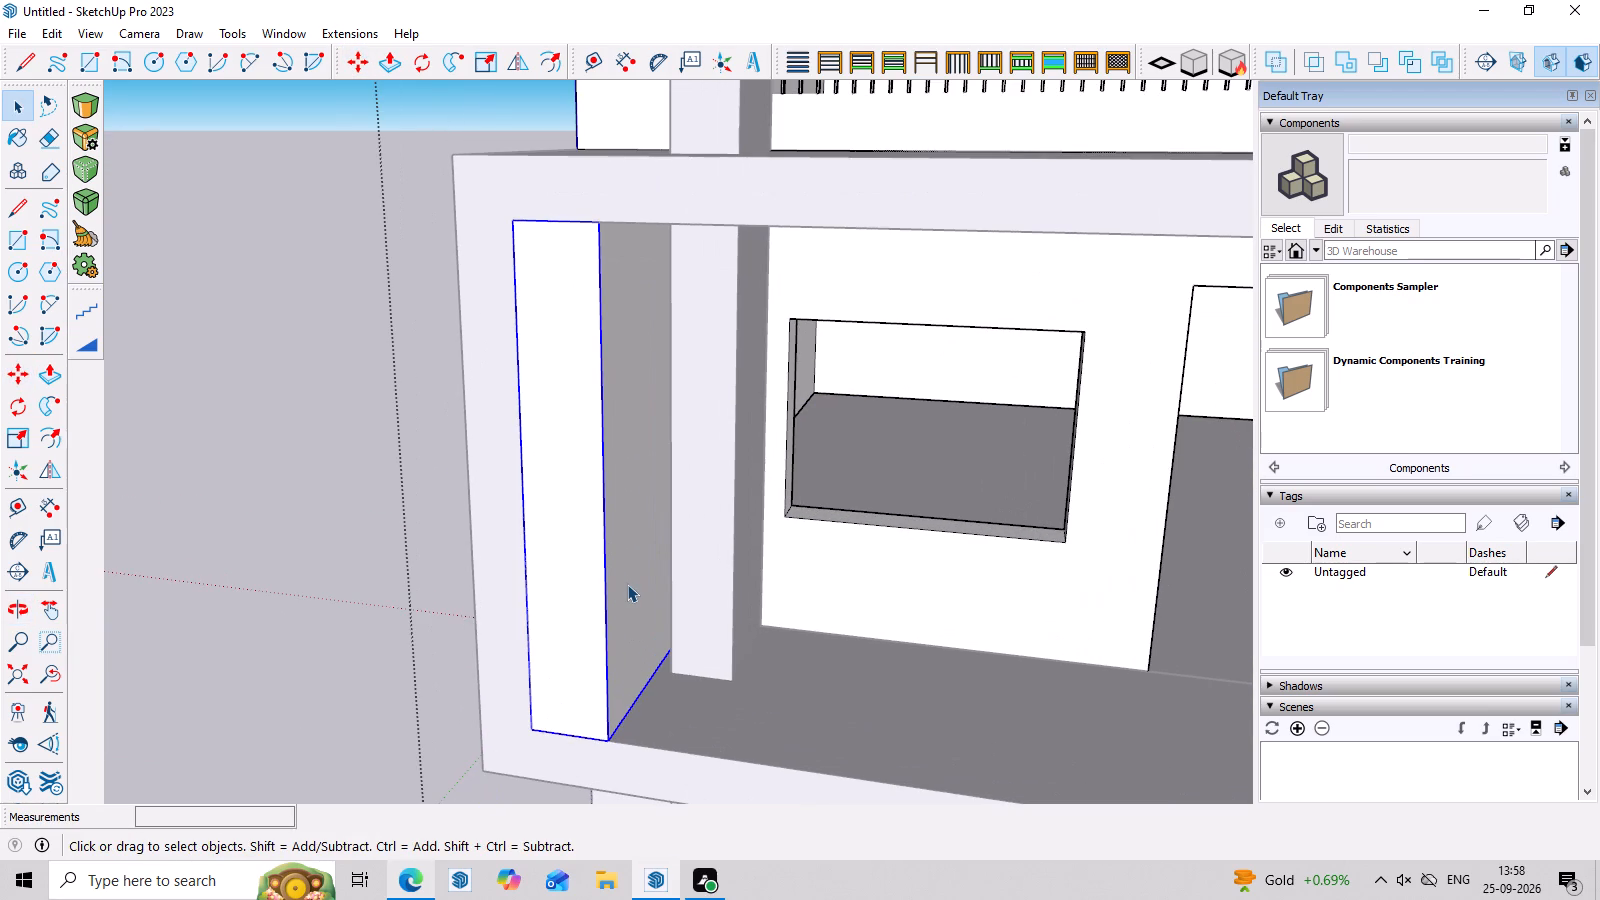
{"action": "double_click", "coordinate": [627, 584]}
{"action": "left_click", "coordinate": [644, 589]}
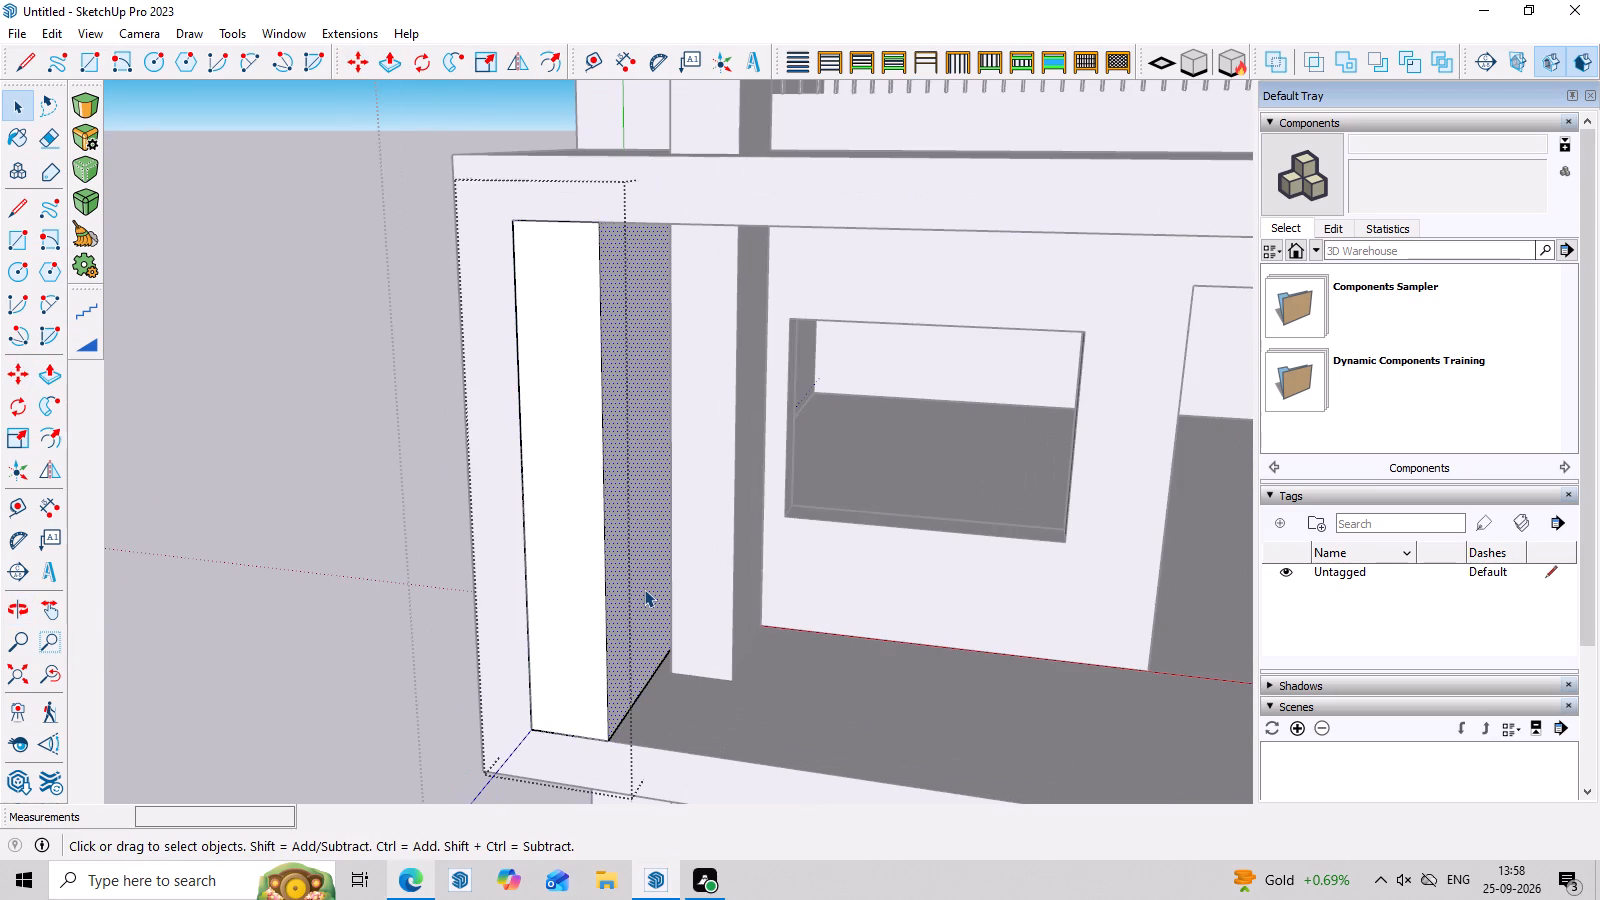
{"action": "key", "text": "p"}
{"action": "left_click", "coordinate": [644, 589]}
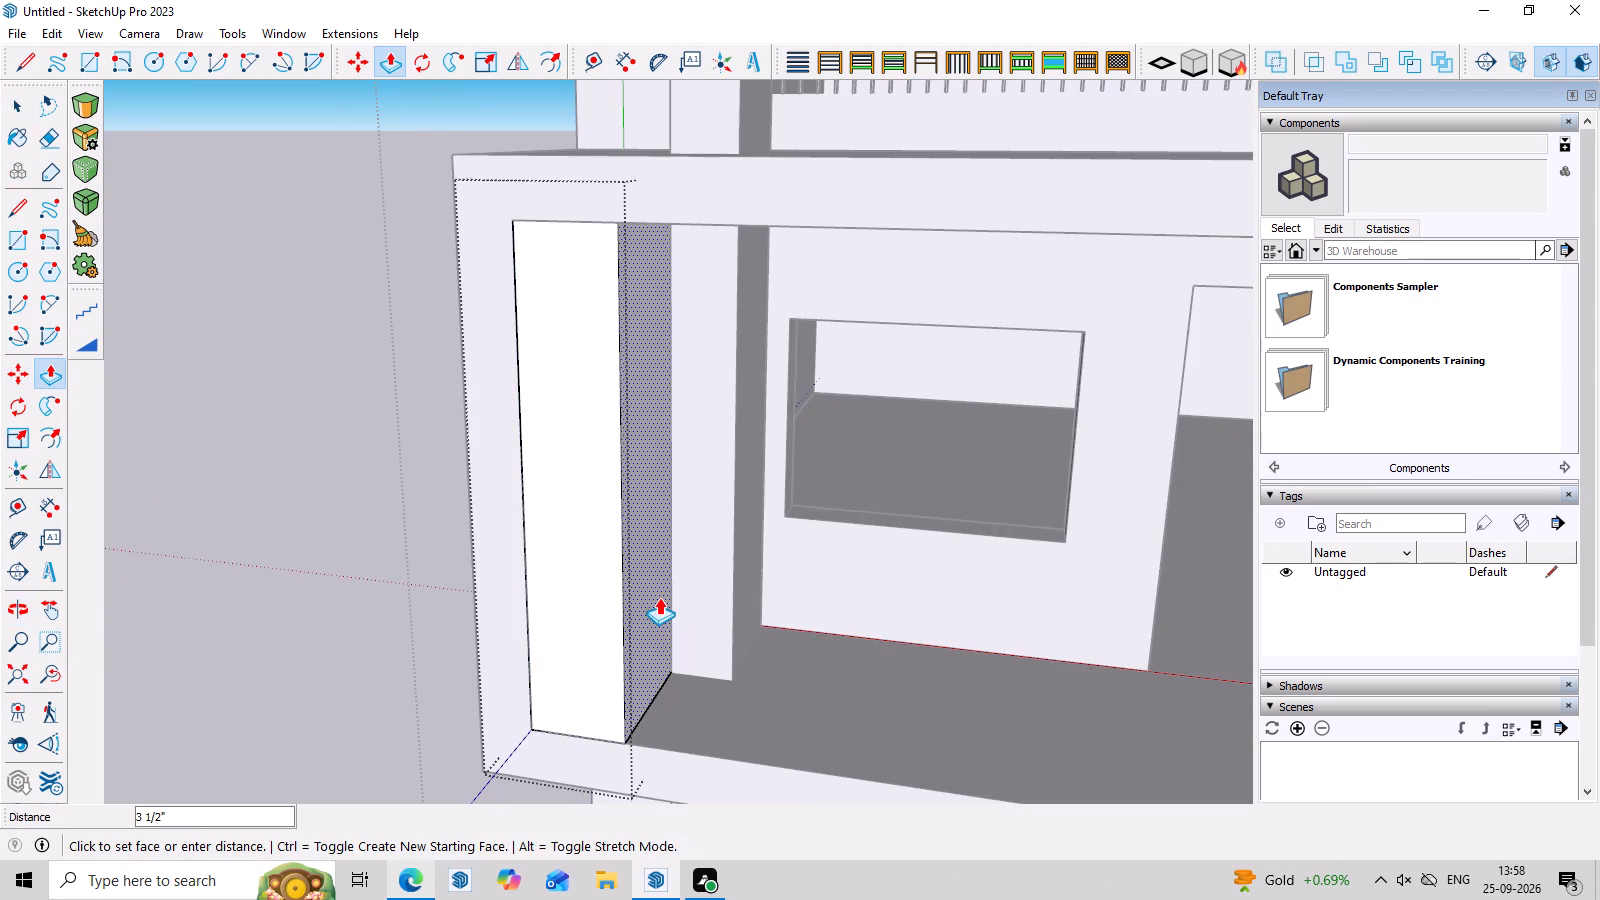
{"action": "middle_click_drag", "start_coordinate": [635, 658], "coordinate": [605, 656]}
{"action": "scroll", "coordinate": [649, 663], "scroll_direction": "up", "scroll_amount": 4}
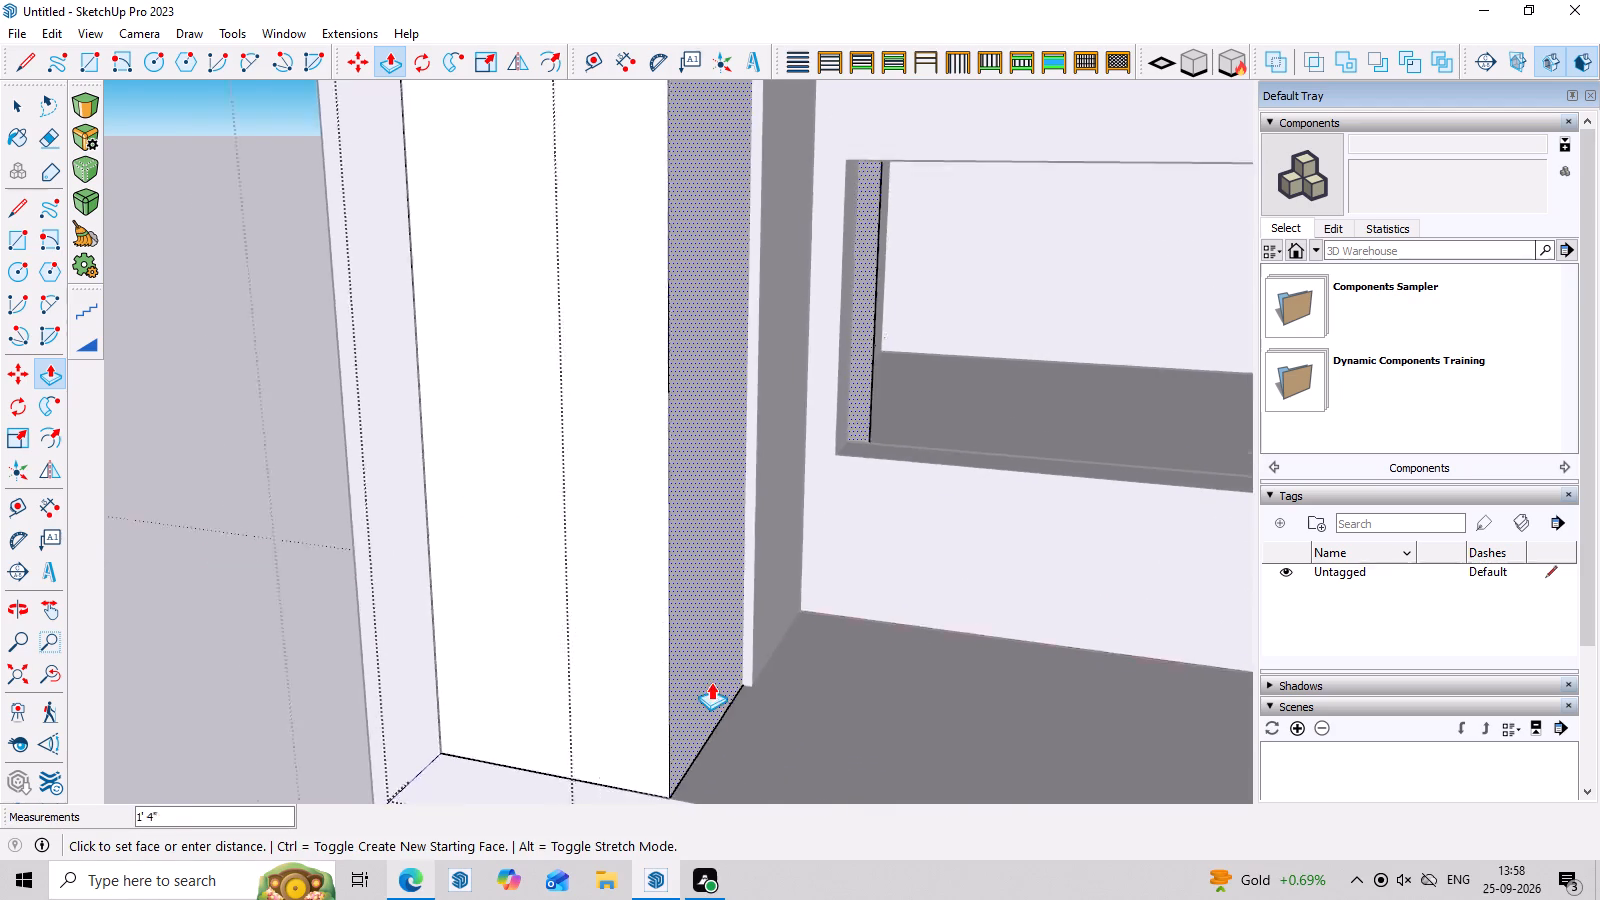
{"action": "scroll", "coordinate": [711, 682], "scroll_direction": "up", "scroll_amount": 2}
{"action": "middle_click_drag", "start_coordinate": [529, 627], "coordinate": [513, 617]}
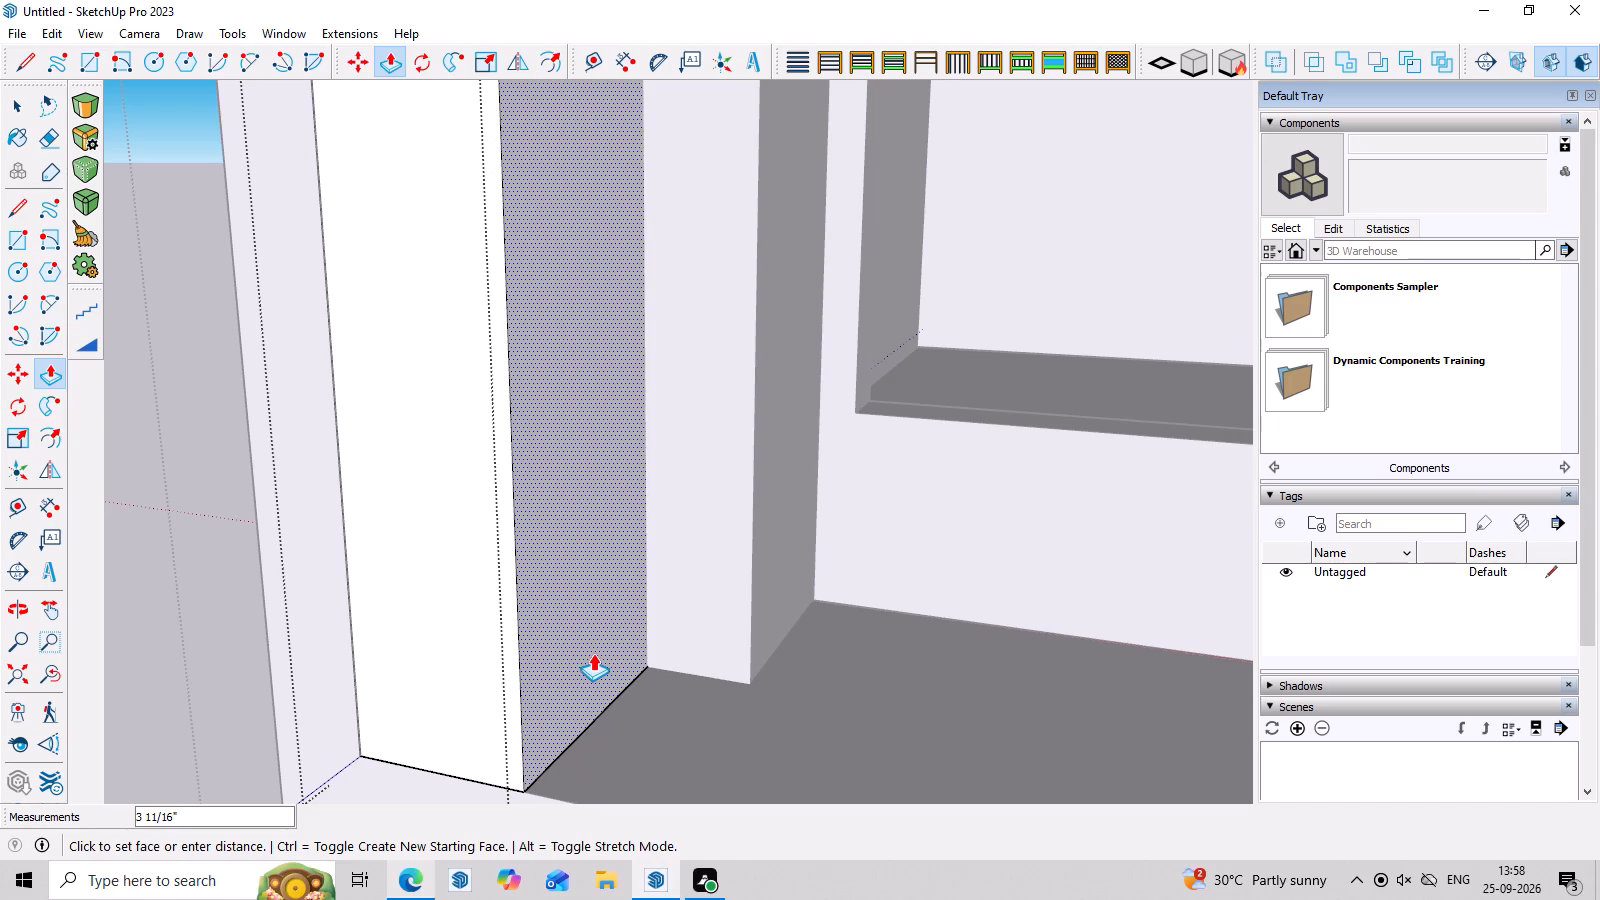
{"action": "left_click", "coordinate": [590, 650]}
{"action": "scroll", "coordinate": [590, 650], "scroll_direction": "down", "scroll_amount": 13}
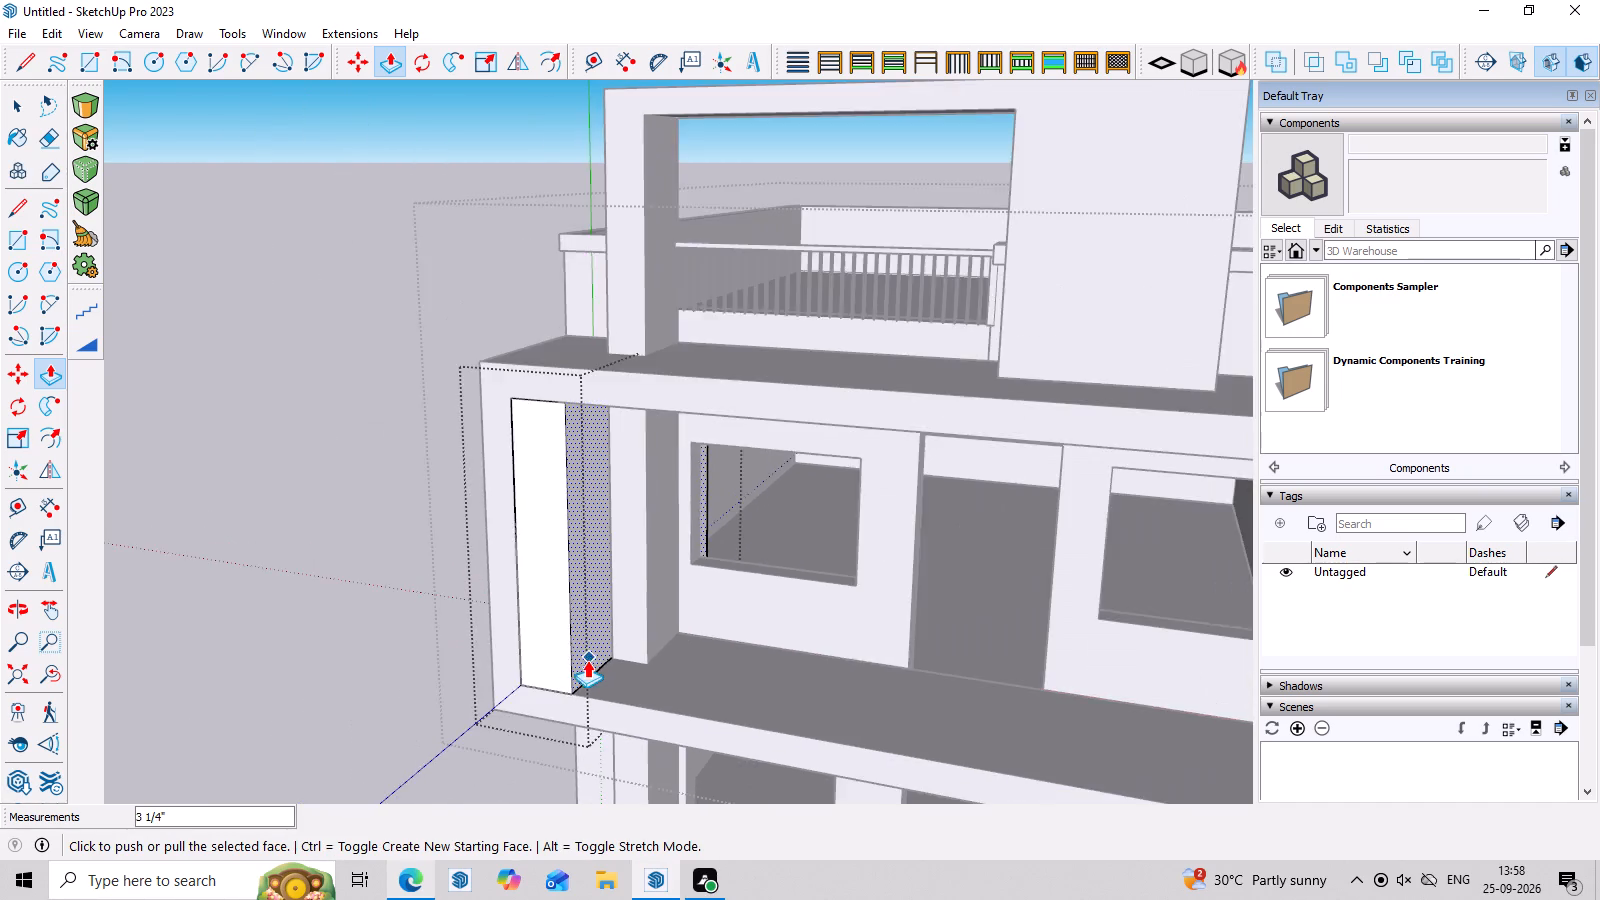
{"action": "scroll", "coordinate": [587, 660], "scroll_direction": "down", "scroll_amount": 2}
{"action": "middle_click_drag", "start_coordinate": [899, 693], "coordinate": [1153, 575]}
{"action": "key", "text": "space"}
{"action": "double_click", "coordinate": [472, 479]}
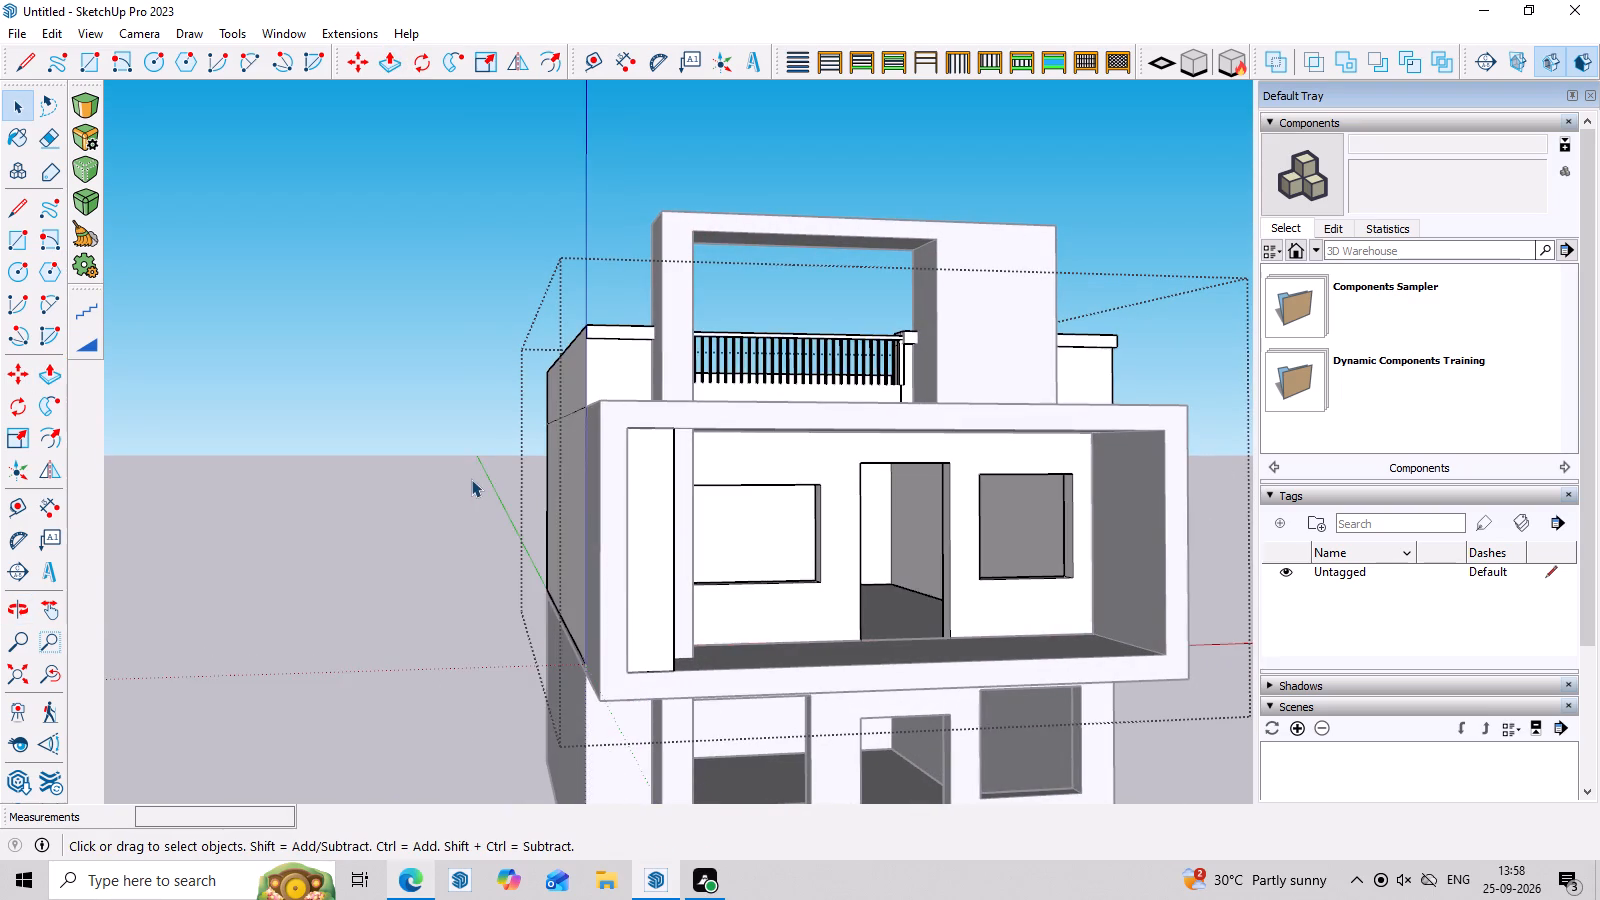
{"action": "scroll", "coordinate": [699, 599], "scroll_direction": "down", "scroll_amount": 7}
{"action": "middle_click_drag", "start_coordinate": [816, 640], "coordinate": [632, 615]}
{"action": "left_click", "coordinate": [1018, 508]}
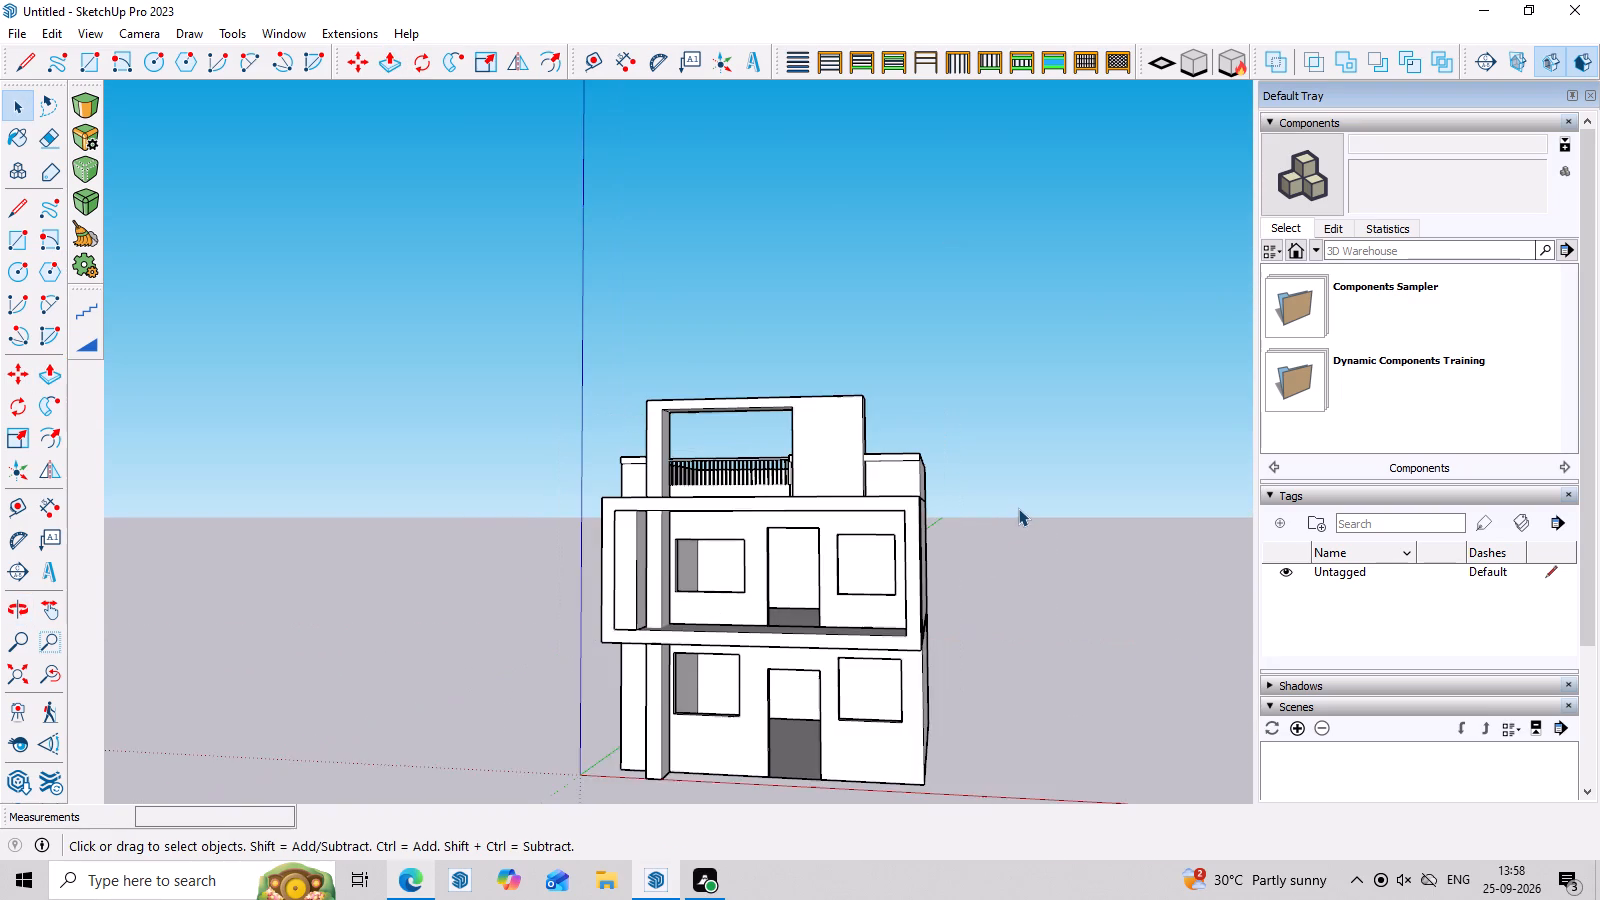
Examine the whole front elevation from above and below, checking the widened strip against the tall frame's column.
{"action": "scroll", "coordinate": [1018, 508], "scroll_direction": "up", "scroll_amount": 4}
{"action": "scroll", "coordinate": [1057, 419], "scroll_direction": "down", "scroll_amount": 6}
{"action": "middle_click_drag", "start_coordinate": [1031, 643], "coordinate": [1046, 741]}
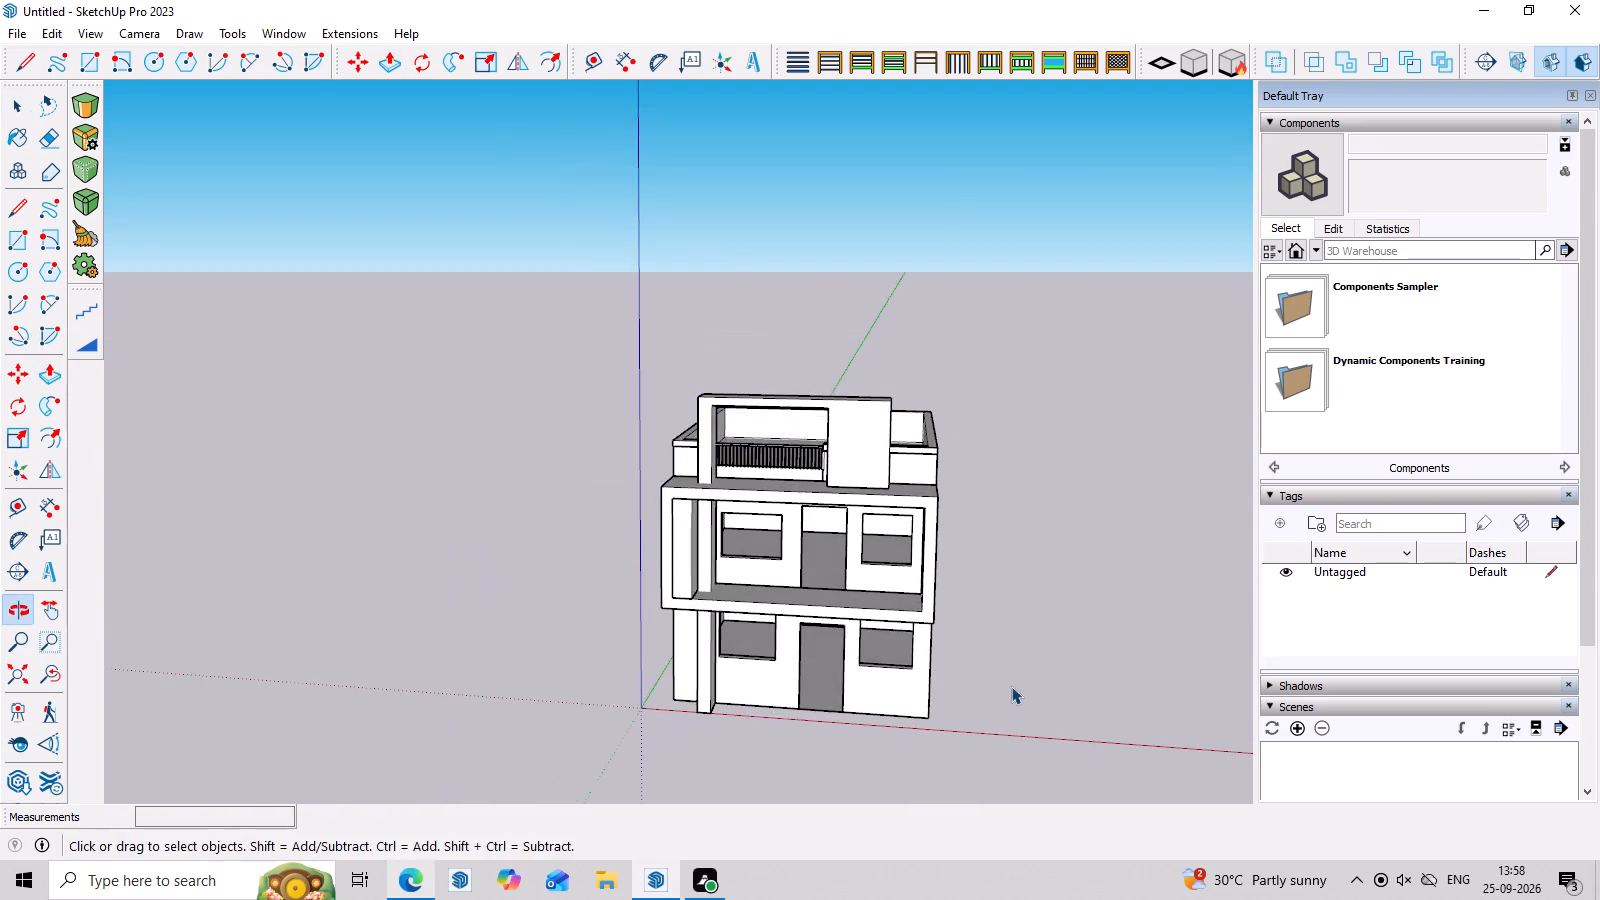
{"action": "scroll", "coordinate": [1010, 681], "scroll_direction": "up", "scroll_amount": 4}
{"action": "middle_click_drag", "start_coordinate": [1003, 701], "coordinate": [1011, 602]}
{"action": "scroll", "coordinate": [932, 608], "scroll_direction": "up", "scroll_amount": 3}
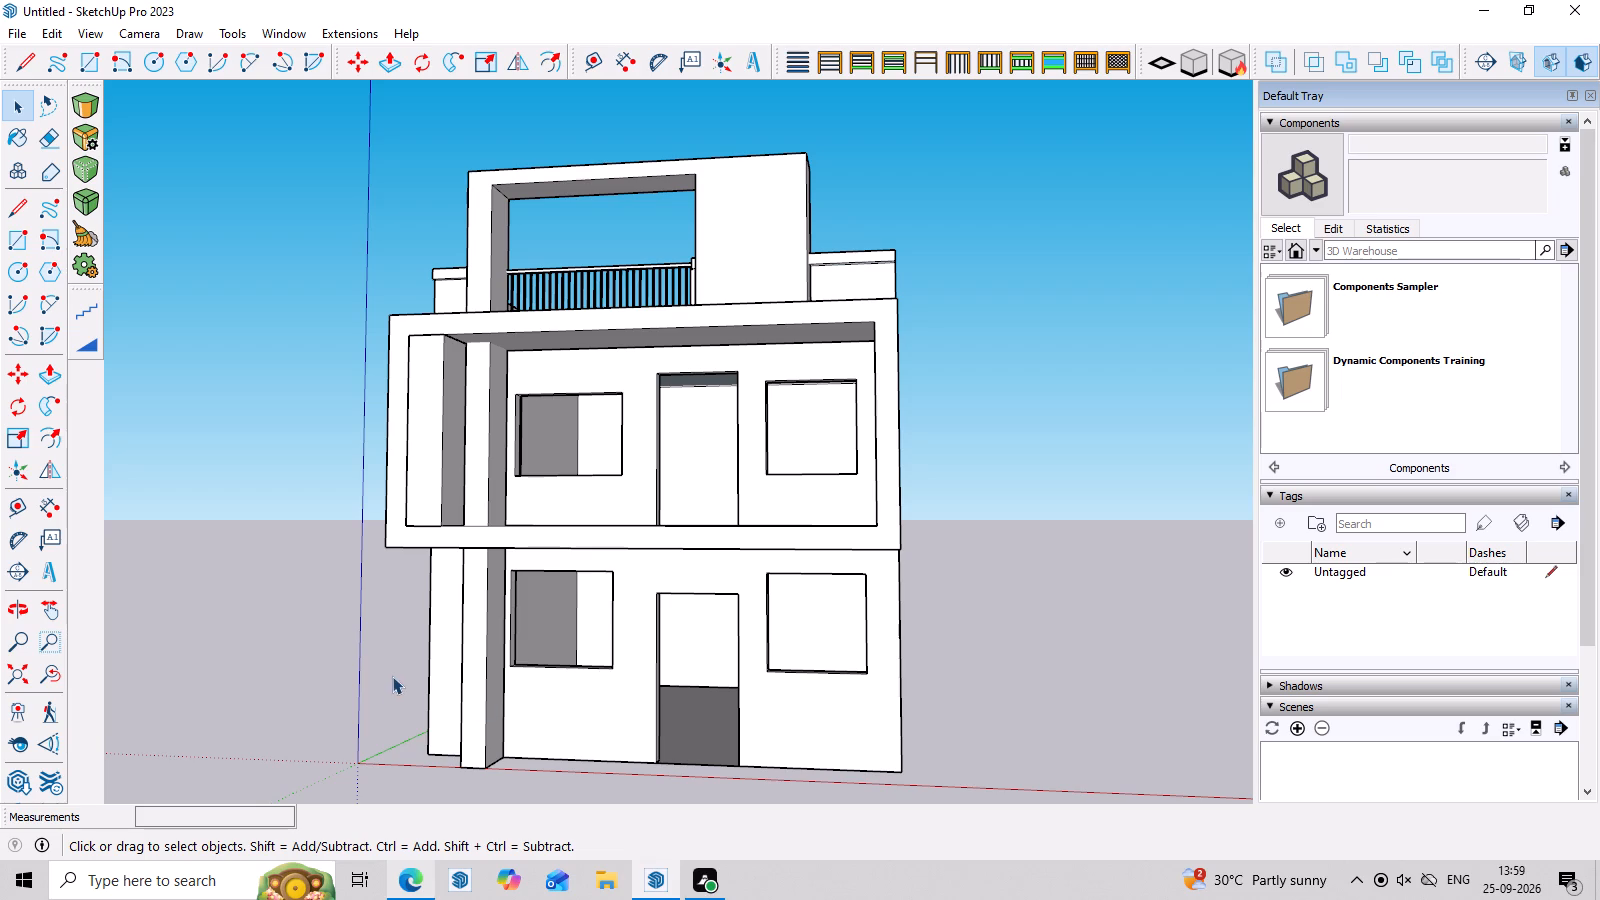
{"action": "scroll", "coordinate": [398, 669], "scroll_direction": "down", "scroll_amount": 6}
{"action": "middle_click_drag", "start_coordinate": [702, 724], "coordinate": [772, 742]}
{"action": "scroll", "coordinate": [717, 604], "scroll_direction": "up", "scroll_amount": 4}
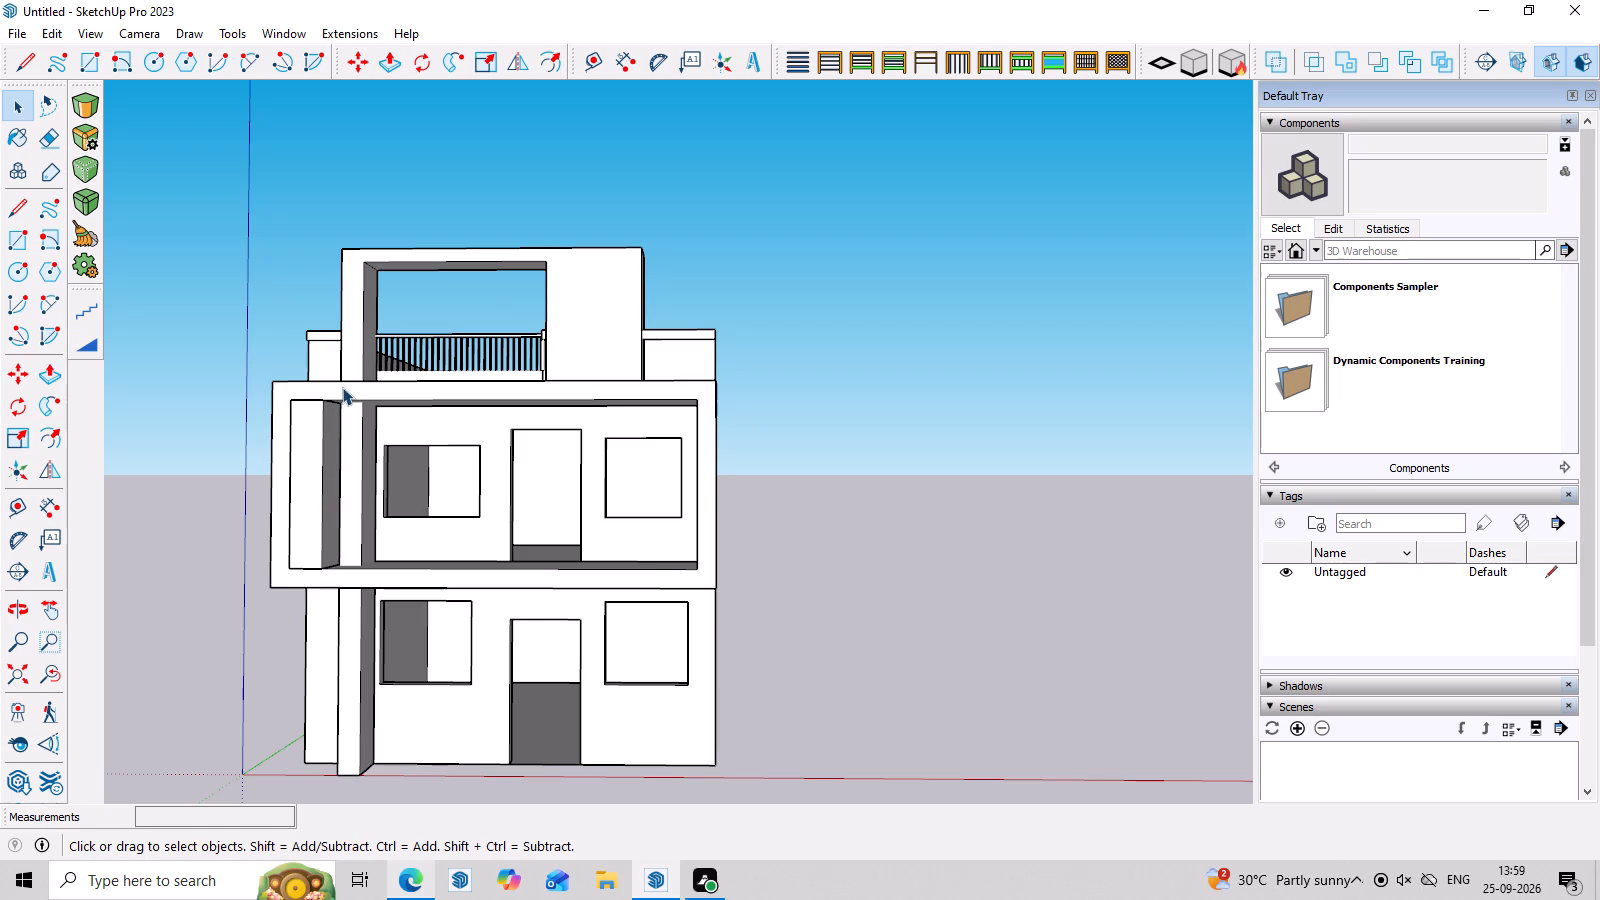
{"action": "middle_click_drag", "start_coordinate": [643, 418], "coordinate": [659, 534]}
{"action": "scroll", "coordinate": [395, 576], "scroll_direction": "up", "scroll_amount": 4}
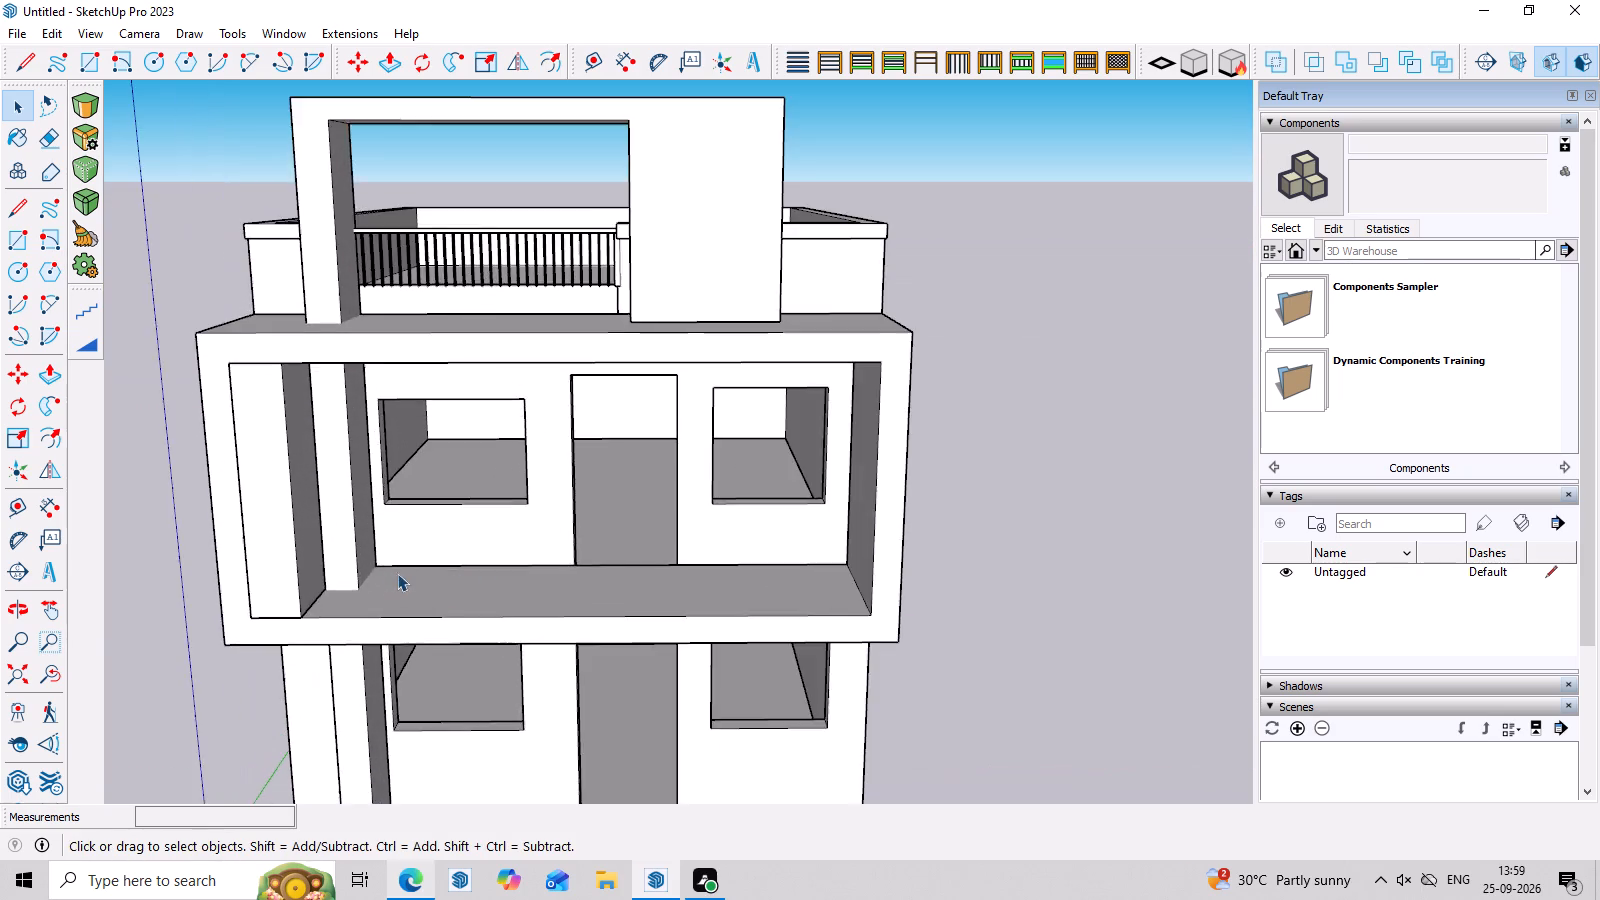
Examine the ground-floor corner and the tall frame's column base below the balcony from the side and front.
{"action": "scroll", "coordinate": [436, 542], "scroll_direction": "down", "scroll_amount": 10}
{"action": "middle_click_drag", "start_coordinate": [501, 596], "coordinate": [750, 663]}
{"action": "scroll", "coordinate": [583, 722], "scroll_direction": "up", "scroll_amount": 9}
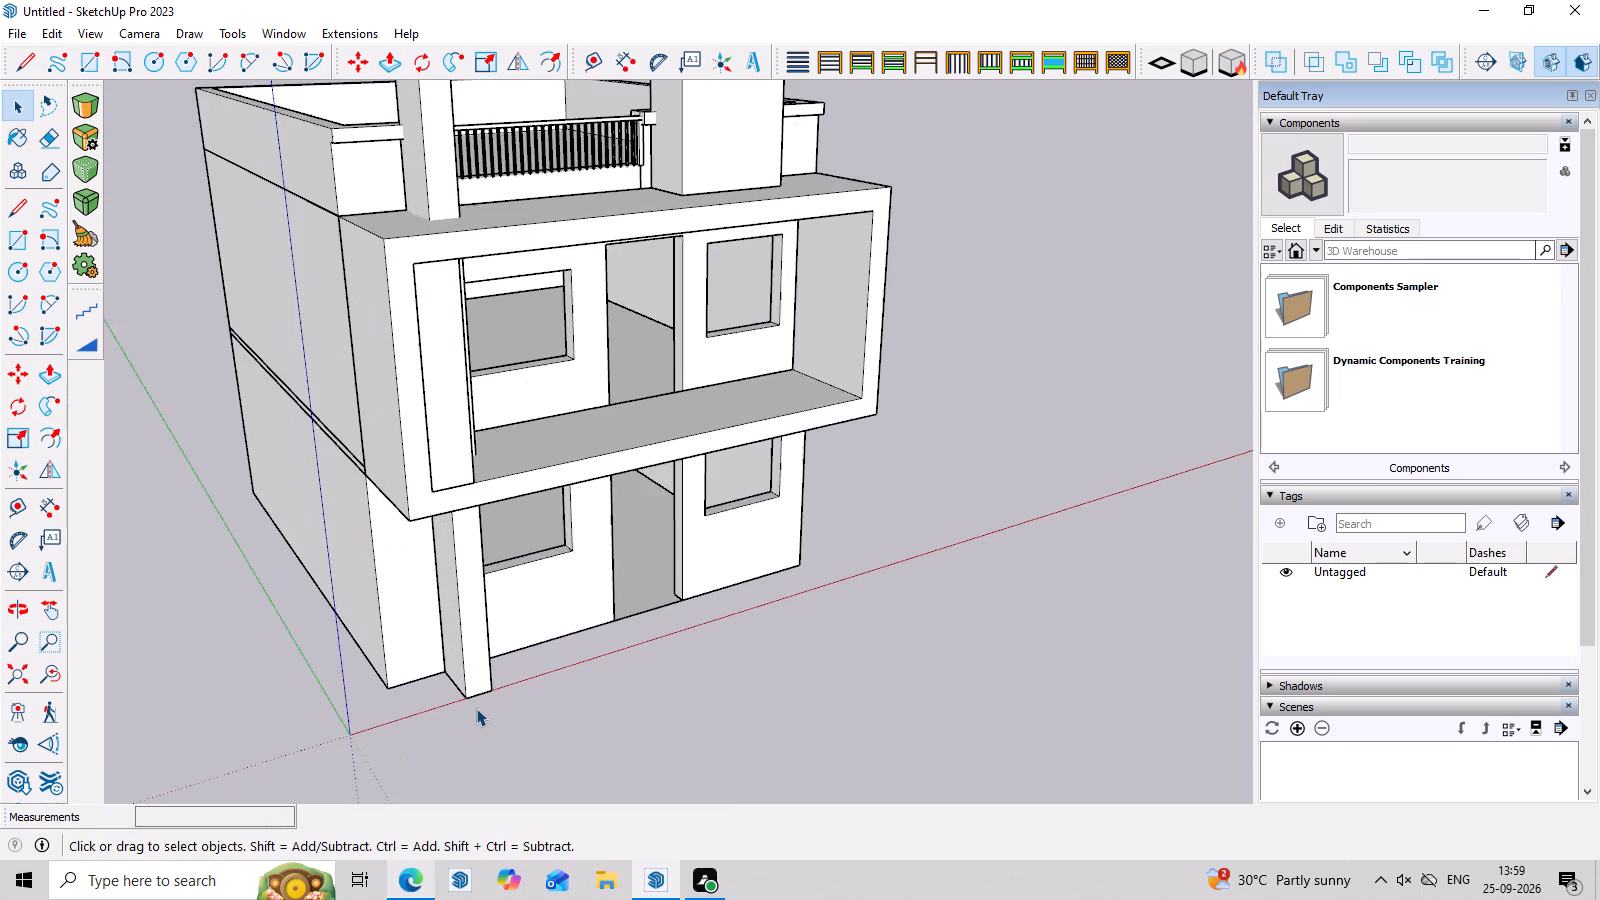
{"action": "scroll", "coordinate": [474, 707], "scroll_direction": "up", "scroll_amount": 6}
{"action": "middle_click_drag", "start_coordinate": [389, 667], "coordinate": [647, 672]}
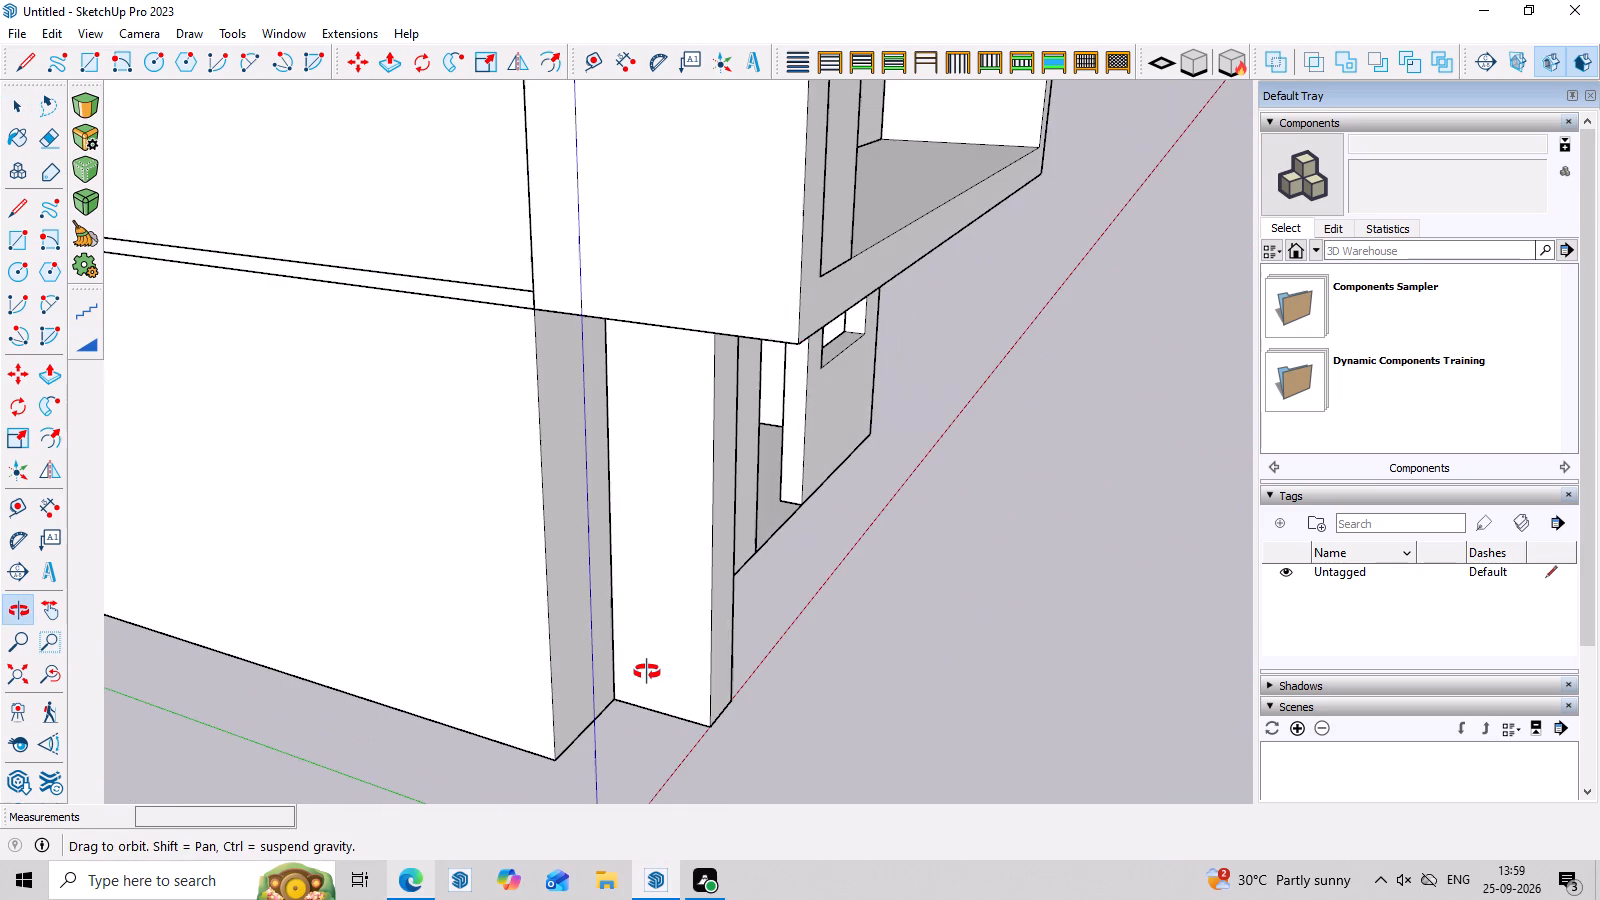
{"action": "middle_click_drag", "start_coordinate": [647, 672], "coordinate": [501, 666]}
{"action": "scroll", "coordinate": [498, 692], "scroll_direction": "up", "scroll_amount": 4}
{"action": "scroll", "coordinate": [498, 692], "scroll_direction": "down", "scroll_amount": 2}
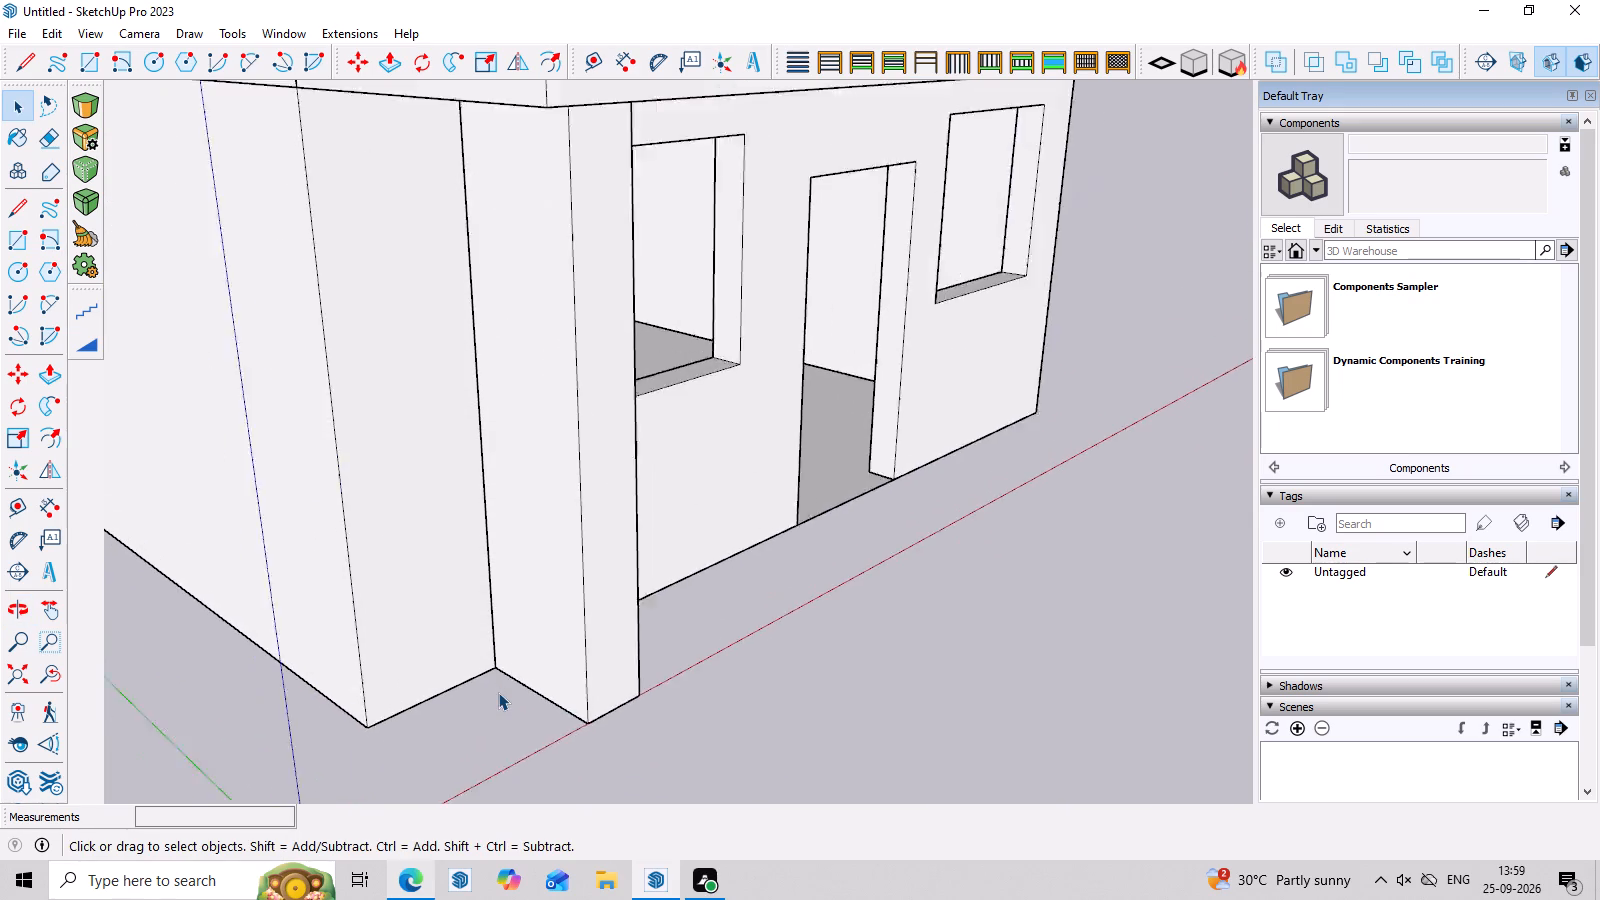
{"action": "scroll", "coordinate": [498, 692], "scroll_direction": "down", "scroll_amount": 7}
{"action": "middle_click_drag", "start_coordinate": [638, 739], "coordinate": [523, 784]}
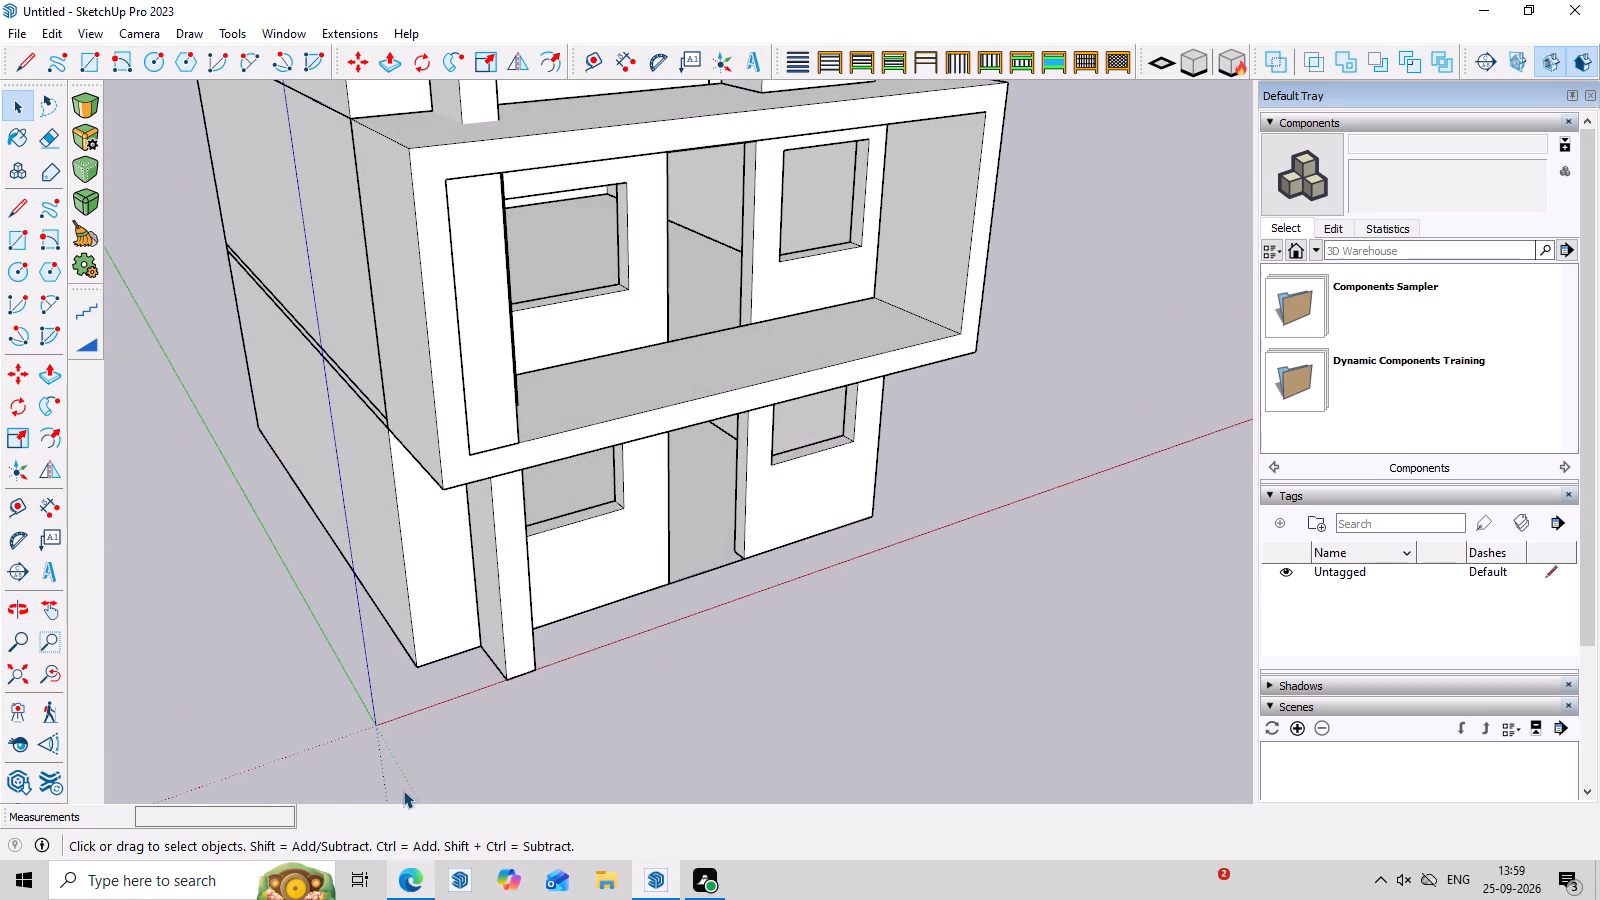
{"action": "middle_click_drag", "start_coordinate": [455, 710], "coordinate": [289, 461]}
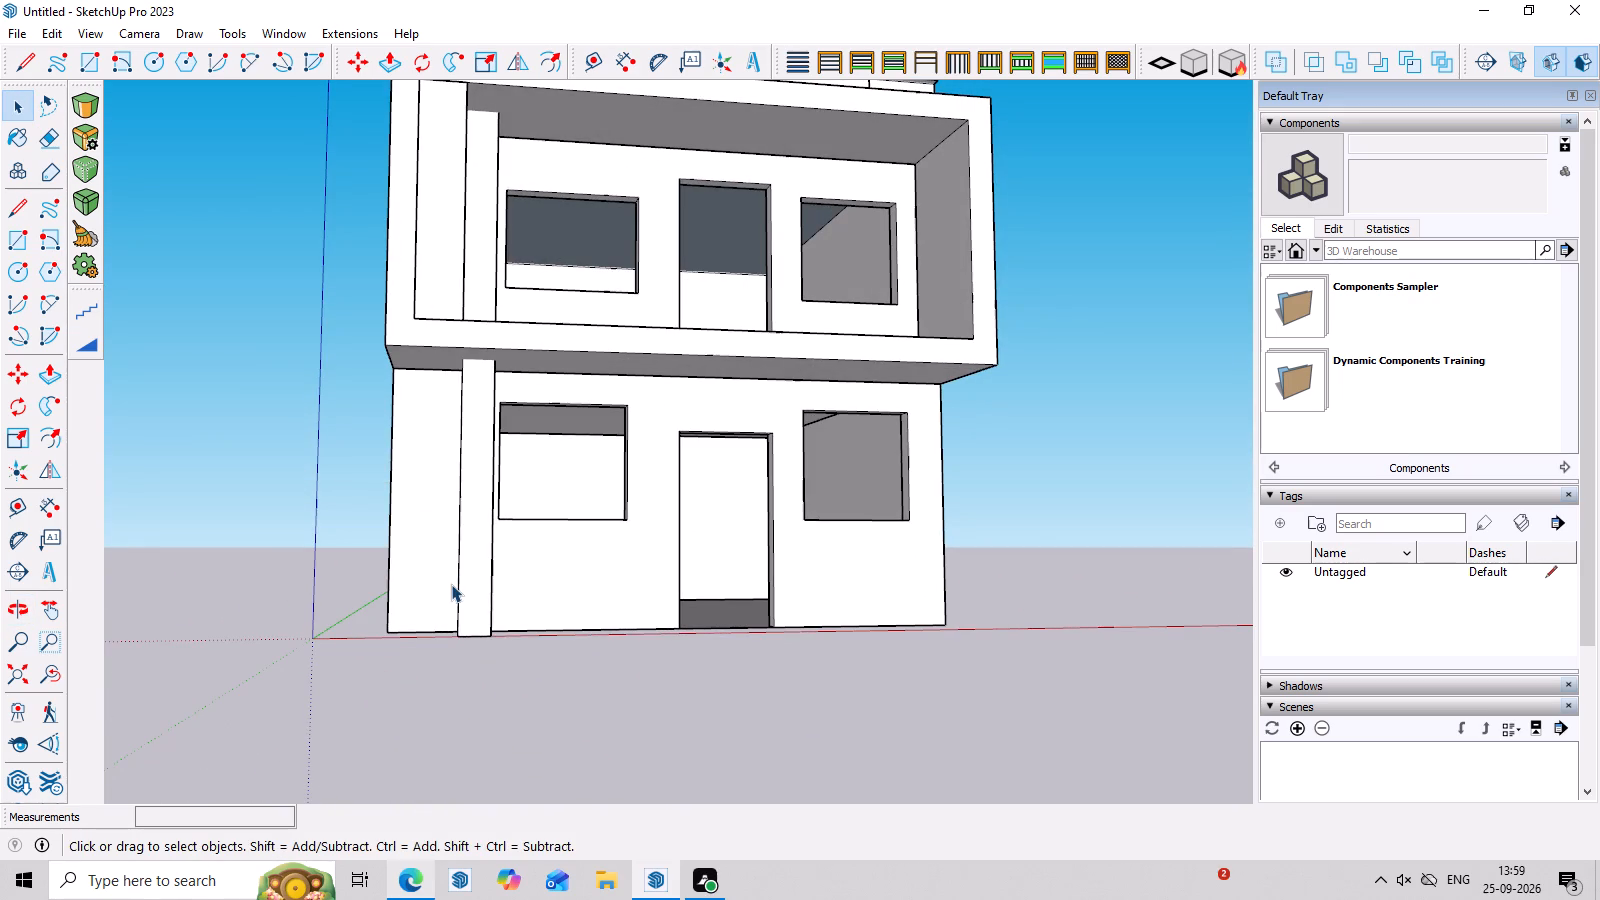
{"action": "scroll", "coordinate": [392, 569], "scroll_direction": "up", "scroll_amount": 3}
{"action": "scroll", "coordinate": [392, 569], "scroll_direction": "down", "scroll_amount": 10}
{"action": "scroll", "coordinate": [392, 569], "scroll_direction": "up", "scroll_amount": 2}
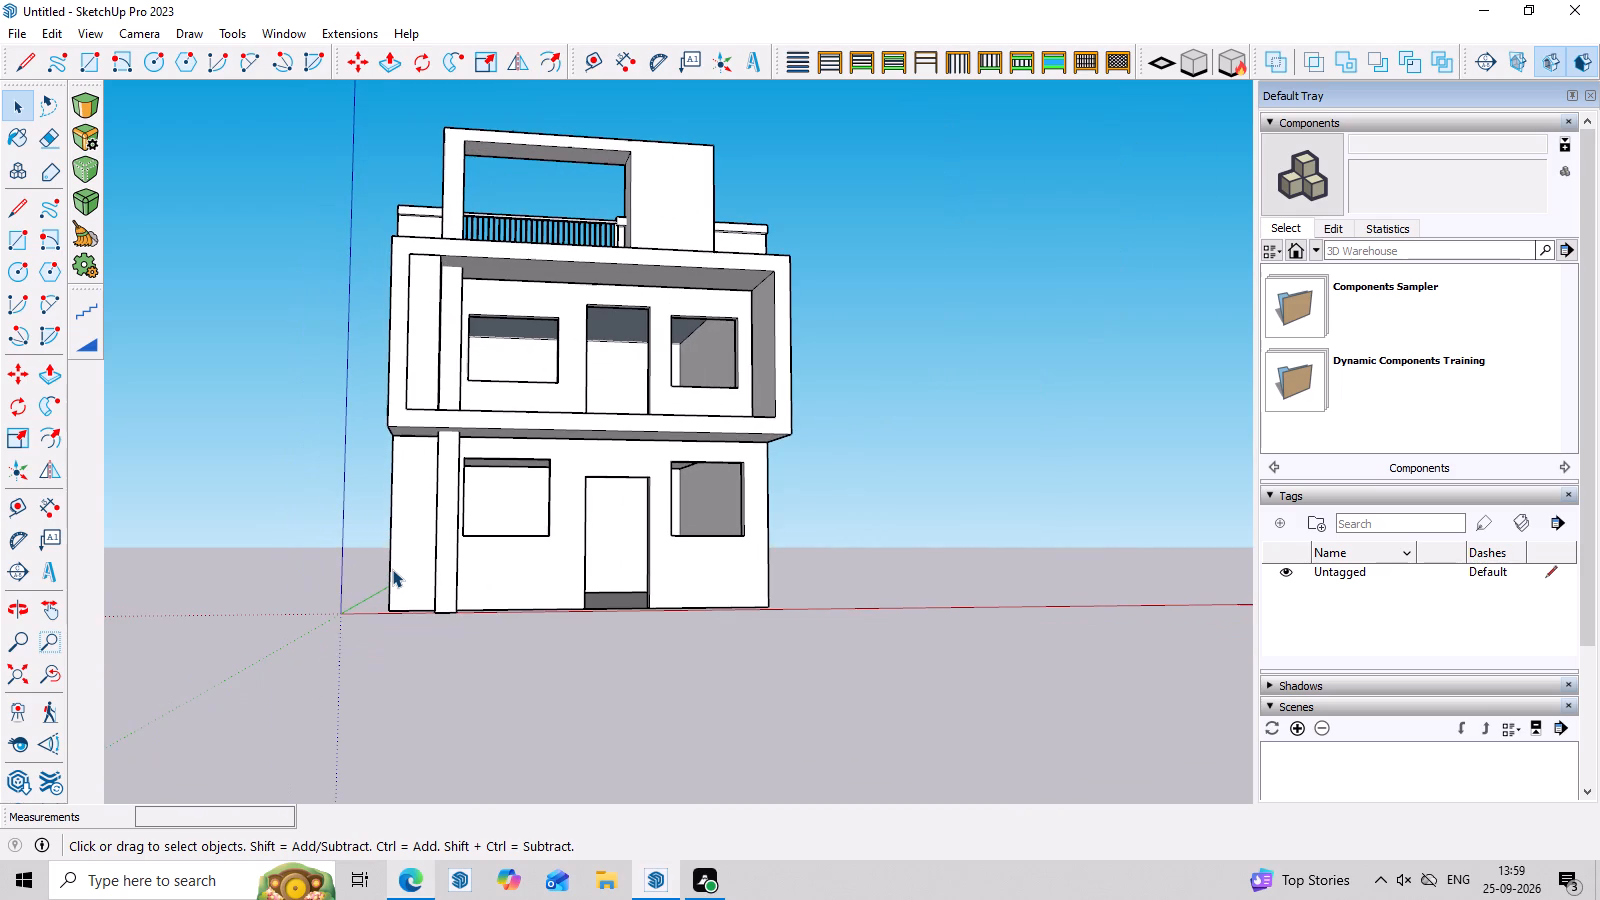
{"action": "scroll", "coordinate": [408, 573], "scroll_direction": "up", "scroll_amount": 3}
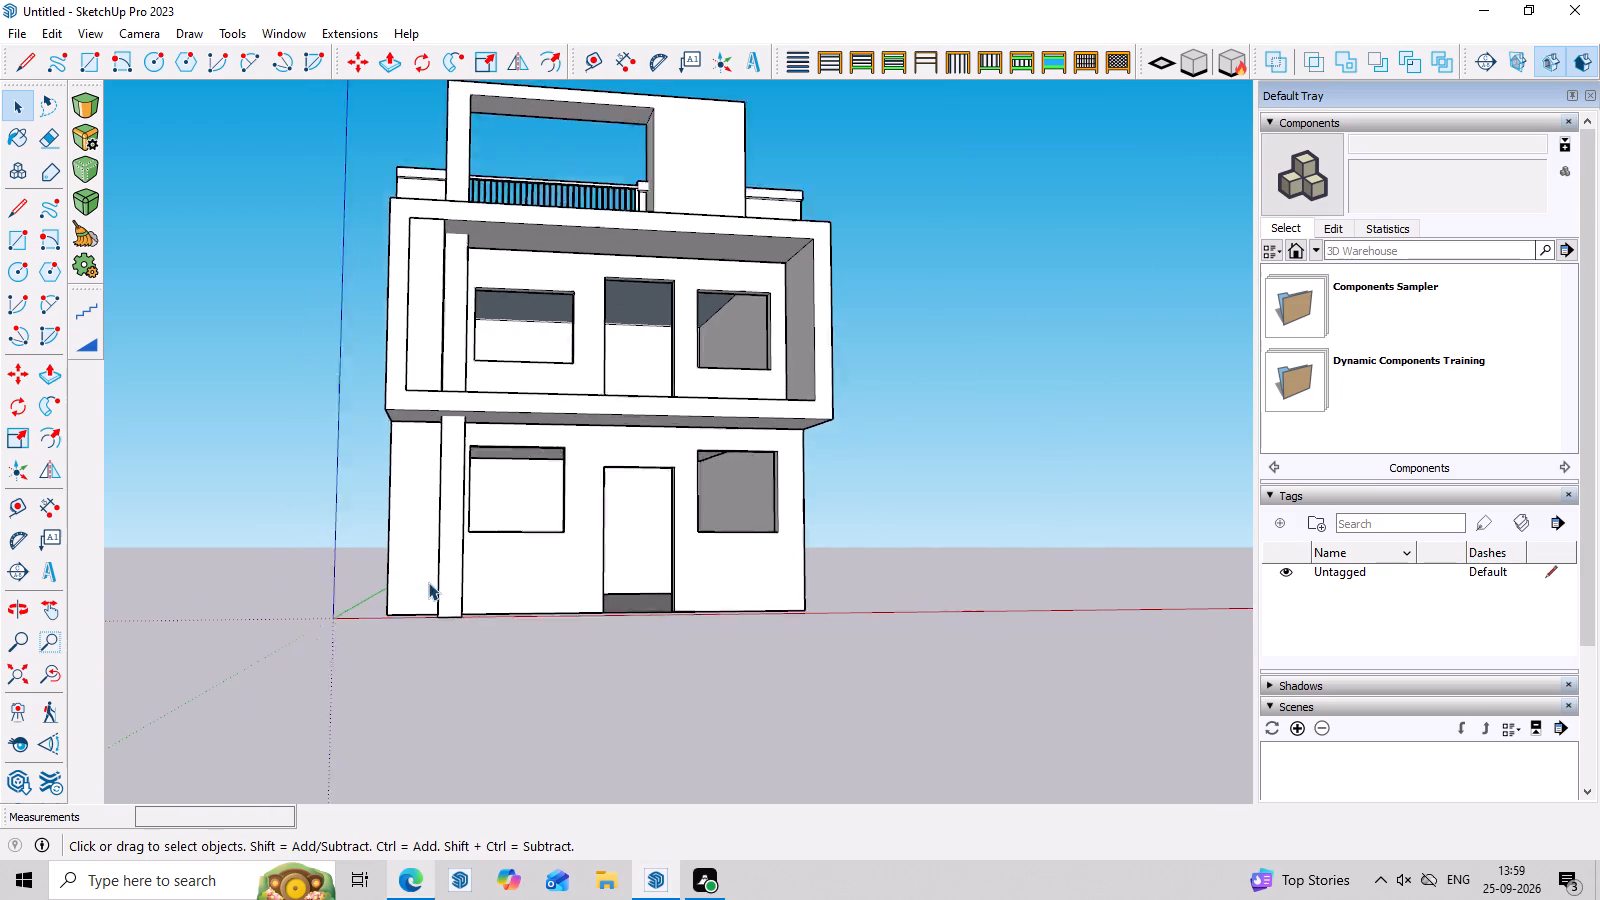
Examine the front elevation from several heights, focusing on the ground-floor openings and the projecting first-floor balcony frame.
{"action": "middle_click_drag", "start_coordinate": [486, 598], "coordinate": [492, 735]}
{"action": "middle_click_drag", "start_coordinate": [845, 671], "coordinate": [718, 672]}
{"action": "scroll", "coordinate": [720, 666], "scroll_direction": "up", "scroll_amount": 2}
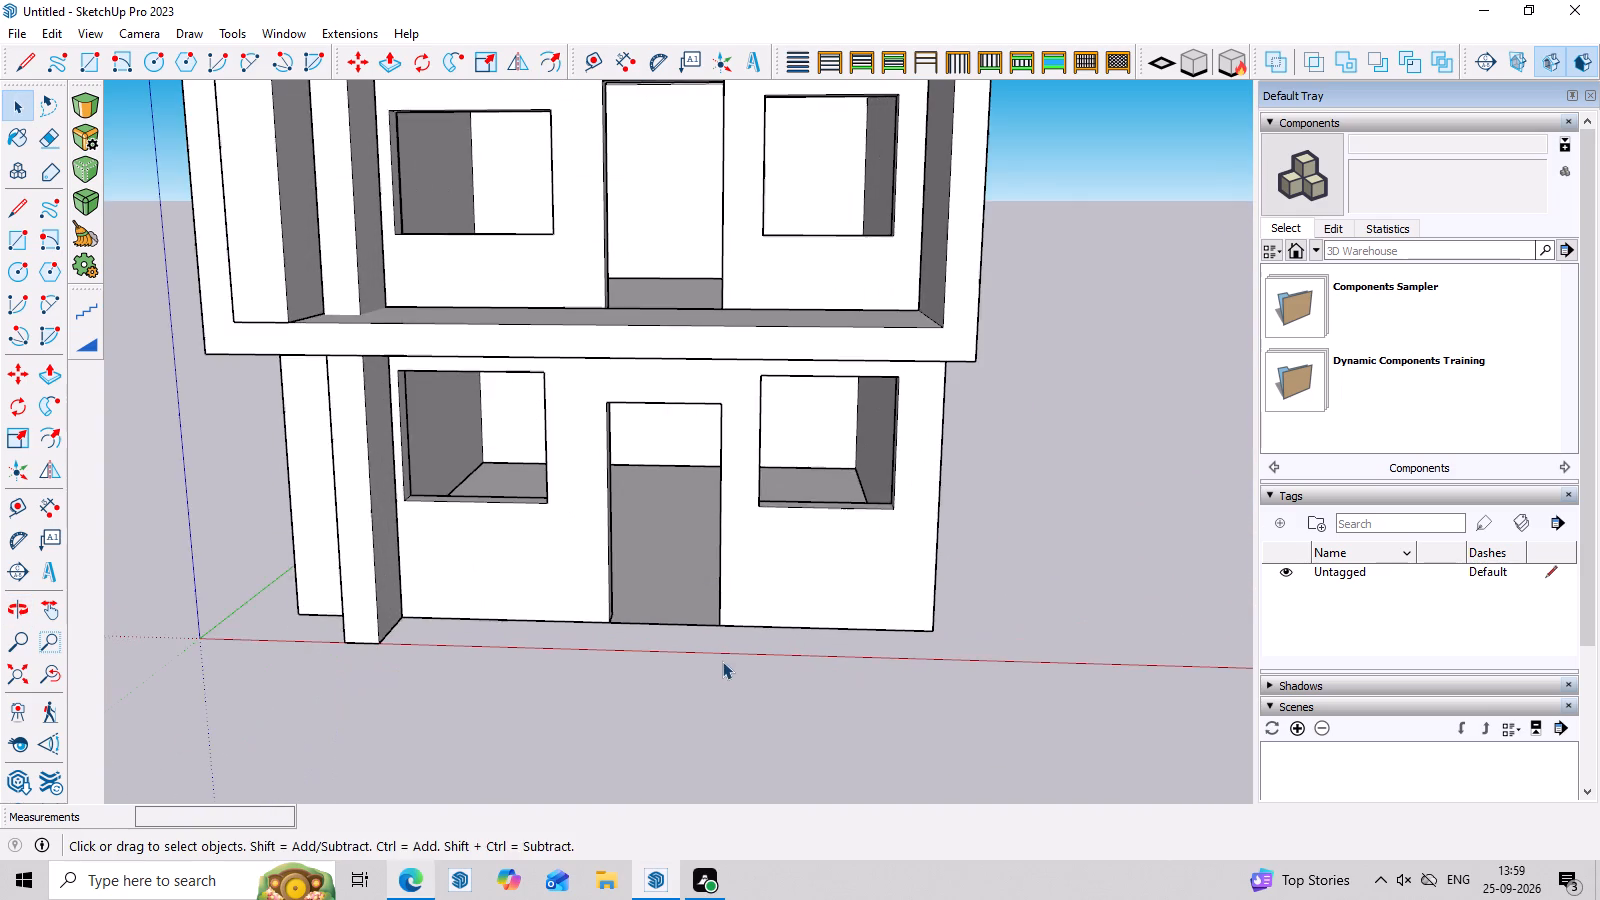
{"action": "scroll", "coordinate": [722, 661], "scroll_direction": "up", "scroll_amount": 1}
{"action": "middle_click_drag", "start_coordinate": [731, 665], "coordinate": [745, 607]}
{"action": "scroll", "coordinate": [745, 607], "scroll_direction": "down", "scroll_amount": 8}
{"action": "scroll", "coordinate": [890, 278], "scroll_direction": "up", "scroll_amount": 3}
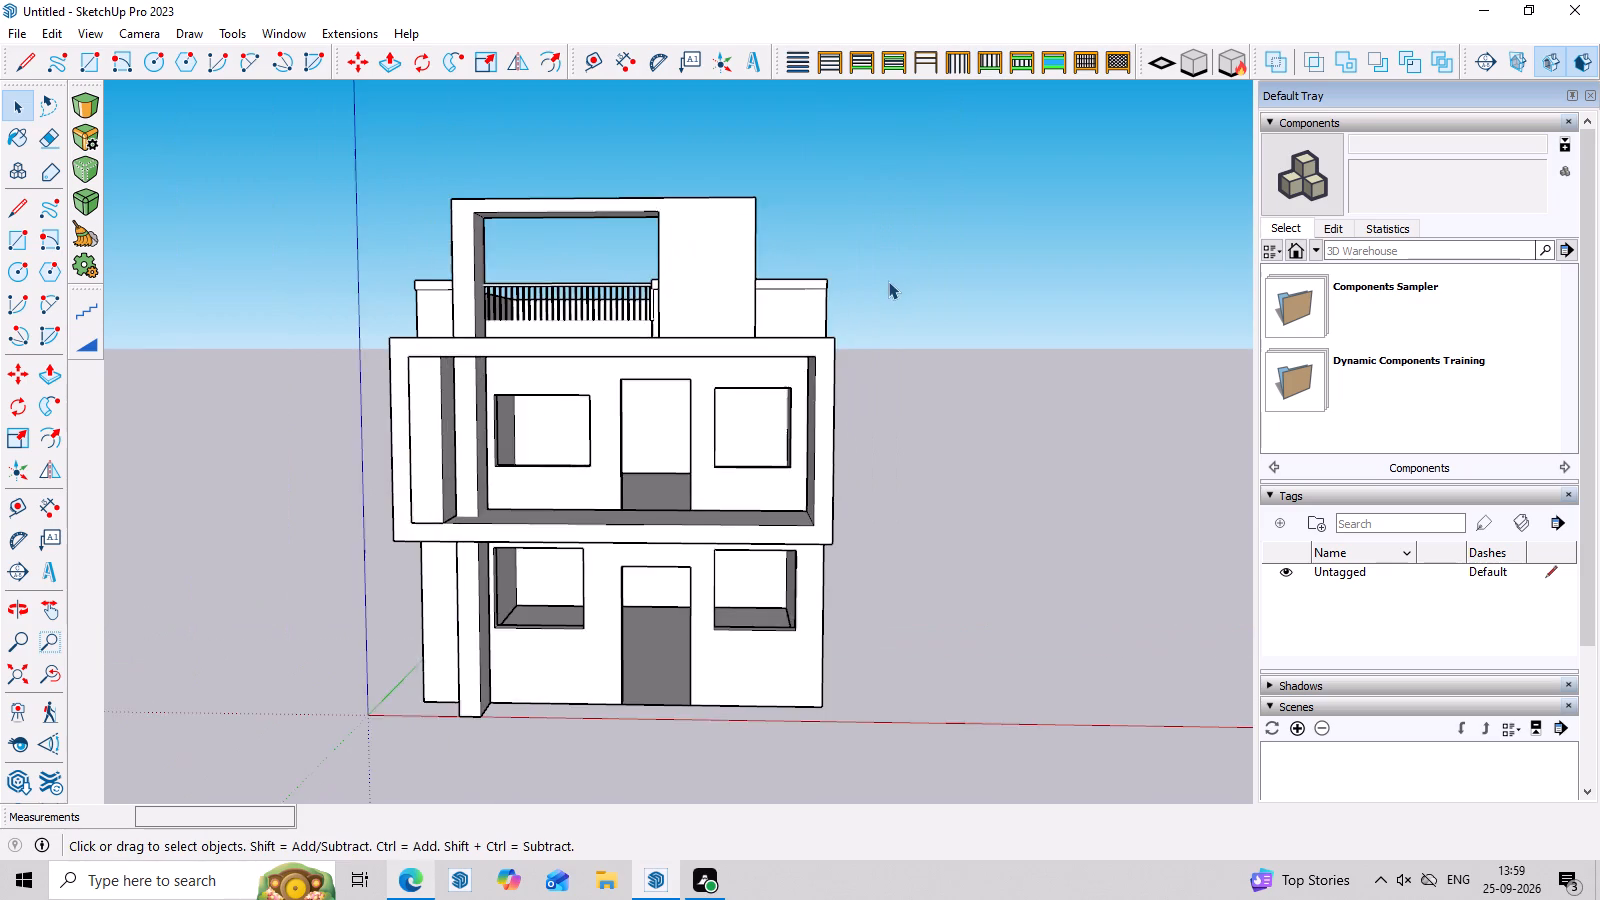
{"action": "scroll", "coordinate": [888, 281], "scroll_direction": "up", "scroll_amount": 2}
{"action": "middle_click_drag", "start_coordinate": [908, 430], "coordinate": [908, 458]}
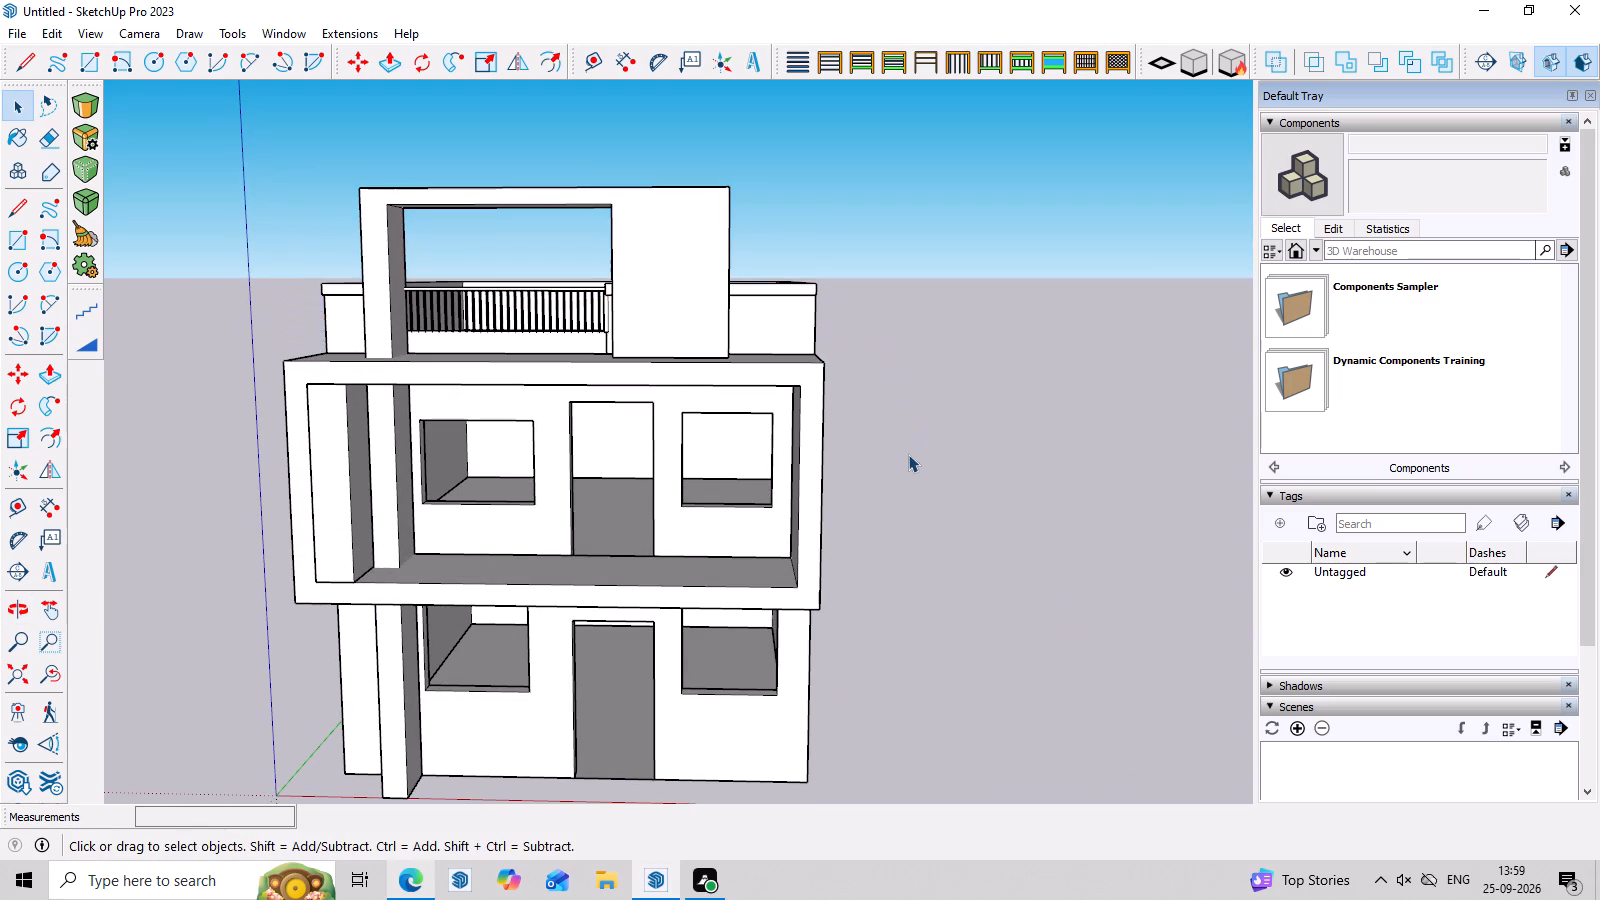
{"action": "scroll", "coordinate": [566, 364], "scroll_direction": "up", "scroll_amount": 2}
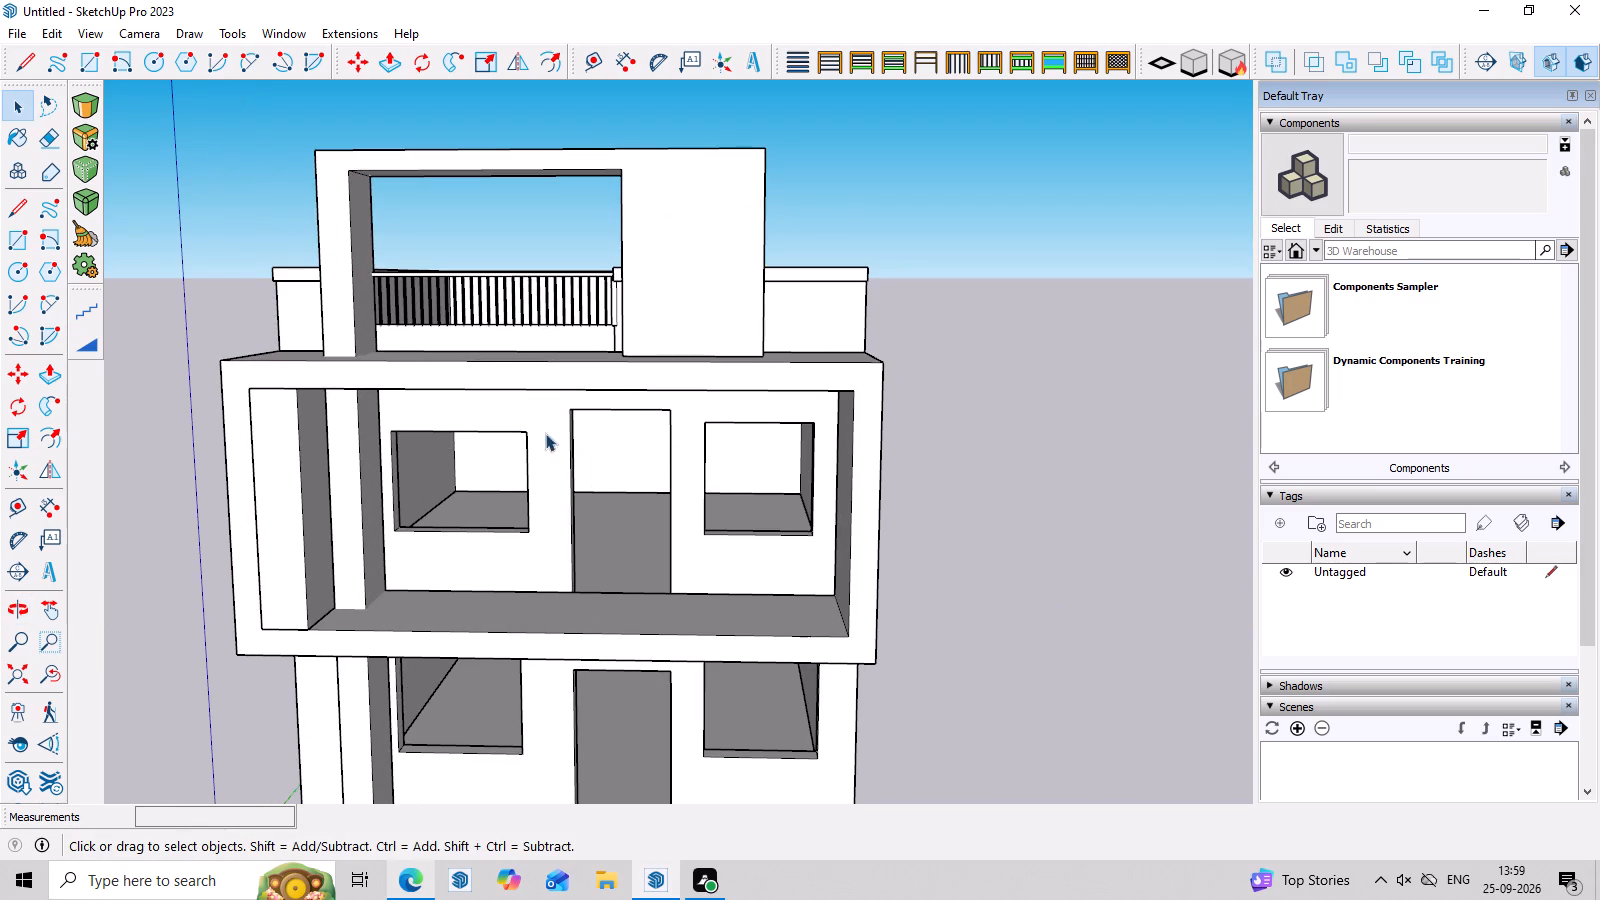
Draw a rectangle about 10' 8" by 8' 5" across the first-floor balcony frame's opening, covering the door and the adjacent far window.
{"action": "key", "text": "r"}
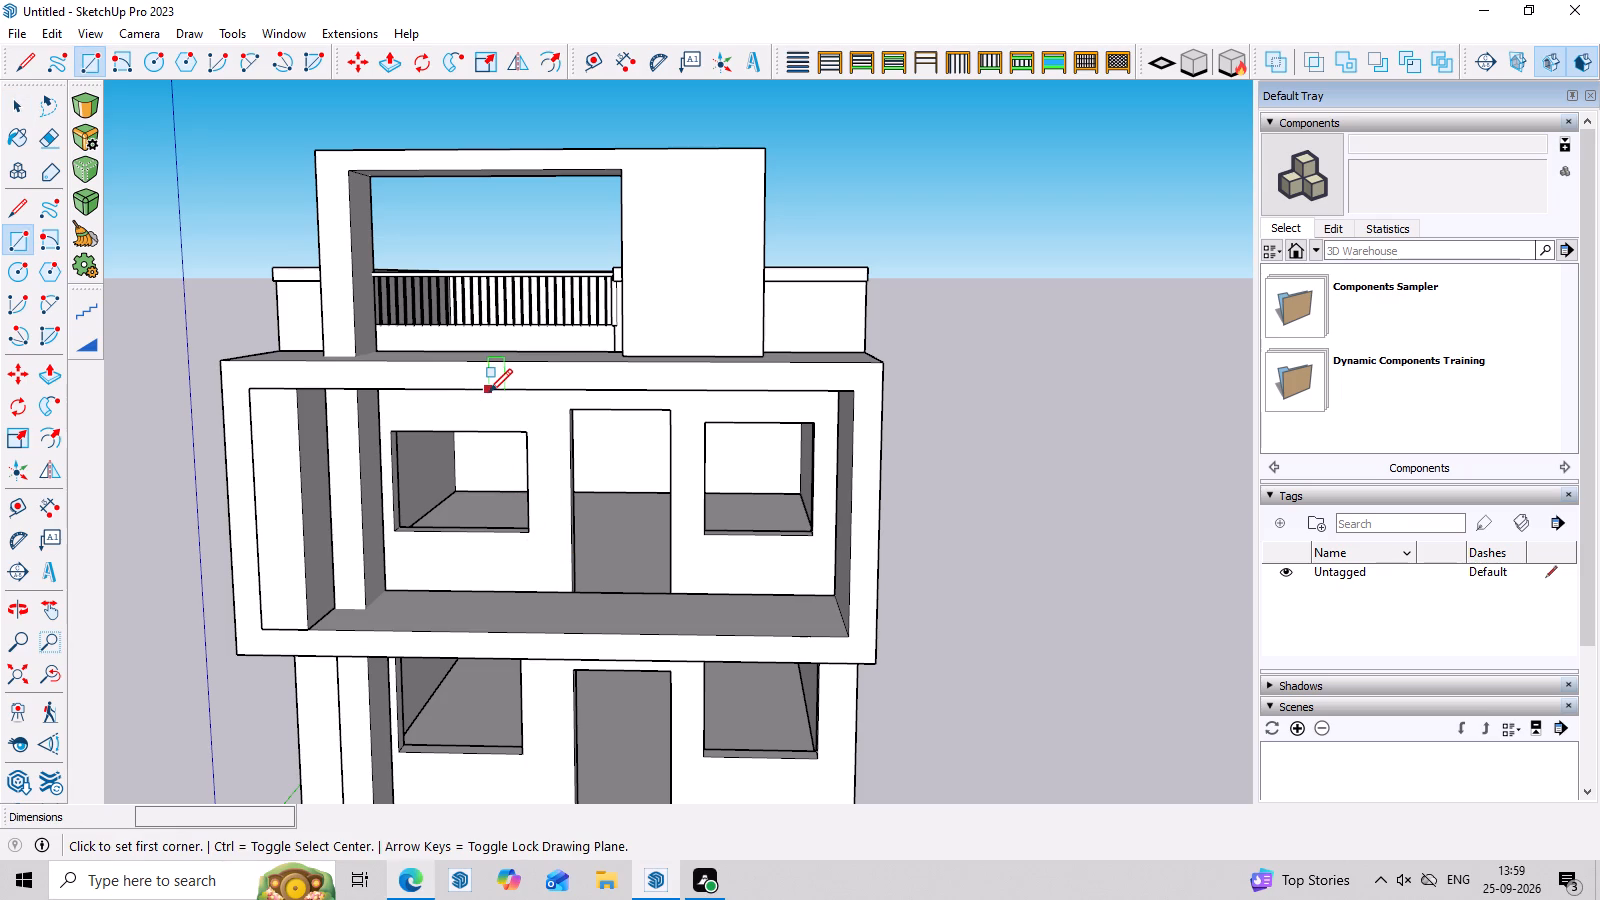
{"action": "middle_click_drag", "start_coordinate": [519, 419], "coordinate": [548, 296]}
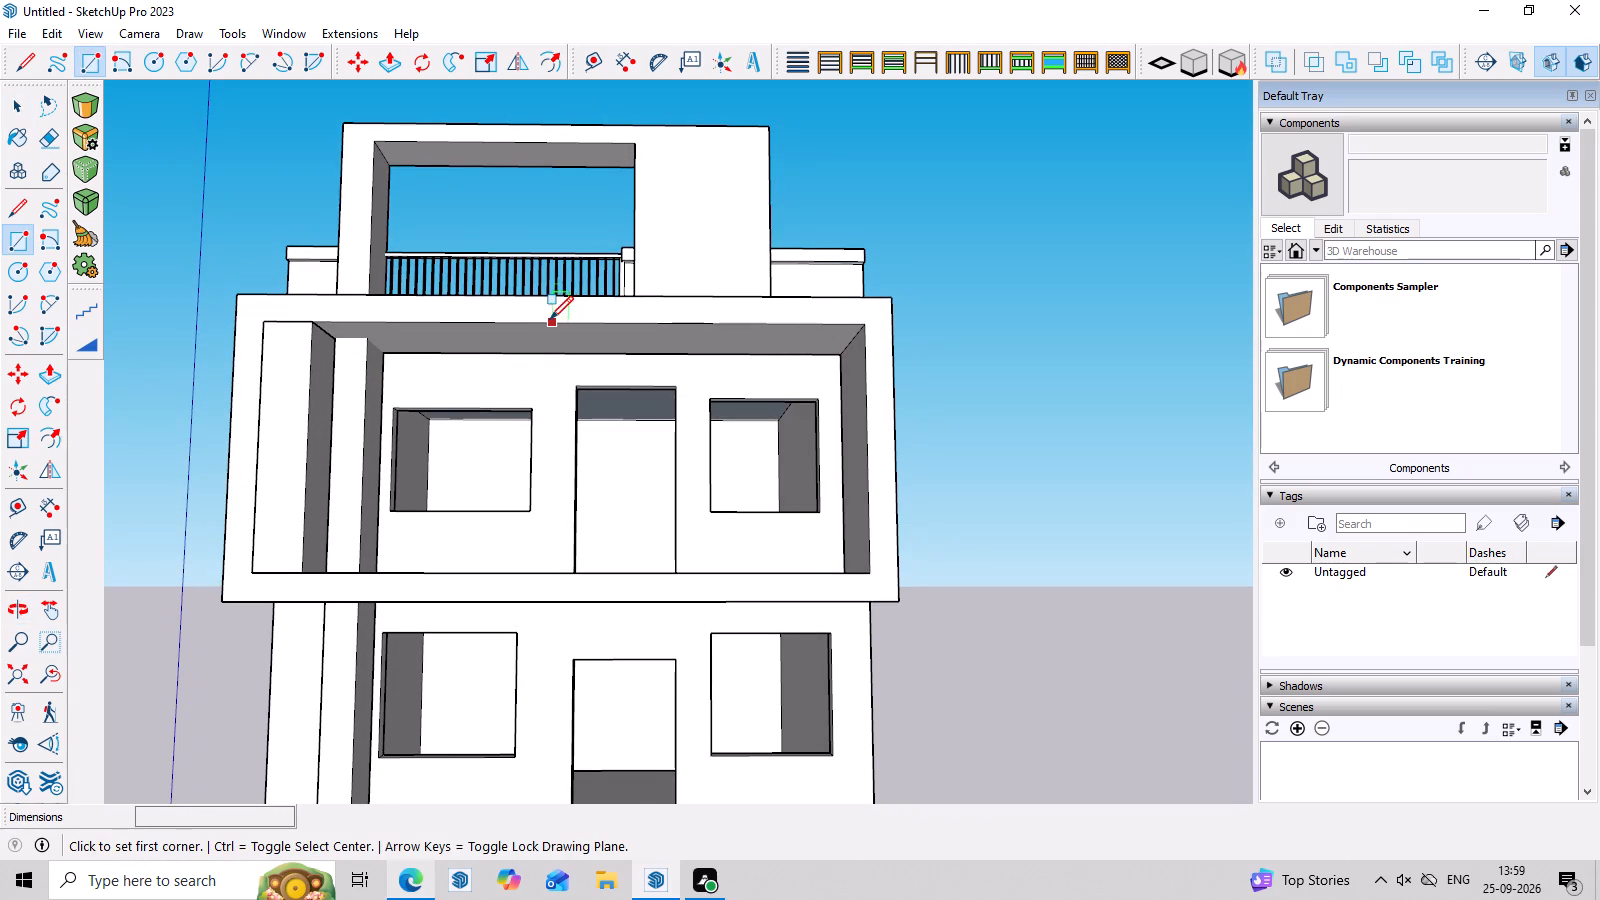
{"action": "left_click", "coordinate": [551, 320]}
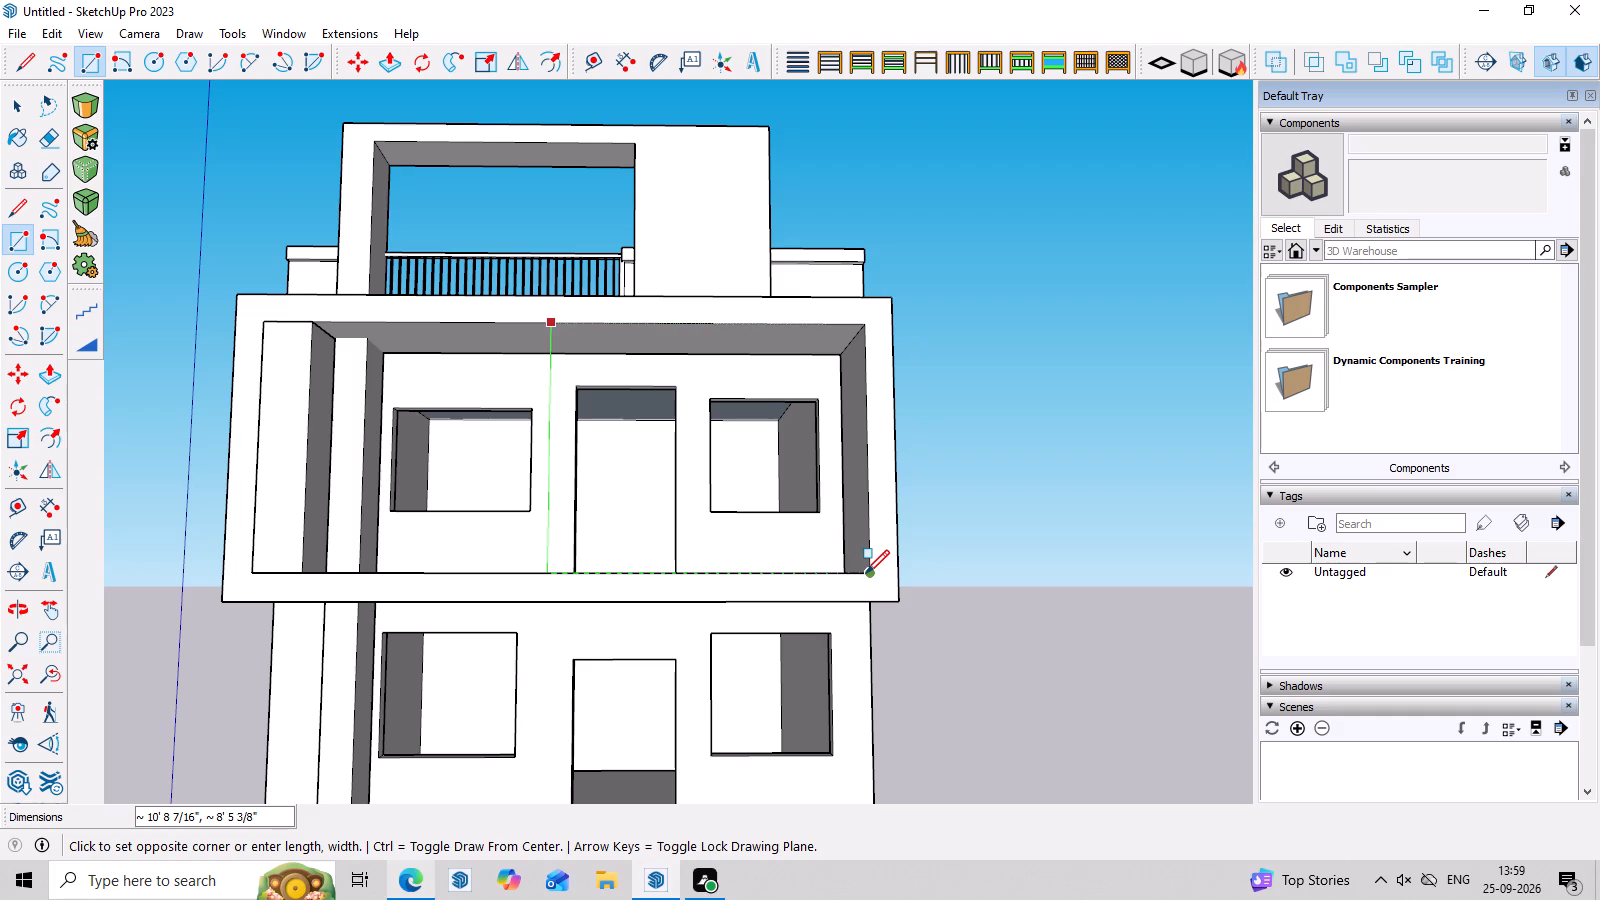
{"action": "left_click", "coordinate": [866, 573]}
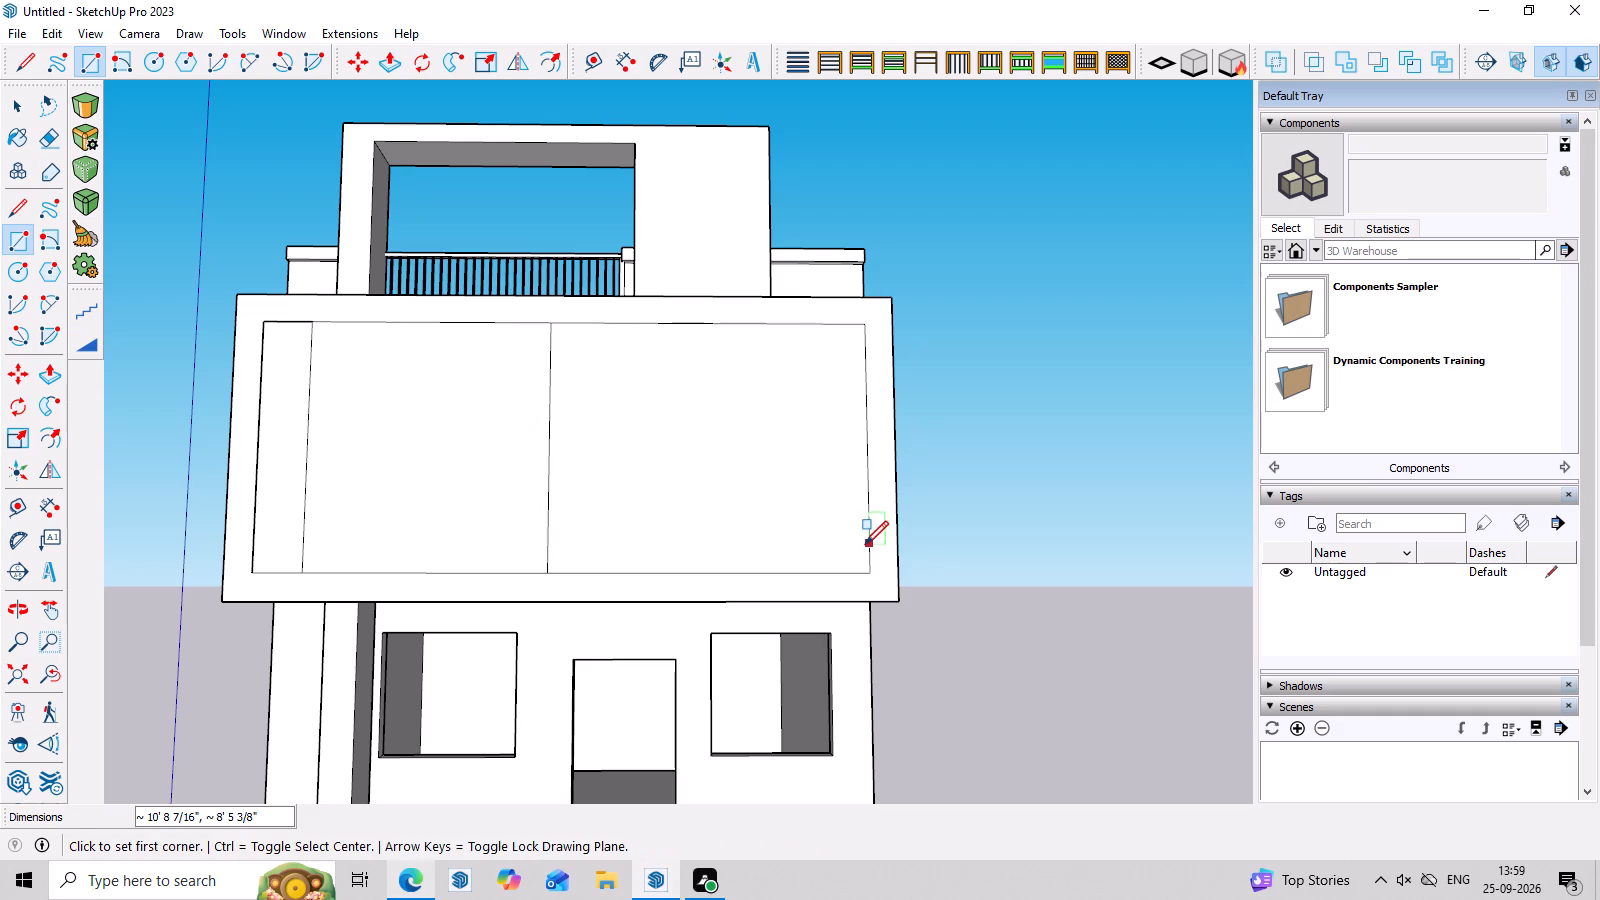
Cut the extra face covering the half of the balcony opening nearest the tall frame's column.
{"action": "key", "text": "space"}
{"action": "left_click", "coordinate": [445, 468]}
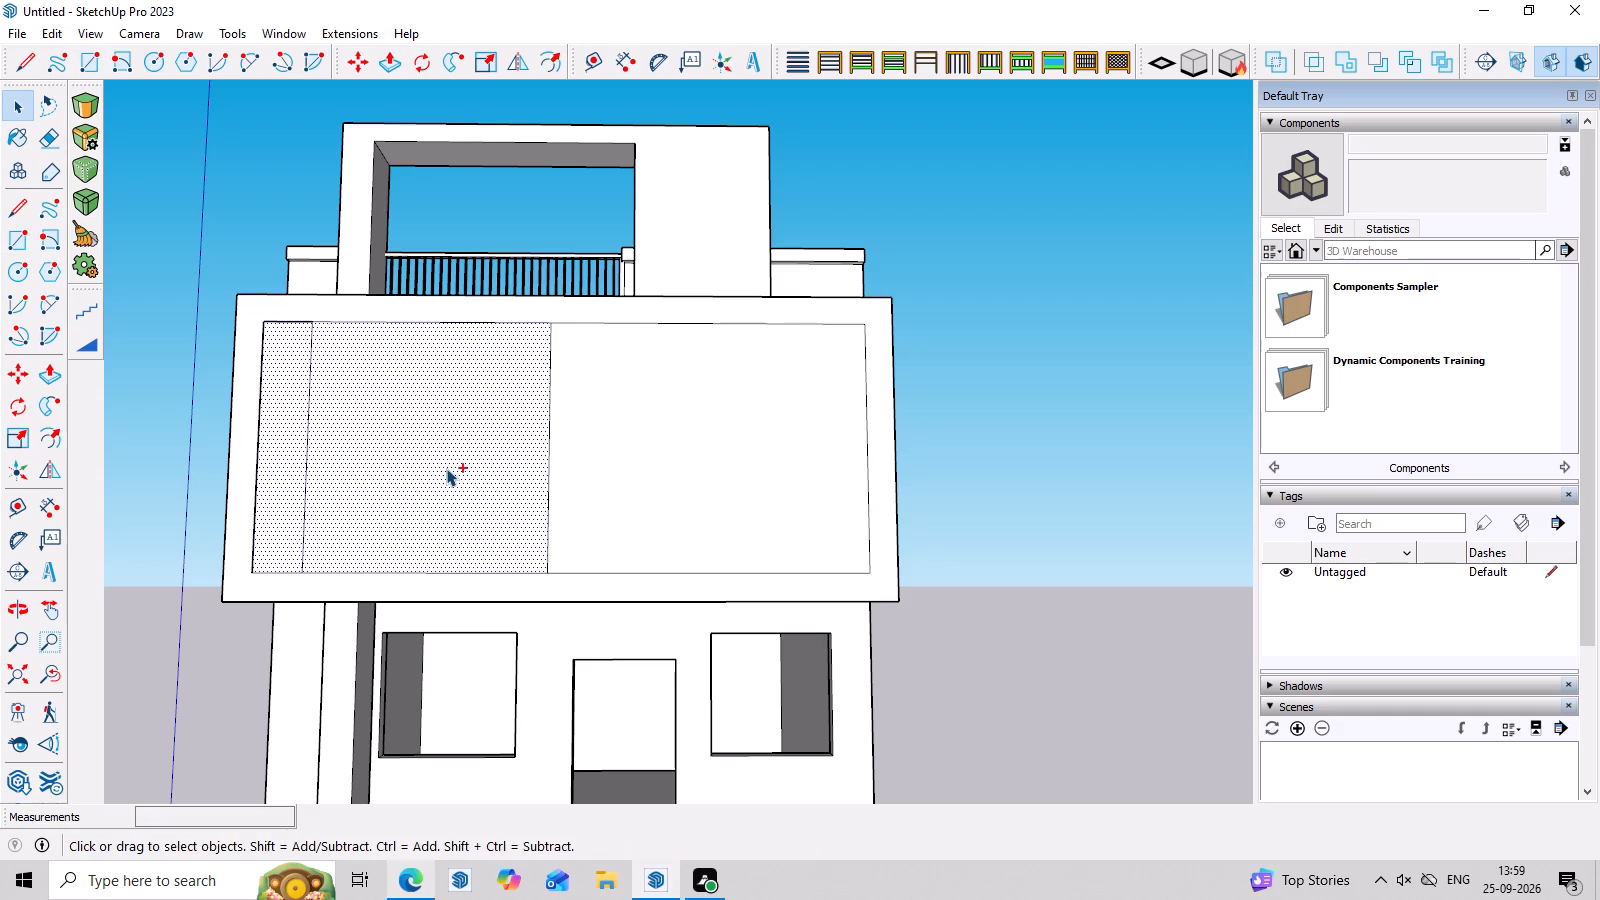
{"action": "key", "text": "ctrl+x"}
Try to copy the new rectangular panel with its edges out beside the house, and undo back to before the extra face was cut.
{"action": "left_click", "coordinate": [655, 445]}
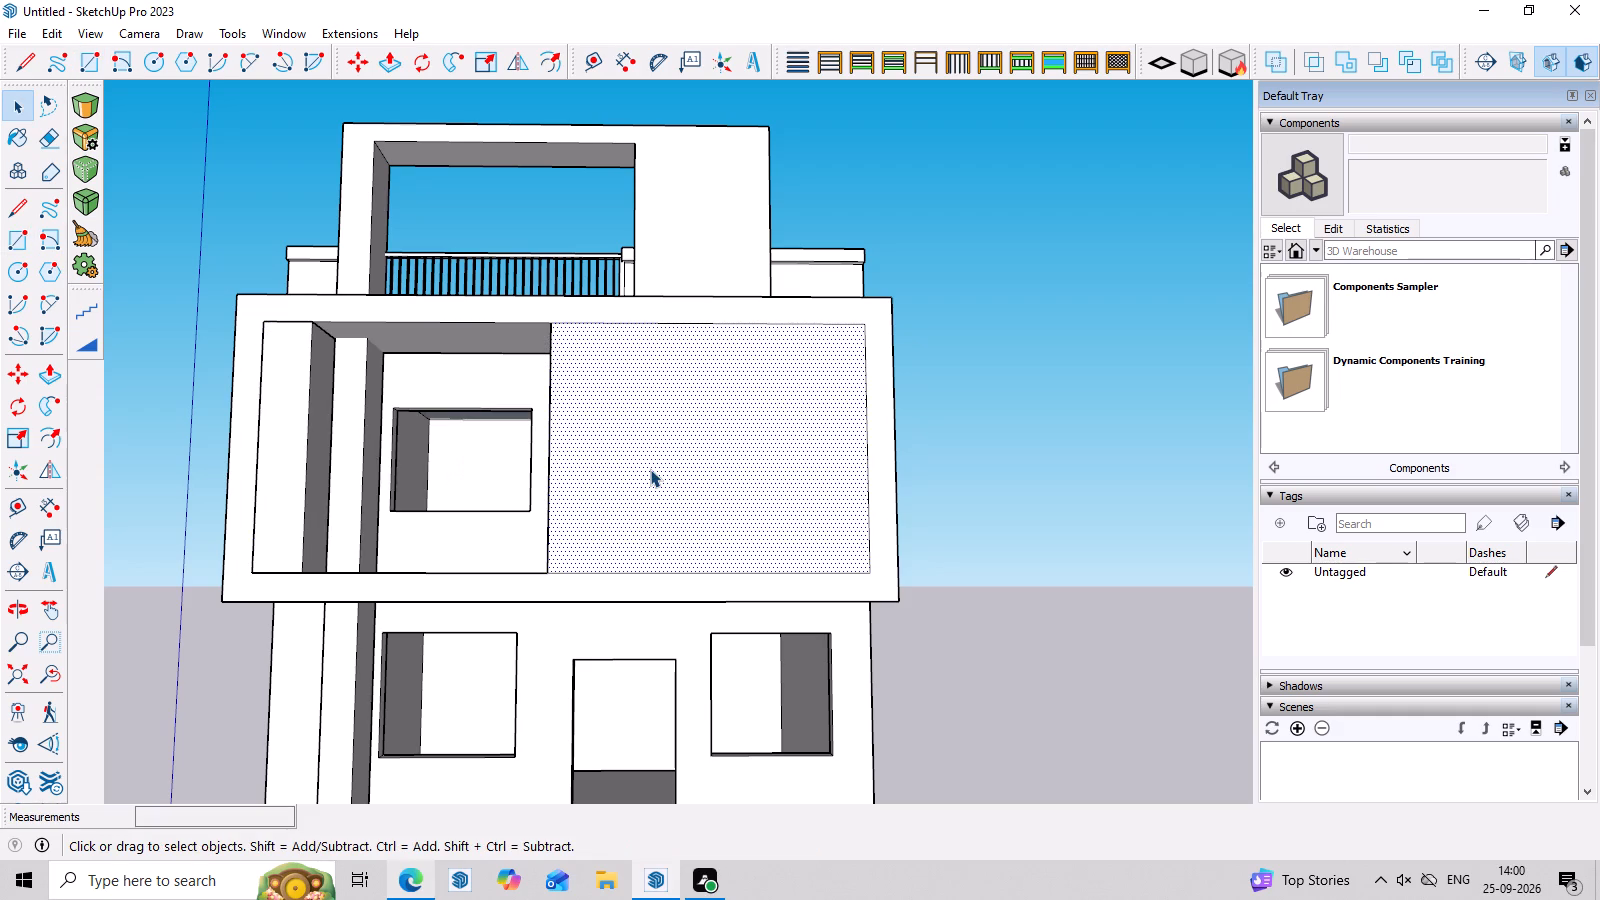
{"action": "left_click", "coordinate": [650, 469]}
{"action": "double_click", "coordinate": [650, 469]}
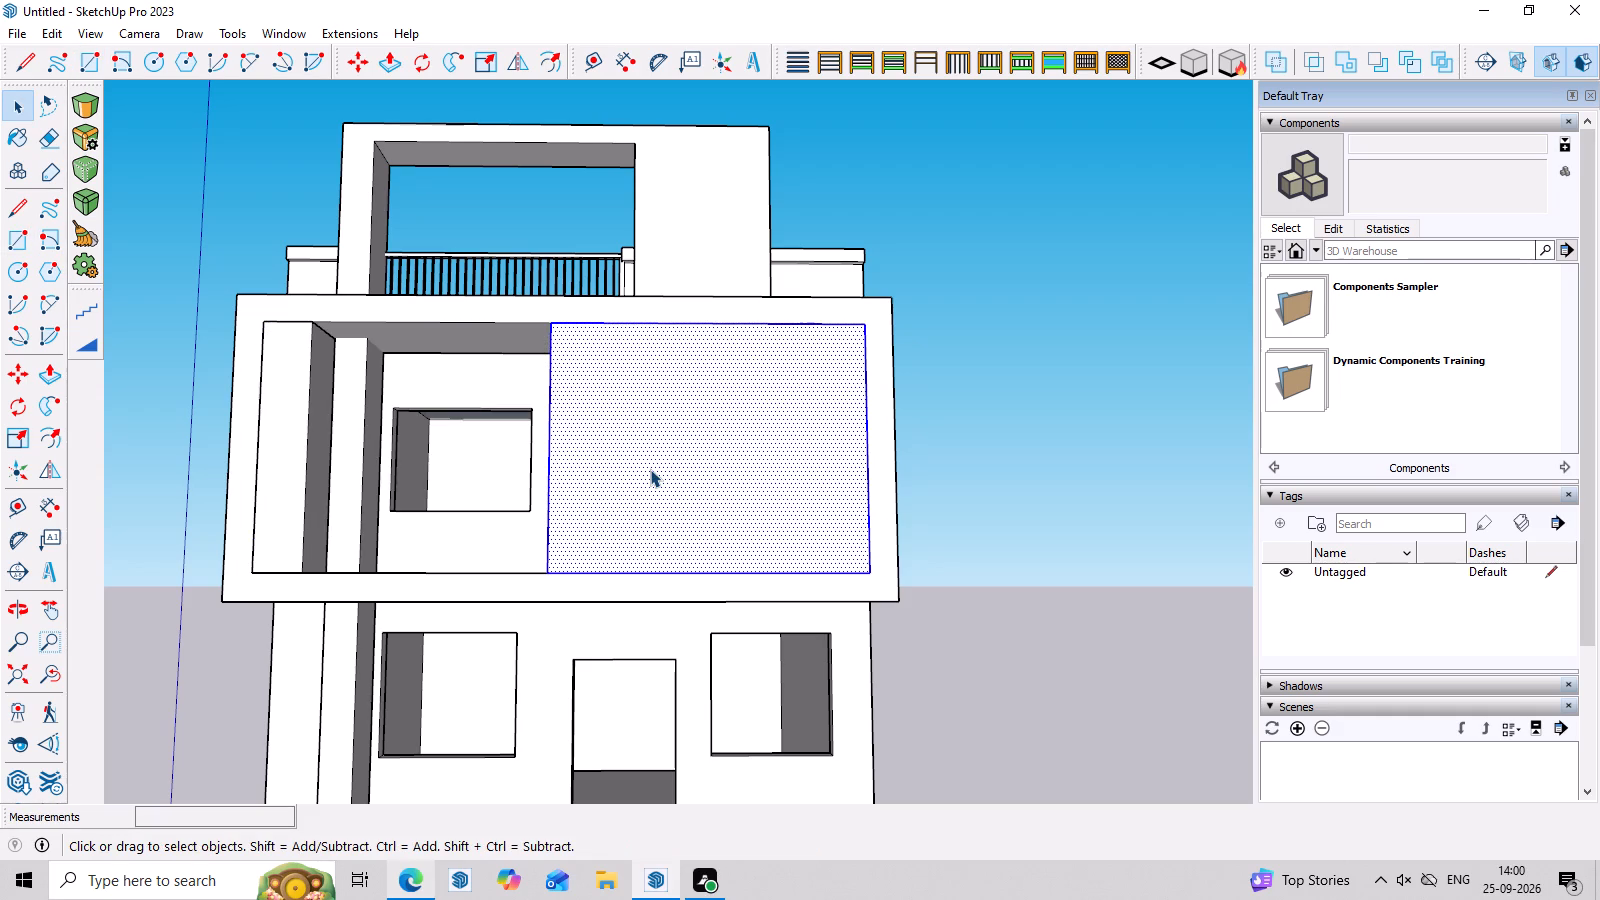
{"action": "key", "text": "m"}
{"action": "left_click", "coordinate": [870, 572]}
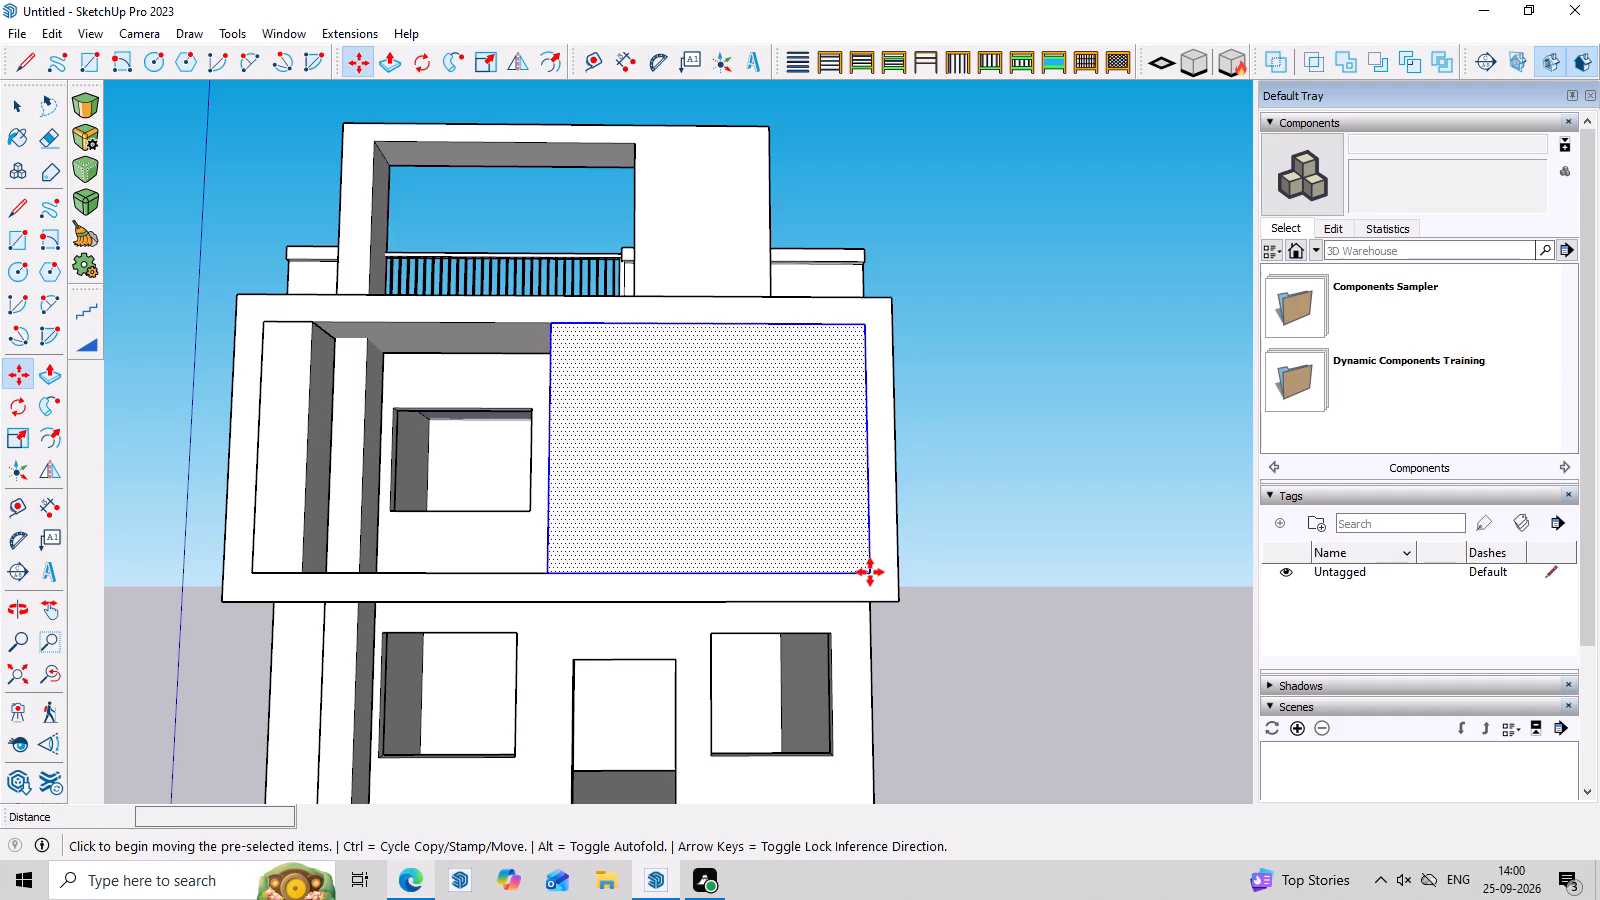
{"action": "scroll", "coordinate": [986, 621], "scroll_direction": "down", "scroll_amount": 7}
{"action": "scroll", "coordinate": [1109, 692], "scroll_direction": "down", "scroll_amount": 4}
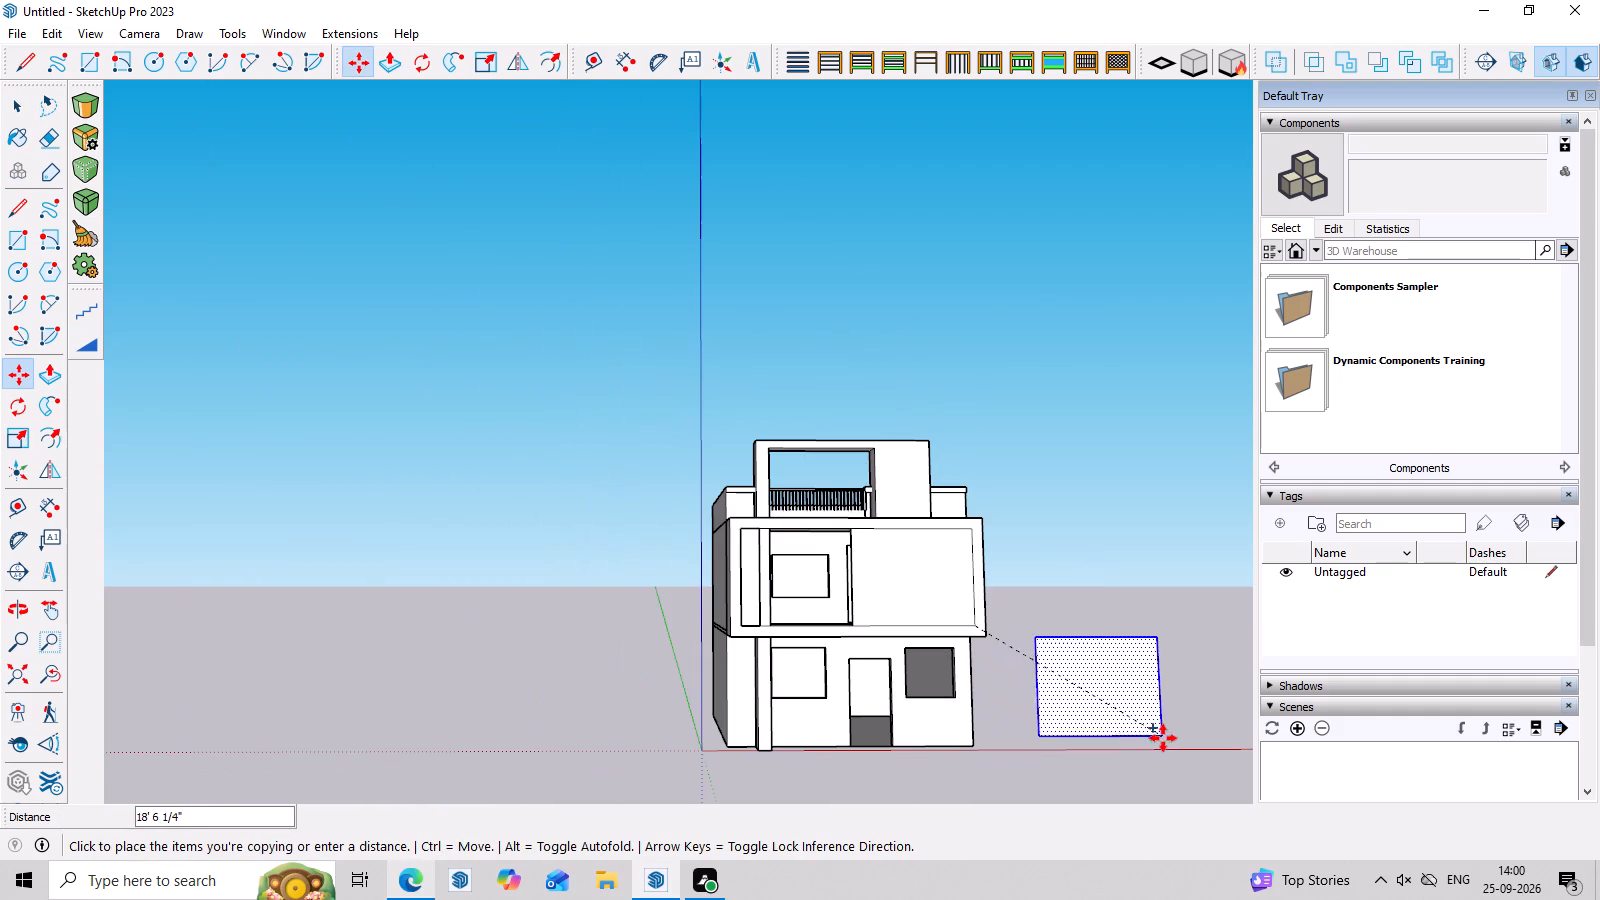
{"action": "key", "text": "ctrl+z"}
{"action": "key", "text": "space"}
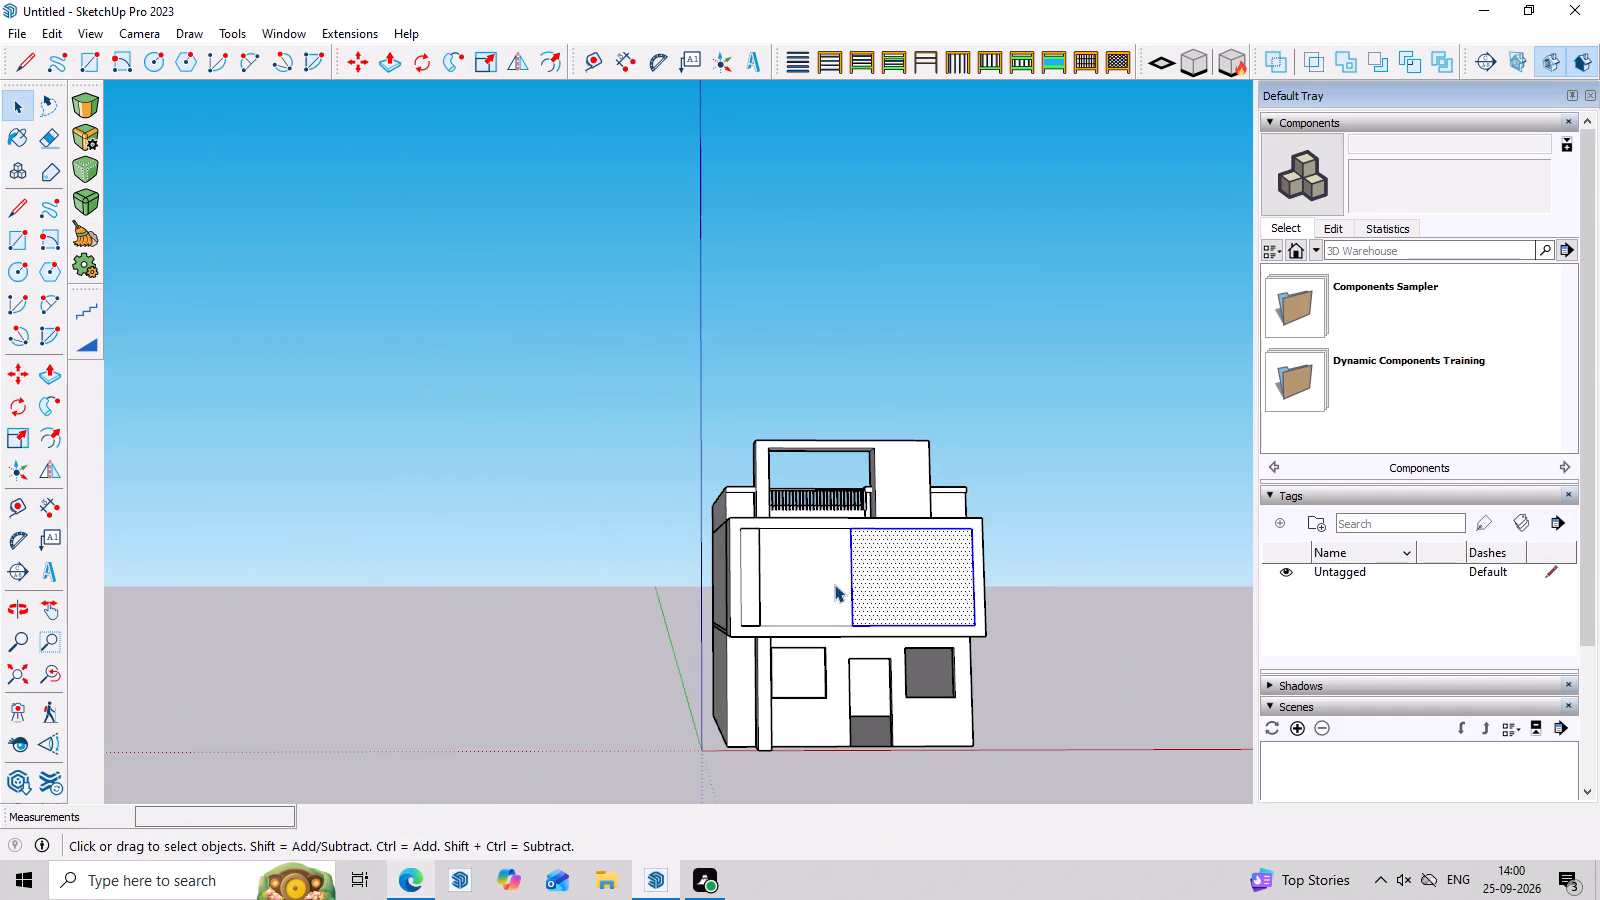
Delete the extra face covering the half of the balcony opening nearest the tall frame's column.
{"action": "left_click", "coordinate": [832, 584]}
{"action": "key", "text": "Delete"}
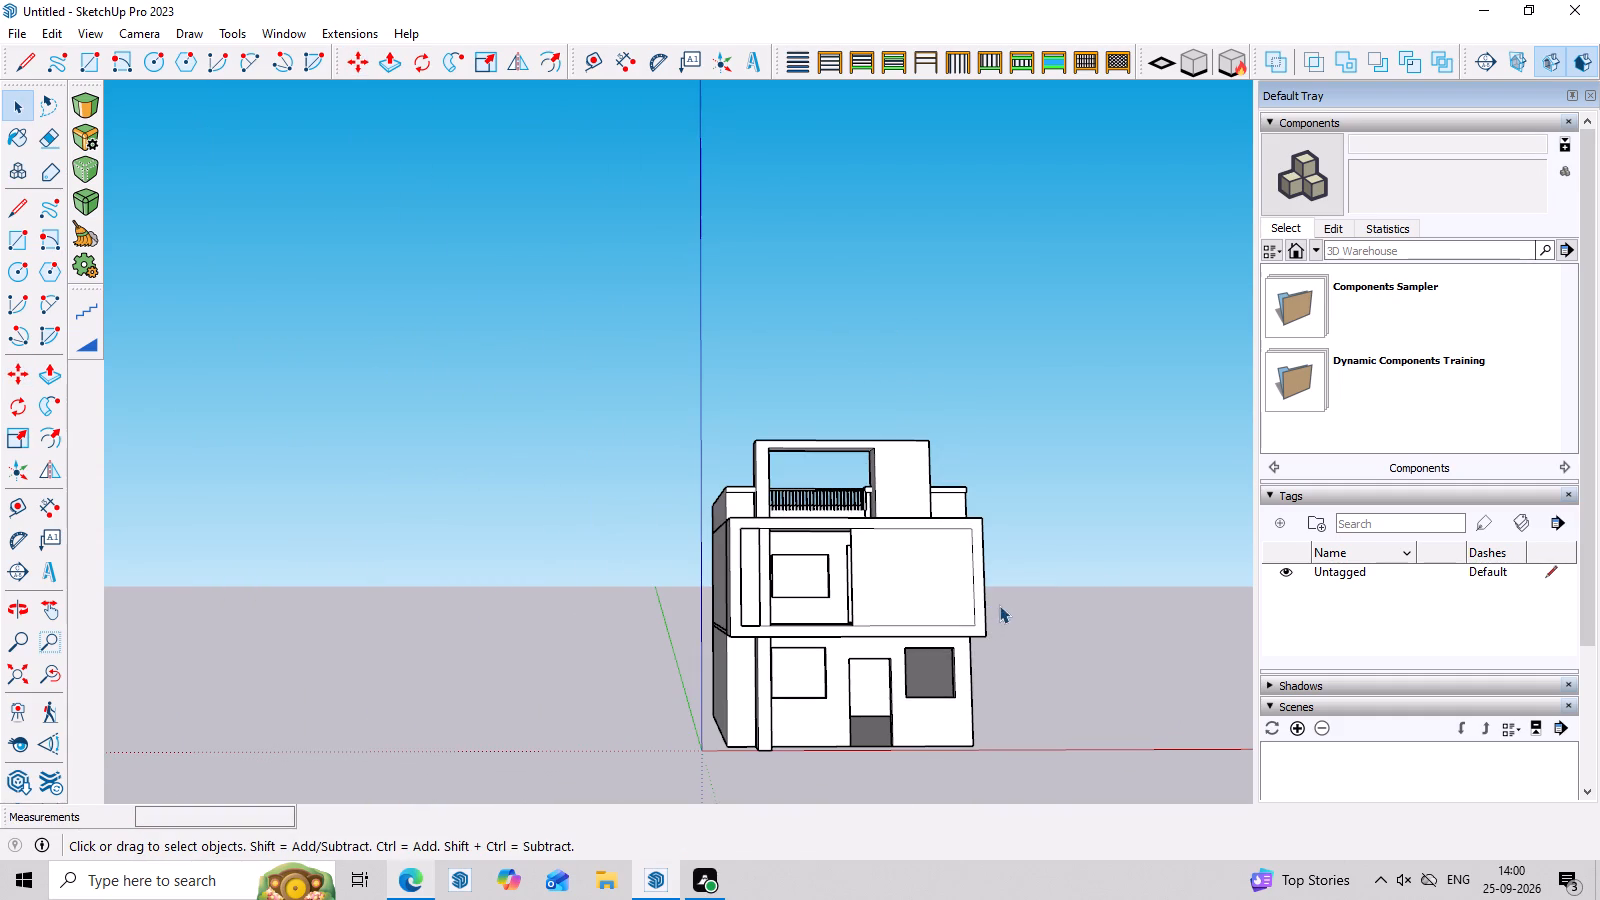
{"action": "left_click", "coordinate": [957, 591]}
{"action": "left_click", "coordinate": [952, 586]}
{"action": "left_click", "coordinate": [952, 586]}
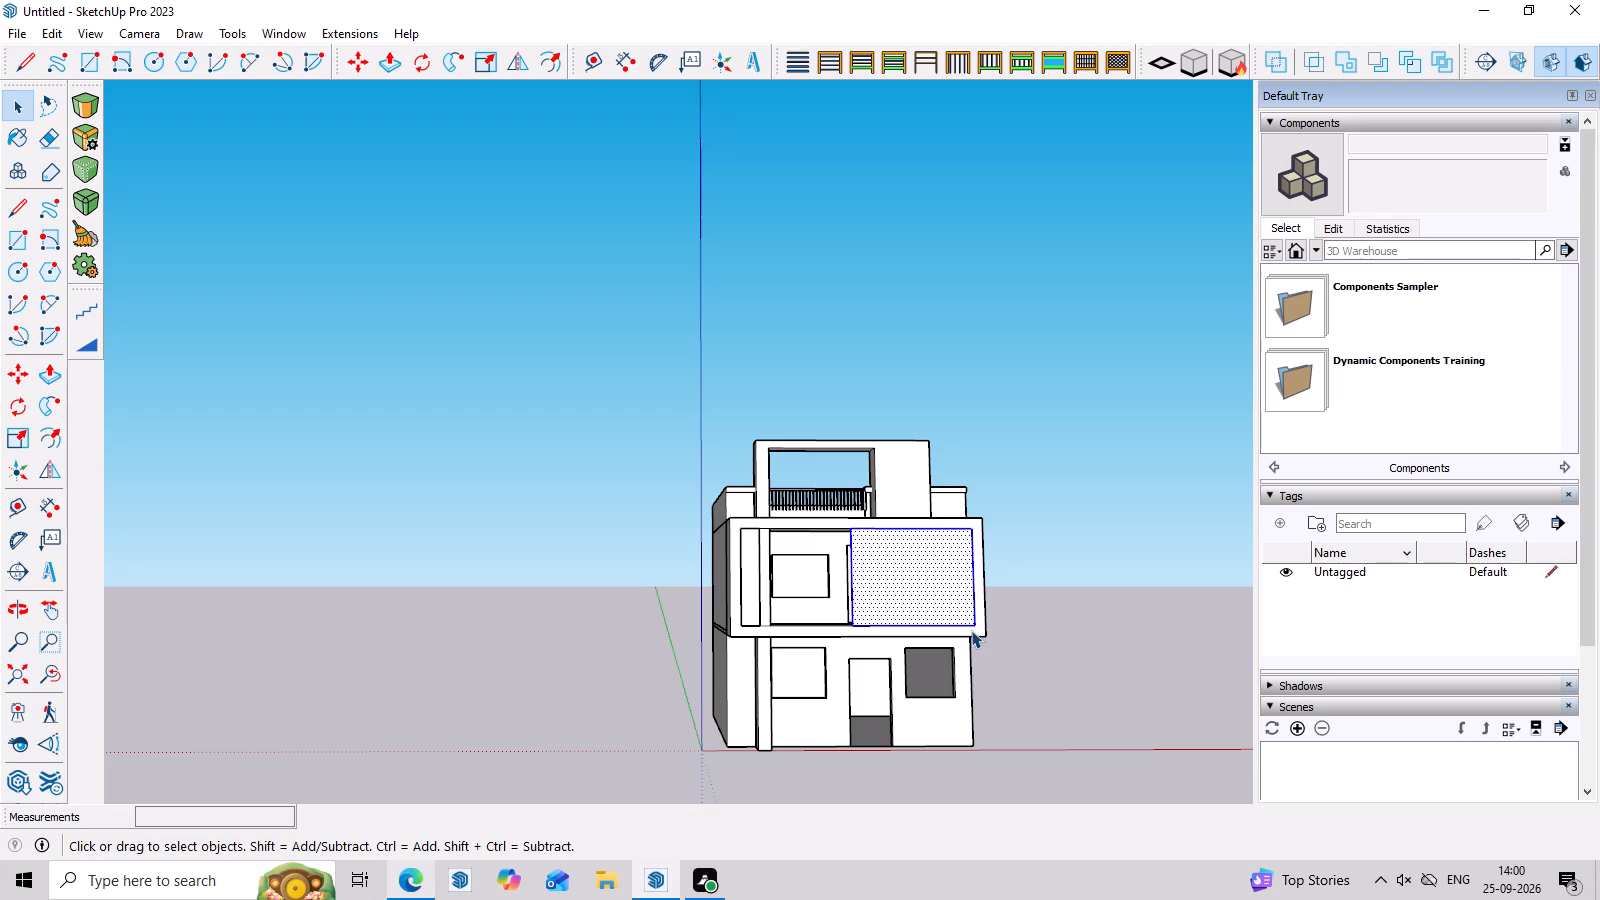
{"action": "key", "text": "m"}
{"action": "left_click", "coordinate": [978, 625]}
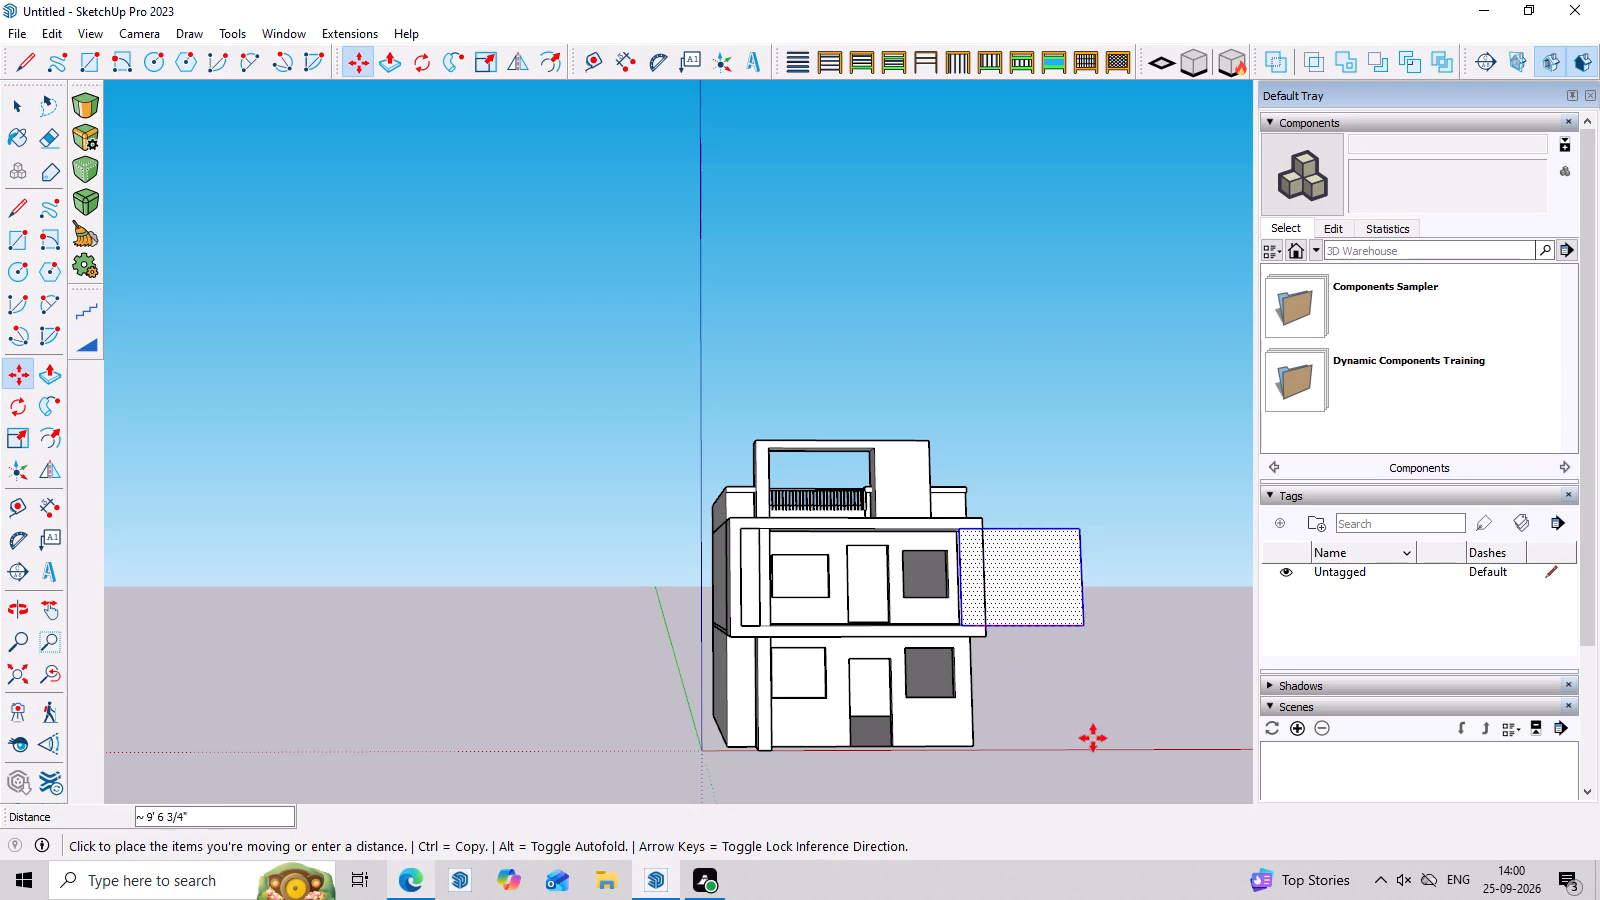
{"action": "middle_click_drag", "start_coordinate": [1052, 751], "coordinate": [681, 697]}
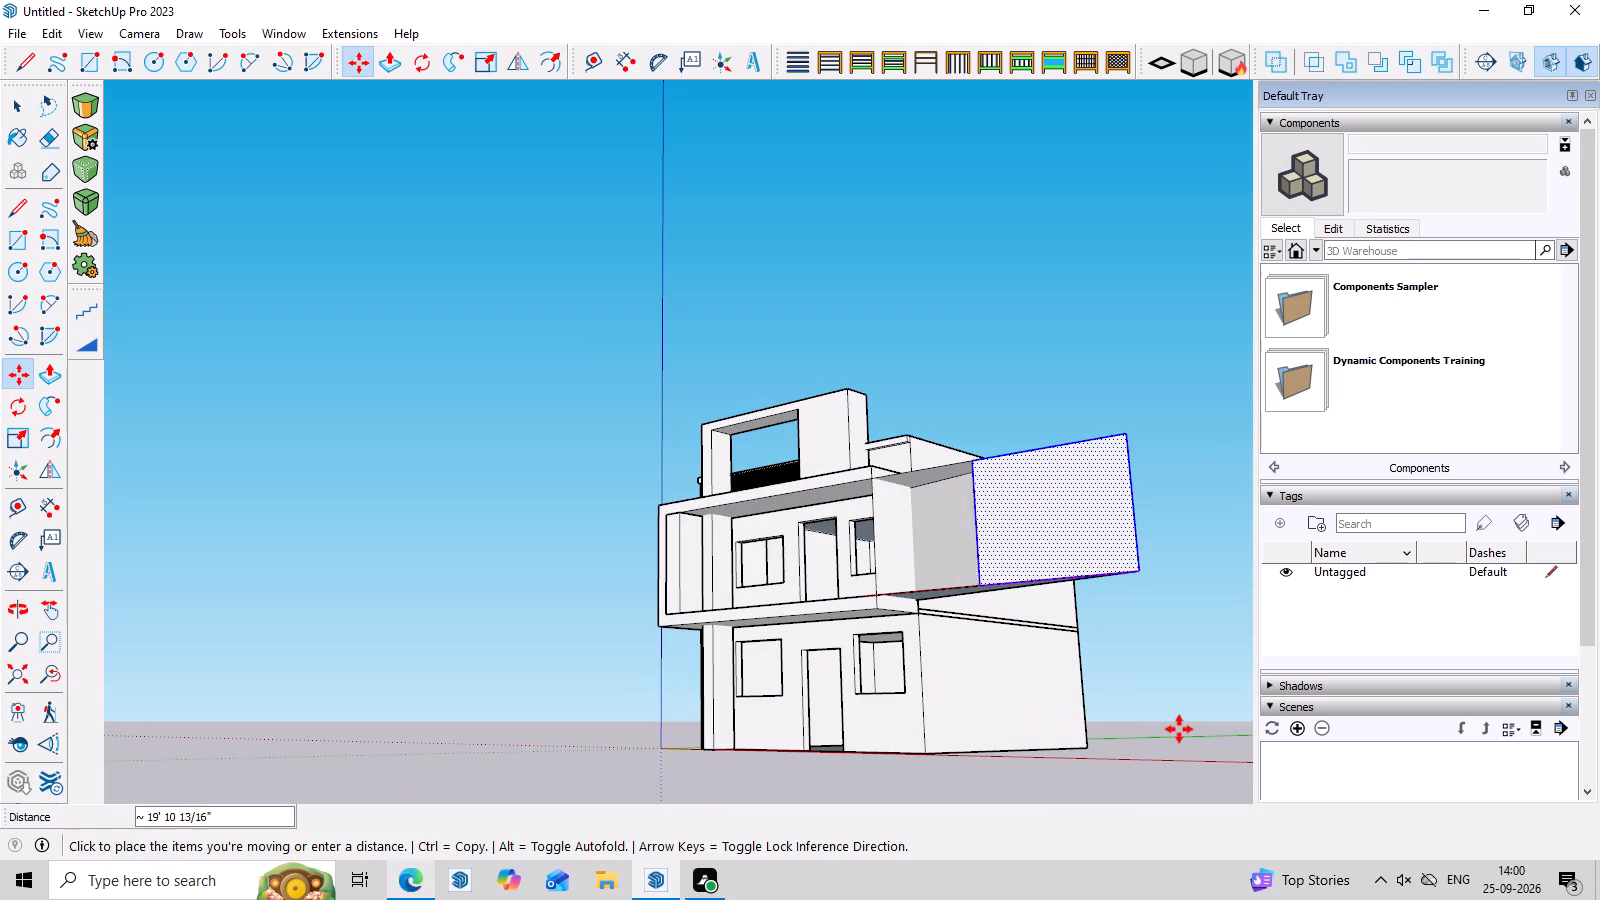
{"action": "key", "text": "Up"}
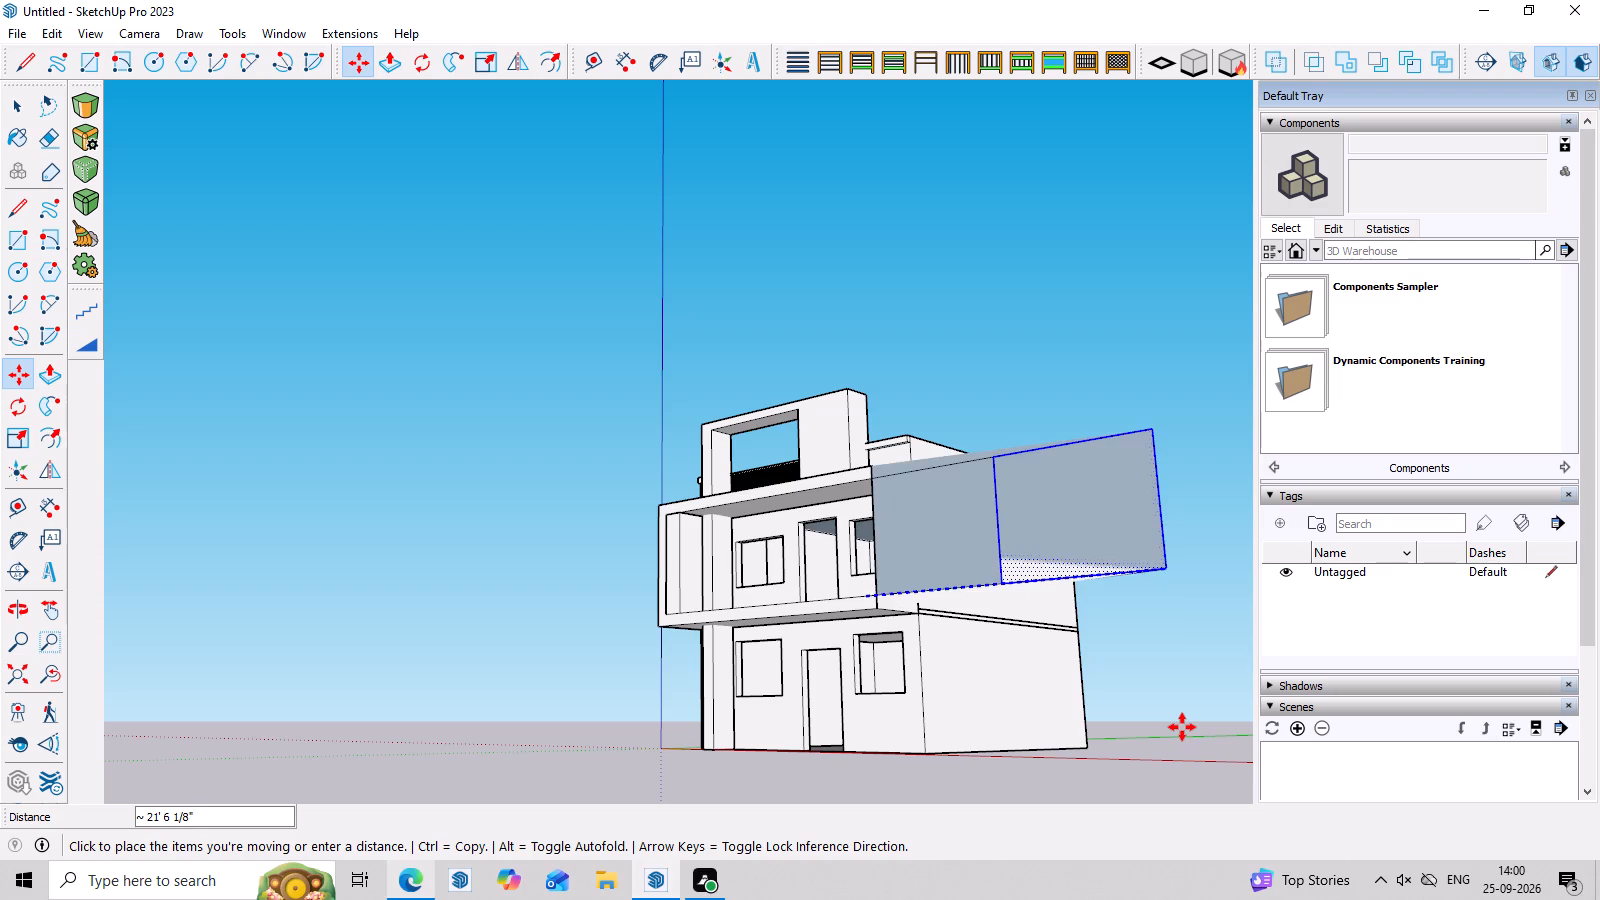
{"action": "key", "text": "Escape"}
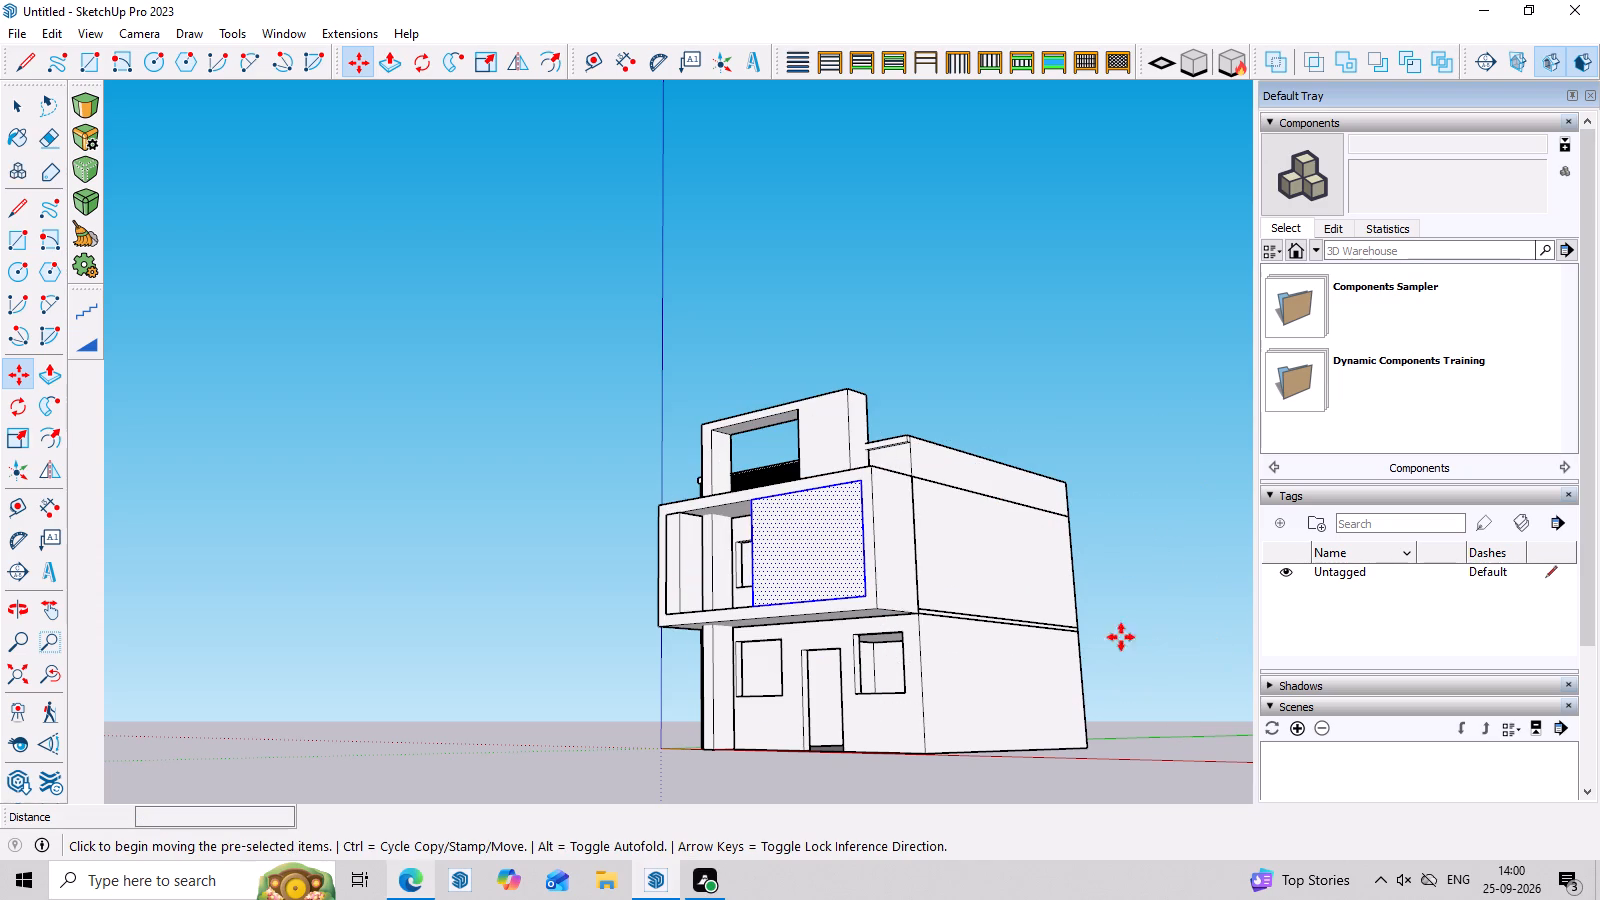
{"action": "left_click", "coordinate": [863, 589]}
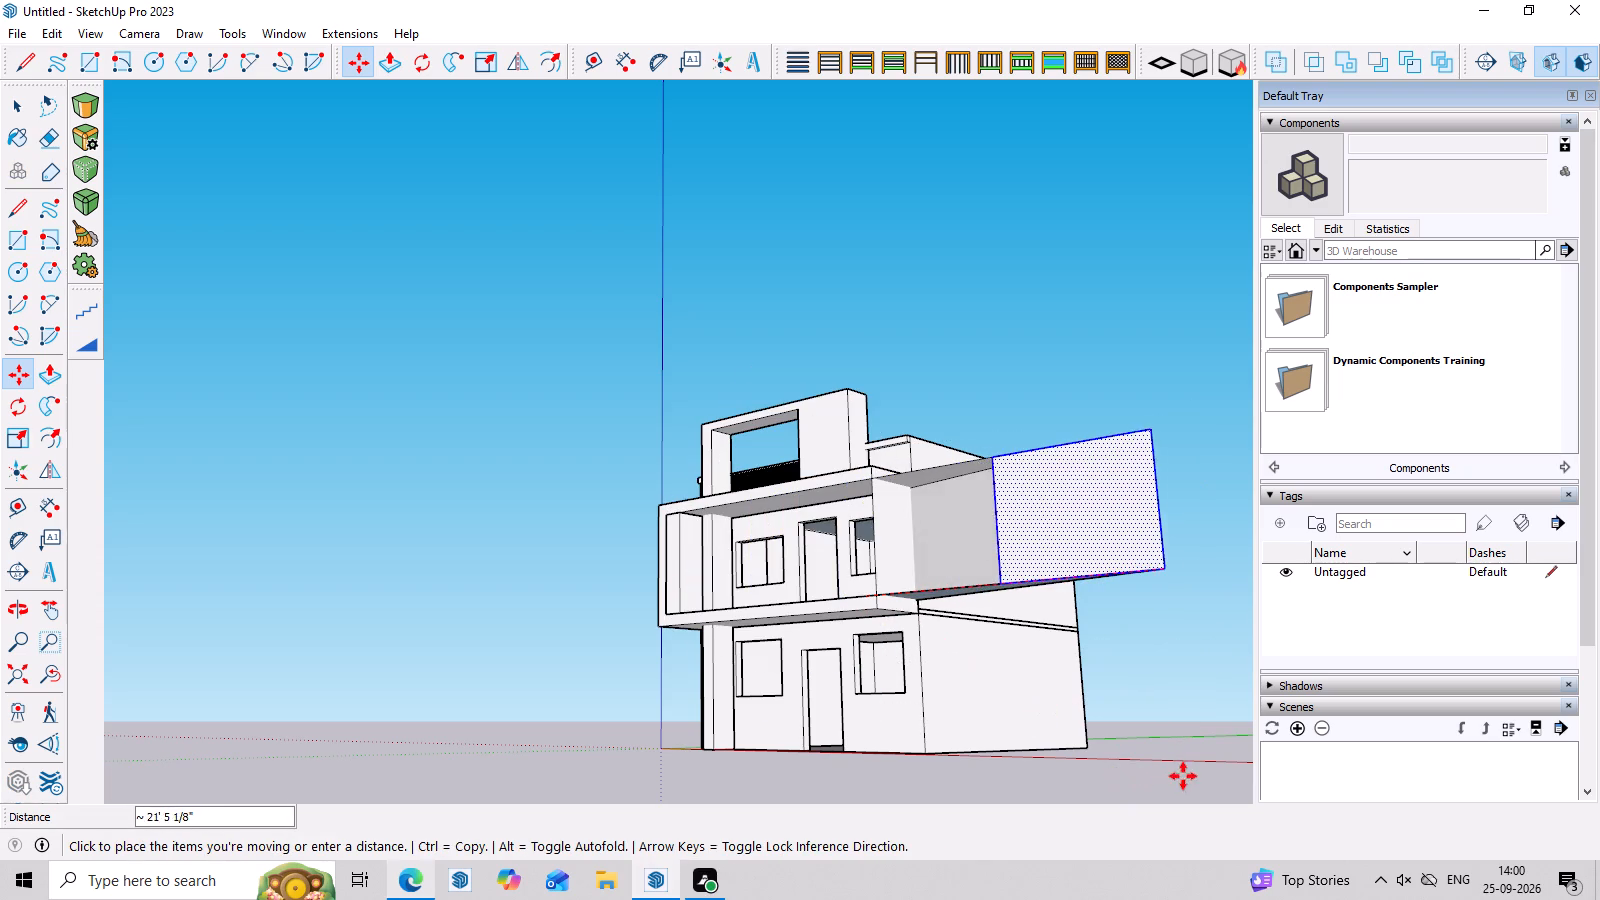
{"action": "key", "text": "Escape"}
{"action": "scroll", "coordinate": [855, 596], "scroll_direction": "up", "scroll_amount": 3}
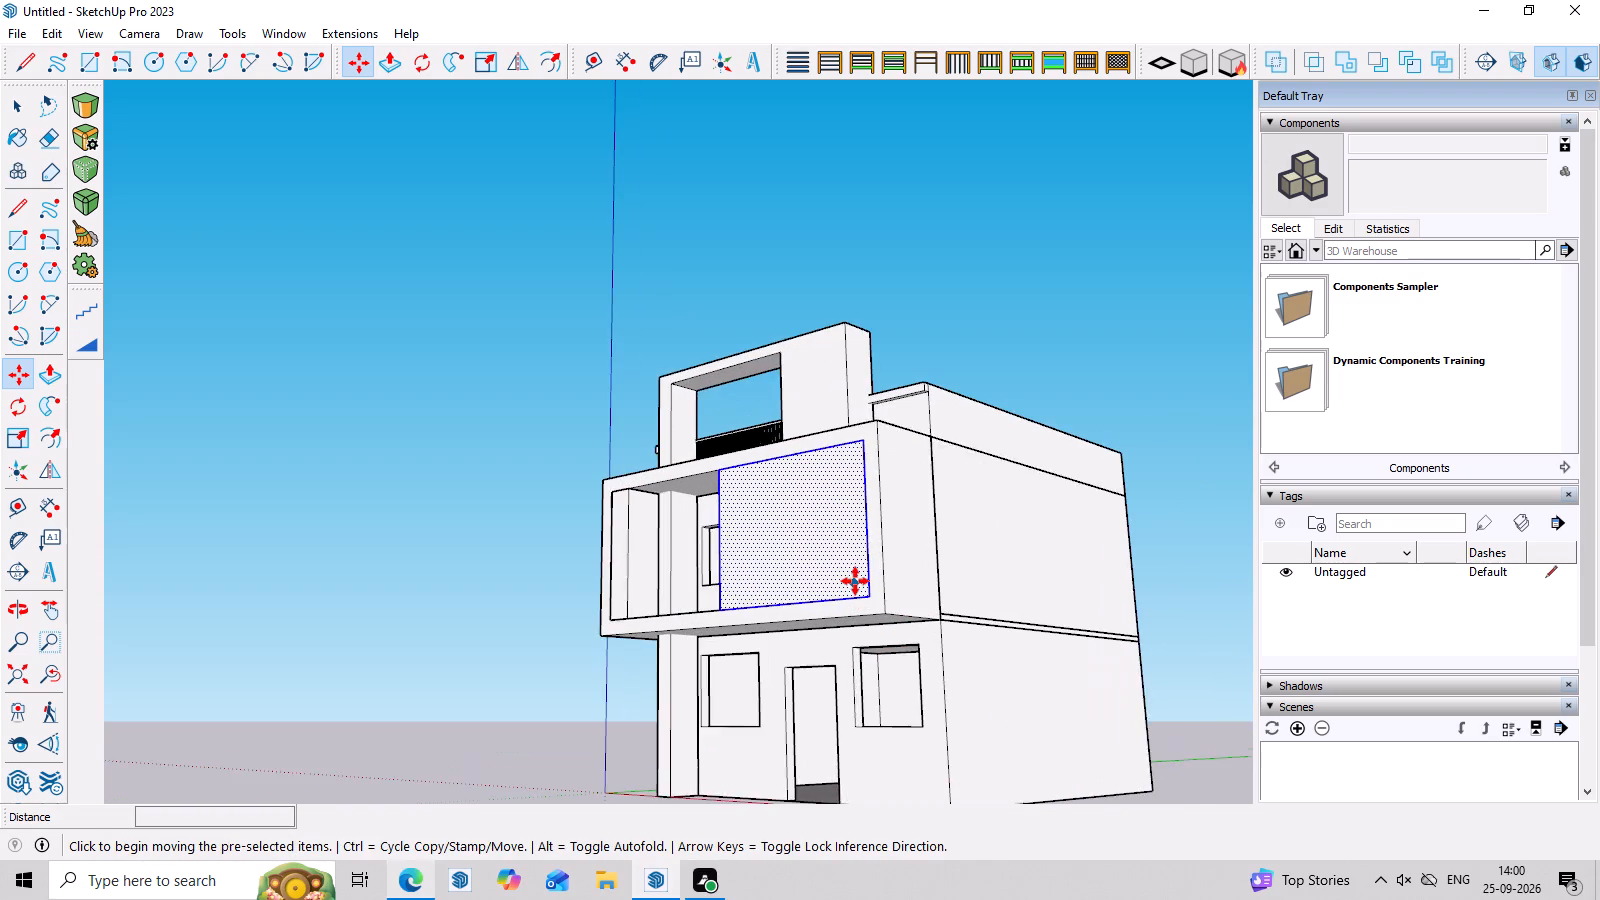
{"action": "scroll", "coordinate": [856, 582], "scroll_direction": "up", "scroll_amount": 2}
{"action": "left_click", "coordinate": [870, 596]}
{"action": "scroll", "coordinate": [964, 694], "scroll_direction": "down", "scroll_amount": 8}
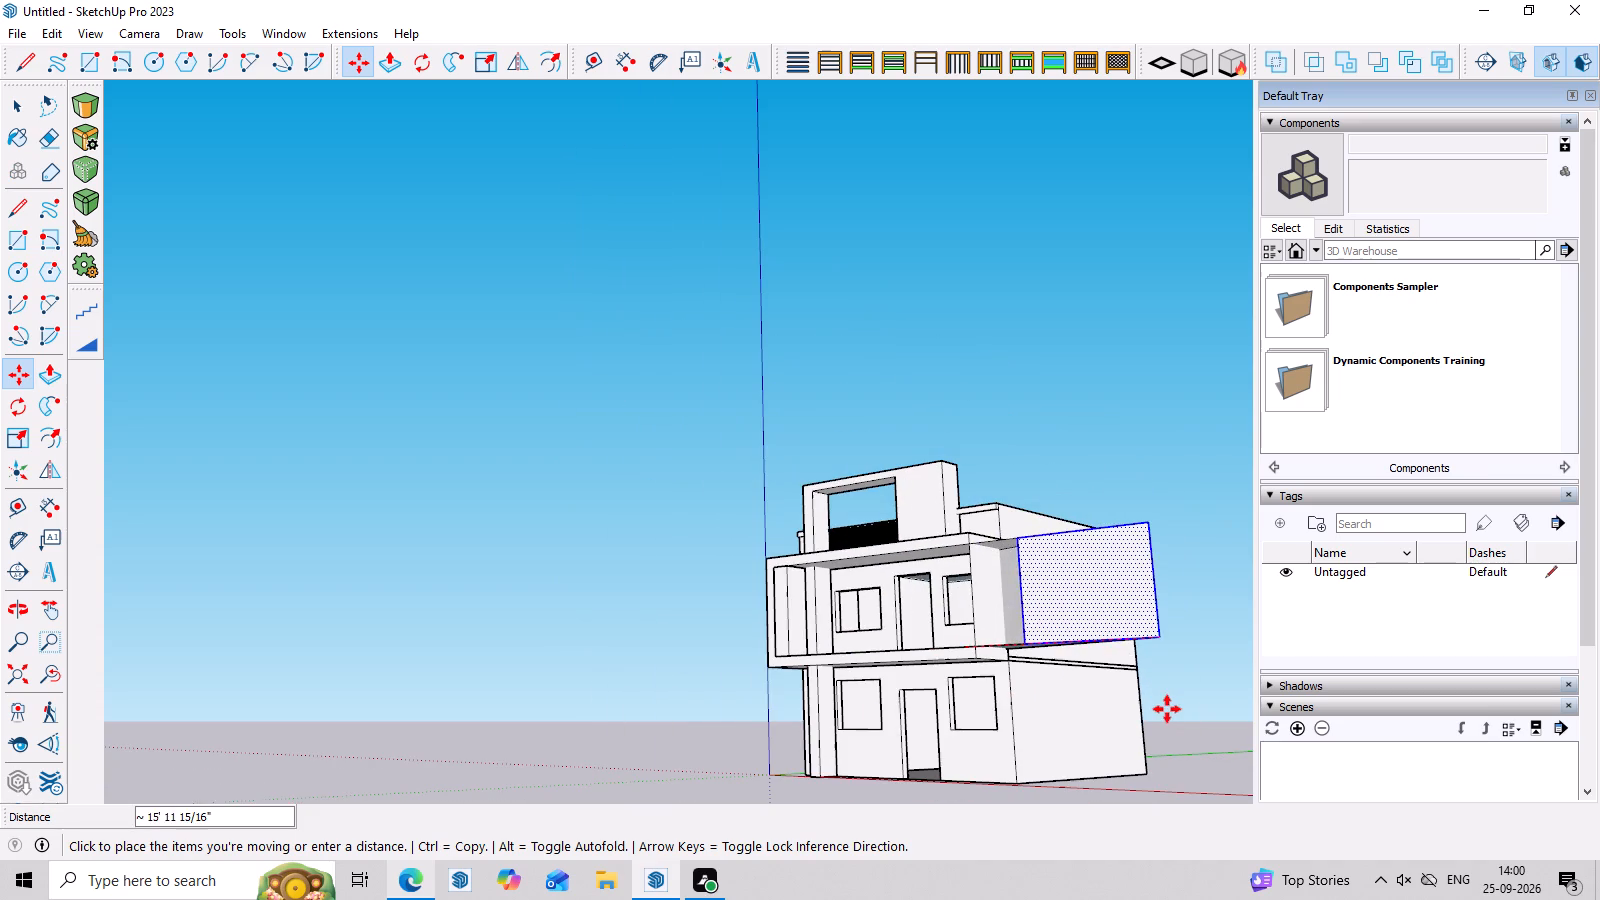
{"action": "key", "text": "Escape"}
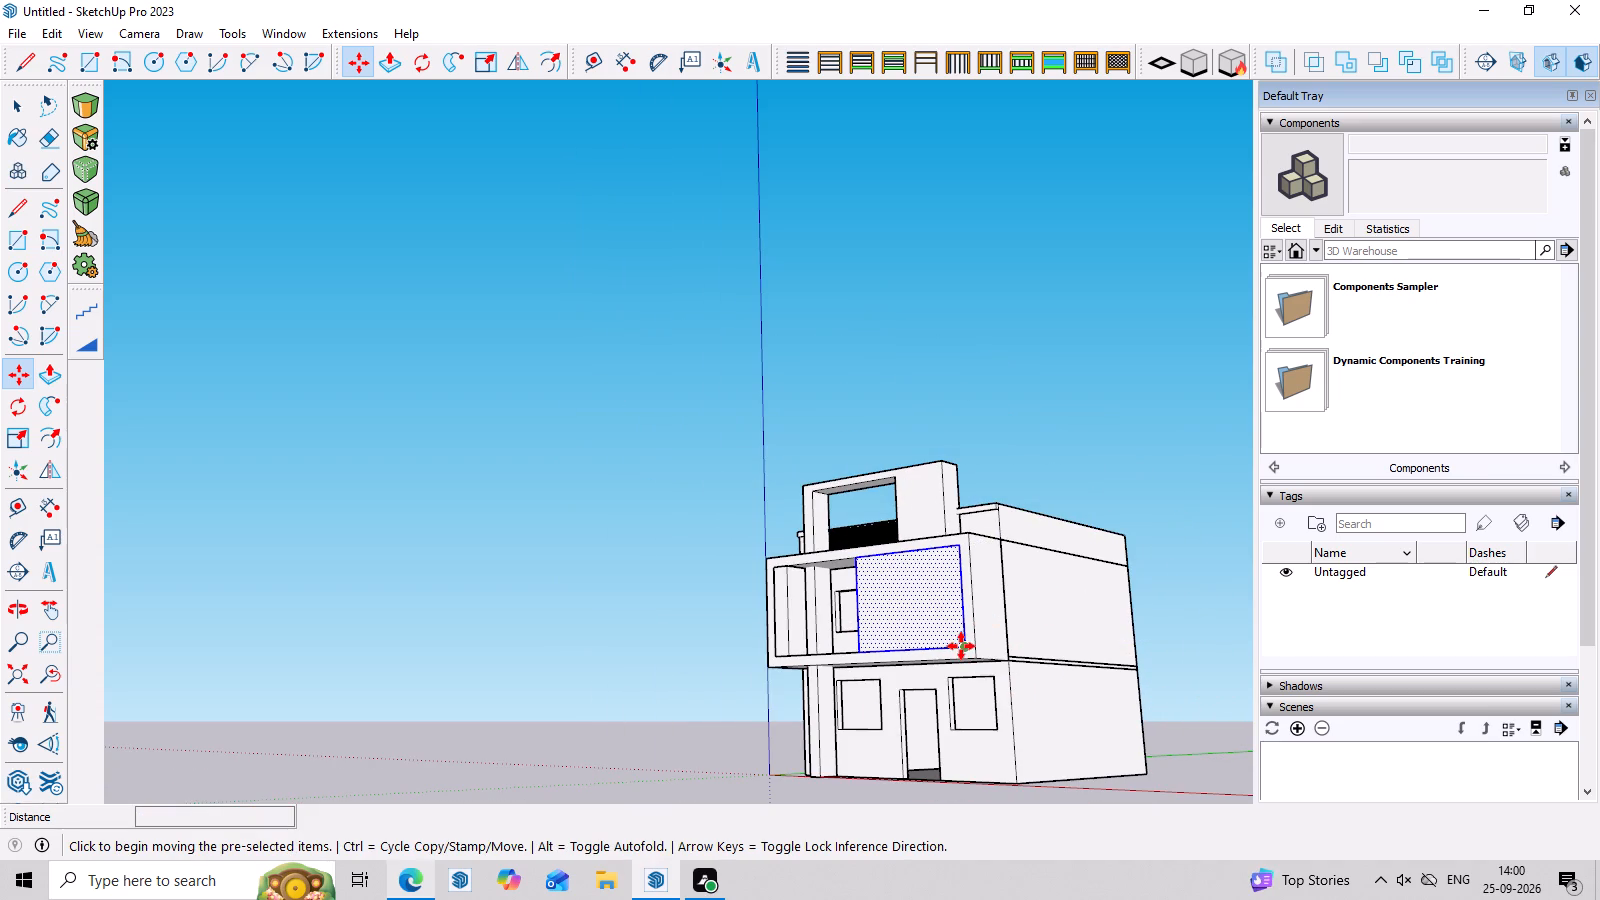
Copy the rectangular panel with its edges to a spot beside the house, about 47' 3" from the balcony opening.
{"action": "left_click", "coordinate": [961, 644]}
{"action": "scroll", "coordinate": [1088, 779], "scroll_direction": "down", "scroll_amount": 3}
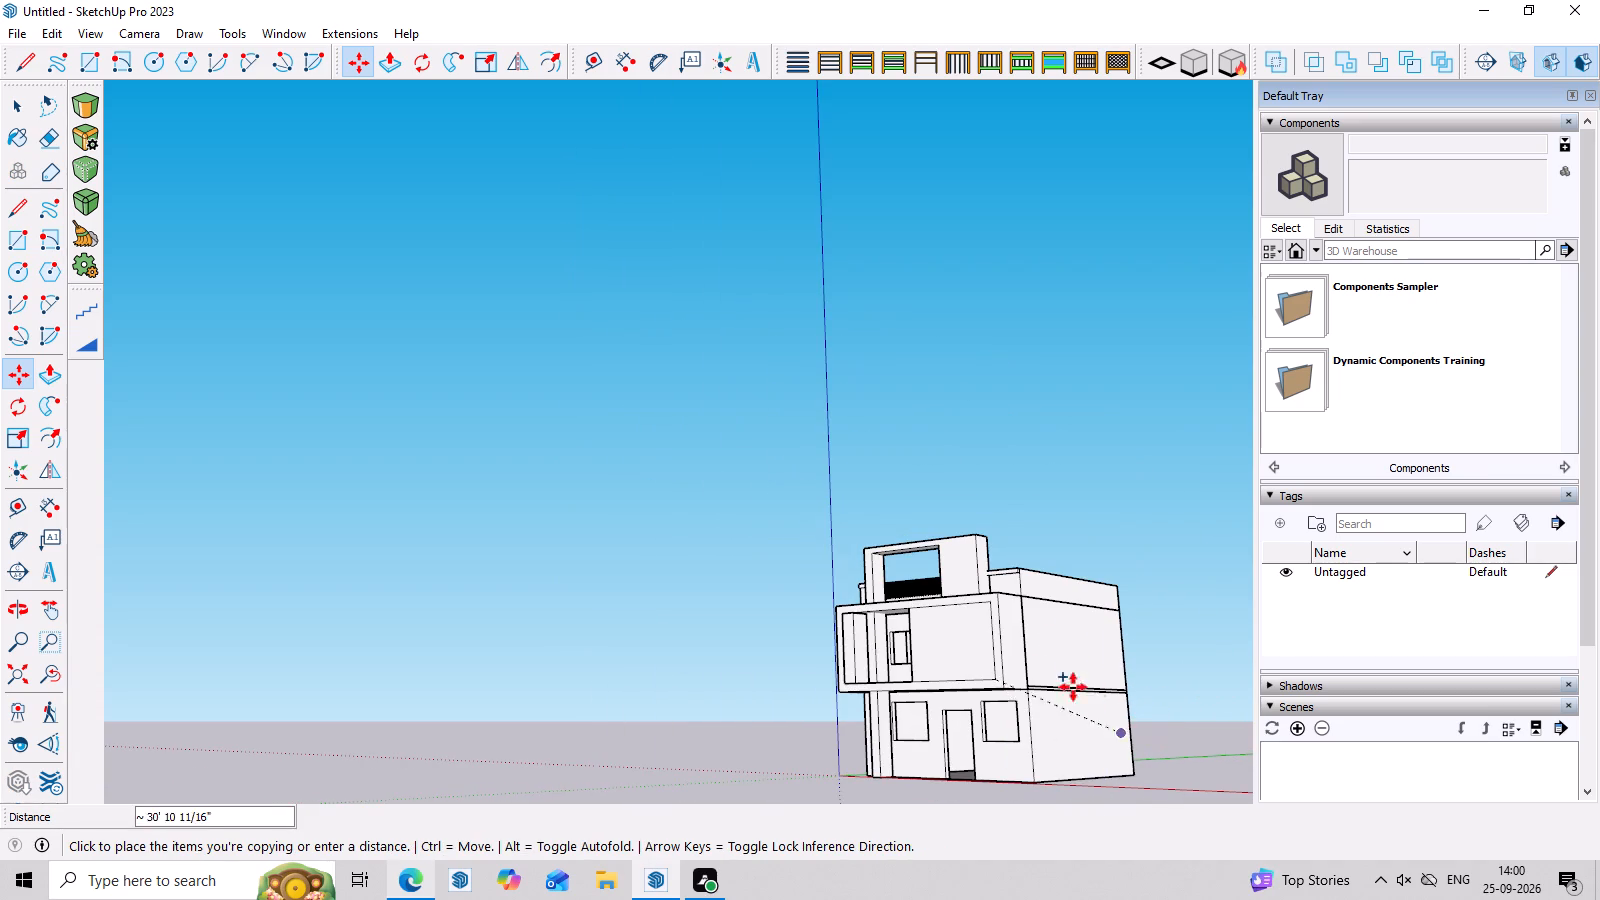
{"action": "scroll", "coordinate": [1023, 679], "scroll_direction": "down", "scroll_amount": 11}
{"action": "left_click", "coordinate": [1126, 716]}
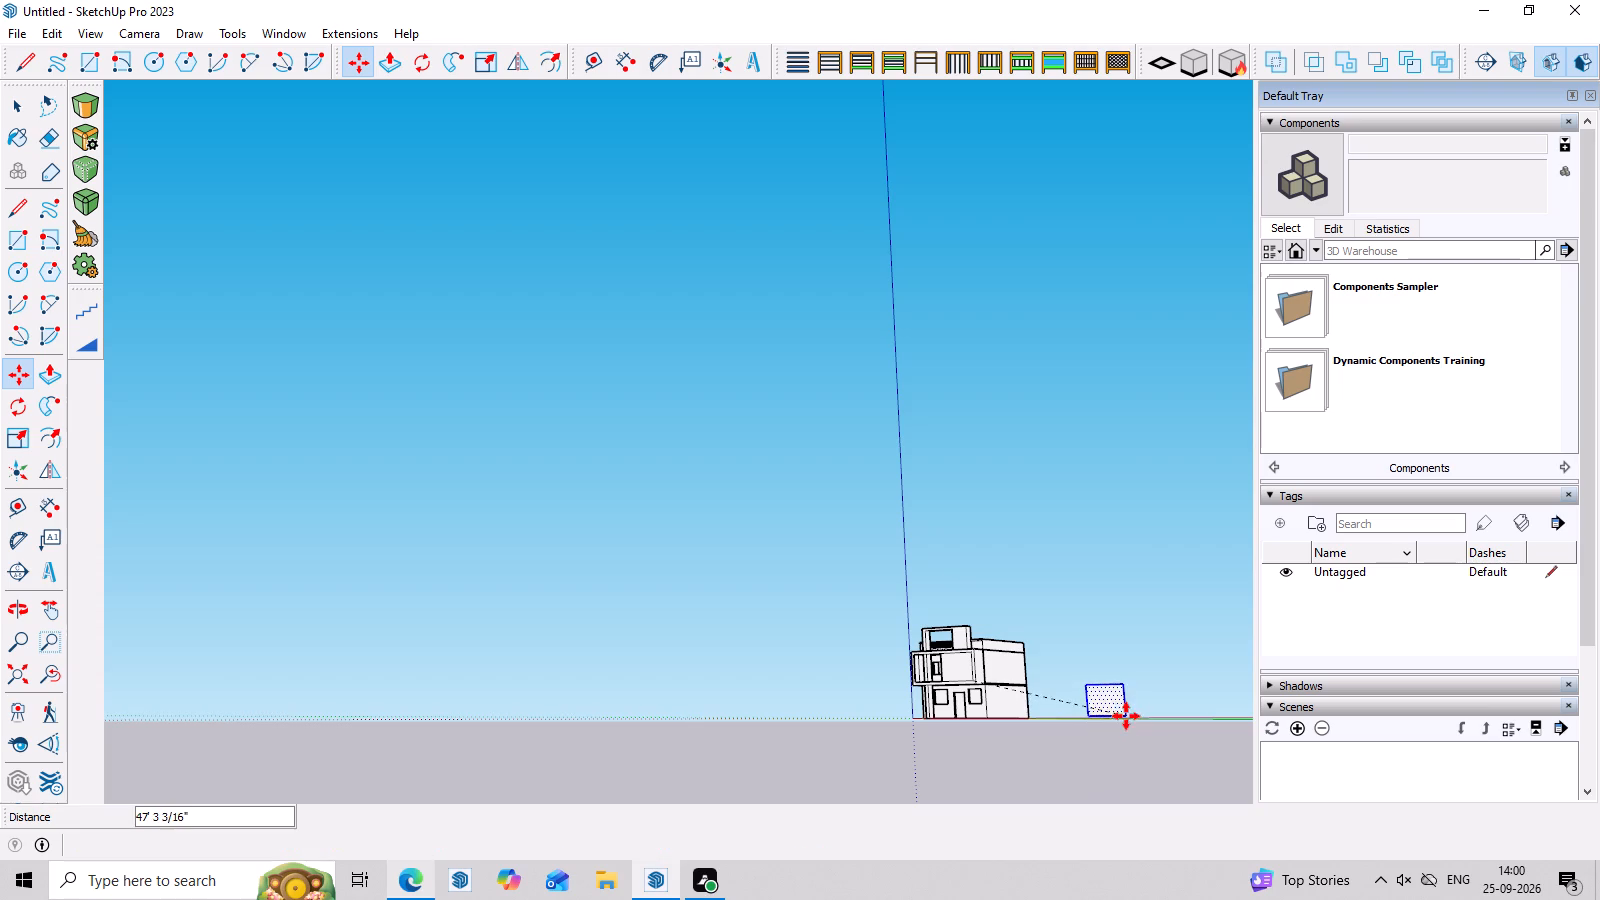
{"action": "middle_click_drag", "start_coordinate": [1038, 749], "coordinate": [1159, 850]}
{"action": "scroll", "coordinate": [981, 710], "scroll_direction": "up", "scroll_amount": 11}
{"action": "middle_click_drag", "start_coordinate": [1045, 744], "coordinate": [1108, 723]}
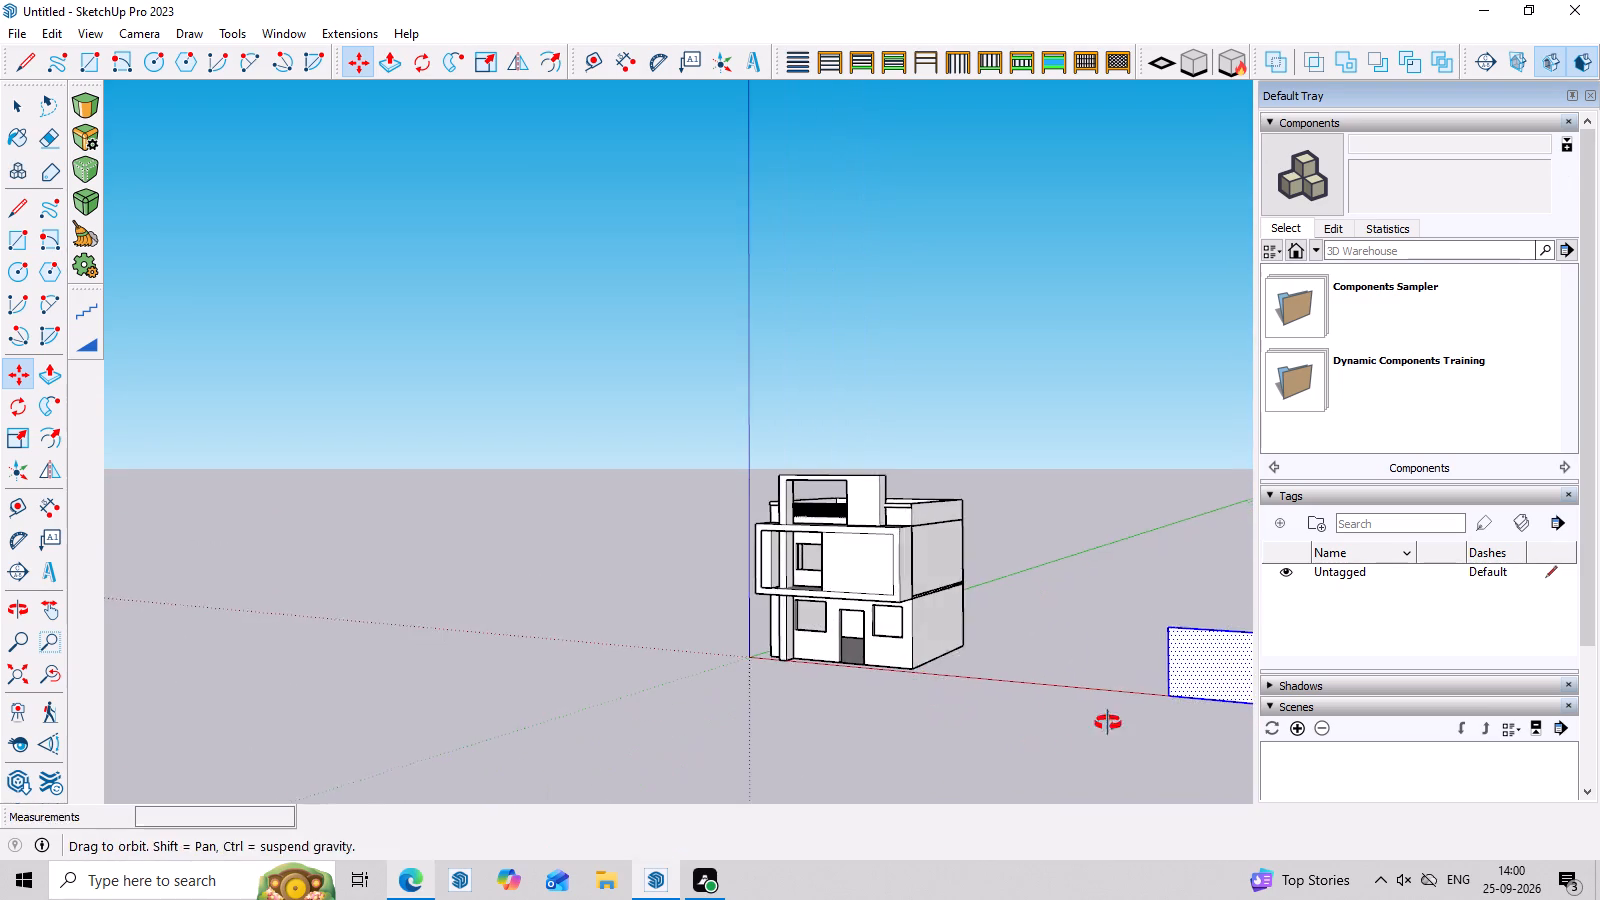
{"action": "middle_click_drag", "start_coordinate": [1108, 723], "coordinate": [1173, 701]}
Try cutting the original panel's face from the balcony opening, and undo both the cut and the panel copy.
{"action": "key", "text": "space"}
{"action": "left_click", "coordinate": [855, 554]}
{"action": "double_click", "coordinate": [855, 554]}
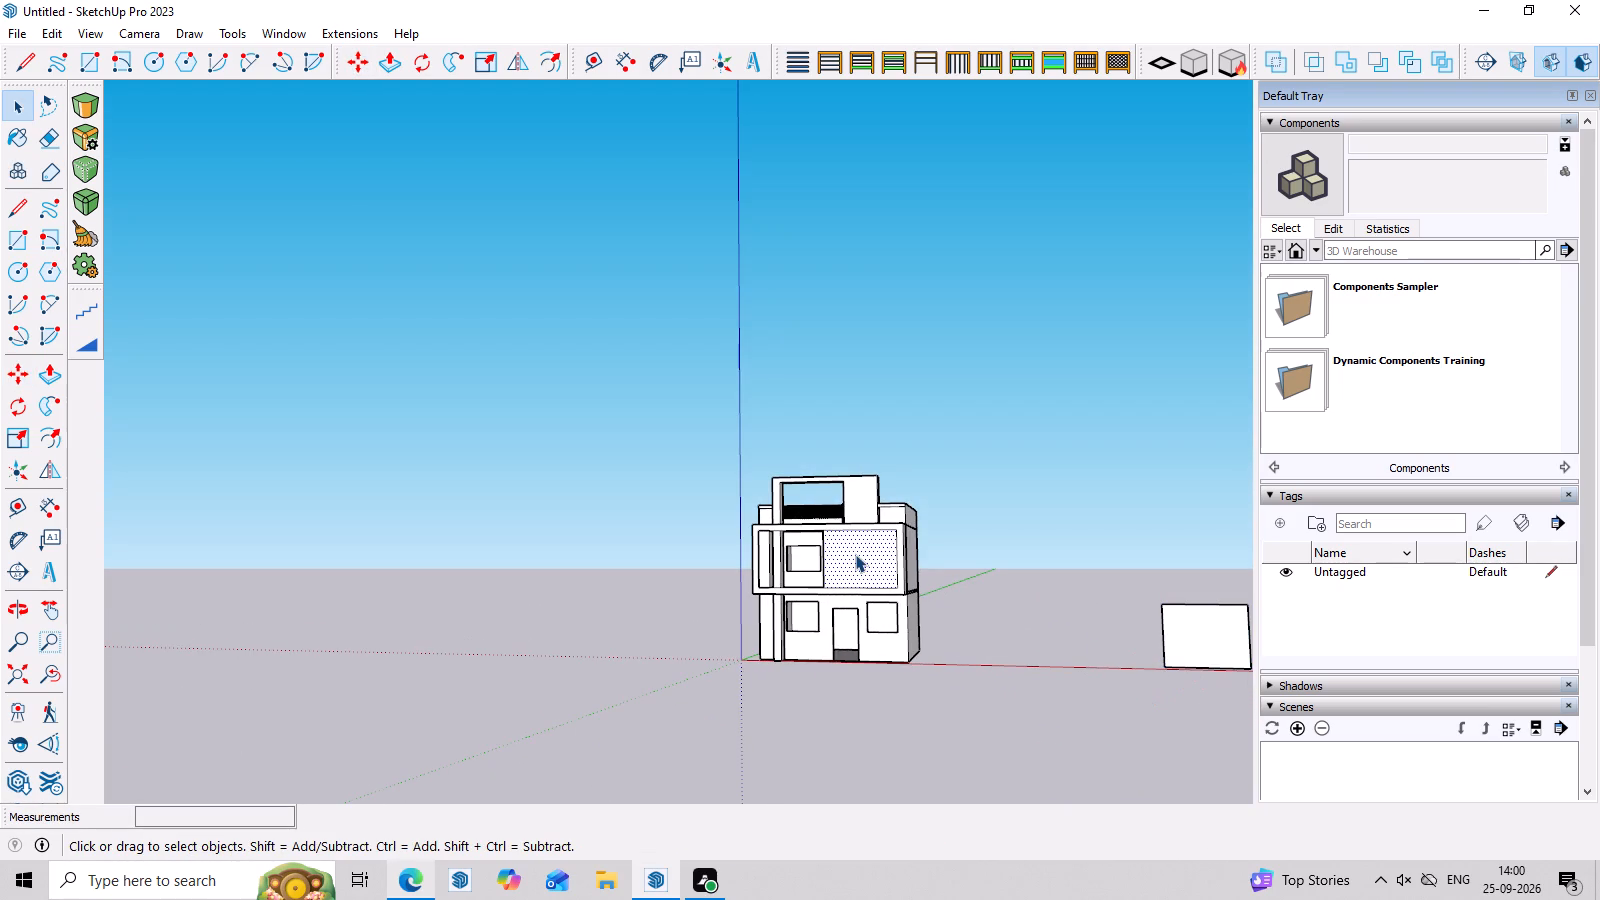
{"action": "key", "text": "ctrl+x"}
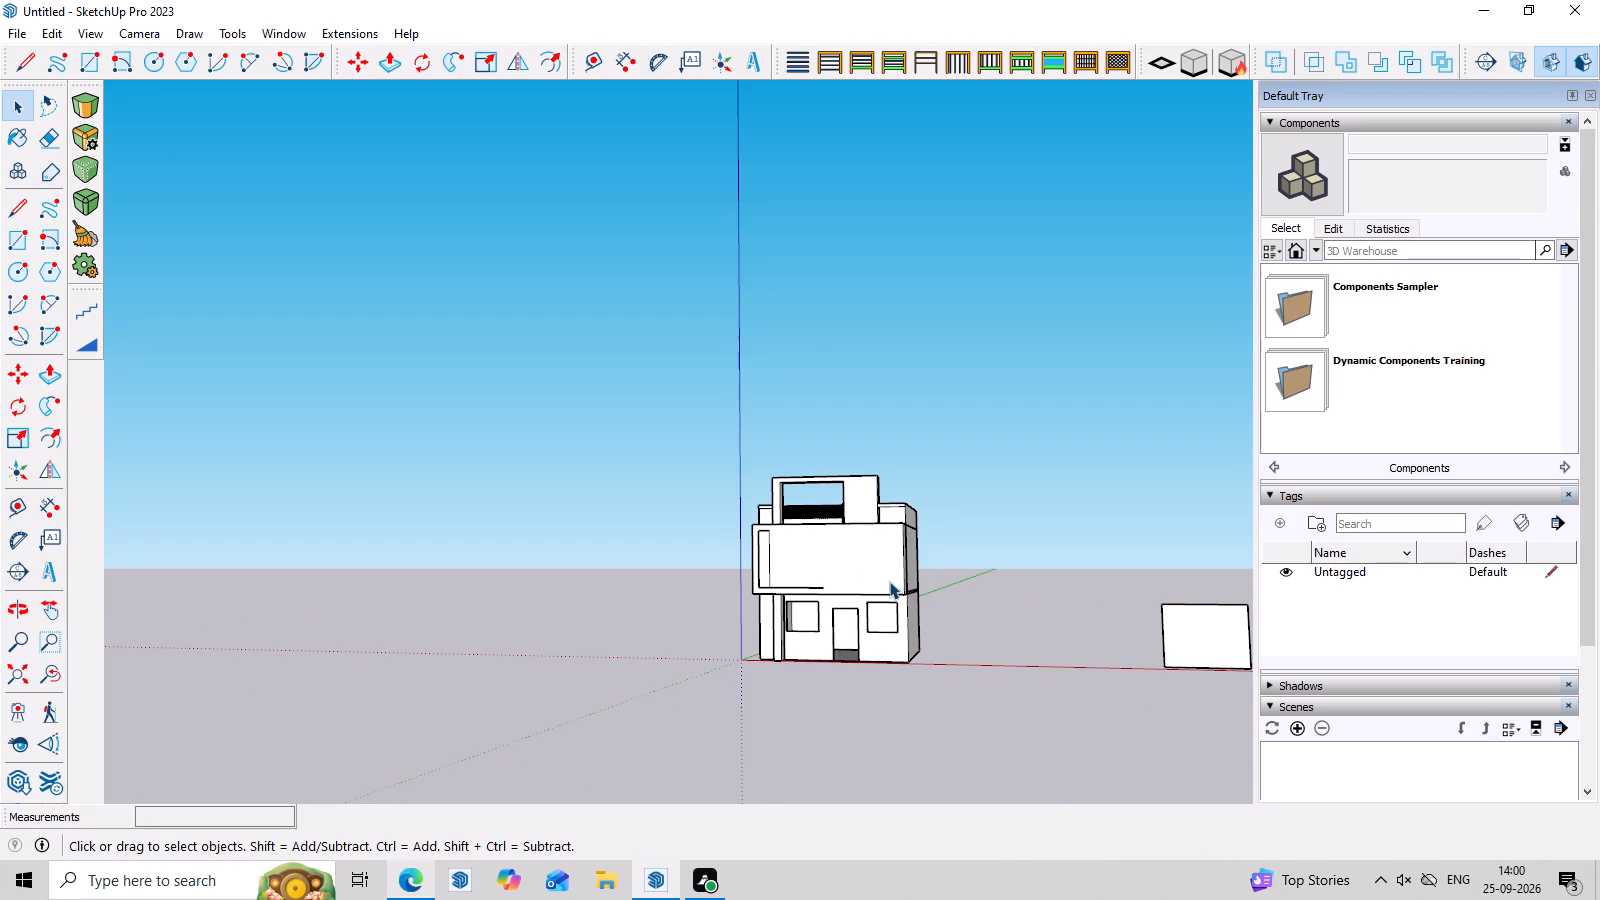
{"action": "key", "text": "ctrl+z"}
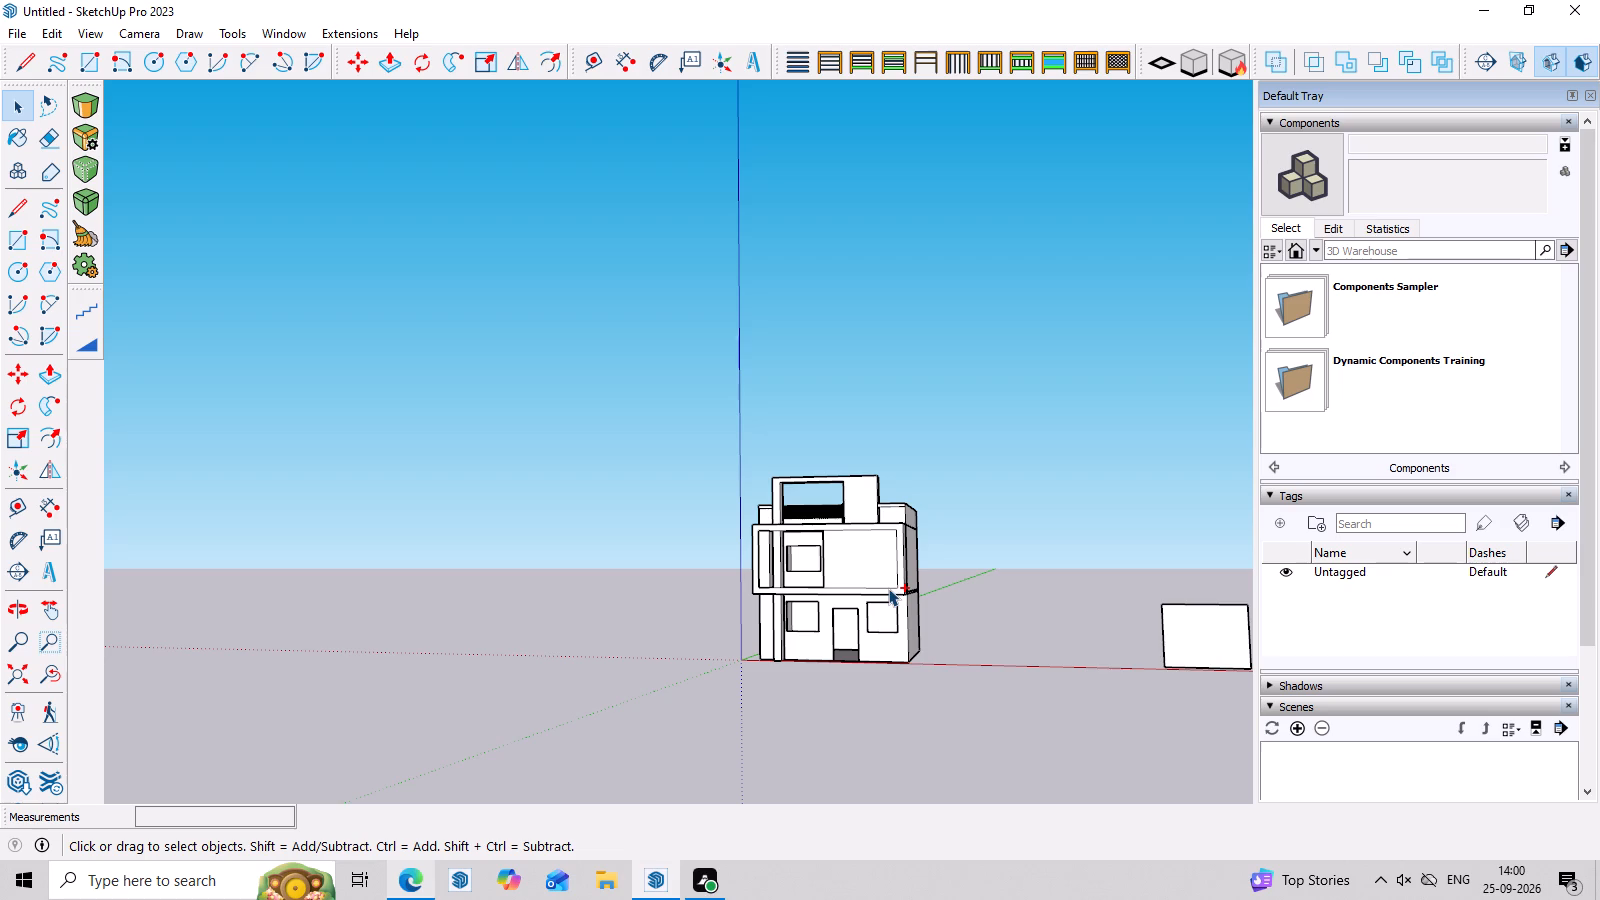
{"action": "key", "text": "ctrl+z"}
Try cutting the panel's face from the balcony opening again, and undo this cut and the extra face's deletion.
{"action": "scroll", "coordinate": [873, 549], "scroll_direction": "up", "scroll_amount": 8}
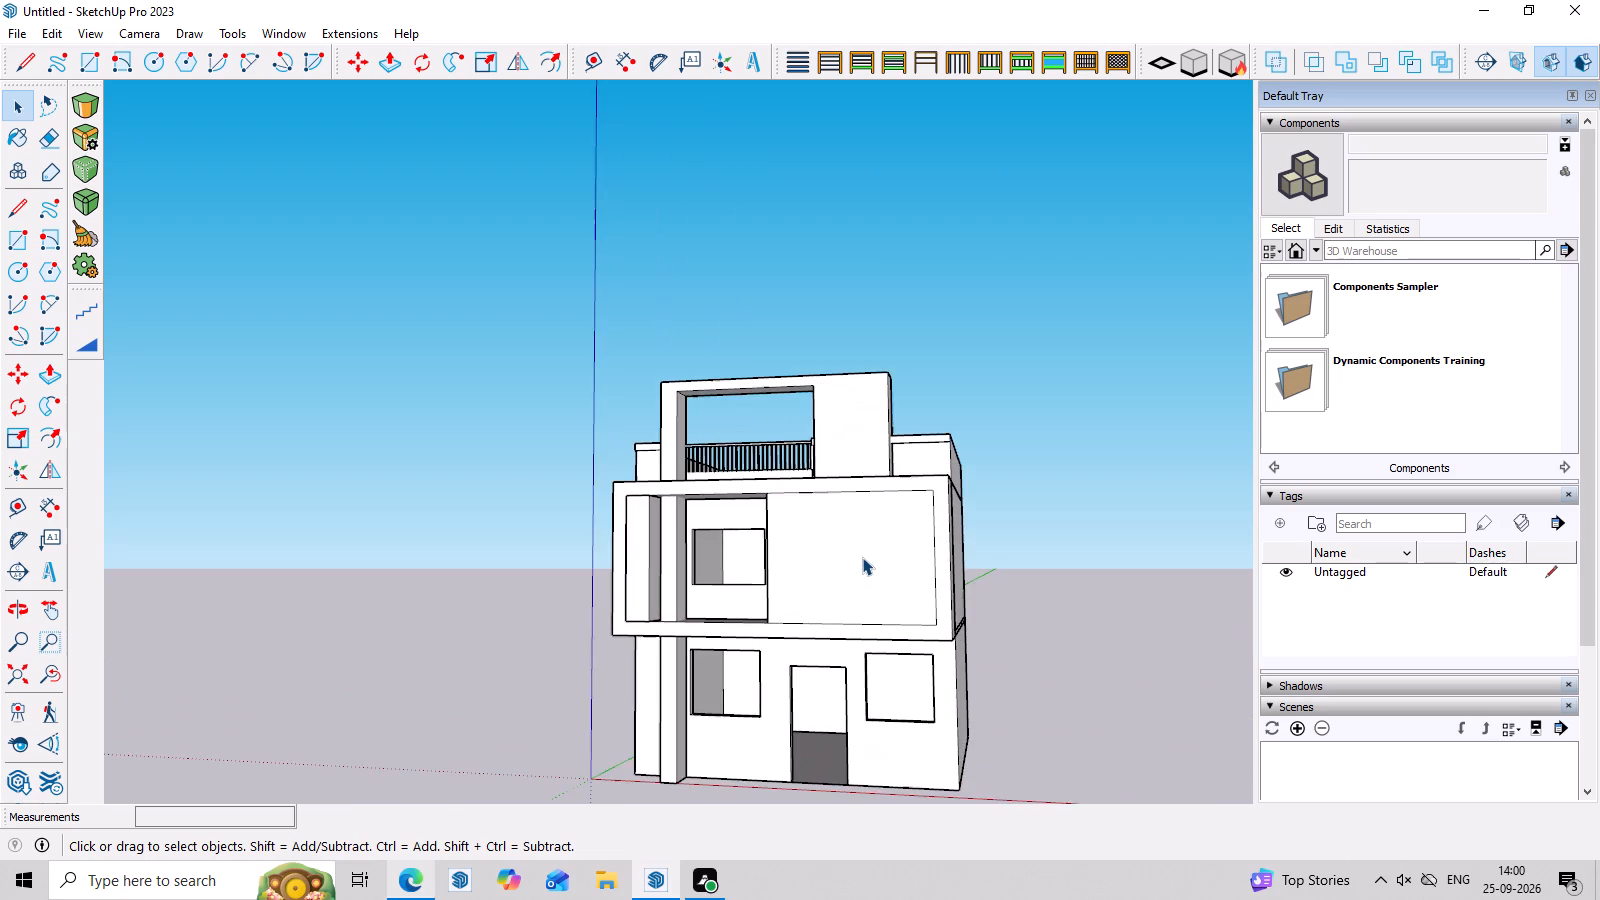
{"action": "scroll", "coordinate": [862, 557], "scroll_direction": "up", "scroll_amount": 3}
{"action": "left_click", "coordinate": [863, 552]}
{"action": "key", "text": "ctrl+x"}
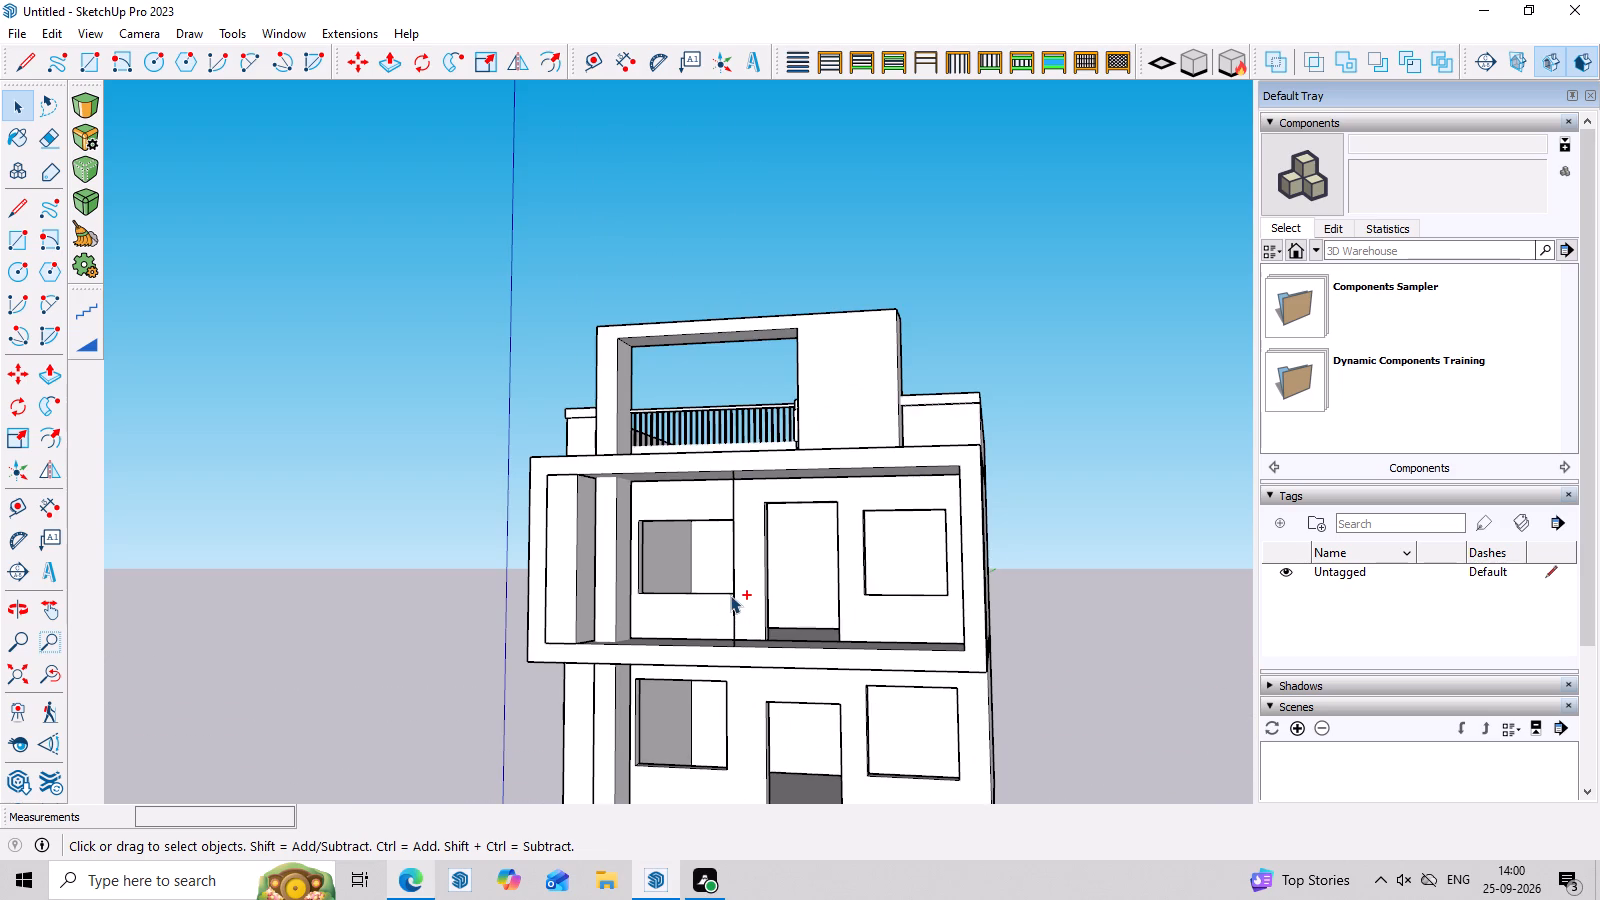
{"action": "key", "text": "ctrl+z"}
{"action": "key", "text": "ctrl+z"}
Delete the extra face covering the half of the balcony opening nearest the tall frame's column.
{"action": "left_click", "coordinate": [697, 560]}
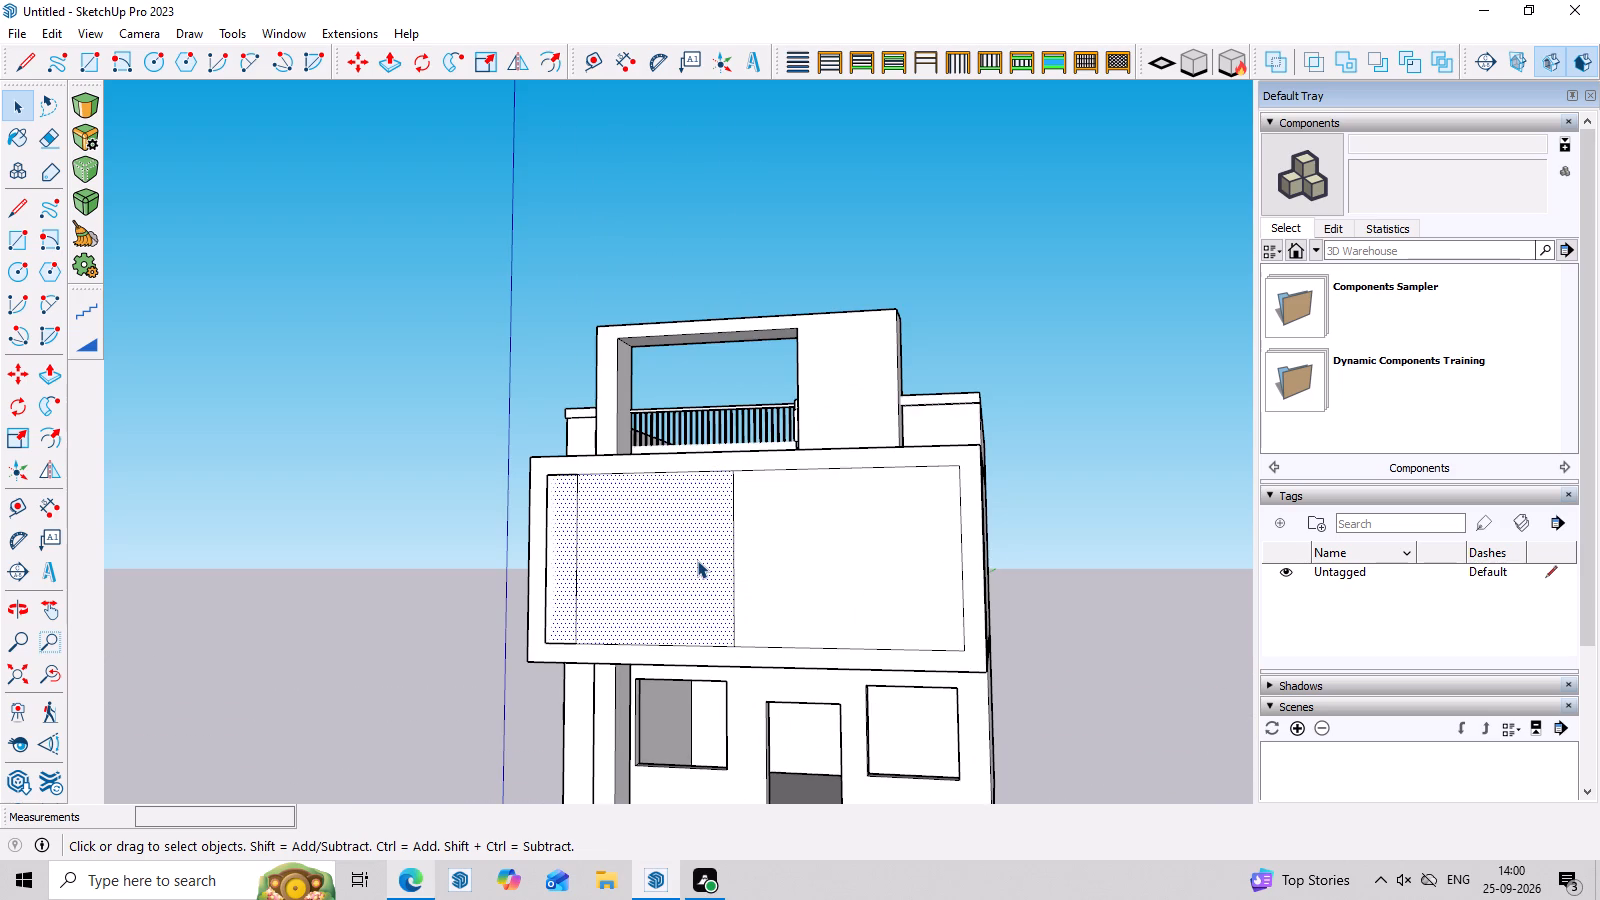
{"action": "key", "text": "Delete"}
Copy the rectangular panel with its edges from the balcony opening to a spot beside the house, about 28' away.
{"action": "middle_click_drag", "start_coordinate": [894, 569], "coordinate": [927, 401]}
{"action": "scroll", "coordinate": [908, 401], "scroll_direction": "down", "scroll_amount": 3}
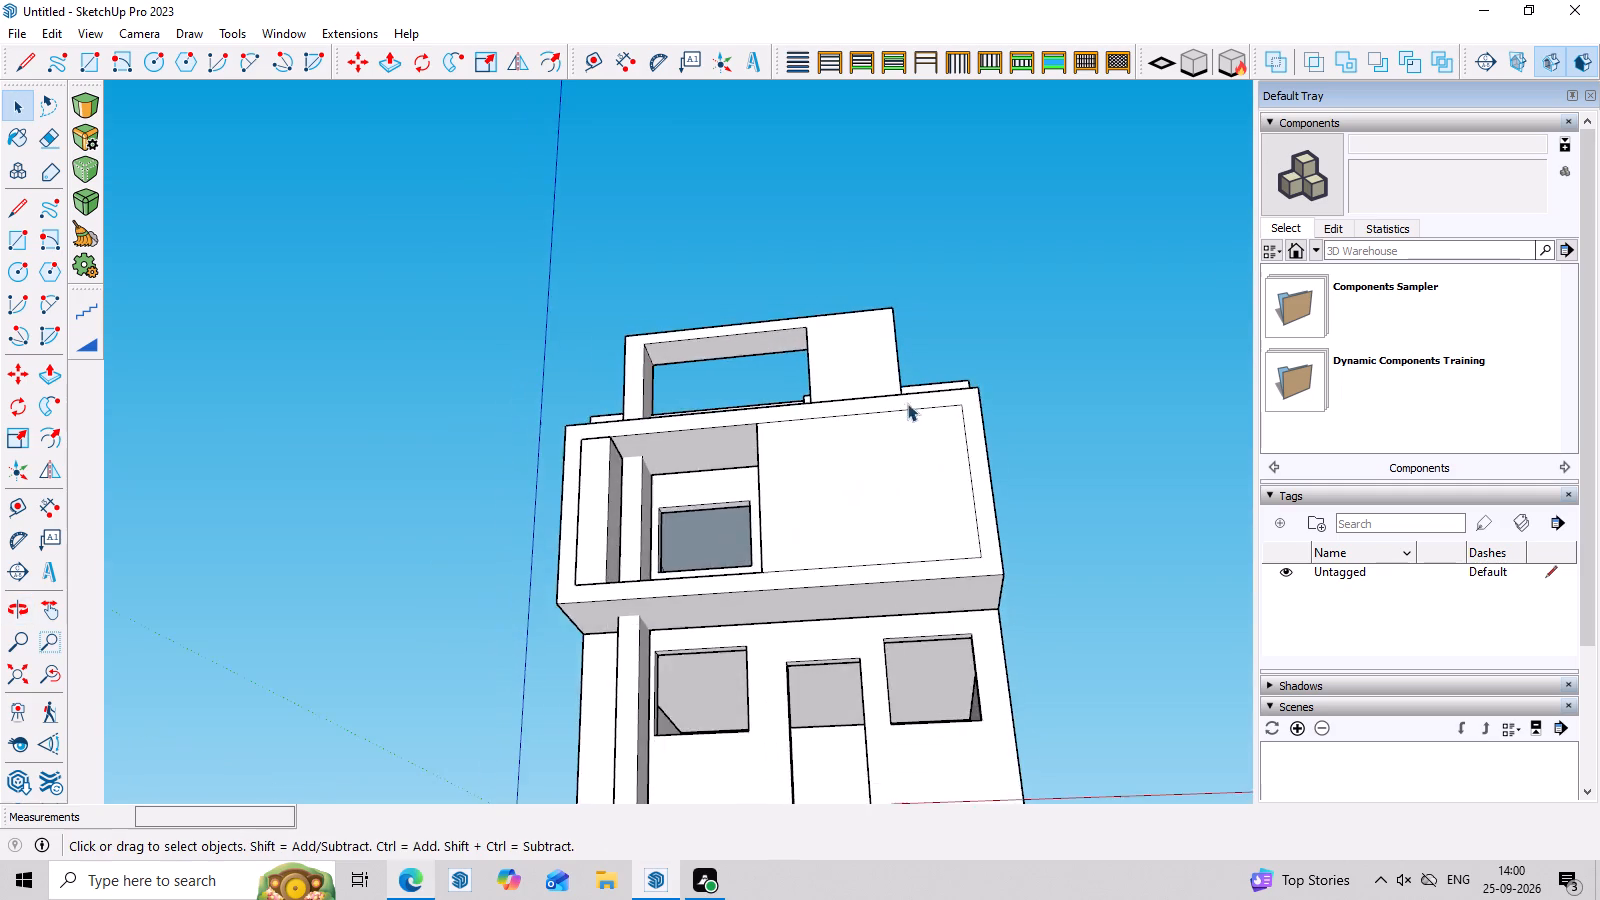
{"action": "scroll", "coordinate": [907, 403], "scroll_direction": "down", "scroll_amount": 8}
{"action": "middle_click_drag", "start_coordinate": [996, 520], "coordinate": [1010, 681]}
{"action": "double_click", "coordinate": [905, 445]}
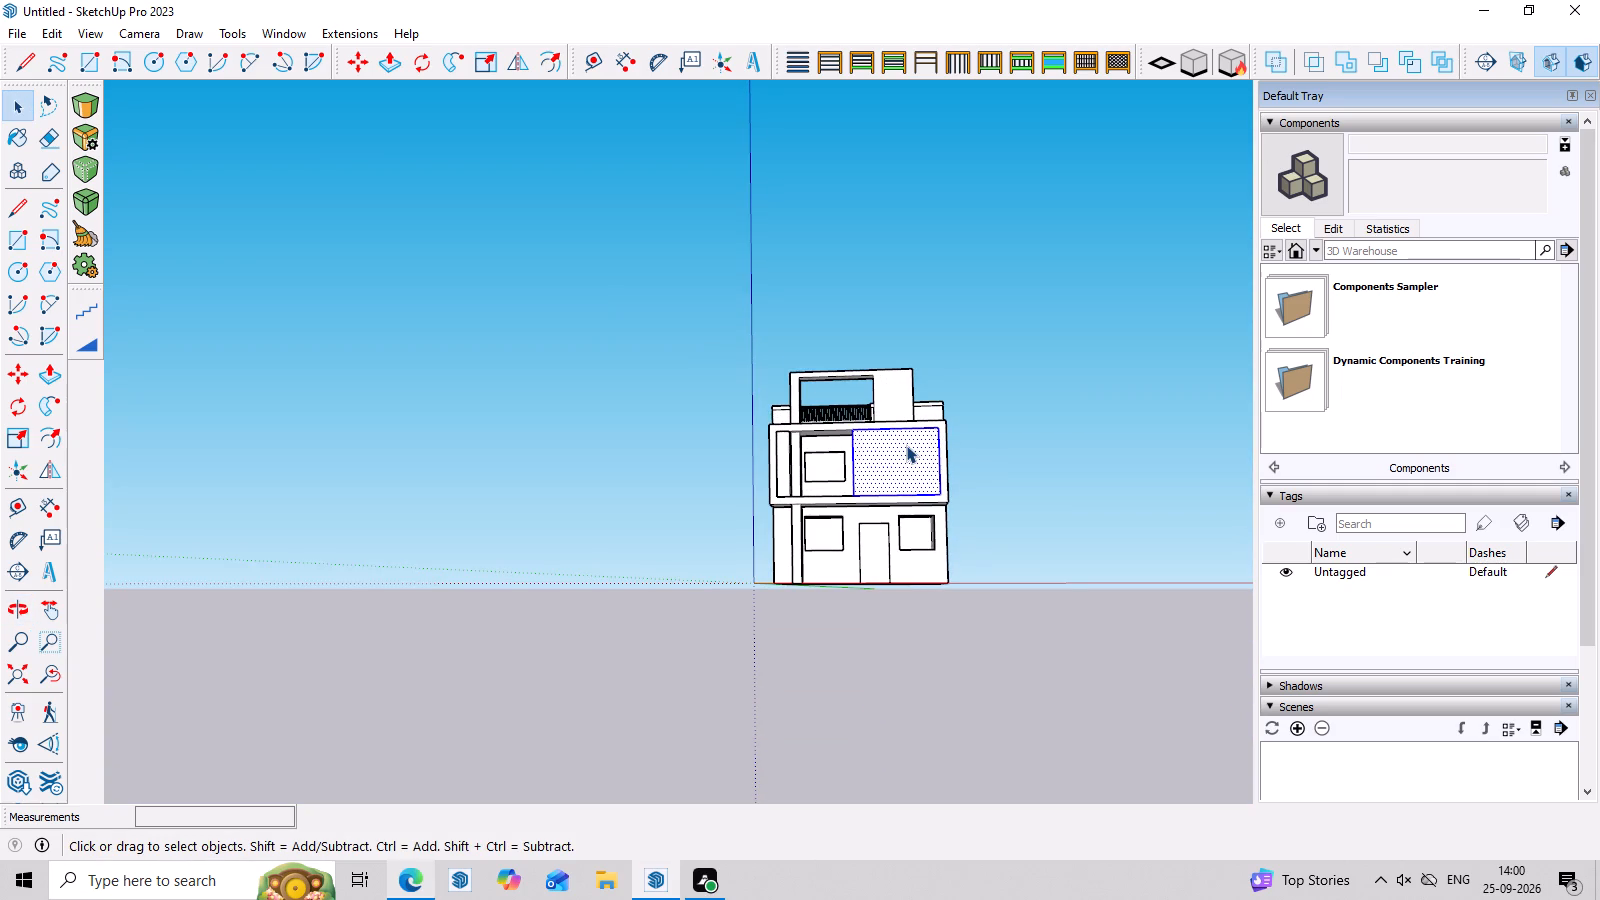
{"action": "scroll", "coordinate": [965, 506], "scroll_direction": "up", "scroll_amount": 2}
{"action": "key", "text": "m"}
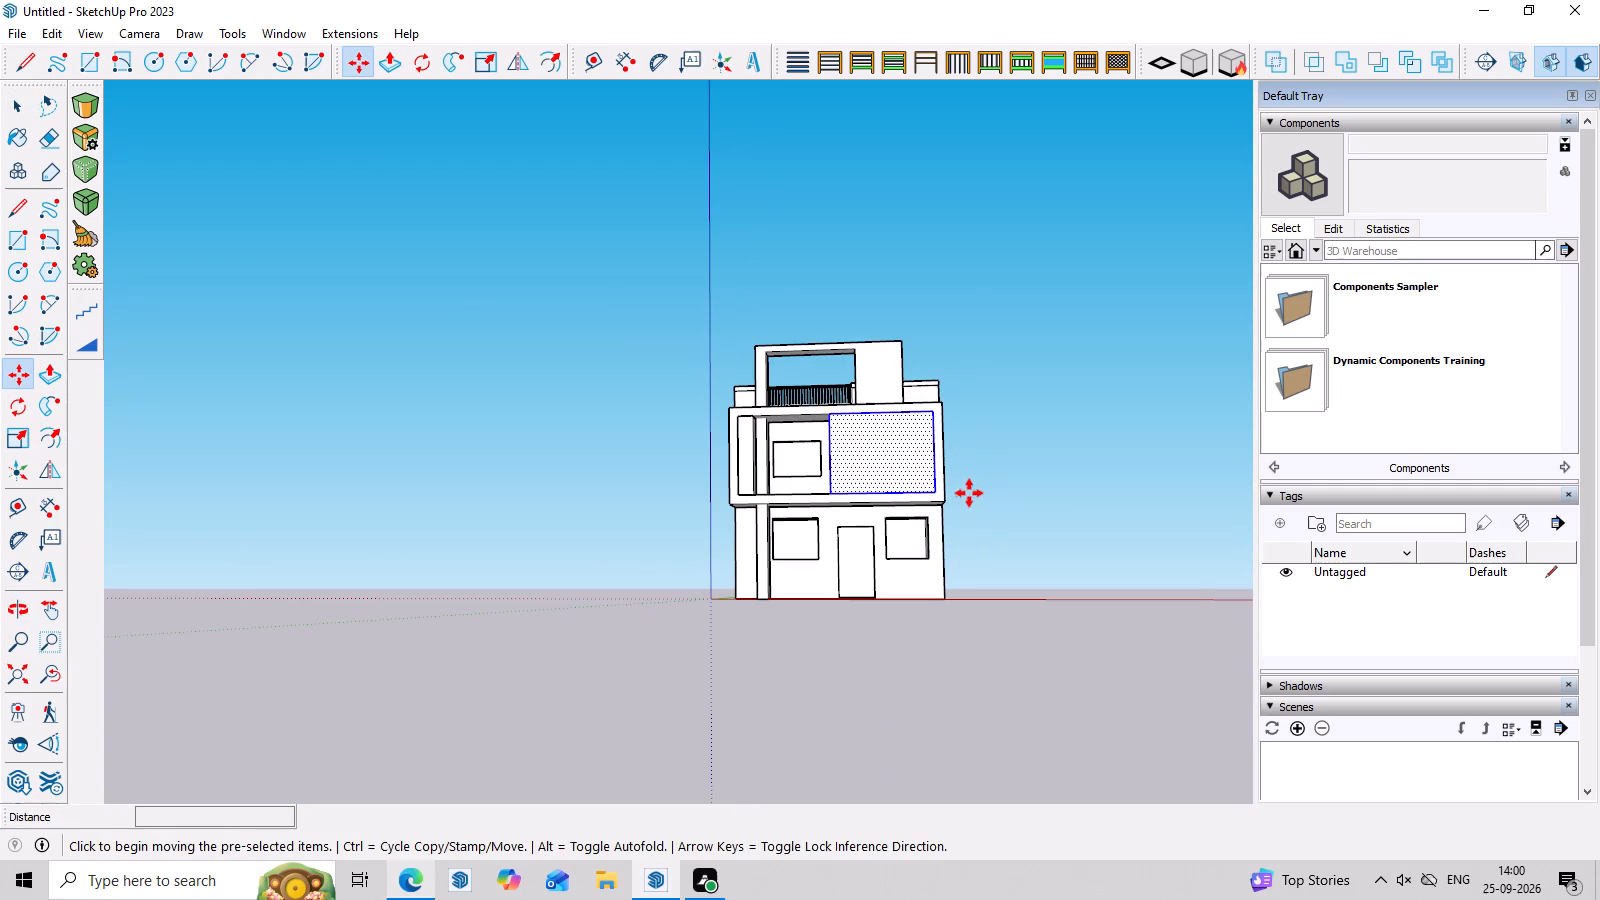
{"action": "left_click", "coordinate": [936, 488]}
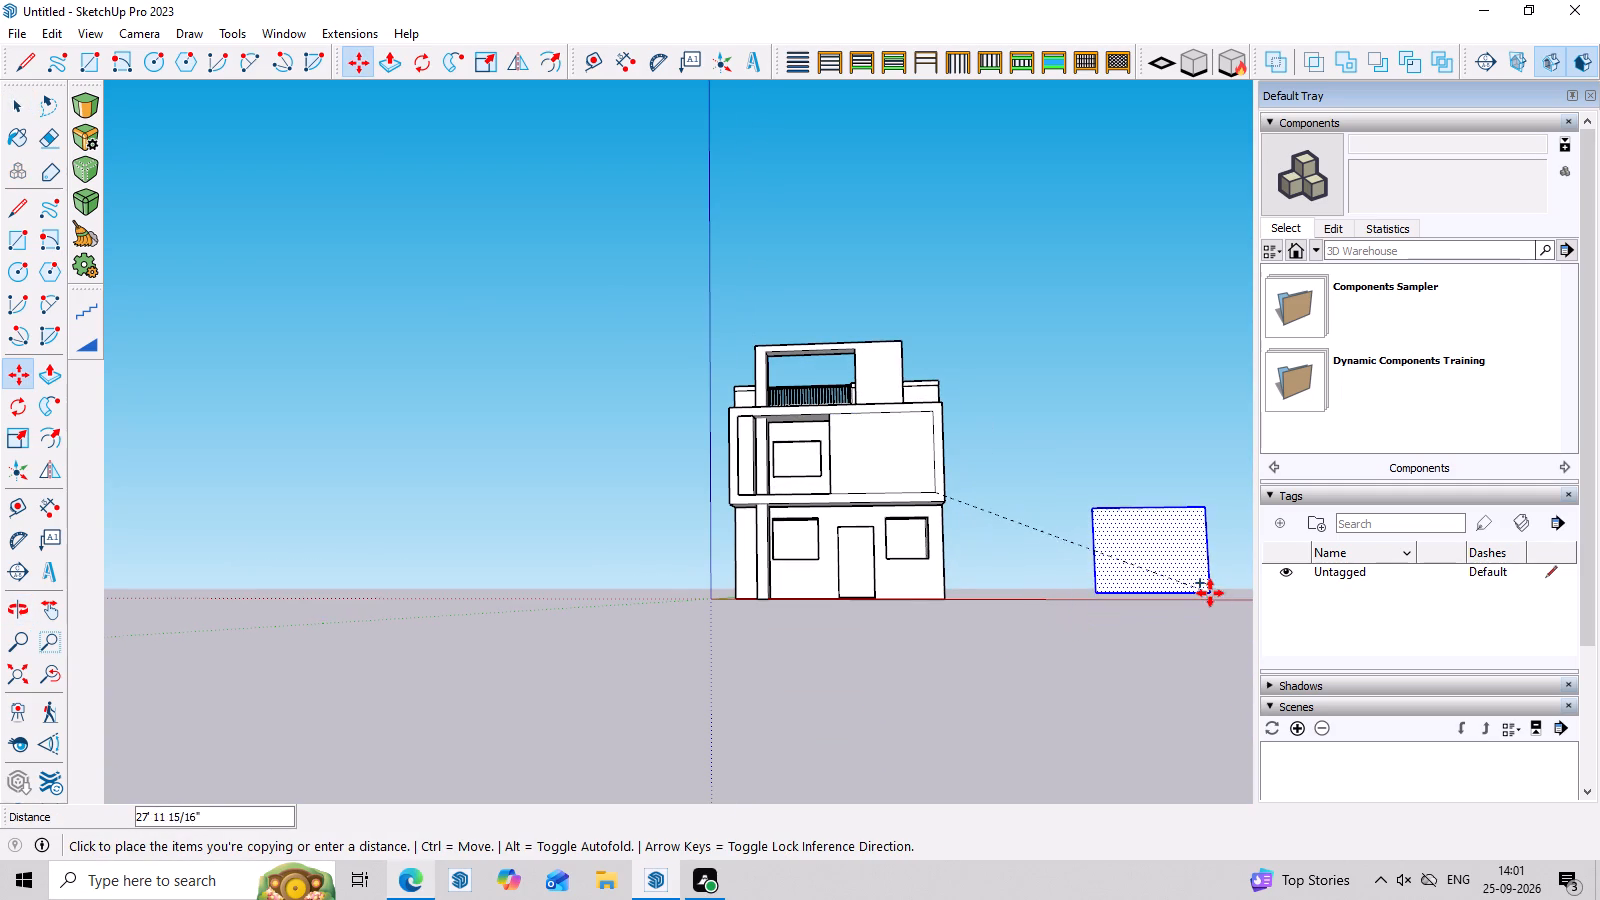
{"action": "left_click", "coordinate": [1210, 608]}
Remove the original panel's face and its leftover vertical dividing edge from the first-floor balcony opening.
{"action": "middle_click_drag", "start_coordinate": [964, 477], "coordinate": [970, 563]}
{"action": "key", "text": "space"}
{"action": "scroll", "coordinate": [928, 459], "scroll_direction": "up", "scroll_amount": 2}
{"action": "left_click", "coordinate": [897, 442]}
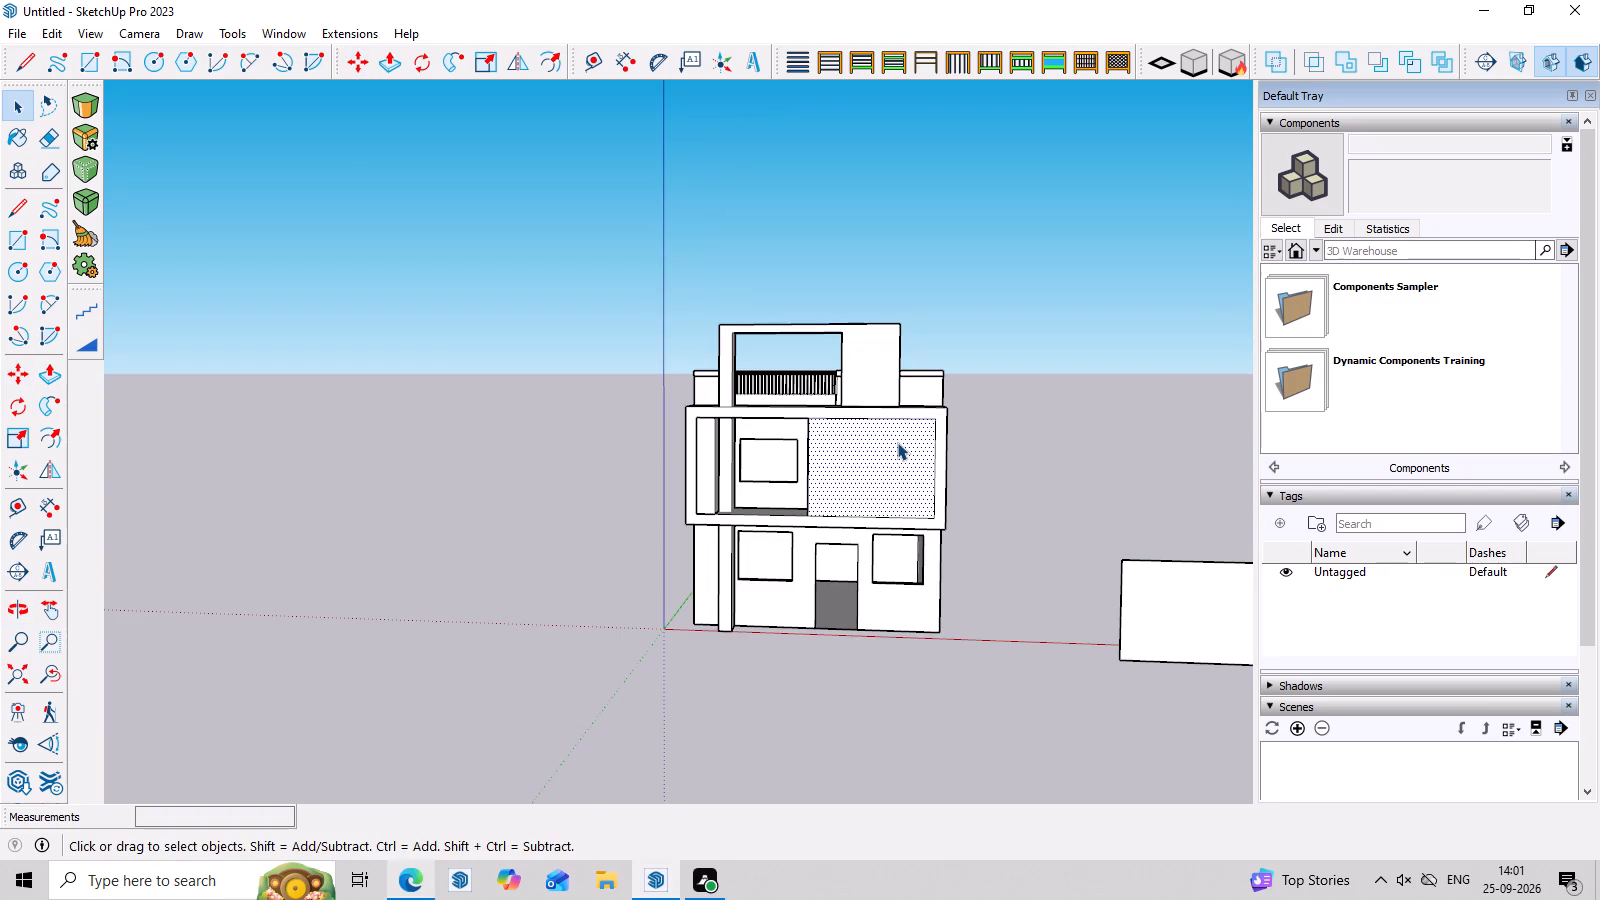
{"action": "key", "text": "ctrl+x"}
{"action": "scroll", "coordinate": [810, 459], "scroll_direction": "up", "scroll_amount": 5}
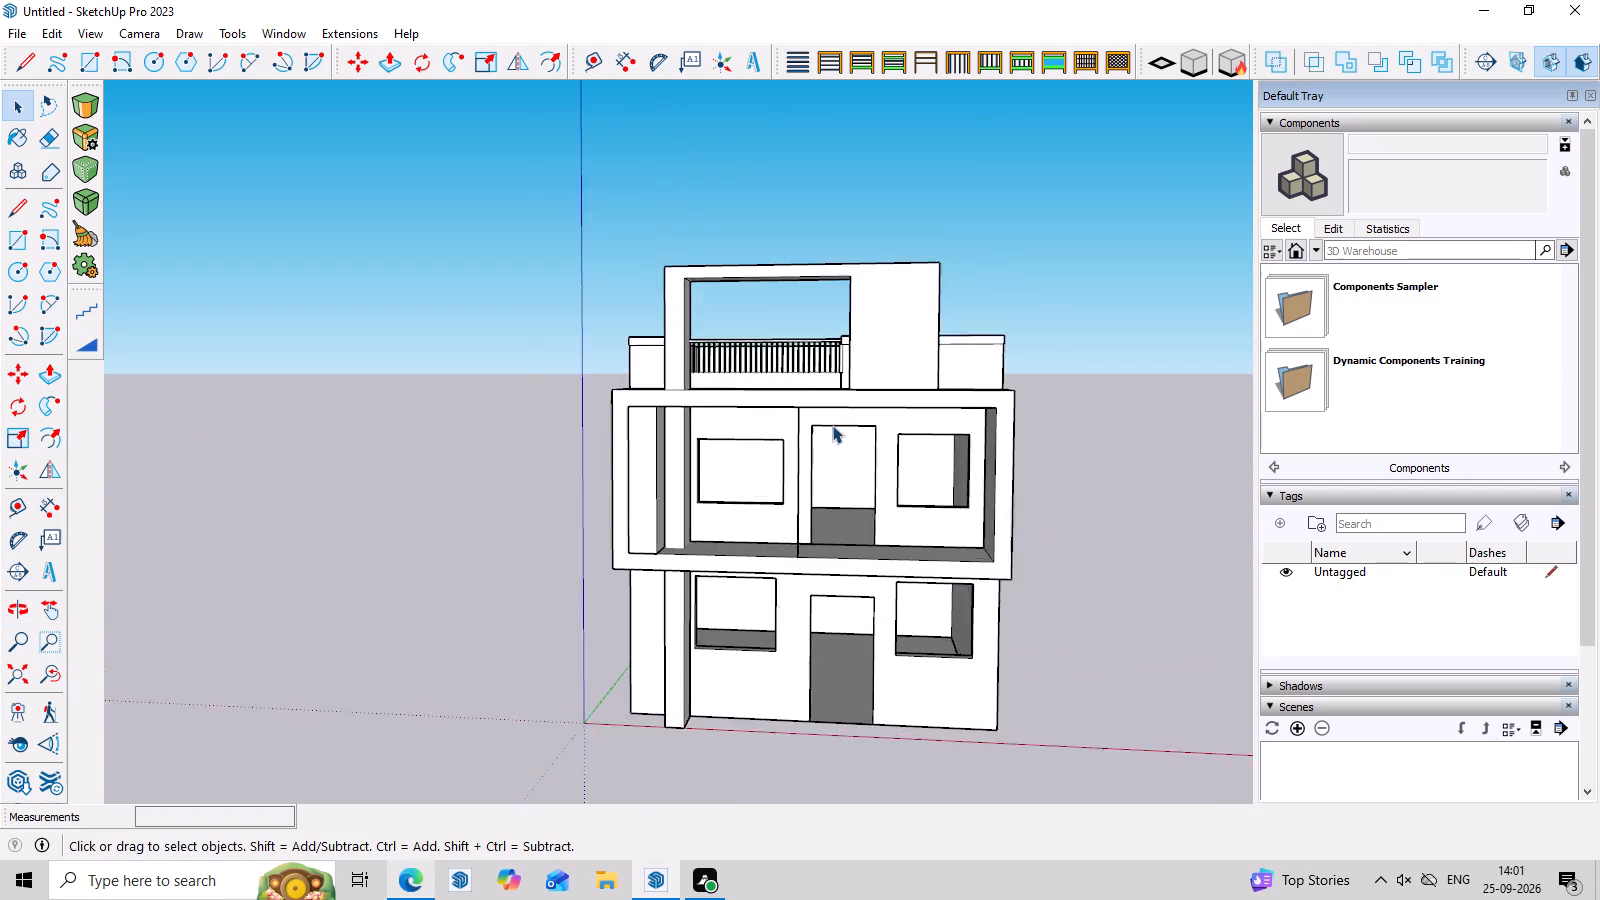
{"action": "scroll", "coordinate": [832, 425], "scroll_direction": "up", "scroll_amount": 2}
{"action": "left_click", "coordinate": [781, 469]}
{"action": "left_click", "coordinate": [782, 495]}
{"action": "scroll", "coordinate": [782, 512], "scroll_direction": "up", "scroll_amount": 2}
{"action": "key", "text": "Delete"}
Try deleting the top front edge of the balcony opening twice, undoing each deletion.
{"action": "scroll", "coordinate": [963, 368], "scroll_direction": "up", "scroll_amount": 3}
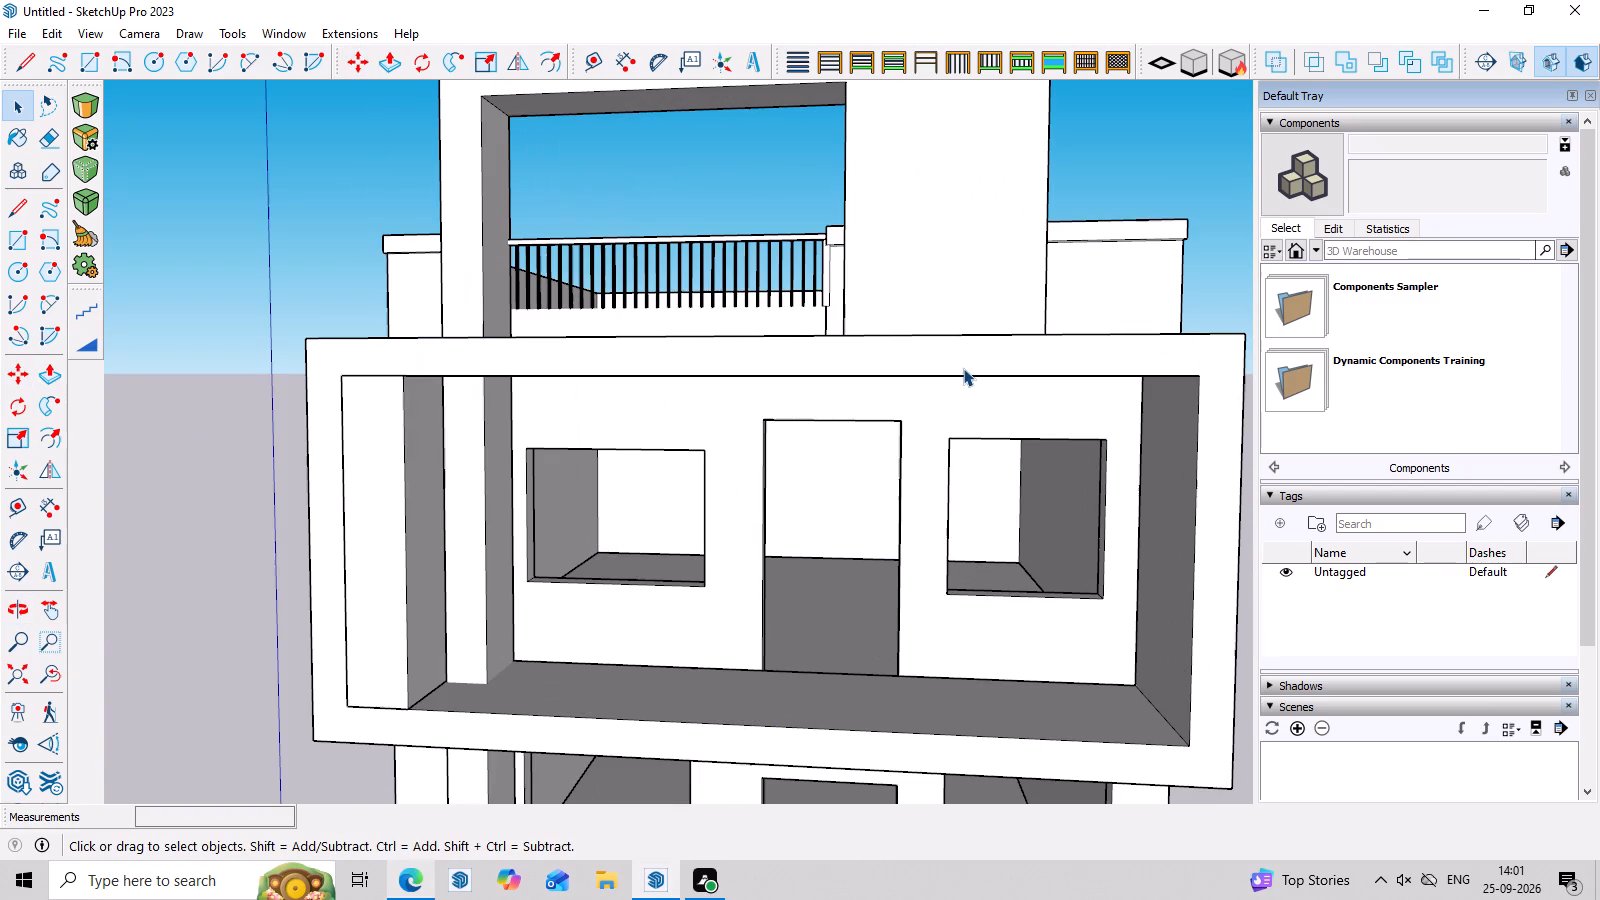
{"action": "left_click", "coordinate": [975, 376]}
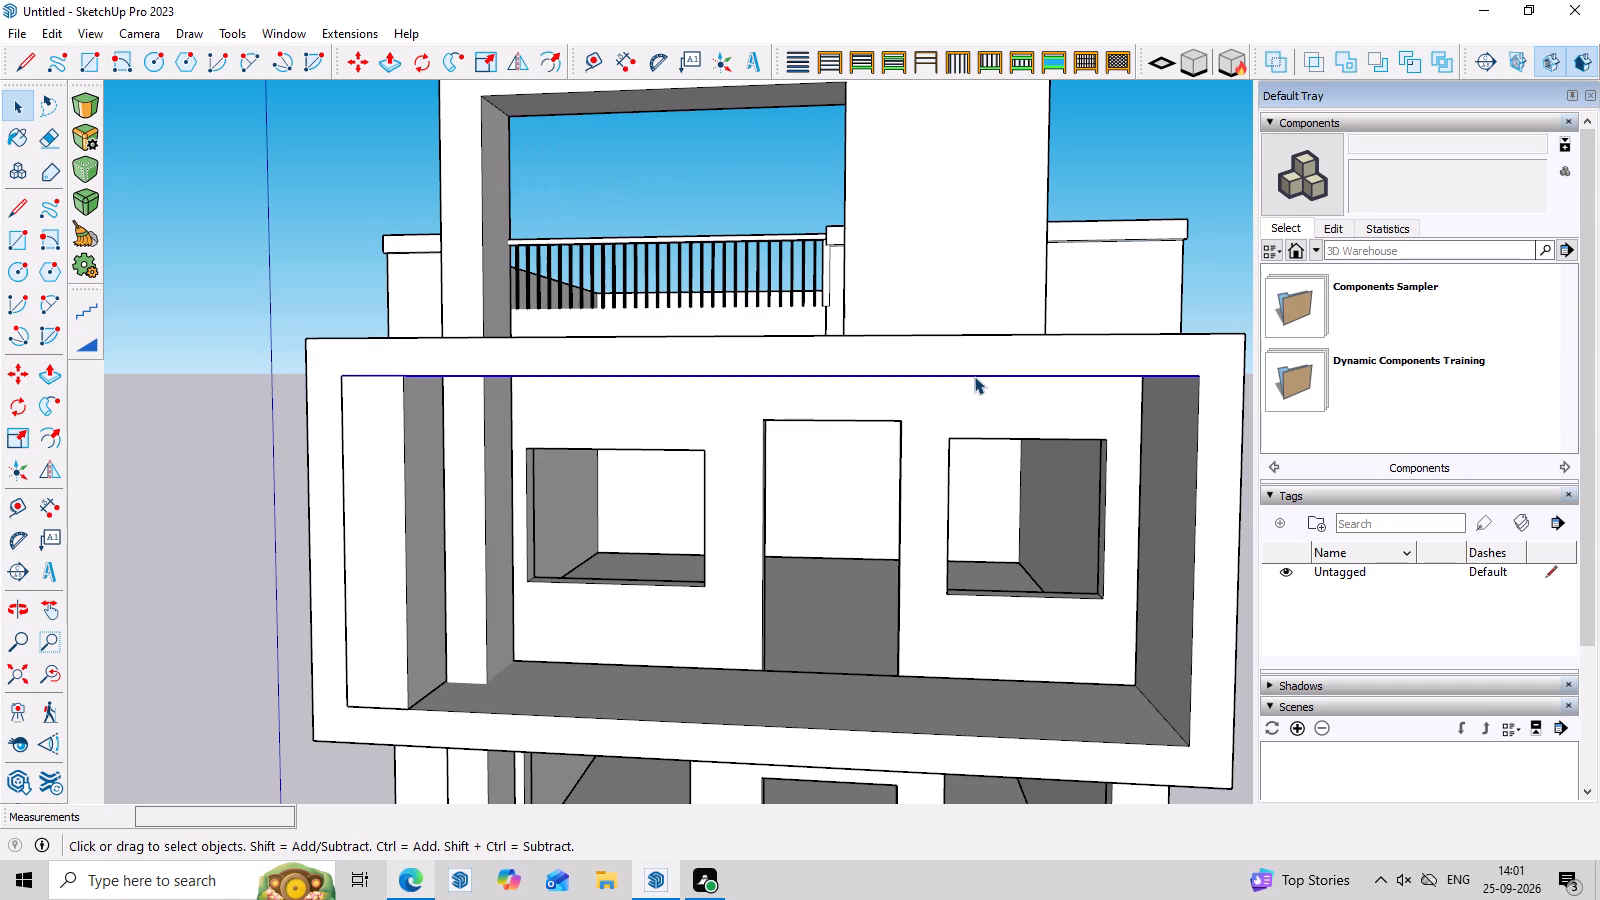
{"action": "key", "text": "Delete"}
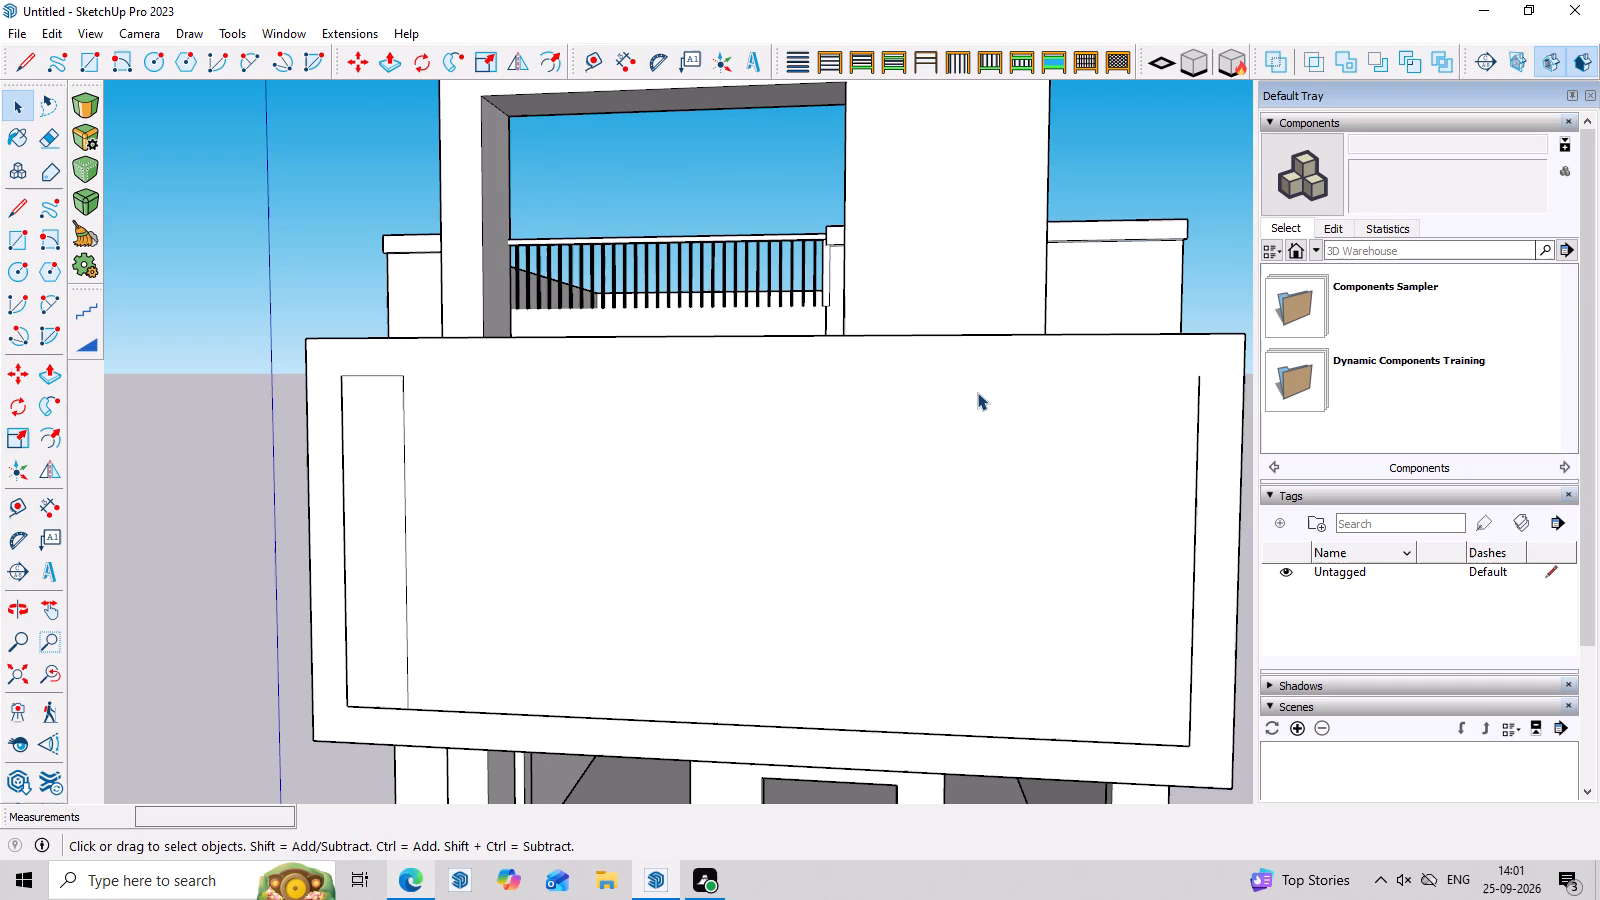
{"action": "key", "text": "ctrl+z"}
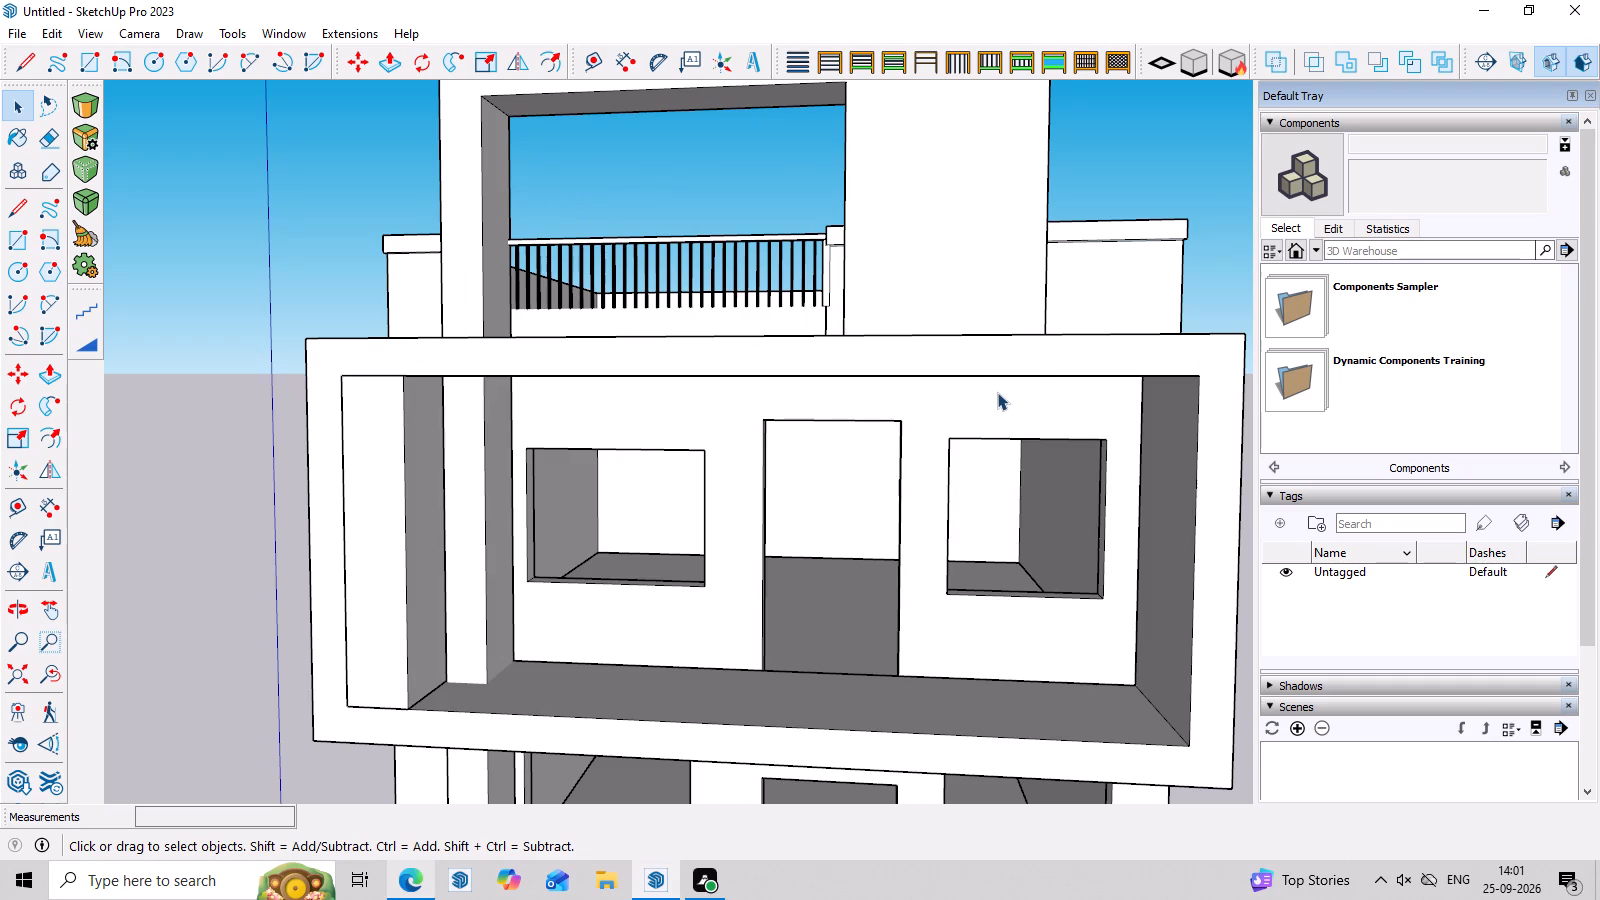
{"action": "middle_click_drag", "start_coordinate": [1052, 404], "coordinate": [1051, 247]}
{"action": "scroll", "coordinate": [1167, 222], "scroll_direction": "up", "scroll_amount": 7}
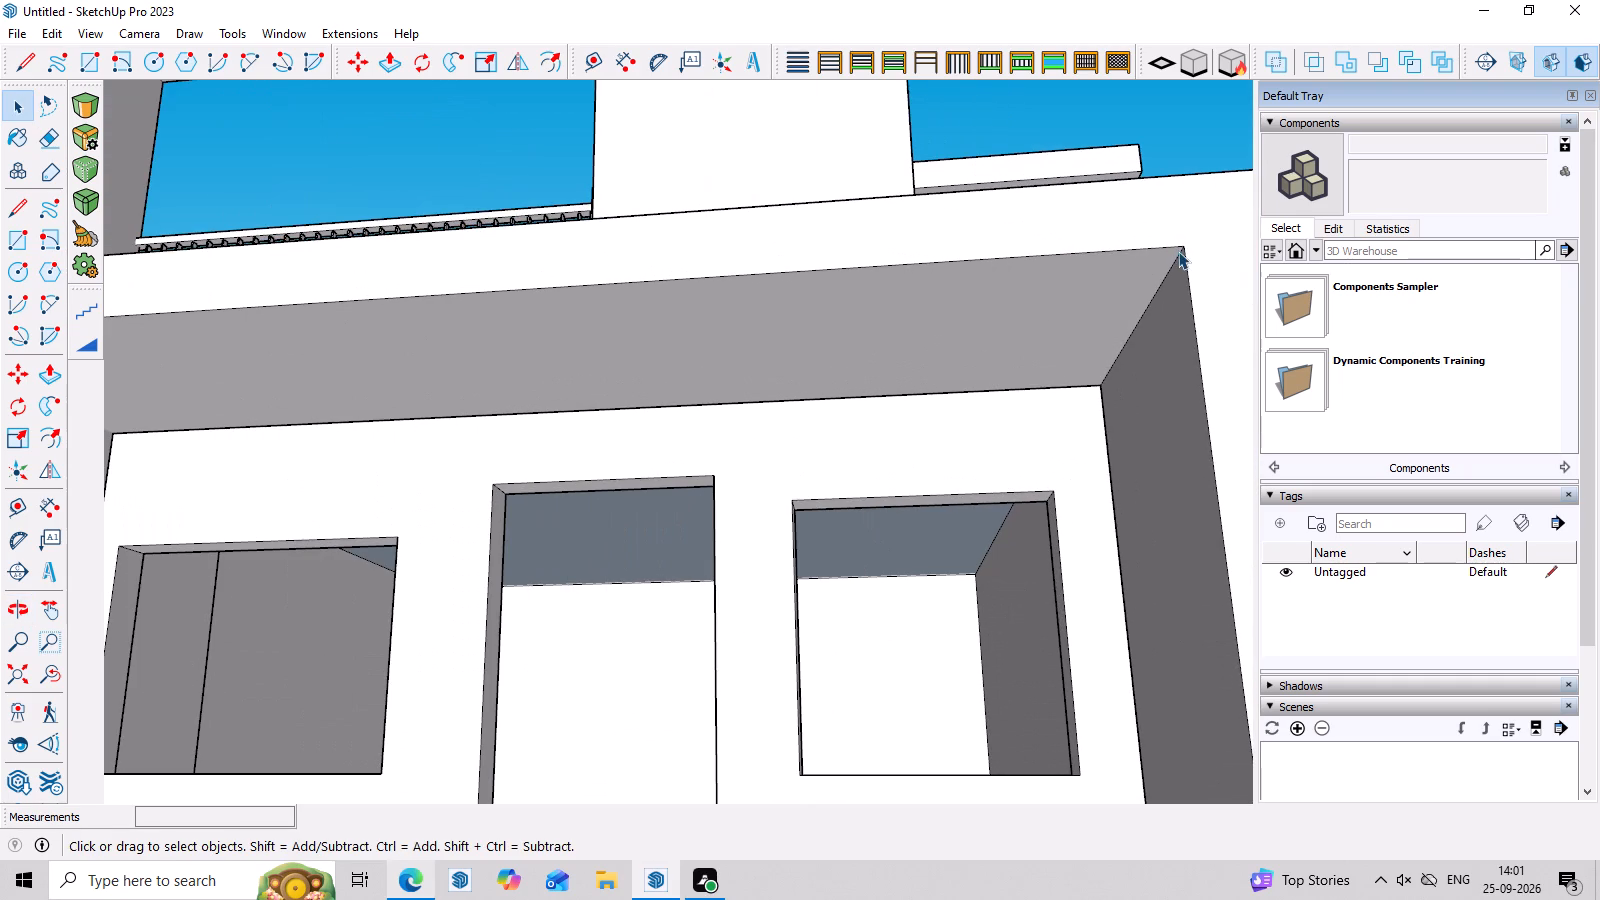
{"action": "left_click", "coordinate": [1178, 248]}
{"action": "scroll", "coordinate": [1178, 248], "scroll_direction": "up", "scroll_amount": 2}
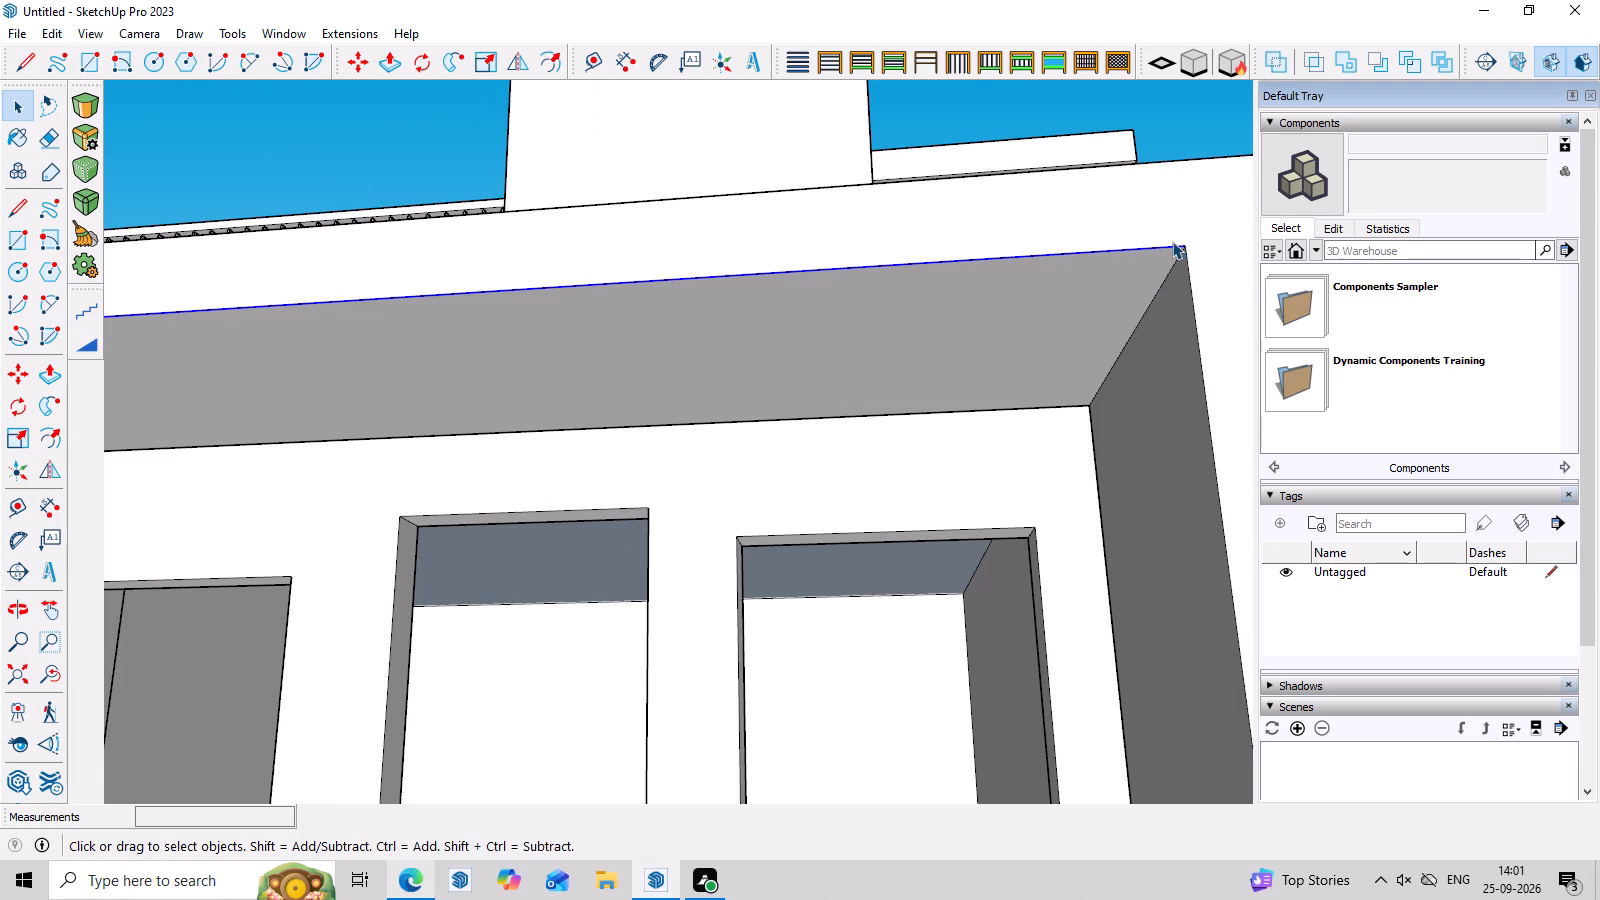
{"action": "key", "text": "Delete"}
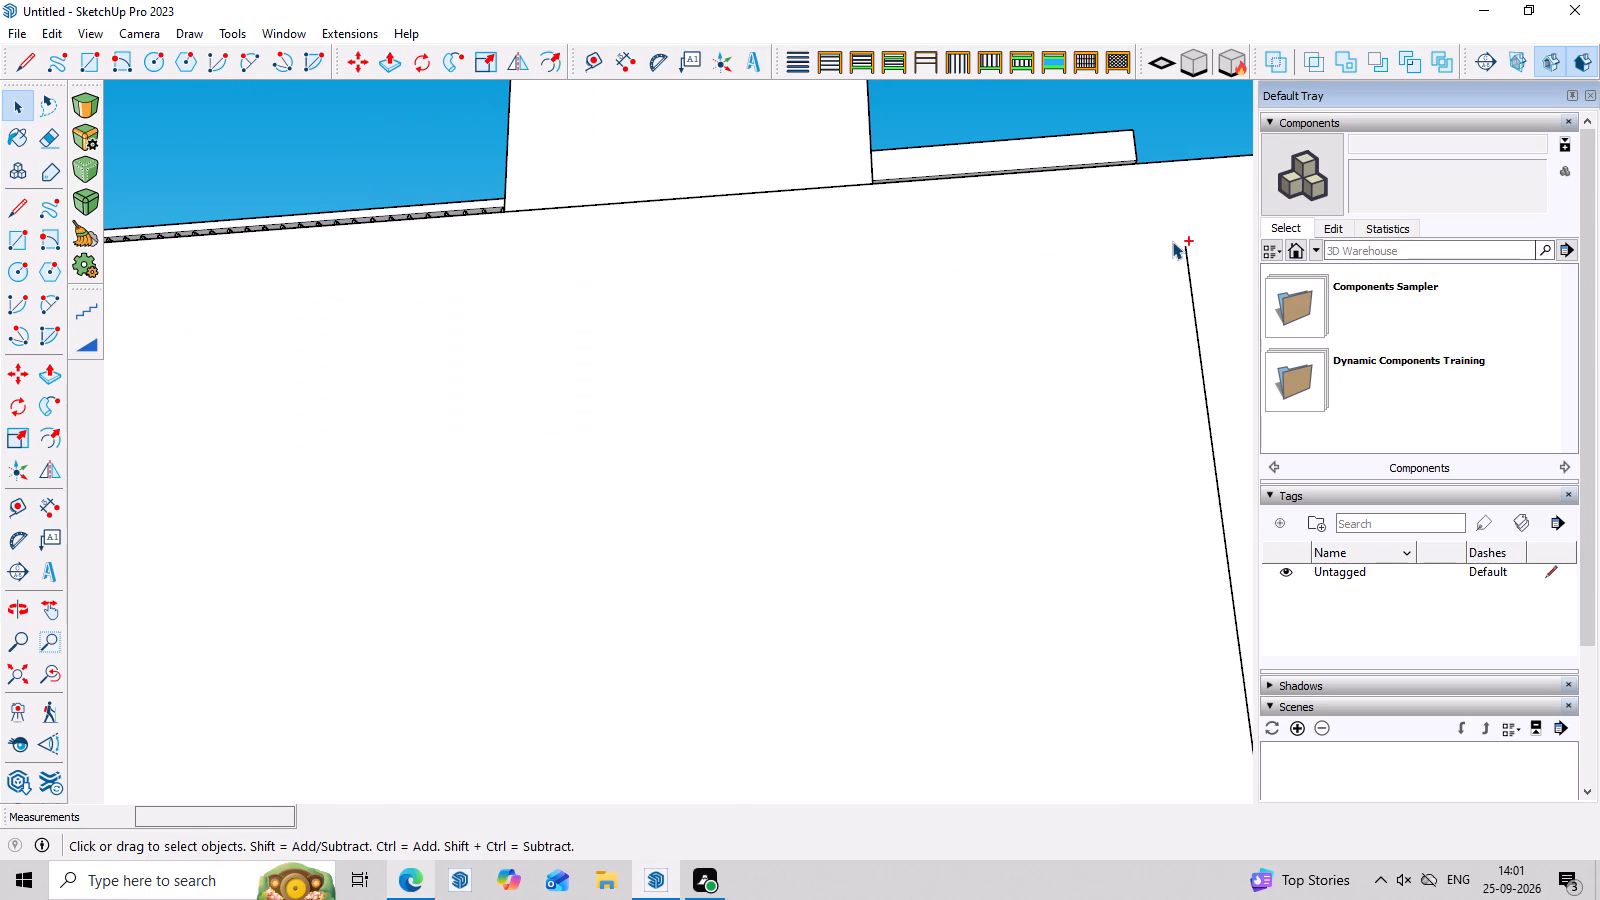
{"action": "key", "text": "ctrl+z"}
Make the copied rectangular panel beside the house, with all its edges, into a group.
{"action": "scroll", "coordinate": [1157, 287], "scroll_direction": "down", "scroll_amount": 17}
{"action": "scroll", "coordinate": [829, 235], "scroll_direction": "down", "scroll_amount": 4}
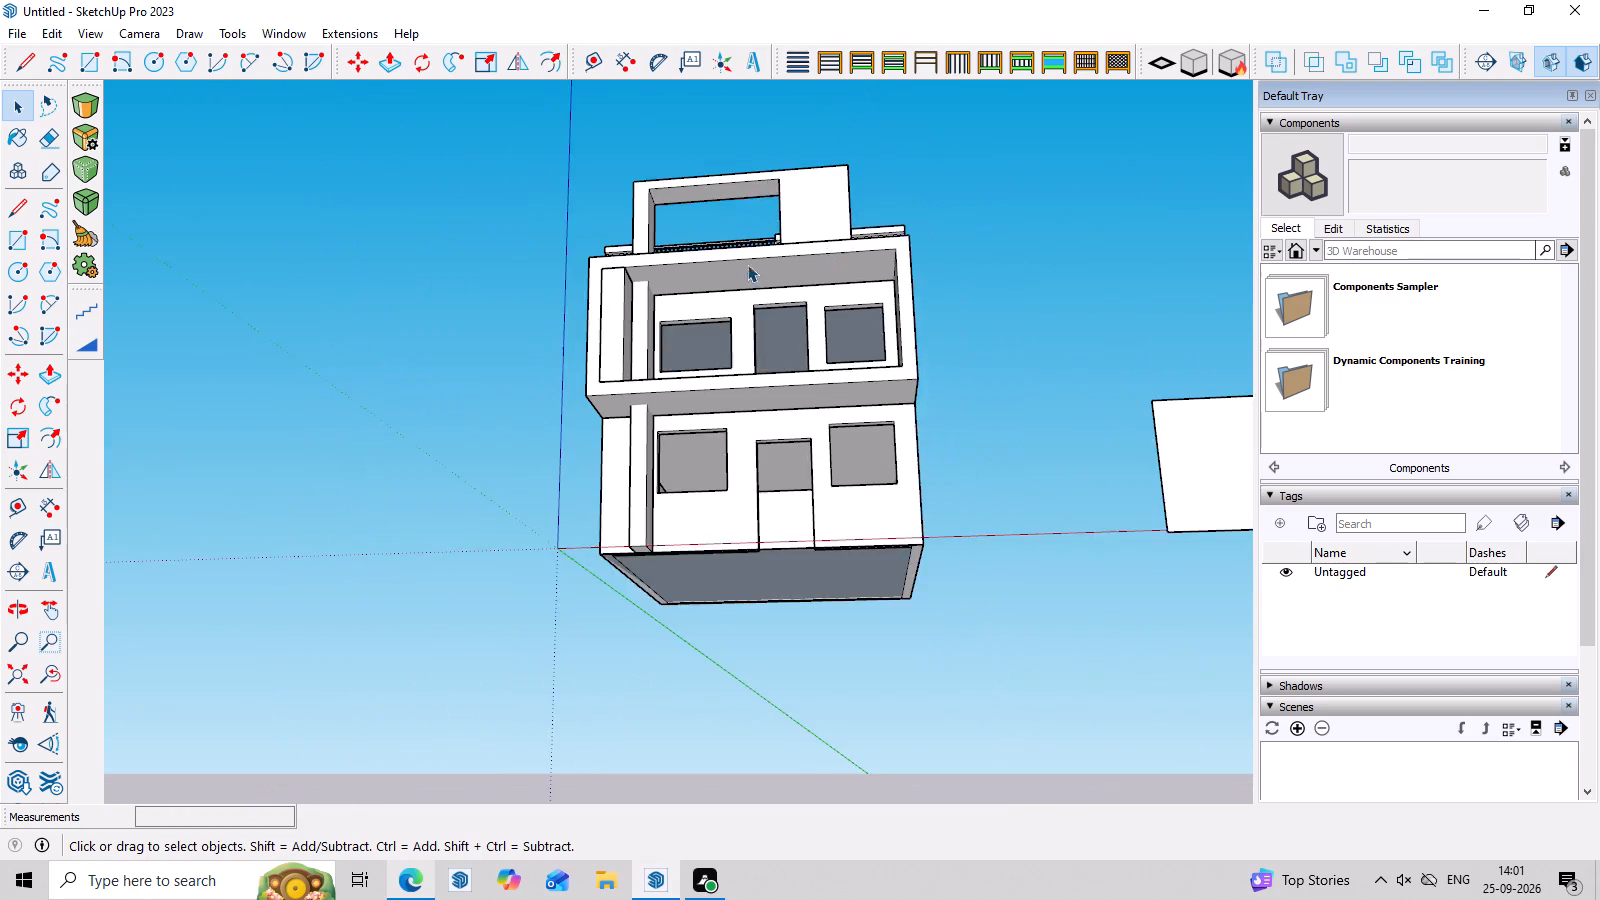
{"action": "scroll", "coordinate": [747, 264], "scroll_direction": "down", "scroll_amount": 4}
{"action": "middle_click_drag", "start_coordinate": [995, 273], "coordinate": [990, 443]}
{"action": "scroll", "coordinate": [1067, 356], "scroll_direction": "up", "scroll_amount": 8}
{"action": "middle_click_drag", "start_coordinate": [977, 406], "coordinate": [977, 409]}
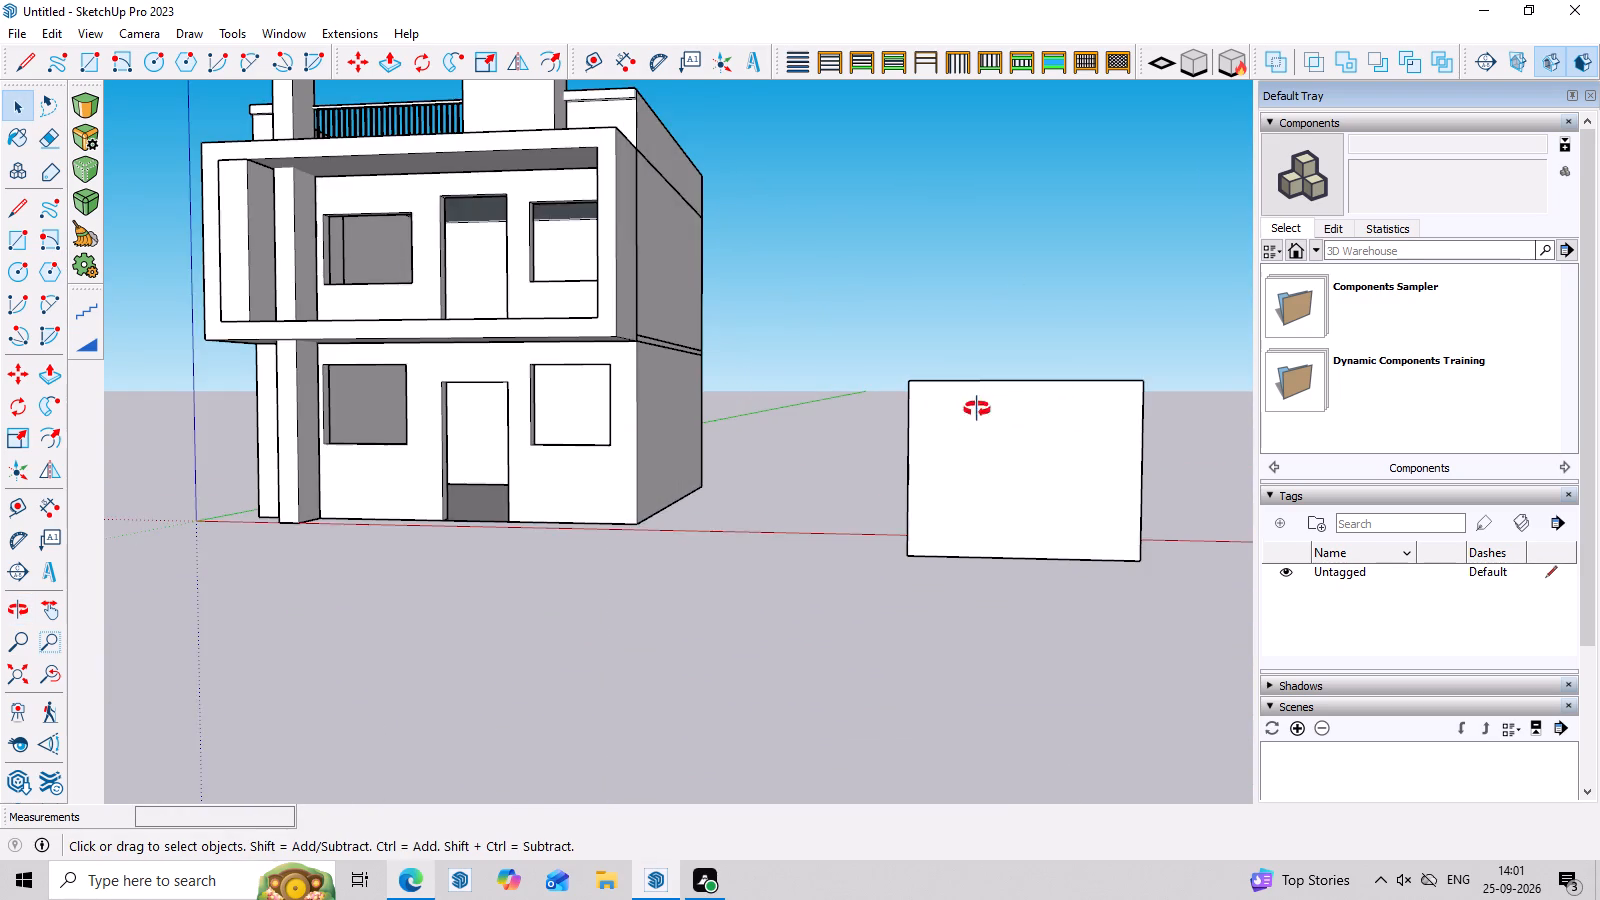
{"action": "middle_click_drag", "start_coordinate": [977, 409], "coordinate": [1075, 543]}
{"action": "scroll", "coordinate": [1075, 543], "scroll_direction": "up", "scroll_amount": 4}
{"action": "middle_click_drag", "start_coordinate": [1069, 539], "coordinate": [1039, 478]}
{"action": "triple_click", "coordinate": [1039, 478]}
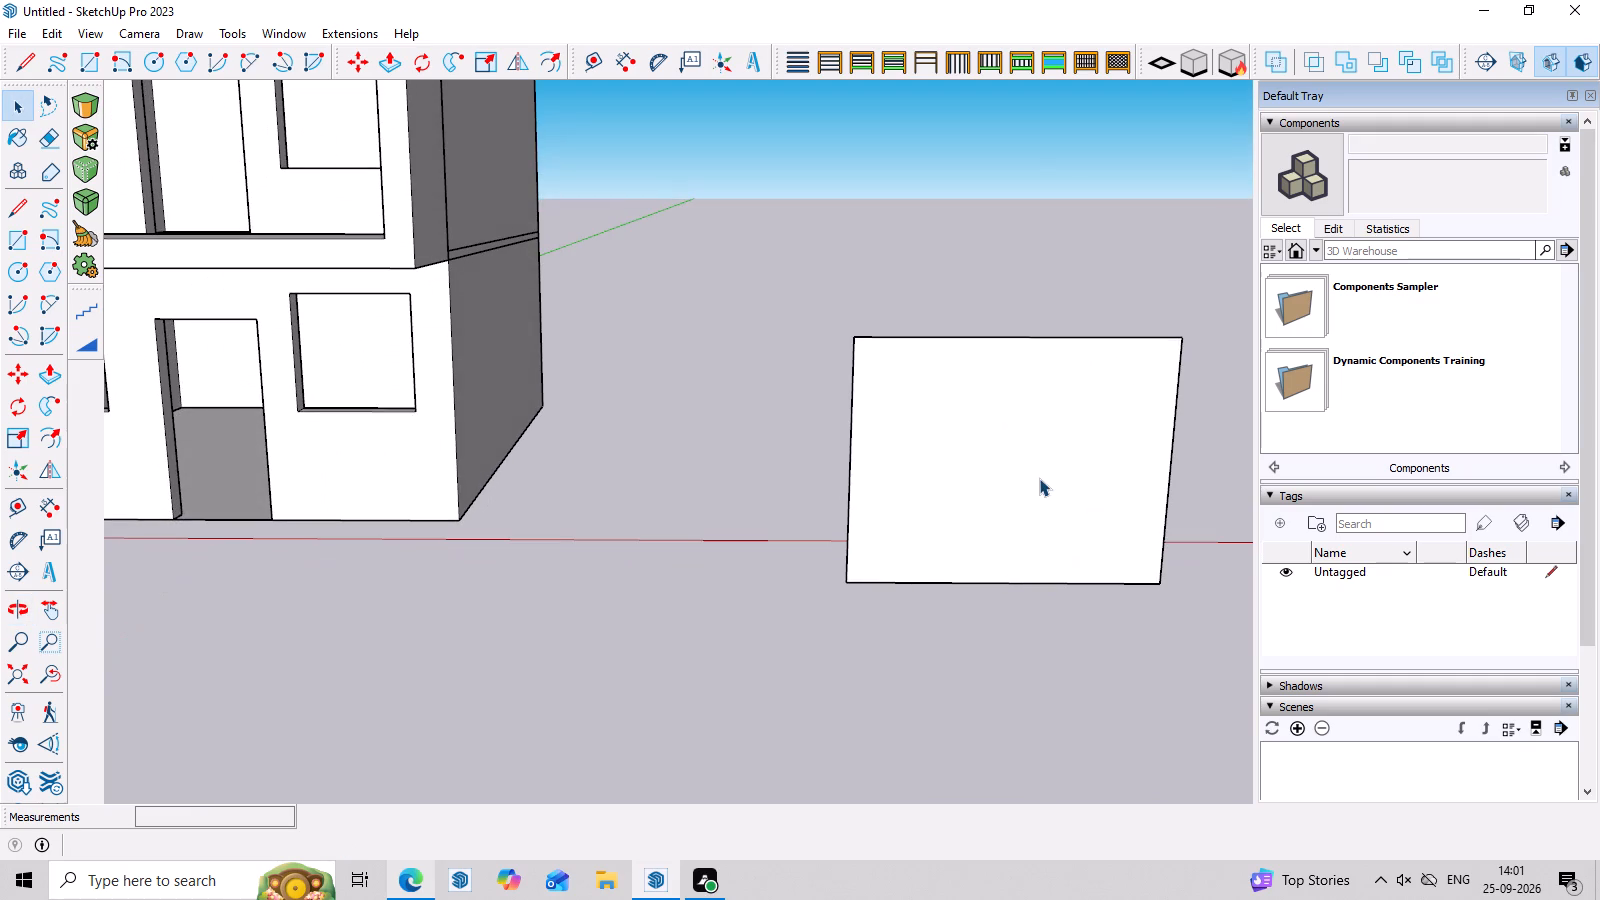
{"action": "left_click", "coordinate": [1039, 478]}
{"action": "right_click", "coordinate": [1039, 478]}
{"action": "left_click", "coordinate": [1101, 191]}
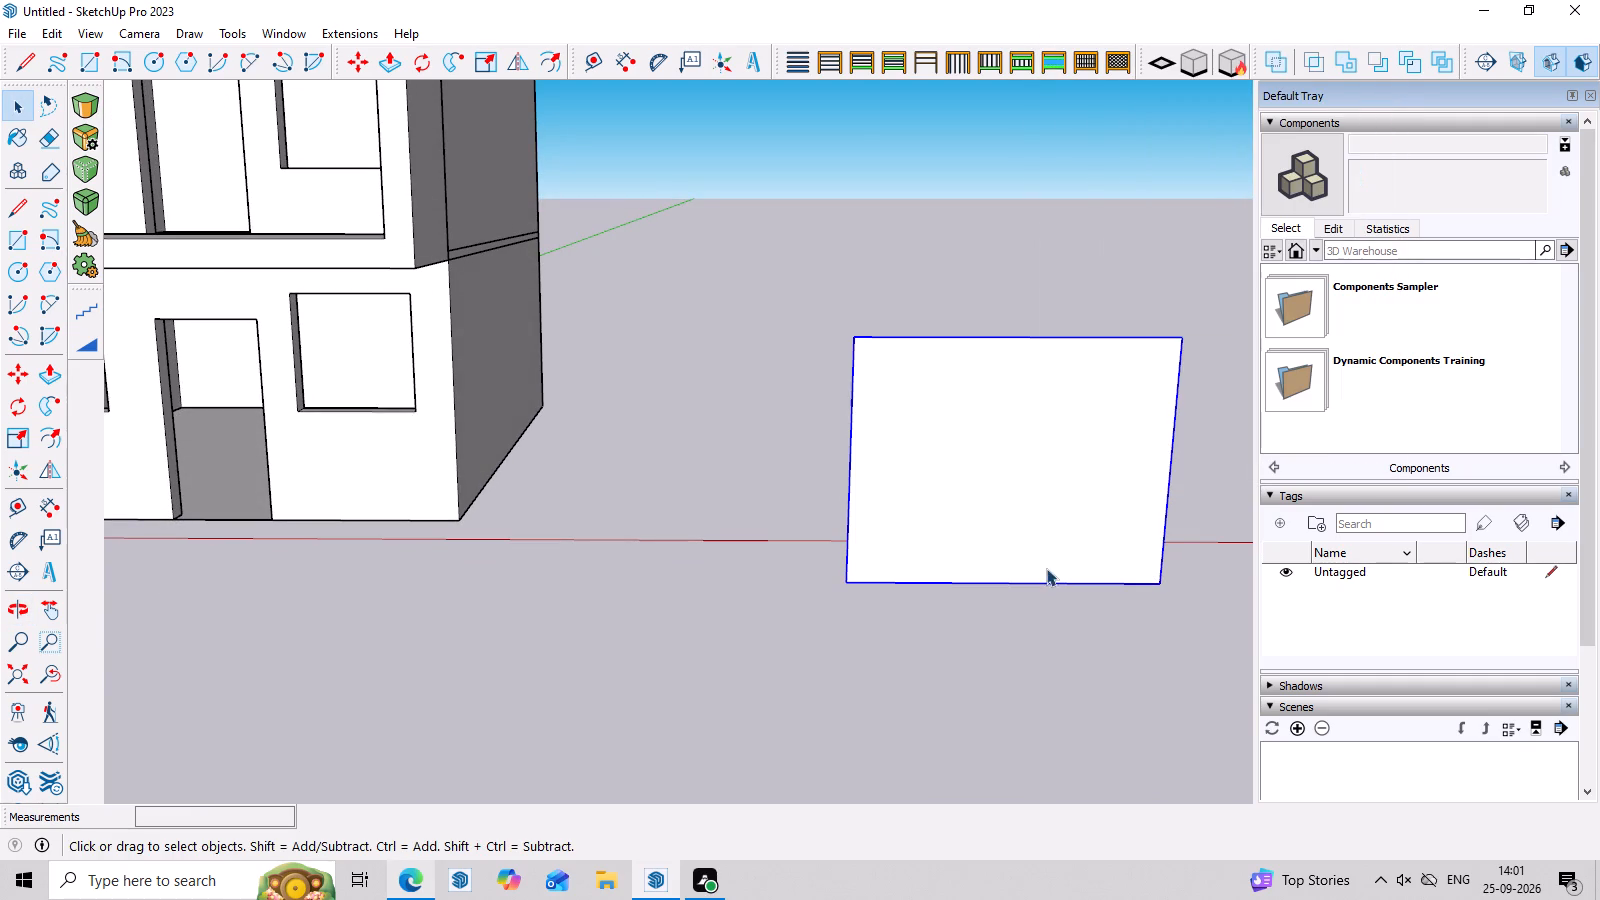
Inside the panel group, offset the panel's outline inward by about 4 1/2".
{"action": "double_click", "coordinate": [1042, 538]}
{"action": "scroll", "coordinate": [1041, 536], "scroll_direction": "up", "scroll_amount": 3}
{"action": "middle_click_drag", "start_coordinate": [1032, 529], "coordinate": [1025, 487]}
{"action": "scroll", "coordinate": [982, 471], "scroll_direction": "up", "scroll_amount": 3}
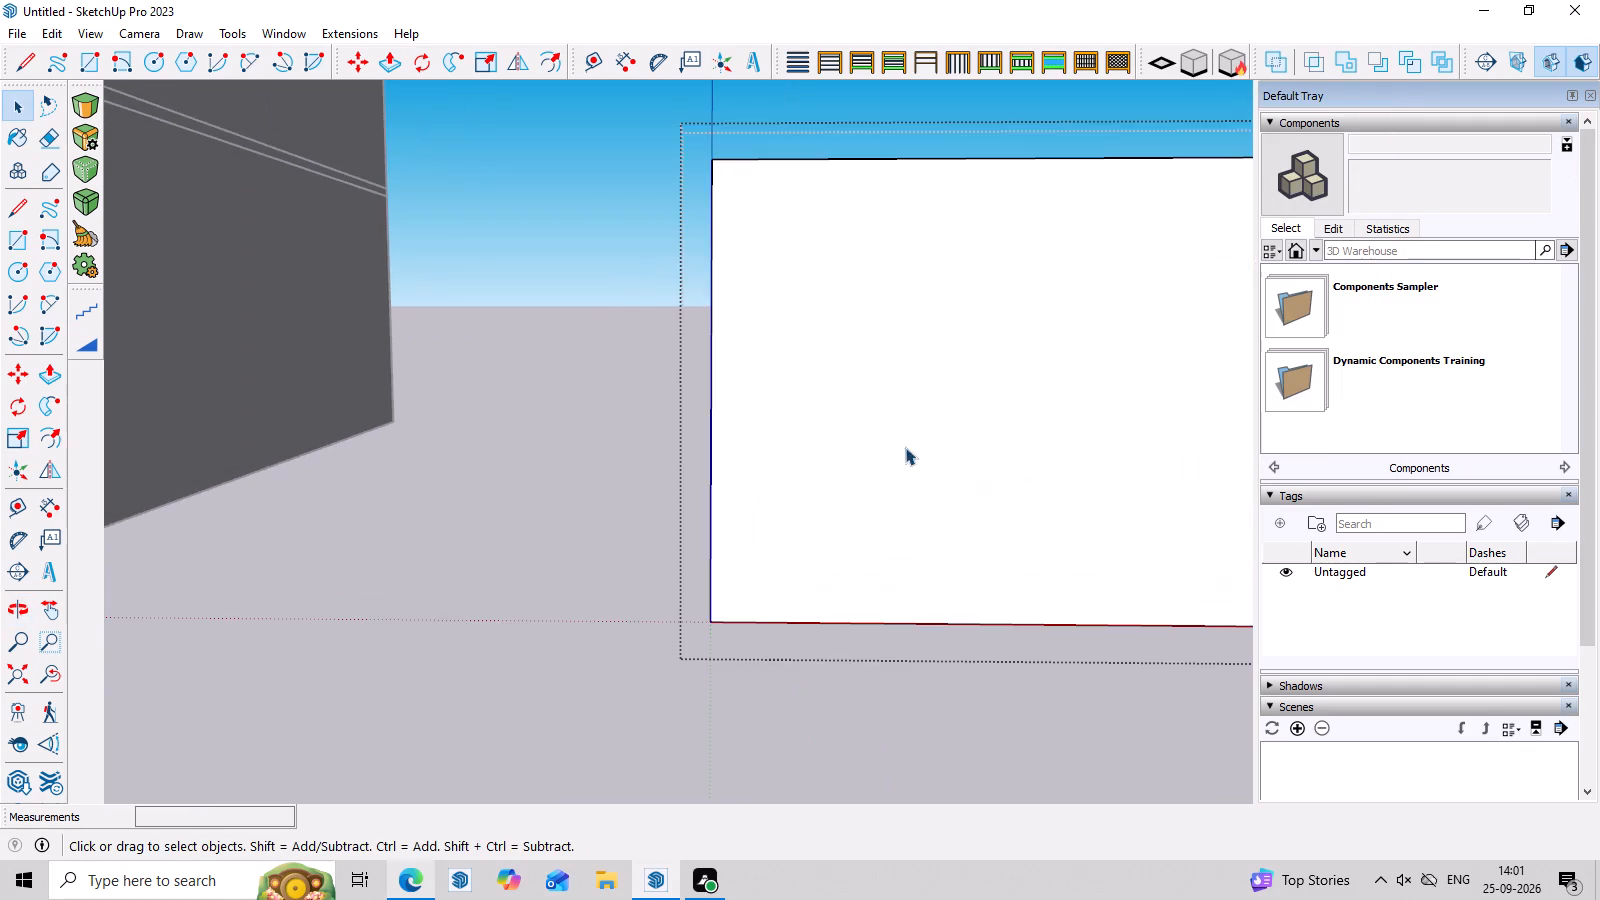
{"action": "scroll", "coordinate": [751, 376], "scroll_direction": "down", "scroll_amount": 4}
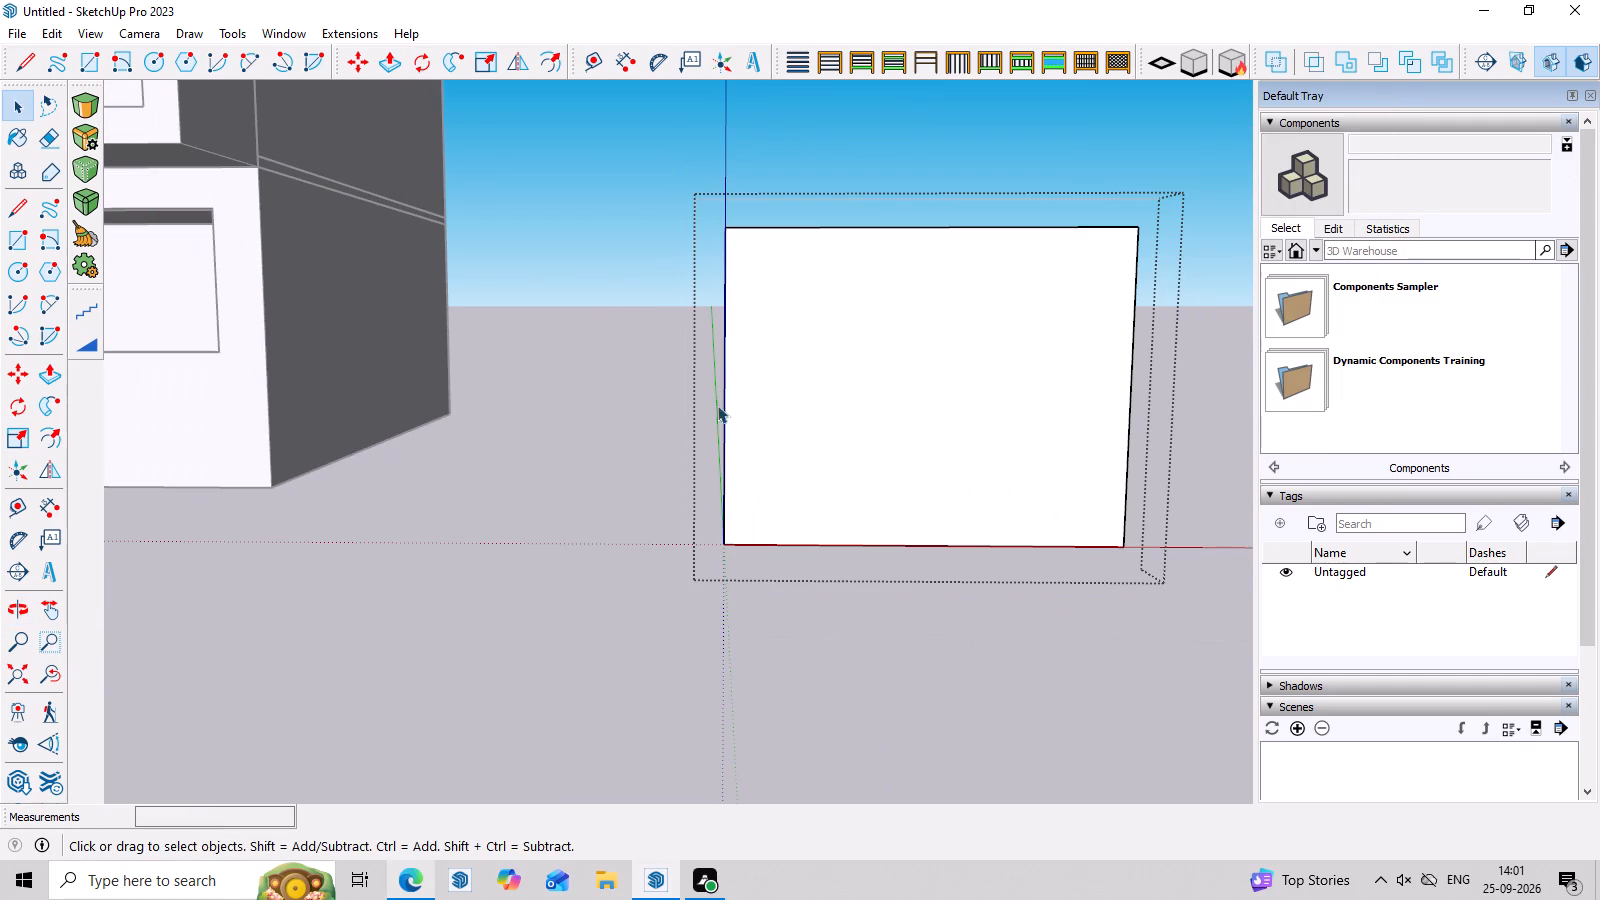
{"action": "left_click", "coordinate": [793, 402]}
{"action": "key", "text": "f"}
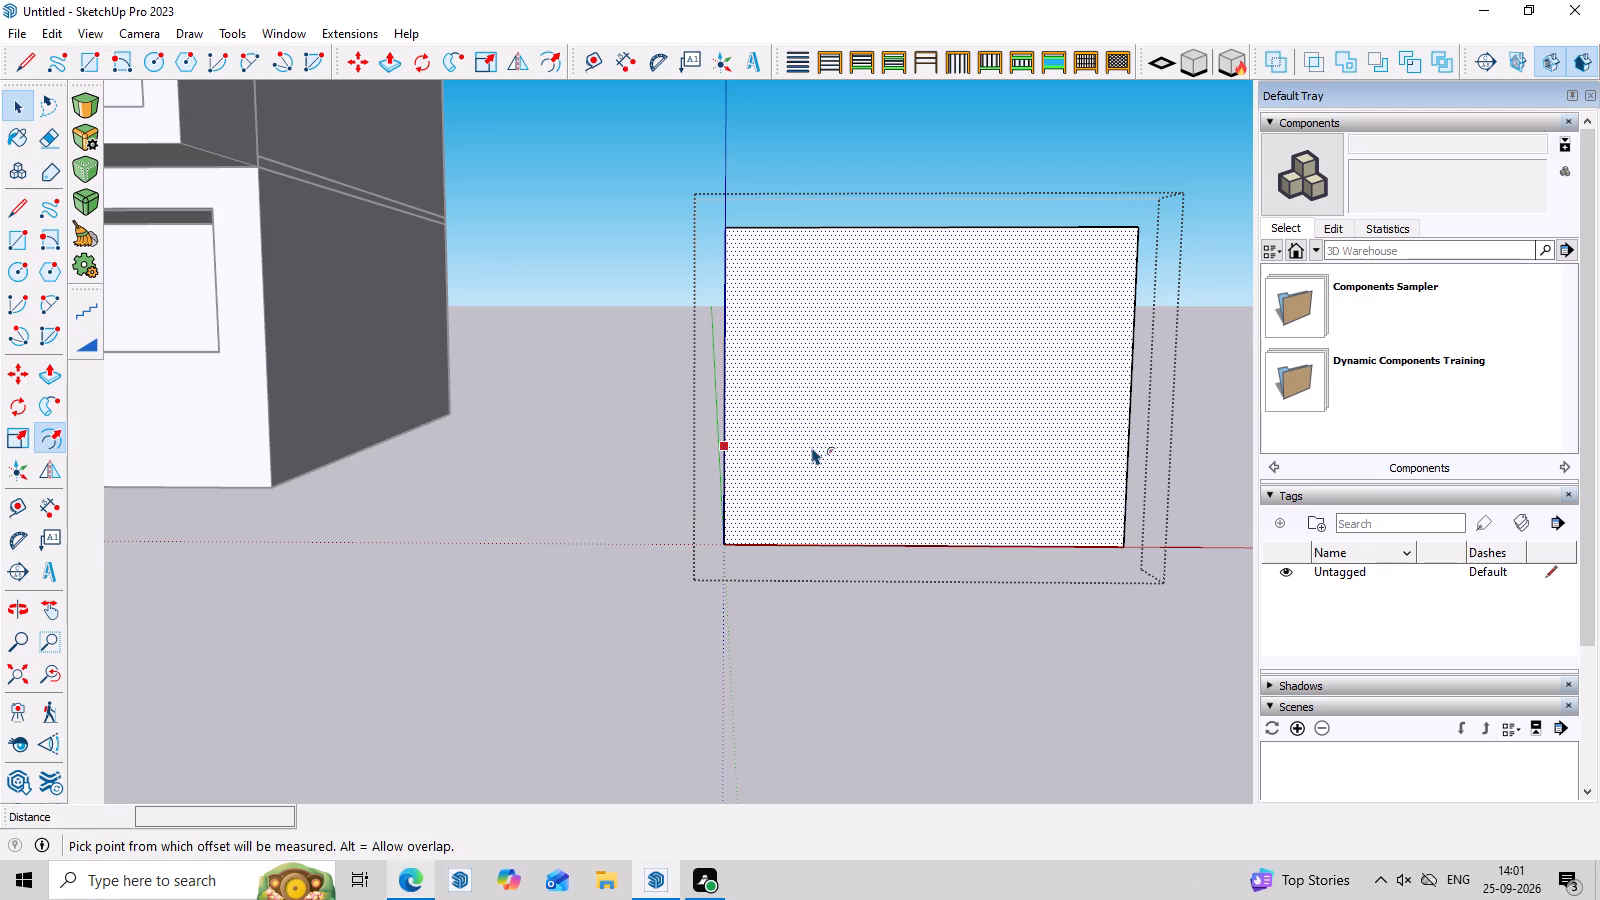
{"action": "left_click", "coordinate": [724, 362]}
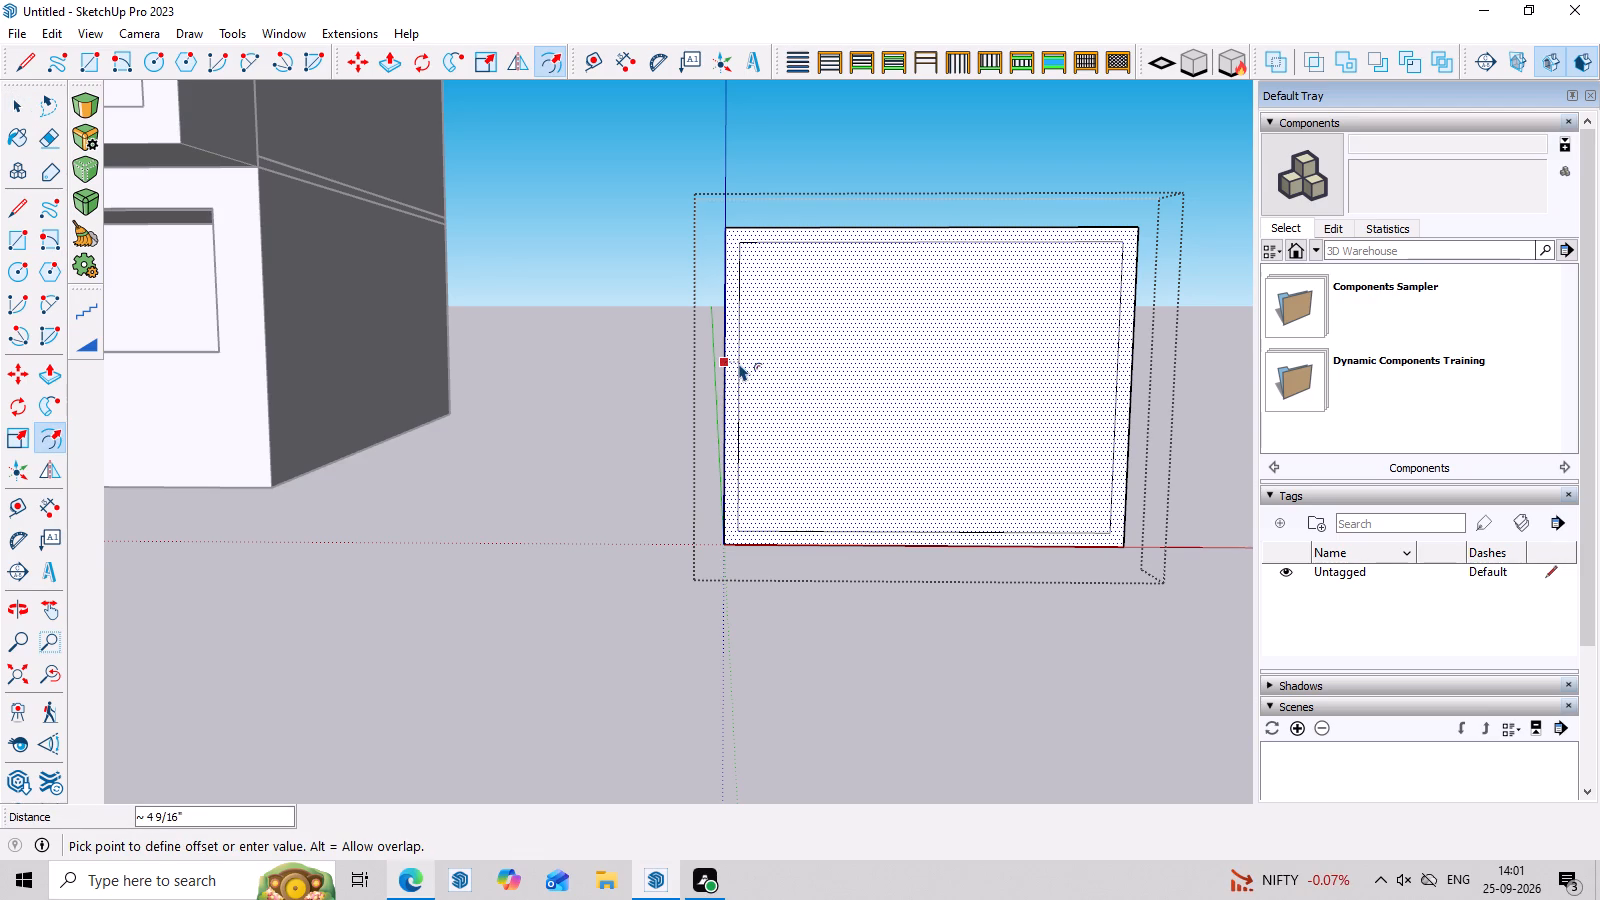
{"action": "left_click", "coordinate": [739, 363]}
{"action": "key", "text": "space"}
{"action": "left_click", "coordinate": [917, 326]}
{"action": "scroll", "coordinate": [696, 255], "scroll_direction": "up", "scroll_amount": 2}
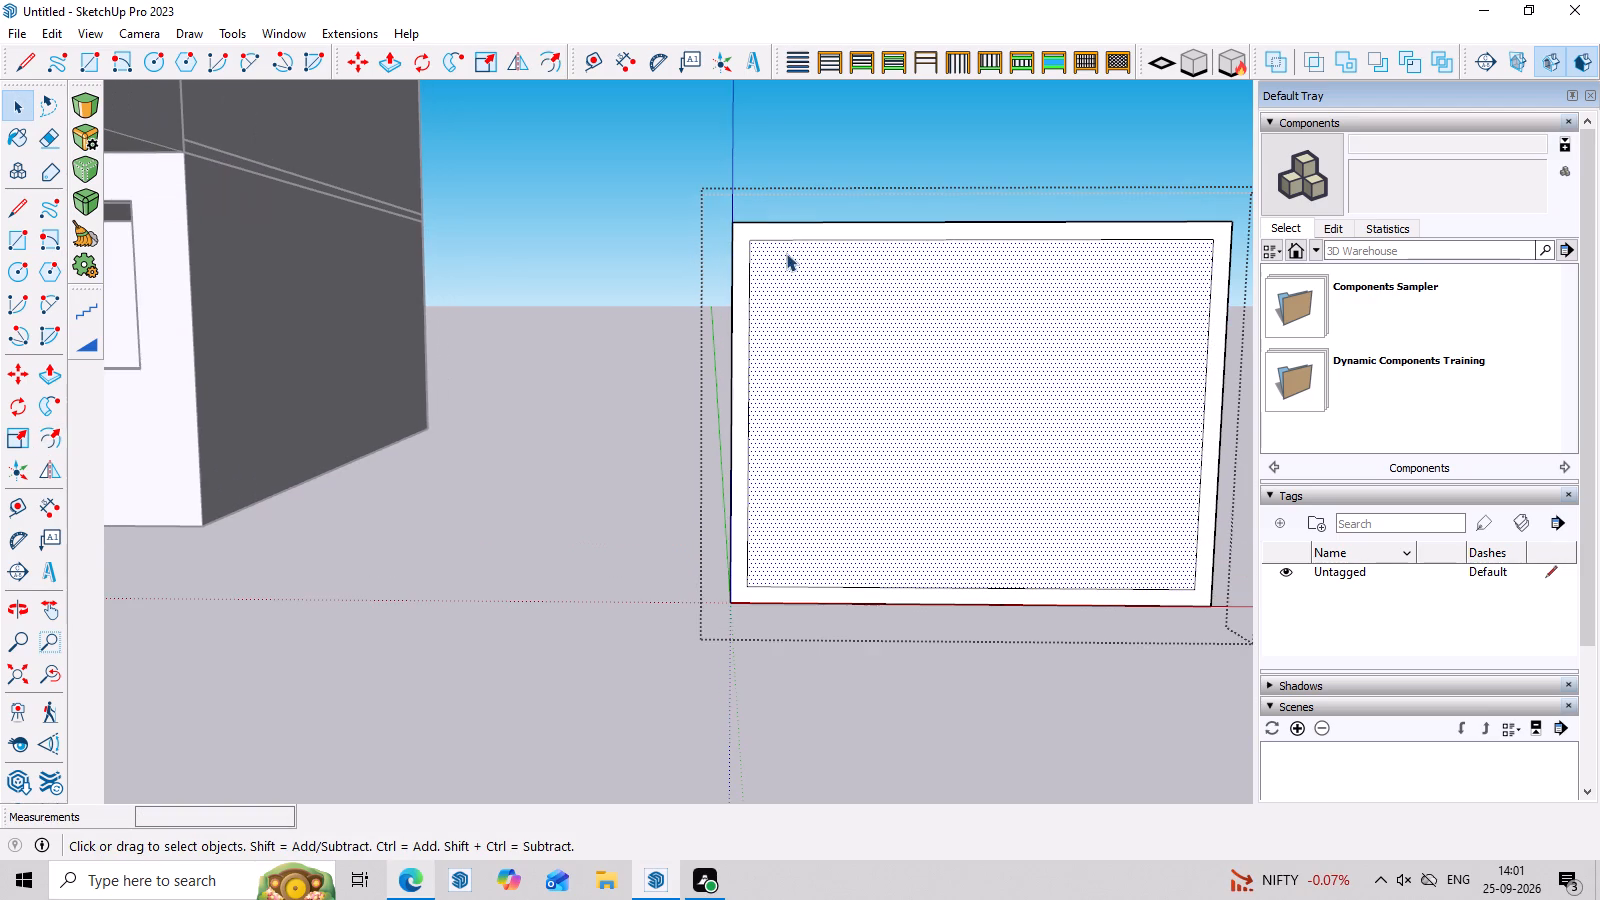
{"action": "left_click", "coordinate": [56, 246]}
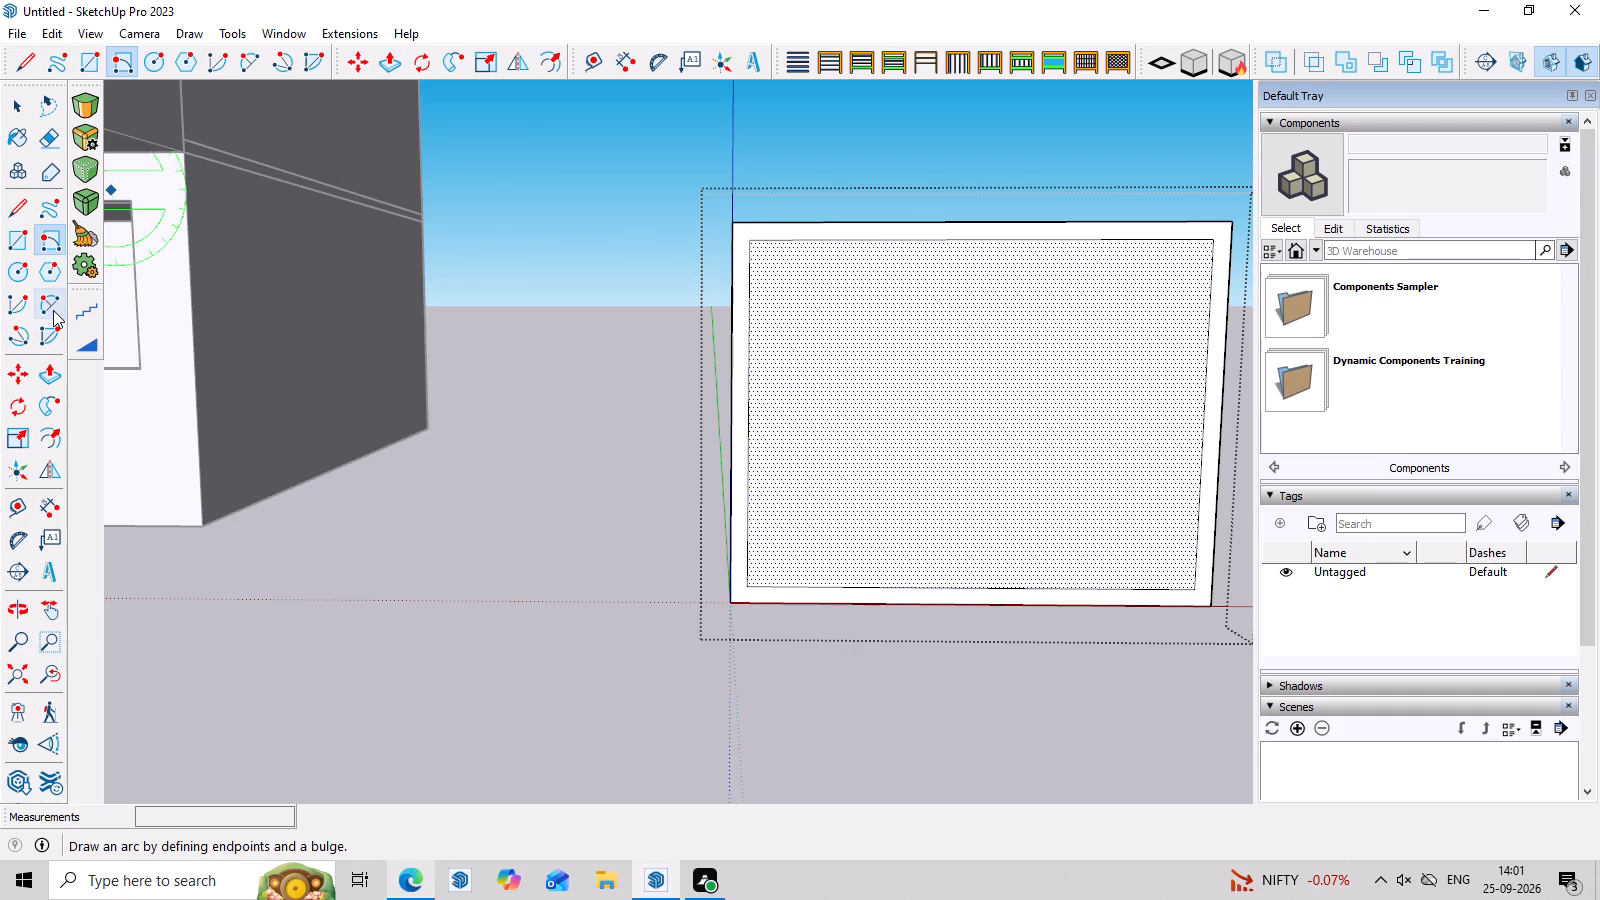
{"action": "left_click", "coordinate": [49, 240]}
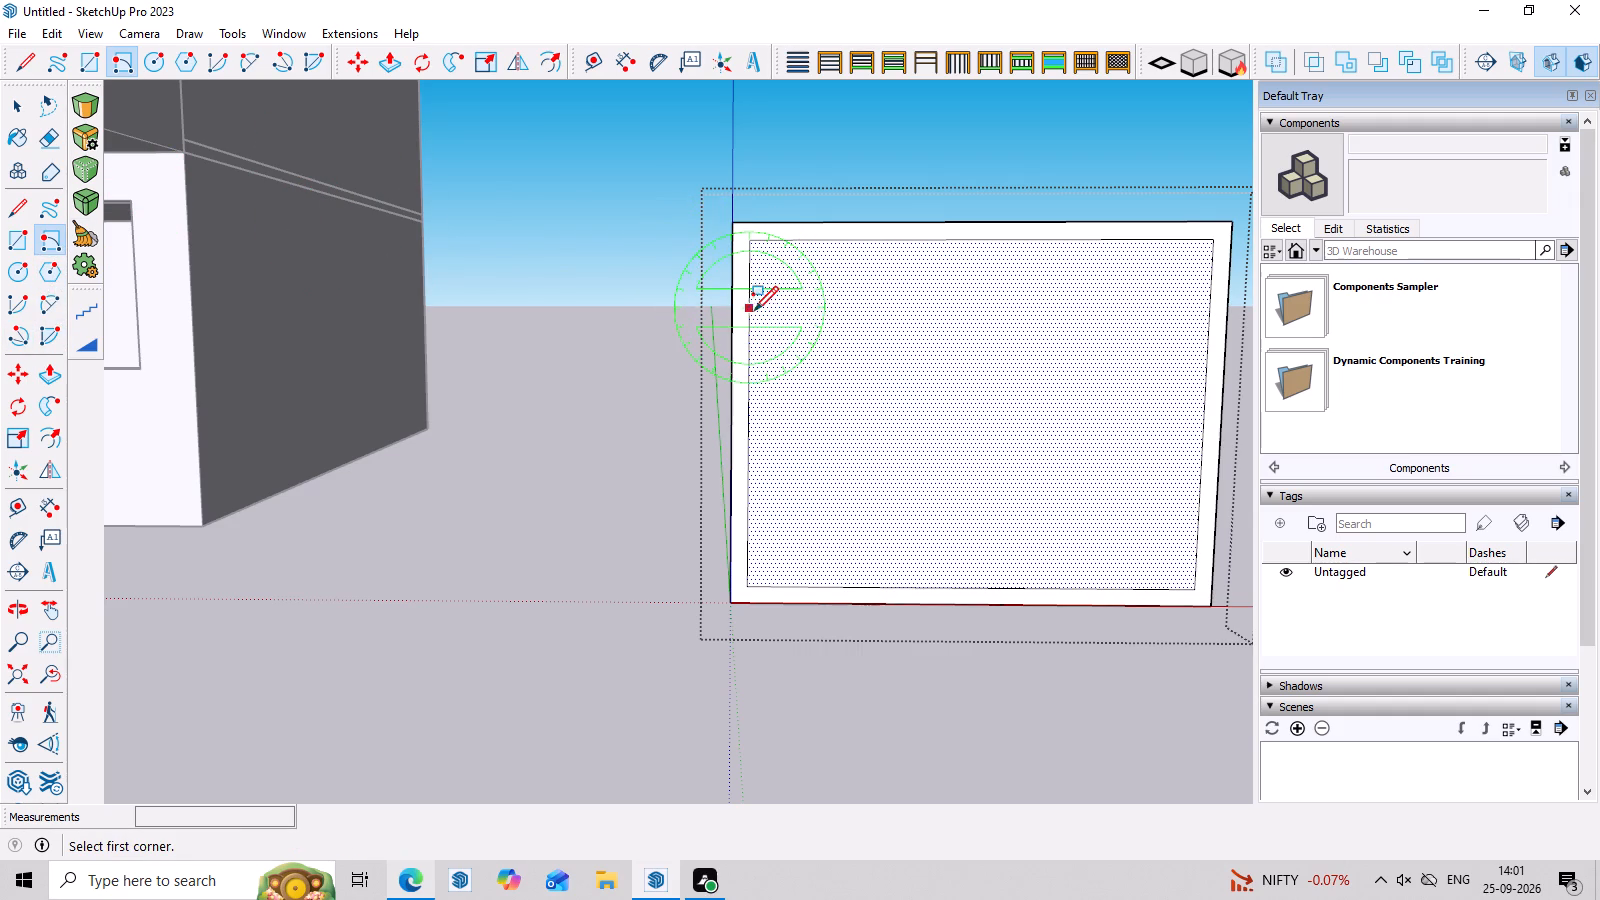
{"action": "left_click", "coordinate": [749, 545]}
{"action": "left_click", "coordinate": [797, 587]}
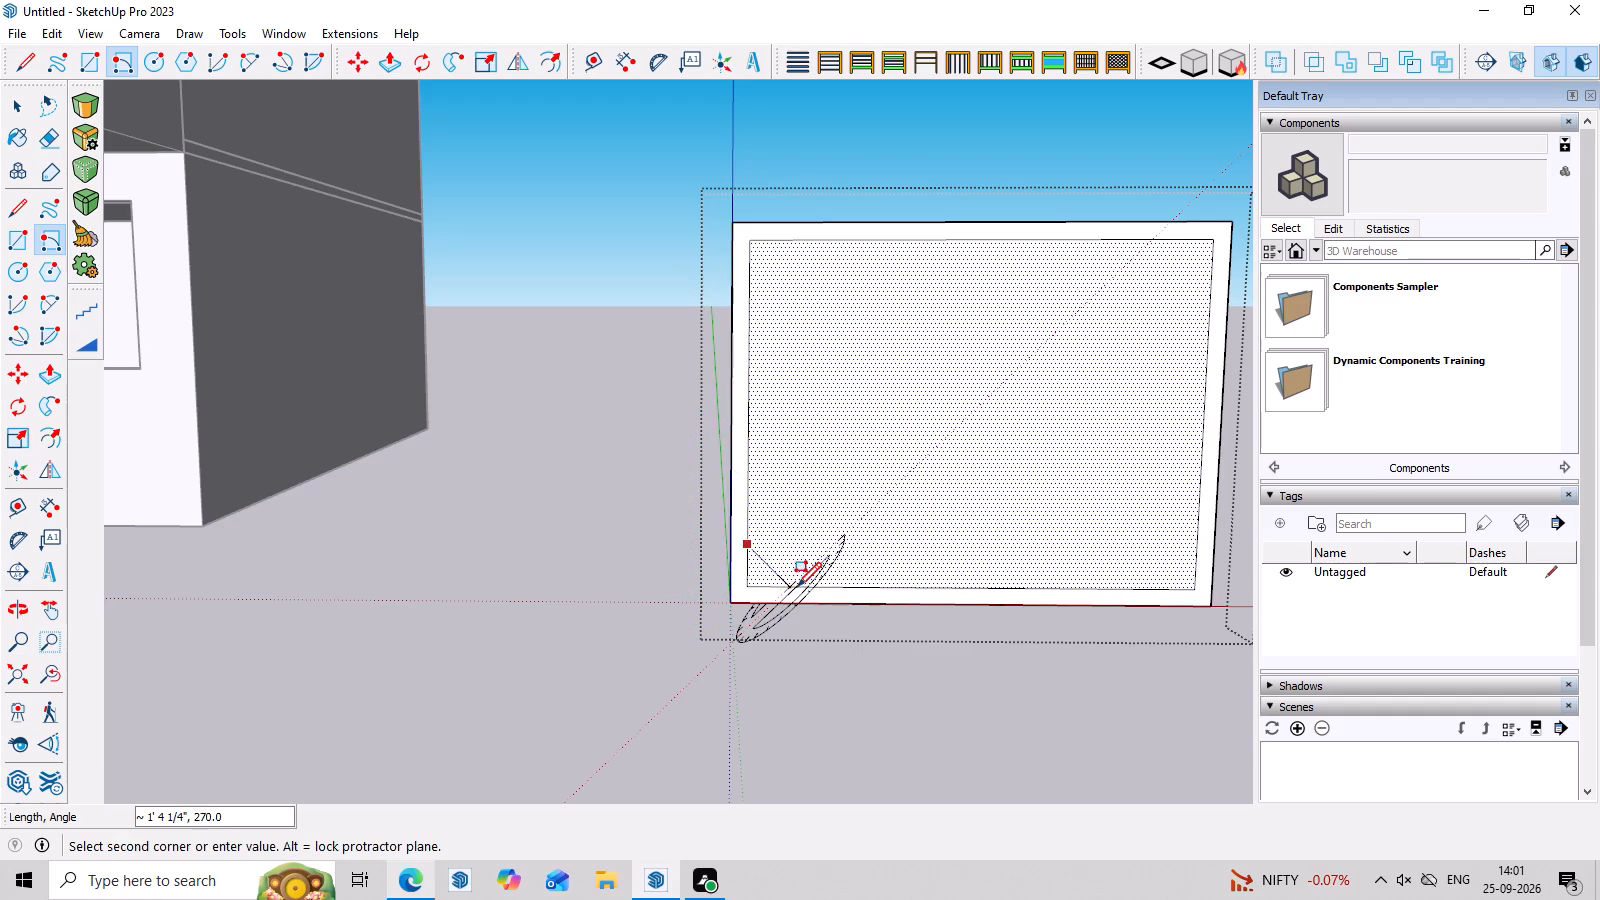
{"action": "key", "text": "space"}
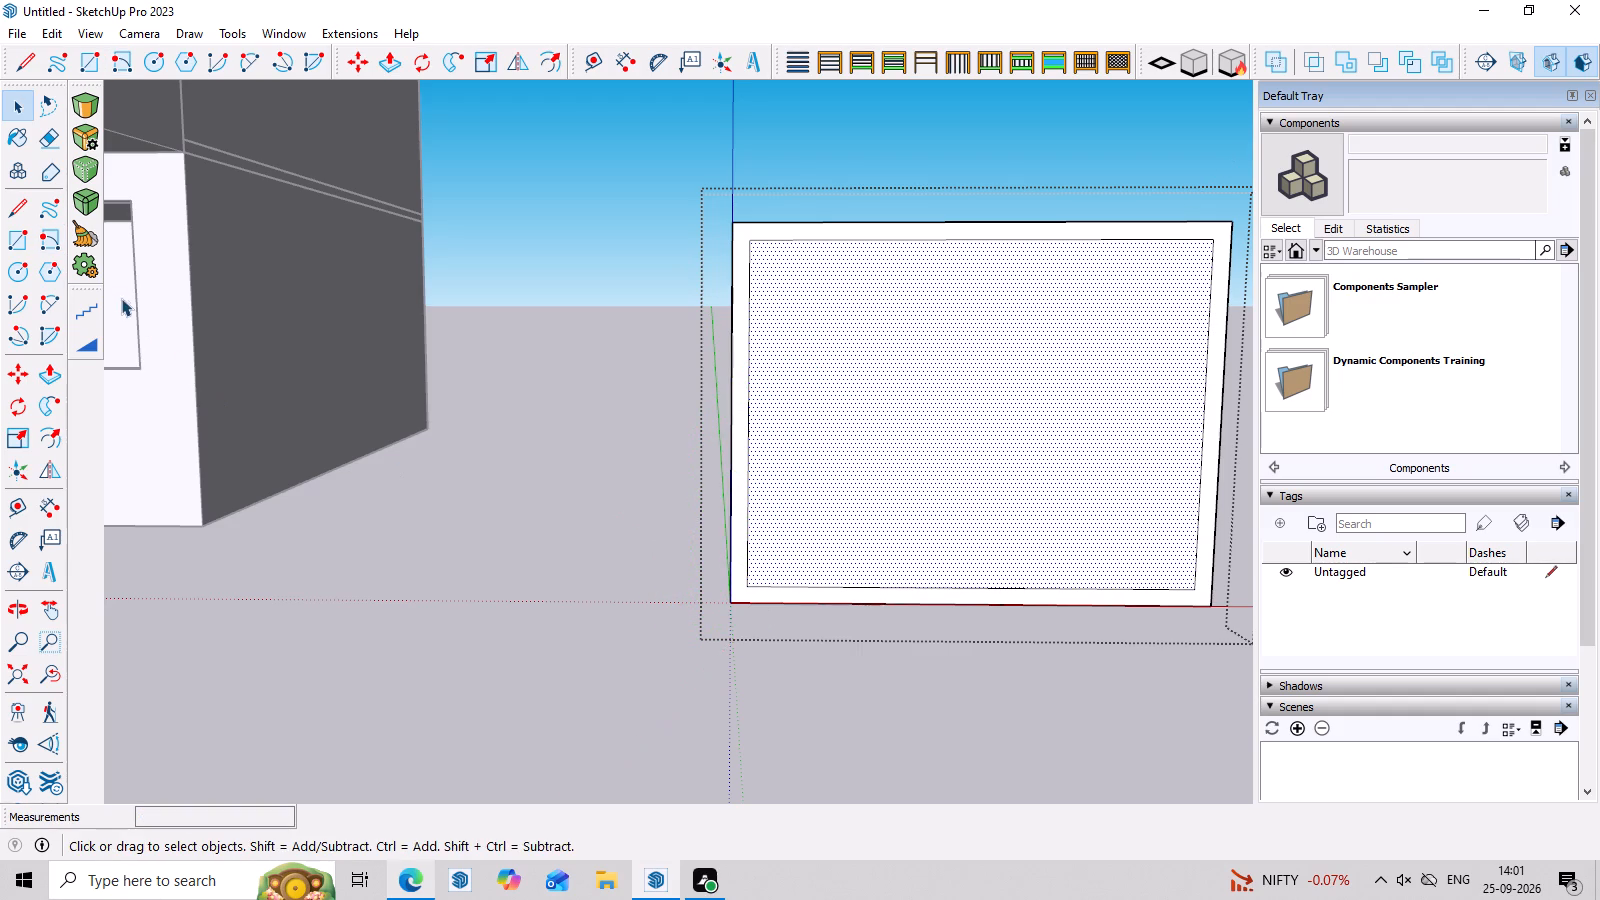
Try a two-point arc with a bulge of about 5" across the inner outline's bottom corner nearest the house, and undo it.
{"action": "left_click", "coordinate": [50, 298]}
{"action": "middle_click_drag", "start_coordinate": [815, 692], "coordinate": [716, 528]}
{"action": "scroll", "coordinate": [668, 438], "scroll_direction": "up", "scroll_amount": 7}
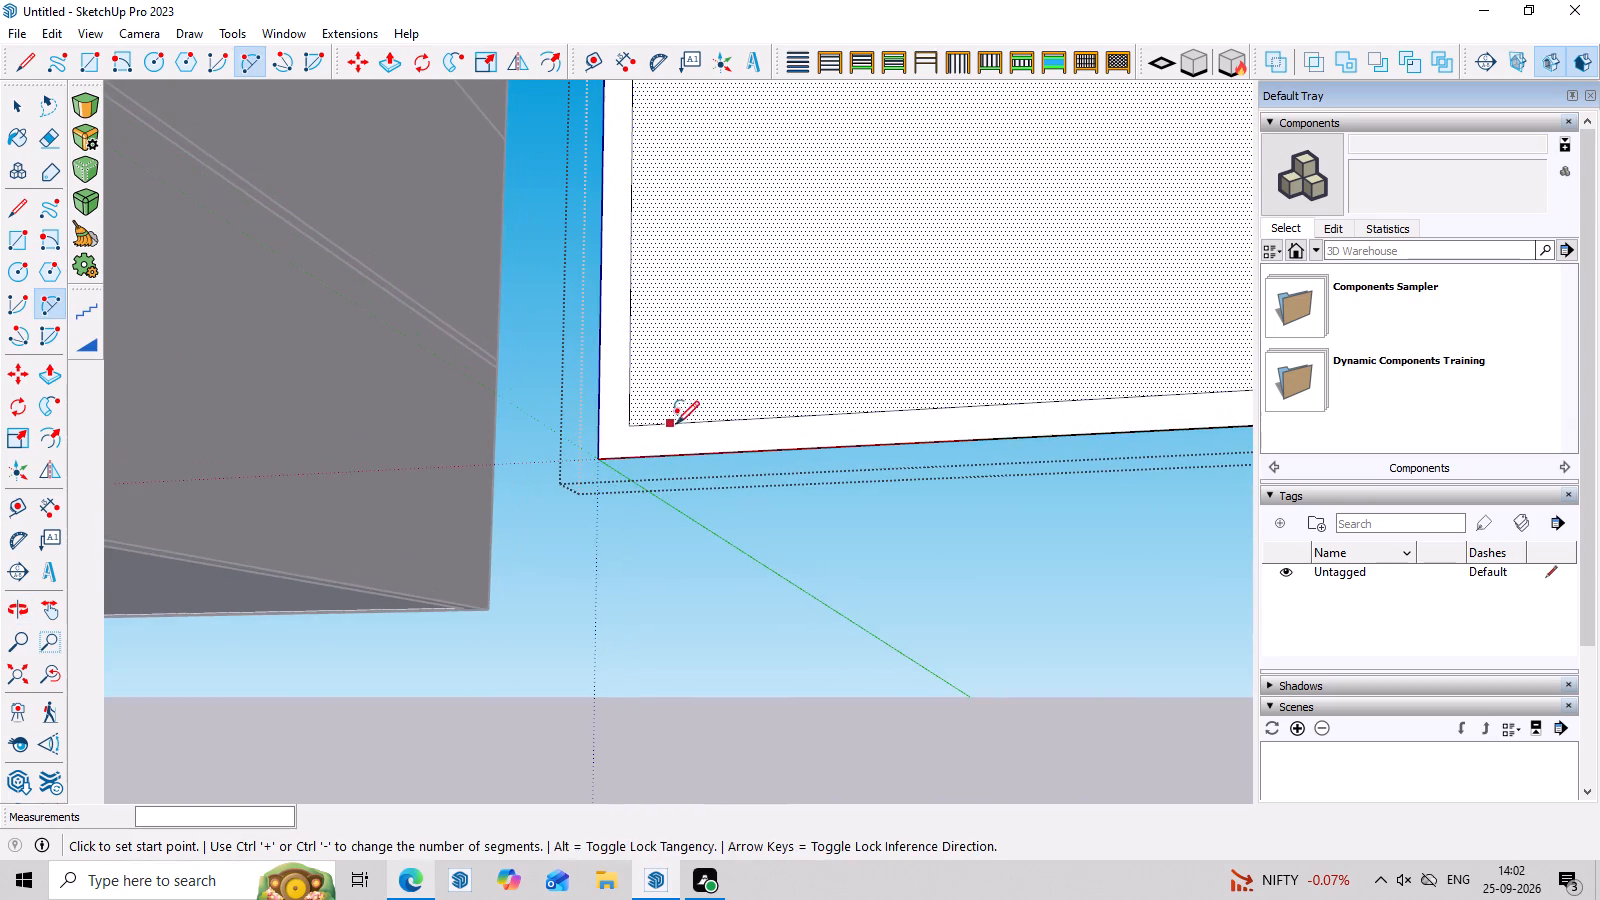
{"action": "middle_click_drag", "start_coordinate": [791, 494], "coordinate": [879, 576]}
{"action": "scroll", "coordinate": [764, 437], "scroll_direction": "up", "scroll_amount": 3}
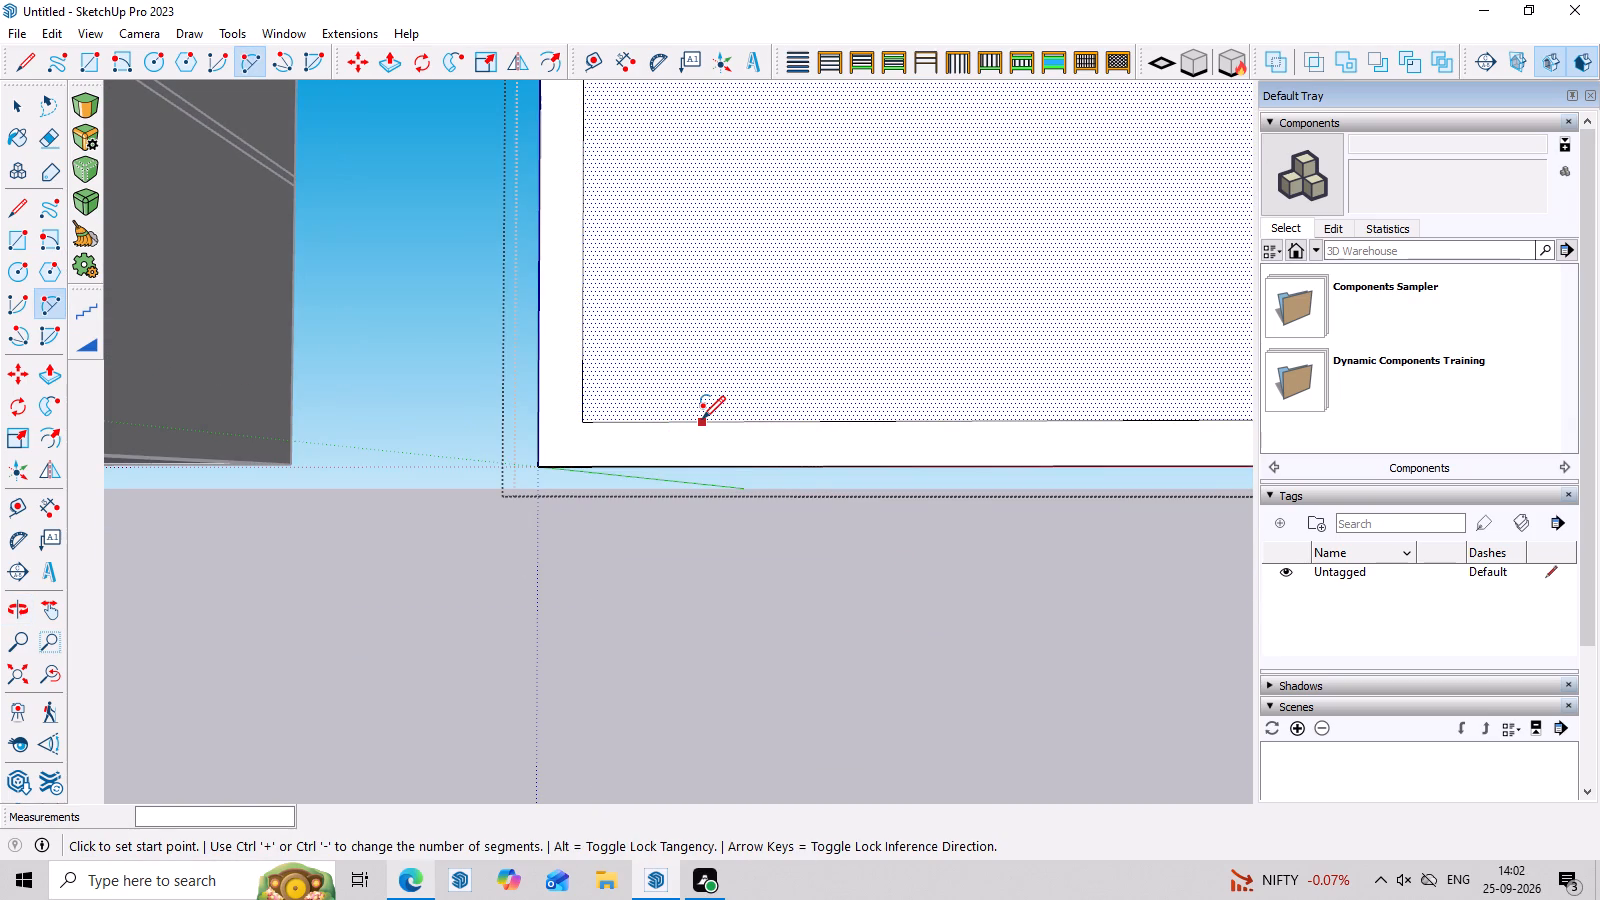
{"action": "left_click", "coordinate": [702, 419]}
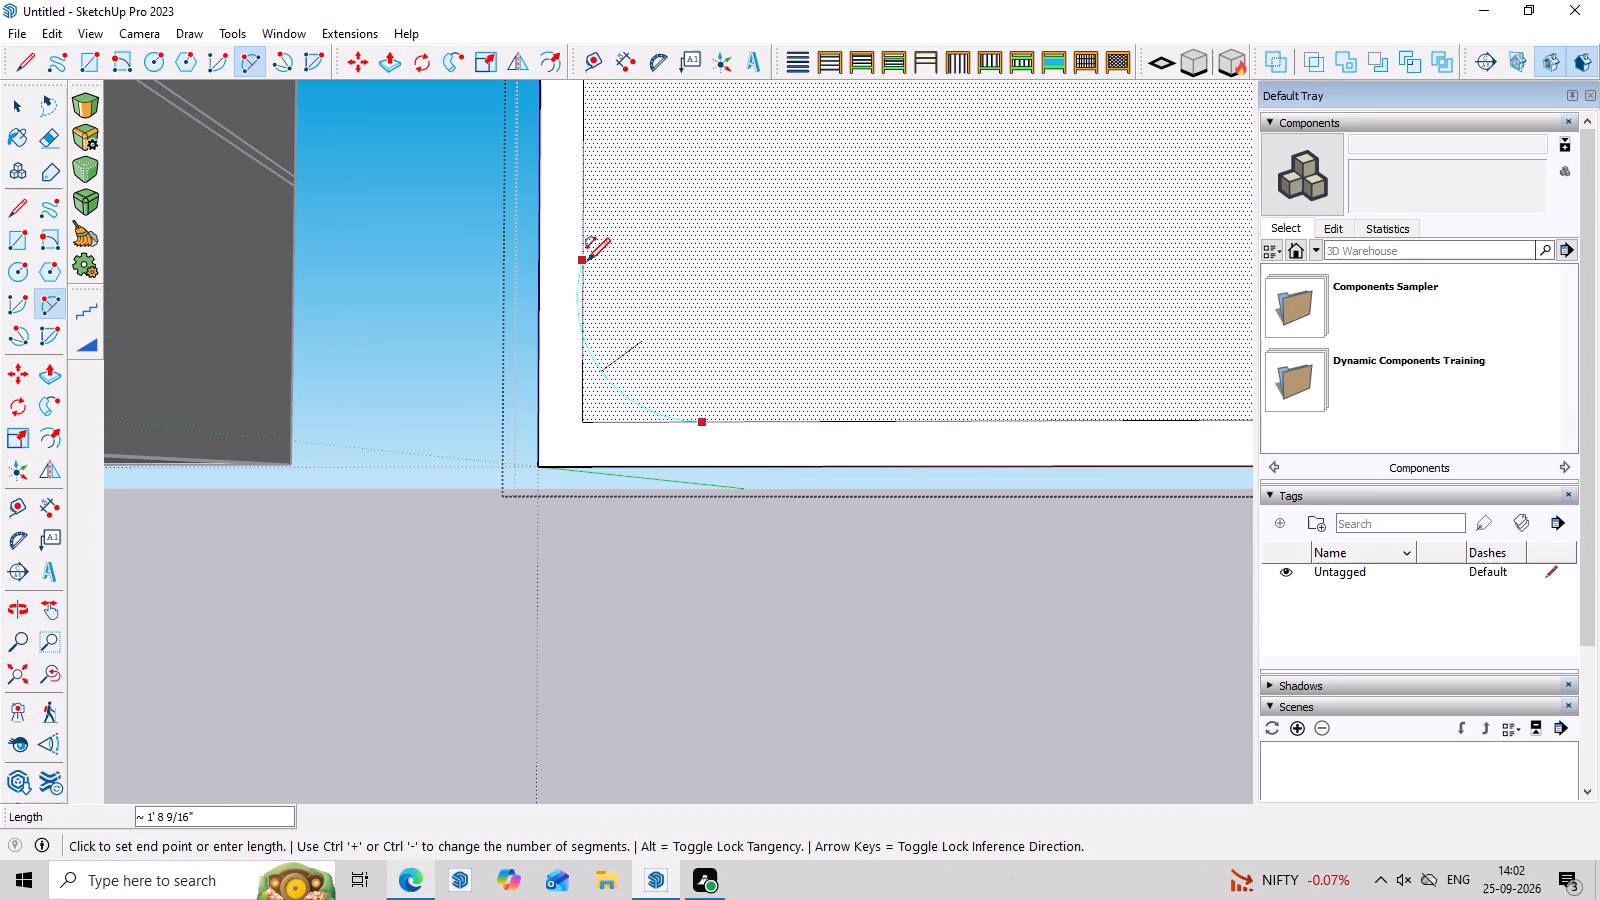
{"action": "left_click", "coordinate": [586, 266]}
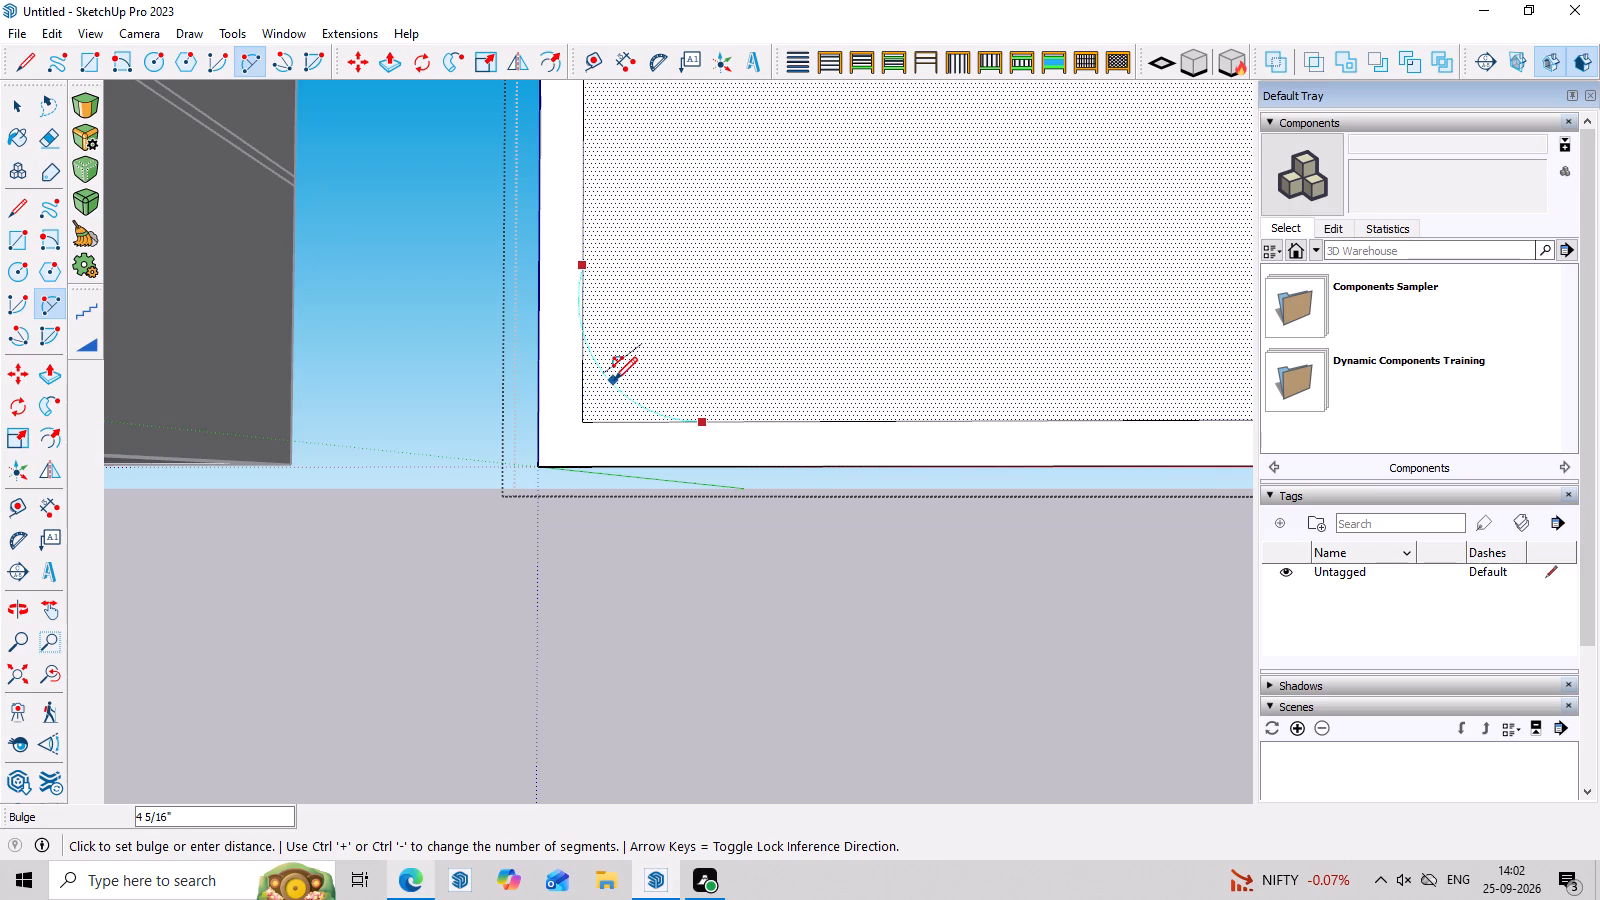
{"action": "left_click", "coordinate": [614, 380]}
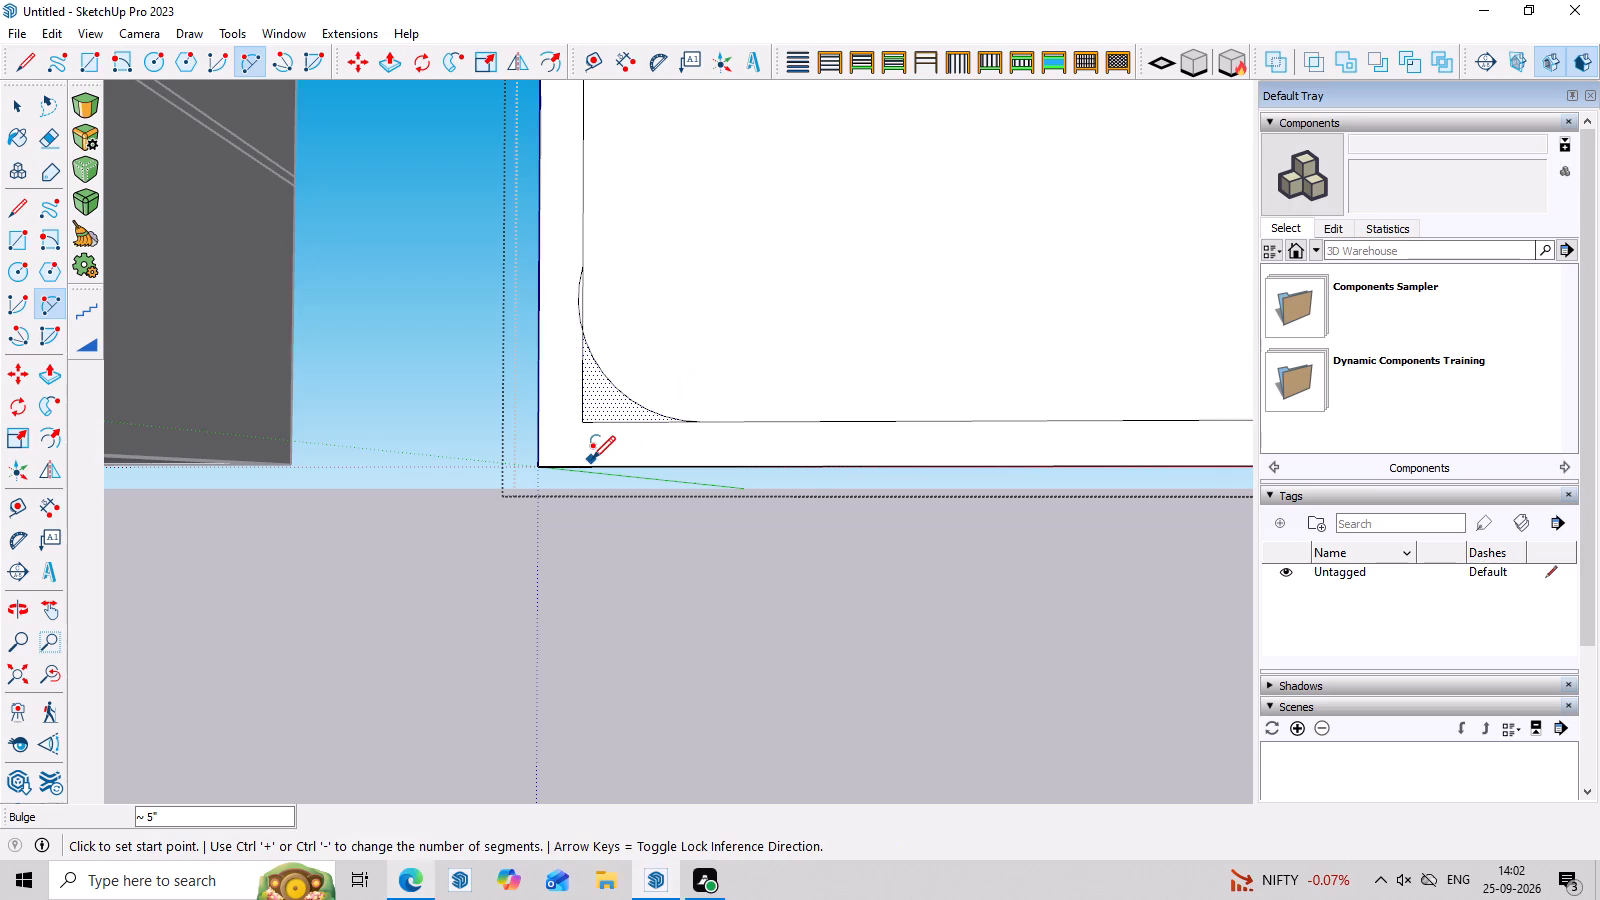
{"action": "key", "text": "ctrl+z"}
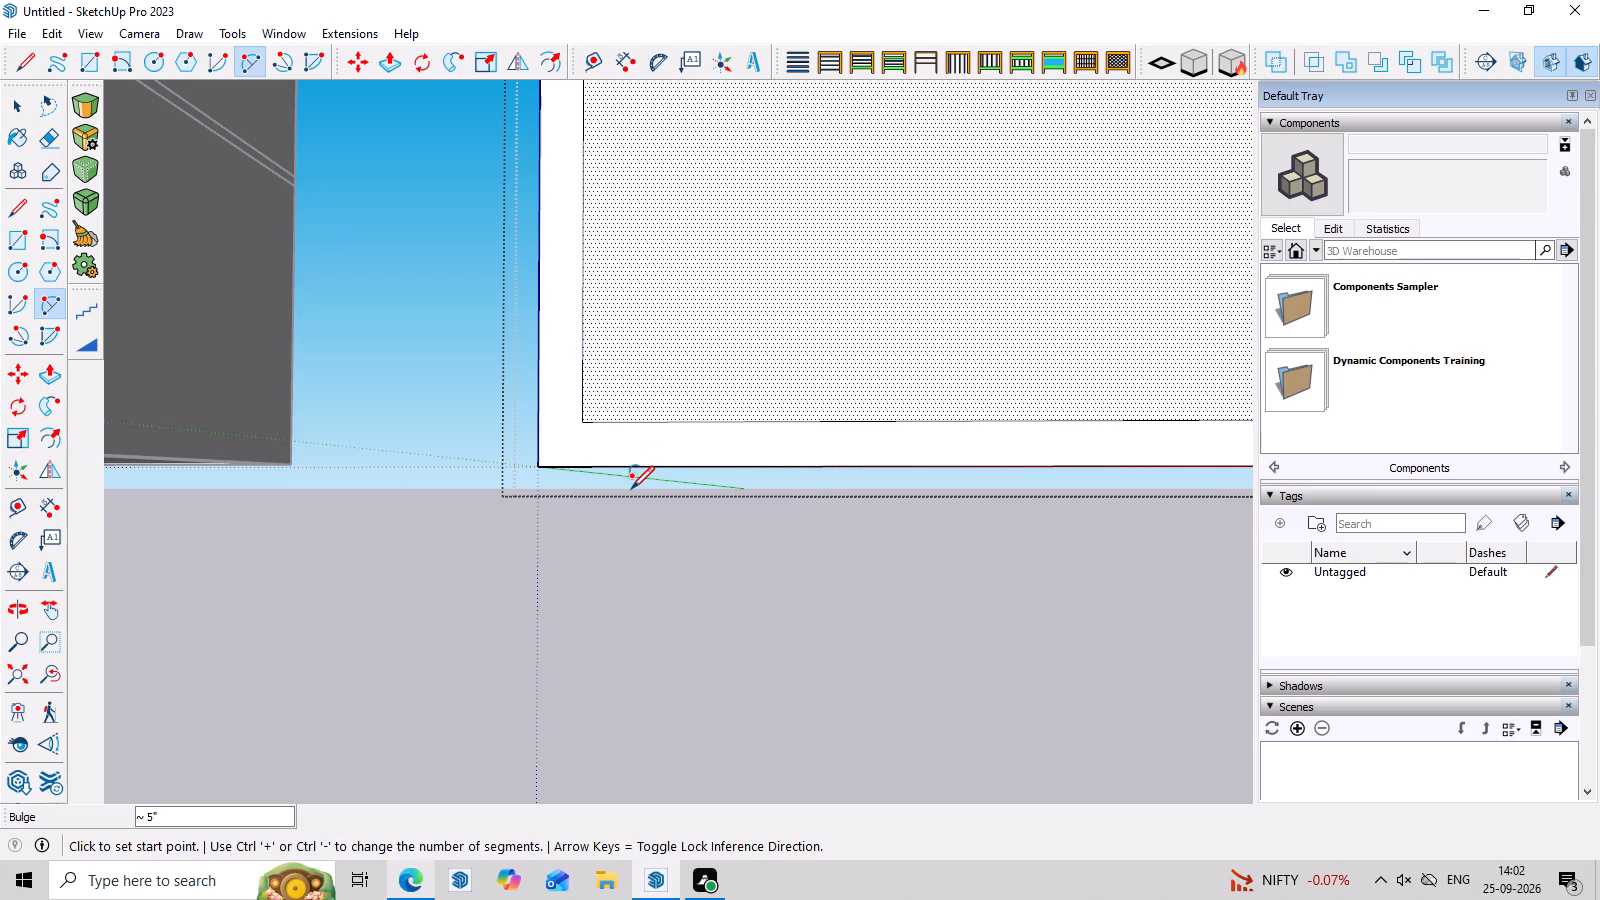
Draw a tangent arc of about 8 3/4" radius across the inner outline's bottom corner nearest the house.
{"action": "left_click", "coordinate": [668, 422]}
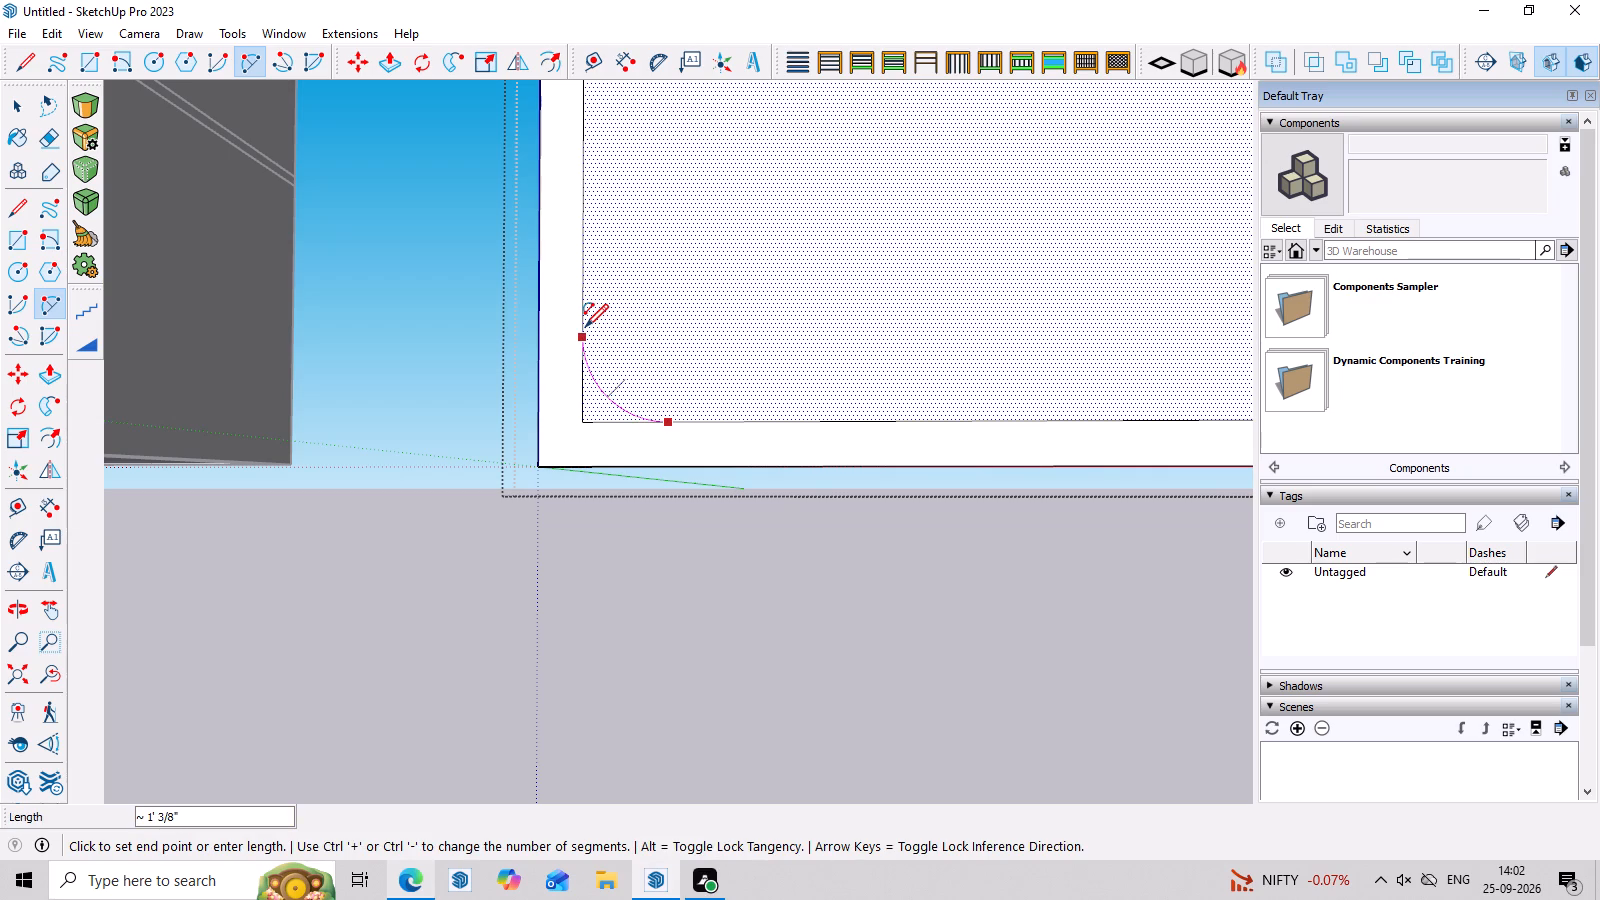
{"action": "left_click", "coordinate": [585, 327]}
{"action": "left_click", "coordinate": [577, 364]}
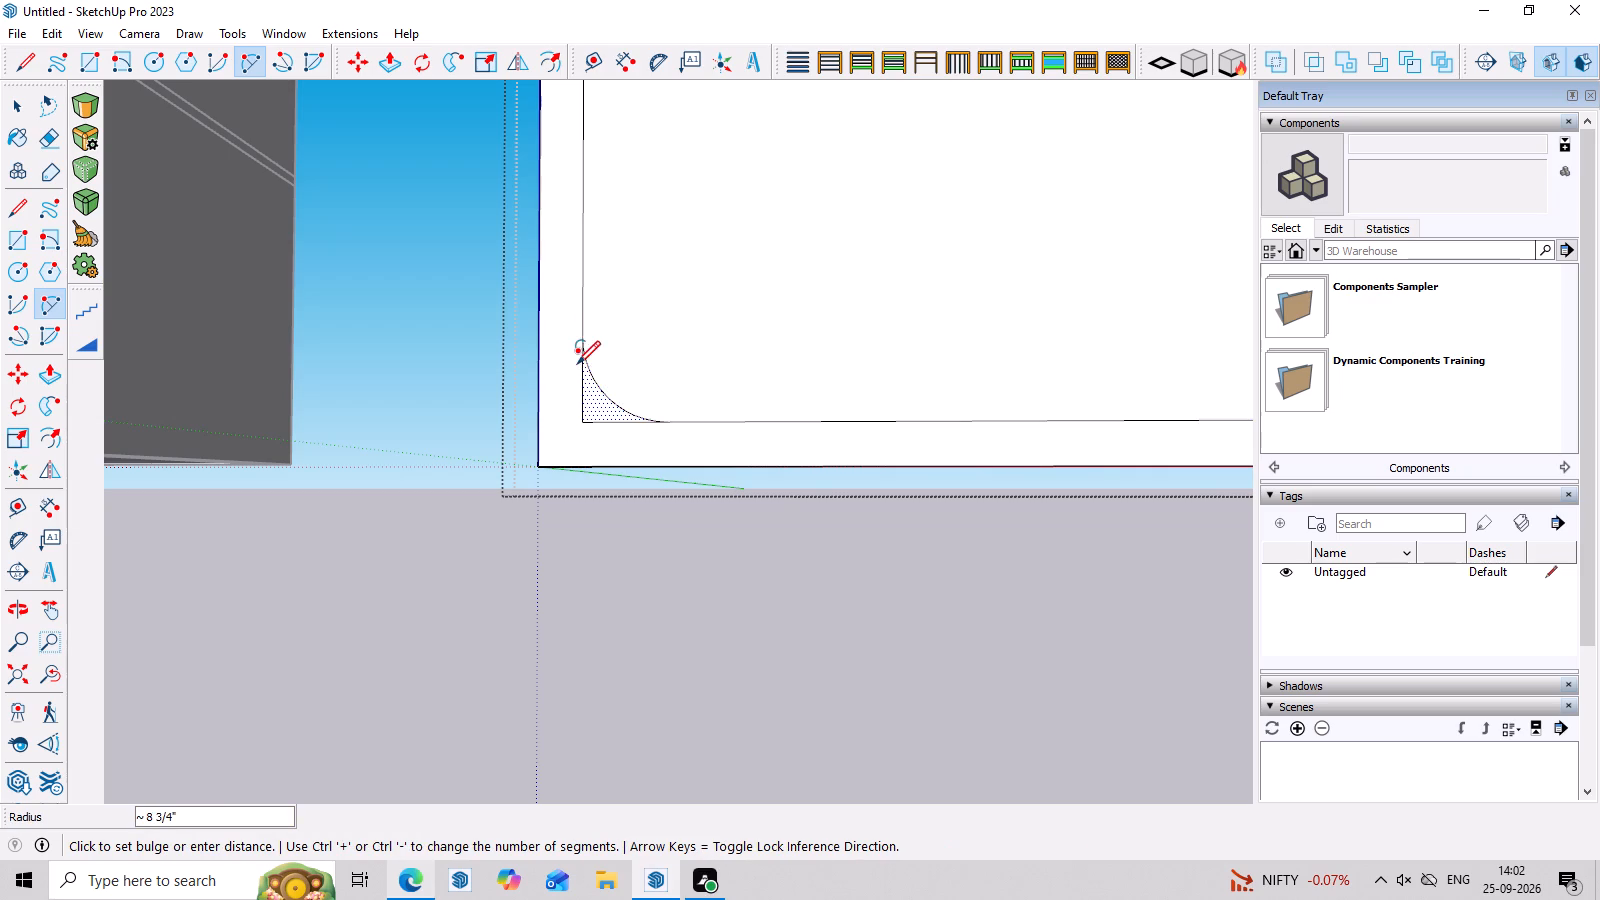
{"action": "key", "text": "space"}
Erase the two leftover edge pieces outside the arc at the inner outline's bottom corner nearest the house.
{"action": "left_click", "coordinate": [606, 419]}
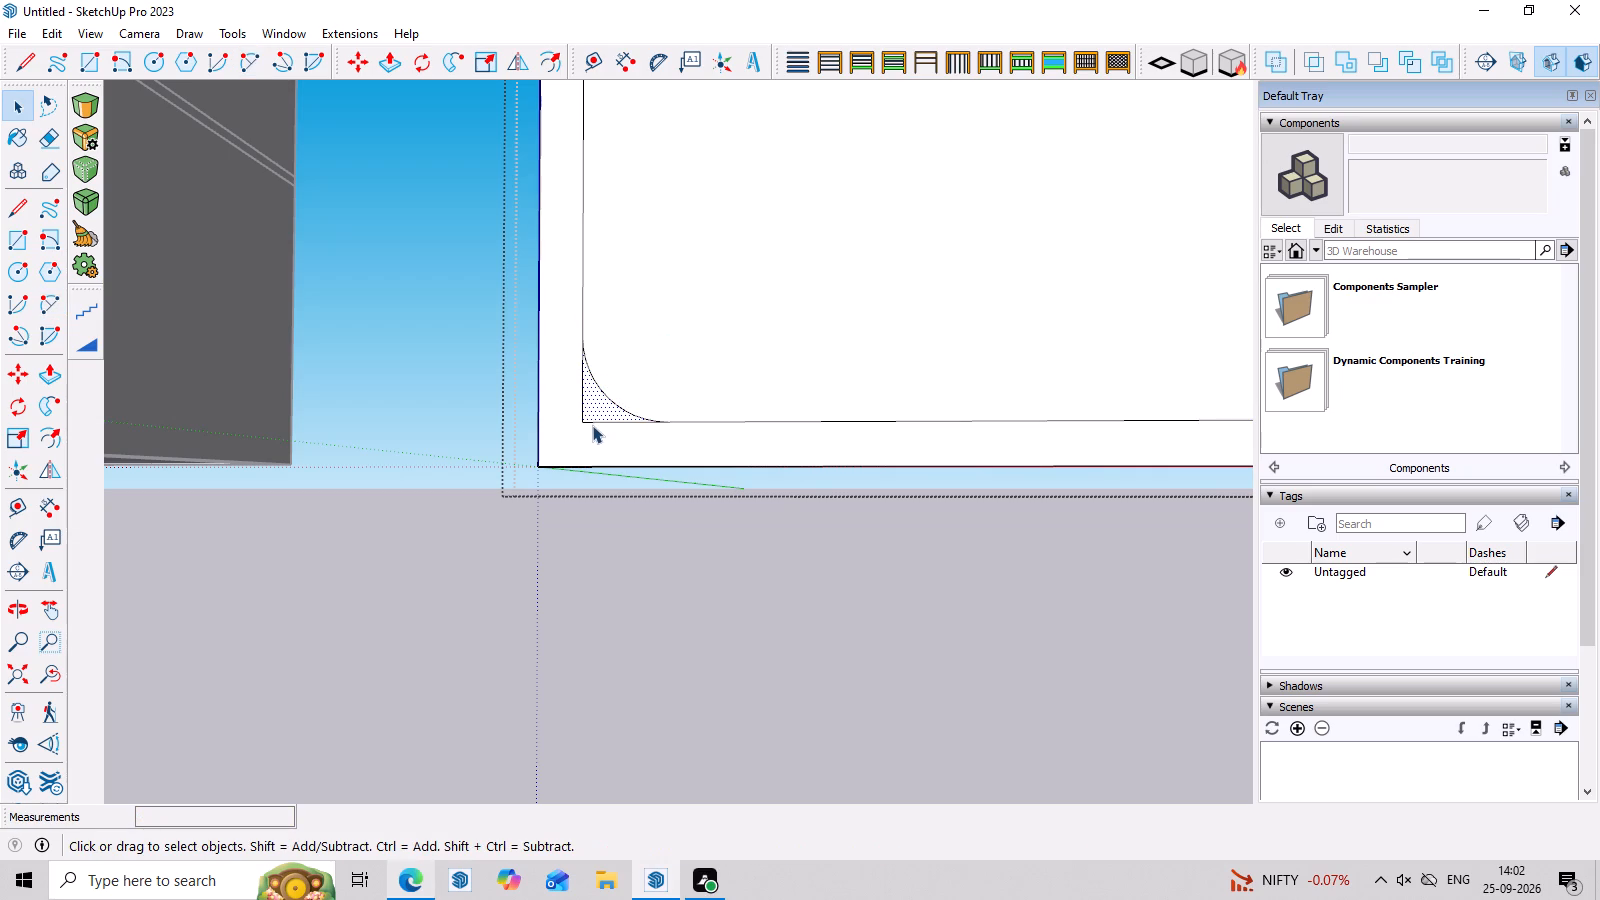
{"action": "key", "text": "e"}
{"action": "left_click", "coordinate": [581, 387]}
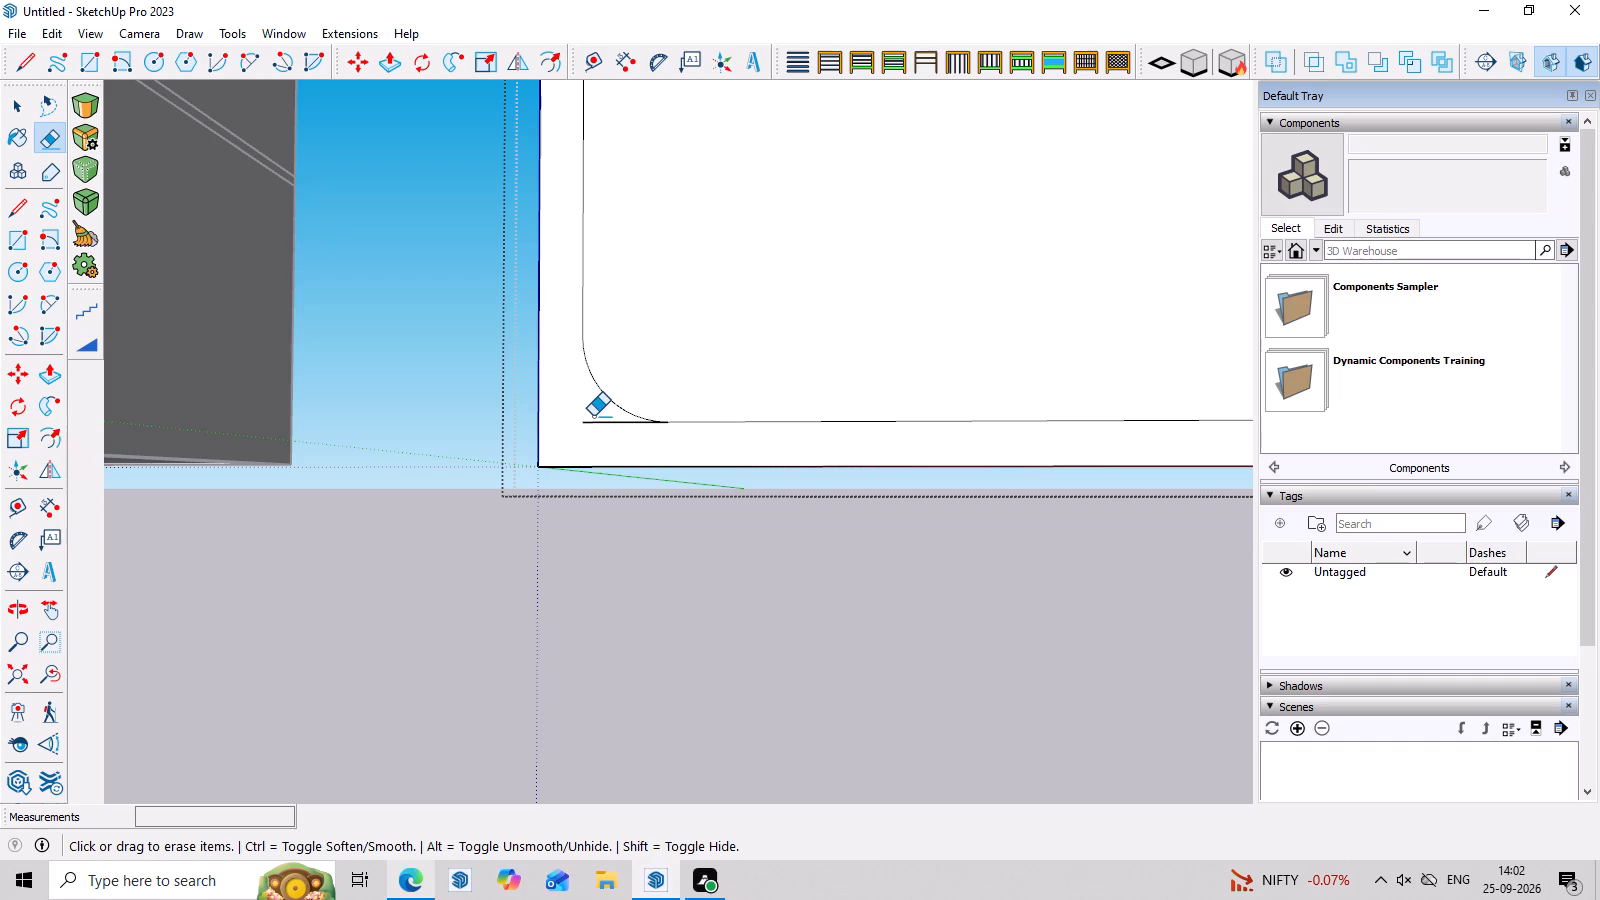
{"action": "left_click_drag", "start_coordinate": [598, 406], "coordinate": [607, 436]}
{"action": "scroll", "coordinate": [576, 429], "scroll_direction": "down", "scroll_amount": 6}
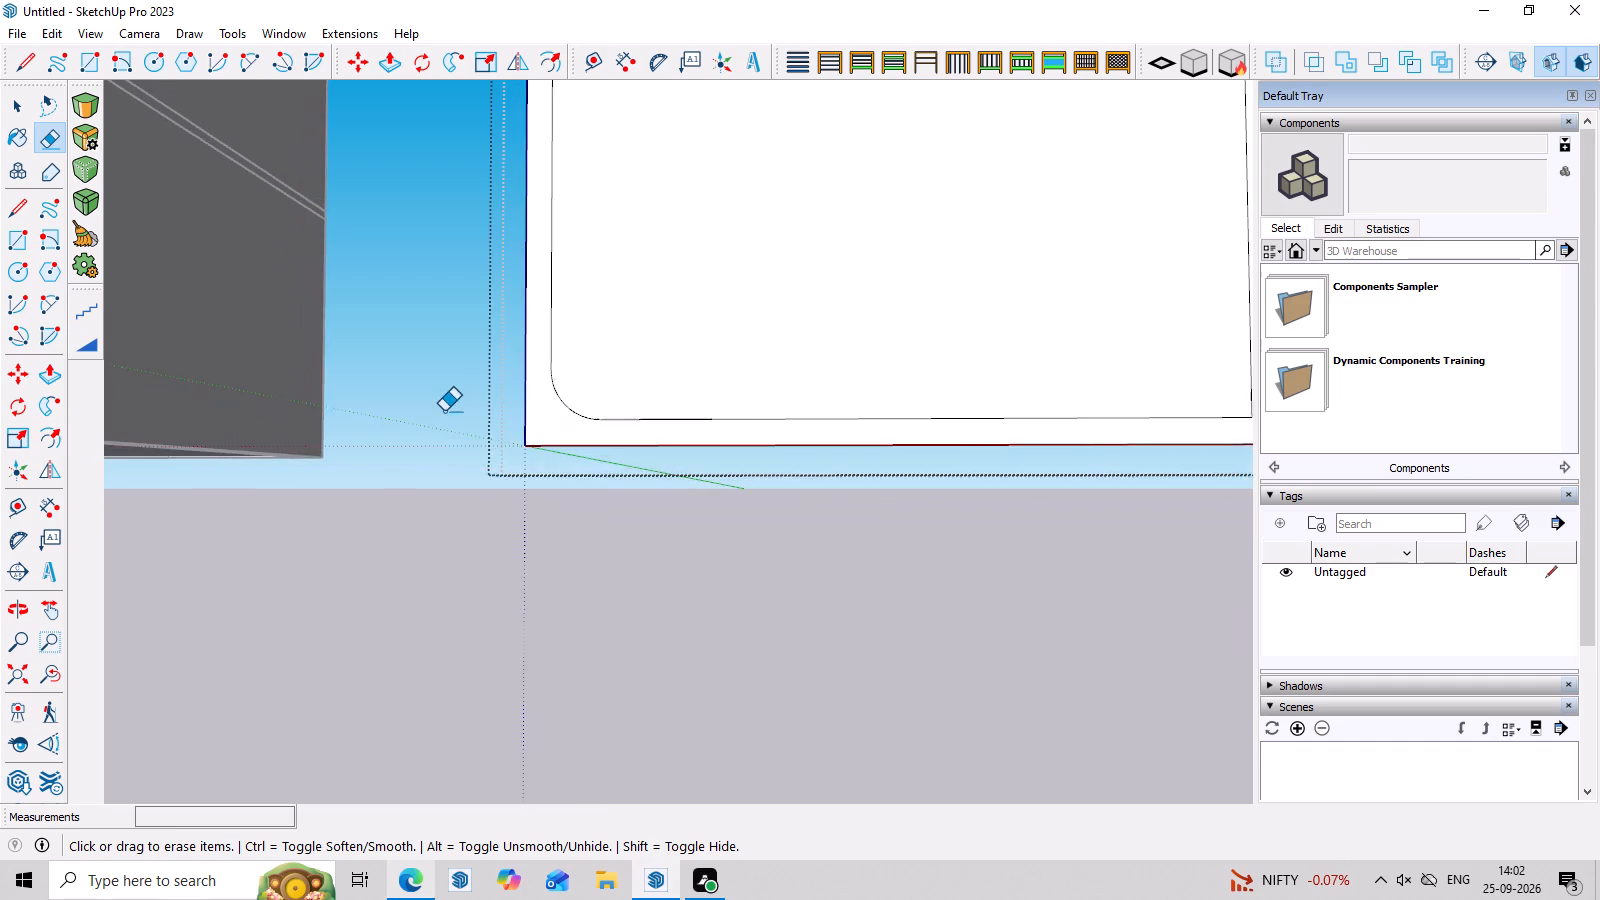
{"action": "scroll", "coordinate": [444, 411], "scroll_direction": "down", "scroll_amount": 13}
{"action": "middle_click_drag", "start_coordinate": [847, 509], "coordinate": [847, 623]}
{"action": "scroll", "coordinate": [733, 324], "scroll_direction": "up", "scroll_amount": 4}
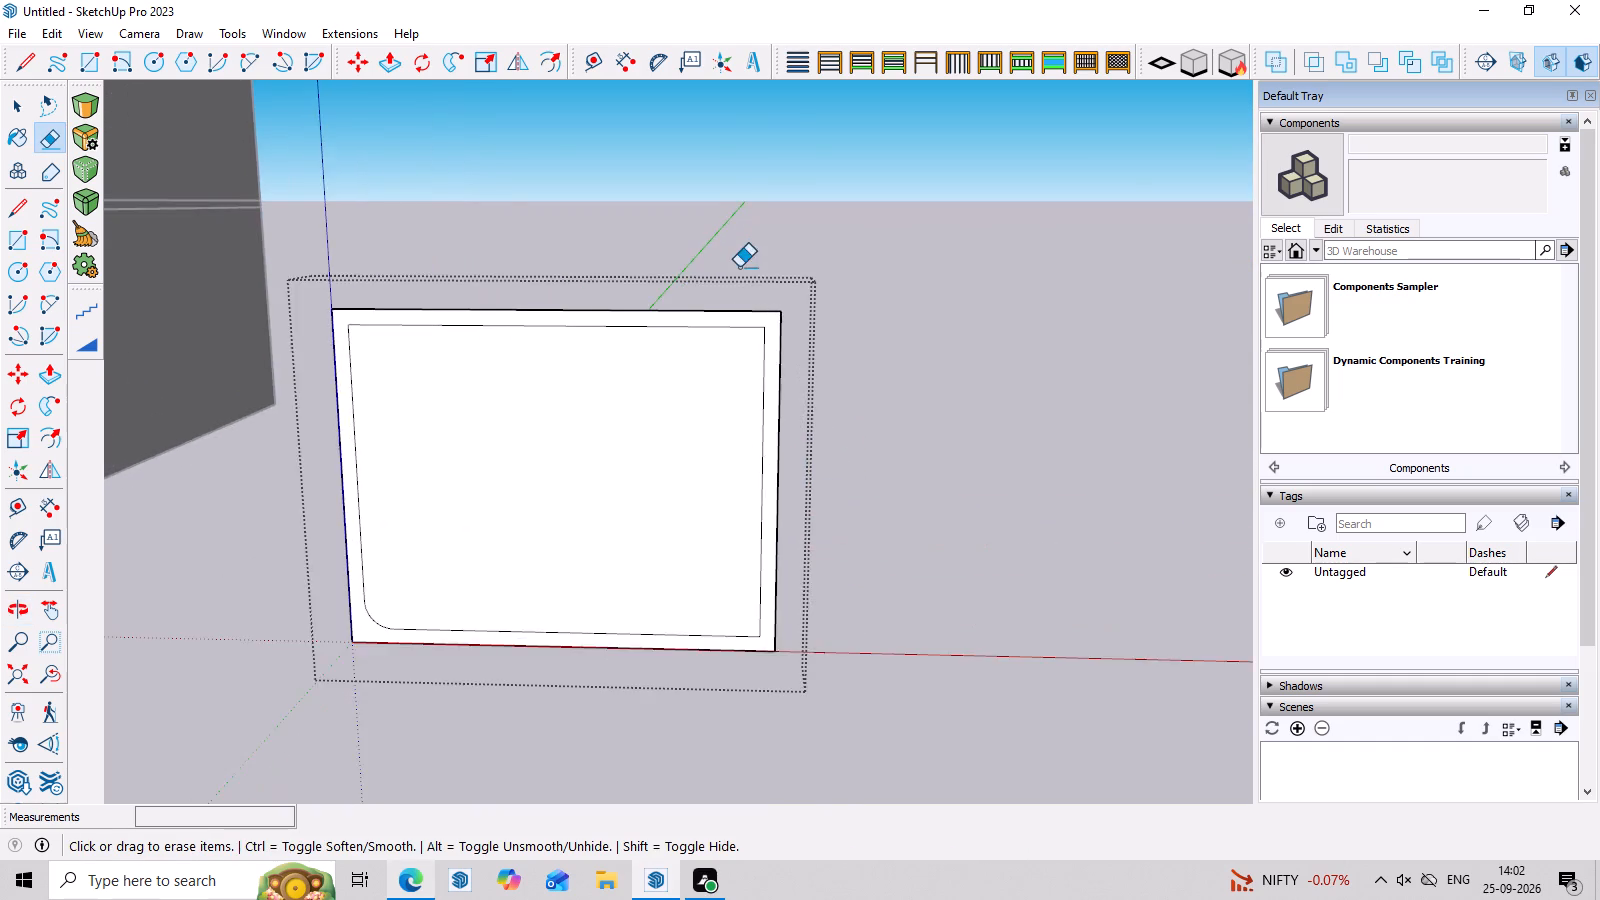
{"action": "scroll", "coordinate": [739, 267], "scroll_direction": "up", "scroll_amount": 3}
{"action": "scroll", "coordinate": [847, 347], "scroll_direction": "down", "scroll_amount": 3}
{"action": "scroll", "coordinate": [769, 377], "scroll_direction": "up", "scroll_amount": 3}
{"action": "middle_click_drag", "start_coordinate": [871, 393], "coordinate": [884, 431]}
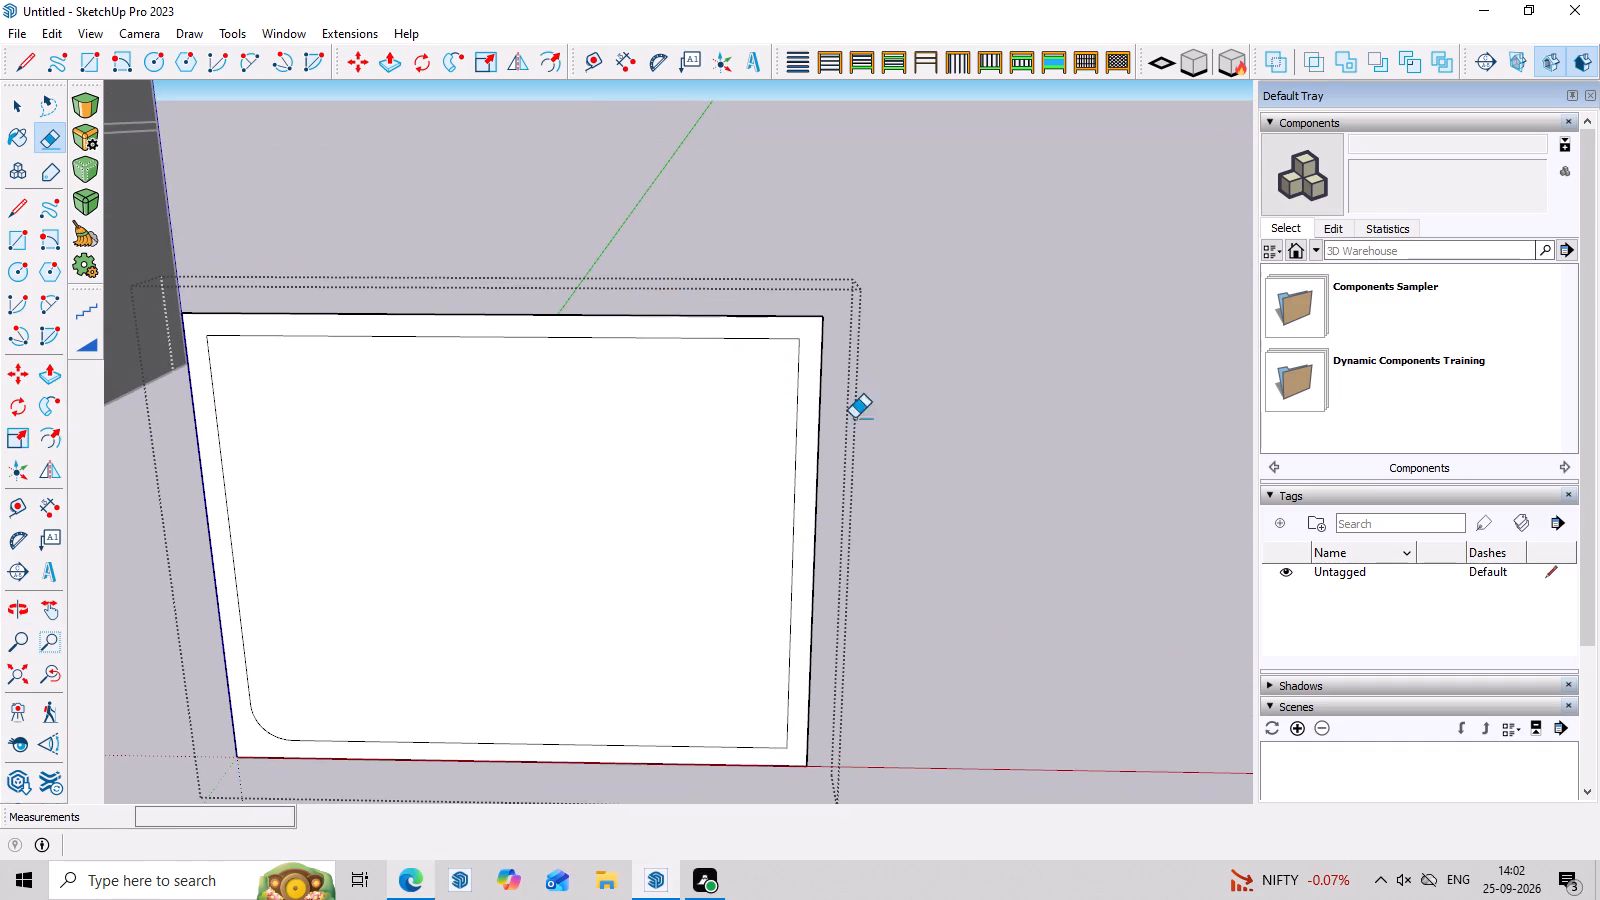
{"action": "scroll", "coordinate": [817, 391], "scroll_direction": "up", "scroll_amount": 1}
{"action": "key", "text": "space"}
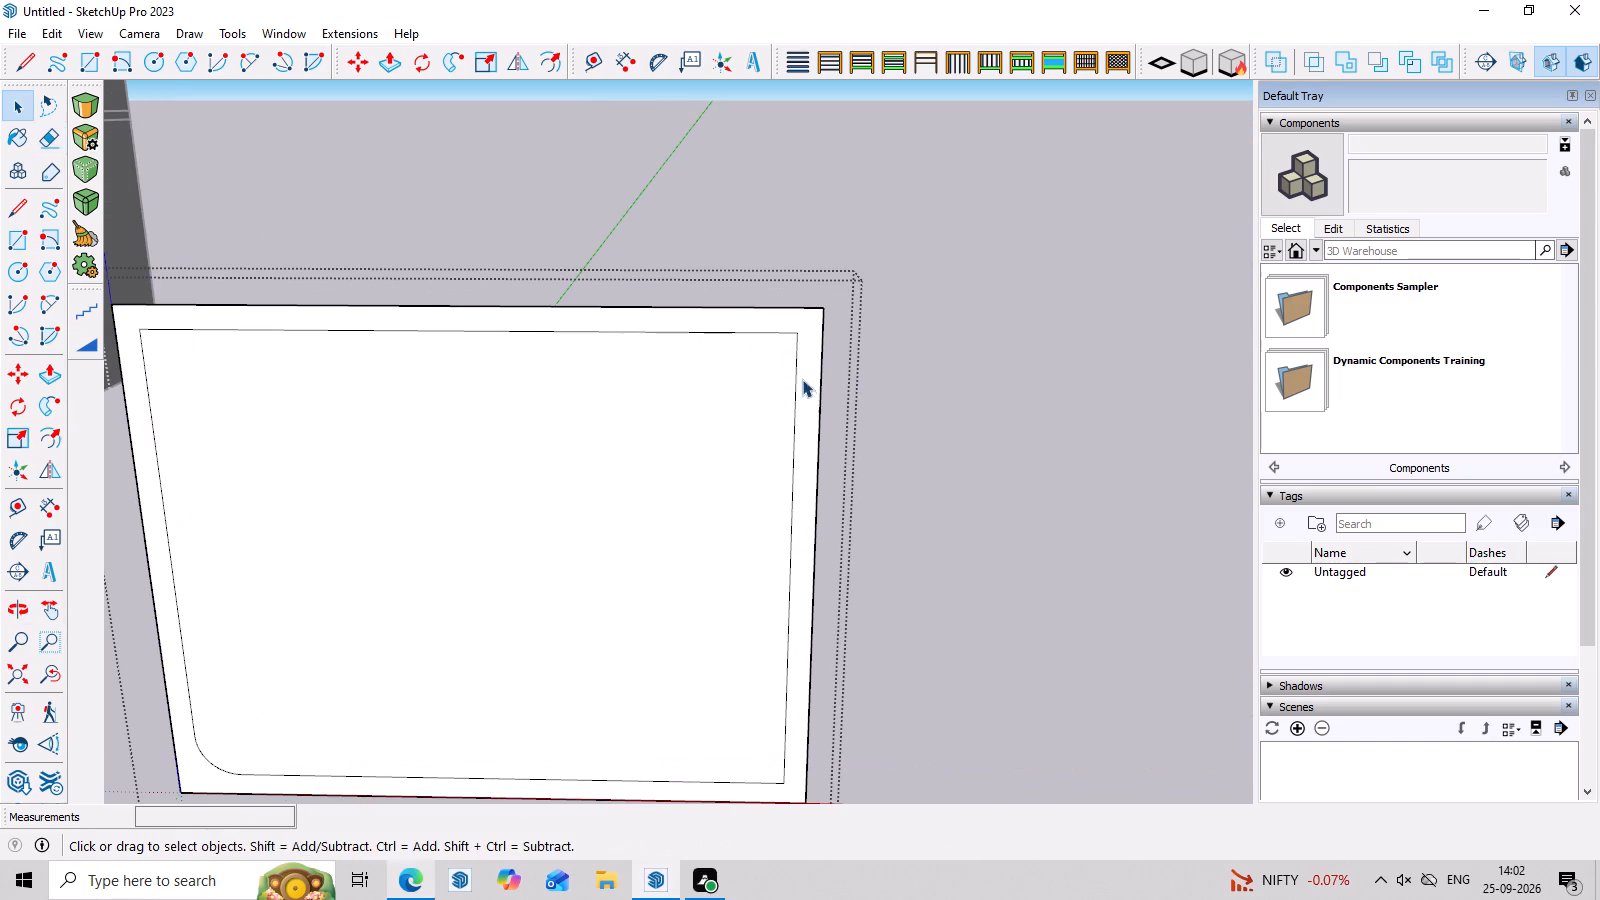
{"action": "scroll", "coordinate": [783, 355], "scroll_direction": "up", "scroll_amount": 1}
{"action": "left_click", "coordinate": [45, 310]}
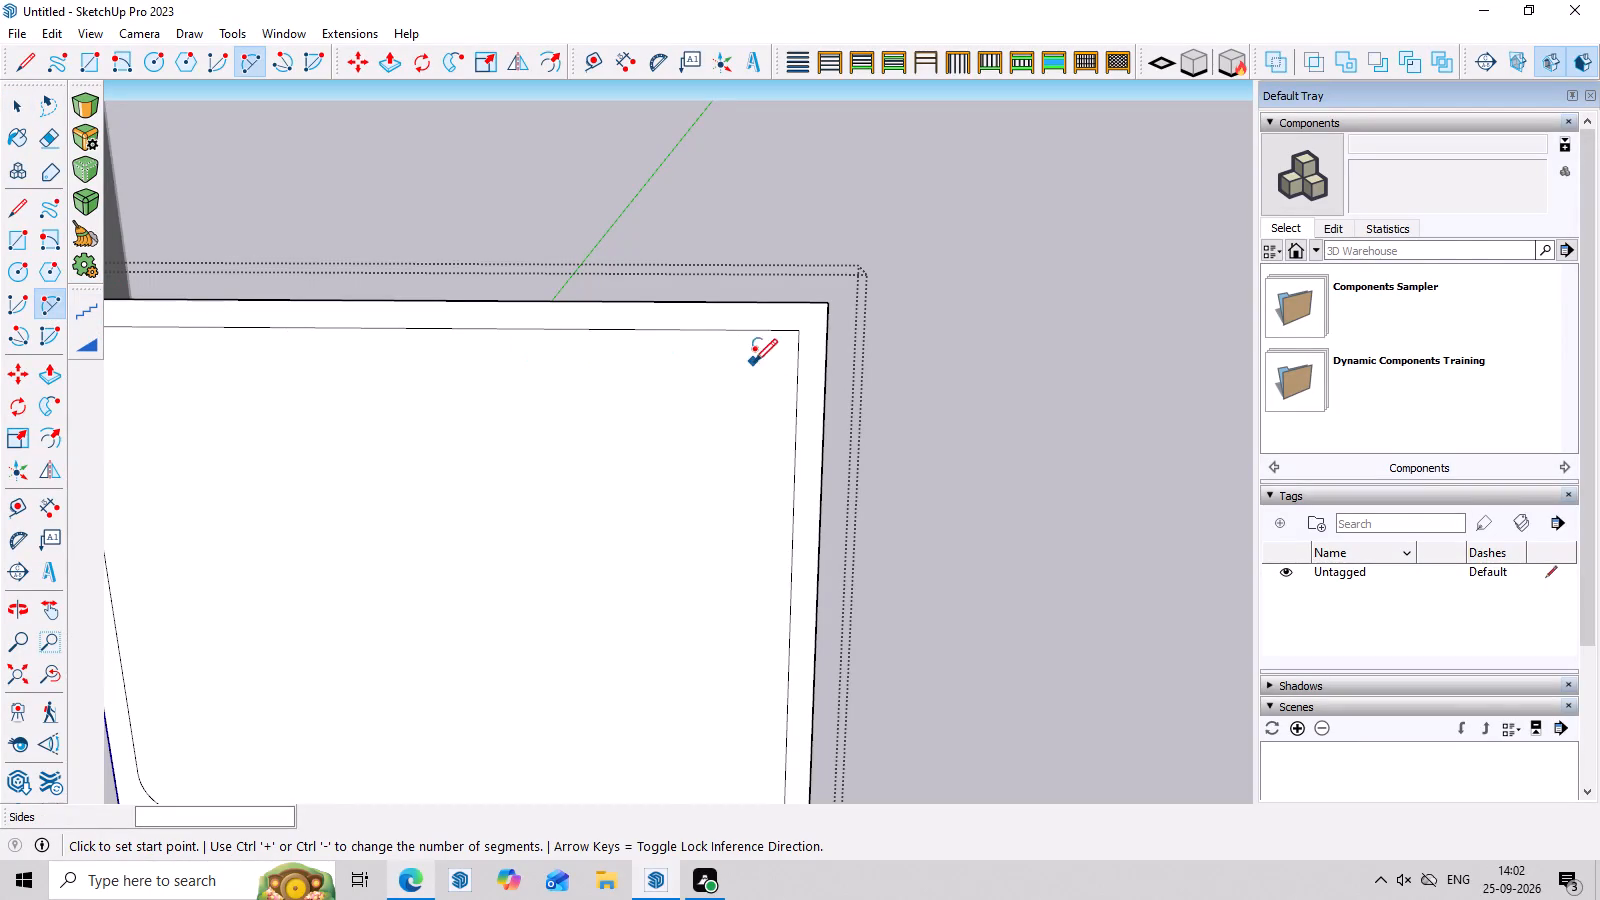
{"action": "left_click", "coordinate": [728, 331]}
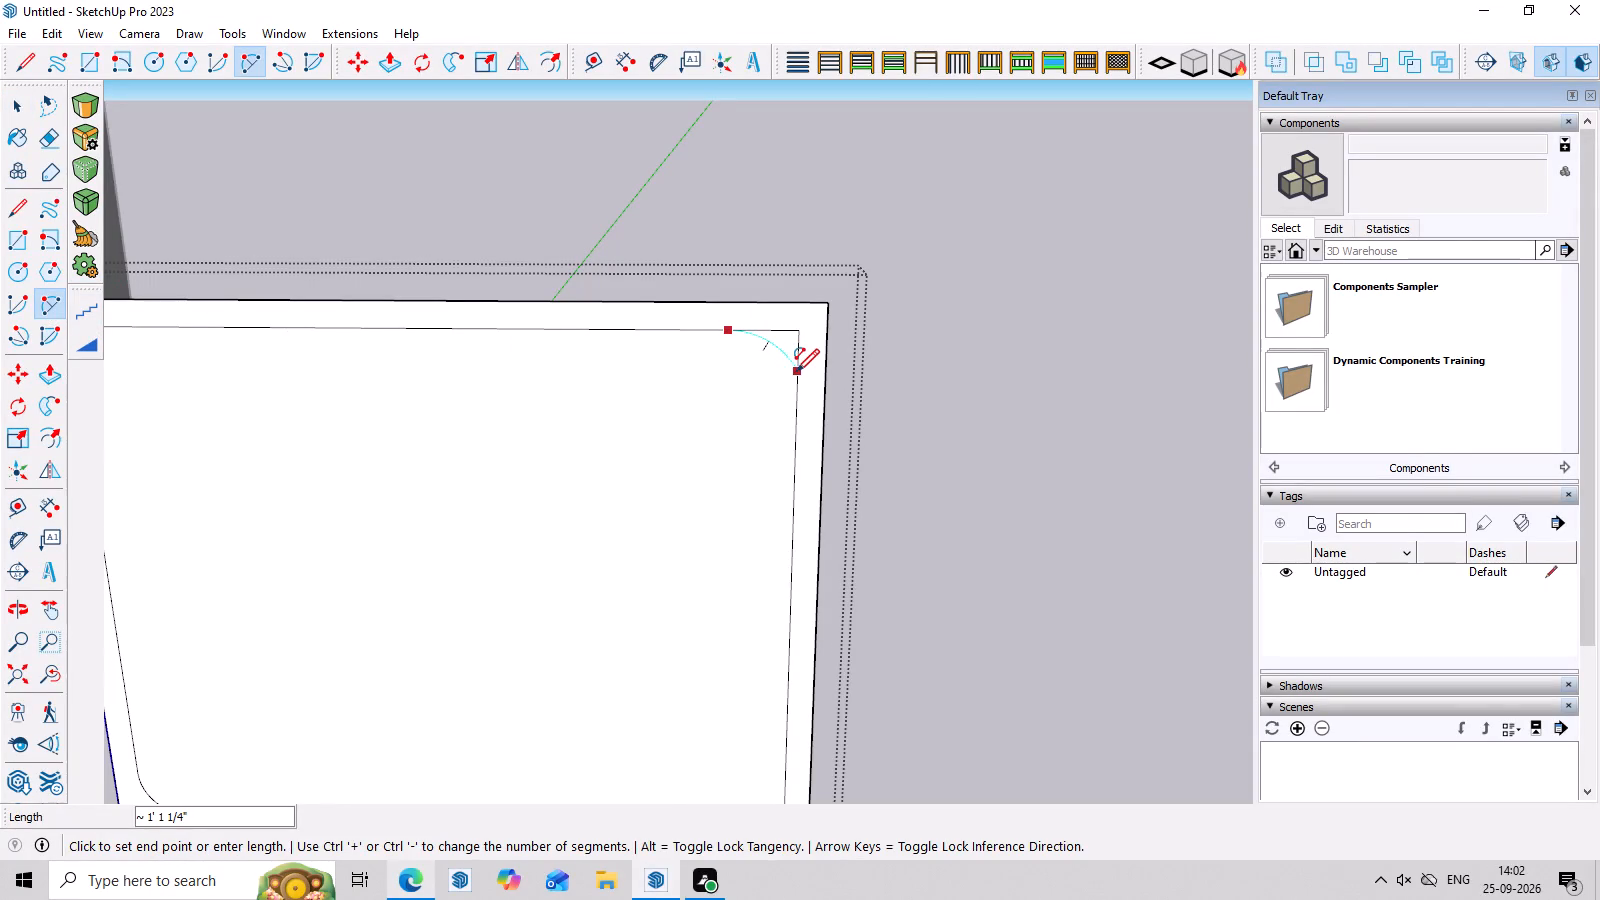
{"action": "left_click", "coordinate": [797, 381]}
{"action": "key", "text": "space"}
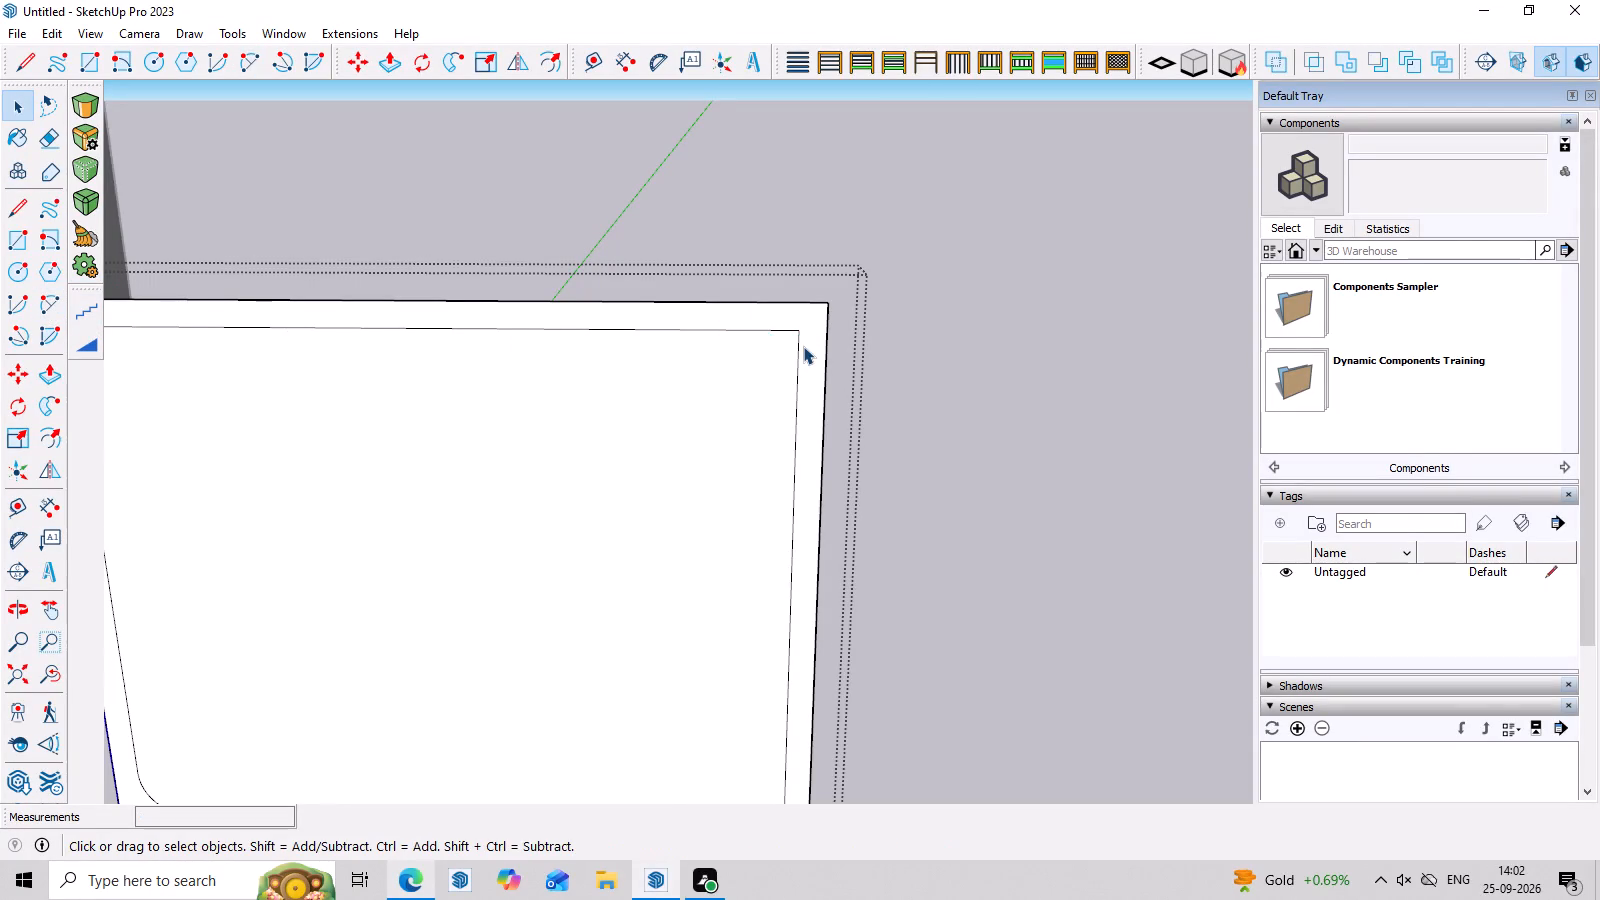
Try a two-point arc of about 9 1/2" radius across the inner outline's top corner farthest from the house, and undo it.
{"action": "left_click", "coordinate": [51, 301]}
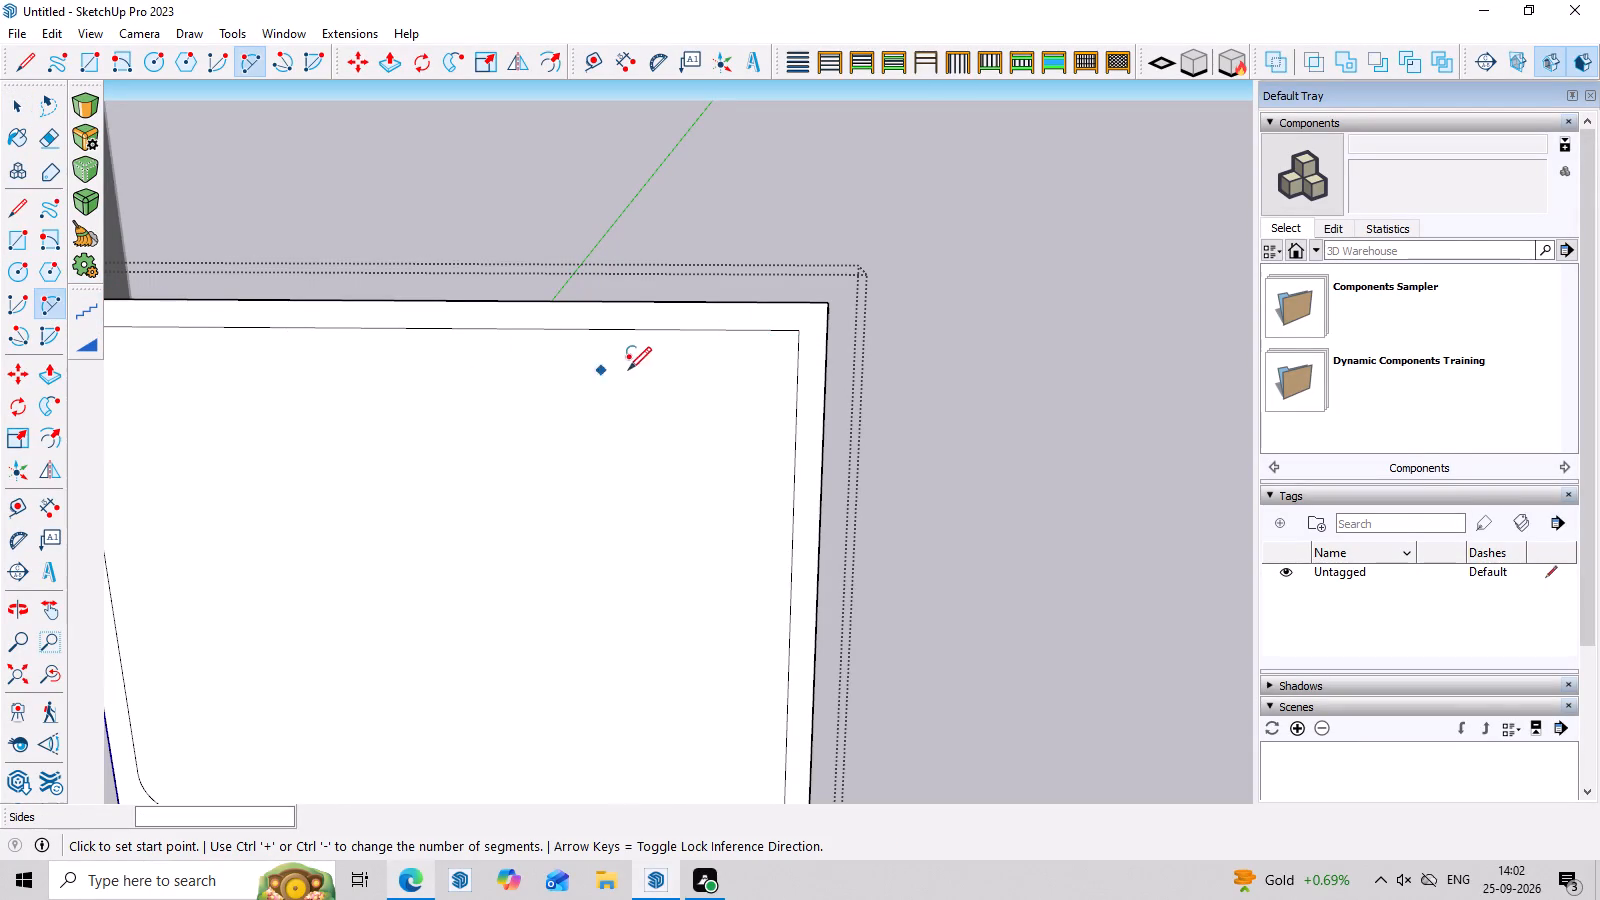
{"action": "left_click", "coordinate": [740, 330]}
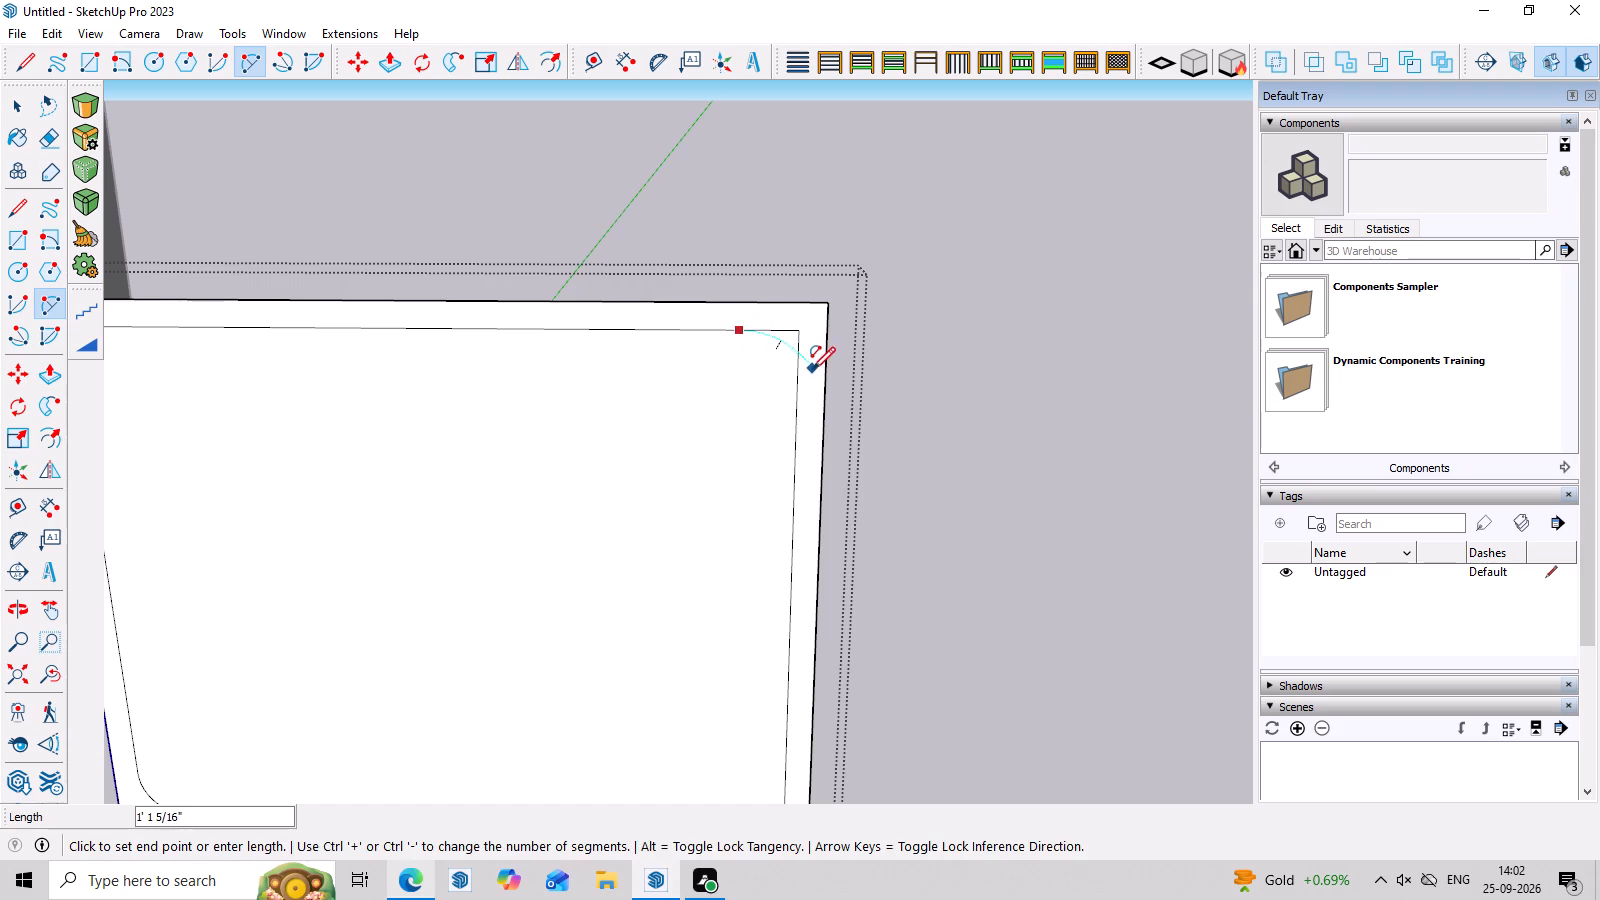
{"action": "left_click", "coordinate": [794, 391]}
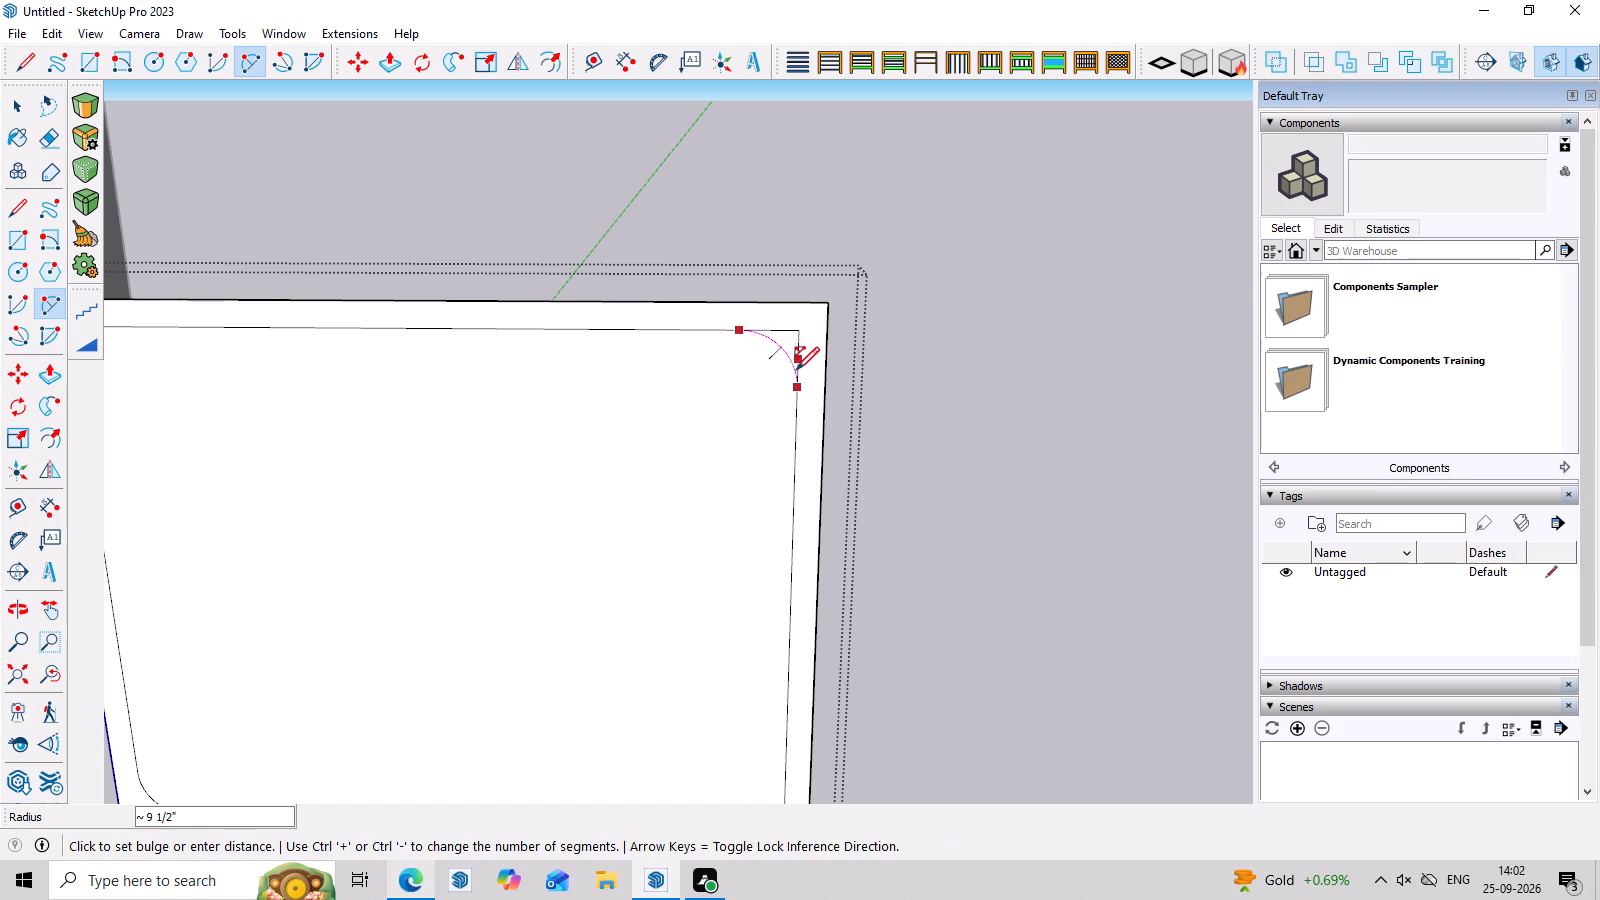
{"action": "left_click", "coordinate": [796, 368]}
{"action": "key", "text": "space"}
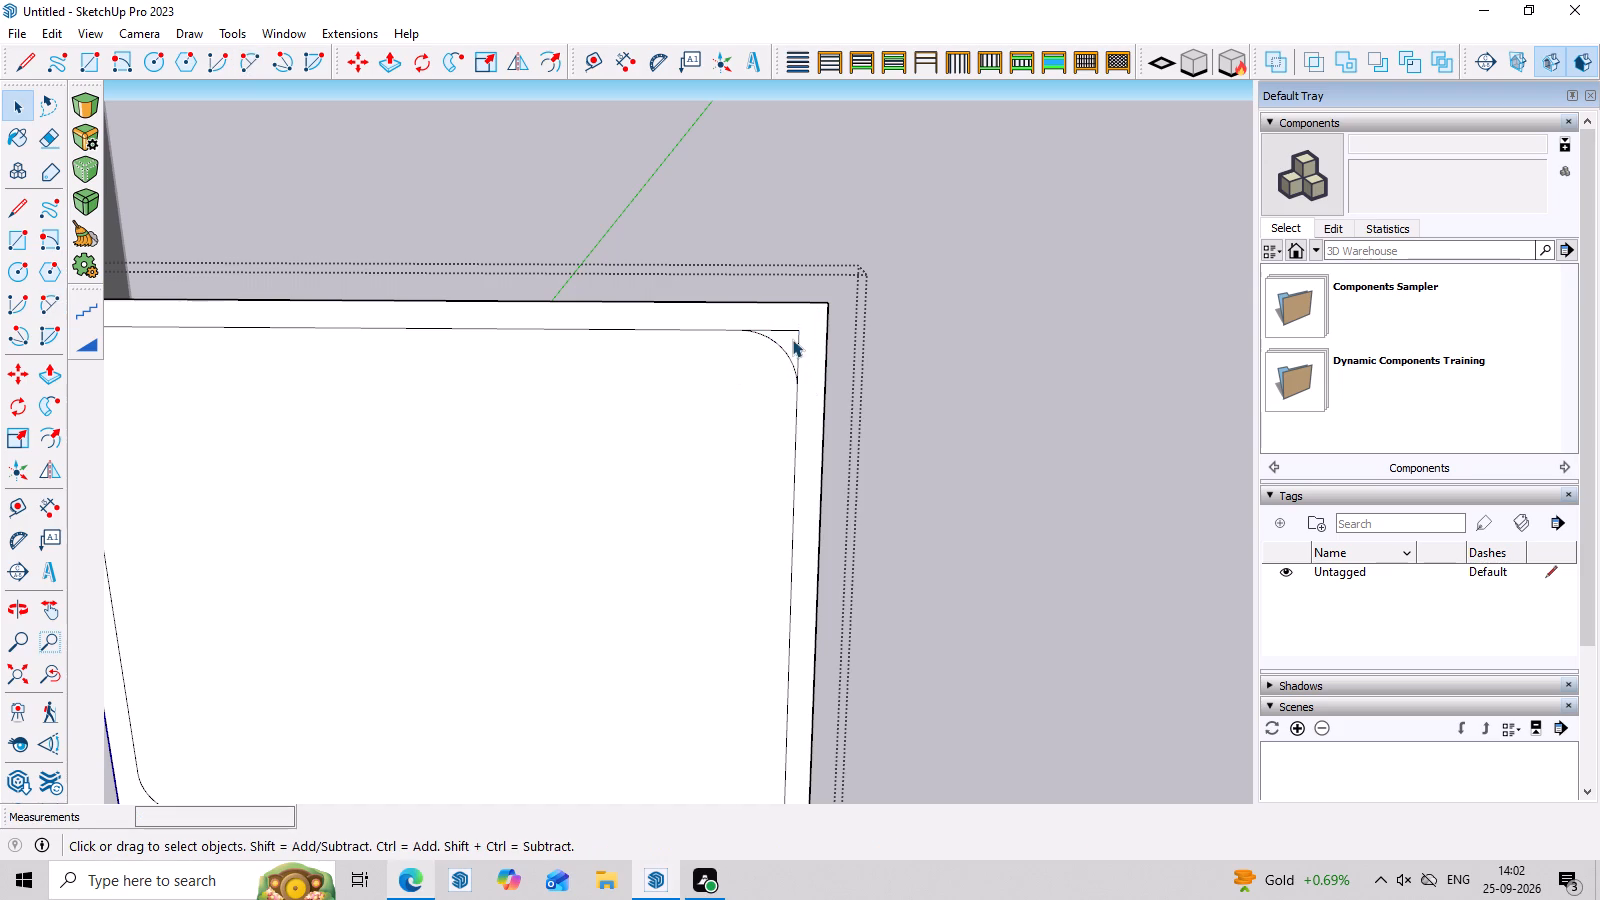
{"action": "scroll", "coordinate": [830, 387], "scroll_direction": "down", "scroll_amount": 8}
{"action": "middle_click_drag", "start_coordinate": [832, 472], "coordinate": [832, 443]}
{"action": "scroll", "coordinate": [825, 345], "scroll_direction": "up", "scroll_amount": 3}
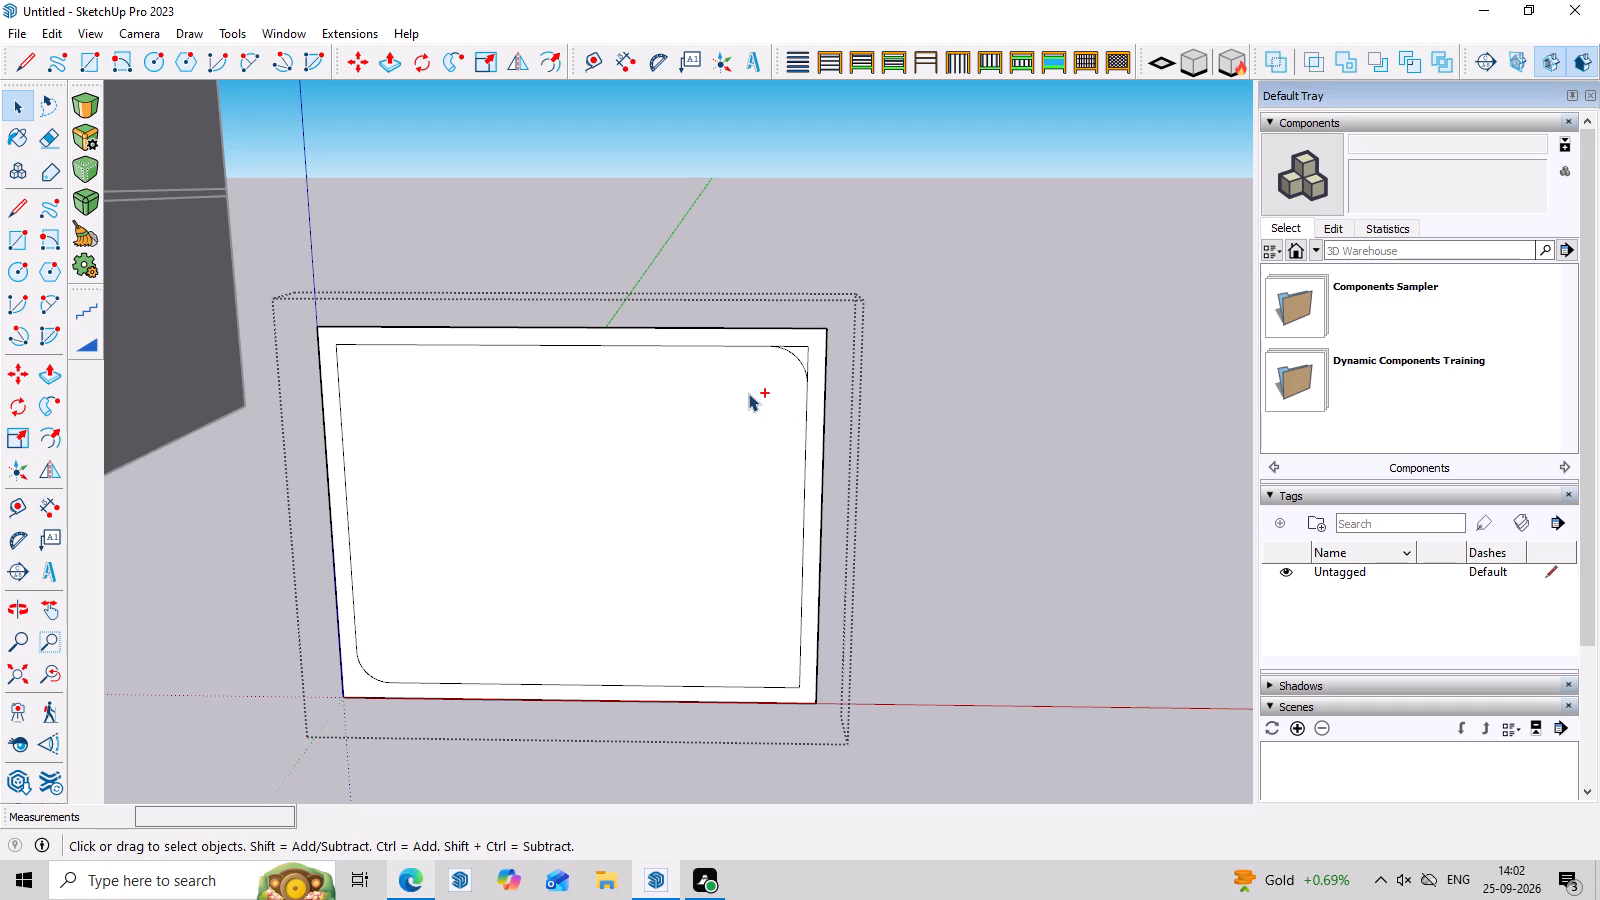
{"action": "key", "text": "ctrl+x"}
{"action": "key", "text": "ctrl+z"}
Draw a tangent arc of about 1' 3 9/16" radius across the inner outline's top corner farthest from the house.
{"action": "left_click", "coordinate": [46, 305]}
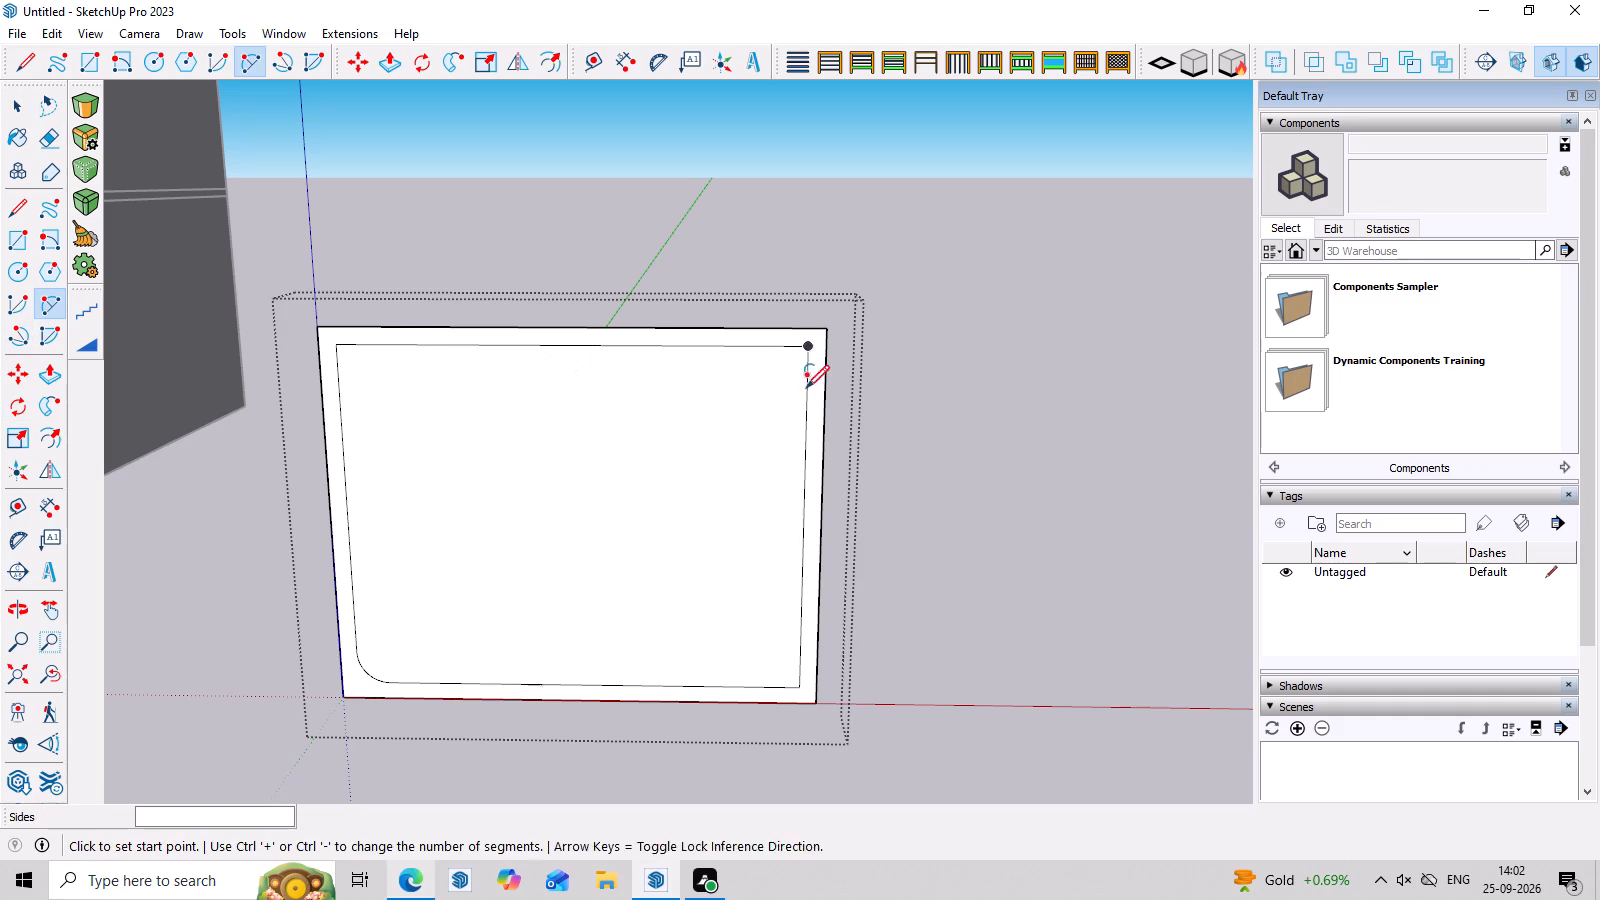
{"action": "left_click", "coordinate": [746, 346]}
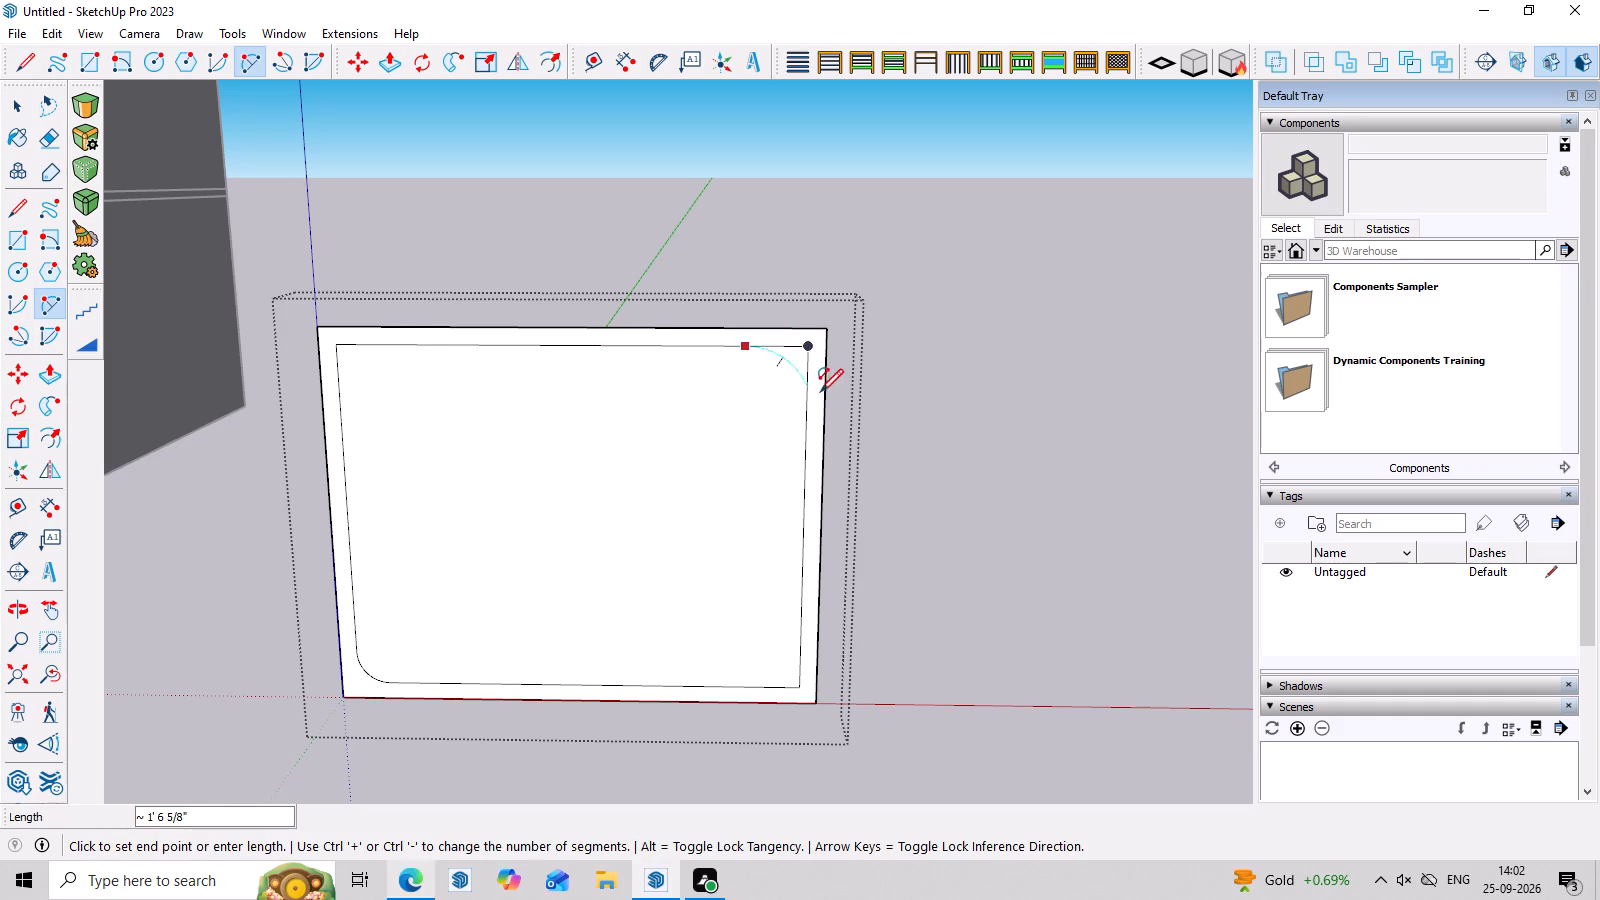
{"action": "left_click", "coordinate": [804, 405]}
{"action": "left_click", "coordinate": [802, 380]}
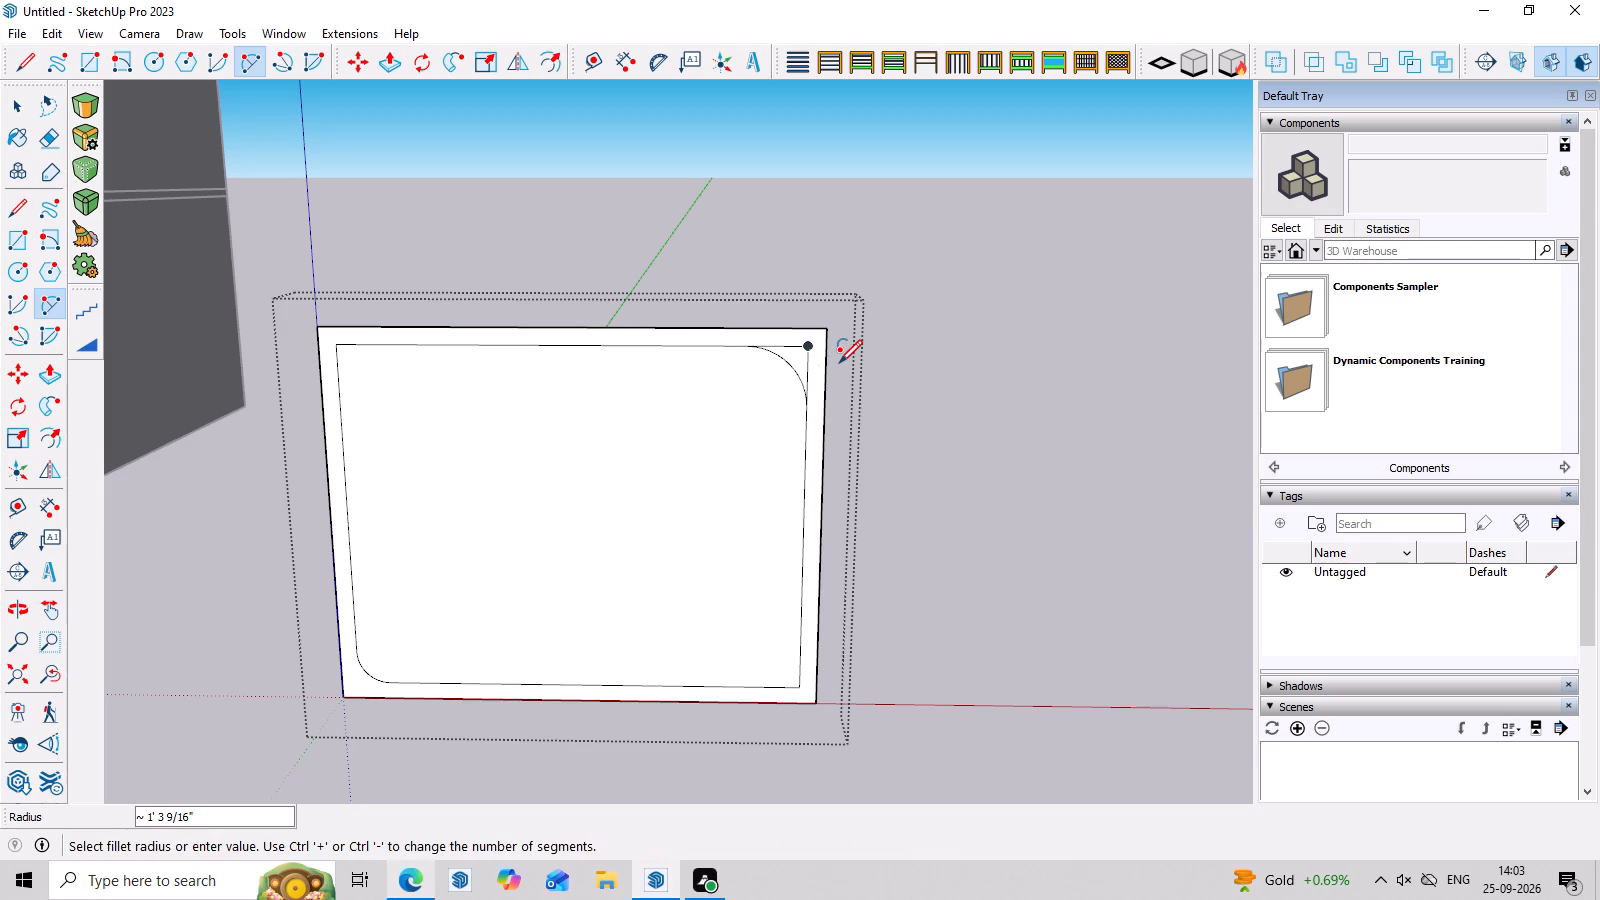
{"action": "key", "text": "f"}
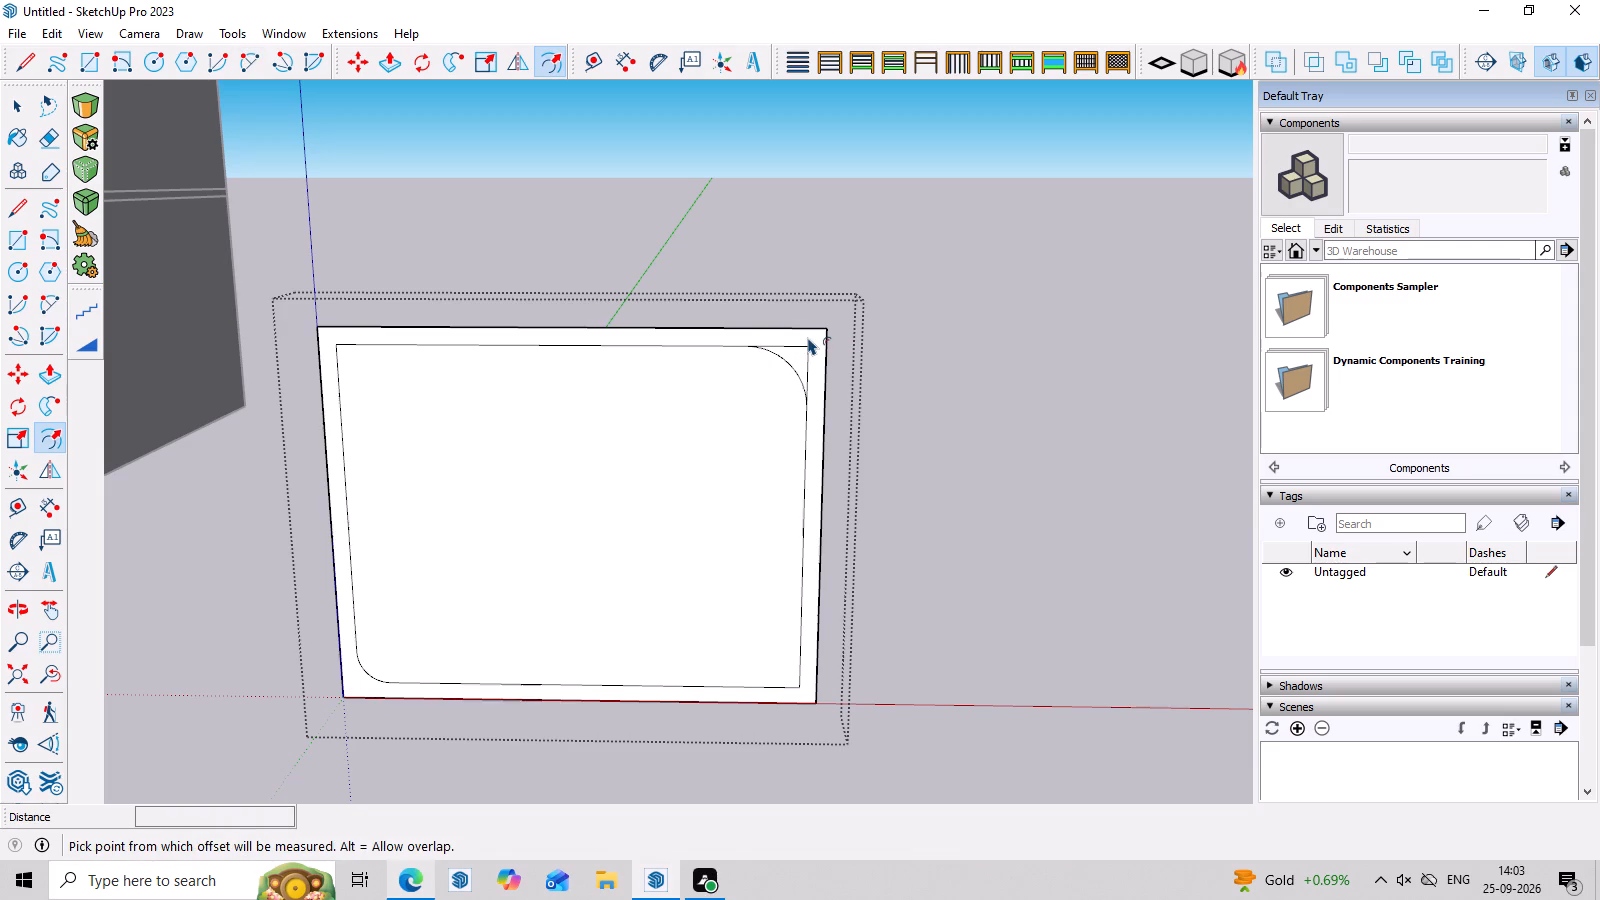
{"action": "key", "text": "Escape"}
Erase the two leftover edge pieces outside the arc at the inner outline's top corner farthest from the house.
{"action": "key", "text": "e"}
{"action": "scroll", "coordinate": [801, 350], "scroll_direction": "up", "scroll_amount": 5}
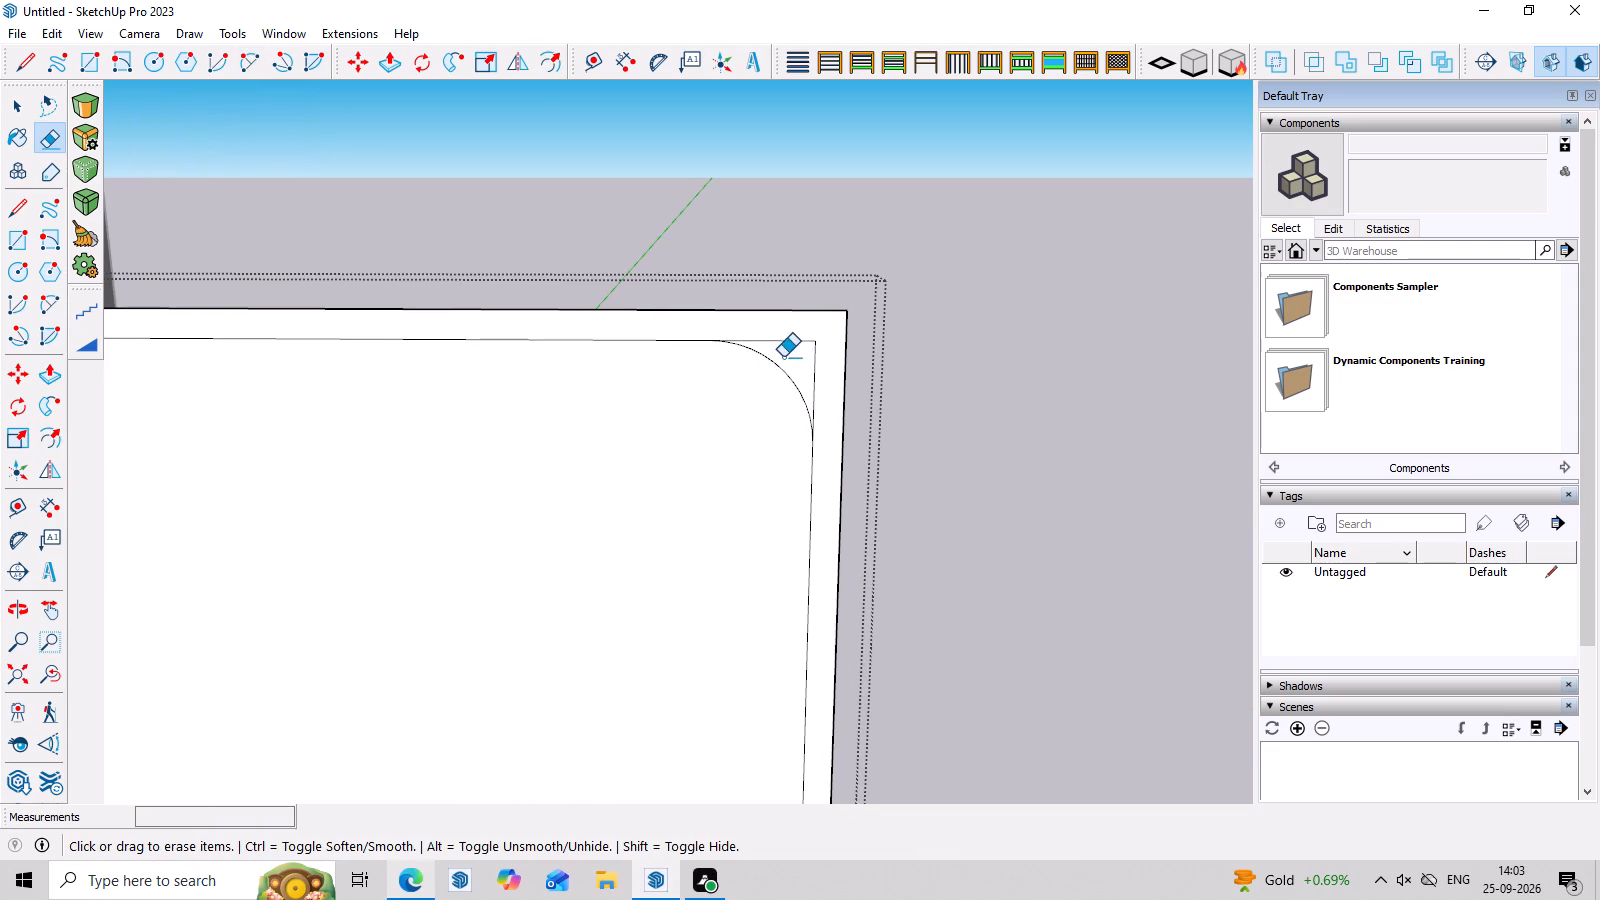
{"action": "left_click_drag", "start_coordinate": [784, 342], "coordinate": [790, 351]}
{"action": "left_click_drag", "start_coordinate": [814, 359], "coordinate": [816, 375]}
Cut away the face inside the rounded inner outline to leave an open frame.
{"action": "scroll", "coordinate": [836, 417], "scroll_direction": "down", "scroll_amount": 7}
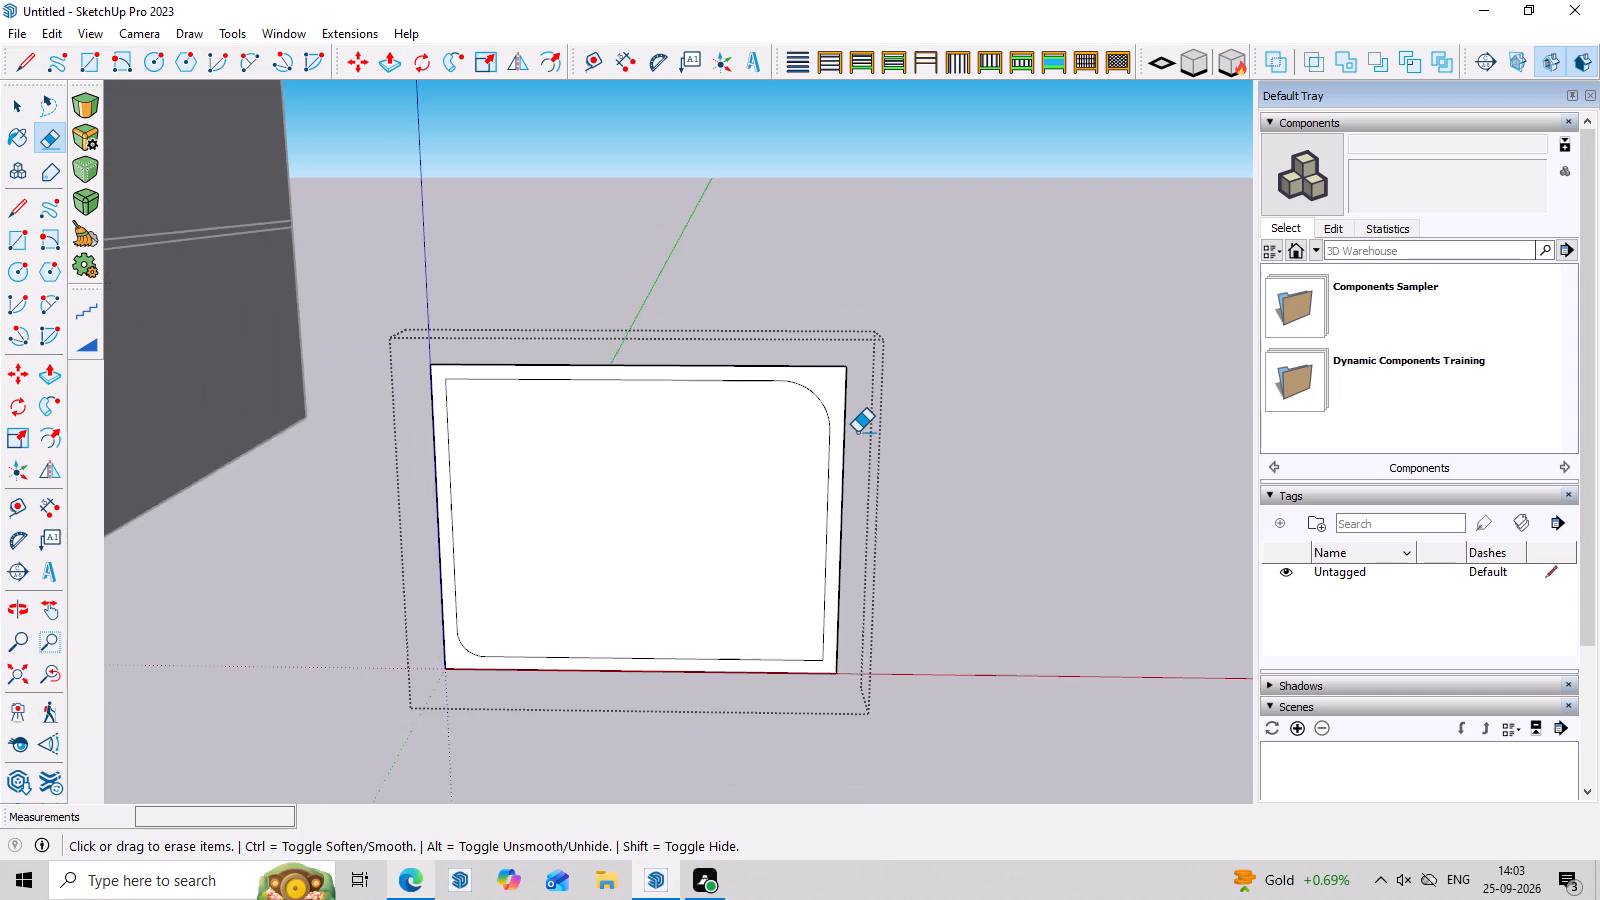
{"action": "scroll", "coordinate": [857, 432], "scroll_direction": "down", "scroll_amount": 5}
{"action": "middle_click_drag", "start_coordinate": [945, 527], "coordinate": [962, 427]}
{"action": "key", "text": "space"}
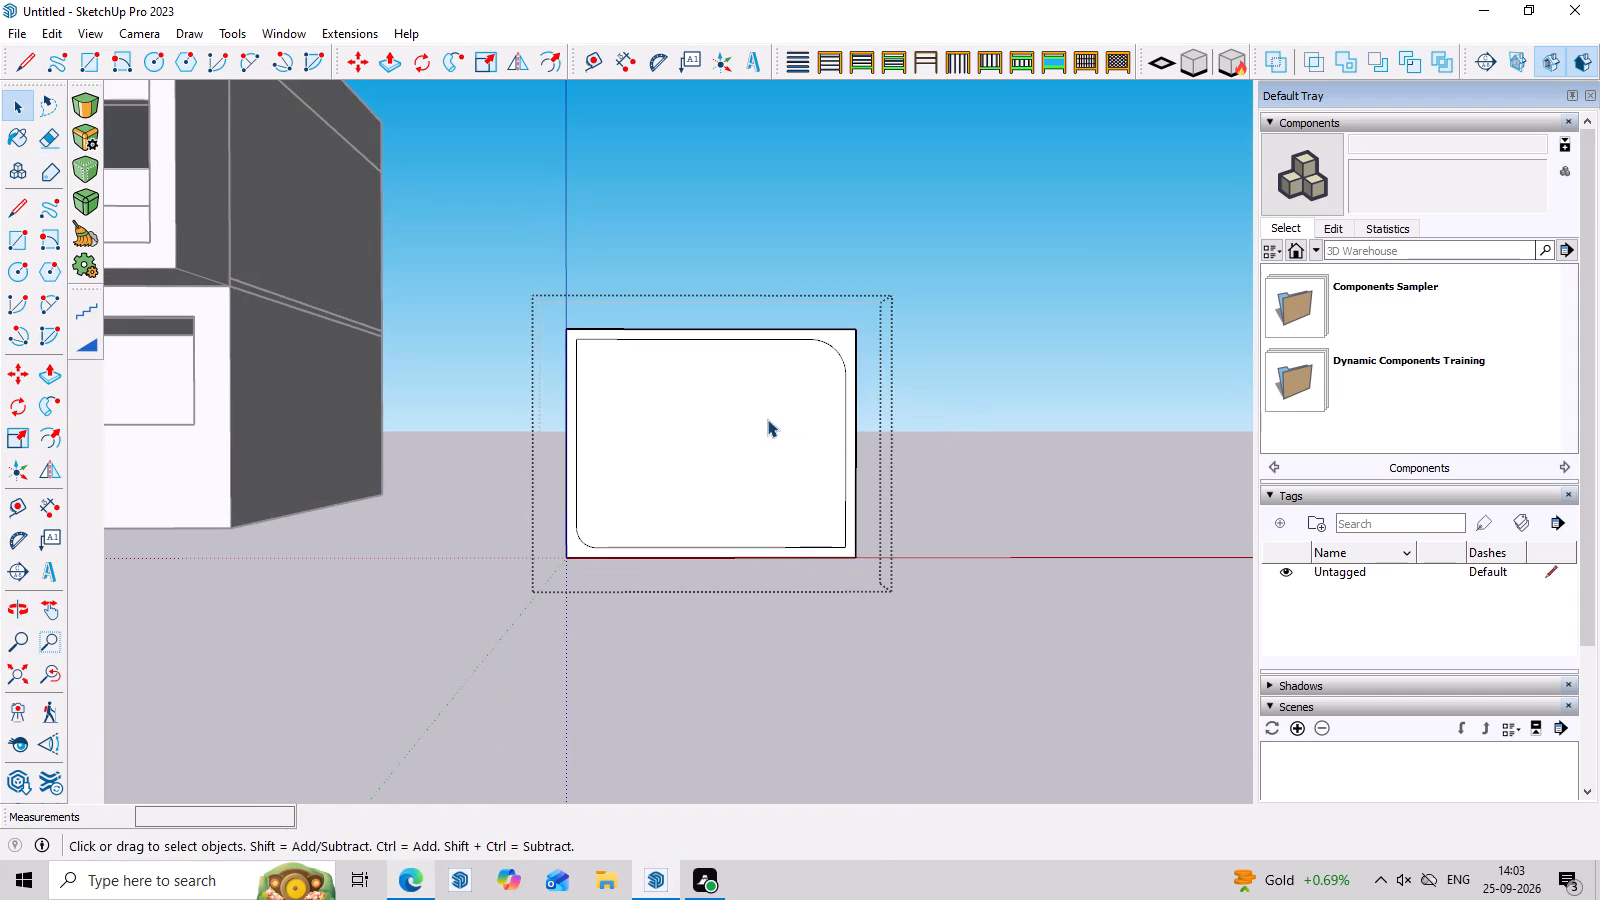
{"action": "left_click", "coordinate": [765, 417]}
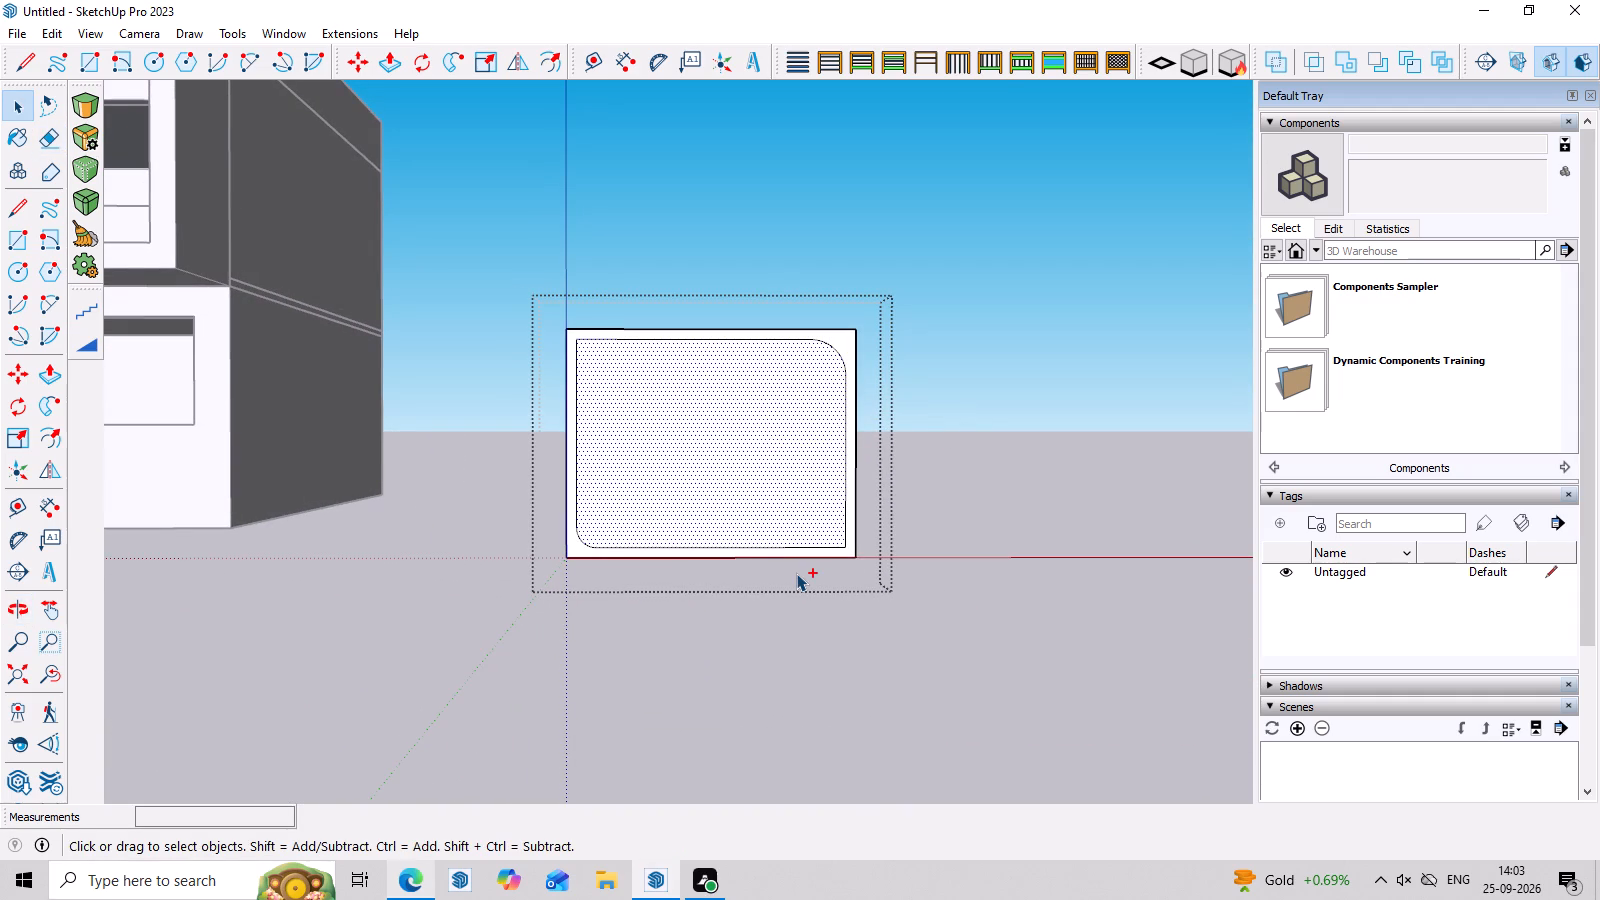
{"action": "key", "text": "ctrl+x"}
Make the open frame face, with all its connected edges, into a group inside the panel group.
{"action": "middle_click_drag", "start_coordinate": [812, 544], "coordinate": [804, 587]}
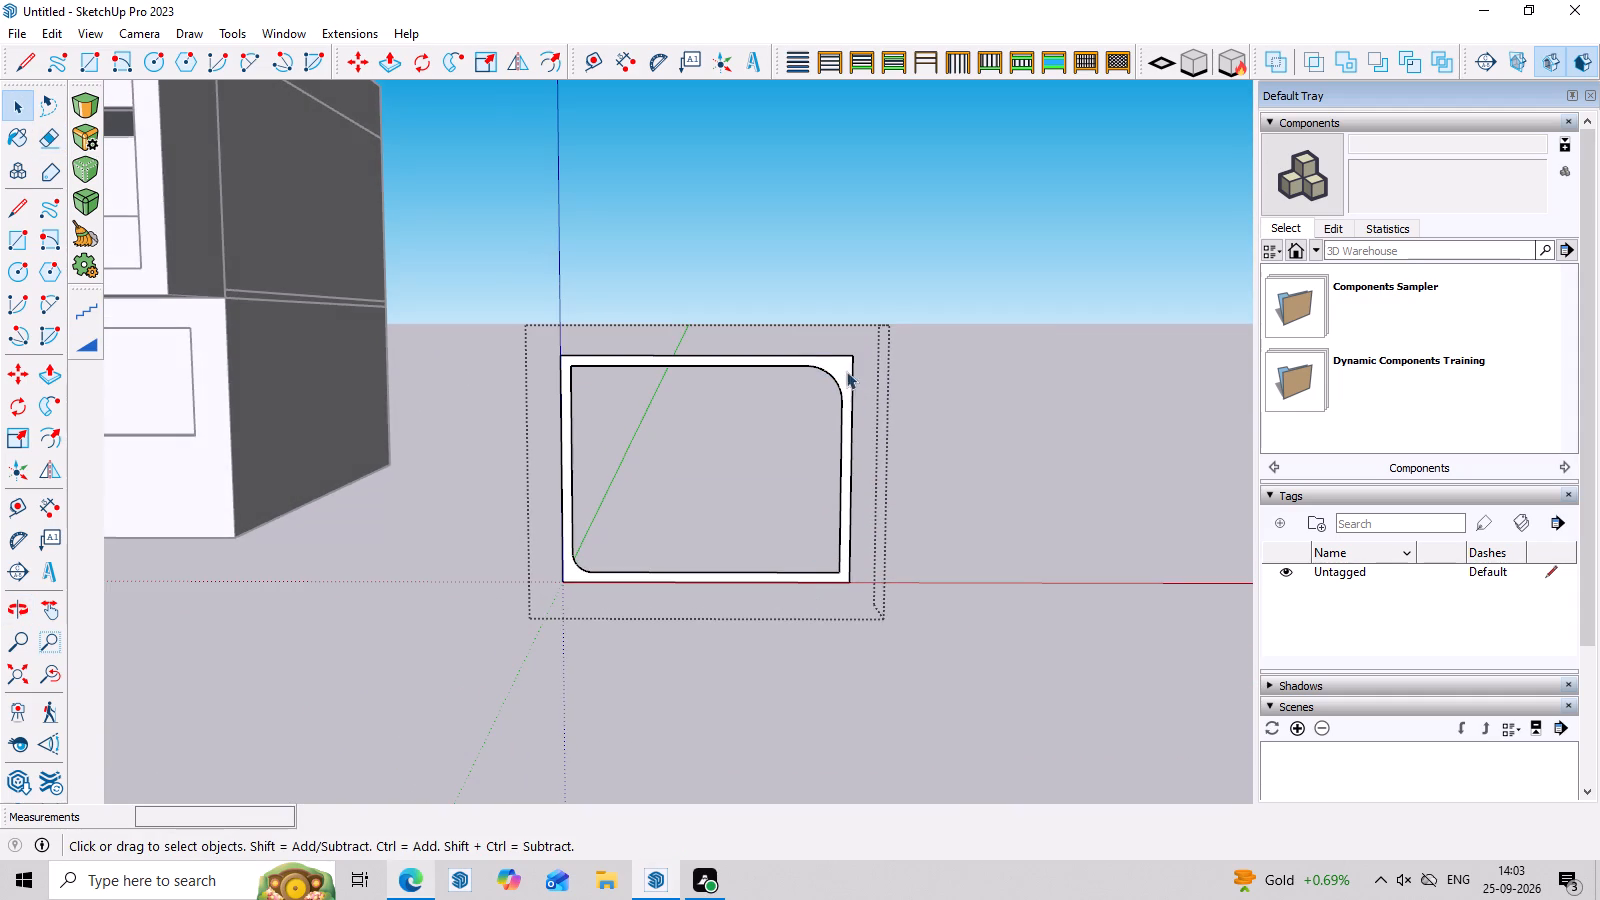
{"action": "scroll", "coordinate": [827, 376], "scroll_direction": "up", "scroll_amount": 3}
{"action": "triple_click", "coordinate": [848, 360]}
{"action": "right_click", "coordinate": [848, 360]}
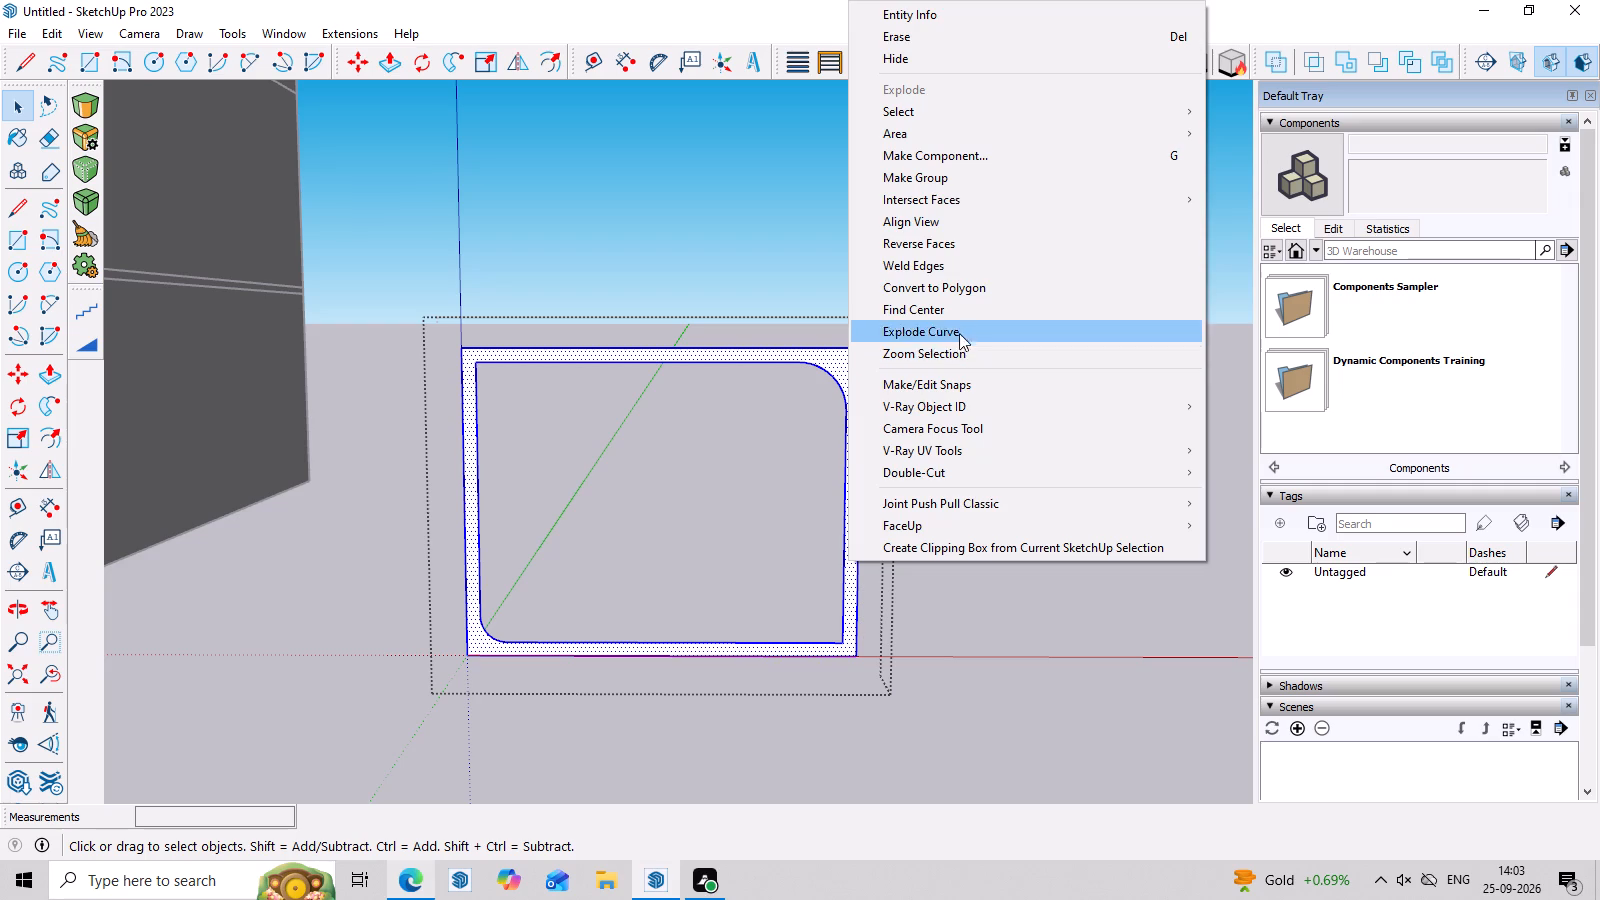
{"action": "left_click", "coordinate": [982, 181]}
Collapse the Components section and close the Default Tray.
{"action": "middle_click_drag", "start_coordinate": [897, 508], "coordinate": [872, 452]}
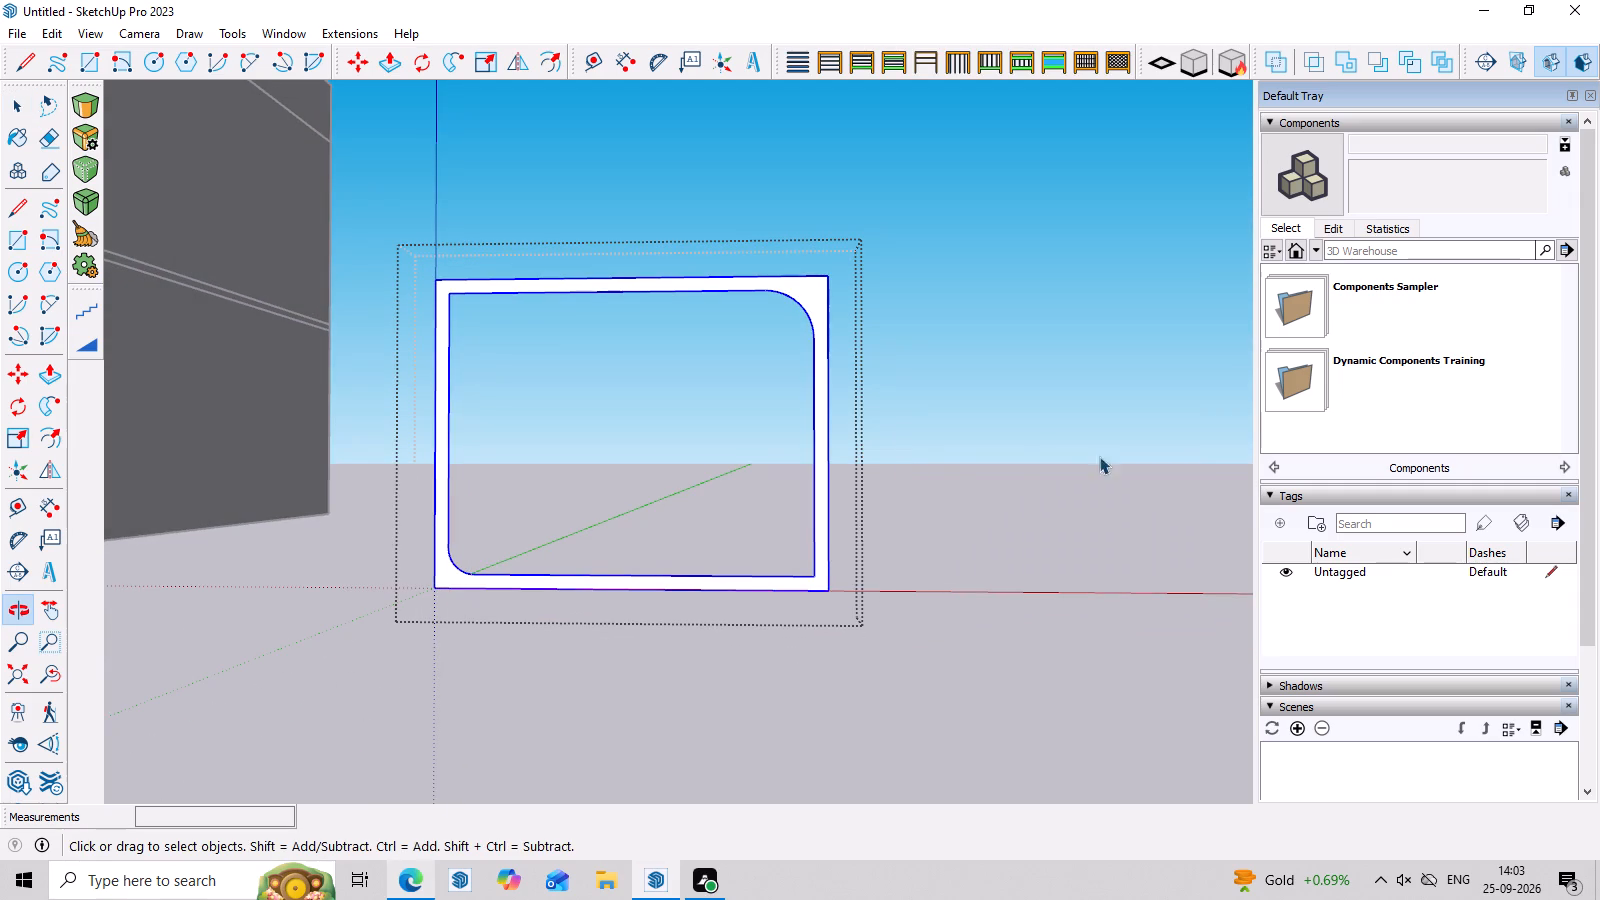
{"action": "left_click", "coordinate": [1283, 230]}
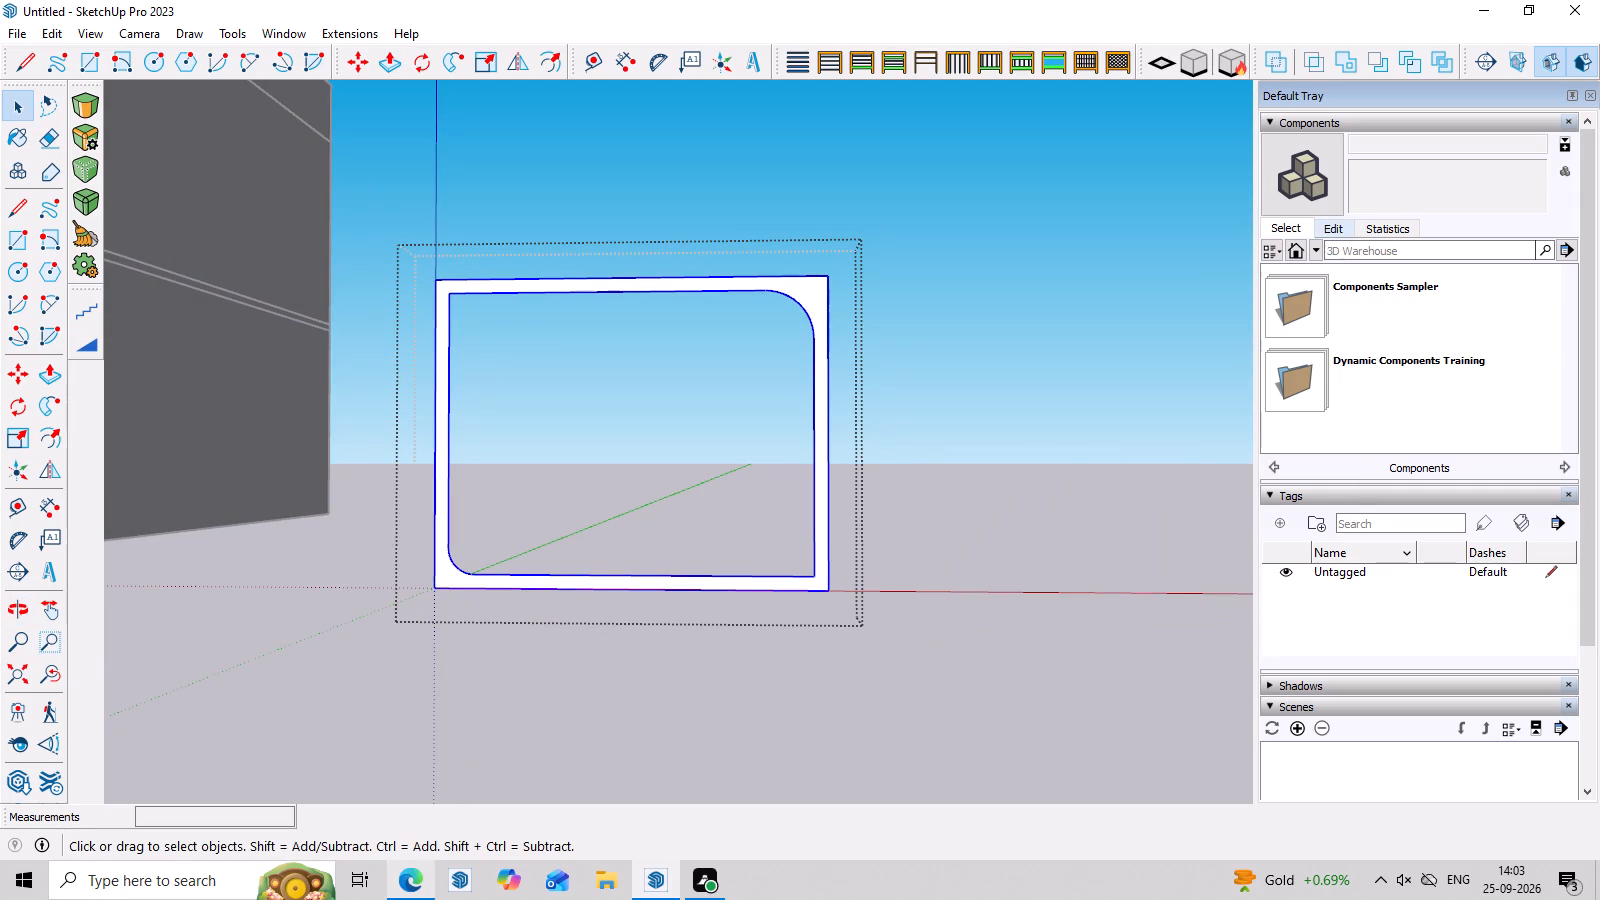
{"action": "left_click", "coordinate": [1381, 114]}
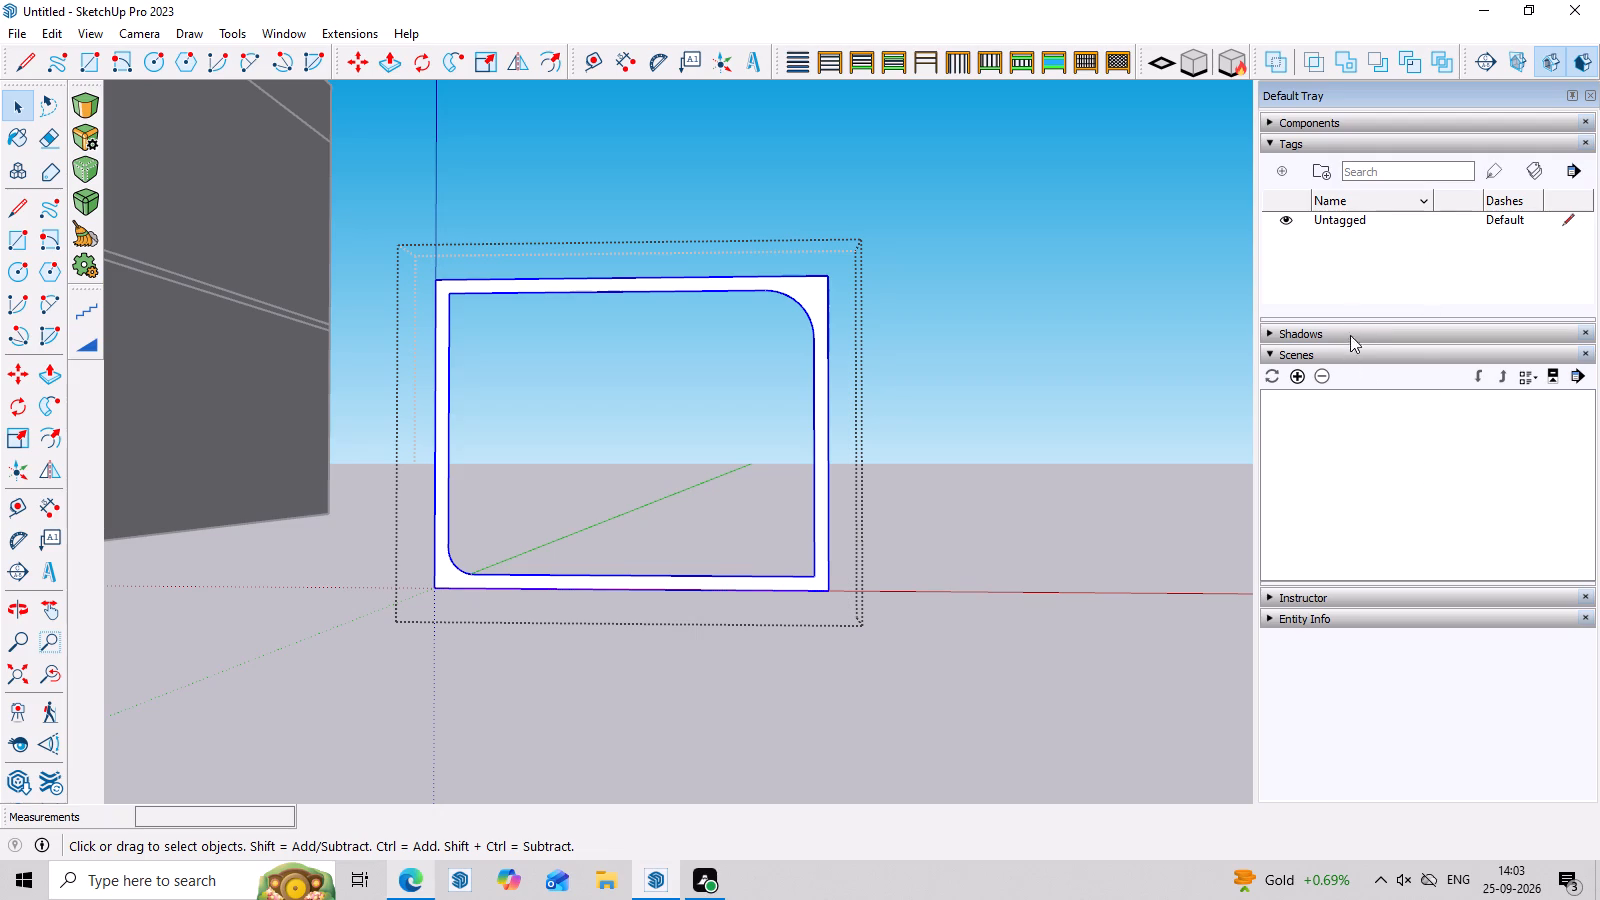
{"action": "left_click", "coordinate": [1341, 145]}
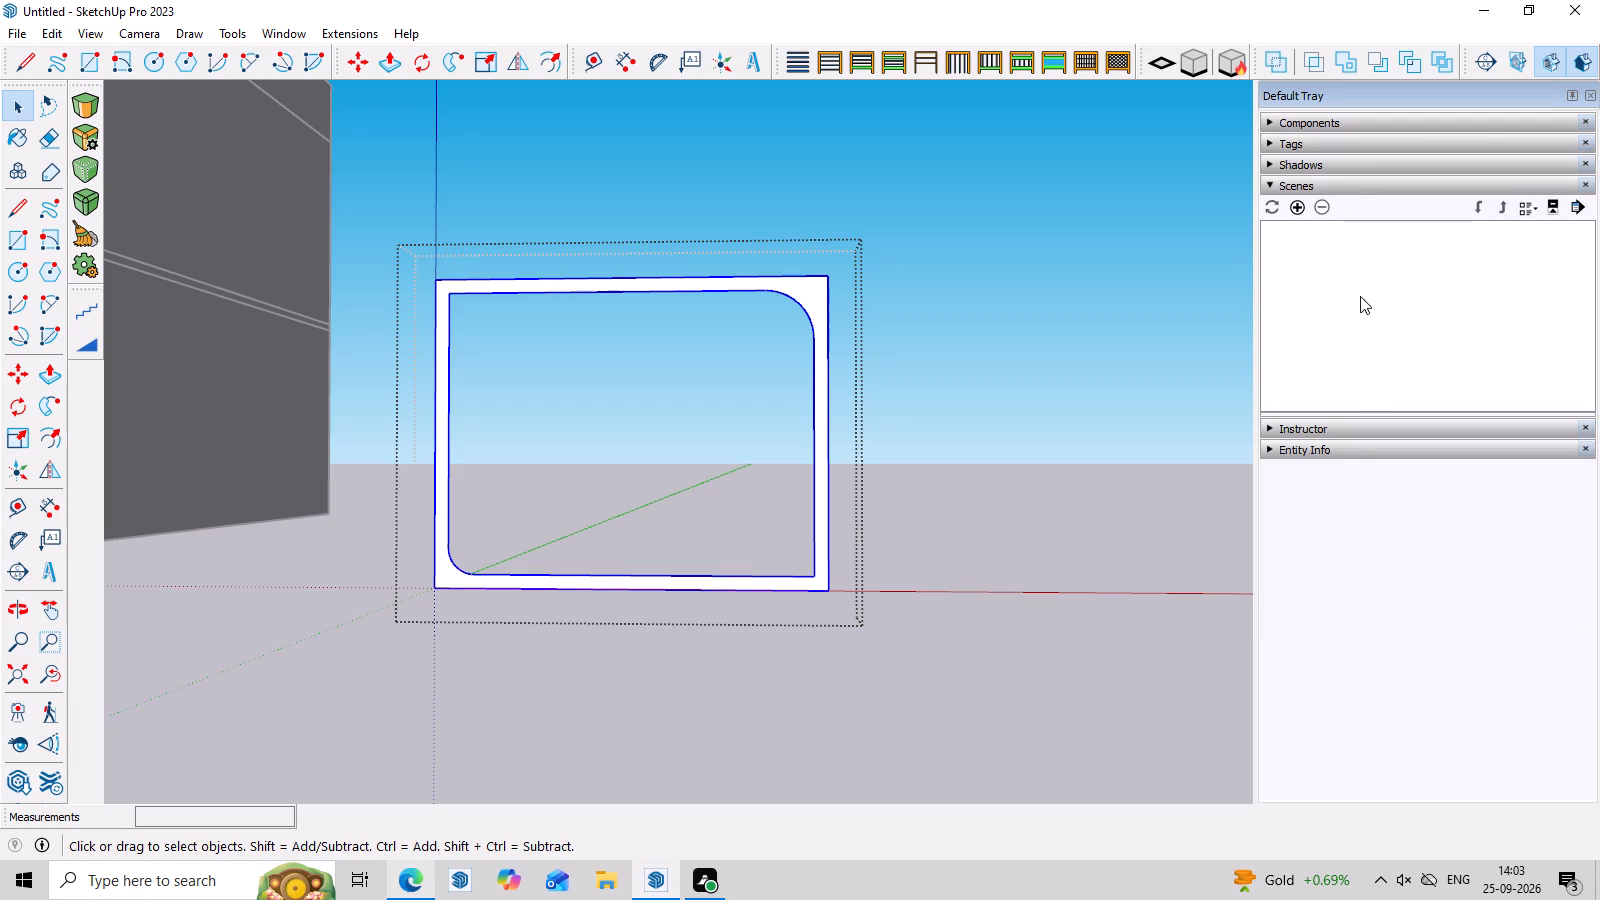
{"action": "left_click", "coordinate": [1342, 145]}
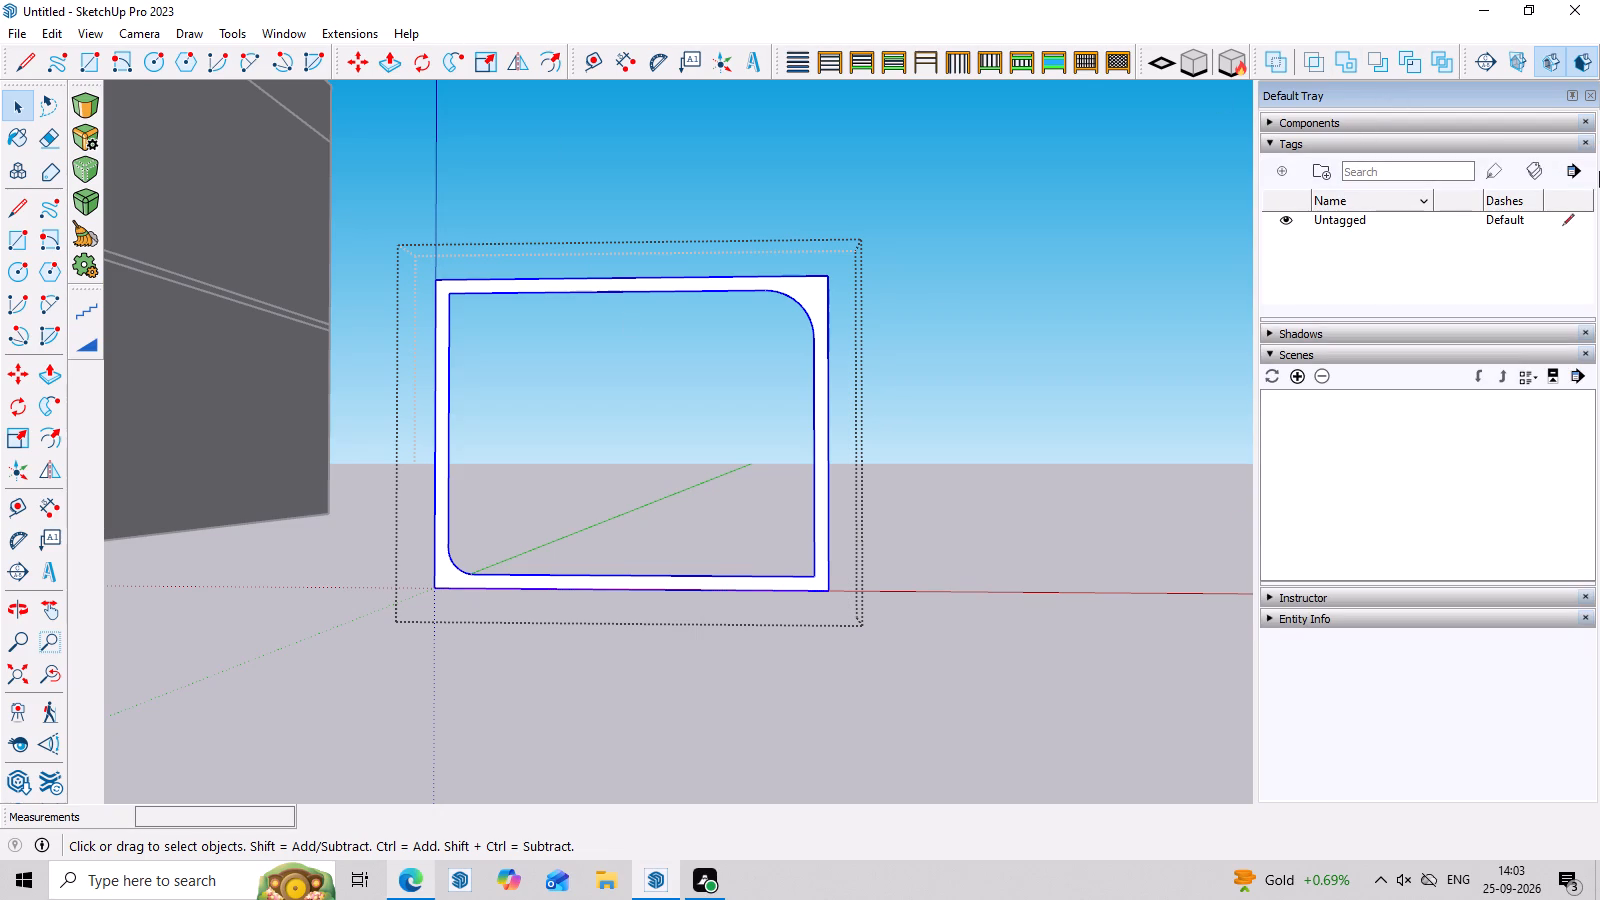
{"action": "left_click", "coordinate": [1587, 92]}
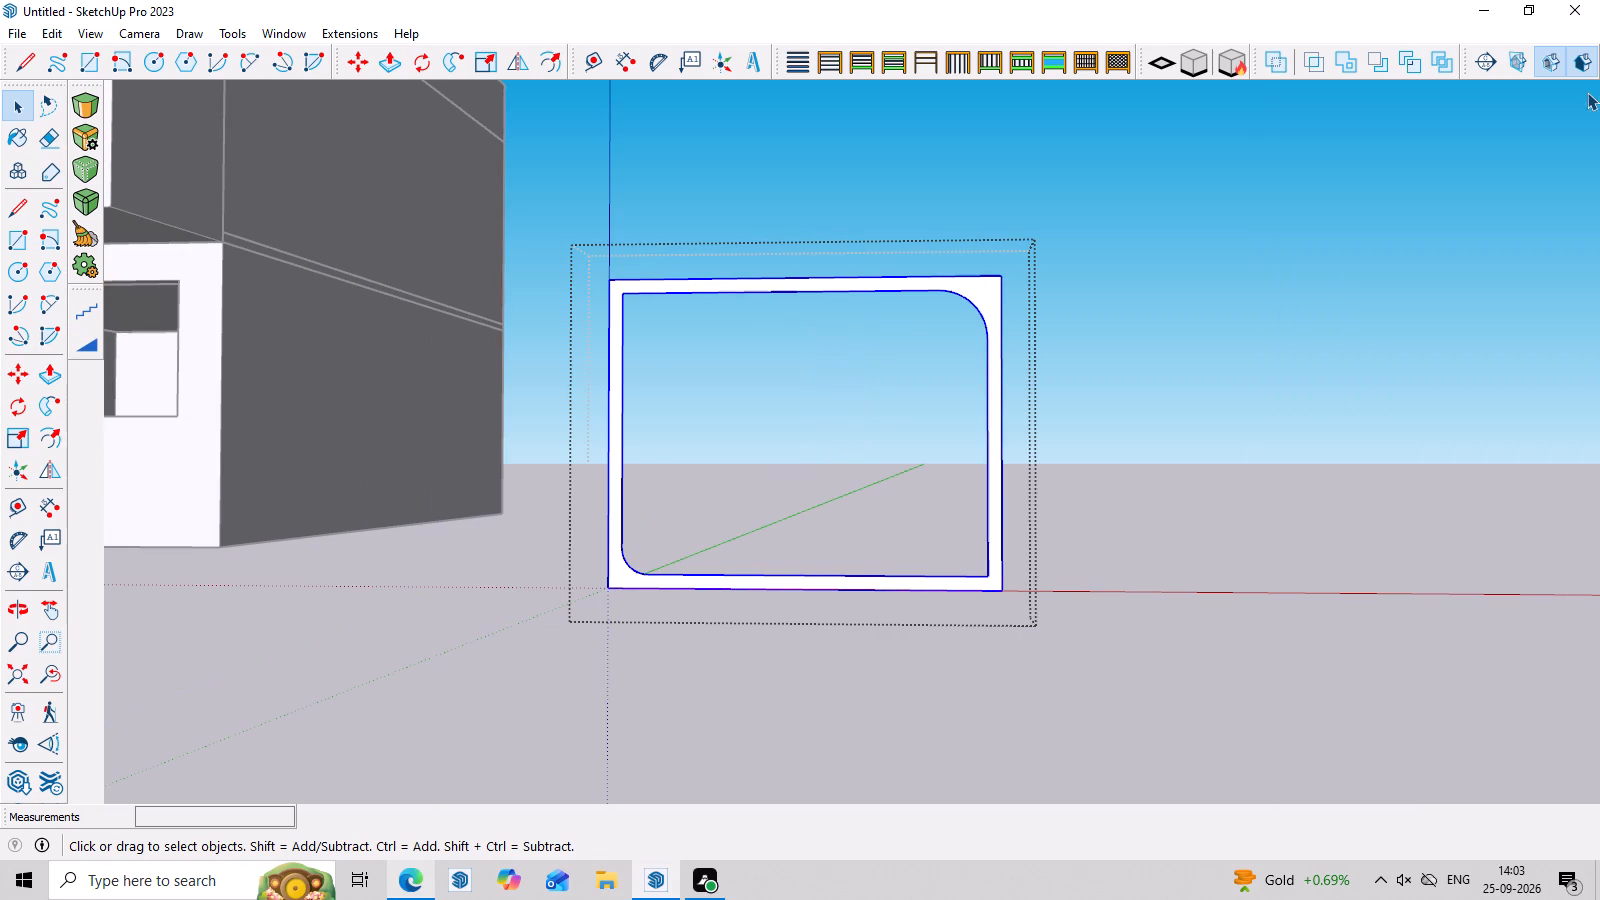
Add a new tray that contains only the Materials dialog.
{"action": "left_click", "coordinate": [238, 39]}
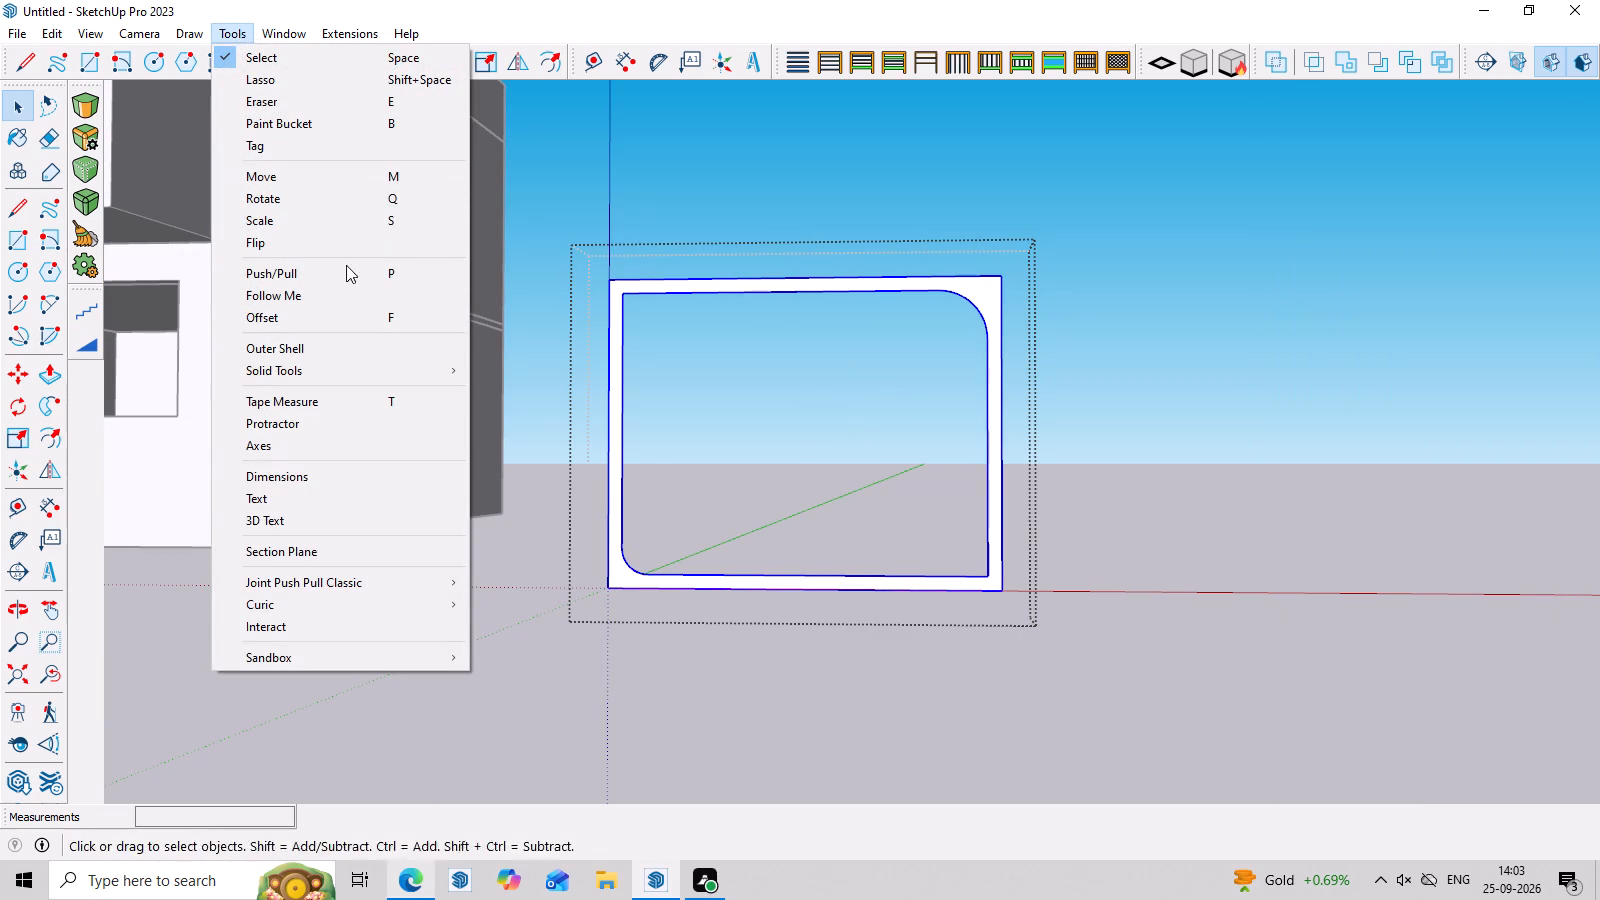
{"action": "left_click", "coordinate": [206, 30]}
{"action": "left_click", "coordinate": [204, 33]}
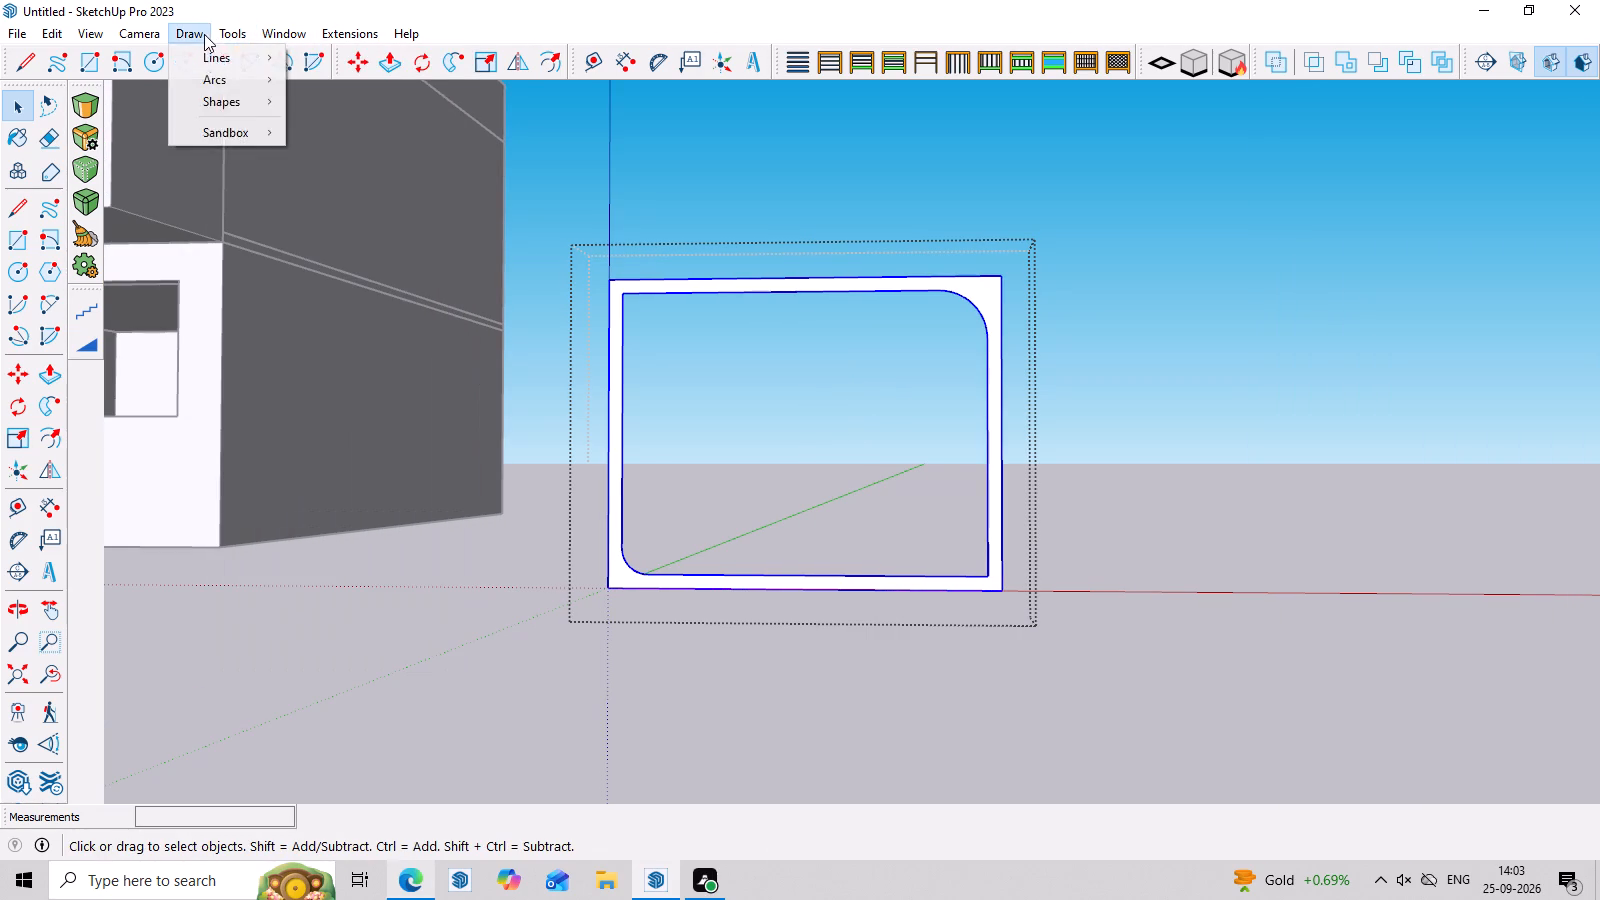
{"action": "double_click", "coordinate": [243, 39]}
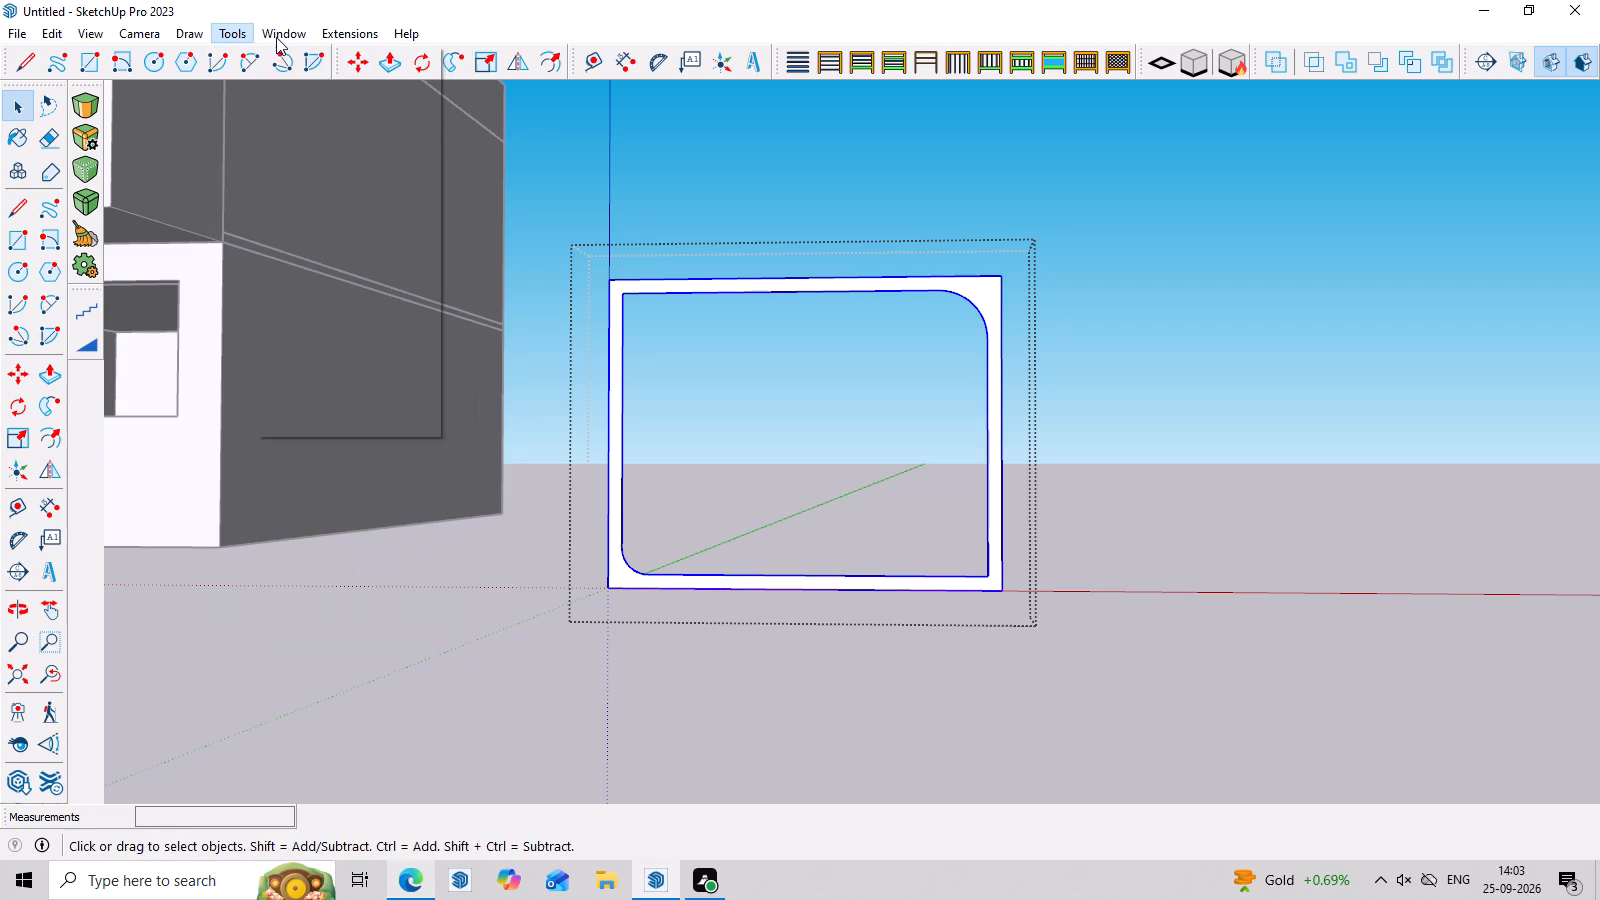
{"action": "double_click", "coordinate": [279, 37]}
{"action": "left_click", "coordinate": [372, 288]}
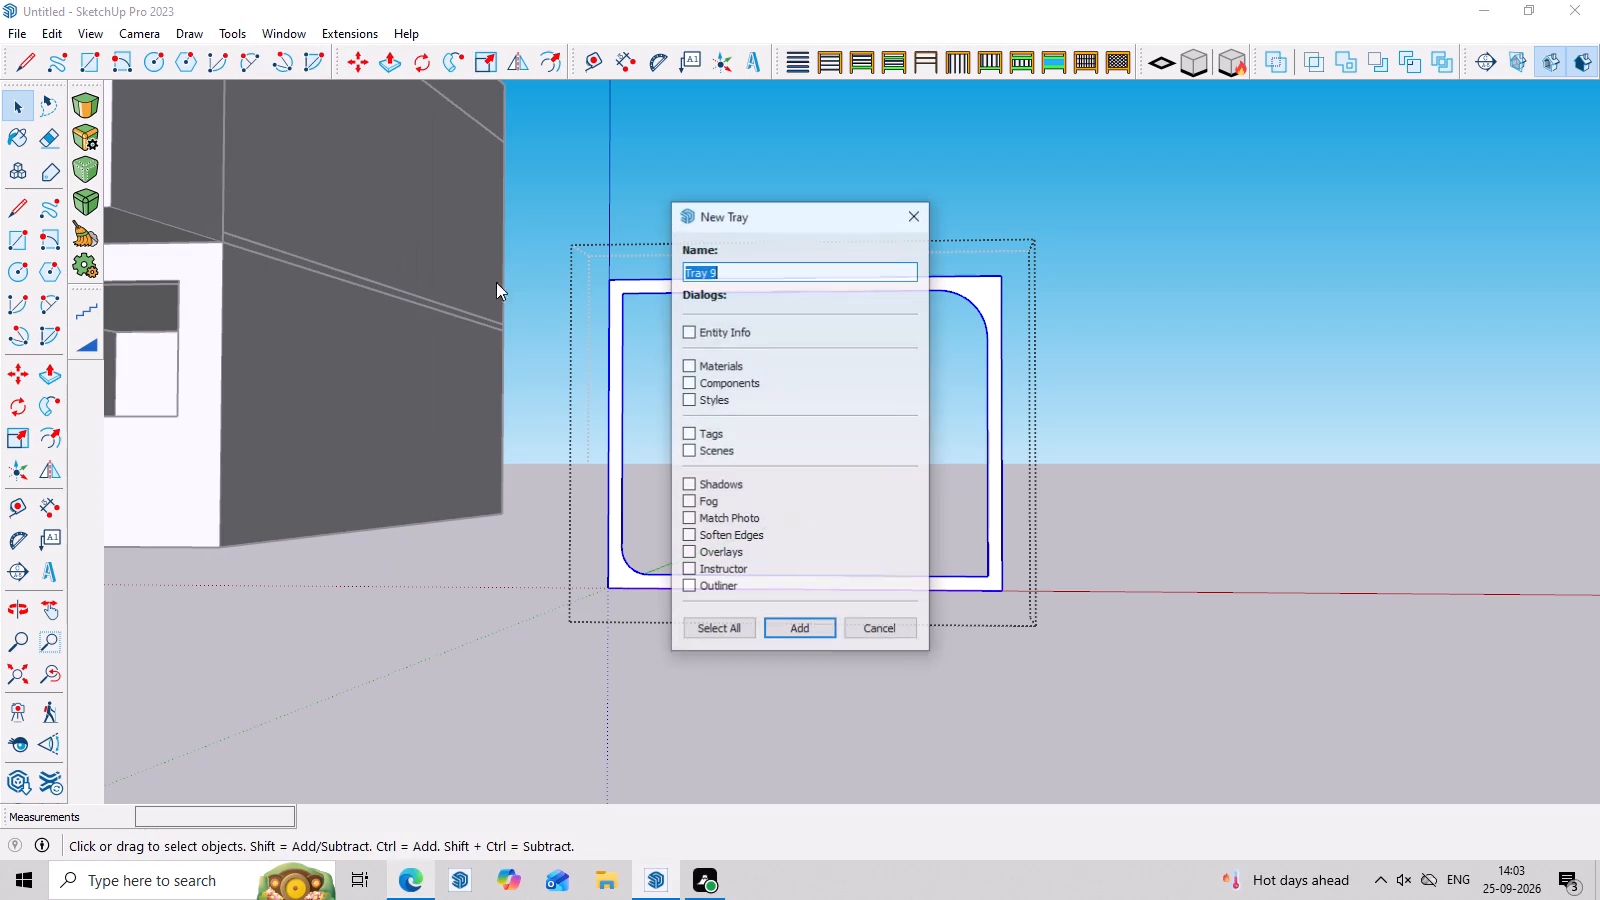
{"action": "left_click", "coordinate": [684, 364]}
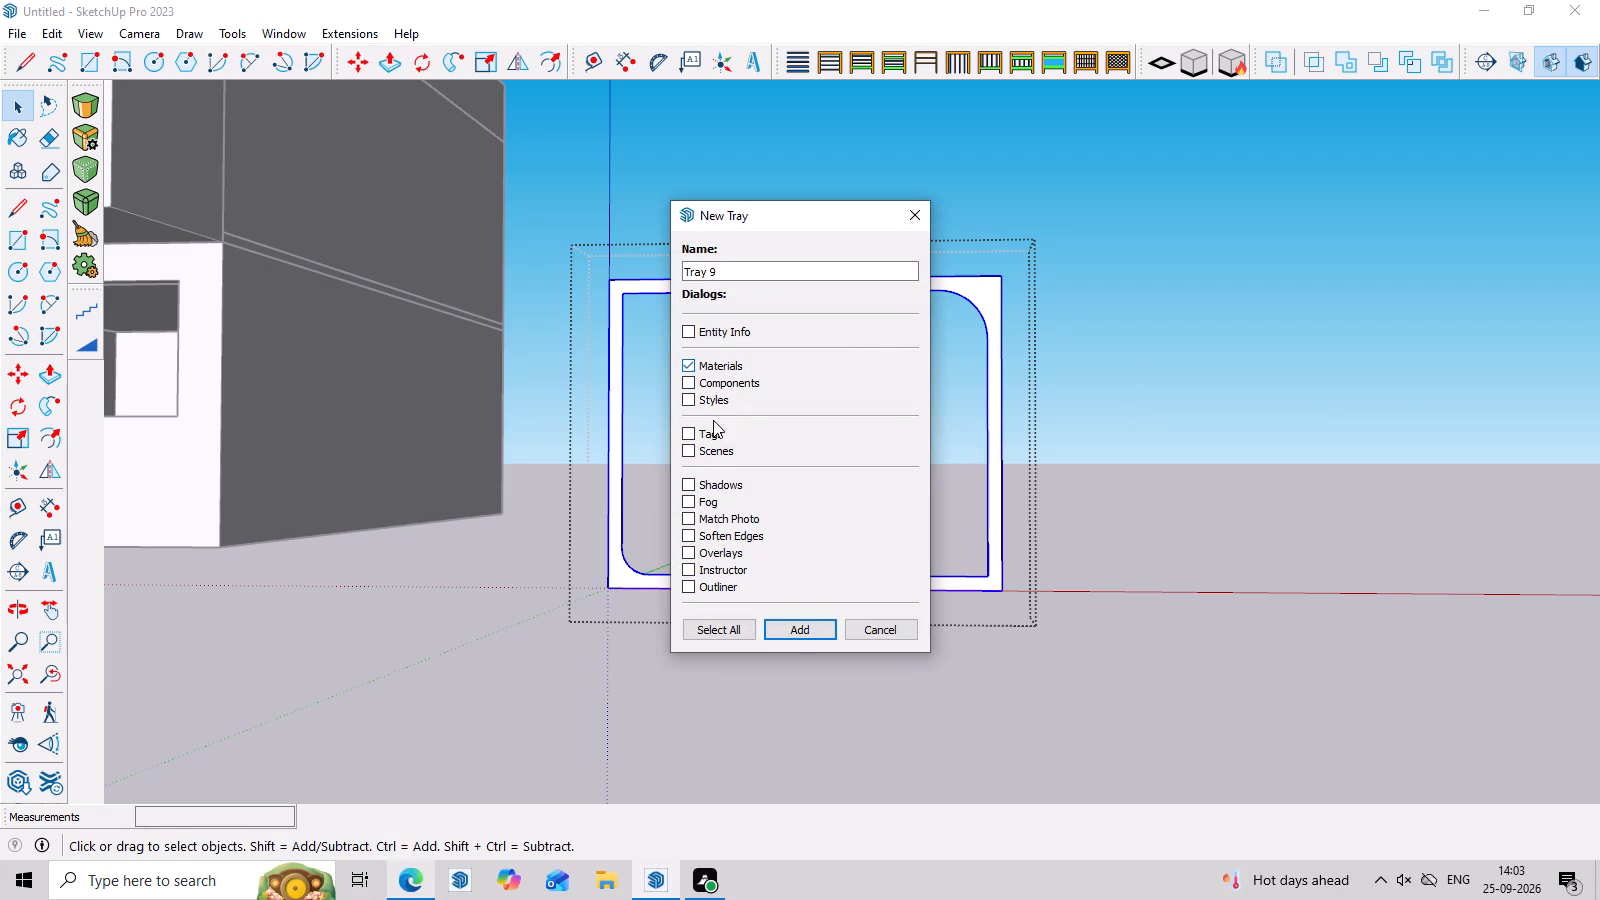
{"action": "left_click", "coordinate": [794, 627]}
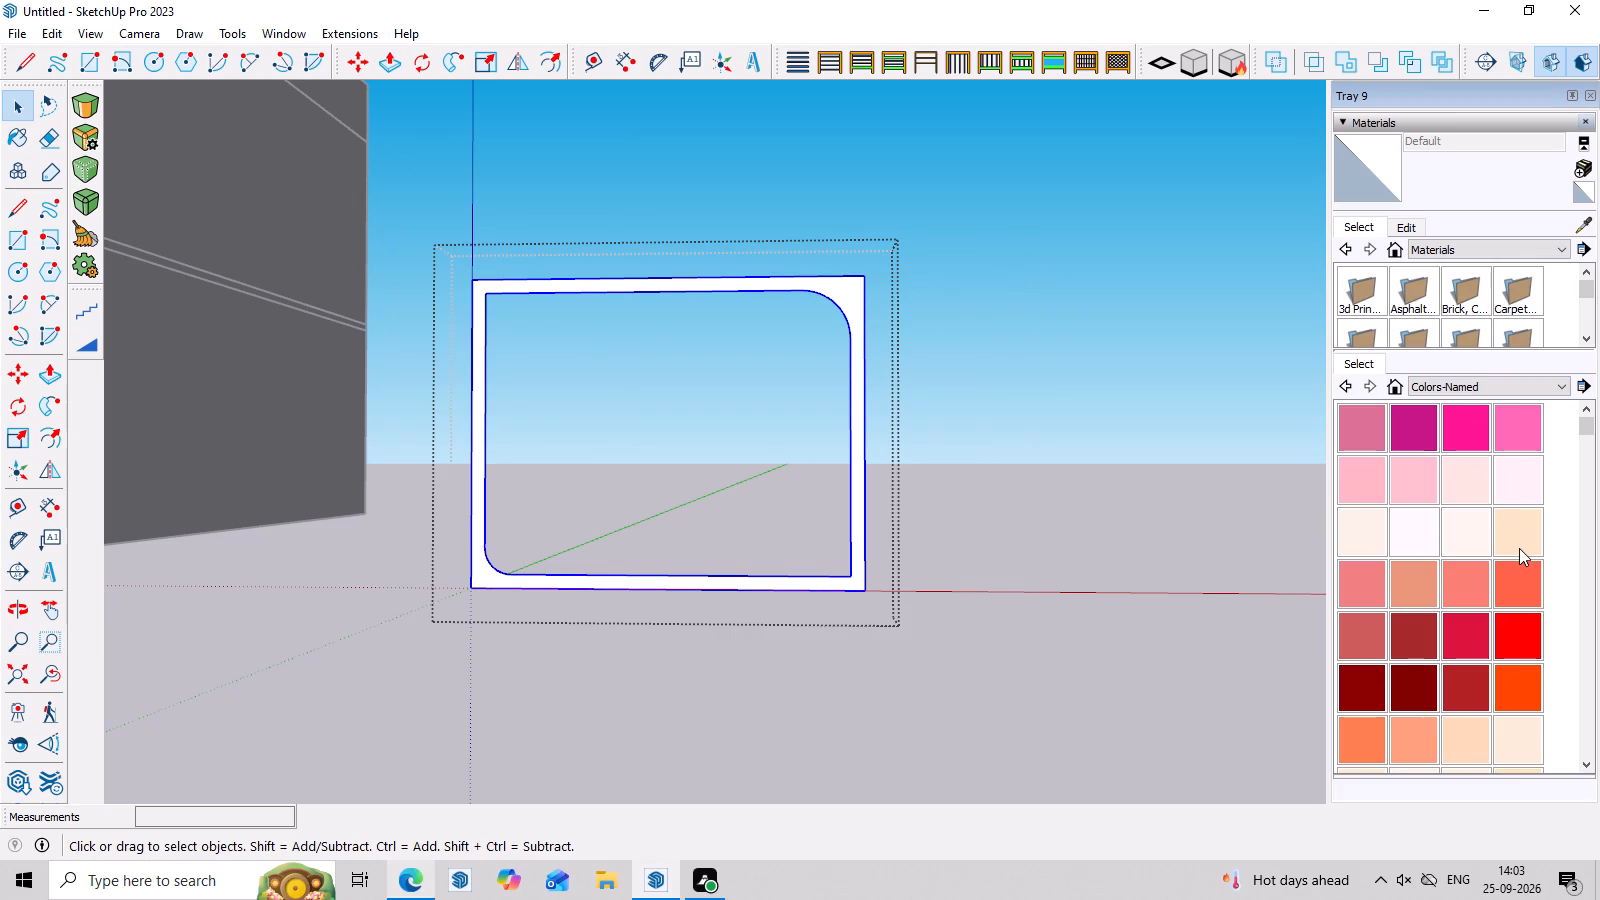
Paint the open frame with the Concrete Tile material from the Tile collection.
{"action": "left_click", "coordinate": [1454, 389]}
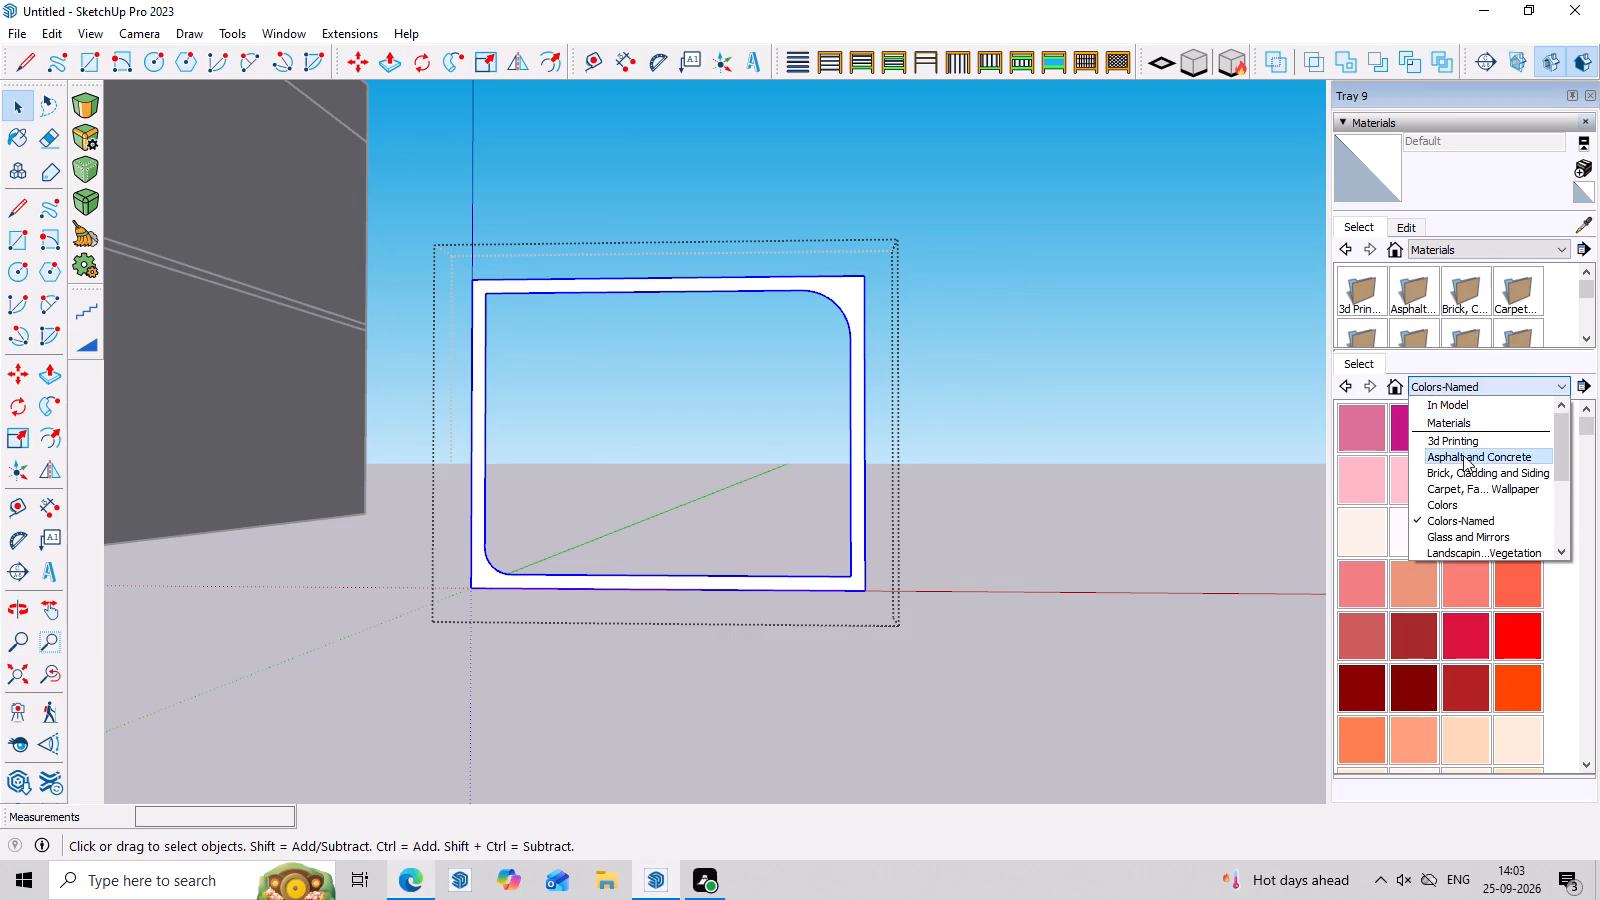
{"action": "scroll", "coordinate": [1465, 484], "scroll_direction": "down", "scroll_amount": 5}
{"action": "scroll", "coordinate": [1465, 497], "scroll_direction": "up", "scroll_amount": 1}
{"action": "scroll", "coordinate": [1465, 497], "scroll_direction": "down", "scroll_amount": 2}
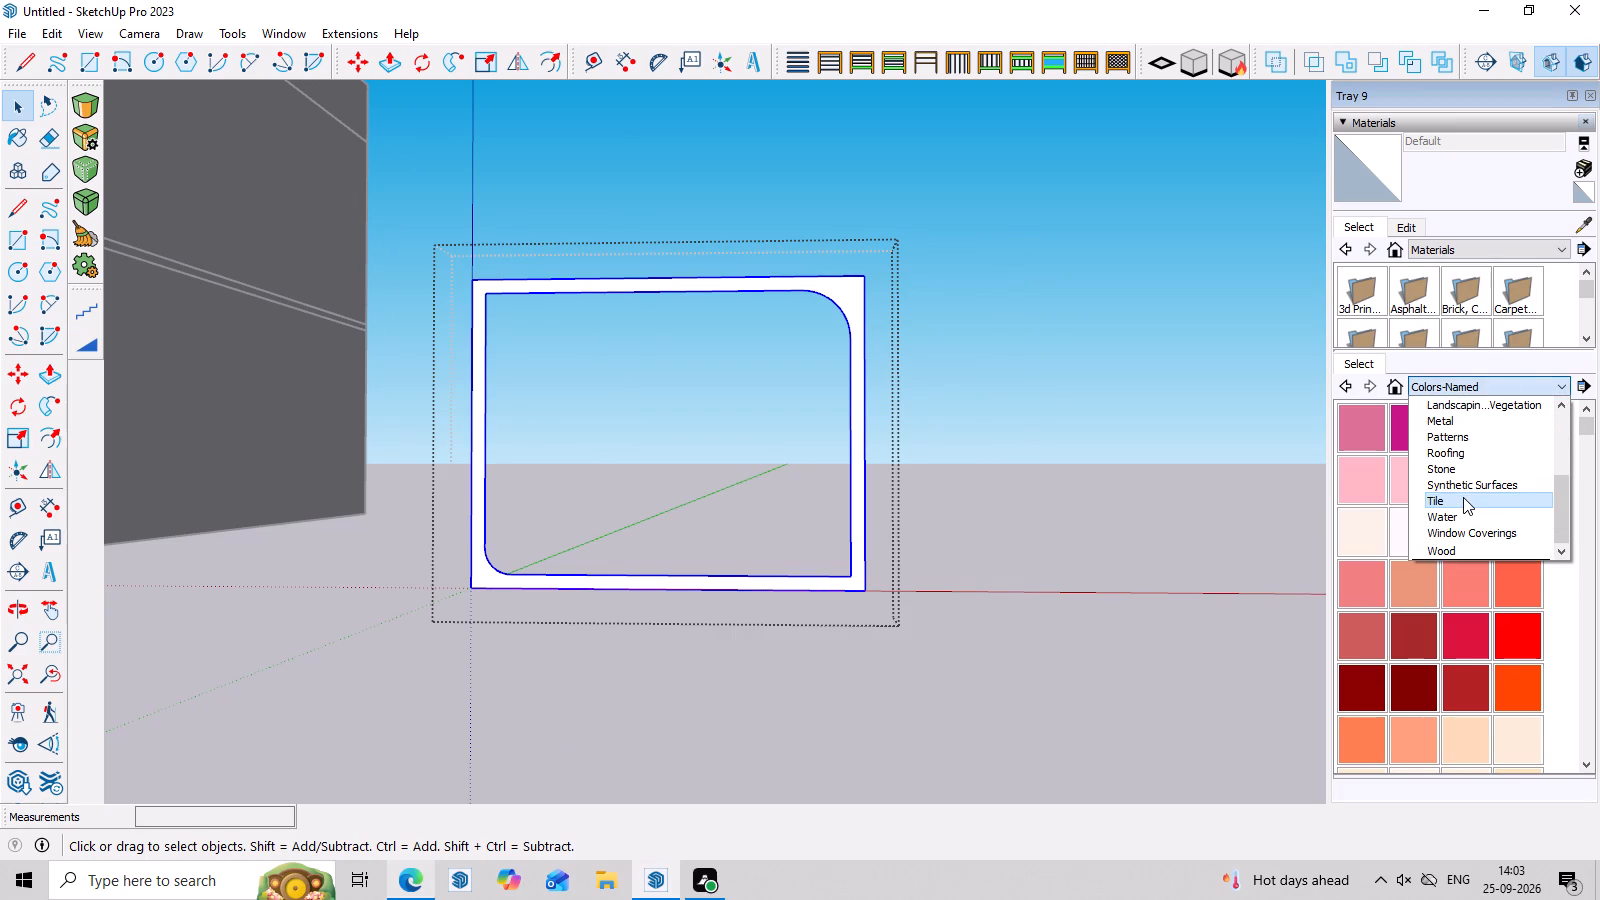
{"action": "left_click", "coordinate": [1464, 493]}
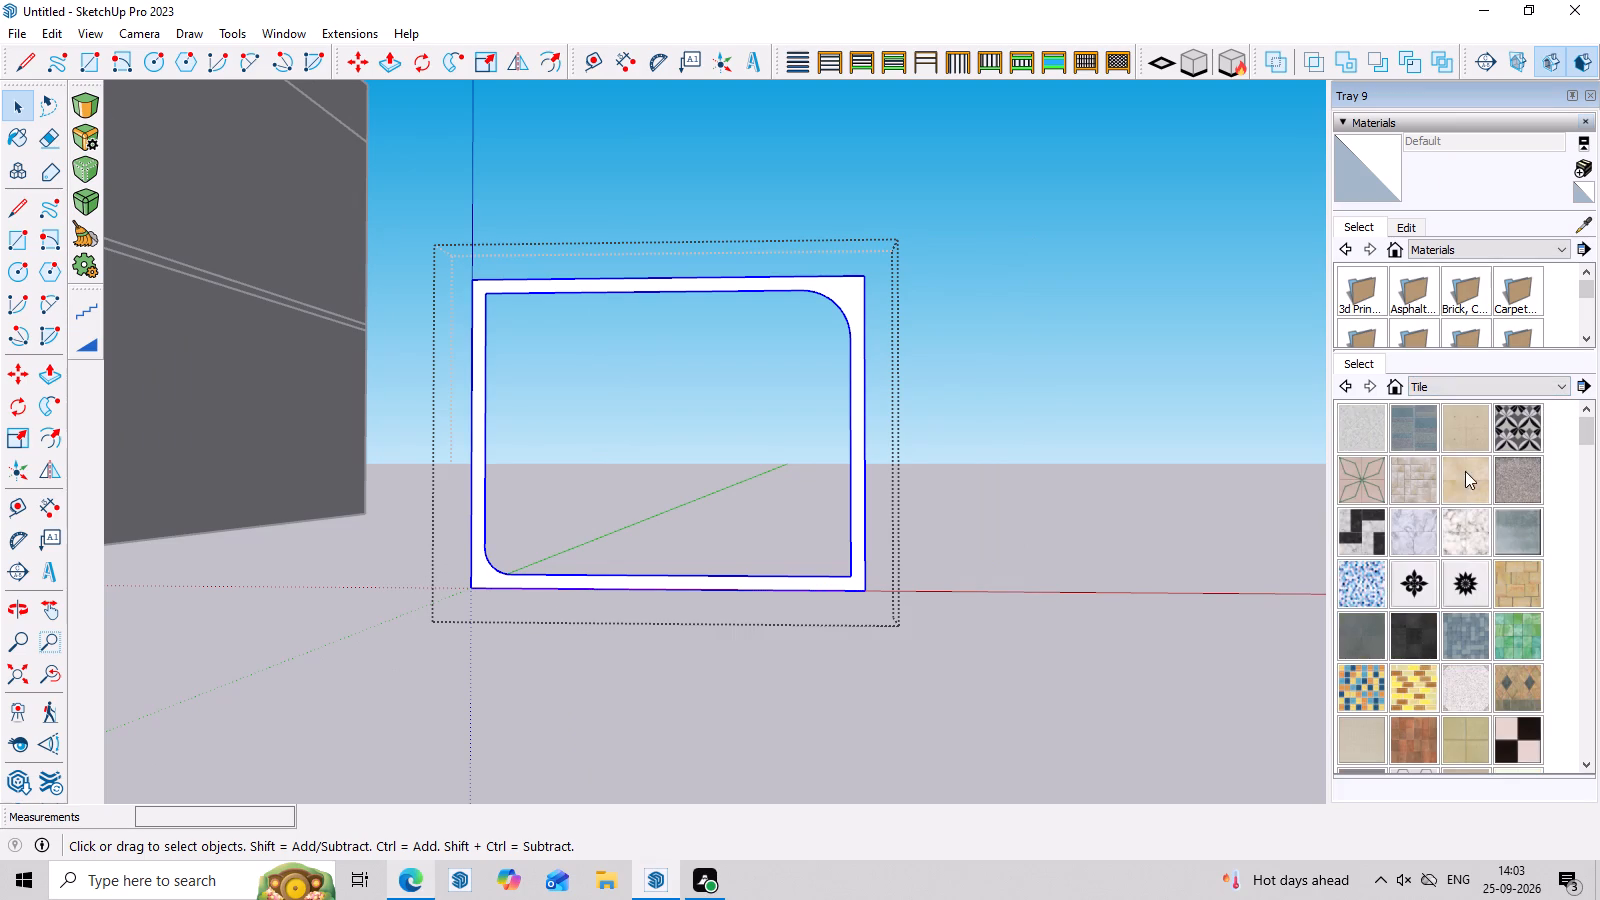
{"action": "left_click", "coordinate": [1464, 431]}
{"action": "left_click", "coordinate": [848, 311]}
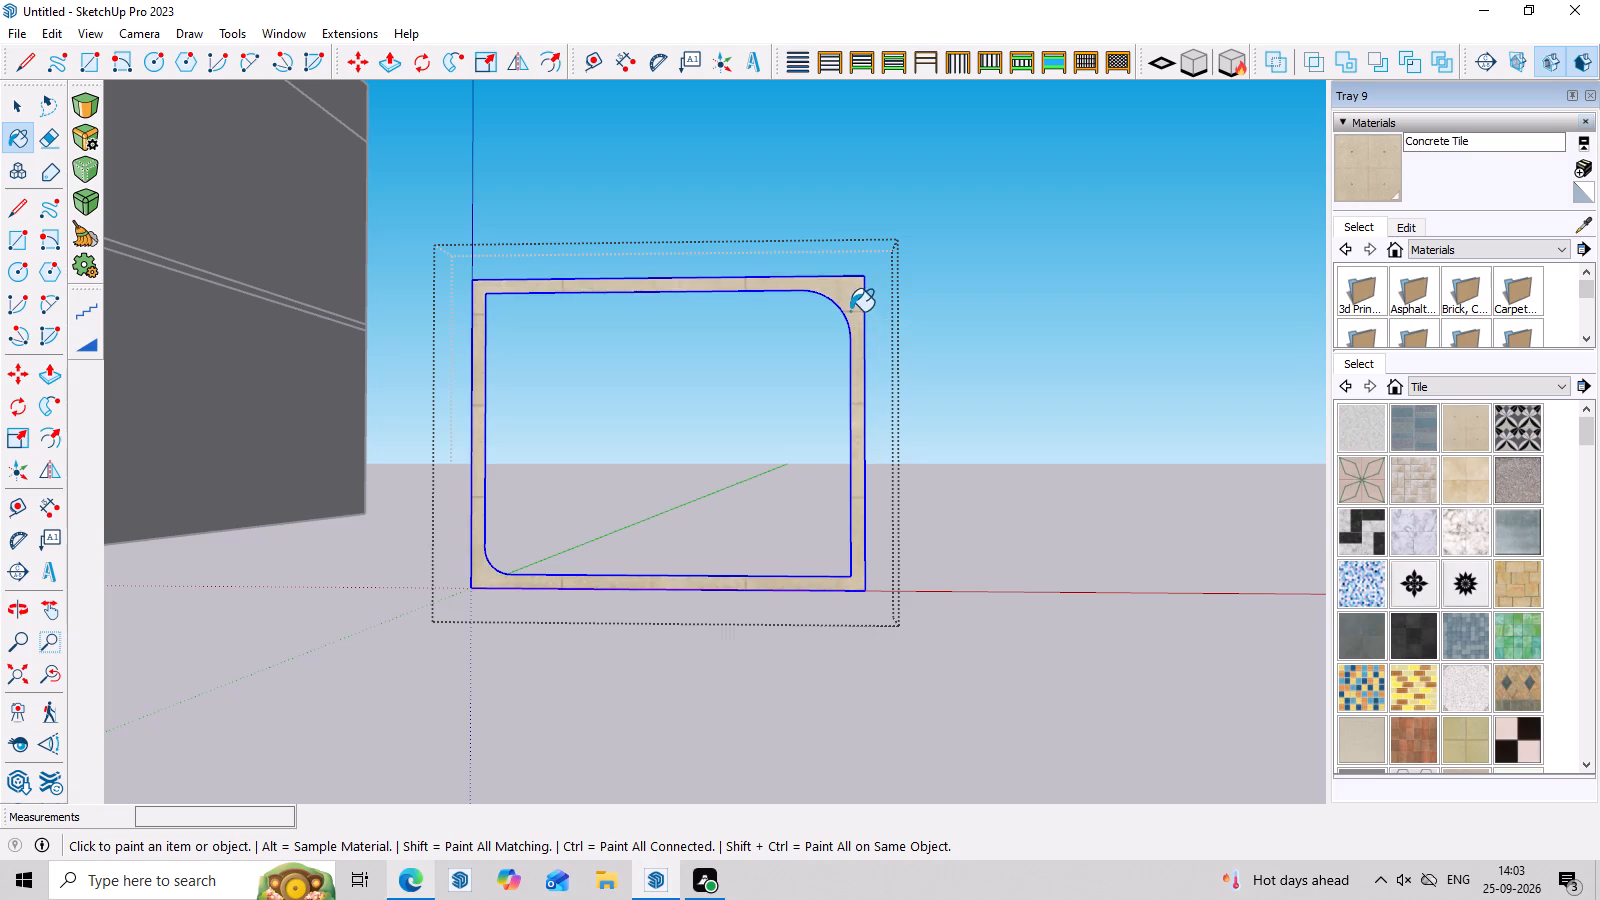
Look through the Wood material collection for a possible frame finish and return to the list of collections.
{"action": "middle_click_drag", "start_coordinate": [929, 470], "coordinate": [932, 498]}
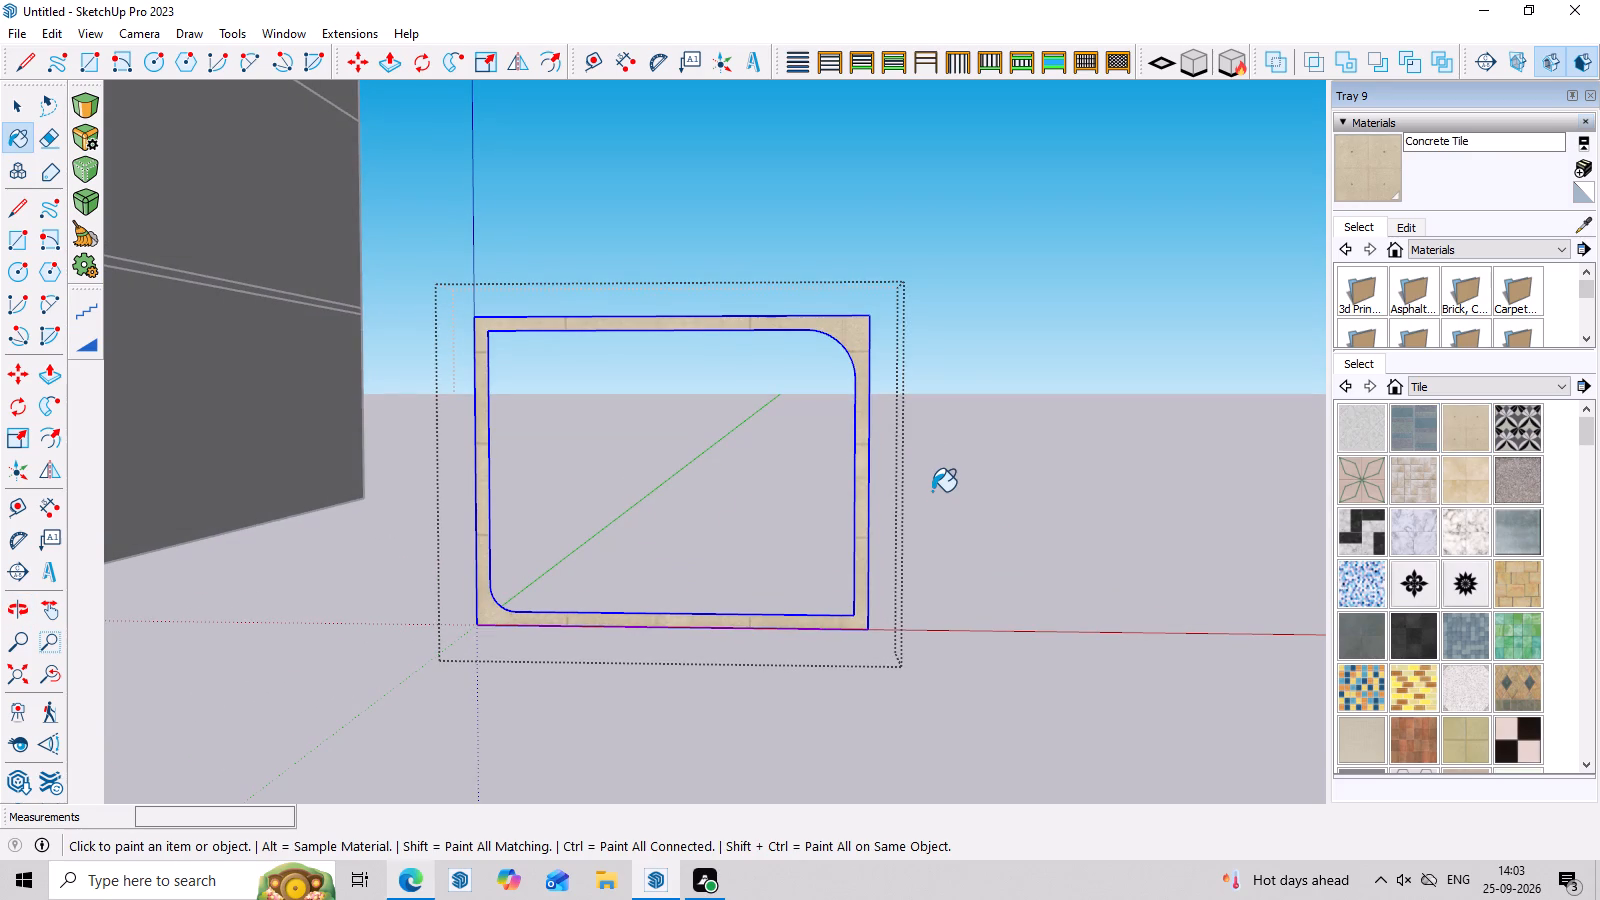
{"action": "scroll", "coordinate": [1474, 429], "scroll_direction": "up", "scroll_amount": 5}
{"action": "left_click", "coordinate": [1422, 124]}
{"action": "left_click", "coordinate": [1422, 124]}
{"action": "scroll", "coordinate": [1437, 323], "scroll_direction": "down", "scroll_amount": 10}
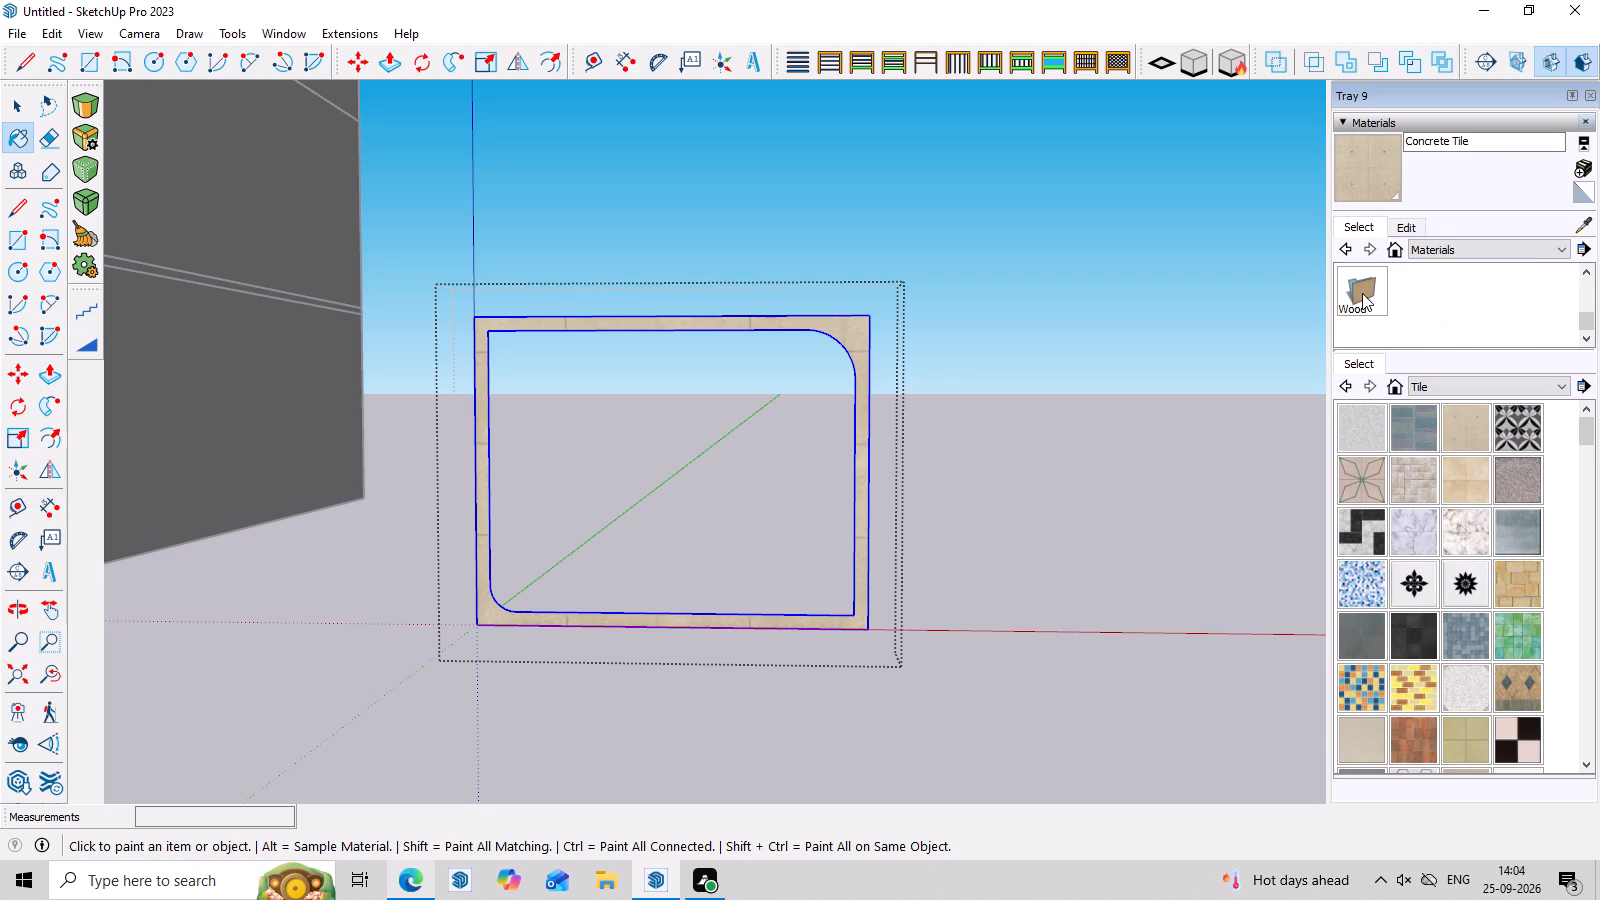
{"action": "double_click", "coordinate": [1362, 293]}
{"action": "scroll", "coordinate": [1406, 301], "scroll_direction": "down", "scroll_amount": 6}
{"action": "scroll", "coordinate": [1409, 301], "scroll_direction": "up", "scroll_amount": 2}
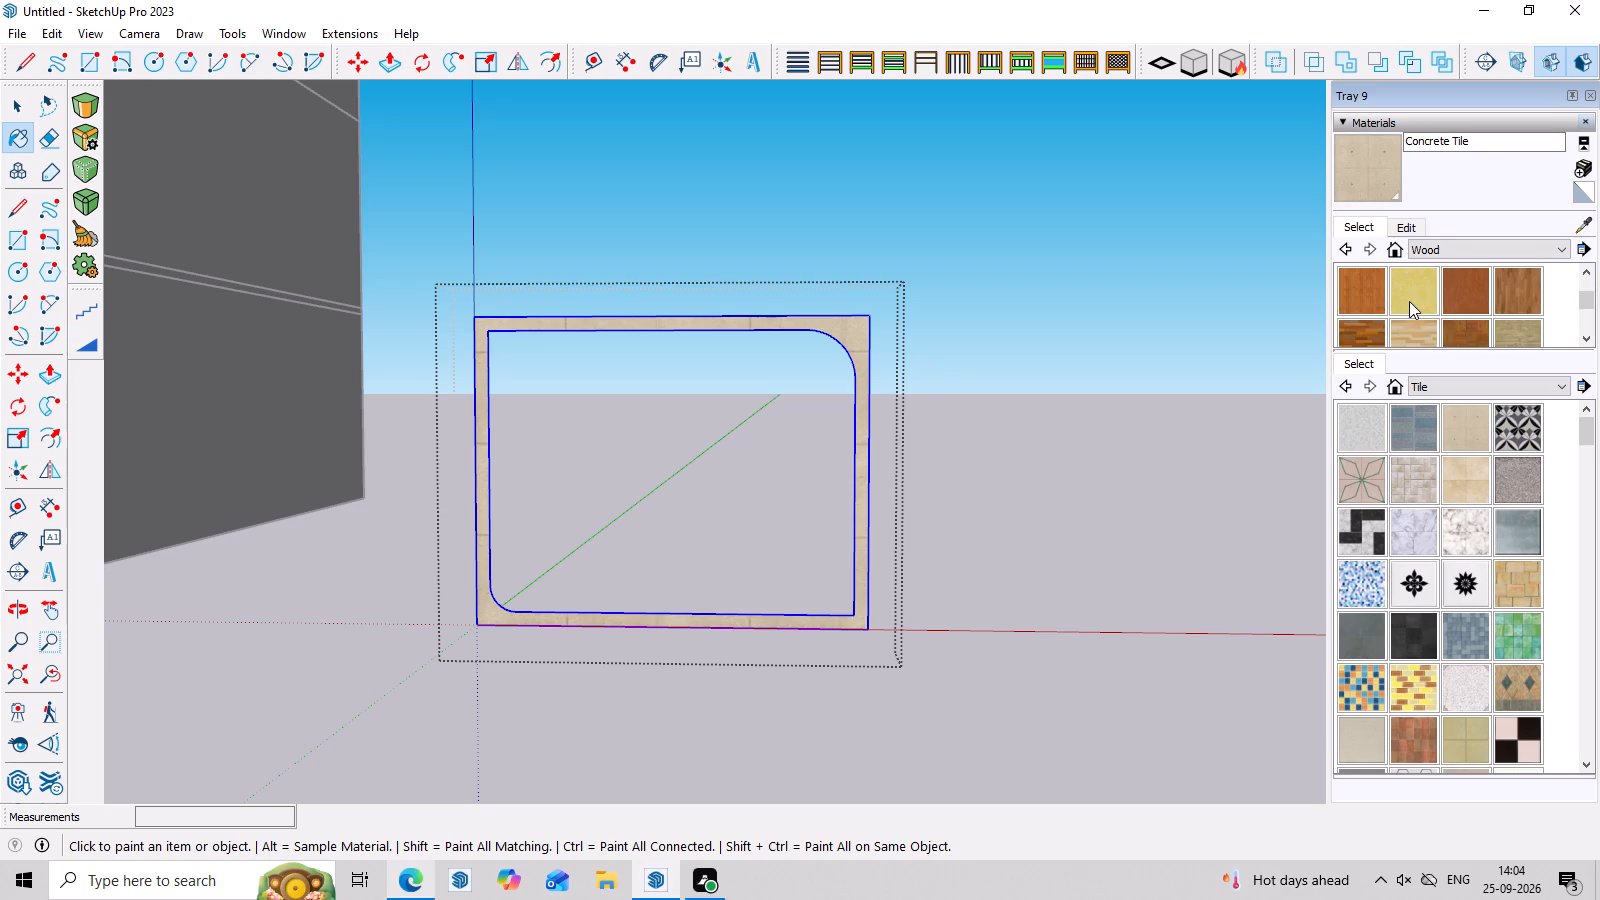
{"action": "scroll", "coordinate": [1409, 301], "scroll_direction": "up", "scroll_amount": 8}
{"action": "left_click", "coordinate": [1346, 250]}
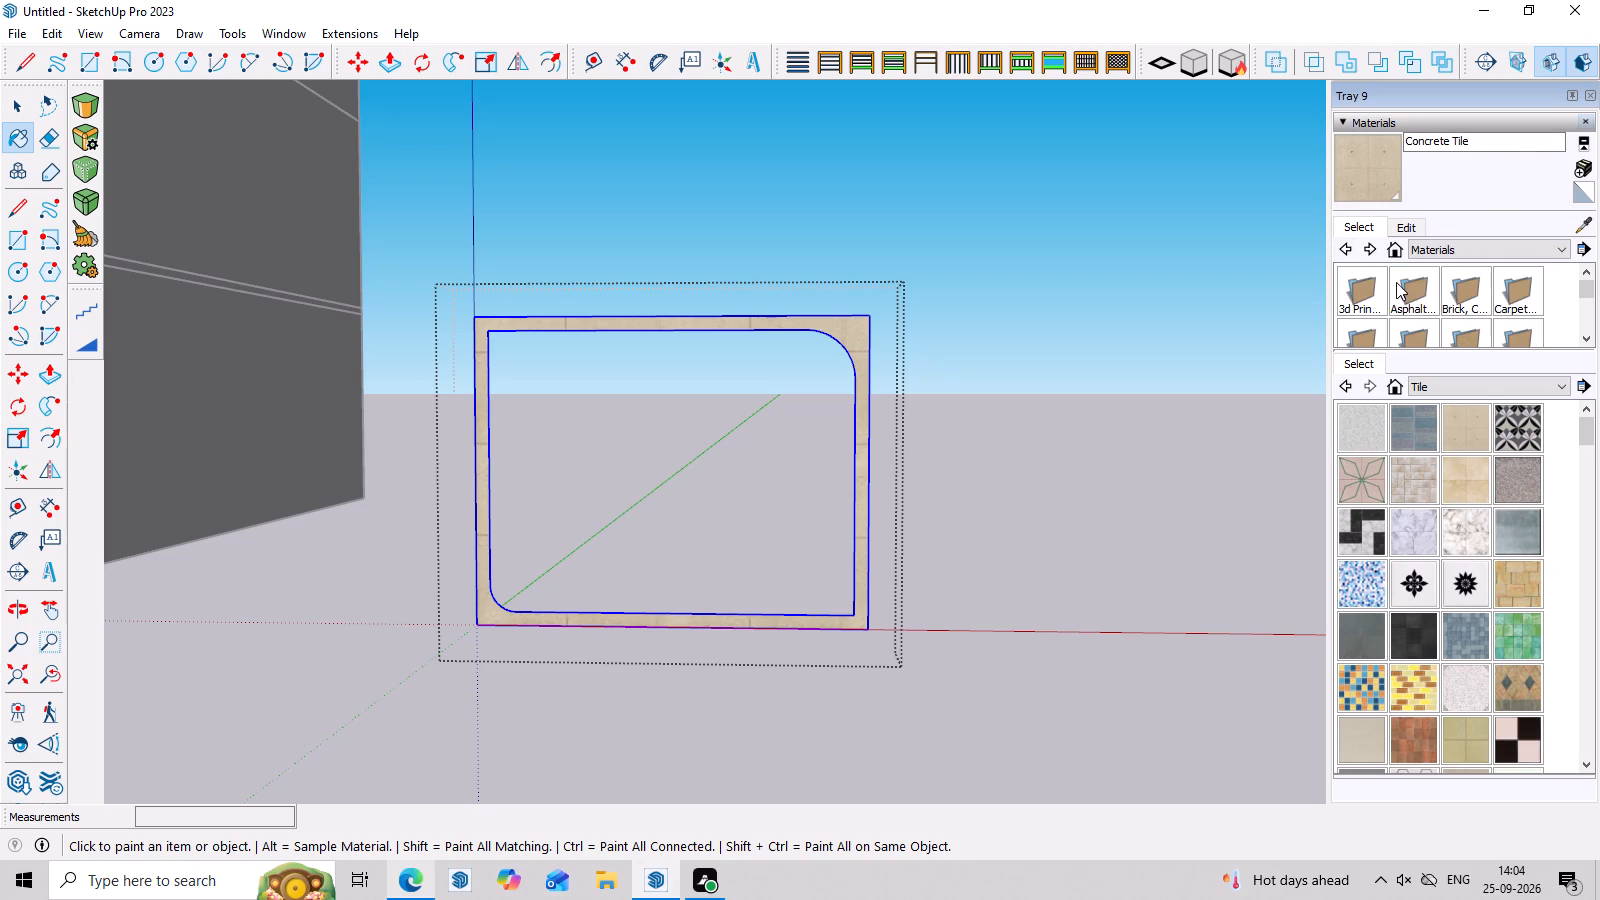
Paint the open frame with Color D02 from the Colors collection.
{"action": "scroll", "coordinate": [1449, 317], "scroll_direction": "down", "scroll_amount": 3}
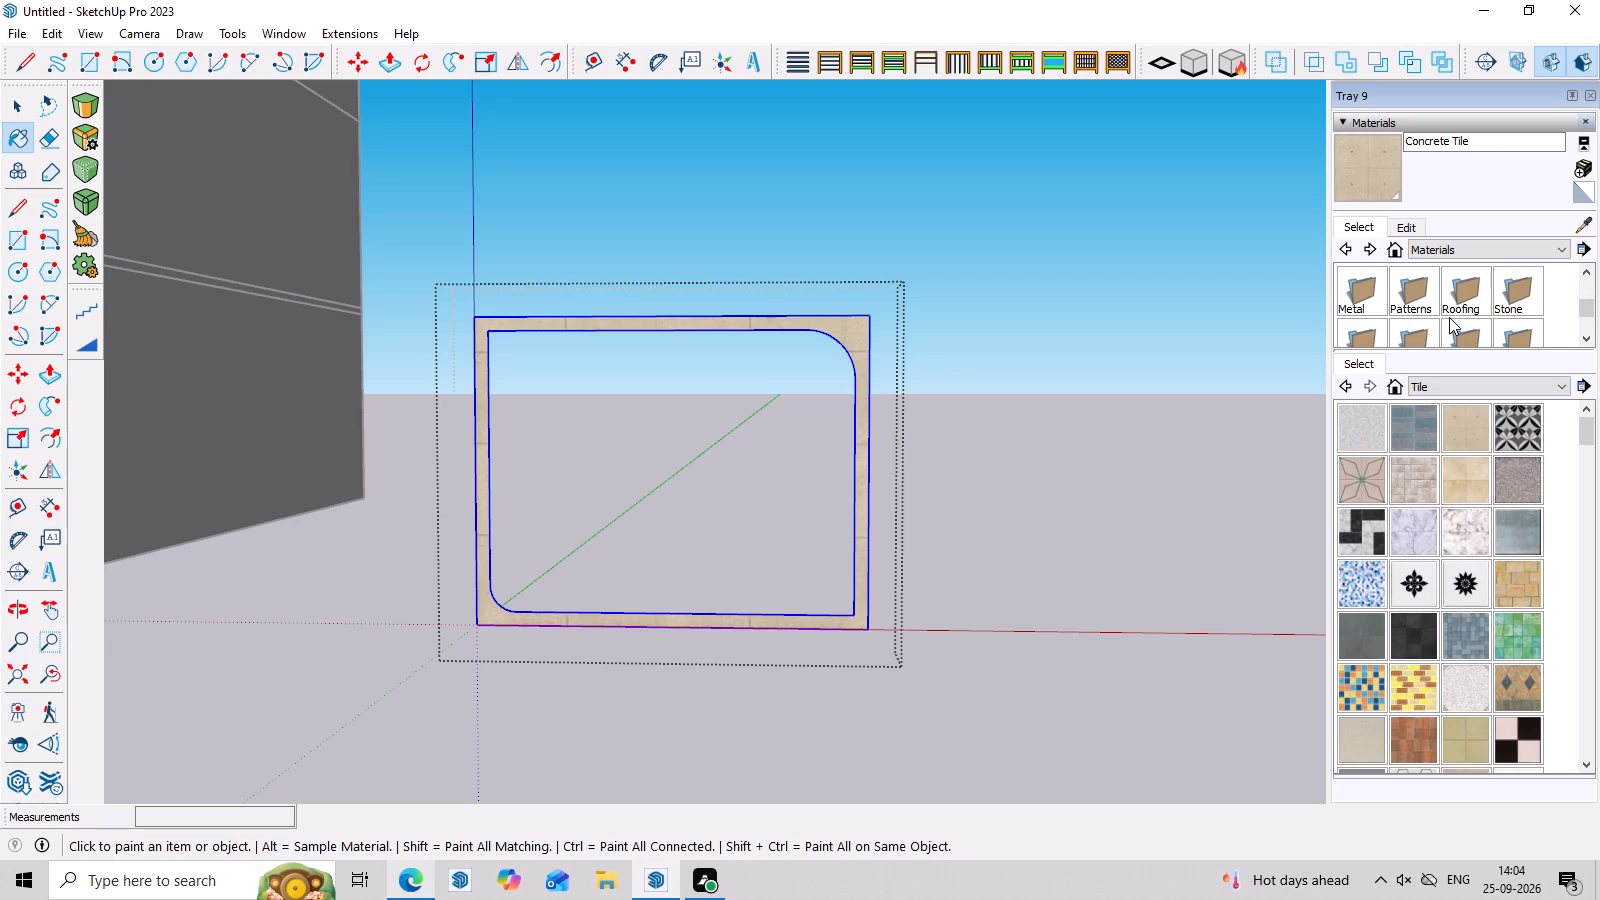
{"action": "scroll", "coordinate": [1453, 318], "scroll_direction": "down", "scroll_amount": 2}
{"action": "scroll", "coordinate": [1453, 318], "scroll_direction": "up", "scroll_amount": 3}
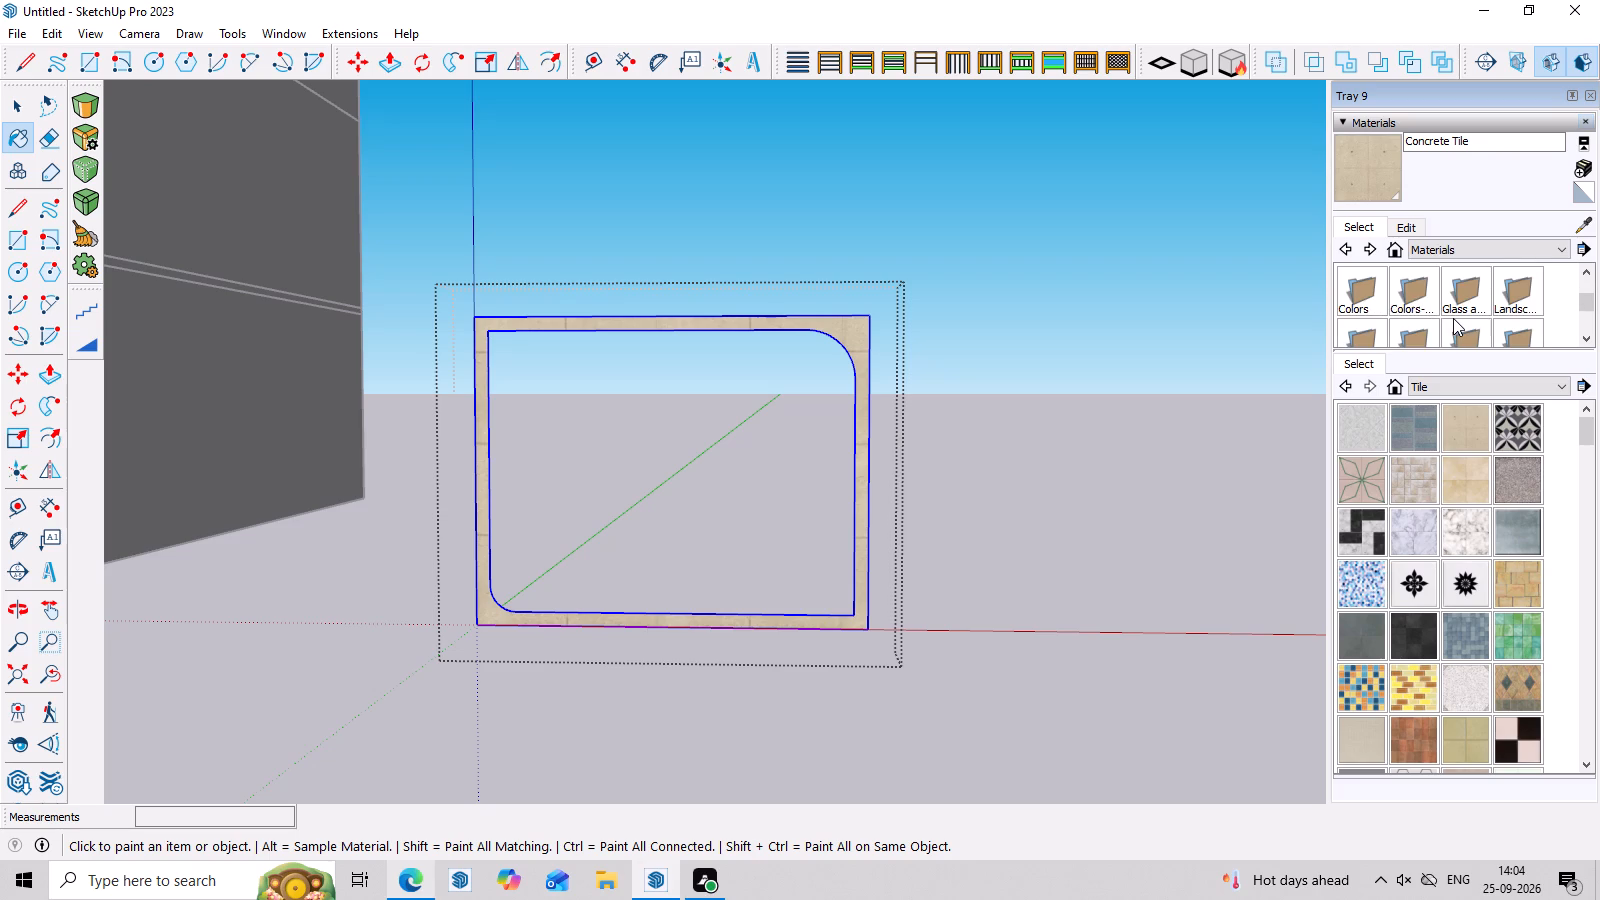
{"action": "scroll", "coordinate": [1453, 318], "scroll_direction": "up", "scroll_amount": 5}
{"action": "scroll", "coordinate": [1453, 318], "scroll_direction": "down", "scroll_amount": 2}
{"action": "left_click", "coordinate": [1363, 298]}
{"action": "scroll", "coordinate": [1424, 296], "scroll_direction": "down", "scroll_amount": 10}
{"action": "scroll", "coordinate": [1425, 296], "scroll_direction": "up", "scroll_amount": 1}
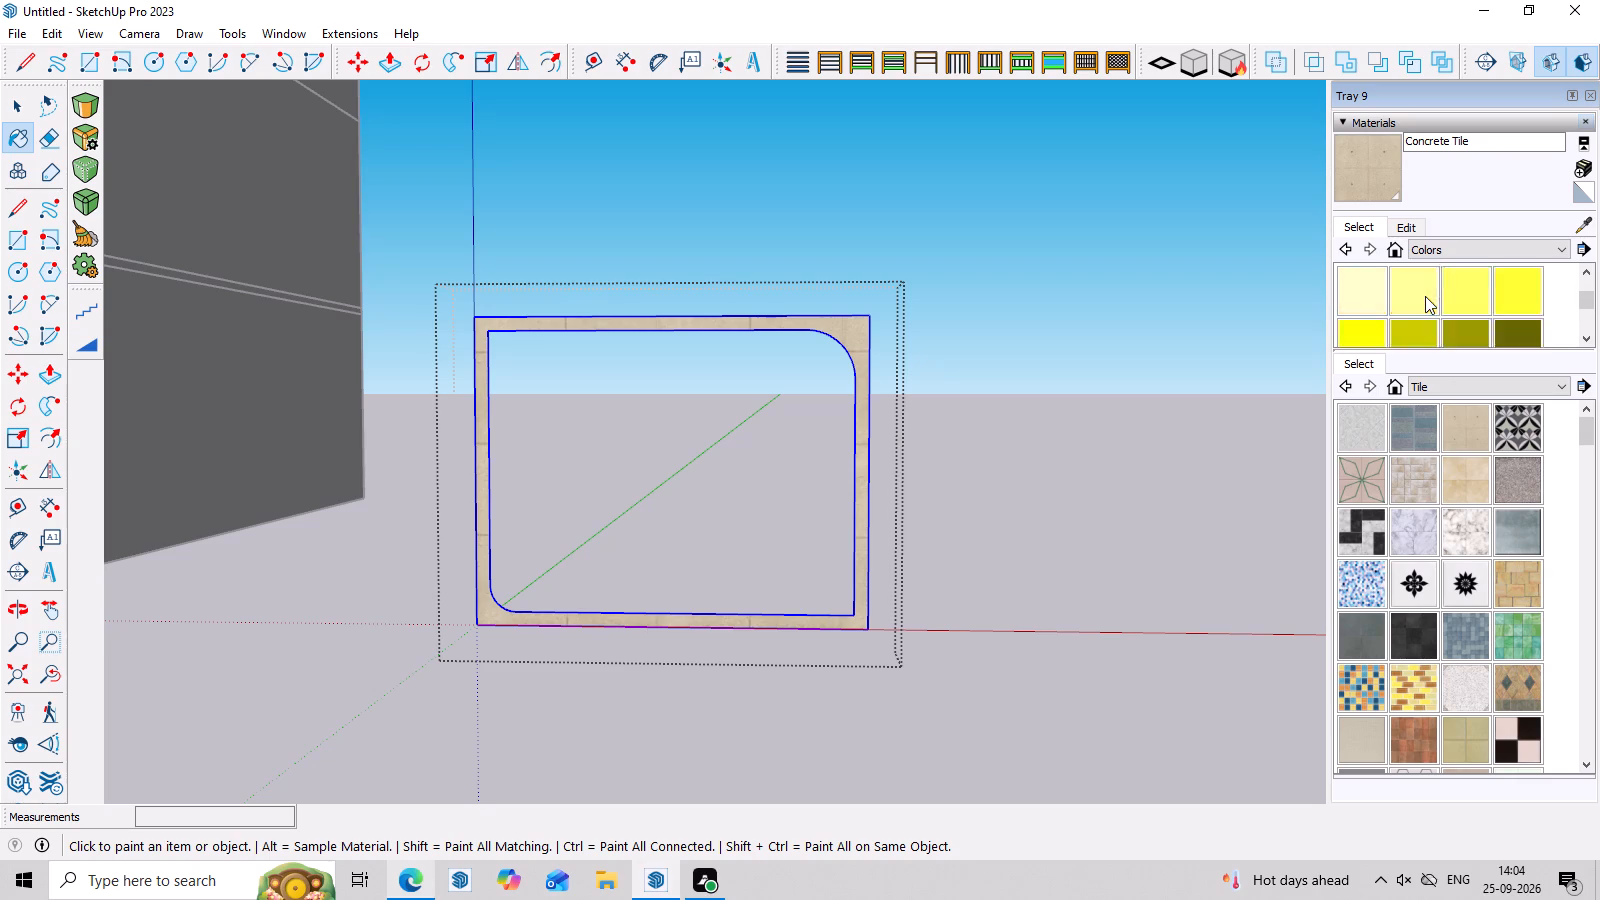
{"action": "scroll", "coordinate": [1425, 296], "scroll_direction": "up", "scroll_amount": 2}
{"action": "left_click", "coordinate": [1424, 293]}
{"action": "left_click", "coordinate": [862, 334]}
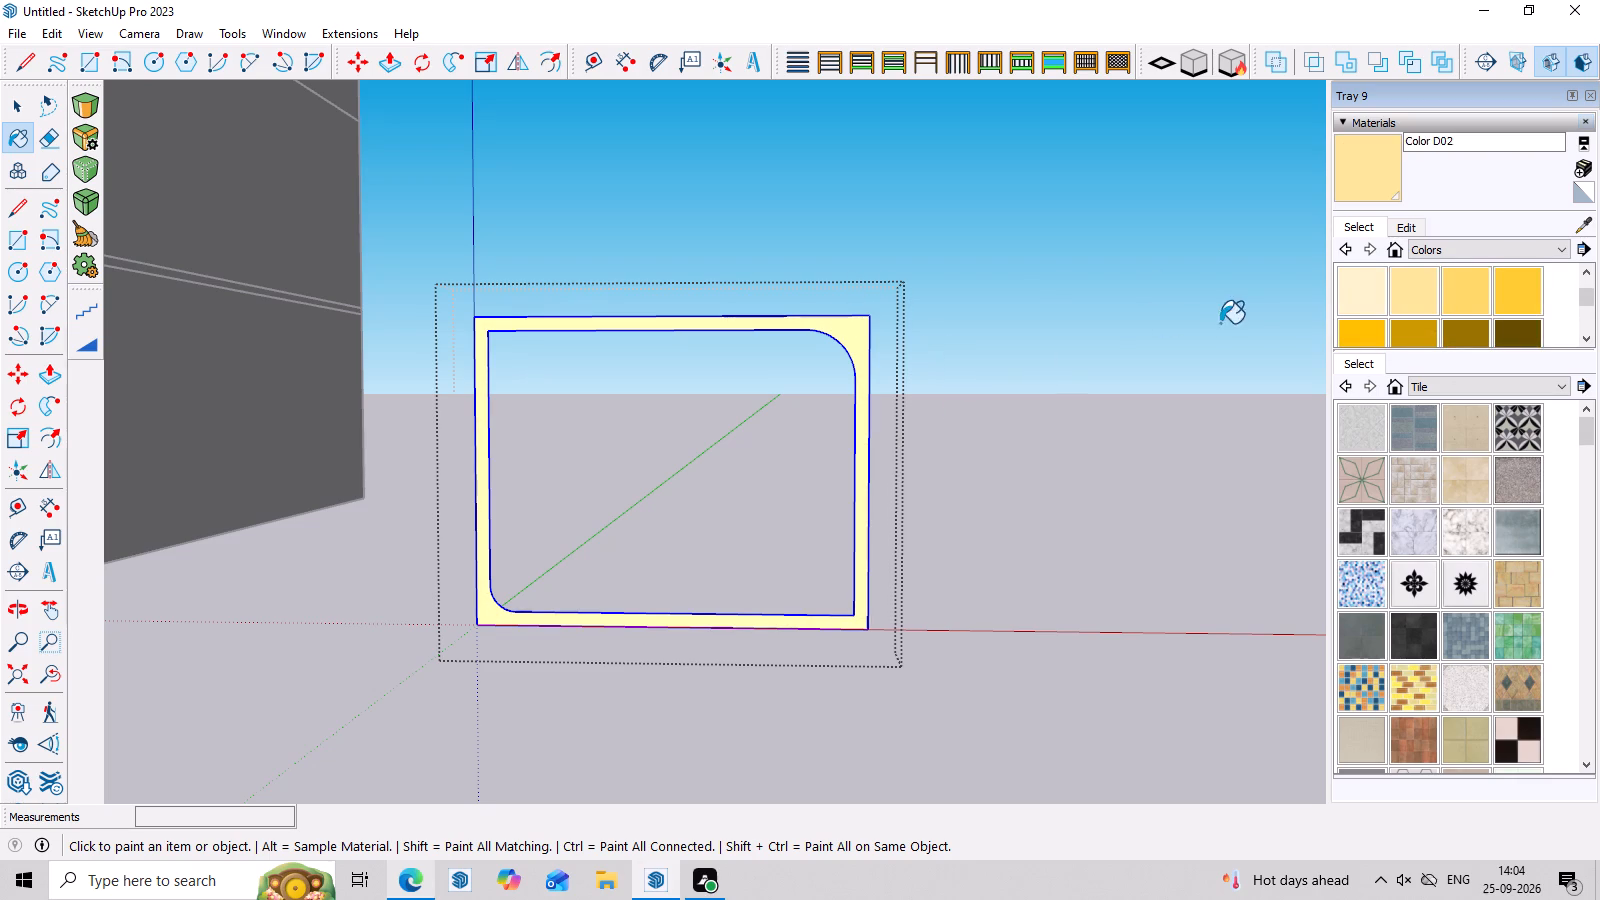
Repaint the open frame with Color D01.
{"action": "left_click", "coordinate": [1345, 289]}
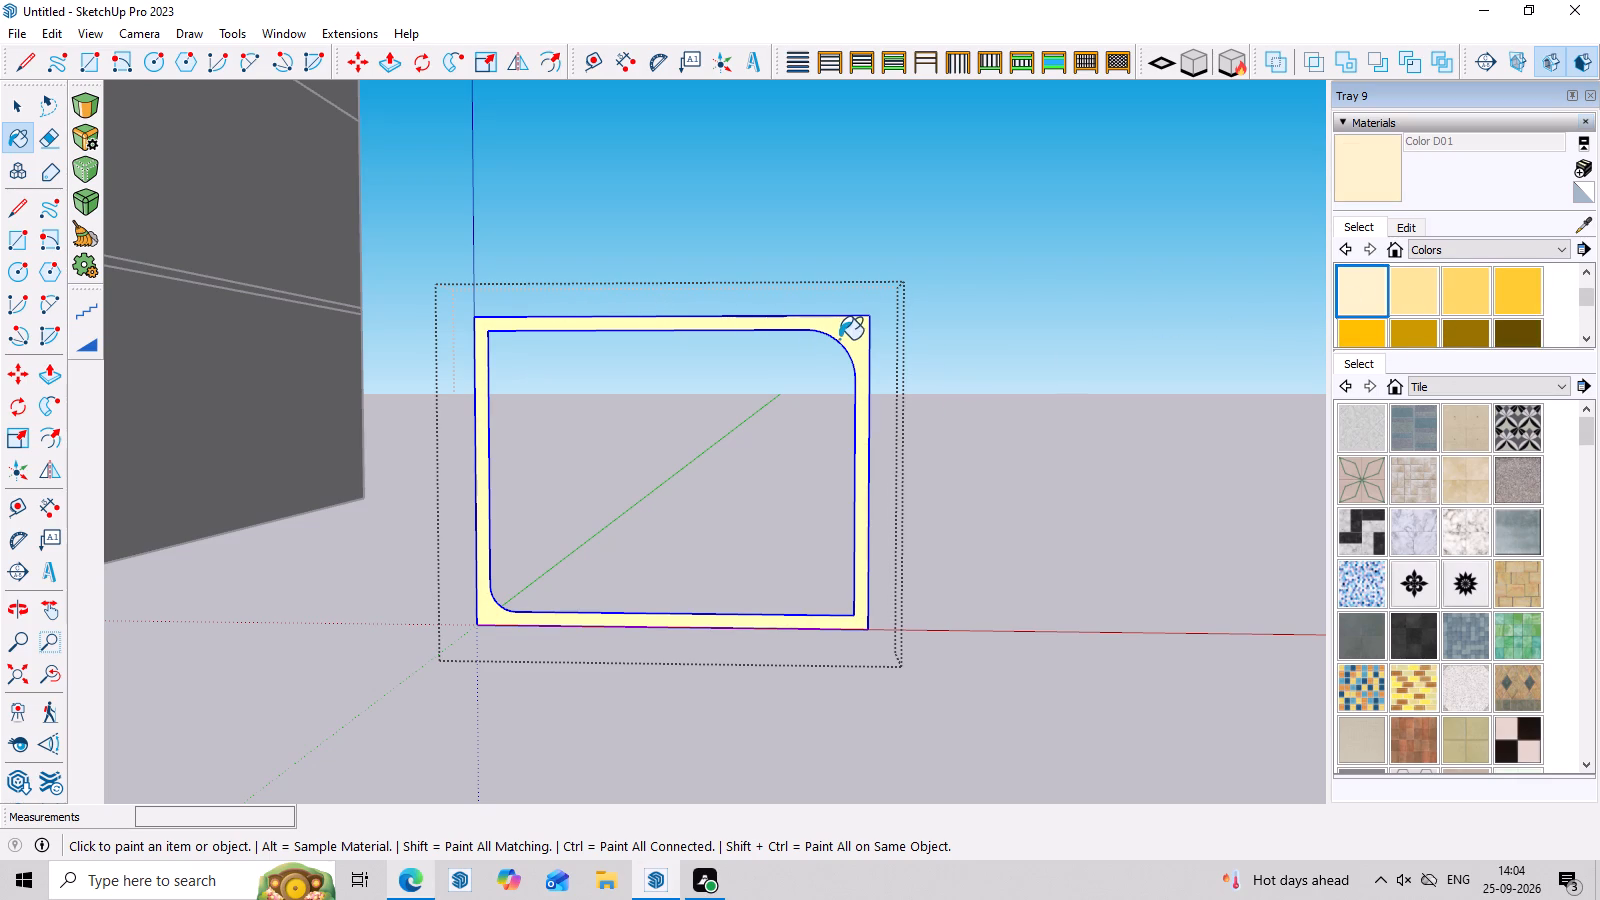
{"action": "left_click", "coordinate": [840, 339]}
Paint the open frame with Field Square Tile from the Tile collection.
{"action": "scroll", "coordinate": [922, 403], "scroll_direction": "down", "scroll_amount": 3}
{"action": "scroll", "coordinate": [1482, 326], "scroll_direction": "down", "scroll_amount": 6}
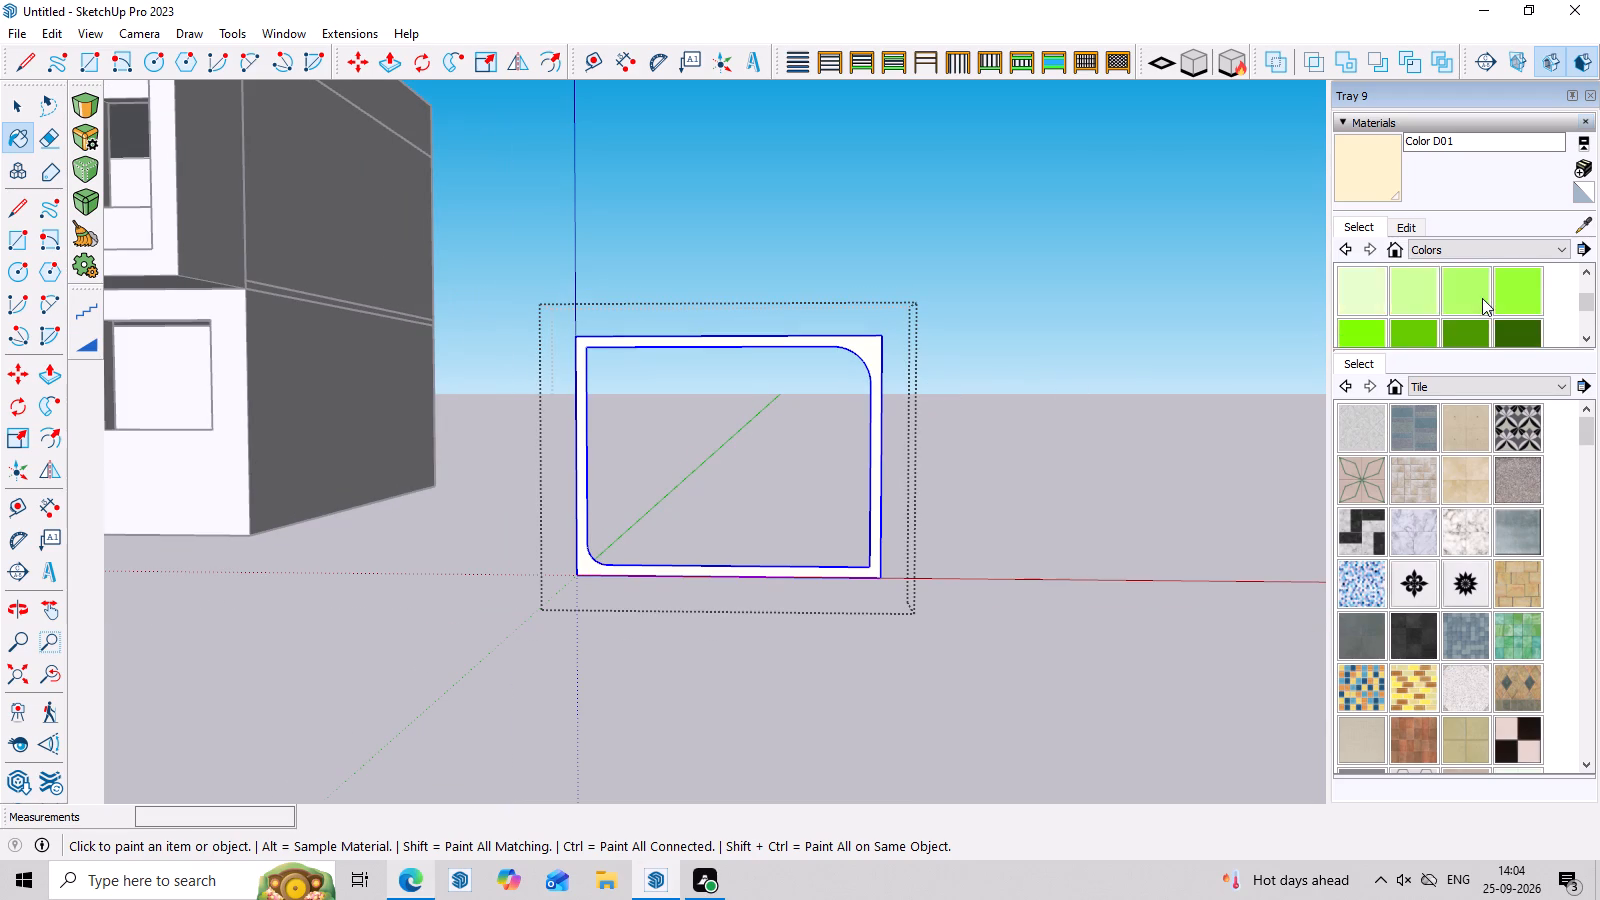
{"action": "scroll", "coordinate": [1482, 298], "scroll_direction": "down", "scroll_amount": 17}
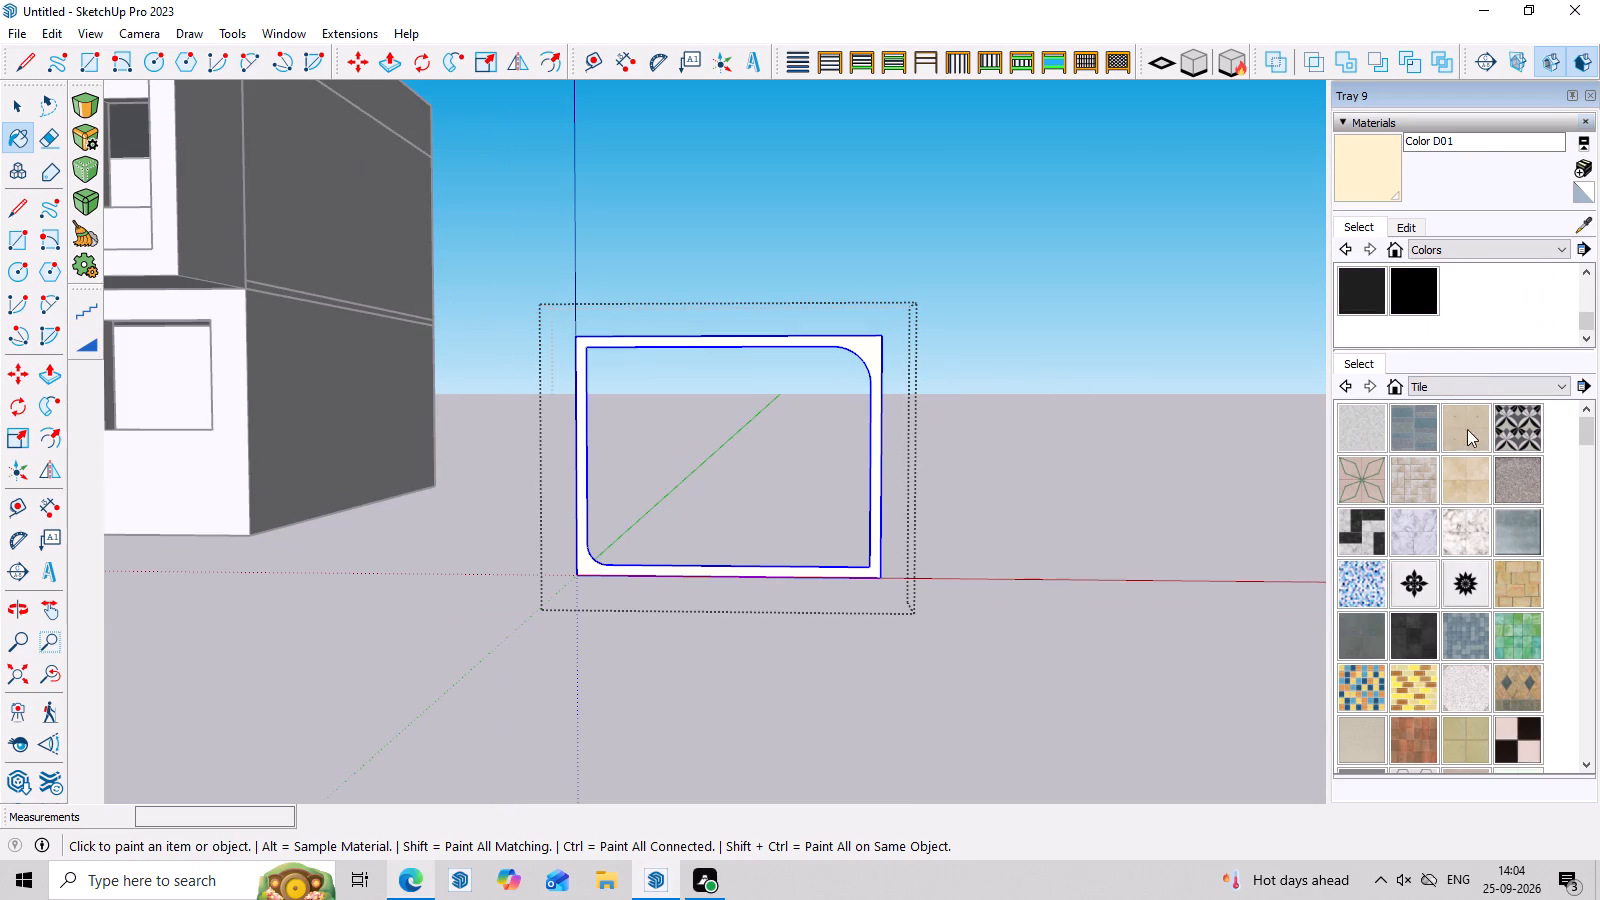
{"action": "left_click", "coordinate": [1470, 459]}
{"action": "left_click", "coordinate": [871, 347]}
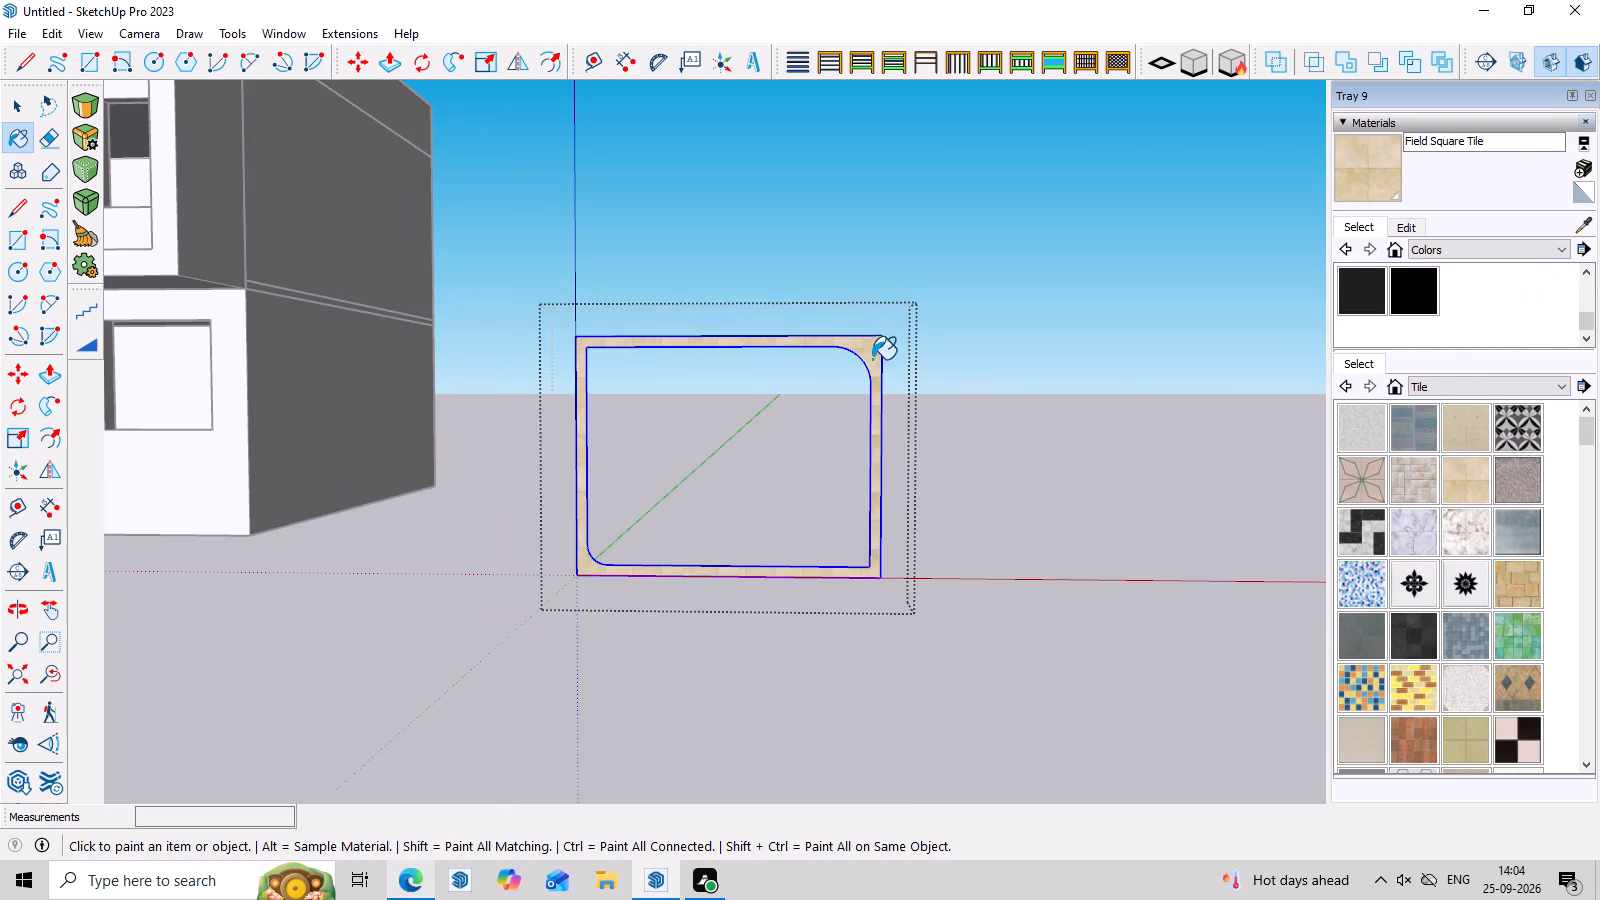
Paint the open frame with 0036_BurlyWood from the Colors-Named collection.
{"action": "middle_click_drag", "start_coordinate": [917, 504], "coordinate": [917, 479]}
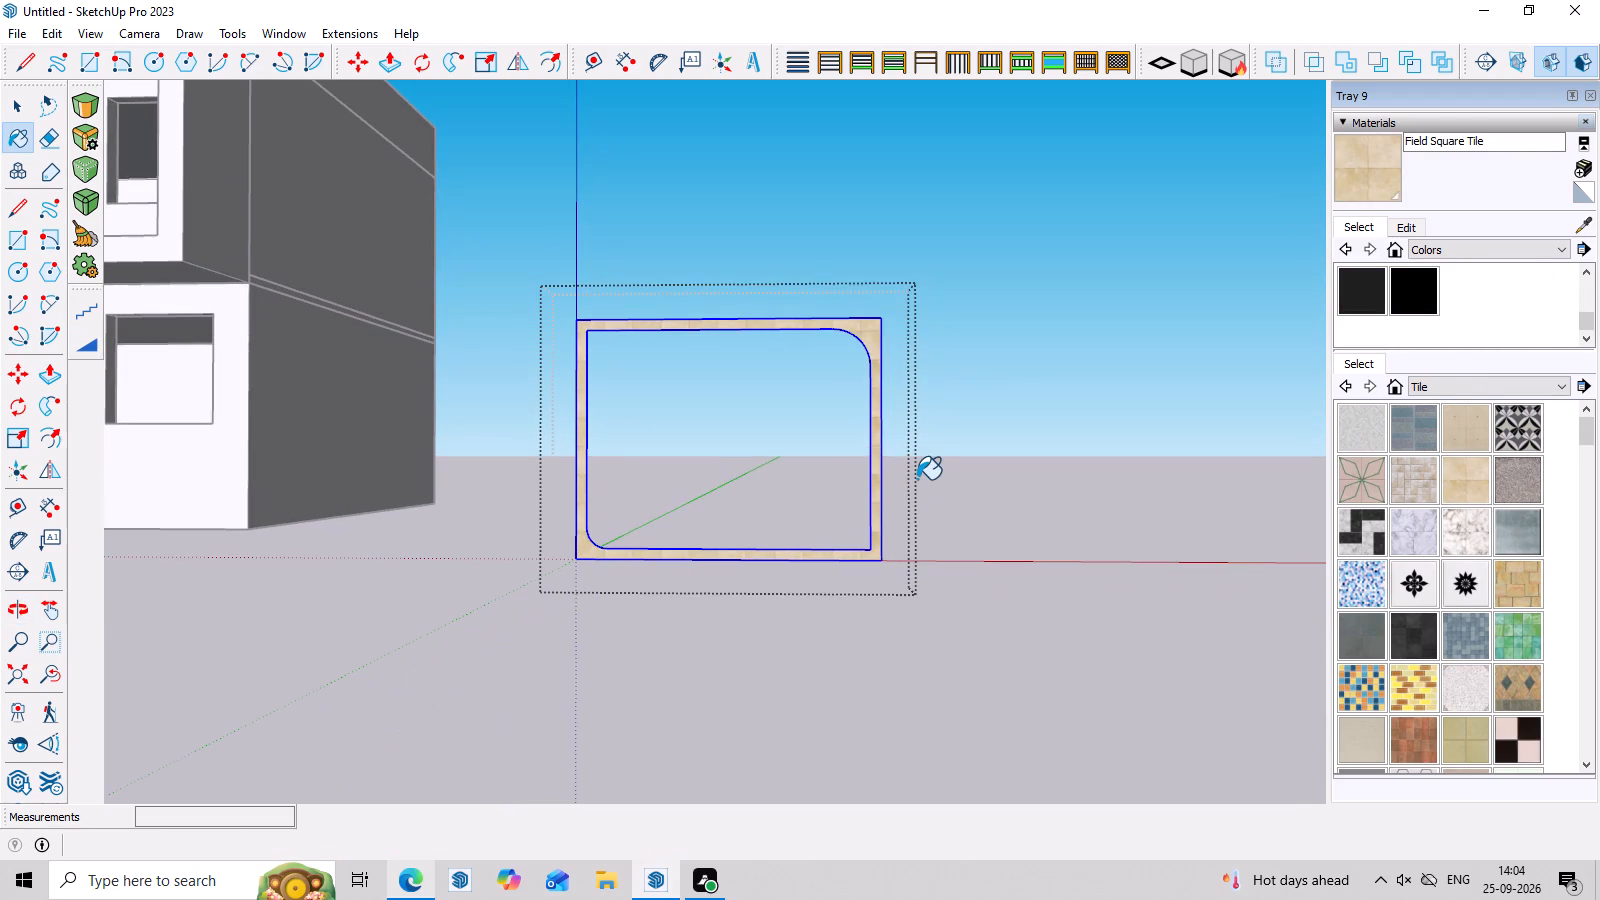
{"action": "scroll", "coordinate": [1497, 587], "scroll_direction": "down", "scroll_amount": 6}
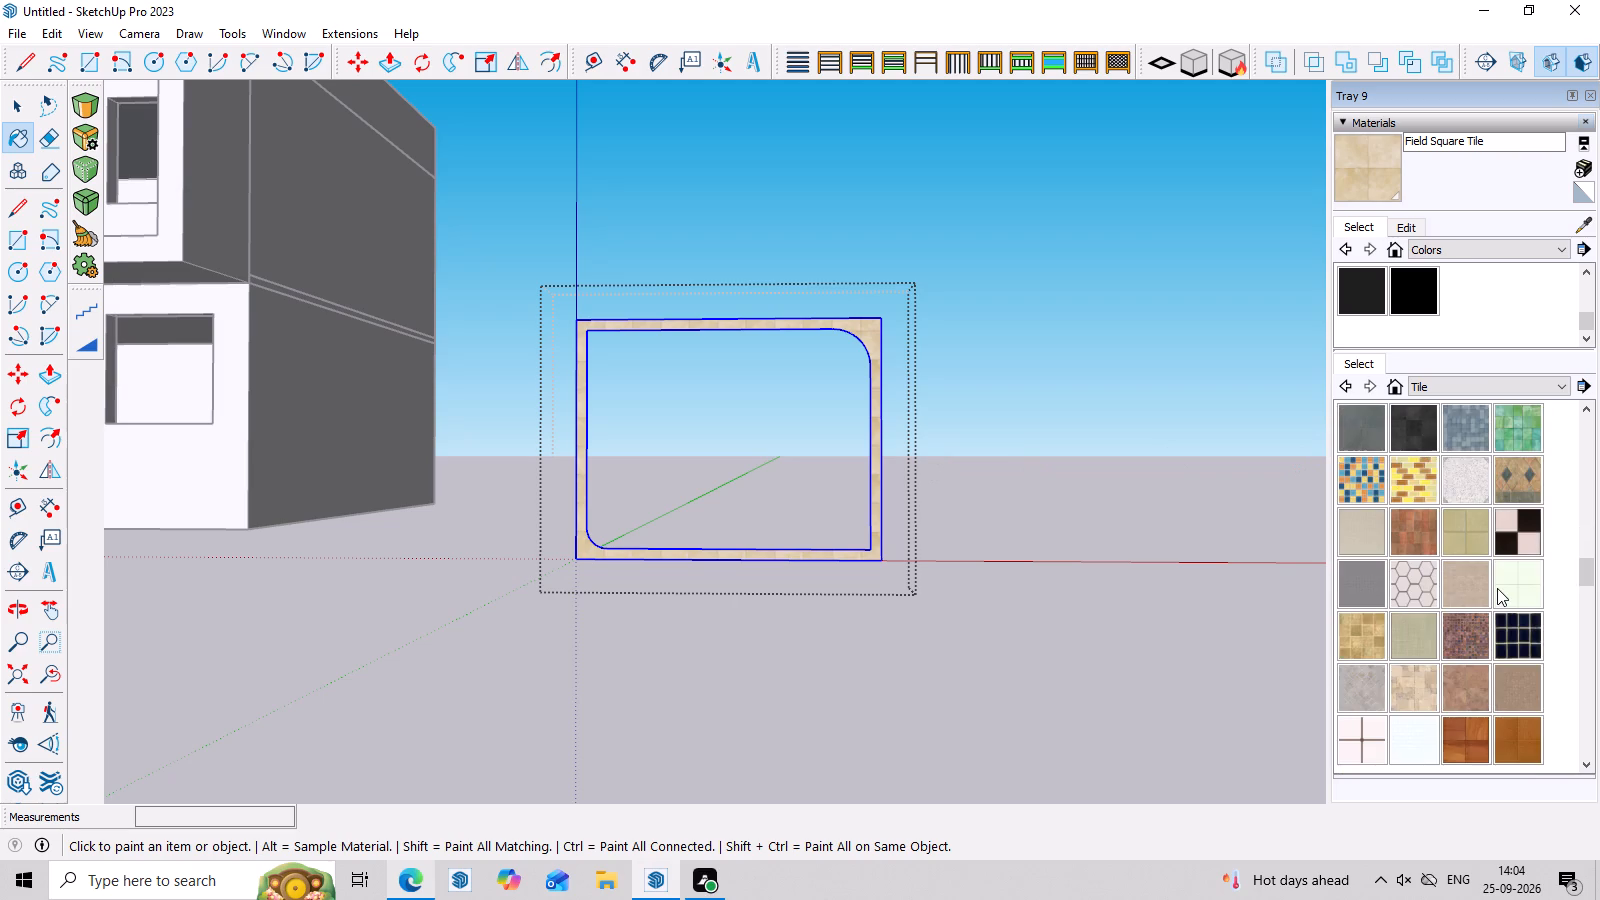
{"action": "left_click", "coordinate": [1452, 249]}
{"action": "scroll", "coordinate": [1448, 383], "scroll_direction": "down", "scroll_amount": 2}
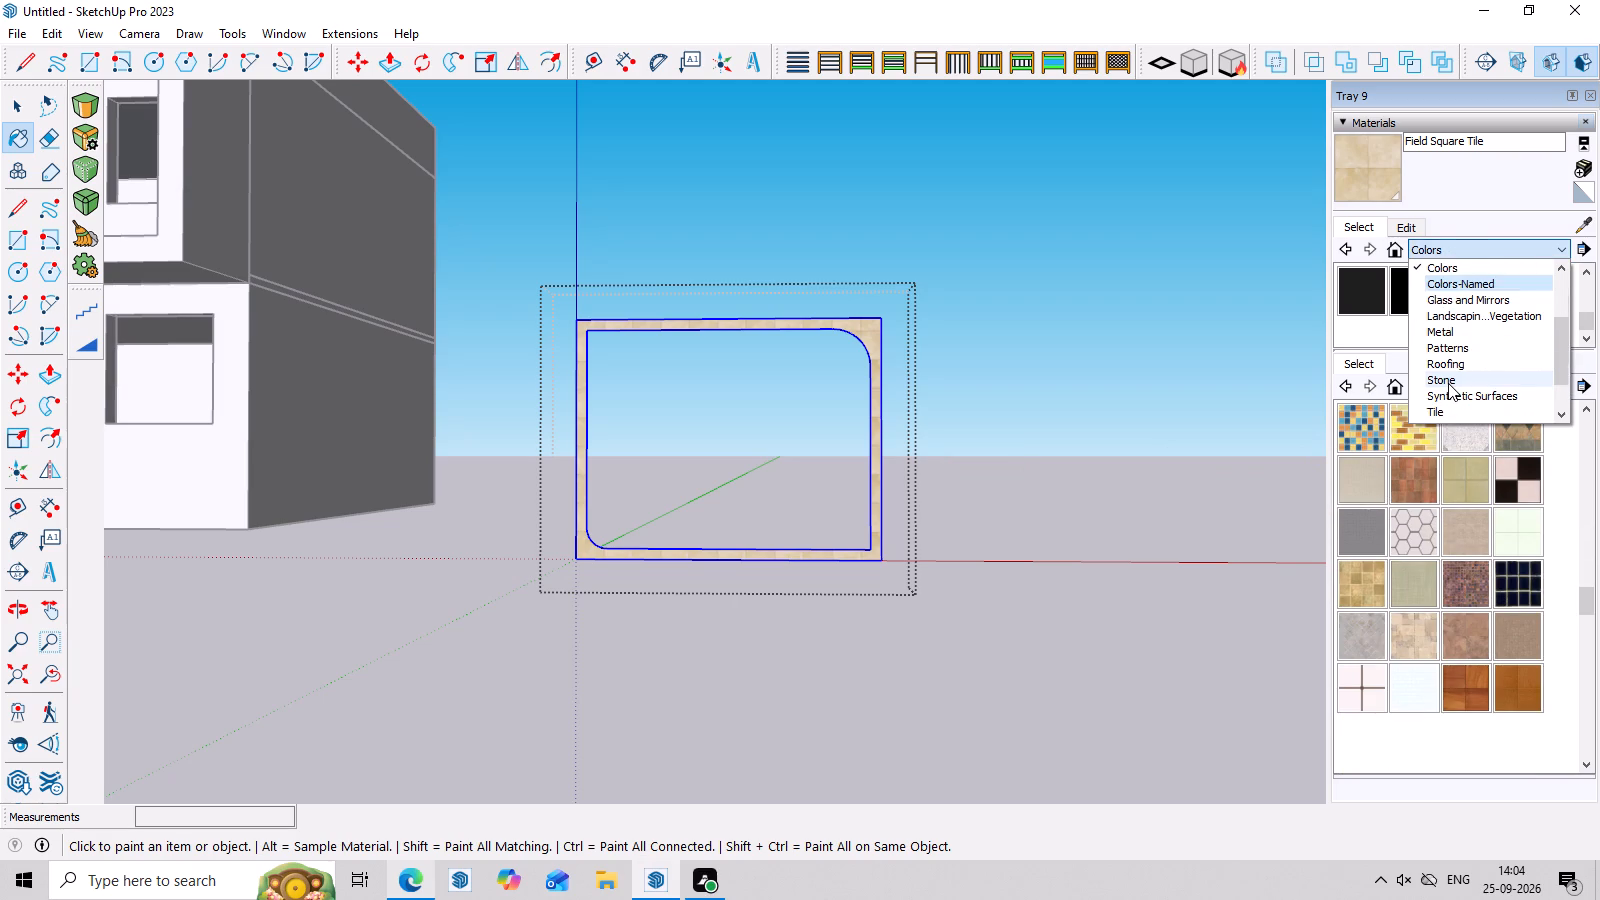
{"action": "scroll", "coordinate": [1448, 383], "scroll_direction": "up", "scroll_amount": 5}
{"action": "left_click", "coordinate": [1448, 383]}
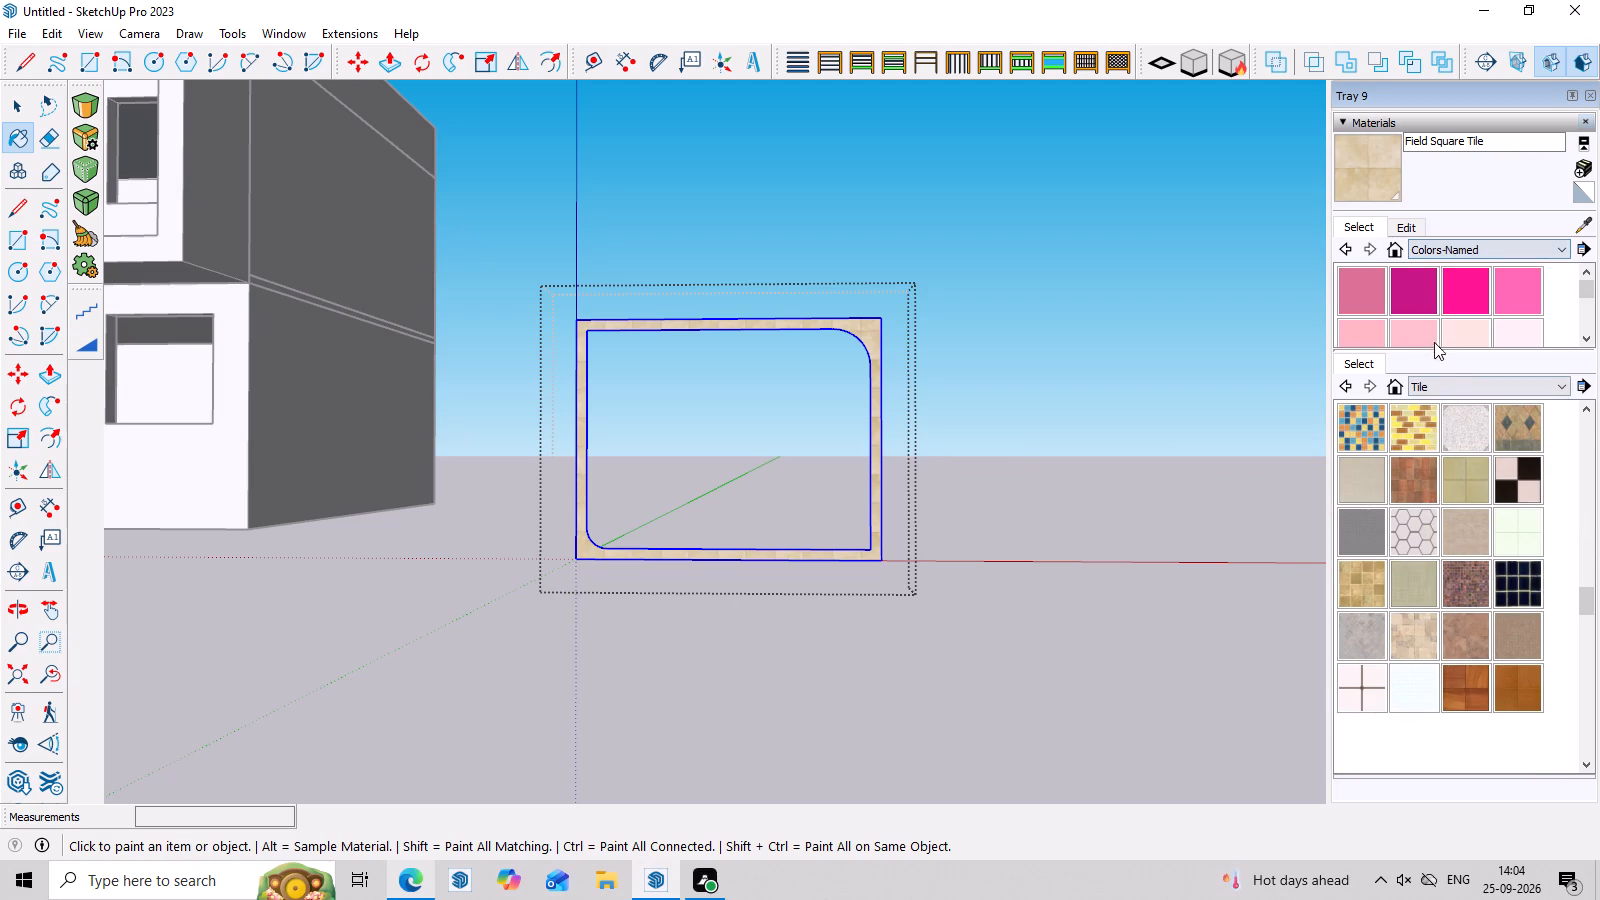
{"action": "scroll", "coordinate": [1440, 316], "scroll_direction": "down", "scroll_amount": 6}
{"action": "scroll", "coordinate": [1442, 299], "scroll_direction": "up", "scroll_amount": 5}
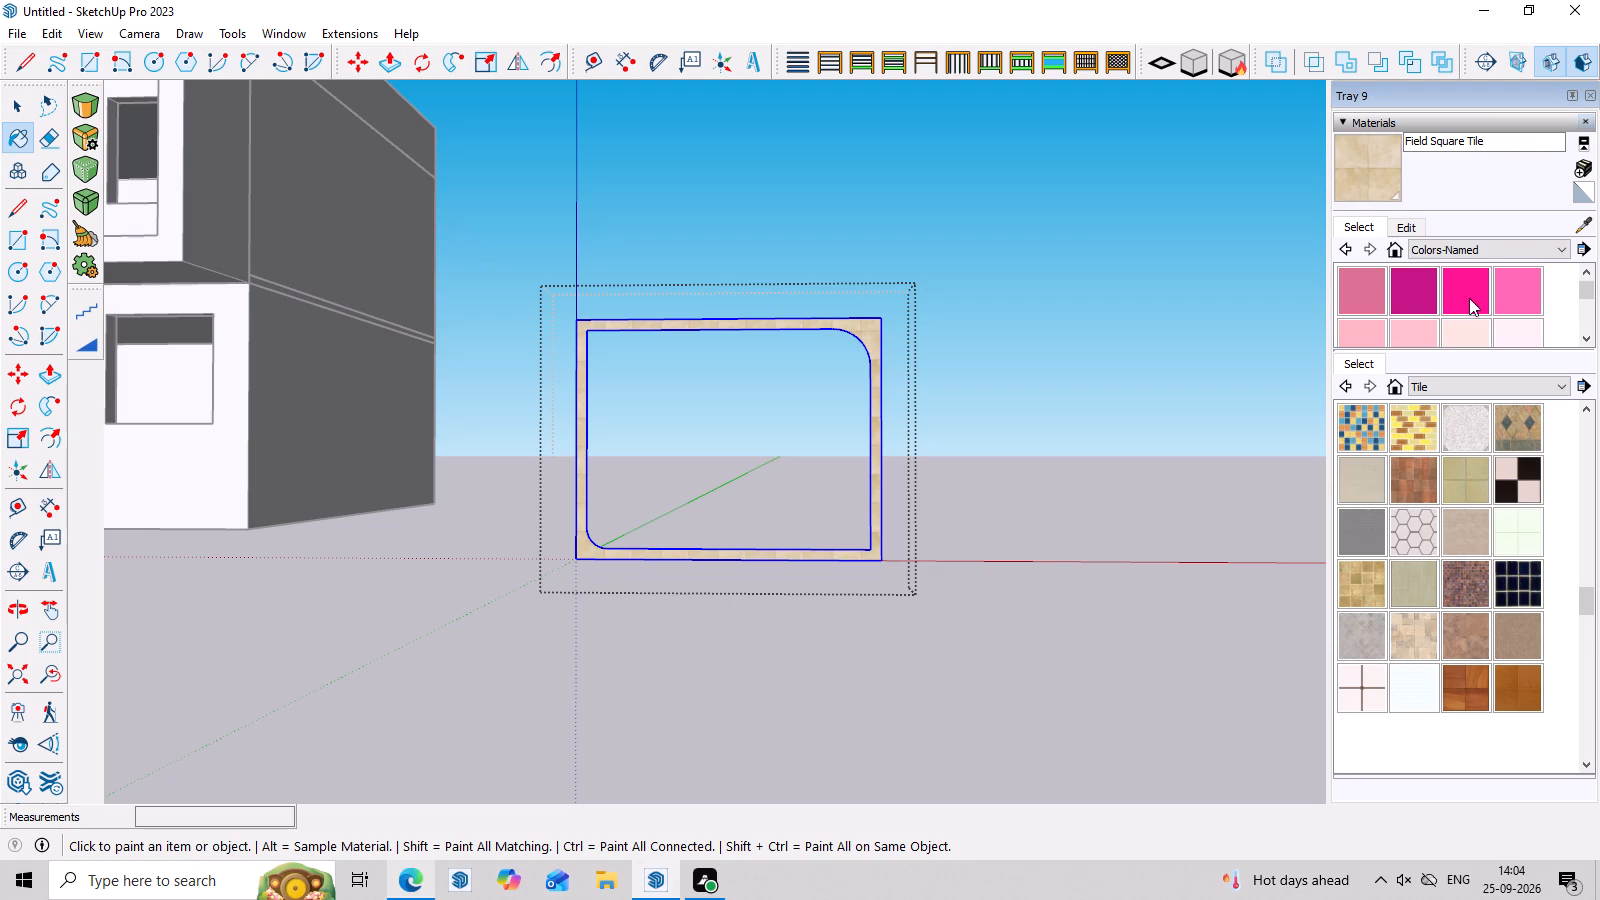
{"action": "scroll", "coordinate": [1504, 317], "scroll_direction": "down", "scroll_amount": 11}
{"action": "scroll", "coordinate": [1505, 310], "scroll_direction": "up", "scroll_amount": 3}
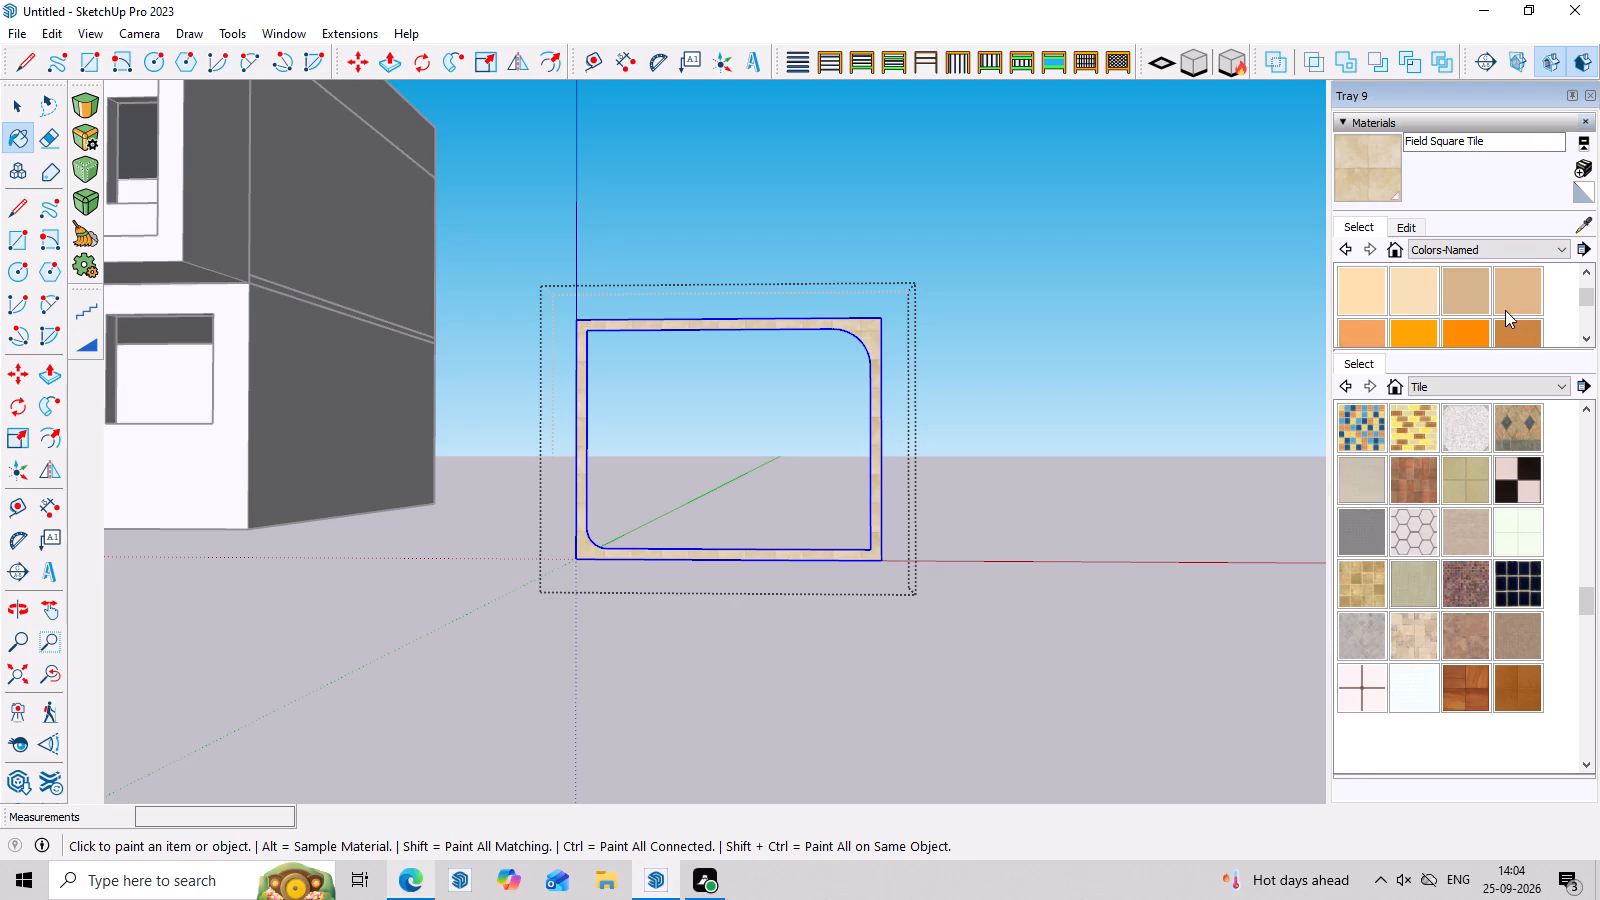
{"action": "left_click", "coordinate": [1505, 305]}
{"action": "left_click", "coordinate": [875, 339]}
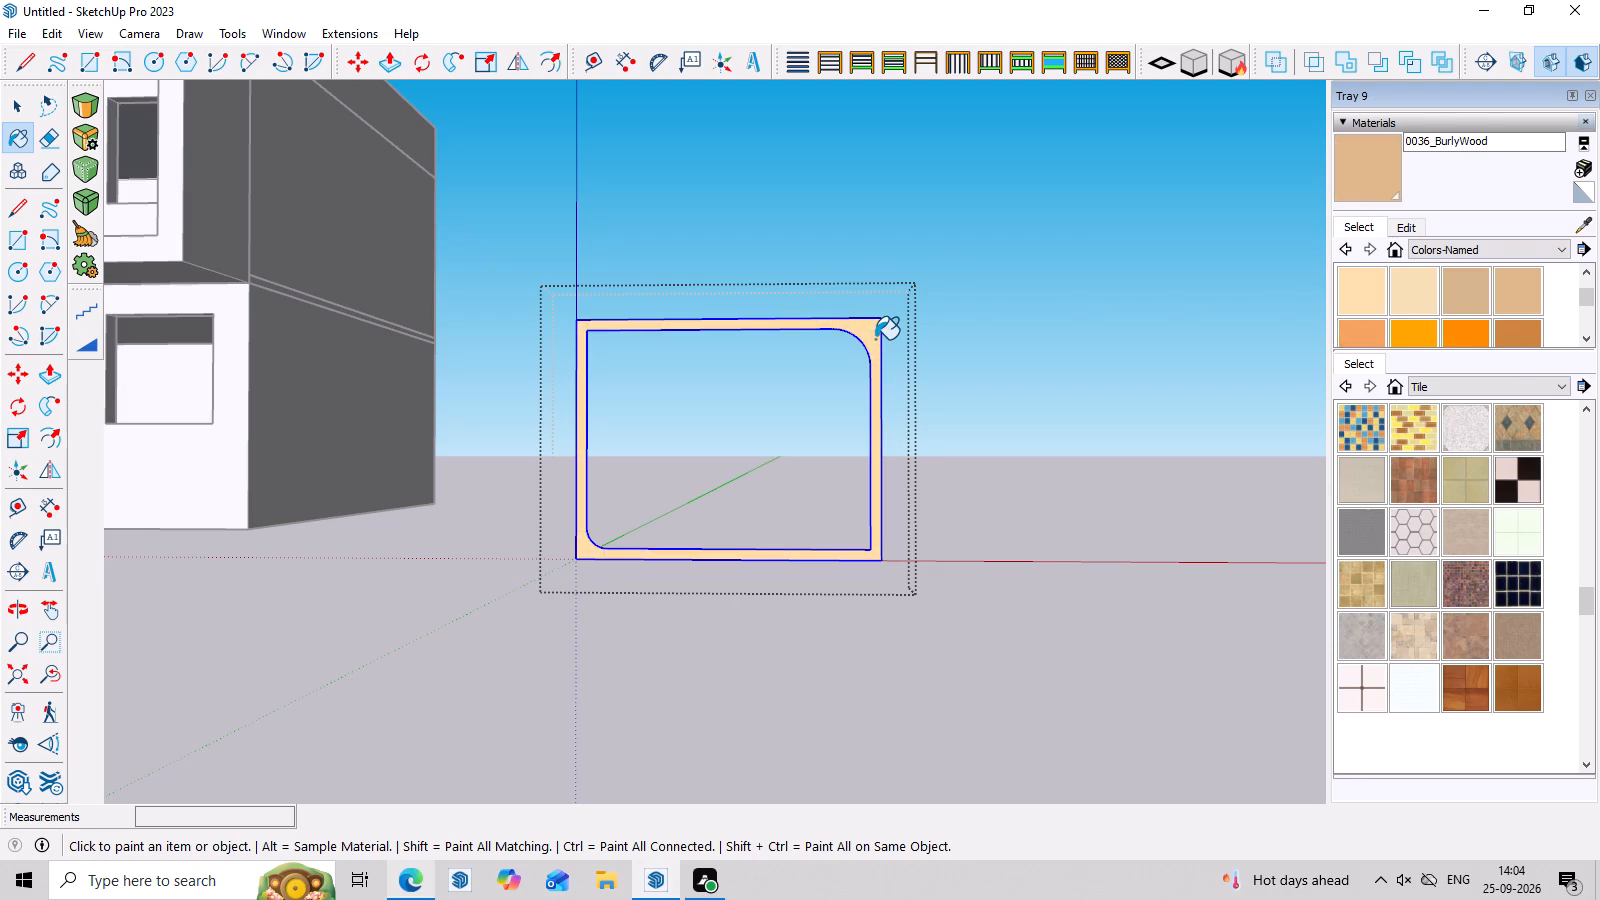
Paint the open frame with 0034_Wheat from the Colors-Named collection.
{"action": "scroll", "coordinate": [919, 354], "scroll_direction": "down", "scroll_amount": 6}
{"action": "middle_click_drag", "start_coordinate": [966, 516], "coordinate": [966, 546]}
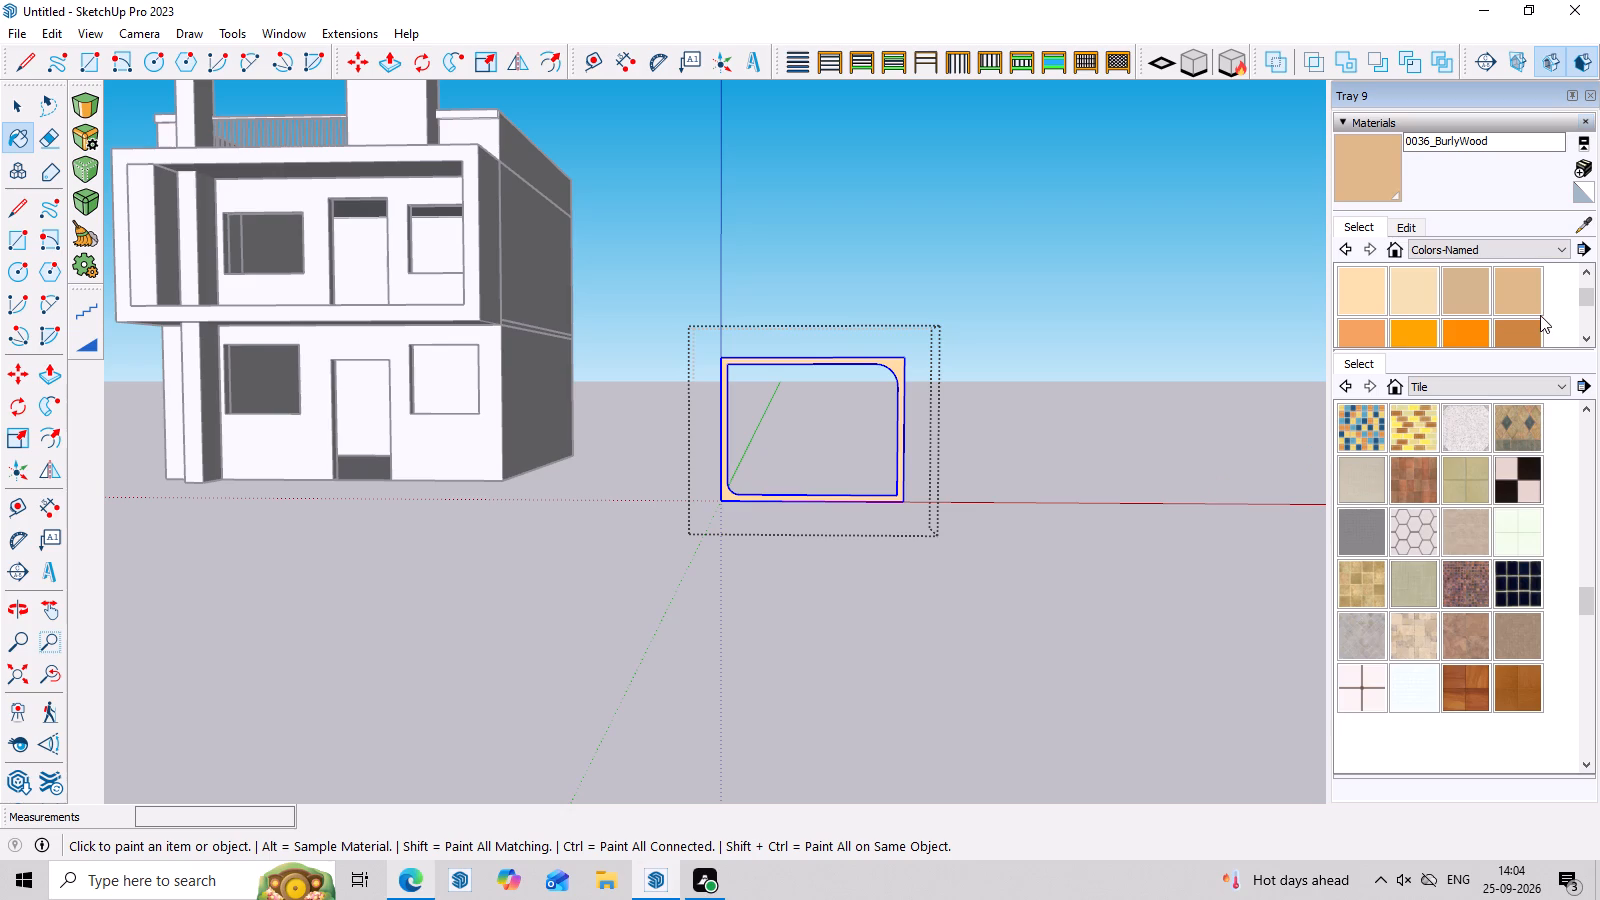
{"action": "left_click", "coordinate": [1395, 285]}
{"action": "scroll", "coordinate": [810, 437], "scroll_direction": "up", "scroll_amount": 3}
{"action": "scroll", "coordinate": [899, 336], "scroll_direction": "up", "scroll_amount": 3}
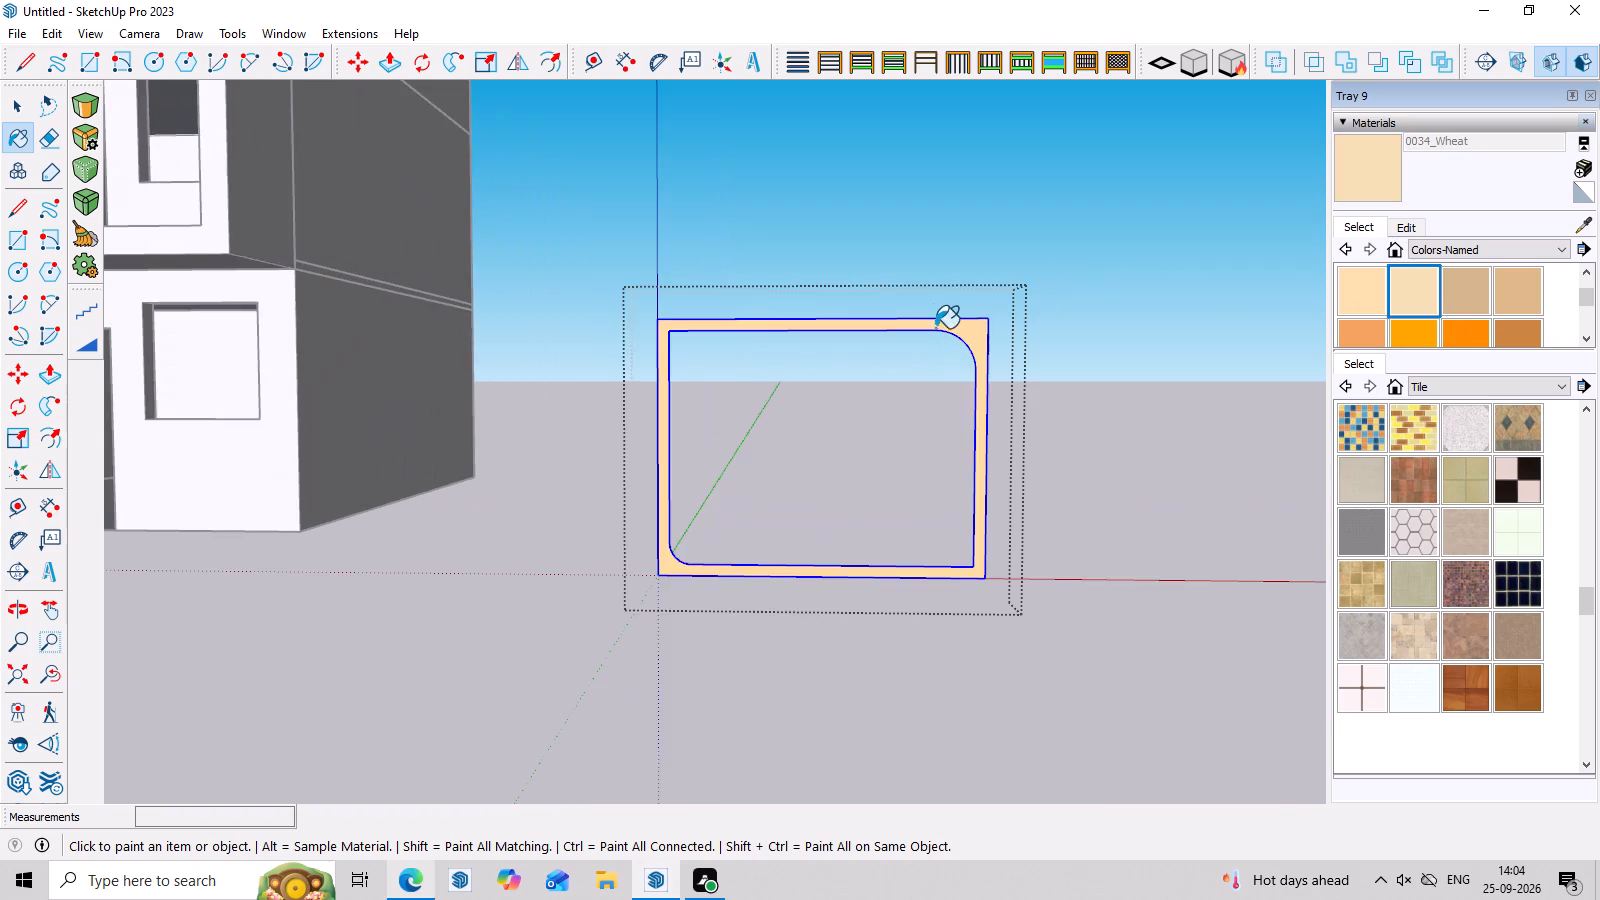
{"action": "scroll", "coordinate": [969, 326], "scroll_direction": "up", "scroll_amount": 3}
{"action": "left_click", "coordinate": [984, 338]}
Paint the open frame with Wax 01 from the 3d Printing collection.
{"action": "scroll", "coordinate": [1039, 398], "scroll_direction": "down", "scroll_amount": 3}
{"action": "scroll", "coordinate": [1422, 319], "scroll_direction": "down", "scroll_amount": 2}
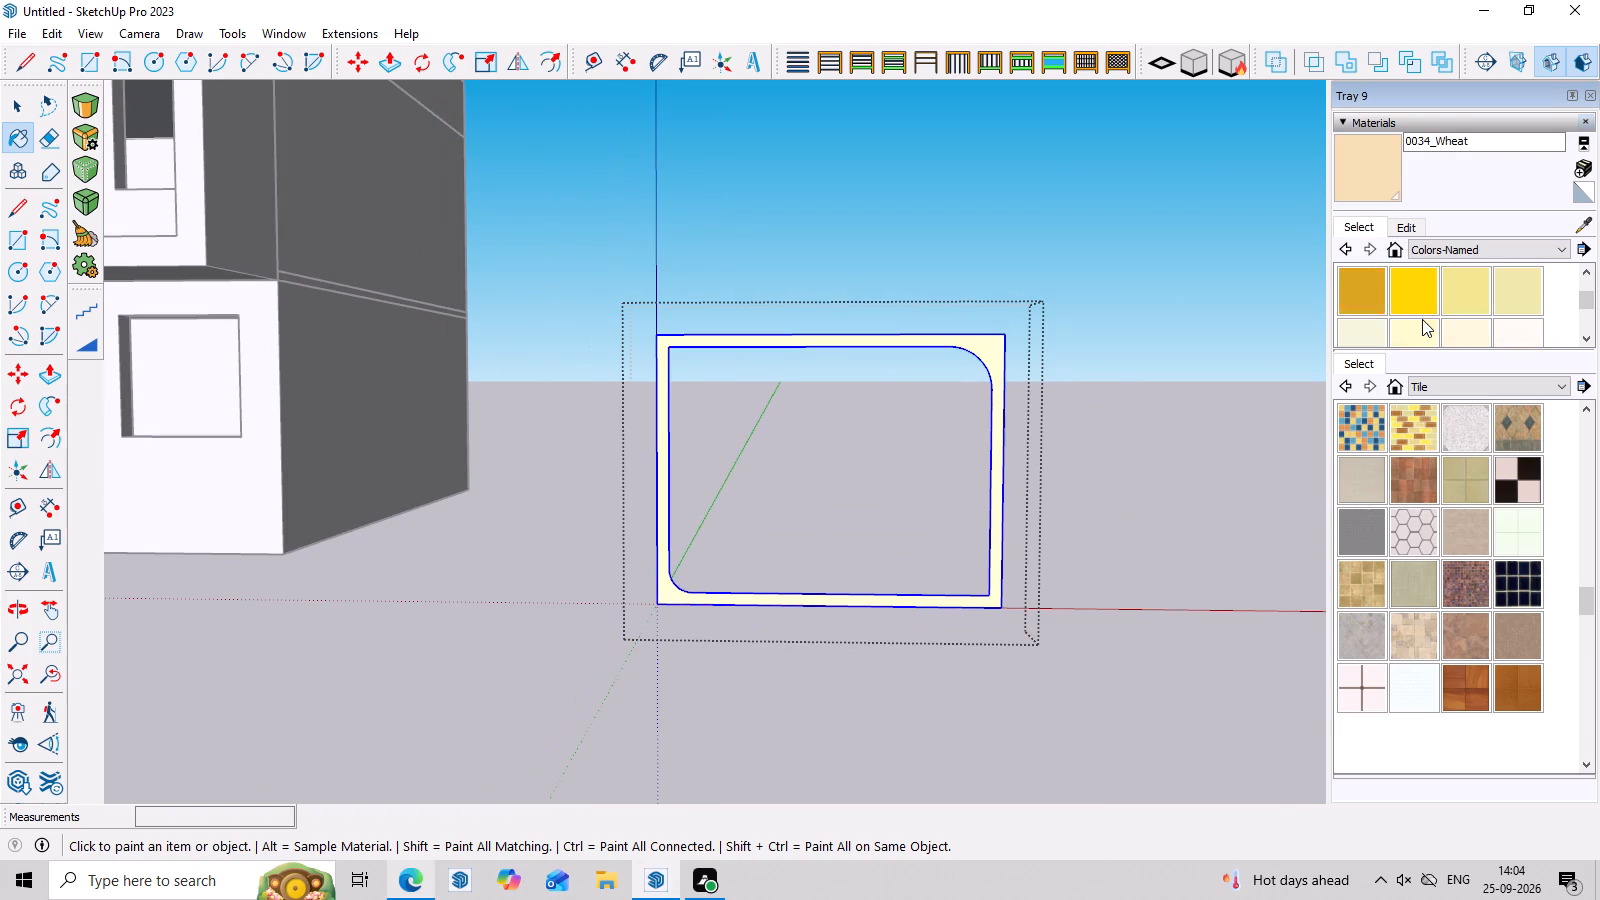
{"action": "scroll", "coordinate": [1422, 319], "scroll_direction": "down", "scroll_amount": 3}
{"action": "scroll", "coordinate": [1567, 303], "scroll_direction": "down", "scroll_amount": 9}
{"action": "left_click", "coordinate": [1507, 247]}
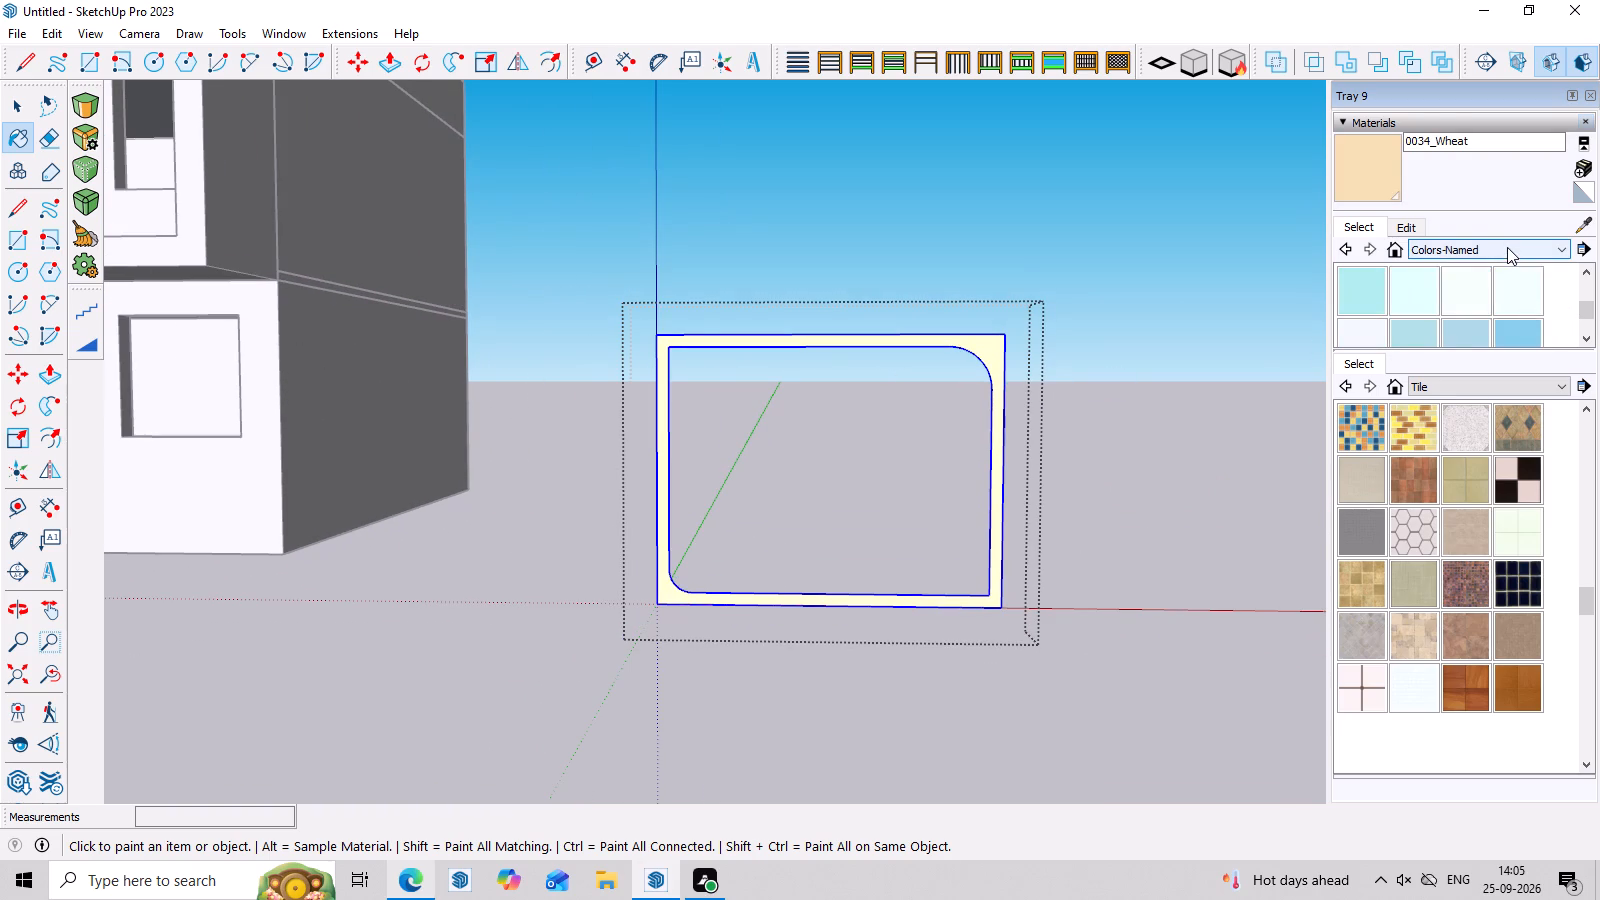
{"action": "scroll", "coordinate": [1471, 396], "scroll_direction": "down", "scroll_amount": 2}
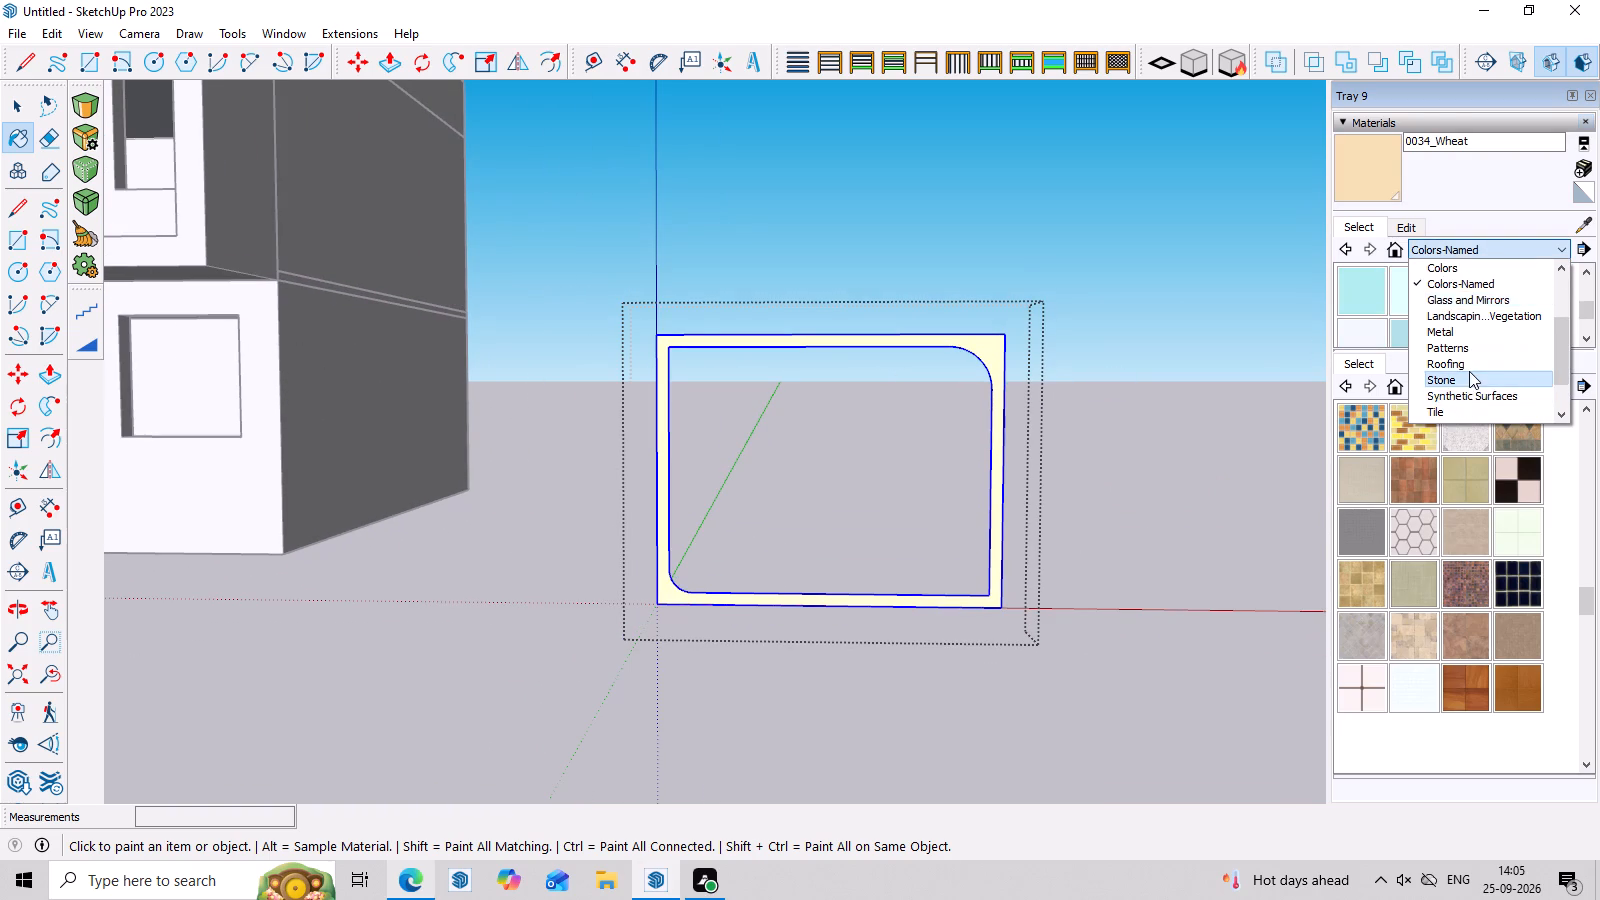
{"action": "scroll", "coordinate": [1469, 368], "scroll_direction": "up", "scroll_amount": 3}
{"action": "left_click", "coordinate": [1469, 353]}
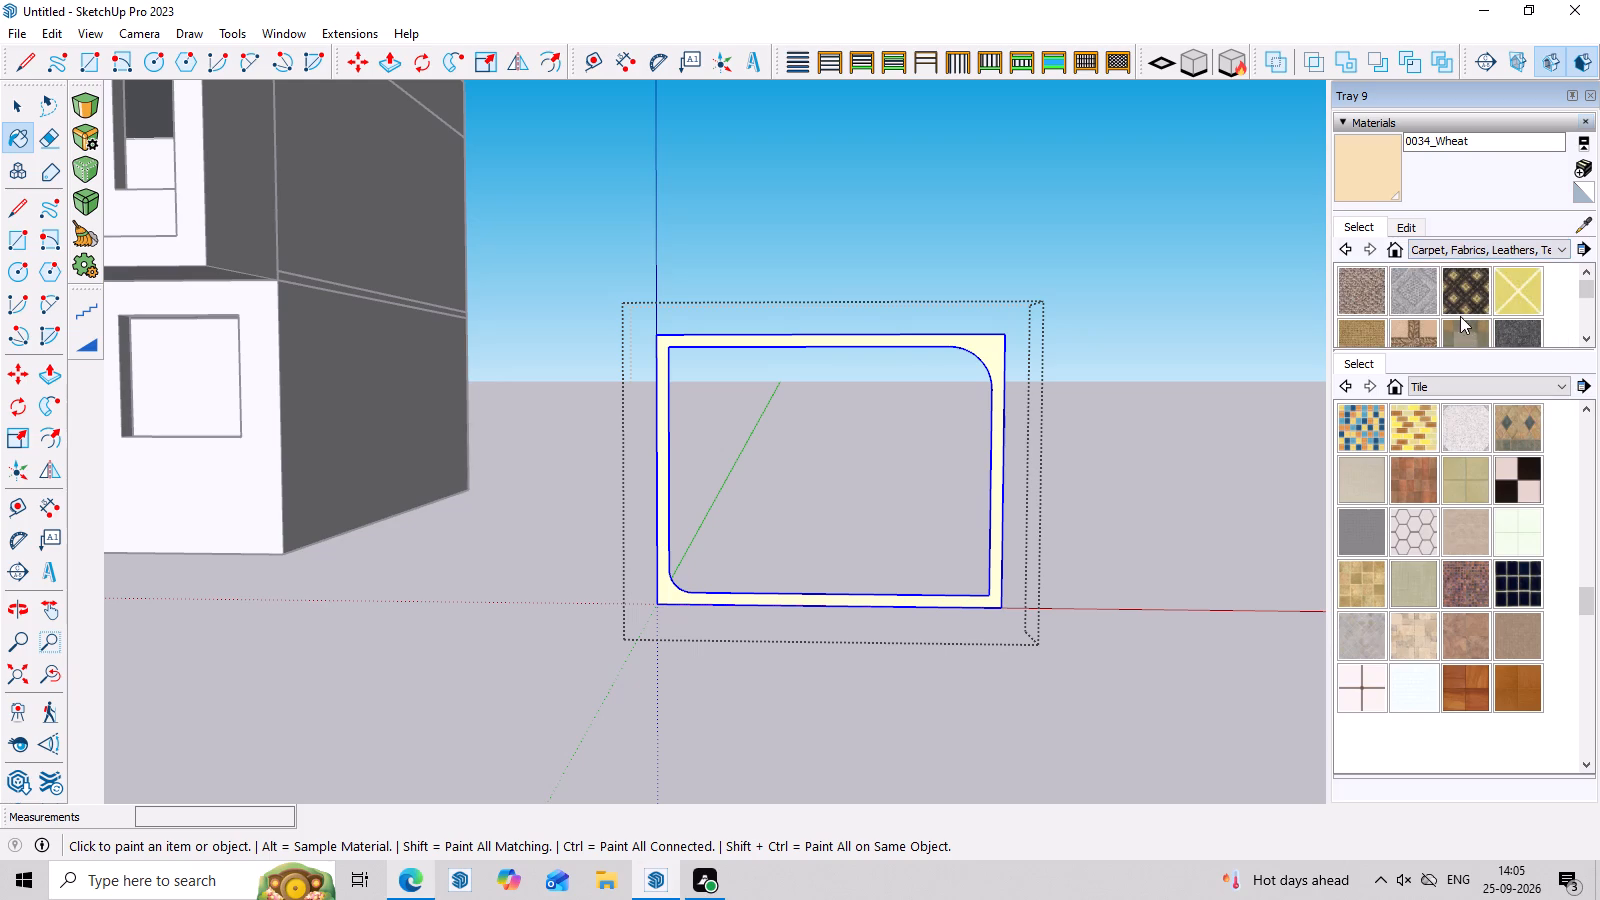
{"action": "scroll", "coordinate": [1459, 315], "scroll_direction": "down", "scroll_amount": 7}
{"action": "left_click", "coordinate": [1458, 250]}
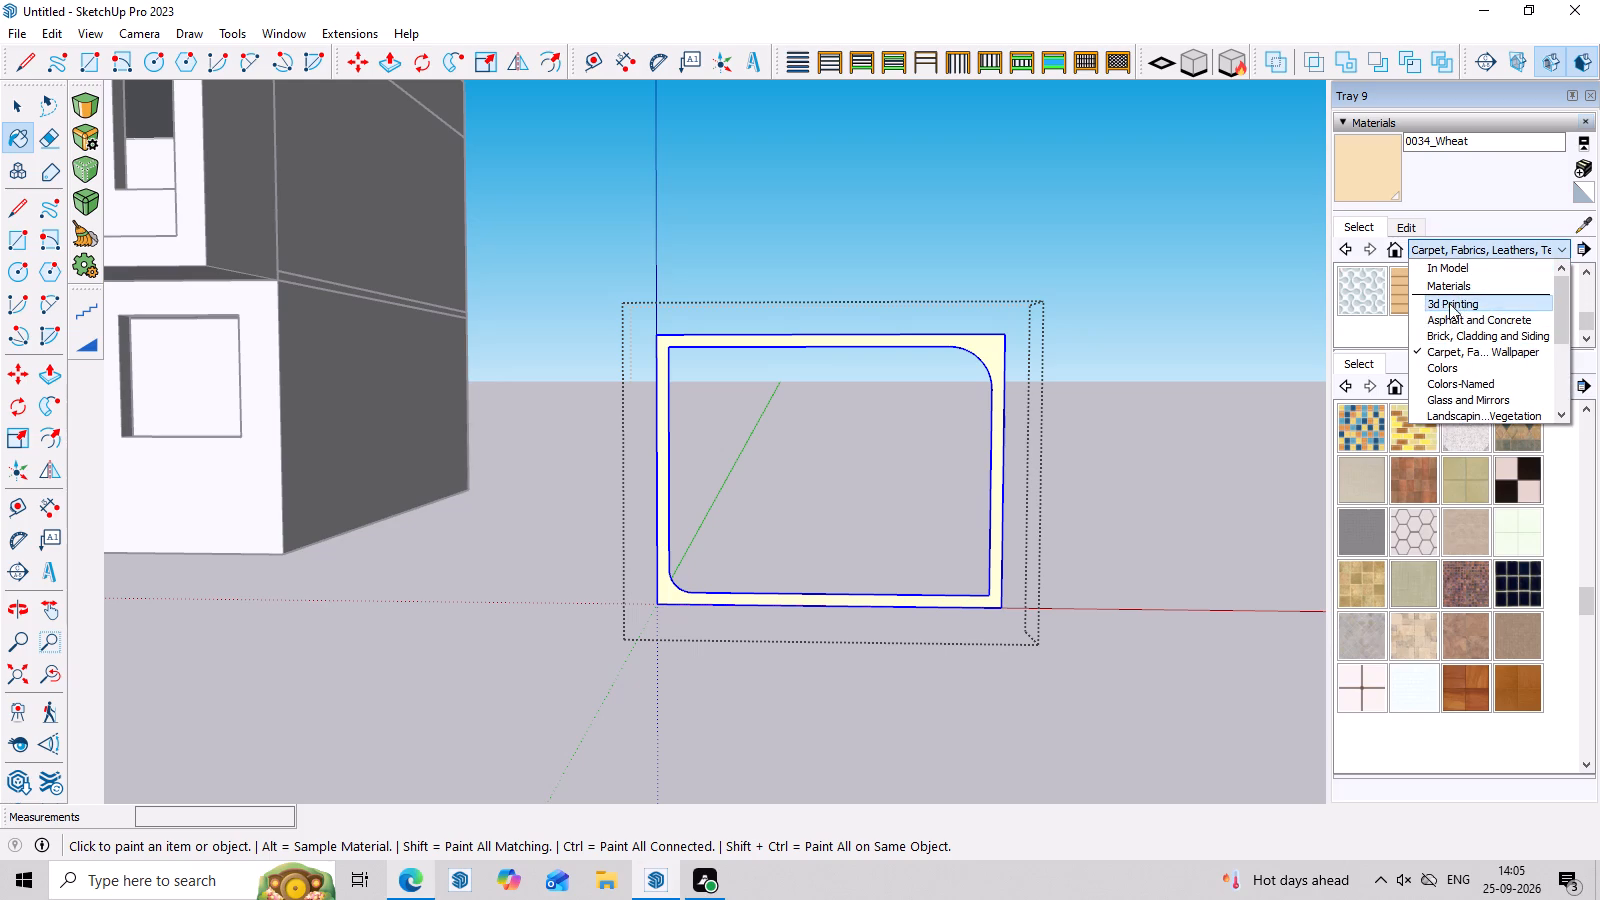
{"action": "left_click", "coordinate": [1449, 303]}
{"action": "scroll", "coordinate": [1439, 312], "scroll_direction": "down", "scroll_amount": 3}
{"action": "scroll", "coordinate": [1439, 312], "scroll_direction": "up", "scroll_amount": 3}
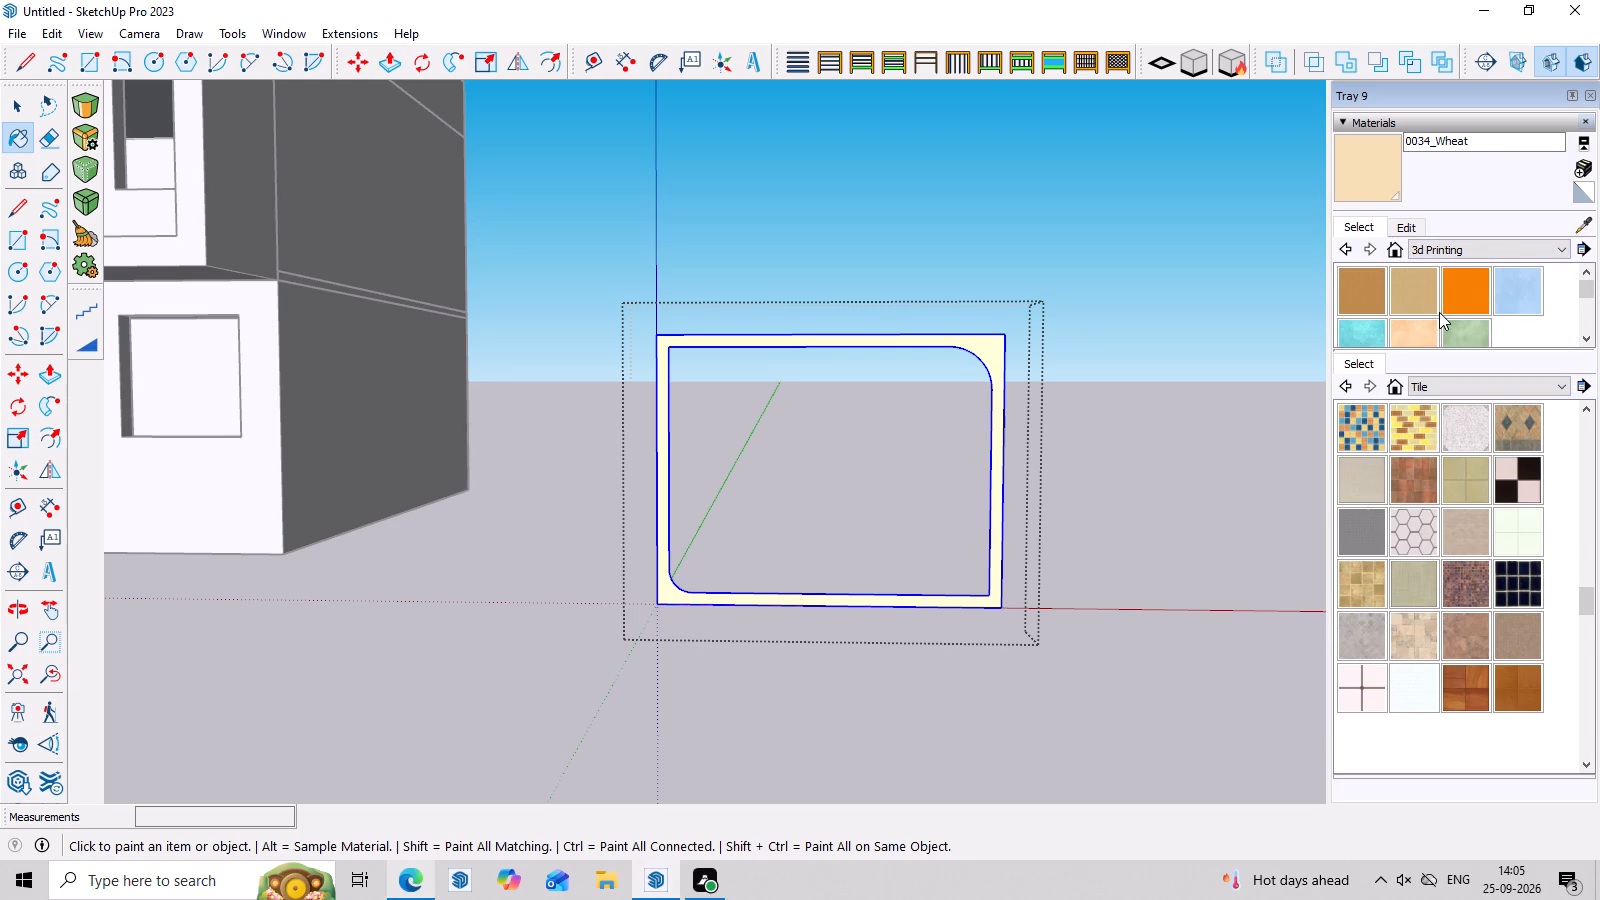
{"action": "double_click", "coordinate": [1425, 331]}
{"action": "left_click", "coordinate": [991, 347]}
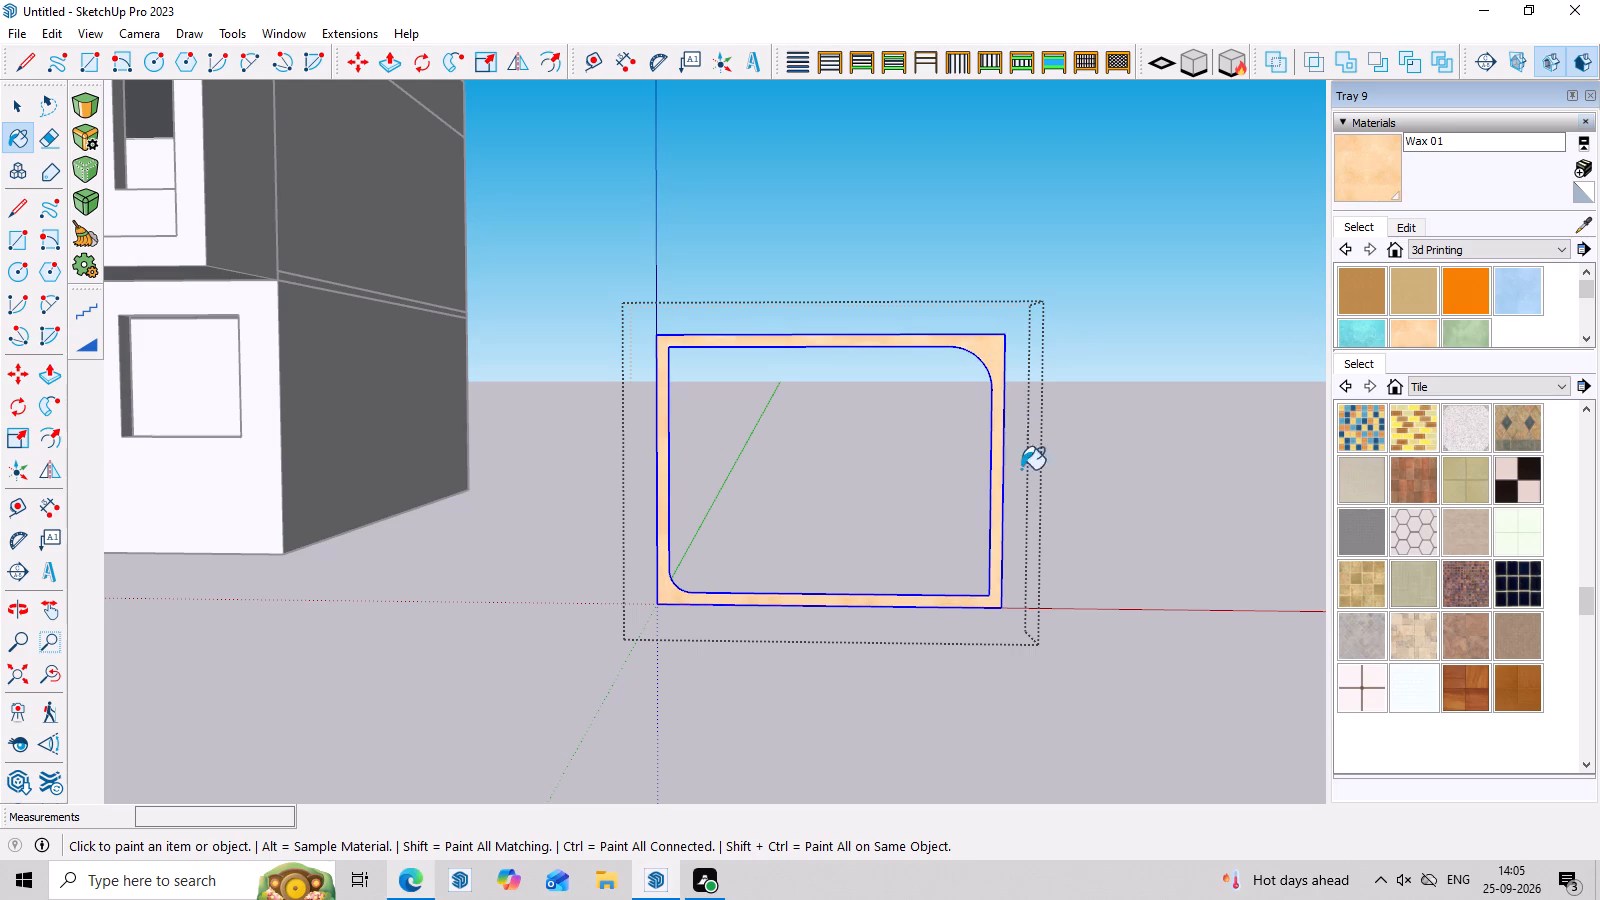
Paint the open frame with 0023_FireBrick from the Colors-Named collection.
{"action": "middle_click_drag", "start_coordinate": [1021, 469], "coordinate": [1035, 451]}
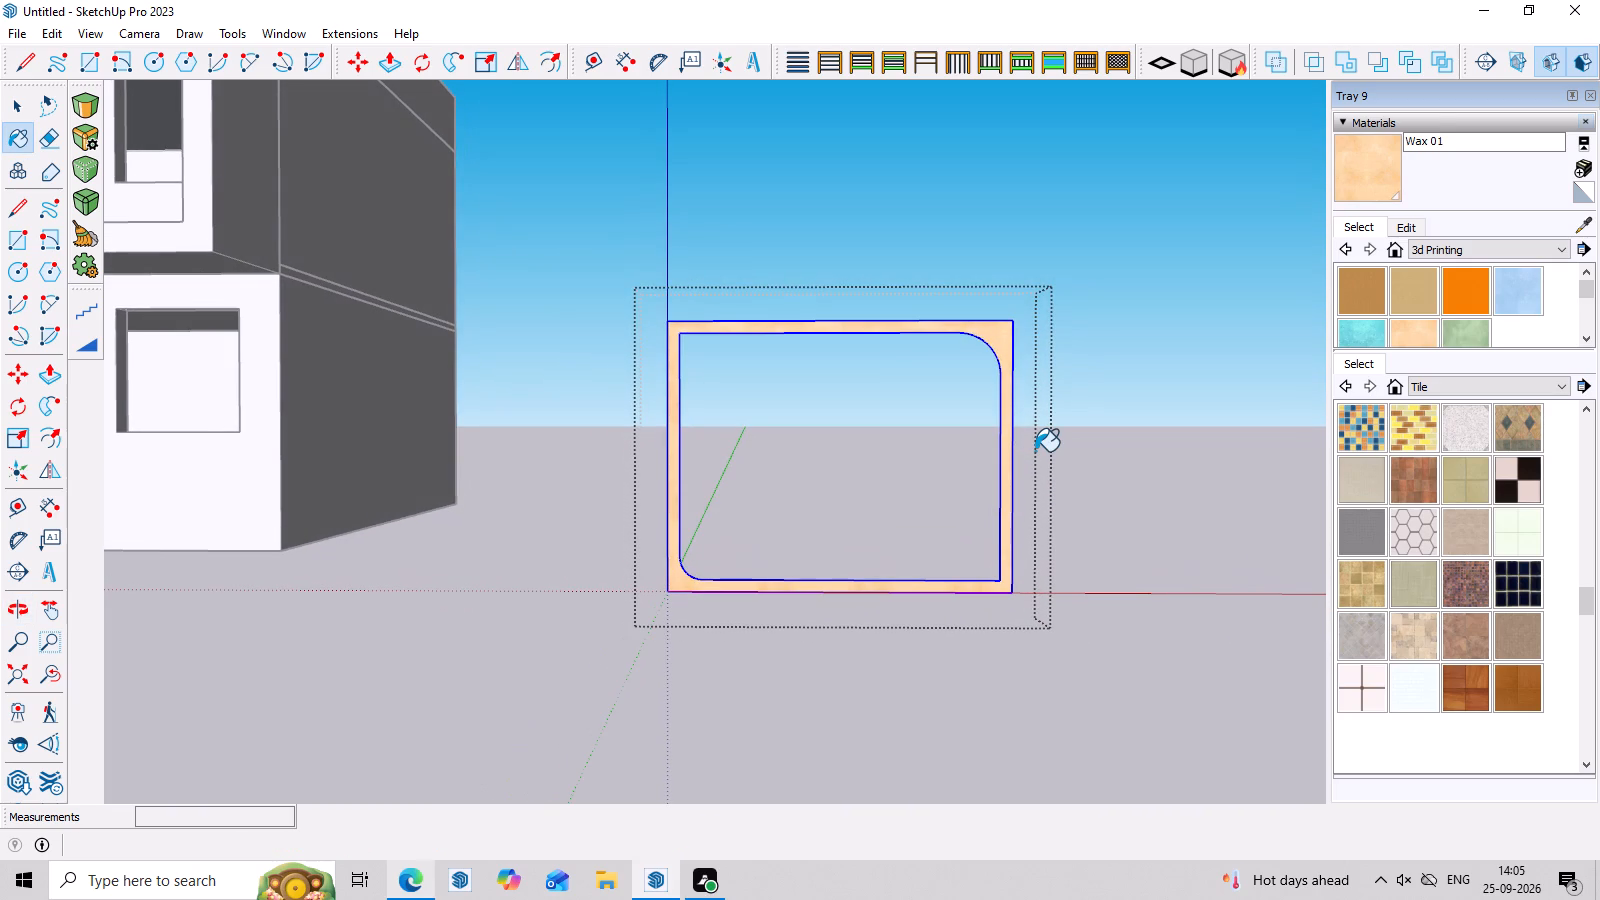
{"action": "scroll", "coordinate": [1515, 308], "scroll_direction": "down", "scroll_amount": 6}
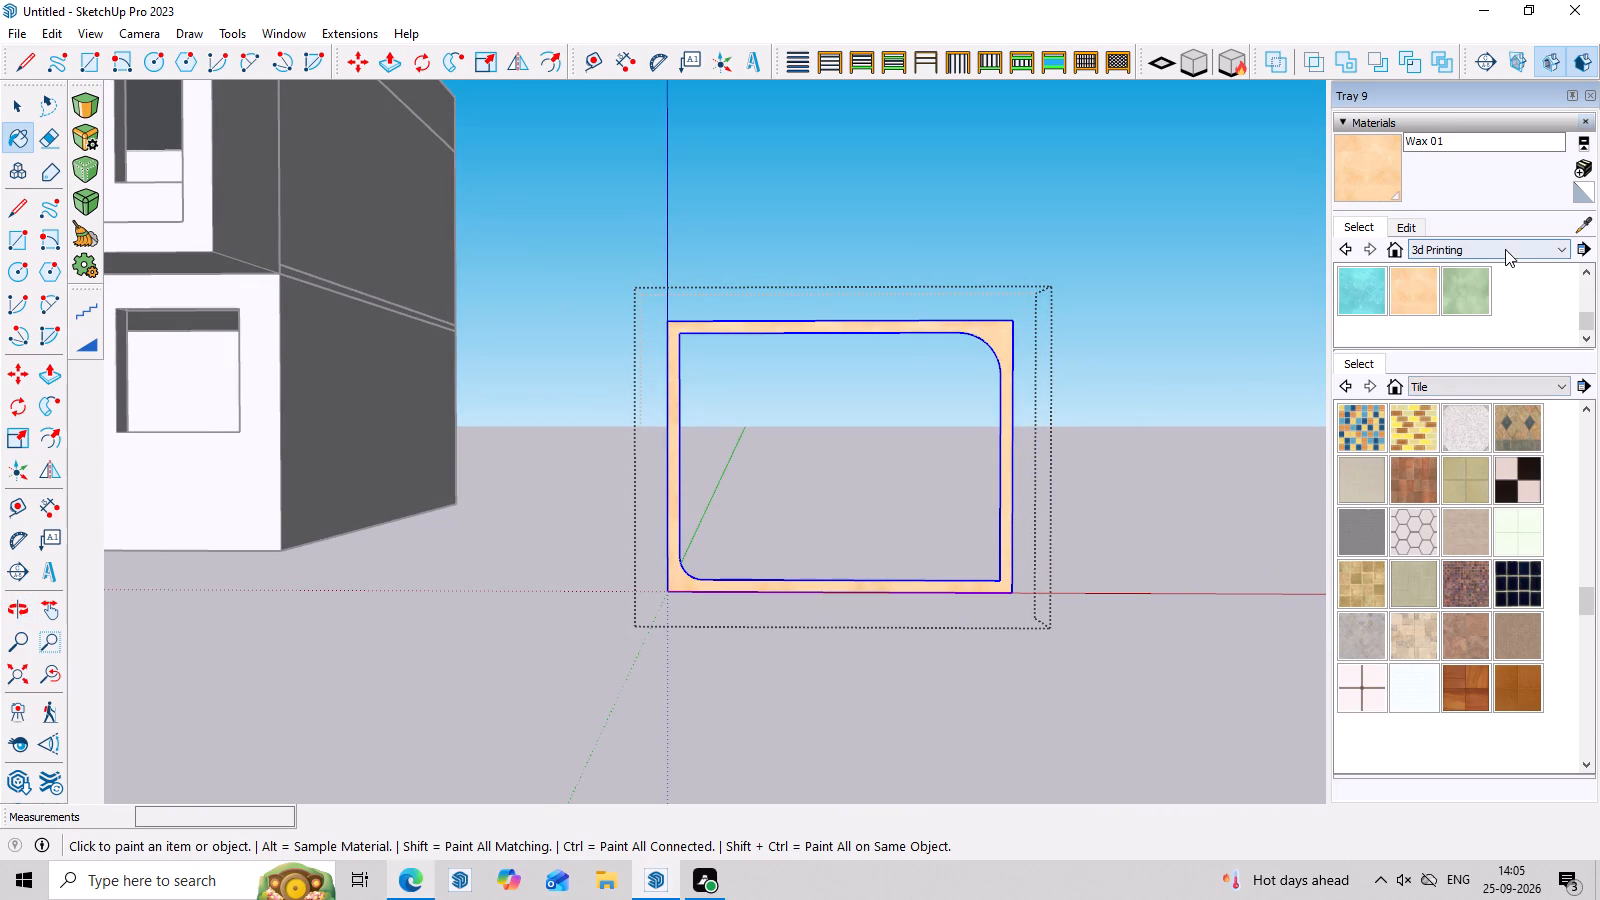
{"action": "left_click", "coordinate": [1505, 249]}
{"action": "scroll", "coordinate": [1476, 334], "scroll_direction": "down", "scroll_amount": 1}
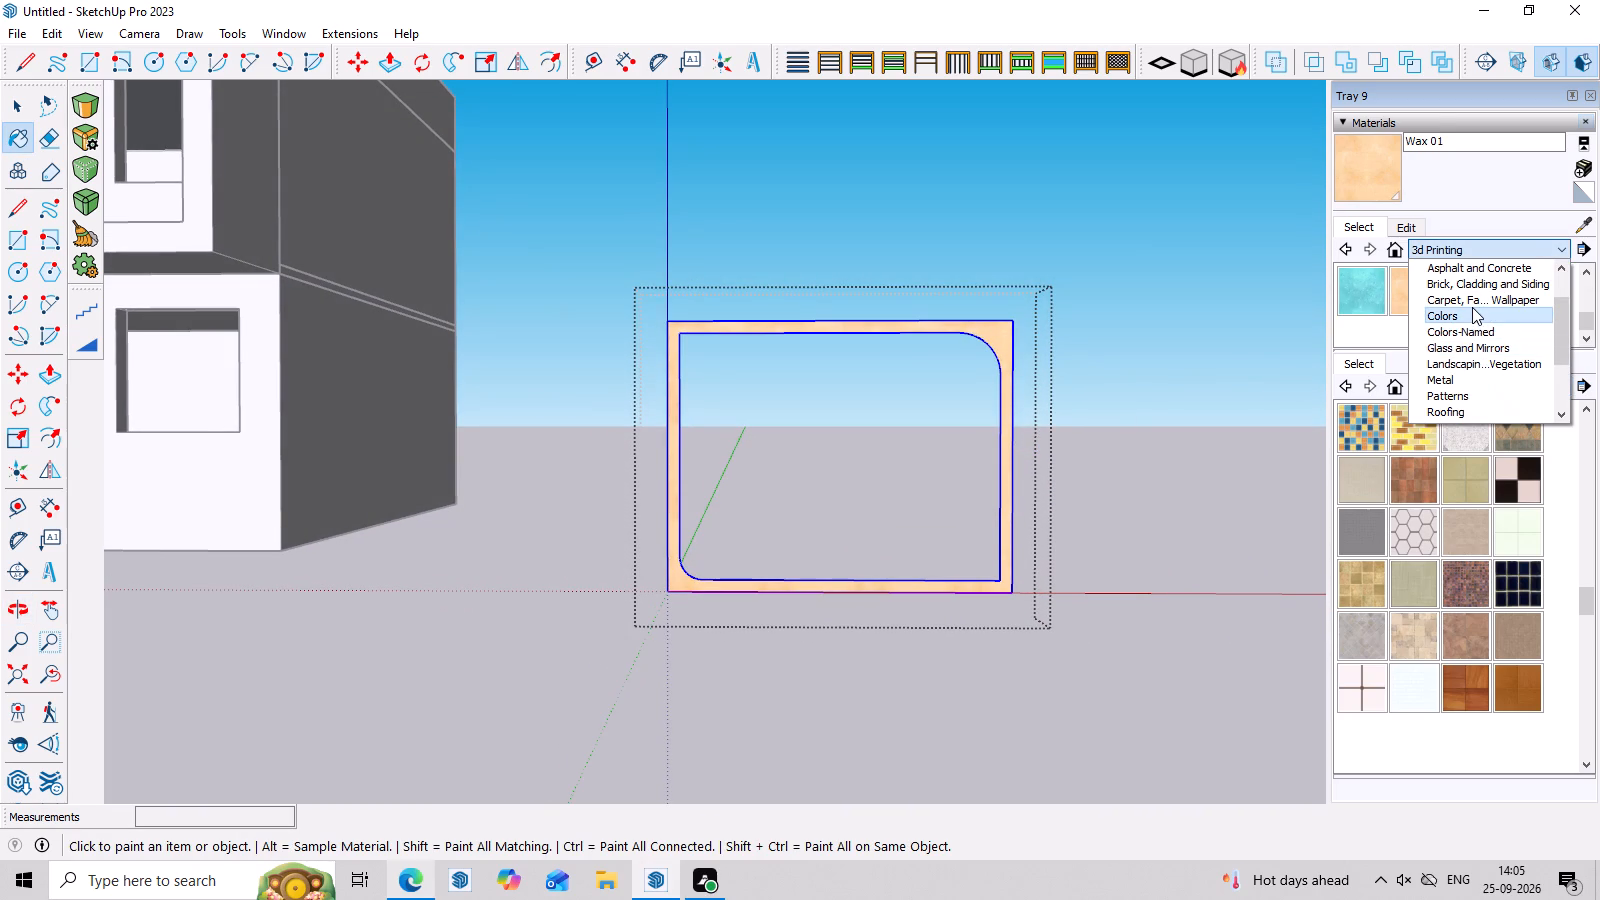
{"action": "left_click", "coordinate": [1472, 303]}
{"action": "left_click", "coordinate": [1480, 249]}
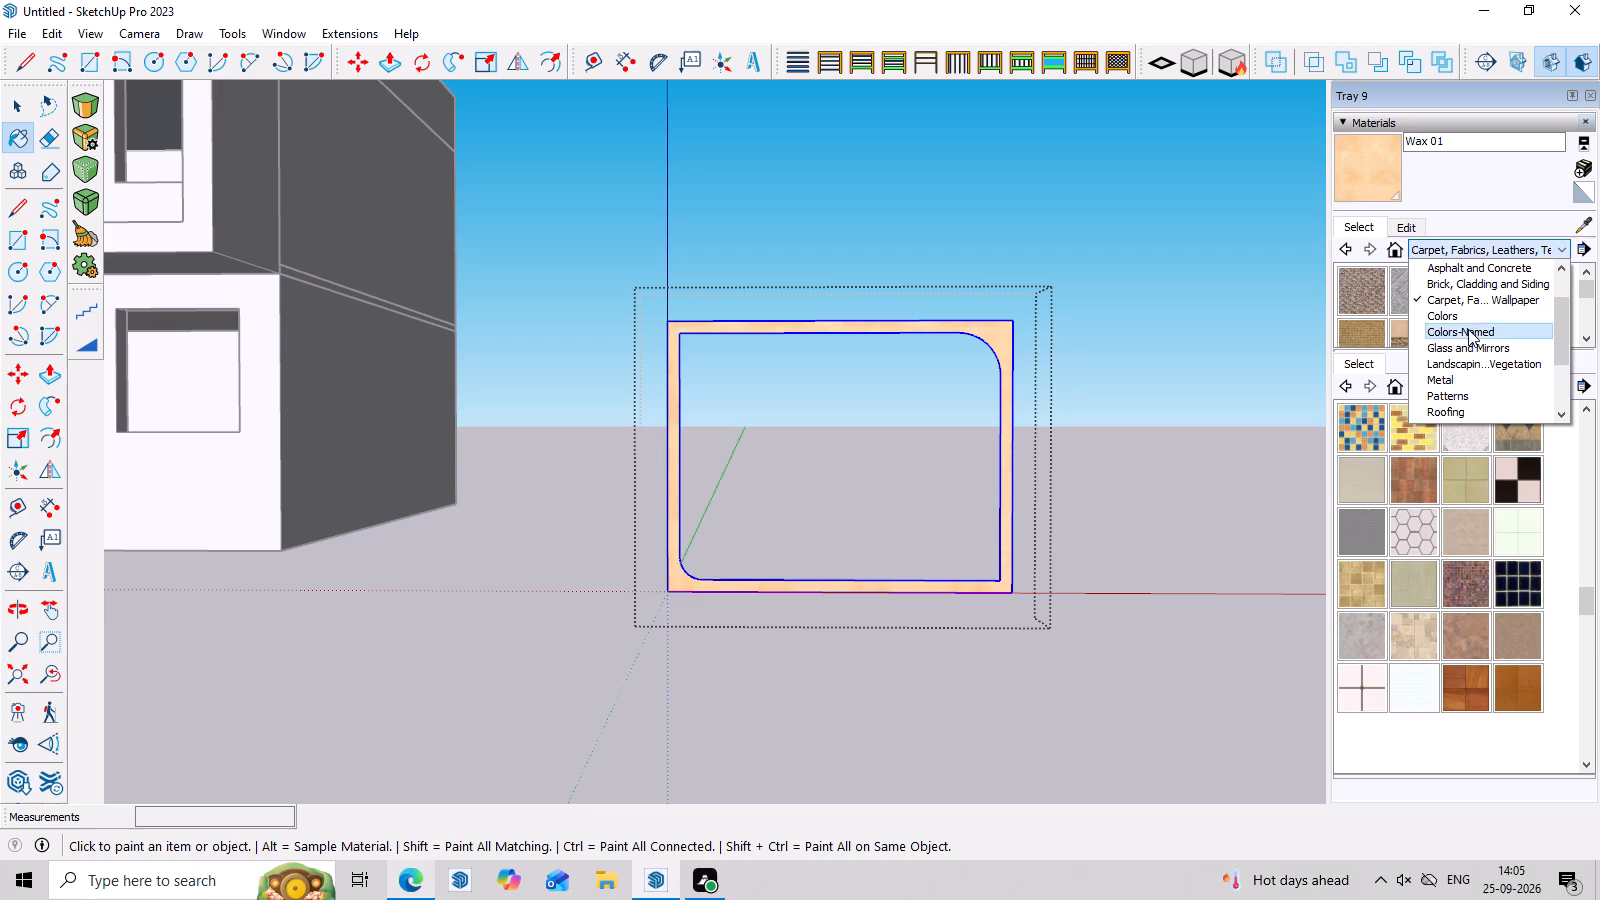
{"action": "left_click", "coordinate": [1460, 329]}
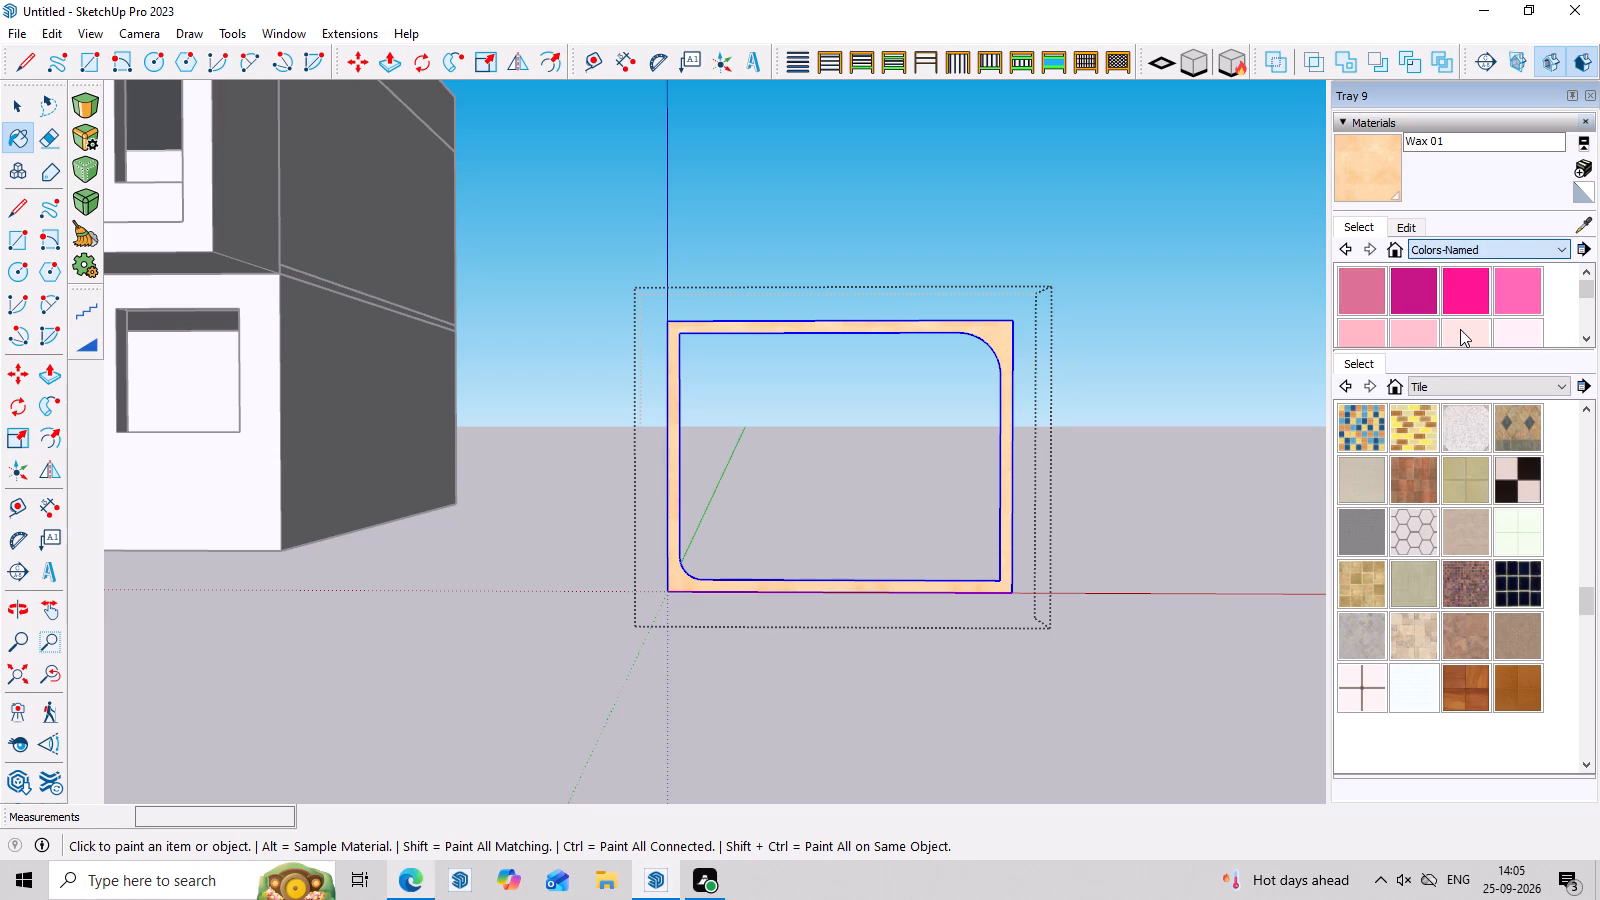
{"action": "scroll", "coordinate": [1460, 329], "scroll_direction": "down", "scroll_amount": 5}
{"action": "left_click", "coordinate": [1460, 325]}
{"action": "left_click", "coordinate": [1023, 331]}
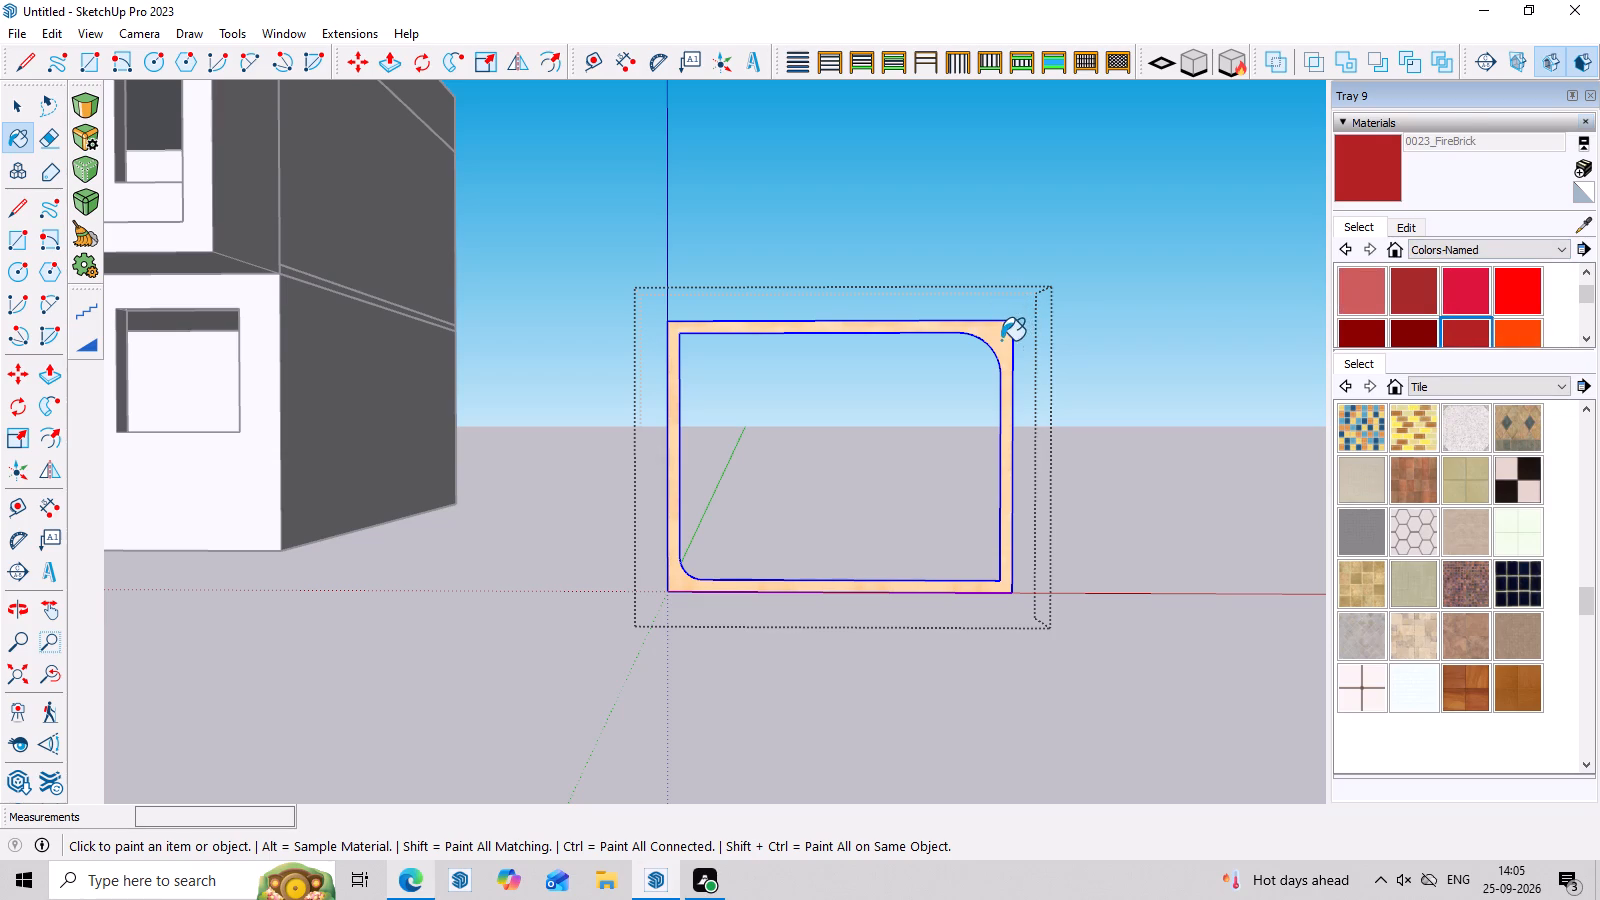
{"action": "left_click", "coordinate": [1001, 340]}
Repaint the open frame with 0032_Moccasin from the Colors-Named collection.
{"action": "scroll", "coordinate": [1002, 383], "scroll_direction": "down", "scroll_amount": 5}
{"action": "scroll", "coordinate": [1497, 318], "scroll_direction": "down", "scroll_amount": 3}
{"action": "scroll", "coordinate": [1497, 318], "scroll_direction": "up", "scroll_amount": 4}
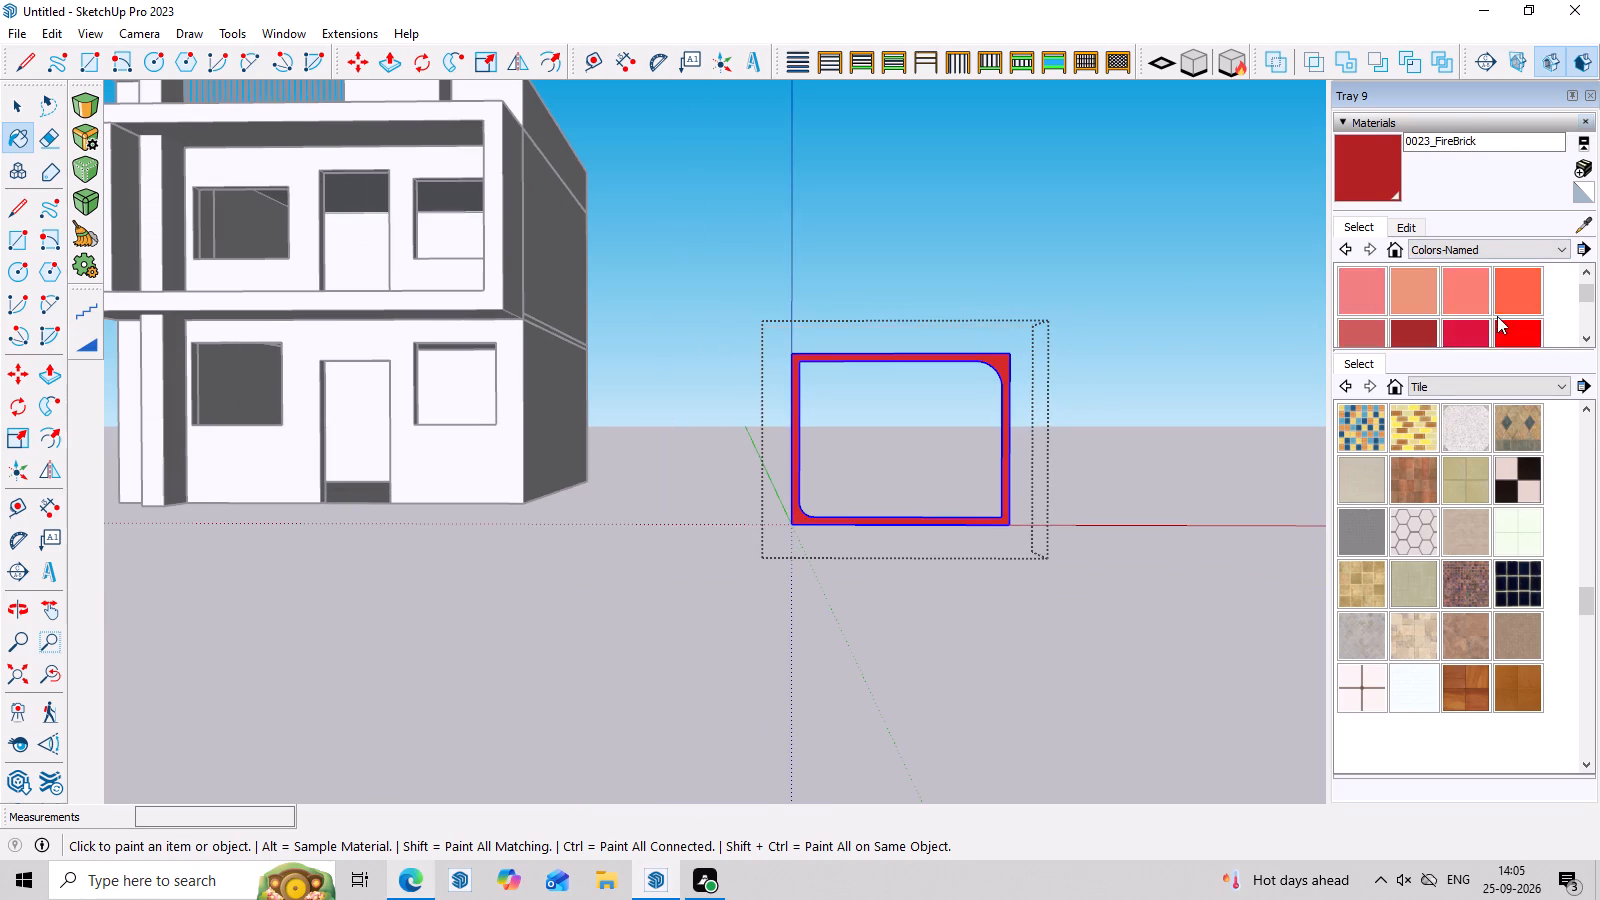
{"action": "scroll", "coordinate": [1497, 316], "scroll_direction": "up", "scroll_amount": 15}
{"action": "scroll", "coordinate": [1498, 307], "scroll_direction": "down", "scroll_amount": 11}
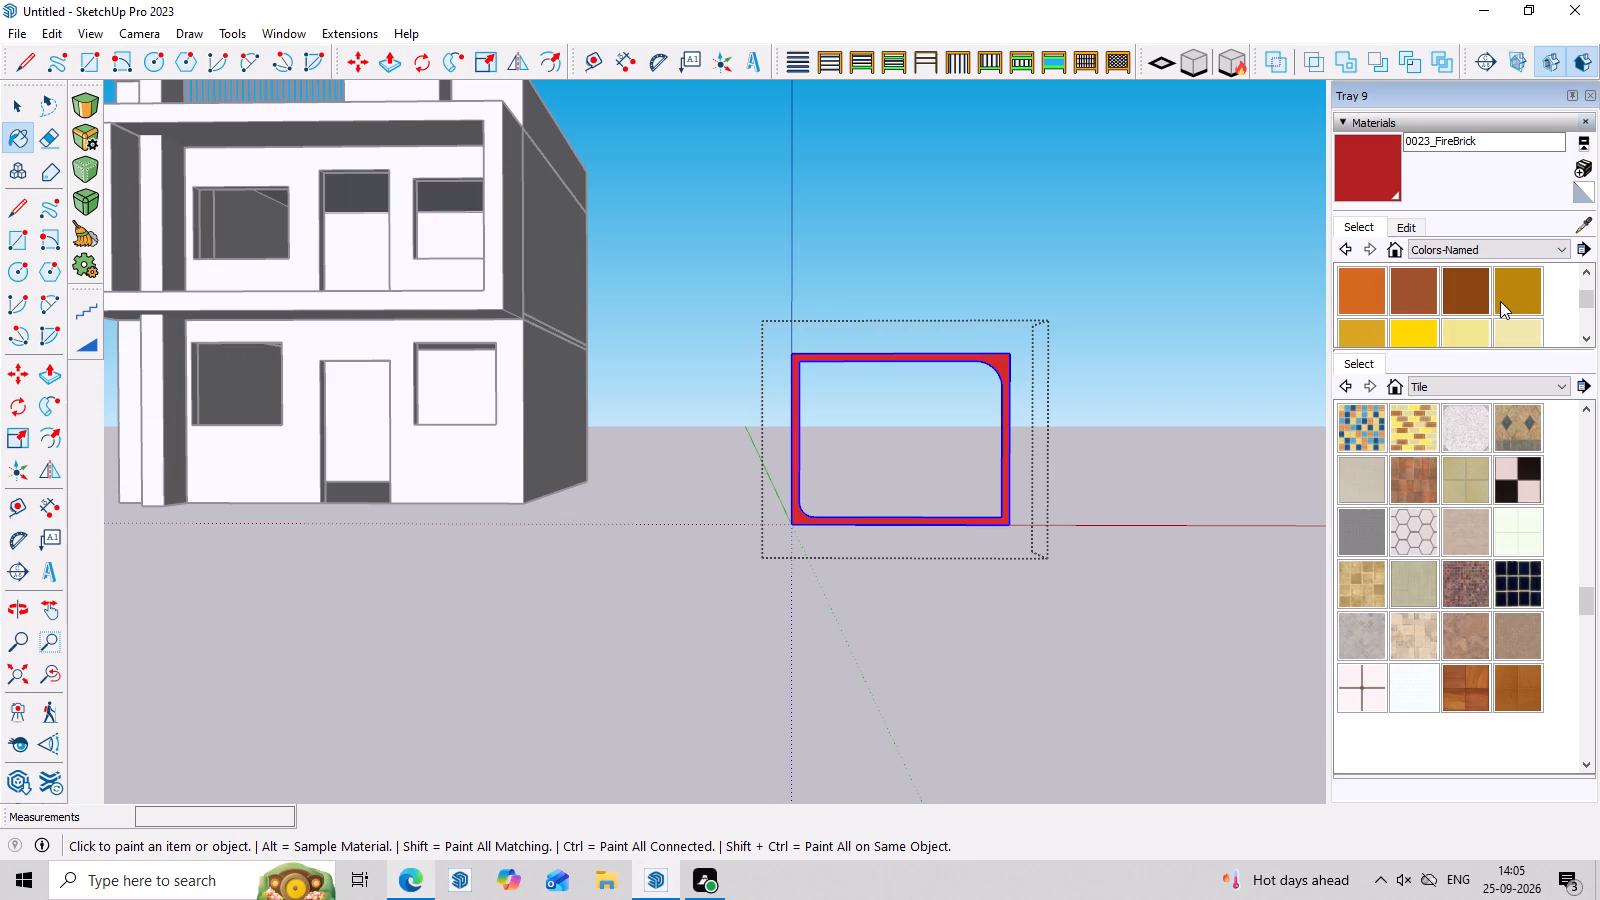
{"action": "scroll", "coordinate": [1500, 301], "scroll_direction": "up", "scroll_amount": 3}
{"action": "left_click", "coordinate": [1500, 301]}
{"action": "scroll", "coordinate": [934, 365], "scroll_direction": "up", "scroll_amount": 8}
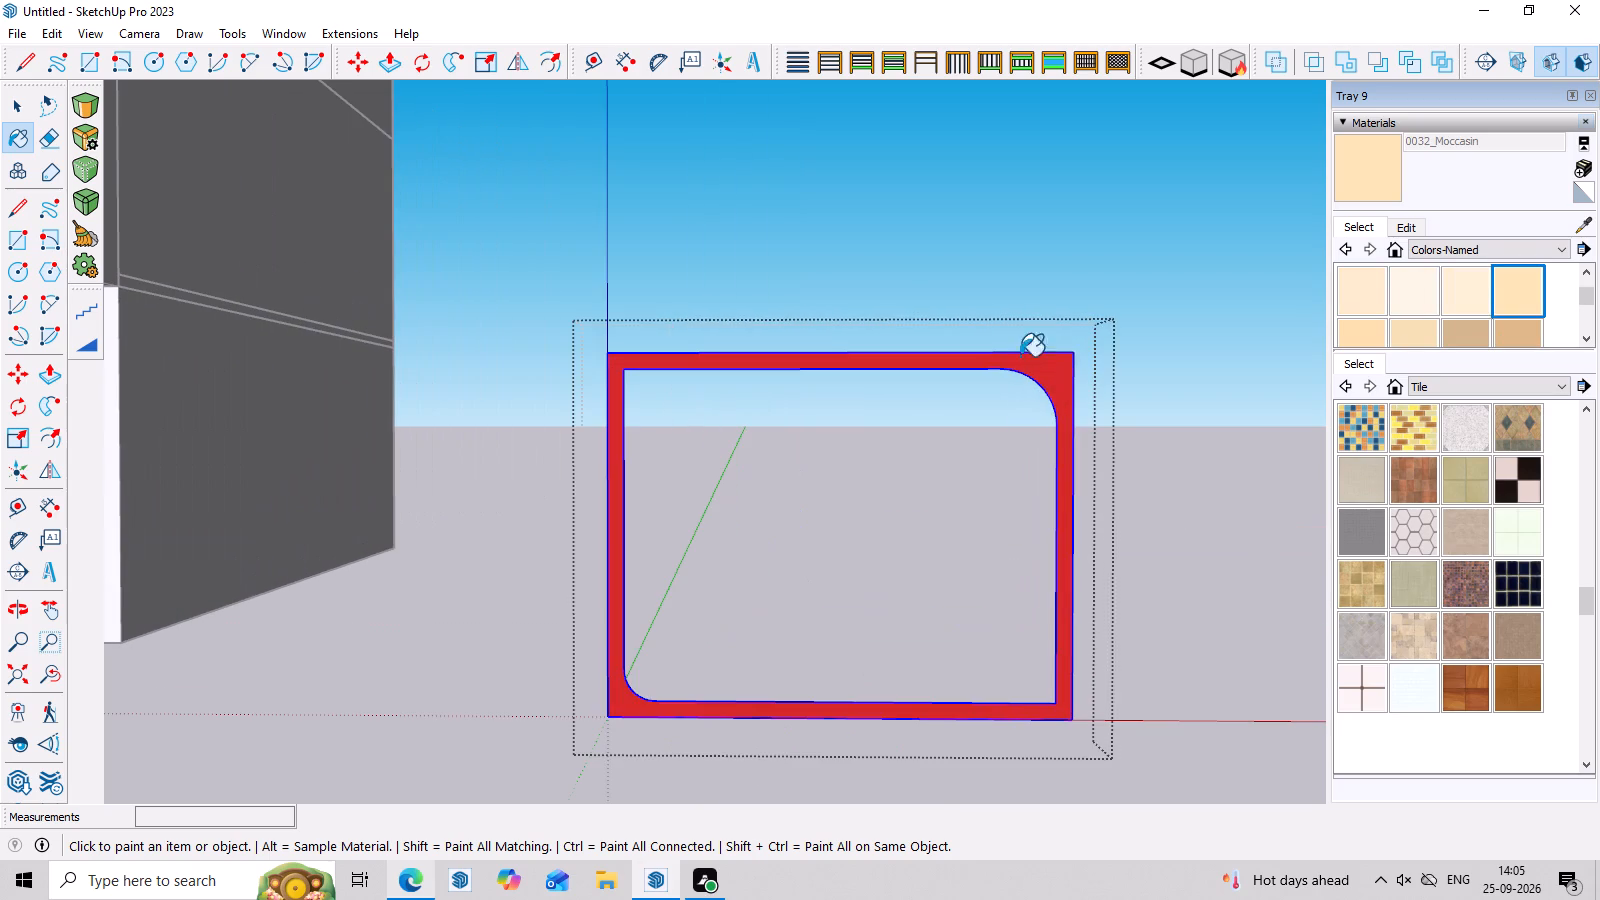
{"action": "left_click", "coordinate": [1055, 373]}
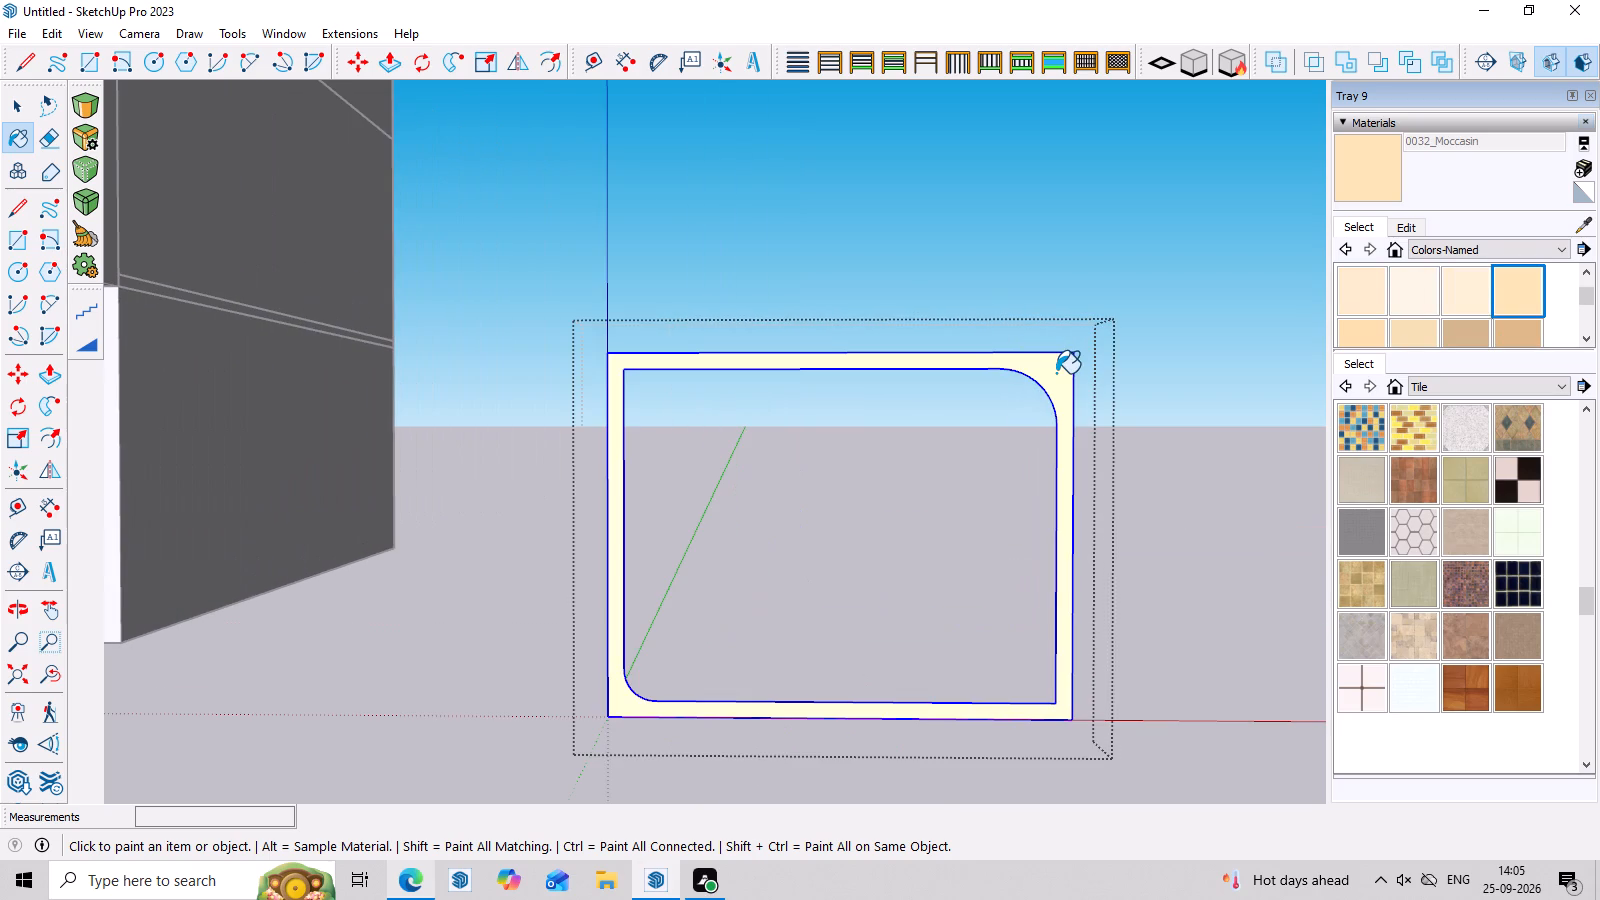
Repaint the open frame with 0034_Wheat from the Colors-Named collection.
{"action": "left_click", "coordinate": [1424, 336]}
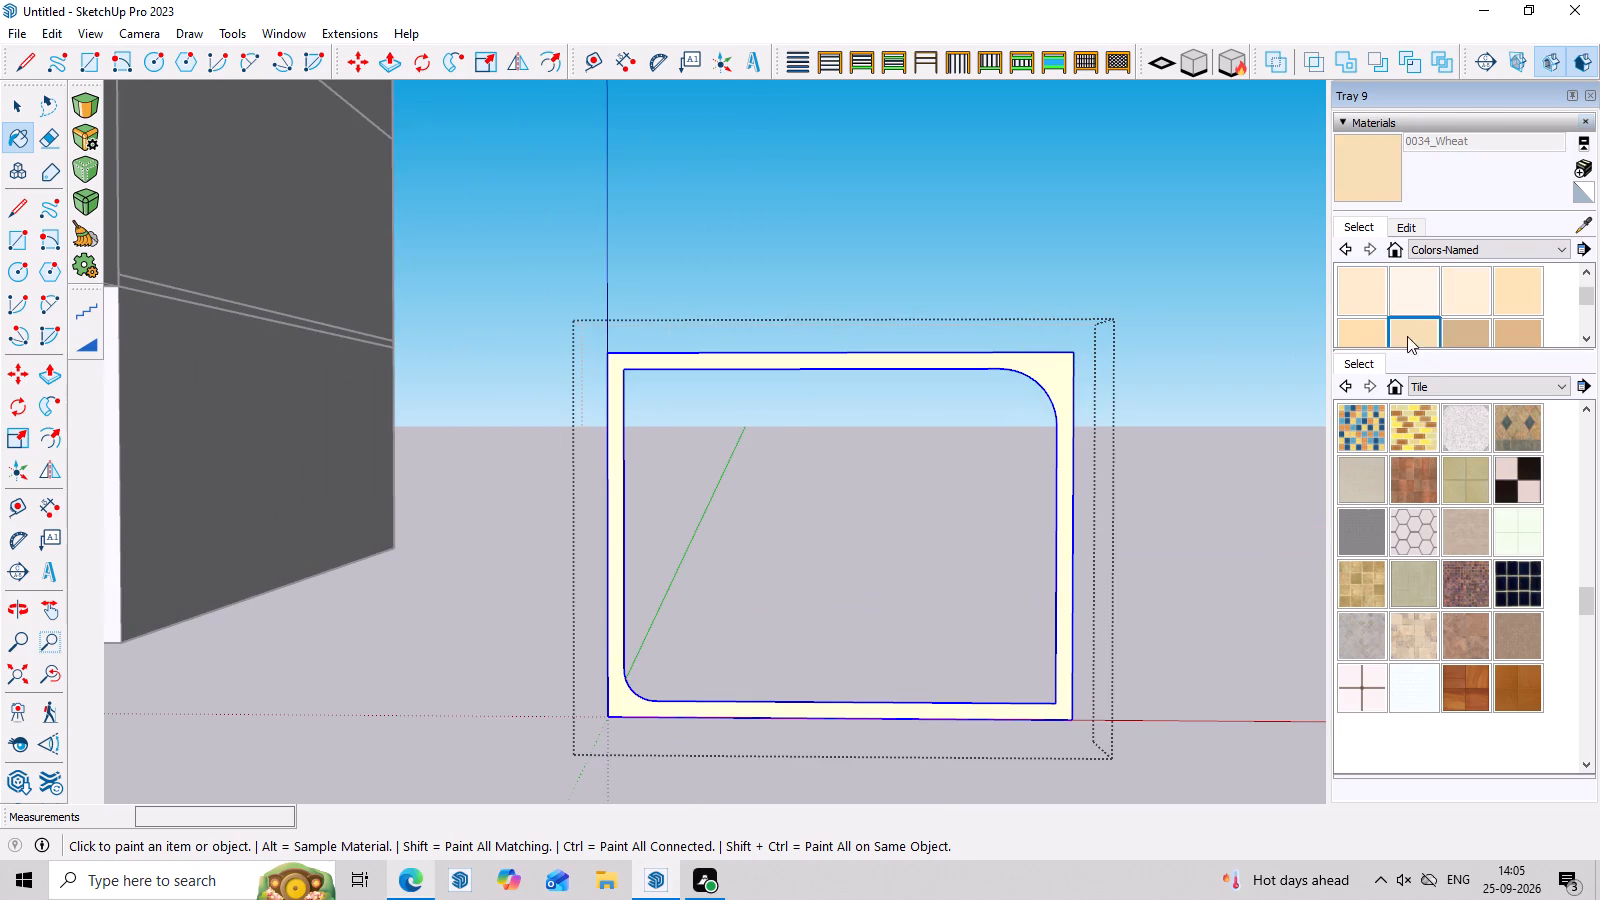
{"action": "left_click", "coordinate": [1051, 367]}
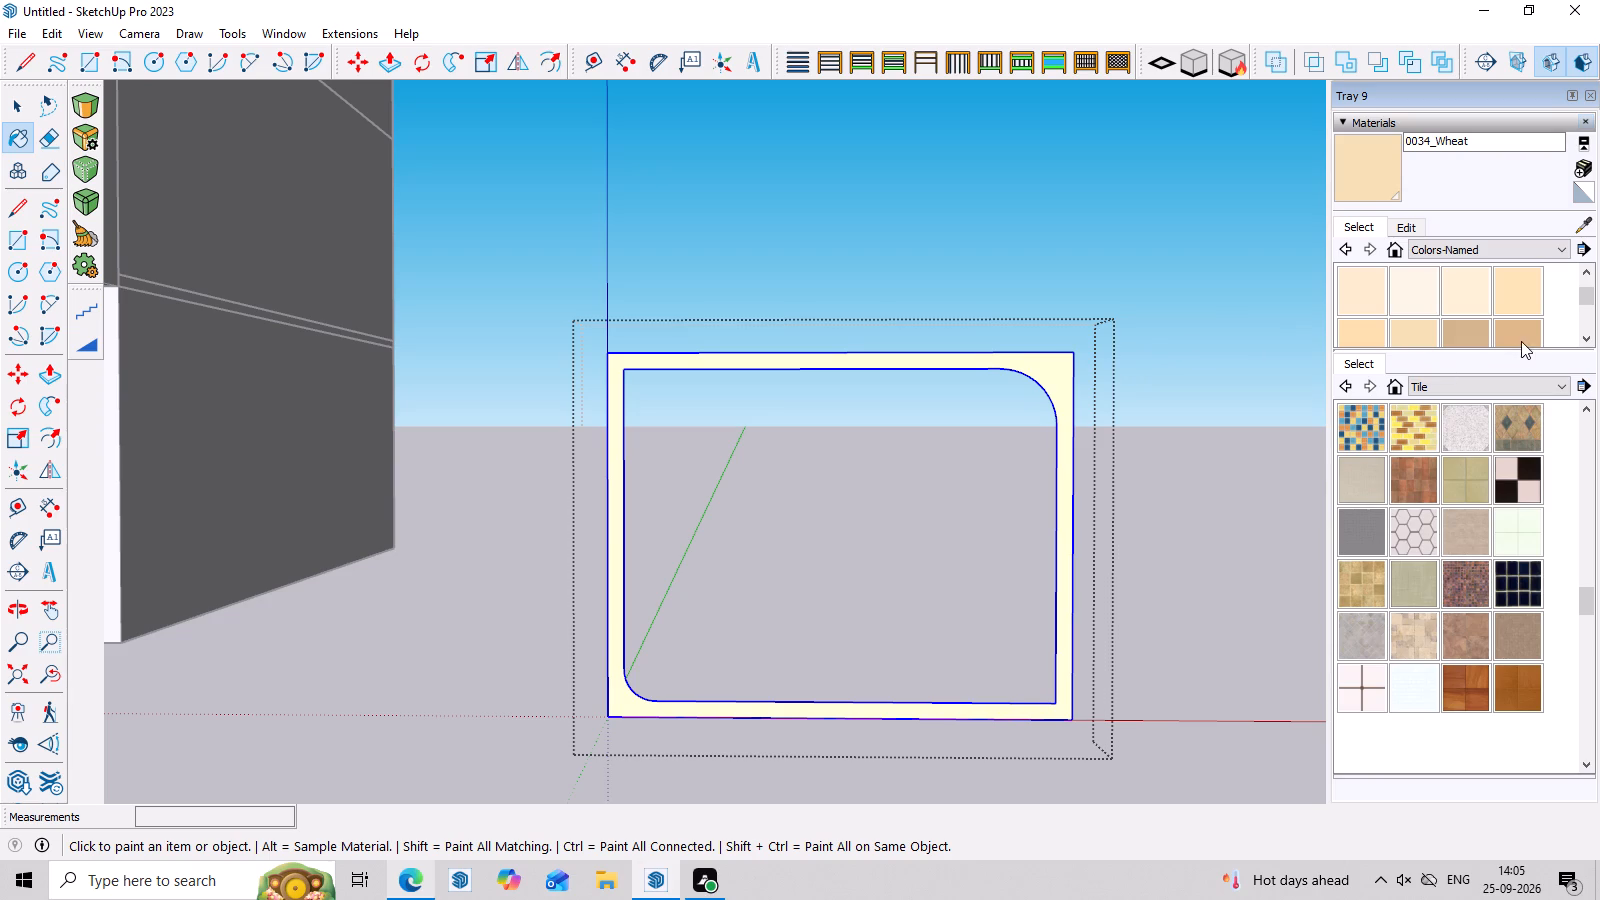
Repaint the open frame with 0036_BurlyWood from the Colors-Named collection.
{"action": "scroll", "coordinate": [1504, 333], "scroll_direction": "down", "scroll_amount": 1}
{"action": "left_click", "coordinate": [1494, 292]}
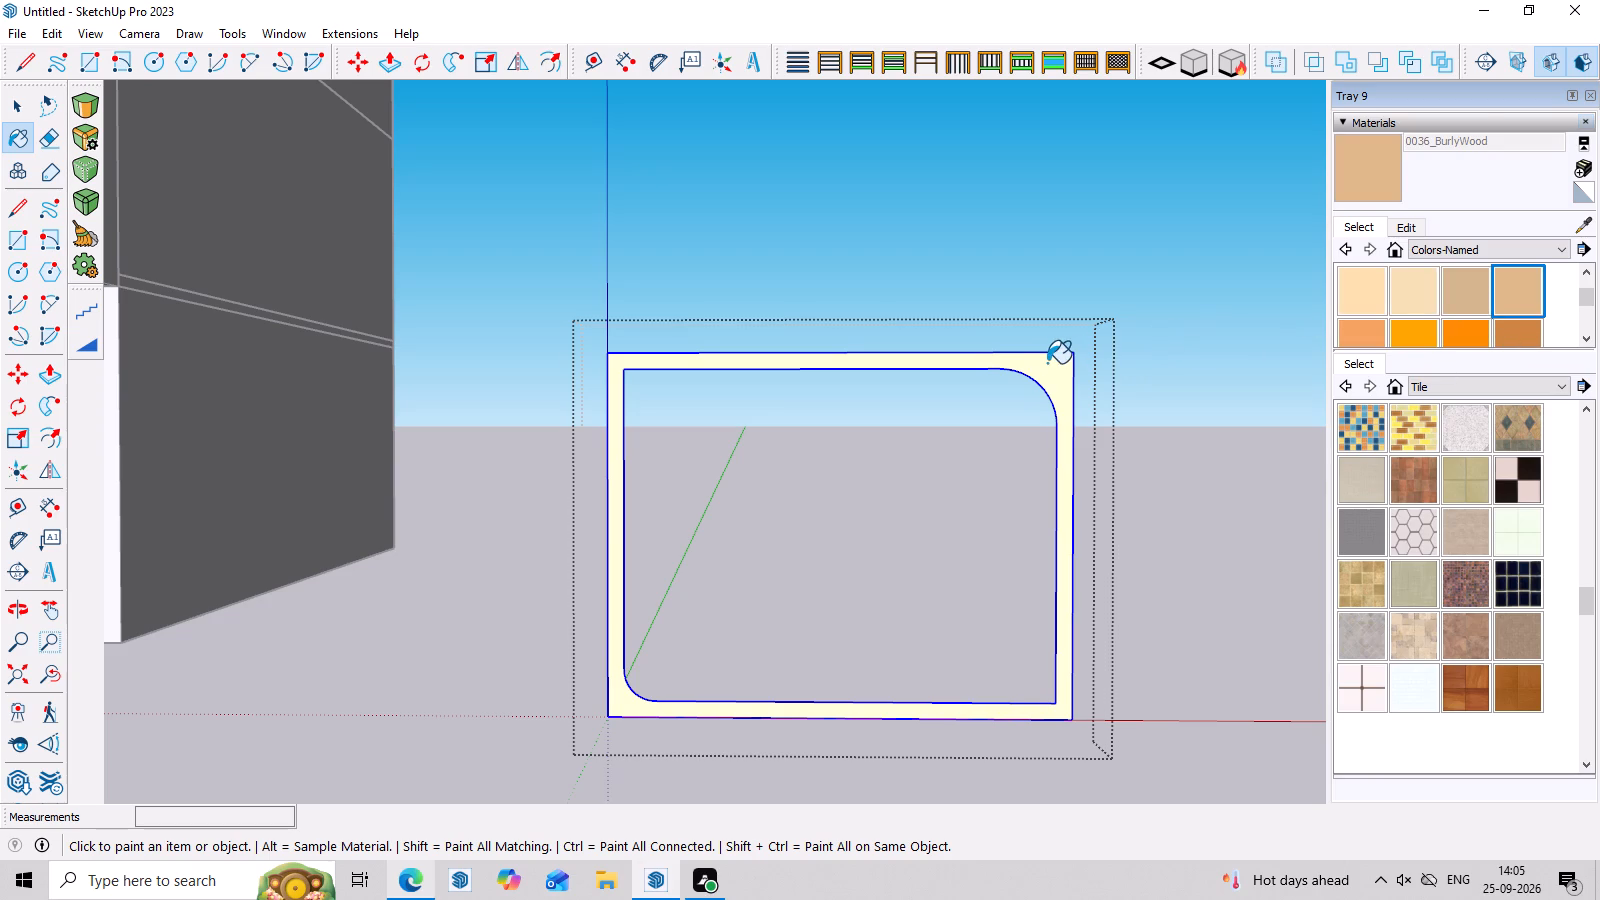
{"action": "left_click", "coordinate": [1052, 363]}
Repaint the open frame with 0035_Tan from the Colors-Named collection.
{"action": "scroll", "coordinate": [1084, 375], "scroll_direction": "down", "scroll_amount": 7}
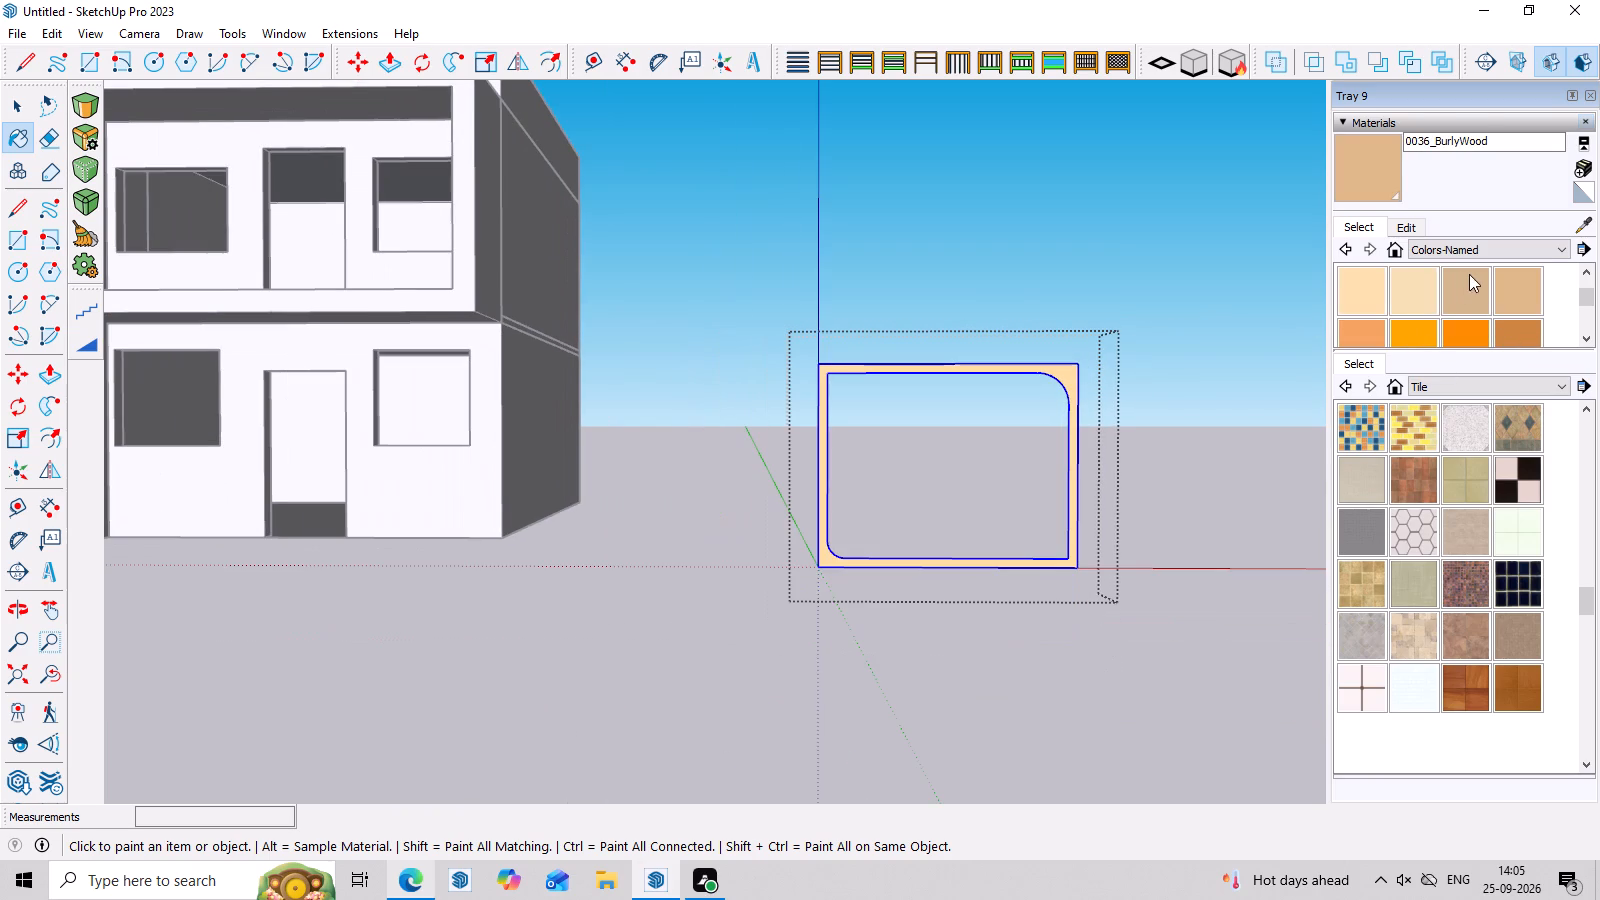
{"action": "left_click", "coordinate": [1469, 274]}
{"action": "left_click", "coordinate": [1076, 378]}
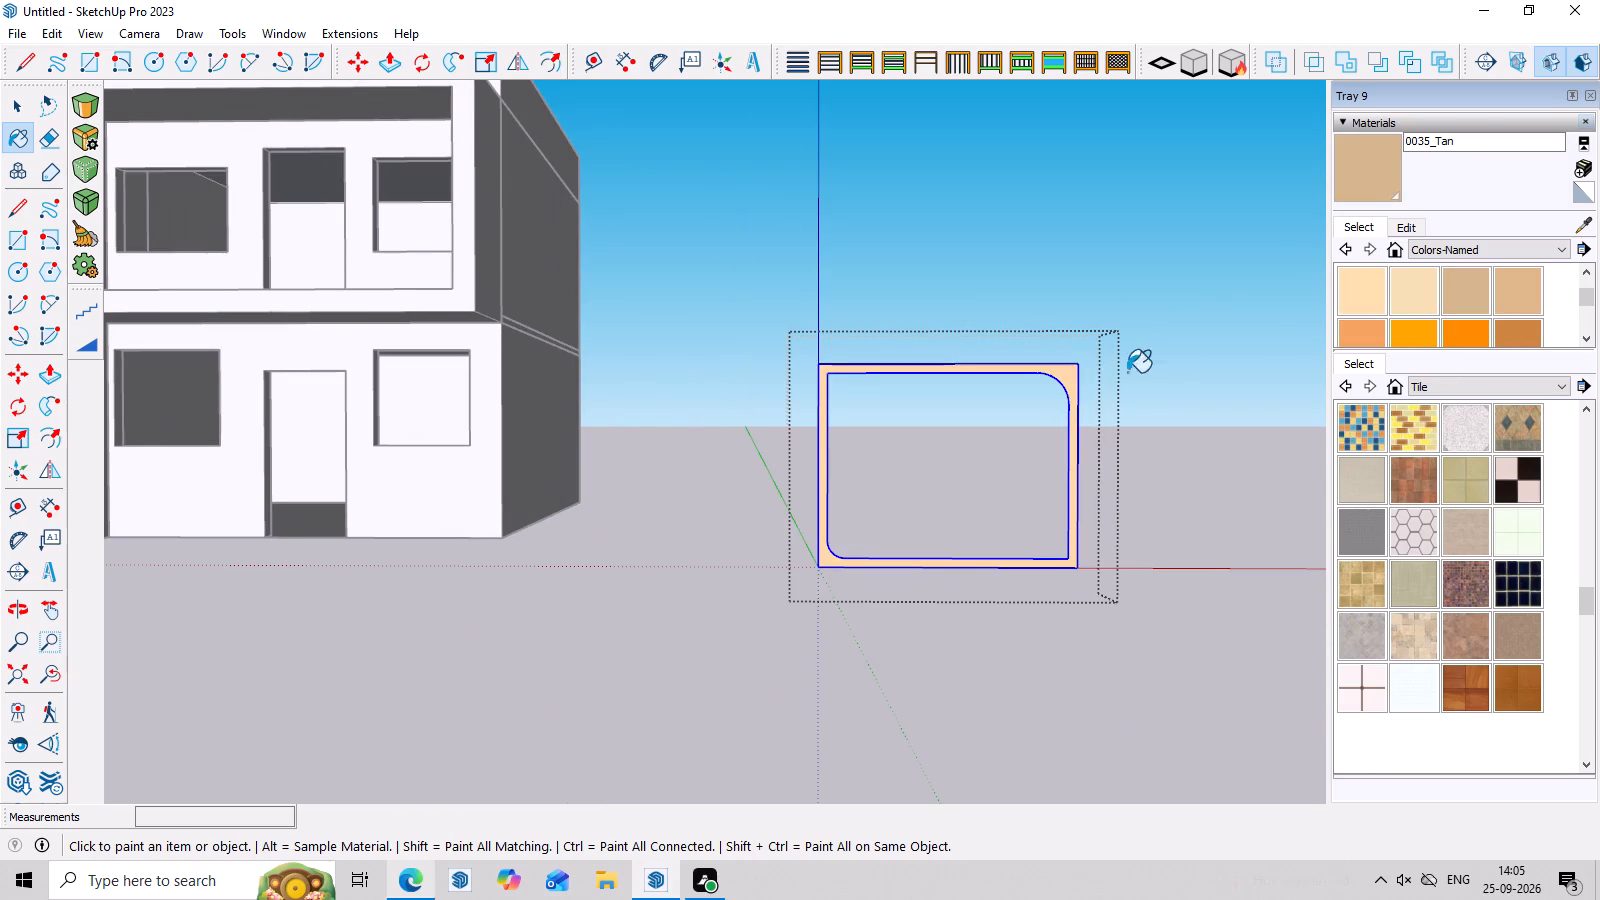
{"action": "middle_click_drag", "start_coordinate": [1181, 375], "coordinate": [1116, 396]}
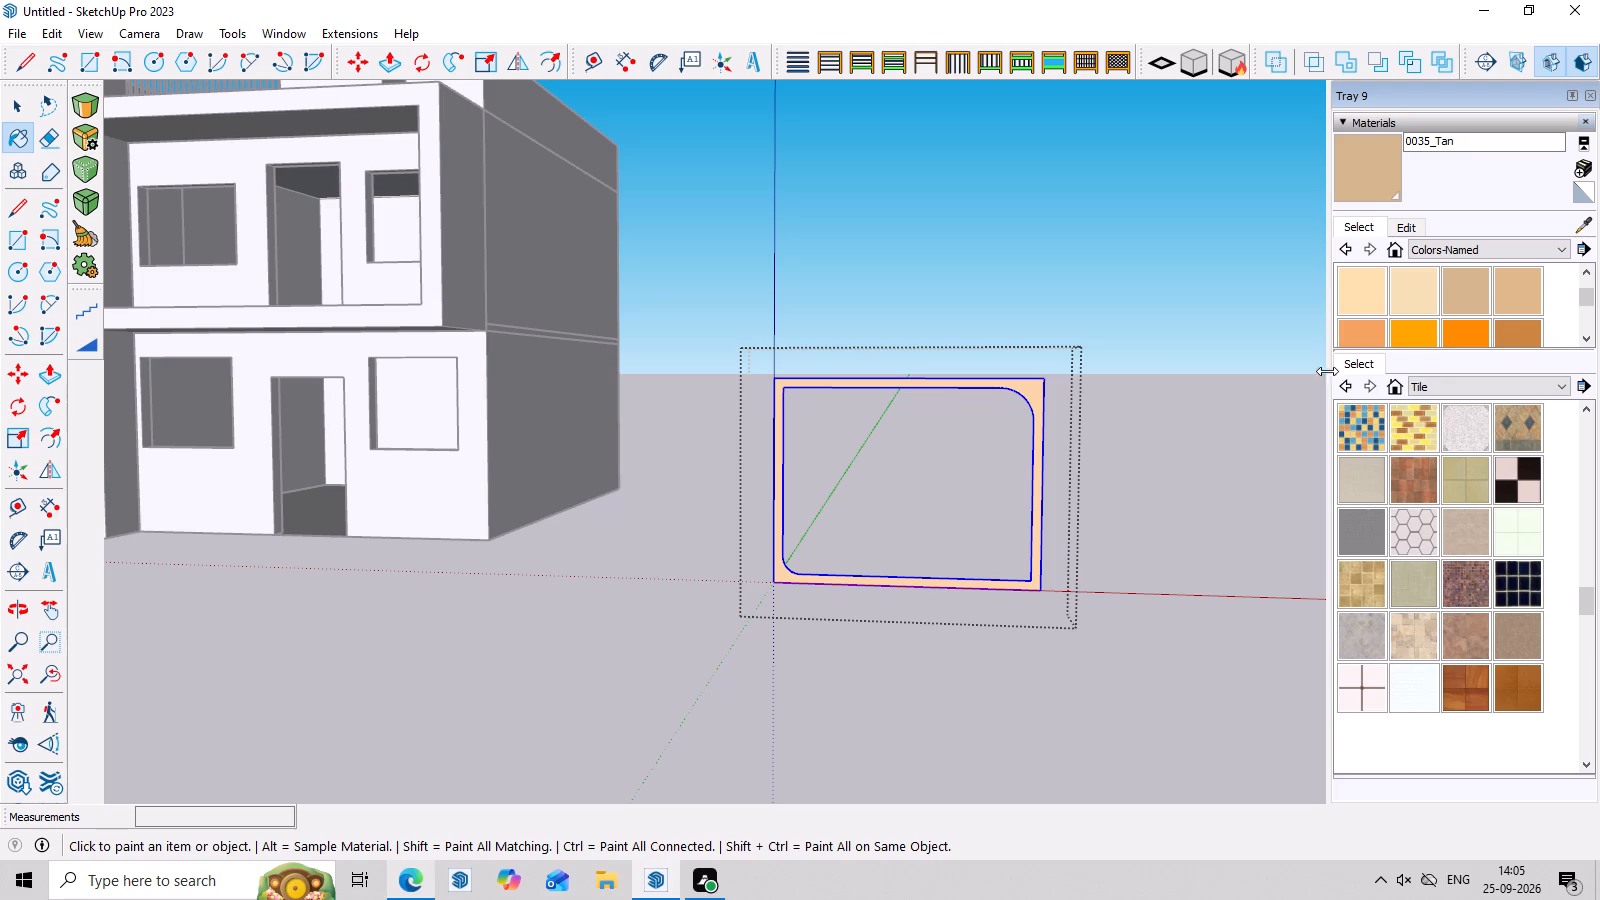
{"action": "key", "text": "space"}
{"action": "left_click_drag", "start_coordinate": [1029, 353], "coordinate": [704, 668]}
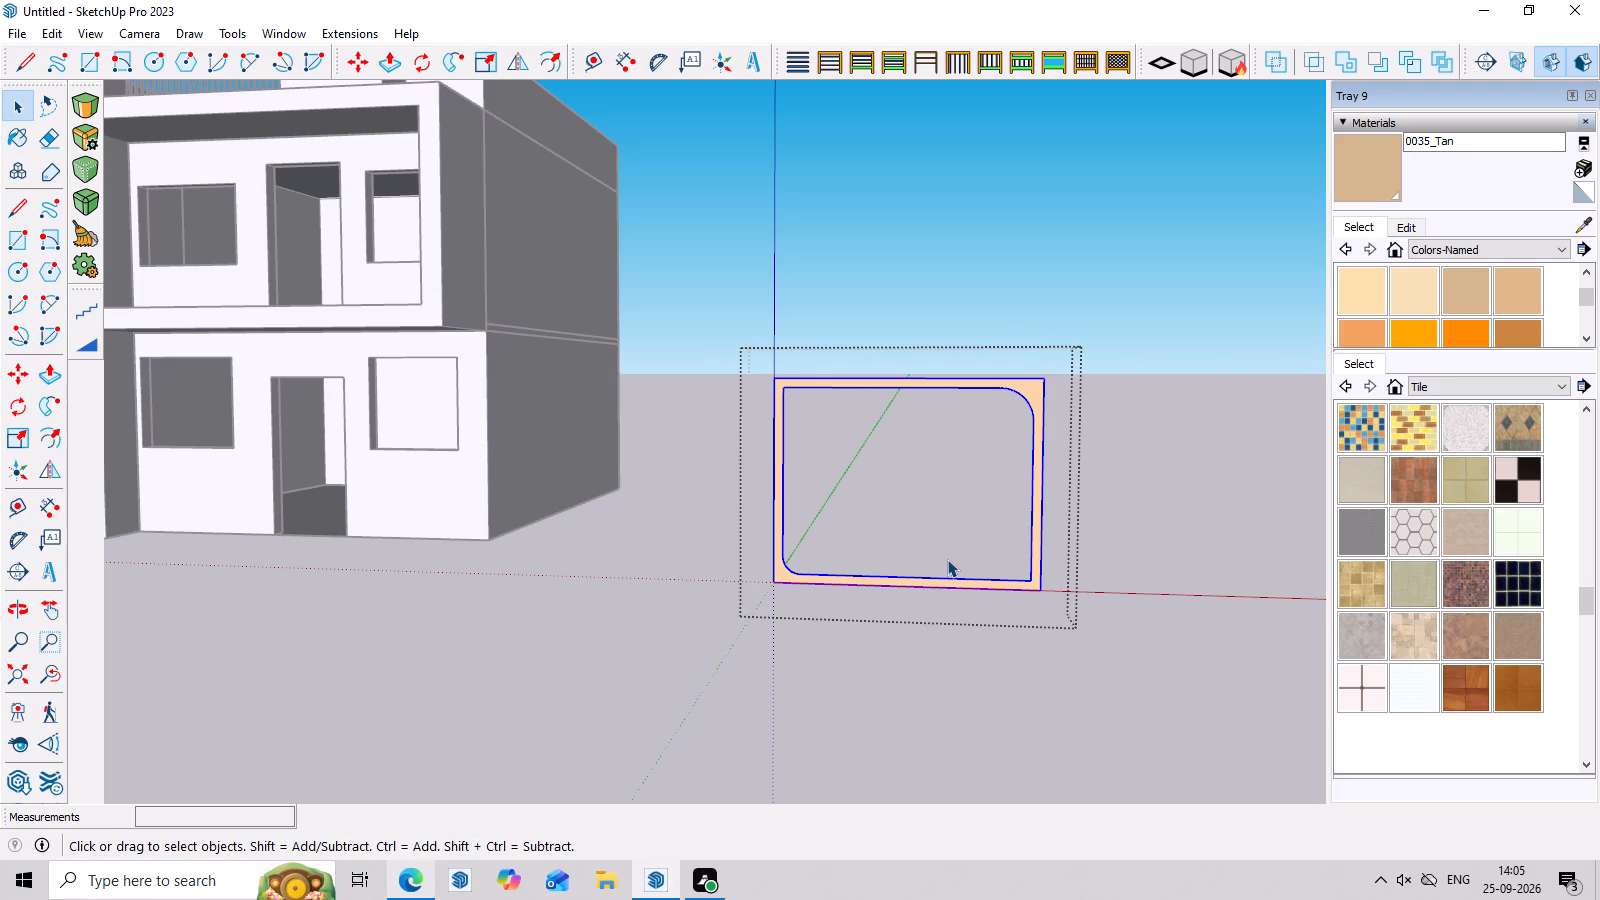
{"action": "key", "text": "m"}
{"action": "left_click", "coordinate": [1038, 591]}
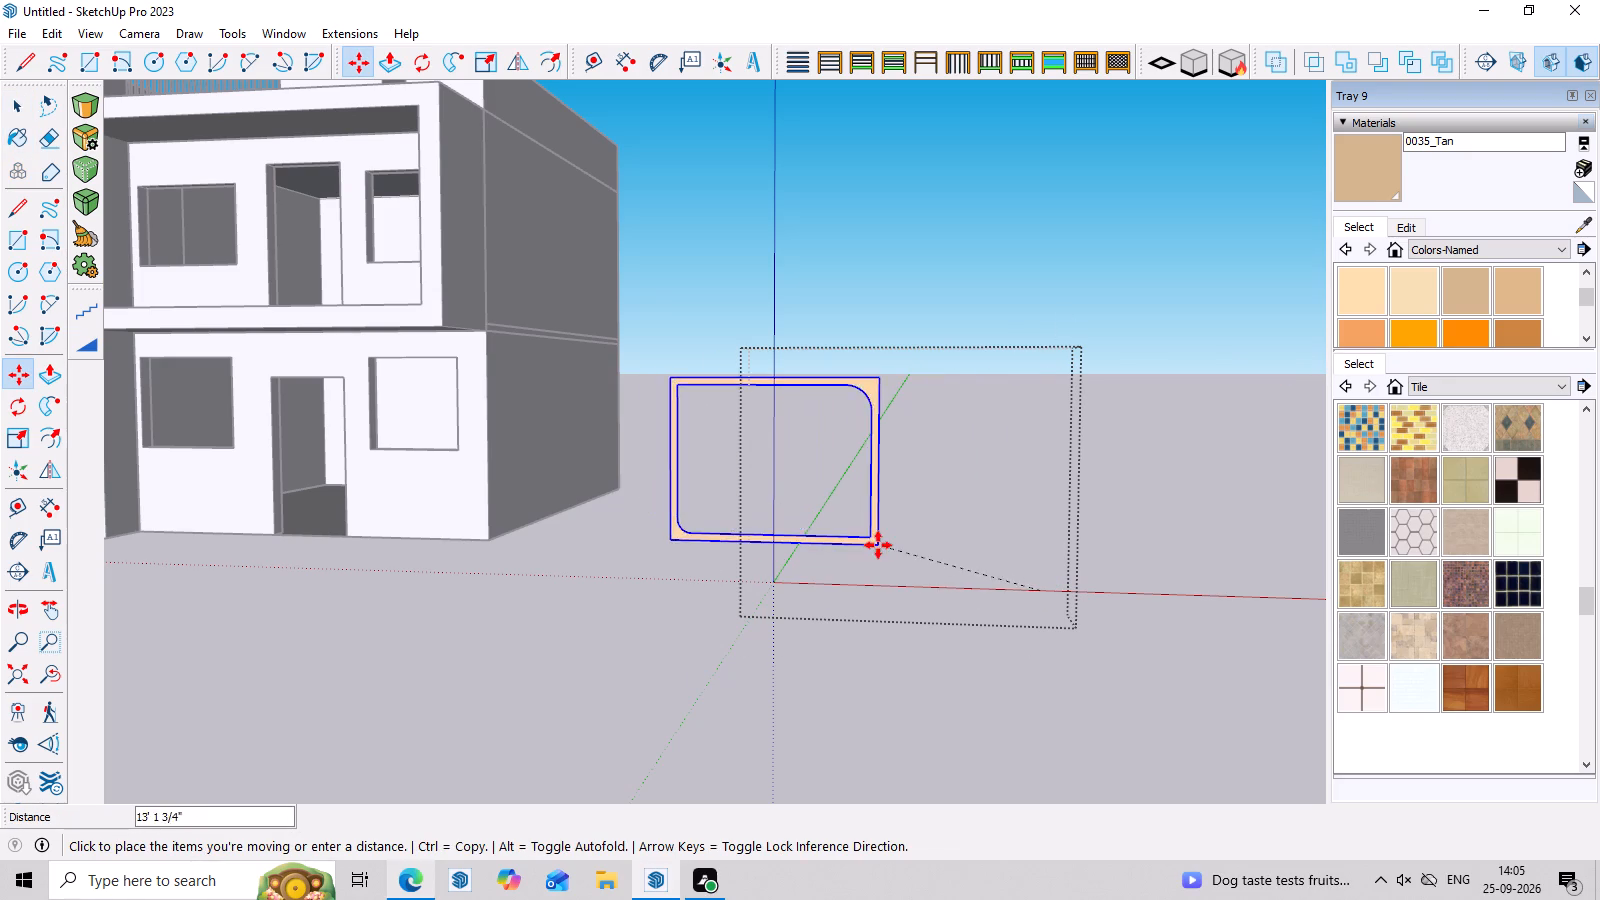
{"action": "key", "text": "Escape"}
Exit the frame's group and move it by its lower right corner onto the lower right corner of the house's first-floor balcony opening.
{"action": "key", "text": "space"}
{"action": "left_click", "coordinate": [1147, 507]}
{"action": "left_click", "coordinate": [1034, 584]}
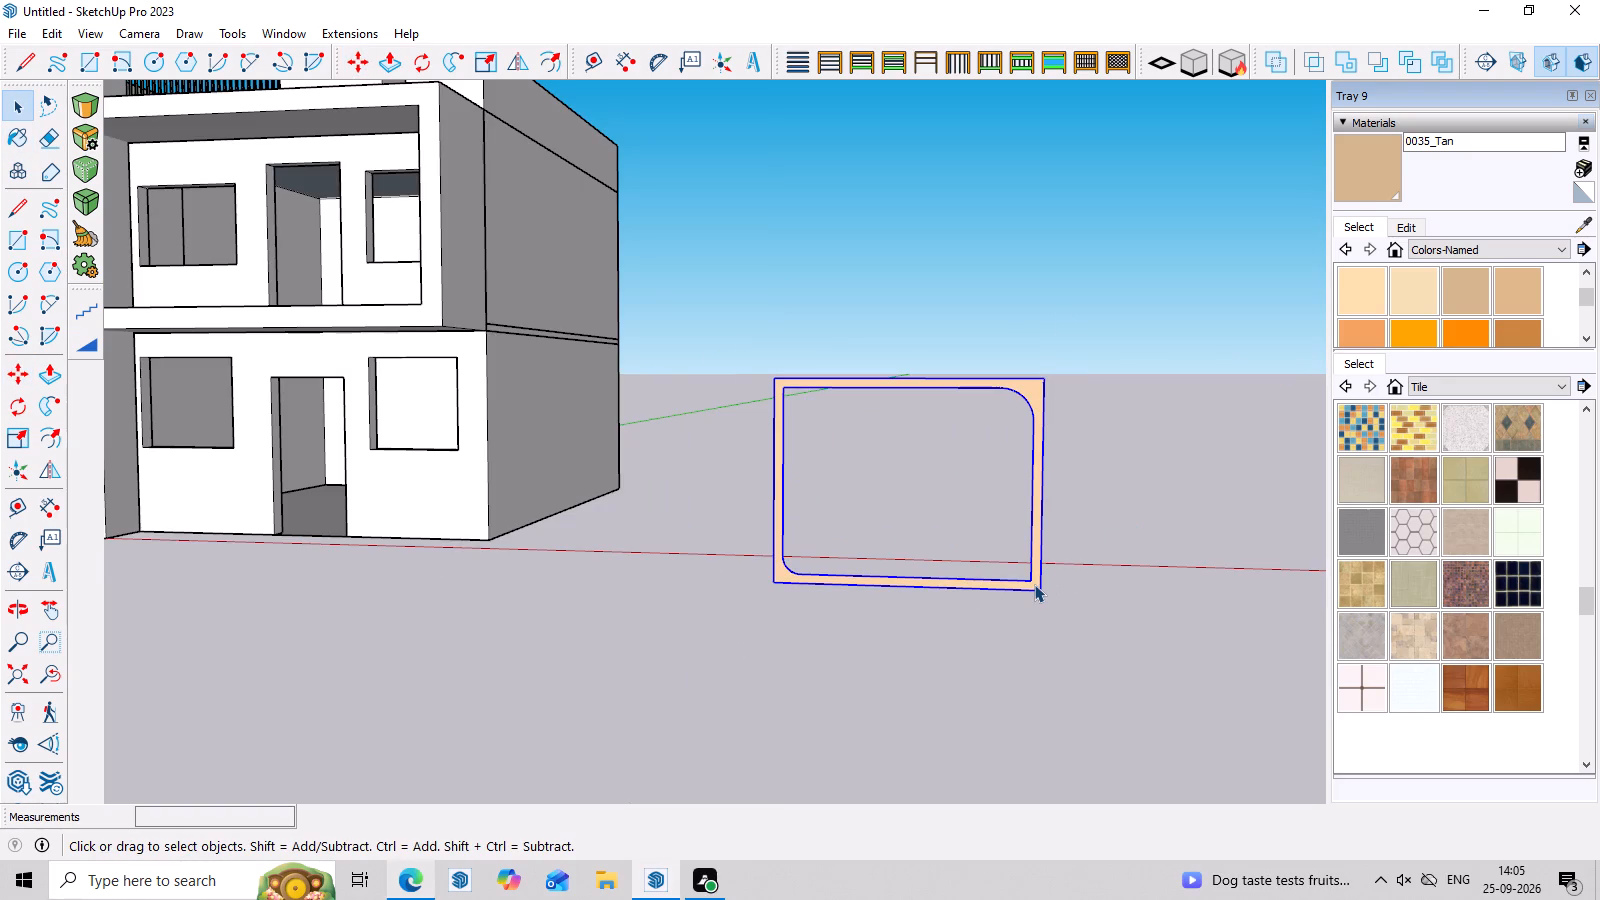
{"action": "key", "text": "m"}
{"action": "left_click", "coordinate": [1044, 596]}
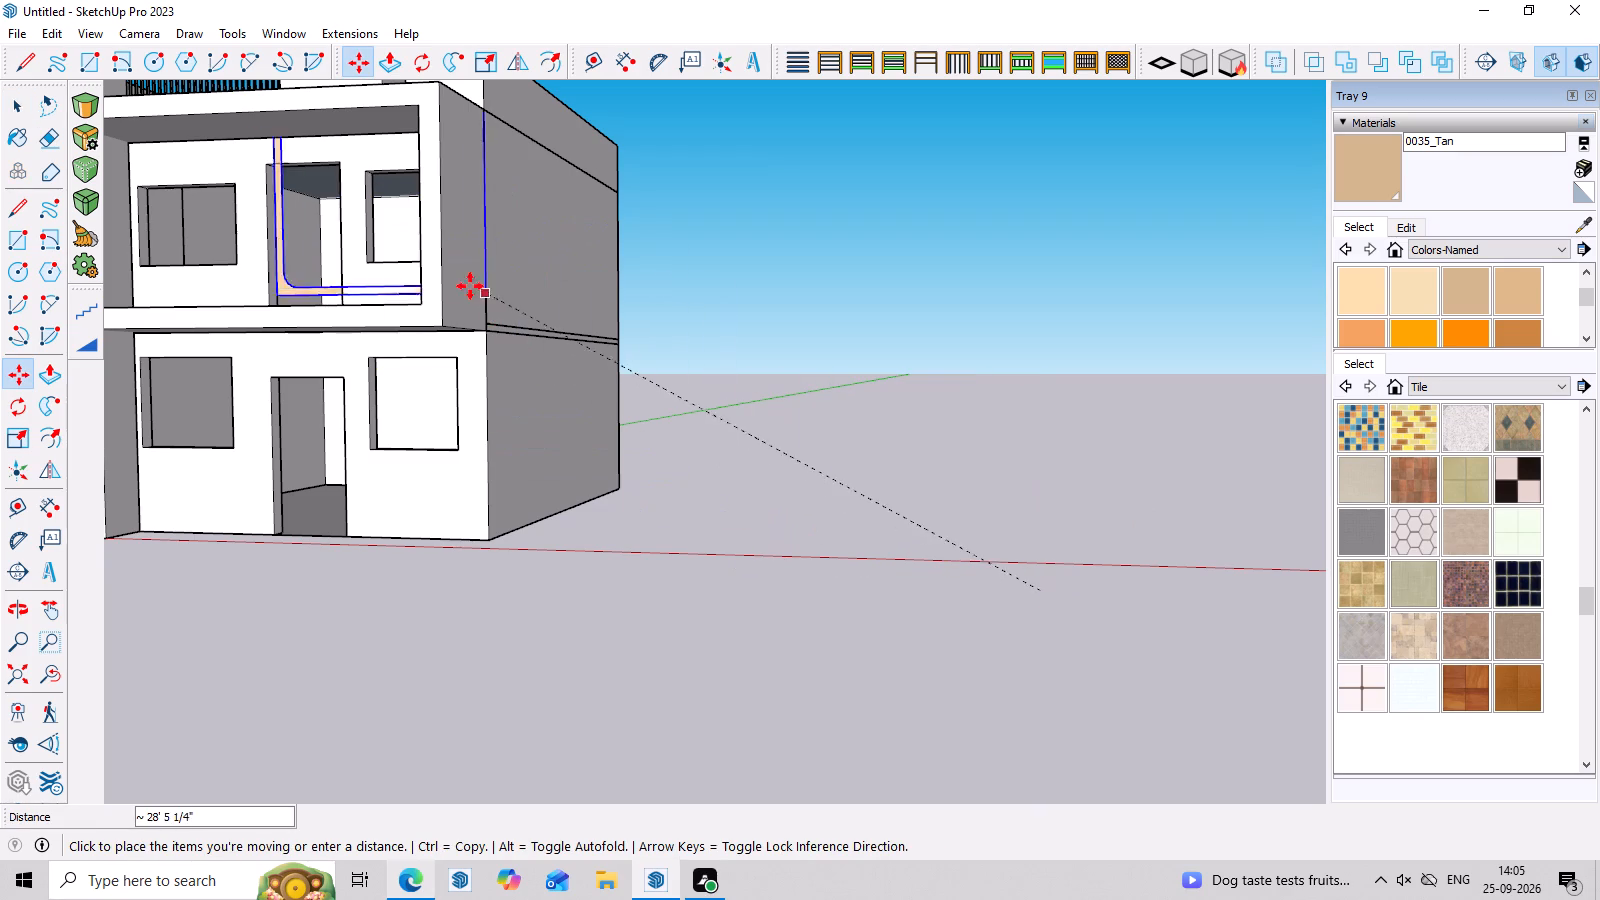
{"action": "left_click", "coordinate": [422, 308]}
Examine from the front how the painted frame fits in the first-floor balcony opening, and clear the selection.
{"action": "scroll", "coordinate": [664, 387], "scroll_direction": "down", "scroll_amount": 5}
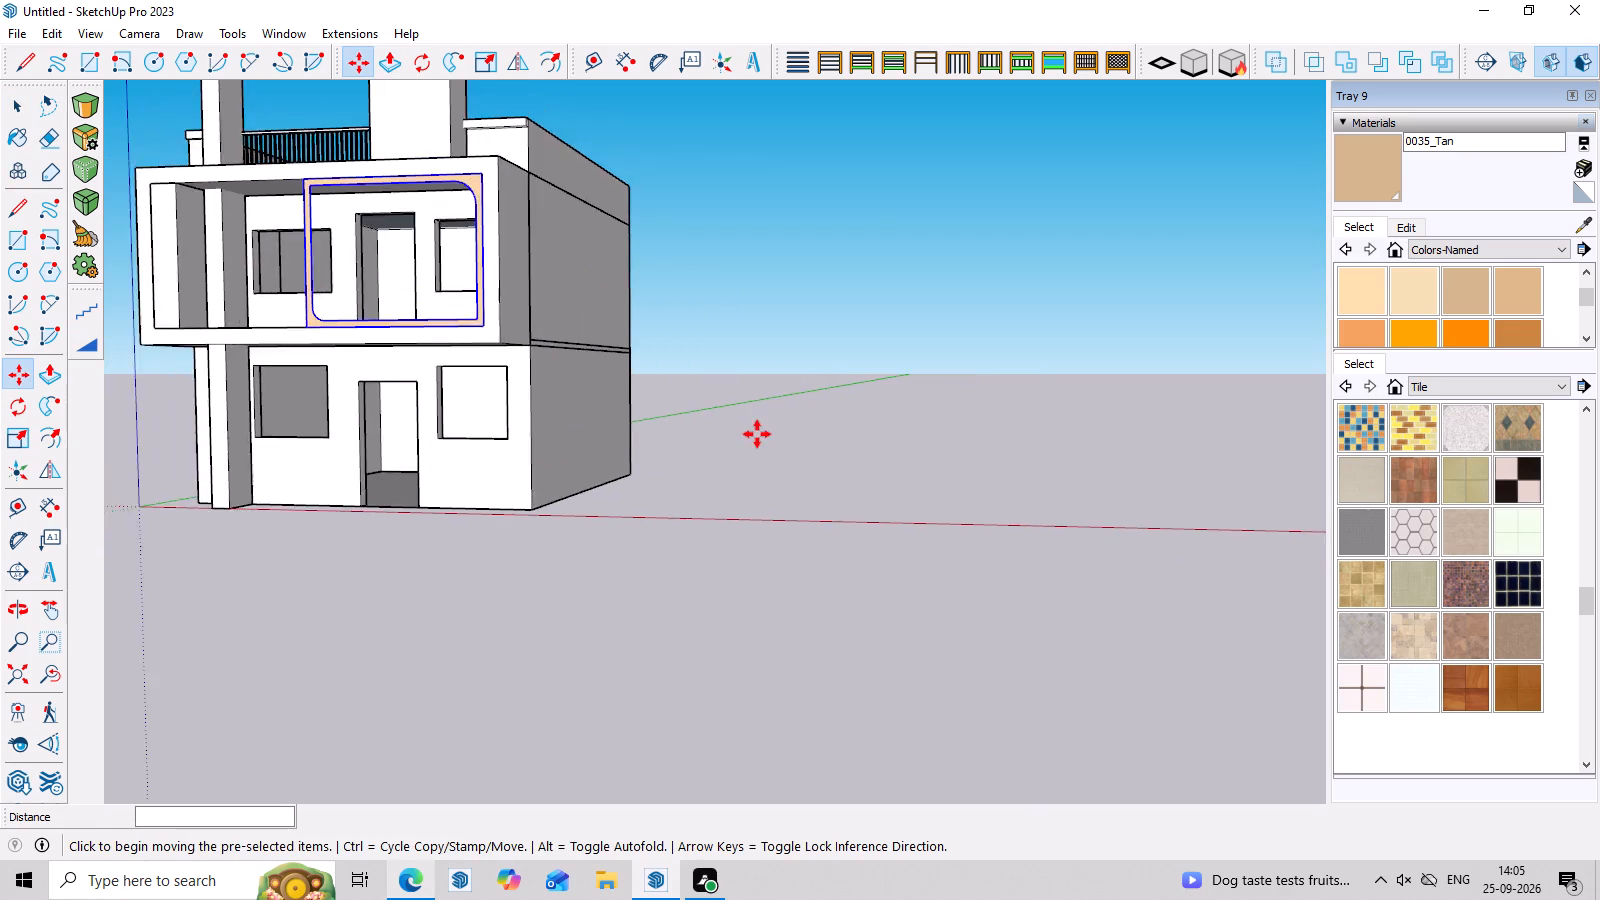
{"action": "scroll", "coordinate": [757, 434], "scroll_direction": "down", "scroll_amount": 2}
{"action": "middle_click_drag", "start_coordinate": [781, 491], "coordinate": [1044, 519]}
{"action": "scroll", "coordinate": [511, 302], "scroll_direction": "up", "scroll_amount": 7}
{"action": "middle_click_drag", "start_coordinate": [1235, 439], "coordinate": [1134, 461]}
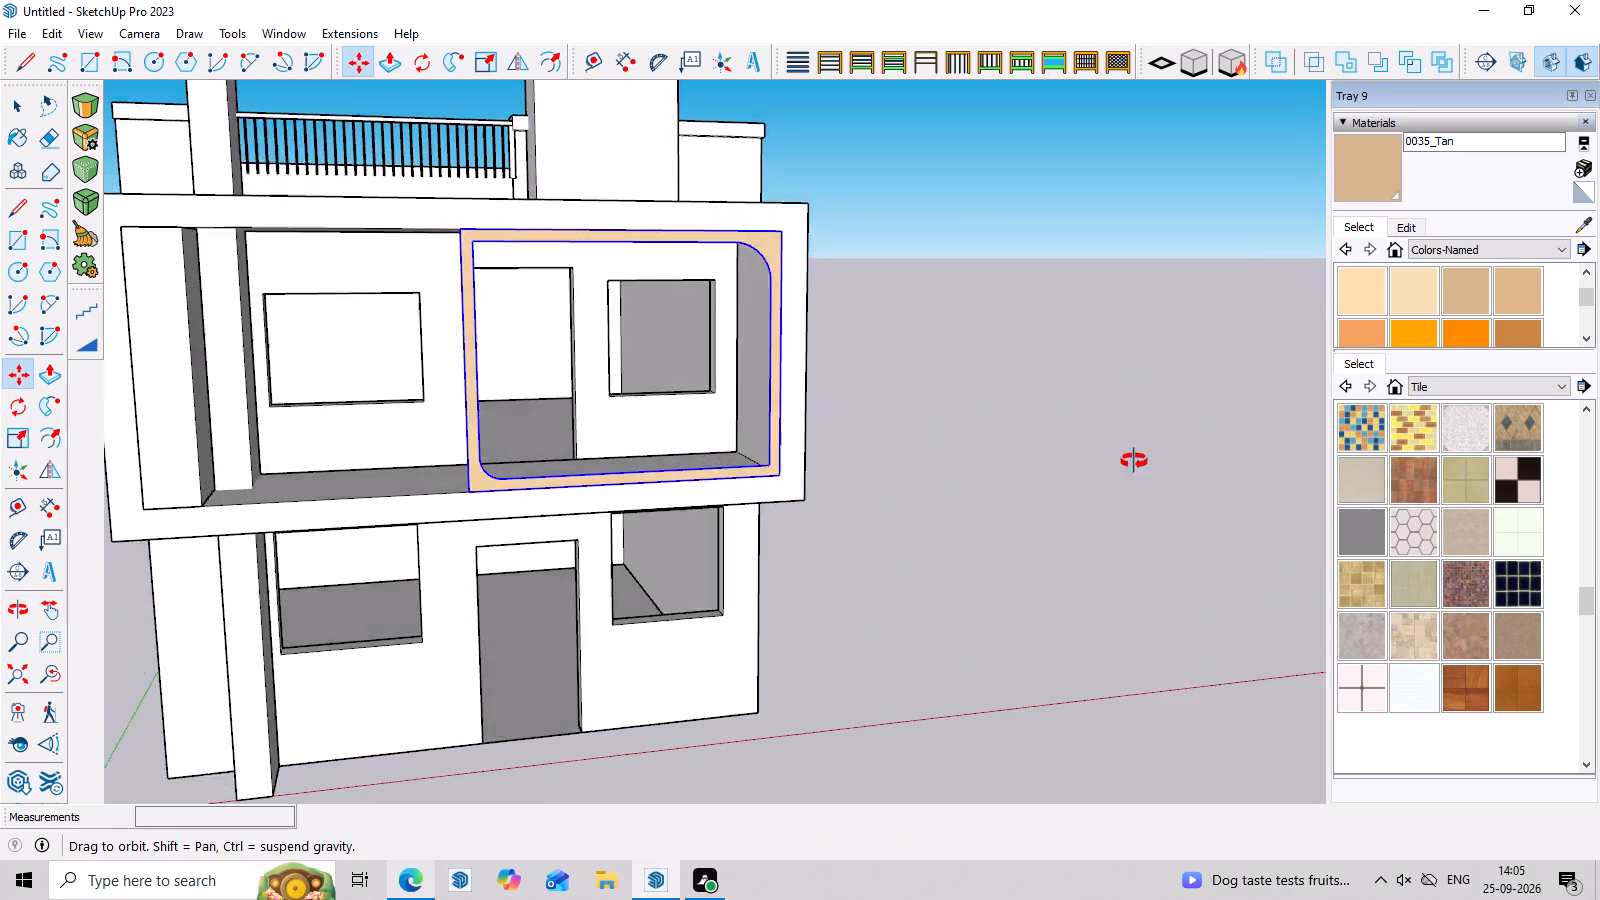
{"action": "middle_click_drag", "start_coordinate": [1134, 461], "coordinate": [1069, 428]}
{"action": "scroll", "coordinate": [646, 325], "scroll_direction": "up", "scroll_amount": 3}
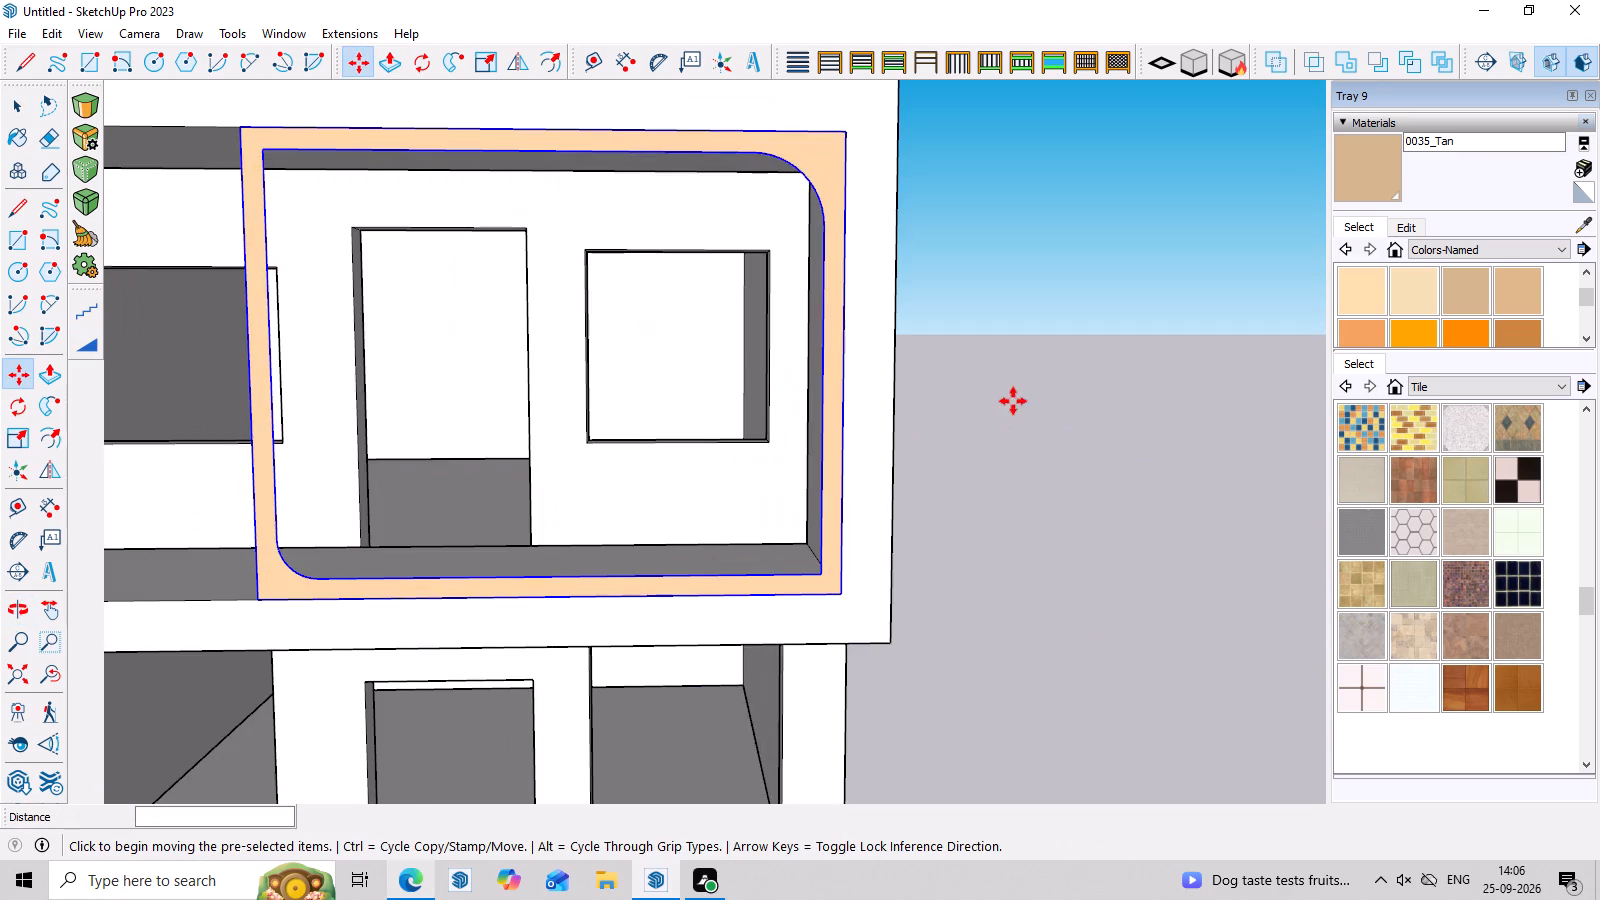
{"action": "middle_click_drag", "start_coordinate": [1008, 414], "coordinate": [973, 396]}
{"action": "scroll", "coordinate": [1019, 402], "scroll_direction": "down", "scroll_amount": 6}
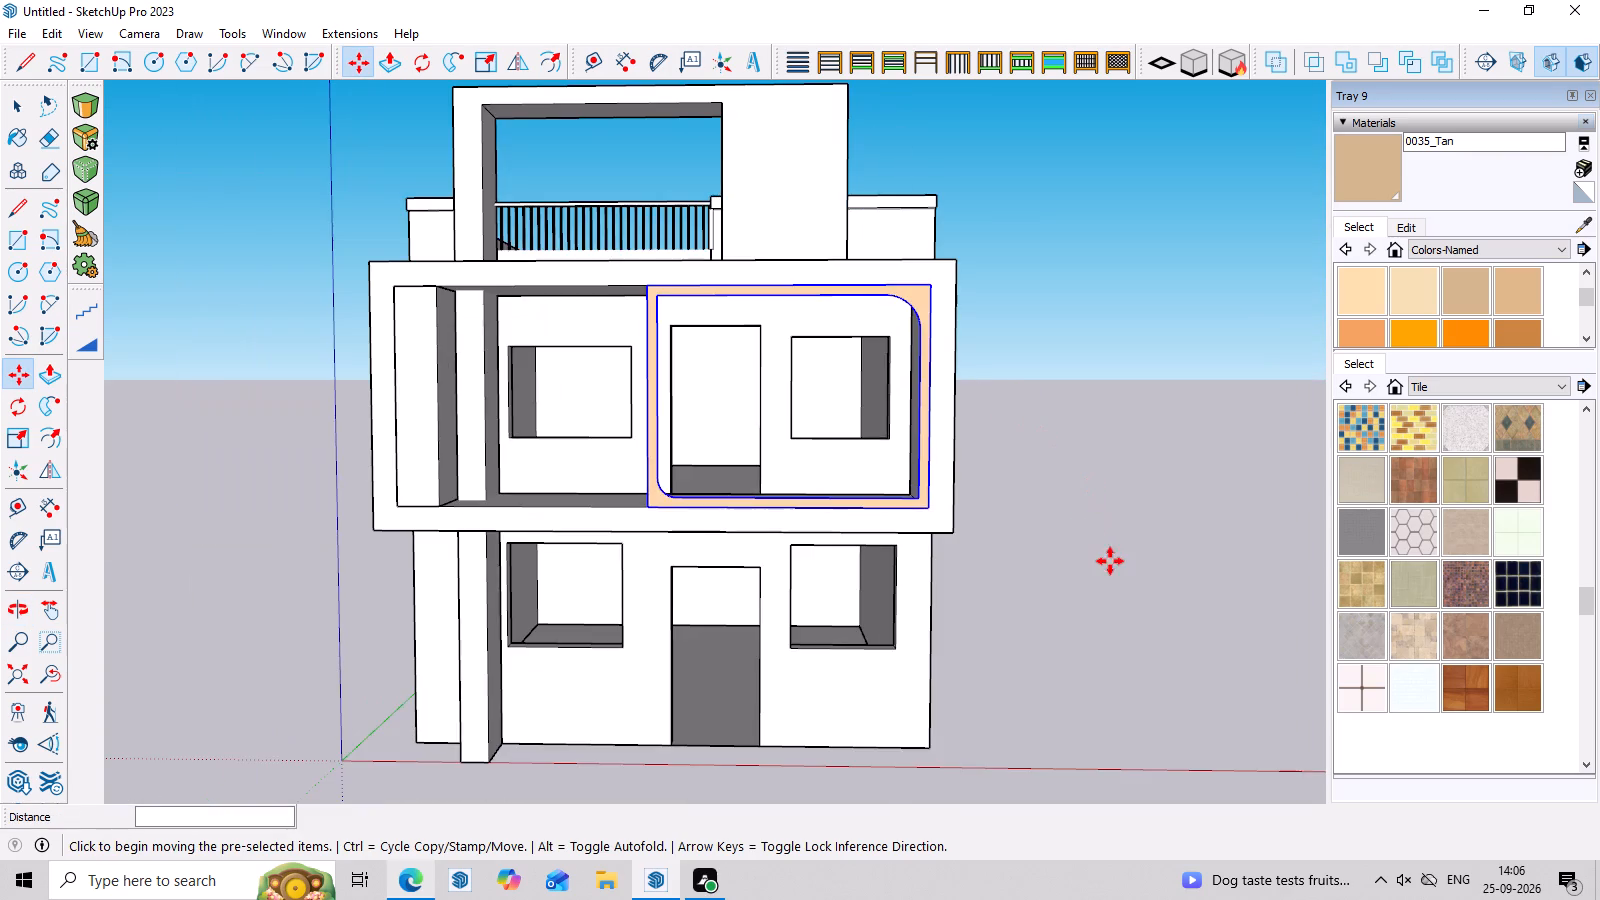
{"action": "middle_click", "coordinate": [1110, 561]}
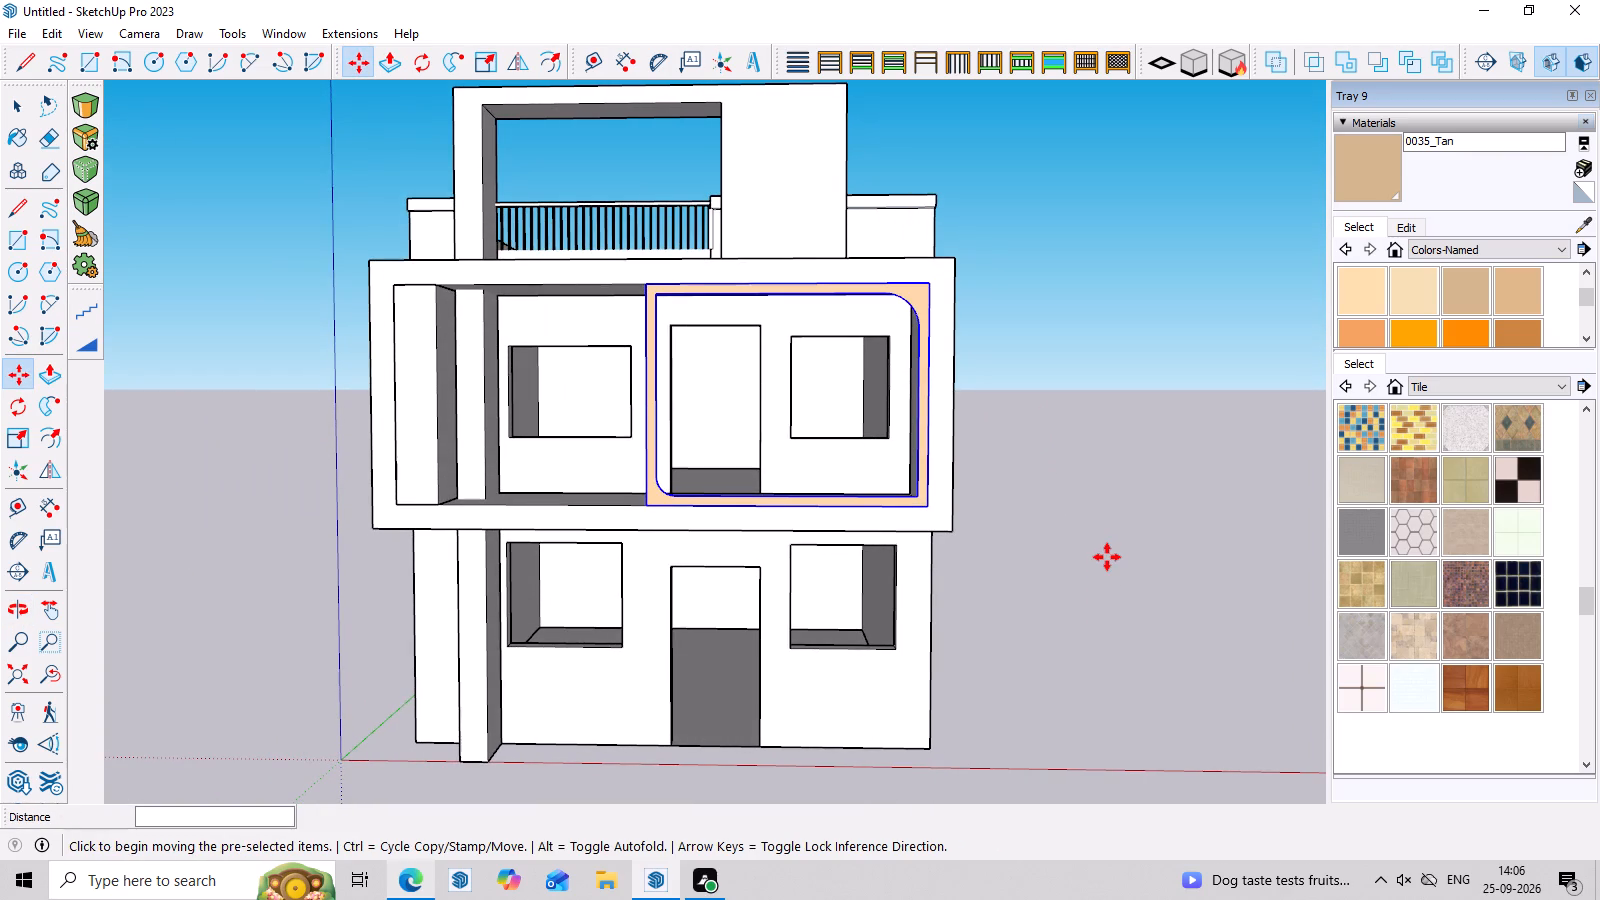
{"action": "scroll", "coordinate": [1107, 551], "scroll_direction": "up", "scroll_amount": 3}
{"action": "key", "text": "space"}
{"action": "left_click", "coordinate": [1109, 463]}
{"action": "scroll", "coordinate": [1115, 463], "scroll_direction": "down", "scroll_amount": 2}
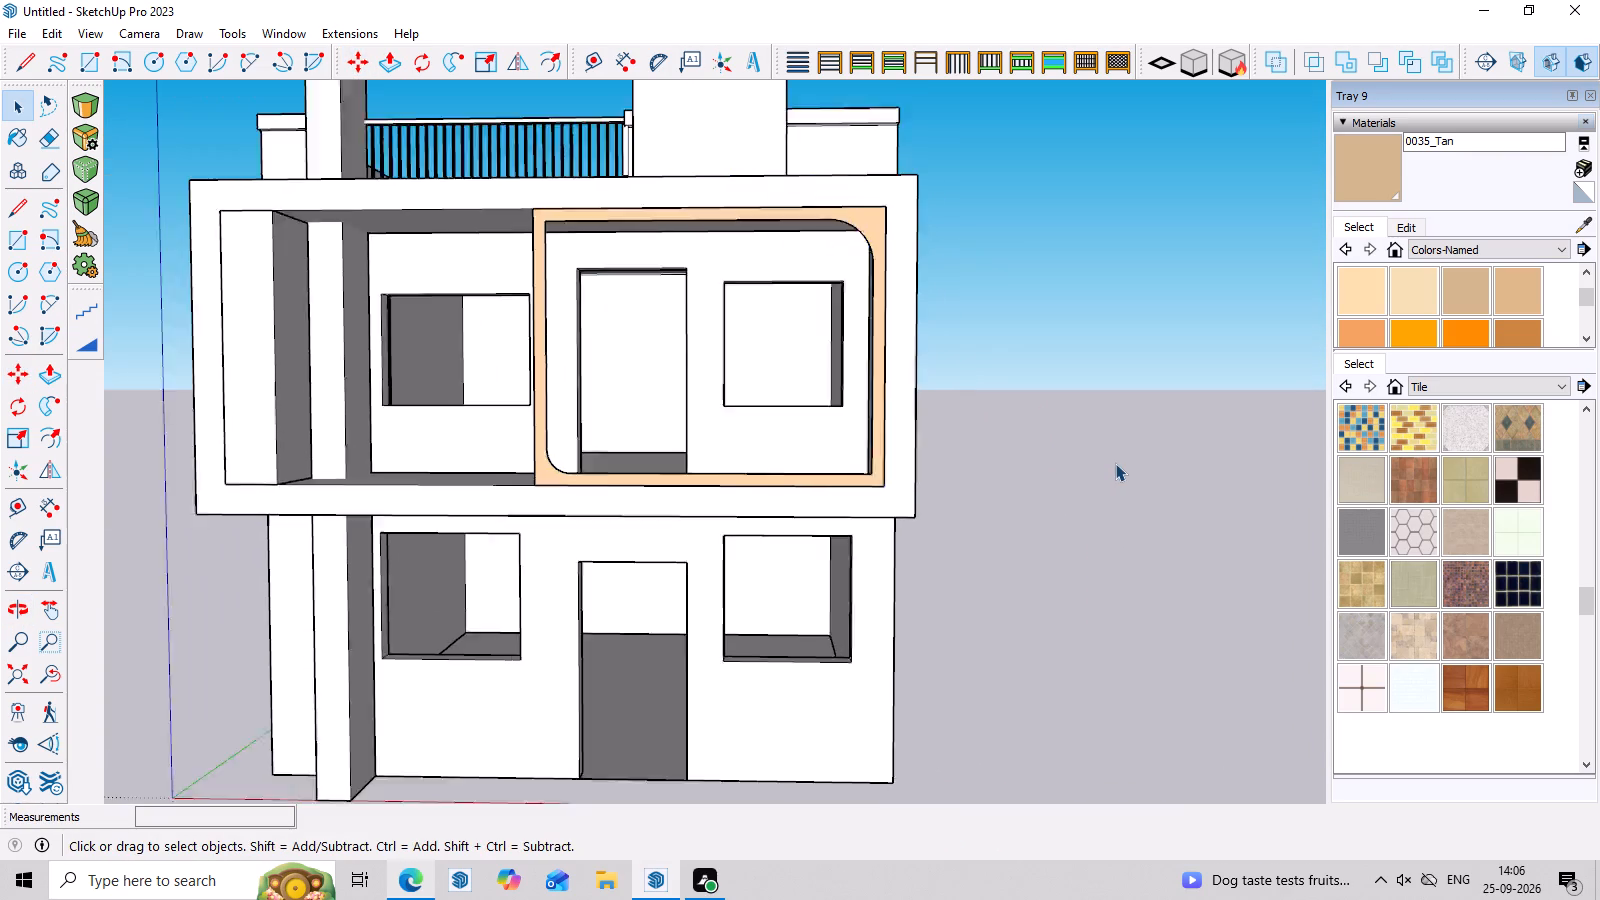
Examine how the painted frame and the open bay beside it sit within the first-floor balcony opening.
{"action": "scroll", "coordinate": [1115, 463], "scroll_direction": "down", "scroll_amount": 5}
{"action": "middle_click_drag", "start_coordinate": [1130, 595], "coordinate": [1075, 616]}
{"action": "scroll", "coordinate": [839, 338], "scroll_direction": "up", "scroll_amount": 7}
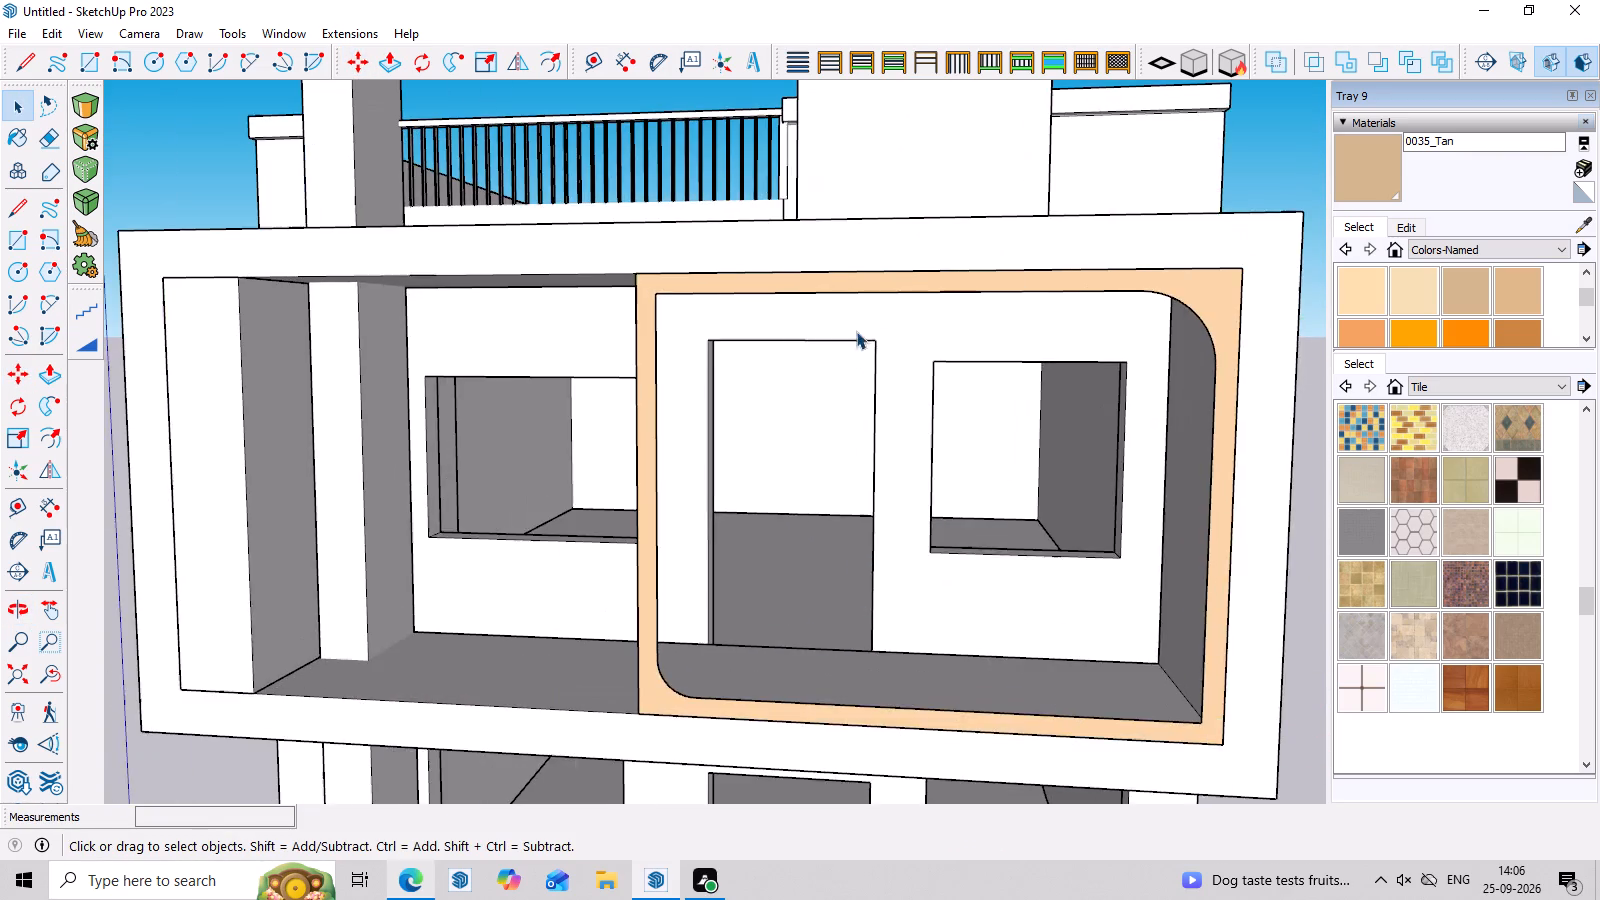
{"action": "middle_click_drag", "start_coordinate": [873, 537], "coordinate": [891, 488]}
{"action": "scroll", "coordinate": [891, 488], "scroll_direction": "down", "scroll_amount": 7}
{"action": "scroll", "coordinate": [958, 299], "scroll_direction": "up", "scroll_amount": 3}
{"action": "middle_click_drag", "start_coordinate": [958, 346], "coordinate": [962, 371]}
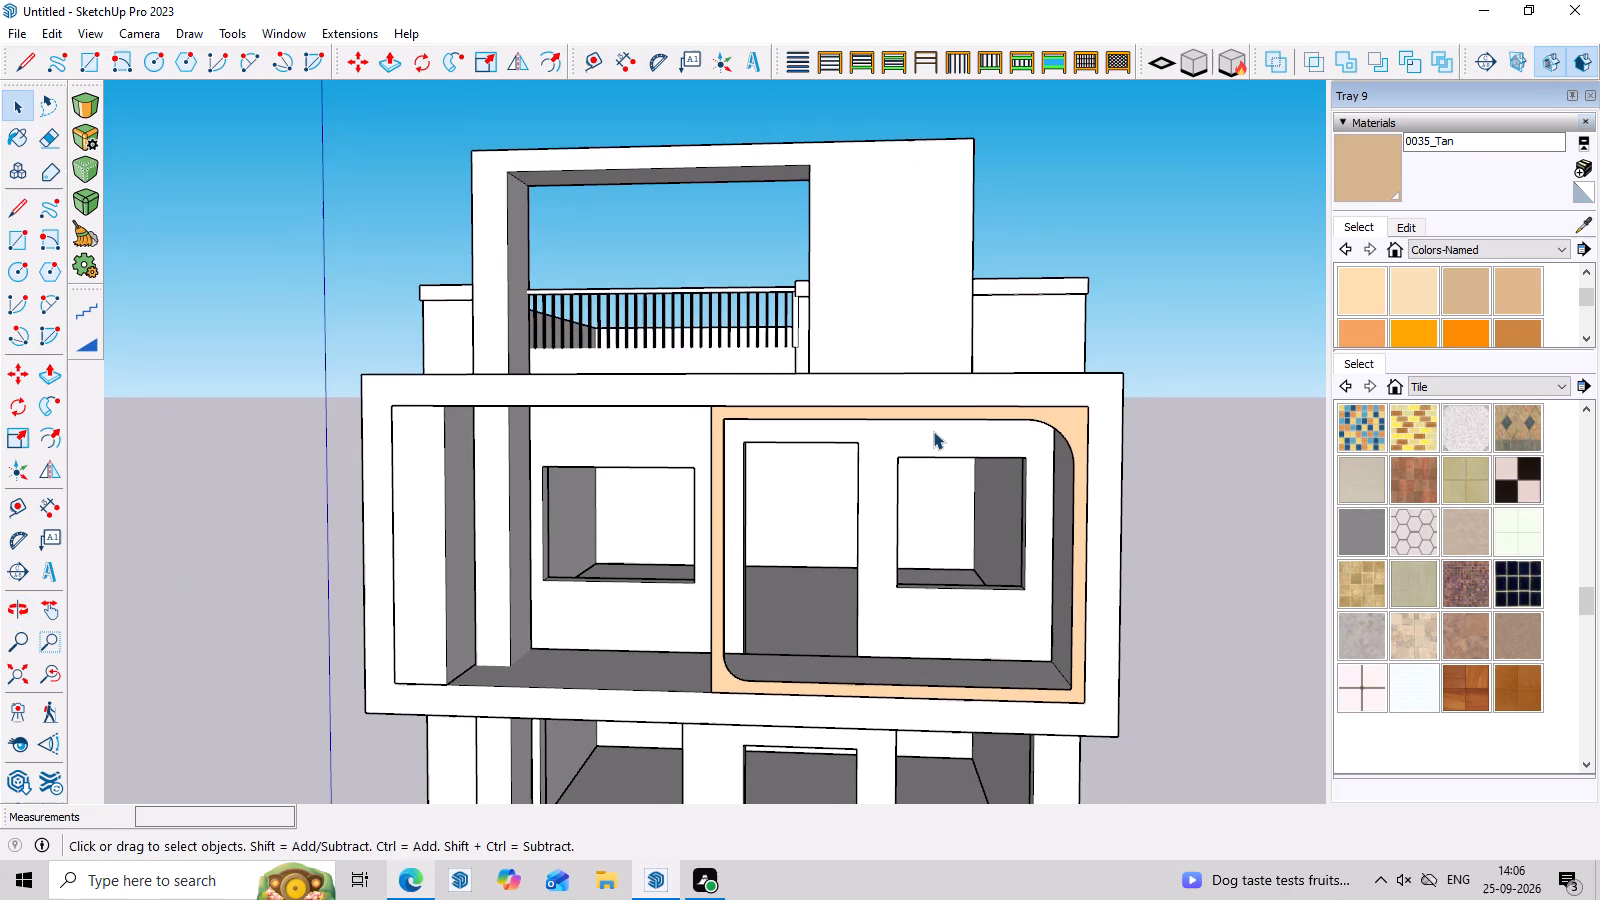
{"action": "middle_click_drag", "start_coordinate": [927, 554], "coordinate": [927, 574]}
{"action": "scroll", "coordinate": [557, 691], "scroll_direction": "up", "scroll_amount": 3}
{"action": "scroll", "coordinate": [423, 690], "scroll_direction": "up", "scroll_amount": 3}
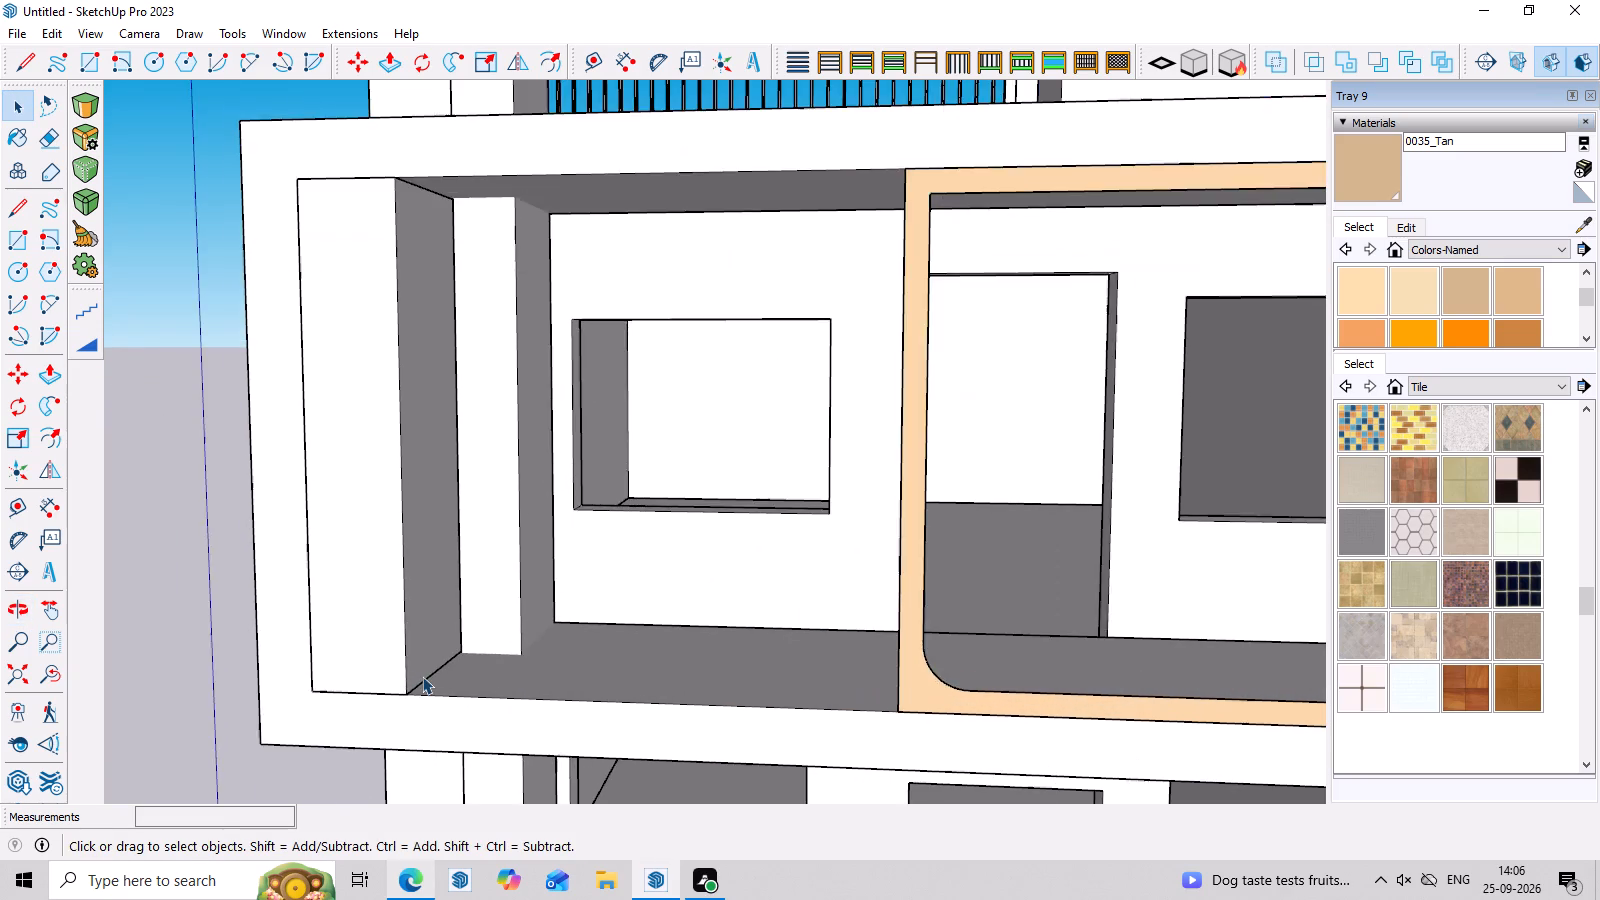
{"action": "scroll", "coordinate": [421, 677], "scroll_direction": "up", "scroll_amount": 3}
Select the first-floor balcony floor's front edge and check how far it runs past the painted frame's lower corner.
{"action": "left_click", "coordinate": [419, 703]}
{"action": "scroll", "coordinate": [419, 703], "scroll_direction": "up", "scroll_amount": 2}
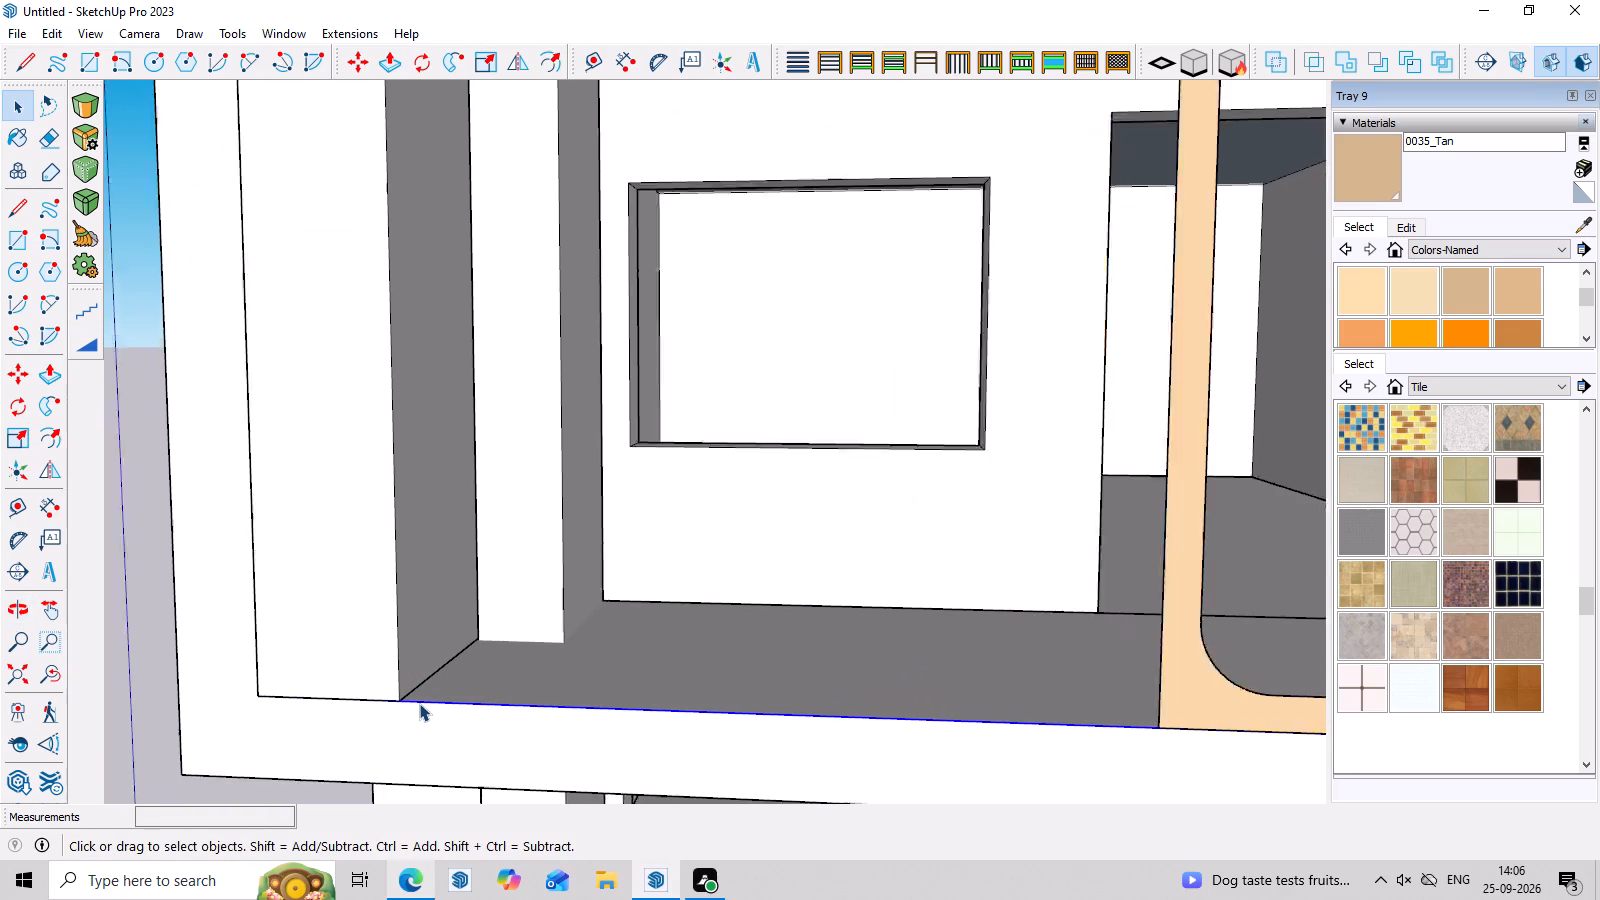
{"action": "scroll", "coordinate": [419, 703], "scroll_direction": "up", "scroll_amount": 1}
{"action": "double_click", "coordinate": [419, 703]}
{"action": "scroll", "coordinate": [419, 703], "scroll_direction": "down", "scroll_amount": 7}
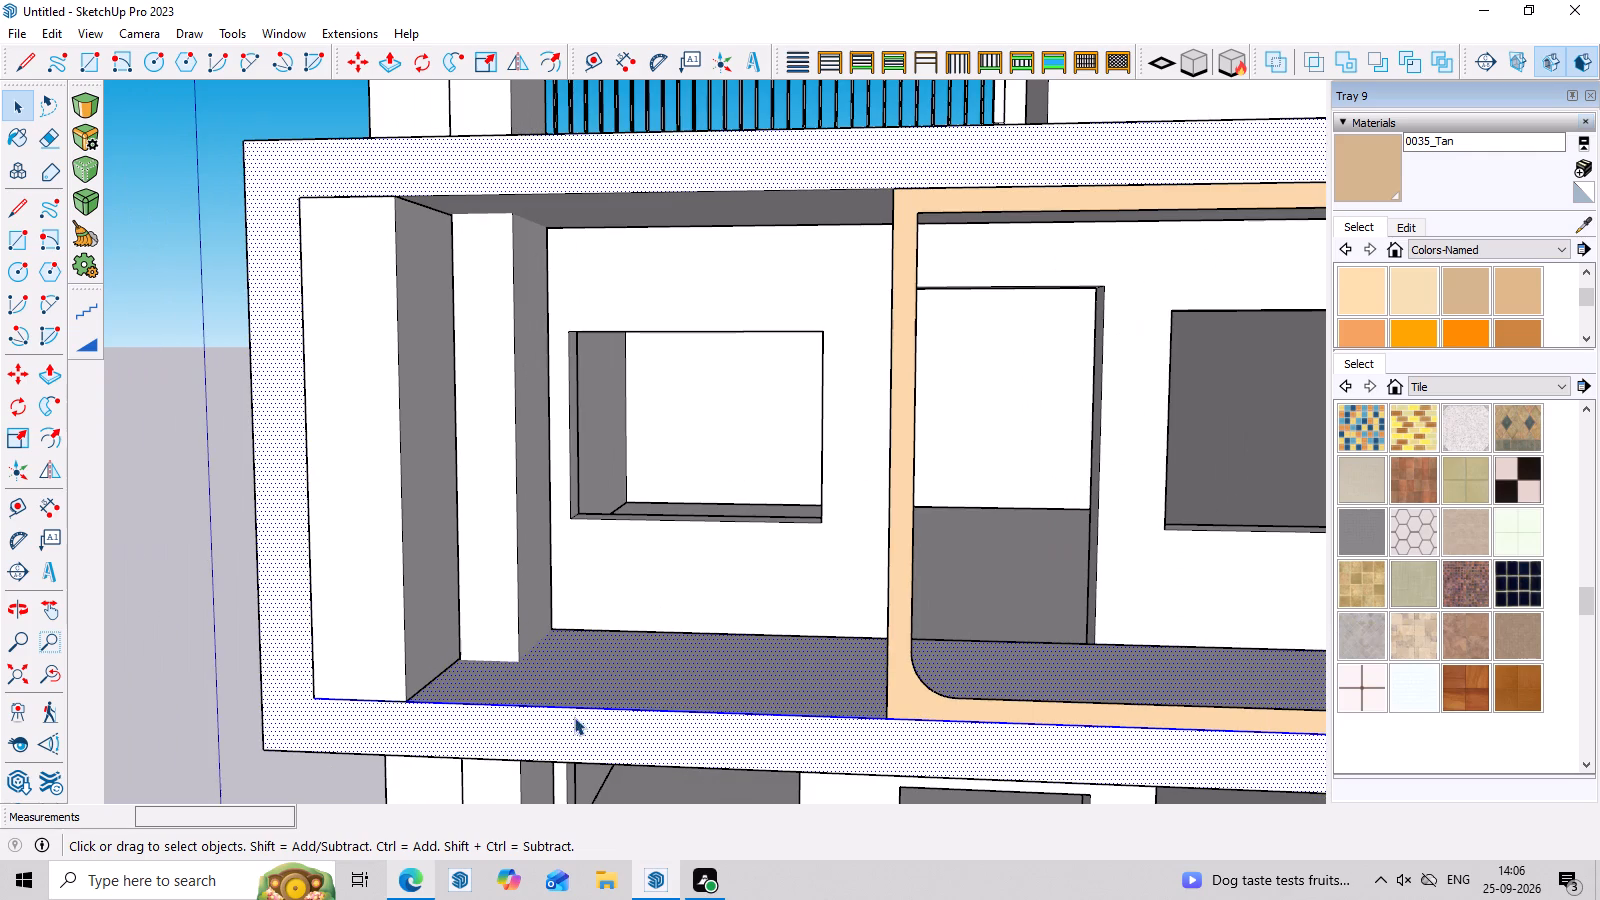
{"action": "left_click", "coordinate": [677, 714]}
{"action": "scroll", "coordinate": [882, 718], "scroll_direction": "up", "scroll_amount": 2}
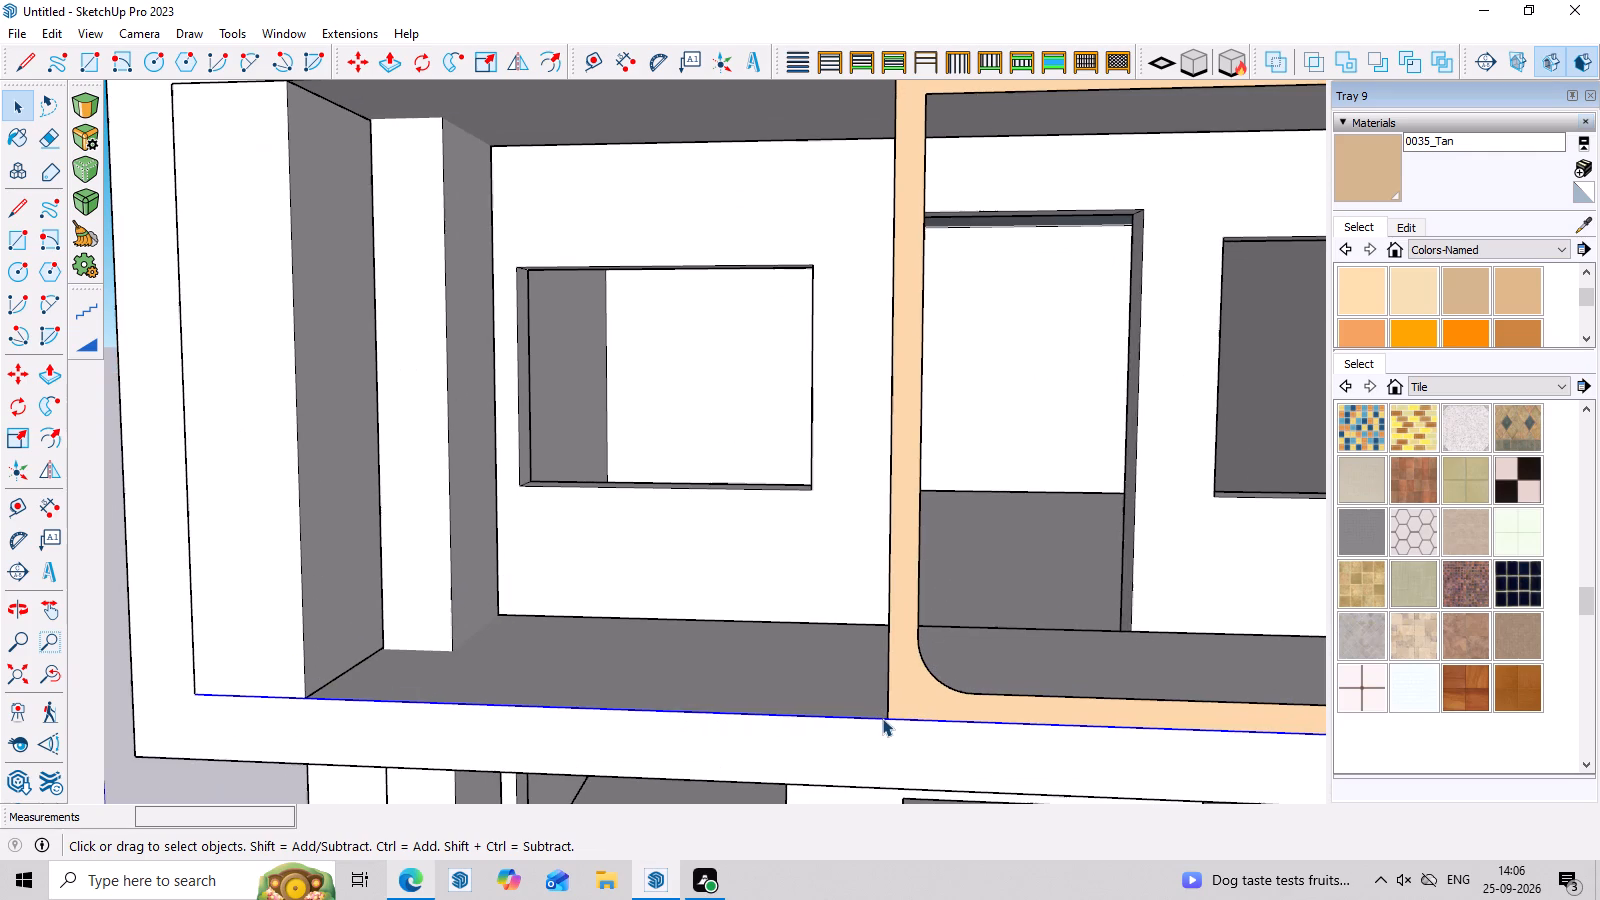
{"action": "scroll", "coordinate": [911, 716], "scroll_direction": "up", "scroll_amount": 4}
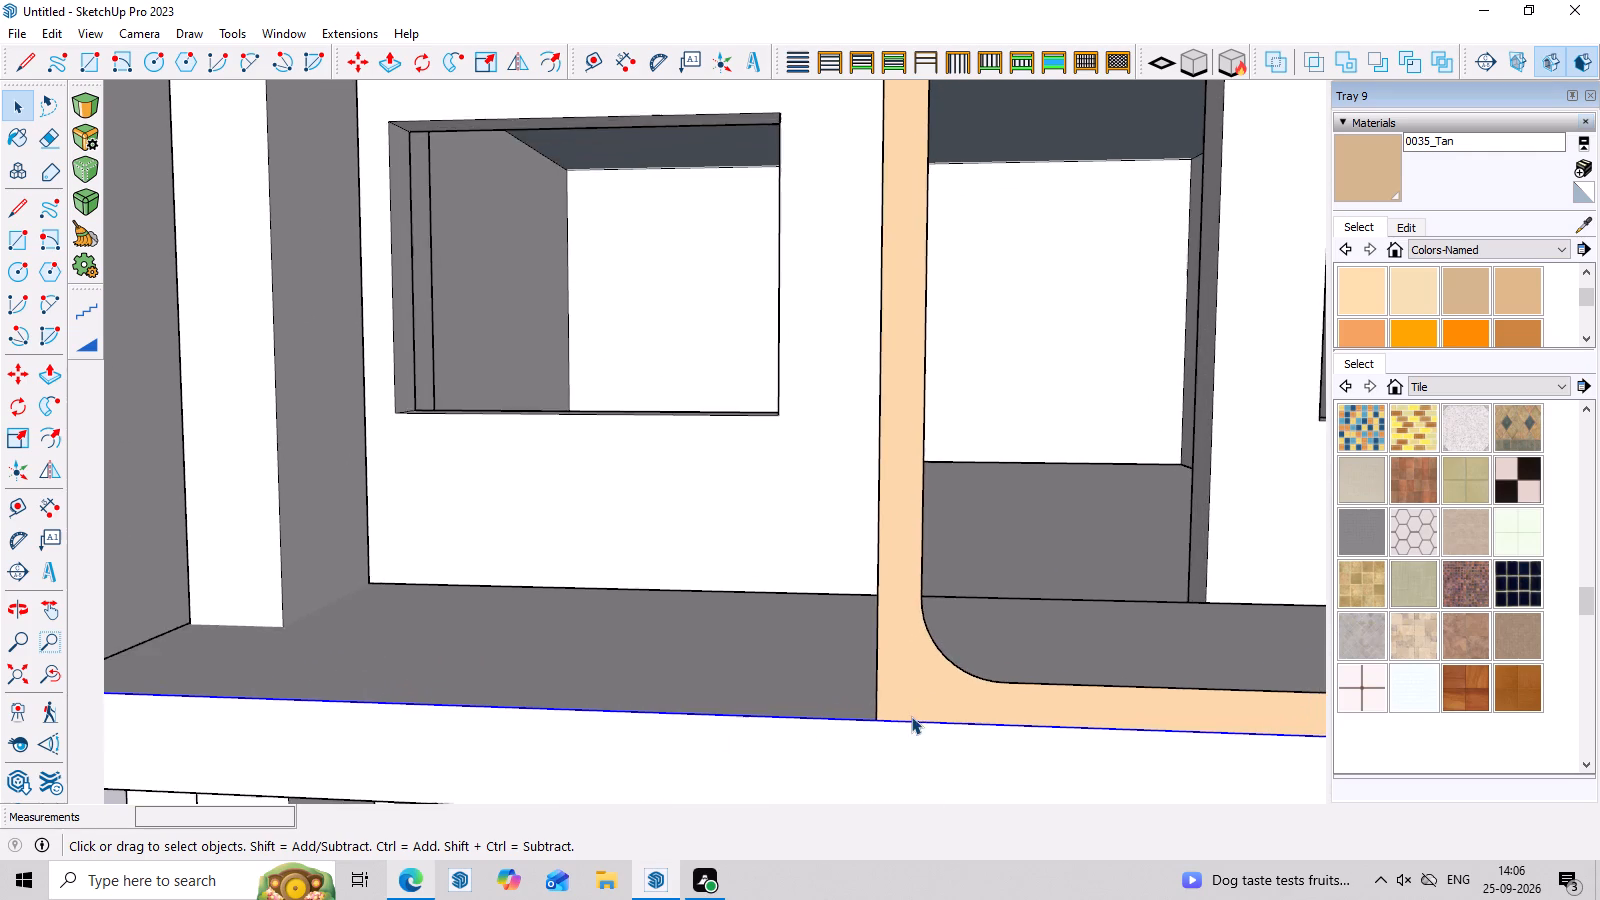
{"action": "middle_click_drag", "start_coordinate": [911, 716], "coordinate": [928, 799]}
{"action": "scroll", "coordinate": [891, 813], "scroll_direction": "up", "scroll_amount": 3}
{"action": "scroll", "coordinate": [773, 674], "scroll_direction": "down", "scroll_amount": 8}
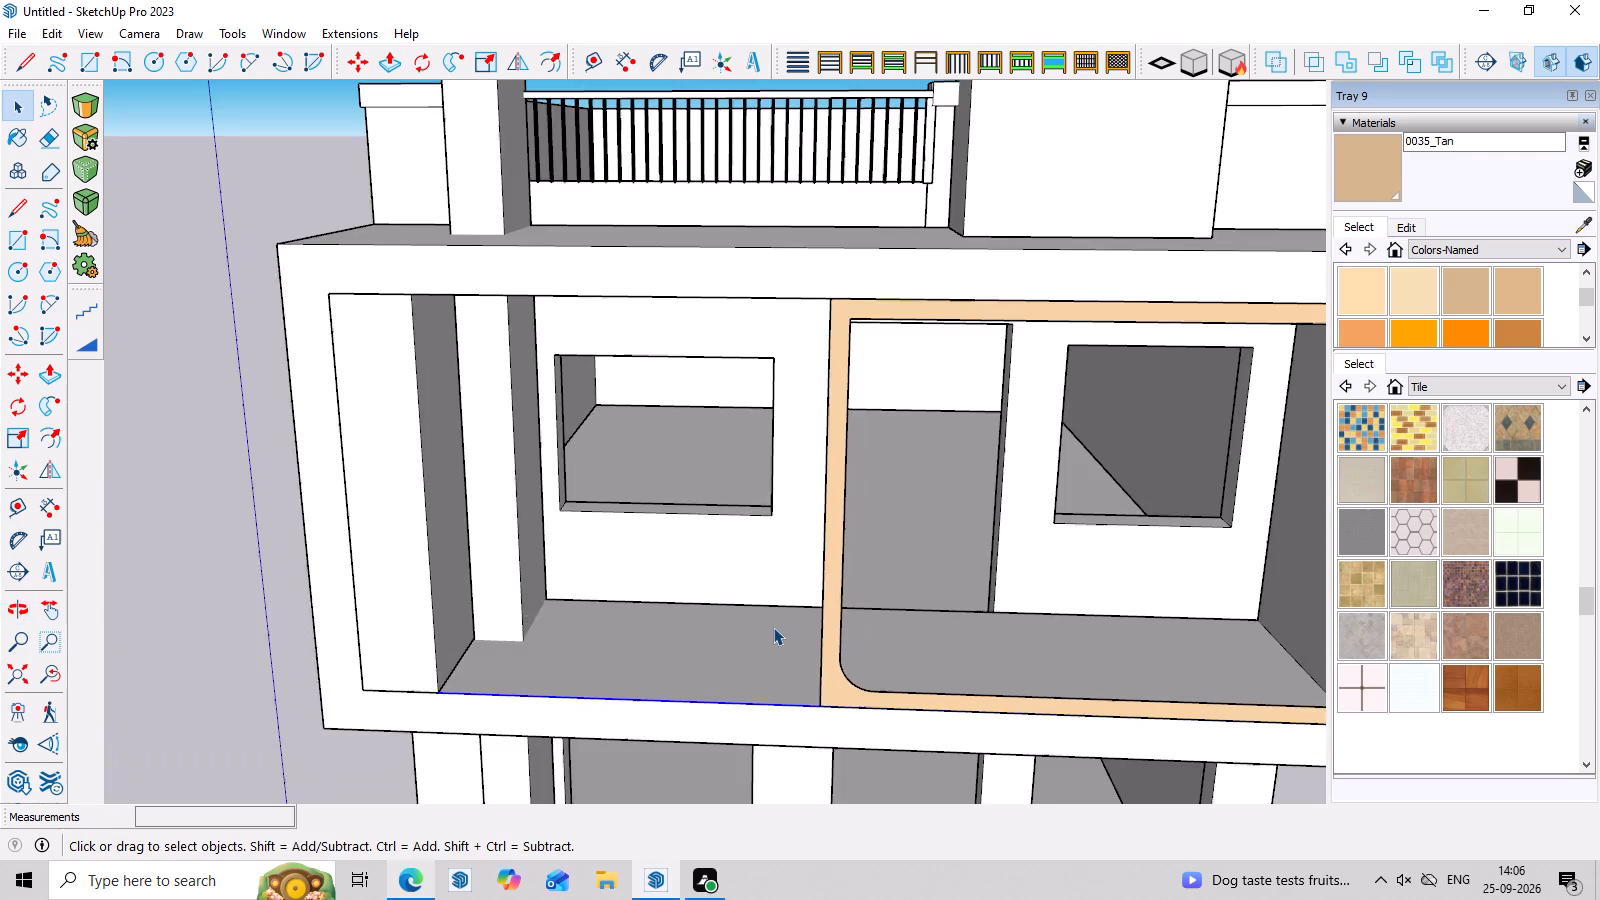
{"action": "scroll", "coordinate": [773, 627], "scroll_direction": "down", "scroll_amount": 4}
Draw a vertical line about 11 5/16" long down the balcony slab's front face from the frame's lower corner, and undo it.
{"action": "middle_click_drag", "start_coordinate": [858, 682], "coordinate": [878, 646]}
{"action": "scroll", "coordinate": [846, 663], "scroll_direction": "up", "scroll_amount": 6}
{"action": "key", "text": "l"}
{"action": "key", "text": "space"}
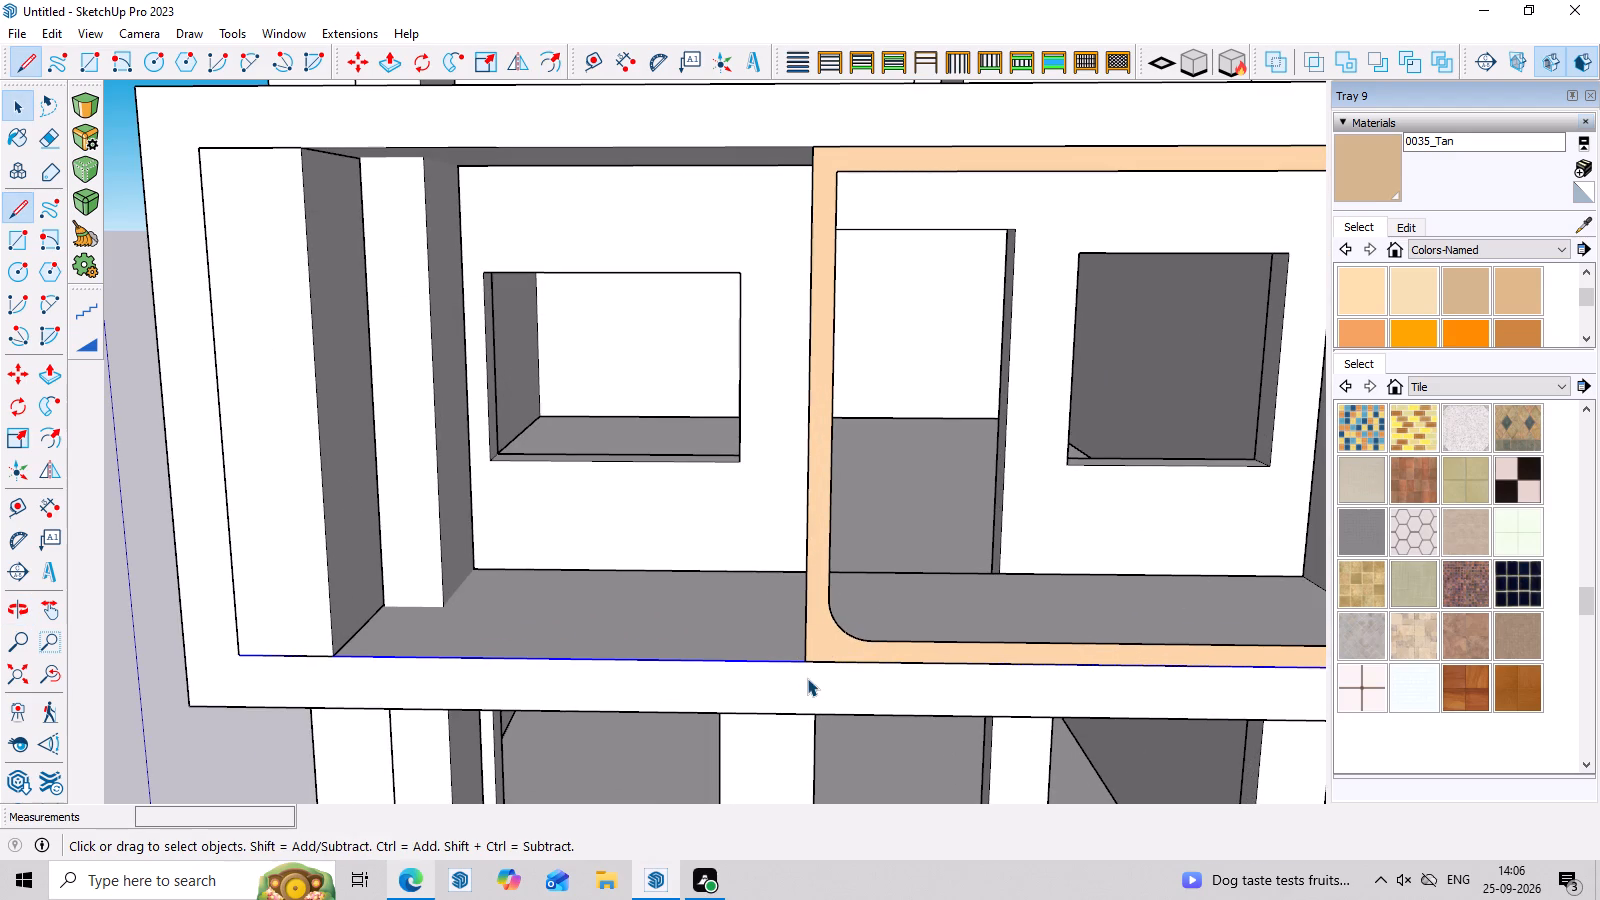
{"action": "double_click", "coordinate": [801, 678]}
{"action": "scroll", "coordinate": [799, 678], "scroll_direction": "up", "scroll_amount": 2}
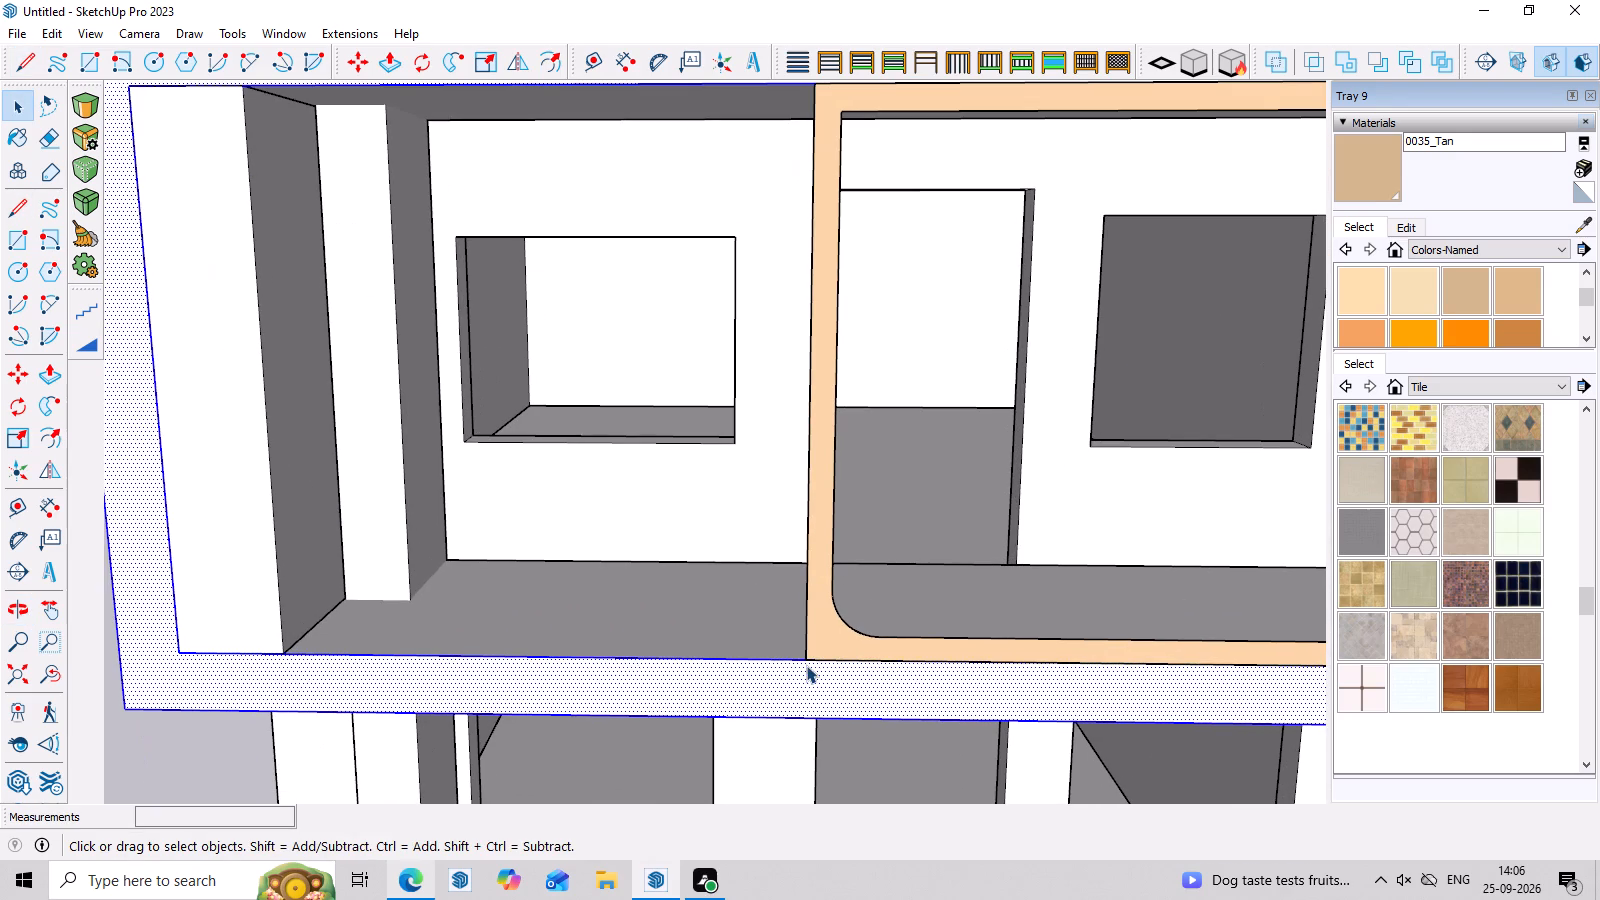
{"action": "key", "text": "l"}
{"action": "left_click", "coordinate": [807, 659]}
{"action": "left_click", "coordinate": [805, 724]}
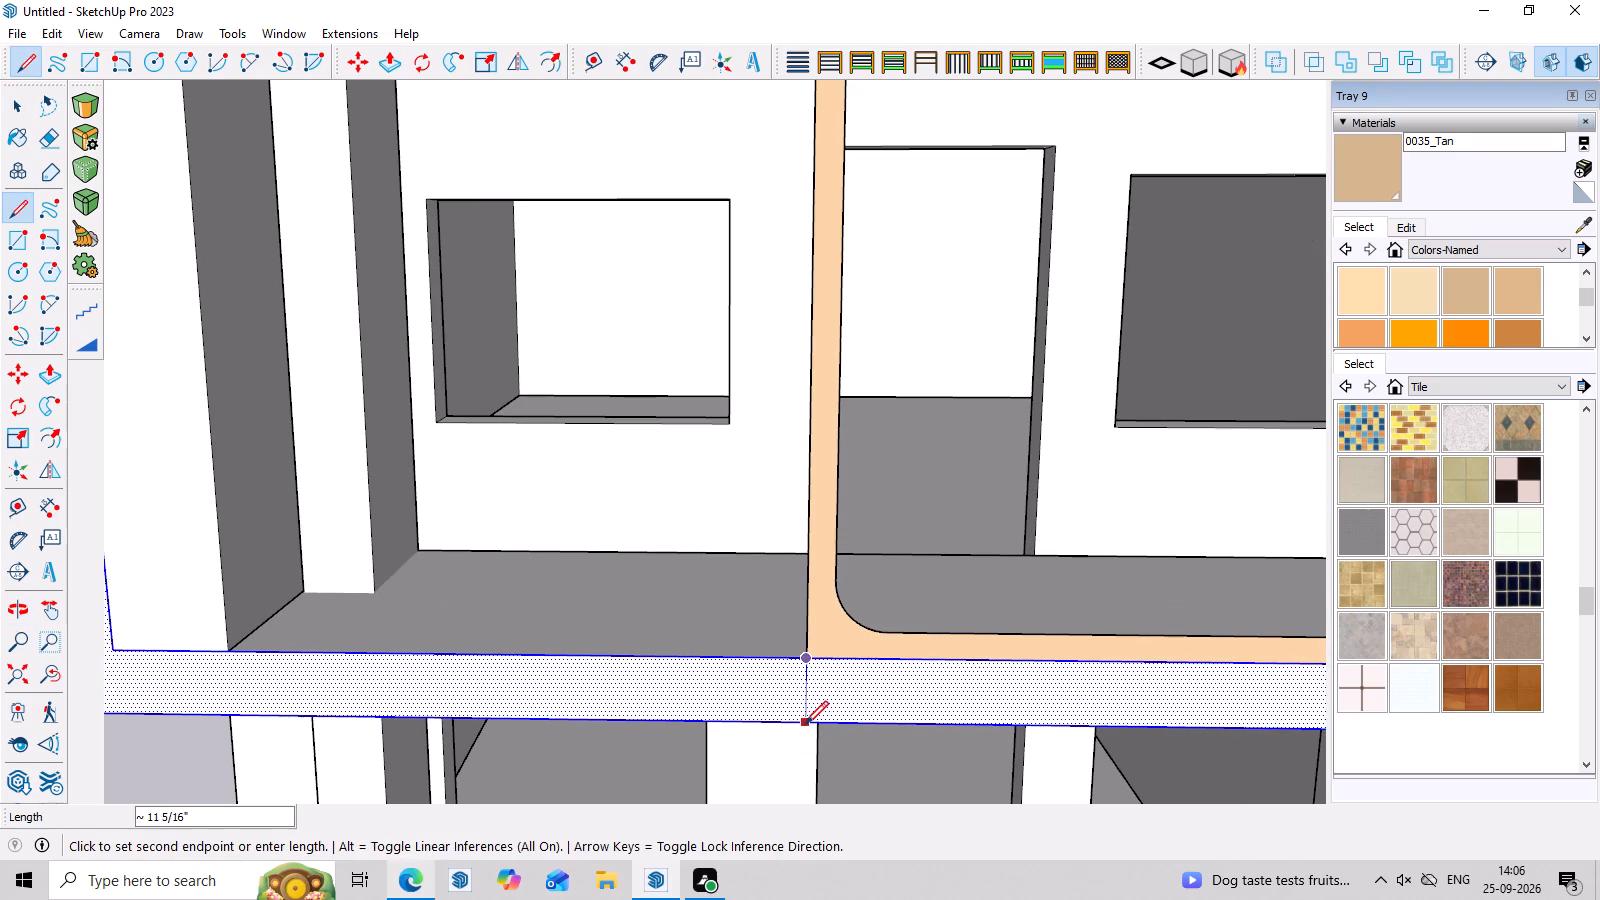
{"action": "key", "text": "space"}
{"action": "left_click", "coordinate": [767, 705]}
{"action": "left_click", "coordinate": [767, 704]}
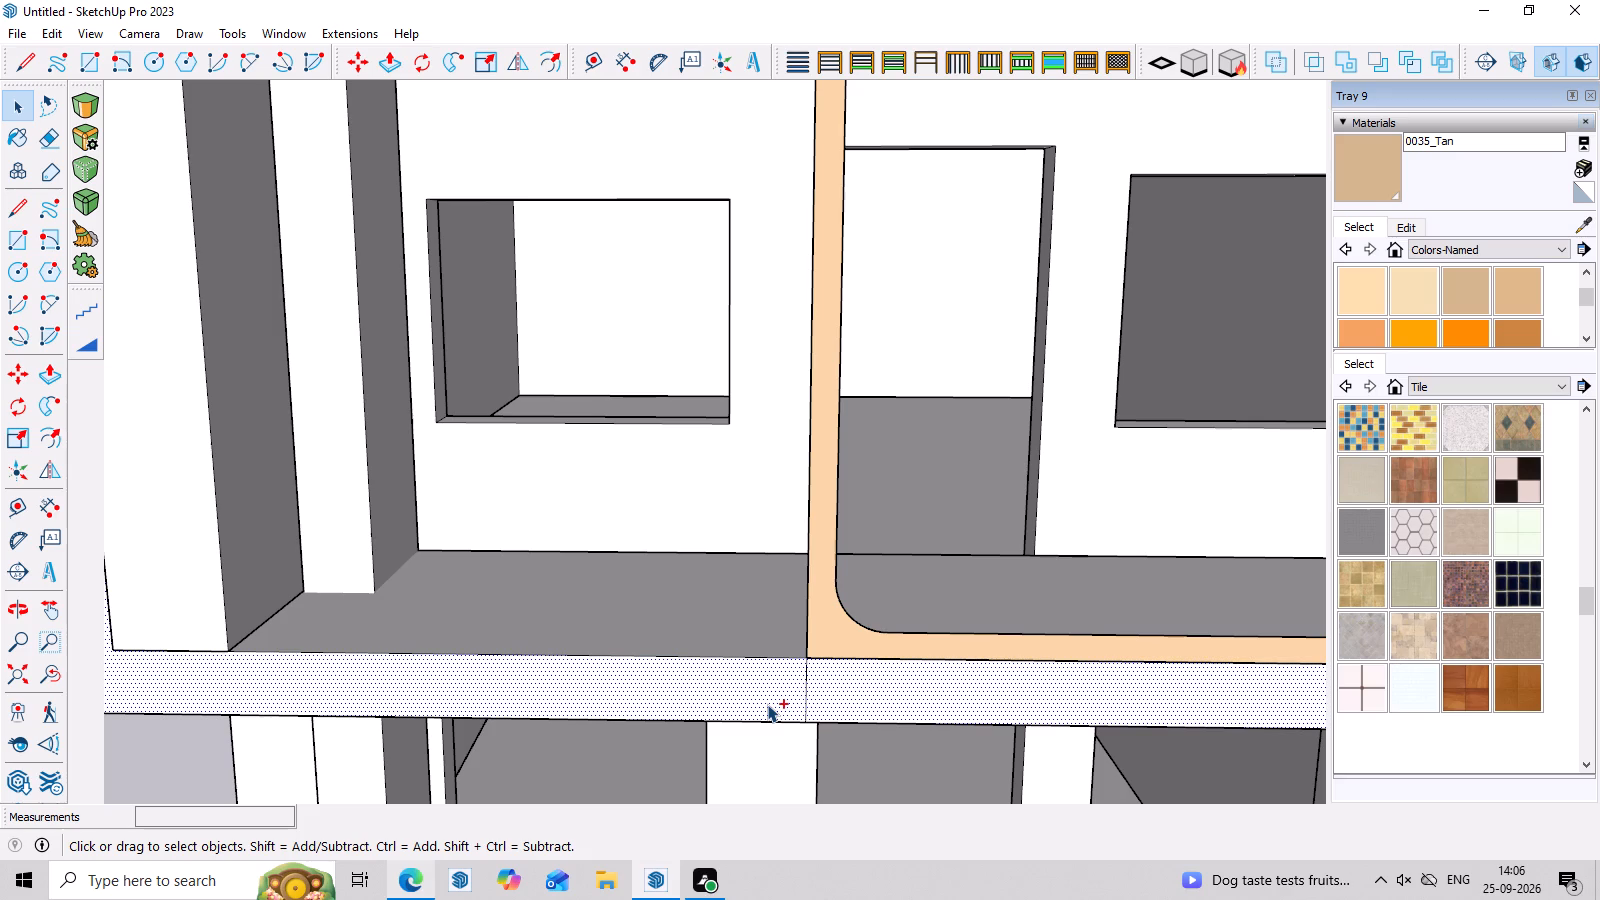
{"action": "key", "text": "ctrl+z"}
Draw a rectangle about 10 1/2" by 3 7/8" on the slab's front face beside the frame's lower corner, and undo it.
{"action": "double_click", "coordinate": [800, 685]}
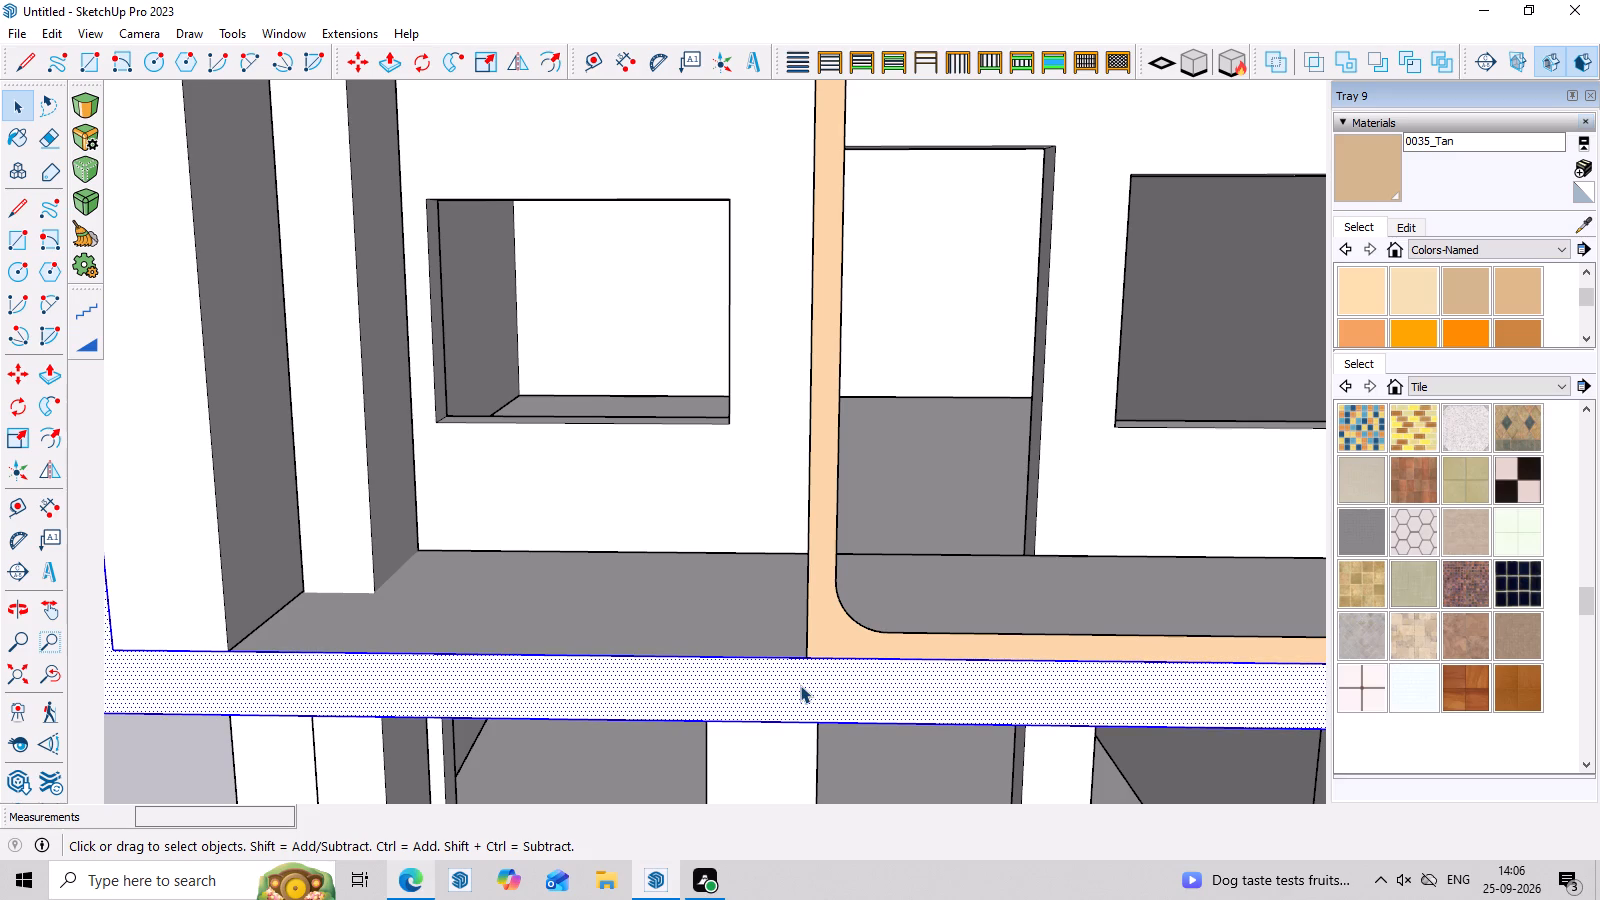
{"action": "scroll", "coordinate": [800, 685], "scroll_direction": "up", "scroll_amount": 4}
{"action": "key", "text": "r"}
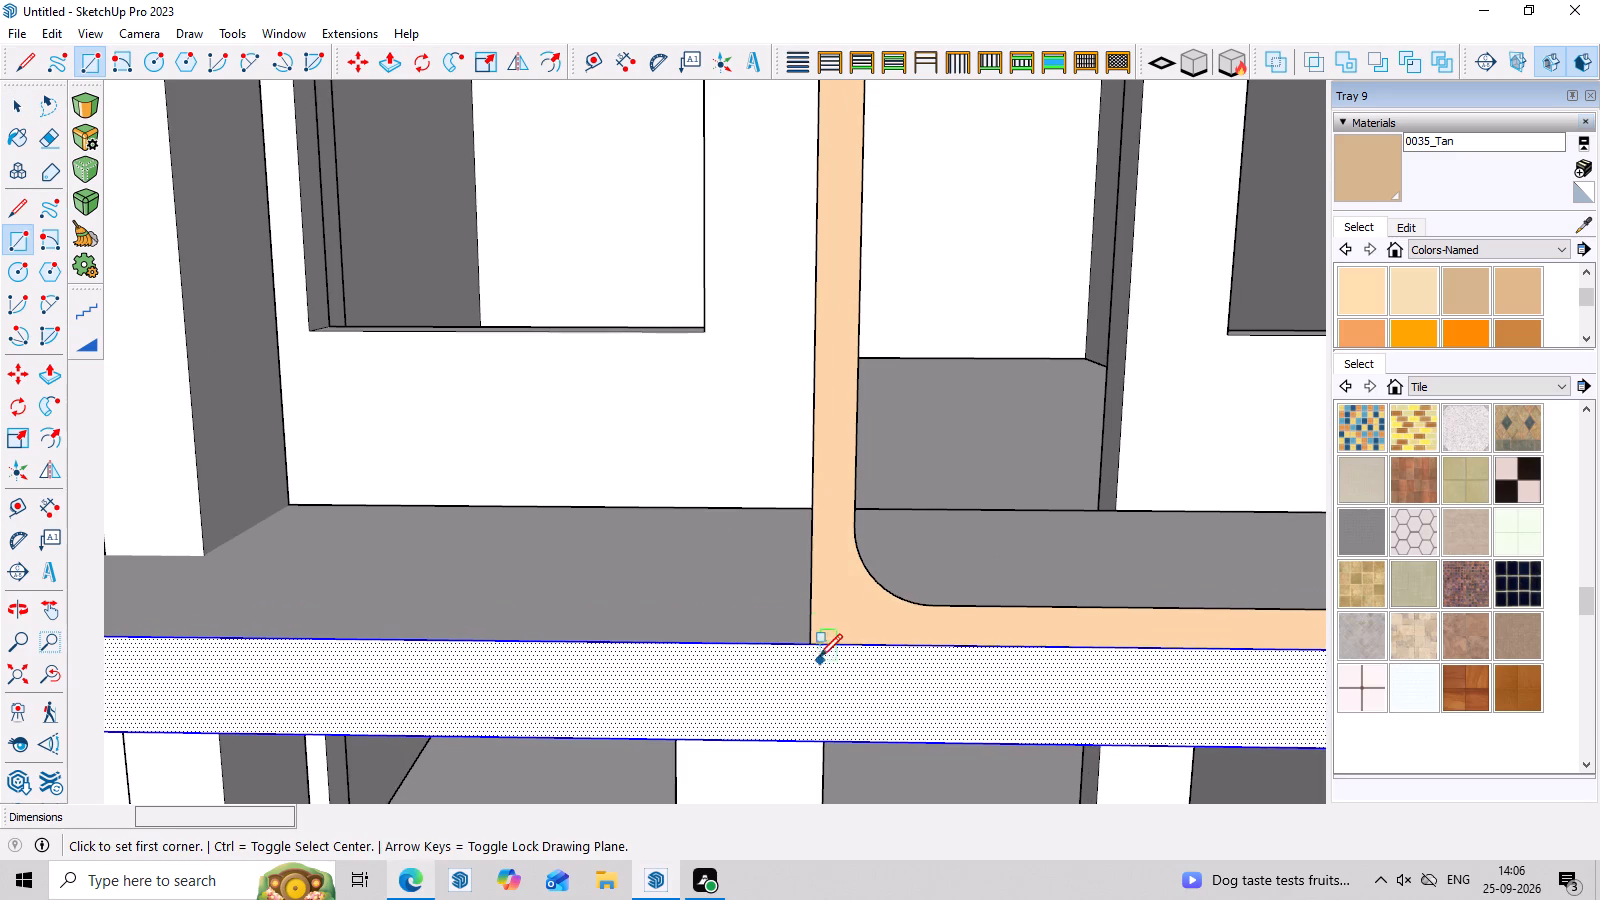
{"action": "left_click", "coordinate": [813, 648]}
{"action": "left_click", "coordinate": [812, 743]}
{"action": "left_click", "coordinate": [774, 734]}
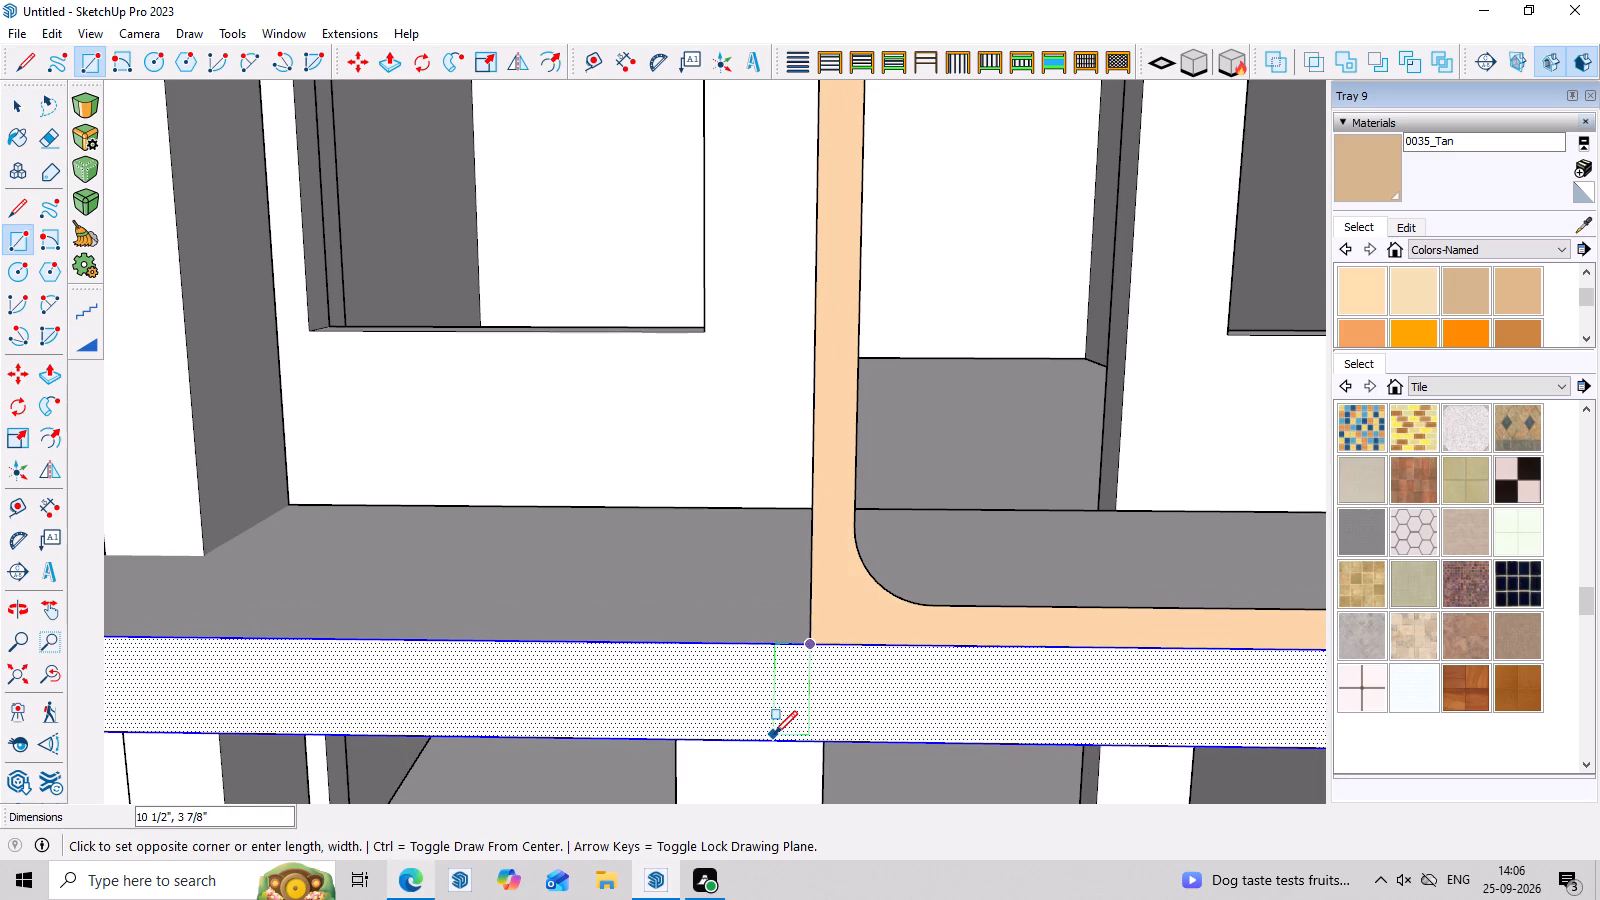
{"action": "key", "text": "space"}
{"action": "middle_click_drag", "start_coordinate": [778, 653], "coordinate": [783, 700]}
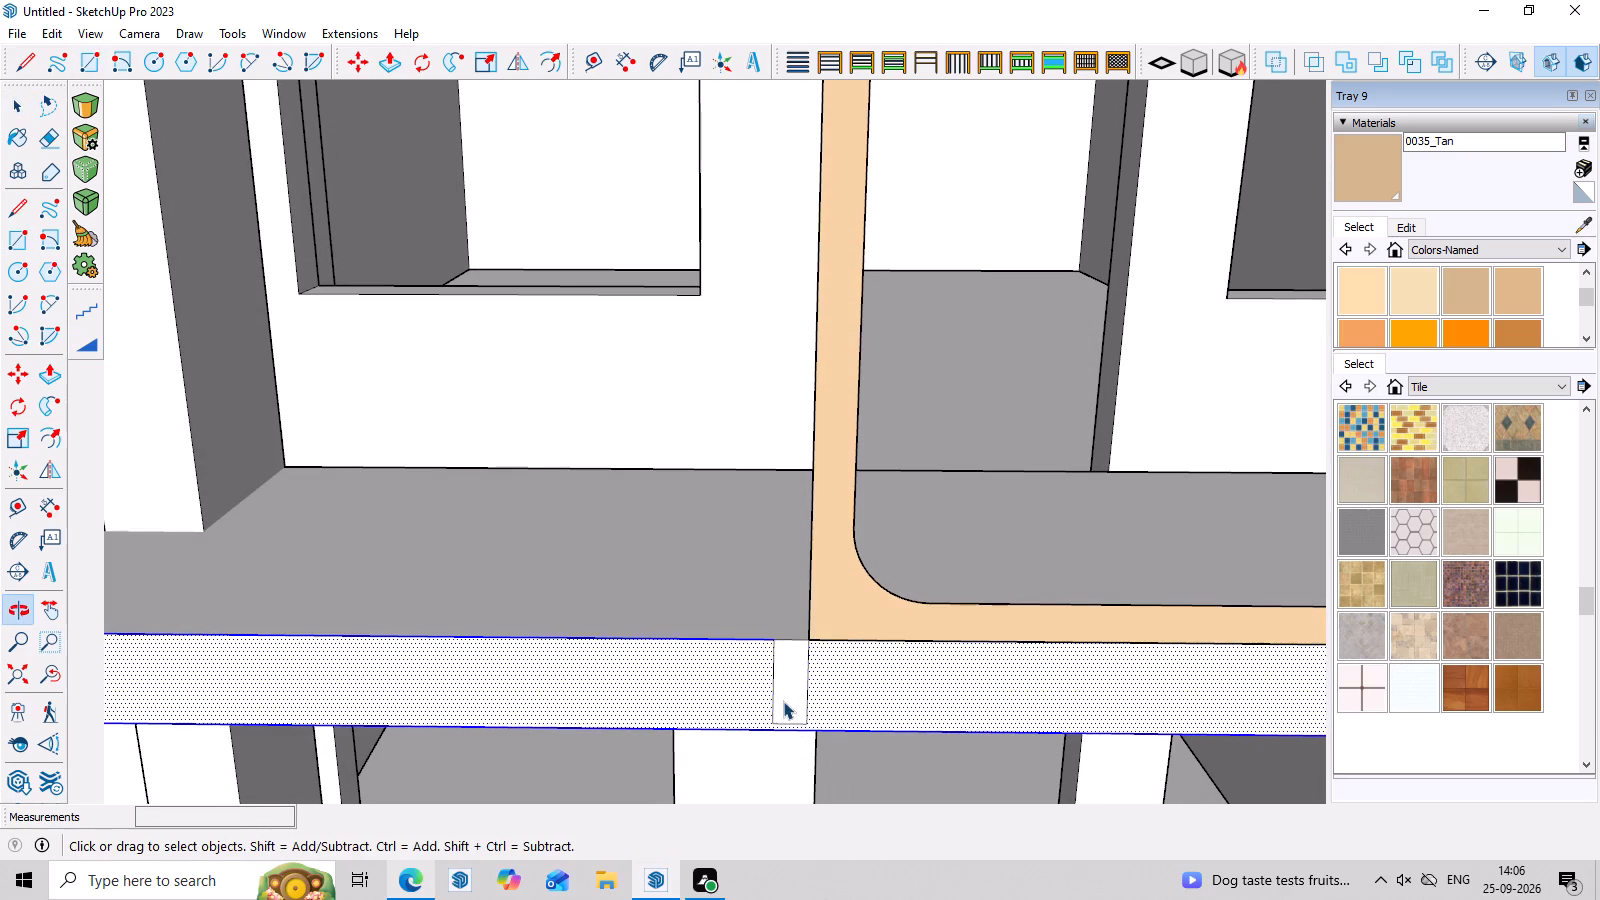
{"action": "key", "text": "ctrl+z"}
Draw a rectangle about 10 9/16" by 5 13/16" on the slab's front face, under the frame from its lower corner facing the open bay.
{"action": "scroll", "coordinate": [805, 650], "scroll_direction": "up", "scroll_amount": 3}
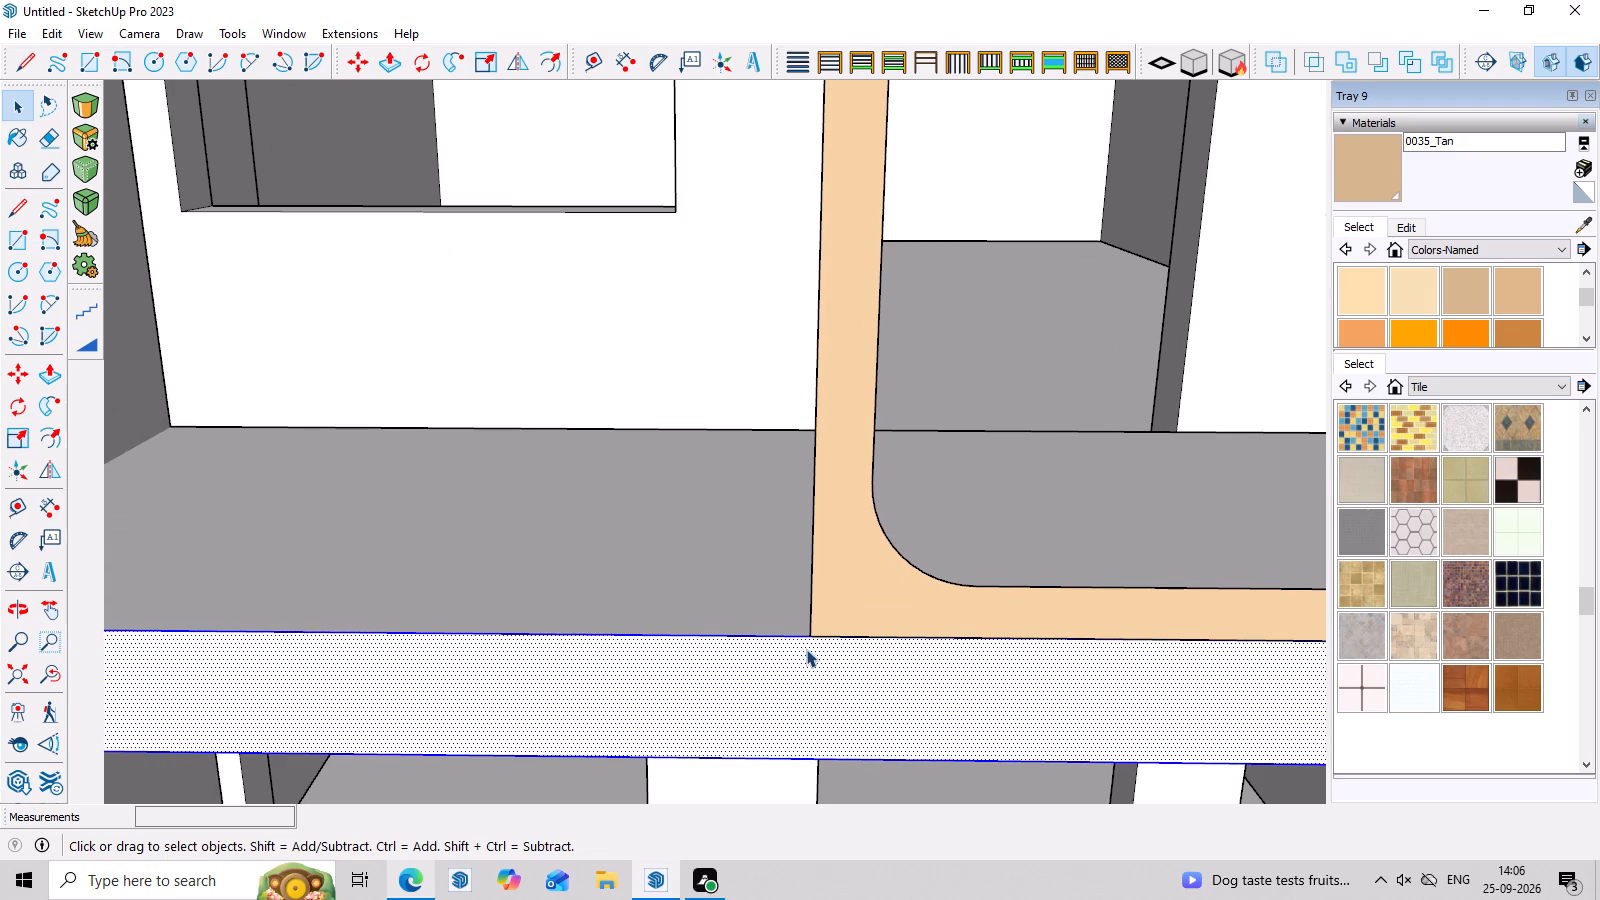
{"action": "key", "text": "r"}
{"action": "left_click", "coordinate": [813, 637]}
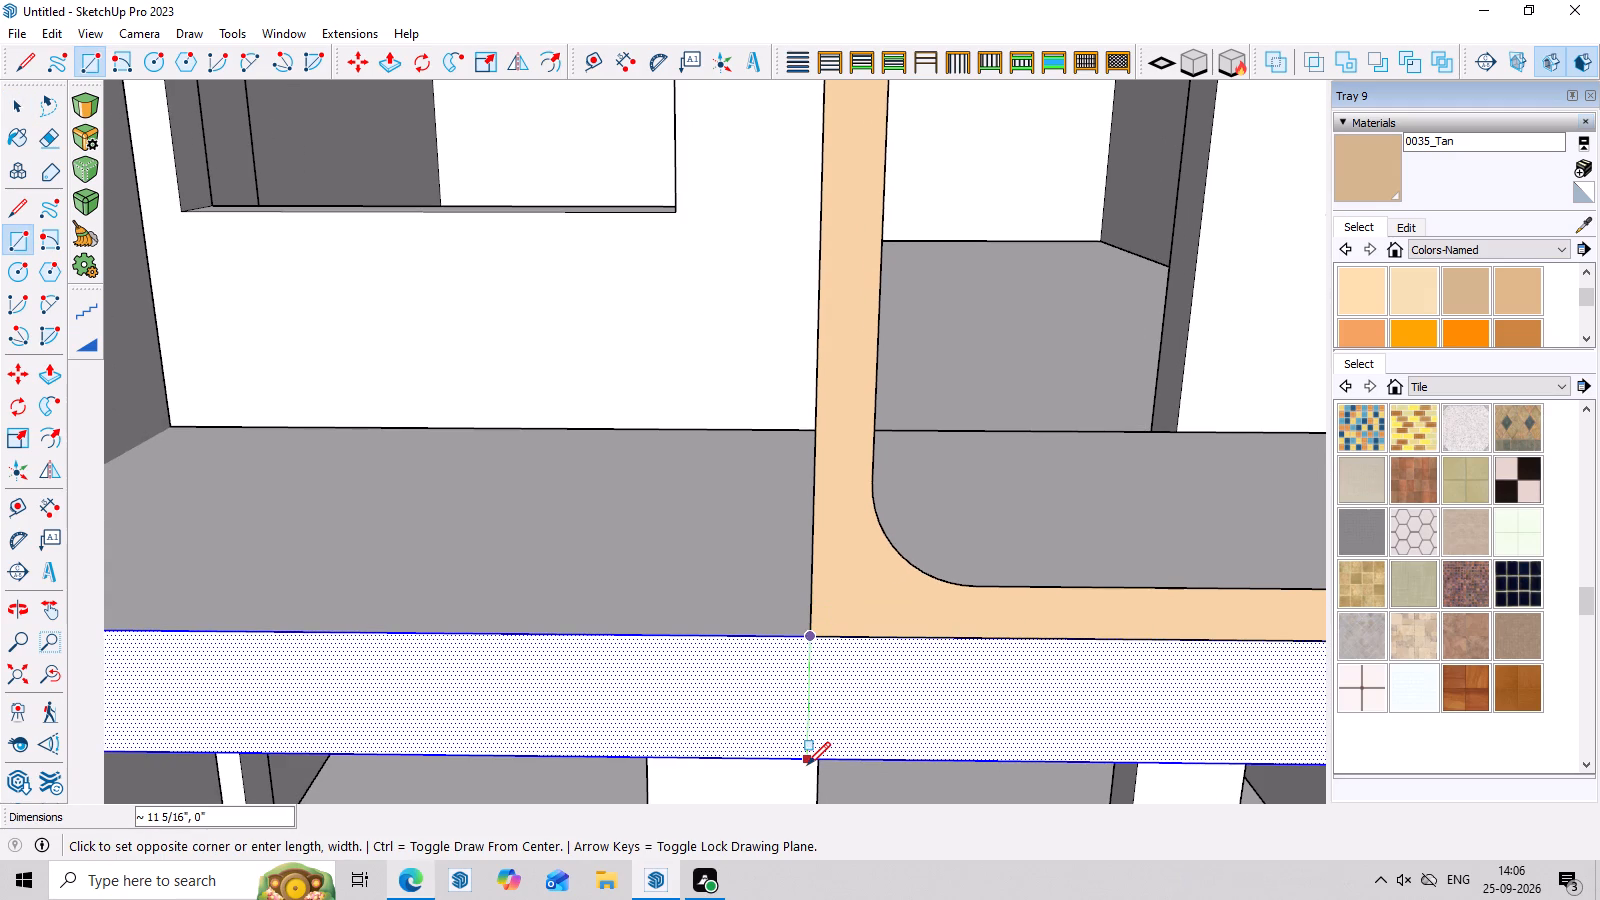
{"action": "left_click", "coordinate": [807, 765]}
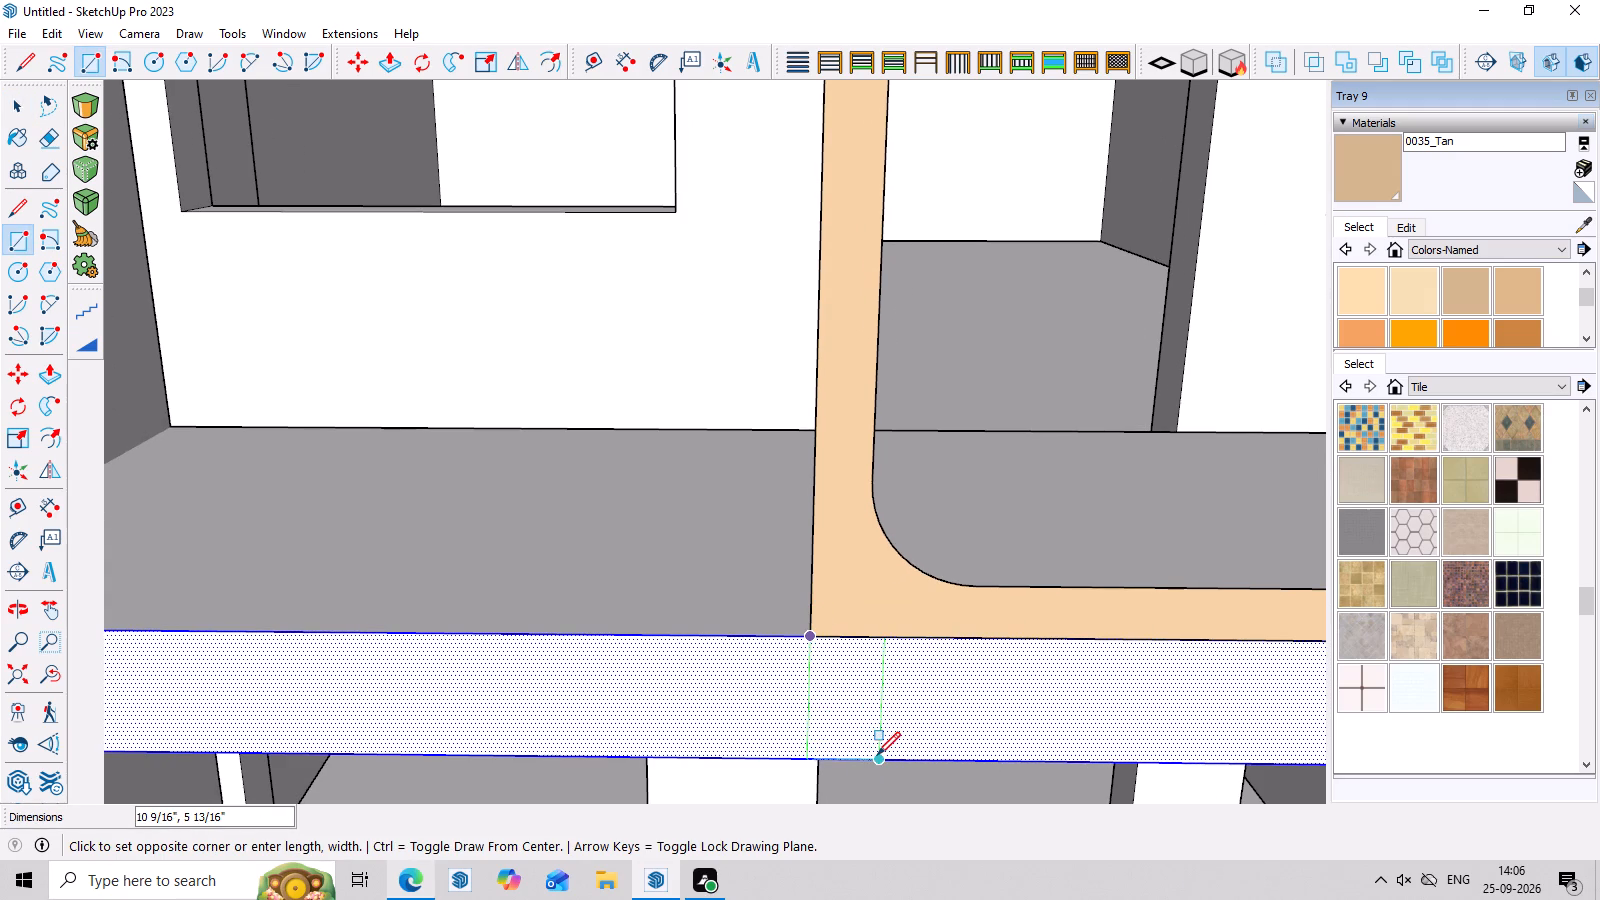
{"action": "left_click", "coordinate": [877, 755]}
{"action": "key", "text": "space"}
Draw a rectangle about 11 5/16" by 3 15/16" on the slab's front face, outward from the side wall's foot at the open bay.
{"action": "scroll", "coordinate": [821, 697], "scroll_direction": "down", "scroll_amount": 13}
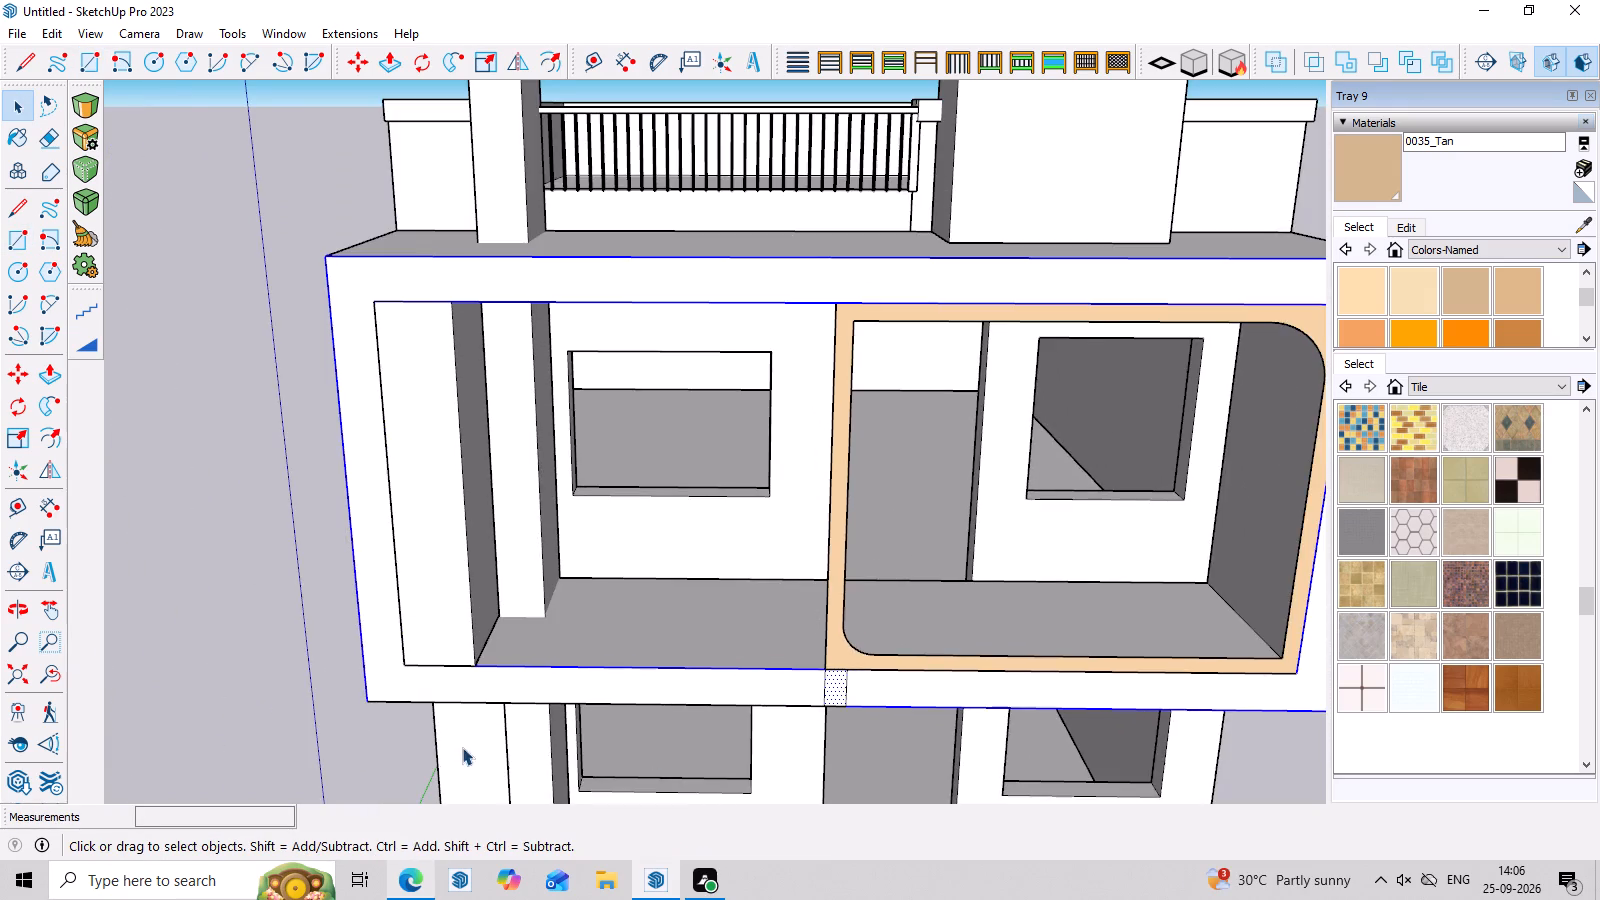
{"action": "scroll", "coordinate": [452, 733], "scroll_direction": "up", "scroll_amount": 12}
{"action": "key", "text": "r"}
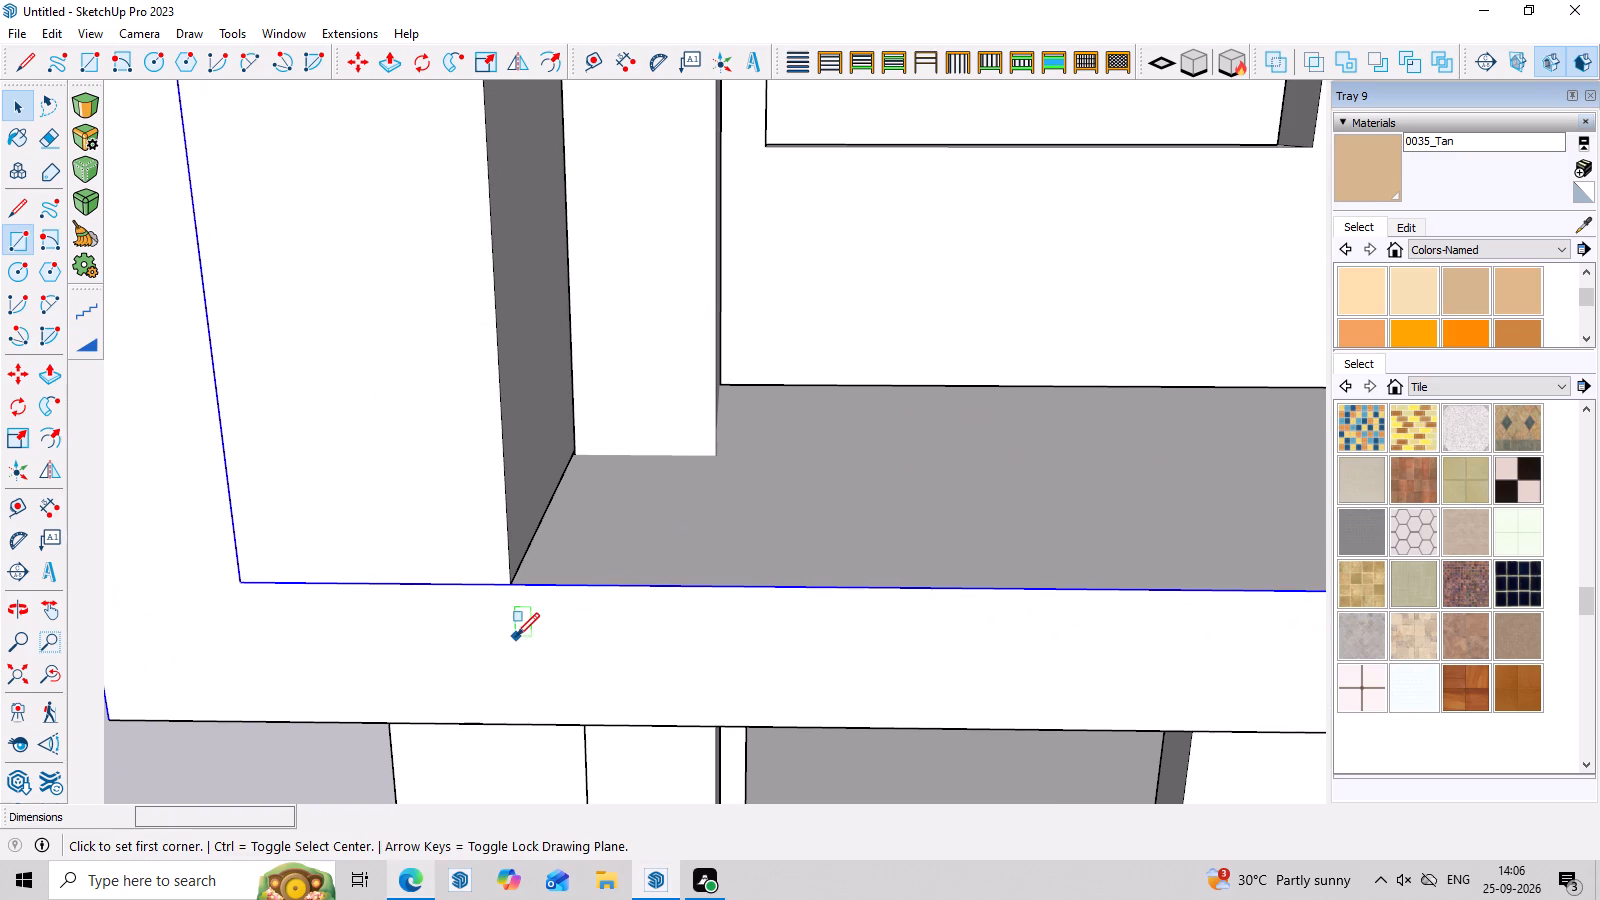
{"action": "left_click", "coordinate": [512, 586]}
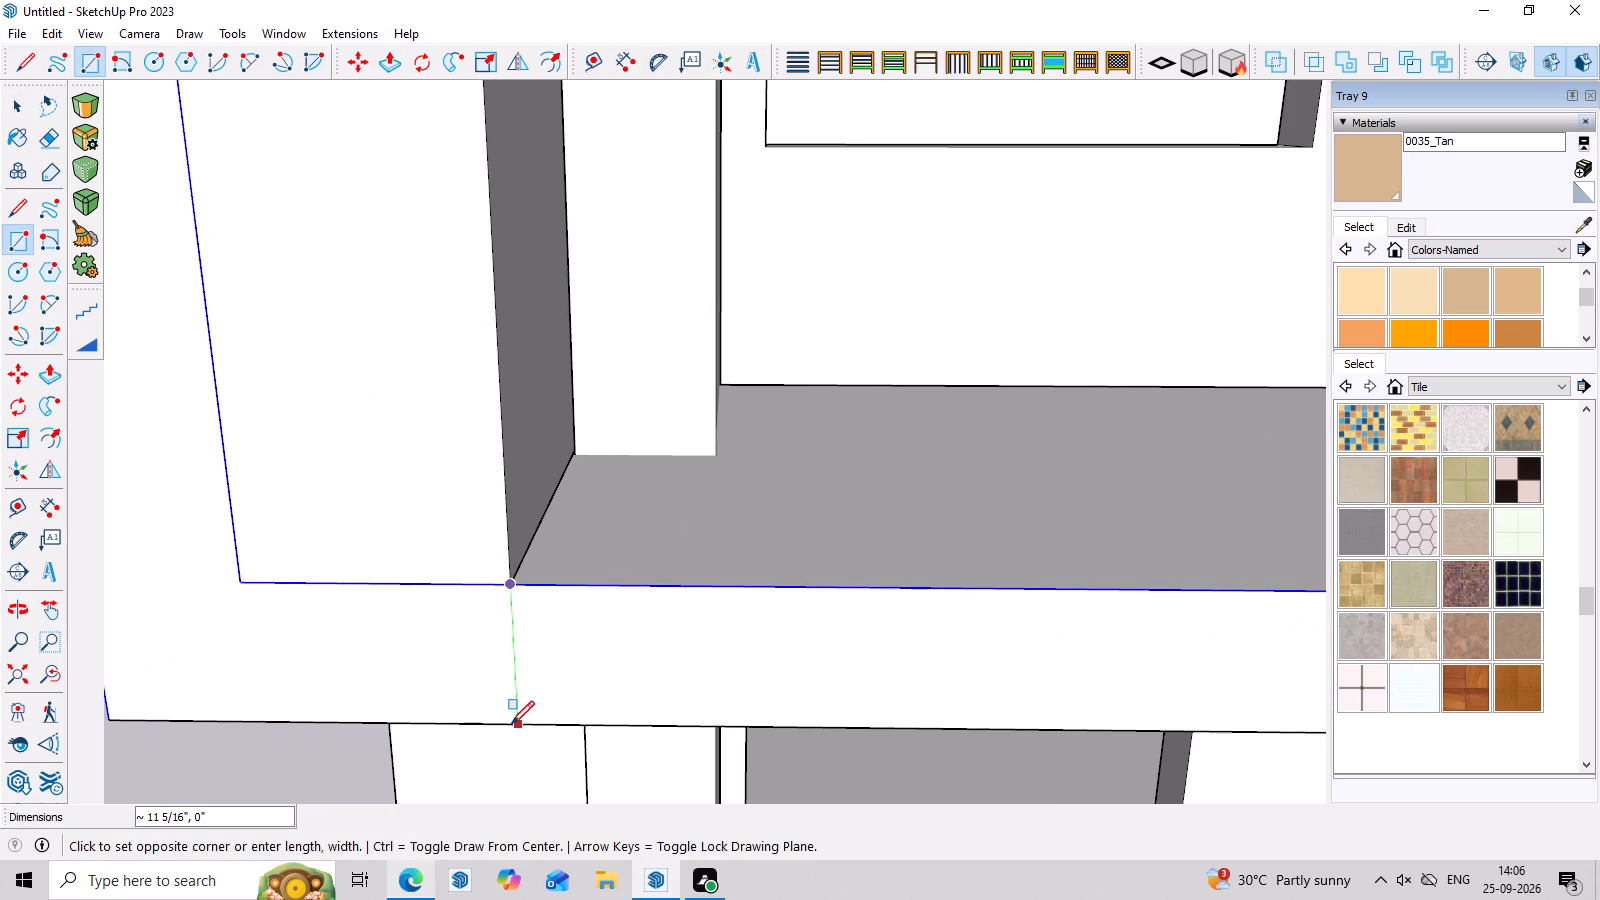
{"action": "left_click", "coordinate": [511, 728]}
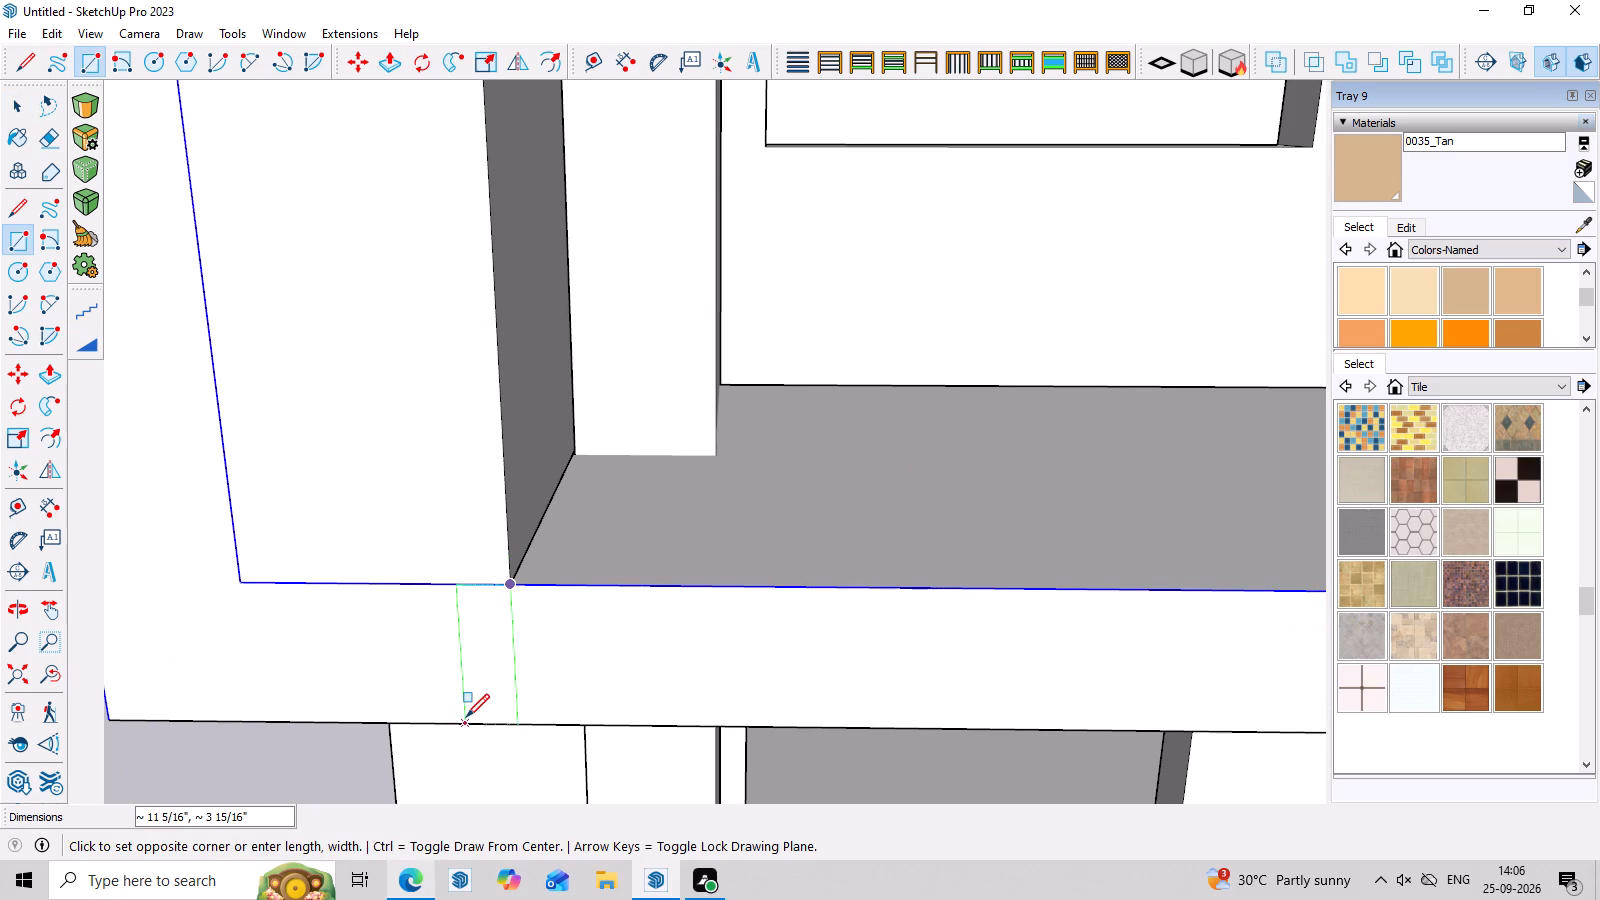
{"action": "left_click", "coordinate": [466, 719]}
{"action": "key", "text": "space"}
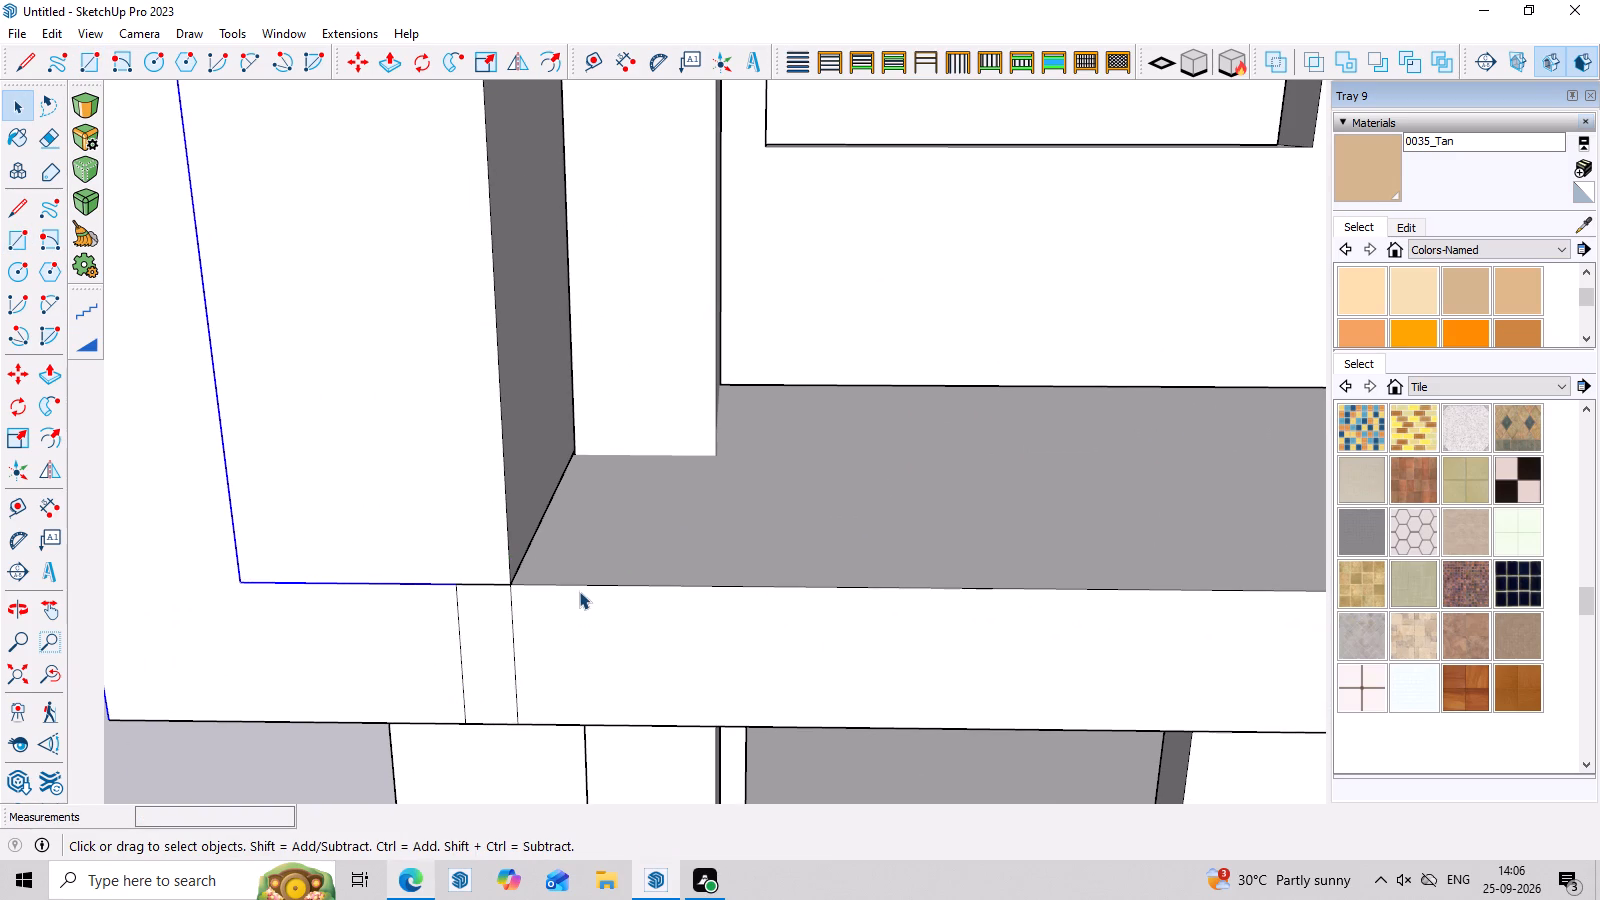
Create a vertical-bar fence railing with a height of 2' along the balcony's front edge between the side wall and the frame.
{"action": "left_click", "coordinate": [590, 584]}
{"action": "scroll", "coordinate": [590, 584], "scroll_direction": "down", "scroll_amount": 10}
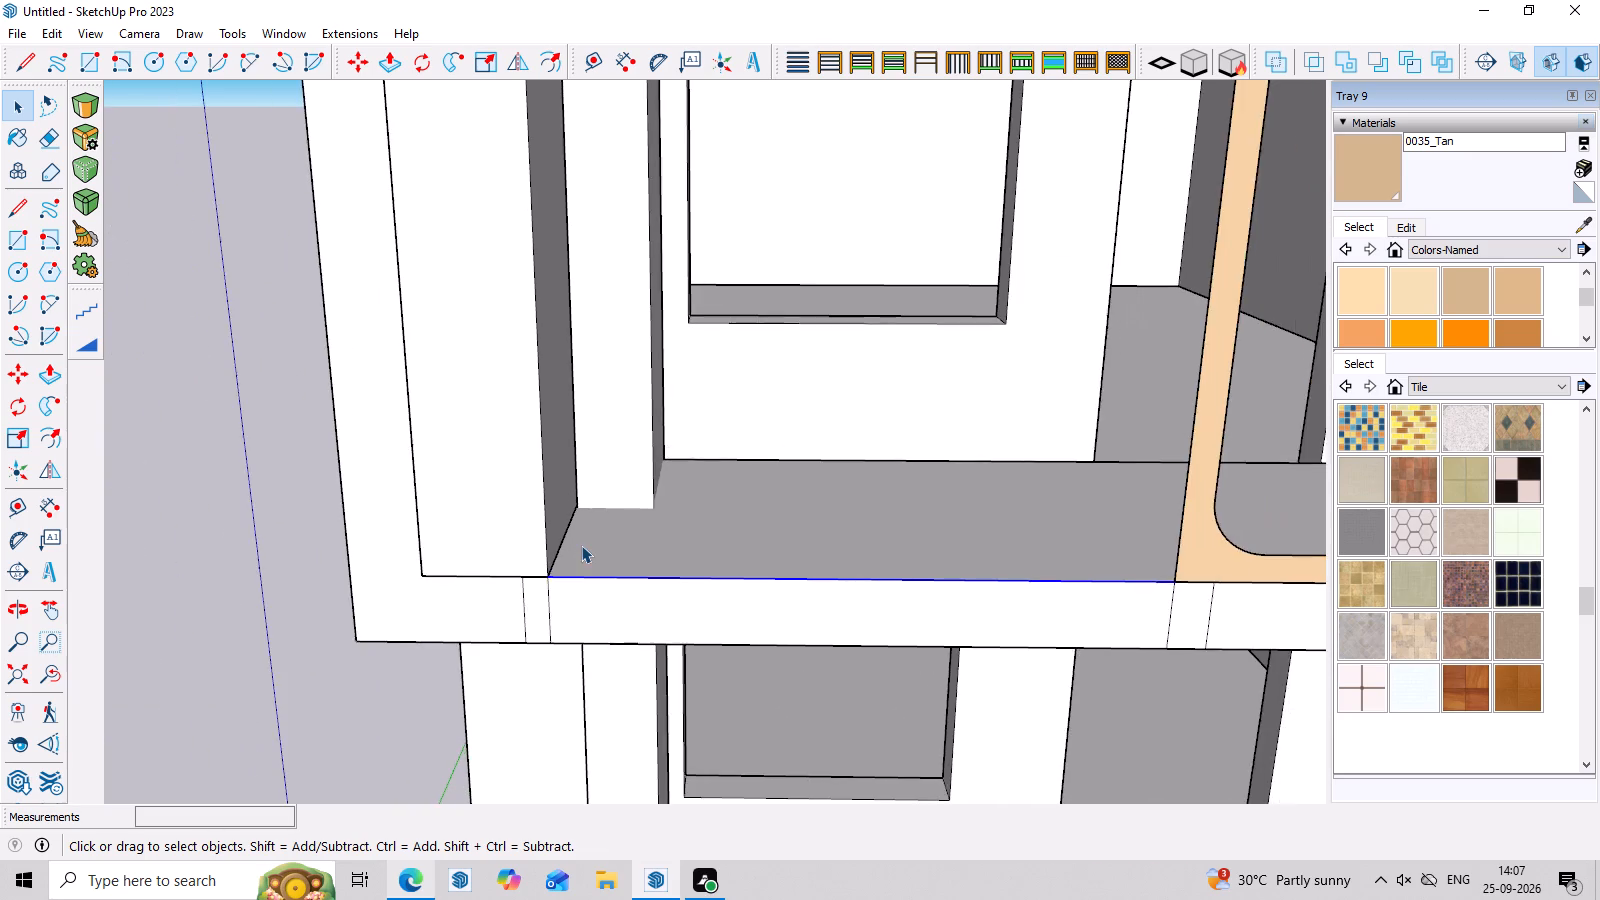
{"action": "scroll", "coordinate": [581, 545], "scroll_direction": "down", "scroll_amount": 5}
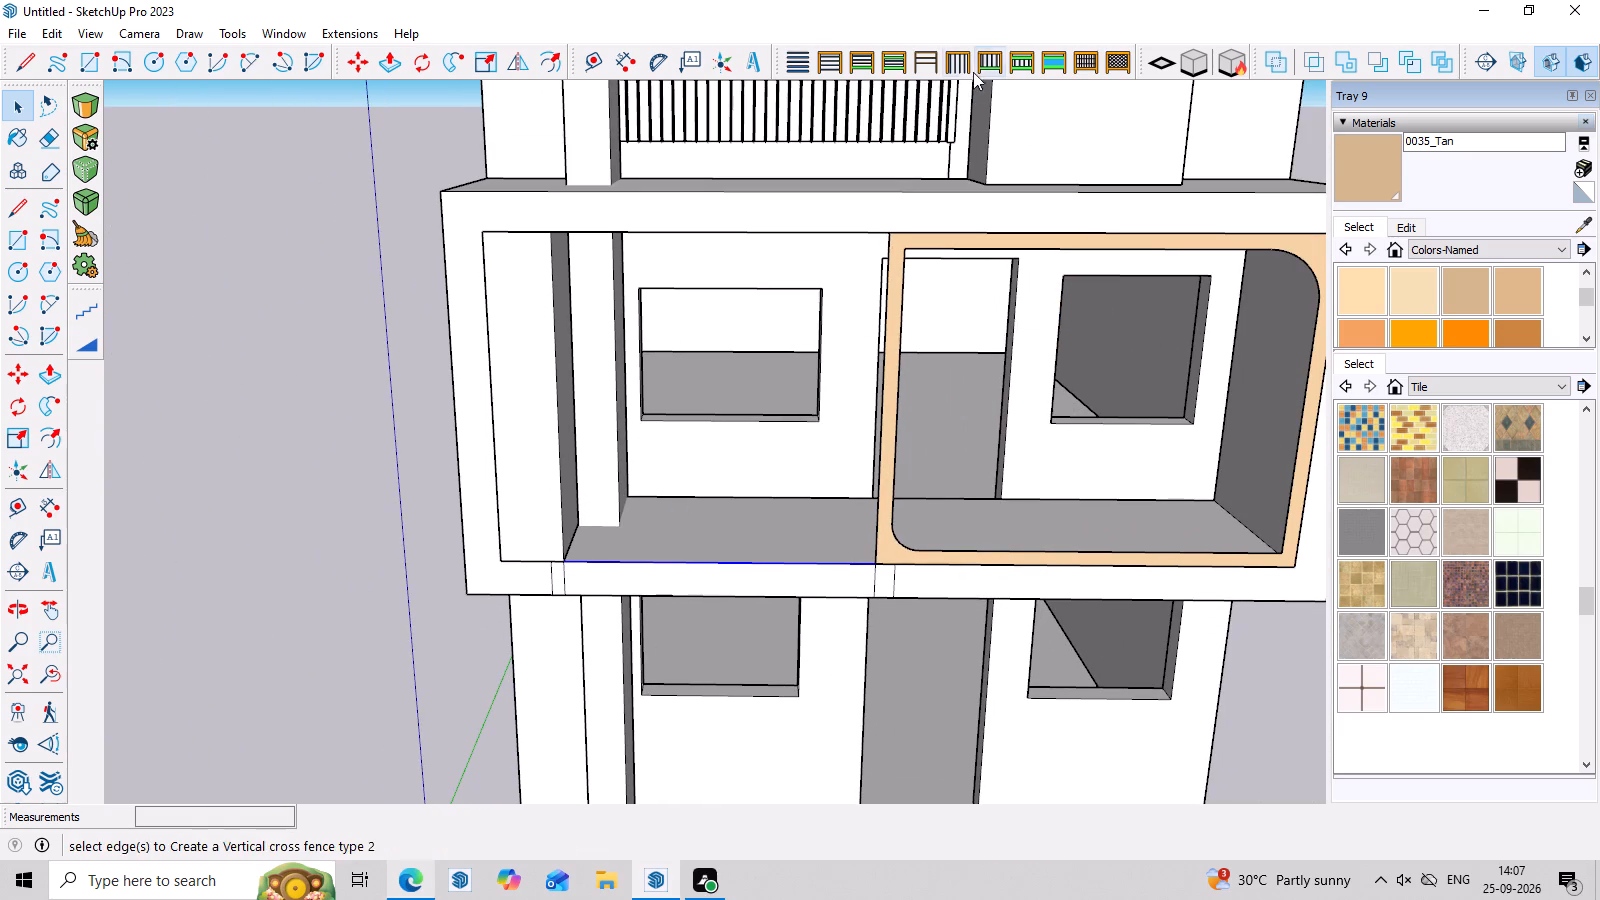
{"action": "left_click", "coordinate": [958, 71]}
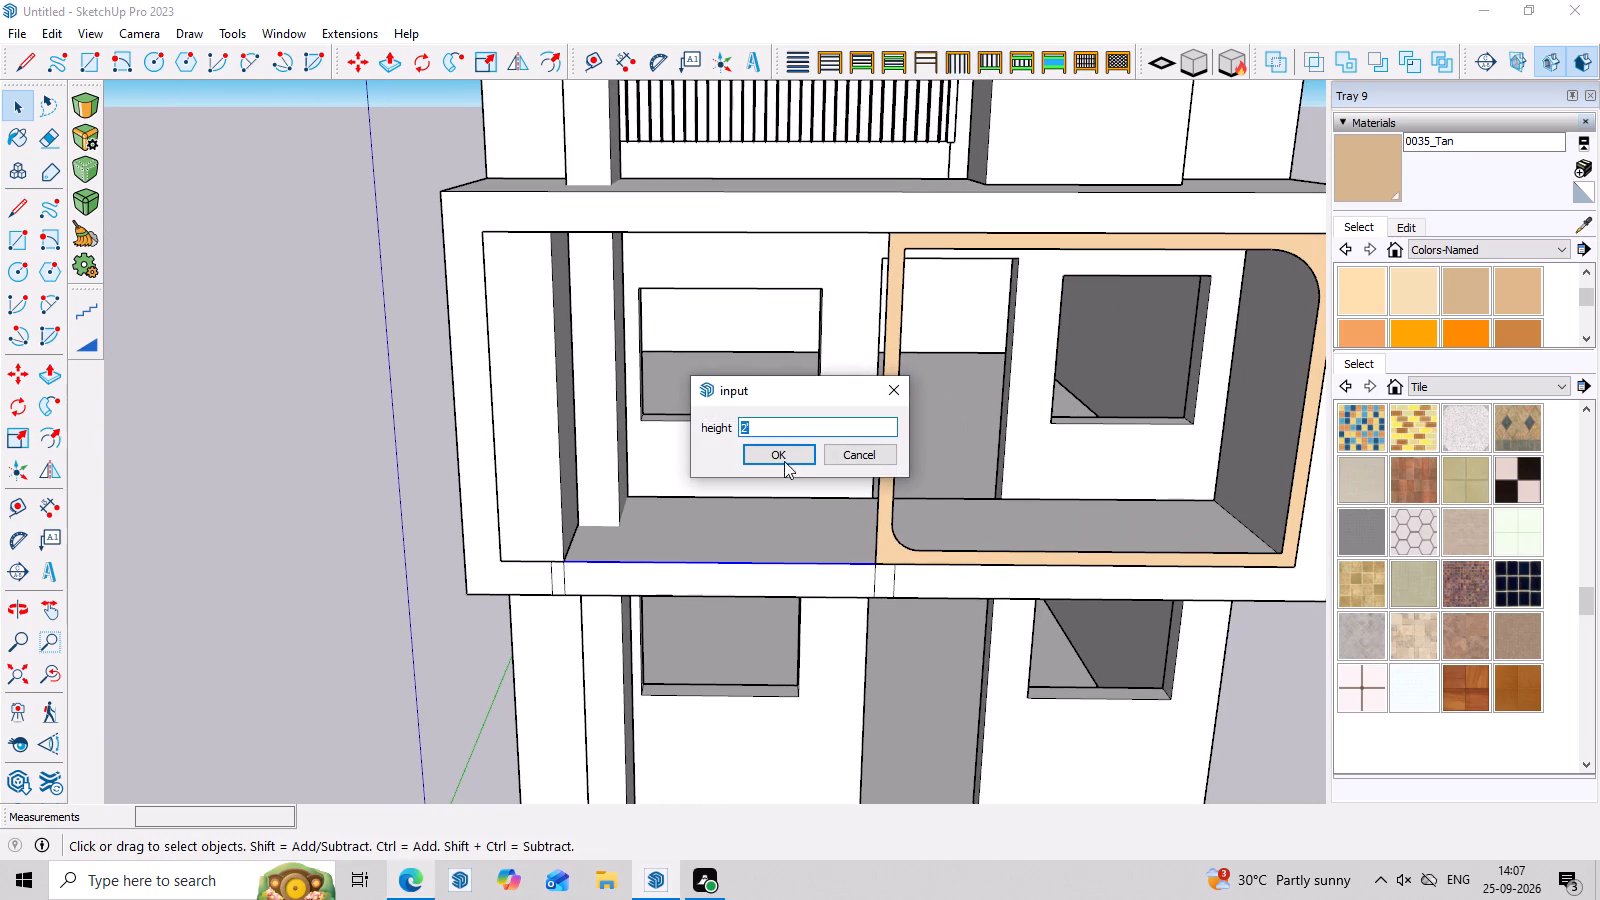
{"action": "left_click", "coordinate": [783, 455]}
{"action": "middle_click_drag", "start_coordinate": [795, 639], "coordinate": [796, 486]}
{"action": "key", "text": "space"}
{"action": "left_click", "coordinate": [888, 381]}
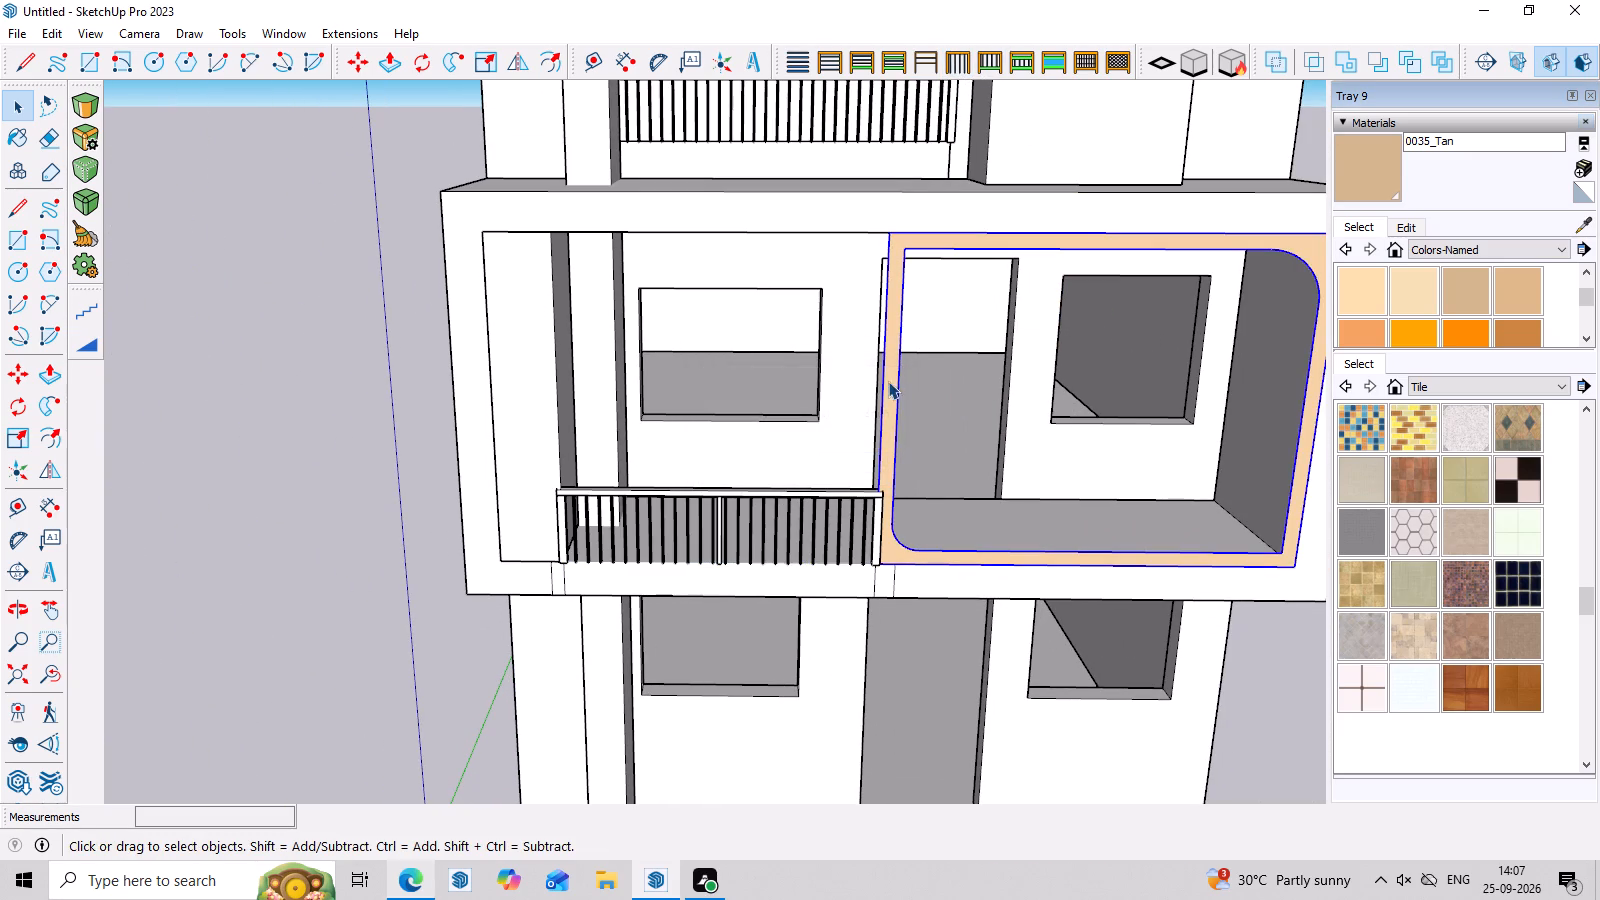
Open the new balcony railing's group, delete its thicker middle post, and exit the group.
{"action": "scroll", "coordinate": [711, 541], "scroll_direction": "up", "scroll_amount": 6}
{"action": "middle_click_drag", "start_coordinate": [727, 589], "coordinate": [743, 483]}
{"action": "middle_click", "coordinate": [757, 424]}
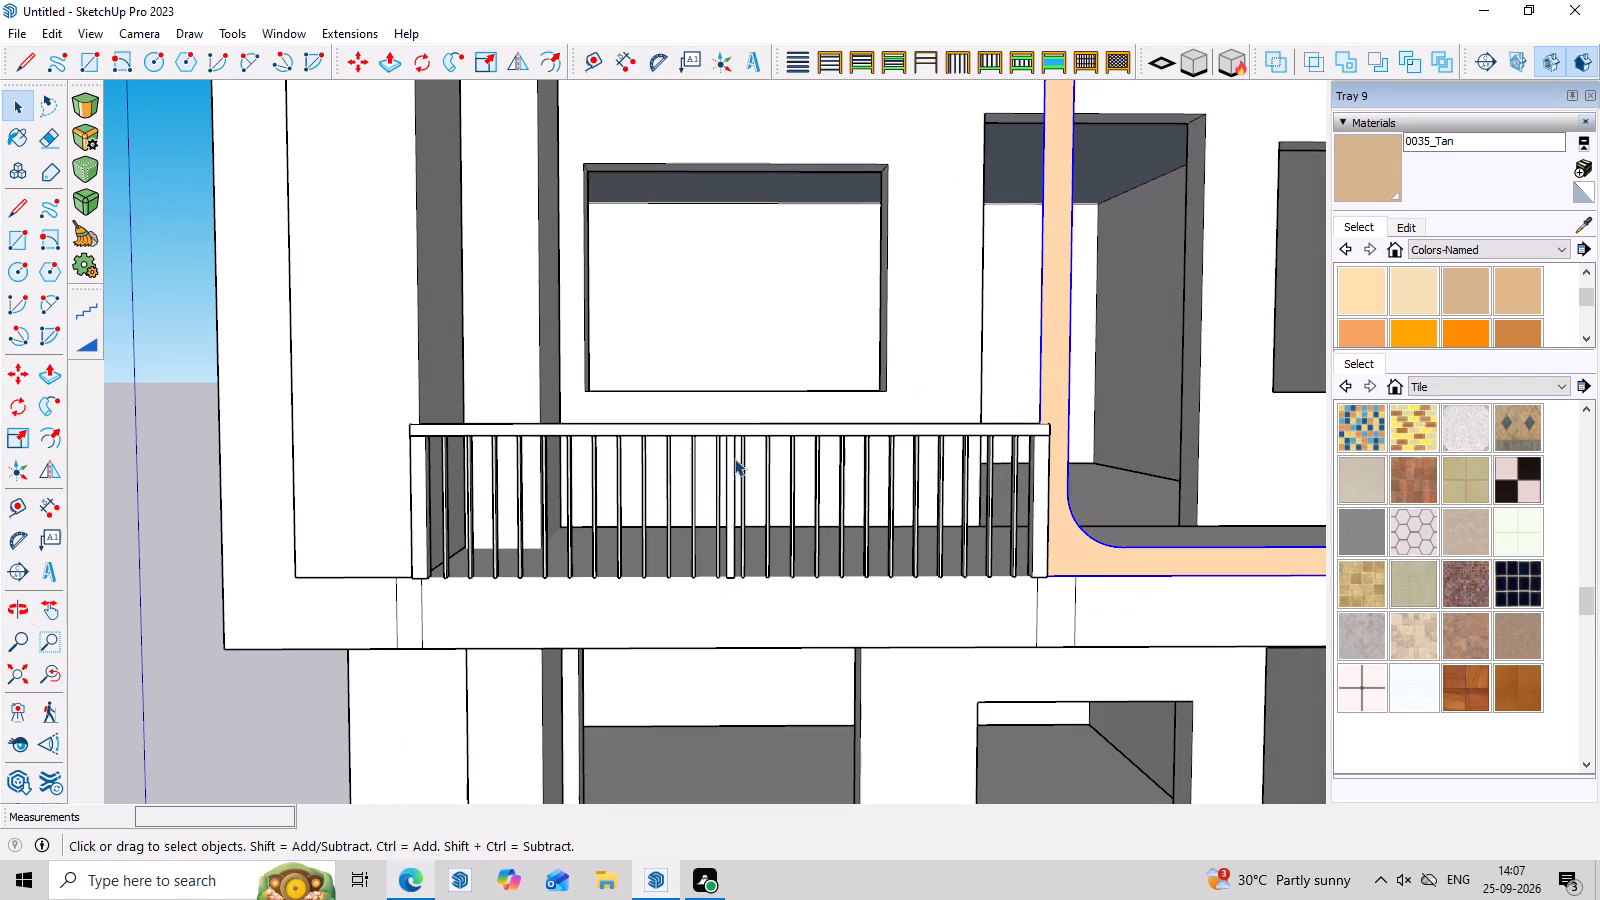
{"action": "triple_click", "coordinate": [729, 484]}
{"action": "scroll", "coordinate": [729, 484], "scroll_direction": "up", "scroll_amount": 2}
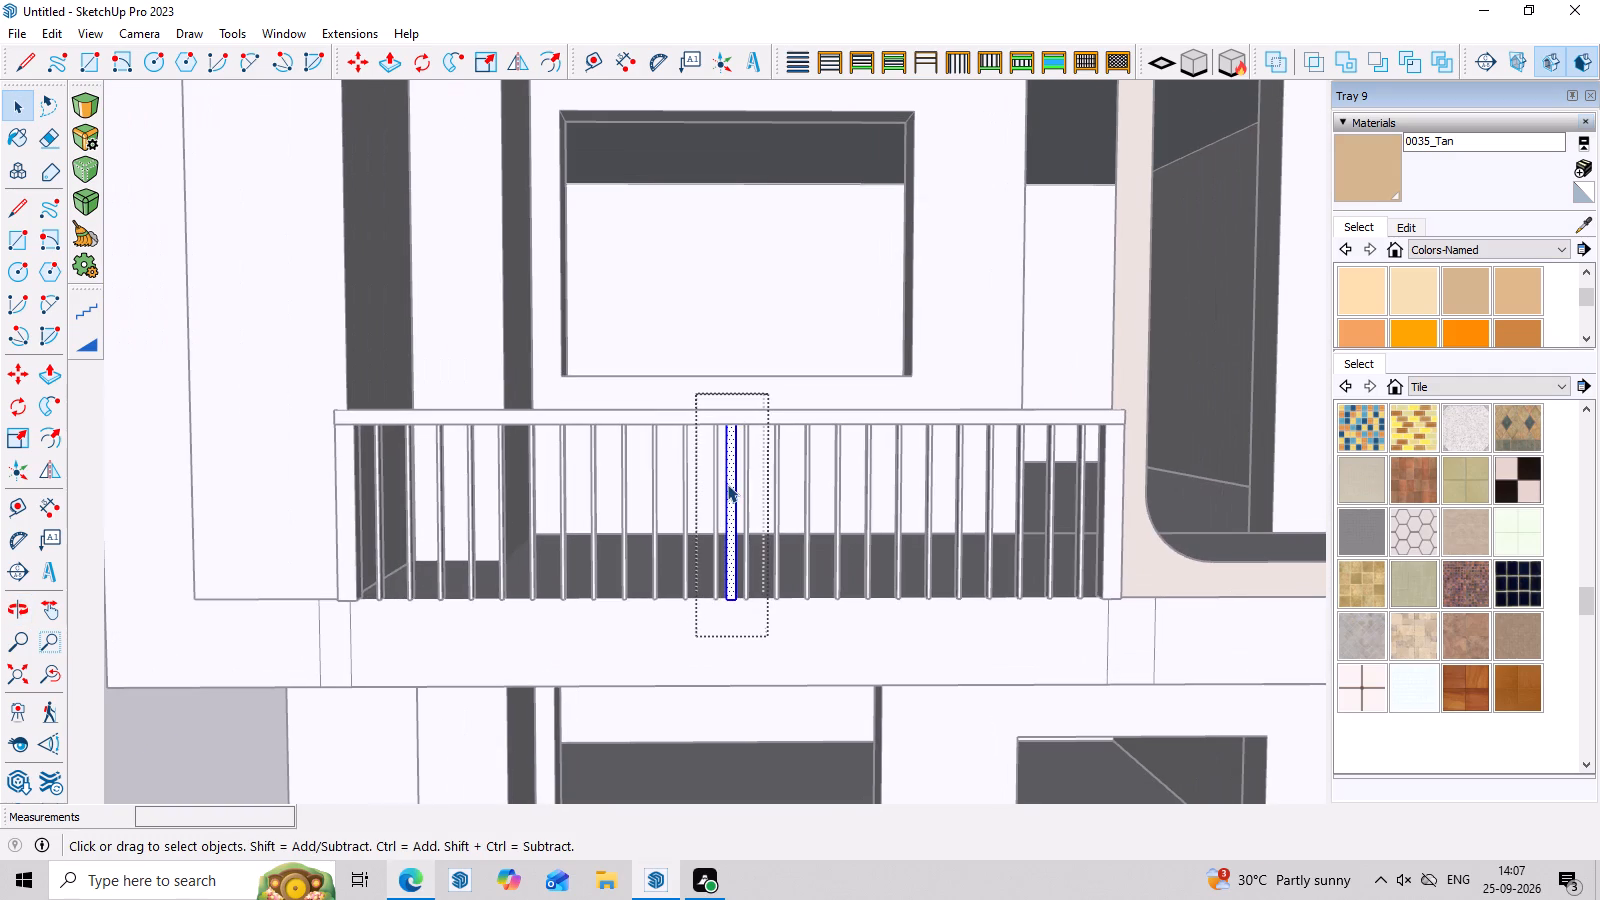
{"action": "key", "text": "Delete"}
{"action": "scroll", "coordinate": [736, 493], "scroll_direction": "down", "scroll_amount": 11}
{"action": "left_click", "coordinate": [296, 255]}
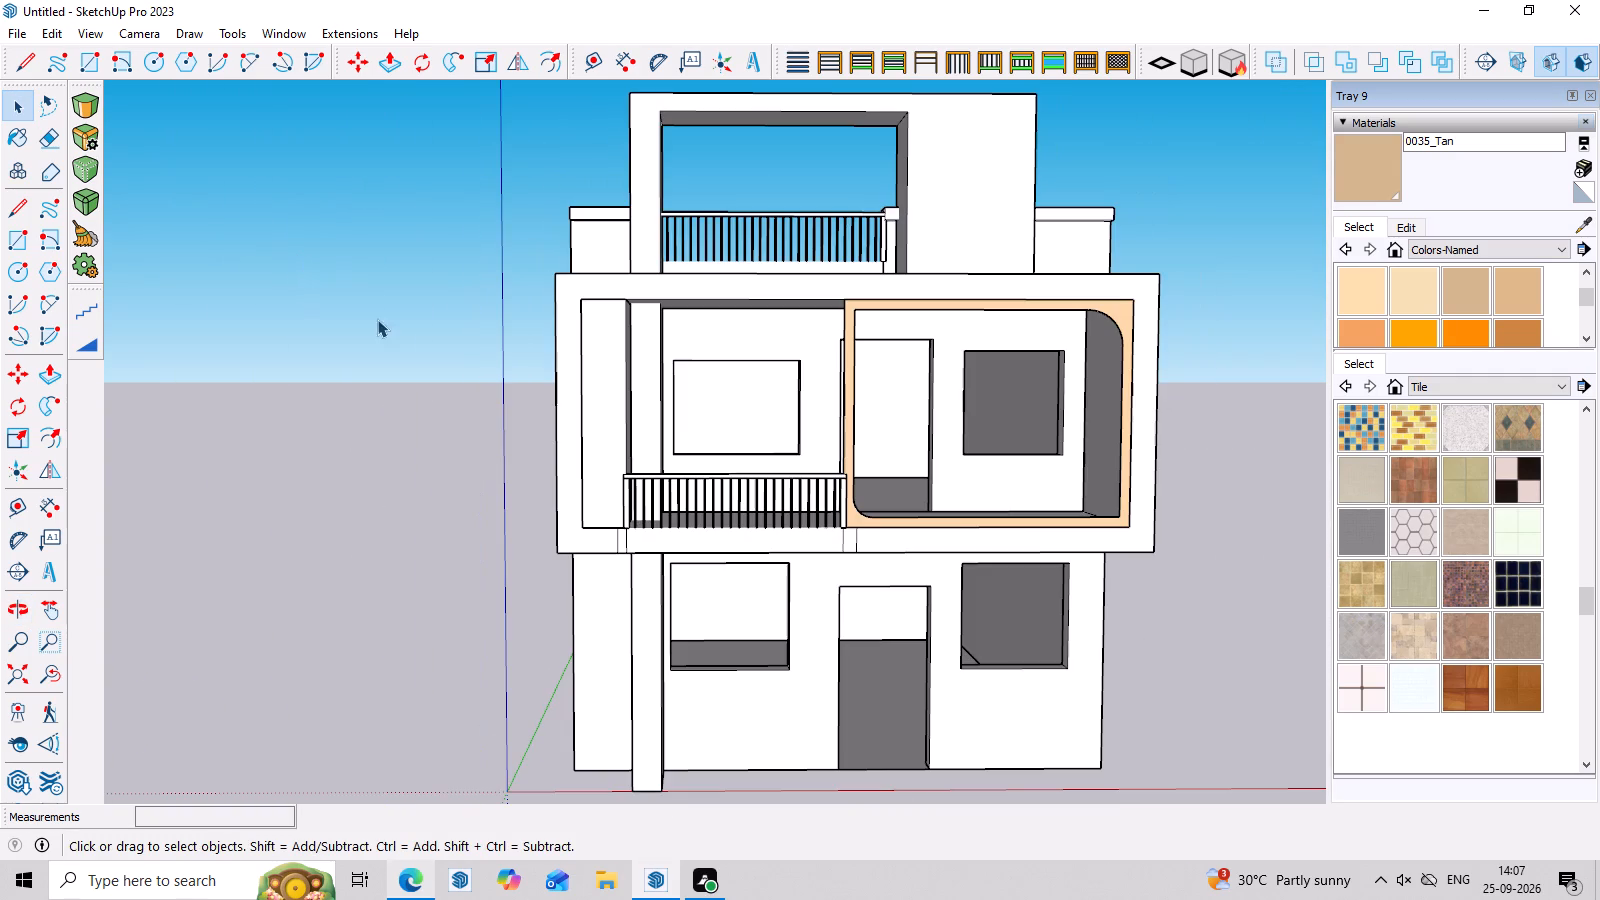
Delete the two short vertical lines on the slab's front face below the frame's lower corner.
{"action": "middle_click_drag", "start_coordinate": [1112, 624], "coordinate": [1104, 657]}
{"action": "scroll", "coordinate": [889, 603], "scroll_direction": "up", "scroll_amount": 3}
{"action": "scroll", "coordinate": [818, 549], "scroll_direction": "up", "scroll_amount": 4}
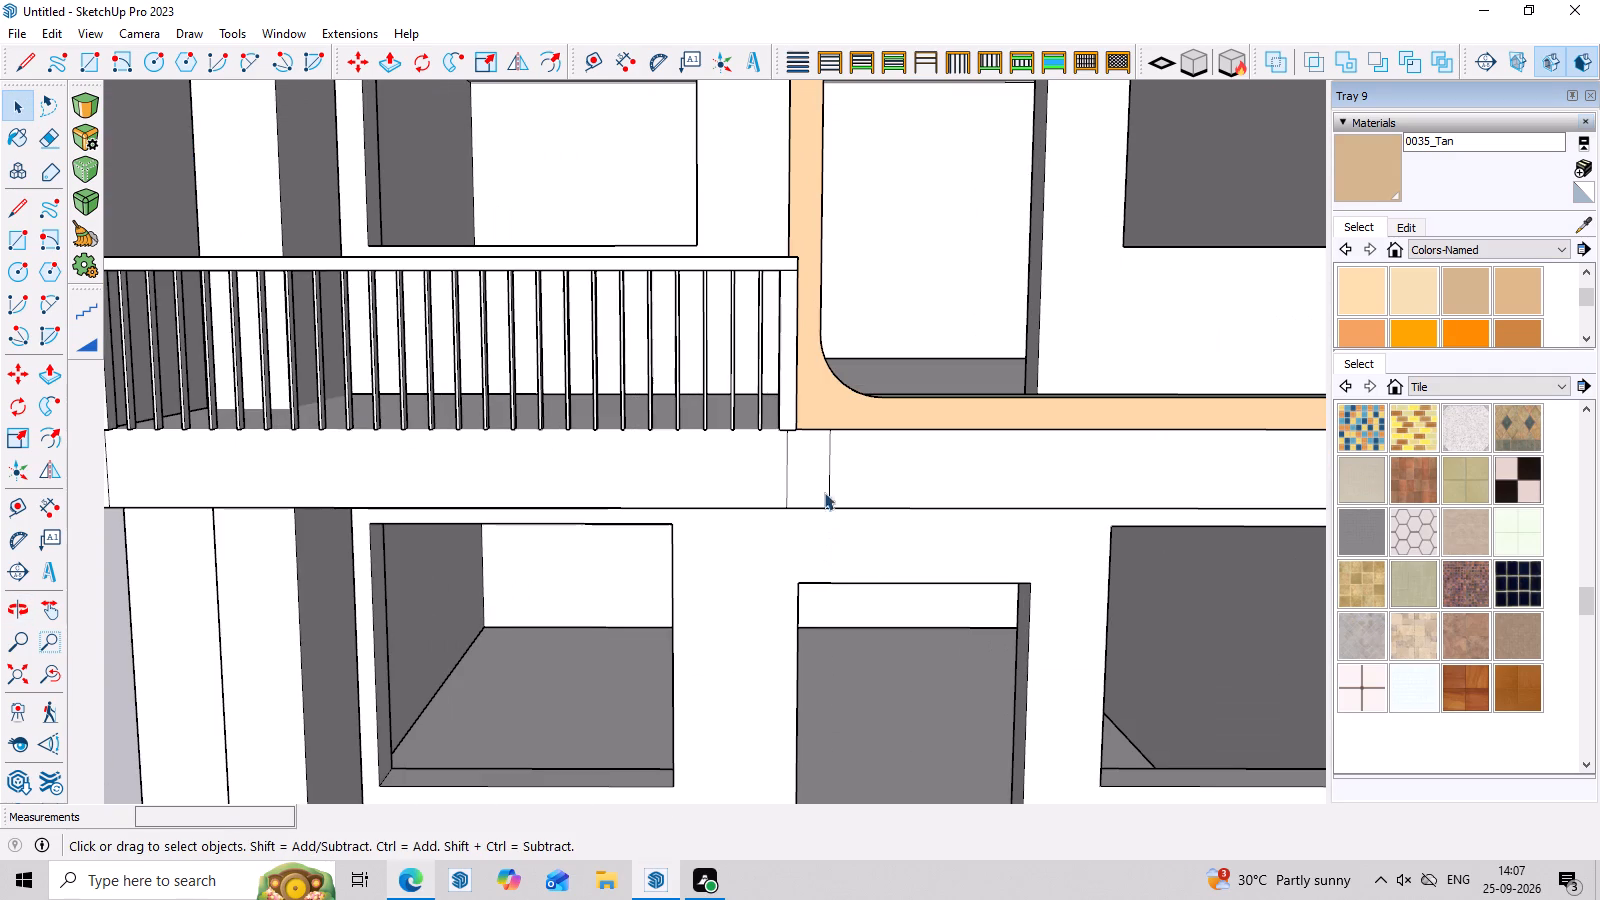
{"action": "left_click", "coordinate": [830, 445]}
{"action": "key", "text": "Delete"}
{"action": "left_click", "coordinate": [783, 495]}
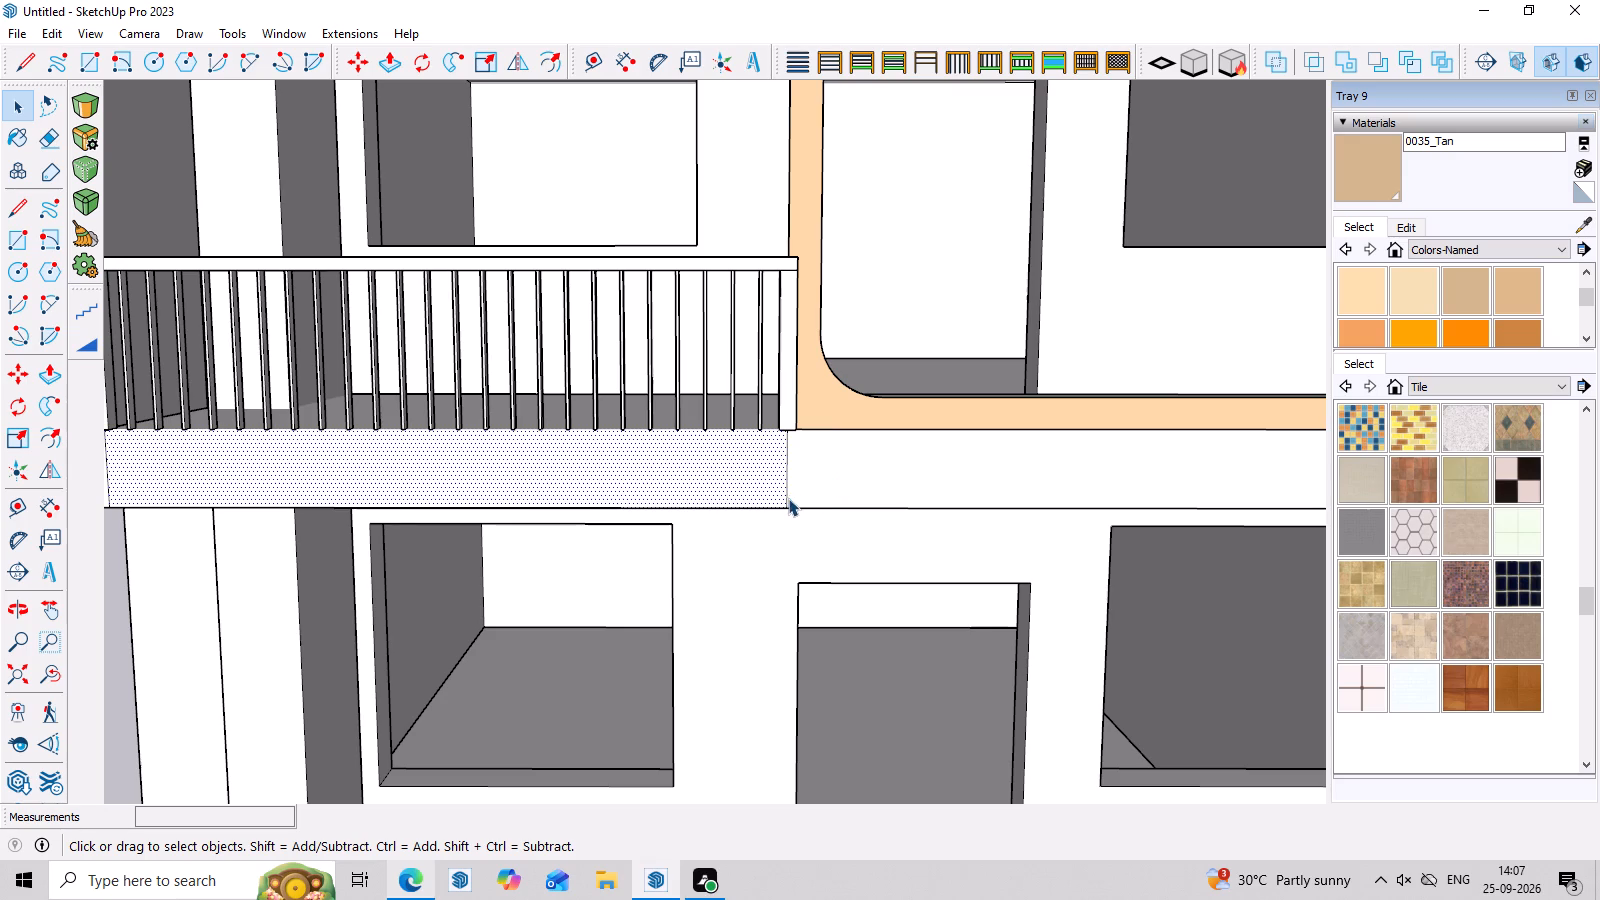
{"action": "left_click", "coordinate": [788, 498]}
{"action": "key", "text": "Delete"}
{"action": "scroll", "coordinate": [810, 492], "scroll_direction": "down", "scroll_amount": 11}
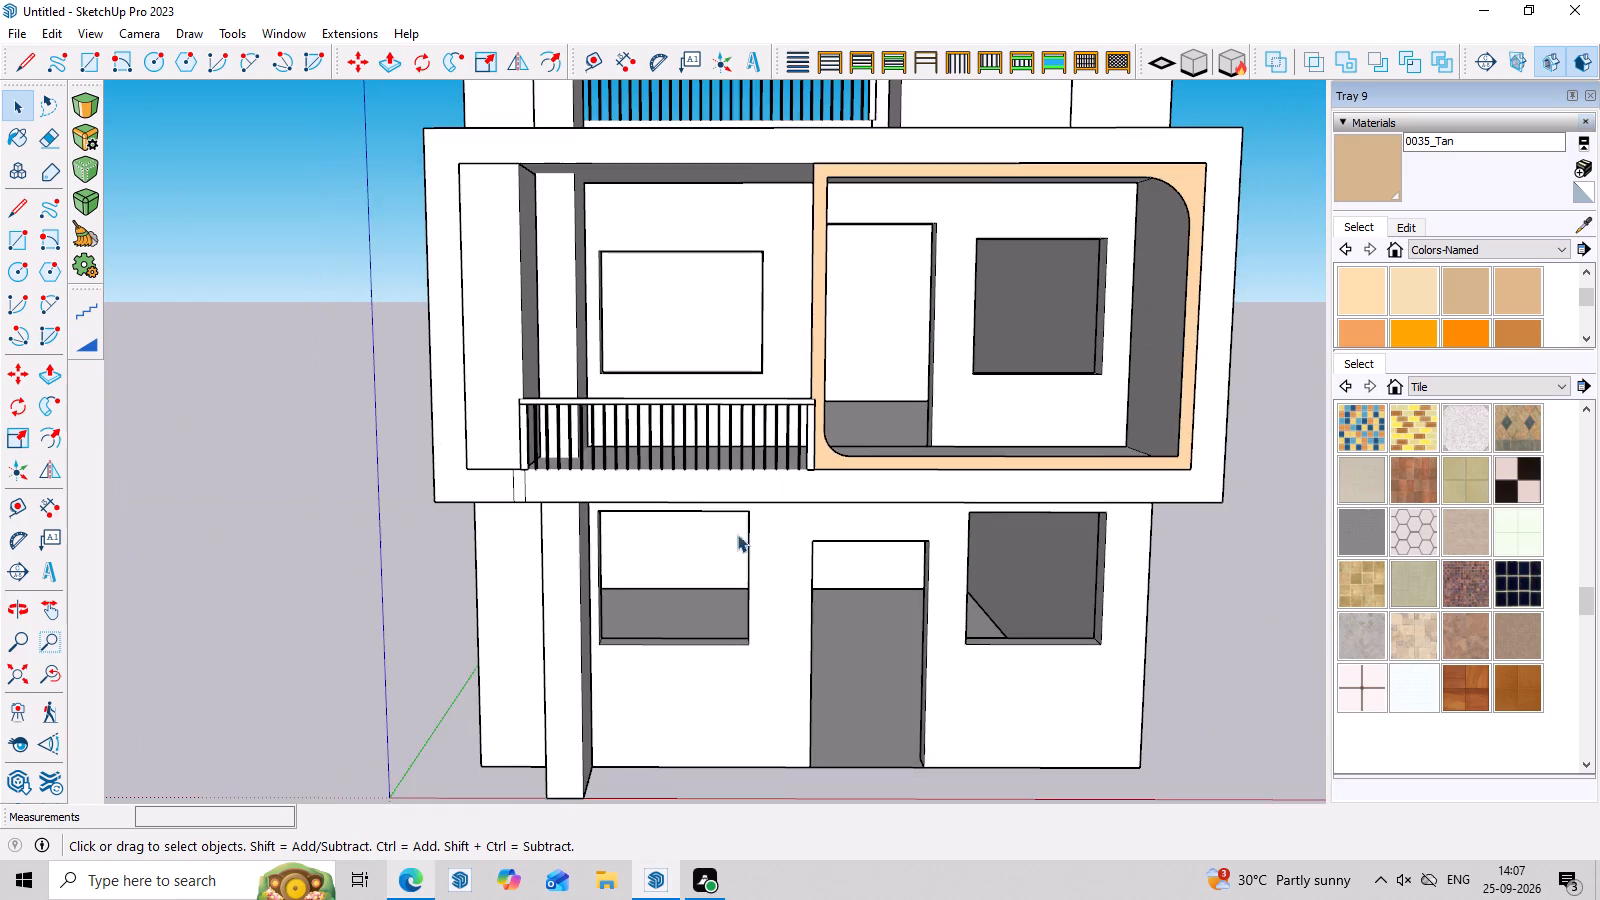
Delete the two short vertical lines on the slab's front face below the railing's end post at the side wall.
{"action": "scroll", "coordinate": [611, 533], "scroll_direction": "up", "scroll_amount": 11}
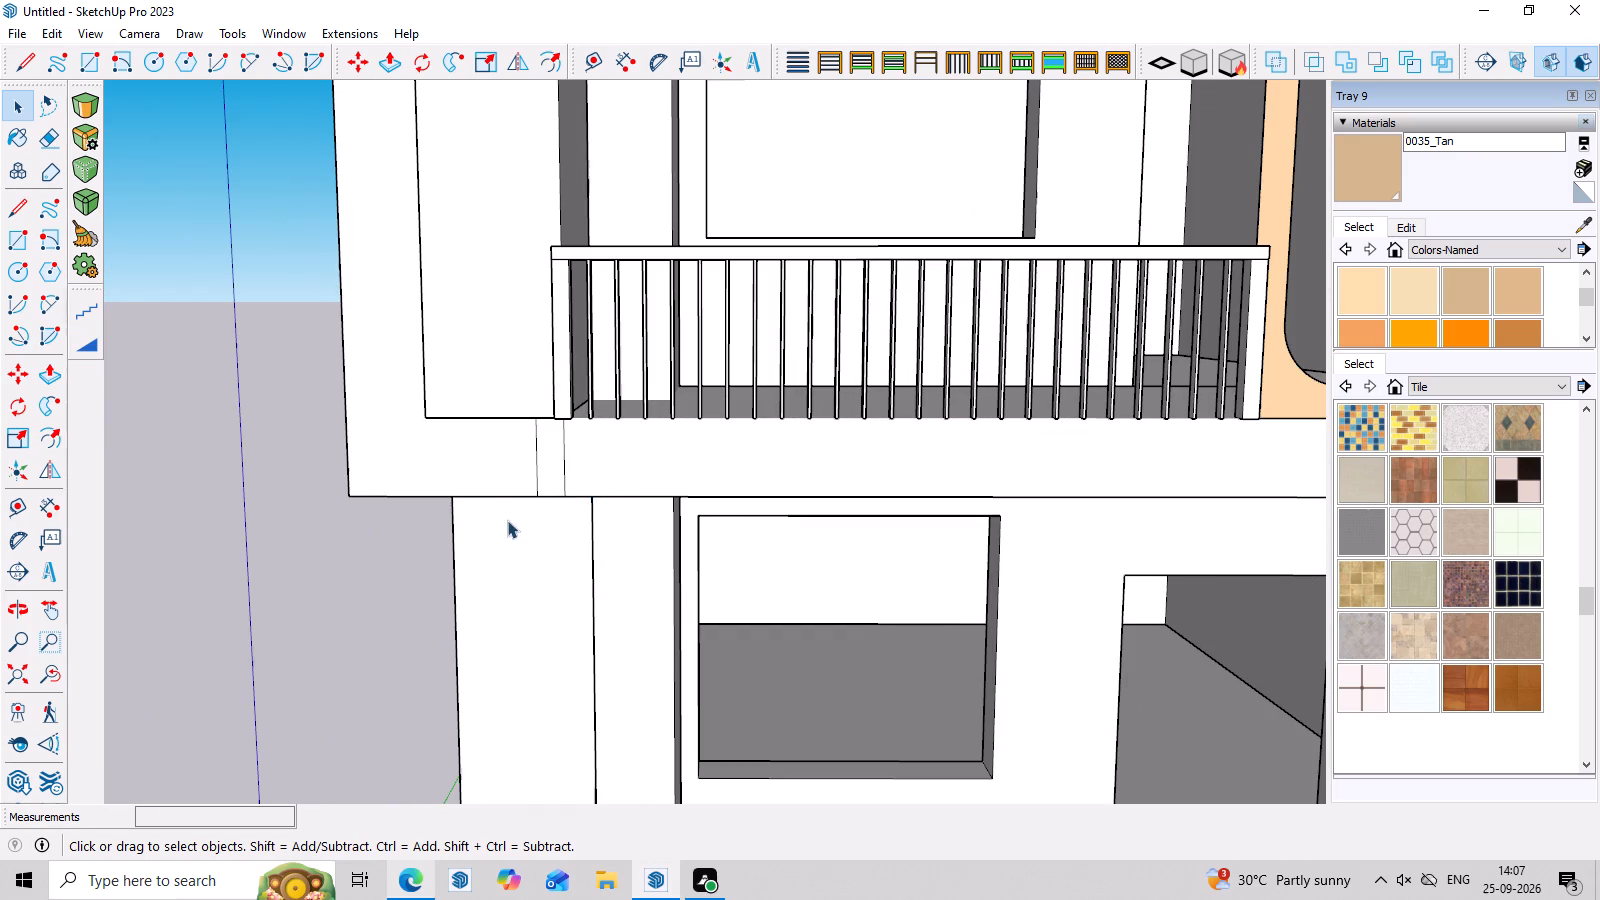
{"action": "scroll", "coordinate": [482, 483], "scroll_direction": "up", "scroll_amount": 3}
{"action": "left_click", "coordinate": [591, 464]}
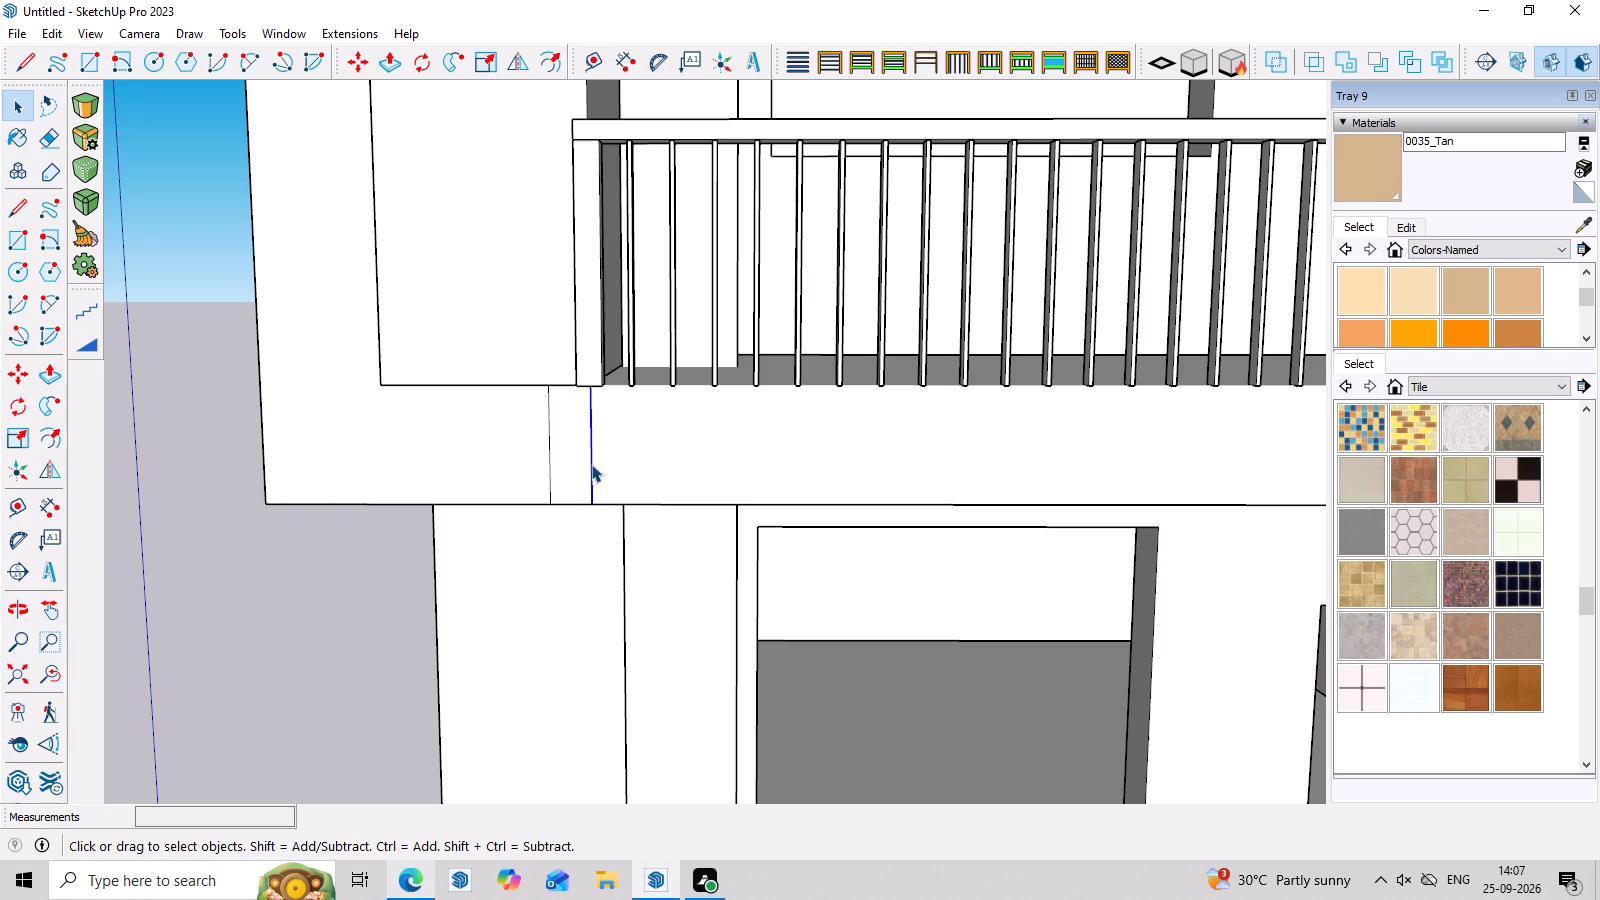
{"action": "key", "text": "Delete"}
{"action": "left_click", "coordinate": [550, 483]}
{"action": "key", "text": "Delete"}
Select the first-floor railing's bars, top rail and both end posts, and move them back about 13/16" from the slab's front edge.
{"action": "scroll", "coordinate": [670, 524], "scroll_direction": "down", "scroll_amount": 3}
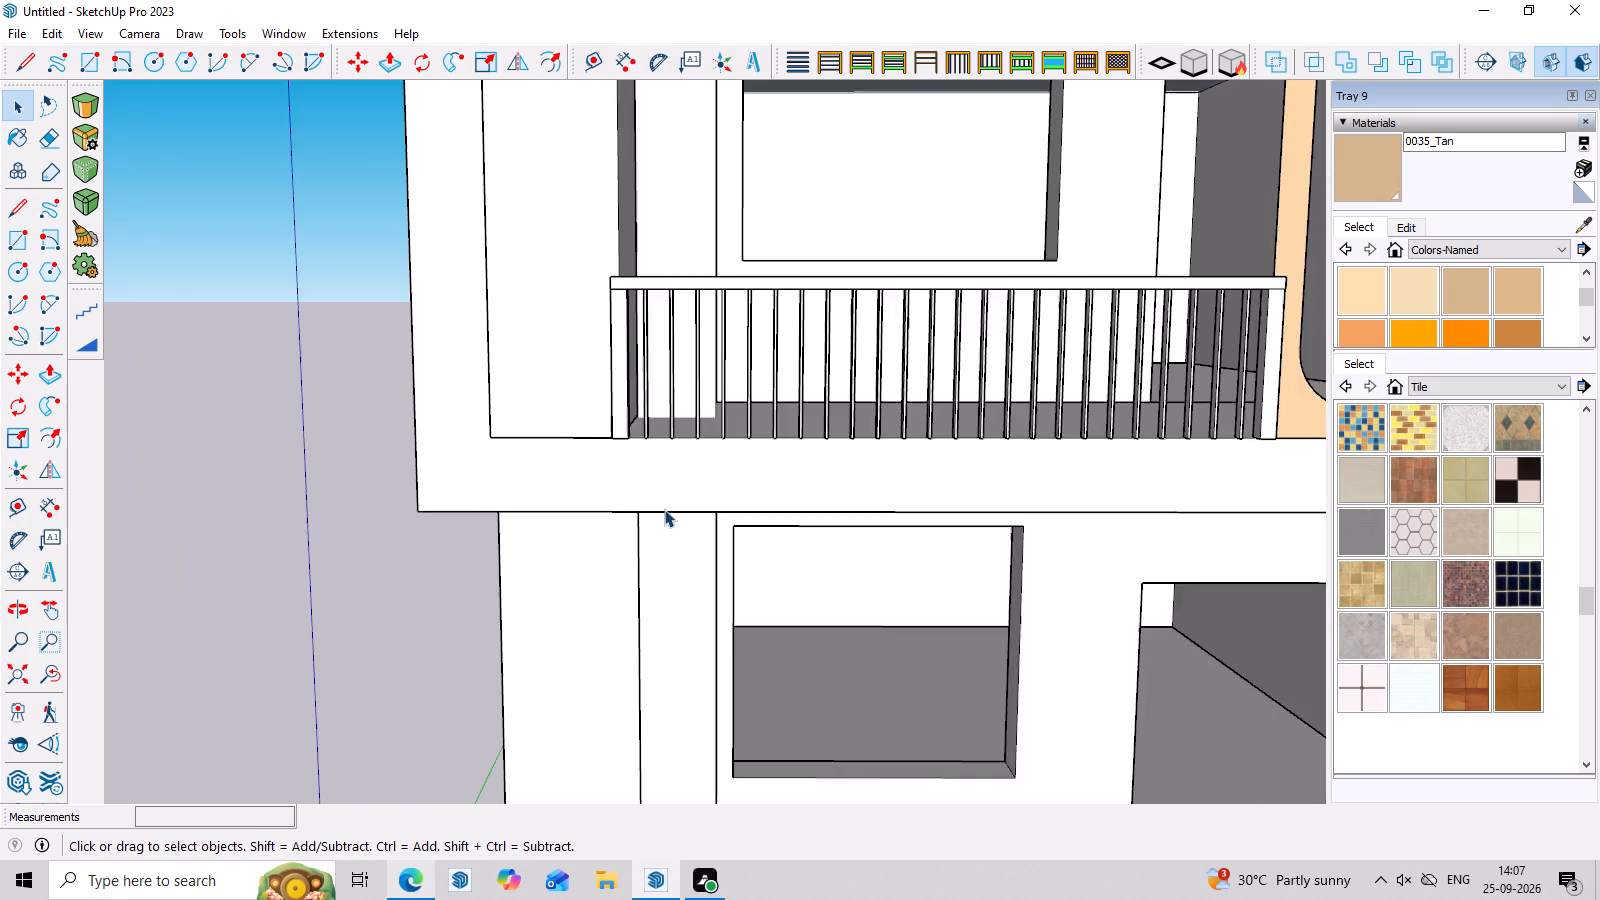
{"action": "scroll", "coordinate": [664, 509], "scroll_direction": "down", "scroll_amount": 17}
{"action": "middle_click_drag", "start_coordinate": [1049, 559], "coordinate": [1042, 465]}
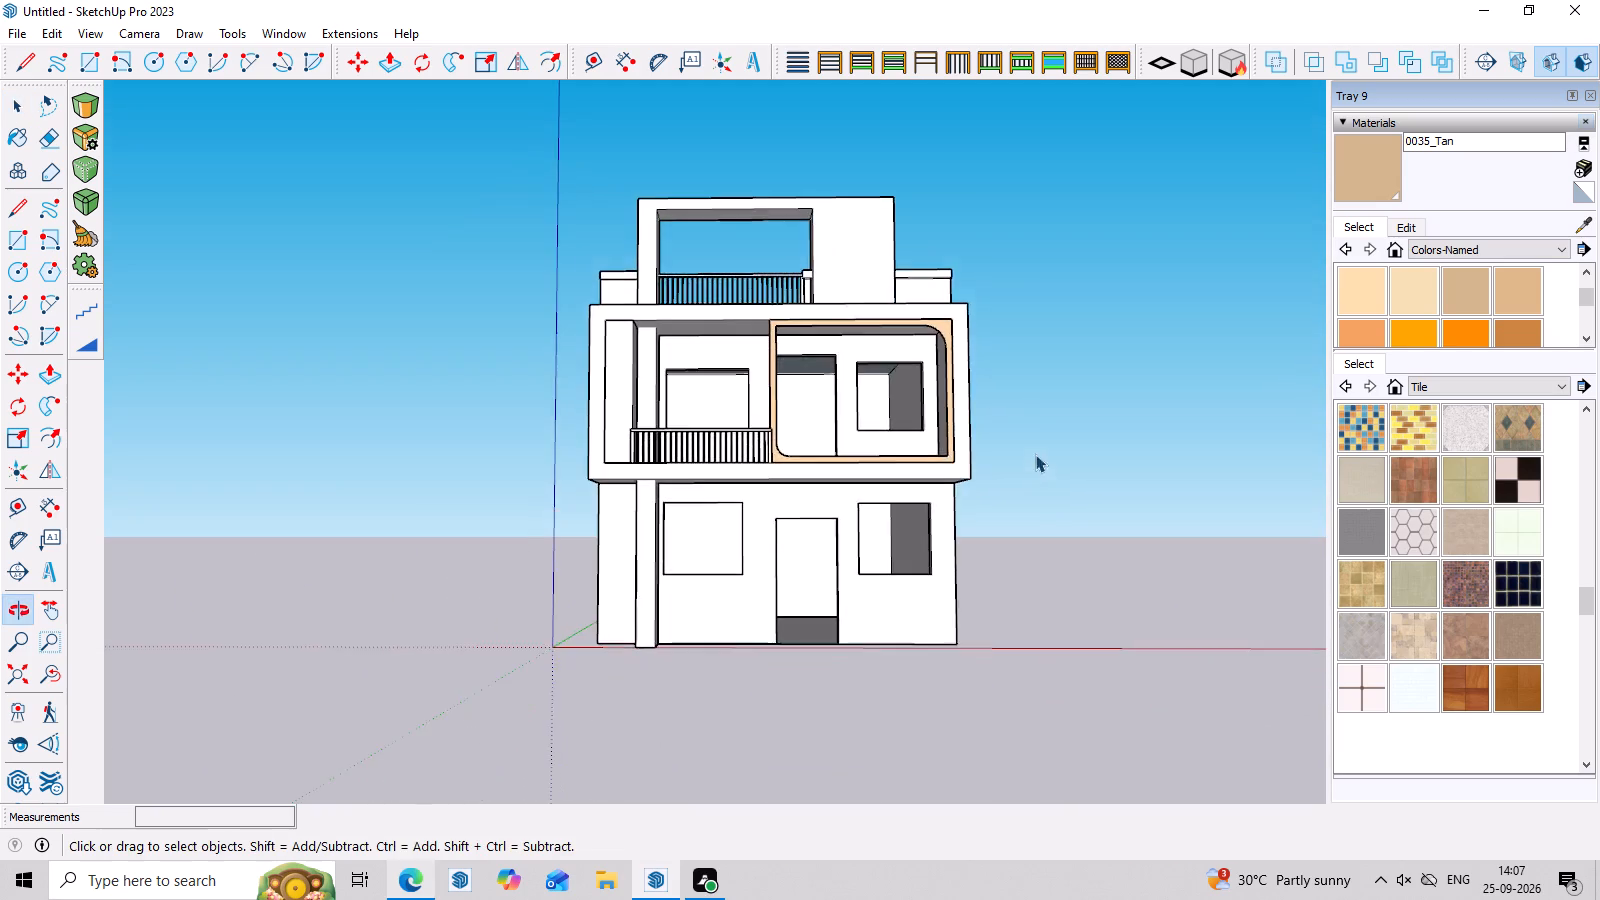
{"action": "scroll", "coordinate": [1032, 416], "scroll_direction": "up", "scroll_amount": 7}
{"action": "middle_click_drag", "start_coordinate": [1032, 432], "coordinate": [1019, 643]}
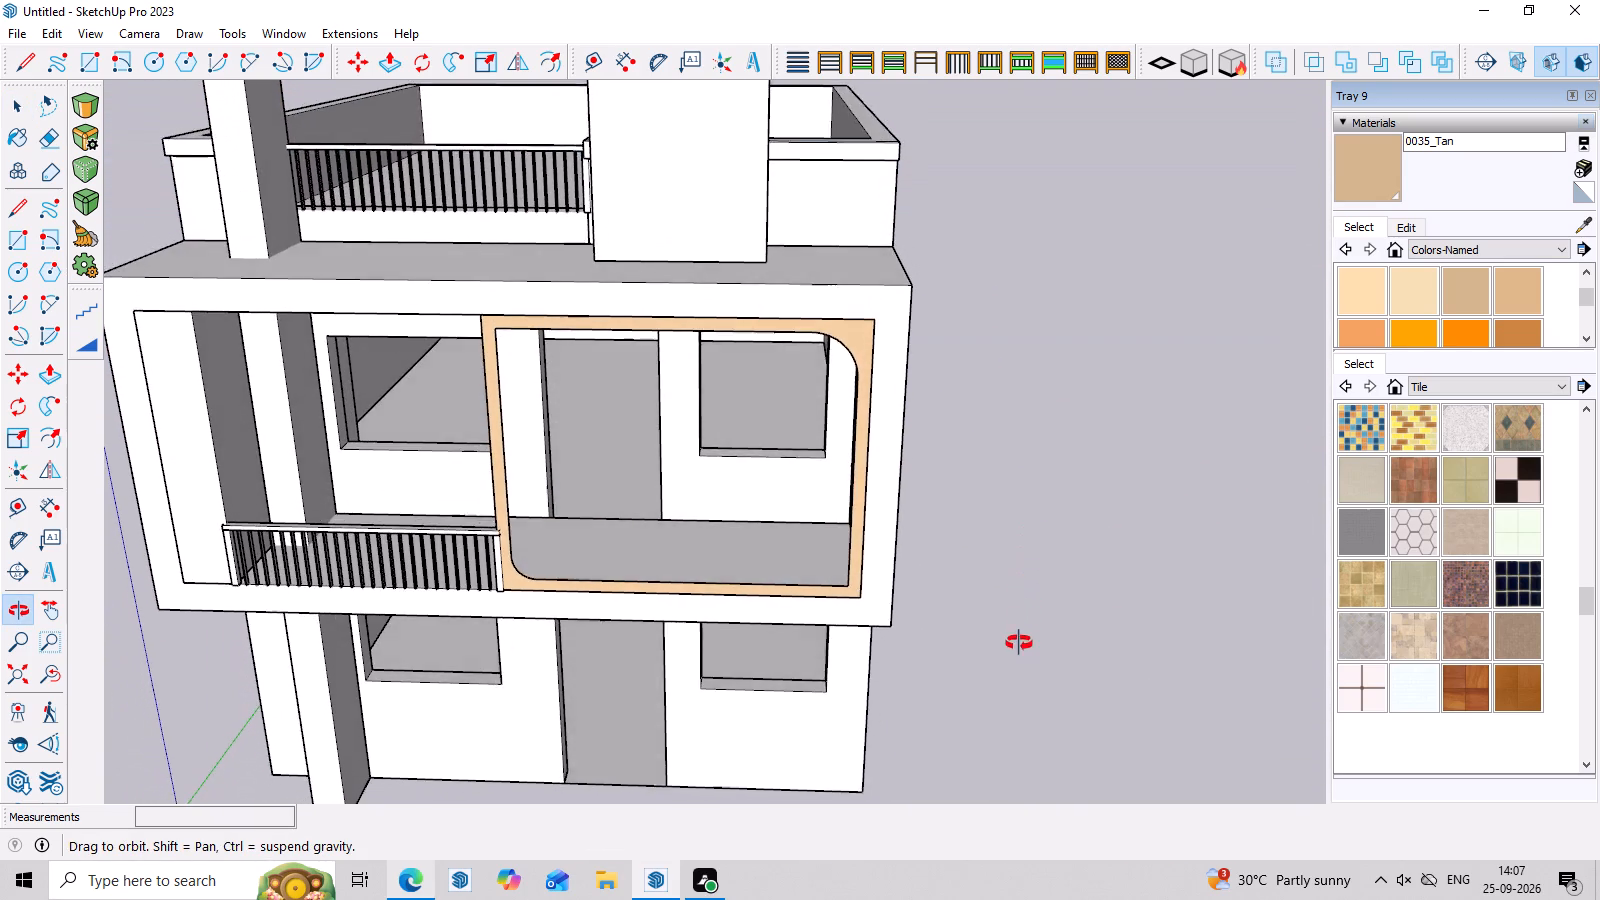
{"action": "middle_click_drag", "start_coordinate": [1019, 643], "coordinate": [1016, 676]}
{"action": "scroll", "coordinate": [547, 587], "scroll_direction": "up", "scroll_amount": 6}
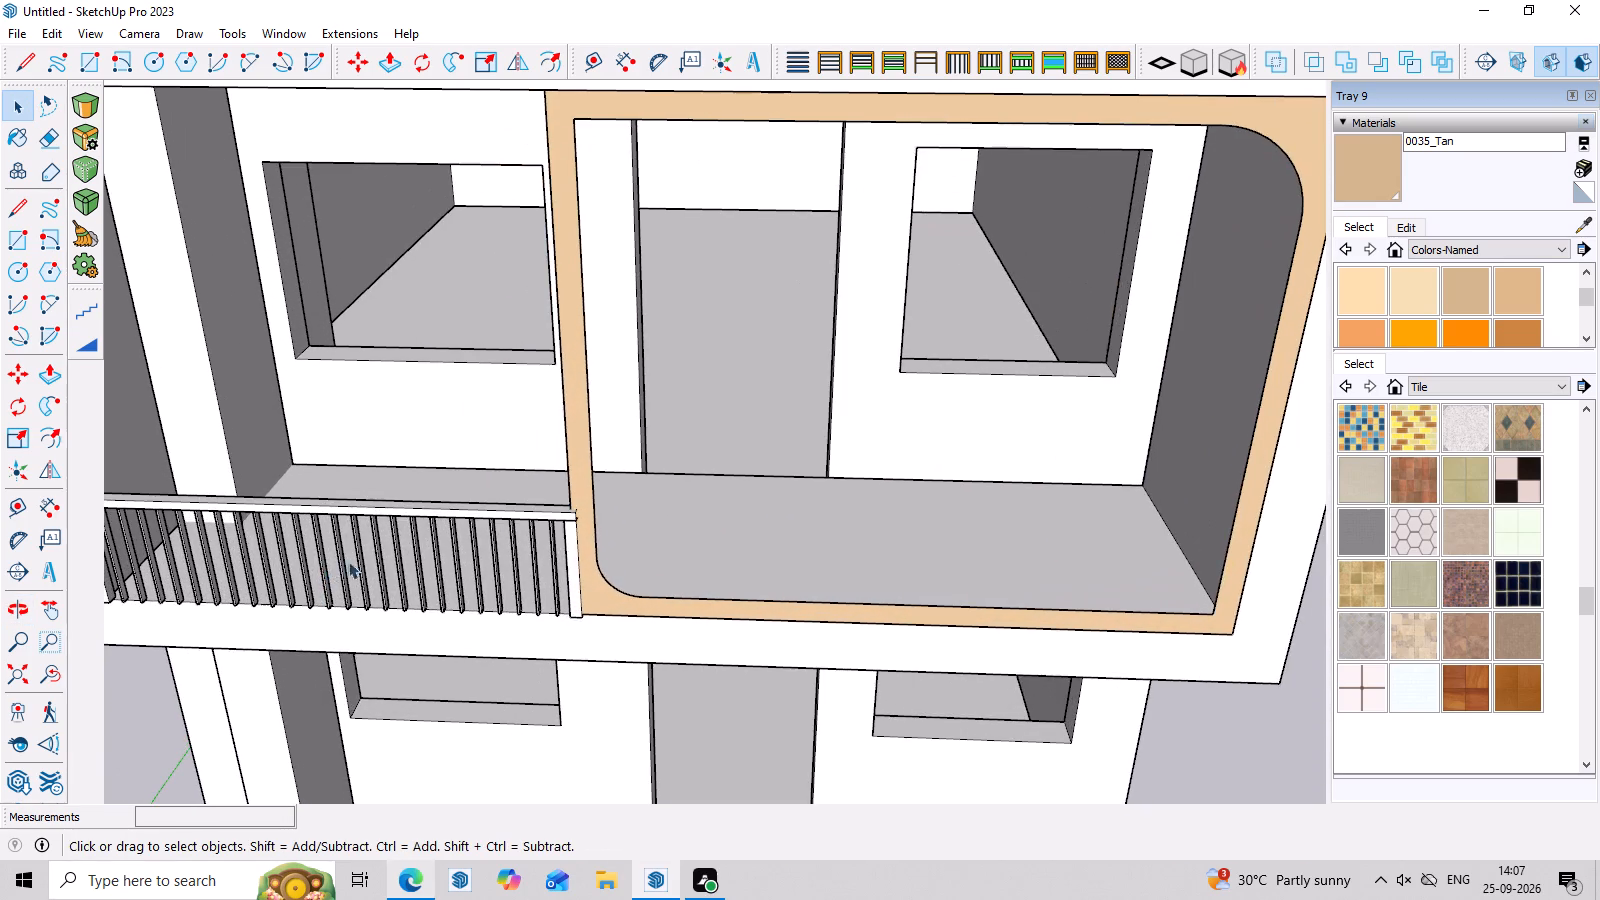
{"action": "scroll", "coordinate": [616, 524], "scroll_direction": "down", "scroll_amount": 3}
{"action": "middle_click_drag", "start_coordinate": [454, 556], "coordinate": [538, 473]}
{"action": "scroll", "coordinate": [283, 563], "scroll_direction": "up", "scroll_amount": 4}
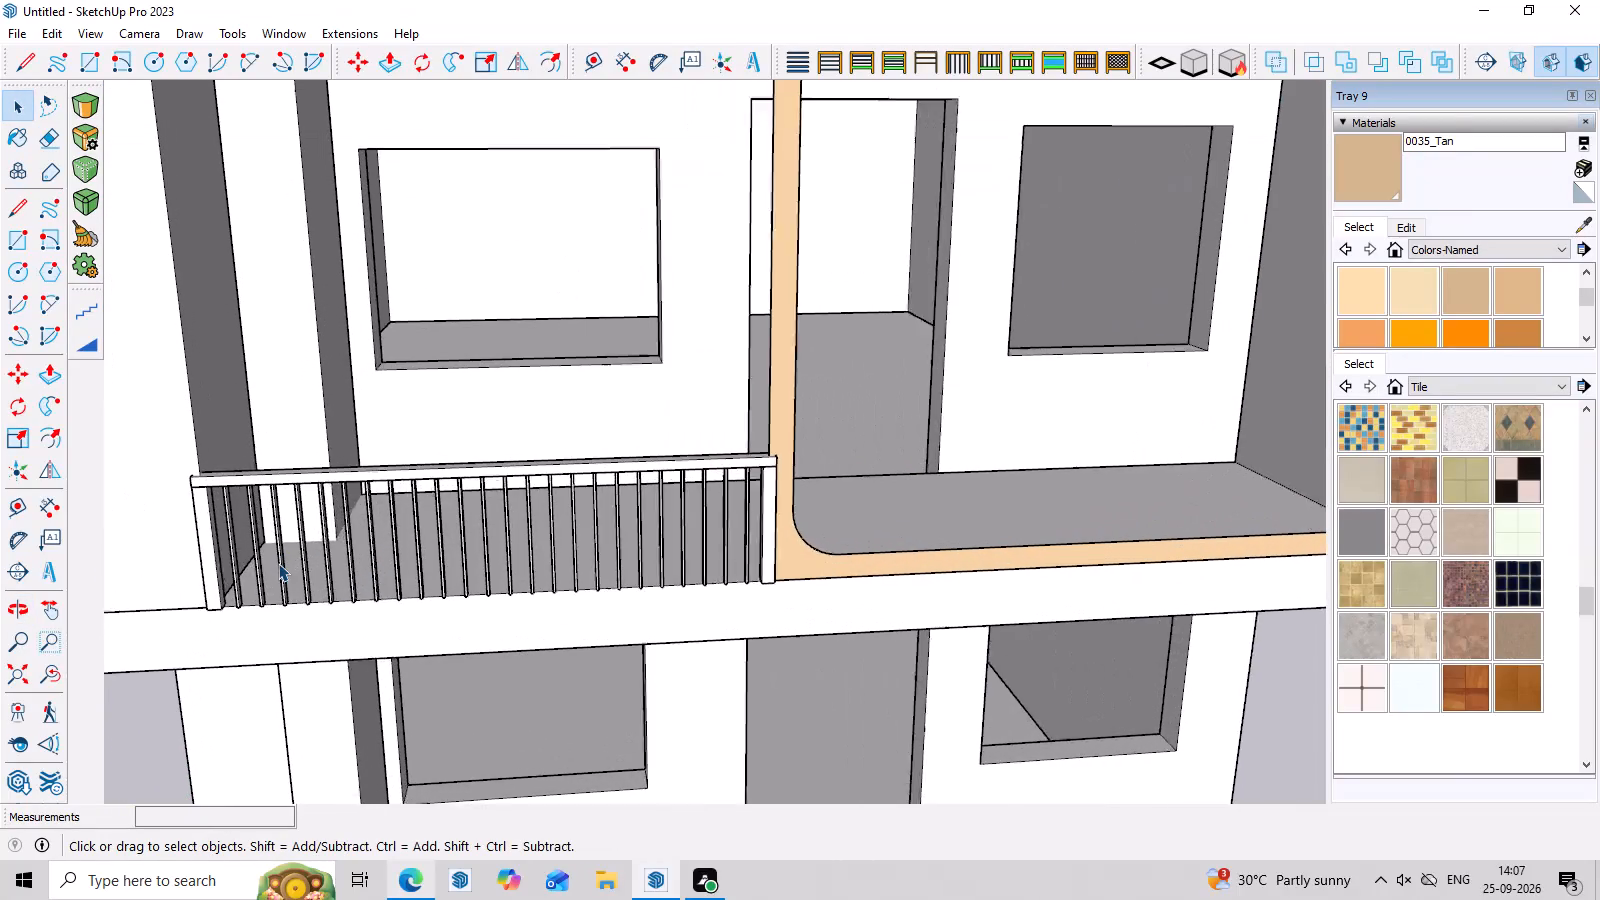
{"action": "scroll", "coordinate": [278, 563], "scroll_direction": "up", "scroll_amount": 2}
{"action": "left_click", "coordinate": [284, 581]}
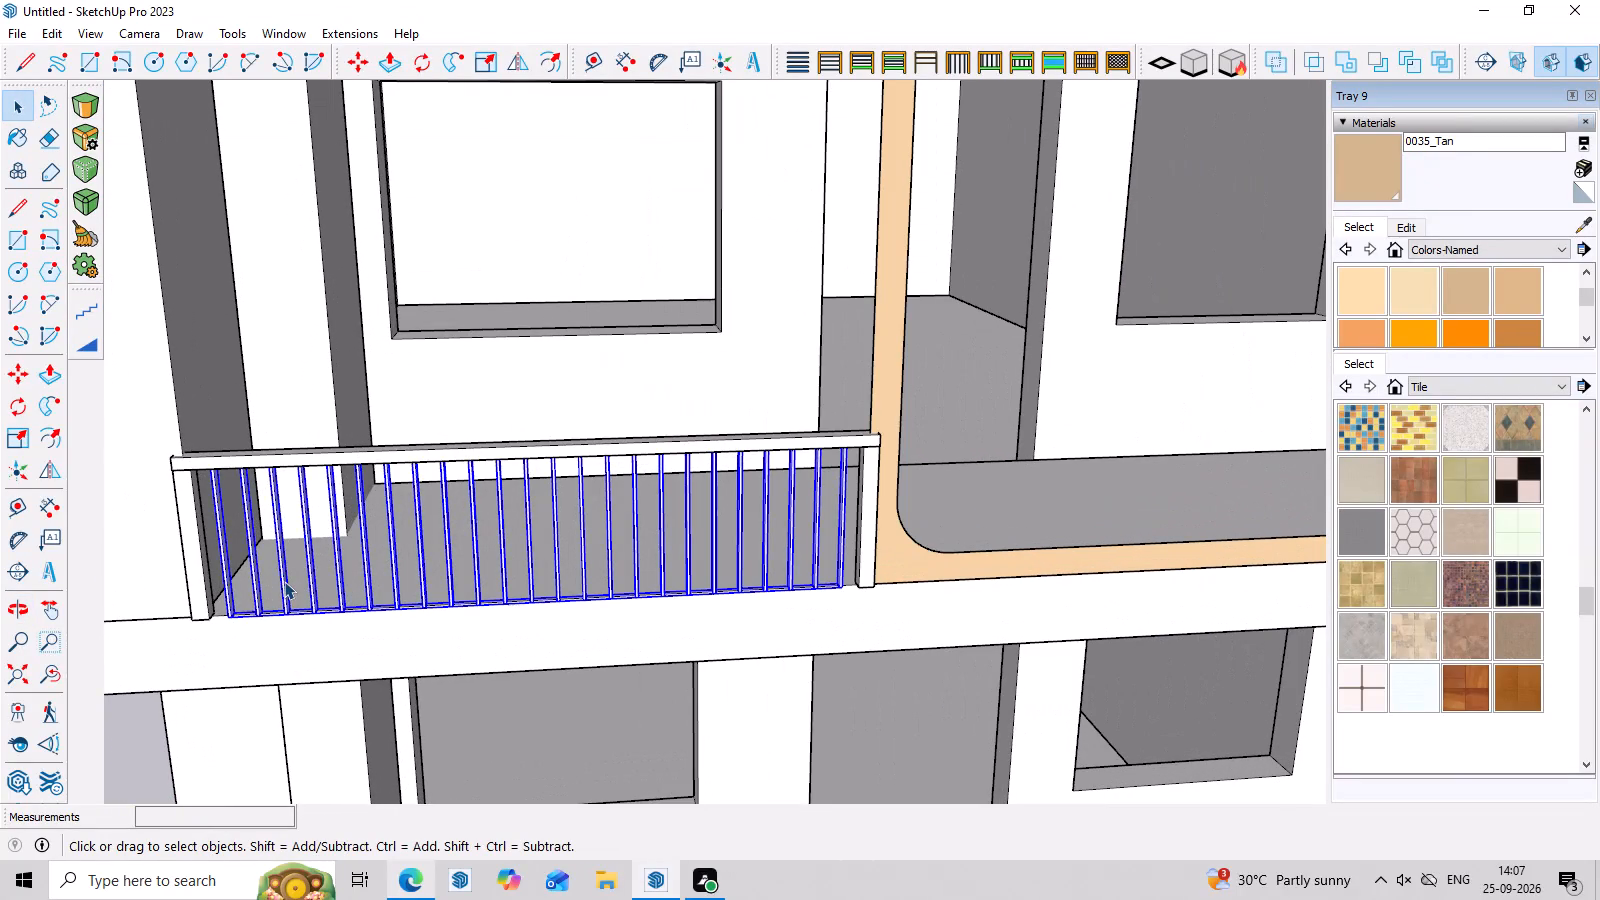
{"action": "left_click", "coordinate": [202, 592], "text": "shift"}
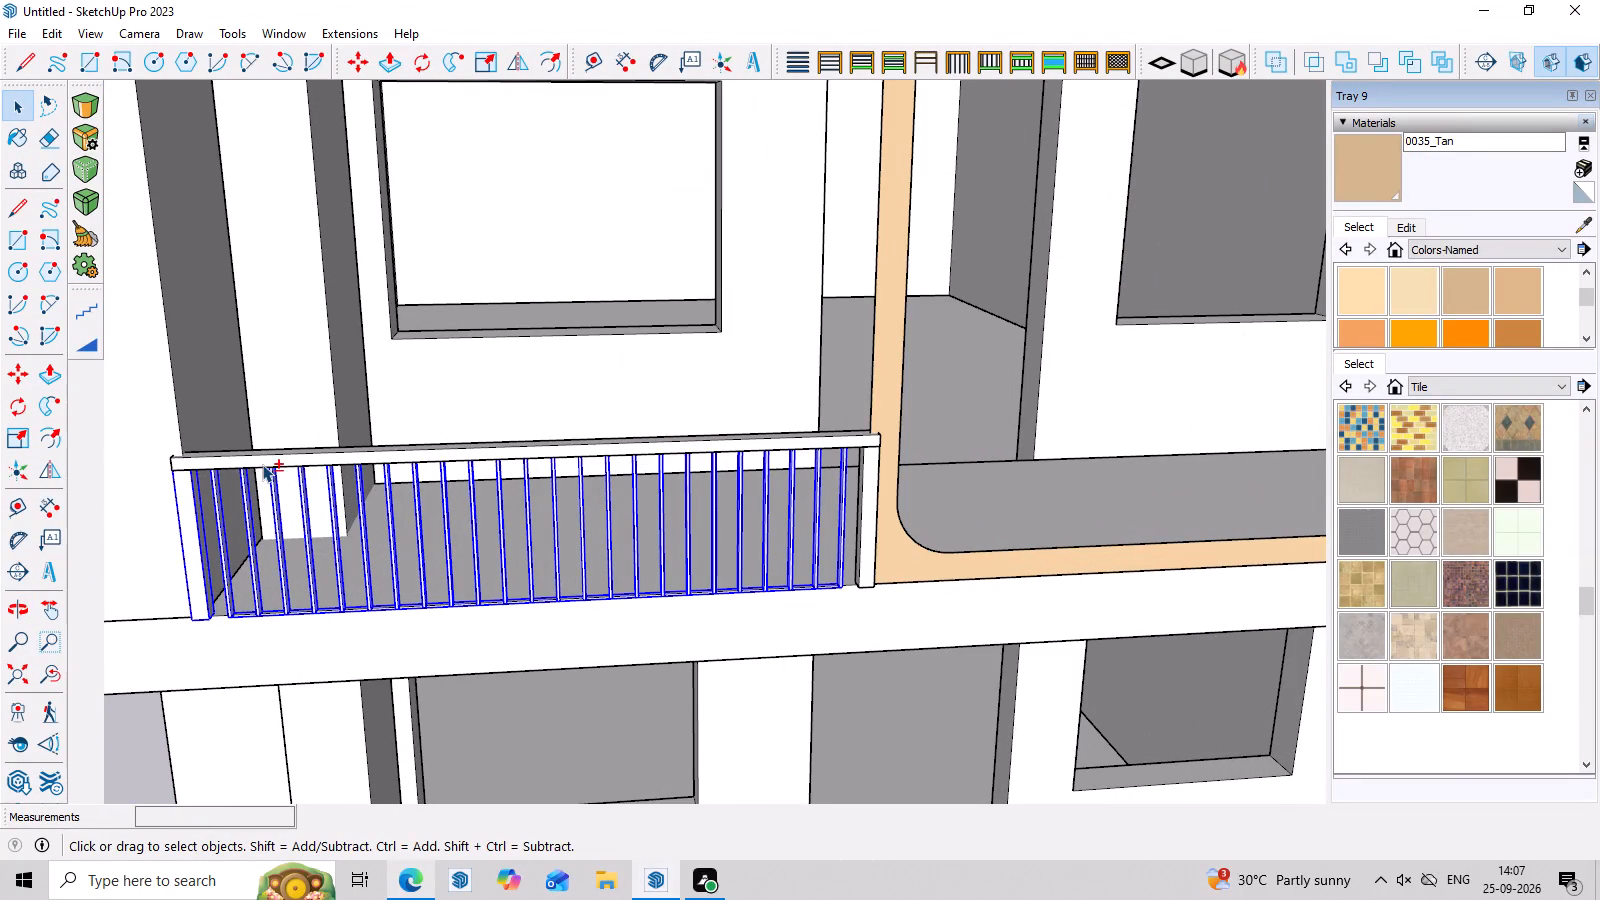
{"action": "left_click", "coordinate": [263, 462], "text": "shift"}
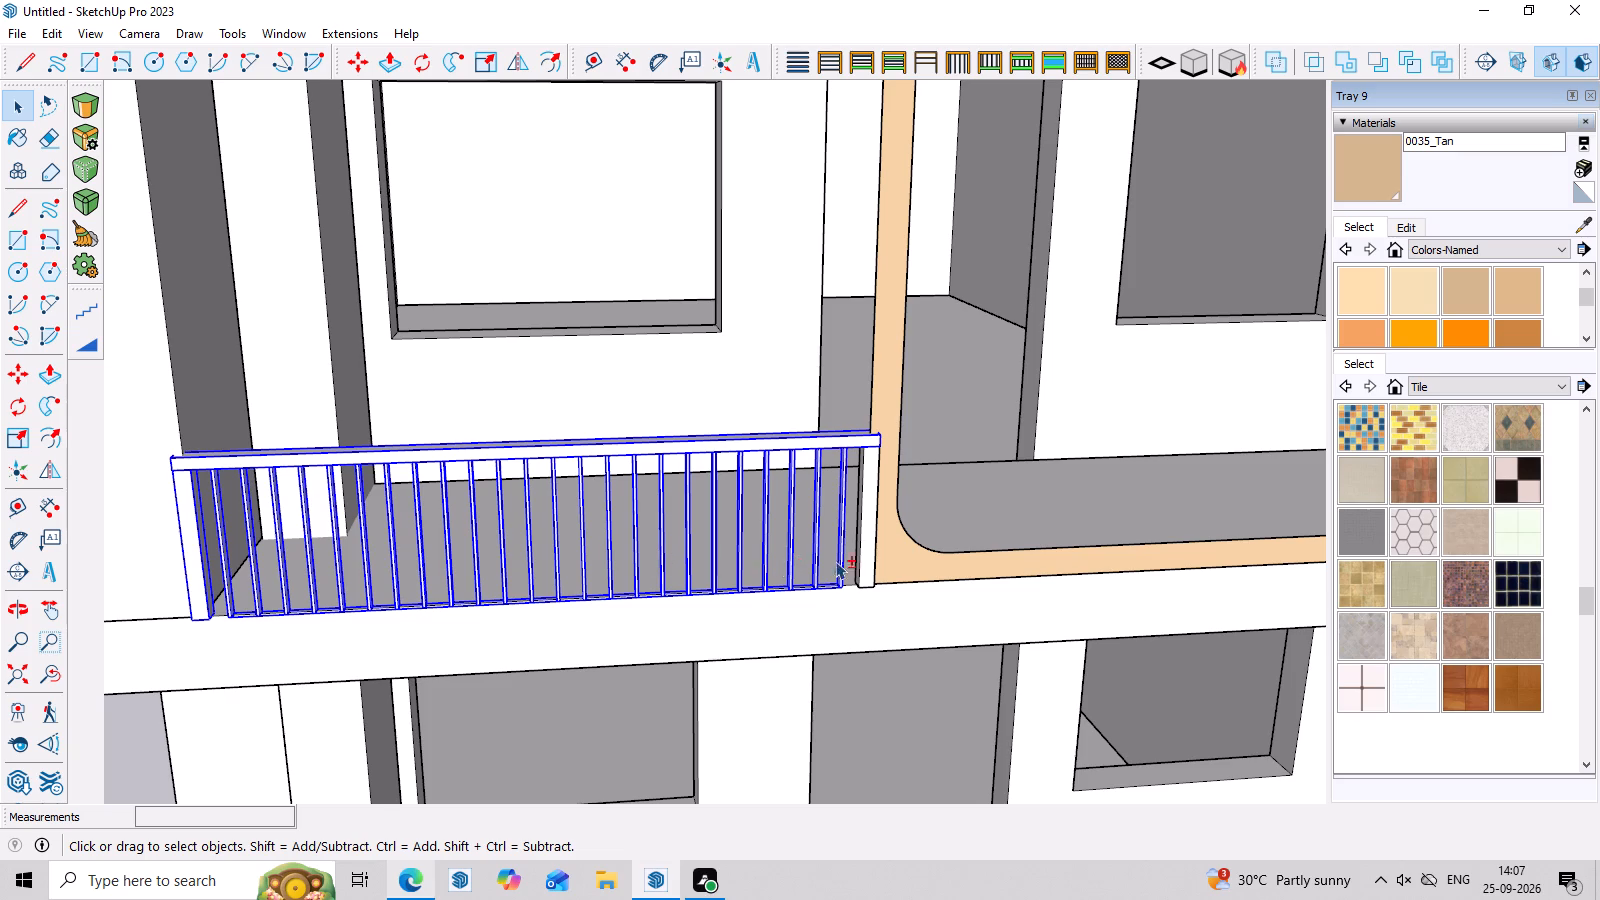
{"action": "left_click", "coordinate": [869, 566], "text": "shift"}
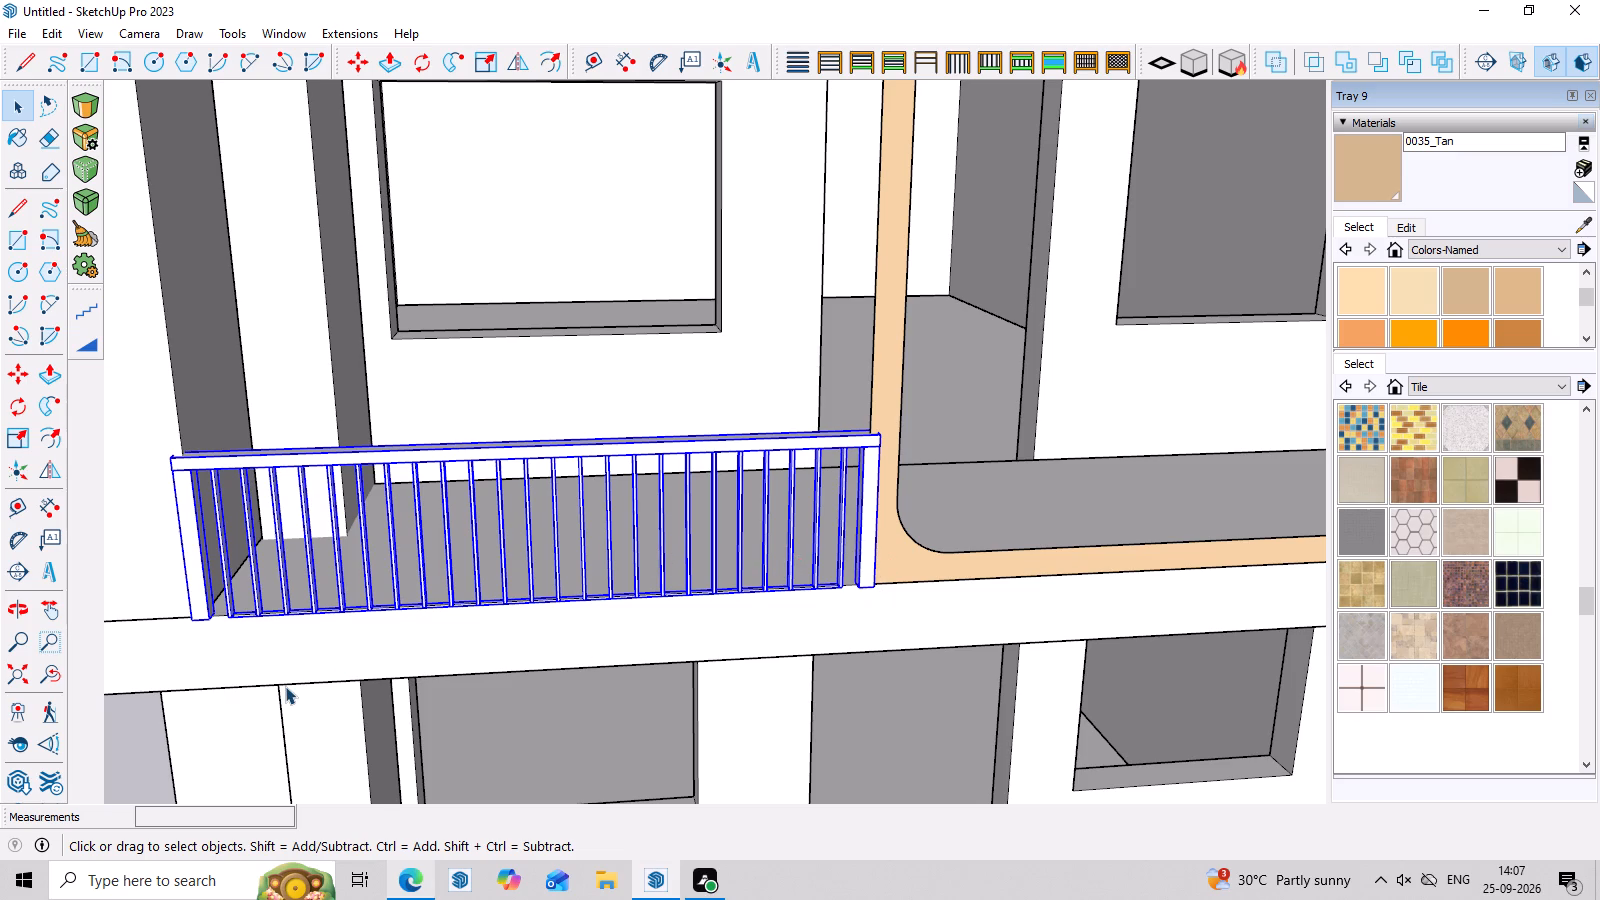
{"action": "key", "text": "m"}
{"action": "scroll", "coordinate": [154, 604], "scroll_direction": "up", "scroll_amount": 7}
{"action": "middle_click_drag", "start_coordinate": [204, 639], "coordinate": [378, 659]}
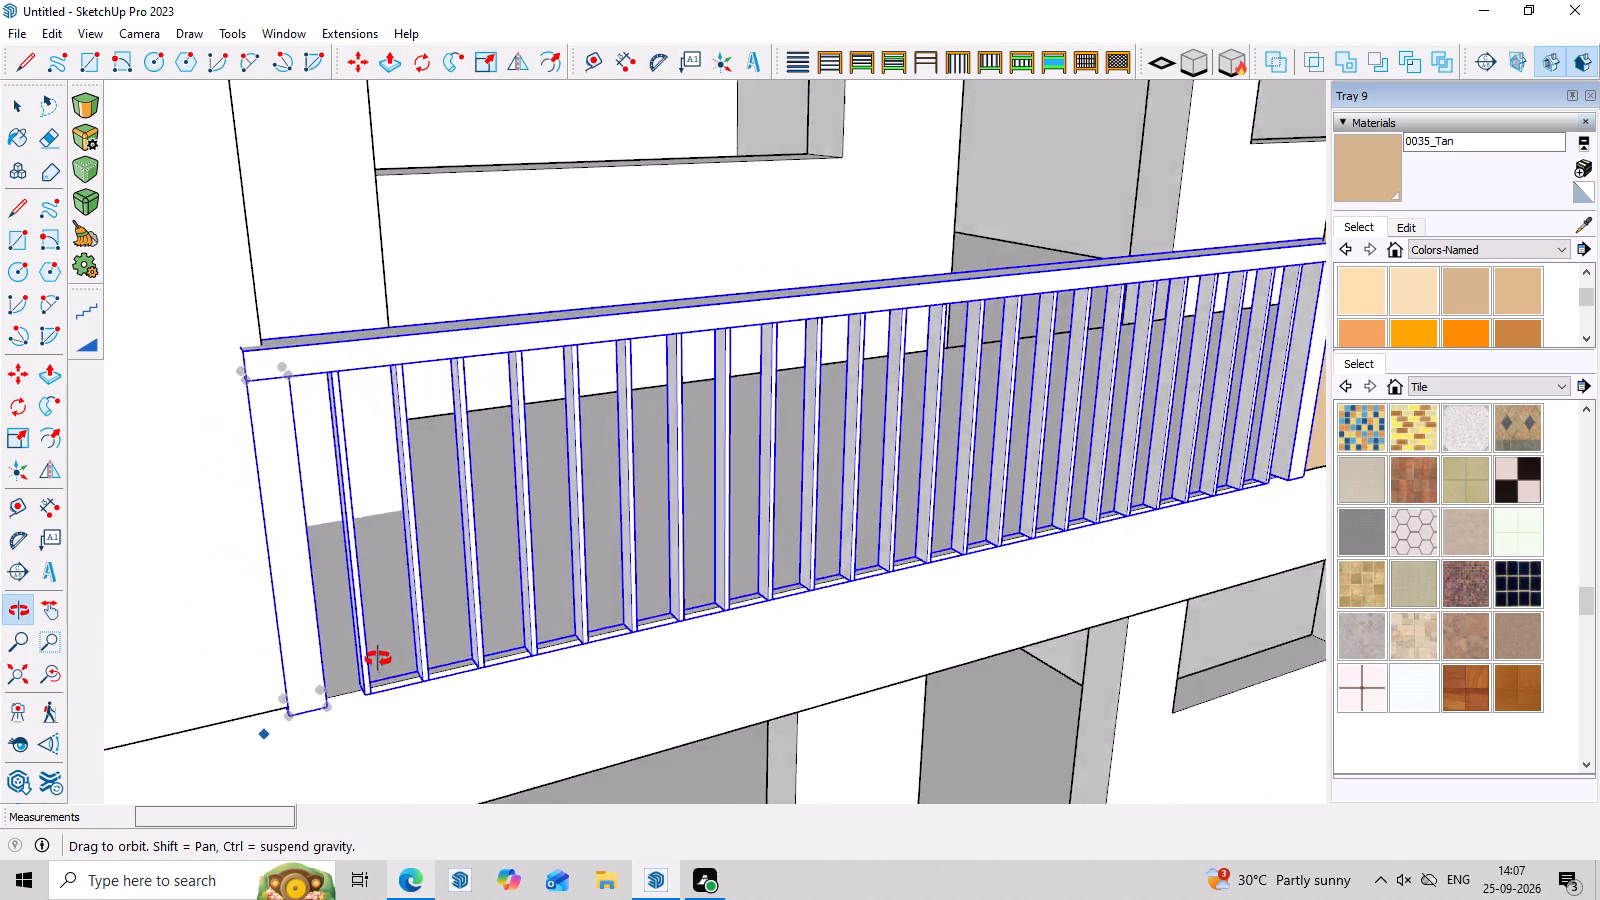
{"action": "middle_click_drag", "start_coordinate": [378, 659], "coordinate": [504, 586]}
{"action": "scroll", "coordinate": [460, 684], "scroll_direction": "up", "scroll_amount": 3}
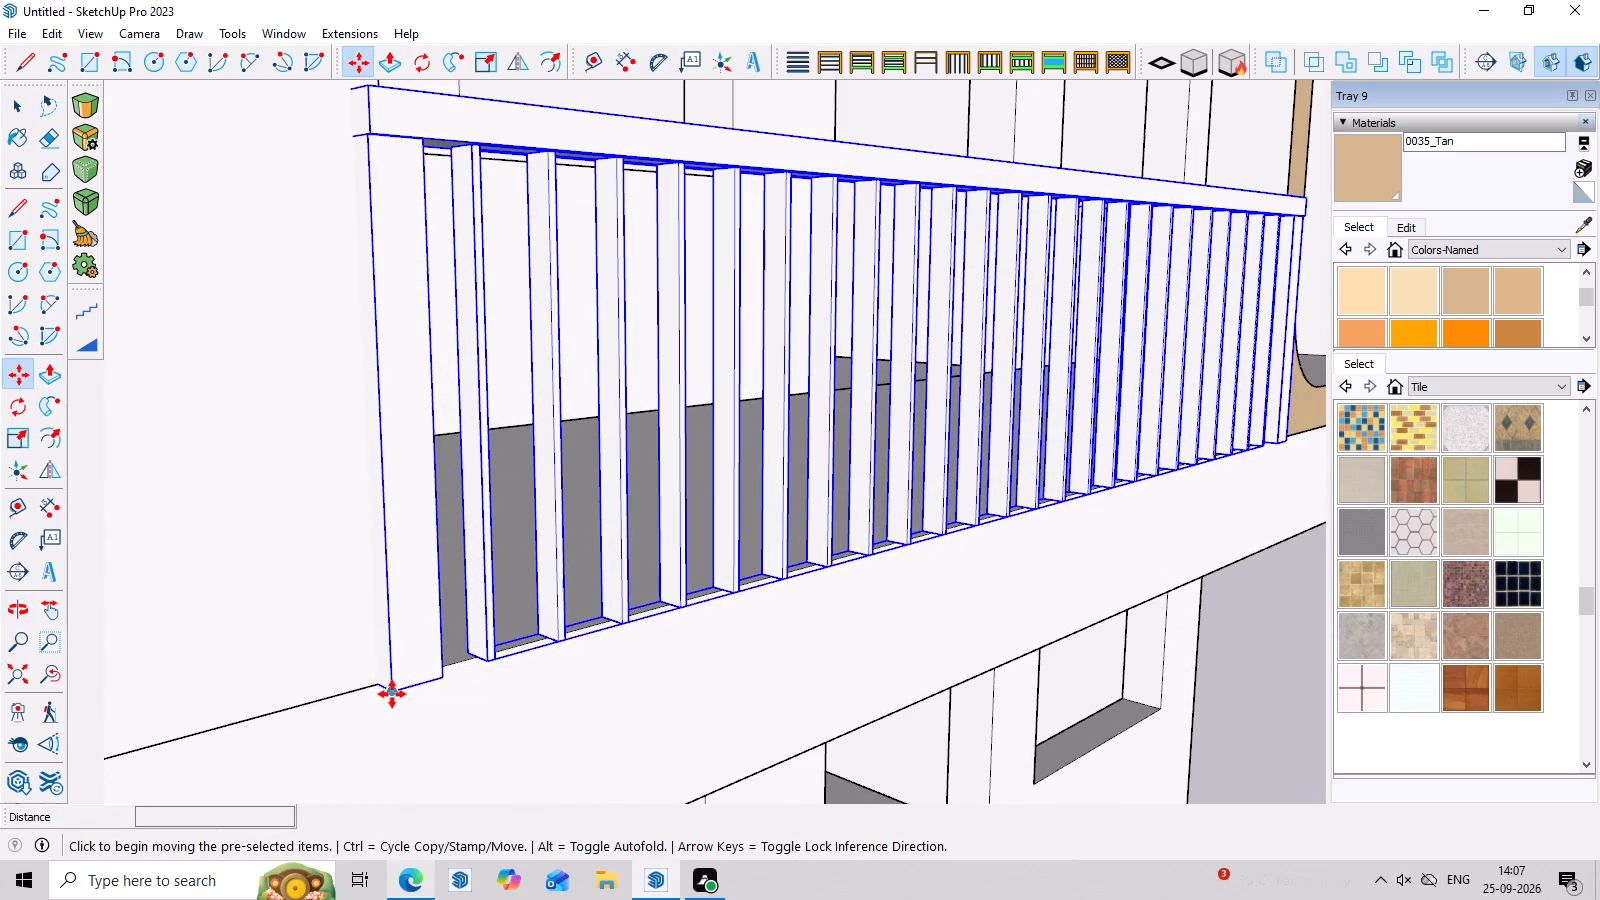
{"action": "left_click", "coordinate": [391, 691]}
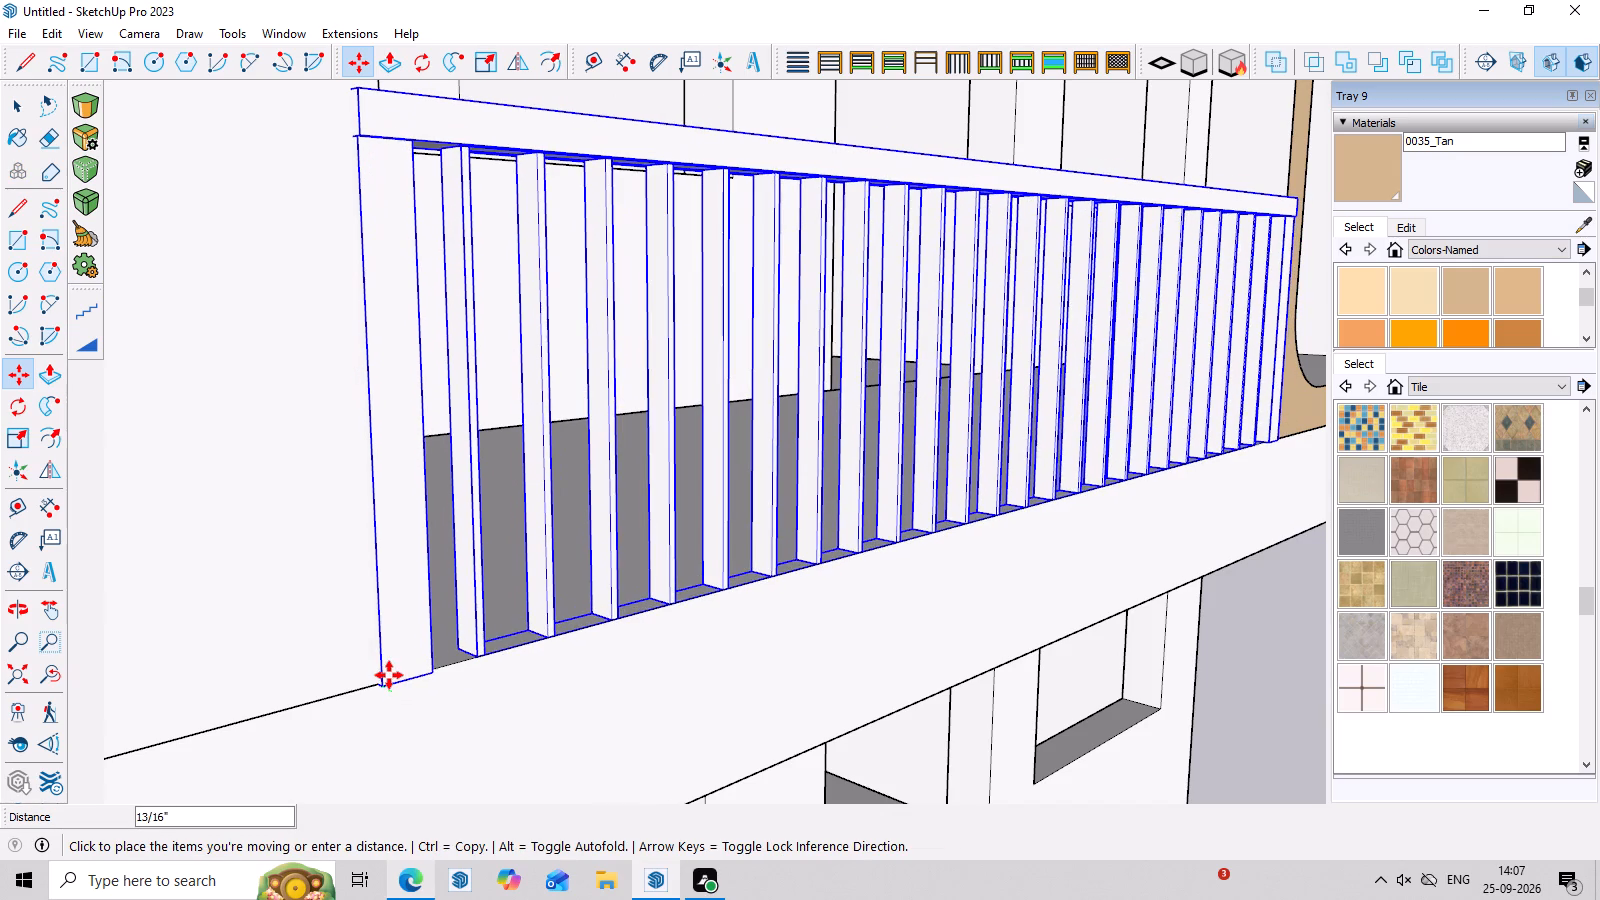
{"action": "left_click", "coordinate": [389, 675]}
Shift the selected railing about 1 1/4" from the foot of its frame-end post to align it with the painted frame.
{"action": "scroll", "coordinate": [581, 592], "scroll_direction": "down", "scroll_amount": 20}
{"action": "scroll", "coordinate": [581, 592], "scroll_direction": "down", "scroll_amount": 2}
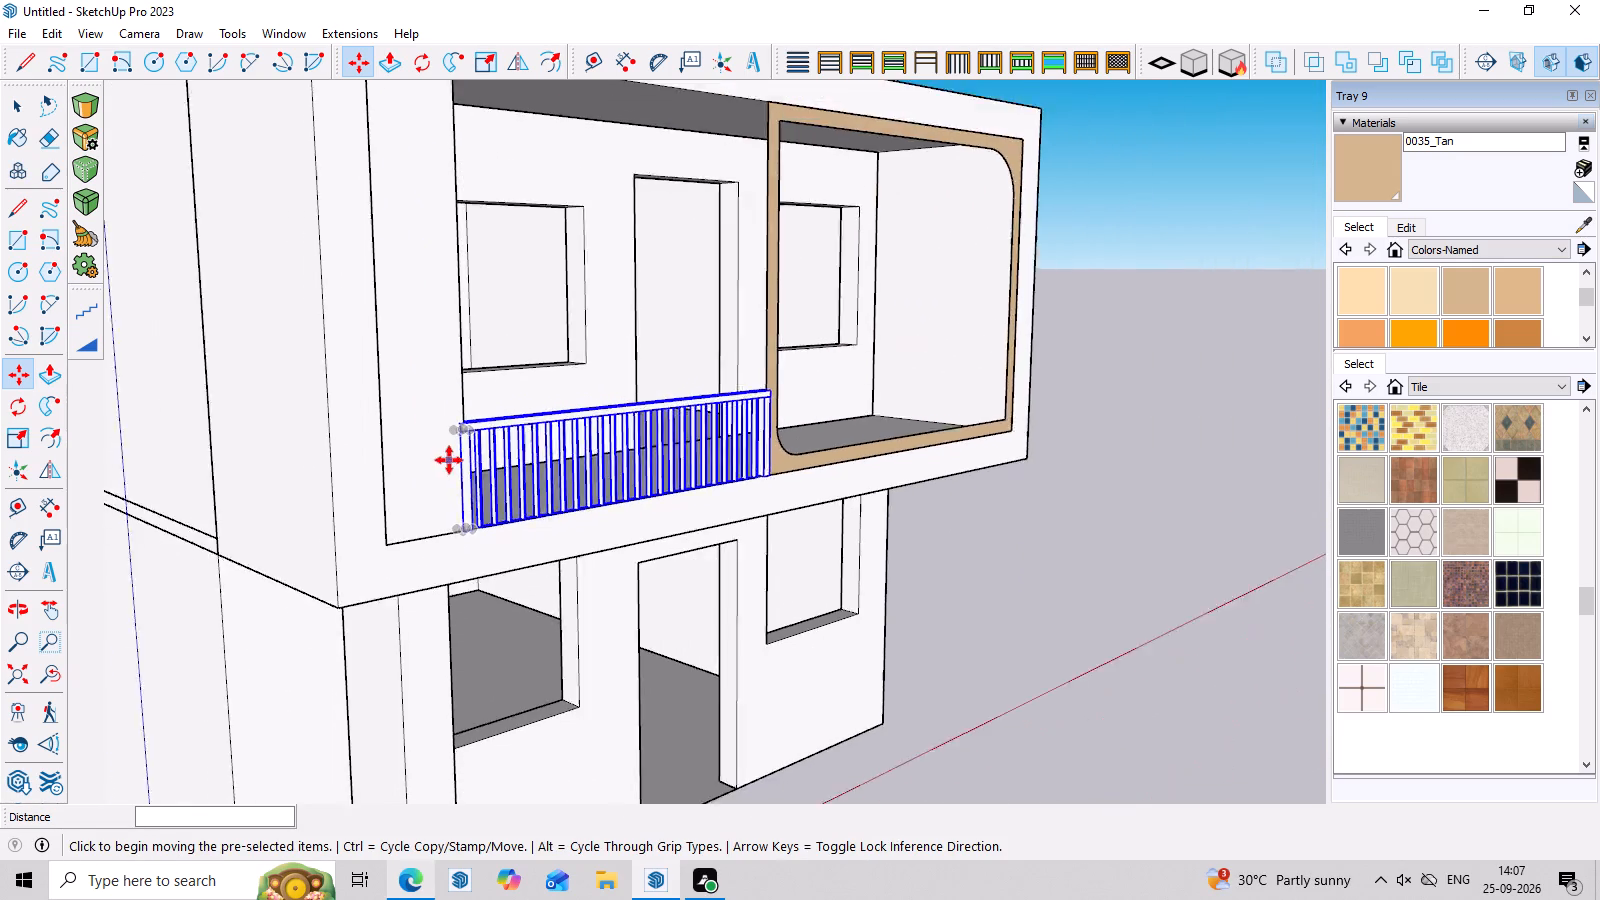
{"action": "middle_click_drag", "start_coordinate": [736, 560], "coordinate": [346, 566]}
{"action": "scroll", "coordinate": [683, 489], "scroll_direction": "up", "scroll_amount": 6}
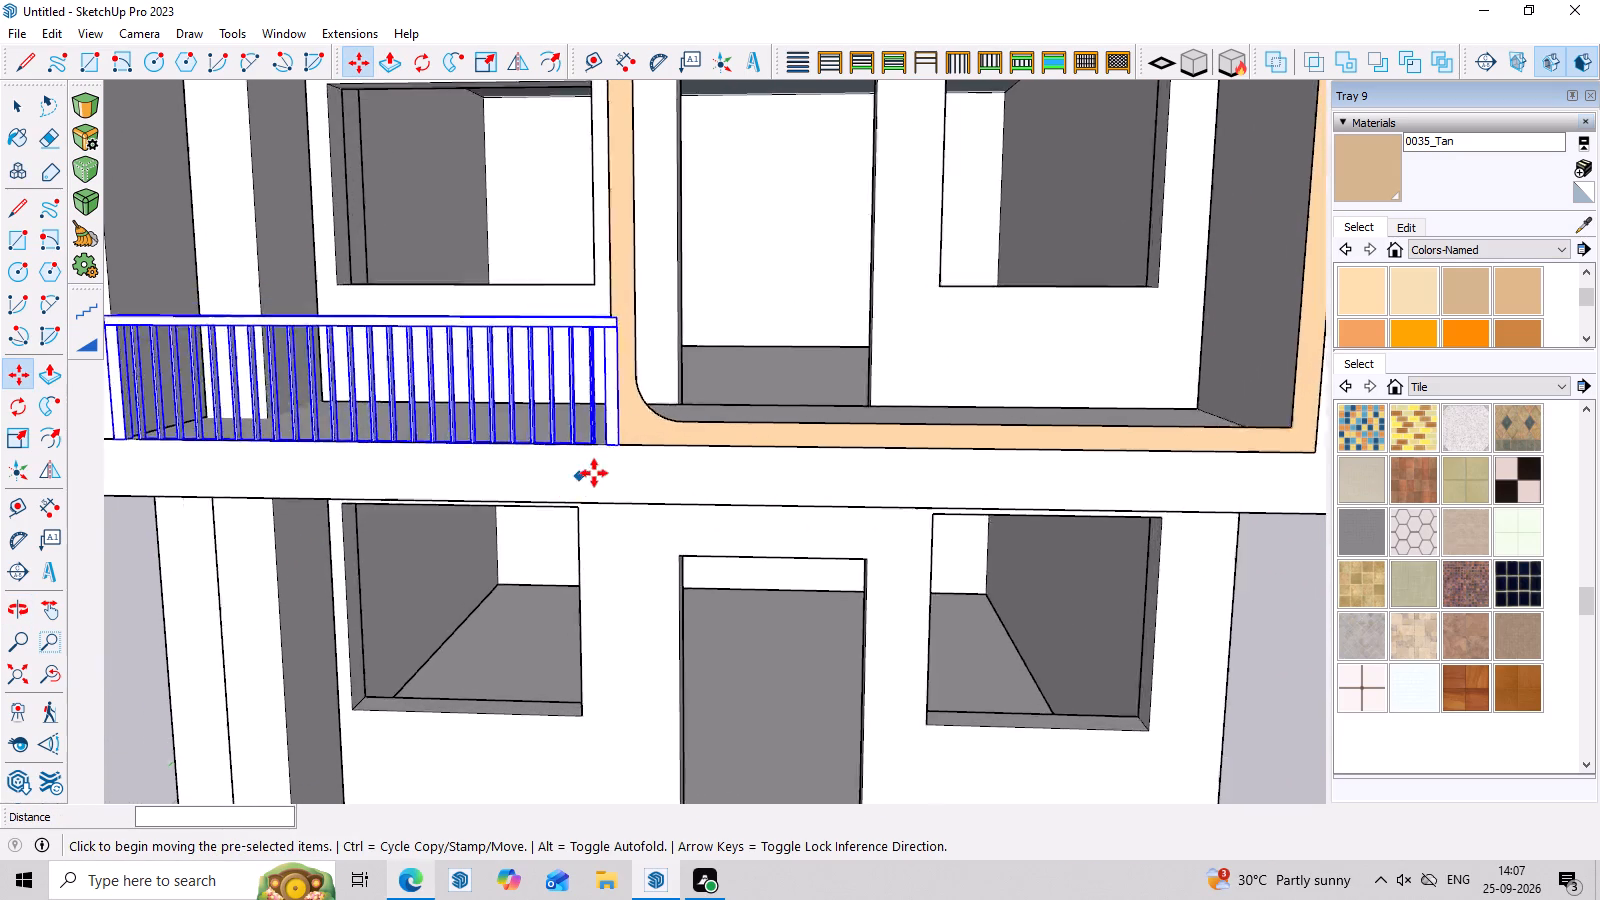
{"action": "scroll", "coordinate": [594, 473], "scroll_direction": "up", "scroll_amount": 2}
{"action": "middle_click_drag", "start_coordinate": [604, 467], "coordinate": [470, 690]}
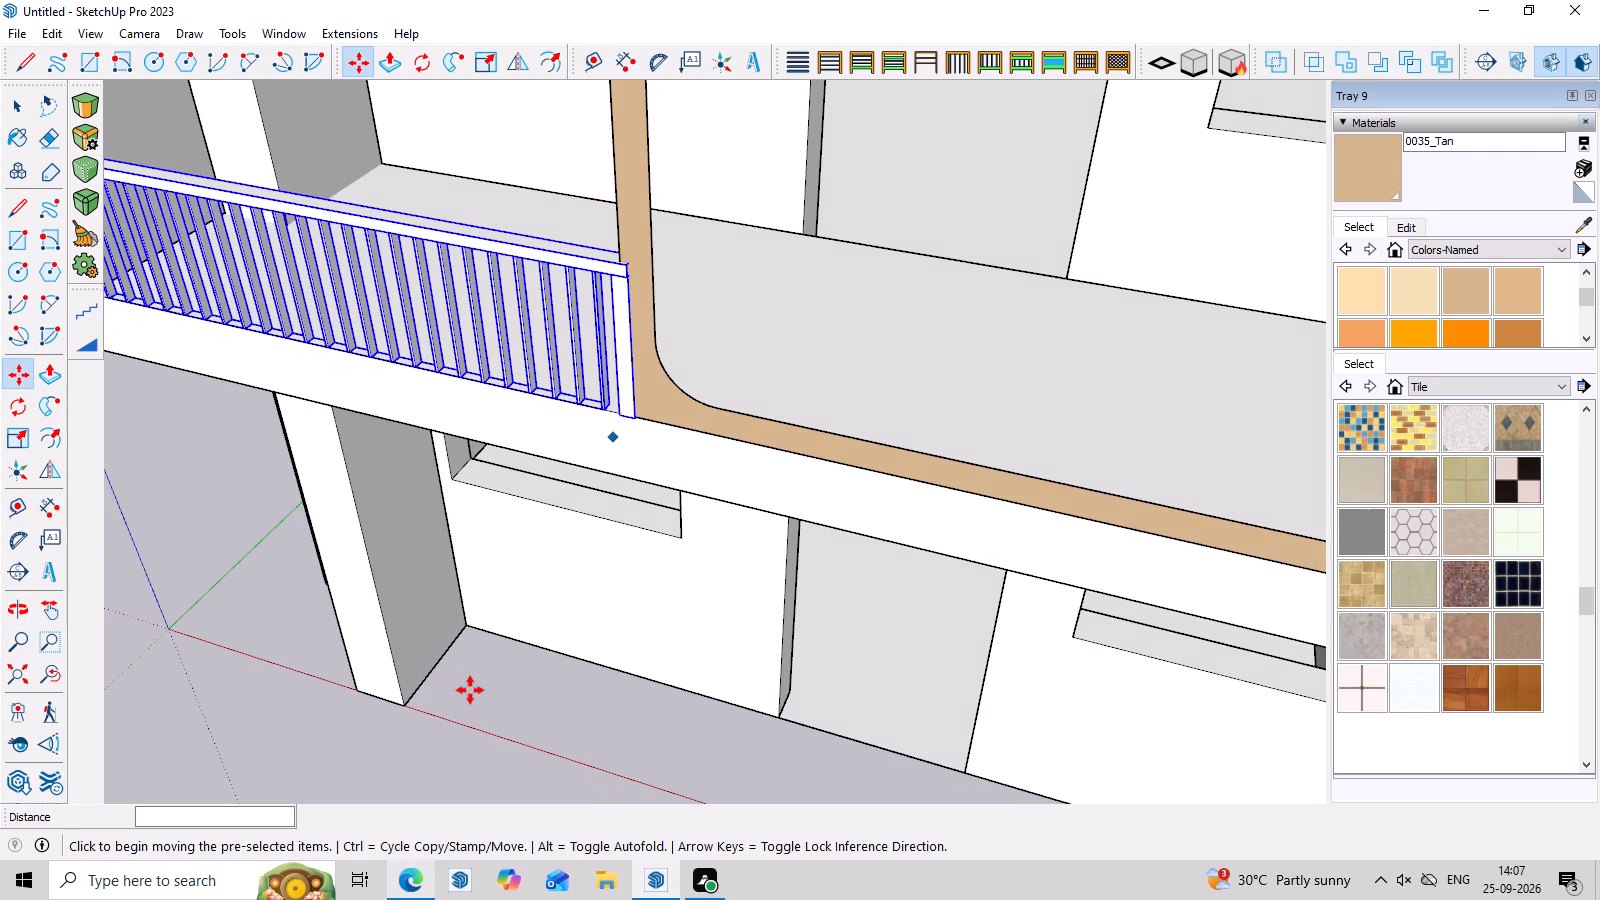
{"action": "scroll", "coordinate": [647, 436], "scroll_direction": "up", "scroll_amount": 3}
{"action": "left_click", "coordinate": [630, 410]}
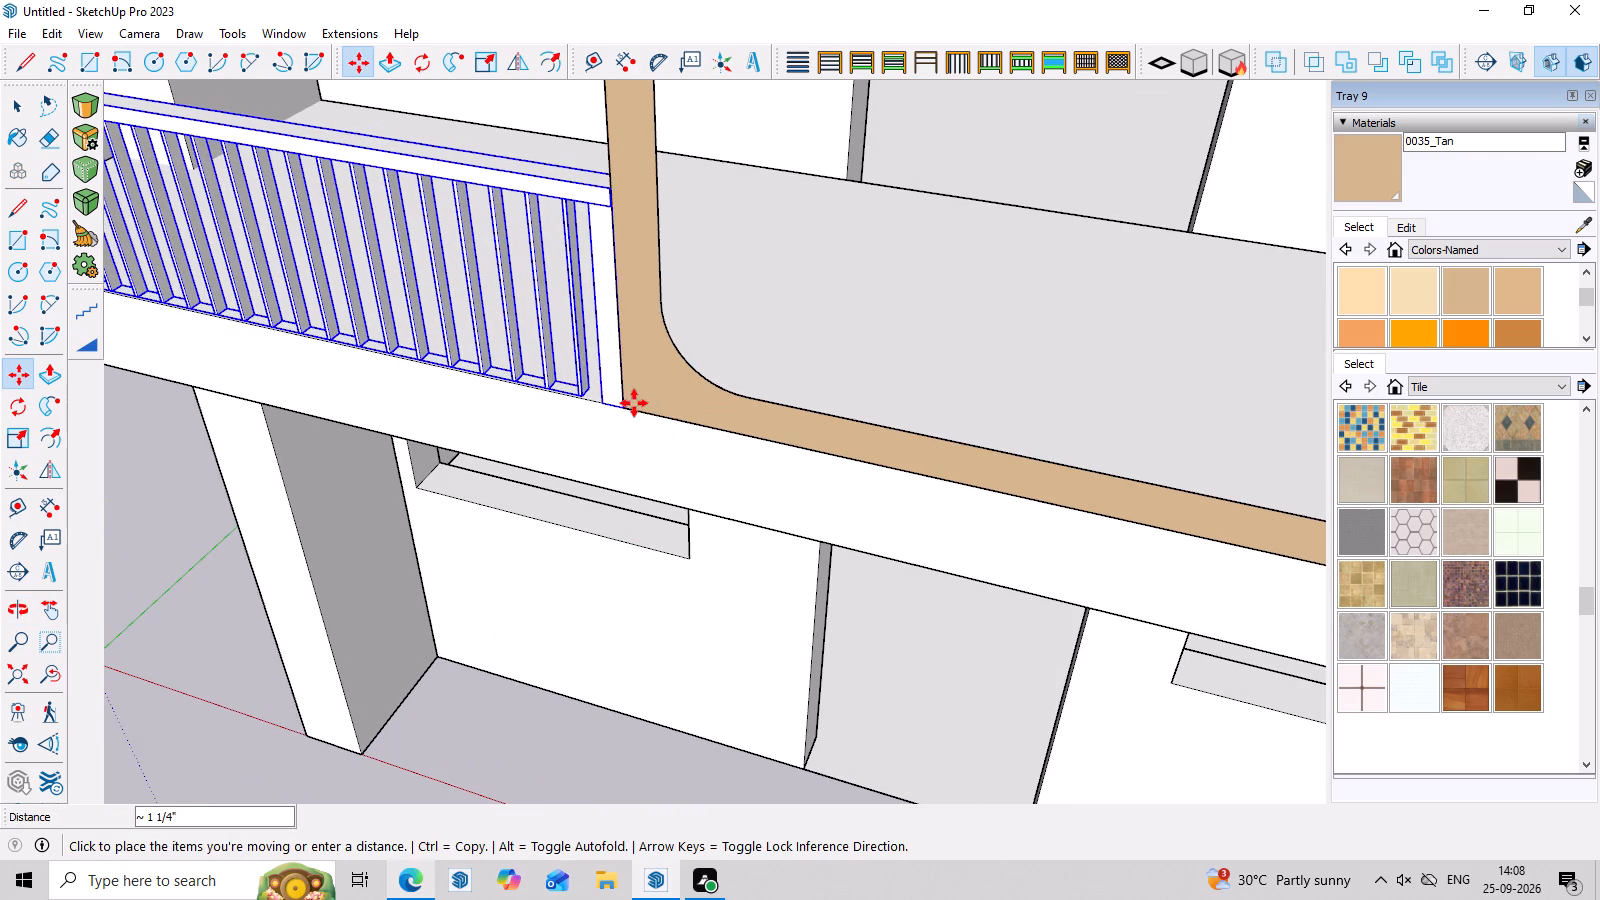
{"action": "left_click", "coordinate": [634, 403]}
Slide the selected railing about 2 5/16" along the red axis toward the painted frame.
{"action": "scroll", "coordinate": [746, 417], "scroll_direction": "down", "scroll_amount": 11}
{"action": "middle_click_drag", "start_coordinate": [497, 418], "coordinate": [919, 324]}
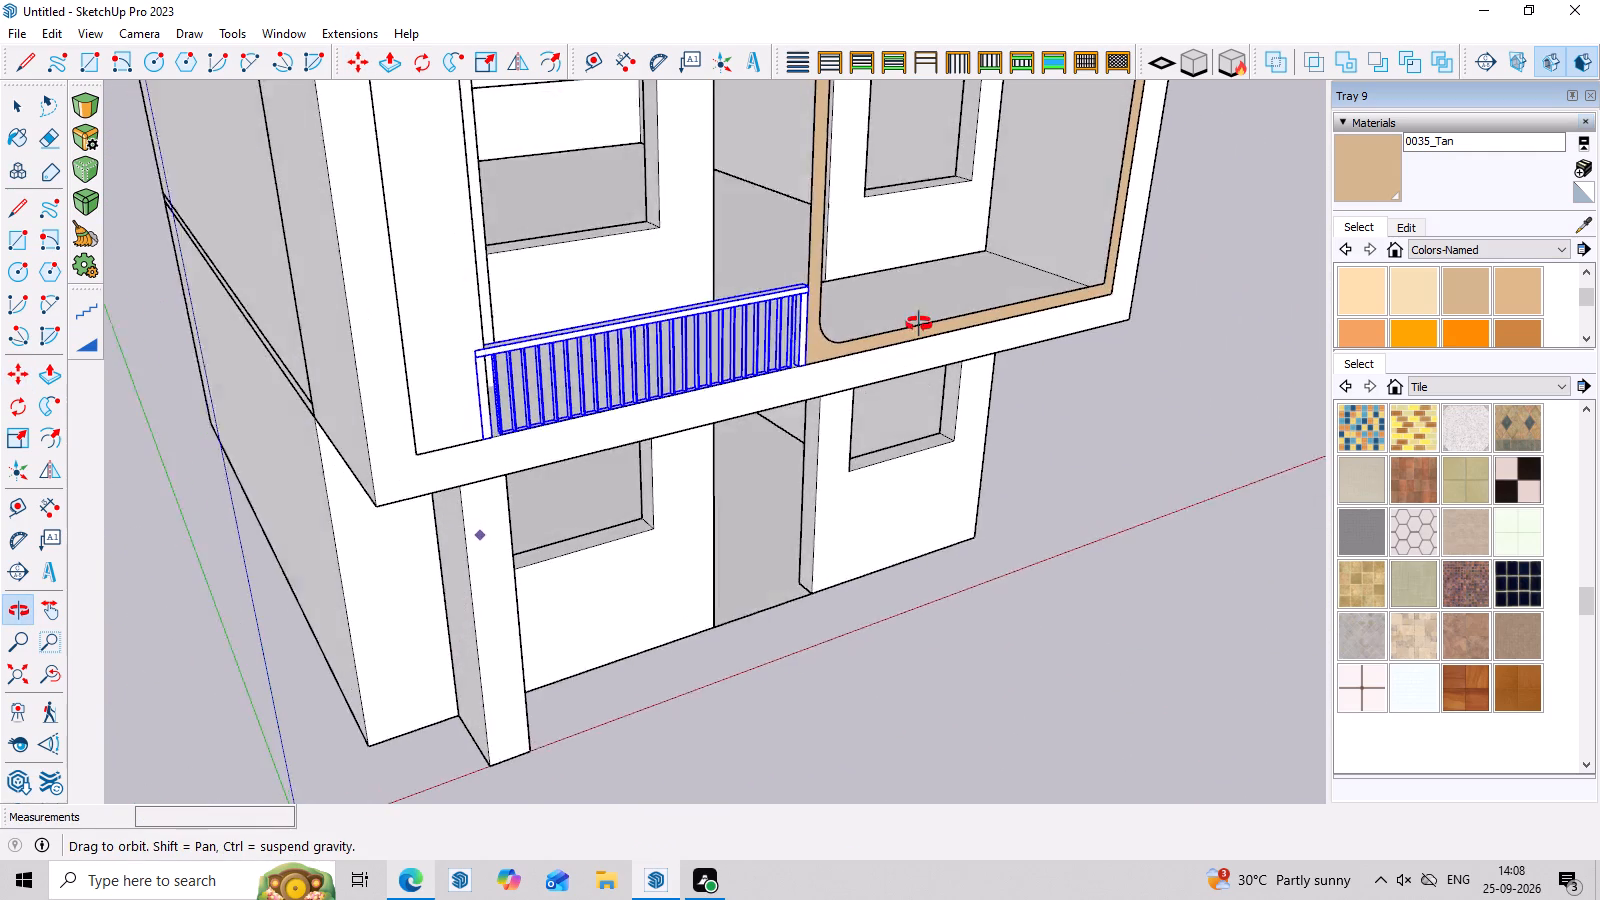
{"action": "middle_click_drag", "start_coordinate": [919, 324], "coordinate": [922, 306]}
{"action": "scroll", "coordinate": [539, 438], "scroll_direction": "up", "scroll_amount": 7}
{"action": "left_click", "coordinate": [478, 404]}
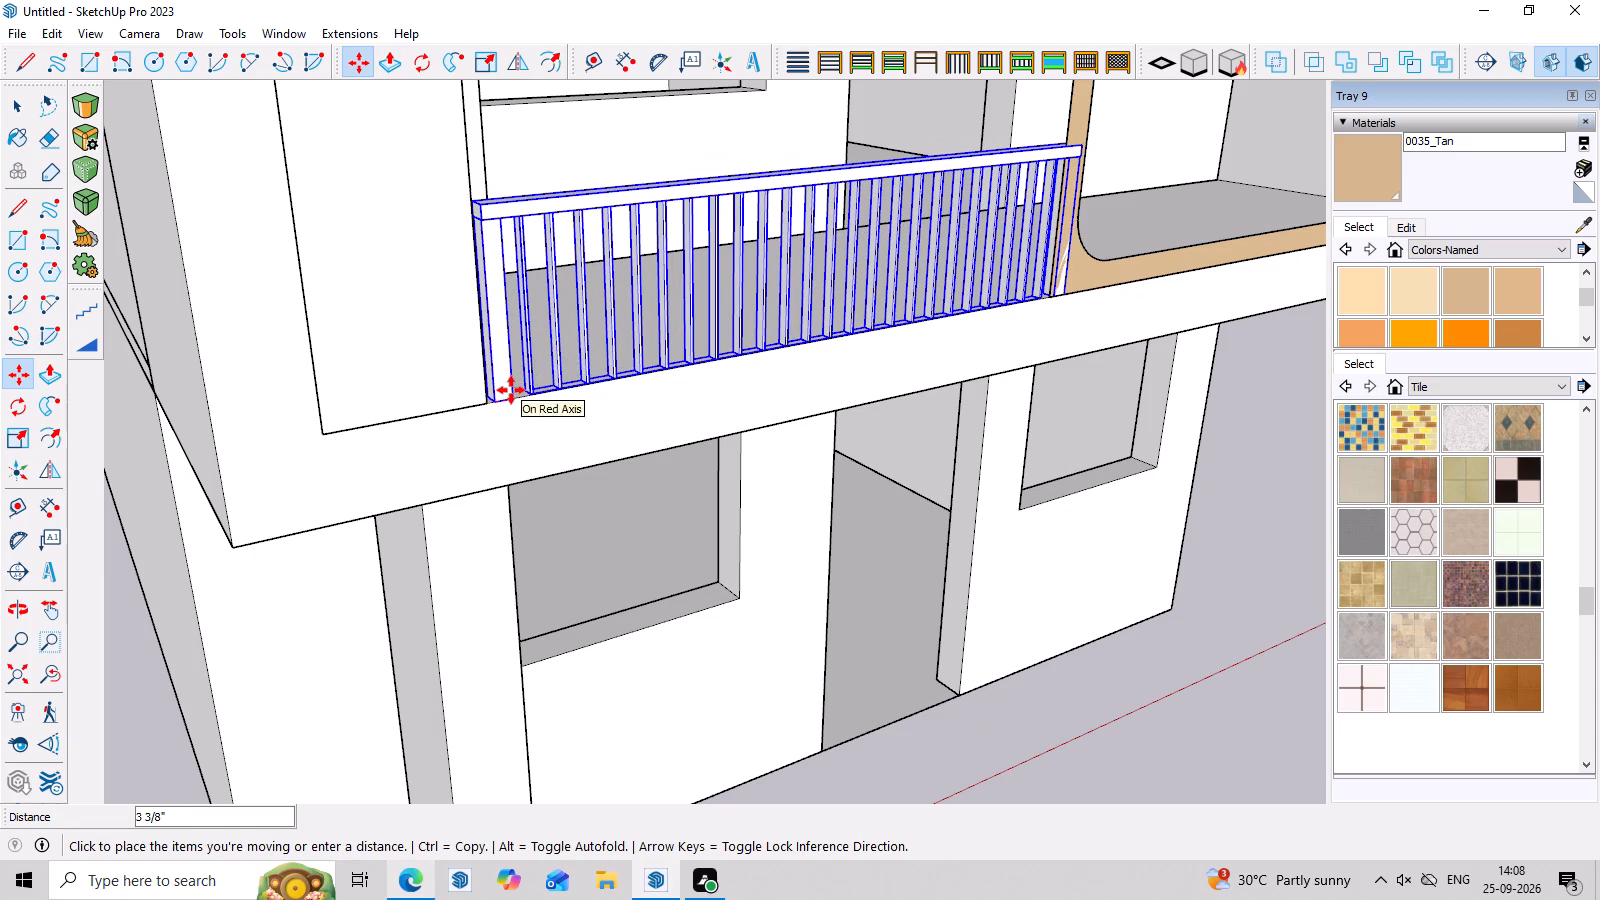
{"action": "left_click", "coordinate": [503, 392]}
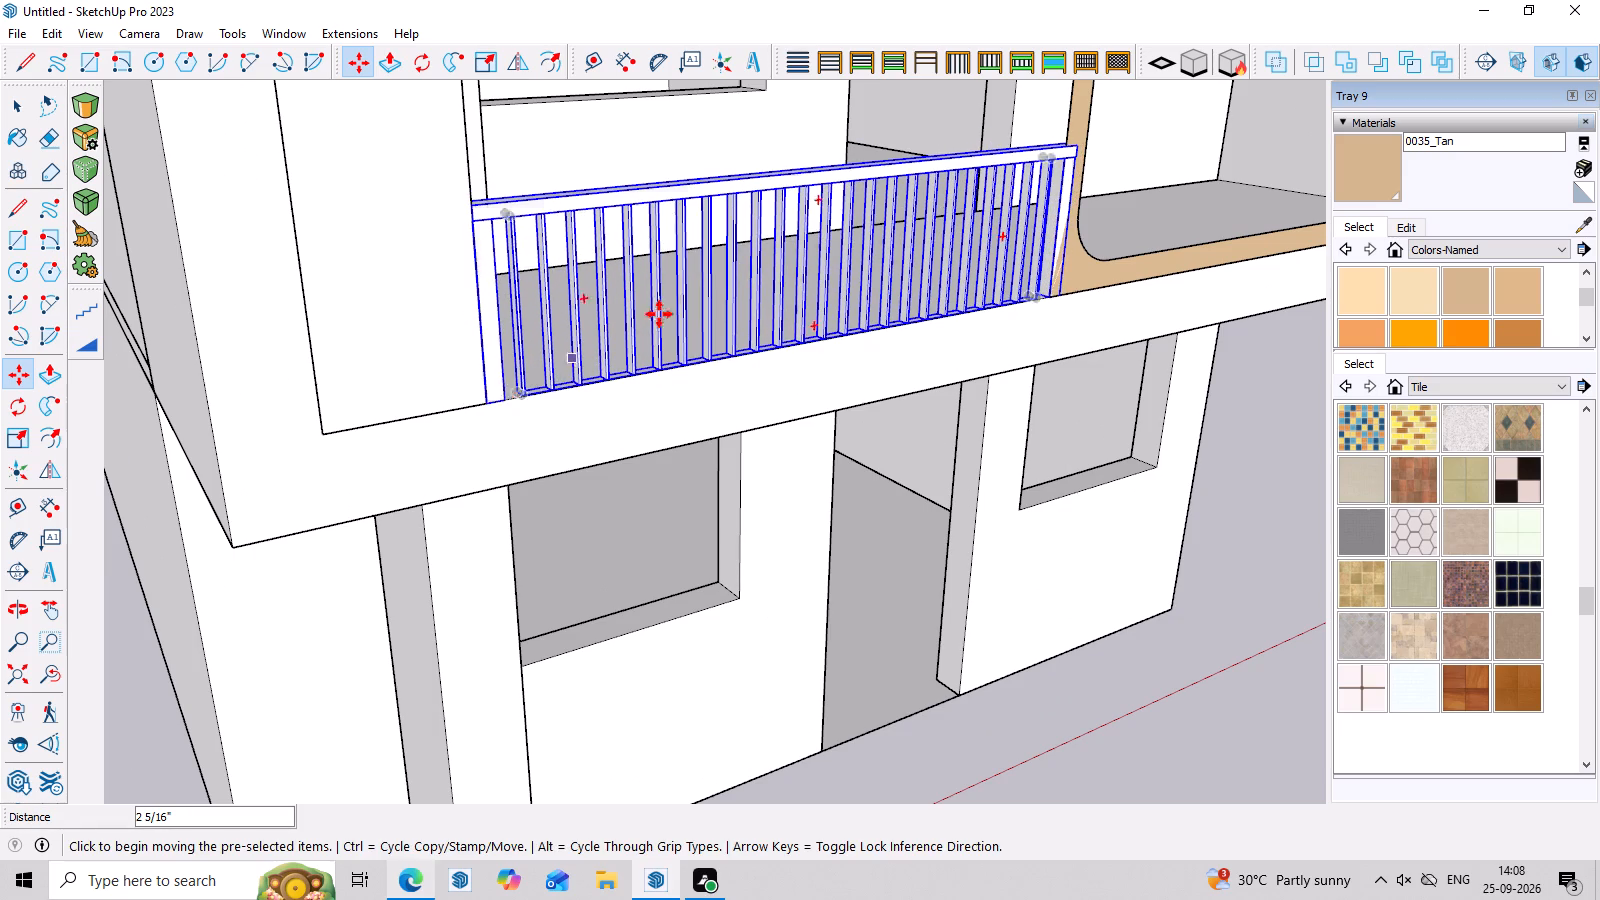
Open the railing's bar group and delete the whole last thin bar nearest the frame-end post.
{"action": "scroll", "coordinate": [666, 298], "scroll_direction": "down", "scroll_amount": 8}
{"action": "middle_click_drag", "start_coordinate": [959, 358], "coordinate": [567, 343]}
{"action": "scroll", "coordinate": [731, 331], "scroll_direction": "up", "scroll_amount": 7}
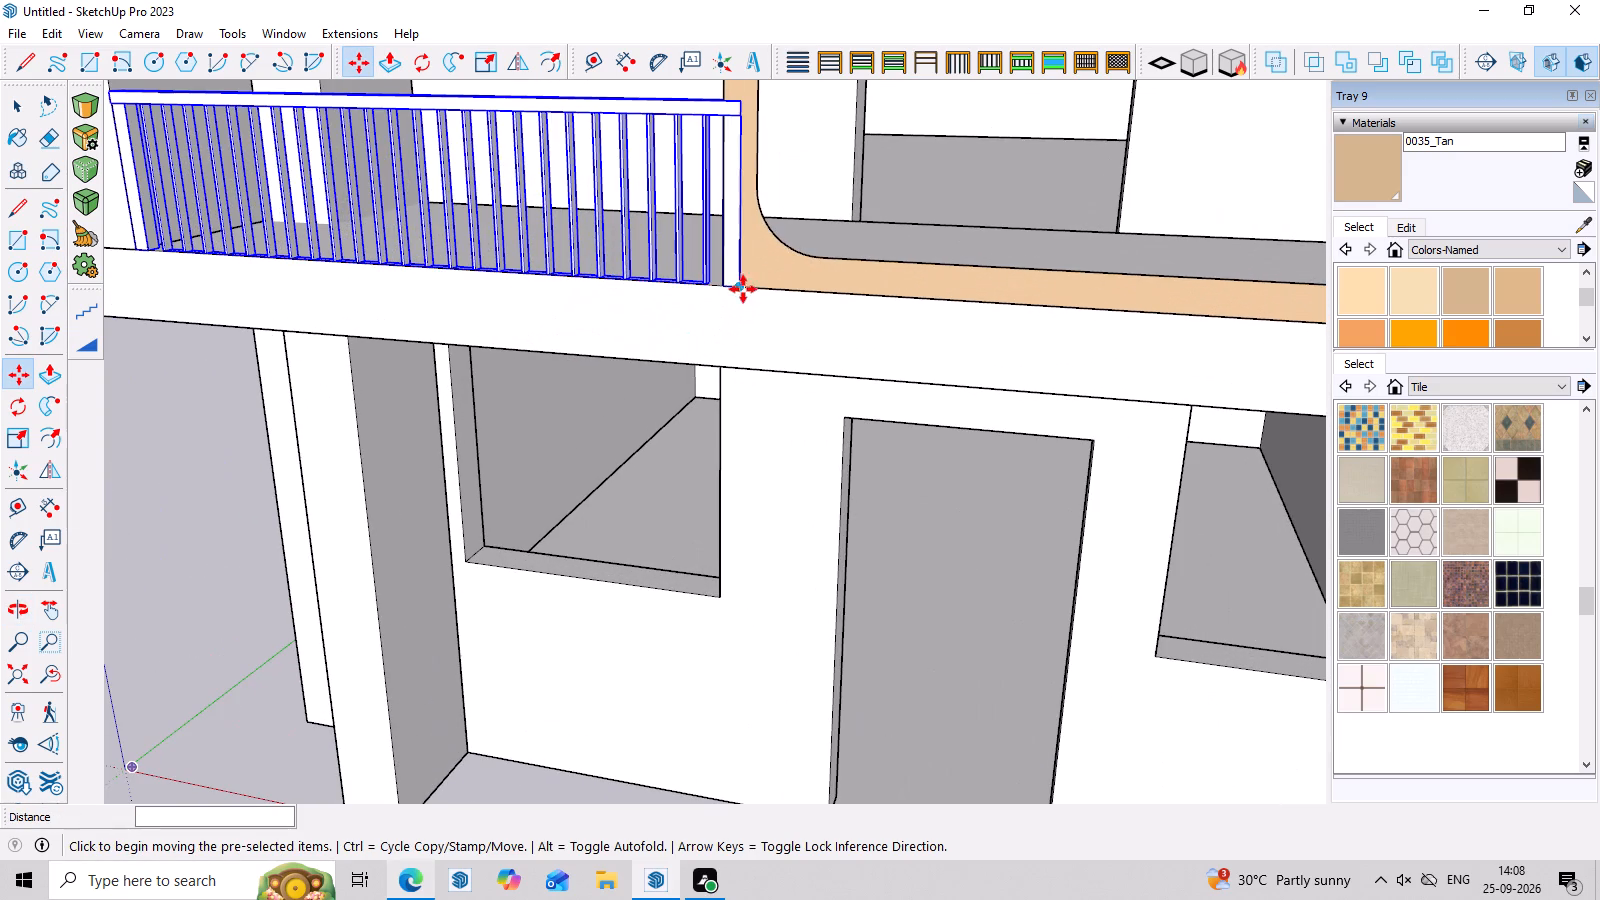
{"action": "key", "text": "space"}
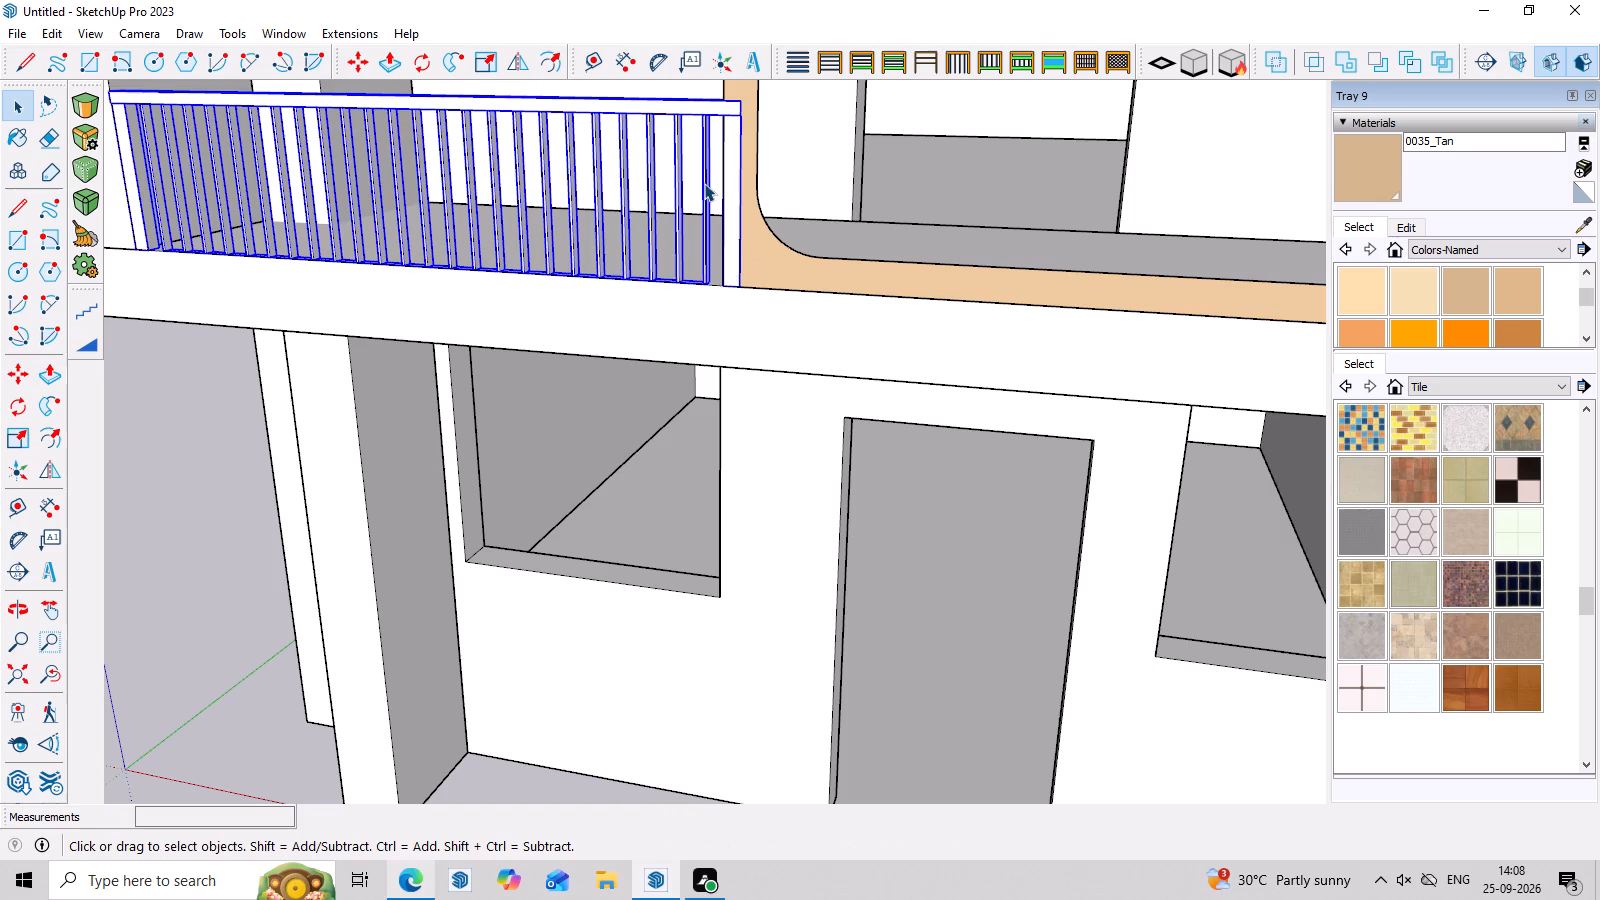
{"action": "left_click", "coordinate": [704, 183]}
{"action": "scroll", "coordinate": [704, 183], "scroll_direction": "up", "scroll_amount": 3}
{"action": "double_click", "coordinate": [704, 183]}
{"action": "scroll", "coordinate": [705, 183], "scroll_direction": "up", "scroll_amount": 2}
{"action": "left_click", "coordinate": [705, 185]}
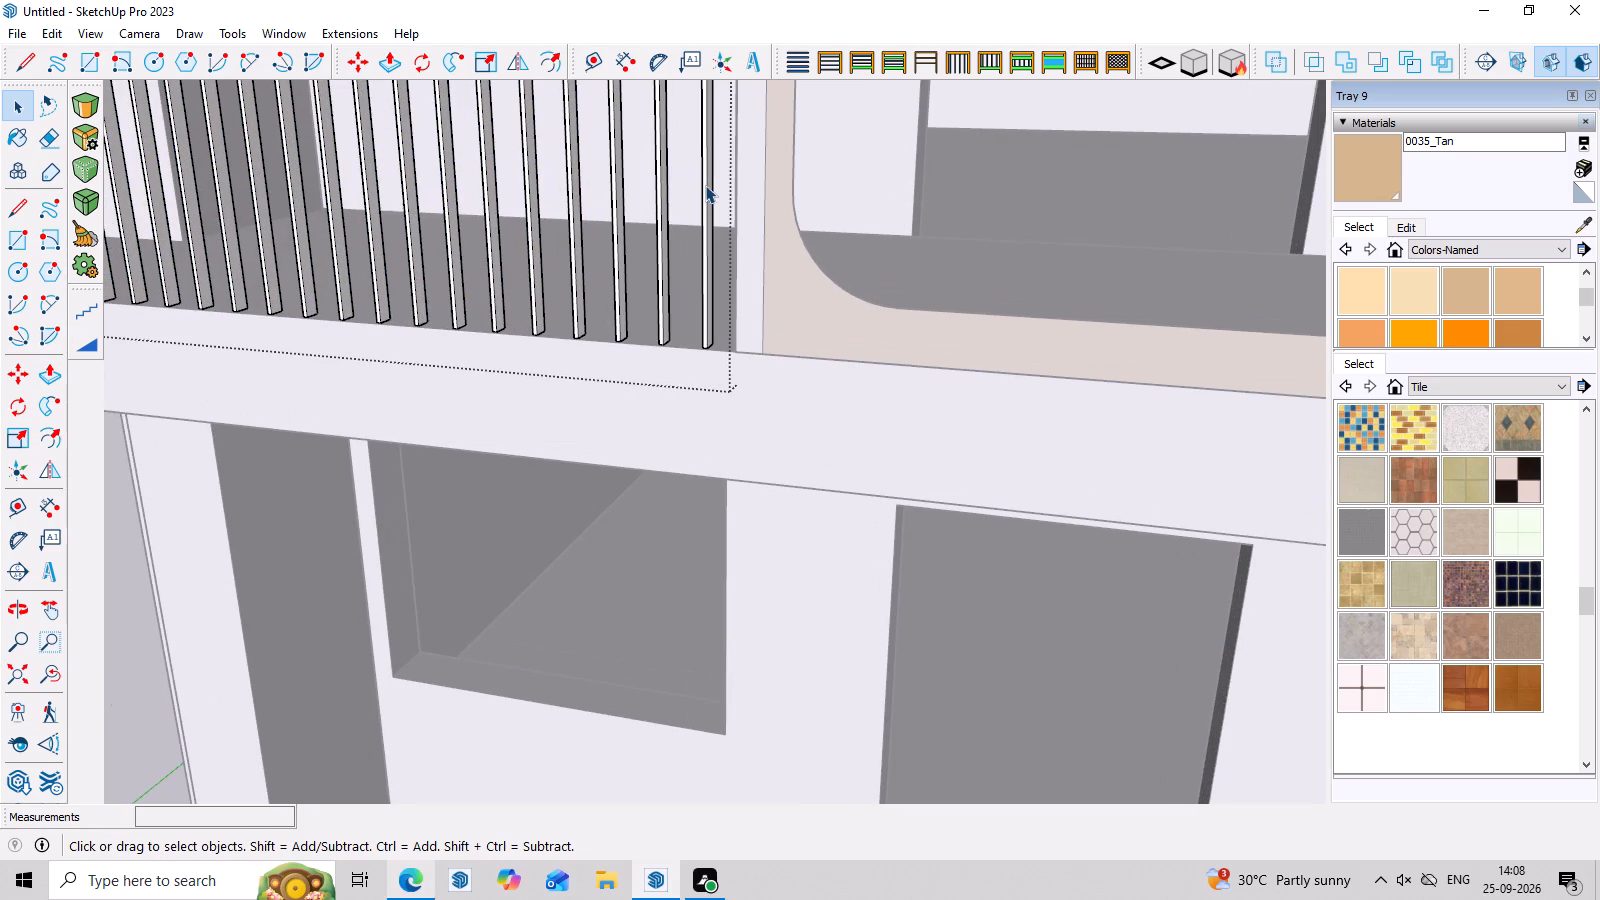
{"action": "key", "text": "Delete"}
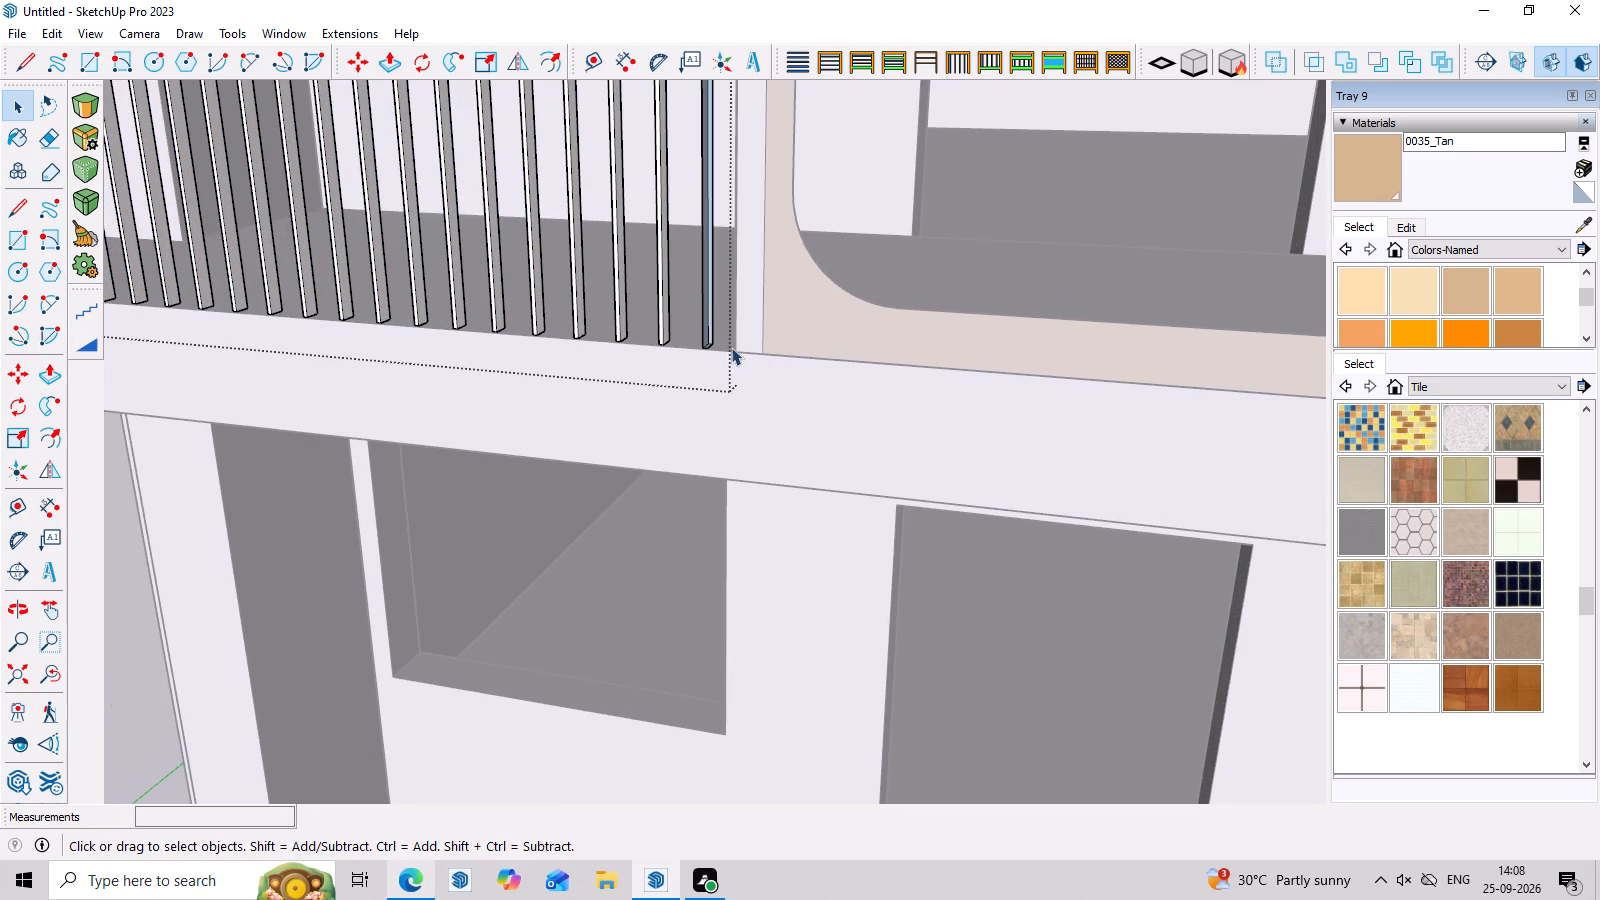
{"action": "key", "text": "ctrl+z"}
{"action": "left_click", "coordinate": [713, 311]}
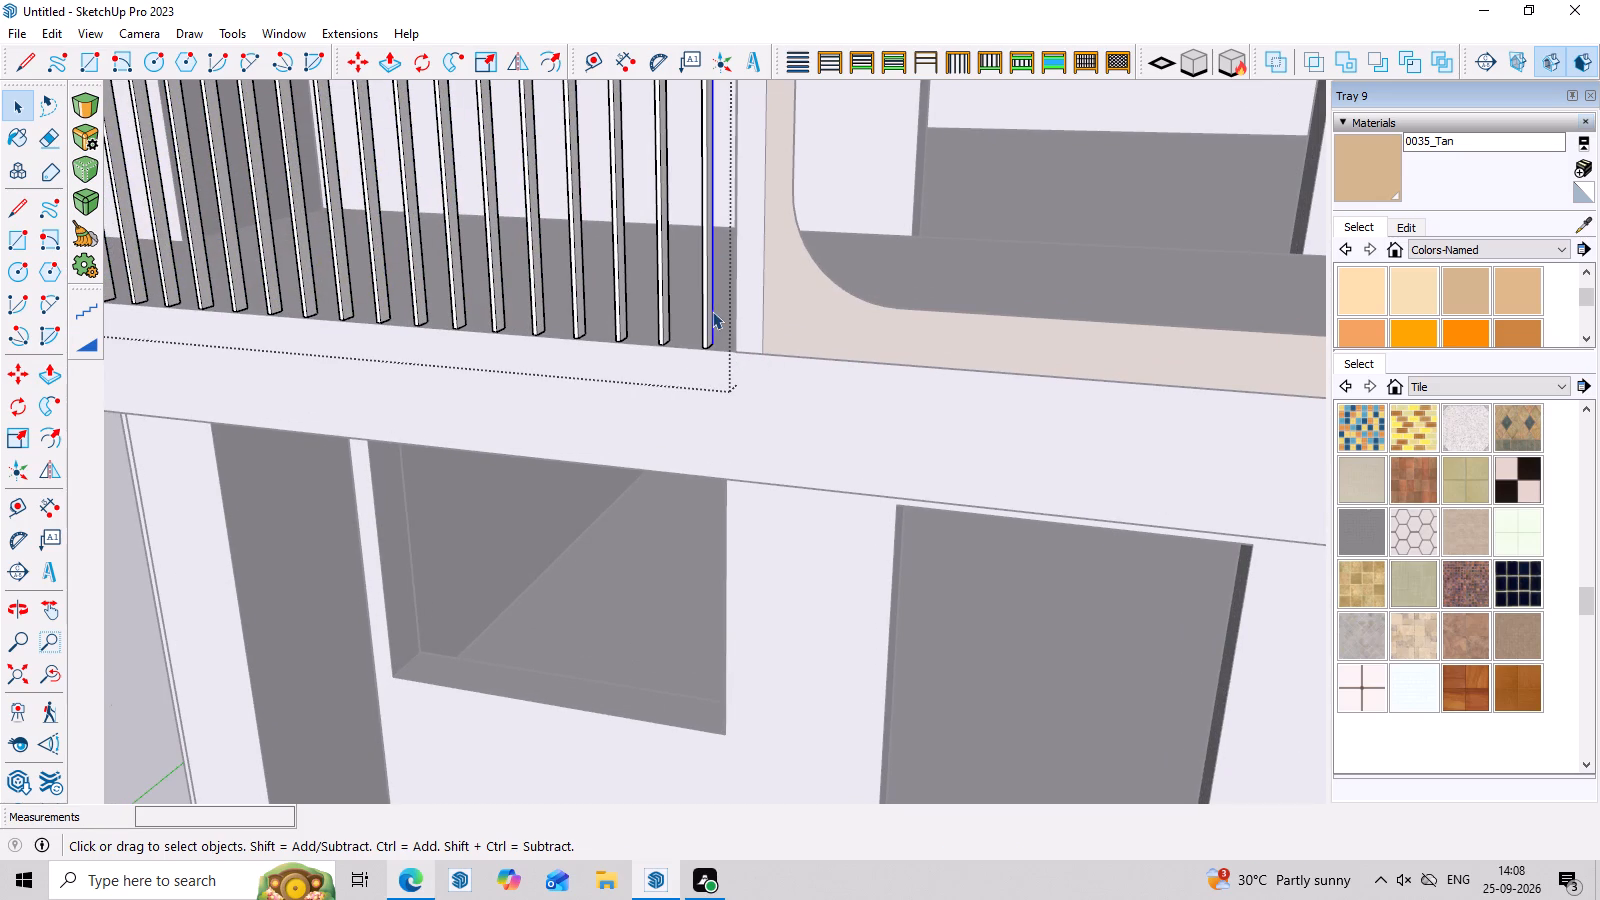
{"action": "triple_click", "coordinate": [709, 310]}
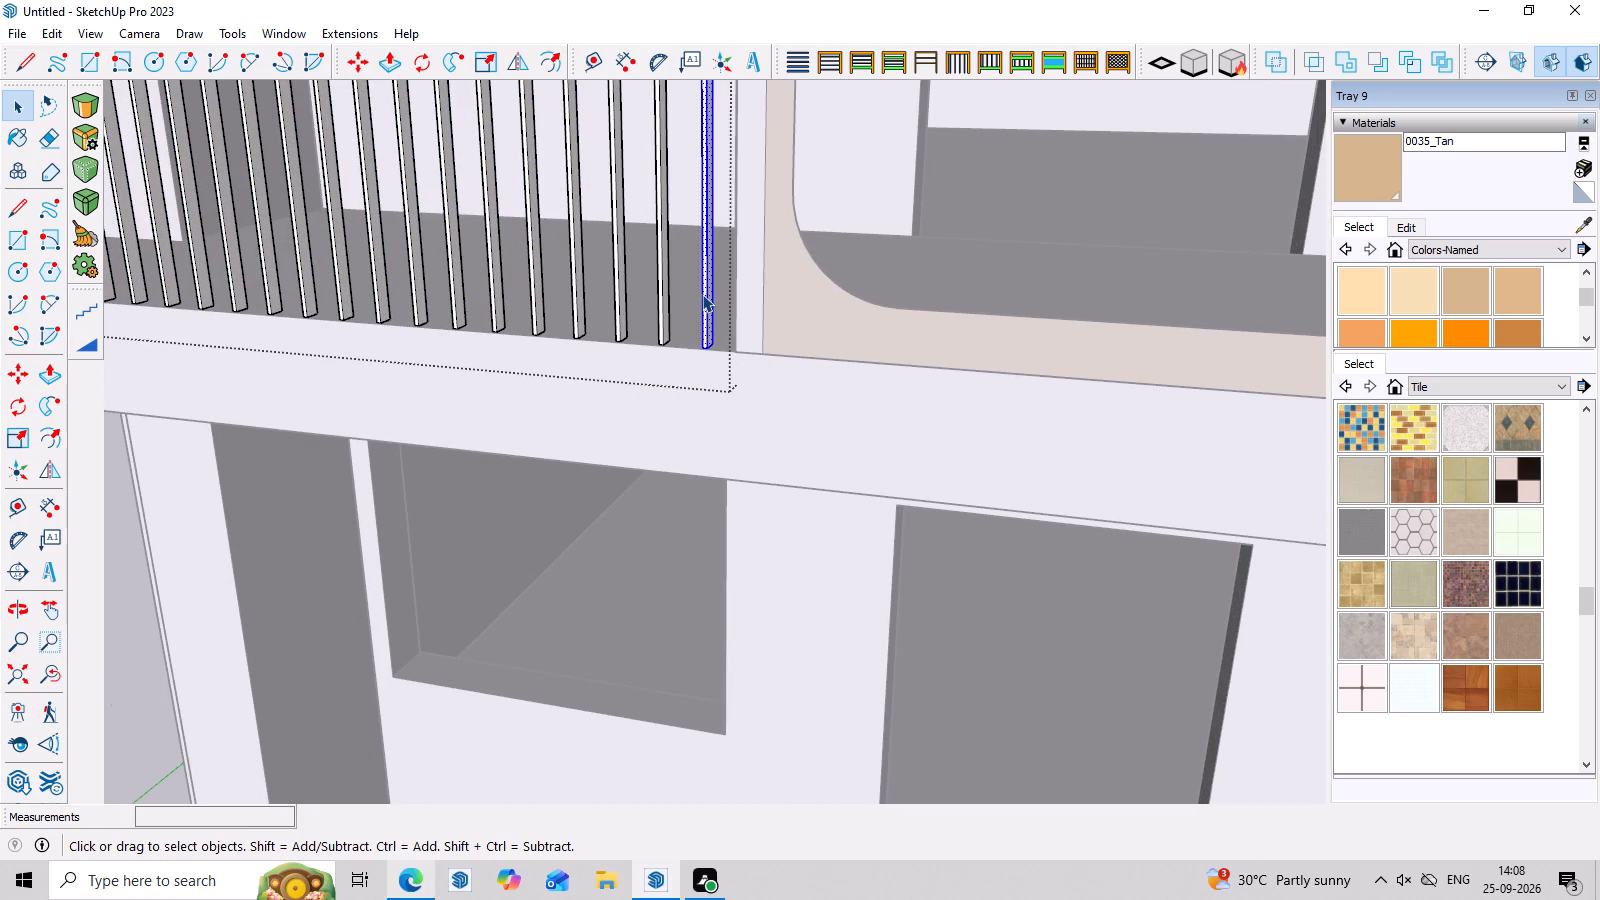
{"action": "key", "text": "Delete"}
{"action": "key", "text": "space"}
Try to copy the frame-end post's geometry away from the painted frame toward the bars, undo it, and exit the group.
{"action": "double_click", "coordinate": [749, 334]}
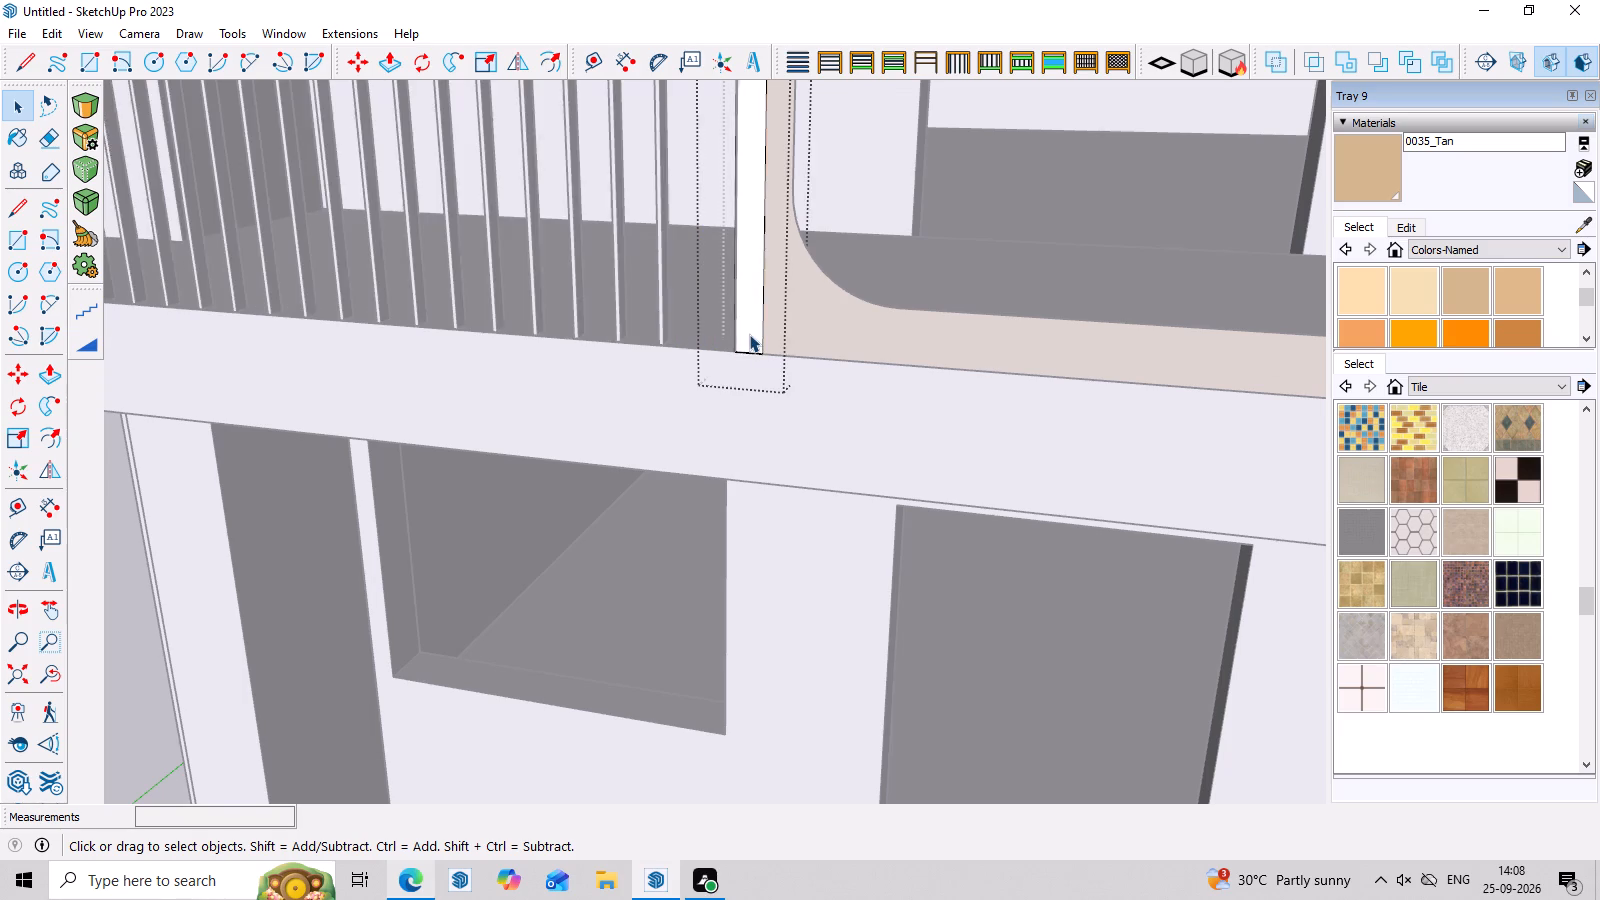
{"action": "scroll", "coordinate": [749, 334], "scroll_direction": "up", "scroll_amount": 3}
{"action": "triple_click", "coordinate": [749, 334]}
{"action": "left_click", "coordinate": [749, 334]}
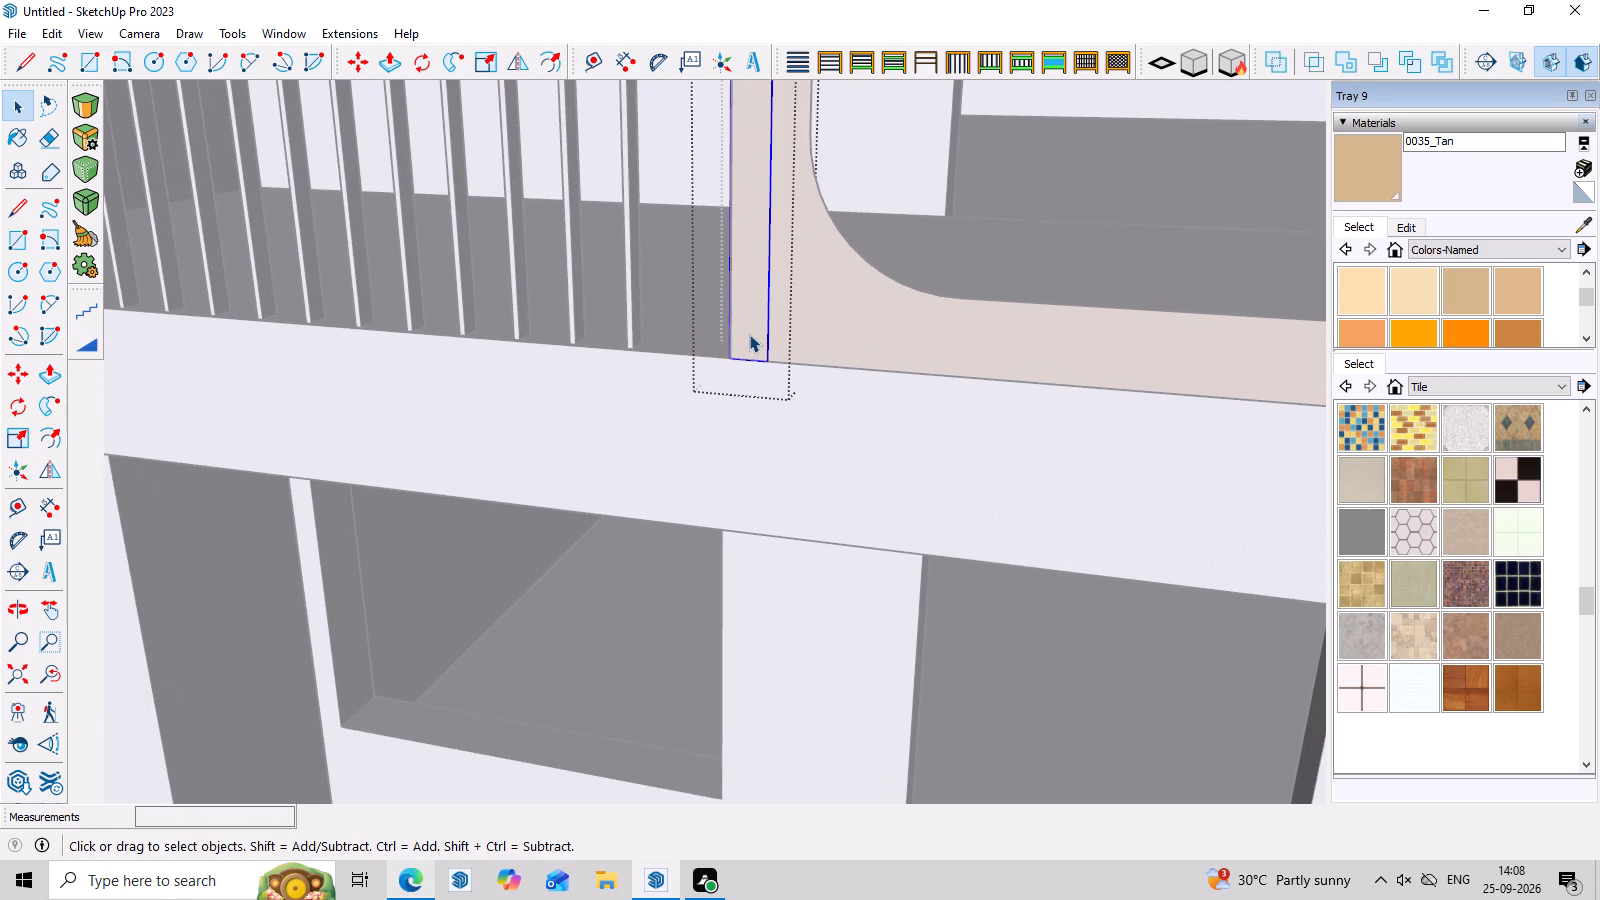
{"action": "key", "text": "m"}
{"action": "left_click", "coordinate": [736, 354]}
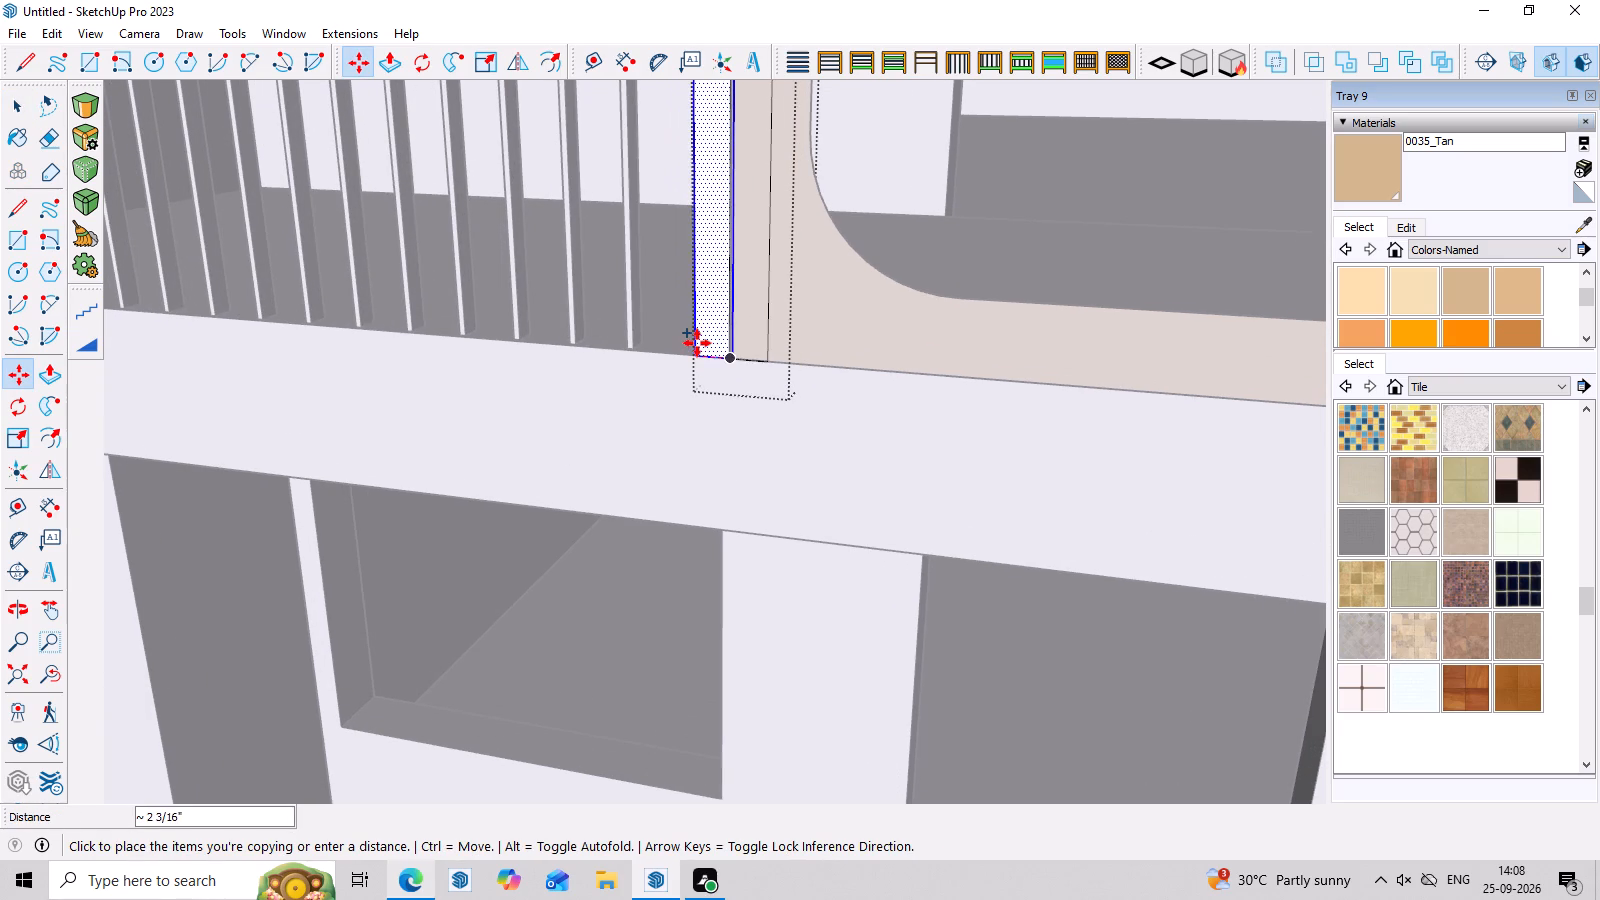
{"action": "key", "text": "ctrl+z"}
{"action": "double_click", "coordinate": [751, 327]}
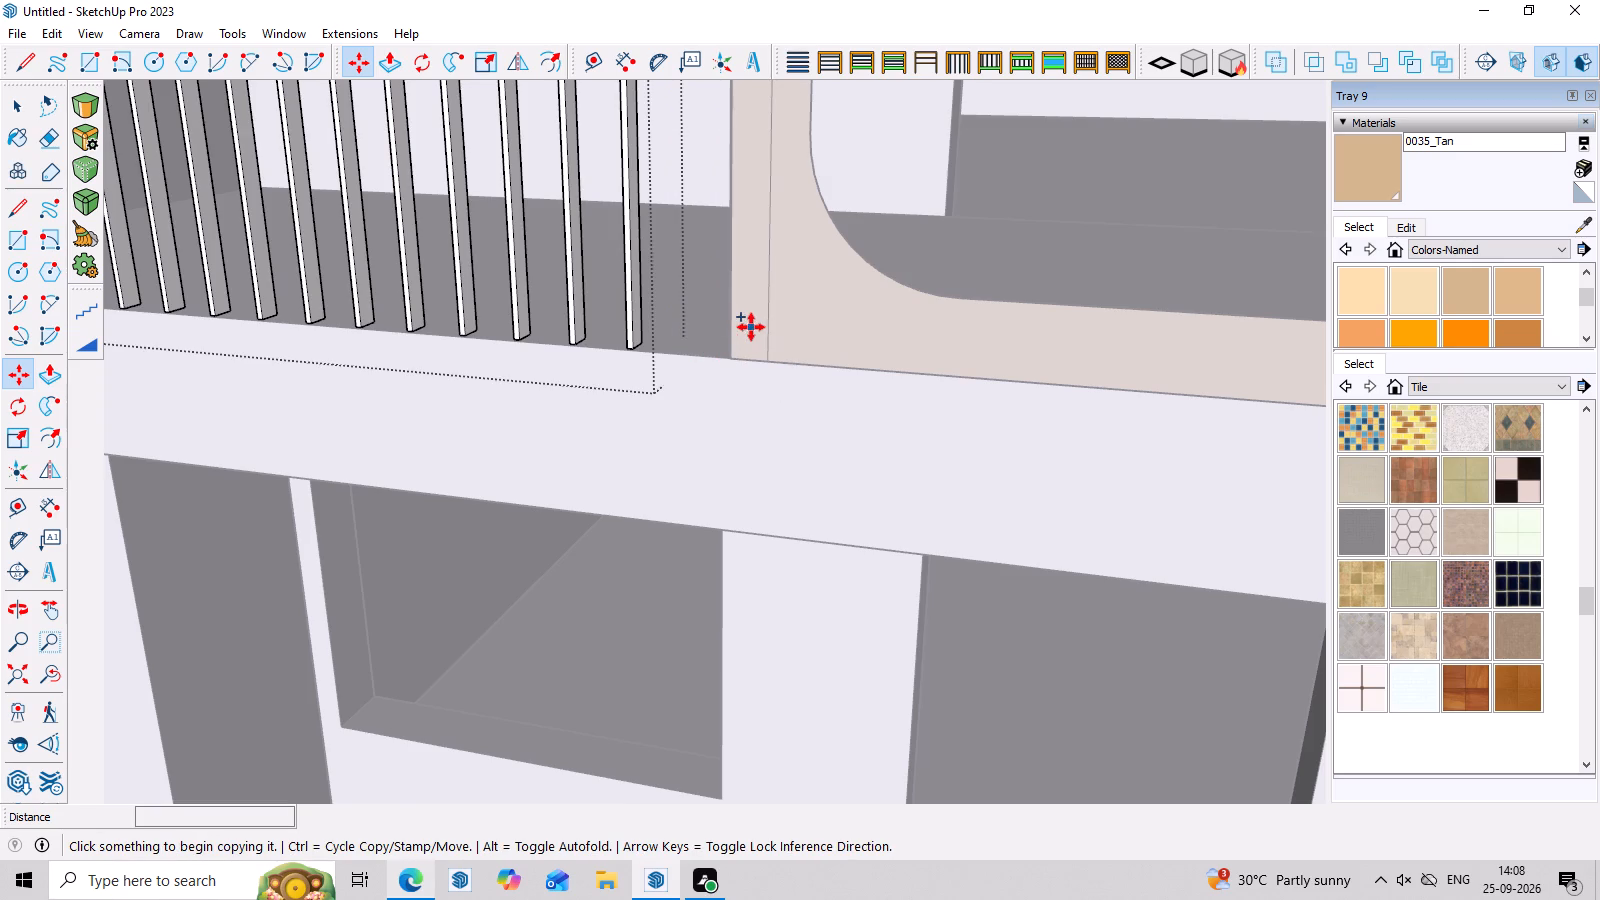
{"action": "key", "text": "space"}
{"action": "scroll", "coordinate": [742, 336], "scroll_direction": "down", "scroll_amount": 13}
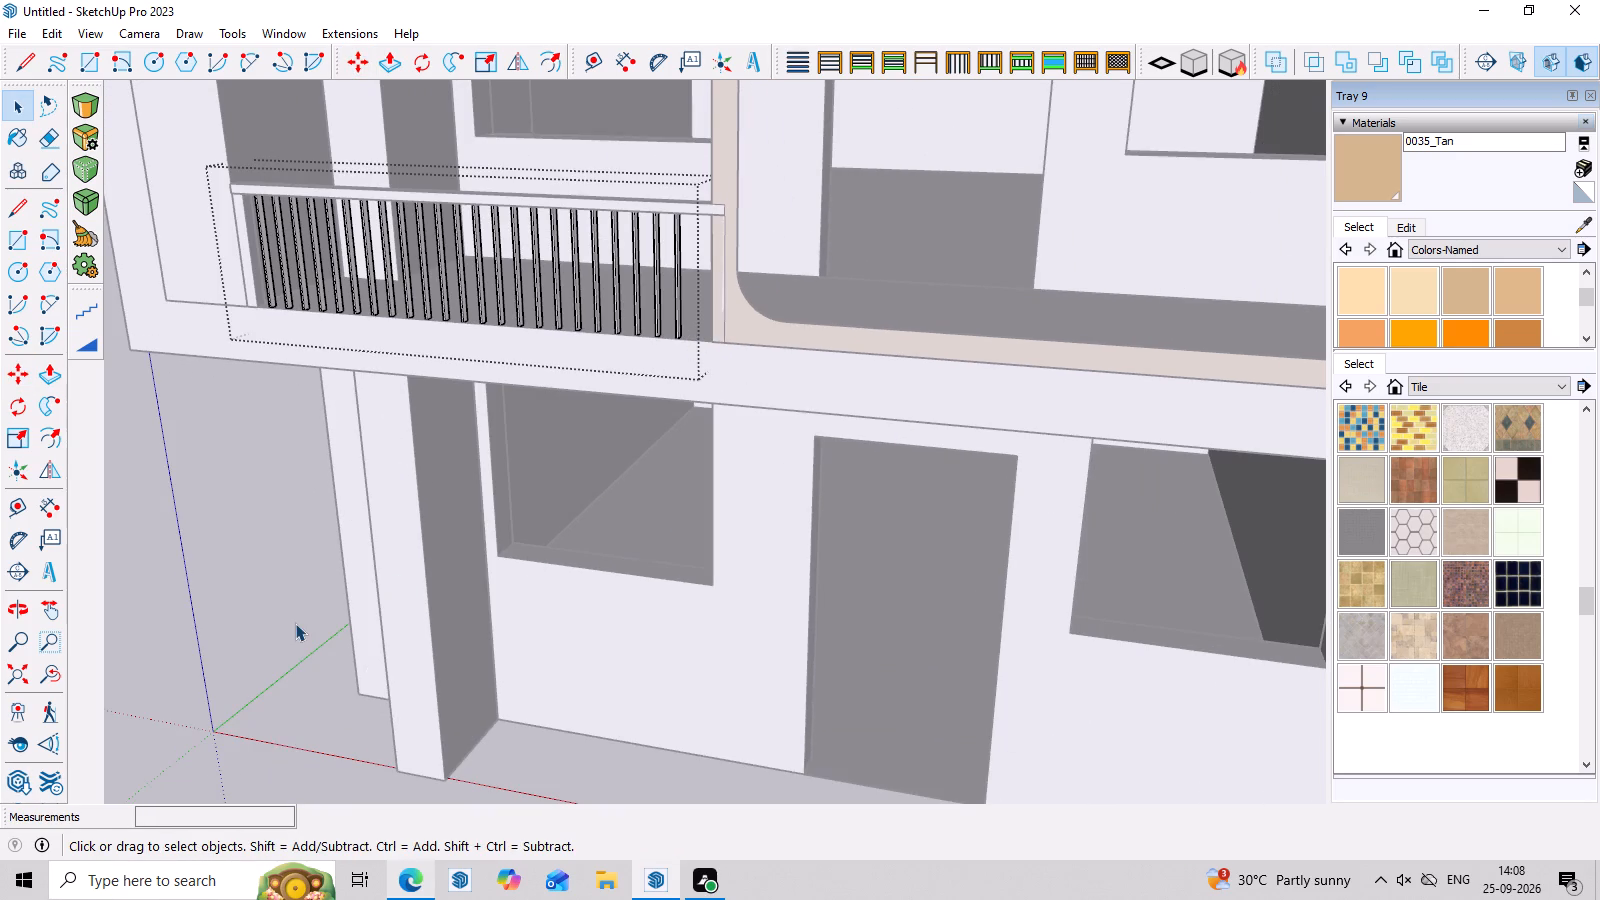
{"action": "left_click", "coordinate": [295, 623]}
Open the frame-end post's group and move its whole geometry about 3 3/4" away from the painted frame toward the bars.
{"action": "scroll", "coordinate": [698, 273], "scroll_direction": "up", "scroll_amount": 7}
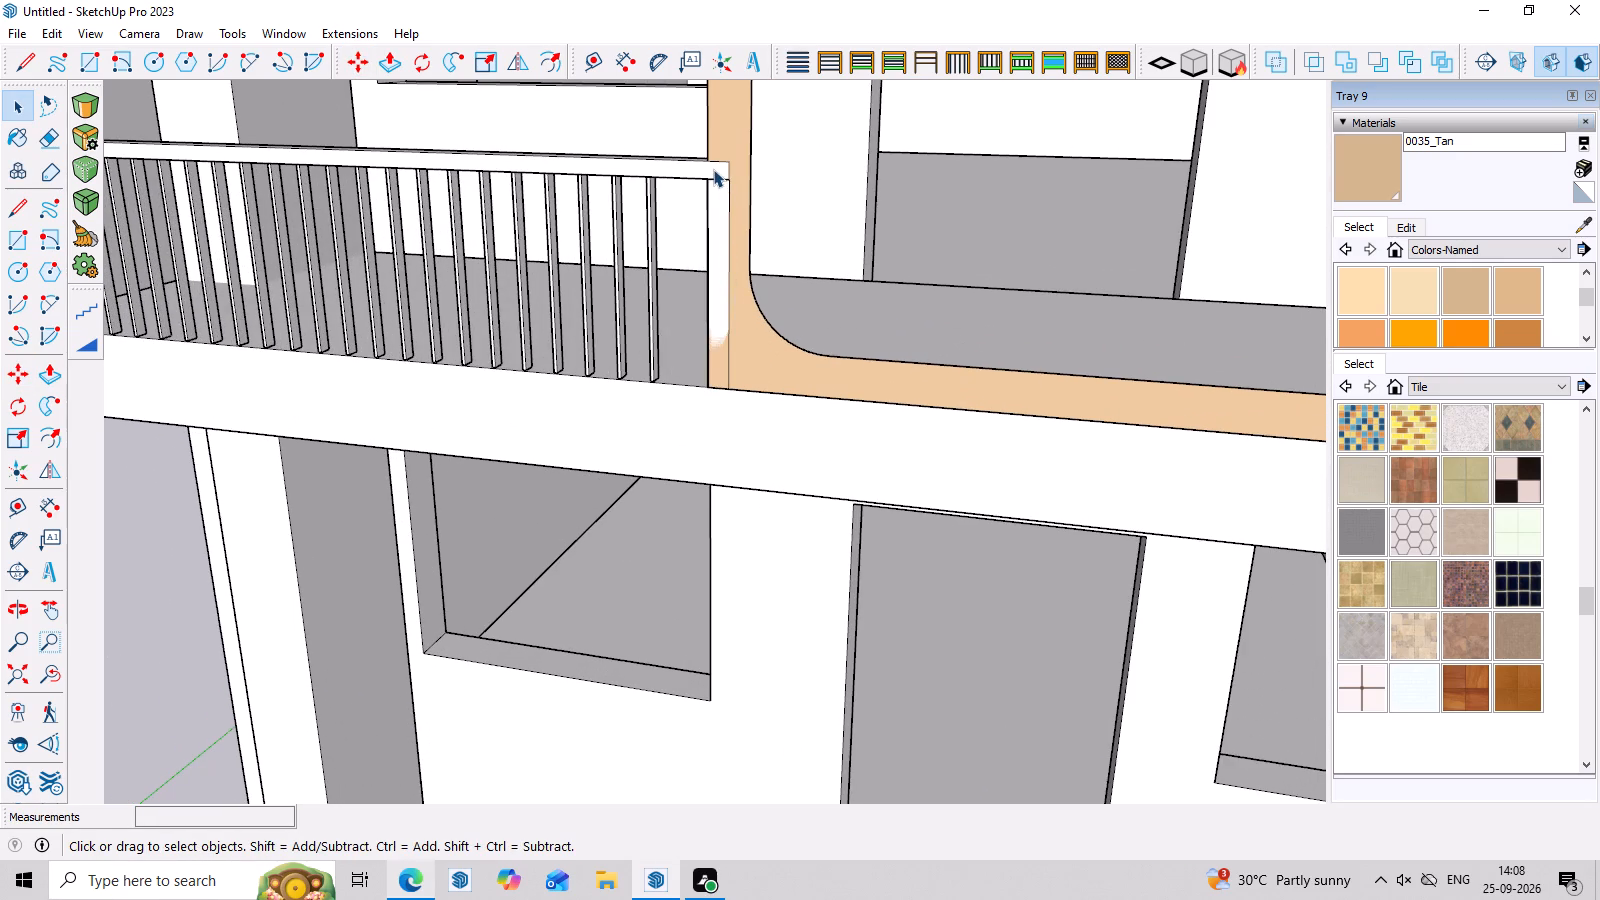
{"action": "triple_click", "coordinate": [713, 169]}
{"action": "scroll", "coordinate": [713, 169], "scroll_direction": "up", "scroll_amount": 3}
{"action": "triple_click", "coordinate": [724, 197]}
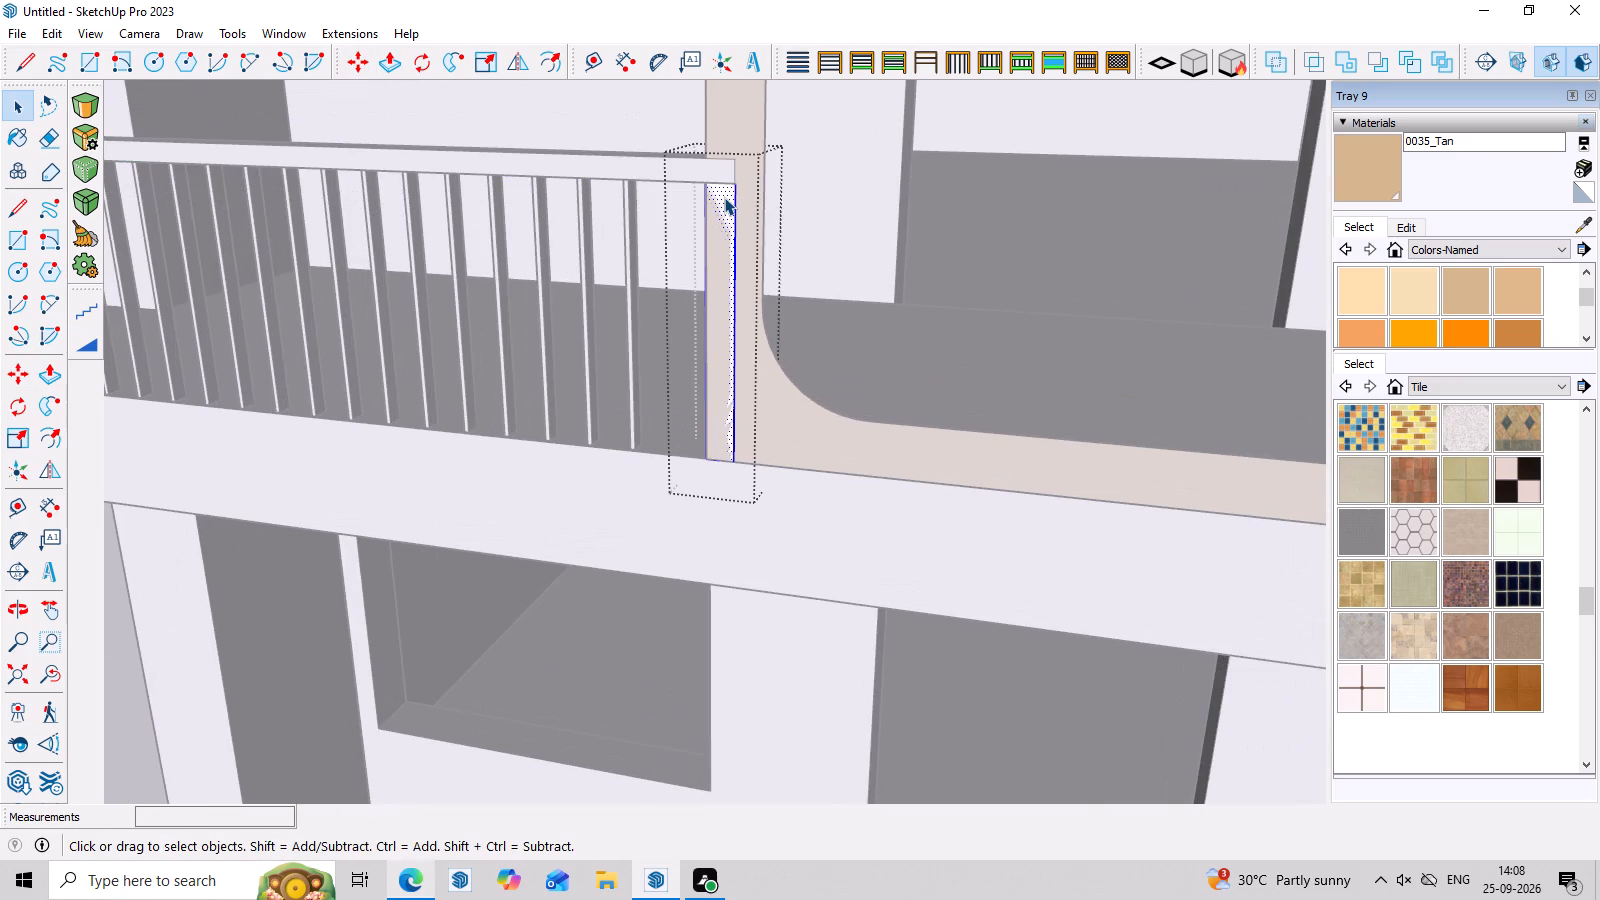
{"action": "left_click", "coordinate": [724, 198]}
{"action": "key", "text": "m"}
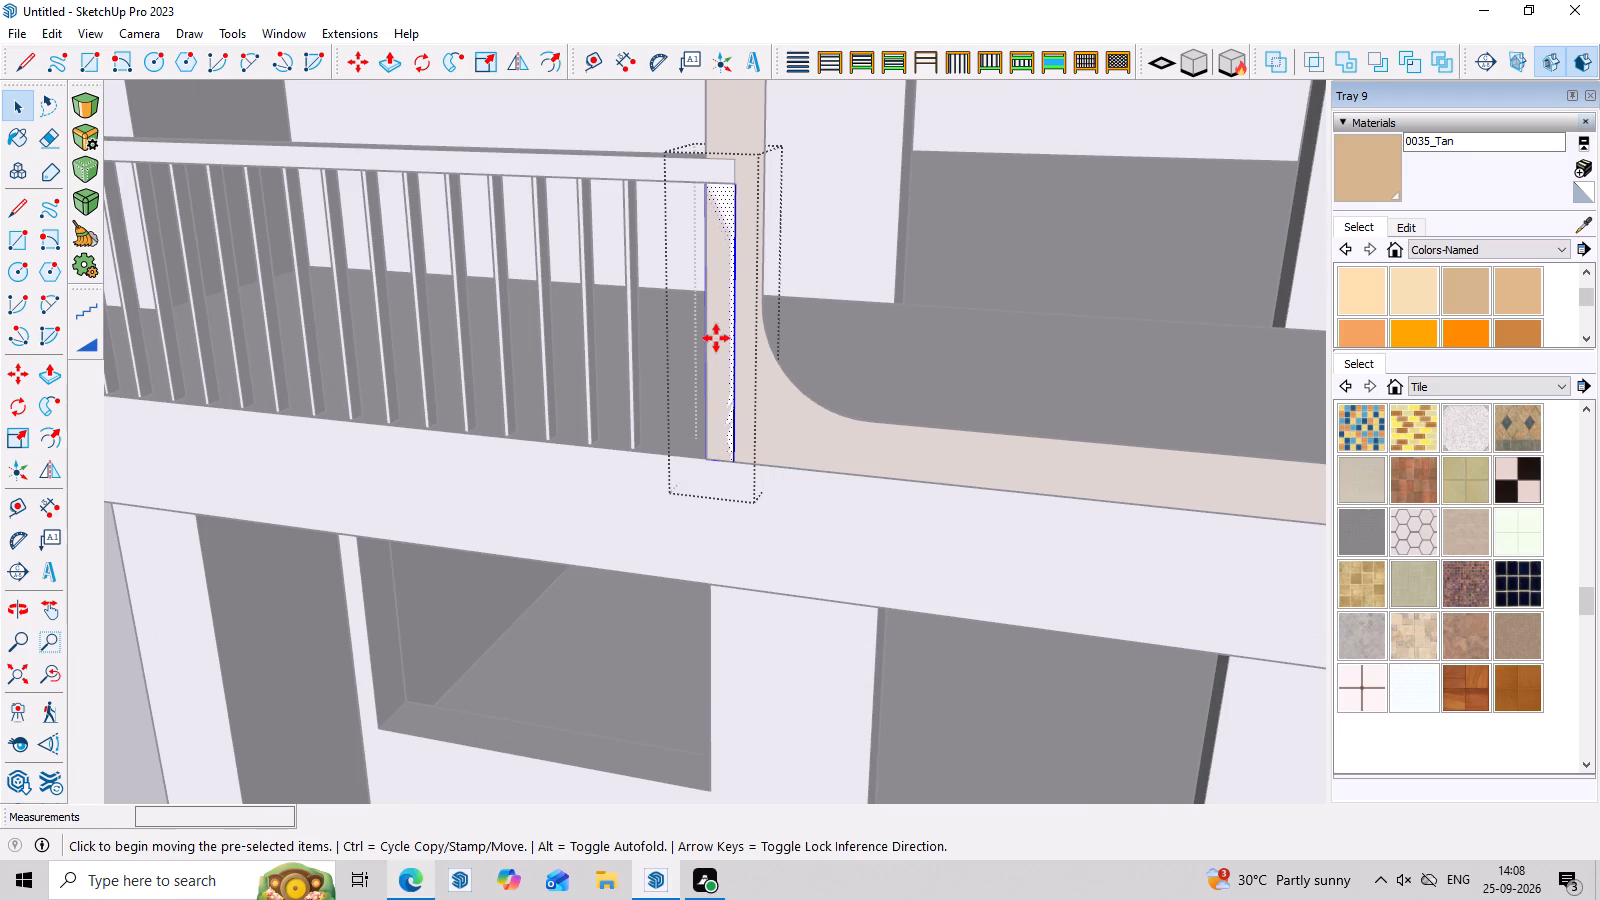
{"action": "left_click", "coordinate": [729, 460]}
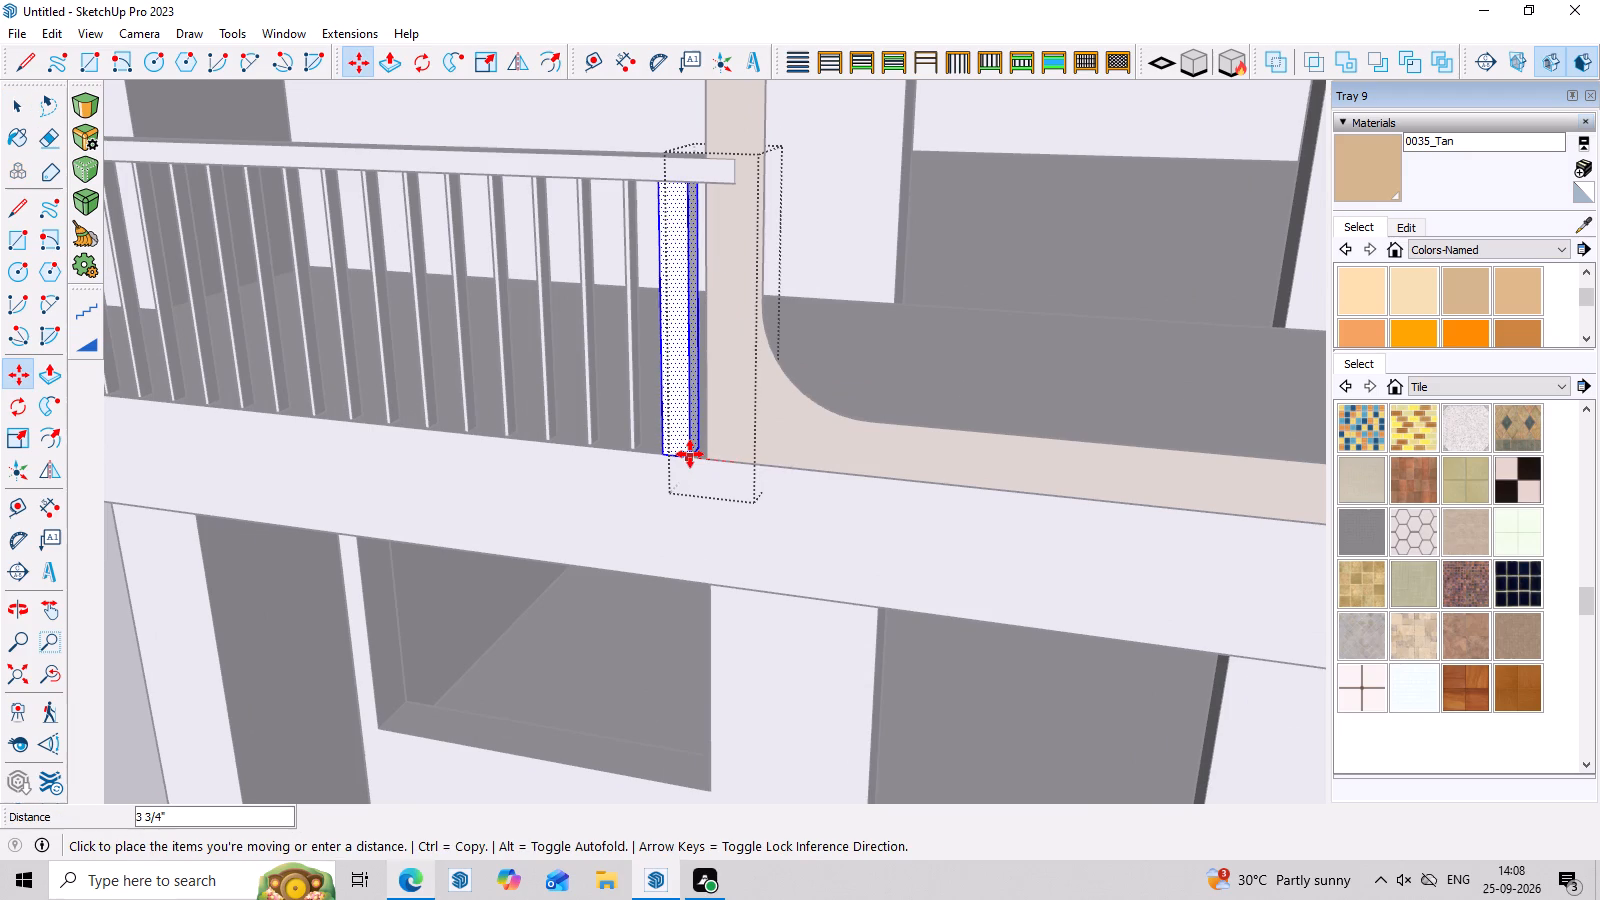
{"action": "left_click", "coordinate": [690, 454]}
Open the handrail's group and draw a vertical line about 1 3/4" long across its face at the painted frame's edge.
{"action": "scroll", "coordinate": [678, 450], "scroll_direction": "down", "scroll_amount": 8}
{"action": "middle_click_drag", "start_coordinate": [686, 455], "coordinate": [739, 582]}
{"action": "scroll", "coordinate": [711, 347], "scroll_direction": "up", "scroll_amount": 5}
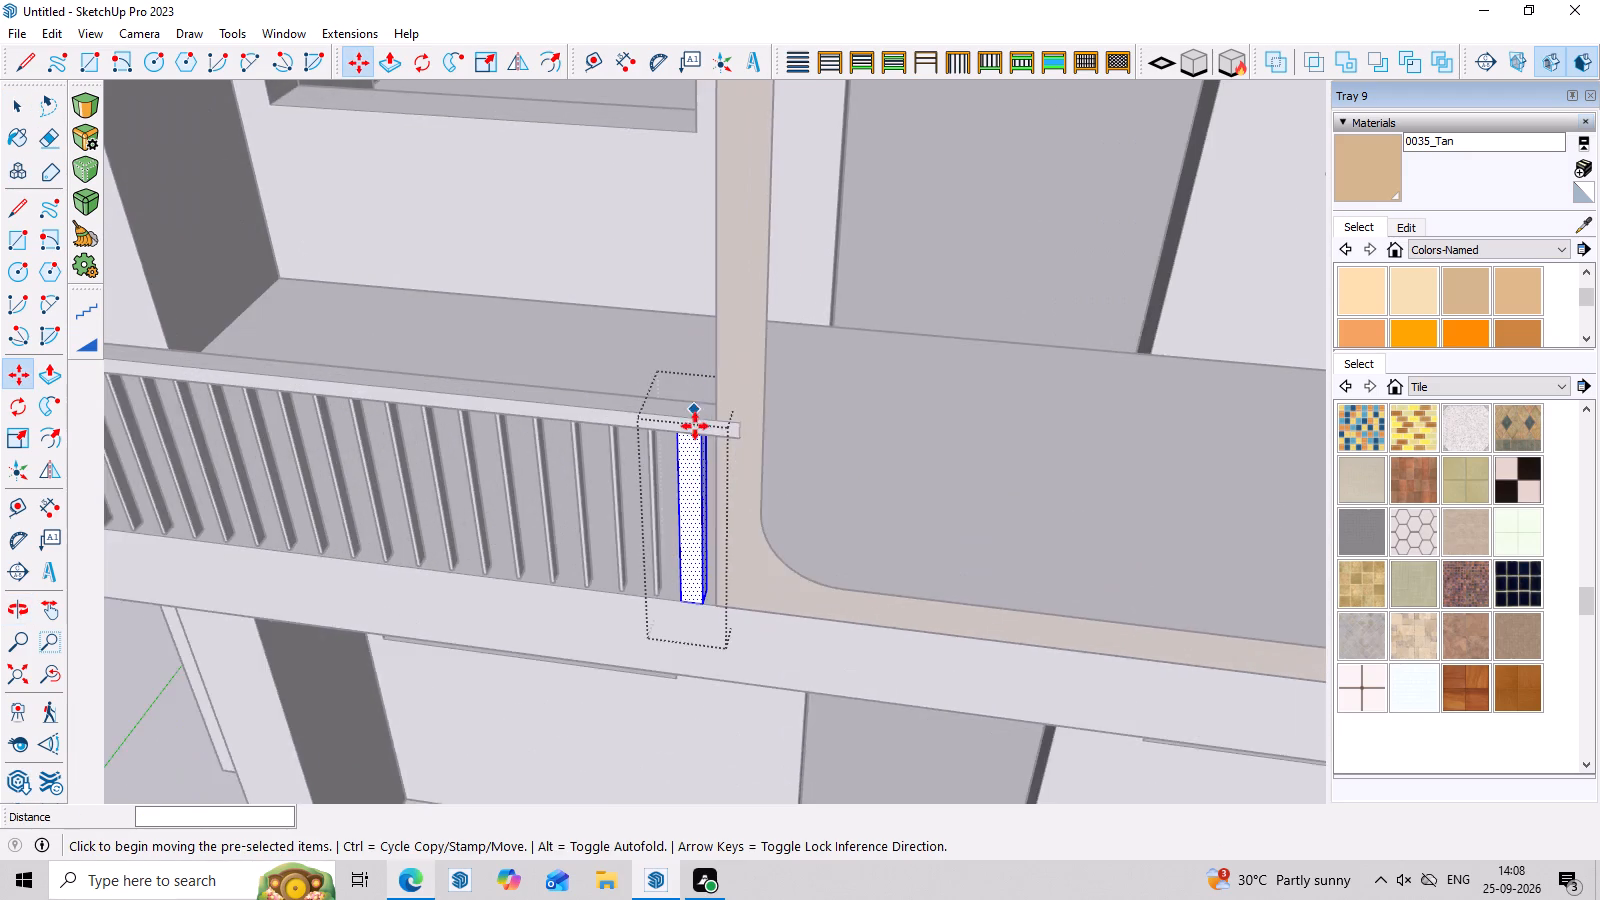
{"action": "scroll", "coordinate": [695, 426], "scroll_direction": "up", "scroll_amount": 3}
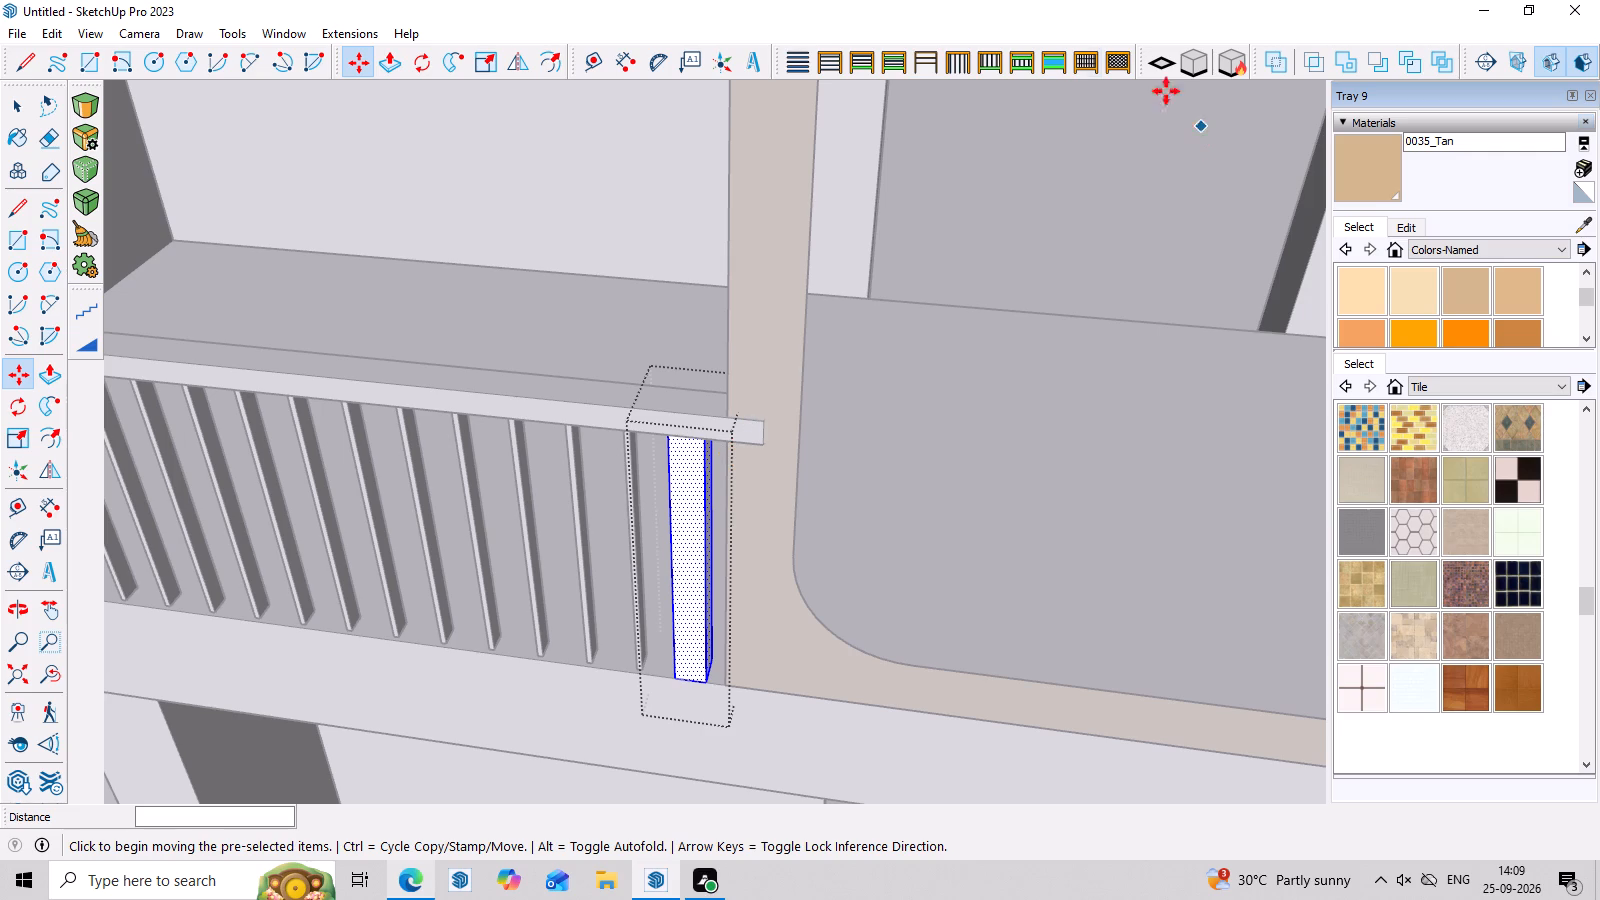
{"action": "scroll", "coordinate": [841, 414], "scroll_direction": "down", "scroll_amount": 3}
{"action": "scroll", "coordinate": [742, 434], "scroll_direction": "down", "scroll_amount": 1}
{"action": "middle_click_drag", "start_coordinate": [737, 444], "coordinate": [739, 478]}
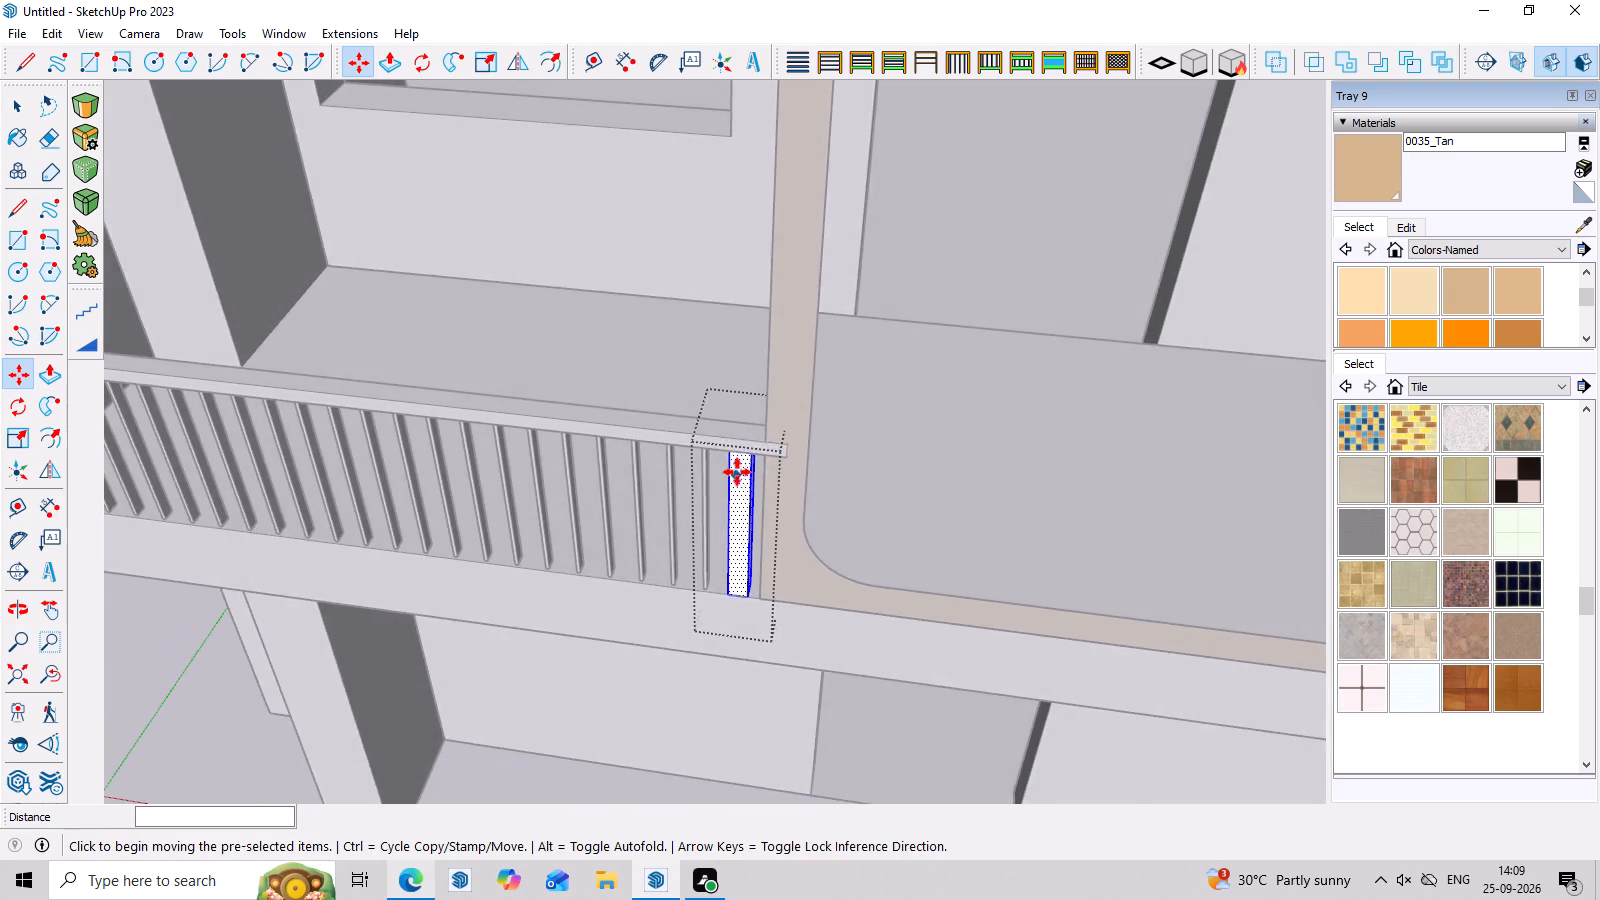
{"action": "scroll", "coordinate": [748, 450], "scroll_direction": "up", "scroll_amount": 12}
{"action": "key", "text": "space"}
{"action": "double_click", "coordinate": [781, 451]}
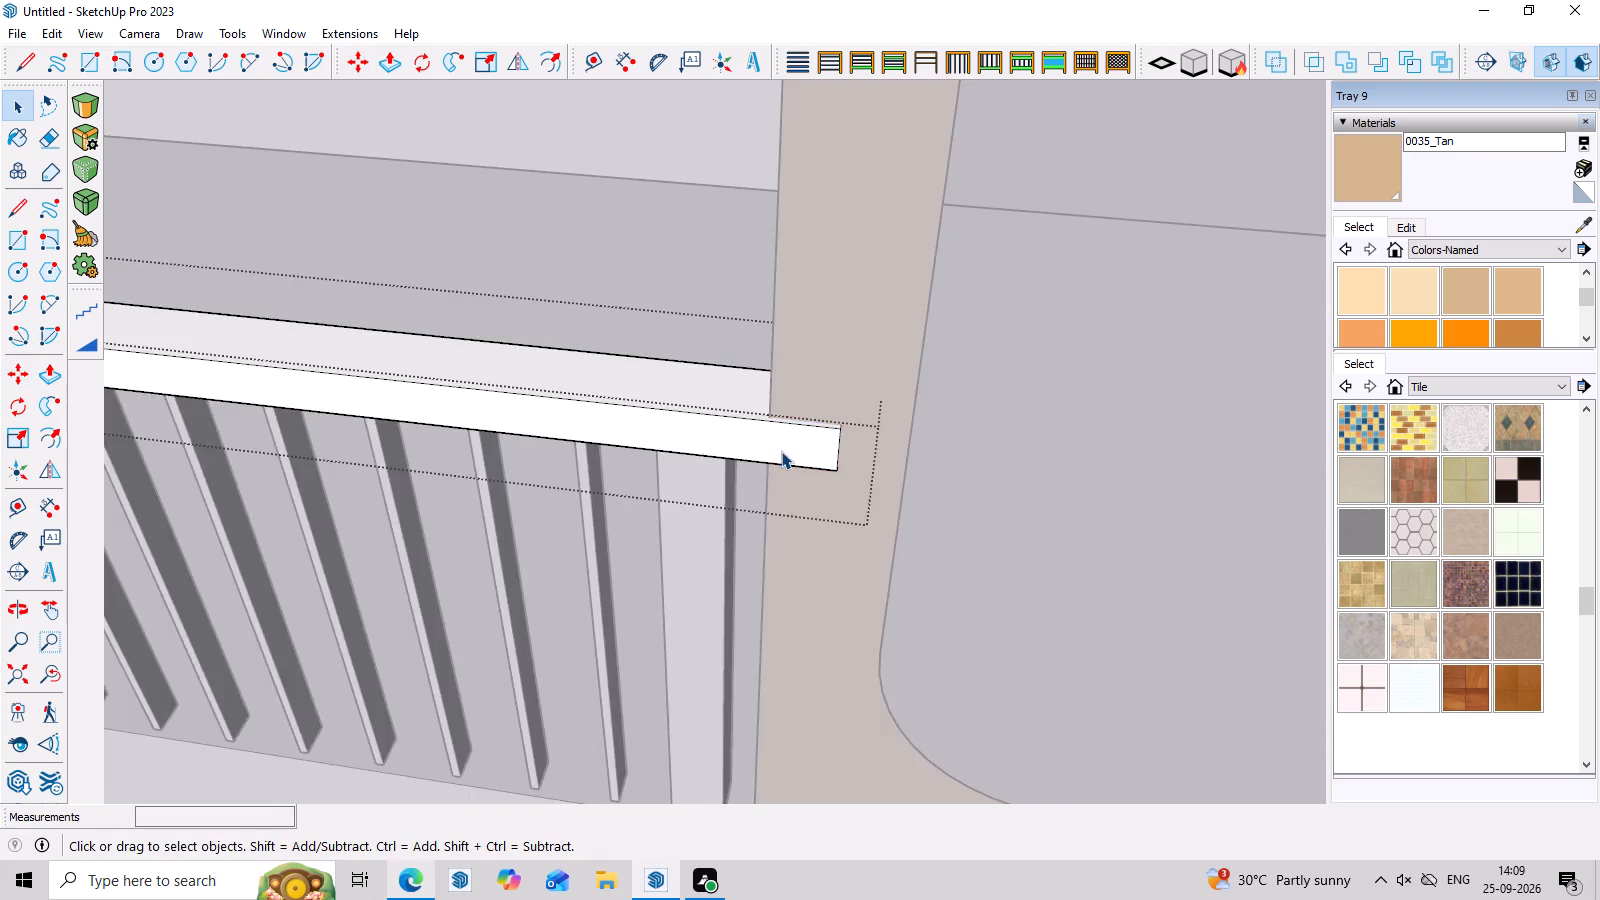
{"action": "scroll", "coordinate": [781, 451], "scroll_direction": "up", "scroll_amount": 4}
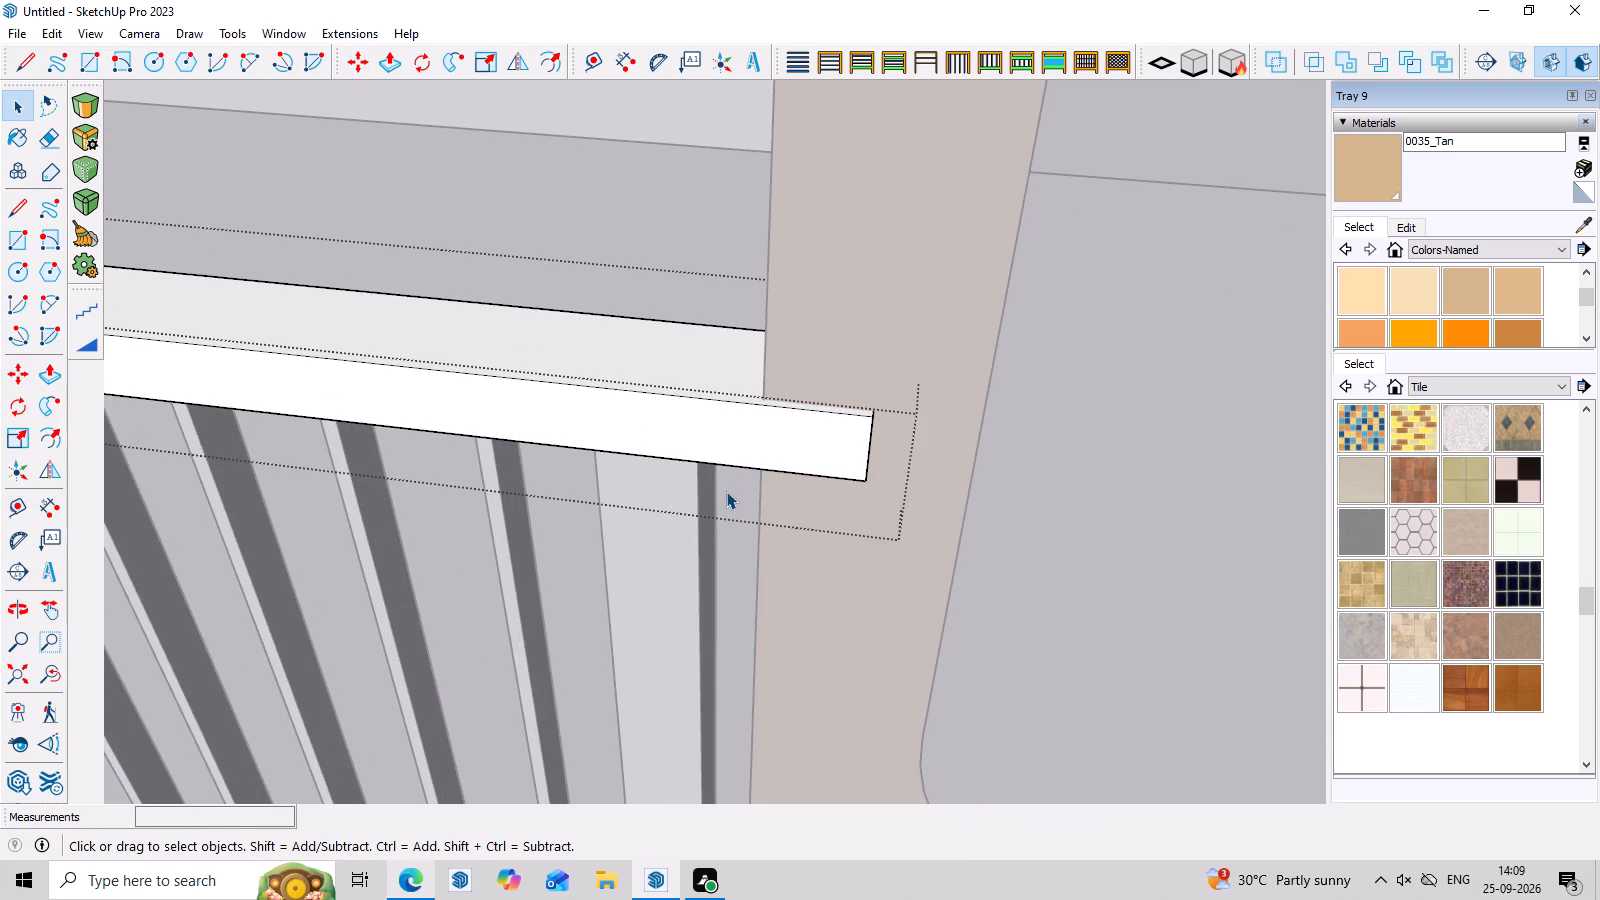
{"action": "scroll", "coordinate": [712, 466], "scroll_direction": "up", "scroll_amount": 1}
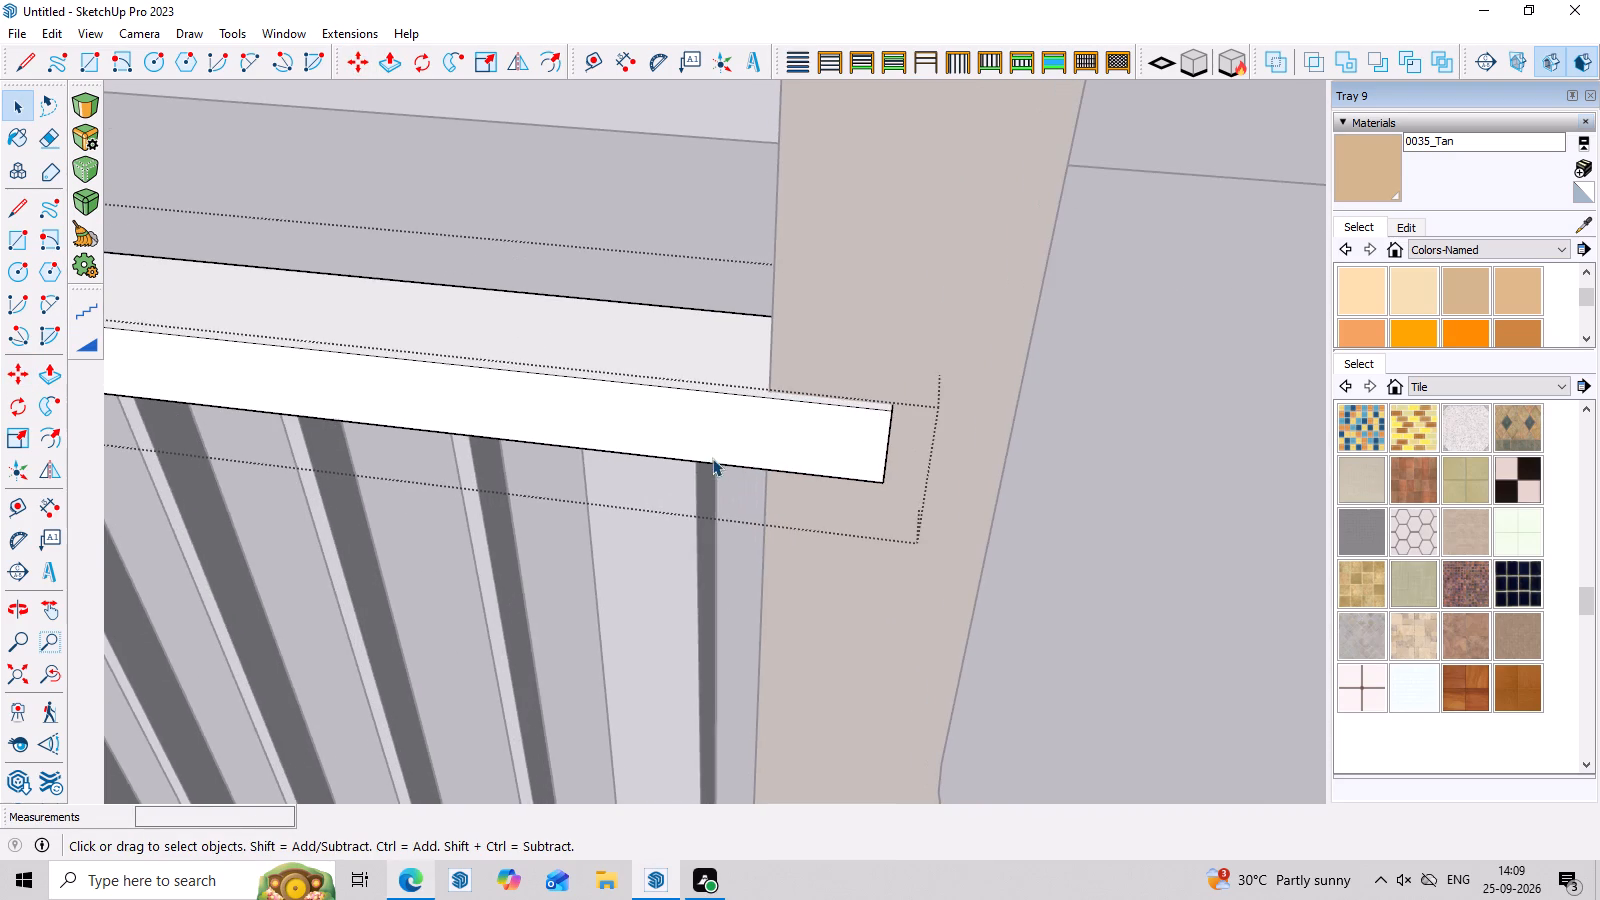
{"action": "middle_click_drag", "start_coordinate": [708, 472], "coordinate": [831, 366]}
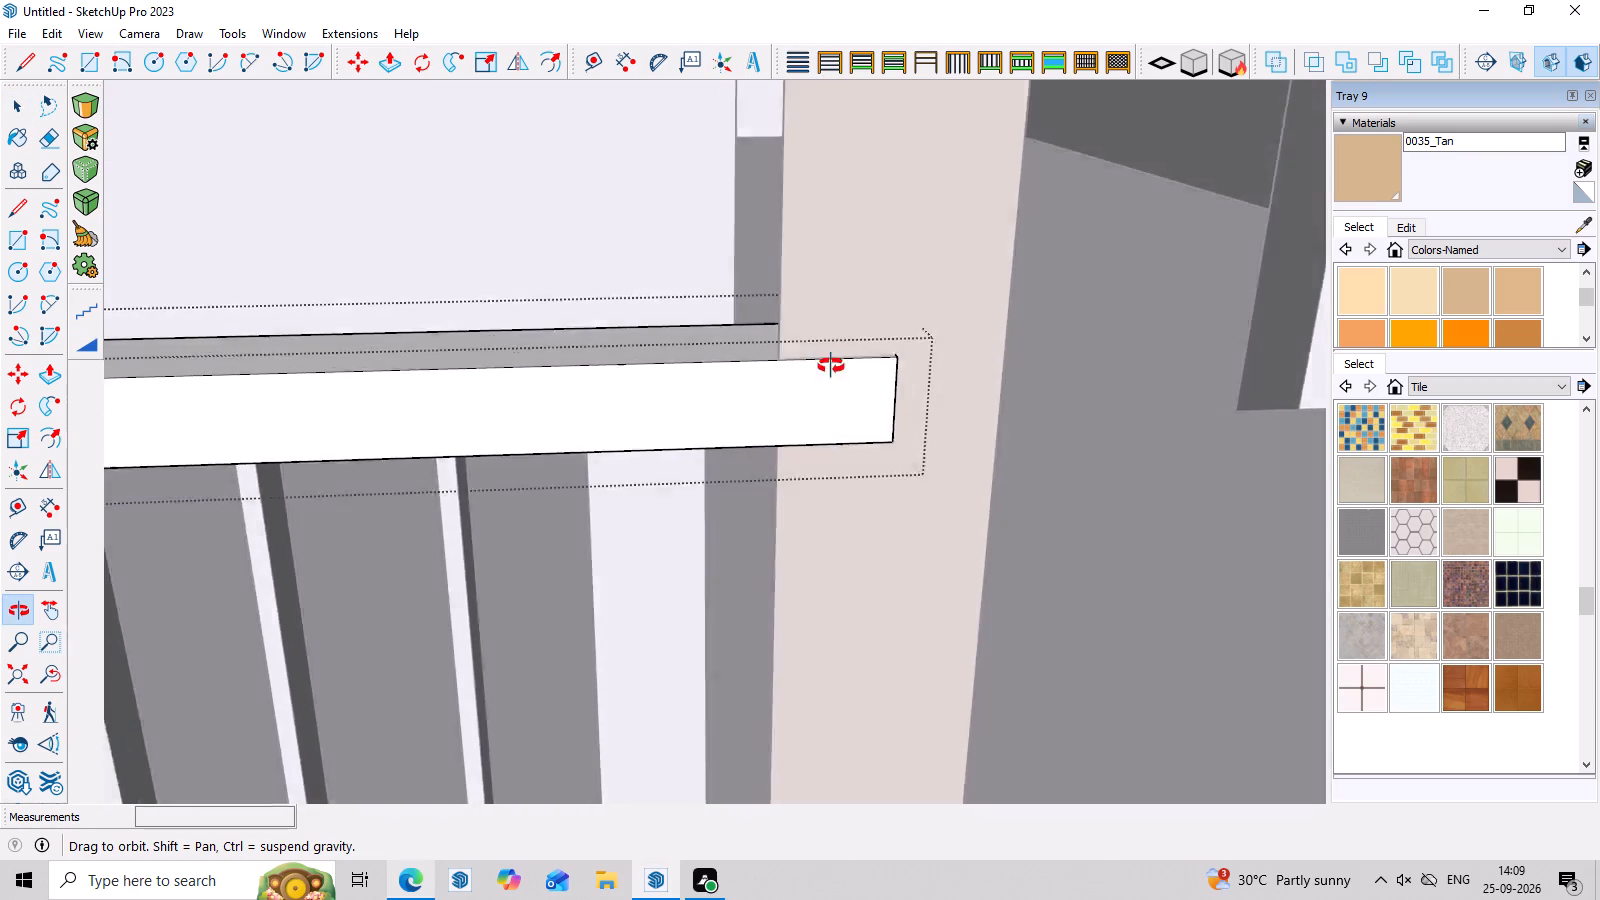
{"action": "middle_click_drag", "start_coordinate": [831, 366], "coordinate": [826, 589]}
{"action": "key", "text": "l"}
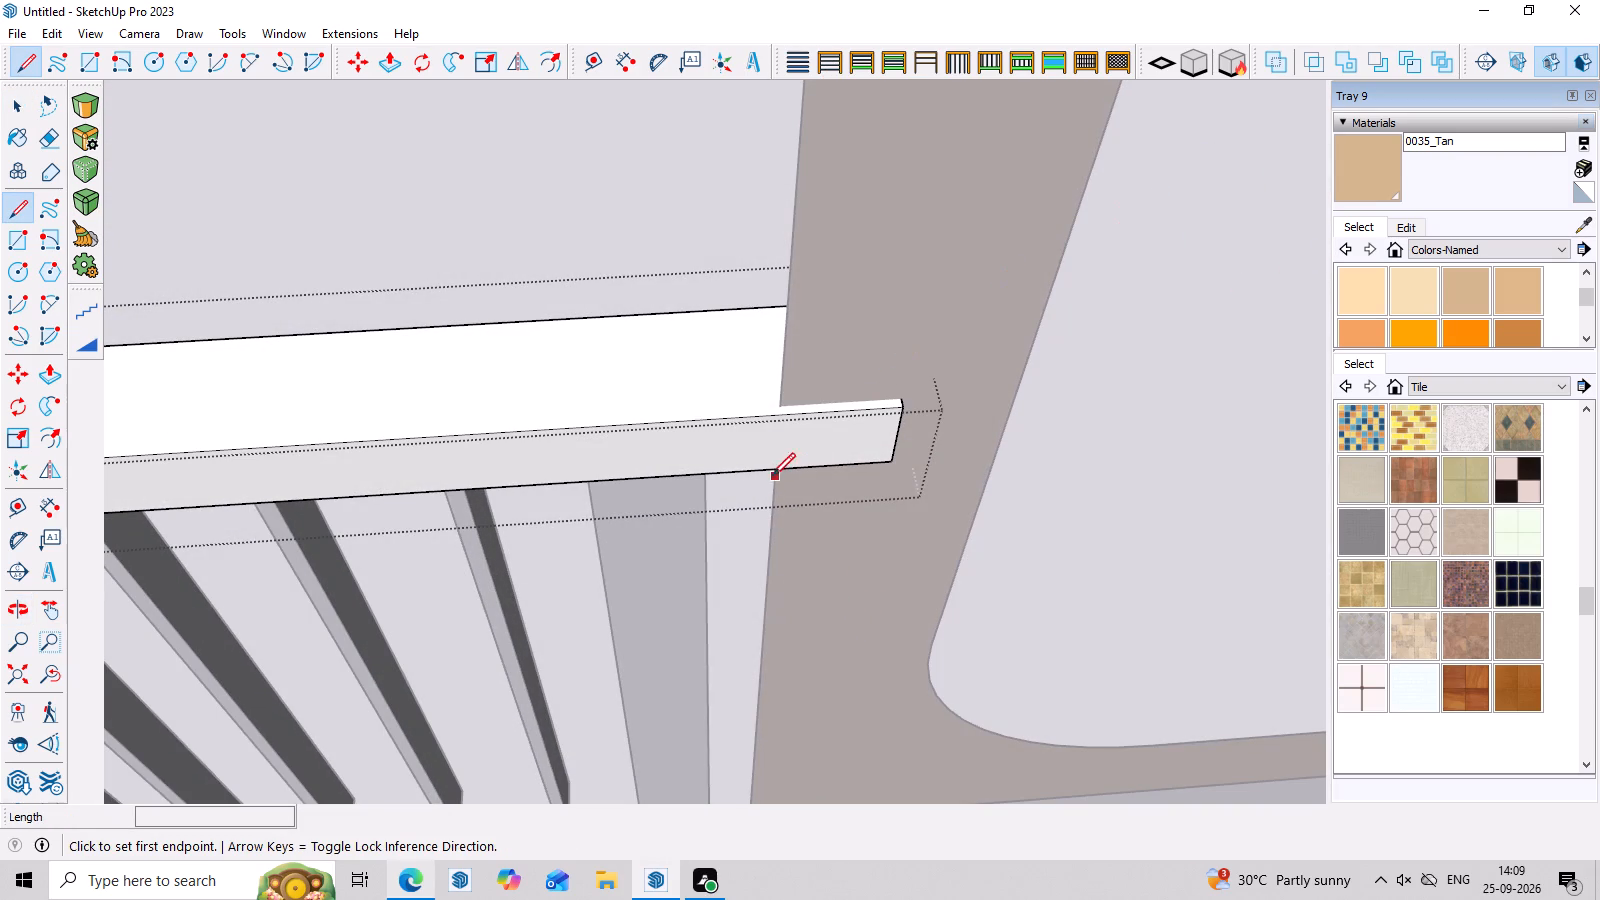
{"action": "middle_click_drag", "start_coordinate": [772, 472], "coordinate": [789, 222]}
{"action": "scroll", "coordinate": [777, 265], "scroll_direction": "up", "scroll_amount": 2}
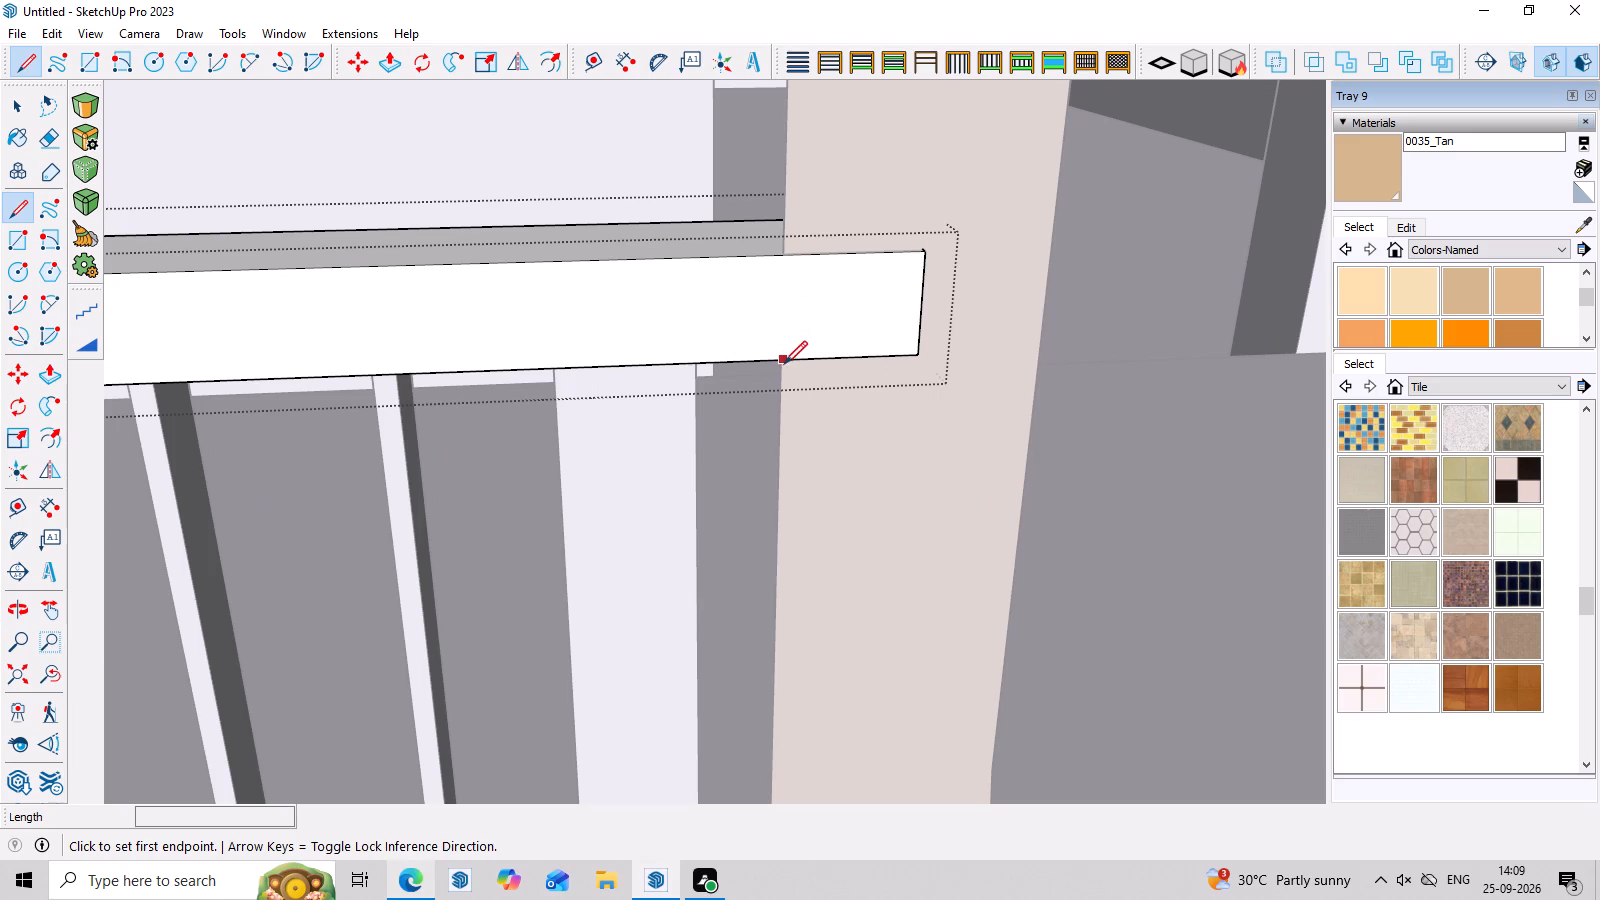
{"action": "left_click", "coordinate": [784, 364]}
{"action": "middle_click_drag", "start_coordinate": [769, 228], "coordinate": [782, 364]}
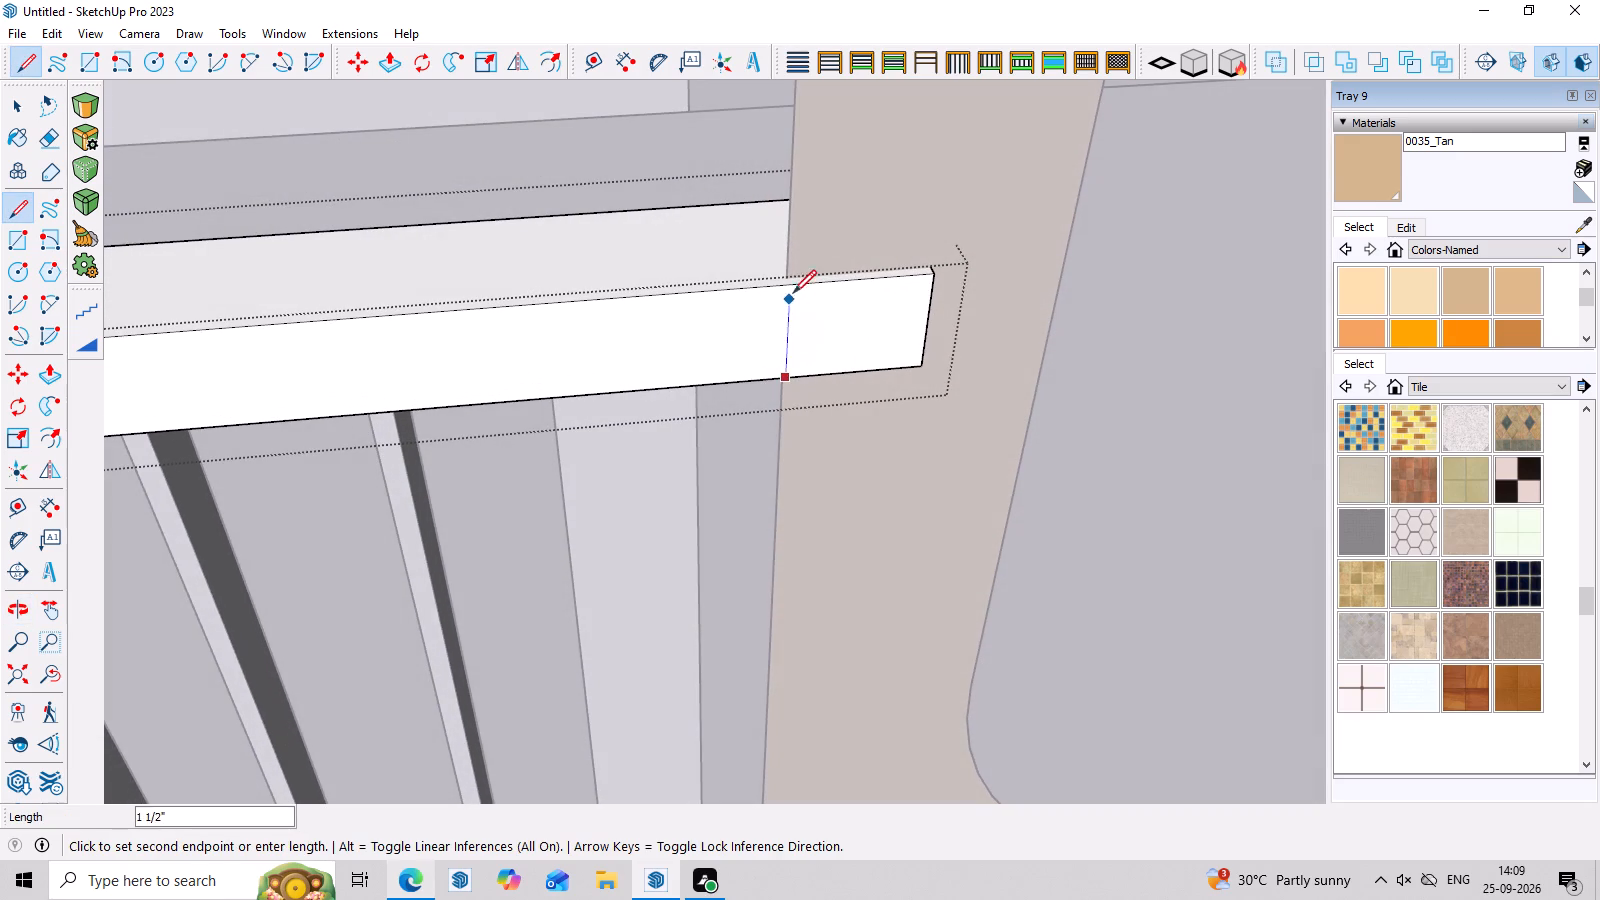
{"action": "left_click", "coordinate": [780, 289]}
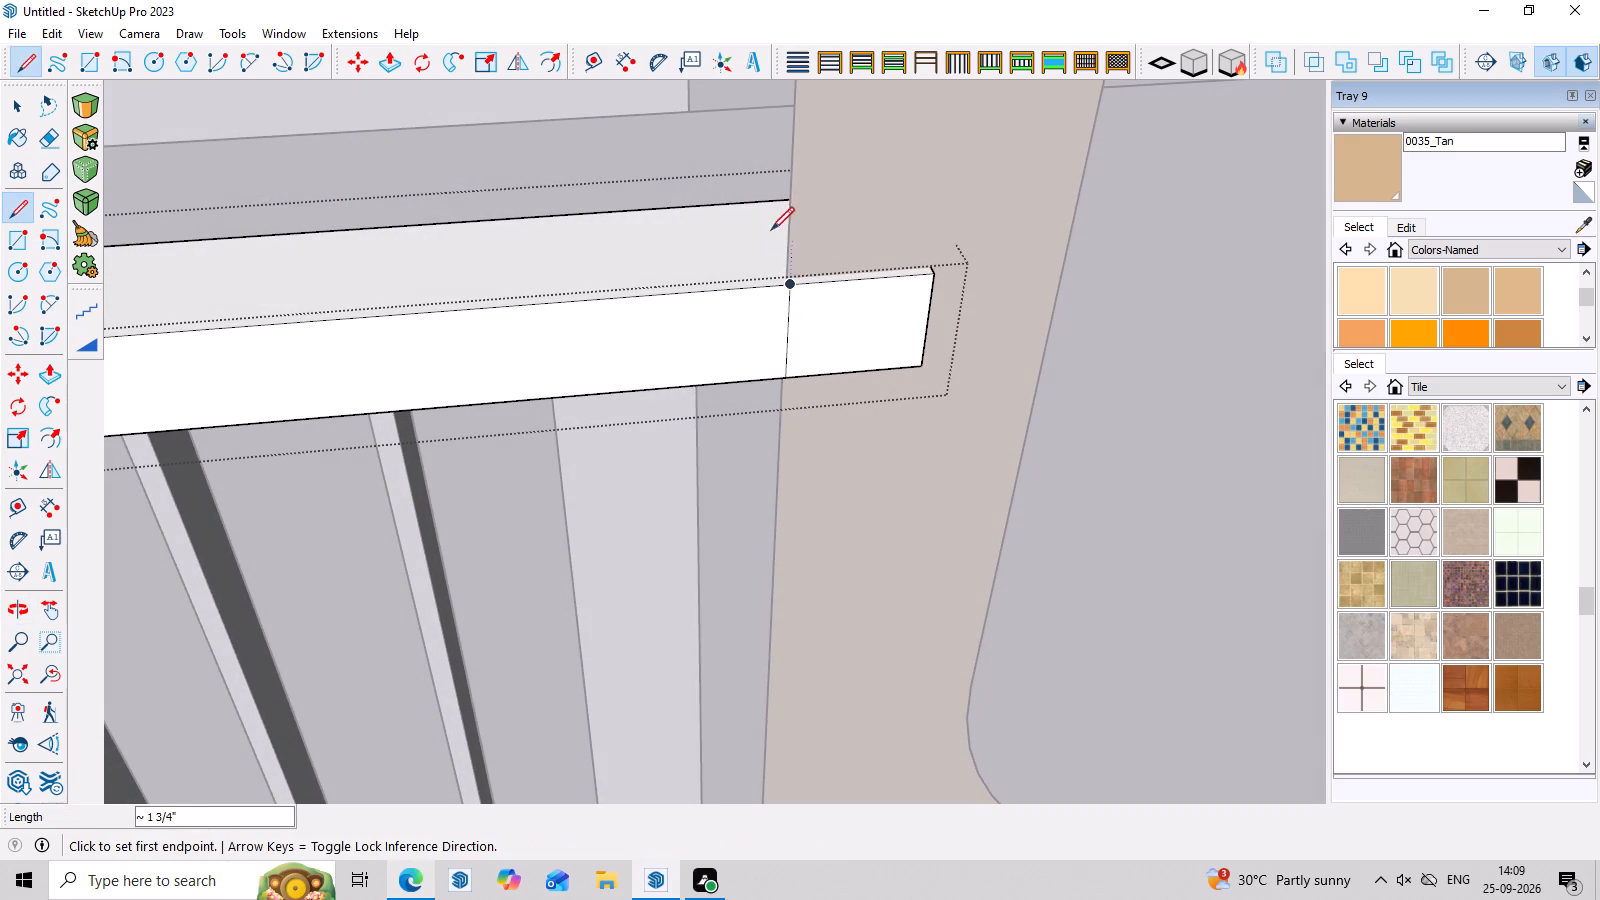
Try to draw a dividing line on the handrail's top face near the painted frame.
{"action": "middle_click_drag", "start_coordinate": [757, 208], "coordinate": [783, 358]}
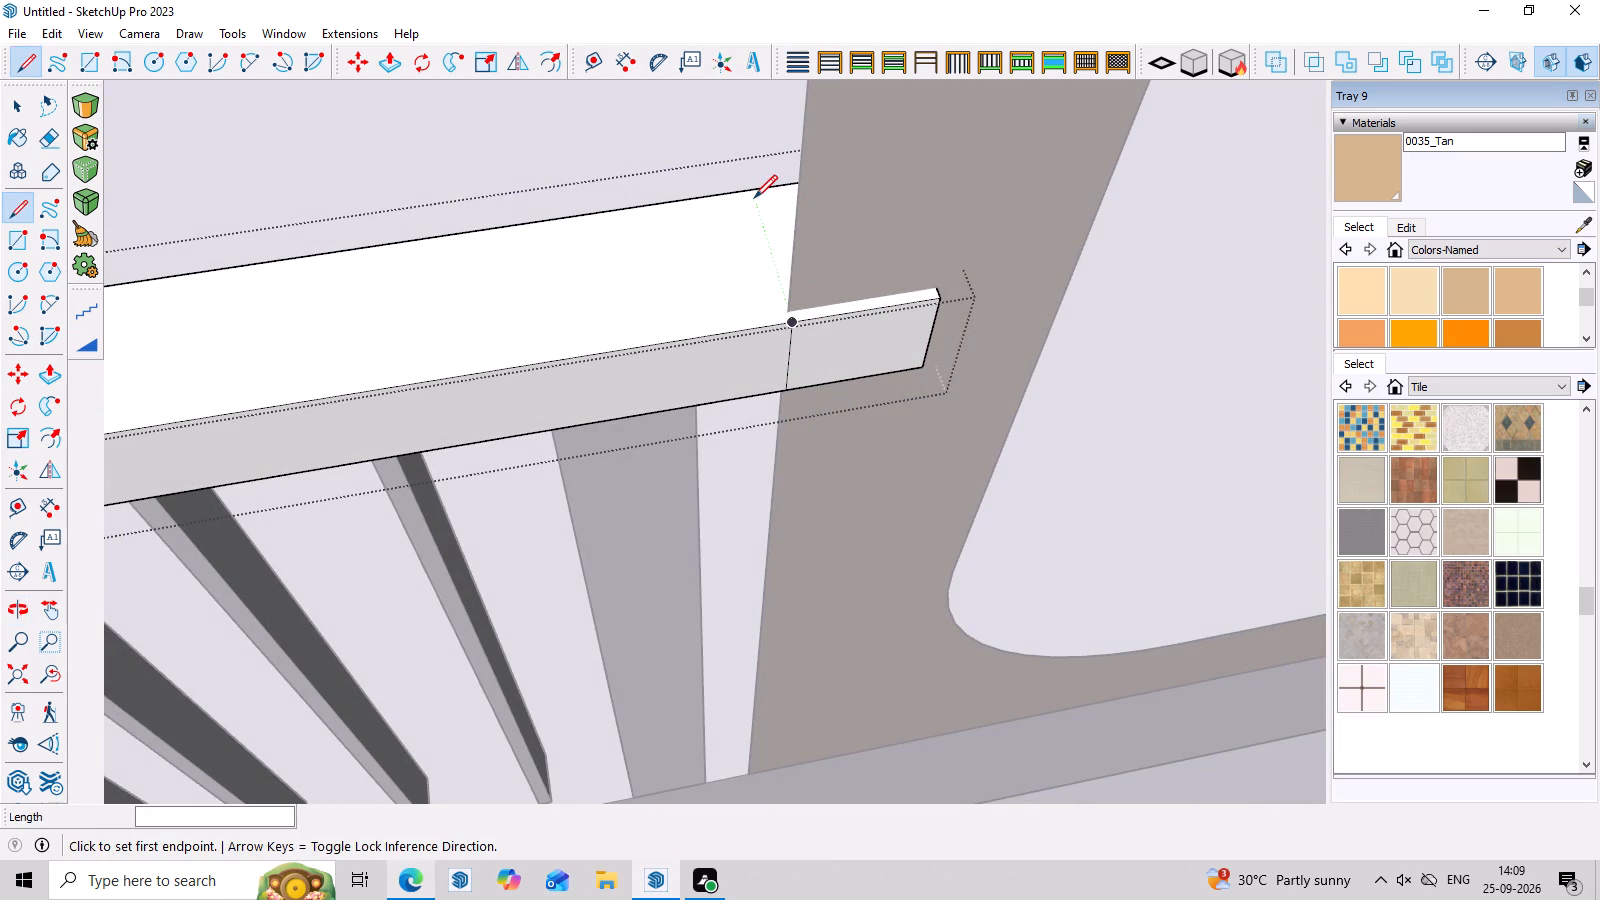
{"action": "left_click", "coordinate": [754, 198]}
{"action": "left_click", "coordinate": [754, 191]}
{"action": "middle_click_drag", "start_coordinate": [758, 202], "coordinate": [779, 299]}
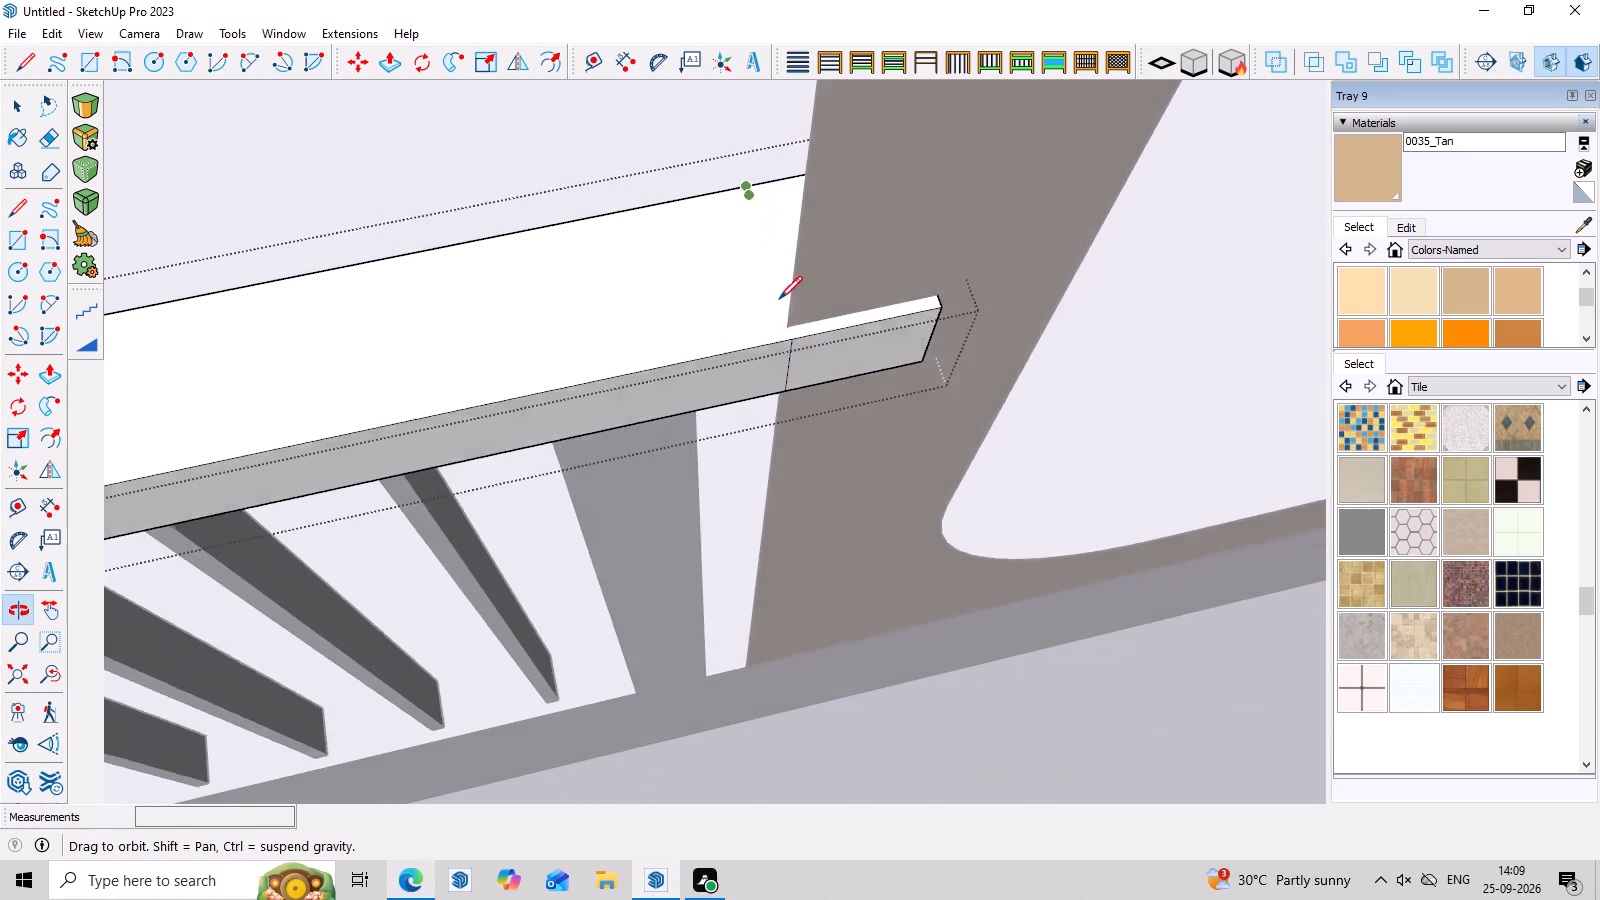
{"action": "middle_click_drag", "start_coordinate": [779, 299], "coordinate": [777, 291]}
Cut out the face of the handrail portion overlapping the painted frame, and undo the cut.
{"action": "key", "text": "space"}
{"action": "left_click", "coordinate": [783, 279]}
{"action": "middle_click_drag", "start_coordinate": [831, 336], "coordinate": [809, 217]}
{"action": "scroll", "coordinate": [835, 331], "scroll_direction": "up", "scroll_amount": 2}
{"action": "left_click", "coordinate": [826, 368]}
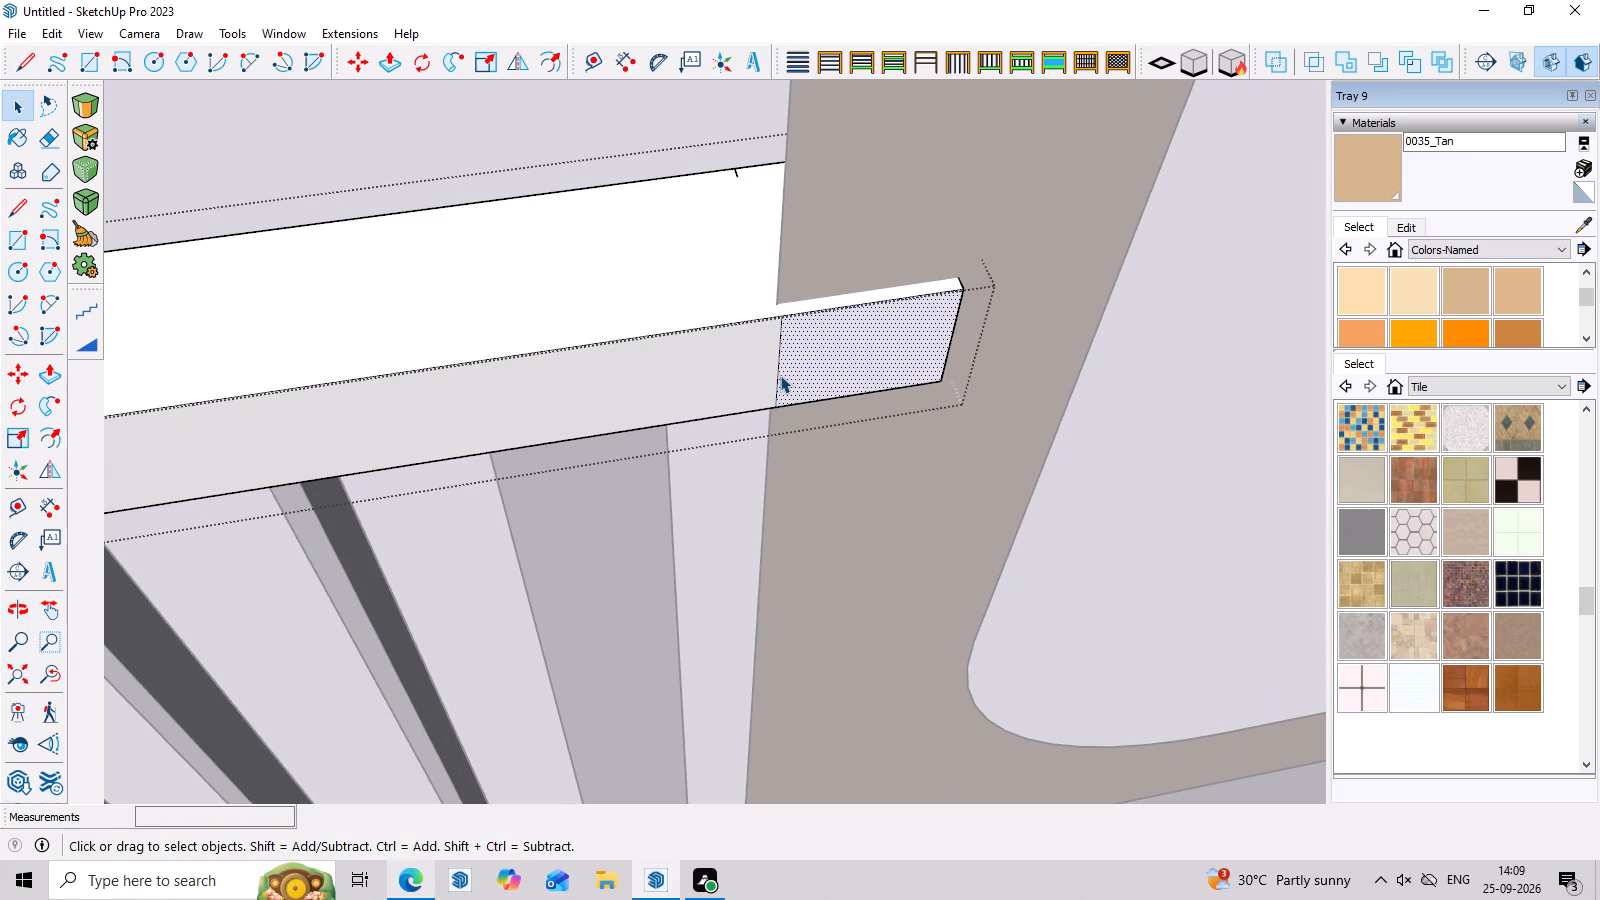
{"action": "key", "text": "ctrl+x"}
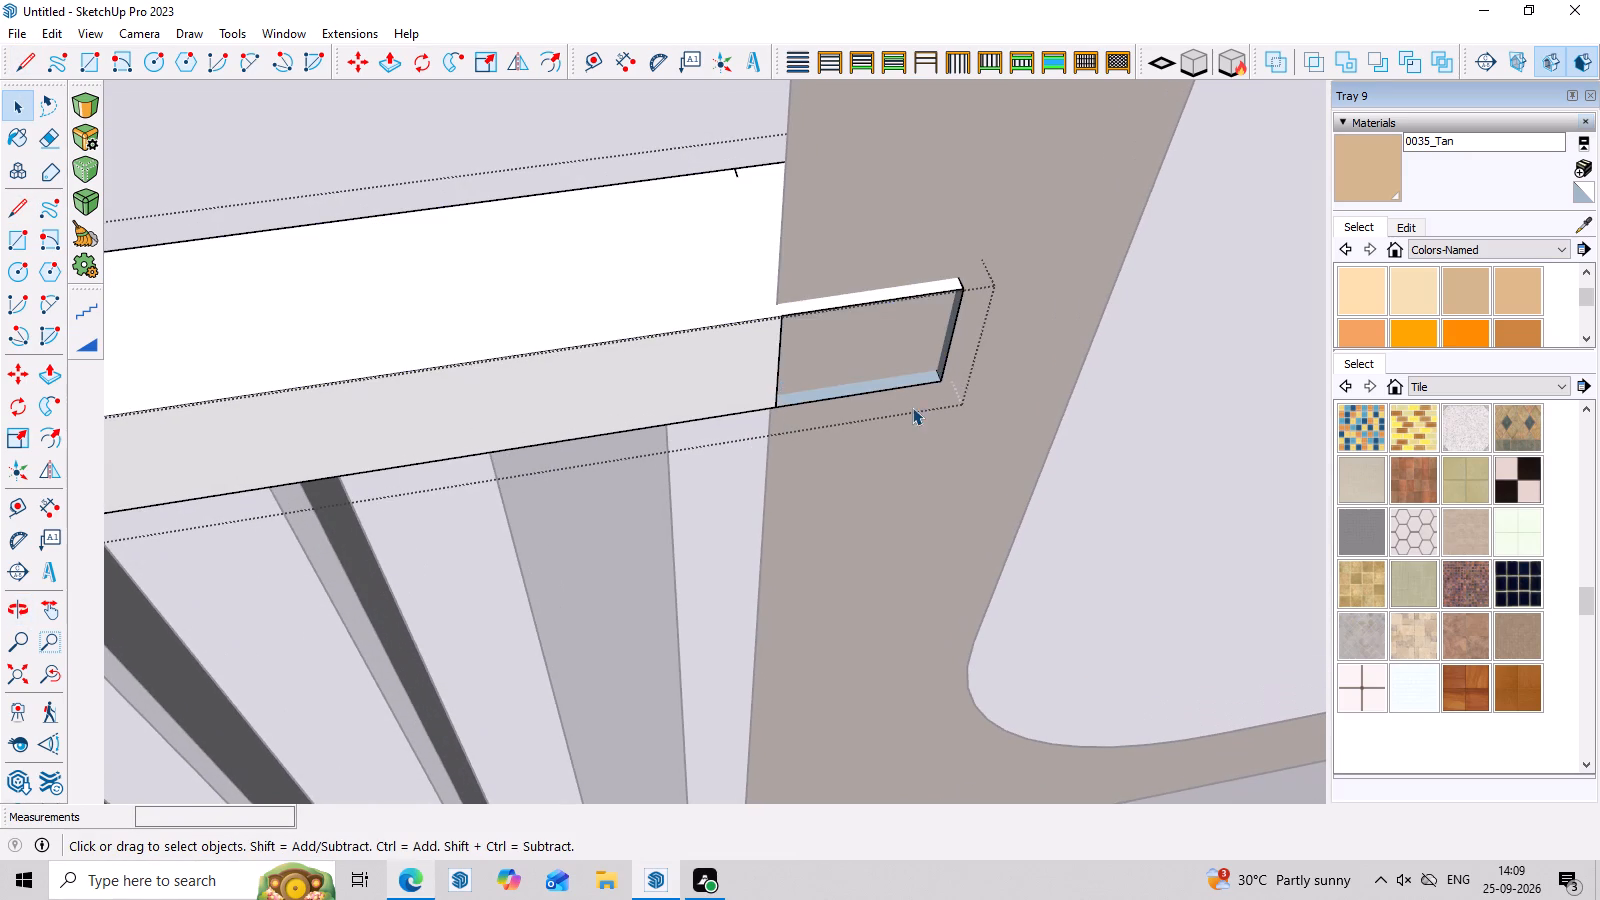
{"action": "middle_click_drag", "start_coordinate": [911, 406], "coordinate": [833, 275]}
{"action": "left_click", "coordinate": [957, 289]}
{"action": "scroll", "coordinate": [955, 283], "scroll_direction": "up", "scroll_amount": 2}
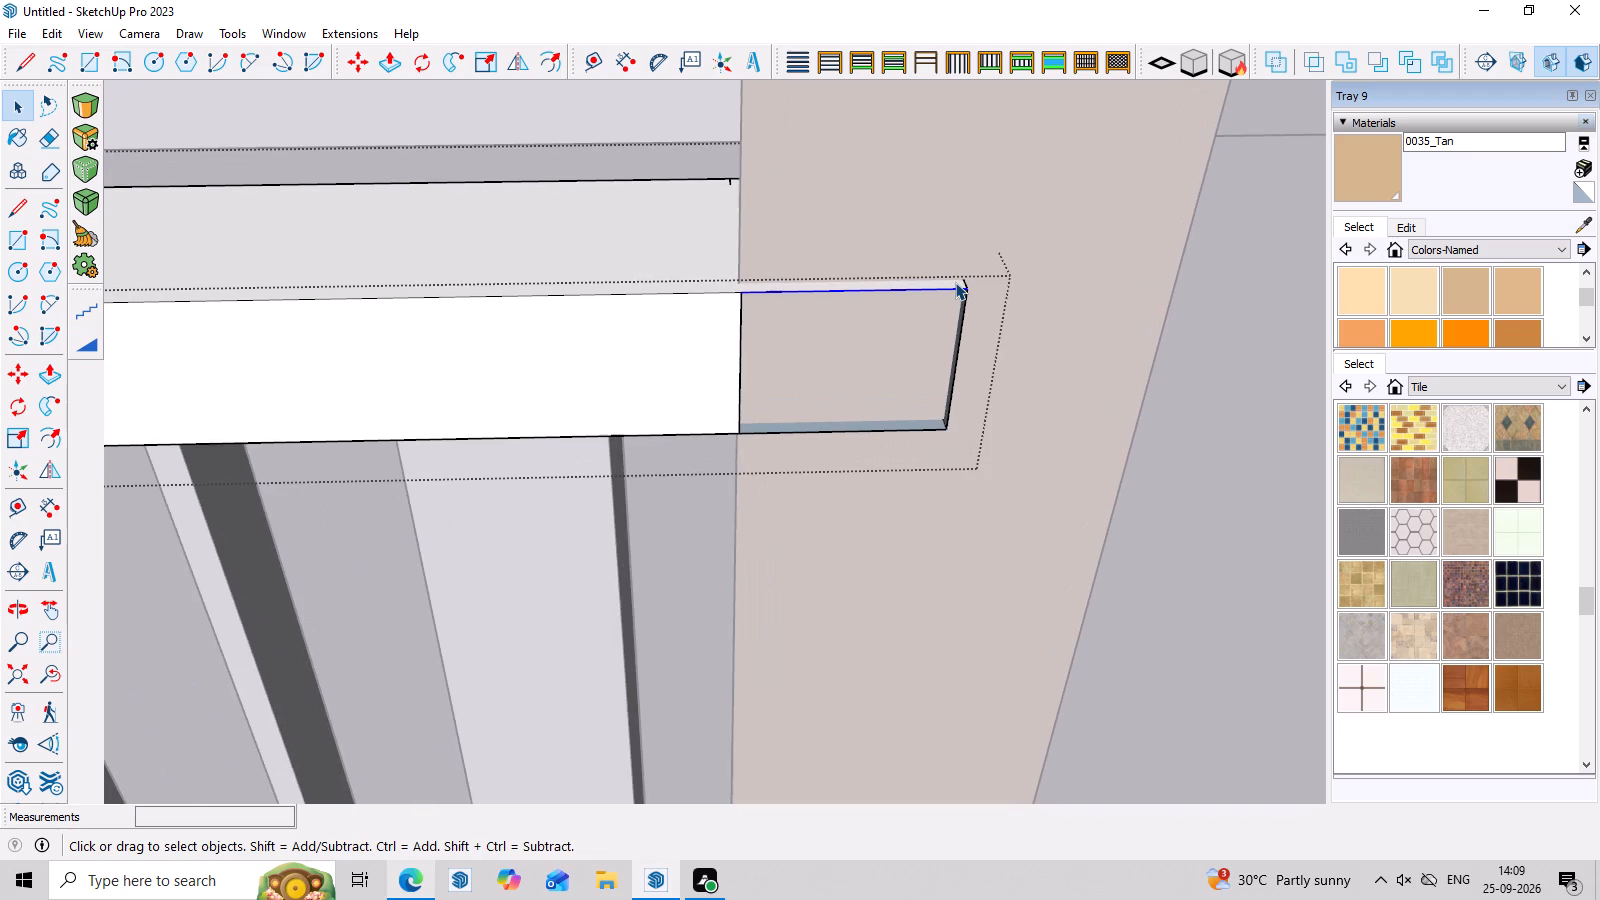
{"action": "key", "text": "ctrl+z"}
Draw a line about 2 3/4" long across the handrail's top face from the upper end of the vertical dividing line.
{"action": "middle_click_drag", "start_coordinate": [842, 348], "coordinate": [866, 503]}
{"action": "scroll", "coordinate": [776, 349], "scroll_direction": "up", "scroll_amount": 6}
{"action": "middle_click_drag", "start_coordinate": [830, 385], "coordinate": [993, 409]}
{"action": "key", "text": "l"}
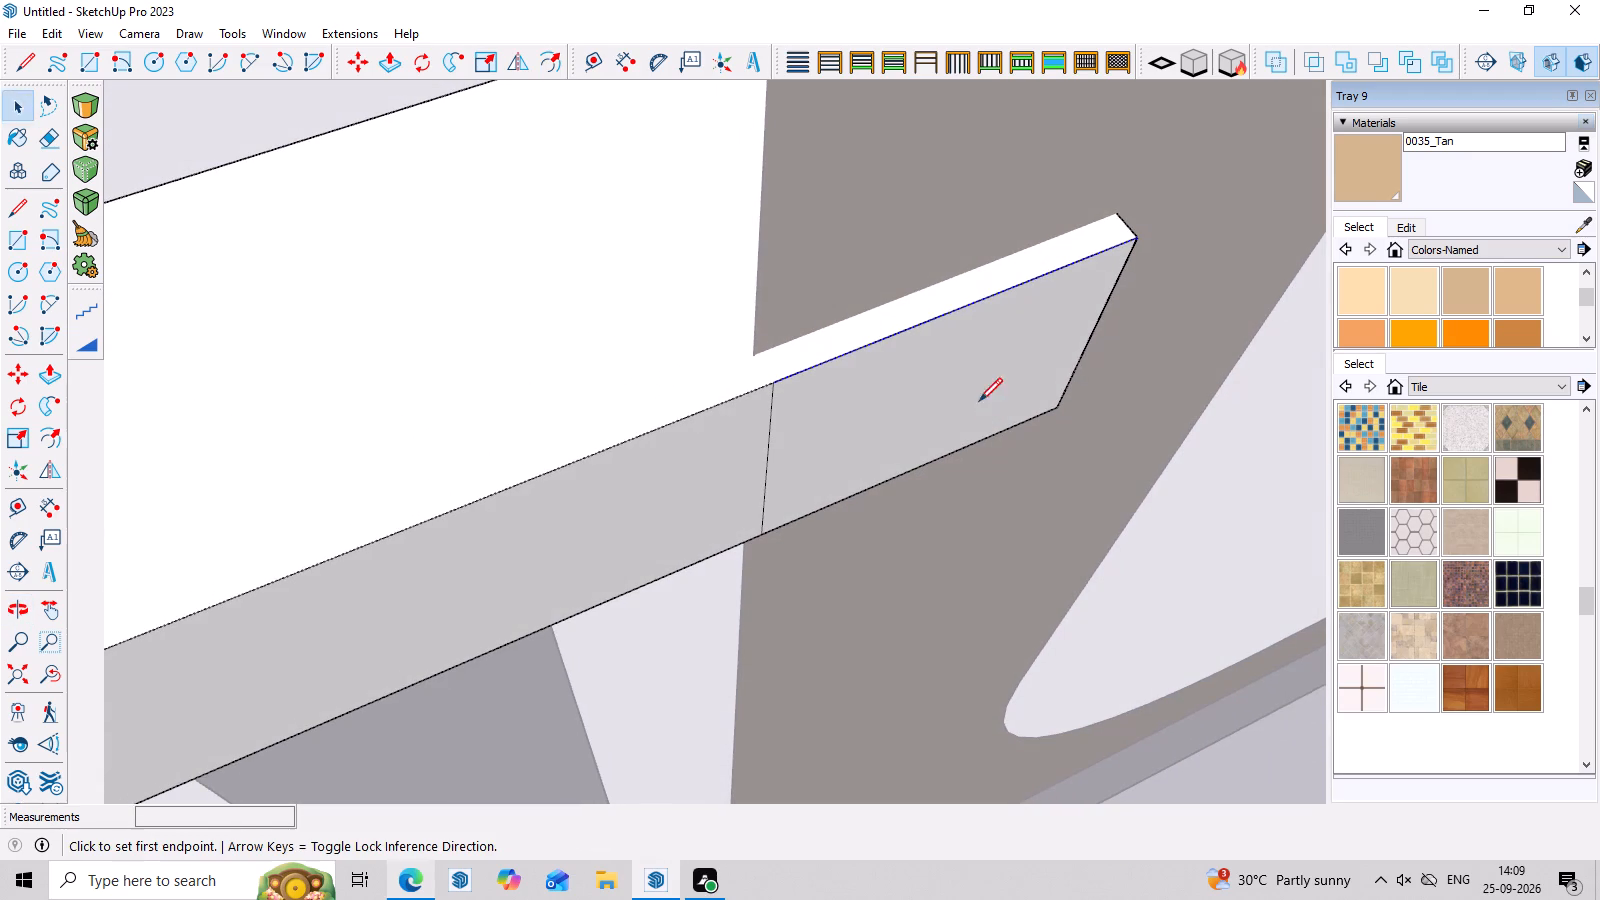
{"action": "left_click", "coordinate": [777, 387]}
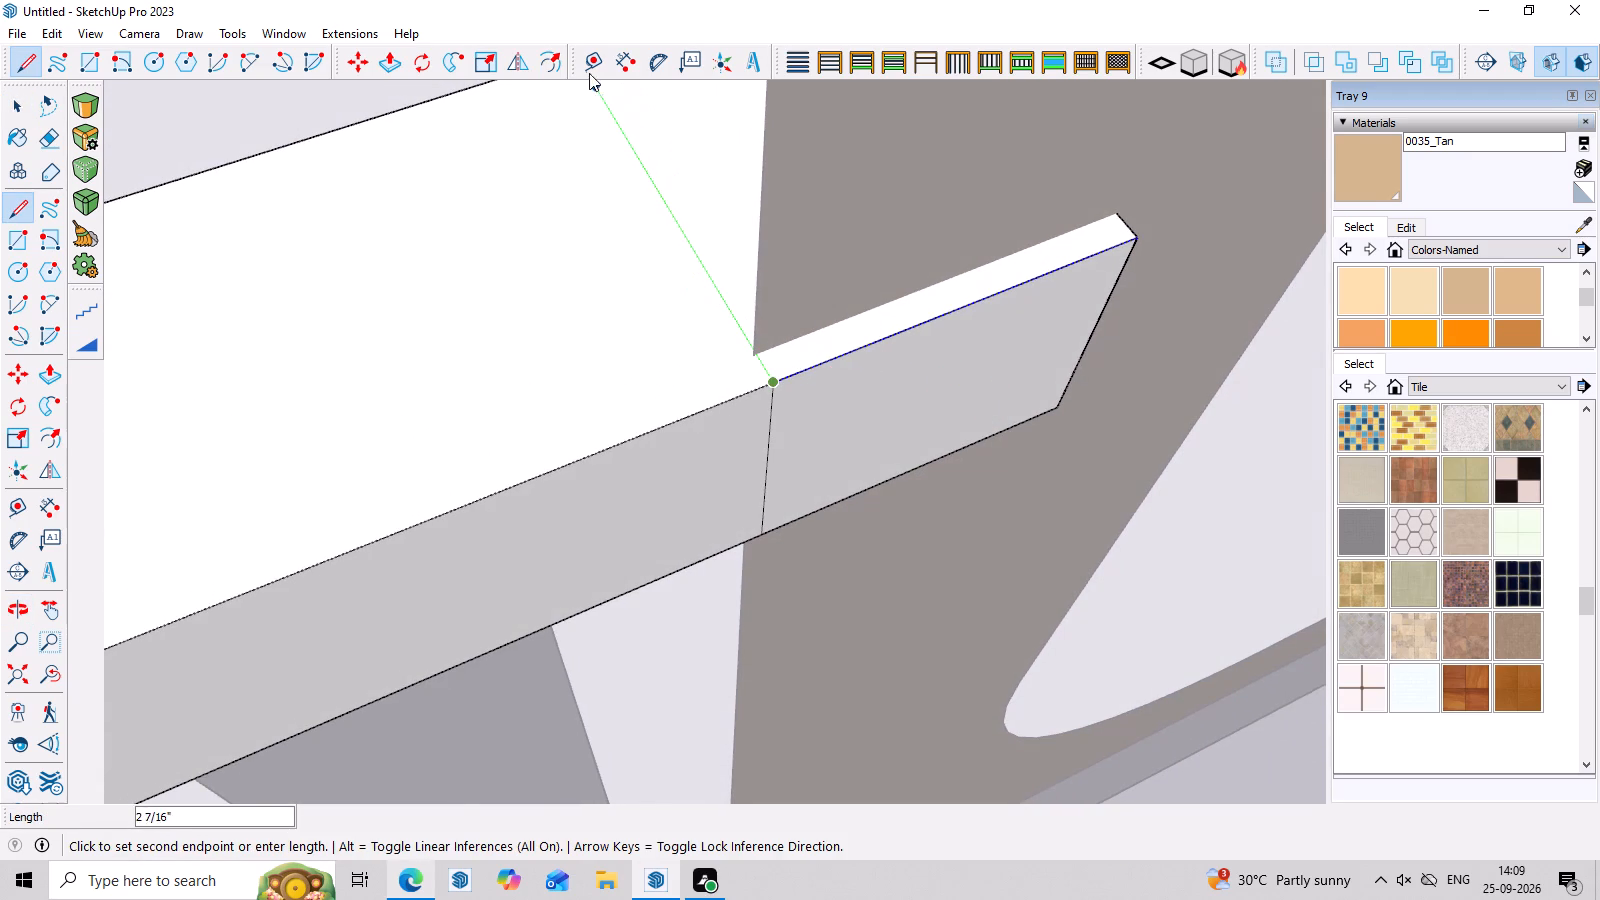
{"action": "scroll", "coordinate": [604, 165], "scroll_direction": "down", "scroll_amount": 7}
{"action": "left_click", "coordinate": [596, 104]}
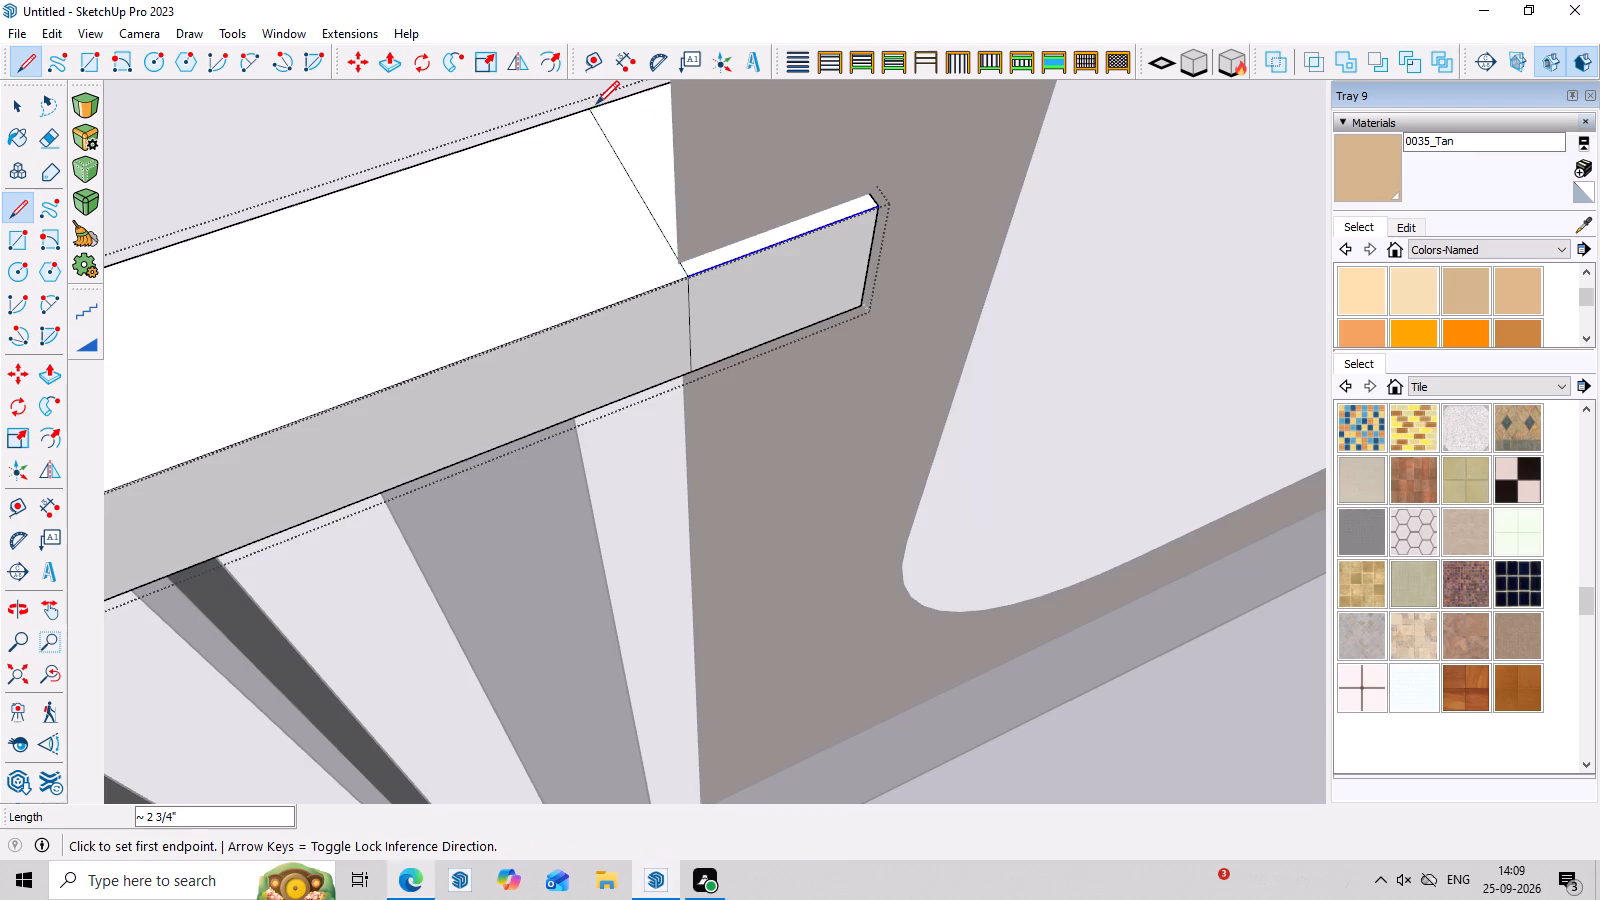
Examine the handrail's frame end and its dividing line from above and from the opposite side.
{"action": "middle_click_drag", "start_coordinate": [667, 221], "coordinate": [1295, 290]}
{"action": "middle_click_drag", "start_coordinate": [839, 492], "coordinate": [1311, 368]}
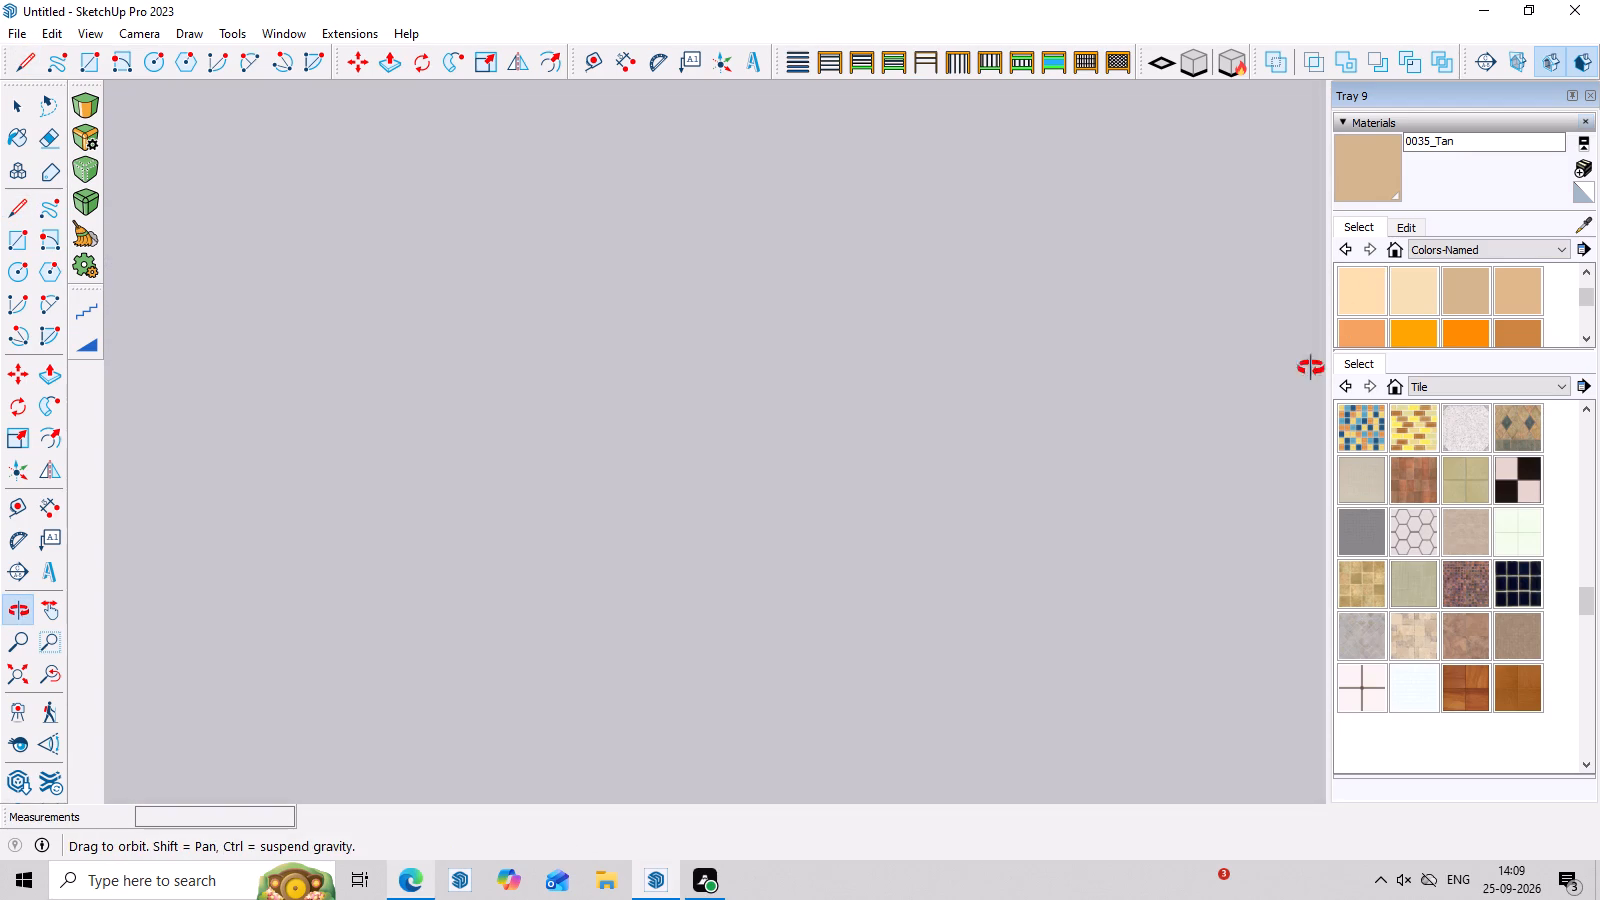
{"action": "middle_click_drag", "start_coordinate": [1311, 368], "coordinate": [1204, 434]}
{"action": "scroll", "coordinate": [1043, 411], "scroll_direction": "down", "scroll_amount": 15}
{"action": "scroll", "coordinate": [807, 293], "scroll_direction": "down", "scroll_amount": 4}
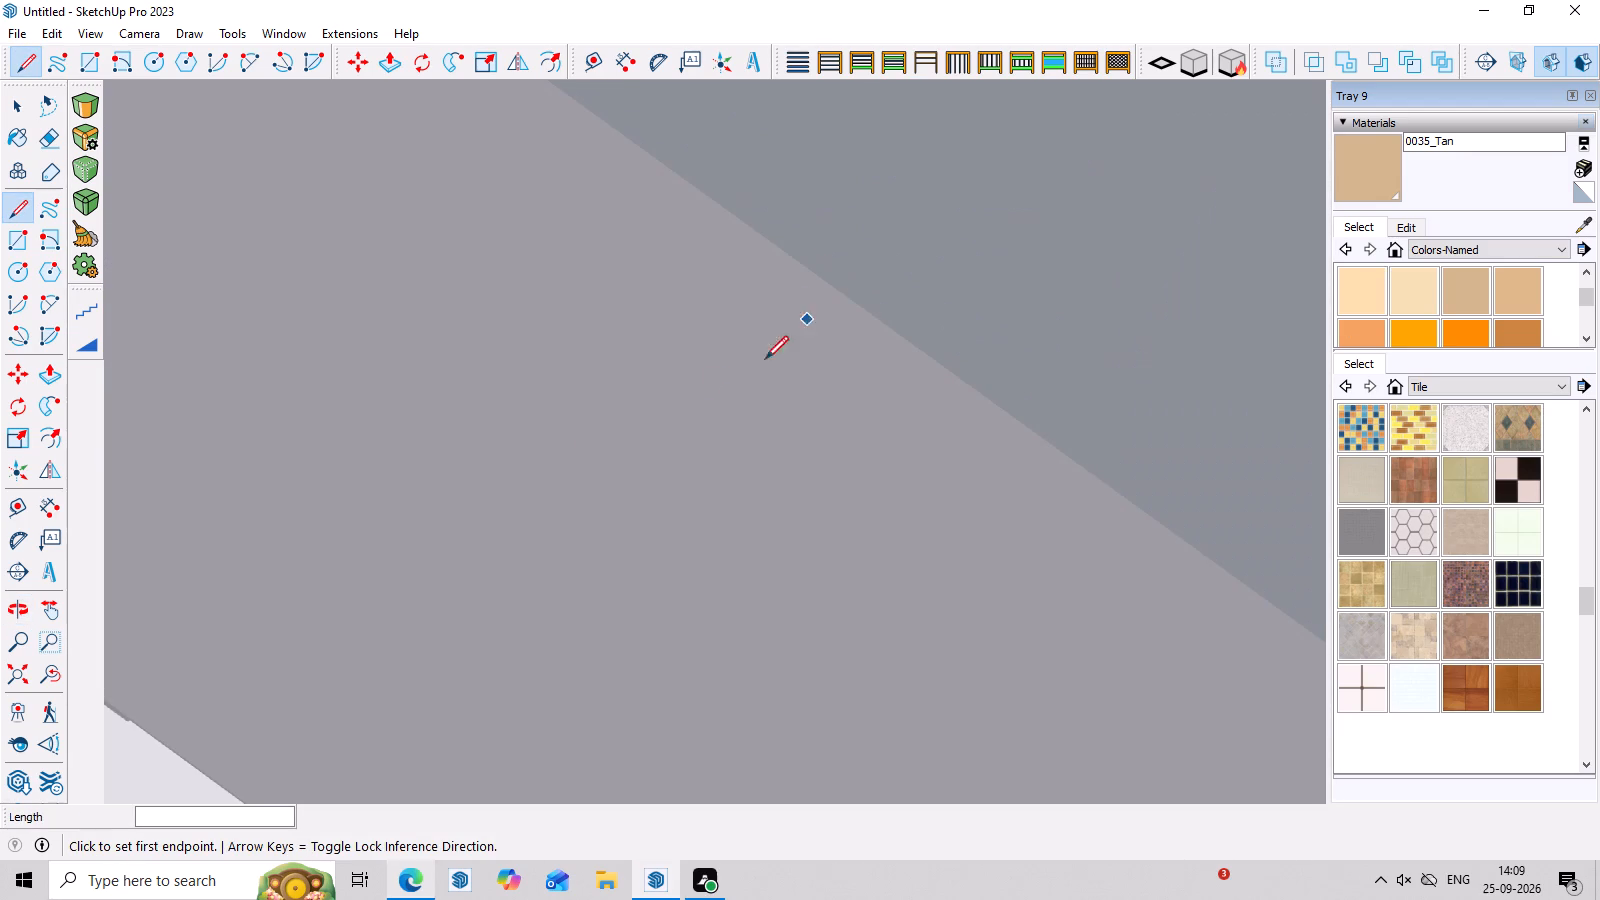
{"action": "left_click", "coordinate": [14, 670]}
{"action": "scroll", "coordinate": [494, 513], "scroll_direction": "down", "scroll_amount": 3}
{"action": "middle_click_drag", "start_coordinate": [686, 521], "coordinate": [401, 485]}
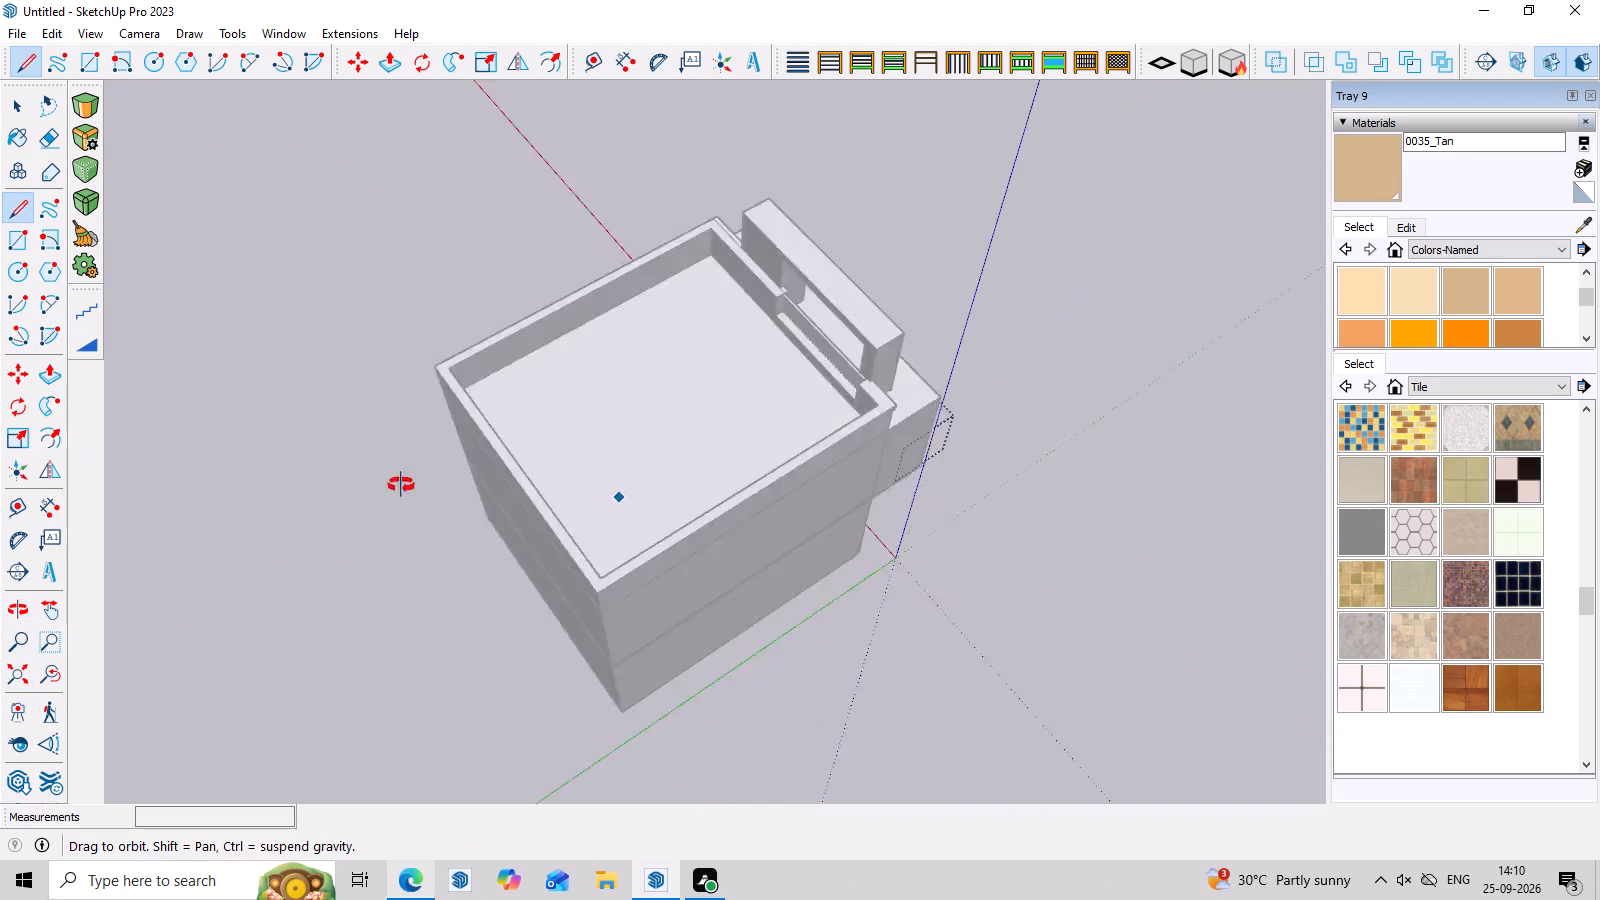
{"action": "middle_click_drag", "start_coordinate": [401, 485], "coordinate": [221, 412]}
{"action": "scroll", "coordinate": [1172, 470], "scroll_direction": "up", "scroll_amount": 7}
{"action": "middle_click_drag", "start_coordinate": [883, 454], "coordinate": [499, 312]}
{"action": "scroll", "coordinate": [782, 455], "scroll_direction": "up", "scroll_amount": 4}
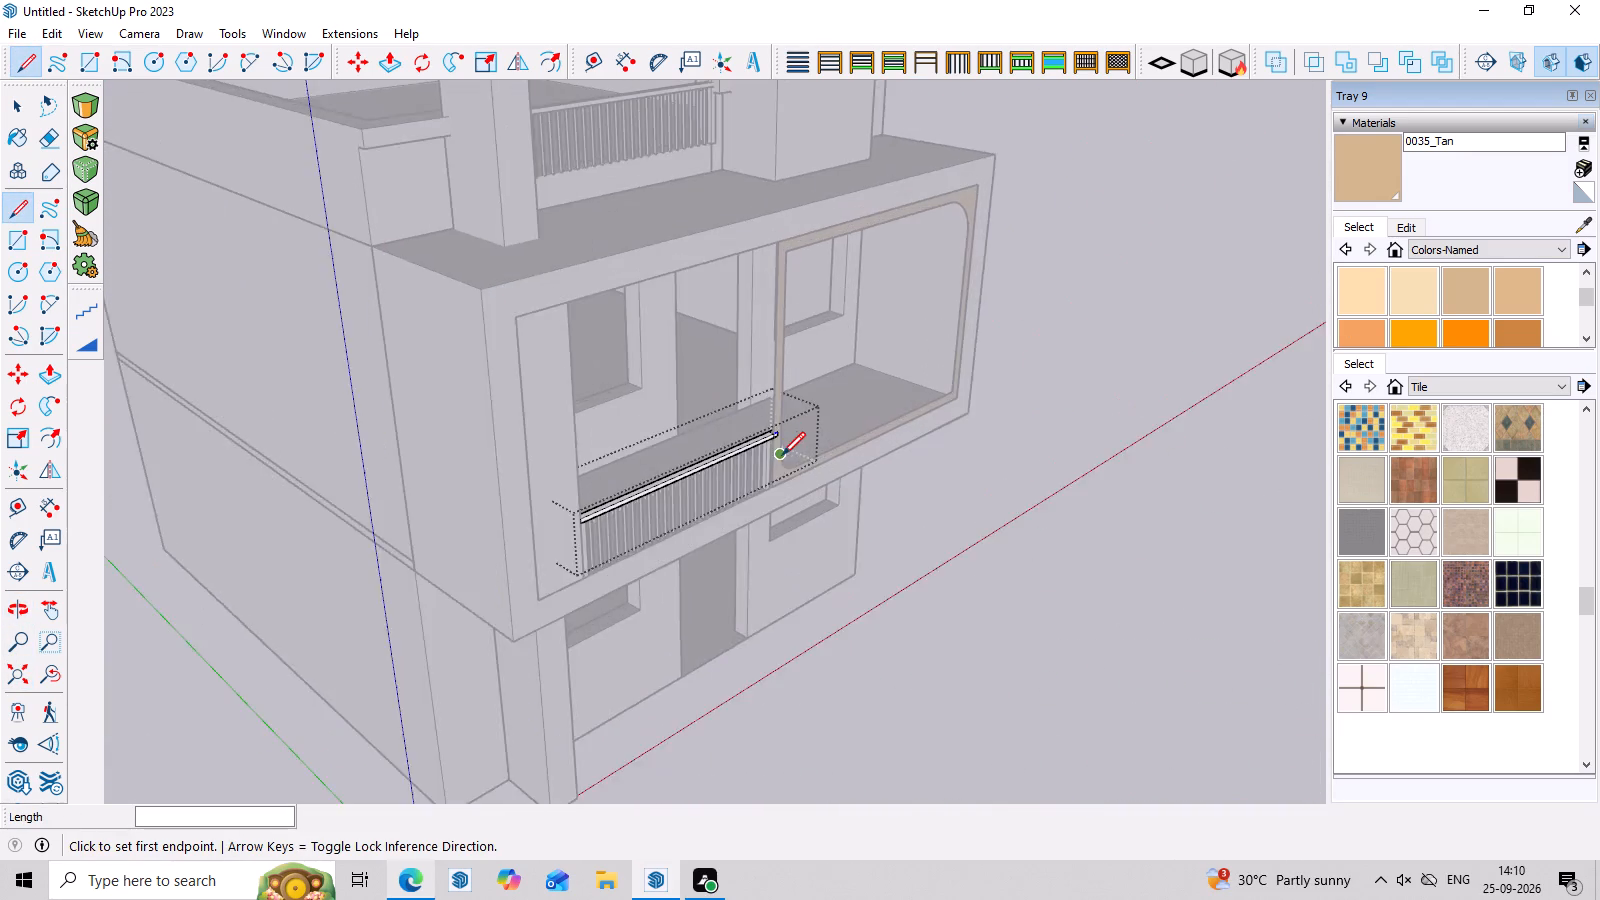
{"action": "scroll", "coordinate": [782, 455], "scroll_direction": "up", "scroll_amount": 8}
{"action": "middle_click_drag", "start_coordinate": [719, 400], "coordinate": [844, 511]}
{"action": "scroll", "coordinate": [920, 520], "scroll_direction": "up", "scroll_amount": 9}
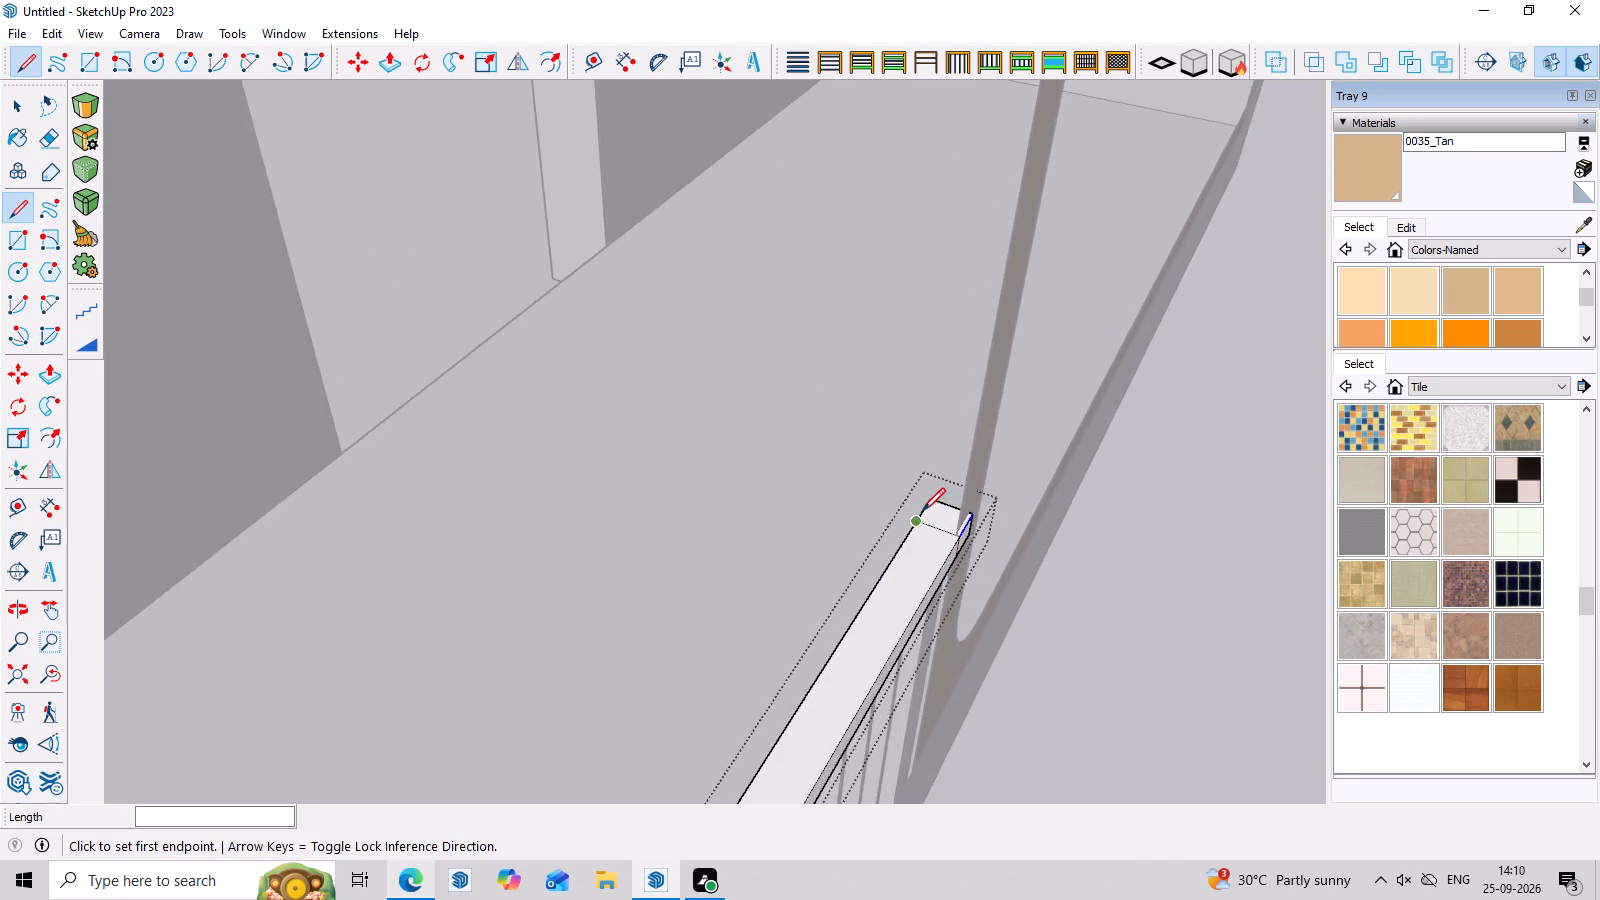
{"action": "scroll", "coordinate": [922, 511], "scroll_direction": "up", "scroll_amount": 3}
{"action": "middle_click_drag", "start_coordinate": [907, 549], "coordinate": [1261, 526]}
{"action": "scroll", "coordinate": [943, 449], "scroll_direction": "up", "scroll_amount": 7}
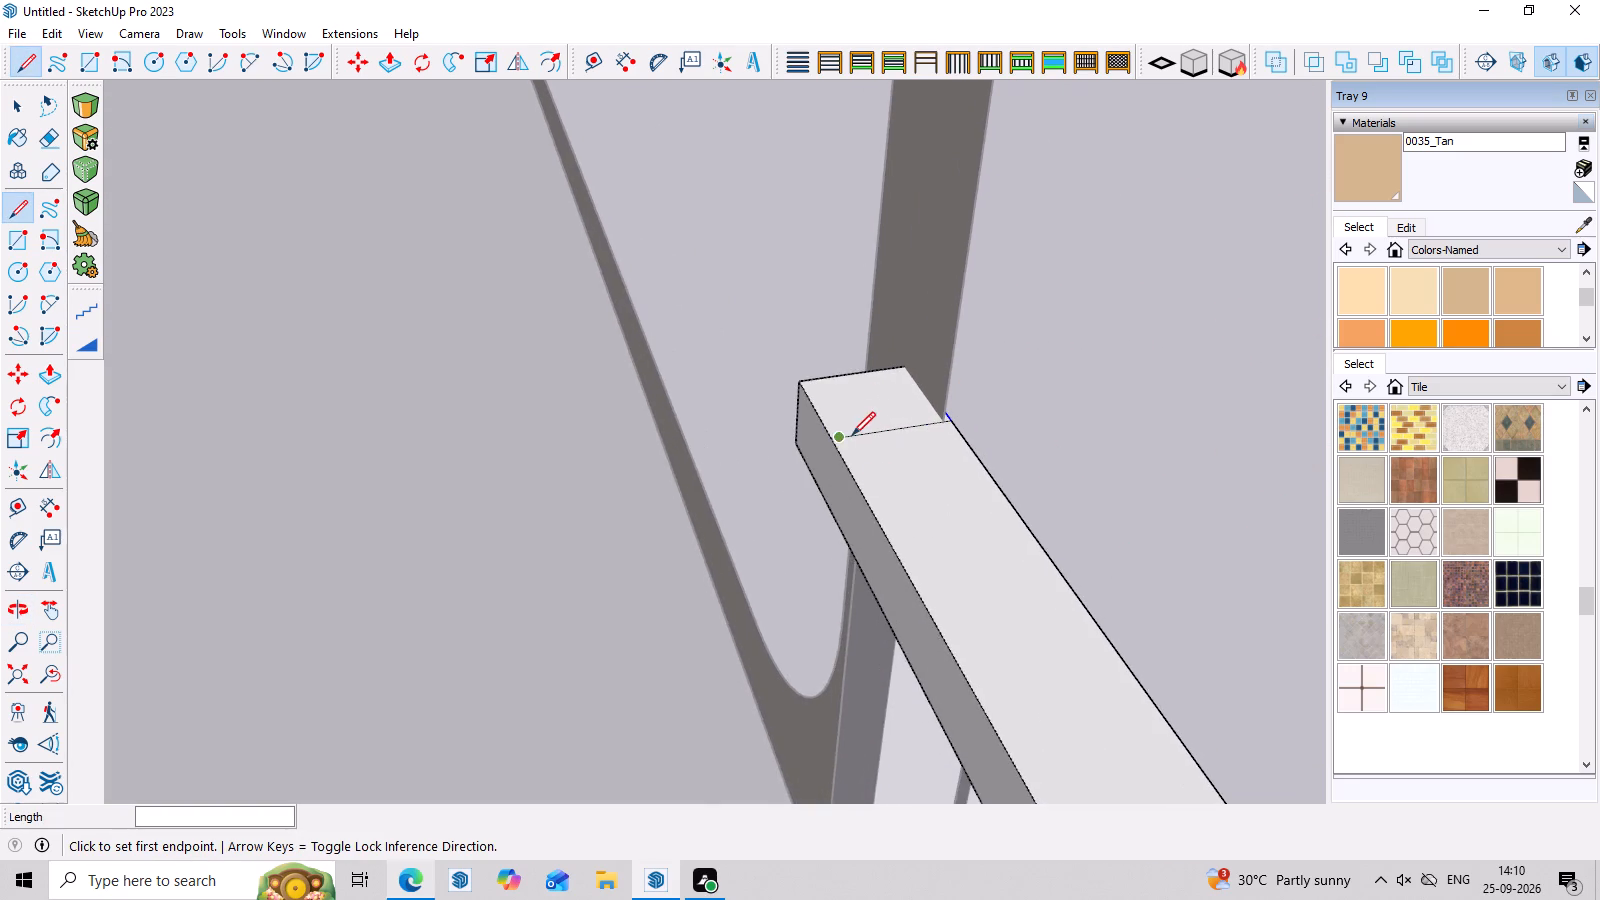
{"action": "middle_click_drag", "start_coordinate": [885, 505], "coordinate": [1239, 356]}
{"action": "scroll", "coordinate": [857, 452], "scroll_direction": "up", "scroll_amount": 3}
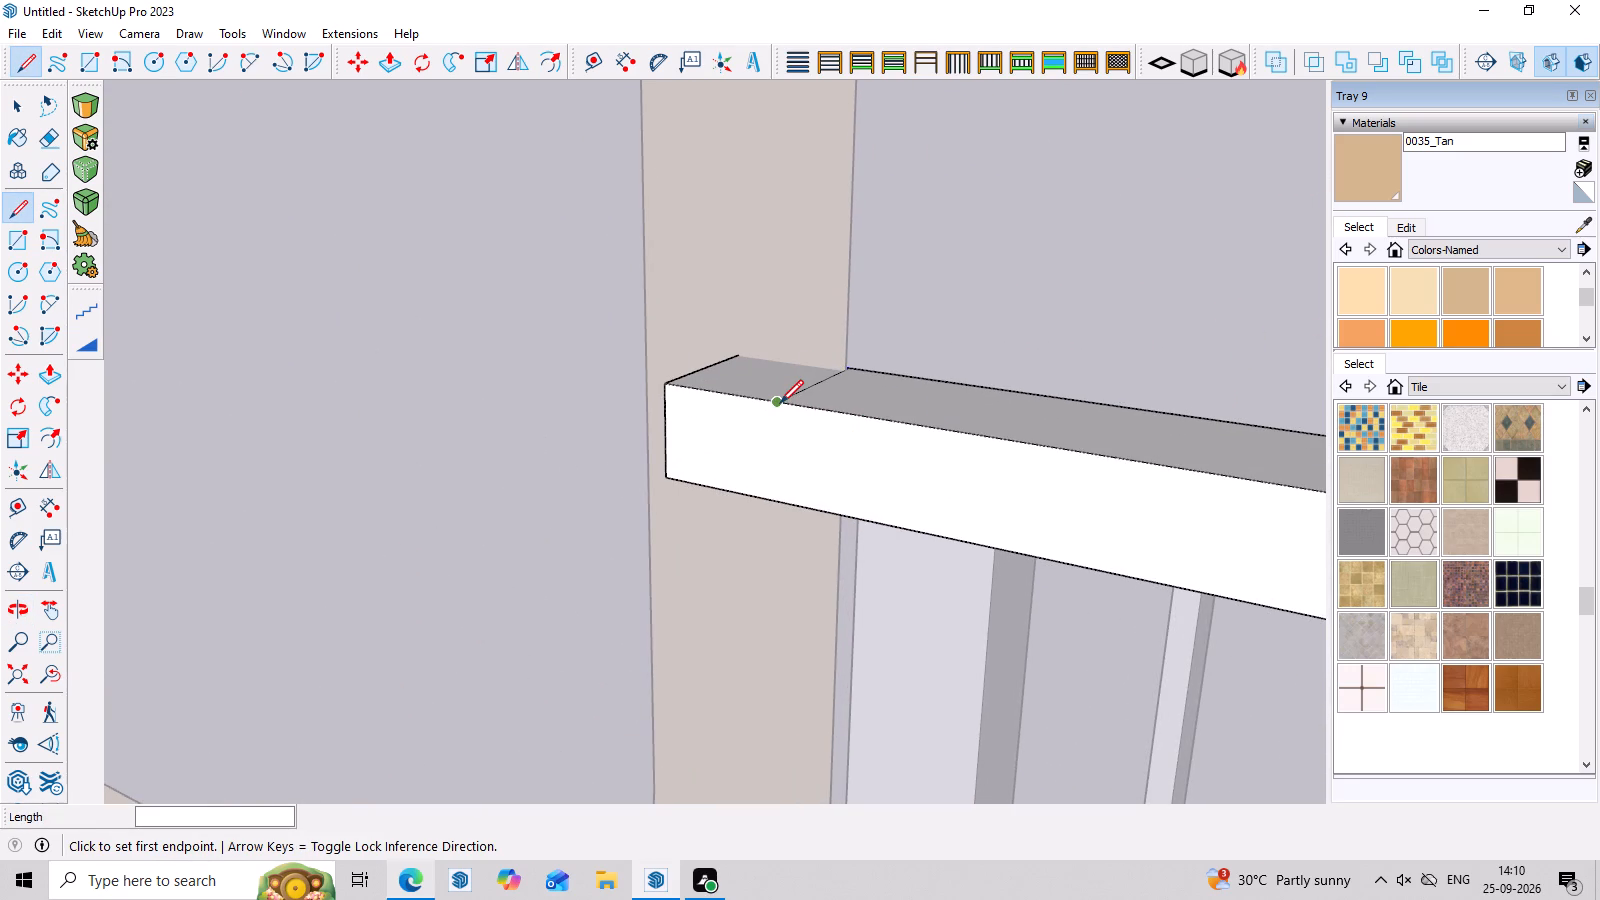
Select the whole handrail geometry and scale it uniformly to about 0.98 from the corner at its frame end.
{"action": "key", "text": "space"}
{"action": "triple_click", "coordinate": [816, 451]}
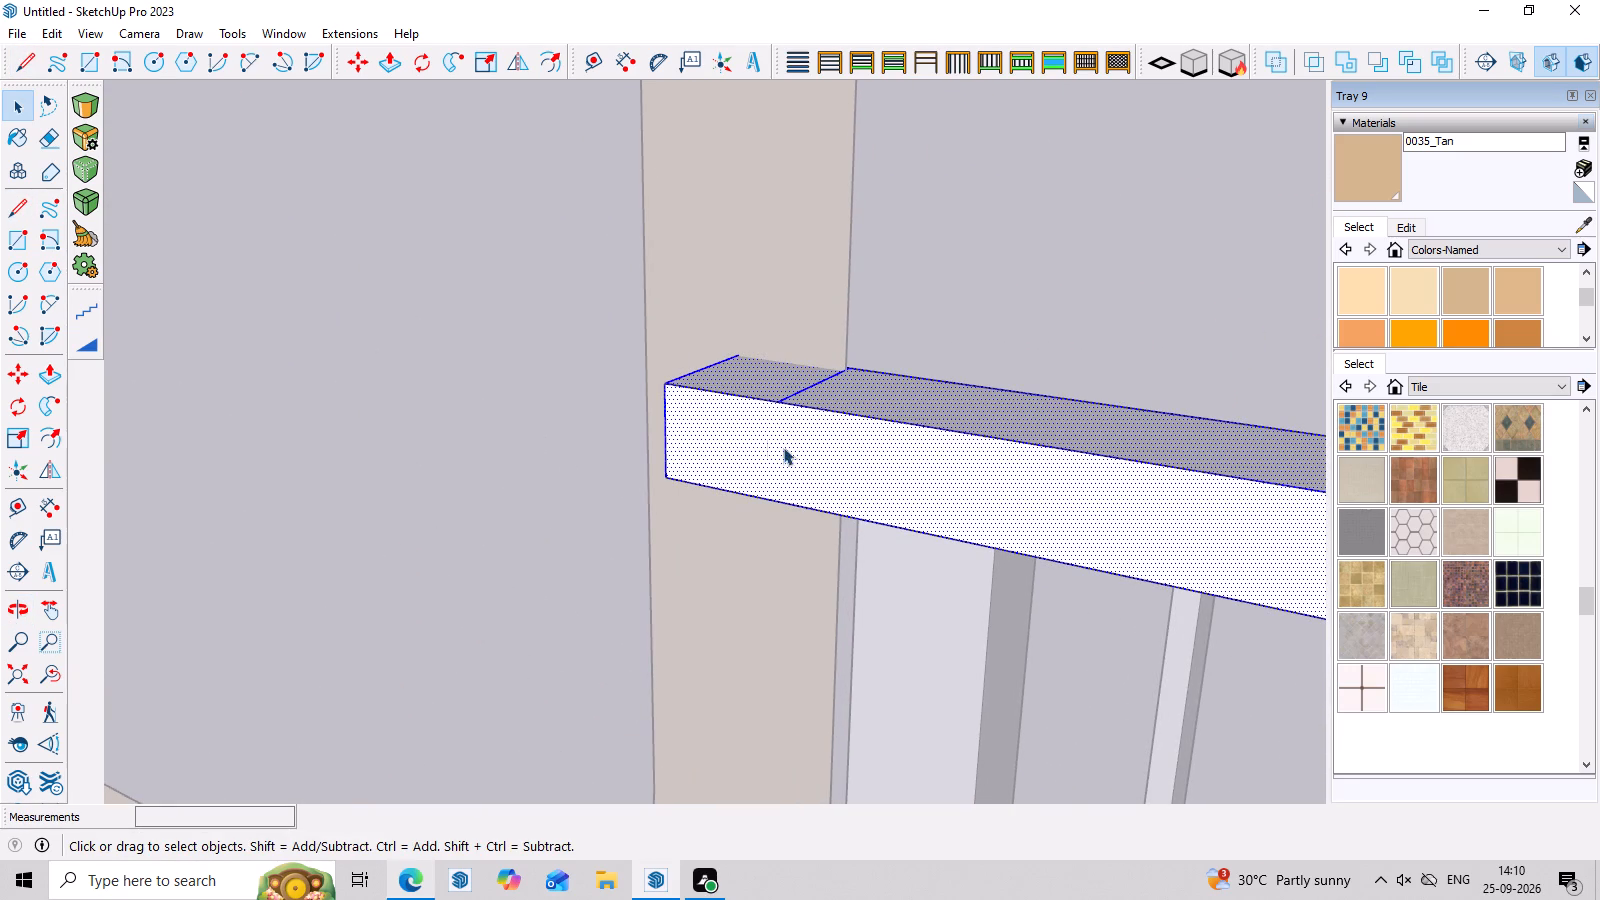
{"action": "middle_click_drag", "start_coordinate": [767, 440], "coordinate": [1016, 634]}
{"action": "key", "text": "s"}
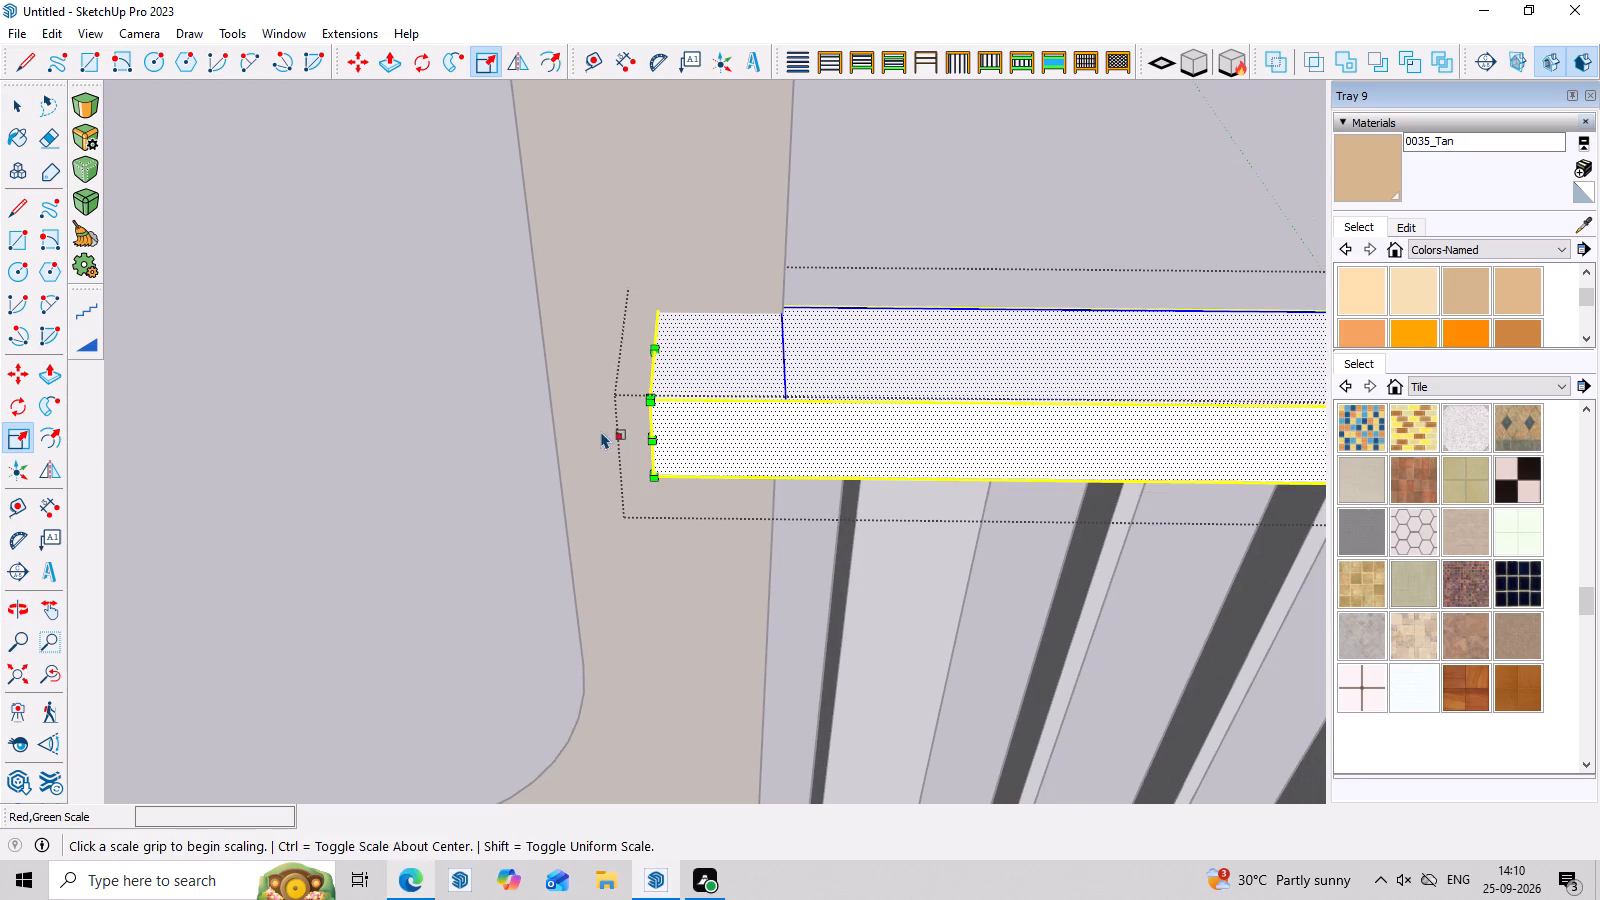
{"action": "middle_click_drag", "start_coordinate": [615, 402], "coordinate": [985, 309]}
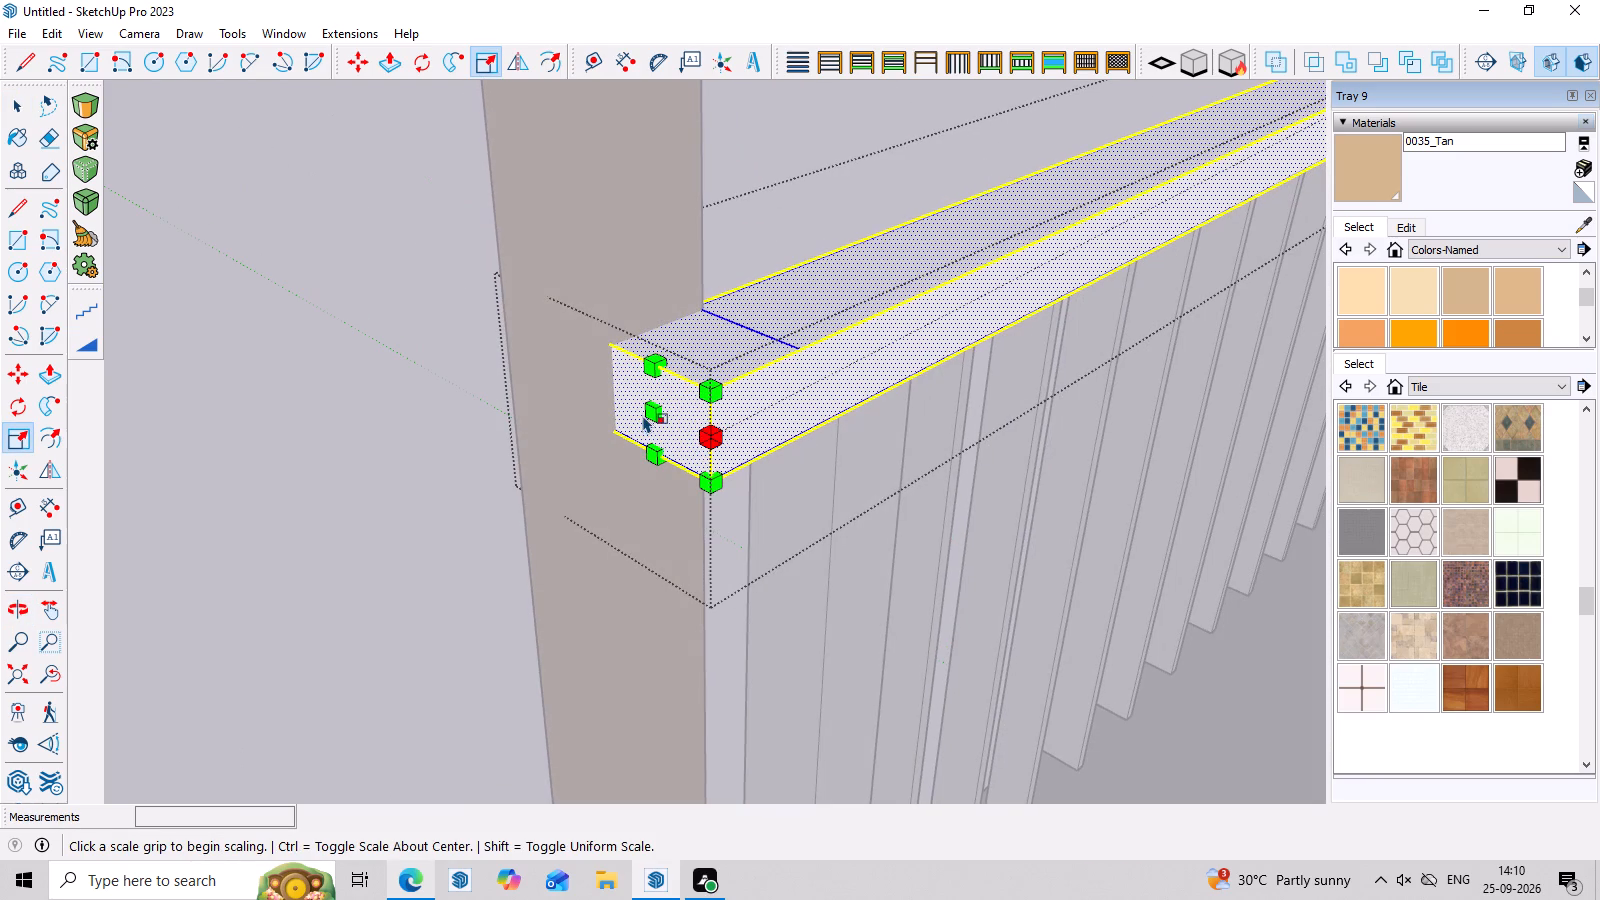
{"action": "left_click", "coordinate": [643, 413]}
{"action": "left_click", "coordinate": [712, 390]}
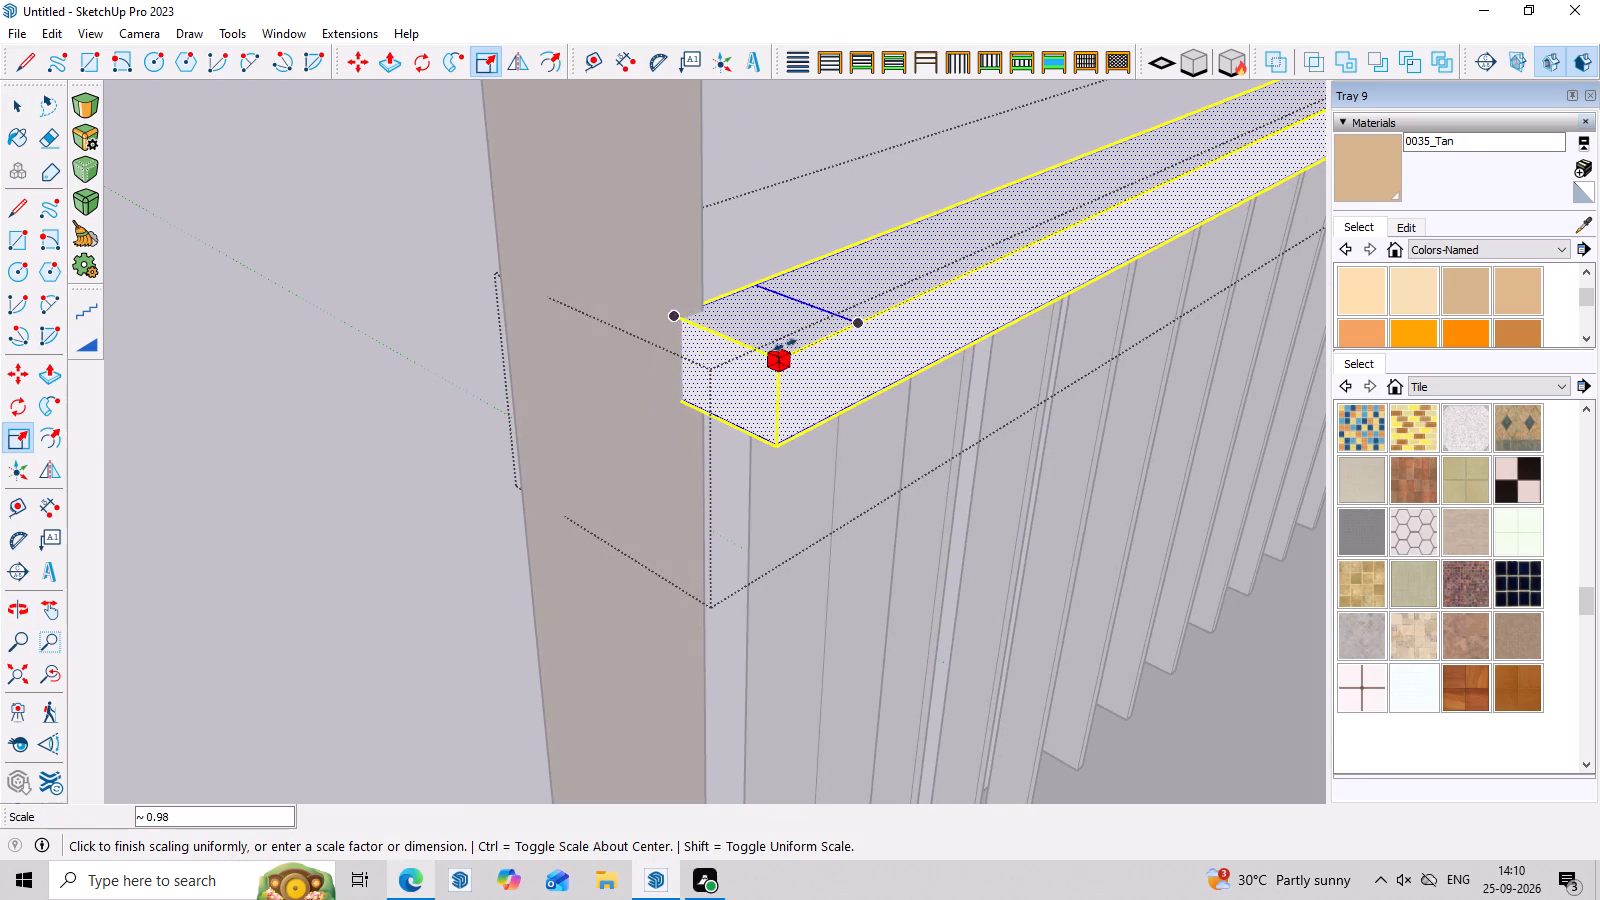
{"action": "left_click", "coordinate": [784, 350]}
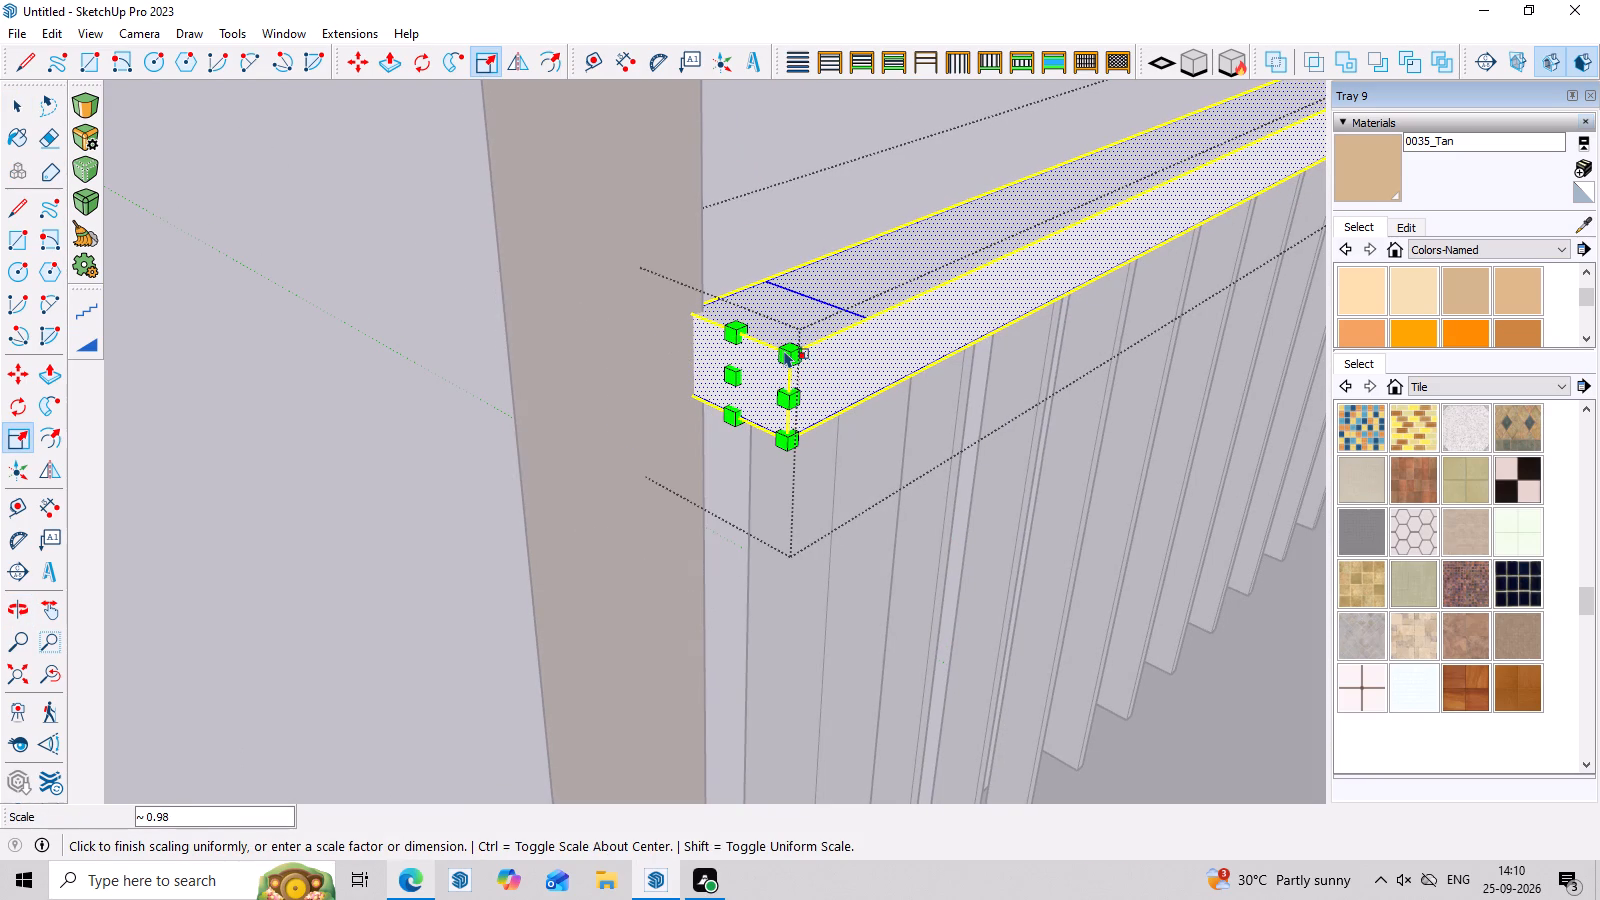
Scale the whole handrail geometry uniformly to about 0.99 from the corner at its frame end.
{"action": "left_click", "coordinate": [790, 355]}
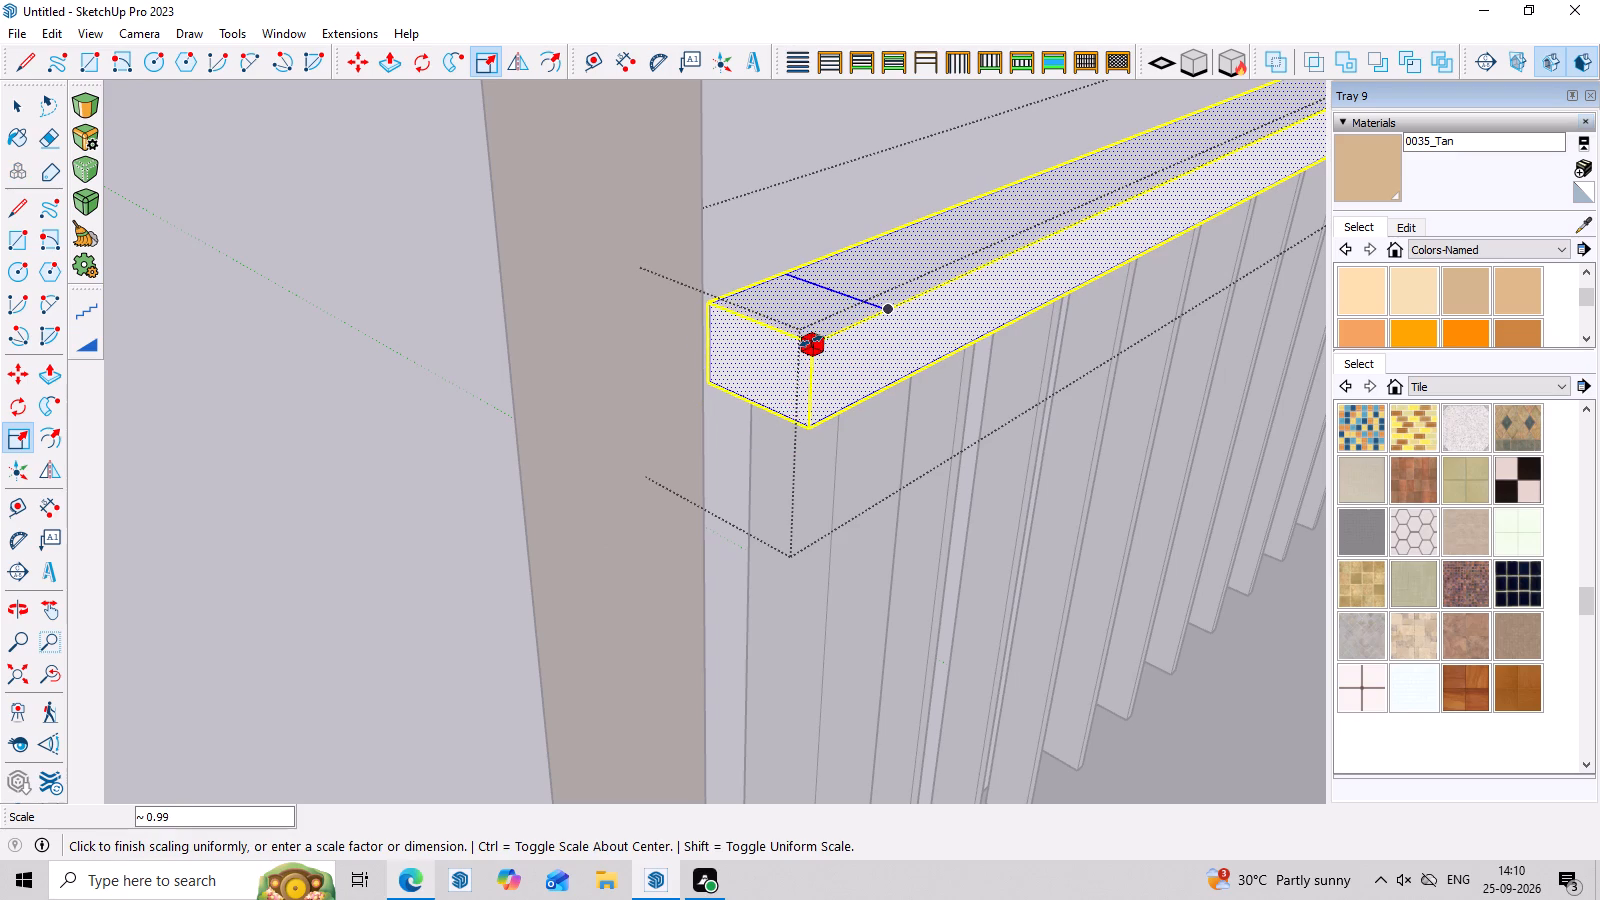
{"action": "left_click", "coordinate": [809, 343]}
Fine-tune the handrail's uniform scale at about 1.00 so its rear frame-end corner snaps to the painted frame's edge.
{"action": "middle_click_drag", "start_coordinate": [764, 287], "coordinate": [776, 501]}
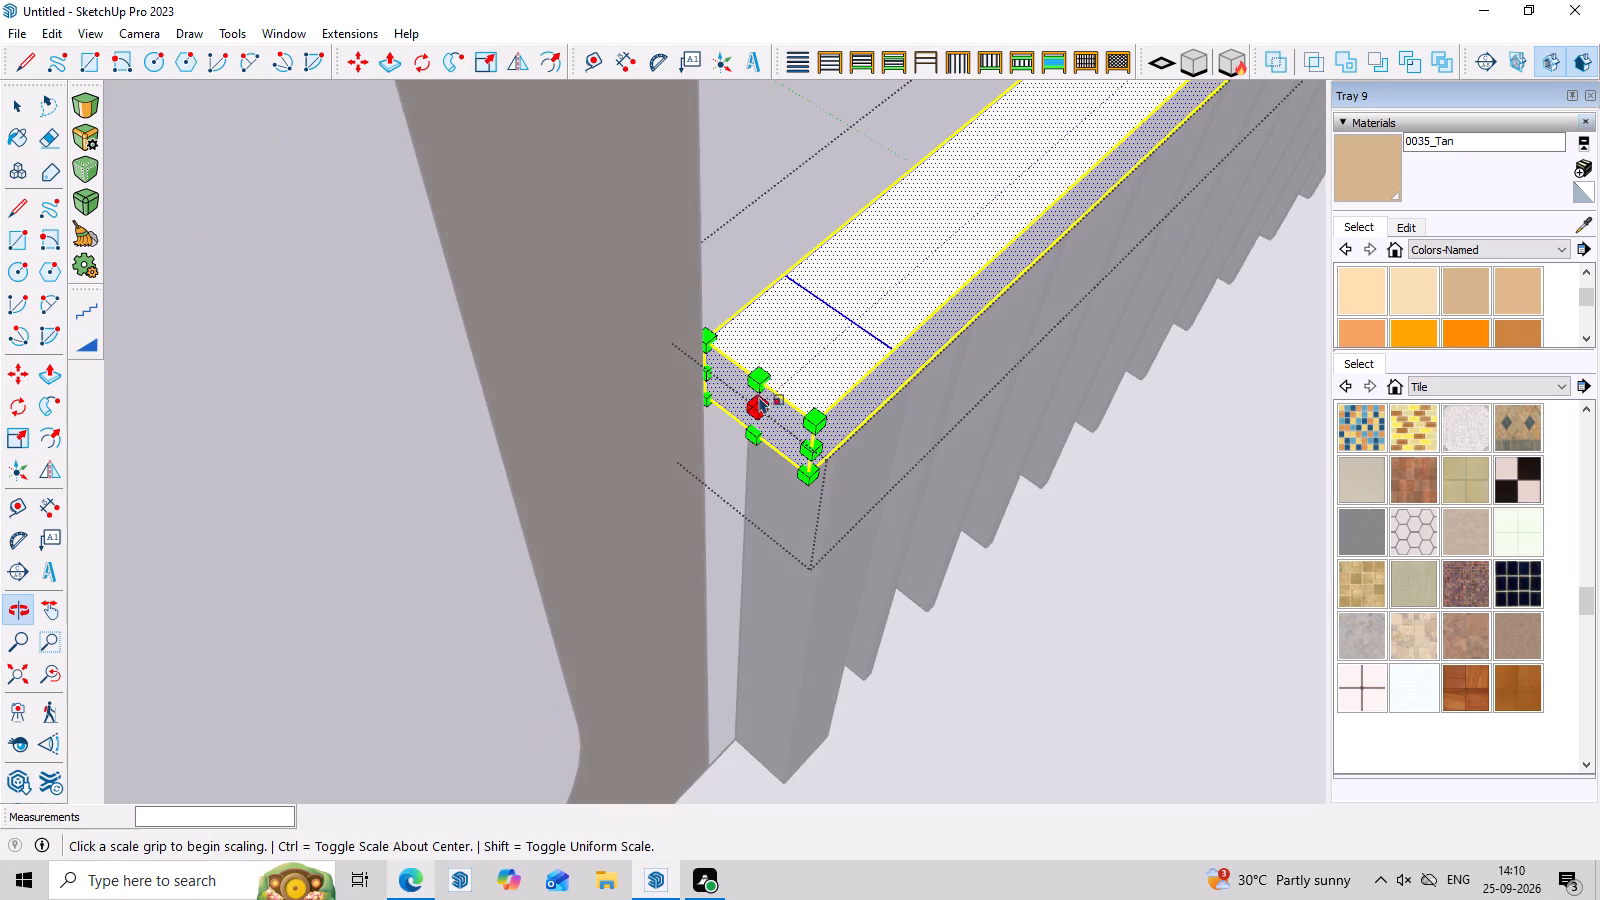
{"action": "scroll", "coordinate": [754, 375], "scroll_direction": "up", "scroll_amount": 9}
{"action": "middle_click_drag", "start_coordinate": [894, 388], "coordinate": [693, 563]}
{"action": "scroll", "coordinate": [728, 416], "scroll_direction": "up", "scroll_amount": 3}
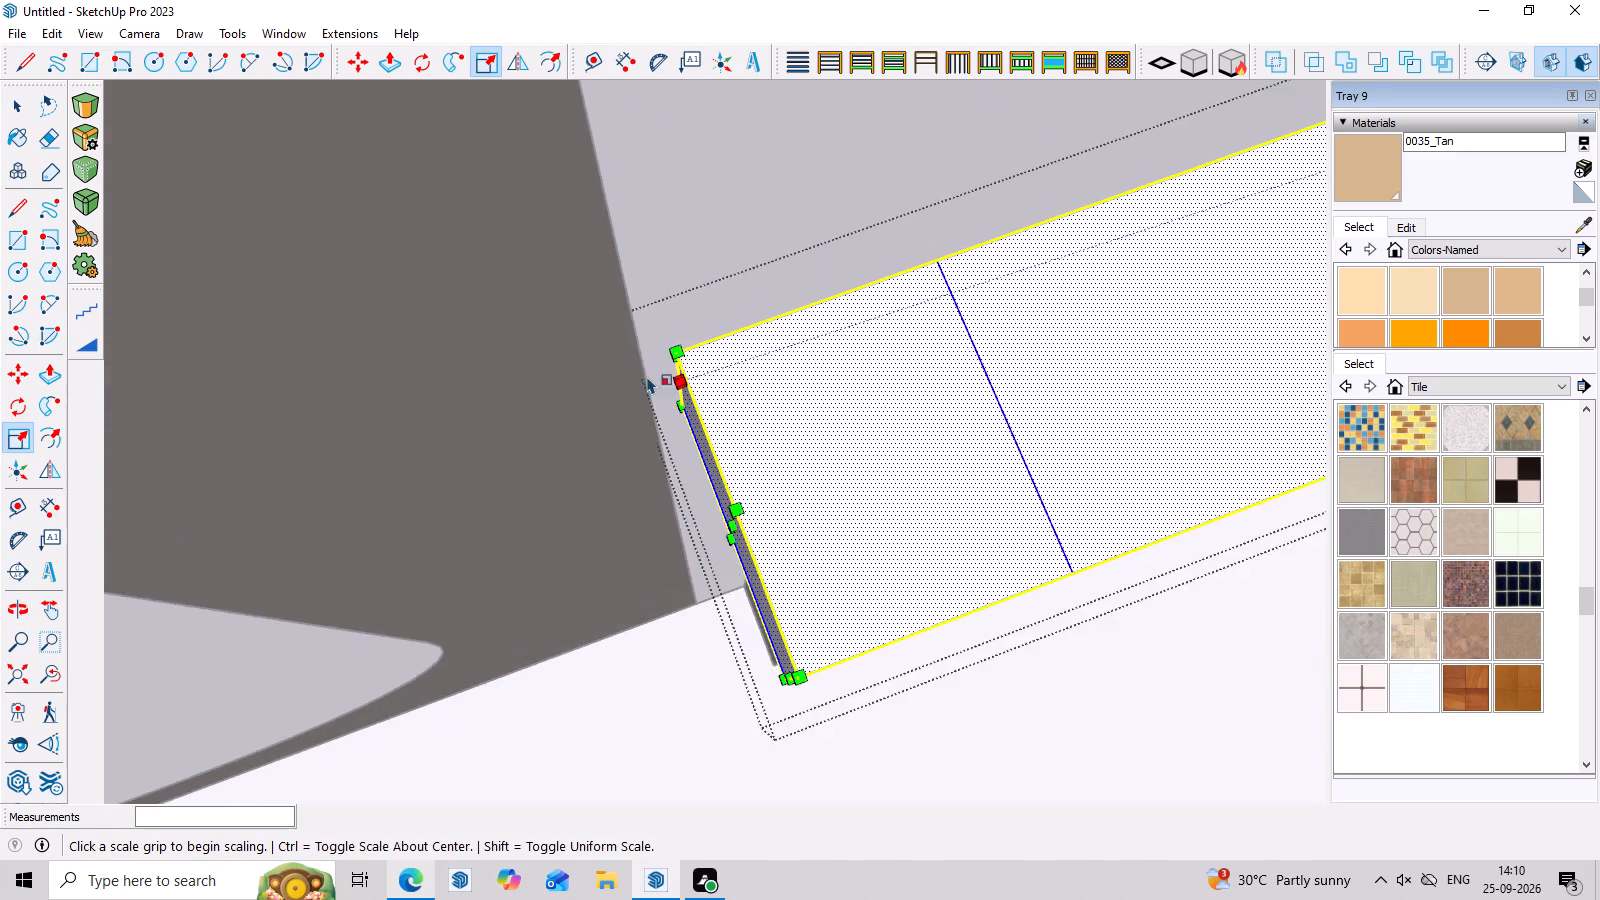
{"action": "scroll", "coordinate": [647, 376], "scroll_direction": "up", "scroll_amount": 9}
{"action": "left_click", "coordinate": [705, 338]}
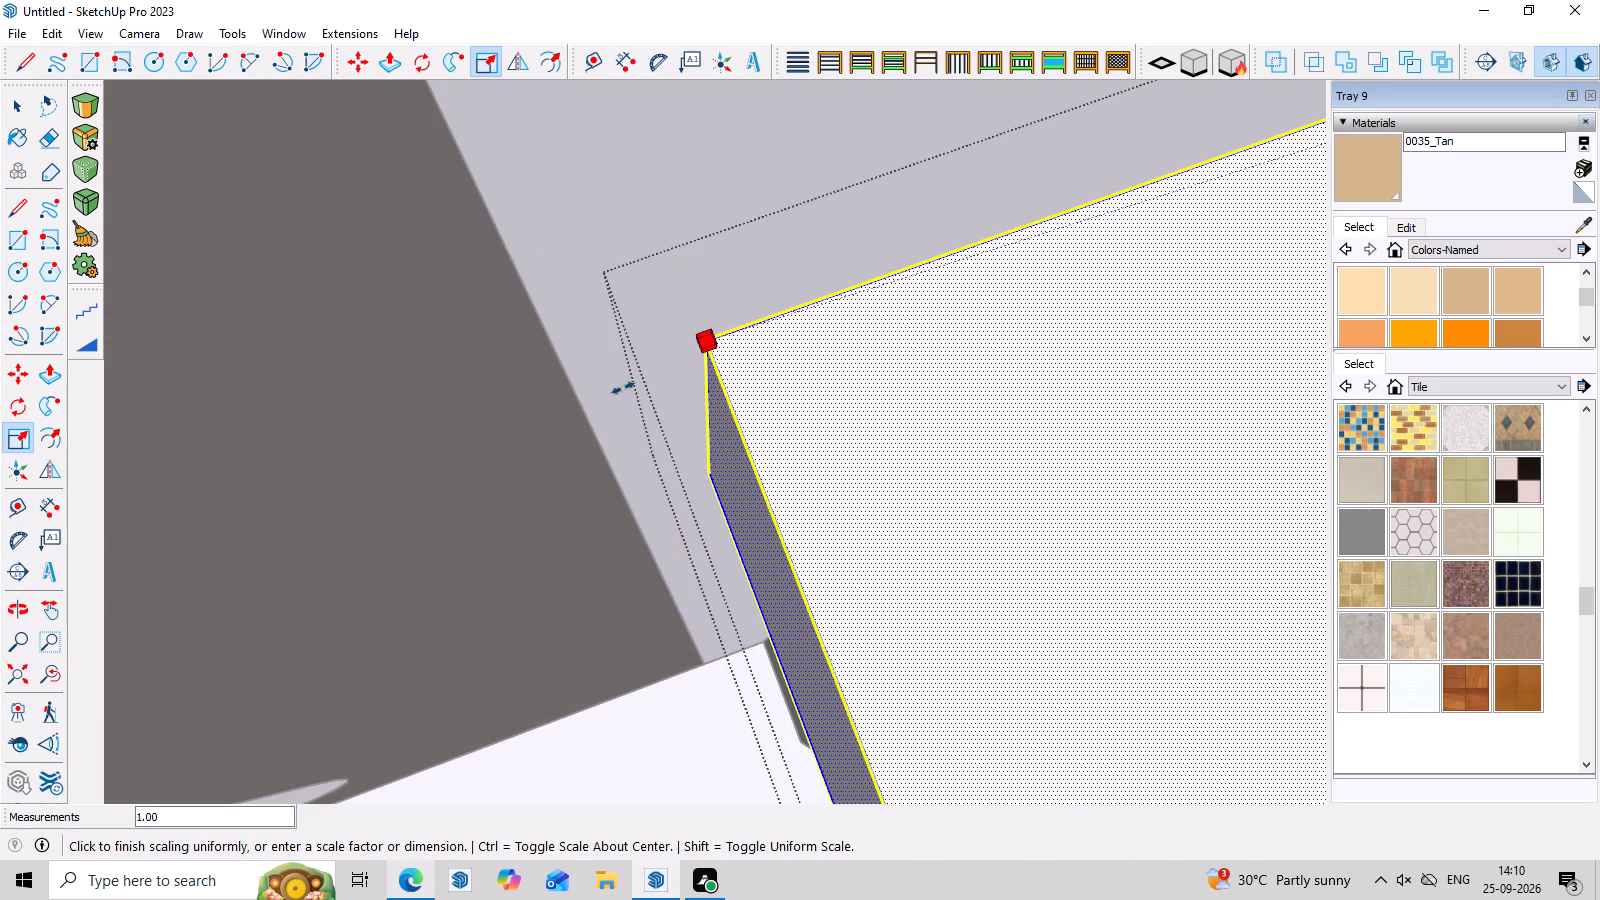
{"action": "left_click", "coordinate": [718, 341]}
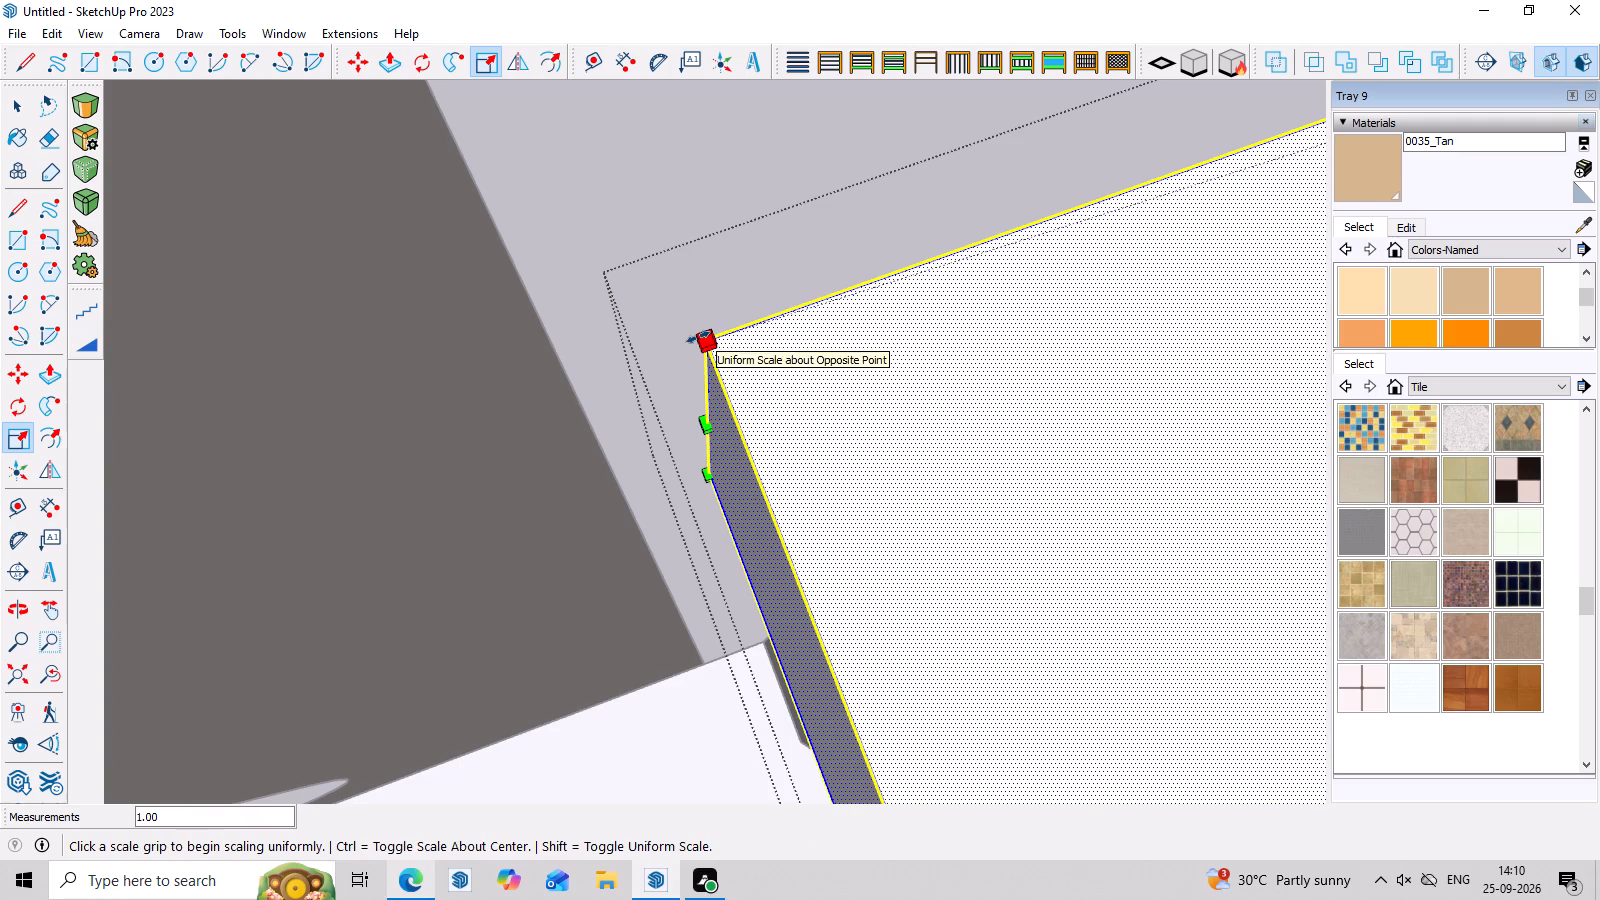
{"action": "left_click", "coordinate": [698, 337]}
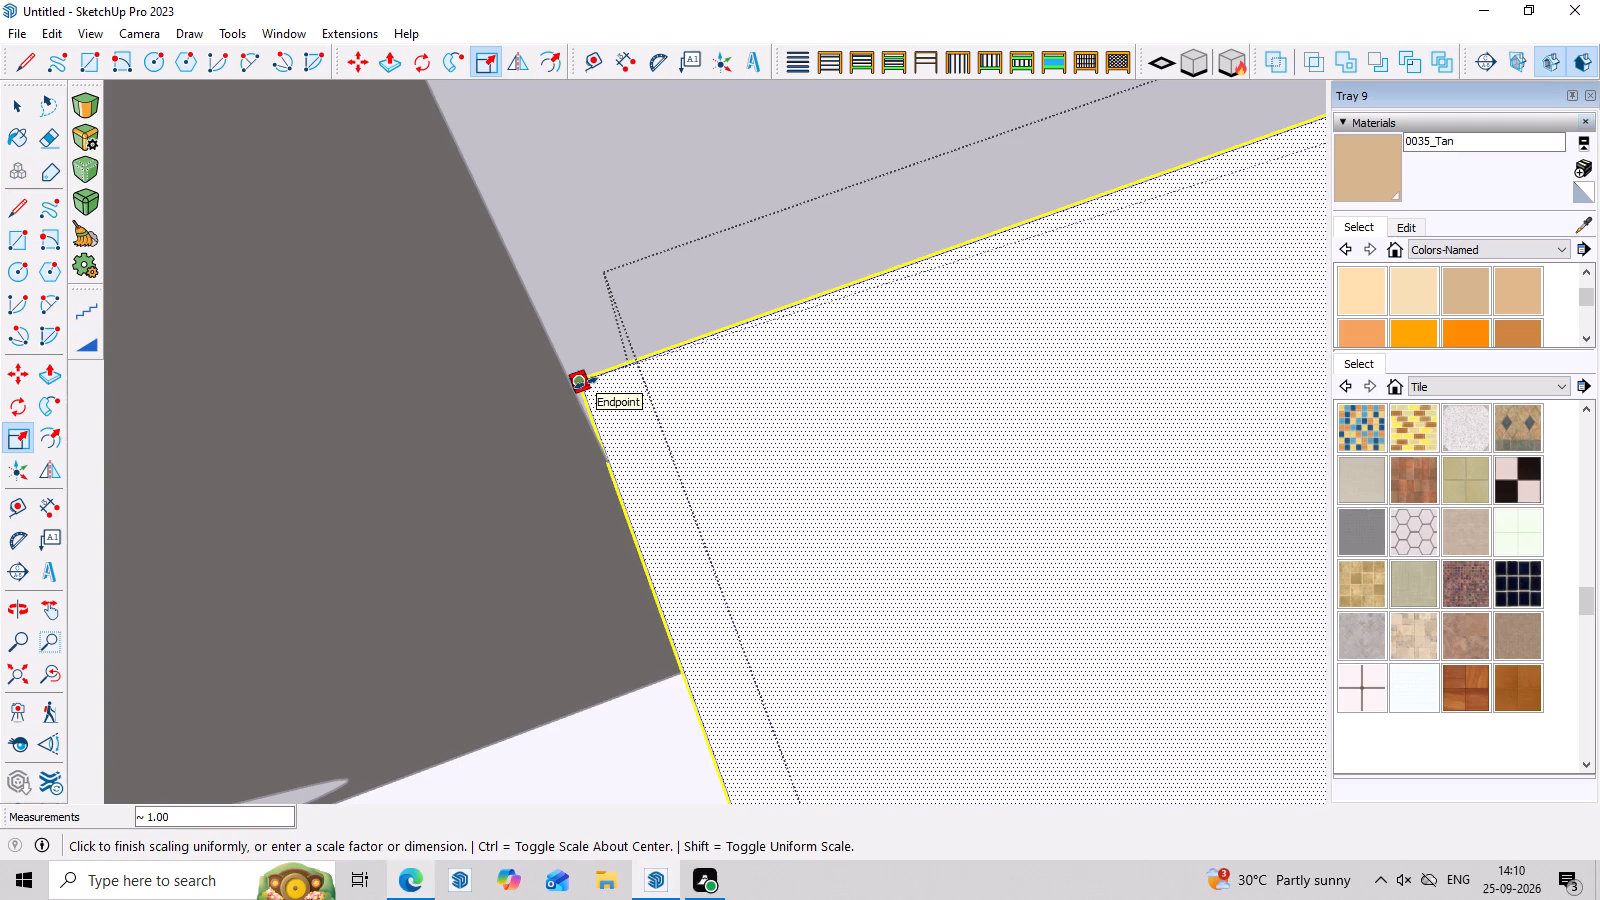
{"action": "left_click", "coordinate": [581, 385]}
{"action": "scroll", "coordinate": [579, 385], "scroll_direction": "down", "scroll_amount": 17}
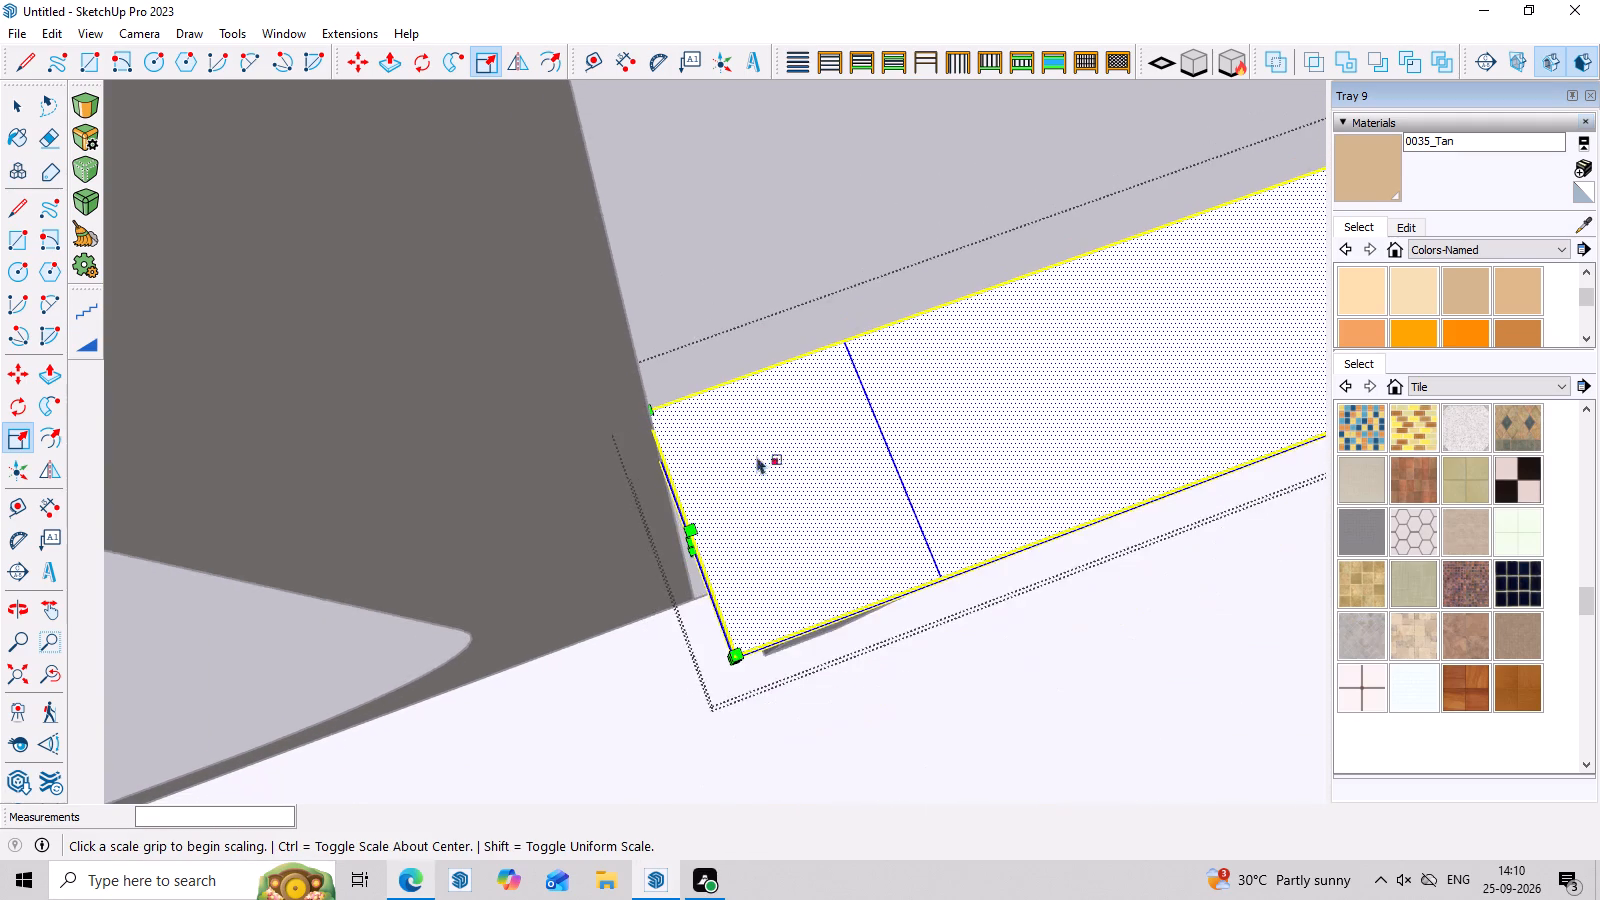
Erase the dividing line across the handrail's top face near its frame end.
{"action": "middle_click_drag", "start_coordinate": [1030, 656], "coordinate": [1023, 508]}
{"action": "key", "text": "space"}
{"action": "left_click", "coordinate": [925, 208]}
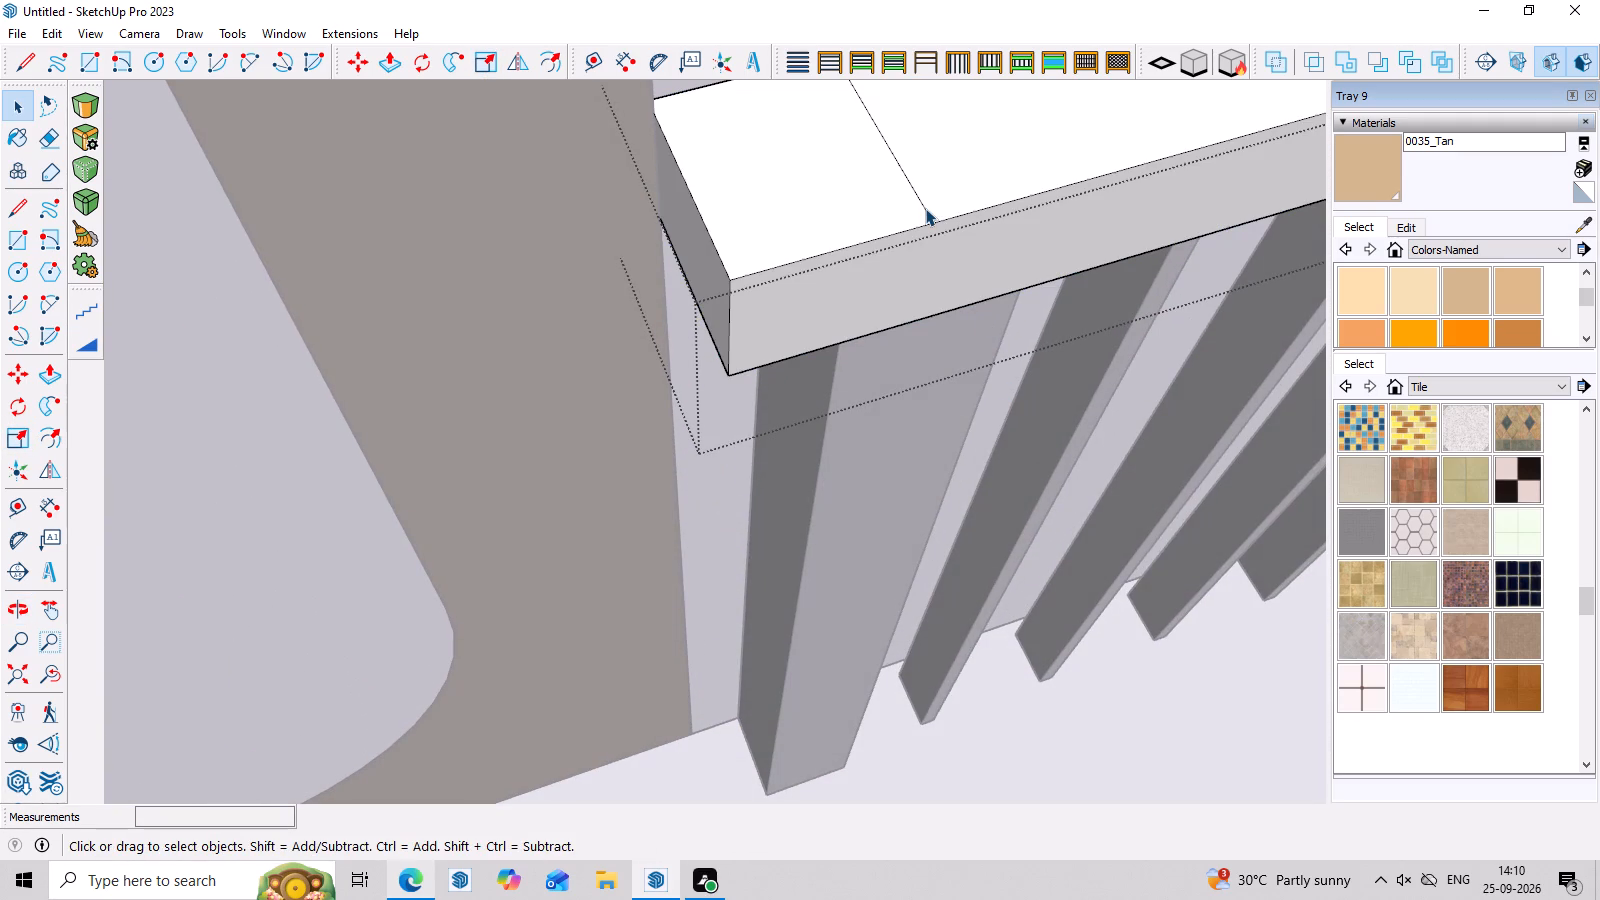
{"action": "left_click", "coordinate": [925, 209]}
{"action": "left_click", "coordinate": [927, 209]}
{"action": "scroll", "coordinate": [927, 209], "scroll_direction": "up", "scroll_amount": 3}
{"action": "left_click", "coordinate": [927, 209]}
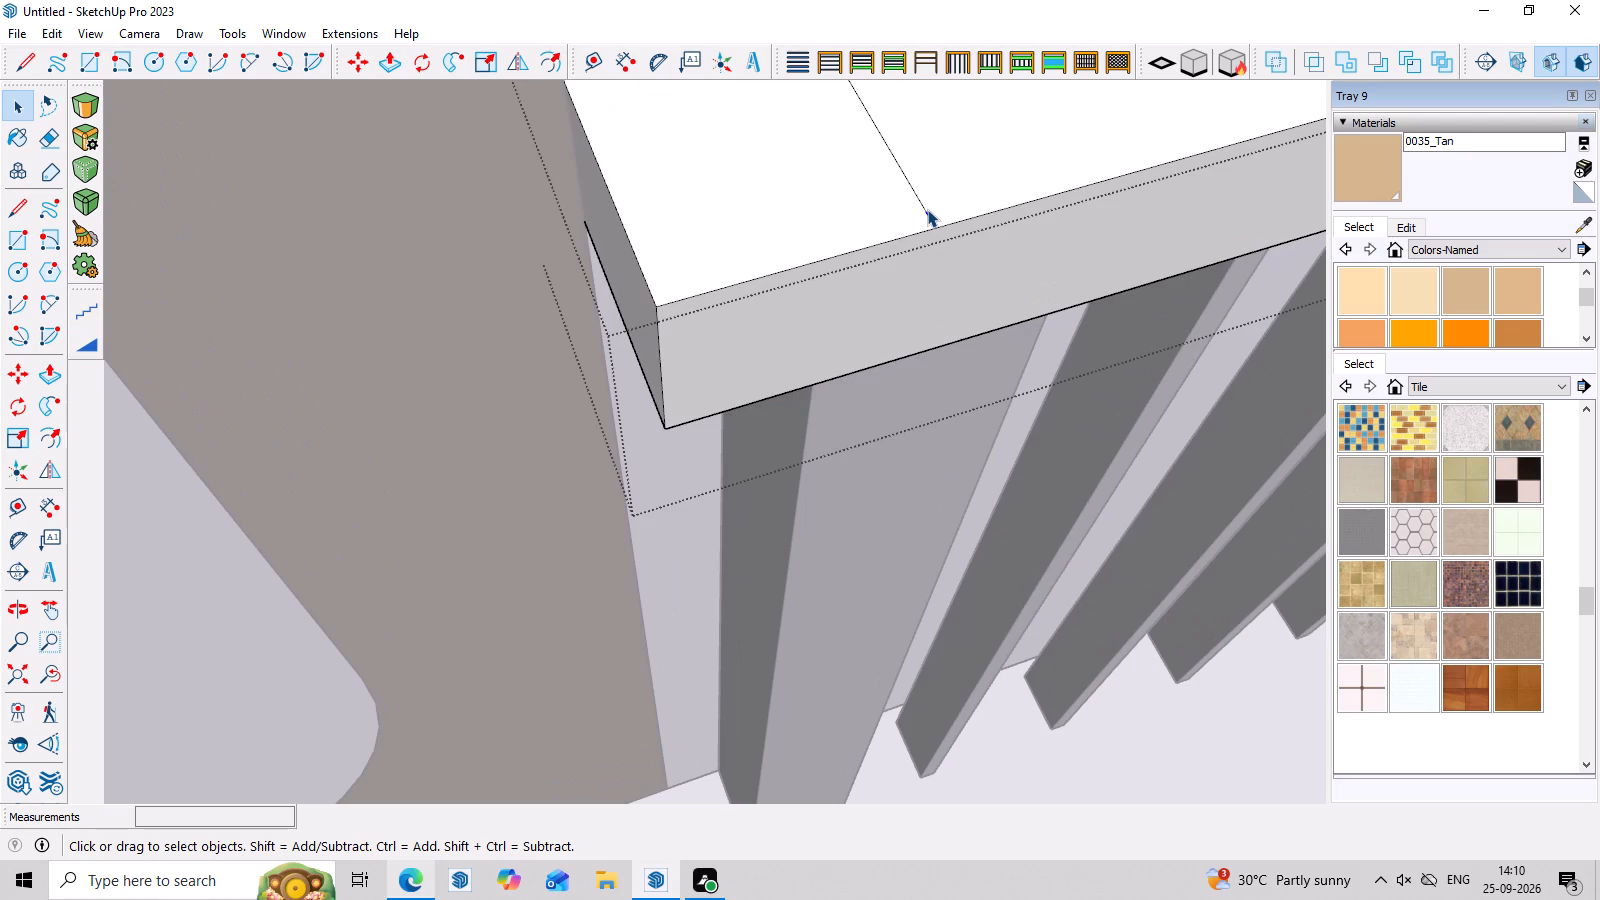
{"action": "scroll", "coordinate": [833, 479], "scroll_direction": "down", "scroll_amount": 14}
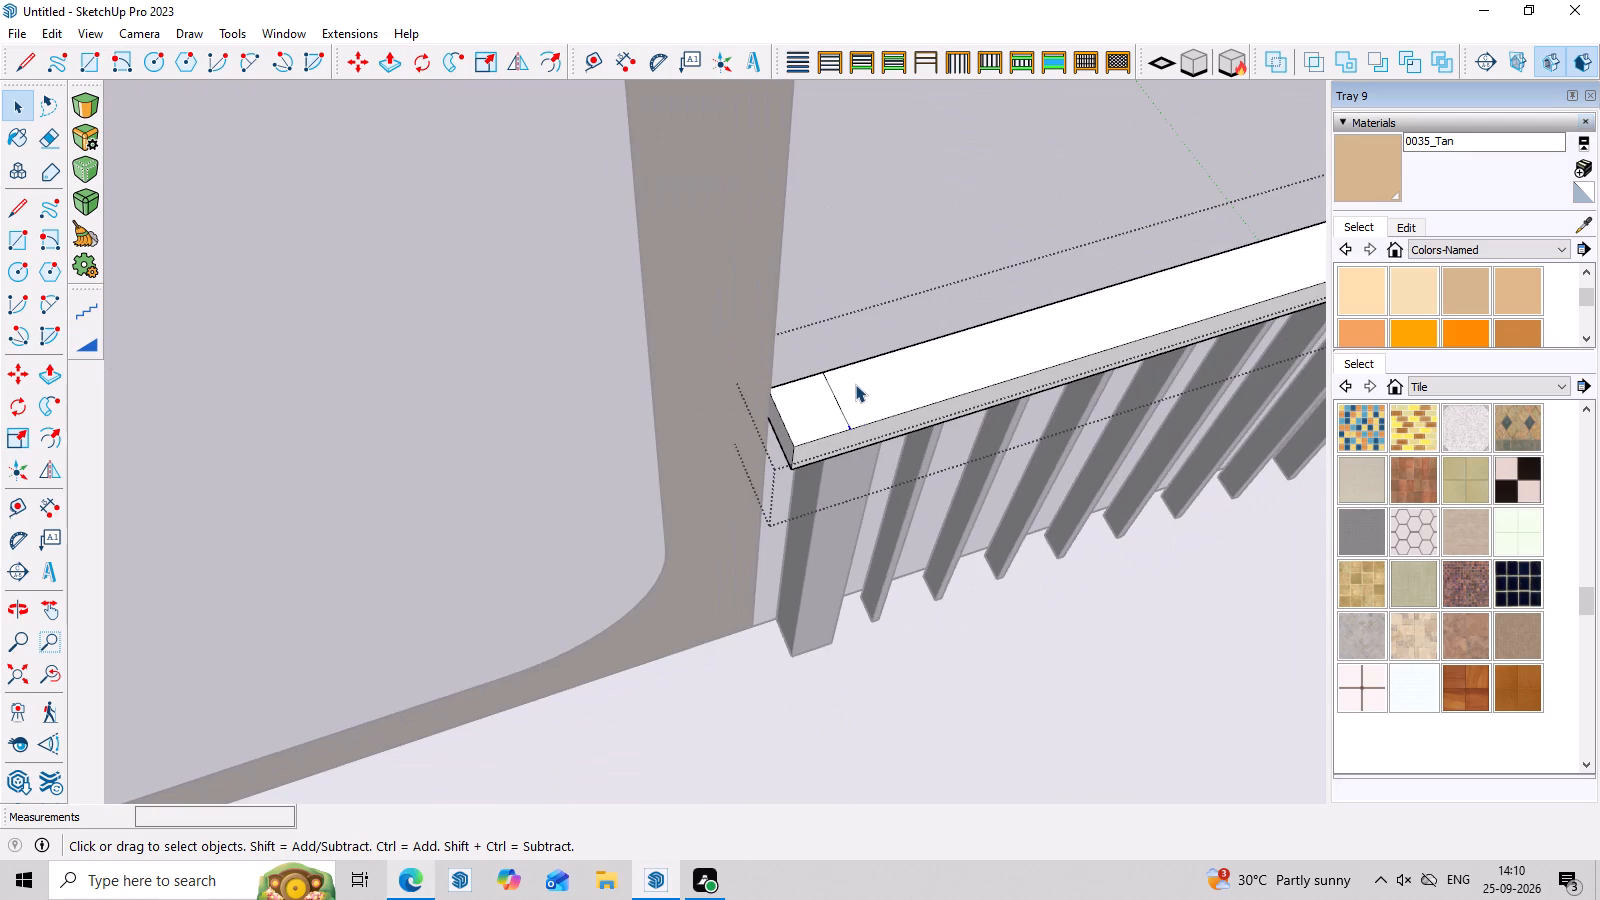
{"action": "key", "text": "e"}
{"action": "left_click", "coordinate": [833, 402]}
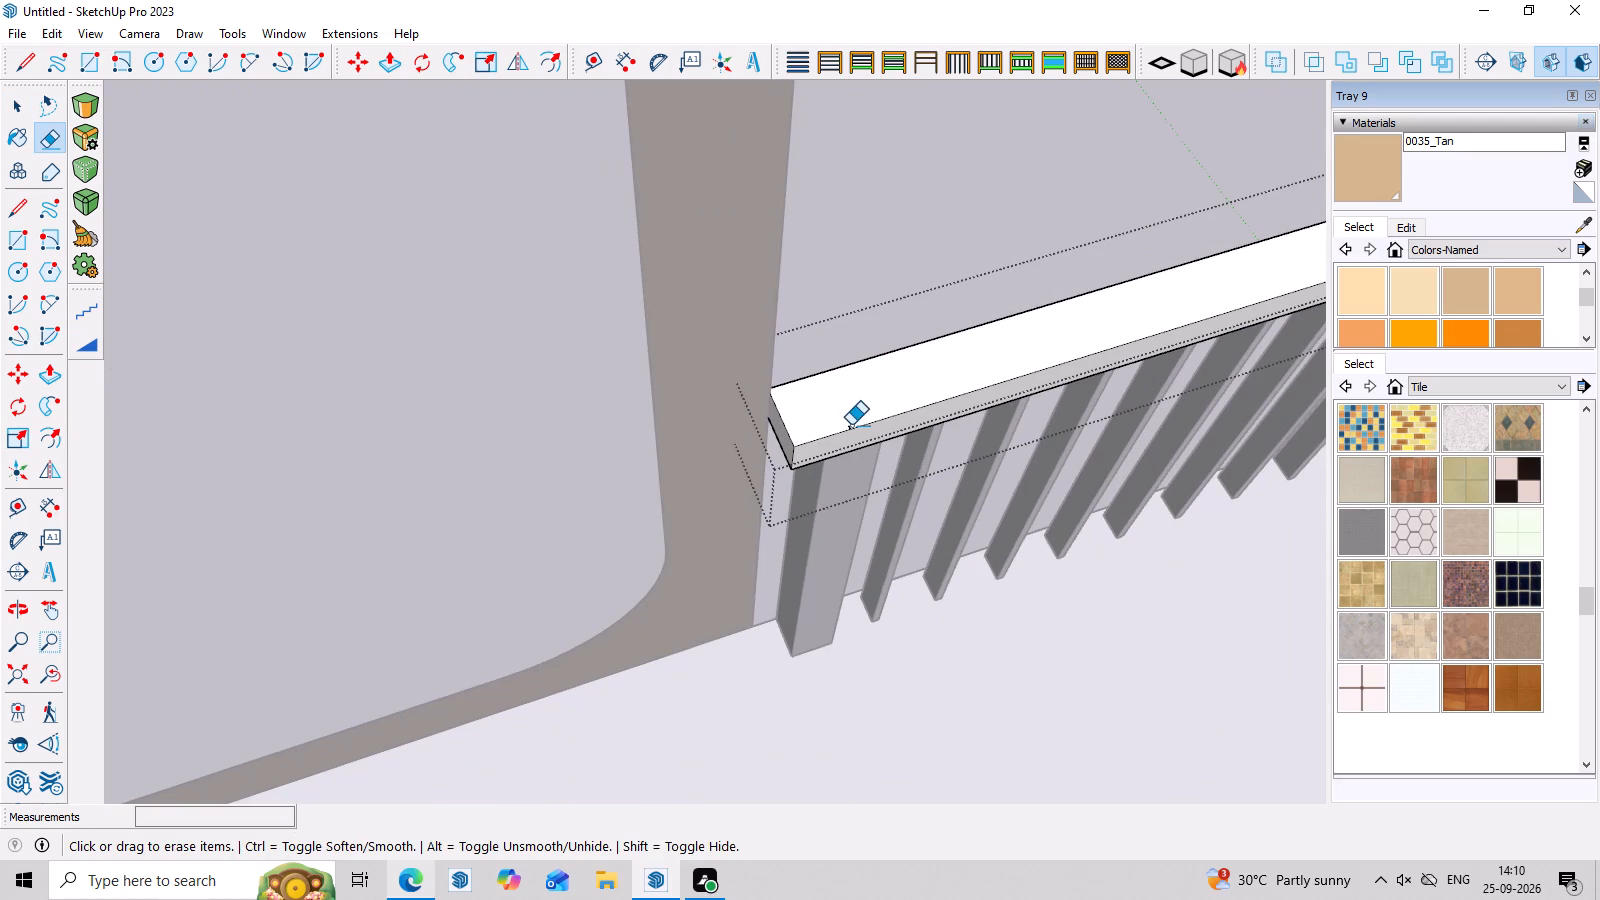
{"action": "left_click", "coordinate": [845, 426]}
{"action": "left_click", "coordinate": [848, 426]}
Erase the vertical dividing line on the handrail's front face near the painted frame and leave the railing group.
{"action": "scroll", "coordinate": [703, 450], "scroll_direction": "down", "scroll_amount": 8}
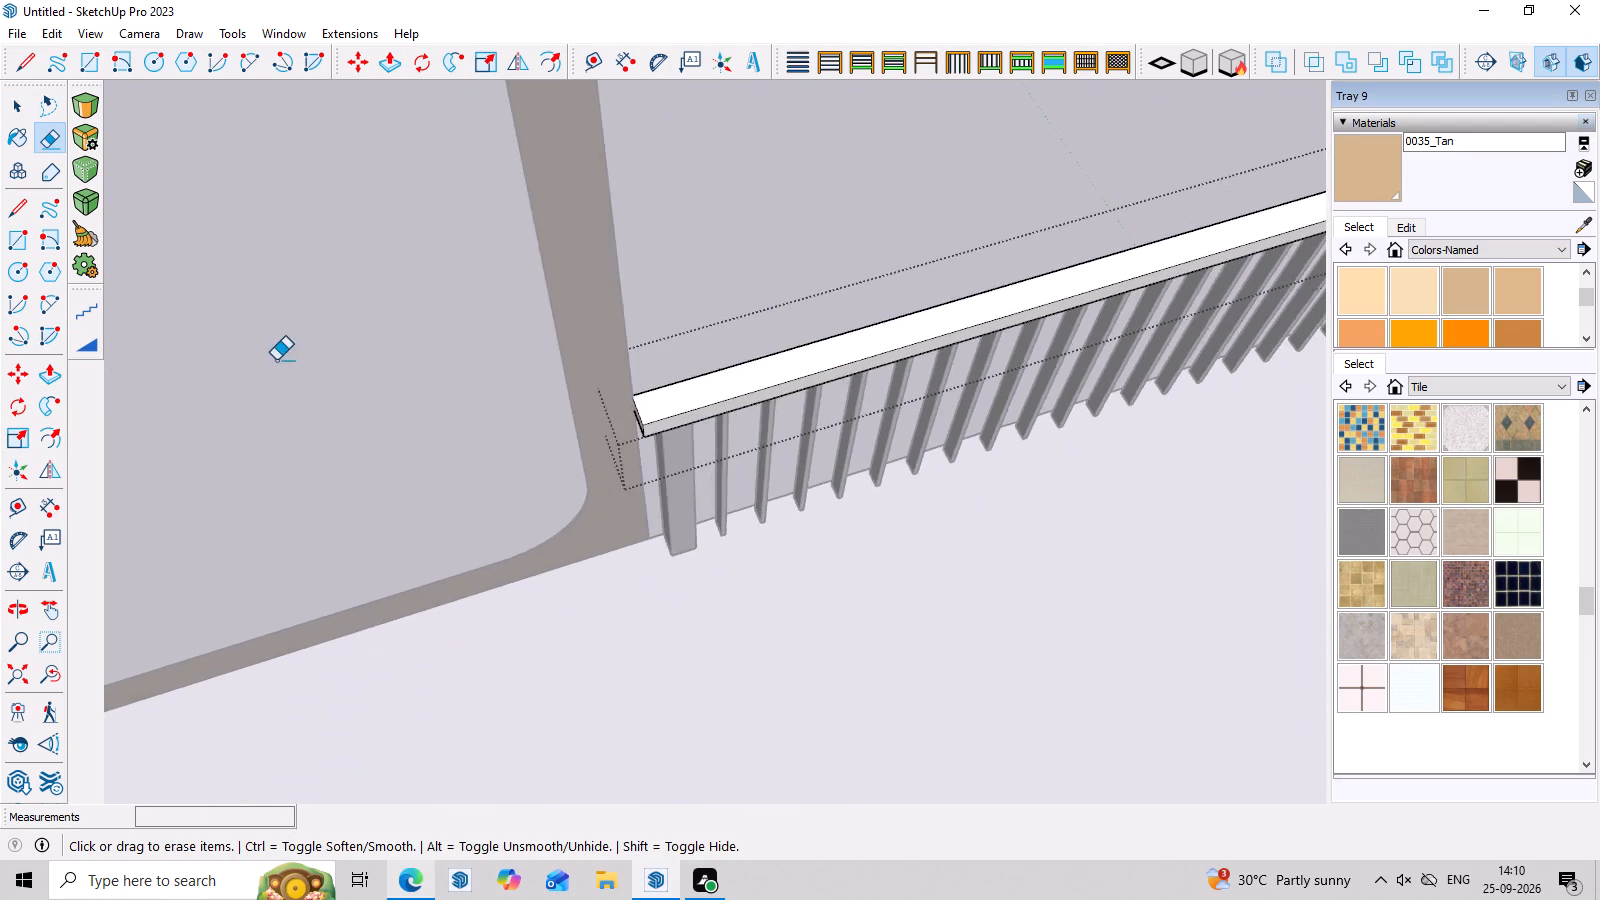
{"action": "scroll", "coordinate": [276, 360], "scroll_direction": "down", "scroll_amount": 5}
{"action": "middle_click_drag", "start_coordinate": [393, 515], "coordinate": [995, 563]}
{"action": "scroll", "coordinate": [842, 515], "scroll_direction": "down", "scroll_amount": 4}
{"action": "left_click", "coordinate": [25, 682]}
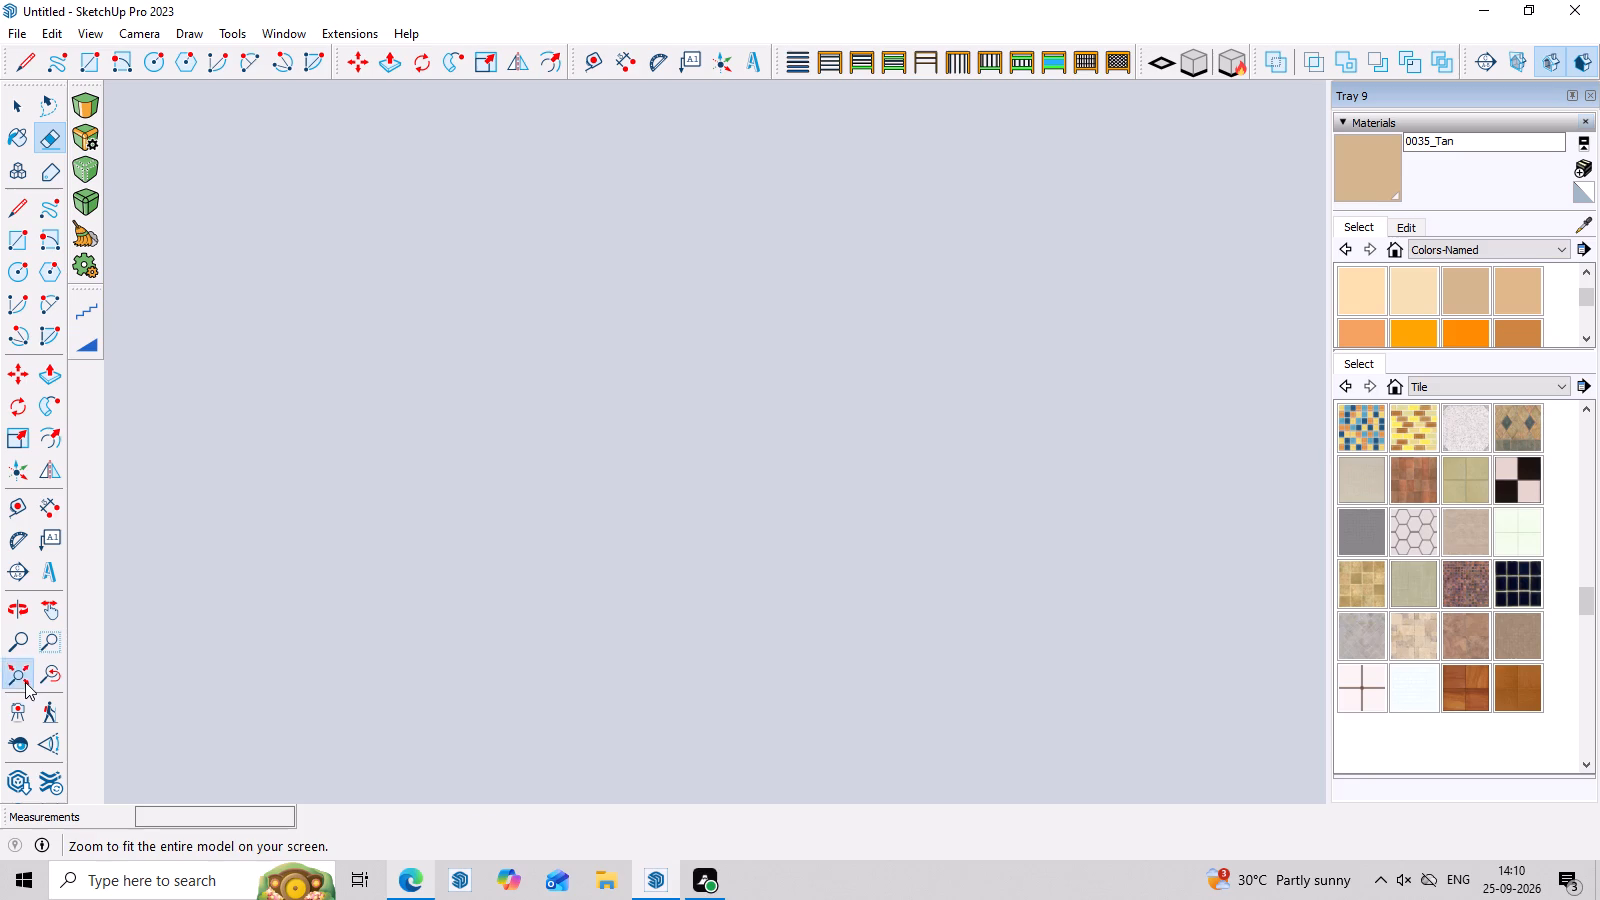
{"action": "scroll", "coordinate": [313, 621], "scroll_direction": "down", "scroll_amount": 9}
{"action": "middle_click_drag", "start_coordinate": [429, 666], "coordinate": [1137, 288]}
{"action": "scroll", "coordinate": [827, 662], "scroll_direction": "up", "scroll_amount": 7}
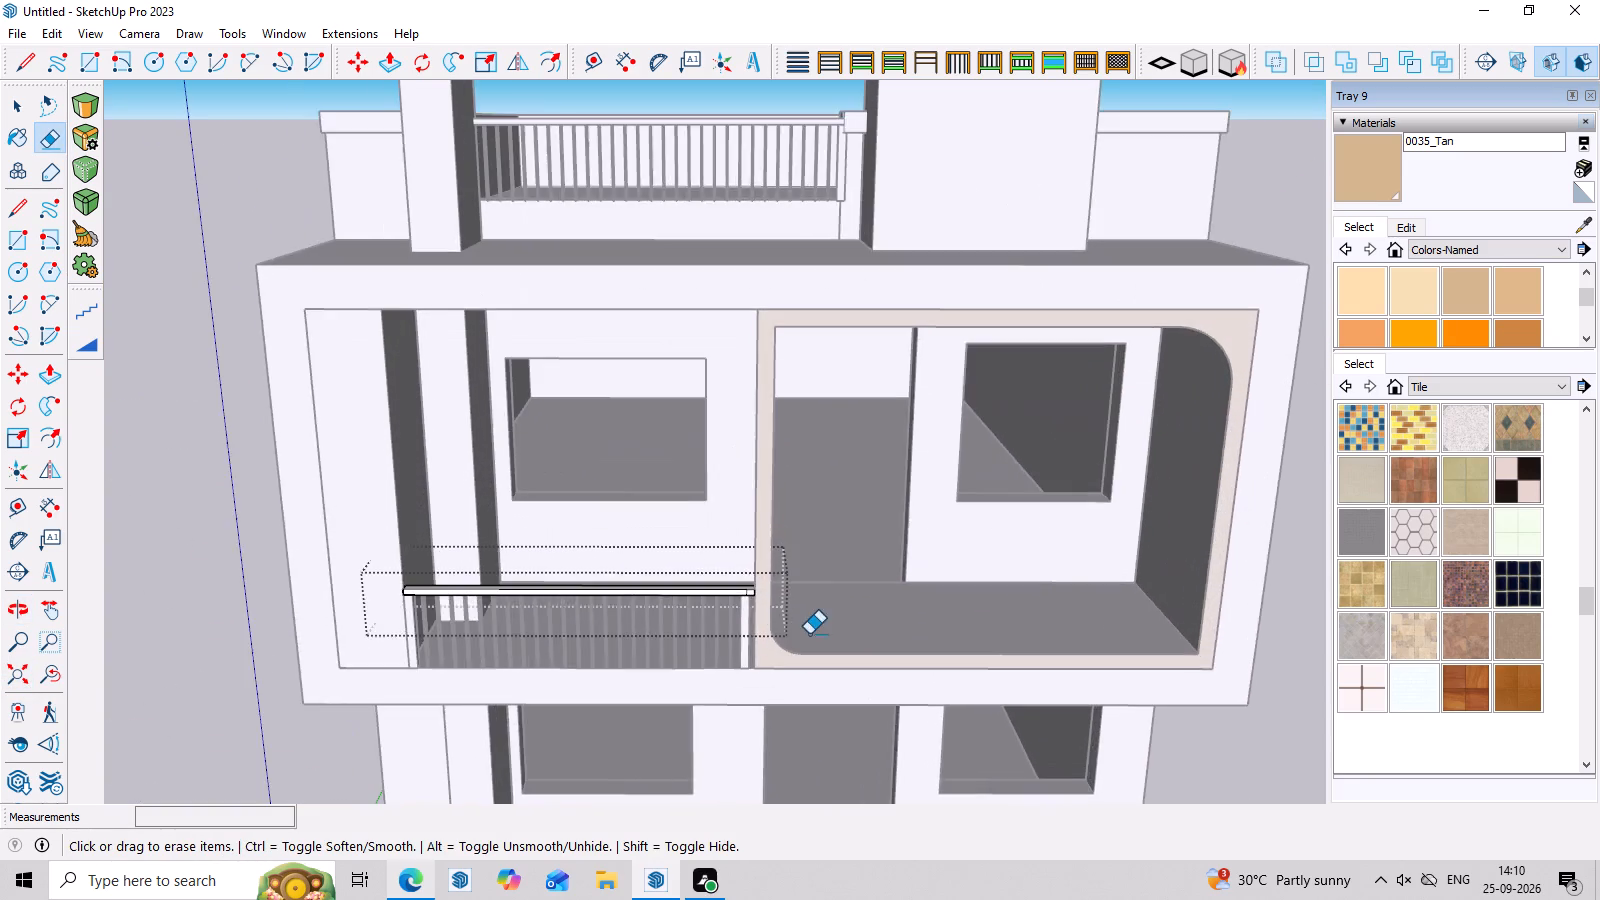
{"action": "scroll", "coordinate": [809, 634], "scroll_direction": "up", "scroll_amount": 15}
{"action": "scroll", "coordinate": [712, 537], "scroll_direction": "up", "scroll_amount": 11}
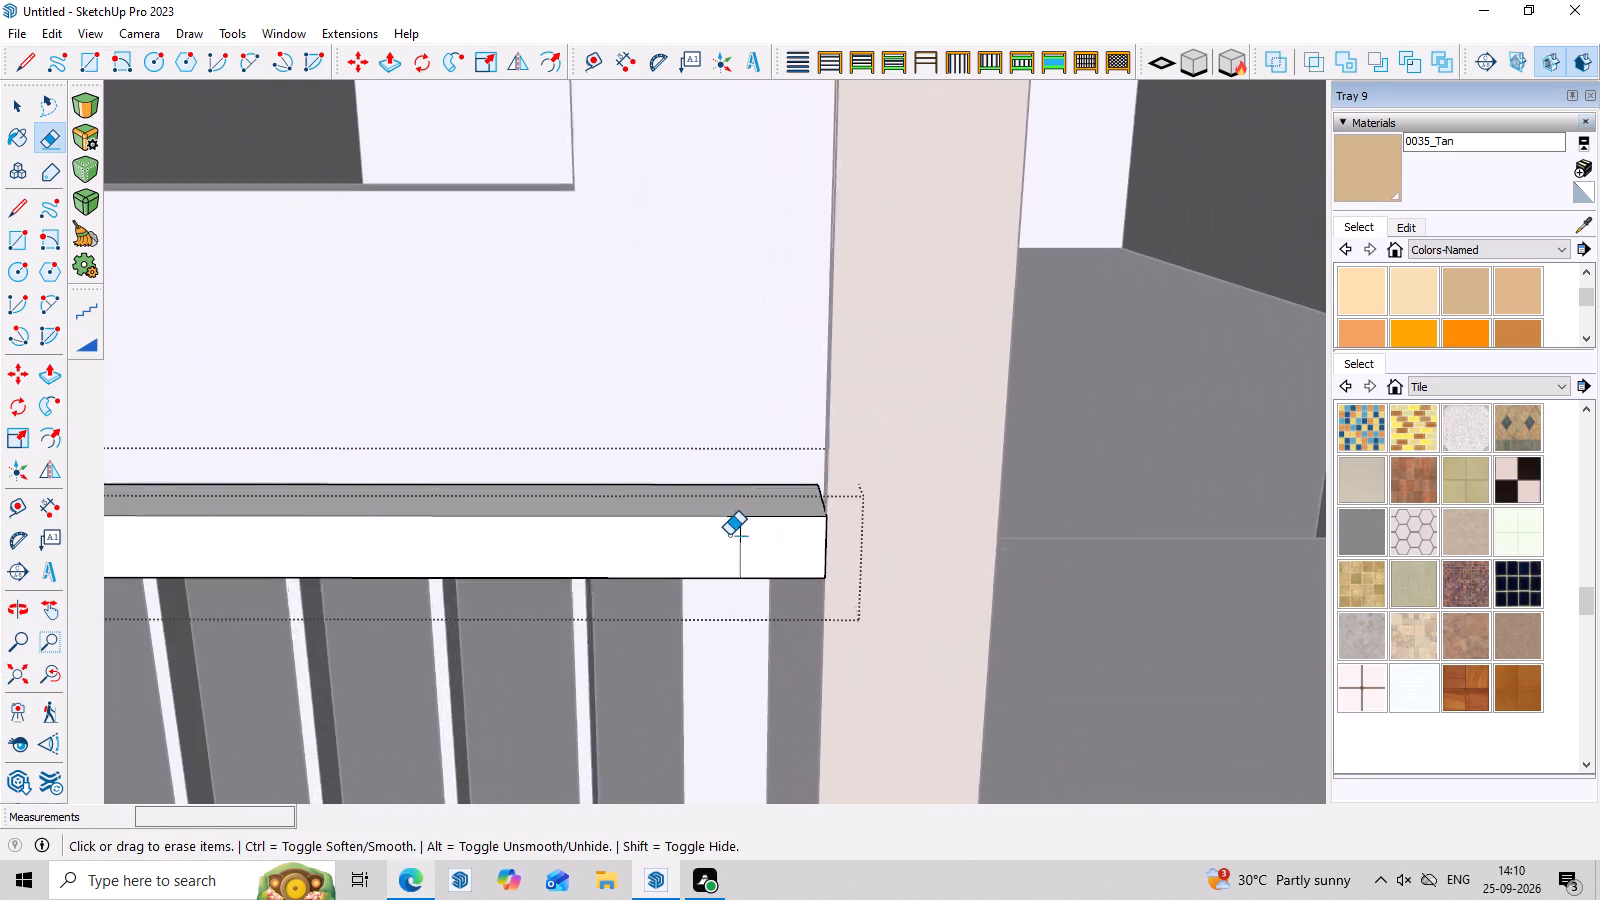
{"action": "scroll", "coordinate": [729, 535], "scroll_direction": "up", "scroll_amount": 2}
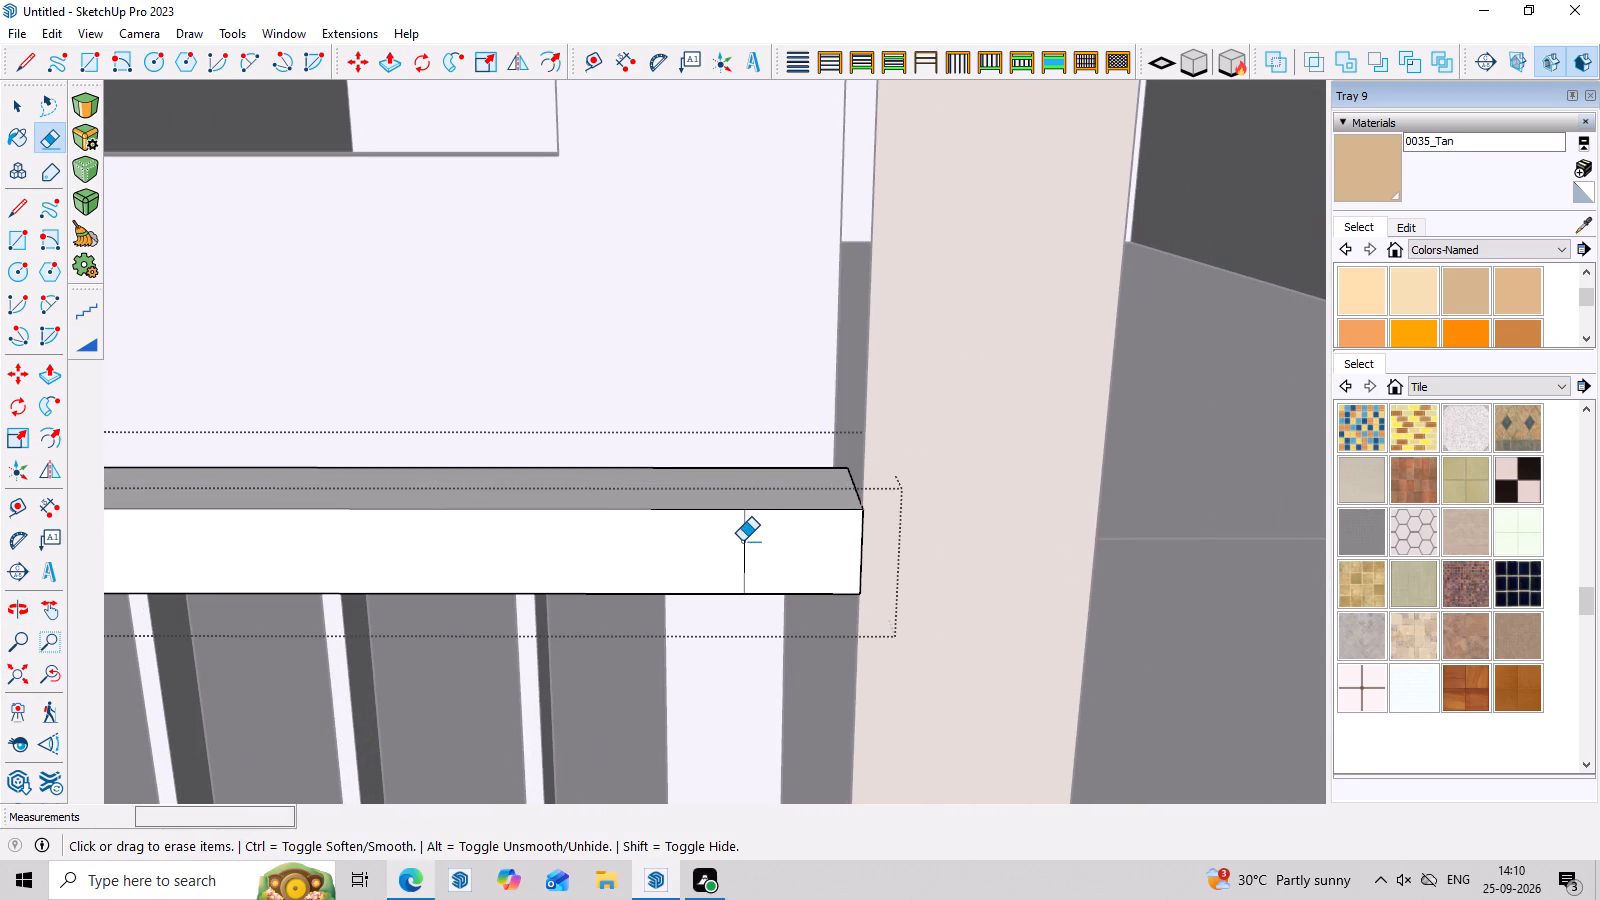
{"action": "left_click", "coordinate": [742, 541]}
{"action": "scroll", "coordinate": [742, 541], "scroll_direction": "down", "scroll_amount": 20}
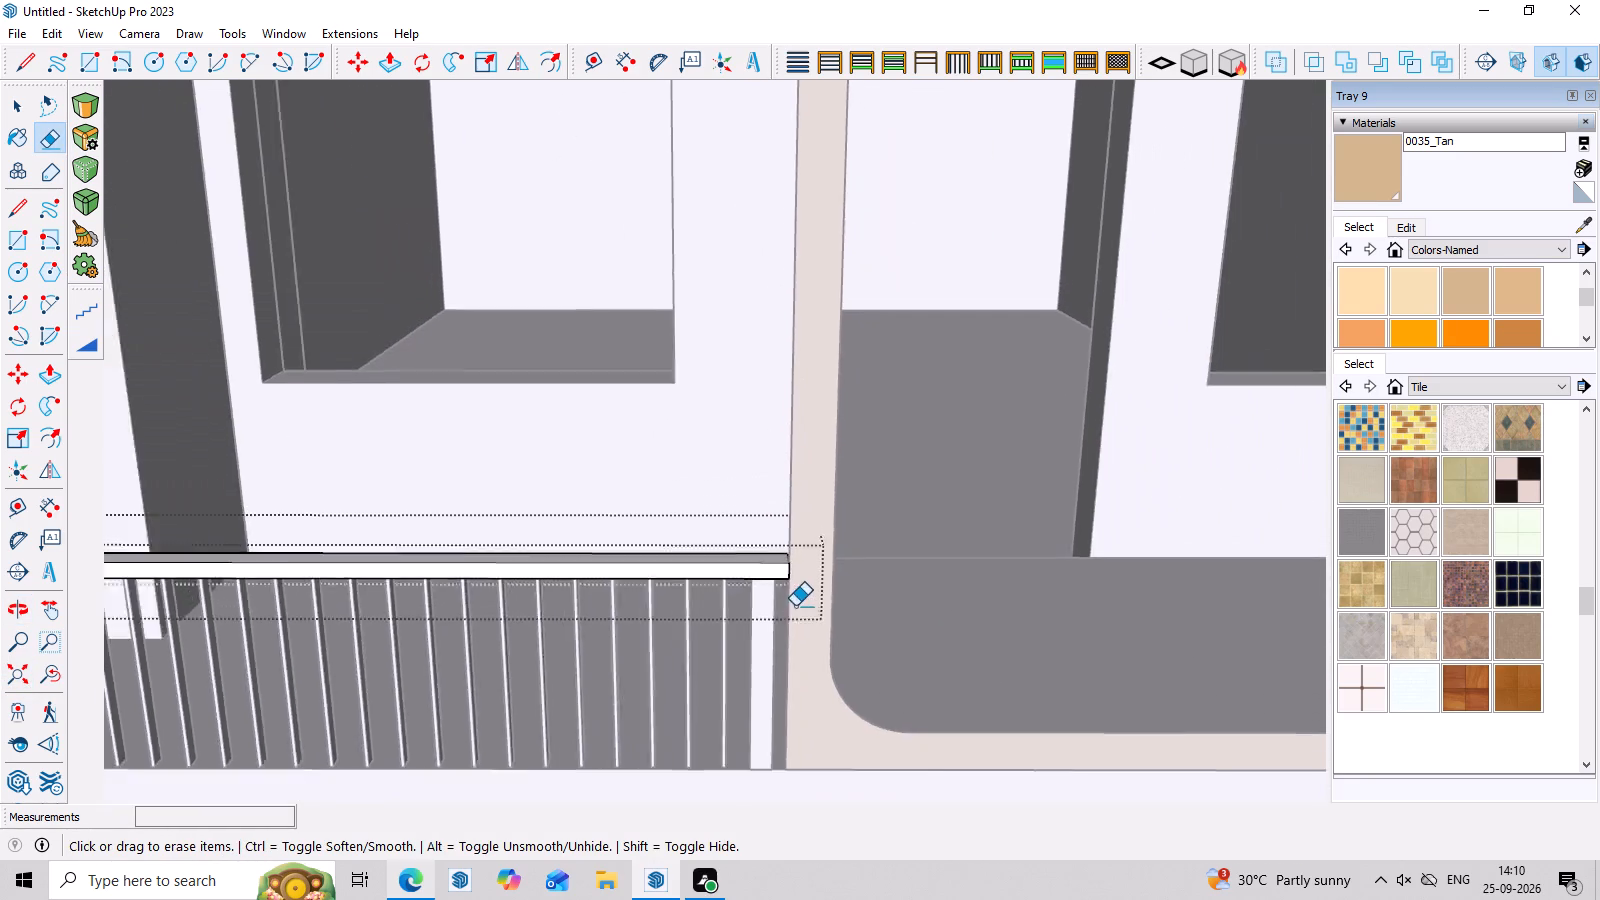
{"action": "scroll", "coordinate": [795, 606], "scroll_direction": "down", "scroll_amount": 11}
{"action": "key", "text": "space"}
{"action": "left_click", "coordinate": [219, 395]}
Examine the whole front elevation and the fitted first-floor railing from several angles.
{"action": "scroll", "coordinate": [258, 431], "scroll_direction": "down", "scroll_amount": 3}
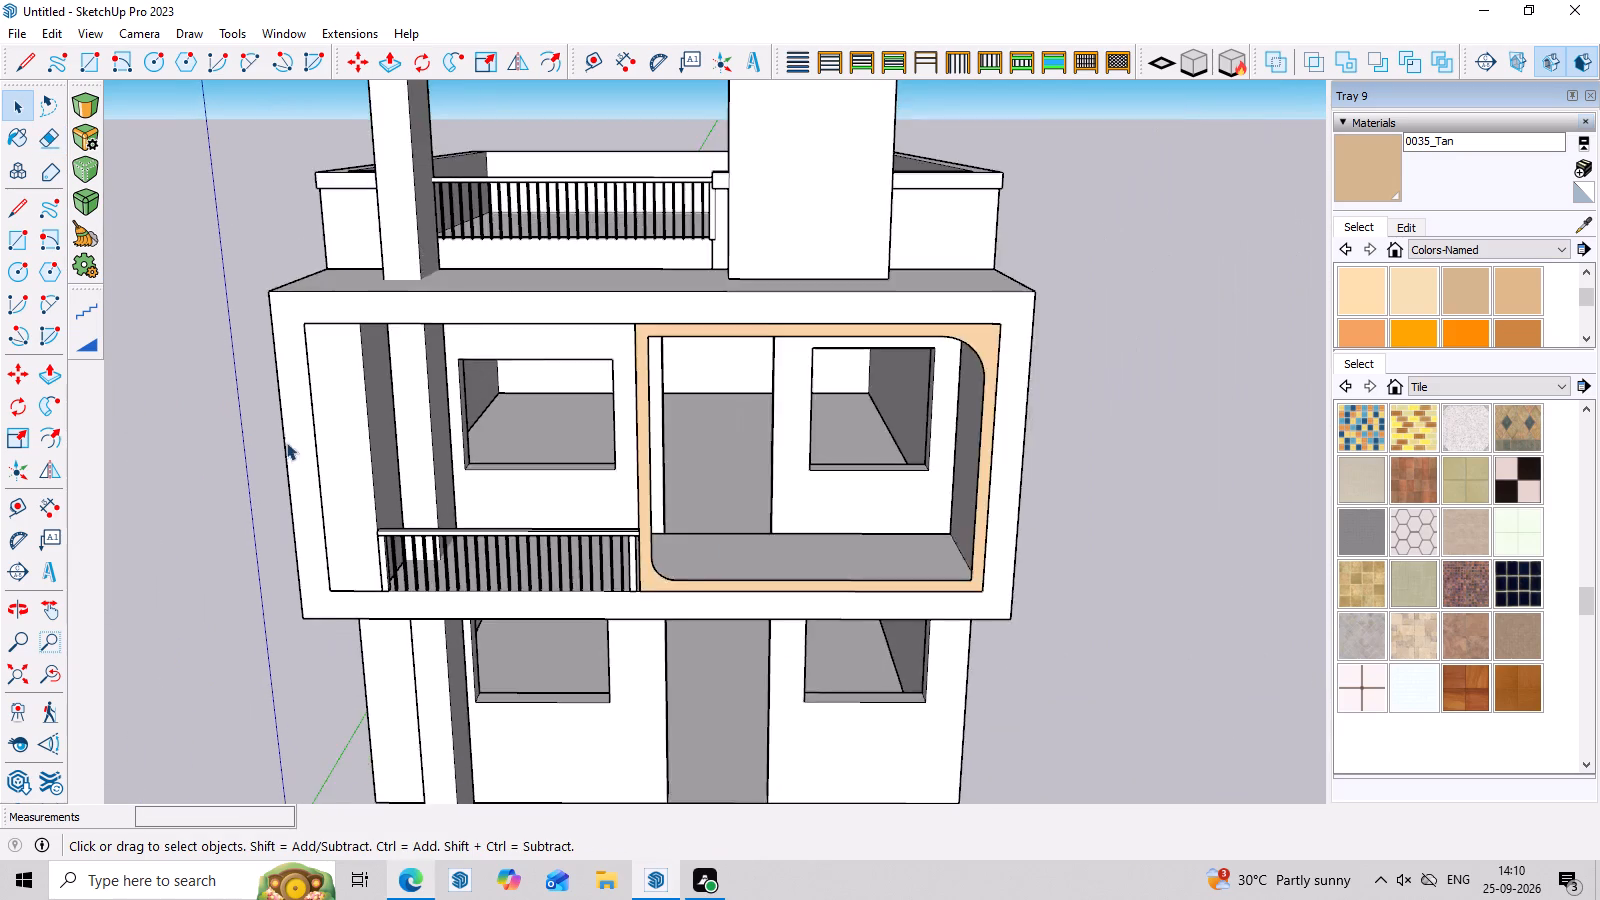
{"action": "scroll", "coordinate": [286, 442], "scroll_direction": "down", "scroll_amount": 5}
{"action": "middle_click_drag", "start_coordinate": [778, 668], "coordinate": [832, 458]}
{"action": "scroll", "coordinate": [595, 301], "scroll_direction": "down", "scroll_amount": 9}
{"action": "scroll", "coordinate": [509, 247], "scroll_direction": "up", "scroll_amount": 6}
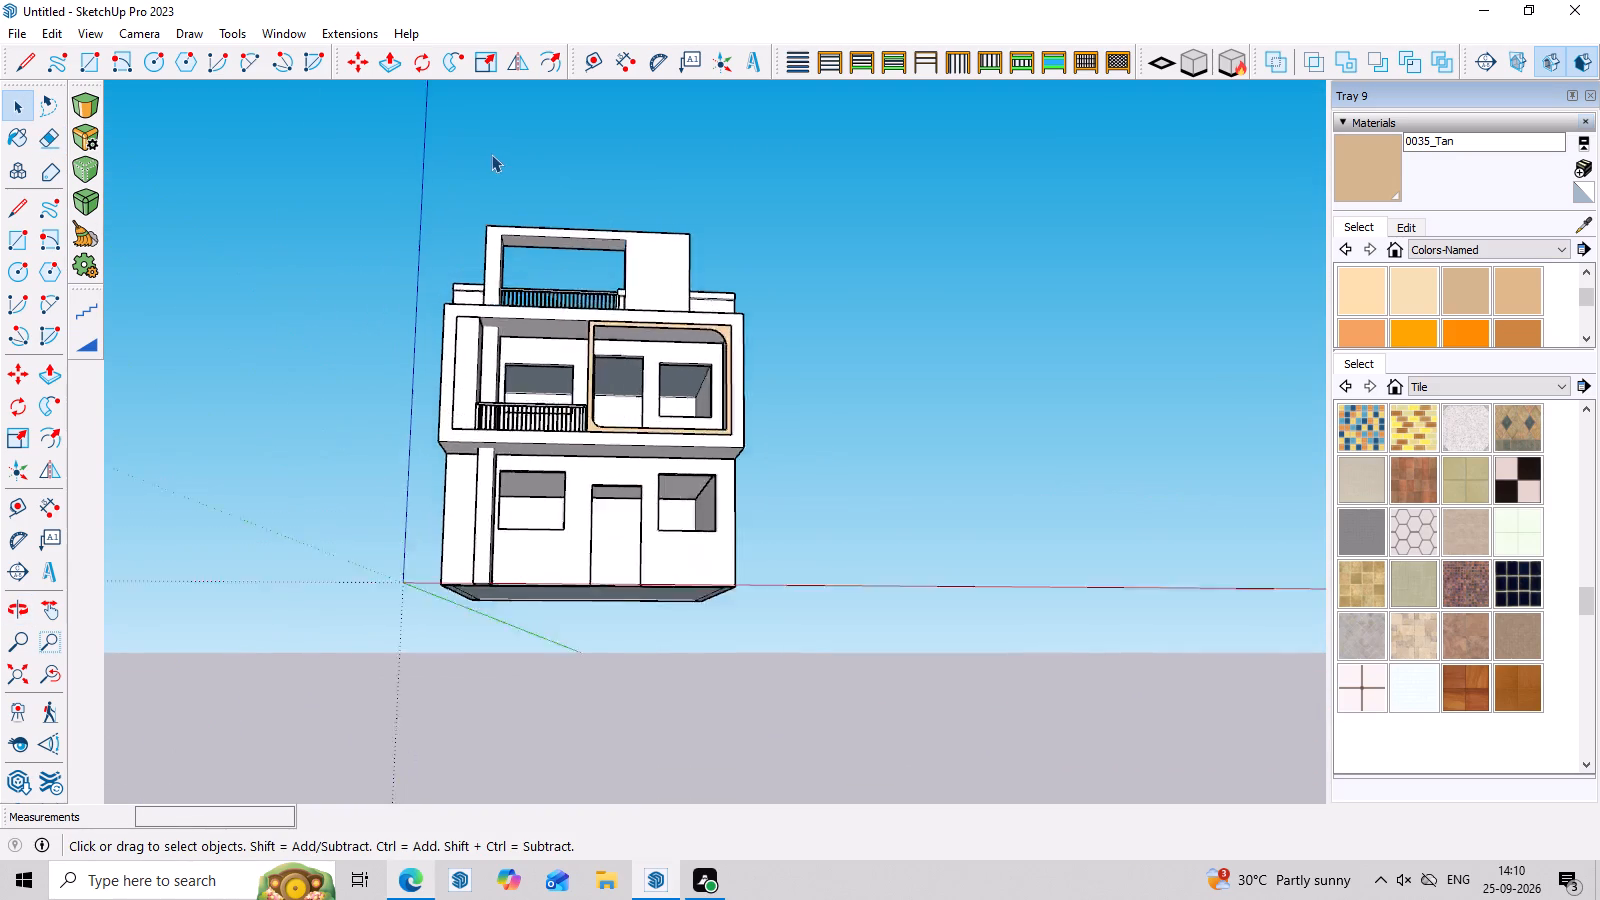
{"action": "scroll", "coordinate": [491, 154], "scroll_direction": "up", "scroll_amount": 1}
{"action": "middle_click_drag", "start_coordinate": [870, 309], "coordinate": [865, 405]}
{"action": "scroll", "coordinate": [503, 387], "scroll_direction": "up", "scroll_amount": 8}
{"action": "middle_click_drag", "start_coordinate": [996, 277], "coordinate": [918, 403]}
{"action": "scroll", "coordinate": [916, 377], "scroll_direction": "down", "scroll_amount": 8}
{"action": "middle_click_drag", "start_coordinate": [1037, 478], "coordinate": [1029, 380]}
{"action": "scroll", "coordinate": [1059, 511], "scroll_direction": "up", "scroll_amount": 6}
{"action": "middle_click_drag", "start_coordinate": [1089, 632], "coordinate": [1088, 652]}
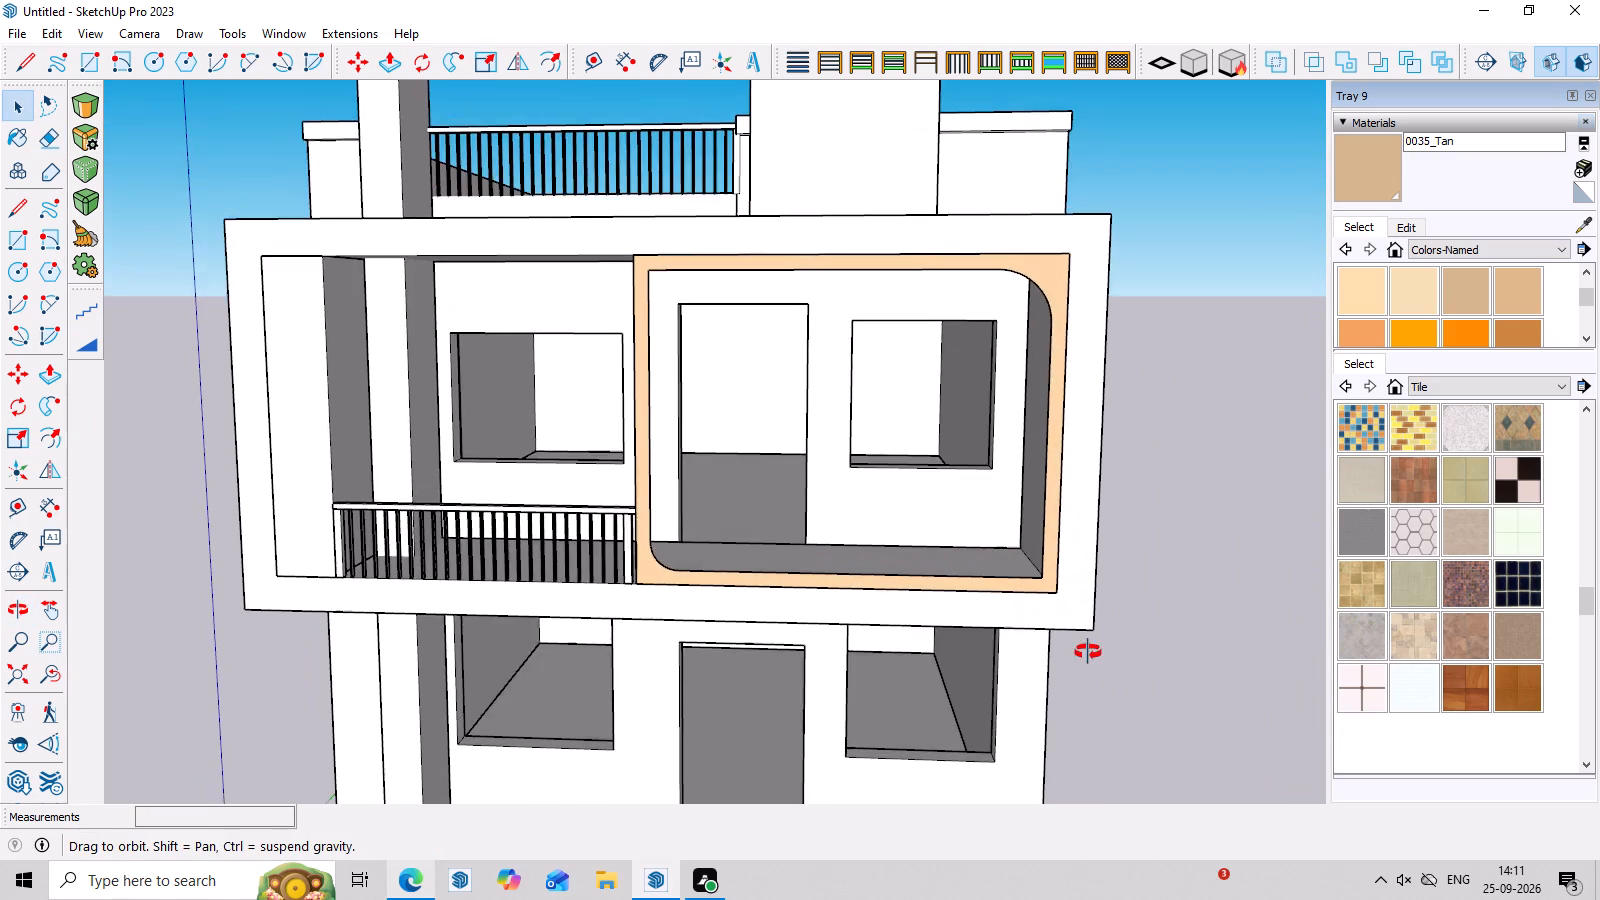
{"action": "middle_click_drag", "start_coordinate": [1088, 652], "coordinate": [1084, 600]}
{"action": "scroll", "coordinate": [1084, 595], "scroll_direction": "down", "scroll_amount": 4}
{"action": "middle_click_drag", "start_coordinate": [1082, 605], "coordinate": [1077, 643]}
{"action": "scroll", "coordinate": [1077, 583], "scroll_direction": "up", "scroll_amount": 3}
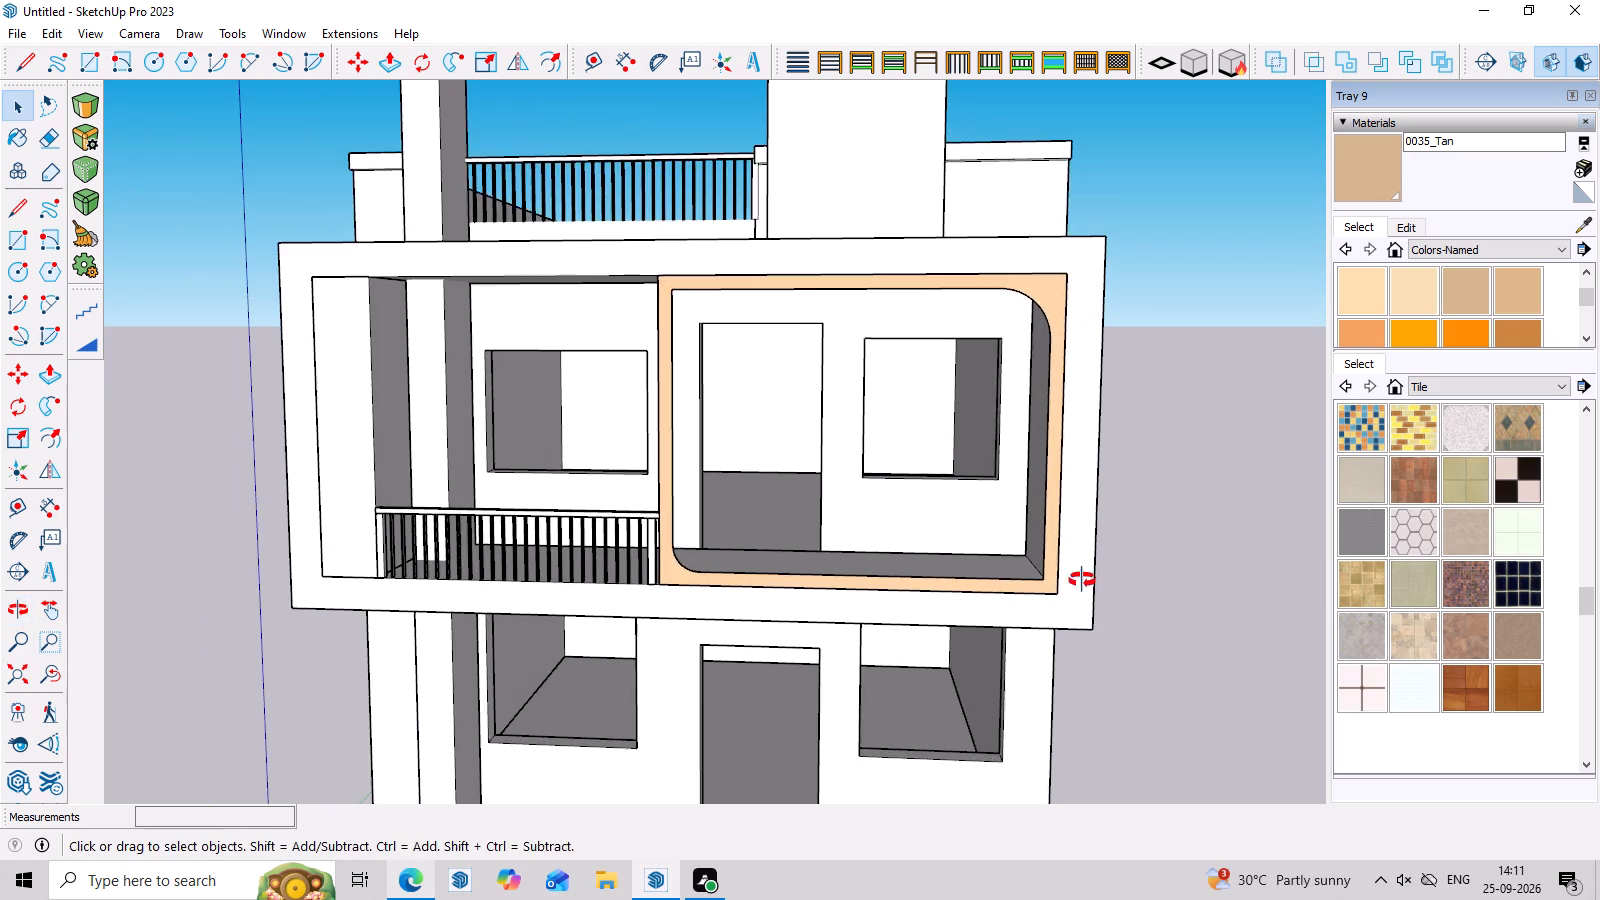
{"action": "middle_click_drag", "start_coordinate": [1082, 580], "coordinate": [1216, 587]}
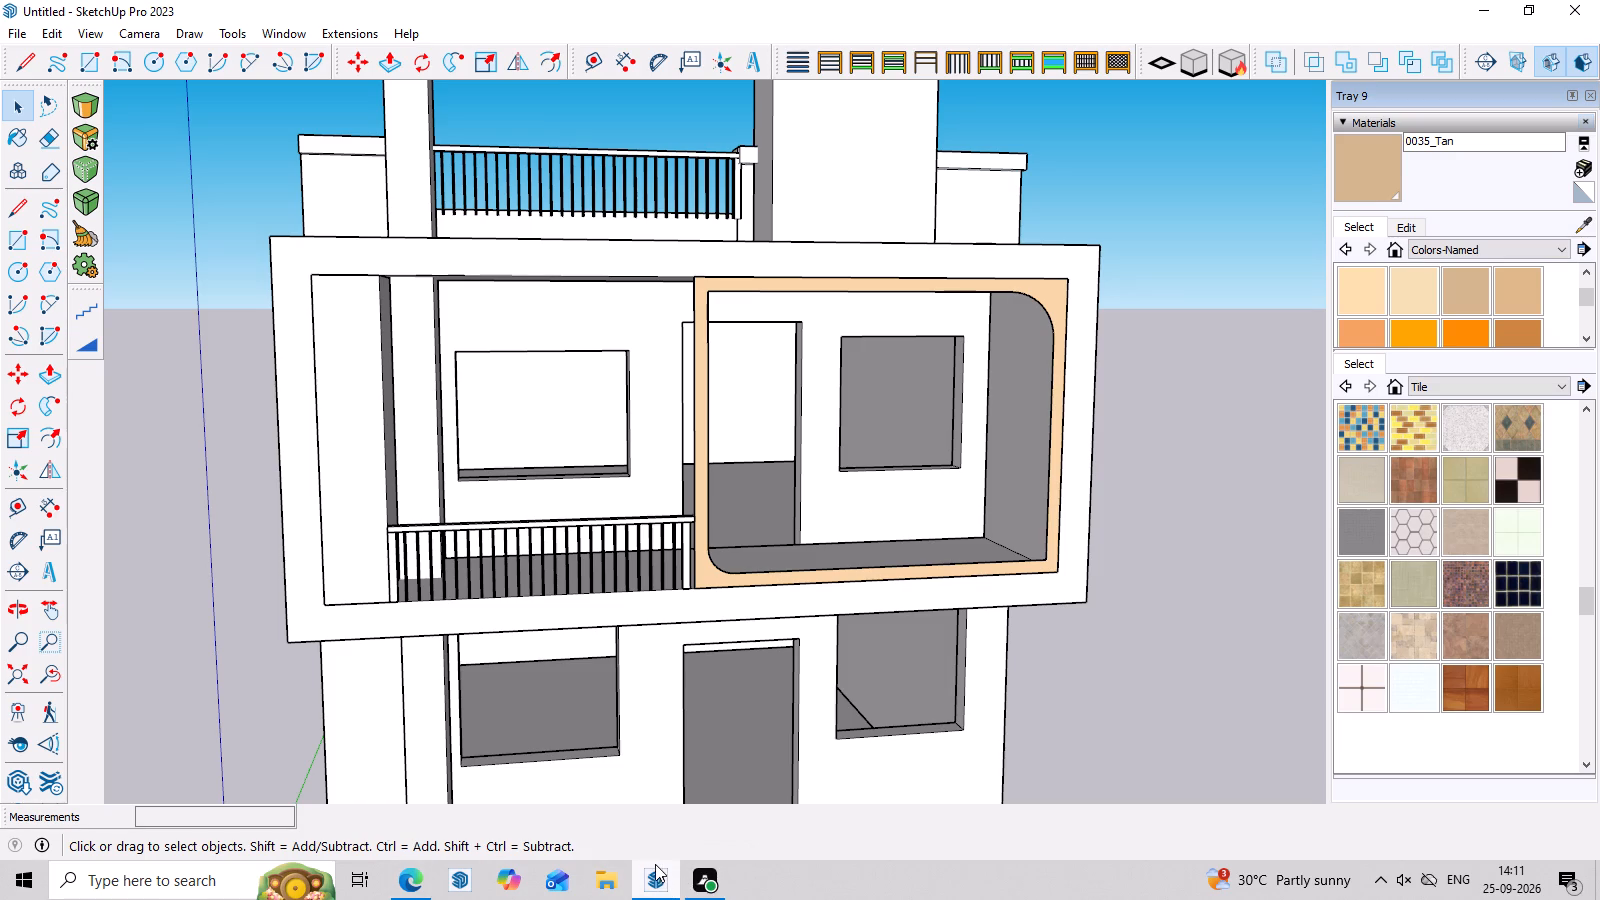
Open the house wall group, examine the terrace parapet beneath the upper railing and the surrounding front, and leave the group.
{"action": "scroll", "coordinate": [704, 195], "scroll_direction": "up", "scroll_amount": 2}
{"action": "middle_click_drag", "start_coordinate": [867, 363], "coordinate": [807, 460]}
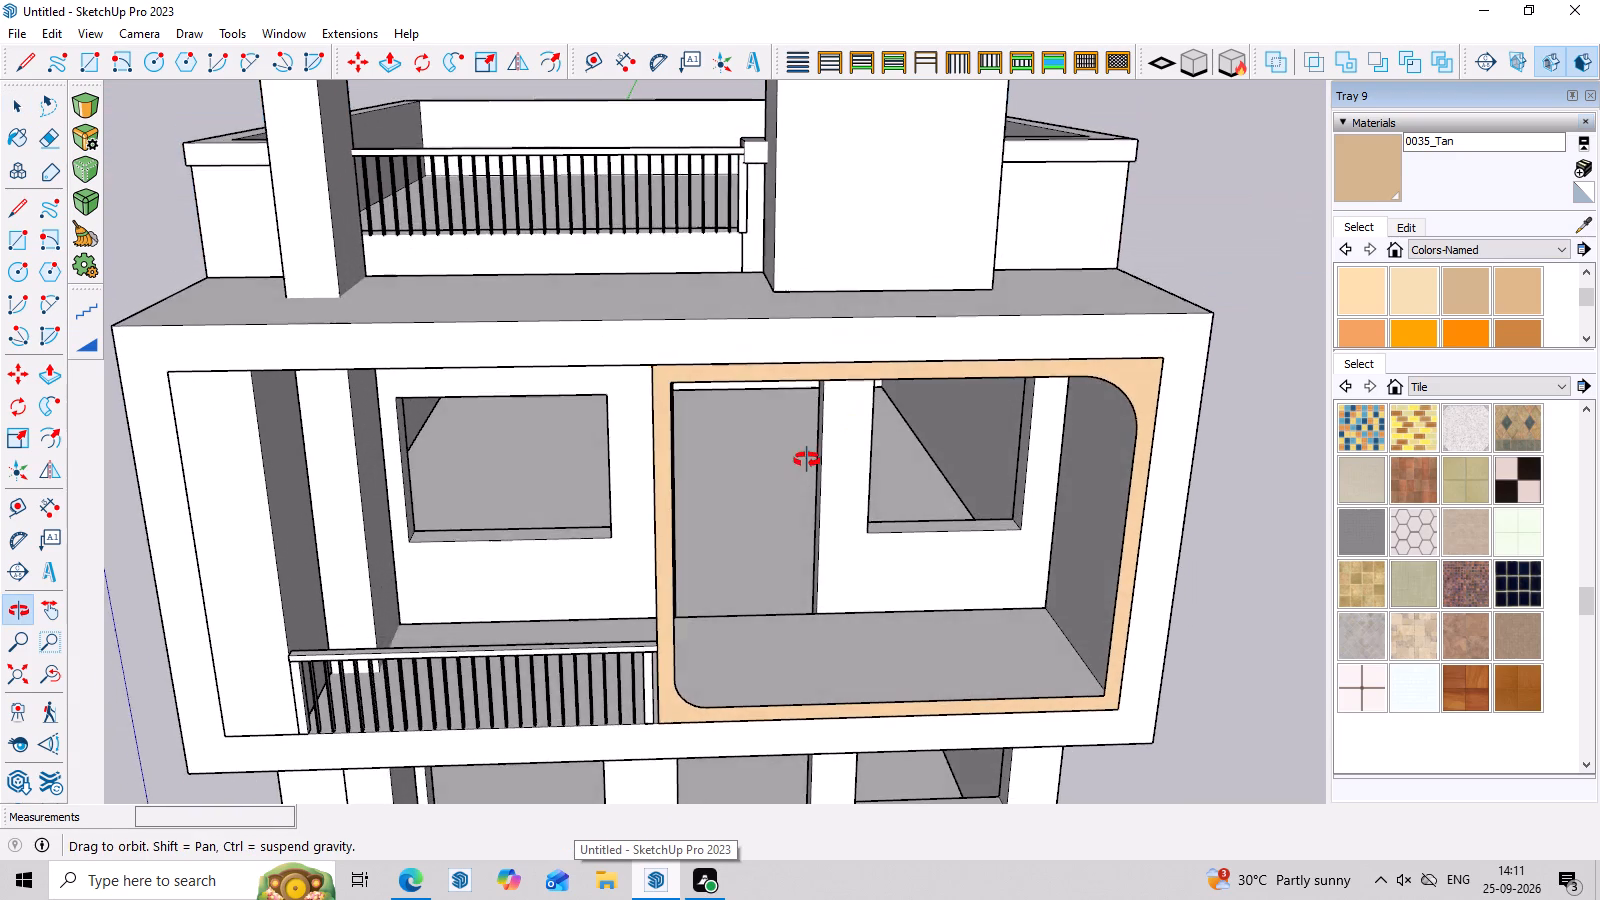
{"action": "middle_click_drag", "start_coordinate": [807, 460], "coordinate": [797, 371]}
{"action": "scroll", "coordinate": [751, 156], "scroll_direction": "up", "scroll_amount": 7}
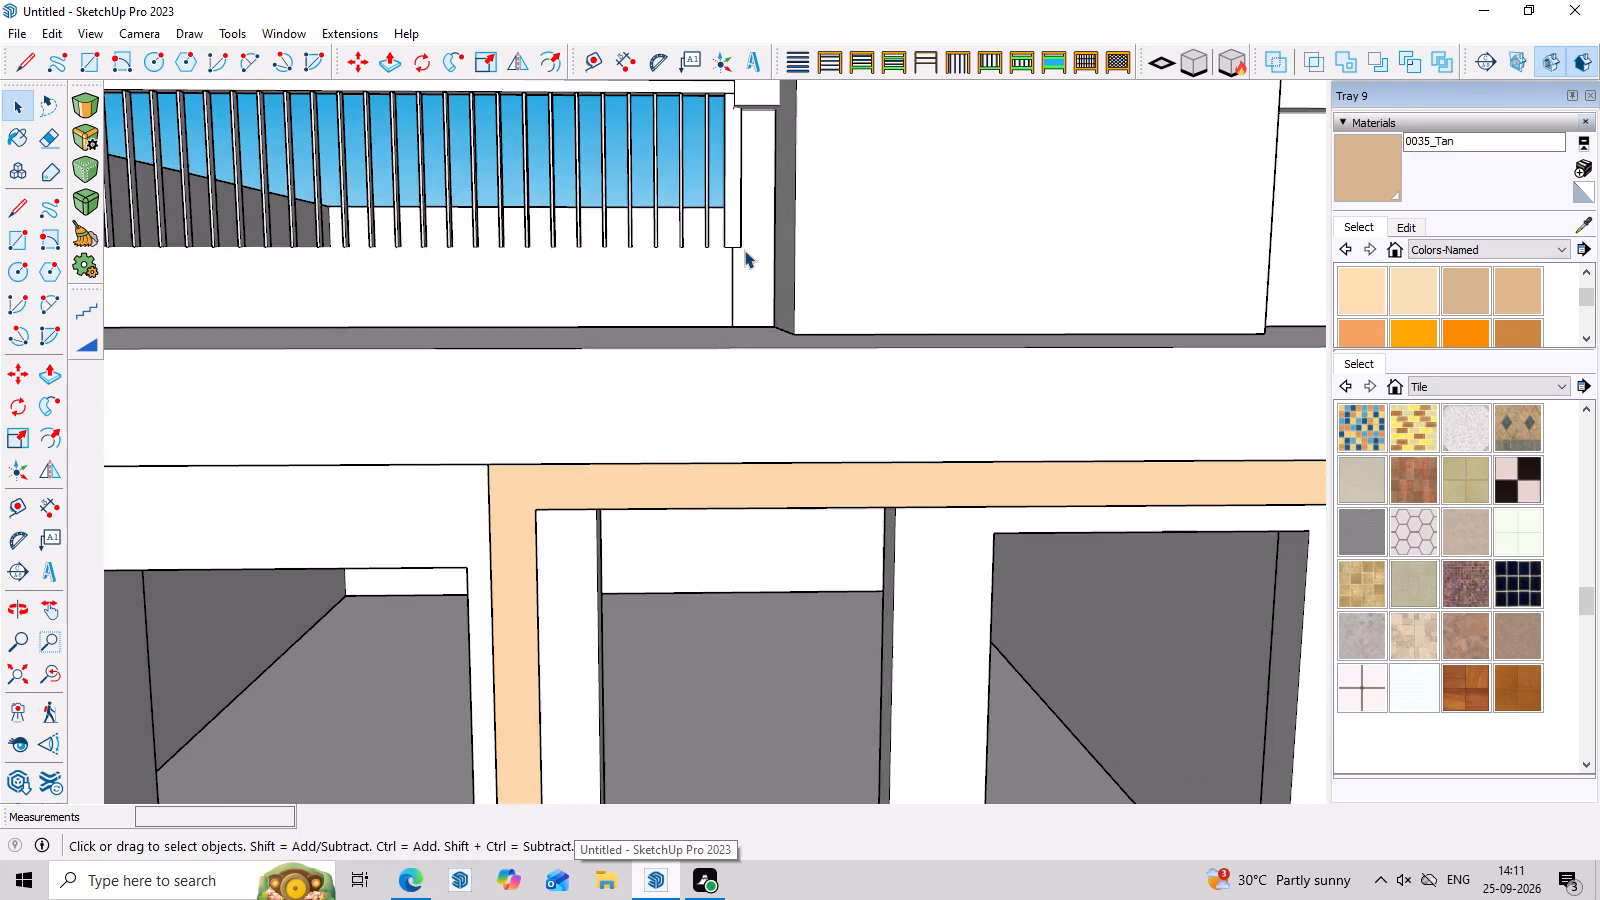
{"action": "scroll", "coordinate": [744, 250], "scroll_direction": "up", "scroll_amount": 3}
{"action": "left_click", "coordinate": [733, 286]}
{"action": "left_click", "coordinate": [728, 297]}
{"action": "scroll", "coordinate": [728, 297], "scroll_direction": "up", "scroll_amount": 3}
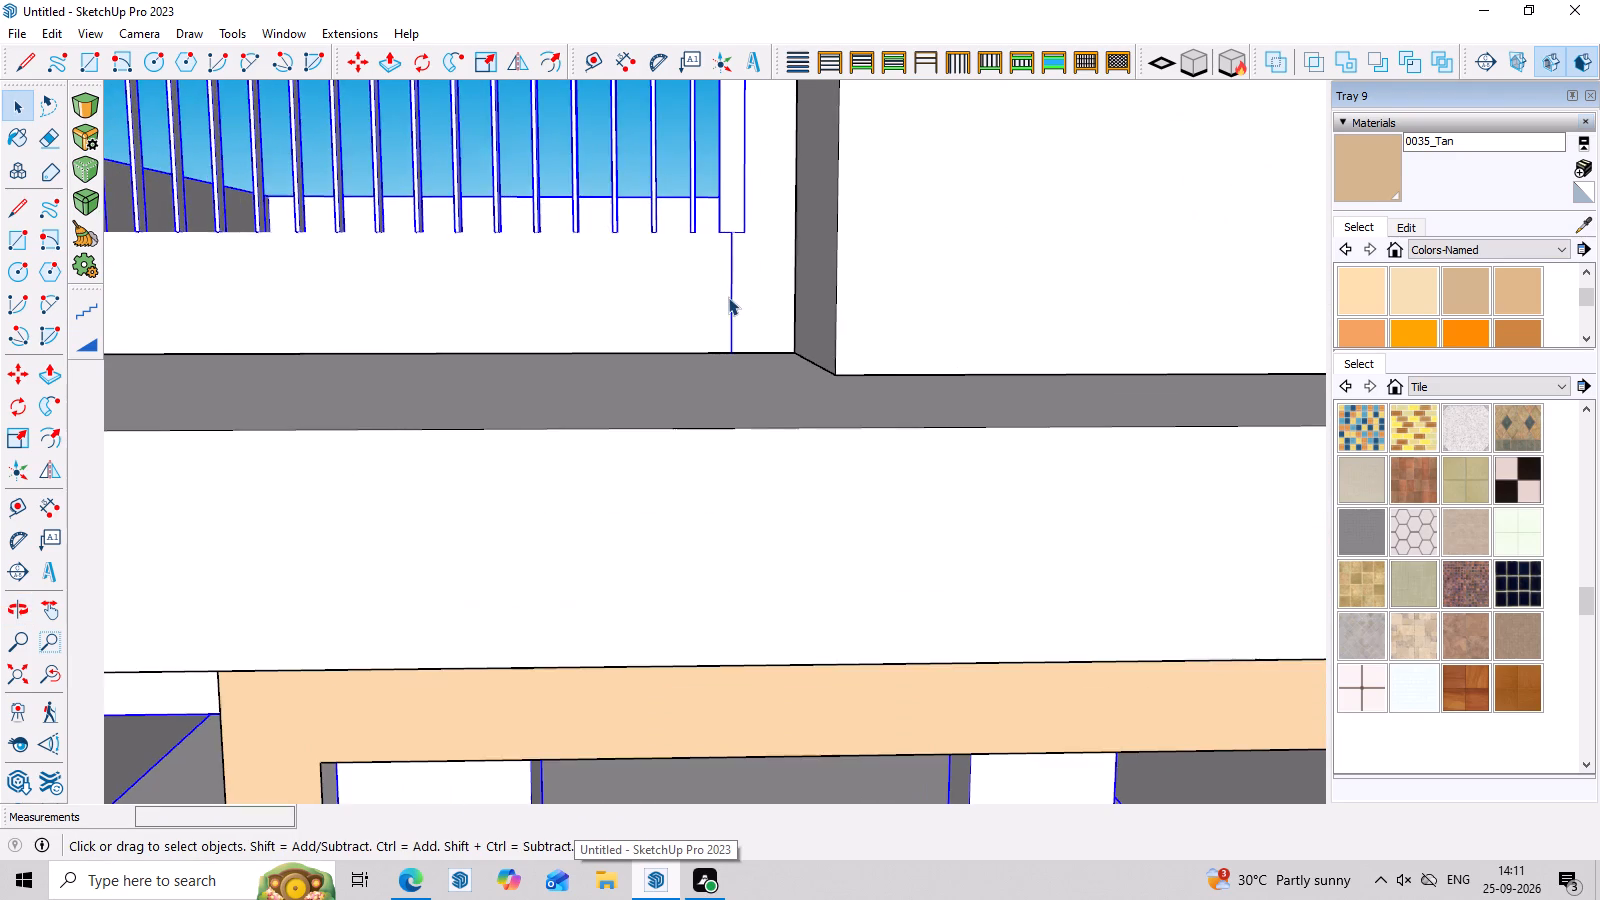
{"action": "double_click", "coordinate": [733, 291]}
{"action": "scroll", "coordinate": [733, 291], "scroll_direction": "up", "scroll_amount": 3}
{"action": "scroll", "coordinate": [733, 291], "scroll_direction": "down", "scroll_amount": 8}
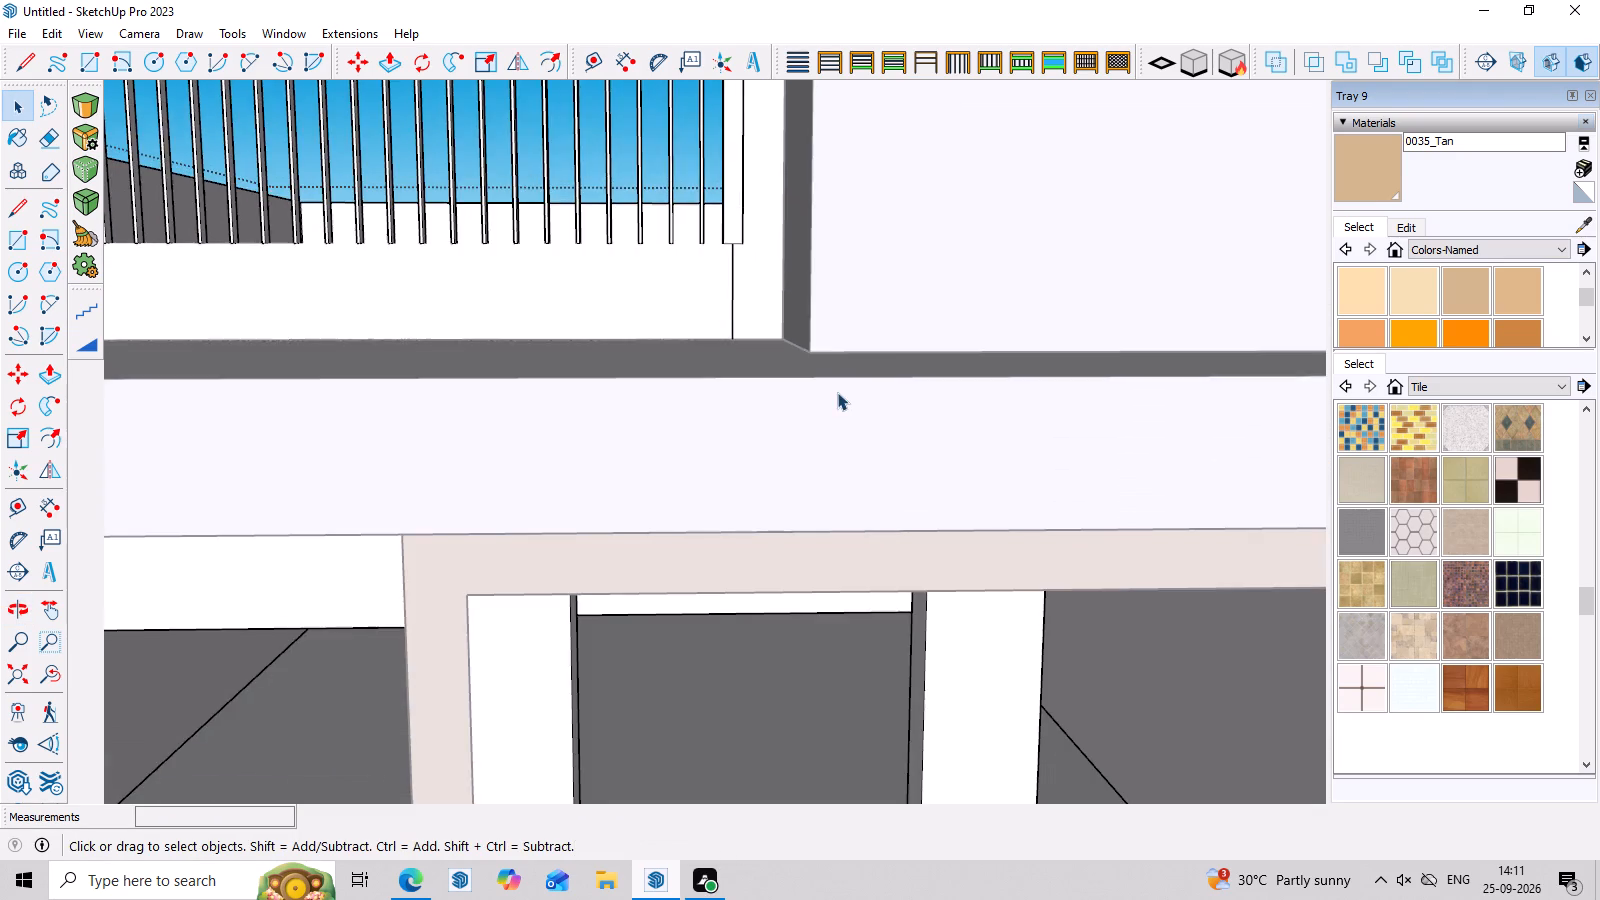
{"action": "scroll", "coordinate": [841, 398], "scroll_direction": "down", "scroll_amount": 15}
{"action": "middle_click_drag", "start_coordinate": [884, 345], "coordinate": [849, 365]}
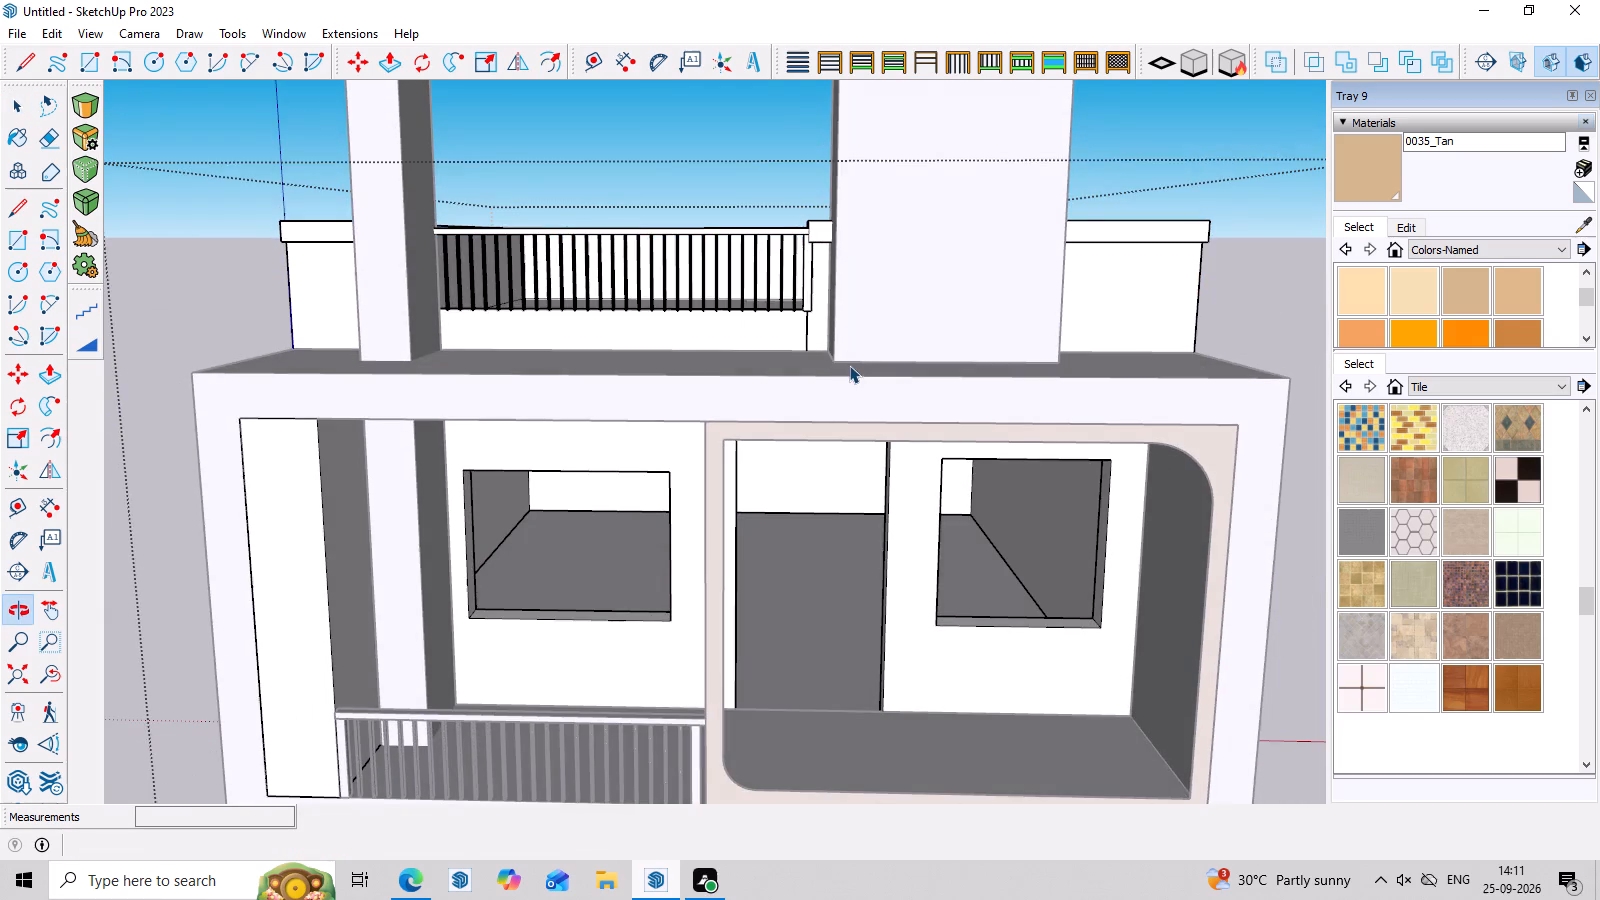
{"action": "scroll", "coordinate": [845, 338], "scroll_direction": "up", "scroll_amount": 8}
{"action": "scroll", "coordinate": [840, 308], "scroll_direction": "down", "scroll_amount": 7}
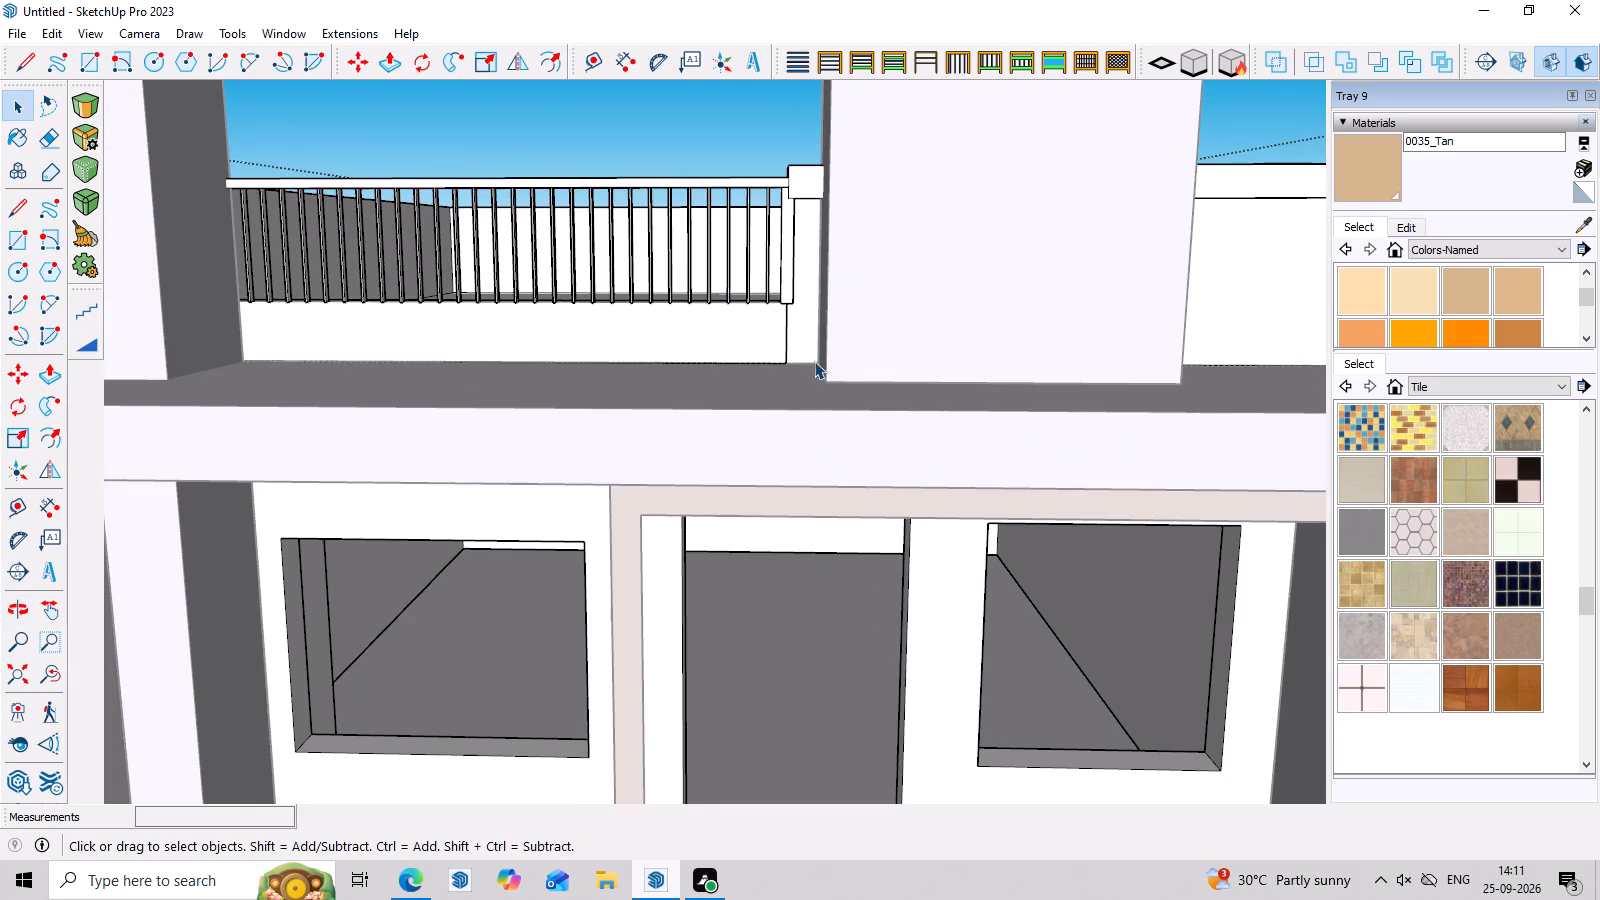
{"action": "middle_click", "coordinate": [814, 361]}
{"action": "scroll", "coordinate": [340, 368], "scroll_direction": "down", "scroll_amount": 7}
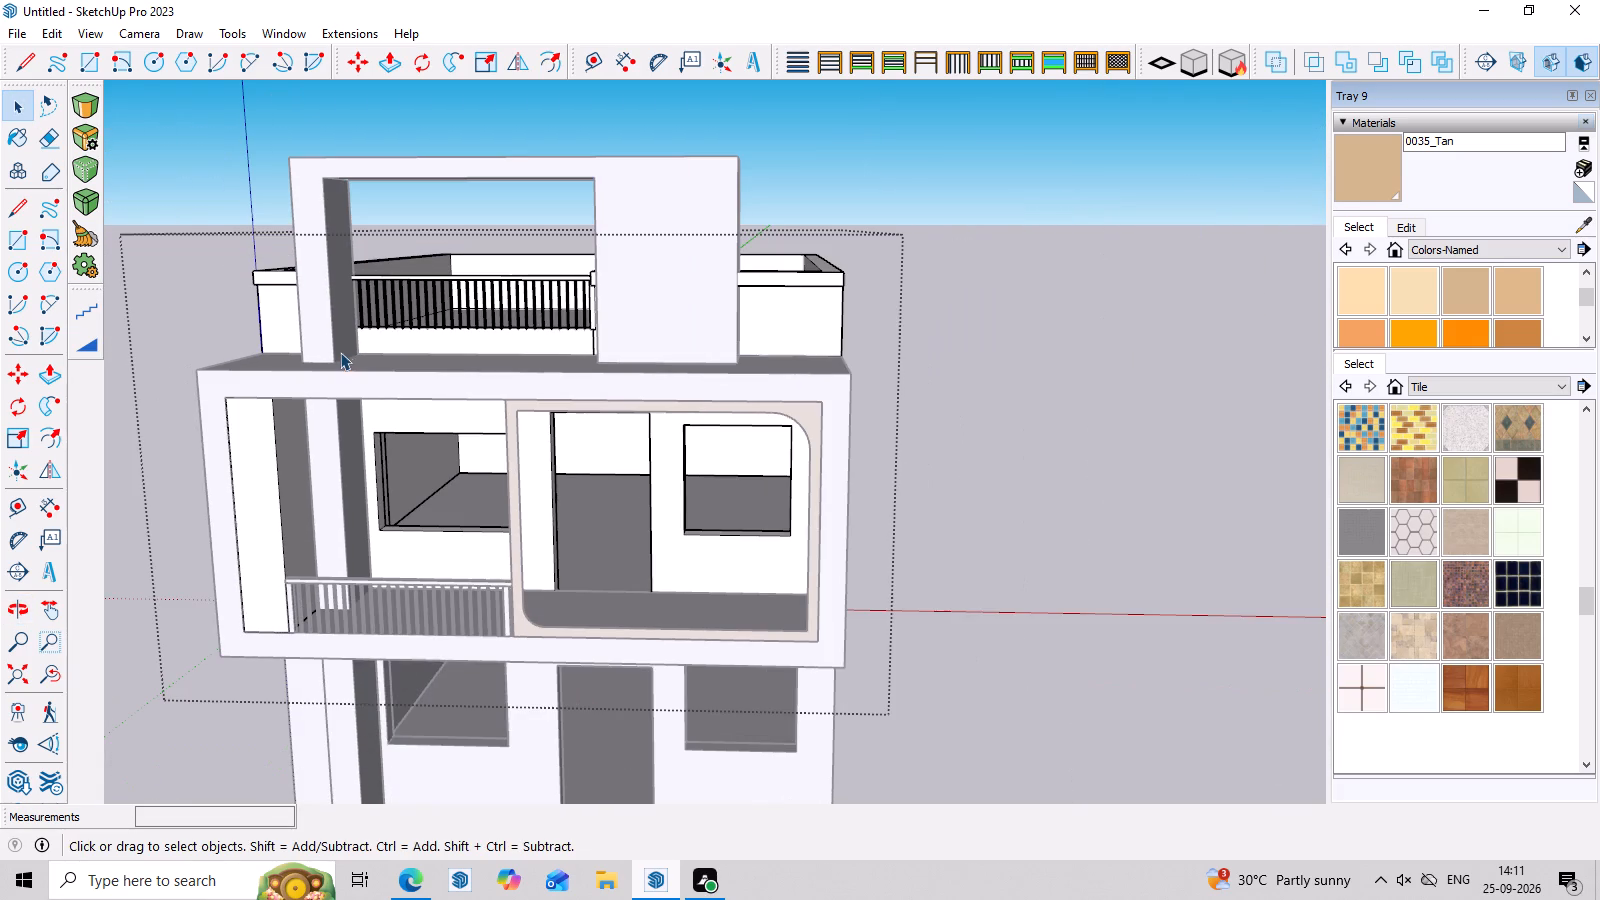
{"action": "middle_click_drag", "start_coordinate": [682, 336], "coordinate": [663, 290]}
{"action": "scroll", "coordinate": [673, 295], "scroll_direction": "down", "scroll_amount": 9}
{"action": "middle_click_drag", "start_coordinate": [835, 486], "coordinate": [735, 621]}
{"action": "scroll", "coordinate": [585, 415], "scroll_direction": "up", "scroll_amount": 6}
{"action": "middle_click_drag", "start_coordinate": [751, 542], "coordinate": [894, 454]}
{"action": "scroll", "coordinate": [710, 251], "scroll_direction": "up", "scroll_amount": 7}
{"action": "scroll", "coordinate": [721, 192], "scroll_direction": "down", "scroll_amount": 8}
{"action": "middle_click_drag", "start_coordinate": [735, 152], "coordinate": [759, 345]}
{"action": "scroll", "coordinate": [776, 343], "scroll_direction": "down", "scroll_amount": 4}
{"action": "left_click", "coordinate": [1044, 224]}
Open the terrace-level frame group and pull the pier's inner side face about 5 5/8" toward the upper railing.
{"action": "middle_click_drag", "start_coordinate": [615, 256], "coordinate": [616, 257]}
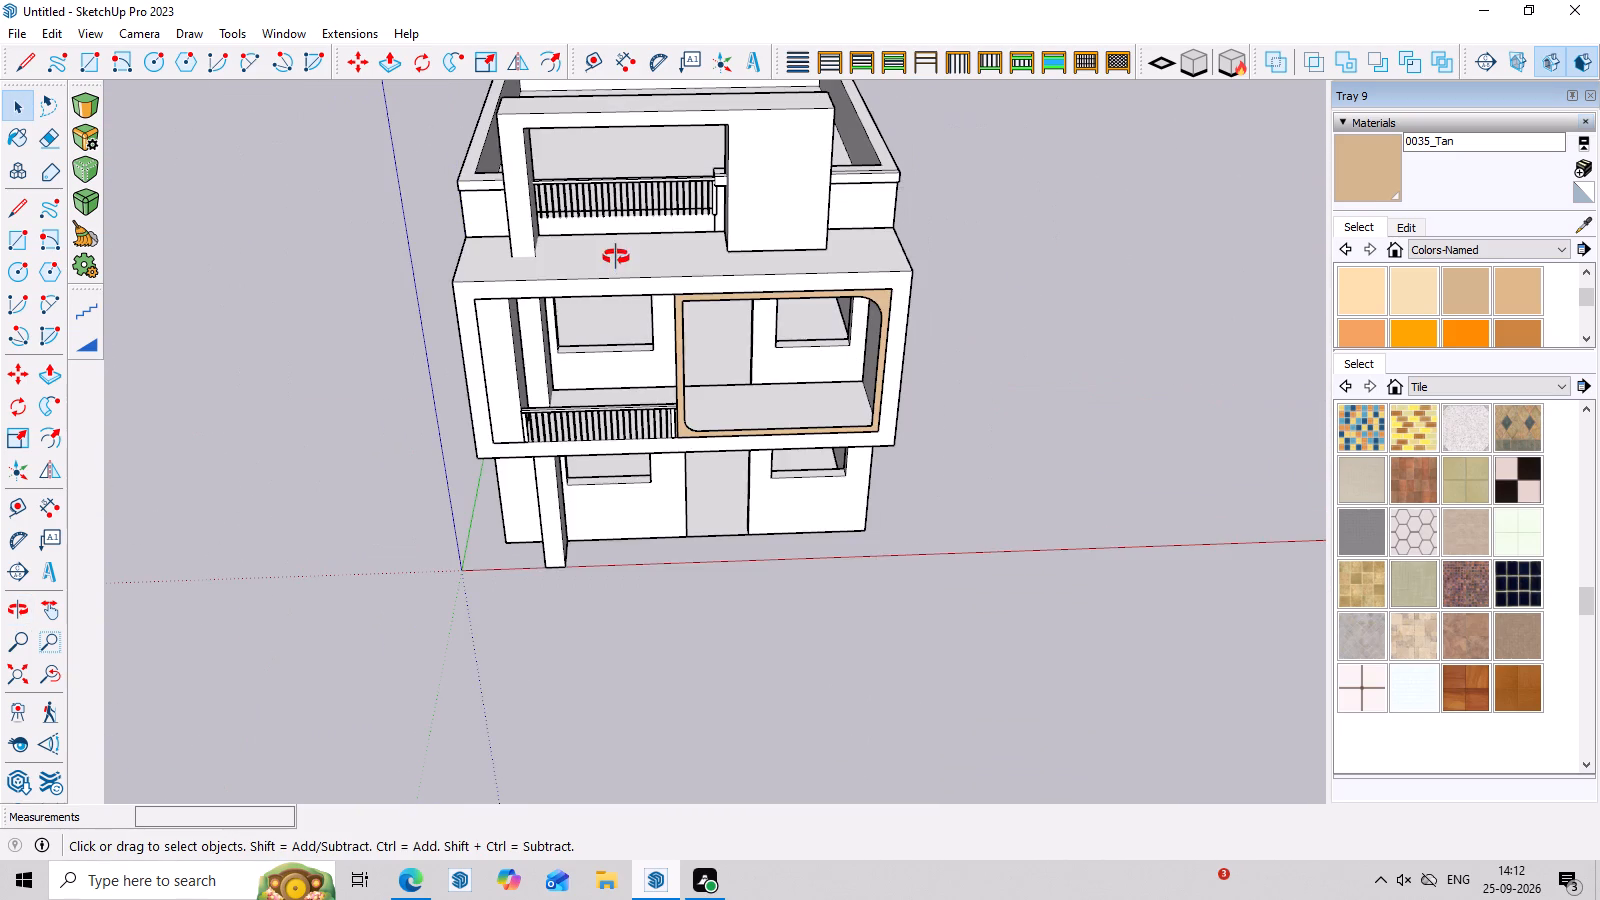
{"action": "middle_click_drag", "start_coordinate": [616, 257], "coordinate": [906, 206]}
{"action": "scroll", "coordinate": [693, 217], "scroll_direction": "up", "scroll_amount": 8}
{"action": "double_click", "coordinate": [711, 191]}
{"action": "scroll", "coordinate": [711, 191], "scroll_direction": "up", "scroll_amount": 4}
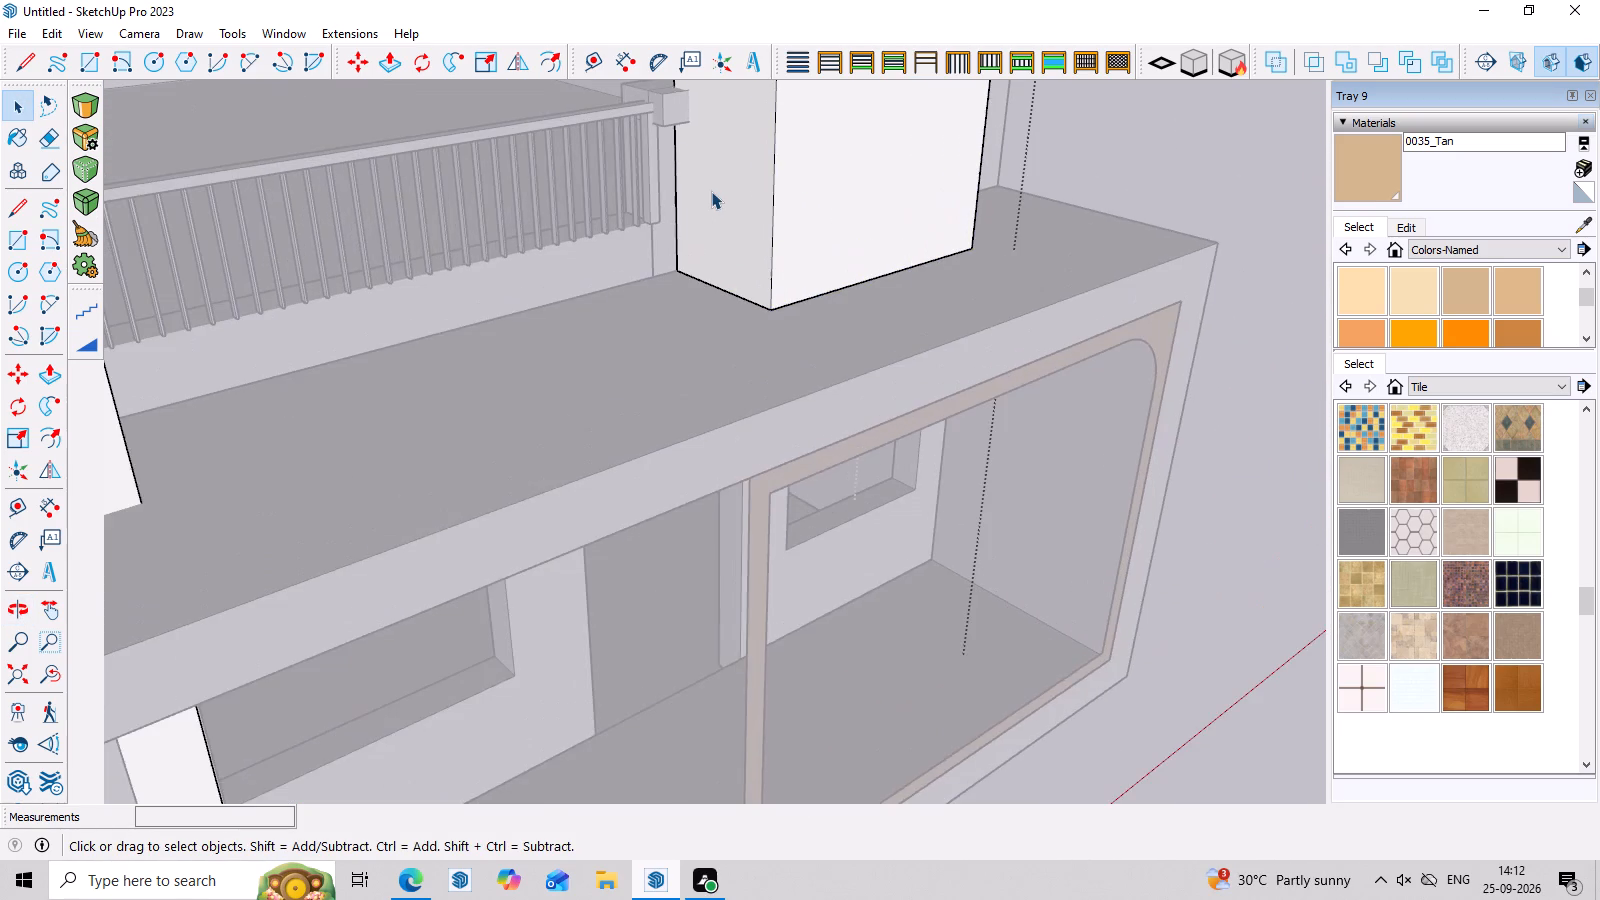
{"action": "left_click", "coordinate": [711, 191]}
{"action": "key", "text": "p"}
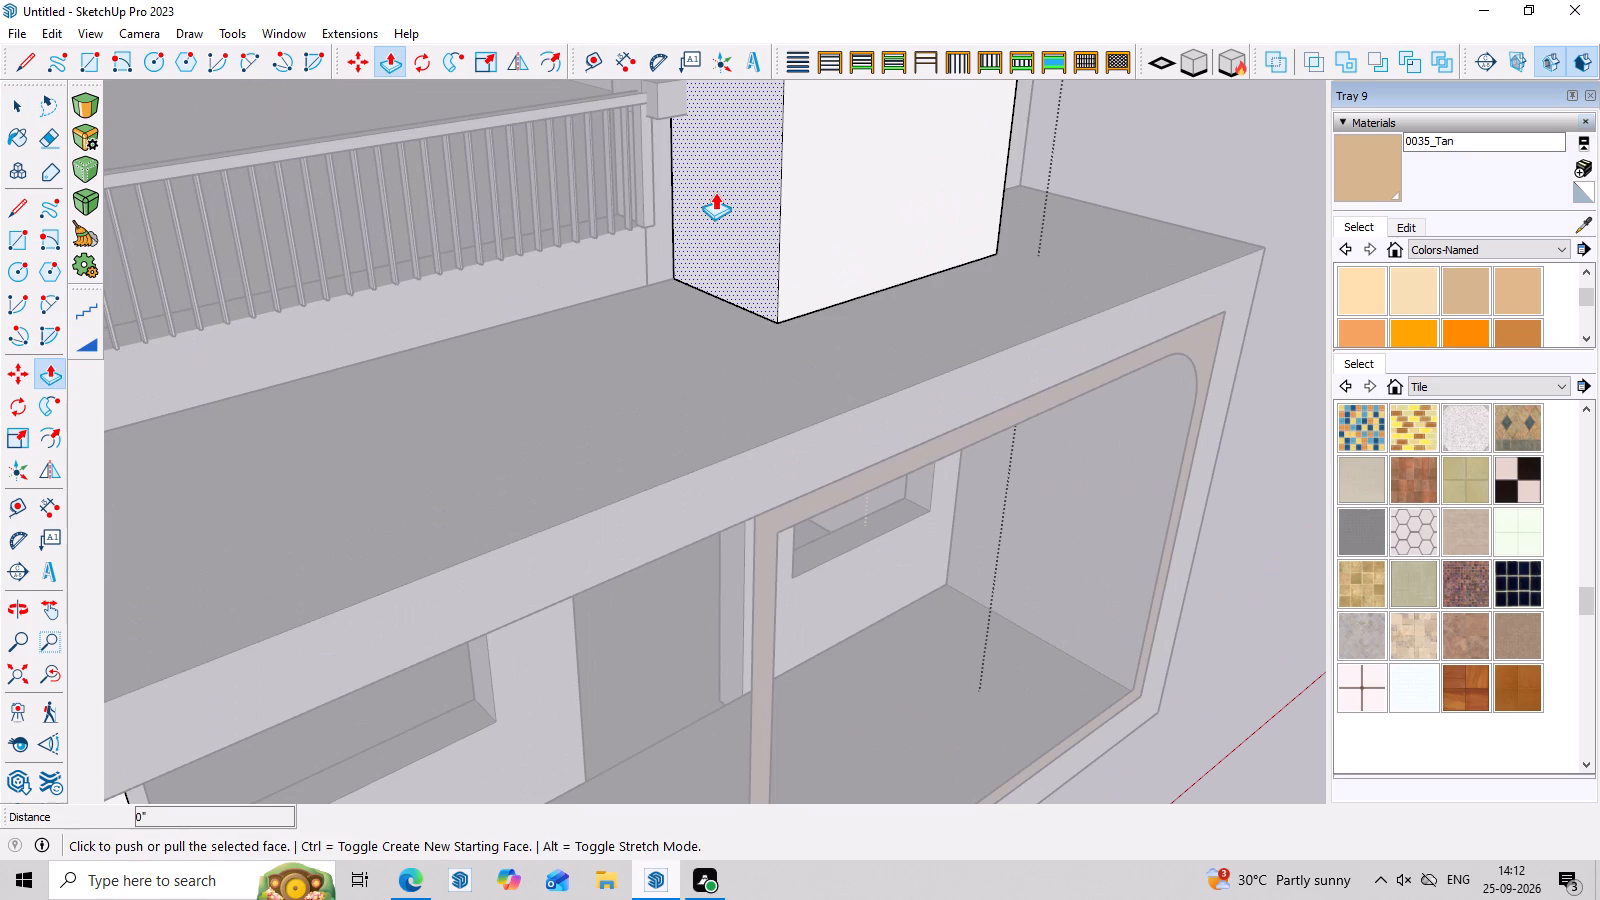
{"action": "left_click", "coordinate": [718, 194]}
{"action": "middle_click_drag", "start_coordinate": [622, 288], "coordinate": [828, 200]}
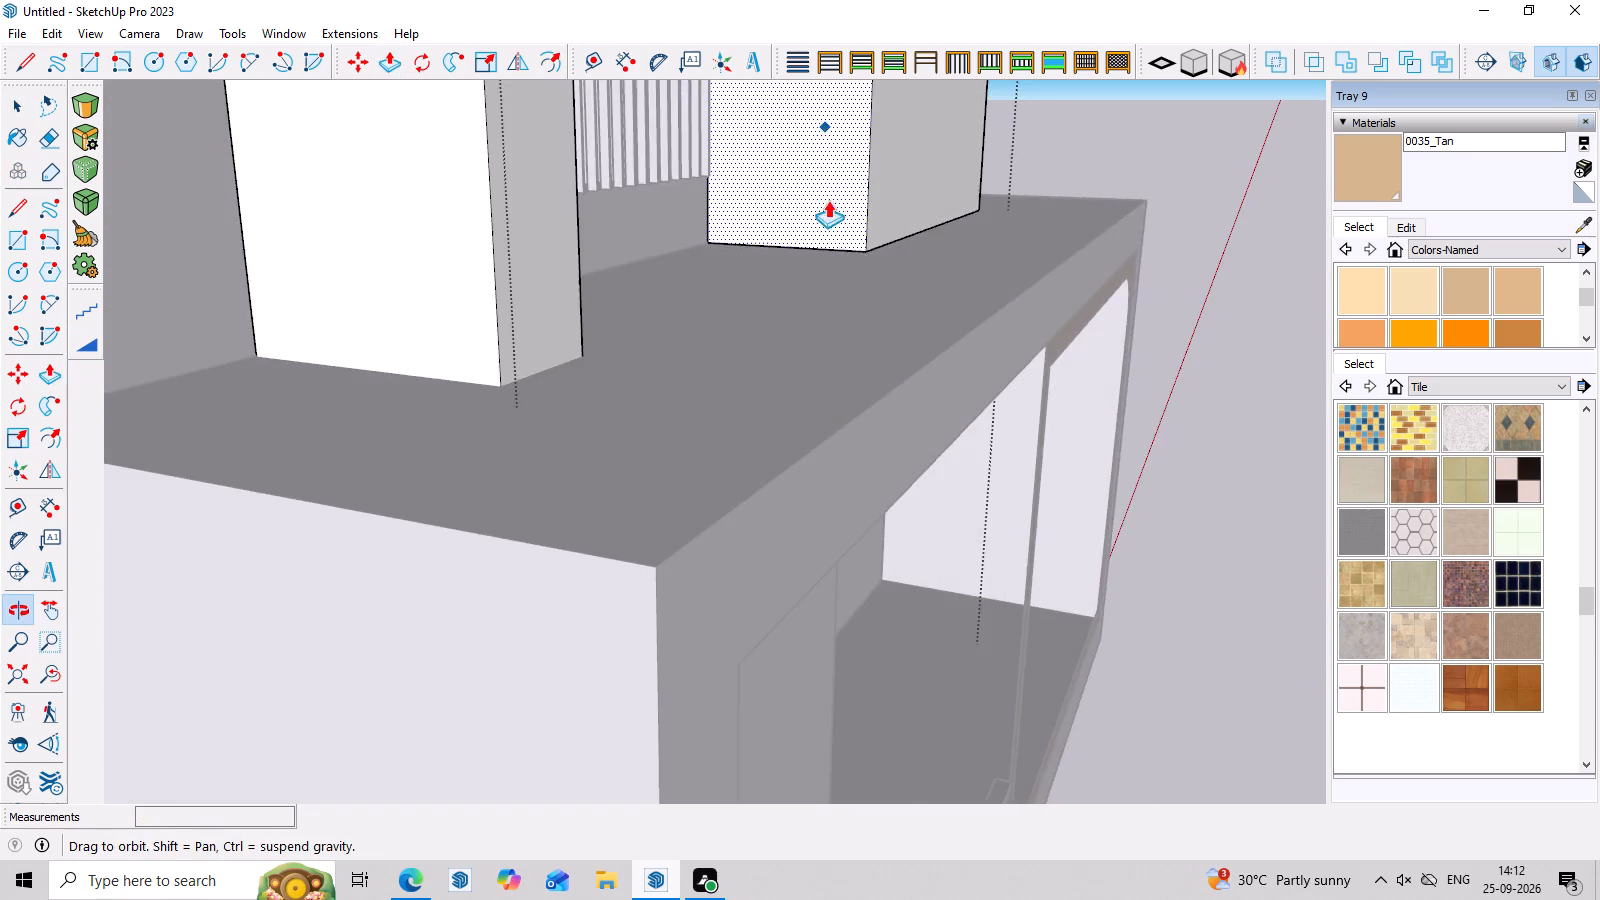
{"action": "scroll", "coordinate": [683, 253], "scroll_direction": "up", "scroll_amount": 4}
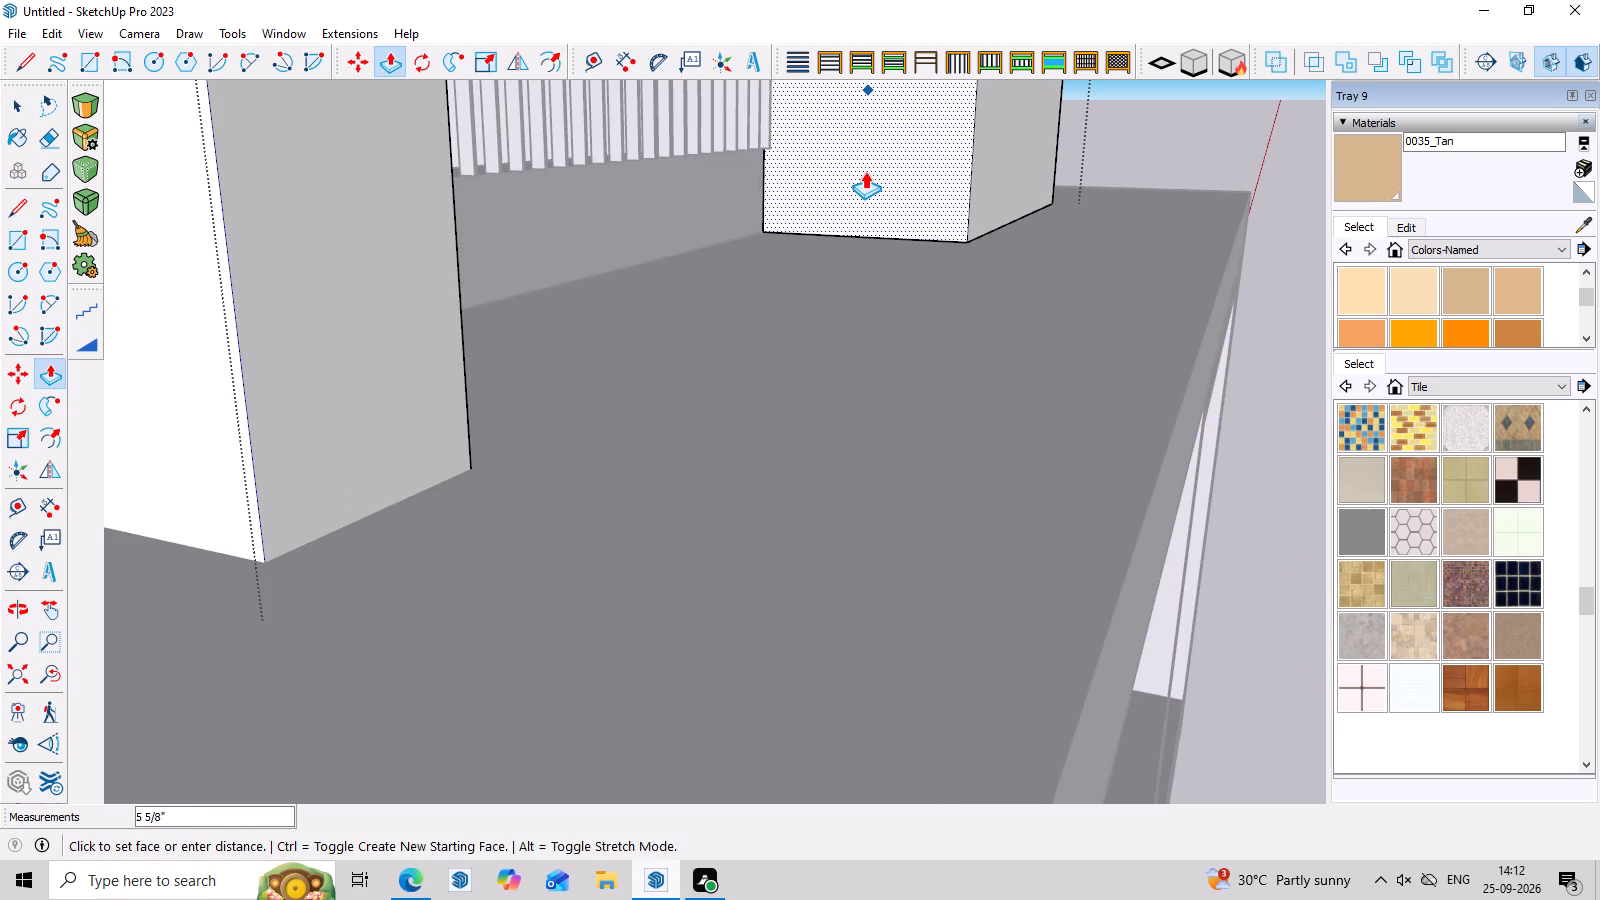
{"action": "scroll", "coordinate": [1028, 198], "scroll_direction": "down", "scroll_amount": 4}
{"action": "middle_click_drag", "start_coordinate": [935, 213], "coordinate": [800, 406]}
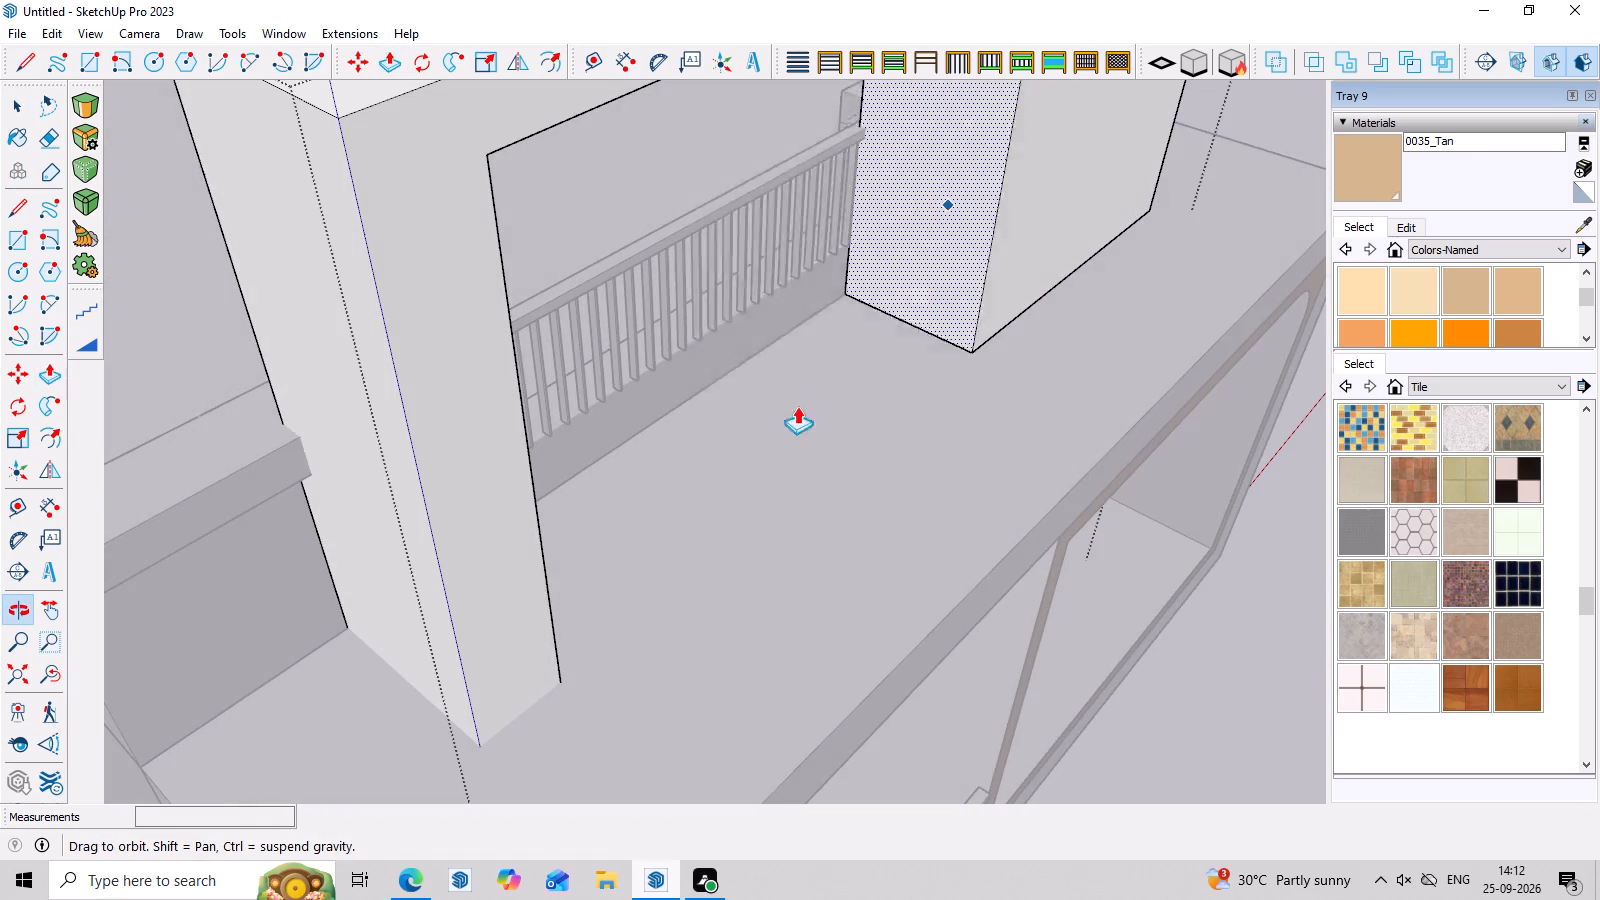
{"action": "left_click", "coordinate": [930, 214]}
Pull the pier's inner side face about another 11/16" toward the railing and leave the frame group.
{"action": "middle_click_drag", "start_coordinate": [1026, 248], "coordinate": [761, 182]}
{"action": "key", "text": "space"}
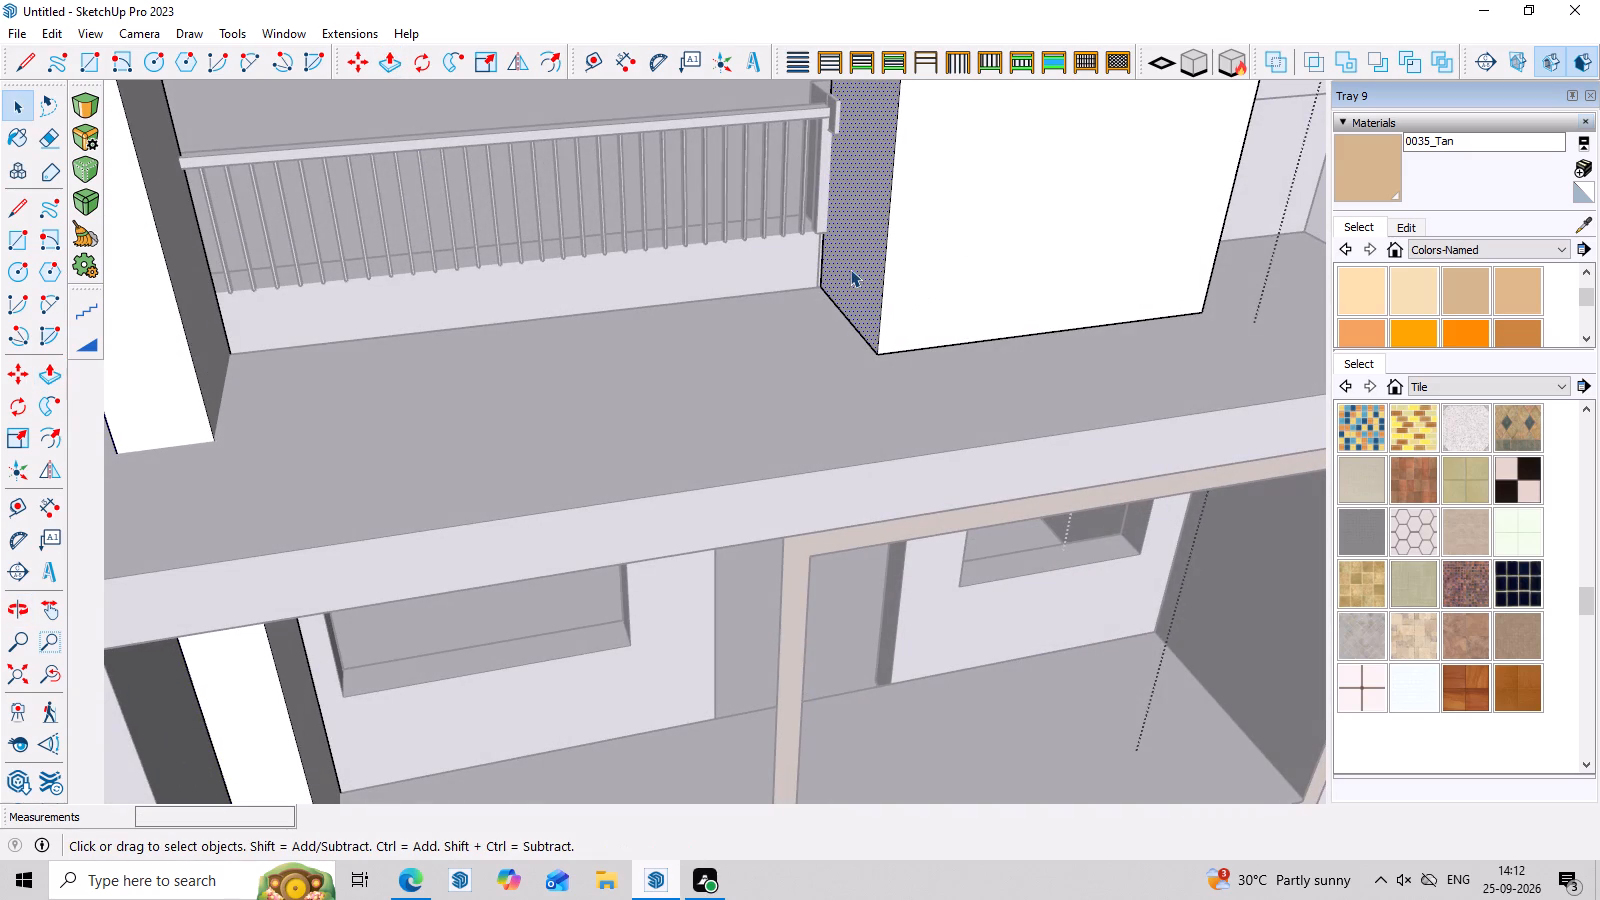
{"action": "key", "text": "p"}
{"action": "left_click", "coordinate": [843, 265]}
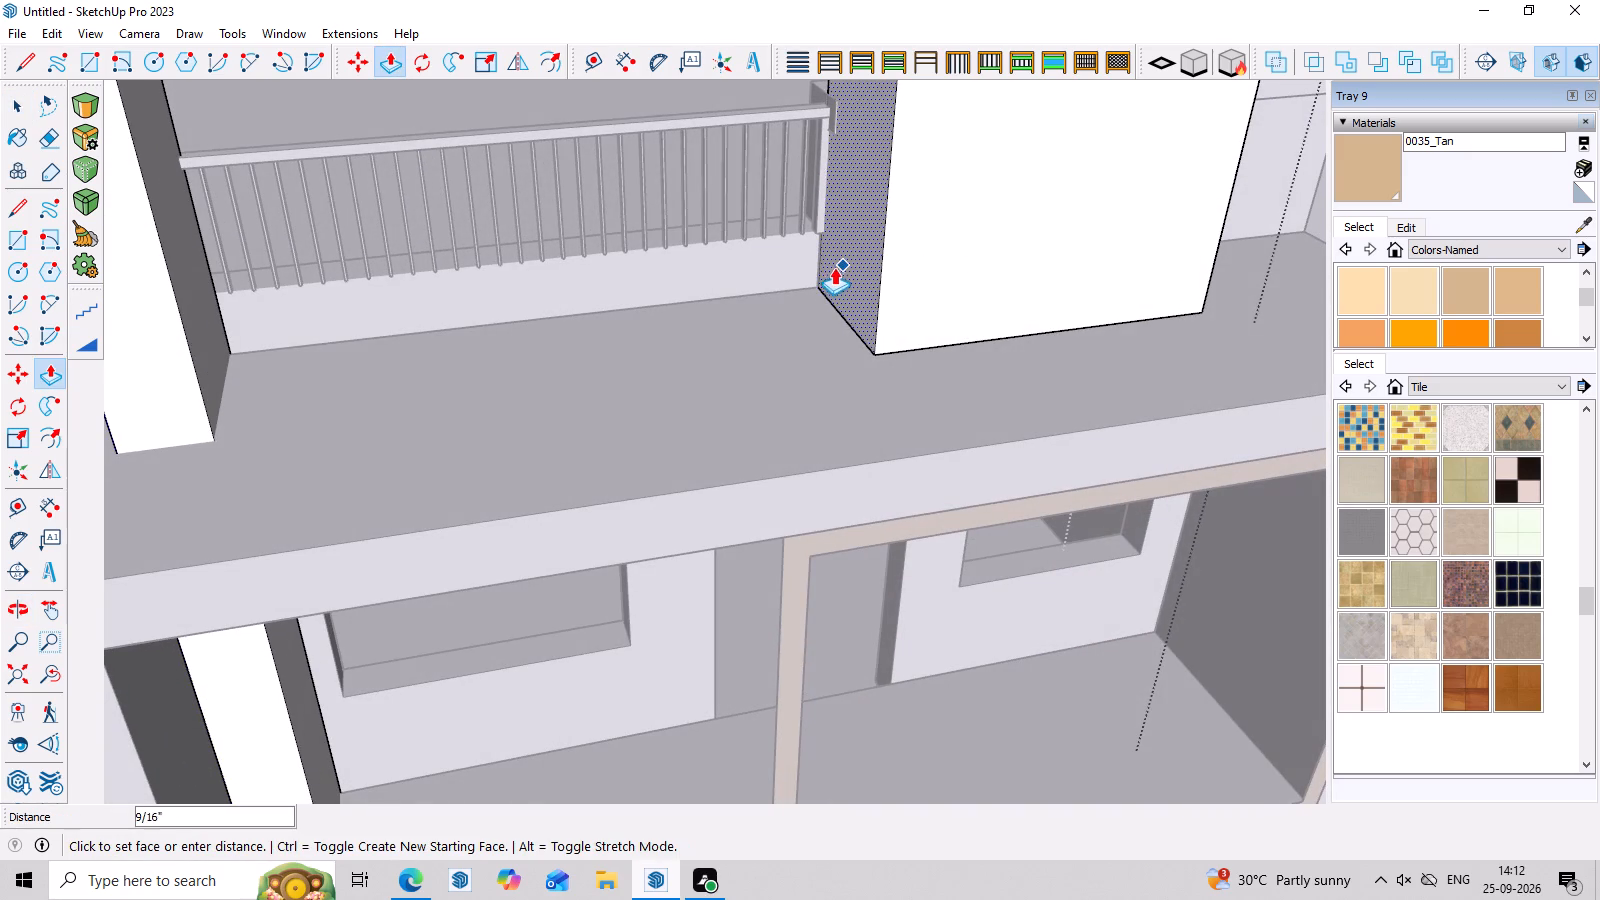
{"action": "left_click", "coordinate": [839, 258]}
{"action": "scroll", "coordinate": [901, 331], "scroll_direction": "down", "scroll_amount": 11}
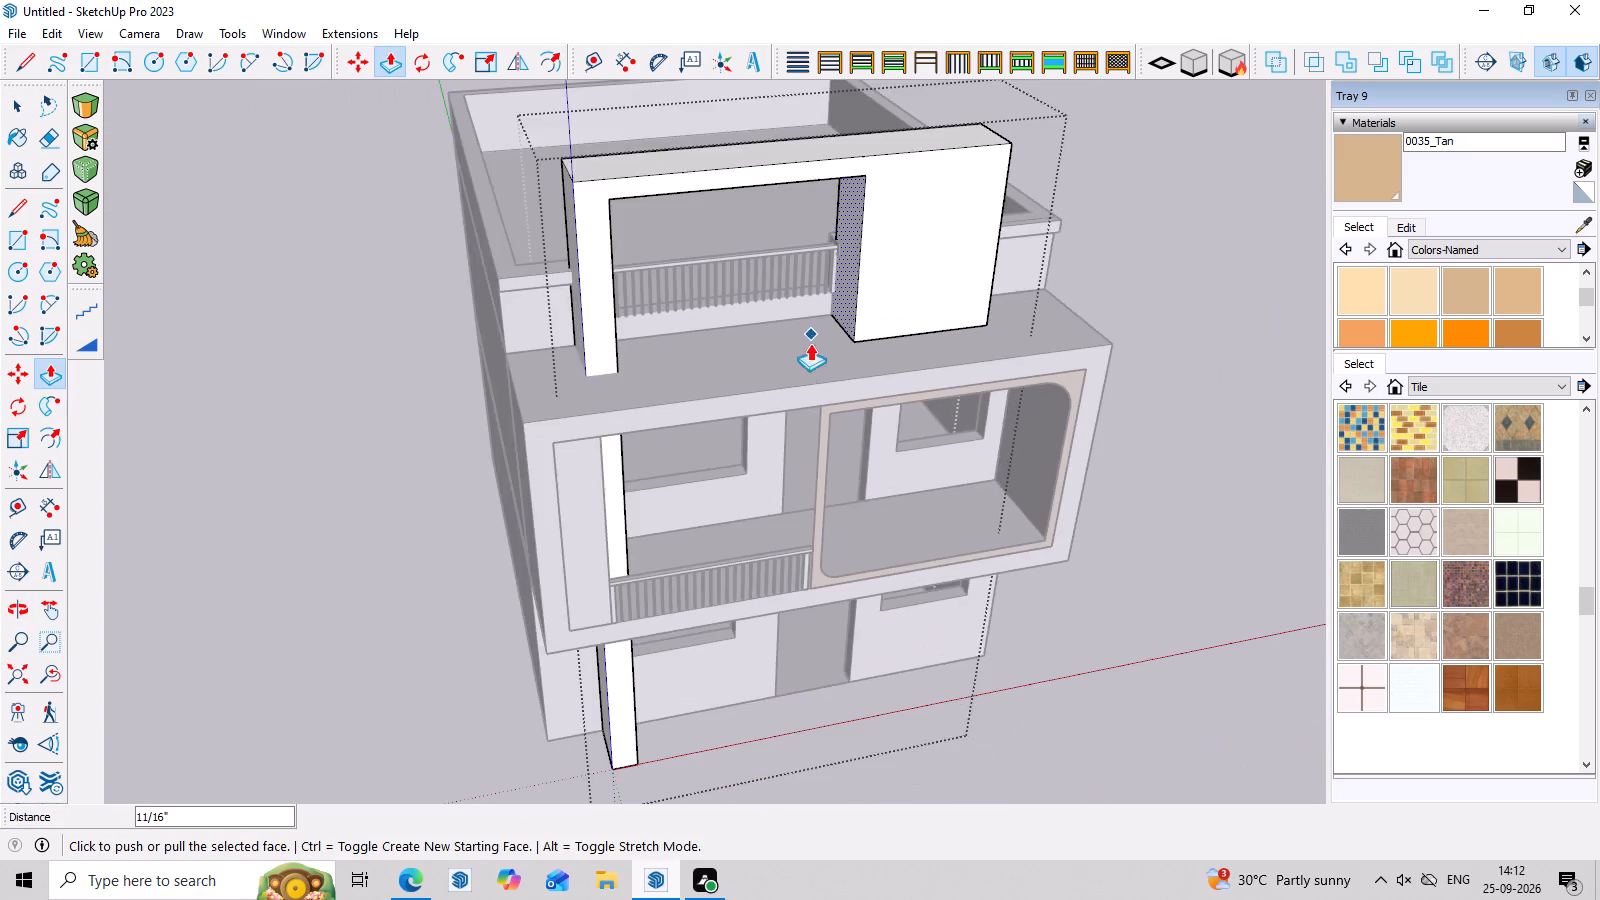
{"action": "middle_click_drag", "start_coordinate": [873, 488], "coordinate": [788, 398]}
{"action": "key", "text": "space"}
{"action": "left_click", "coordinate": [1227, 205]}
{"action": "scroll", "coordinate": [1123, 314], "scroll_direction": "down", "scroll_amount": 3}
{"action": "middle_click_drag", "start_coordinate": [1098, 481], "coordinate": [1063, 326]}
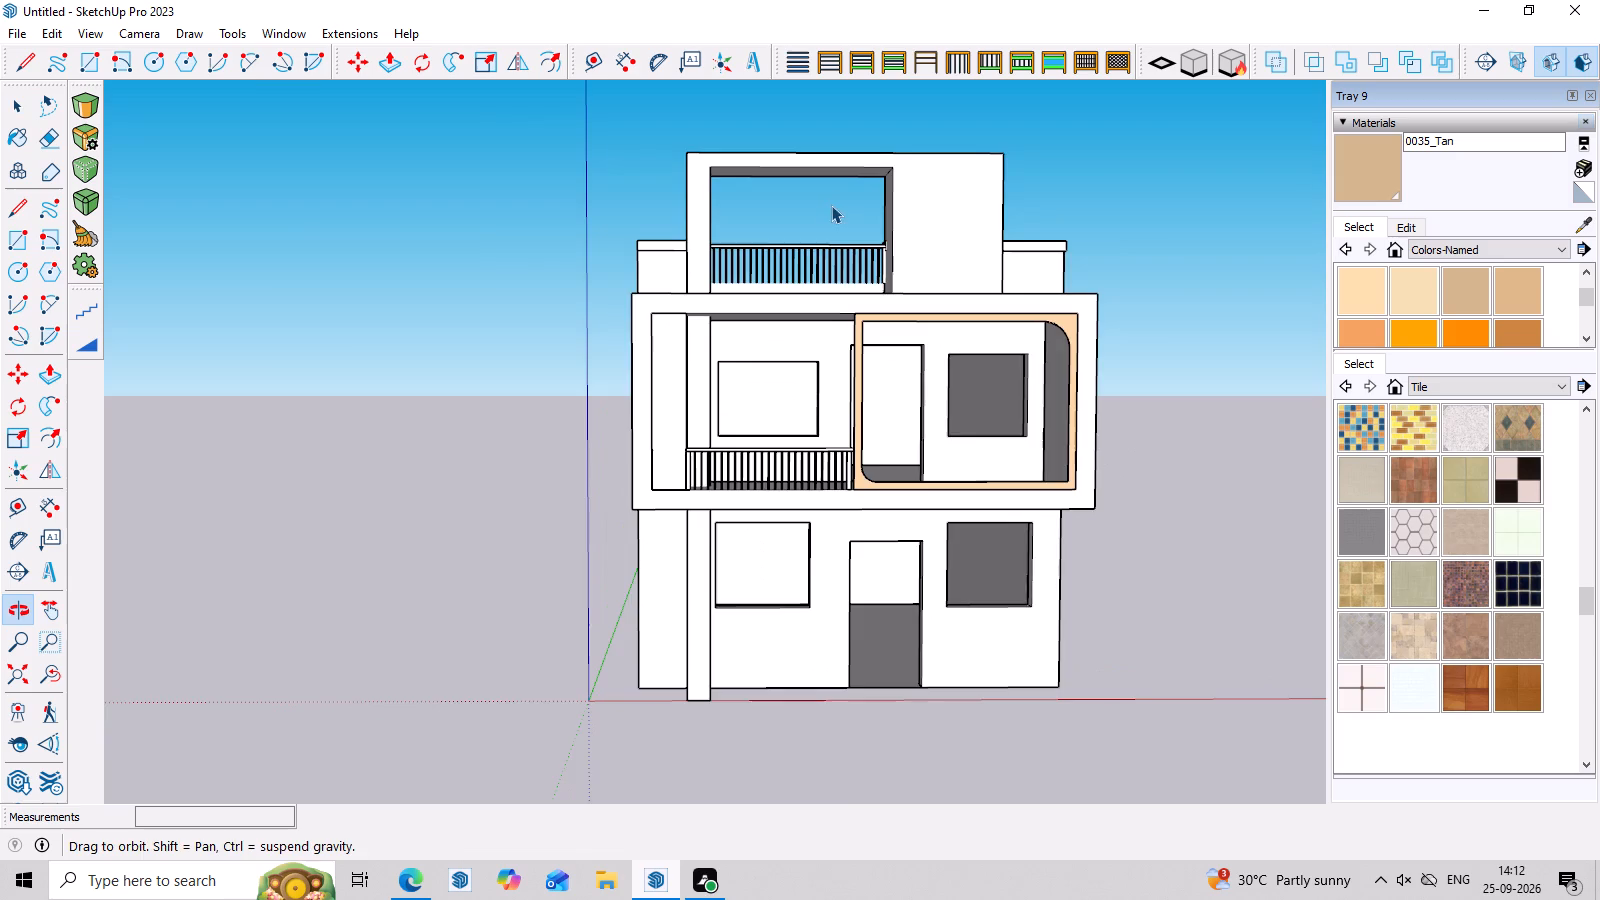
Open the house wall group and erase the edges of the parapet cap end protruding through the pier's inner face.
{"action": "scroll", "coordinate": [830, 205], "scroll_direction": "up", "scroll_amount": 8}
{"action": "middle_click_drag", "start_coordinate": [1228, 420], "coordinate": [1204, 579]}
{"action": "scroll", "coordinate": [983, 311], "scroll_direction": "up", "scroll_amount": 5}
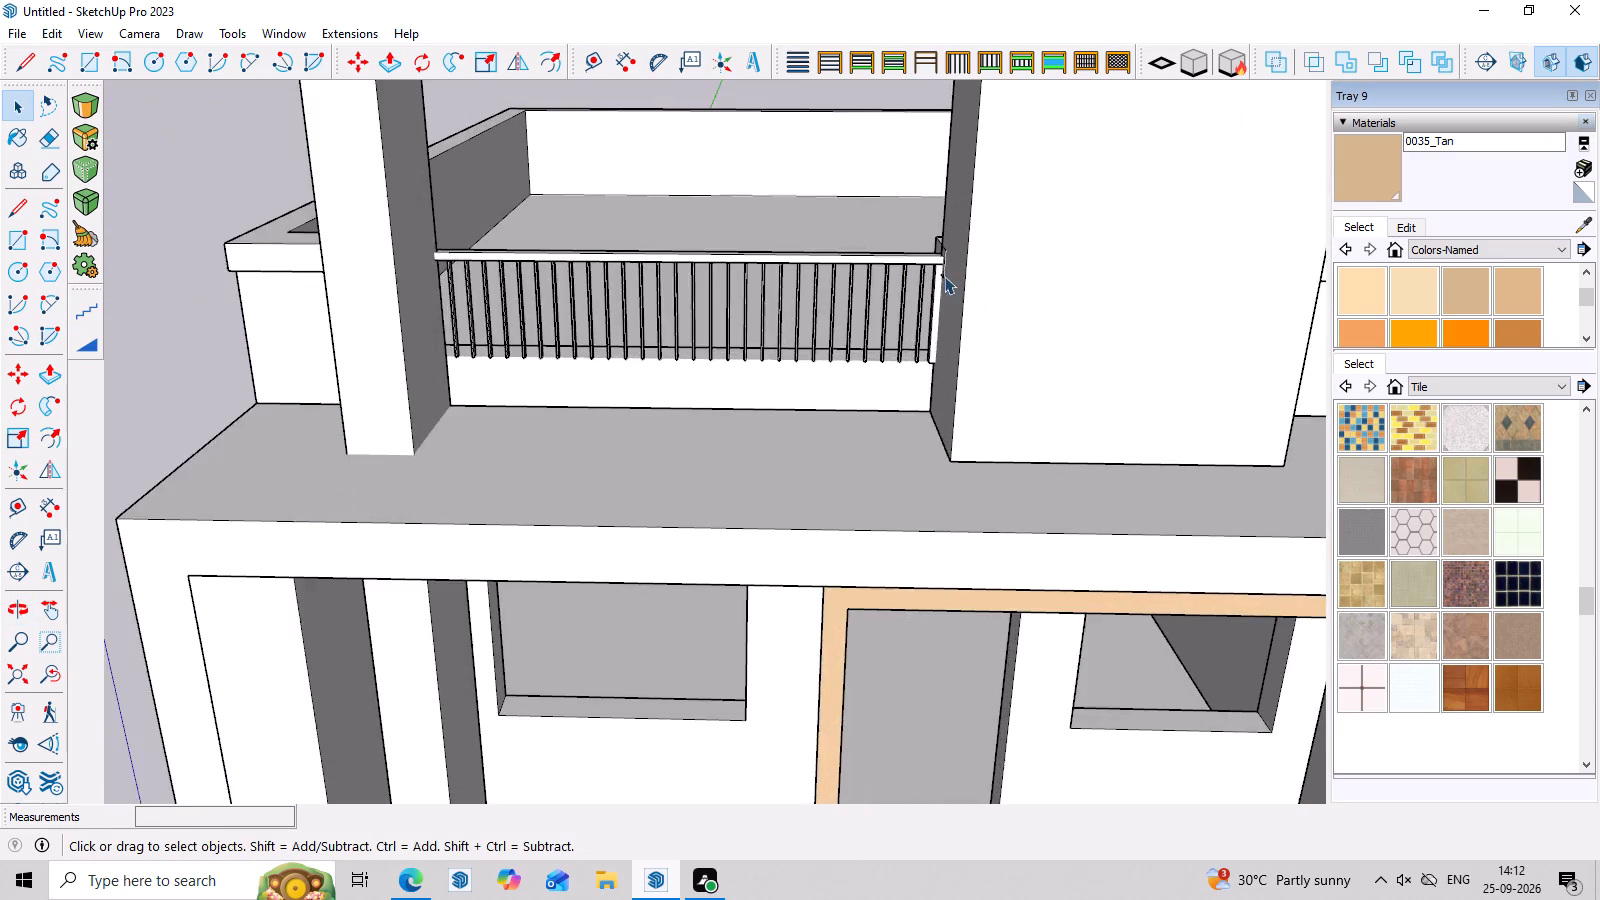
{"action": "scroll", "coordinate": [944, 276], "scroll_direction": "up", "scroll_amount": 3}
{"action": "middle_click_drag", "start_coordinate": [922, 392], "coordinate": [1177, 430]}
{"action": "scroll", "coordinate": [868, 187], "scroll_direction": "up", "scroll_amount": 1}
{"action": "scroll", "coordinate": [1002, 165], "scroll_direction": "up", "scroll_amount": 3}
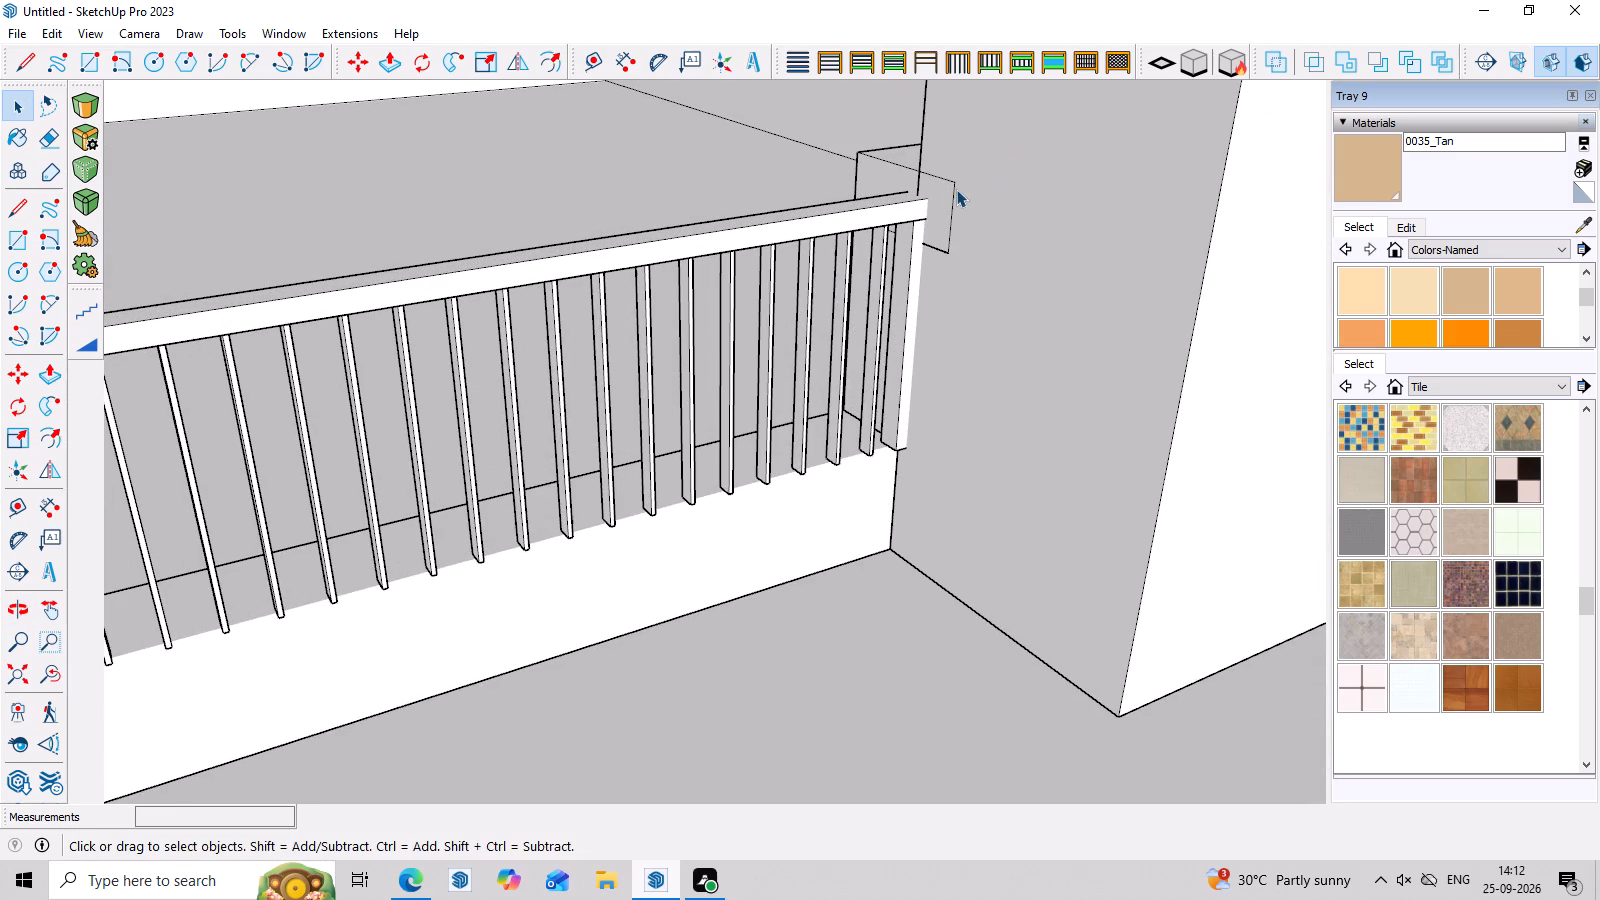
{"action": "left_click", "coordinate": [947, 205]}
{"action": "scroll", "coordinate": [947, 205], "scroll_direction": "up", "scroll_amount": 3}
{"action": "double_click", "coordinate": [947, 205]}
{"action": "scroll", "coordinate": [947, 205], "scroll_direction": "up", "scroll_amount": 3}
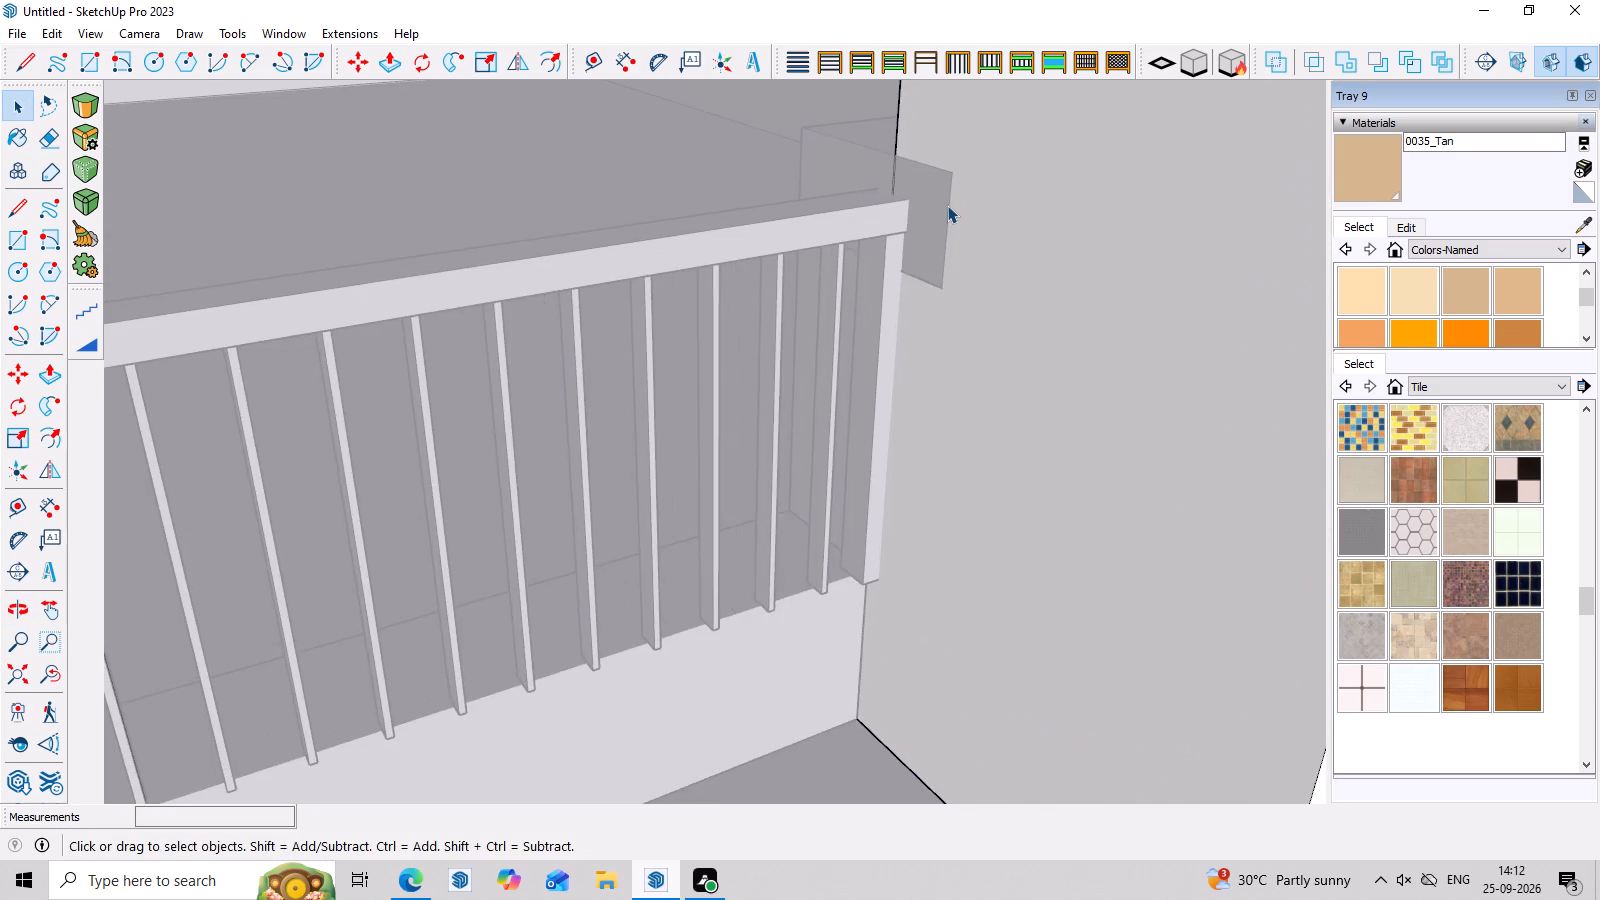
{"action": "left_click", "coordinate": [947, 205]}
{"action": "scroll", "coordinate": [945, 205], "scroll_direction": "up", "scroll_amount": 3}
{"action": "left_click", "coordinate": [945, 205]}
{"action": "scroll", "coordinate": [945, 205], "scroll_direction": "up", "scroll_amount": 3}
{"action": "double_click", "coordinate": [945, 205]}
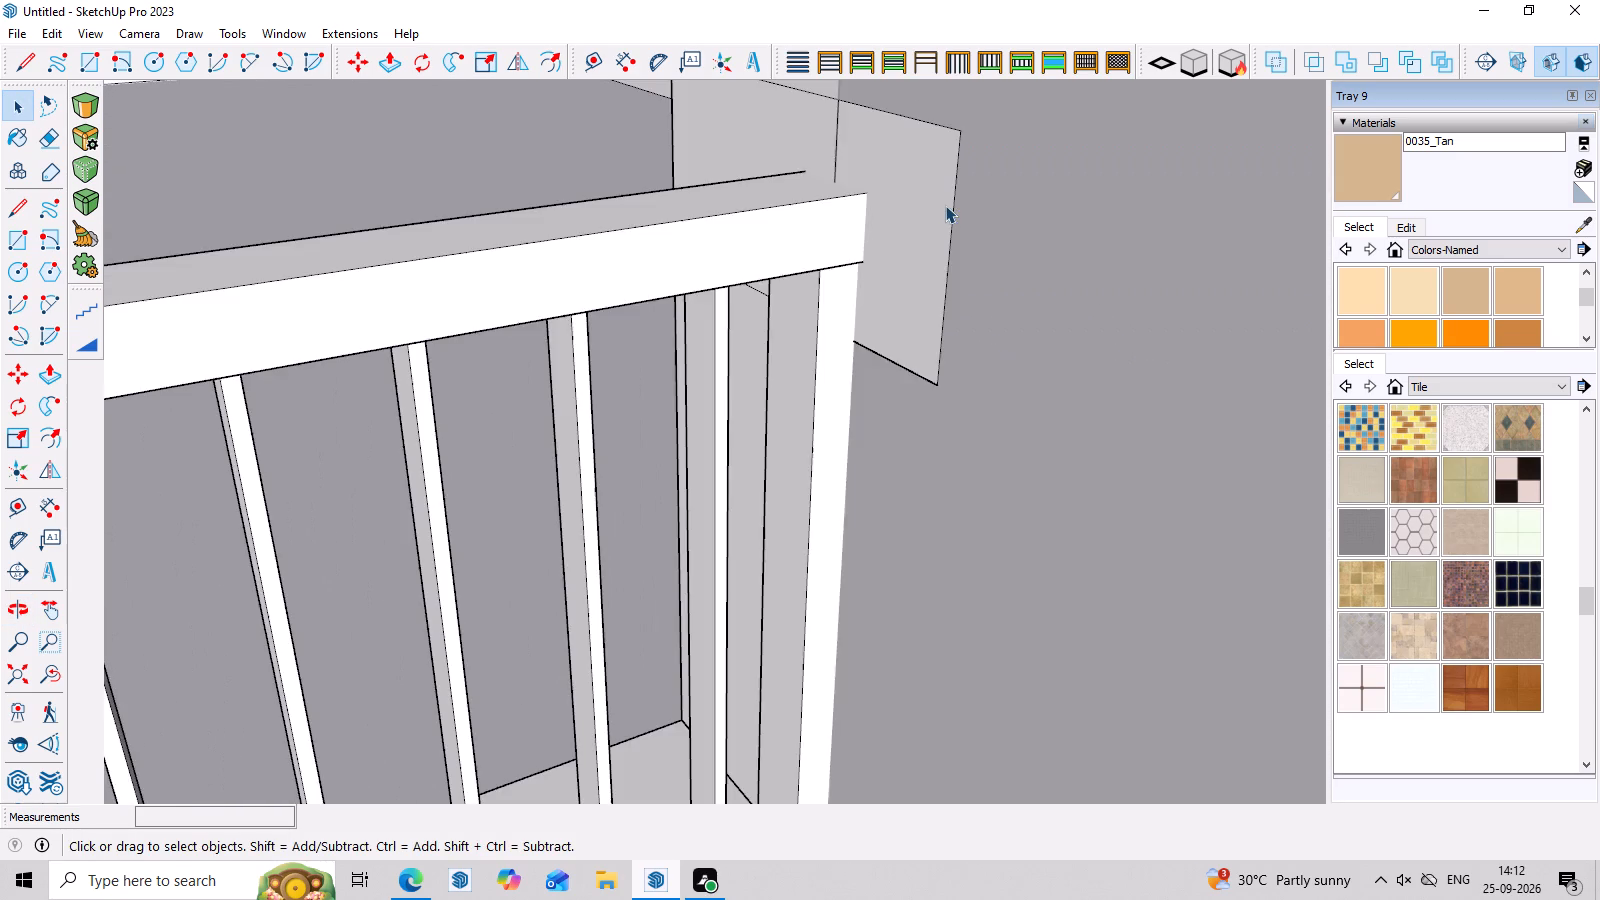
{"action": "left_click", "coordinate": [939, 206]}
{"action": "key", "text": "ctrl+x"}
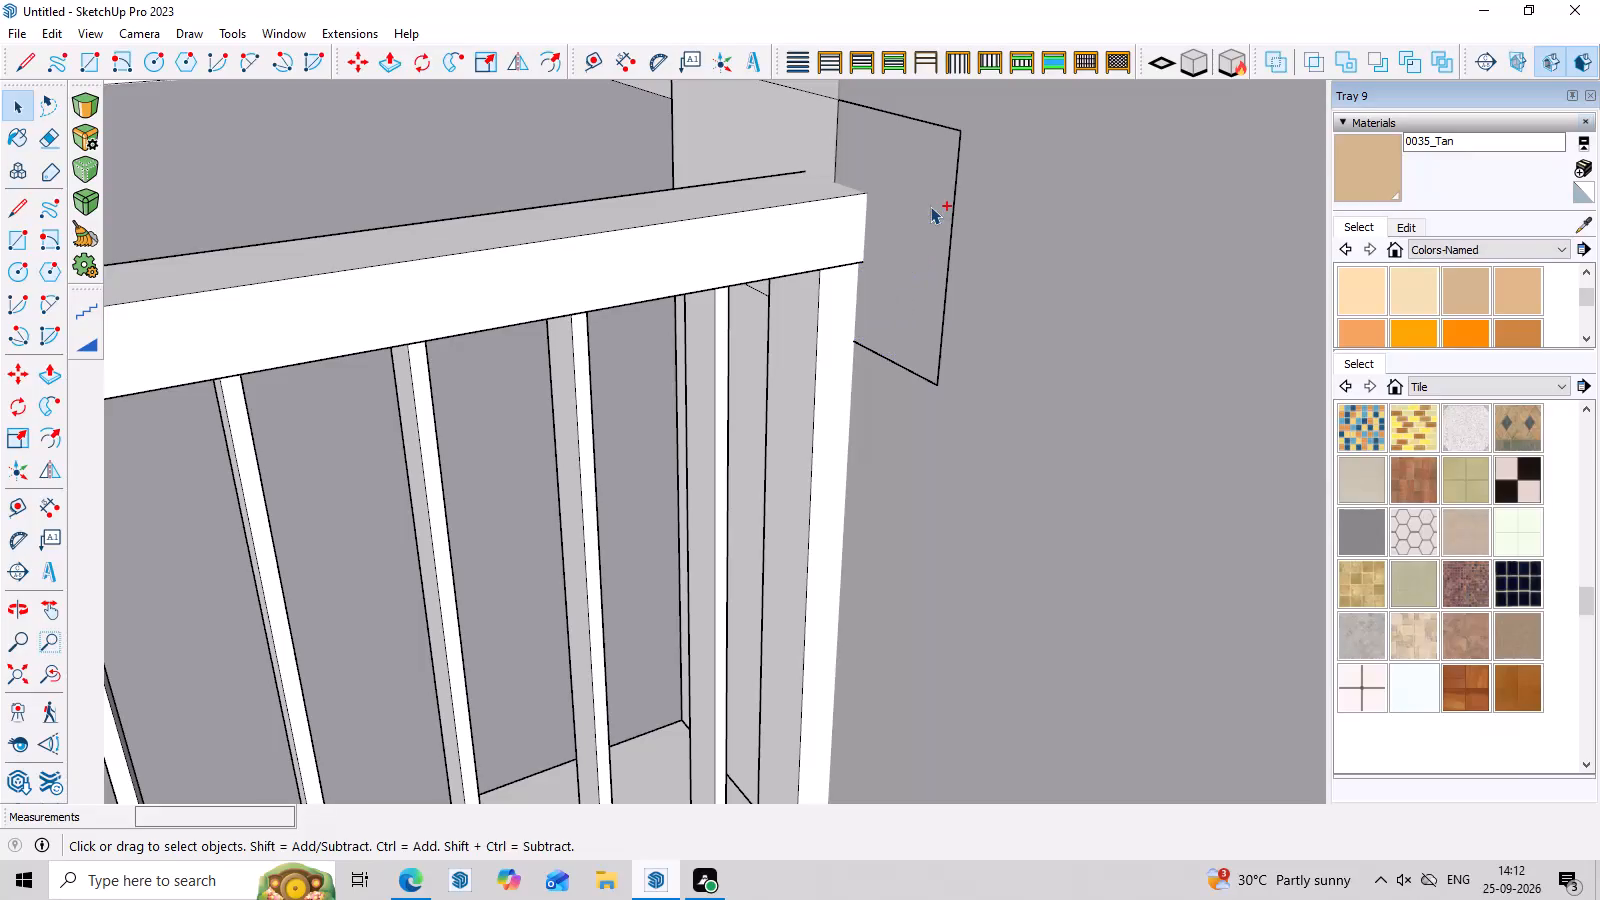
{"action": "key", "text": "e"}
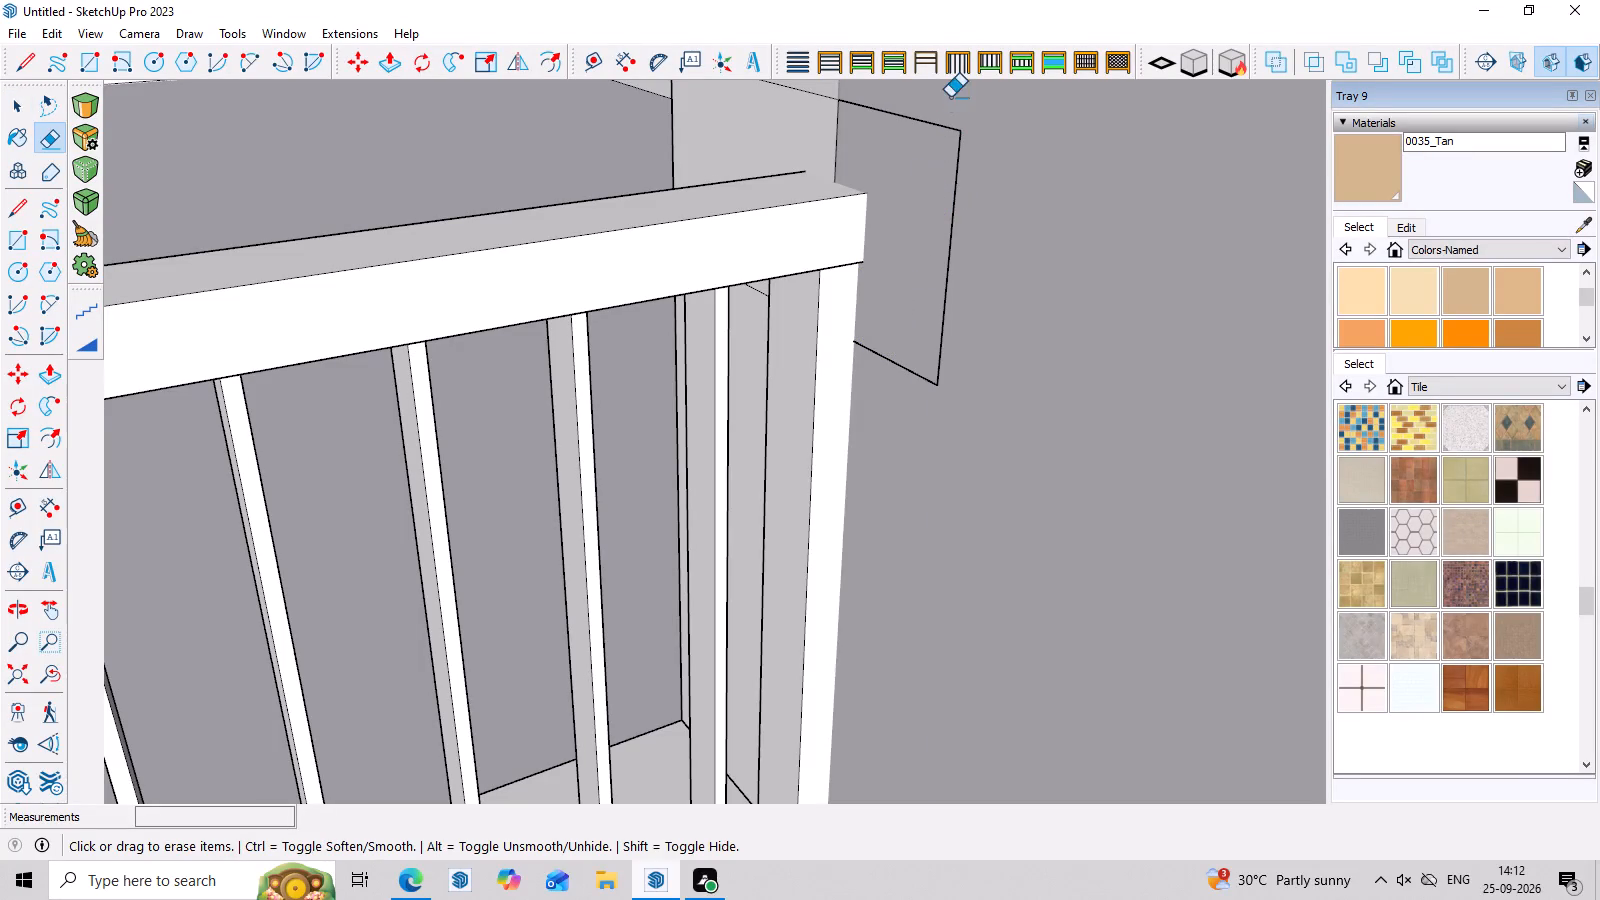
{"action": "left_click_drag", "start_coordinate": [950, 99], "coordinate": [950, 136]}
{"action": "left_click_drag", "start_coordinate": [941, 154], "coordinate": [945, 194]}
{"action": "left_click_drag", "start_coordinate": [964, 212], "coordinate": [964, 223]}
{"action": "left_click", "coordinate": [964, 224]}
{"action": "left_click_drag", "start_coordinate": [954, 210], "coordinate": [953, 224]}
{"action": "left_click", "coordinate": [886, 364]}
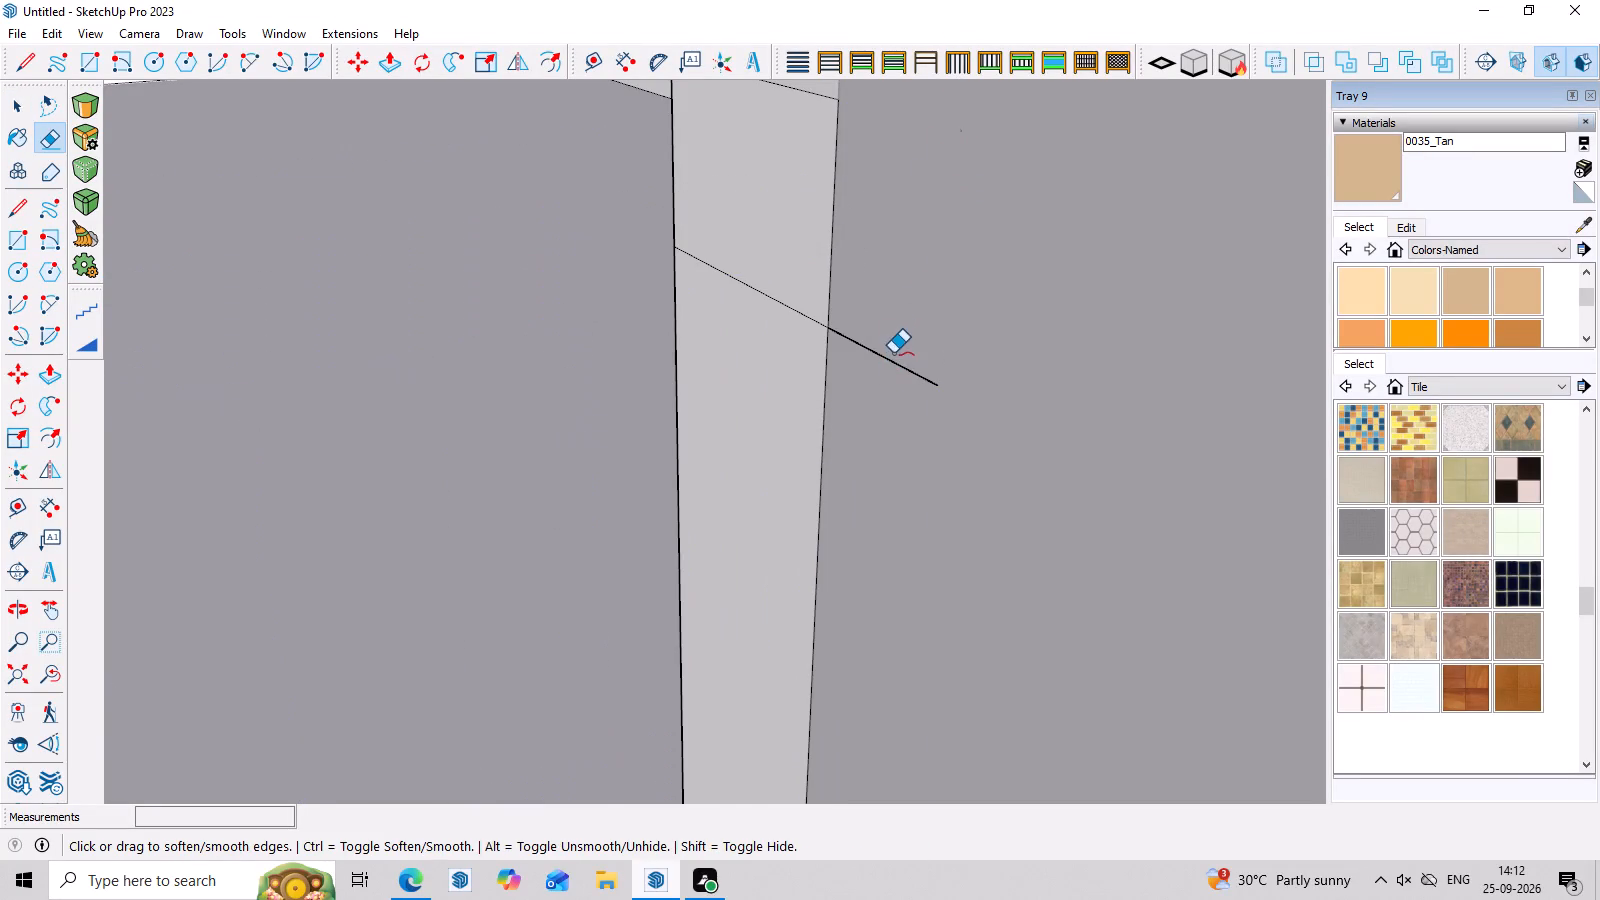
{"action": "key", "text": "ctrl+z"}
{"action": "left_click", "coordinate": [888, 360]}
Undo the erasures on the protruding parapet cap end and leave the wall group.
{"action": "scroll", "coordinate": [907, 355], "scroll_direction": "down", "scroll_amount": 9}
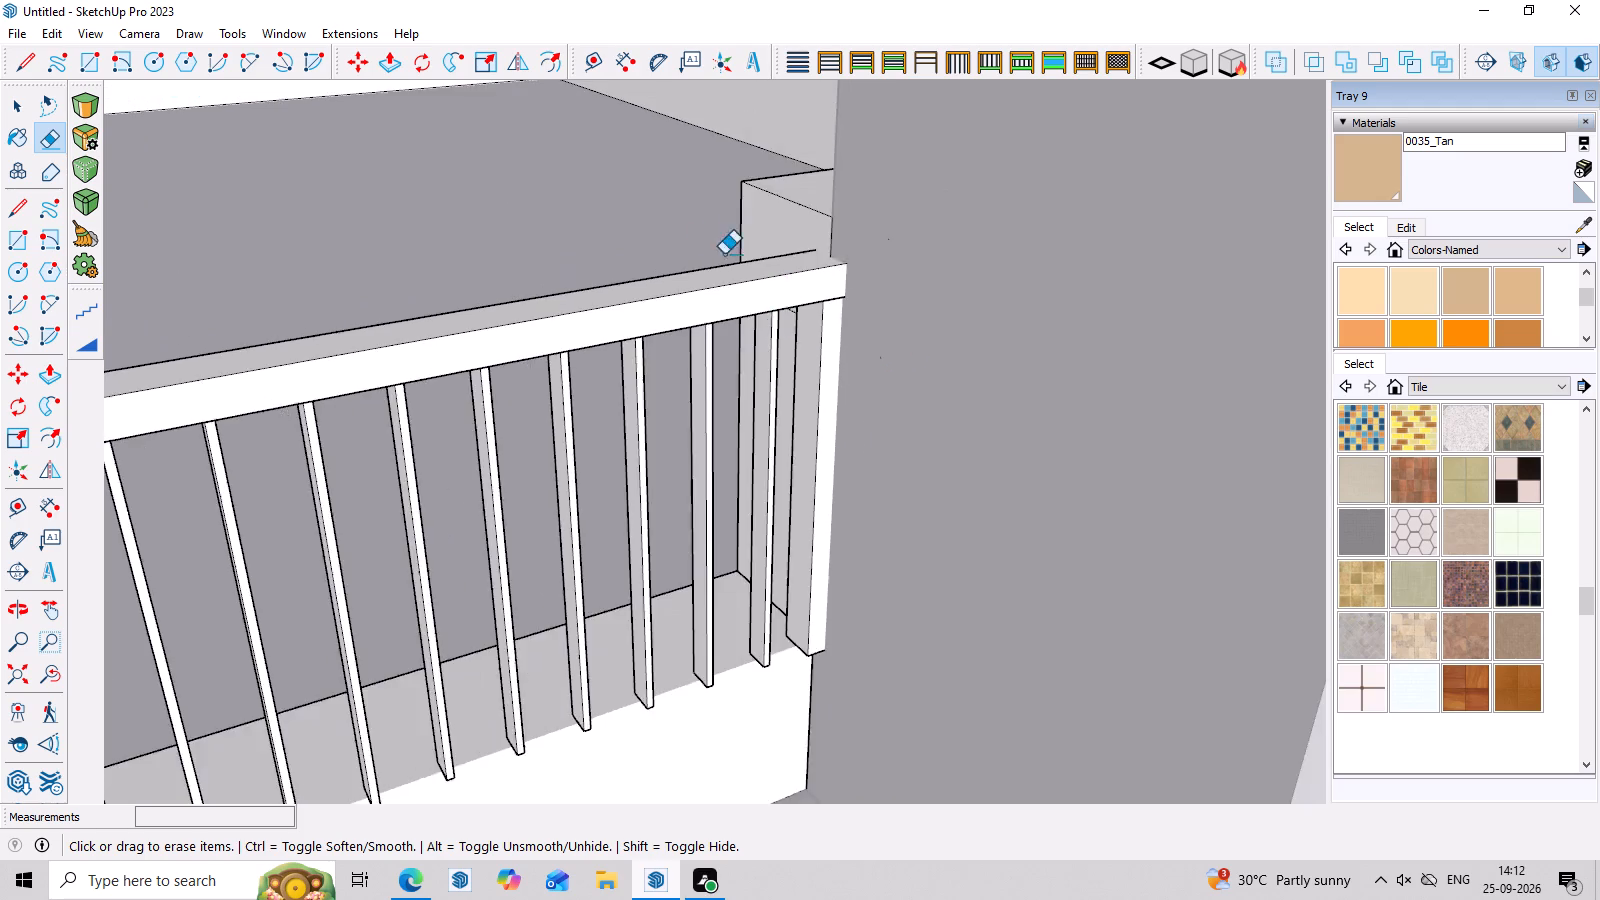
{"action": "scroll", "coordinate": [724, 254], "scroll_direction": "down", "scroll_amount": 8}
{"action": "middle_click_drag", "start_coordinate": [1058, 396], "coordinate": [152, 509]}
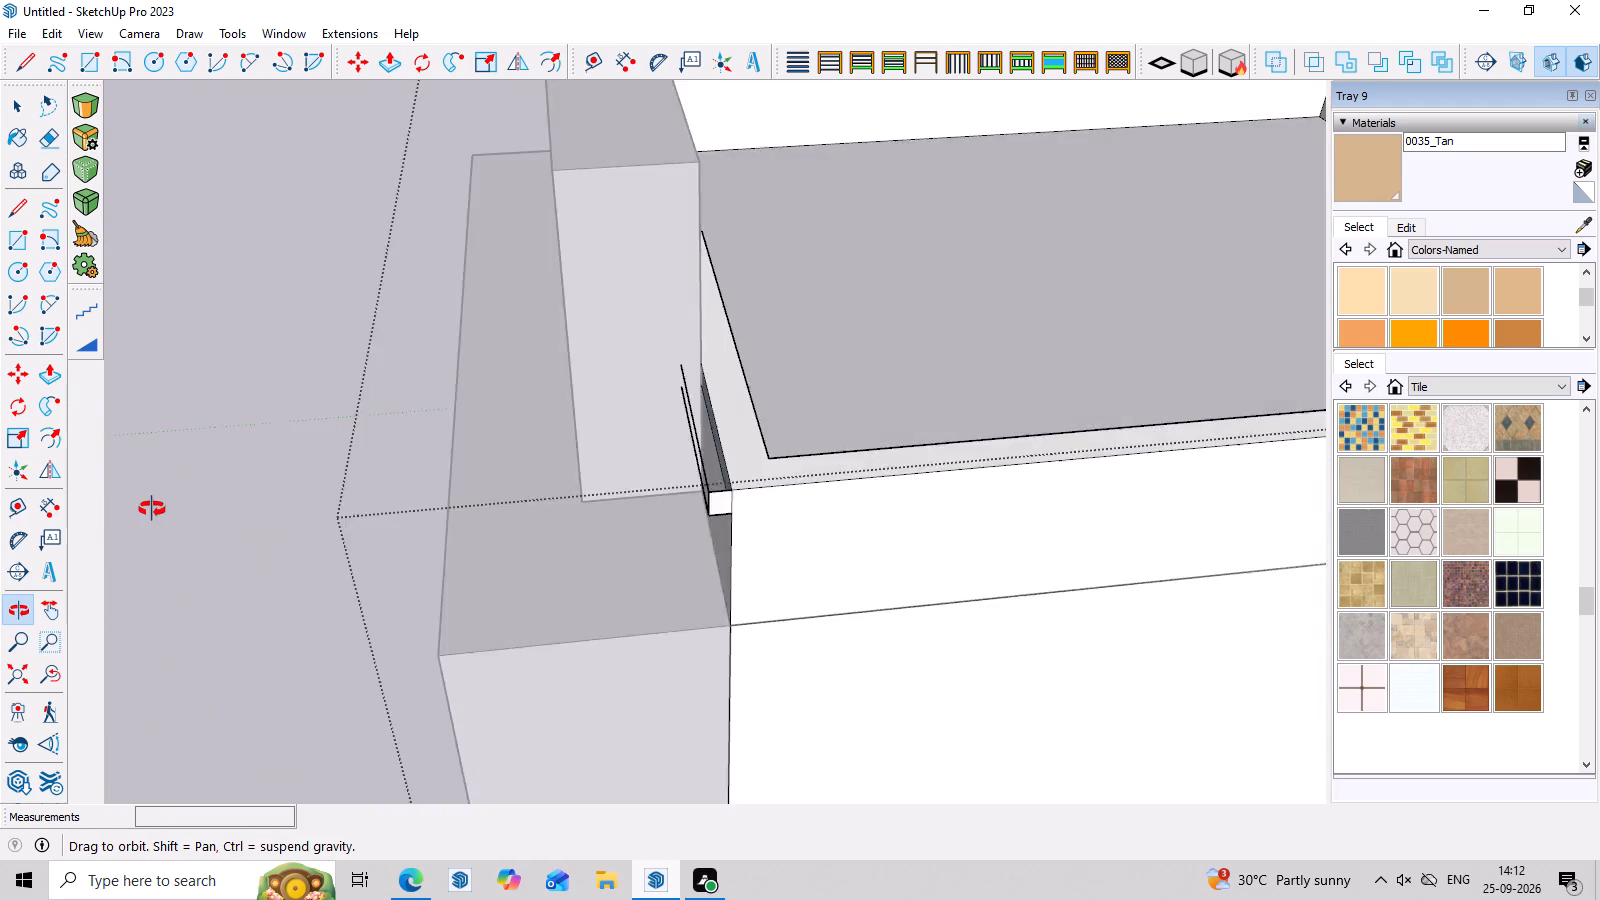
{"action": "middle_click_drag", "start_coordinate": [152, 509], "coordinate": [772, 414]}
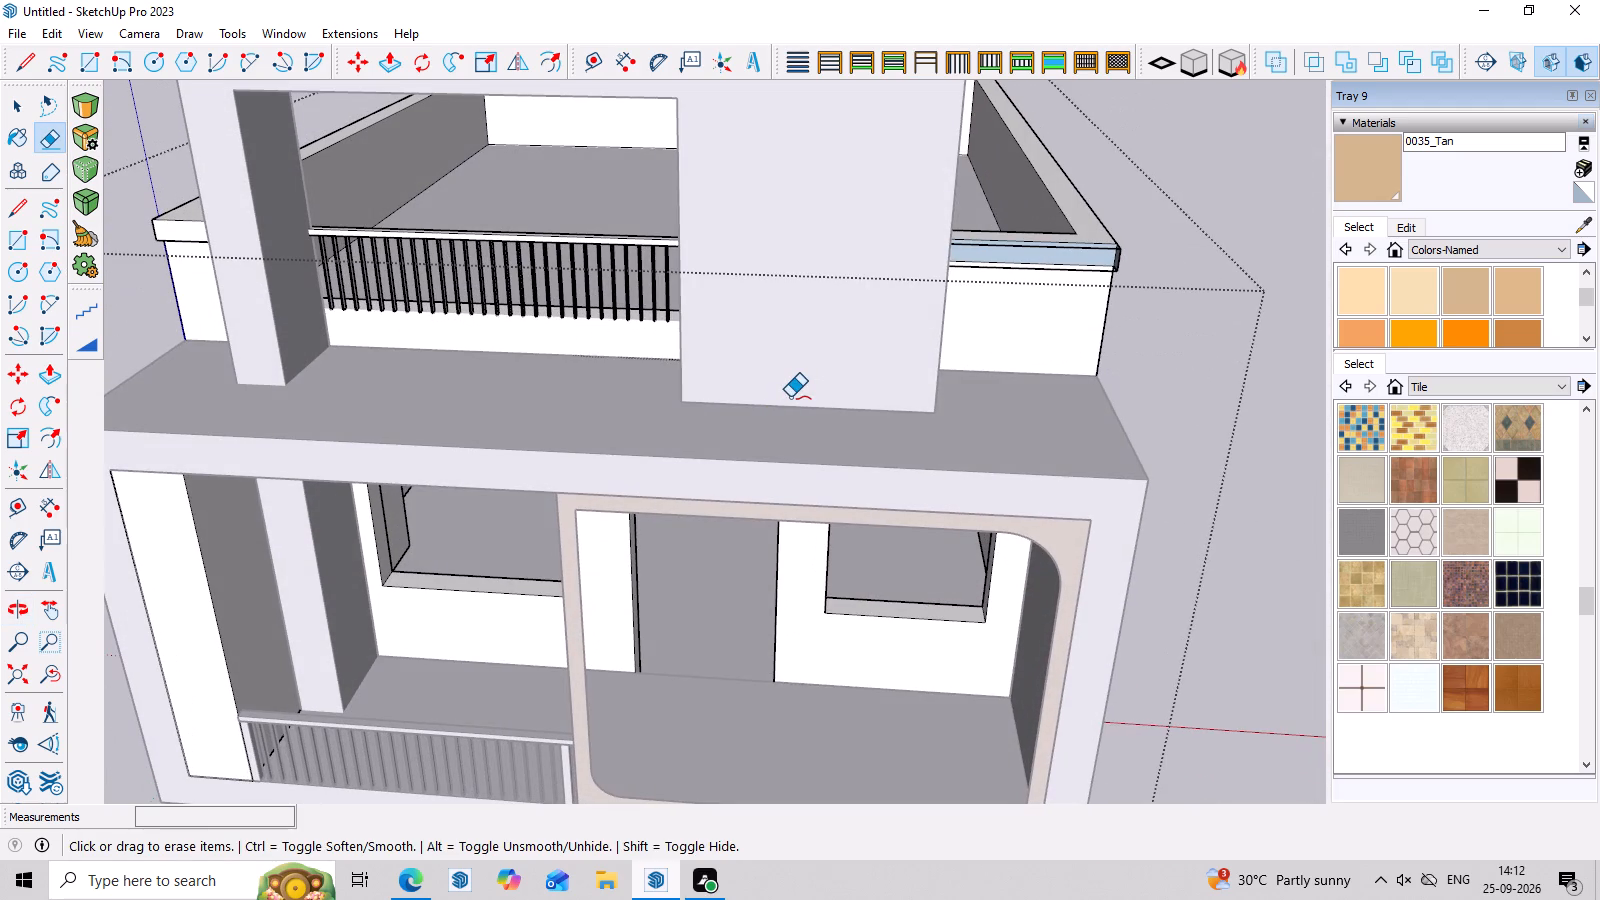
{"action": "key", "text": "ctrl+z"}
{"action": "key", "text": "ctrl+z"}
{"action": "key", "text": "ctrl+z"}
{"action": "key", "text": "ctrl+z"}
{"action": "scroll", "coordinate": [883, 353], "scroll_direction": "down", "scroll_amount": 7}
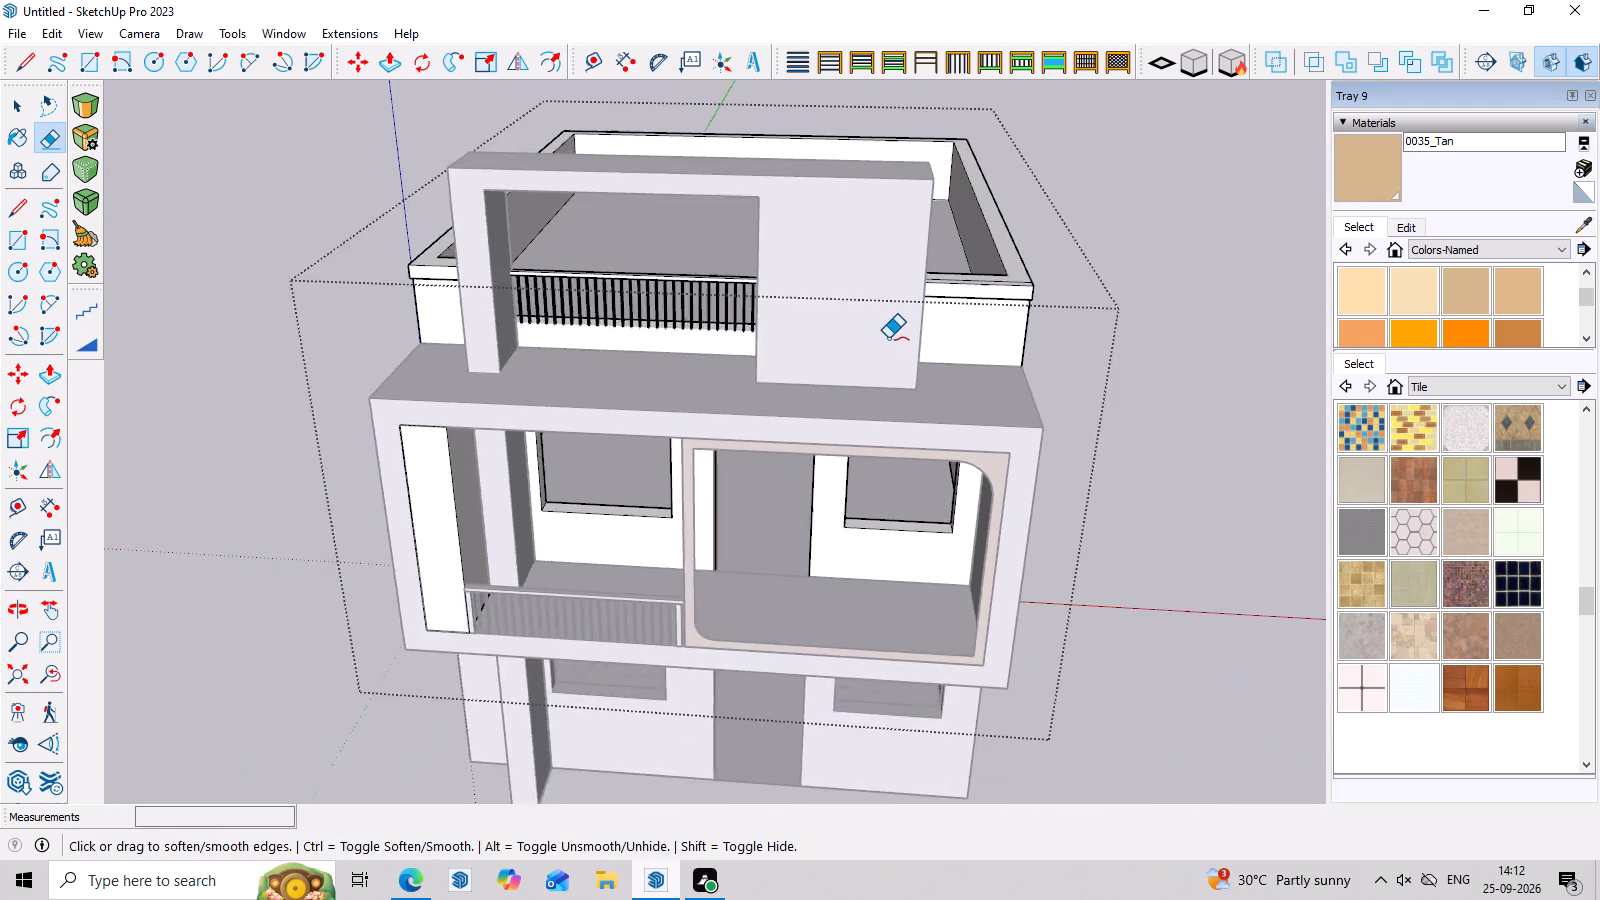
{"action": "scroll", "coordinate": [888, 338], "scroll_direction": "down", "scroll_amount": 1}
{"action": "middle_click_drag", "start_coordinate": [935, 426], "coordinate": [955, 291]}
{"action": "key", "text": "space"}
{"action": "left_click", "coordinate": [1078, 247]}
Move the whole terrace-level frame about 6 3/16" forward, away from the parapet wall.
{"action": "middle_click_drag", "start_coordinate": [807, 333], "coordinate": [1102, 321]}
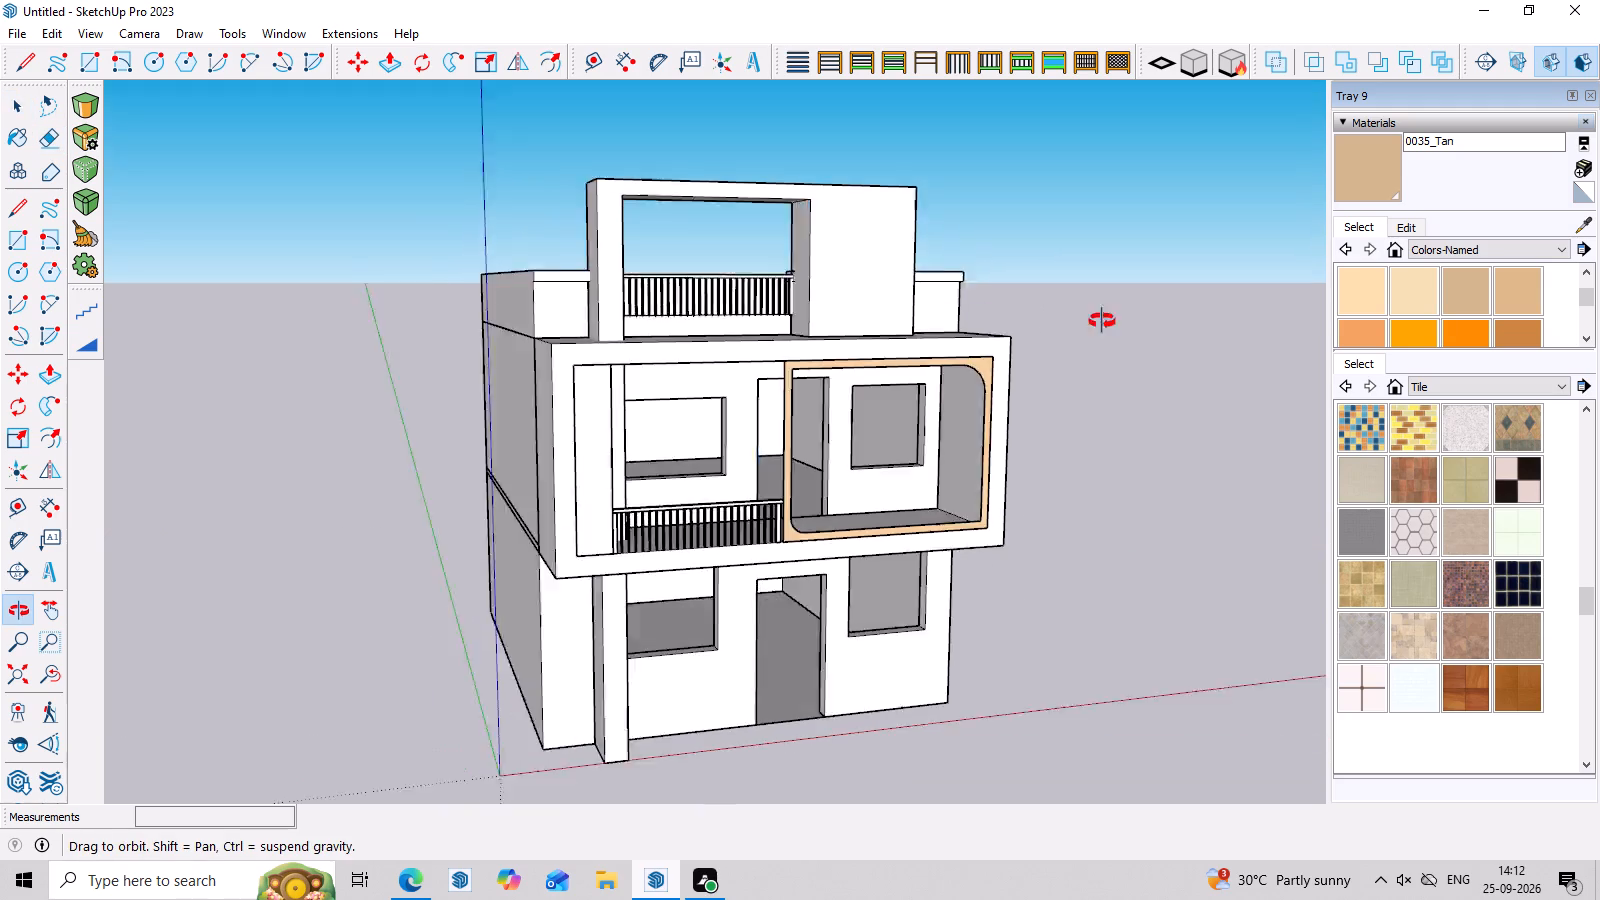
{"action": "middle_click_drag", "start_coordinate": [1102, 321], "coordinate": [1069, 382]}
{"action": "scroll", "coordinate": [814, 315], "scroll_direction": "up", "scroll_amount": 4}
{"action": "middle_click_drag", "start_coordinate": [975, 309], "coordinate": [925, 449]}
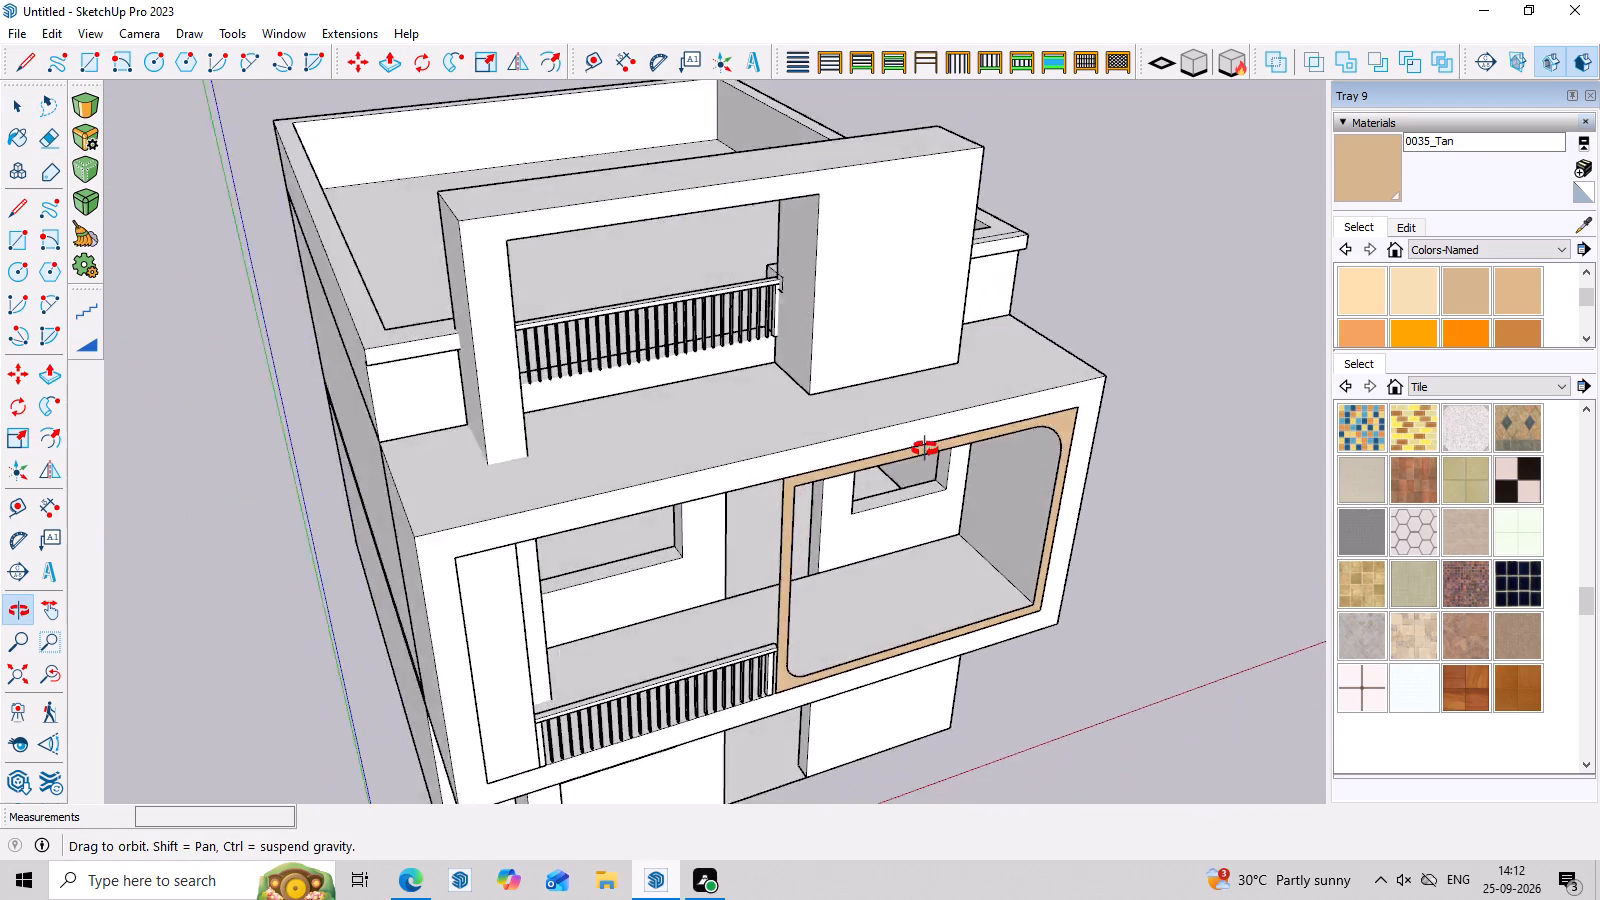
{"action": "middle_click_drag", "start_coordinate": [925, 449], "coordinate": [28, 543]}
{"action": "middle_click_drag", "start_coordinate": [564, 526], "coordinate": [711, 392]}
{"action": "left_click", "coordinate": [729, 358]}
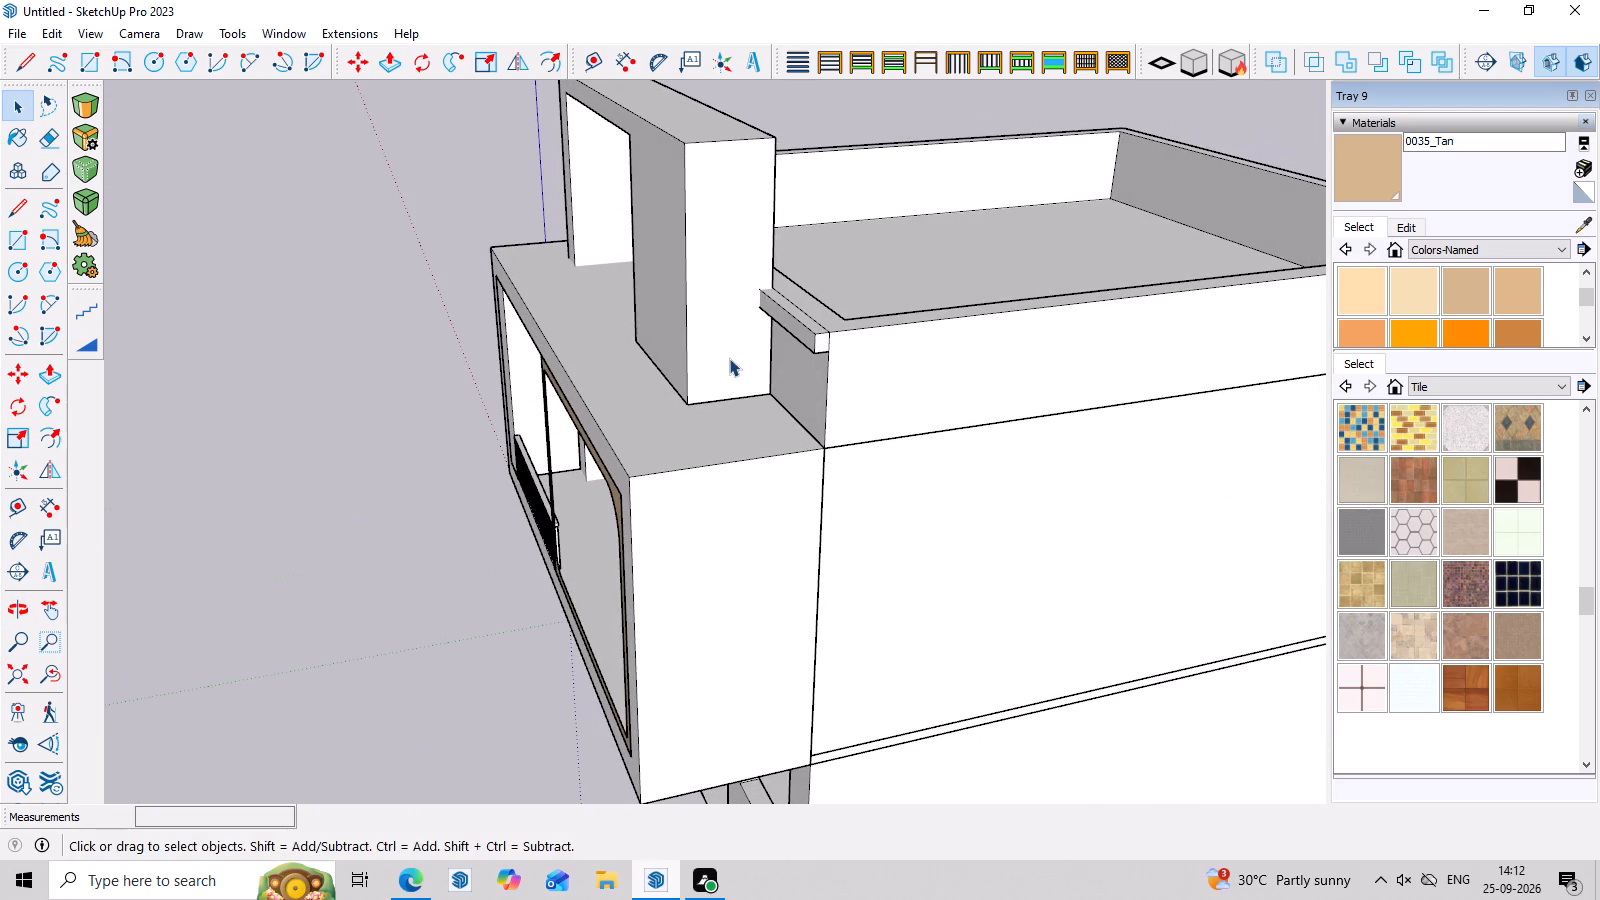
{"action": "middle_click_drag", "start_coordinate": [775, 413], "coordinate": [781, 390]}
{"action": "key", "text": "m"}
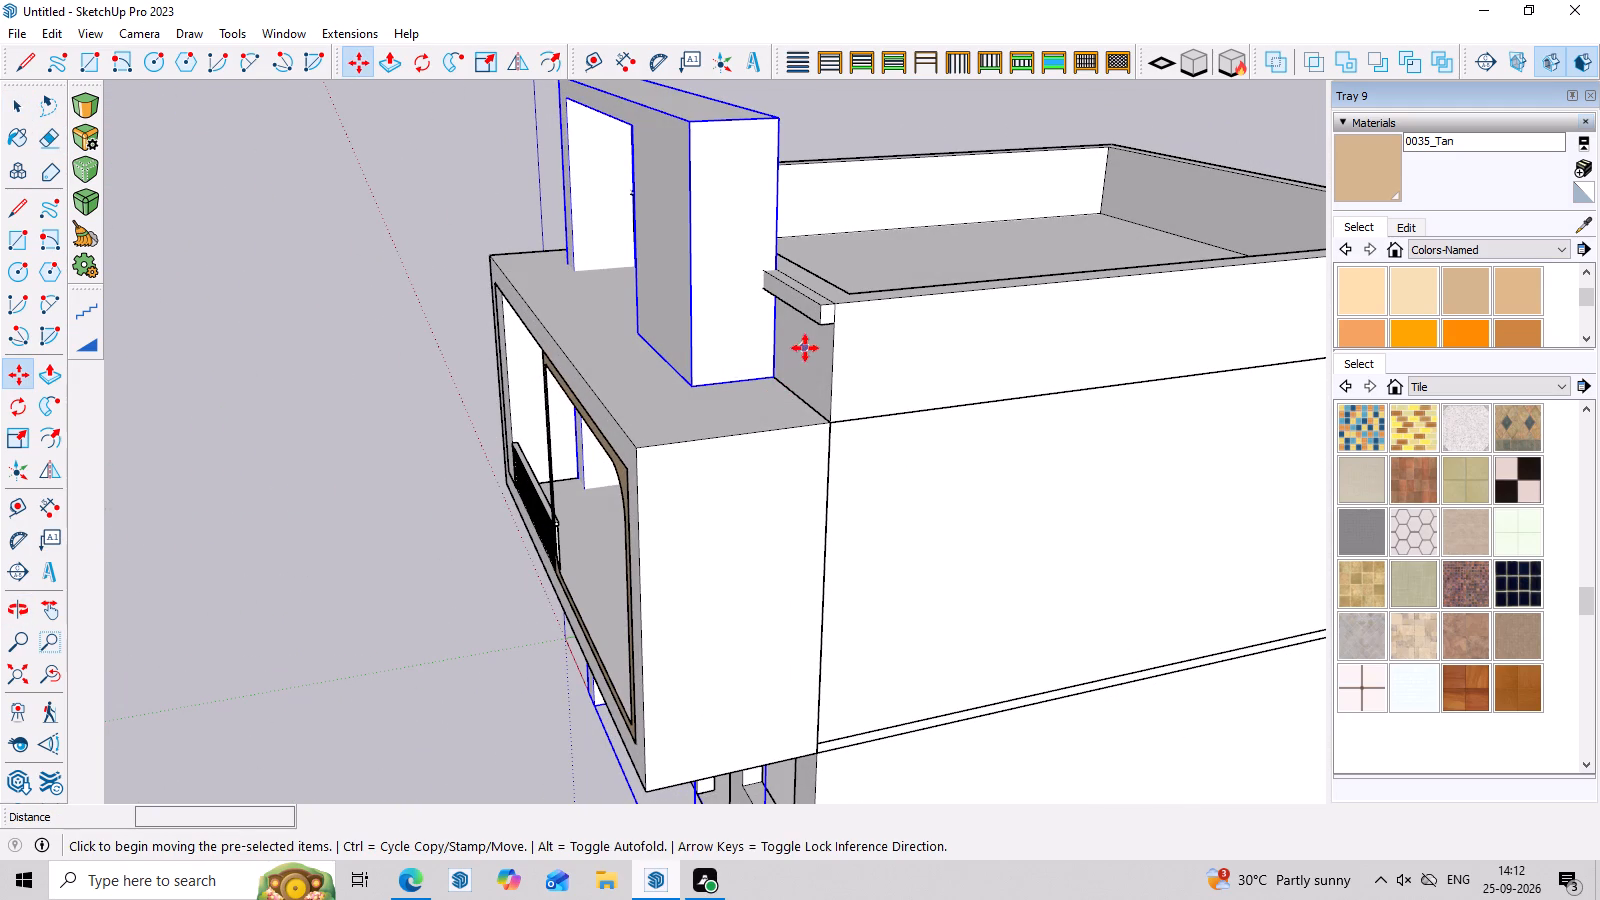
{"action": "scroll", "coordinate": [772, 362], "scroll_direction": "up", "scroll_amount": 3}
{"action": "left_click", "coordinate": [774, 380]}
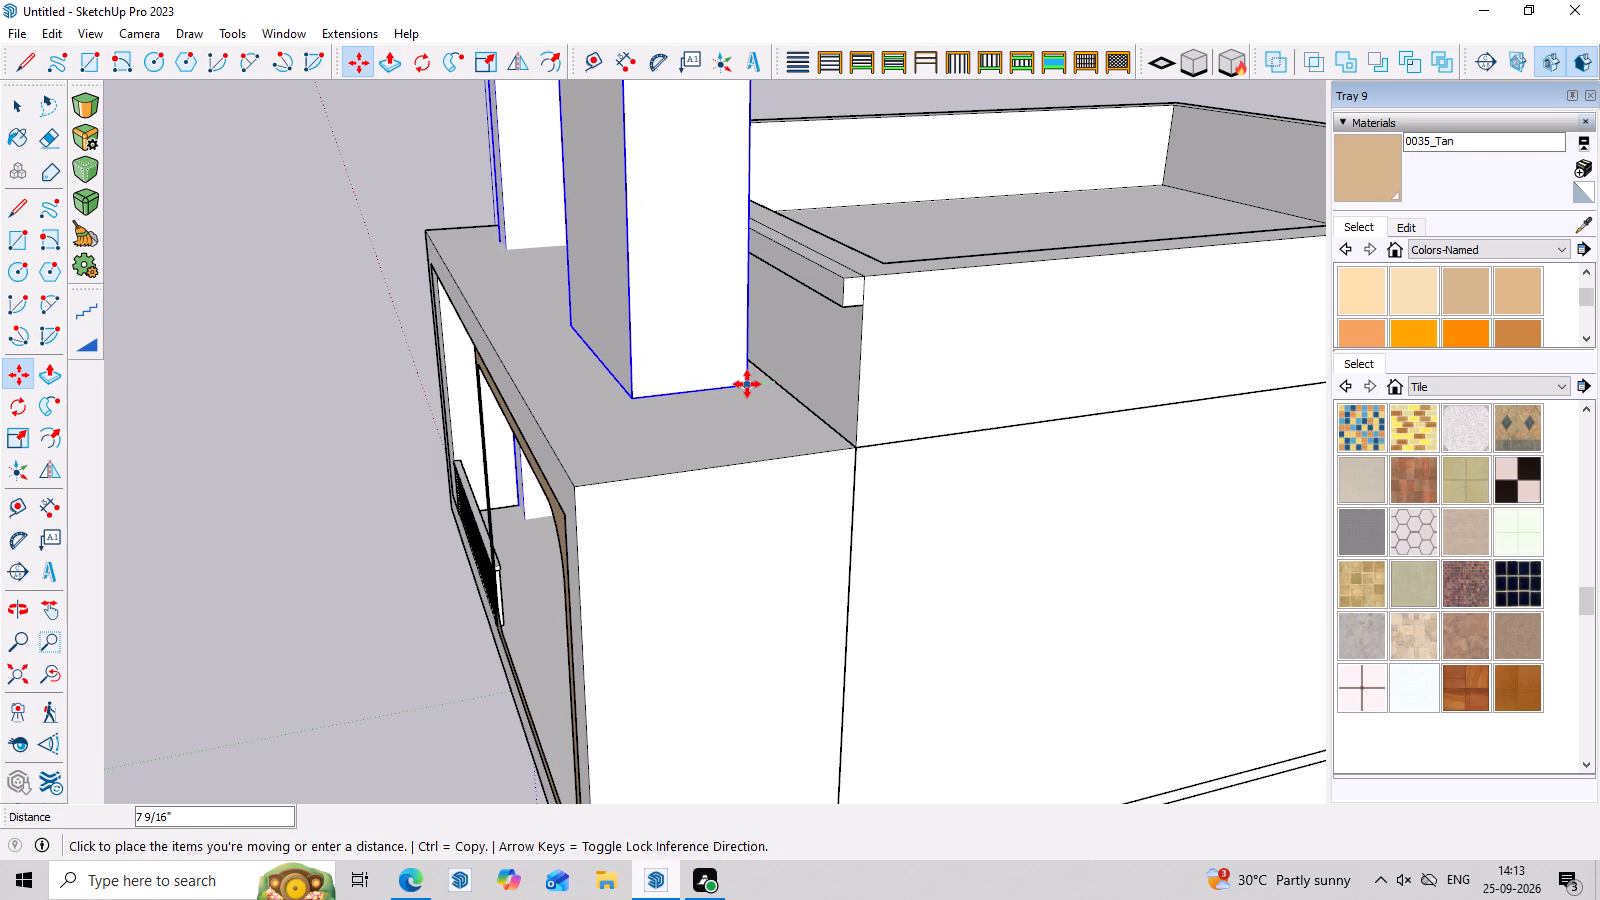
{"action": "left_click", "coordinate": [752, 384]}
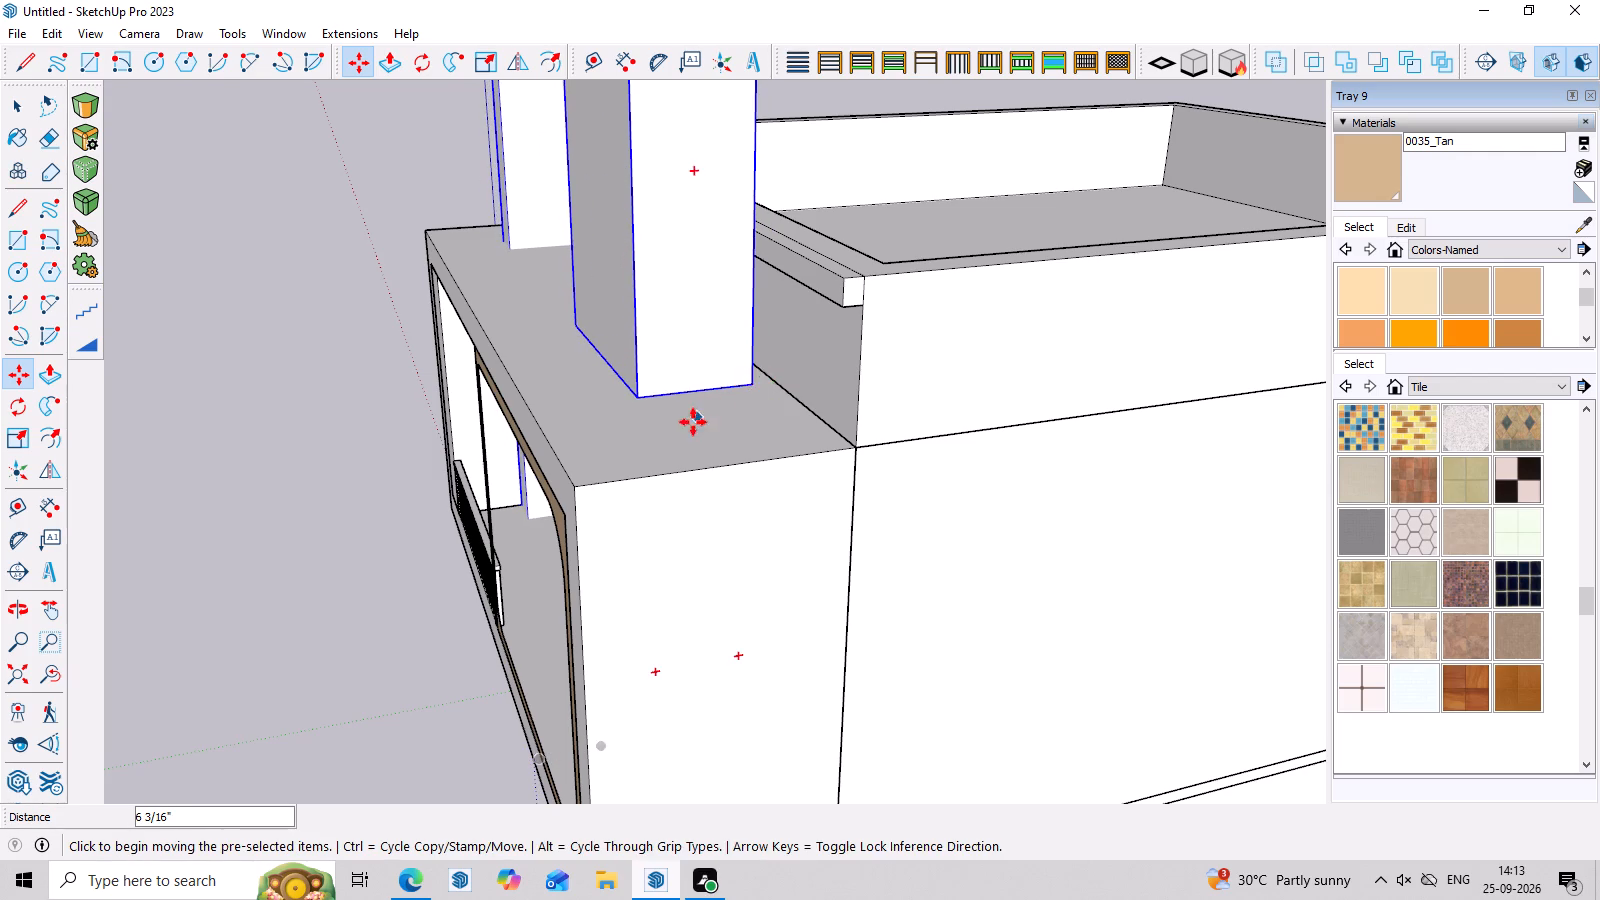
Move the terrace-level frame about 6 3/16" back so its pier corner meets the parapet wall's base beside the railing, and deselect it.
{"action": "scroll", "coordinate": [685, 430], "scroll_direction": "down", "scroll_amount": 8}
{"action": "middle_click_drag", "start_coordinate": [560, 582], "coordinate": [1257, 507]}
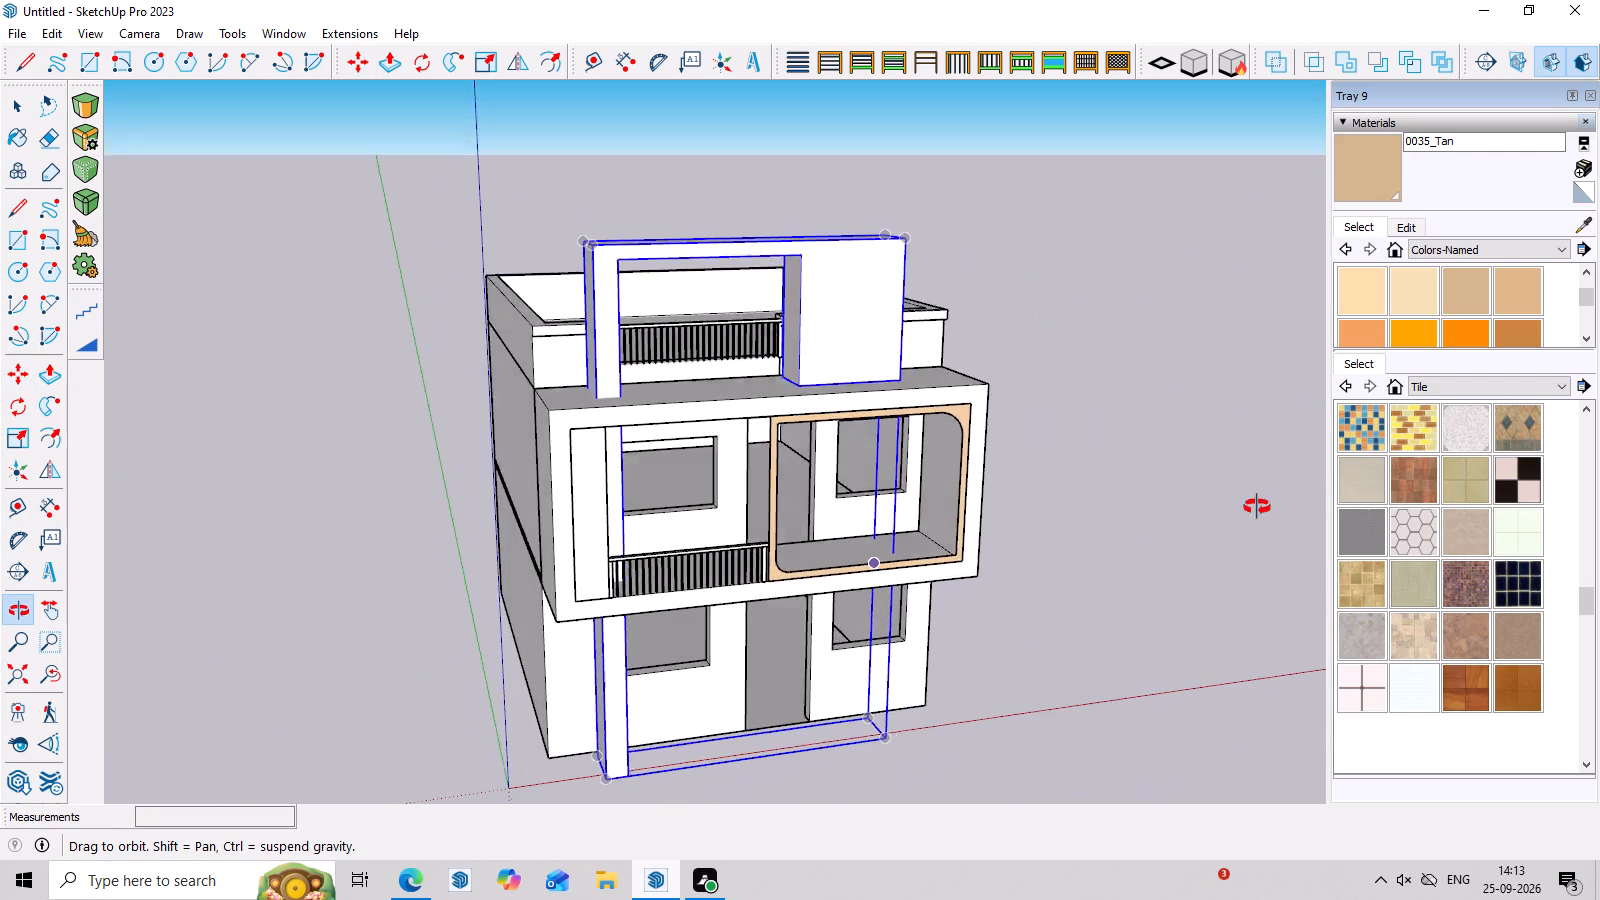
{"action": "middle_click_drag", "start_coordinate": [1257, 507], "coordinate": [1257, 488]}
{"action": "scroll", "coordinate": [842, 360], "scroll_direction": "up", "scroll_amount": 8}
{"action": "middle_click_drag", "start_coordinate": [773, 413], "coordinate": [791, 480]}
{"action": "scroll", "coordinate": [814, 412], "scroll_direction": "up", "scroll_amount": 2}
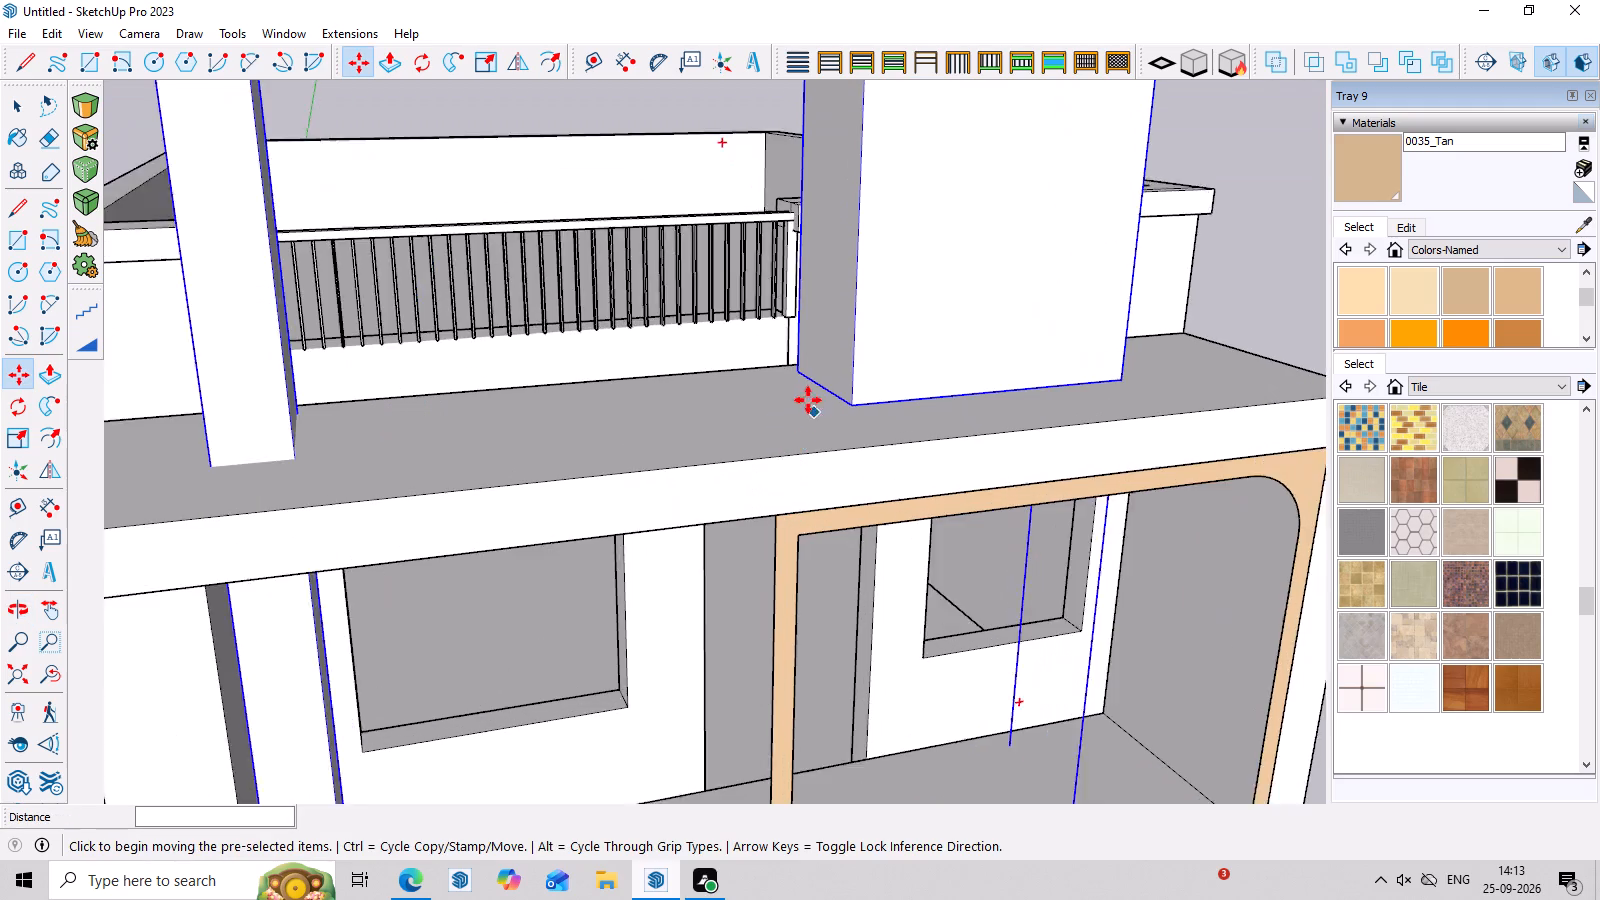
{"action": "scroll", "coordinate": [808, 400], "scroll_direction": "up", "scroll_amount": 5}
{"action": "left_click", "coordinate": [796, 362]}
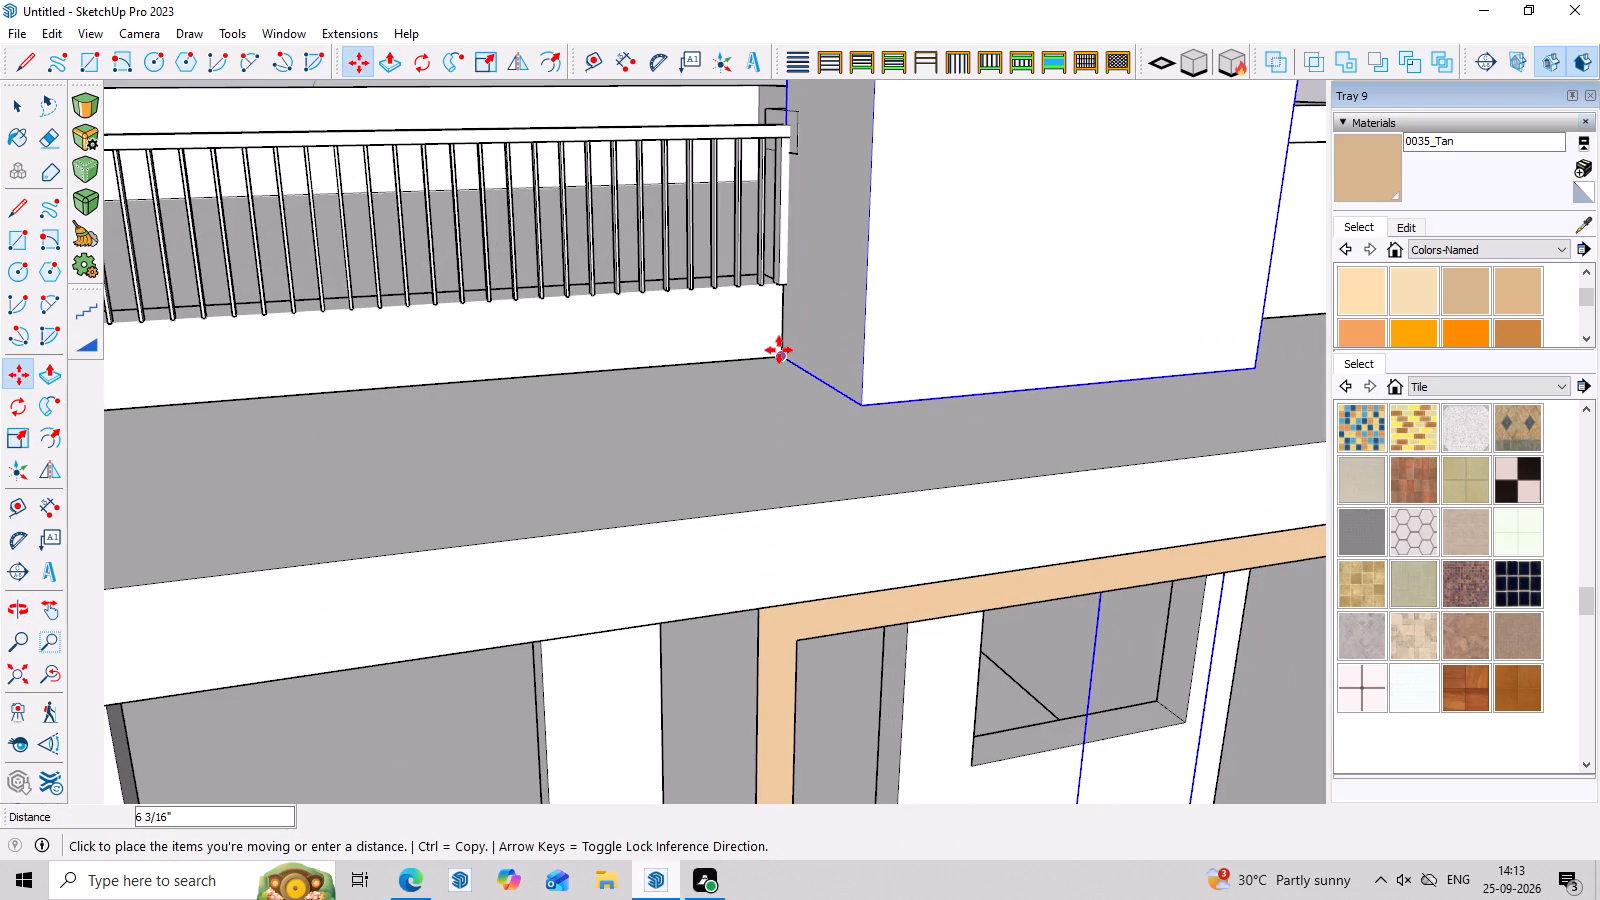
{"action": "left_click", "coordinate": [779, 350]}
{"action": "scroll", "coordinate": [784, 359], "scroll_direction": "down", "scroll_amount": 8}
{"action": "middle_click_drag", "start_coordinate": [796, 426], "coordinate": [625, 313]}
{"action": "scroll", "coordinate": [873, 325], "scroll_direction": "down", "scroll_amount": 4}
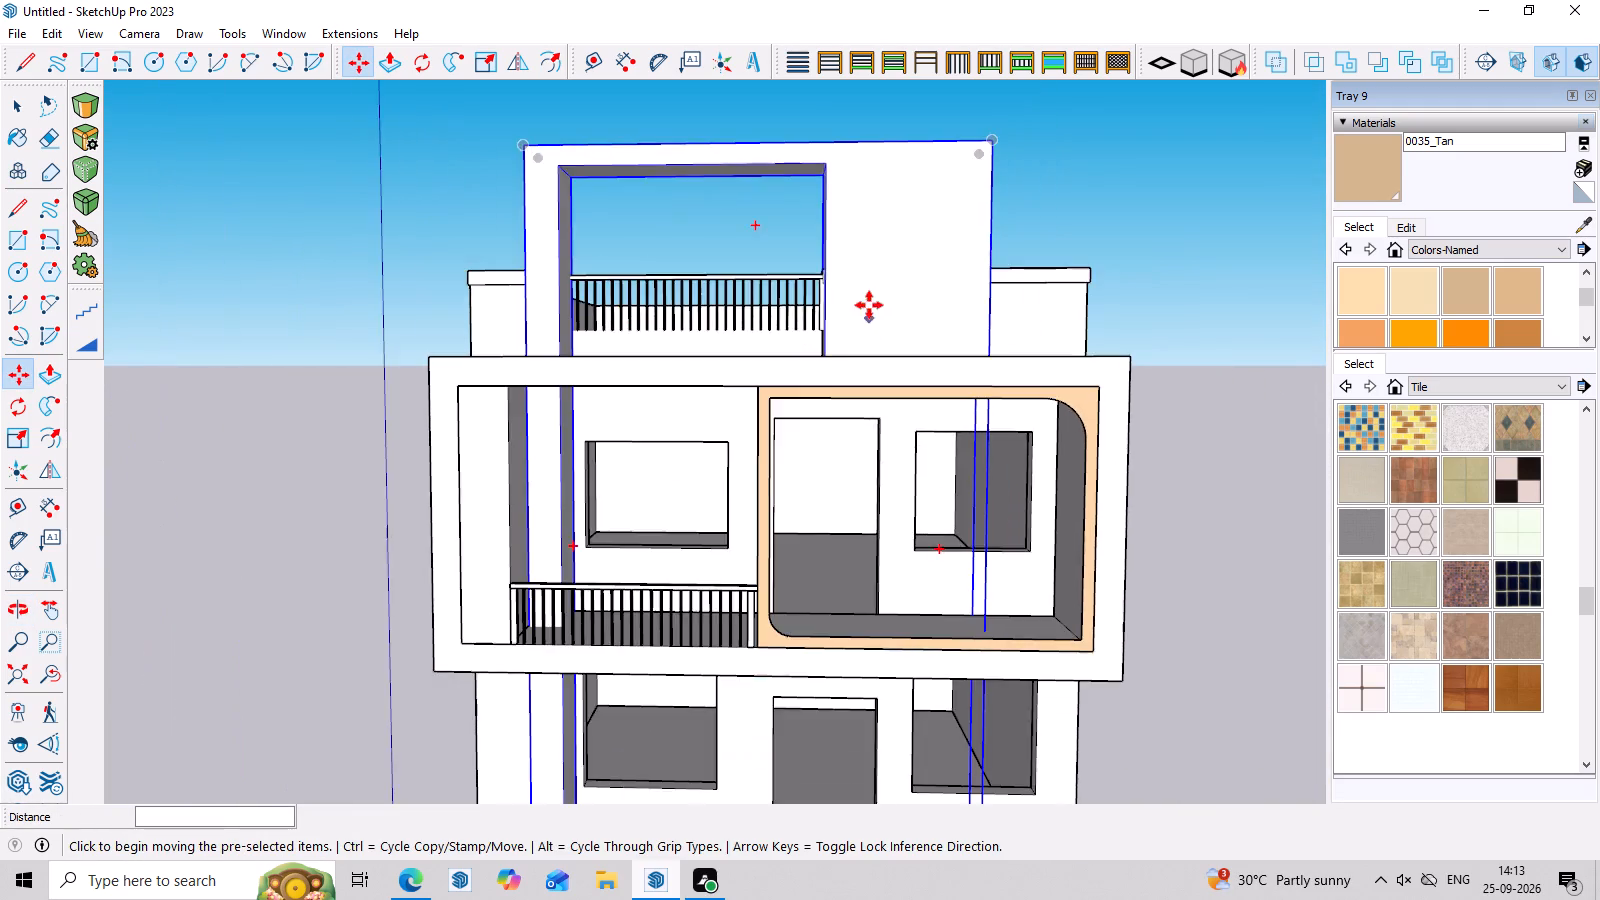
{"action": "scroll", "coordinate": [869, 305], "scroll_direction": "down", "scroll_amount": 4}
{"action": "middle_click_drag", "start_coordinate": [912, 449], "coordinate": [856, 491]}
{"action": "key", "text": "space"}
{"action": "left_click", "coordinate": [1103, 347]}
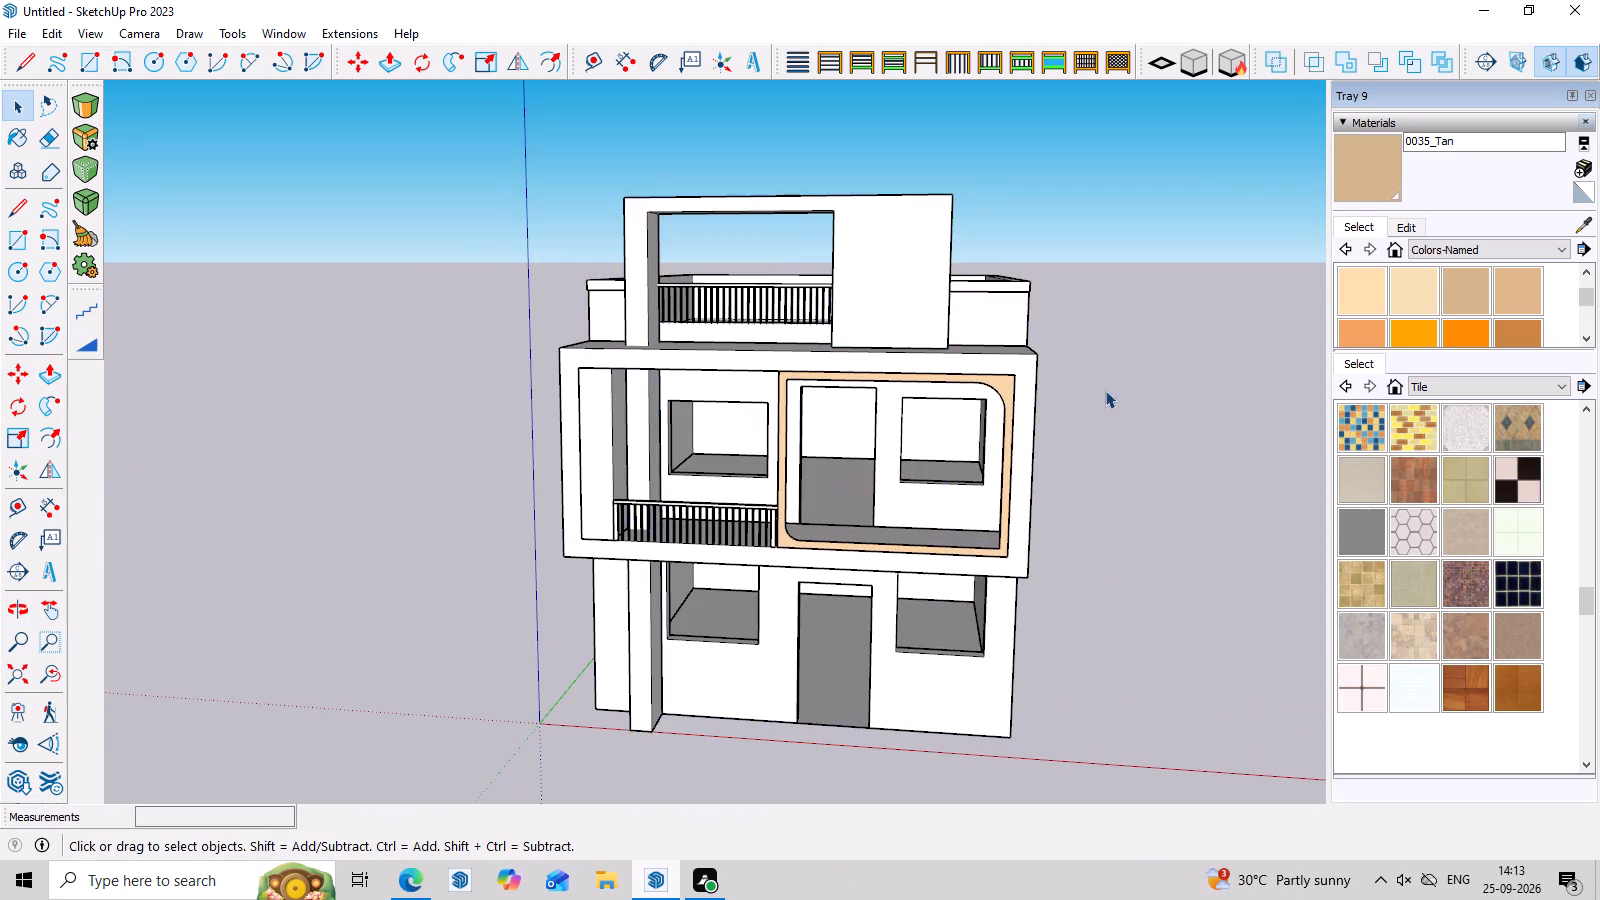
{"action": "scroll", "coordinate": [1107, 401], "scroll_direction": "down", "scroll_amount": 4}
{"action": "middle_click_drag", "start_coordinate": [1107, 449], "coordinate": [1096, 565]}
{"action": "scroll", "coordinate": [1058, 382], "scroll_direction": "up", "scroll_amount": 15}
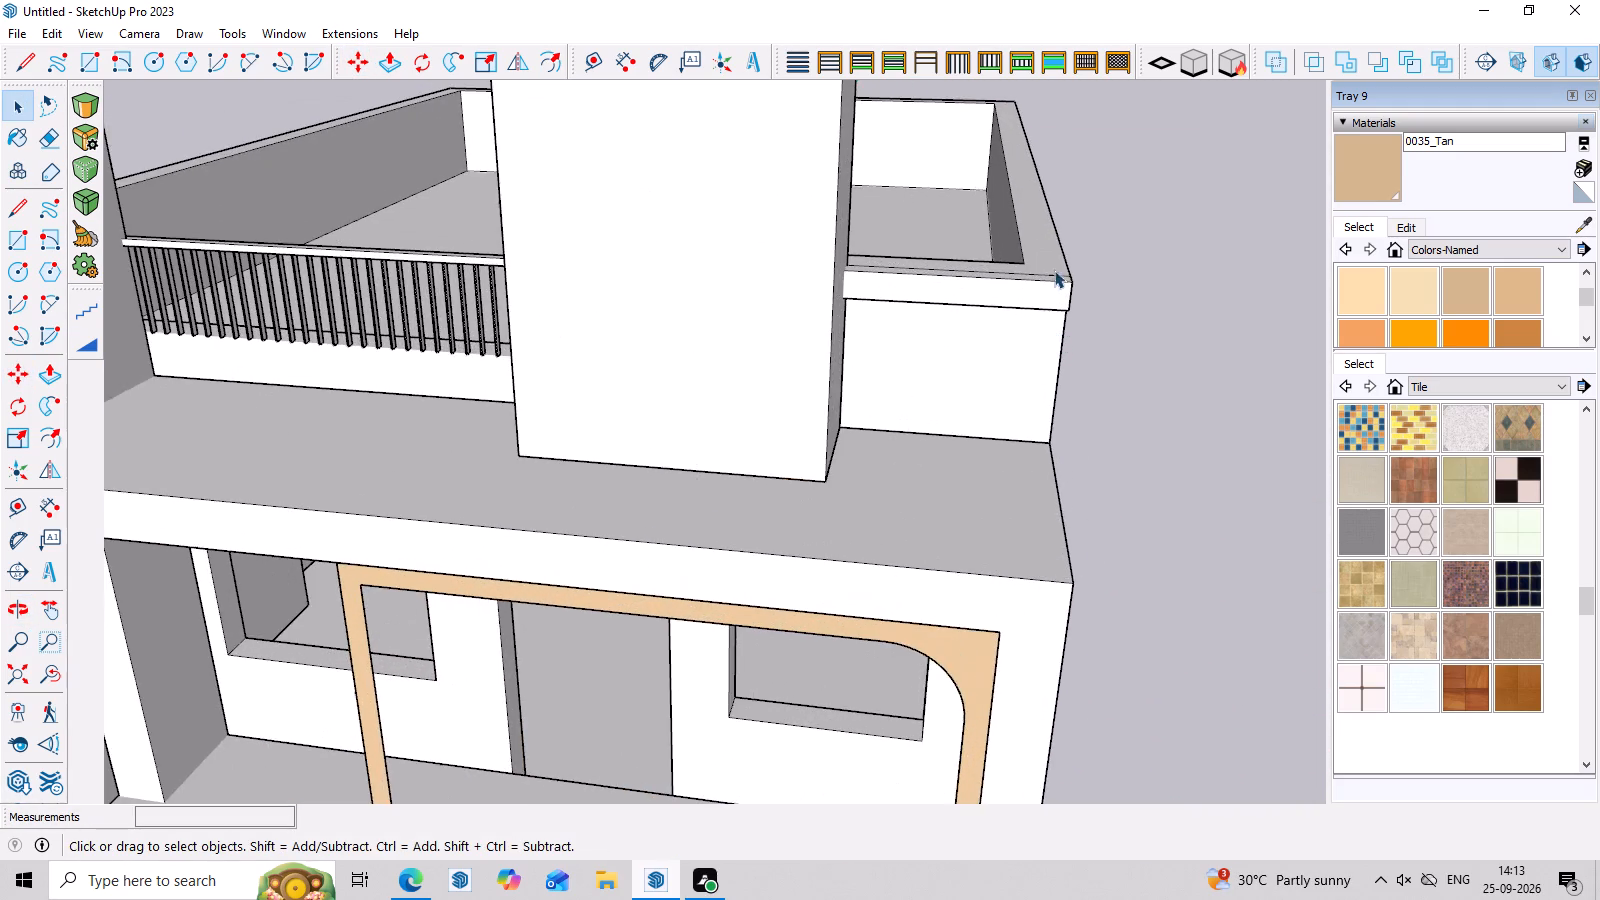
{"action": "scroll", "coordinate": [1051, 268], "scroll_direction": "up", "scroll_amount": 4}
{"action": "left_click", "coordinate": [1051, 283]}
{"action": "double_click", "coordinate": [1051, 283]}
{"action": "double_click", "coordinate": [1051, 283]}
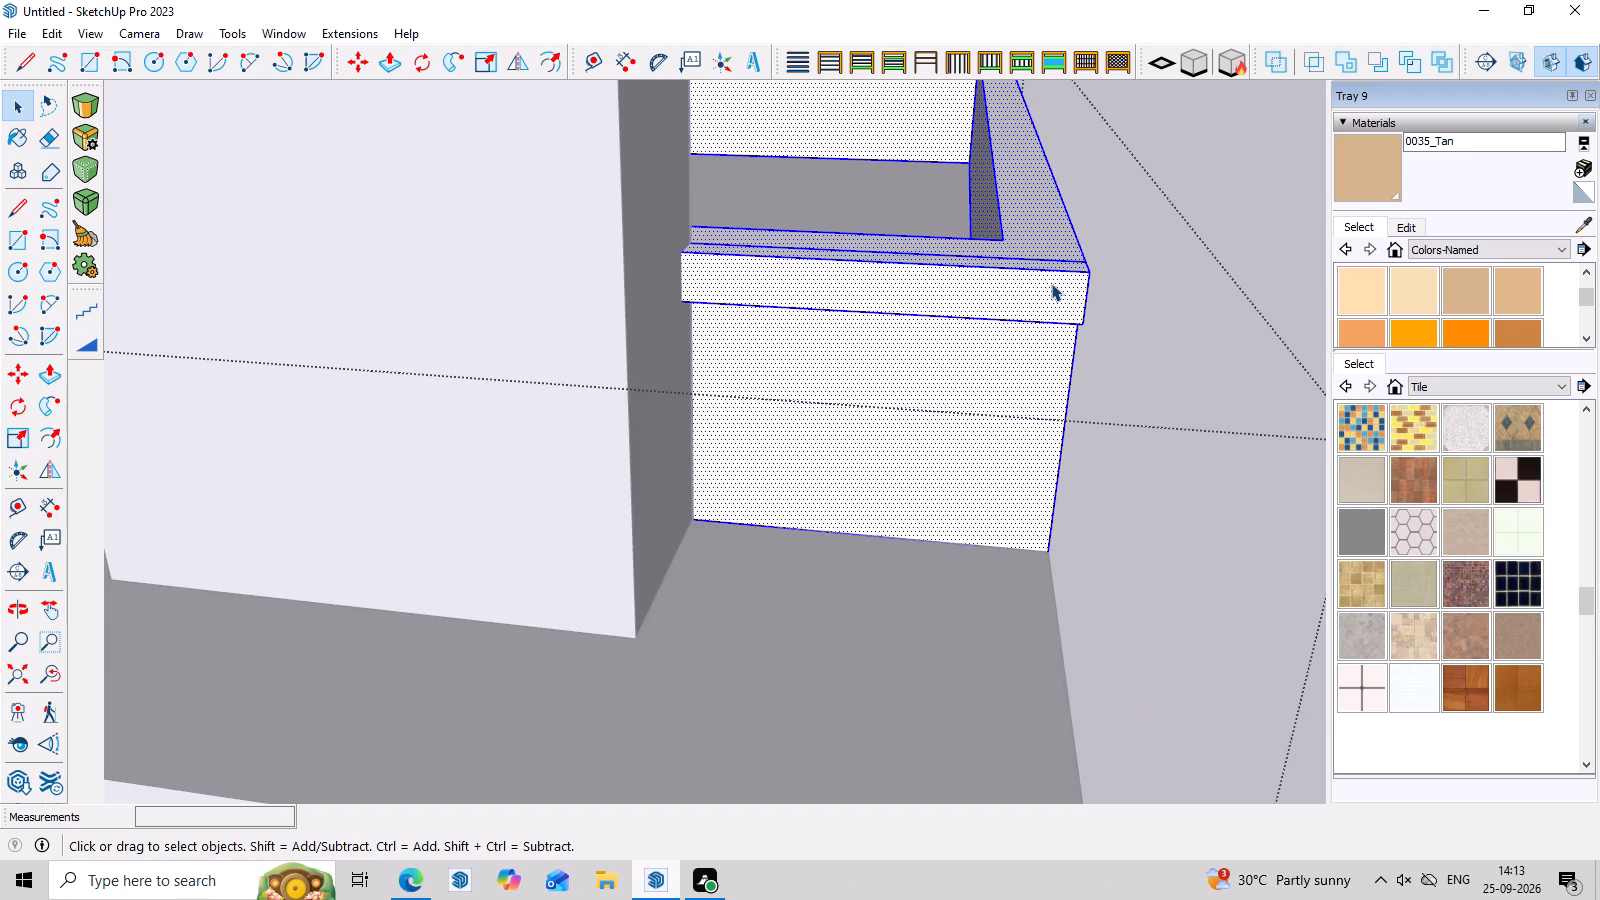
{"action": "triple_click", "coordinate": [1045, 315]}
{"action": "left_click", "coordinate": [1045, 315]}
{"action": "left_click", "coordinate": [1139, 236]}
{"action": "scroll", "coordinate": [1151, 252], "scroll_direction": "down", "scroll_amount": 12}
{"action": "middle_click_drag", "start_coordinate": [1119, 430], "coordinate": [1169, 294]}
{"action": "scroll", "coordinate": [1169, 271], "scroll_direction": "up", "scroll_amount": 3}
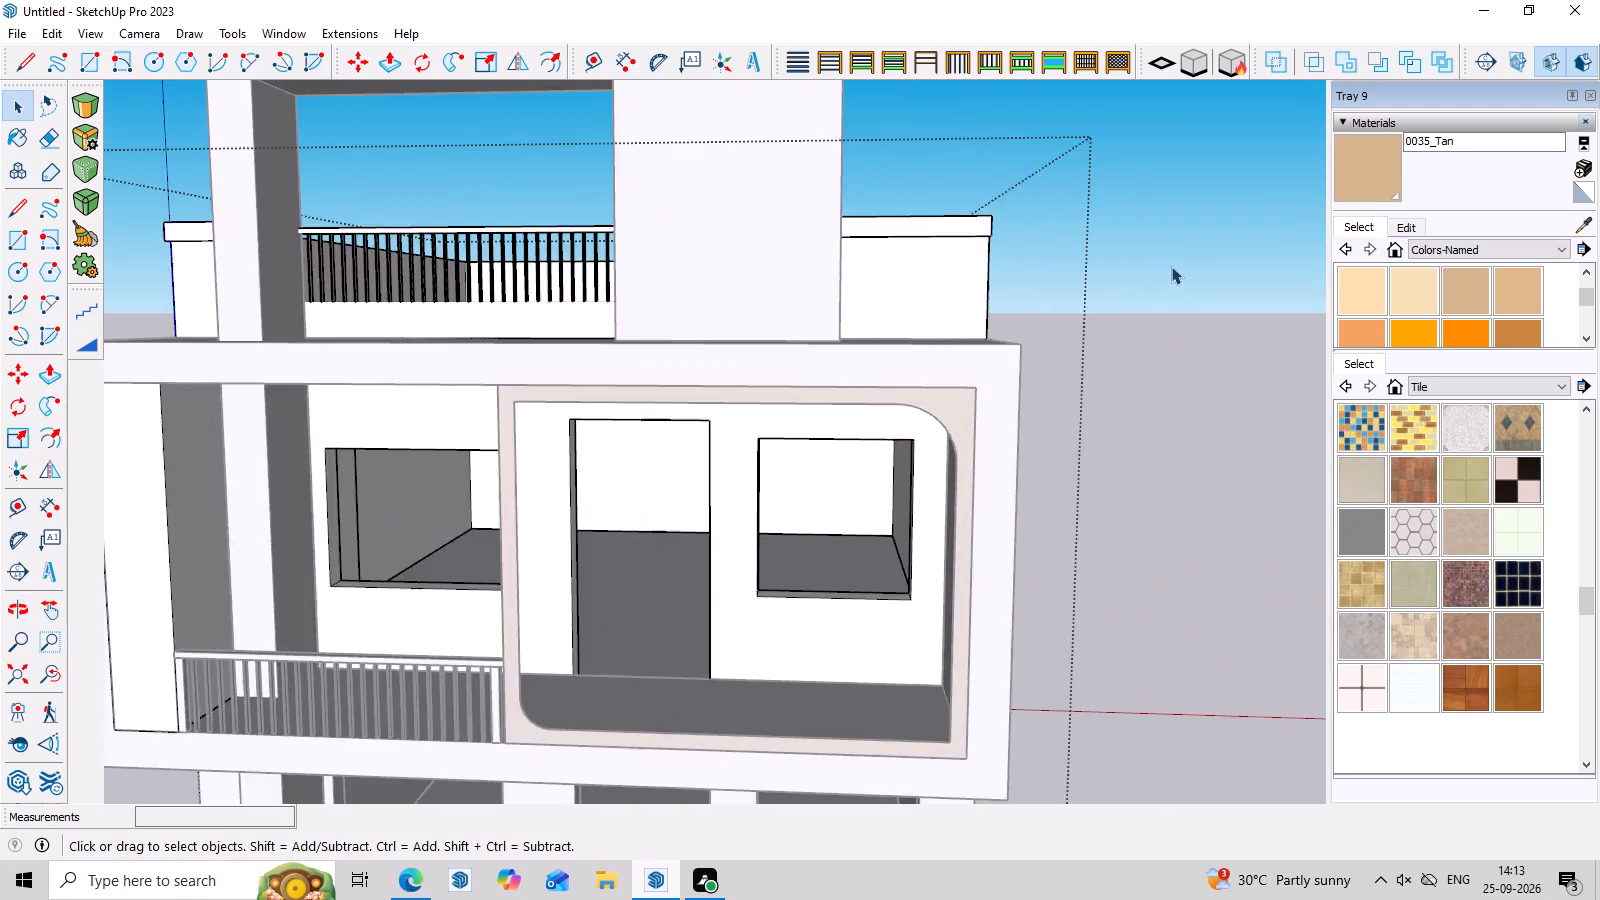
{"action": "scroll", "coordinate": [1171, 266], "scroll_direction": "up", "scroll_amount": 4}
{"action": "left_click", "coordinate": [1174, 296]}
Examine the house's front elevation from the terrace frame and railings down to the ground-floor door and window openings.
{"action": "scroll", "coordinate": [1174, 296], "scroll_direction": "down", "scroll_amount": 11}
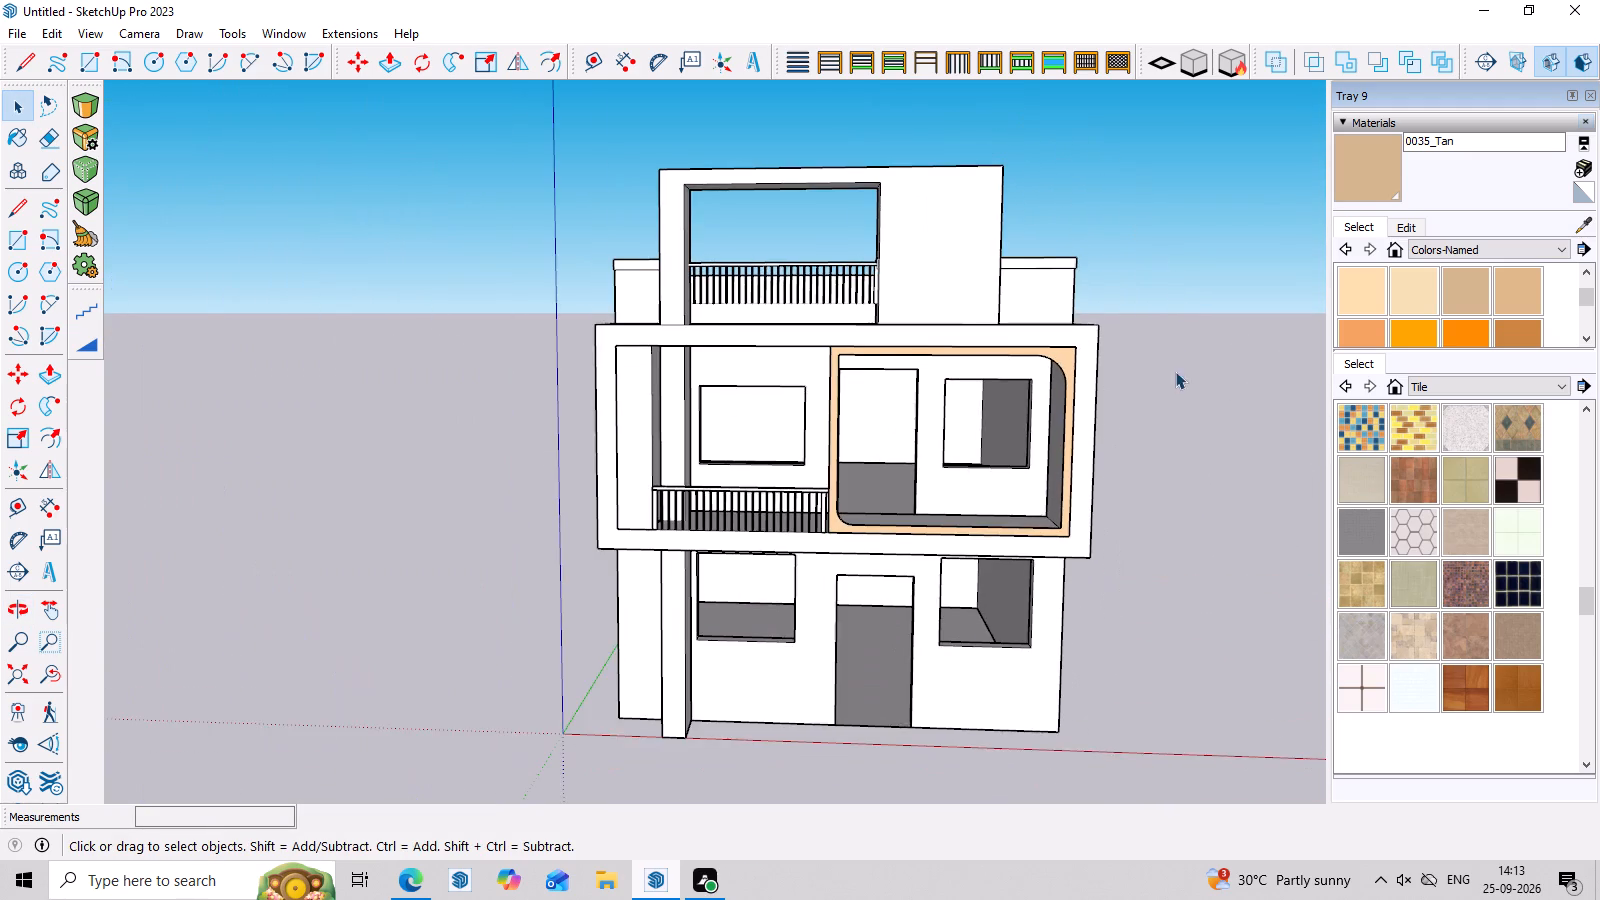
{"action": "middle_click_drag", "start_coordinate": [1175, 371], "coordinate": [1182, 332]}
{"action": "scroll", "coordinate": [889, 299], "scroll_direction": "up", "scroll_amount": 4}
{"action": "scroll", "coordinate": [864, 224], "scroll_direction": "down", "scroll_amount": 6}
{"action": "middle_click_drag", "start_coordinate": [864, 224], "coordinate": [854, 368]}
{"action": "scroll", "coordinate": [901, 382], "scroll_direction": "up", "scroll_amount": 6}
{"action": "middle_click_drag", "start_coordinate": [990, 609], "coordinate": [1014, 523]}
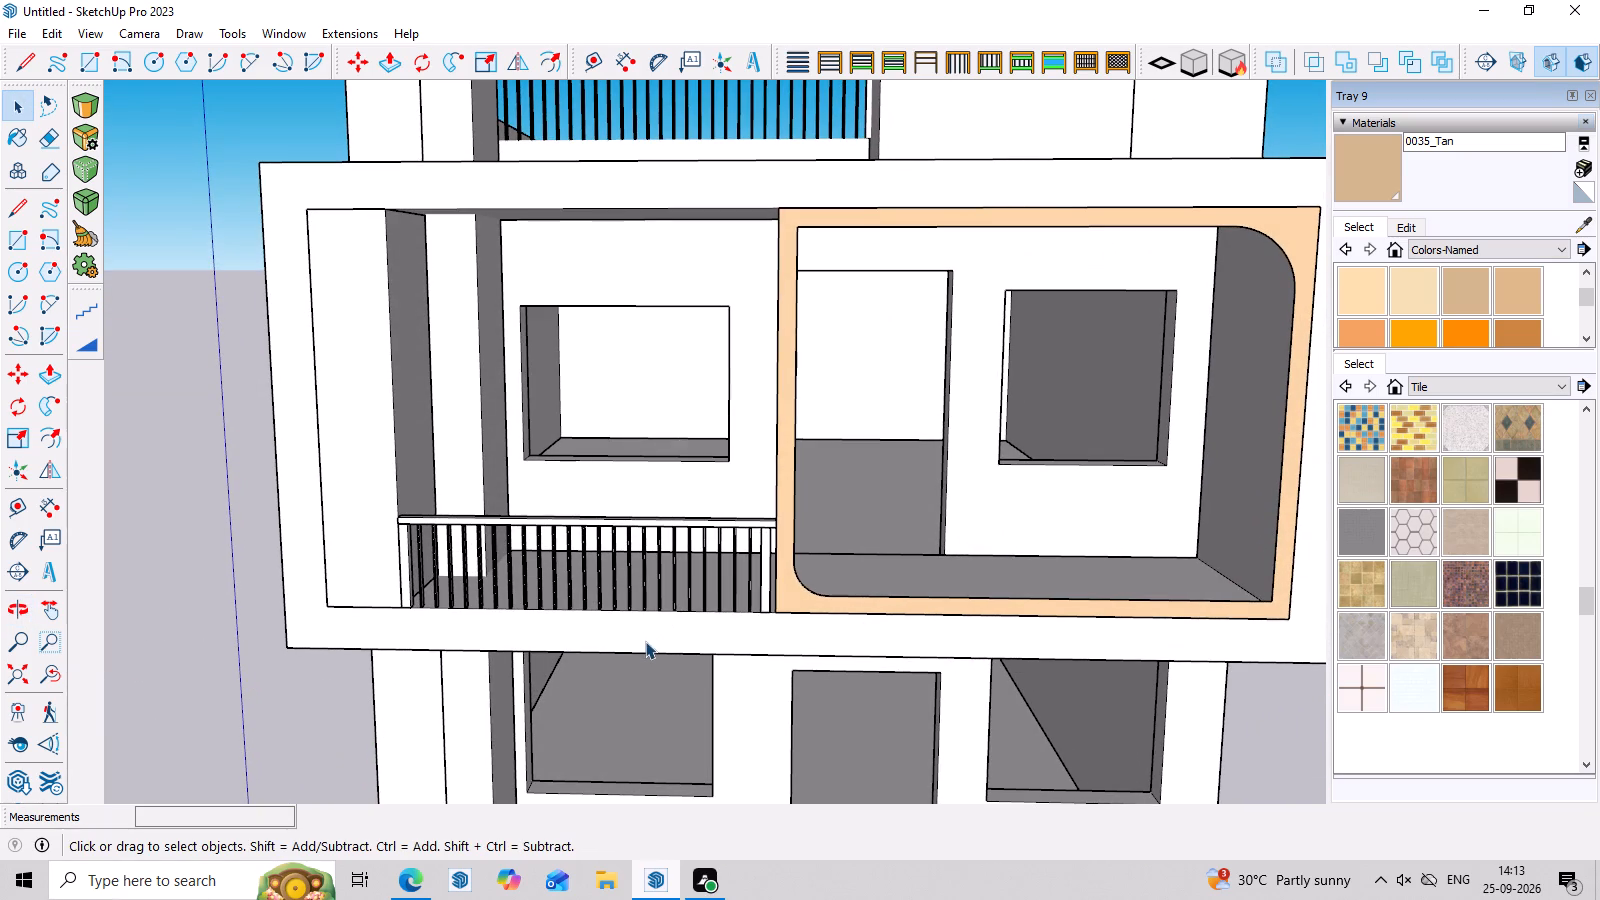
{"action": "middle_click_drag", "start_coordinate": [658, 557], "coordinate": [666, 486]}
{"action": "scroll", "coordinate": [666, 486], "scroll_direction": "down", "scroll_amount": 9}
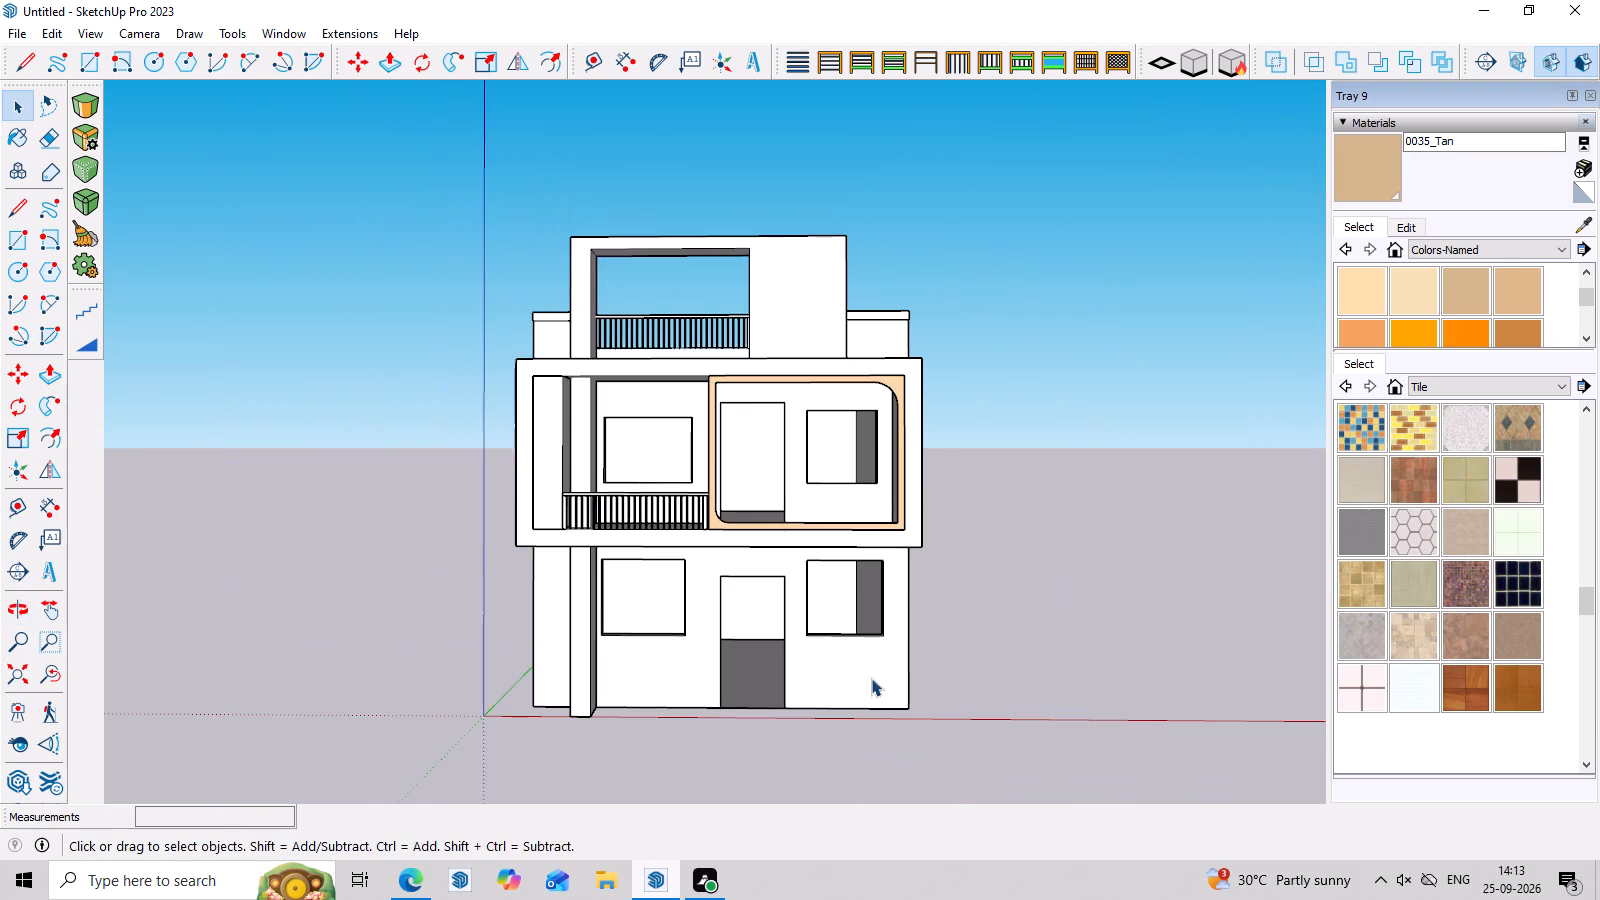
{"action": "middle_click_drag", "start_coordinate": [871, 677], "coordinate": [871, 662]}
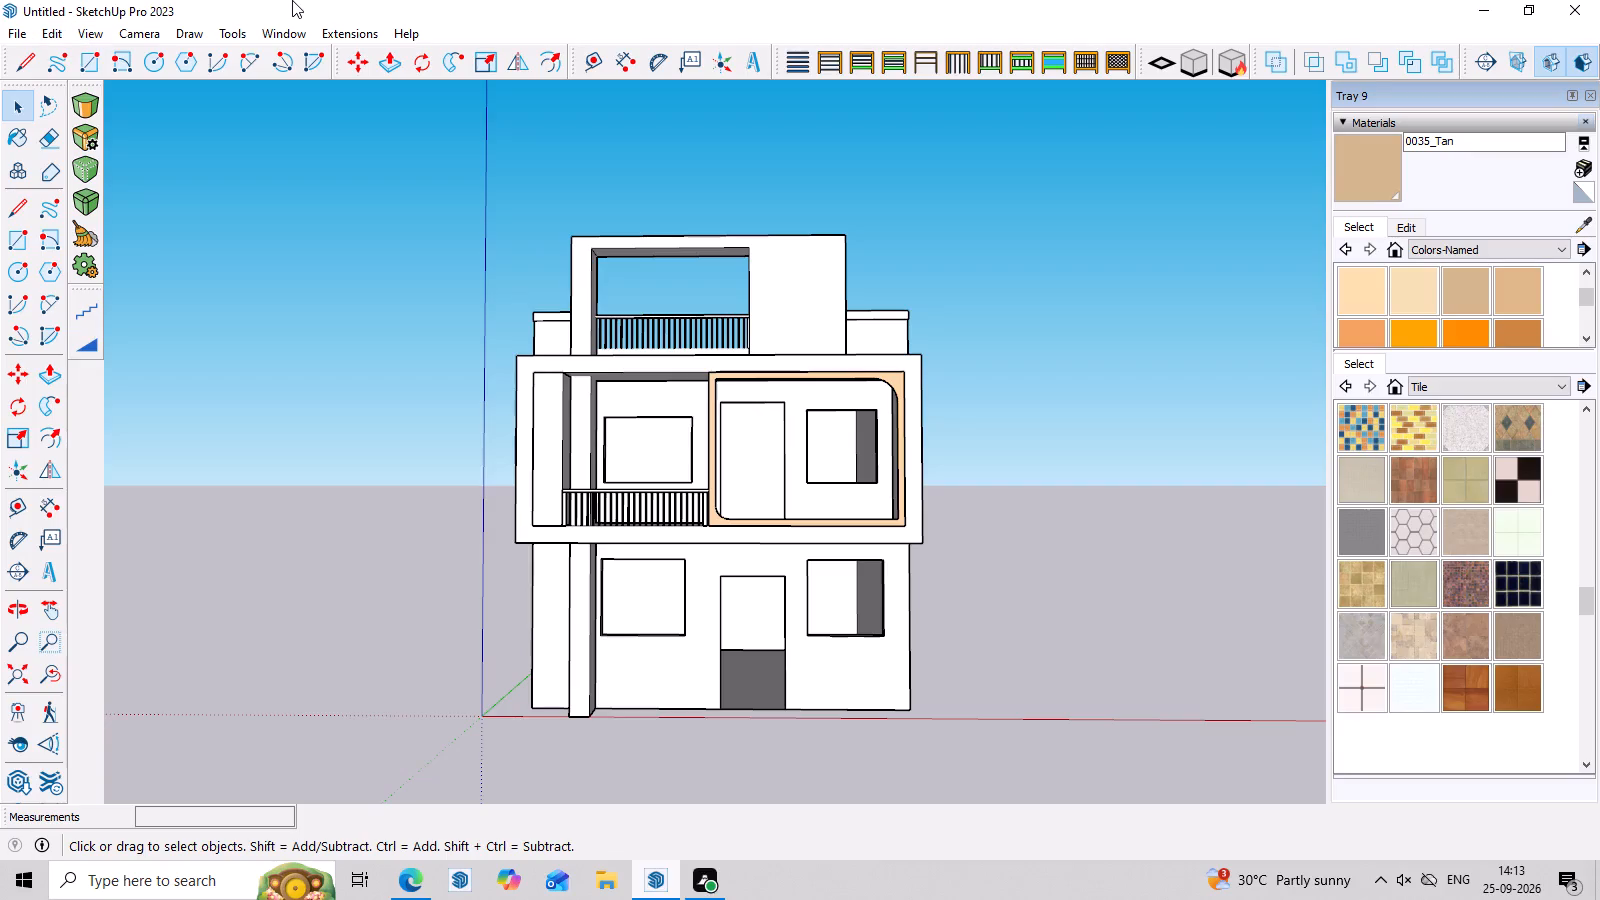
Import the window model Component_28 (1) from the Downloads folder and place it on open ground beside the house.
{"action": "left_click", "coordinate": [340, 32]}
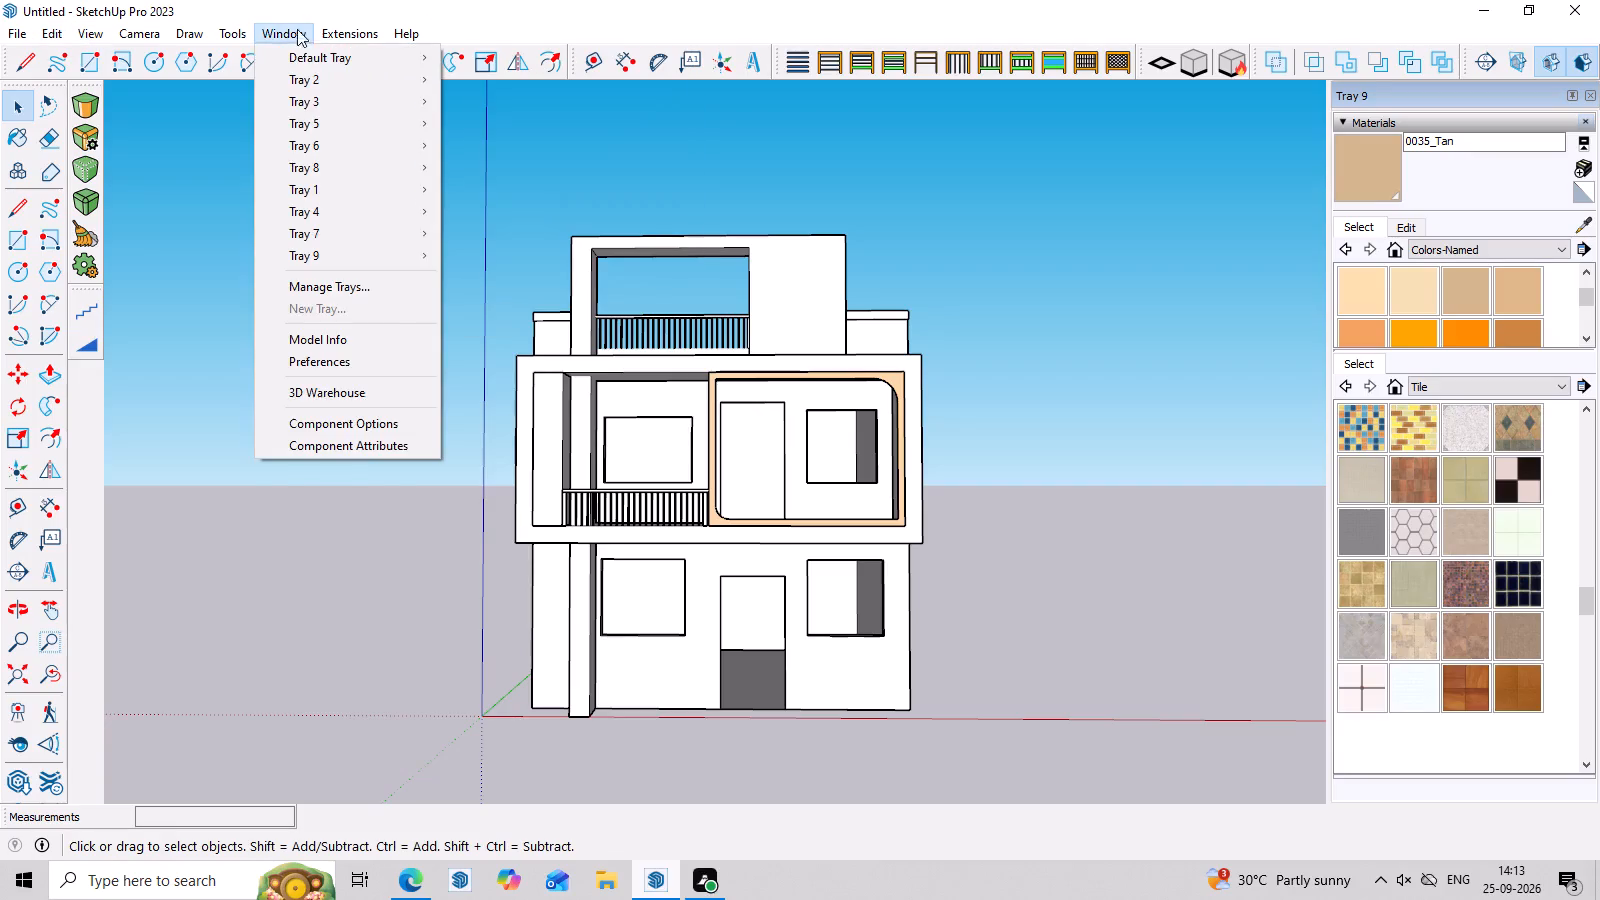
{"action": "left_click", "coordinate": [25, 32]}
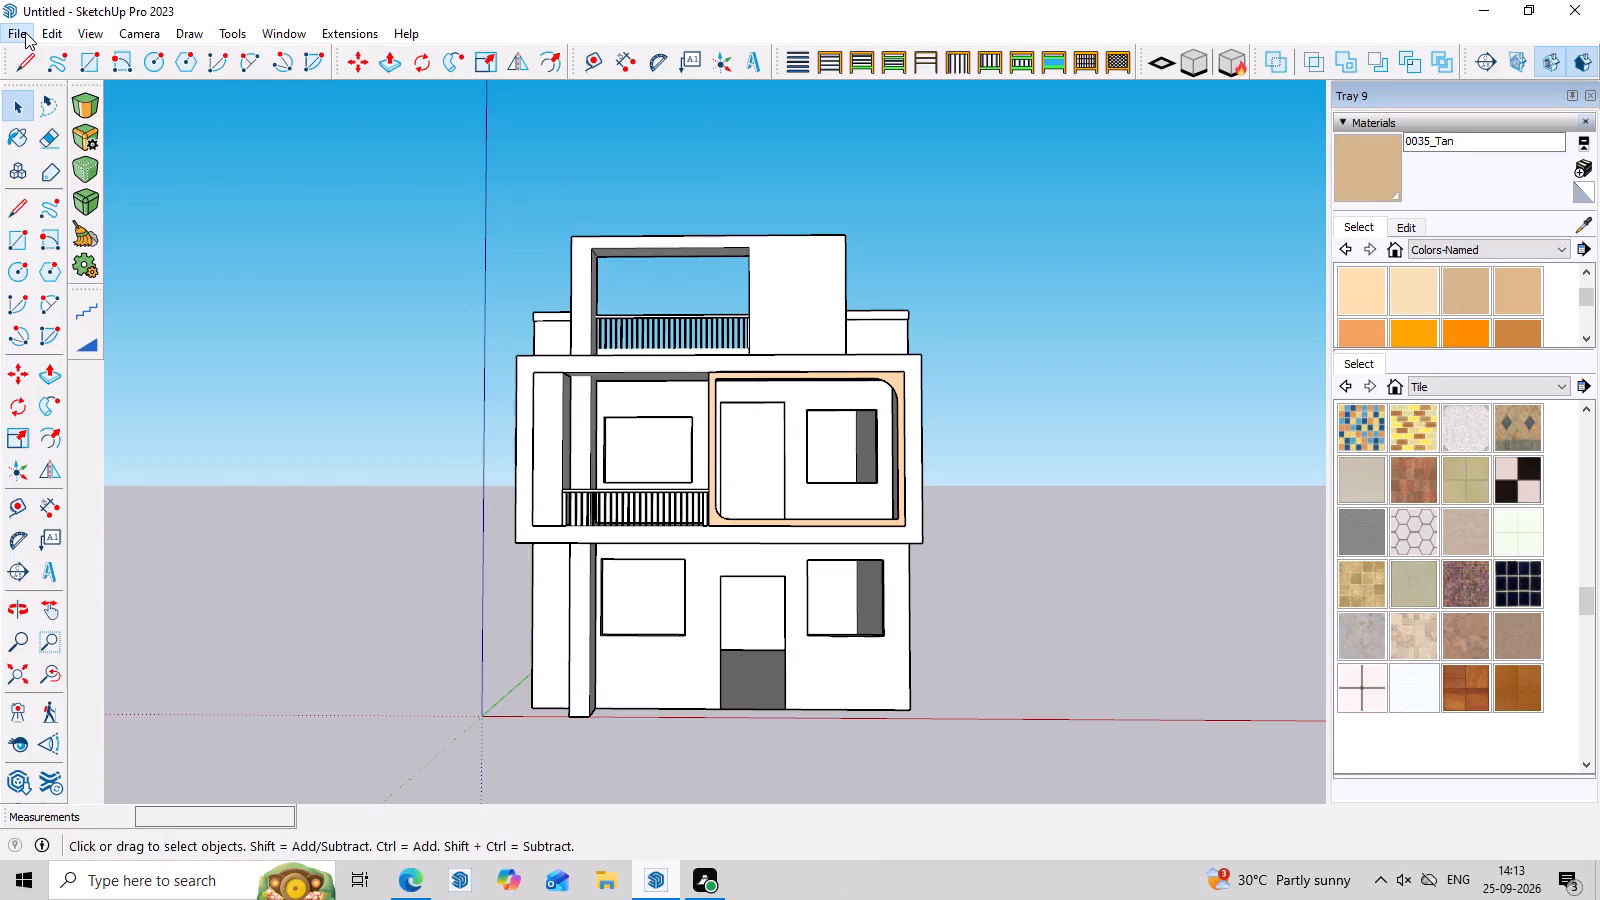
{"action": "left_click", "coordinate": [25, 32]}
{"action": "left_click", "coordinate": [107, 345]}
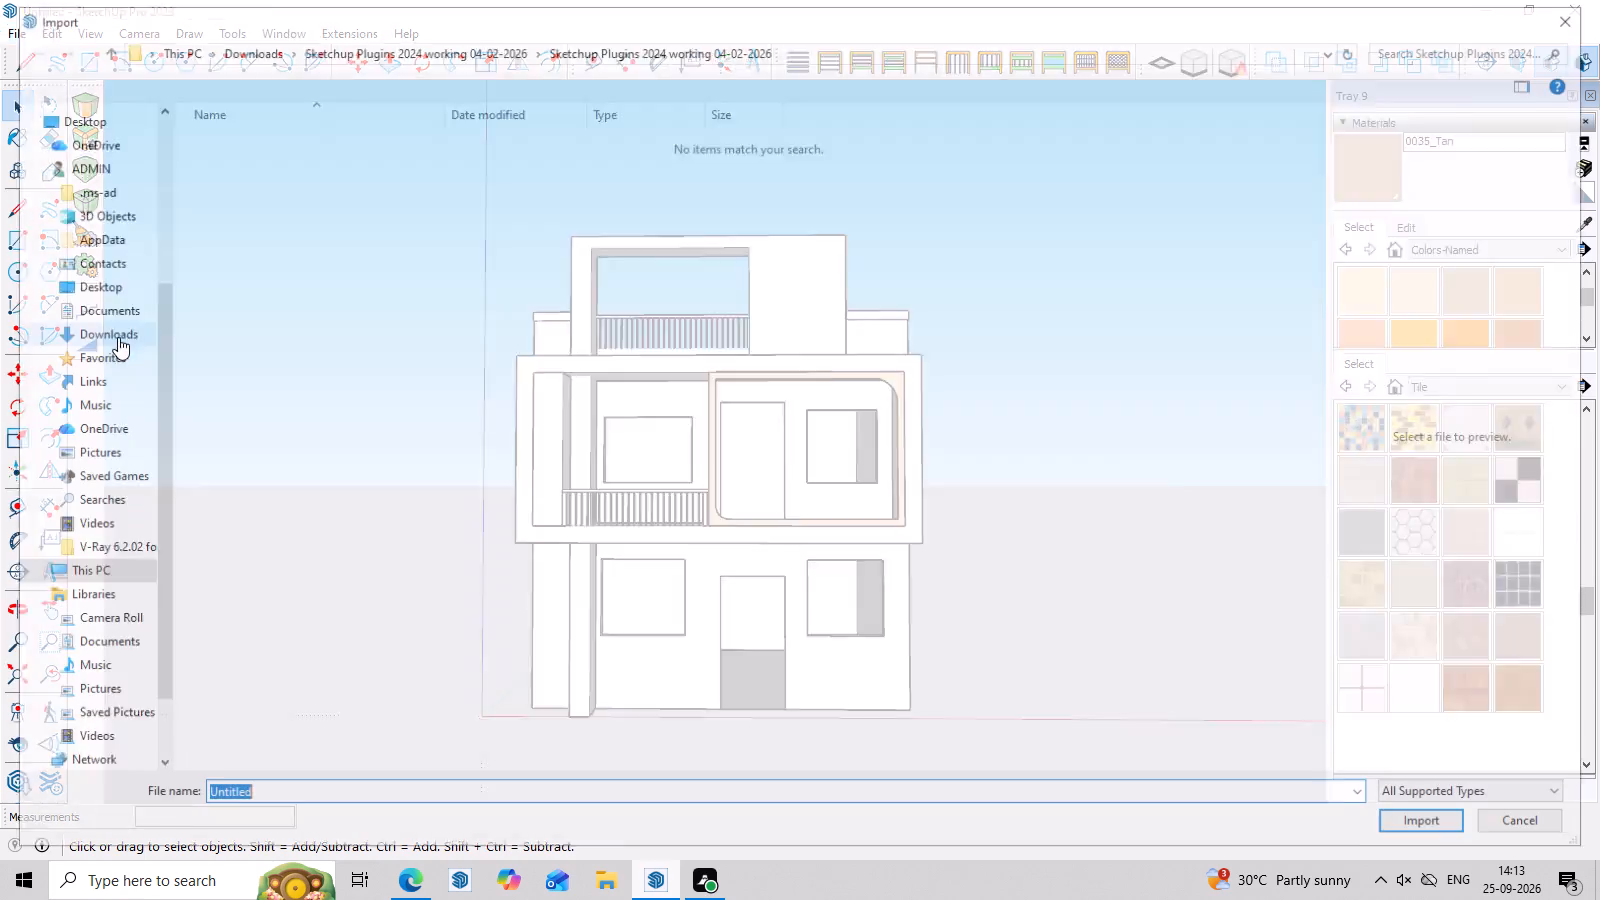
{"action": "scroll", "coordinate": [117, 152], "scroll_direction": "up", "scroll_amount": 7}
{"action": "left_click", "coordinate": [117, 192]}
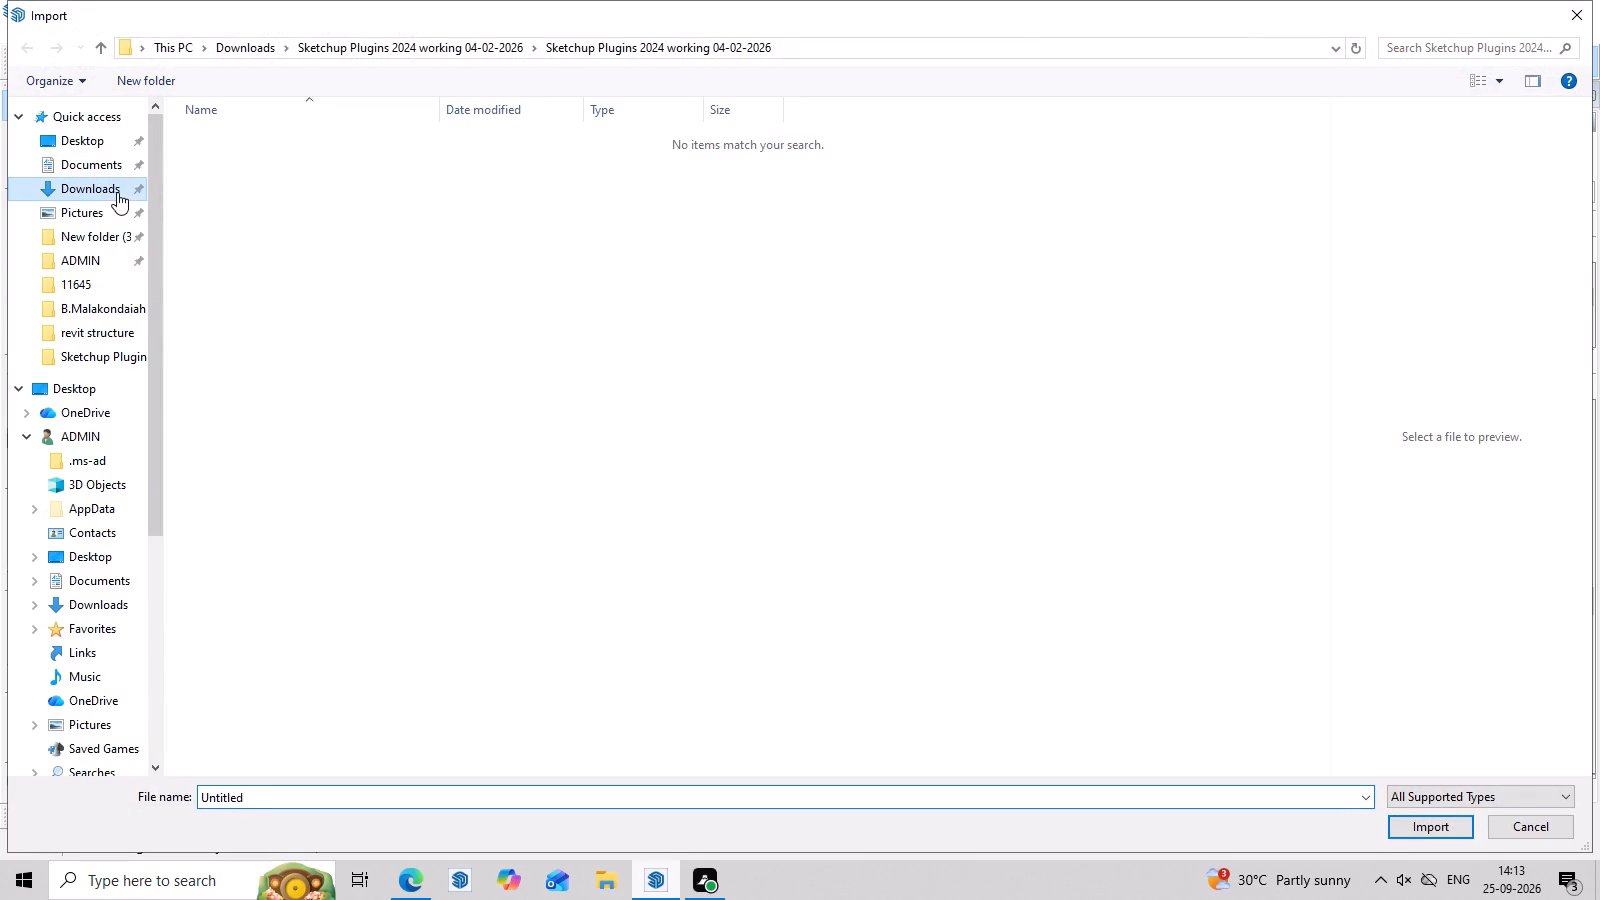
{"action": "scroll", "coordinate": [253, 218], "scroll_direction": "up", "scroll_amount": 13}
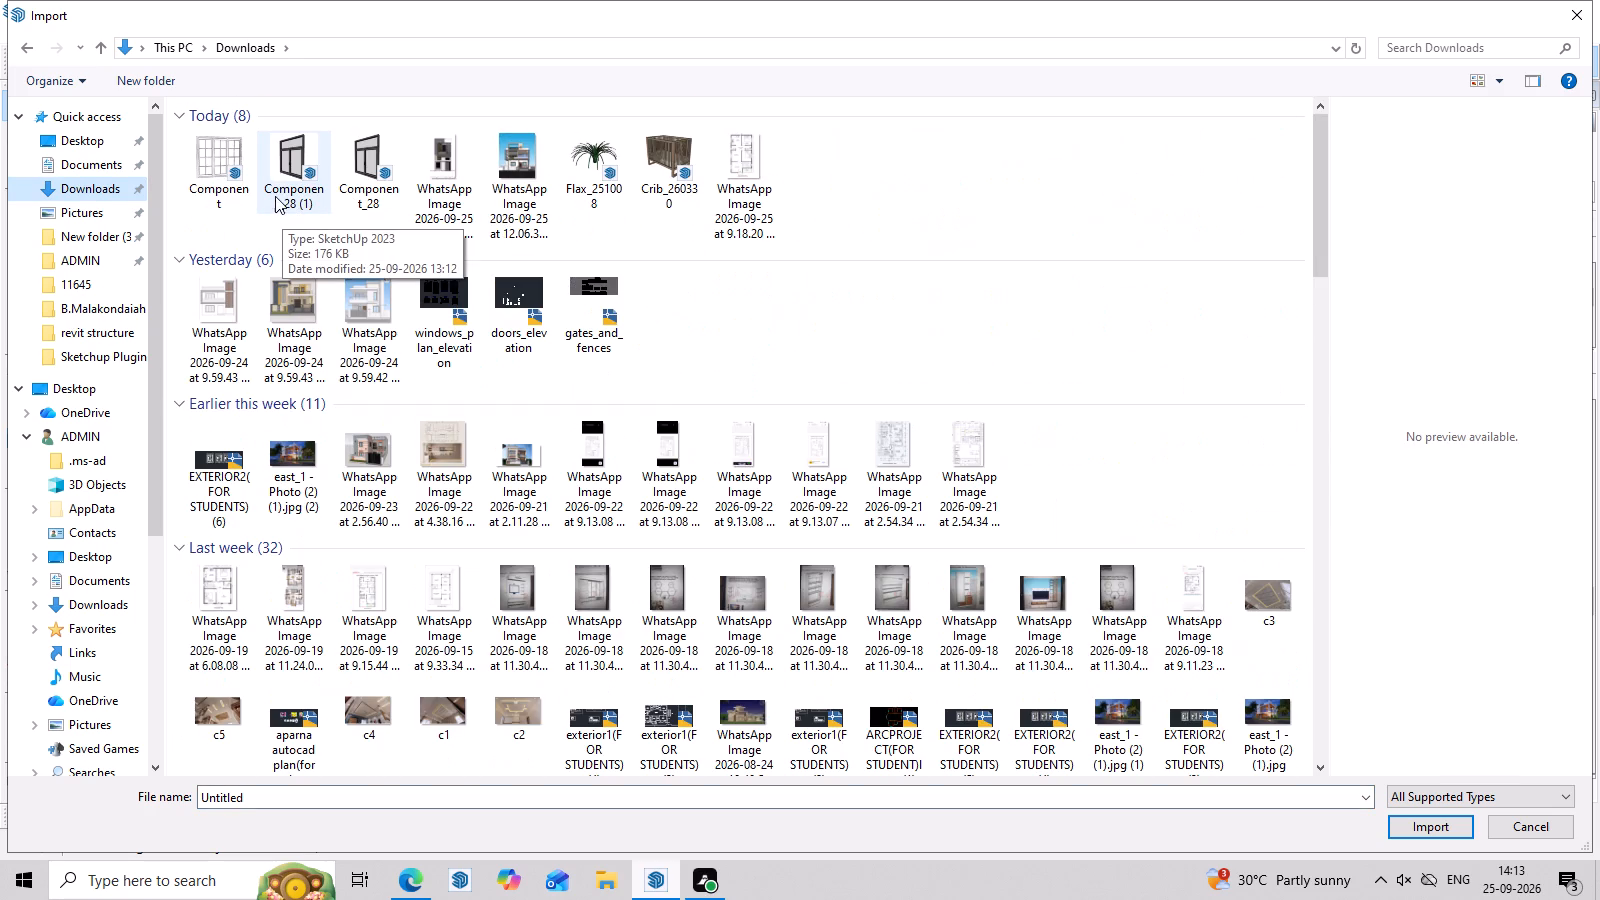
{"action": "scroll", "coordinate": [263, 190], "scroll_direction": "up", "scroll_amount": 3}
{"action": "left_click", "coordinate": [290, 136]}
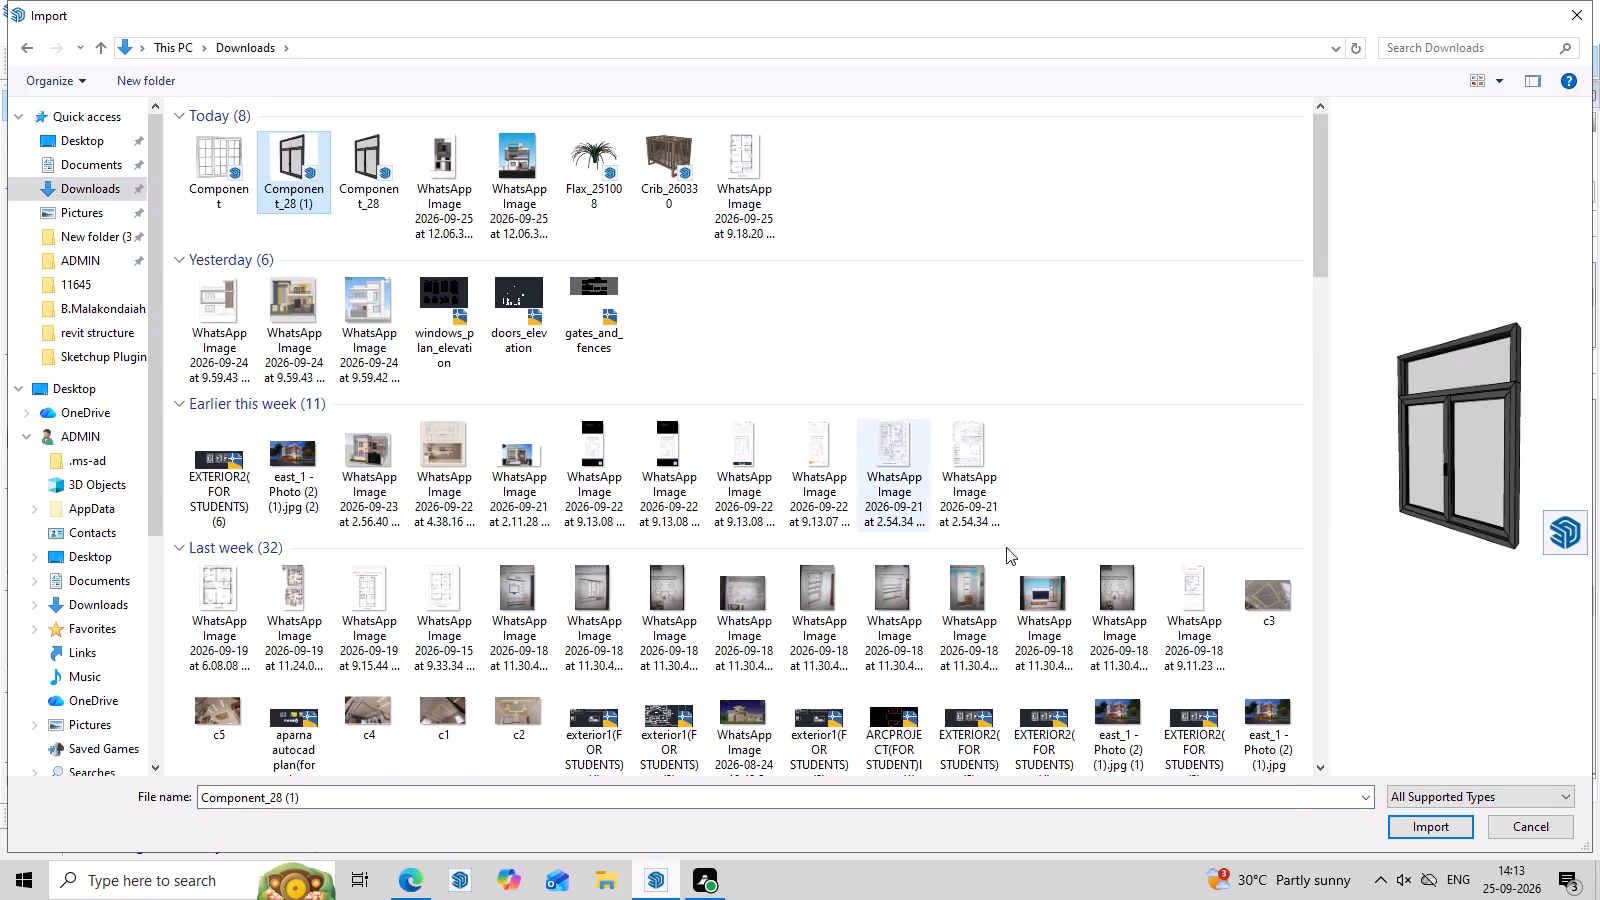
{"action": "left_click", "coordinate": [1442, 830]}
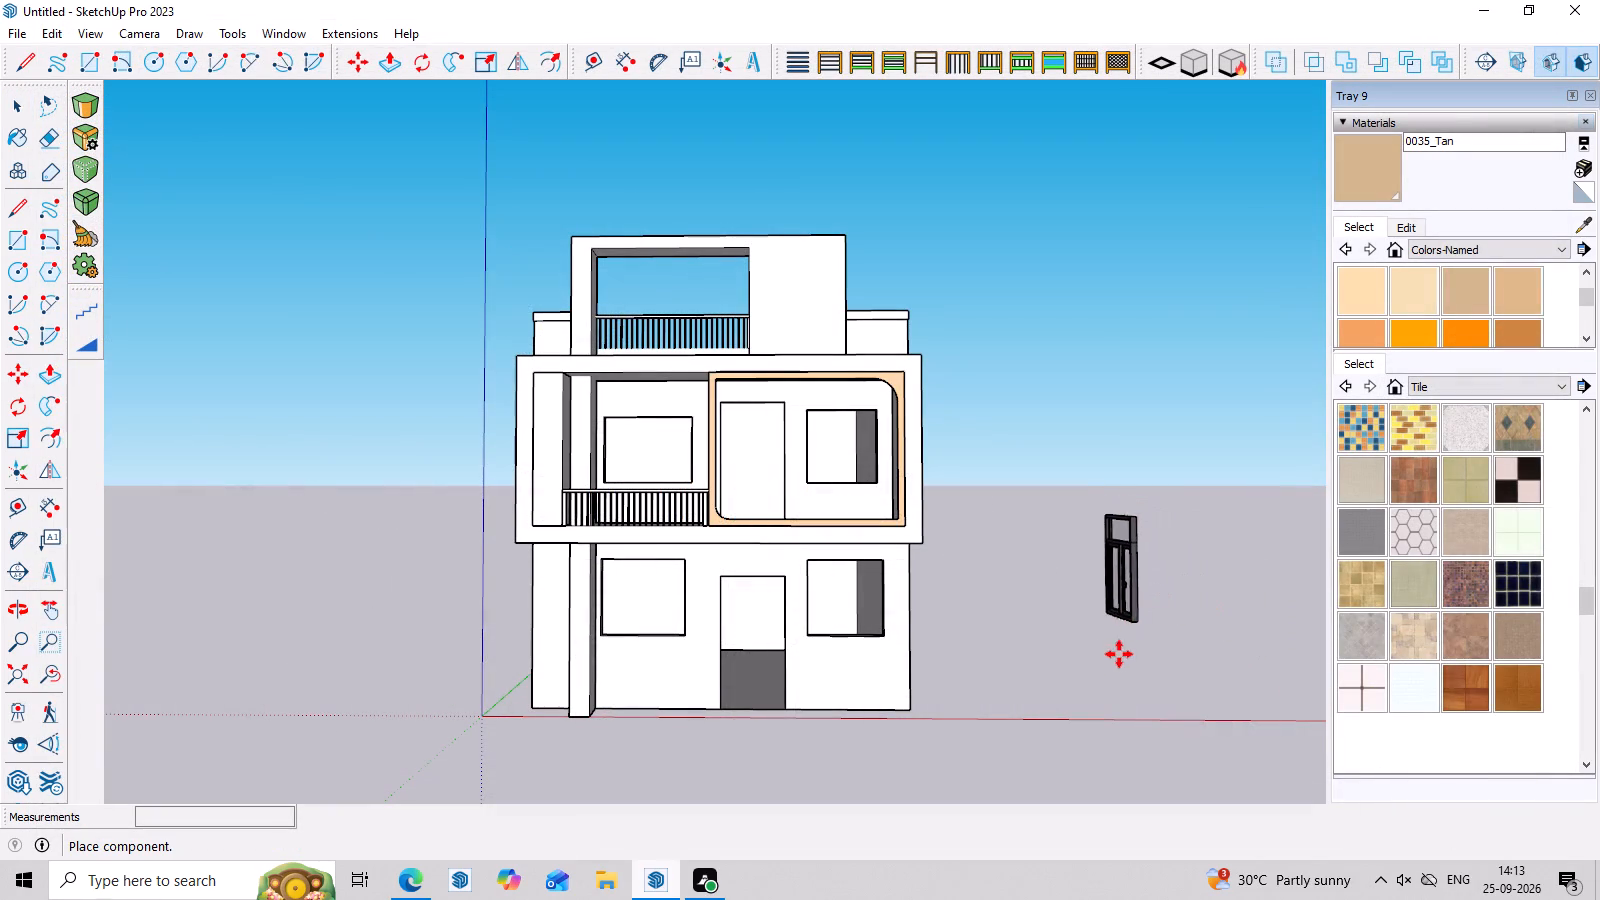
{"action": "left_click", "coordinate": [1109, 672]}
Rotate the imported window about its bottom corner so that it runs parallel to the house's front wall.
{"action": "scroll", "coordinate": [1047, 675], "scroll_direction": "up", "scroll_amount": 4}
{"action": "middle_click_drag", "start_coordinate": [1137, 726], "coordinate": [1299, 726]}
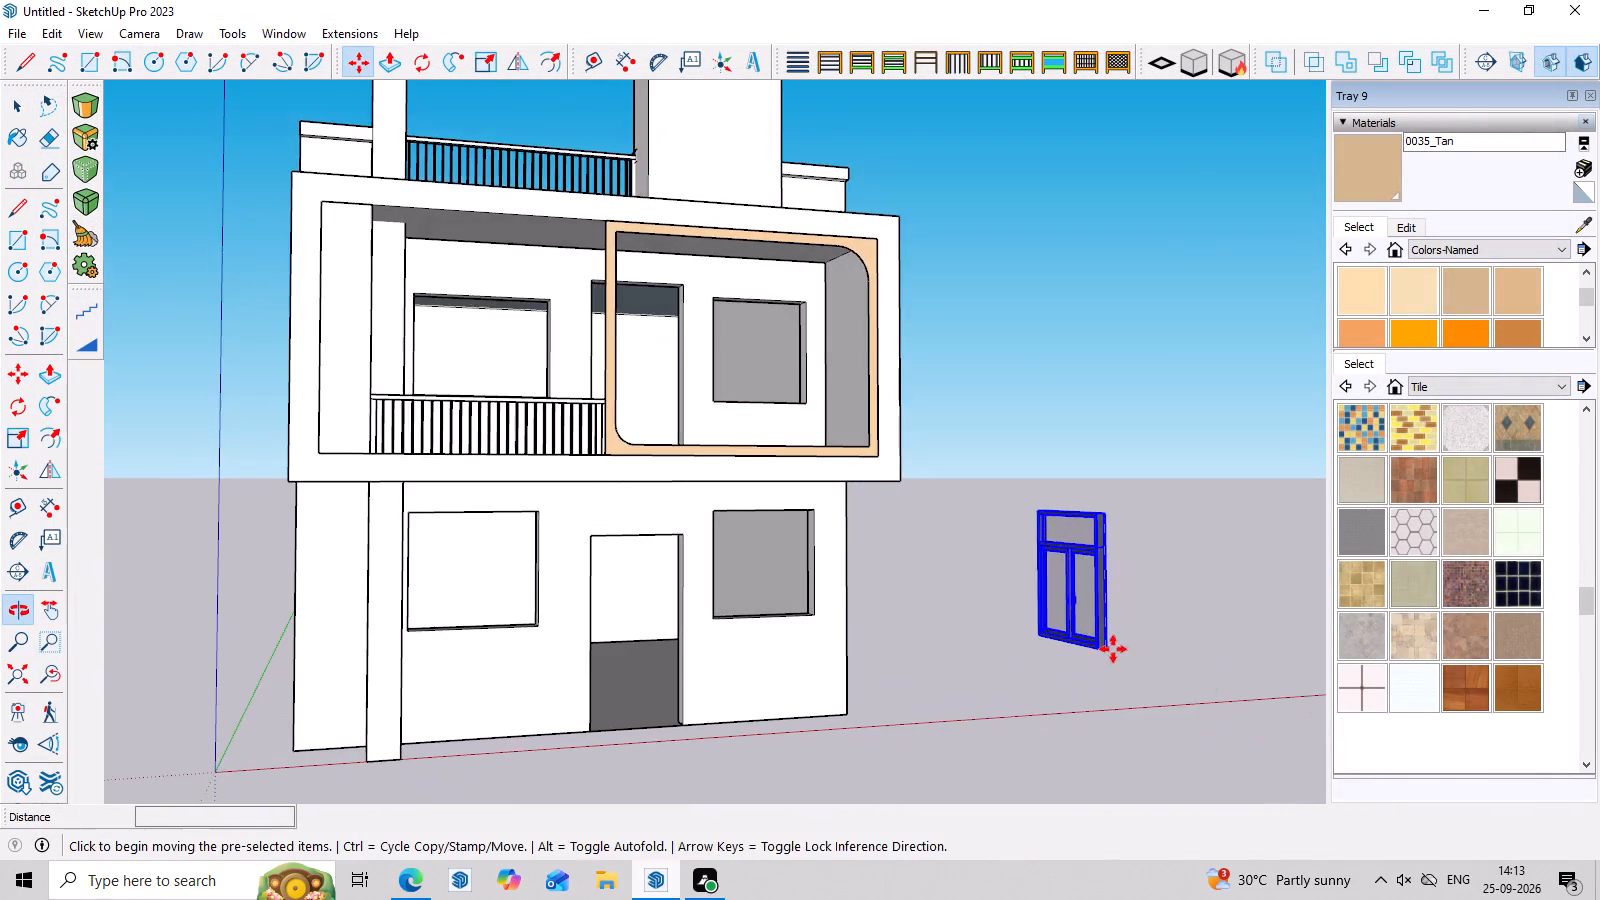
{"action": "scroll", "coordinate": [1087, 580], "scroll_direction": "up", "scroll_amount": 7}
{"action": "key", "text": "q"}
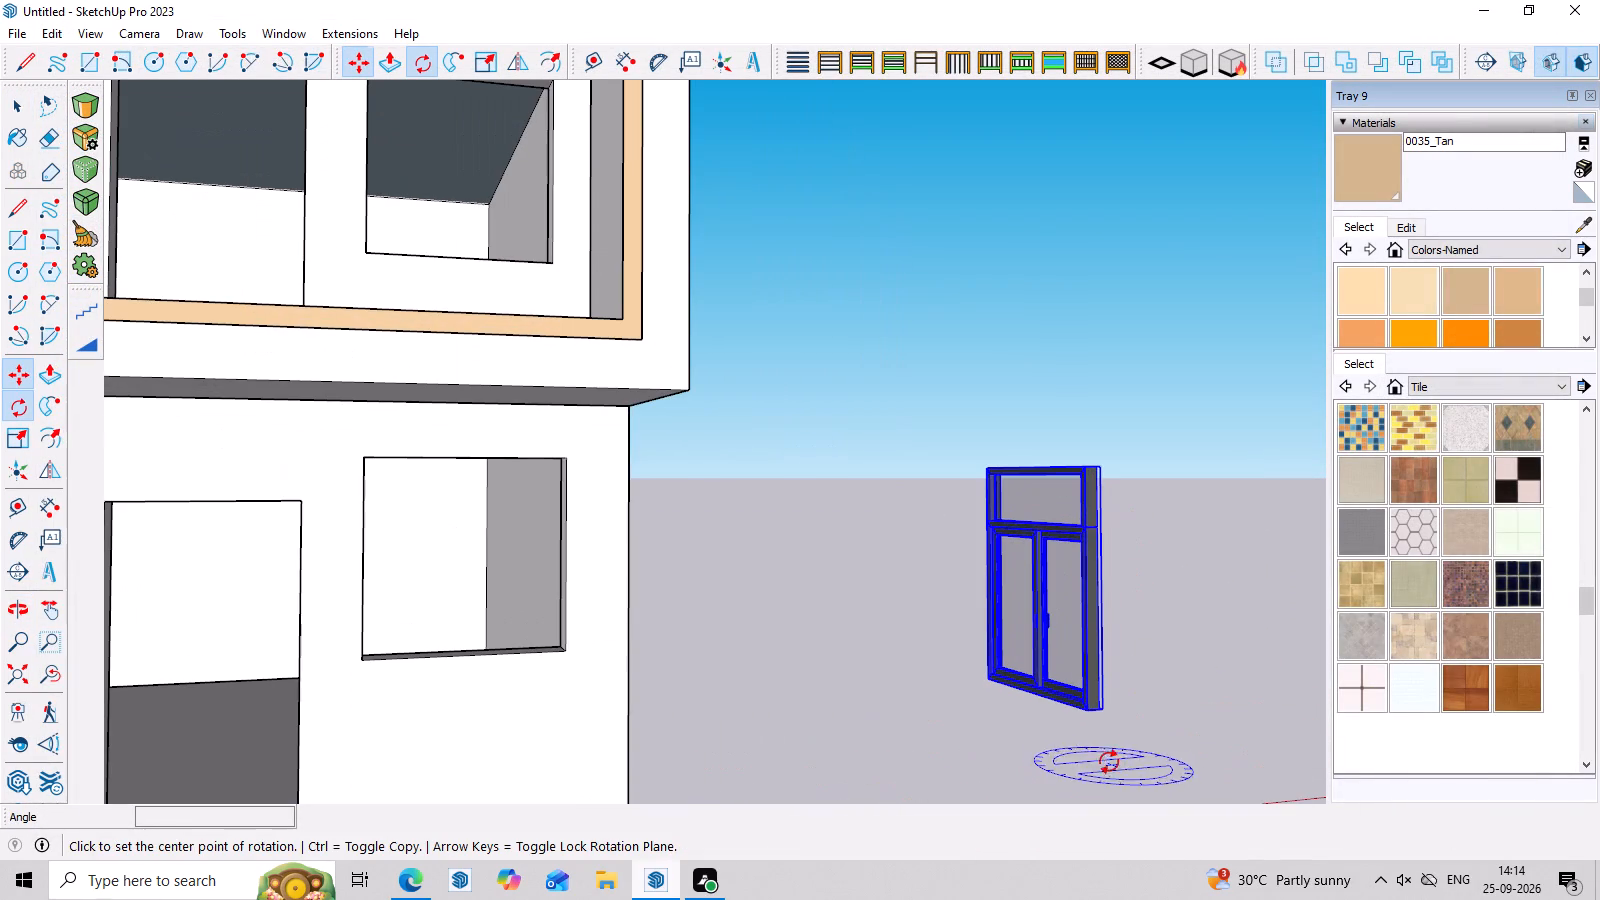
{"action": "left_click", "coordinate": [1097, 708]}
{"action": "left_click", "coordinate": [1246, 691]}
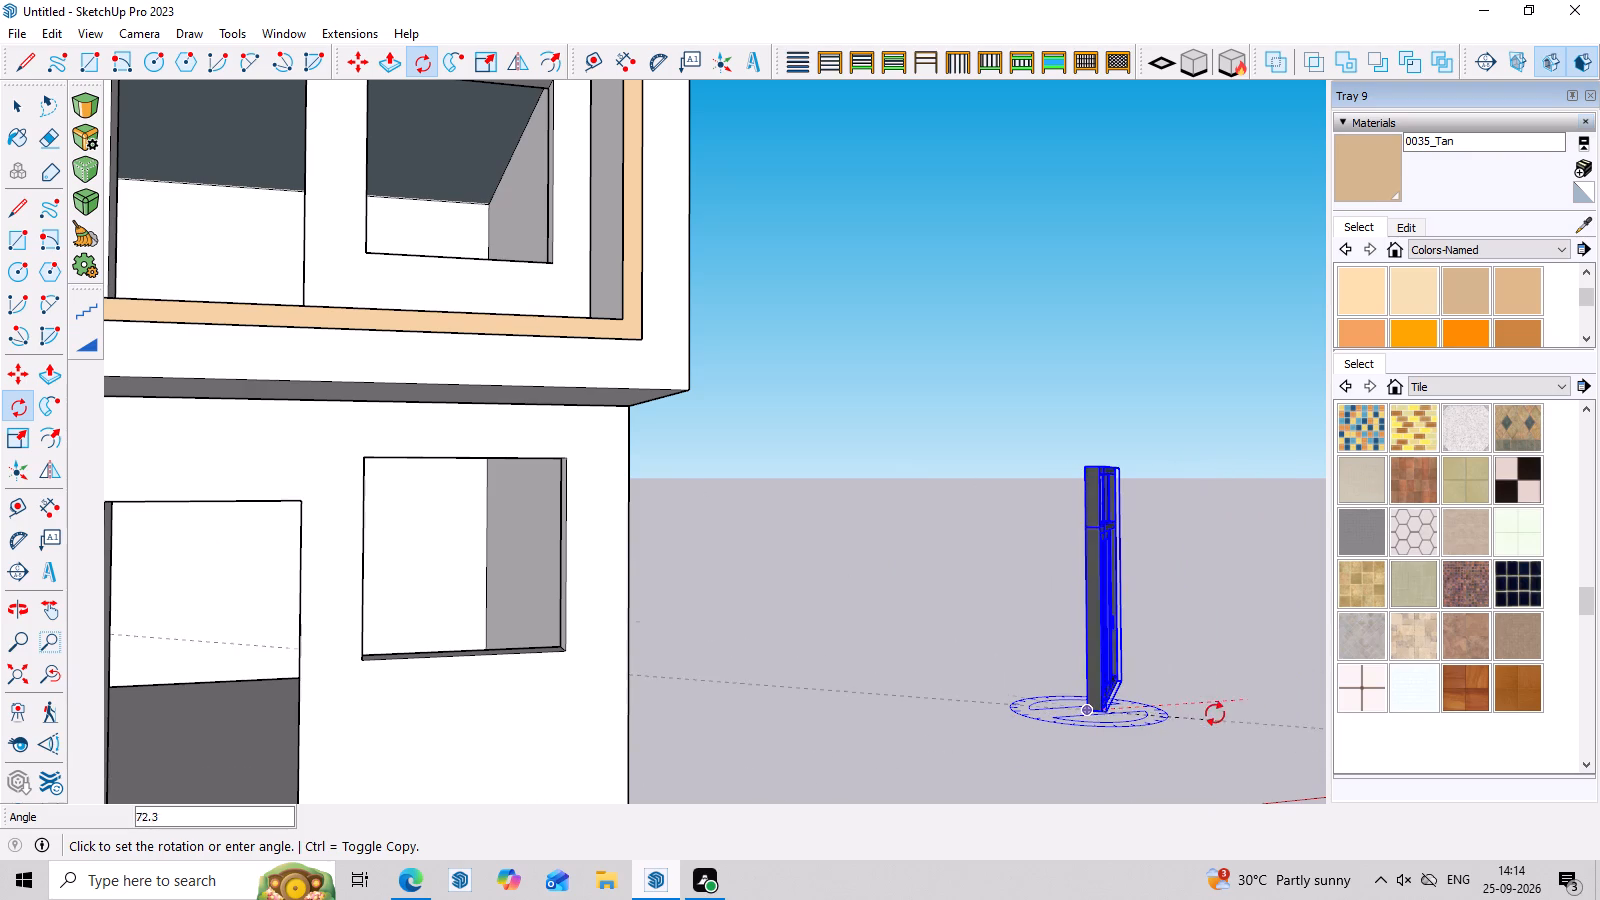
{"action": "left_click", "coordinate": [1143, 730]}
{"action": "scroll", "coordinate": [931, 455], "scroll_direction": "down", "scroll_amount": 3}
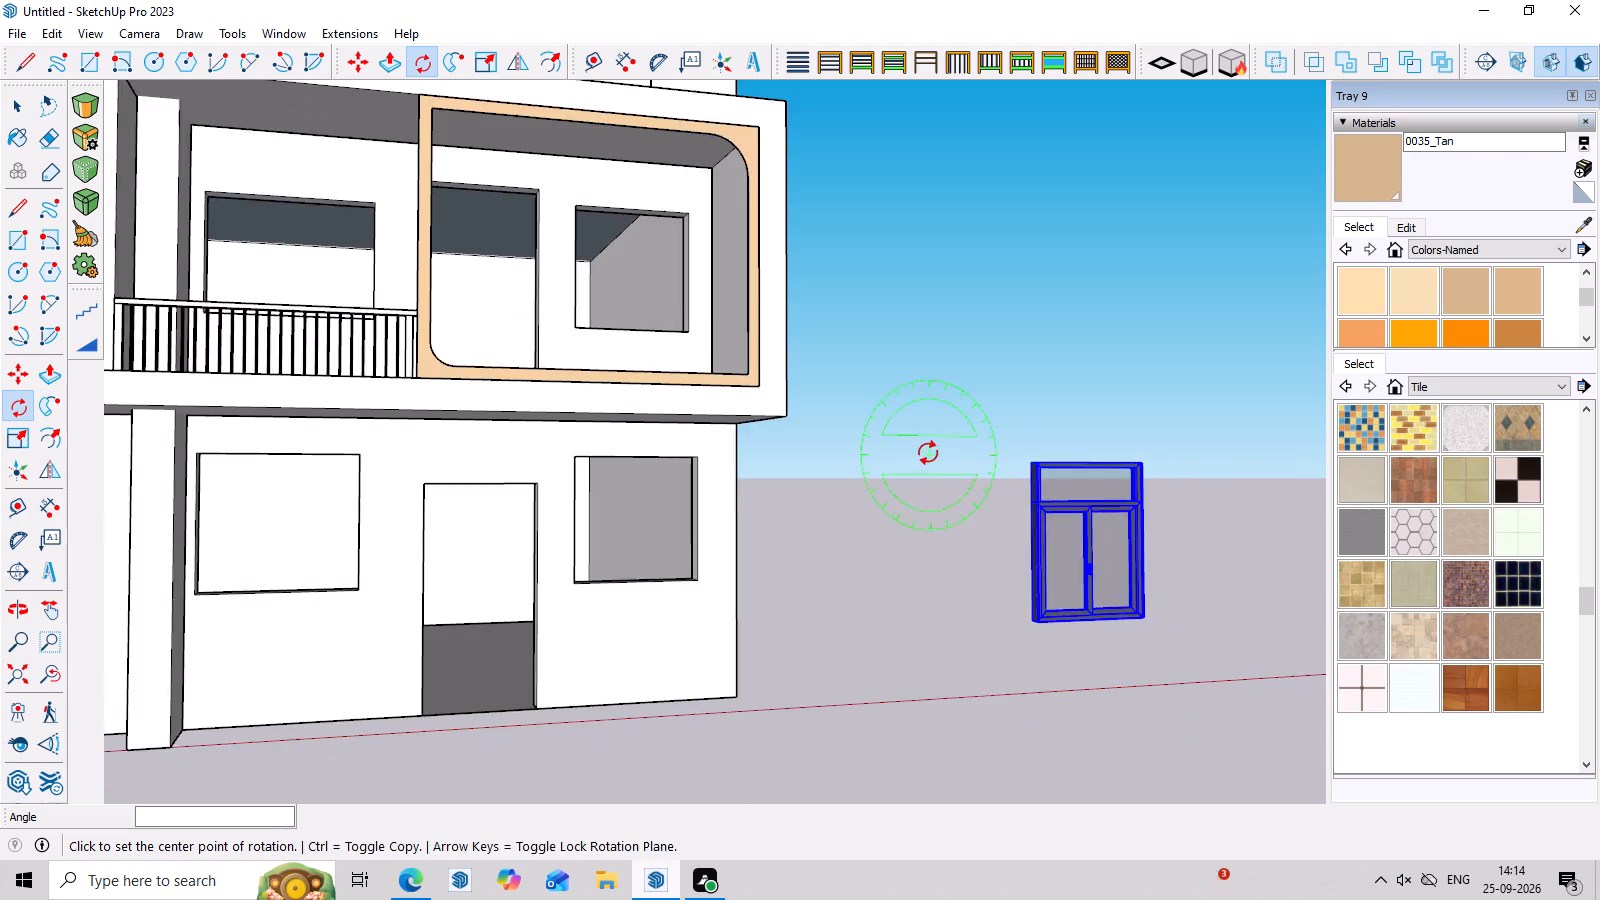
{"action": "scroll", "coordinate": [928, 453], "scroll_direction": "down", "scroll_amount": 4}
{"action": "middle_click_drag", "start_coordinate": [1182, 527], "coordinate": [1018, 660]}
{"action": "scroll", "coordinate": [1018, 660], "scroll_direction": "down", "scroll_amount": 1}
{"action": "scroll", "coordinate": [1082, 562], "scroll_direction": "up", "scroll_amount": 4}
{"action": "key", "text": "space"}
Move the imported window by its bottom corner about 27' 7 3/16" to the ground-floor window opening between the pillar and the door.
{"action": "left_click", "coordinate": [1093, 549]}
{"action": "scroll", "coordinate": [1090, 524], "scroll_direction": "up", "scroll_amount": 2}
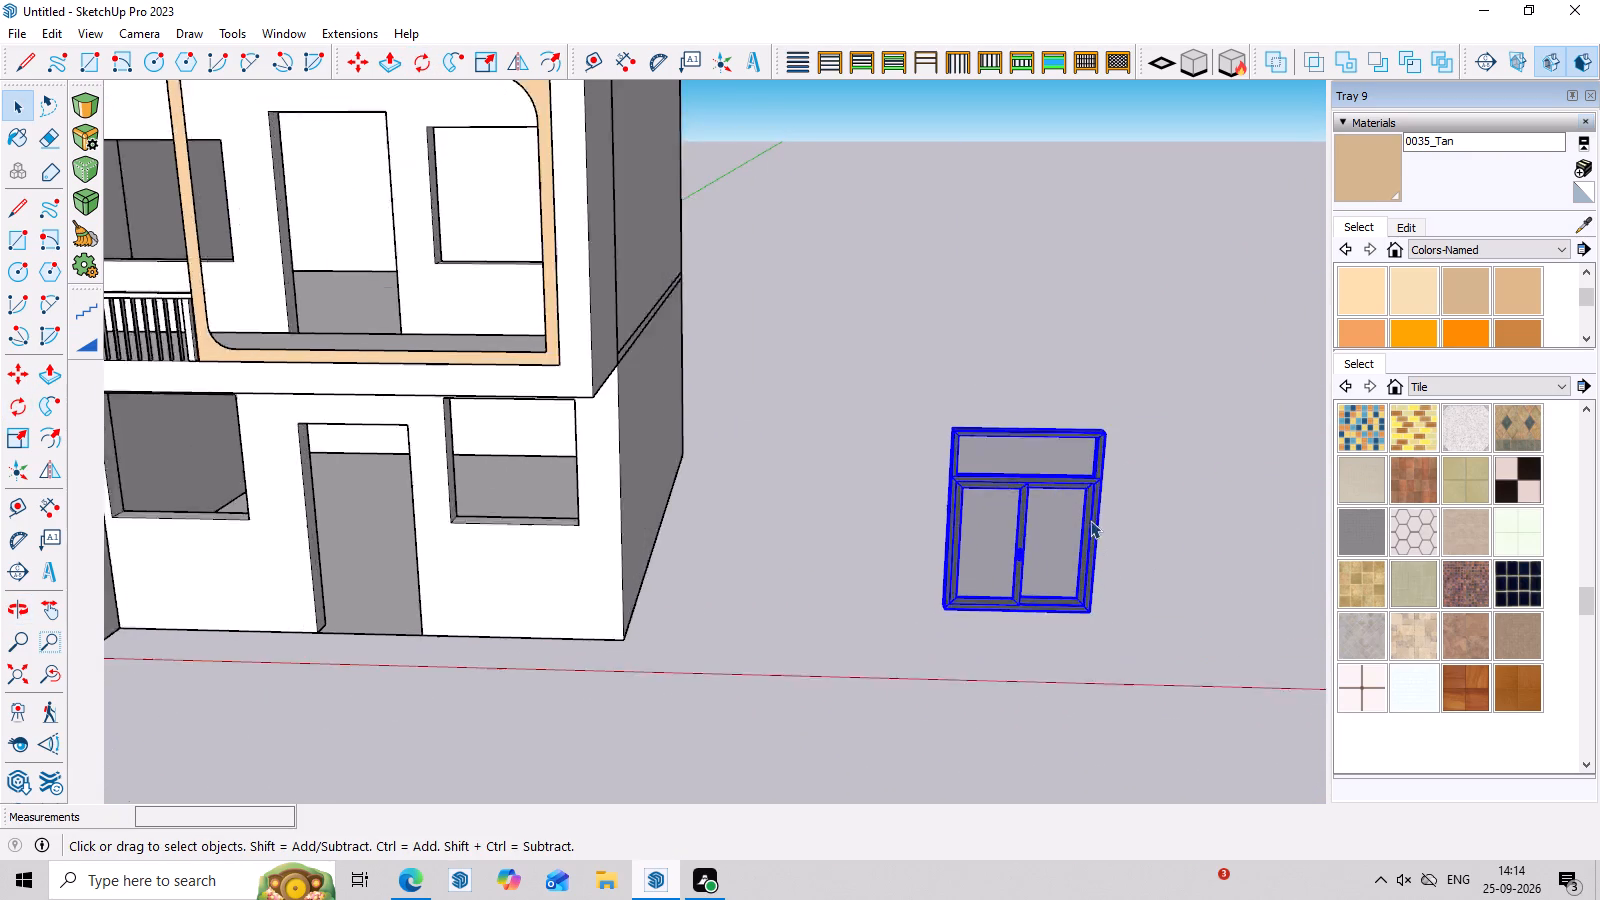
{"action": "scroll", "coordinate": [1090, 520], "scroll_direction": "up", "scroll_amount": 2}
{"action": "left_click", "coordinate": [1160, 533]}
{"action": "scroll", "coordinate": [1060, 567], "scroll_direction": "up", "scroll_amount": 3}
{"action": "scroll", "coordinate": [1060, 567], "scroll_direction": "down", "scroll_amount": 8}
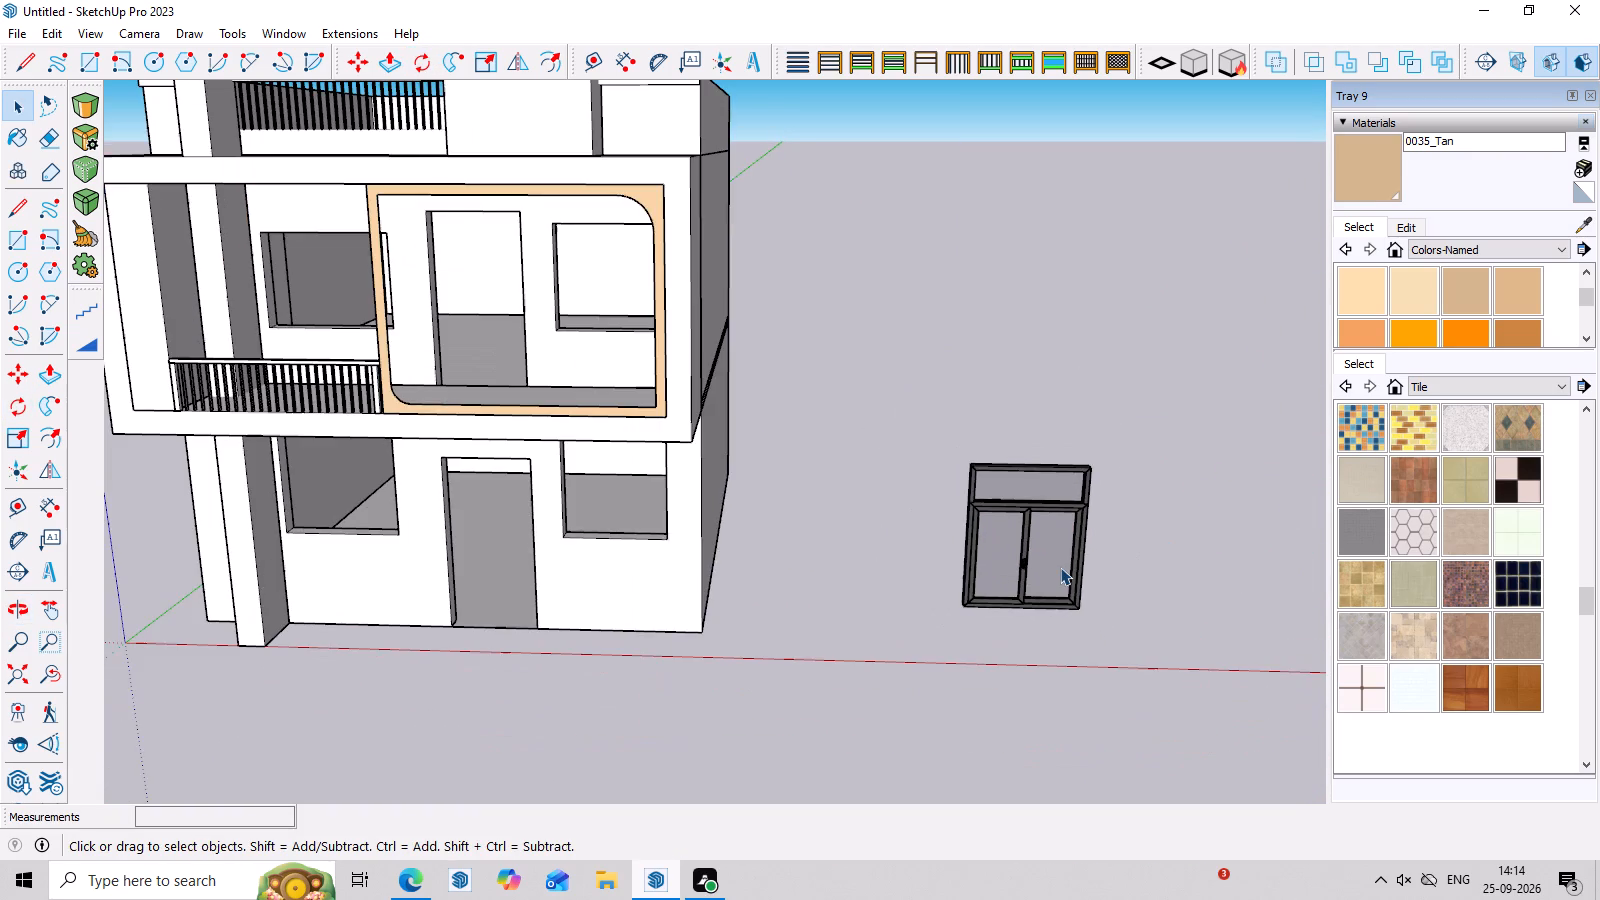
{"action": "scroll", "coordinate": [1060, 567], "scroll_direction": "up", "scroll_amount": 4}
{"action": "left_click", "coordinate": [1069, 556]}
{"action": "scroll", "coordinate": [1069, 556], "scroll_direction": "up", "scroll_amount": 2}
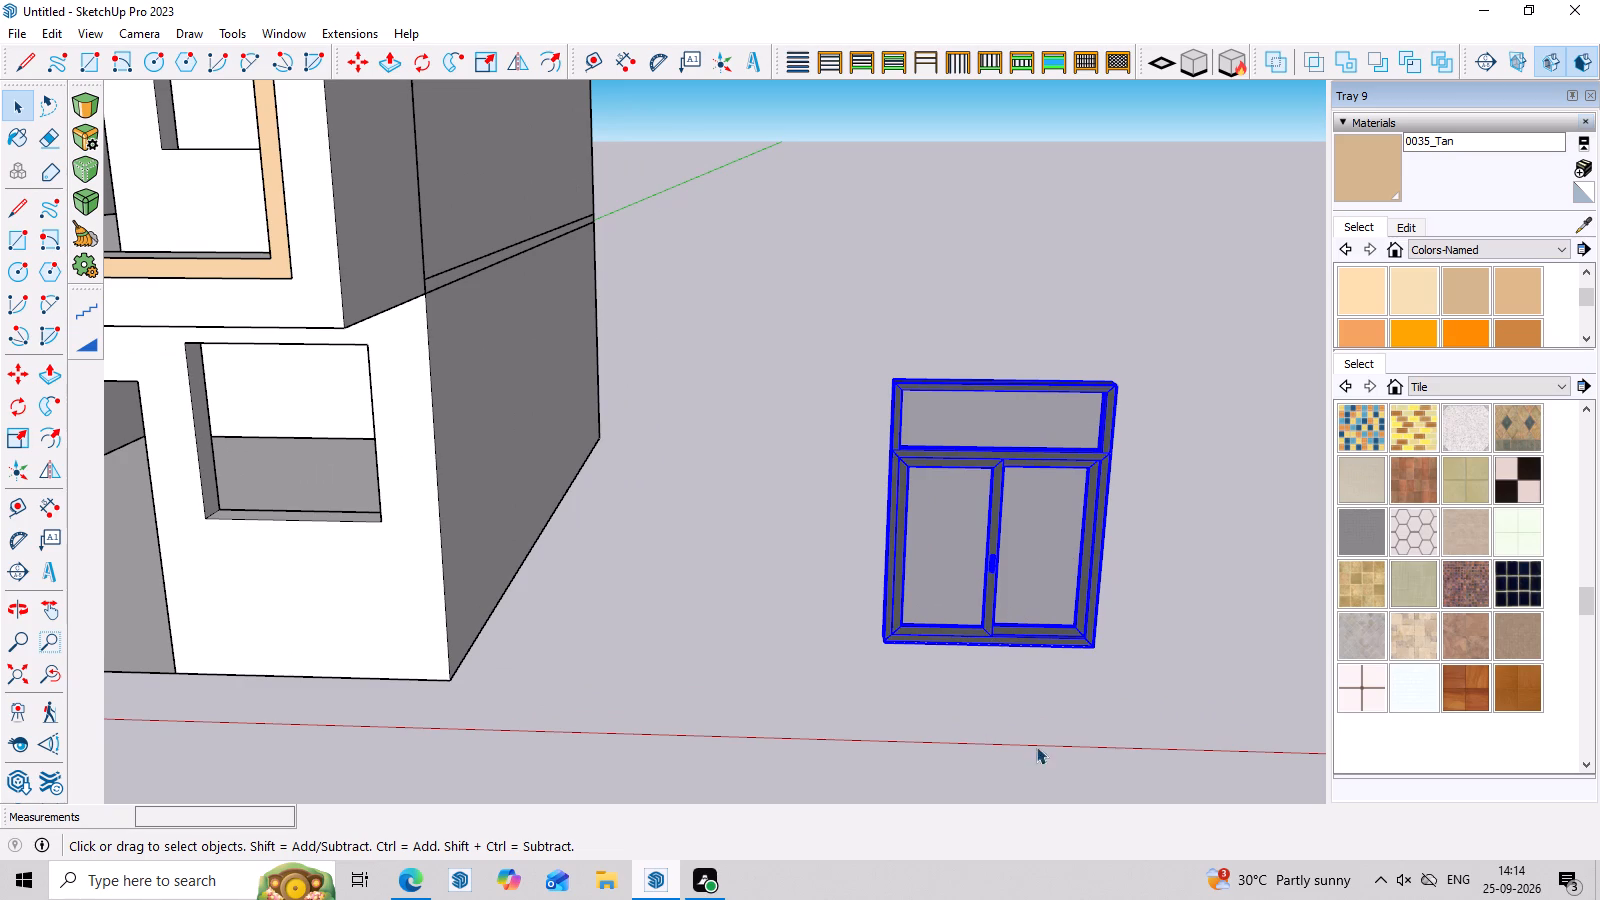
{"action": "scroll", "coordinate": [936, 398], "scroll_direction": "up", "scroll_amount": 2}
{"action": "scroll", "coordinate": [1124, 506], "scroll_direction": "down", "scroll_amount": 8}
{"action": "middle_click_drag", "start_coordinate": [1107, 499], "coordinate": [1083, 553]}
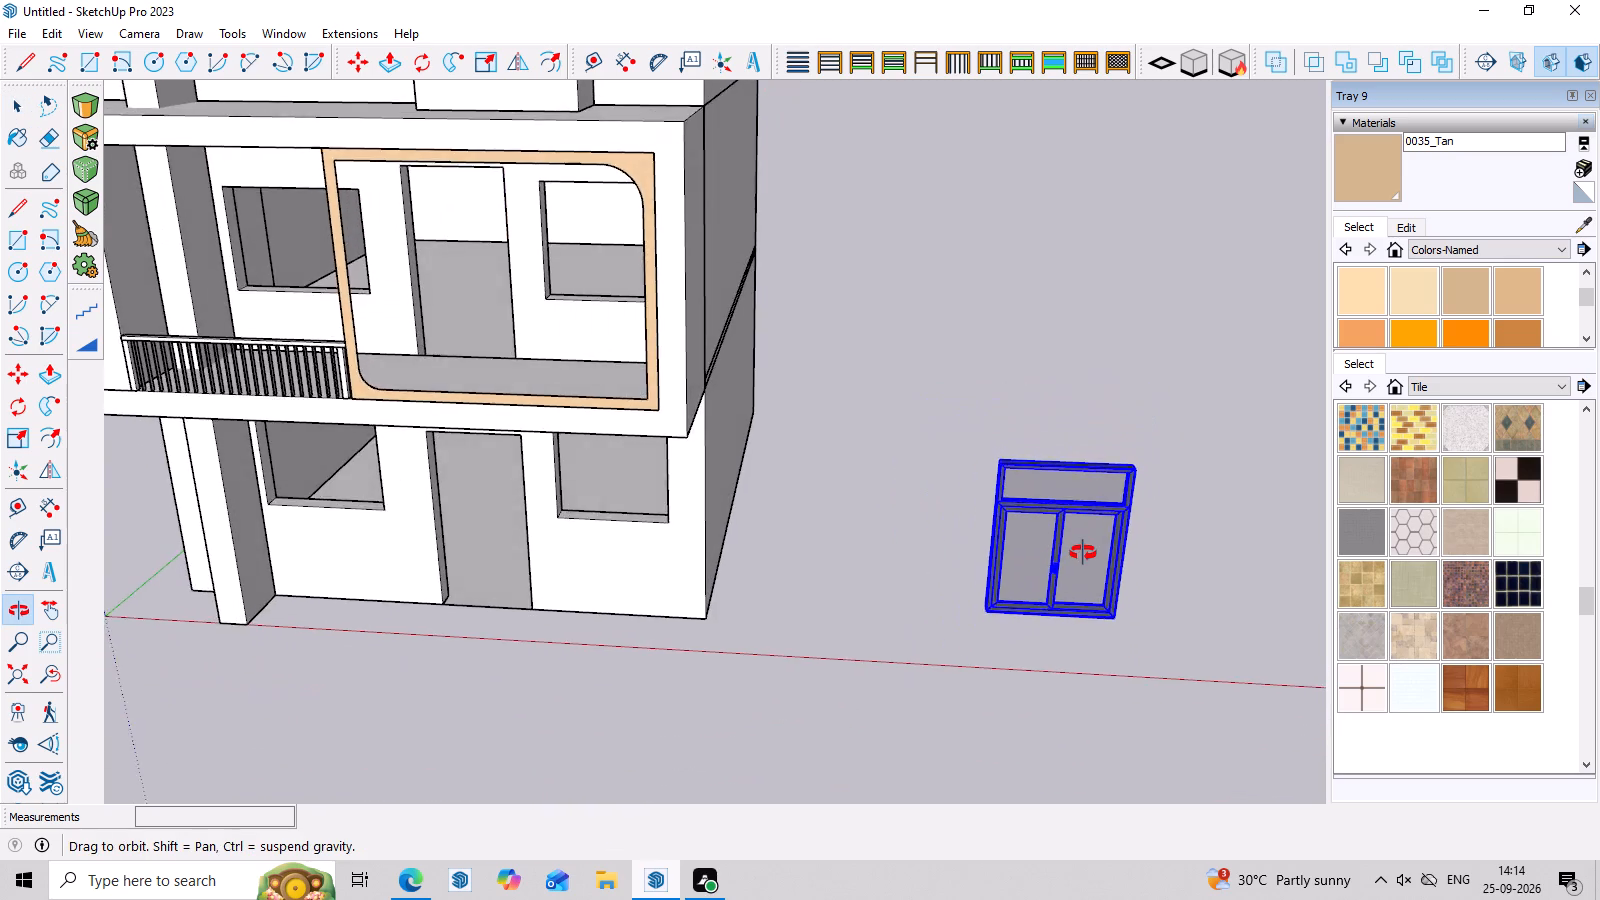
{"action": "middle_click_drag", "start_coordinate": [1083, 553], "coordinate": [1129, 303]}
{"action": "scroll", "coordinate": [992, 464], "scroll_direction": "up", "scroll_amount": 3}
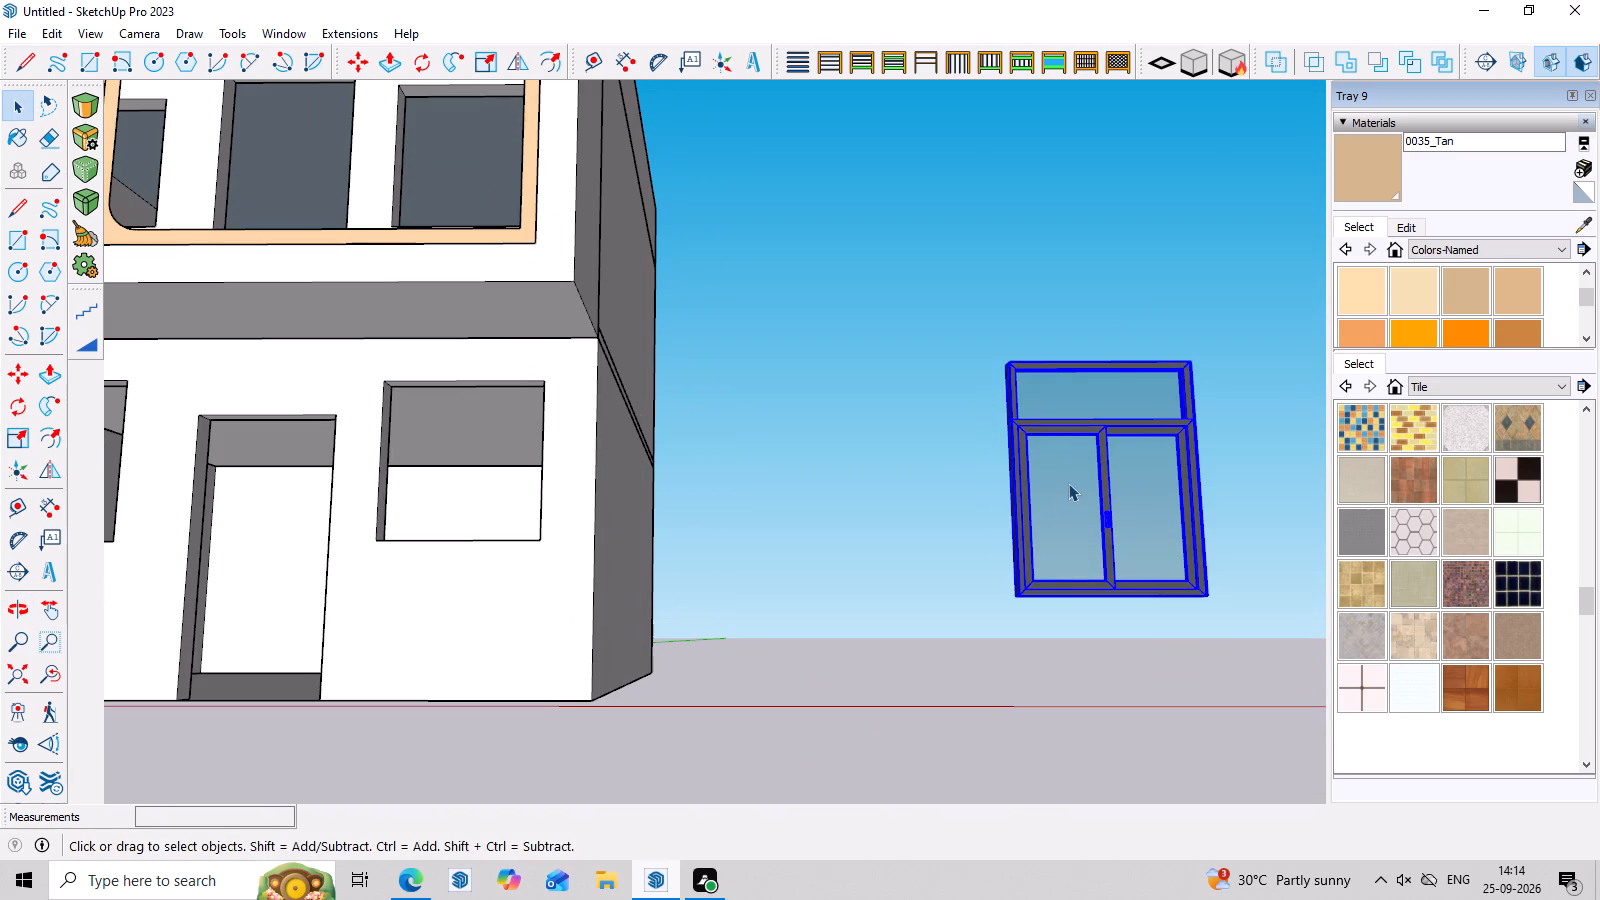
{"action": "key", "text": "m"}
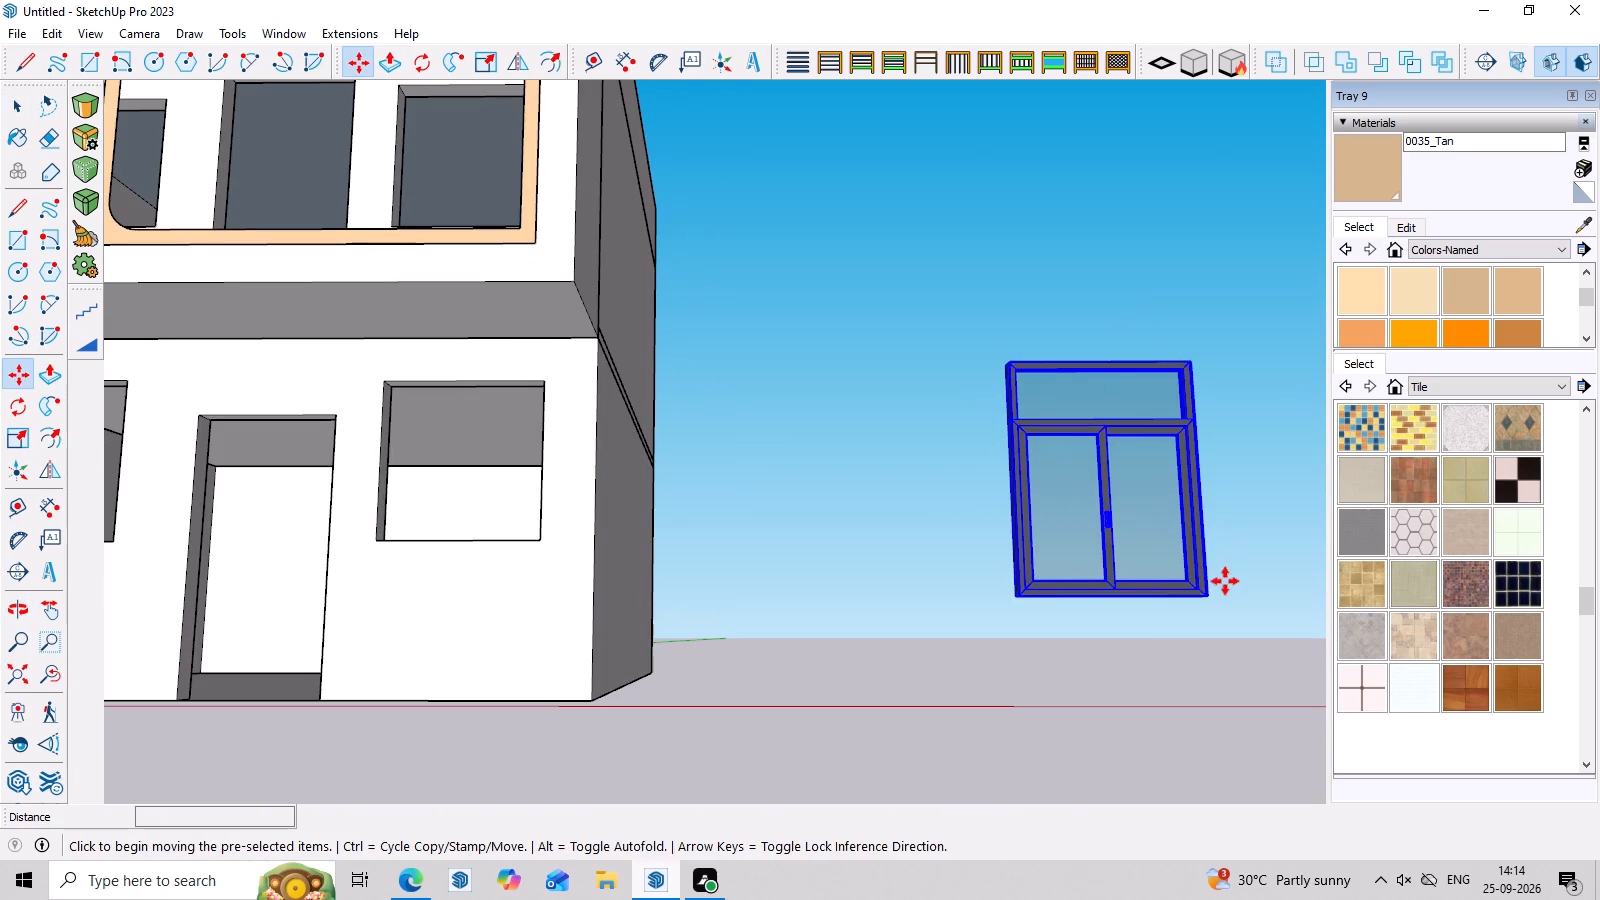
{"action": "left_click", "coordinate": [1214, 594]}
{"action": "scroll", "coordinate": [383, 605], "scroll_direction": "down", "scroll_amount": 7}
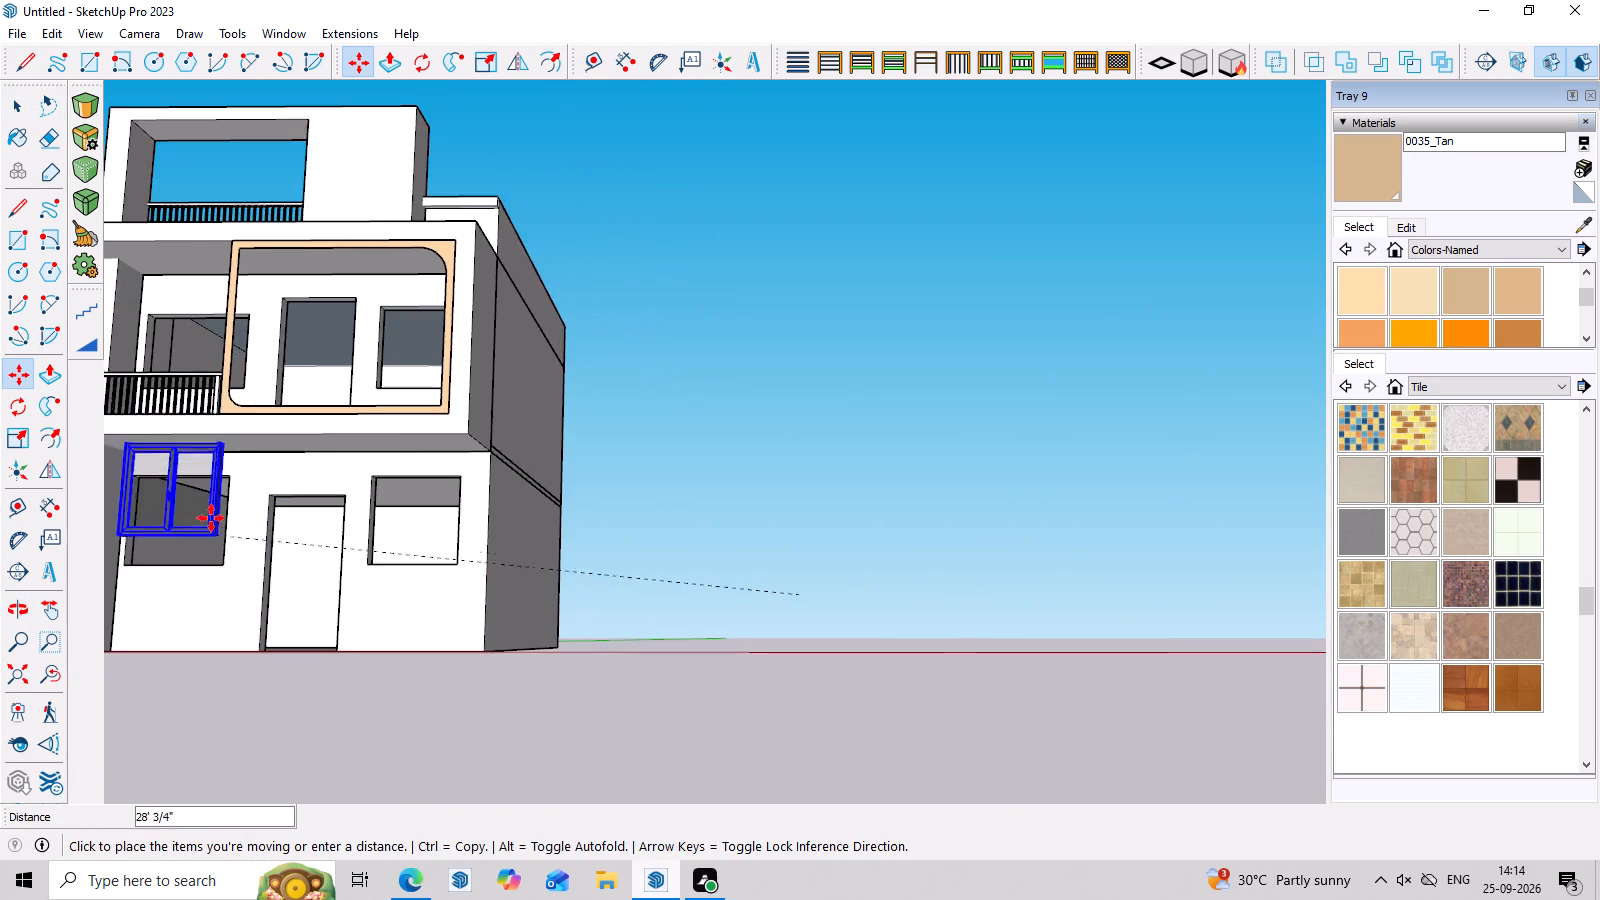
{"action": "scroll", "coordinate": [208, 509], "scroll_direction": "up", "scroll_amount": 9}
{"action": "left_click", "coordinate": [214, 570]}
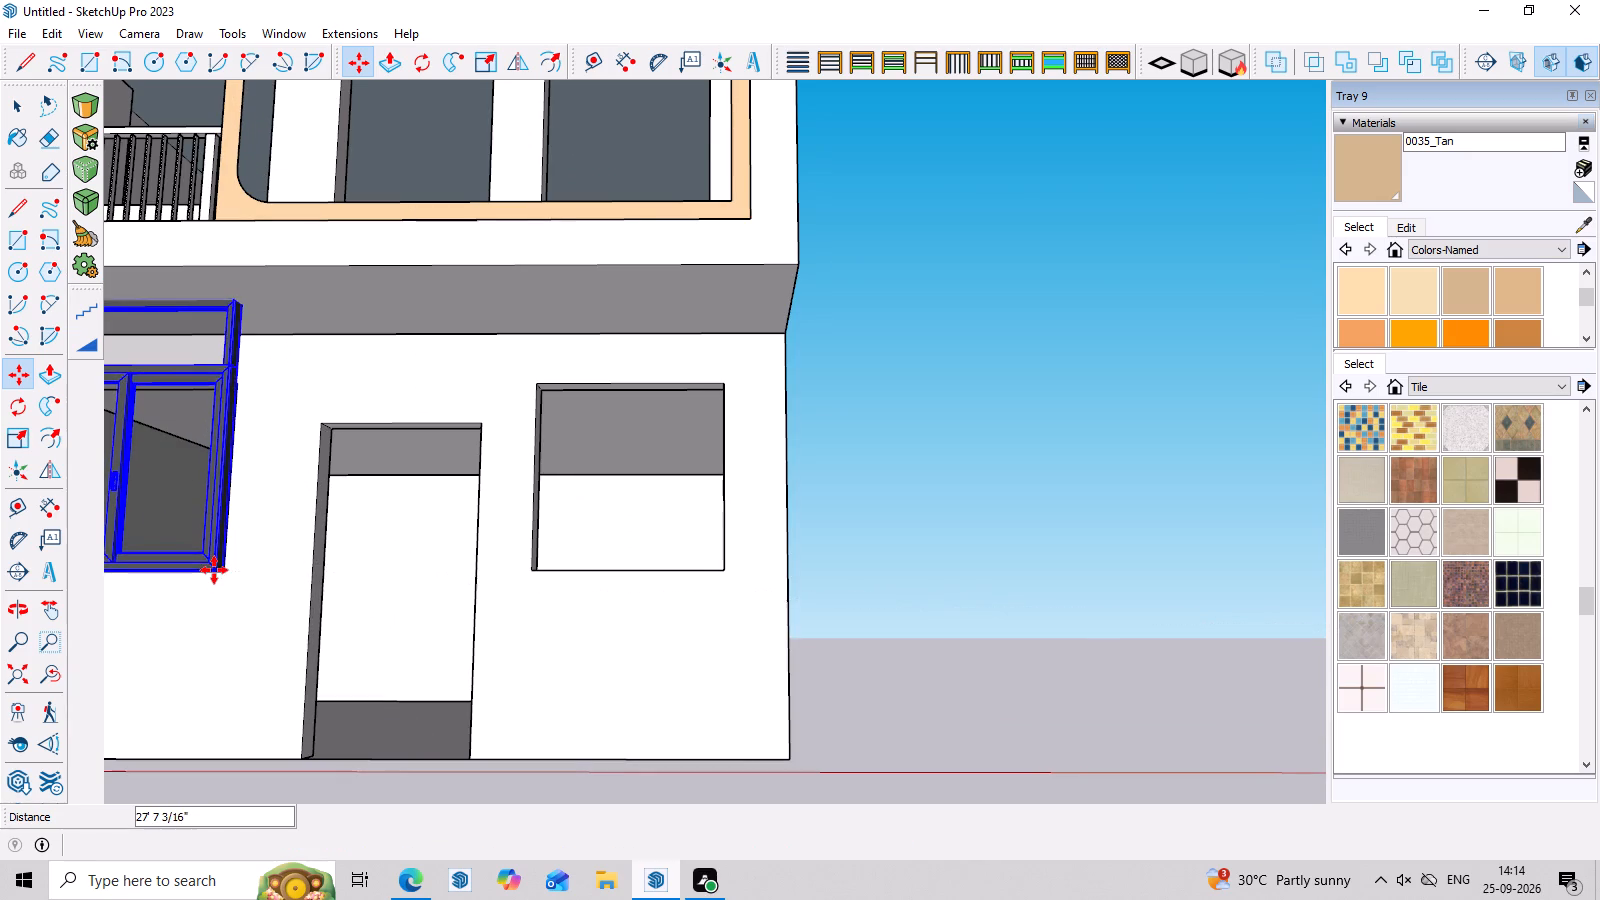
Move the window about 1' 5 13/16" down in front of the ground-floor opening beside the pillar.
{"action": "scroll", "coordinate": [705, 636], "scroll_direction": "down", "scroll_amount": 8}
{"action": "middle_click_drag", "start_coordinate": [998, 624], "coordinate": [999, 698]}
{"action": "scroll", "coordinate": [507, 546], "scroll_direction": "up", "scroll_amount": 7}
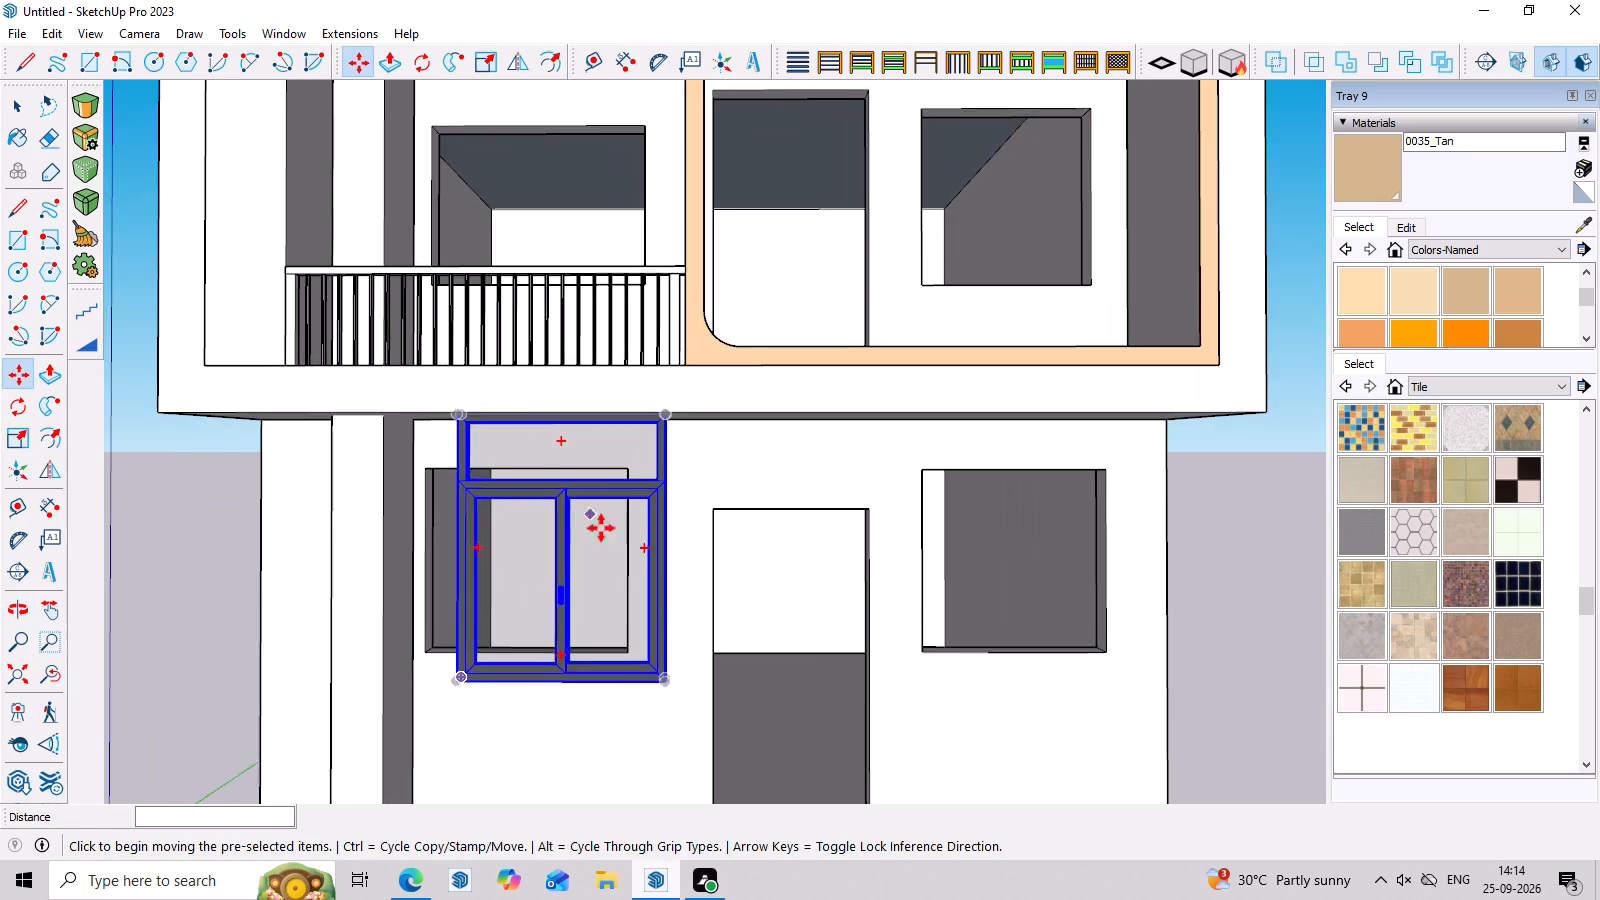
{"action": "middle_click_drag", "start_coordinate": [631, 566], "coordinate": [644, 478]}
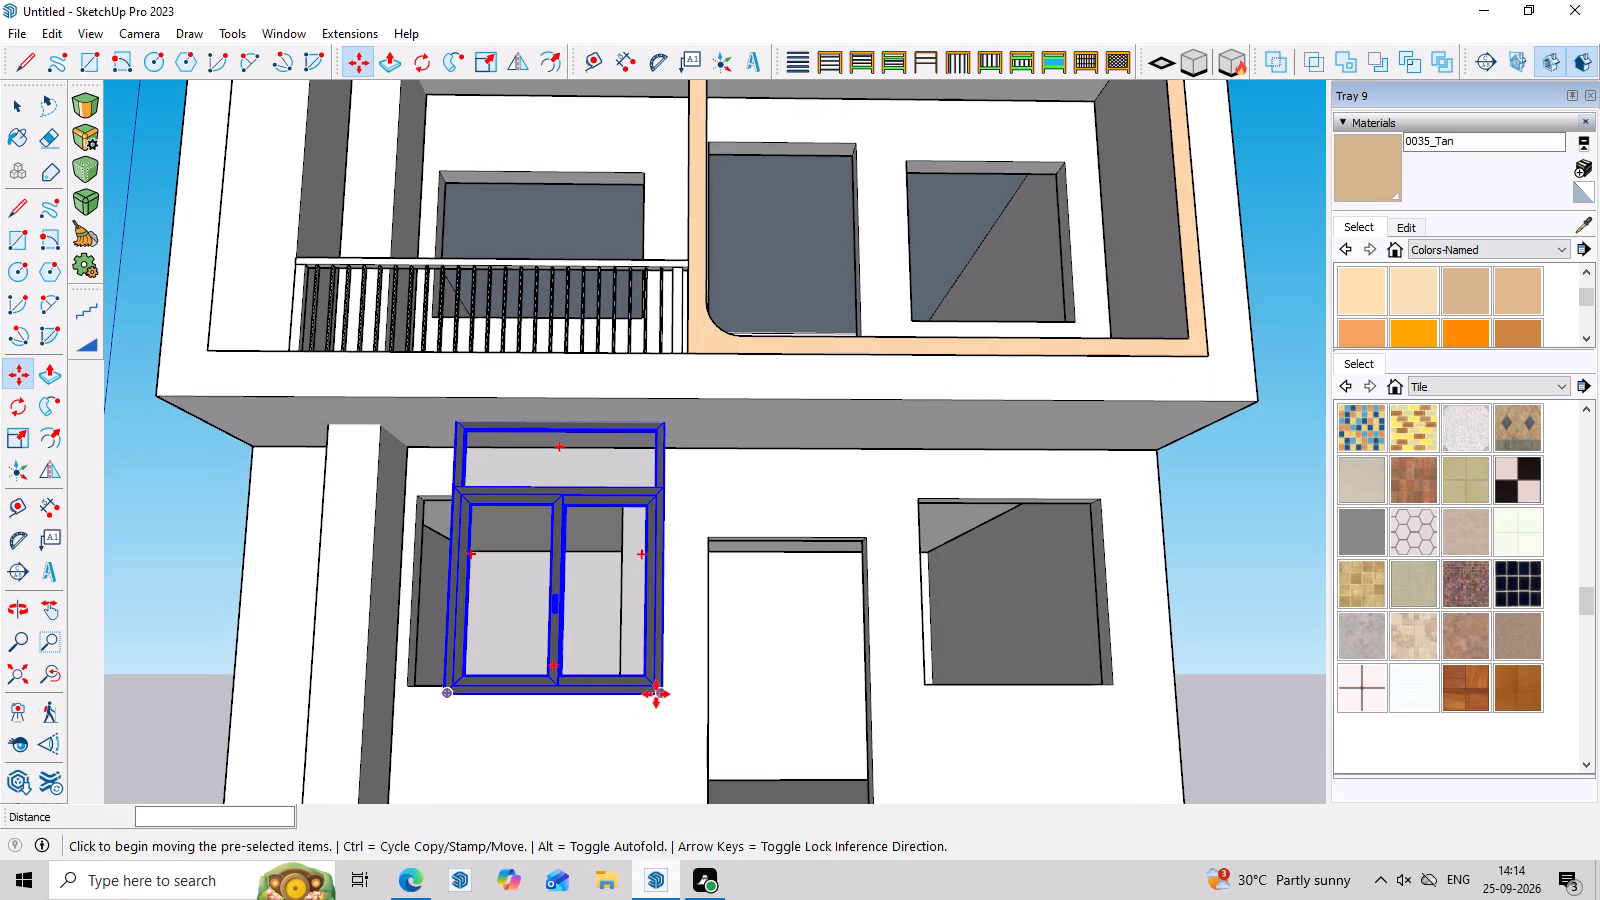
{"action": "left_click", "coordinate": [659, 693]}
{"action": "left_click", "coordinate": [652, 766]}
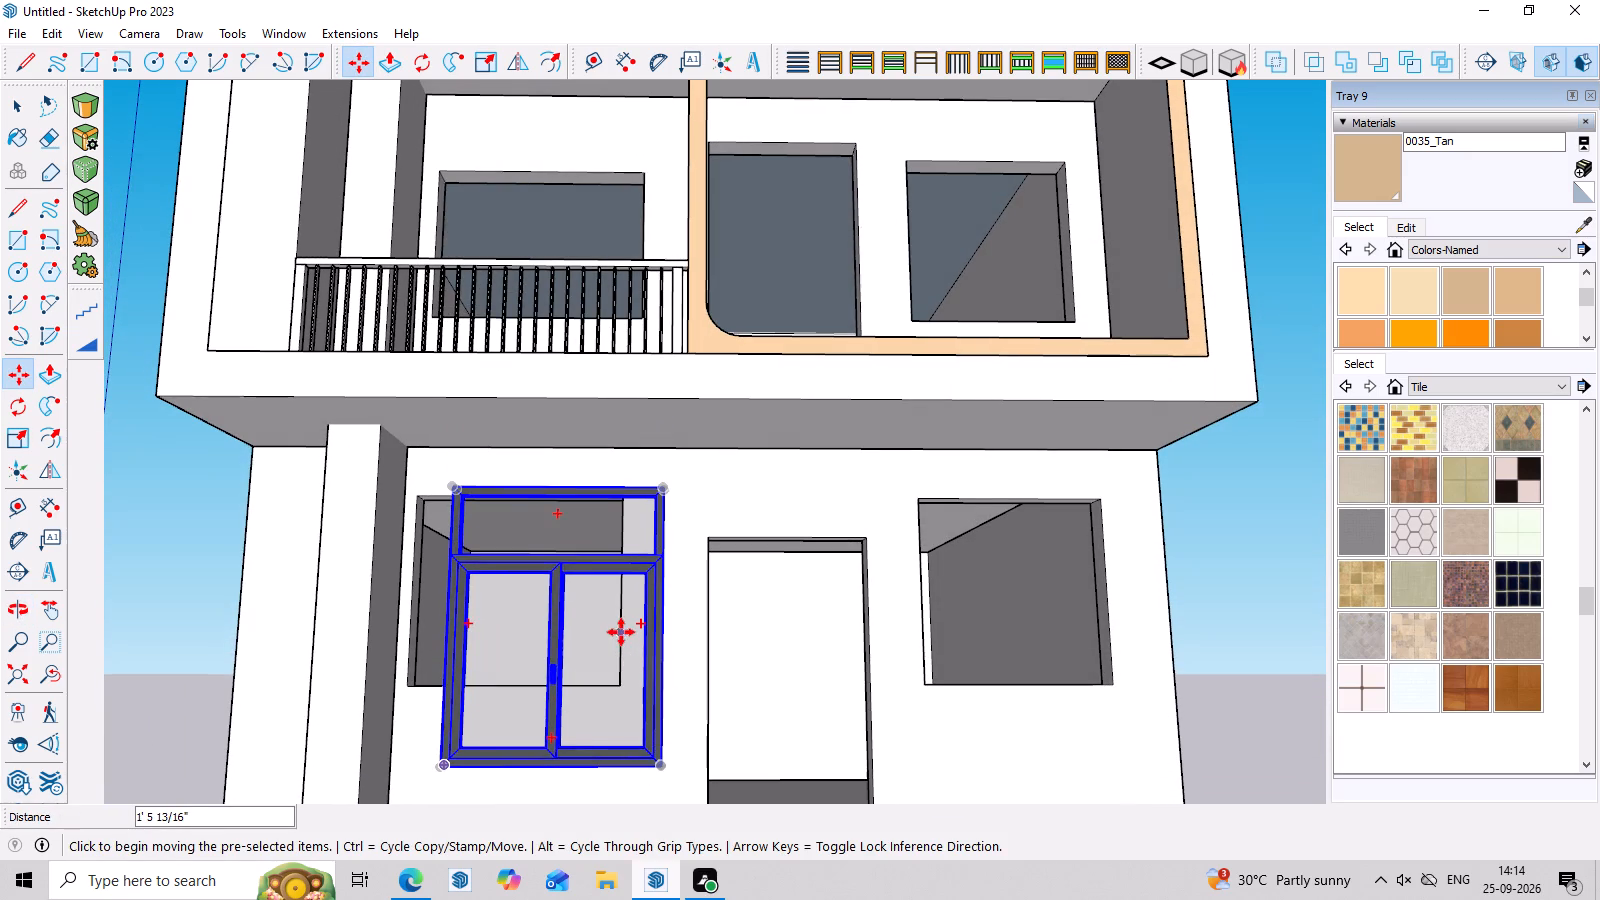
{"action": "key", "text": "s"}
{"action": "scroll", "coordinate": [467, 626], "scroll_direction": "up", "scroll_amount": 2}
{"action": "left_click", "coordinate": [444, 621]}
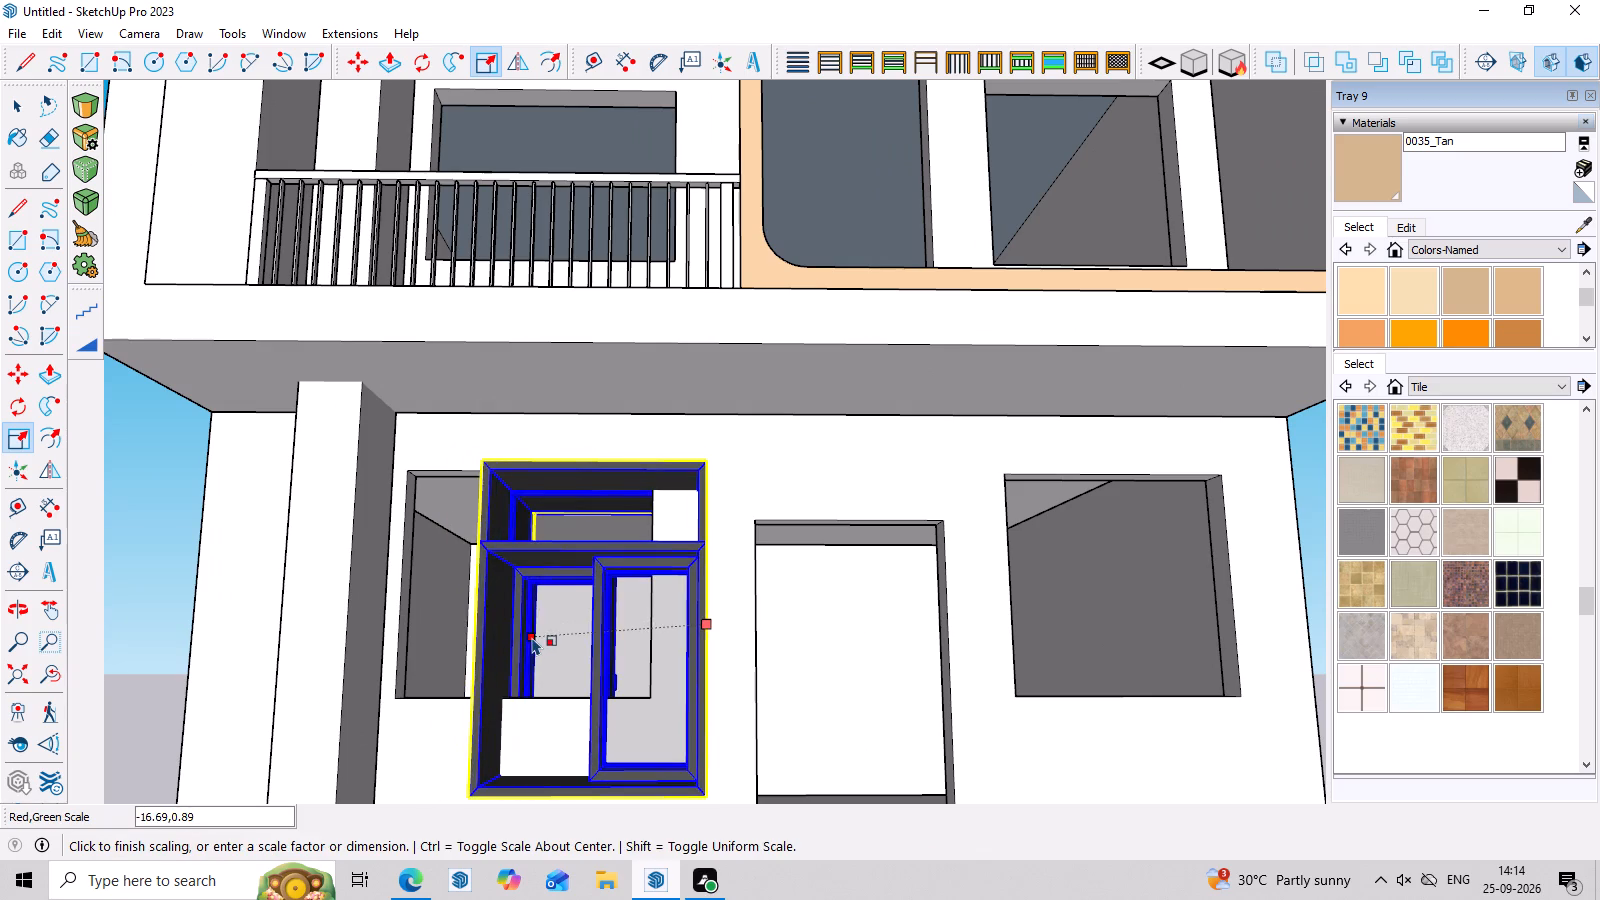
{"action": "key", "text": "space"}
Scale the window's width to about 0.82 from its pillar-side edge, keeping its depth factor at 1.00.
{"action": "middle_click_drag", "start_coordinate": [511, 629], "coordinate": [840, 747]}
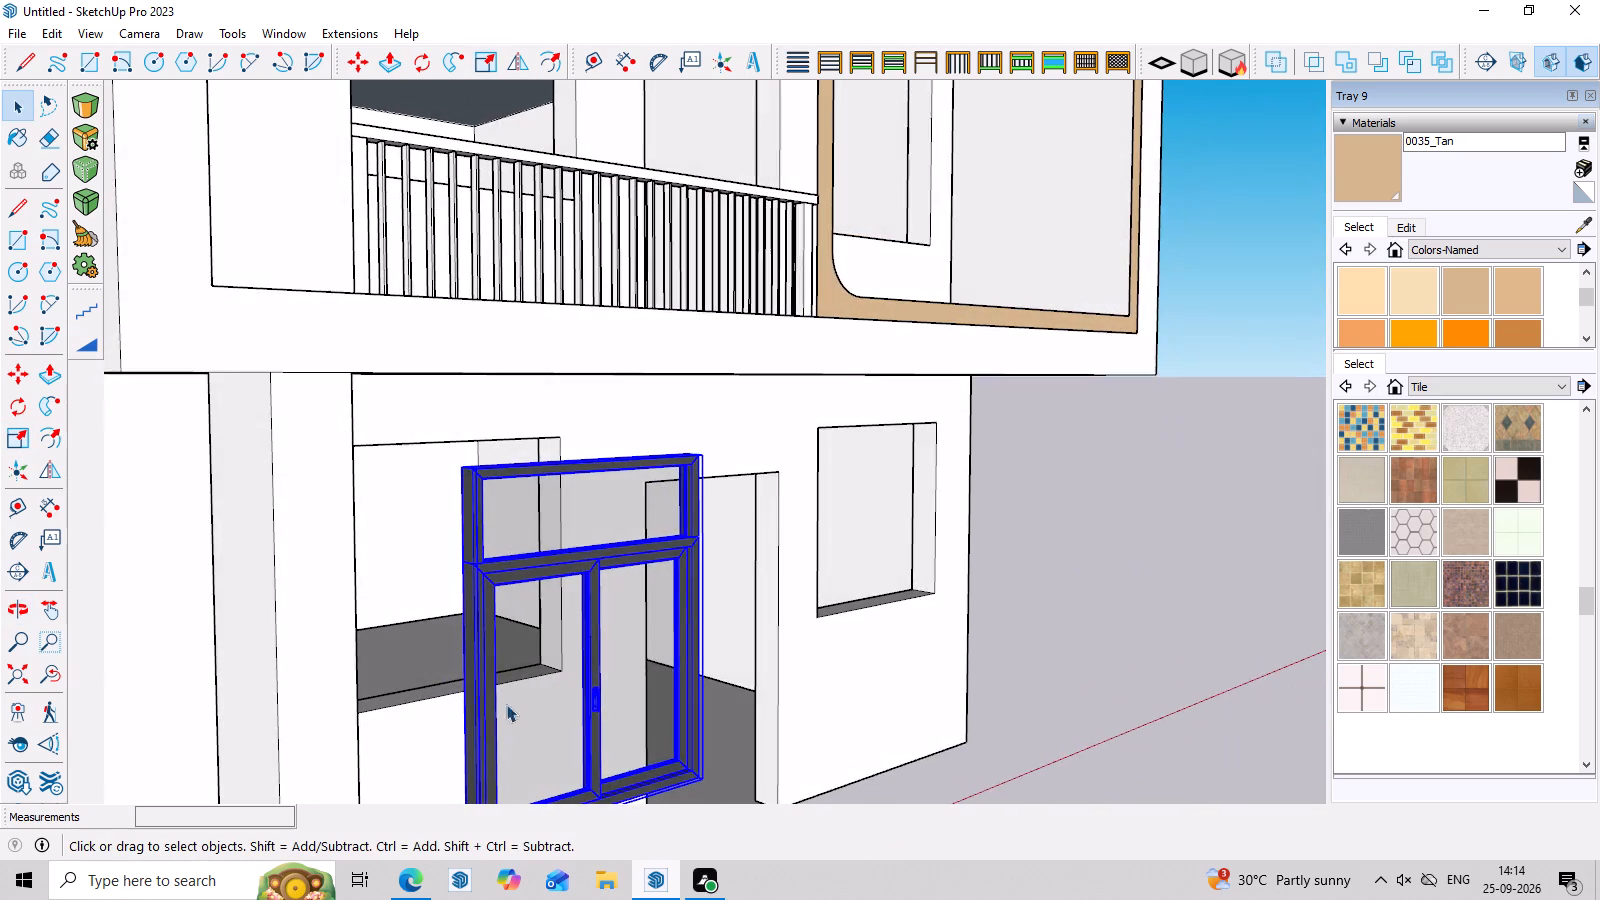
{"action": "scroll", "coordinate": [400, 669], "scroll_direction": "up", "scroll_amount": 4}
{"action": "left_click", "coordinate": [673, 672]}
{"action": "key", "text": "s"}
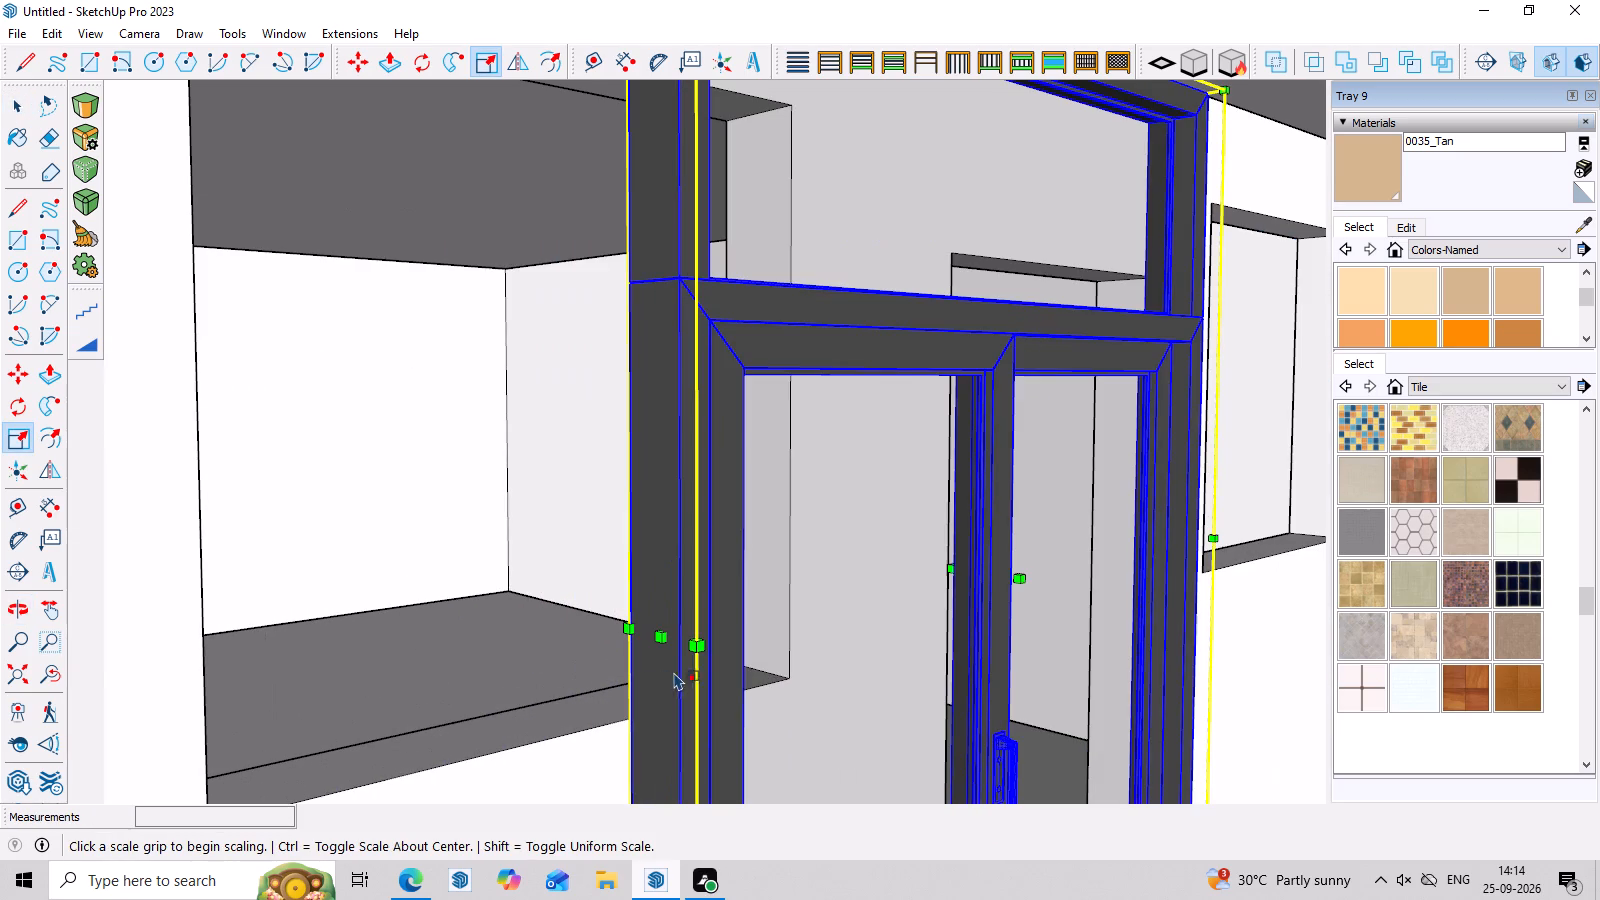
{"action": "left_click", "coordinate": [700, 642]}
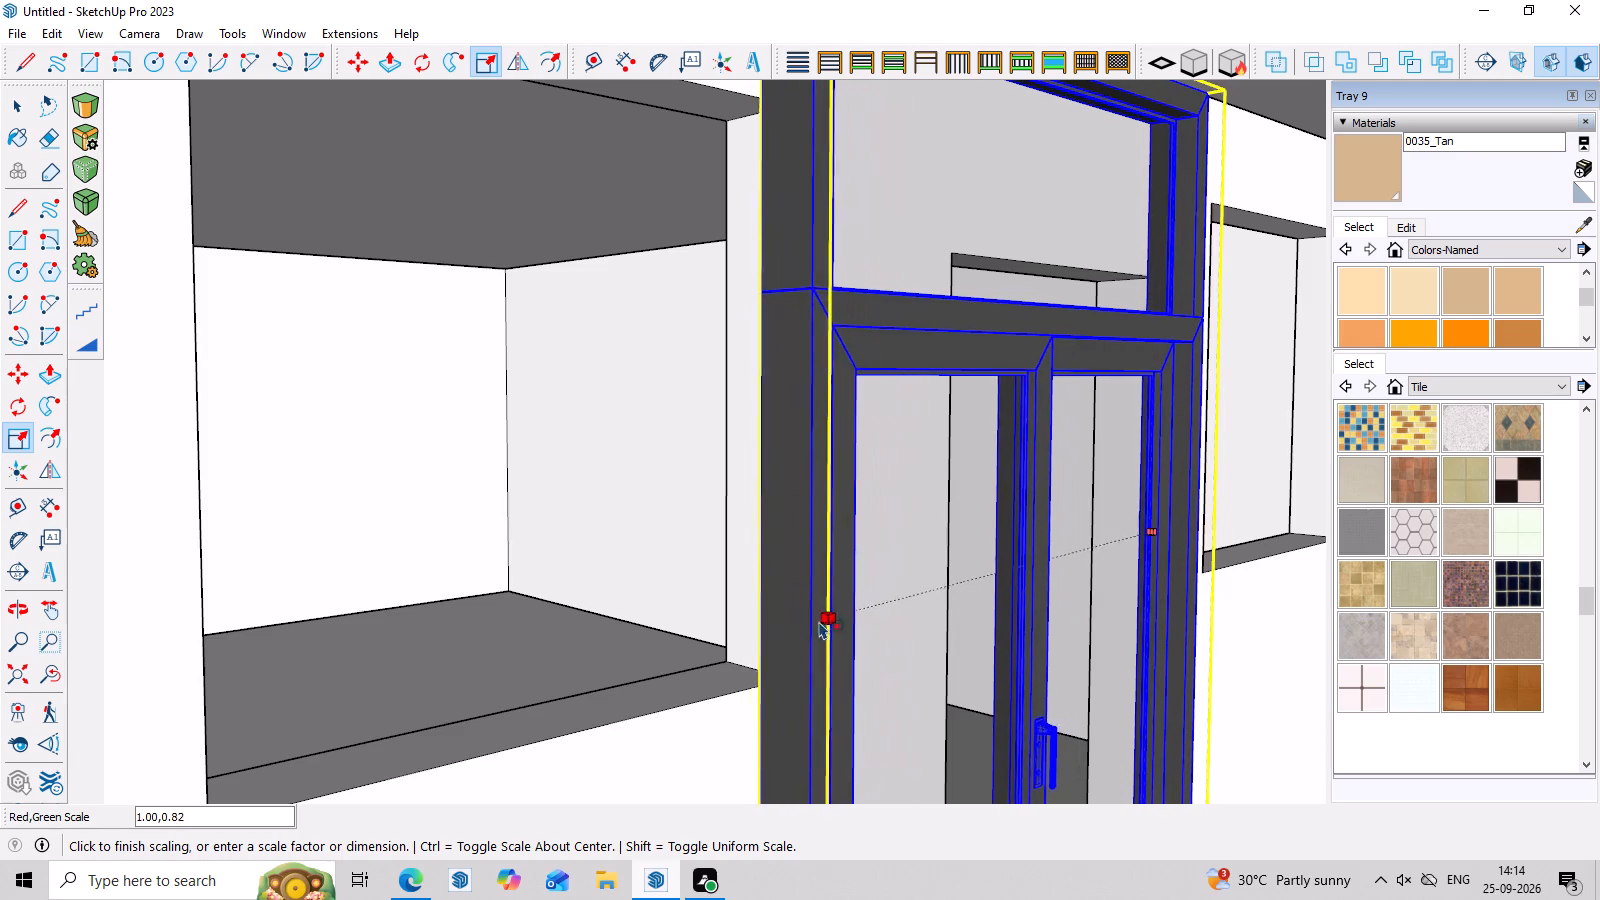
{"action": "left_click", "coordinate": [818, 621]}
{"action": "scroll", "coordinate": [677, 417], "scroll_direction": "down", "scroll_amount": 7}
{"action": "middle_click_drag", "start_coordinate": [823, 540], "coordinate": [492, 531]}
{"action": "scroll", "coordinate": [608, 544], "scroll_direction": "up", "scroll_amount": 3}
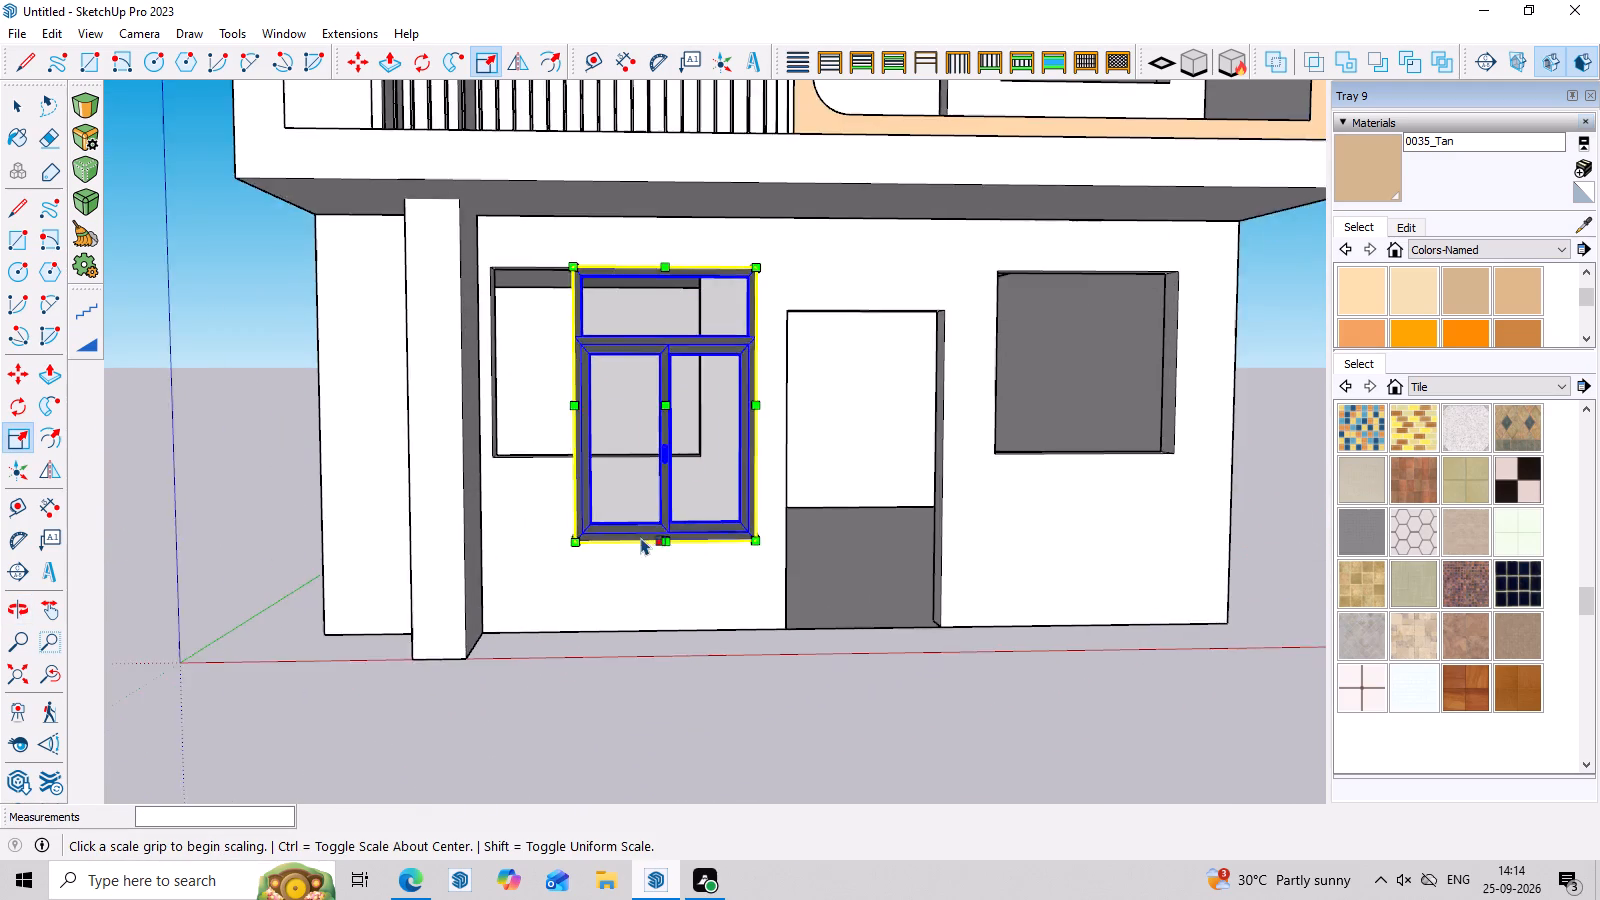
Scale the window from its bottom edge to factors of about 0.50 in depth and 0.83 in height.
{"action": "scroll", "coordinate": [655, 544], "scroll_direction": "up", "scroll_amount": 3}
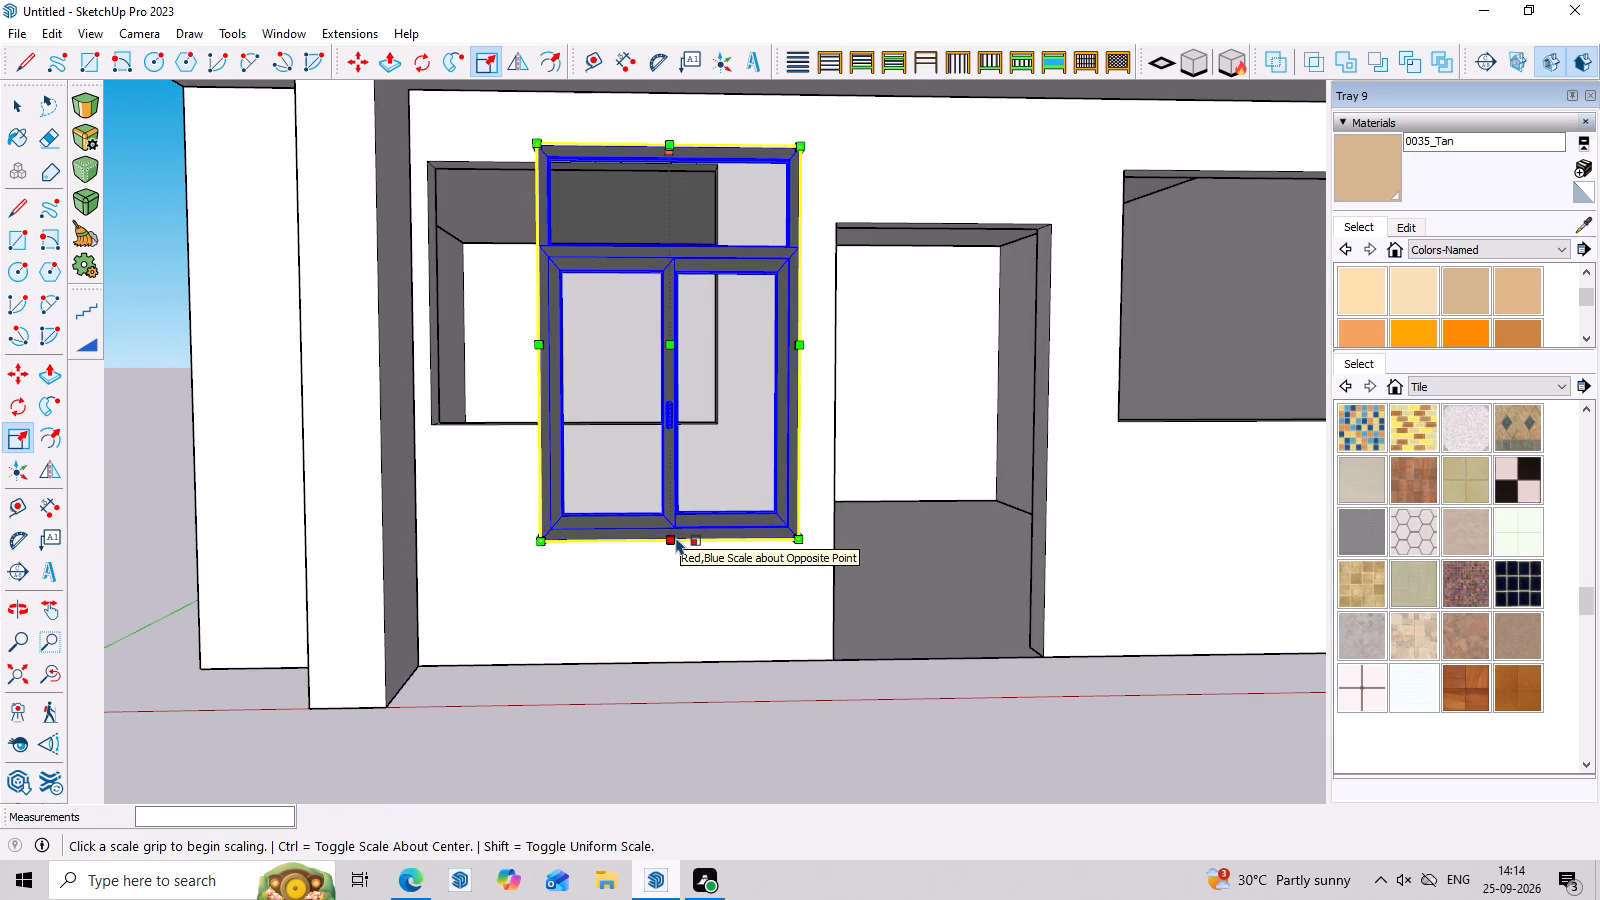
{"action": "left_click", "coordinate": [673, 541]}
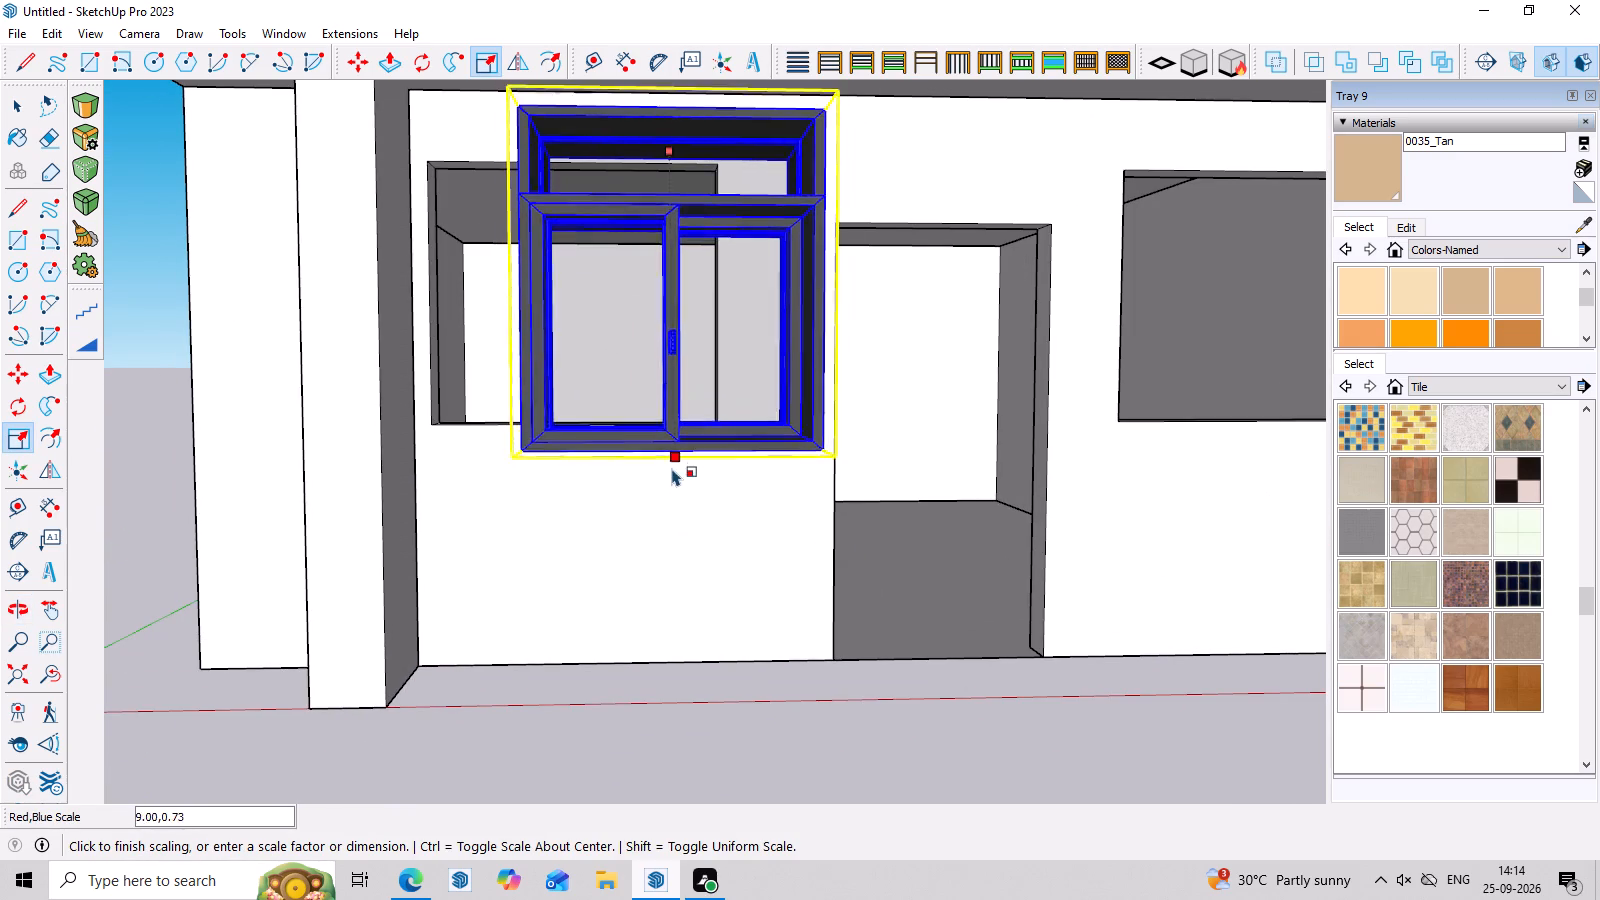
{"action": "middle_click_drag", "start_coordinate": [671, 494], "coordinate": [894, 535]}
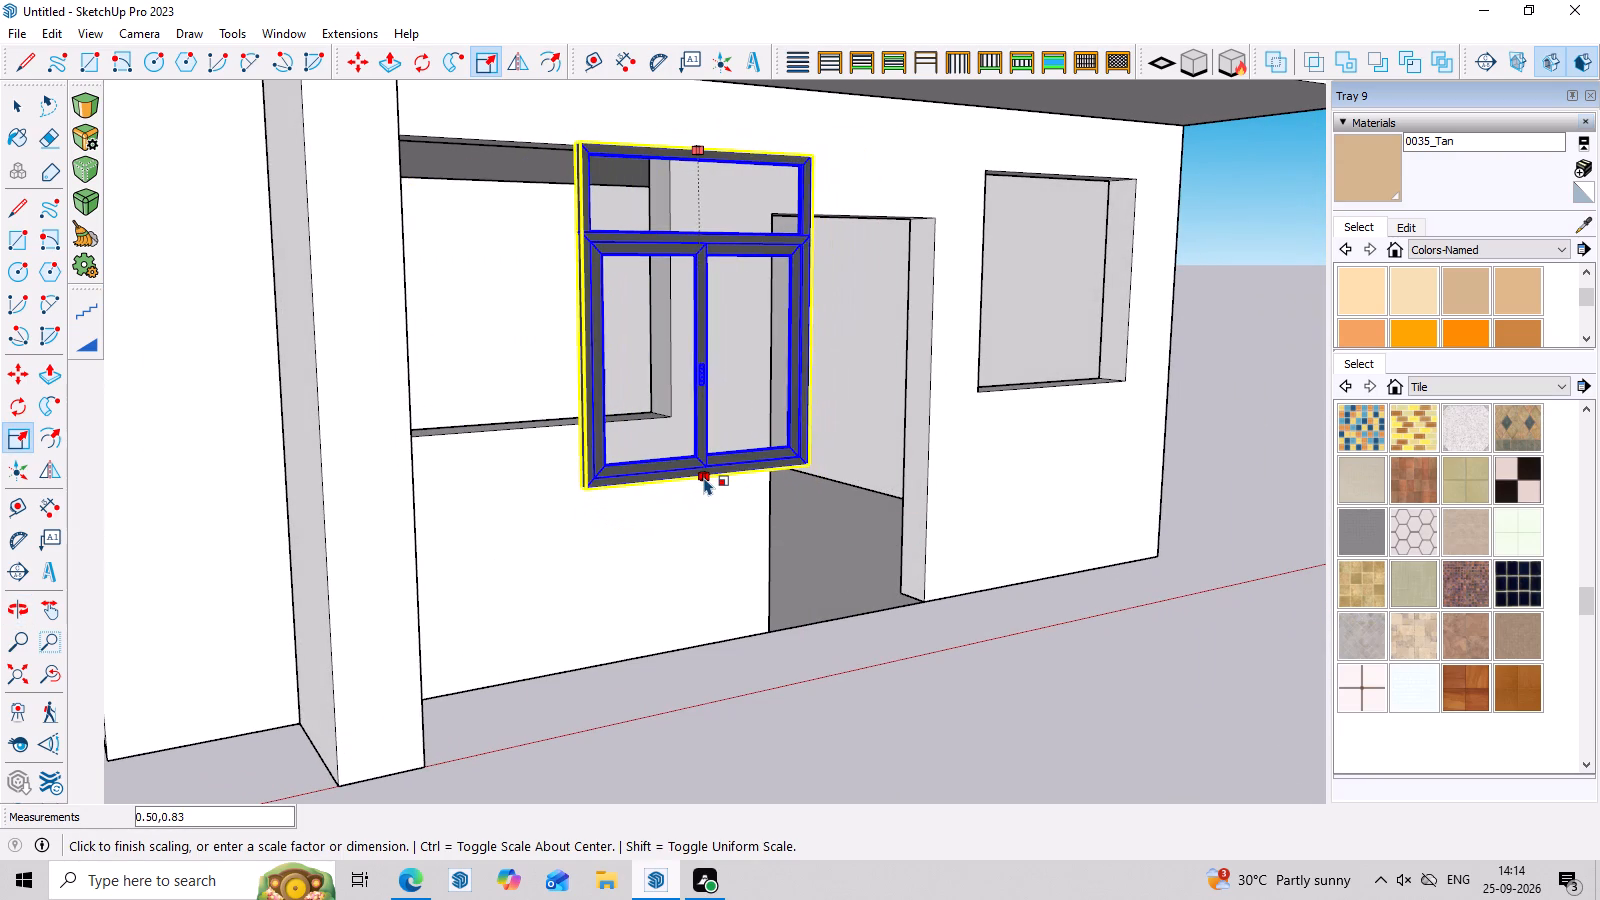
{"action": "left_click", "coordinate": [713, 478]}
Move the window by its door-side bottom corner about 3' 9/16" onto the ground-floor opening's door-side bottom corner.
{"action": "middle_click_drag", "start_coordinate": [854, 455], "coordinate": [643, 492]}
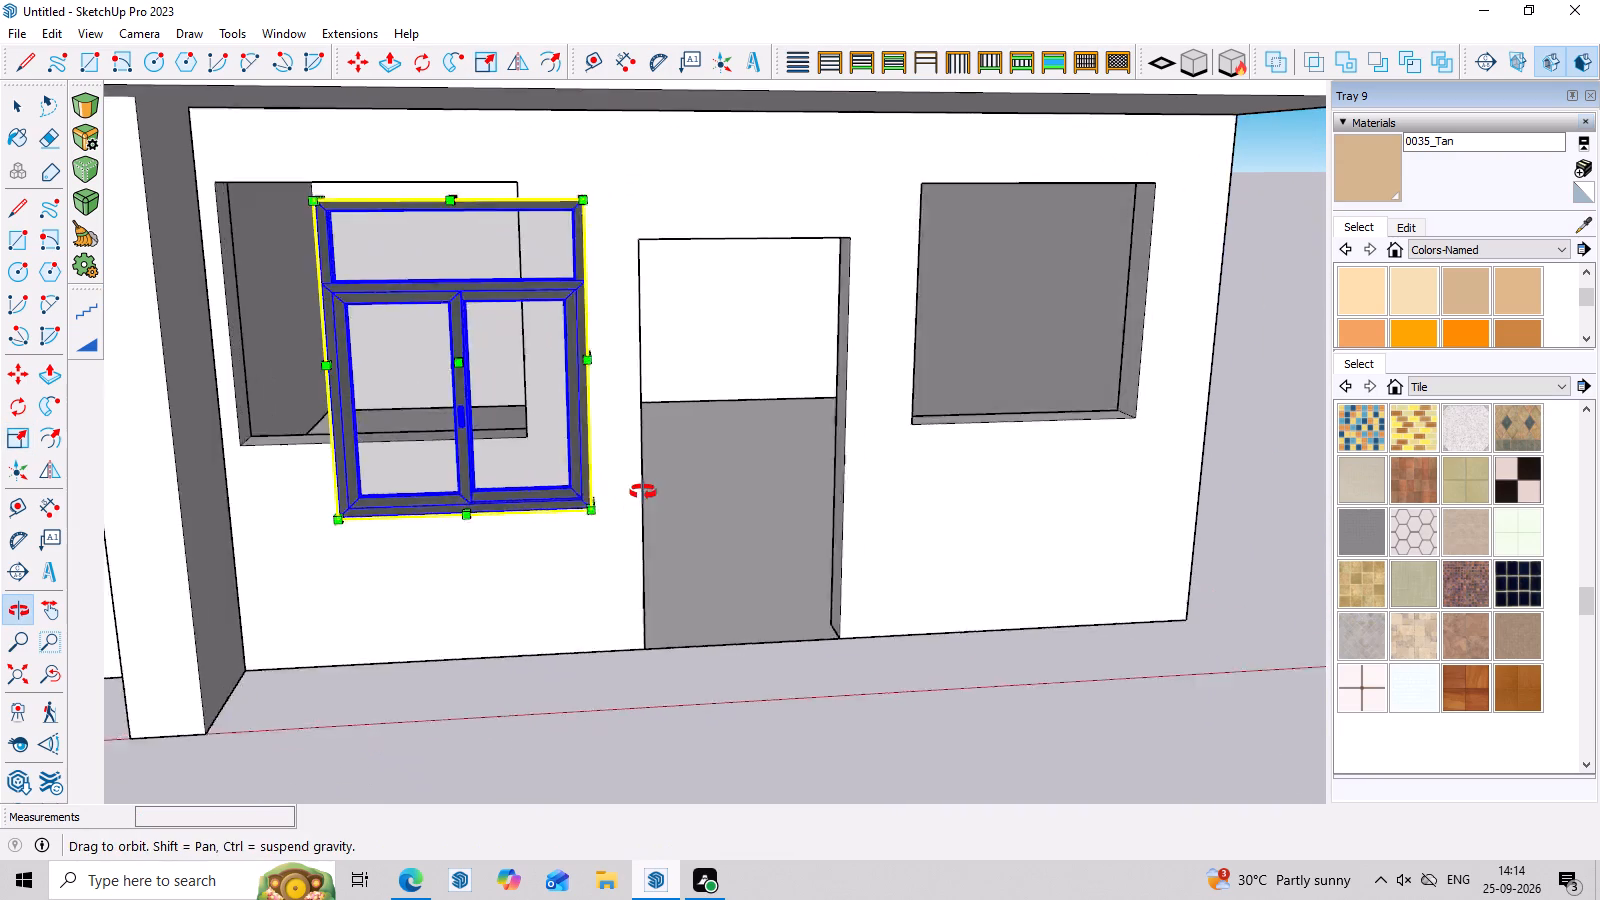
{"action": "middle_click_drag", "start_coordinate": [643, 492], "coordinate": [577, 492]}
{"action": "scroll", "coordinate": [467, 483], "scroll_direction": "up", "scroll_amount": 5}
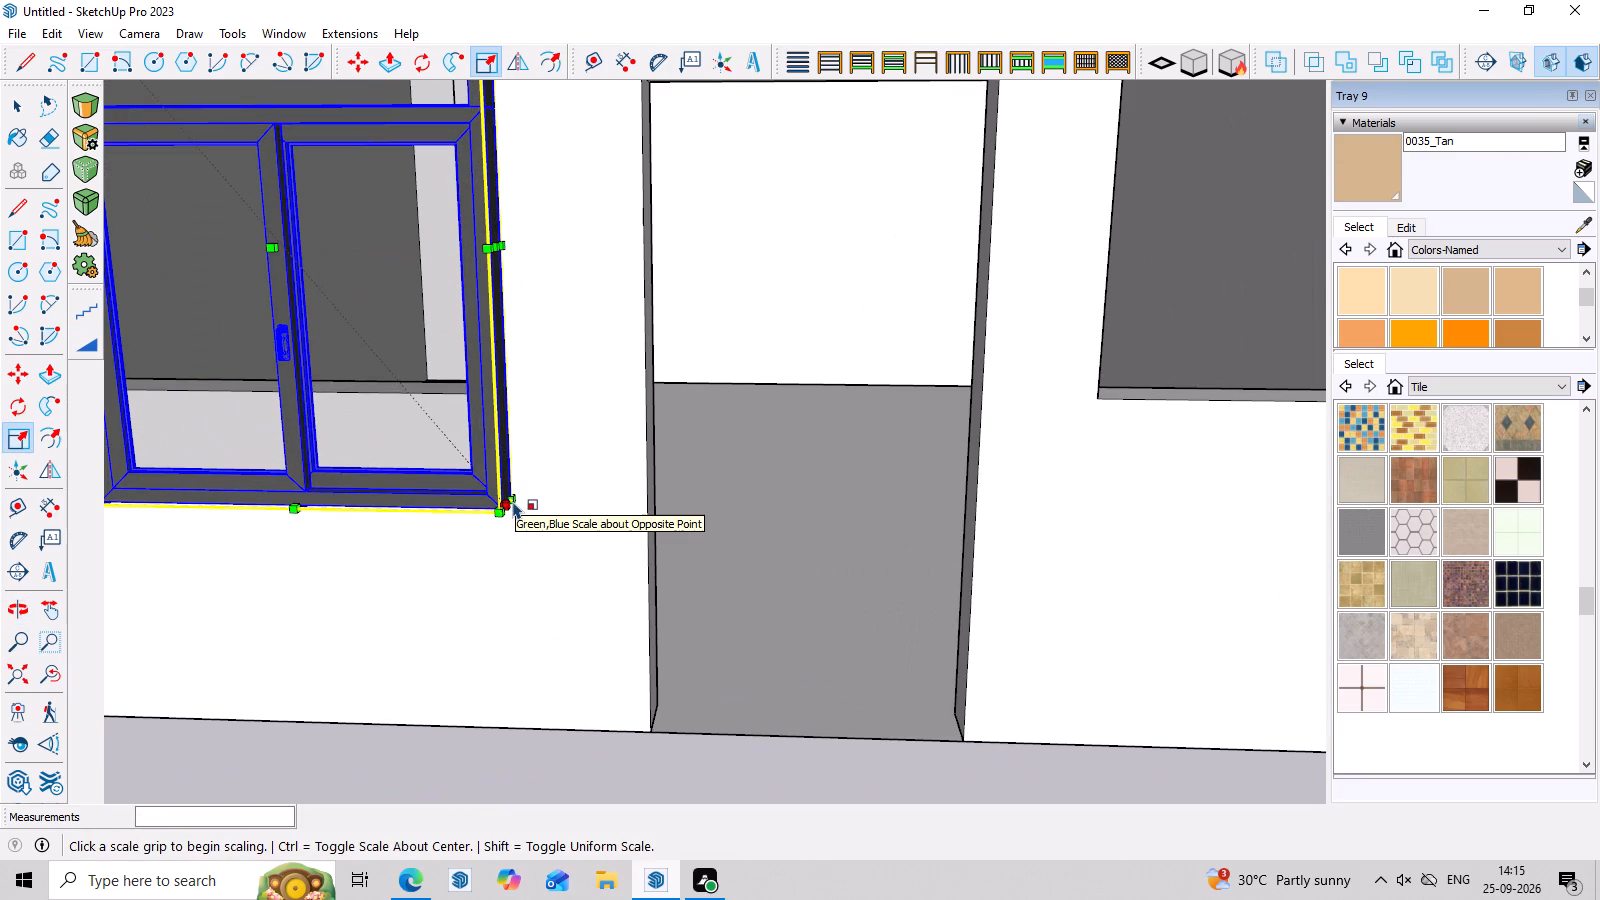
{"action": "key", "text": "m"}
{"action": "scroll", "coordinate": [537, 508], "scroll_direction": "up", "scroll_amount": 2}
{"action": "left_click", "coordinate": [498, 503]}
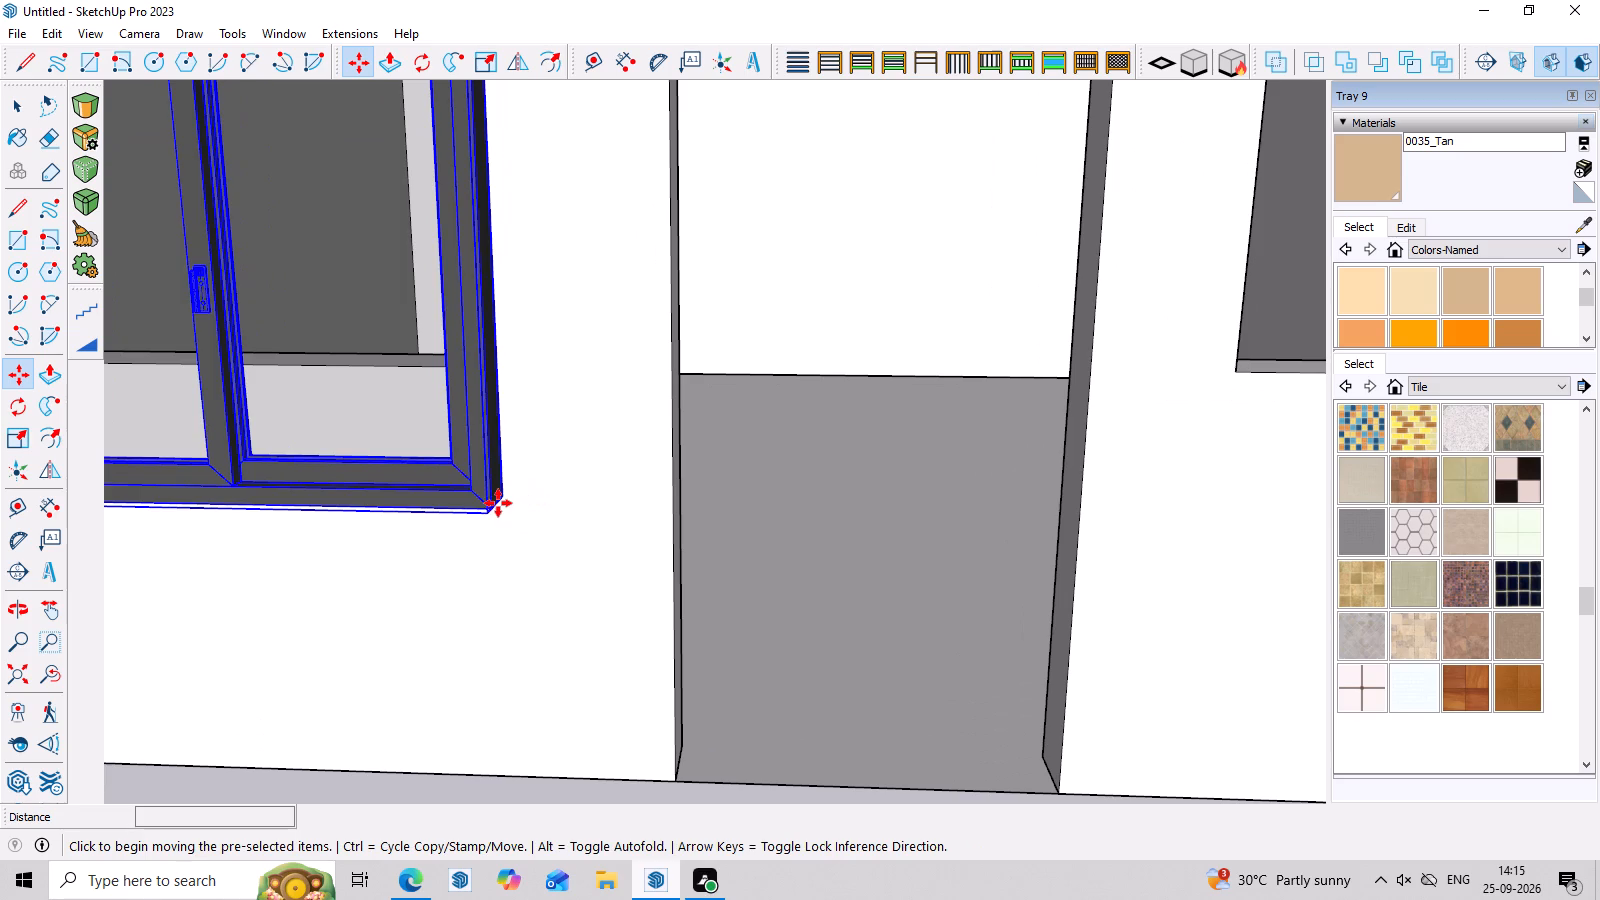
{"action": "left_click", "coordinate": [450, 370]}
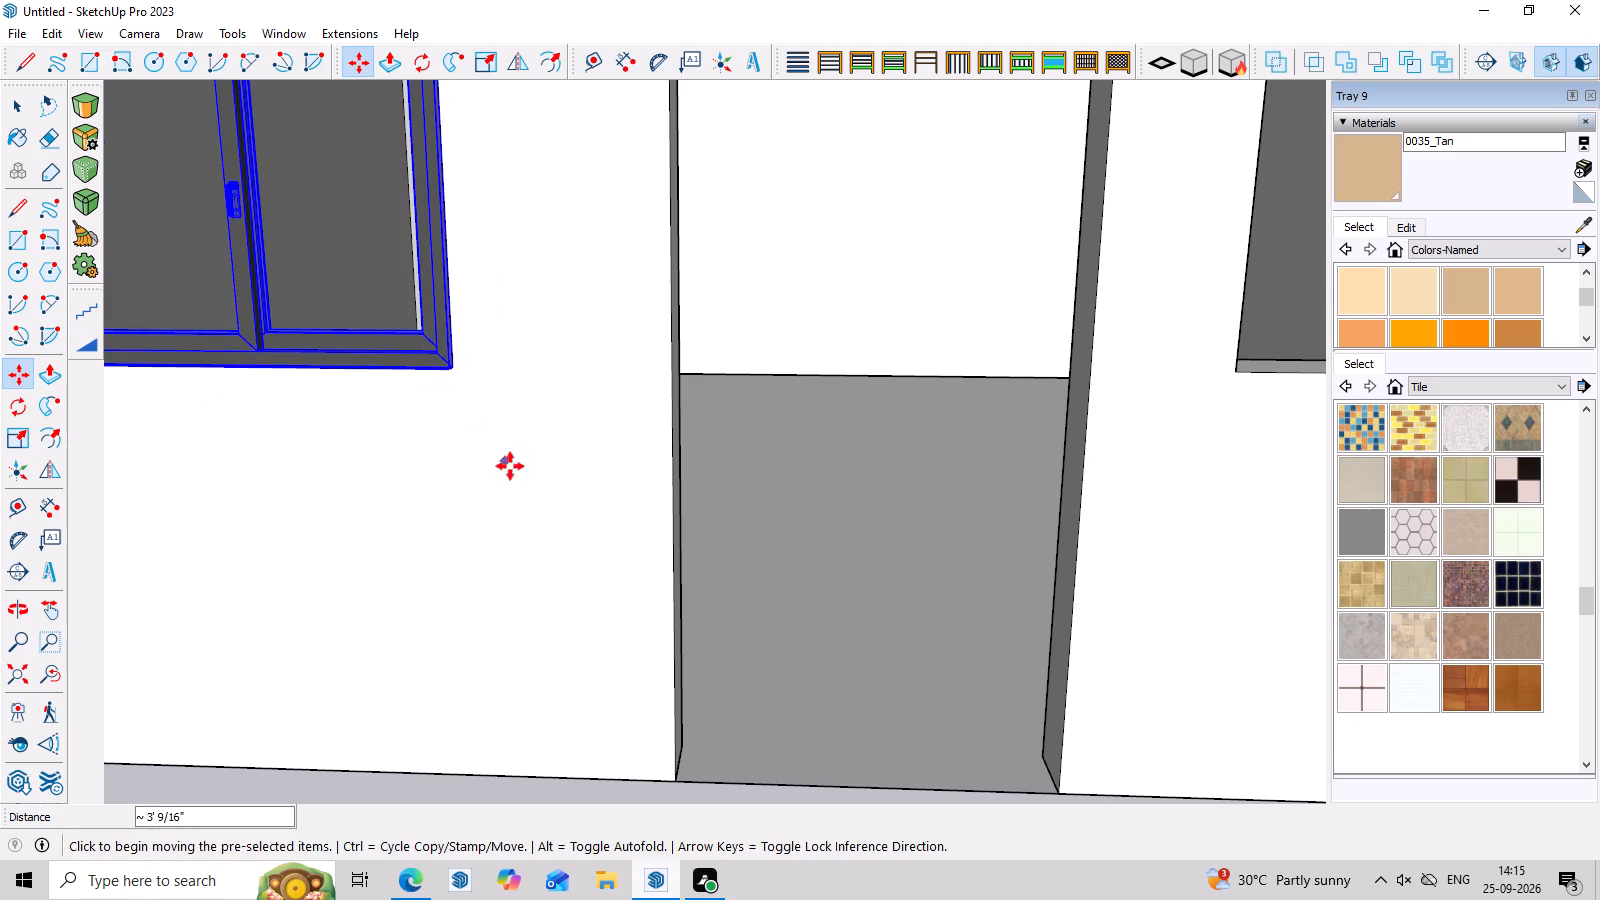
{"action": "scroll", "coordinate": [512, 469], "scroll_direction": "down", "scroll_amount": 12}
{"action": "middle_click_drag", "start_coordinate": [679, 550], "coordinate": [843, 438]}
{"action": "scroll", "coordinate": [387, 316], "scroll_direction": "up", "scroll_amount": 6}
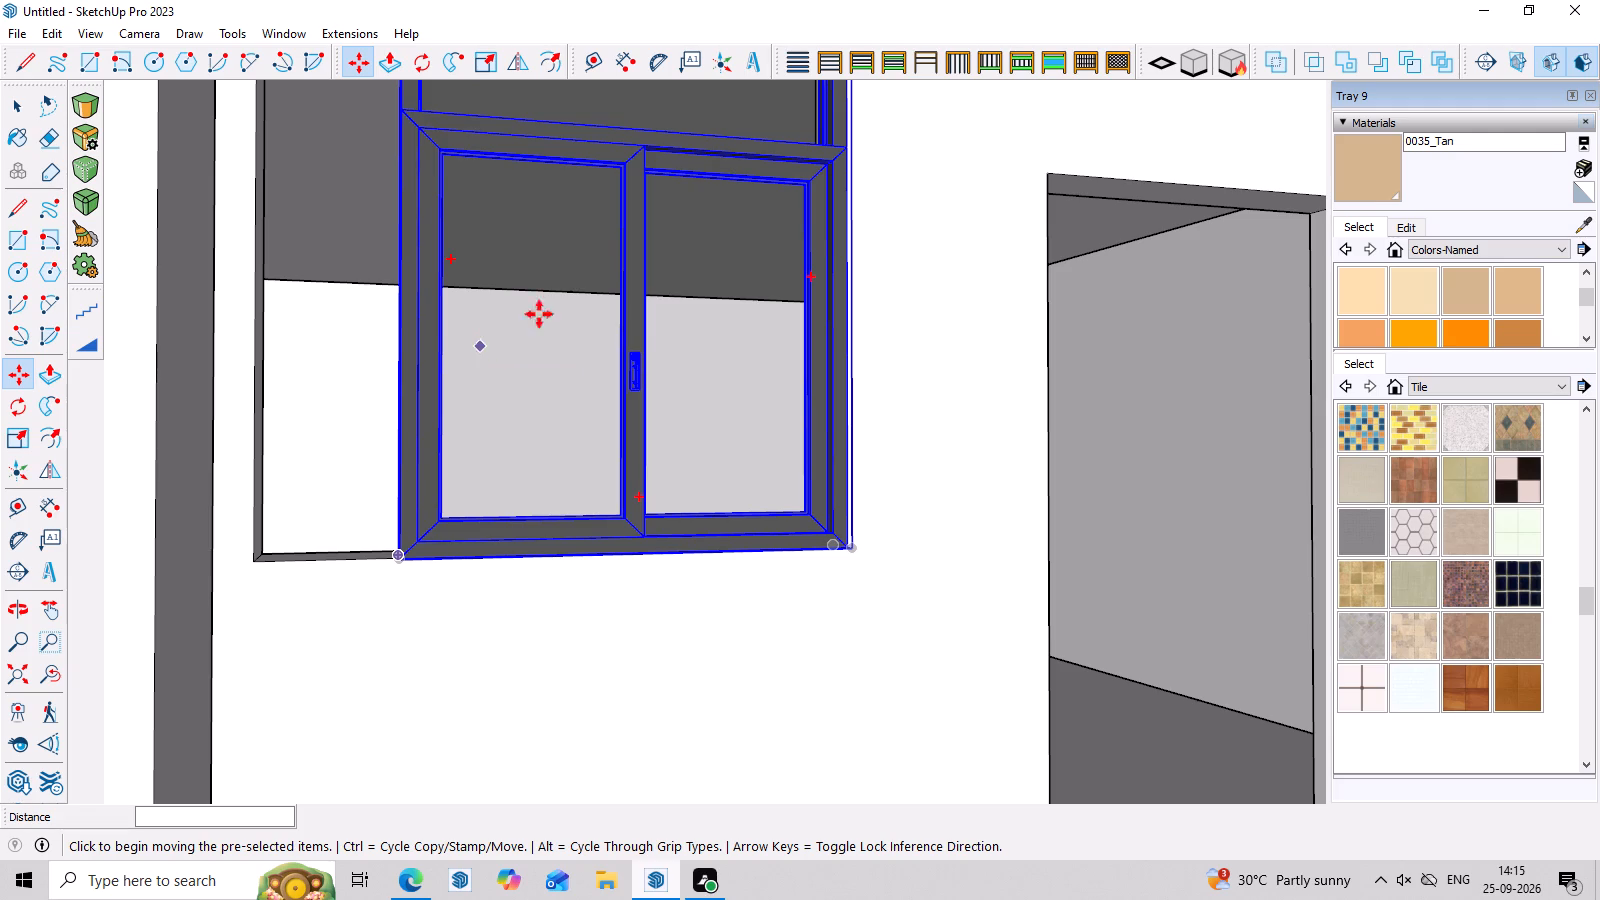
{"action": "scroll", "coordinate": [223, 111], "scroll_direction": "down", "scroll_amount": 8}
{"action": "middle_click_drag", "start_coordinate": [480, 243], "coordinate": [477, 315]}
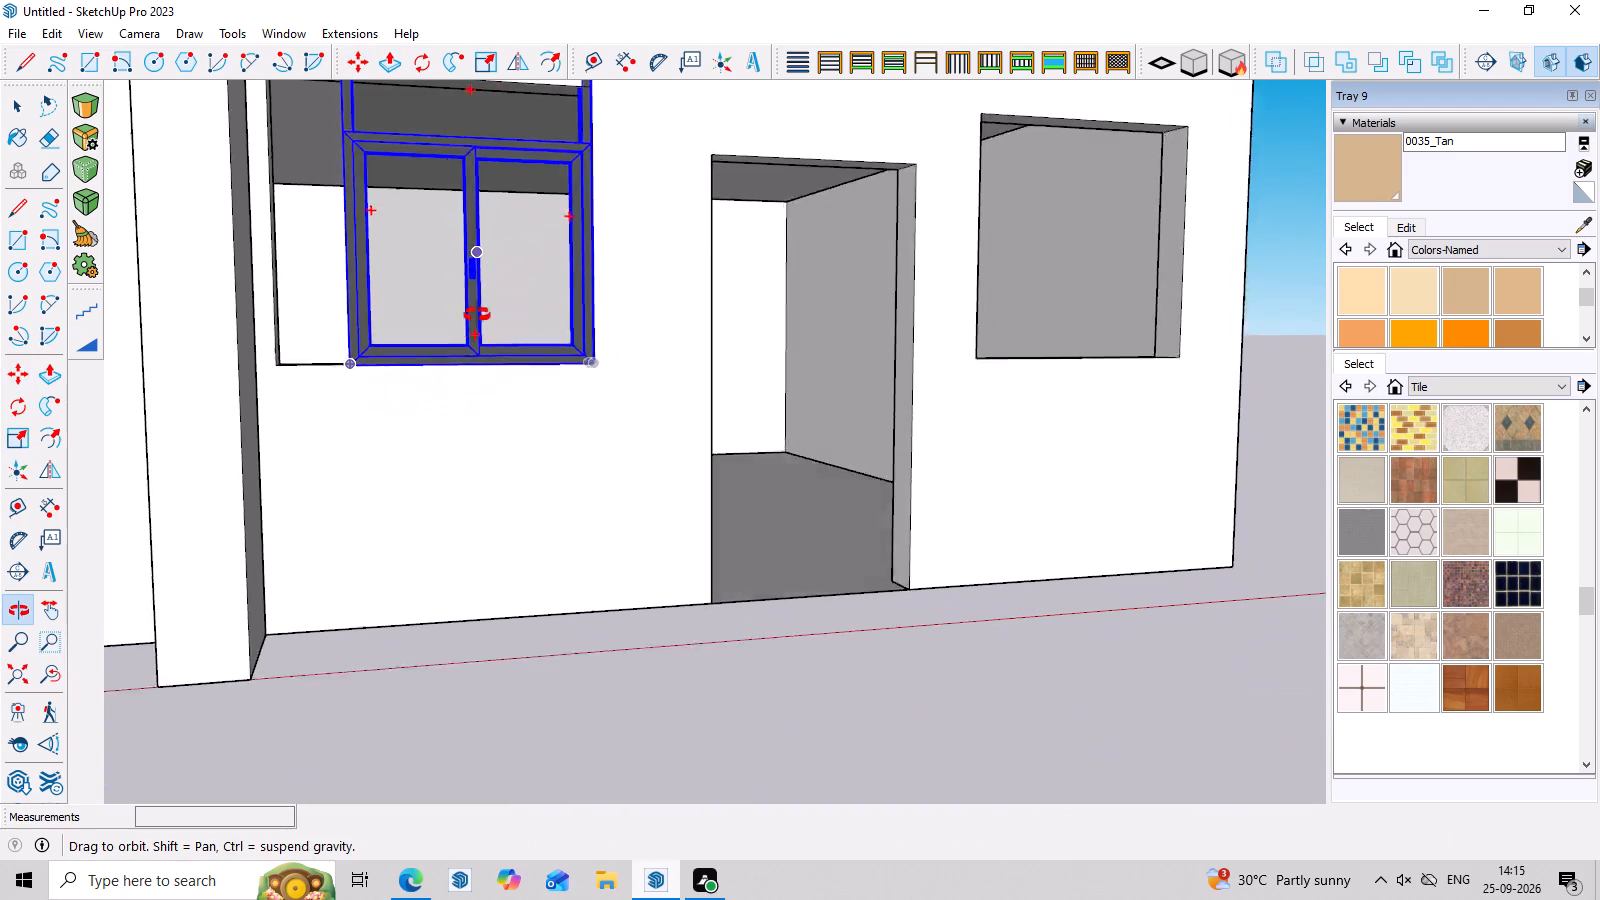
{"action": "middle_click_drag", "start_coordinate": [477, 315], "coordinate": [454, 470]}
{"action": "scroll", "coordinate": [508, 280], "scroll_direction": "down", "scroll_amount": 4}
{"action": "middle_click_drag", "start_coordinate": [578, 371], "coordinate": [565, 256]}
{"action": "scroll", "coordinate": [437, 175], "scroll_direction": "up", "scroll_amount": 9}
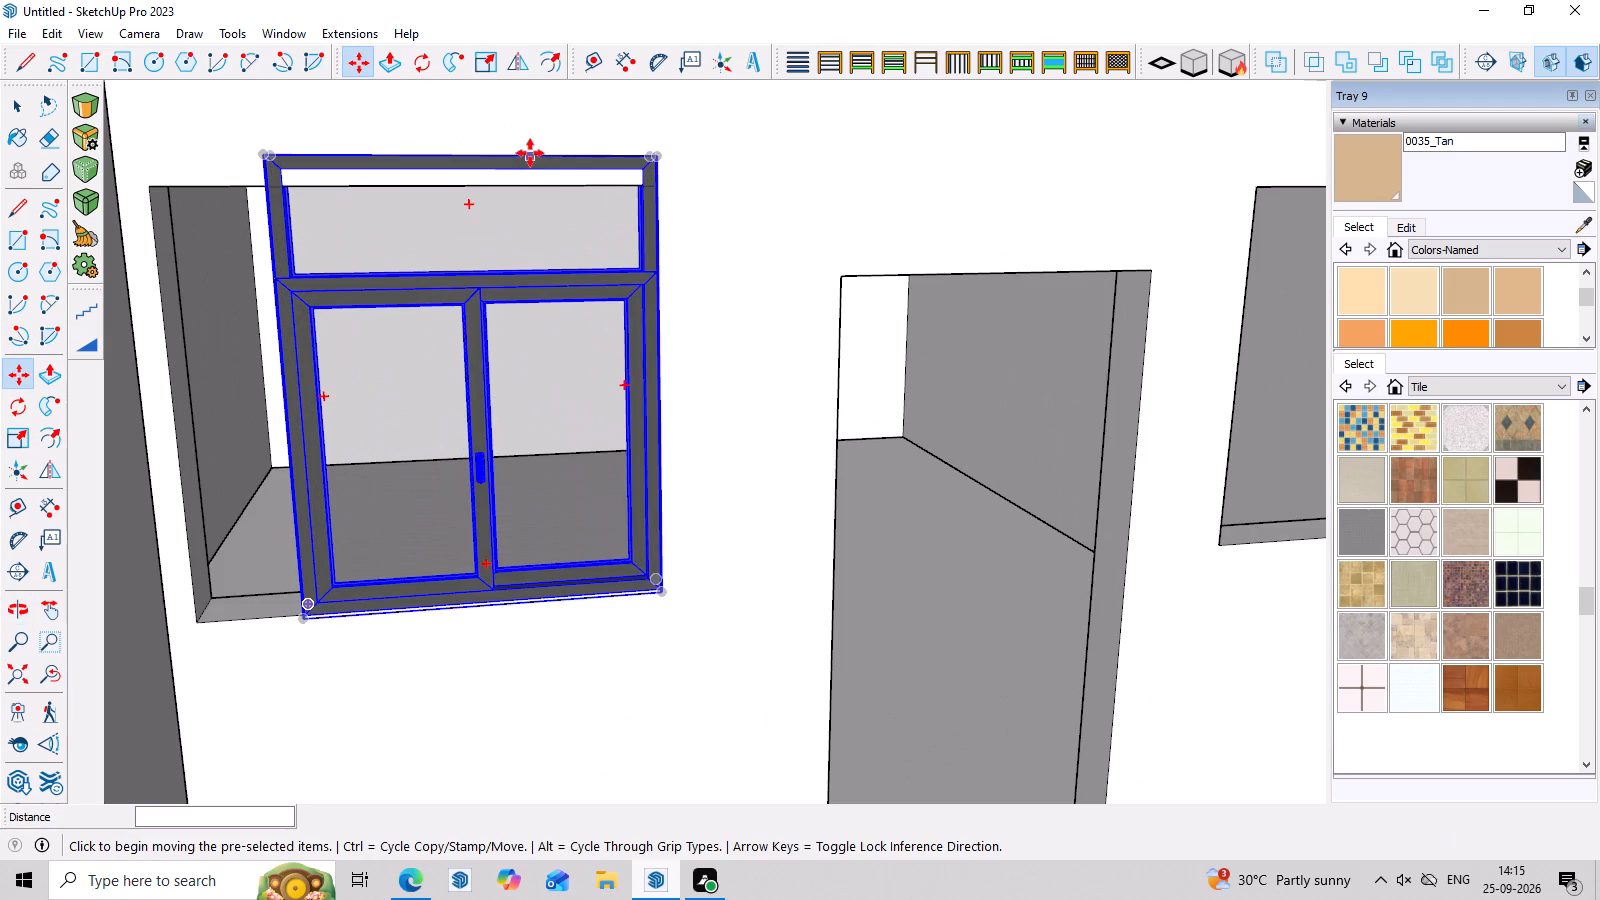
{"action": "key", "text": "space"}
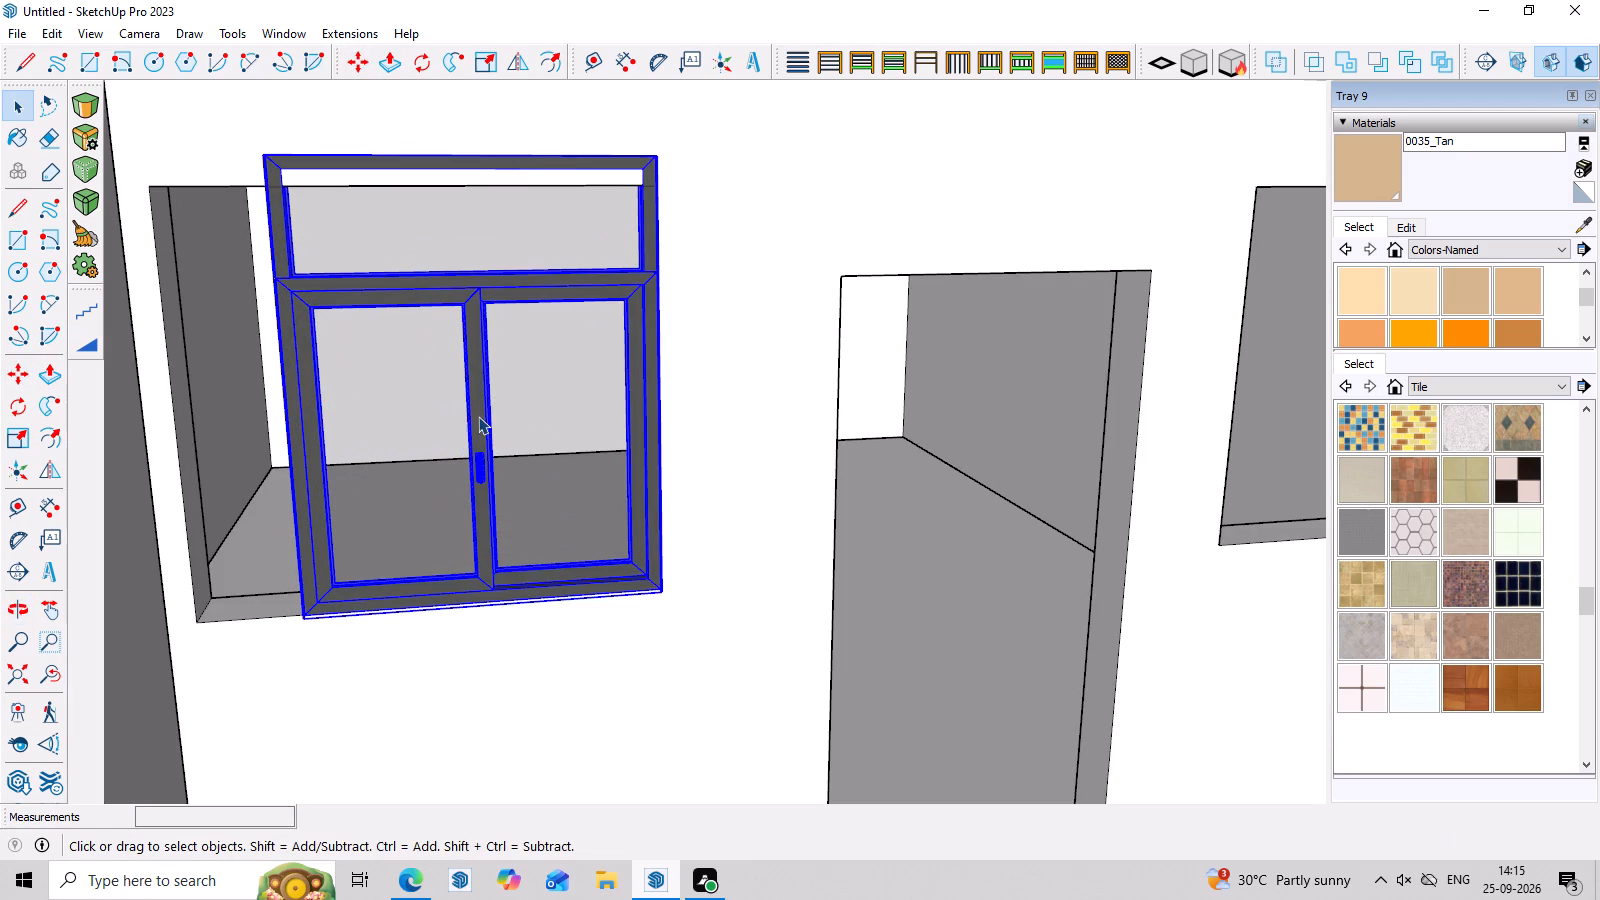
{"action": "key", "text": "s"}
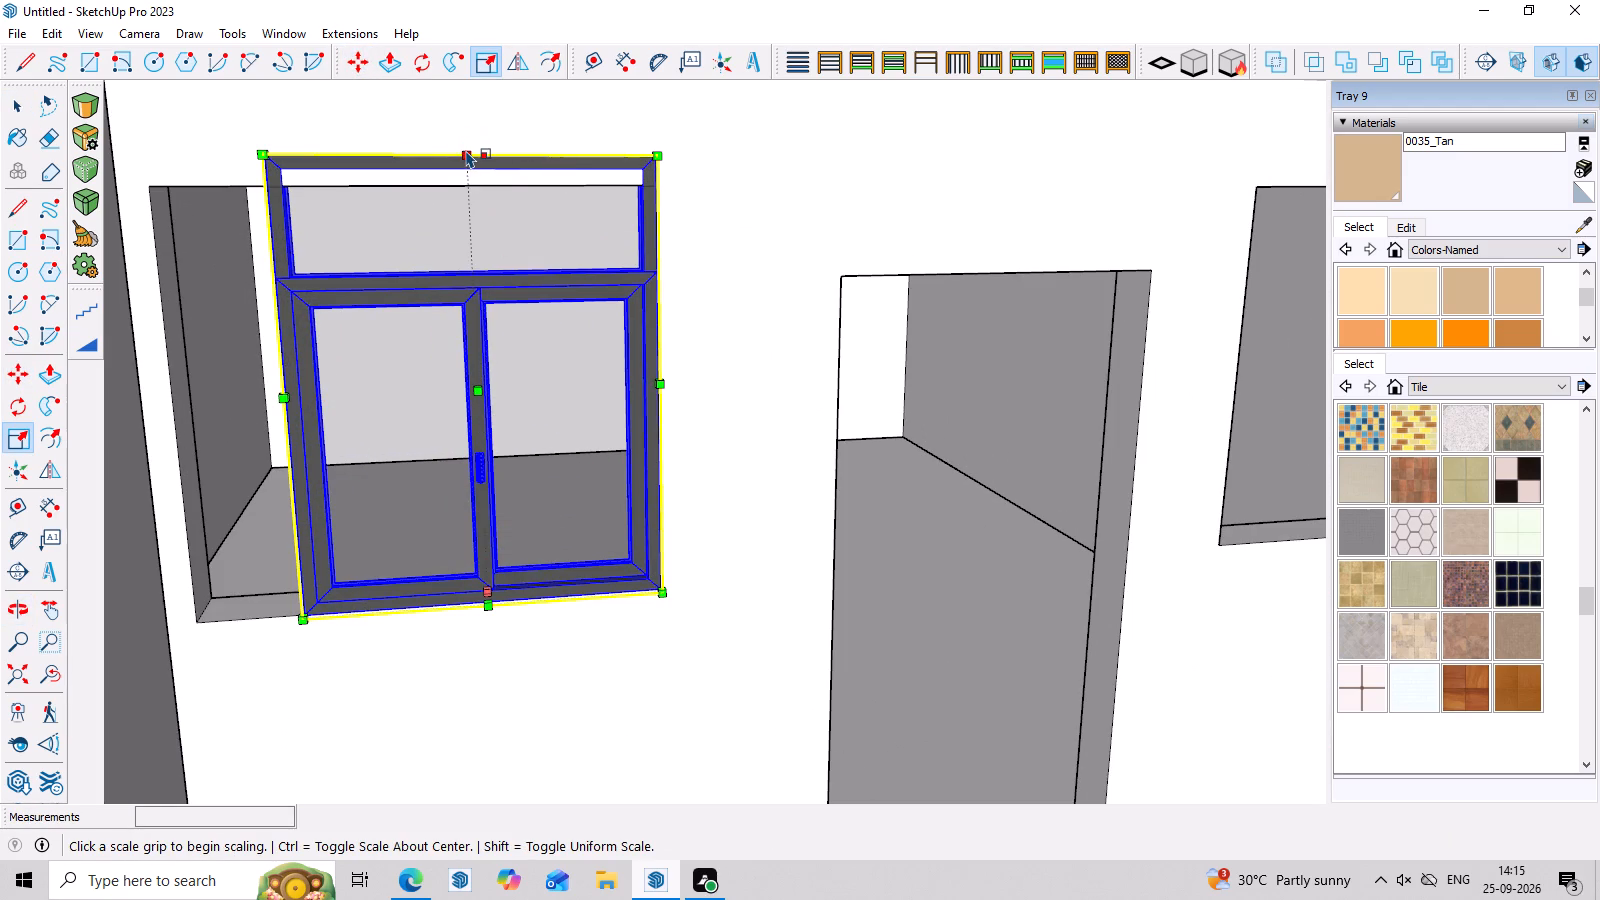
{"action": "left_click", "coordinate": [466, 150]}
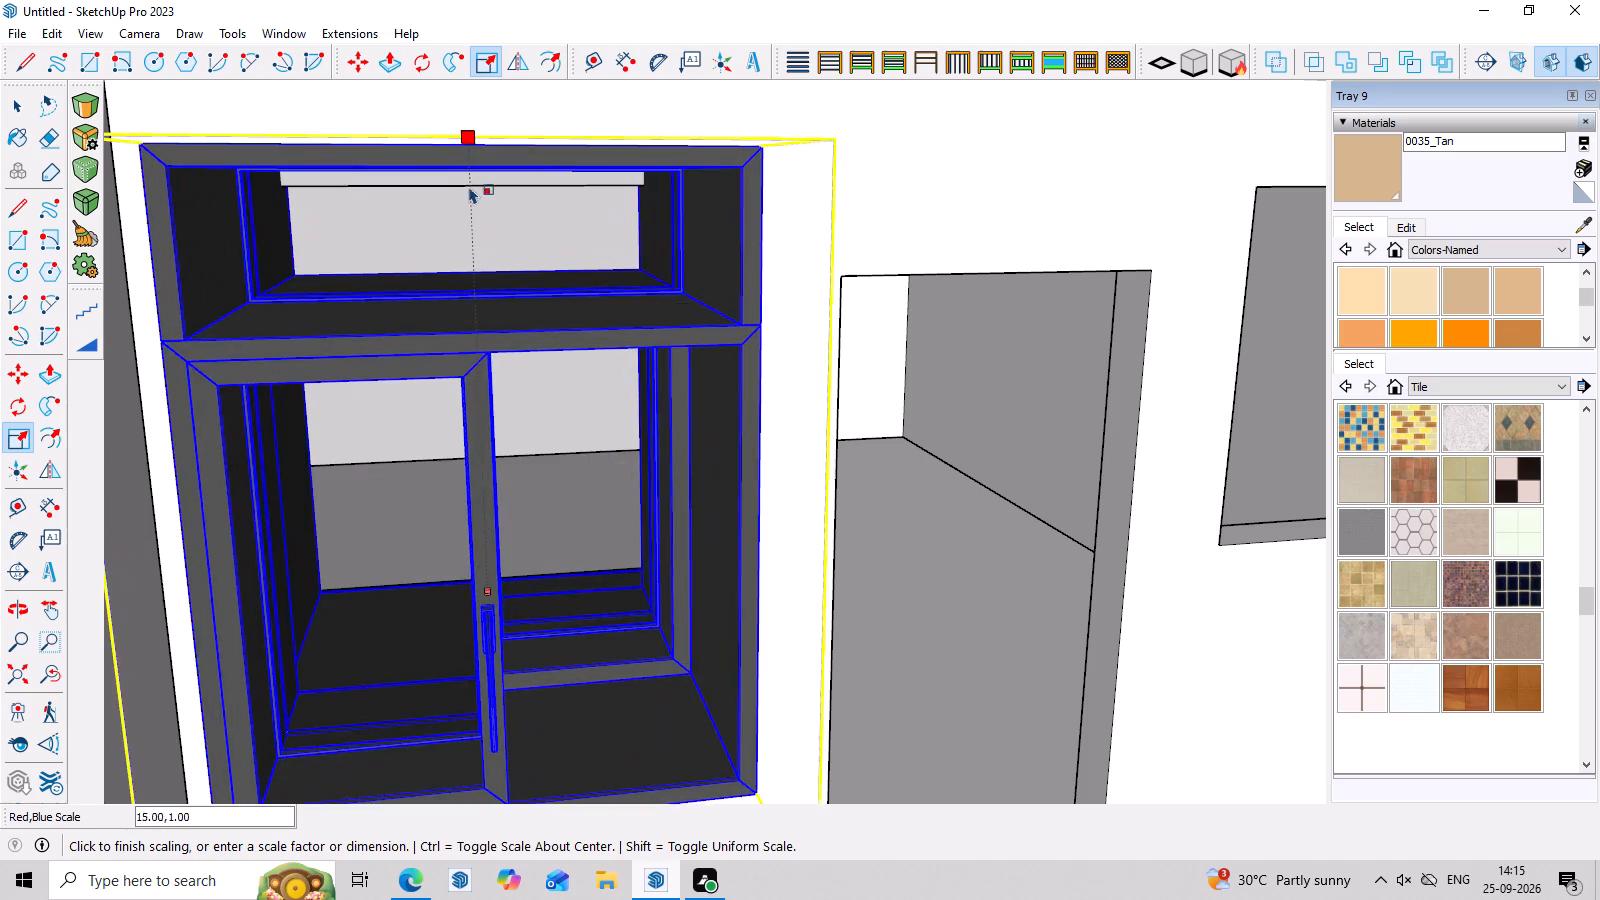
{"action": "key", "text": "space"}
Move the window about 1' 8 1/4" straight out from the front wall along the green axis.
{"action": "middle_click_drag", "start_coordinate": [527, 291], "coordinate": [284, 326]}
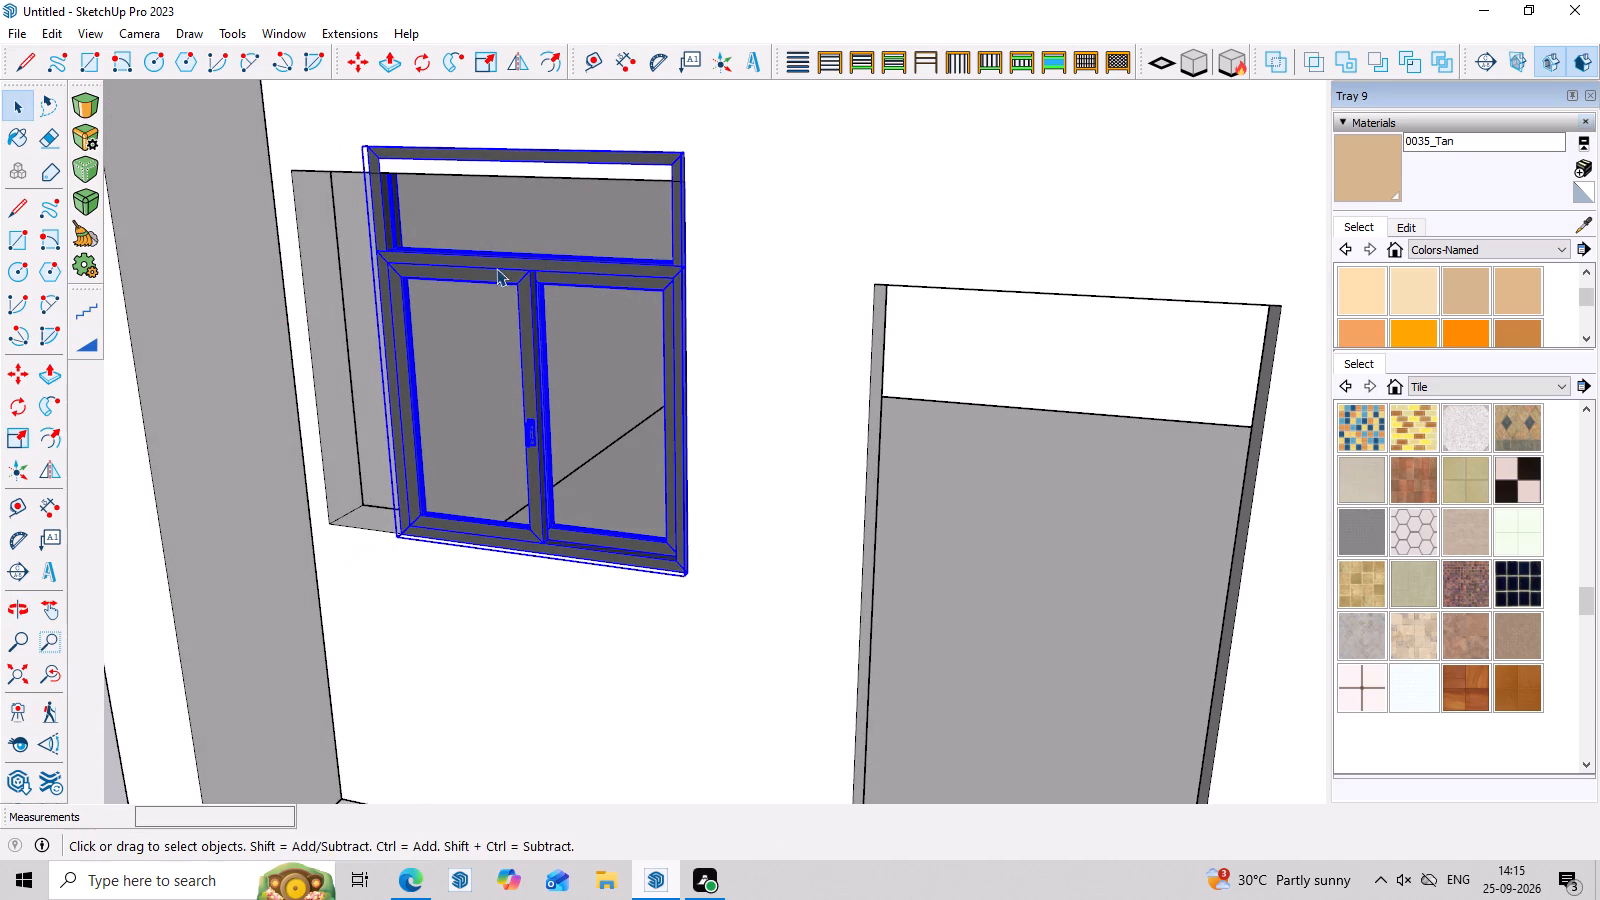
{"action": "key", "text": "m"}
{"action": "left_click", "coordinate": [545, 524]}
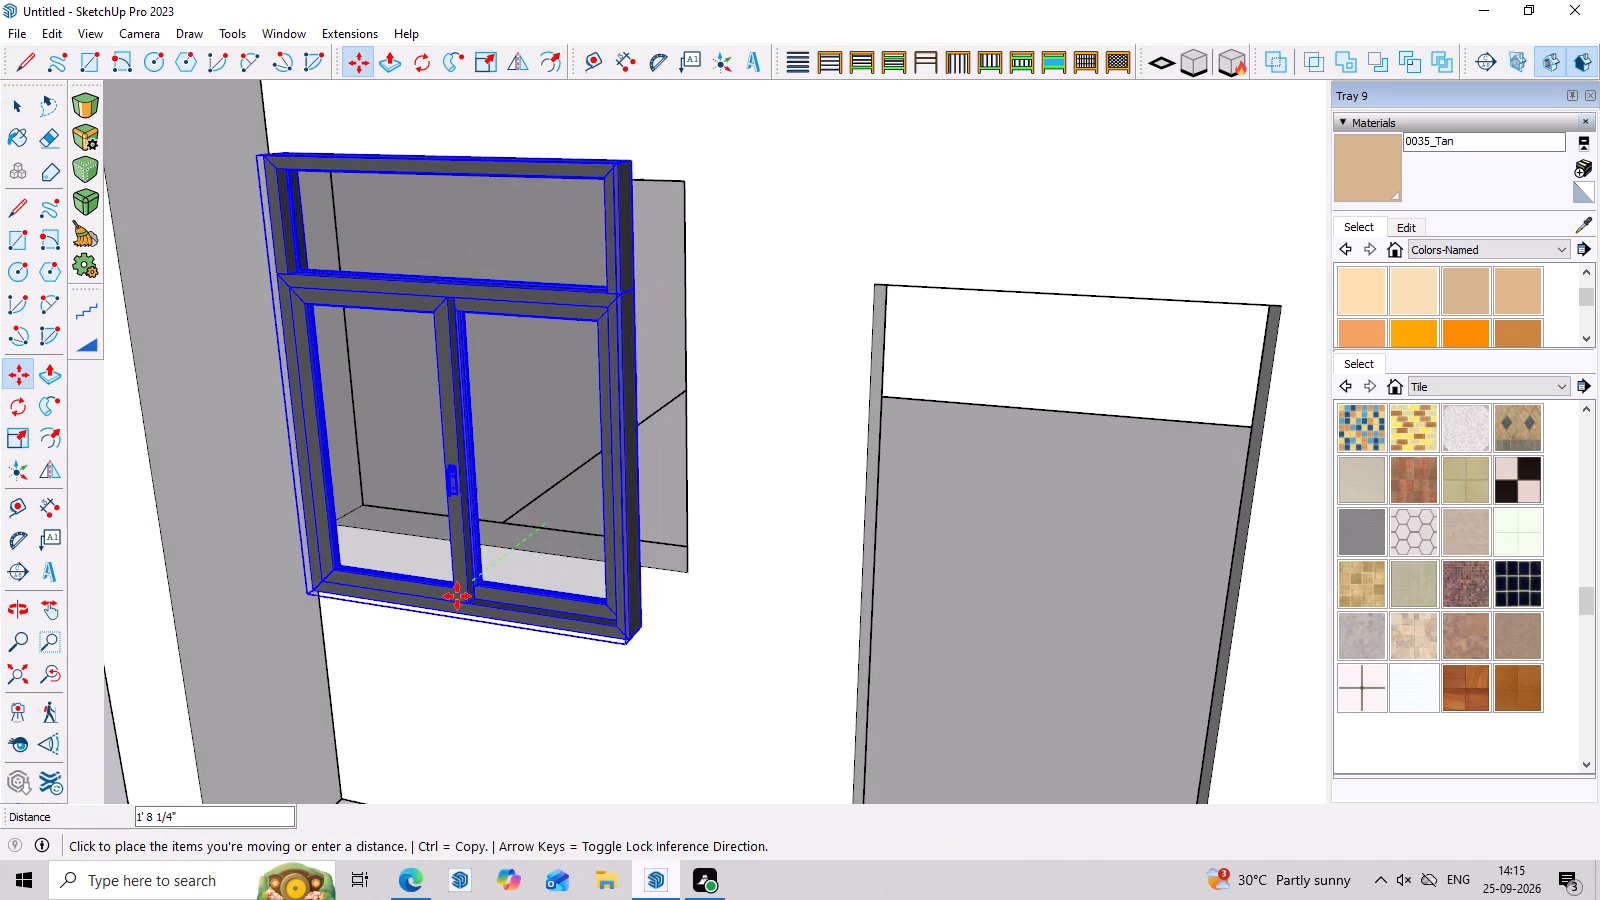
{"action": "left_click", "coordinate": [454, 602]}
Scale the window's height to about 0.79 from its top edge, keeping its bottom edge in place.
{"action": "middle_click_drag", "start_coordinate": [468, 377], "coordinate": [476, 511]}
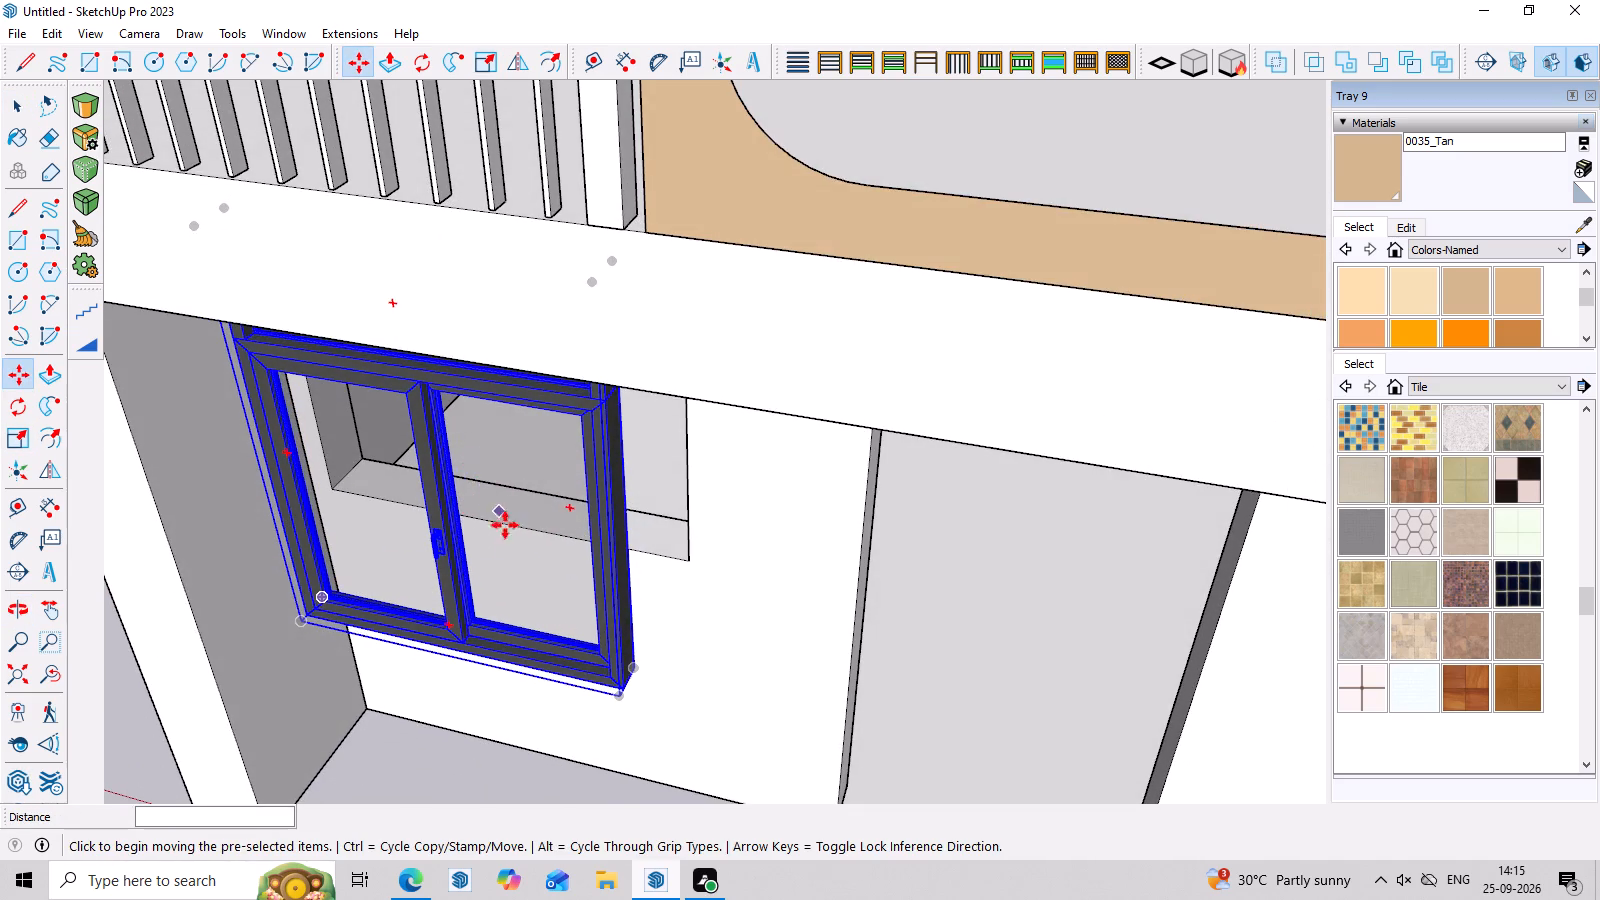
{"action": "middle_click_drag", "start_coordinate": [515, 549], "coordinate": [530, 441]}
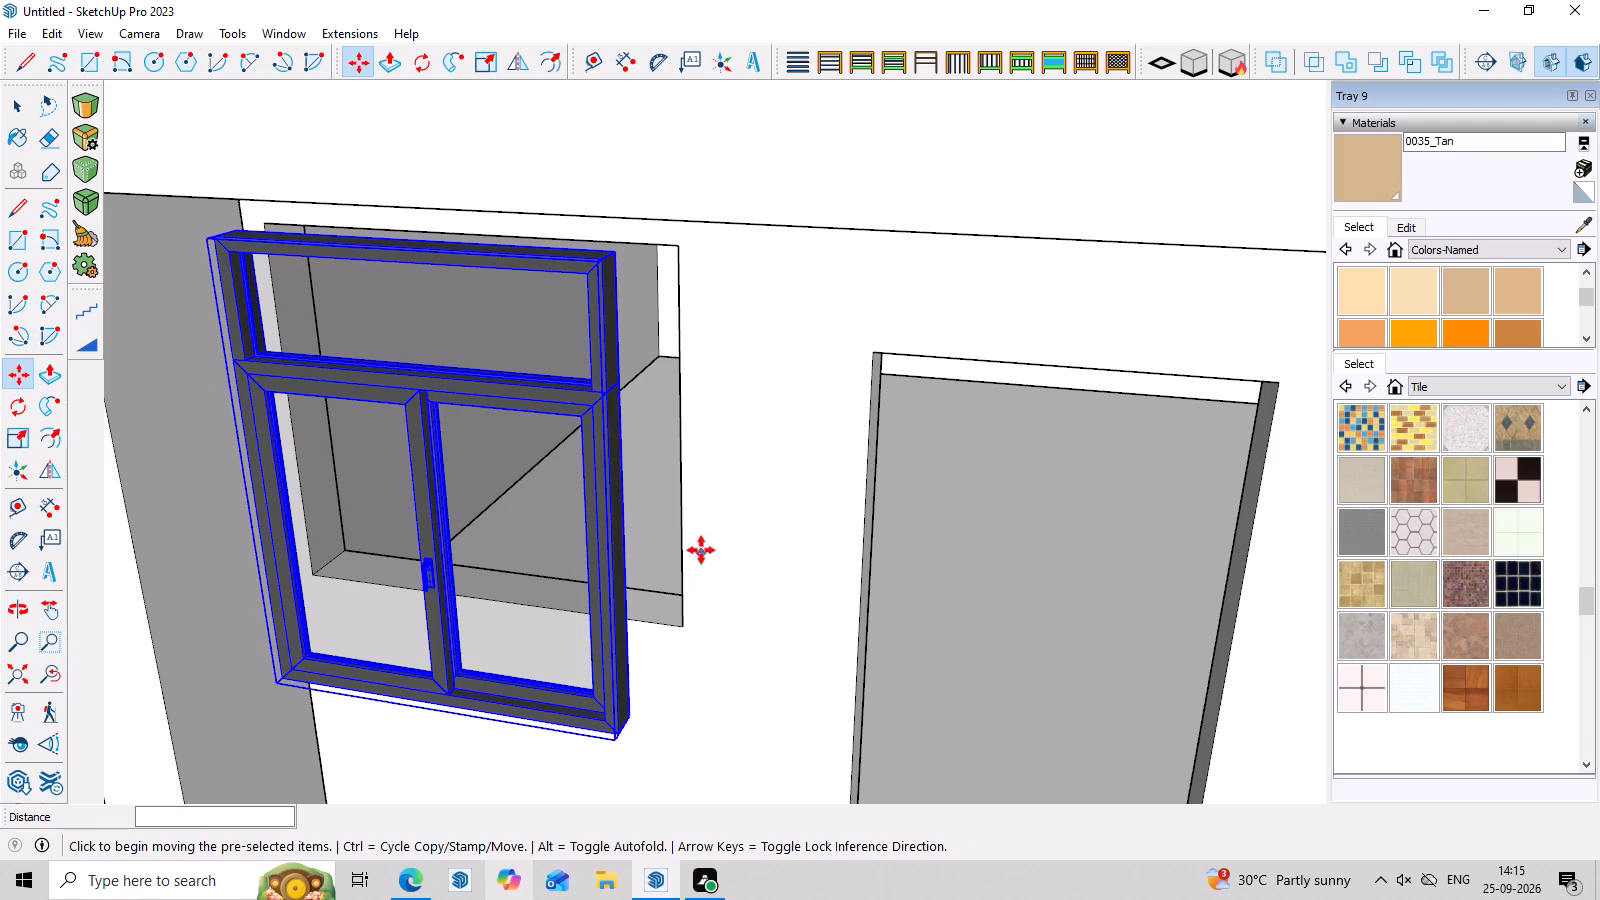
{"action": "scroll", "coordinate": [446, 233], "scroll_direction": "up", "scroll_amount": 2}
{"action": "key", "text": "s"}
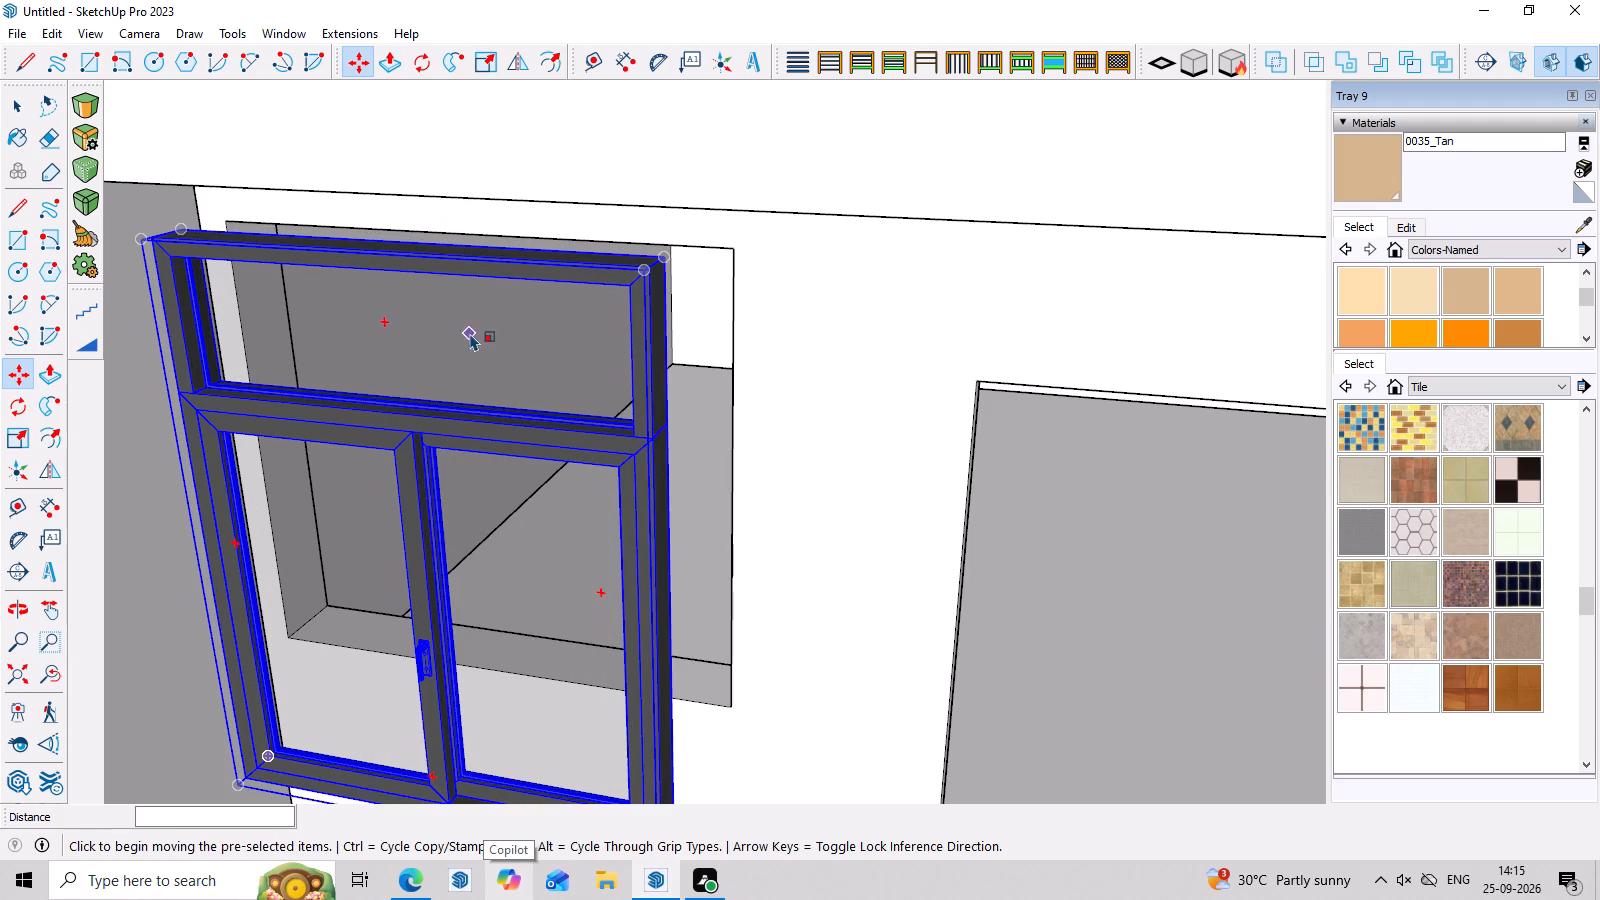
{"action": "left_click", "coordinate": [396, 247]}
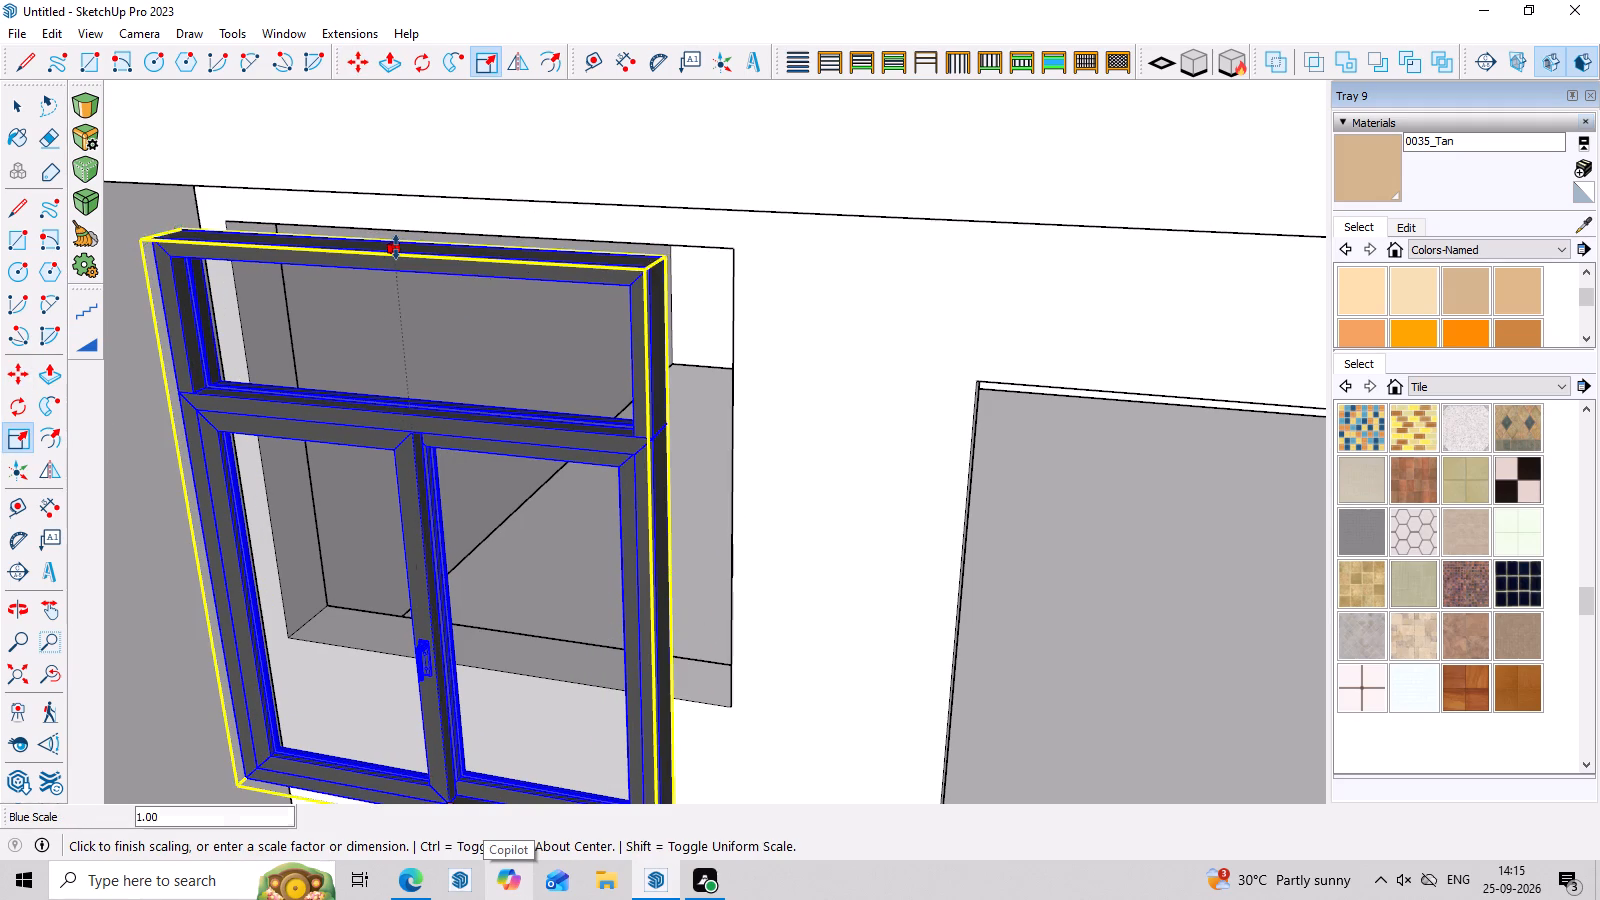
{"action": "left_click", "coordinate": [413, 384]}
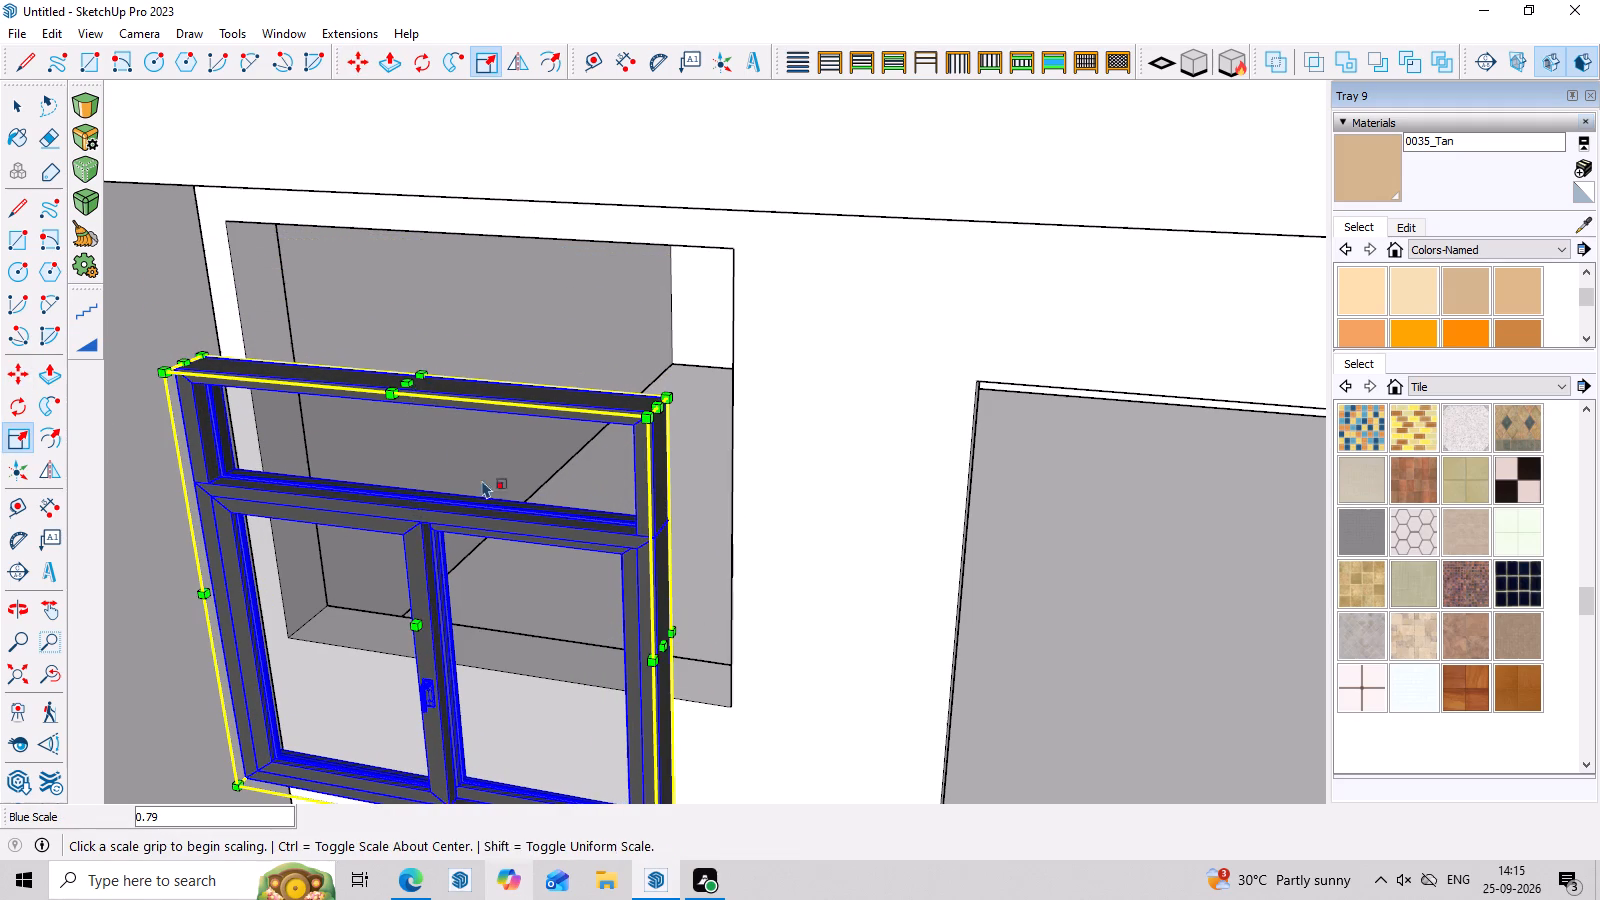
Move the window by its door-side bottom corner about 1' 10 7/8" back onto the opening's door-side bottom corner.
{"action": "middle_click_drag", "start_coordinate": [496, 495], "coordinate": [563, 359]}
{"action": "scroll", "coordinate": [561, 360], "scroll_direction": "down", "scroll_amount": 3}
{"action": "middle_click_drag", "start_coordinate": [616, 484], "coordinate": [644, 424]}
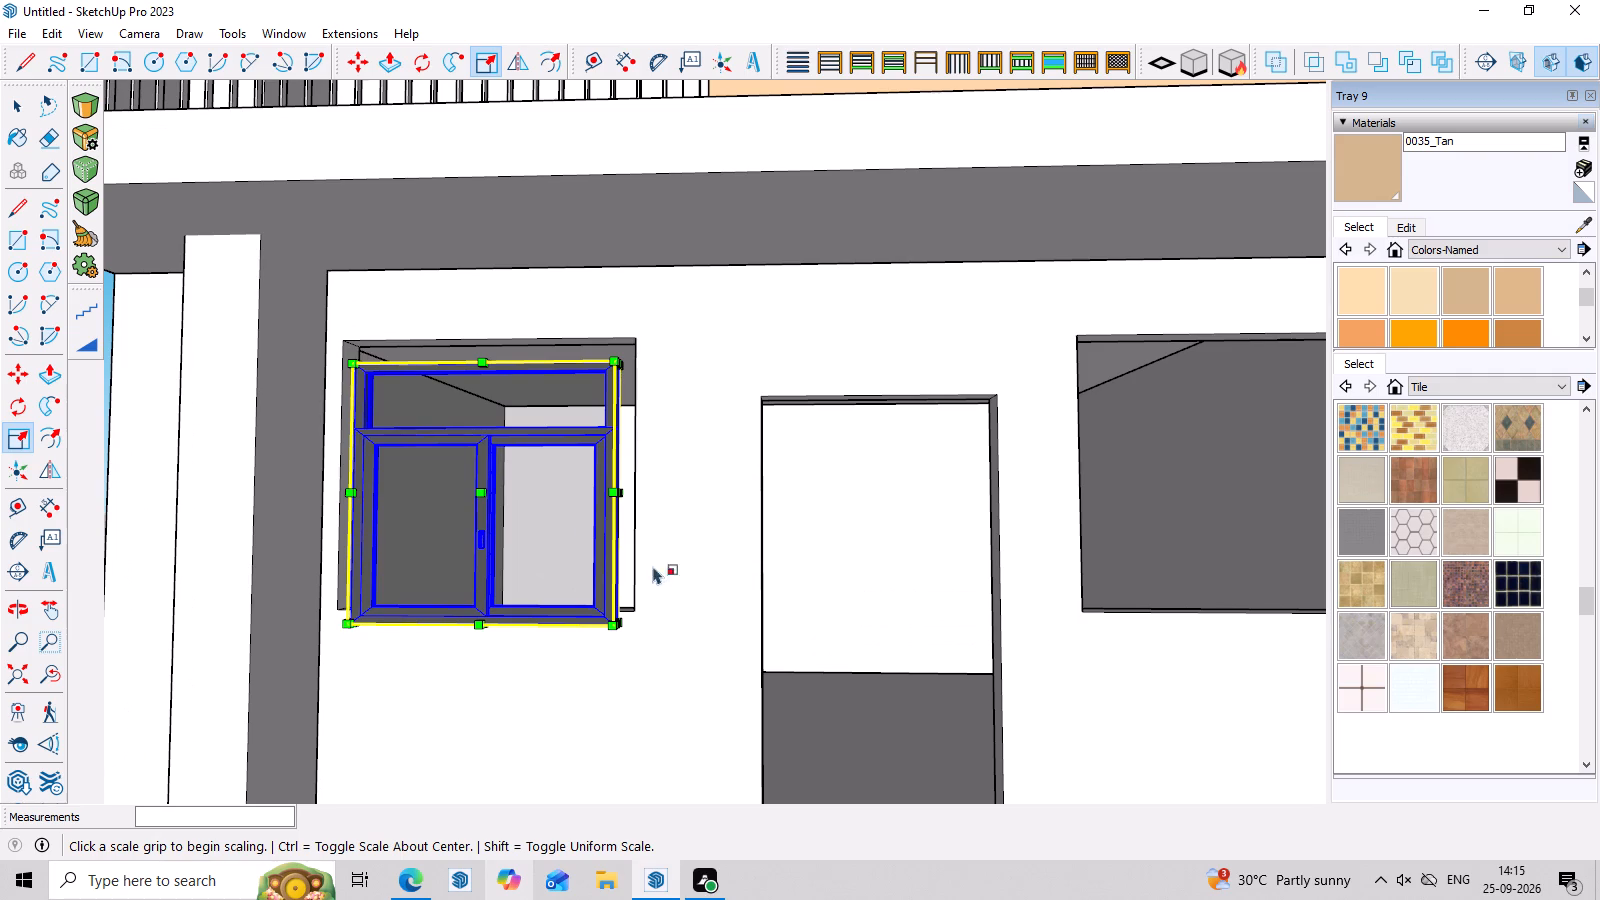
{"action": "middle_click_drag", "start_coordinate": [635, 635], "coordinate": [625, 691]}
{"action": "key", "text": "m"}
{"action": "scroll", "coordinate": [625, 633], "scroll_direction": "up", "scroll_amount": 2}
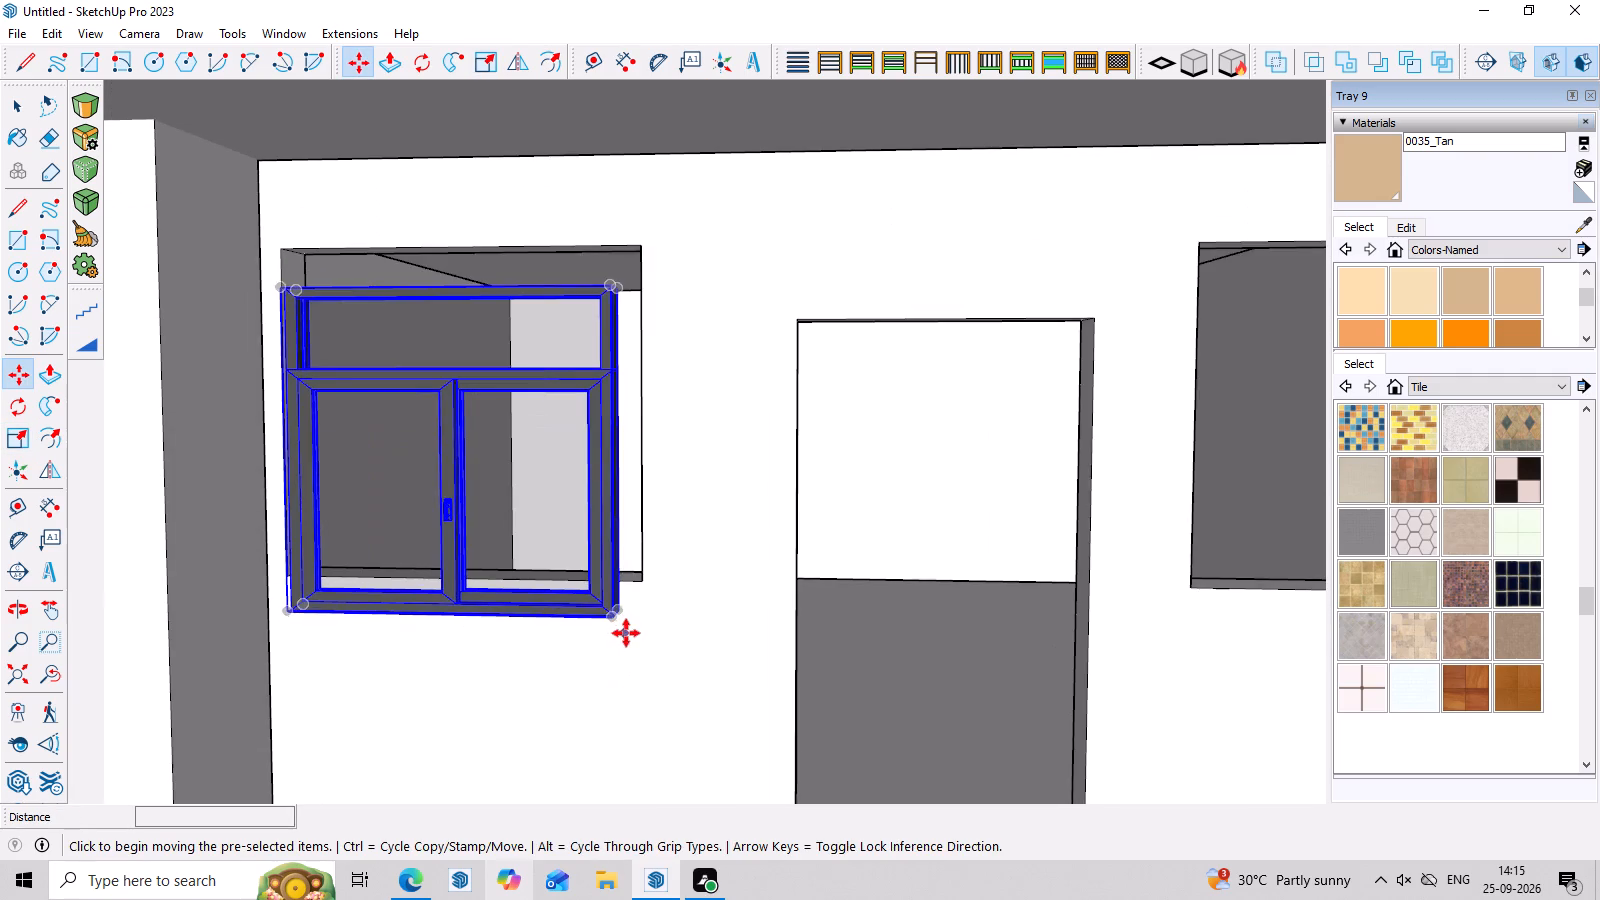
{"action": "middle_click_drag", "start_coordinate": [626, 633], "coordinate": [603, 678]}
{"action": "scroll", "coordinate": [626, 620], "scroll_direction": "up", "scroll_amount": 3}
{"action": "left_click", "coordinate": [620, 605]}
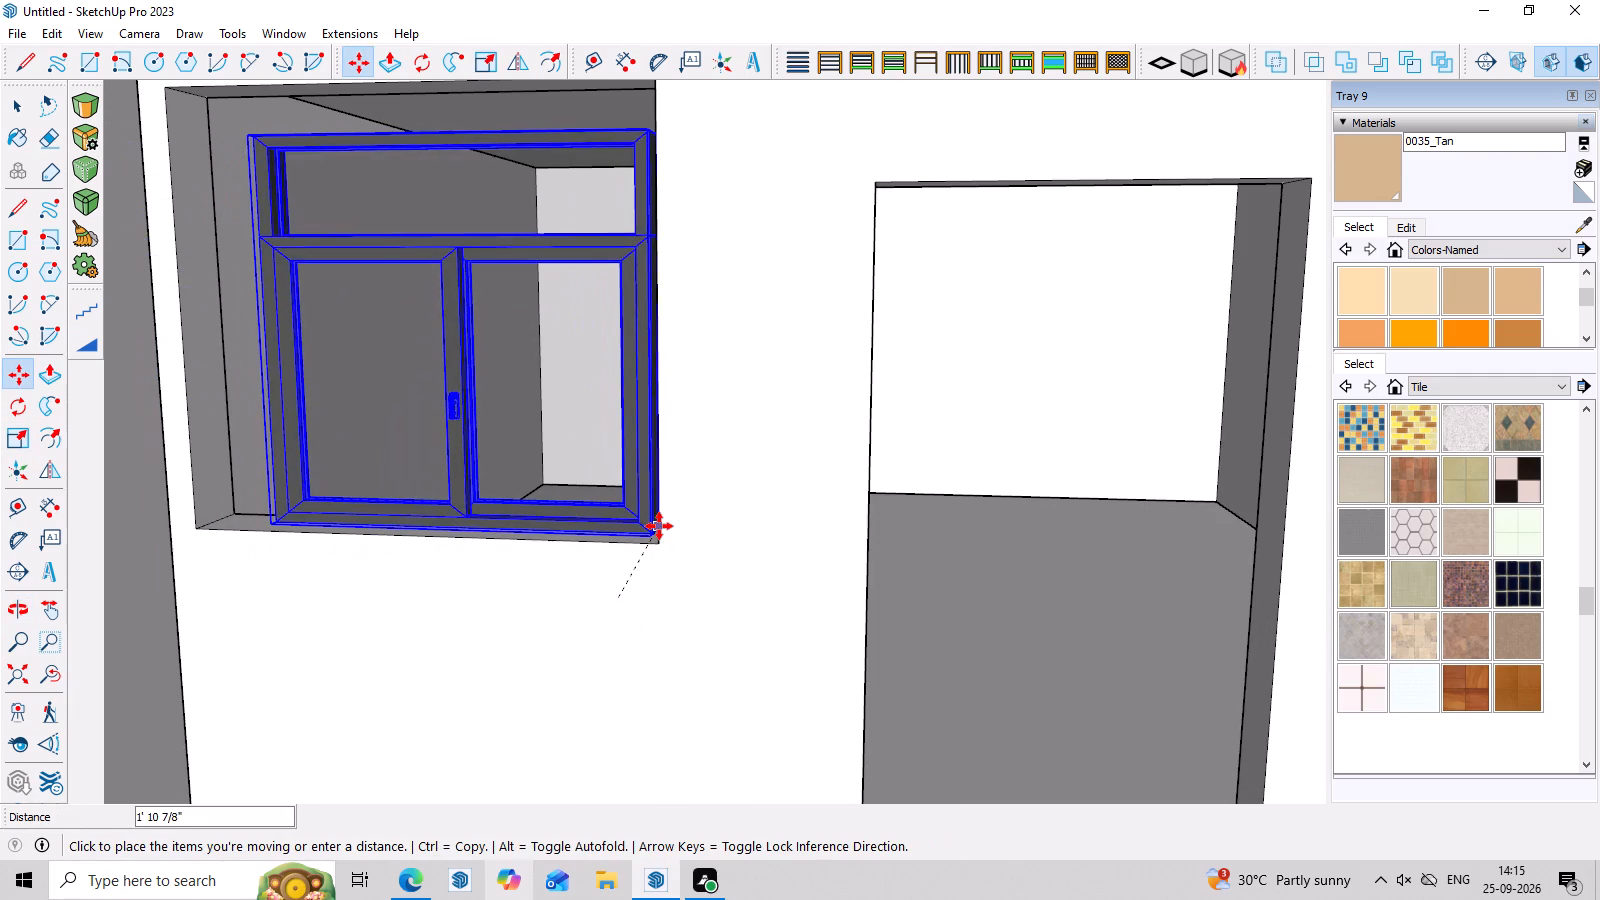
{"action": "left_click", "coordinate": [658, 534]}
Examine how the window fits the ground-floor opening, especially around its pillar-side bottom corner.
{"action": "scroll", "coordinate": [628, 530], "scroll_direction": "down", "scroll_amount": 7}
{"action": "middle_click_drag", "start_coordinate": [631, 528], "coordinate": [744, 514]}
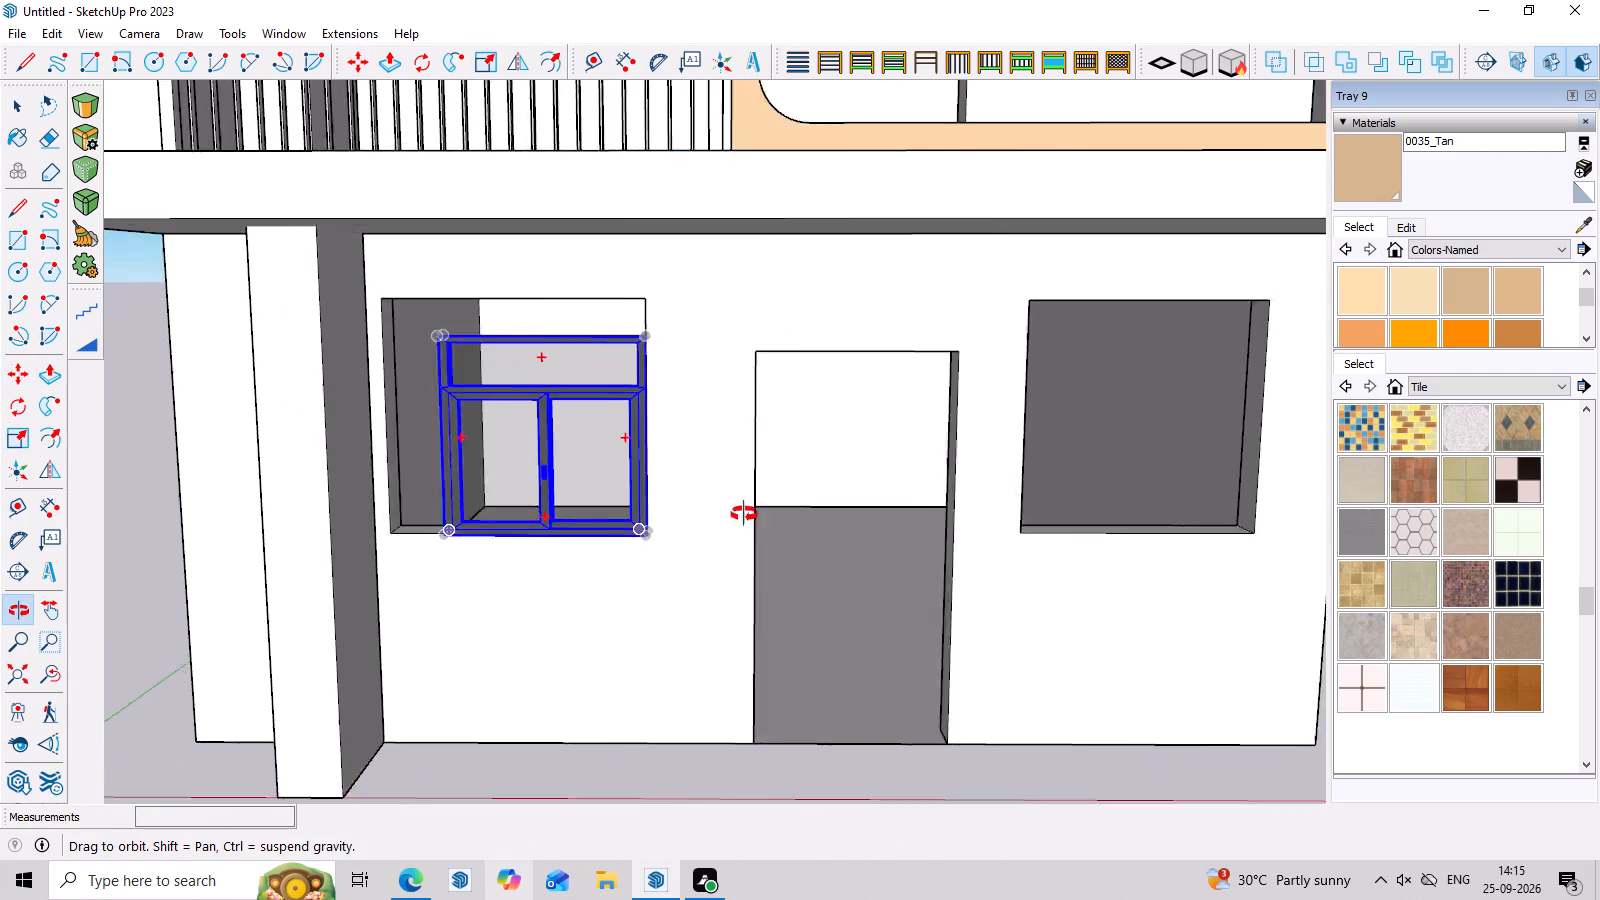
{"action": "middle_click_drag", "start_coordinate": [744, 514], "coordinate": [762, 514]}
{"action": "scroll", "coordinate": [577, 382], "scroll_direction": "up", "scroll_amount": 3}
{"action": "middle_click_drag", "start_coordinate": [591, 271], "coordinate": [582, 450]}
{"action": "scroll", "coordinate": [562, 389], "scroll_direction": "up", "scroll_amount": 4}
{"action": "middle_click_drag", "start_coordinate": [607, 600], "coordinate": [618, 530]}
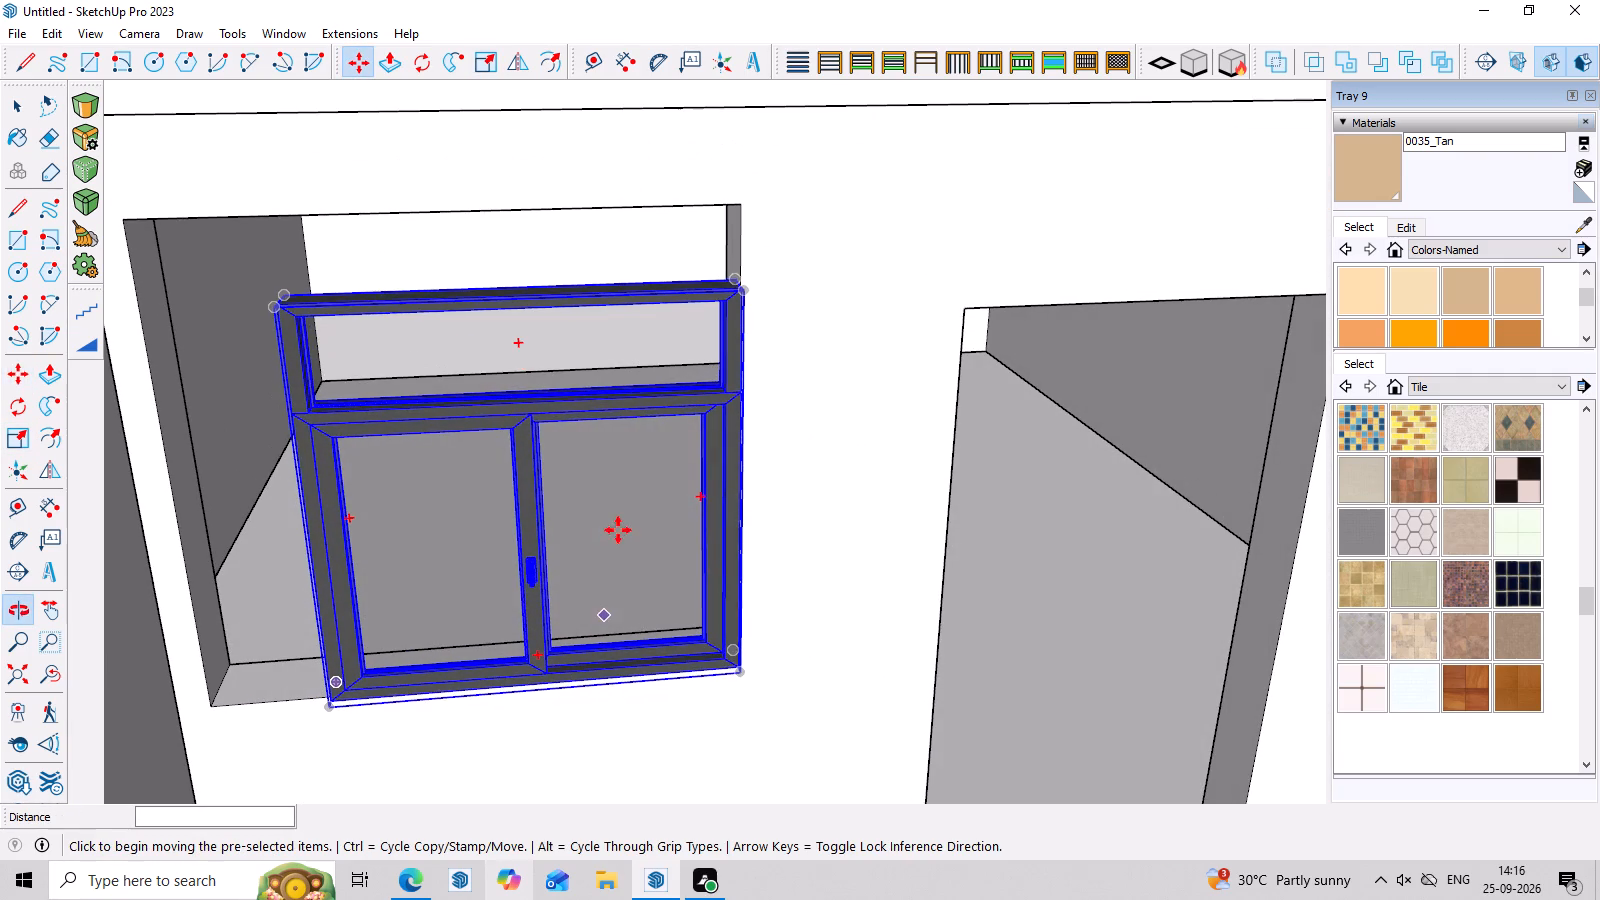
{"action": "scroll", "coordinate": [714, 653], "scroll_direction": "down", "scroll_amount": 3}
{"action": "middle_click_drag", "start_coordinate": [828, 654], "coordinate": [637, 688]}
{"action": "scroll", "coordinate": [630, 603], "scroll_direction": "up", "scroll_amount": 5}
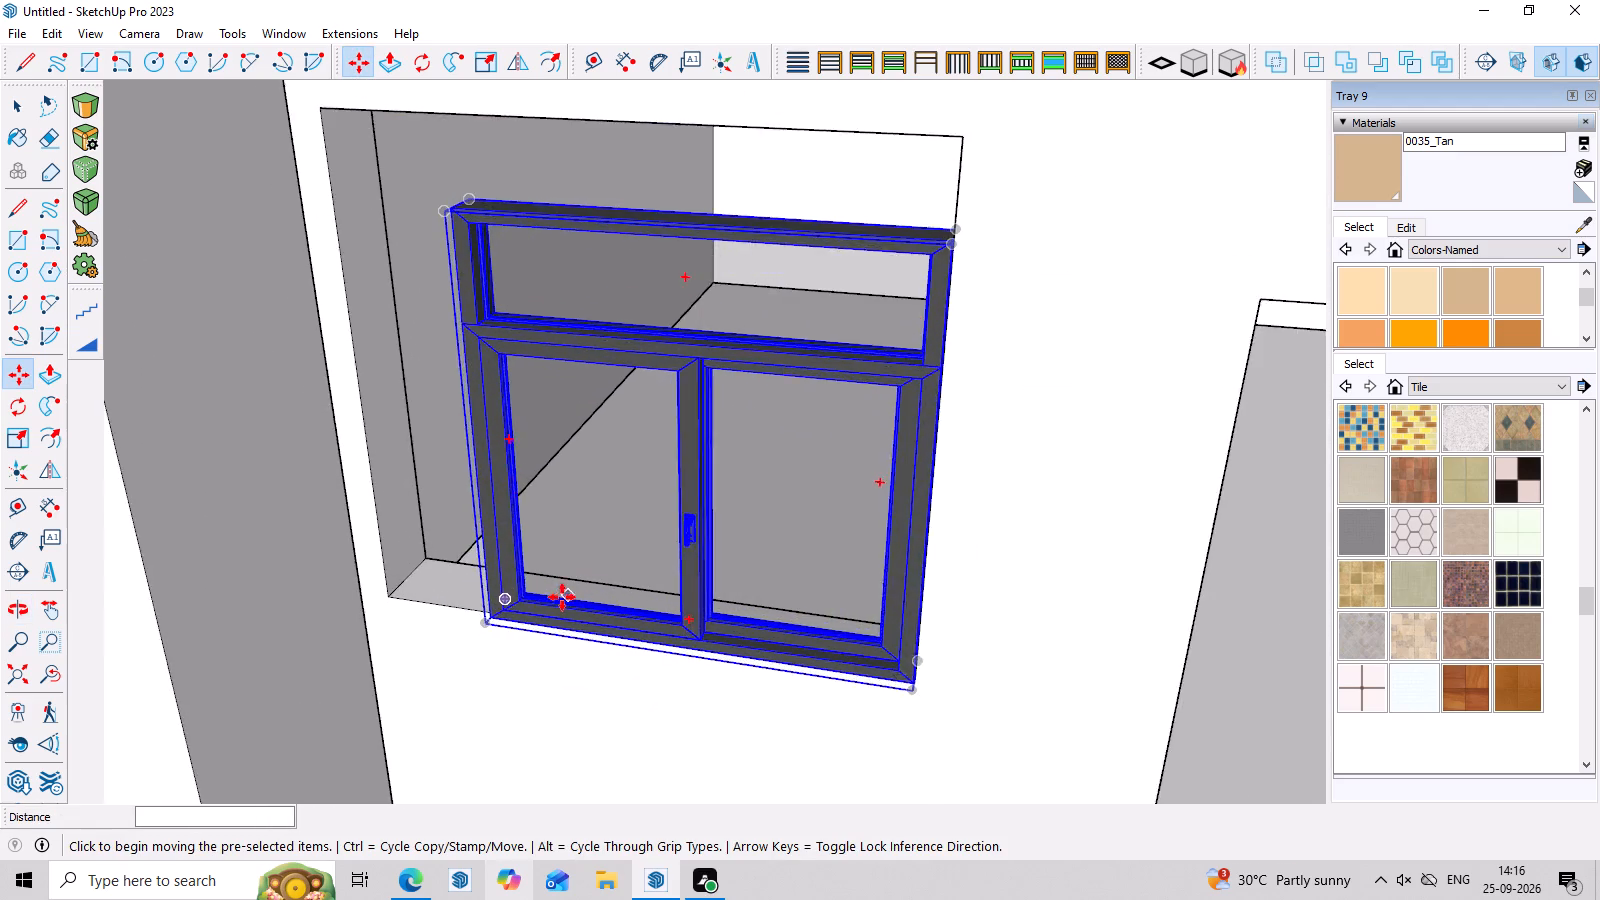
{"action": "scroll", "coordinate": [562, 597], "scroll_direction": "up", "scroll_amount": 2}
{"action": "middle_click_drag", "start_coordinate": [555, 633], "coordinate": [773, 677]}
{"action": "scroll", "coordinate": [459, 677], "scroll_direction": "up", "scroll_amount": 4}
{"action": "middle_click_drag", "start_coordinate": [511, 679], "coordinate": [745, 691]}
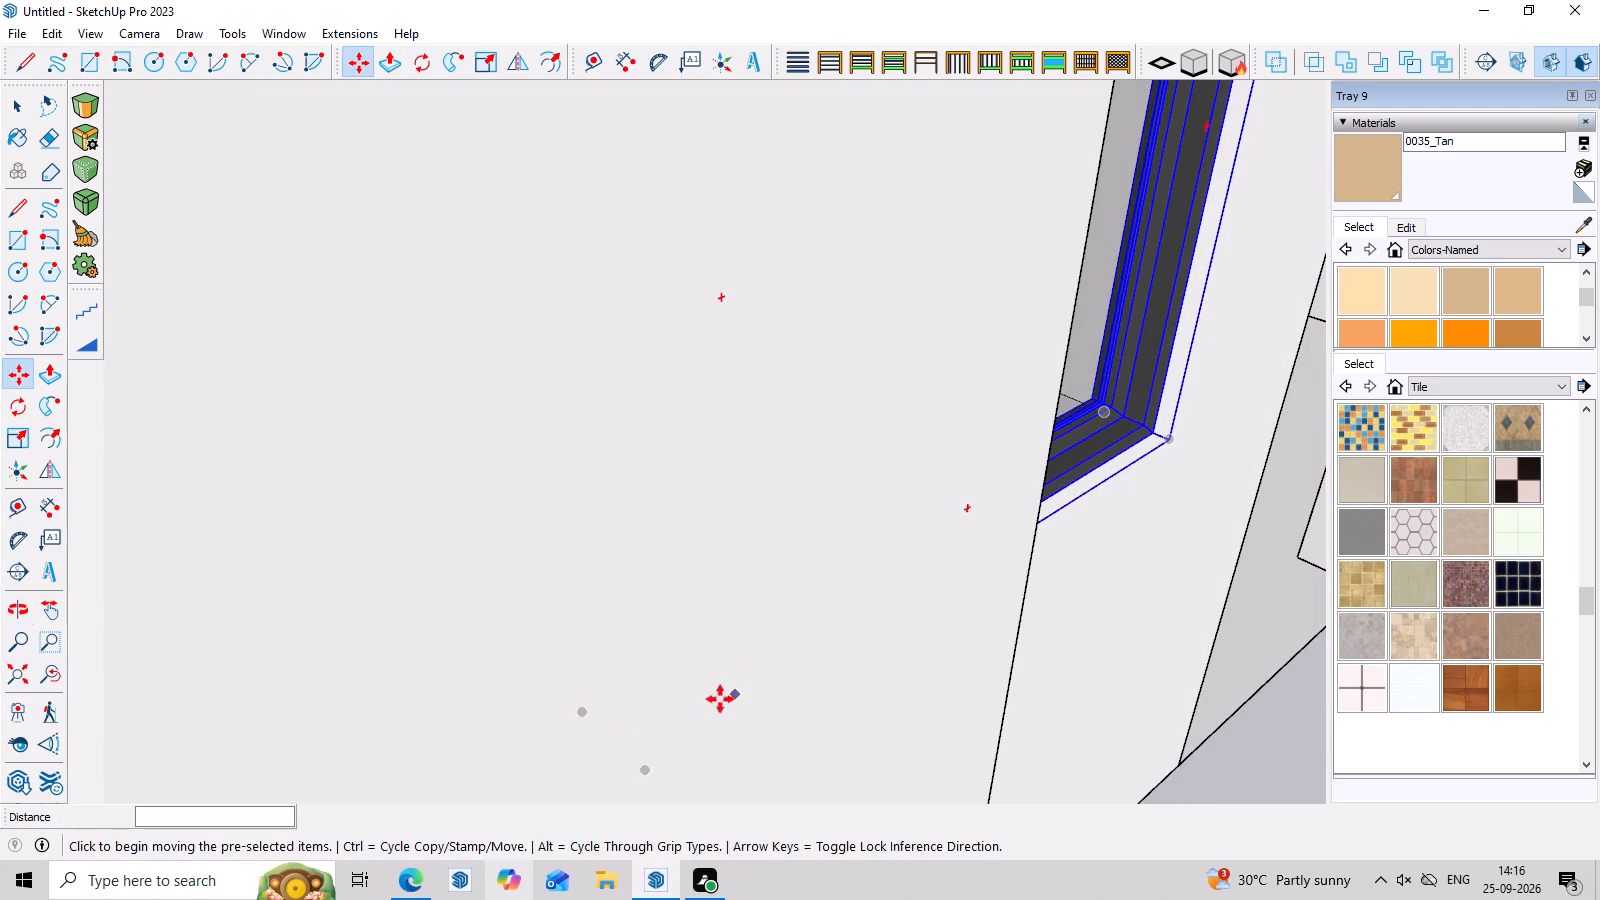
{"action": "middle_click_drag", "start_coordinate": [876, 698], "coordinate": [607, 672]}
{"action": "scroll", "coordinate": [774, 580], "scroll_direction": "down", "scroll_amount": 13}
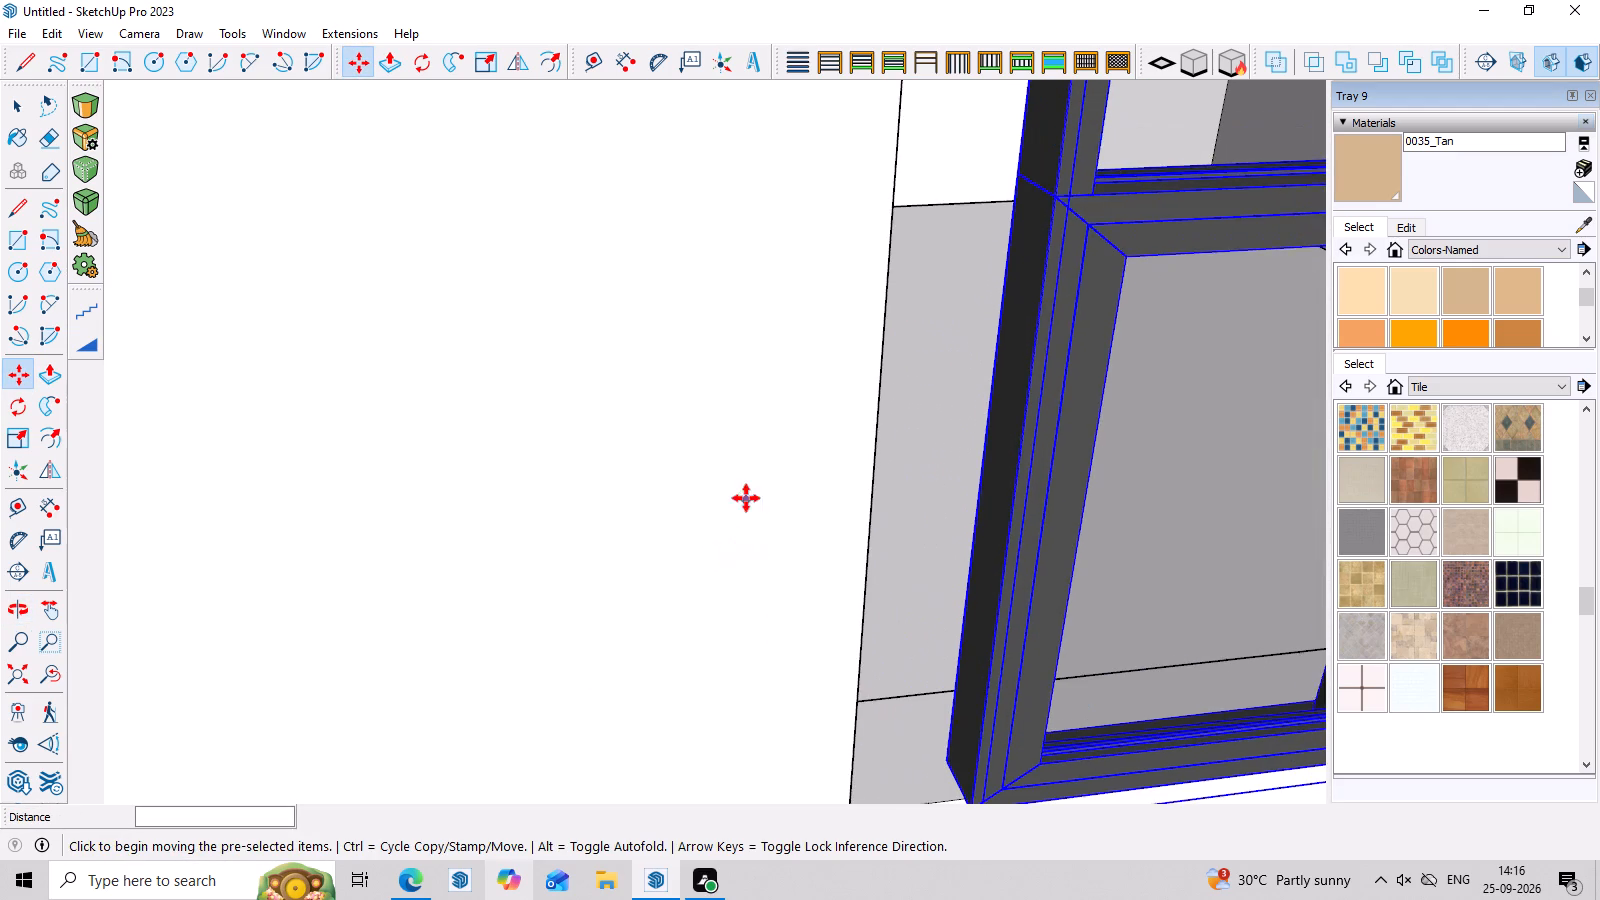
{"action": "scroll", "coordinate": [746, 498], "scroll_direction": "down", "scroll_amount": 2}
{"action": "middle_click_drag", "start_coordinate": [1007, 661], "coordinate": [895, 660]}
{"action": "scroll", "coordinate": [831, 587], "scroll_direction": "down", "scroll_amount": 8}
{"action": "middle_click_drag", "start_coordinate": [941, 638], "coordinate": [712, 600]}
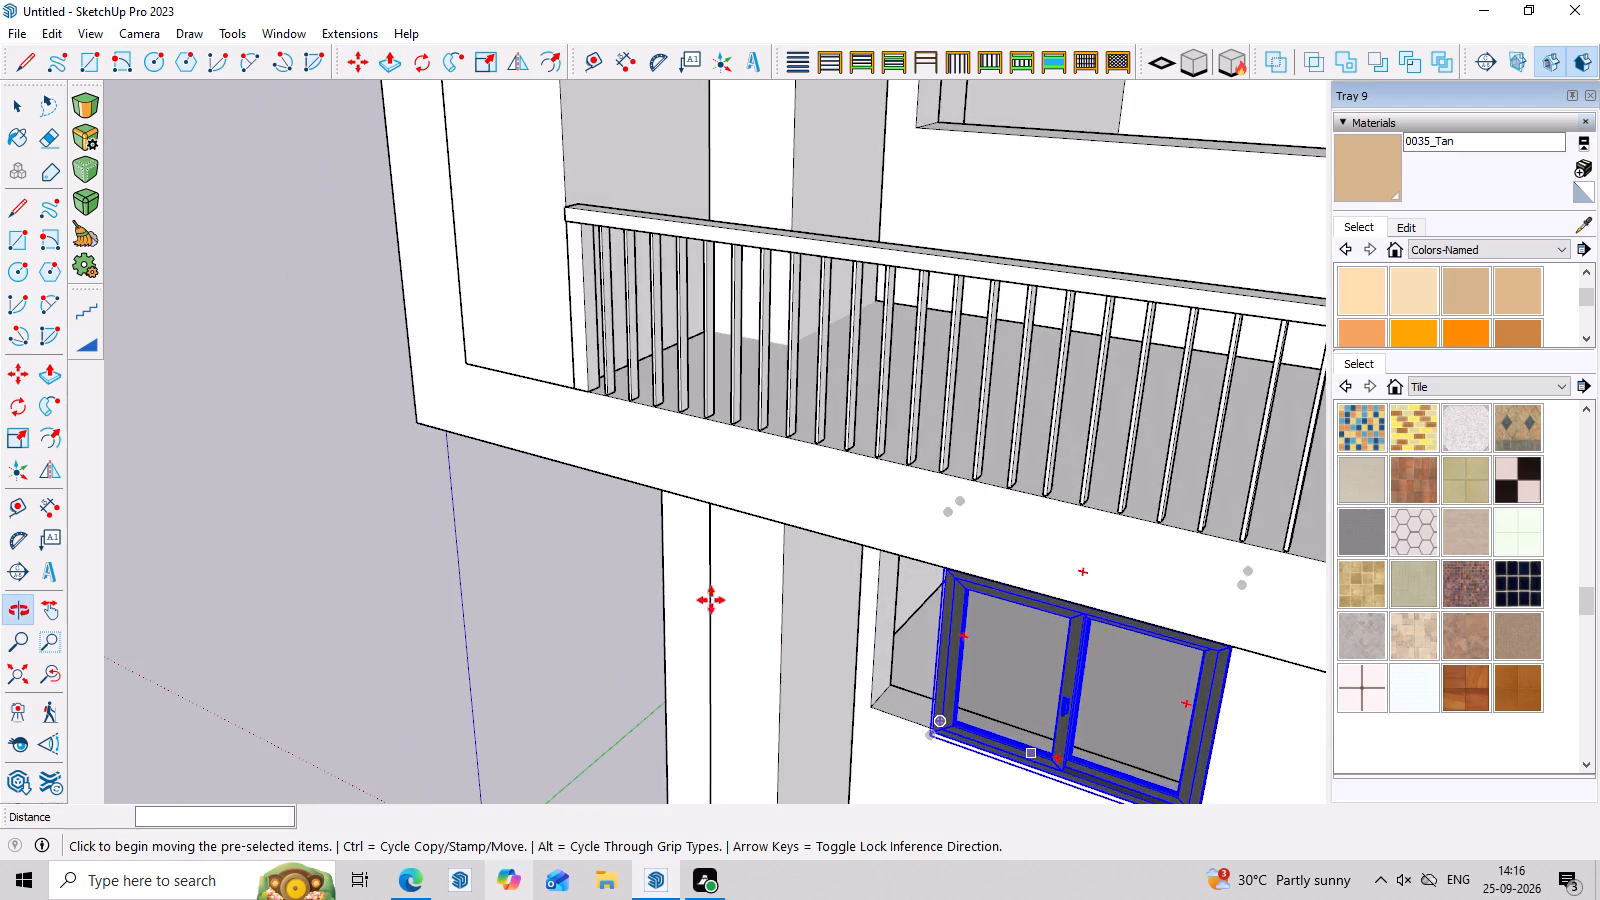
{"action": "scroll", "coordinate": [1191, 713], "scroll_direction": "up", "scroll_amount": 14}
{"action": "middle_click_drag", "start_coordinate": [847, 700], "coordinate": [838, 731]}
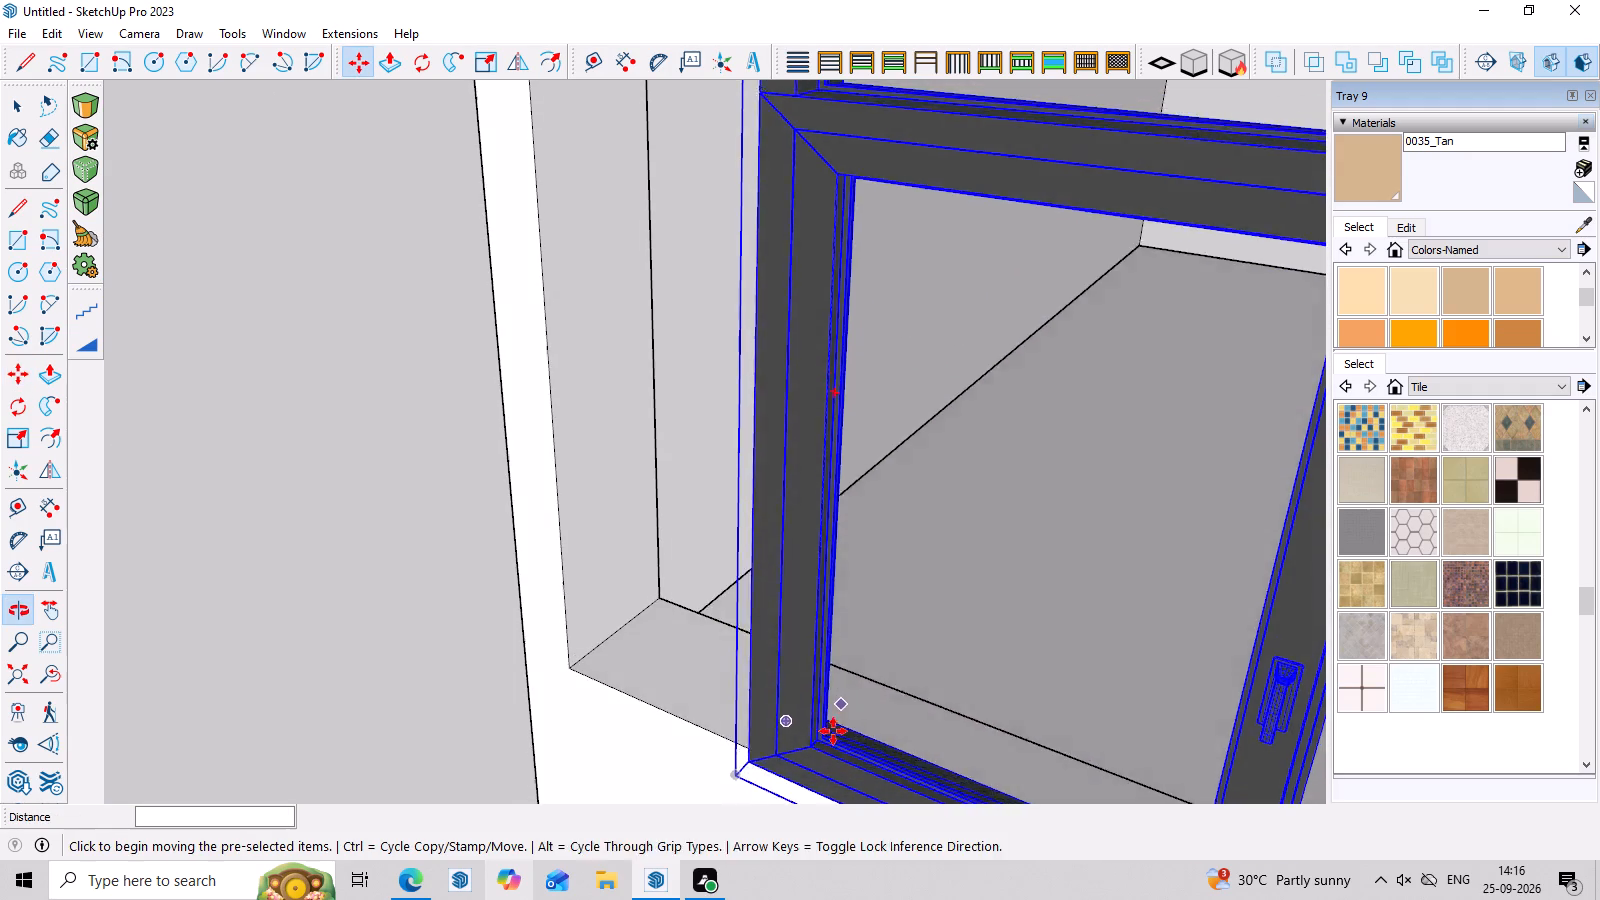
{"action": "scroll", "coordinate": [778, 731], "scroll_direction": "up", "scroll_amount": 4}
{"action": "scroll", "coordinate": [862, 737], "scroll_direction": "up", "scroll_amount": 2}
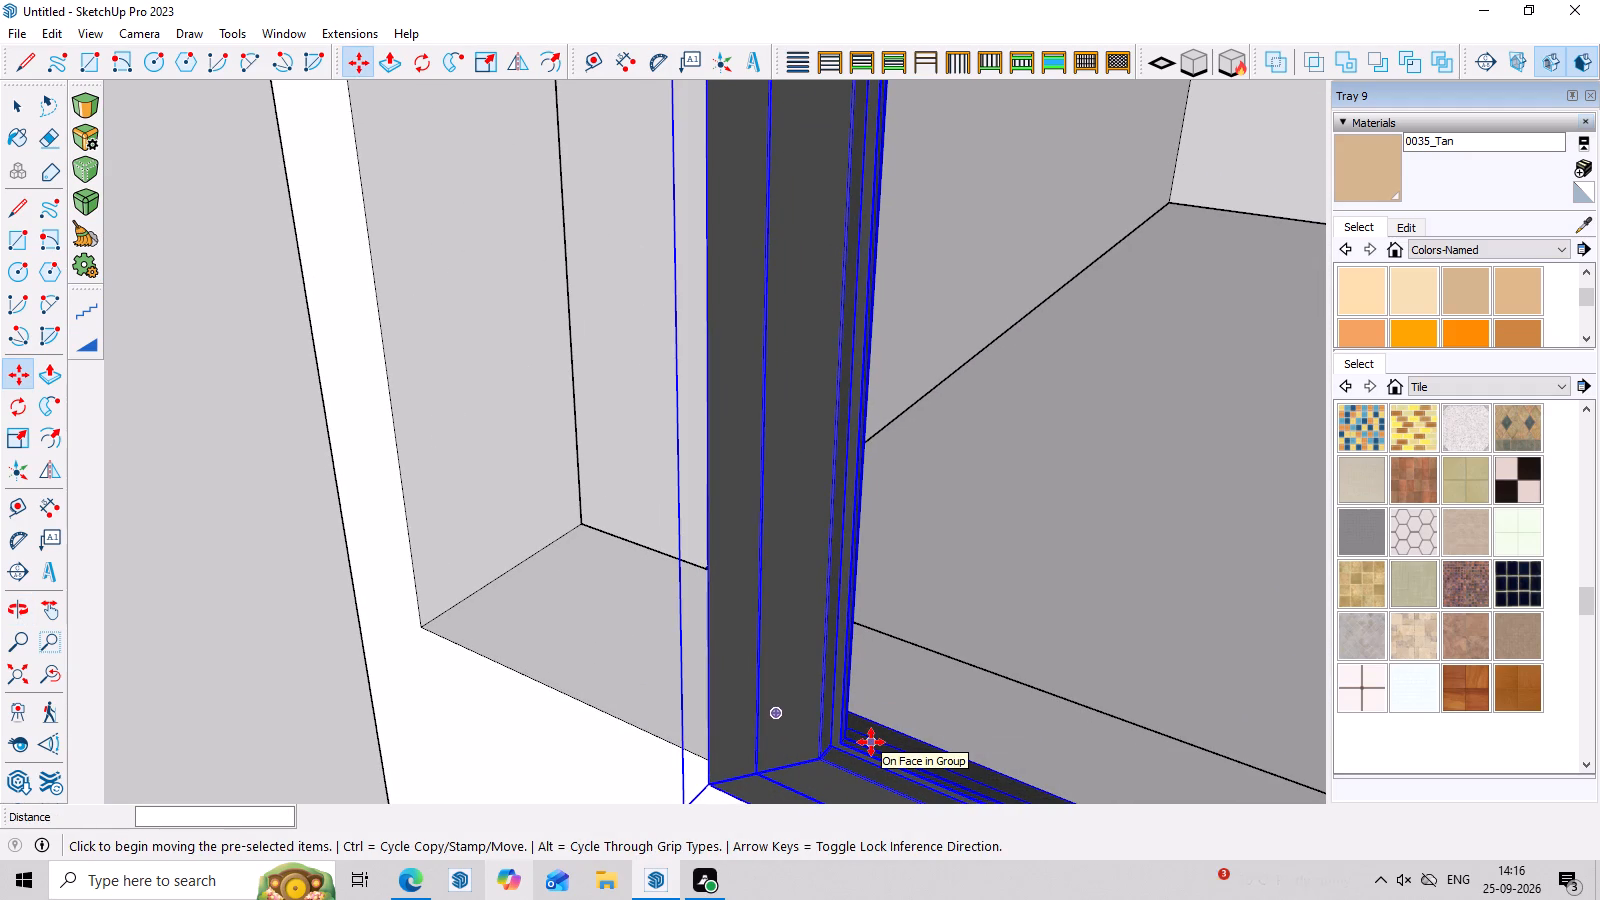
Move the window by its pillar-side bottom corner about 7/8" onto the front bottom edge of the ground-floor opening.
{"action": "key", "text": "s"}
{"action": "middle_click_drag", "start_coordinate": [838, 716], "coordinate": [1271, 809]}
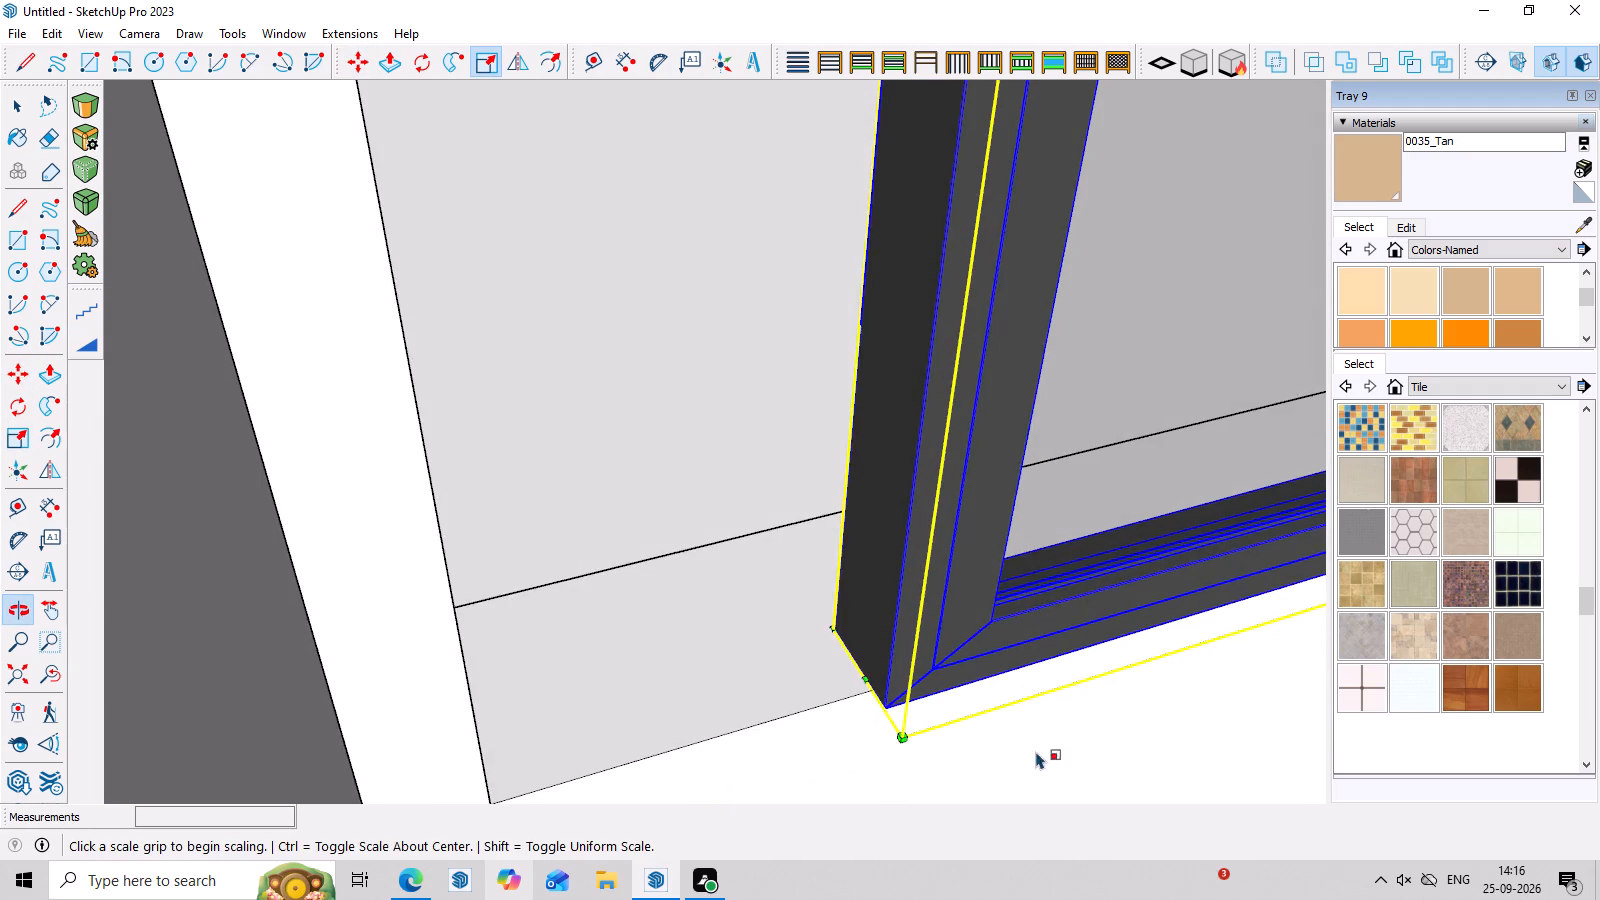
{"action": "scroll", "coordinate": [1016, 742], "scroll_direction": "up", "scroll_amount": 4}
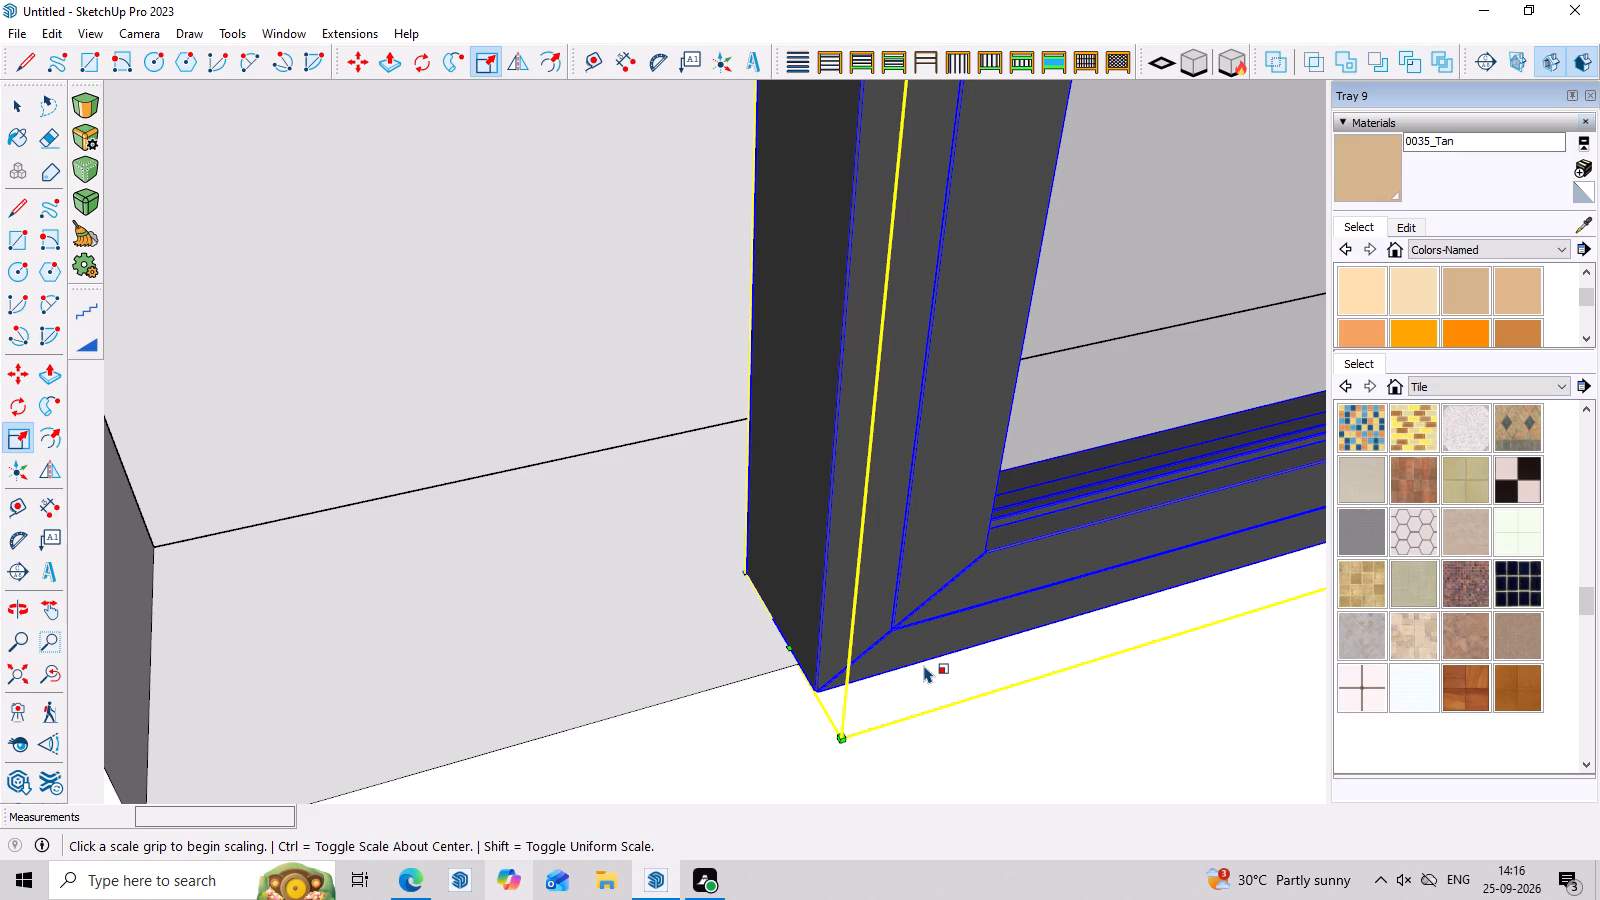
{"action": "scroll", "coordinate": [924, 665], "scroll_direction": "up", "scroll_amount": 1}
{"action": "scroll", "coordinate": [831, 589], "scroll_direction": "down", "scroll_amount": 4}
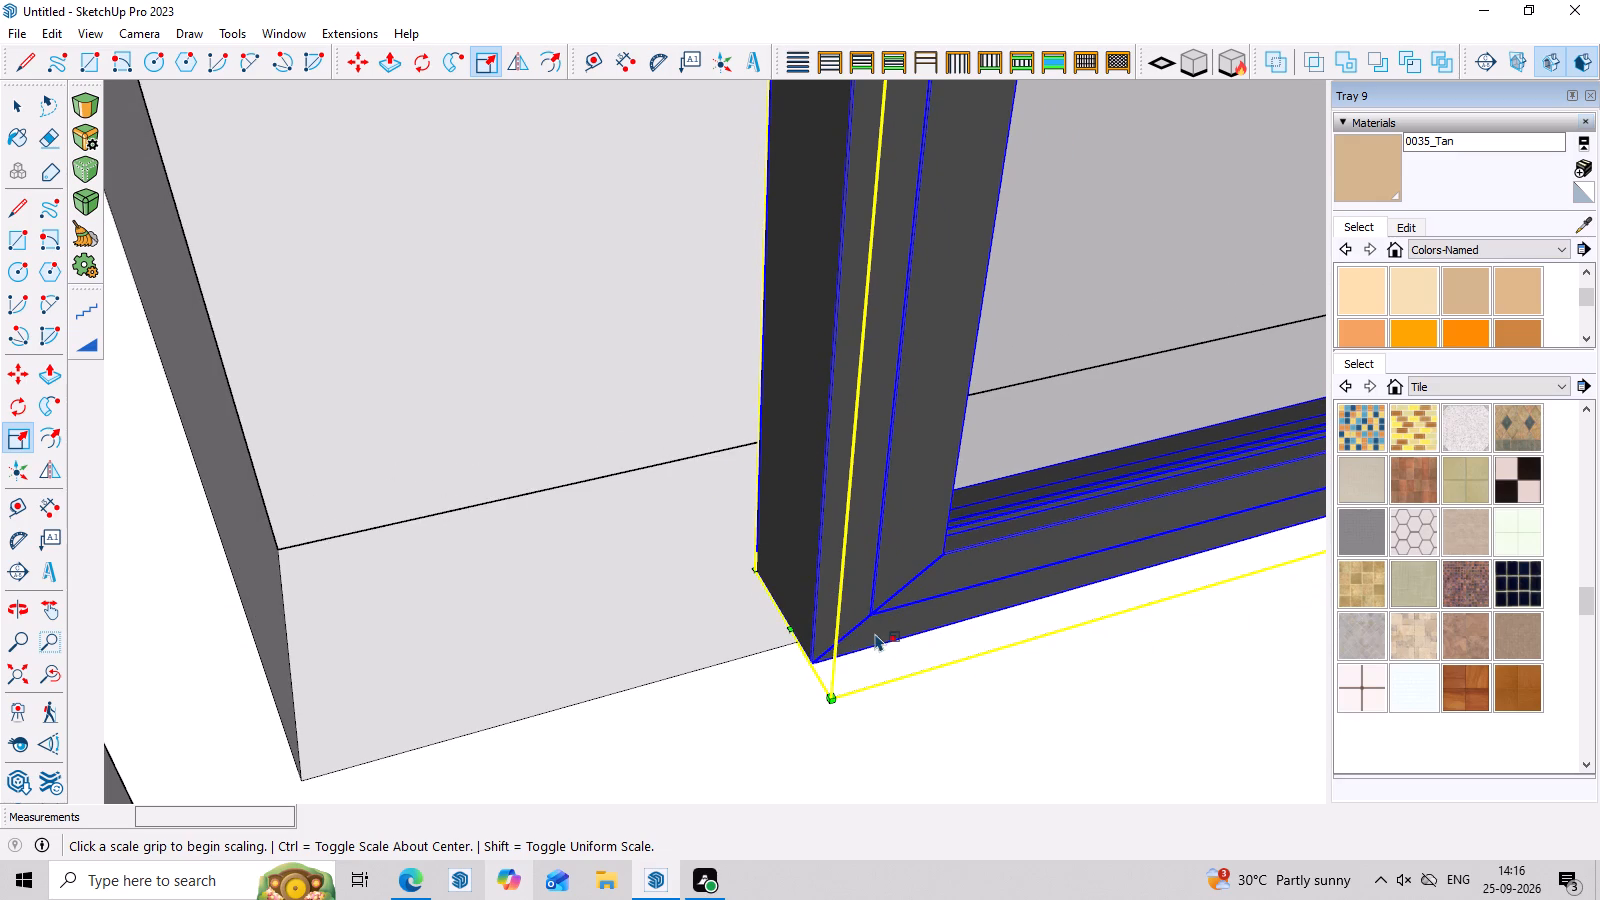
{"action": "key", "text": "m"}
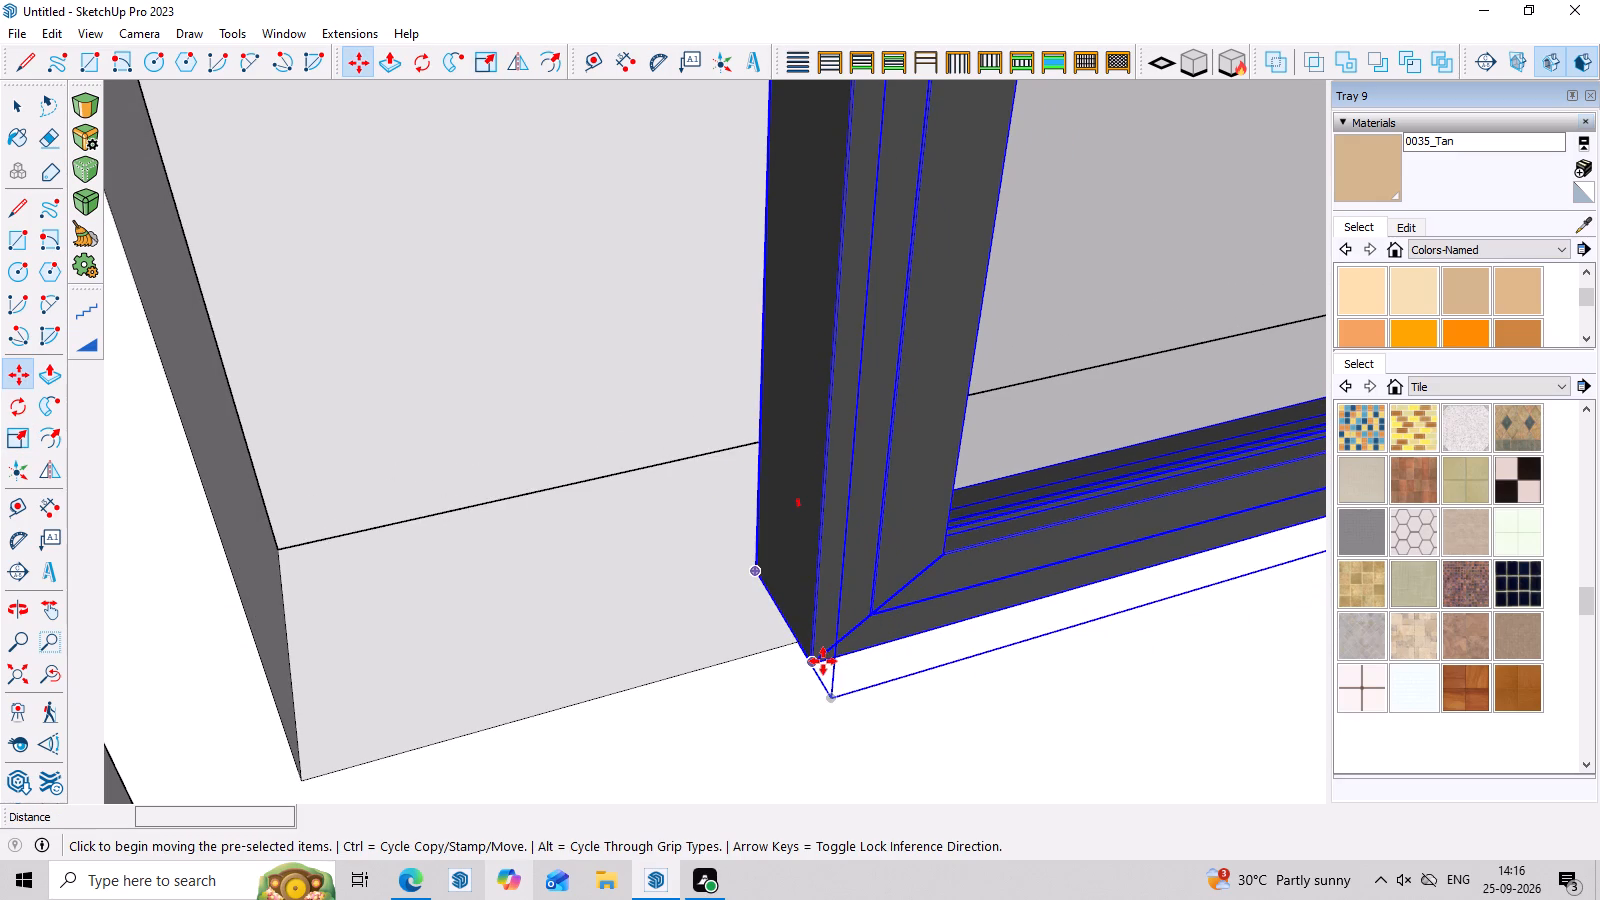
{"action": "left_click", "coordinate": [822, 661]}
{"action": "double_click", "coordinate": [788, 643]}
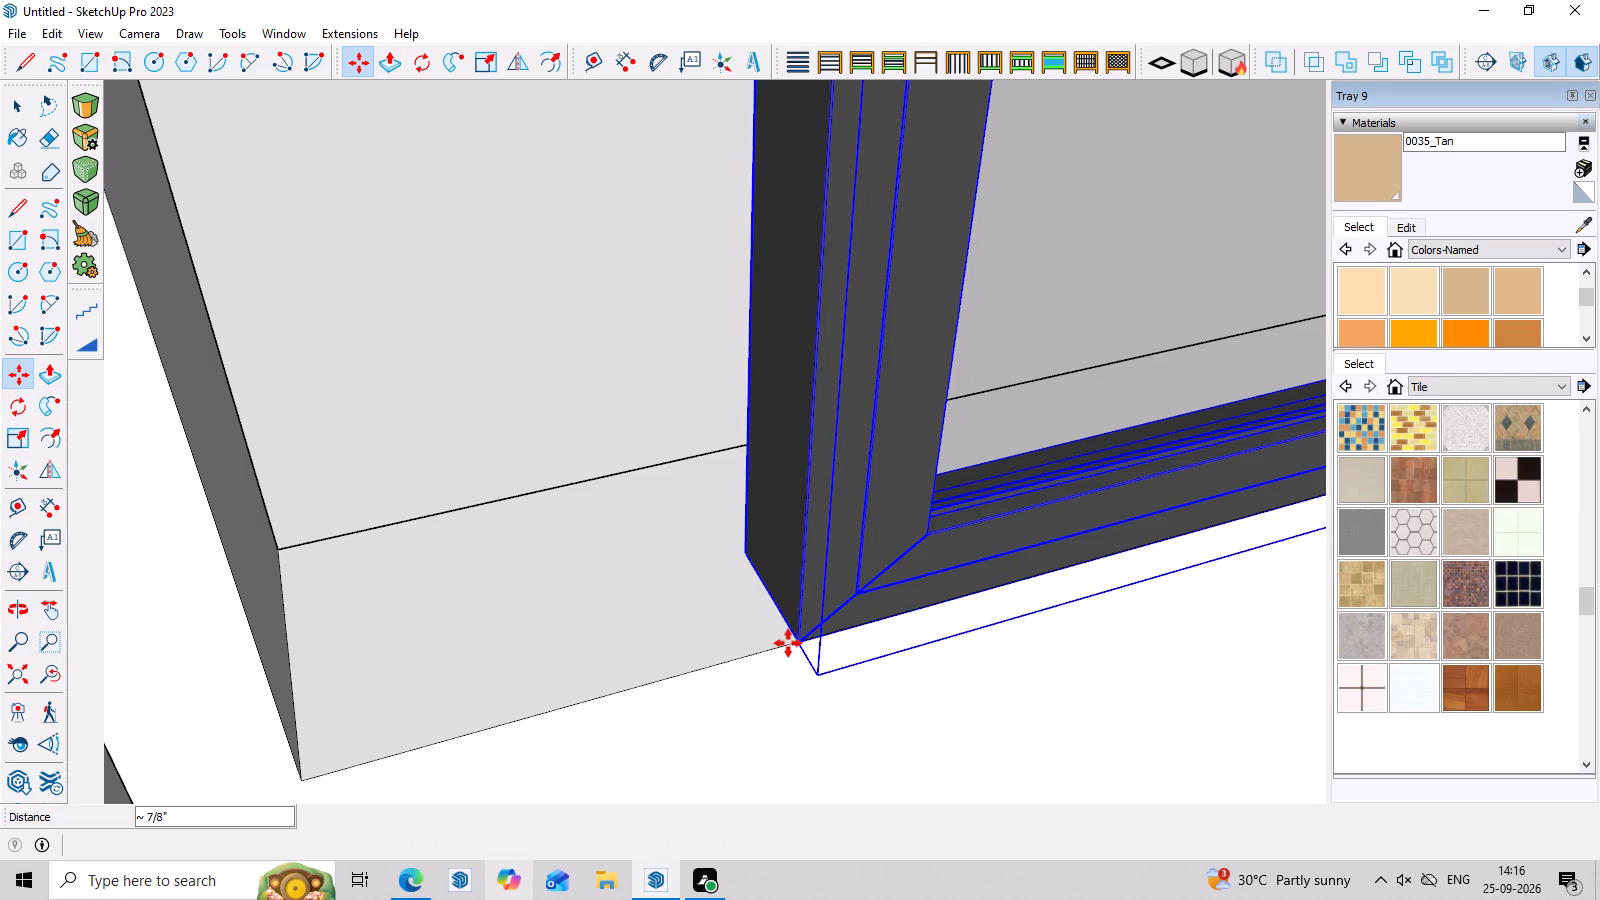
Scale the whole window uniformly to about 0.98 from its pillar-side bottom corner.
{"action": "scroll", "coordinate": [720, 606], "scroll_direction": "down", "scroll_amount": 3}
{"action": "middle_click_drag", "start_coordinate": [828, 640], "coordinate": [861, 646]}
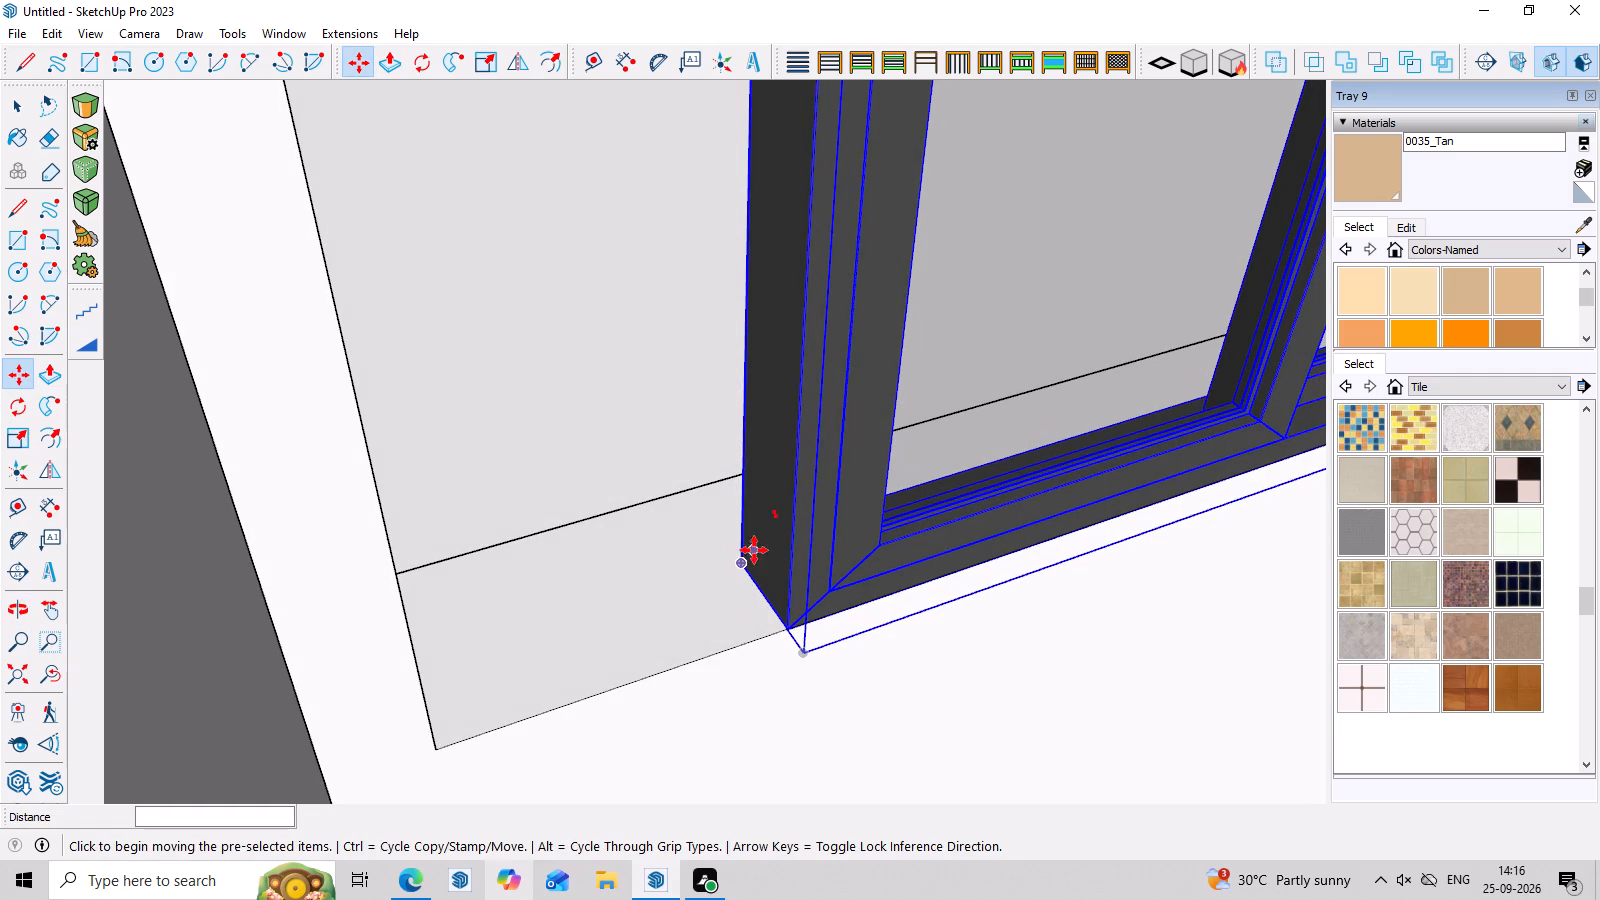
{"action": "key", "text": "s"}
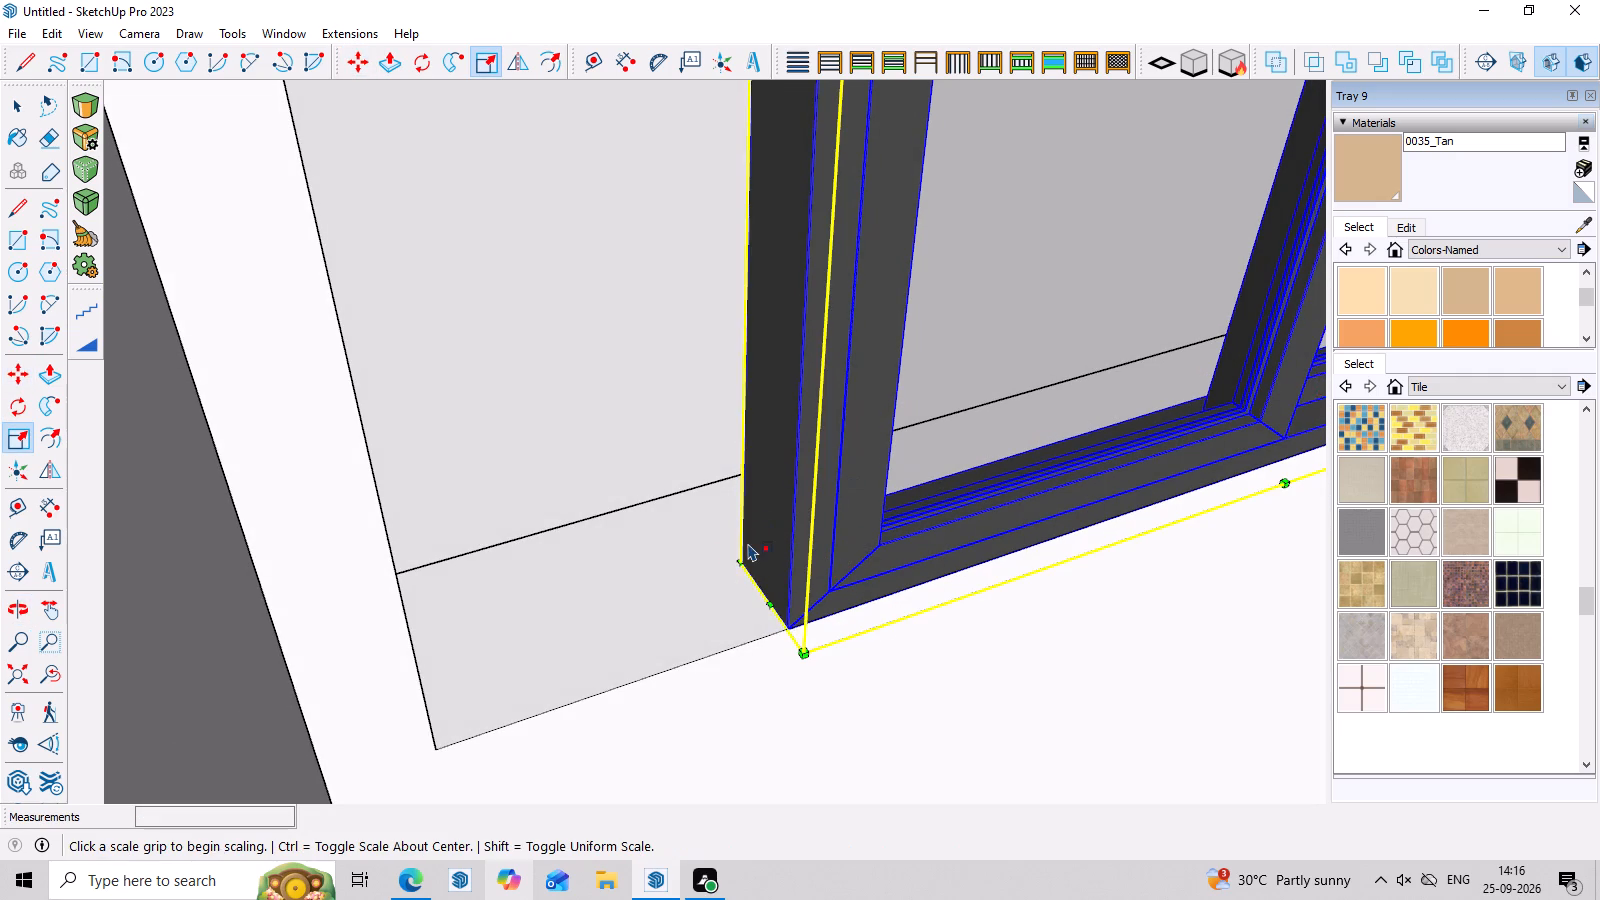
{"action": "left_click", "coordinate": [742, 563]}
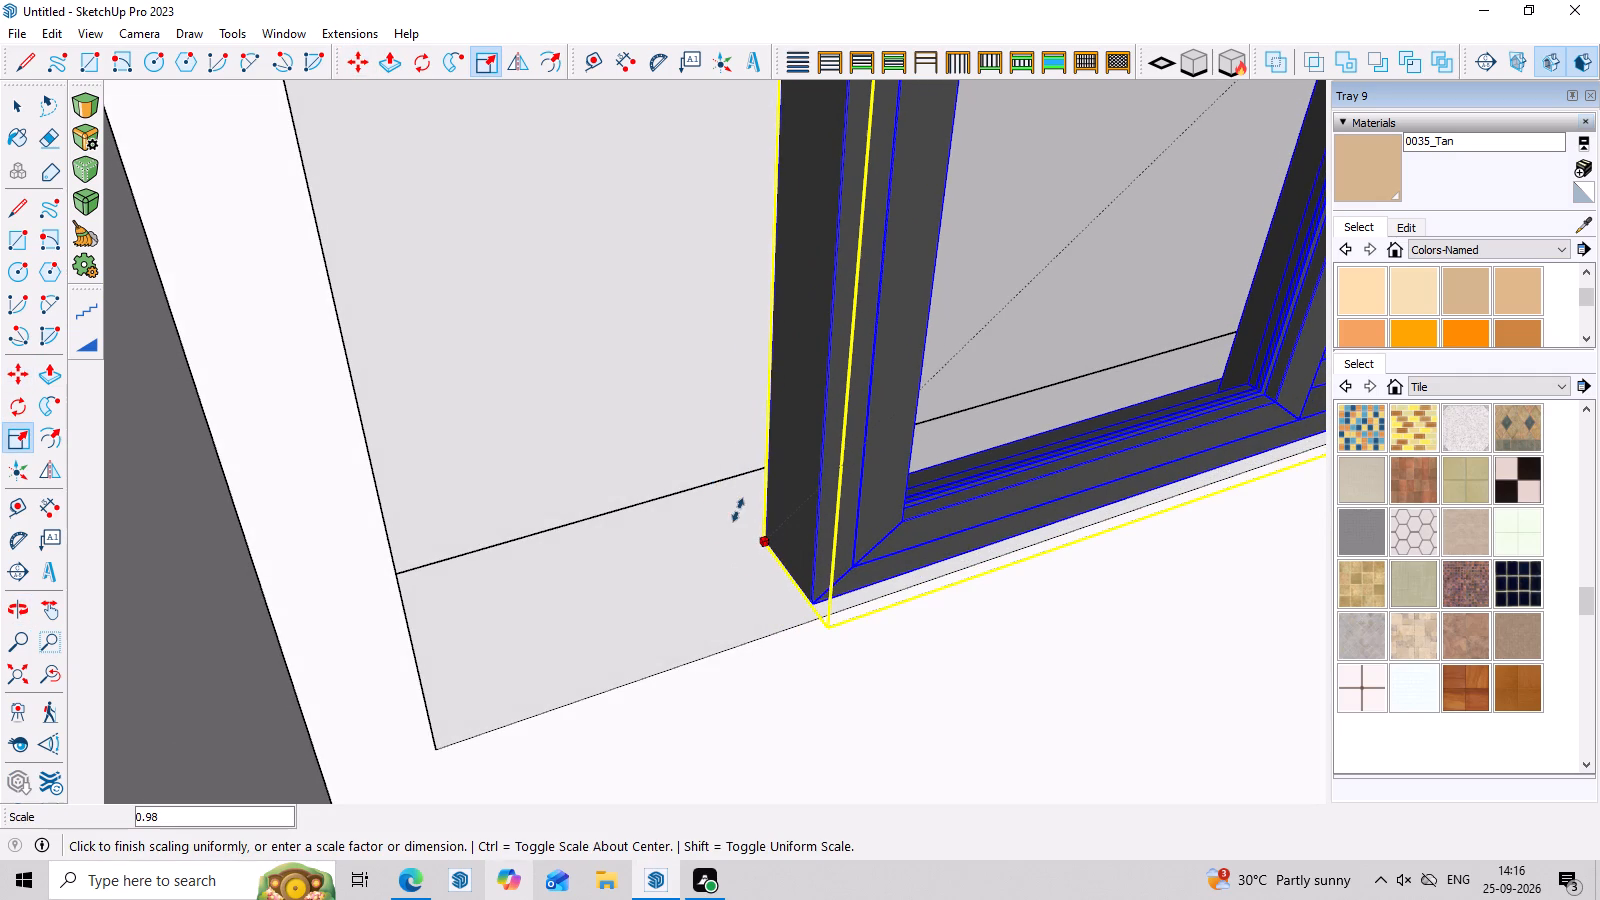
{"action": "left_click", "coordinate": [746, 522]}
Examine how the scaled window sits in the ground-floor opening, from the overall facade and close up.
{"action": "middle_click_drag", "start_coordinate": [778, 555], "coordinate": [867, 624]}
{"action": "scroll", "coordinate": [812, 577], "scroll_direction": "down", "scroll_amount": 8}
{"action": "left_click", "coordinate": [6, 675]}
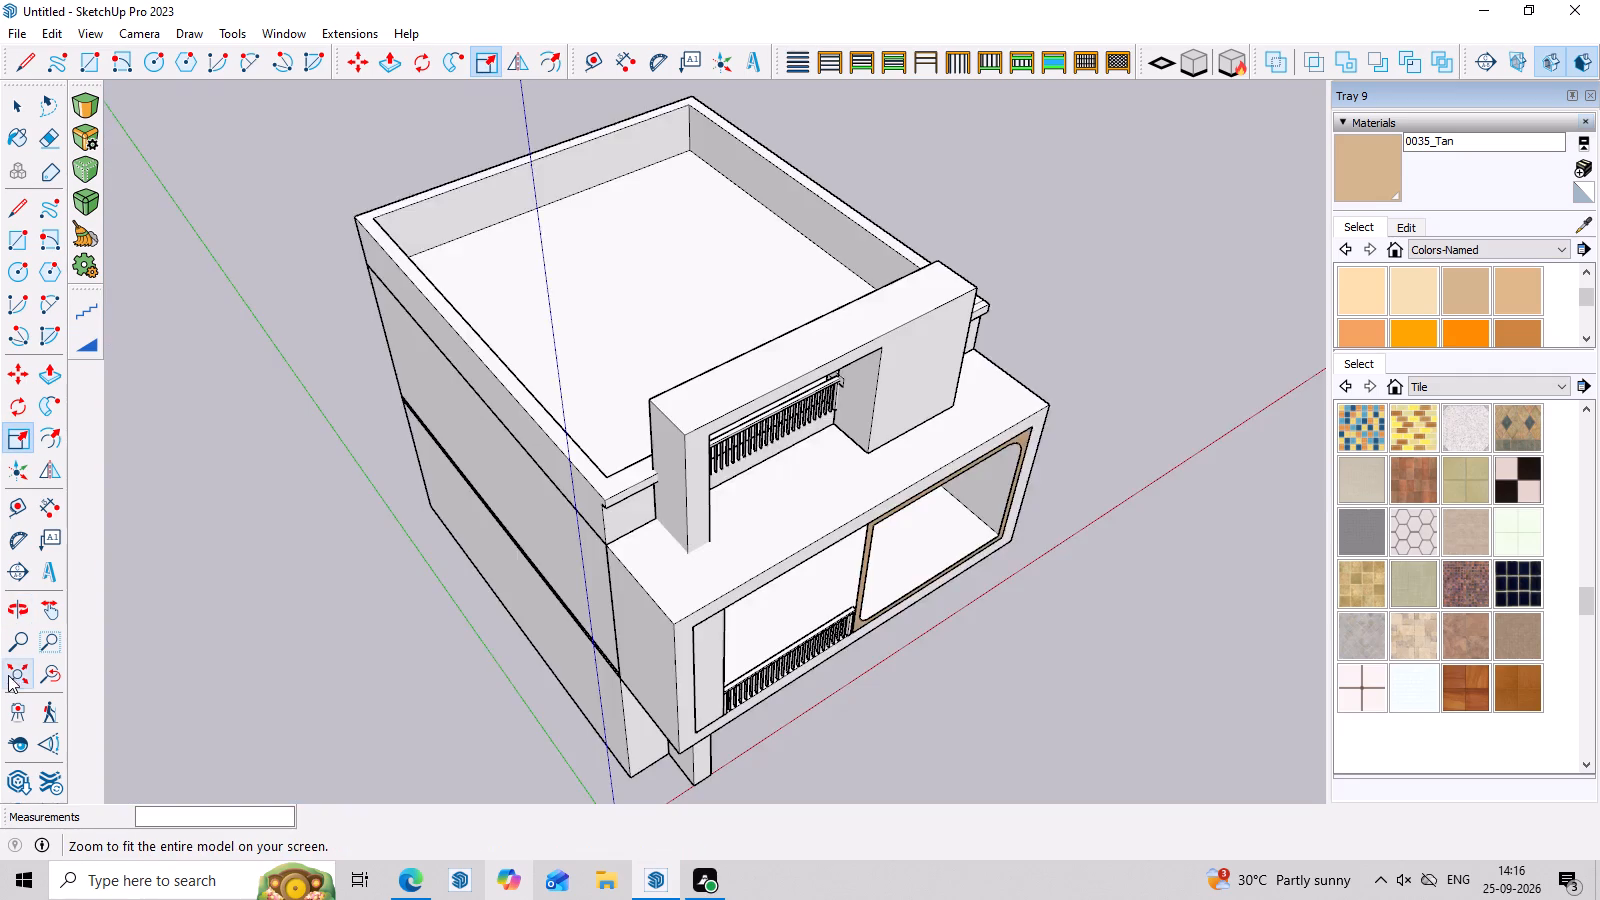
{"action": "scroll", "coordinate": [479, 639], "scroll_direction": "down", "scroll_amount": 4}
{"action": "middle_click_drag", "start_coordinate": [847, 671], "coordinate": [729, 482]}
{"action": "scroll", "coordinate": [657, 689], "scroll_direction": "up", "scroll_amount": 8}
{"action": "middle_click_drag", "start_coordinate": [717, 734], "coordinate": [705, 561]}
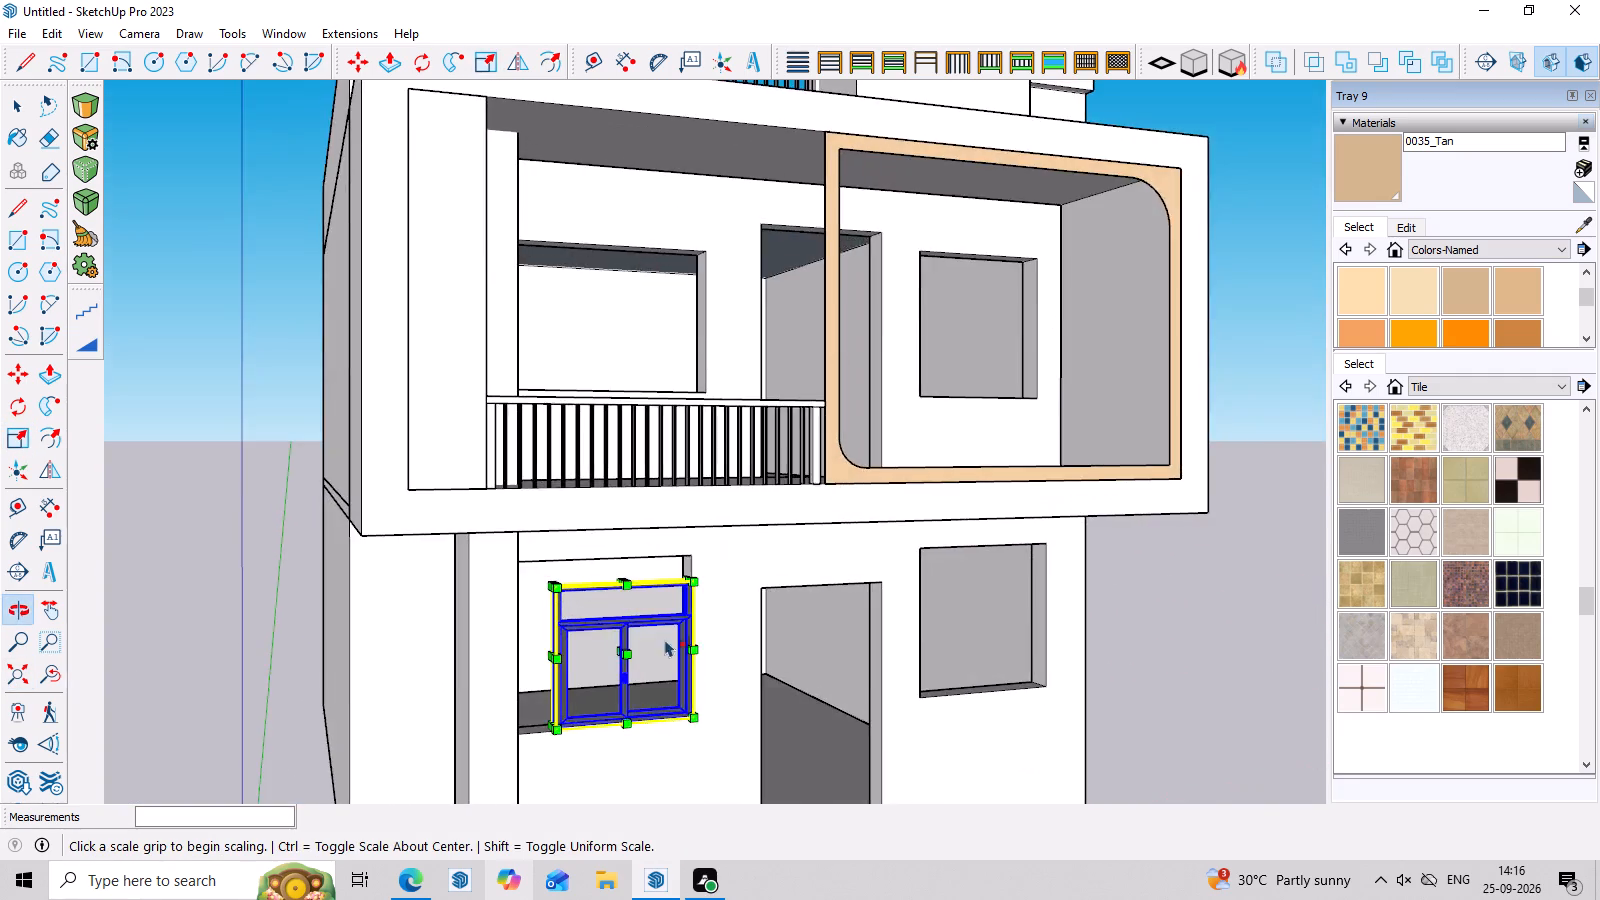
{"action": "scroll", "coordinate": [637, 699], "scroll_direction": "up", "scroll_amount": 7}
{"action": "middle_click_drag", "start_coordinate": [604, 574], "coordinate": [636, 681]}
{"action": "scroll", "coordinate": [607, 682], "scroll_direction": "up", "scroll_amount": 3}
{"action": "middle_click_drag", "start_coordinate": [819, 720], "coordinate": [736, 655]}
{"action": "scroll", "coordinate": [621, 509], "scroll_direction": "down", "scroll_amount": 3}
{"action": "middle_click_drag", "start_coordinate": [696, 625], "coordinate": [656, 586]}
{"action": "scroll", "coordinate": [461, 613], "scroll_direction": "up", "scroll_amount": 3}
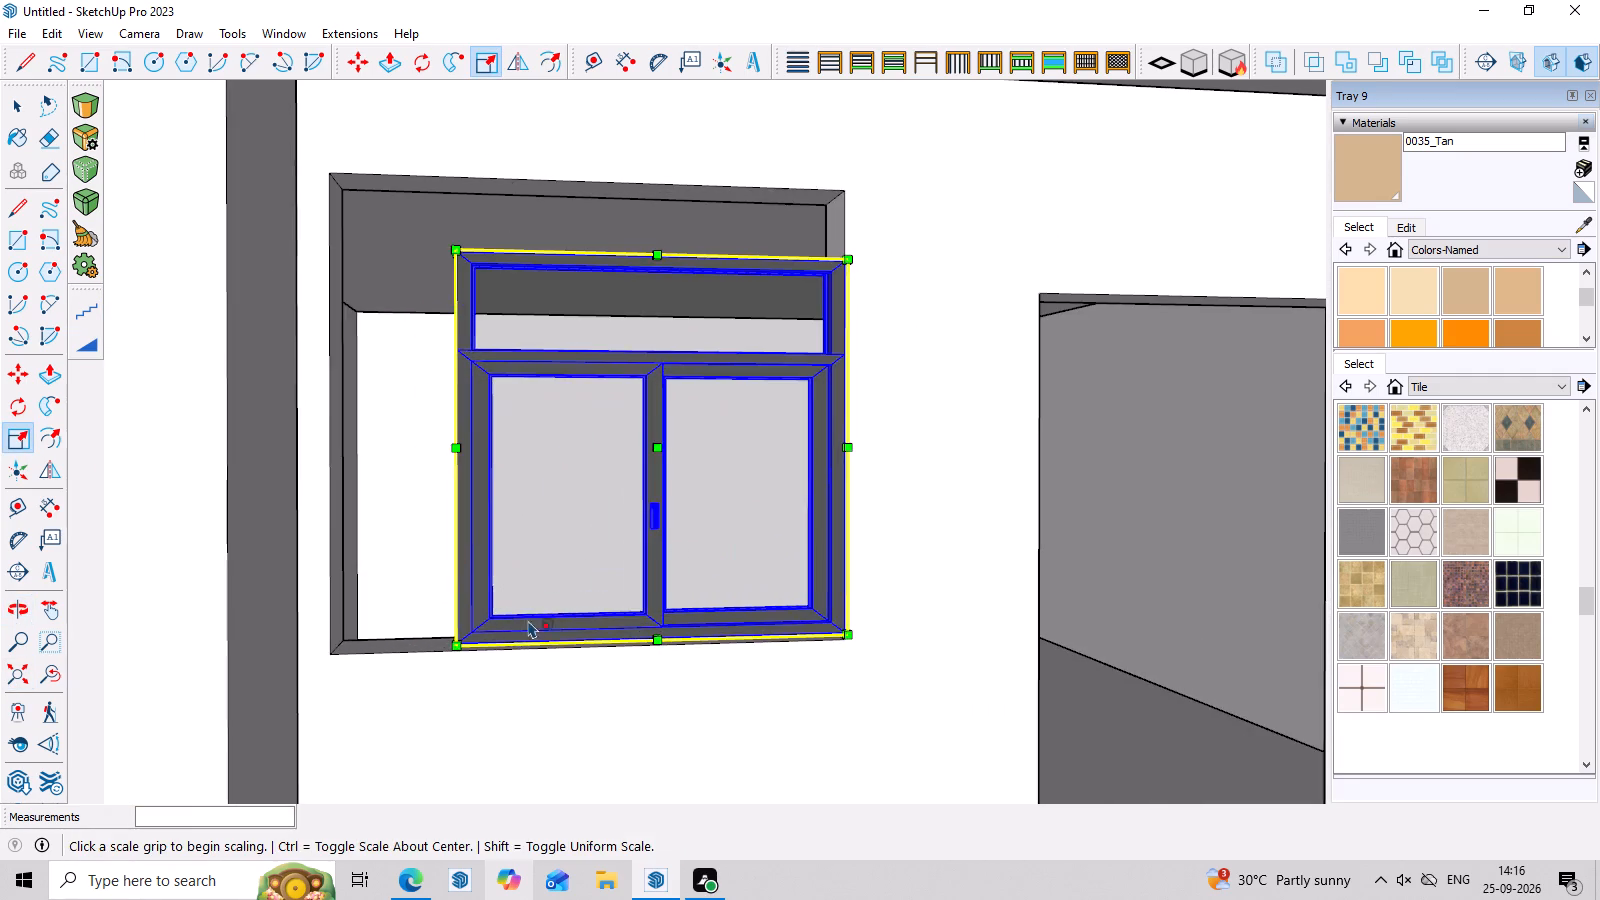
Move the window by its pillar-side bottom front corner onto the front bottom edge of the opening.
{"action": "middle_click_drag", "start_coordinate": [550, 633], "coordinate": [580, 659]}
{"action": "scroll", "coordinate": [446, 599], "scroll_direction": "up", "scroll_amount": 7}
{"action": "scroll", "coordinate": [446, 594], "scroll_direction": "down", "scroll_amount": 8}
{"action": "middle_click_drag", "start_coordinate": [540, 655], "coordinate": [554, 670]}
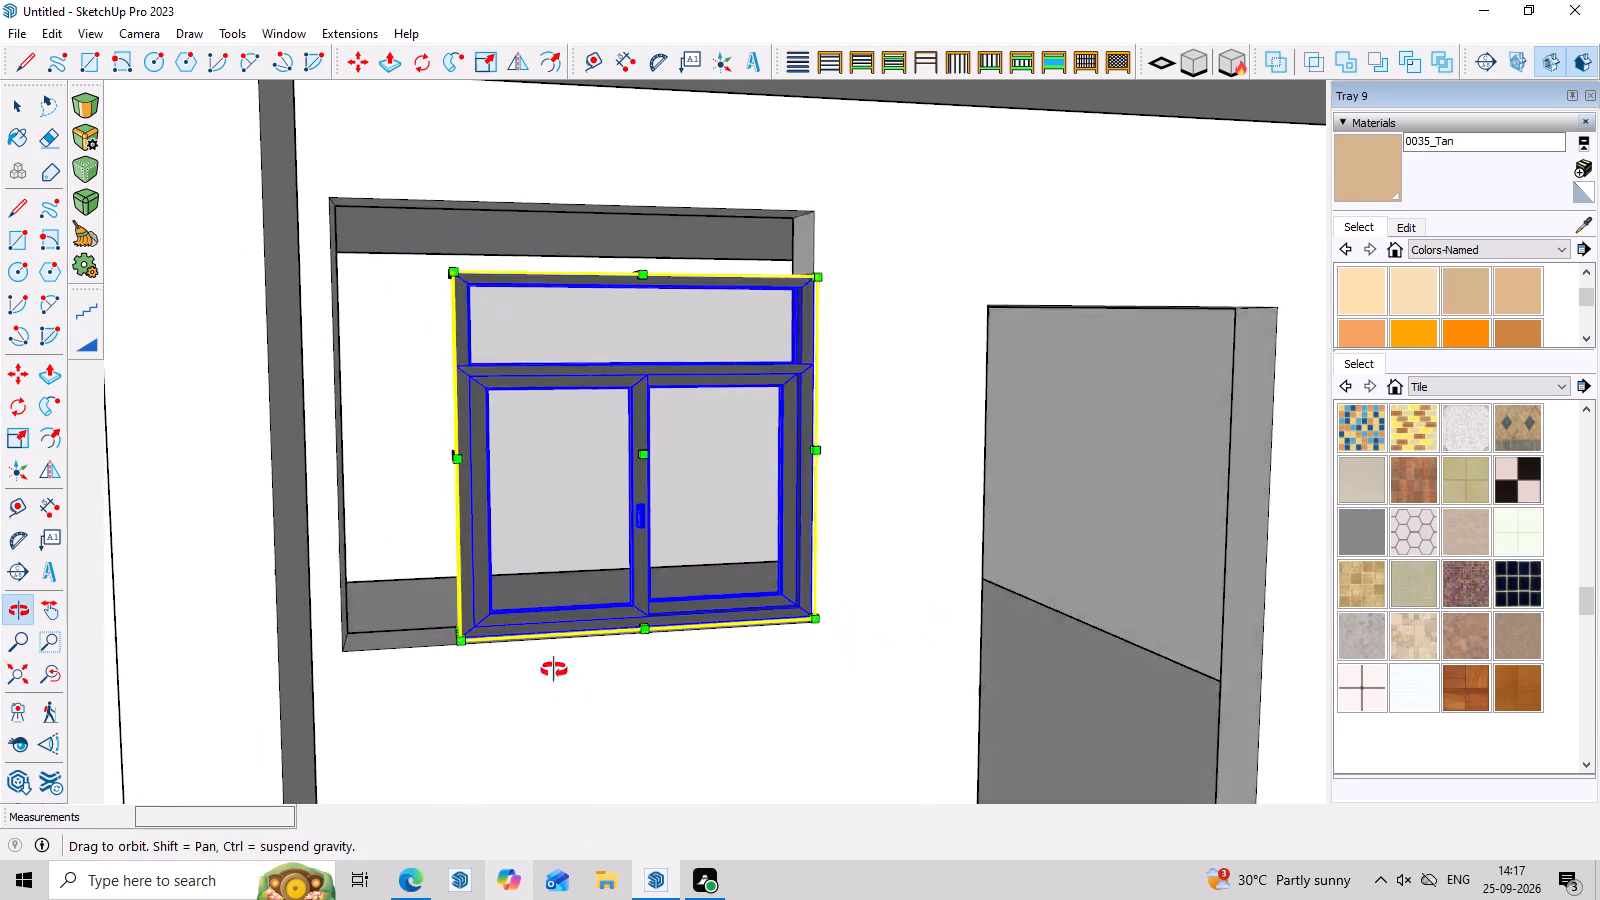
{"action": "middle_click_drag", "start_coordinate": [554, 670], "coordinate": [639, 734]}
{"action": "scroll", "coordinate": [436, 638], "scroll_direction": "up", "scroll_amount": 11}
{"action": "middle_click_drag", "start_coordinate": [572, 686], "coordinate": [621, 742]}
{"action": "scroll", "coordinate": [518, 683], "scroll_direction": "up", "scroll_amount": 2}
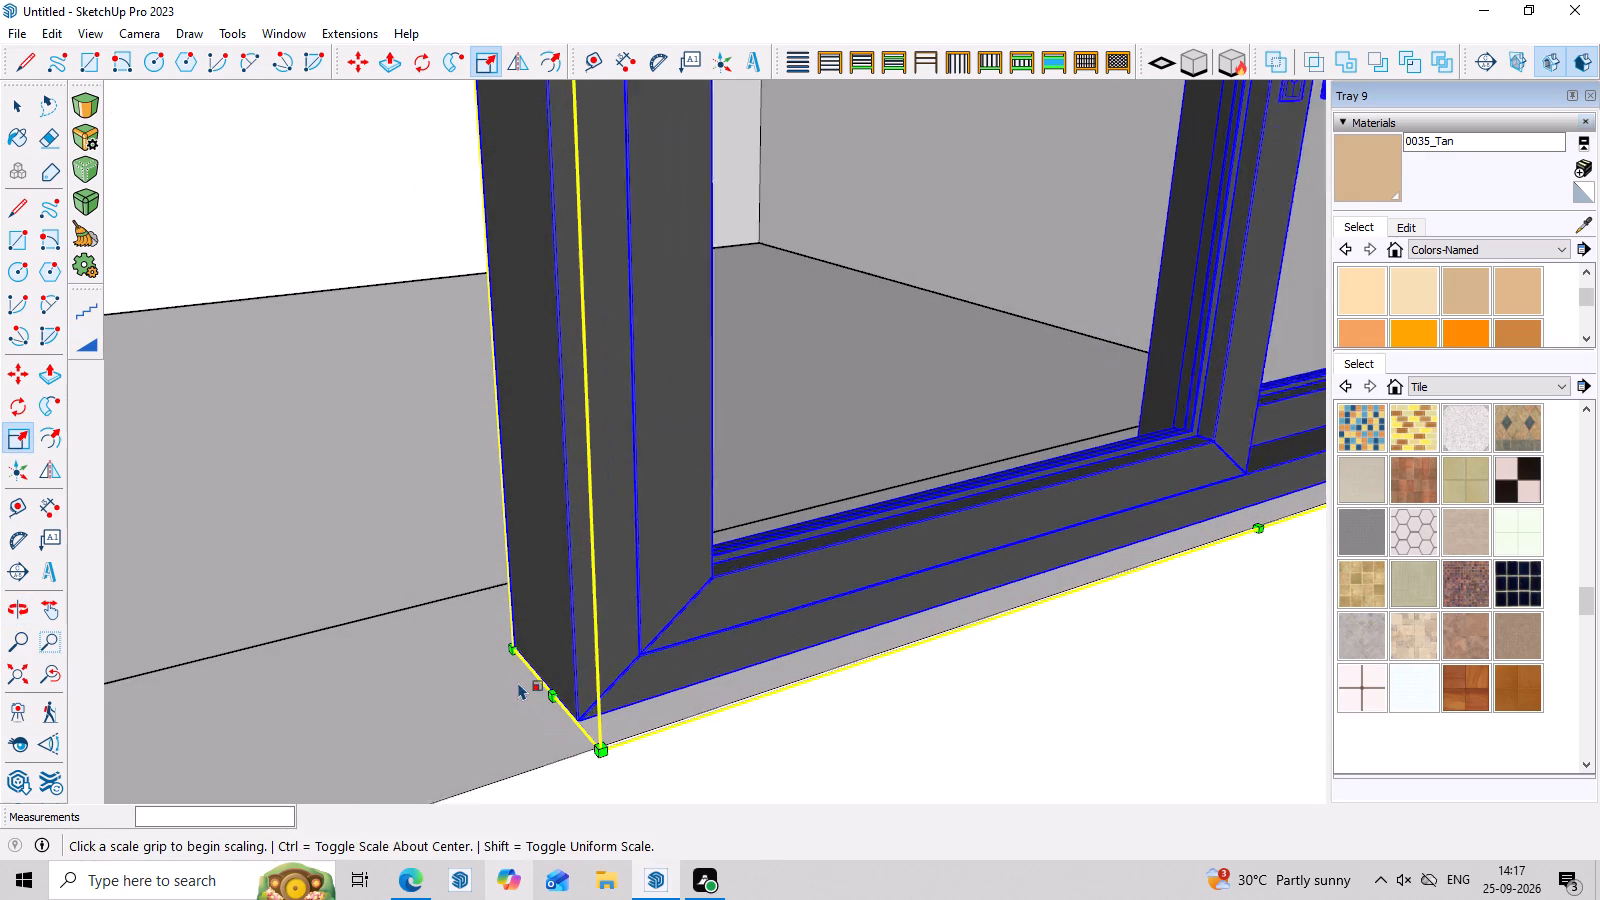
{"action": "scroll", "coordinate": [518, 682], "scroll_direction": "up", "scroll_amount": 1}
{"action": "key", "text": "m"}
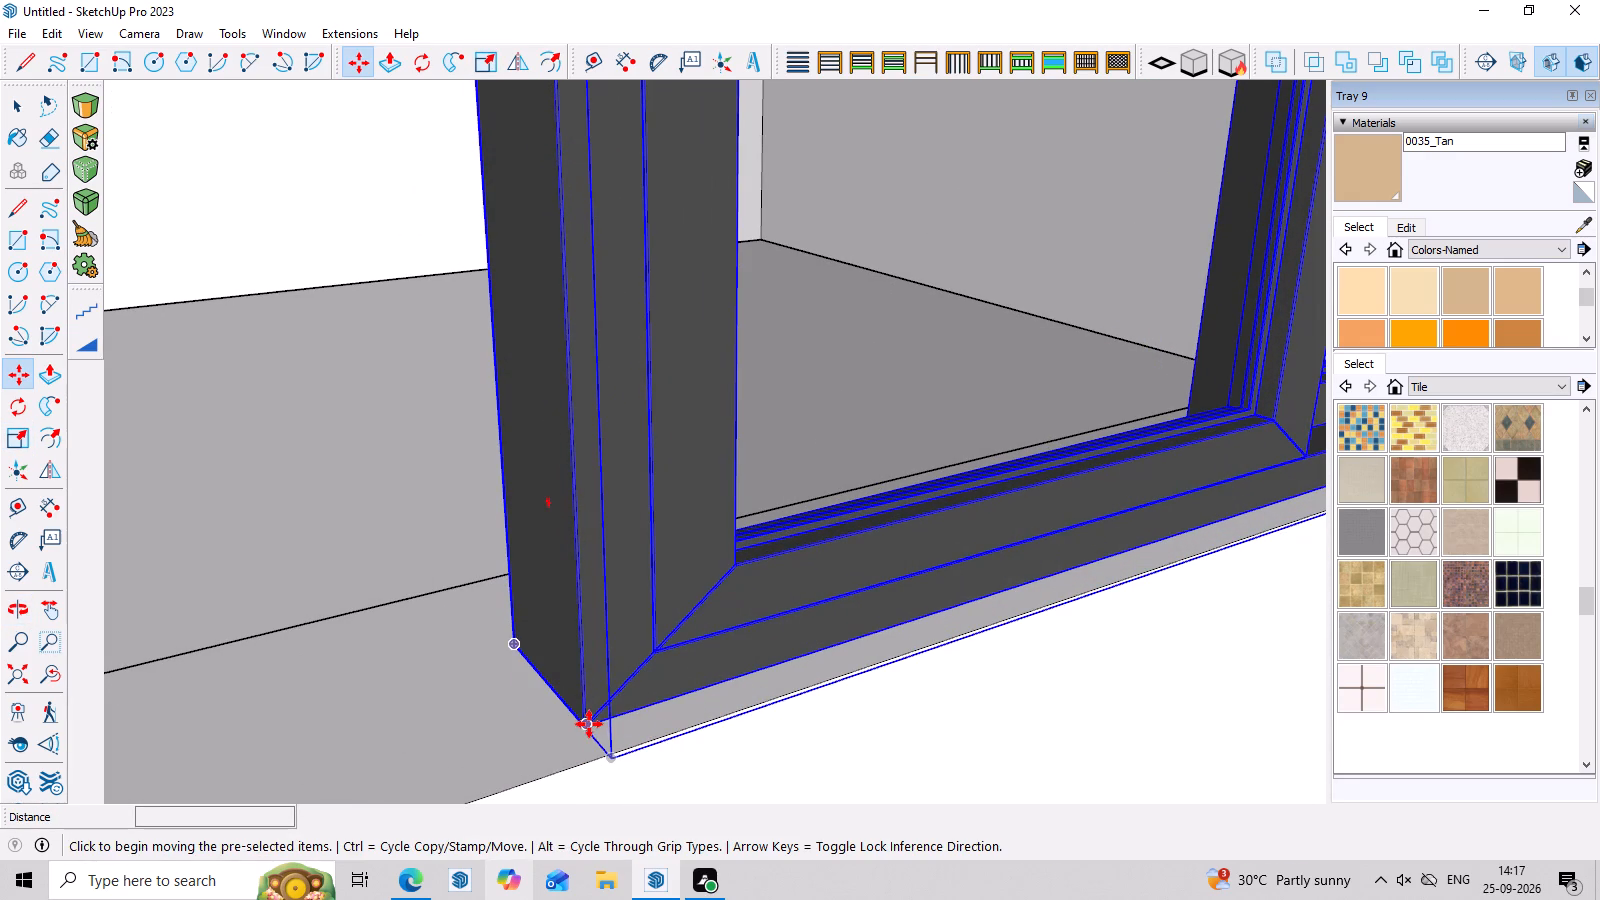
{"action": "left_click", "coordinate": [589, 724]}
{"action": "left_click", "coordinate": [612, 755]}
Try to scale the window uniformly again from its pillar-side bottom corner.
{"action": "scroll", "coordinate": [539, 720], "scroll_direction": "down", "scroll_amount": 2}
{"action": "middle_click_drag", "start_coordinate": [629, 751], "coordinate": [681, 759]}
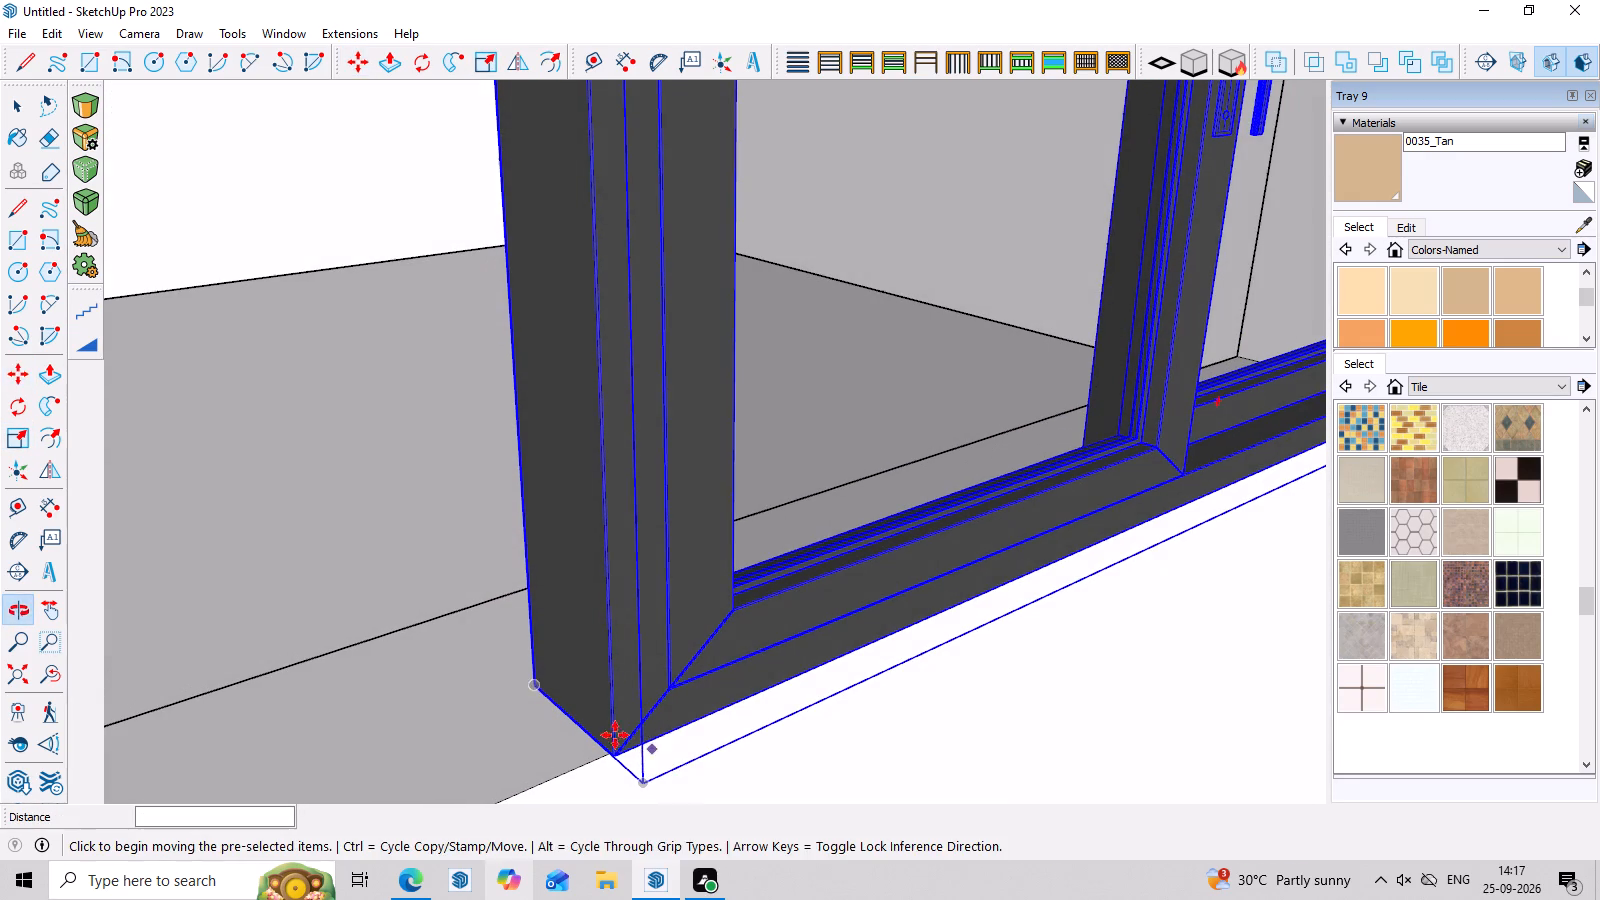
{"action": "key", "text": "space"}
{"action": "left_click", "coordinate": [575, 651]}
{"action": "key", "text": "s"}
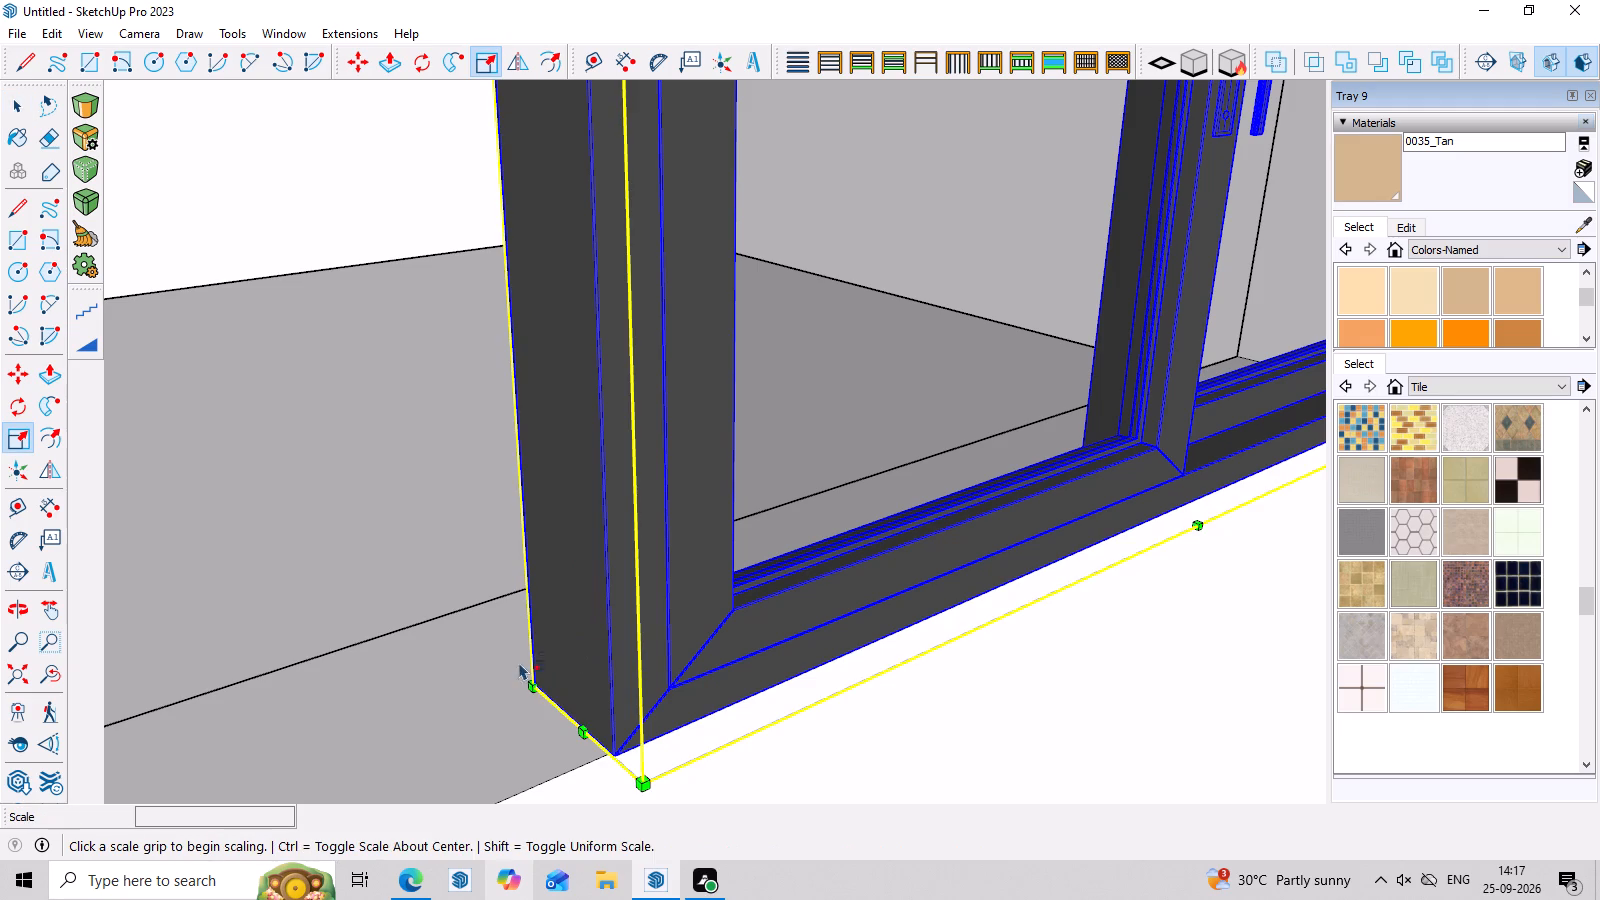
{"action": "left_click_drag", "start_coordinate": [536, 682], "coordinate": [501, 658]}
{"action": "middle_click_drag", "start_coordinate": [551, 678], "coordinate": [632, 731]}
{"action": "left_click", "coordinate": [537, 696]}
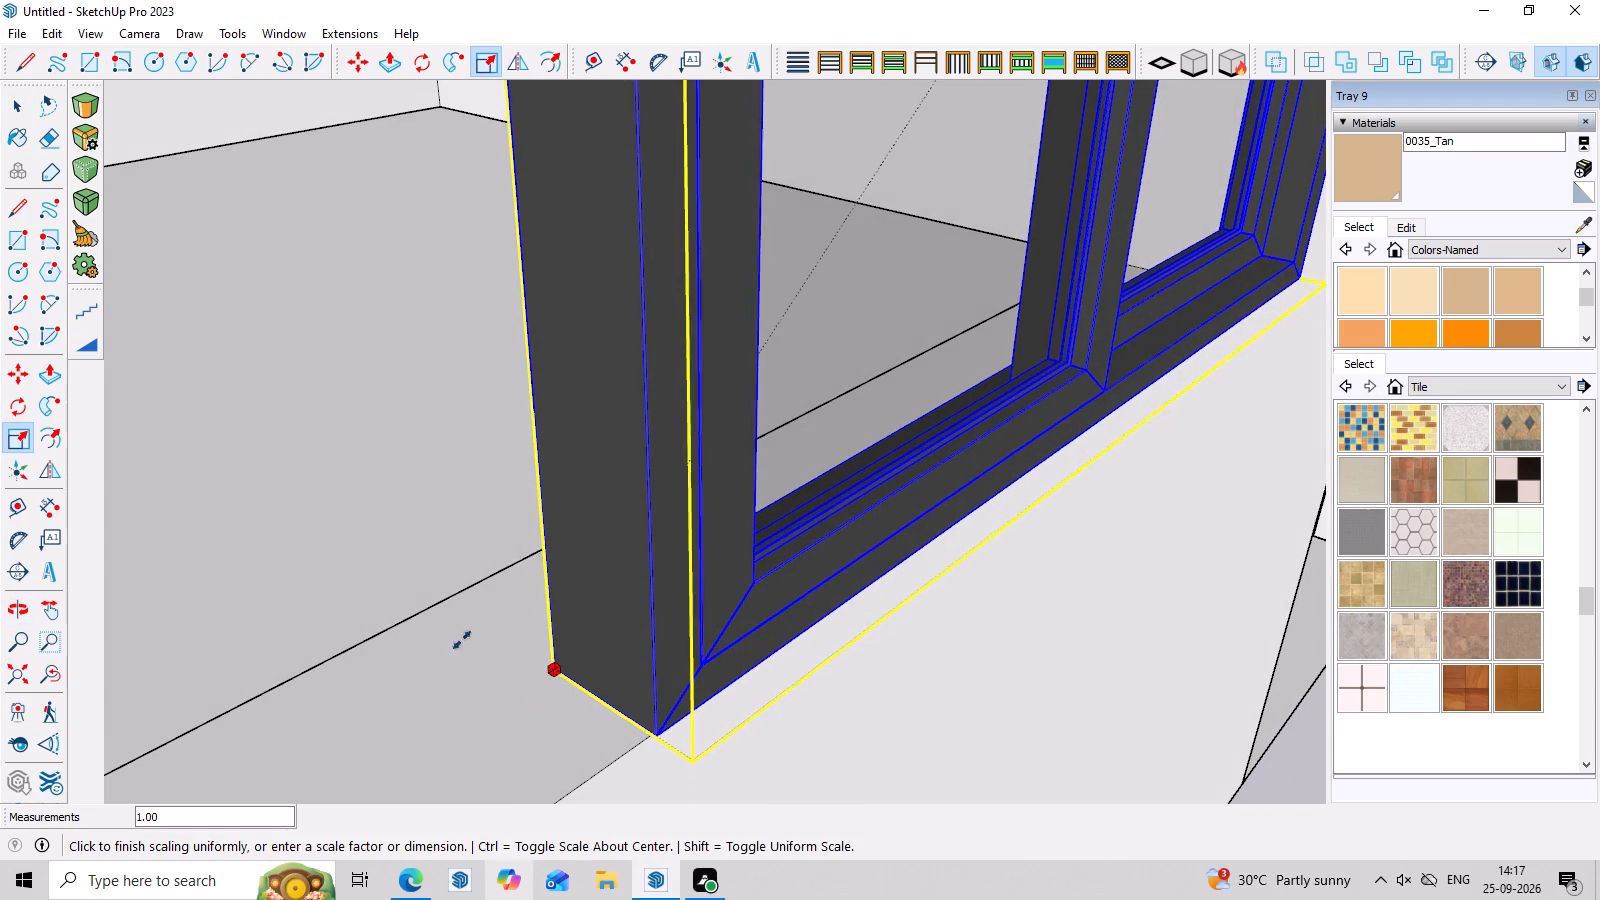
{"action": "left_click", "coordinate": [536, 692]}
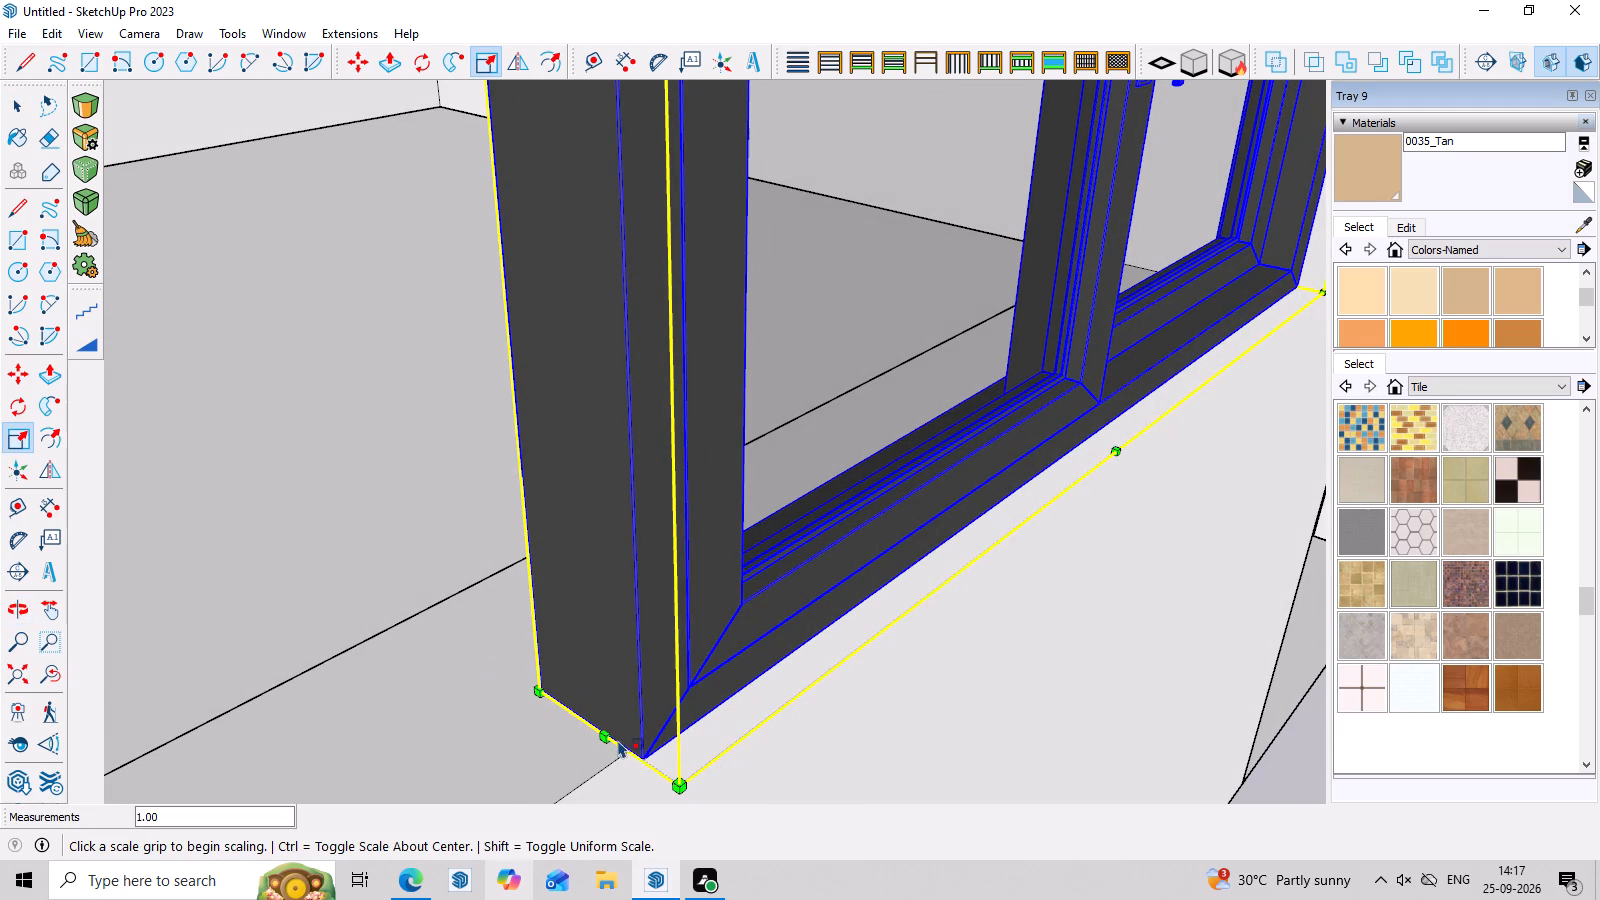
Move the window out of the ground-floor opening into the empty space beside the house, on the side away from the pillar.
{"action": "scroll", "coordinate": [700, 728], "scroll_direction": "down", "scroll_amount": 2}
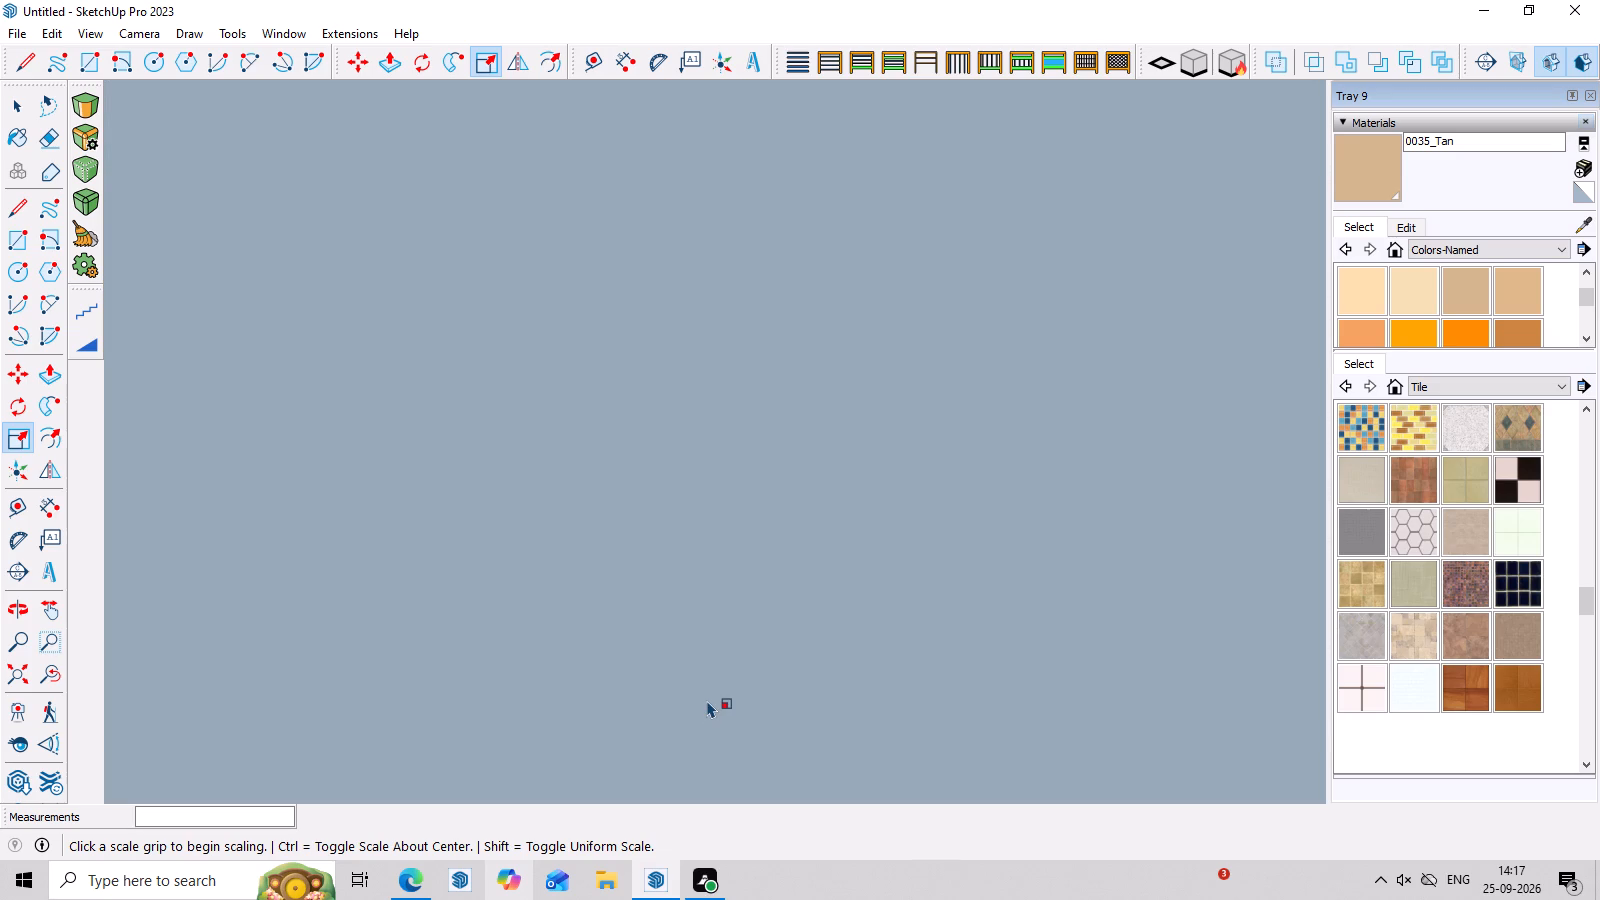
{"action": "scroll", "coordinate": [707, 695], "scroll_direction": "down", "scroll_amount": 3}
{"action": "left_click", "coordinate": [24, 665]}
{"action": "scroll", "coordinate": [536, 659], "scroll_direction": "down", "scroll_amount": 6}
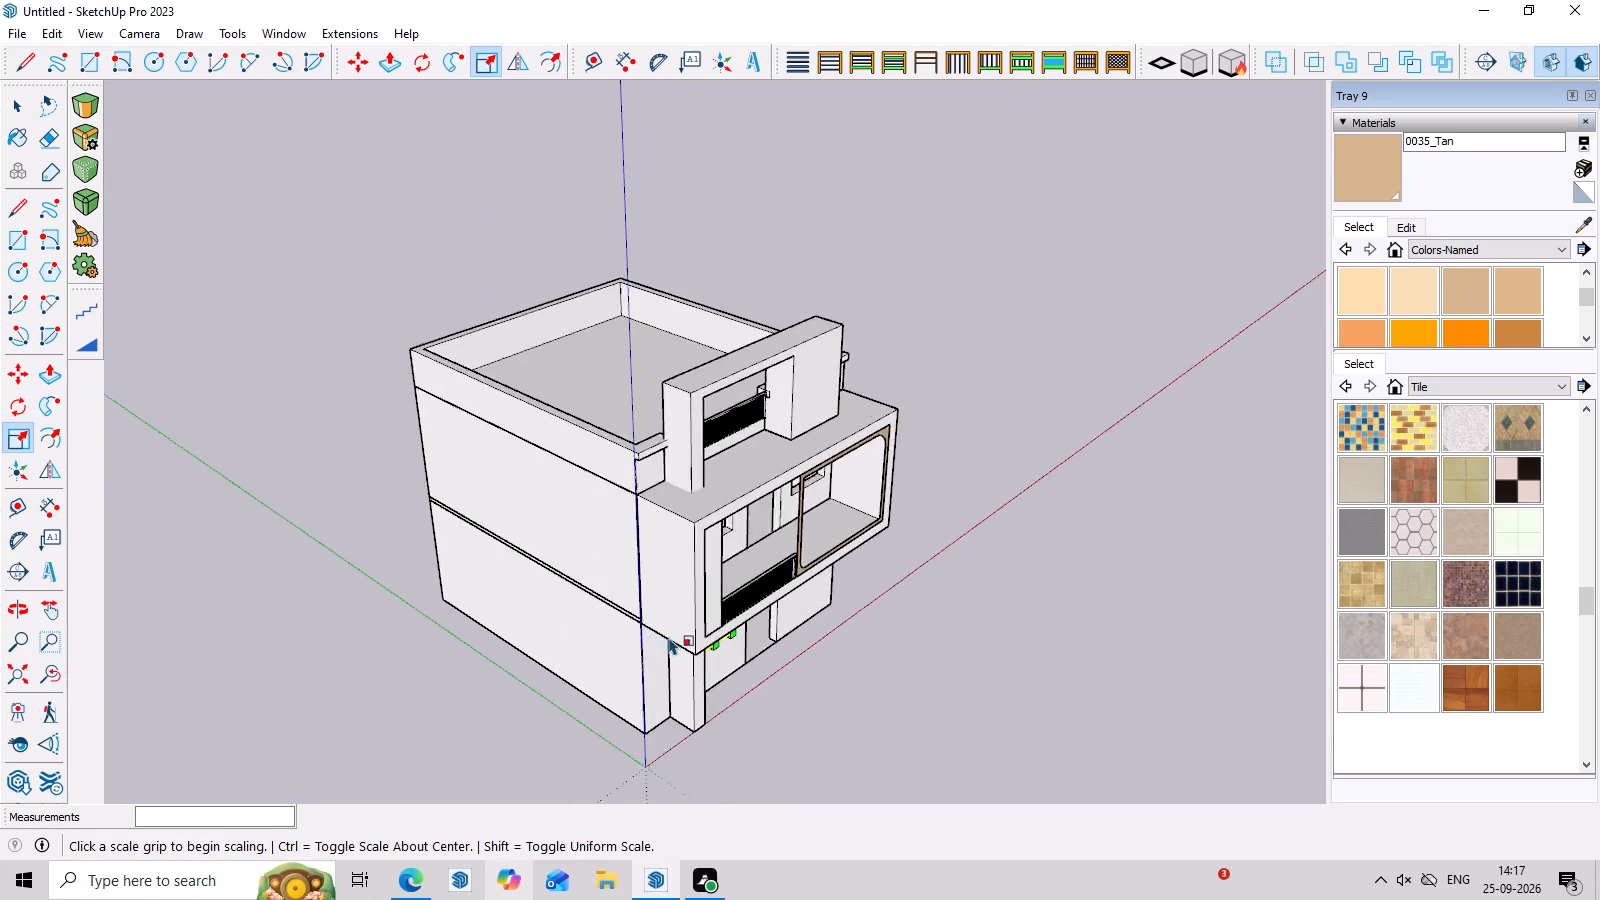
{"action": "scroll", "coordinate": [669, 637], "scroll_direction": "down", "scroll_amount": 1}
{"action": "middle_click_drag", "start_coordinate": [779, 669], "coordinate": [647, 528]}
{"action": "scroll", "coordinate": [690, 666], "scroll_direction": "up", "scroll_amount": 11}
{"action": "middle_click_drag", "start_coordinate": [802, 699], "coordinate": [755, 614]}
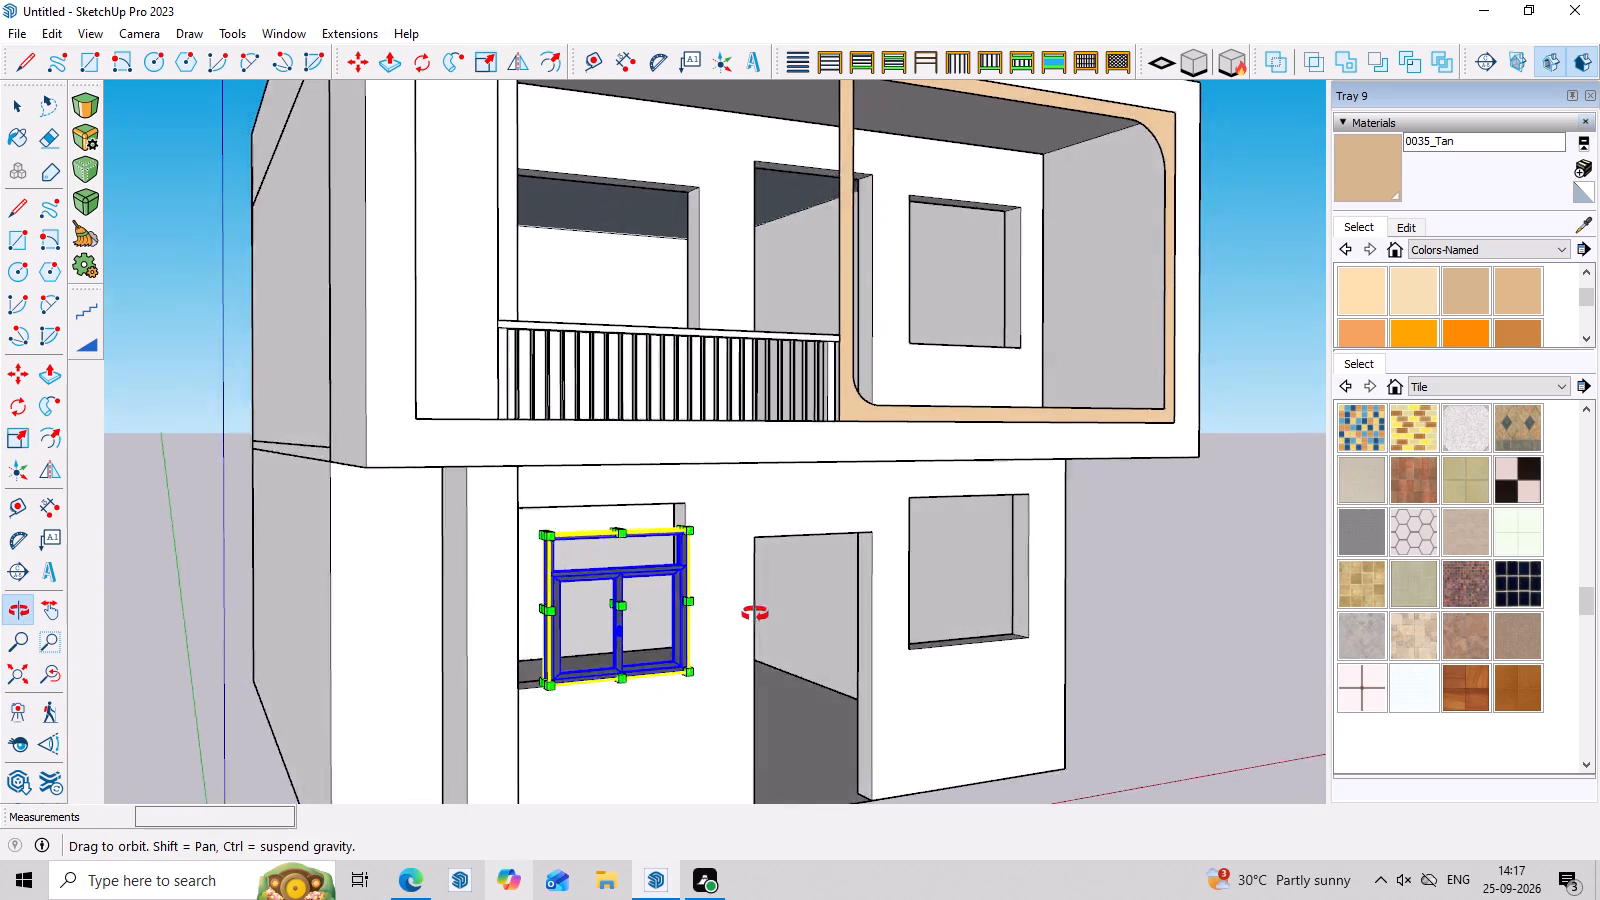
{"action": "middle_click_drag", "start_coordinate": [755, 614], "coordinate": [651, 546]}
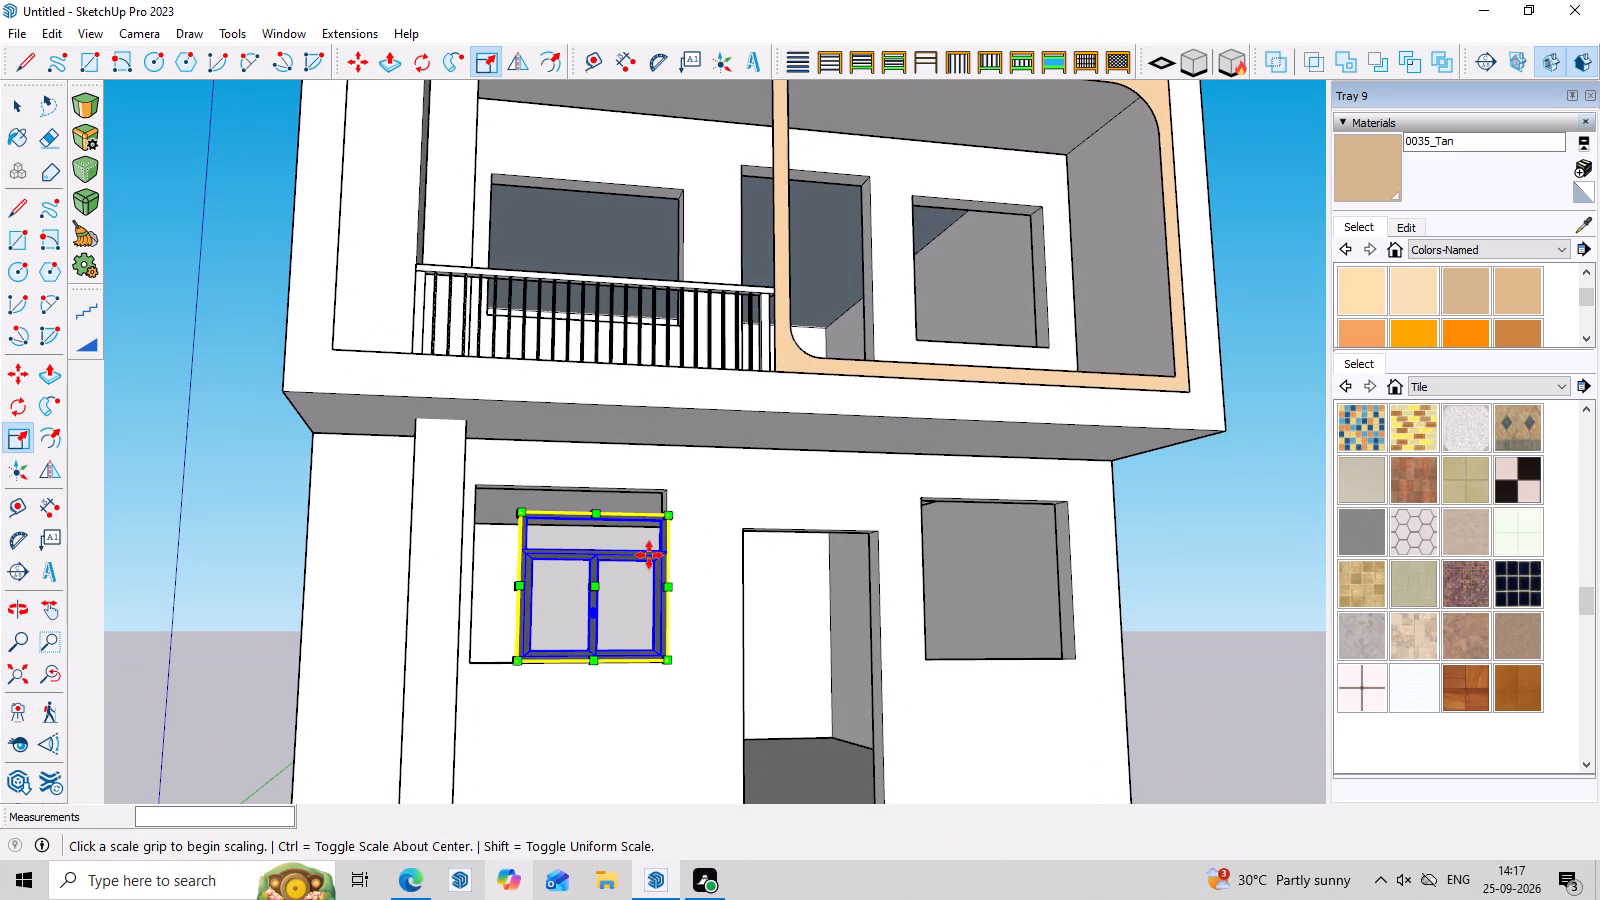
{"action": "key", "text": "m"}
{"action": "left_click", "coordinate": [657, 662]}
{"action": "scroll", "coordinate": [893, 762], "scroll_direction": "down", "scroll_amount": 3}
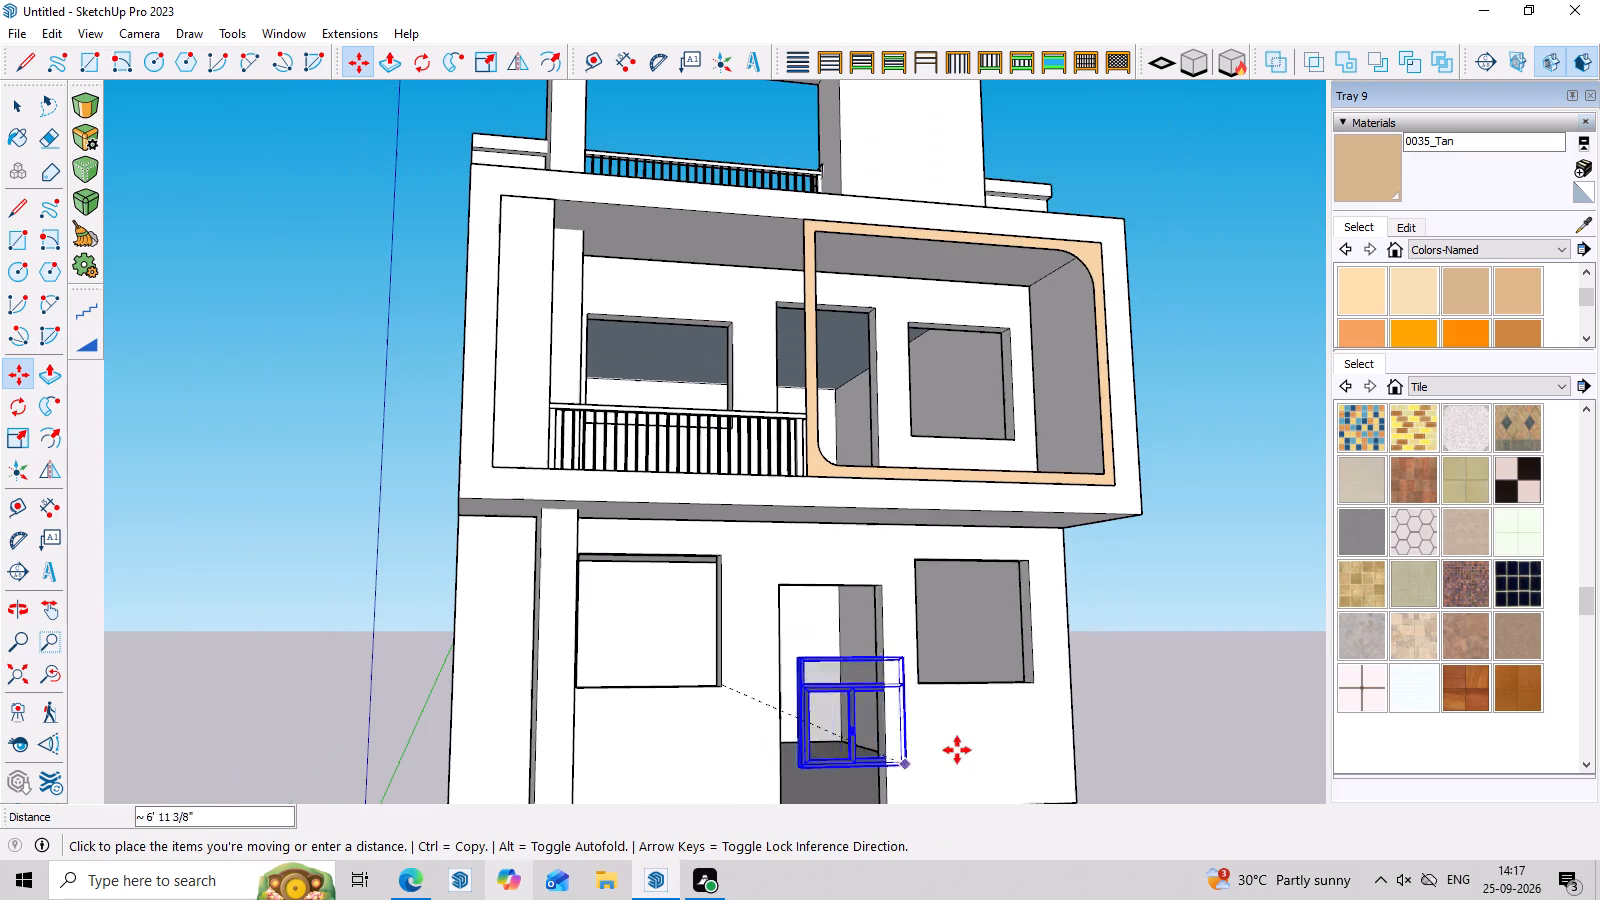
{"action": "left_click", "coordinate": [1261, 722]}
{"action": "middle_click_drag", "start_coordinate": [1136, 756], "coordinate": [1072, 790]}
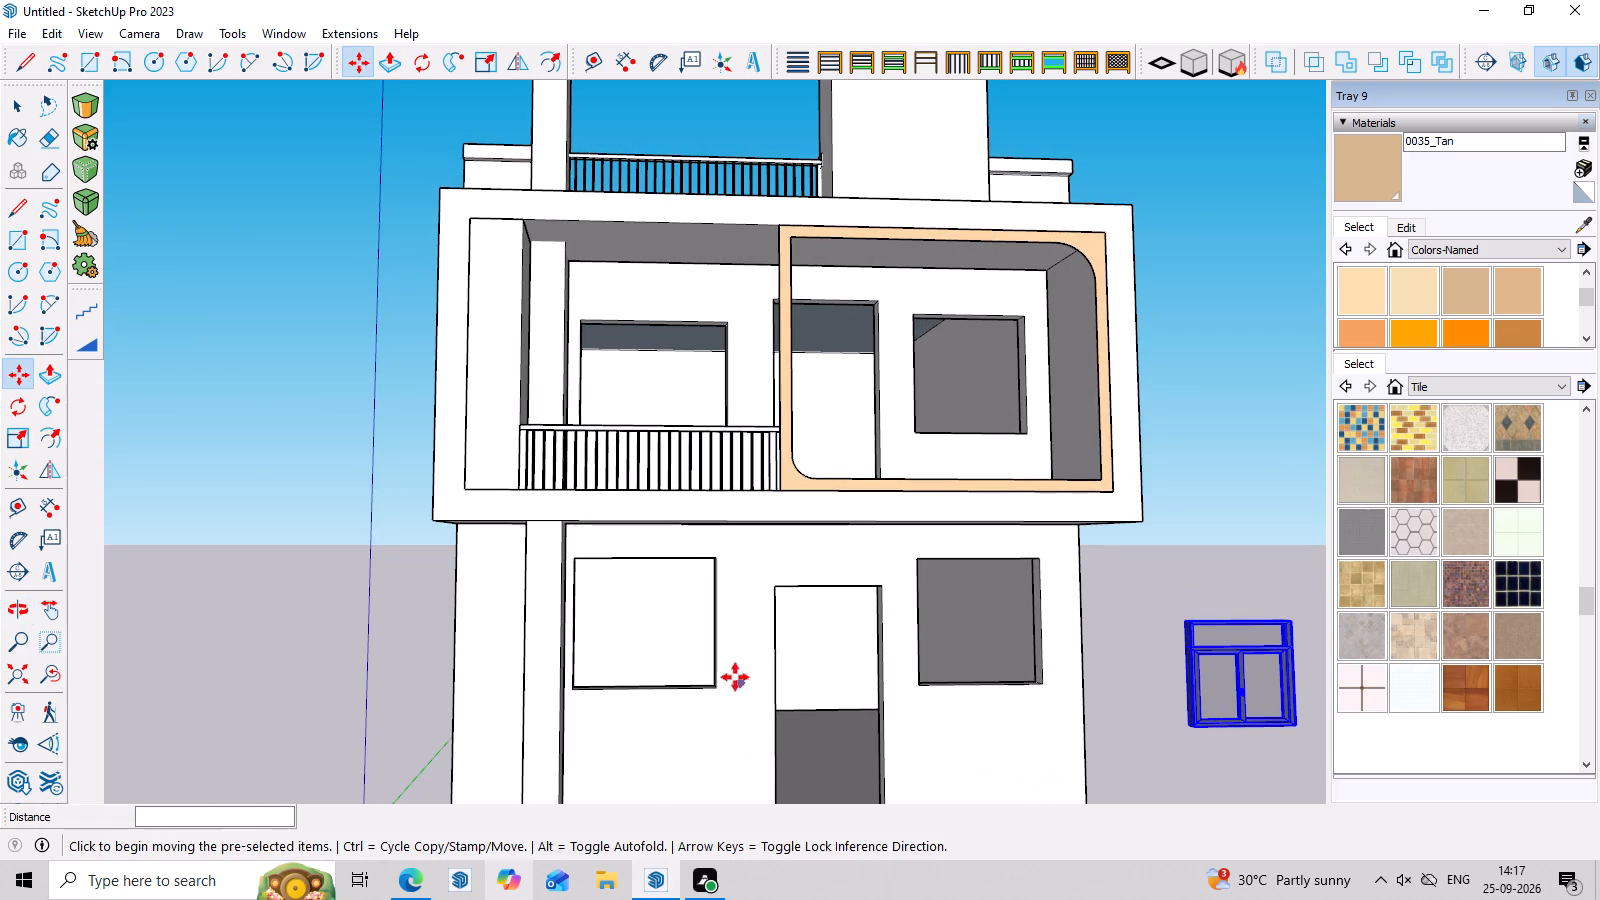
{"action": "key", "text": "Escape"}
Draw a rectangle about 5' by 4' 6 7/16" across the ground-floor opening beside the pillar, from corner to opposite corner.
{"action": "key", "text": "r"}
{"action": "middle_click_drag", "start_coordinate": [623, 587], "coordinate": [610, 551]}
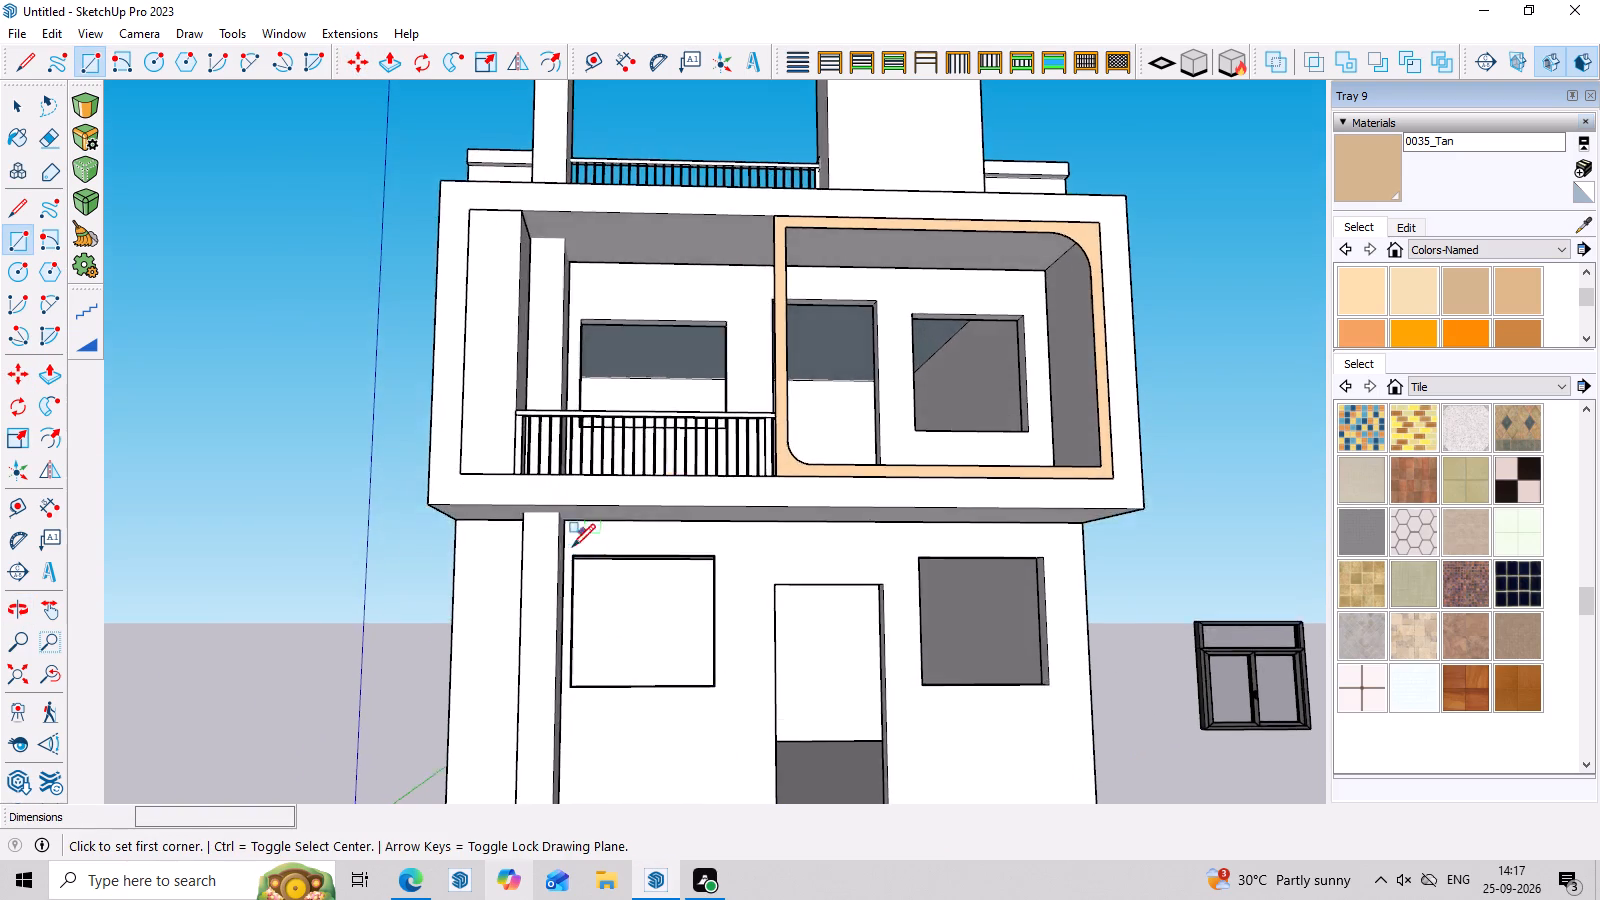
{"action": "scroll", "coordinate": [576, 570], "scroll_direction": "up", "scroll_amount": 6}
{"action": "left_click", "coordinate": [572, 541]}
{"action": "scroll", "coordinate": [832, 670], "scroll_direction": "down", "scroll_amount": 4}
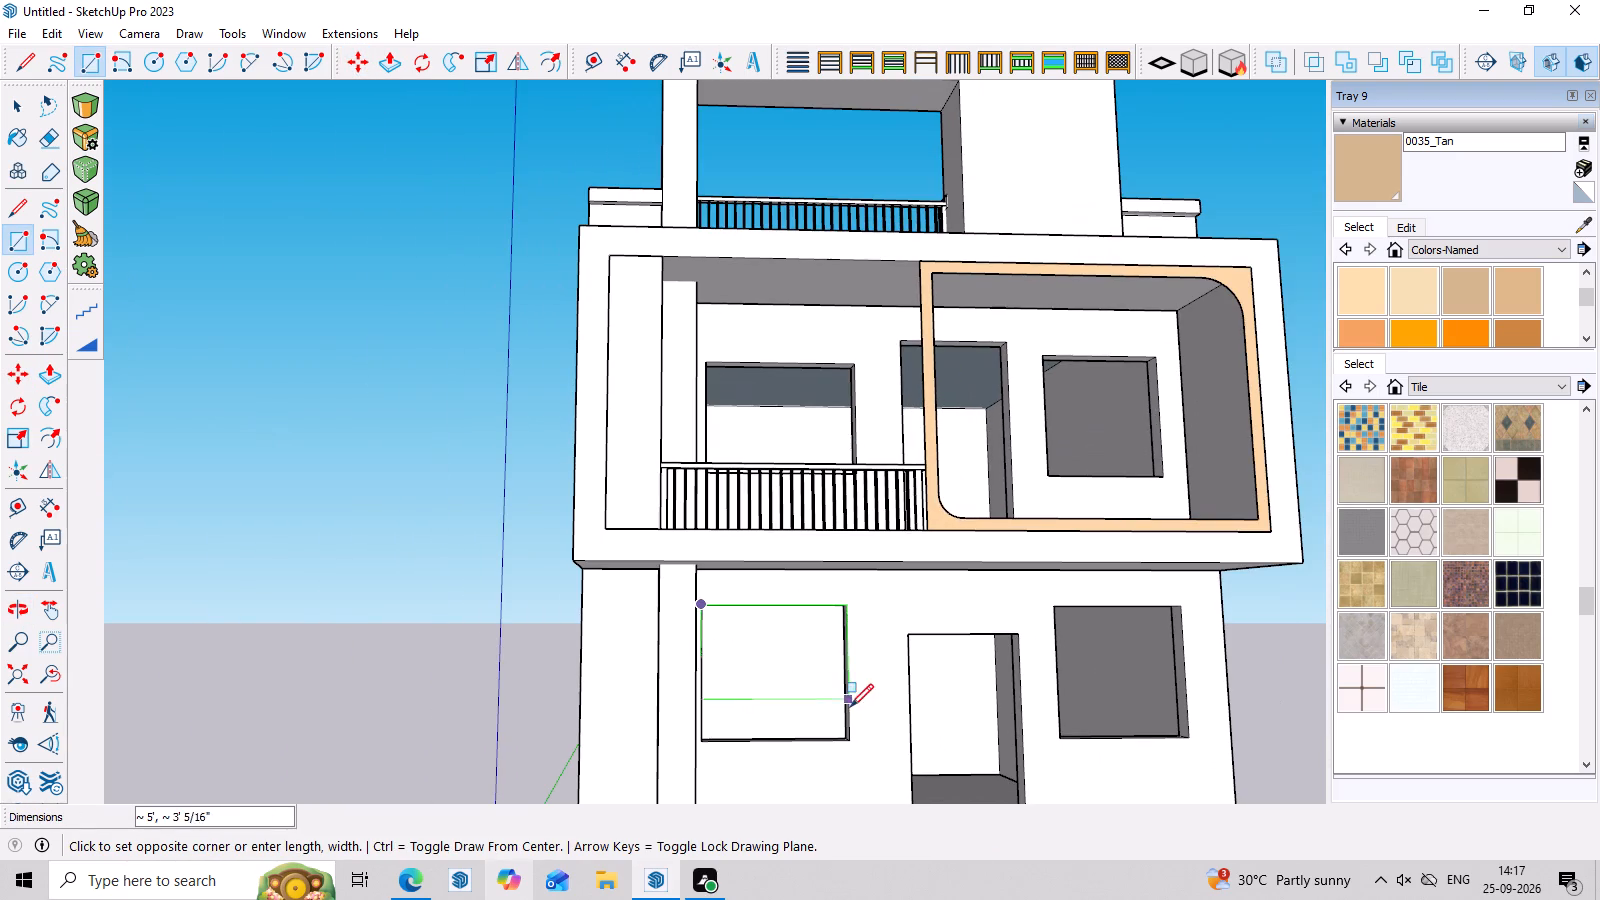
{"action": "left_click", "coordinate": [851, 740]}
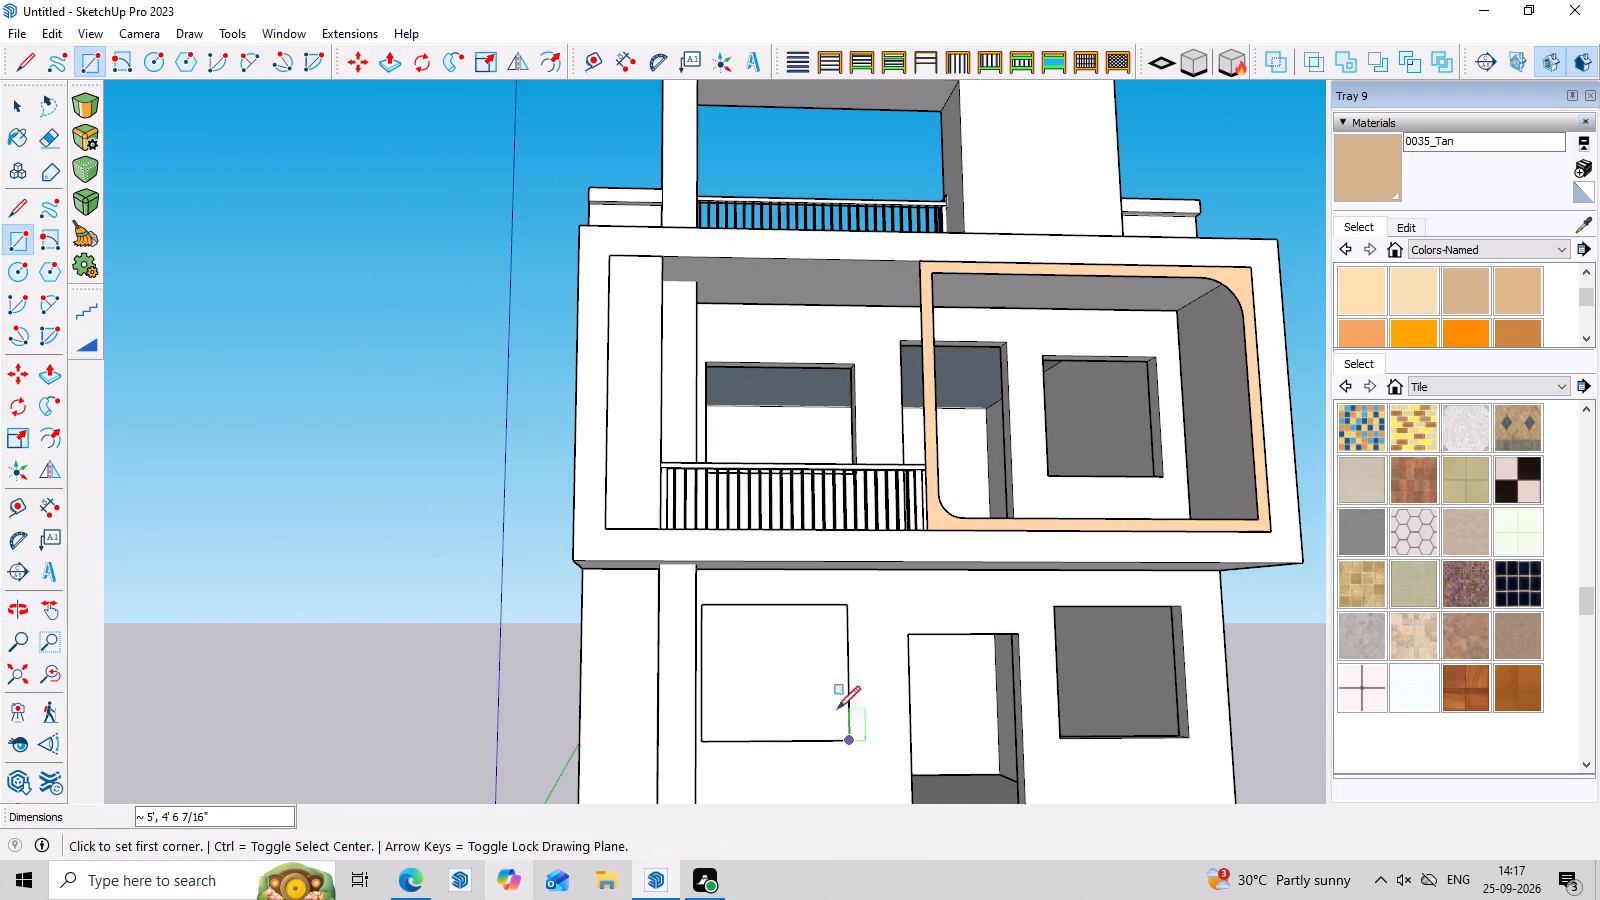
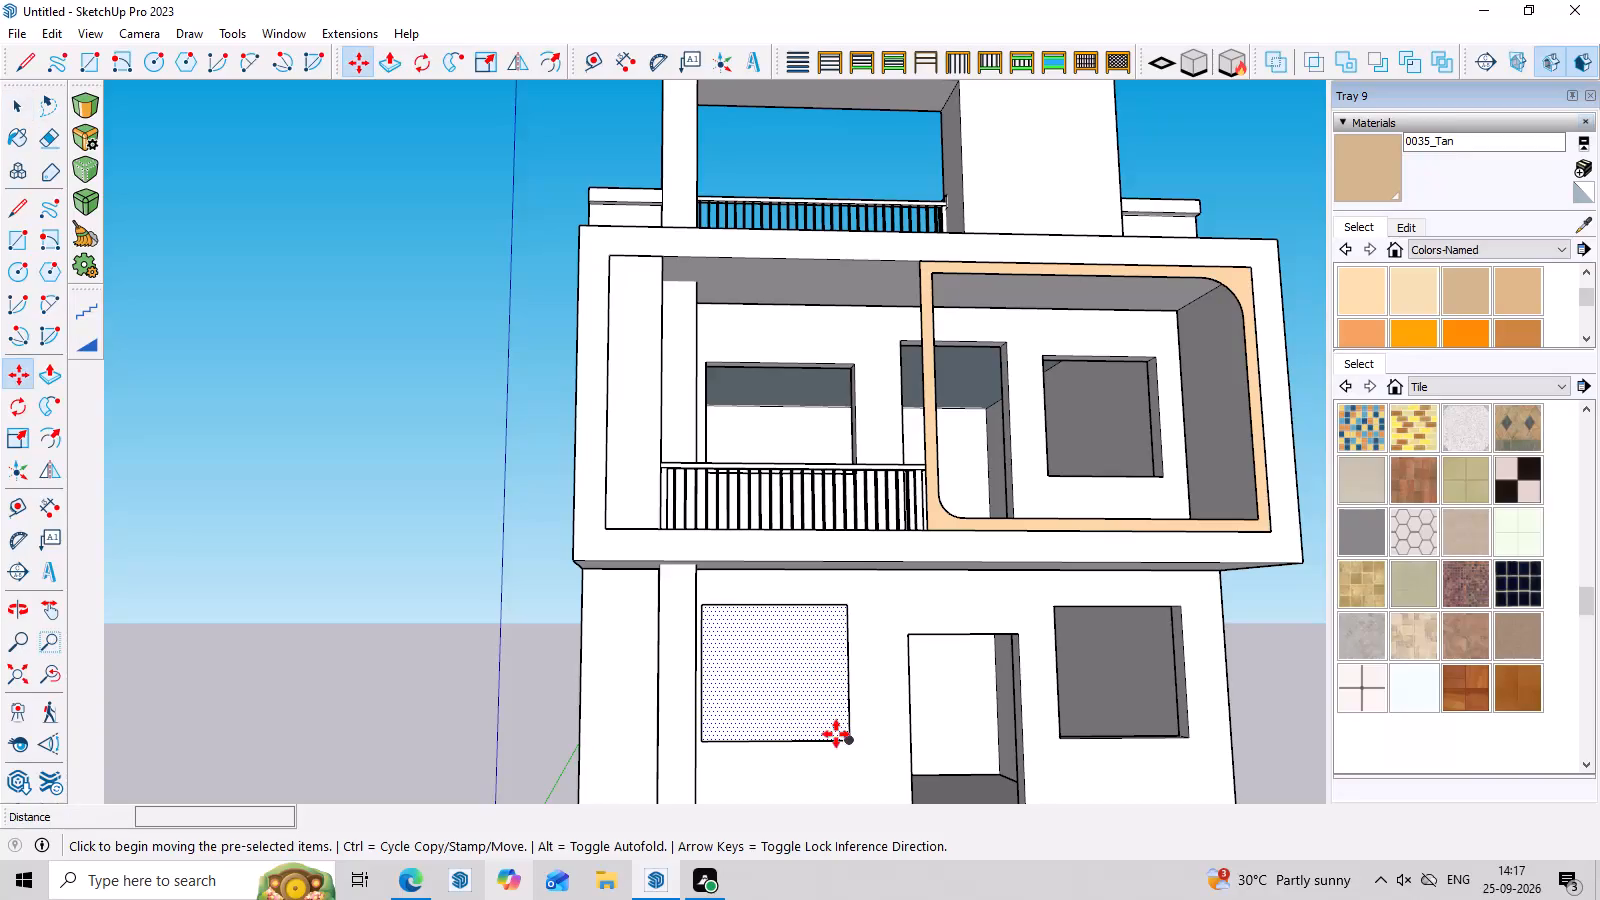
Move the rectangle out of the ground-floor opening into the empty space beside the house on the pillar side.
{"action": "left_click", "coordinate": [848, 736]}
{"action": "scroll", "coordinate": [1278, 827], "scroll_direction": "down", "scroll_amount": 11}
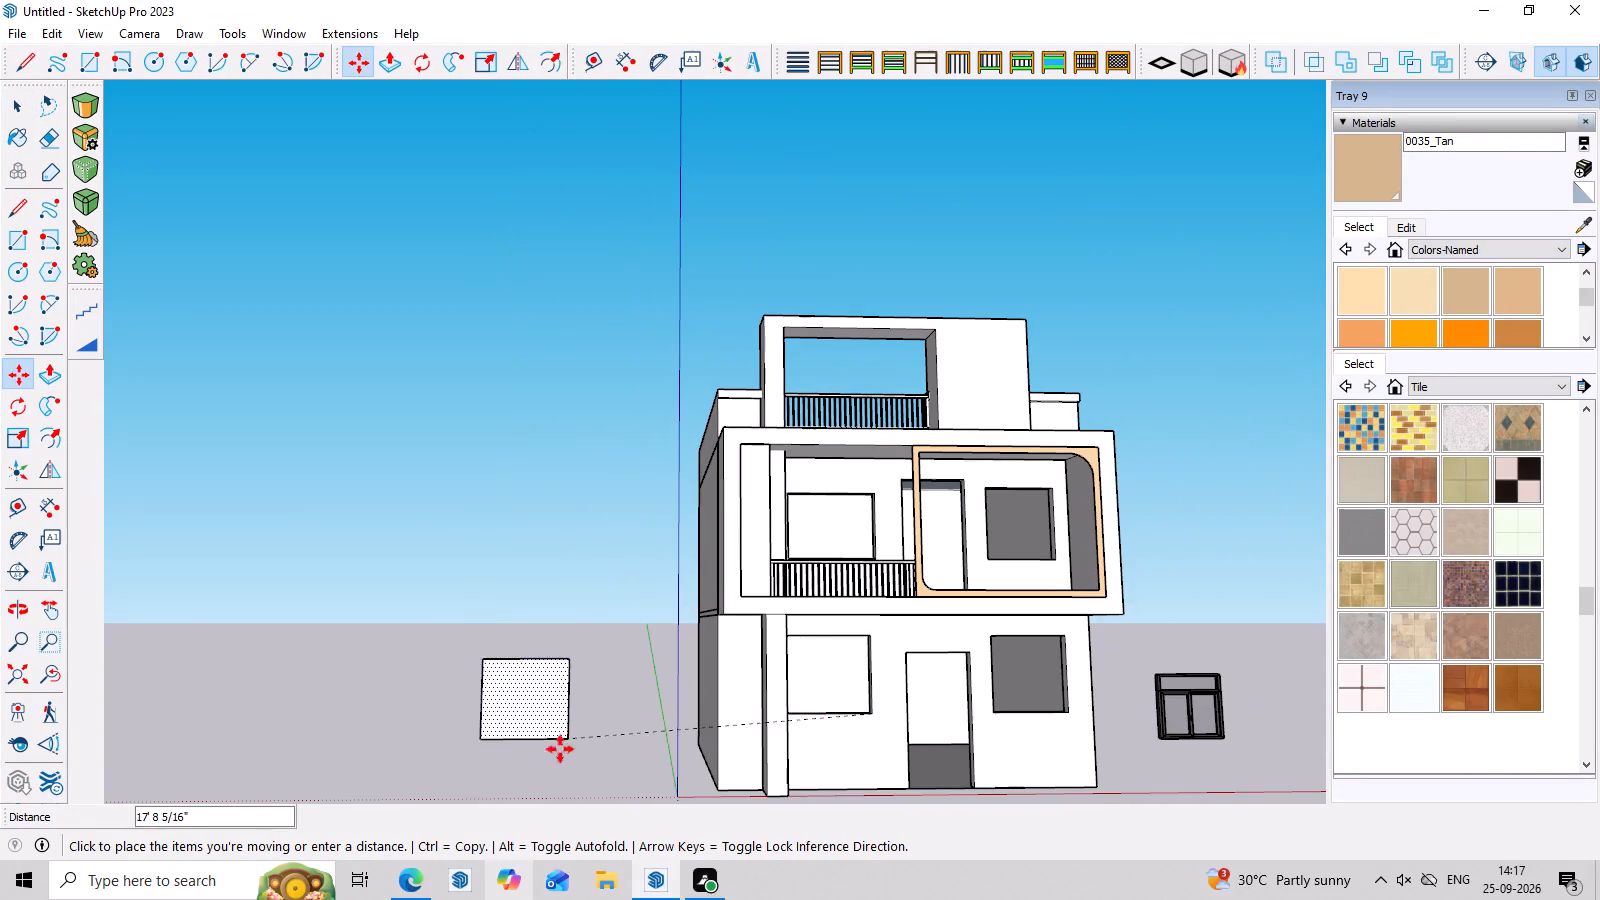
{"action": "left_click", "coordinate": [556, 769]}
{"action": "scroll", "coordinate": [619, 667], "scroll_direction": "down", "scroll_amount": 3}
{"action": "key", "text": "space"}
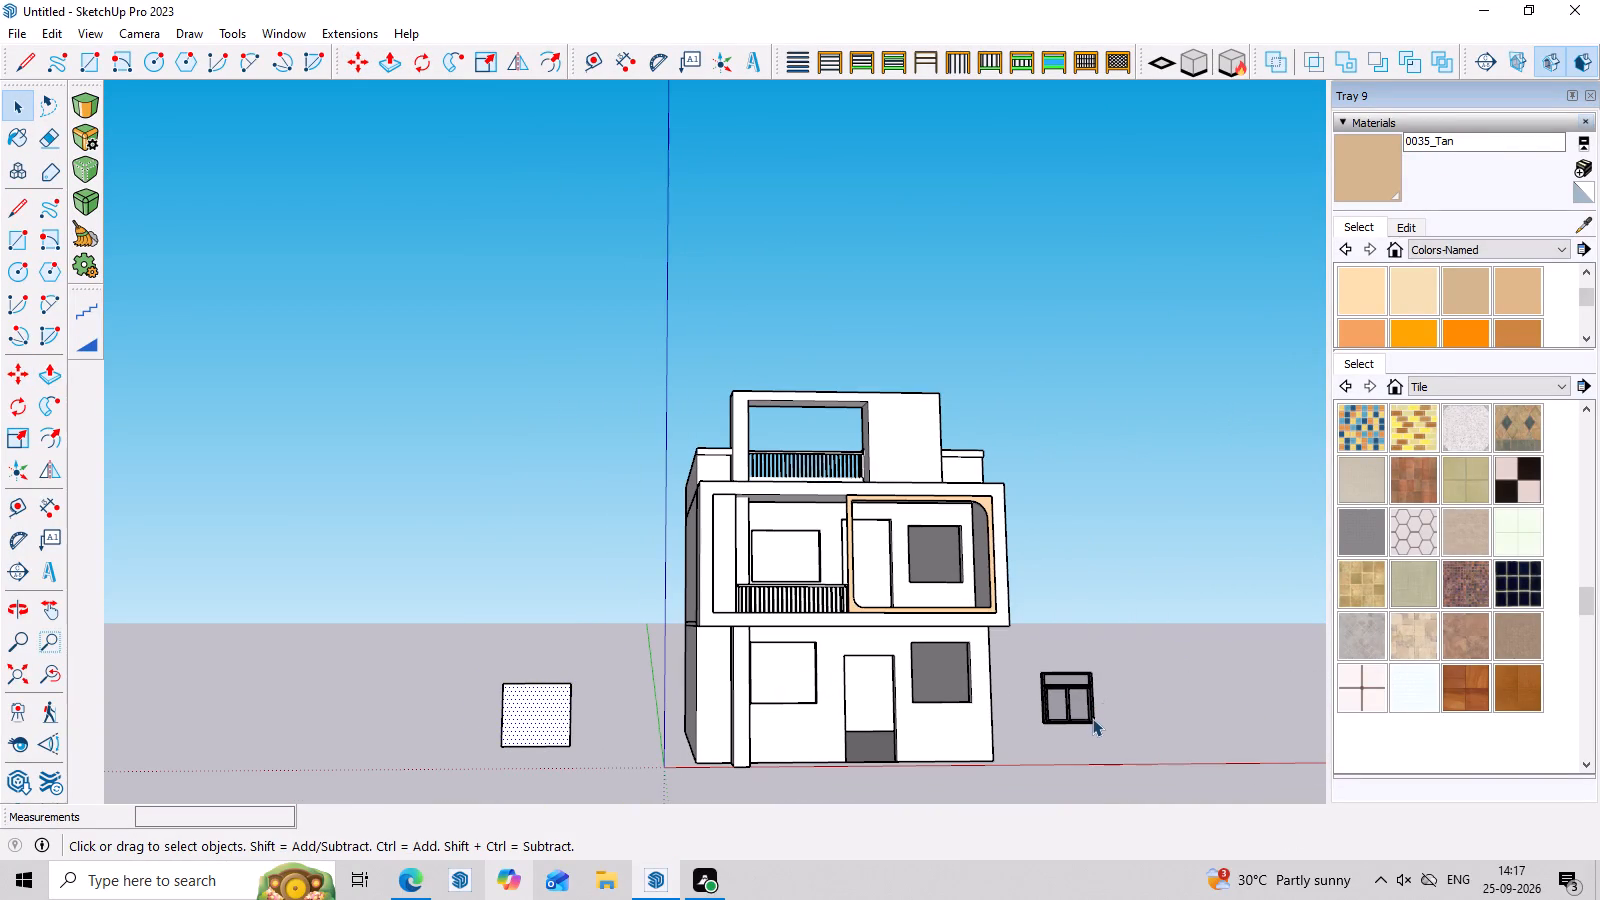
Move the window across from the far side of the house to just in front of the standalone rectangle.
{"action": "left_click", "coordinate": [1085, 719]}
{"action": "key", "text": "m"}
{"action": "left_click", "coordinate": [1095, 730]}
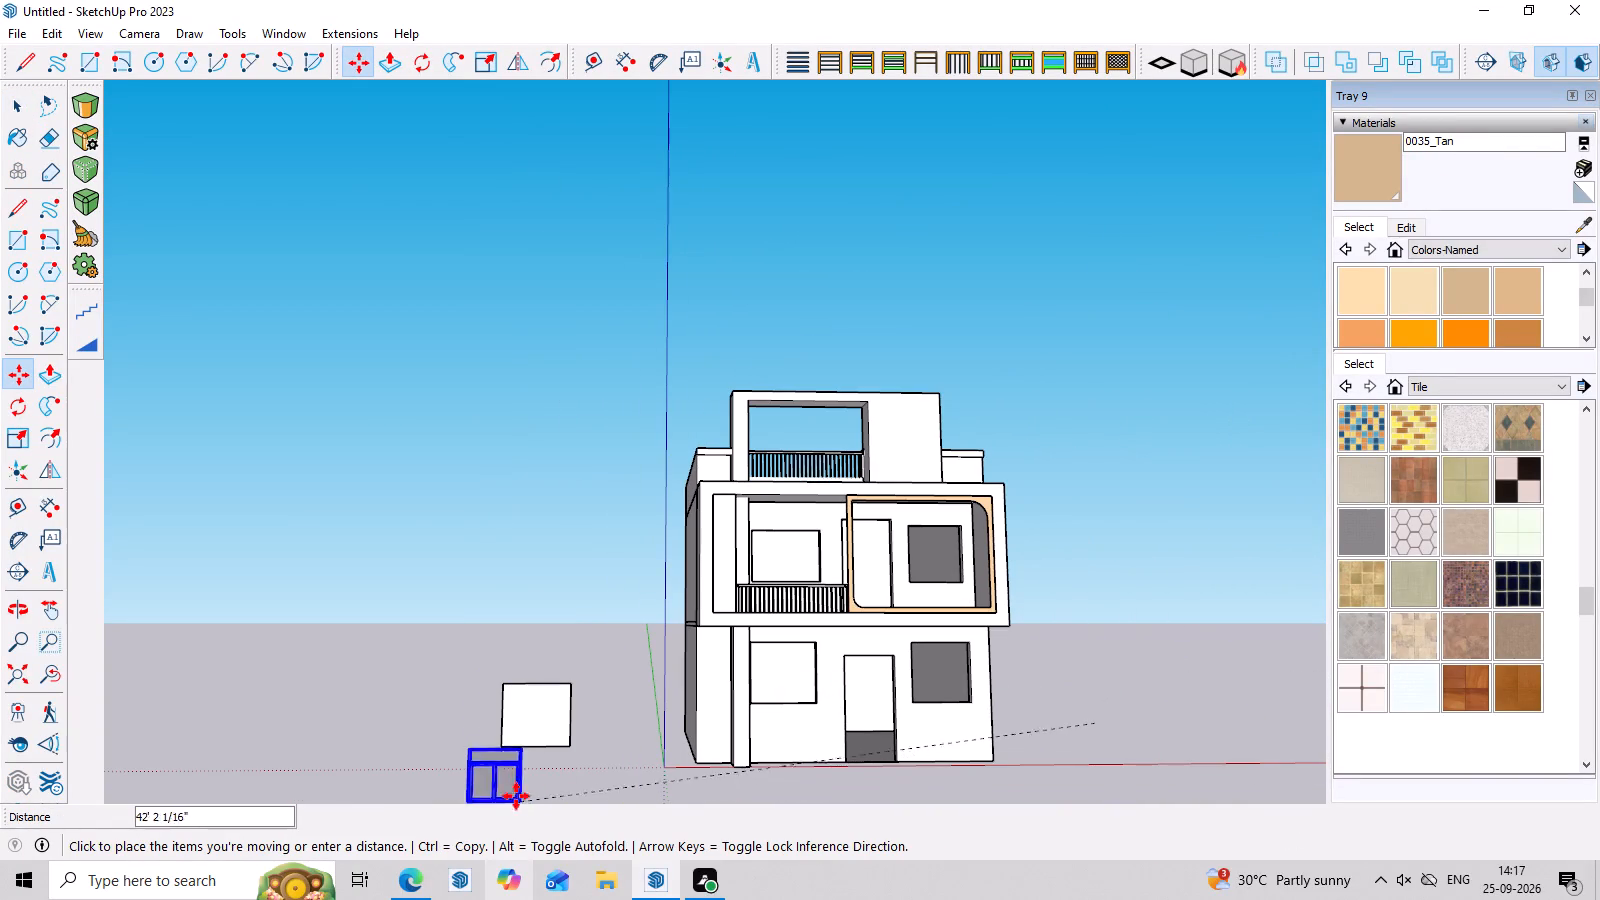
{"action": "left_click", "coordinate": [555, 756]}
Move the window by its house-side bottom back corner onto the rectangle's matching bottom corner.
{"action": "middle_click_drag", "start_coordinate": [599, 725], "coordinate": [597, 740]}
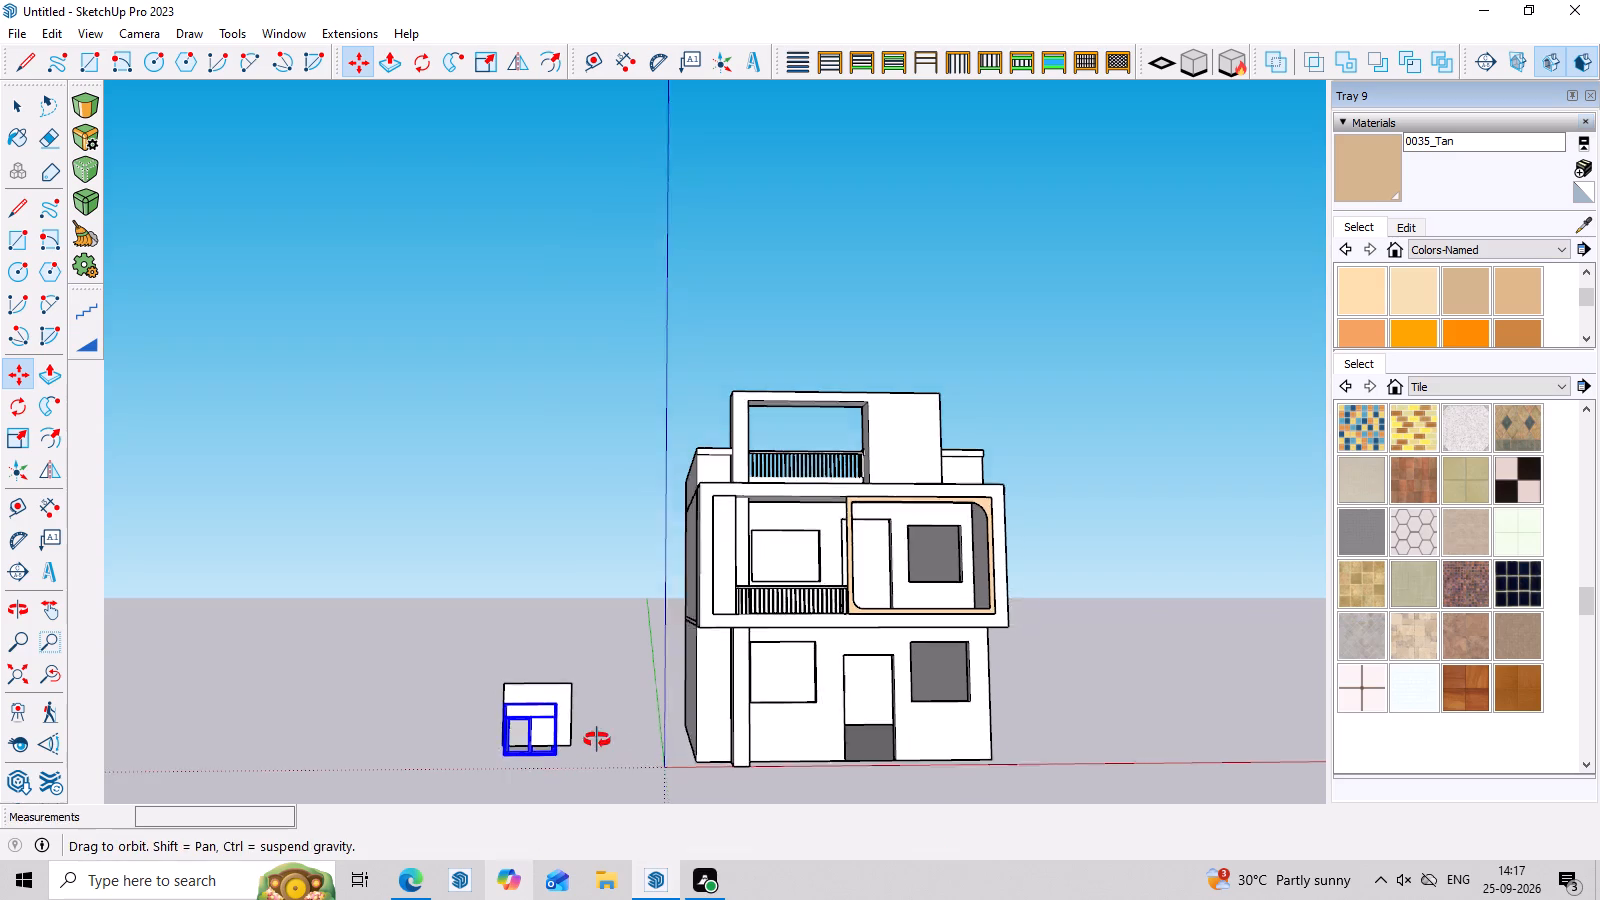
{"action": "middle_click_drag", "start_coordinate": [597, 740], "coordinate": [573, 772]}
{"action": "scroll", "coordinate": [541, 752], "scroll_direction": "up", "scroll_amount": 14}
{"action": "middle_click_drag", "start_coordinate": [619, 772], "coordinate": [559, 723]}
{"action": "scroll", "coordinate": [549, 705], "scroll_direction": "up", "scroll_amount": 1}
{"action": "scroll", "coordinate": [537, 652], "scroll_direction": "down", "scroll_amount": 8}
{"action": "middle_click_drag", "start_coordinate": [627, 779], "coordinate": [513, 820]}
{"action": "scroll", "coordinate": [555, 734], "scroll_direction": "up", "scroll_amount": 12}
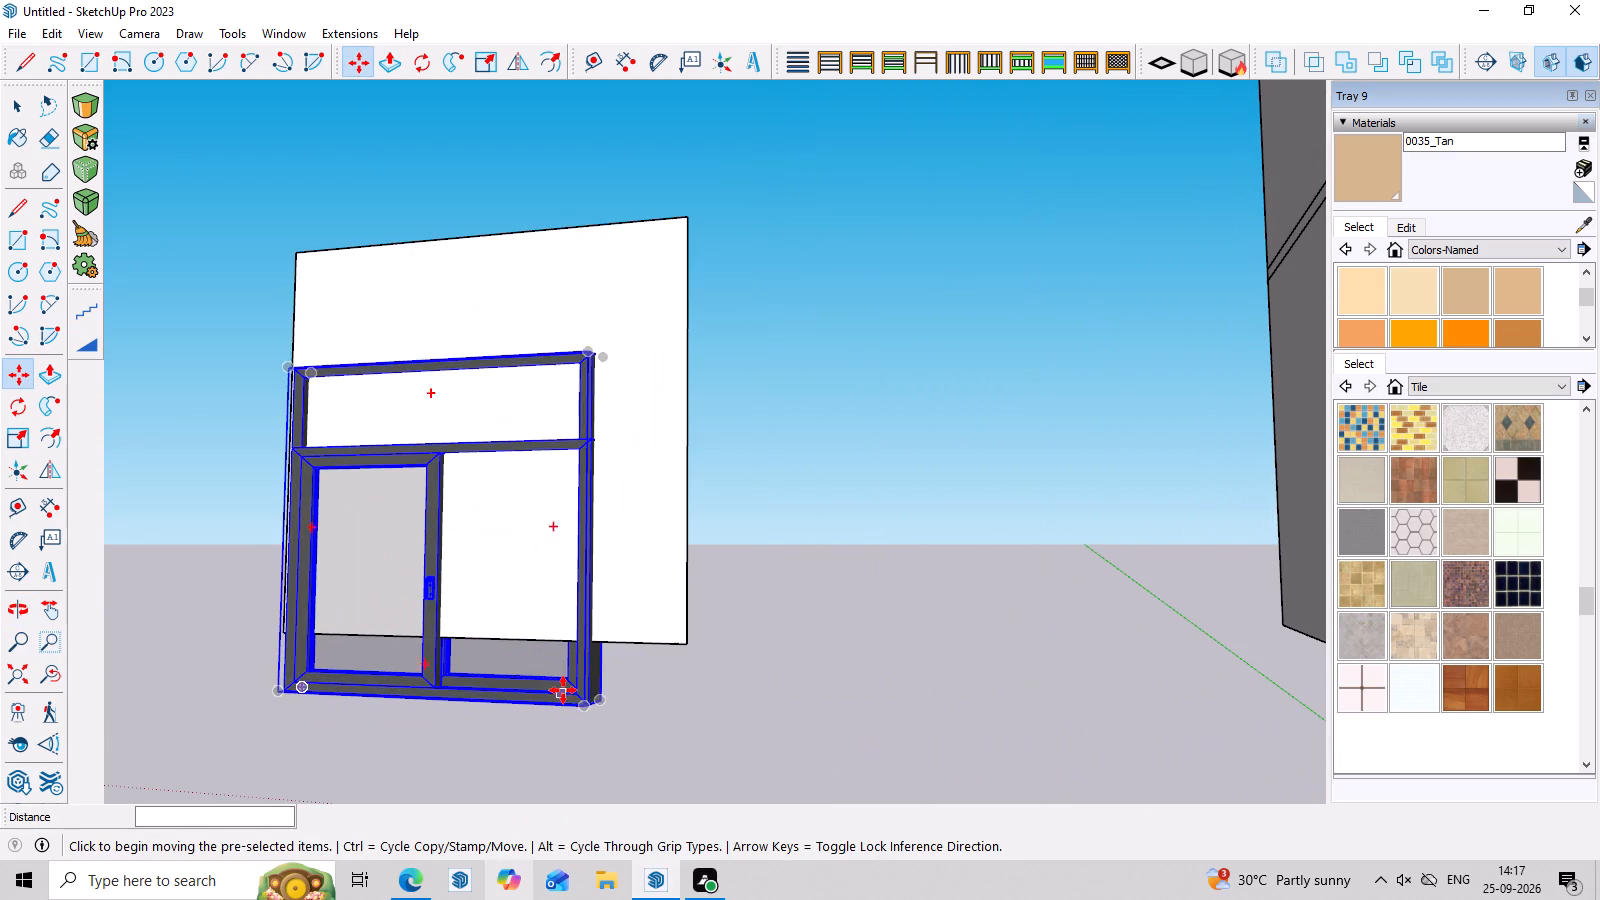
{"action": "left_click", "coordinate": [601, 707]}
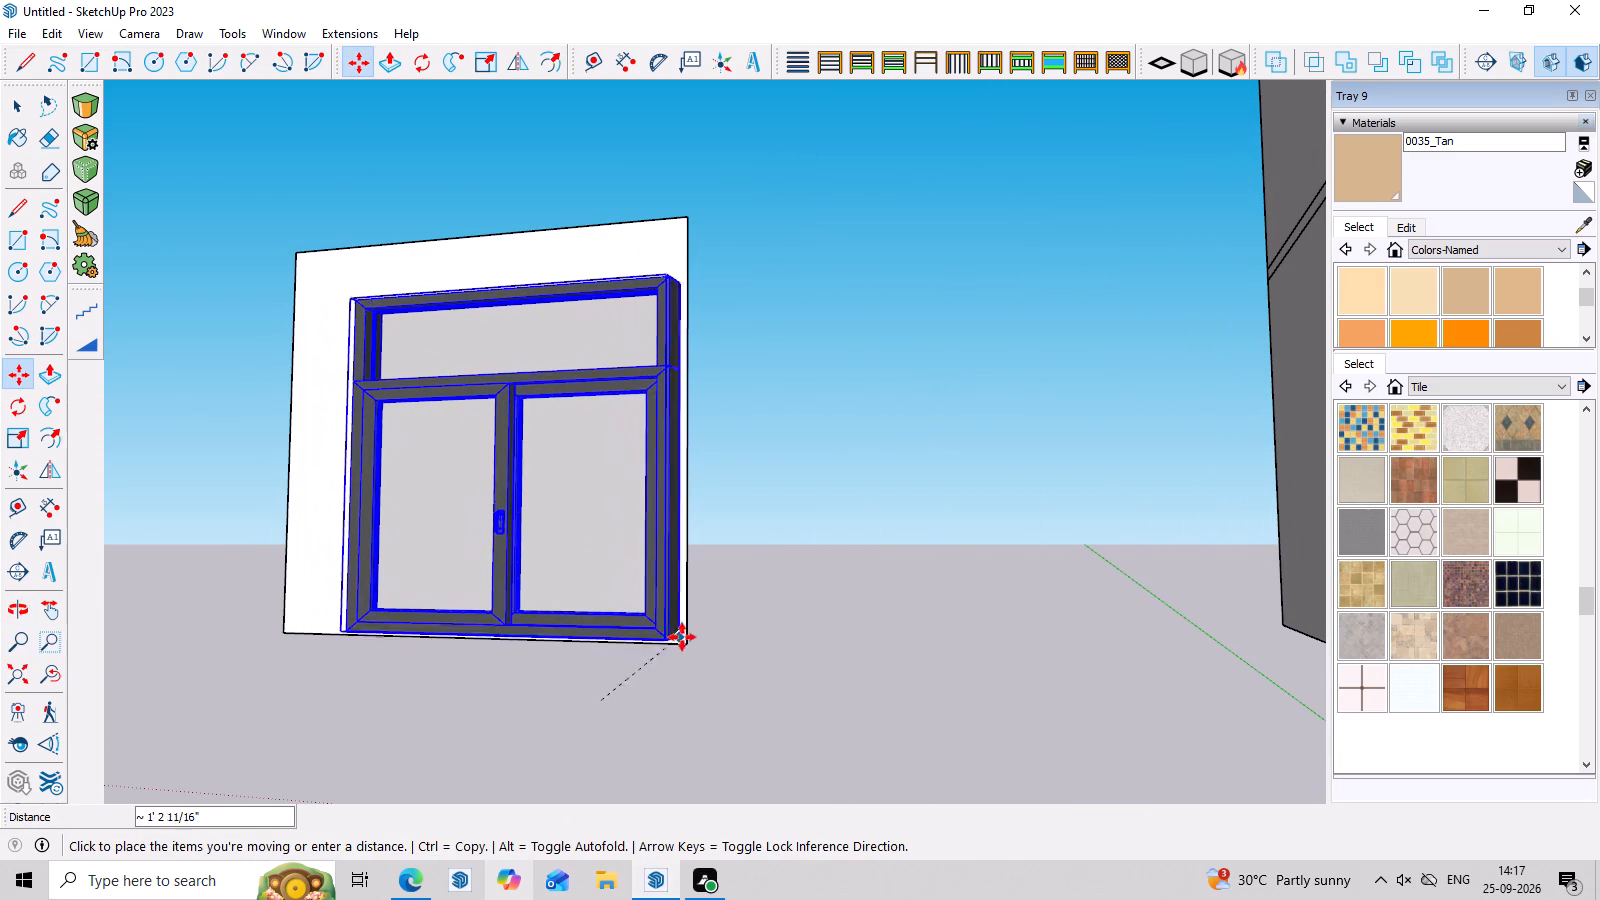
{"action": "left_click", "coordinate": [683, 637]}
Scale the window's height up by about 1.17 from its top face, towards the rectangle's top edge.
{"action": "scroll", "coordinate": [523, 647], "scroll_direction": "down", "scroll_amount": 4}
{"action": "middle_click_drag", "start_coordinate": [556, 642], "coordinate": [807, 758]}
{"action": "scroll", "coordinate": [291, 457], "scroll_direction": "up", "scroll_amount": 4}
{"action": "middle_click_drag", "start_coordinate": [511, 641], "coordinate": [621, 684]}
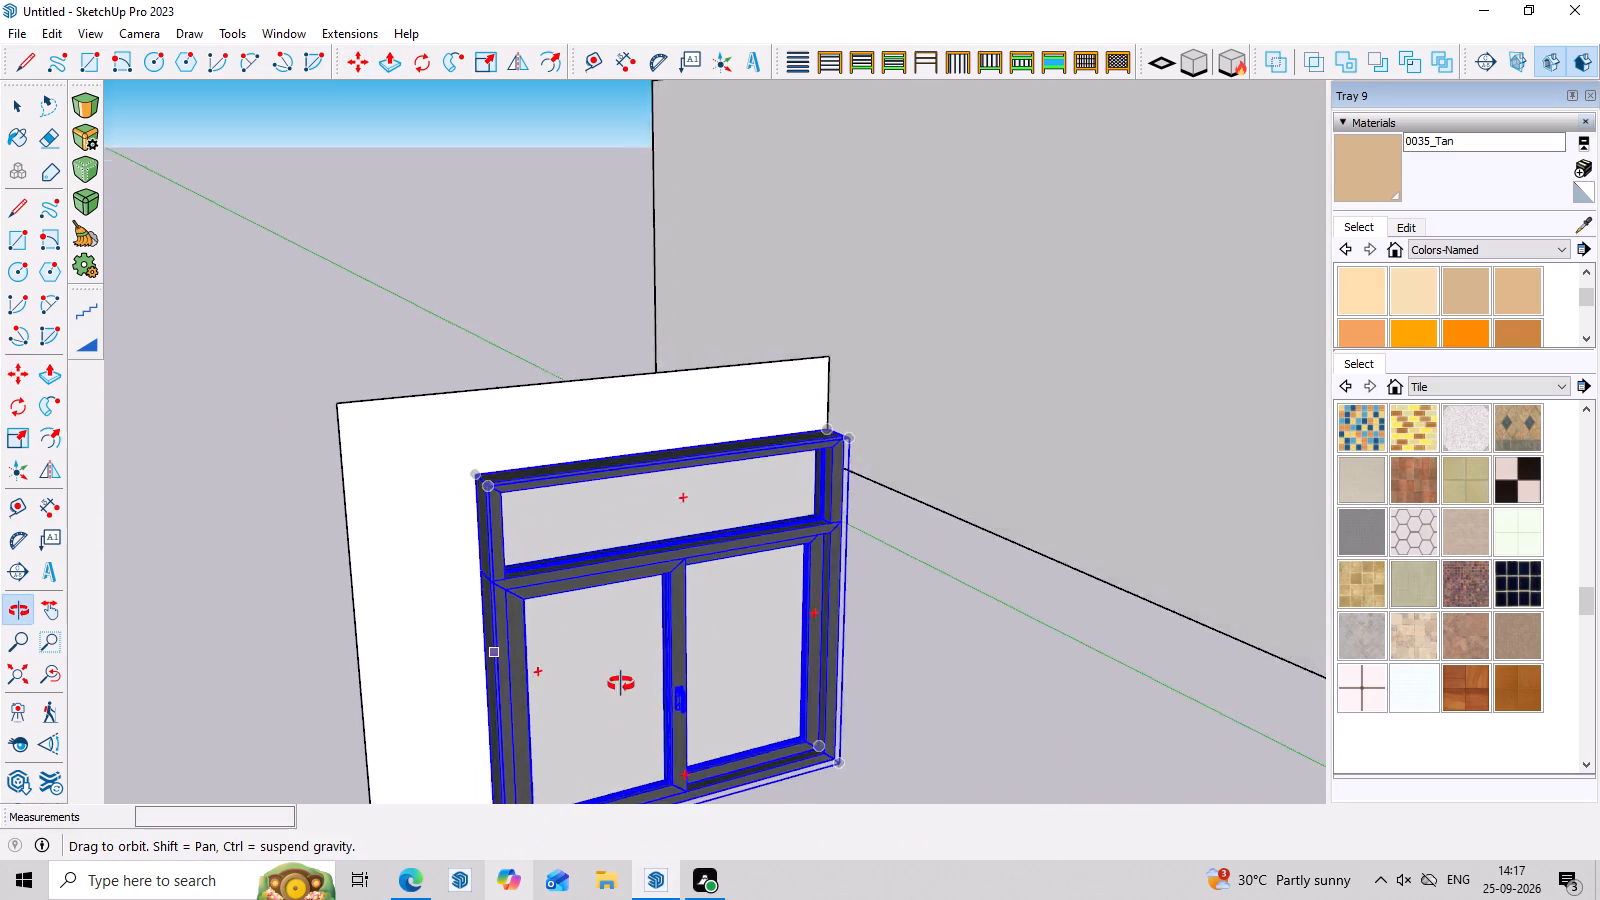
{"action": "middle_click_drag", "start_coordinate": [621, 684], "coordinate": [739, 781]}
{"action": "middle_click_drag", "start_coordinate": [580, 528], "coordinate": [577, 591]}
{"action": "key", "text": "space"}
{"action": "left_click", "coordinate": [646, 515]}
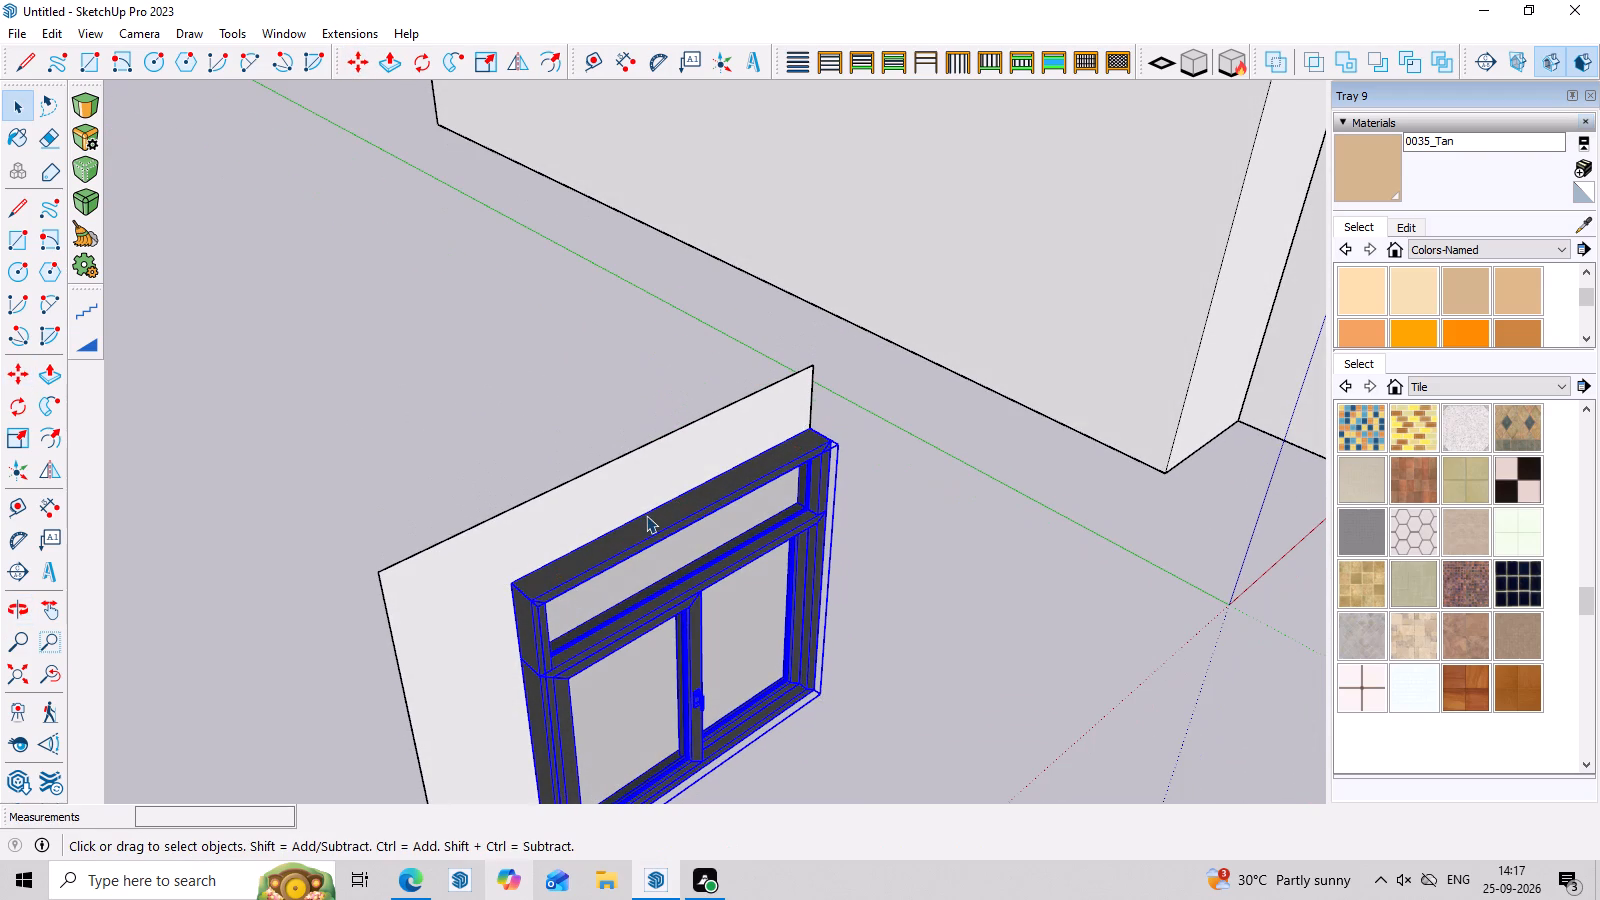
{"action": "left_click", "coordinate": [662, 538]}
{"action": "key", "text": "s"}
{"action": "scroll", "coordinate": [662, 535], "scroll_direction": "up", "scroll_amount": 6}
{"action": "left_click", "coordinate": [705, 500]}
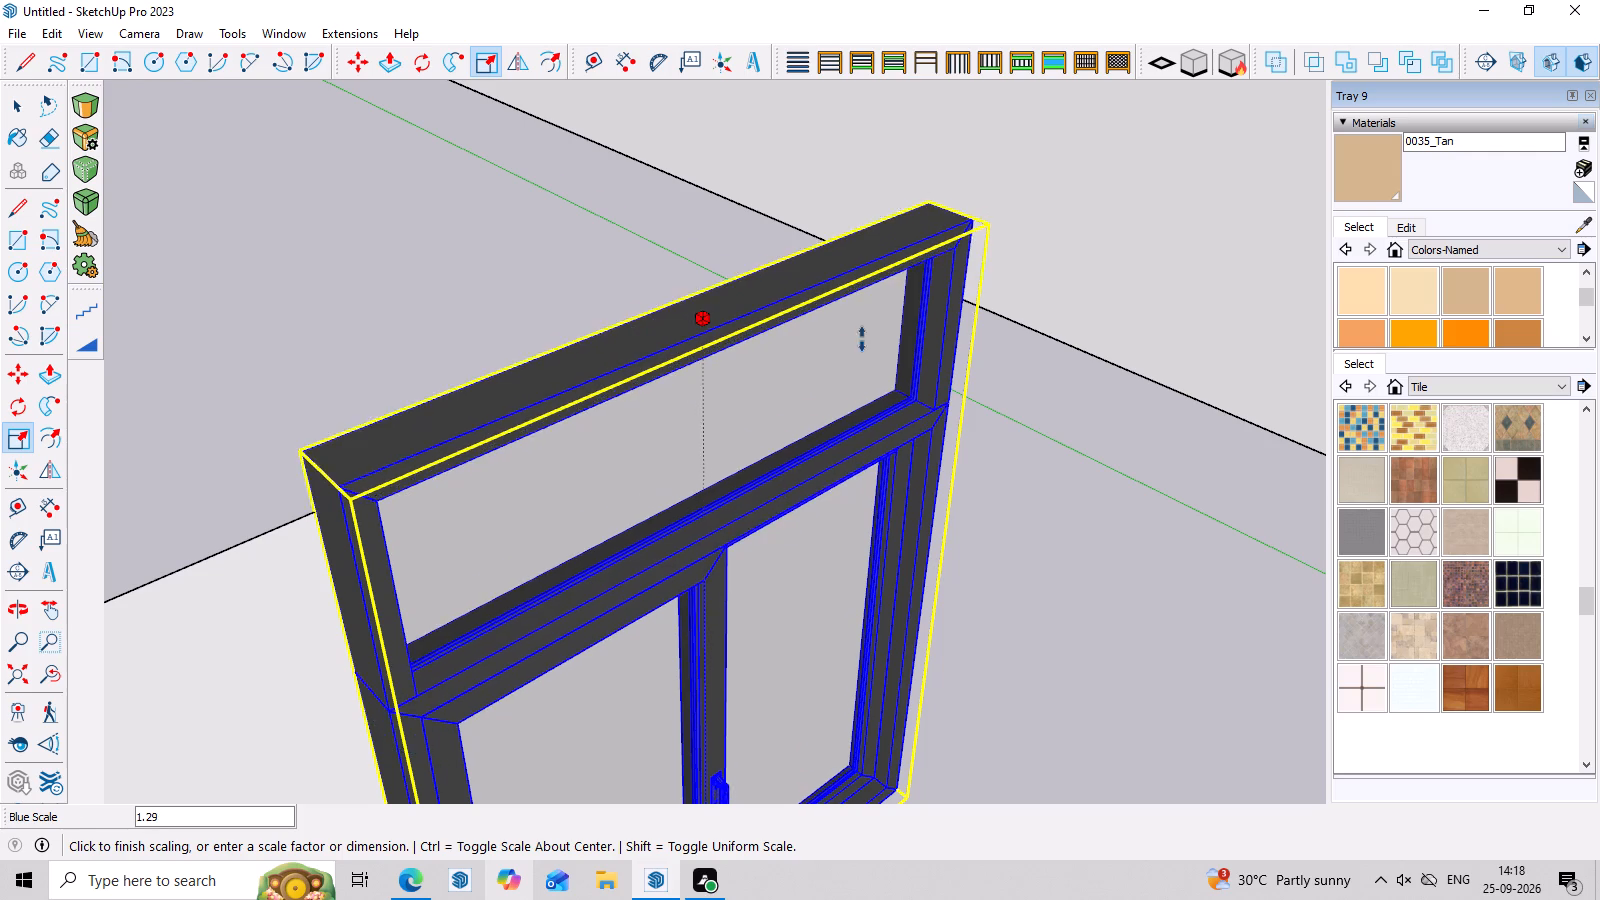
{"action": "middle_click_drag", "start_coordinate": [862, 341], "coordinate": [760, 580]}
{"action": "left_click", "coordinate": [818, 631]}
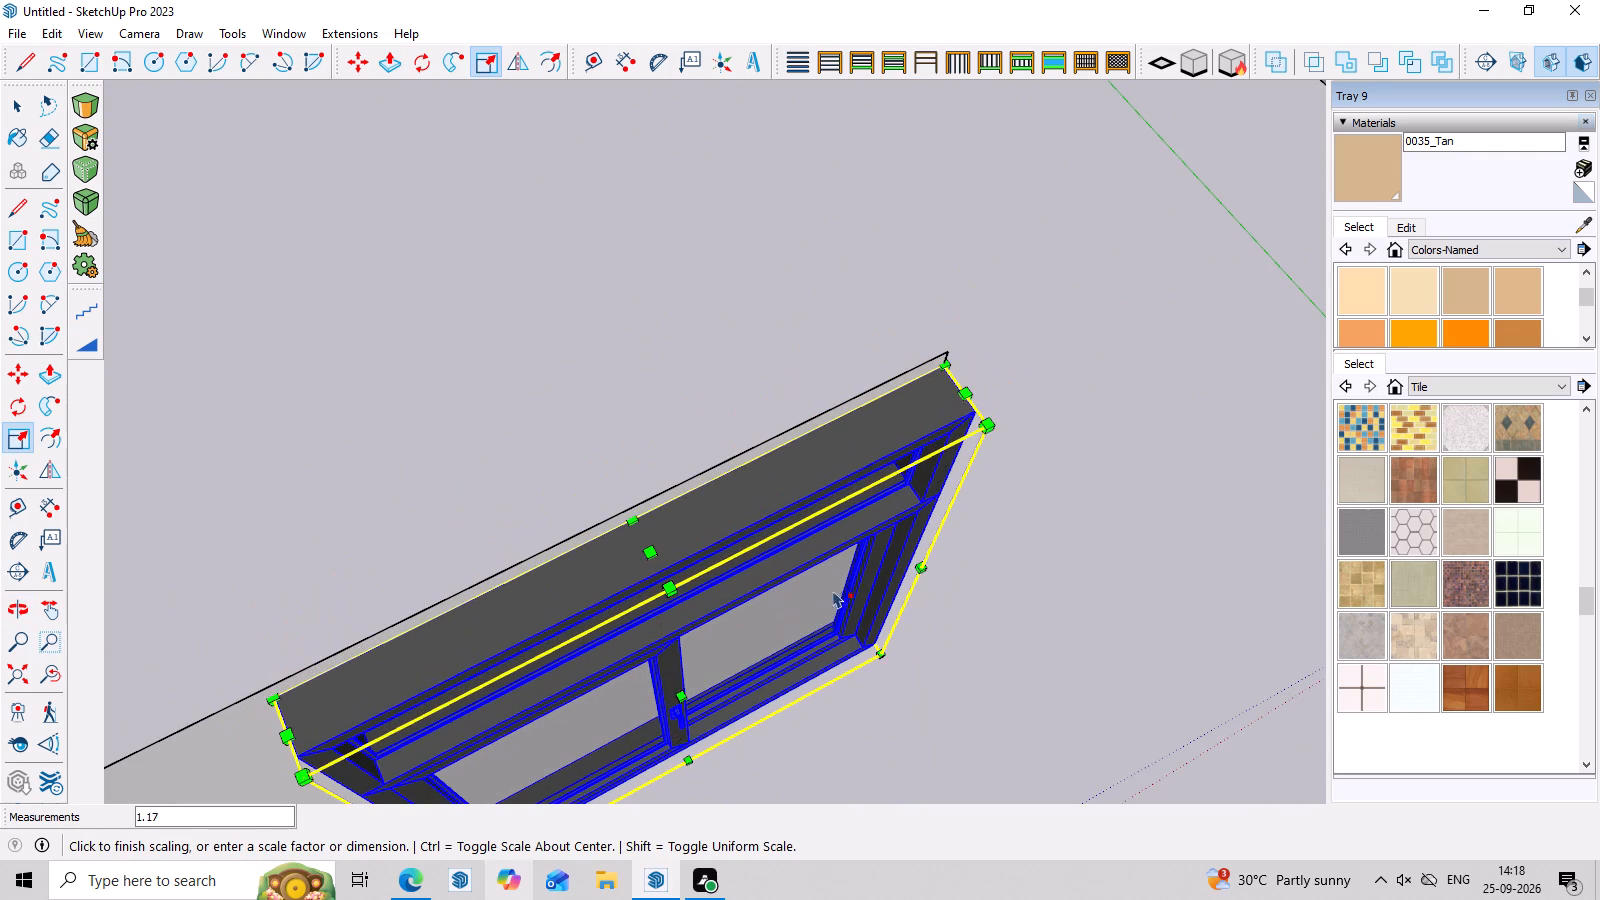
Scale the window's height up slightly more so its top meets the rectangle's top edge.
{"action": "middle_click_drag", "start_coordinate": [1023, 434], "coordinate": [545, 511]}
{"action": "scroll", "coordinate": [544, 506], "scroll_direction": "up", "scroll_amount": 3}
{"action": "middle_click_drag", "start_coordinate": [802, 562], "coordinate": [416, 522]}
{"action": "scroll", "coordinate": [560, 509], "scroll_direction": "up", "scroll_amount": 1}
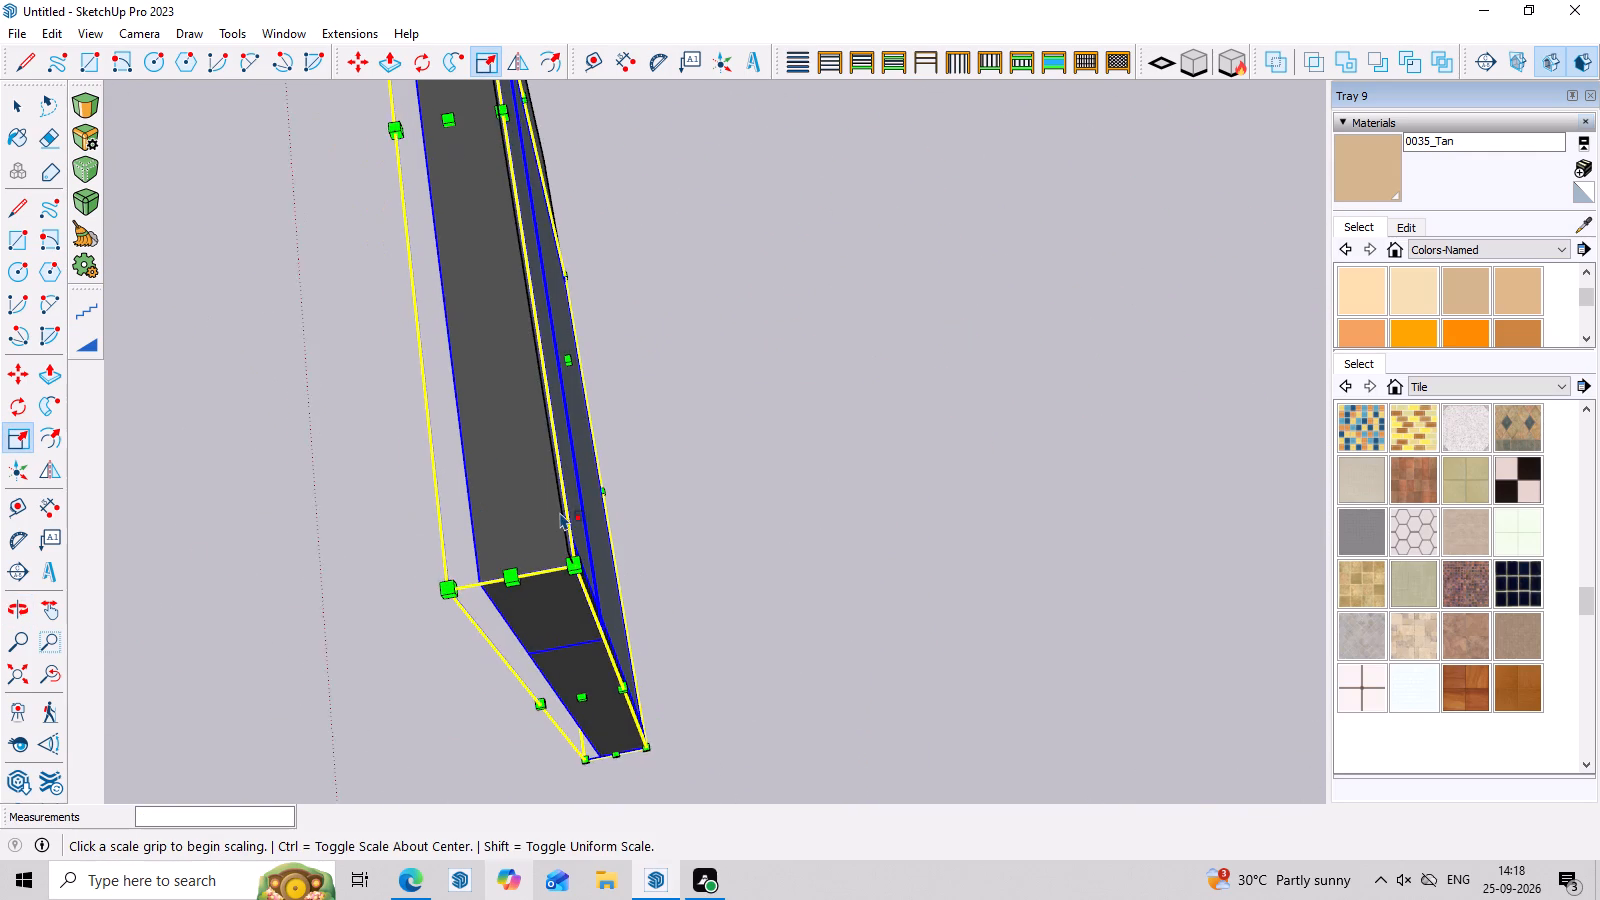
{"action": "scroll", "coordinate": [560, 512], "scroll_direction": "up", "scroll_amount": 2}
{"action": "scroll", "coordinate": [516, 277], "scroll_direction": "down", "scroll_amount": 7}
{"action": "middle_click_drag", "start_coordinate": [703, 484], "coordinate": [590, 490]}
{"action": "scroll", "coordinate": [521, 171], "scroll_direction": "up", "scroll_amount": 3}
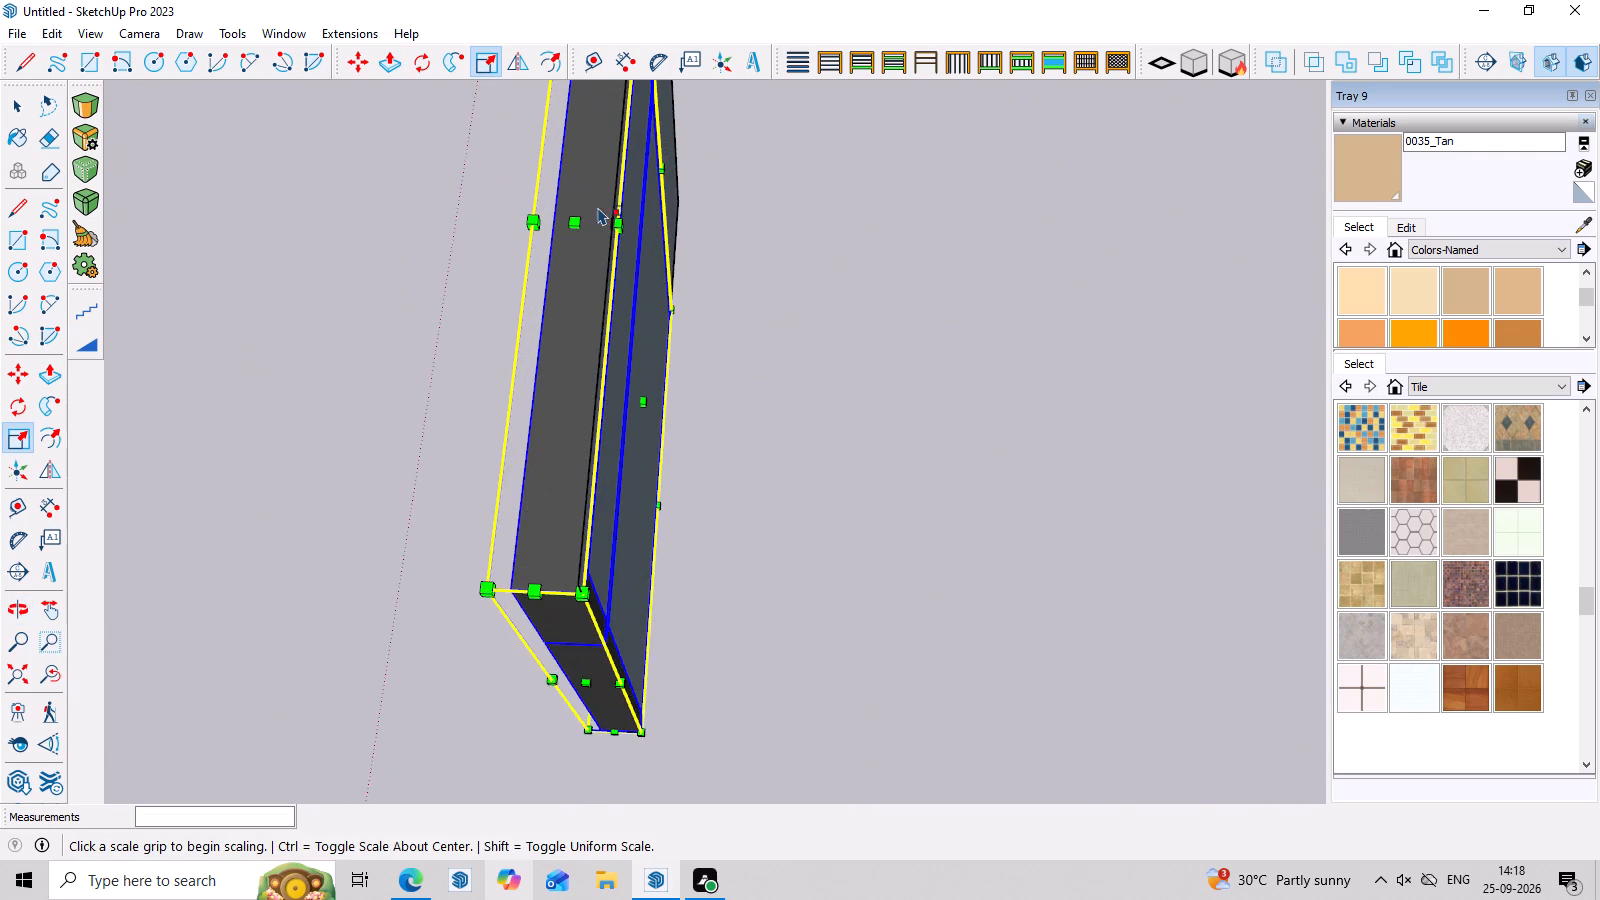
{"action": "scroll", "coordinate": [597, 224], "scroll_direction": "up", "scroll_amount": 3}
{"action": "middle_click_drag", "start_coordinate": [633, 239], "coordinate": [475, 169]}
{"action": "middle_click_drag", "start_coordinate": [496, 184], "coordinate": [835, 323]}
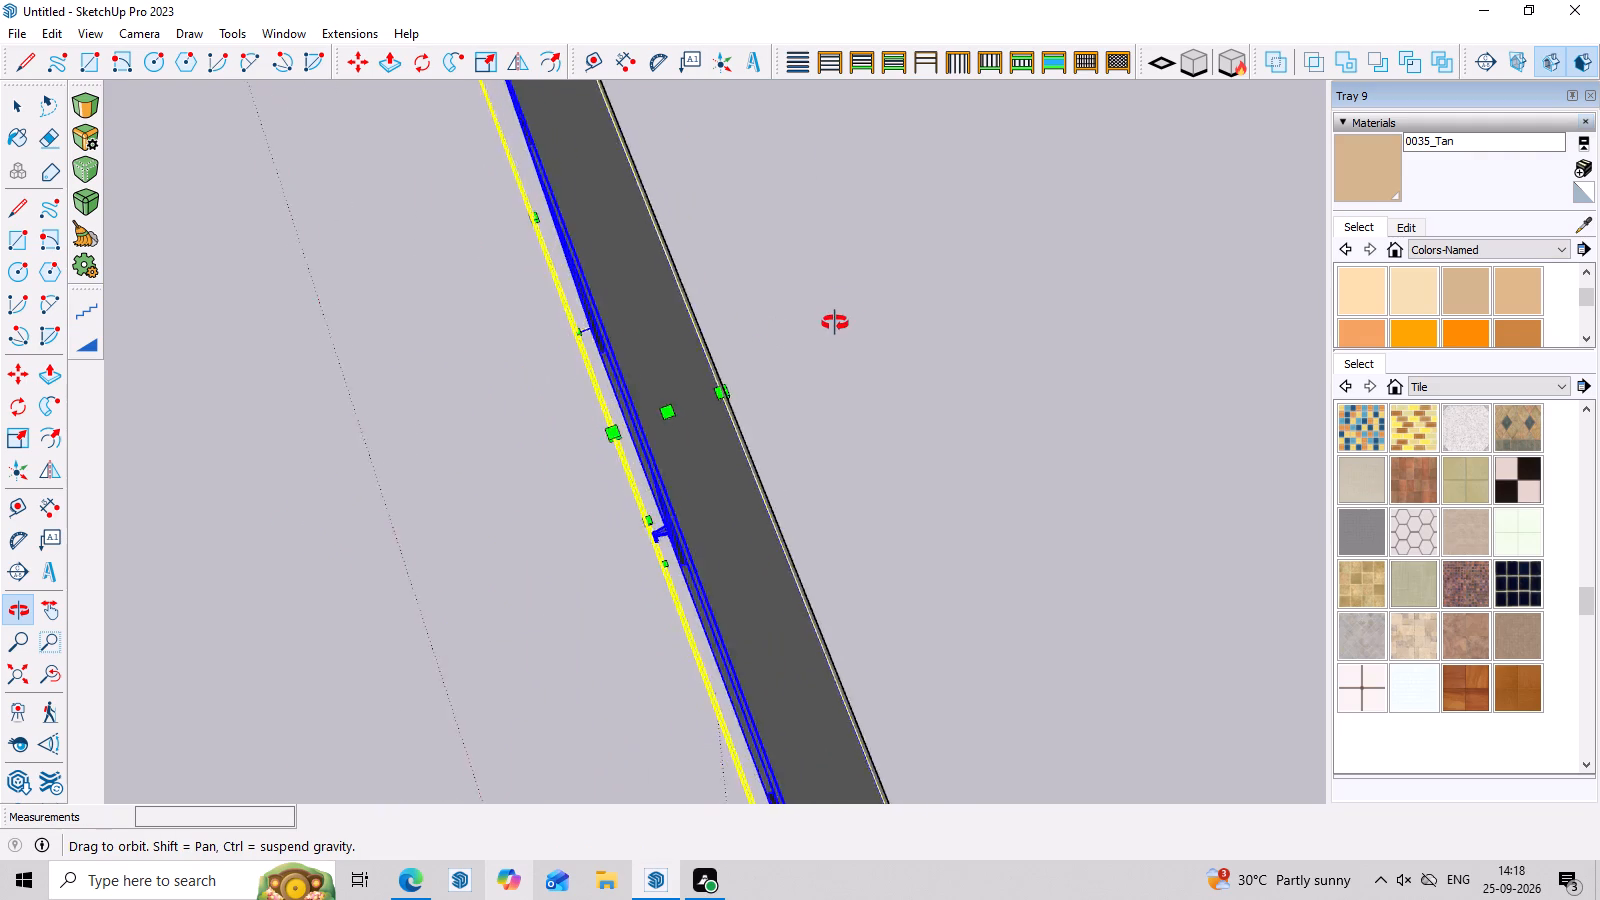
{"action": "middle_click_drag", "start_coordinate": [835, 323], "coordinate": [965, 248]}
{"action": "scroll", "coordinate": [743, 291], "scroll_direction": "up", "scroll_amount": 3}
{"action": "left_click", "coordinate": [688, 278]}
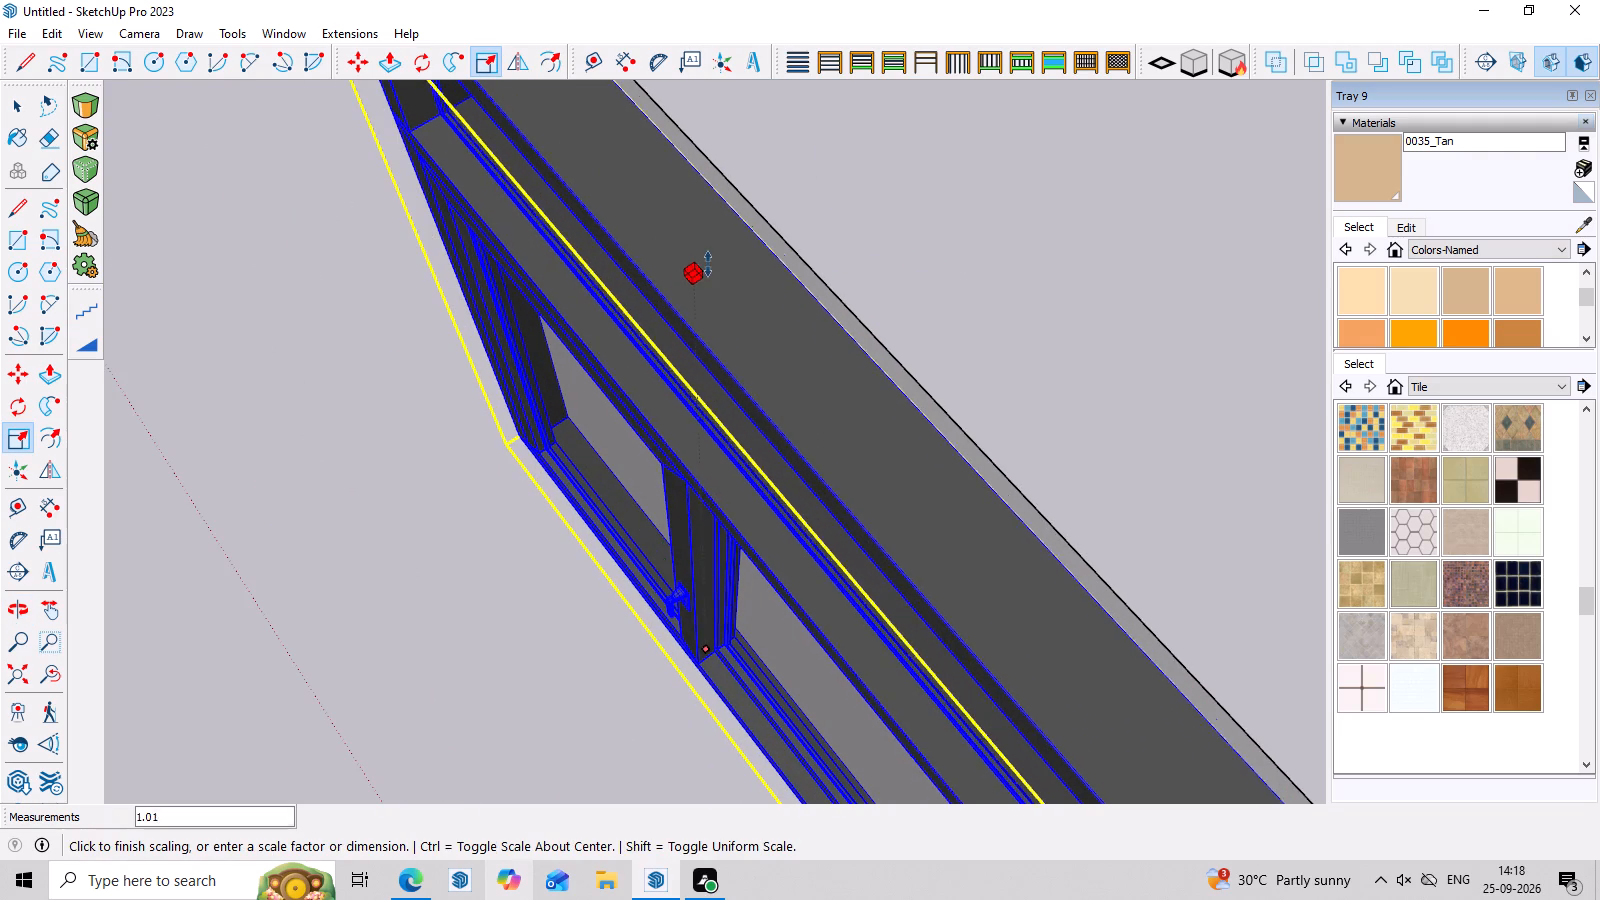
{"action": "left_click", "coordinate": [735, 248]}
Scale the window's width up by about 1.23 towards the rectangle's side edge farthest from the house.
{"action": "scroll", "coordinate": [664, 283], "scroll_direction": "down", "scroll_amount": 5}
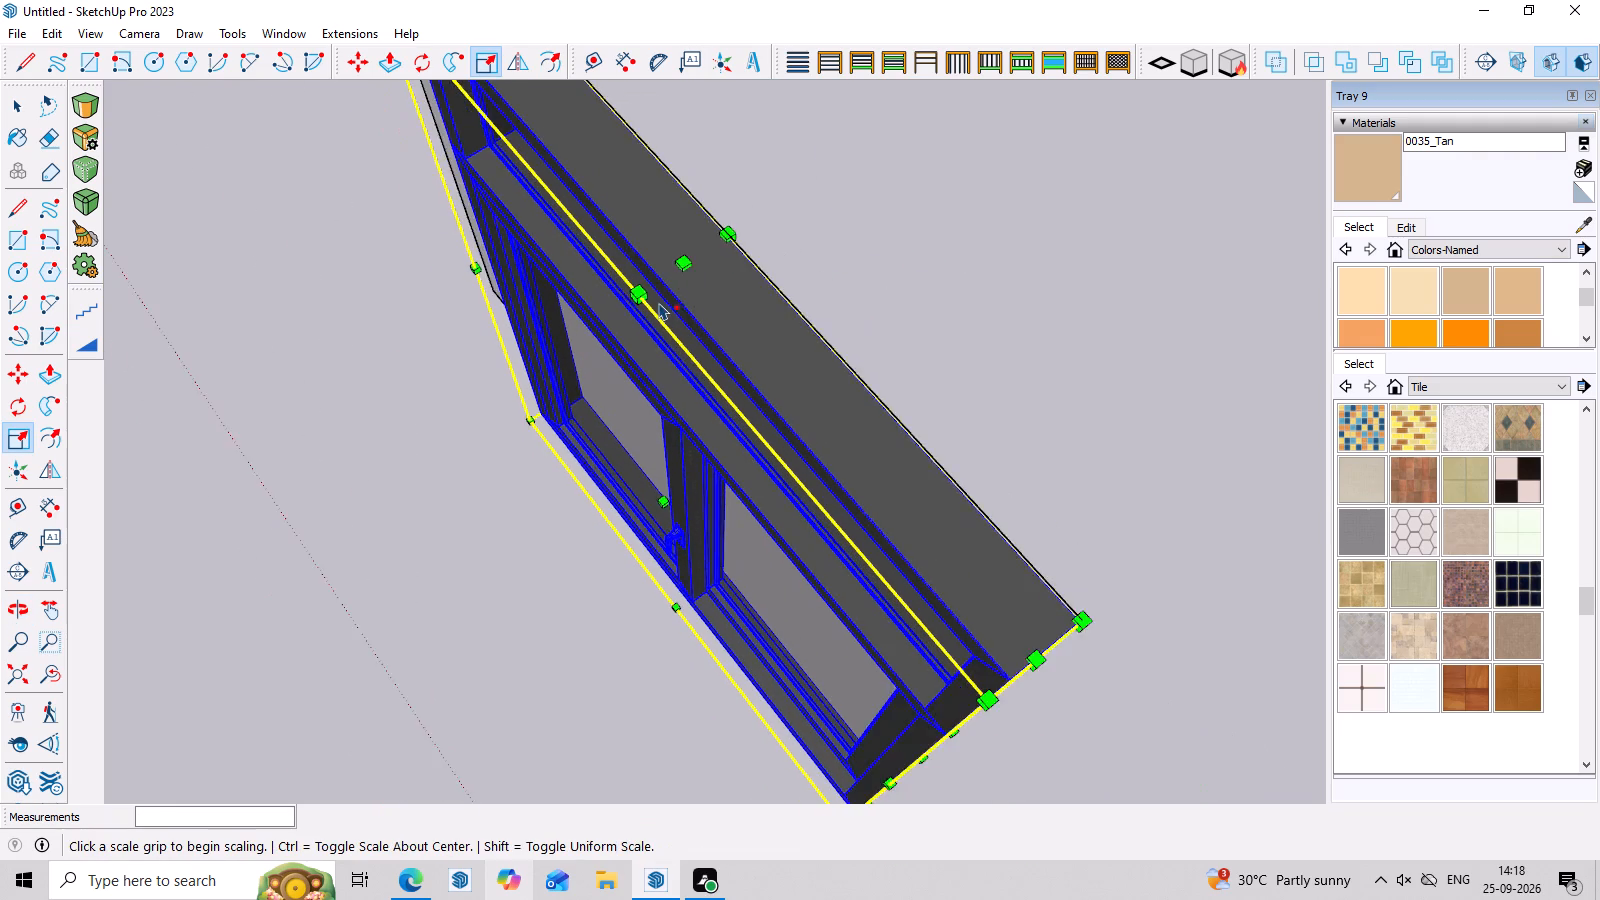
{"action": "scroll", "coordinate": [659, 302], "scroll_direction": "down", "scroll_amount": 7}
{"action": "middle_click_drag", "start_coordinate": [740, 513], "coordinate": [1599, 413]}
{"action": "middle_click_drag", "start_coordinate": [876, 549], "coordinate": [991, 308]}
{"action": "scroll", "coordinate": [619, 495], "scroll_direction": "up", "scroll_amount": 3}
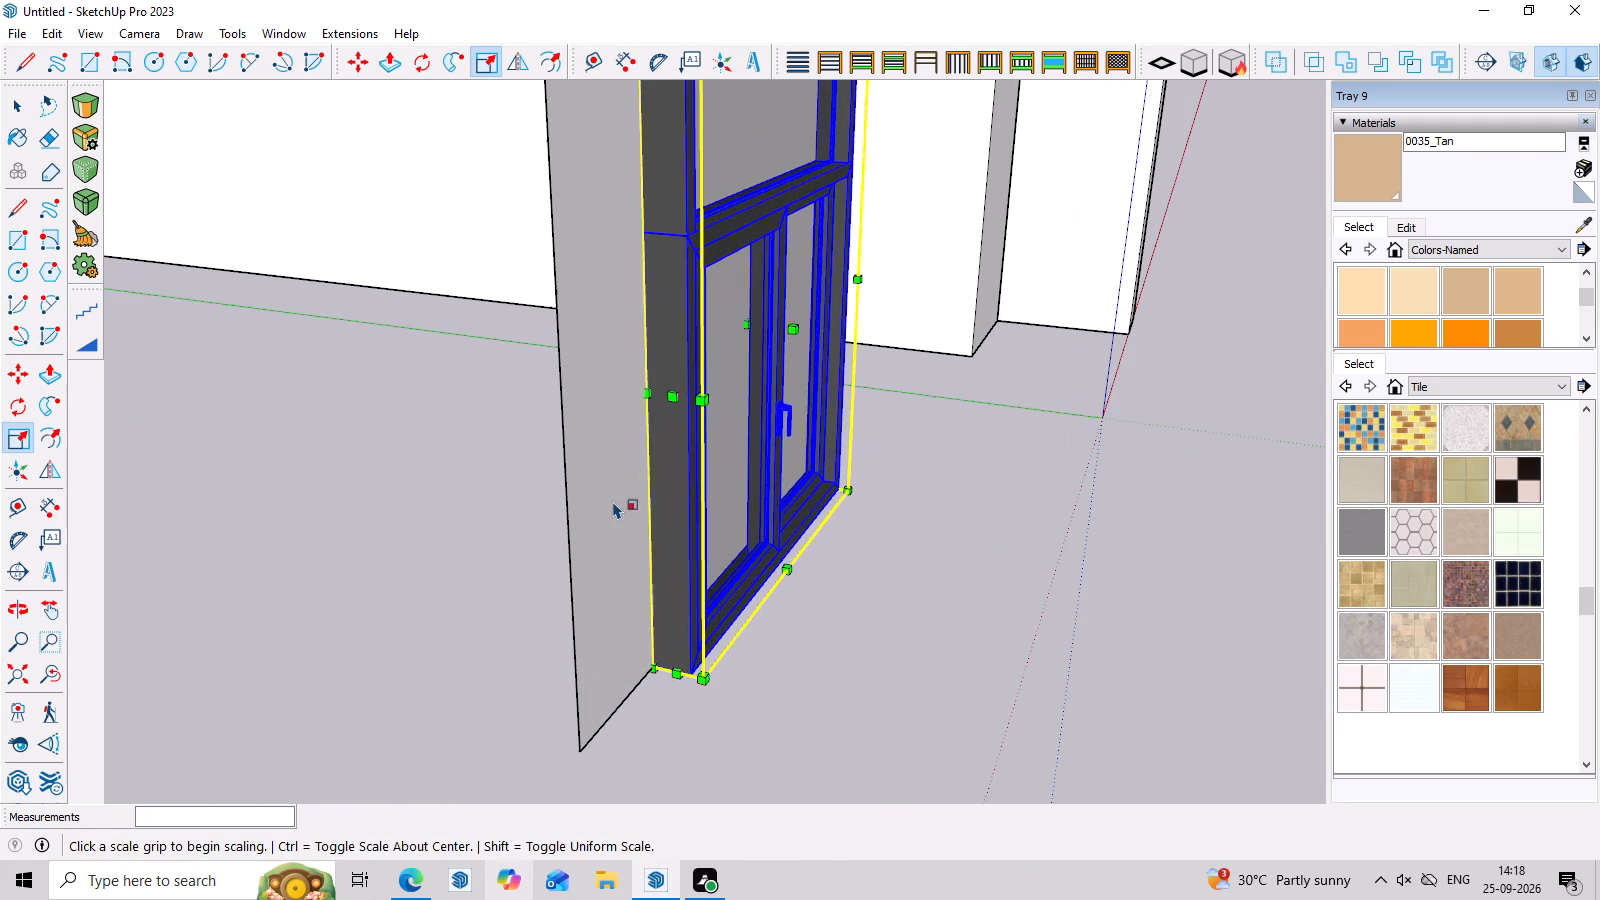
{"action": "left_click", "coordinate": [677, 394]}
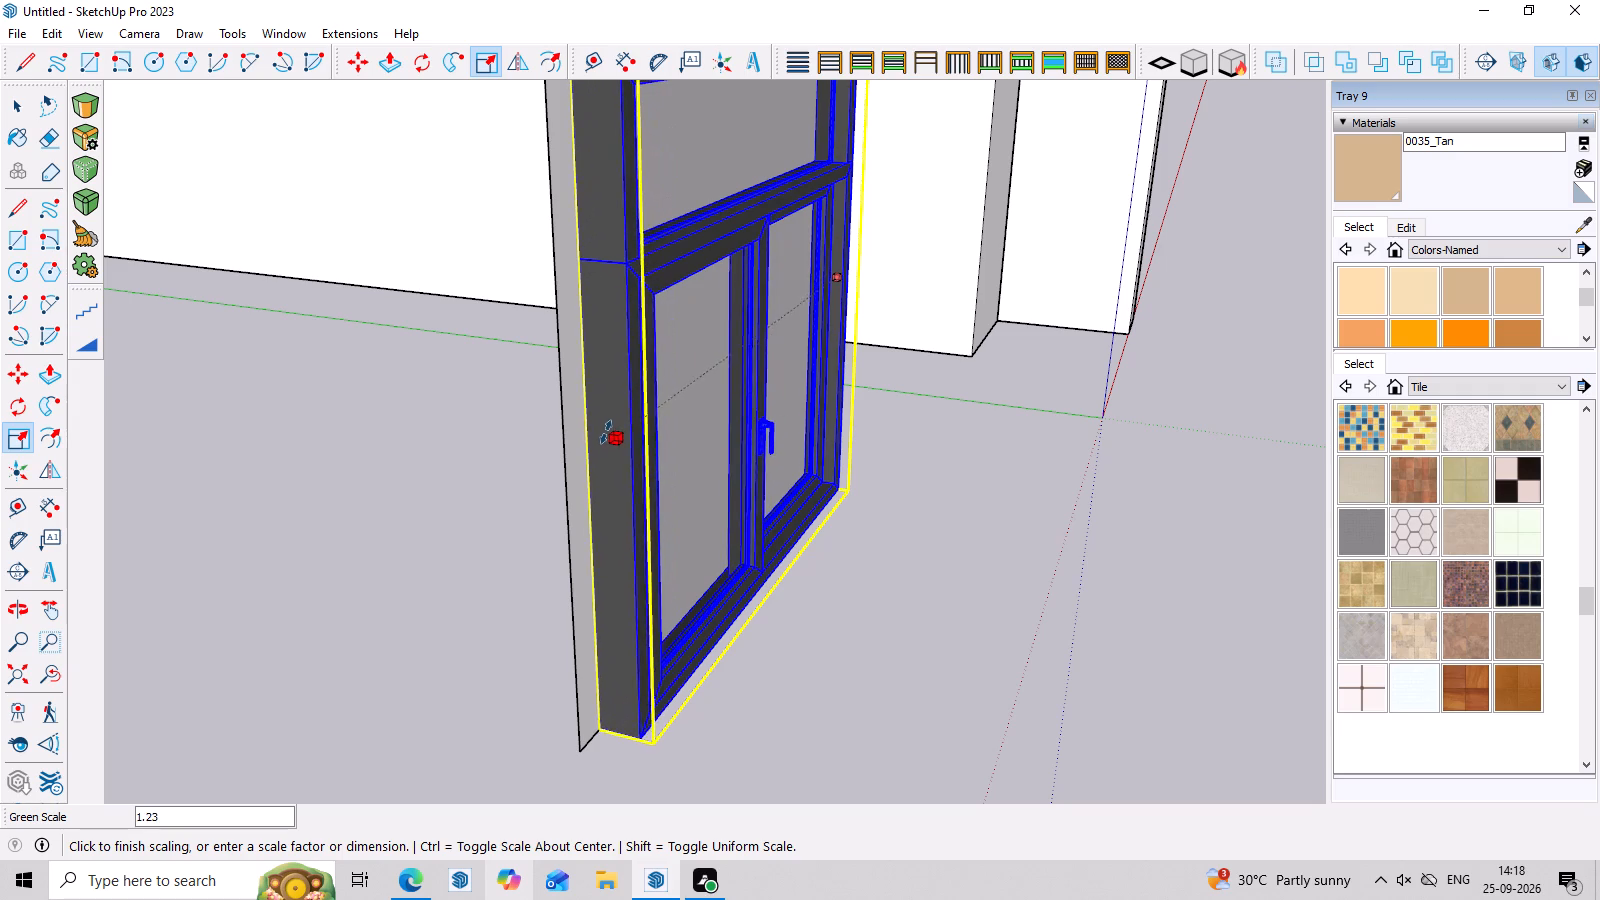
{"action": "left_click", "coordinate": [606, 432]}
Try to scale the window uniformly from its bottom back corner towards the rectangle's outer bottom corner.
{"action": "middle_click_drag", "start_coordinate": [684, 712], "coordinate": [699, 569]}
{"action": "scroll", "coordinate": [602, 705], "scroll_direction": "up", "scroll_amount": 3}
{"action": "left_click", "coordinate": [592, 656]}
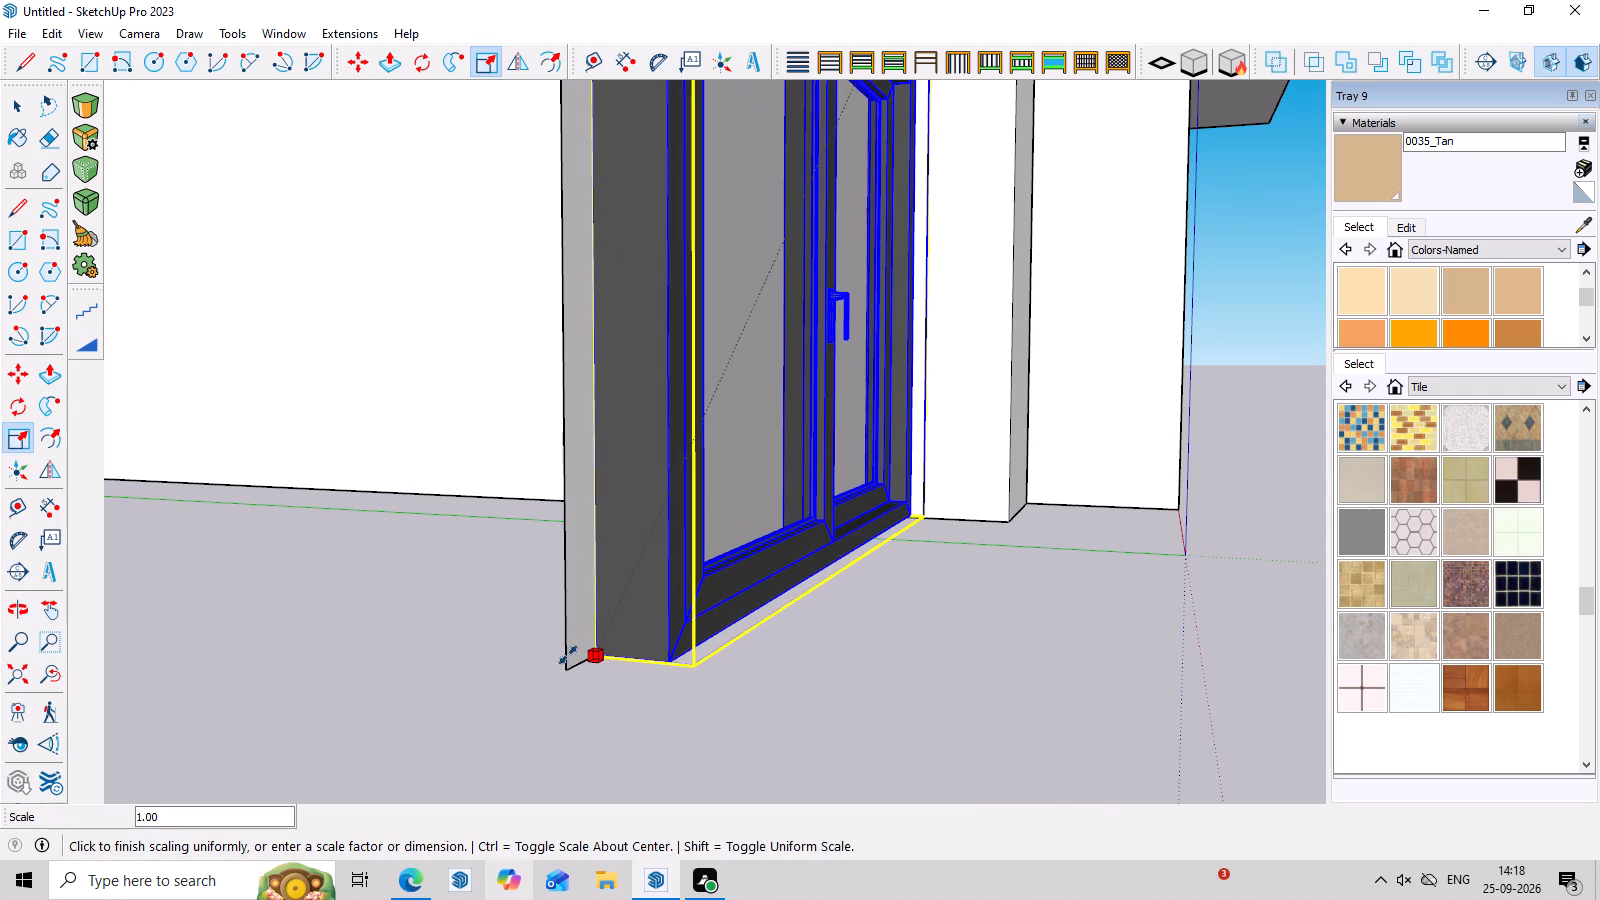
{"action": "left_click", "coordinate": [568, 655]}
Scale the window's width by about 1.05 from its outer side to reach the rectangle's outer edge.
{"action": "scroll", "coordinate": [623, 603], "scroll_direction": "down", "scroll_amount": 7}
{"action": "middle_click_drag", "start_coordinate": [659, 551], "coordinate": [672, 631]}
{"action": "scroll", "coordinate": [626, 449], "scroll_direction": "up", "scroll_amount": 1}
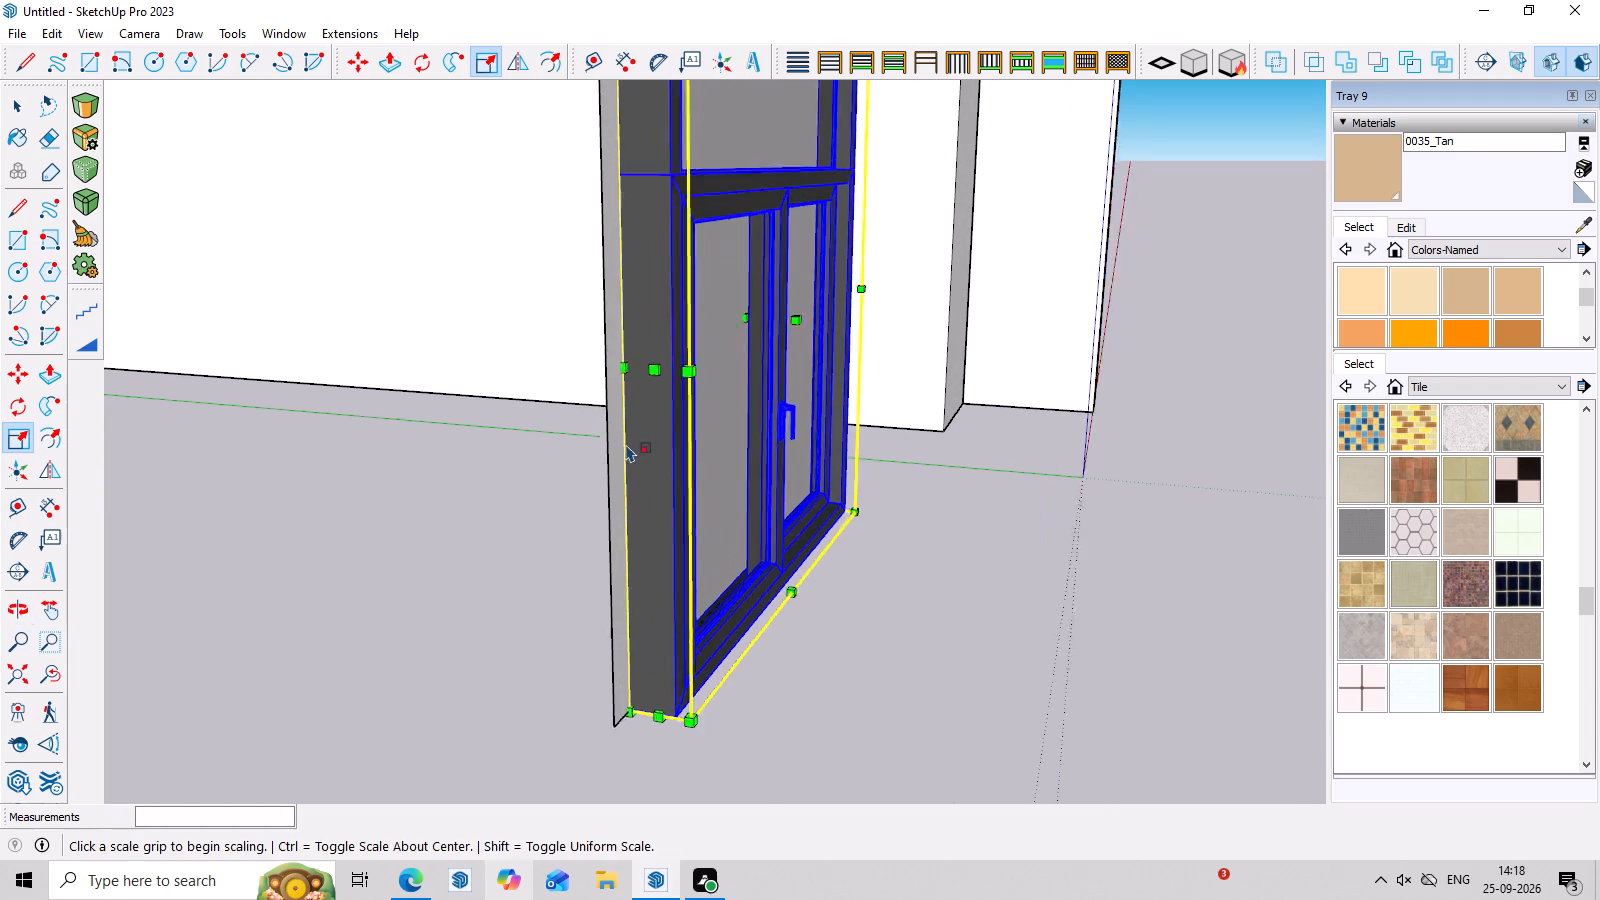
{"action": "scroll", "coordinate": [626, 444], "scroll_direction": "up", "scroll_amount": 2}
{"action": "left_click", "coordinate": [654, 359]}
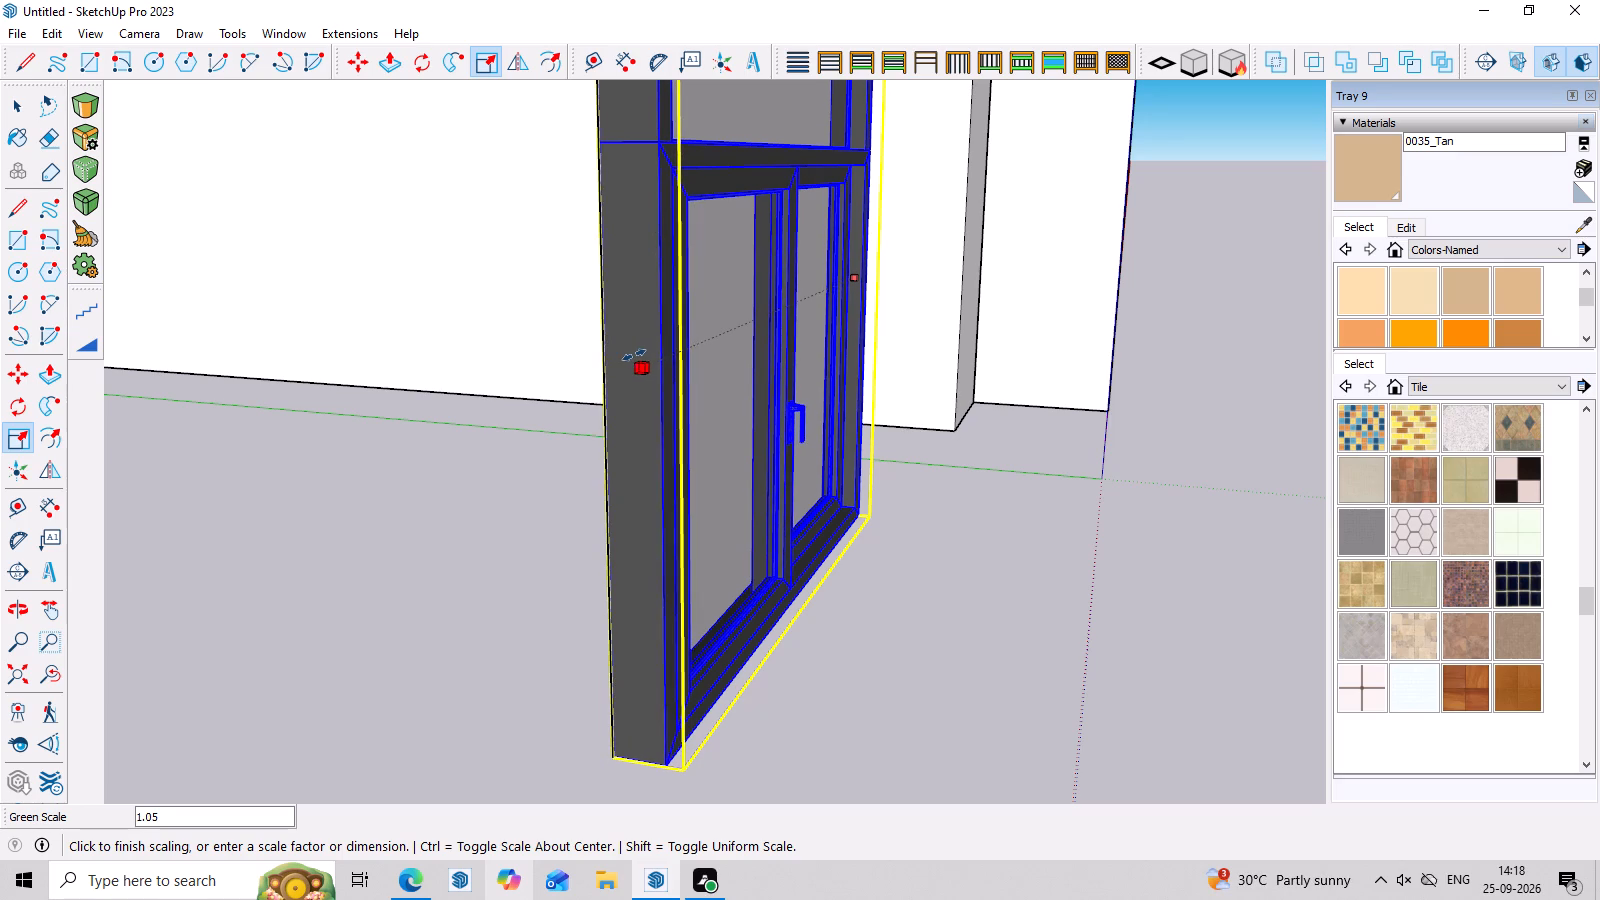
{"action": "left_click", "coordinate": [634, 355]}
Move the resized window by its house-side bottom back corner onto the door-side bottom corner of the ground-floor opening beside the pillar, and deselect it.
{"action": "scroll", "coordinate": [723, 399], "scroll_direction": "down", "scroll_amount": 11}
{"action": "middle_click_drag", "start_coordinate": [858, 524], "coordinate": [656, 628]}
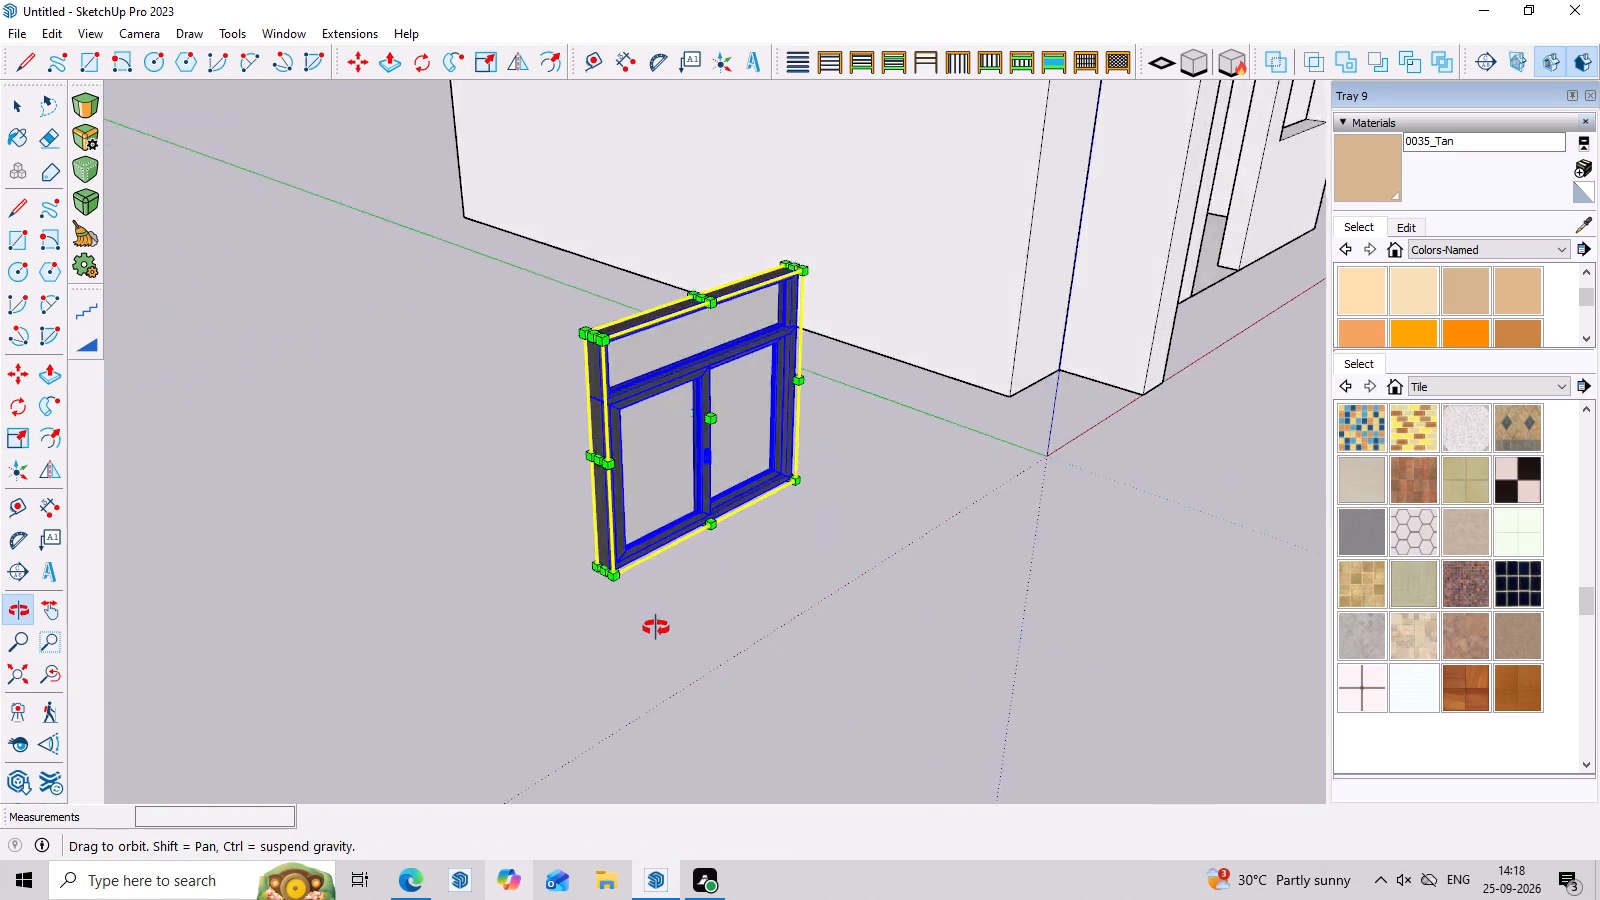
{"action": "middle_click_drag", "start_coordinate": [656, 628], "coordinate": [411, 326]}
{"action": "middle_click_drag", "start_coordinate": [737, 416], "coordinate": [599, 571]}
{"action": "scroll", "coordinate": [729, 331], "scroll_direction": "up", "scroll_amount": 3}
{"action": "scroll", "coordinate": [730, 350], "scroll_direction": "down", "scroll_amount": 2}
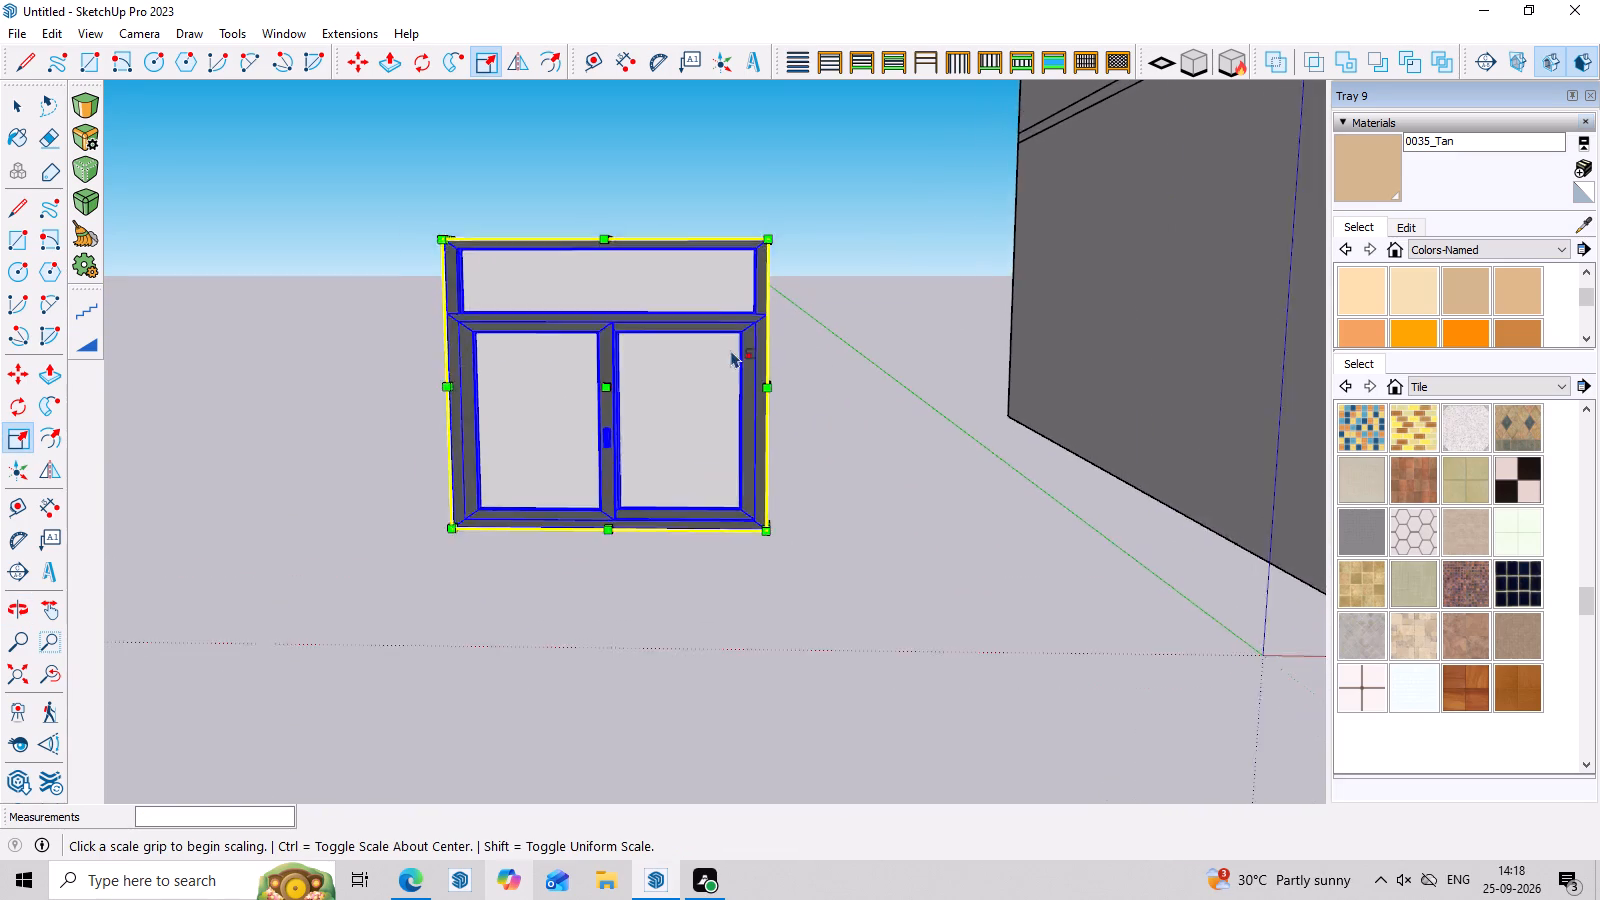
{"action": "scroll", "coordinate": [731, 350], "scroll_direction": "down", "scroll_amount": 5}
{"action": "middle_click_drag", "start_coordinate": [799, 473], "coordinate": [557, 324]}
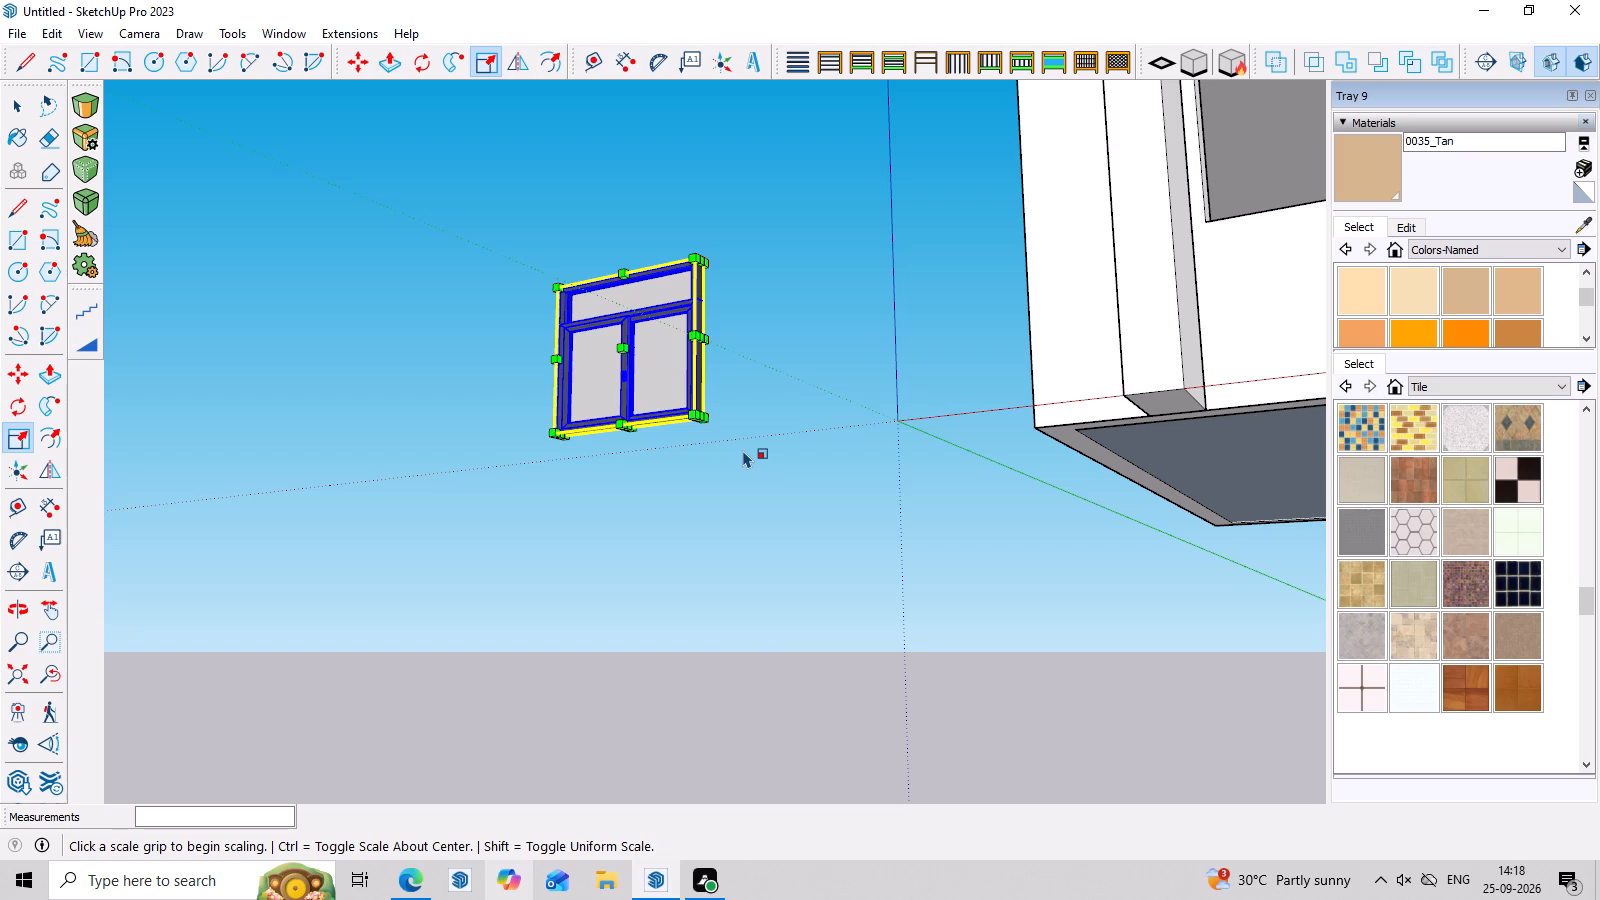
{"action": "key", "text": "m"}
{"action": "scroll", "coordinate": [722, 408], "scroll_direction": "up", "scroll_amount": 3}
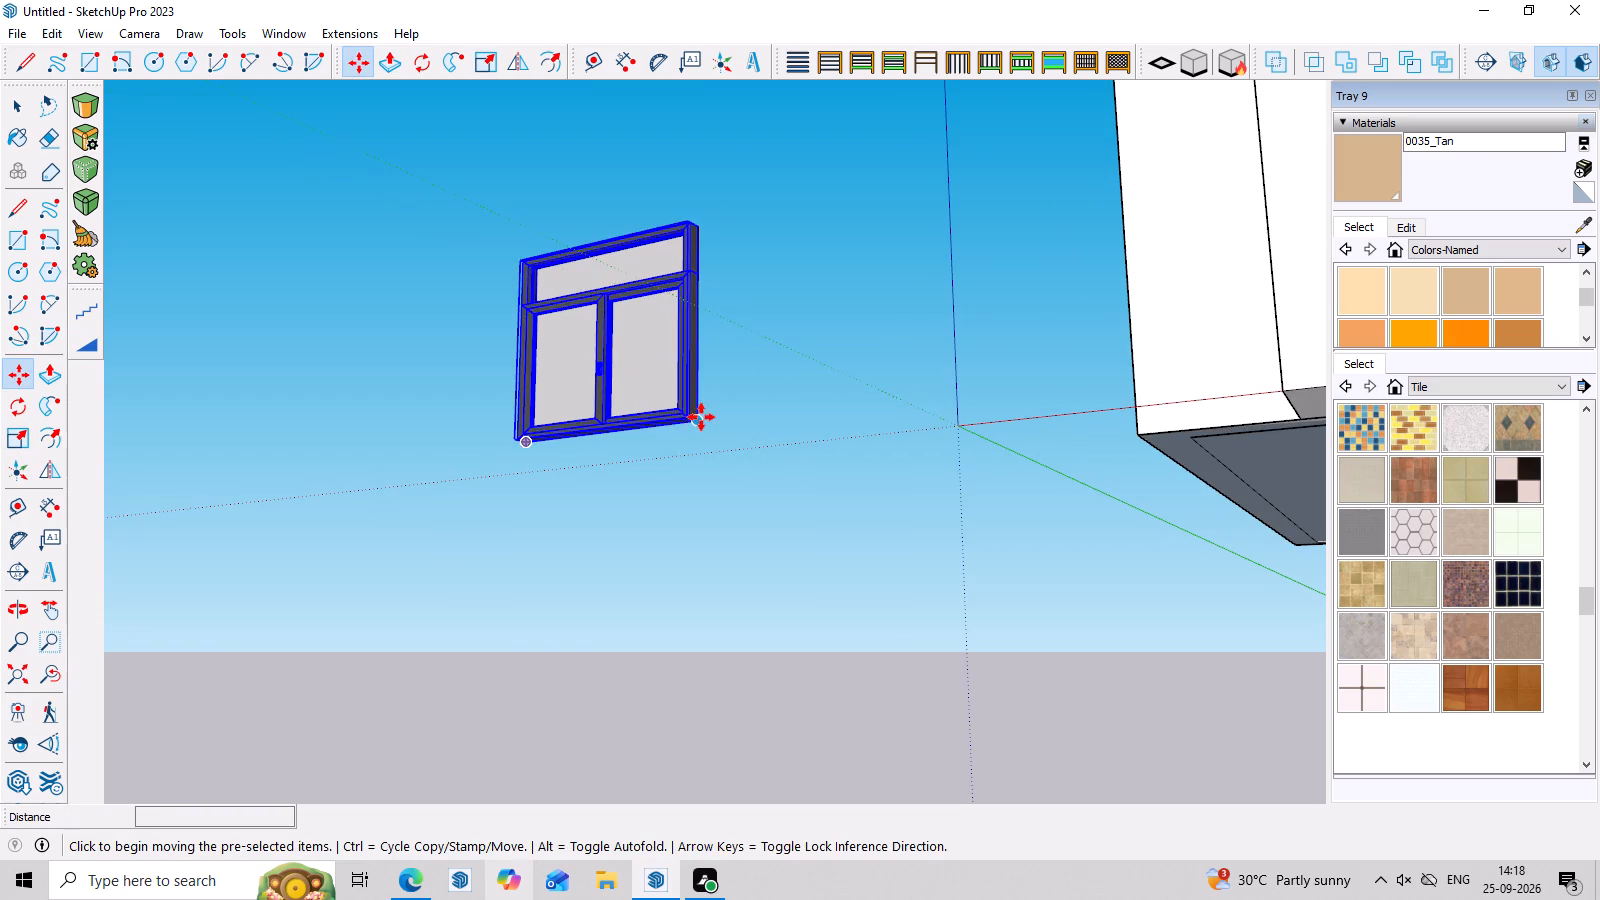
{"action": "left_click", "coordinate": [701, 417]}
{"action": "scroll", "coordinate": [867, 502], "scroll_direction": "down", "scroll_amount": 11}
{"action": "middle_click_drag", "start_coordinate": [964, 468], "coordinate": [1027, 659]}
{"action": "scroll", "coordinate": [1140, 360], "scroll_direction": "up", "scroll_amount": 2}
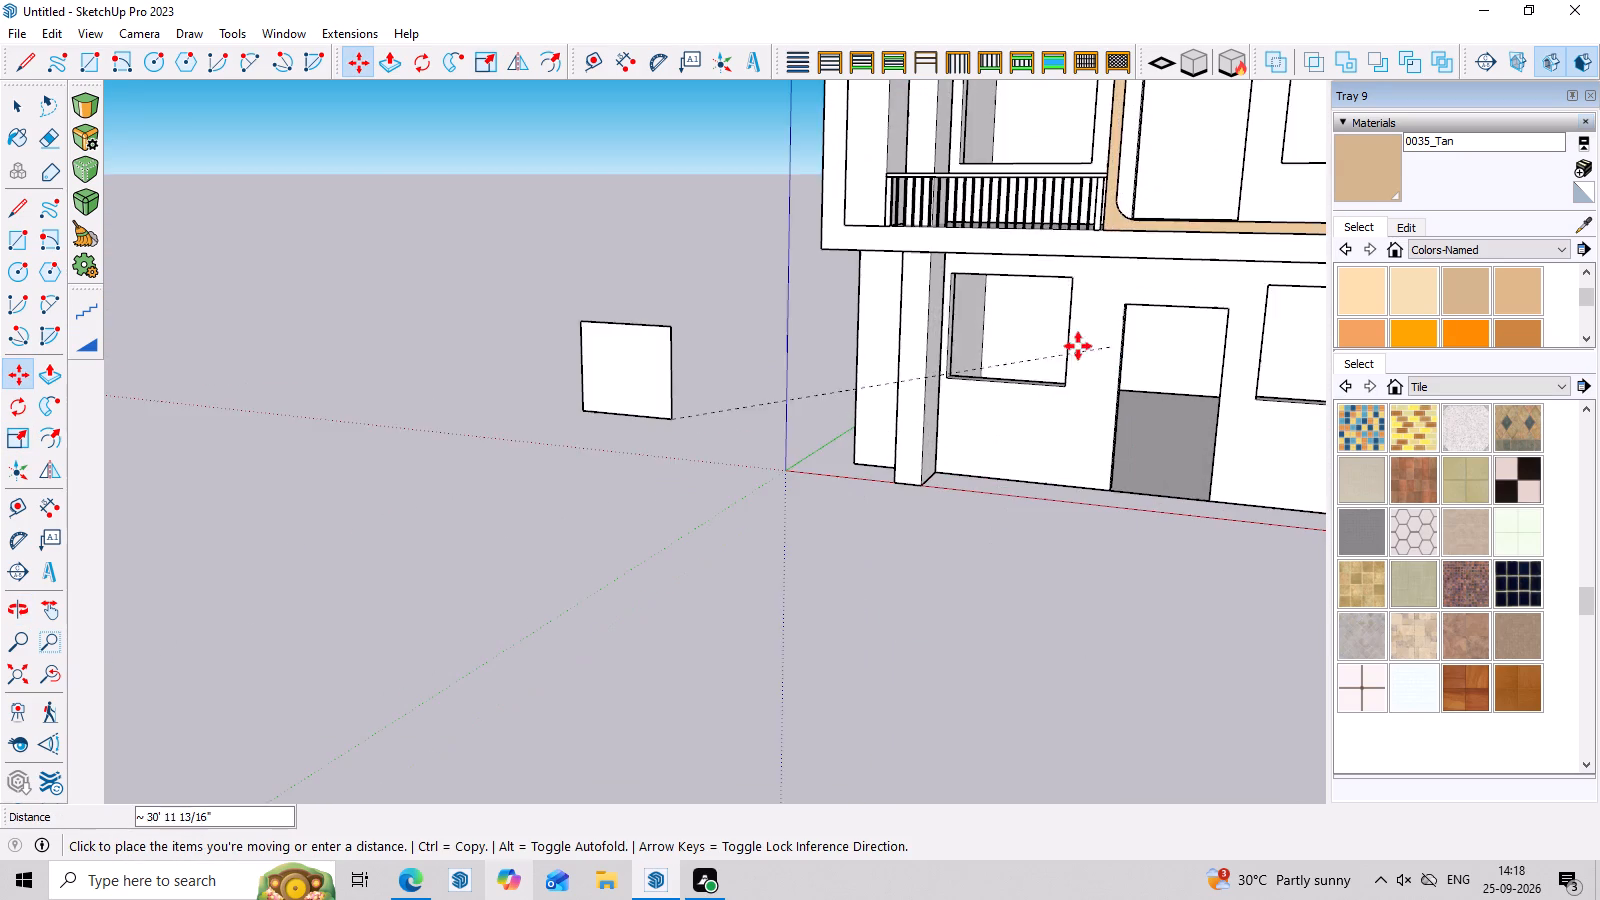
{"action": "scroll", "coordinate": [1049, 372], "scroll_direction": "up", "scroll_amount": 3}
{"action": "left_click", "coordinate": [1071, 393]}
{"action": "scroll", "coordinate": [889, 393], "scroll_direction": "down", "scroll_amount": 7}
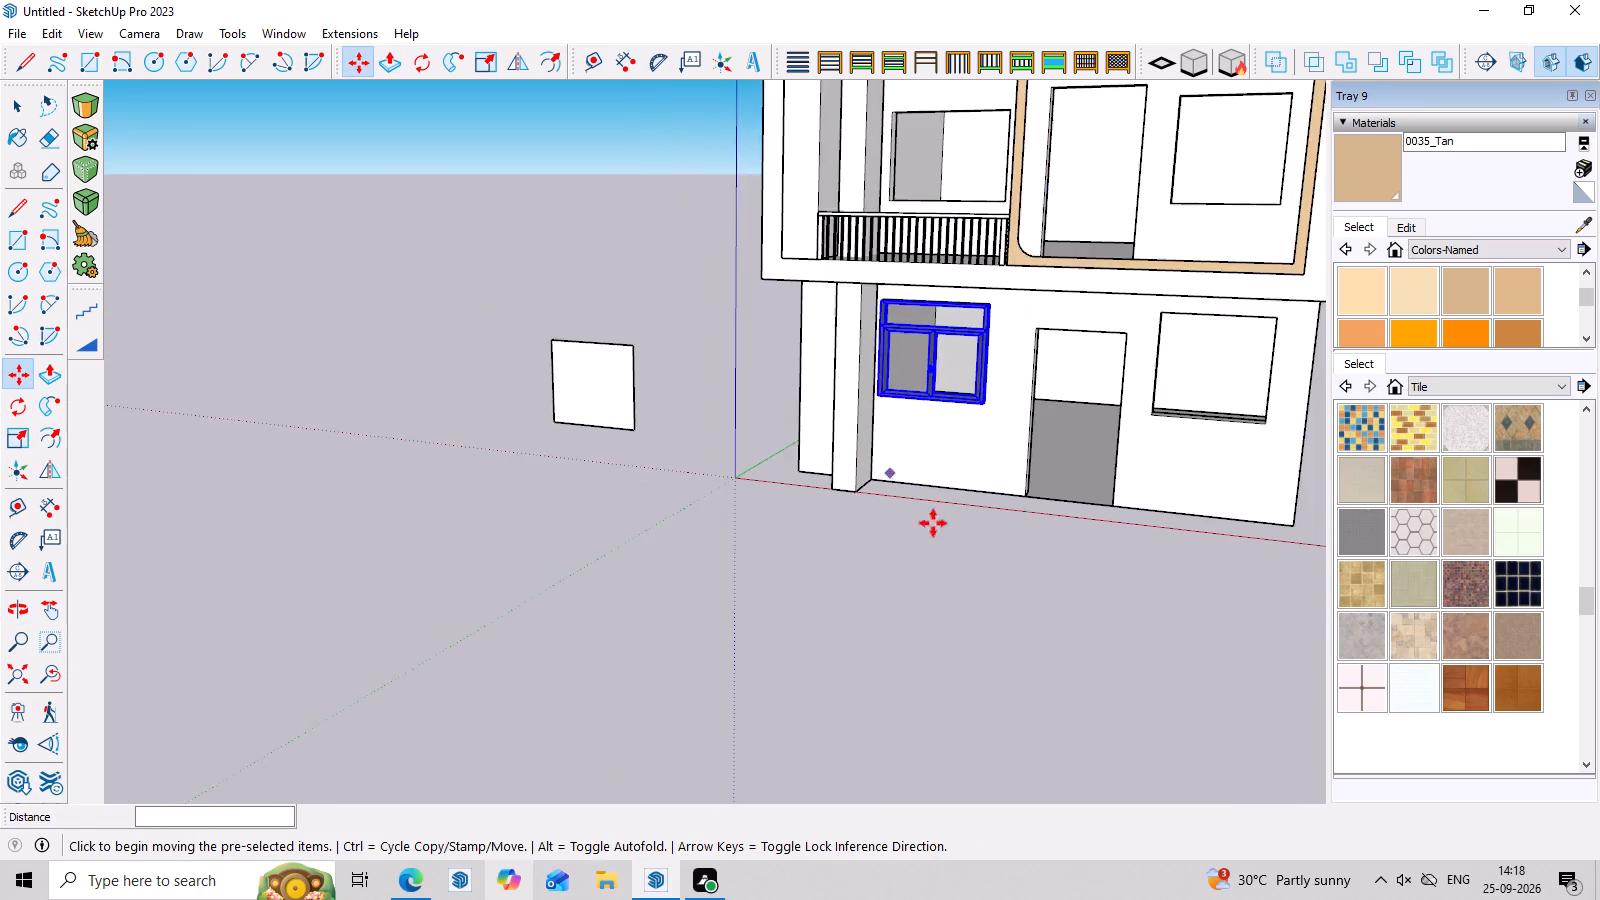
{"action": "middle_click_drag", "start_coordinate": [990, 615], "coordinate": [1097, 490]}
{"action": "key", "text": "space"}
{"action": "left_click", "coordinate": [1297, 375]}
Examine the window's fit in the ground-floor opening and the front elevation from several angles.
{"action": "scroll", "coordinate": [800, 478], "scroll_direction": "down", "scroll_amount": 2}
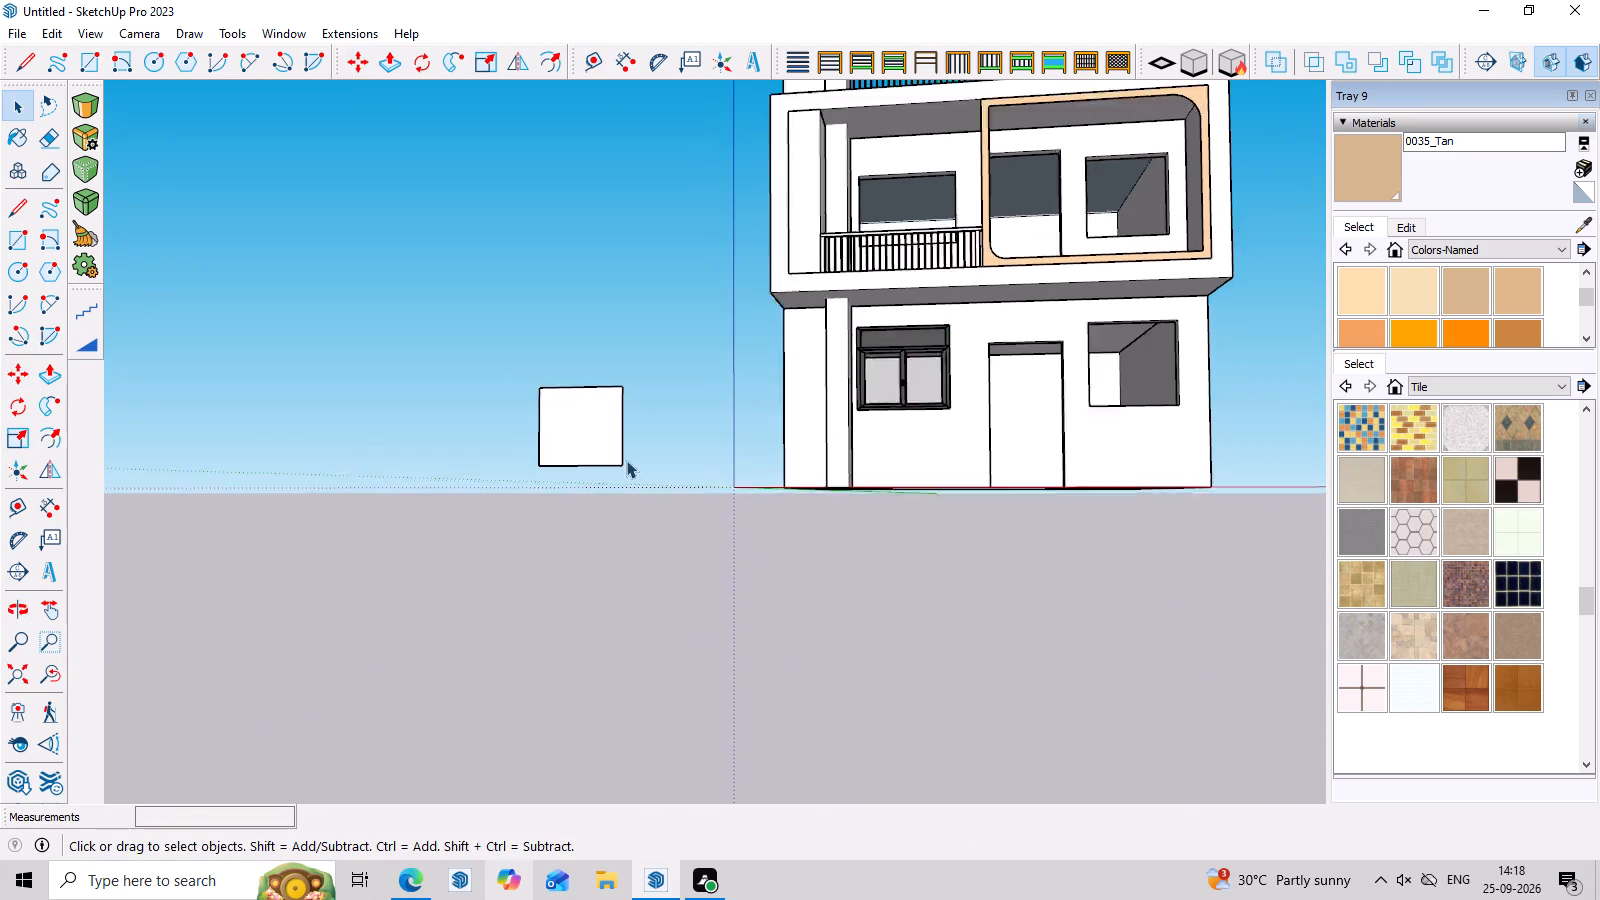
{"action": "scroll", "coordinate": [626, 460], "scroll_direction": "down", "scroll_amount": 5}
{"action": "middle_click", "coordinate": [862, 746]}
{"action": "scroll", "coordinate": [864, 251], "scroll_direction": "up", "scroll_amount": 7}
{"action": "middle_click", "coordinate": [1052, 612]}
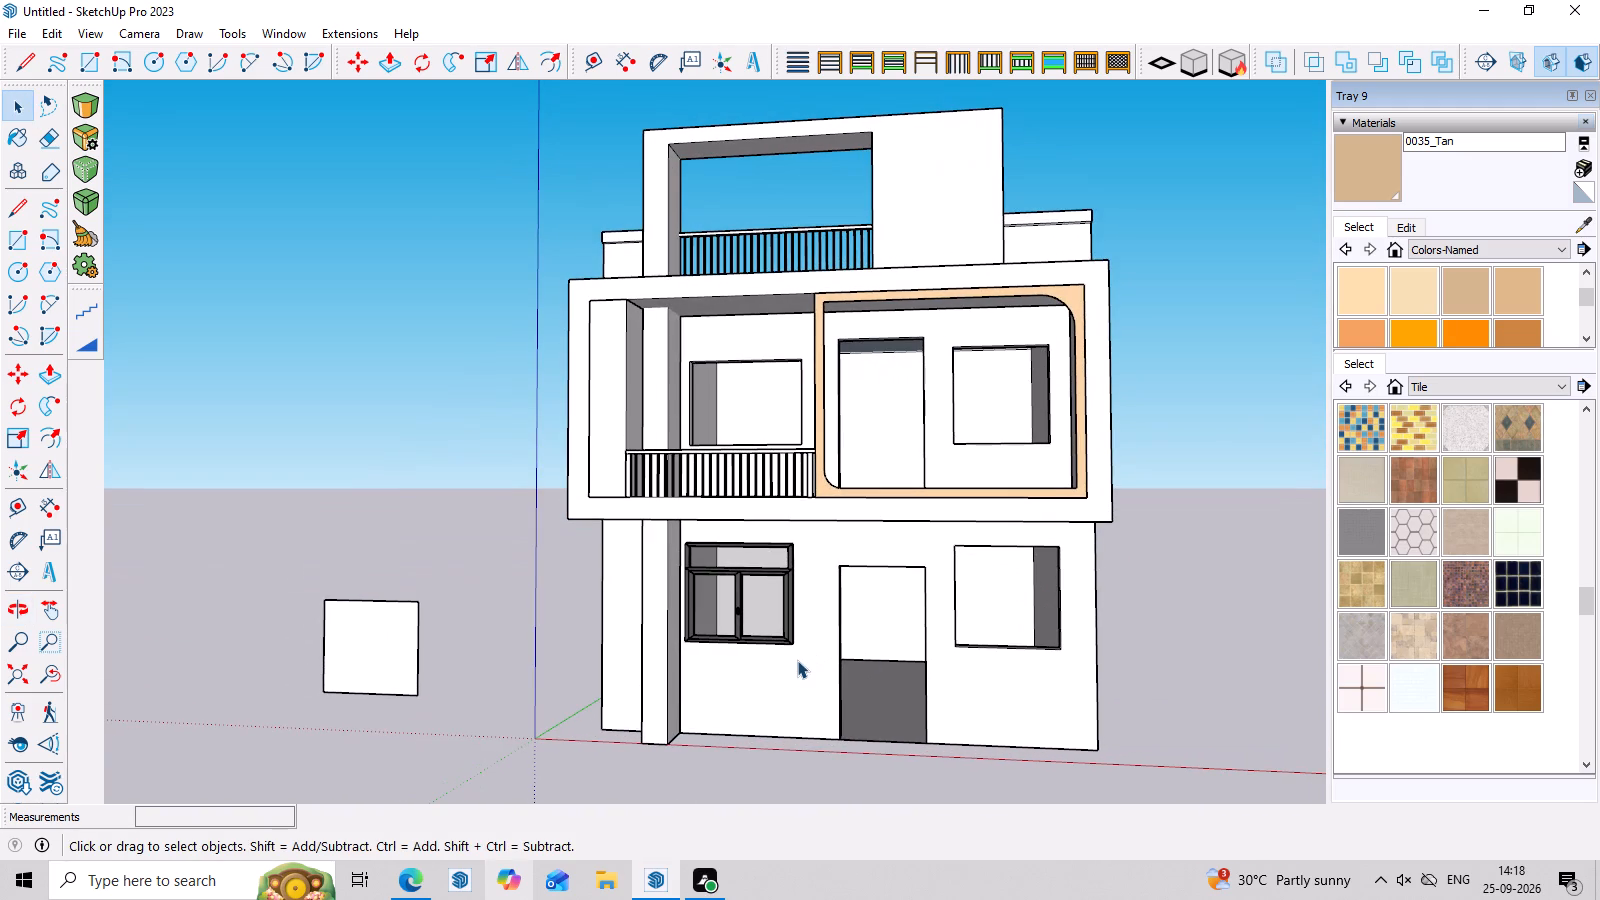
{"action": "scroll", "coordinate": [744, 579], "scroll_direction": "up", "scroll_amount": 6}
{"action": "middle_click_drag", "start_coordinate": [881, 701], "coordinate": [946, 652]}
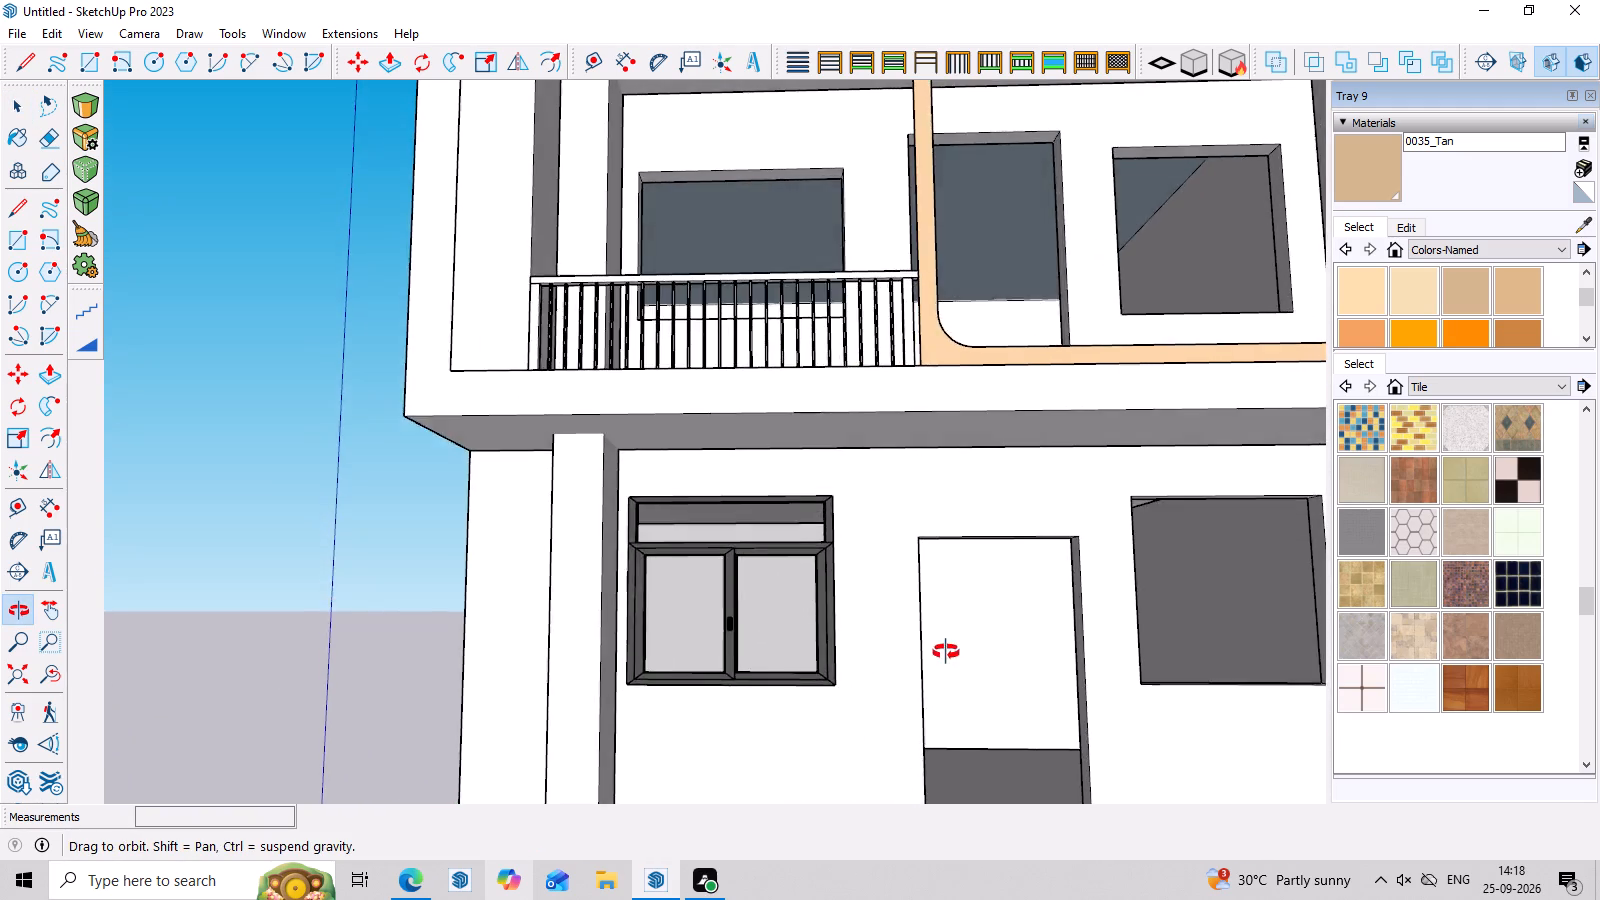
{"action": "middle_click_drag", "start_coordinate": [946, 652], "coordinate": [958, 635]}
{"action": "scroll", "coordinate": [943, 641], "scroll_direction": "up", "scroll_amount": 1}
{"action": "scroll", "coordinate": [660, 482], "scroll_direction": "down", "scroll_amount": 7}
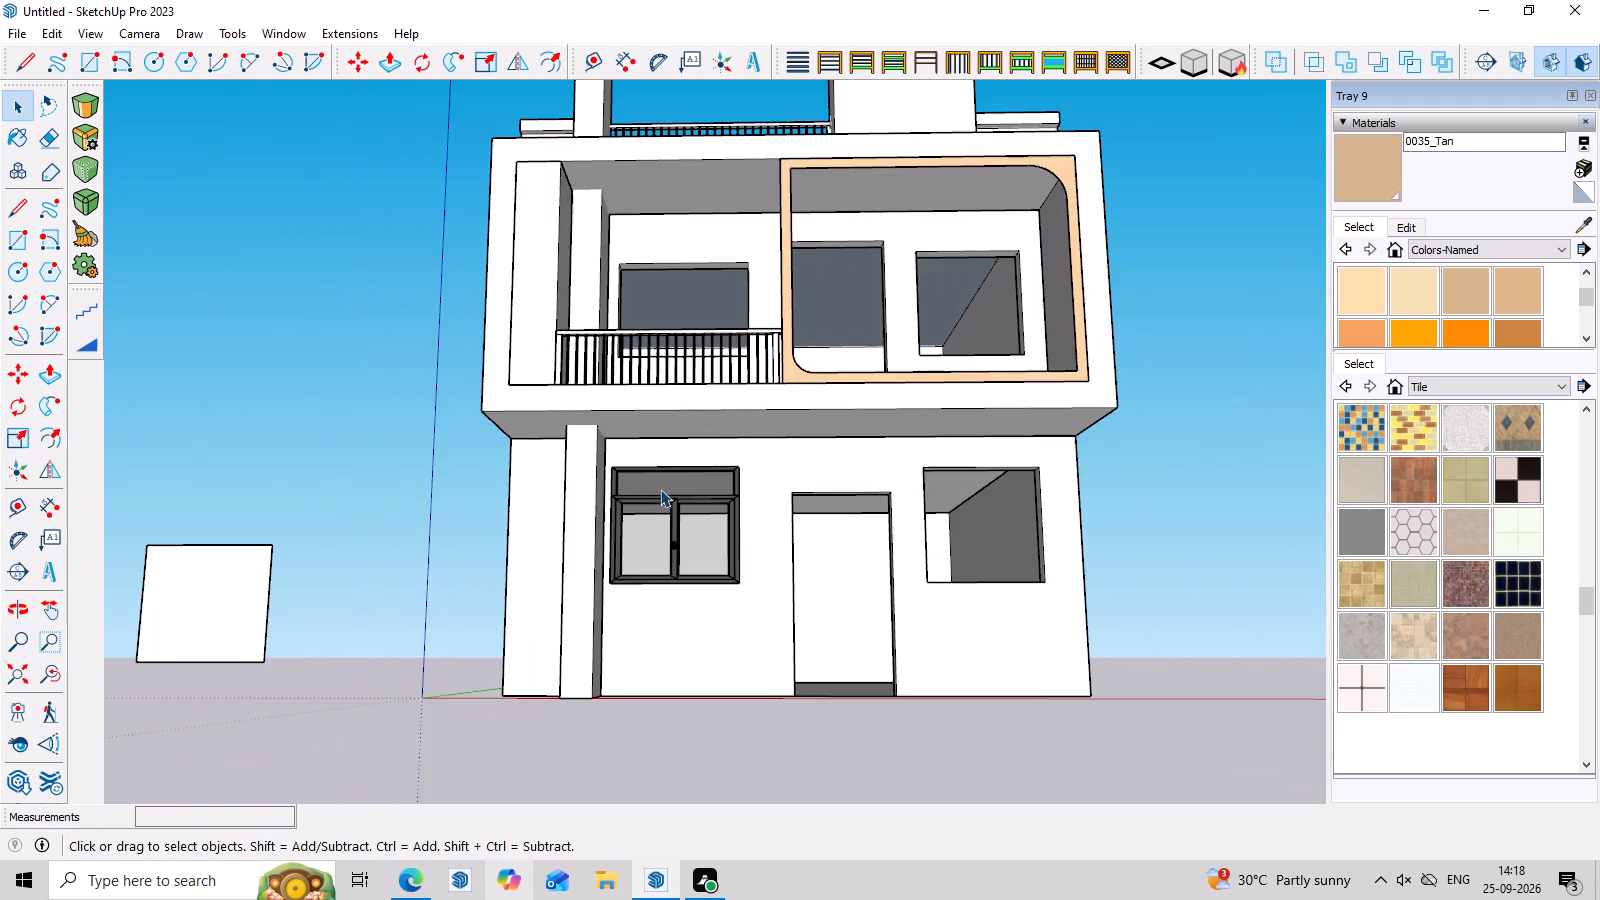
{"action": "middle_click_drag", "start_coordinate": [947, 612], "coordinate": [940, 722]}
{"action": "scroll", "coordinate": [537, 441], "scroll_direction": "up", "scroll_amount": 7}
{"action": "scroll", "coordinate": [701, 511], "scroll_direction": "down", "scroll_amount": 4}
{"action": "middle_click_drag", "start_coordinate": [981, 624], "coordinate": [991, 641]}
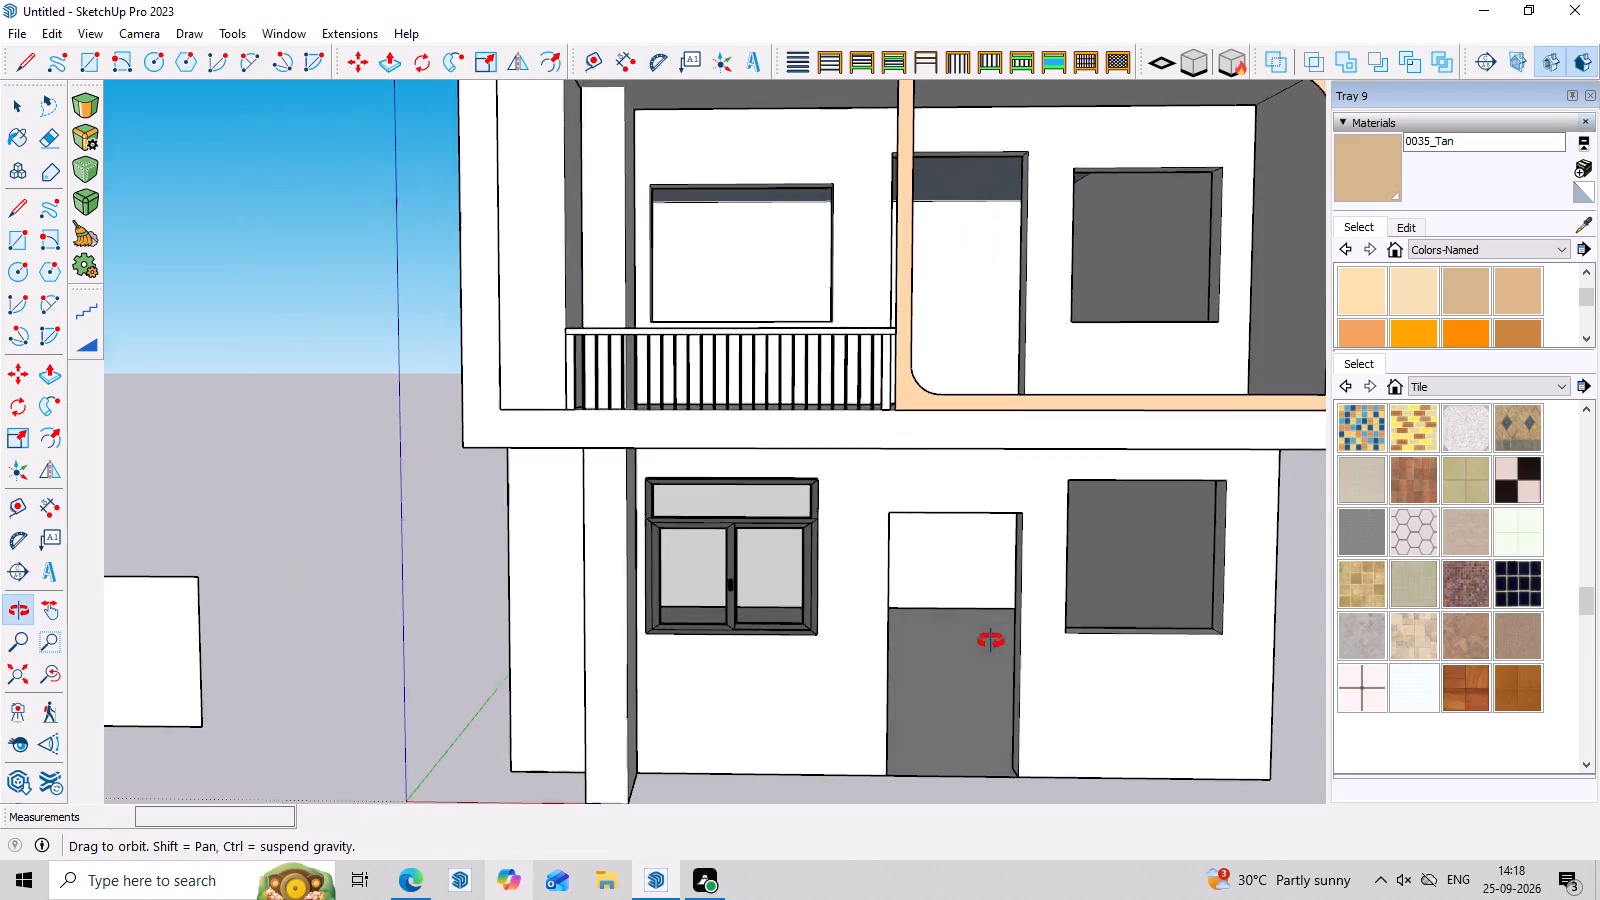
{"action": "middle_click_drag", "start_coordinate": [991, 641], "coordinate": [1013, 574]}
{"action": "scroll", "coordinate": [799, 601], "scroll_direction": "up", "scroll_amount": 3}
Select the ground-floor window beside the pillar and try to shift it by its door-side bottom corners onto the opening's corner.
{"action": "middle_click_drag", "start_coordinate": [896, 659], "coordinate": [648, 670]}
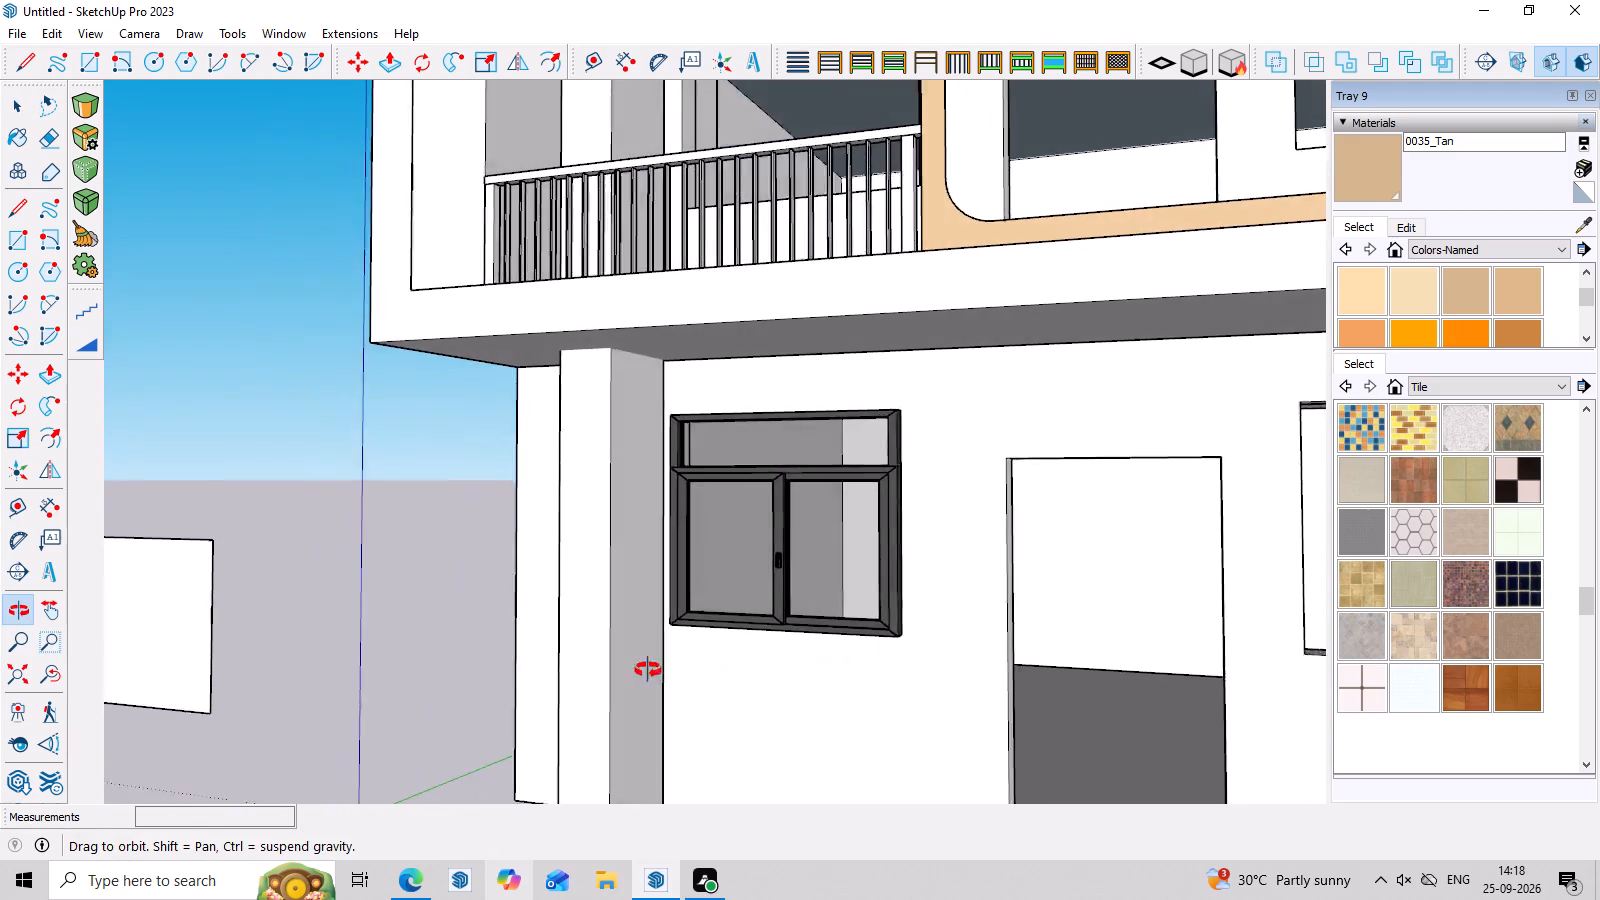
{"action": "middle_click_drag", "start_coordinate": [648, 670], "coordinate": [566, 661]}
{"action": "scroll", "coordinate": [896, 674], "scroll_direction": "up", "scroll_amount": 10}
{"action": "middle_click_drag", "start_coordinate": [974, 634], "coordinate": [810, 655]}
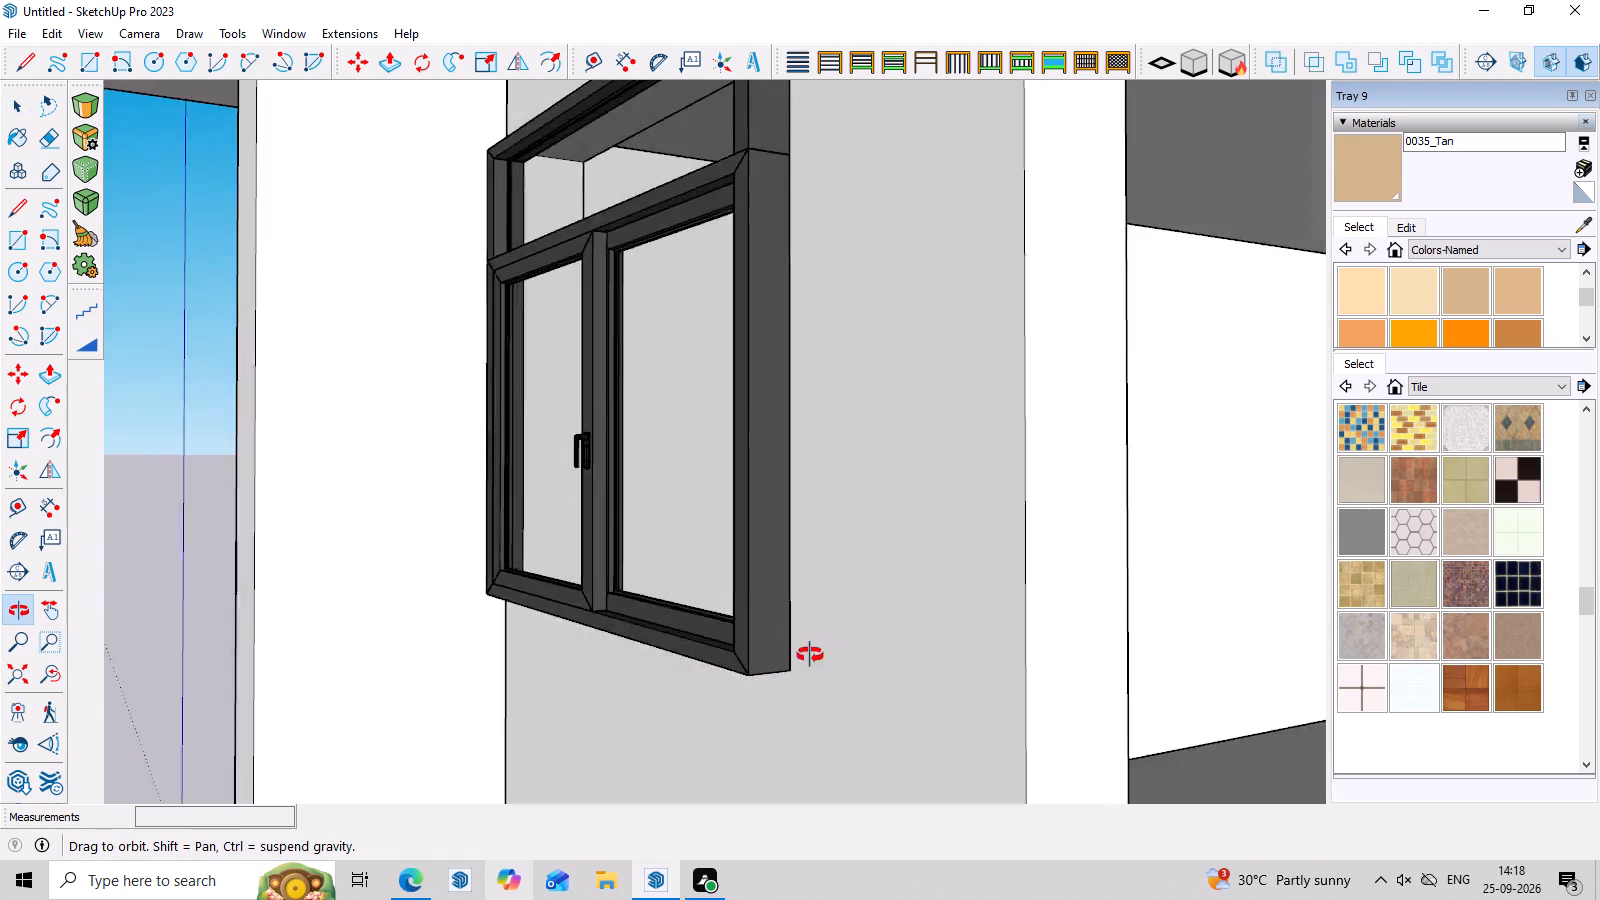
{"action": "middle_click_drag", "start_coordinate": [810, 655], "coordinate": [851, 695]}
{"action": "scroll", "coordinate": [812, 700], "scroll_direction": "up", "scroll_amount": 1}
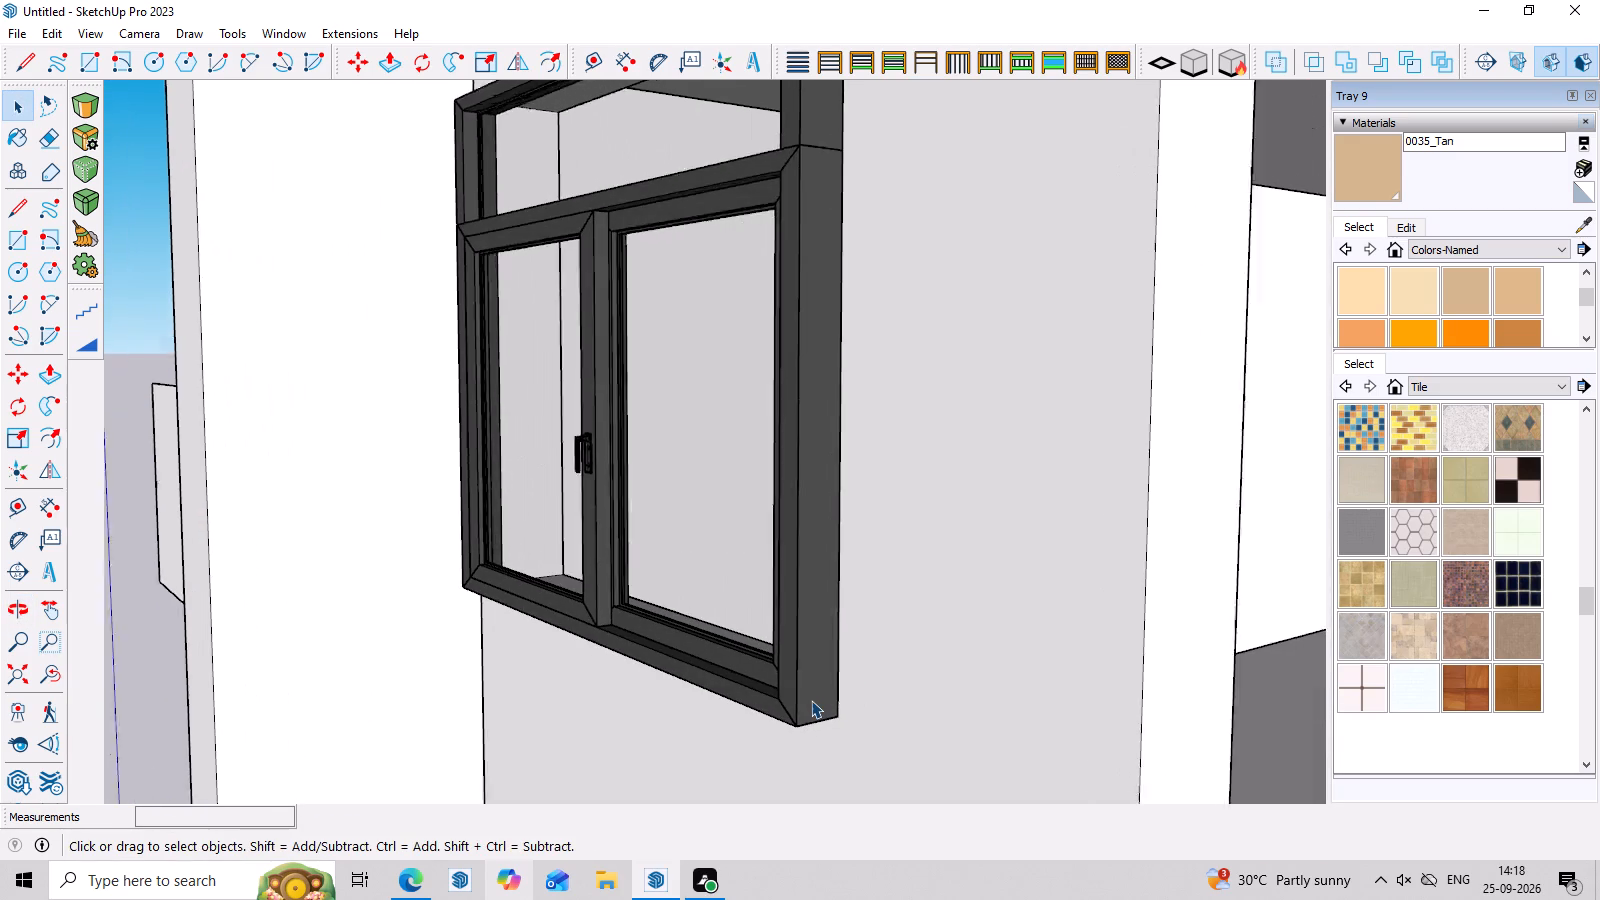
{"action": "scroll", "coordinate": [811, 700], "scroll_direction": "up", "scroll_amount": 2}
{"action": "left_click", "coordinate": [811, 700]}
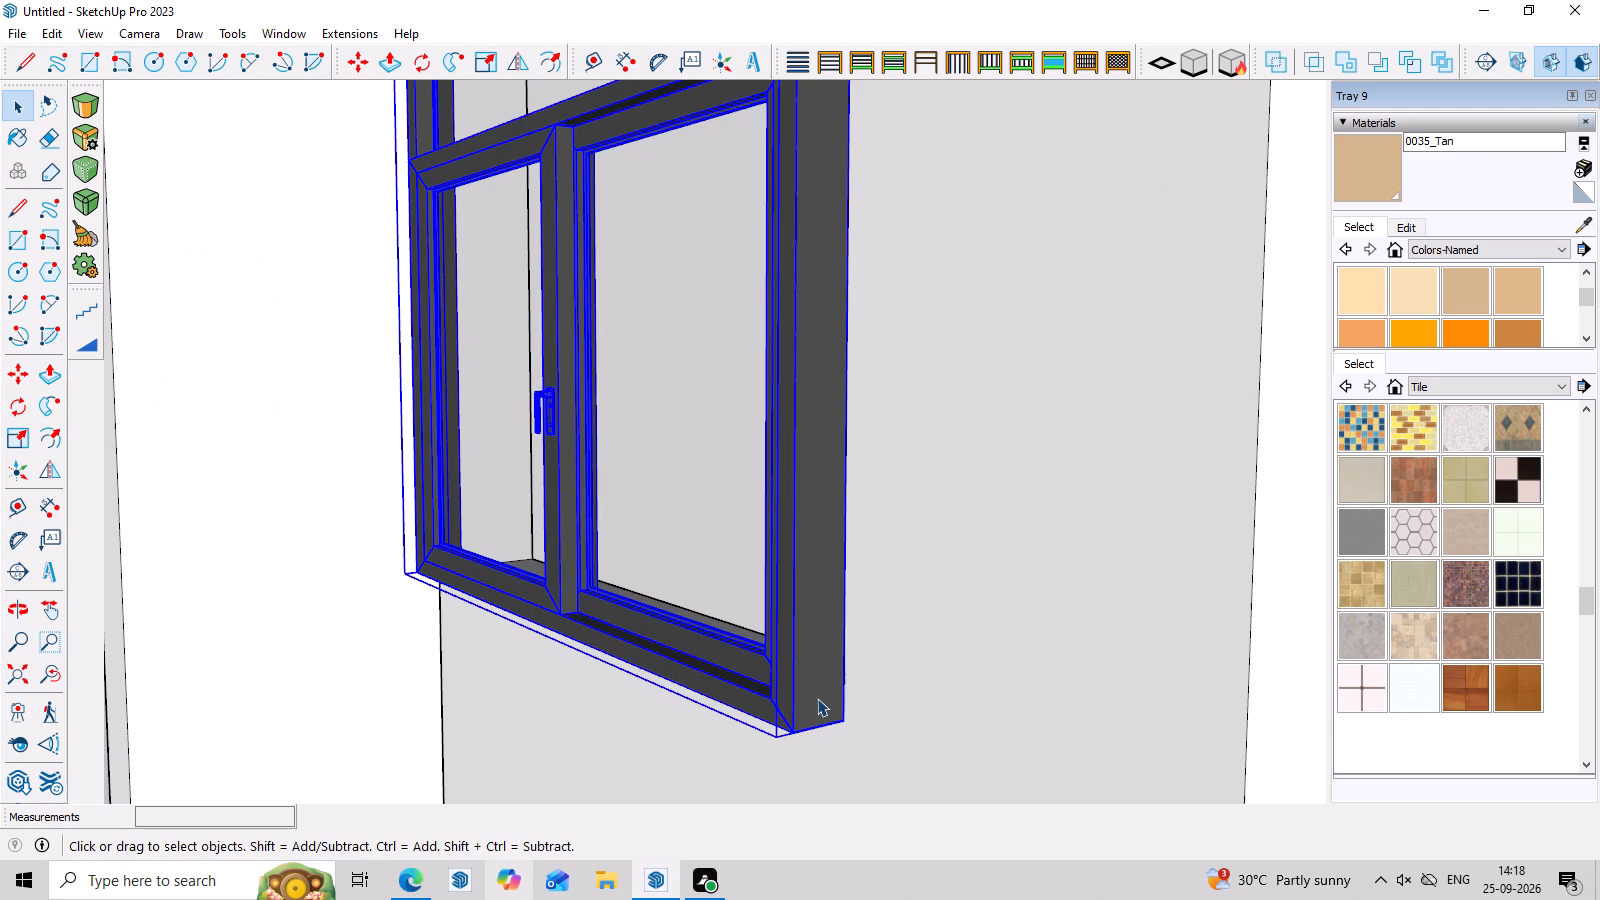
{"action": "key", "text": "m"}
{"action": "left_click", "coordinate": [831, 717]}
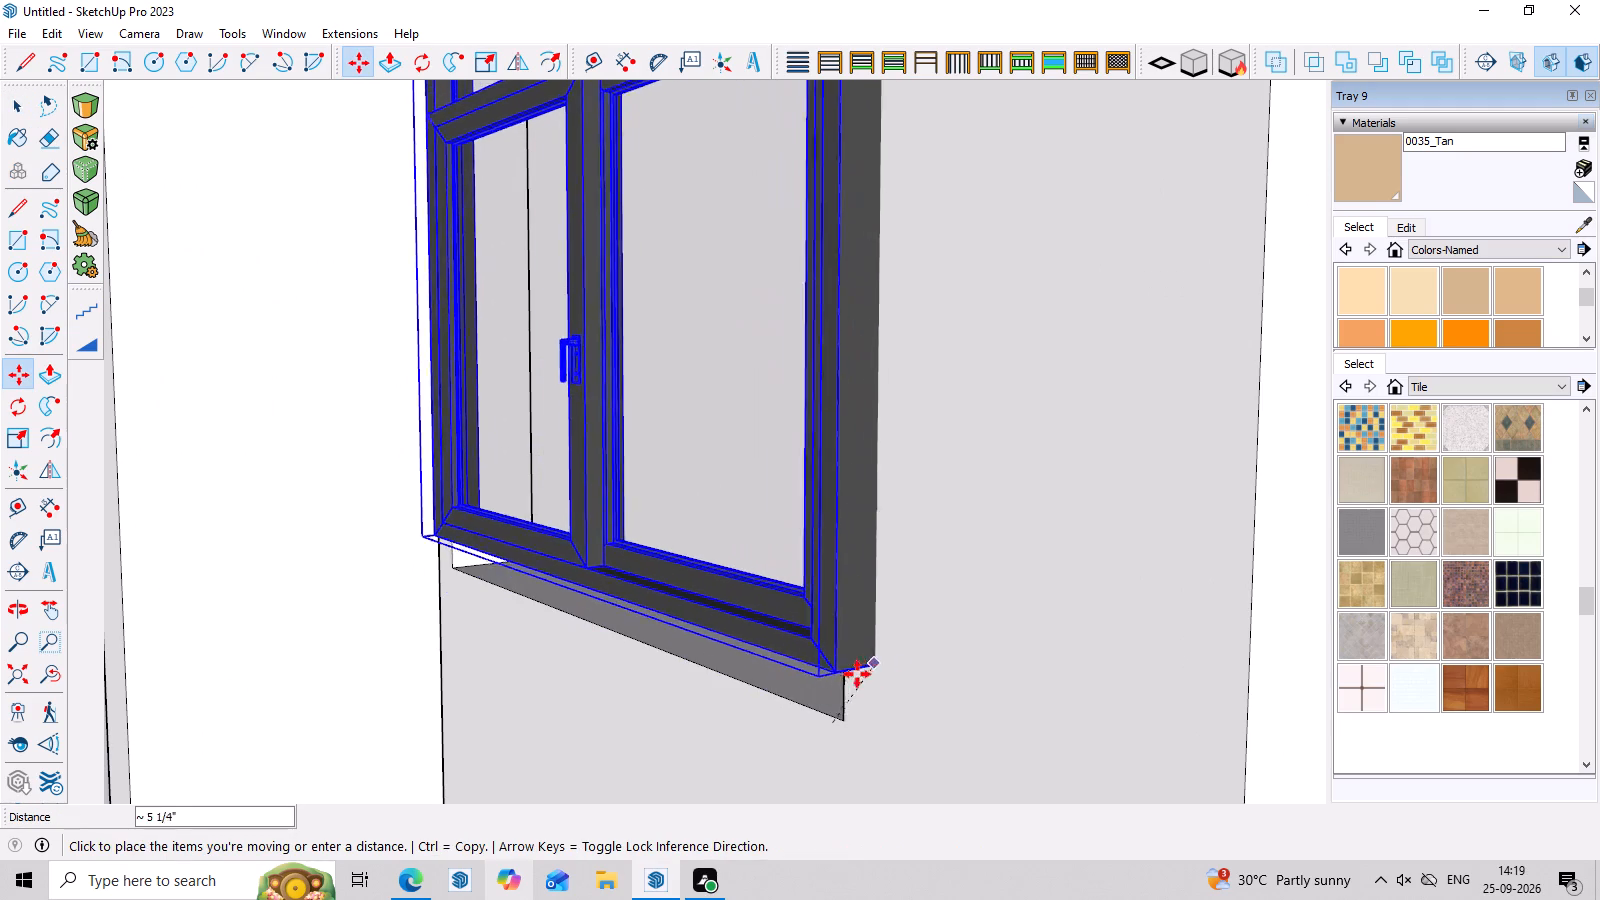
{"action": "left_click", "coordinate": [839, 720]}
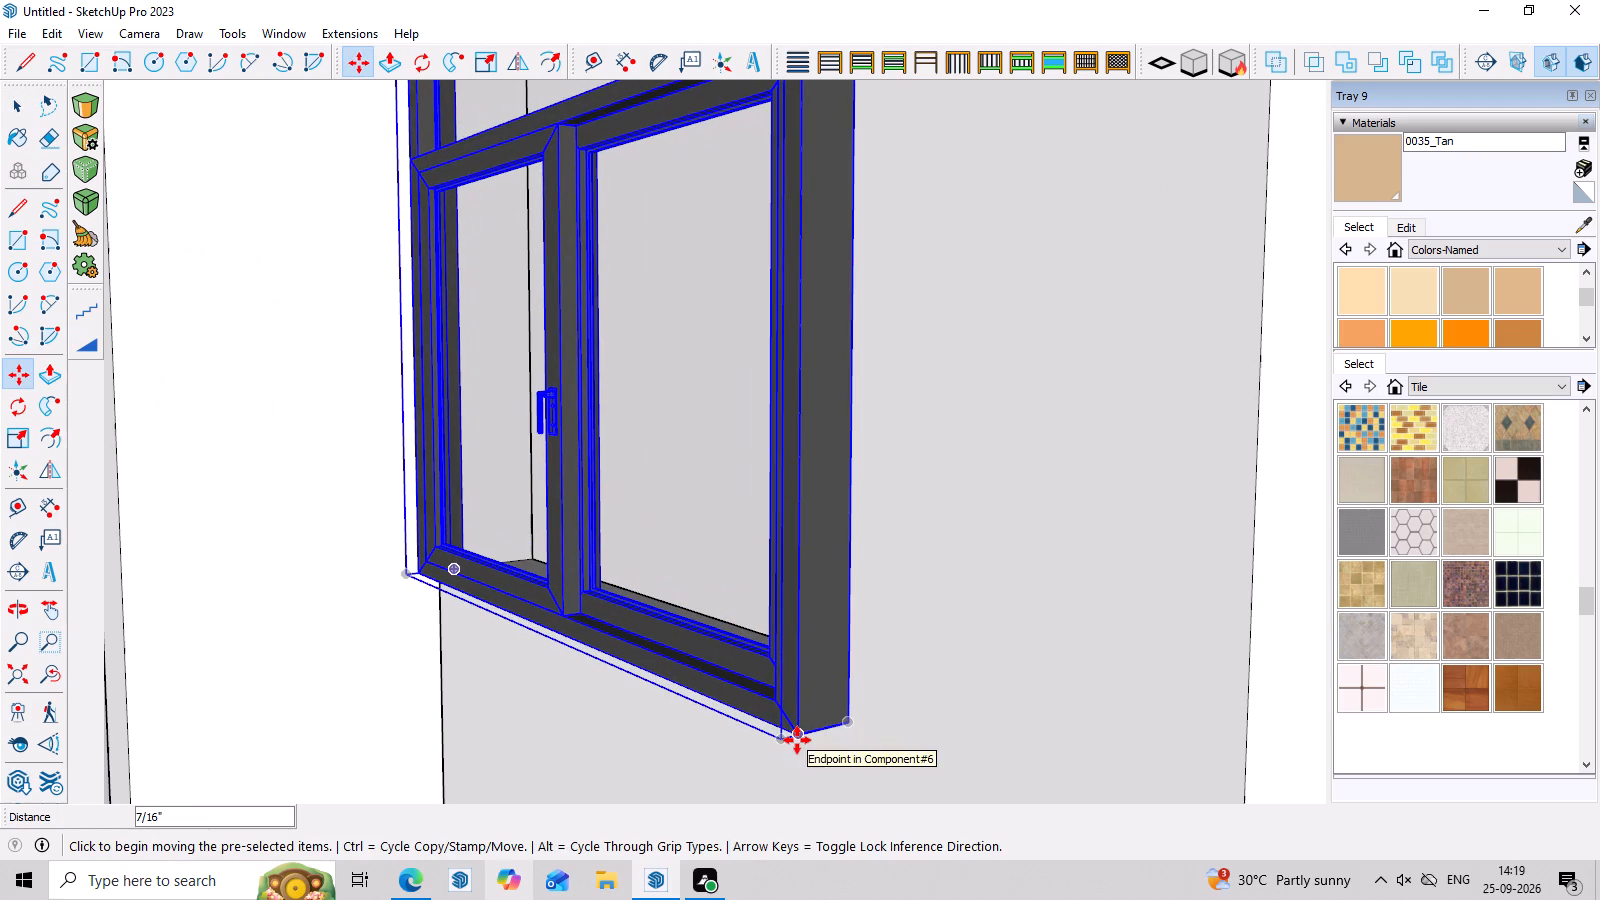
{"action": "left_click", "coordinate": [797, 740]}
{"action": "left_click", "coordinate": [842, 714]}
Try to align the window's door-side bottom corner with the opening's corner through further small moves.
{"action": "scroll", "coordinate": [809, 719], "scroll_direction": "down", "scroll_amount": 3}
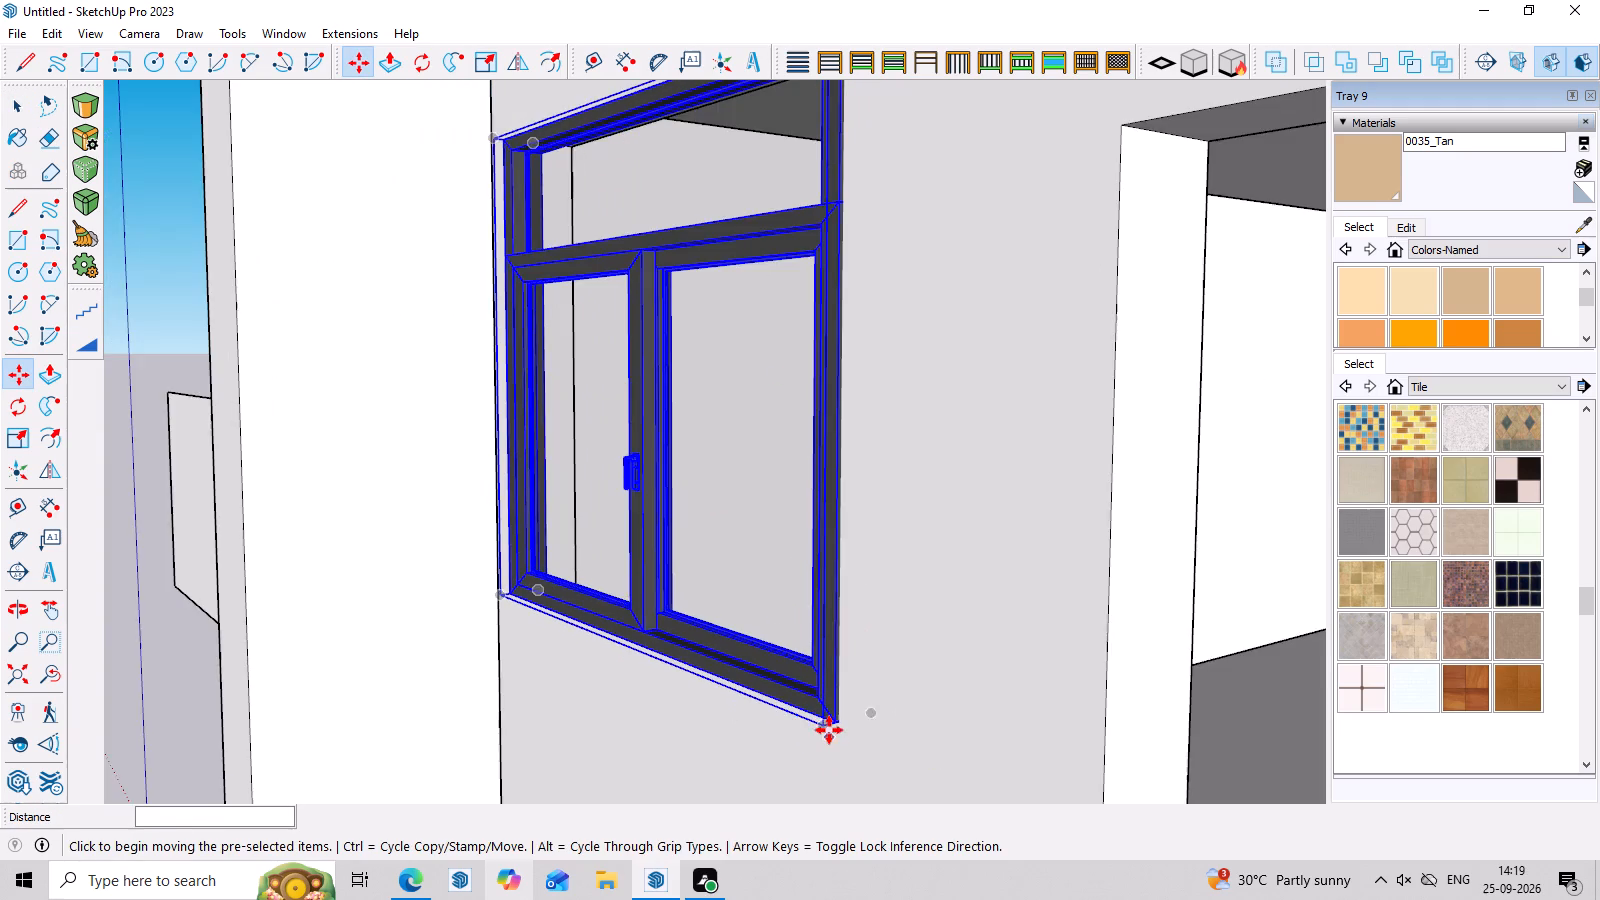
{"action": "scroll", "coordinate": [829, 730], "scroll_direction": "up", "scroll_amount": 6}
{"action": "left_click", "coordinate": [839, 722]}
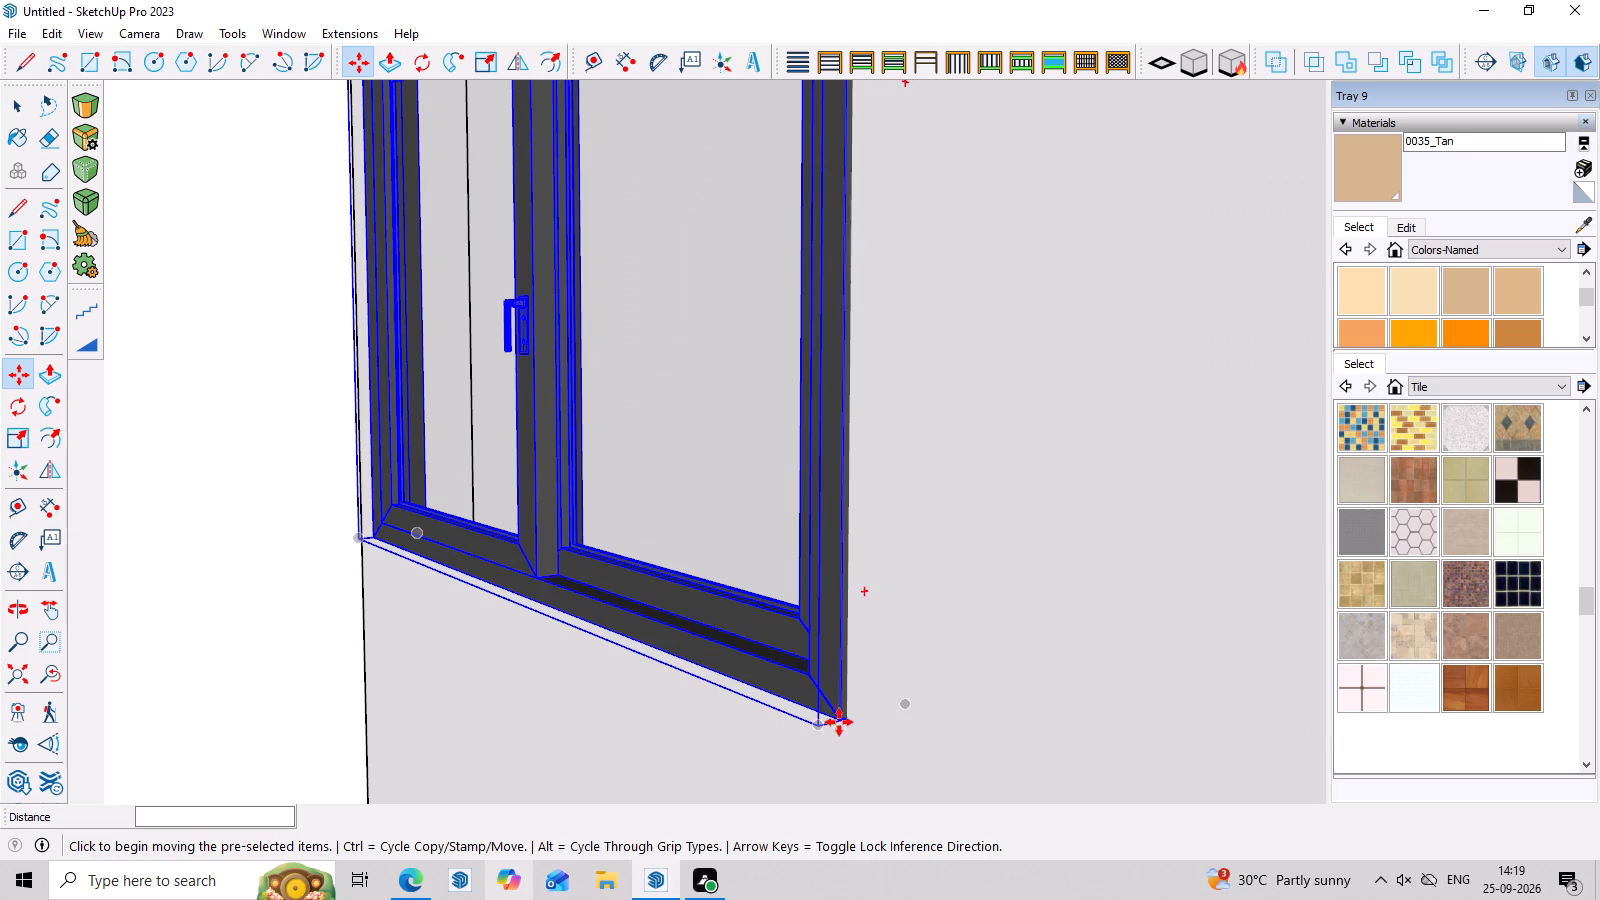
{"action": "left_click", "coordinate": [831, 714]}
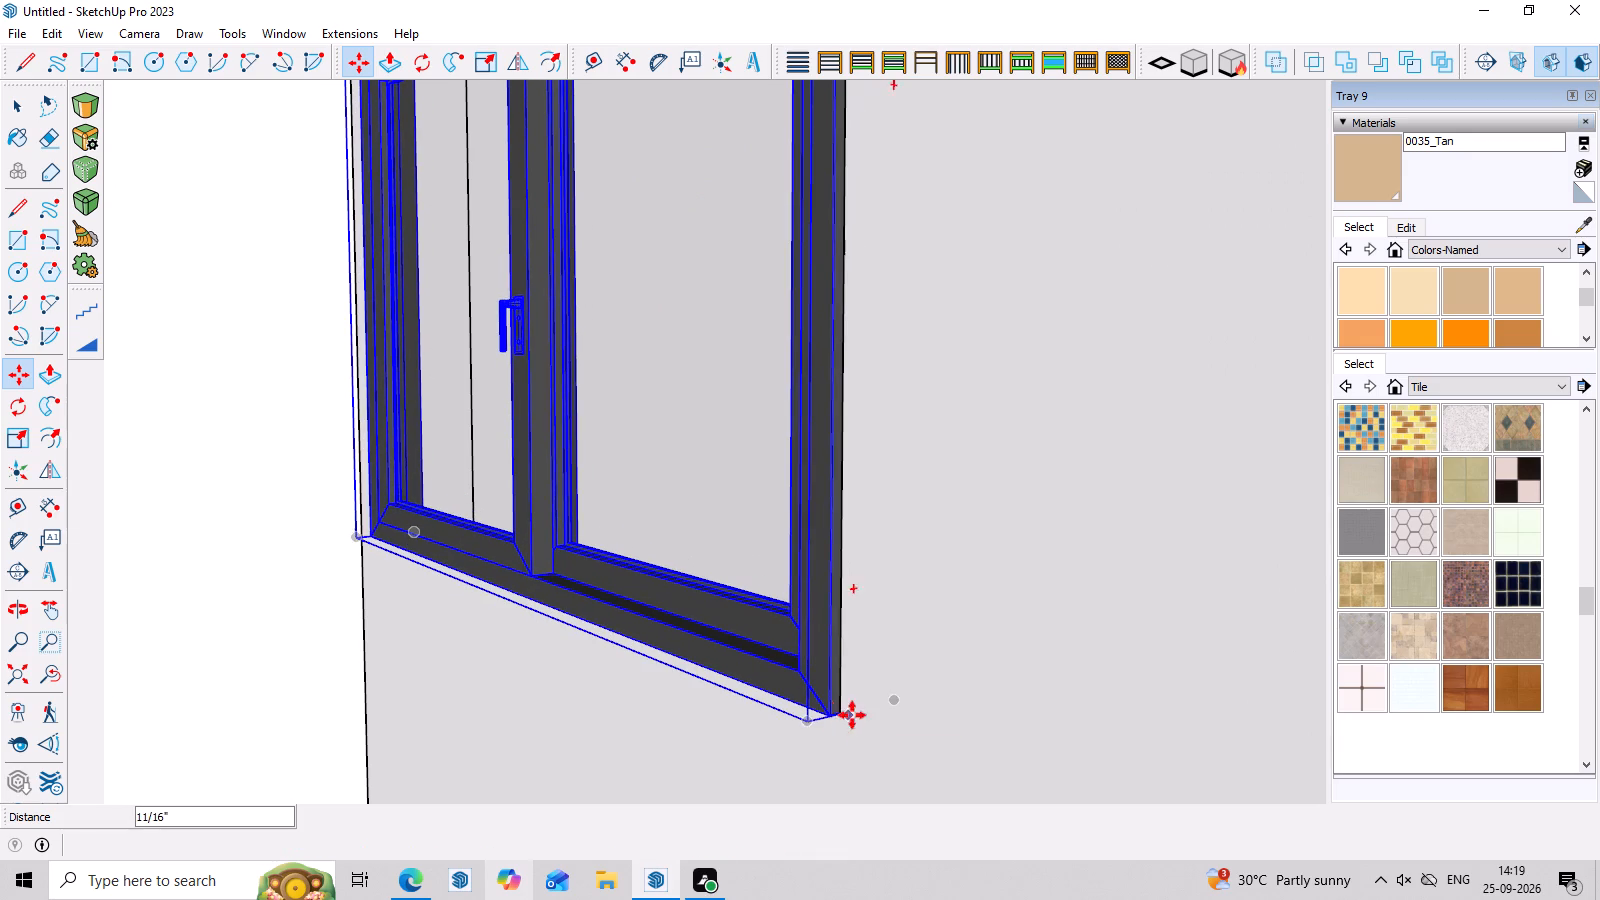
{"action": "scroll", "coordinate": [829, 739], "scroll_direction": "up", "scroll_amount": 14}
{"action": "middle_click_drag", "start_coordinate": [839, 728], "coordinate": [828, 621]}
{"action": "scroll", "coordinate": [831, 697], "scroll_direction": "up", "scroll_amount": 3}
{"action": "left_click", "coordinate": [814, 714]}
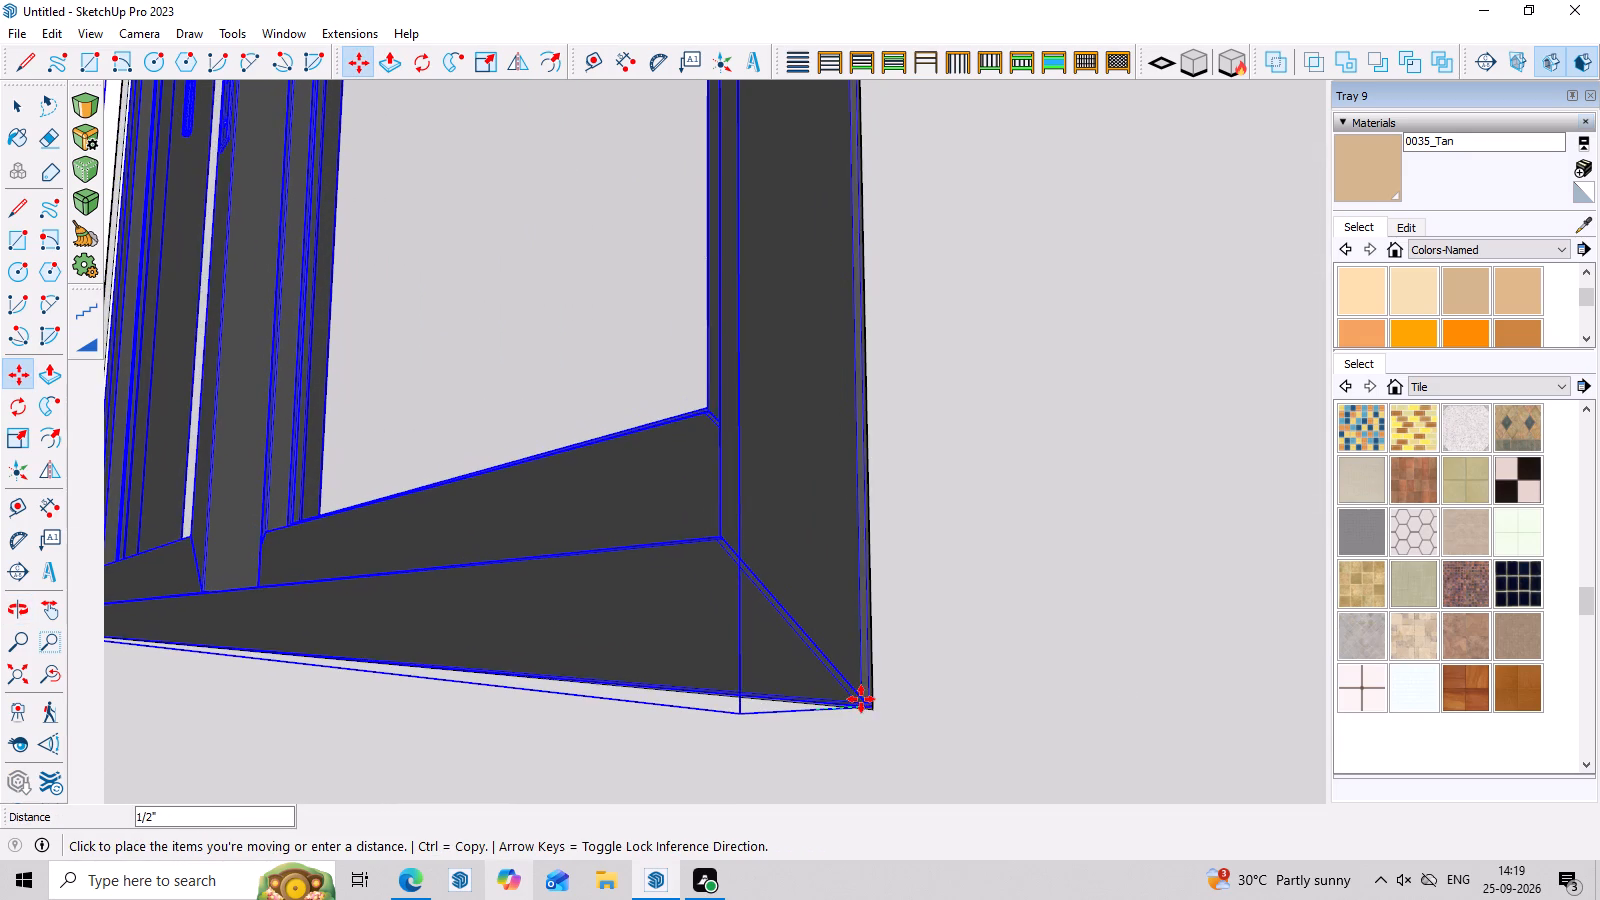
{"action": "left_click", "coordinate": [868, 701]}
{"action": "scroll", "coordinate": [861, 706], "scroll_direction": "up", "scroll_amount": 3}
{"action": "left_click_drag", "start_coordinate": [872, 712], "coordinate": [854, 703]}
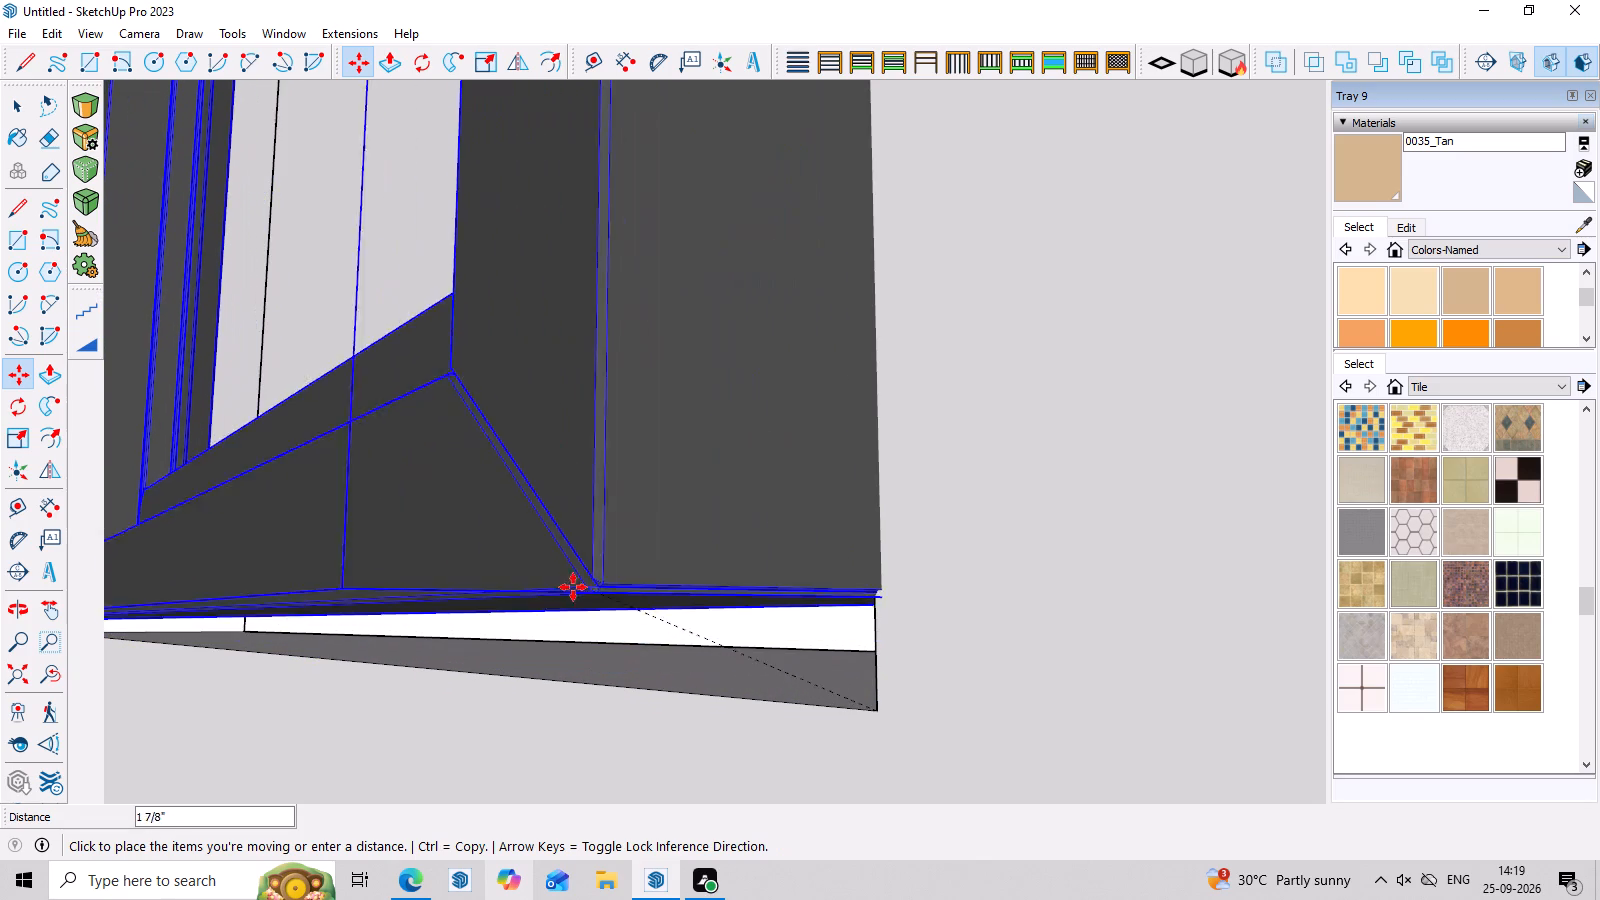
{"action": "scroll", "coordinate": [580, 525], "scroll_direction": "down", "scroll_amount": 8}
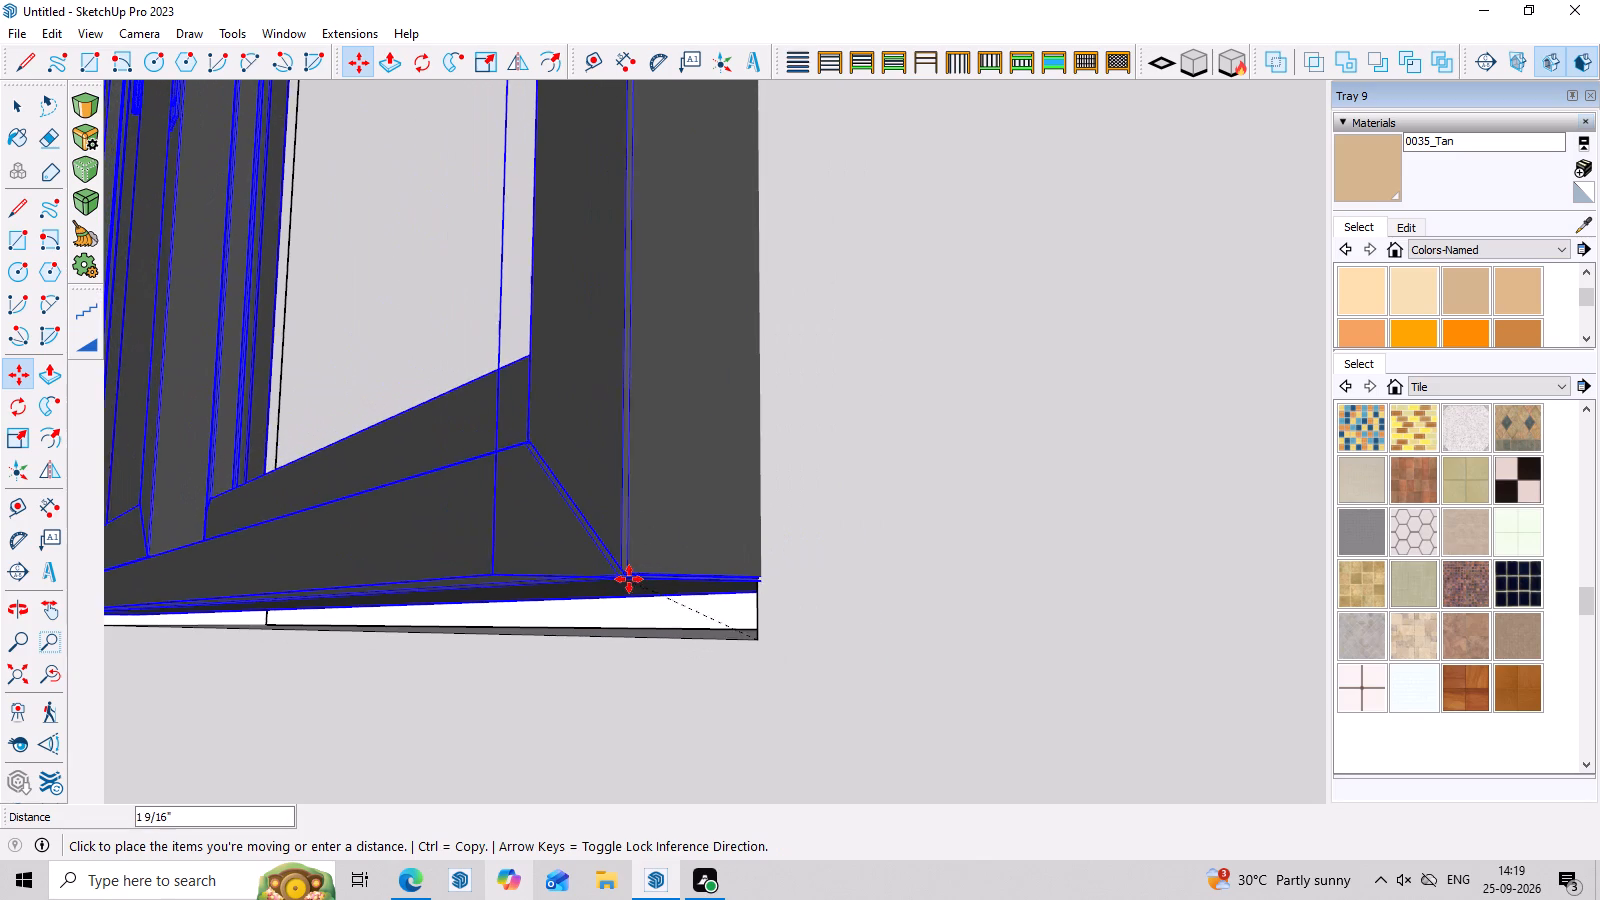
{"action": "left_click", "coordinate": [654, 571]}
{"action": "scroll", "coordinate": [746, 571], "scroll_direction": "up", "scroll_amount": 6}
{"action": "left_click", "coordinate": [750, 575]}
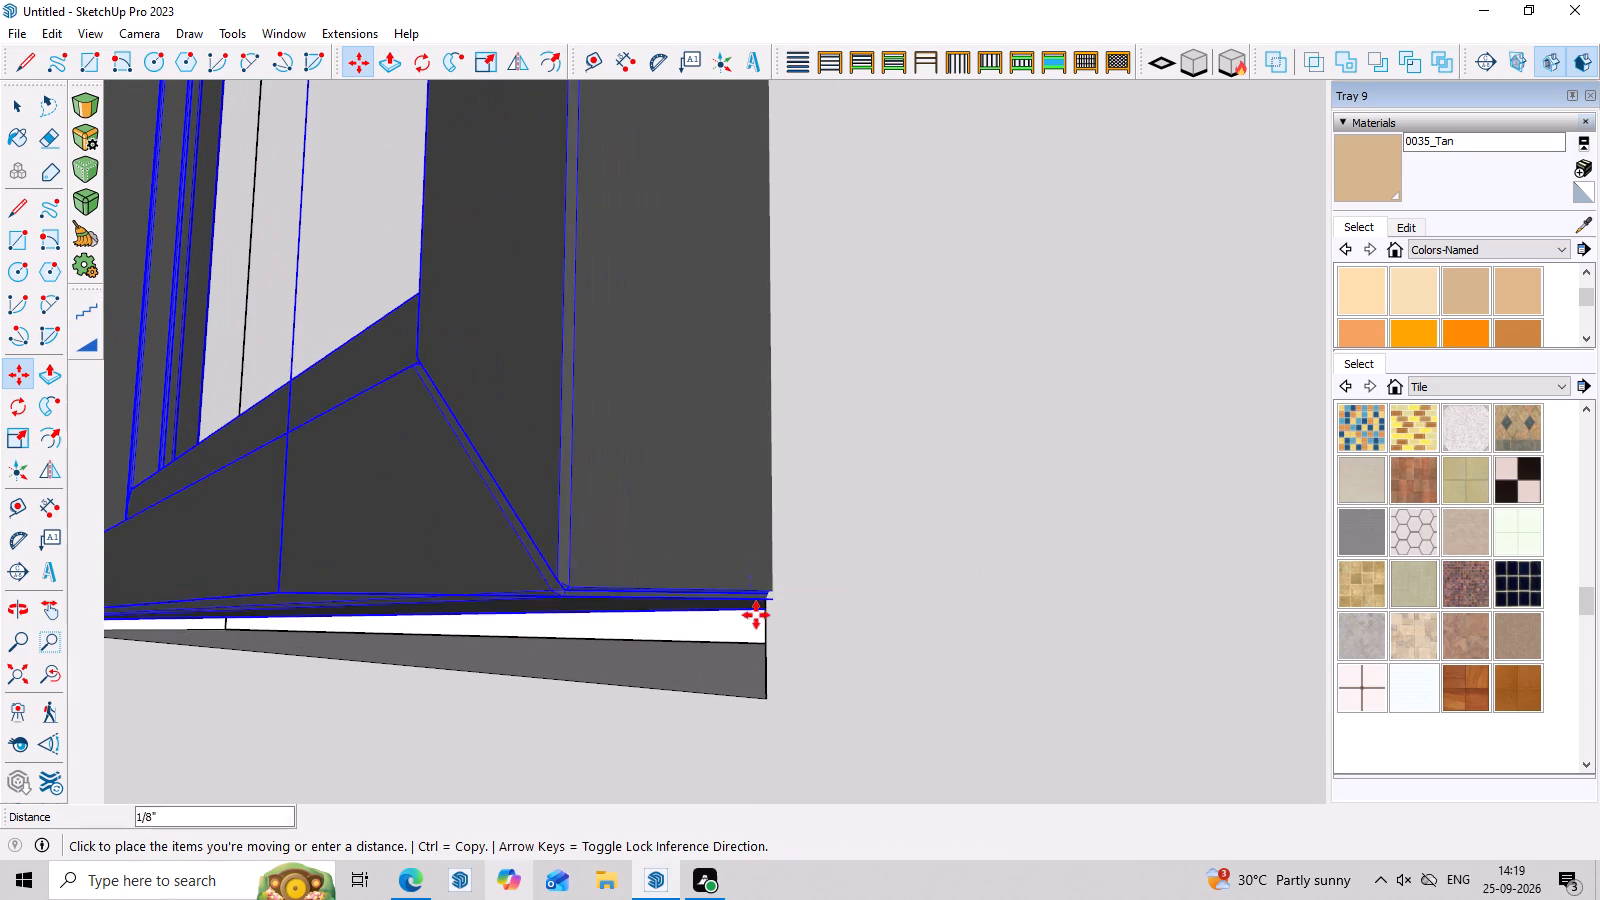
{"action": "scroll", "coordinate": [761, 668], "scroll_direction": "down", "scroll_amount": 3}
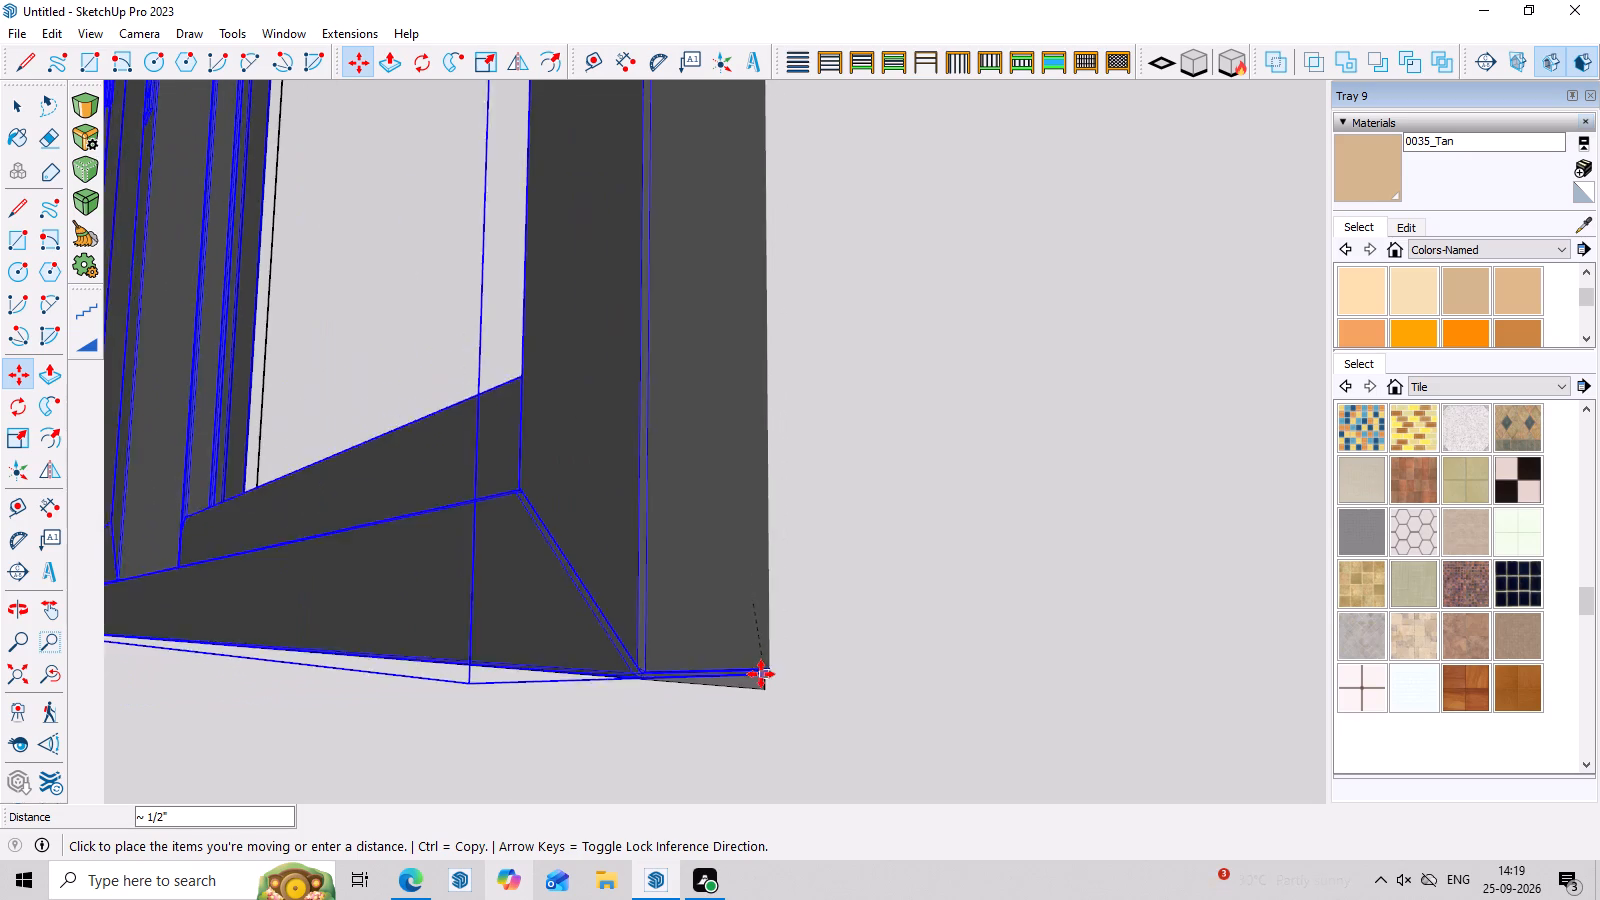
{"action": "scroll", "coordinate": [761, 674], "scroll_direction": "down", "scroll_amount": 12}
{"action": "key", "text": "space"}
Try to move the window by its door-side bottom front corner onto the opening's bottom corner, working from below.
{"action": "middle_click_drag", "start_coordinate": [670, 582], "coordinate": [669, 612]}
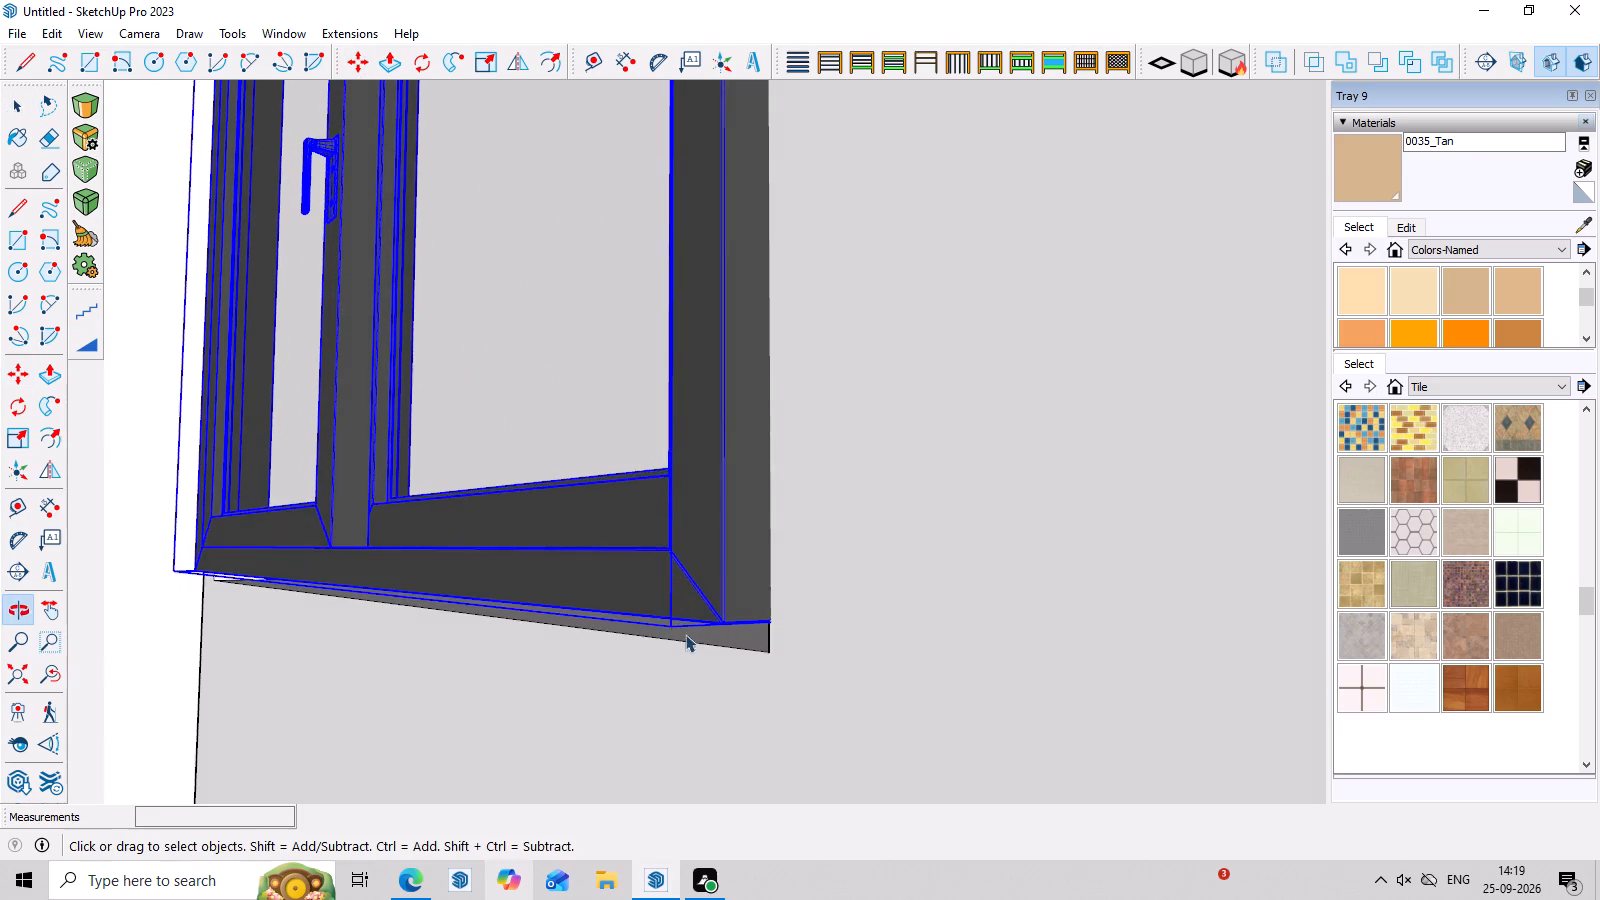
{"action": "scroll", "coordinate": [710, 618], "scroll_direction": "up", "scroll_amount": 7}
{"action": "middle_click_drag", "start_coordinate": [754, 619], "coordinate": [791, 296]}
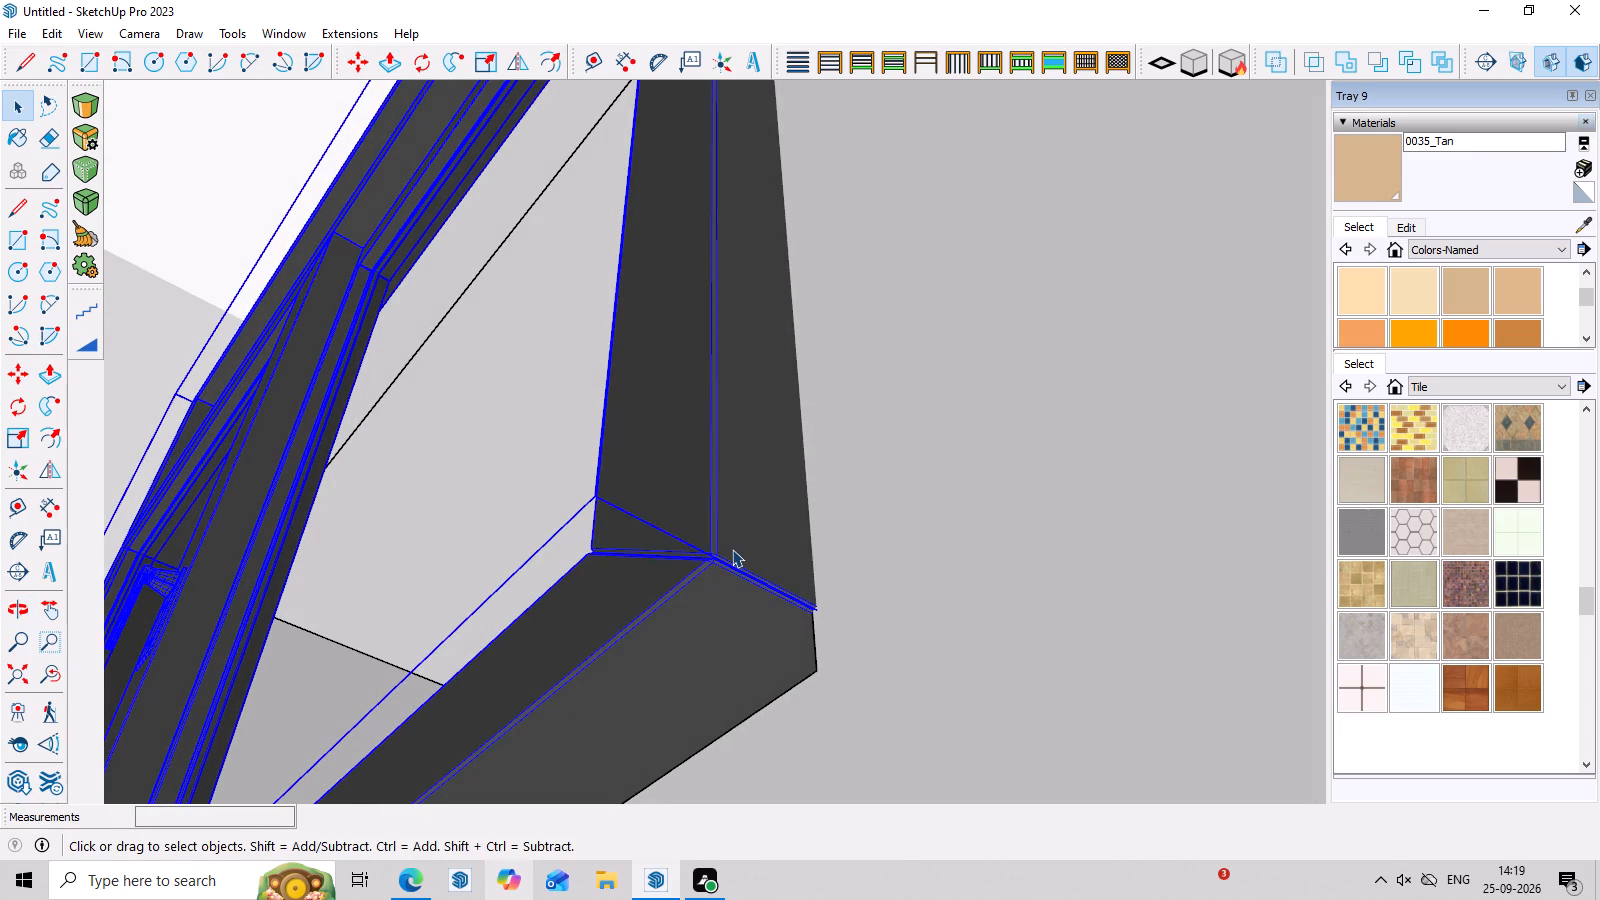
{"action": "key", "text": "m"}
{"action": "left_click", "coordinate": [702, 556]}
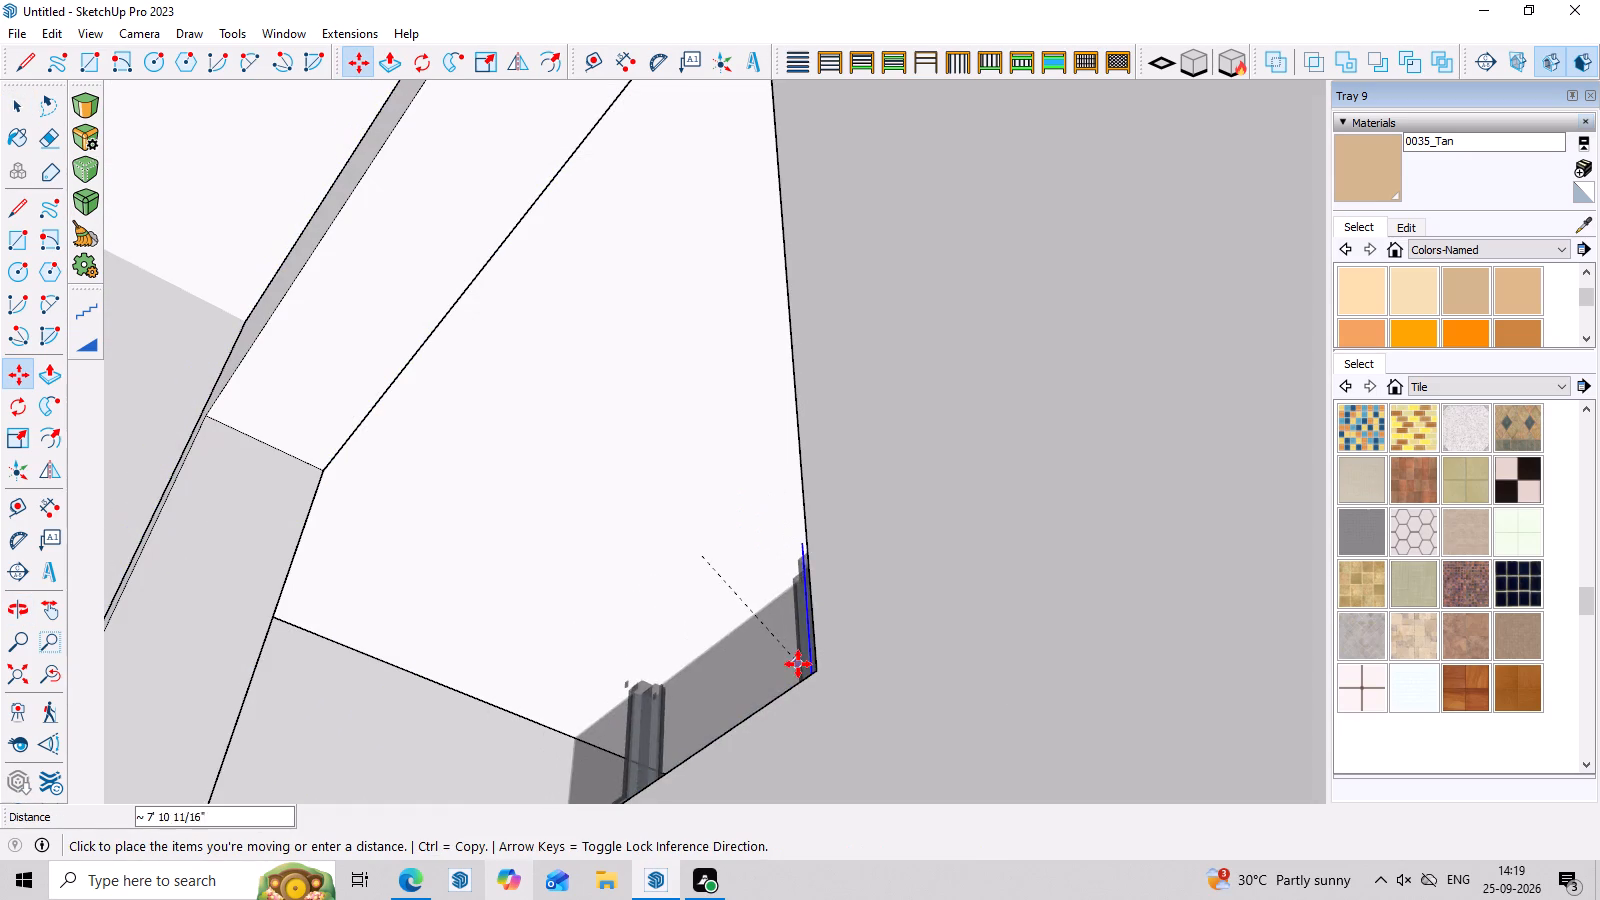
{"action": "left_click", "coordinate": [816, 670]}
Move the window by its door-side bottom back corner onto the opening's door-side bottom corner on the wall face.
{"action": "scroll", "coordinate": [785, 663], "scroll_direction": "down", "scroll_amount": 5}
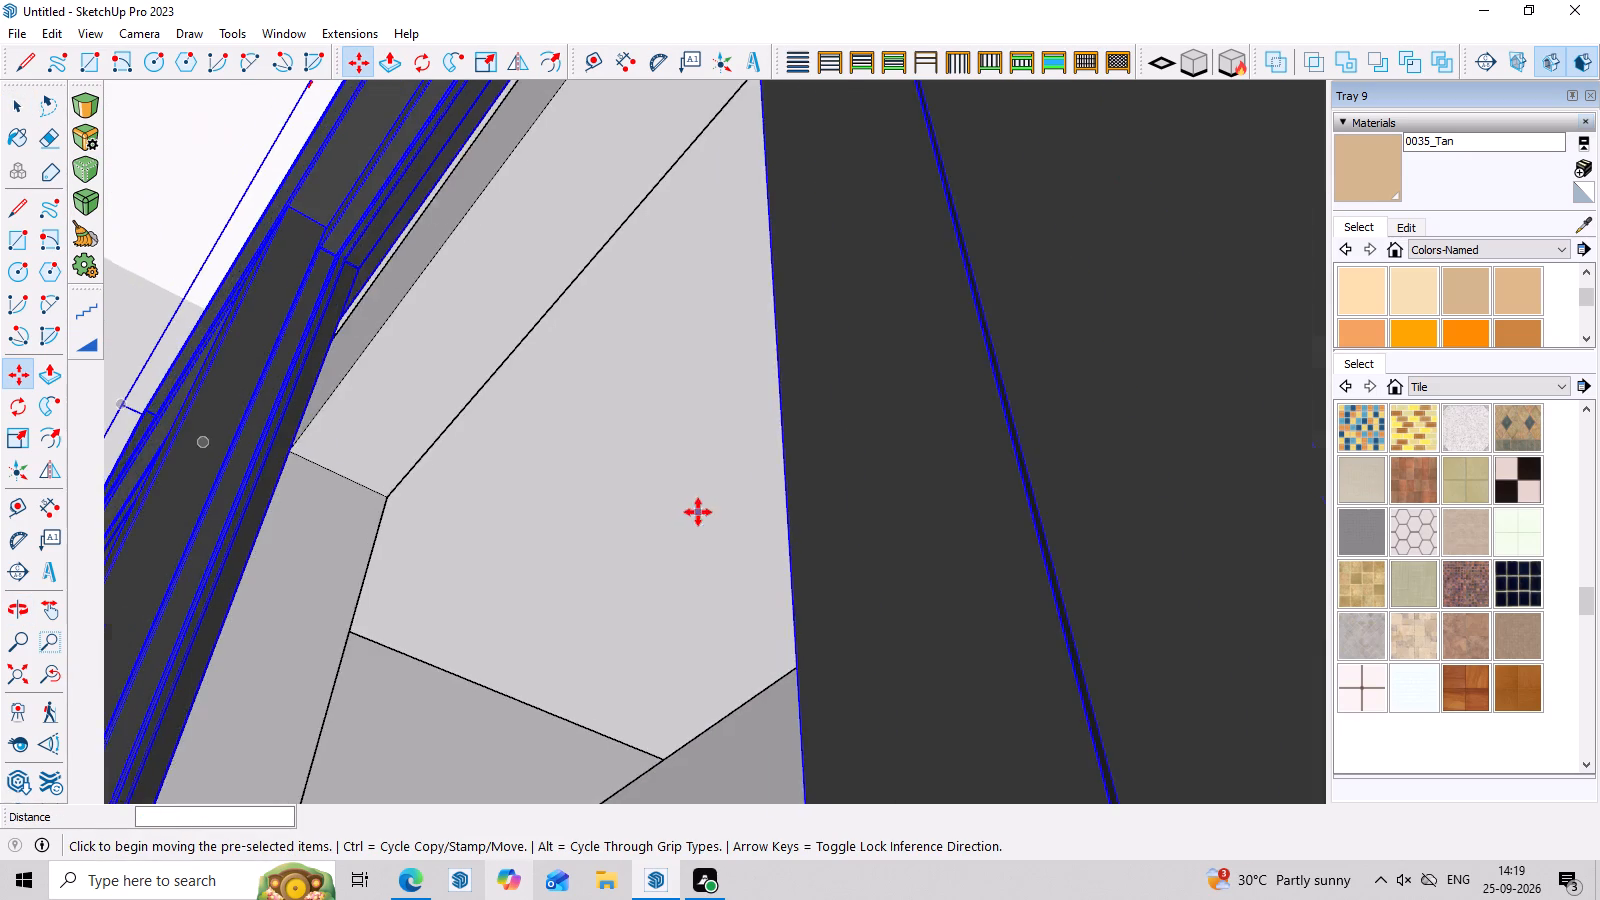
{"action": "scroll", "coordinate": [698, 512], "scroll_direction": "down", "scroll_amount": 14}
{"action": "middle_click_drag", "start_coordinate": [756, 394], "coordinate": [828, 709]}
{"action": "scroll", "coordinate": [749, 538], "scroll_direction": "down", "scroll_amount": 5}
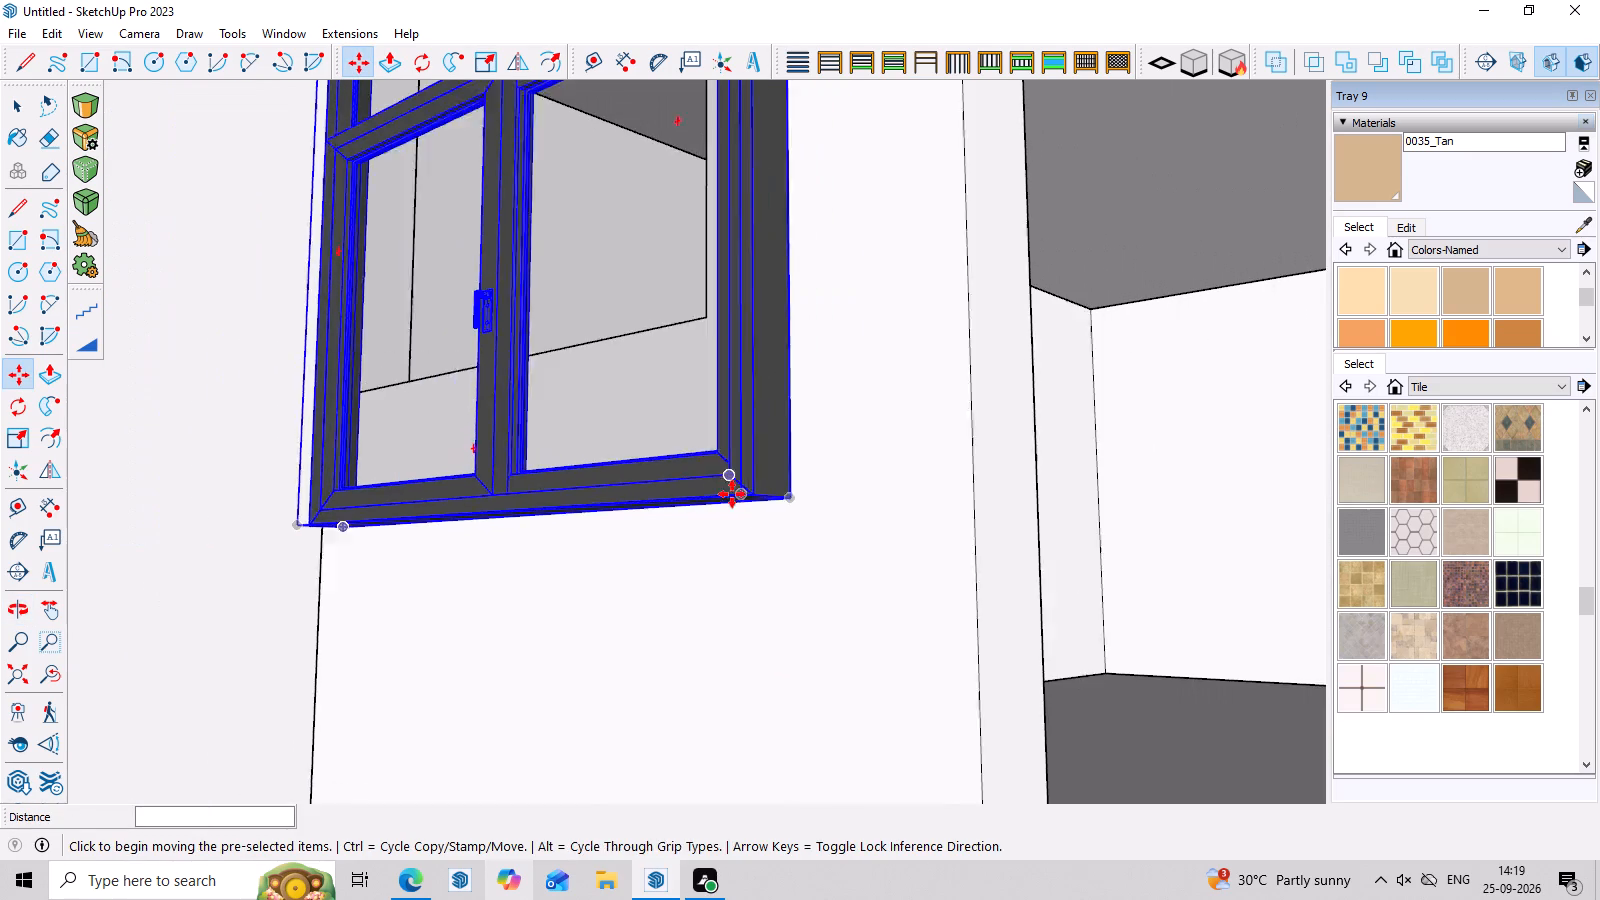
{"action": "scroll", "coordinate": [732, 494], "scroll_direction": "down", "scroll_amount": 6}
{"action": "middle_click_drag", "start_coordinate": [743, 519], "coordinate": [751, 562]}
{"action": "middle_click_drag", "start_coordinate": [777, 623], "coordinate": [792, 835]}
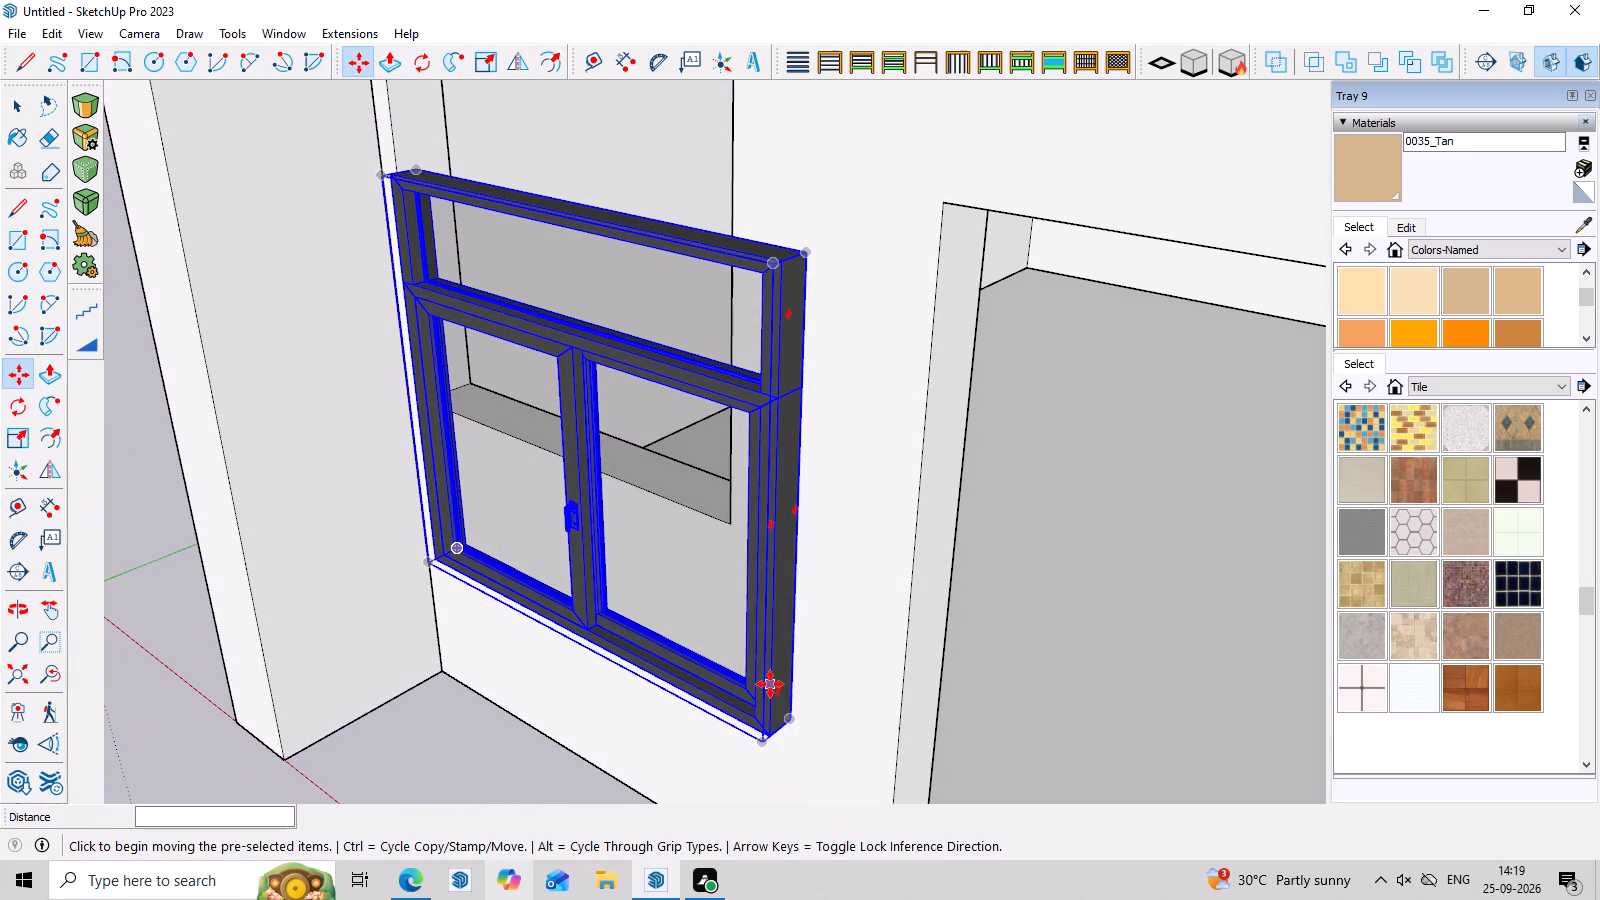
{"action": "left_click", "coordinate": [791, 717]}
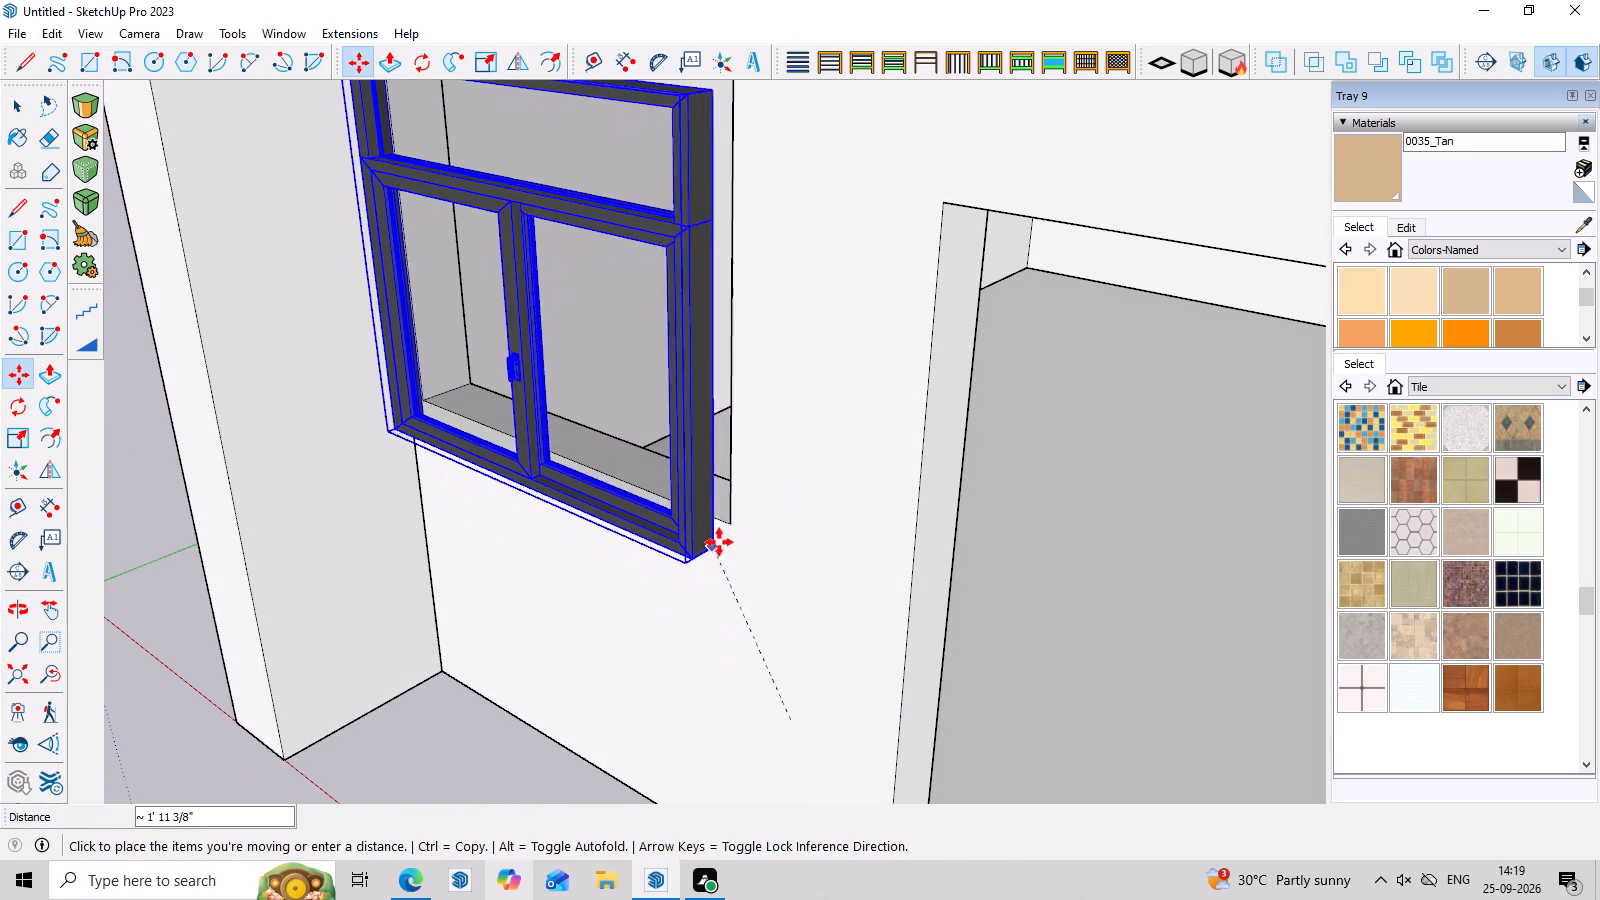
{"action": "left_click", "coordinate": [731, 519]}
Recess the window about 3 7/8" by moving its door-side bottom front corner onto the opening's corner, and deselect it.
{"action": "scroll", "coordinate": [689, 563], "scroll_direction": "down", "scroll_amount": 3}
{"action": "middle_click_drag", "start_coordinate": [705, 570], "coordinate": [742, 442]}
{"action": "scroll", "coordinate": [719, 453], "scroll_direction": "up", "scroll_amount": 3}
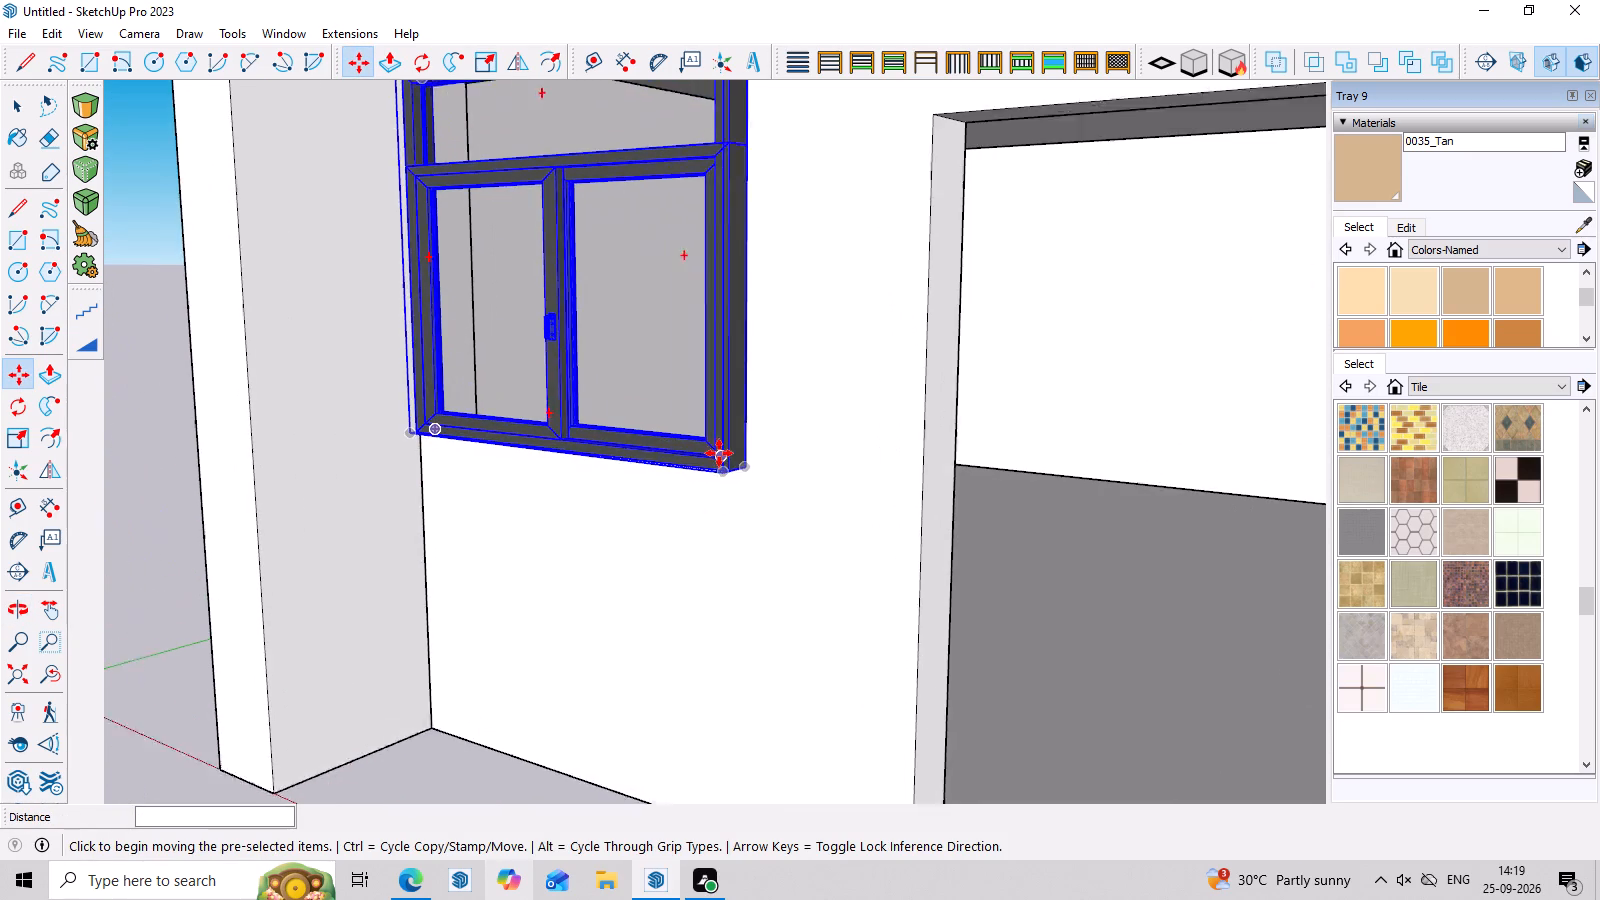
{"action": "left_click", "coordinate": [722, 472]}
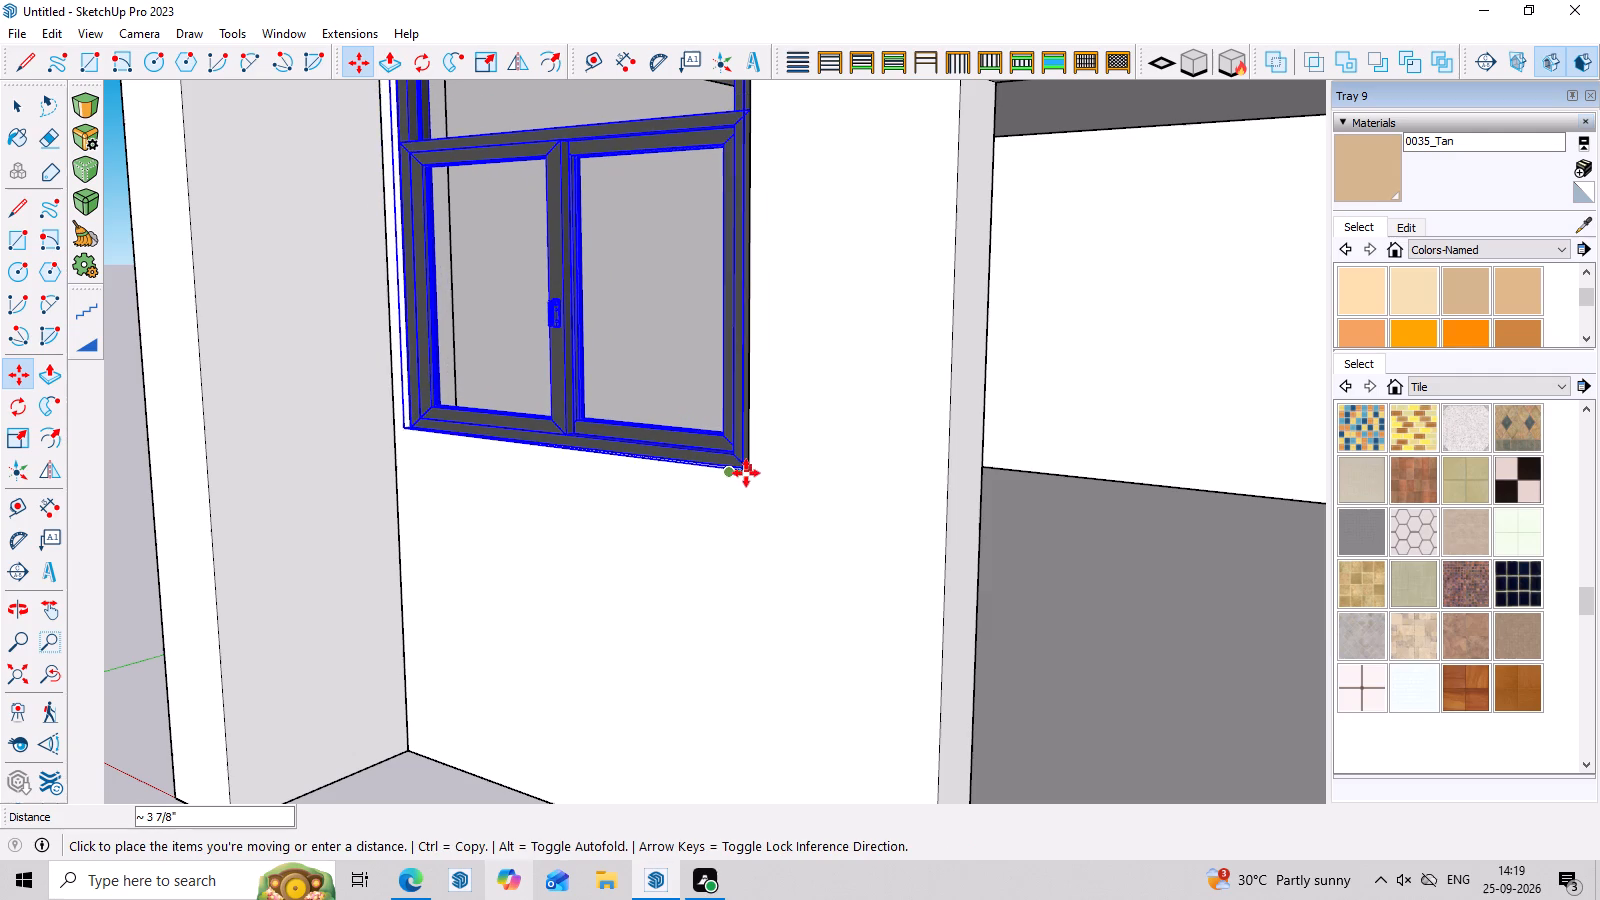
{"action": "left_click", "coordinate": [746, 473]}
{"action": "scroll", "coordinate": [648, 493], "scroll_direction": "down", "scroll_amount": 5}
{"action": "middle_click_drag", "start_coordinate": [636, 501], "coordinate": [869, 608]}
{"action": "scroll", "coordinate": [841, 259], "scroll_direction": "up", "scroll_amount": 6}
{"action": "middle_click_drag", "start_coordinate": [841, 304], "coordinate": [842, 362]}
{"action": "middle_click_drag", "start_coordinate": [845, 350], "coordinate": [875, 33]}
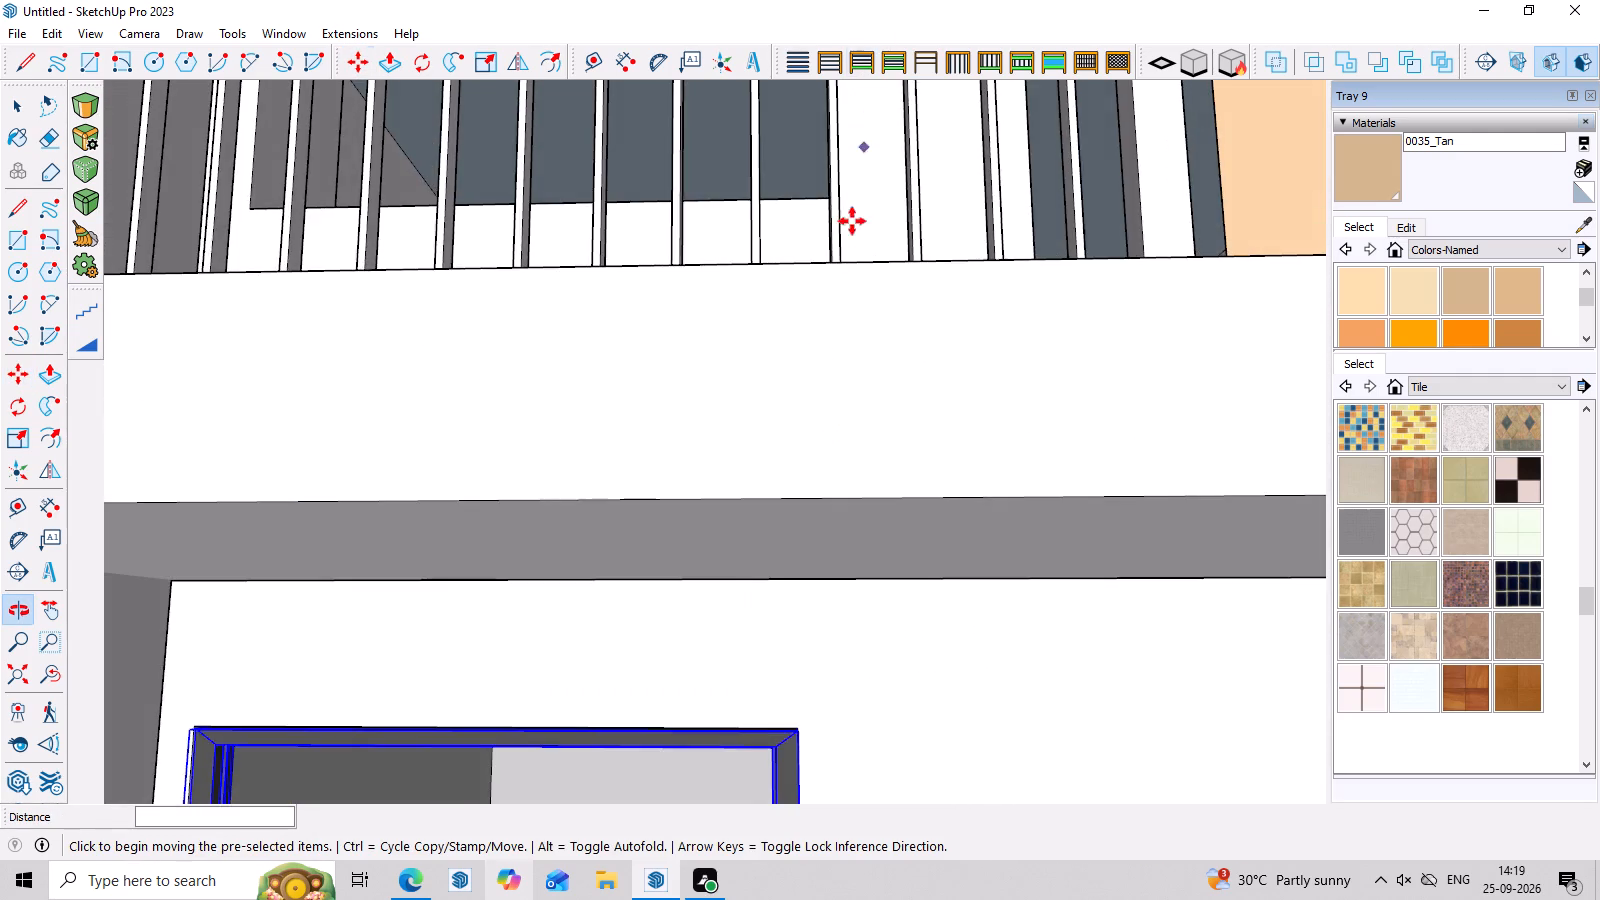
{"action": "scroll", "coordinate": [827, 275], "scroll_direction": "down", "scroll_amount": 15}
{"action": "key", "text": "space"}
{"action": "left_click", "coordinate": [331, 495]}
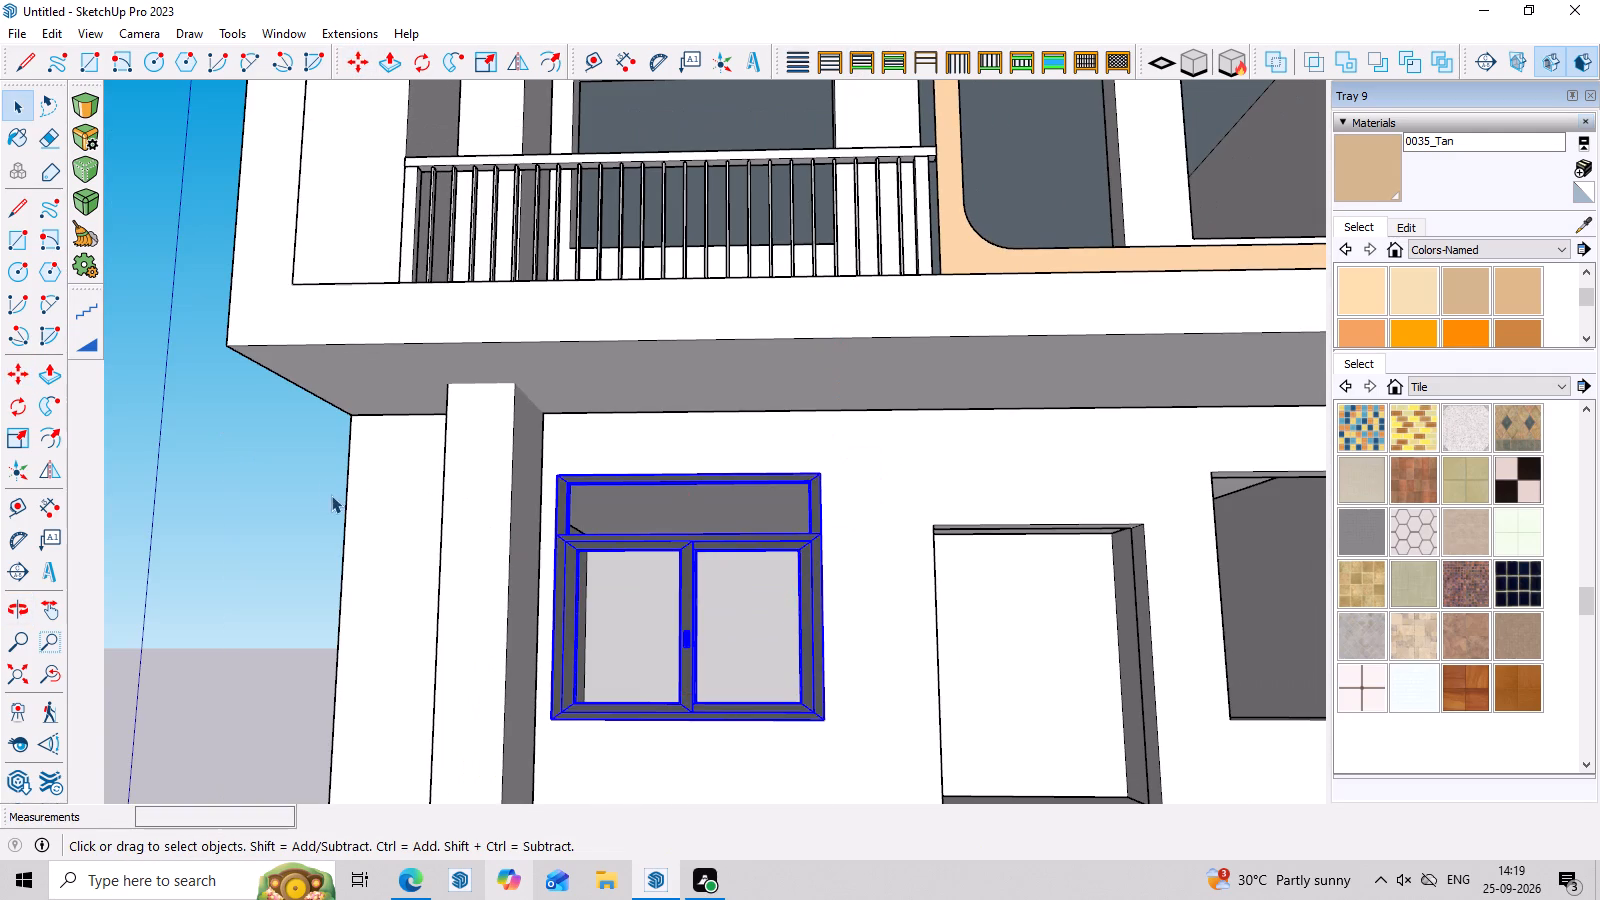
Examine the recessed window's fit and the house's front elevation from several angles.
{"action": "scroll", "coordinate": [290, 453], "scroll_direction": "down", "scroll_amount": 8}
{"action": "middle_click_drag", "start_coordinate": [574, 622], "coordinate": [601, 767]}
{"action": "scroll", "coordinate": [890, 658], "scroll_direction": "up", "scroll_amount": 4}
{"action": "scroll", "coordinate": [927, 546], "scroll_direction": "down", "scroll_amount": 8}
{"action": "scroll", "coordinate": [662, 559], "scroll_direction": "down", "scroll_amount": 1}
{"action": "middle_click_drag", "start_coordinate": [626, 487], "coordinate": [634, 406]}
{"action": "scroll", "coordinate": [636, 398], "scroll_direction": "up", "scroll_amount": 7}
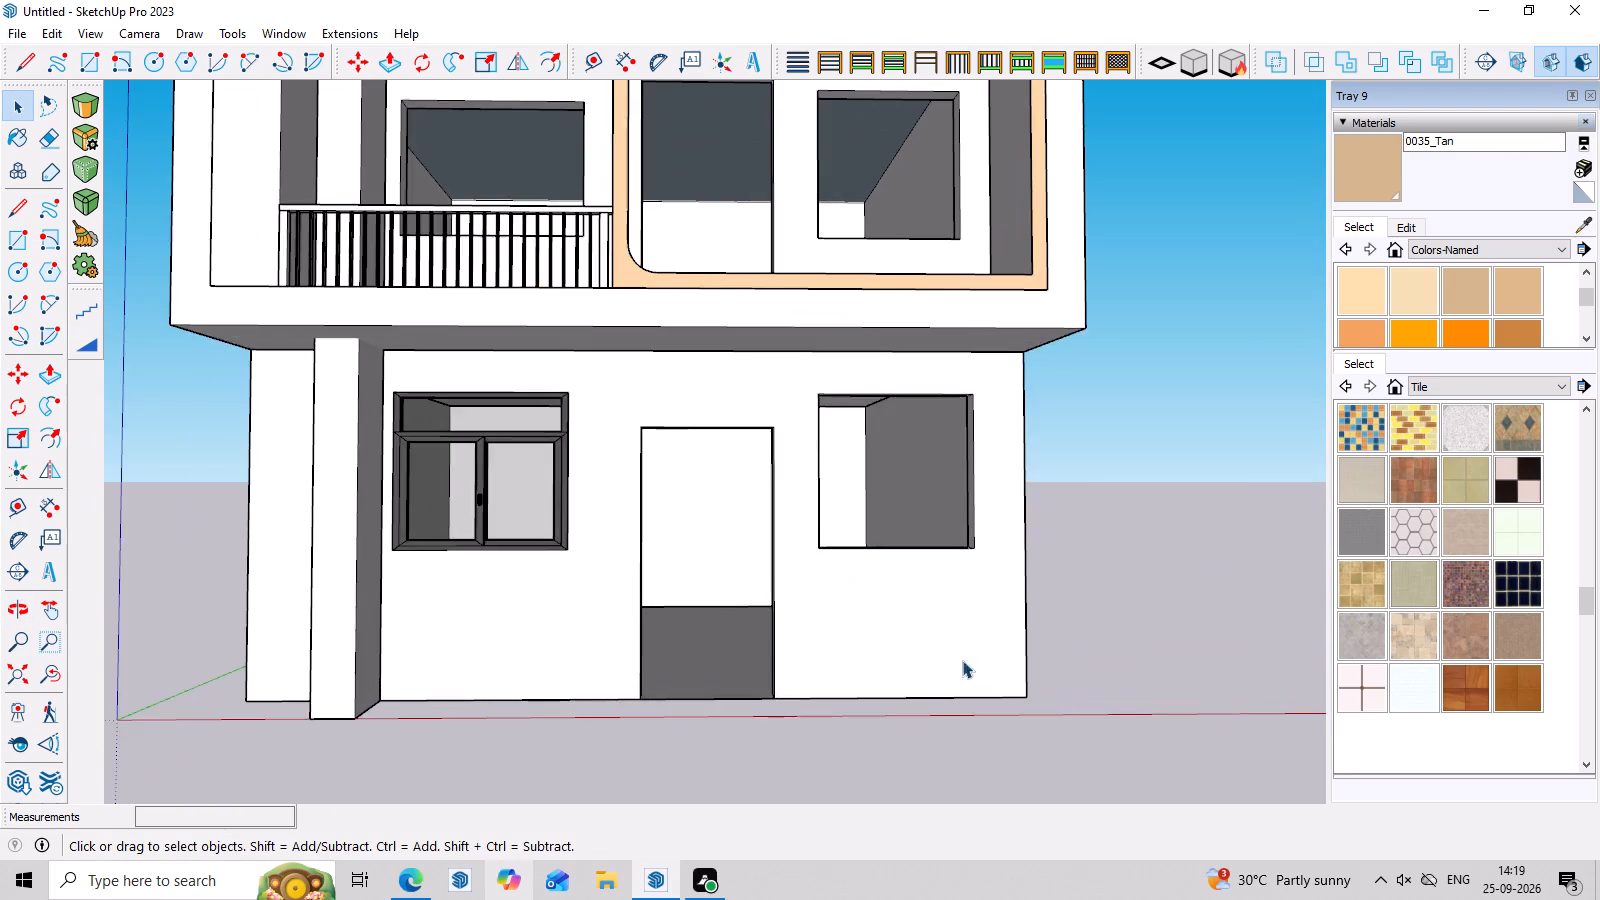
{"action": "middle_click_drag", "start_coordinate": [964, 663], "coordinate": [862, 610]}
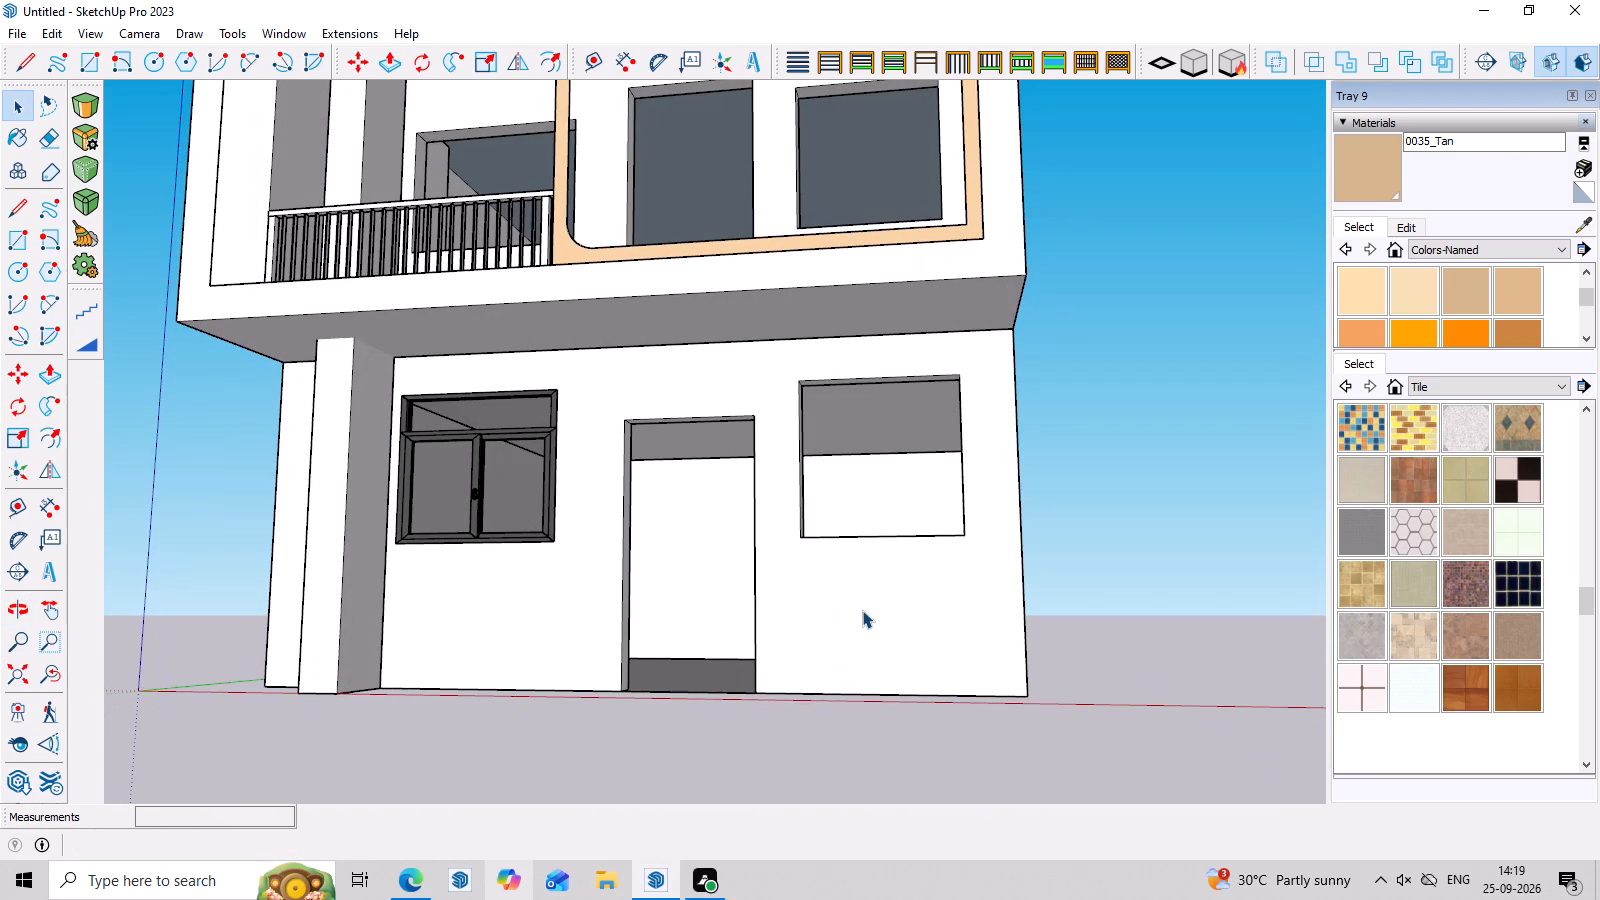
{"action": "scroll", "coordinate": [862, 610], "scroll_direction": "down", "scroll_amount": 5}
{"action": "middle_click_drag", "start_coordinate": [926, 653], "coordinate": [942, 702]}
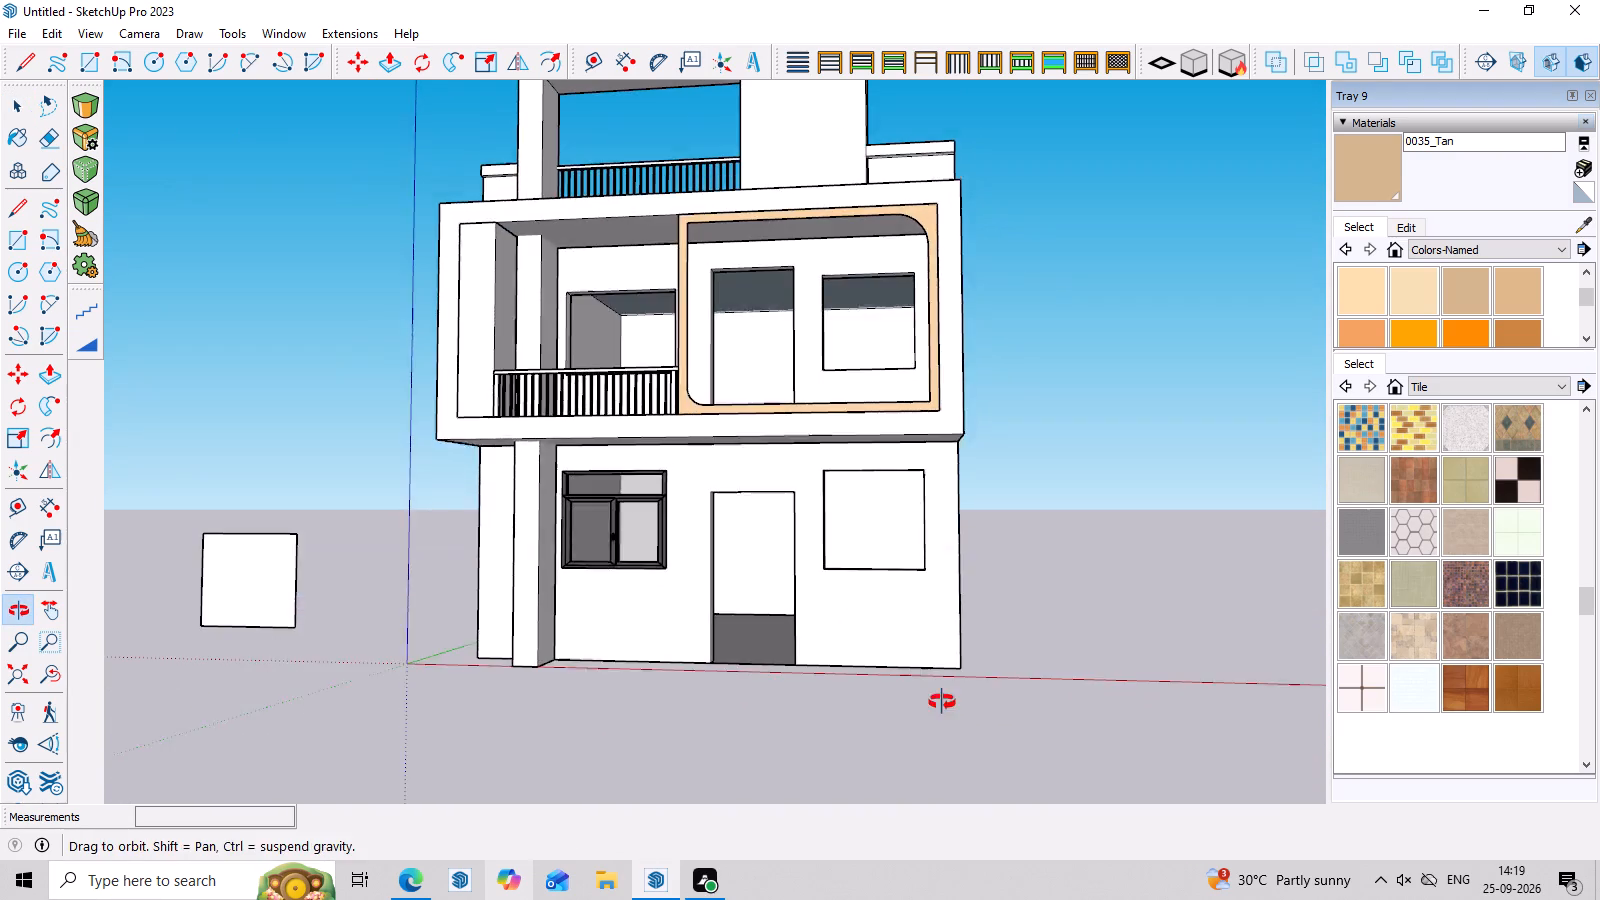
{"action": "middle_click_drag", "start_coordinate": [942, 702], "coordinate": [949, 719]}
Copy the fitted ground-floor window to the empty ground beside the house, on the side away from the pillar.
{"action": "left_click", "coordinate": [612, 557]}
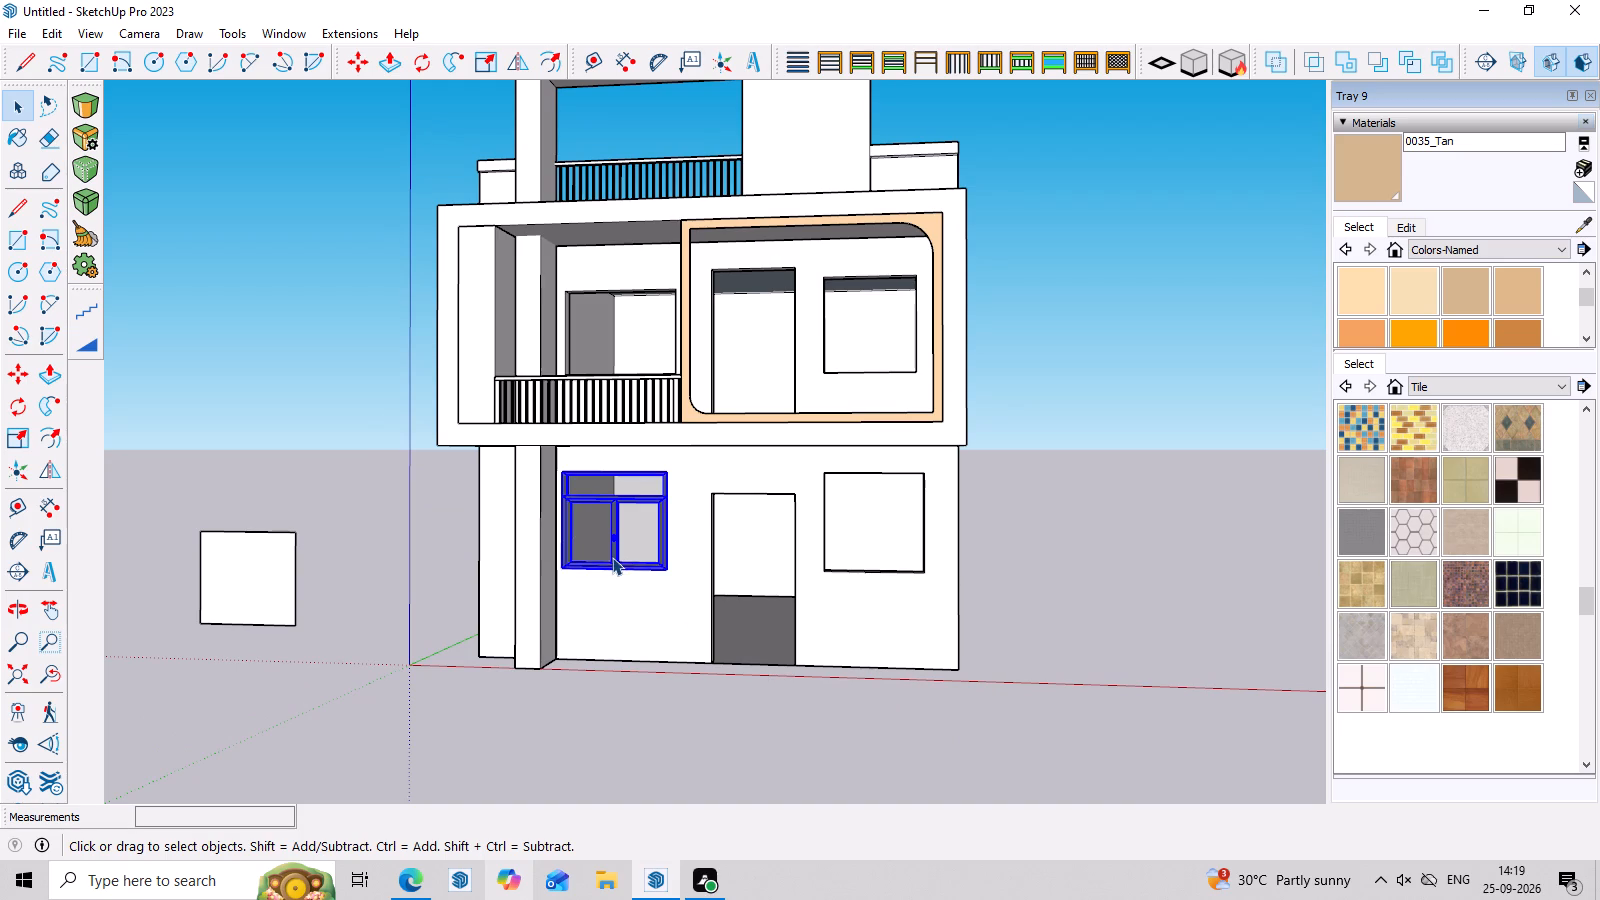
{"action": "key", "text": "m"}
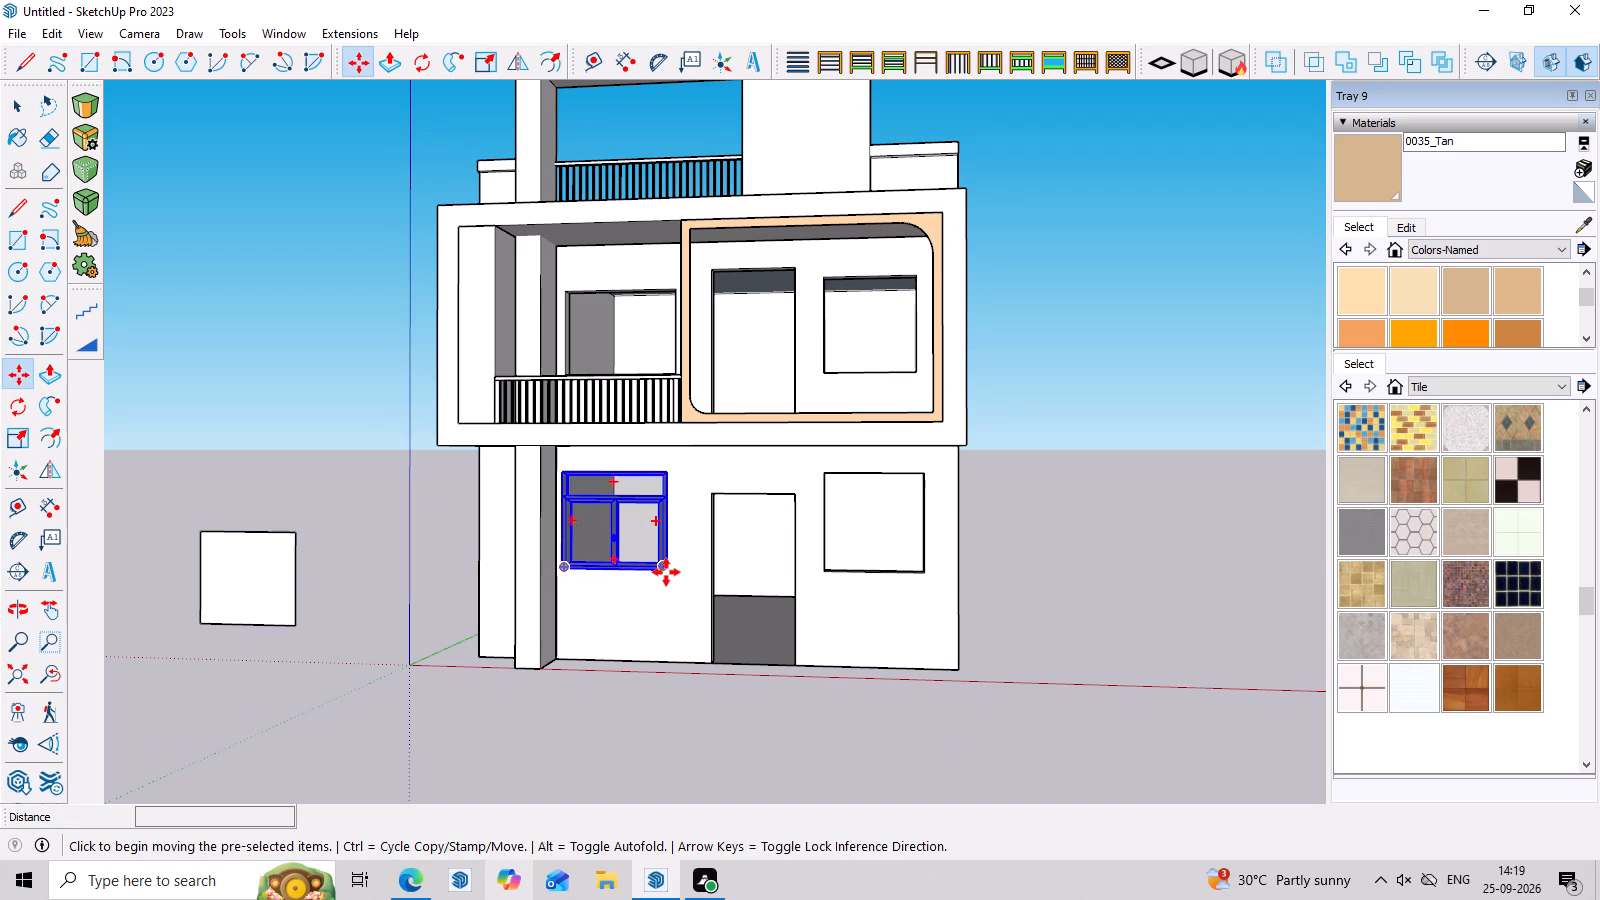
{"action": "left_click", "coordinate": [666, 572]}
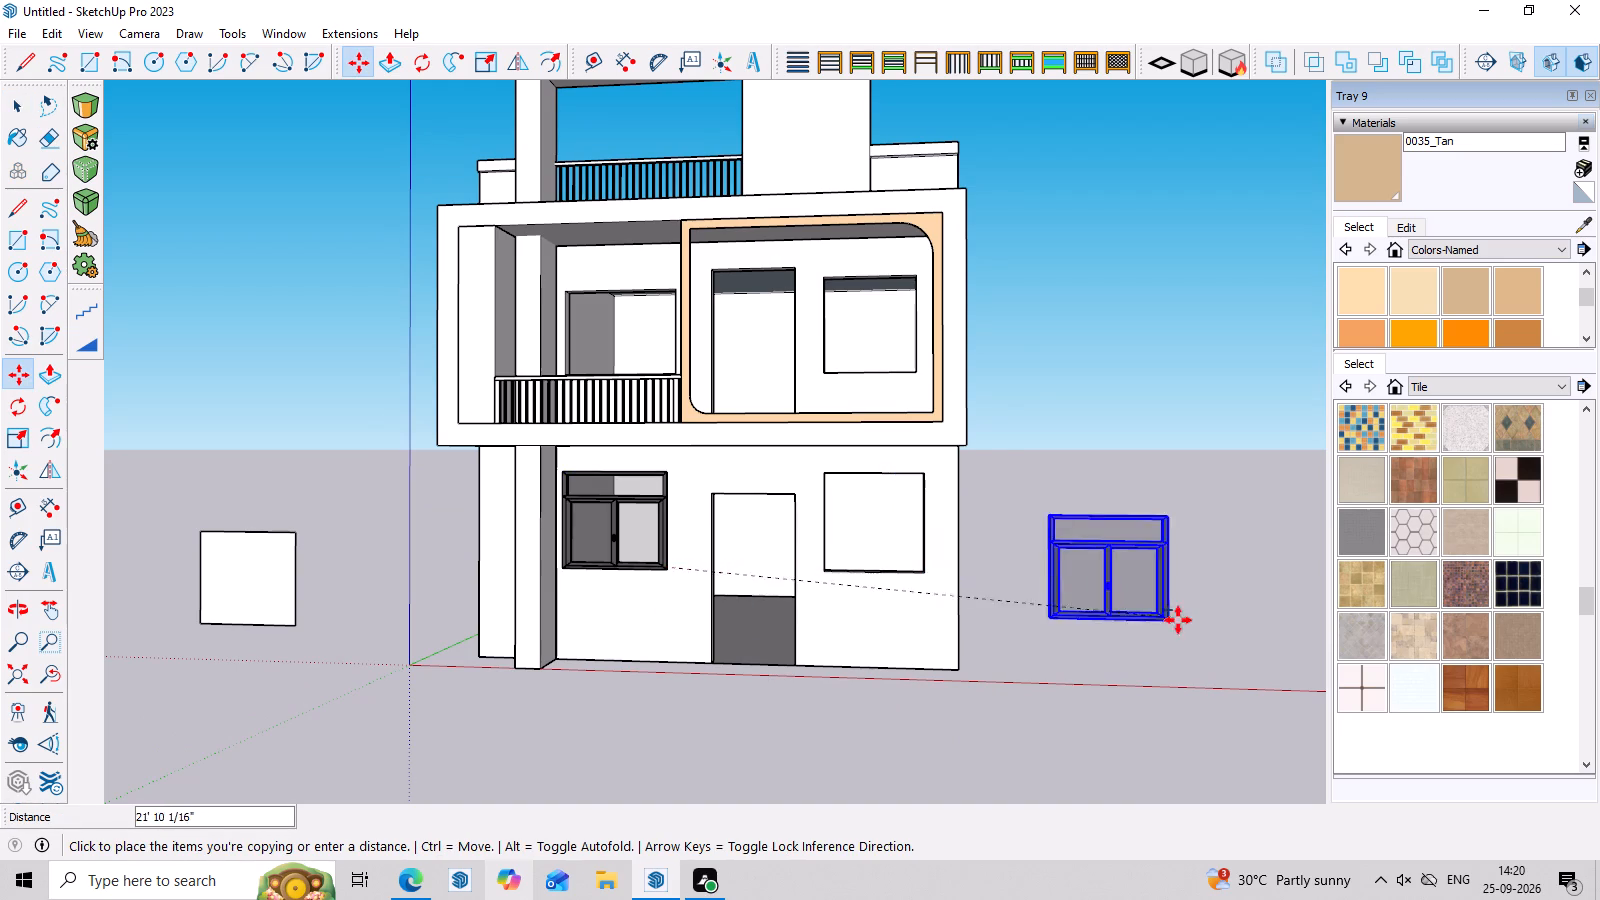
{"action": "left_click", "coordinate": [1233, 670]}
Draw a rectangle about 4' 6" by 4' 5 3/4" across the second ground-floor window opening, corner to corner.
{"action": "scroll", "coordinate": [865, 494], "scroll_direction": "up", "scroll_amount": 2}
{"action": "middle_click_drag", "start_coordinate": [1065, 670], "coordinate": [1099, 700]}
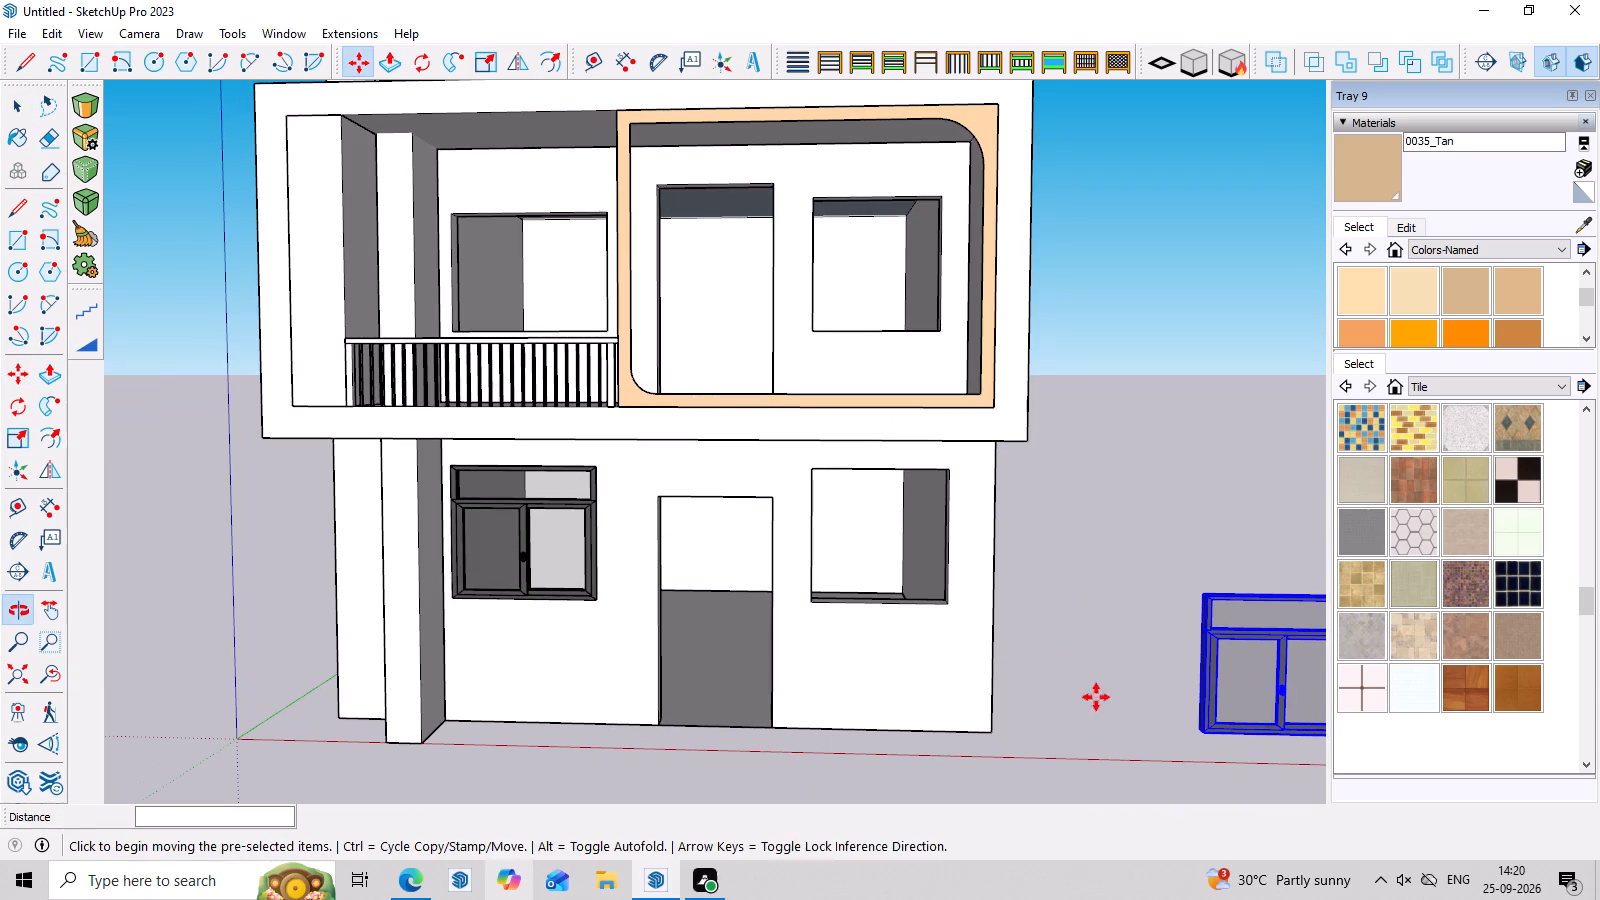
{"action": "key", "text": "space"}
{"action": "key", "text": "e"}
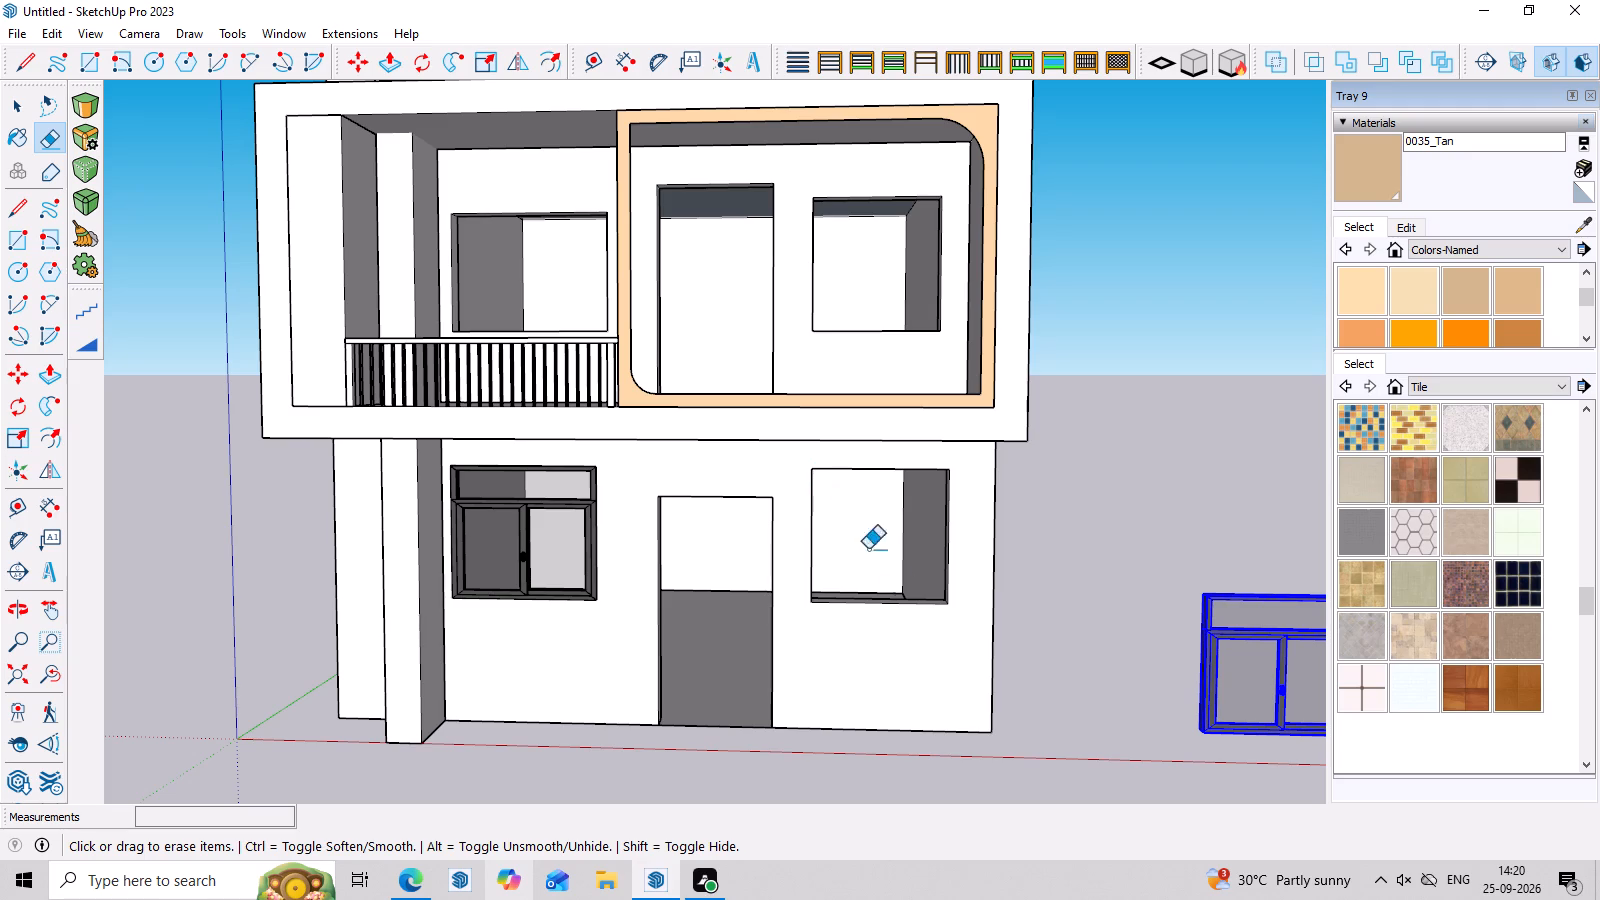
{"action": "key", "text": "r"}
{"action": "middle_click_drag", "start_coordinate": [1006, 722], "coordinate": [1006, 657]}
{"action": "scroll", "coordinate": [862, 531], "scroll_direction": "up", "scroll_amount": 3}
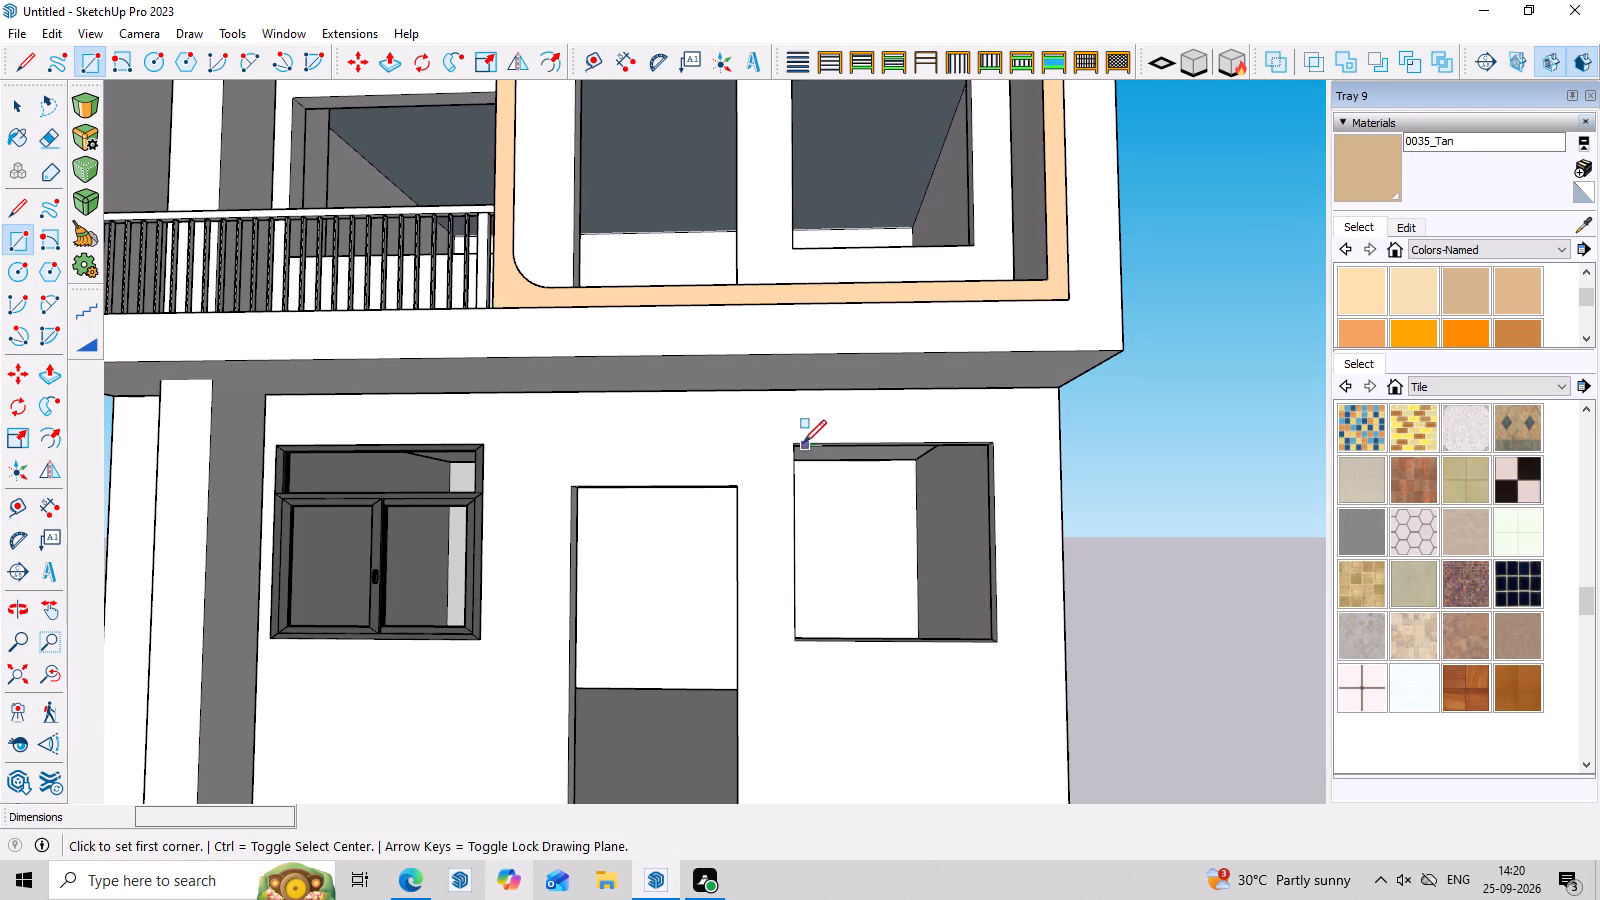
{"action": "left_click", "coordinate": [799, 444]}
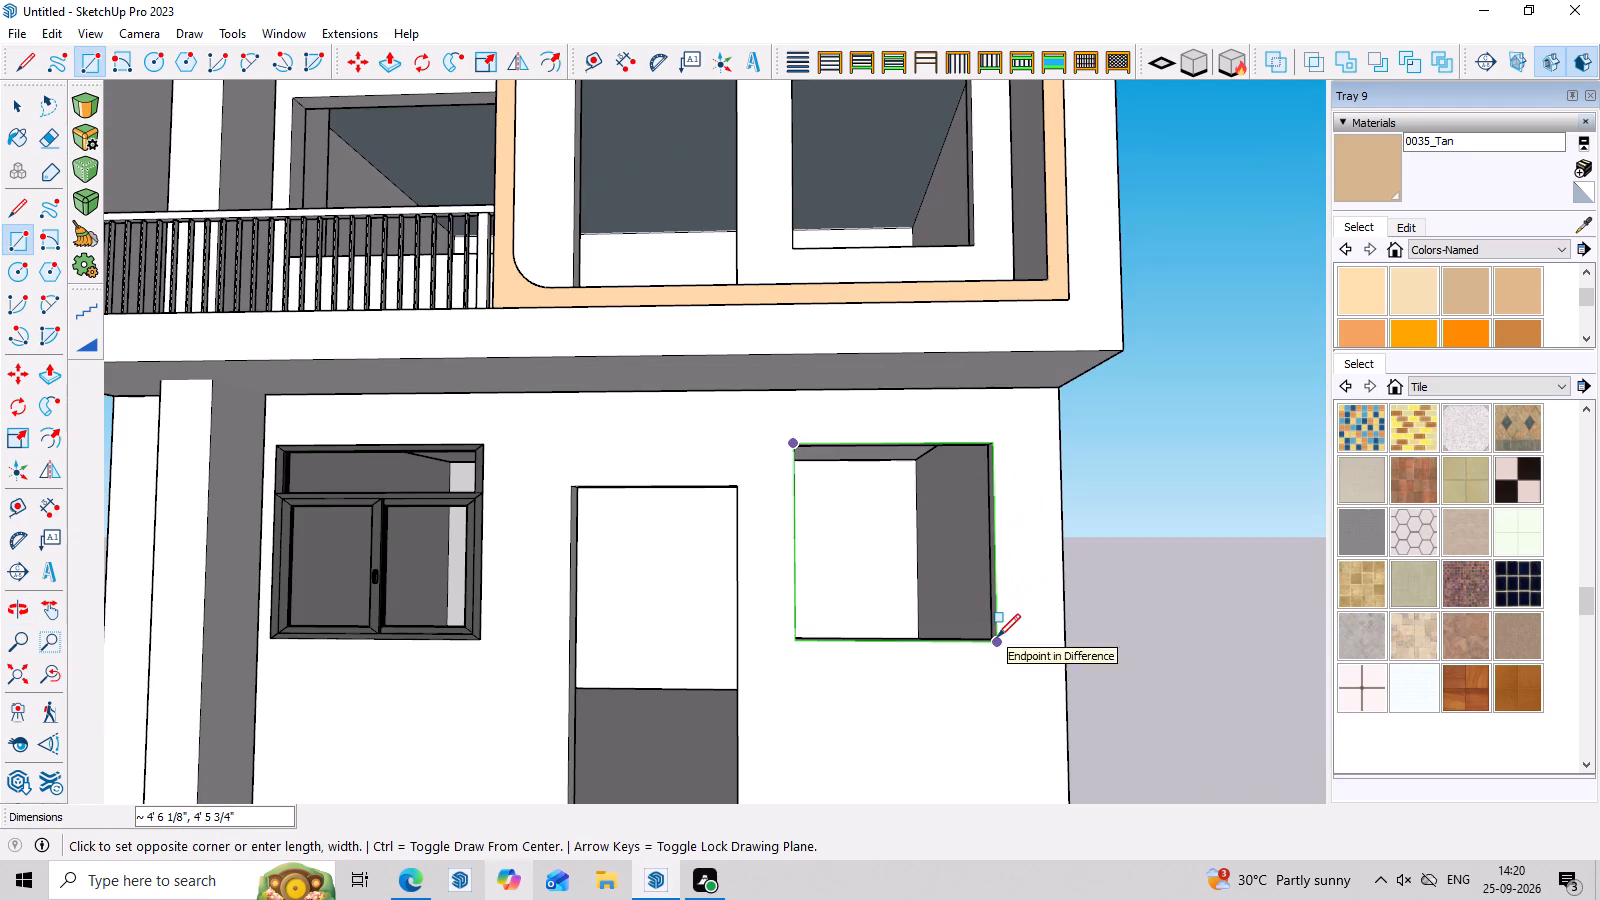
{"action": "left_click", "coordinate": [997, 637]}
Move the new rectangular panel out of the opening onto the empty ground just beyond the window copy.
{"action": "key", "text": "space"}
{"action": "left_click", "coordinate": [920, 517]}
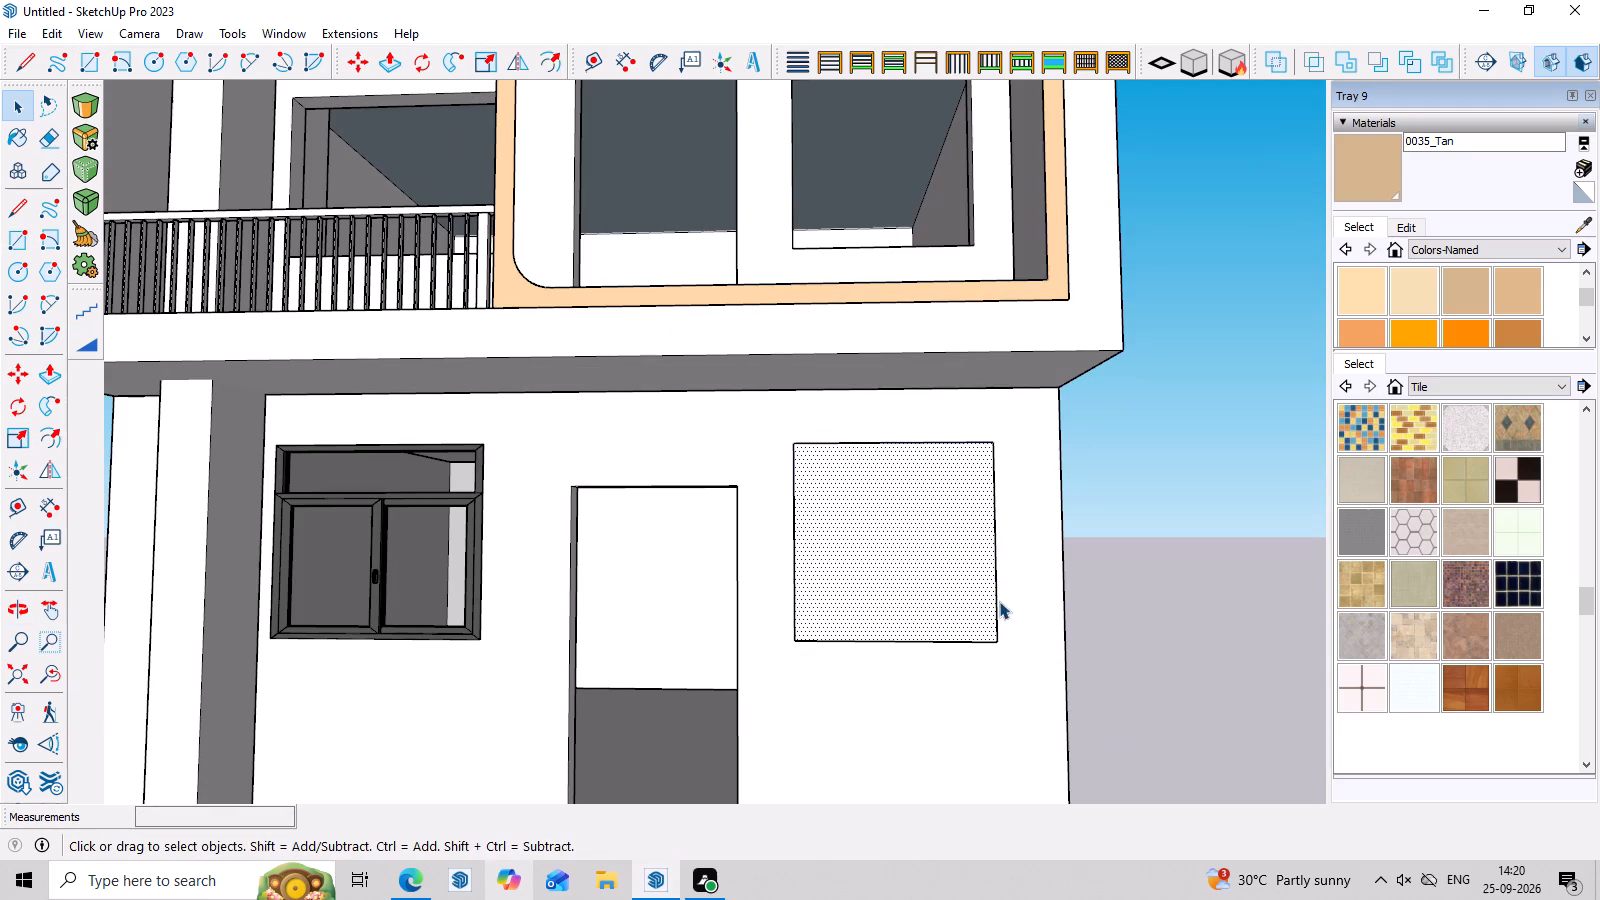
{"action": "key", "text": "m"}
{"action": "left_click", "coordinate": [992, 638]}
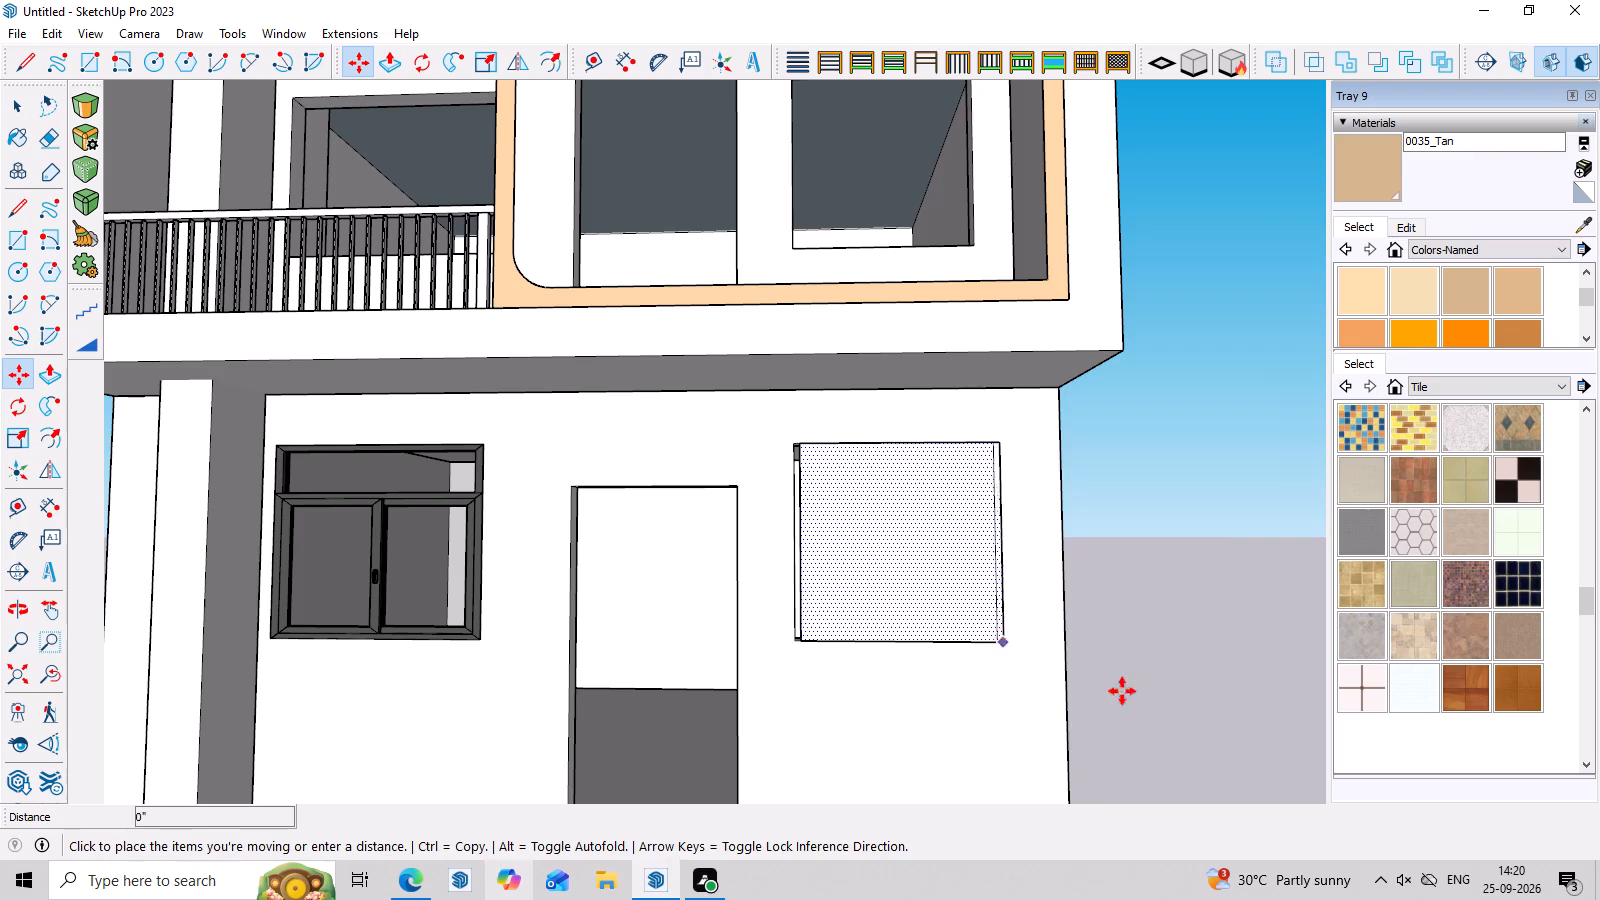
{"action": "scroll", "coordinate": [1242, 695], "scroll_direction": "down", "scroll_amount": 15}
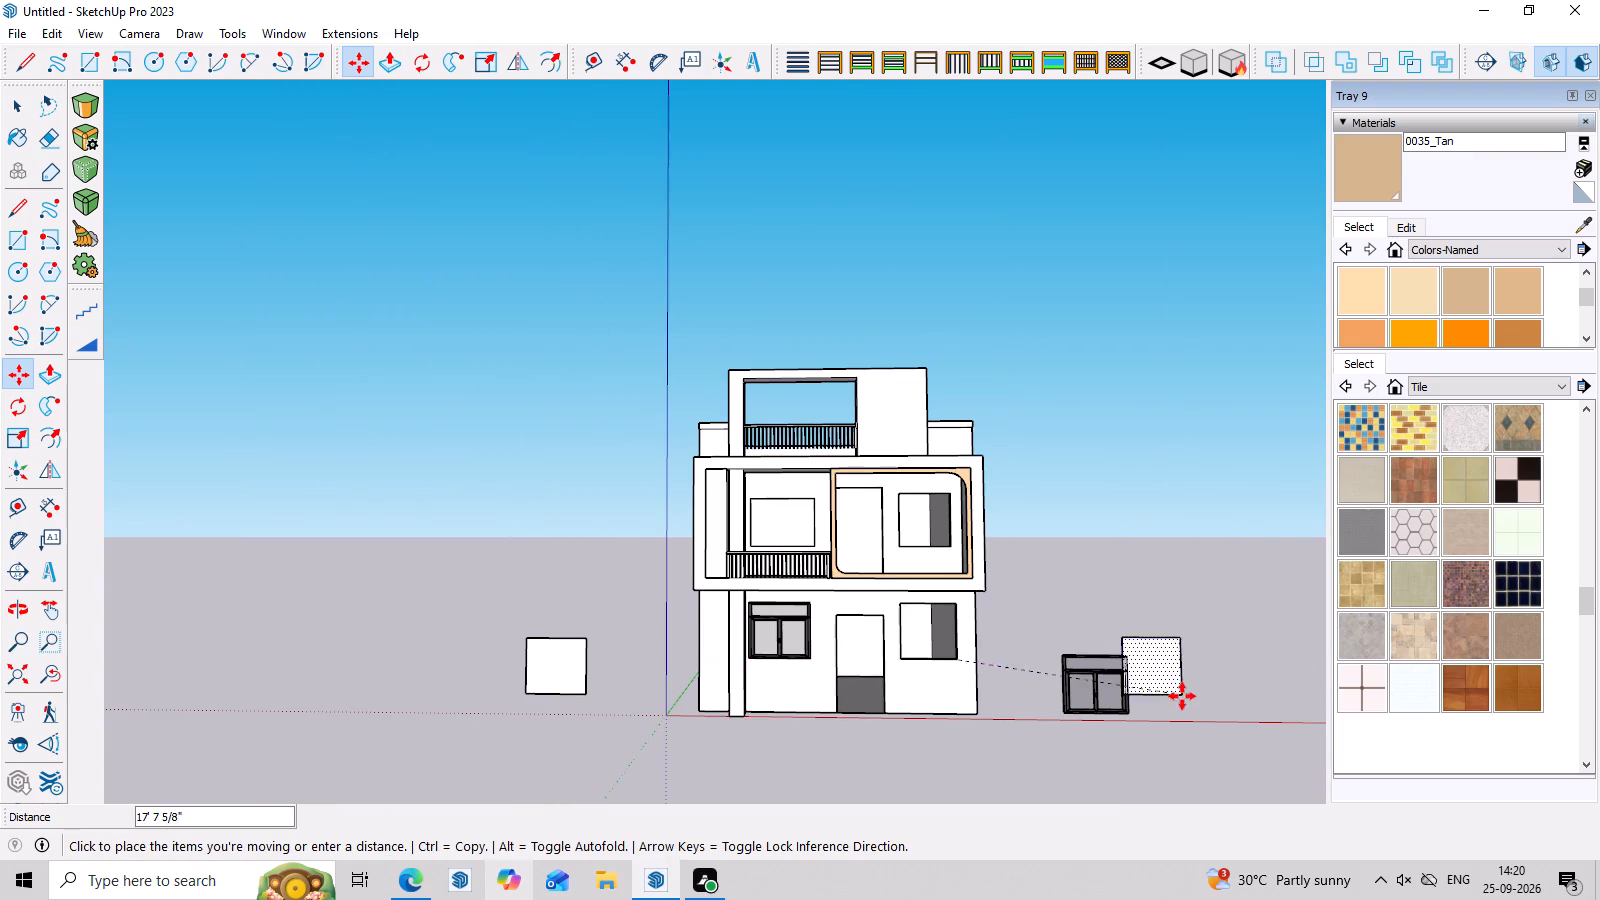
{"action": "left_click", "coordinate": [1205, 714]}
Move the window copy sideways about 3' 7" toward the rectangular panel so the two overlap.
{"action": "middle_click_drag", "start_coordinate": [1092, 674], "coordinate": [1070, 728]}
{"action": "scroll", "coordinate": [1204, 705], "scroll_direction": "up", "scroll_amount": 12}
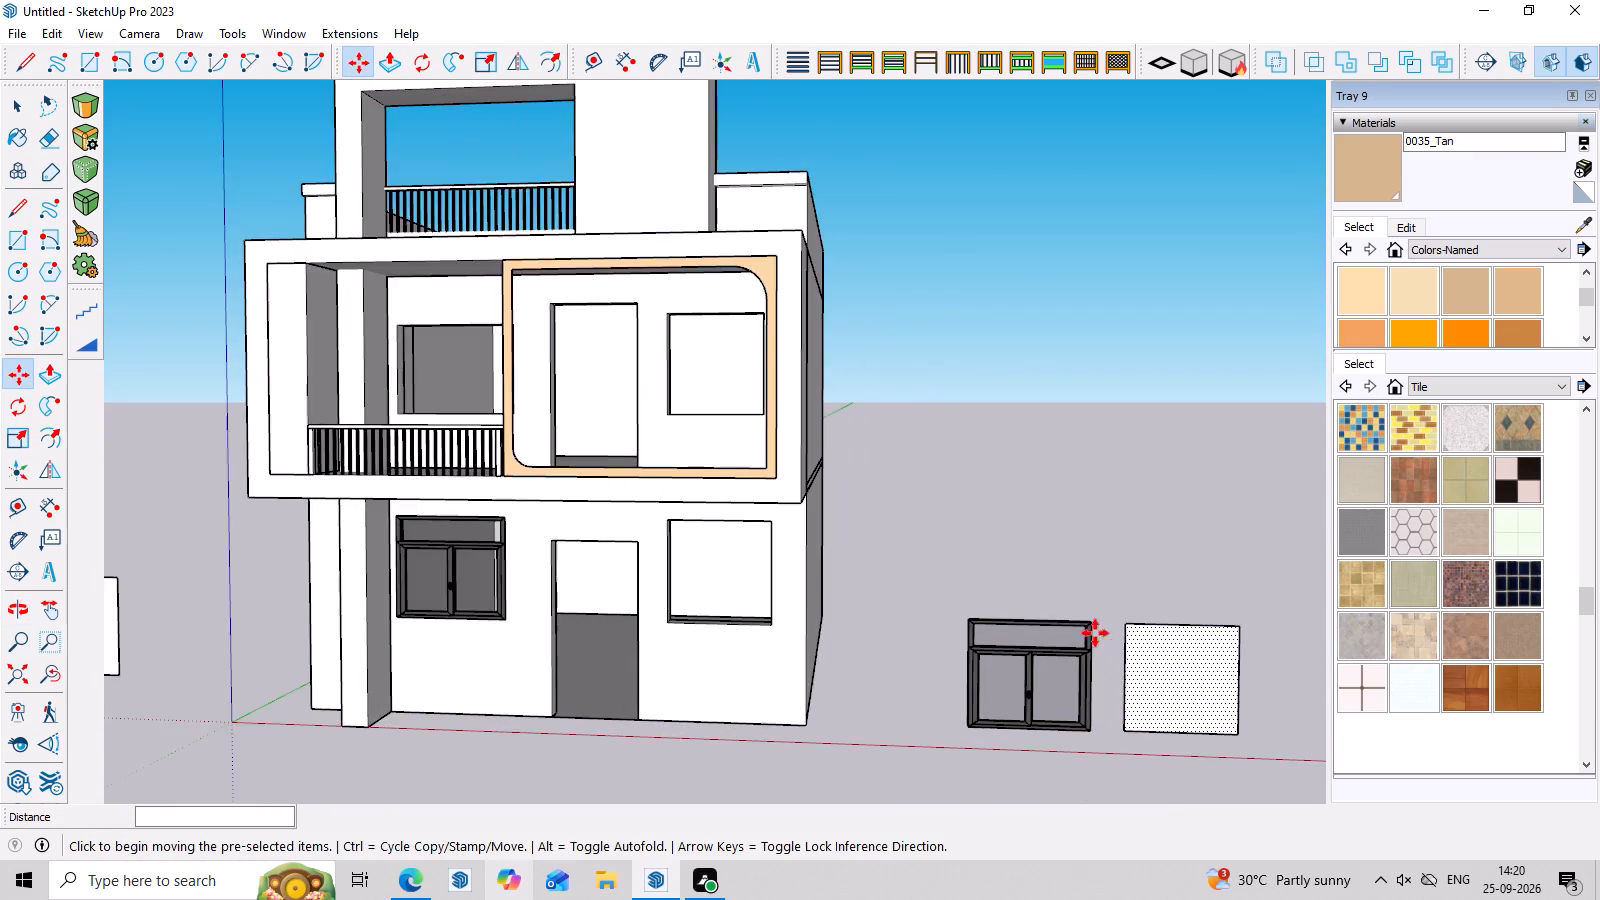
{"action": "key", "text": "space"}
{"action": "left_click", "coordinate": [1080, 685]}
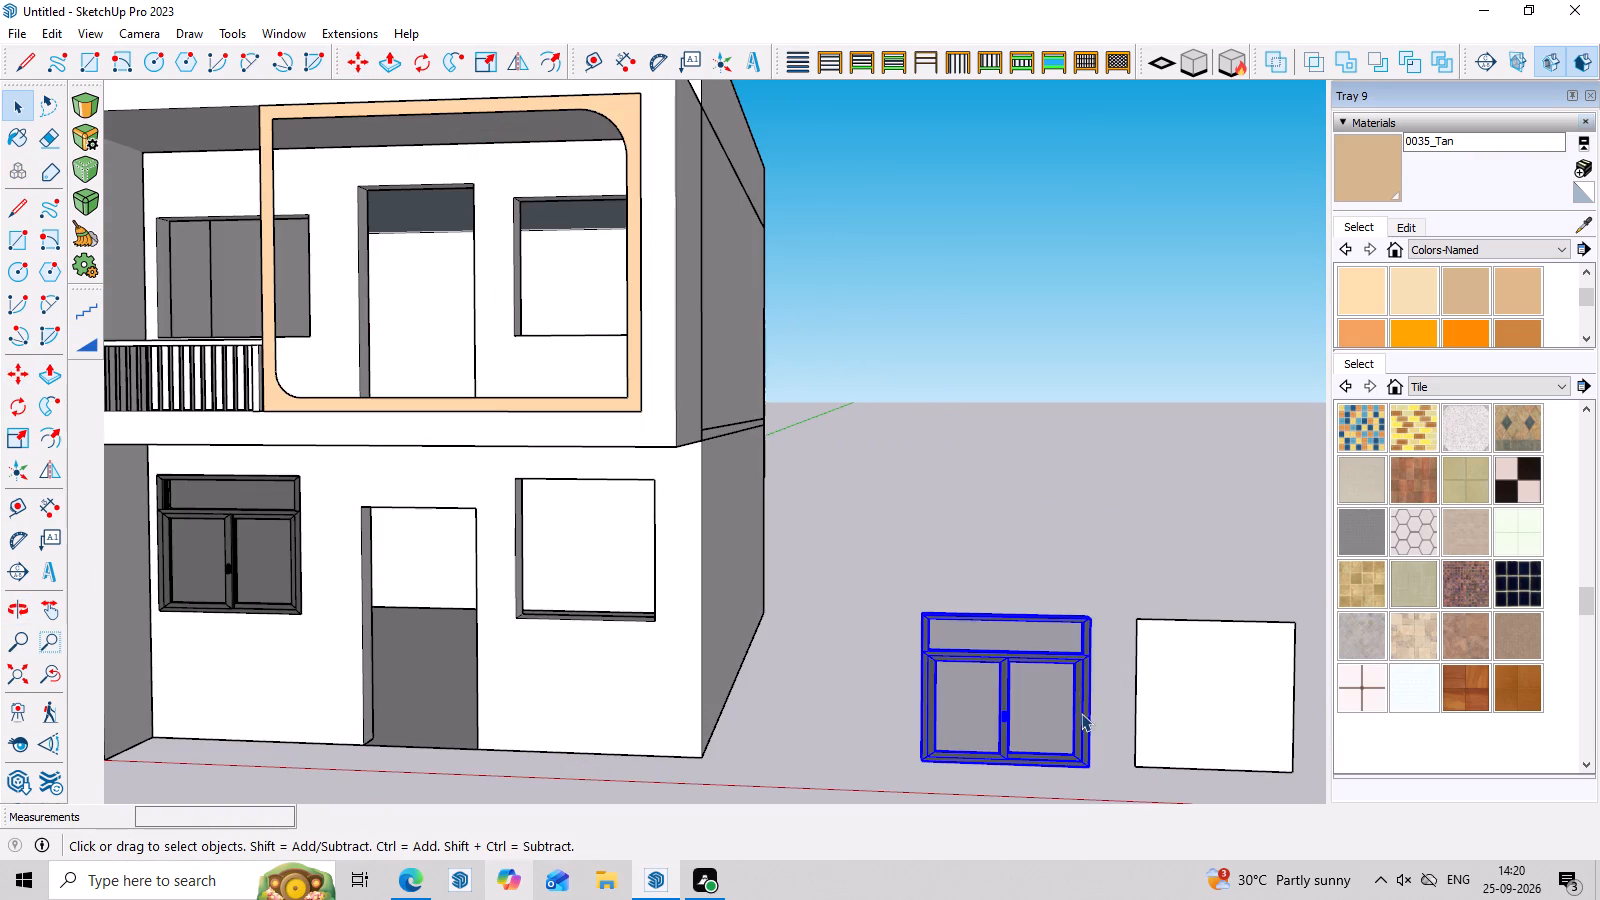
{"action": "key", "text": "m"}
{"action": "scroll", "coordinate": [940, 577], "scroll_direction": "down", "scroll_amount": 3}
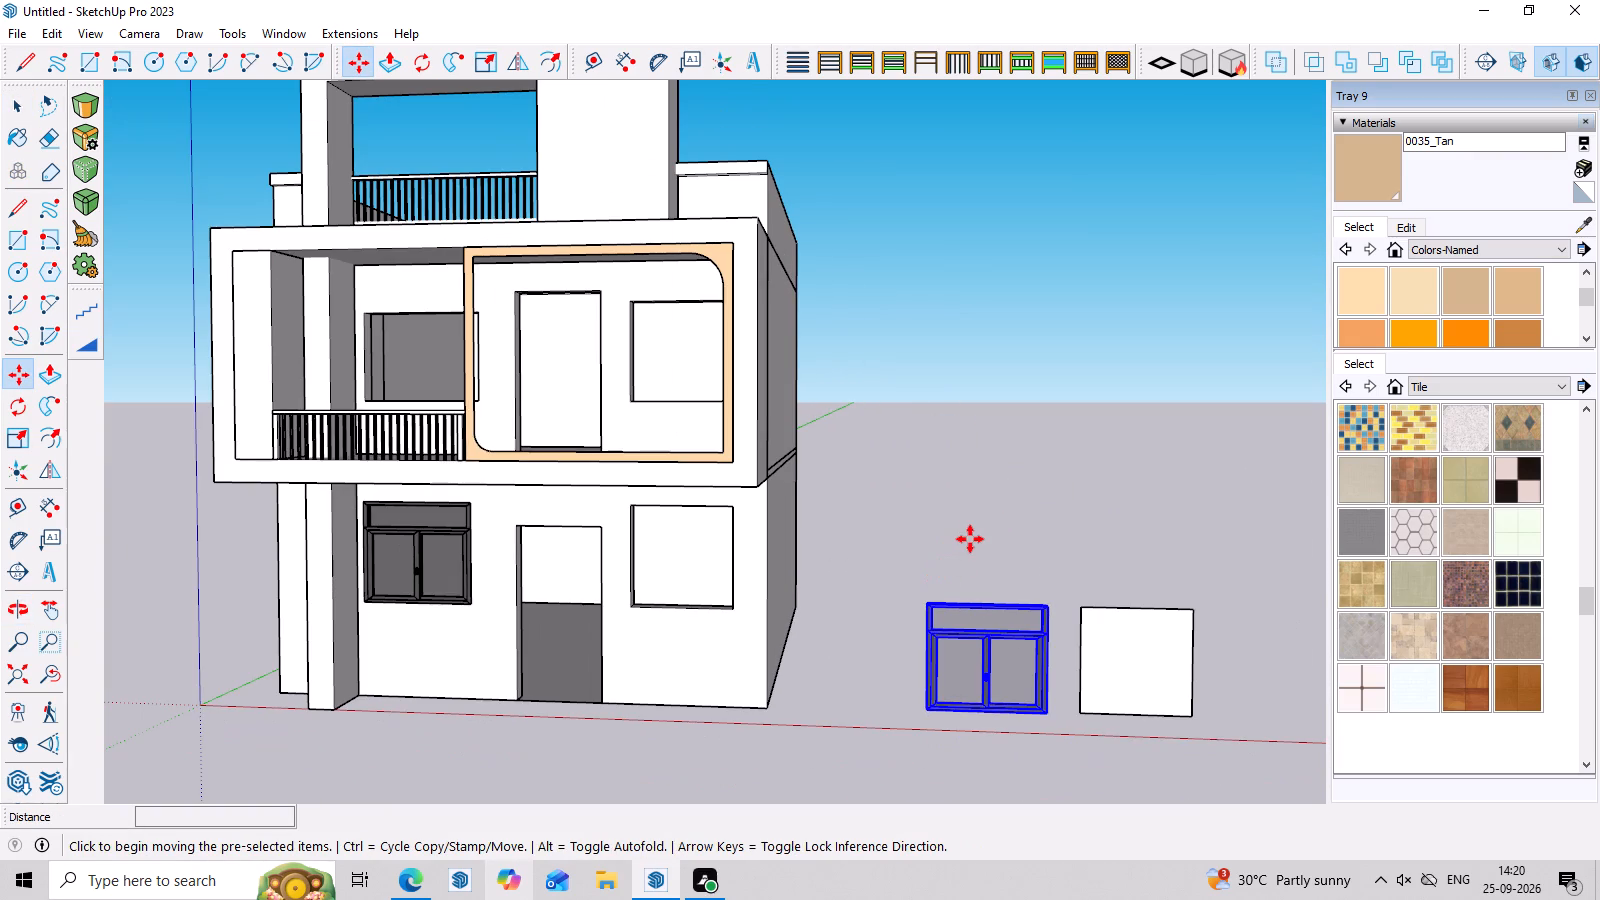
{"action": "left_click", "coordinate": [1040, 709]}
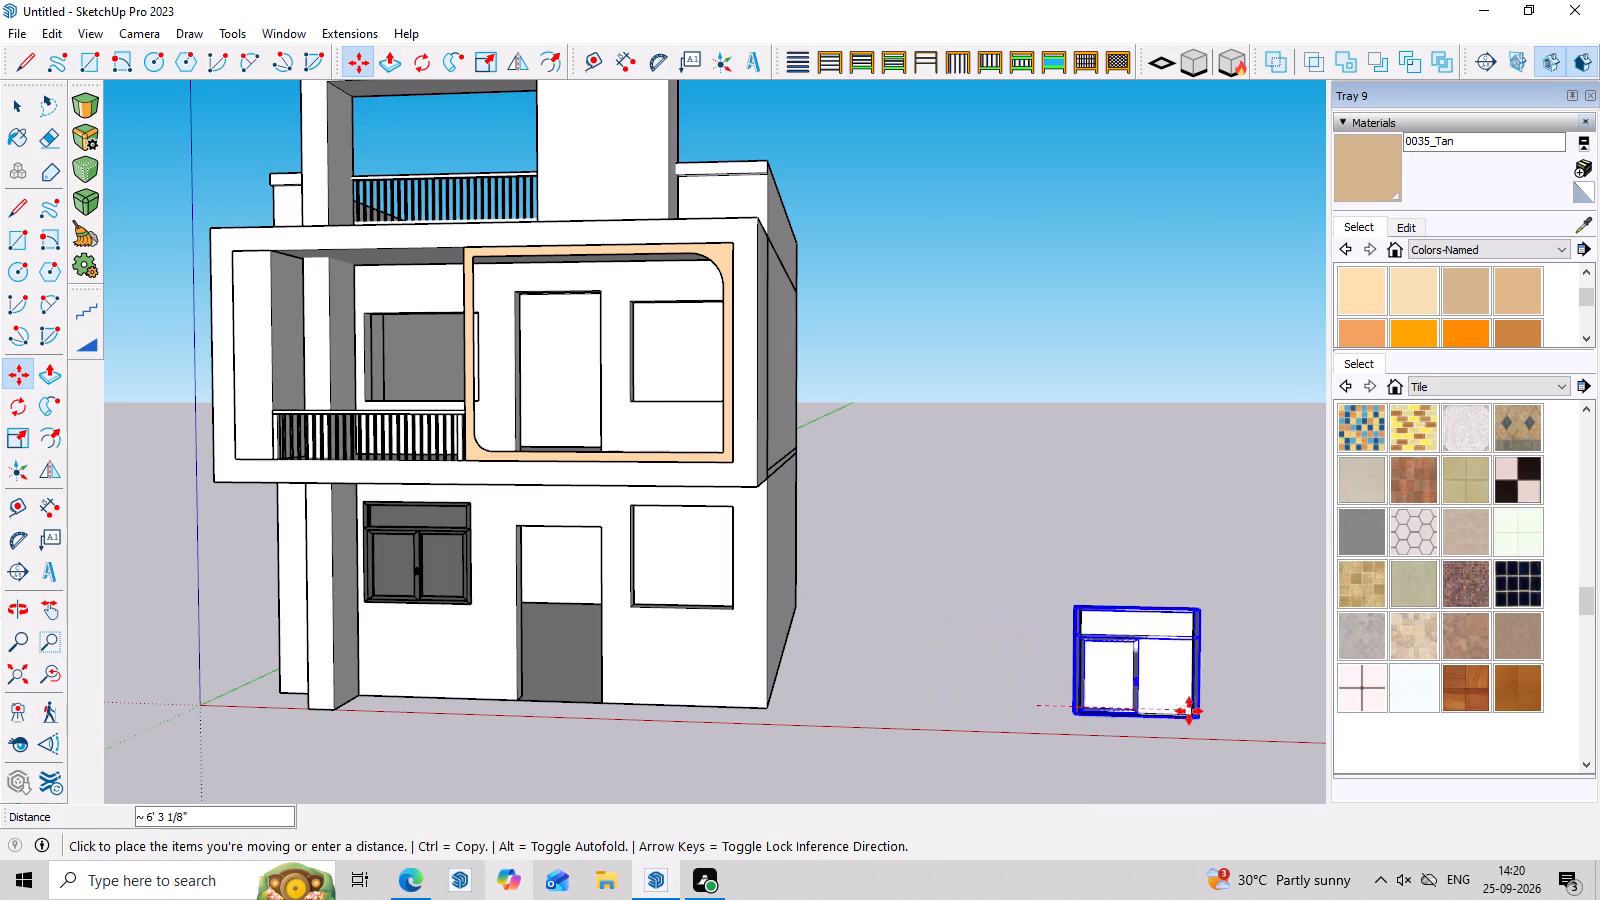
{"action": "middle_click_drag", "start_coordinate": [1198, 675], "coordinate": [1082, 767]}
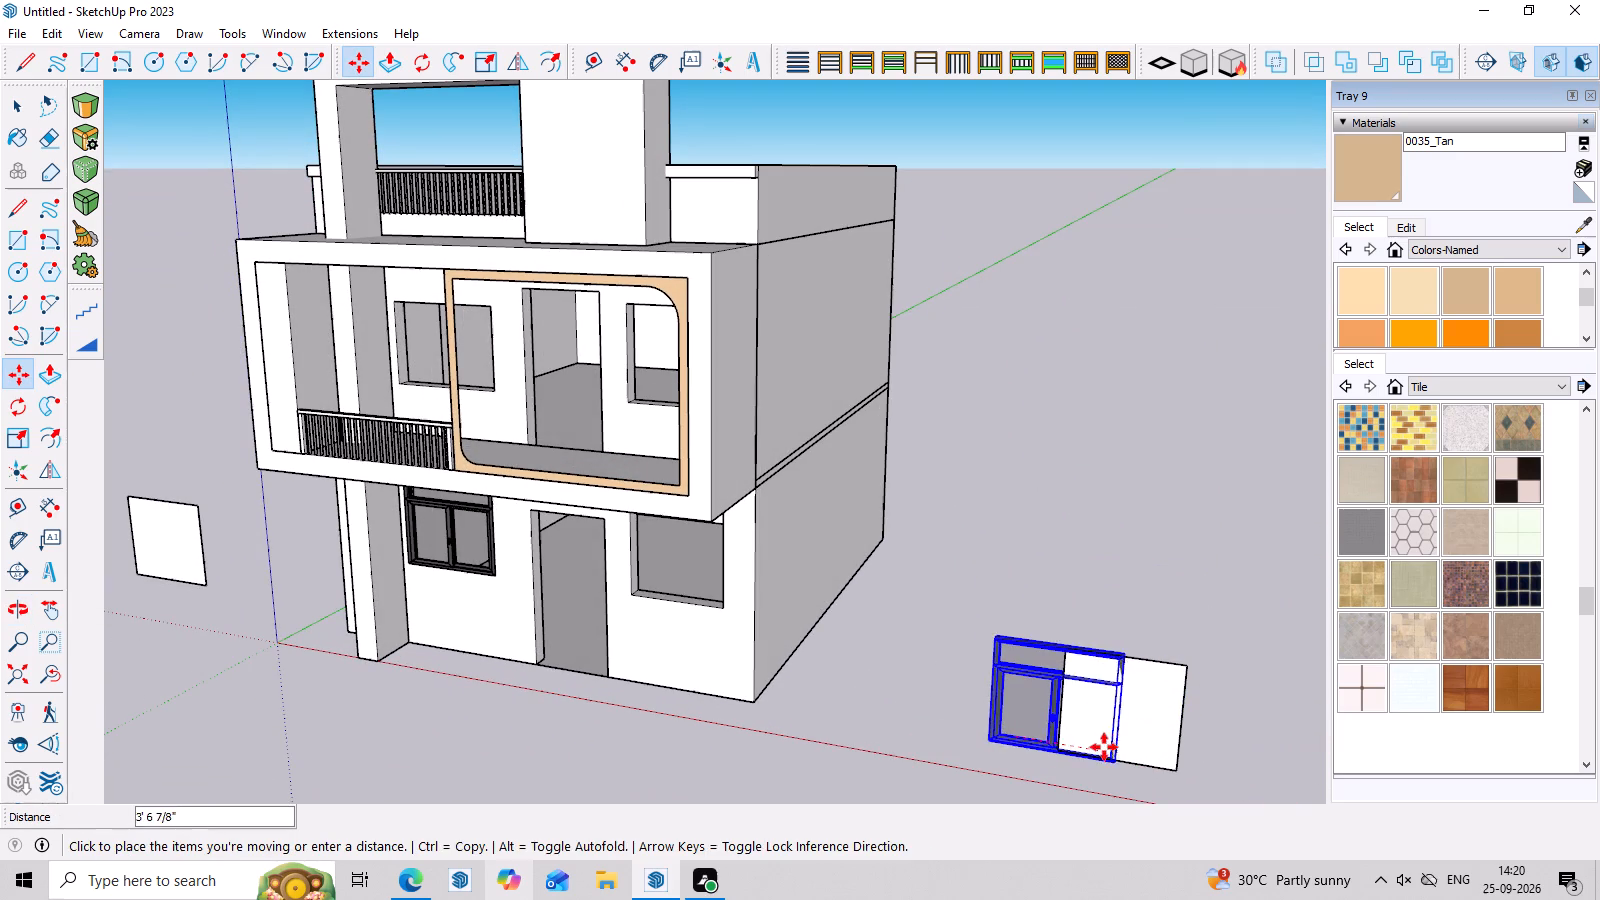
{"action": "left_click", "coordinate": [1101, 751]}
Pull the window copy about 9" forward, clear of the panel's plane.
{"action": "middle_click_drag", "start_coordinate": [1217, 724], "coordinate": [748, 674]}
{"action": "scroll", "coordinate": [1052, 606], "scroll_direction": "down", "scroll_amount": 7}
{"action": "middle_click_drag", "start_coordinate": [1189, 698], "coordinate": [766, 696]}
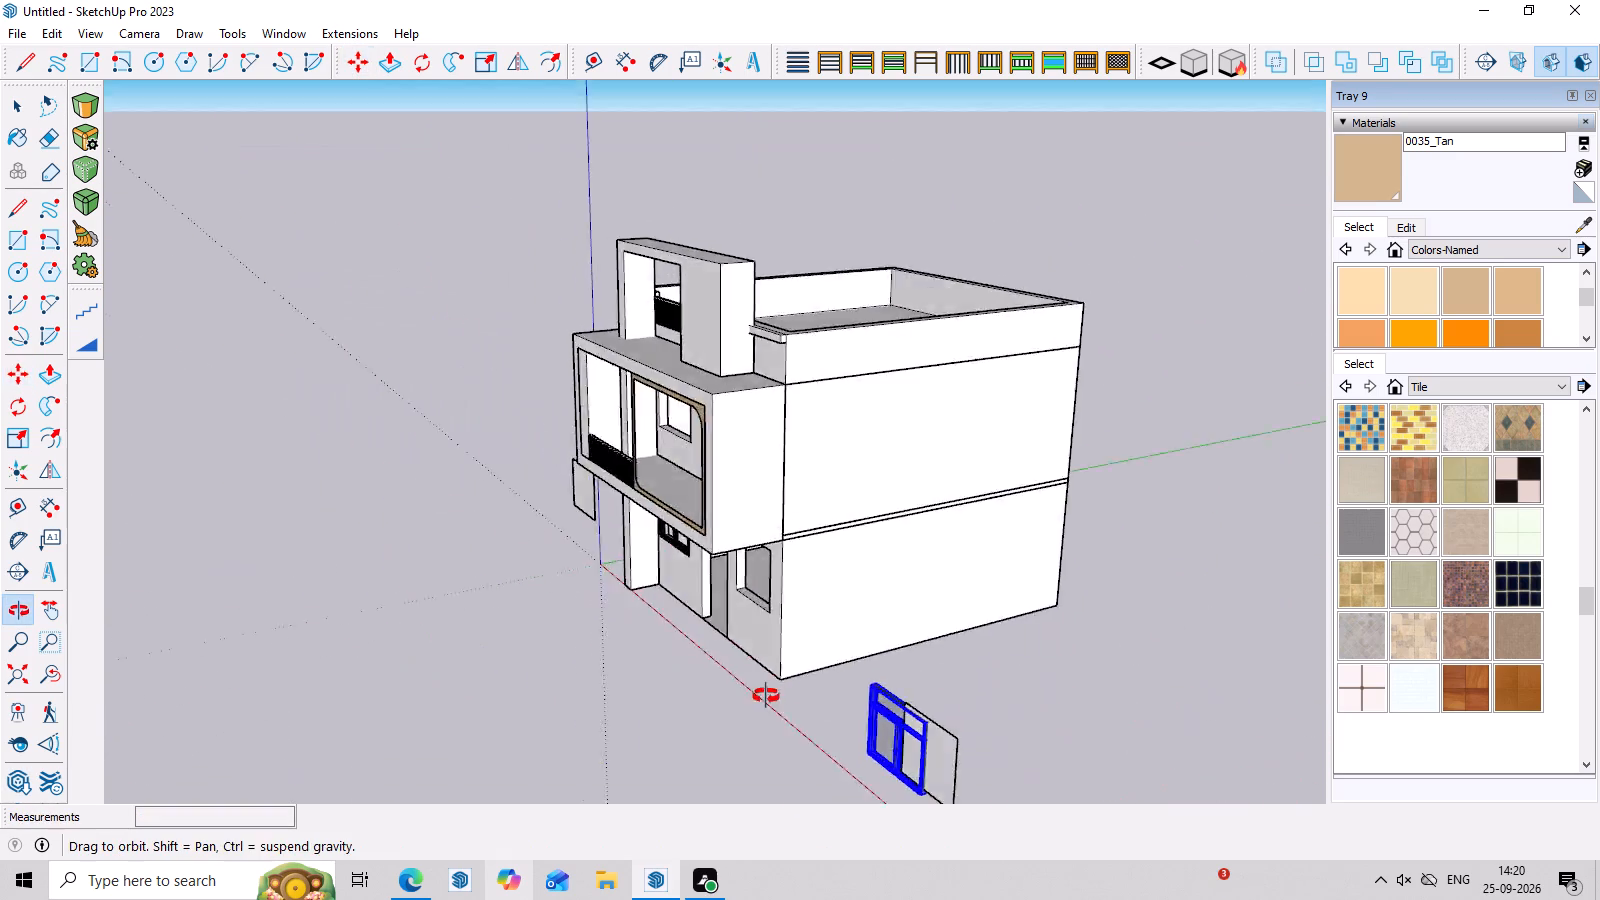
{"action": "middle_click_drag", "start_coordinate": [766, 696], "coordinate": [749, 690]}
{"action": "scroll", "coordinate": [807, 593], "scroll_direction": "up", "scroll_amount": 3}
{"action": "scroll", "coordinate": [807, 495], "scroll_direction": "down", "scroll_amount": 8}
{"action": "middle_click_drag", "start_coordinate": [816, 646], "coordinate": [813, 731]}
{"action": "scroll", "coordinate": [806, 710], "scroll_direction": "up", "scroll_amount": 7}
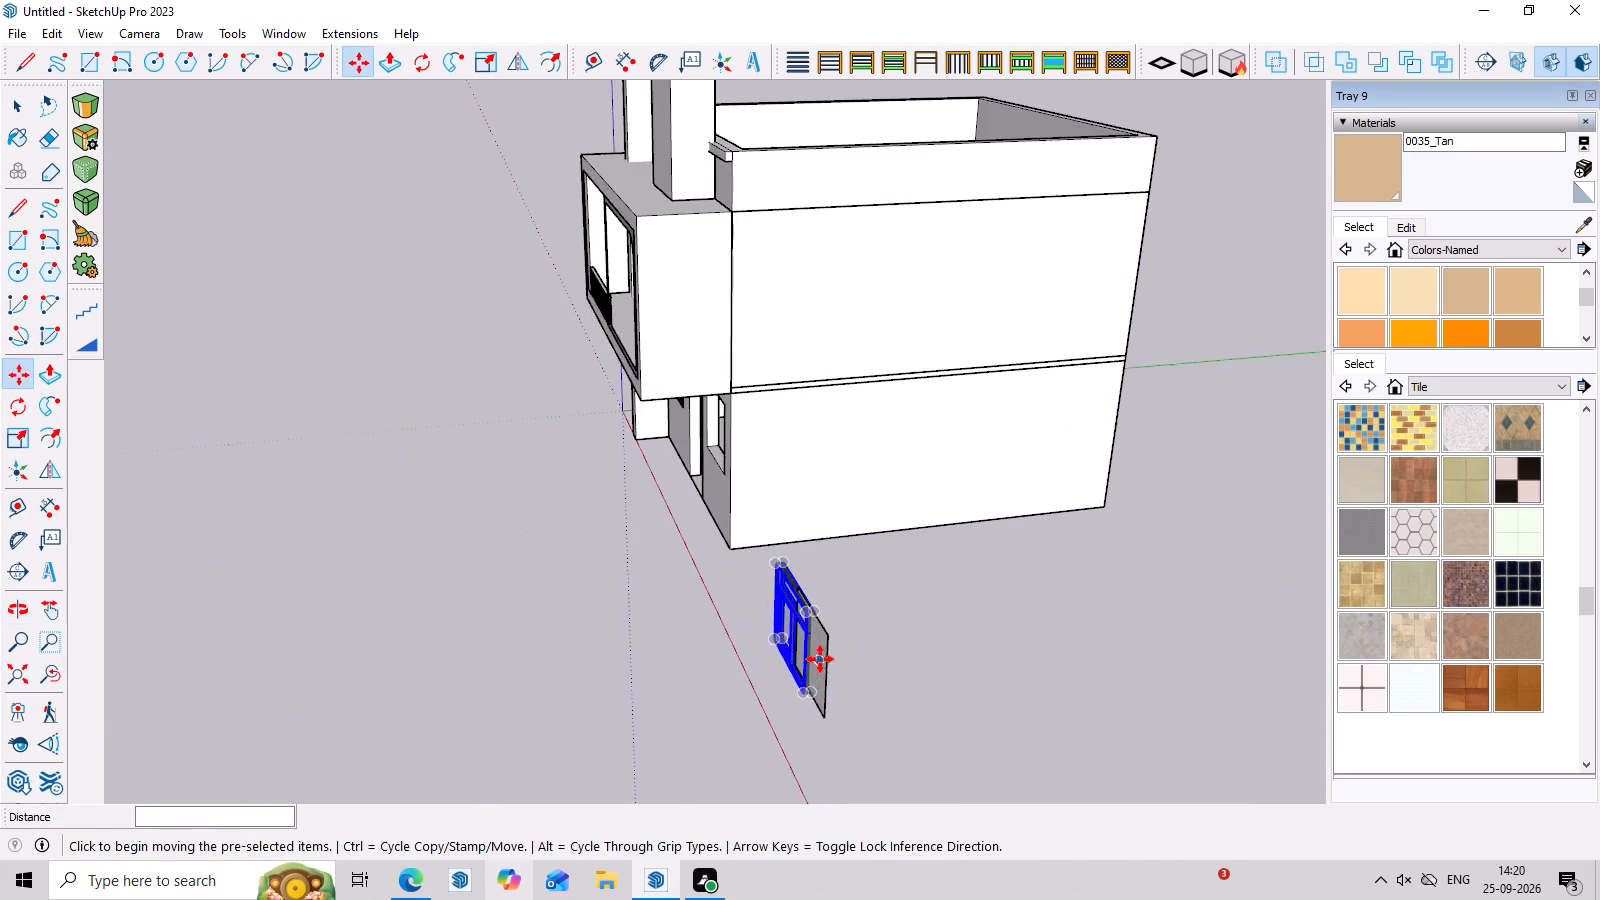
{"action": "scroll", "coordinate": [820, 659], "scroll_direction": "up", "scroll_amount": 18}
{"action": "left_click", "coordinate": [804, 619]}
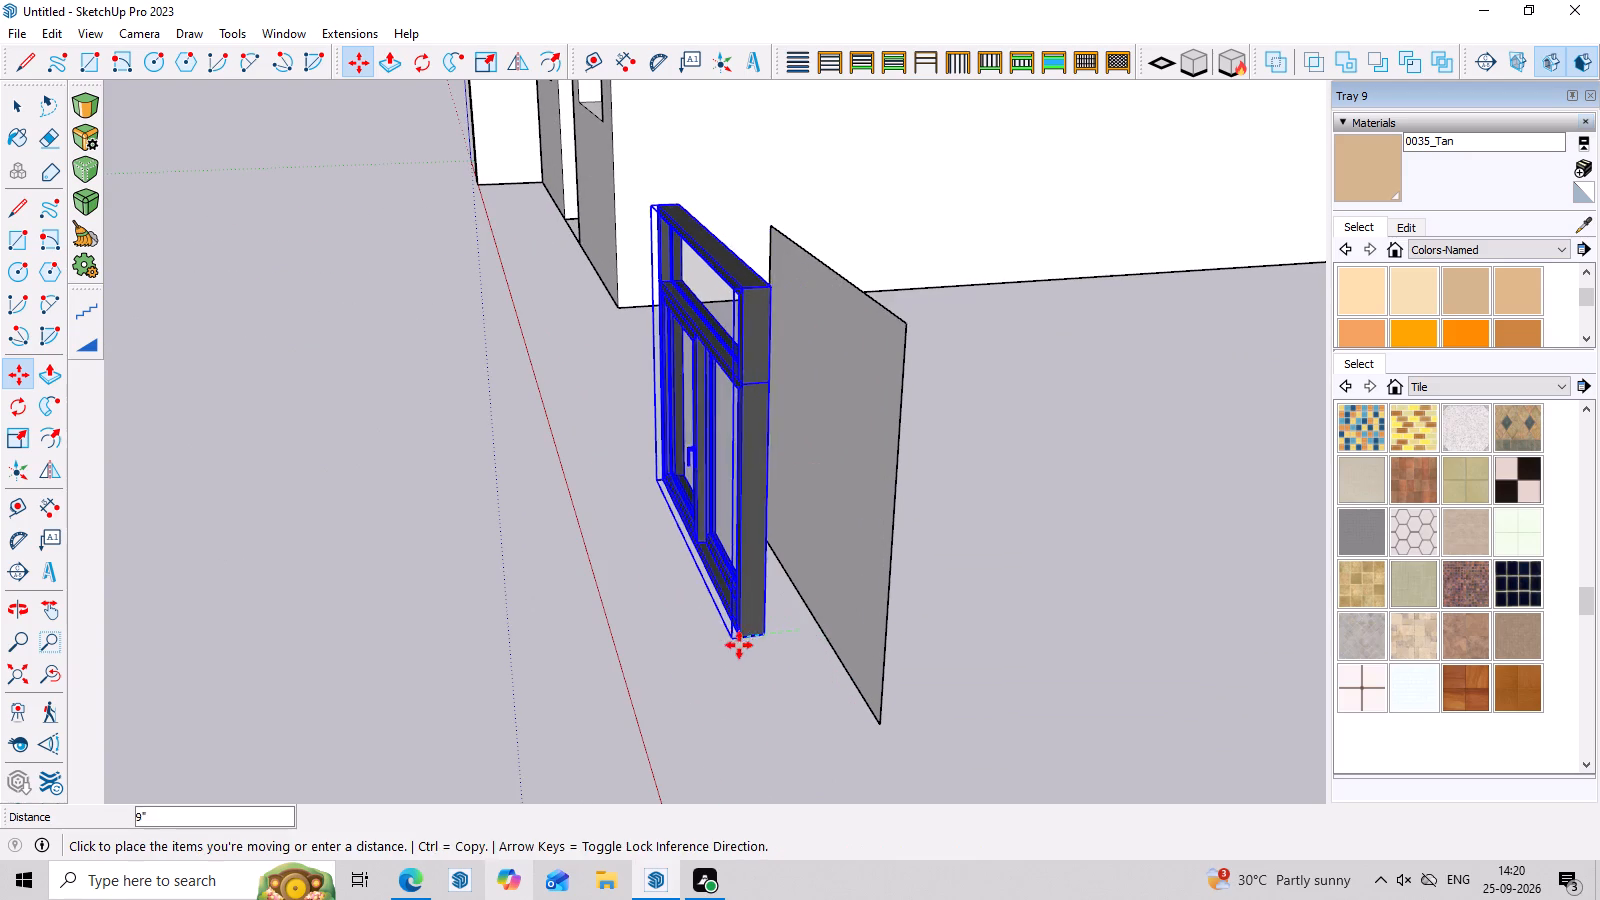
{"action": "left_click", "coordinate": [728, 645]}
Move the window copy by its outer bottom back corner onto the panel's outer bottom corner, away from the house.
{"action": "scroll", "coordinate": [751, 635], "scroll_direction": "up", "scroll_amount": 3}
{"action": "left_click", "coordinate": [751, 635]}
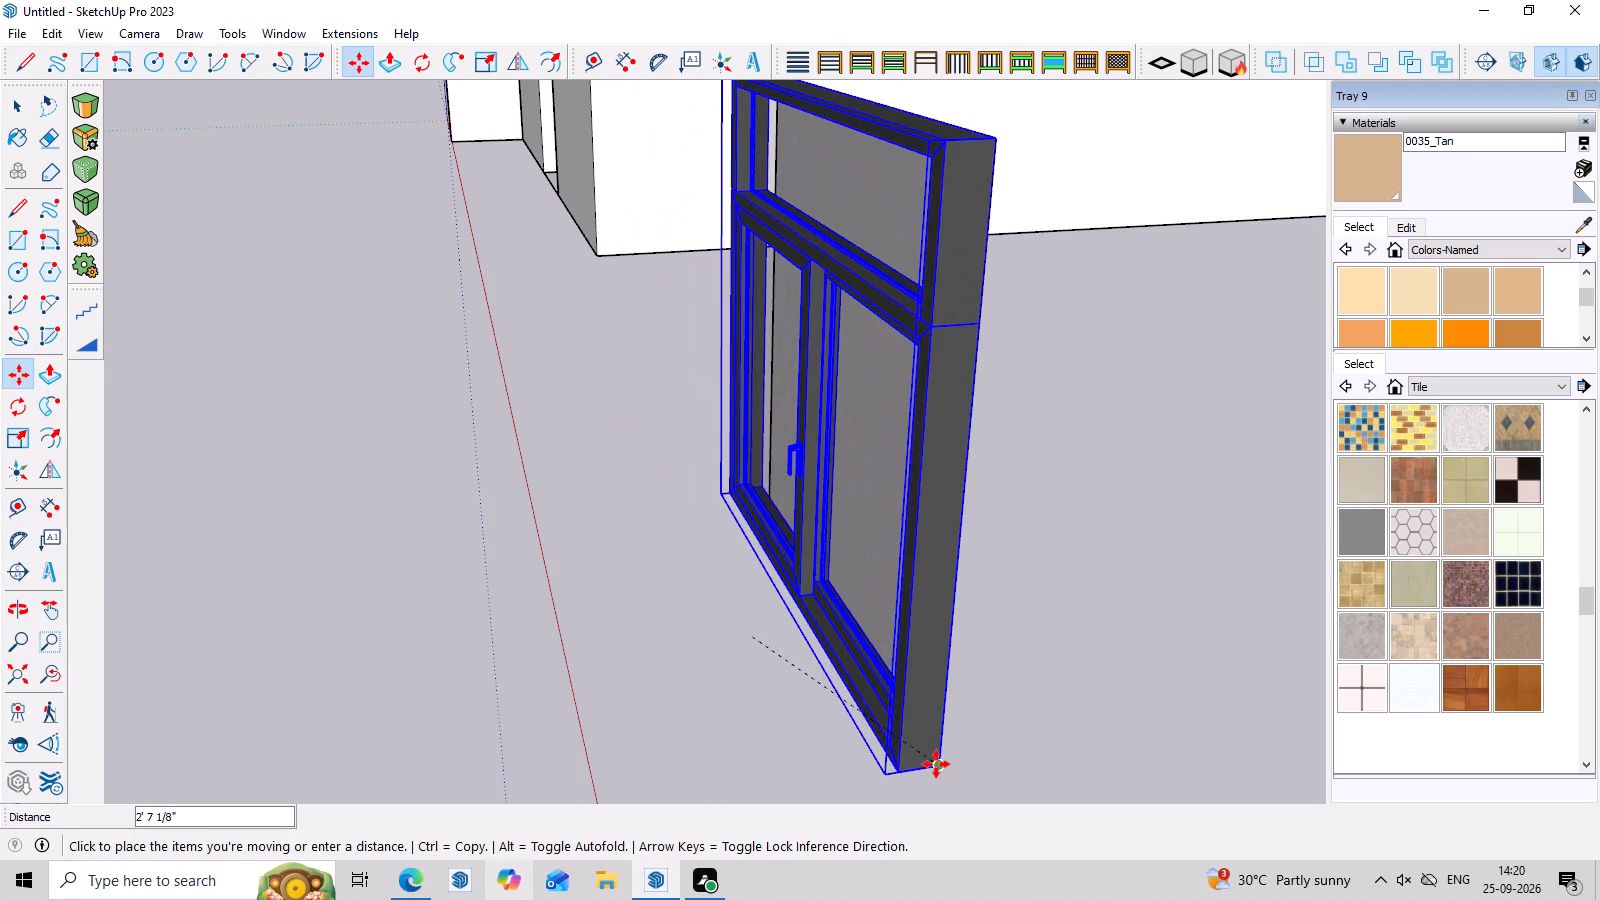
{"action": "left_click", "coordinate": [936, 764]}
Examine how the window copy's back sits against the panel from the front, side and rear.
{"action": "scroll", "coordinate": [778, 714], "scroll_direction": "down", "scroll_amount": 8}
{"action": "middle_click_drag", "start_coordinate": [734, 707], "coordinate": [1394, 806]}
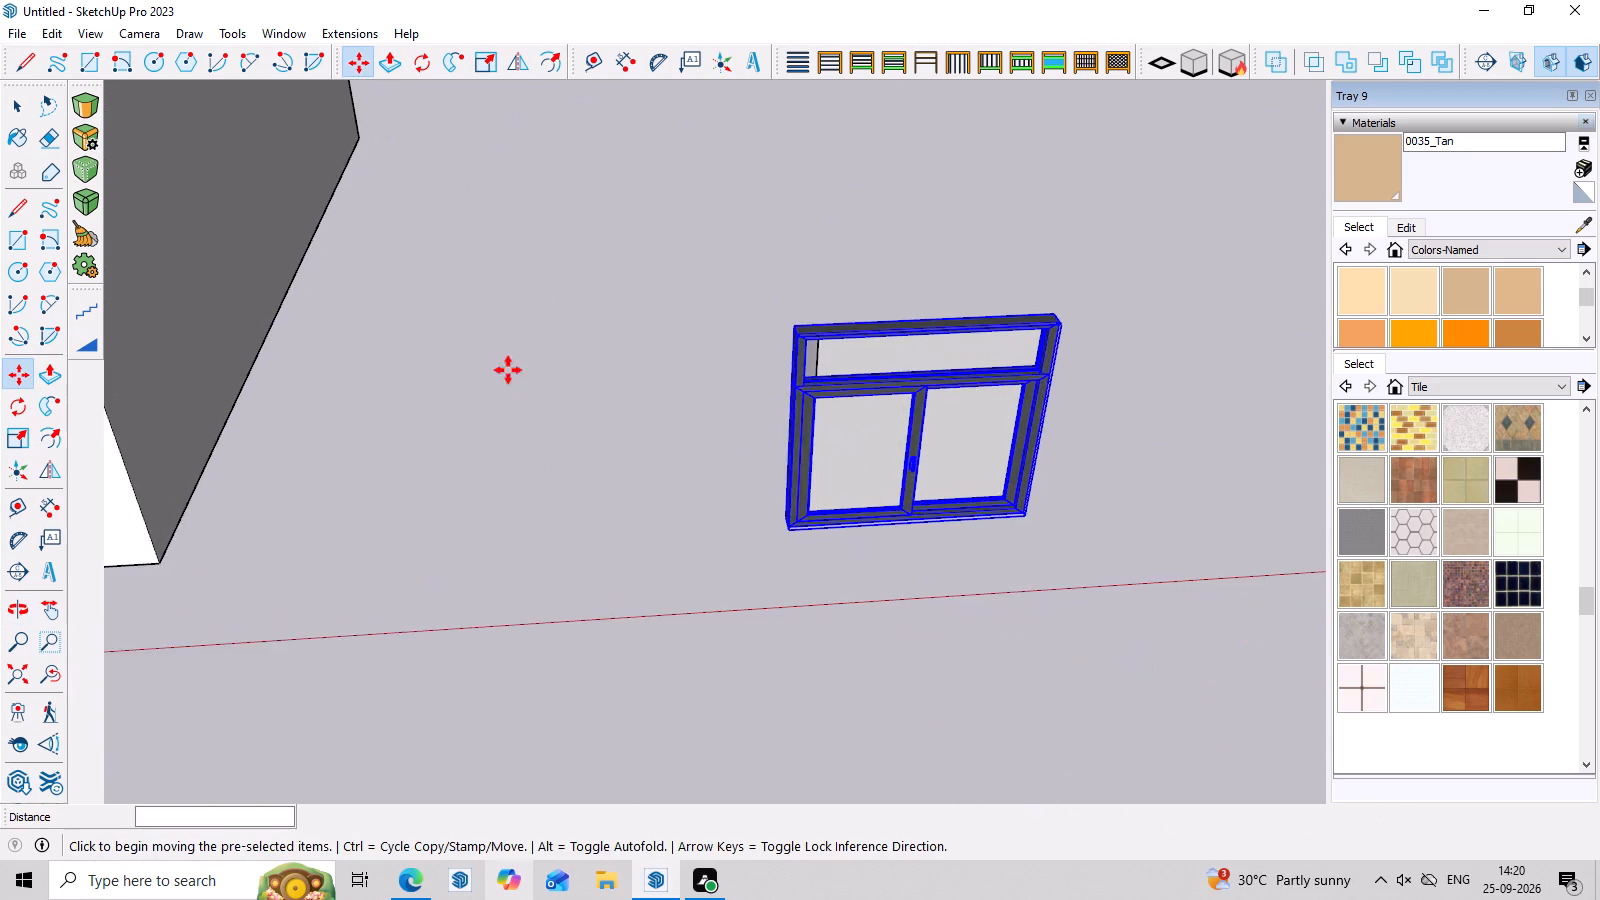
{"action": "scroll", "coordinate": [508, 381], "scroll_direction": "up", "scroll_amount": 4}
{"action": "middle_click_drag", "start_coordinate": [682, 562], "coordinate": [539, 358]}
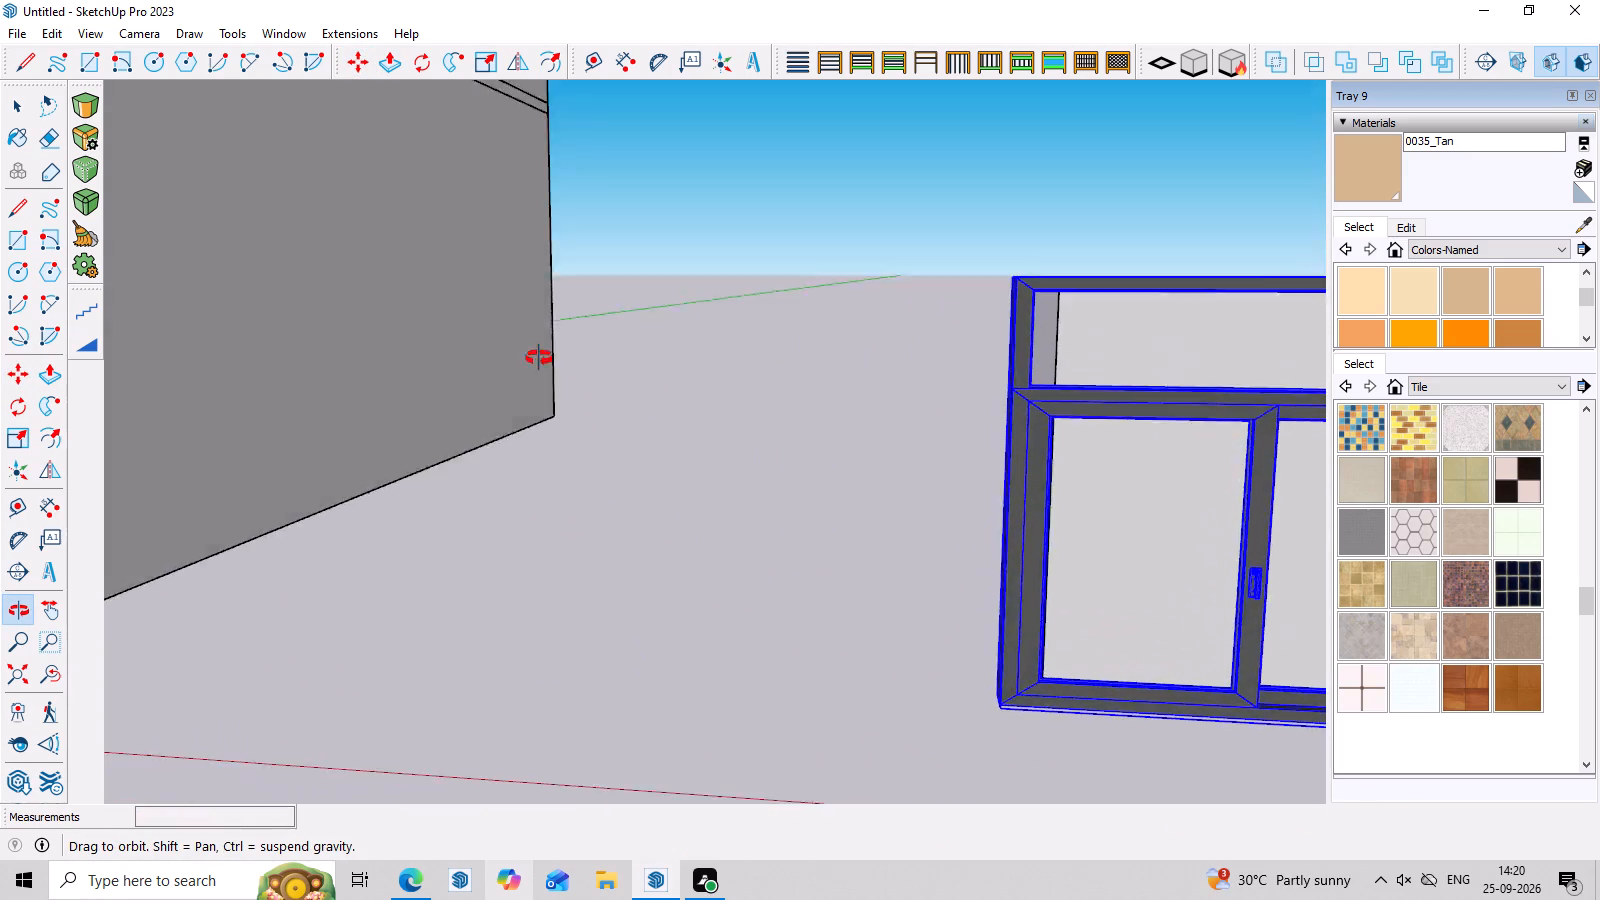
{"action": "middle_click_drag", "start_coordinate": [539, 358], "coordinate": [540, 360]}
{"action": "scroll", "coordinate": [535, 326], "scroll_direction": "down", "scroll_amount": 7}
{"action": "middle_click_drag", "start_coordinate": [724, 439], "coordinate": [1040, 559]}
{"action": "scroll", "coordinate": [686, 464], "scroll_direction": "up", "scroll_amount": 8}
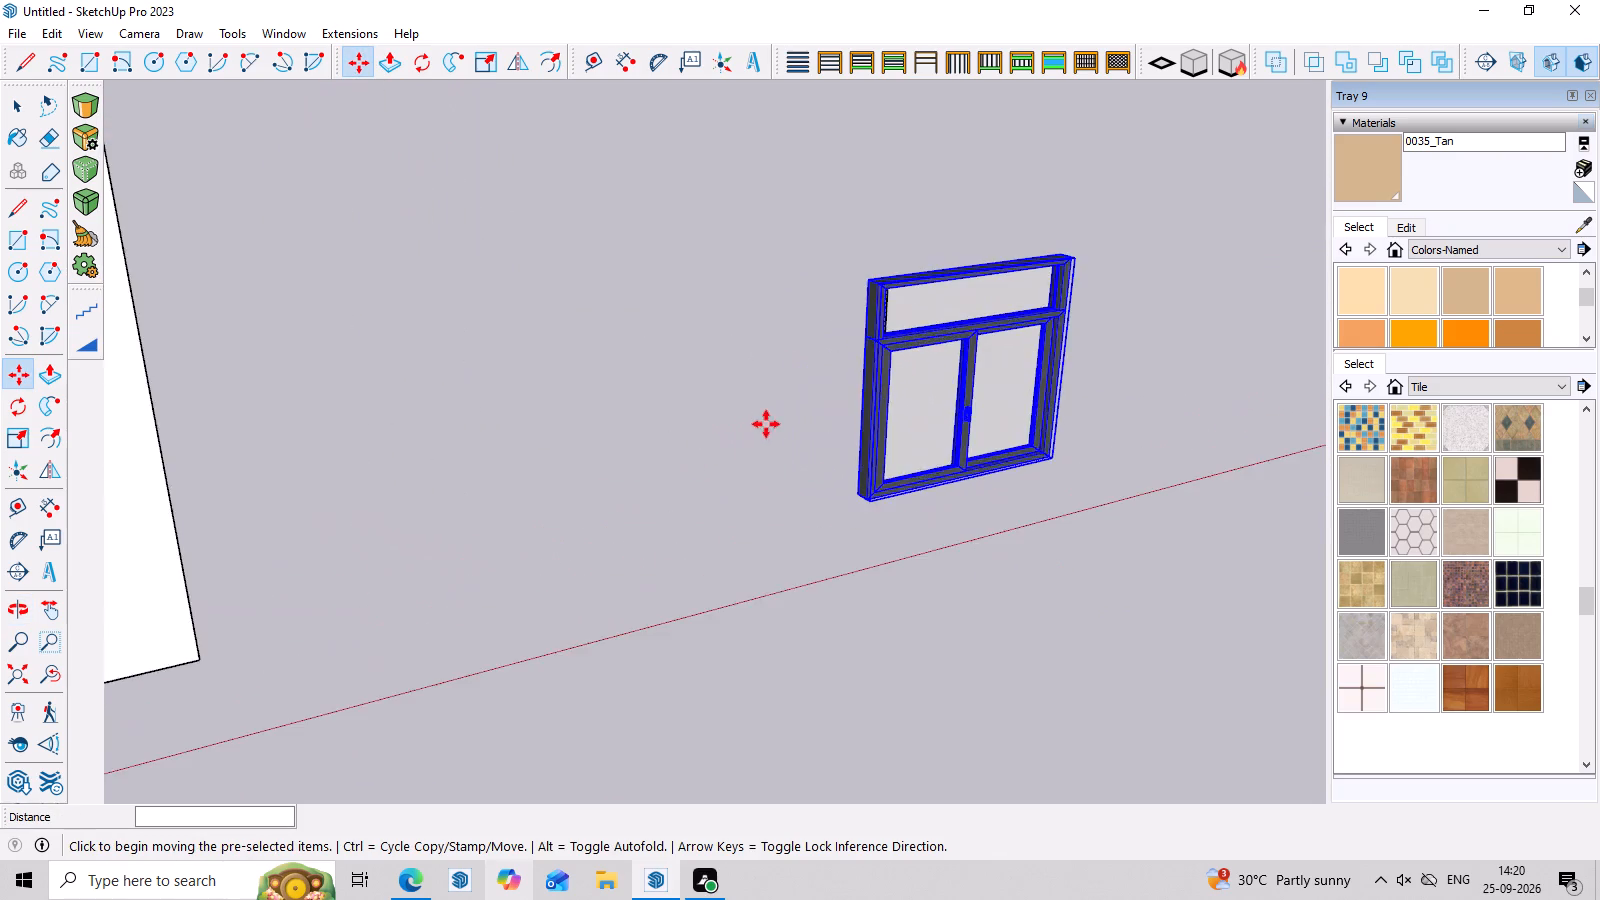
{"action": "middle_click_drag", "start_coordinate": [775, 435], "coordinate": [1102, 579]}
{"action": "middle_click_drag", "start_coordinate": [1034, 501], "coordinate": [0, 282]}
{"action": "scroll", "coordinate": [709, 357], "scroll_direction": "down", "scroll_amount": 11}
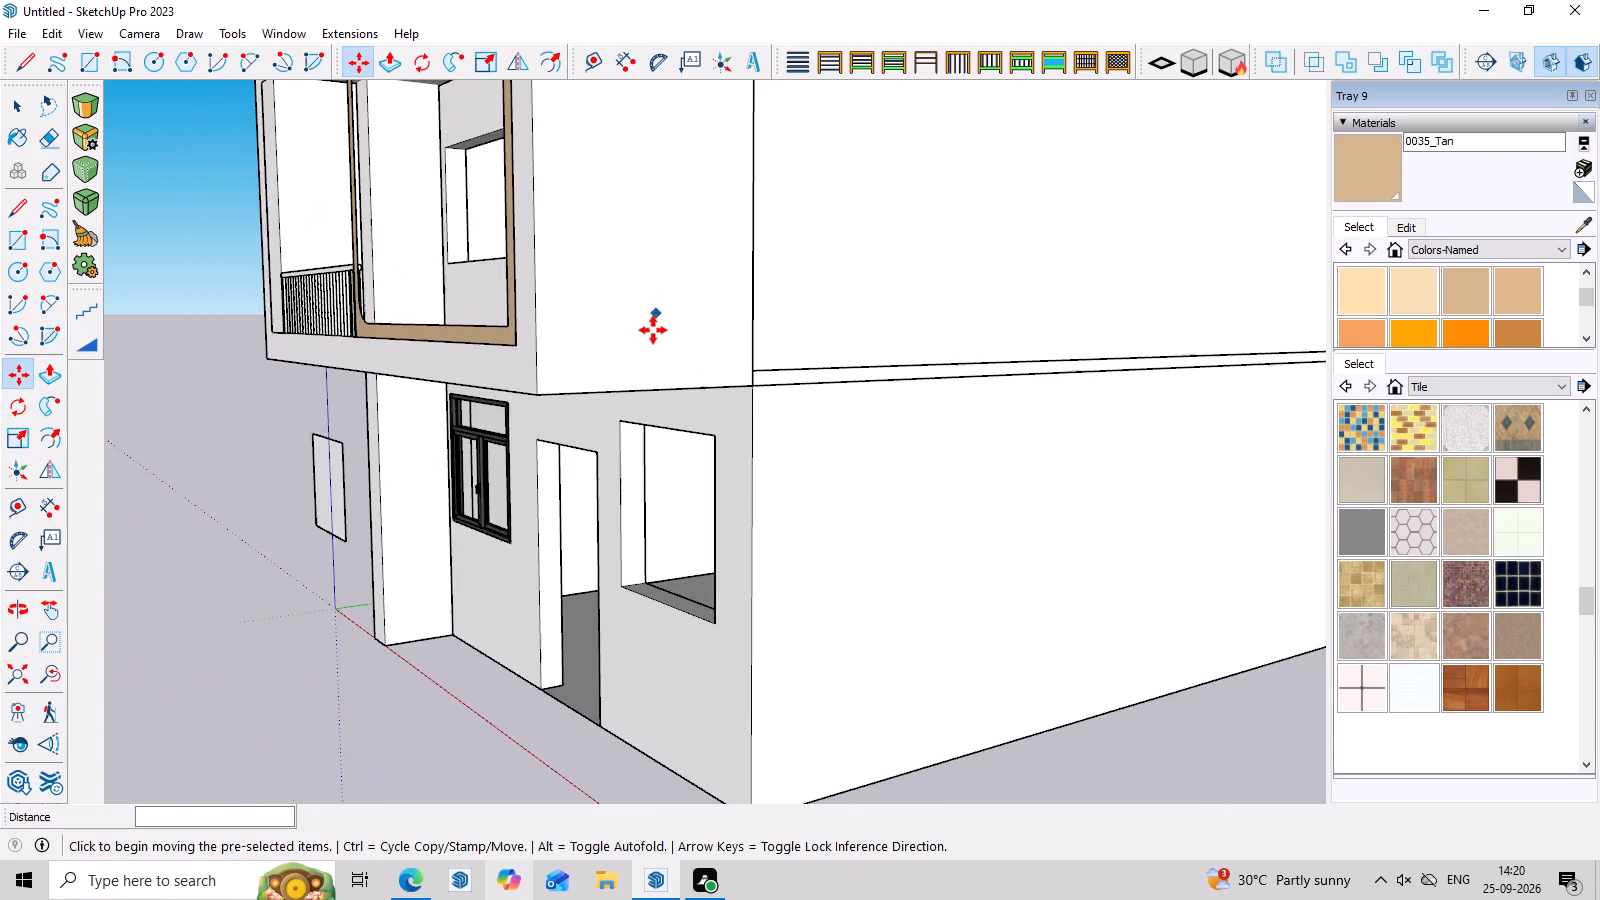
{"action": "scroll", "coordinate": [653, 330], "scroll_direction": "down", "scroll_amount": 10}
{"action": "middle_click_drag", "start_coordinate": [1028, 477], "coordinate": [416, 493]}
{"action": "scroll", "coordinate": [305, 481], "scroll_direction": "up", "scroll_amount": 6}
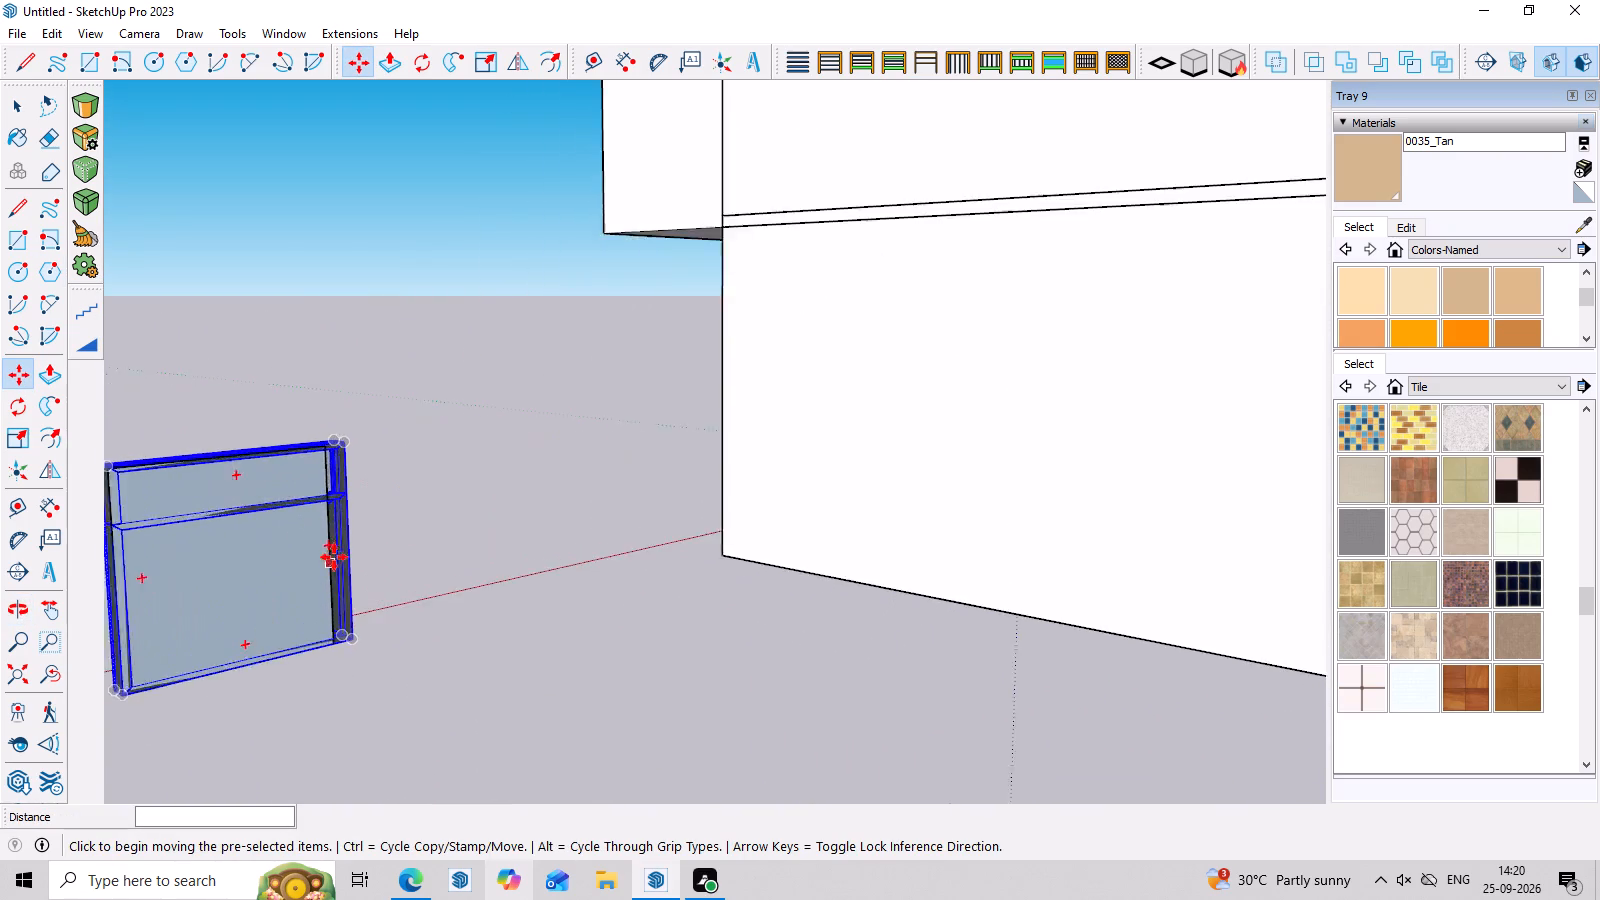
{"action": "scroll", "coordinate": [334, 557], "scroll_direction": "up", "scroll_amount": 9}
{"action": "middle_click_drag", "start_coordinate": [402, 658], "coordinate": [376, 685]}
{"action": "scroll", "coordinate": [371, 676], "scroll_direction": "up", "scroll_amount": 1}
{"action": "scroll", "coordinate": [376, 546], "scroll_direction": "down", "scroll_amount": 8}
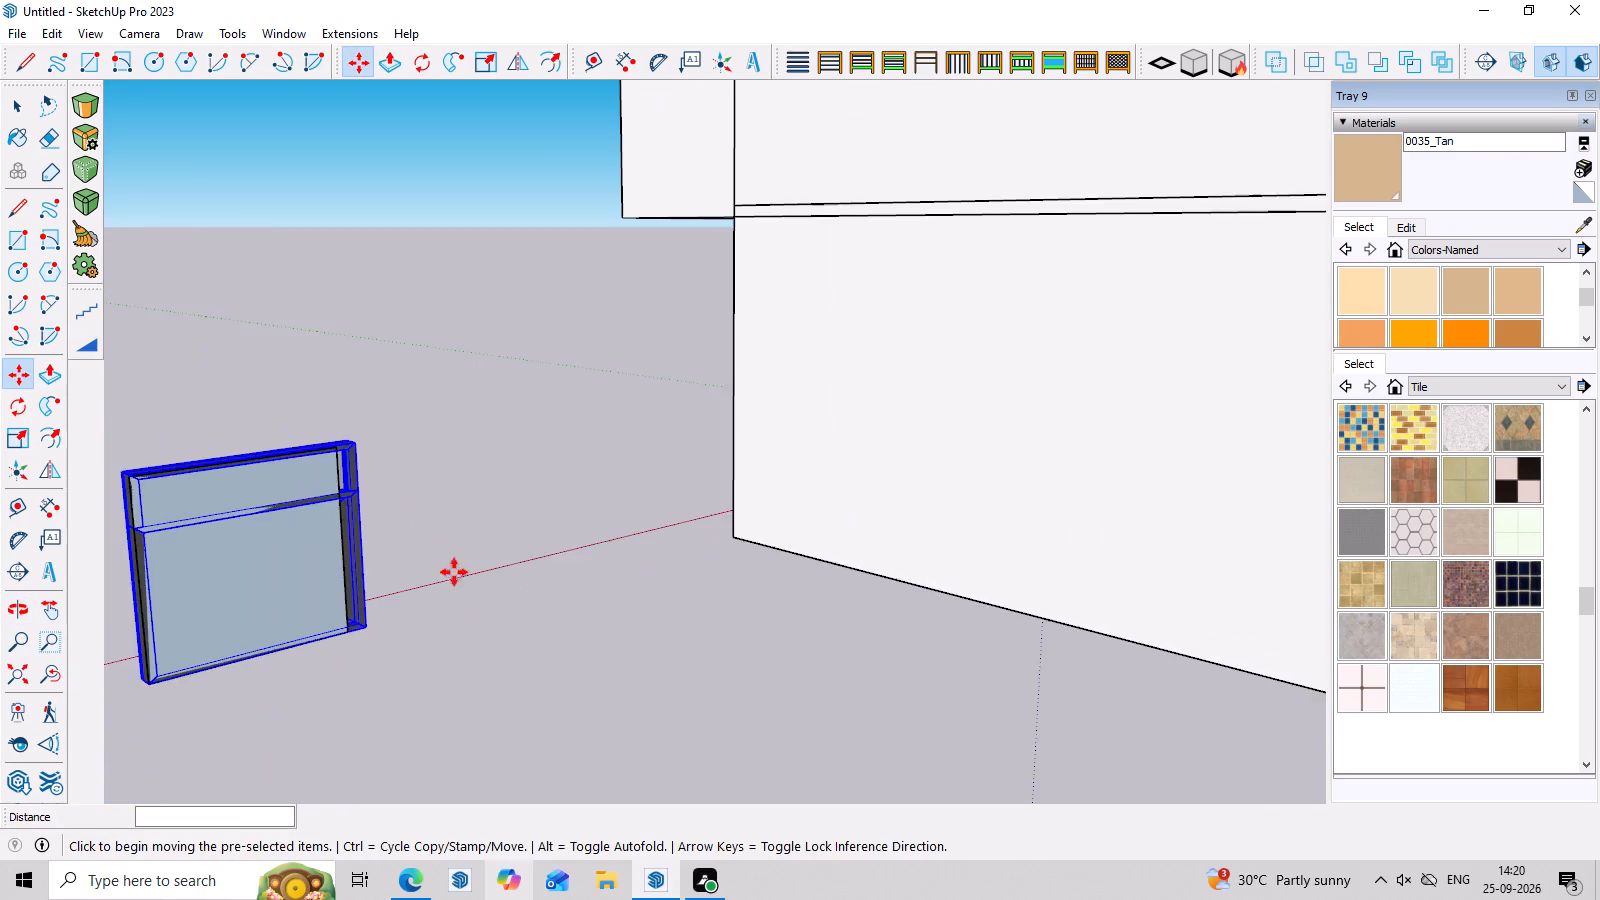
{"action": "middle_click_drag", "start_coordinate": [465, 620], "coordinate": [447, 626]}
{"action": "scroll", "coordinate": [196, 650], "scroll_direction": "up", "scroll_amount": 3}
{"action": "scroll", "coordinate": [374, 598], "scroll_direction": "down", "scroll_amount": 3}
{"action": "middle_click_drag", "start_coordinate": [478, 653], "coordinate": [502, 600]}
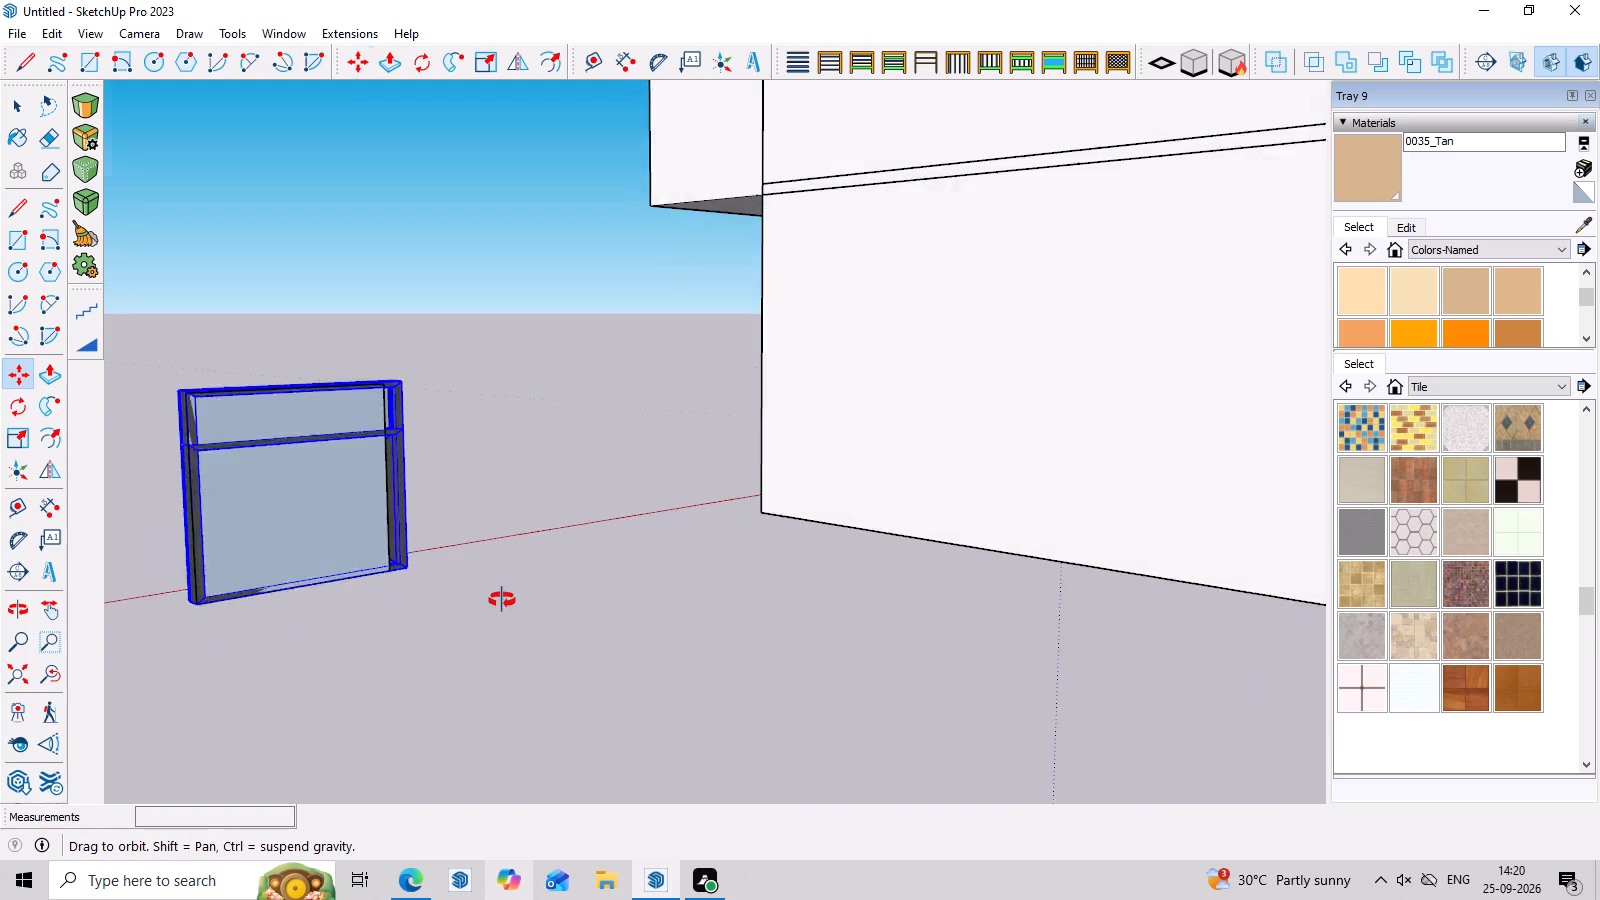
{"action": "middle_click_drag", "start_coordinate": [502, 600], "coordinate": [502, 599]}
{"action": "scroll", "coordinate": [126, 521], "scroll_direction": "up", "scroll_amount": 12}
Move the panel by its outer bottom corner about 6" backward, clear of the window's back.
{"action": "key", "text": "space"}
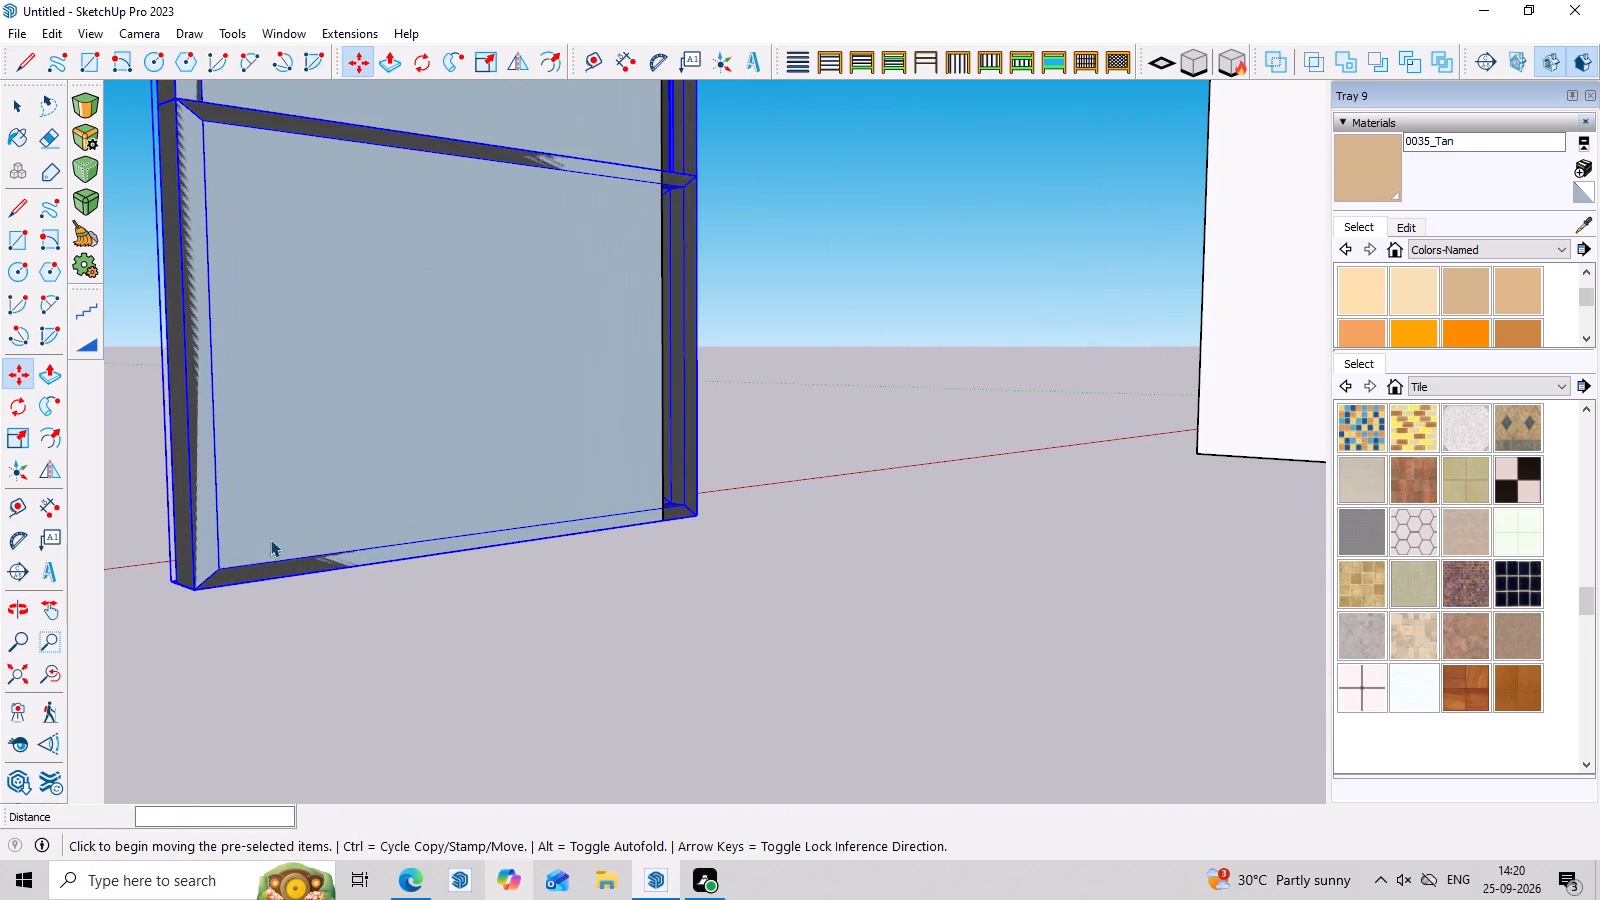
{"action": "left_click", "coordinate": [253, 511]}
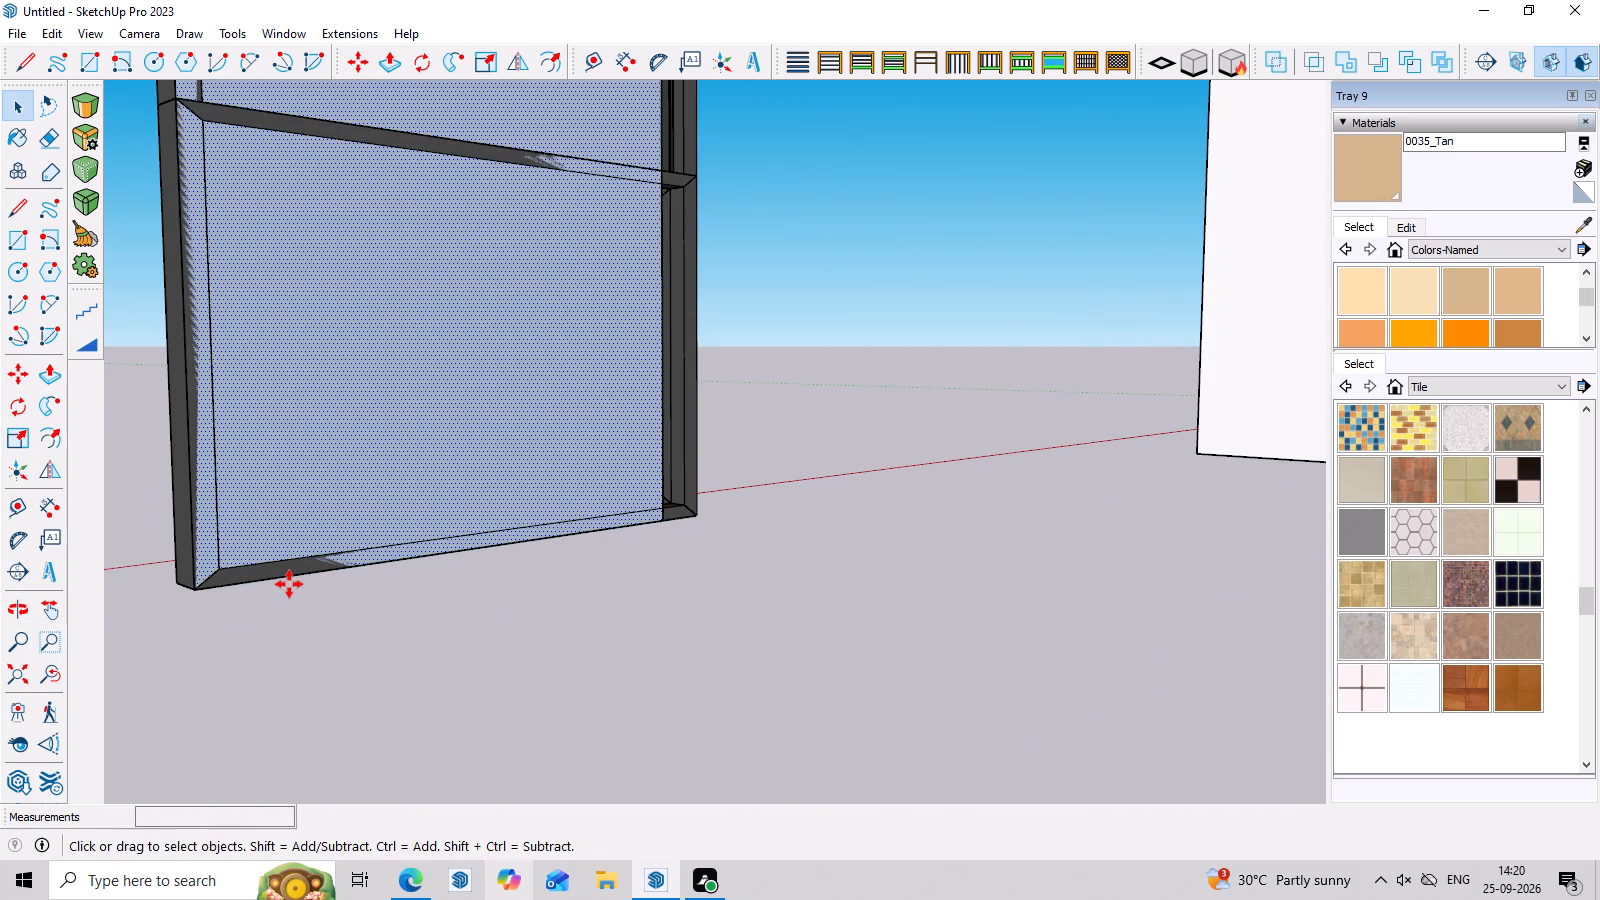
{"action": "key", "text": "m"}
{"action": "left_click", "coordinate": [194, 591]}
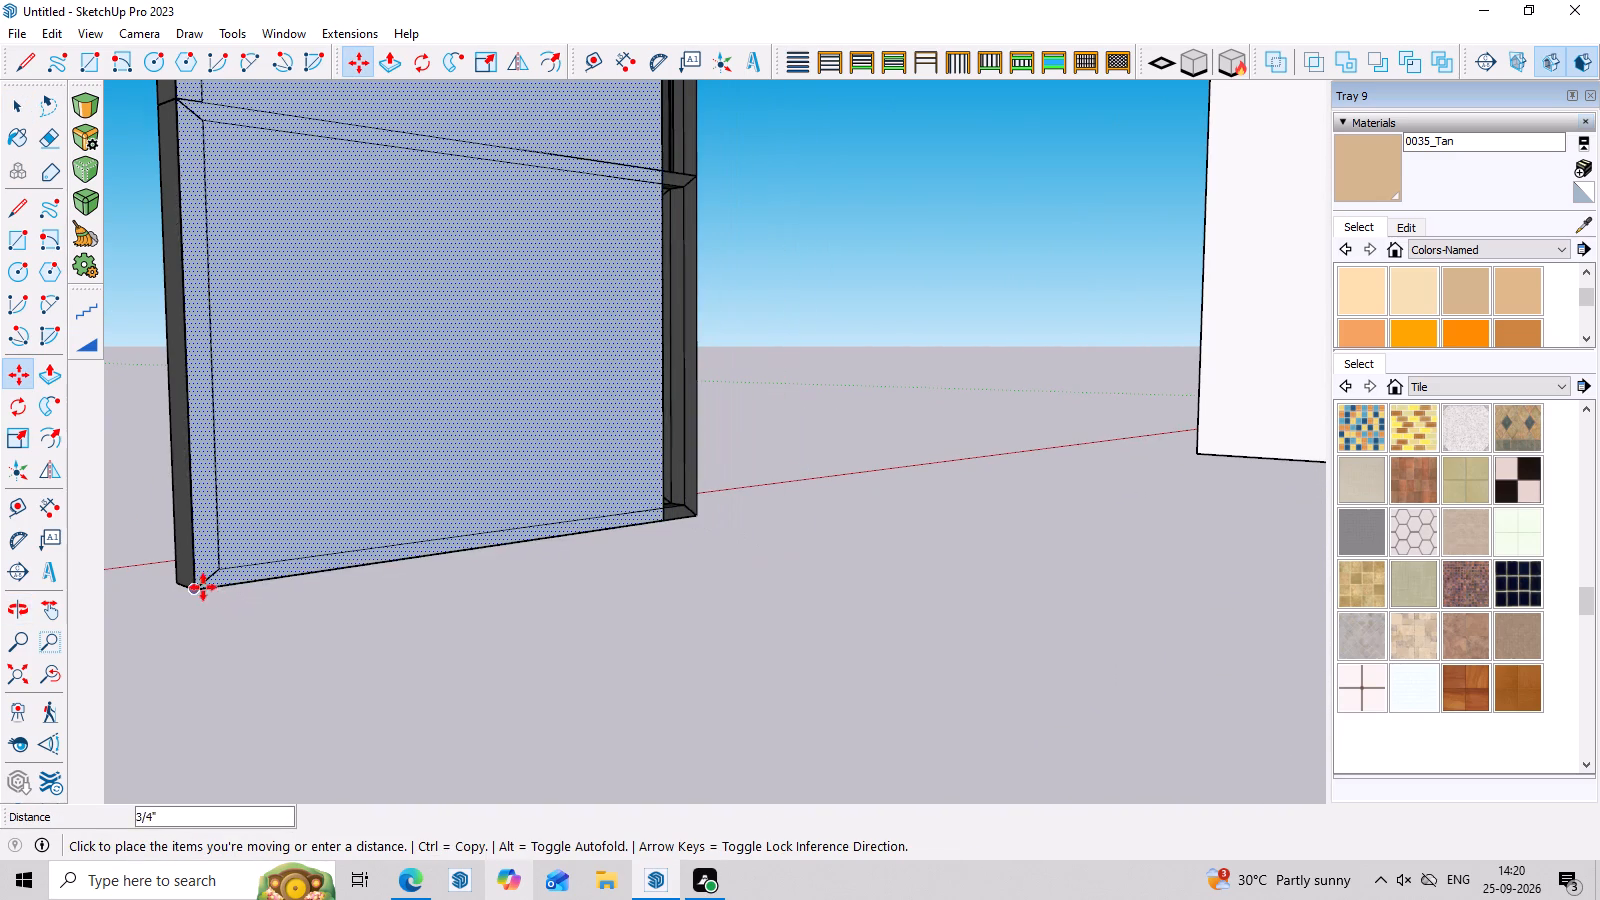
{"action": "double_click", "coordinate": [221, 610]}
Move the window copy about 6 5/16" by its outer bottom back corner onto the panel's outer bottom corner.
{"action": "middle_click_drag", "start_coordinate": [230, 651], "coordinate": [376, 683]}
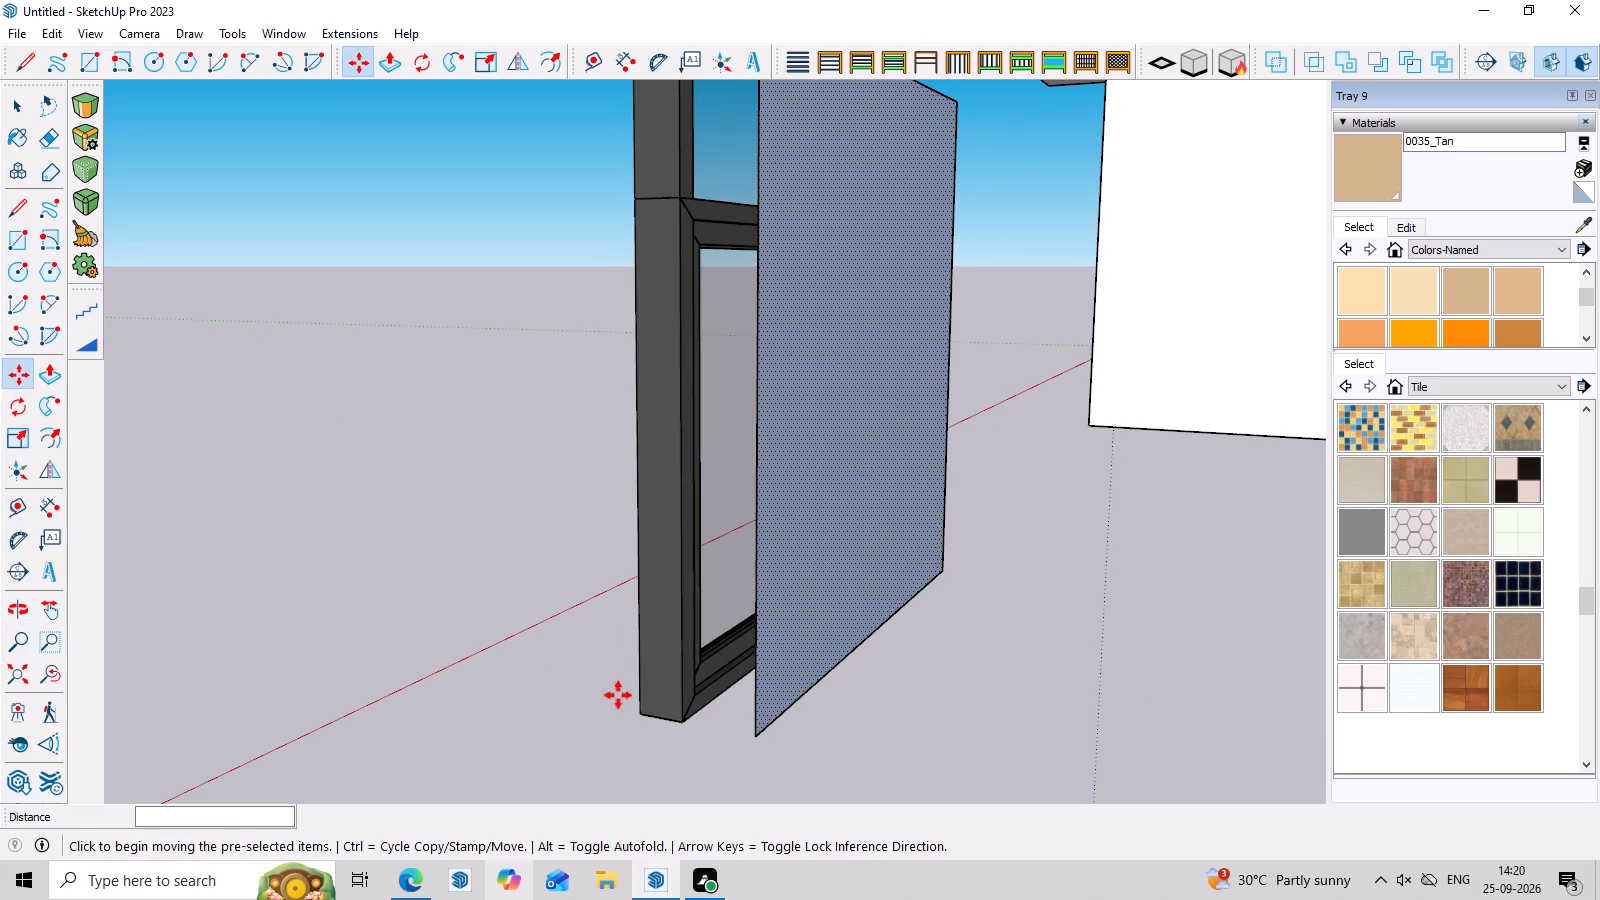
{"action": "key", "text": "space"}
{"action": "left_click", "coordinate": [645, 672]}
{"action": "key", "text": "m"}
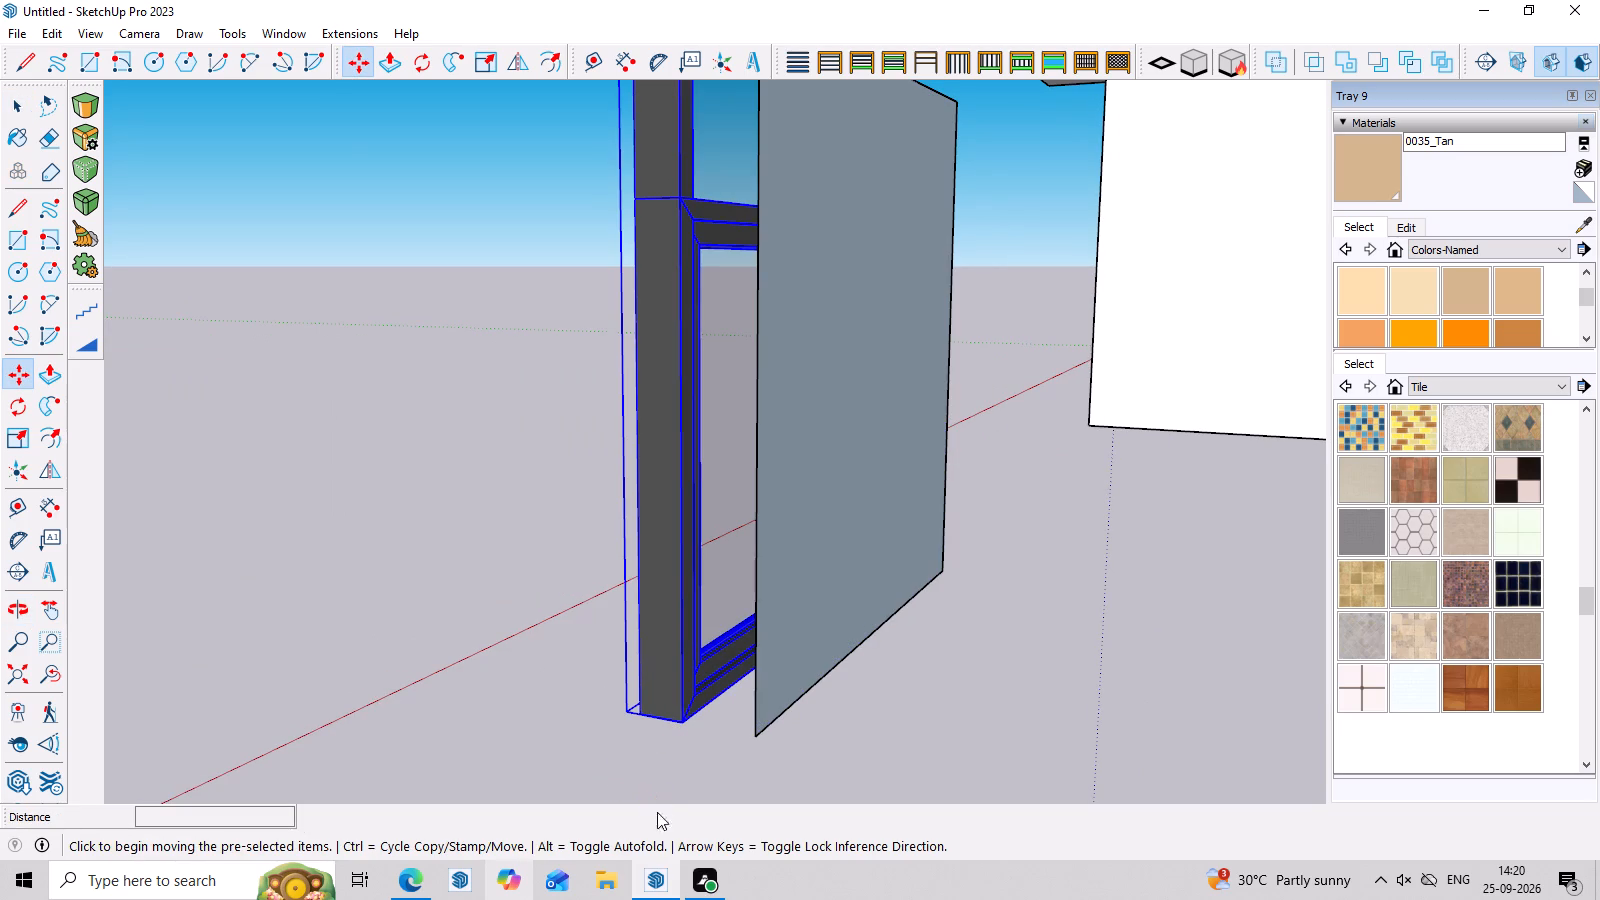
{"action": "left_click", "coordinate": [688, 720]}
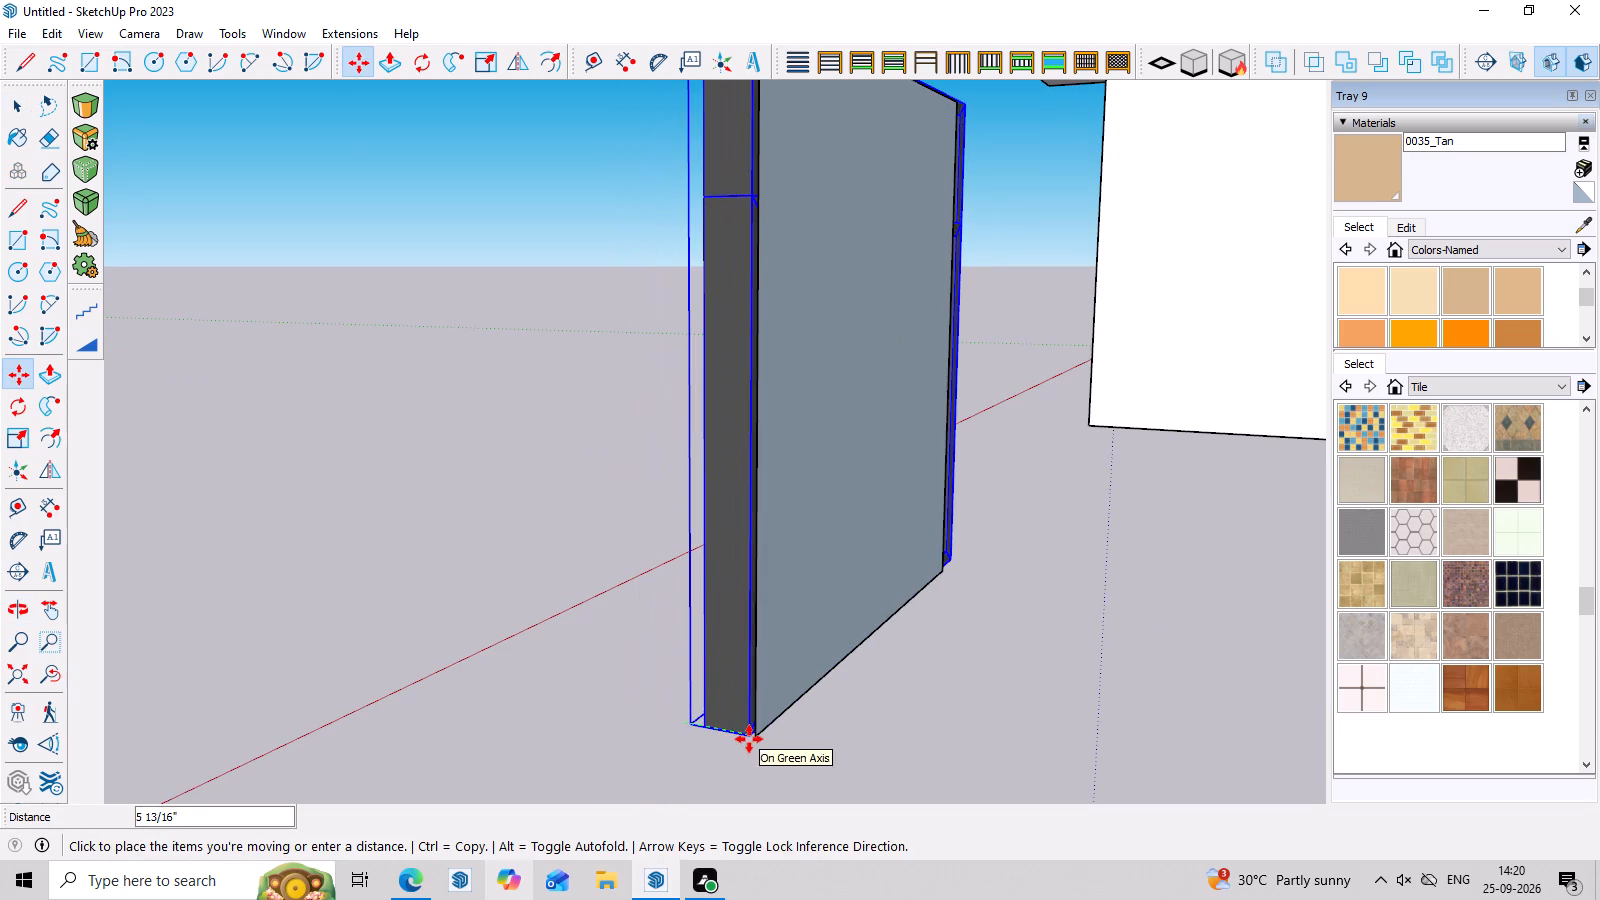
{"action": "left_click", "coordinate": [750, 737]}
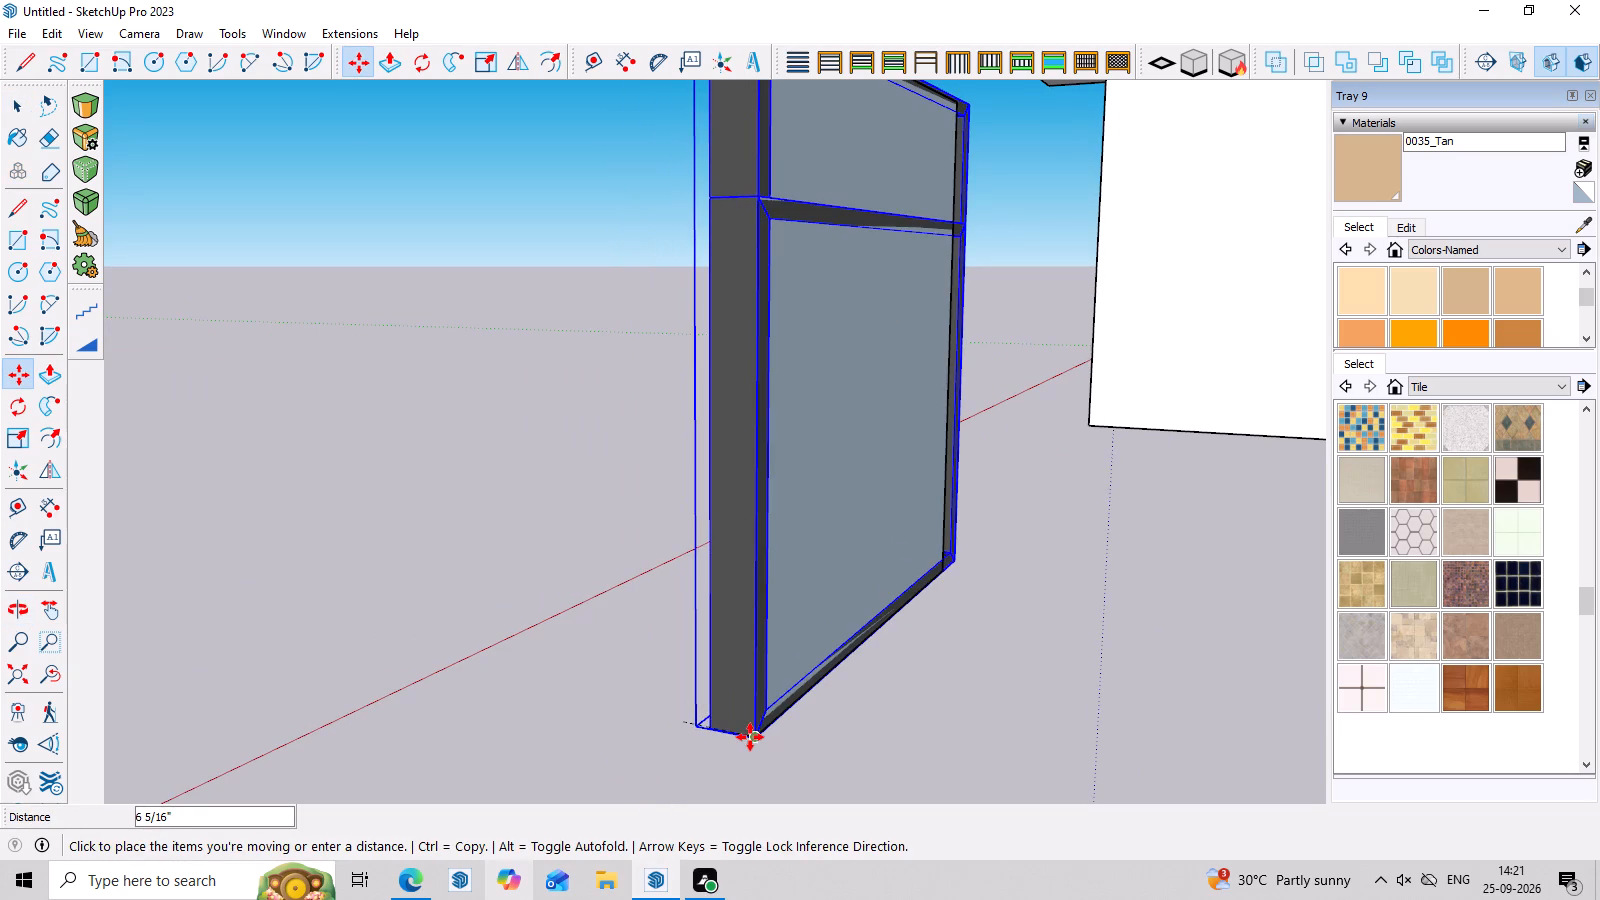
Scale the window copy narrower from its house side so its width matches the panel's vertical edge.
{"action": "scroll", "coordinate": [818, 679], "scroll_direction": "down", "scroll_amount": 7}
{"action": "middle_click_drag", "start_coordinate": [970, 576], "coordinate": [390, 561]}
{"action": "scroll", "coordinate": [750, 478], "scroll_direction": "up", "scroll_amount": 2}
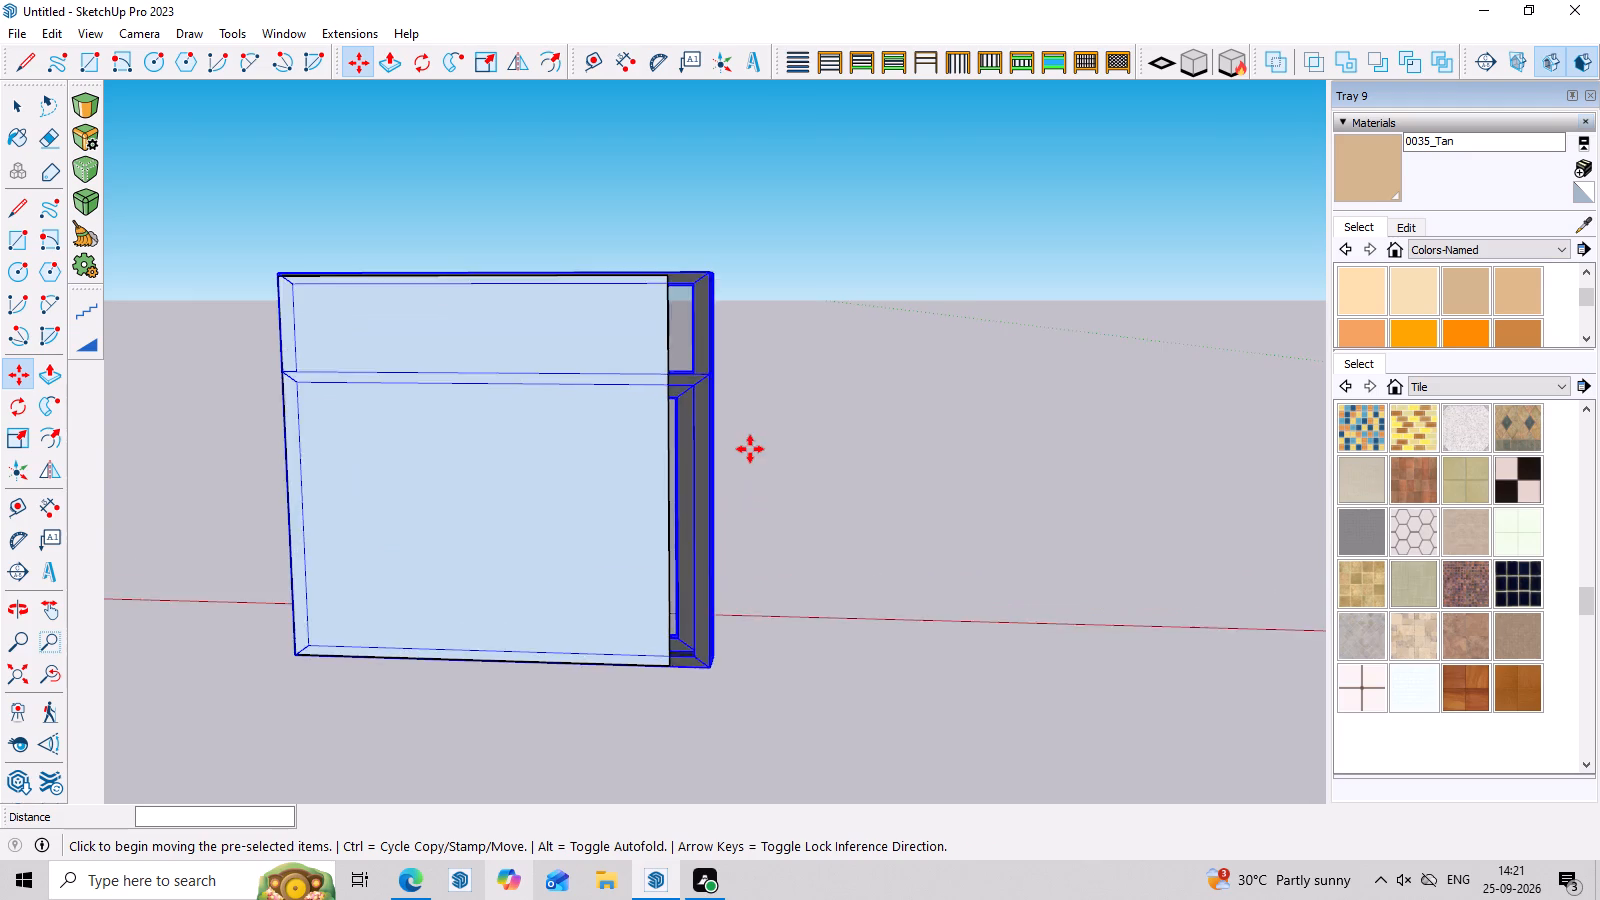
{"action": "scroll", "coordinate": [750, 449], "scroll_direction": "up", "scroll_amount": 4}
{"action": "key", "text": "d"}
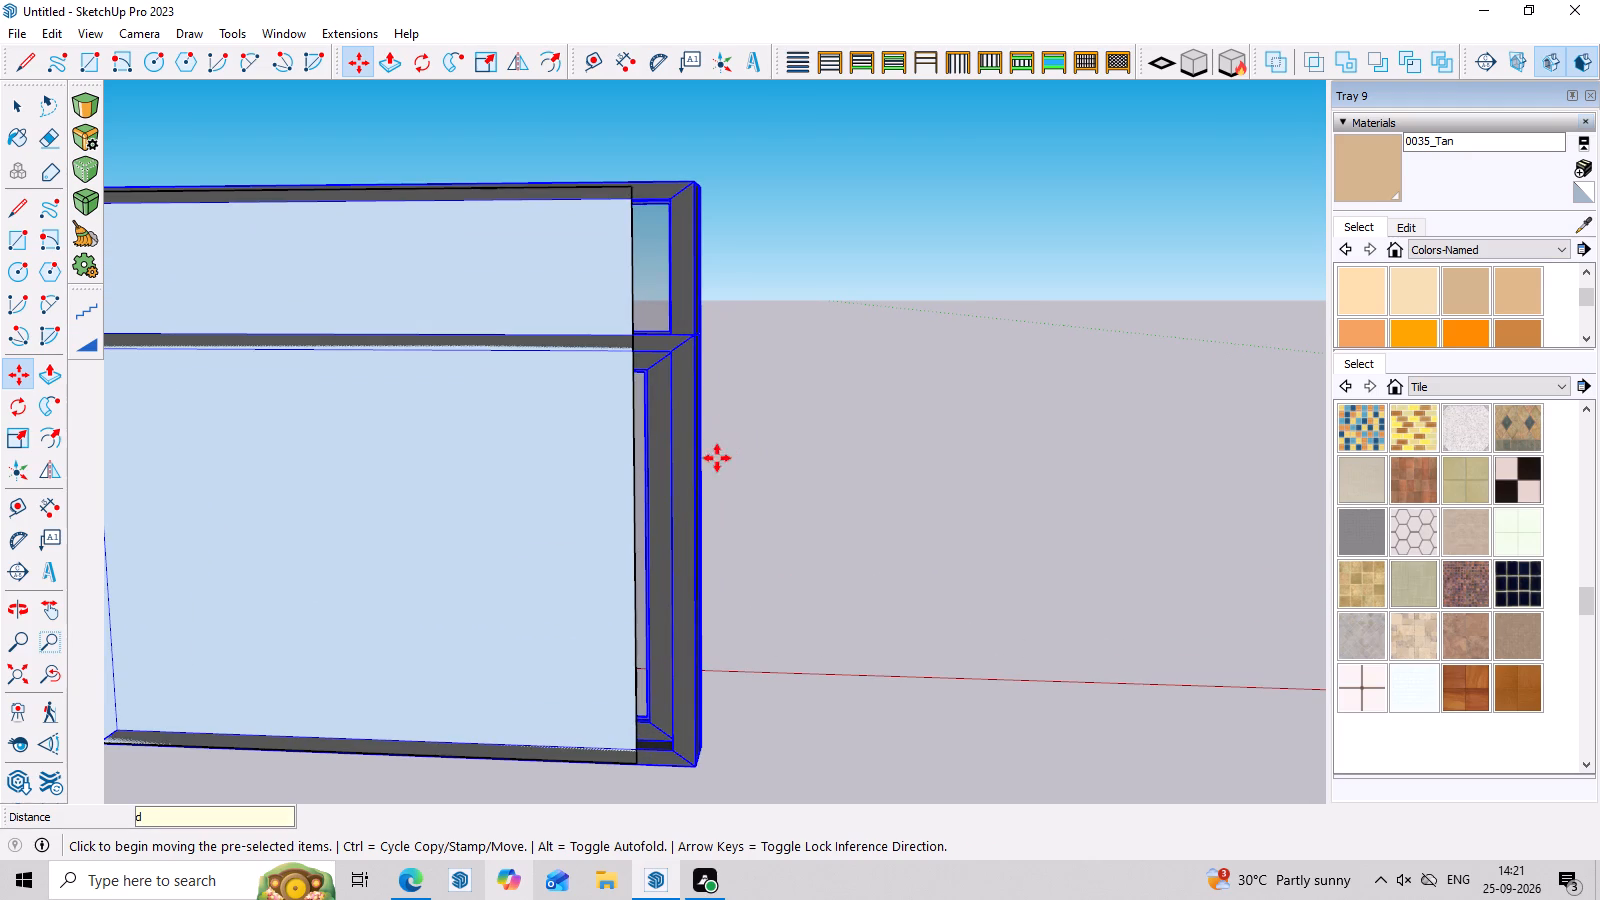
{"action": "key", "text": "s"}
{"action": "left_click", "coordinate": [691, 477]}
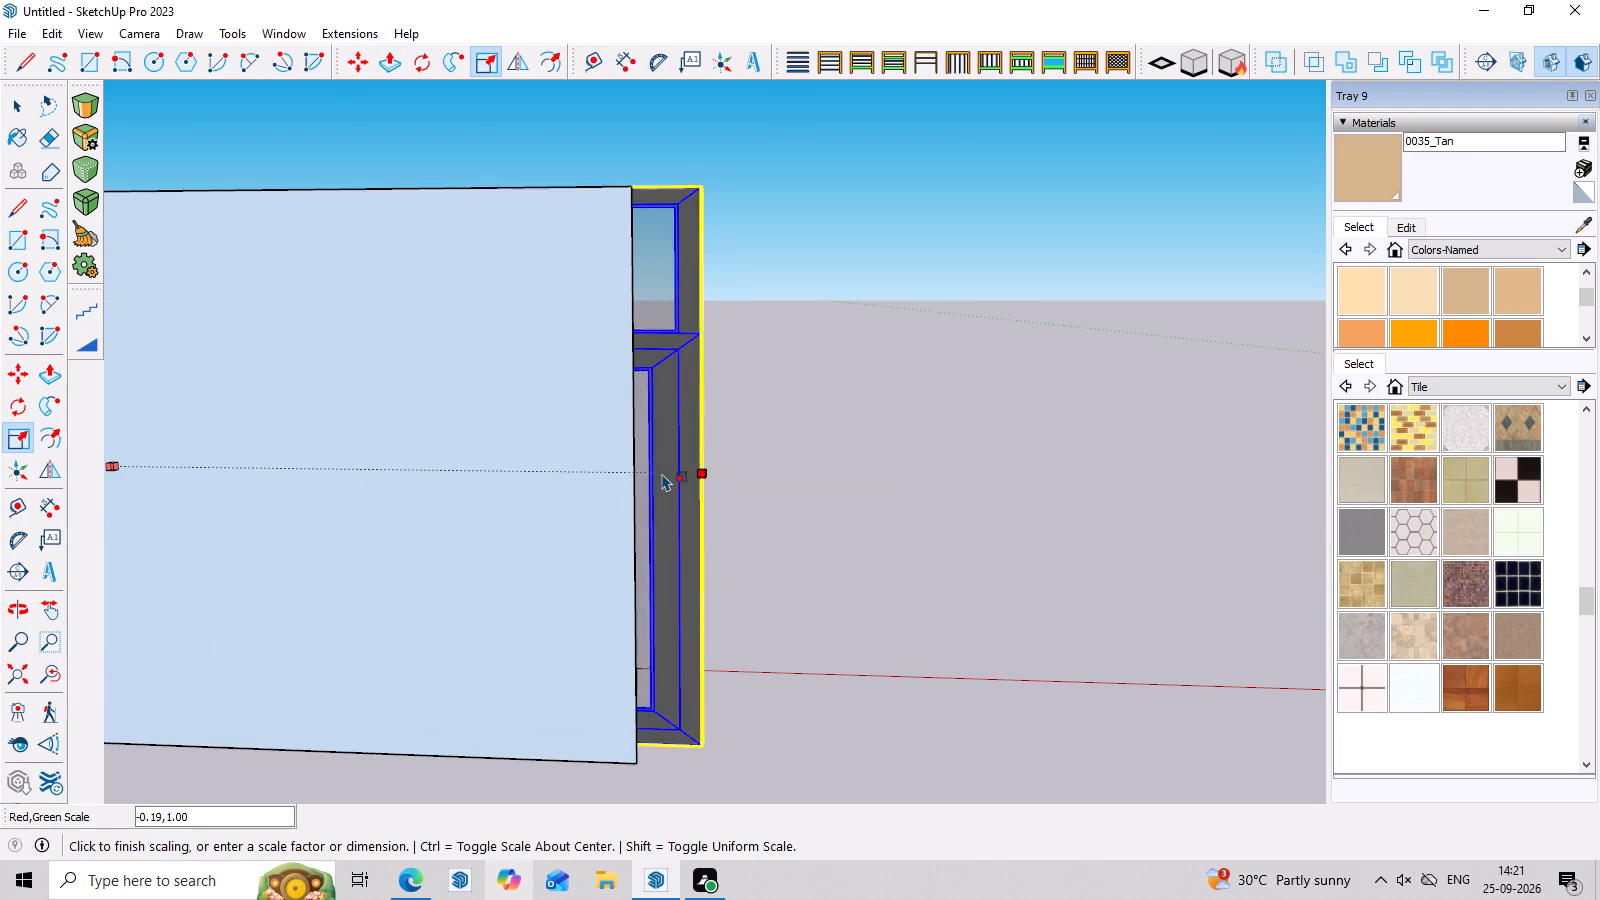
{"action": "left_click", "coordinate": [631, 473]}
{"action": "scroll", "coordinate": [721, 420], "scroll_direction": "down", "scroll_amount": 8}
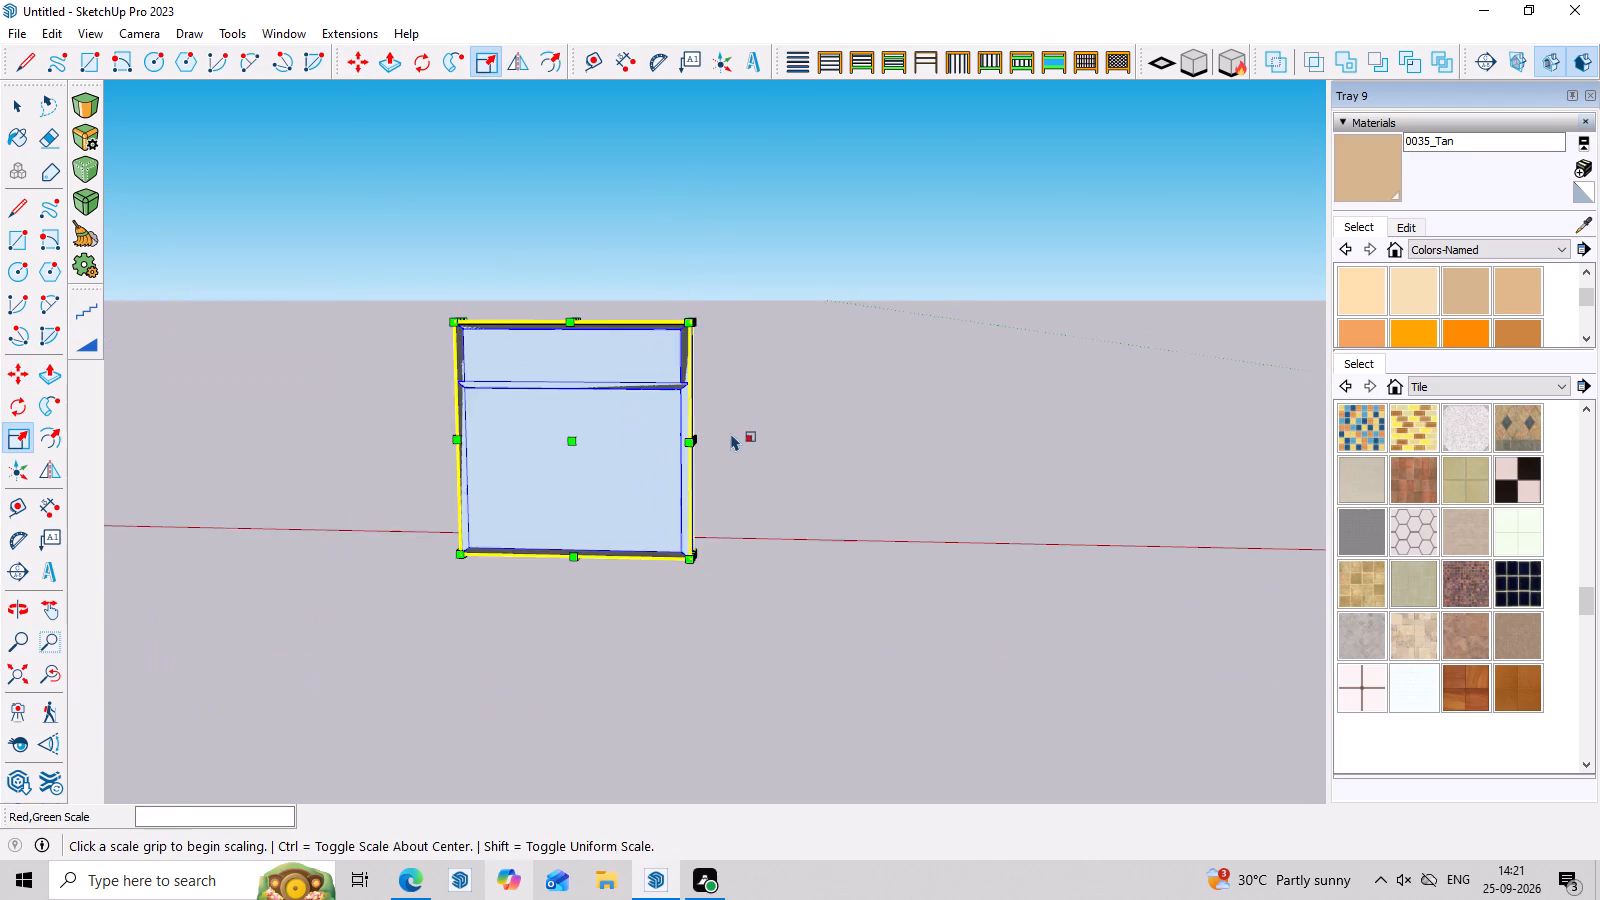
{"action": "middle_click_drag", "start_coordinate": [732, 423], "coordinate": [745, 641]}
{"action": "scroll", "coordinate": [434, 316], "scroll_direction": "down", "scroll_amount": 9}
{"action": "middle_click_drag", "start_coordinate": [354, 444], "coordinate": [1443, 549]}
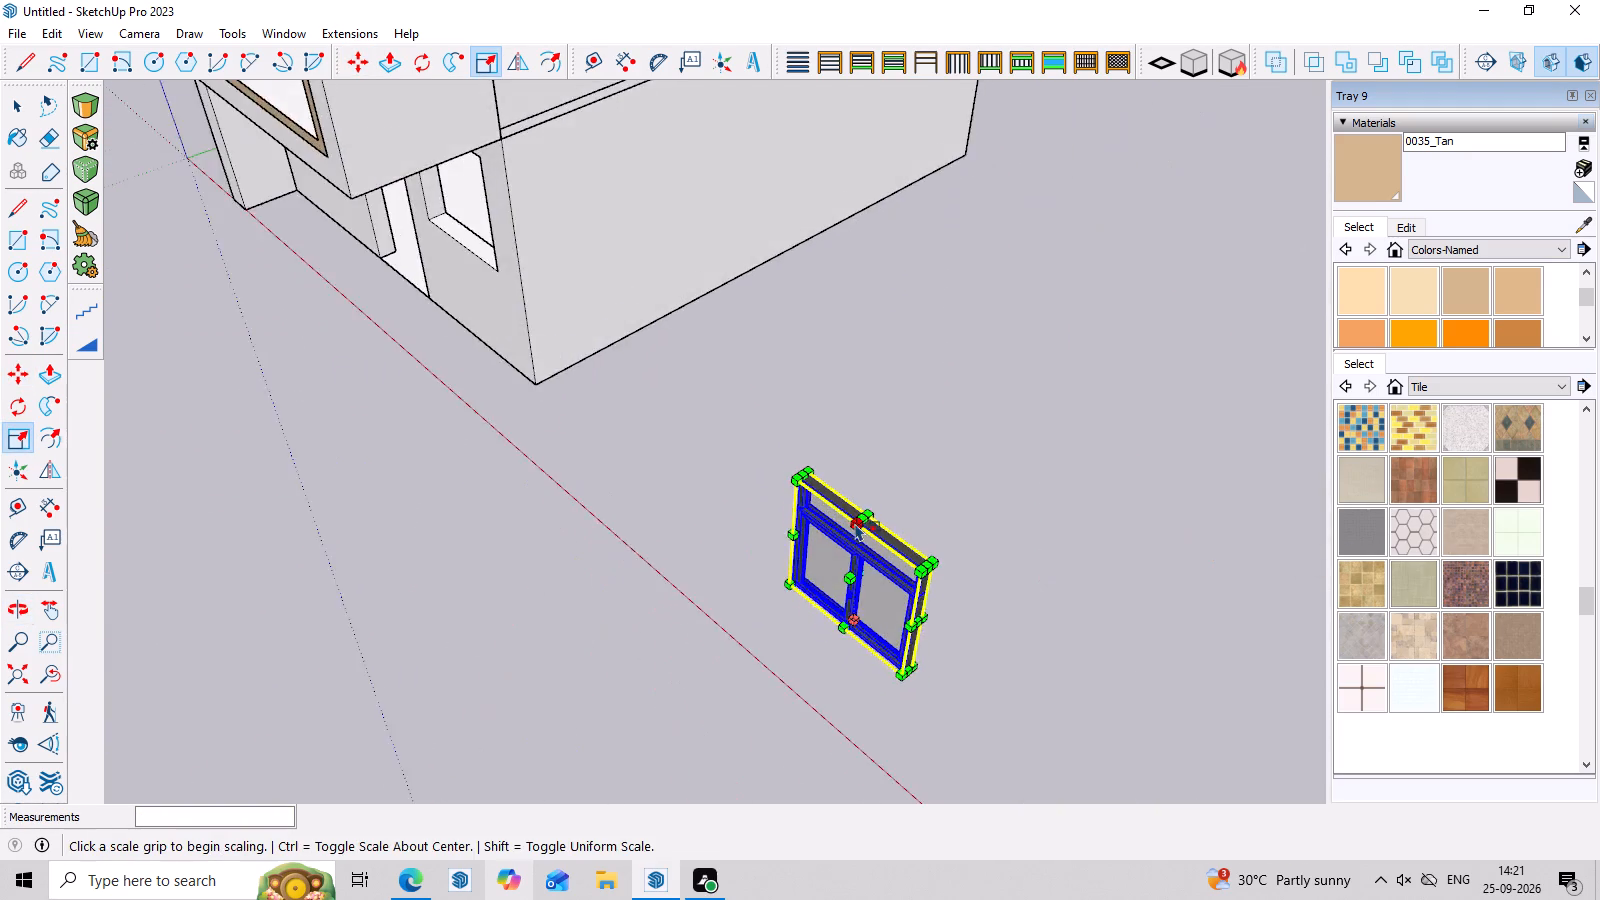
Move the window copy about 19' 7 1/8" by its outer bottom corner onto the second ground-floor opening's outer bottom corner.
{"action": "scroll", "coordinate": [854, 509], "scroll_direction": "up", "scroll_amount": 3}
{"action": "middle_click_drag", "start_coordinate": [917, 609], "coordinate": [1112, 329]}
{"action": "key", "text": "m"}
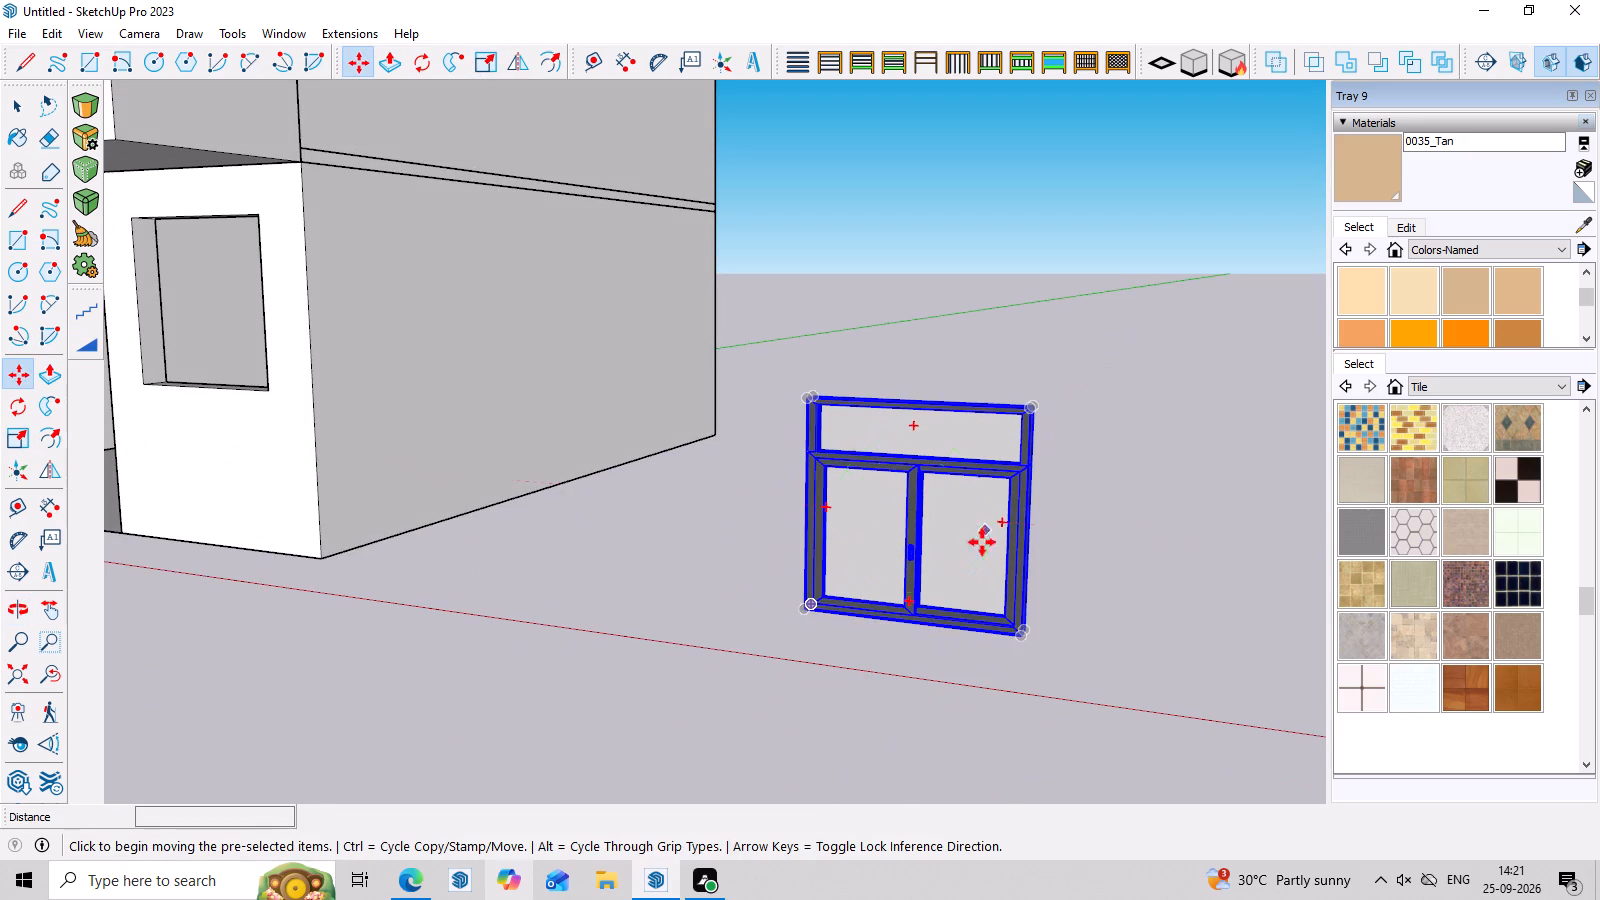
{"action": "left_click", "coordinate": [1030, 635]}
{"action": "scroll", "coordinate": [615, 653], "scroll_direction": "down", "scroll_amount": 1}
{"action": "middle_click_drag", "start_coordinate": [680, 645], "coordinate": [764, 620]}
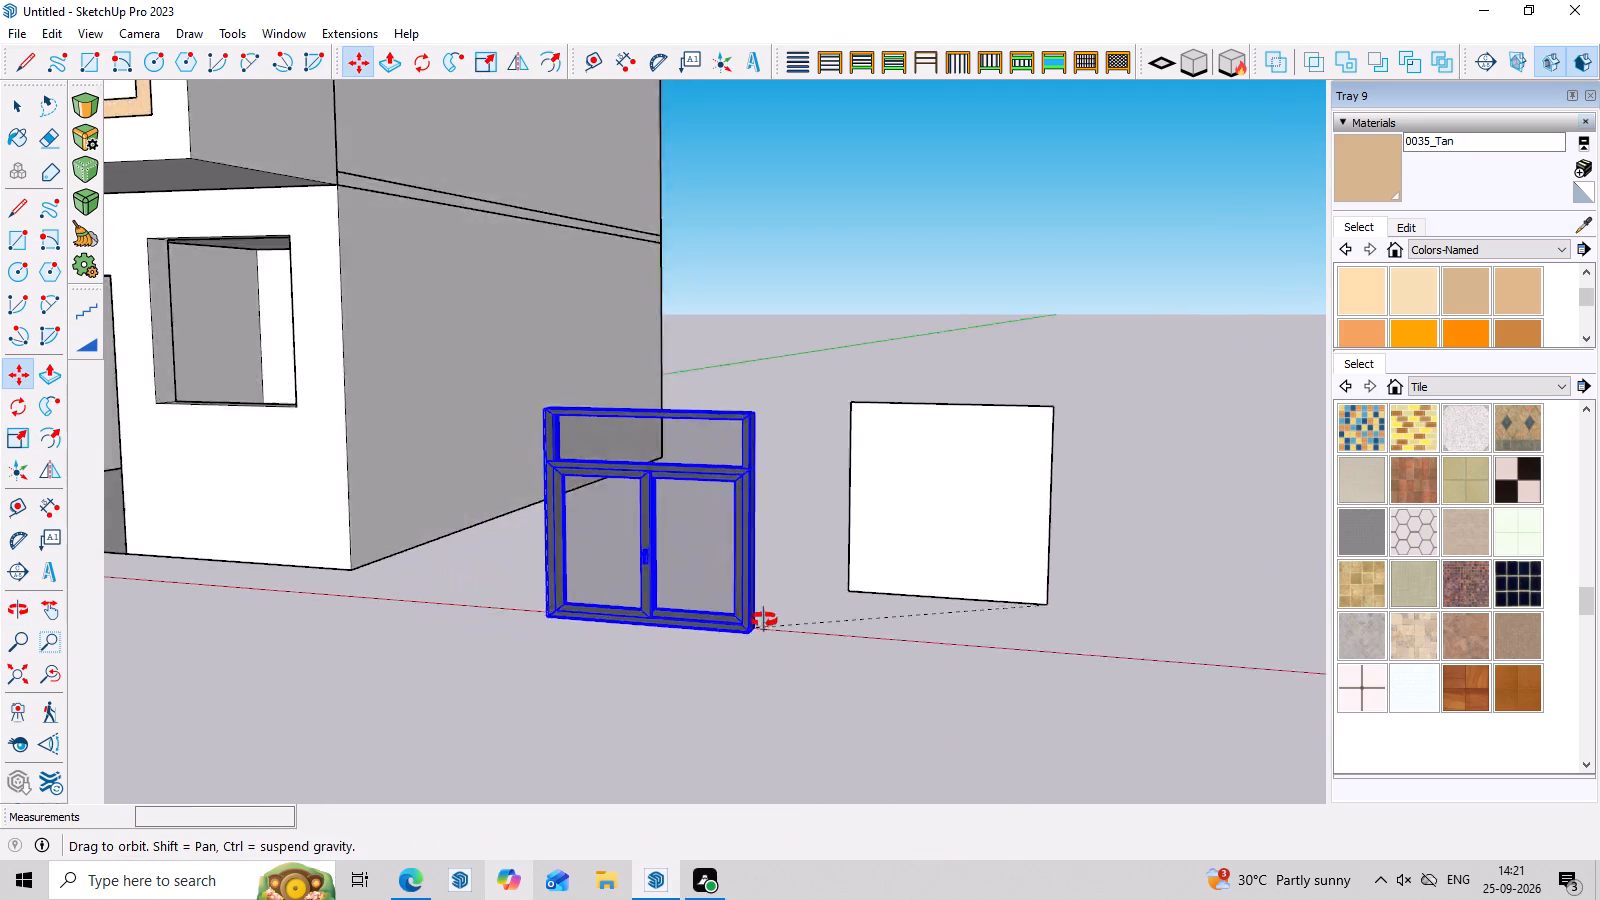
{"action": "middle_click_drag", "start_coordinate": [764, 620], "coordinate": [828, 602]}
{"action": "left_click", "coordinate": [326, 394]}
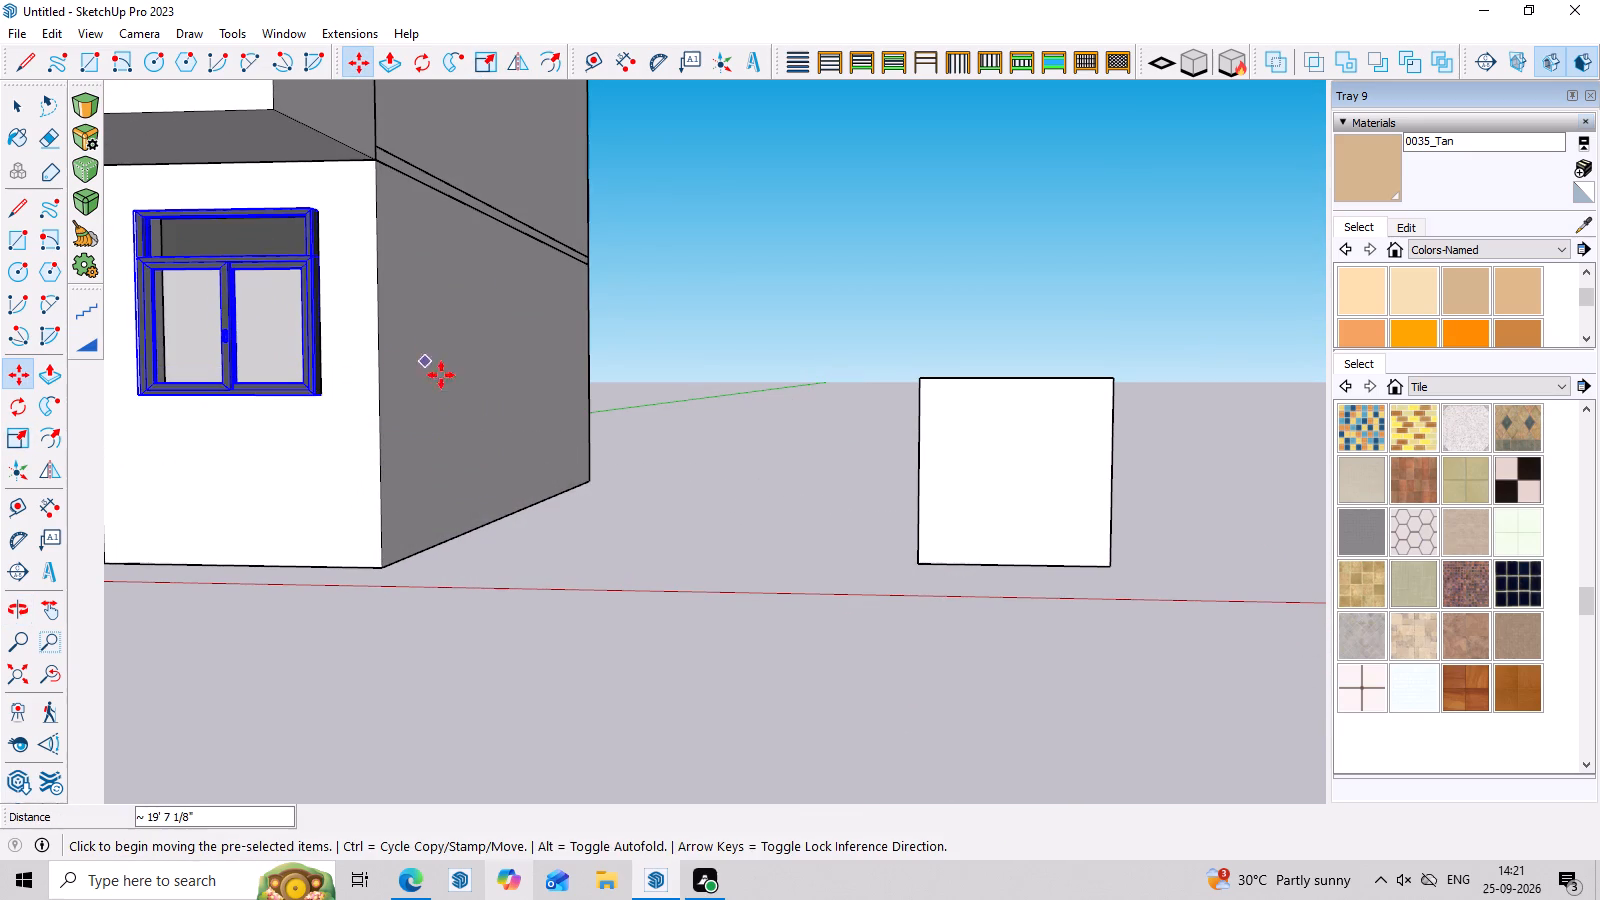
Move the fitted window back by its outer bottom front corner onto the opening's corner, flush with the front wall.
{"action": "scroll", "coordinate": [441, 373], "scroll_direction": "down", "scroll_amount": 4}
{"action": "middle_click_drag", "start_coordinate": [515, 430], "coordinate": [477, 569]}
{"action": "scroll", "coordinate": [323, 446], "scroll_direction": "up", "scroll_amount": 11}
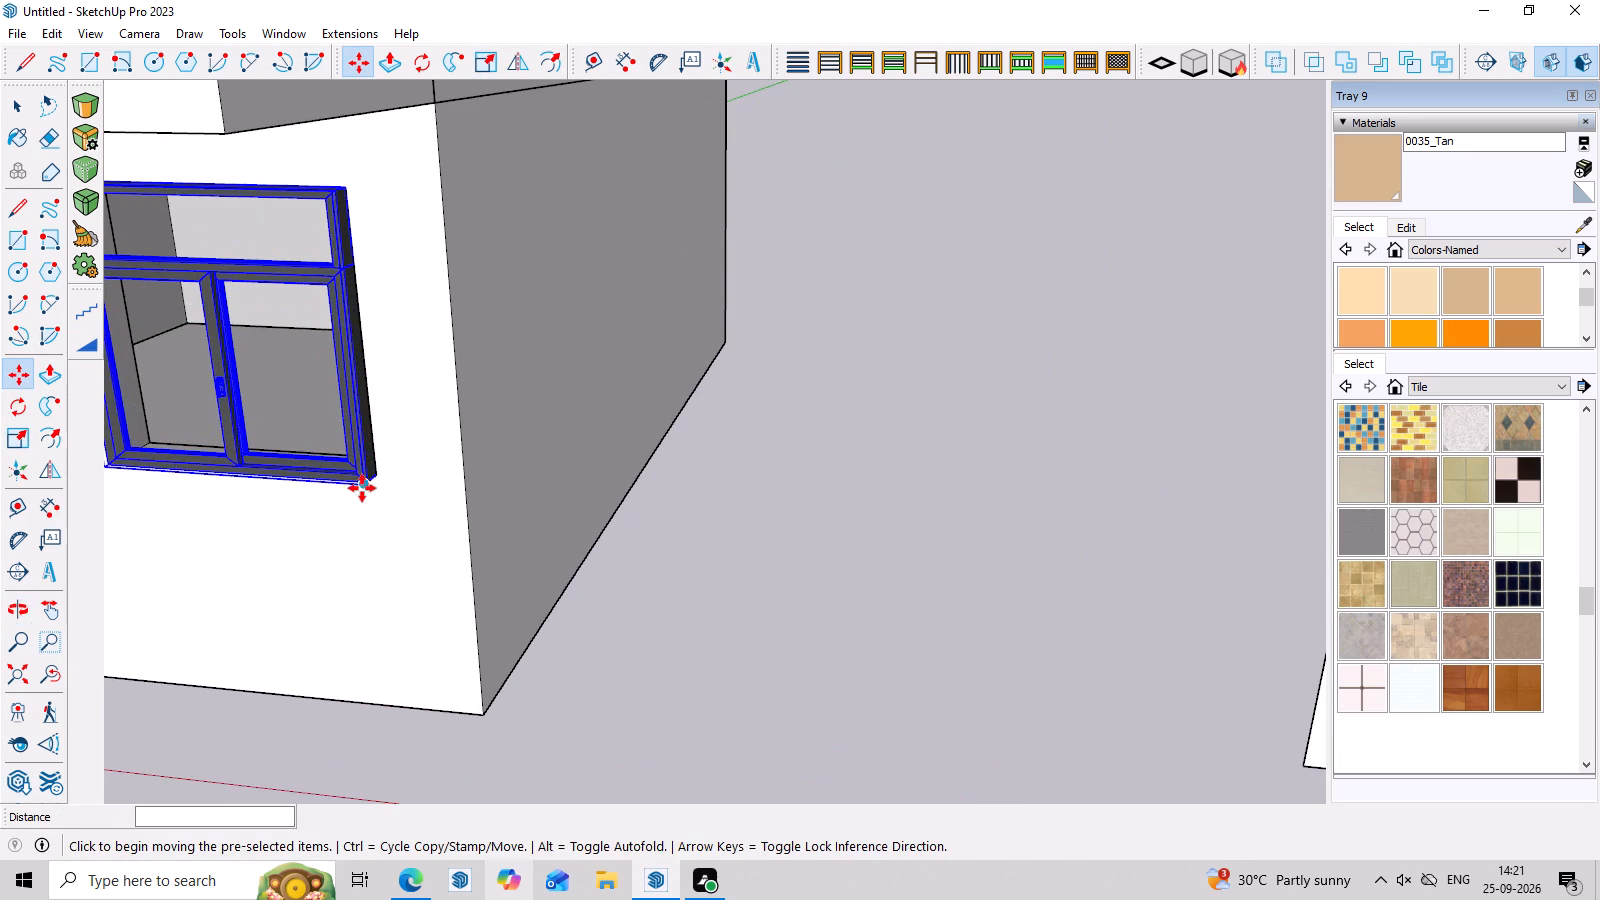
{"action": "left_click", "coordinate": [362, 486]}
{"action": "left_click", "coordinate": [377, 469]}
Delete the used template panel beside the house's side wall, including its leftover vertical edge.
{"action": "scroll", "coordinate": [466, 448], "scroll_direction": "down", "scroll_amount": 4}
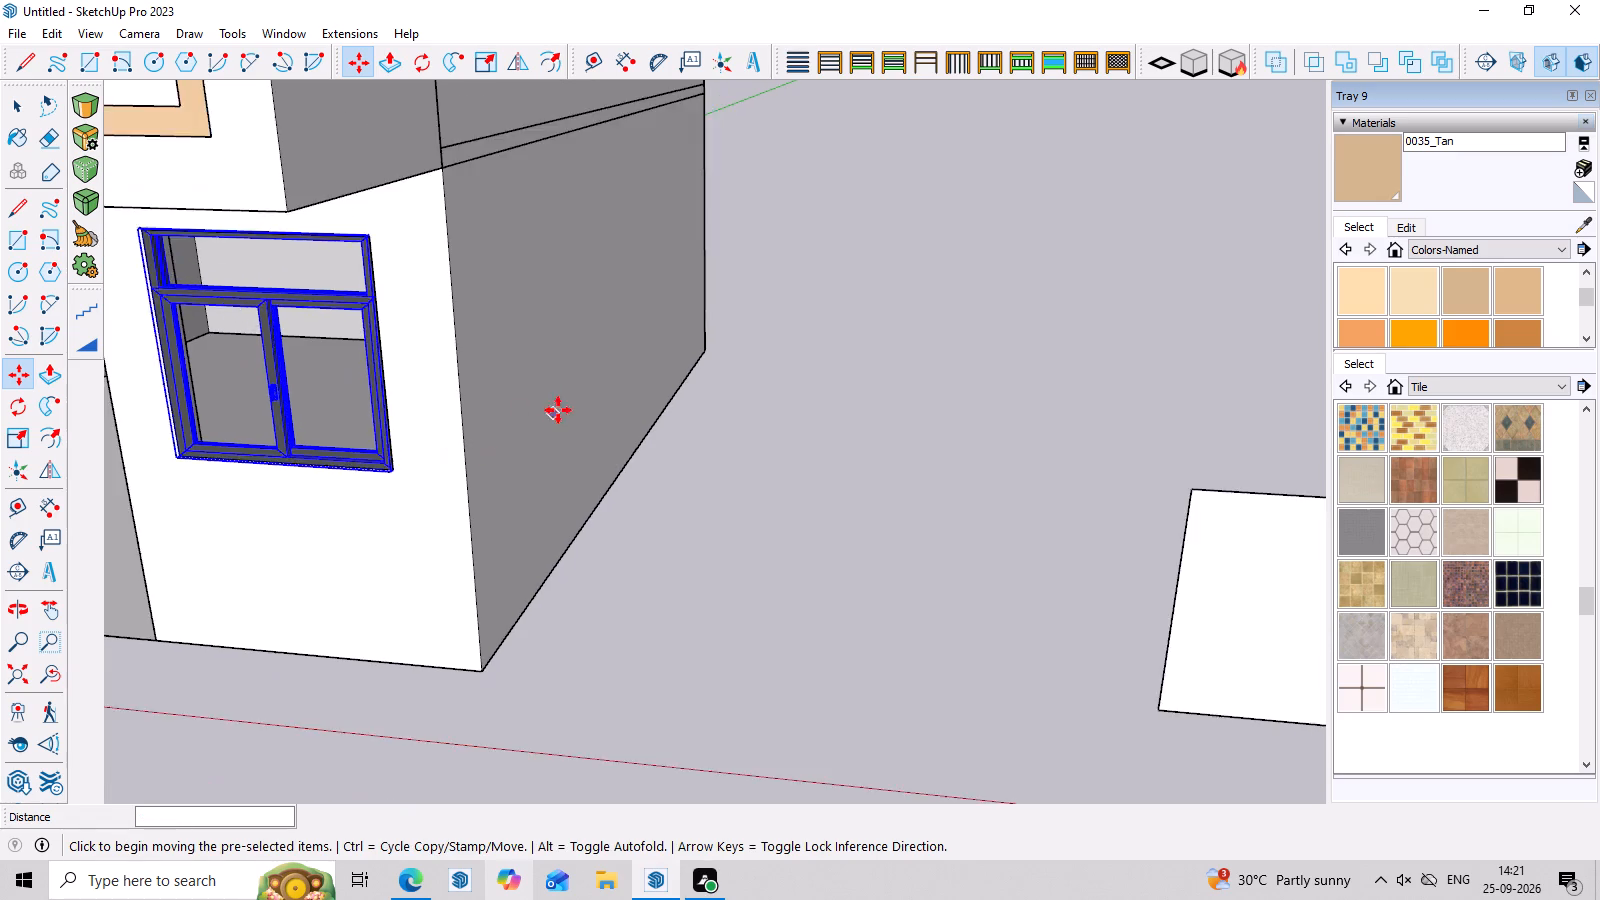
{"action": "scroll", "coordinate": [558, 410], "scroll_direction": "down", "scroll_amount": 3}
{"action": "middle_click_drag", "start_coordinate": [629, 478], "coordinate": [689, 371]}
{"action": "key", "text": "space"}
{"action": "left_click", "coordinate": [785, 285]}
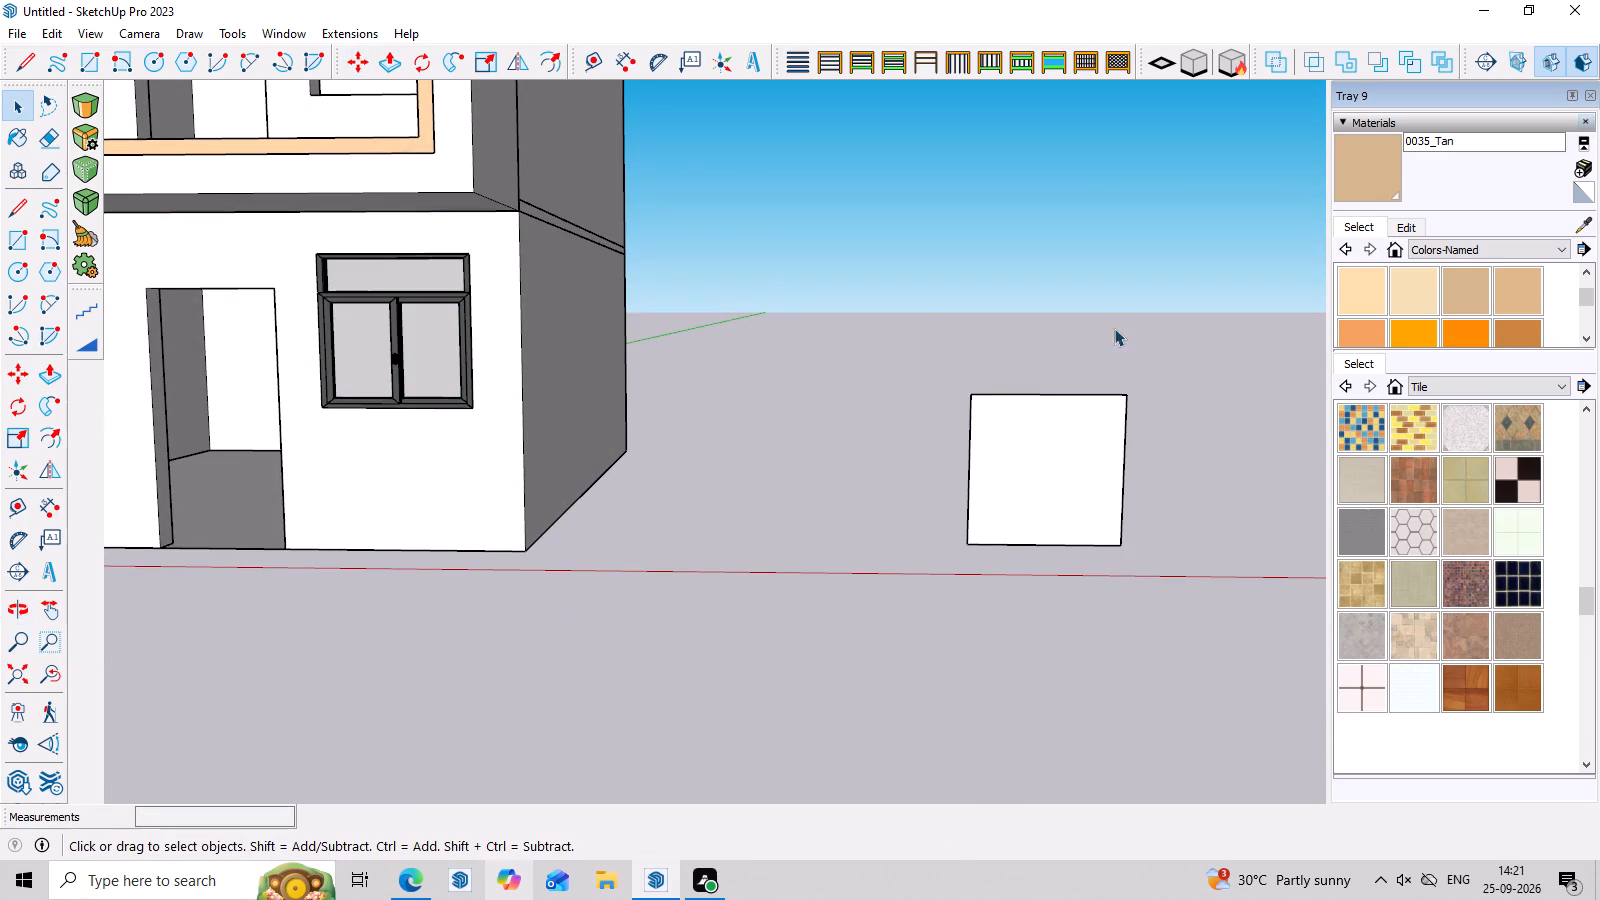
{"action": "left_click_drag", "start_coordinate": [1118, 341], "coordinate": [862, 613]}
{"action": "key", "text": "Delete"}
{"action": "left_click_drag", "start_coordinate": [1155, 377], "coordinate": [1029, 604]}
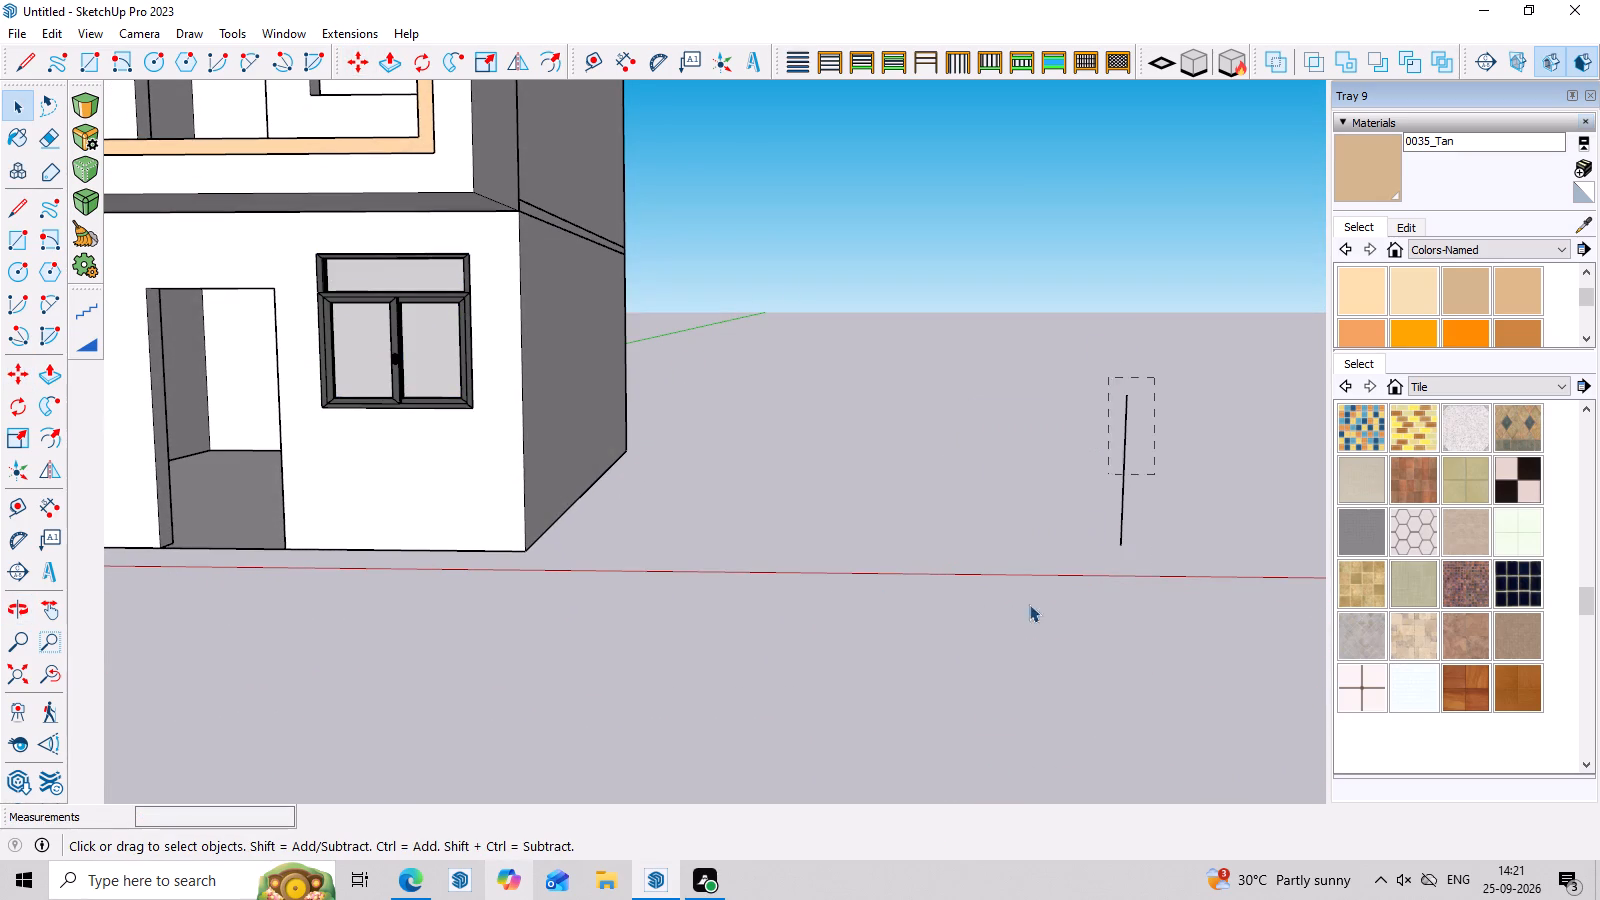
{"action": "left_click_drag", "start_coordinate": [1029, 604], "coordinate": [1000, 645]}
{"action": "key", "text": "Delete"}
Examine the front elevation's fitted ground-floor windows and the upper floor's open window and door openings.
{"action": "scroll", "coordinate": [704, 440], "scroll_direction": "down", "scroll_amount": 12}
{"action": "middle_click_drag", "start_coordinate": [796, 483], "coordinate": [844, 332]}
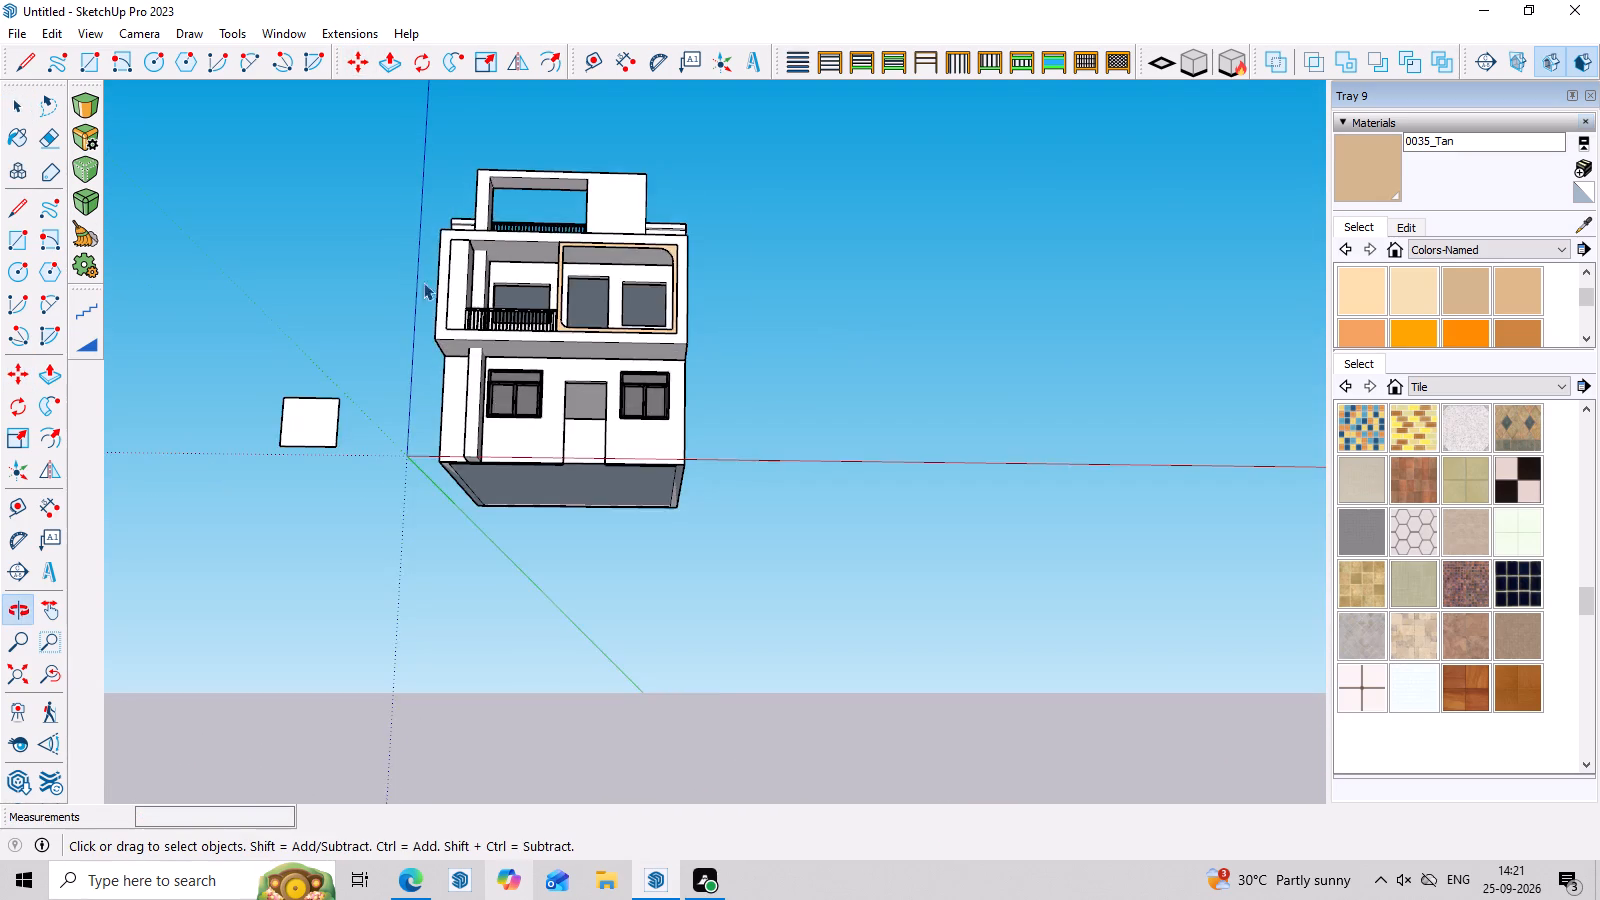
{"action": "scroll", "coordinate": [404, 244], "scroll_direction": "up", "scroll_amount": 7}
{"action": "middle_click_drag", "start_coordinate": [818, 338], "coordinate": [819, 513]}
{"action": "scroll", "coordinate": [662, 278], "scroll_direction": "up", "scroll_amount": 8}
{"action": "middle_click_drag", "start_coordinate": [841, 432], "coordinate": [820, 272]}
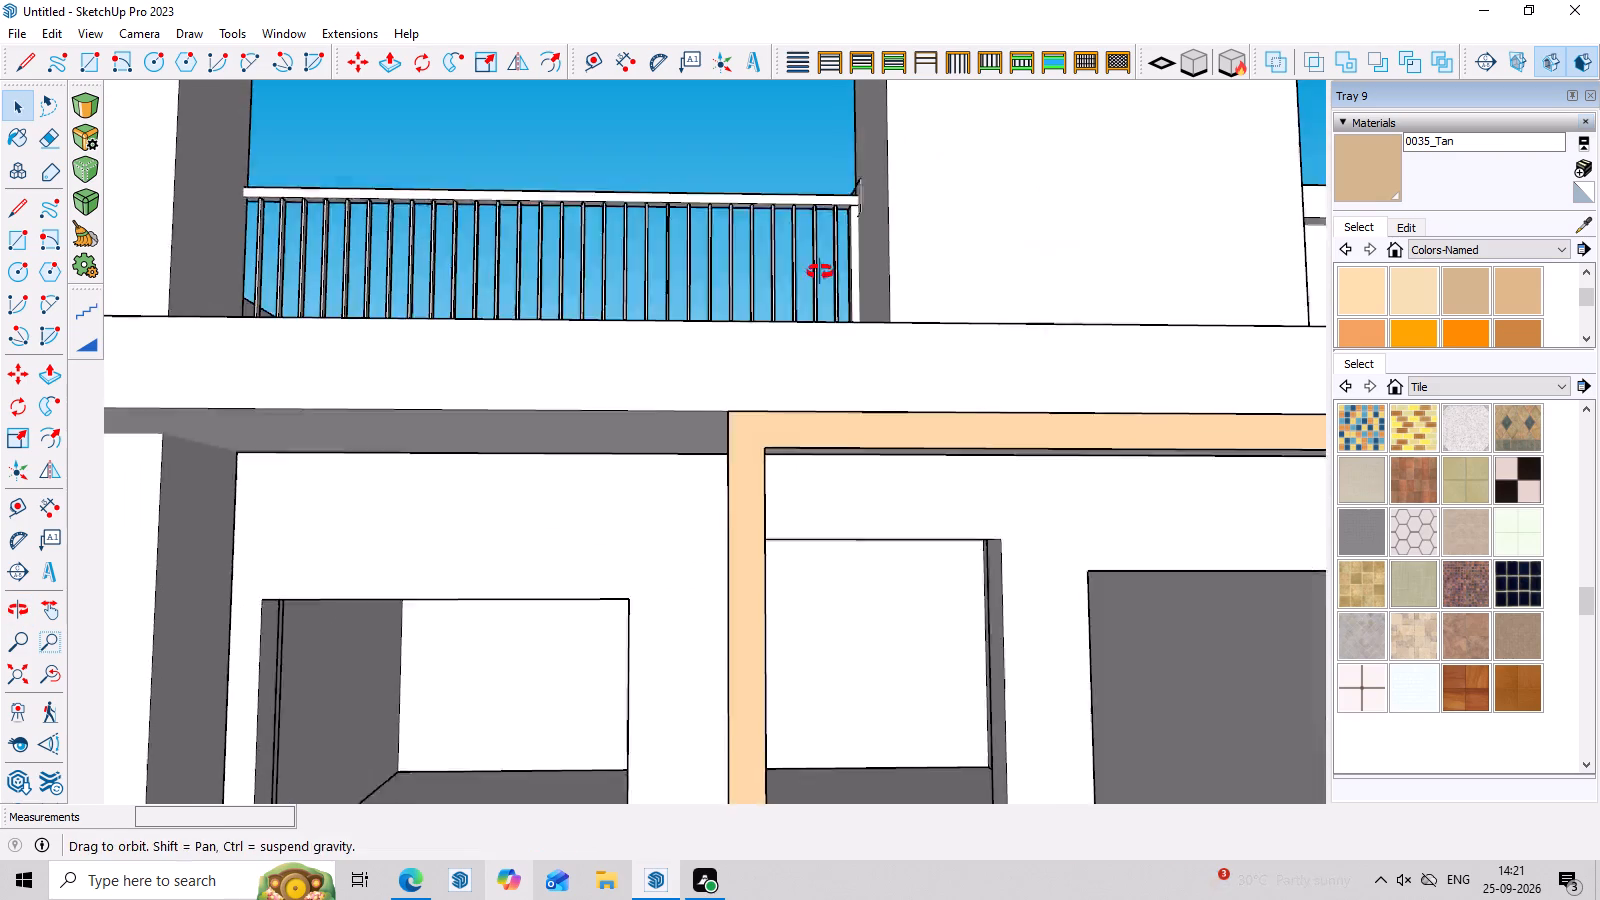
{"action": "middle_click_drag", "start_coordinate": [820, 272], "coordinate": [820, 270]}
{"action": "scroll", "coordinate": [800, 264], "scroll_direction": "down", "scroll_amount": 12}
{"action": "middle_click_drag", "start_coordinate": [934, 325], "coordinate": [923, 443]}
{"action": "scroll", "coordinate": [923, 443], "scroll_direction": "down", "scroll_amount": 1}
{"action": "scroll", "coordinate": [931, 390], "scroll_direction": "up", "scroll_amount": 7}
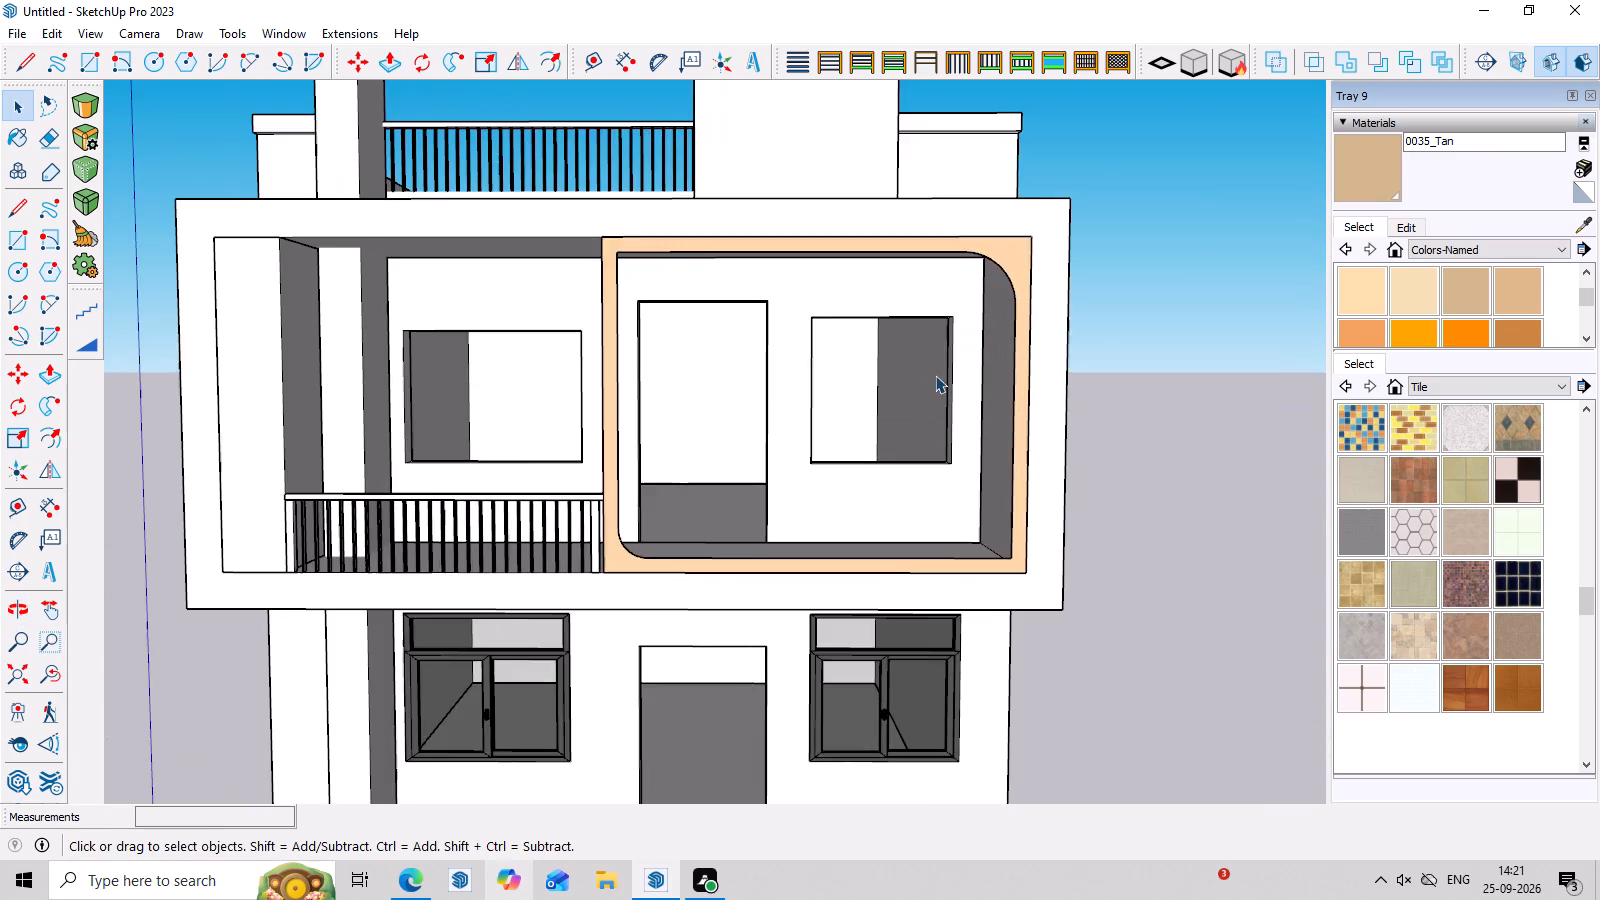
{"action": "scroll", "coordinate": [938, 375], "scroll_direction": "down", "scroll_amount": 6}
{"action": "middle_click_drag", "start_coordinate": [956, 471], "coordinate": [924, 440]}
{"action": "middle_click_drag", "start_coordinate": [924, 431], "coordinate": [924, 426]}
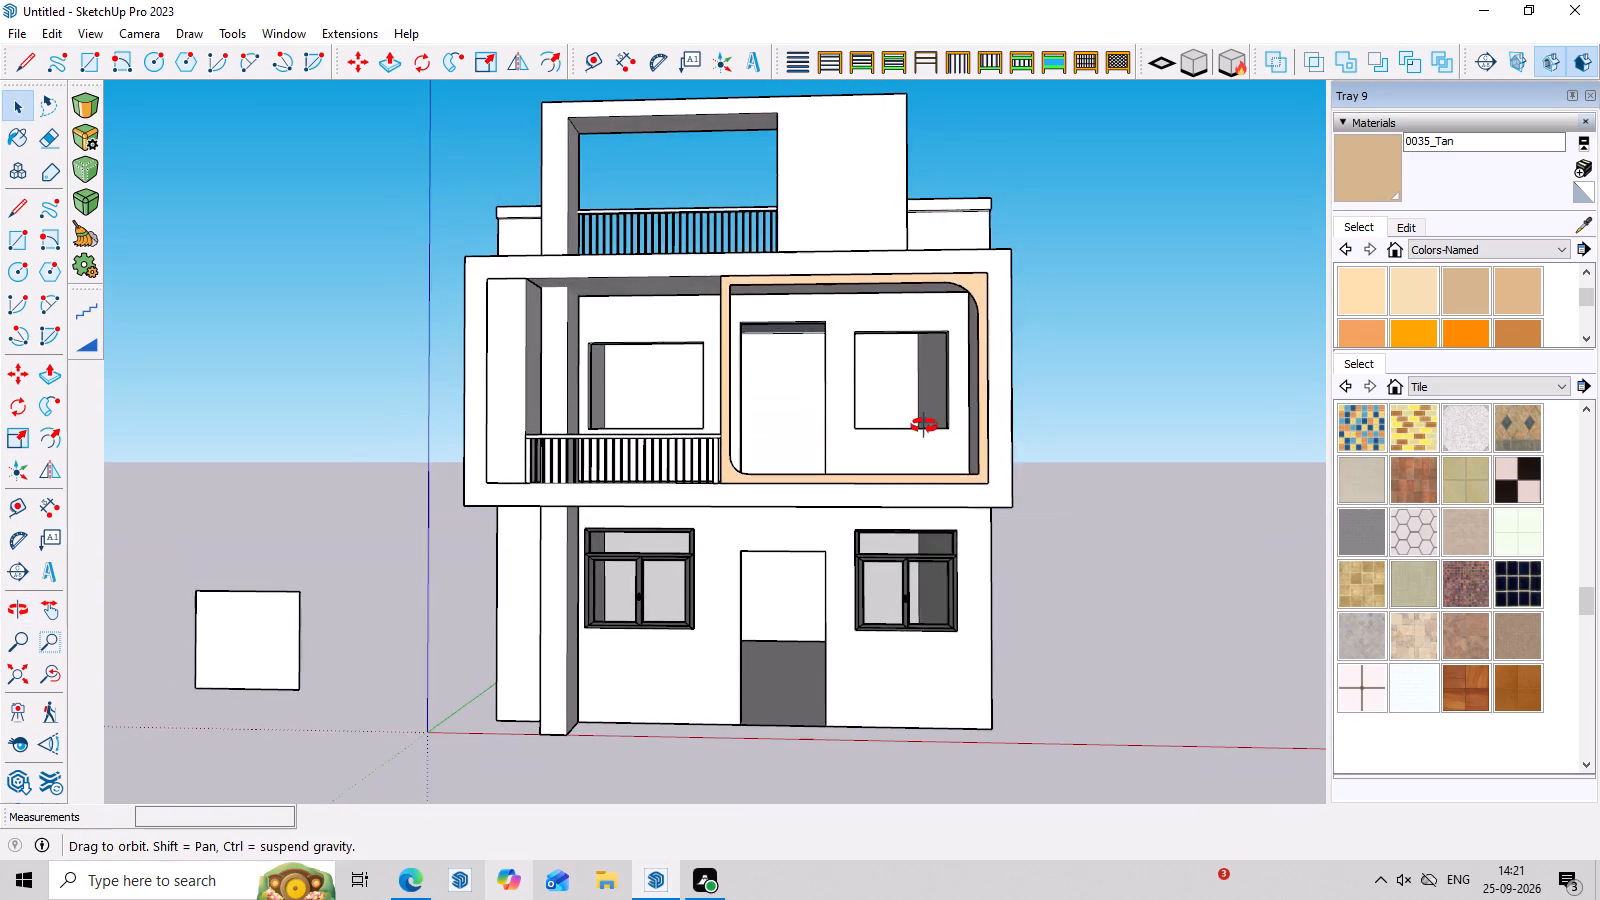
{"action": "middle_click_drag", "start_coordinate": [924, 426], "coordinate": [924, 390]}
{"action": "scroll", "coordinate": [924, 394], "scroll_direction": "down", "scroll_amount": 1}
{"action": "scroll", "coordinate": [954, 542], "scroll_direction": "up", "scroll_amount": 6}
{"action": "scroll", "coordinate": [759, 505], "scroll_direction": "down", "scroll_amount": 3}
{"action": "middle_click_drag", "start_coordinate": [947, 583], "coordinate": [946, 619]}
{"action": "middle_click", "coordinate": [897, 631]}
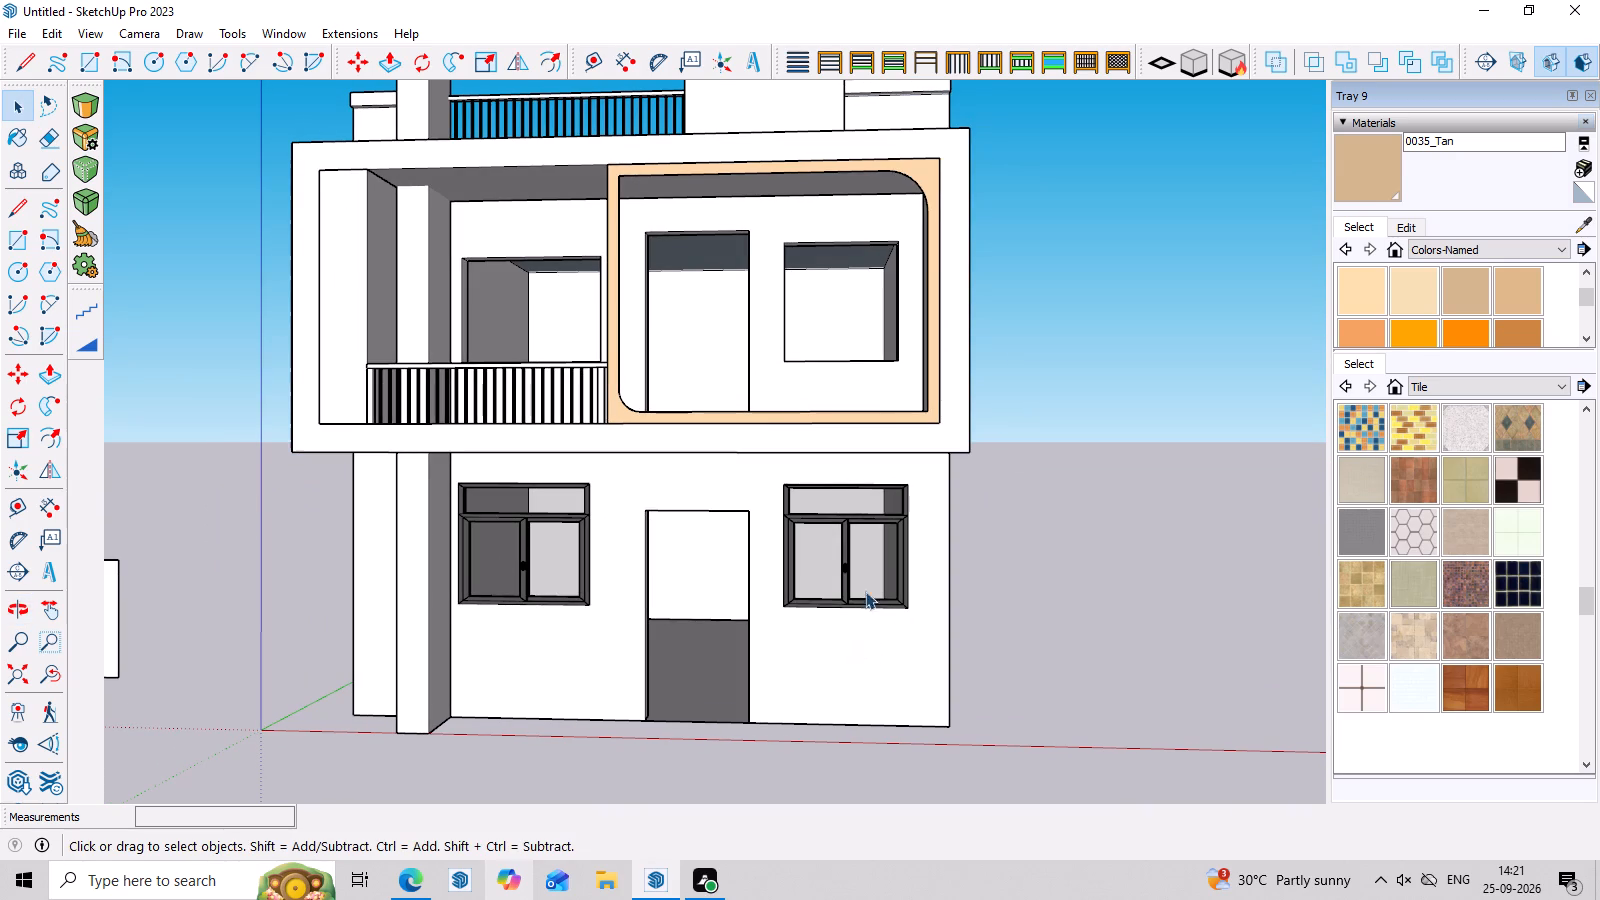
{"action": "middle_click_drag", "start_coordinate": [834, 260], "coordinate": [858, 317]}
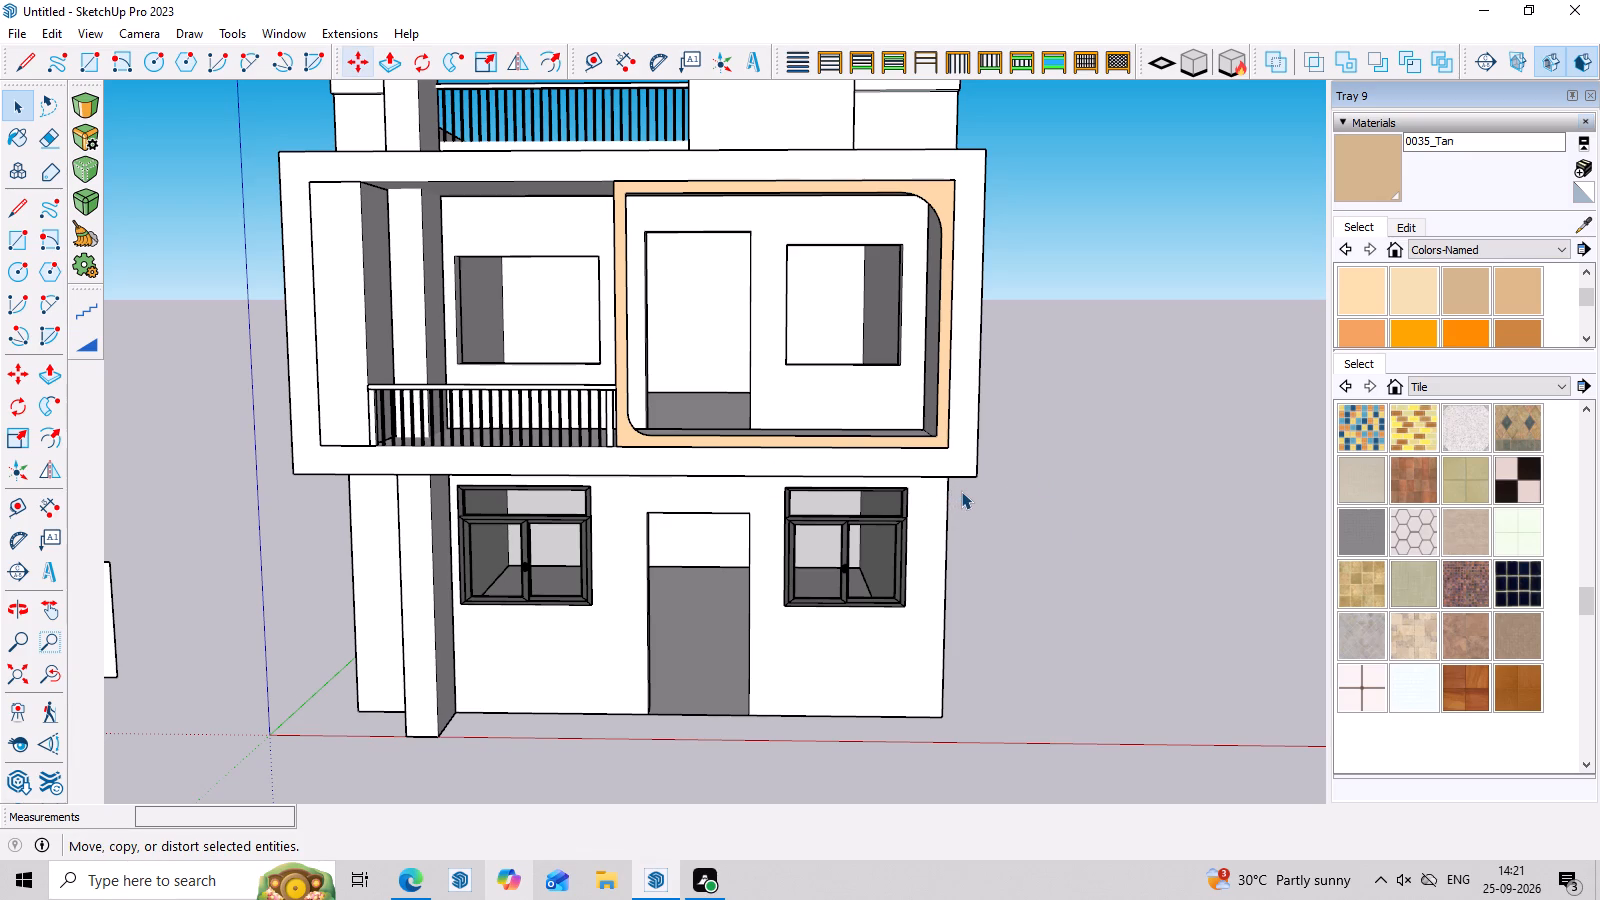
{"action": "scroll", "coordinate": [793, 512], "scroll_direction": "down", "scroll_amount": 5}
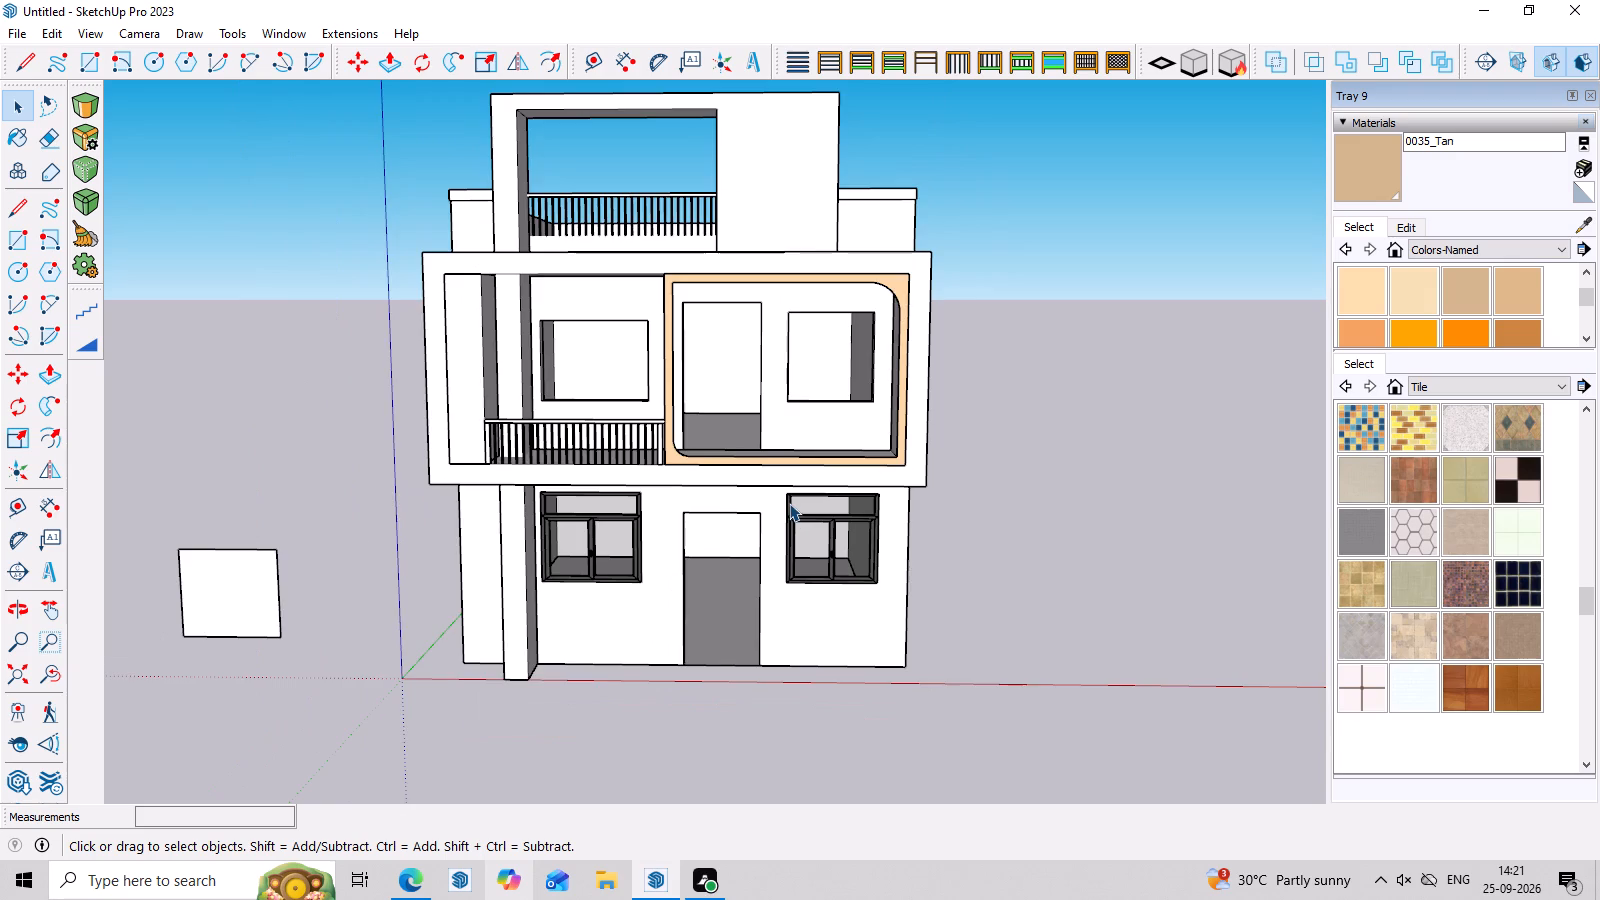
Draw a rectangle about 4' 2" wide across the first-floor window opening inside the tan frame, corner to corner.
{"action": "scroll", "coordinate": [789, 503], "scroll_direction": "down", "scroll_amount": 2}
{"action": "scroll", "coordinate": [818, 422], "scroll_direction": "up", "scroll_amount": 7}
{"action": "middle_click_drag", "start_coordinate": [967, 530], "coordinate": [974, 497]}
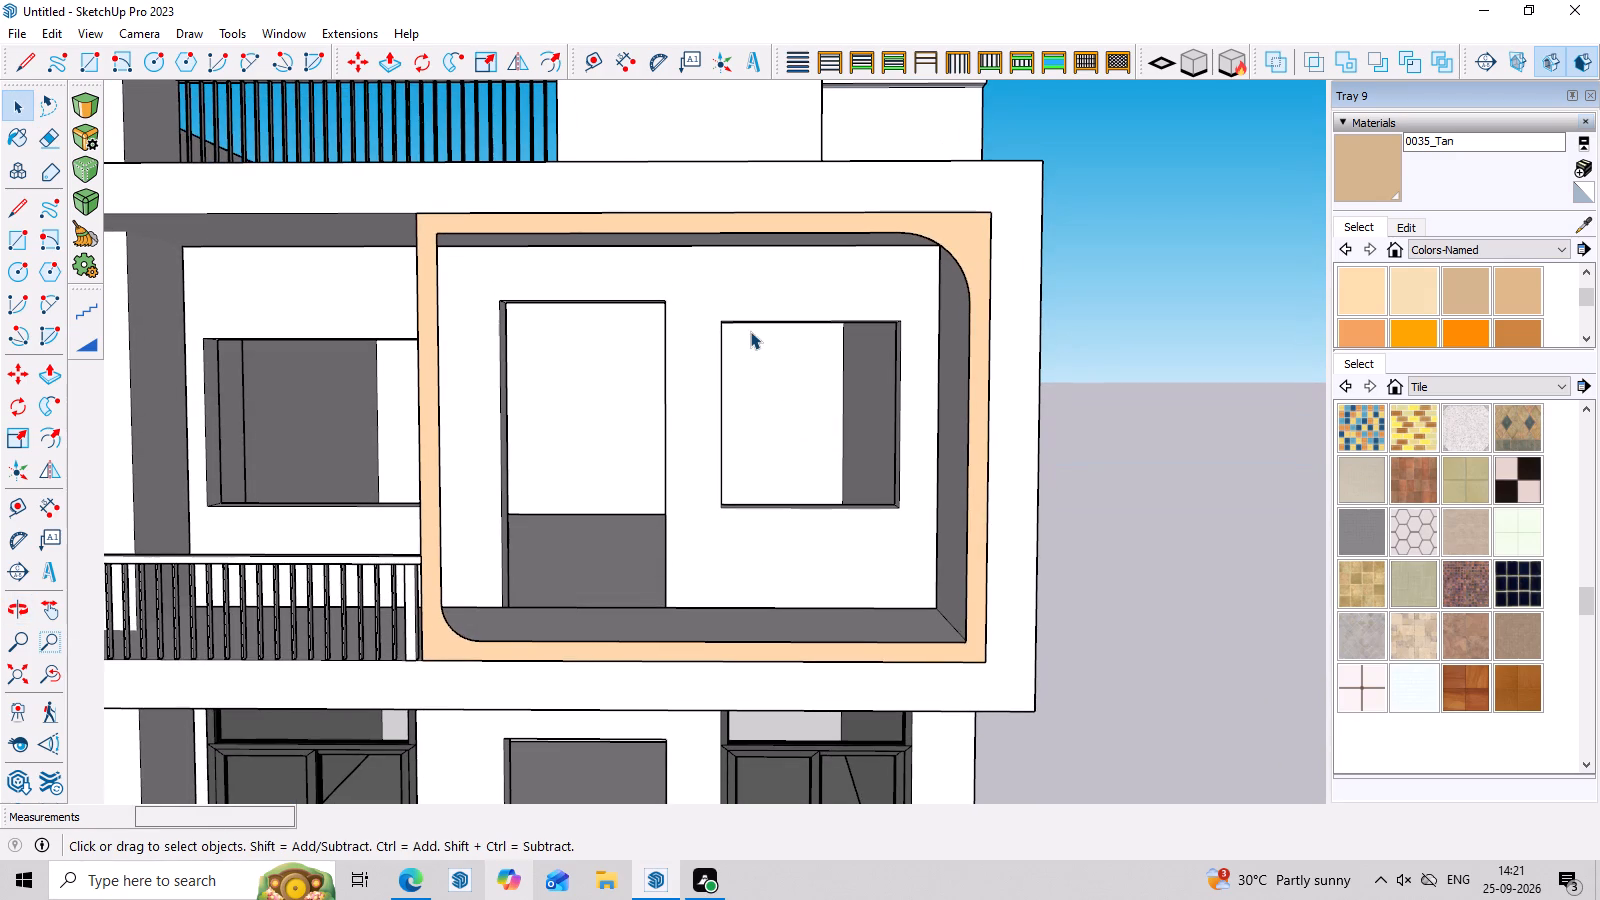
{"action": "key", "text": "r"}
{"action": "left_click", "coordinate": [723, 321]}
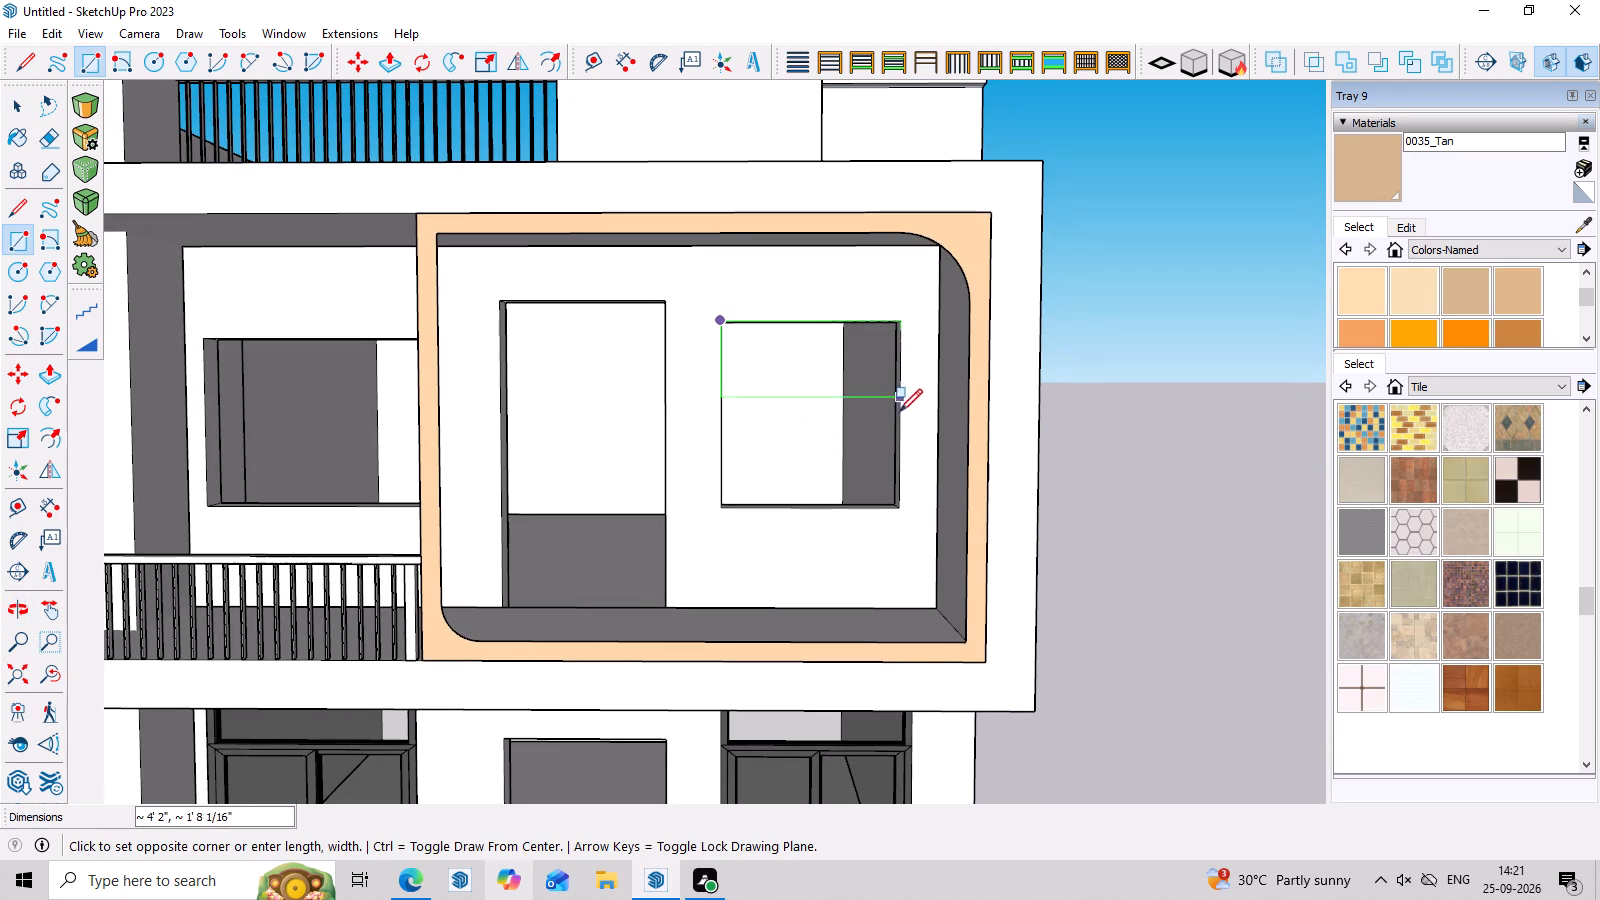
{"action": "left_click", "coordinate": [897, 505]}
Move the new rectangular face about 34' 8 13/16" out of the opening to the open ground beyond the side wall.
{"action": "key", "text": "space"}
{"action": "left_click", "coordinate": [807, 365]}
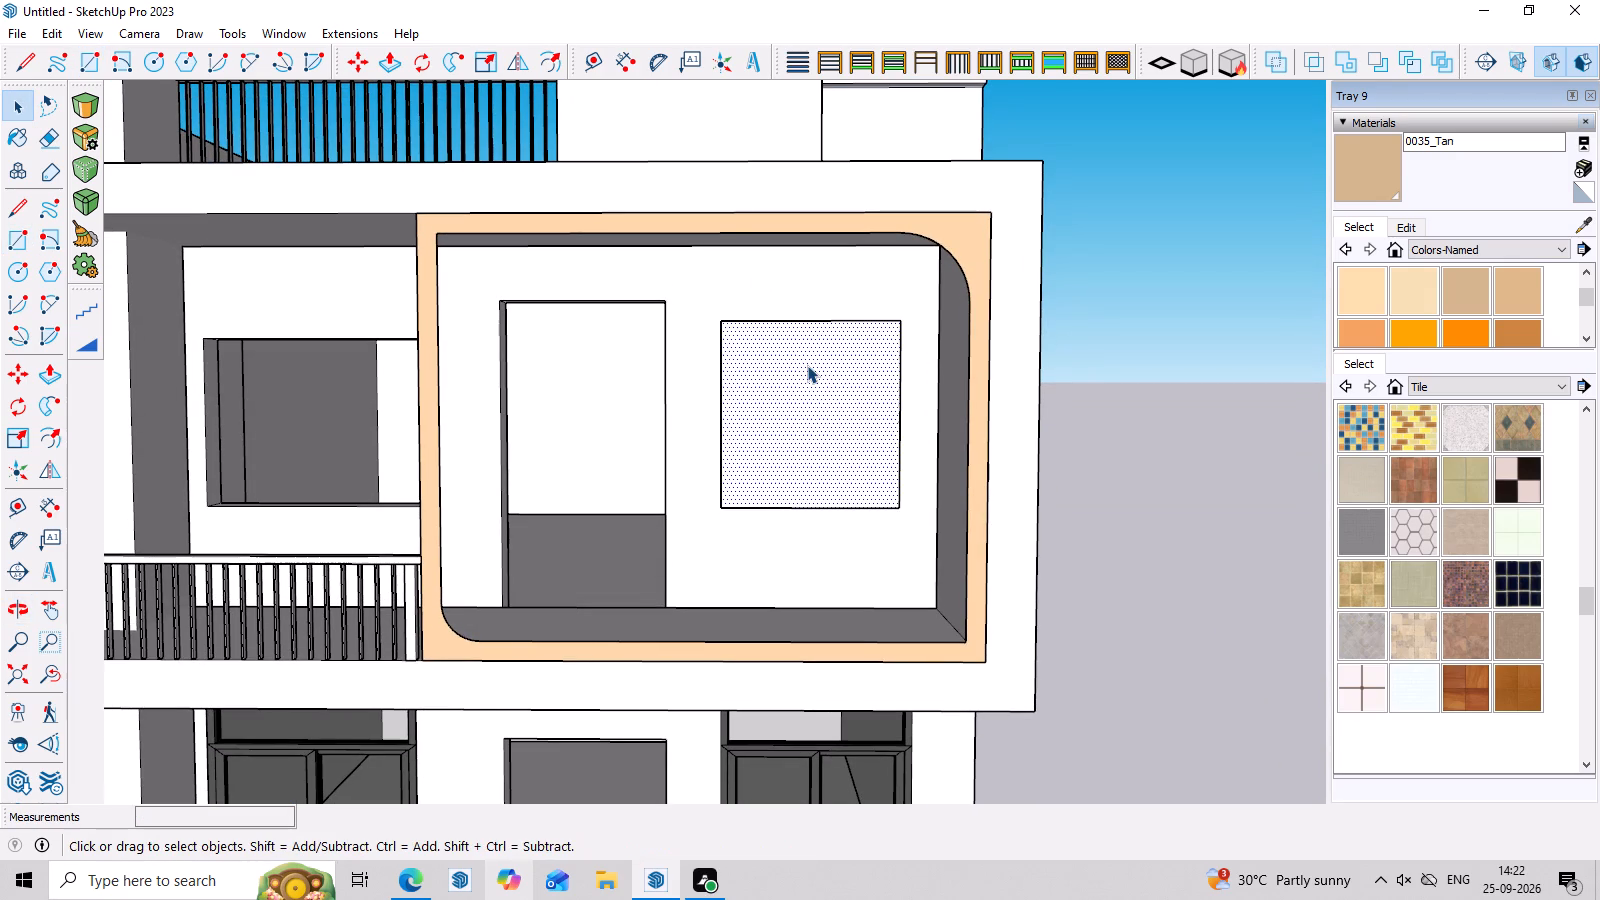
{"action": "key", "text": "m"}
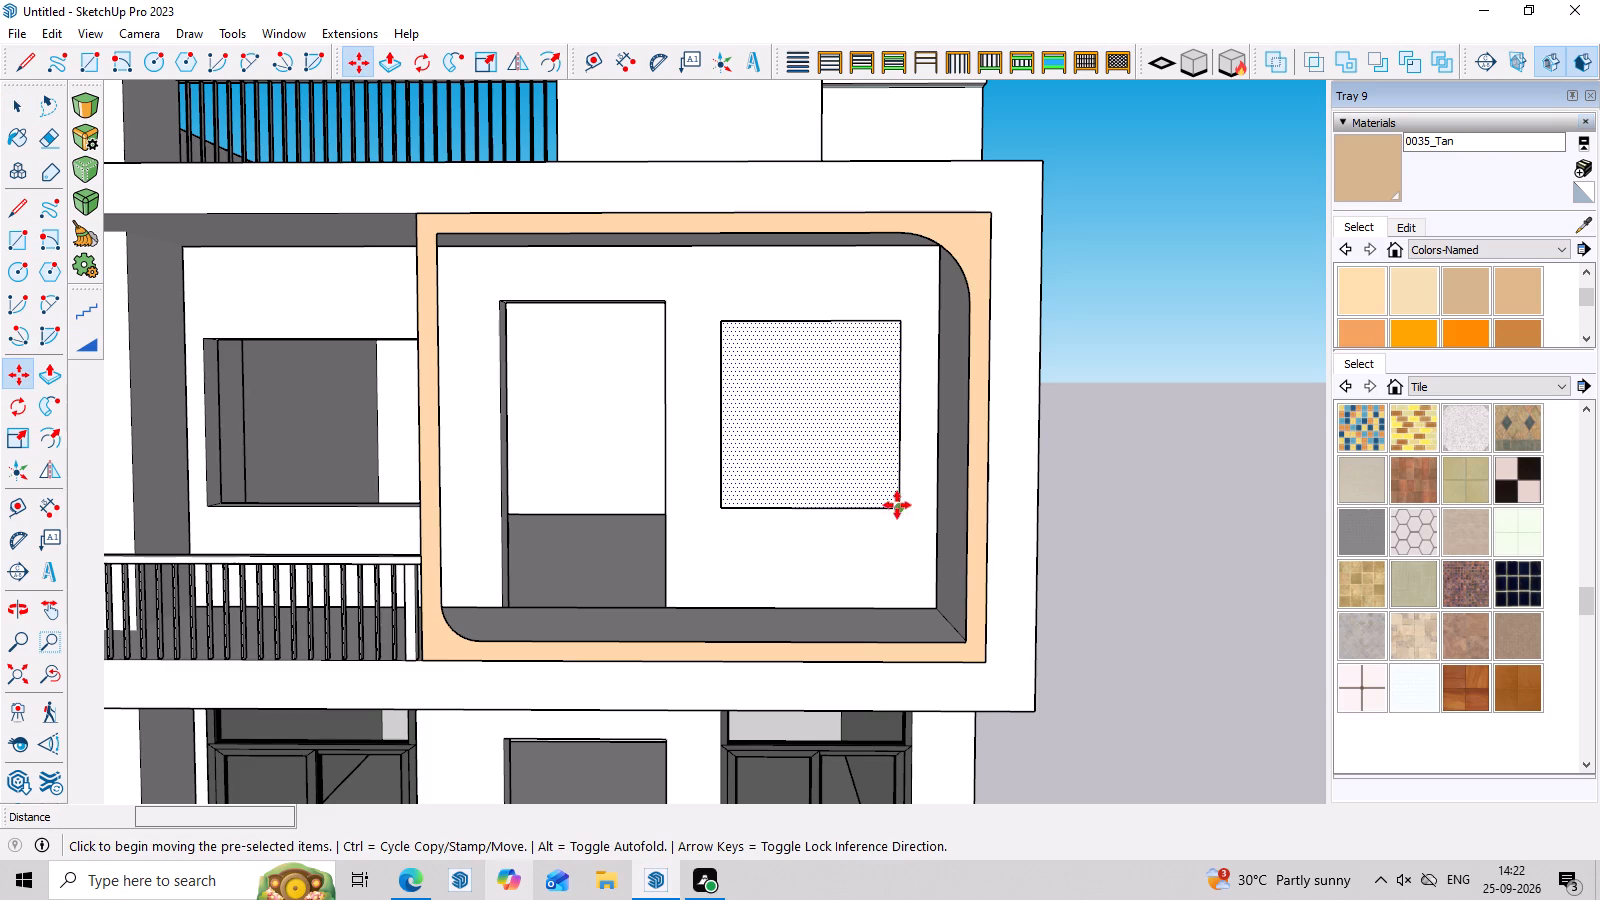
{"action": "left_click", "coordinate": [897, 505]}
{"action": "scroll", "coordinate": [1118, 768], "scroll_direction": "down", "scroll_amount": 20}
{"action": "scroll", "coordinate": [1118, 768], "scroll_direction": "down", "scroll_amount": 2}
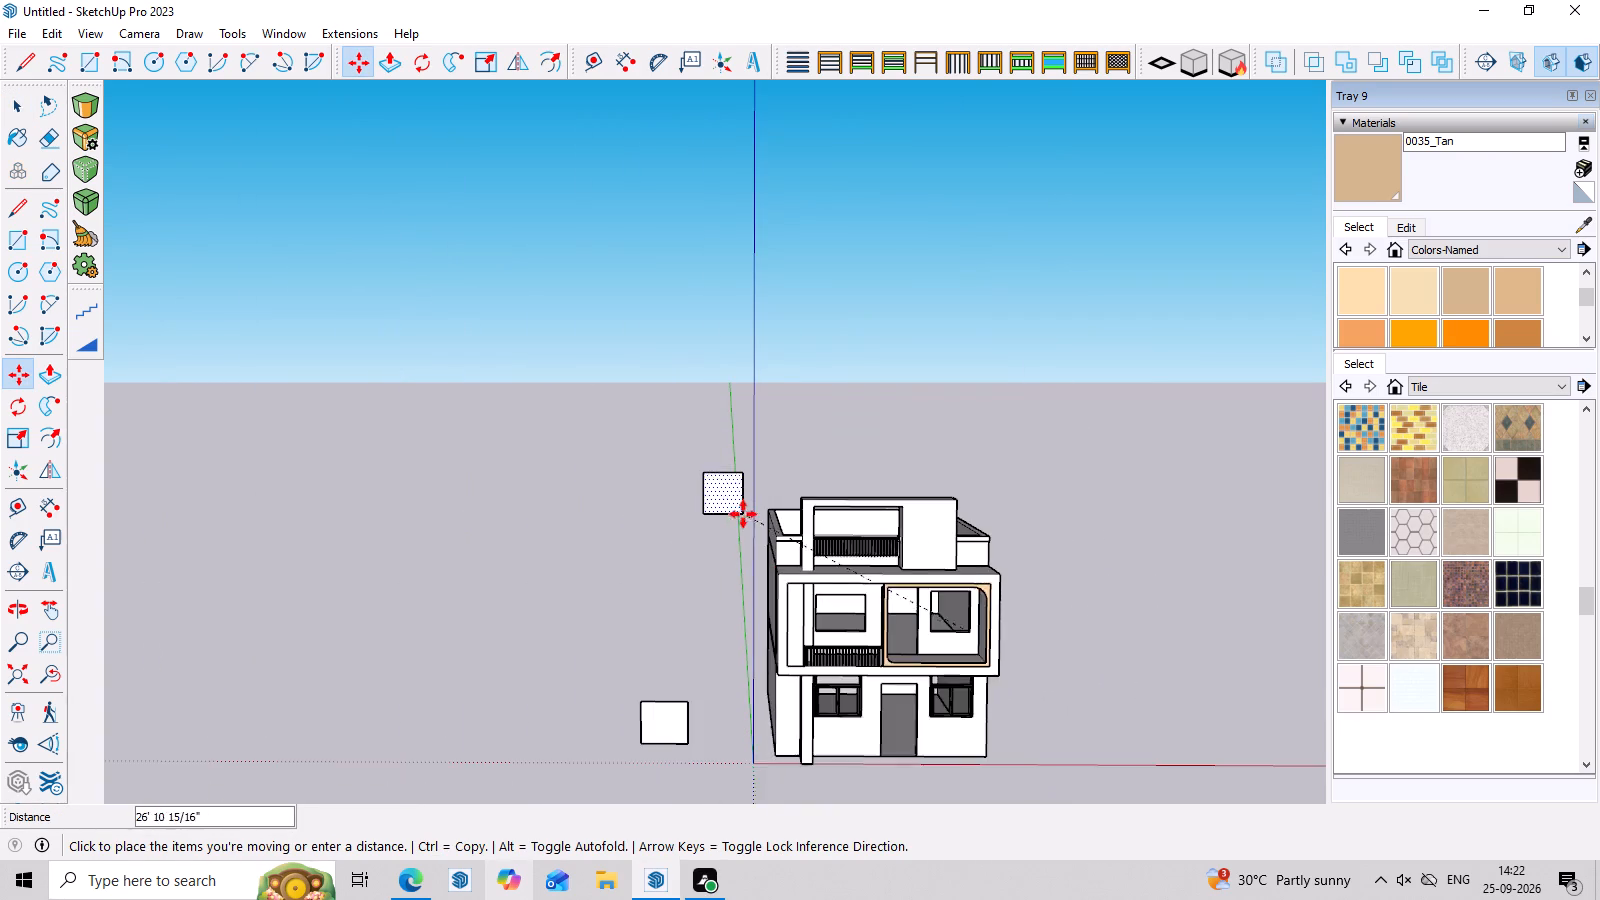
{"action": "left_click", "coordinate": [1142, 699]}
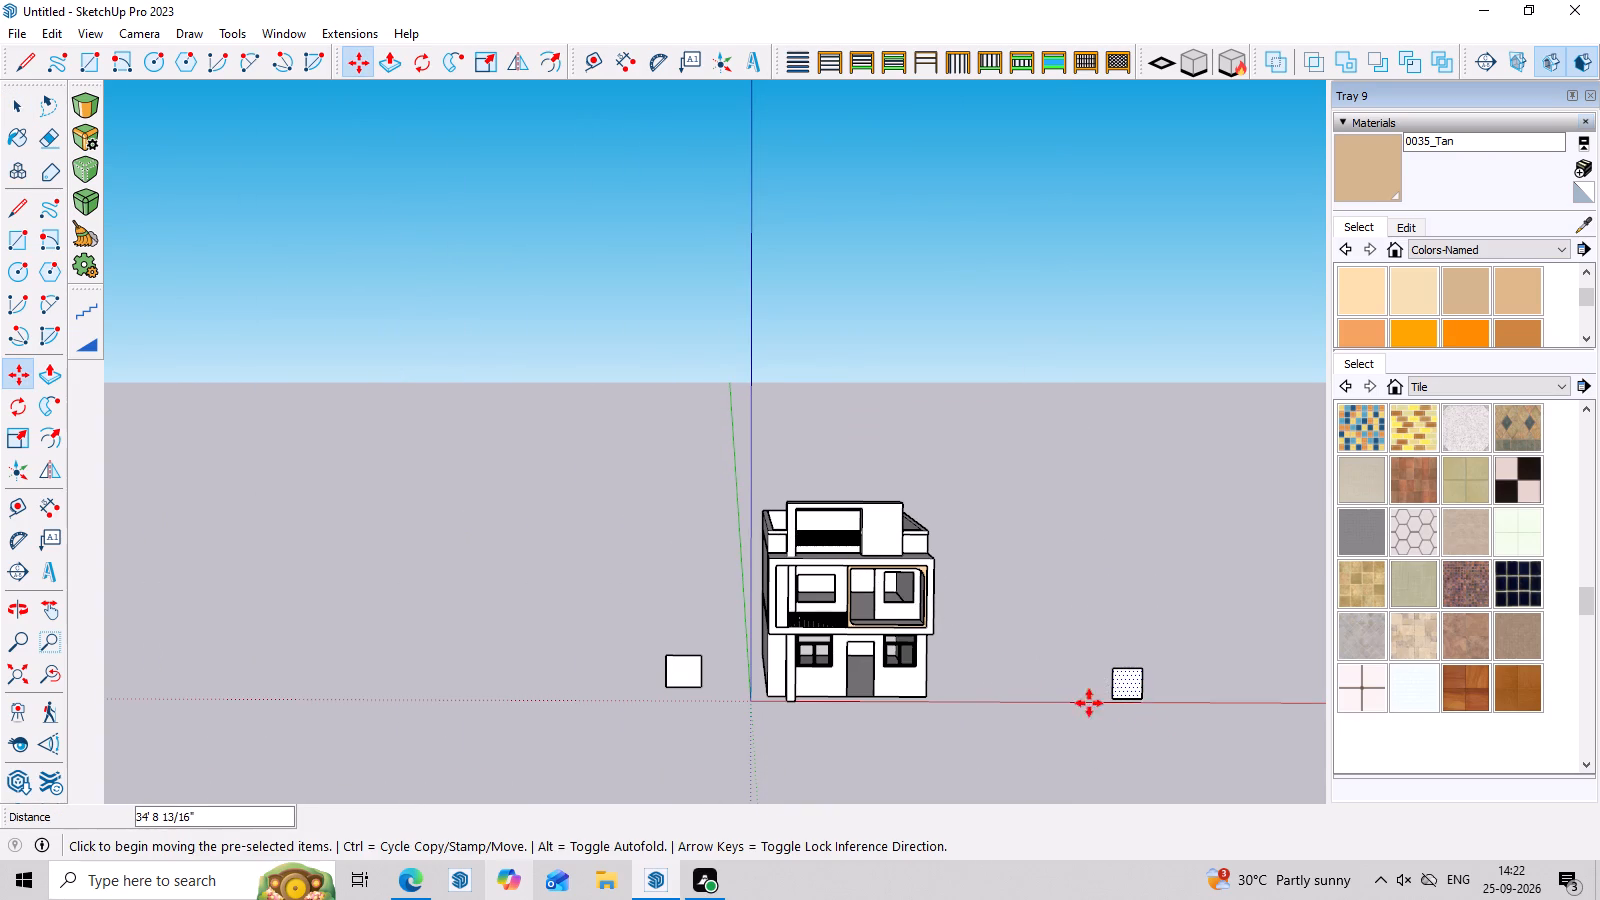
Copy the ground-floor window nearest the side wall by its outer bottom corner to the new template panel.
{"action": "scroll", "coordinate": [880, 678], "scroll_direction": "up", "scroll_amount": 6}
{"action": "key", "text": "space"}
{"action": "left_click", "coordinate": [923, 650]}
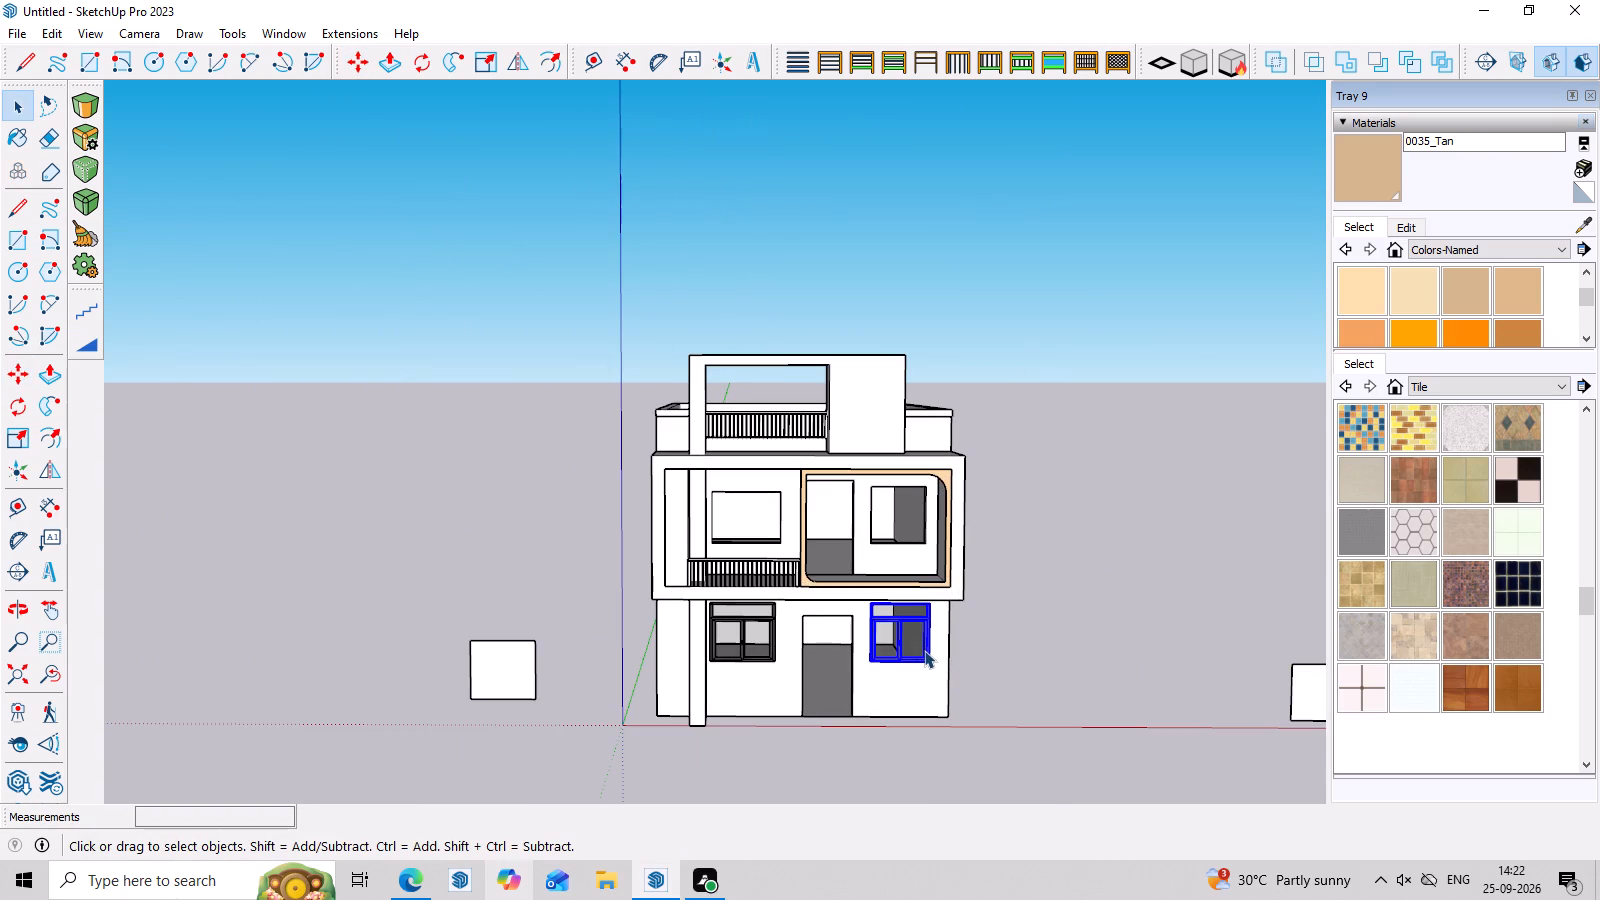
{"action": "key", "text": "m"}
{"action": "left_click", "coordinate": [930, 660]}
{"action": "key", "text": "space"}
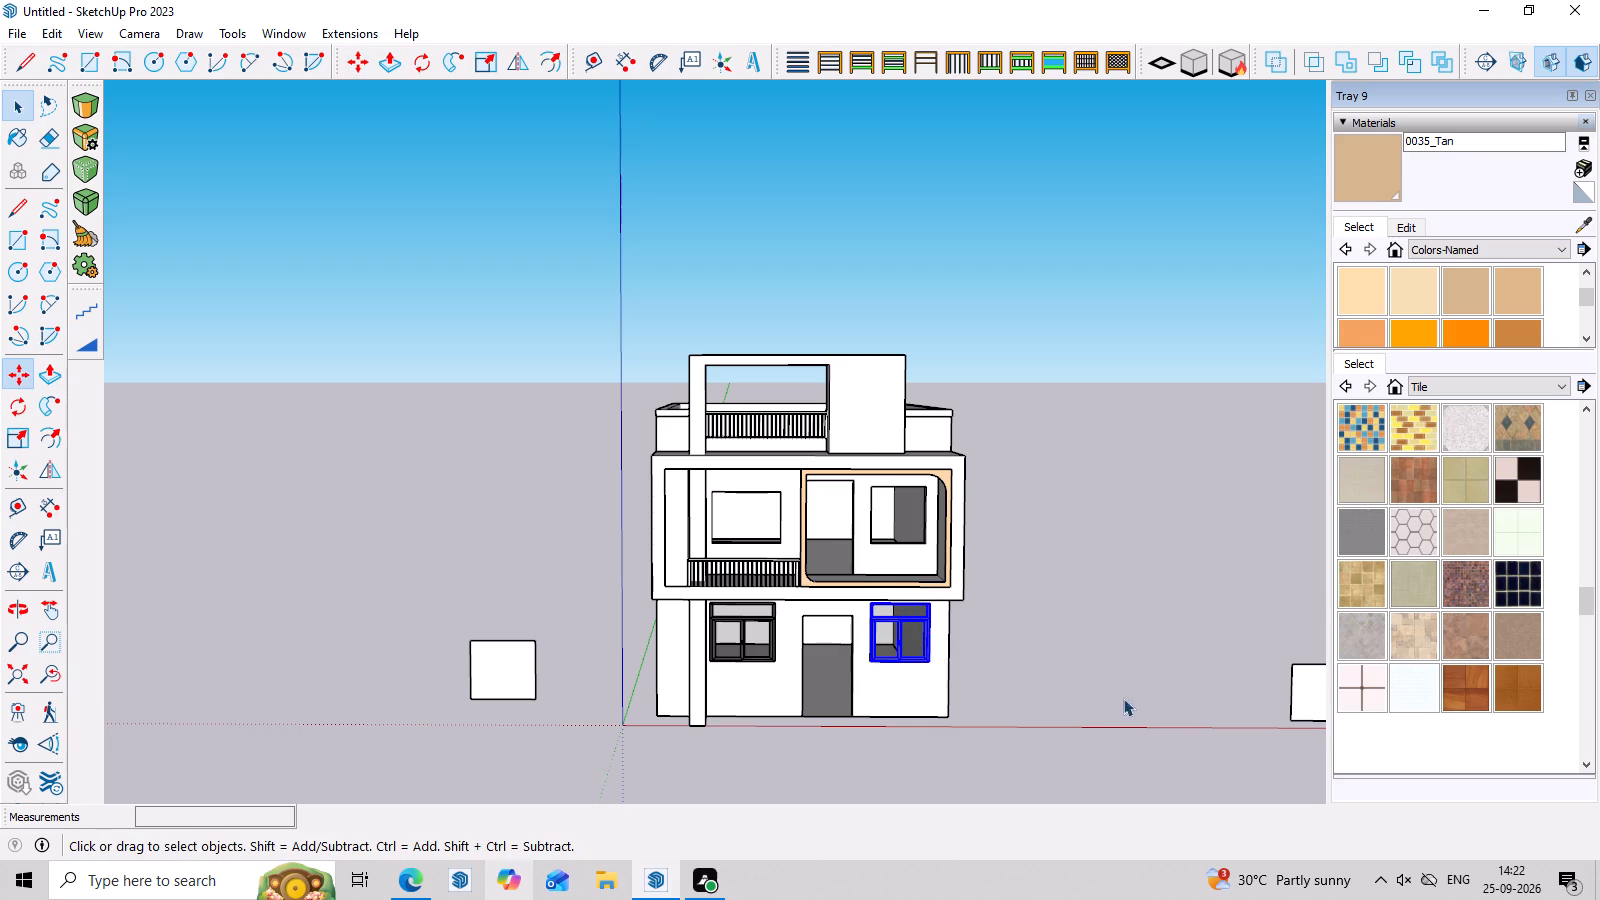
{"action": "scroll", "coordinate": [1150, 715], "scroll_direction": "down", "scroll_amount": 3}
{"action": "key", "text": "comma"}
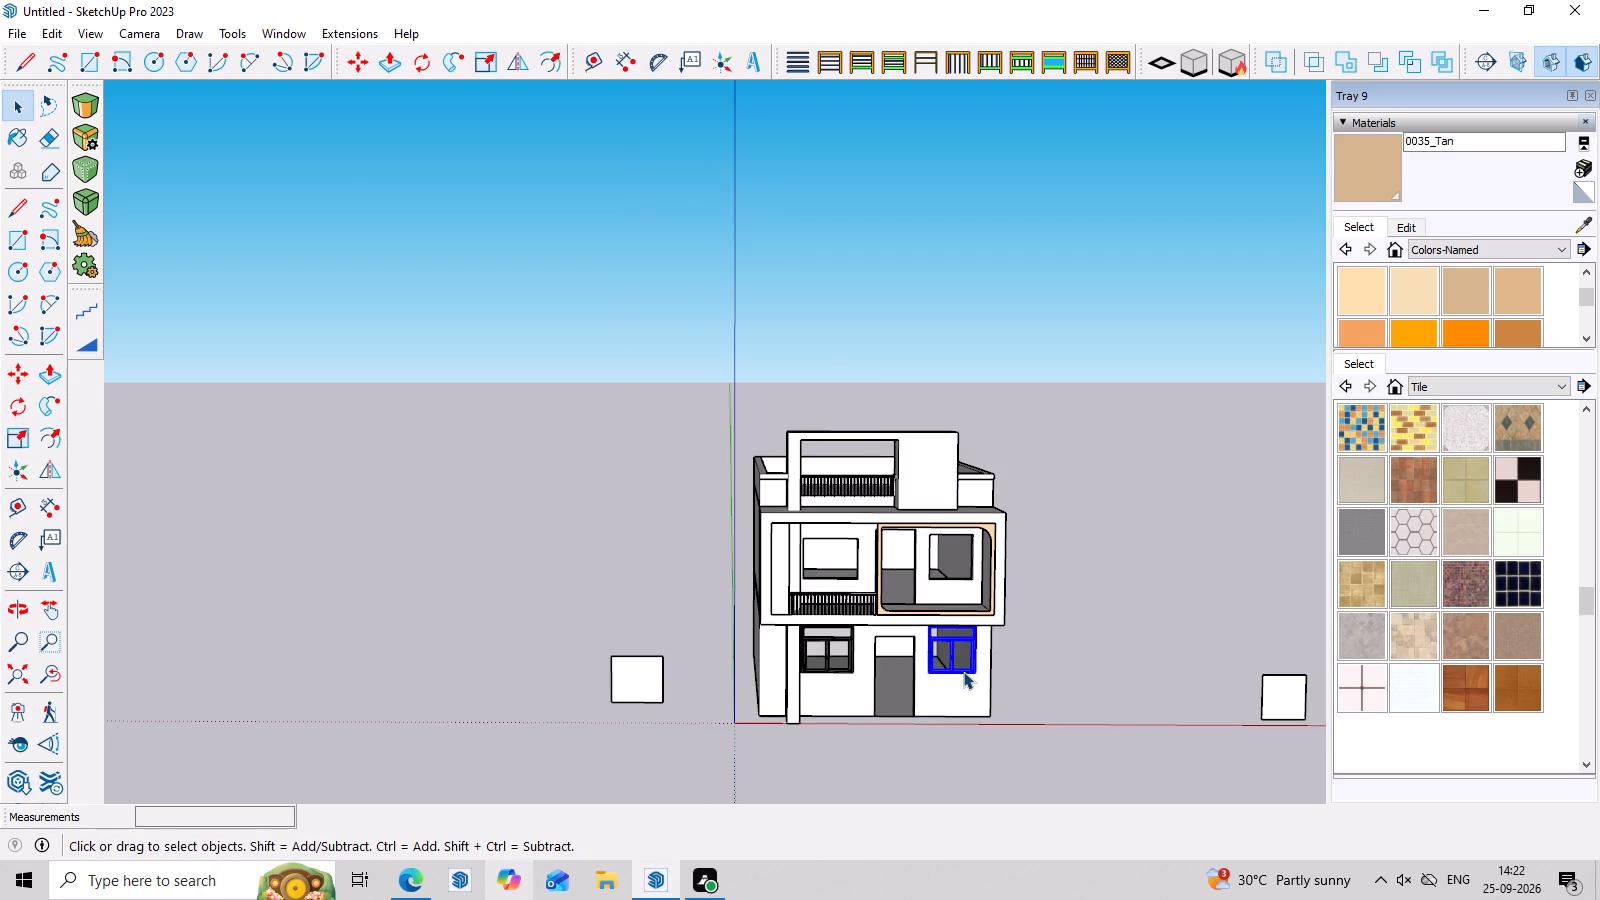
{"action": "key", "text": "m"}
{"action": "left_click", "coordinate": [969, 670]}
{"action": "key", "text": "space"}
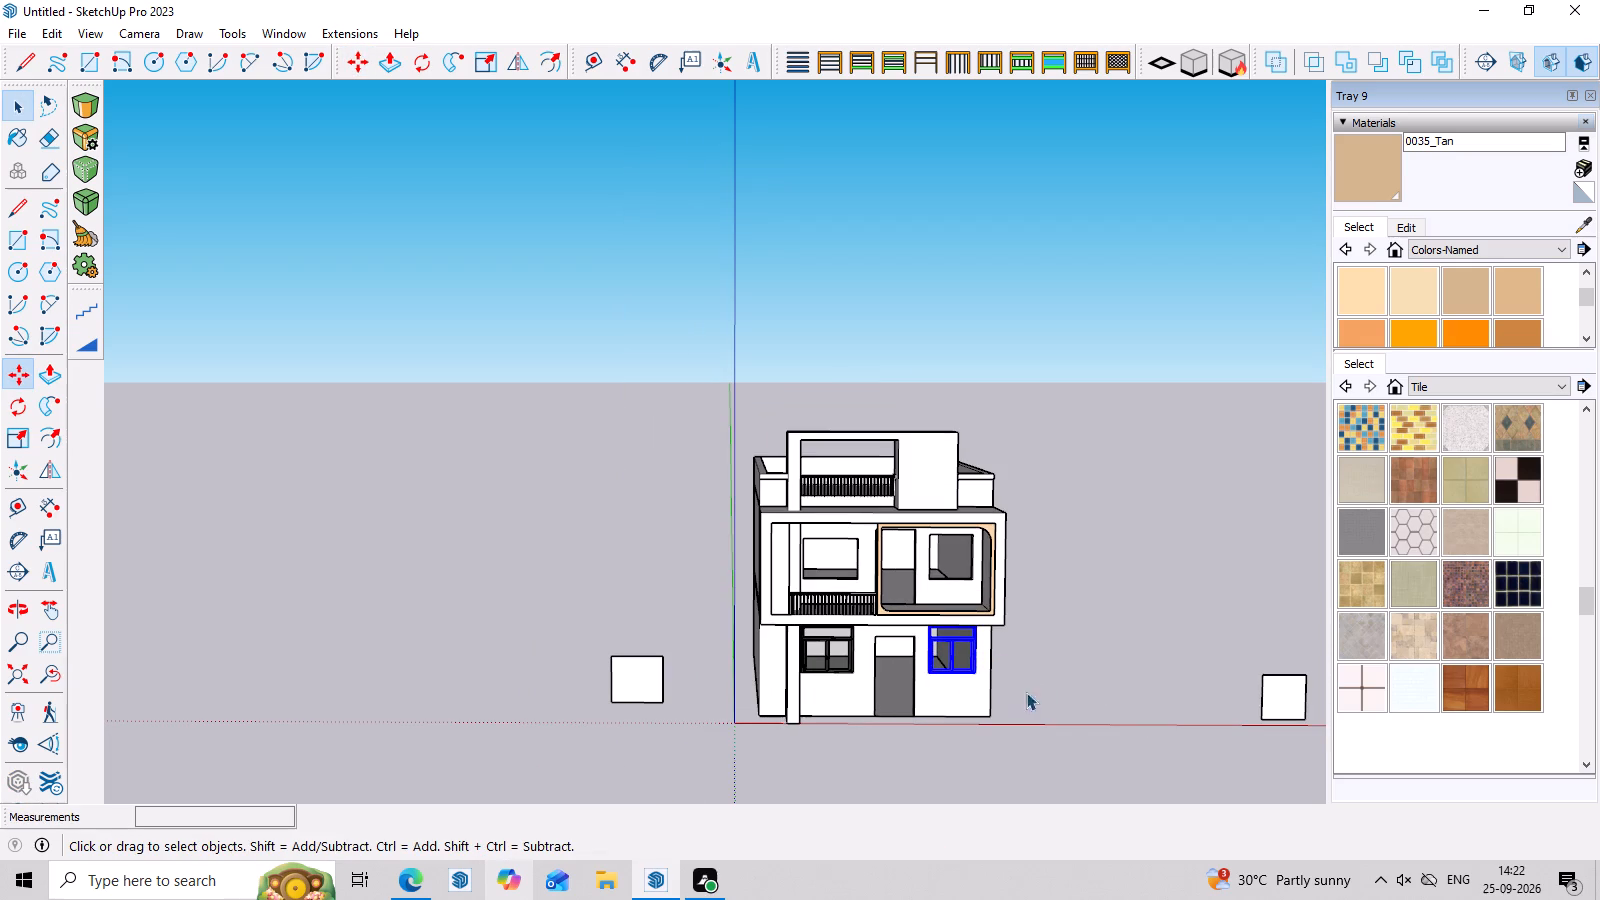
{"action": "key", "text": "m"}
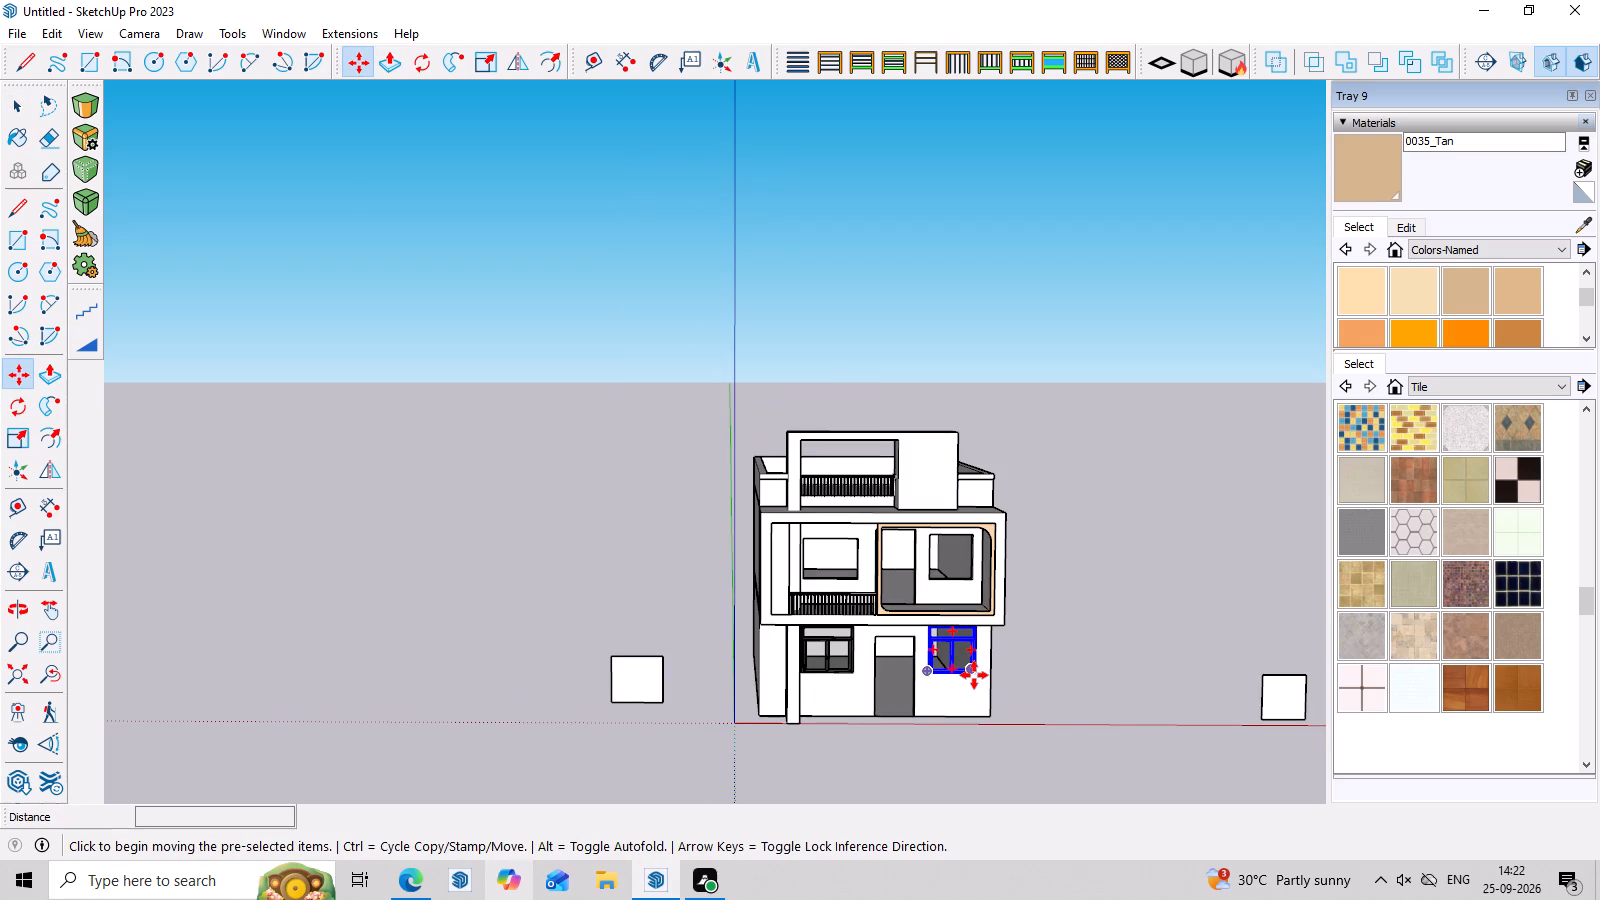
{"action": "left_click", "coordinate": [974, 666], "text": "ctrl"}
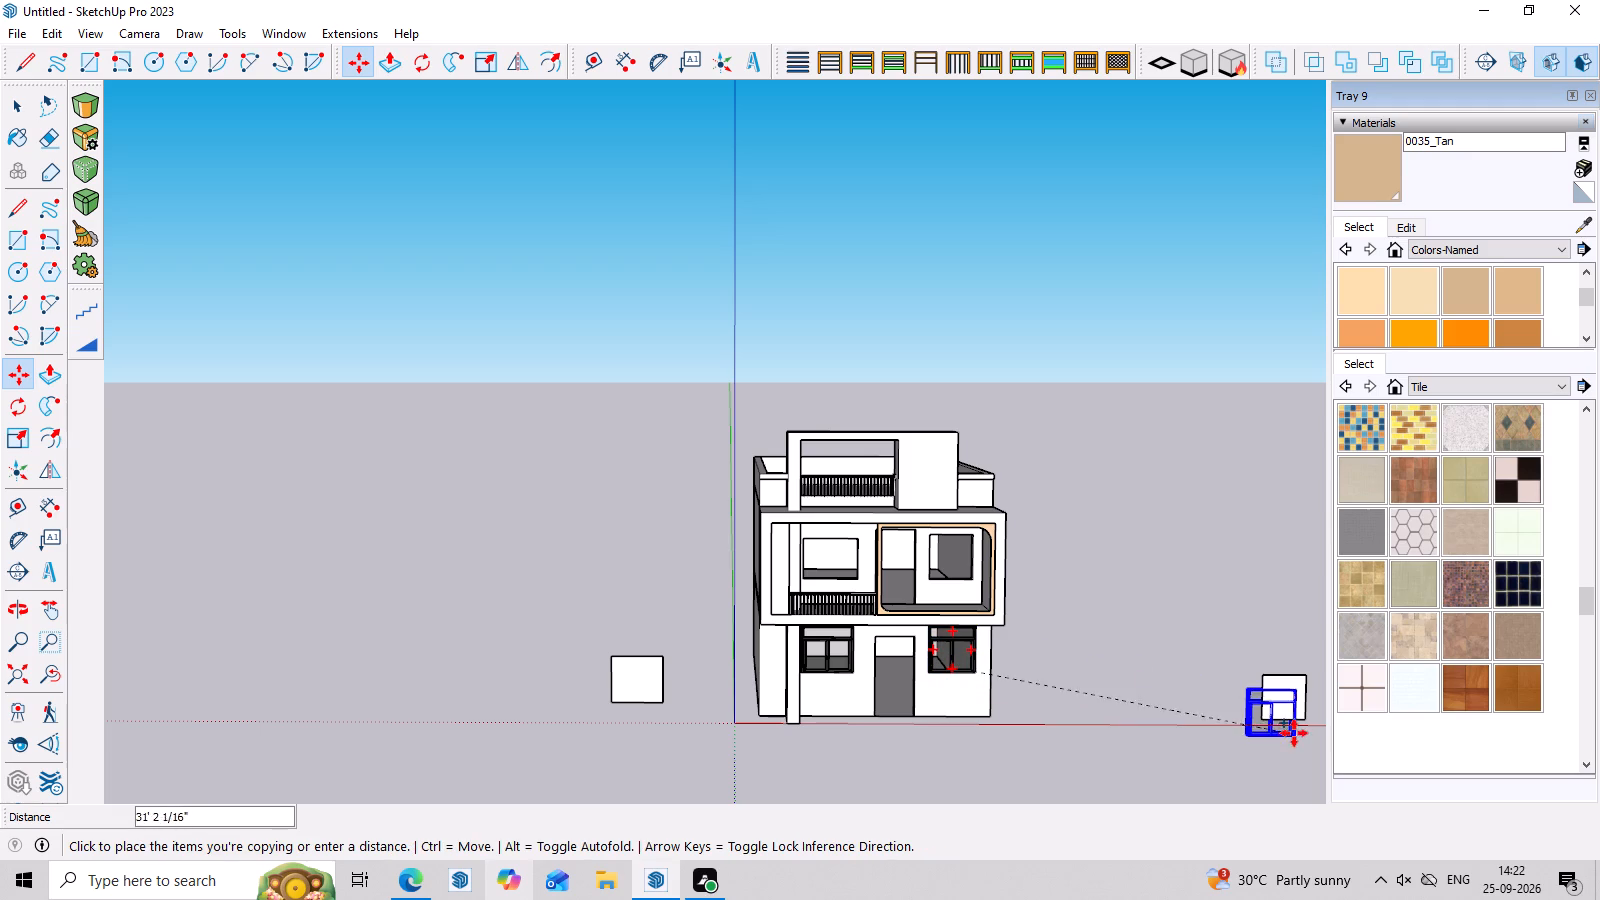
{"action": "left_click", "coordinate": [1287, 712]}
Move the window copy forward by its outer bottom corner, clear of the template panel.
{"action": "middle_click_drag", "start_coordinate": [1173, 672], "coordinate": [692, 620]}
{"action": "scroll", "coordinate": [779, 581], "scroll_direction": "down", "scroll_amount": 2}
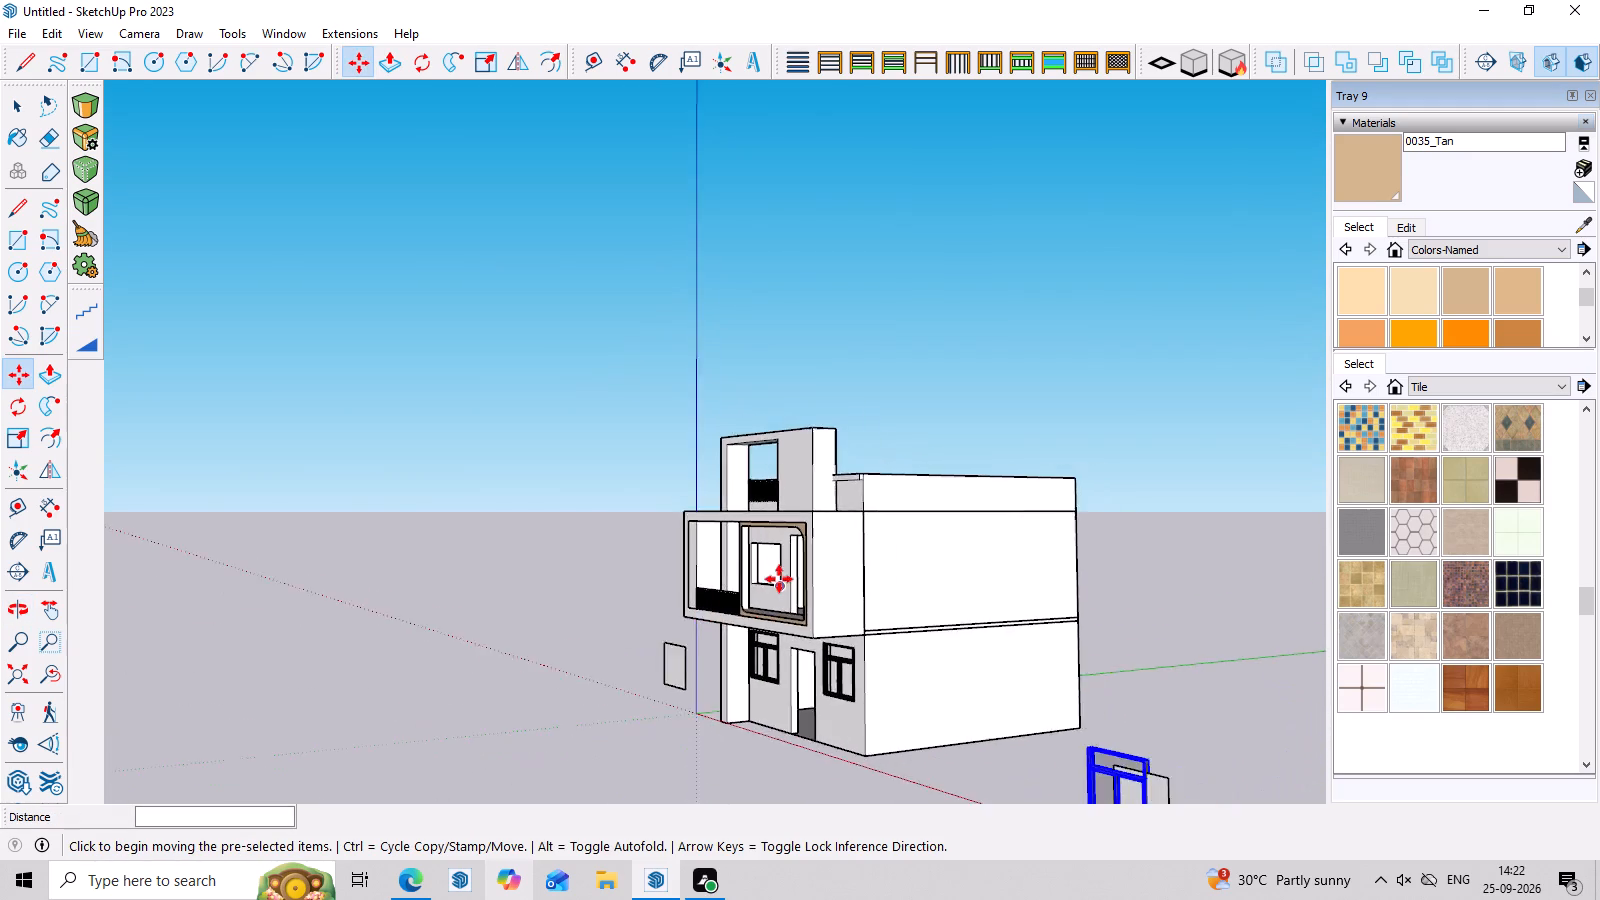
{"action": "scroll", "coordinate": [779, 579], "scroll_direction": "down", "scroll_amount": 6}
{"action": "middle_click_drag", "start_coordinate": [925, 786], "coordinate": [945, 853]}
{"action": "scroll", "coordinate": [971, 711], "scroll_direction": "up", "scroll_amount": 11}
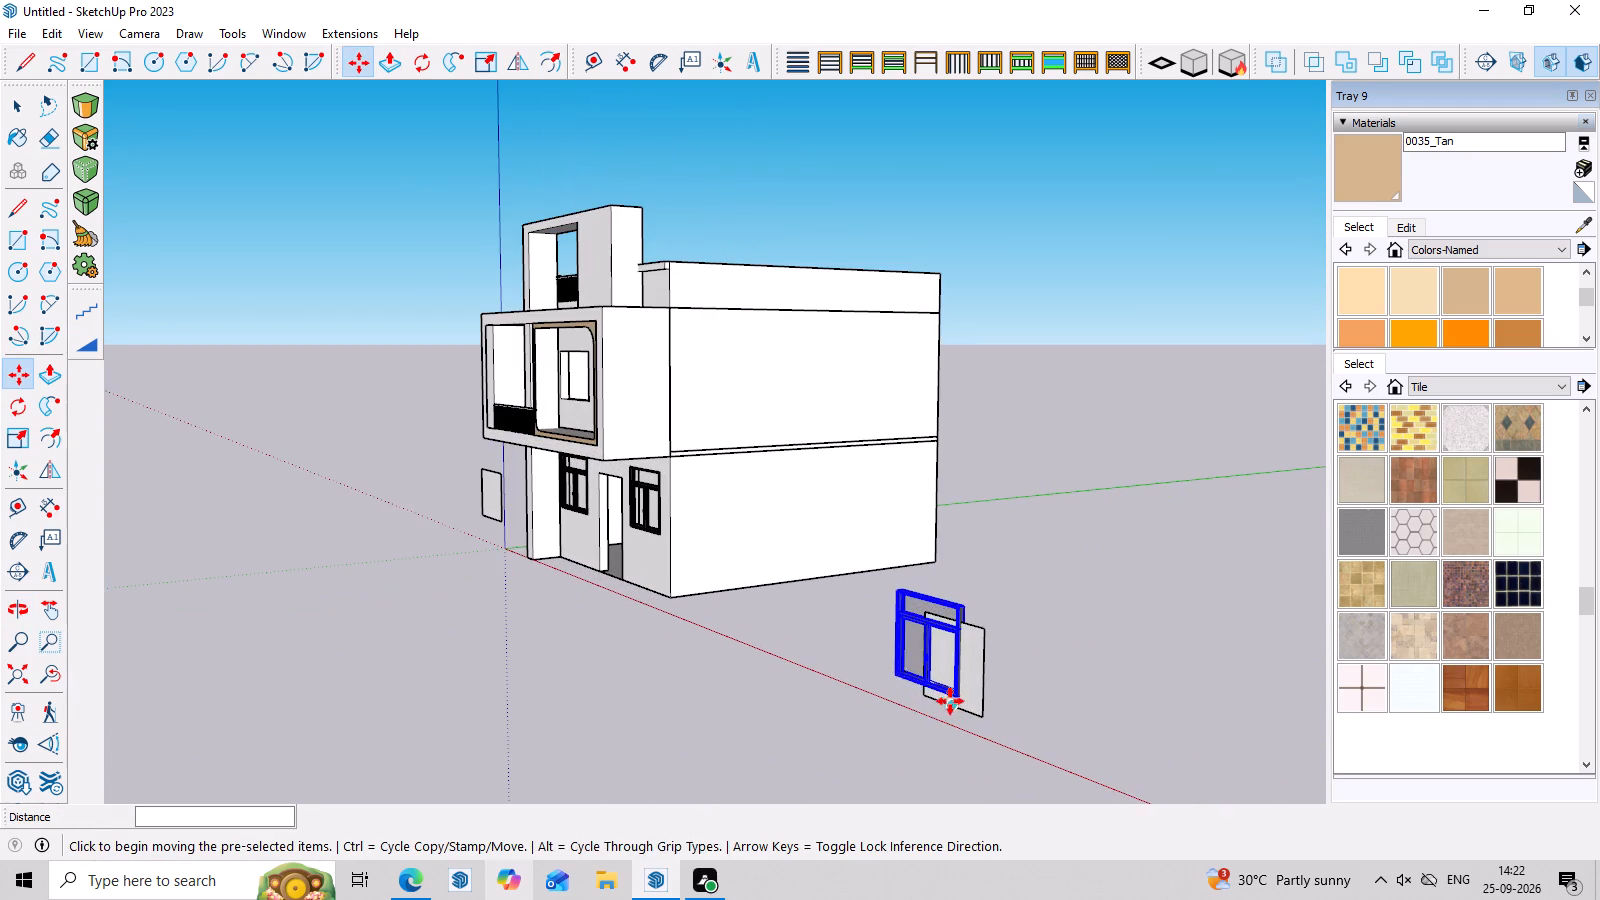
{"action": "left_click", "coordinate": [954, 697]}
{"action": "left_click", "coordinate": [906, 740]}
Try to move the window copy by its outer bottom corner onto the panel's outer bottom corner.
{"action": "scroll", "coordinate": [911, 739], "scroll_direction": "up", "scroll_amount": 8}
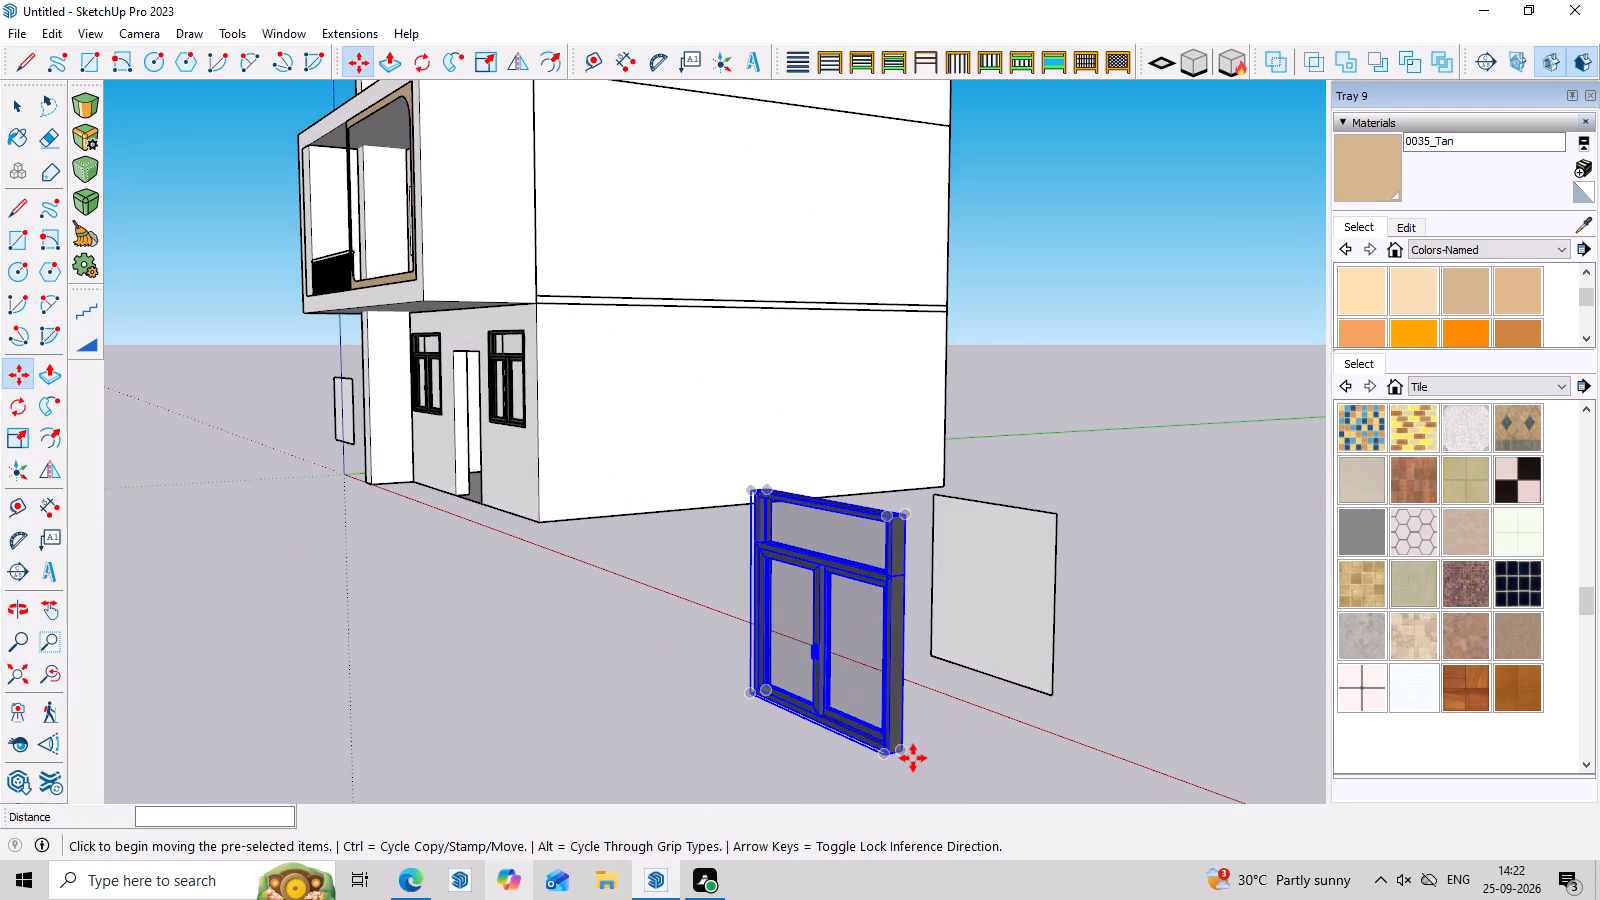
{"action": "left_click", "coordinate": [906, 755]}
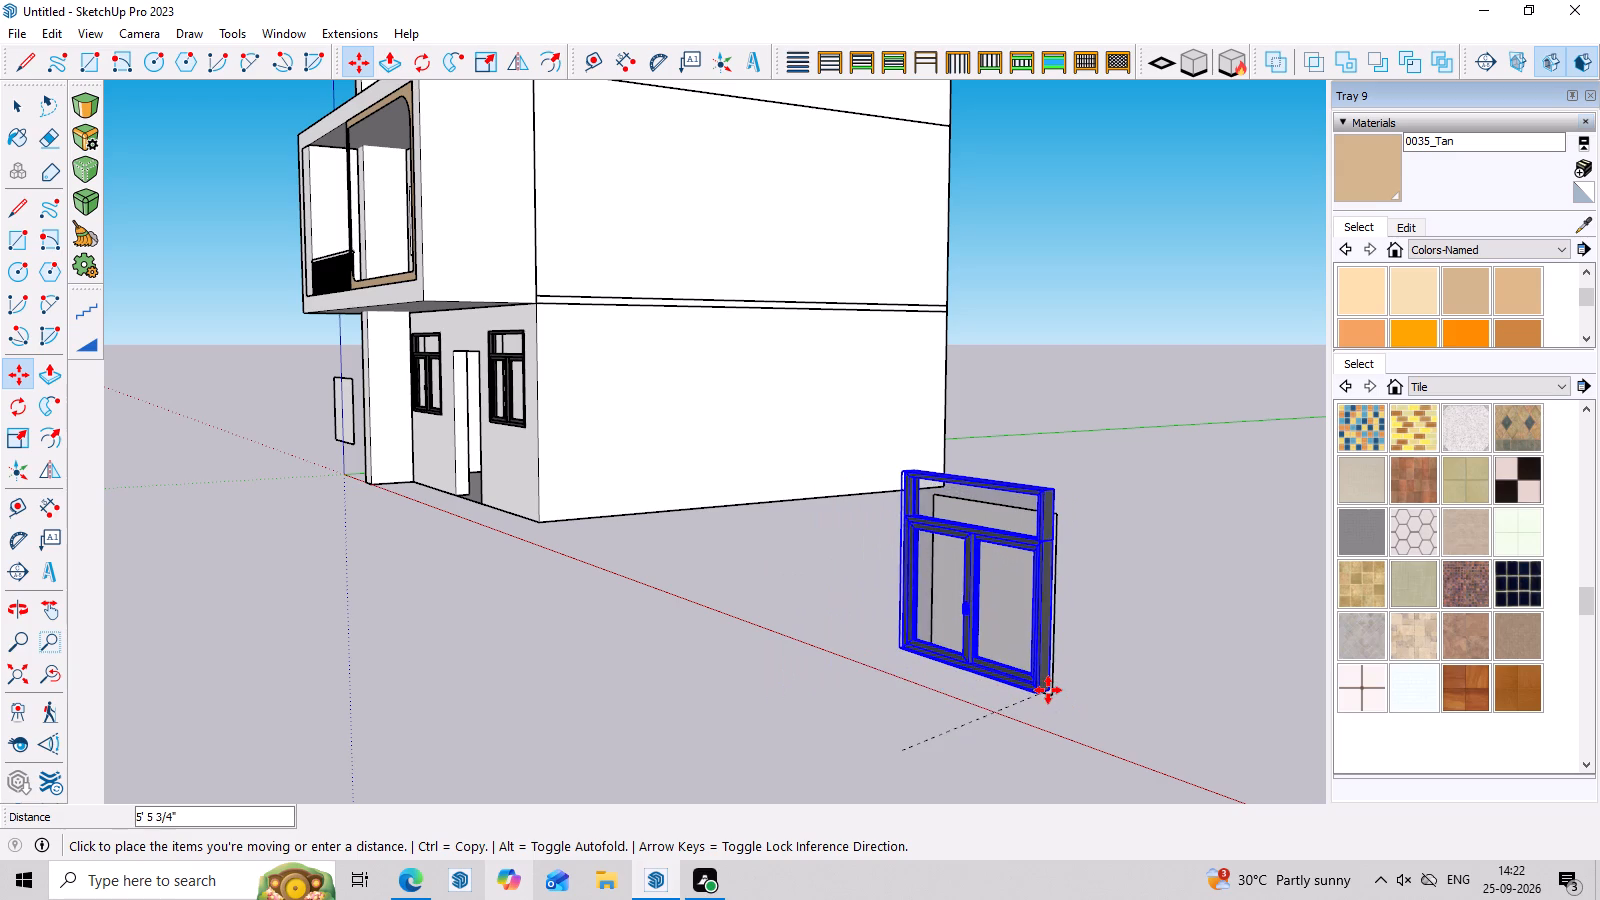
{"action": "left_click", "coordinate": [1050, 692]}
Move the window copy by its outer bottom back corner onto the panel's outer bottom corner.
{"action": "middle_click_drag", "start_coordinate": [1078, 724], "coordinate": [980, 621]}
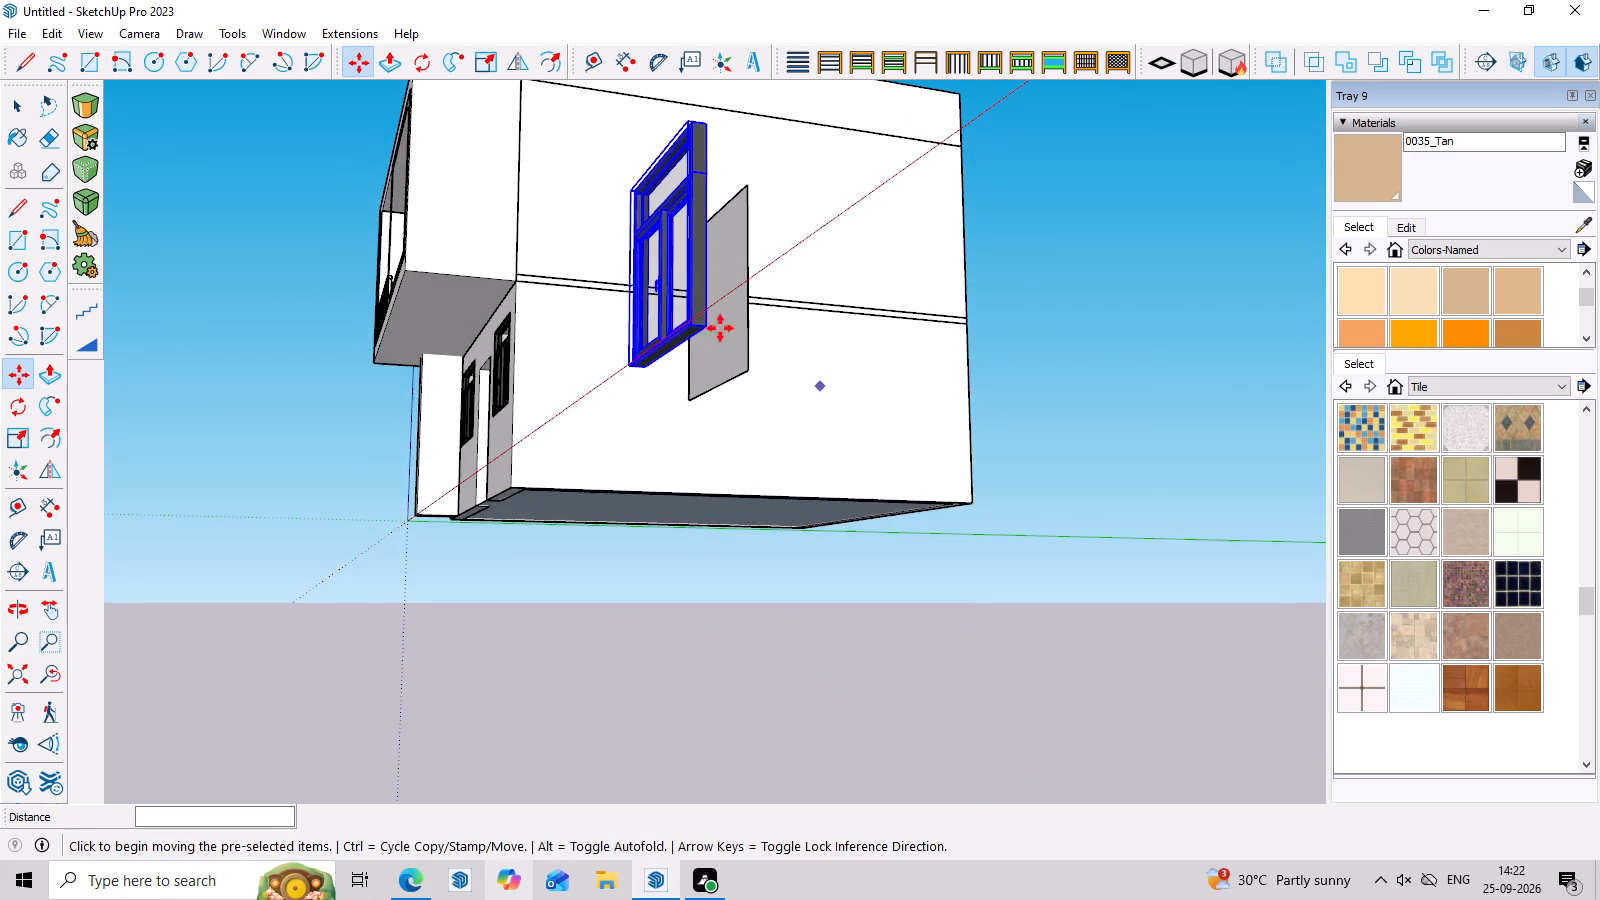
{"action": "scroll", "coordinate": [720, 328], "scroll_direction": "up", "scroll_amount": 3}
{"action": "left_click", "coordinate": [704, 328]}
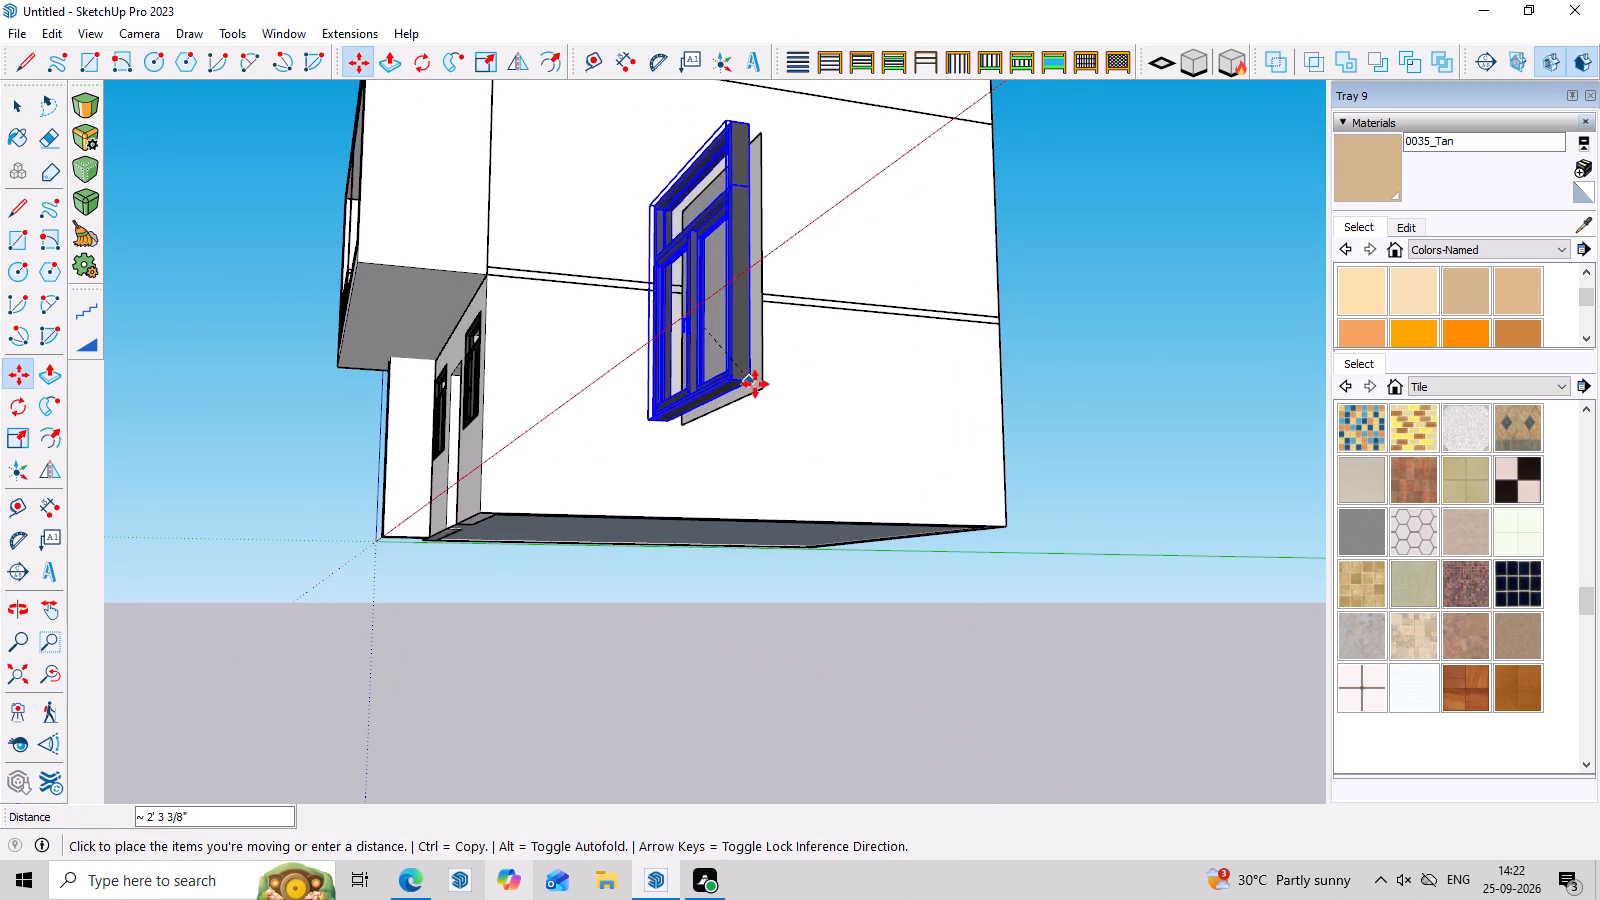
{"action": "left_click", "coordinate": [763, 387]}
Examine how the window copy's size and back compare with the panel from above and from the rear.
{"action": "scroll", "coordinate": [776, 334], "scroll_direction": "down", "scroll_amount": 3}
{"action": "middle_click_drag", "start_coordinate": [728, 314], "coordinate": [821, 595]}
{"action": "scroll", "coordinate": [804, 631], "scroll_direction": "up", "scroll_amount": 3}
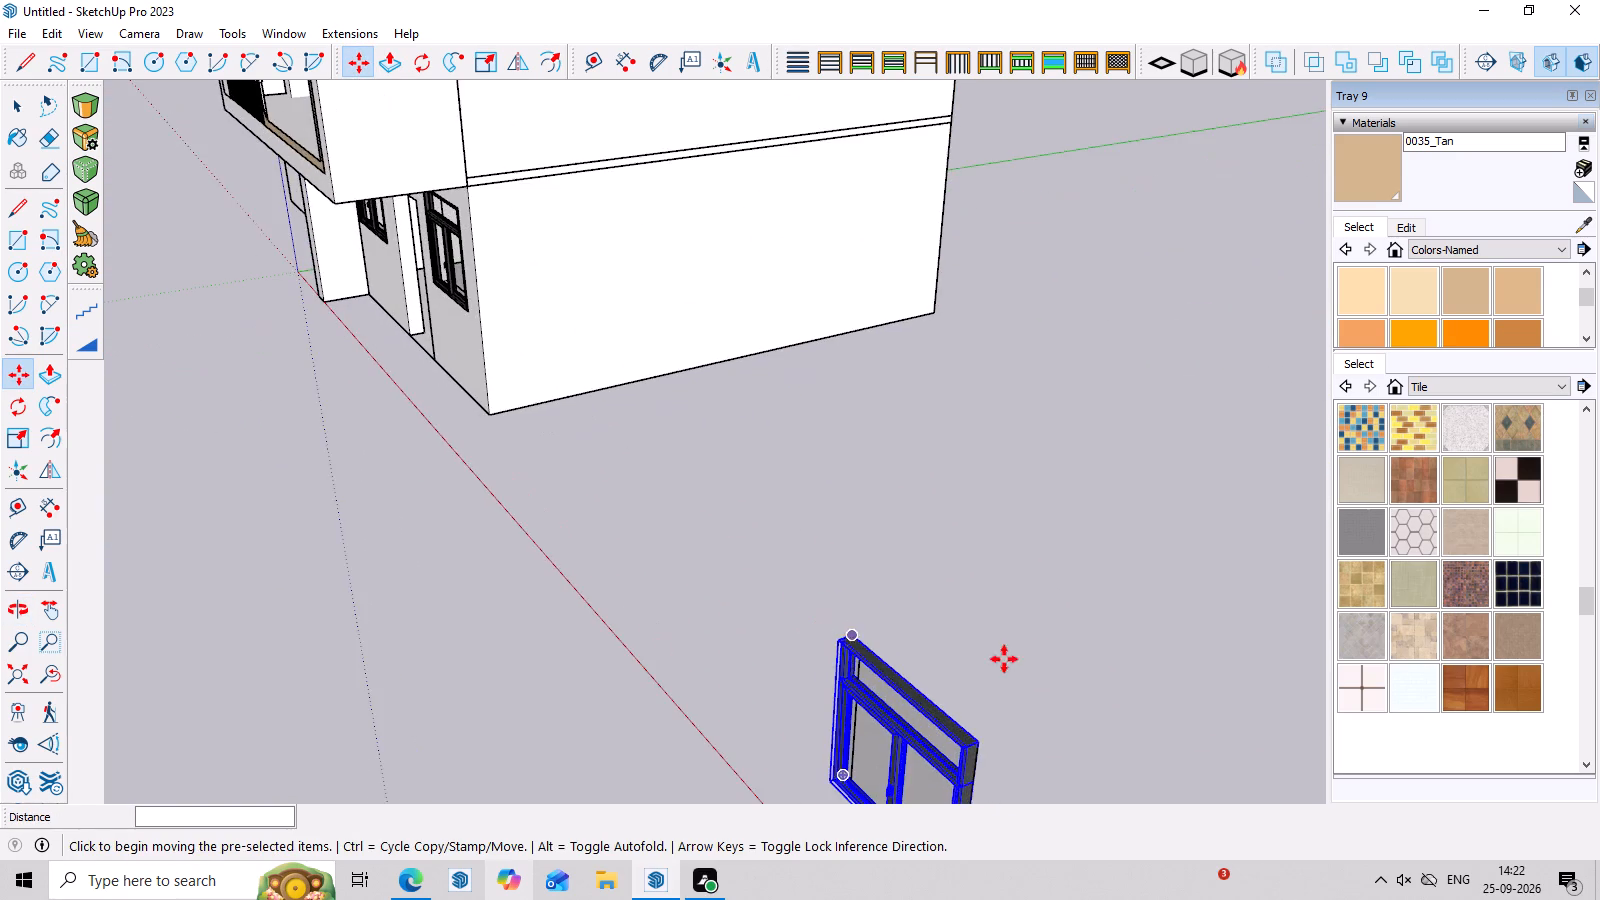
{"action": "middle_click_drag", "start_coordinate": [1034, 659], "coordinate": [499, 604]}
{"action": "scroll", "coordinate": [404, 502], "scroll_direction": "down", "scroll_amount": 8}
{"action": "scroll", "coordinate": [198, 475], "scroll_direction": "up", "scroll_amount": 3}
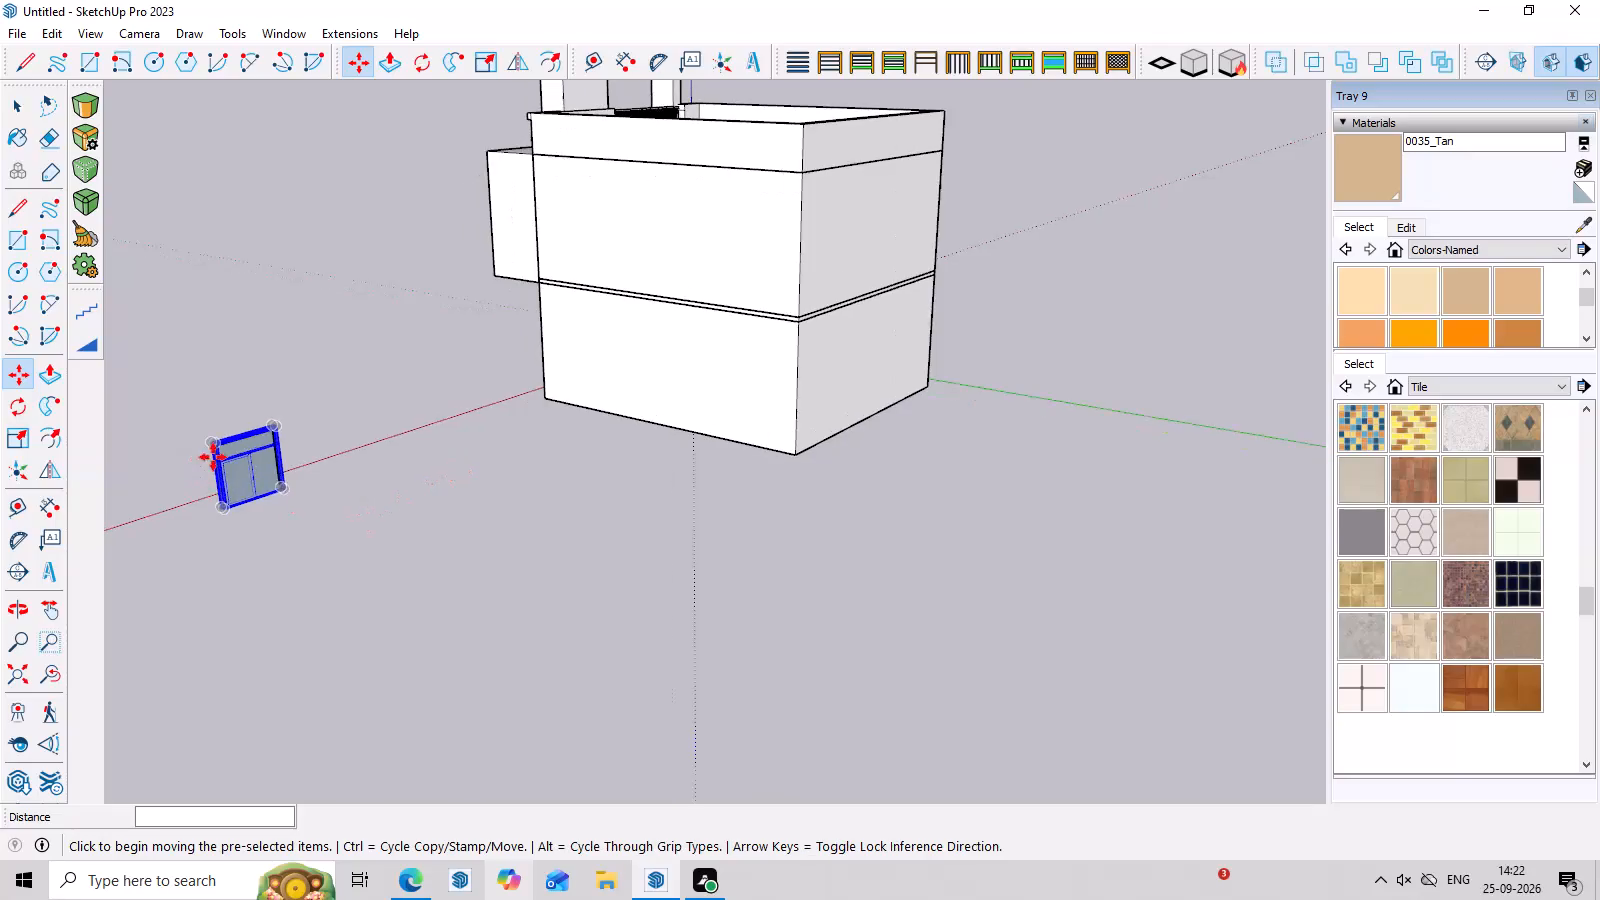
{"action": "scroll", "coordinate": [213, 457], "scroll_direction": "up", "scroll_amount": 10}
{"action": "middle_click_drag", "start_coordinate": [366, 490], "coordinate": [330, 400]}
{"action": "scroll", "coordinate": [296, 376], "scroll_direction": "up", "scroll_amount": 7}
{"action": "scroll", "coordinate": [398, 393], "scroll_direction": "down", "scroll_amount": 8}
{"action": "scroll", "coordinate": [654, 531], "scroll_direction": "down", "scroll_amount": 1}
{"action": "middle_click_drag", "start_coordinate": [660, 548], "coordinate": [667, 594]}
{"action": "scroll", "coordinate": [431, 514], "scroll_direction": "up", "scroll_amount": 4}
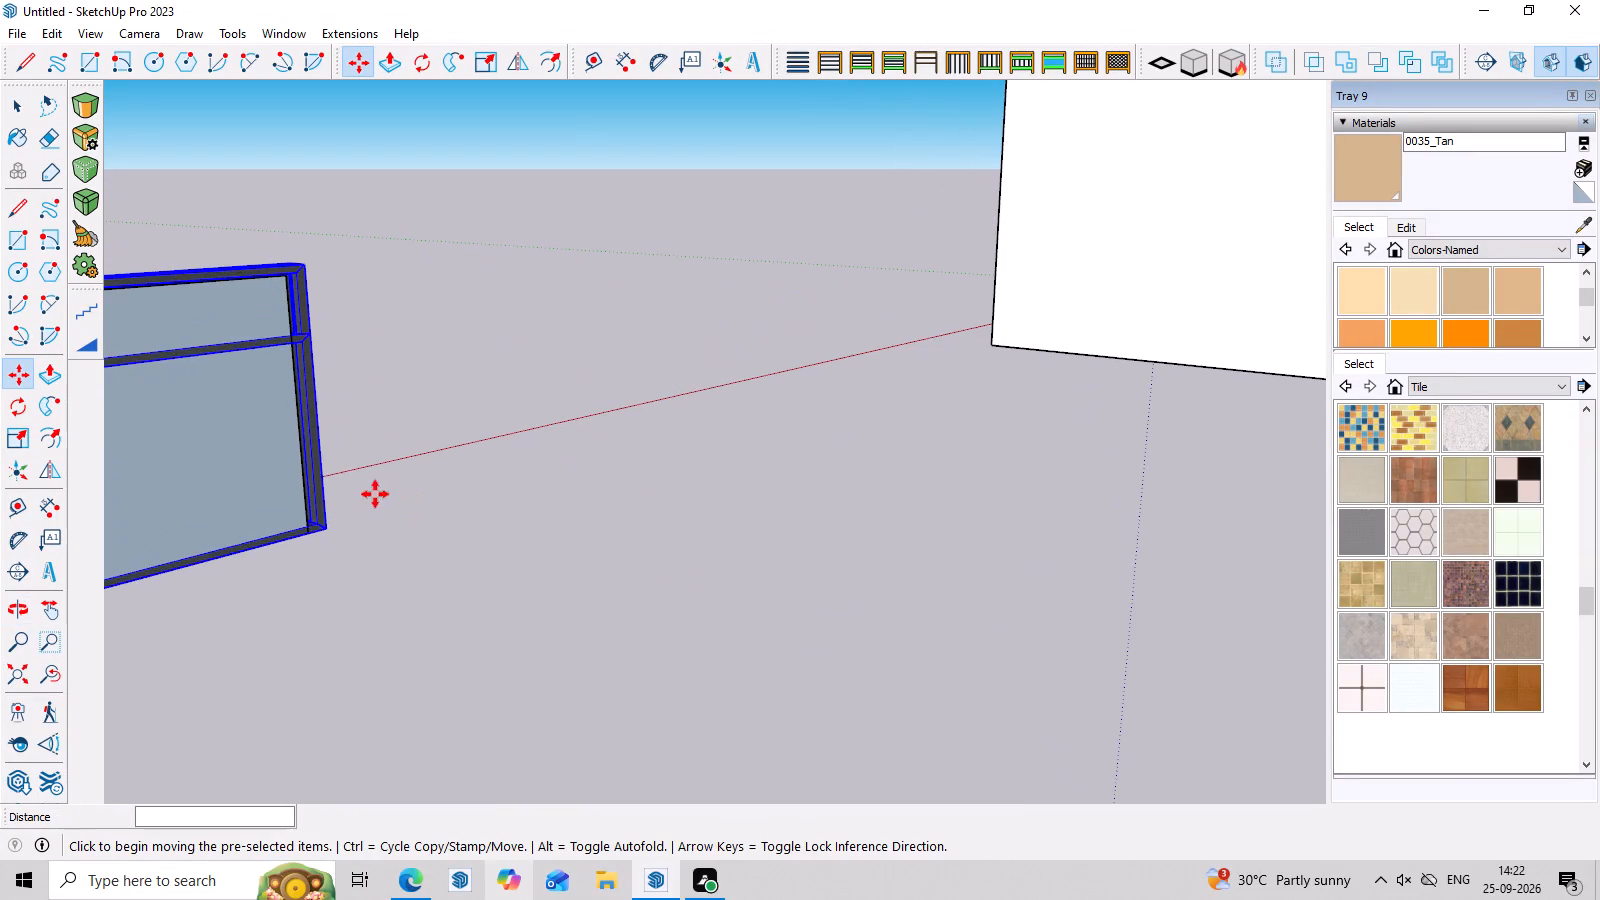
Scale the window copy down slightly along red and green, to about 0.99 and 0.92.
{"action": "key", "text": "s"}
{"action": "scroll", "coordinate": [355, 360], "scroll_direction": "up", "scroll_amount": 3}
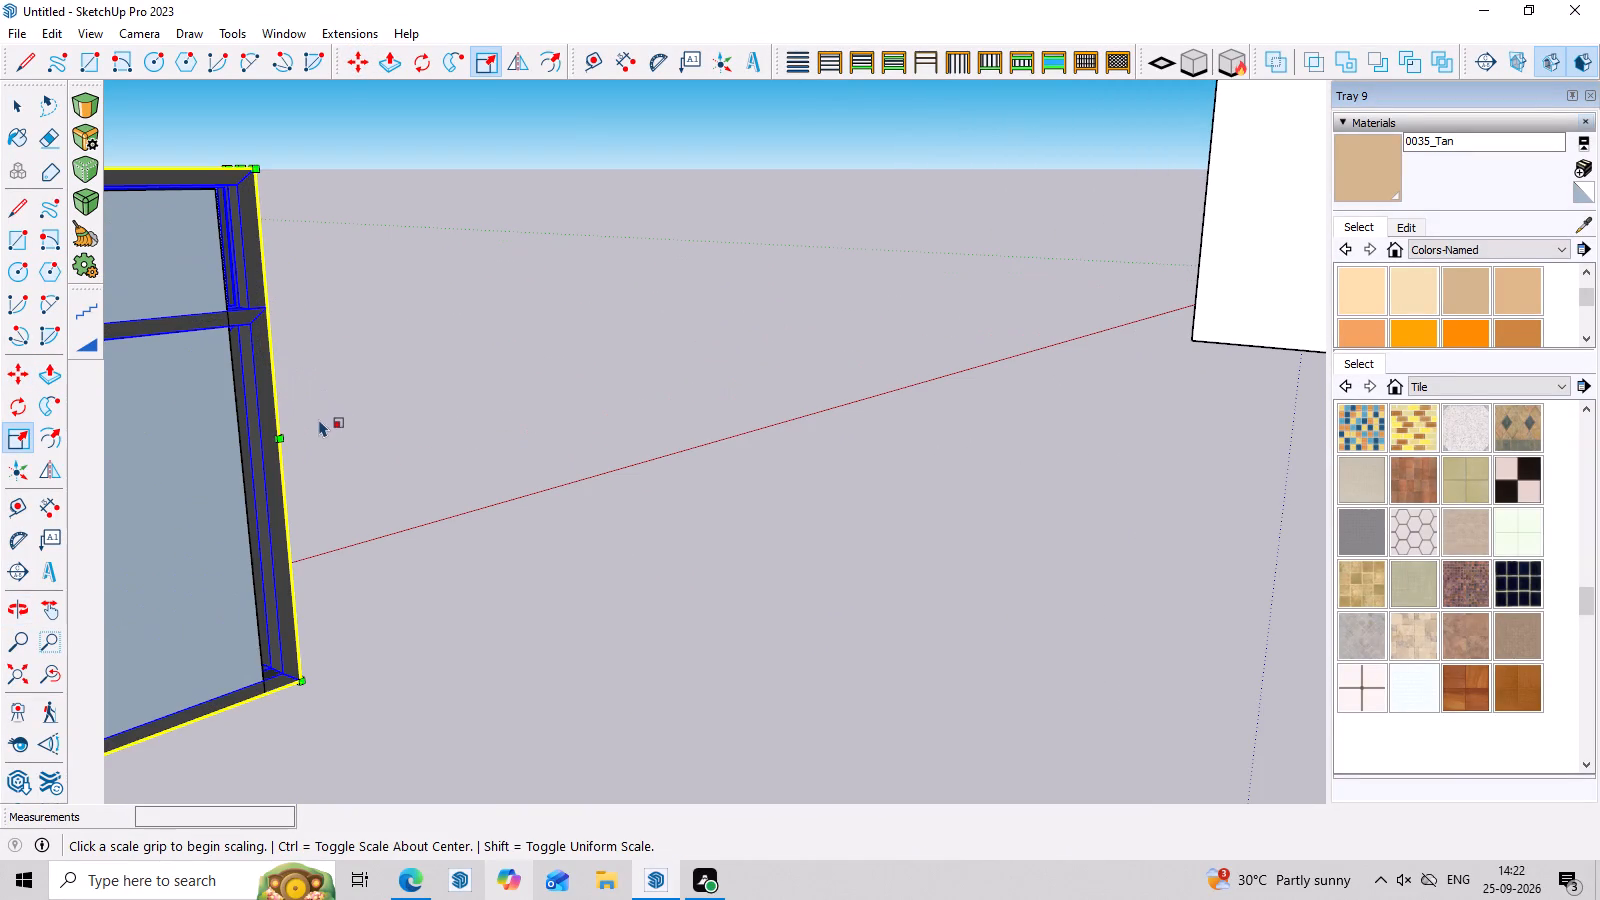
{"action": "left_click", "coordinate": [283, 431]}
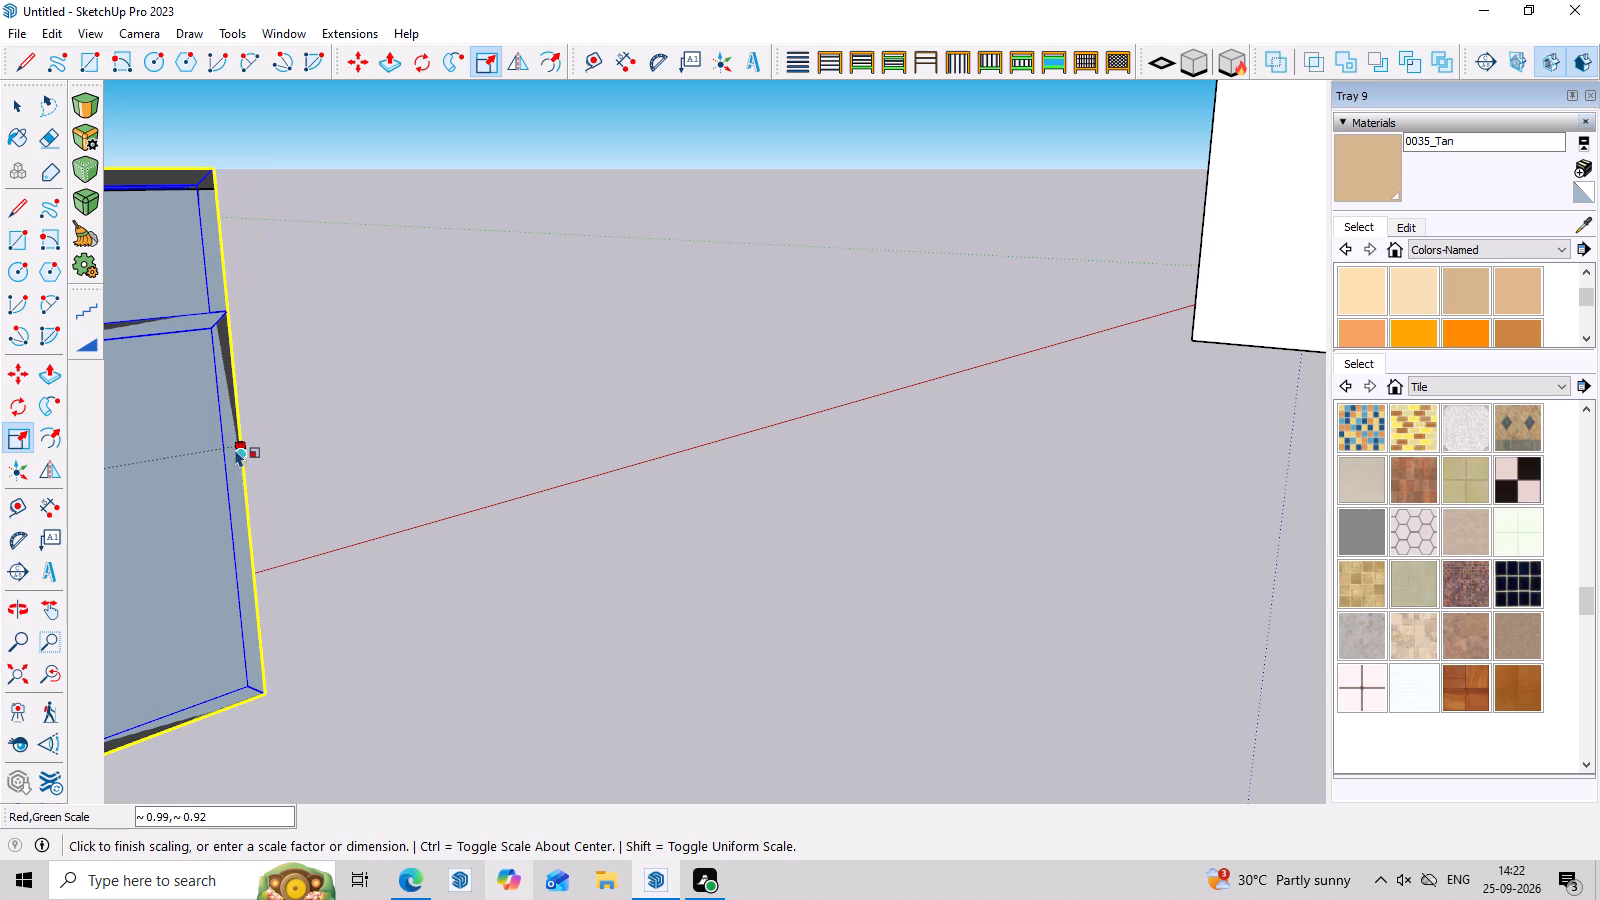
{"action": "left_click", "coordinate": [235, 449]}
{"action": "scroll", "coordinate": [397, 442], "scroll_direction": "down", "scroll_amount": 12}
{"action": "middle_click_drag", "start_coordinate": [377, 504], "coordinate": [793, 619]}
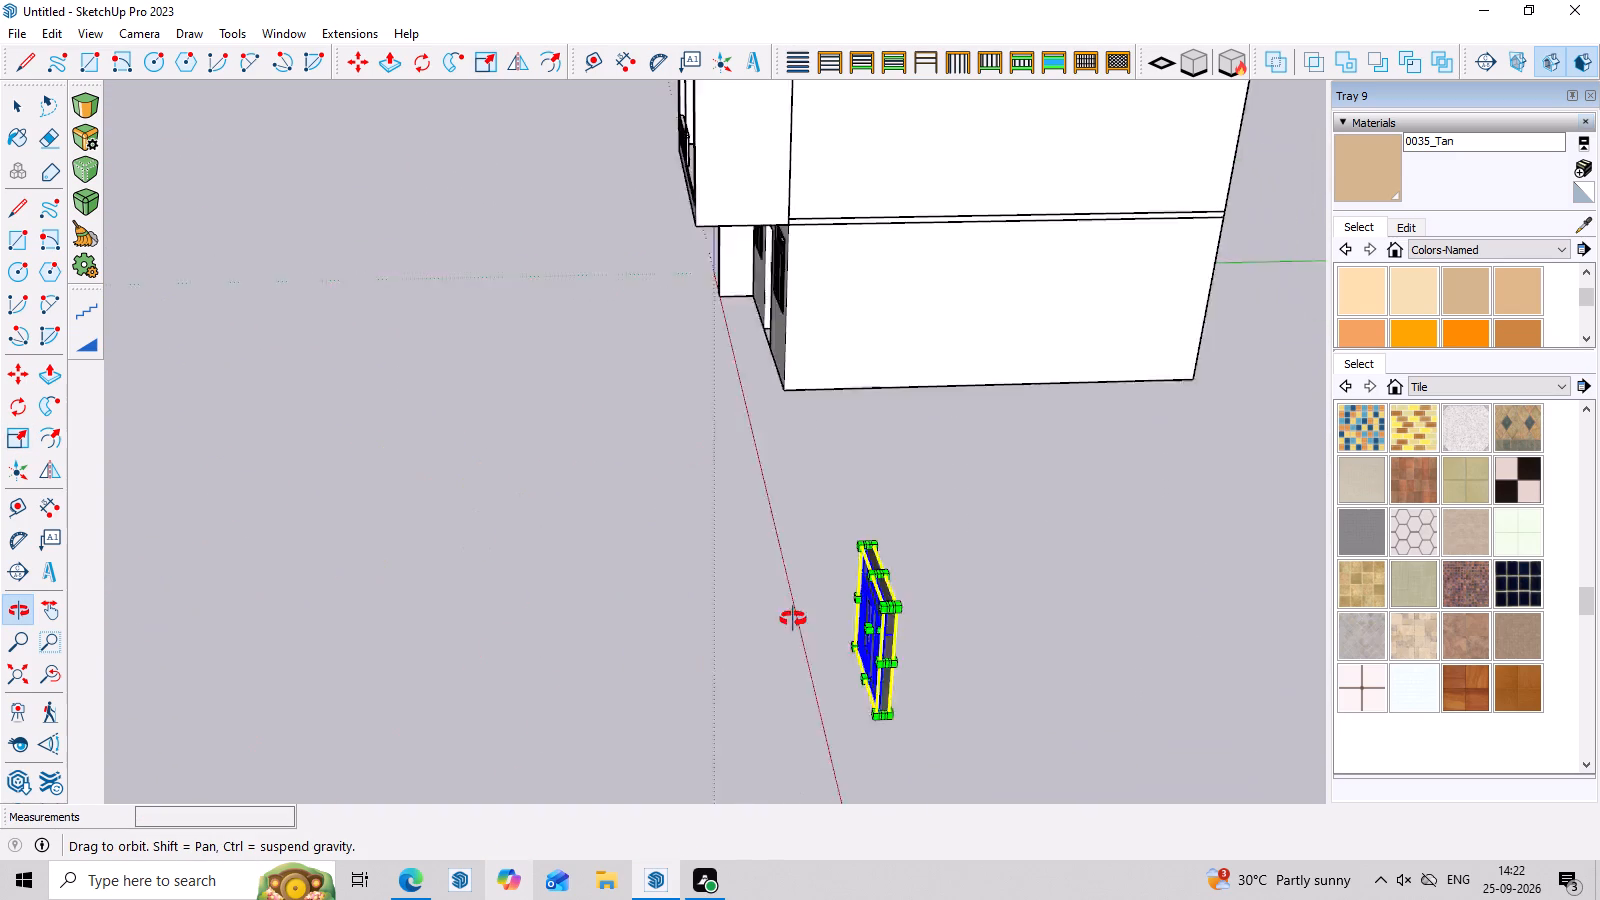
{"action": "middle_click_drag", "start_coordinate": [793, 619], "coordinate": [1155, 411]}
{"action": "scroll", "coordinate": [1333, 361], "scroll_direction": "up", "scroll_amount": 3}
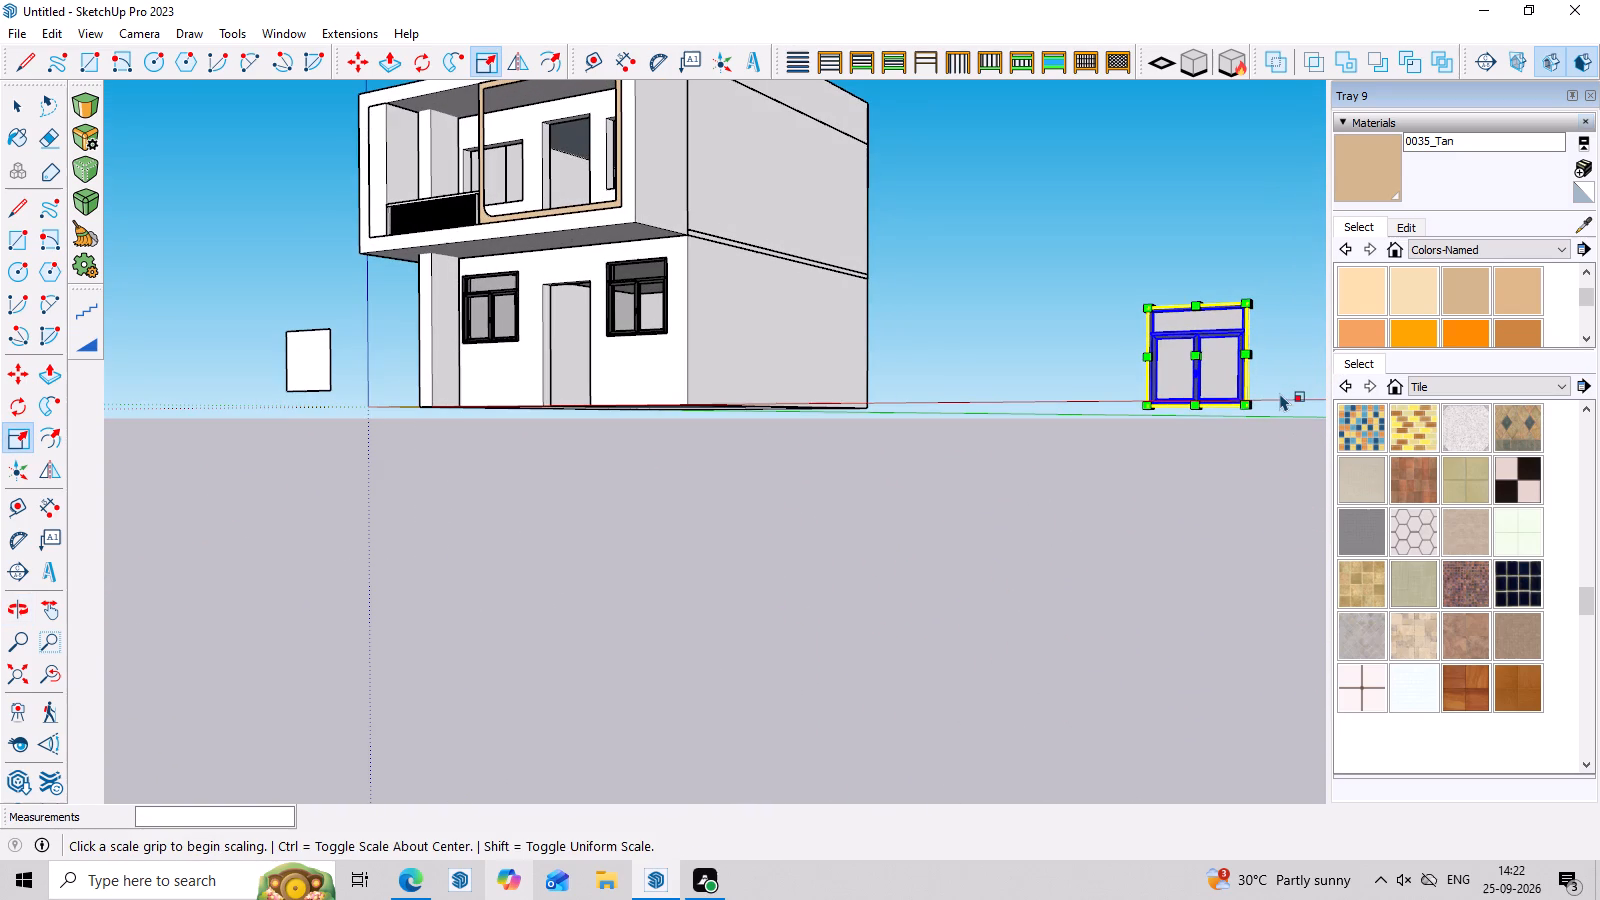
{"action": "left_click", "coordinate": [1161, 420]}
{"action": "key", "text": "space"}
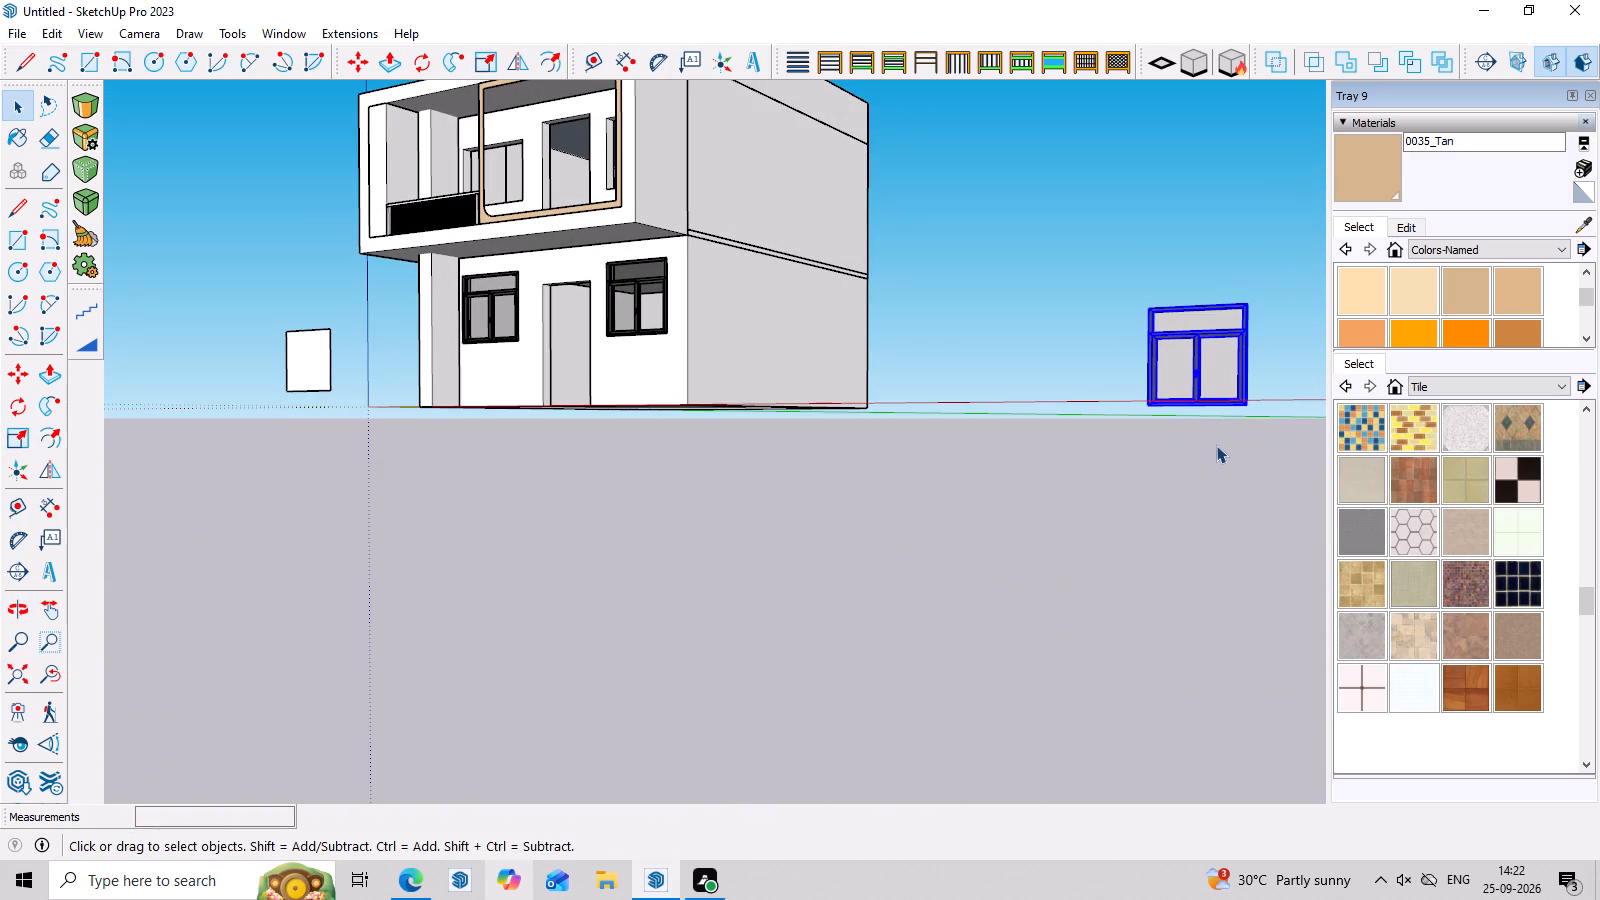
Move the window copy by its outer bottom corner into the first-floor opening inside the tan rounded frame.
{"action": "key", "text": "m"}
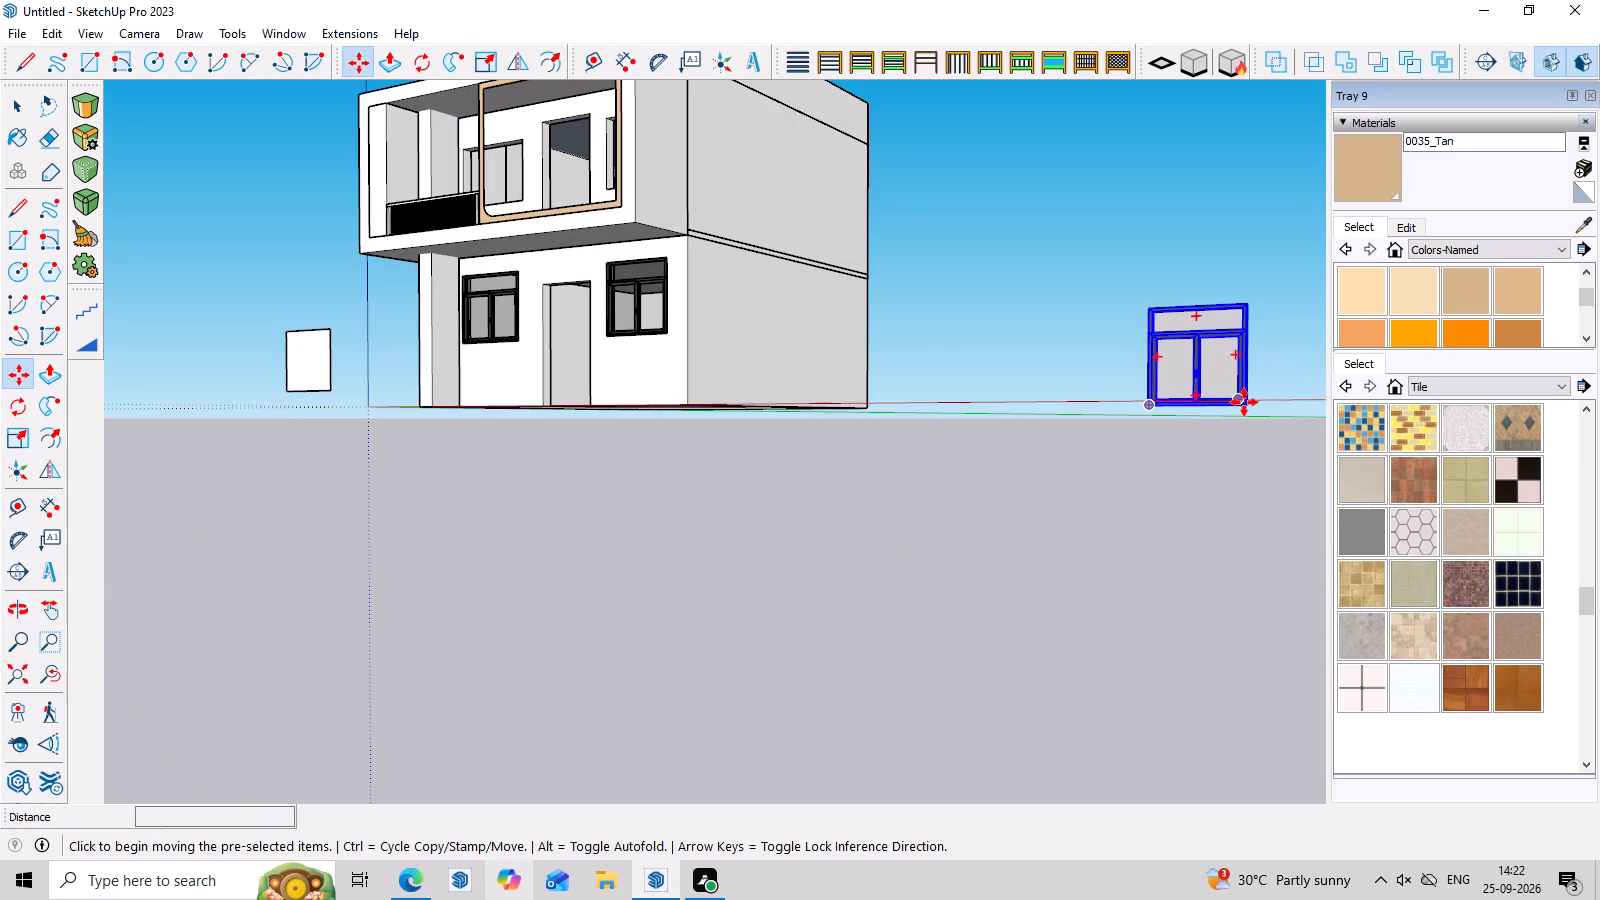
{"action": "left_click", "coordinate": [1247, 400]}
{"action": "scroll", "coordinate": [547, 359], "scroll_direction": "down", "scroll_amount": 3}
{"action": "middle_click_drag", "start_coordinate": [666, 416], "coordinate": [1035, 568]}
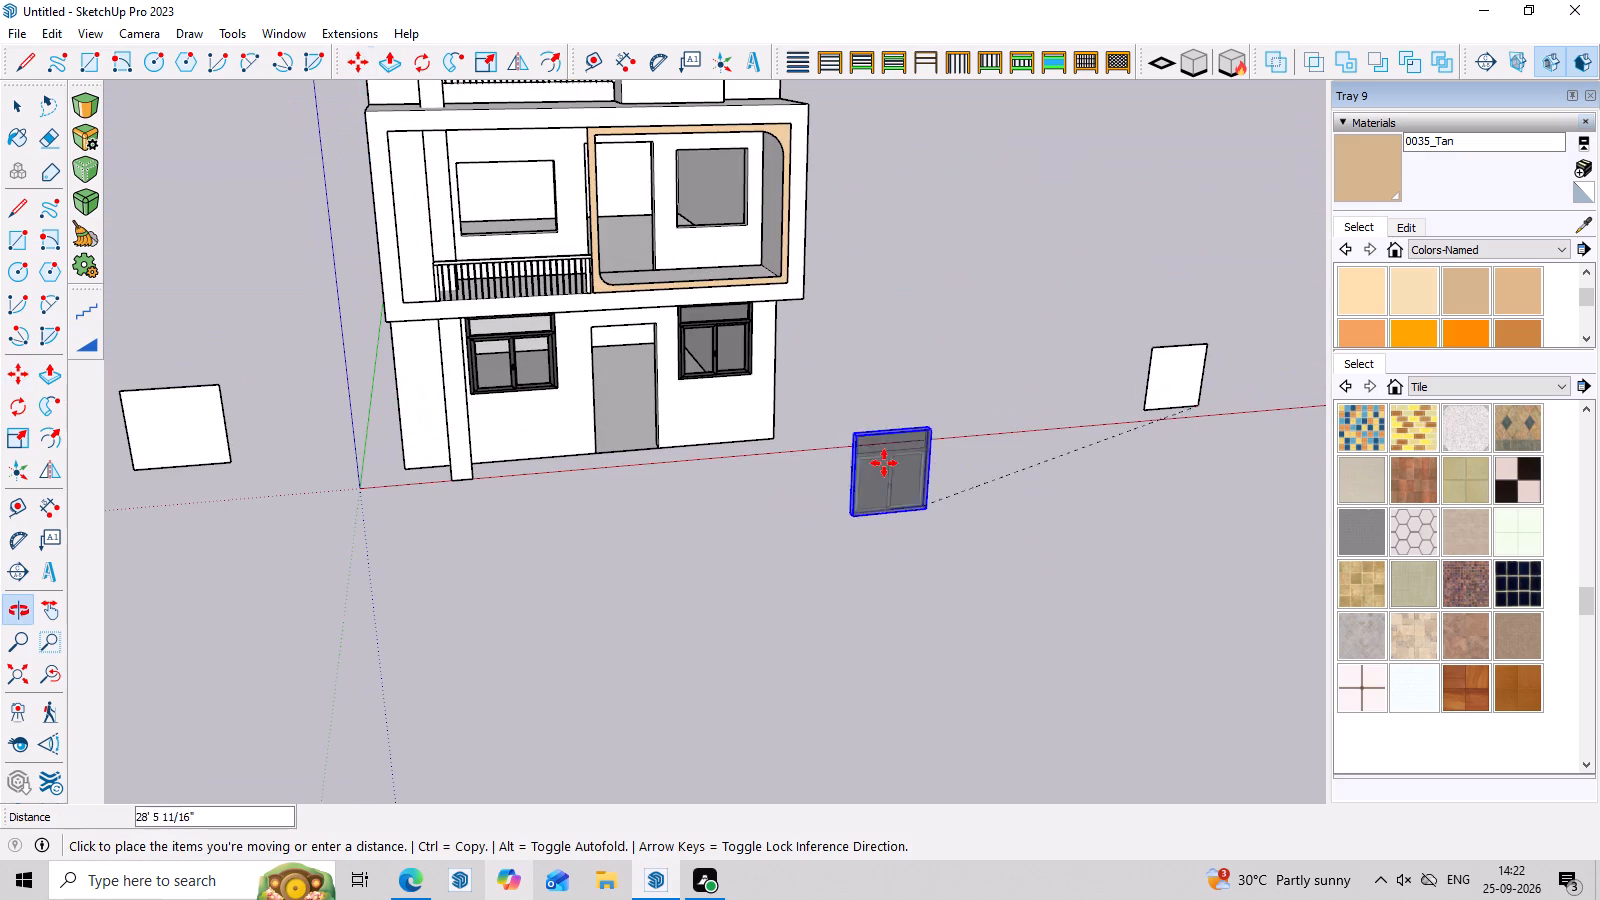
{"action": "left_click", "coordinate": [751, 223]}
Push the window about 3 13/16" back into the wall by its inner bottom corner, aligning it with the opening's corner.
{"action": "scroll", "coordinate": [813, 333], "scroll_direction": "down", "scroll_amount": 3}
{"action": "middle_click_drag", "start_coordinate": [933, 389], "coordinate": [877, 485]}
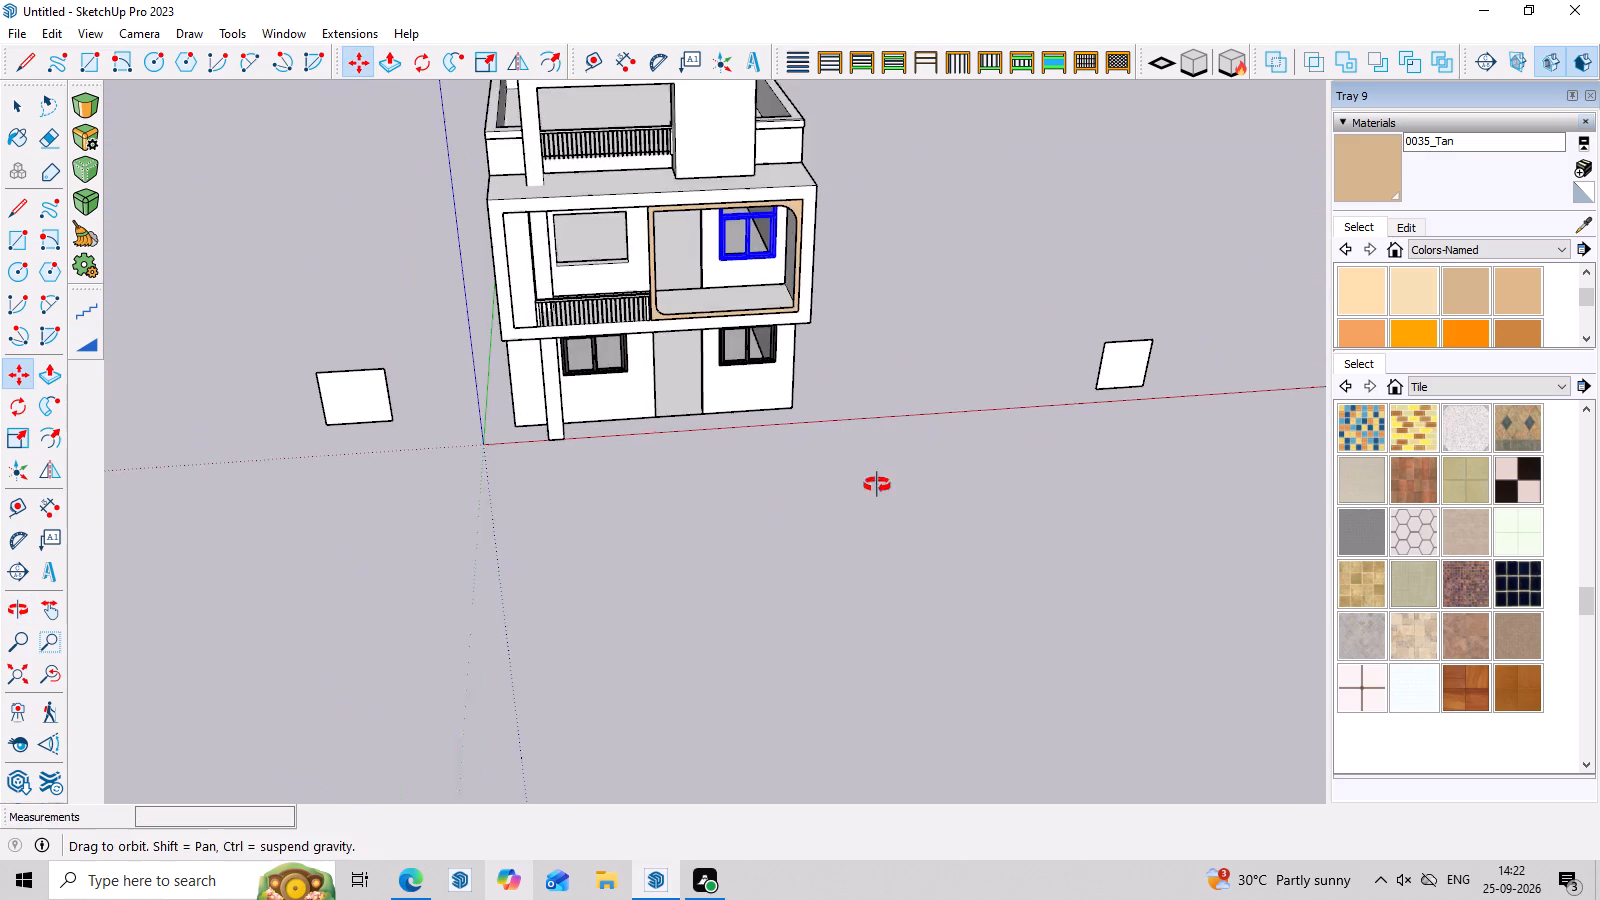
{"action": "middle_click_drag", "start_coordinate": [877, 485], "coordinate": [871, 485]}
{"action": "scroll", "coordinate": [818, 281], "scroll_direction": "up", "scroll_amount": 18}
{"action": "middle_click_drag", "start_coordinate": [797, 274], "coordinate": [858, 331]}
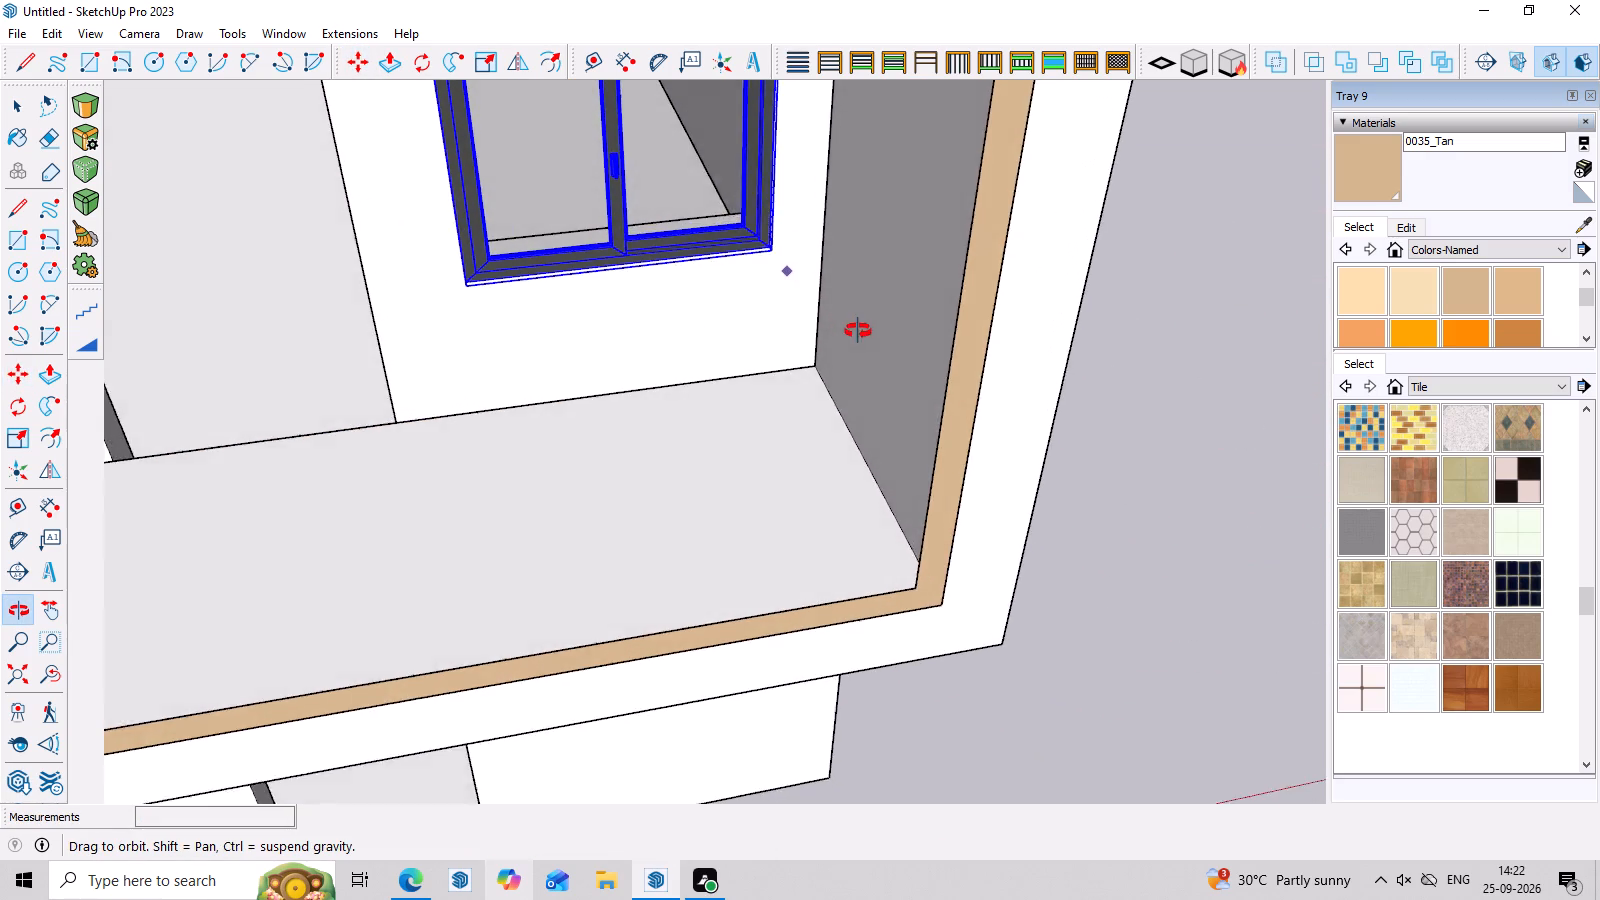
{"action": "middle_click_drag", "start_coordinate": [858, 331], "coordinate": [933, 333]}
{"action": "scroll", "coordinate": [543, 332], "scroll_direction": "up", "scroll_amount": 7}
{"action": "middle_click_drag", "start_coordinate": [536, 333], "coordinate": [706, 345]}
{"action": "scroll", "coordinate": [547, 368], "scroll_direction": "up", "scroll_amount": 3}
{"action": "left_click", "coordinate": [546, 353]}
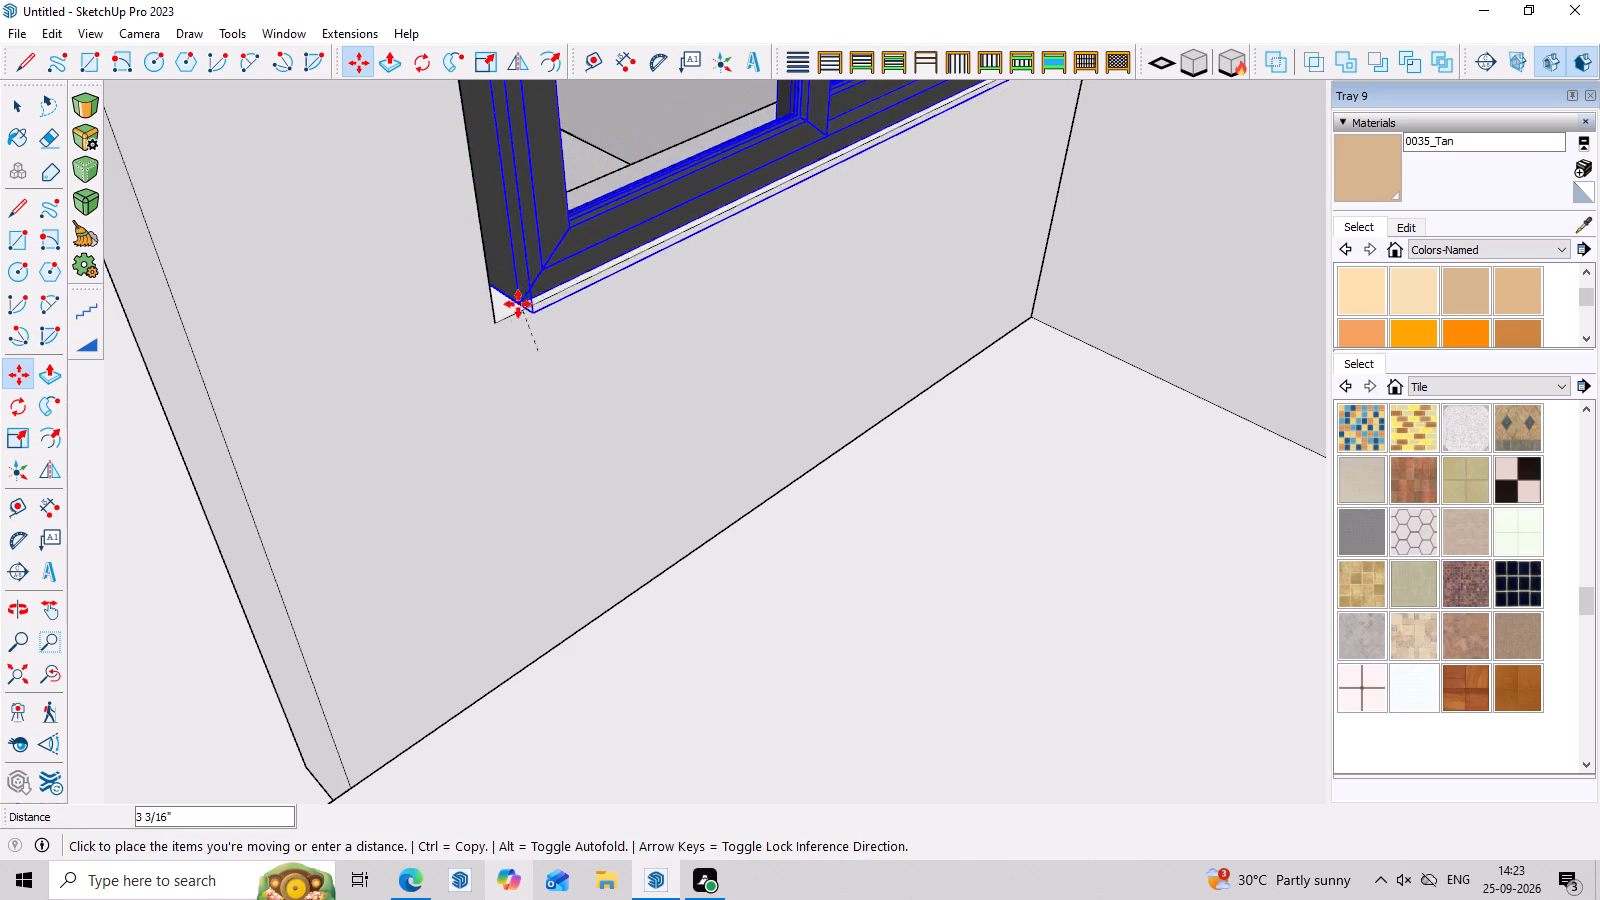
{"action": "scroll", "coordinate": [499, 322], "scroll_direction": "up", "scroll_amount": 3}
{"action": "left_click", "coordinate": [499, 319]}
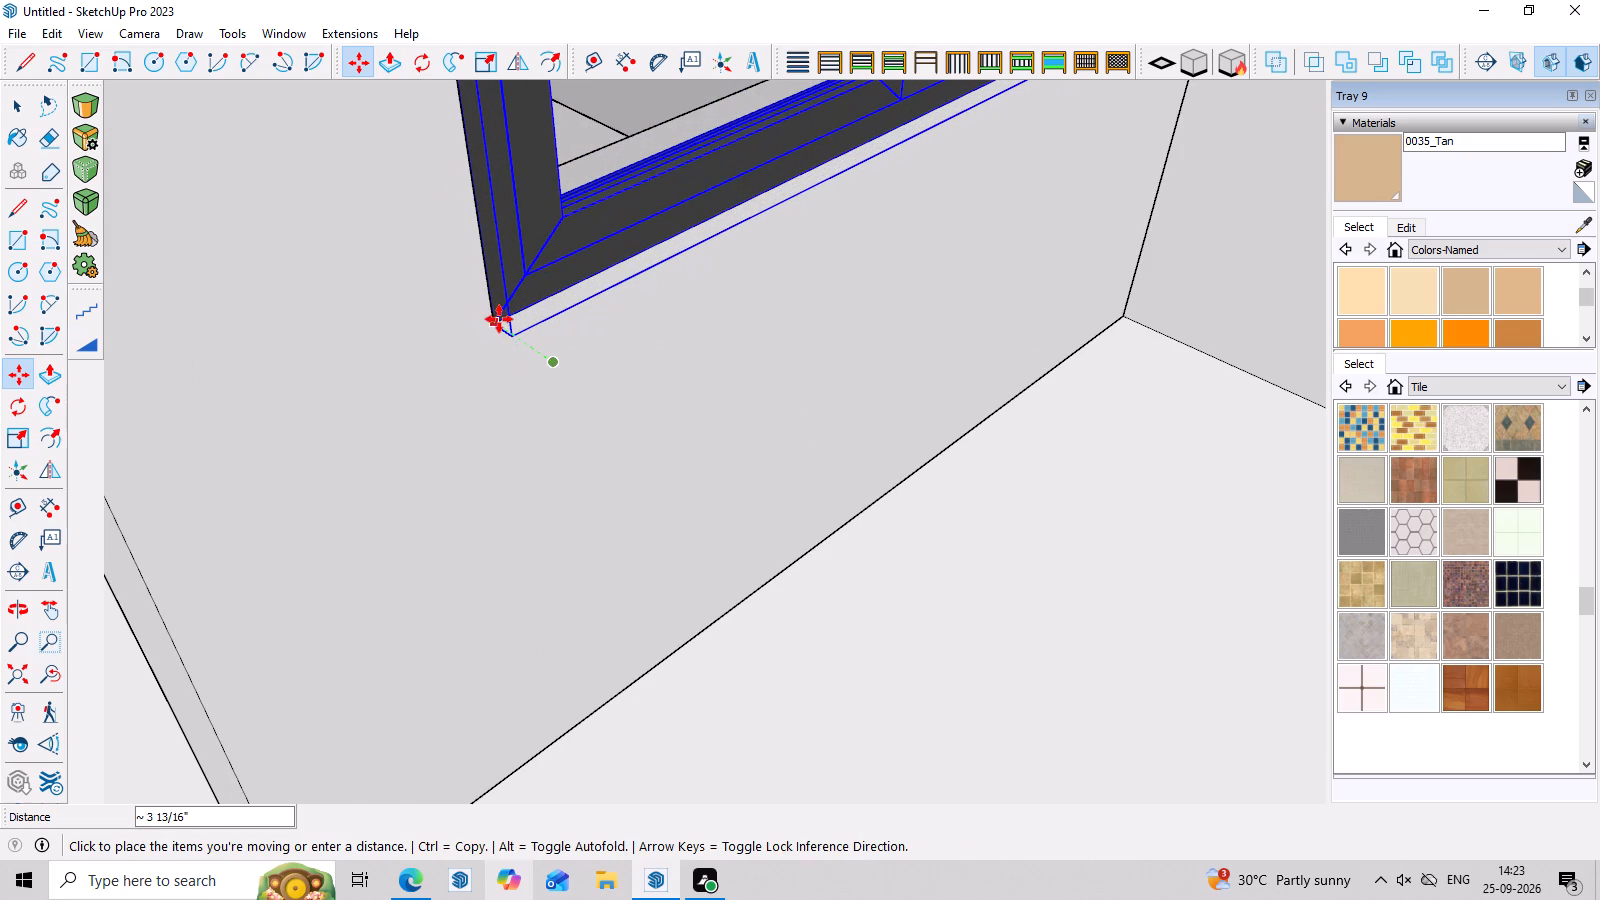
{"action": "scroll", "coordinate": [624, 453], "scroll_direction": "down", "scroll_amount": 17}
{"action": "middle_click_drag", "start_coordinate": [894, 650], "coordinate": [598, 481]}
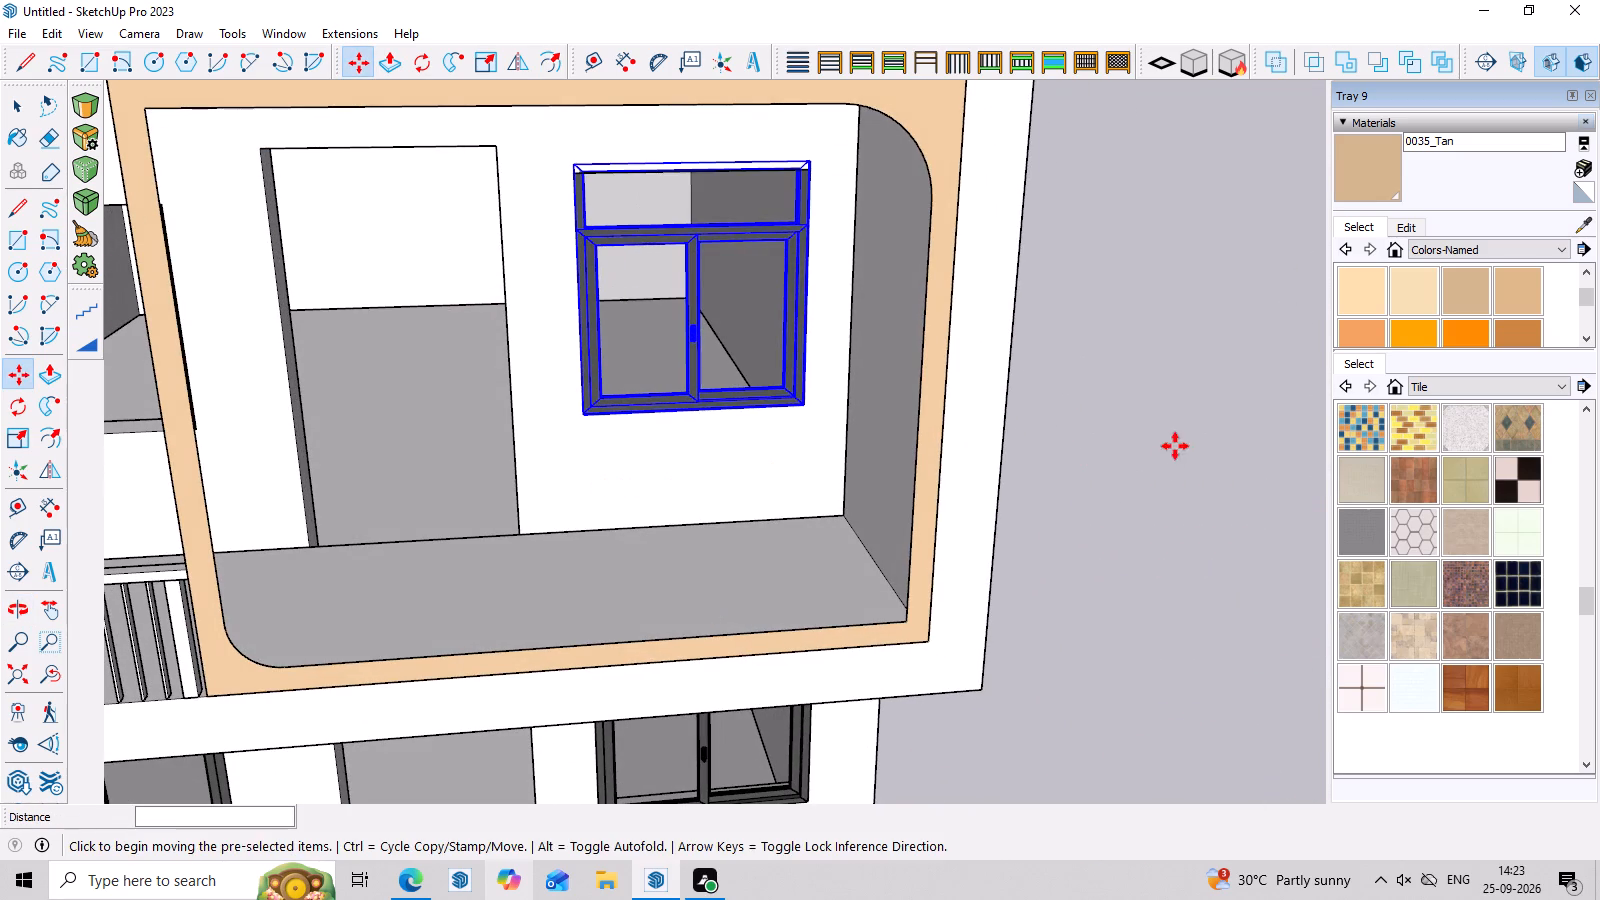
{"action": "key", "text": "space"}
{"action": "left_click", "coordinate": [1142, 362]}
Move the first-floor window about 3 7/8" forward by its outer bottom corner, towards the front wall face.
{"action": "middle_click_drag", "start_coordinate": [1059, 387], "coordinate": [1047, 351]}
{"action": "scroll", "coordinate": [941, 255], "scroll_direction": "up", "scroll_amount": 3}
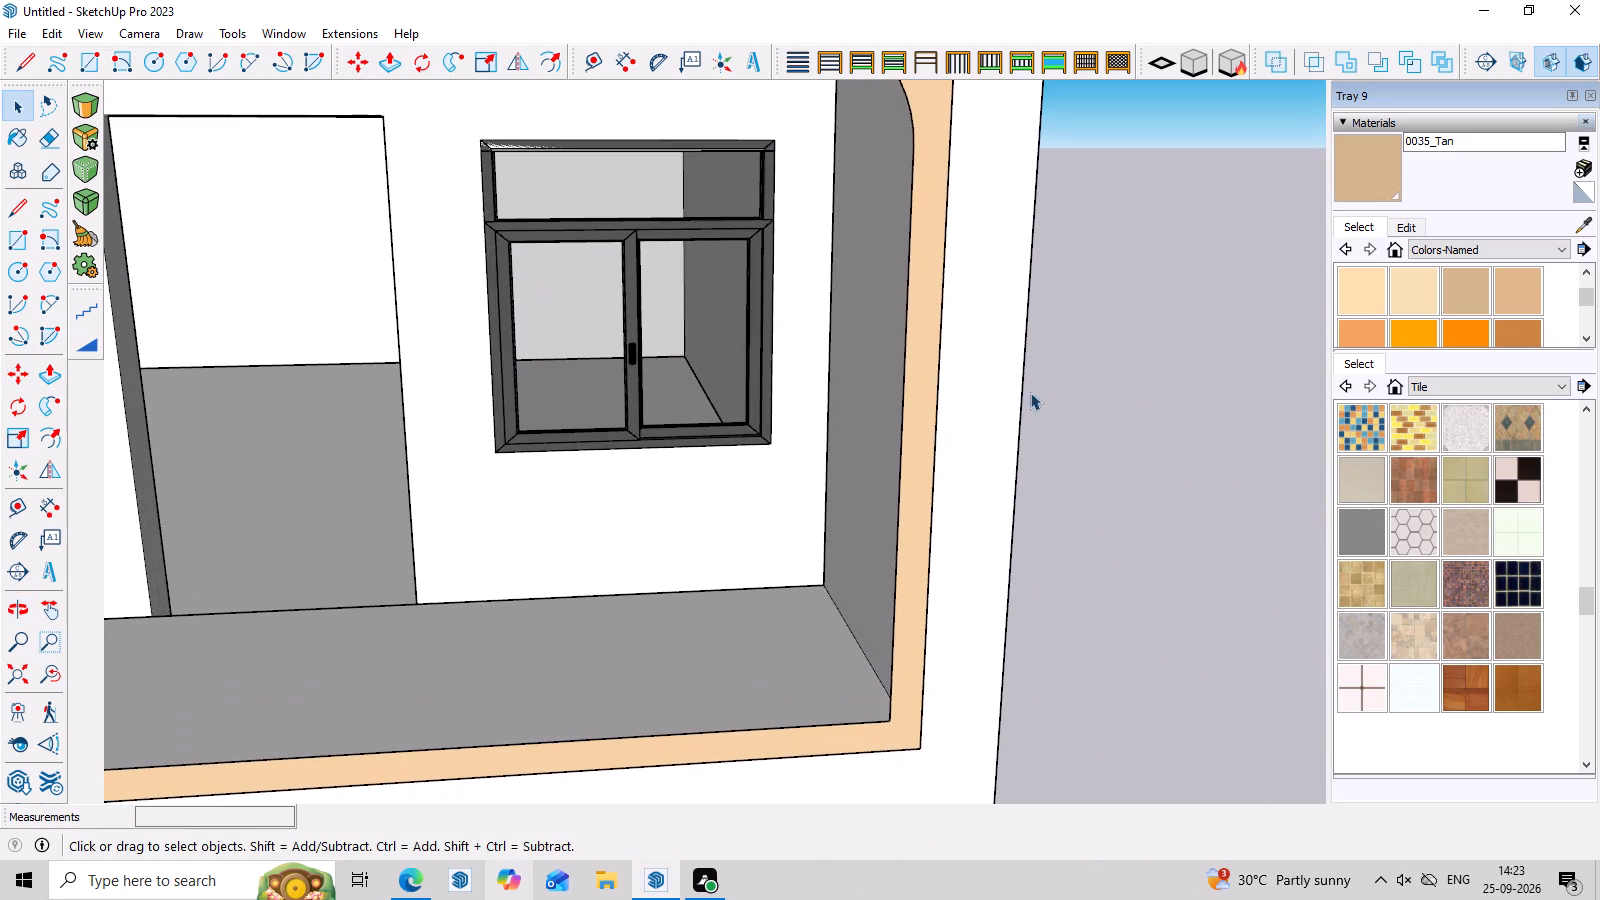
{"action": "middle_click_drag", "start_coordinate": [1093, 497], "coordinate": [1035, 431]}
{"action": "scroll", "coordinate": [1035, 431], "scroll_direction": "up", "scroll_amount": 1}
{"action": "scroll", "coordinate": [1035, 431], "scroll_direction": "down", "scroll_amount": 8}
{"action": "middle_click_drag", "start_coordinate": [1061, 507], "coordinate": [1058, 540]}
{"action": "scroll", "coordinate": [938, 407], "scroll_direction": "up", "scroll_amount": 7}
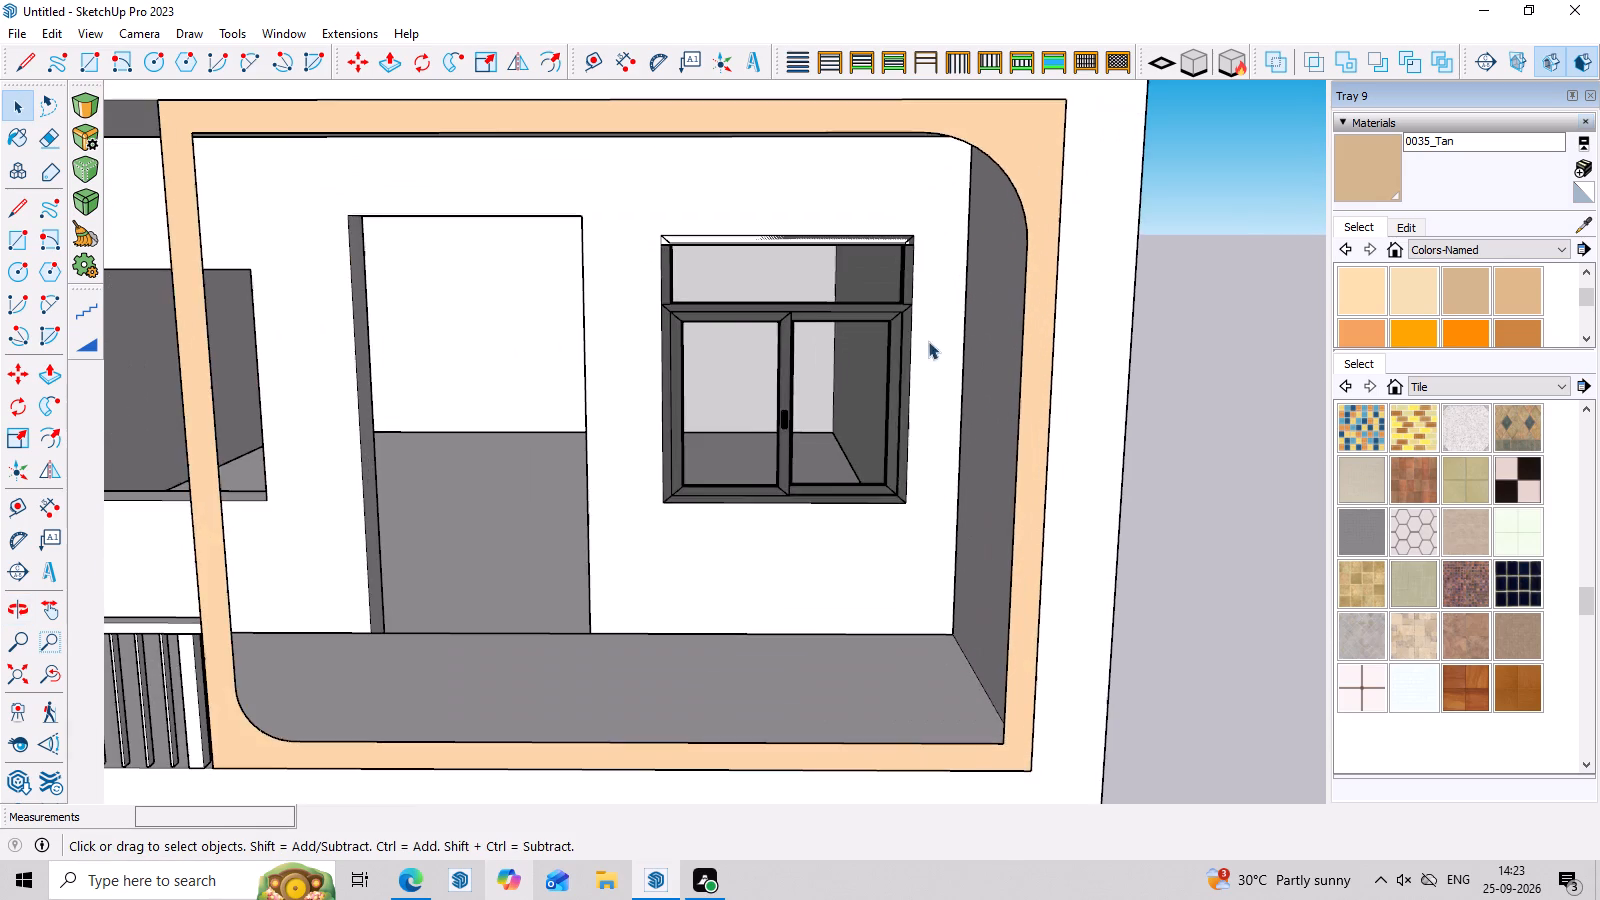
{"action": "scroll", "coordinate": [911, 249], "scroll_direction": "up", "scroll_amount": 7}
{"action": "left_click", "coordinate": [890, 383]}
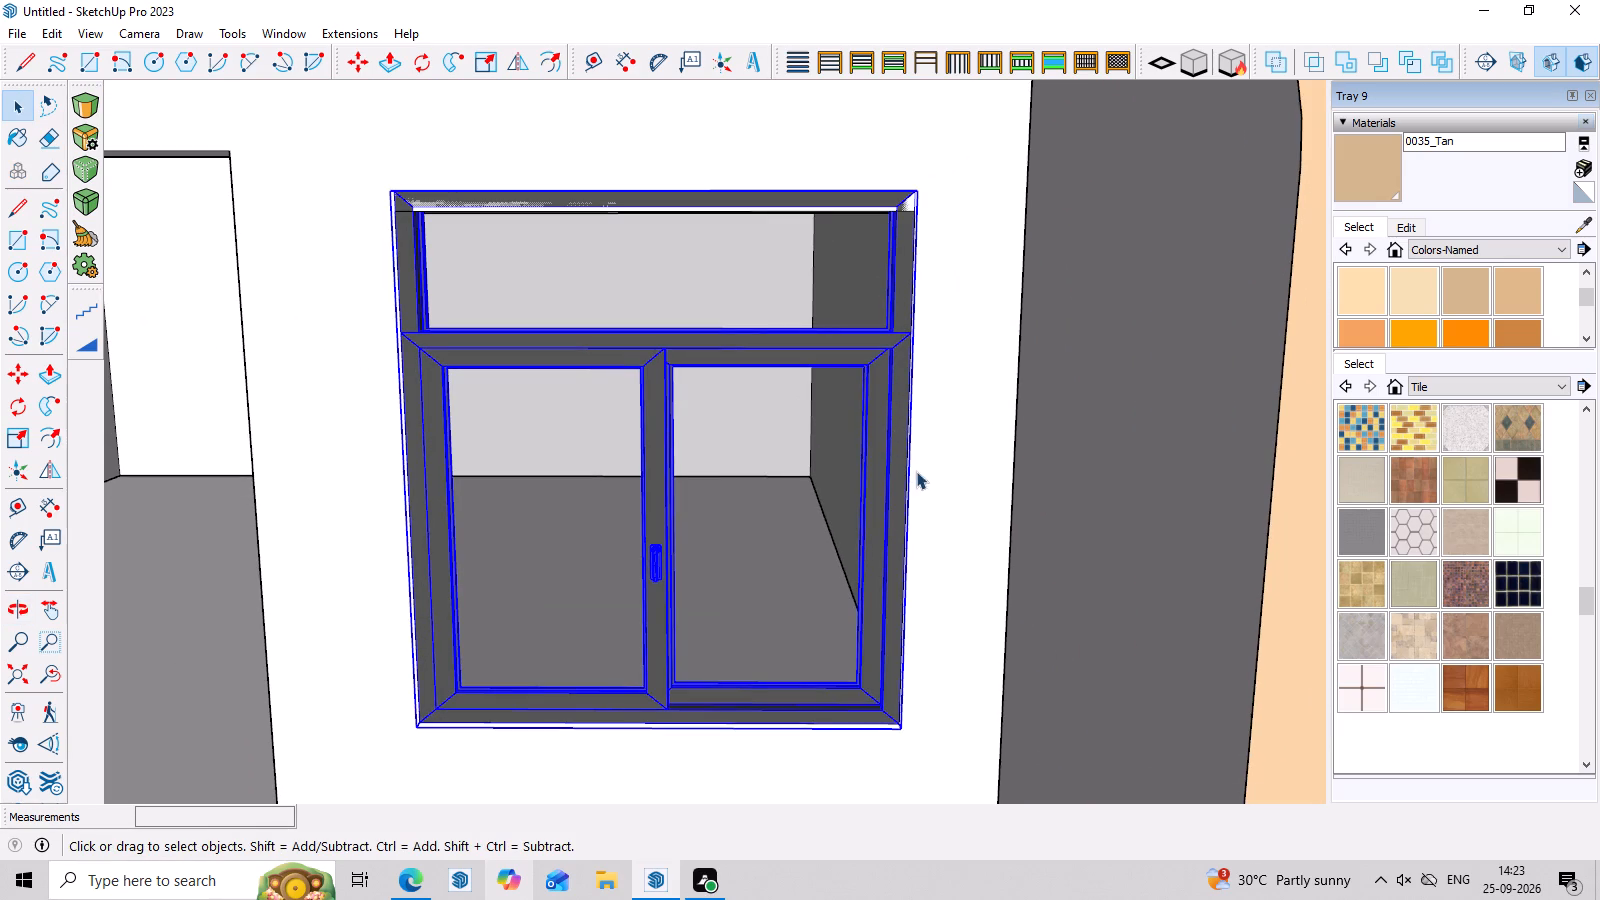
{"action": "key", "text": "m"}
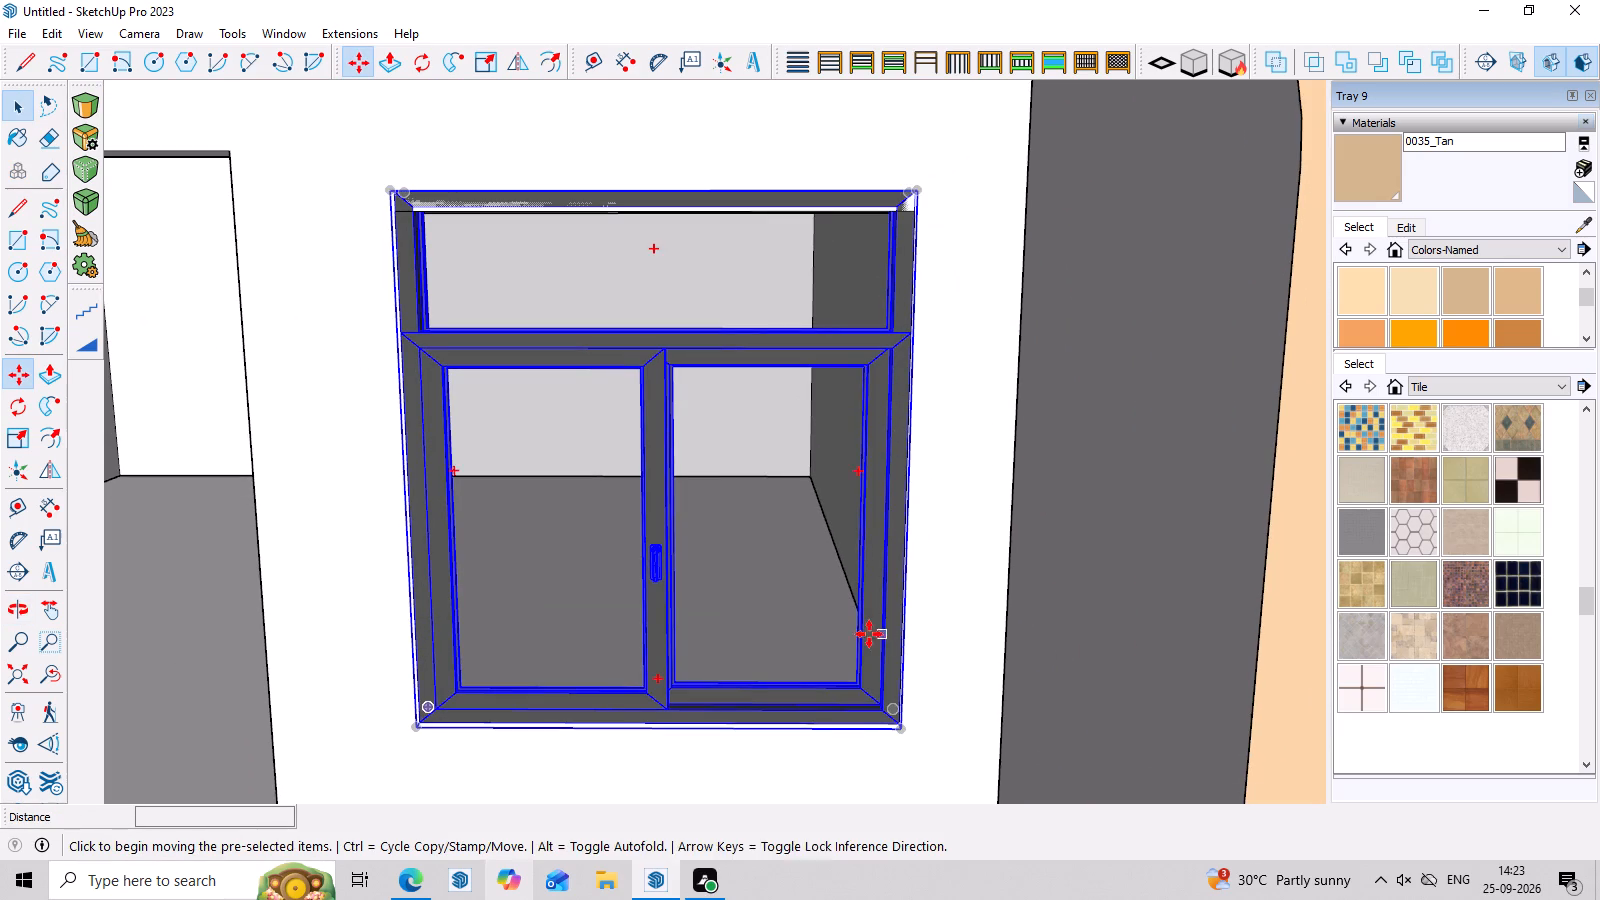
{"action": "left_click", "coordinate": [895, 718]}
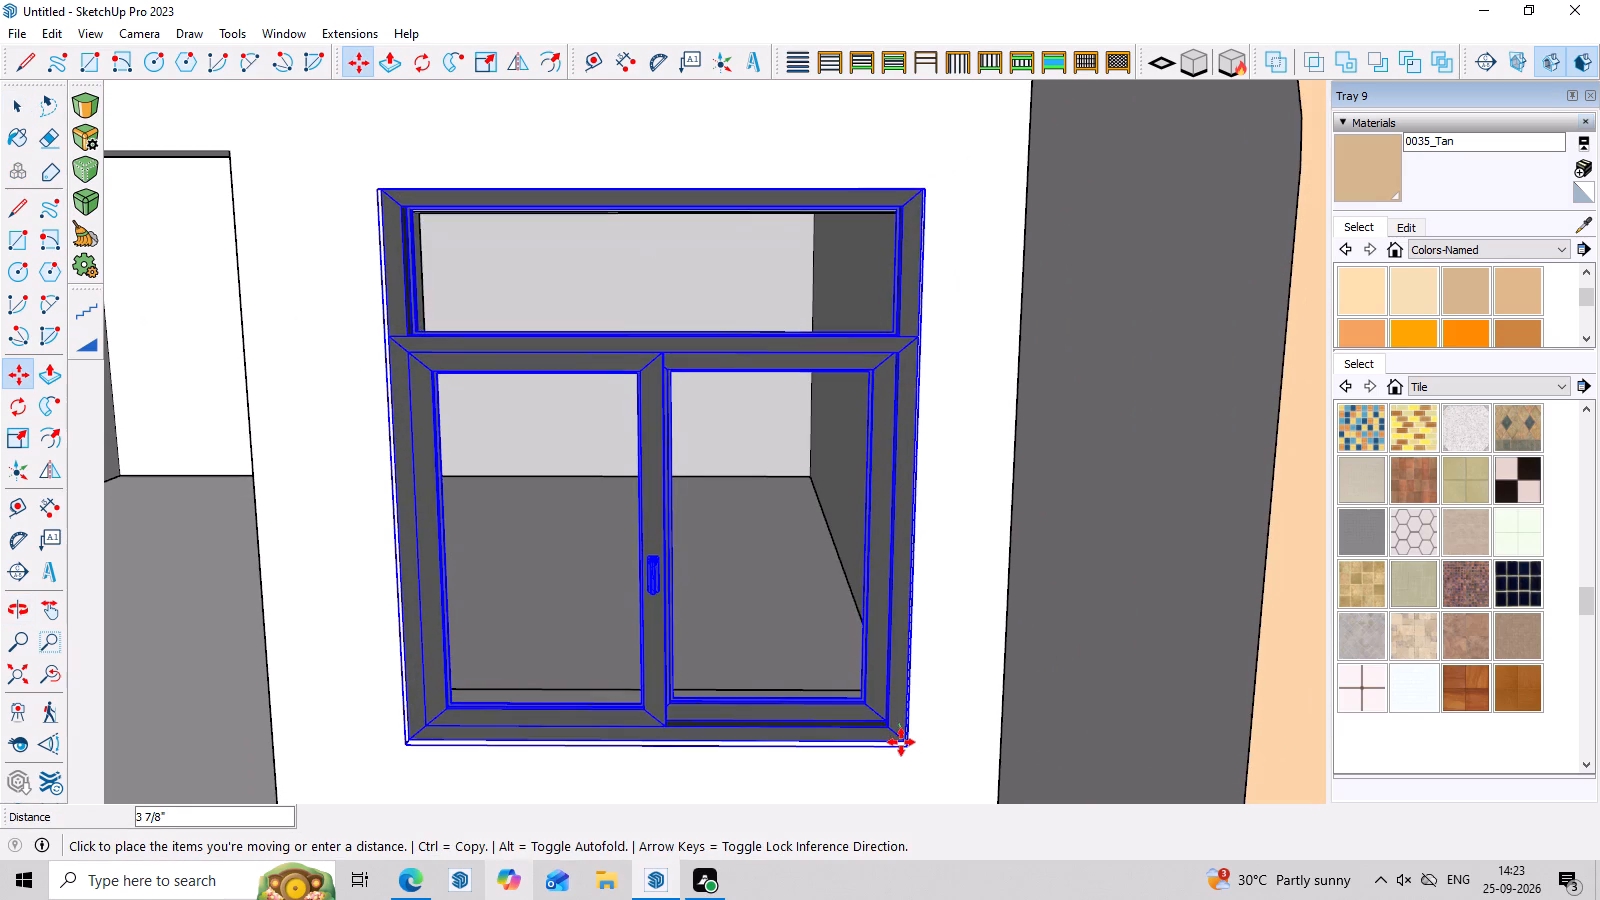
{"action": "left_click", "coordinate": [902, 738]}
{"action": "scroll", "coordinate": [911, 573], "scroll_direction": "down", "scroll_amount": 6}
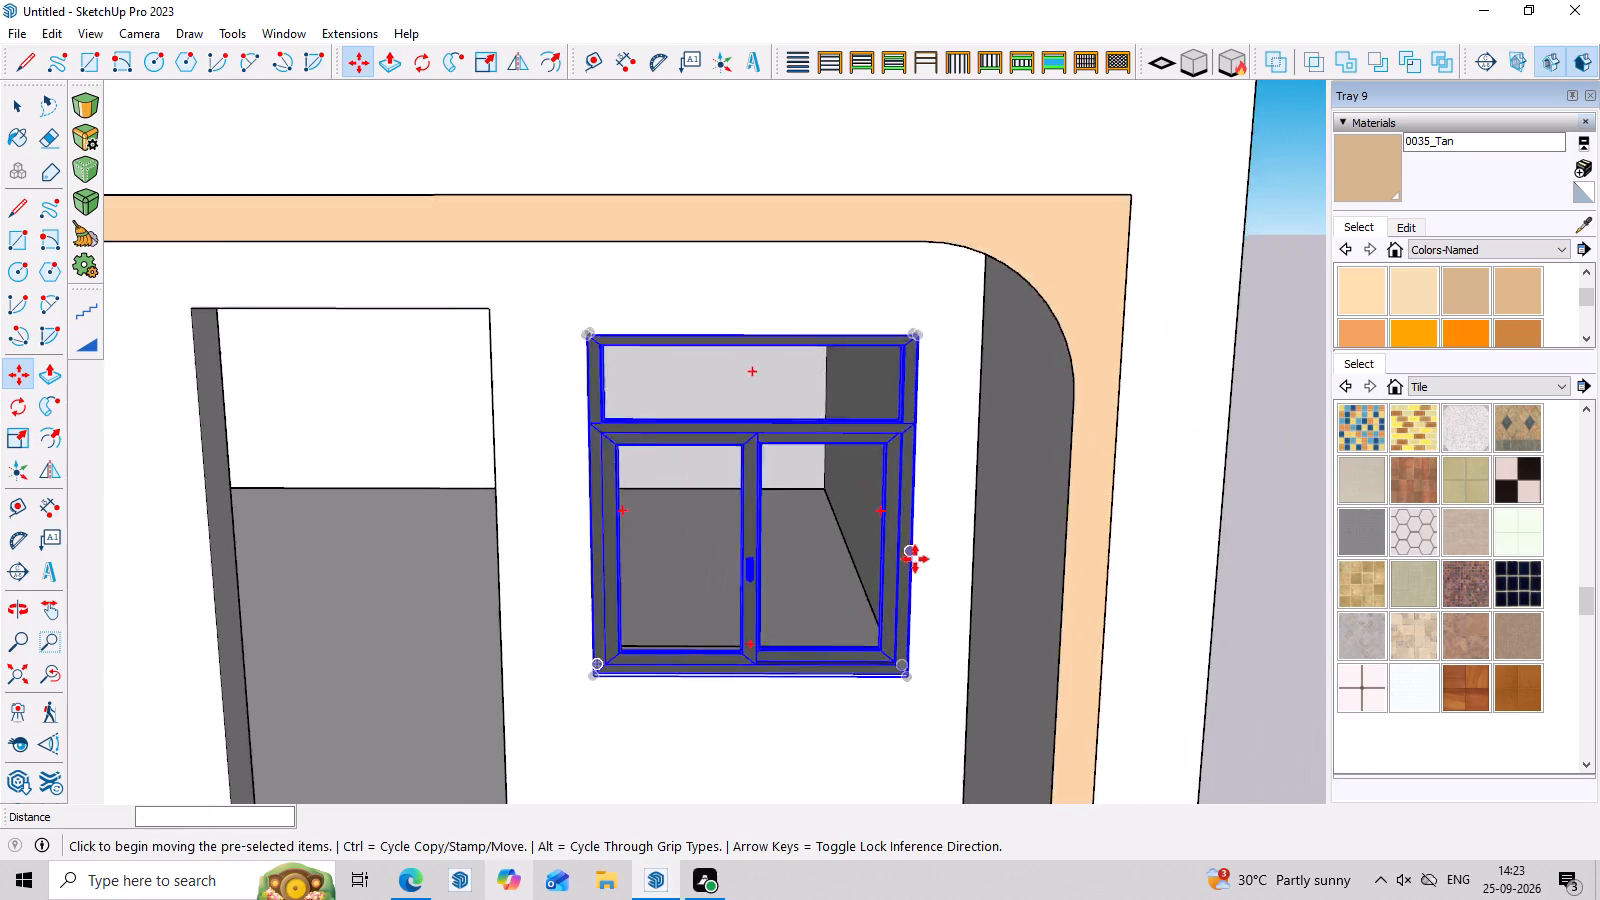
{"action": "scroll", "coordinate": [915, 559], "scroll_direction": "down", "scroll_amount": 5}
{"action": "key", "text": "space"}
{"action": "left_click", "coordinate": [1153, 474]}
Examine how the first-floor window sits in its opening, from the front, from below and along its top edge.
{"action": "scroll", "coordinate": [1161, 493], "scroll_direction": "down", "scroll_amount": 4}
{"action": "middle_click_drag", "start_coordinate": [1143, 576], "coordinate": [1133, 446]}
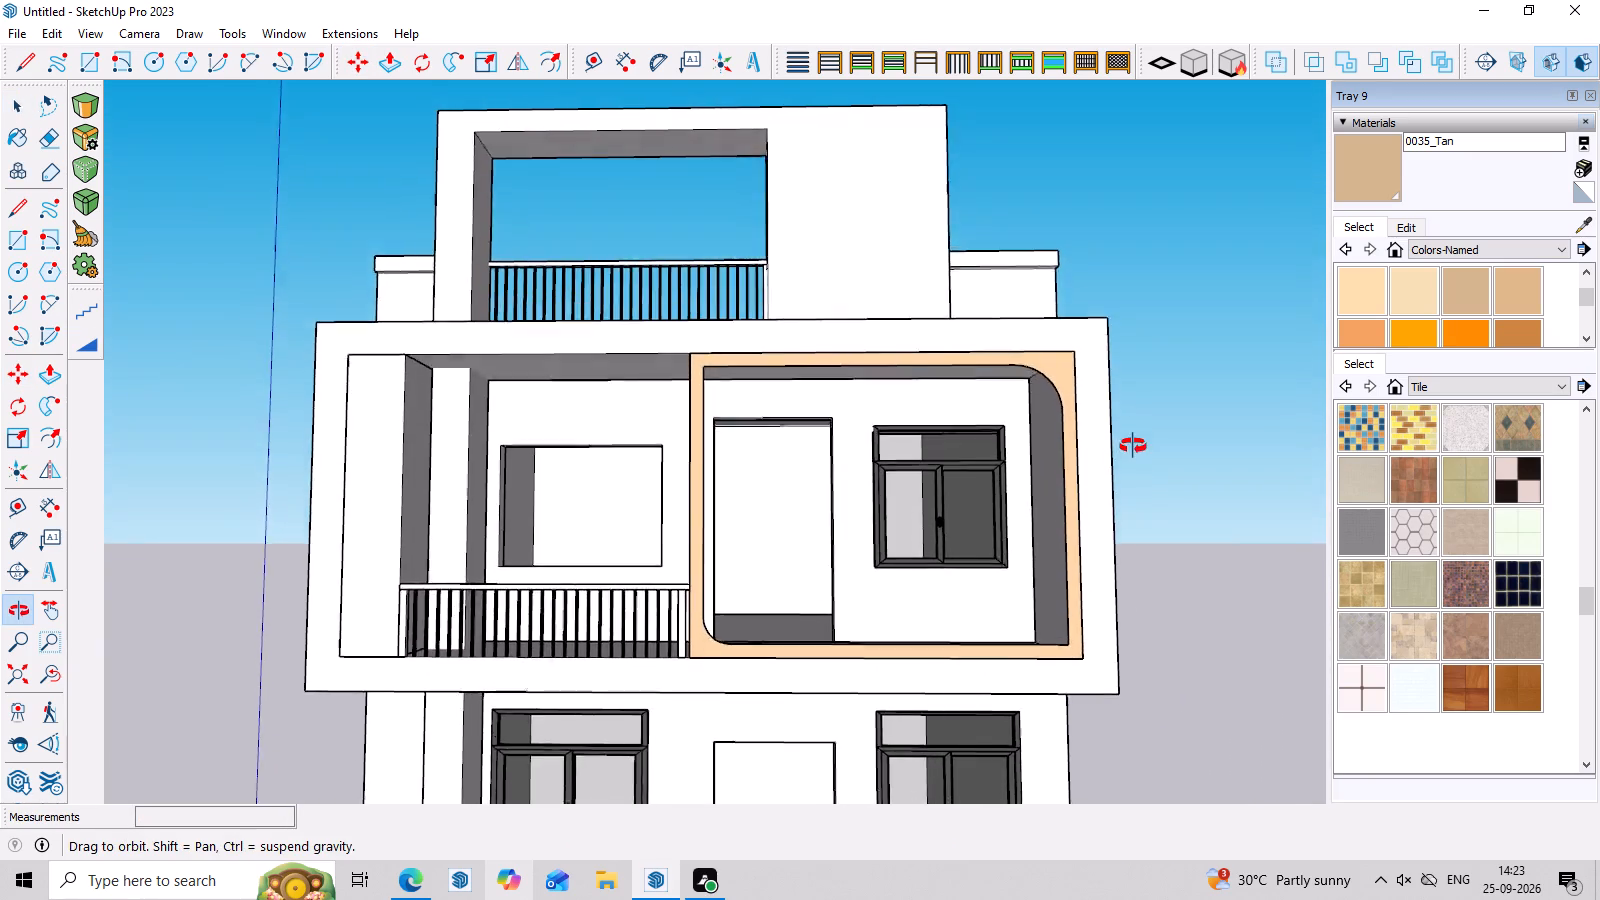
{"action": "middle_click_drag", "start_coordinate": [1133, 446], "coordinate": [1133, 438]}
{"action": "scroll", "coordinate": [1037, 429], "scroll_direction": "down", "scroll_amount": 15}
{"action": "middle_click_drag", "start_coordinate": [901, 453], "coordinate": [896, 572]}
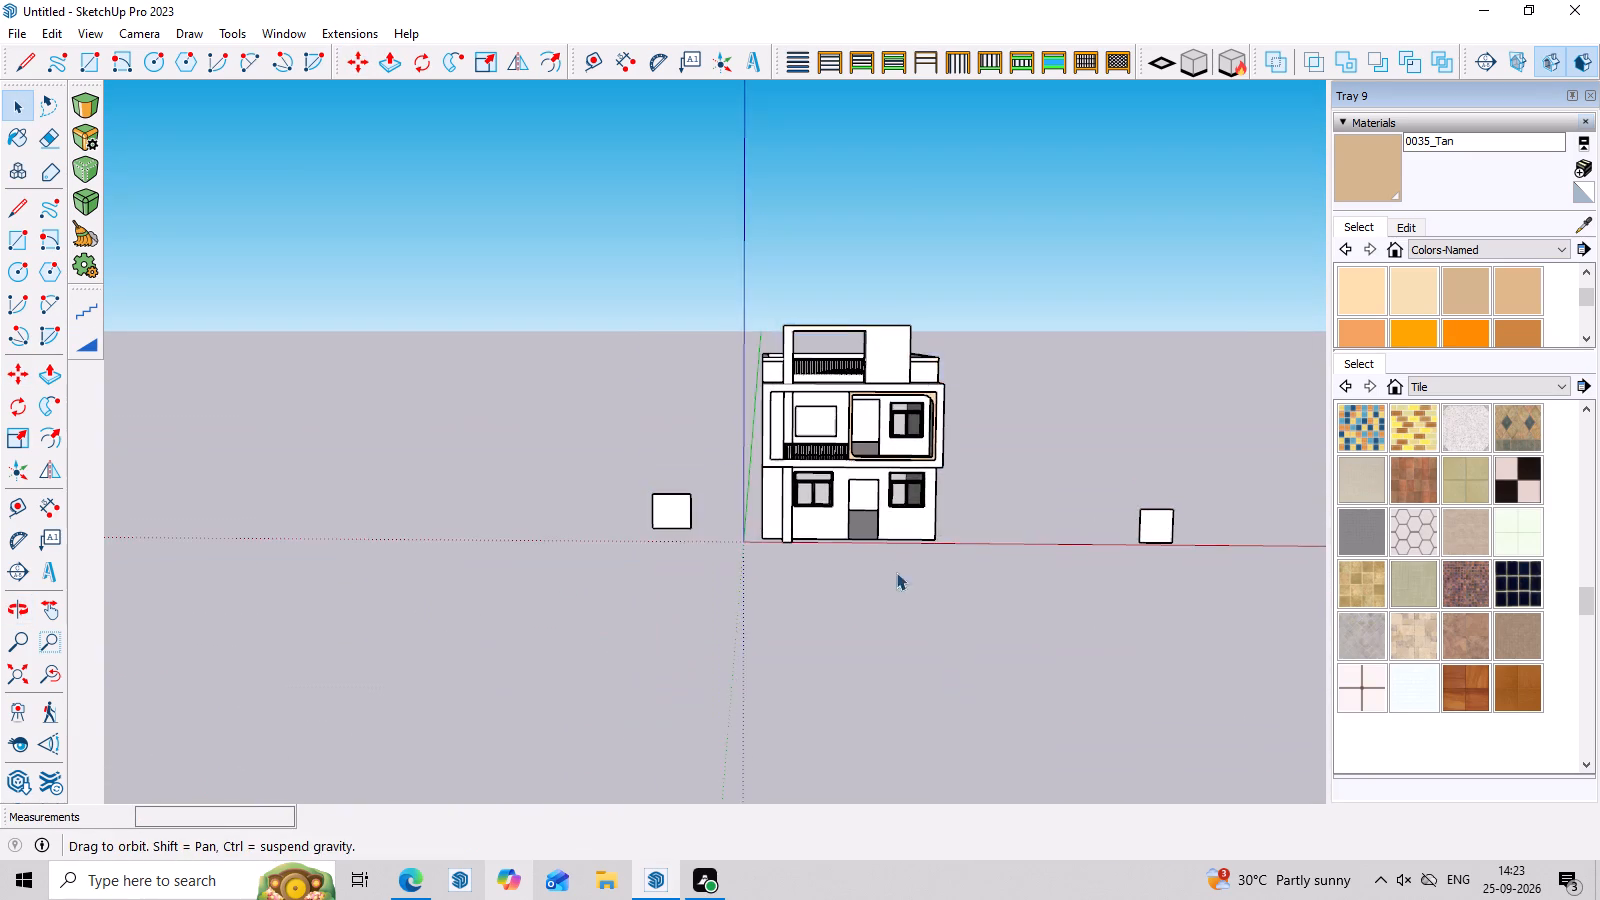
{"action": "middle_click_drag", "start_coordinate": [896, 572], "coordinate": [896, 564]}
{"action": "scroll", "coordinate": [947, 482], "scroll_direction": "up", "scroll_amount": 11}
{"action": "middle_click_drag", "start_coordinate": [946, 546], "coordinate": [965, 429]}
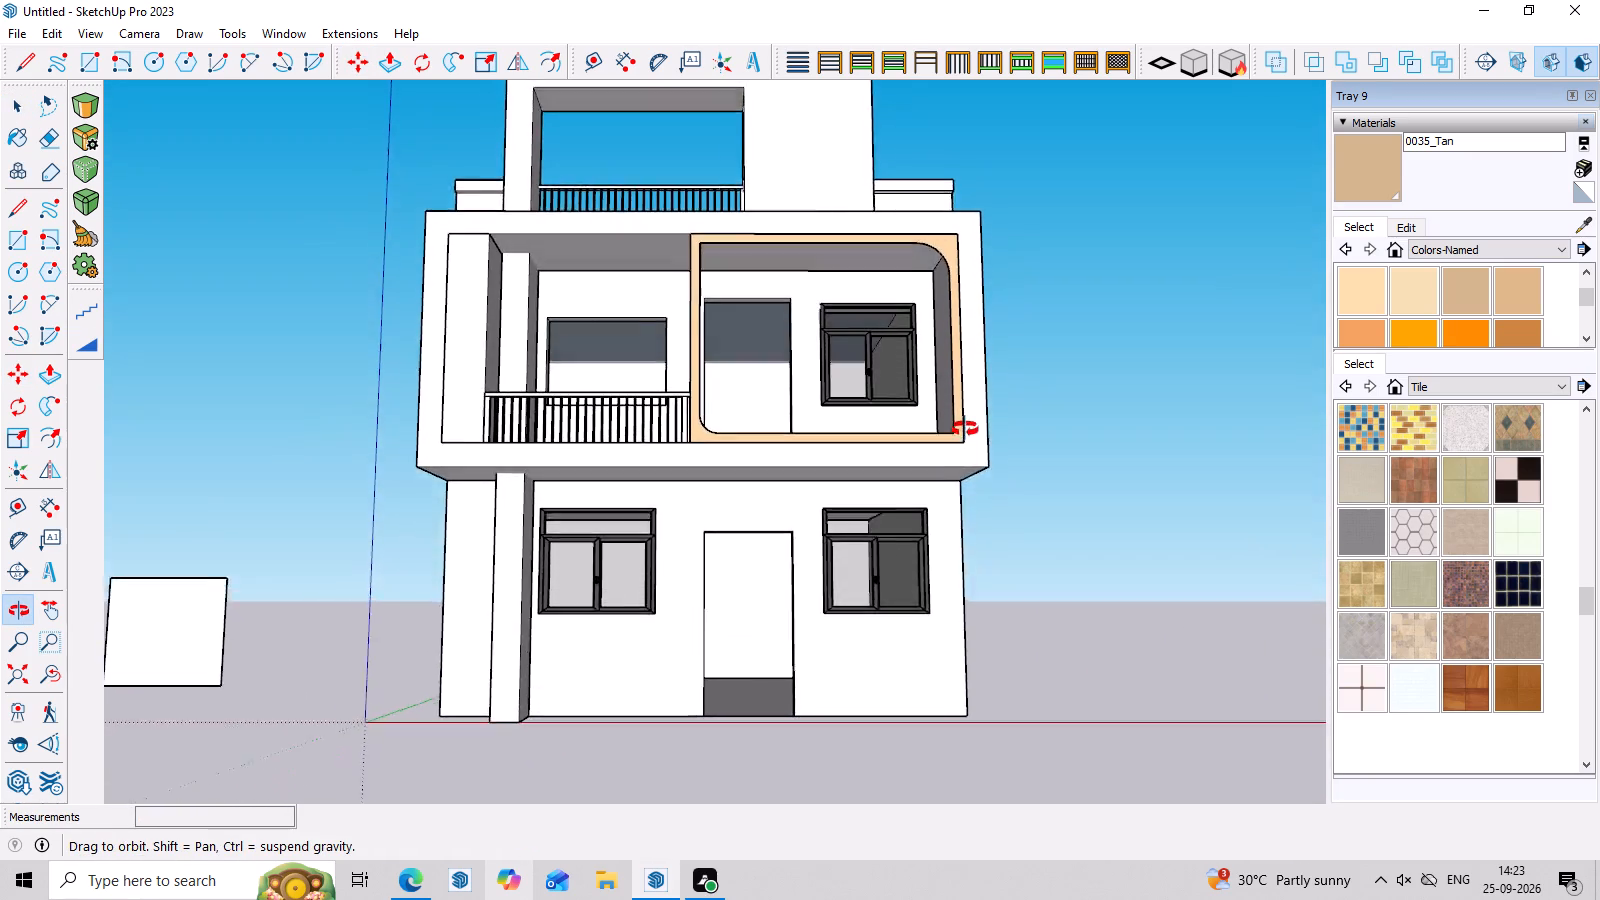
{"action": "middle_click_drag", "start_coordinate": [965, 429], "coordinate": [950, 319]}
{"action": "scroll", "coordinate": [896, 602], "scroll_direction": "up", "scroll_amount": 12}
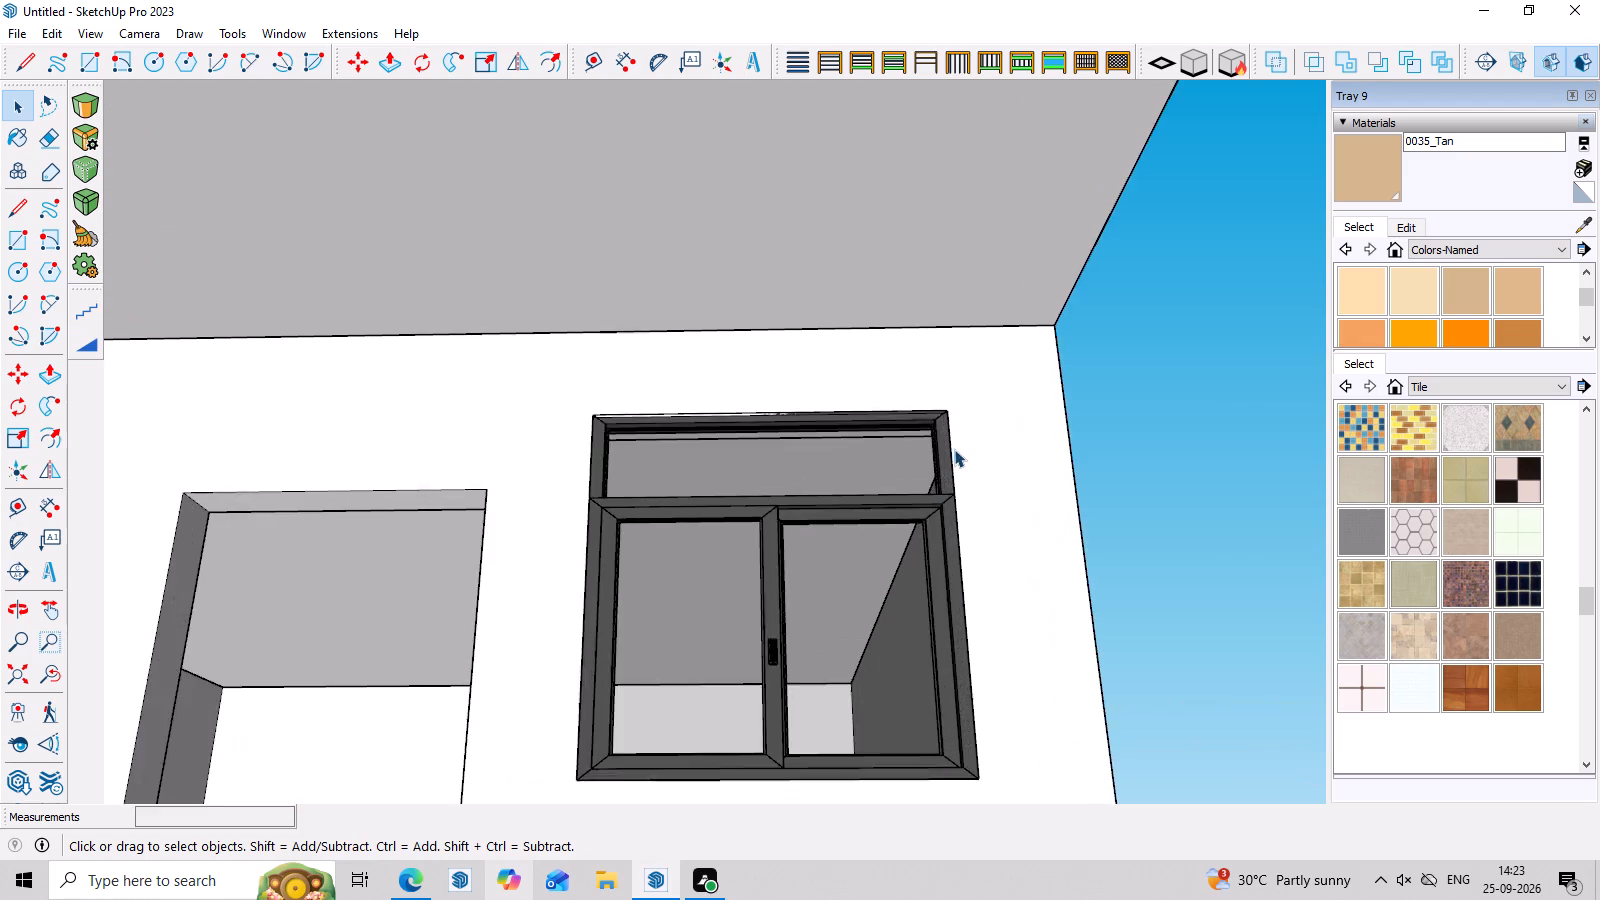
{"action": "scroll", "coordinate": [954, 449], "scroll_direction": "up", "scroll_amount": 7}
{"action": "middle_click_drag", "start_coordinate": [962, 448], "coordinate": [959, 586]}
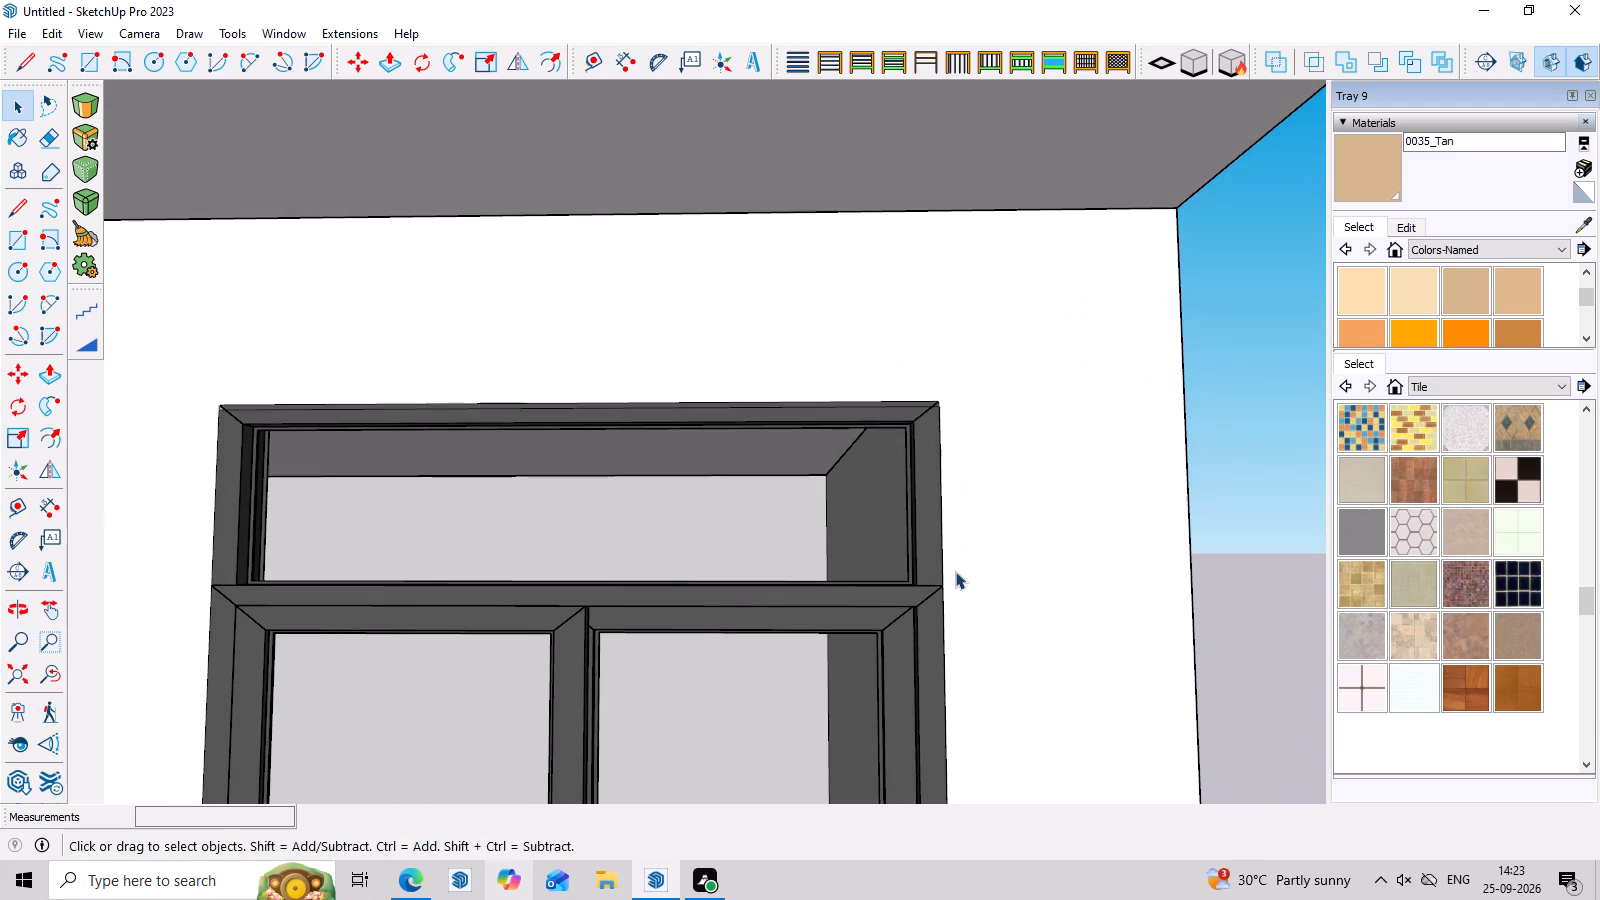
{"action": "middle_click_drag", "start_coordinate": [934, 423], "coordinate": [926, 516]}
{"action": "scroll", "coordinate": [933, 434], "scroll_direction": "up", "scroll_amount": 8}
{"action": "middle_click_drag", "start_coordinate": [942, 385], "coordinate": [945, 471]}
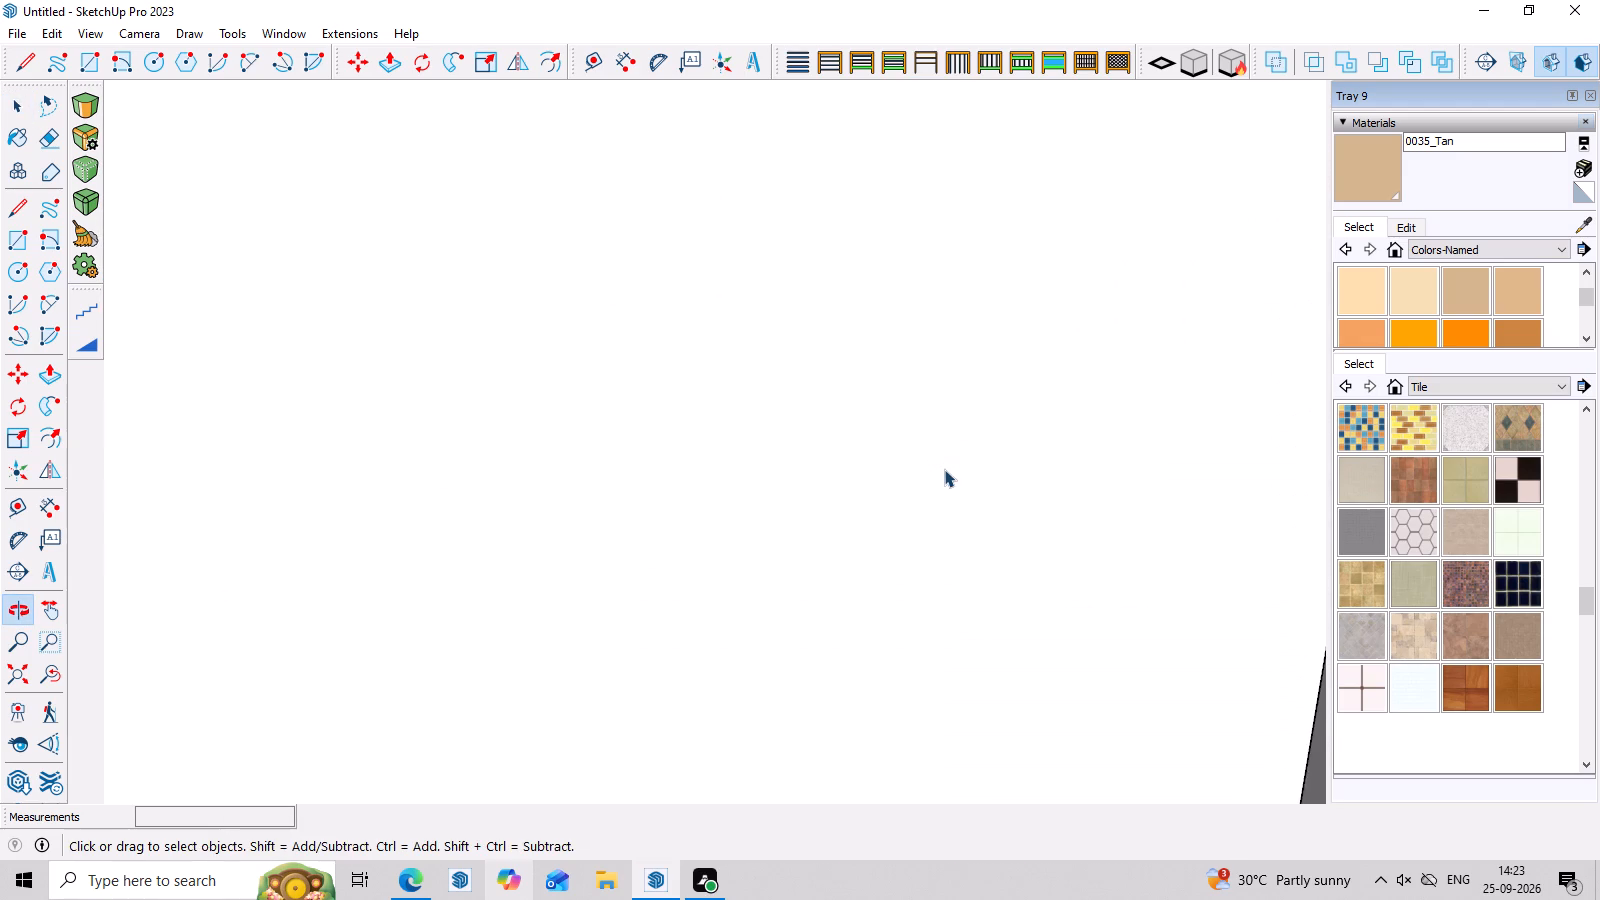
{"action": "scroll", "coordinate": [943, 469], "scroll_direction": "down", "scroll_amount": 20}
{"action": "scroll", "coordinate": [943, 469], "scroll_direction": "down", "scroll_amount": 8}
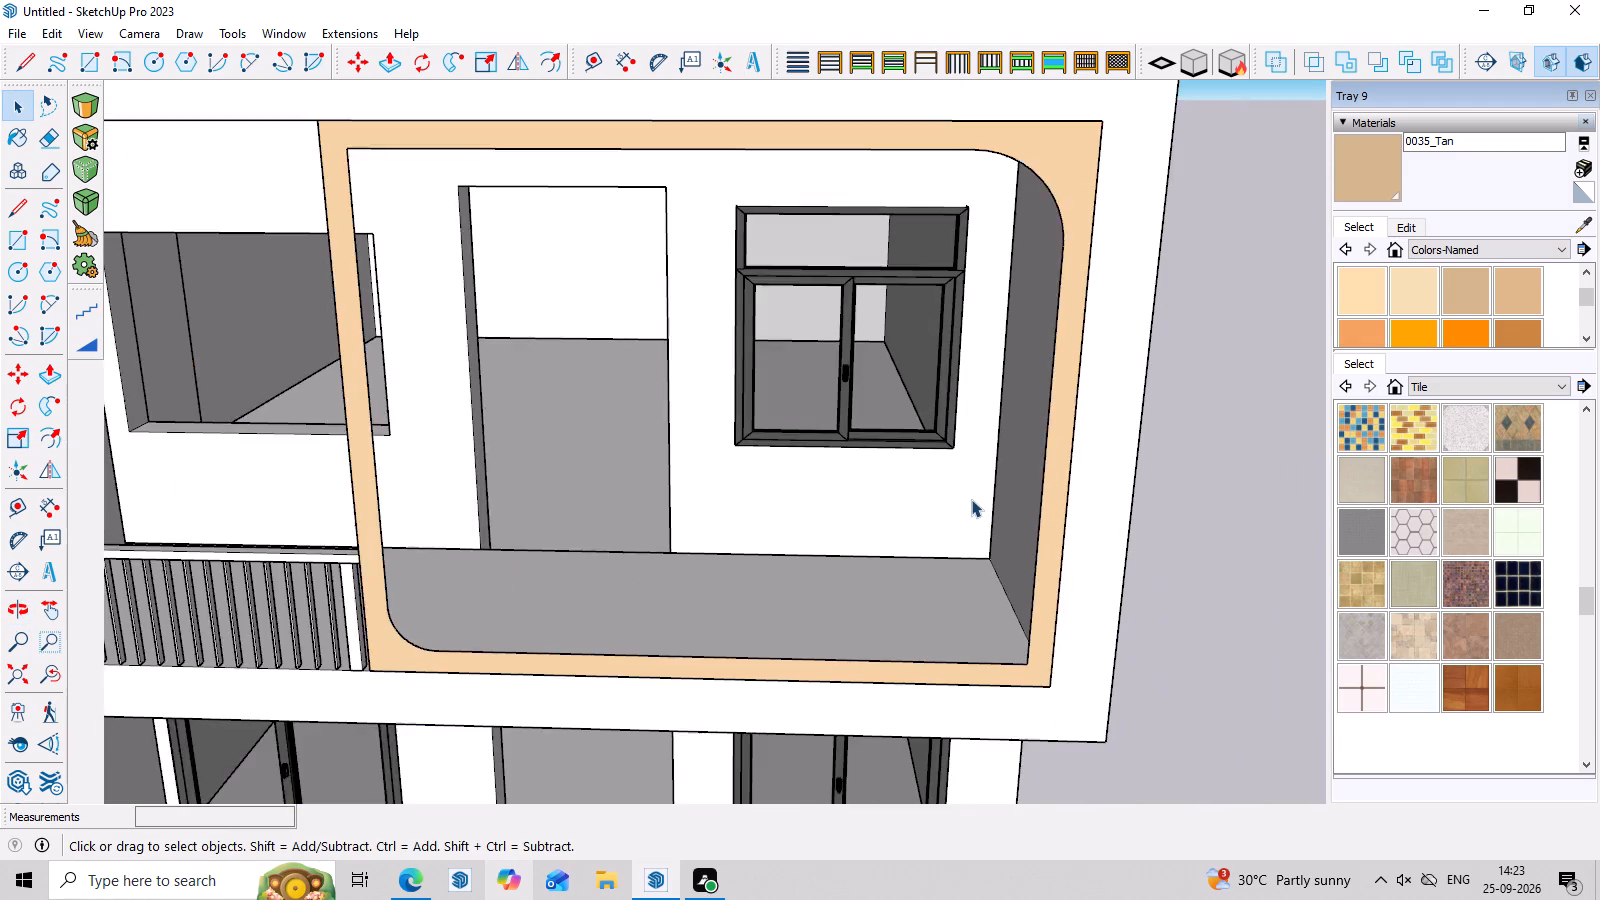
{"action": "scroll", "coordinate": [971, 499], "scroll_direction": "down", "scroll_amount": 11}
Delete the loose template panel standing beside the house on the side nearest the new first-floor window.
{"action": "middle_click_drag", "start_coordinate": [1093, 689], "coordinate": [1135, 526]}
{"action": "scroll", "coordinate": [897, 578], "scroll_direction": "down", "scroll_amount": 4}
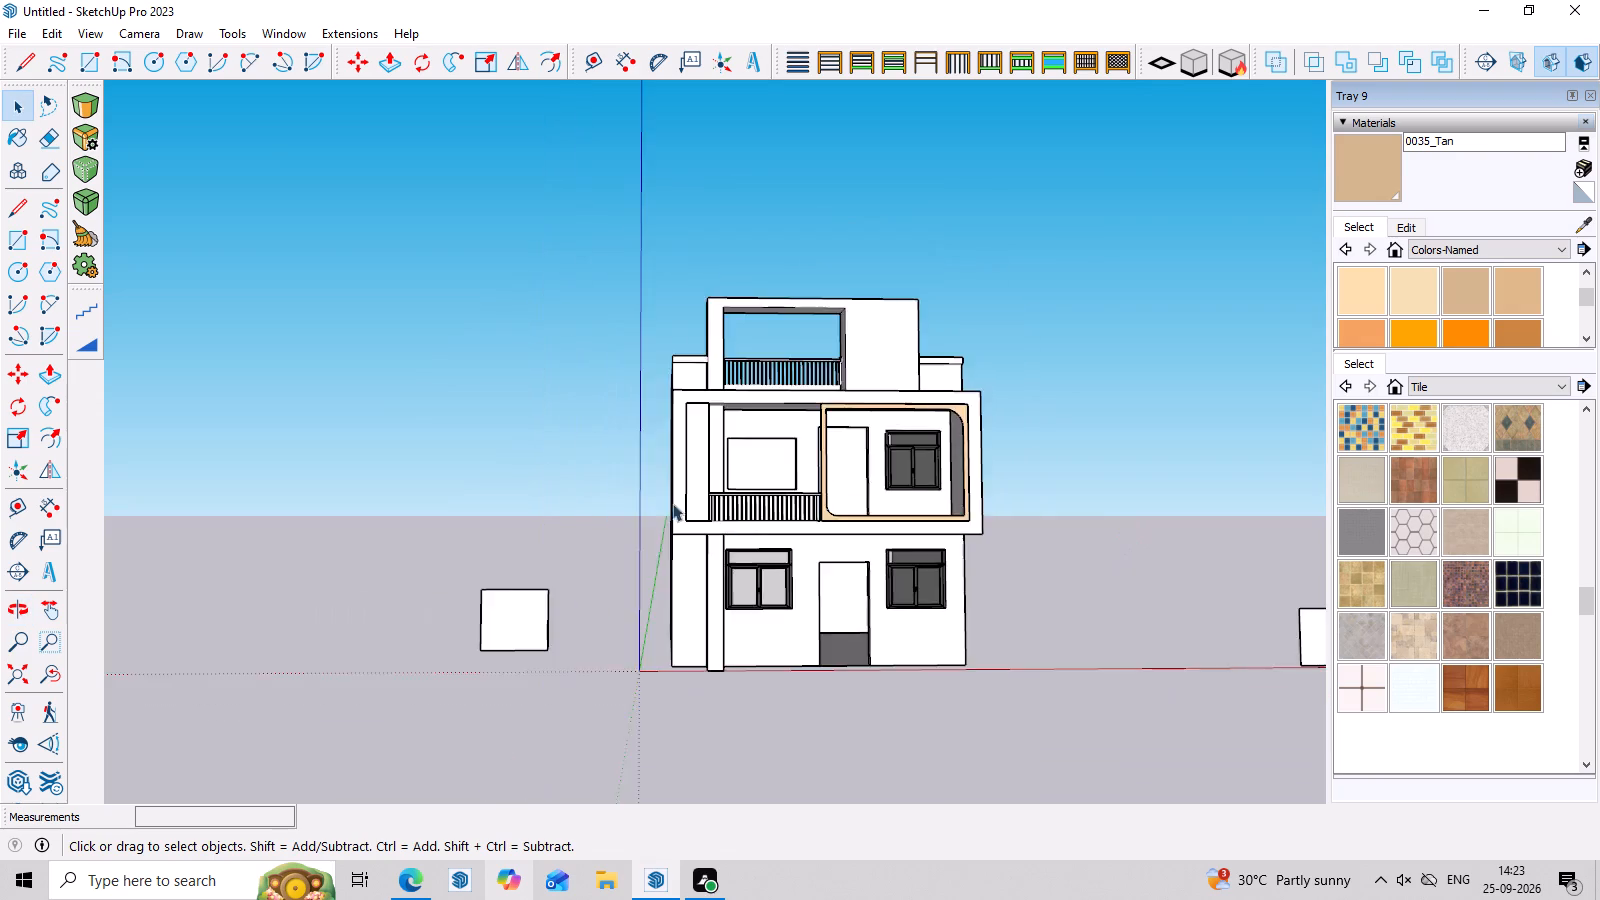
{"action": "scroll", "coordinate": [672, 503], "scroll_direction": "down", "scroll_amount": 4}
{"action": "middle_click_drag", "start_coordinate": [842, 621], "coordinate": [627, 628]}
{"action": "left_click_drag", "start_coordinate": [1209, 530], "coordinate": [1032, 645]}
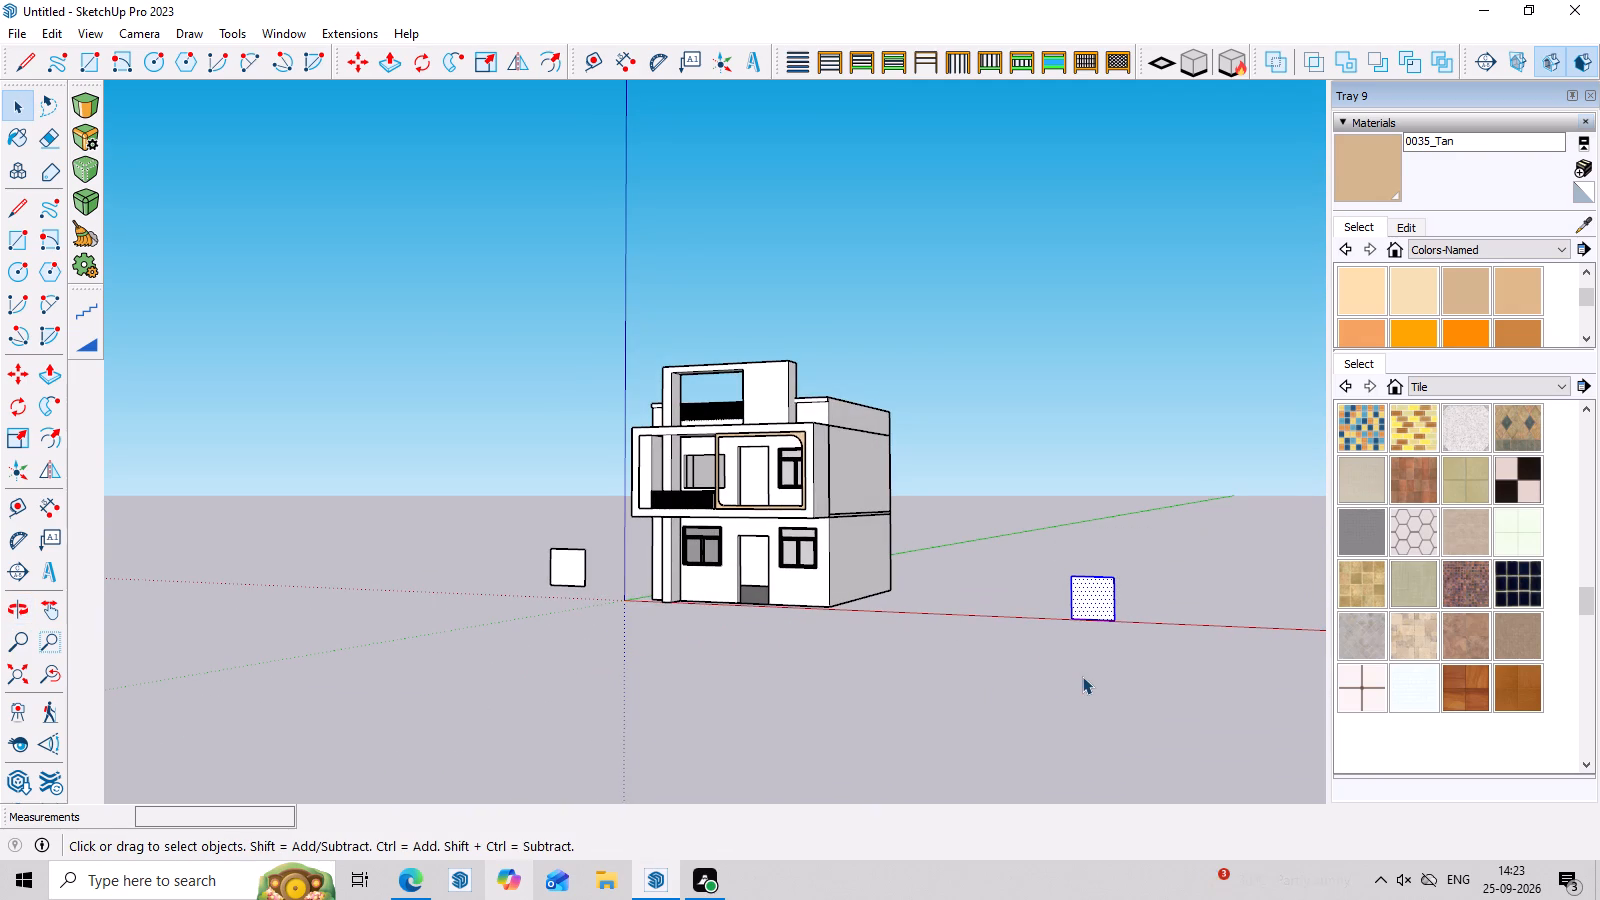
{"action": "key", "text": "Delete"}
Delete the remaining template panel standing beside the house on the balcony column side.
{"action": "middle_click_drag", "start_coordinate": [779, 752], "coordinate": [1210, 816]}
{"action": "scroll", "coordinate": [599, 655], "scroll_direction": "up", "scroll_amount": 3}
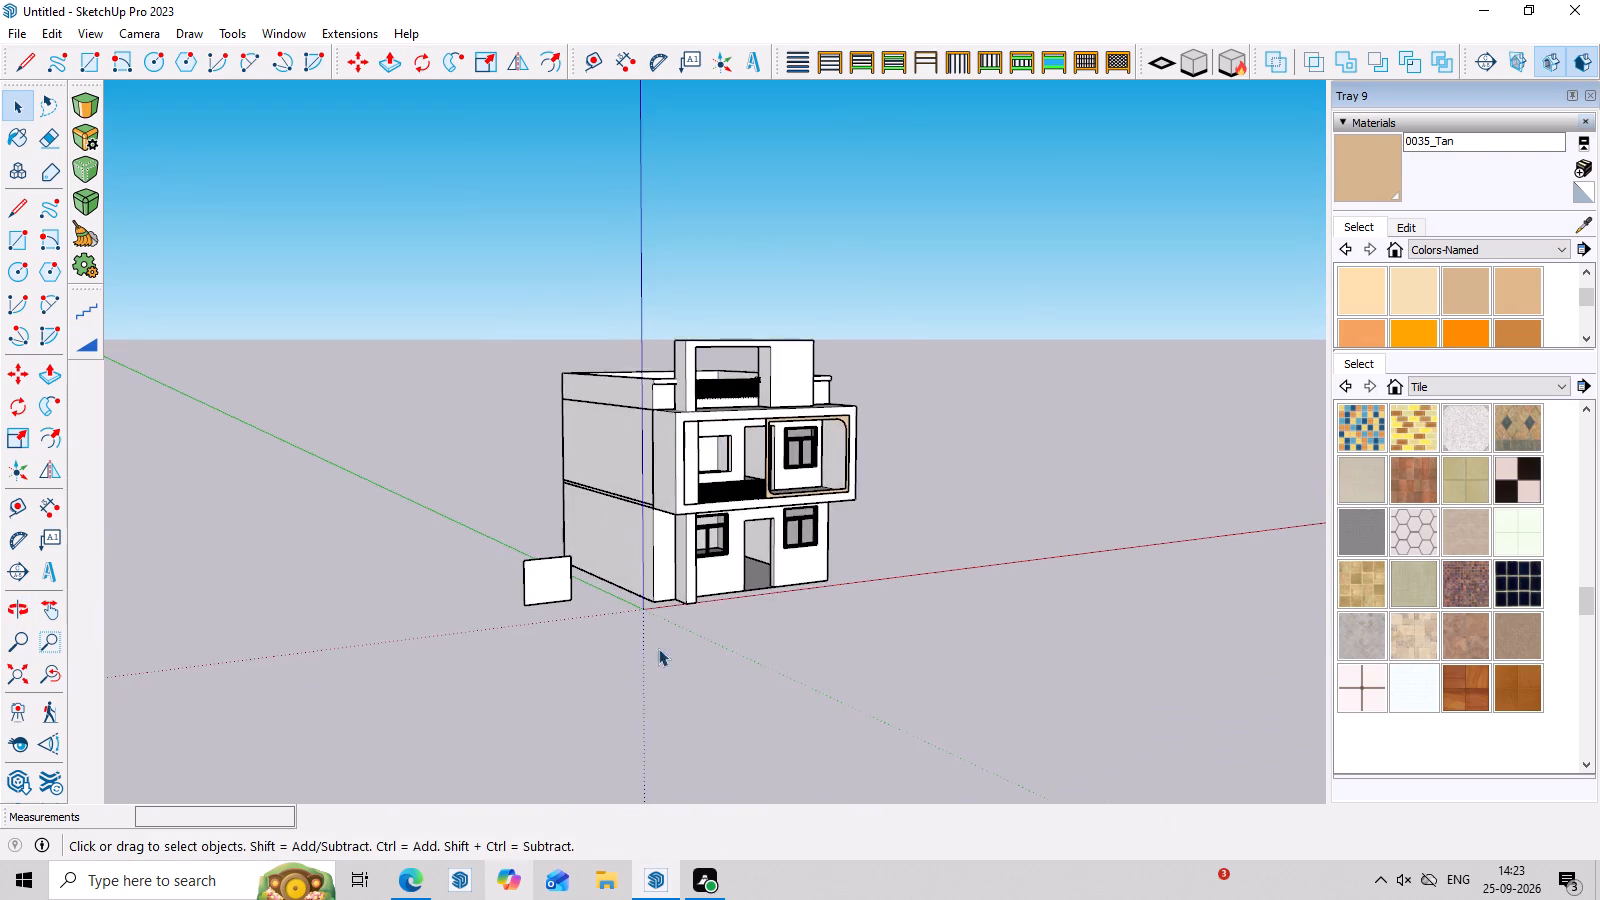
{"action": "scroll", "coordinate": [737, 671], "scroll_direction": "up", "scroll_amount": 1}
{"action": "middle_click_drag", "start_coordinate": [741, 672], "coordinate": [581, 645]}
{"action": "left_click_drag", "start_coordinate": [549, 480], "coordinate": [541, 495]}
{"action": "left_click_drag", "start_coordinate": [532, 502], "coordinate": [423, 589]}
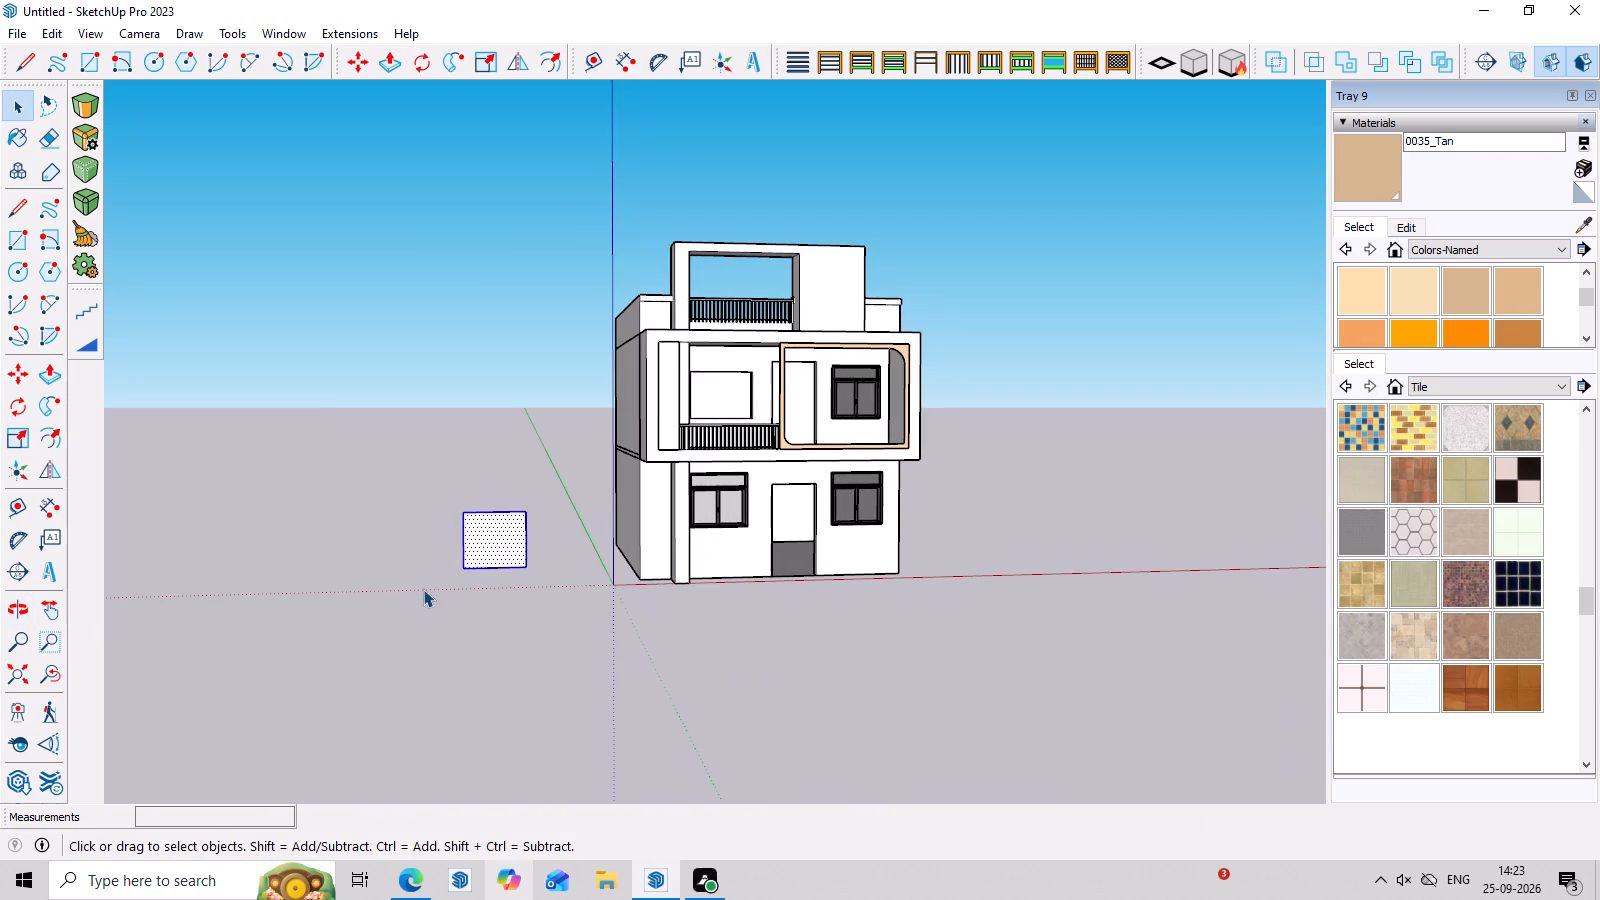
{"action": "key", "text": "Delete"}
Examine the house's front elevation to review the fitted windows and the openings that are still empty.
{"action": "middle_click_drag", "start_coordinate": [767, 725], "coordinate": [504, 681]}
{"action": "scroll", "coordinate": [883, 649], "scroll_direction": "up", "scroll_amount": 6}
{"action": "middle_click_drag", "start_coordinate": [973, 699], "coordinate": [1006, 729]}
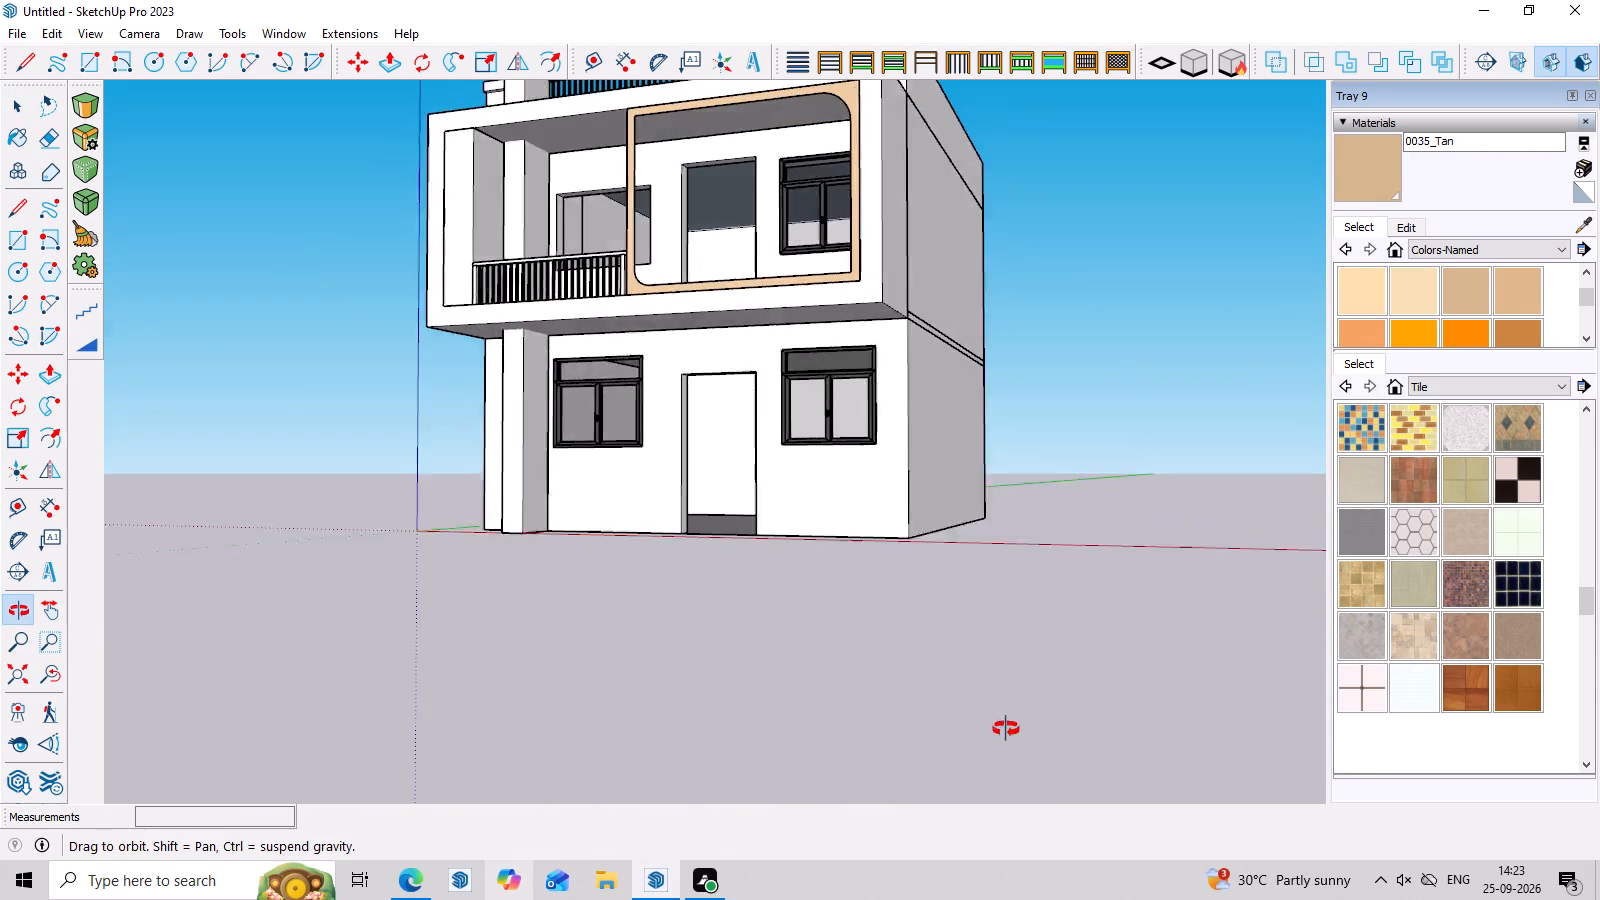
{"action": "middle_click_drag", "start_coordinate": [1006, 729], "coordinate": [1121, 781]}
{"action": "scroll", "coordinate": [1096, 741], "scroll_direction": "down", "scroll_amount": 8}
{"action": "scroll", "coordinate": [1013, 407], "scroll_direction": "up", "scroll_amount": 7}
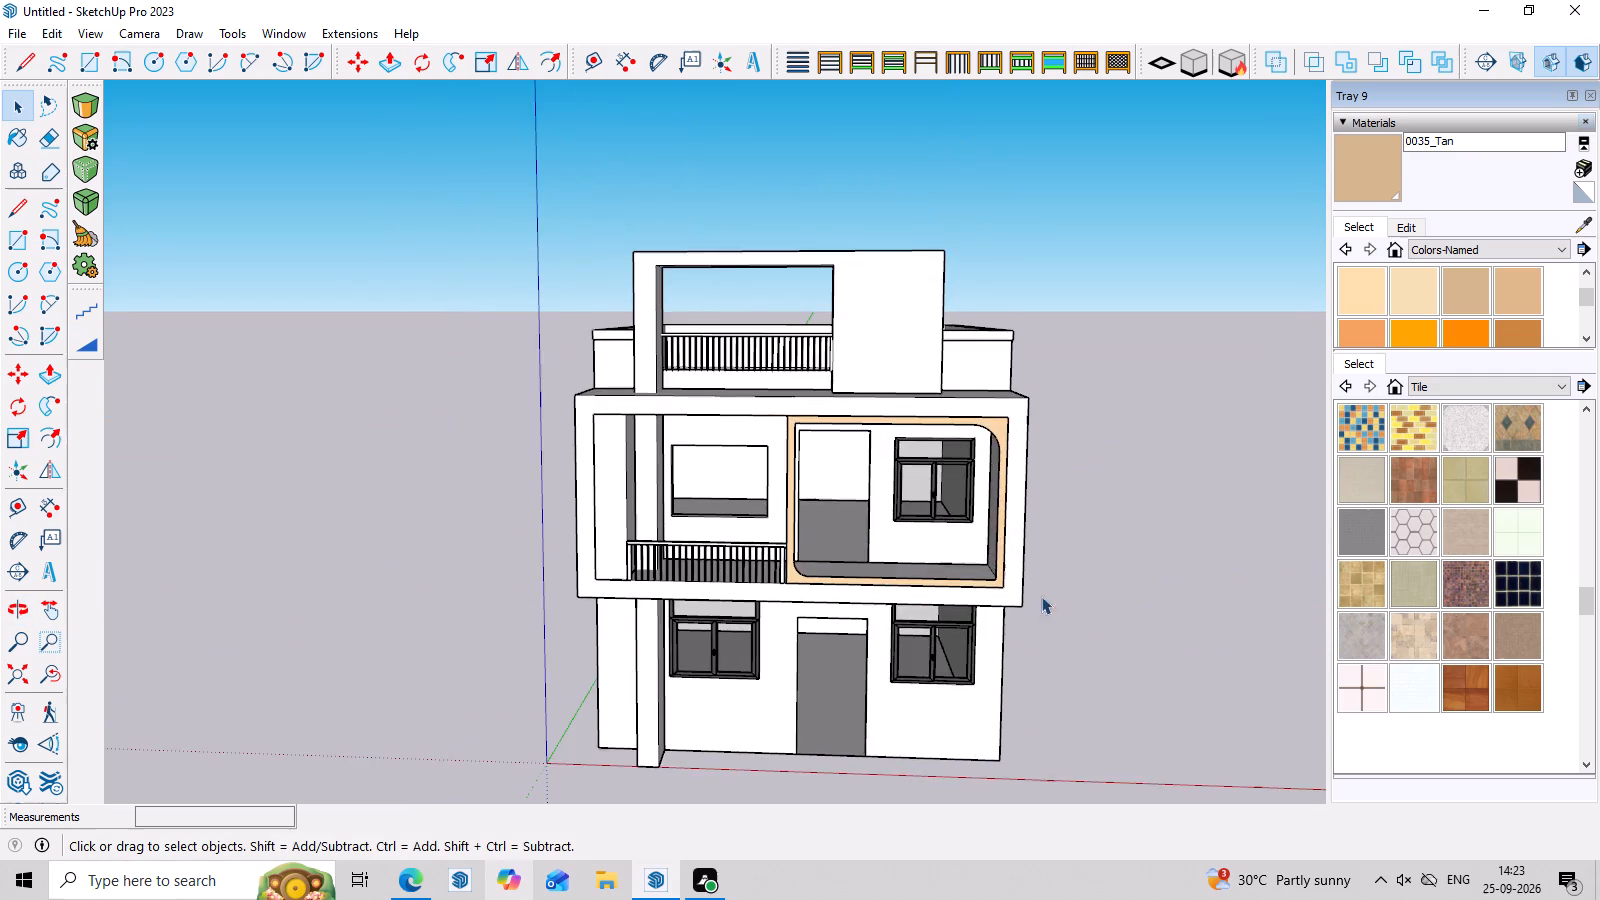
{"action": "middle_click_drag", "start_coordinate": [1042, 591], "coordinate": [1052, 503]}
{"action": "scroll", "coordinate": [1052, 503], "scroll_direction": "up", "scroll_amount": 1}
{"action": "scroll", "coordinate": [953, 531], "scroll_direction": "up", "scroll_amount": 3}
{"action": "scroll", "coordinate": [937, 531], "scroll_direction": "down", "scroll_amount": 8}
{"action": "middle_click_drag", "start_coordinate": [949, 610], "coordinate": [958, 704]}
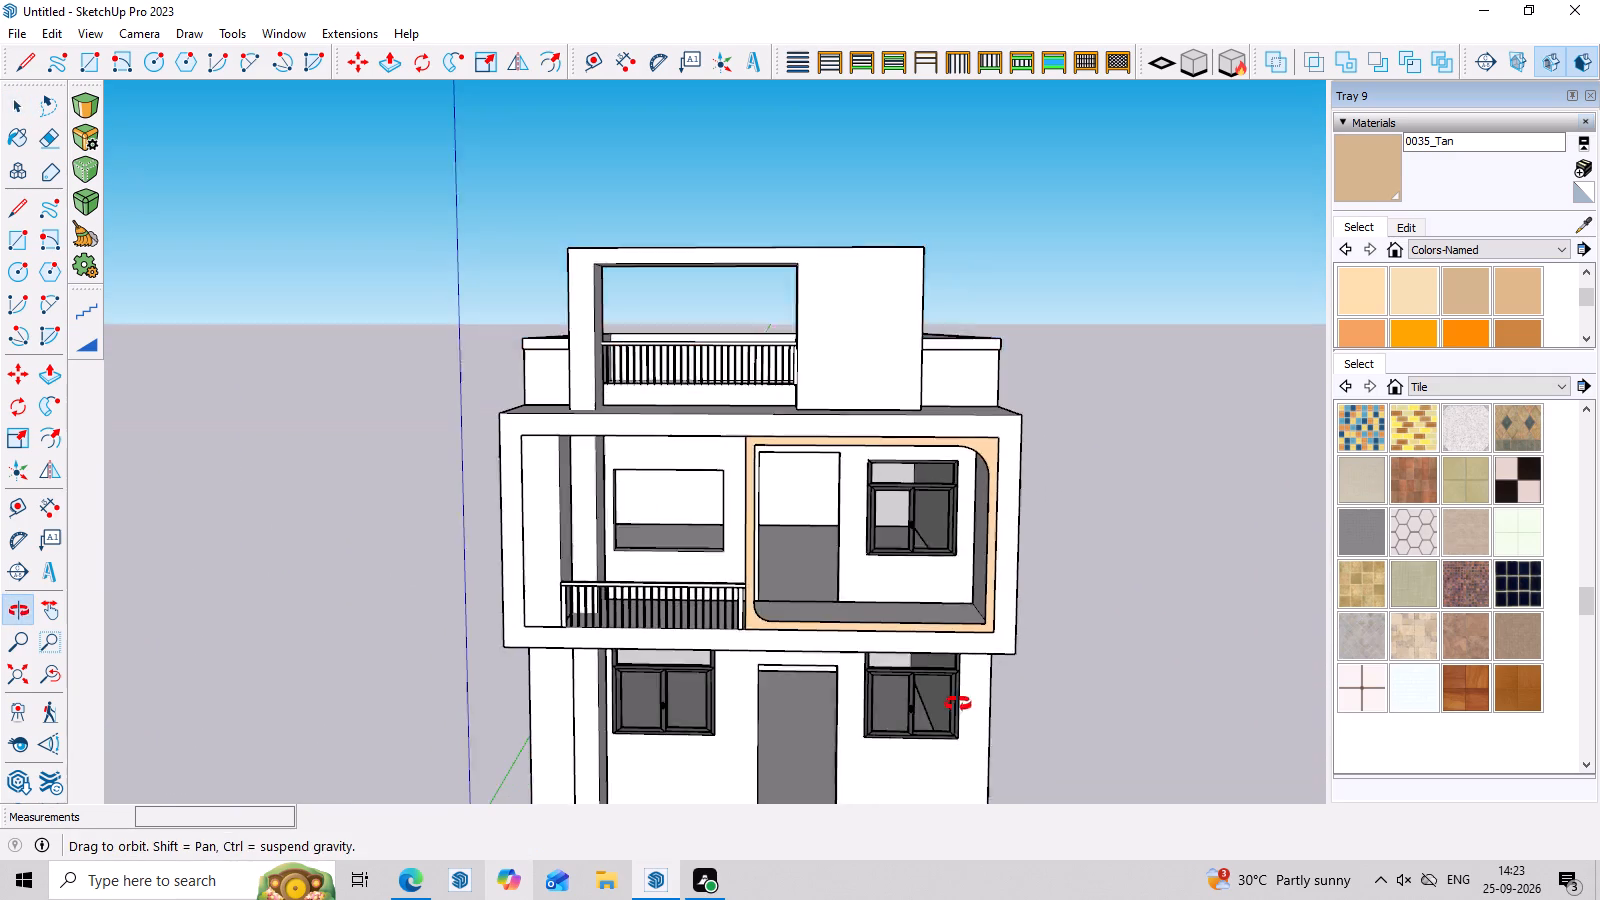
{"action": "middle_click_drag", "start_coordinate": [958, 704], "coordinate": [958, 706]}
{"action": "scroll", "coordinate": [655, 533], "scroll_direction": "up", "scroll_amount": 7}
{"action": "scroll", "coordinate": [702, 505], "scroll_direction": "down", "scroll_amount": 7}
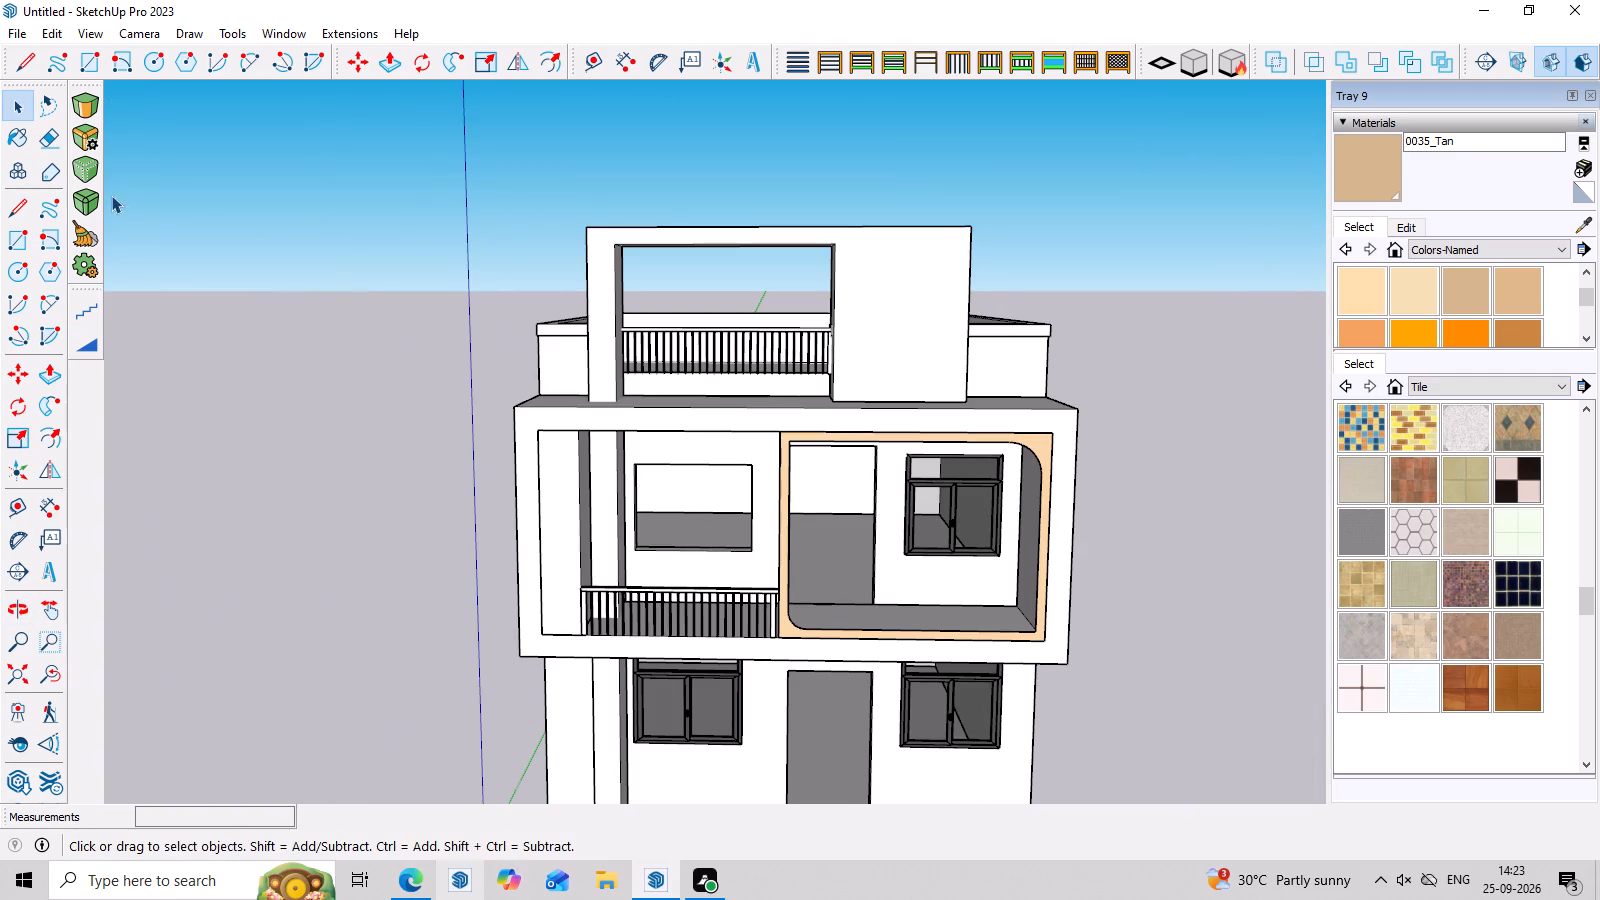
Import the Component file from Downloads and place the three-bay grid window beside the house.
{"action": "left_click", "coordinate": [16, 25]}
{"action": "left_click", "coordinate": [137, 352]}
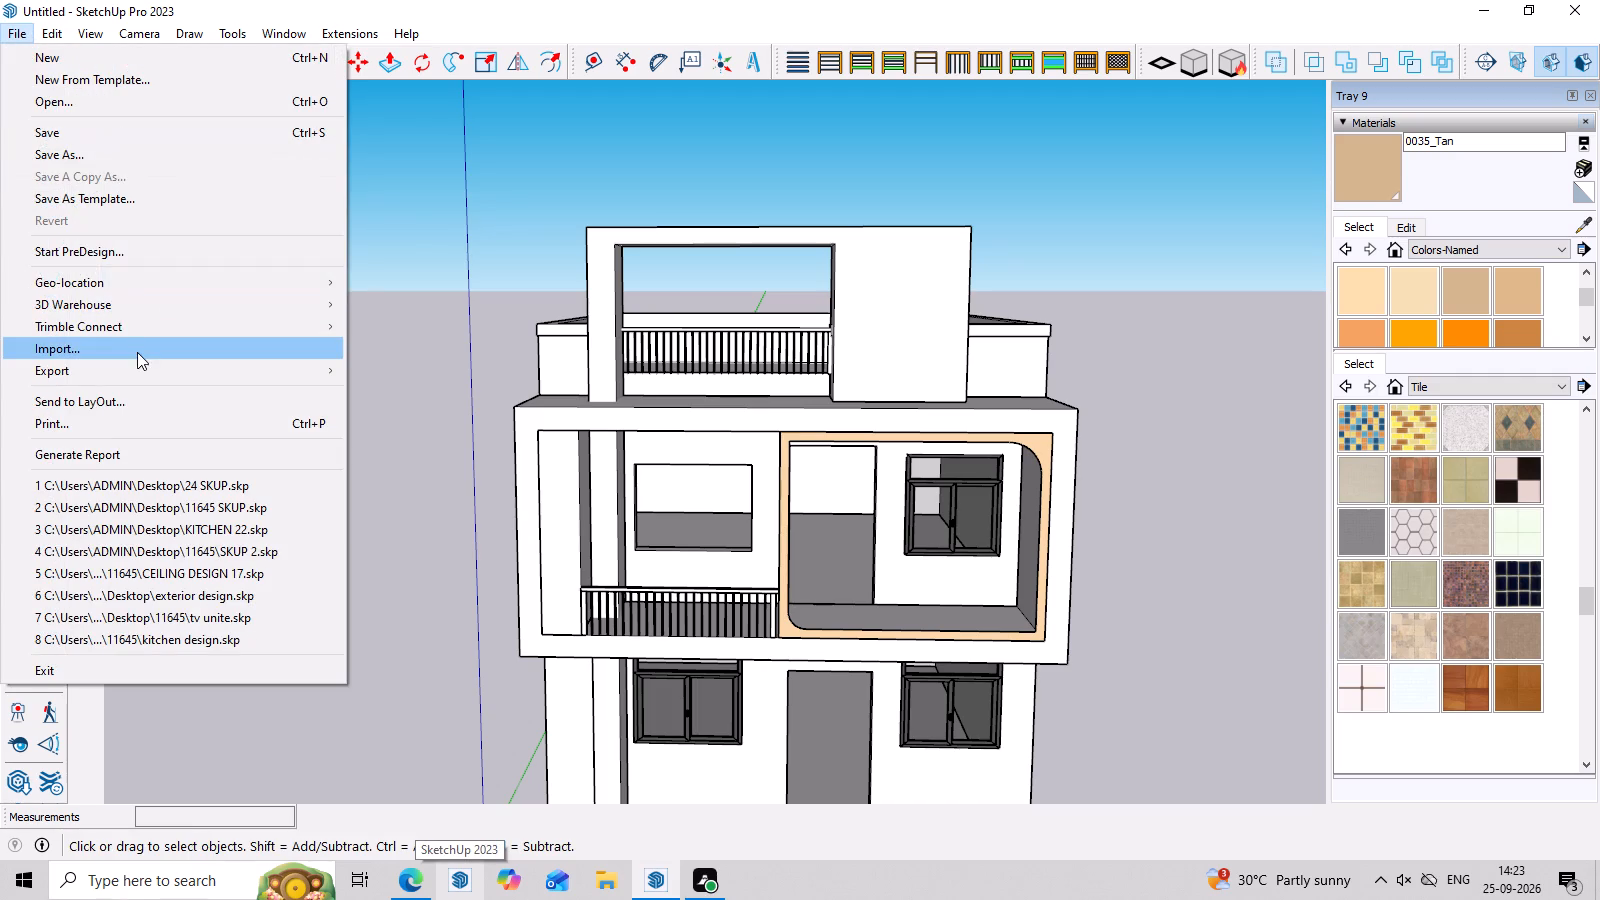
{"action": "left_click", "coordinate": [224, 153]}
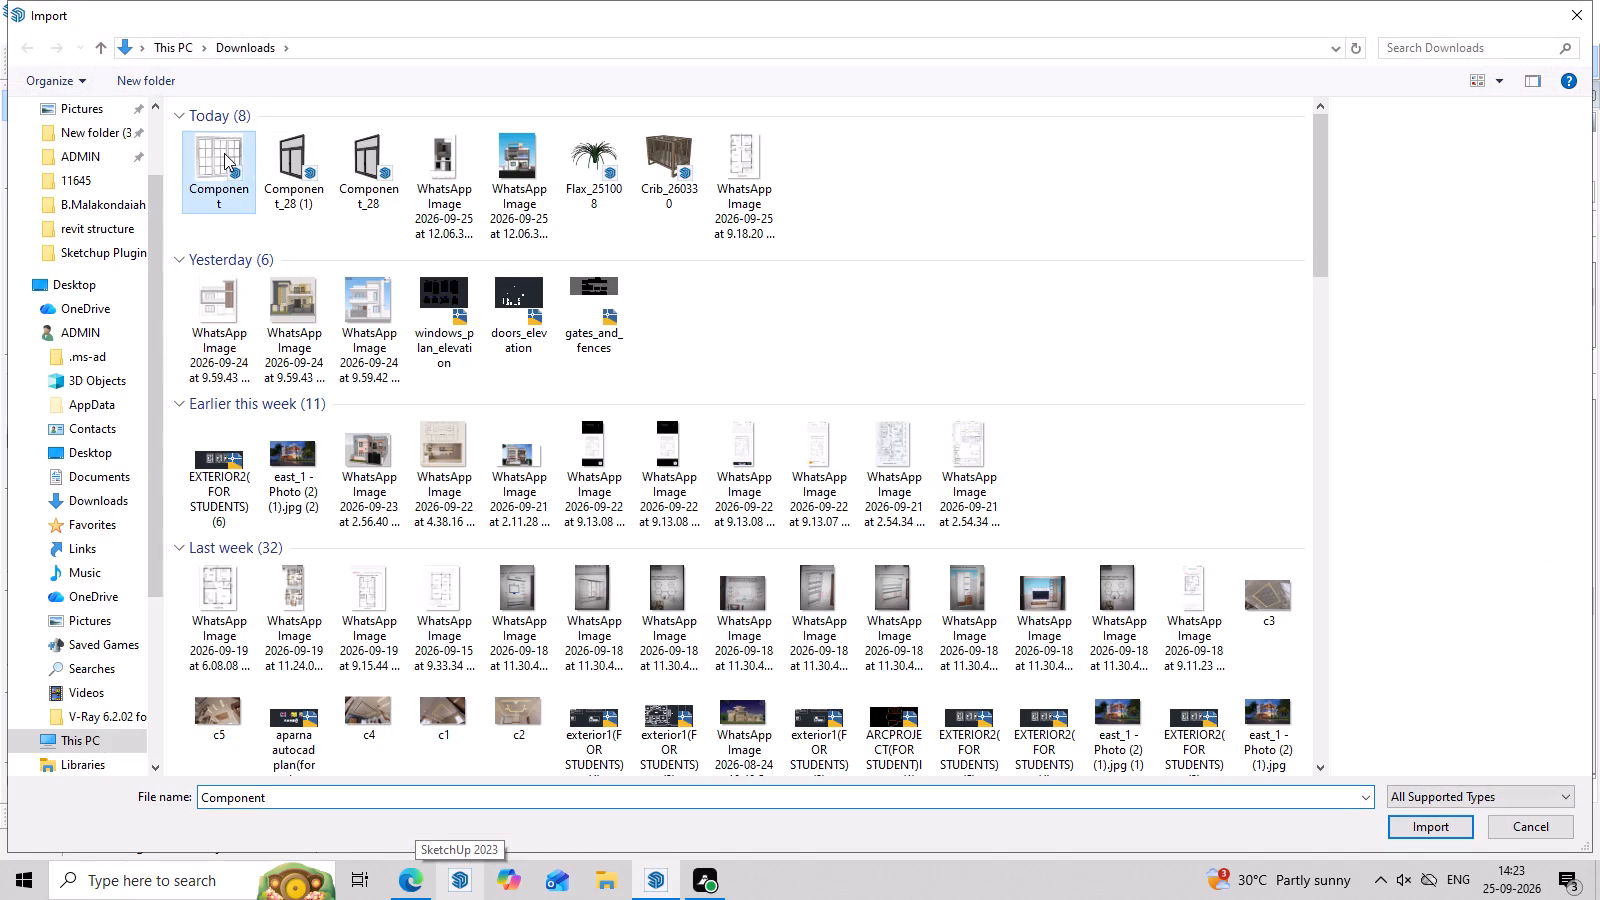
{"action": "left_click", "coordinate": [1431, 827]}
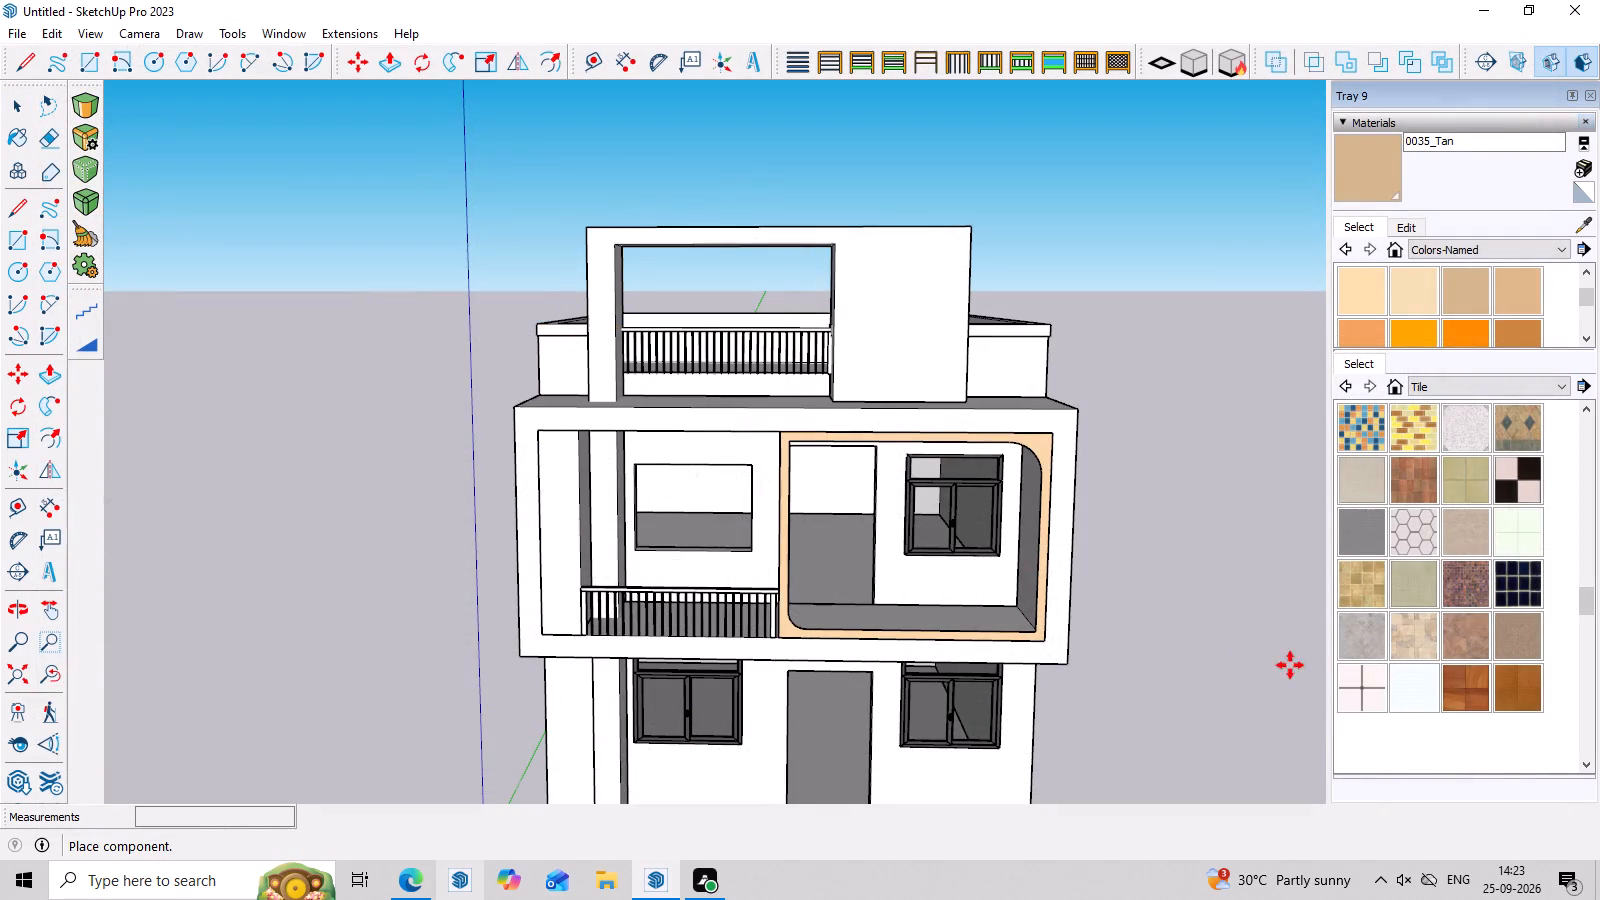
{"action": "scroll", "coordinate": [1159, 600], "scroll_direction": "down", "scroll_amount": 7}
{"action": "scroll", "coordinate": [939, 585], "scroll_direction": "down", "scroll_amount": 3}
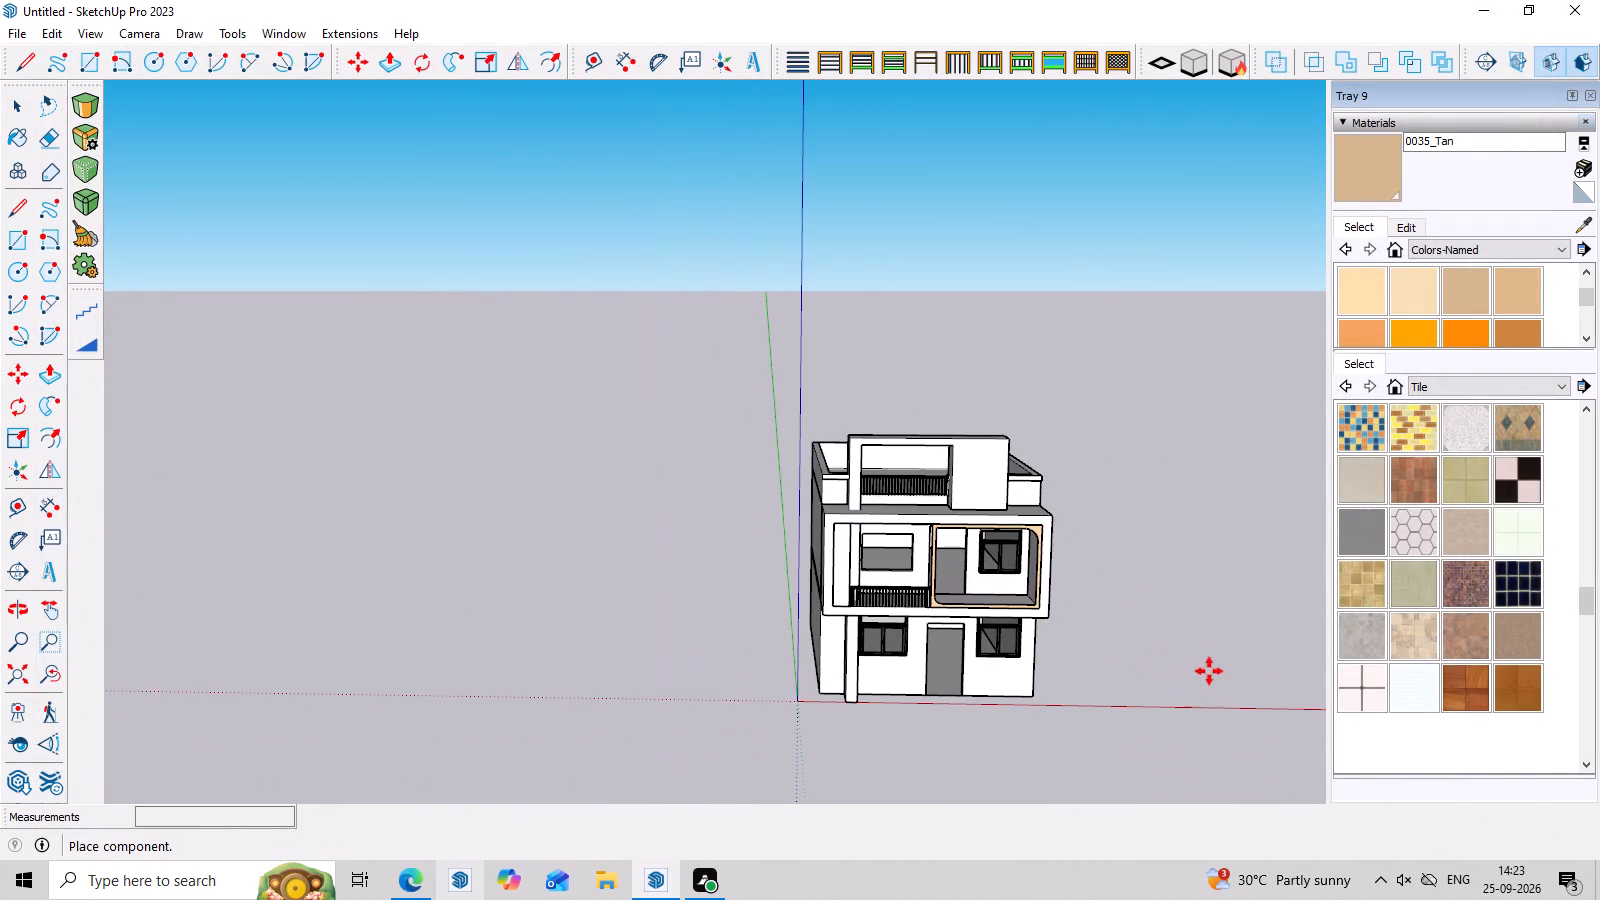
{"action": "scroll", "coordinate": [967, 606], "scroll_direction": "down", "scroll_amount": 7}
{"action": "scroll", "coordinate": [1113, 624], "scroll_direction": "down", "scroll_amount": 4}
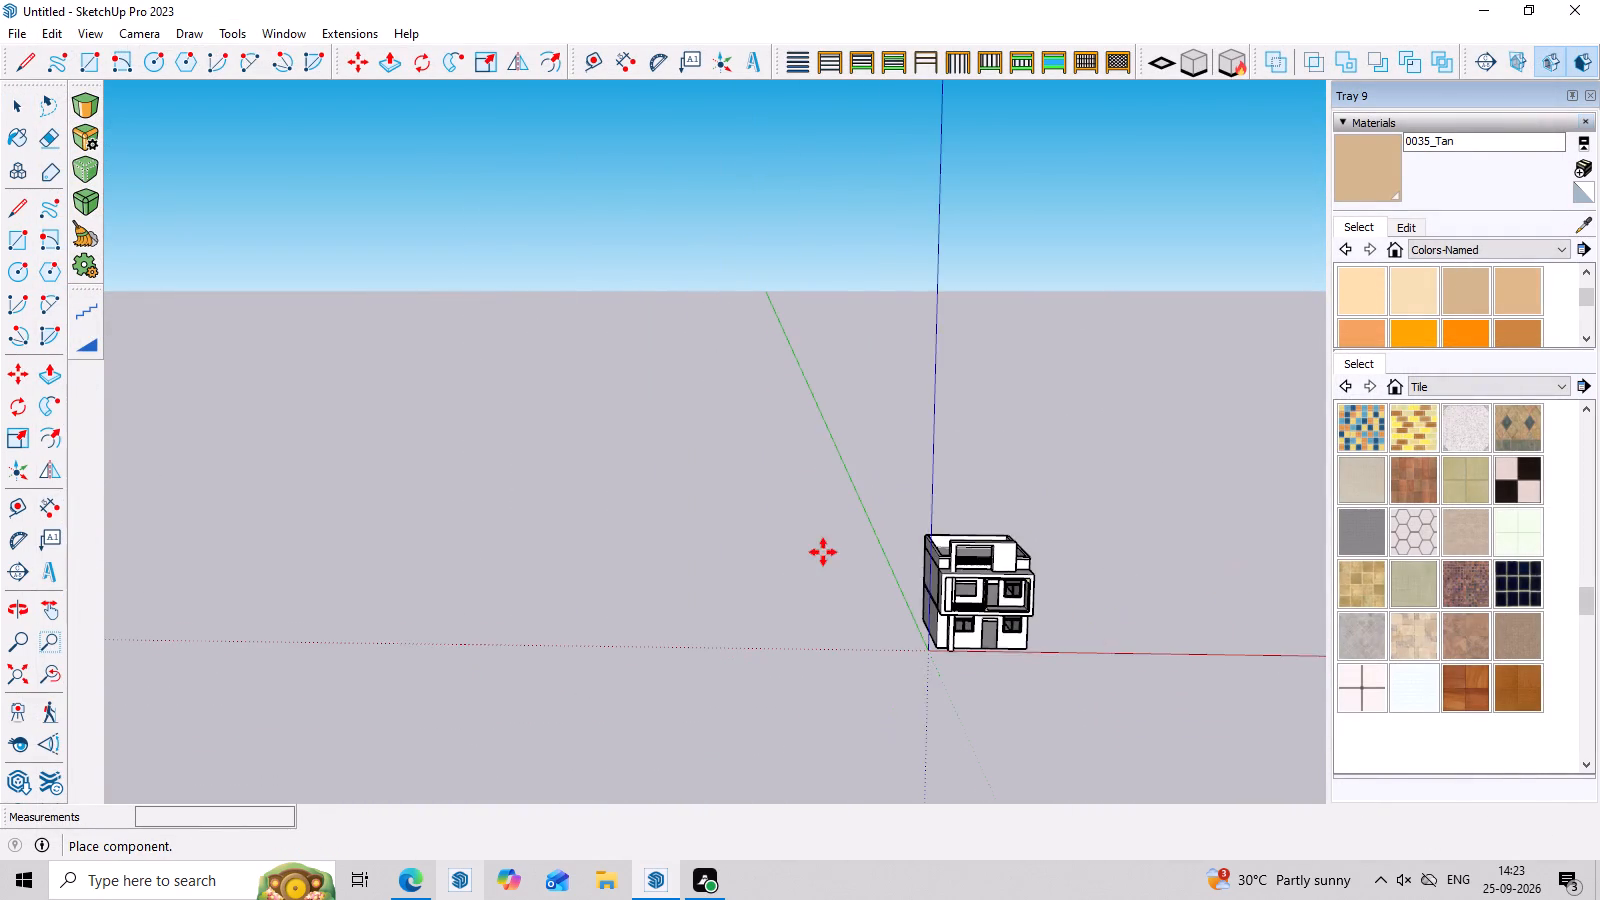
{"action": "scroll", "coordinate": [823, 552], "scroll_direction": "down", "scroll_amount": 4}
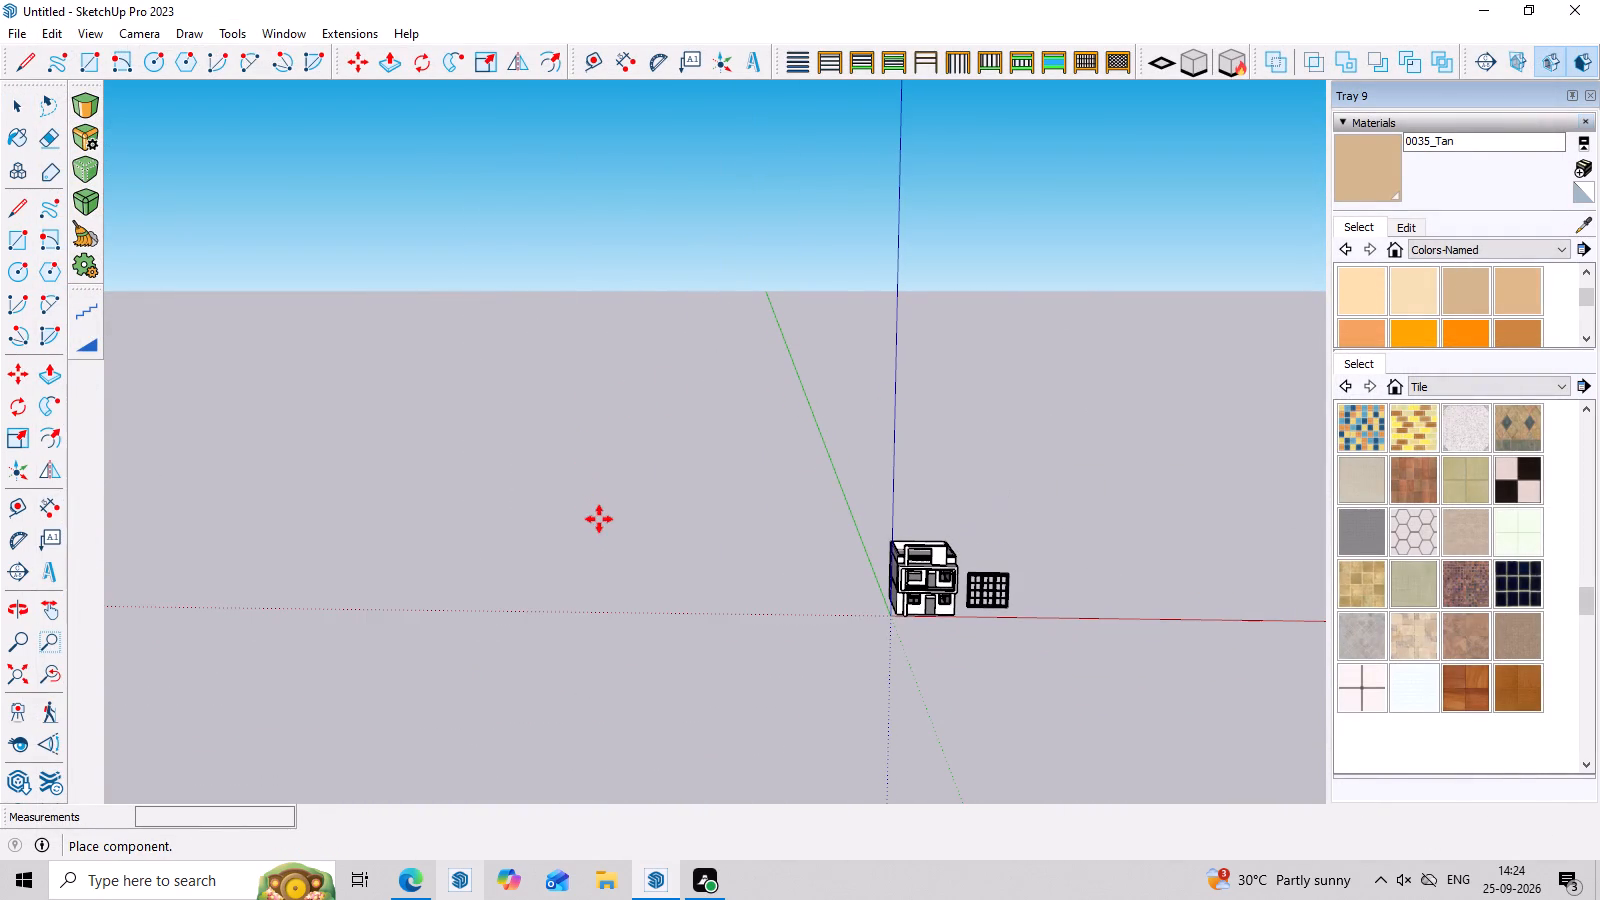
{"action": "left_click", "coordinate": [601, 519]}
{"action": "scroll", "coordinate": [973, 633], "scroll_direction": "up", "scroll_amount": 12}
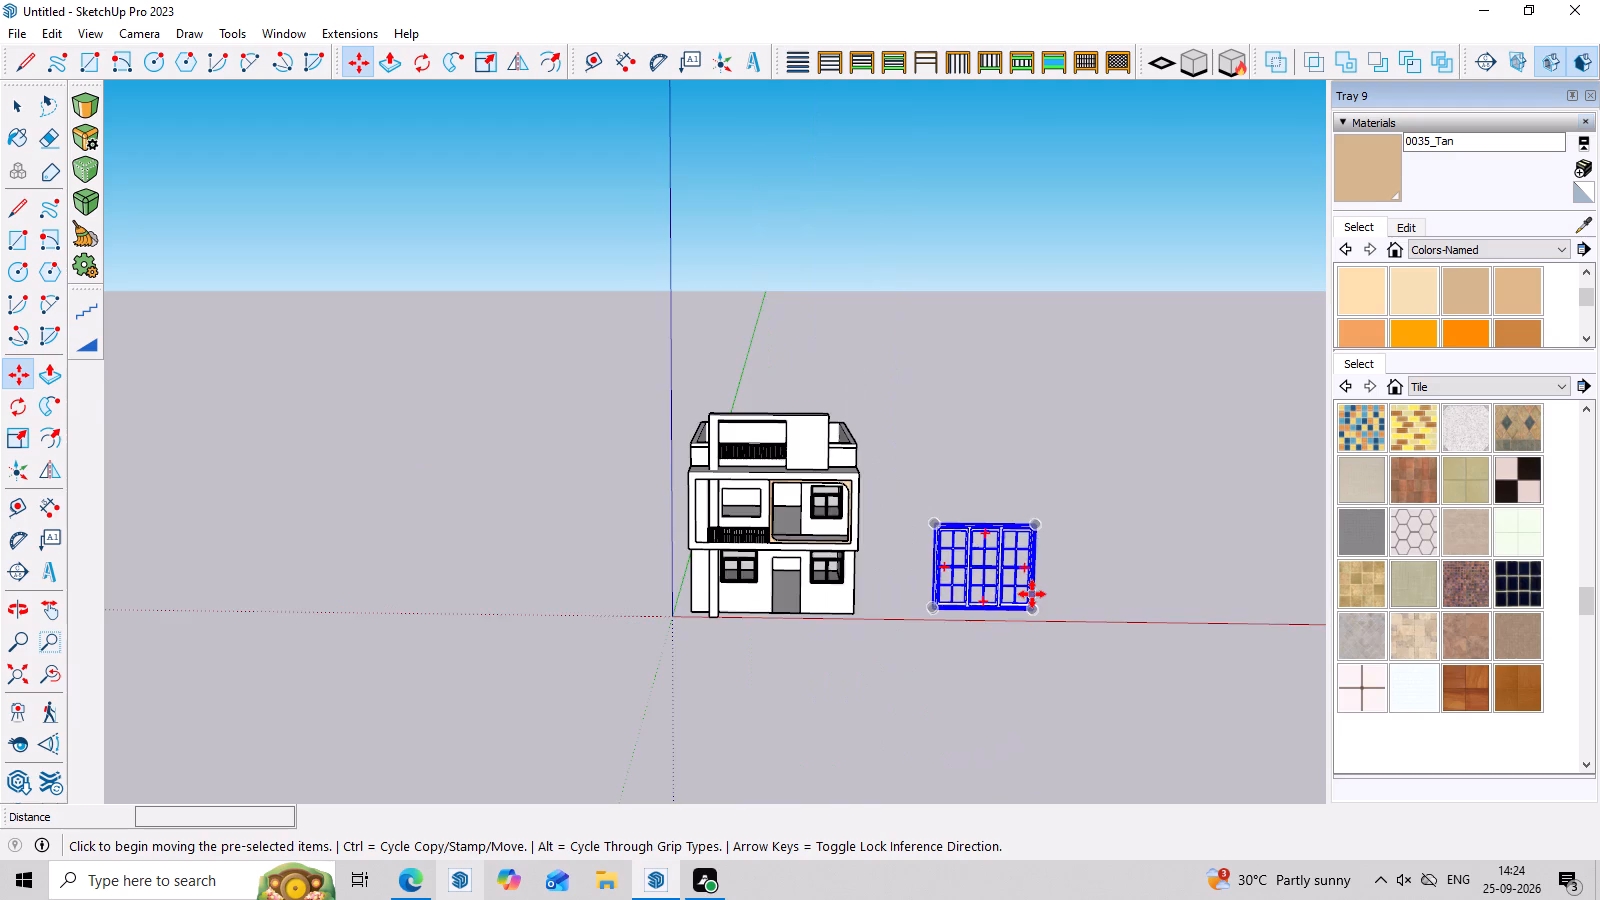
{"action": "scroll", "coordinate": [1032, 594], "scroll_direction": "up", "scroll_amount": 3}
{"action": "middle_click_drag", "start_coordinate": [1044, 631], "coordinate": [1055, 570]}
{"action": "key", "text": "space"}
{"action": "left_click", "coordinate": [1129, 536]}
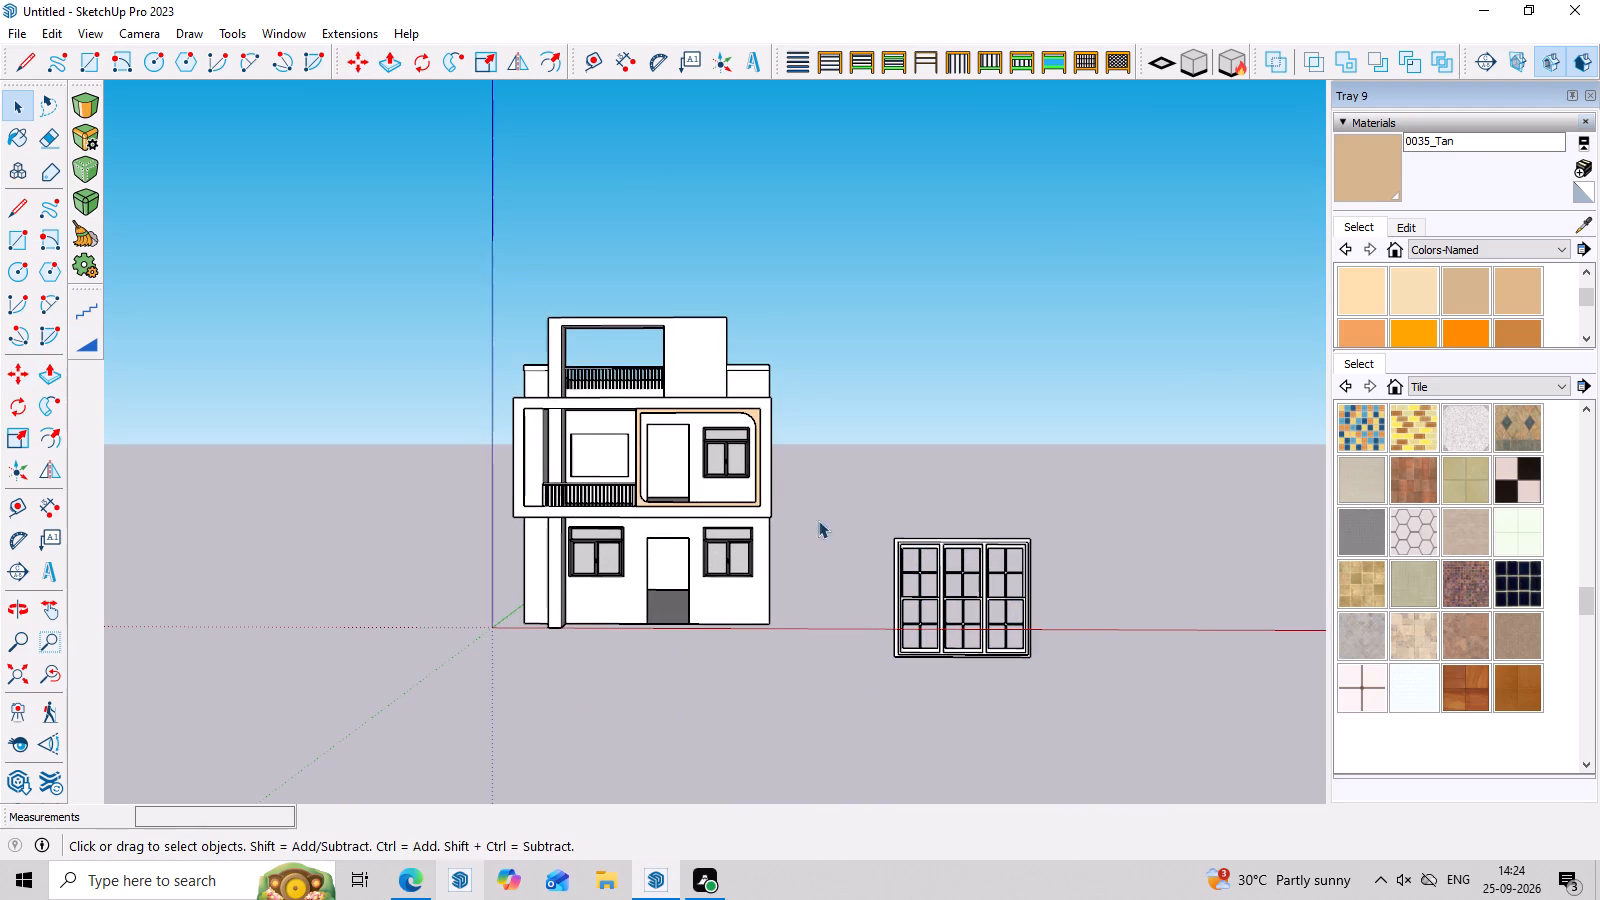
Draw a rectangle covering the empty first-floor window opening behind the balcony railing, from corner to opposite corner.
{"action": "scroll", "coordinate": [635, 448], "scroll_direction": "up", "scroll_amount": 8}
{"action": "middle_click_drag", "start_coordinate": [679, 500], "coordinate": [705, 602]}
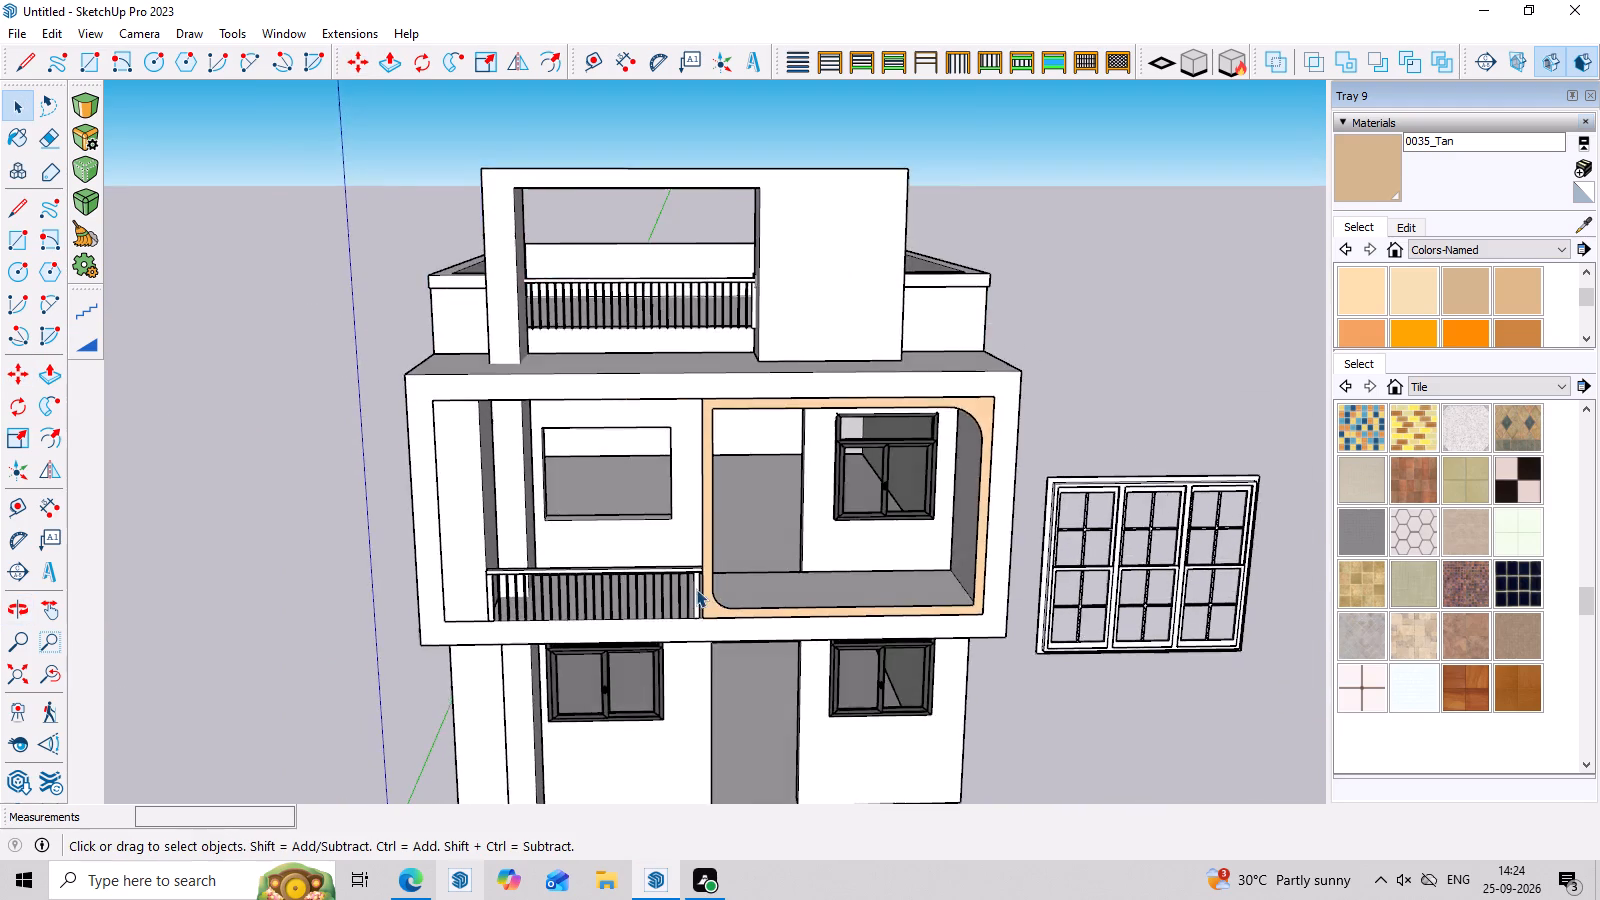
{"action": "scroll", "coordinate": [676, 542], "scroll_direction": "up", "scroll_amount": 6}
{"action": "middle_click_drag", "start_coordinate": [478, 390], "coordinate": [487, 349]}
{"action": "scroll", "coordinate": [418, 325], "scroll_direction": "up", "scroll_amount": 3}
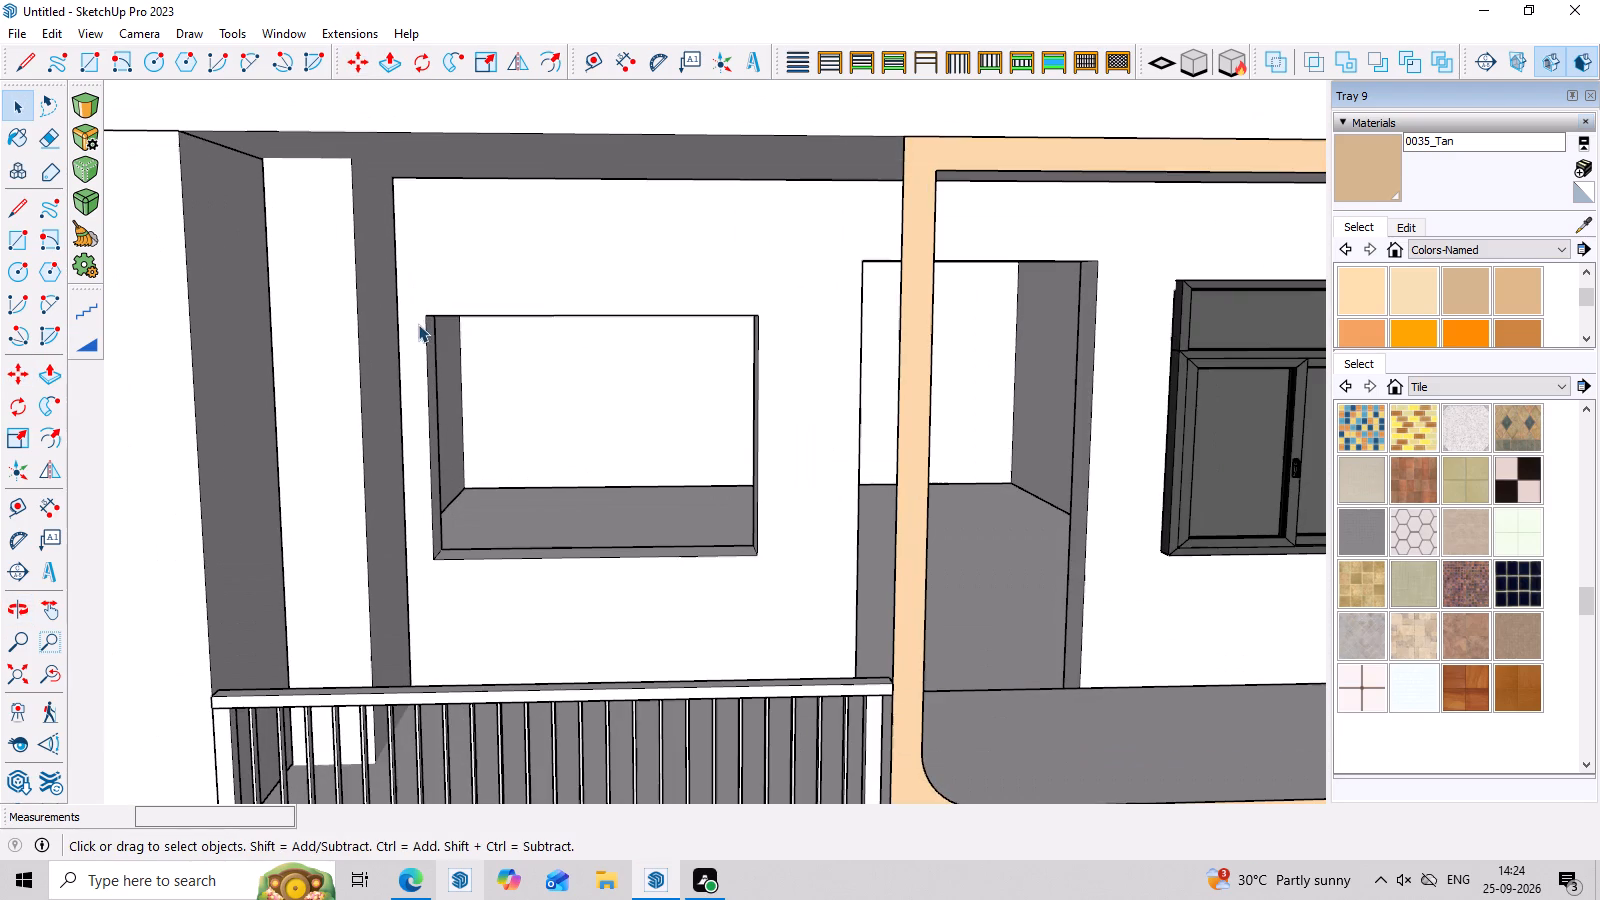
{"action": "key", "text": "r"}
{"action": "left_click", "coordinate": [423, 315]}
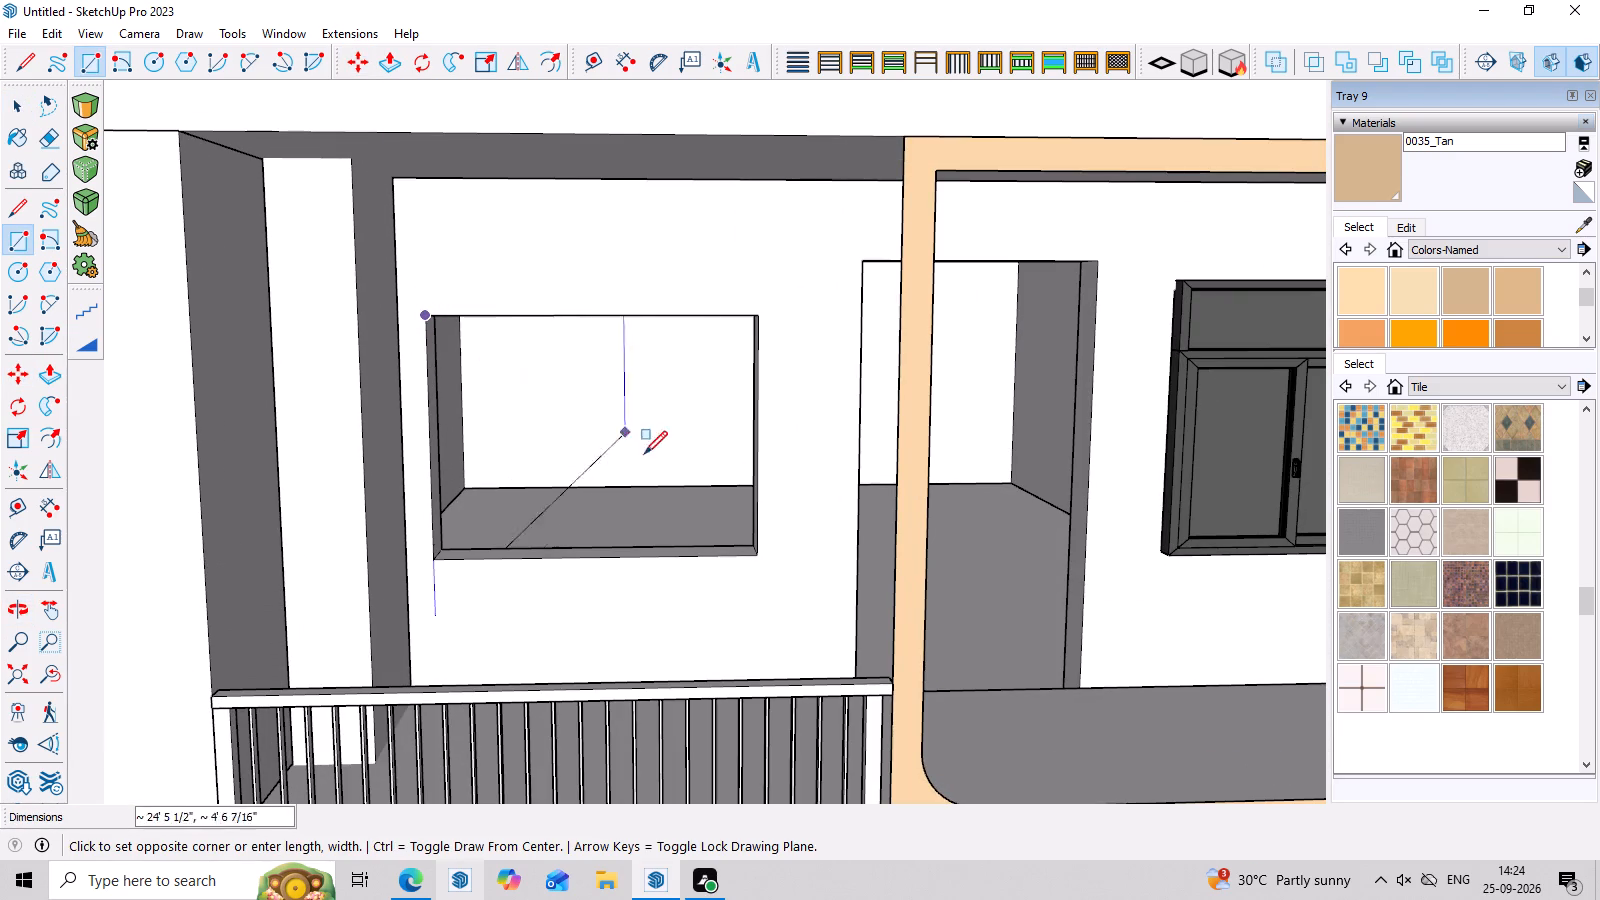
{"action": "left_click", "coordinate": [763, 548]}
Move the rectangular face out of the first-floor opening to stand beside the imported grid window as a size template.
{"action": "key", "text": "space"}
{"action": "left_click", "coordinate": [697, 451]}
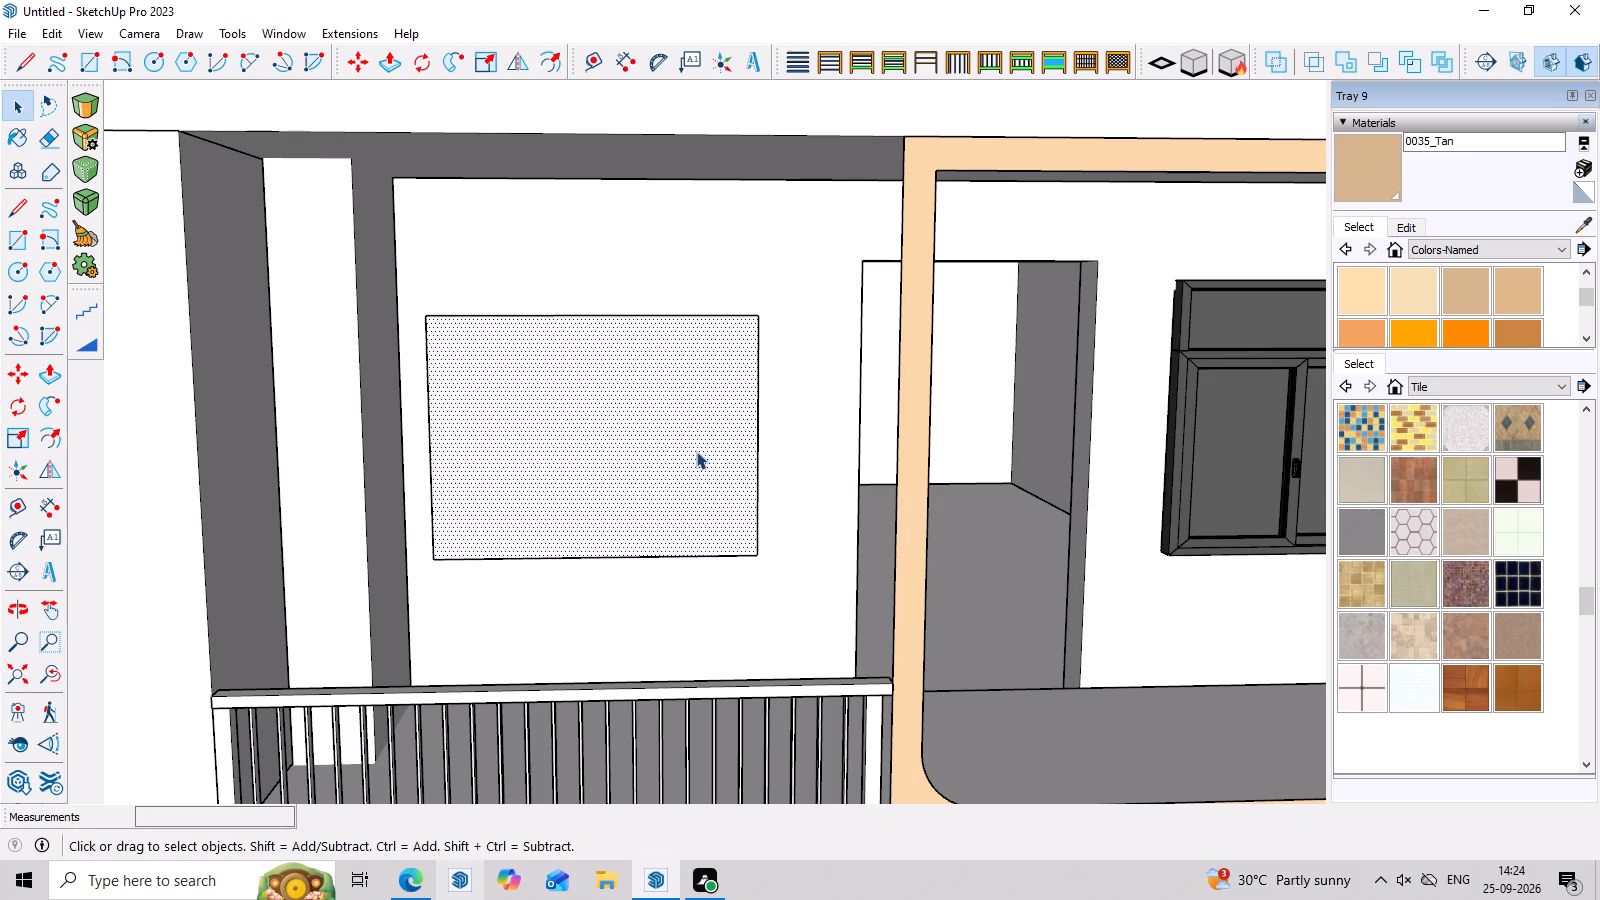
{"action": "key", "text": "m"}
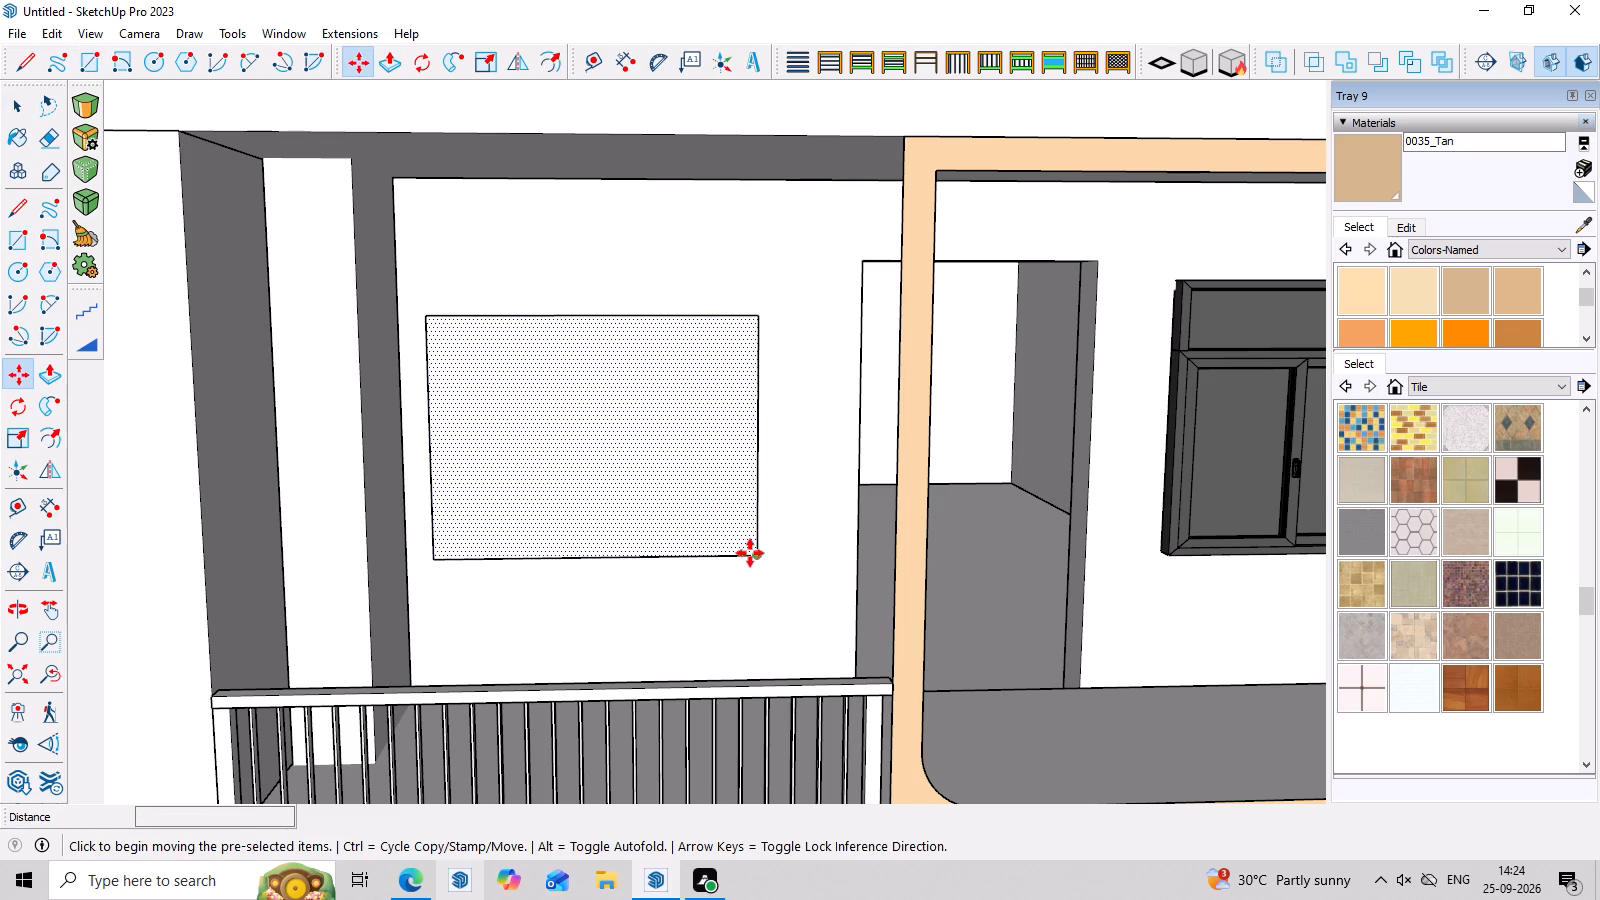
{"action": "left_click", "coordinate": [750, 553]}
{"action": "scroll", "coordinate": [906, 754], "scroll_direction": "down", "scroll_amount": 19}
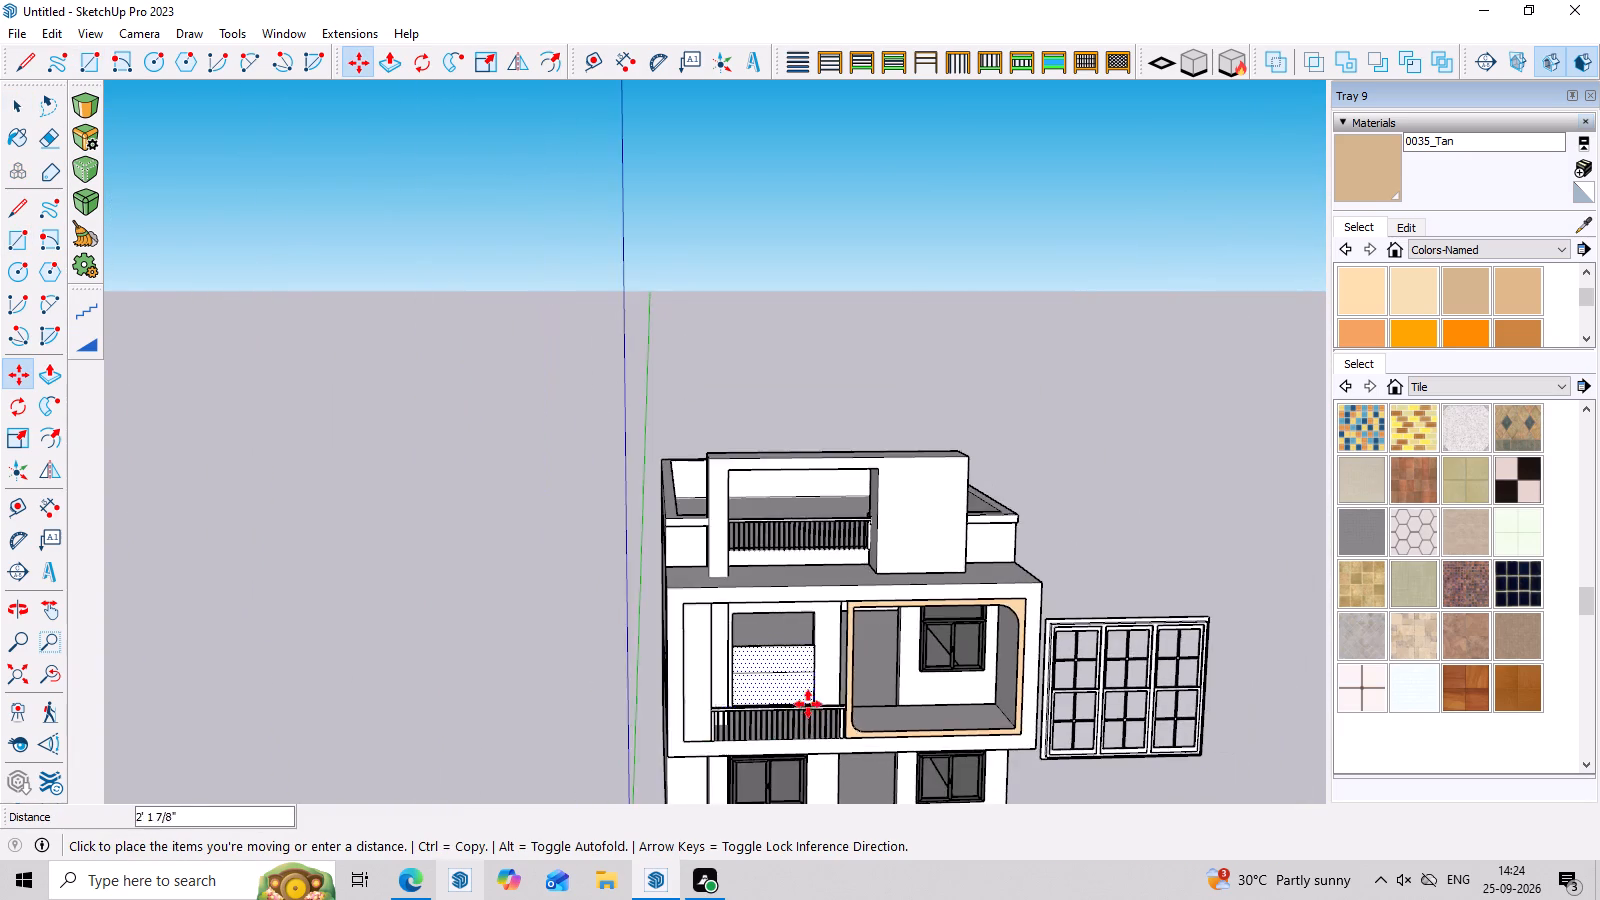
{"action": "scroll", "coordinate": [808, 704], "scroll_direction": "down", "scroll_amount": 2}
{"action": "left_click", "coordinate": [1267, 714]}
Scale the grid window down in width, and scale its height to about 0.44, approaching the template panel's size.
{"action": "middle_click_drag", "start_coordinate": [1229, 736], "coordinate": [1105, 718]}
{"action": "scroll", "coordinate": [1108, 649], "scroll_direction": "down", "scroll_amount": 3}
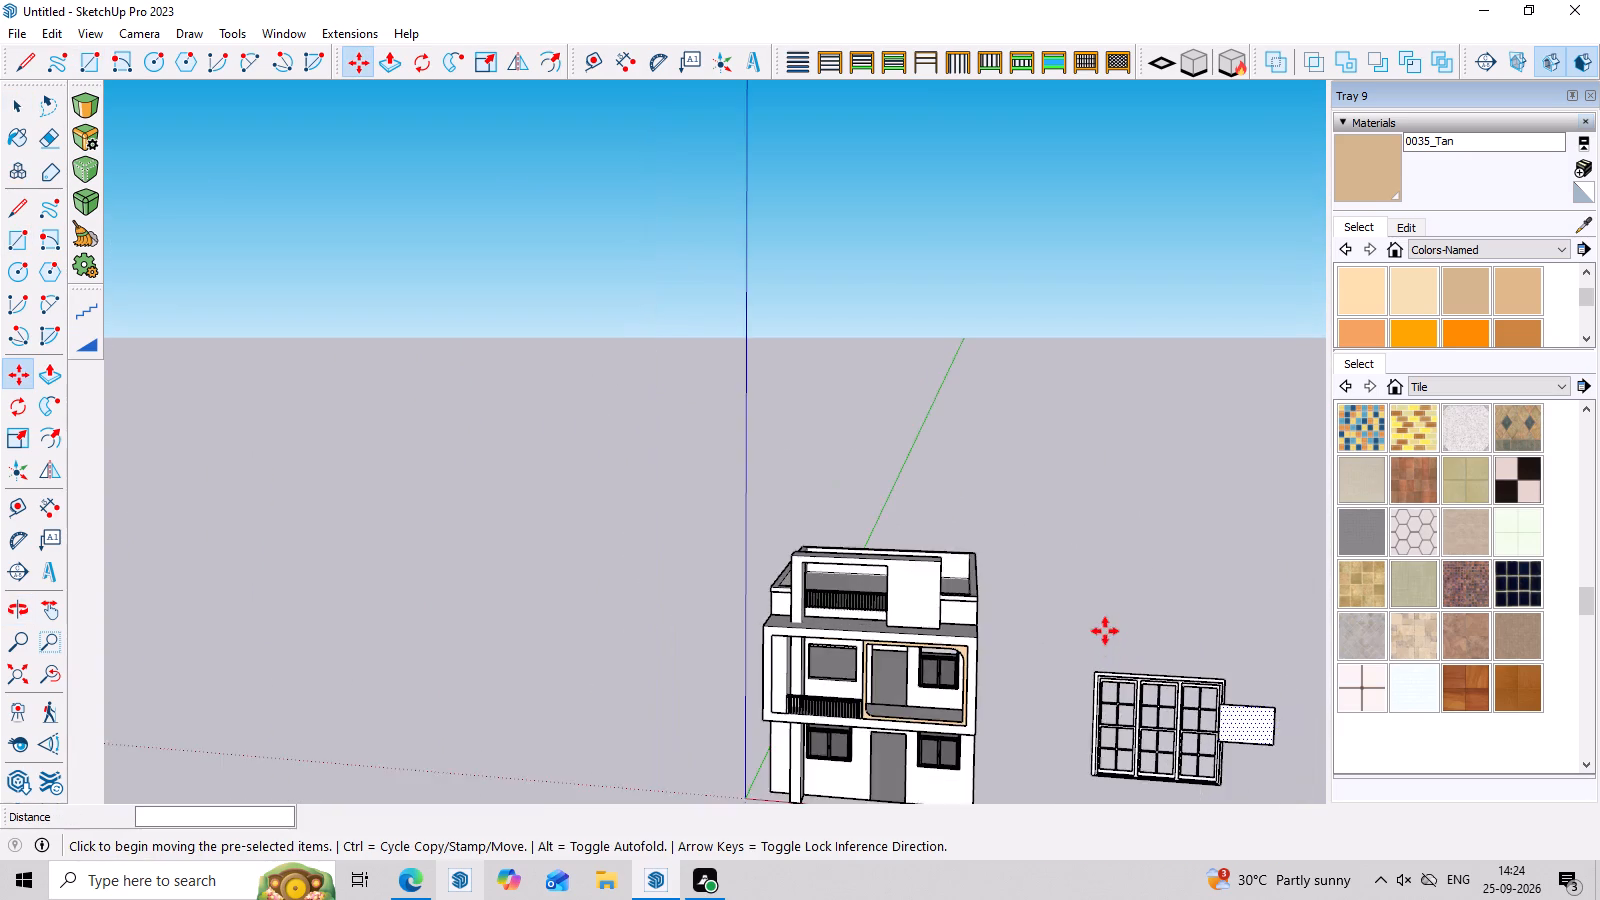
{"action": "scroll", "coordinate": [1105, 631], "scroll_direction": "down", "scroll_amount": 5}
{"action": "middle_click_drag", "start_coordinate": [1221, 780], "coordinate": [1227, 831]}
{"action": "scroll", "coordinate": [1121, 668], "scroll_direction": "up", "scroll_amount": 3}
{"action": "key", "text": "space"}
{"action": "left_click", "coordinate": [1152, 651]}
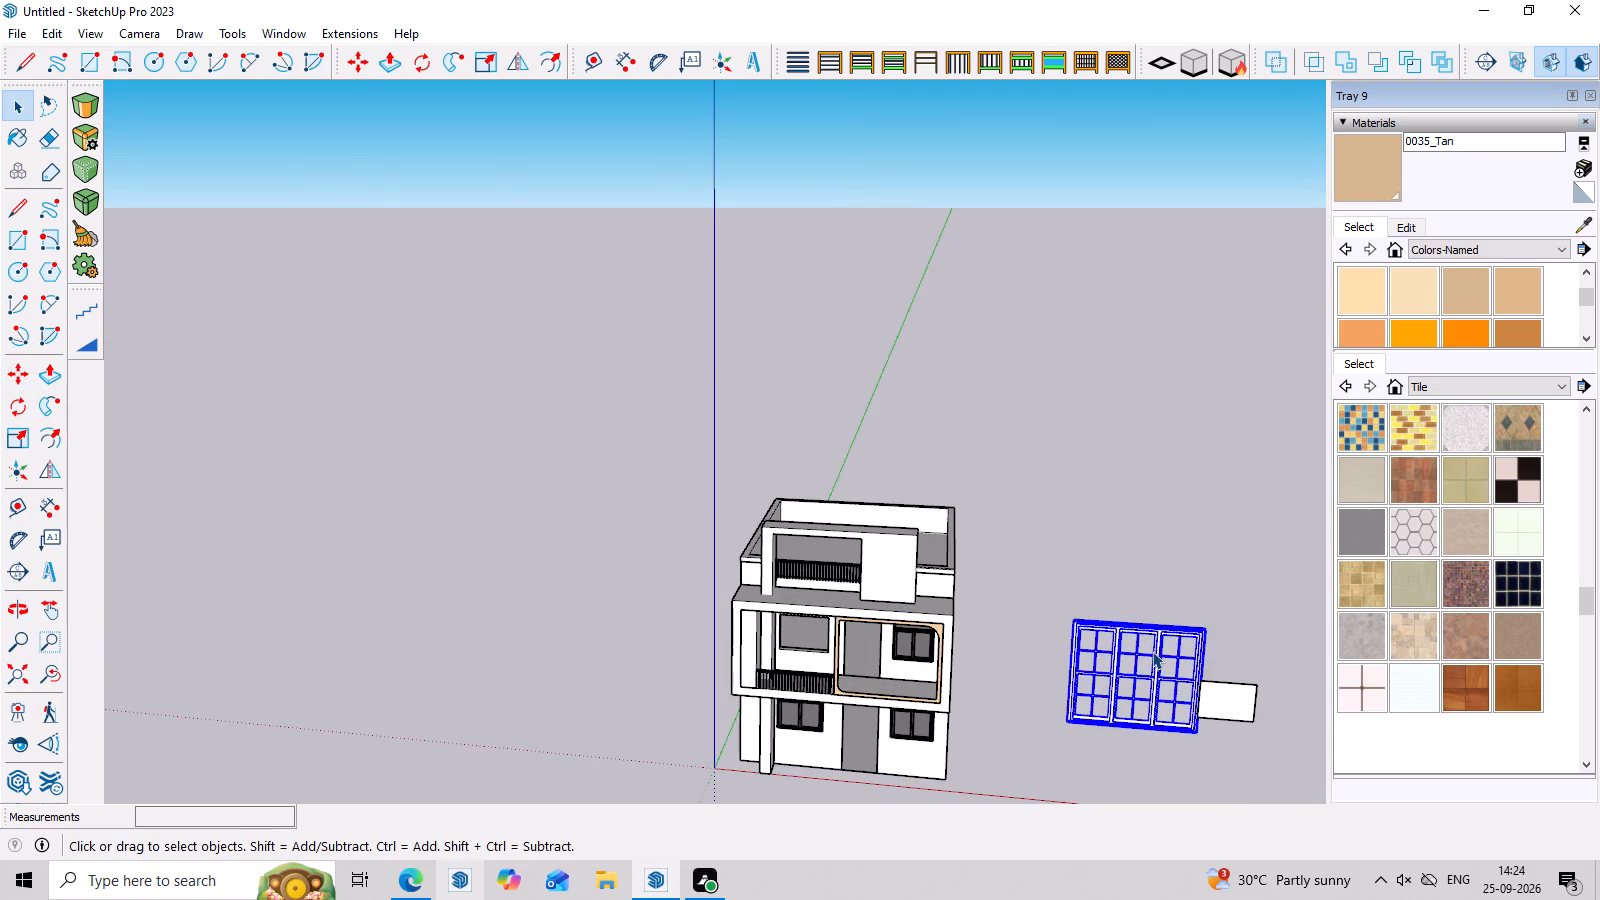
{"action": "scroll", "coordinate": [1158, 661], "scroll_direction": "up", "scroll_amount": 7}
{"action": "scroll", "coordinate": [991, 551], "scroll_direction": "down", "scroll_amount": 9}
{"action": "middle_click_drag", "start_coordinate": [1281, 757], "coordinate": [1287, 771]}
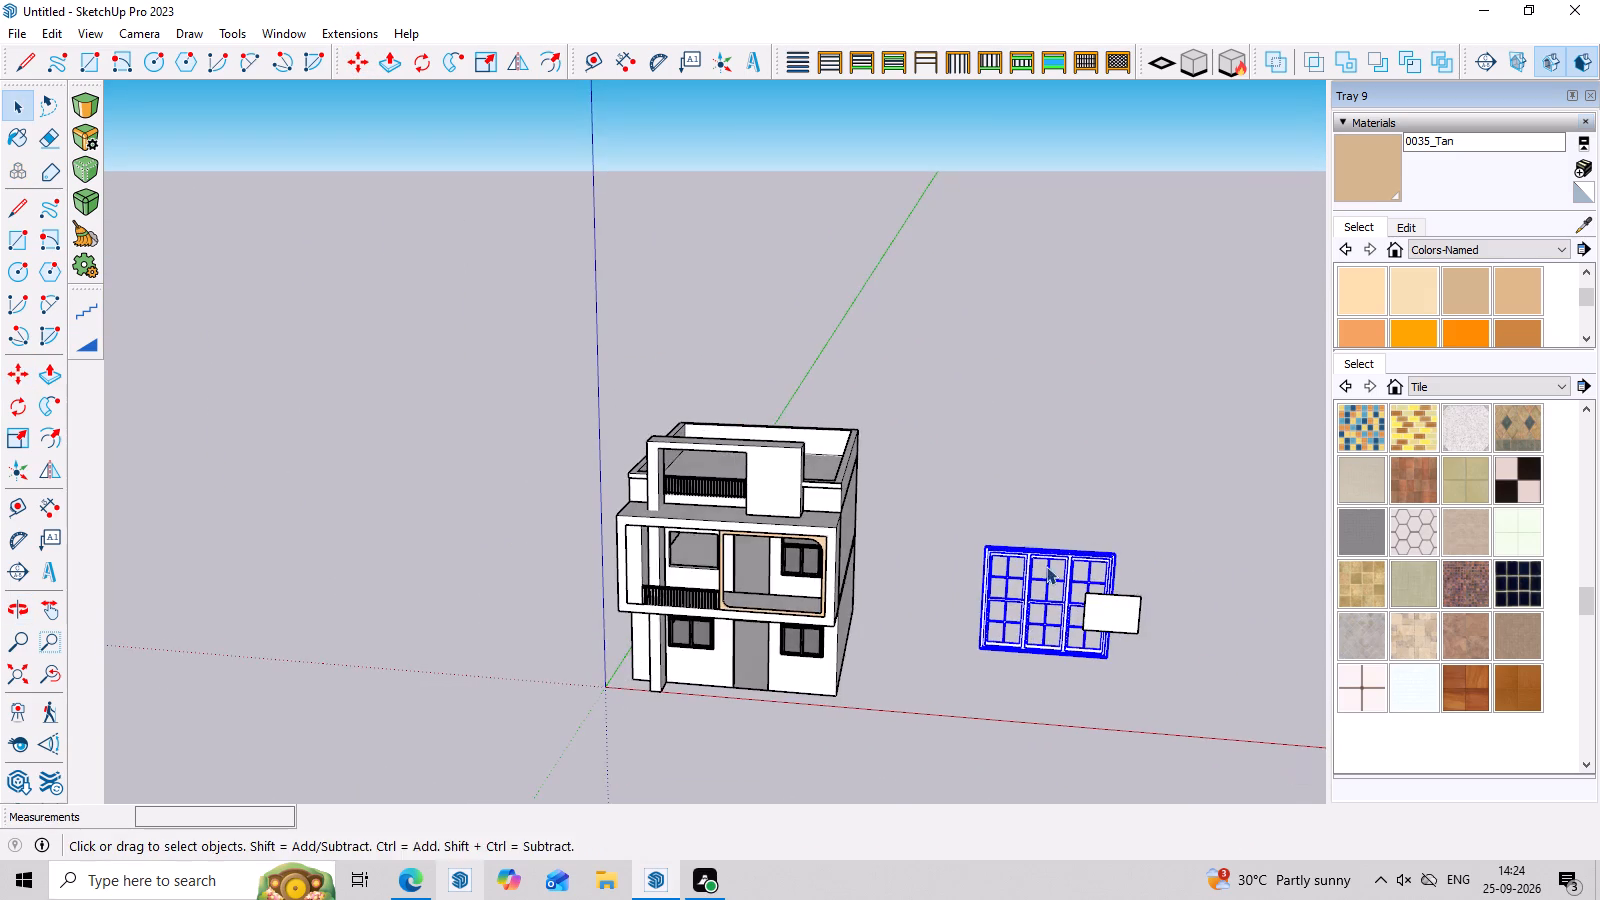
{"action": "middle_click_drag", "start_coordinate": [1050, 575], "coordinate": [1091, 690]}
{"action": "scroll", "coordinate": [1145, 581], "scroll_direction": "up", "scroll_amount": 13}
{"action": "middle_click_drag", "start_coordinate": [1081, 634], "coordinate": [1099, 564]}
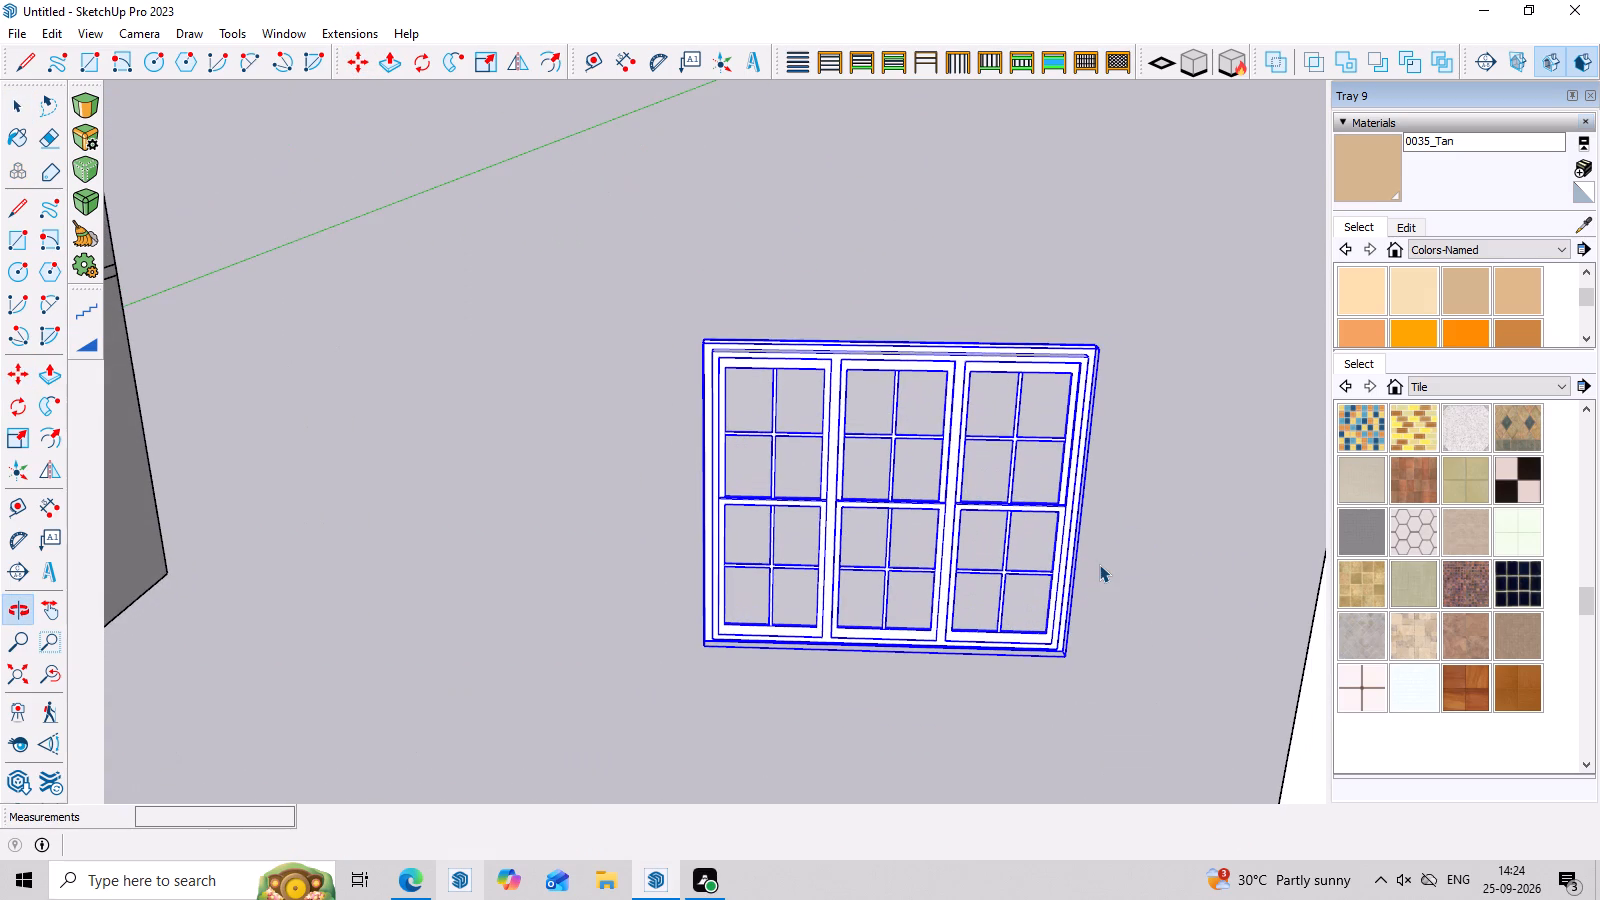
{"action": "key", "text": "s"}
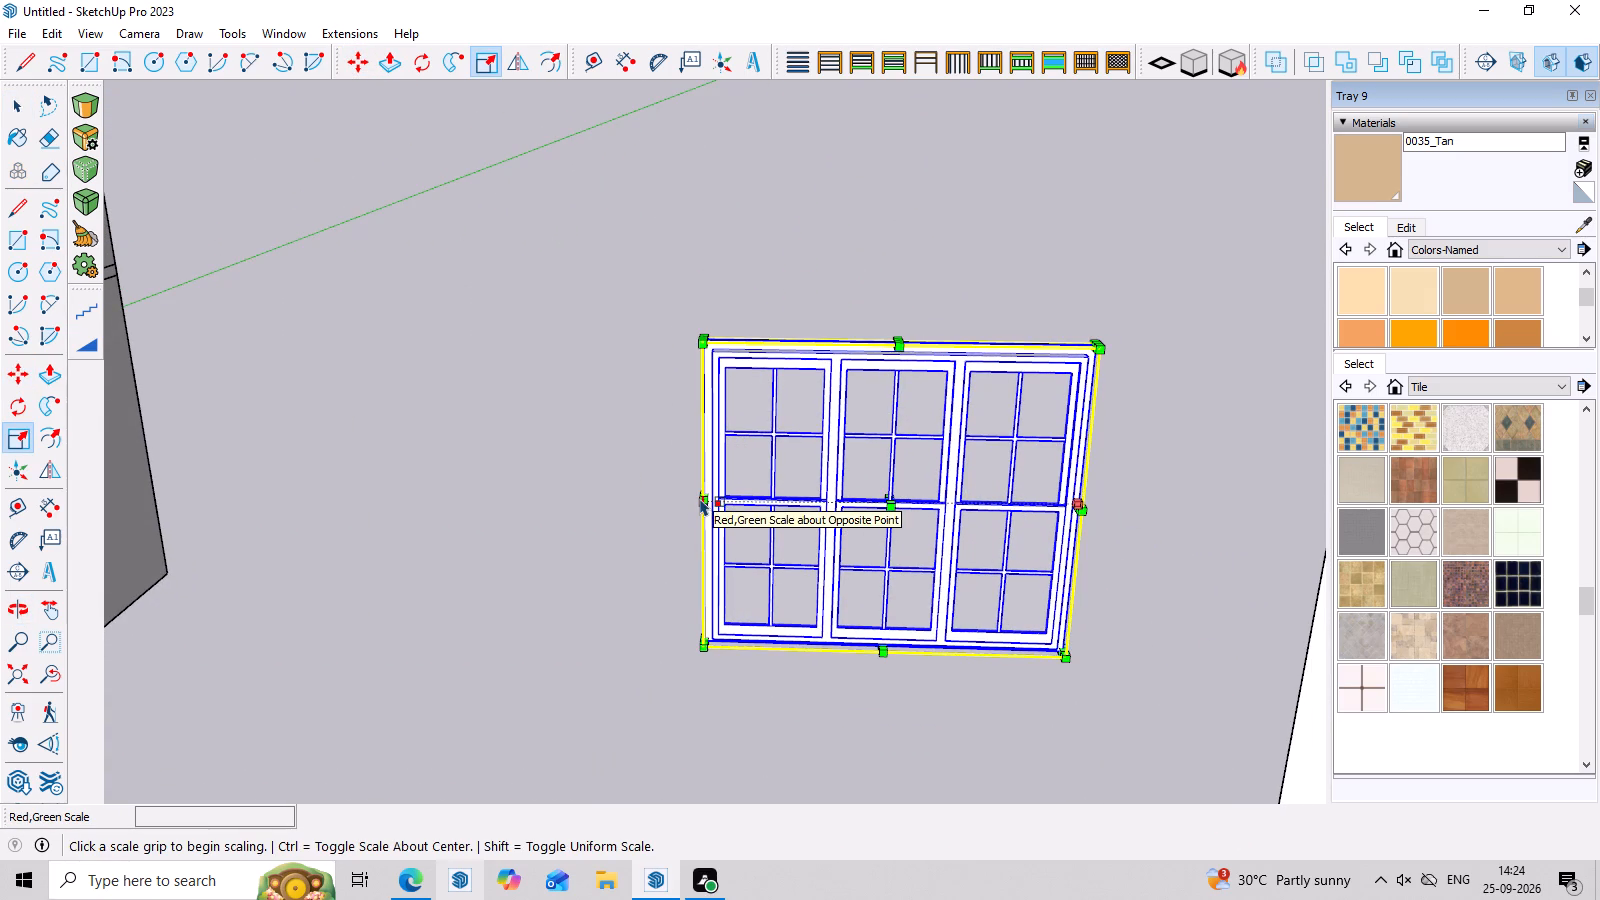
{"action": "left_click", "coordinate": [700, 498]}
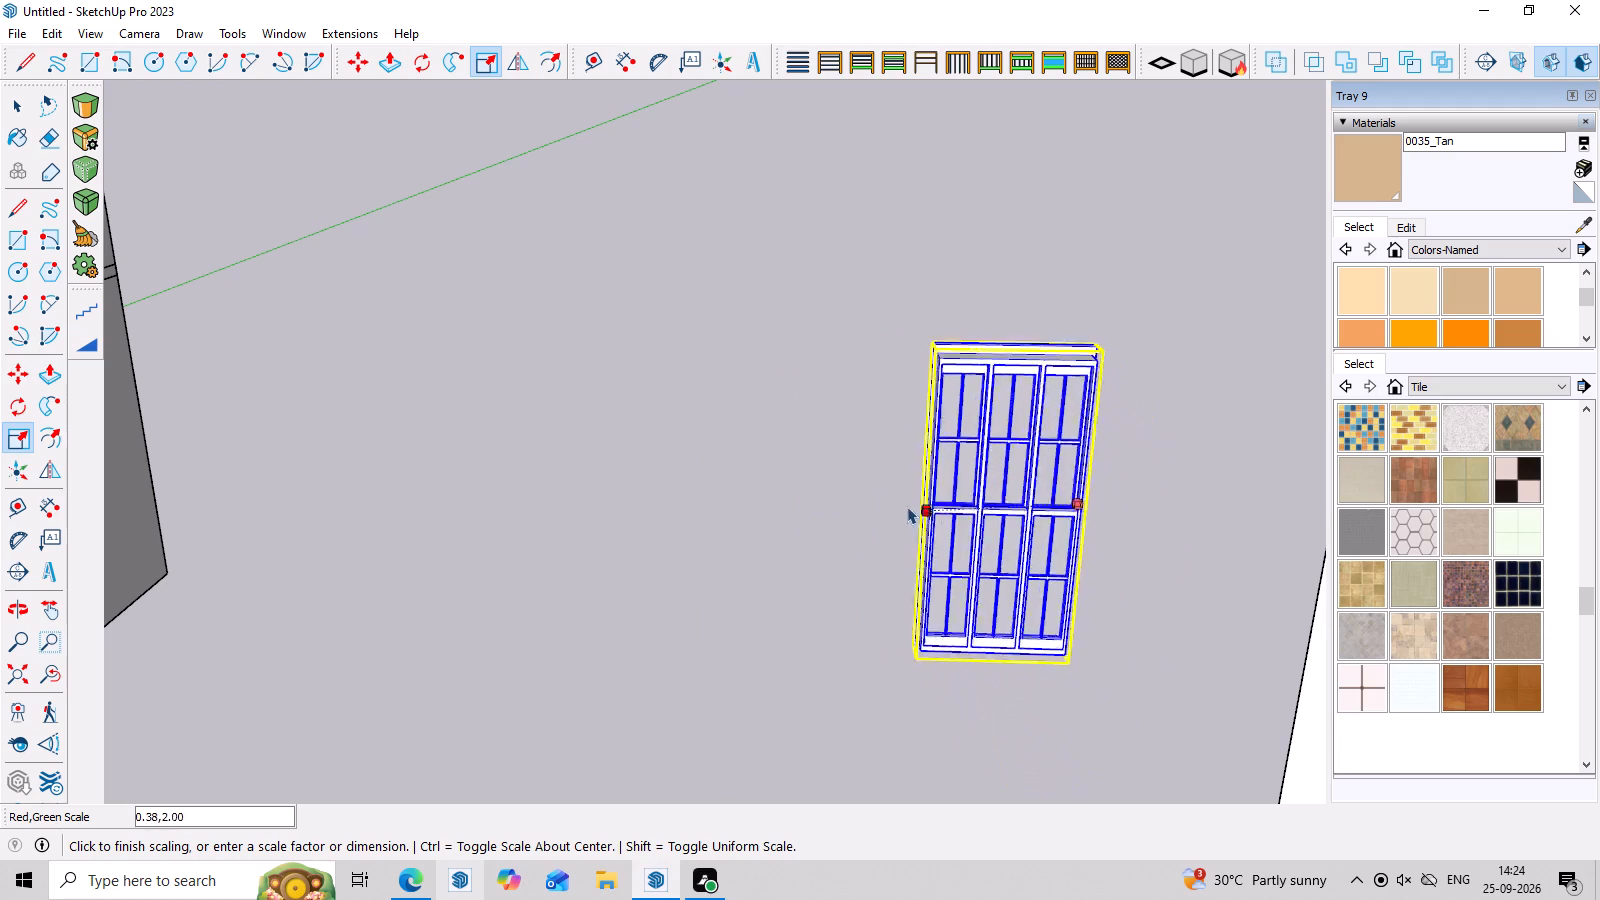
{"action": "left_click", "coordinate": [903, 505]}
{"action": "left_click", "coordinate": [979, 648]}
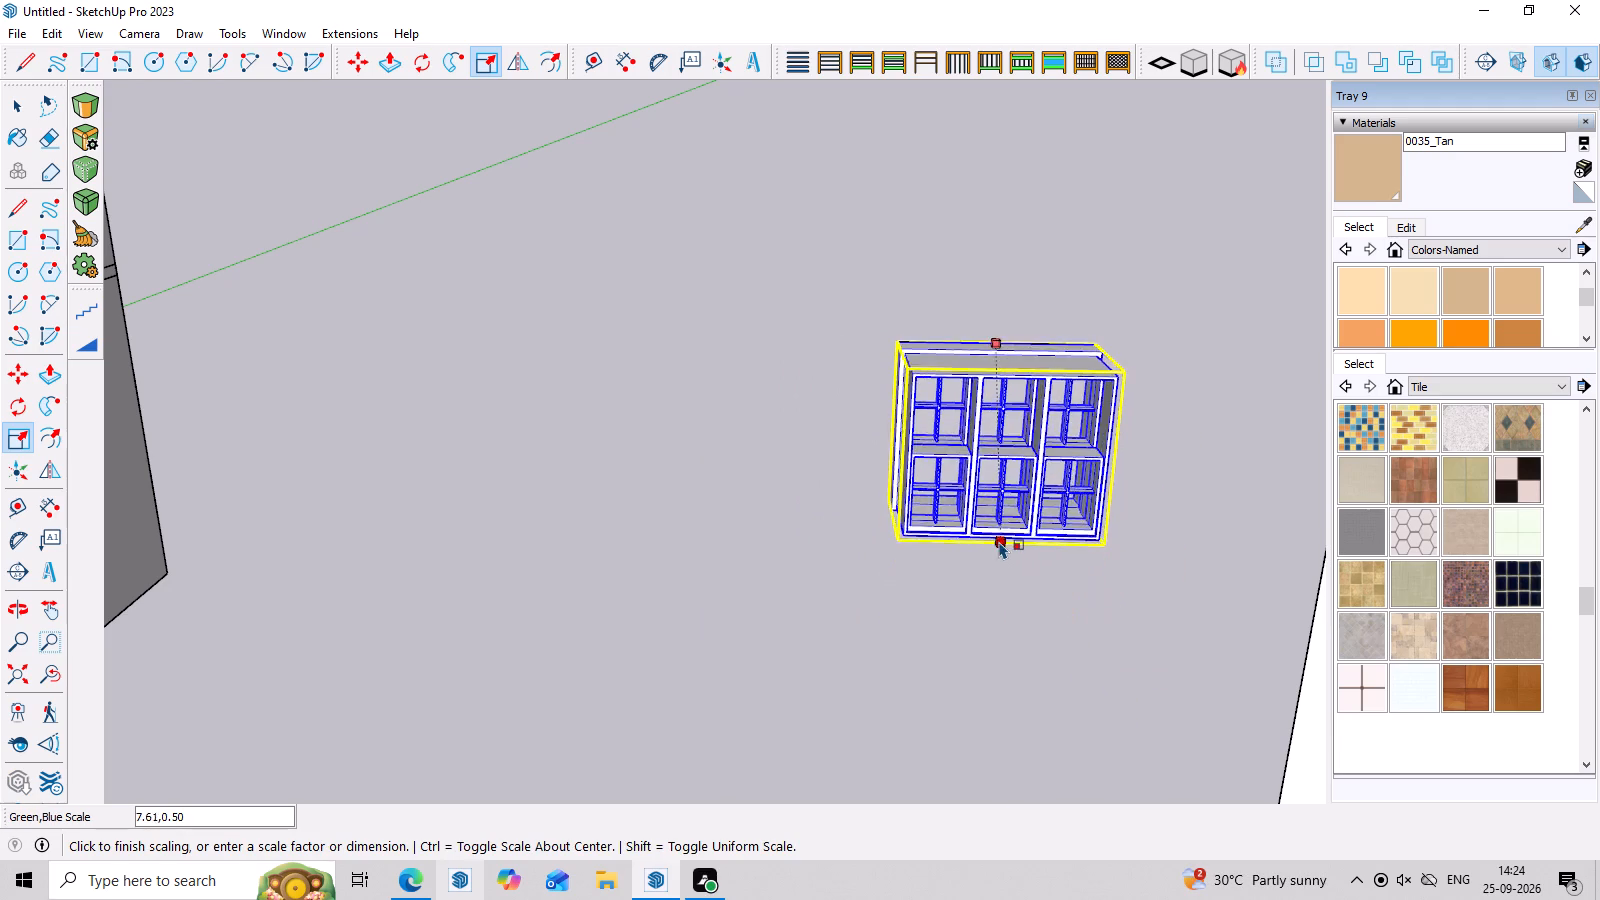
{"action": "left_click", "coordinate": [992, 499]}
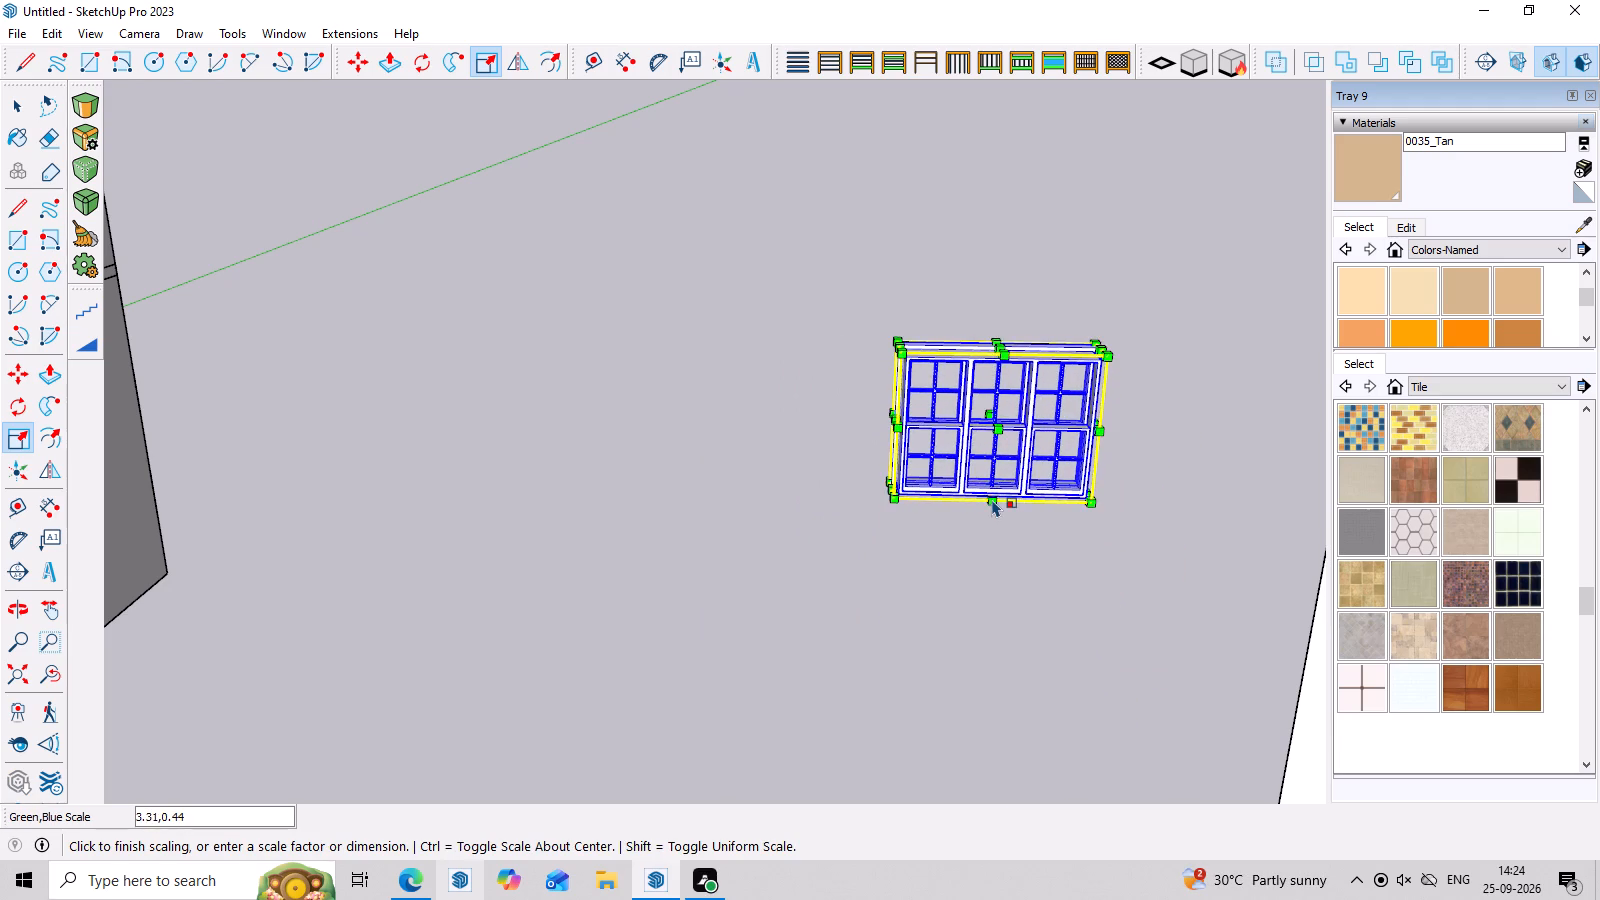
Move the scaled window to the template panel, bringing its back upper corner to the panel's lower corner.
{"action": "scroll", "coordinate": [1074, 355], "scroll_direction": "up", "scroll_amount": 4}
{"action": "scroll", "coordinate": [934, 320], "scroll_direction": "down", "scroll_amount": 8}
{"action": "middle_click_drag", "start_coordinate": [937, 364], "coordinate": [954, 462]}
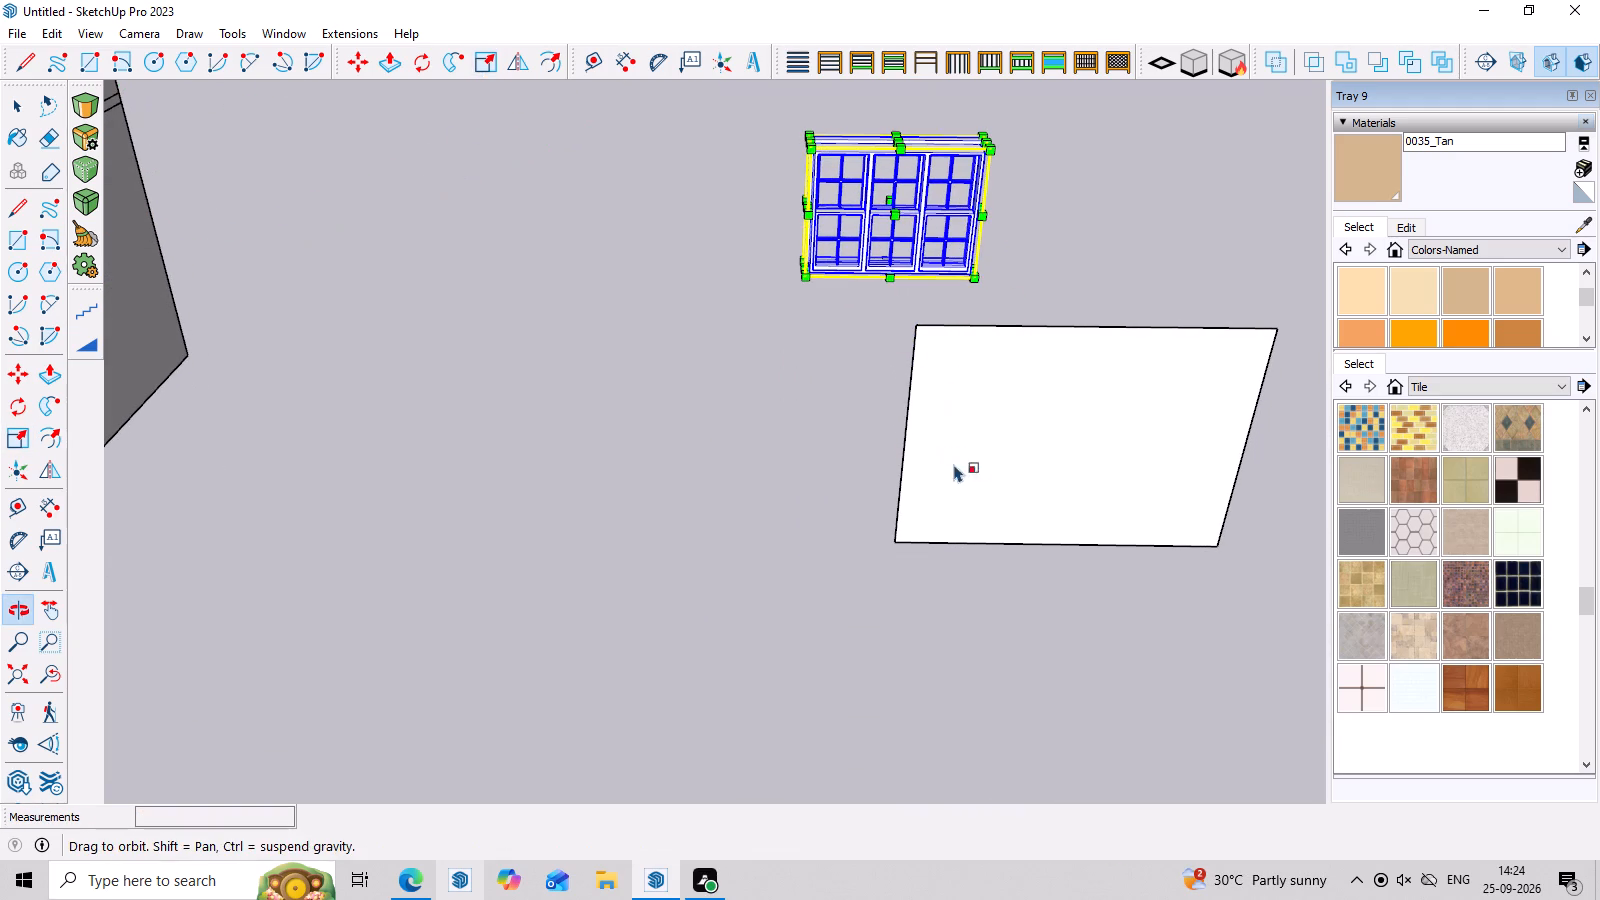
{"action": "key", "text": "m"}
{"action": "left_click", "coordinate": [976, 269]}
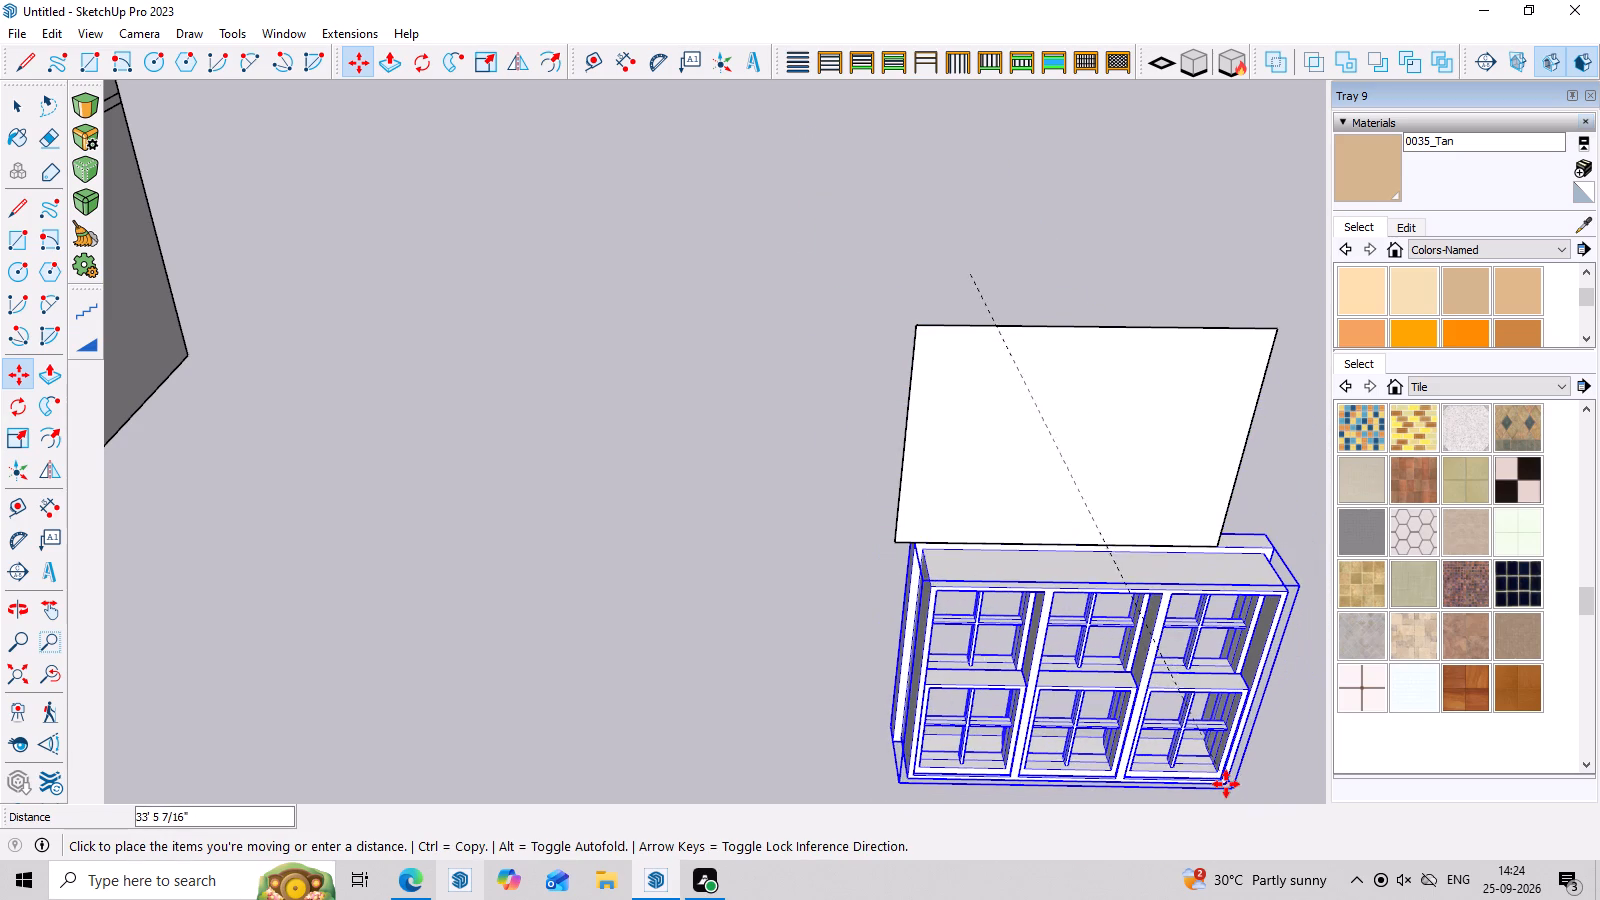
{"action": "left_click", "coordinate": [1226, 784]}
{"action": "middle_click_drag", "start_coordinate": [1035, 550], "coordinate": [1318, 571]}
{"action": "scroll", "coordinate": [812, 480], "scroll_direction": "up", "scroll_amount": 1}
{"action": "left_click", "coordinate": [915, 460]}
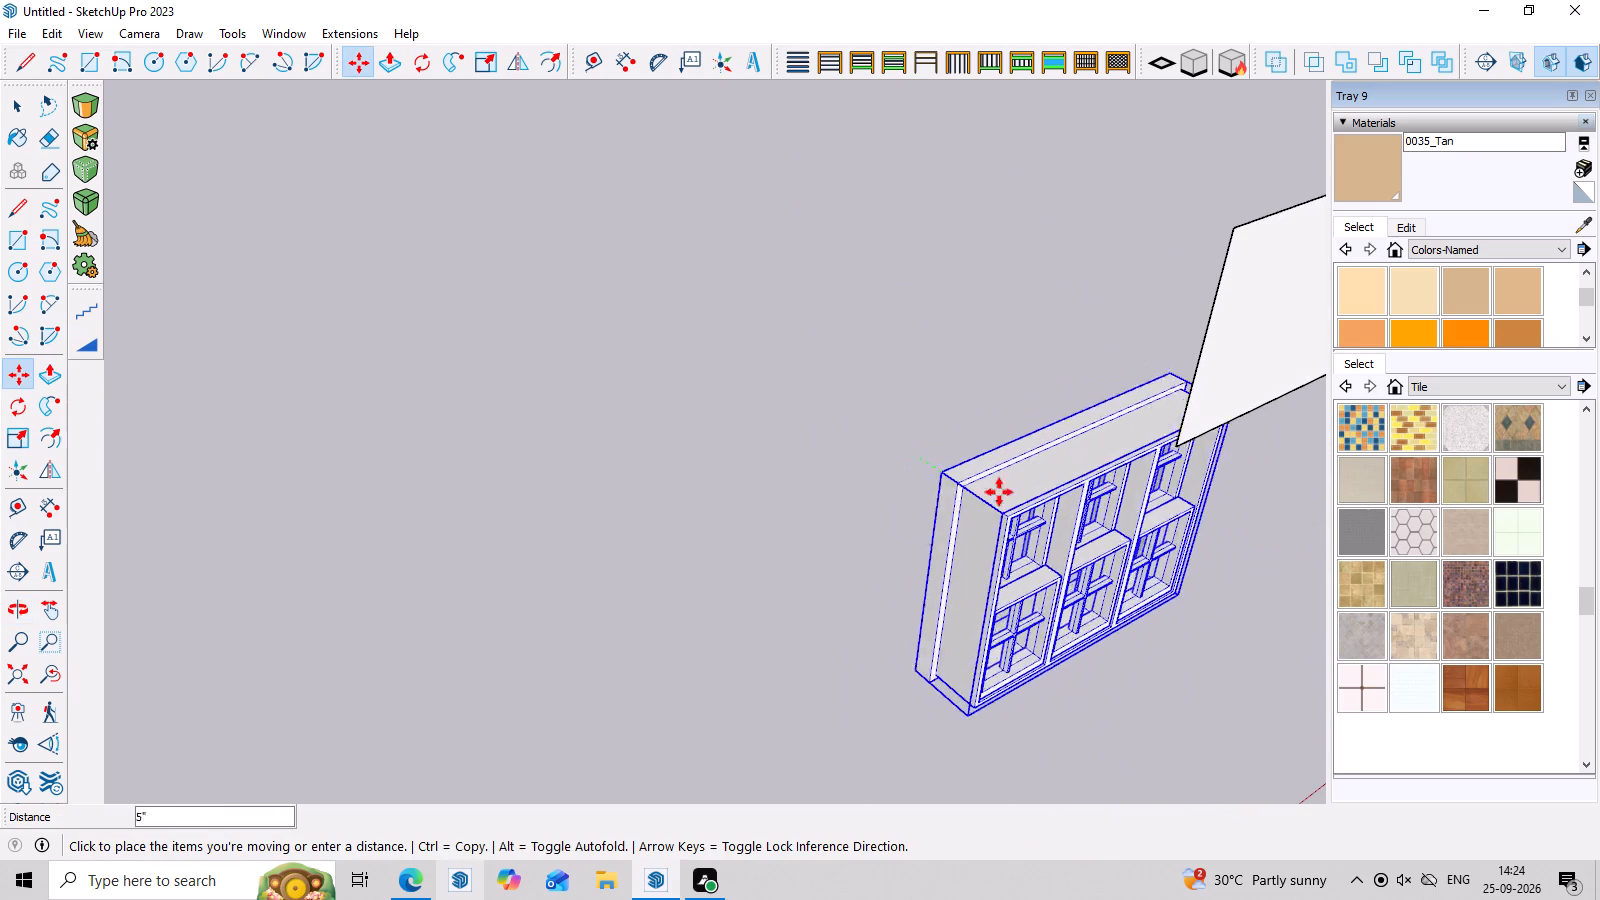
{"action": "left_click", "coordinate": [1196, 387]}
Move the window up onto the template panel by snapping its back upper corner to the panel's matching upper corner.
{"action": "scroll", "coordinate": [900, 426], "scroll_direction": "down", "scroll_amount": 8}
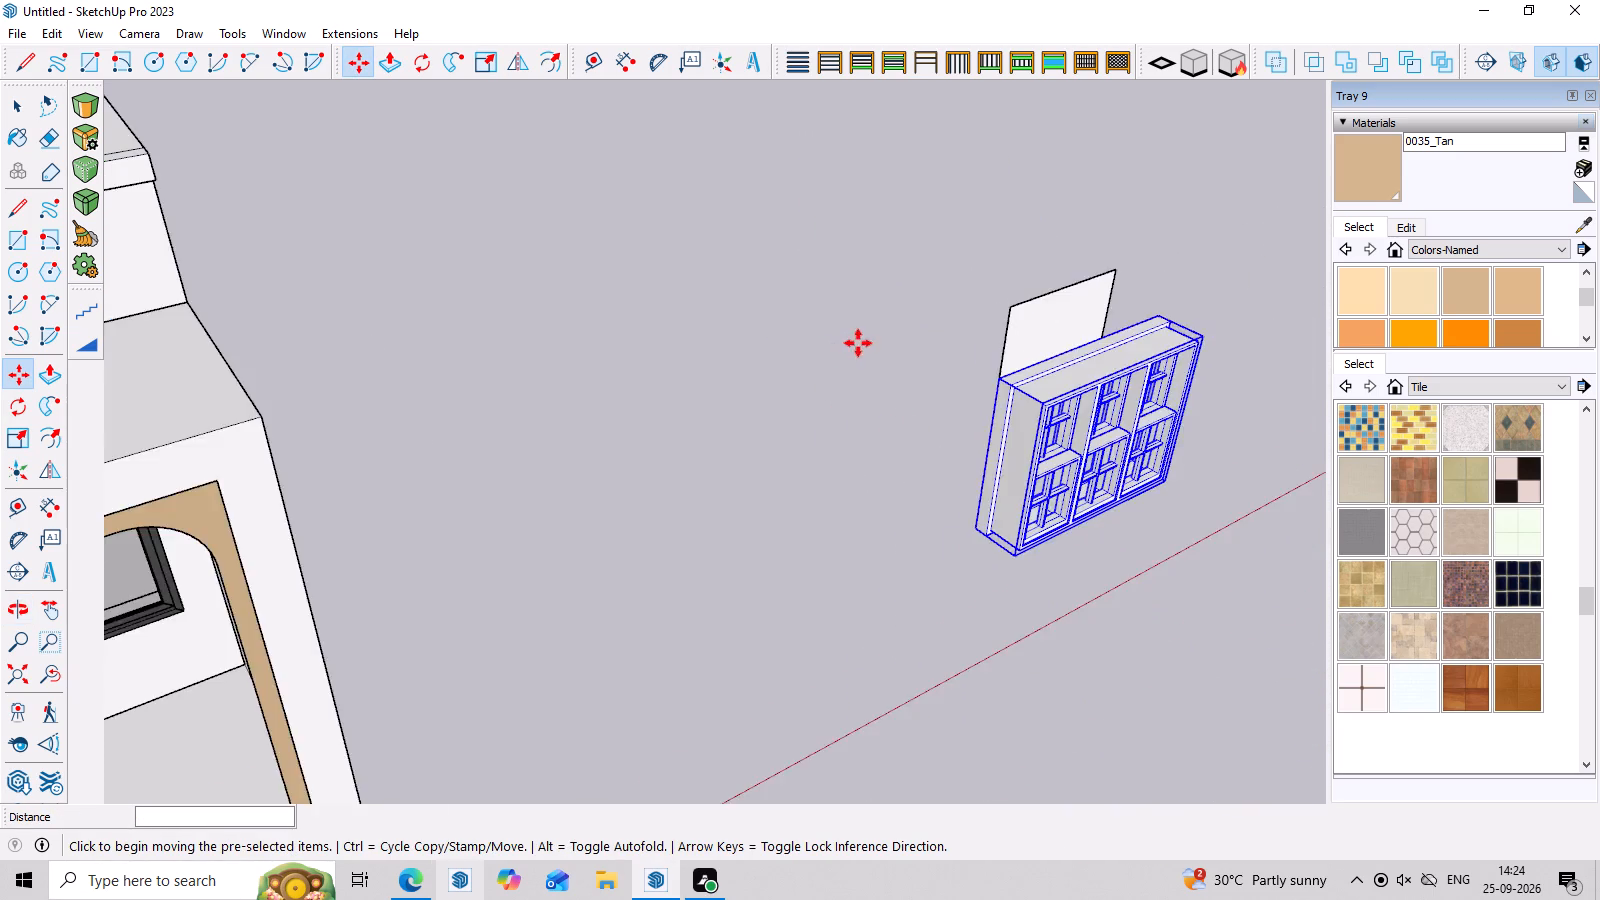
{"action": "scroll", "coordinate": [858, 343], "scroll_direction": "down", "scroll_amount": 2}
{"action": "middle_click_drag", "start_coordinate": [1389, 494], "coordinate": [700, 423]}
{"action": "middle_click_drag", "start_coordinate": [1229, 428], "coordinate": [687, 391]}
{"action": "scroll", "coordinate": [725, 380], "scroll_direction": "down", "scroll_amount": 7}
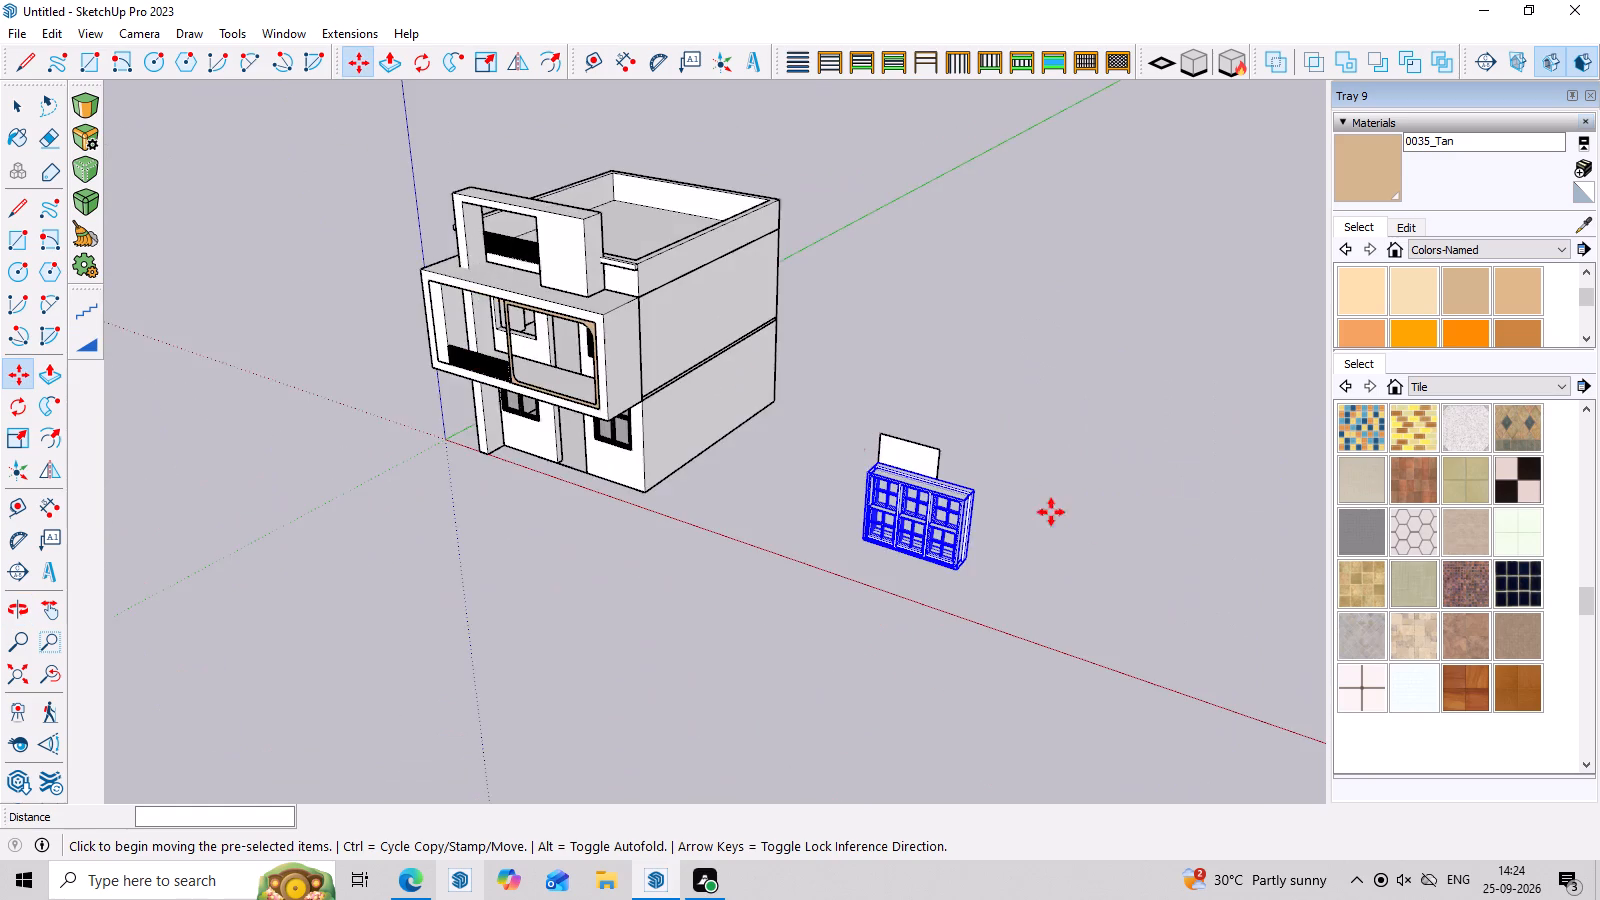
{"action": "middle_click_drag", "start_coordinate": [1315, 702], "coordinate": [1110, 703]}
{"action": "scroll", "coordinate": [946, 620], "scroll_direction": "up", "scroll_amount": 9}
{"action": "left_click", "coordinate": [828, 521]}
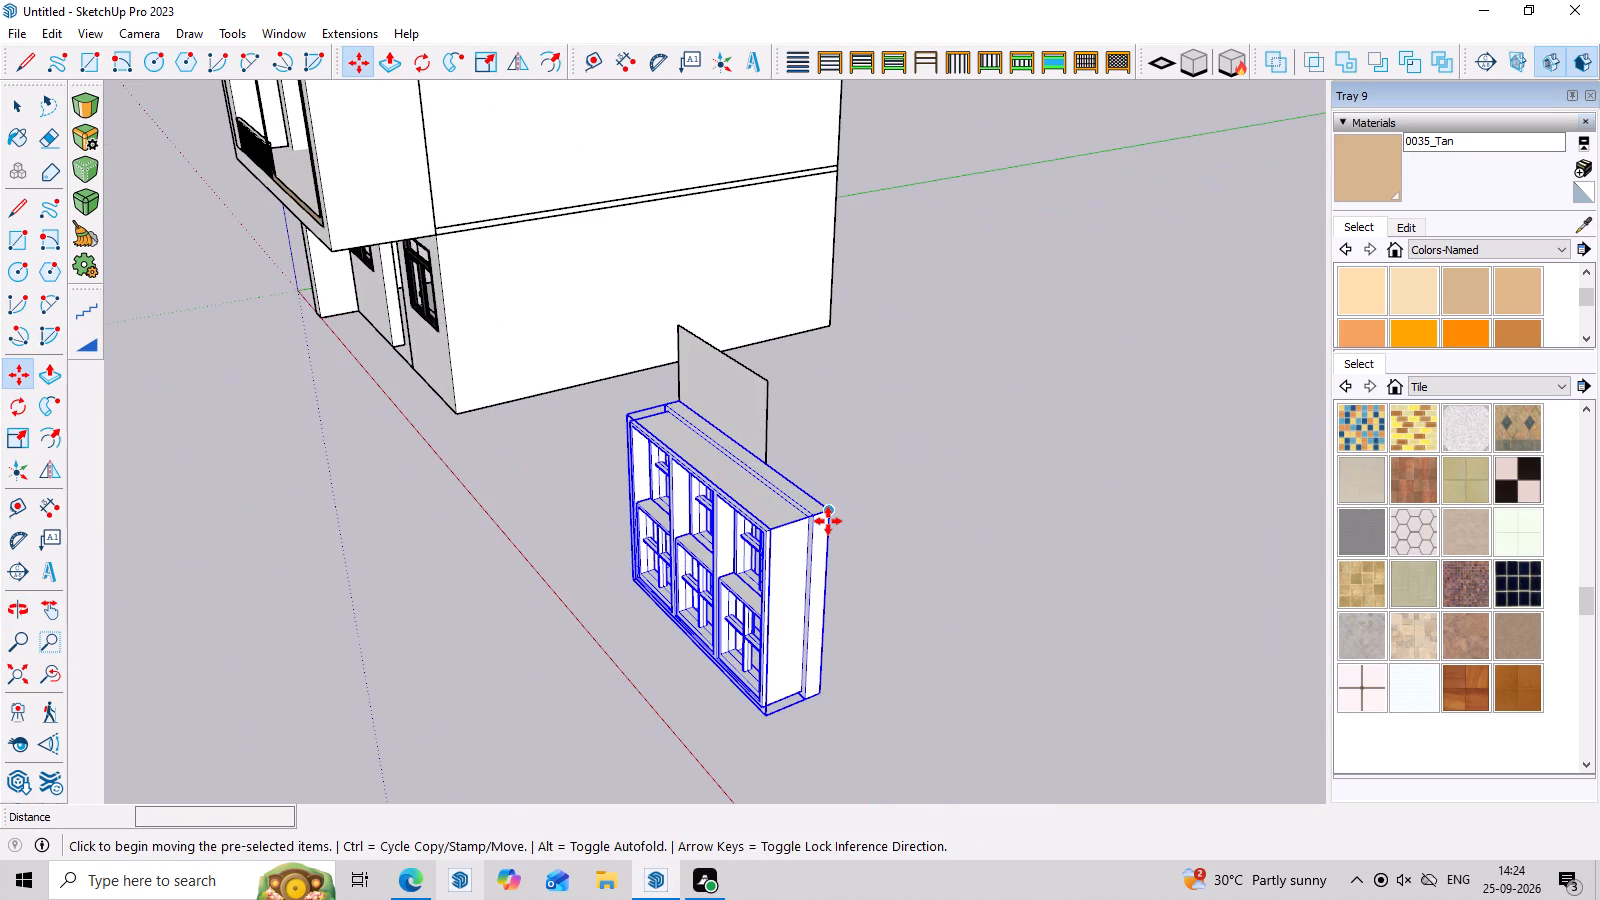
{"action": "left_click", "coordinate": [769, 383]}
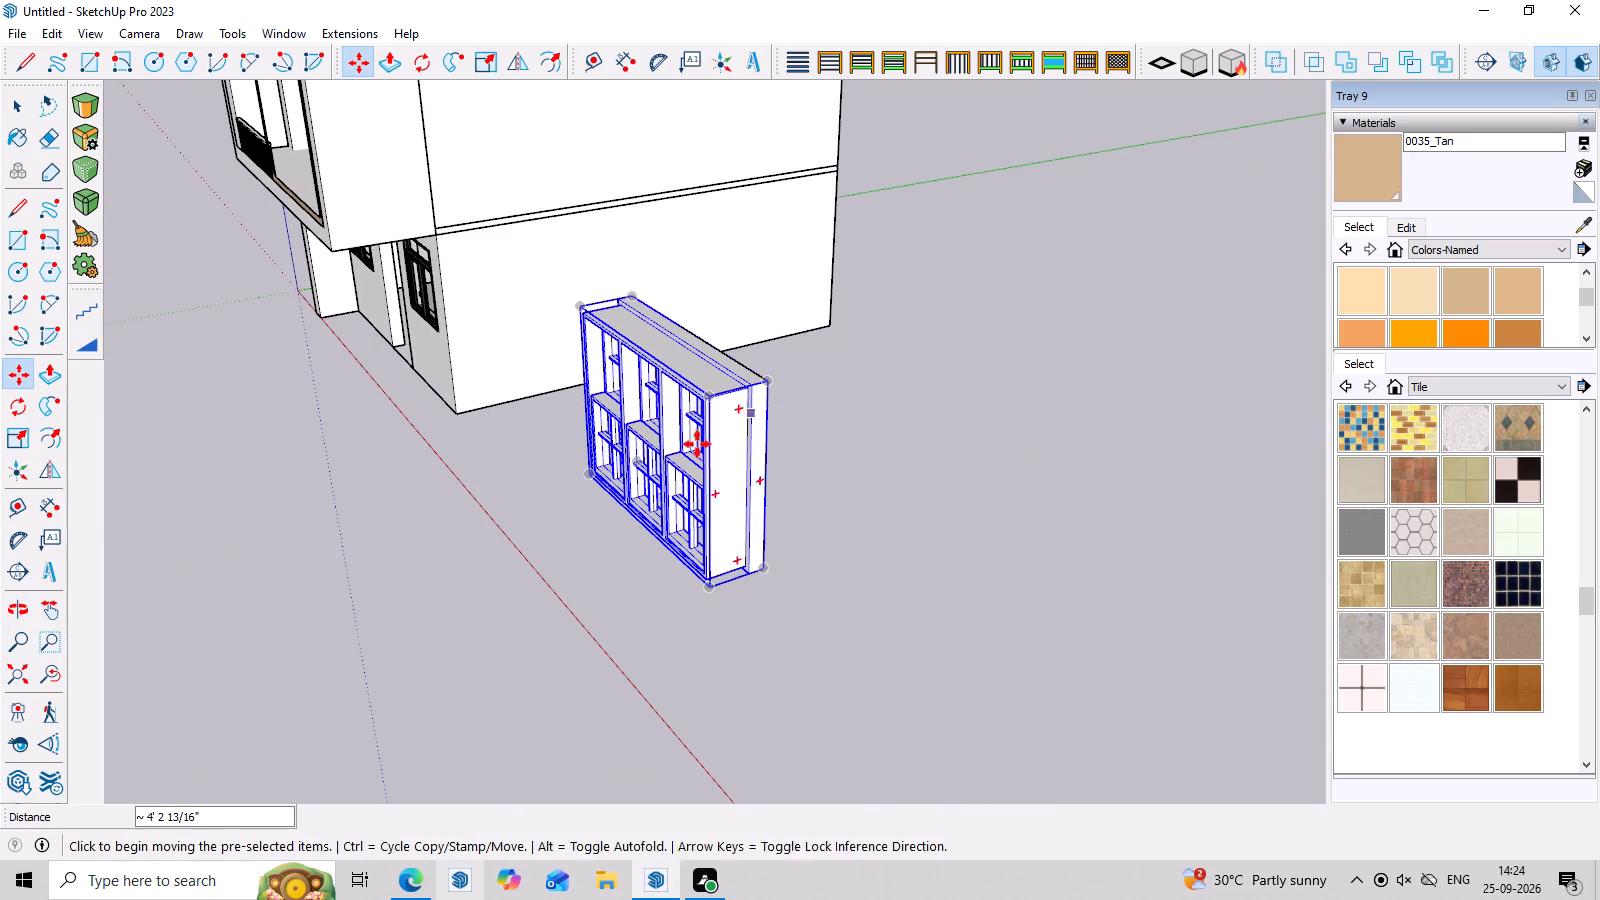
Scale the window's height and depth down from its lower edge to match the template panel's height.
{"action": "scroll", "coordinate": [678, 461], "scroll_direction": "down", "scroll_amount": 6}
{"action": "middle_click_drag", "start_coordinate": [742, 519], "coordinate": [1077, 509]}
{"action": "scroll", "coordinate": [906, 422], "scroll_direction": "up", "scroll_amount": 7}
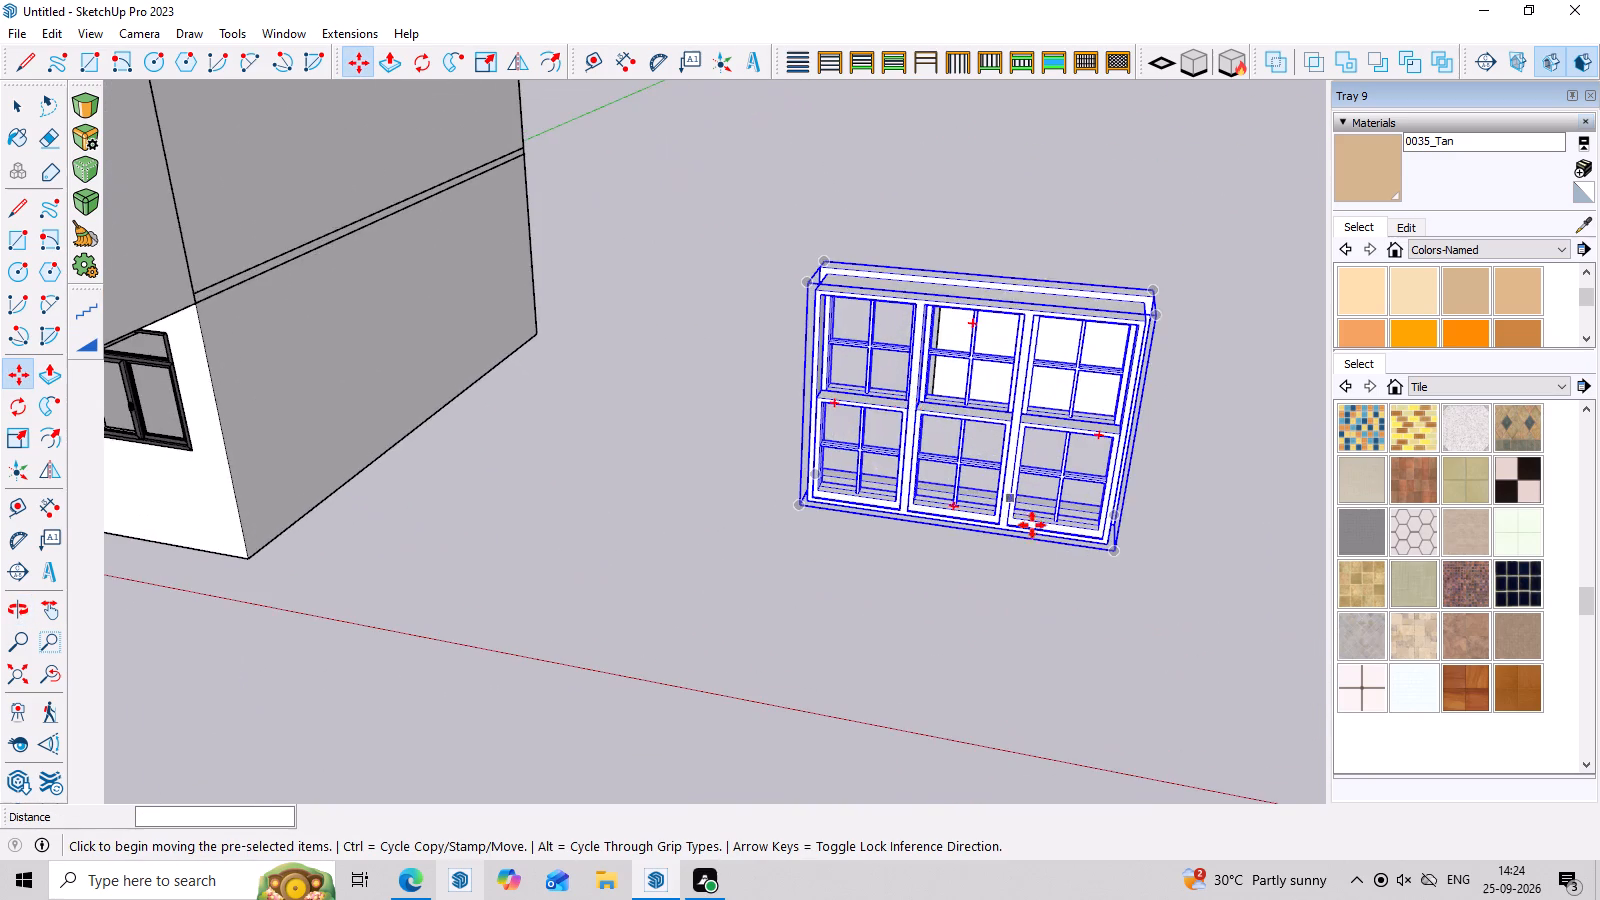
{"action": "scroll", "coordinate": [1051, 531], "scroll_direction": "up", "scroll_amount": 6}
{"action": "middle_click_drag", "start_coordinate": [1047, 584], "coordinate": [1079, 502]}
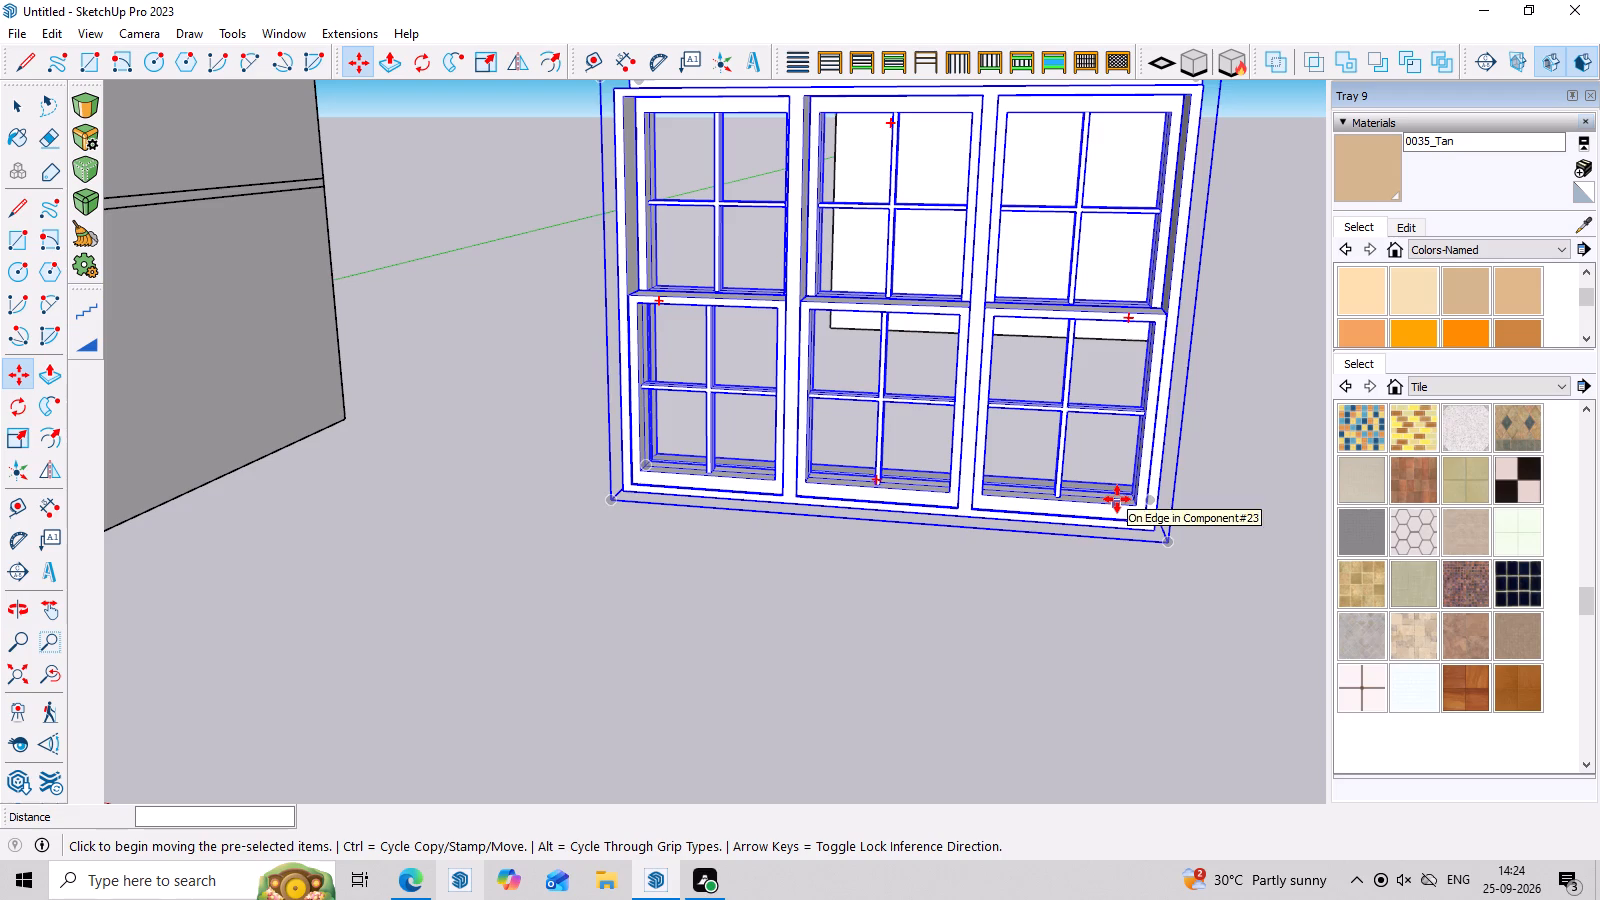
{"action": "key", "text": "s"}
{"action": "left_click", "coordinate": [876, 524]}
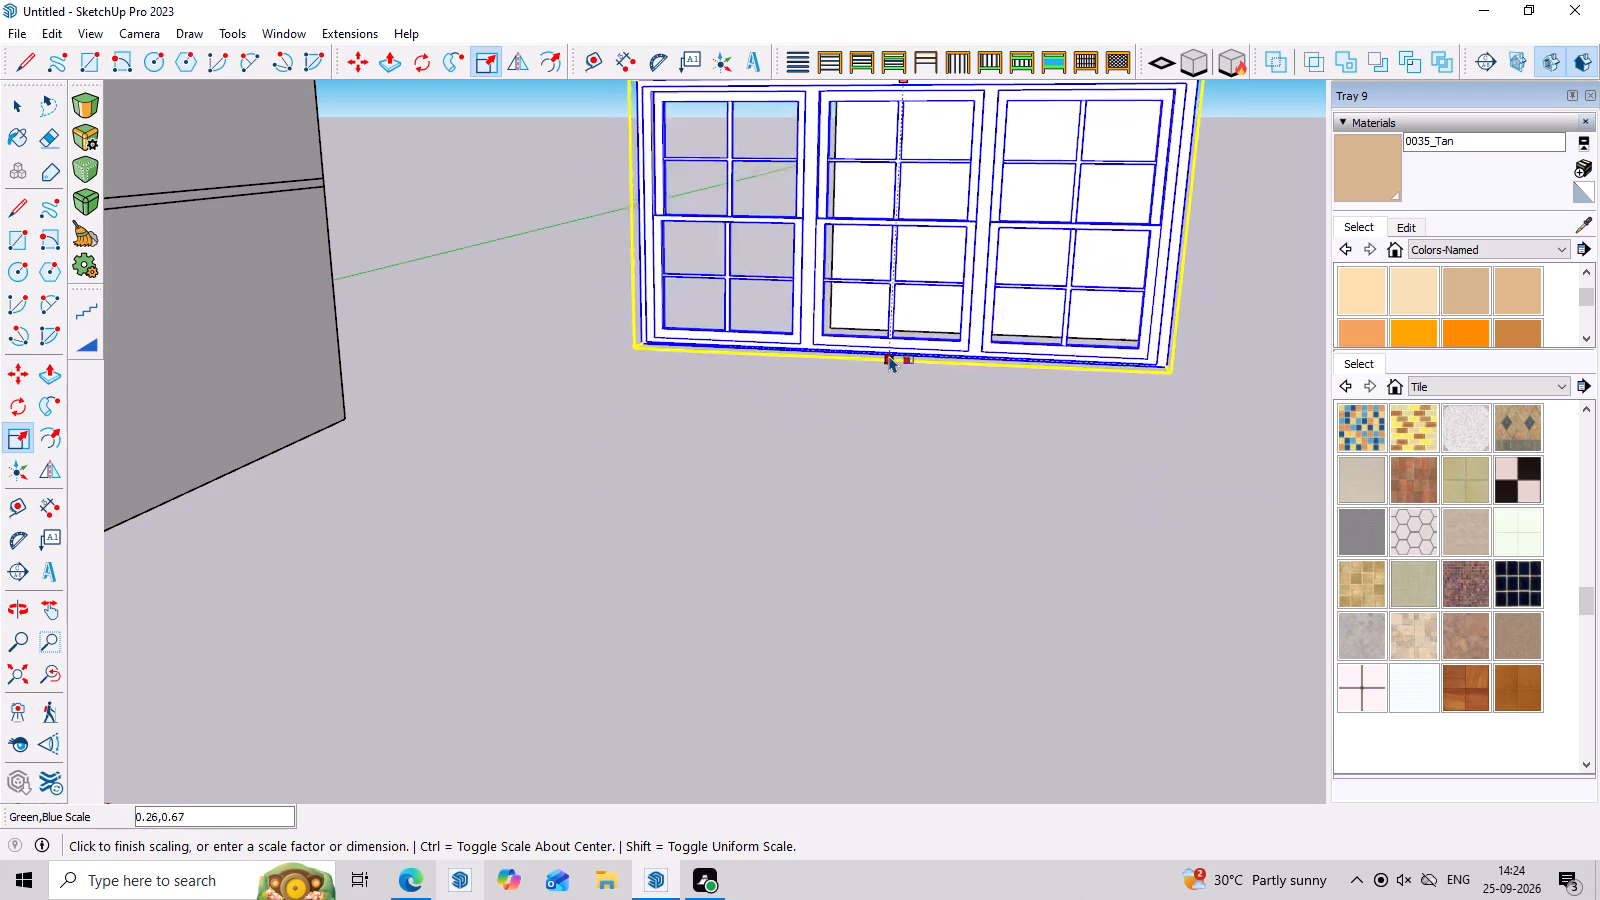
{"action": "left_click", "coordinate": [893, 326]}
Scale the window to about 0.63 in width and 0.21 in depth to fit the template panel's width.
{"action": "scroll", "coordinate": [847, 430], "scroll_direction": "down", "scroll_amount": 6}
{"action": "scroll", "coordinate": [759, 370], "scroll_direction": "up", "scroll_amount": 3}
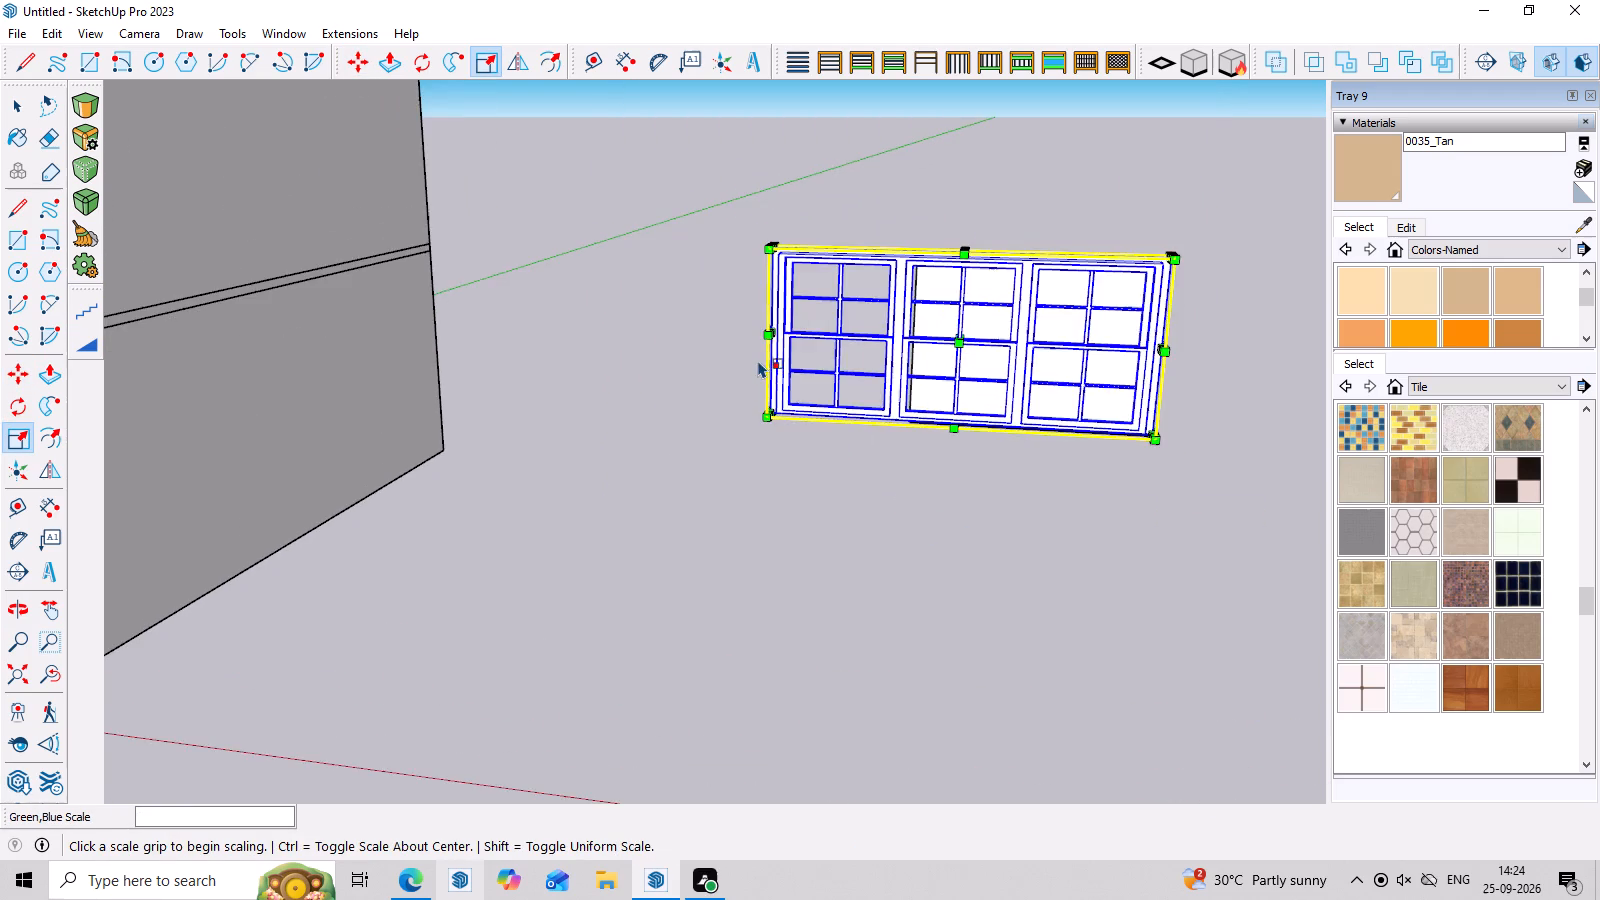
{"action": "scroll", "coordinate": [762, 340], "scroll_direction": "up", "scroll_amount": 3}
{"action": "left_click", "coordinate": [772, 330]}
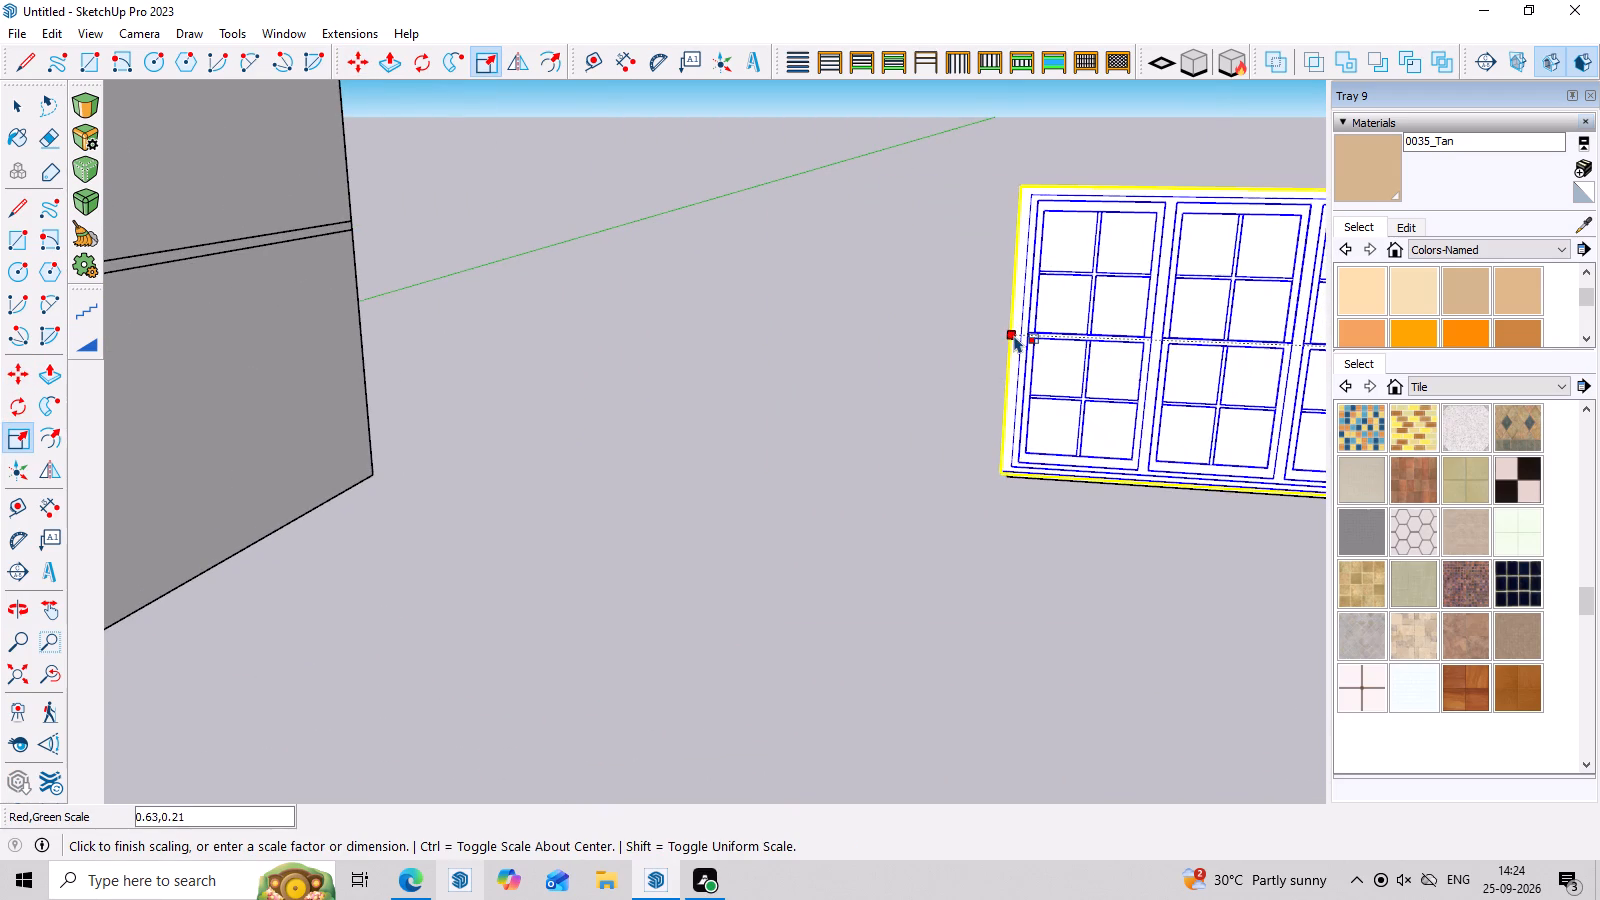
{"action": "left_click", "coordinate": [1014, 335]}
{"action": "scroll", "coordinate": [799, 435], "scroll_direction": "down", "scroll_amount": 7}
{"action": "middle_click_drag", "start_coordinate": [1017, 490], "coordinate": [981, 871]}
{"action": "scroll", "coordinate": [1029, 595], "scroll_direction": "up", "scroll_amount": 3}
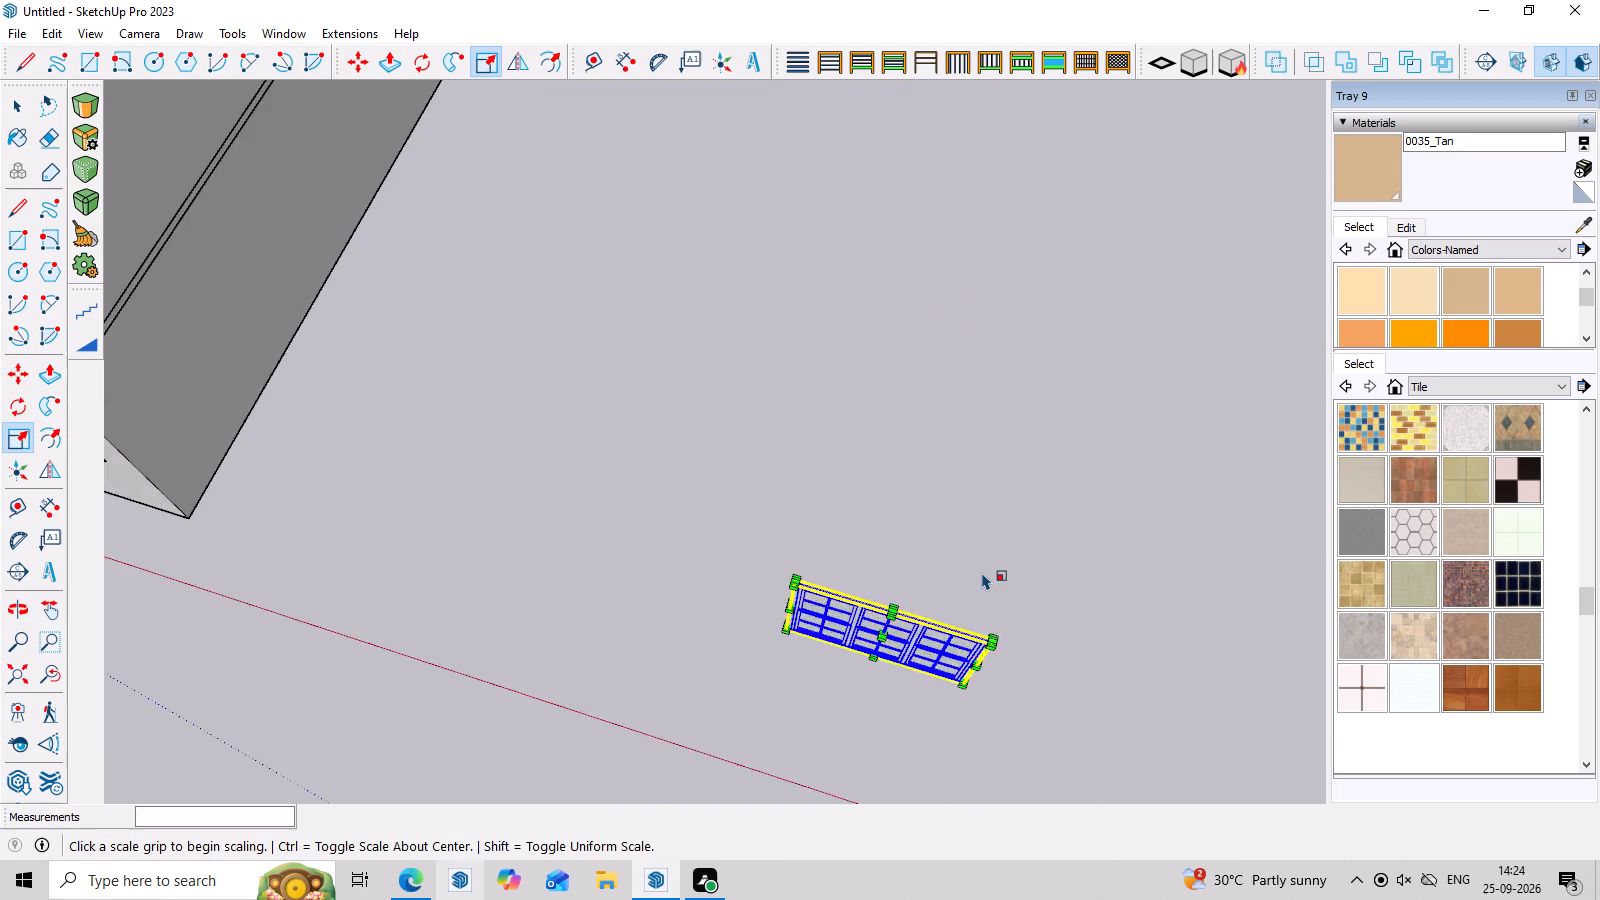
Move the grid window from the template panel to the first-floor balcony opening, placing its lower corner at the opening's lower corner.
{"action": "scroll", "coordinate": [982, 572], "scroll_direction": "up", "scroll_amount": 3}
{"action": "middle_click_drag", "start_coordinate": [1053, 694], "coordinate": [518, 353]}
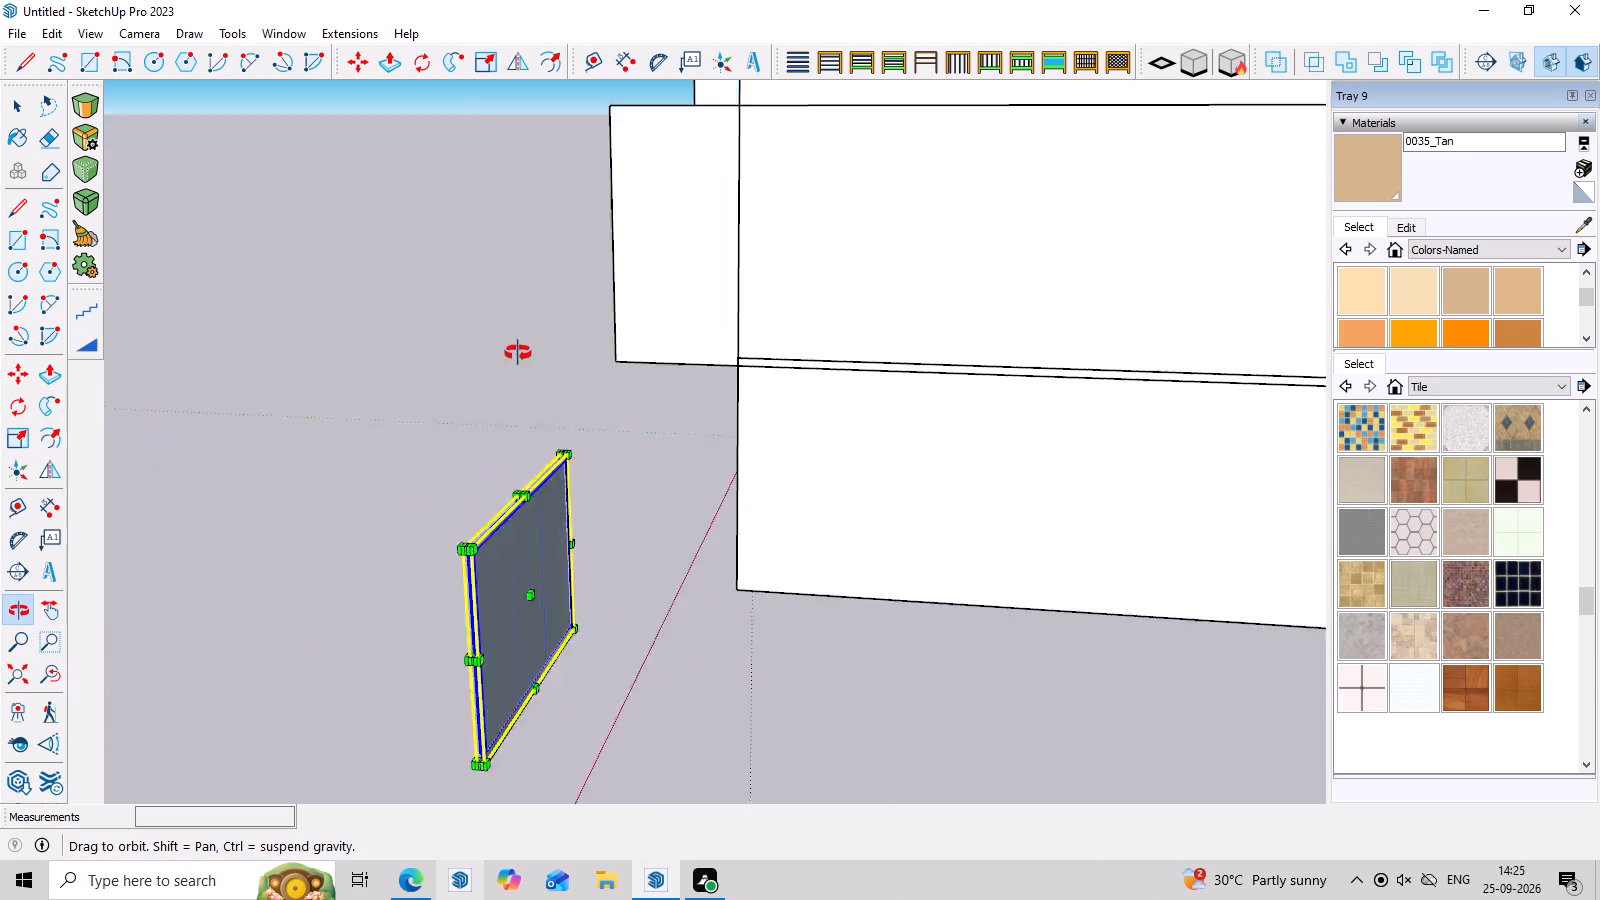
{"action": "middle_click_drag", "start_coordinate": [518, 353], "coordinate": [1105, 358]}
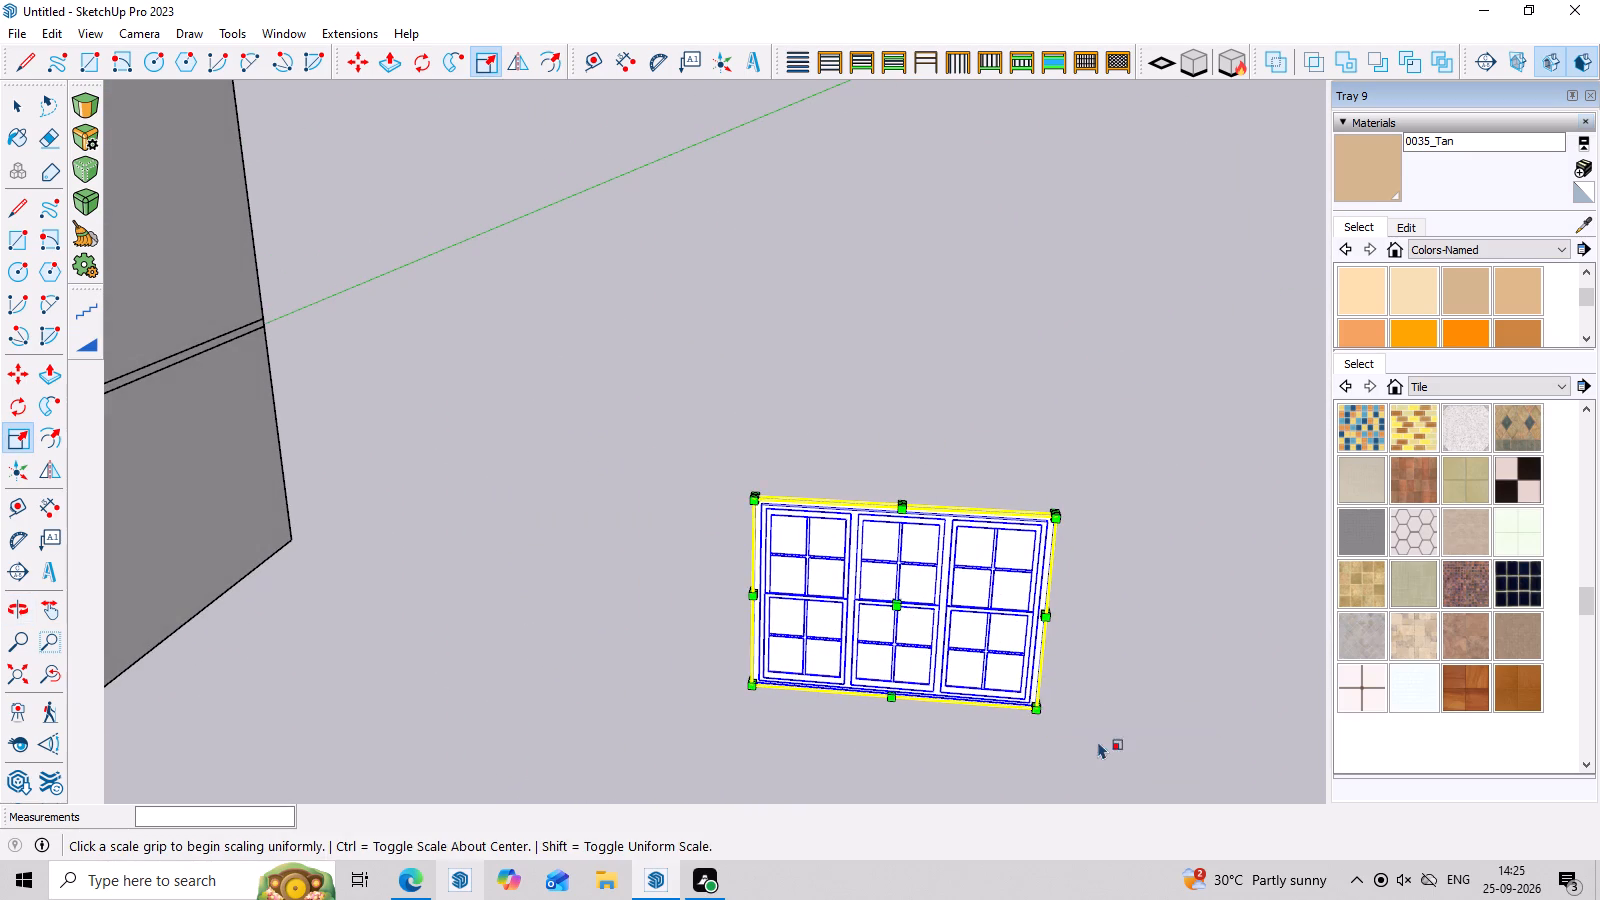
{"action": "key", "text": "space"}
{"action": "left_click", "coordinate": [1207, 688]}
{"action": "left_click", "coordinate": [994, 650]}
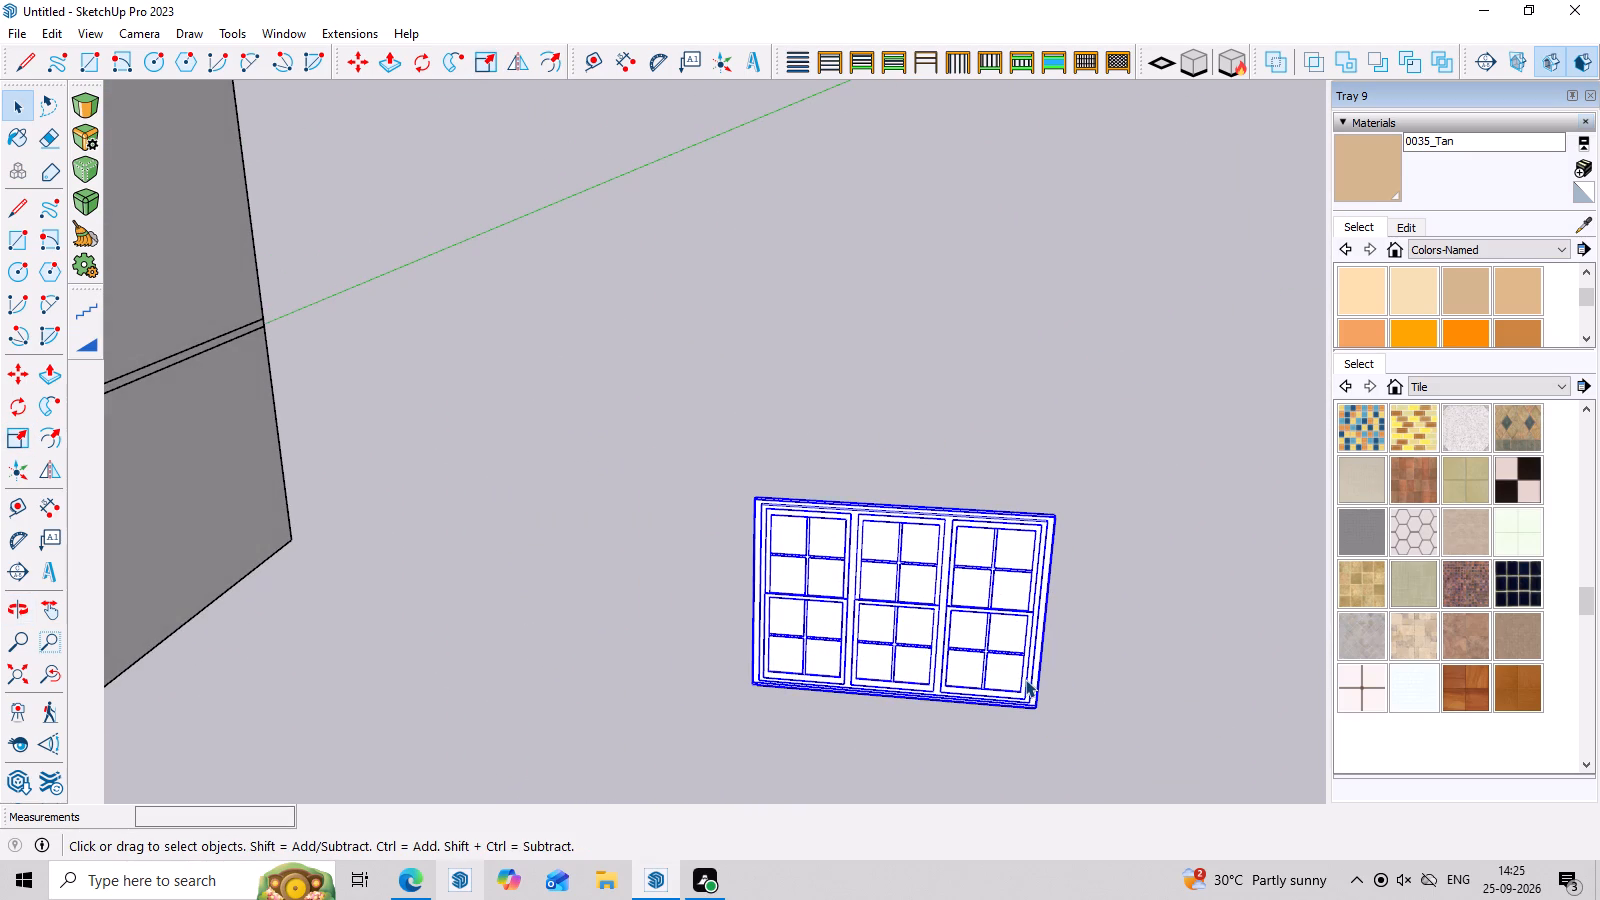
{"action": "key", "text": "m"}
{"action": "middle_click_drag", "start_coordinate": [1024, 700], "coordinate": [733, 657]}
{"action": "scroll", "coordinate": [733, 657], "scroll_direction": "up", "scroll_amount": 1}
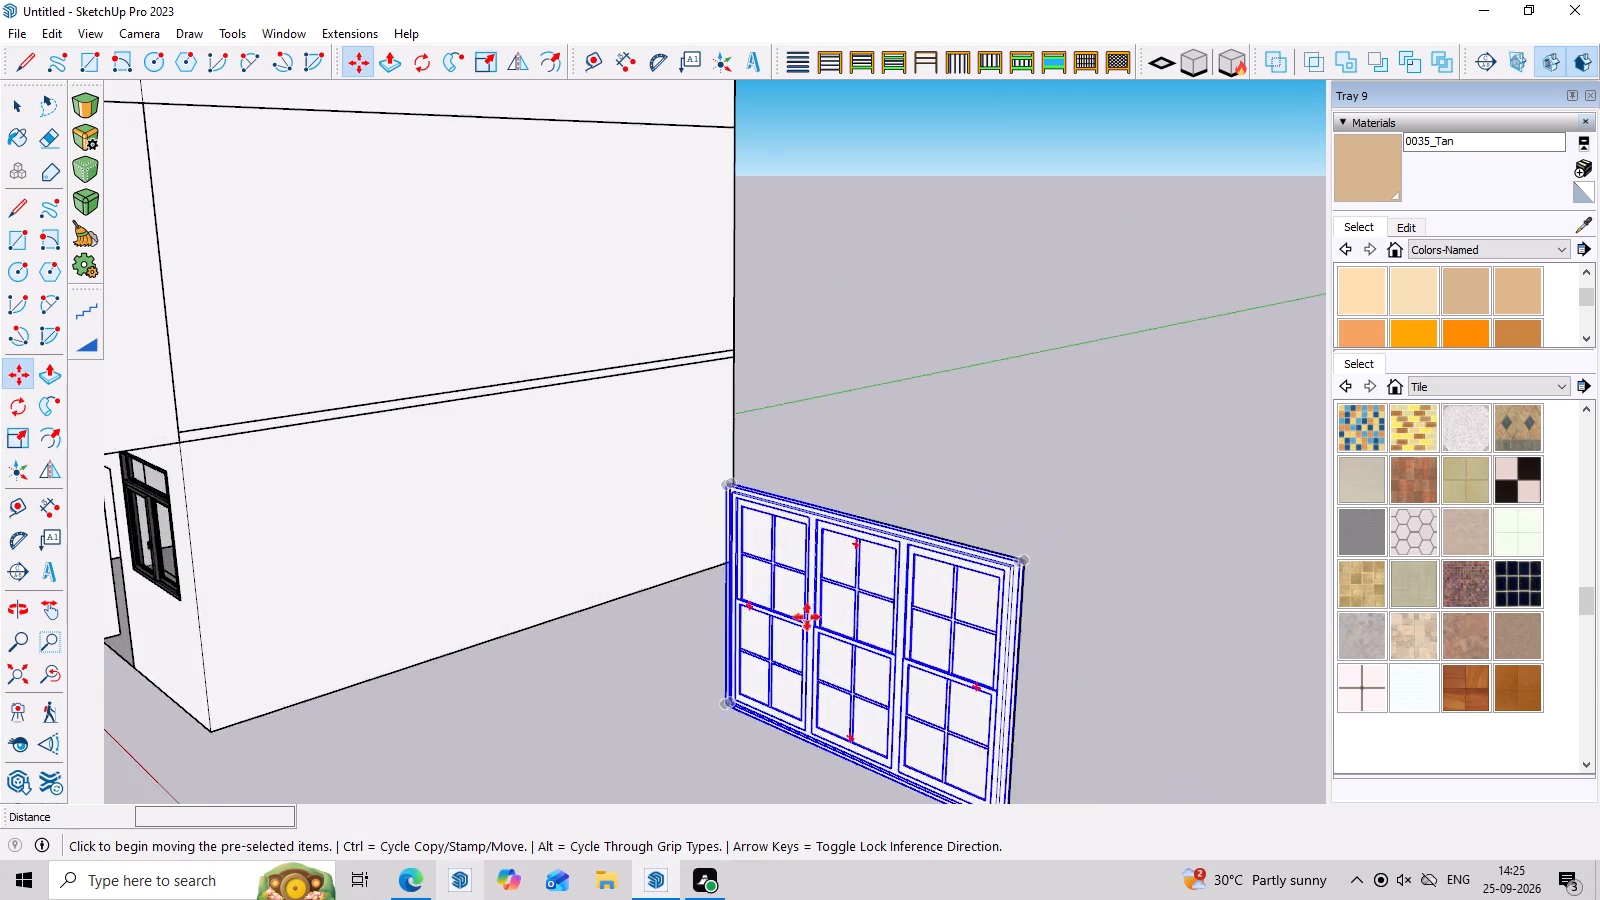
{"action": "scroll", "coordinate": [807, 616], "scroll_direction": "down", "scroll_amount": 7}
{"action": "middle_click_drag", "start_coordinate": [852, 722], "coordinate": [834, 750]}
{"action": "scroll", "coordinate": [885, 746], "scroll_direction": "up", "scroll_amount": 7}
{"action": "scroll", "coordinate": [774, 599], "scroll_direction": "down", "scroll_amount": 4}
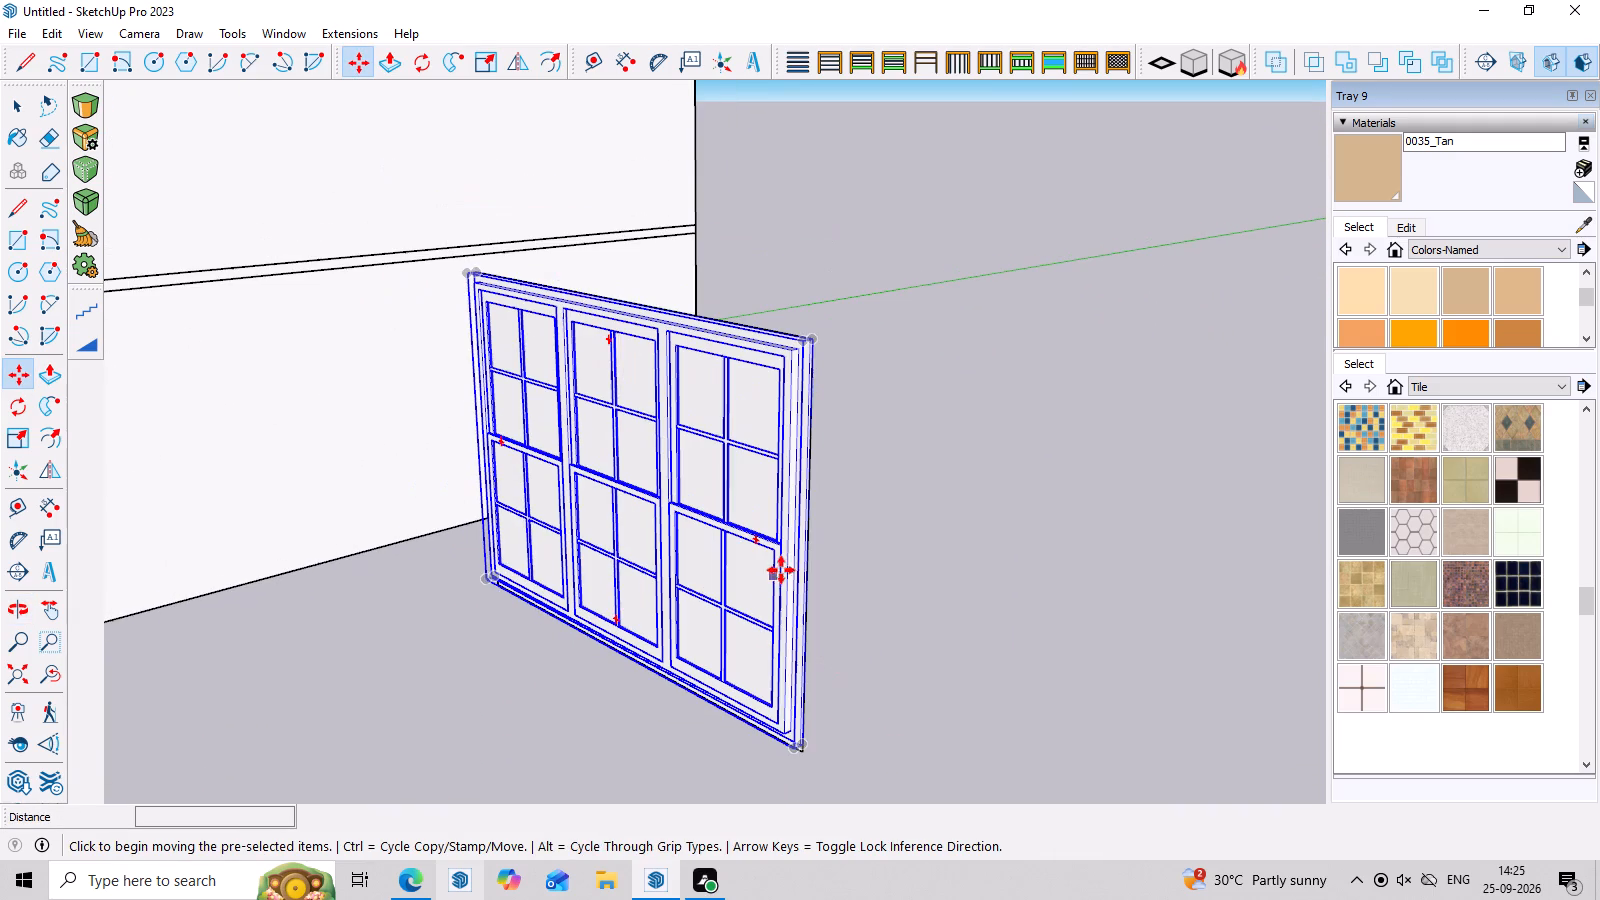
{"action": "left_click", "coordinate": [800, 748]}
{"action": "scroll", "coordinate": [561, 751], "scroll_direction": "down", "scroll_amount": 5}
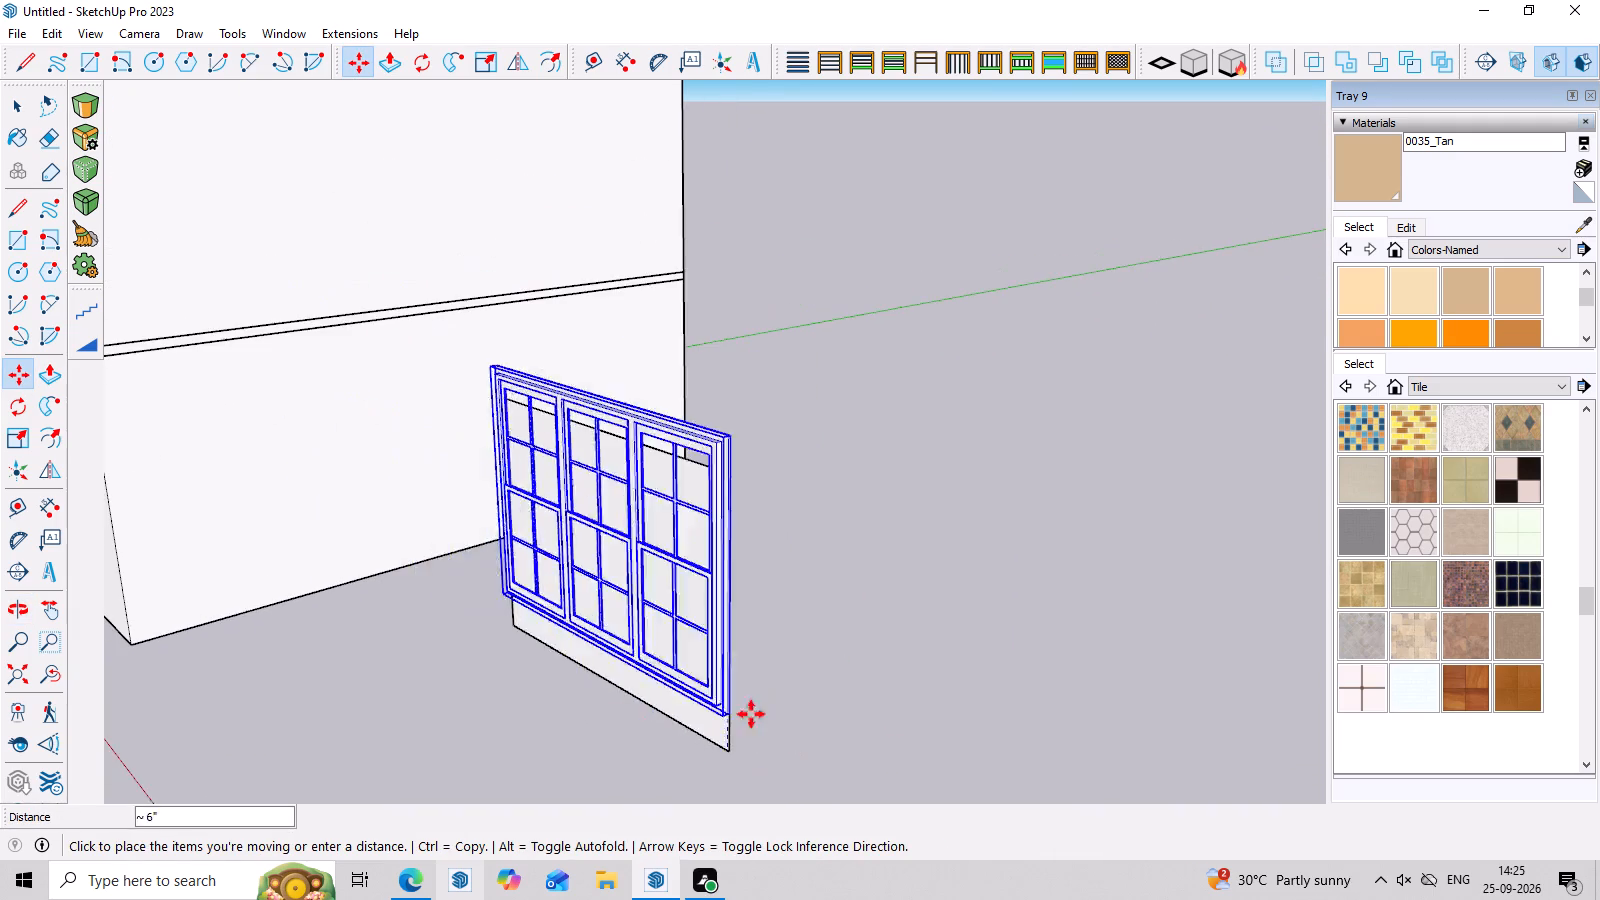
{"action": "scroll", "coordinate": [751, 714], "scroll_direction": "down", "scroll_amount": 14}
{"action": "middle_click_drag", "start_coordinate": [320, 695], "coordinate": [685, 667]}
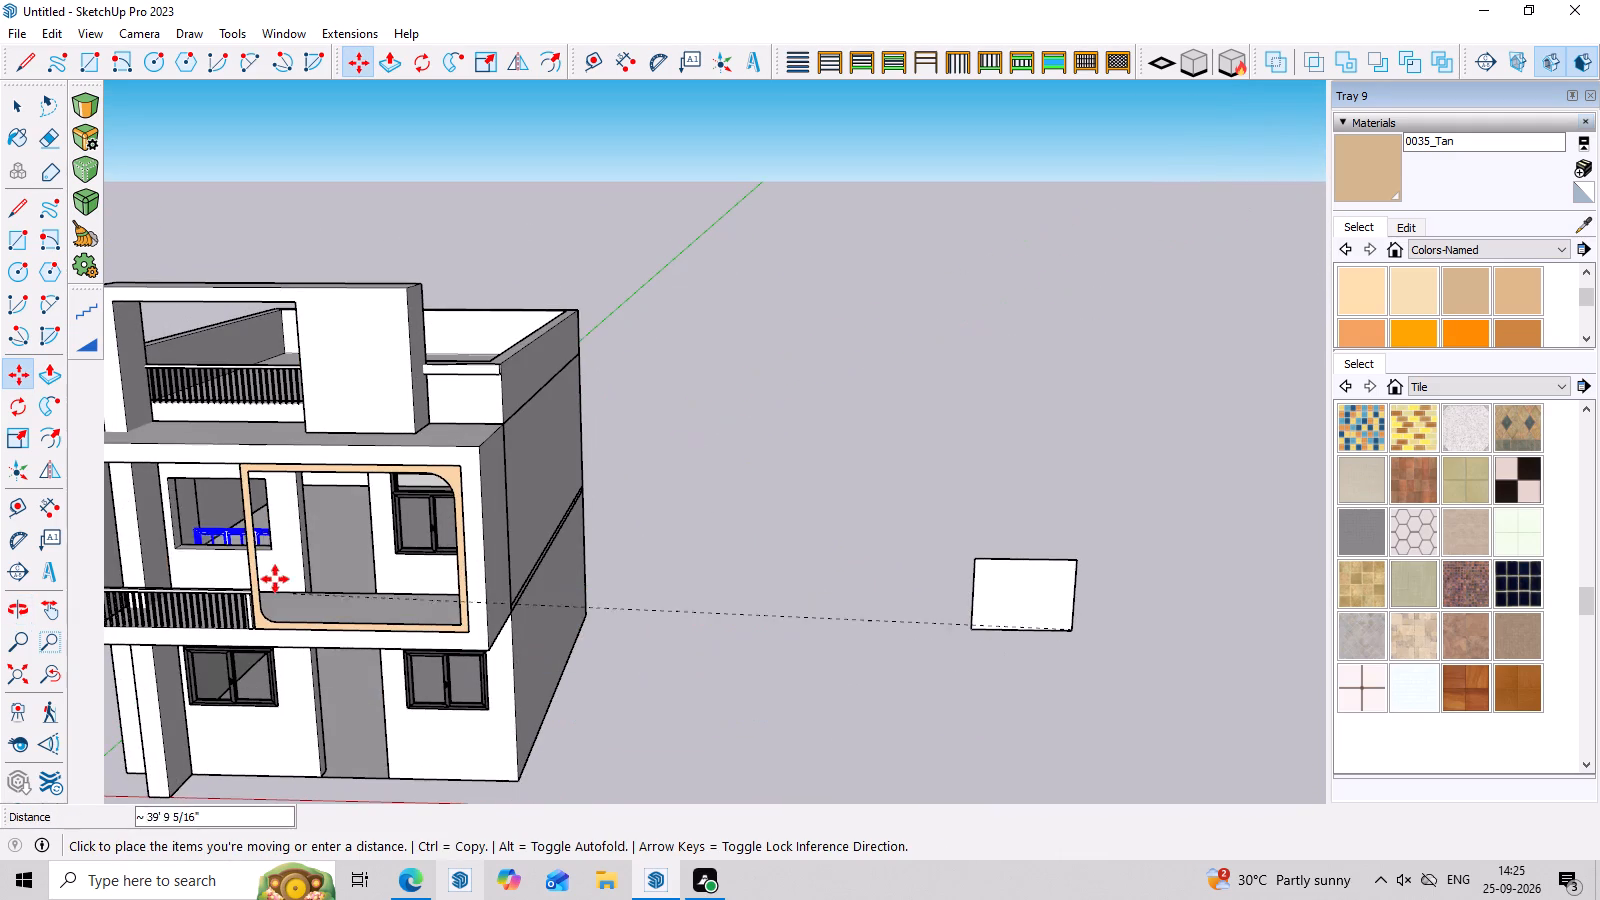
{"action": "scroll", "coordinate": [278, 539], "scroll_direction": "up", "scroll_amount": 12}
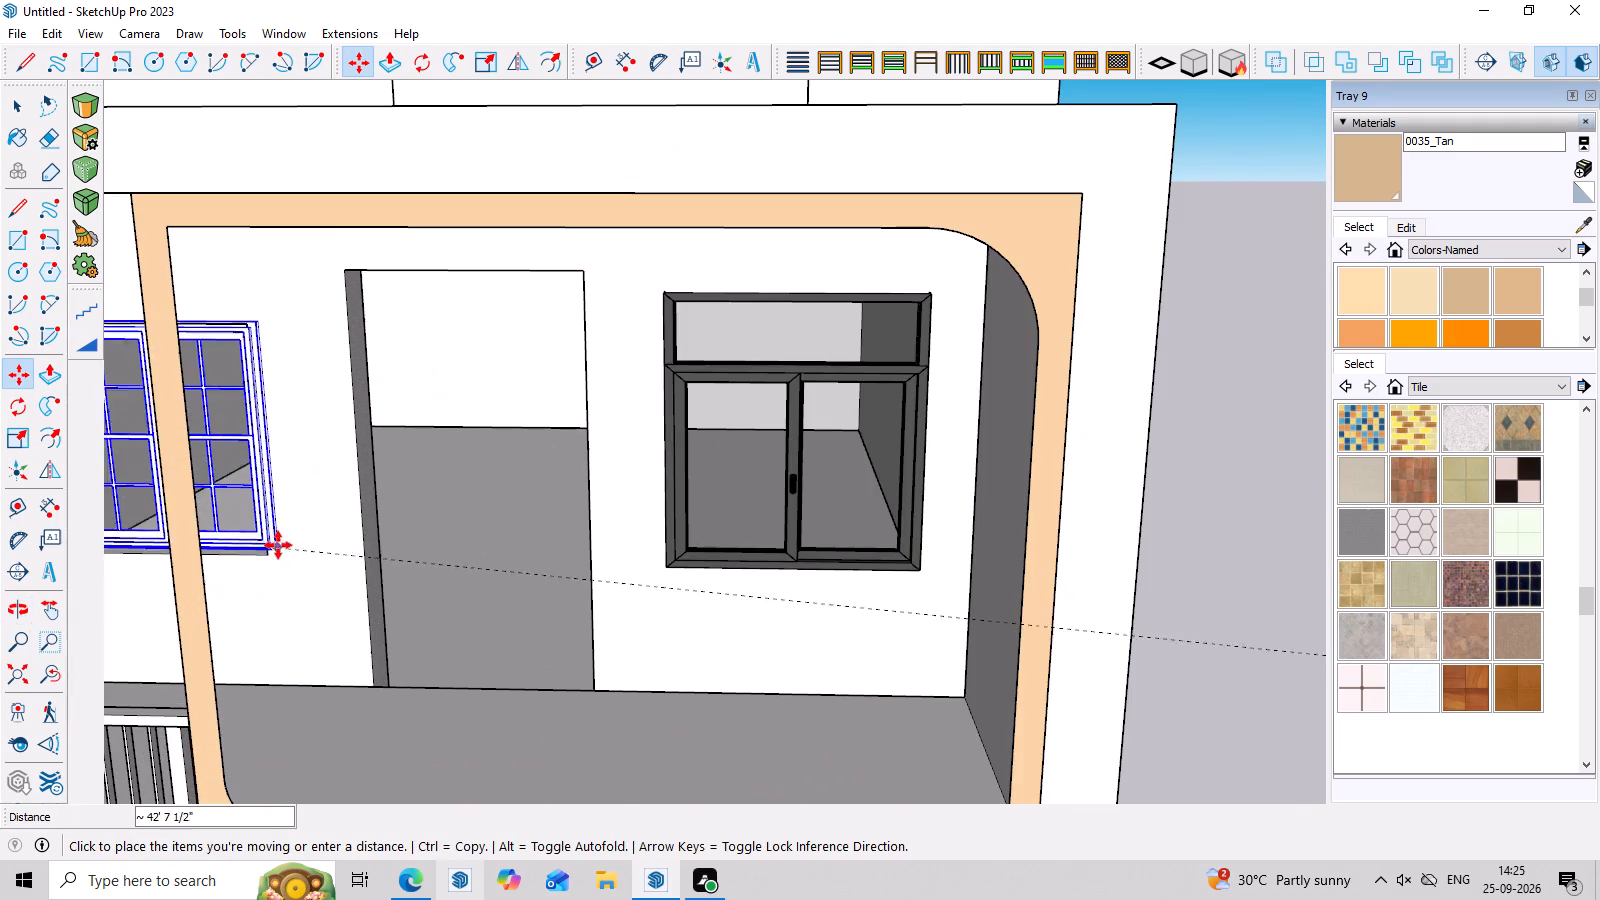
{"action": "left_click", "coordinate": [267, 554]}
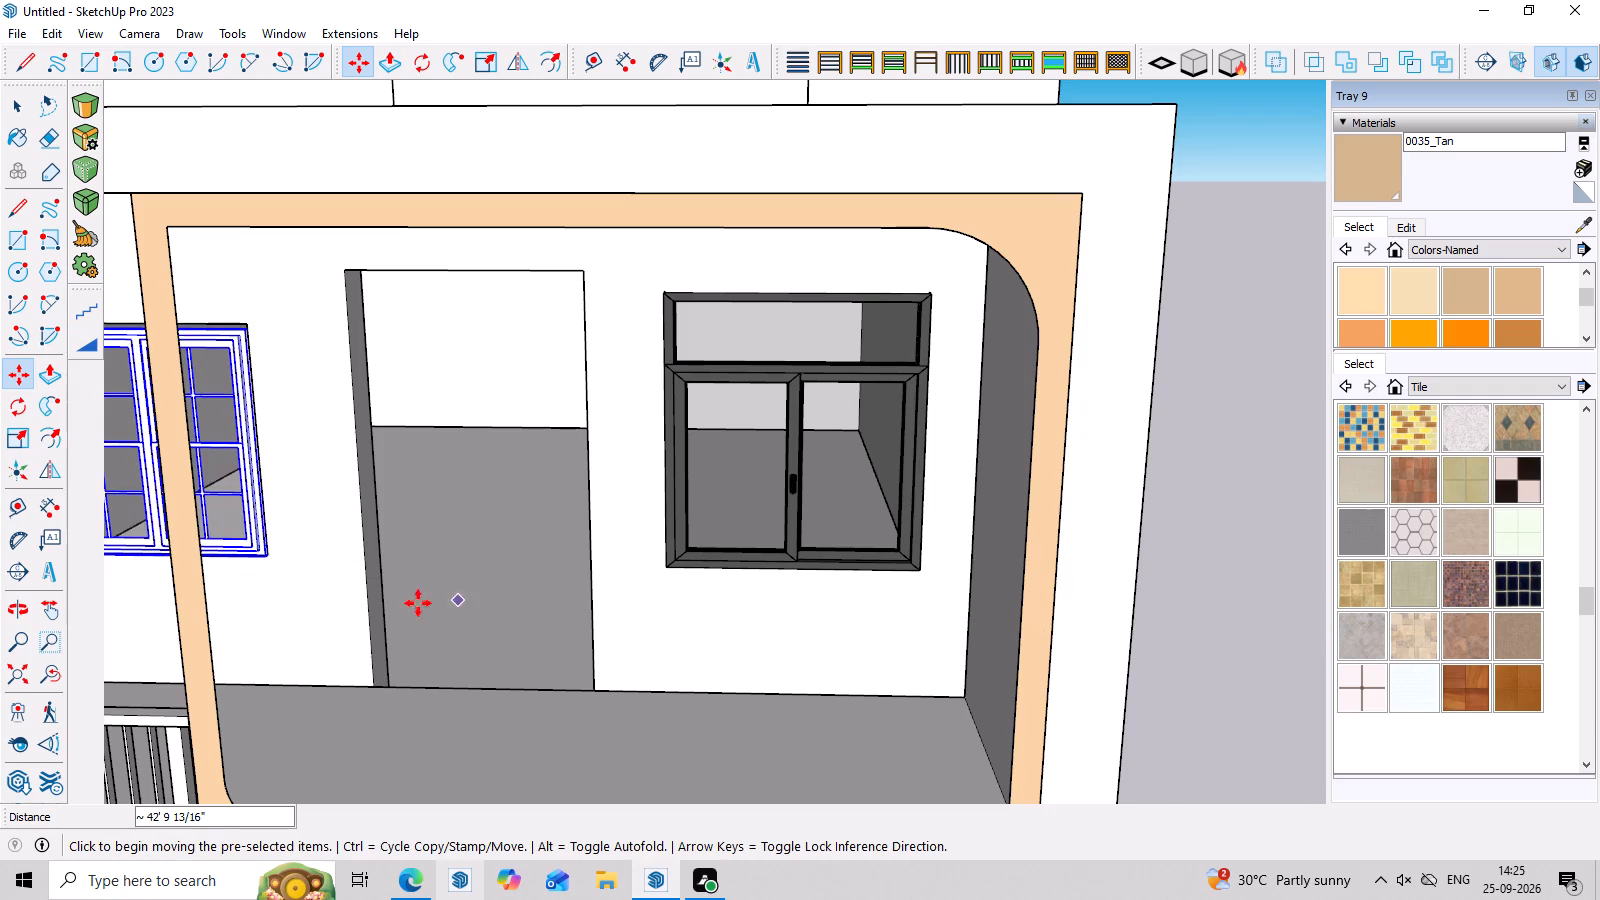
Align the grid window with the wall opening by snapping its lower corner and its opposite upper corner to the opening's corners.
{"action": "scroll", "coordinate": [324, 550], "scroll_direction": "up", "scroll_amount": 10}
{"action": "left_click", "coordinate": [223, 562]}
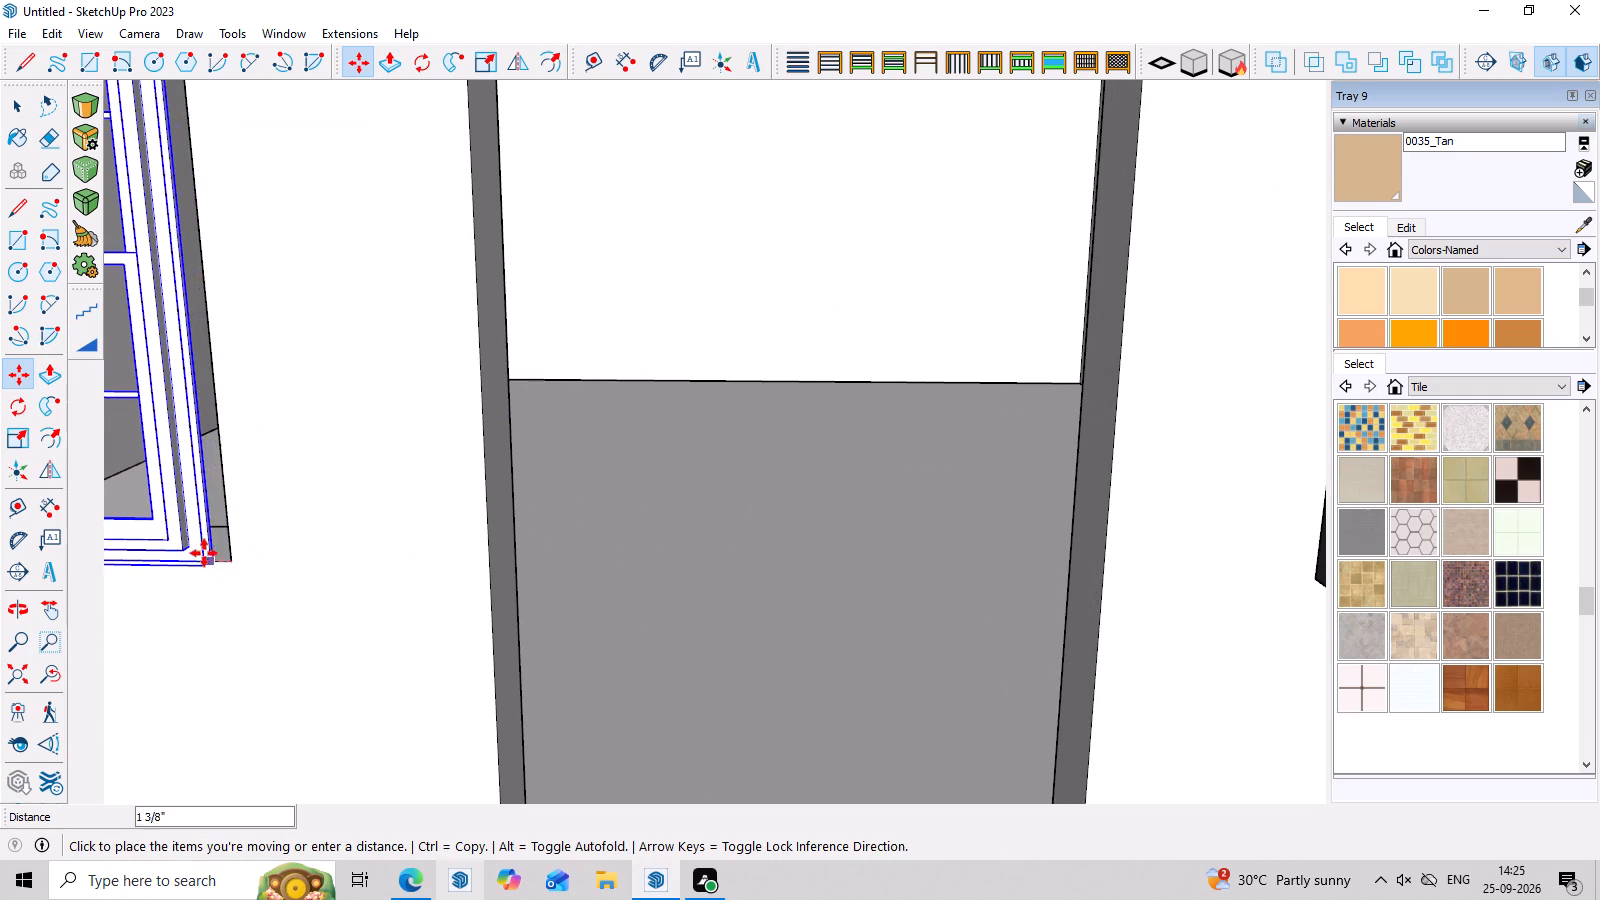
{"action": "left_click", "coordinate": [226, 557]}
{"action": "scroll", "coordinate": [495, 619], "scroll_direction": "down", "scroll_amount": 7}
{"action": "middle_click_drag", "start_coordinate": [710, 635], "coordinate": [825, 639]}
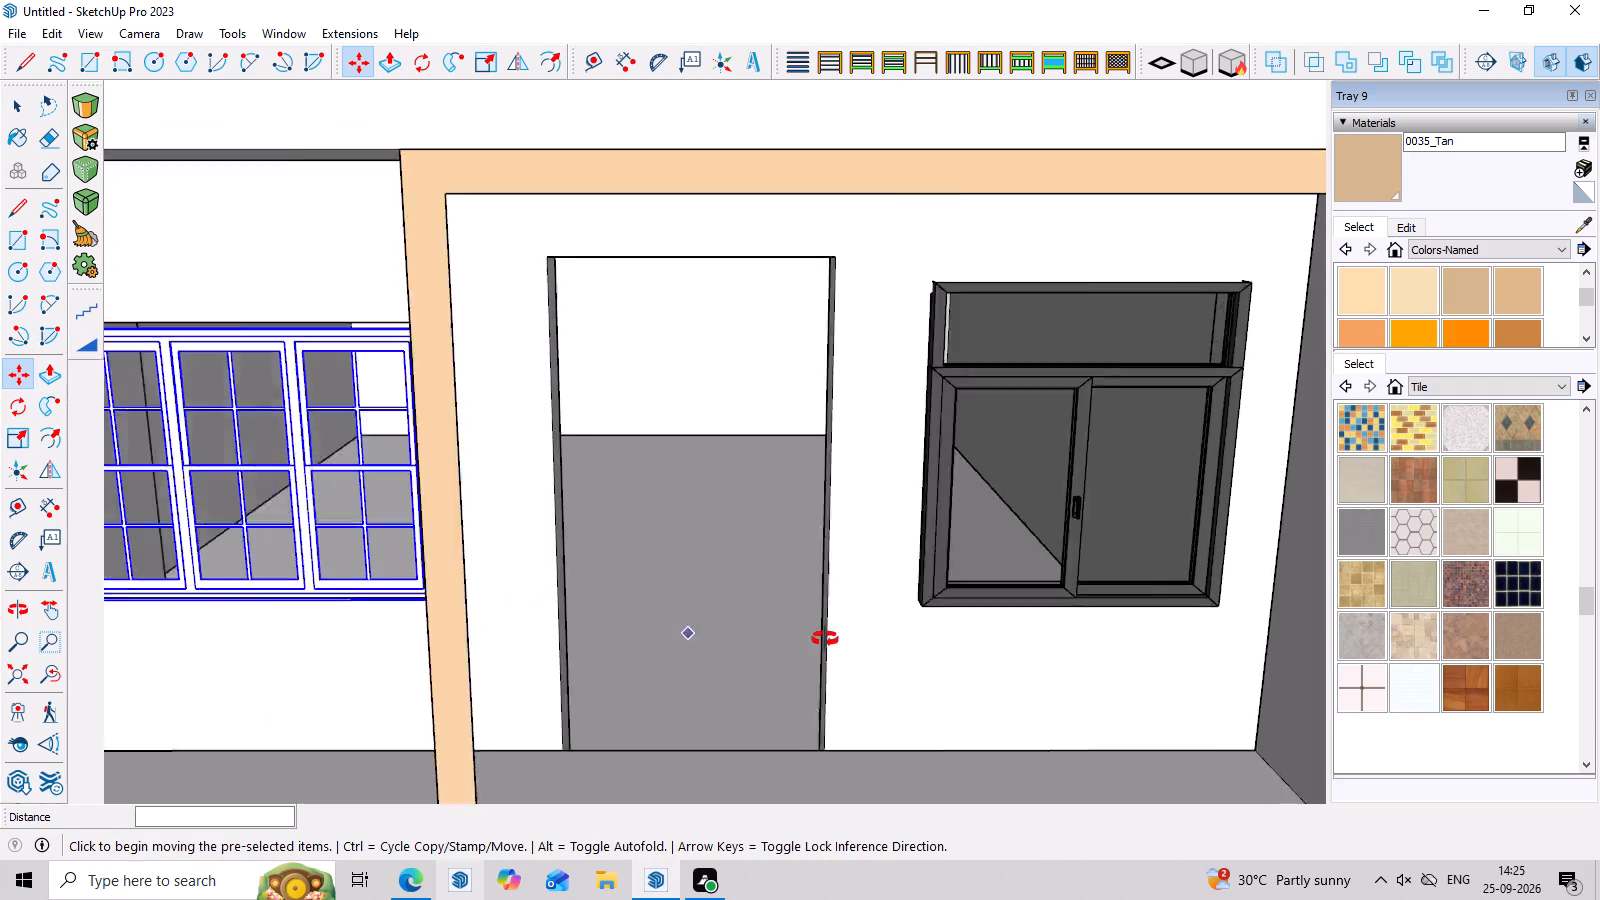
{"action": "middle_click_drag", "start_coordinate": [825, 639], "coordinate": [954, 663]}
{"action": "scroll", "coordinate": [573, 503], "scroll_direction": "up", "scroll_amount": 6}
{"action": "middle_click_drag", "start_coordinate": [794, 517], "coordinate": [795, 540]}
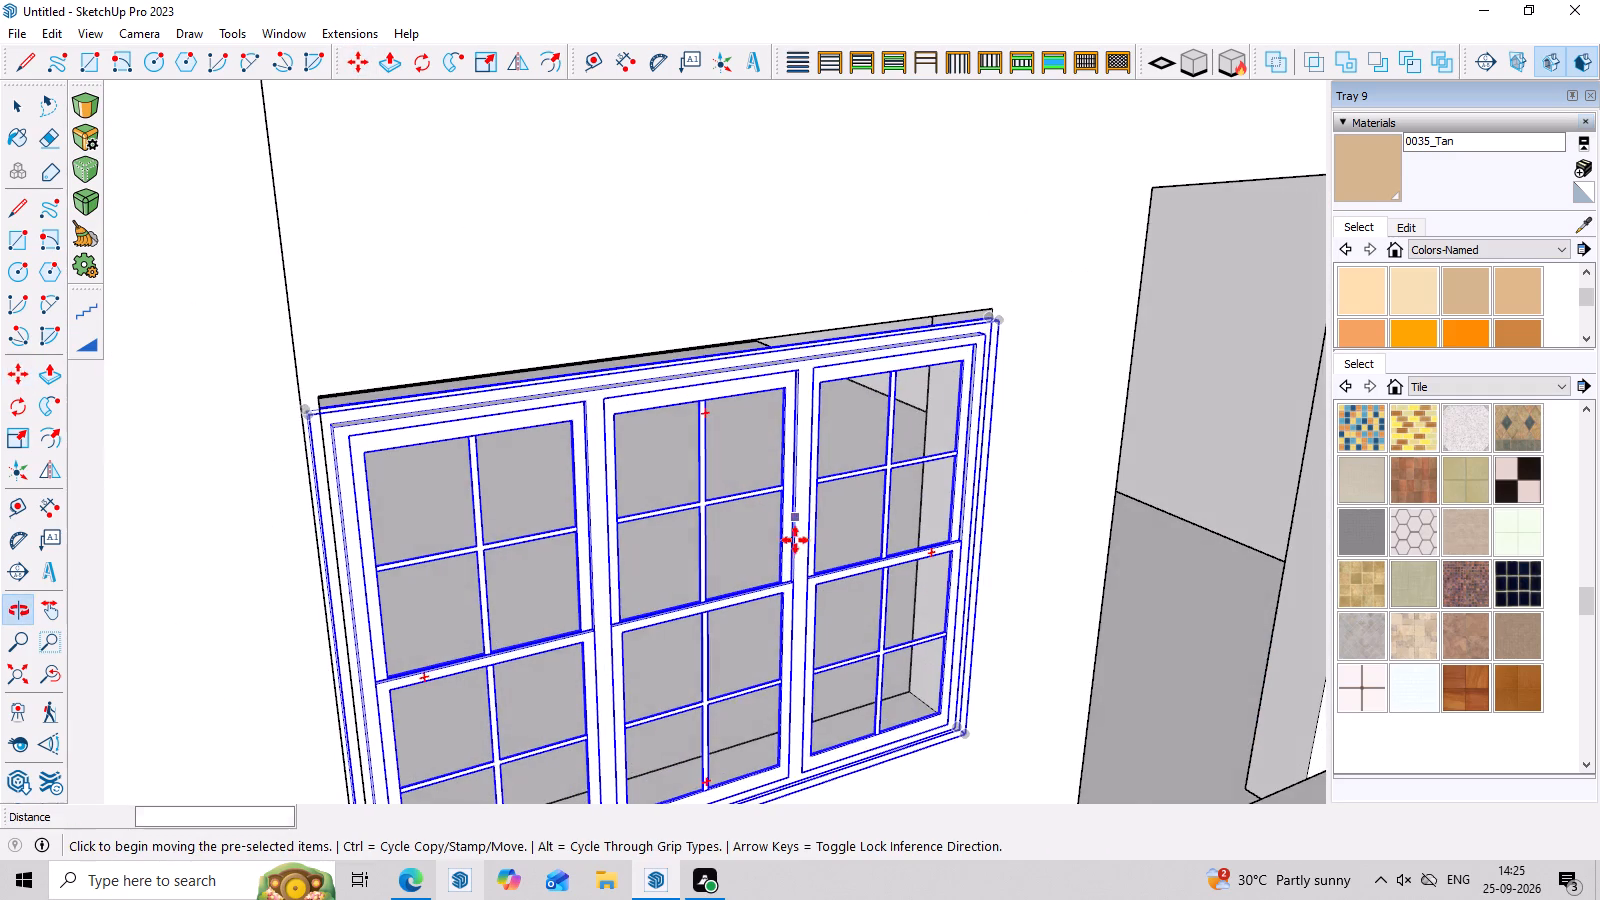
{"action": "scroll", "coordinate": [277, 455], "scroll_direction": "up", "scroll_amount": 6}
{"action": "middle_click_drag", "start_coordinate": [457, 461], "coordinate": [399, 469]}
{"action": "scroll", "coordinate": [319, 427], "scroll_direction": "up", "scroll_amount": 2}
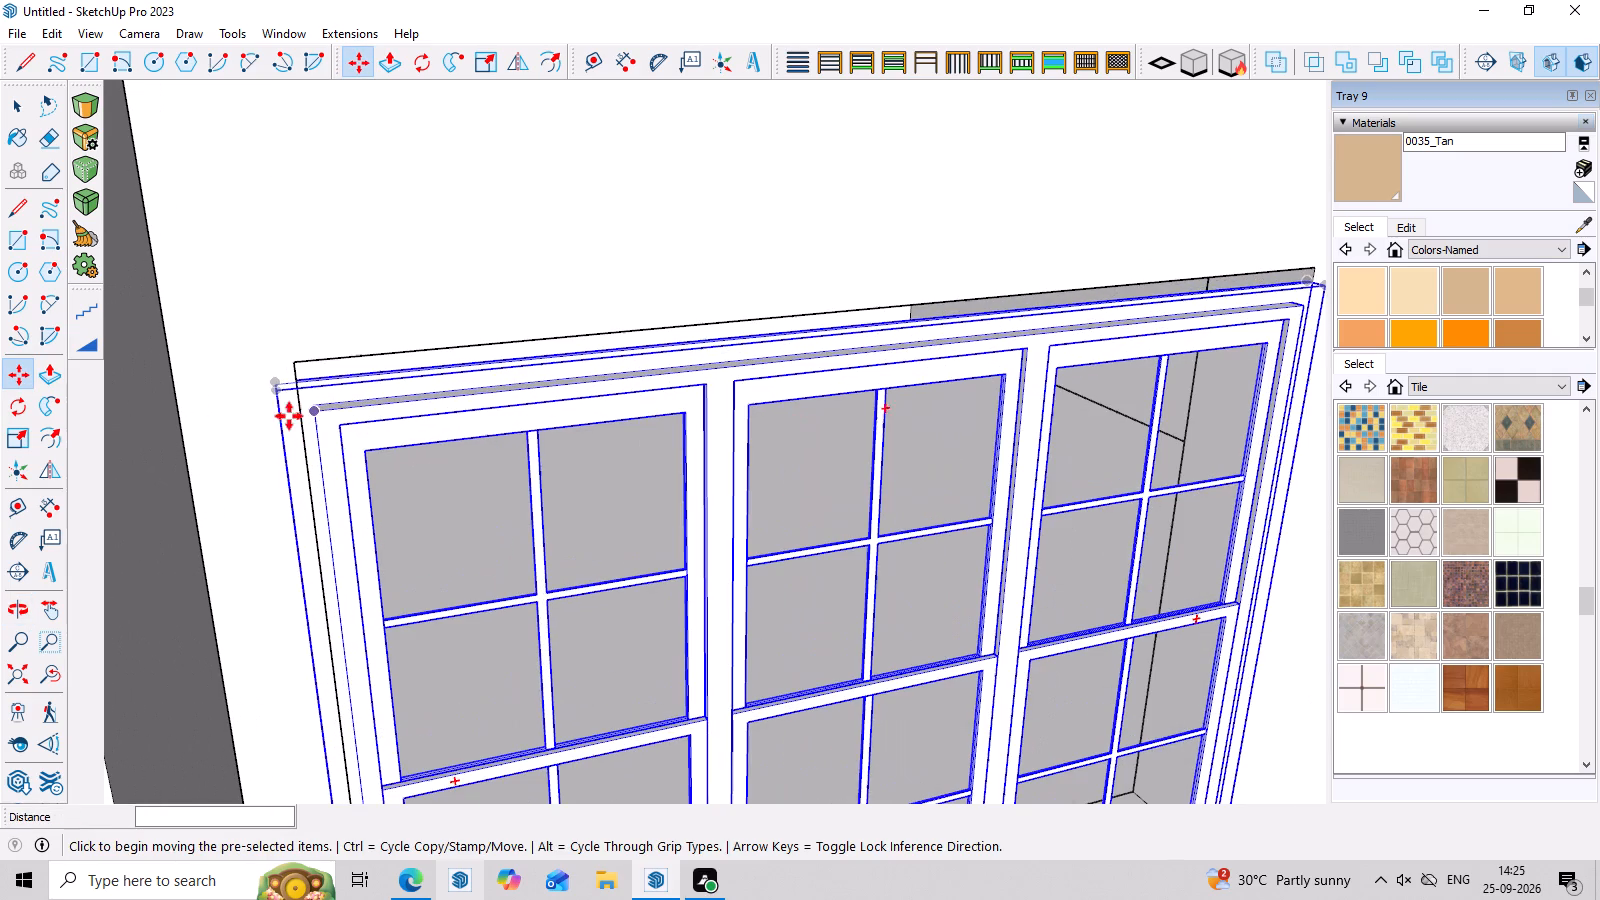
{"action": "left_click", "coordinate": [270, 397]}
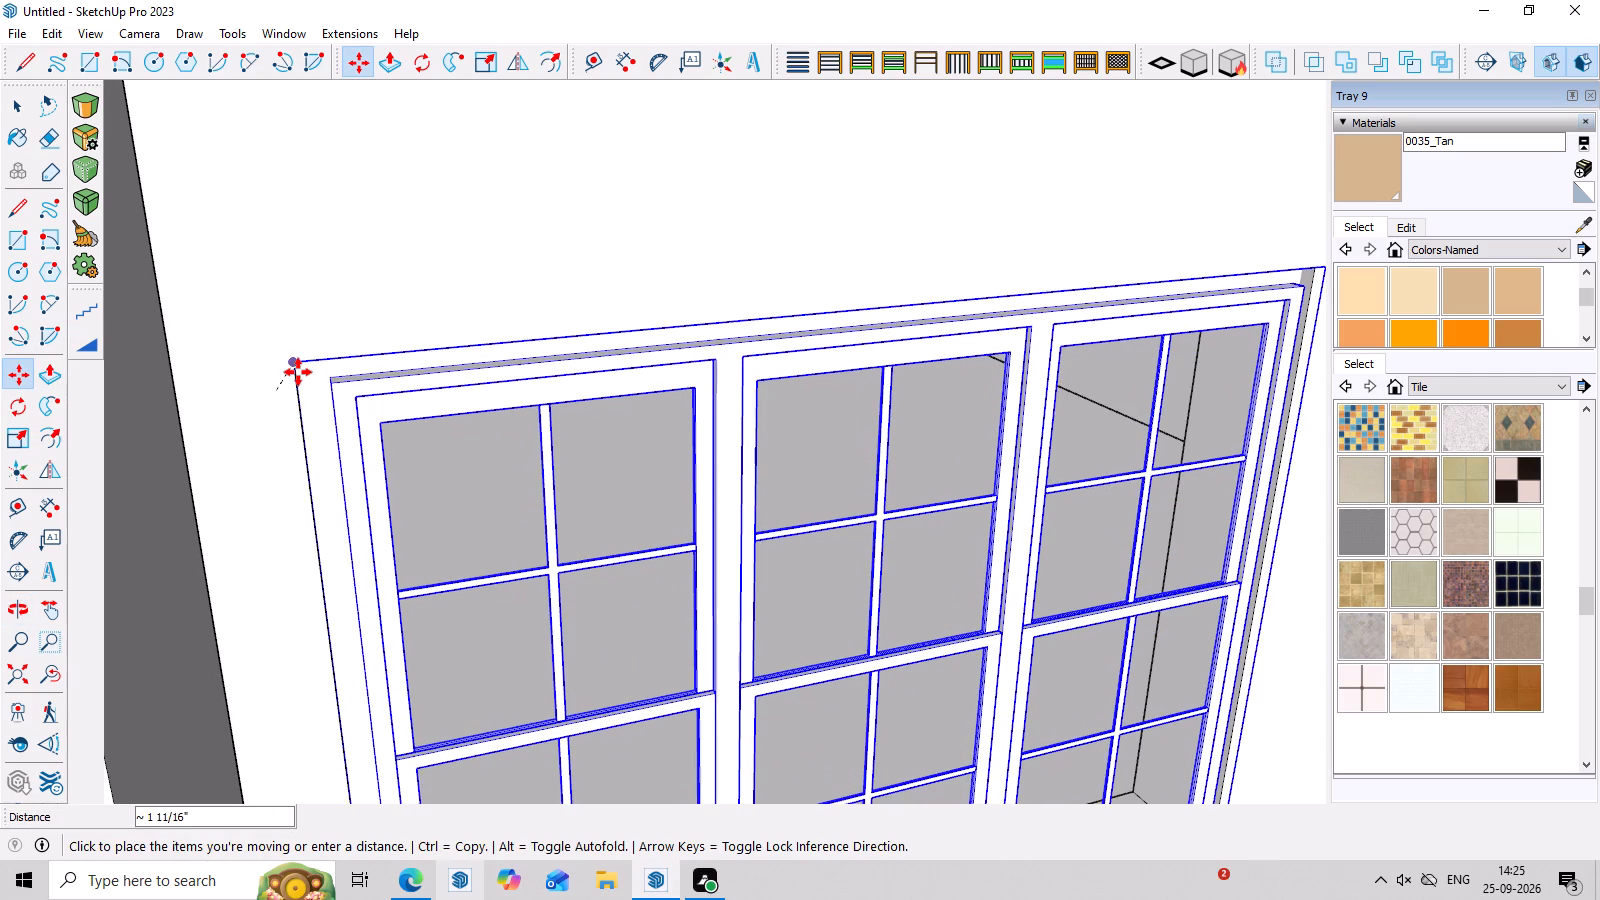
{"action": "left_click", "coordinate": [298, 372]}
Scale the window in width and depth from its side edge to 1.00 and -0.50 to fit the opening's width.
{"action": "scroll", "coordinate": [366, 431], "scroll_direction": "down", "scroll_amount": 10}
{"action": "middle_click_drag", "start_coordinate": [587, 523], "coordinate": [458, 498]}
{"action": "scroll", "coordinate": [479, 500], "scroll_direction": "down", "scroll_amount": 1}
{"action": "scroll", "coordinate": [818, 572], "scroll_direction": "up", "scroll_amount": 3}
{"action": "scroll", "coordinate": [750, 663], "scroll_direction": "up", "scroll_amount": 2}
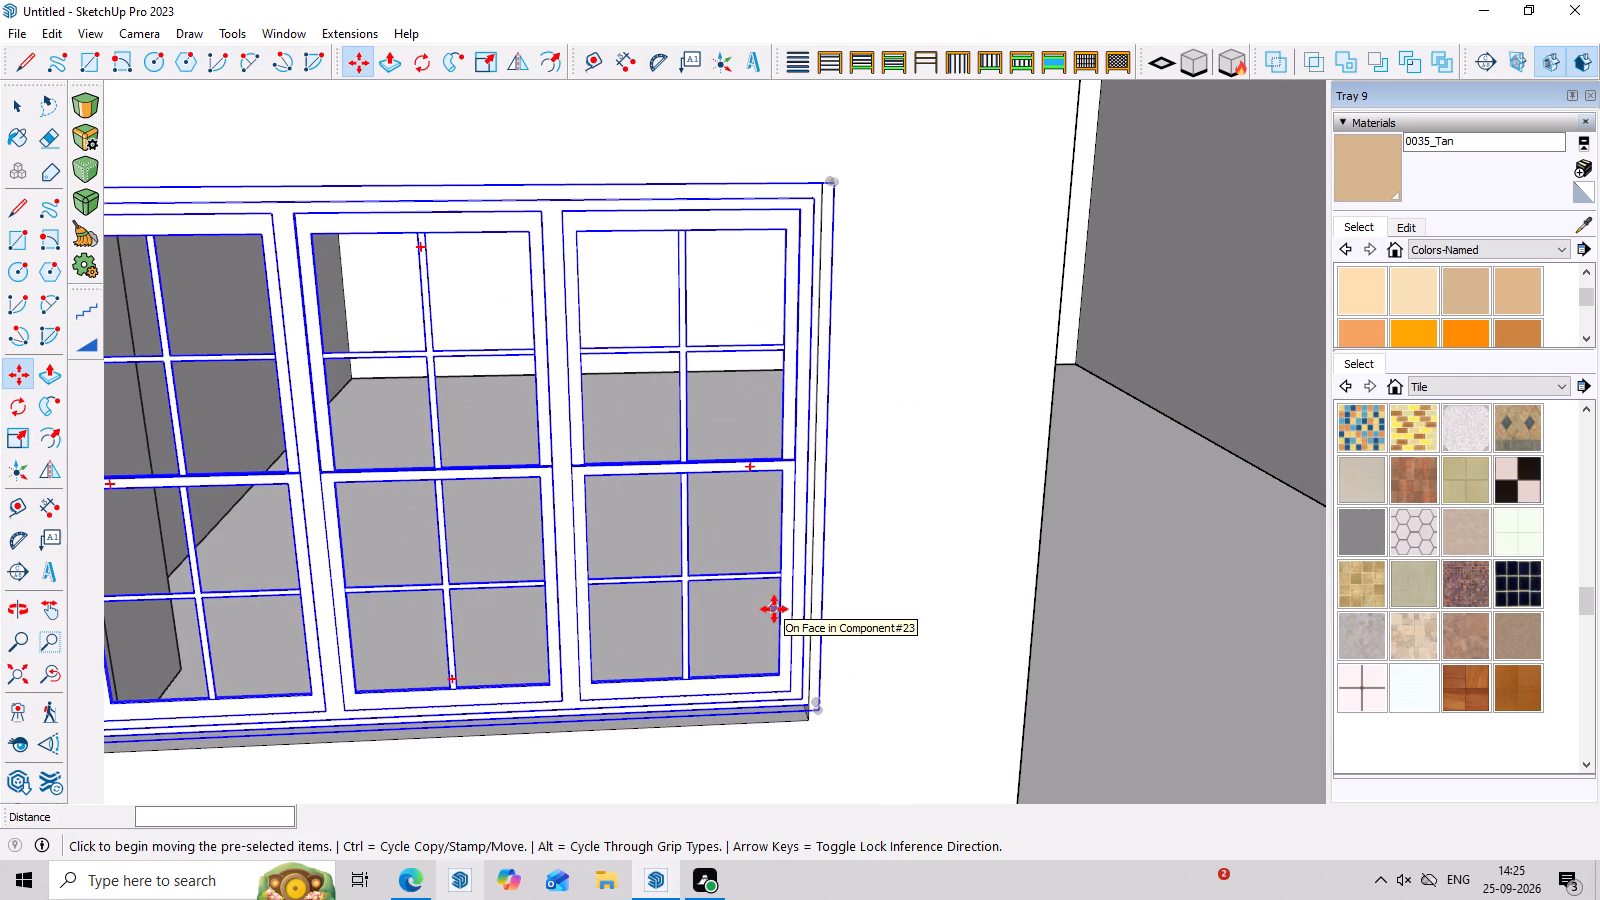
{"action": "key", "text": "s"}
{"action": "left_click", "coordinate": [821, 460]}
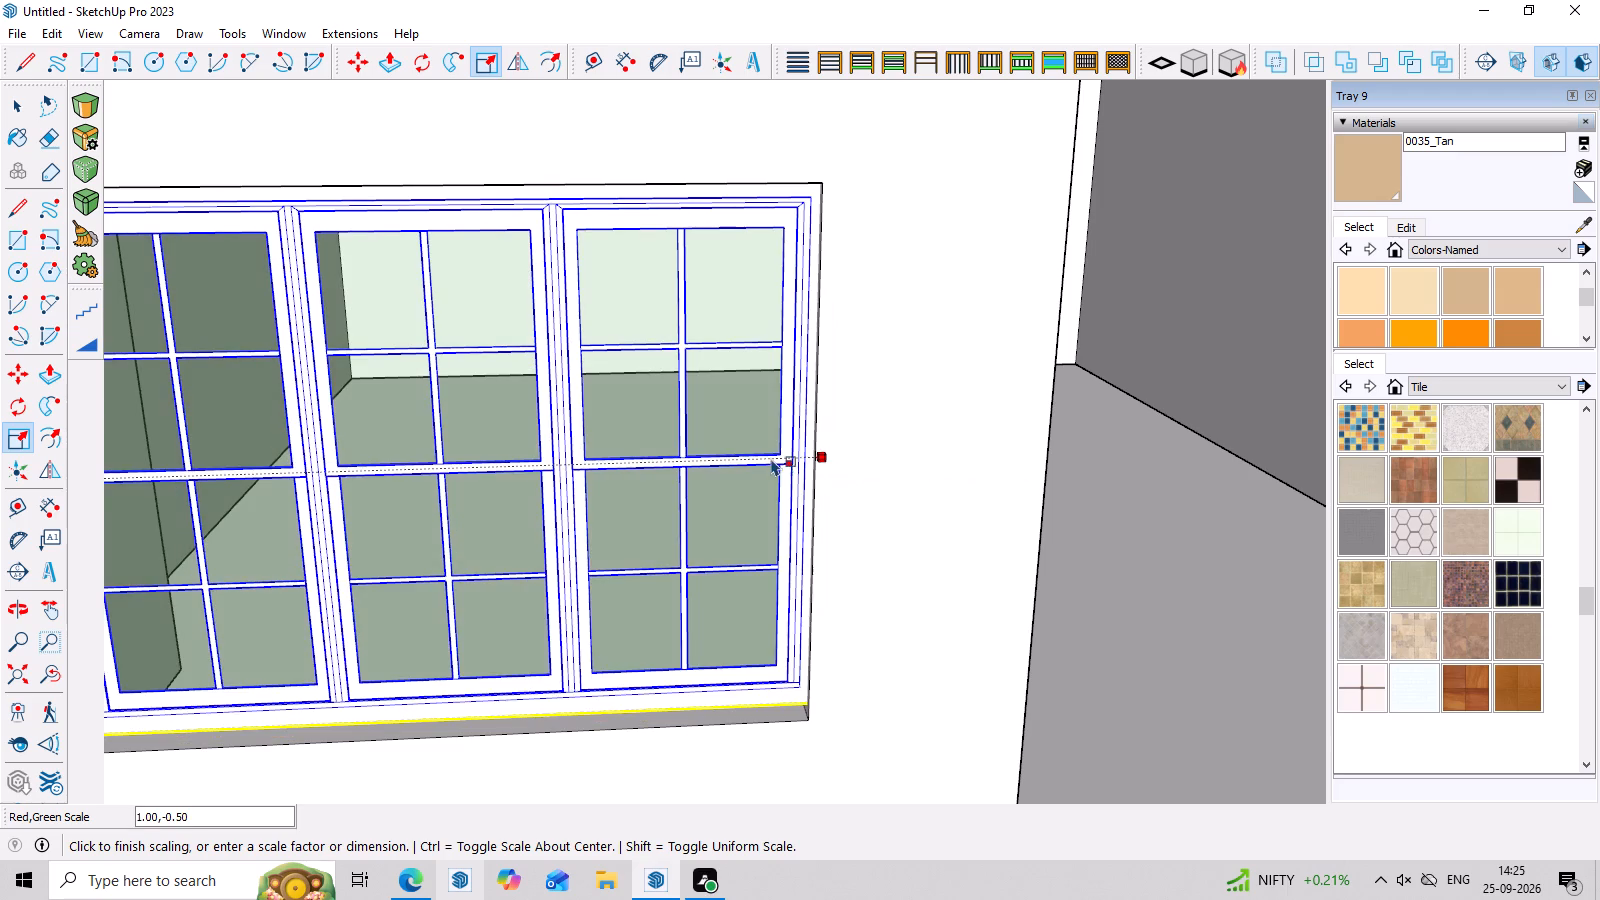
{"action": "left_click", "coordinate": [768, 458]}
Scale the window from its lower edge to about 2.59 in depth and 1.02 in height to fill the opening.
{"action": "scroll", "coordinate": [811, 547], "scroll_direction": "down", "scroll_amount": 6}
{"action": "middle_click_drag", "start_coordinate": [802, 594], "coordinate": [780, 522]}
{"action": "scroll", "coordinate": [695, 617], "scroll_direction": "up", "scroll_amount": 1}
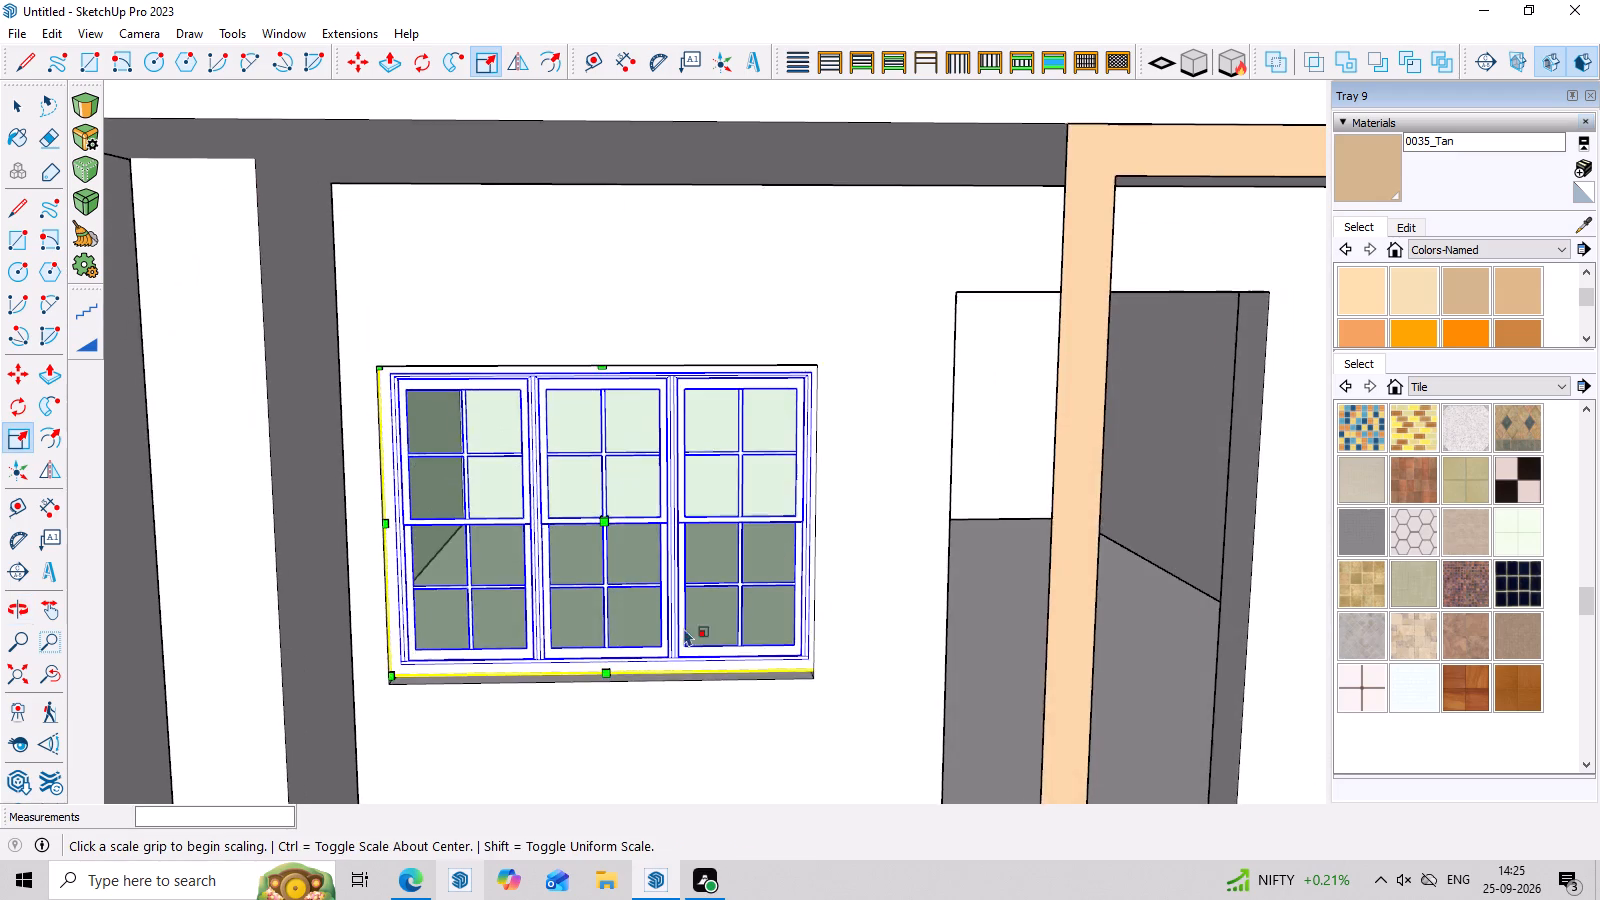
{"action": "scroll", "coordinate": [684, 628], "scroll_direction": "up", "scroll_amount": 1}
{"action": "left_click", "coordinate": [590, 679]}
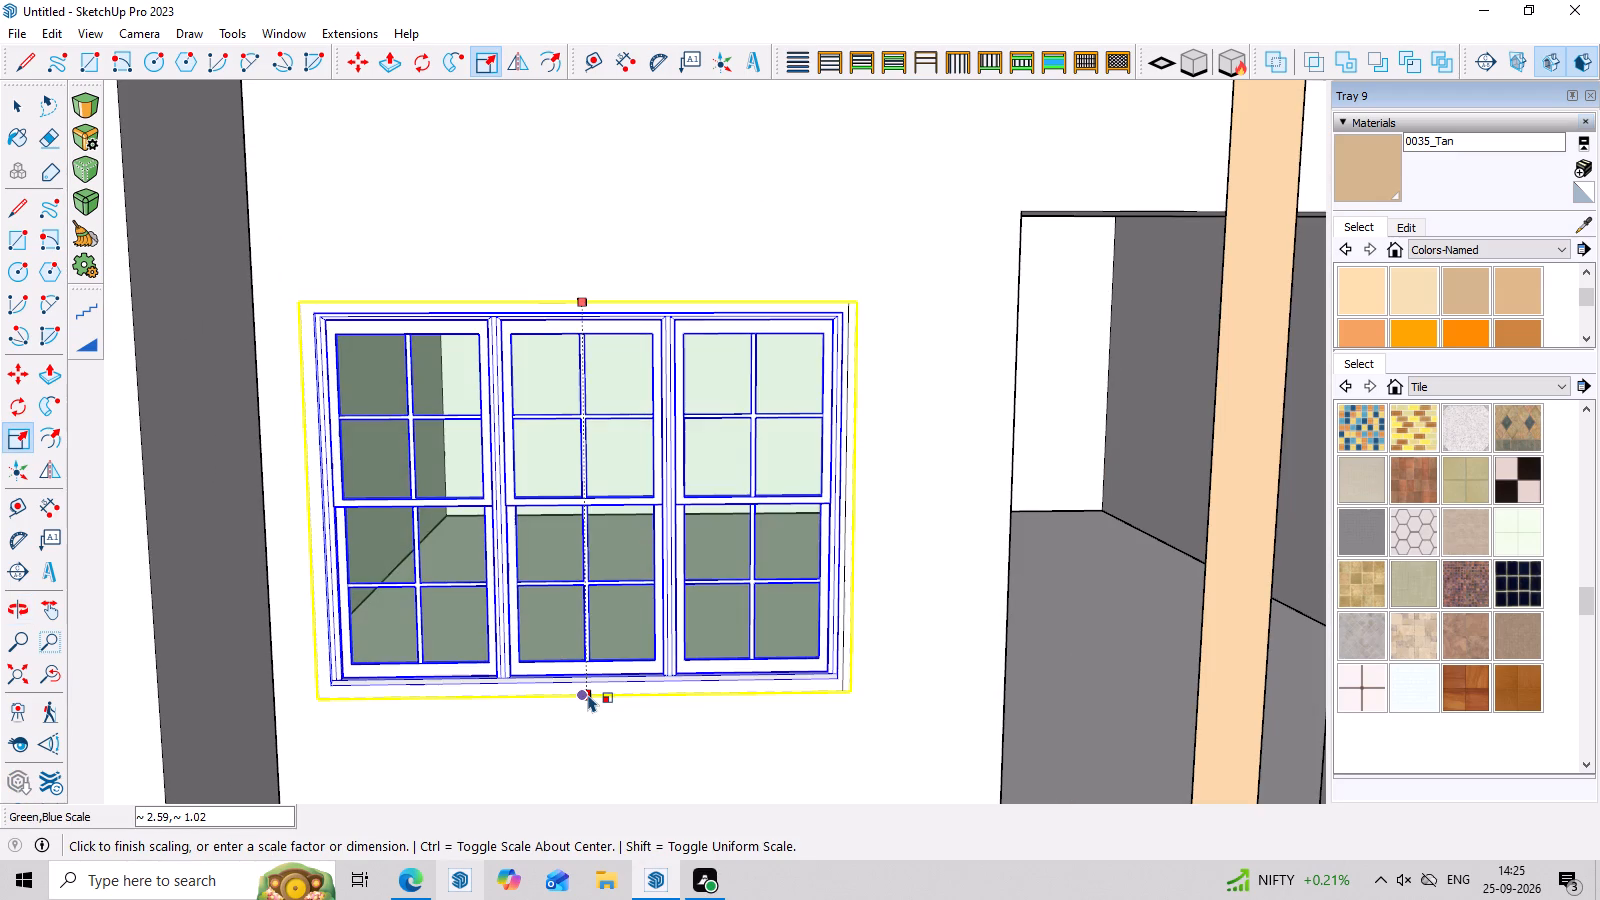
{"action": "double_click", "coordinate": [588, 694]}
{"action": "scroll", "coordinate": [613, 678], "scroll_direction": "down", "scroll_amount": 14}
{"action": "key", "text": "space"}
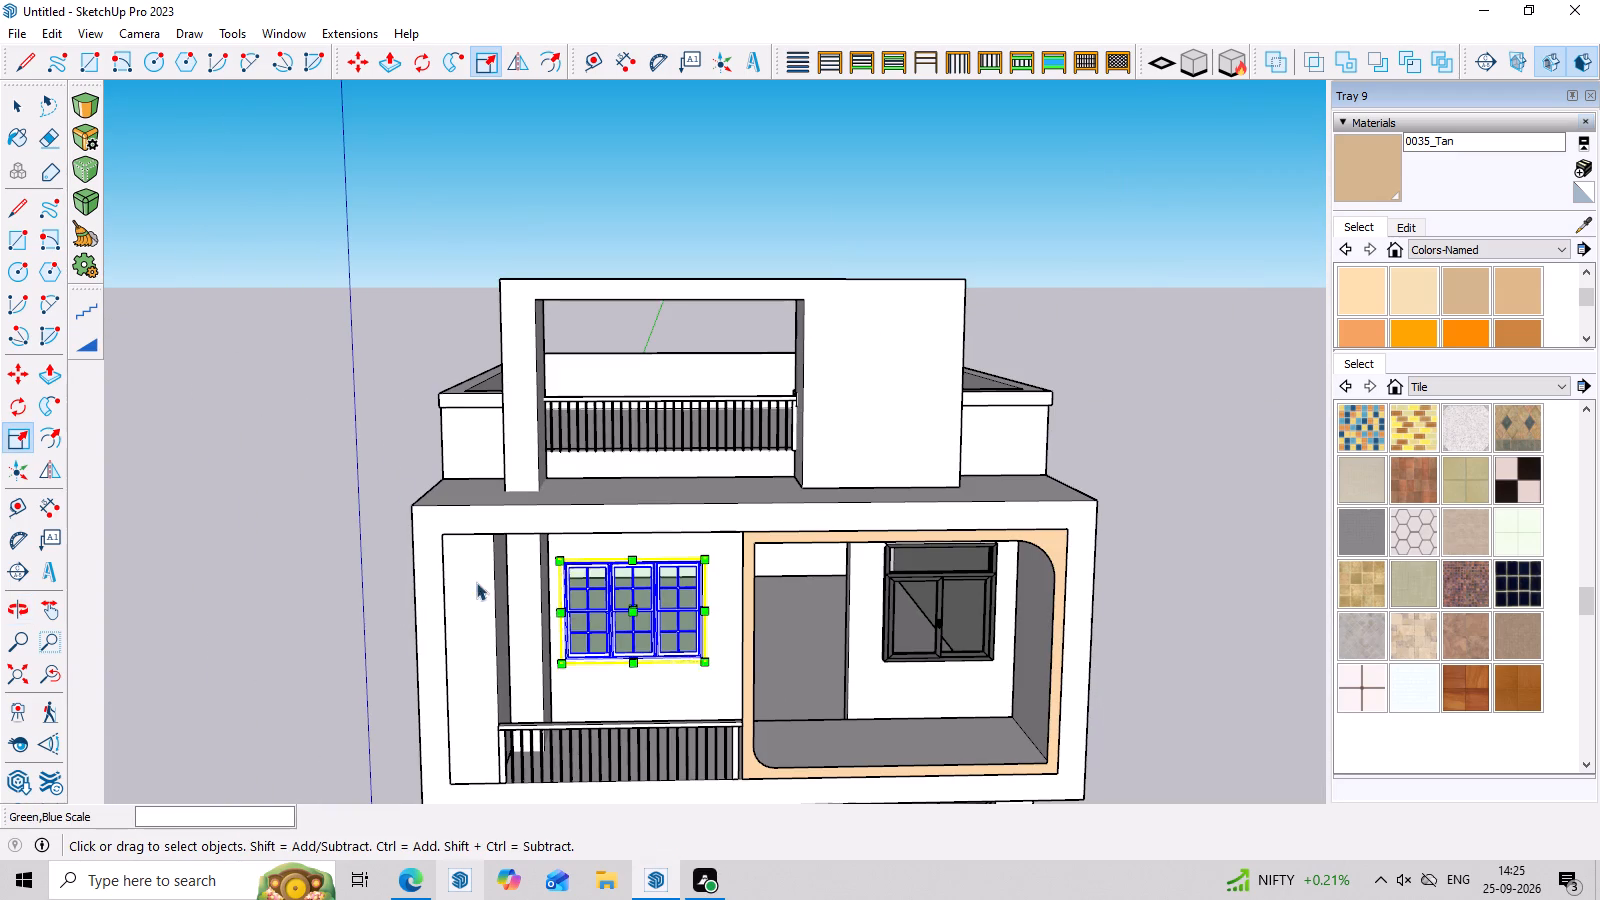
{"action": "left_click", "coordinate": [344, 385]}
Examine how the grid window sits in the balcony wall, both close up and against the whole front elevation.
{"action": "scroll", "coordinate": [500, 514], "scroll_direction": "down", "scroll_amount": 6}
{"action": "middle_click_drag", "start_coordinate": [935, 750], "coordinate": [901, 596]}
{"action": "scroll", "coordinate": [893, 586], "scroll_direction": "down", "scroll_amount": 4}
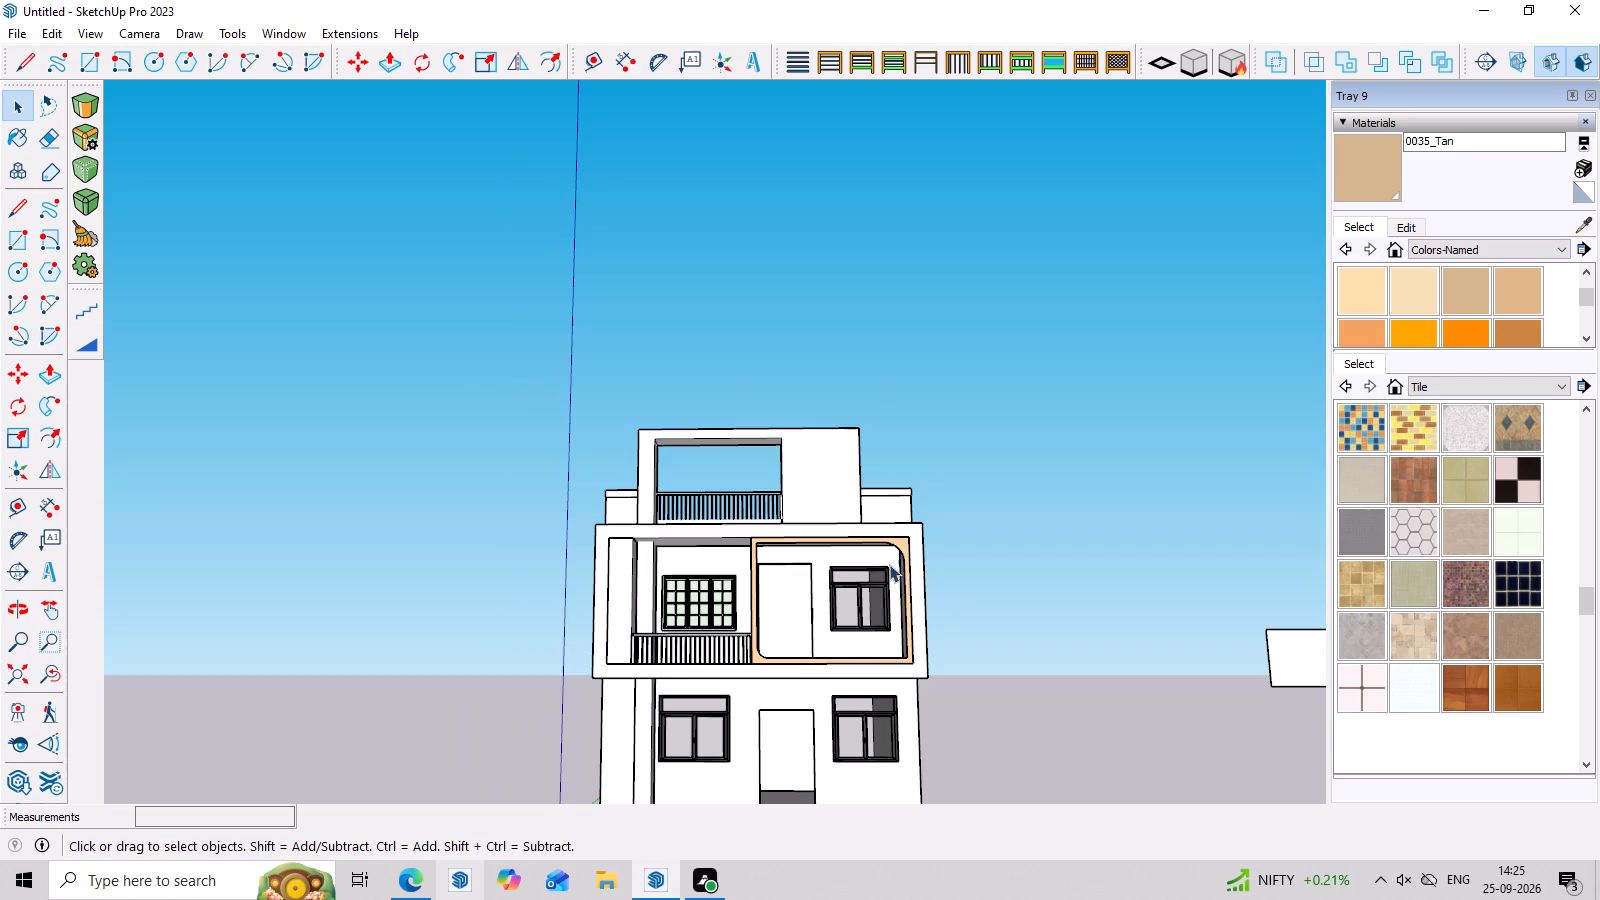
{"action": "scroll", "coordinate": [889, 564], "scroll_direction": "down", "scroll_amount": 3}
{"action": "middle_click_drag", "start_coordinate": [956, 648], "coordinate": [974, 844]}
{"action": "scroll", "coordinate": [805, 610], "scroll_direction": "up", "scroll_amount": 15}
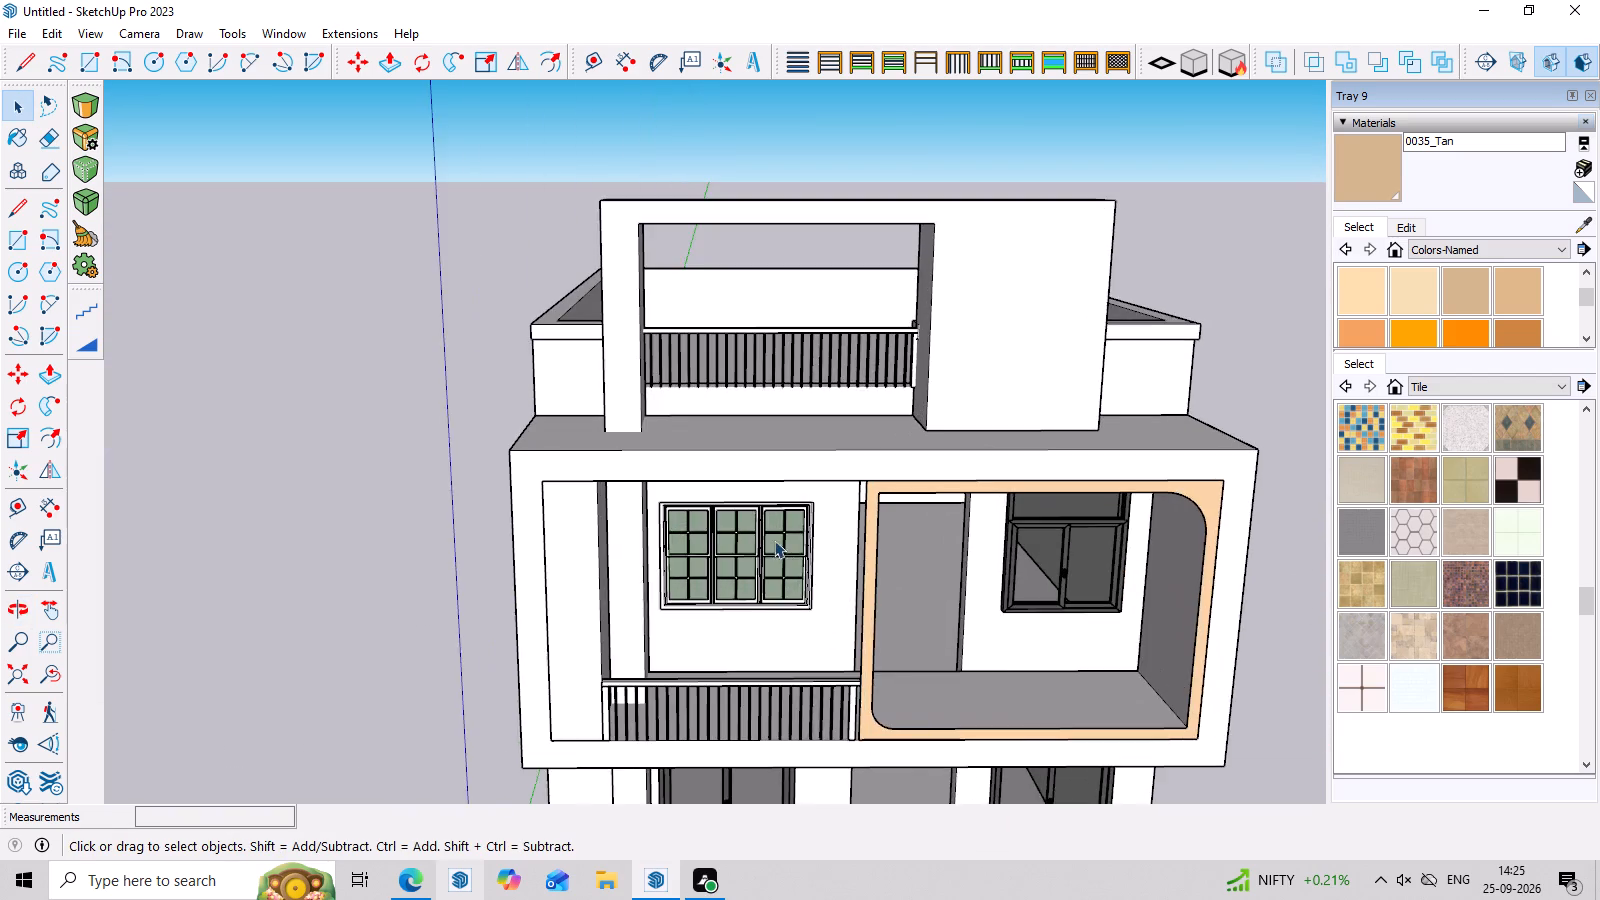
{"action": "scroll", "coordinate": [774, 540], "scroll_direction": "up", "scroll_amount": 12}
{"action": "middle_click_drag", "start_coordinate": [951, 682], "coordinate": [847, 551]}
{"action": "scroll", "coordinate": [845, 556], "scroll_direction": "down", "scroll_amount": 3}
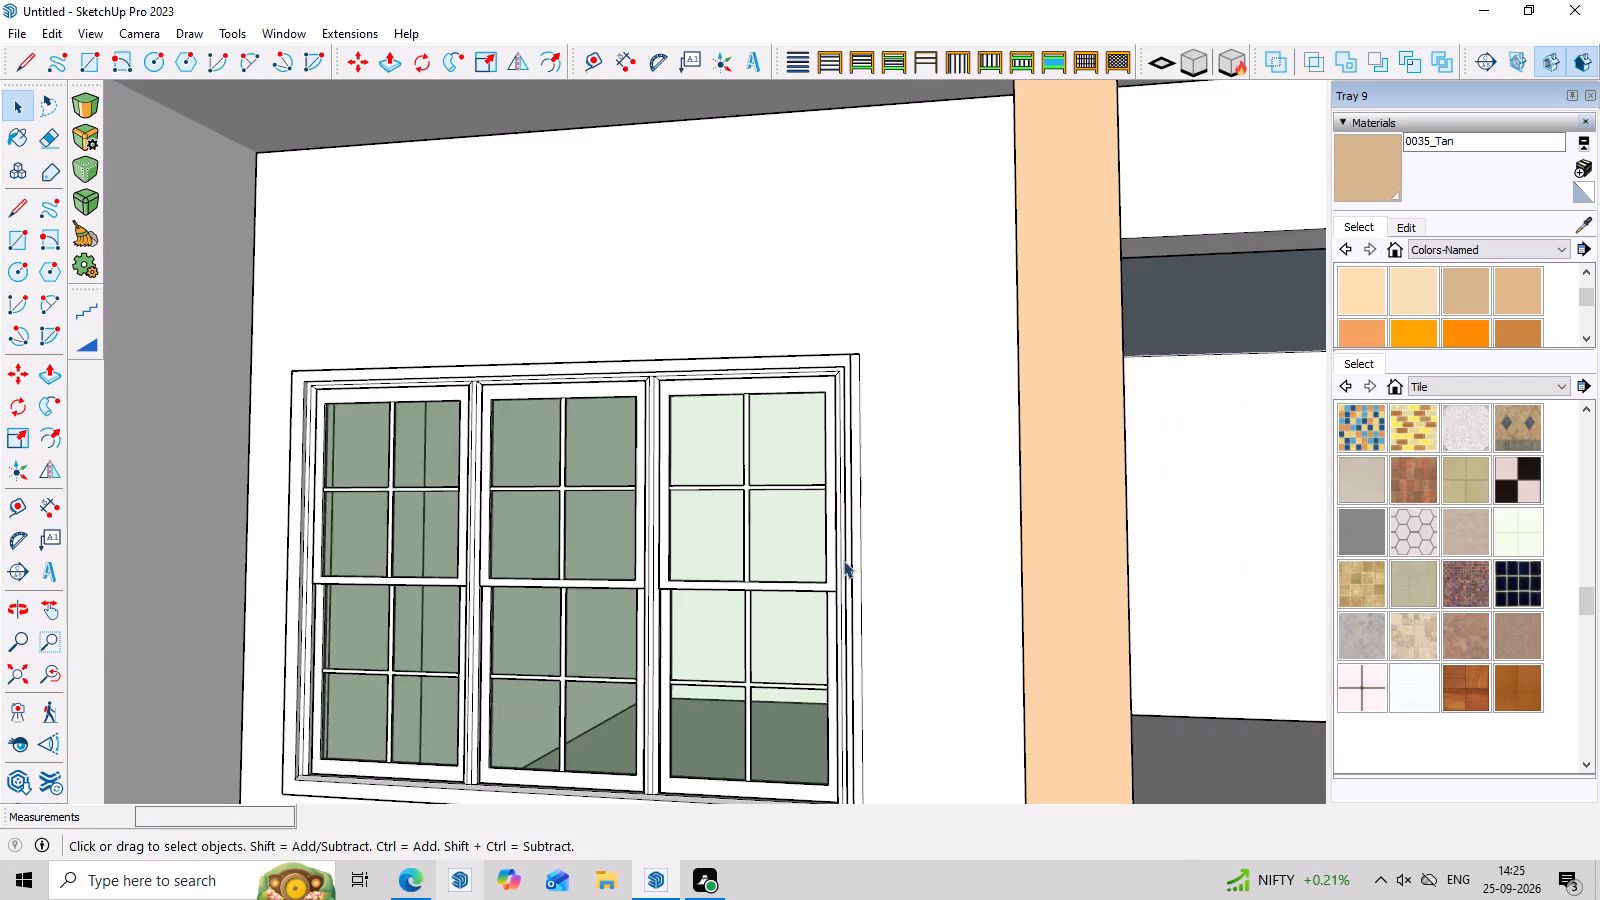
{"action": "scroll", "coordinate": [843, 560], "scroll_direction": "down", "scroll_amount": 20}
{"action": "scroll", "coordinate": [843, 560], "scroll_direction": "down", "scroll_amount": 1}
{"action": "middle_click_drag", "start_coordinate": [735, 609], "coordinate": [765, 704]}
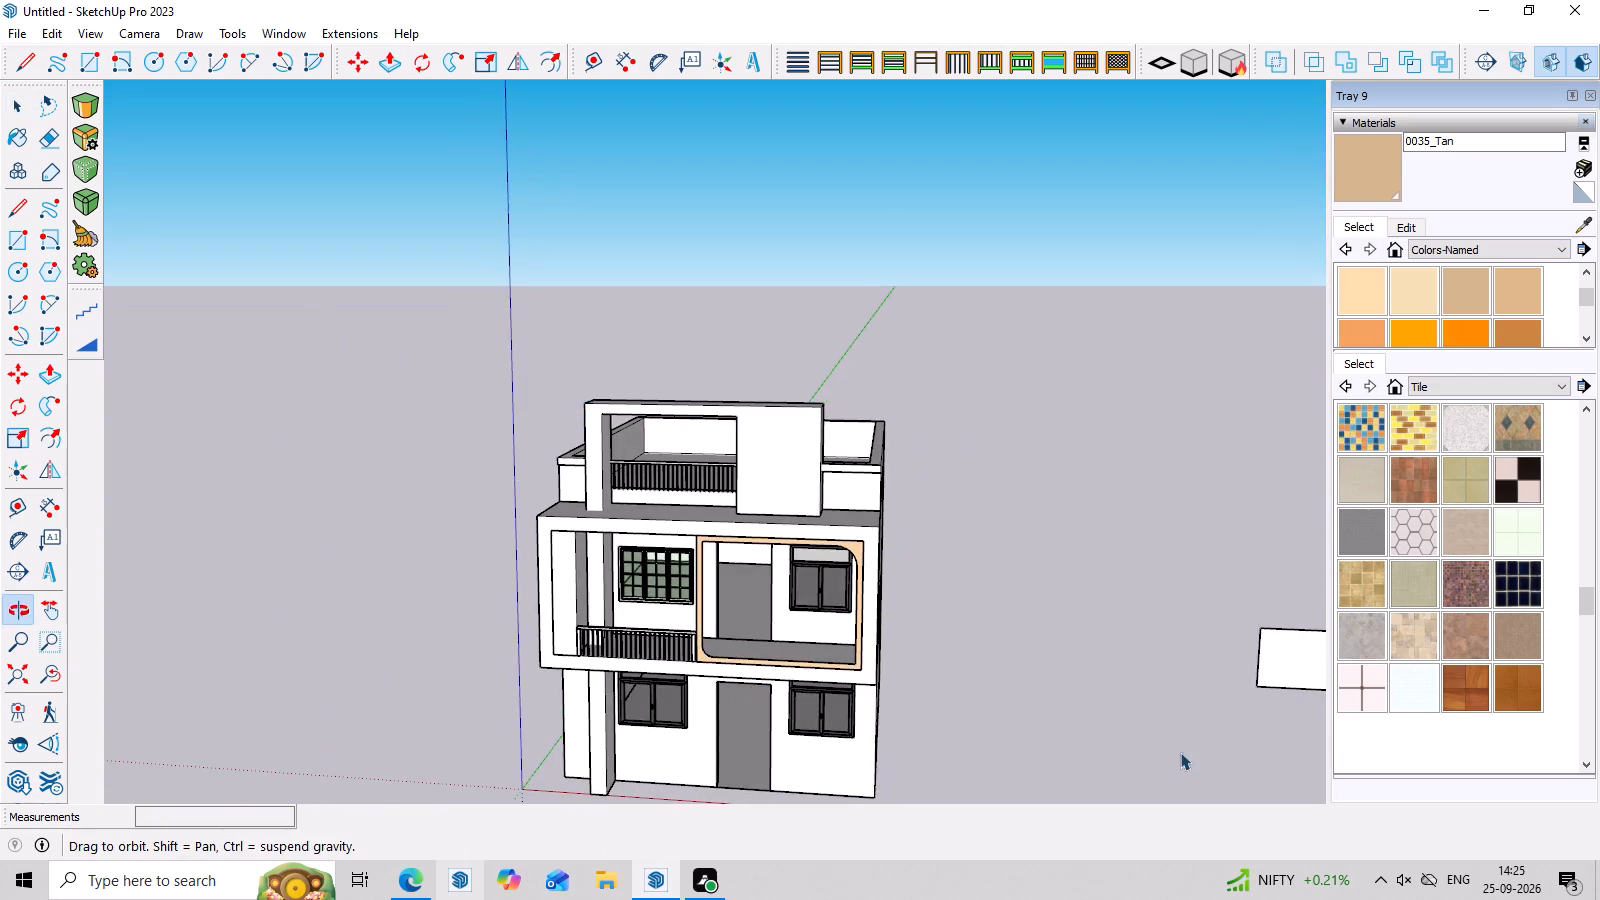
Delete the leftover template panel standing beside the house.
{"action": "scroll", "coordinate": [1177, 655], "scroll_direction": "up", "scroll_amount": 3}
{"action": "scroll", "coordinate": [938, 466], "scroll_direction": "down", "scroll_amount": 6}
{"action": "left_click_drag", "start_coordinate": [1166, 501], "coordinate": [1012, 624]}
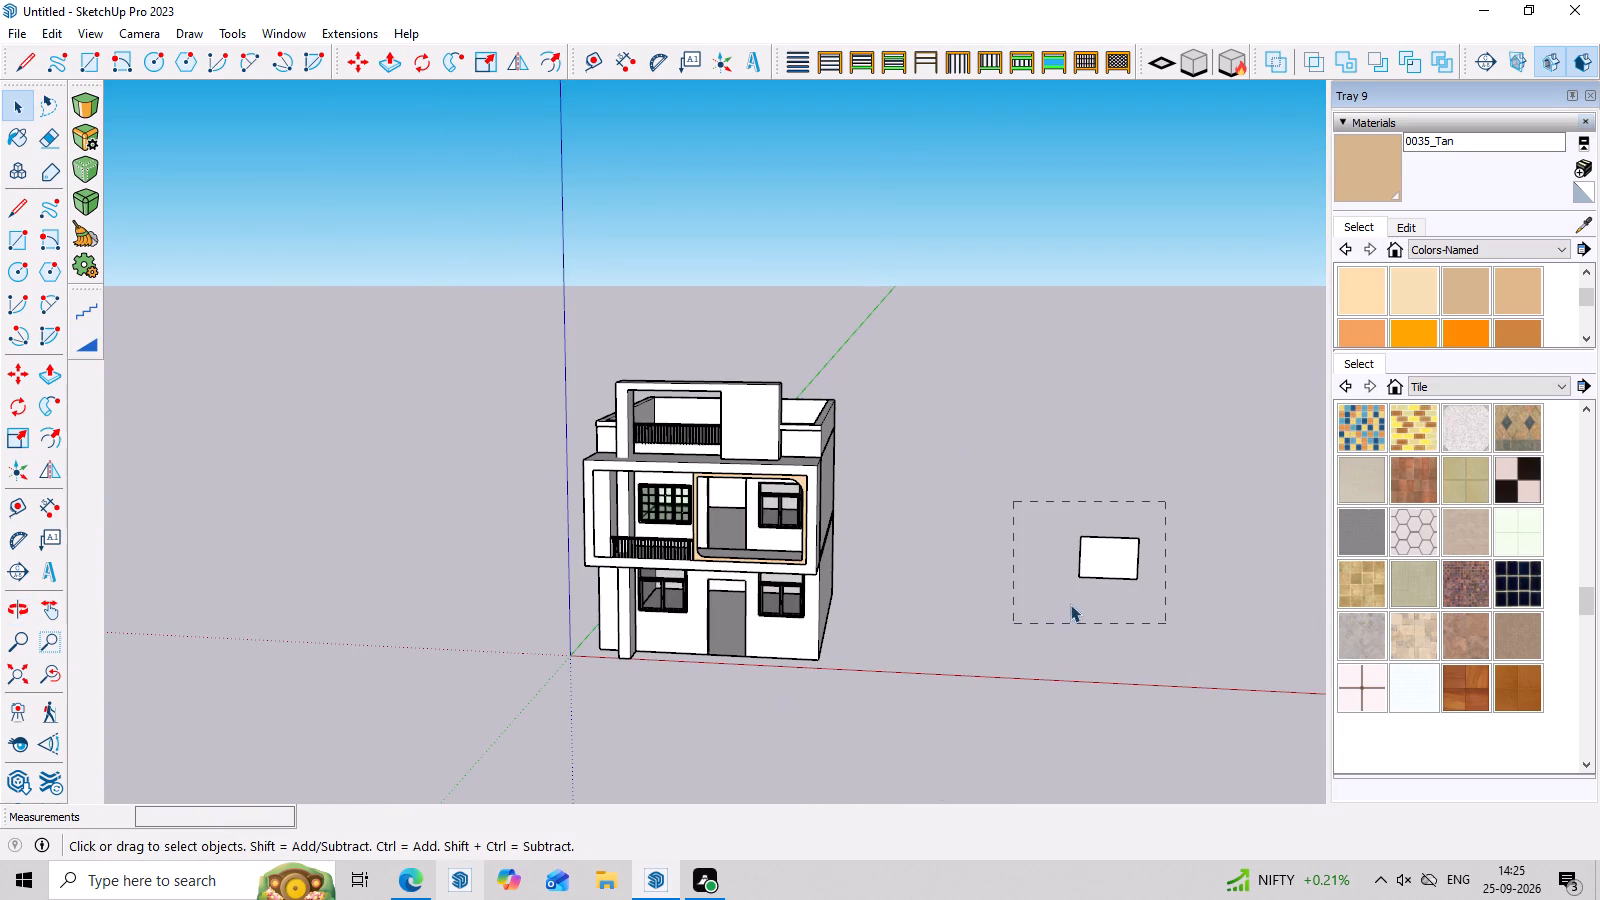
{"action": "key", "text": "Delete"}
Review the house's front elevation, checking the windows, door openings and railings on all floors.
{"action": "middle_click_drag", "start_coordinate": [991, 546], "coordinate": [1062, 442]}
{"action": "scroll", "coordinate": [603, 500], "scroll_direction": "up", "scroll_amount": 7}
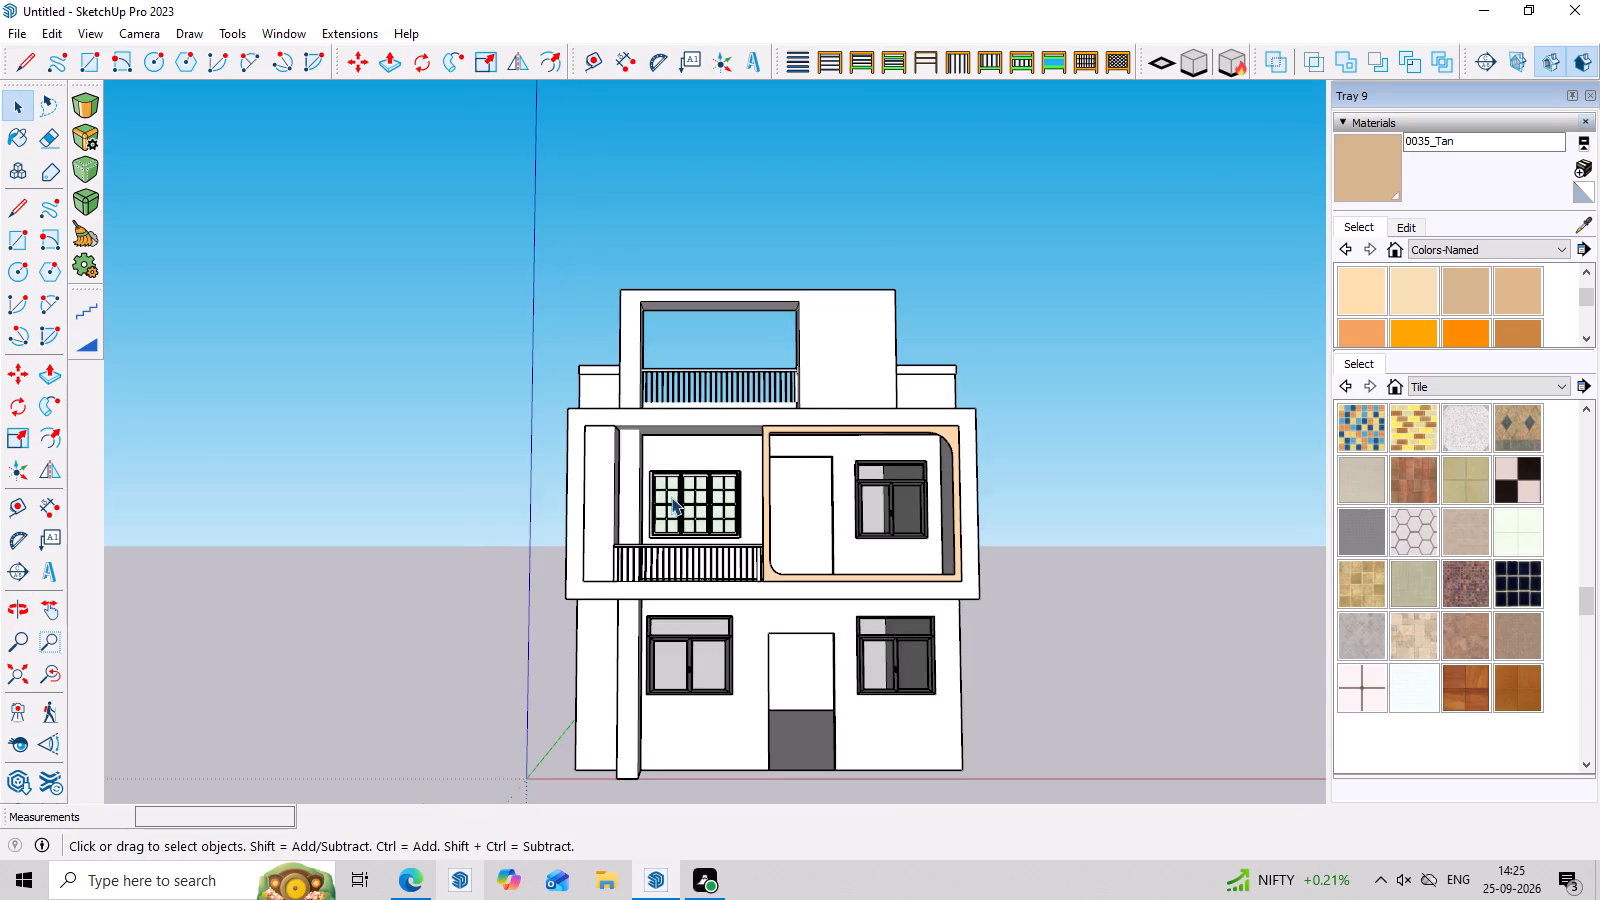
{"action": "middle_click_drag", "start_coordinate": [671, 497], "coordinate": [671, 531]}
{"action": "scroll", "coordinate": [722, 532], "scroll_direction": "down", "scroll_amount": 4}
{"action": "middle_click_drag", "start_coordinate": [883, 670], "coordinate": [880, 720]}
{"action": "scroll", "coordinate": [1003, 631], "scroll_direction": "up", "scroll_amount": 5}
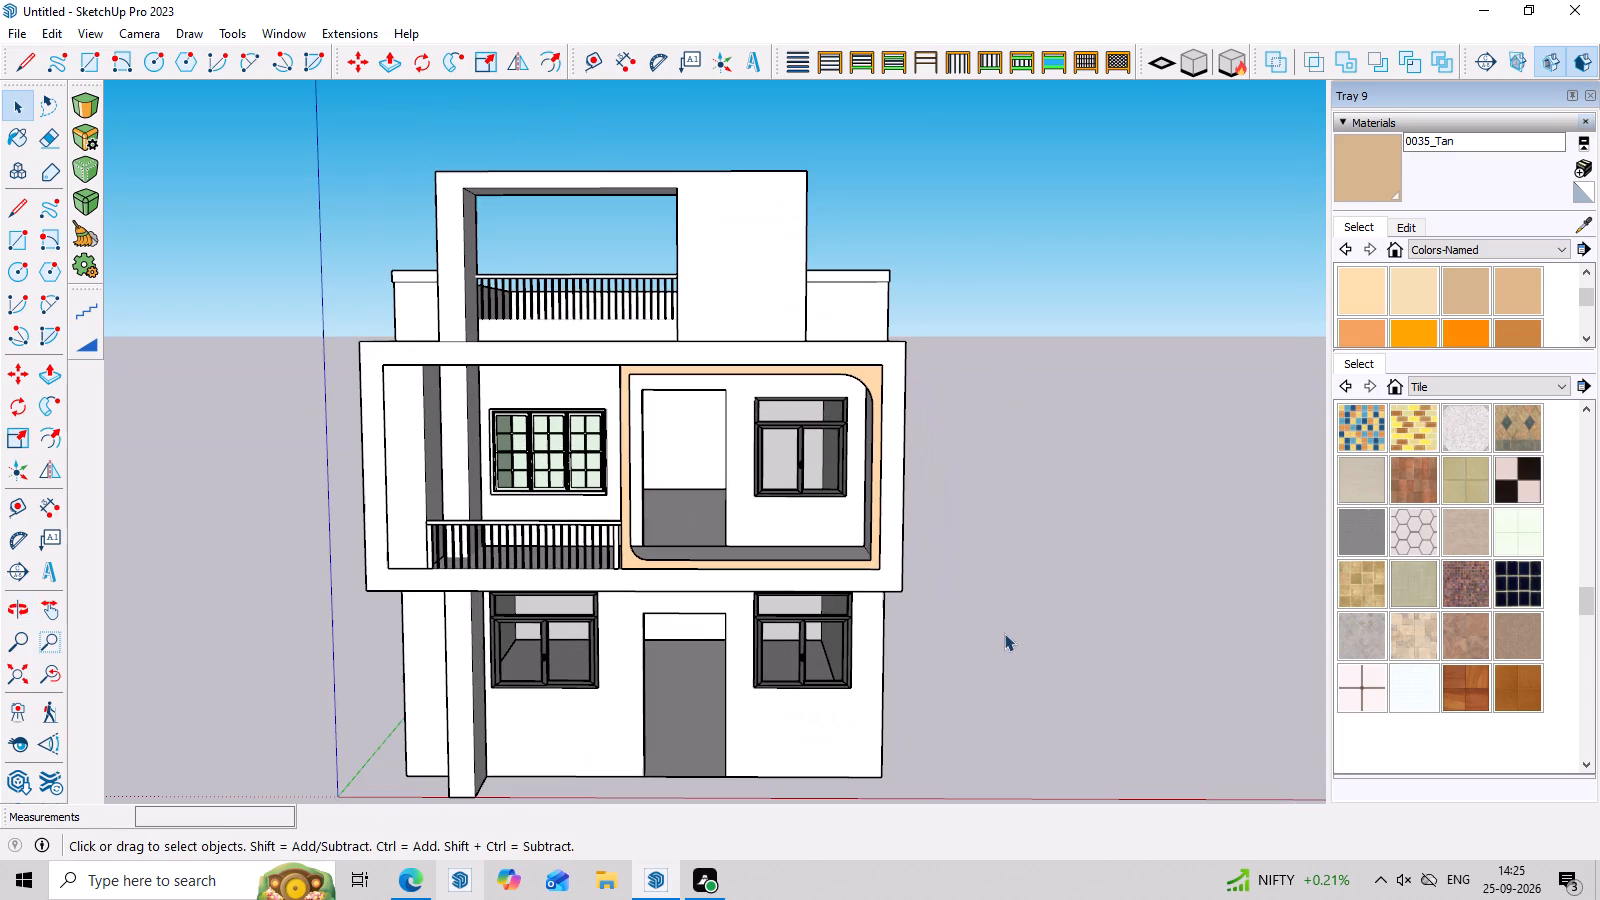
{"action": "scroll", "coordinate": [1004, 633], "scroll_direction": "up", "scroll_amount": 1}
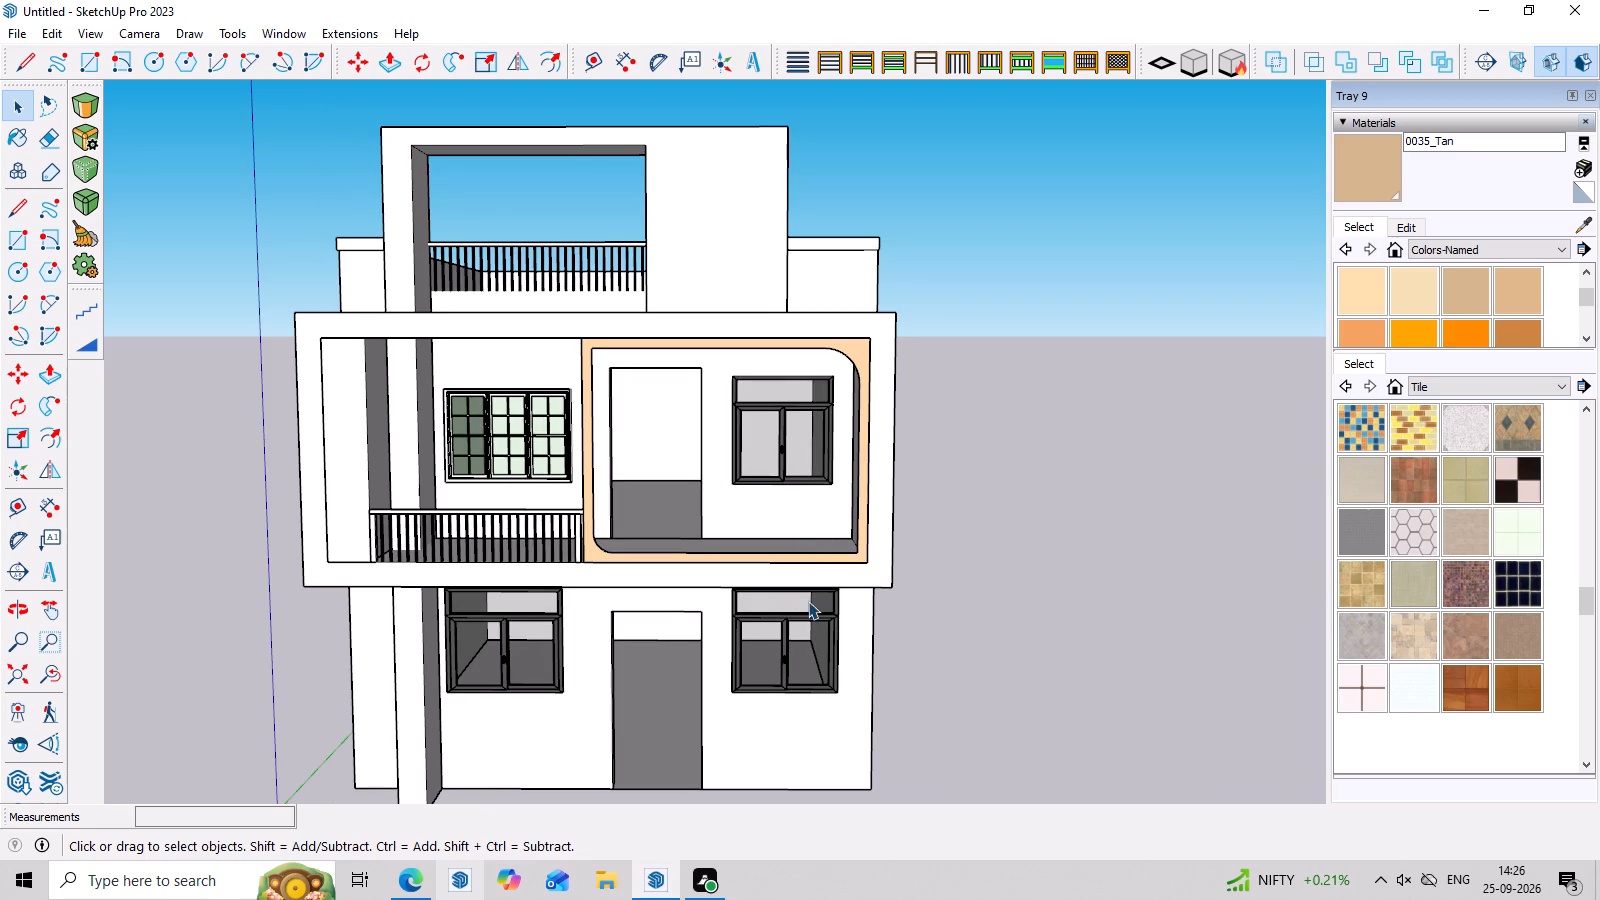
{"action": "scroll", "coordinate": [700, 645], "scroll_direction": "down", "scroll_amount": 5}
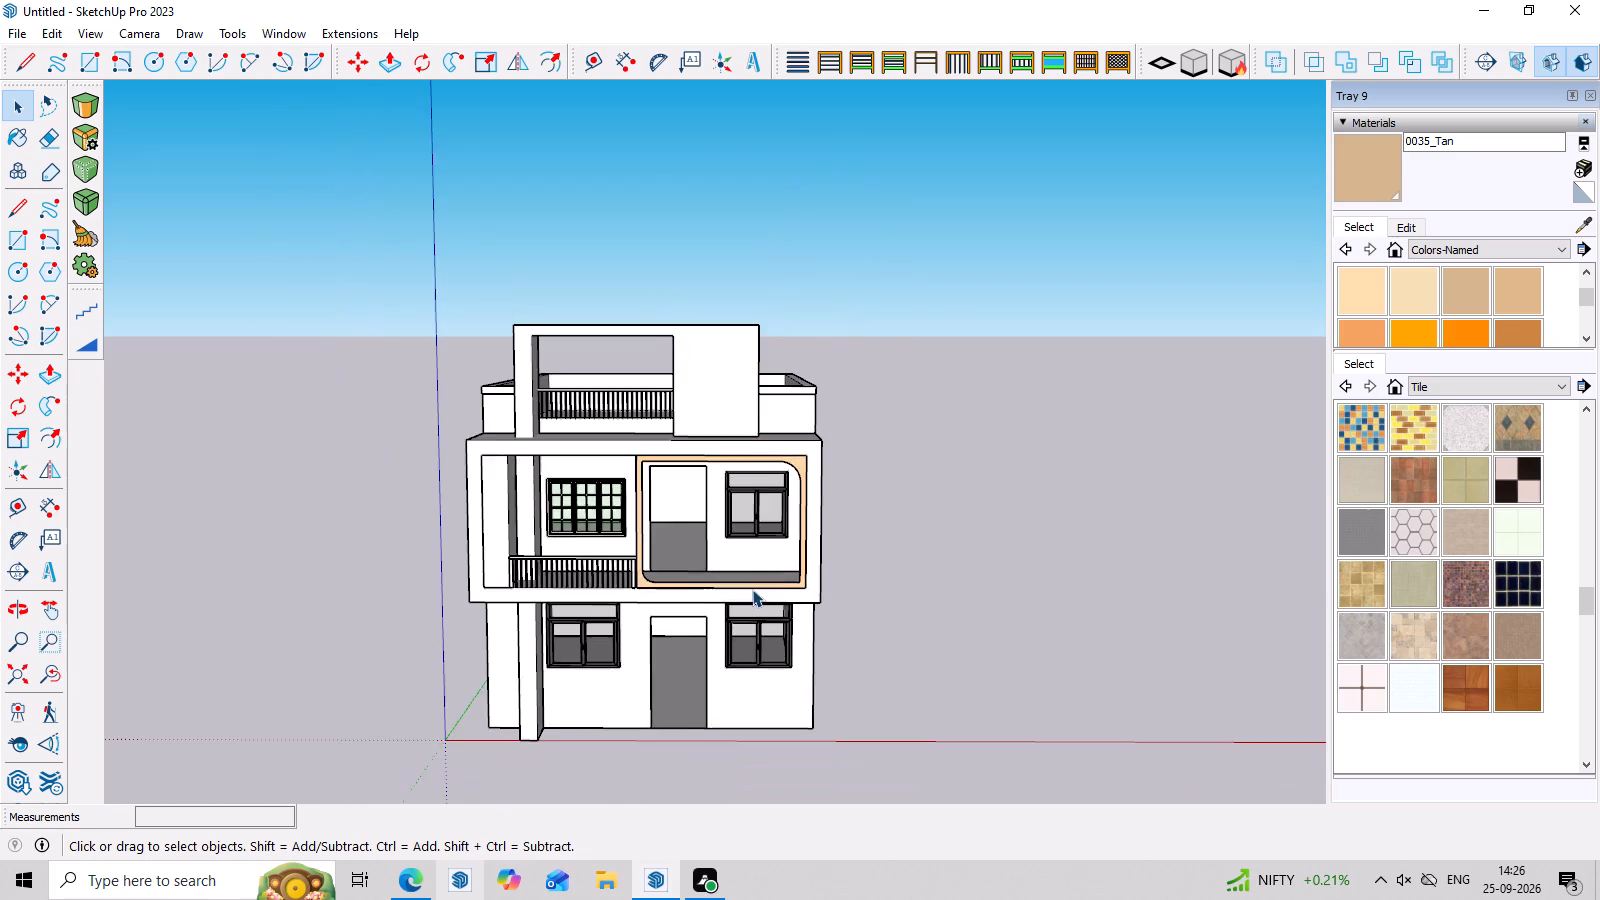
{"action": "scroll", "coordinate": [752, 589], "scroll_direction": "down", "scroll_amount": 2}
{"action": "scroll", "coordinate": [672, 613], "scroll_direction": "up", "scroll_amount": 5}
{"action": "middle_click_drag", "start_coordinate": [698, 708], "coordinate": [700, 695]}
{"action": "scroll", "coordinate": [843, 596], "scroll_direction": "down", "scroll_amount": 5}
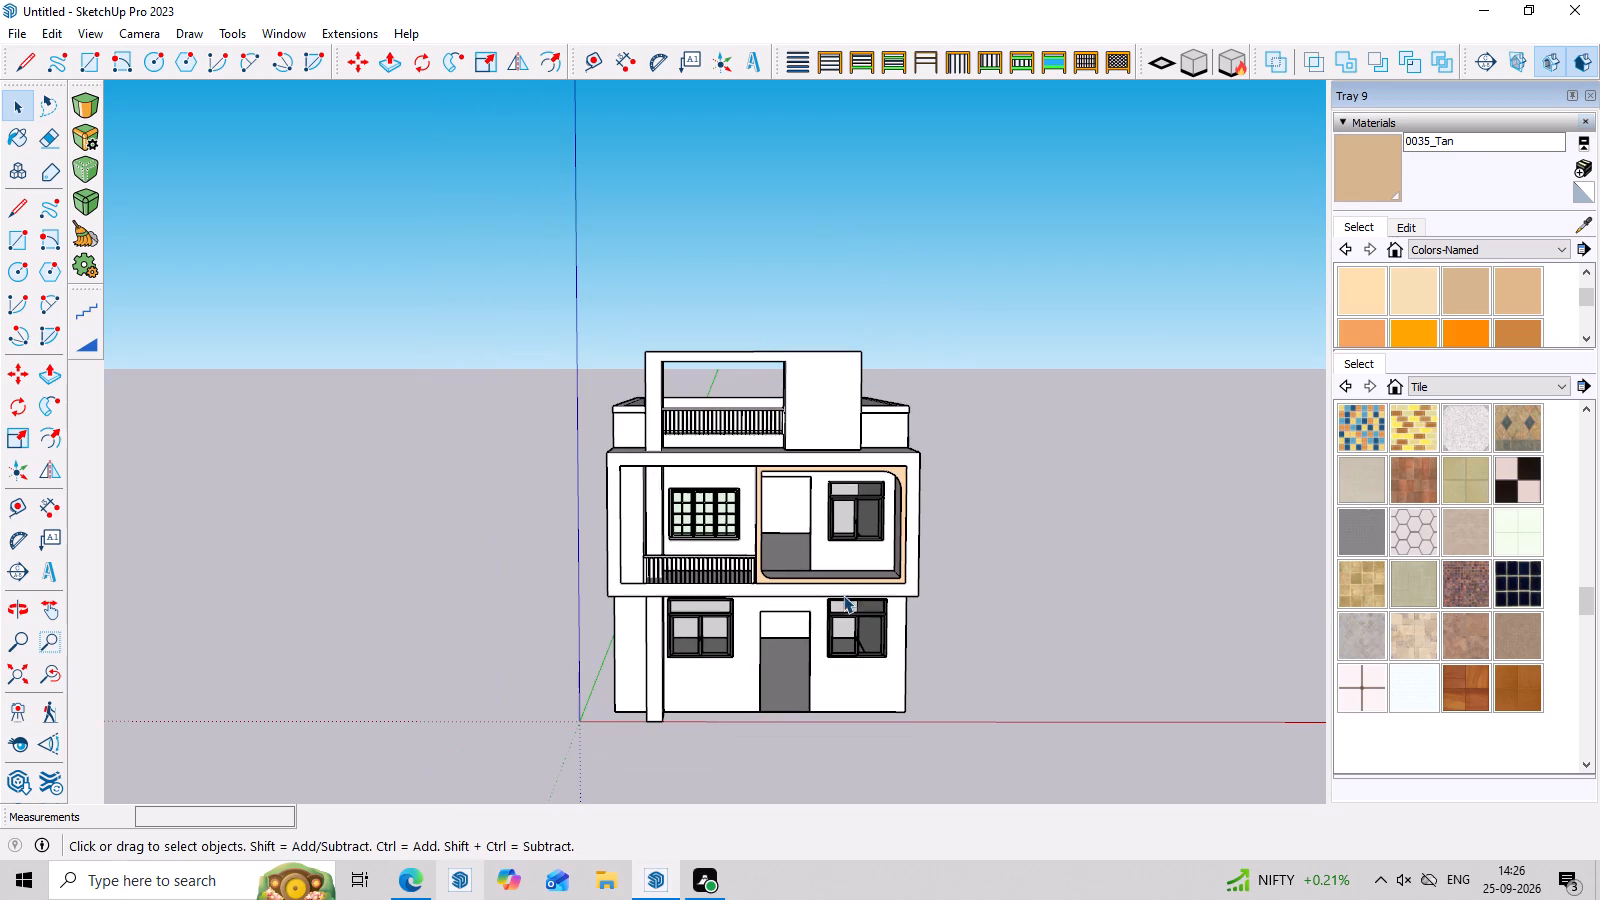
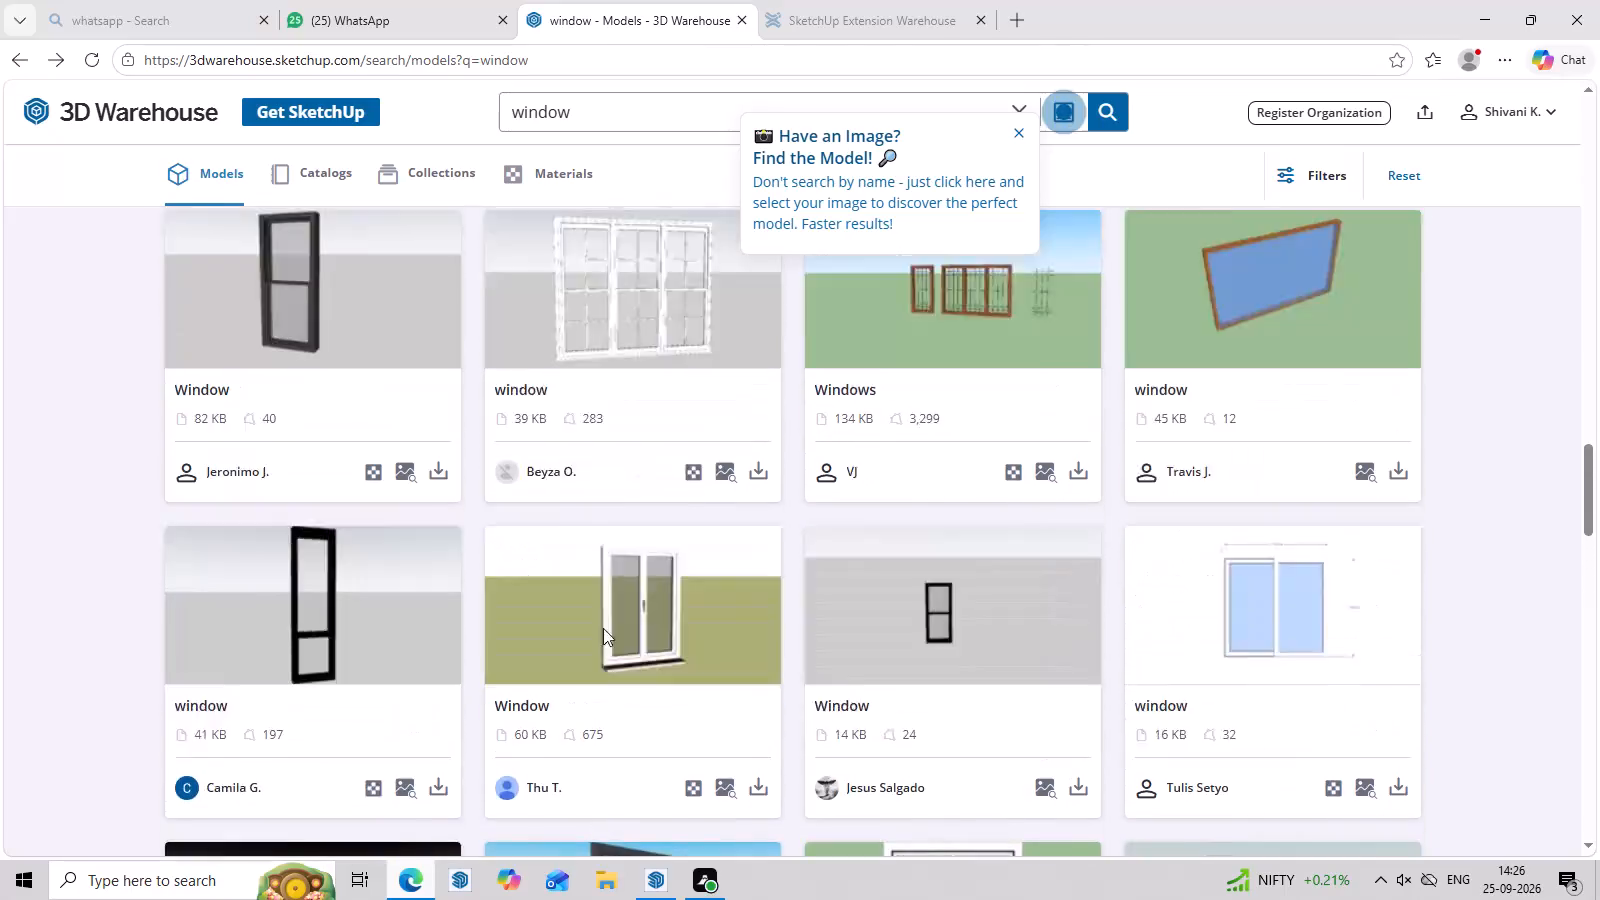
Replace the window query with a search of the model library for "doors".
{"action": "left_click", "coordinate": [633, 121]}
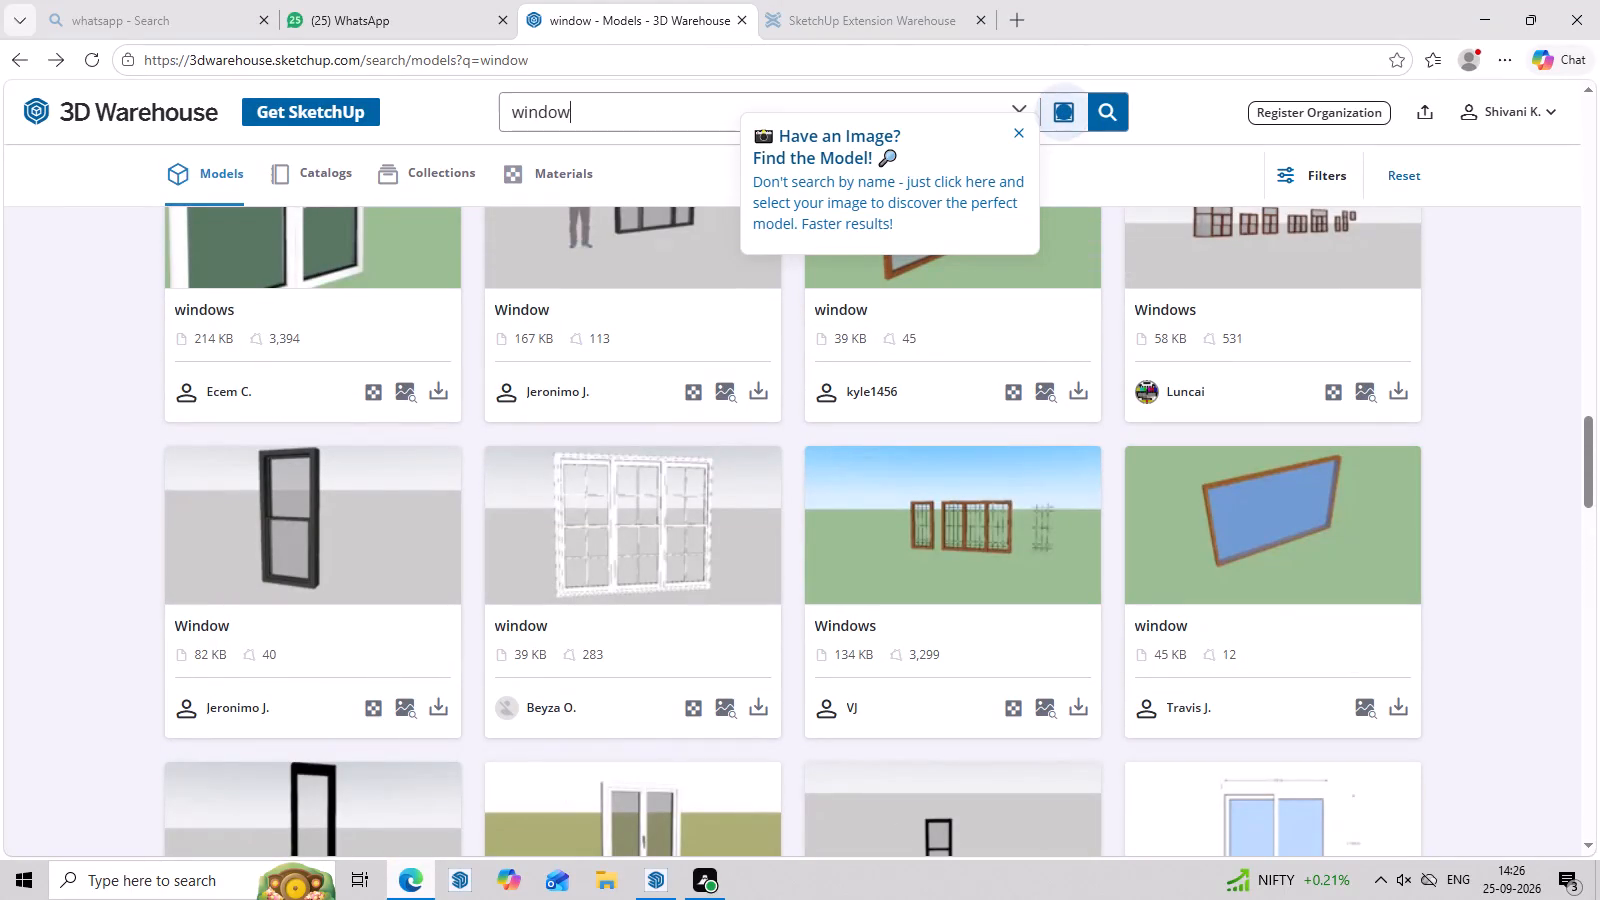
{"action": "key", "text": "BackSpace"}
{"action": "key", "text": "BackSpace"}
{"action": "key", "text": "BackSpace"}
{"action": "key", "text": "BackSpace"}
{"action": "key", "text": "BackSpace"}
{"action": "key", "text": "BackSpace"}
{"action": "key", "text": "BackSpace"}
{"action": "key", "text": "BackSpace"}
{"action": "key", "text": "BackSpace"}
{"action": "key", "text": "BackSpace"}
{"action": "key", "text": "BackSpace"}
{"action": "key", "text": "BackSpace"}
{"action": "type", "text": "doors"}
{"action": "key", "text": "Return"}
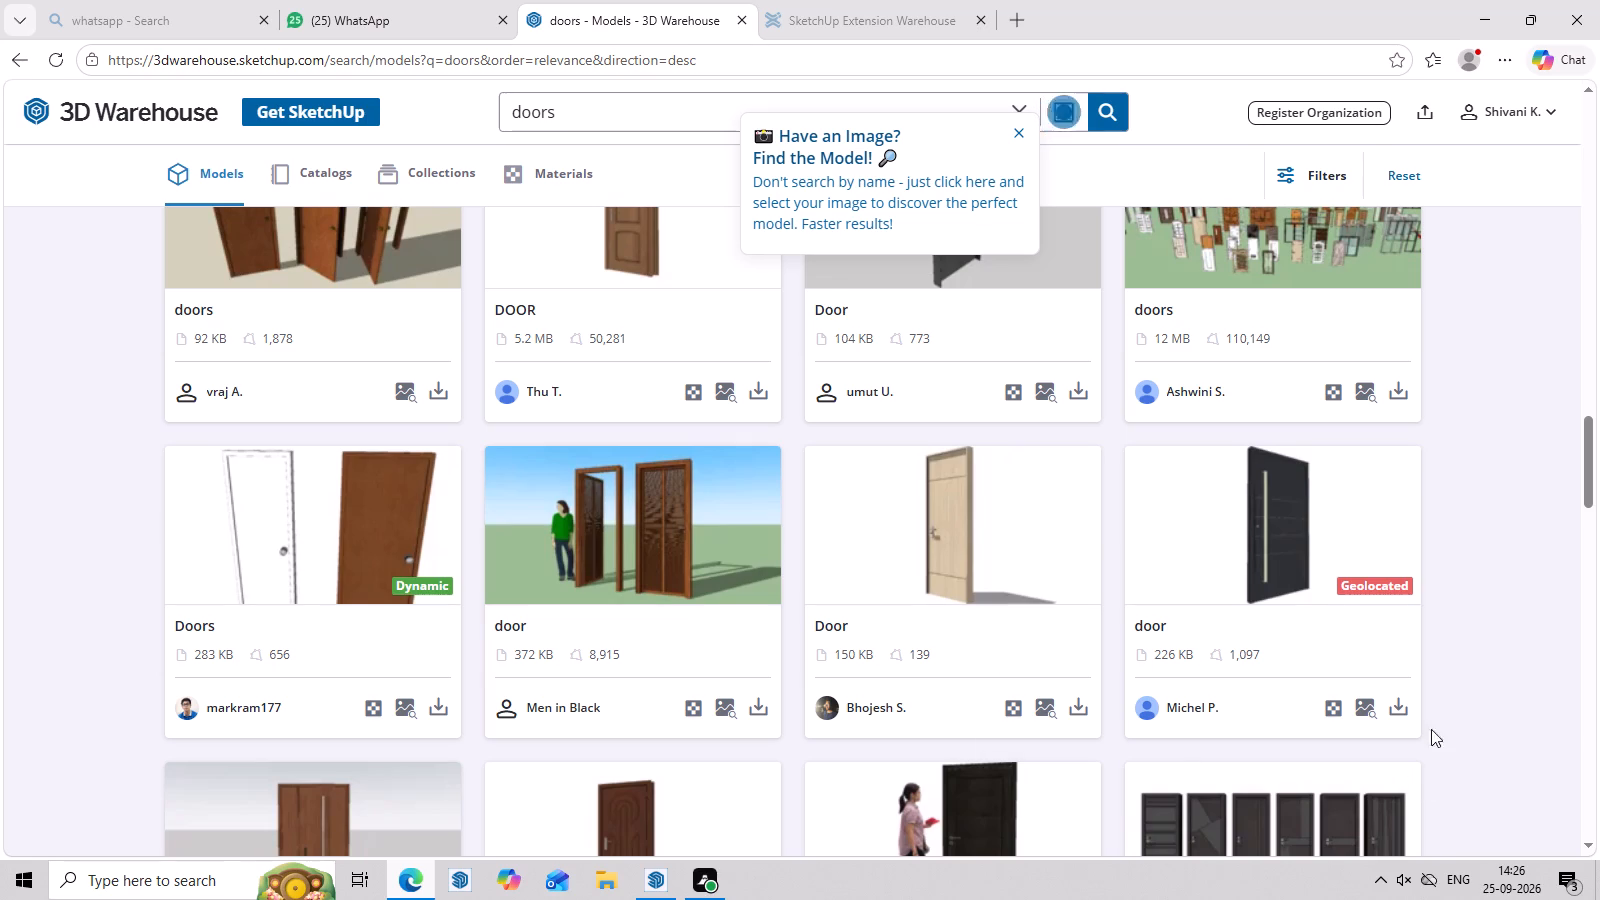
Download the dark panelled Door model shown with a walking woman as a SketchUp file.
{"action": "scroll", "coordinate": [931, 643], "scroll_direction": "down", "scroll_amount": 3}
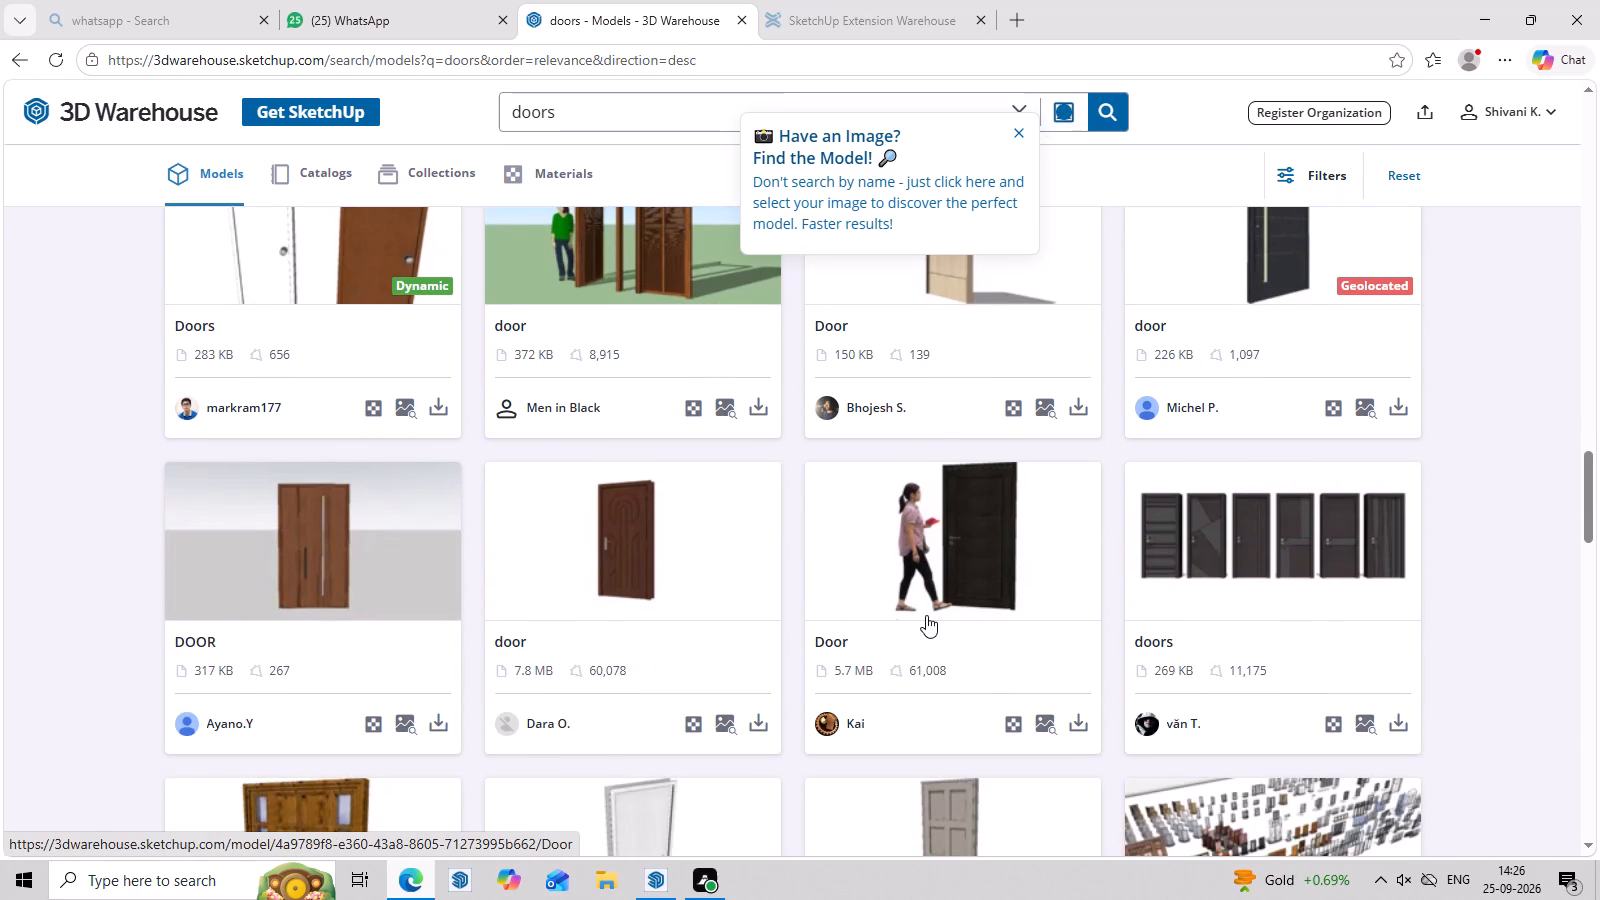
{"action": "left_click", "coordinate": [947, 576]}
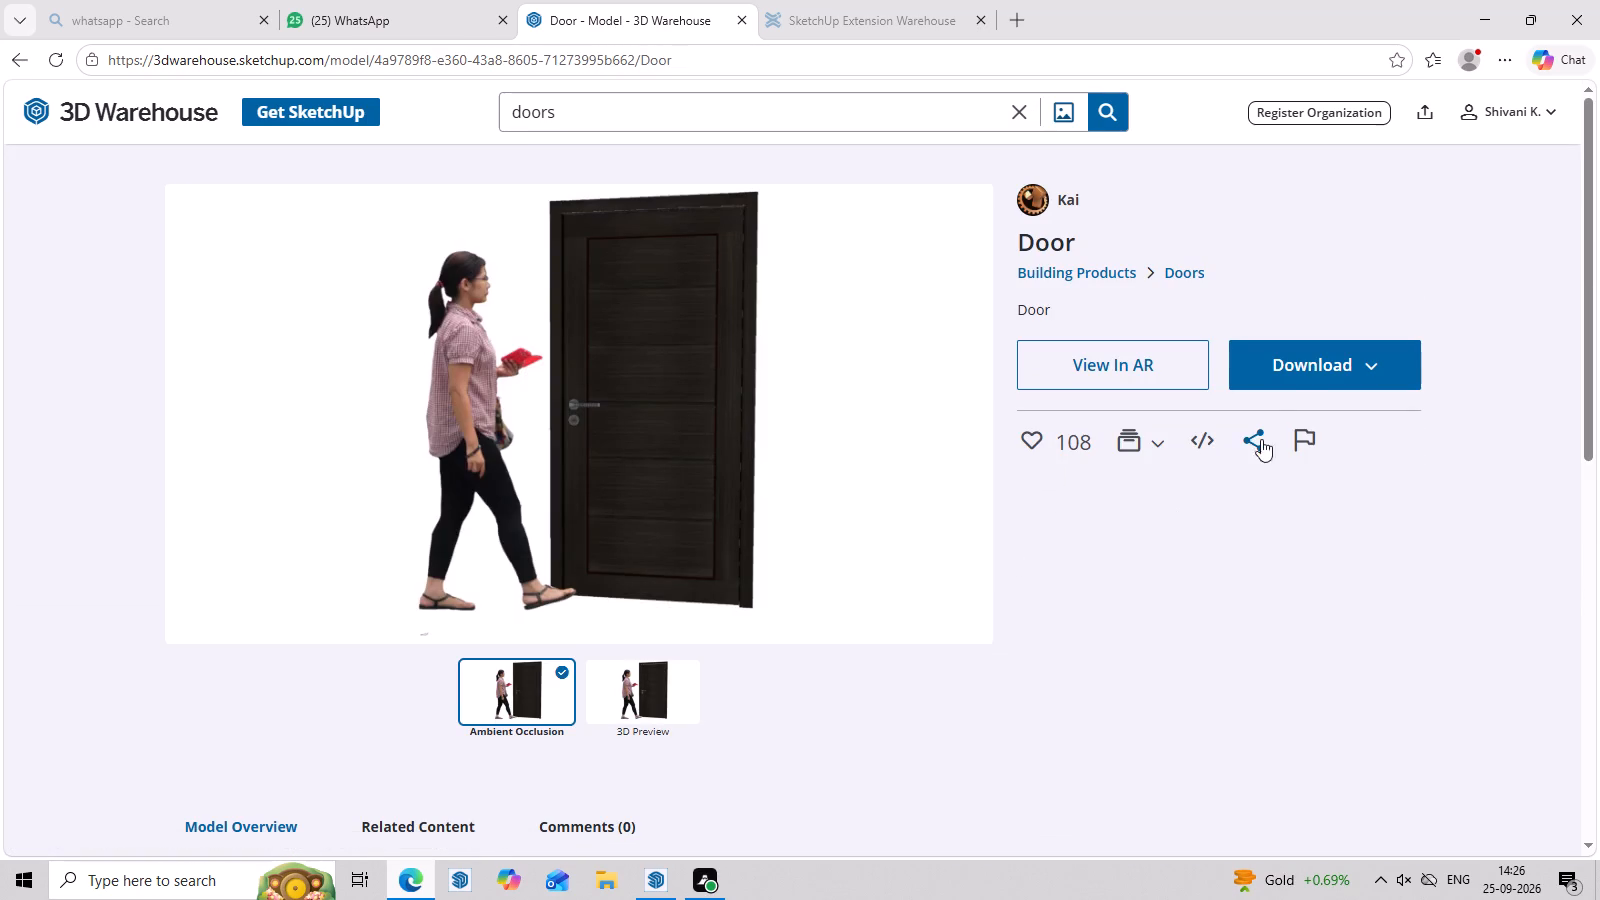
{"action": "left_click", "coordinate": [1305, 355]}
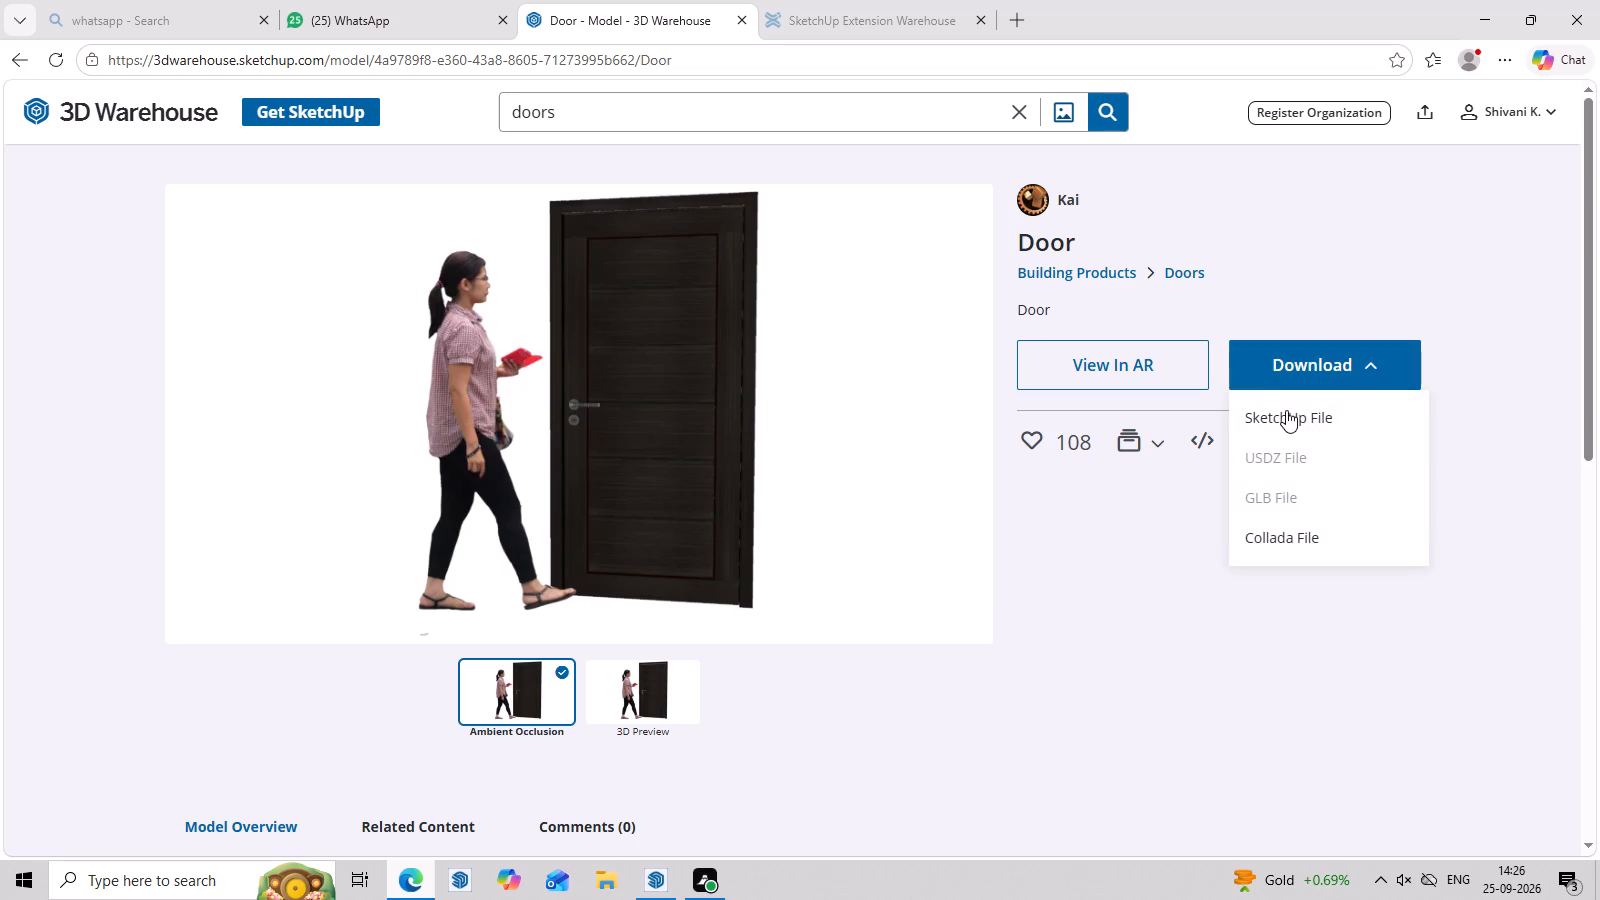
{"action": "left_click", "coordinate": [1286, 410]}
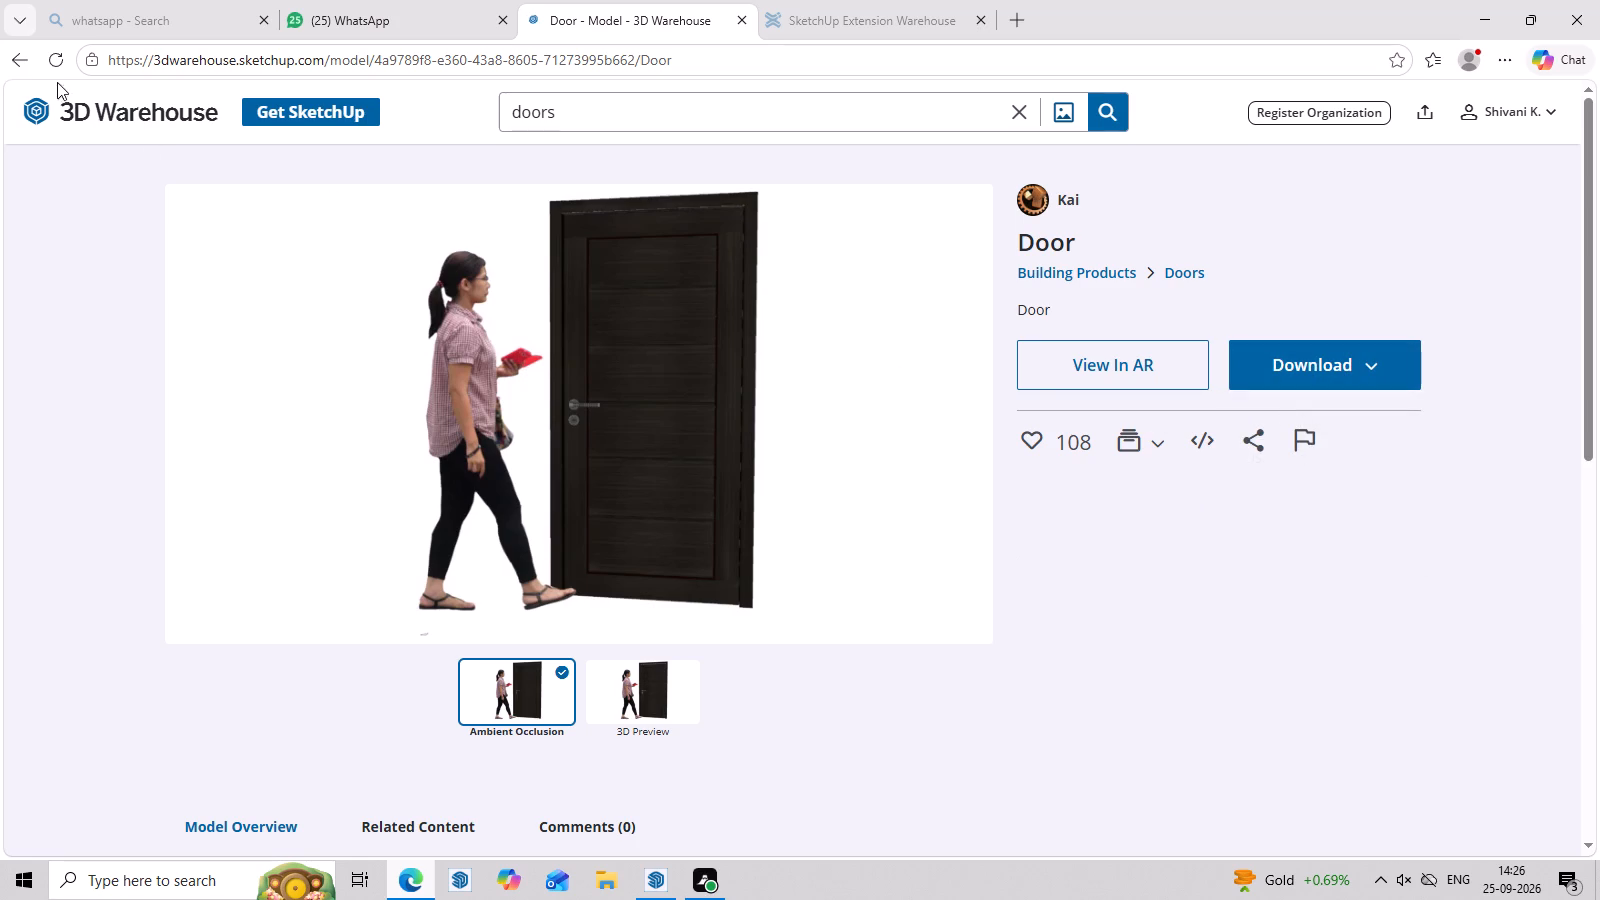
Return to the door results, find the plain brown wooden veneer door with a black handle, and download it as a SketchUp file.
{"action": "left_click", "coordinate": [12, 60]}
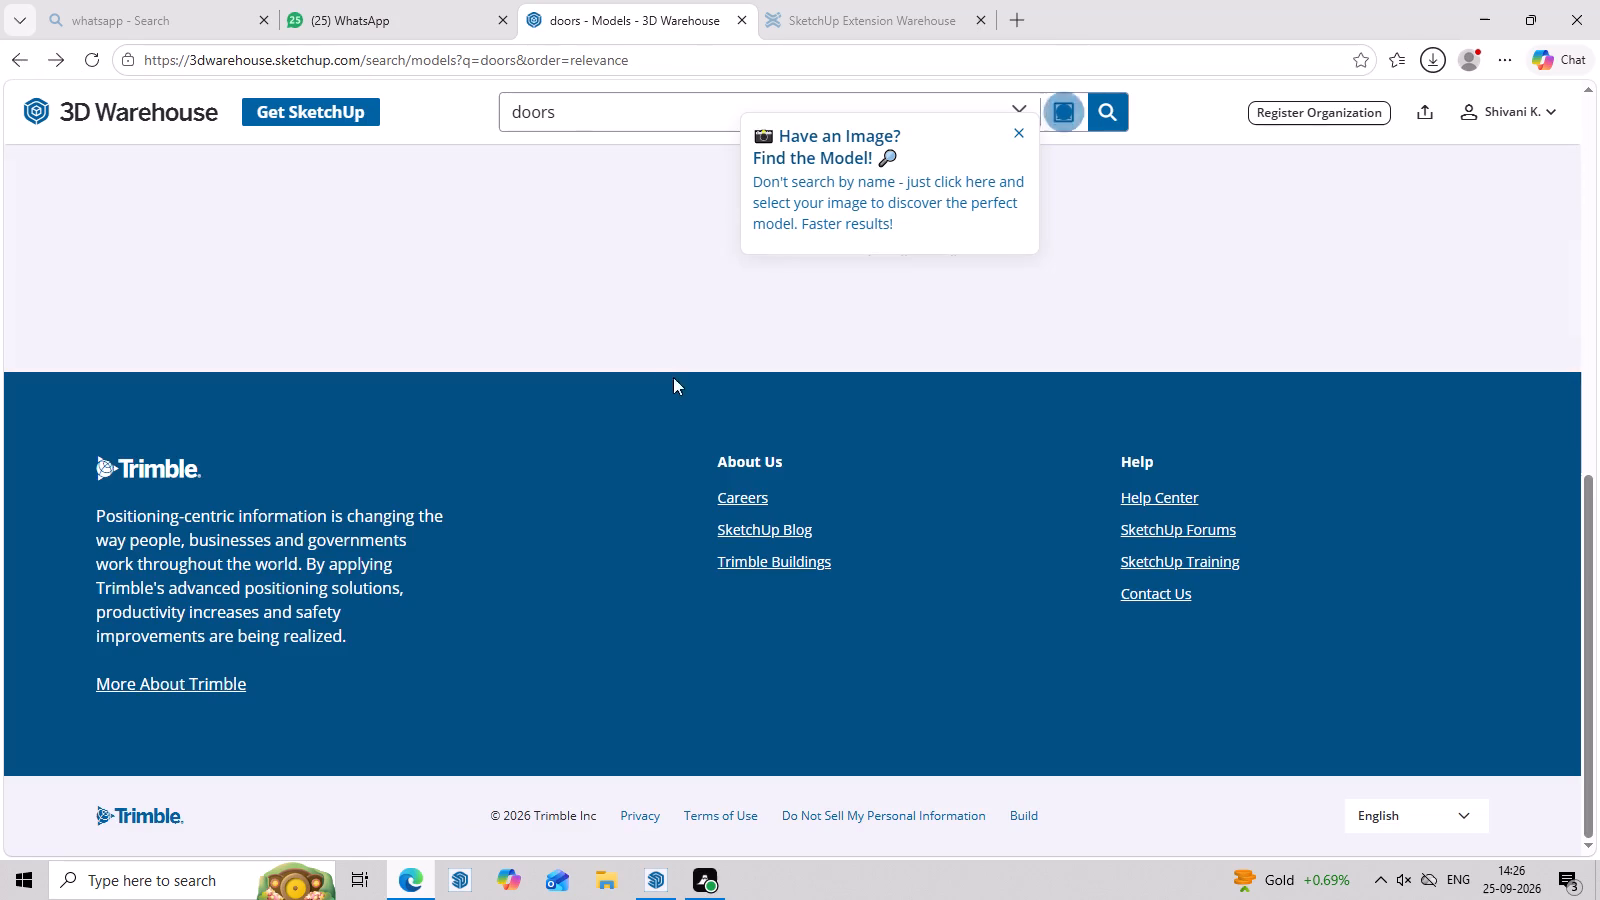
{"action": "scroll", "coordinate": [773, 376], "scroll_direction": "up", "scroll_amount": 3}
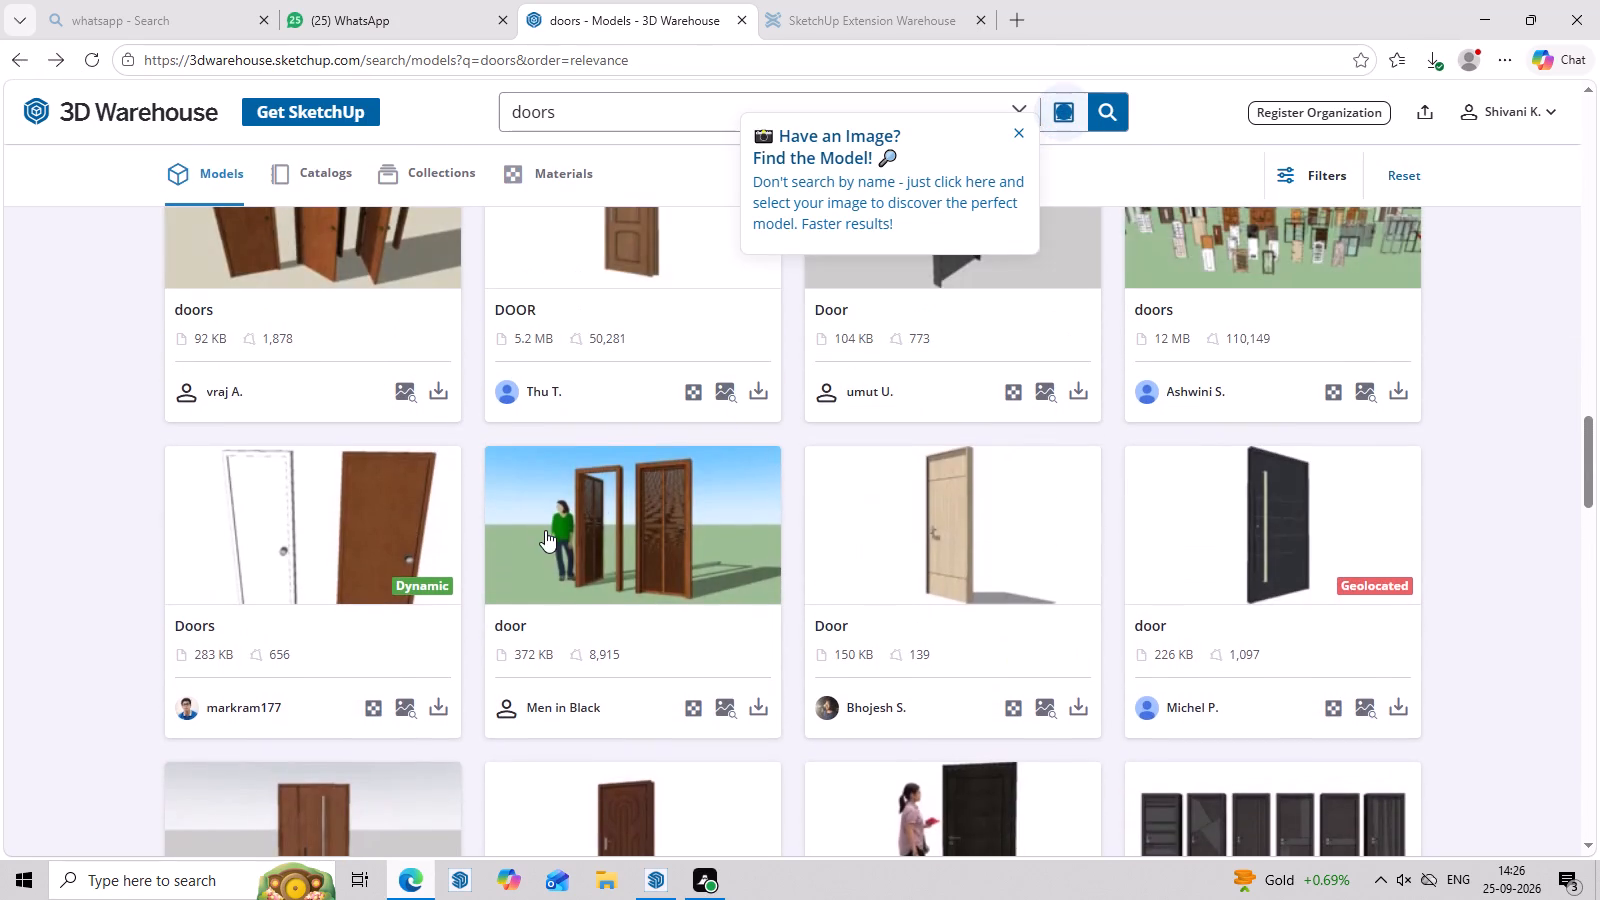
{"action": "scroll", "coordinate": [545, 530], "scroll_direction": "down", "scroll_amount": 6}
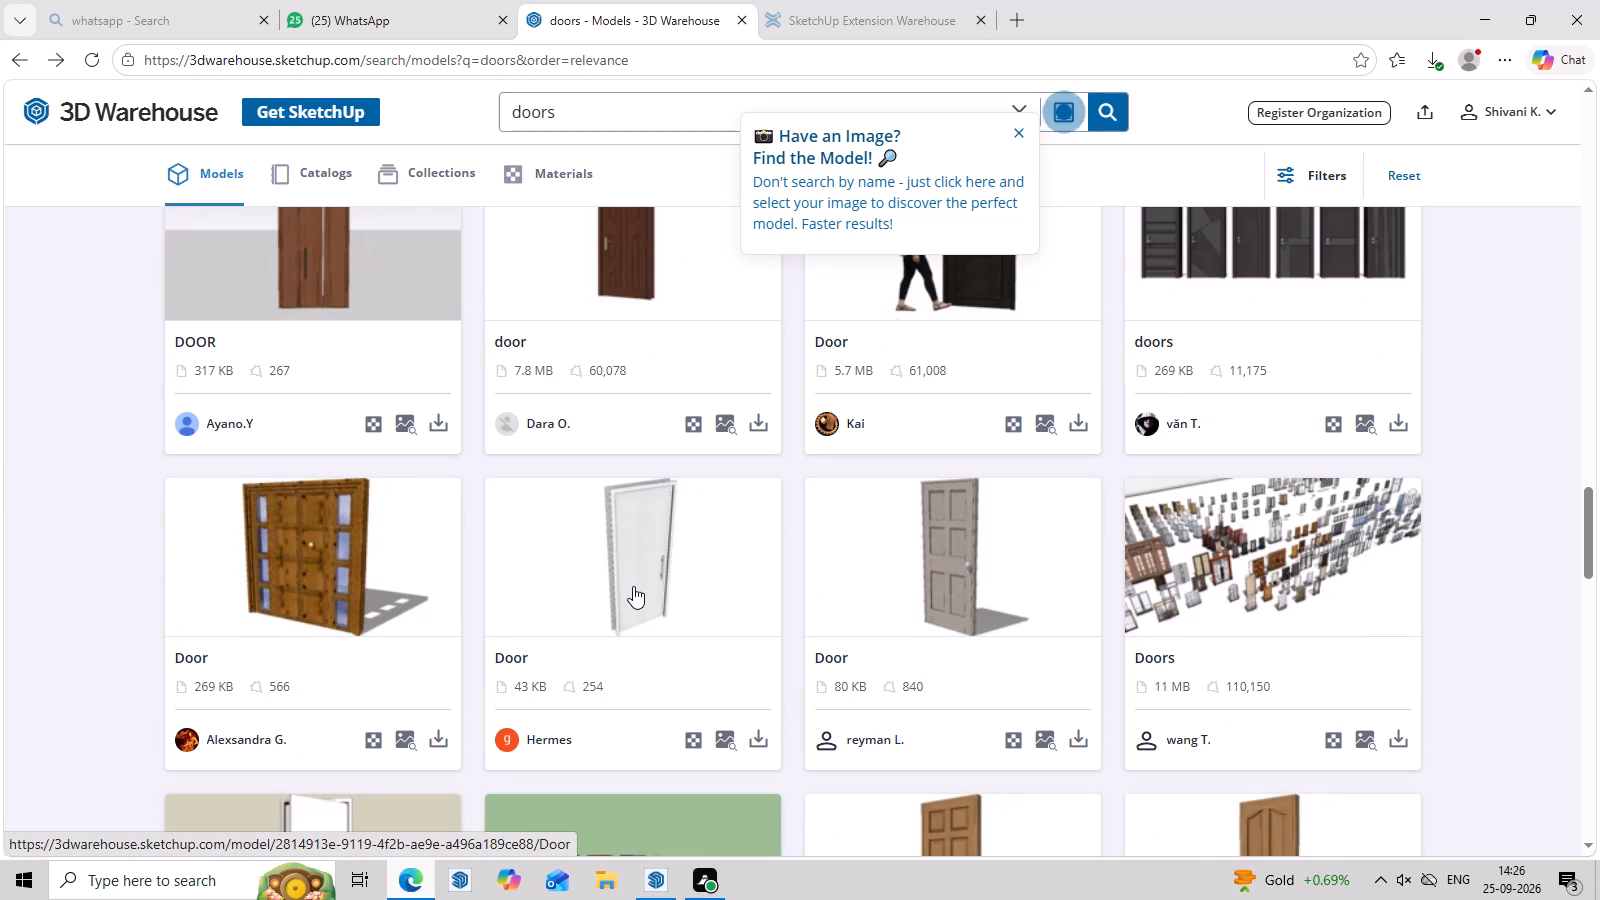
{"action": "scroll", "coordinate": [712, 554], "scroll_direction": "down", "scroll_amount": 4}
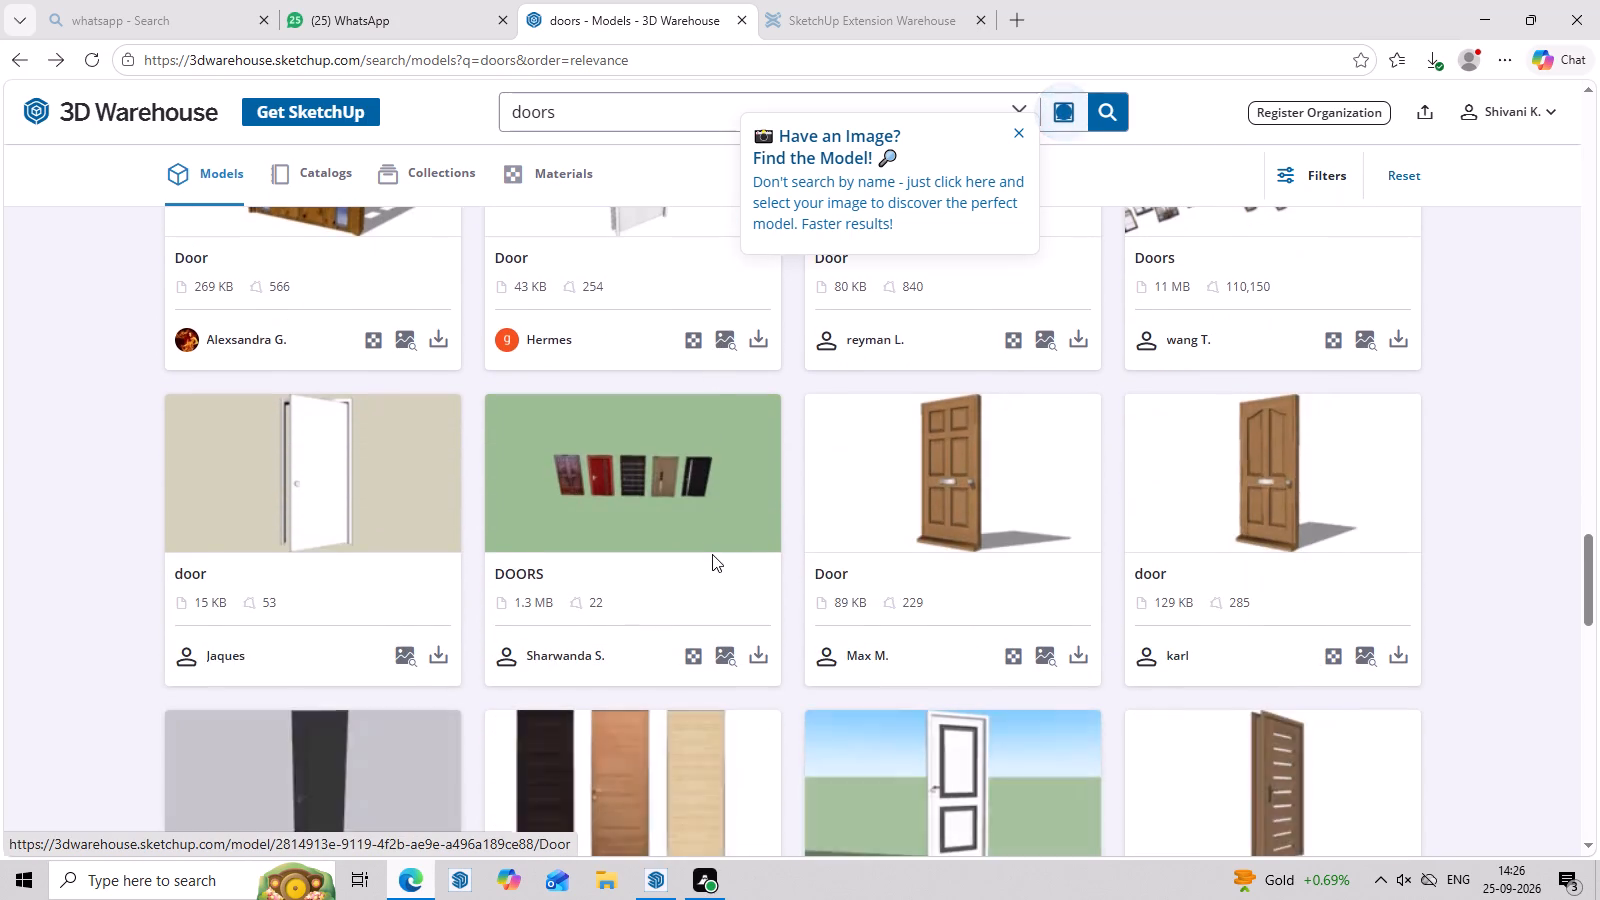
{"action": "scroll", "coordinate": [712, 554], "scroll_direction": "down", "scroll_amount": 6}
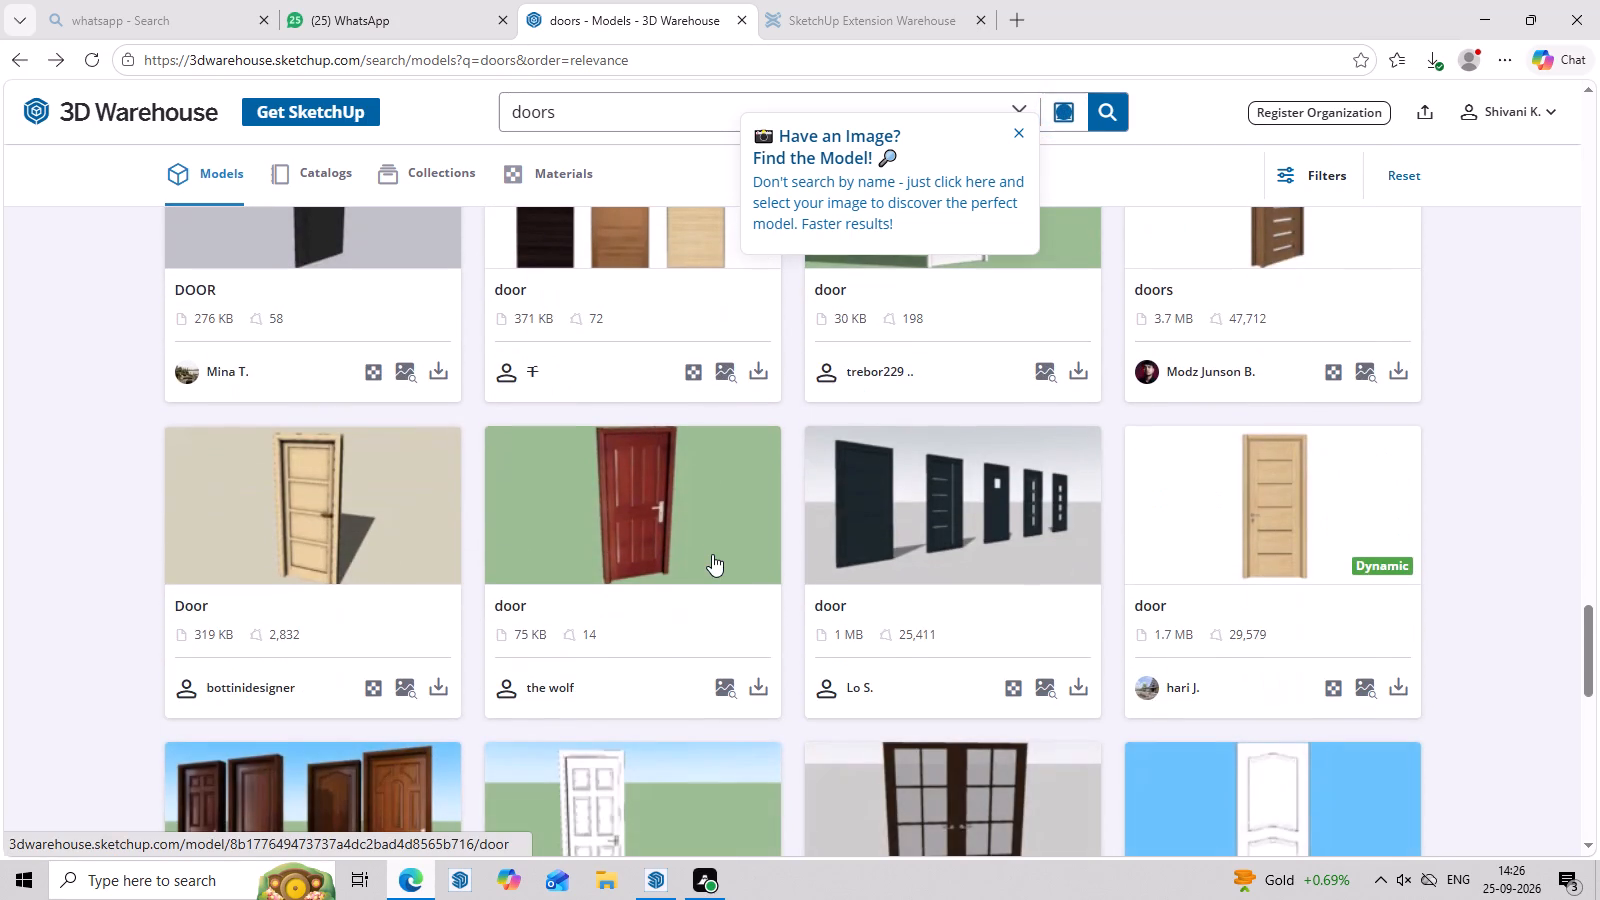
{"action": "scroll", "coordinate": [712, 554], "scroll_direction": "down", "scroll_amount": 2}
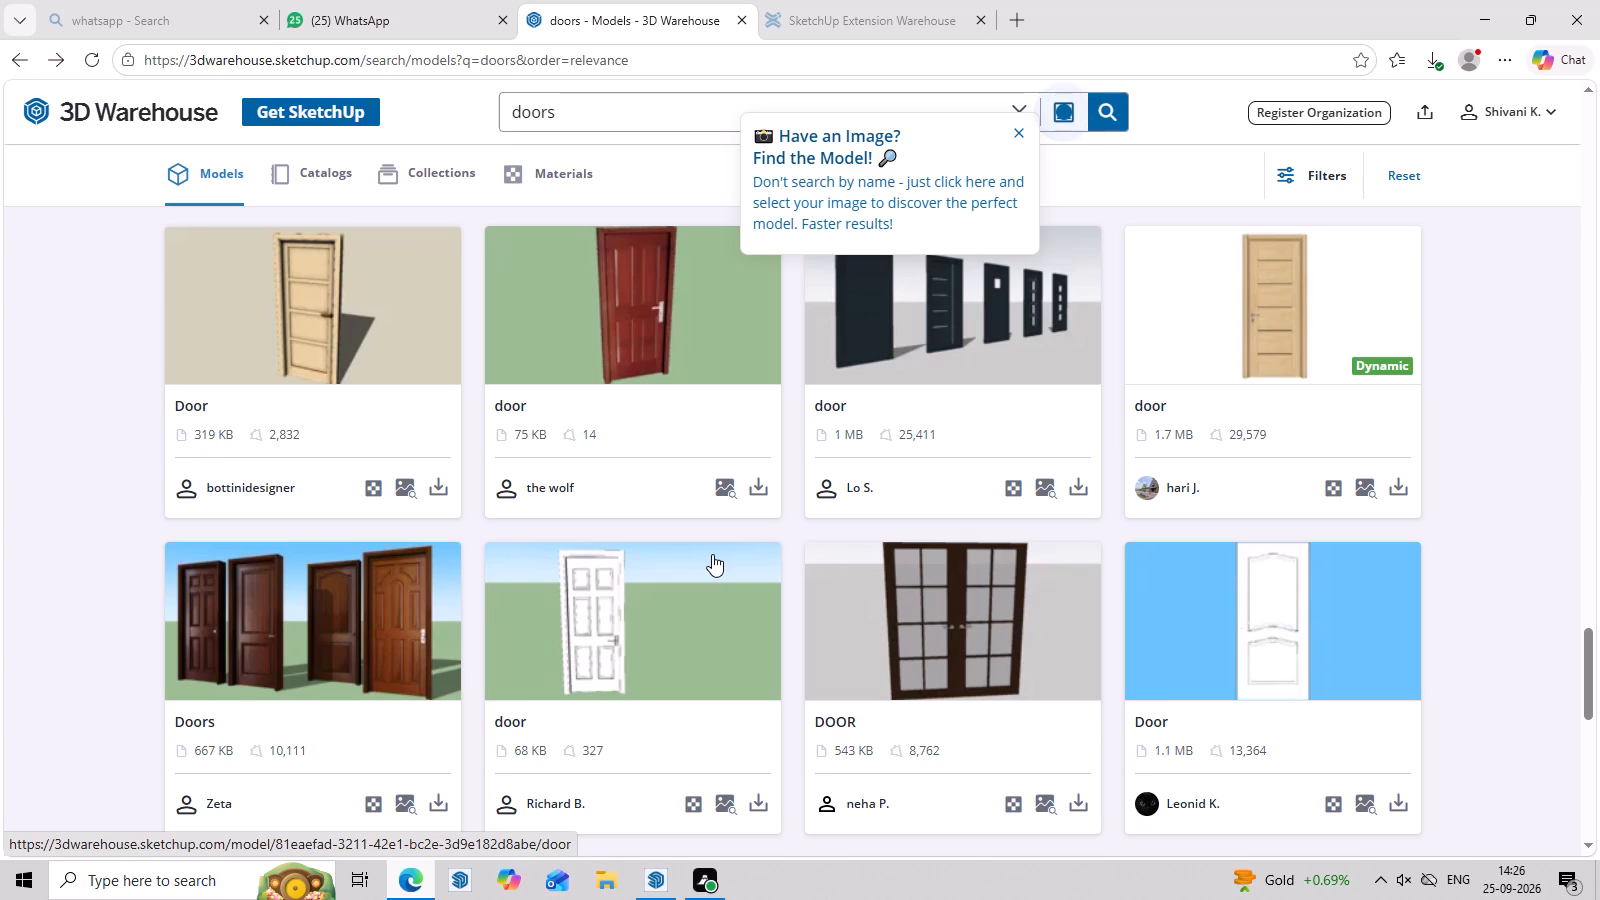
{"action": "scroll", "coordinate": [712, 554], "scroll_direction": "down", "scroll_amount": 5}
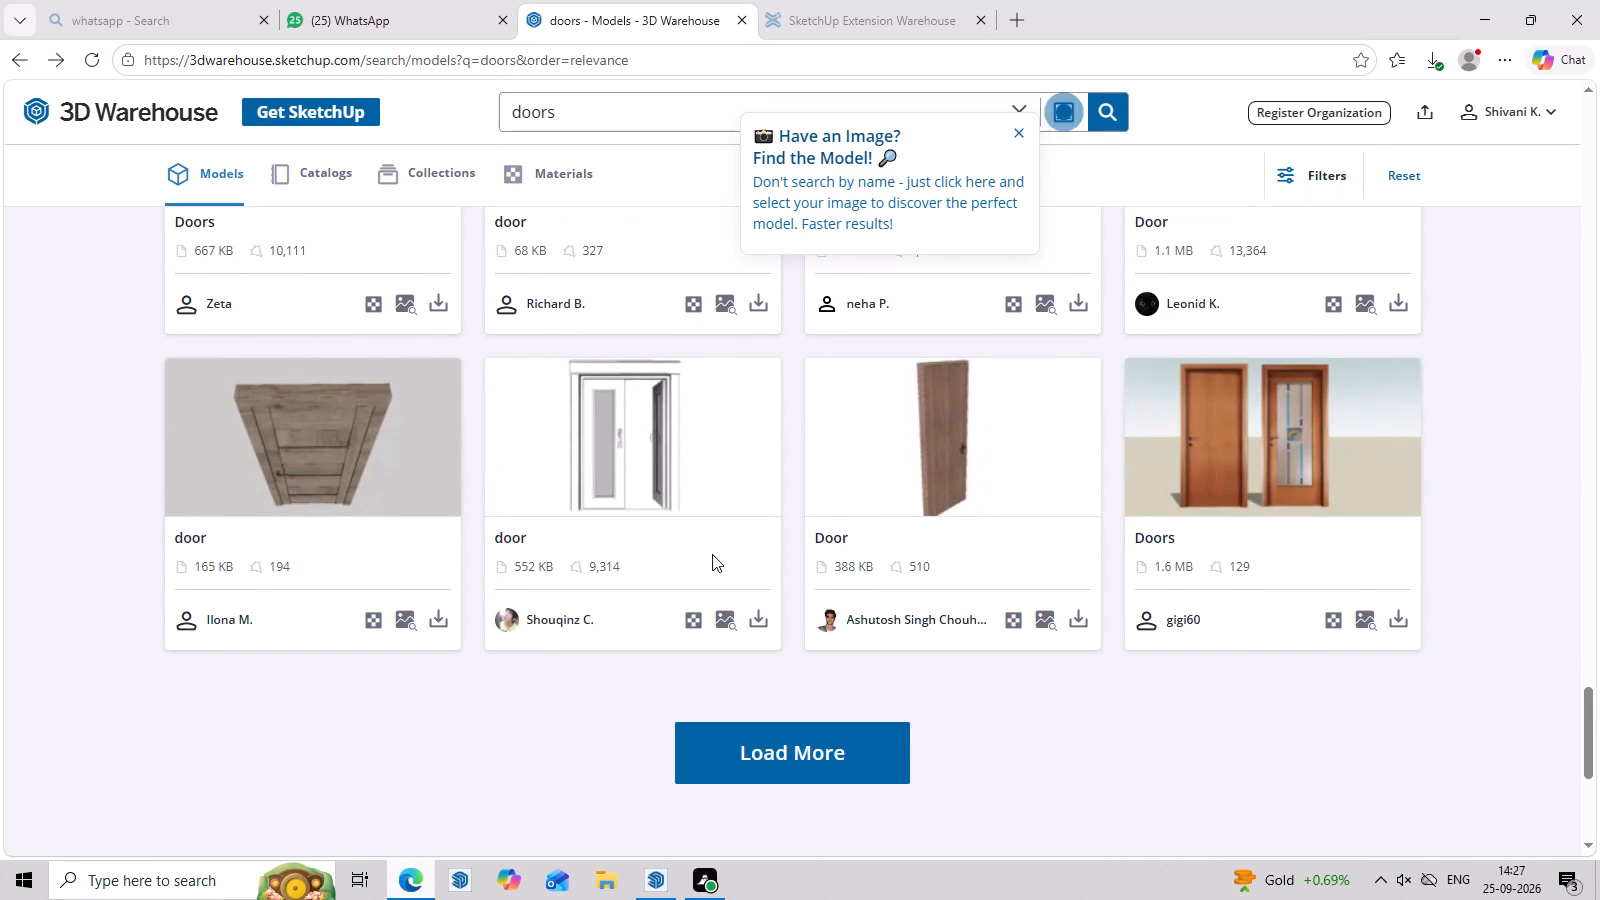
{"action": "left_click", "coordinate": [887, 474]}
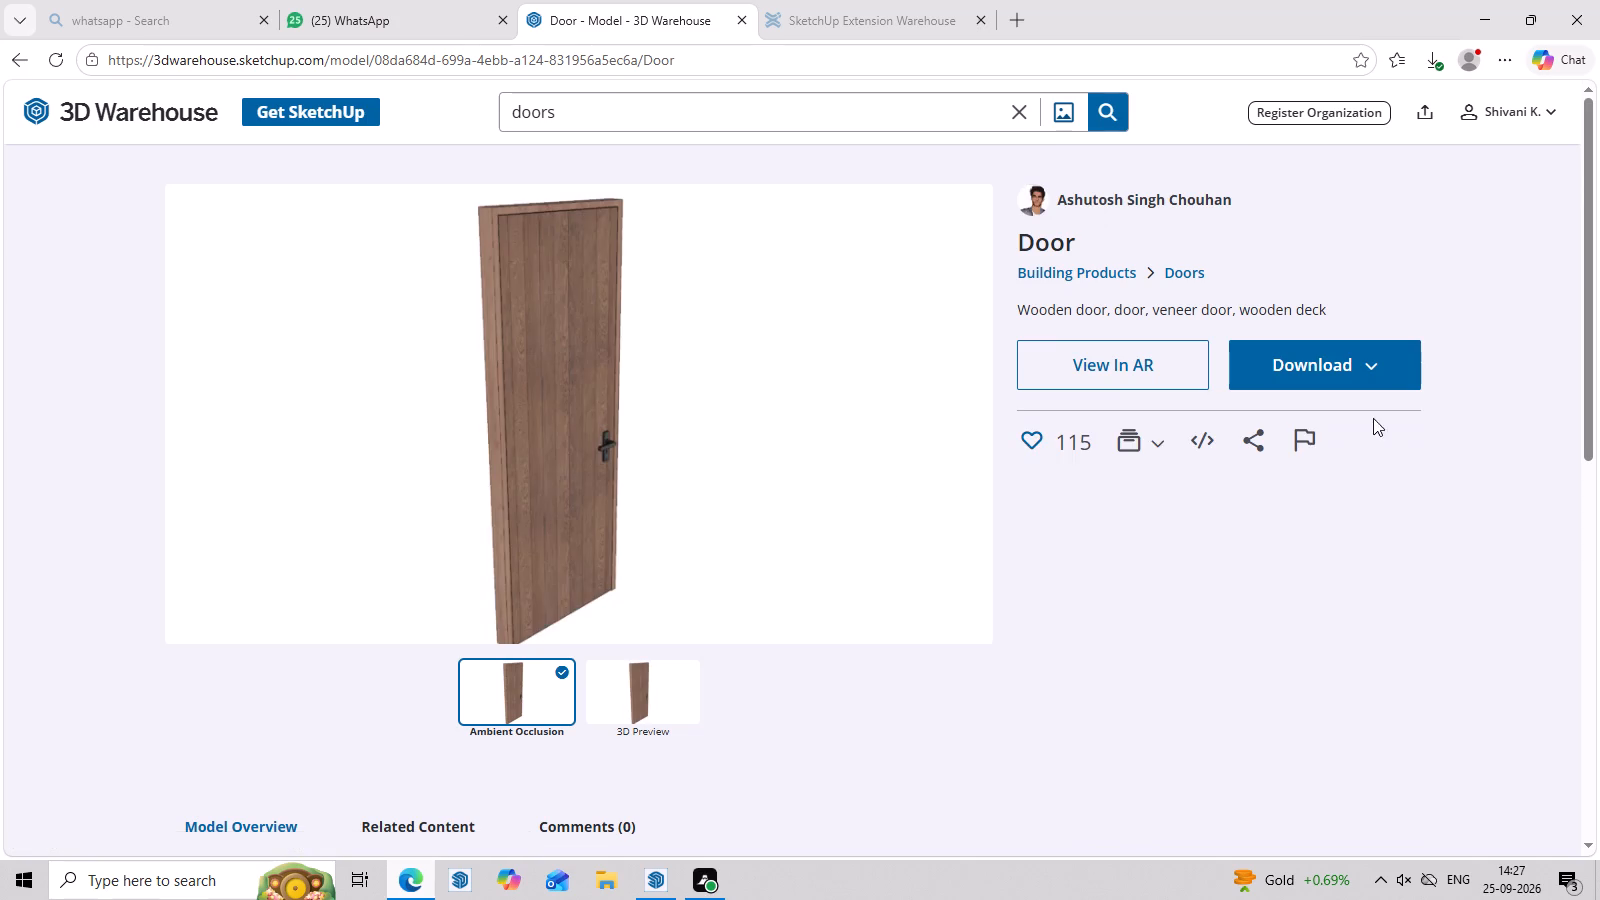
{"action": "left_click", "coordinate": [1347, 374]}
{"action": "left_click", "coordinate": [1294, 425]}
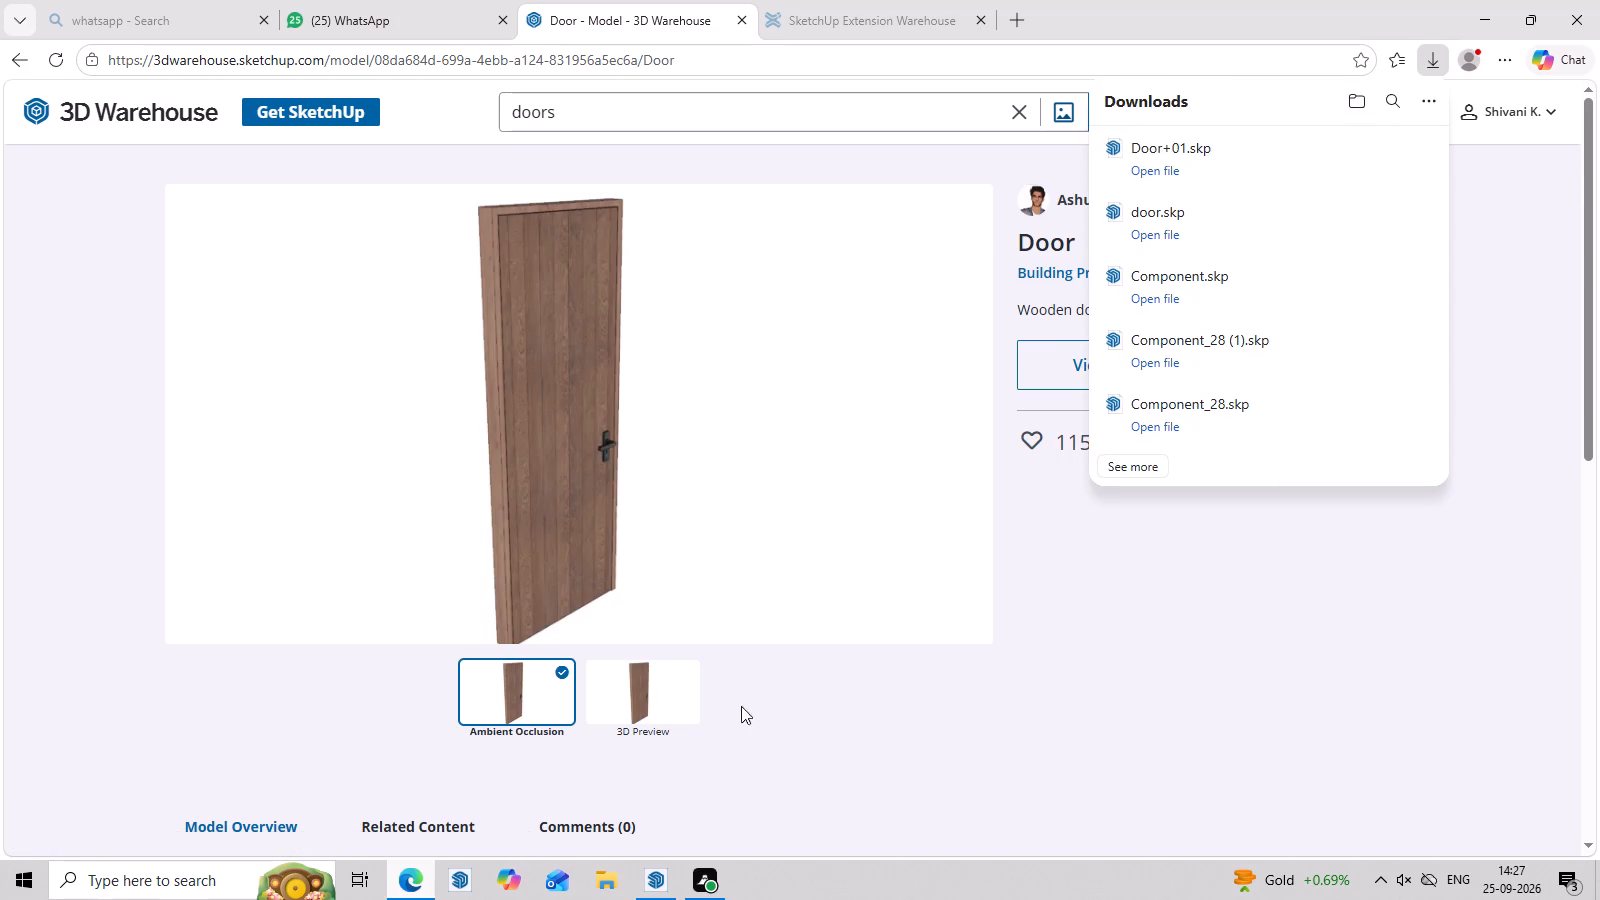
Switch to SketchUp, import the downloaded "door" file with the walking woman, and place it on the ground beside the house.
{"action": "left_click", "coordinate": [666, 882]}
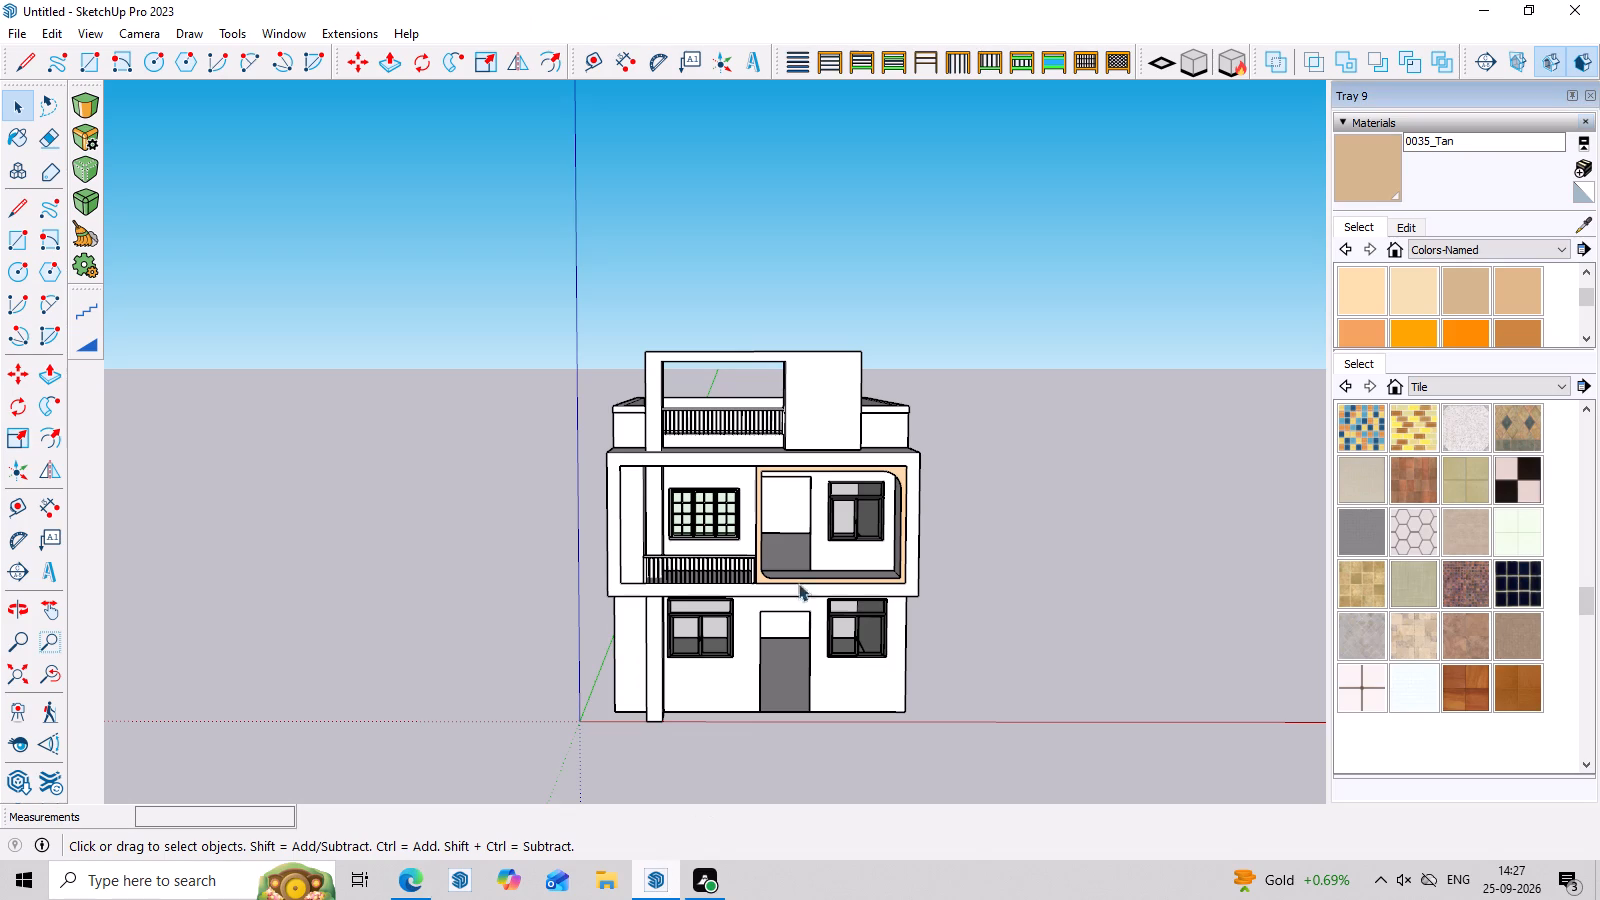
{"action": "left_click", "coordinate": [8, 34]}
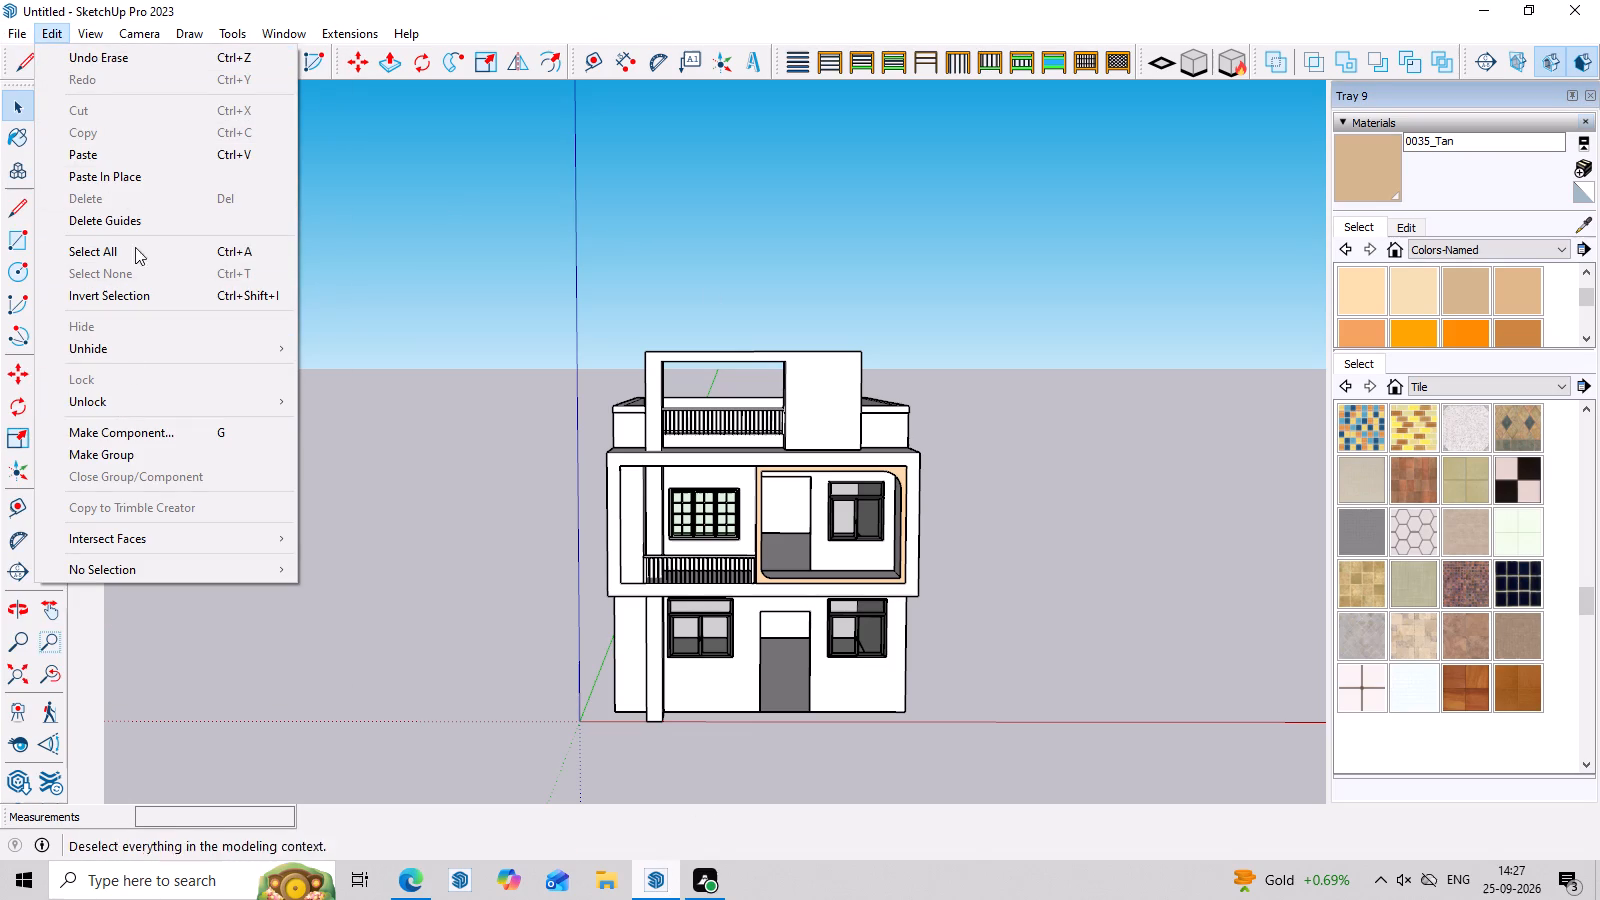
{"action": "left_click", "coordinate": [355, 302]}
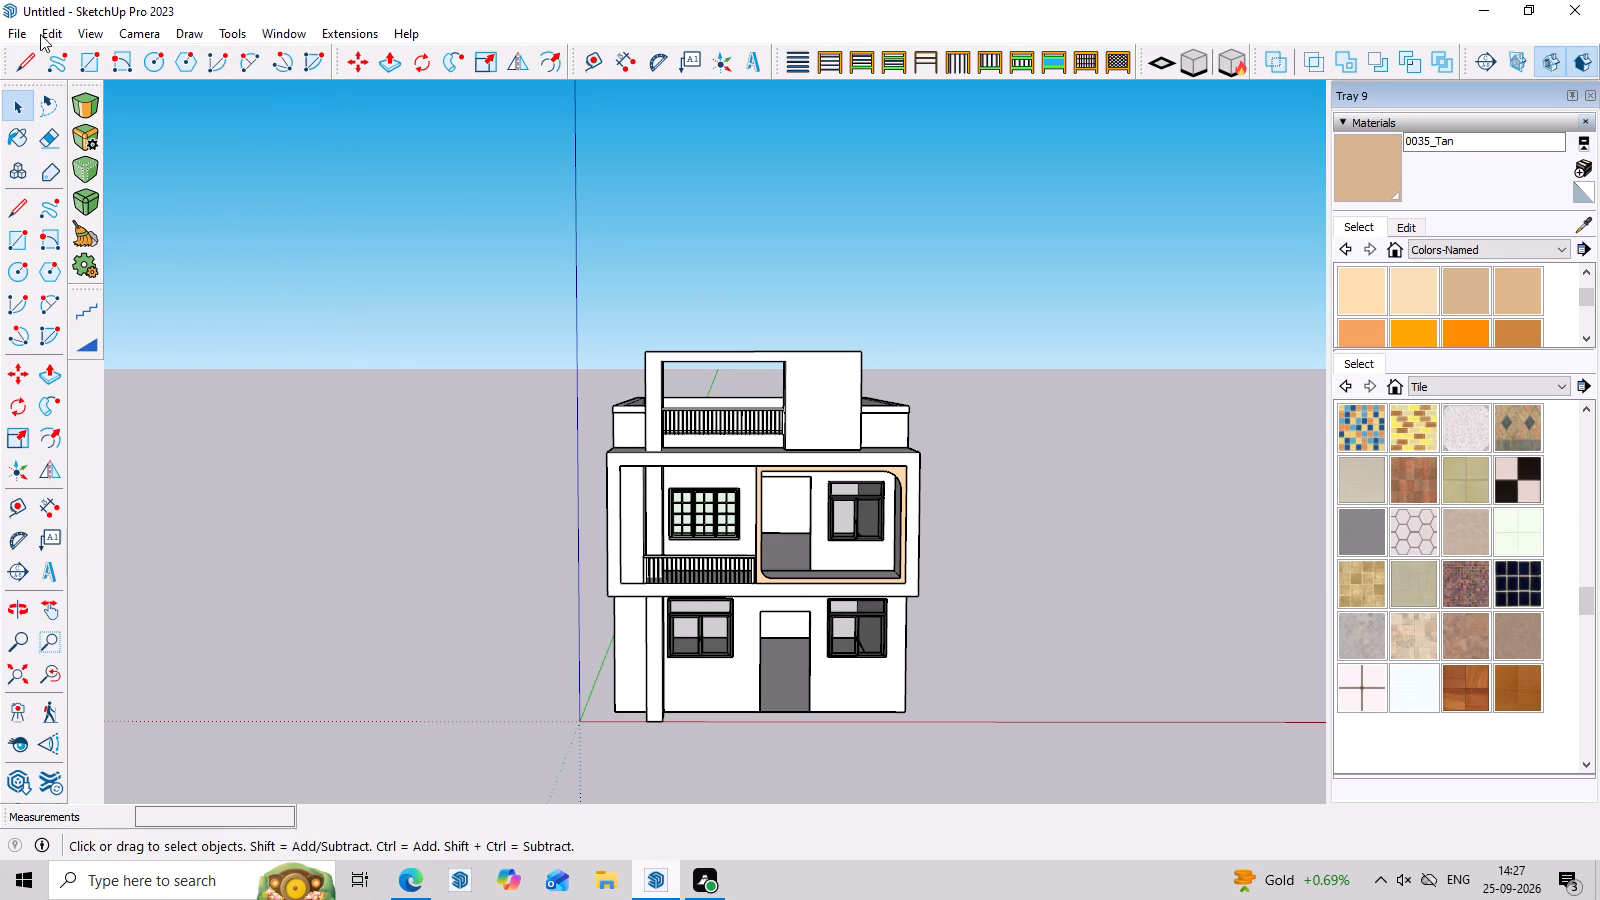
{"action": "left_click", "coordinate": [21, 28]}
{"action": "left_click", "coordinate": [79, 354]}
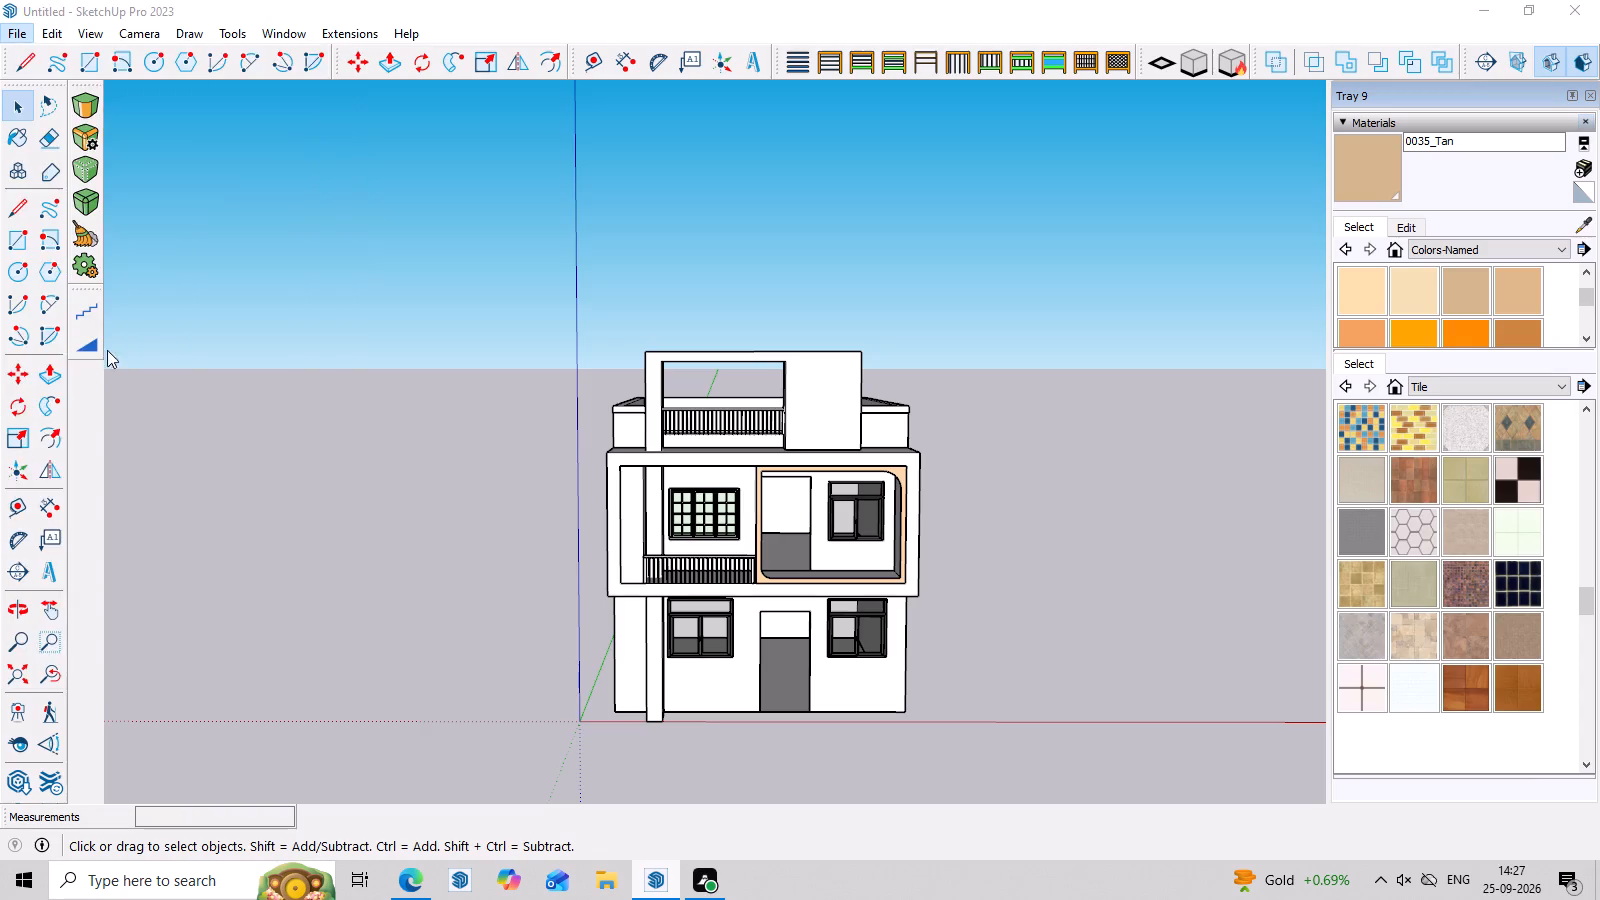
{"action": "left_click", "coordinate": [283, 145]}
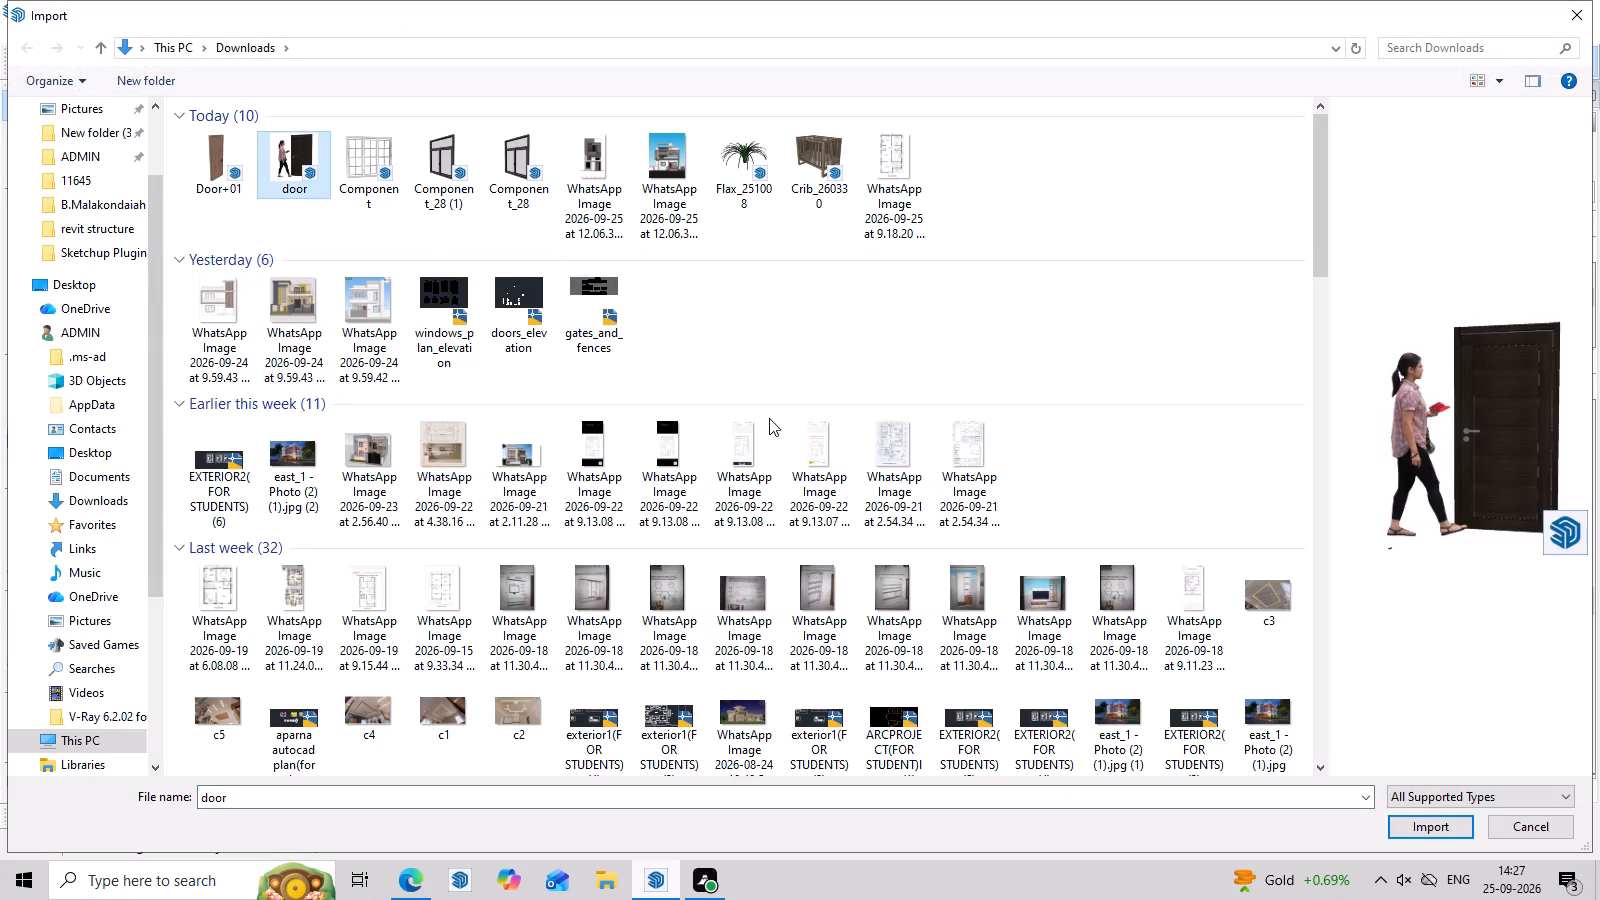
{"action": "left_click", "coordinate": [1460, 825]}
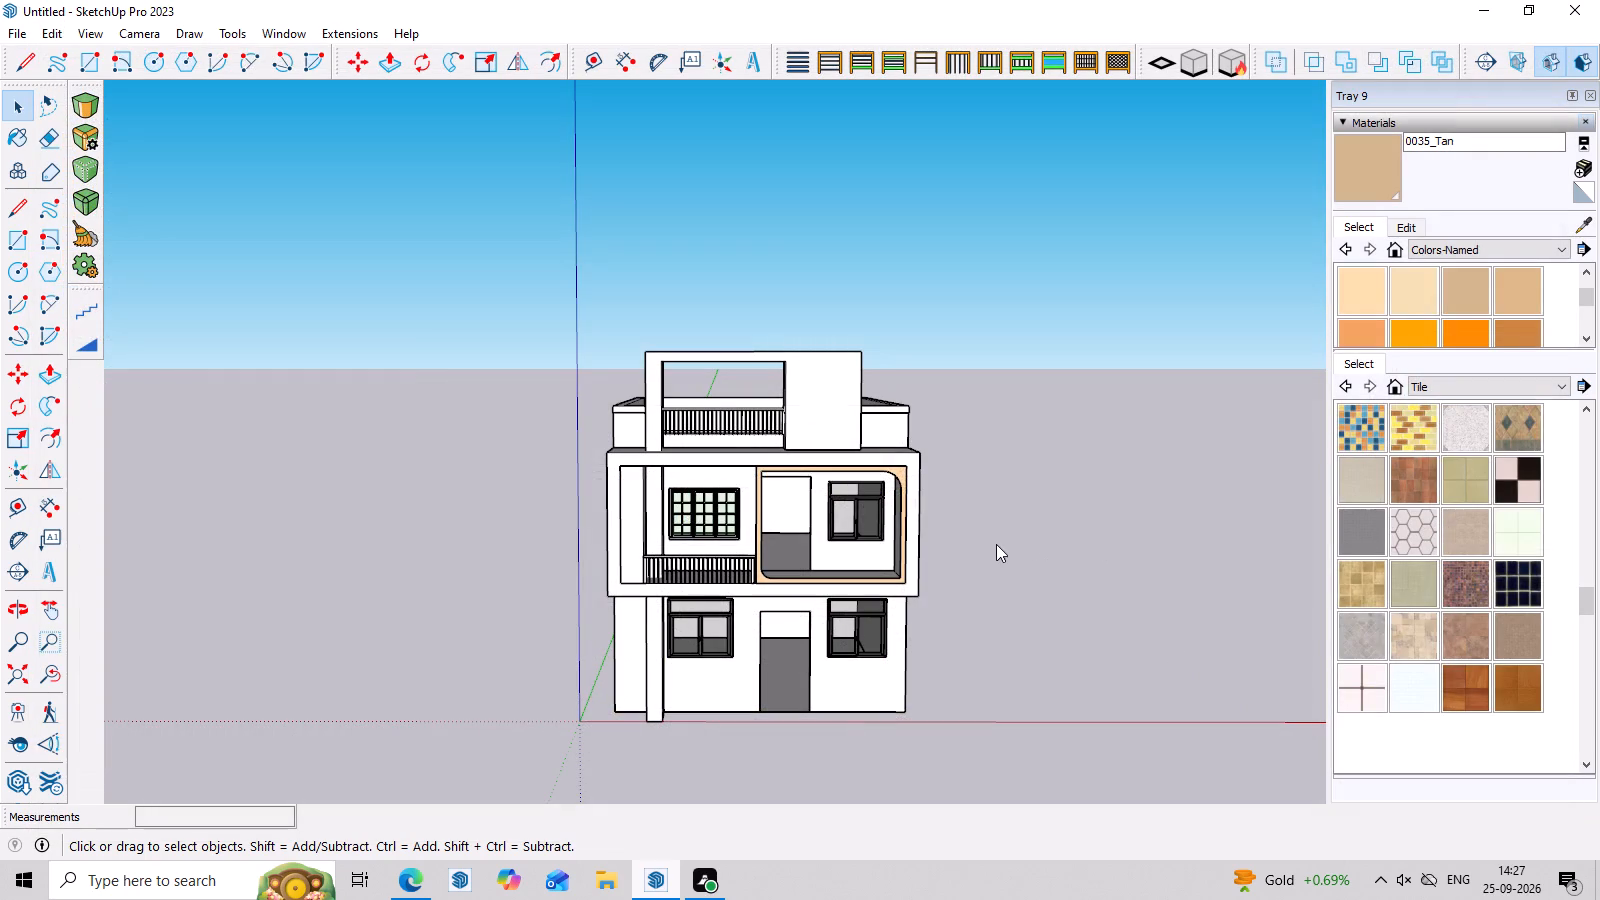
{"action": "scroll", "coordinate": [996, 544], "scroll_direction": "down", "scroll_amount": 10}
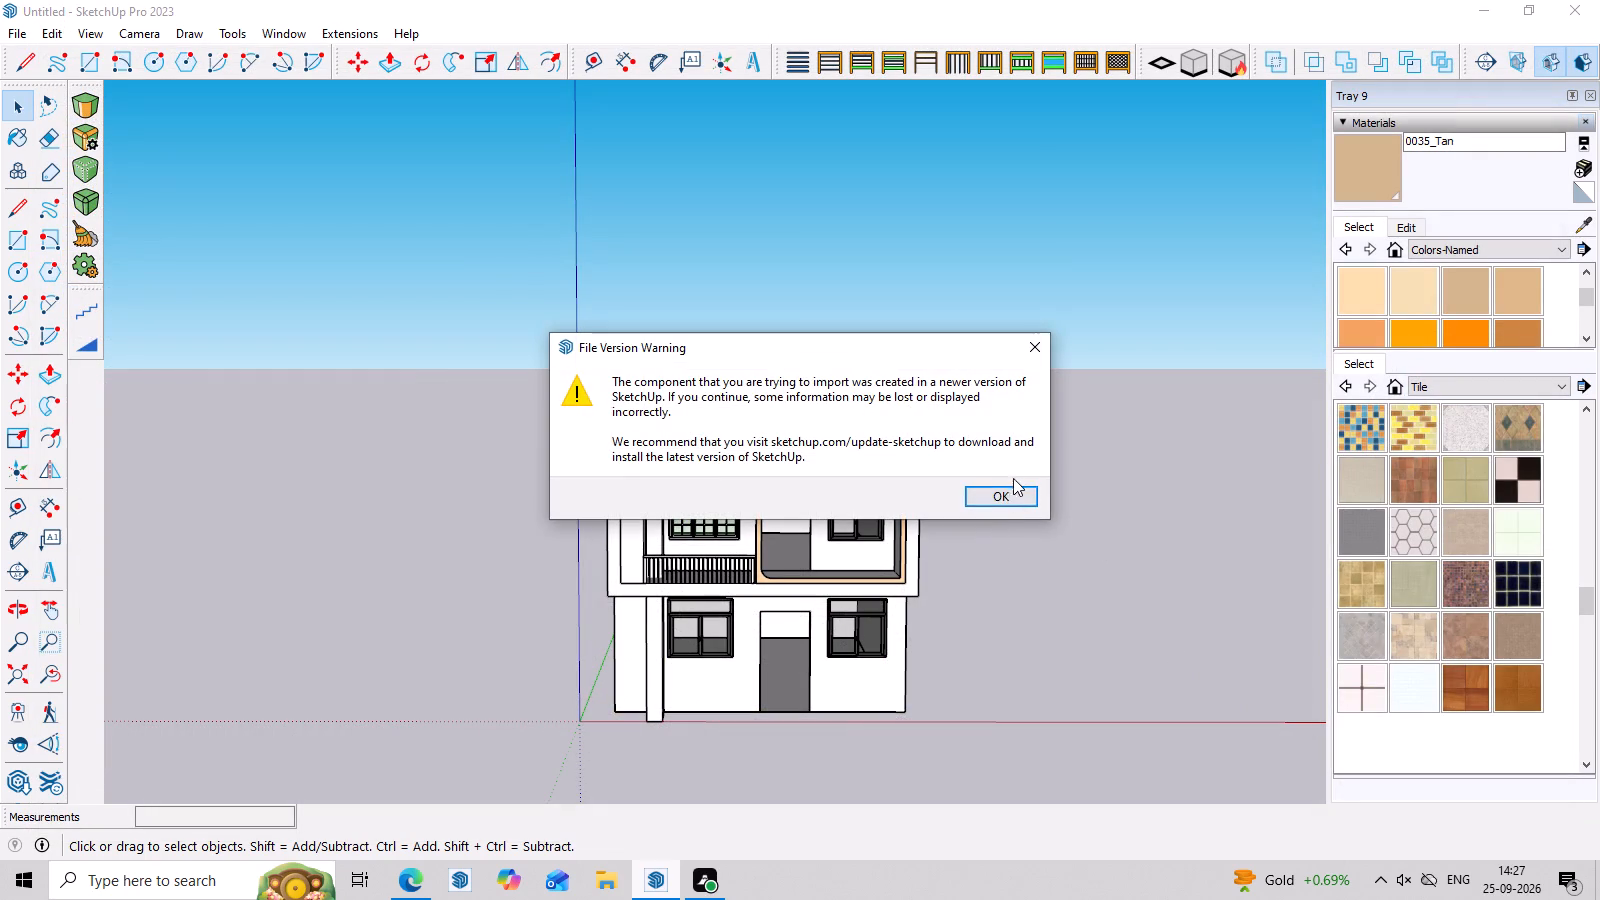
{"action": "left_click", "coordinate": [998, 502]}
{"action": "scroll", "coordinate": [841, 610], "scroll_direction": "down", "scroll_amount": 3}
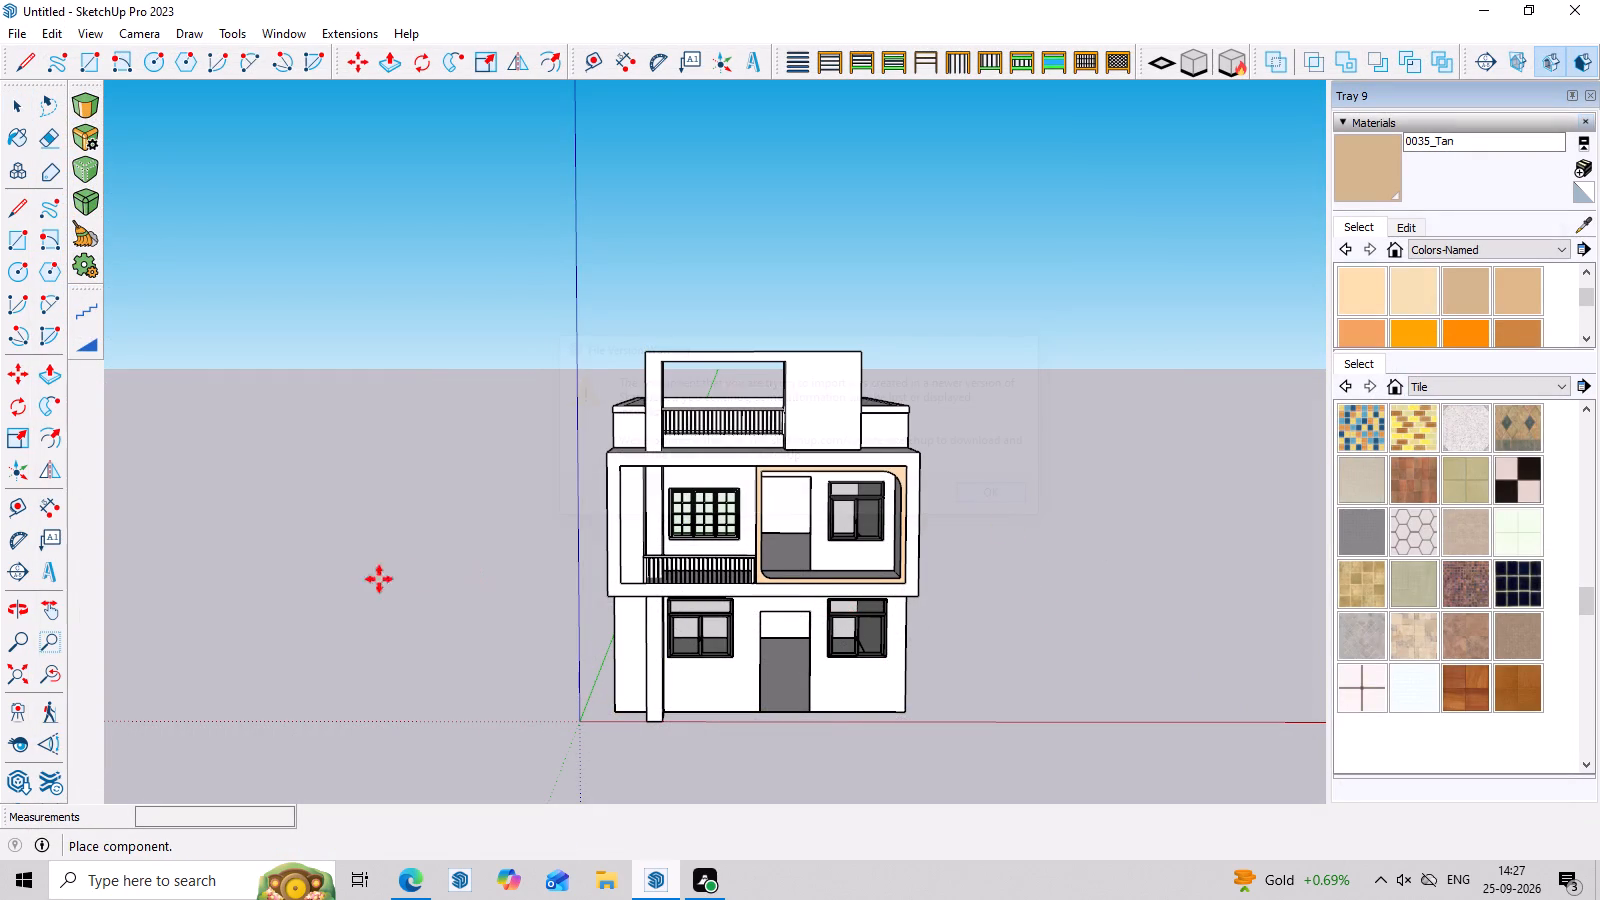
{"action": "left_click", "coordinate": [992, 686]}
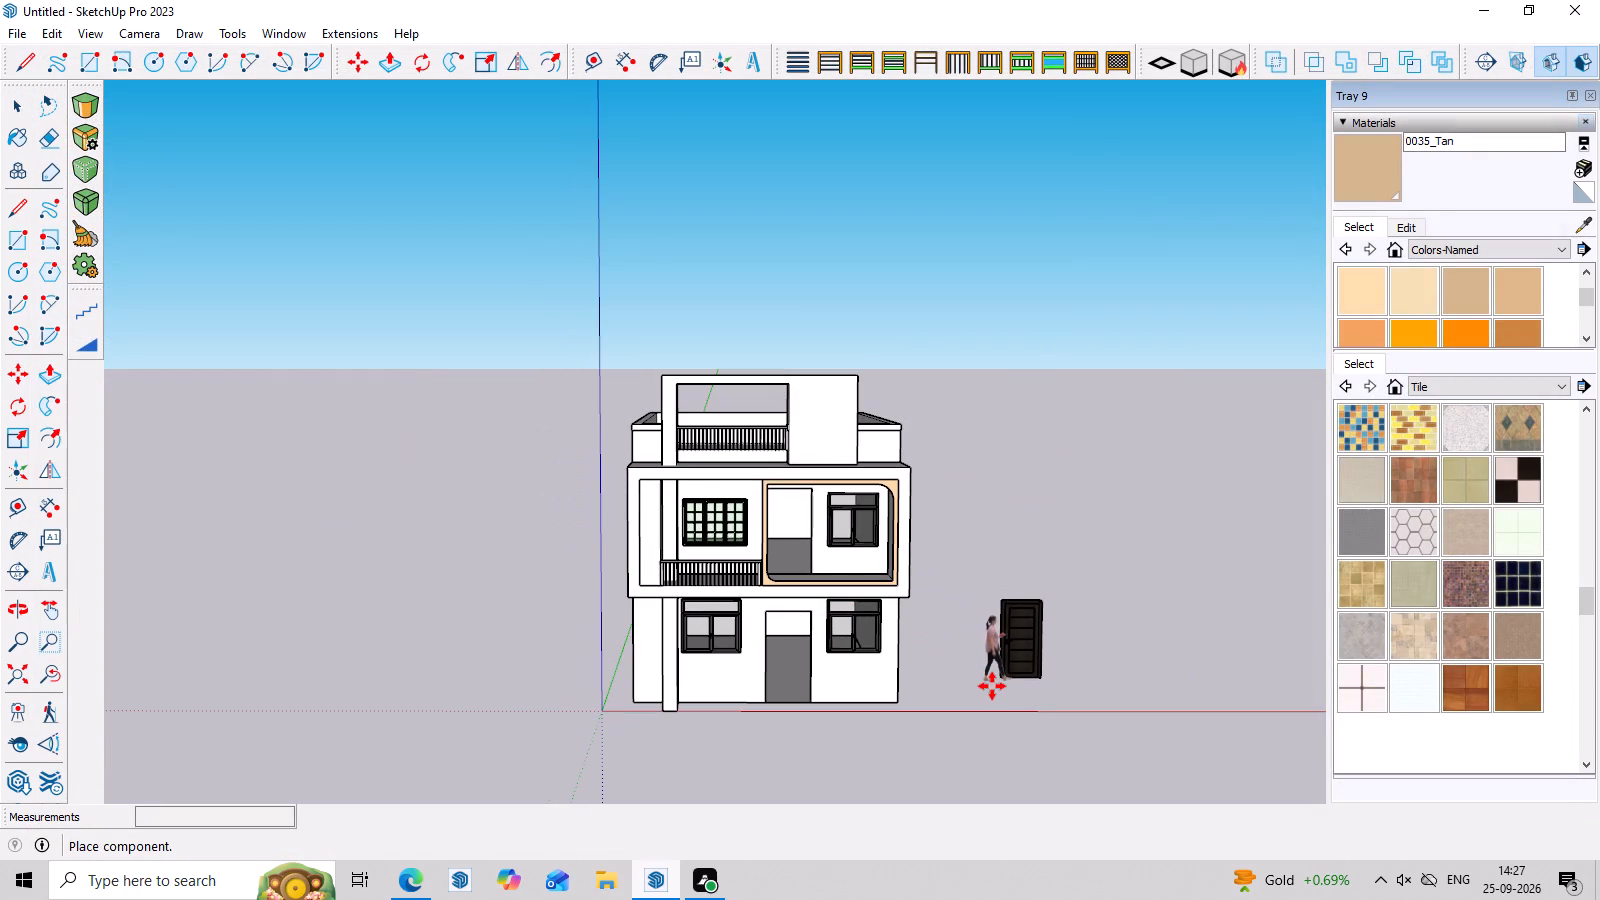
{"action": "scroll", "coordinate": [1051, 667], "scroll_direction": "up", "scroll_amount": 11}
{"action": "left_click", "coordinate": [1095, 612]}
{"action": "key", "text": "space"}
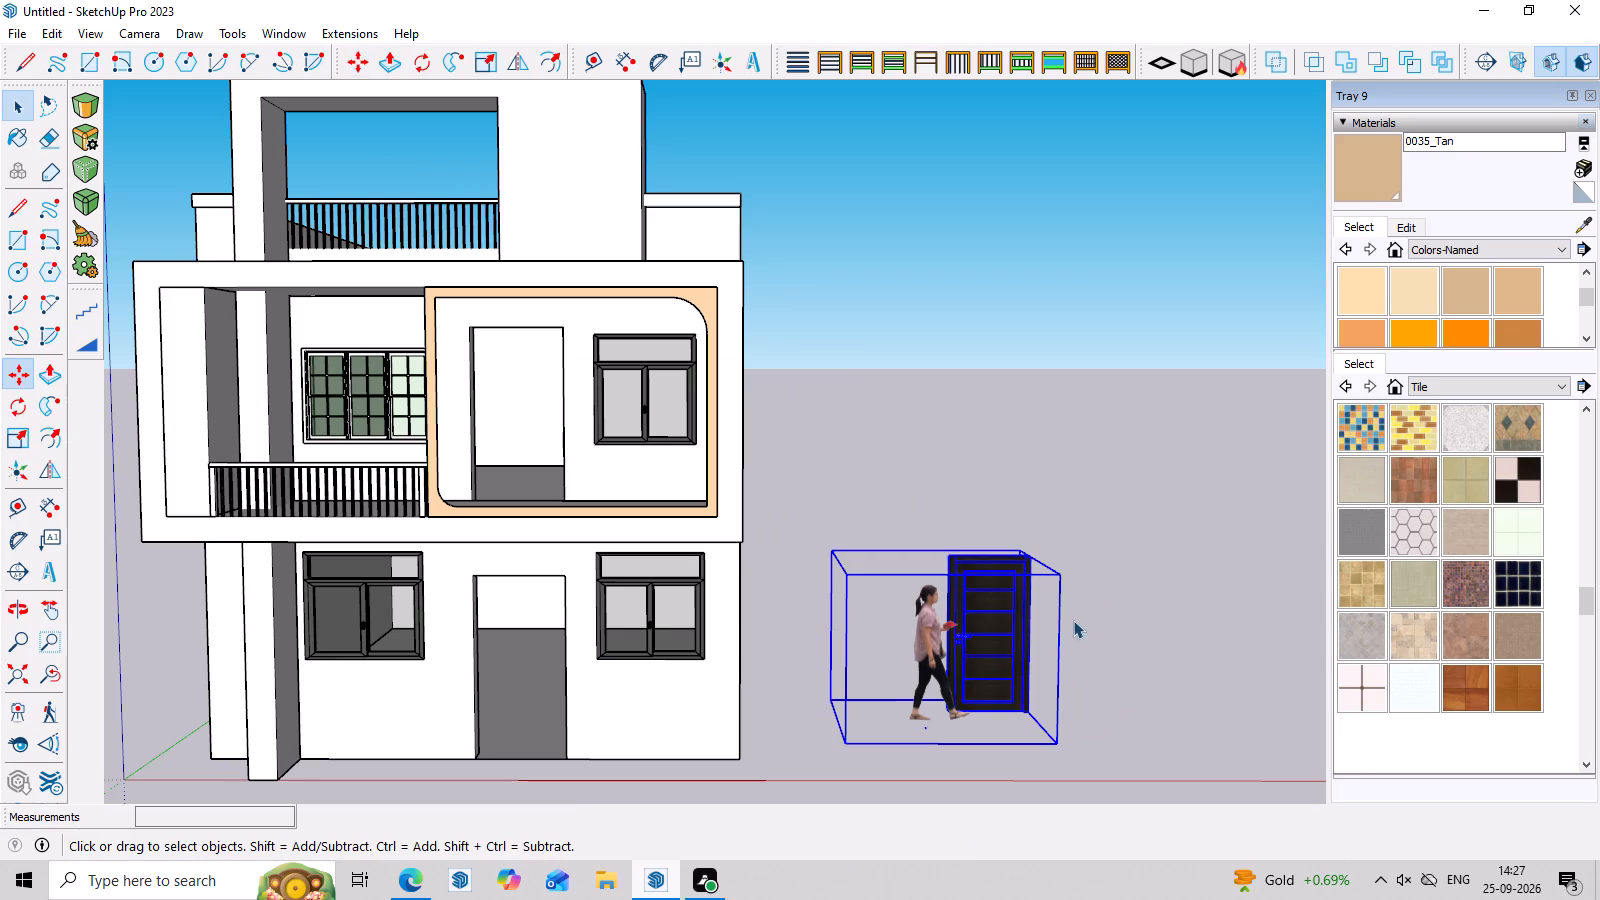
Explode the imported door component to separate the dark door from the woman figure.
{"action": "key", "text": "space"}
{"action": "left_click", "coordinate": [1071, 624]}
{"action": "scroll", "coordinate": [942, 643], "scroll_direction": "up", "scroll_amount": 7}
{"action": "left_click", "coordinate": [937, 633]}
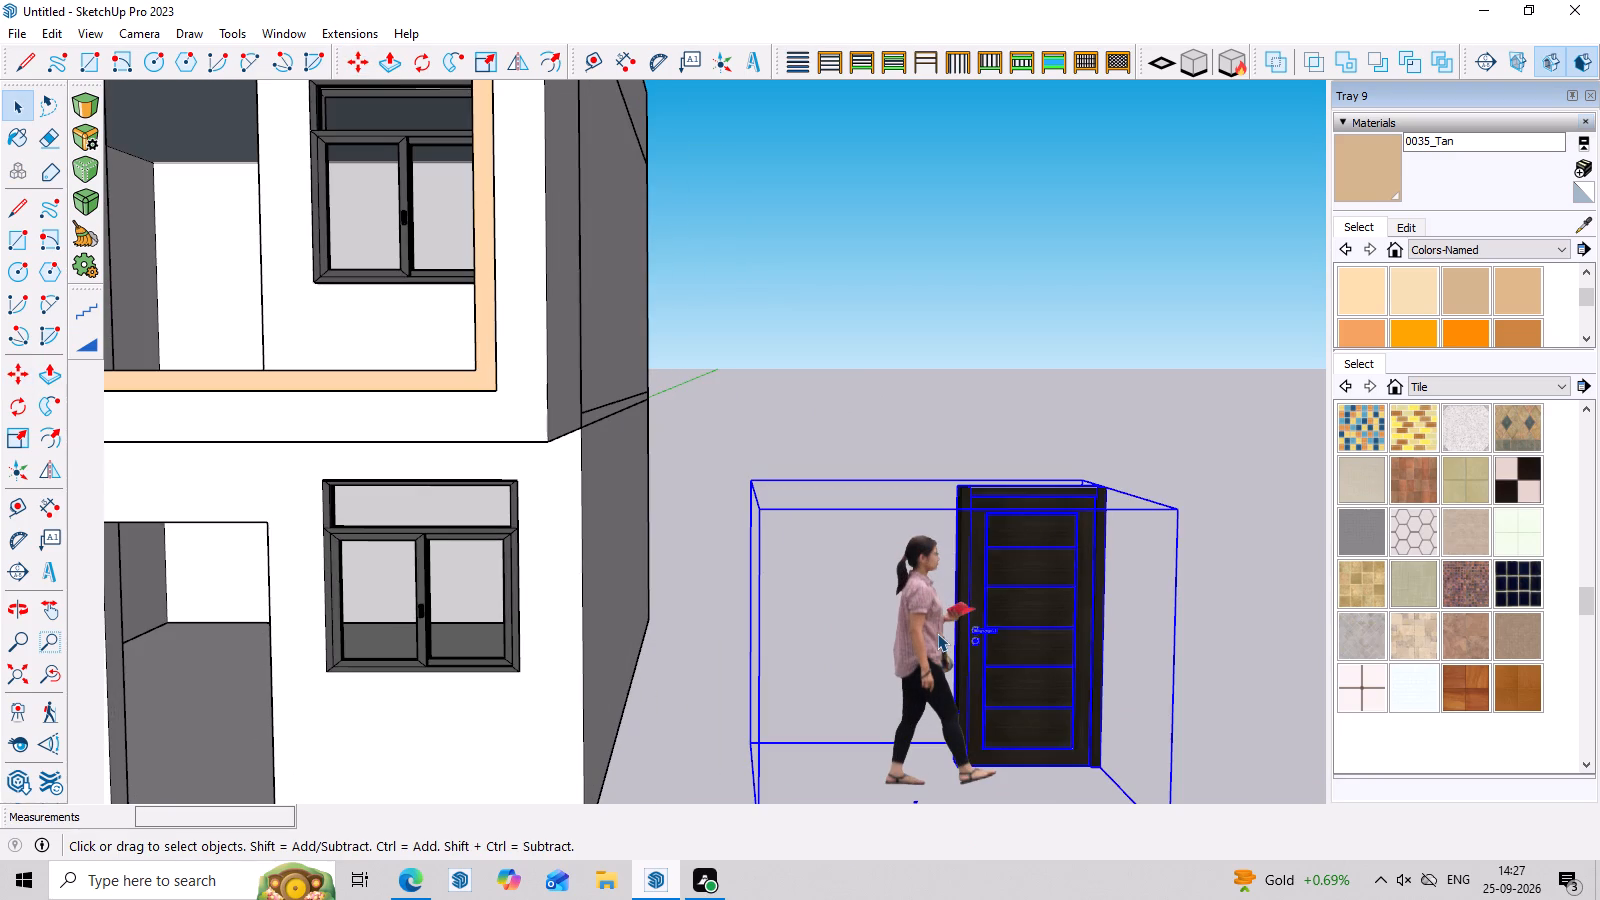
{"action": "scroll", "coordinate": [940, 619], "scroll_direction": "down", "scroll_amount": 9}
{"action": "middle_click_drag", "start_coordinate": [1079, 645], "coordinate": [1053, 637]}
{"action": "scroll", "coordinate": [1043, 649], "scroll_direction": "up", "scroll_amount": 3}
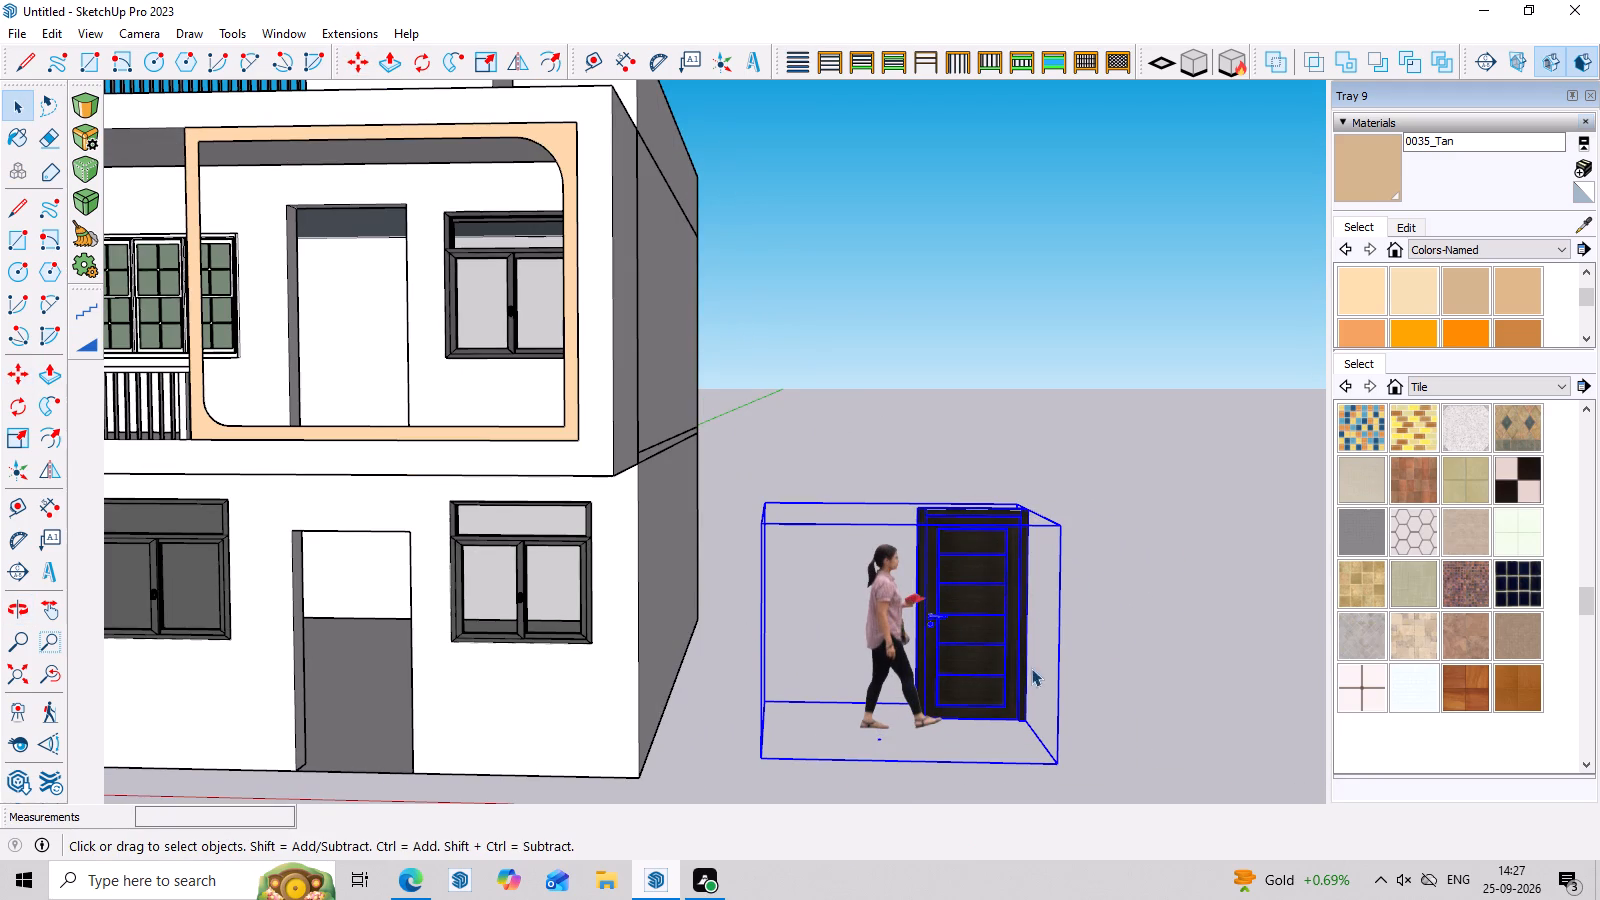
{"action": "left_click", "coordinate": [975, 584]}
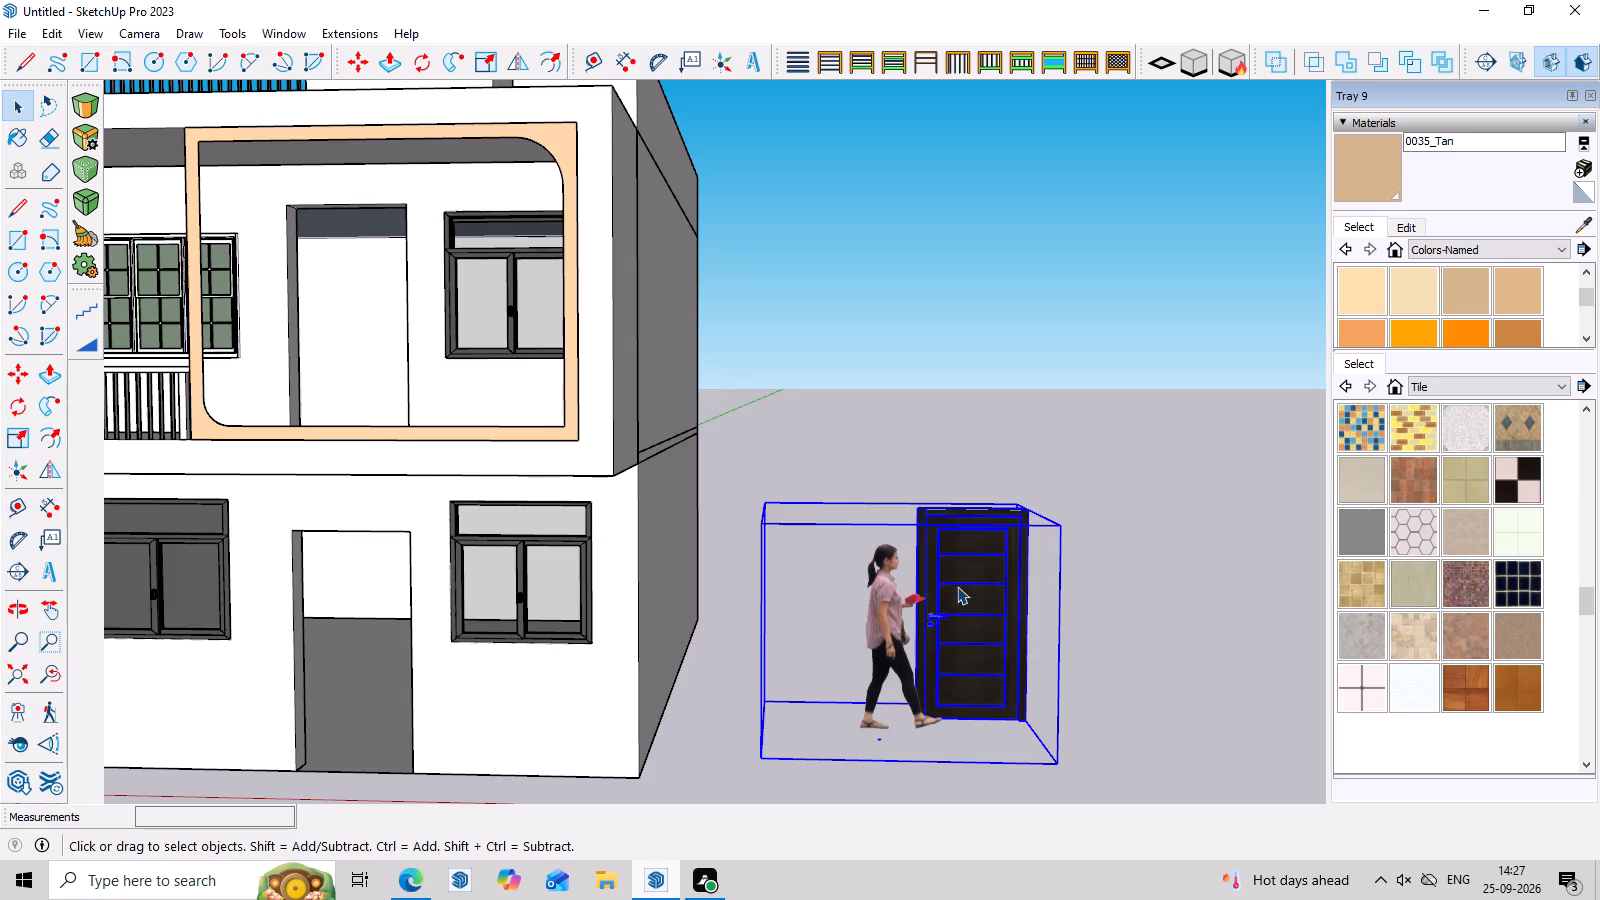
{"action": "scroll", "coordinate": [919, 581], "scroll_direction": "up", "scroll_amount": 2}
{"action": "right_click", "coordinate": [892, 573]}
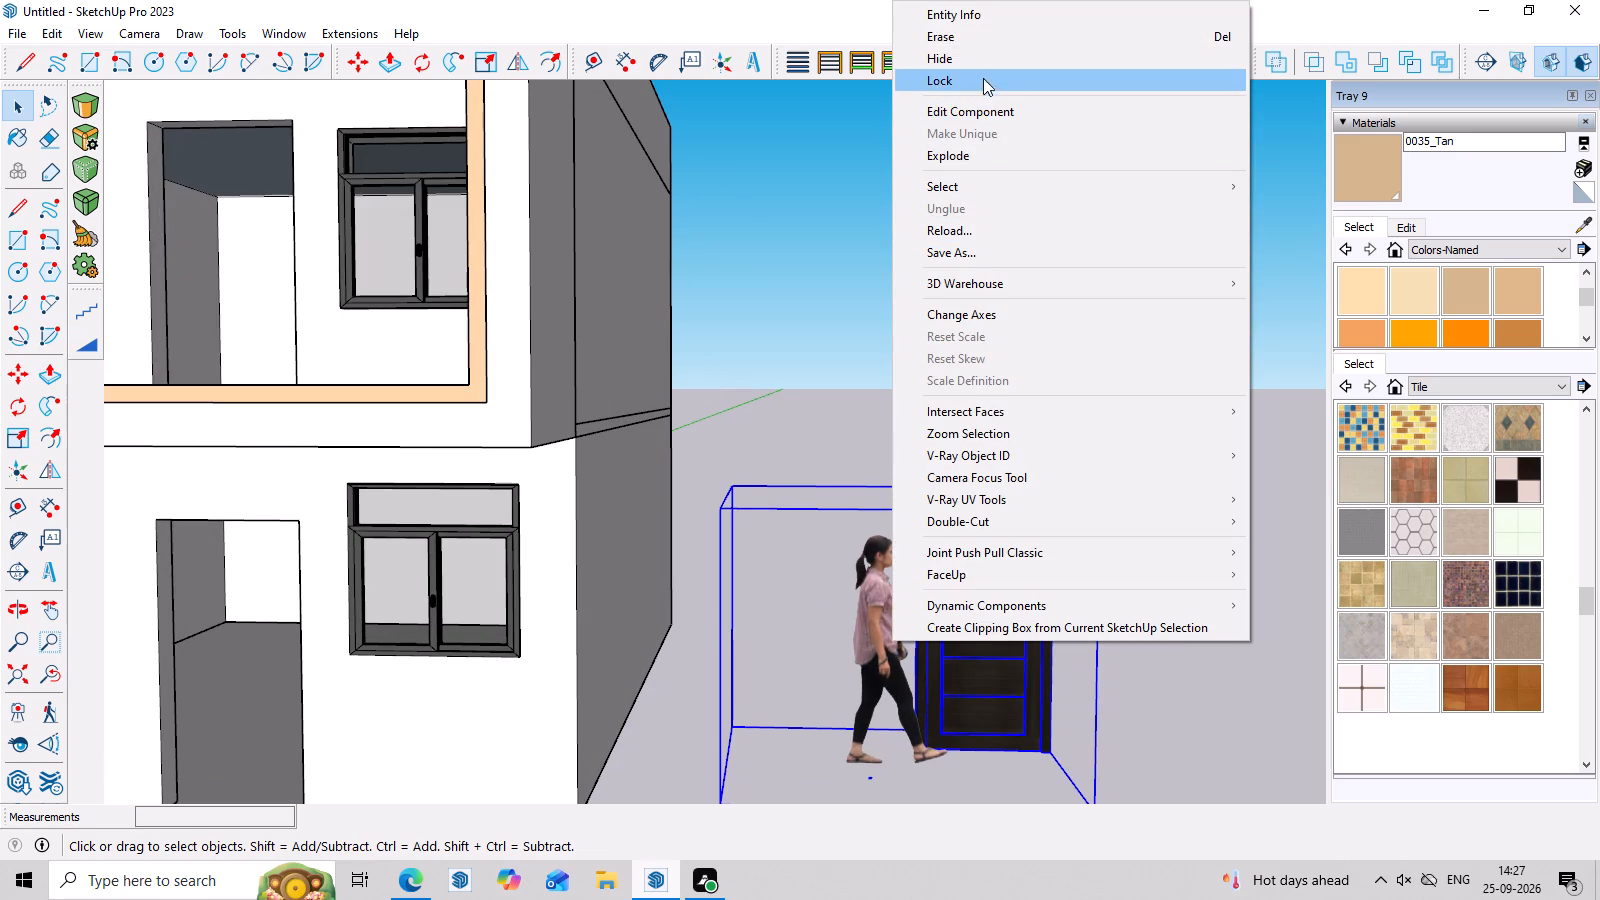
{"action": "left_click", "coordinate": [966, 158]}
Move the dark panelled door from the ground into the ground-floor door opening, aligning its bottom corner with the opening's outer bottom corner.
{"action": "left_click", "coordinate": [1000, 523]}
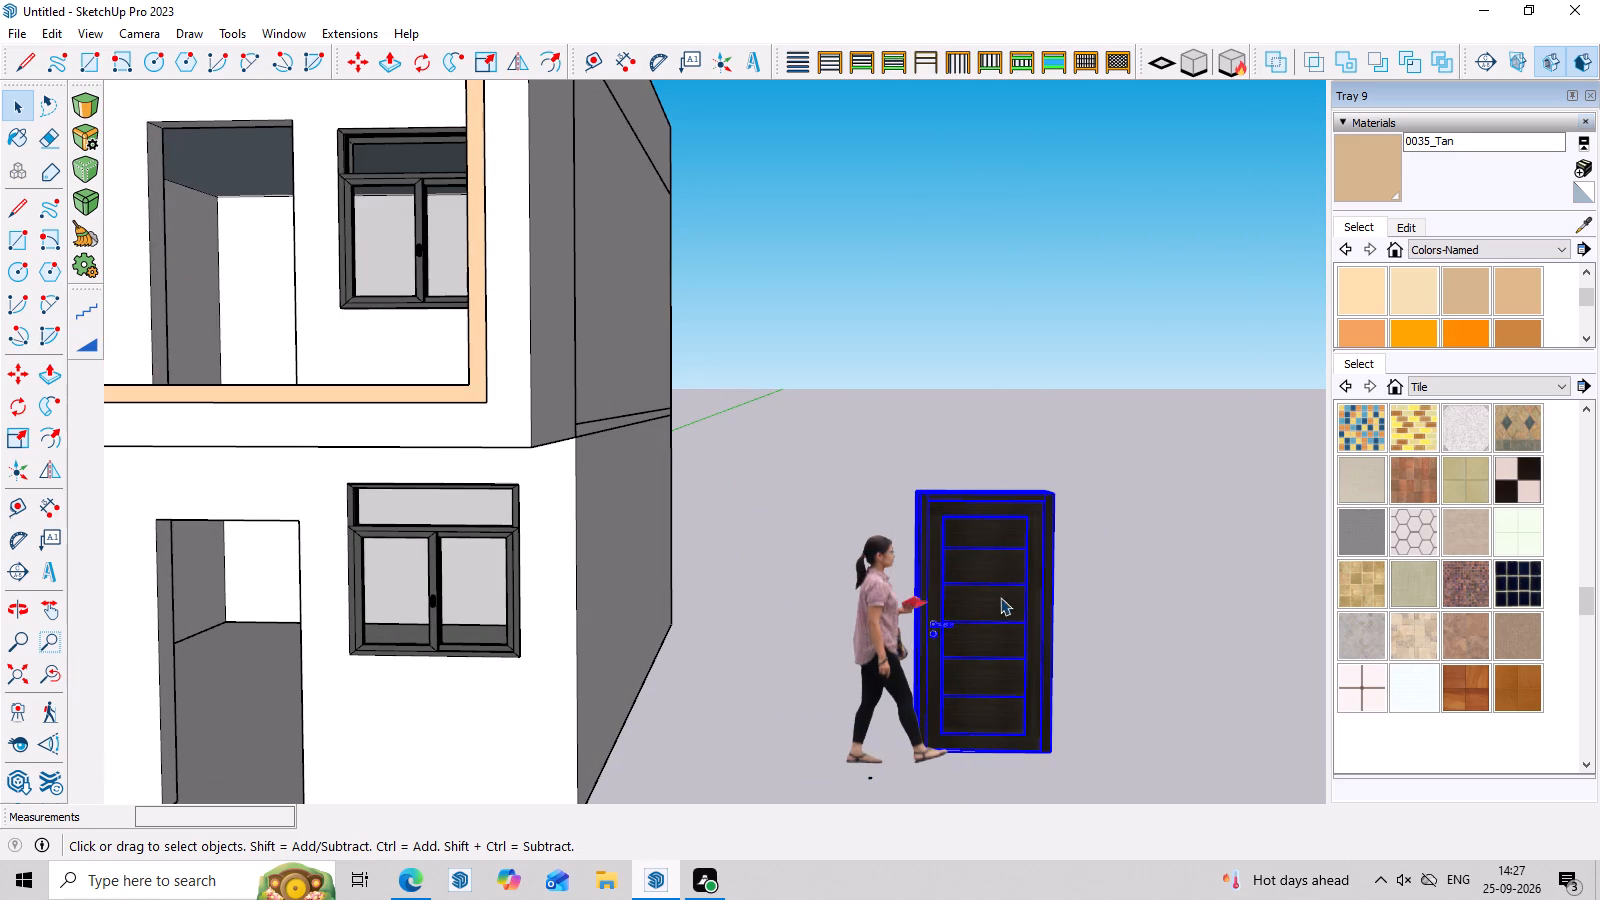
{"action": "scroll", "coordinate": [1009, 585], "scroll_direction": "down", "scroll_amount": 6}
{"action": "left_click", "coordinate": [1001, 582]}
{"action": "scroll", "coordinate": [1001, 568], "scroll_direction": "up", "scroll_amount": 3}
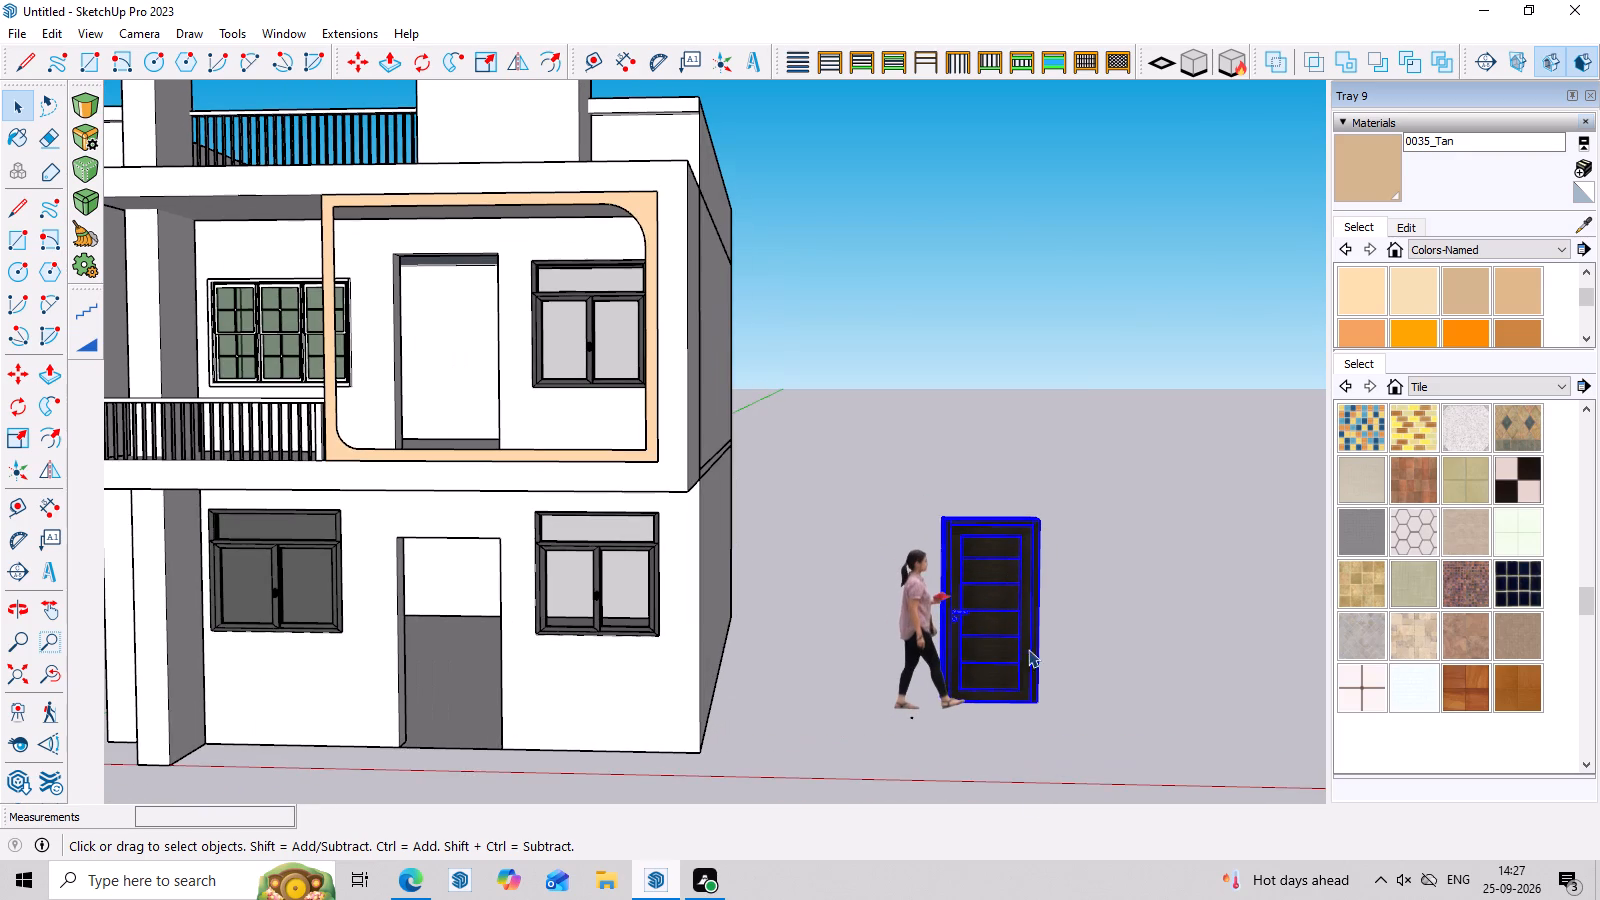
{"action": "key", "text": "m"}
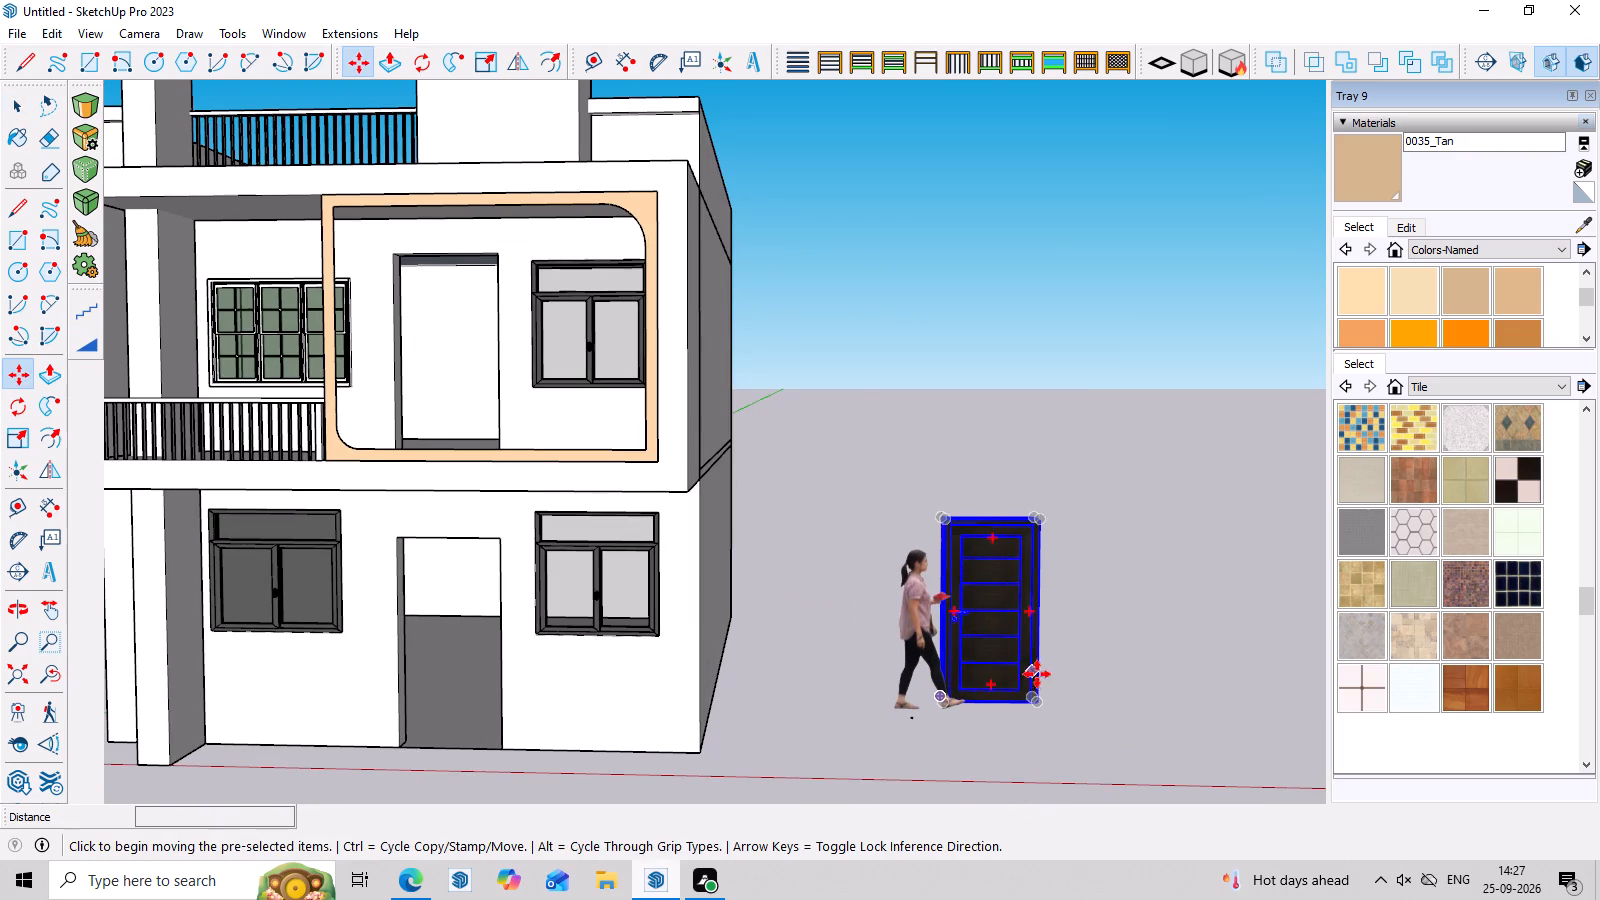
{"action": "left_click", "coordinate": [1039, 698]}
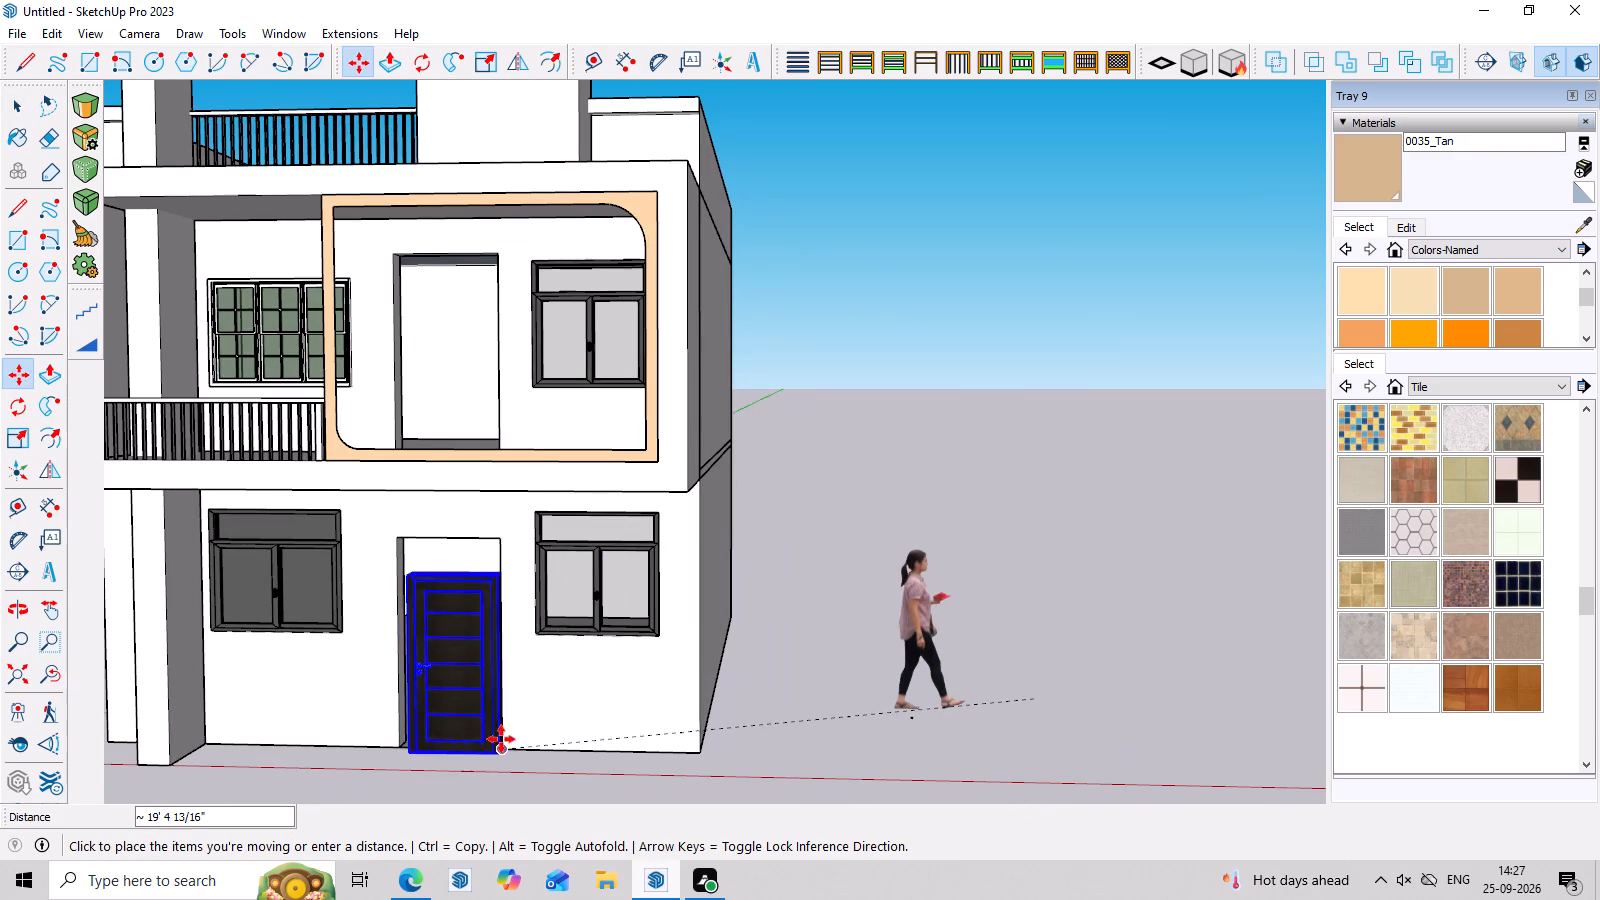
{"action": "scroll", "coordinate": [499, 739], "scroll_direction": "up", "scroll_amount": 7}
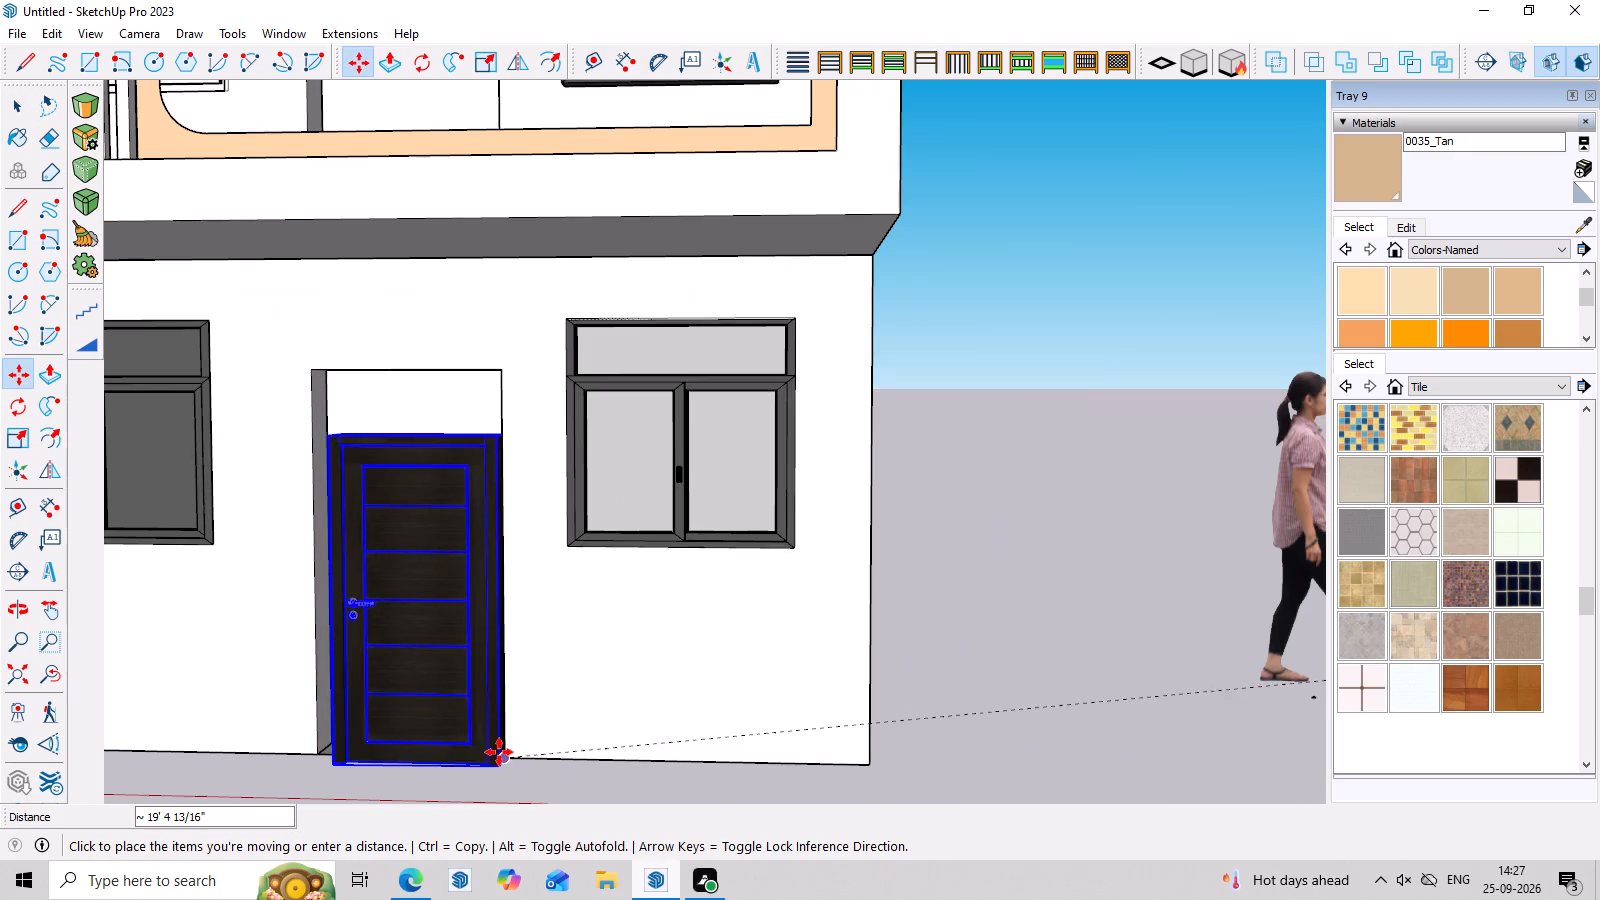
{"action": "scroll", "coordinate": [510, 732], "scroll_direction": "up", "scroll_amount": 6}
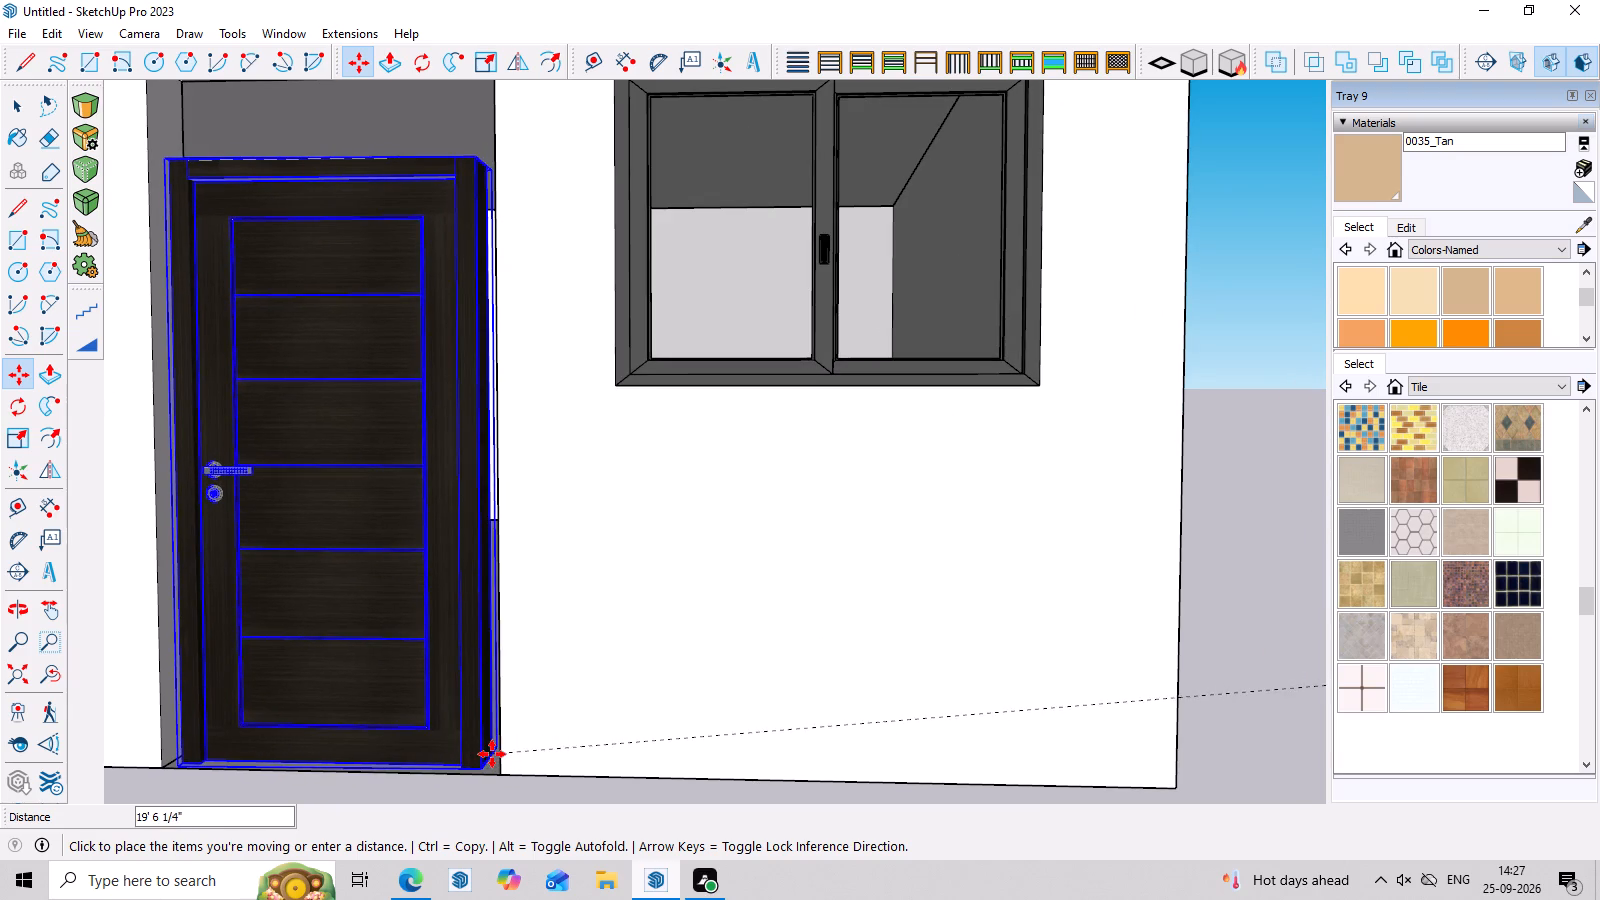
{"action": "left_click", "coordinate": [492, 754]}
{"action": "scroll", "coordinate": [496, 760], "scroll_direction": "up", "scroll_amount": 6}
{"action": "left_click", "coordinate": [472, 759]}
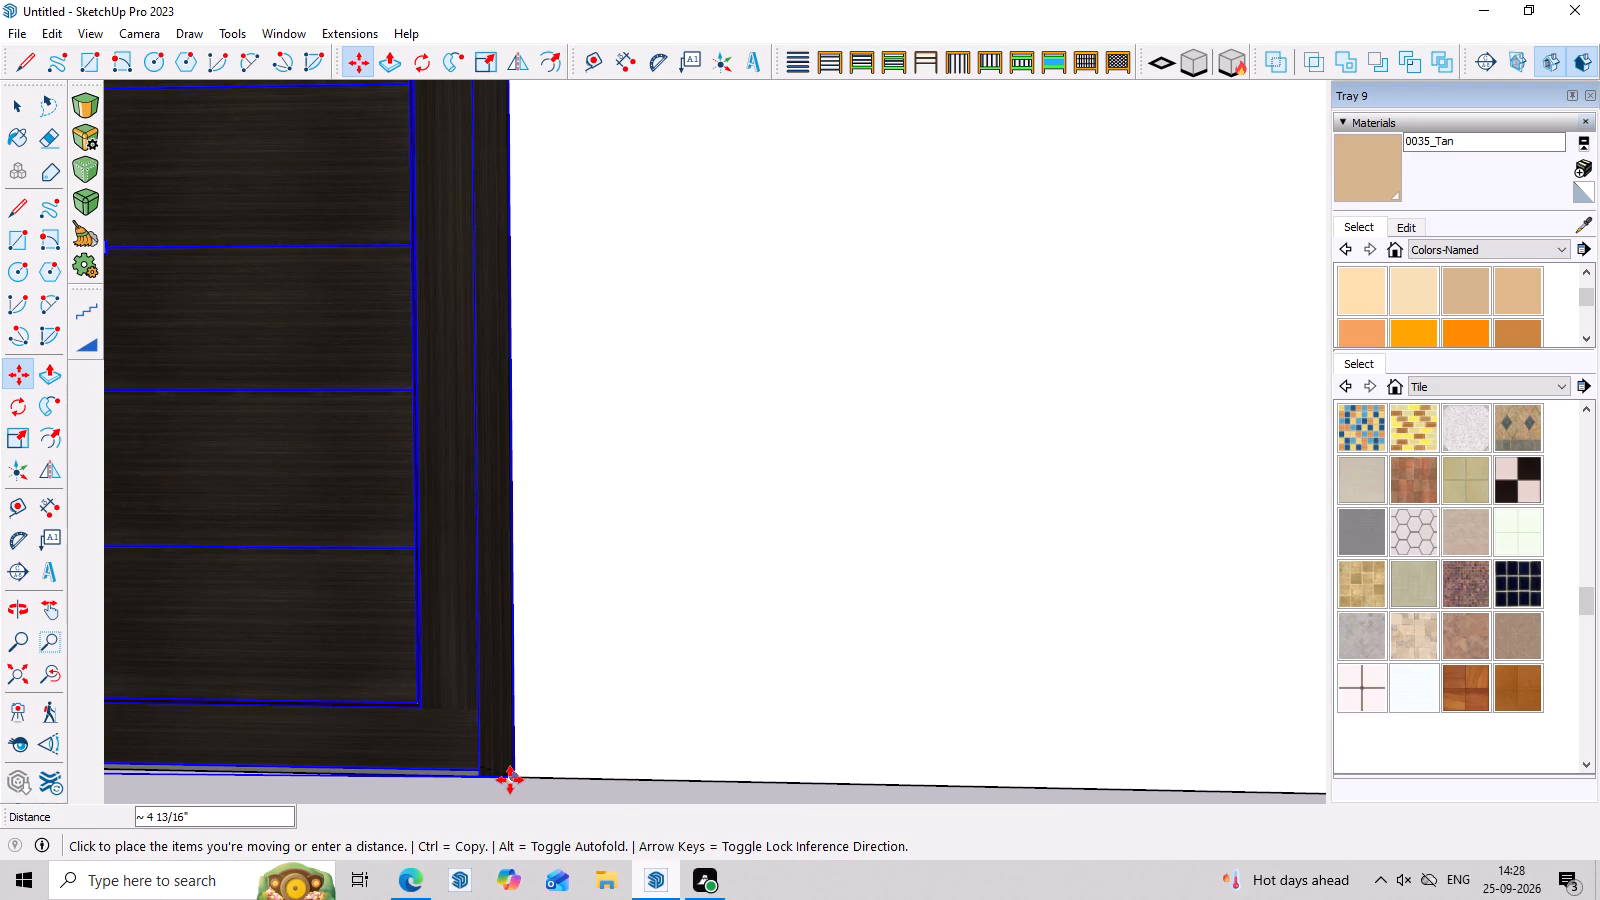
{"action": "left_click", "coordinate": [510, 780]}
Scale the dark door's width from its handle side so it reaches the opposite side of the ground-floor opening.
{"action": "scroll", "coordinate": [503, 715], "scroll_direction": "down", "scroll_amount": 12}
{"action": "middle_click_drag", "start_coordinate": [548, 636], "coordinate": [802, 718]}
{"action": "scroll", "coordinate": [573, 606], "scroll_direction": "up", "scroll_amount": 3}
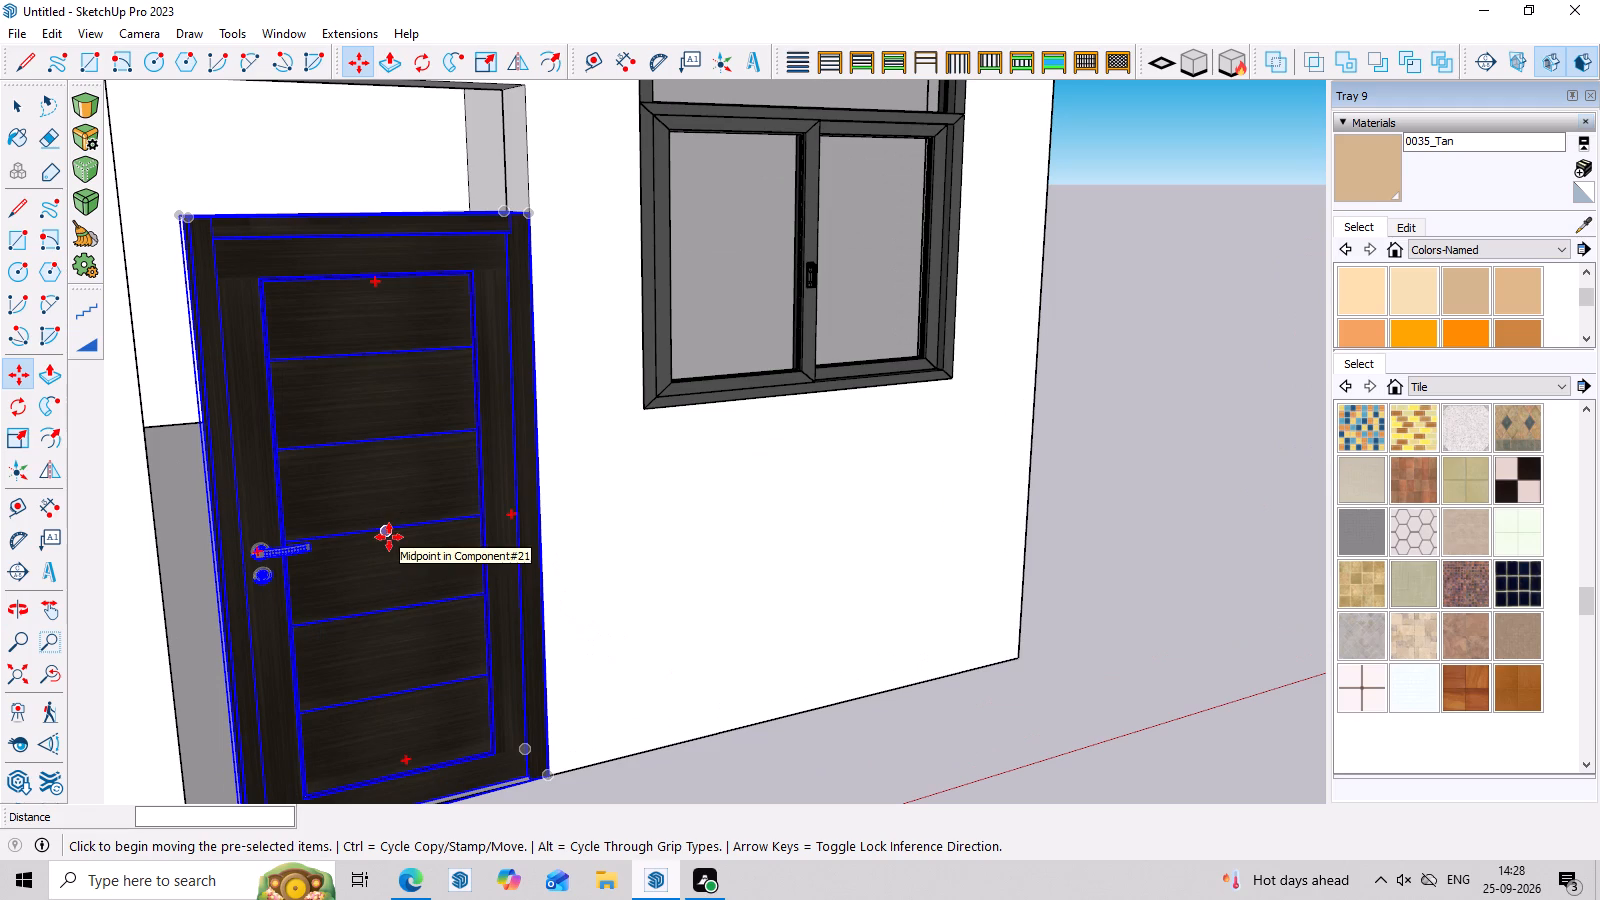
{"action": "key", "text": "s"}
{"action": "scroll", "coordinate": [226, 552], "scroll_direction": "up", "scroll_amount": 3}
{"action": "left_click", "coordinate": [222, 562]}
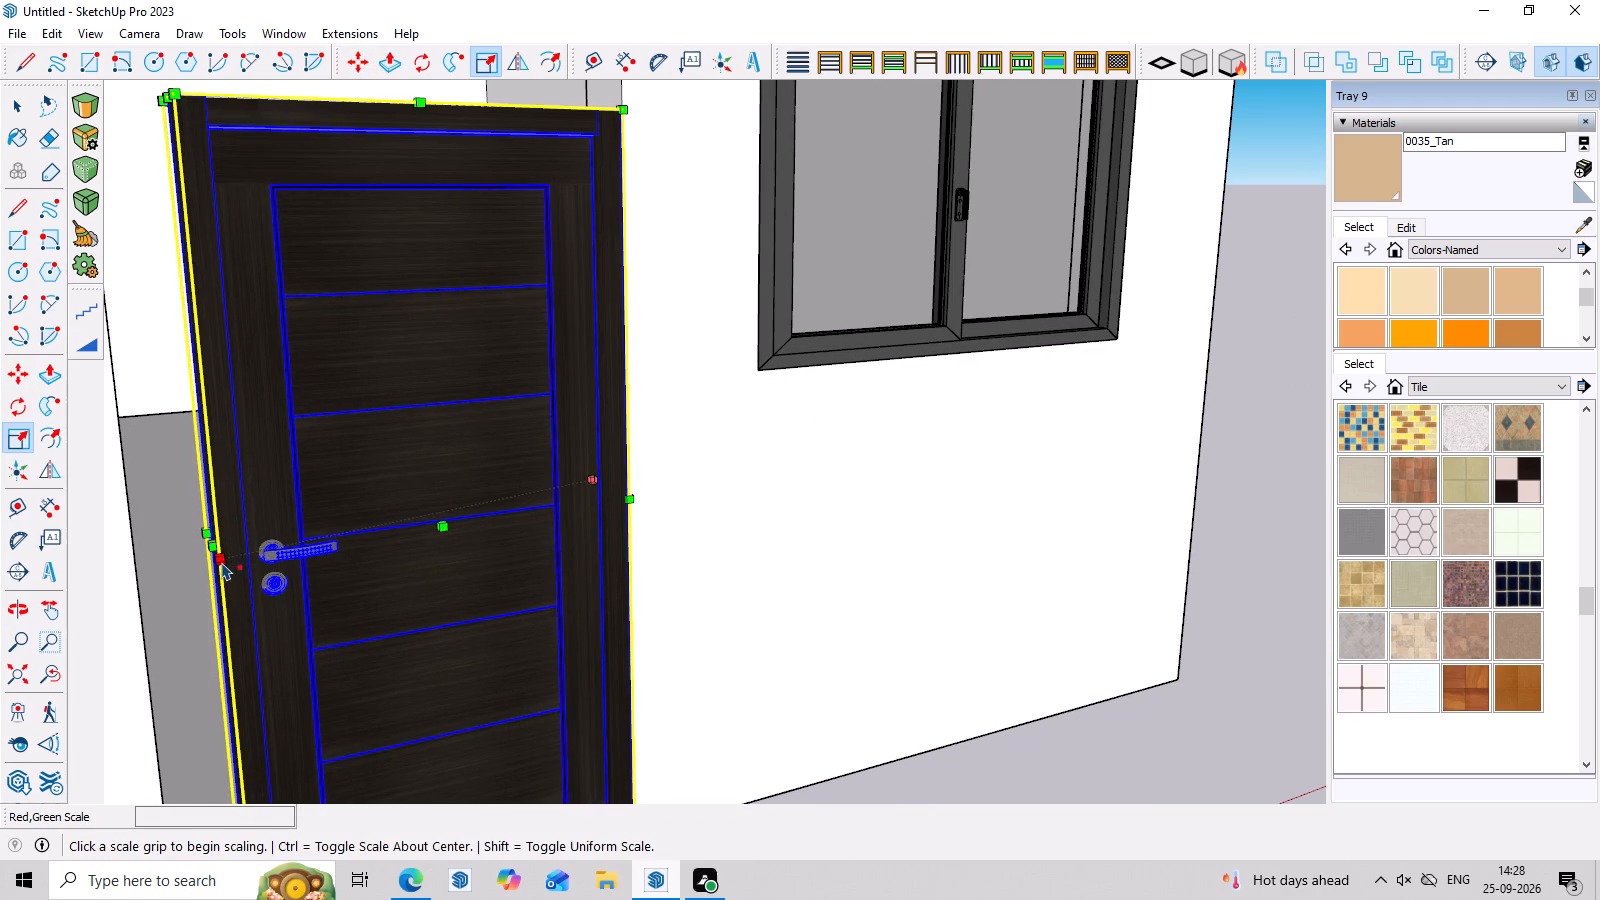
{"action": "left_click", "coordinate": [135, 574]}
{"action": "scroll", "coordinate": [208, 560], "scroll_direction": "down", "scroll_amount": 7}
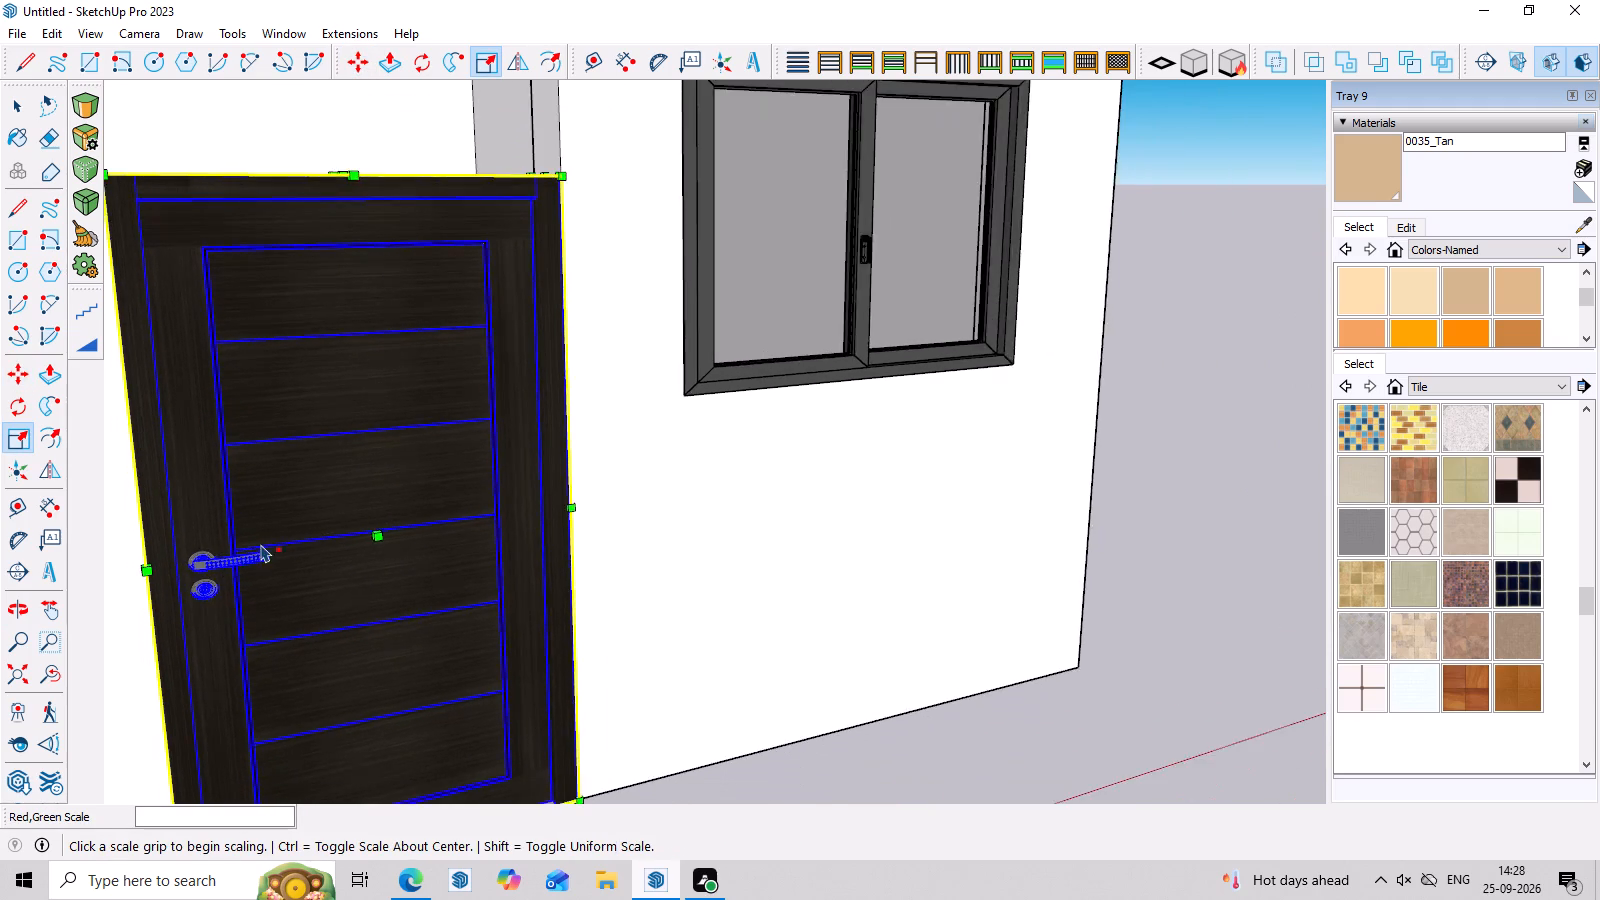
{"action": "scroll", "coordinate": [261, 544], "scroll_direction": "down", "scroll_amount": 1}
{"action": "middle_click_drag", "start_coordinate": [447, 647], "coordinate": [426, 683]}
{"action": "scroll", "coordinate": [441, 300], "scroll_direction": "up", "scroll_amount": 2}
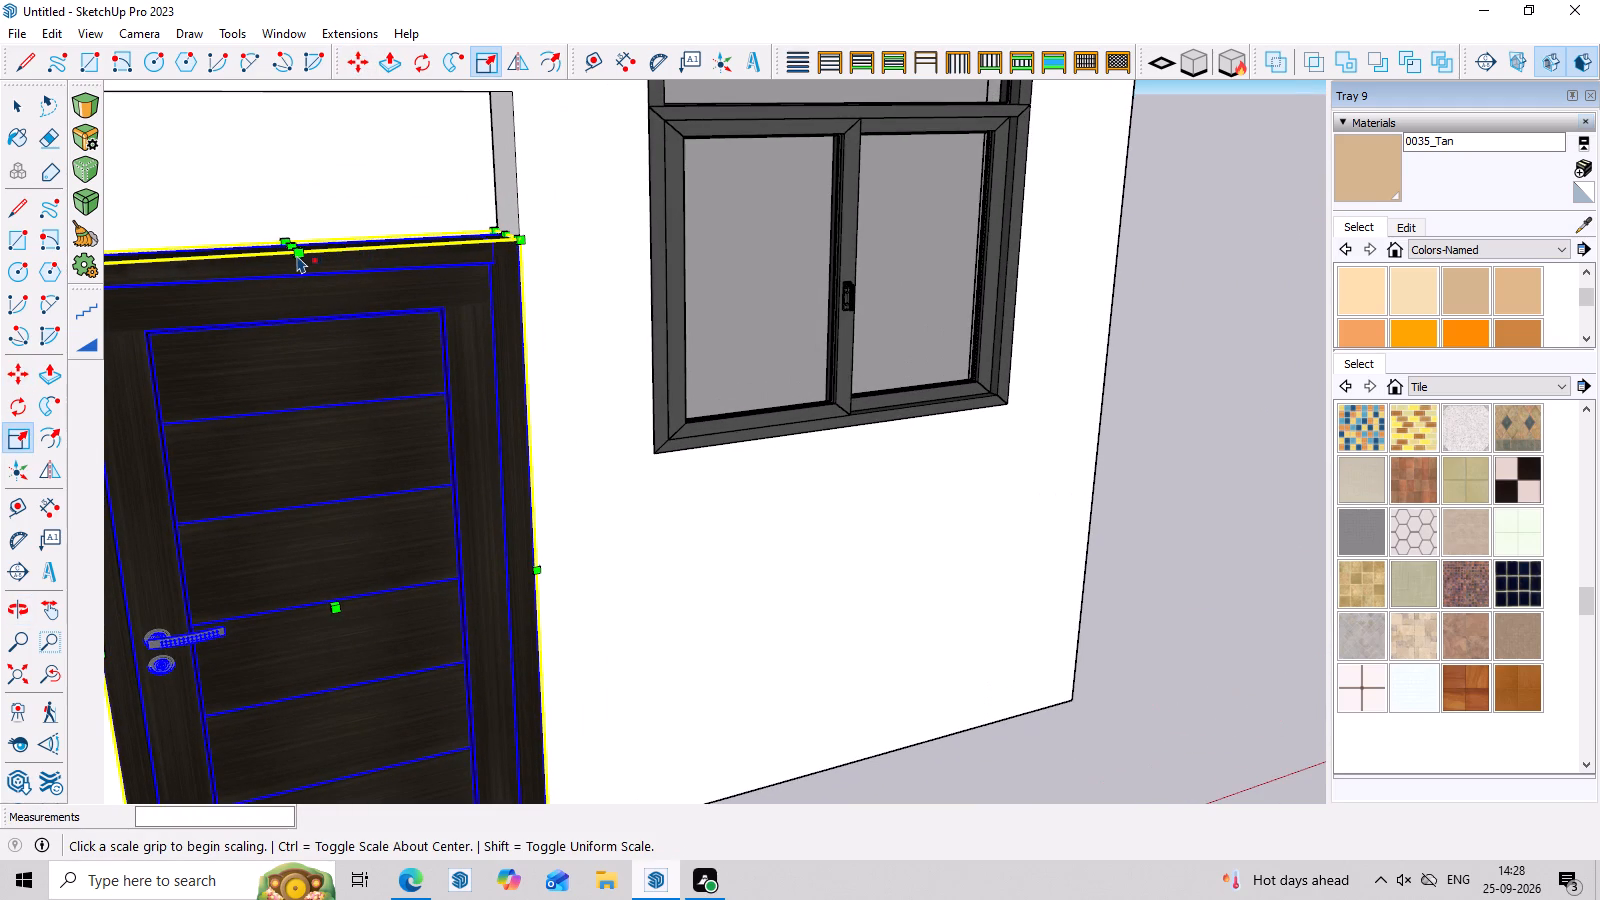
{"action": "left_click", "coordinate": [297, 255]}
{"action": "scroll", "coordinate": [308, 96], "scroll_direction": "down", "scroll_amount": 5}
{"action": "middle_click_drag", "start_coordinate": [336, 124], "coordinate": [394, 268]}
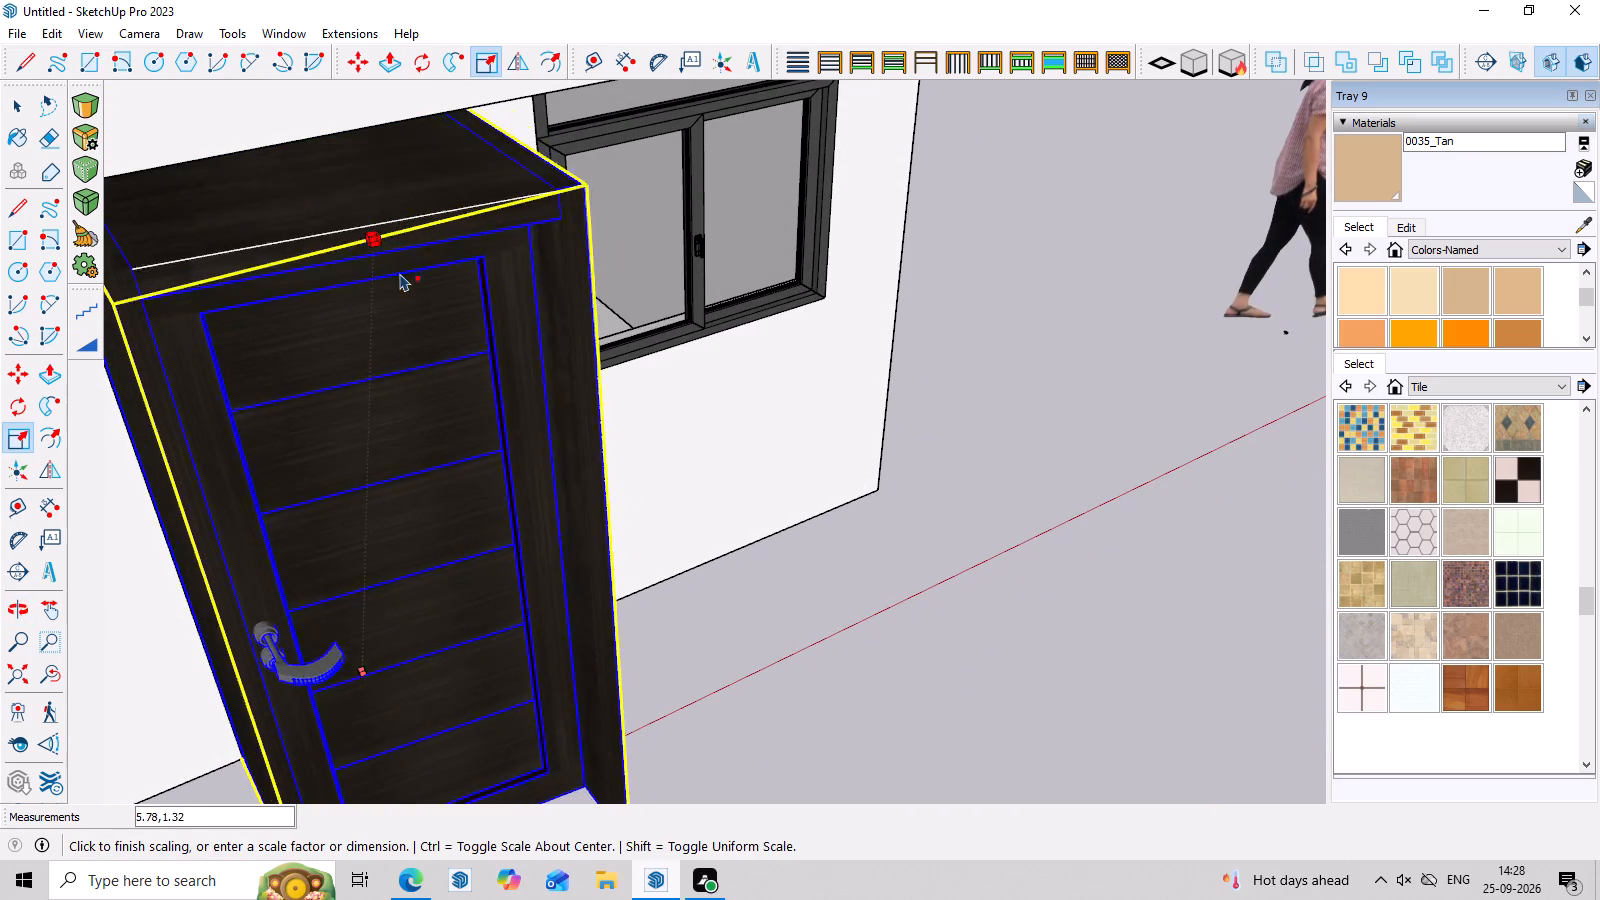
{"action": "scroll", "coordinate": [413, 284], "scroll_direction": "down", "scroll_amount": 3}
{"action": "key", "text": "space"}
Scale the dark door's height by a factor of about 1.18 to reach the top of the ground-floor opening.
{"action": "middle_click_drag", "start_coordinate": [485, 379], "coordinate": [610, 480]}
{"action": "middle_click_drag", "start_coordinate": [529, 515], "coordinate": [466, 289]}
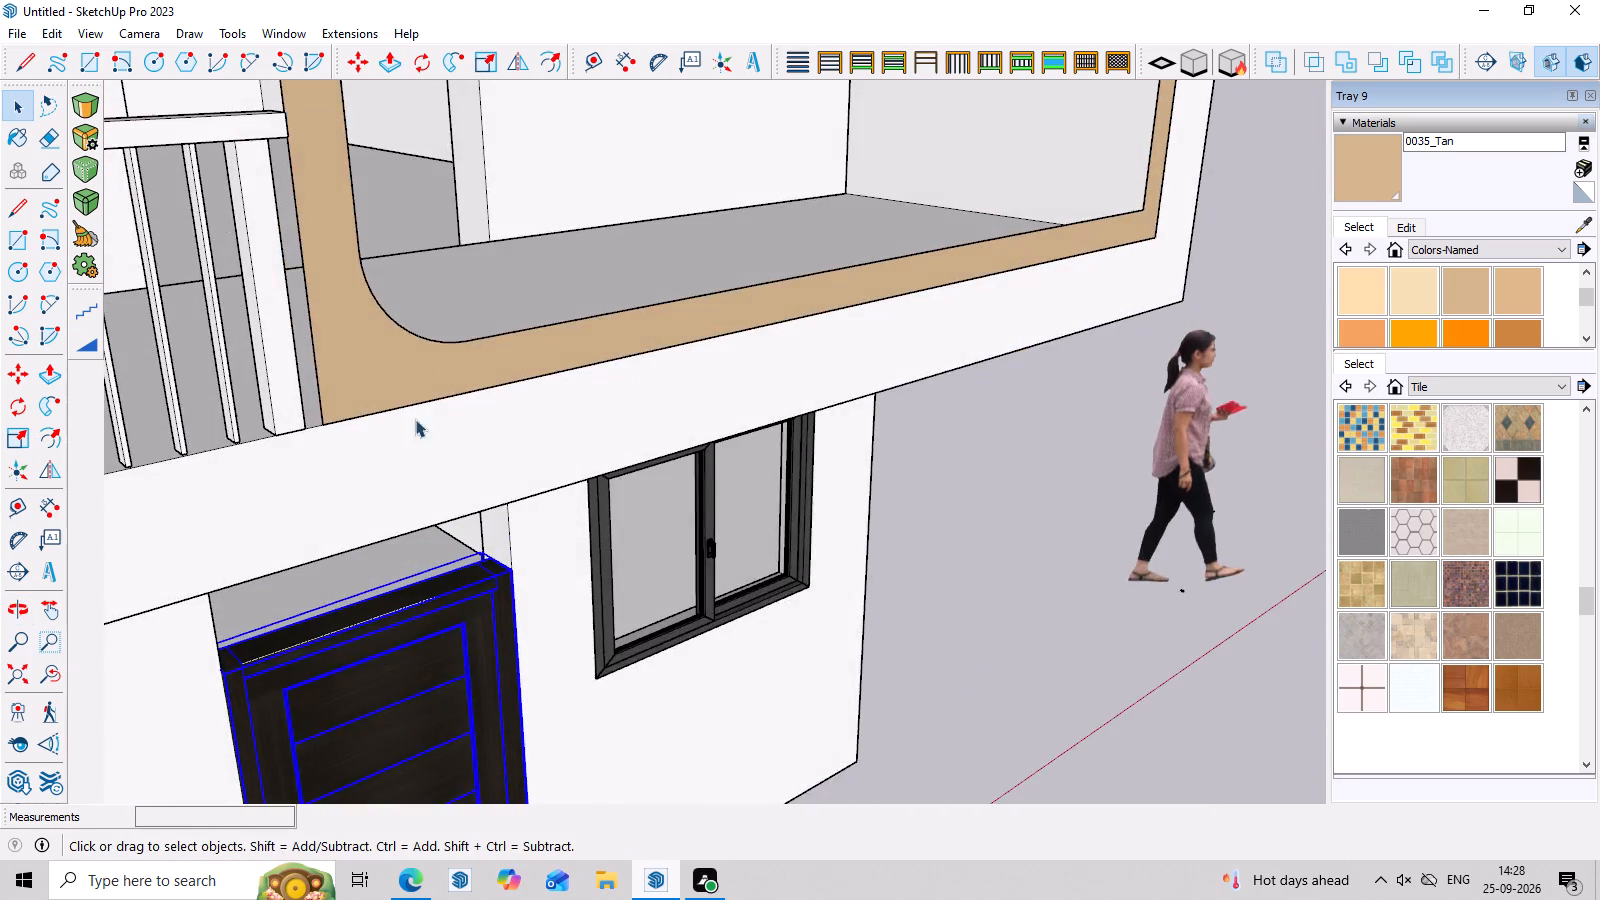
{"action": "scroll", "coordinate": [427, 484], "scroll_direction": "up", "scroll_amount": 7}
{"action": "key", "text": "s"}
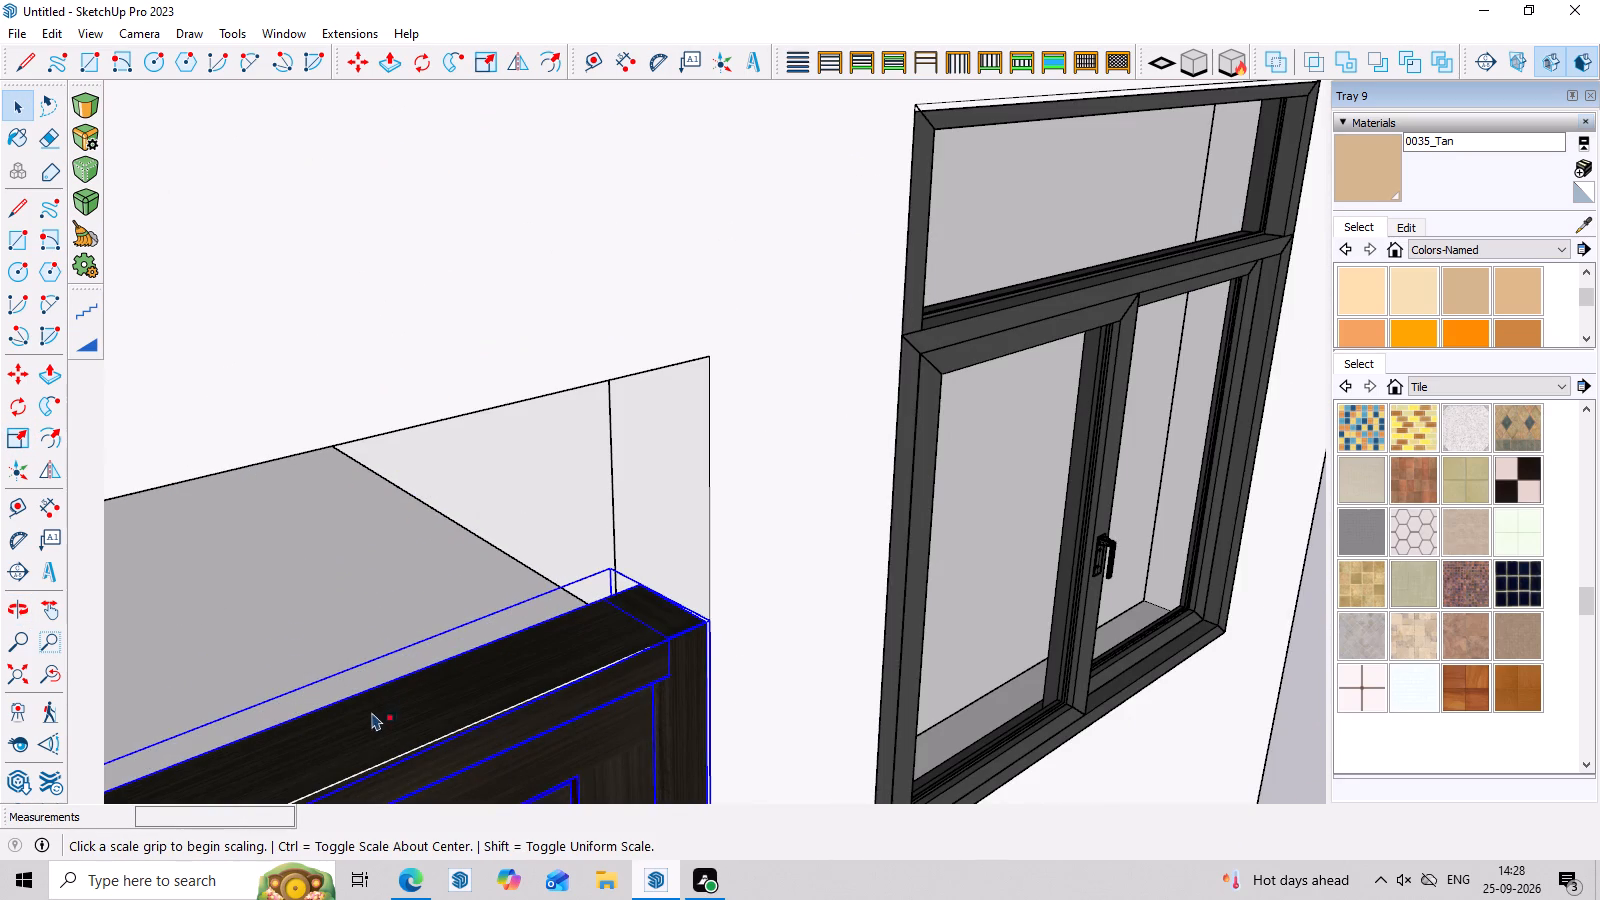
{"action": "left_click", "coordinate": [280, 744]}
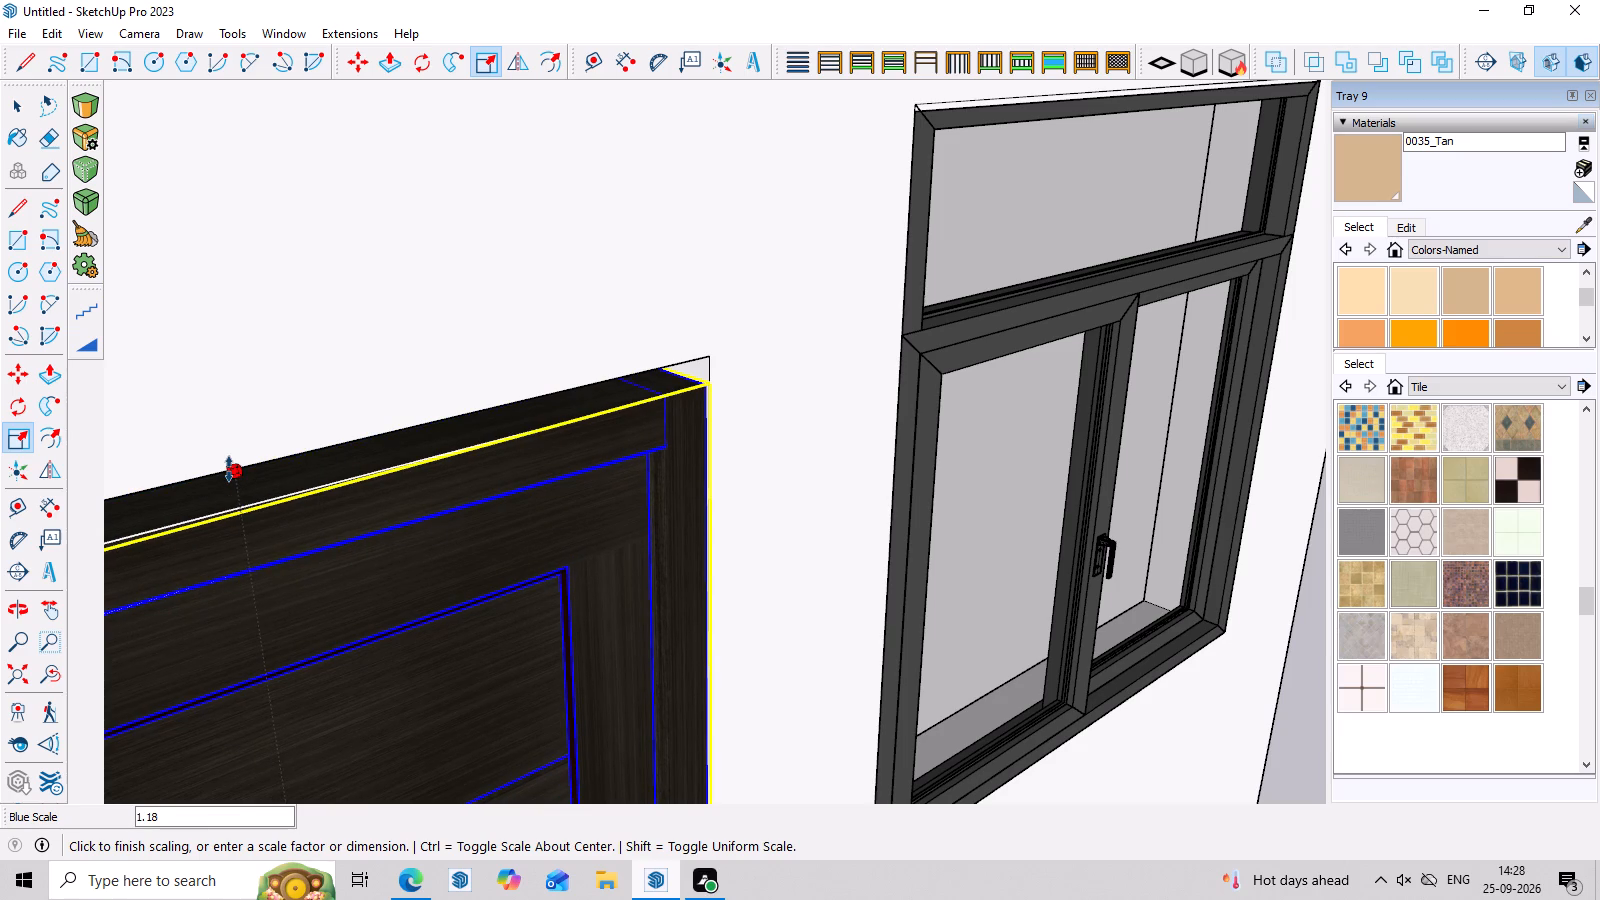
{"action": "left_click", "coordinate": [229, 469]}
{"action": "scroll", "coordinate": [569, 516], "scroll_direction": "down", "scroll_amount": 4}
{"action": "middle_click_drag", "start_coordinate": [690, 475], "coordinate": [579, 361]}
{"action": "scroll", "coordinate": [579, 361], "scroll_direction": "up", "scroll_amount": 1}
{"action": "scroll", "coordinate": [588, 365], "scroll_direction": "down", "scroll_amount": 4}
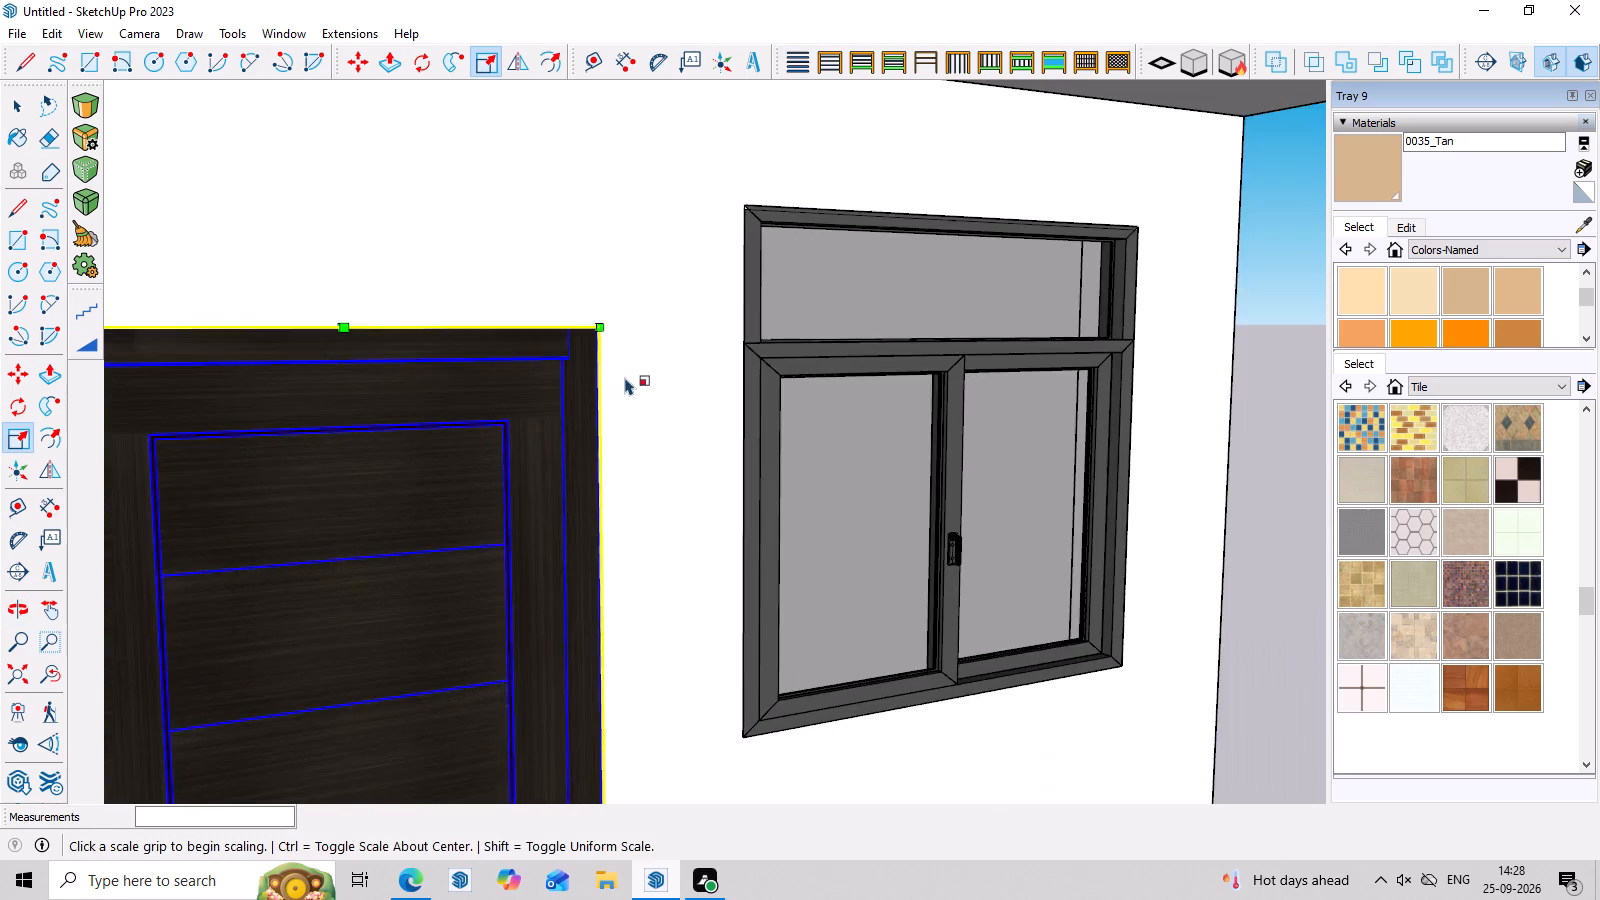
{"action": "scroll", "coordinate": [625, 377], "scroll_direction": "down", "scroll_amount": 15}
{"action": "middle_click_drag", "start_coordinate": [927, 643], "coordinate": [765, 653]}
{"action": "key", "text": "space"}
{"action": "left_click", "coordinate": [1037, 558]}
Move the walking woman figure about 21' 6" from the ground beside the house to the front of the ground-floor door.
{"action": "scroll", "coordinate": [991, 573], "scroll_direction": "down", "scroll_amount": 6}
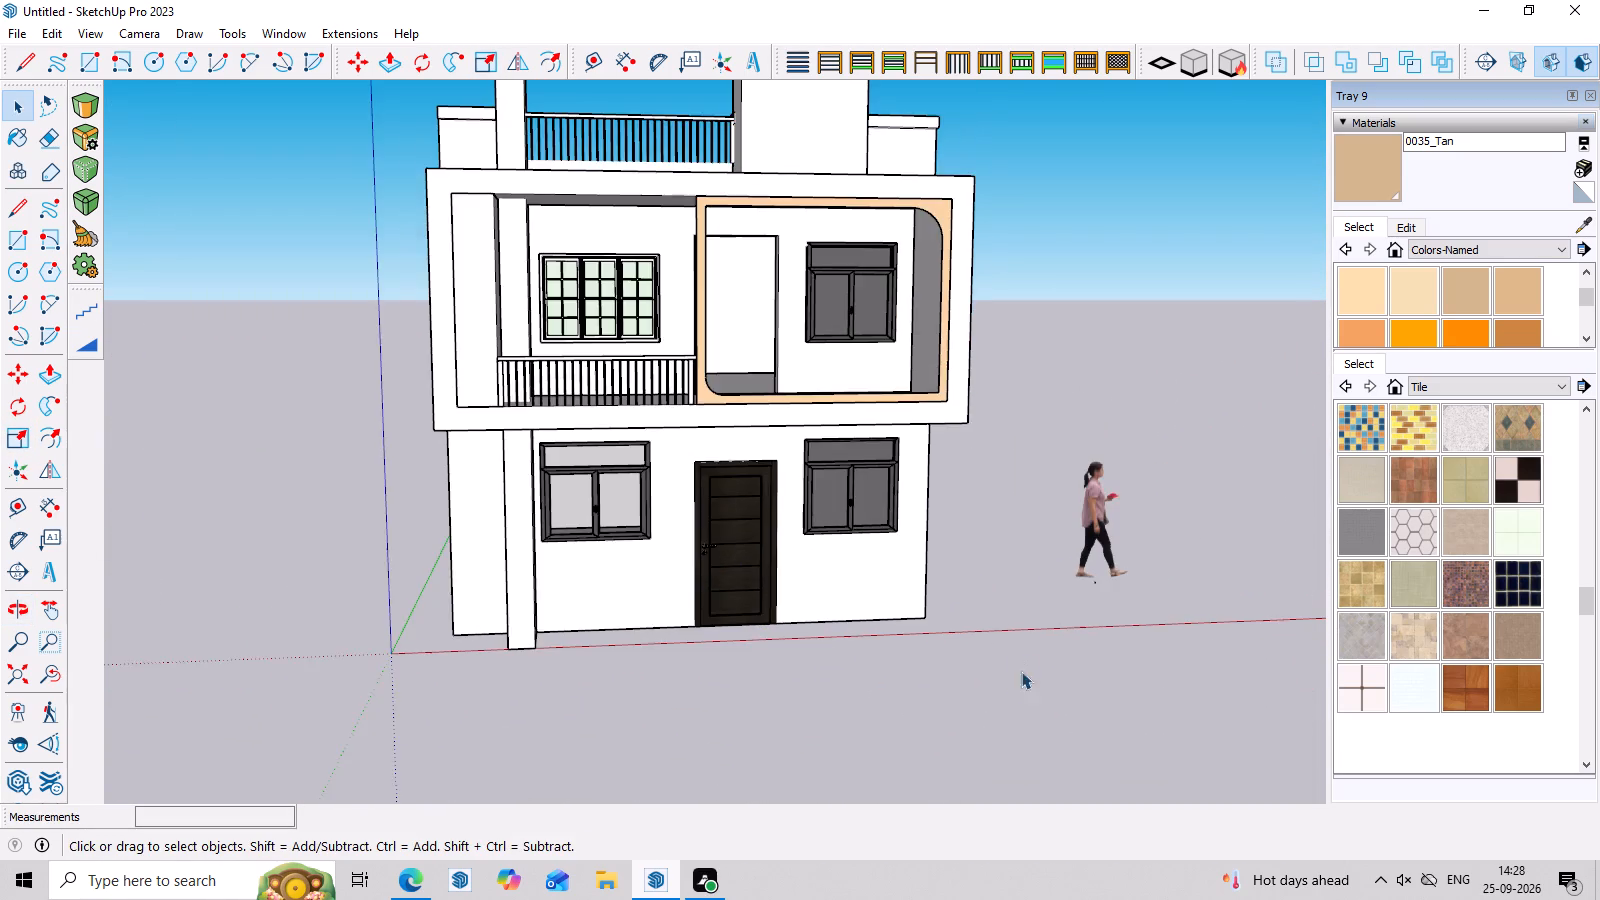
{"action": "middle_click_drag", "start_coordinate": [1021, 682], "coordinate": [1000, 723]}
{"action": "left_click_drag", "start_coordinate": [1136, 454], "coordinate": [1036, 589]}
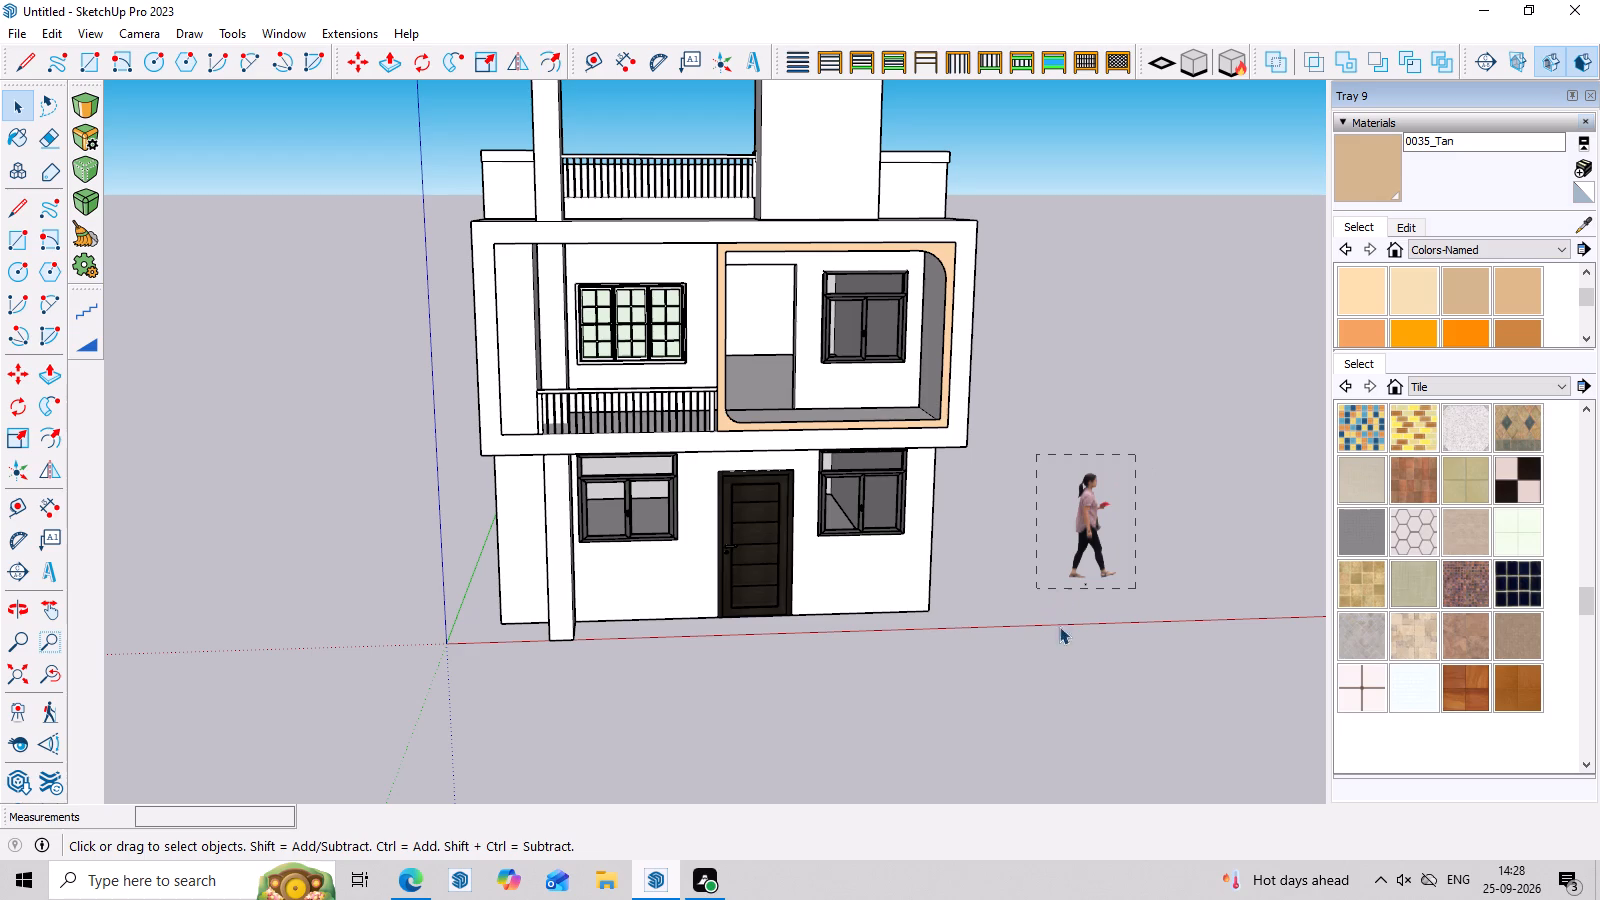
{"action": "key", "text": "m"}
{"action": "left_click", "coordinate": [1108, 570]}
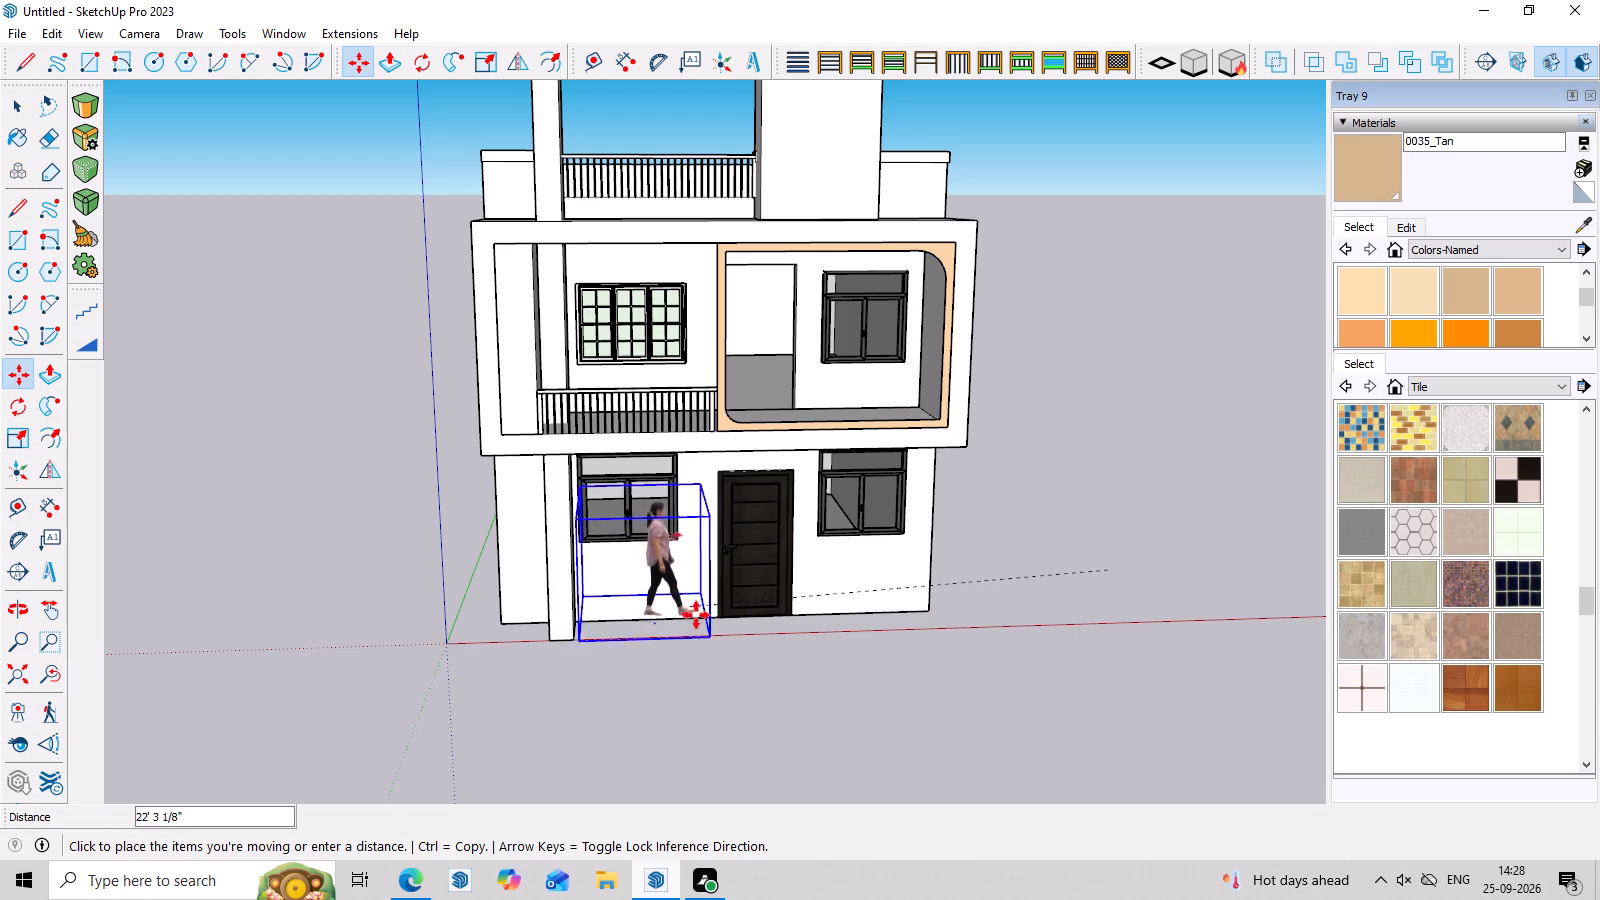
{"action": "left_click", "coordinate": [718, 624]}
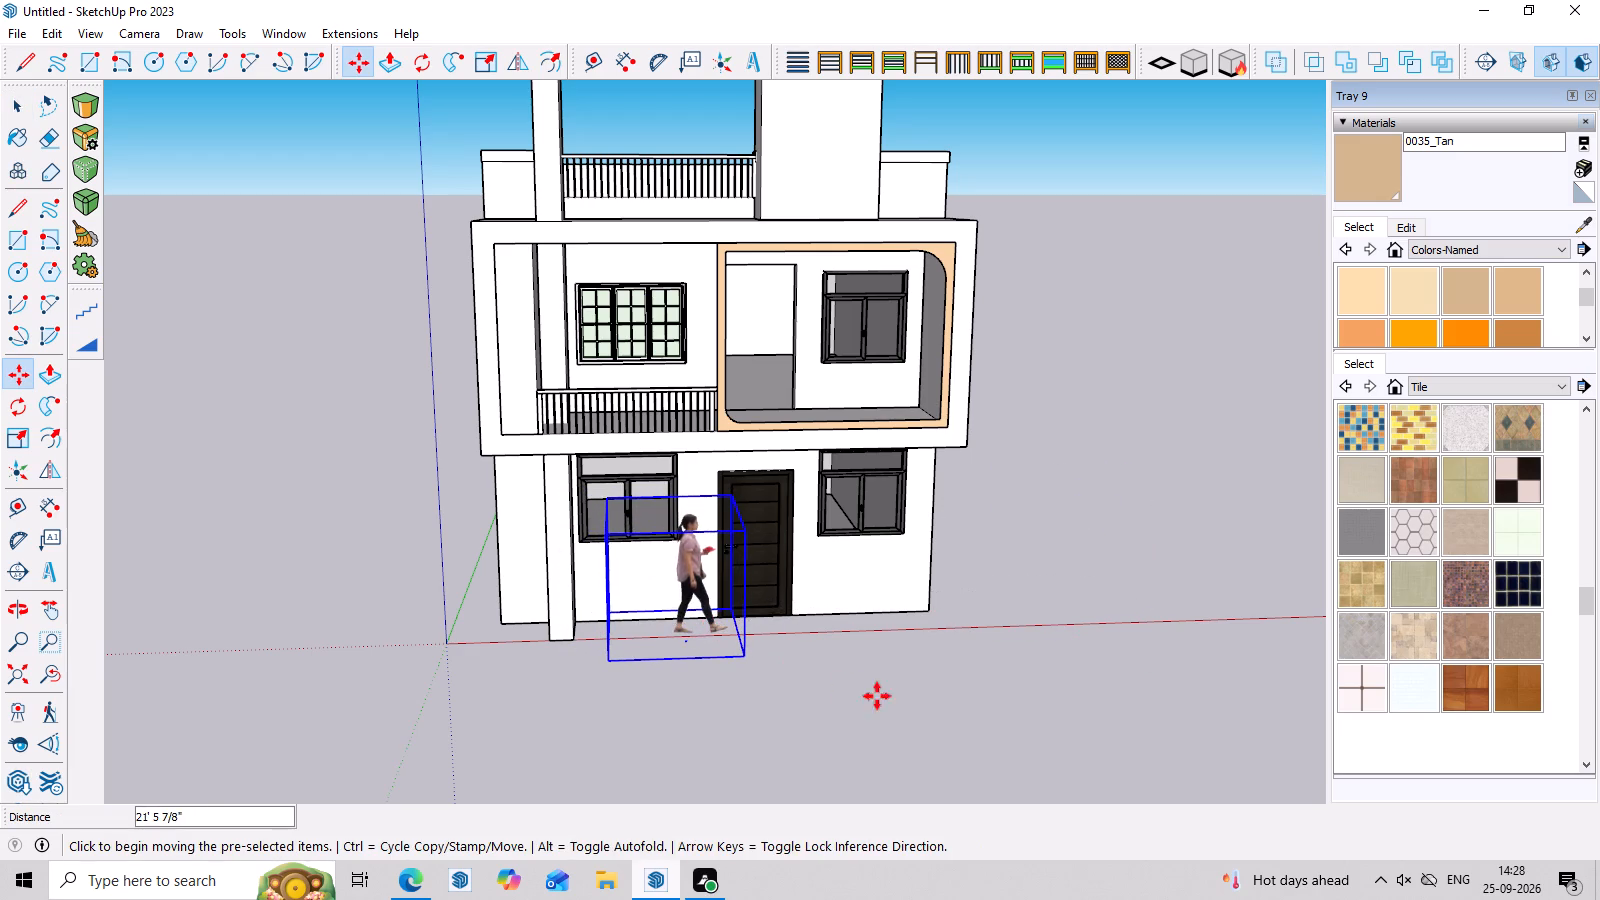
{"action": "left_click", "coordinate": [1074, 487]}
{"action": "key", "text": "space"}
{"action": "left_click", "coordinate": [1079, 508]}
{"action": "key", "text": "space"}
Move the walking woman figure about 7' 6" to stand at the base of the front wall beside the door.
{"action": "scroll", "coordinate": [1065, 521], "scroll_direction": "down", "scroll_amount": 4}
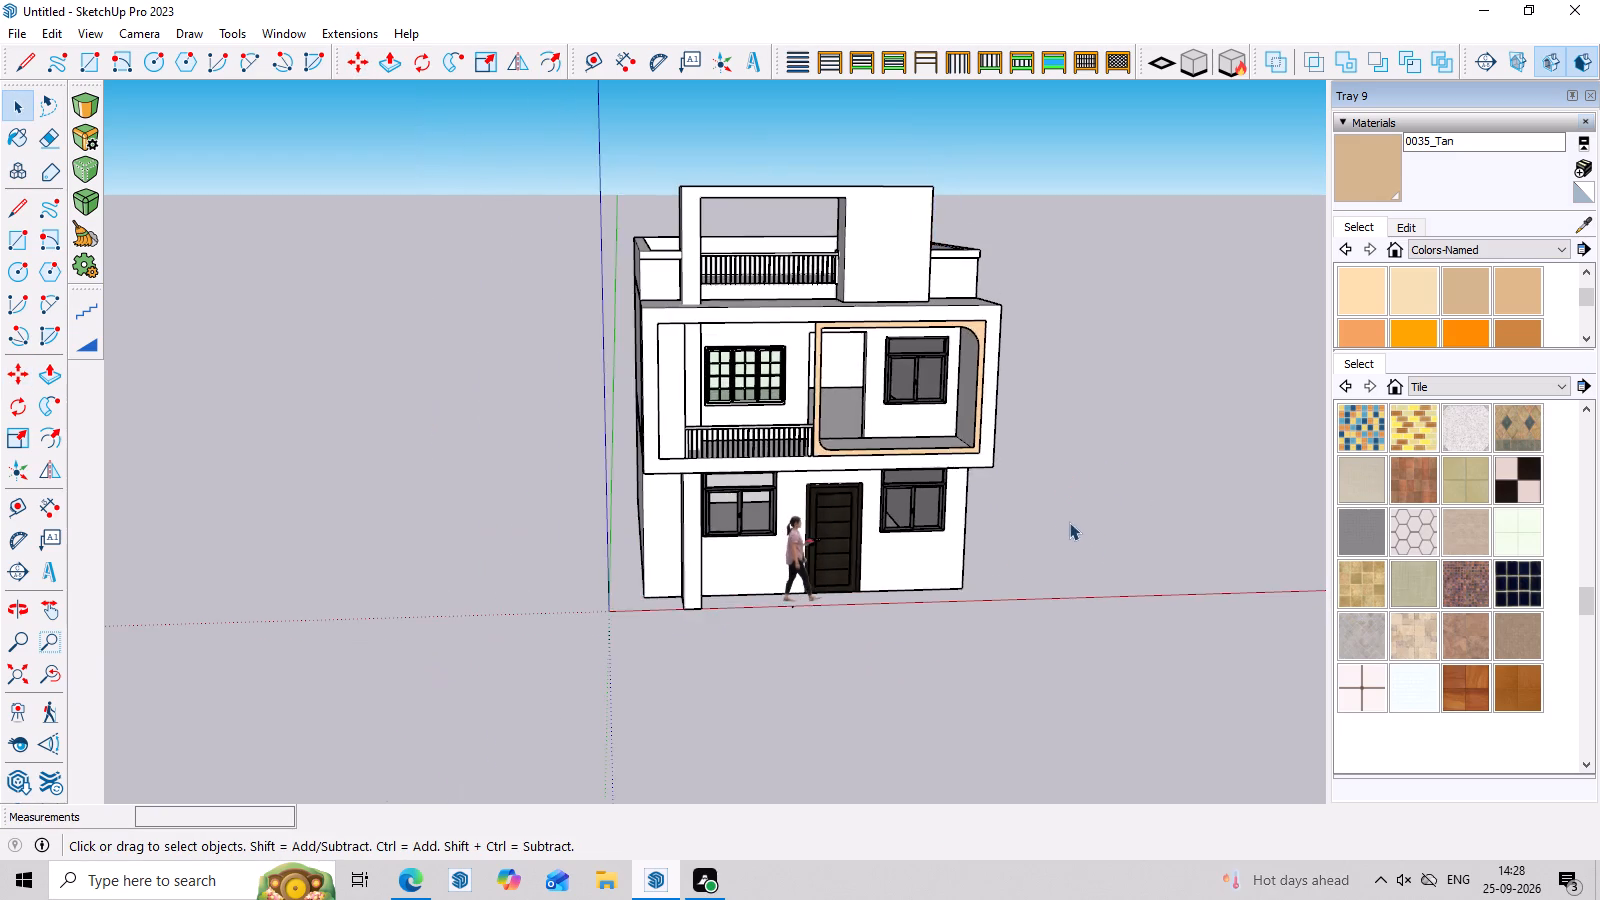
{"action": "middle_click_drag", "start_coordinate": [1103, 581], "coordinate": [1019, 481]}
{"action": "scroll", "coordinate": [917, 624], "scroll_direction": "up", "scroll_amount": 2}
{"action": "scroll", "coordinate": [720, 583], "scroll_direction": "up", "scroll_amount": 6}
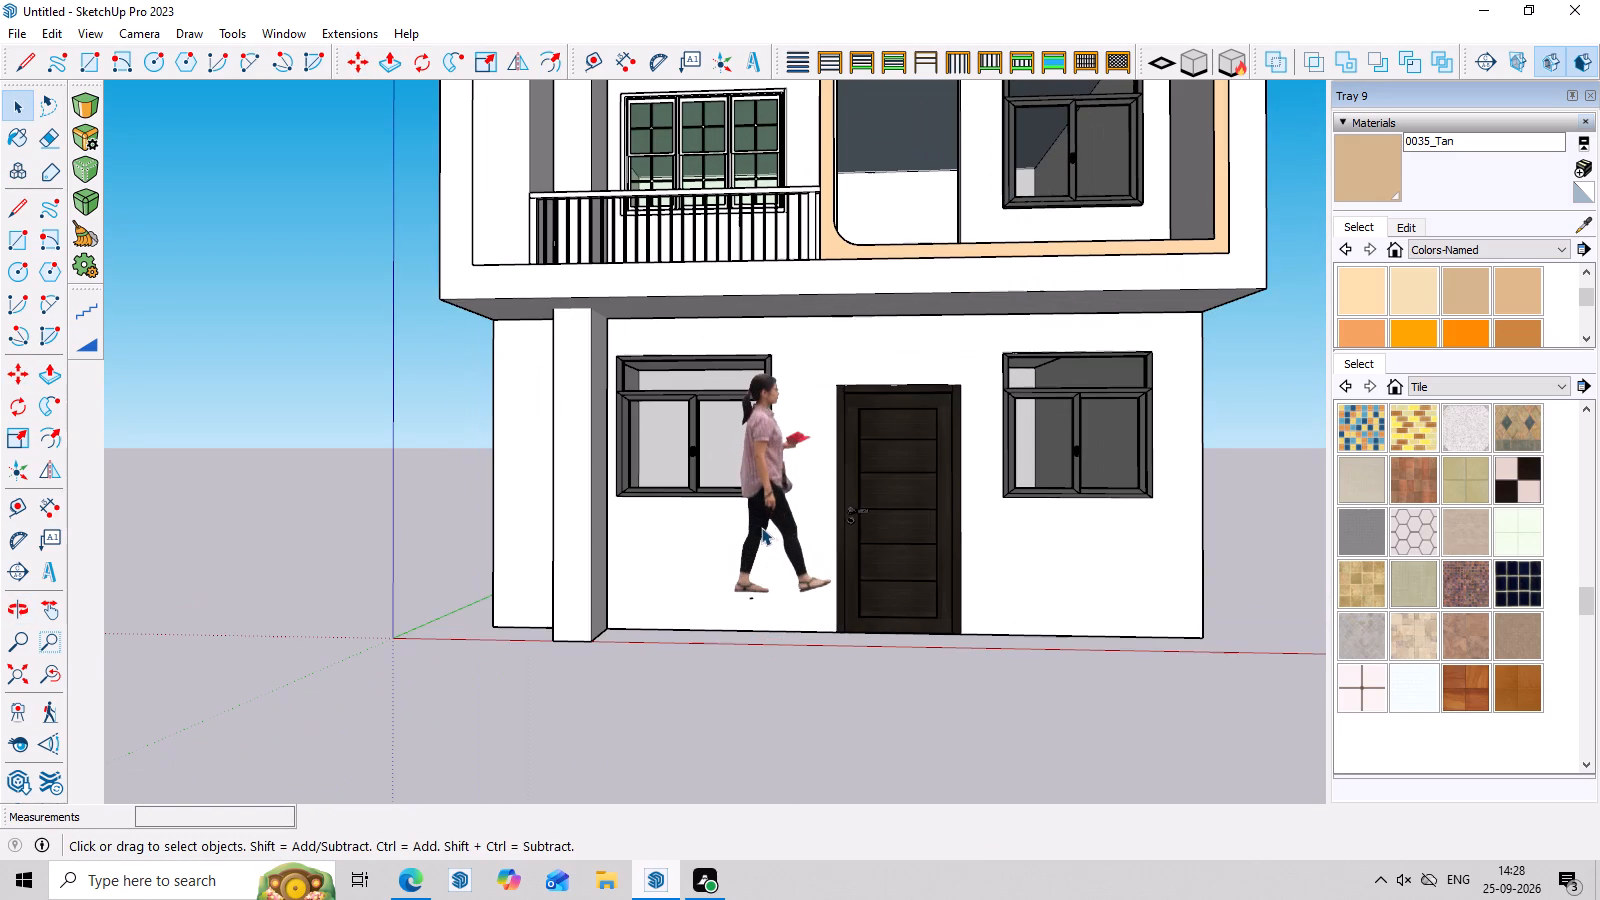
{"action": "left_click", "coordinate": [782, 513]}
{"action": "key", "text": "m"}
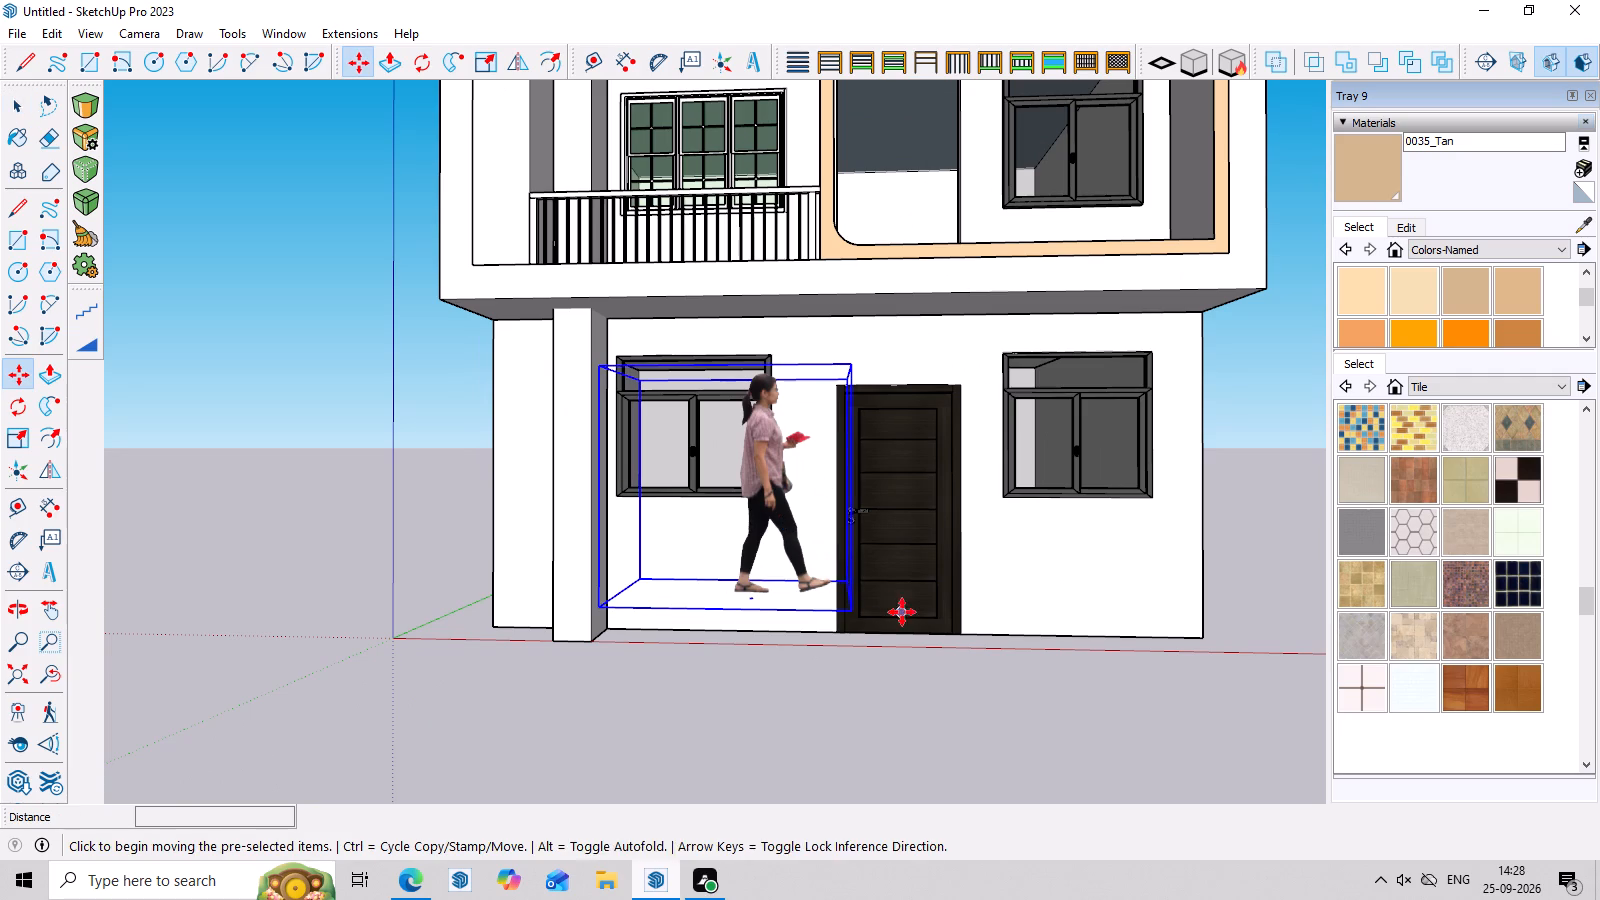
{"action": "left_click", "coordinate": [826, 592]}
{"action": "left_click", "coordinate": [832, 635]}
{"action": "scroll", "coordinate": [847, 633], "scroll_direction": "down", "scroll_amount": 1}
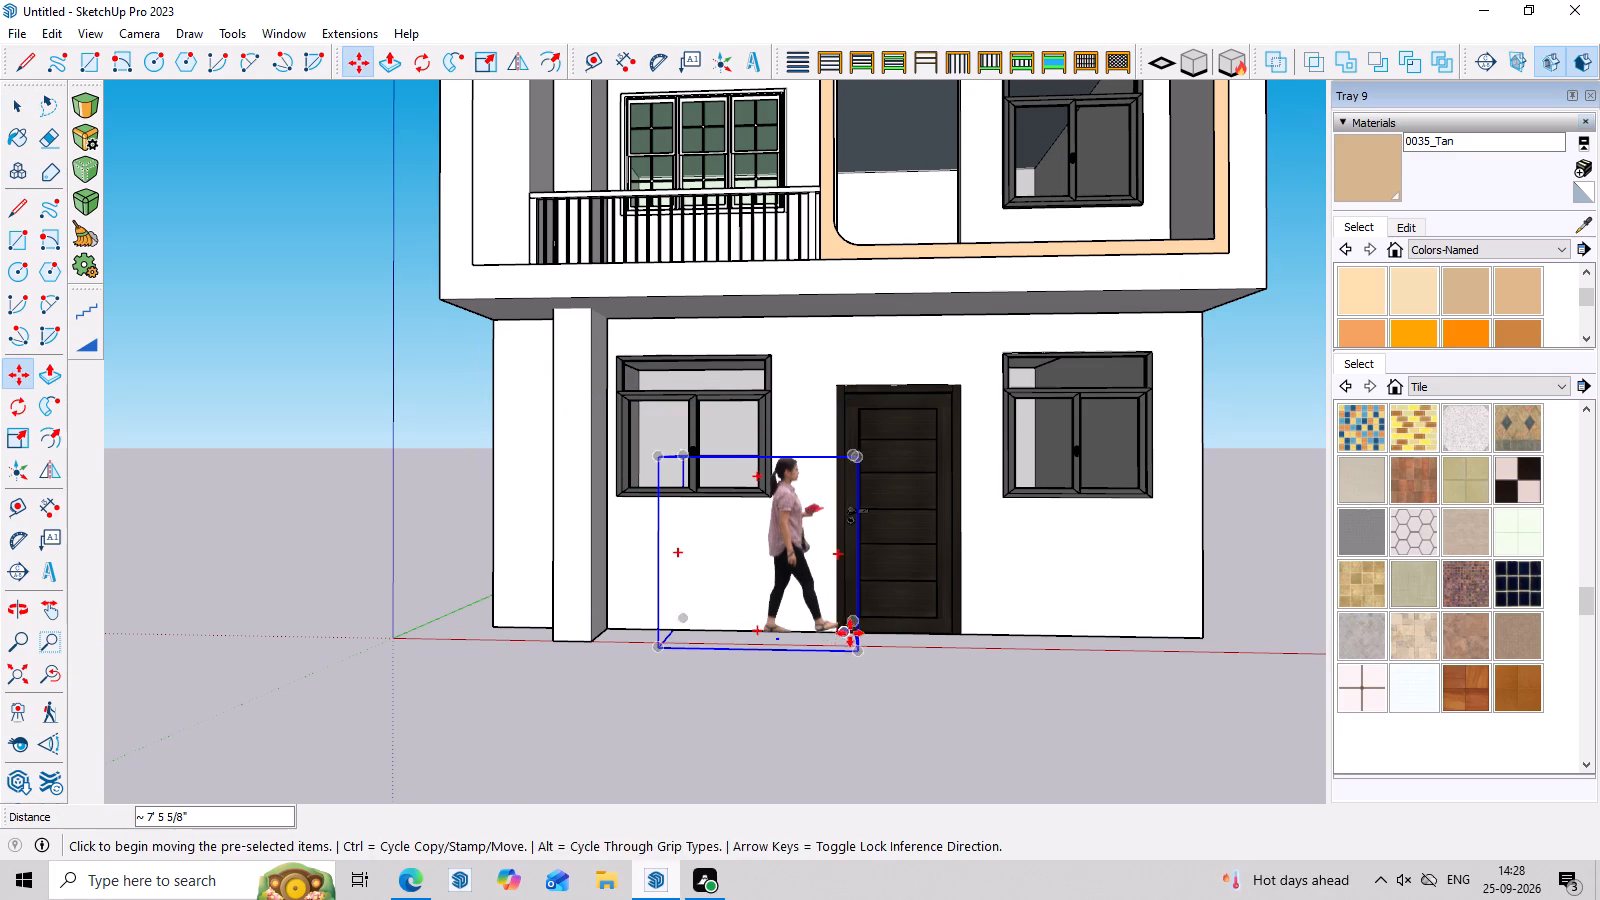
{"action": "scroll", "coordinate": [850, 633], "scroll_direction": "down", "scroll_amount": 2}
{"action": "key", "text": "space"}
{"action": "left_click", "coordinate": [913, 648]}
Delete the walking woman figure beside the ground-floor door.
{"action": "middle_click_drag", "start_coordinate": [912, 660], "coordinate": [942, 733]}
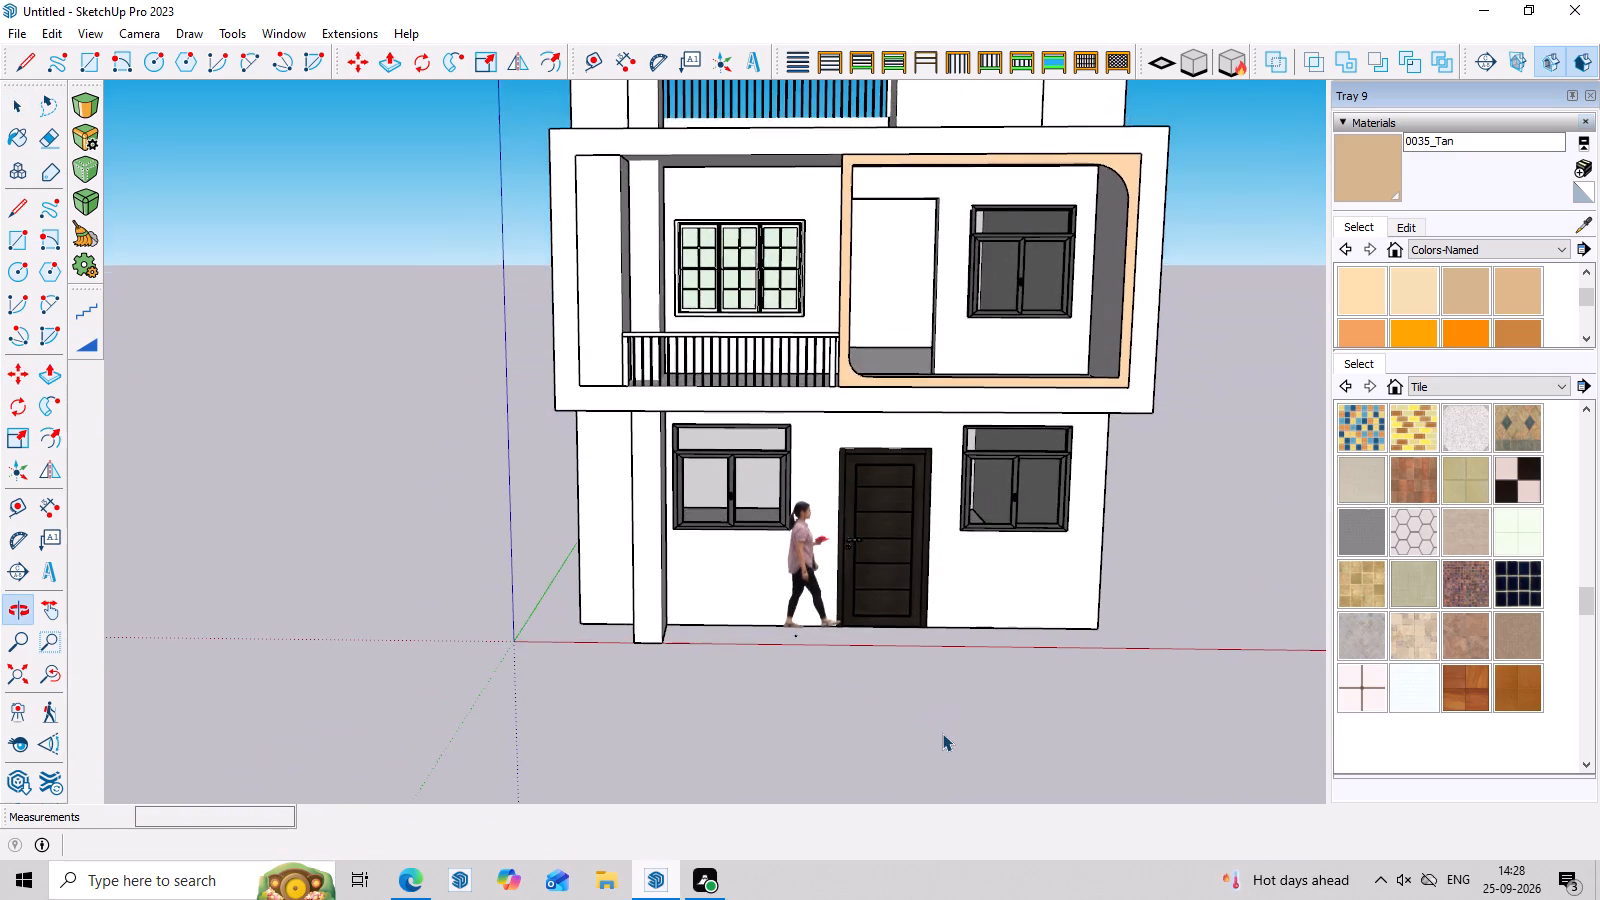
{"action": "scroll", "coordinate": [929, 693], "scroll_direction": "down", "scroll_amount": 11}
{"action": "scroll", "coordinate": [1040, 694], "scroll_direction": "down", "scroll_amount": 1}
{"action": "middle_click_drag", "start_coordinate": [1093, 640], "coordinate": [1096, 501]}
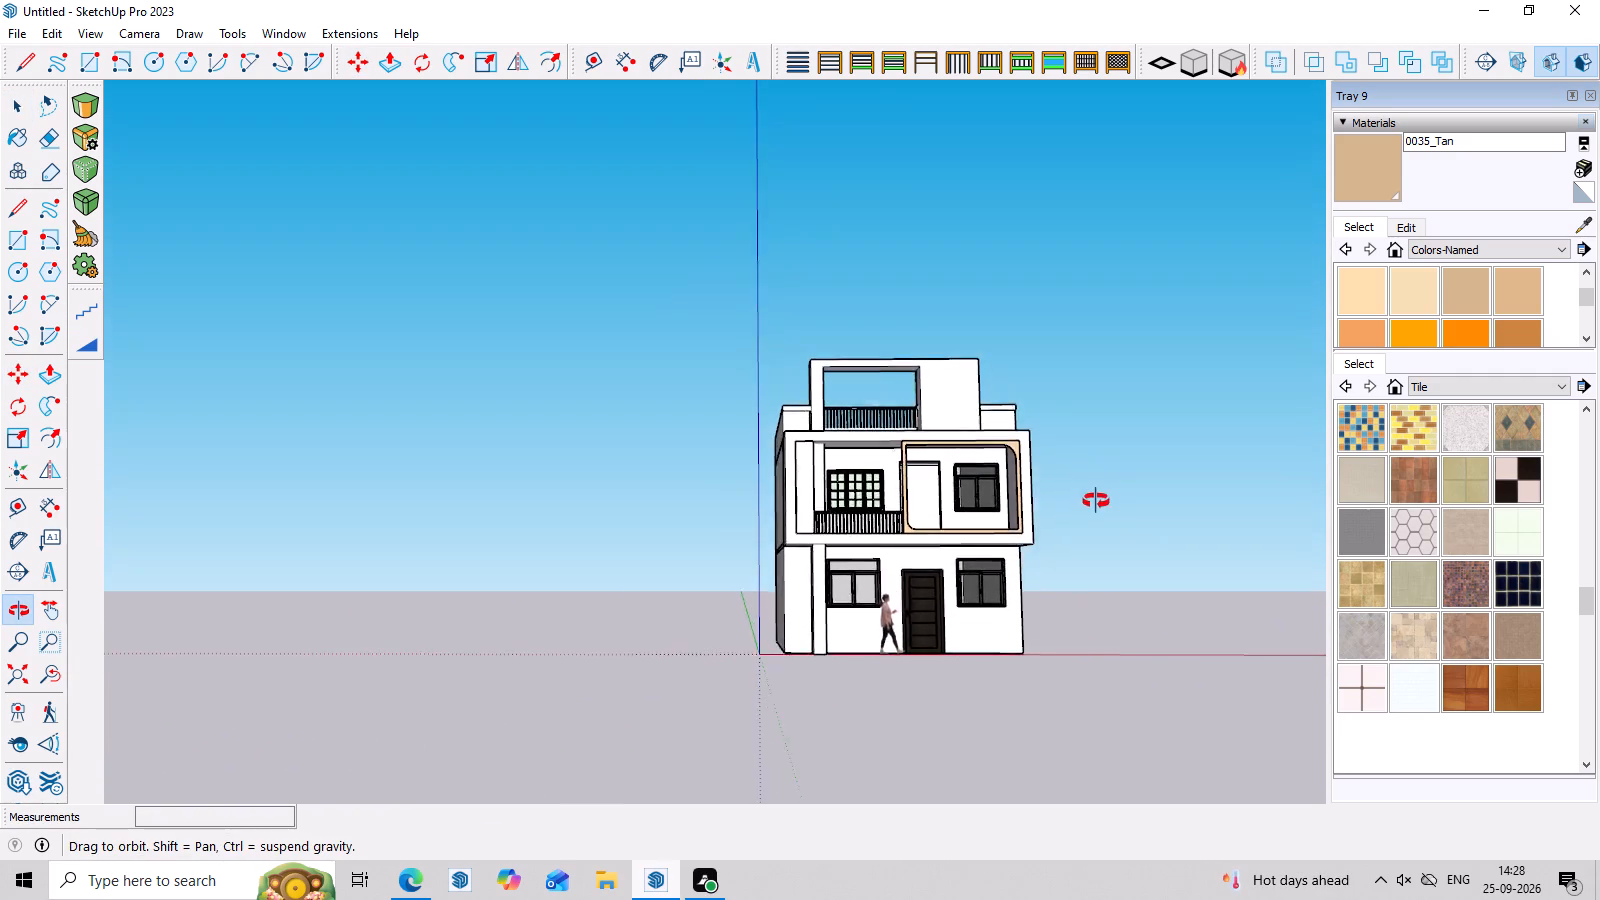
{"action": "middle_click_drag", "start_coordinate": [1096, 501], "coordinate": [988, 497]}
{"action": "scroll", "coordinate": [869, 600], "scroll_direction": "up", "scroll_amount": 5}
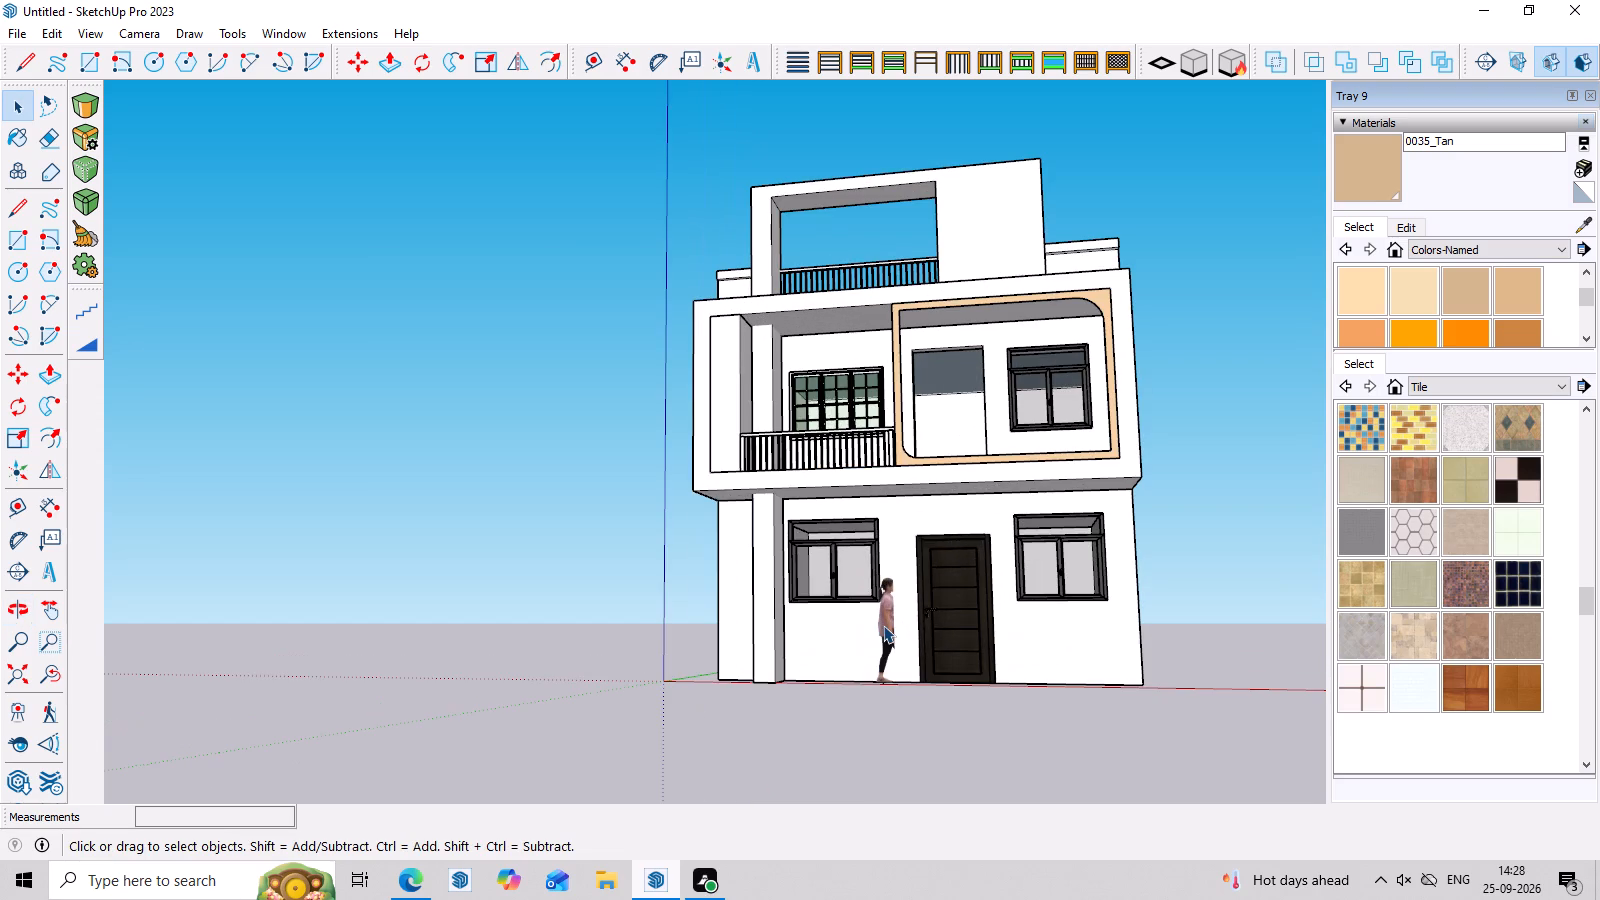
{"action": "left_click", "coordinate": [883, 625]}
{"action": "key", "text": "Delete"}
Examine the fitted ground-floor door and the front facade, including the empty upper-floor door opening, from several angles.
{"action": "scroll", "coordinate": [876, 625], "scroll_direction": "down", "scroll_amount": 4}
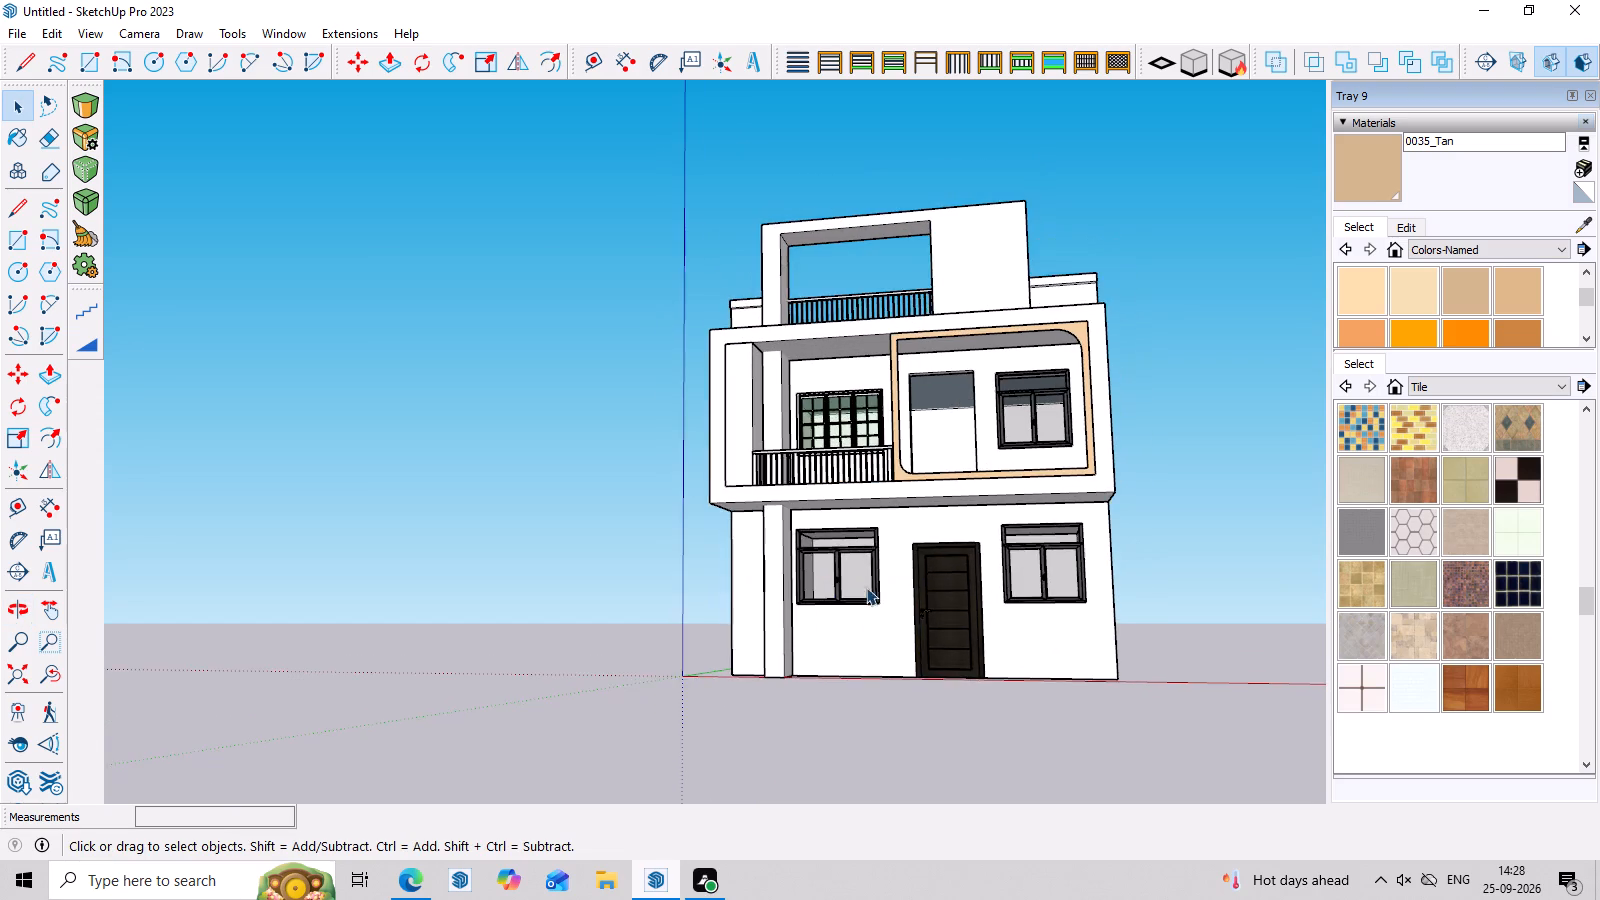
{"action": "scroll", "coordinate": [866, 587], "scroll_direction": "down", "scroll_amount": 3}
{"action": "middle_click_drag", "start_coordinate": [1014, 618], "coordinate": [1023, 729]}
{"action": "scroll", "coordinate": [945, 619], "scroll_direction": "up", "scroll_amount": 16}
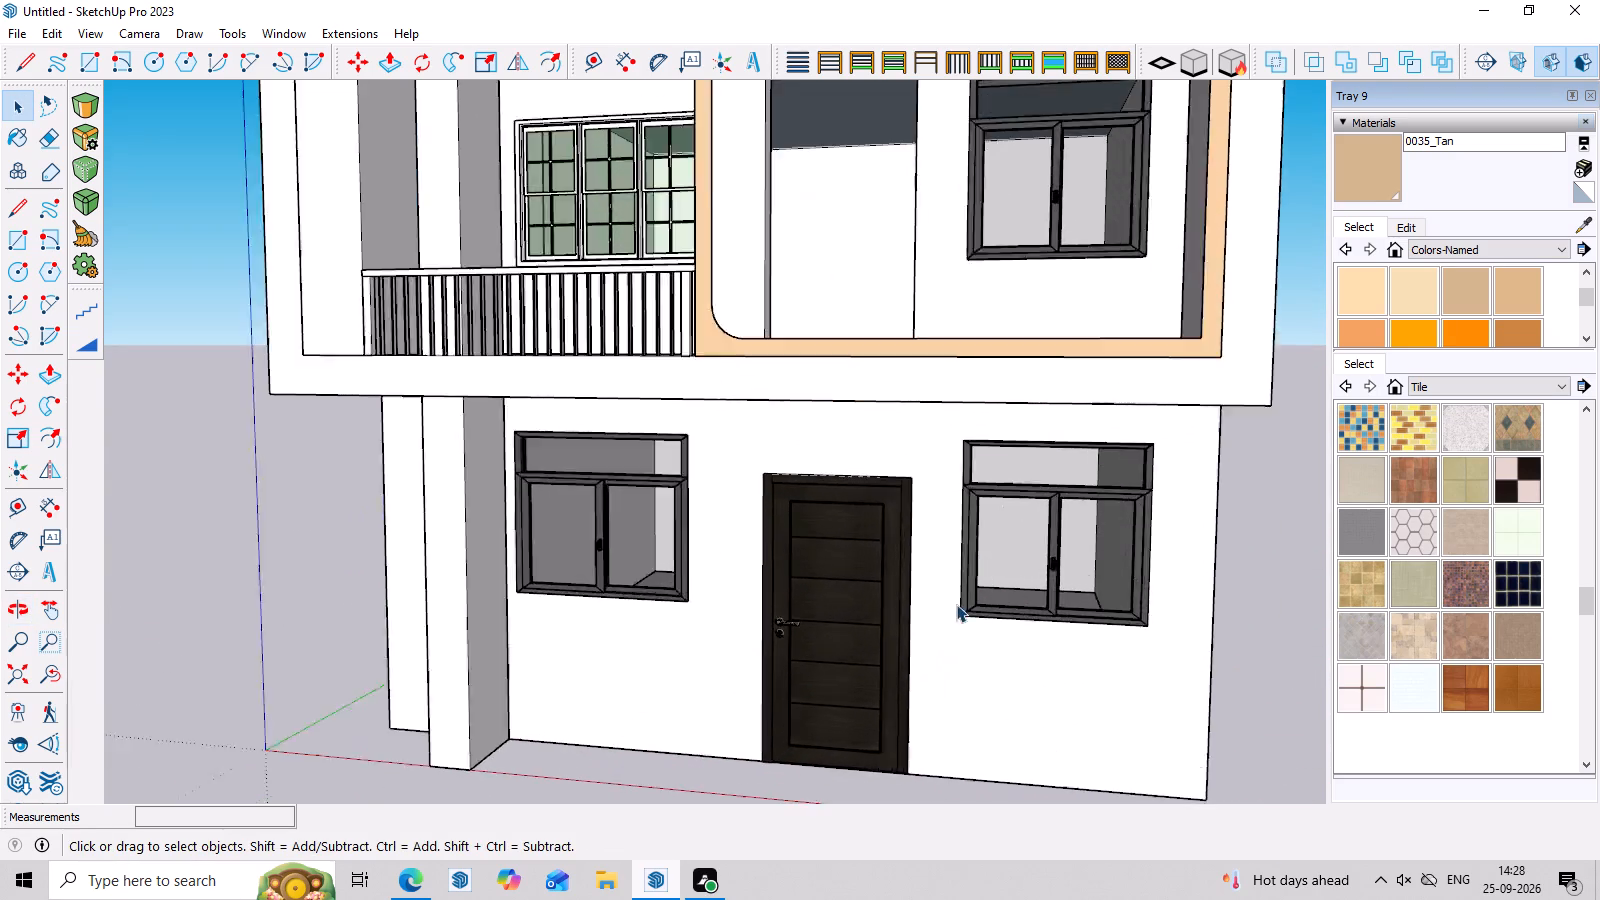
{"action": "scroll", "coordinate": [956, 604], "scroll_direction": "up", "scroll_amount": 1}
{"action": "middle_click_drag", "start_coordinate": [1000, 653], "coordinate": [1098, 577]}
{"action": "scroll", "coordinate": [1098, 577], "scroll_direction": "up", "scroll_amount": 1}
{"action": "scroll", "coordinate": [1078, 556], "scroll_direction": "down", "scroll_amount": 3}
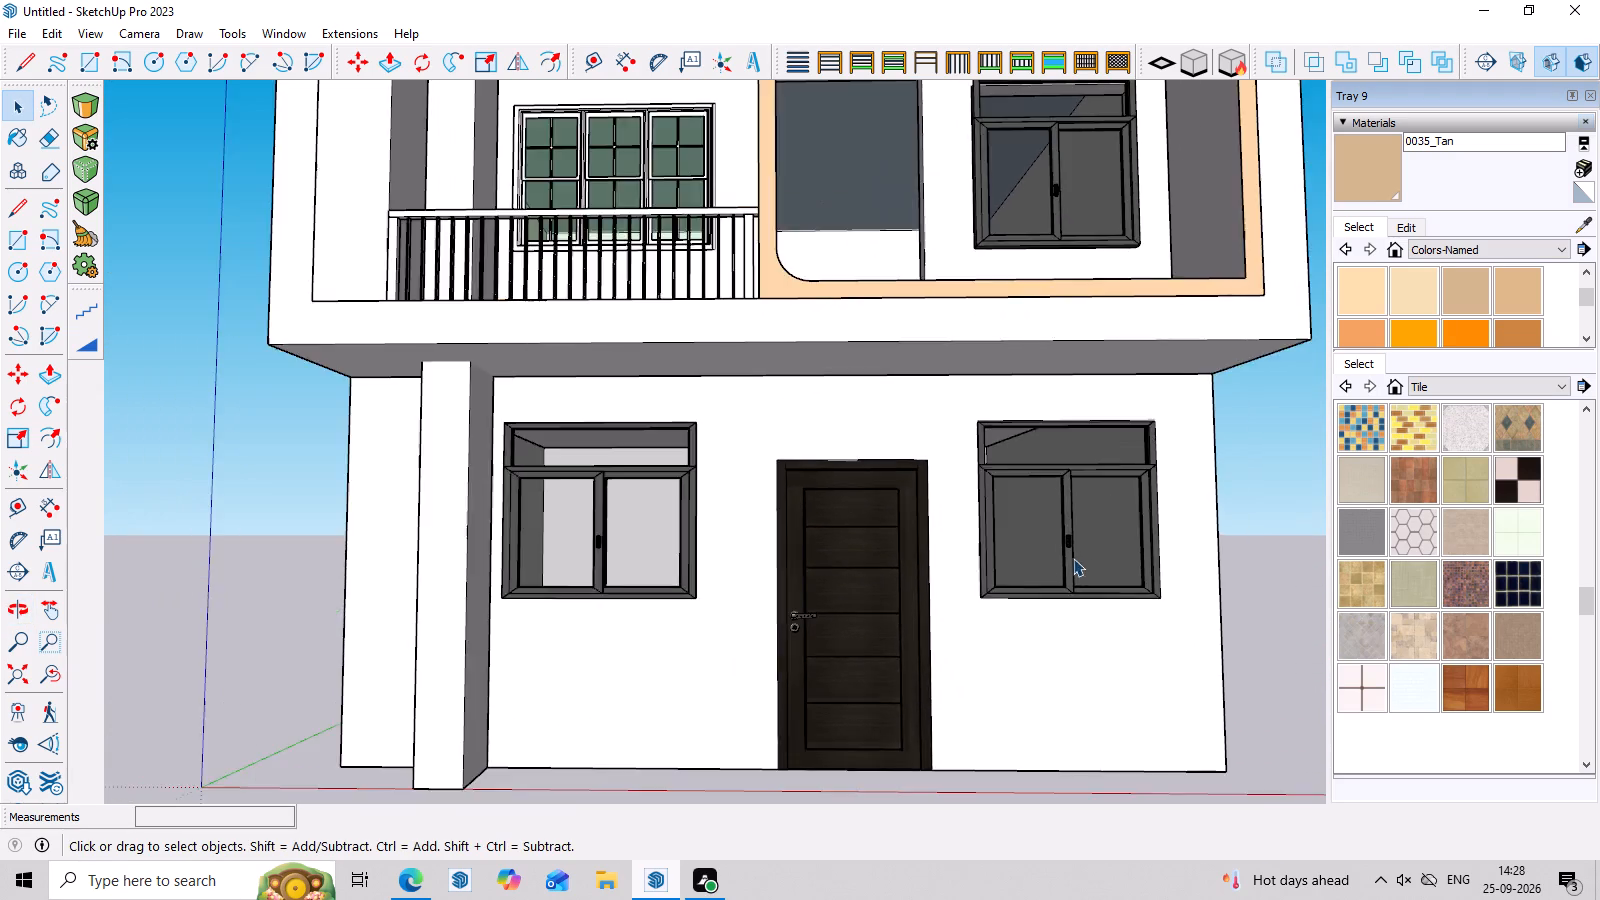
{"action": "scroll", "coordinate": [1073, 558], "scroll_direction": "down", "scroll_amount": 8}
{"action": "middle_click_drag", "start_coordinate": [1027, 588], "coordinate": [985, 732]}
{"action": "scroll", "coordinate": [1042, 614], "scroll_direction": "up", "scroll_amount": 6}
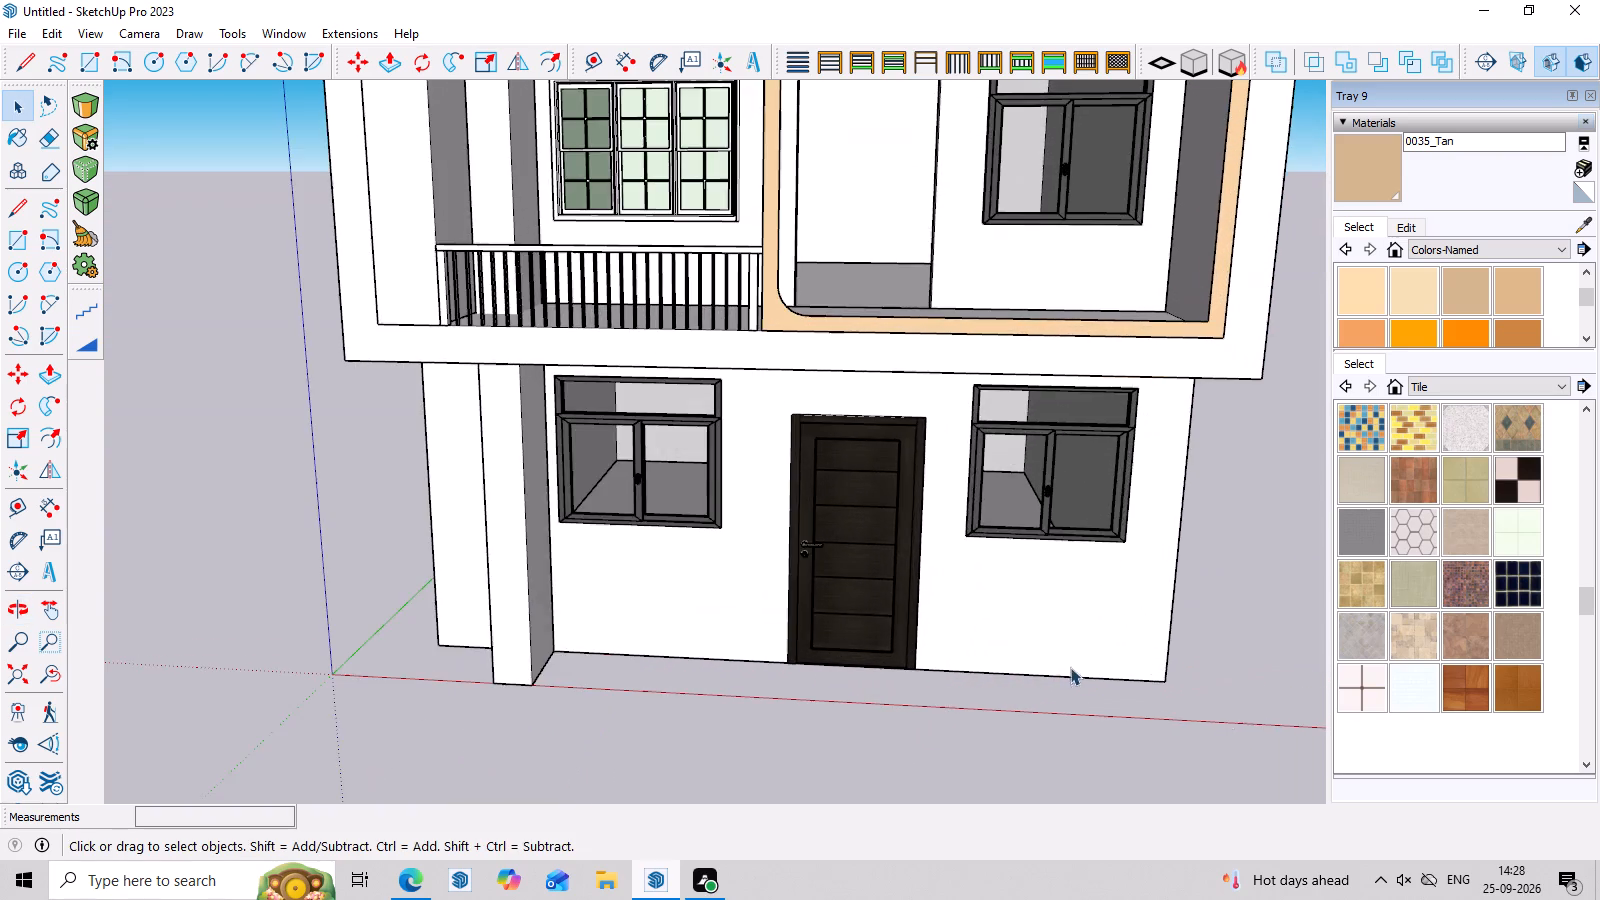
{"action": "middle_click_drag", "start_coordinate": [1262, 719], "coordinate": [1137, 655]}
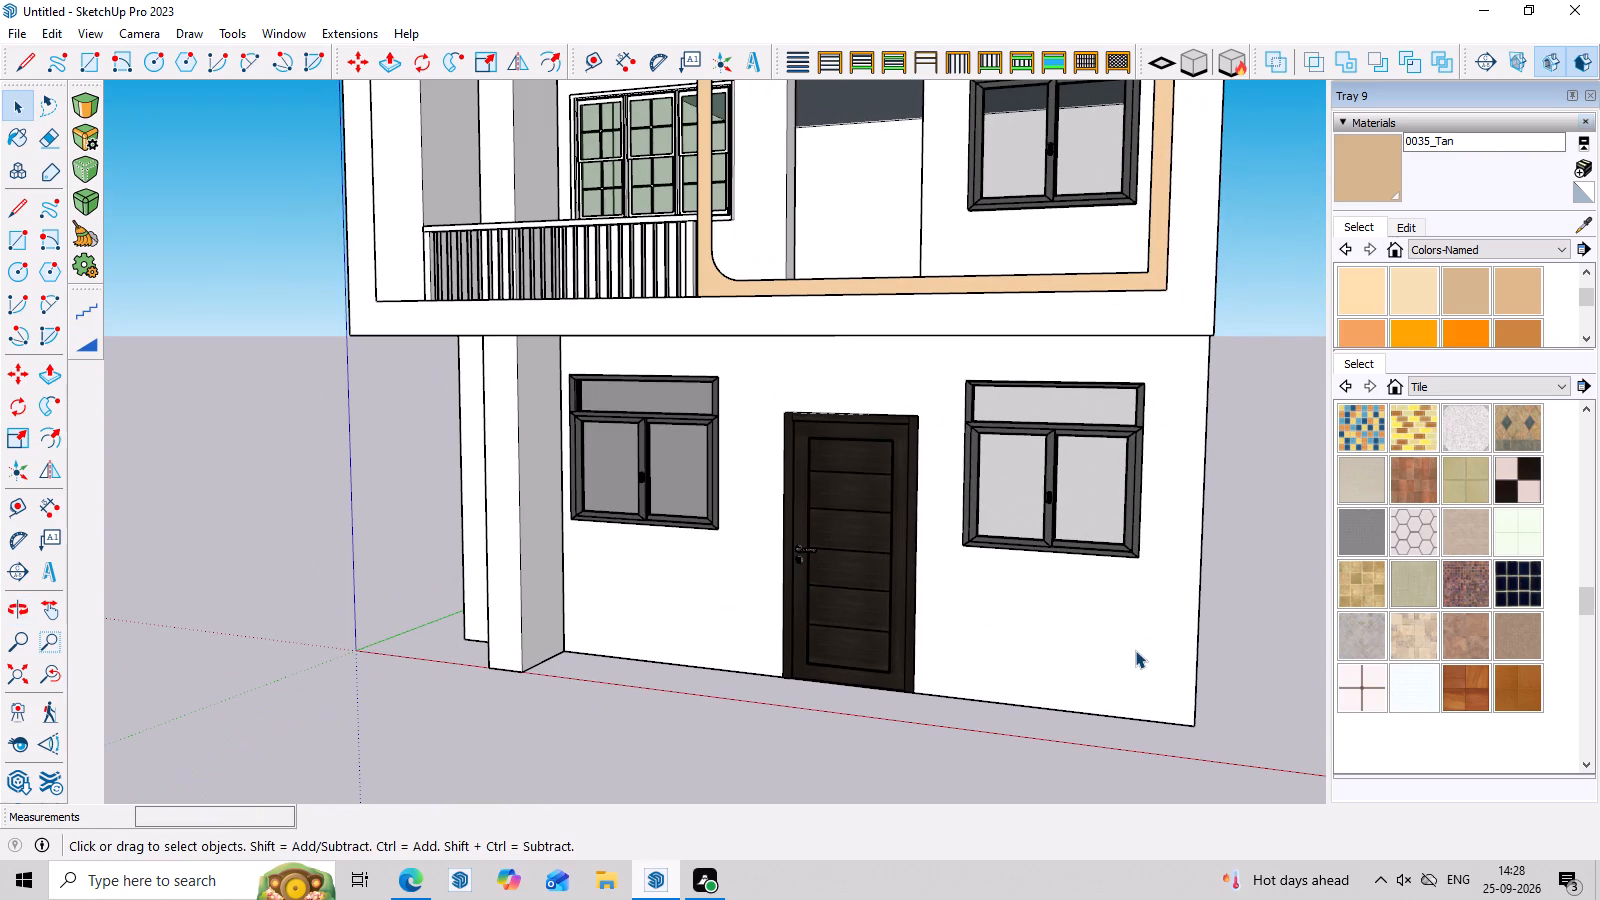
{"action": "scroll", "coordinate": [413, 452], "scroll_direction": "down", "scroll_amount": 2}
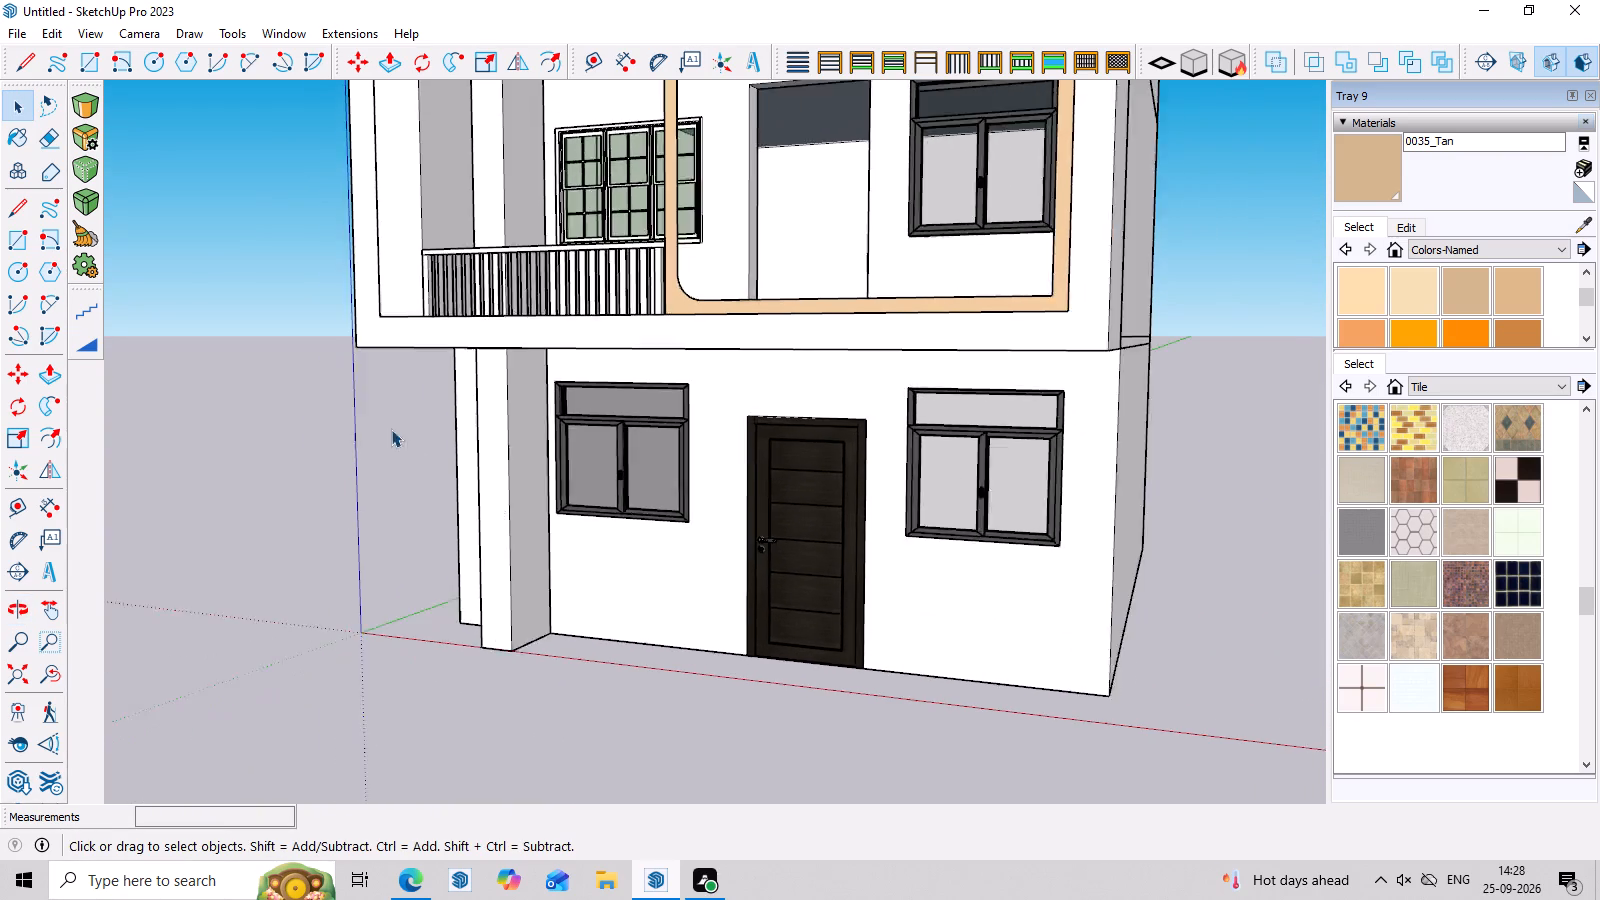
{"action": "scroll", "coordinate": [391, 429], "scroll_direction": "down", "scroll_amount": 6}
{"action": "scroll", "coordinate": [716, 206], "scroll_direction": "up", "scroll_amount": 6}
{"action": "middle_click_drag", "start_coordinate": [830, 471], "coordinate": [978, 477]}
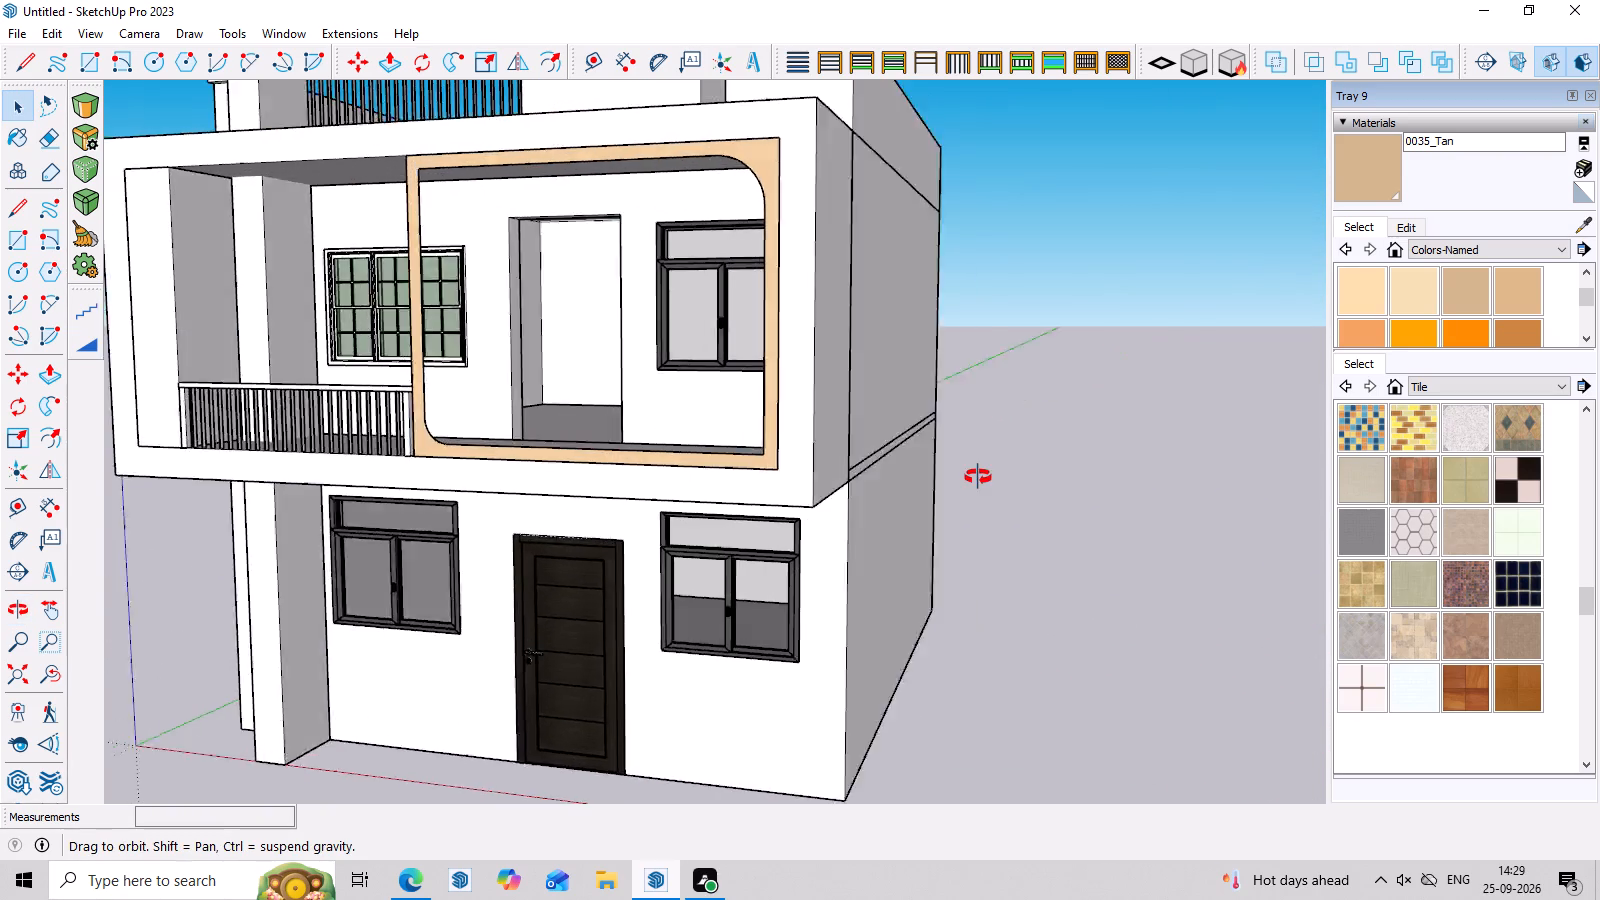
{"action": "middle_click_drag", "start_coordinate": [978, 477], "coordinate": [969, 511]}
{"action": "middle_click_drag", "start_coordinate": [969, 511], "coordinate": [972, 469]}
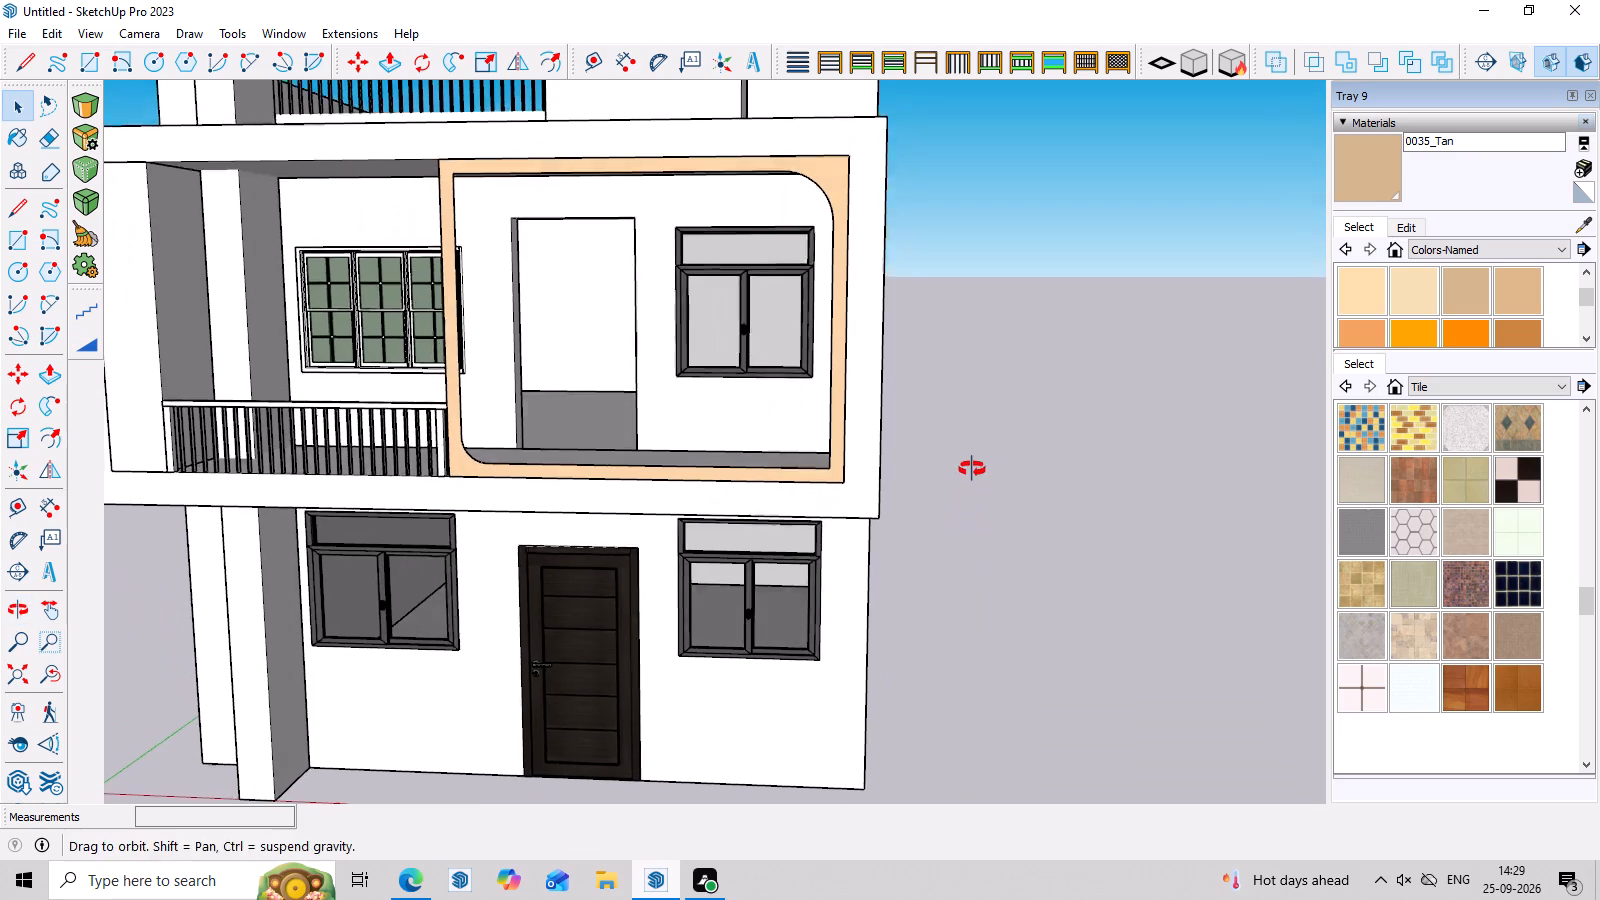
Import the Door+01 model from the Downloads folder and place it in the open space beside the house.
{"action": "middle_click_drag", "start_coordinate": [972, 469], "coordinate": [972, 465]}
{"action": "left_click", "coordinate": [7, 30]}
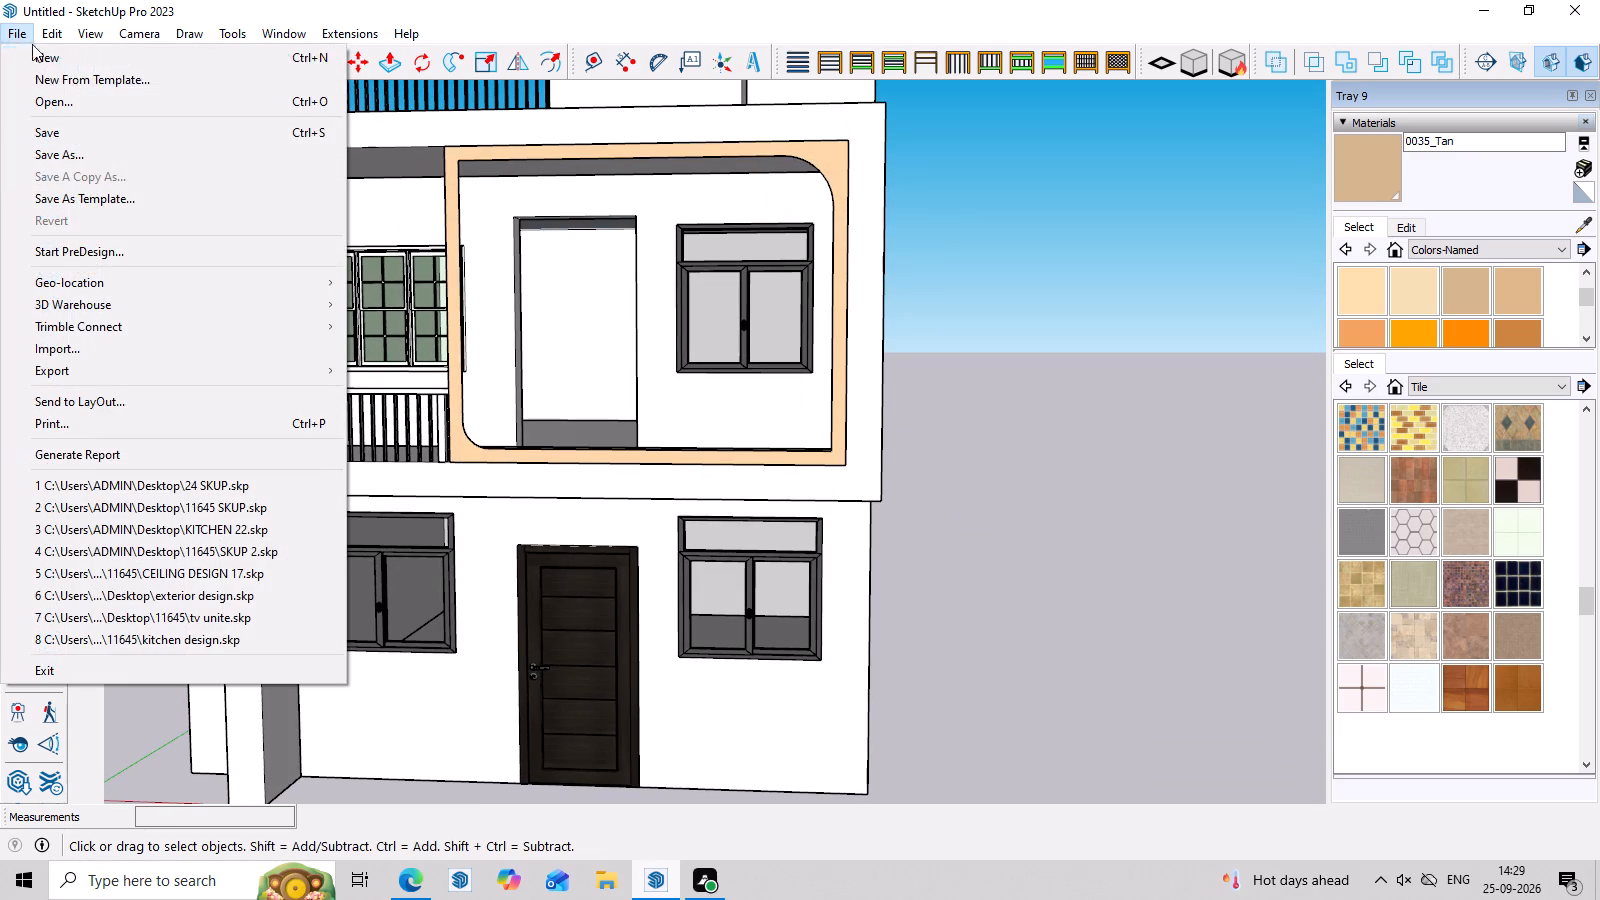
{"action": "left_click", "coordinate": [100, 342]}
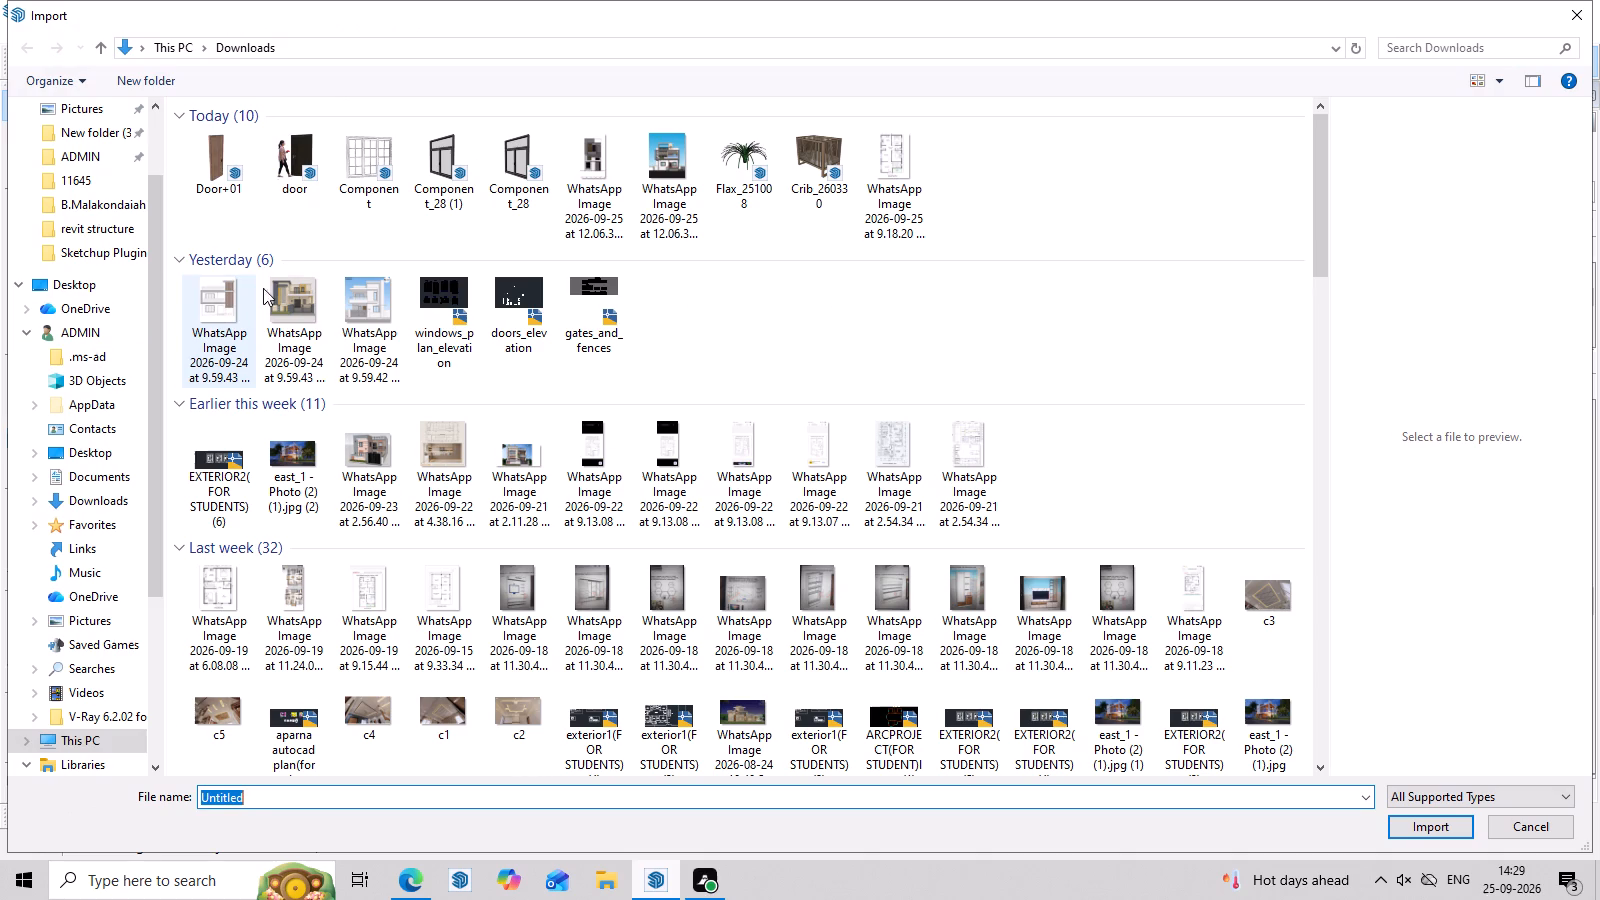
{"action": "left_click", "coordinate": [232, 162]}
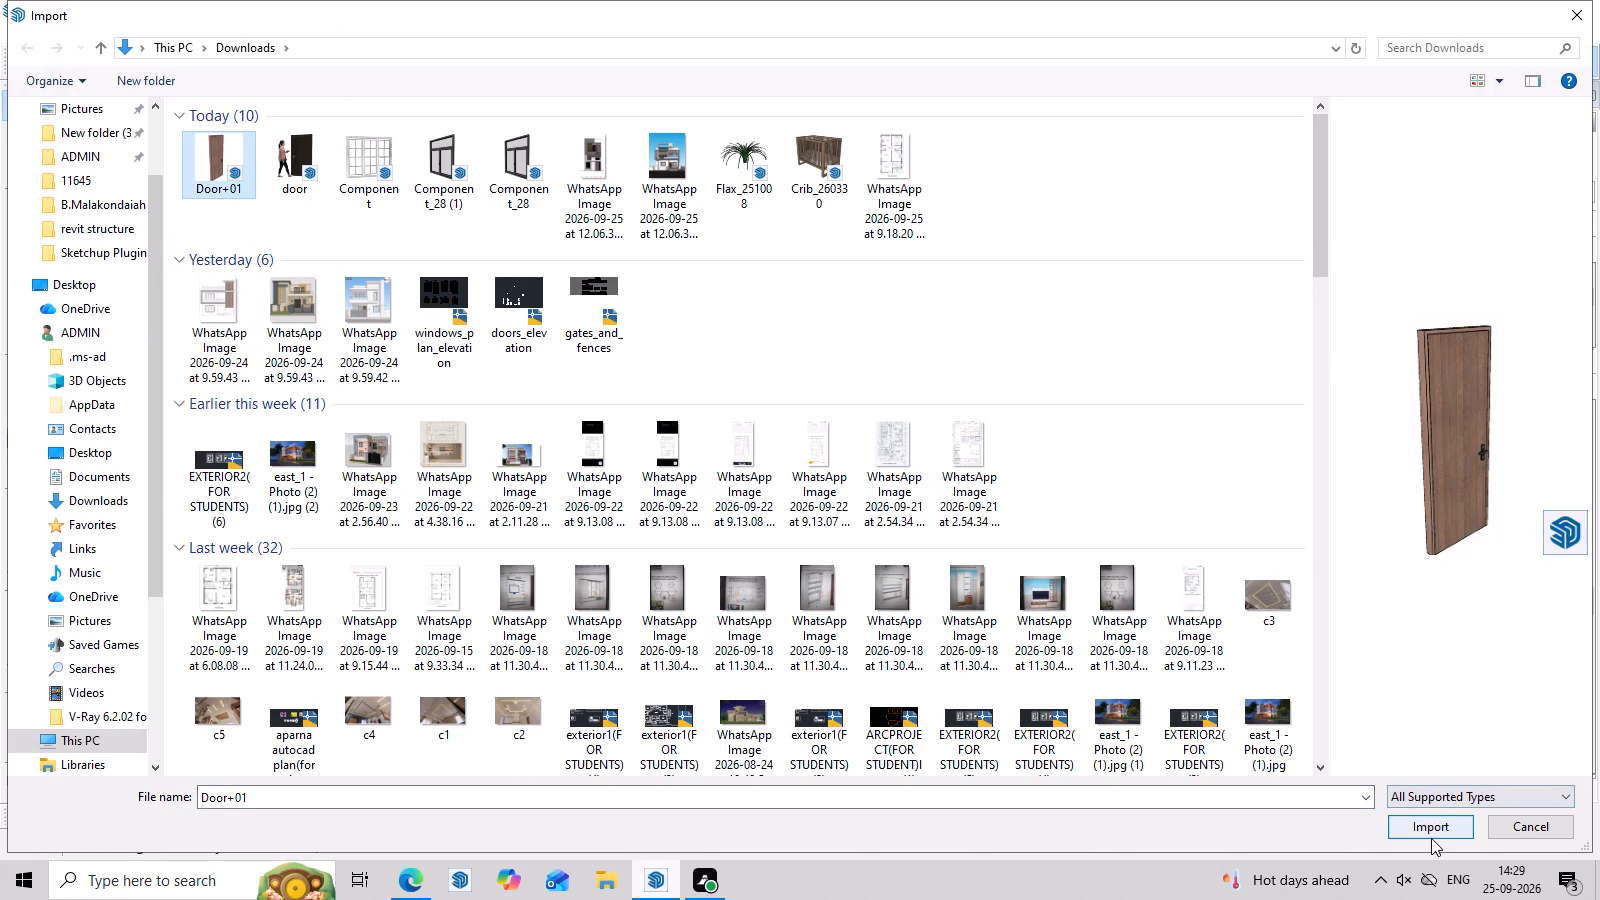
{"action": "left_click", "coordinate": [1431, 828]}
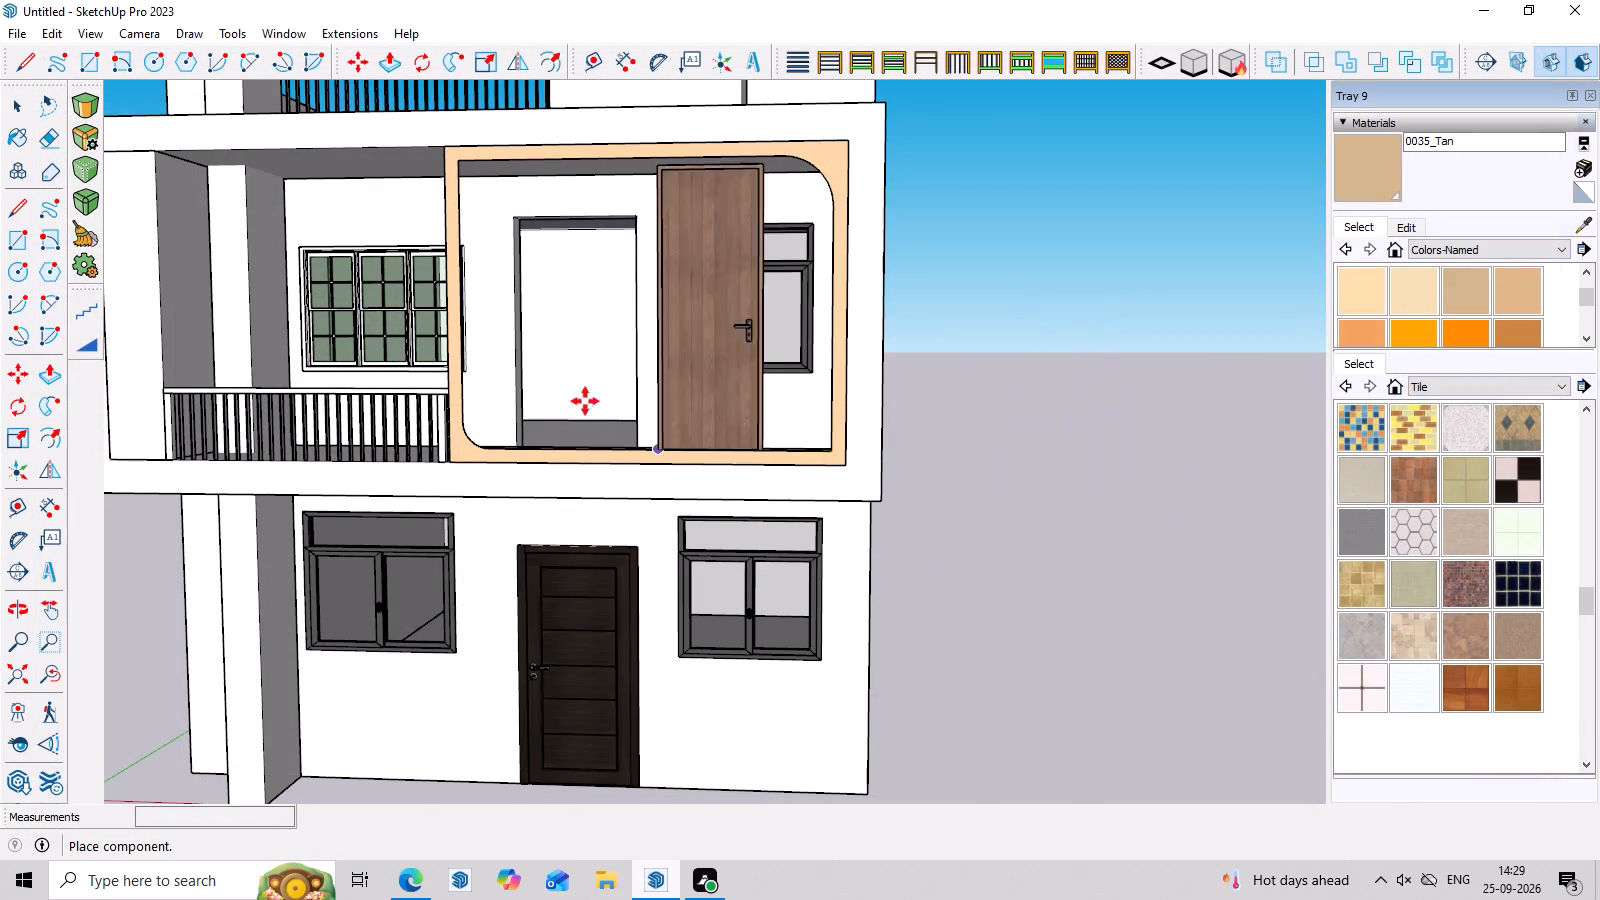
{"action": "left_click", "coordinate": [1089, 645]}
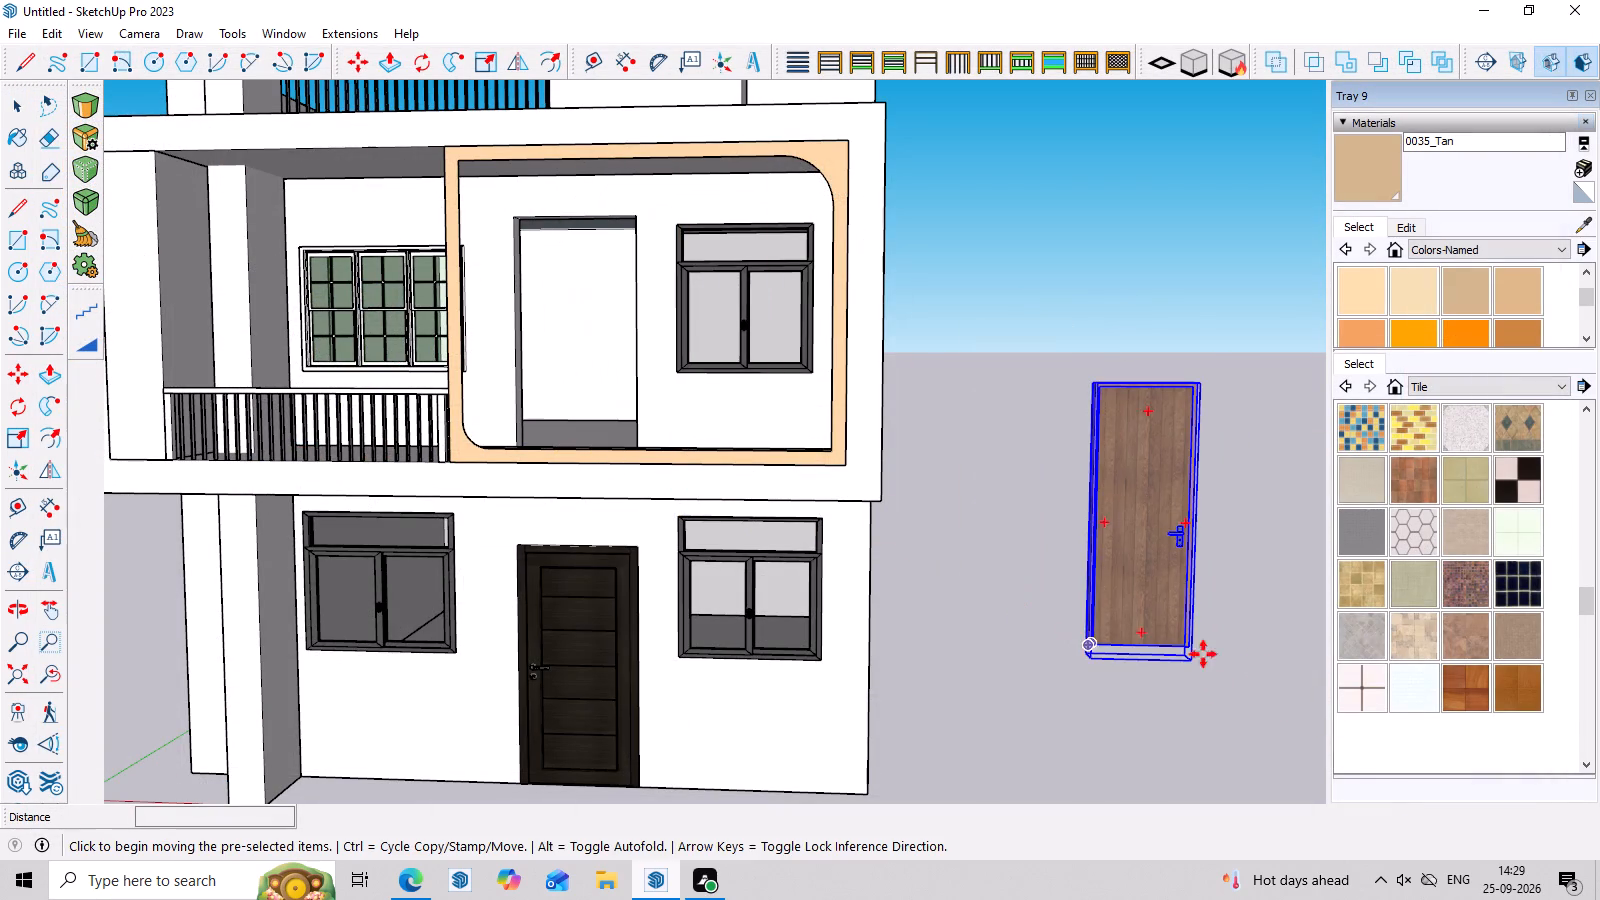
Move the imported wooden door by its bottom corner from beside the house to the empty first-floor door opening.
{"action": "scroll", "coordinate": [1213, 655], "scroll_direction": "up", "scroll_amount": 7}
{"action": "middle_click_drag", "start_coordinate": [1185, 638], "coordinate": [895, 631]}
{"action": "scroll", "coordinate": [807, 681], "scroll_direction": "up", "scroll_amount": 2}
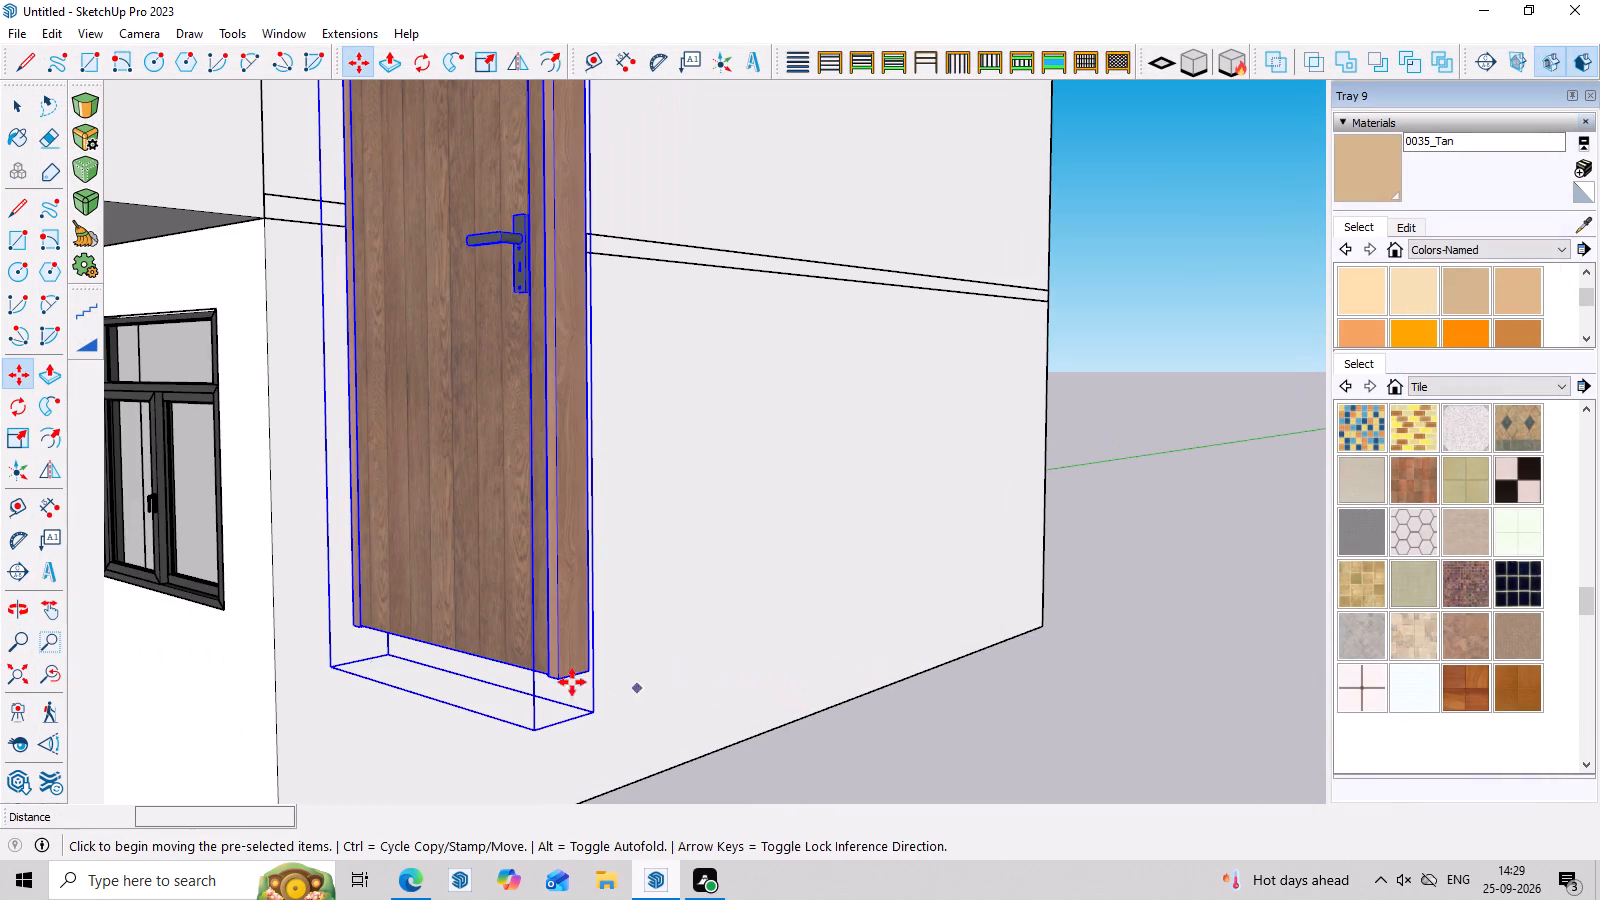
{"action": "left_click", "coordinate": [589, 668]}
{"action": "scroll", "coordinate": [400, 509], "scroll_direction": "down", "scroll_amount": 7}
{"action": "middle_click_drag", "start_coordinate": [716, 658], "coordinate": [1014, 703]}
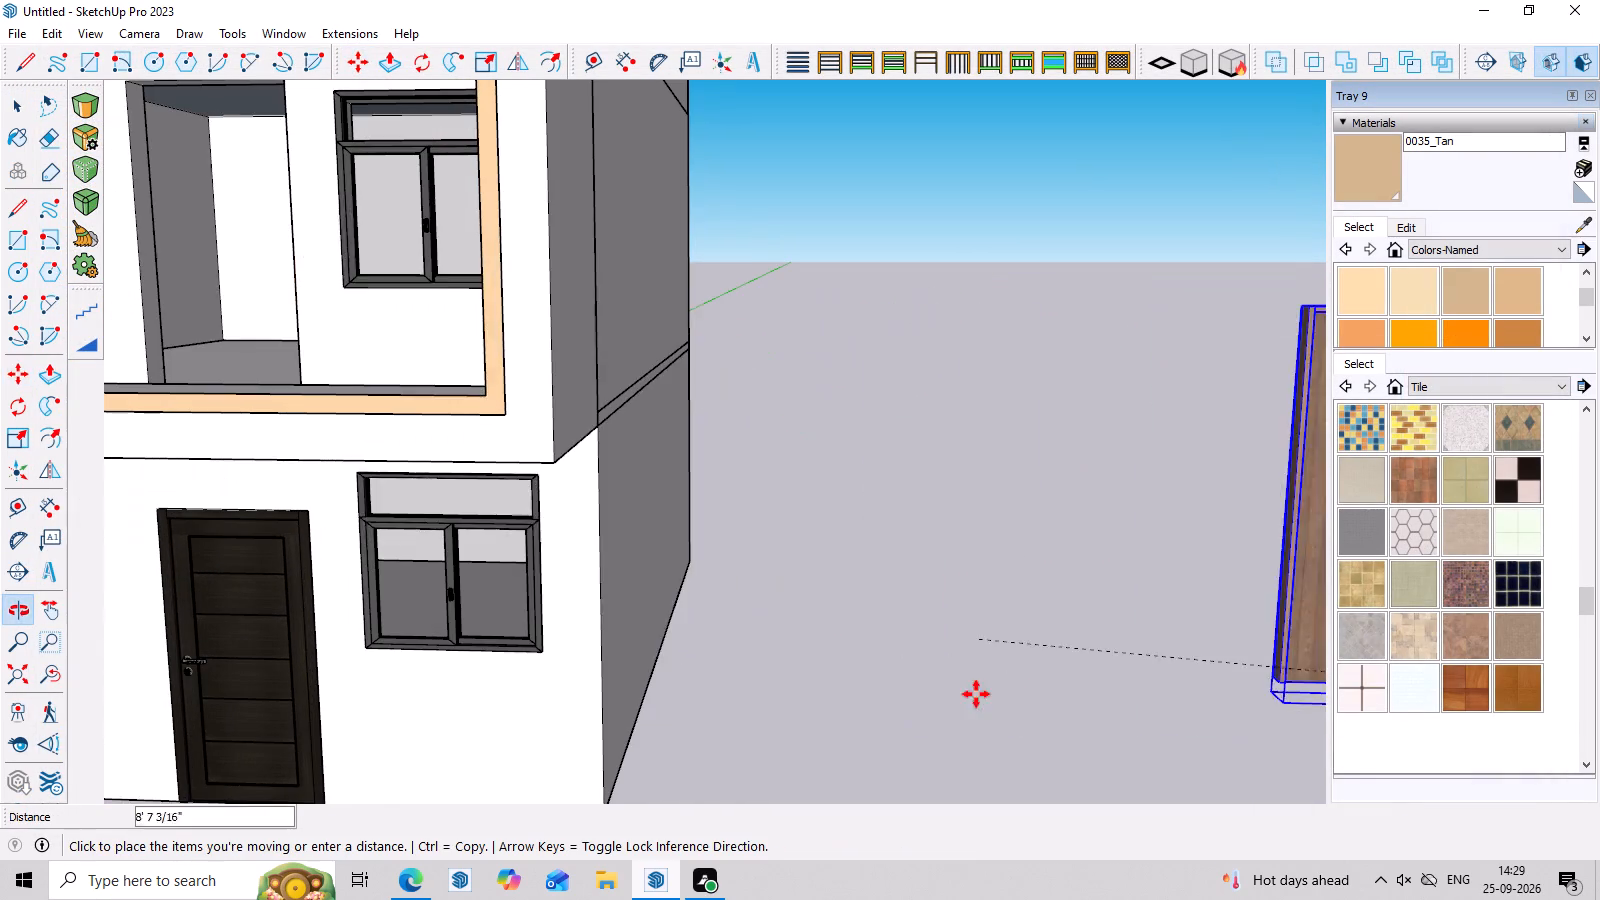
{"action": "left_click", "coordinate": [282, 375]}
Shift the wooden door a short distance across the balcony floor towards the opening's lower corner nearest the window.
{"action": "middle_click_drag", "start_coordinate": [347, 389], "coordinate": [353, 437]}
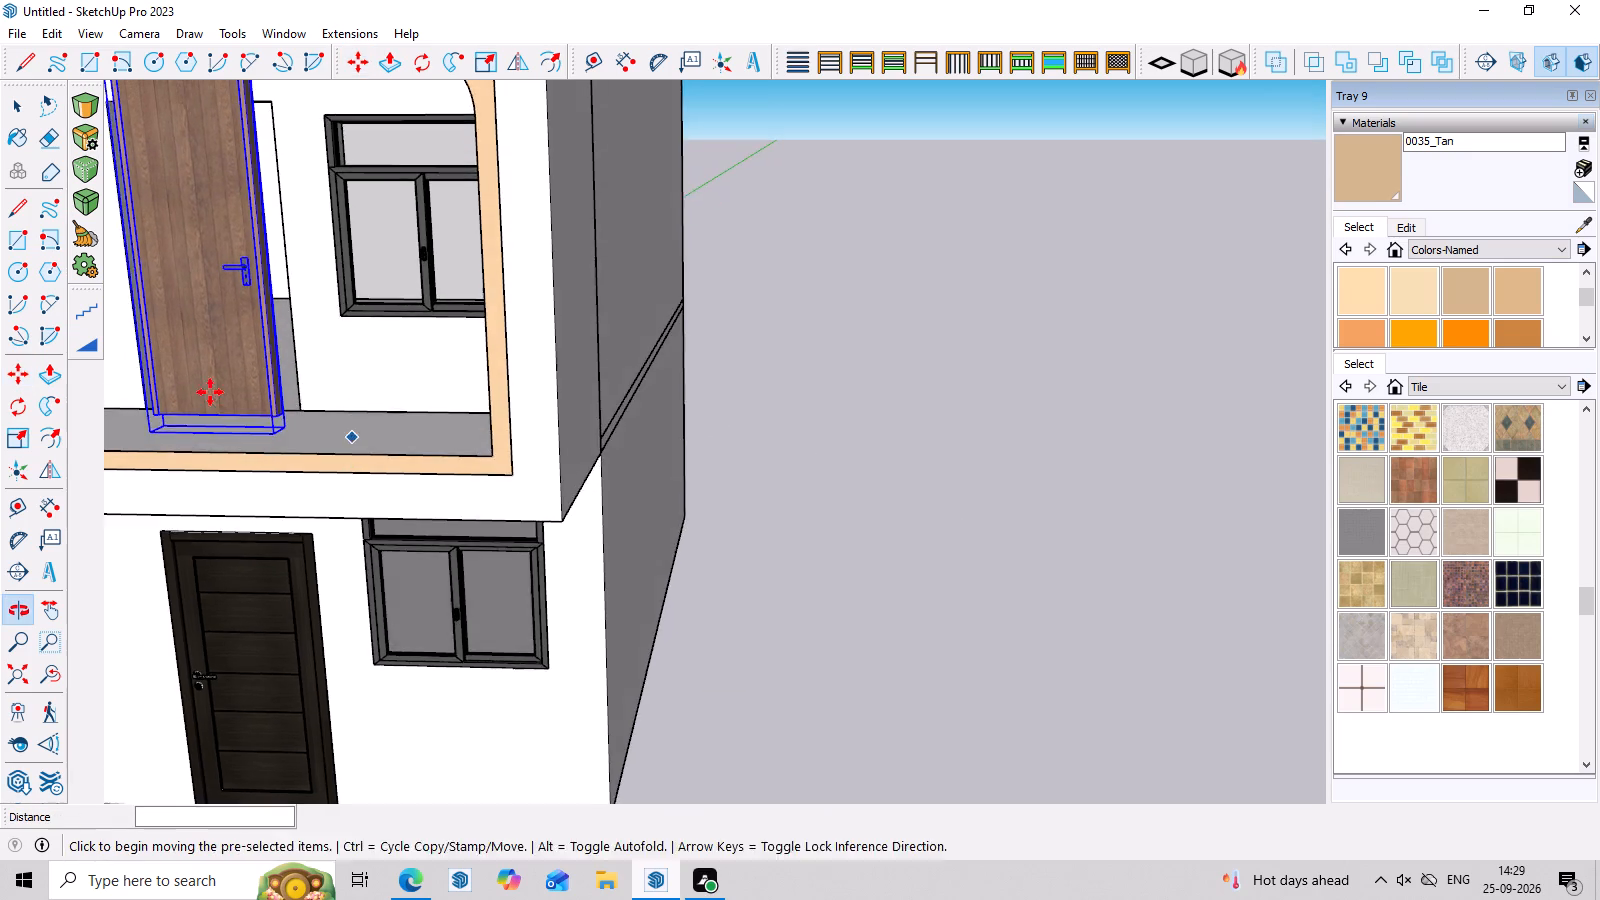
{"action": "scroll", "coordinate": [224, 375], "scroll_direction": "up", "scroll_amount": 15}
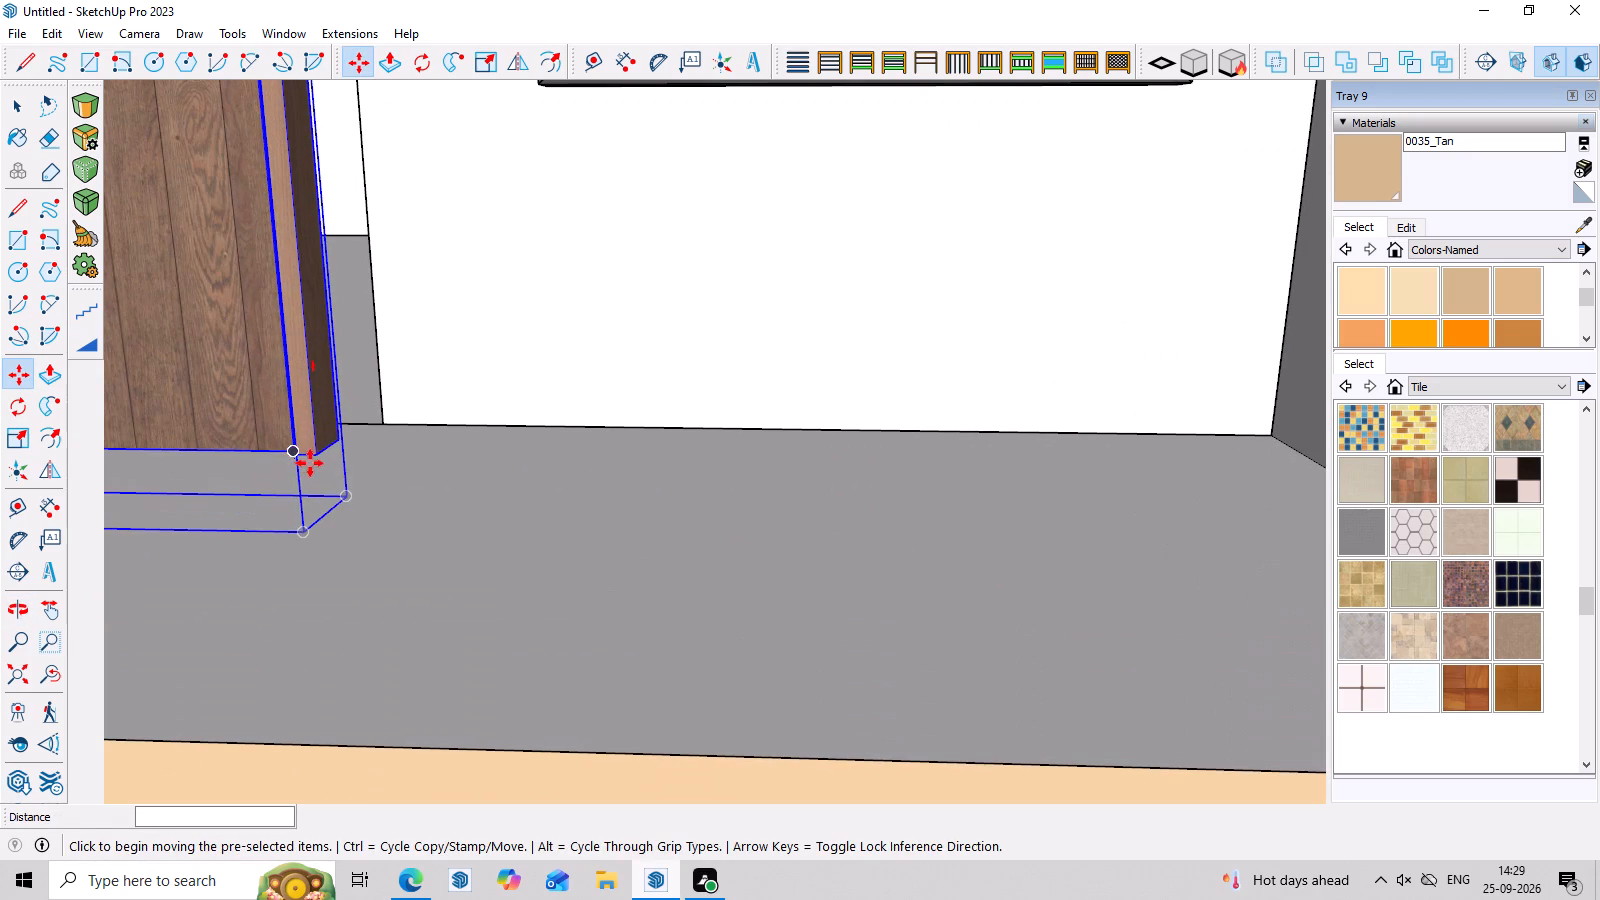
{"action": "left_click", "coordinate": [314, 455]}
{"action": "middle_click_drag", "start_coordinate": [357, 418], "coordinate": [357, 417]}
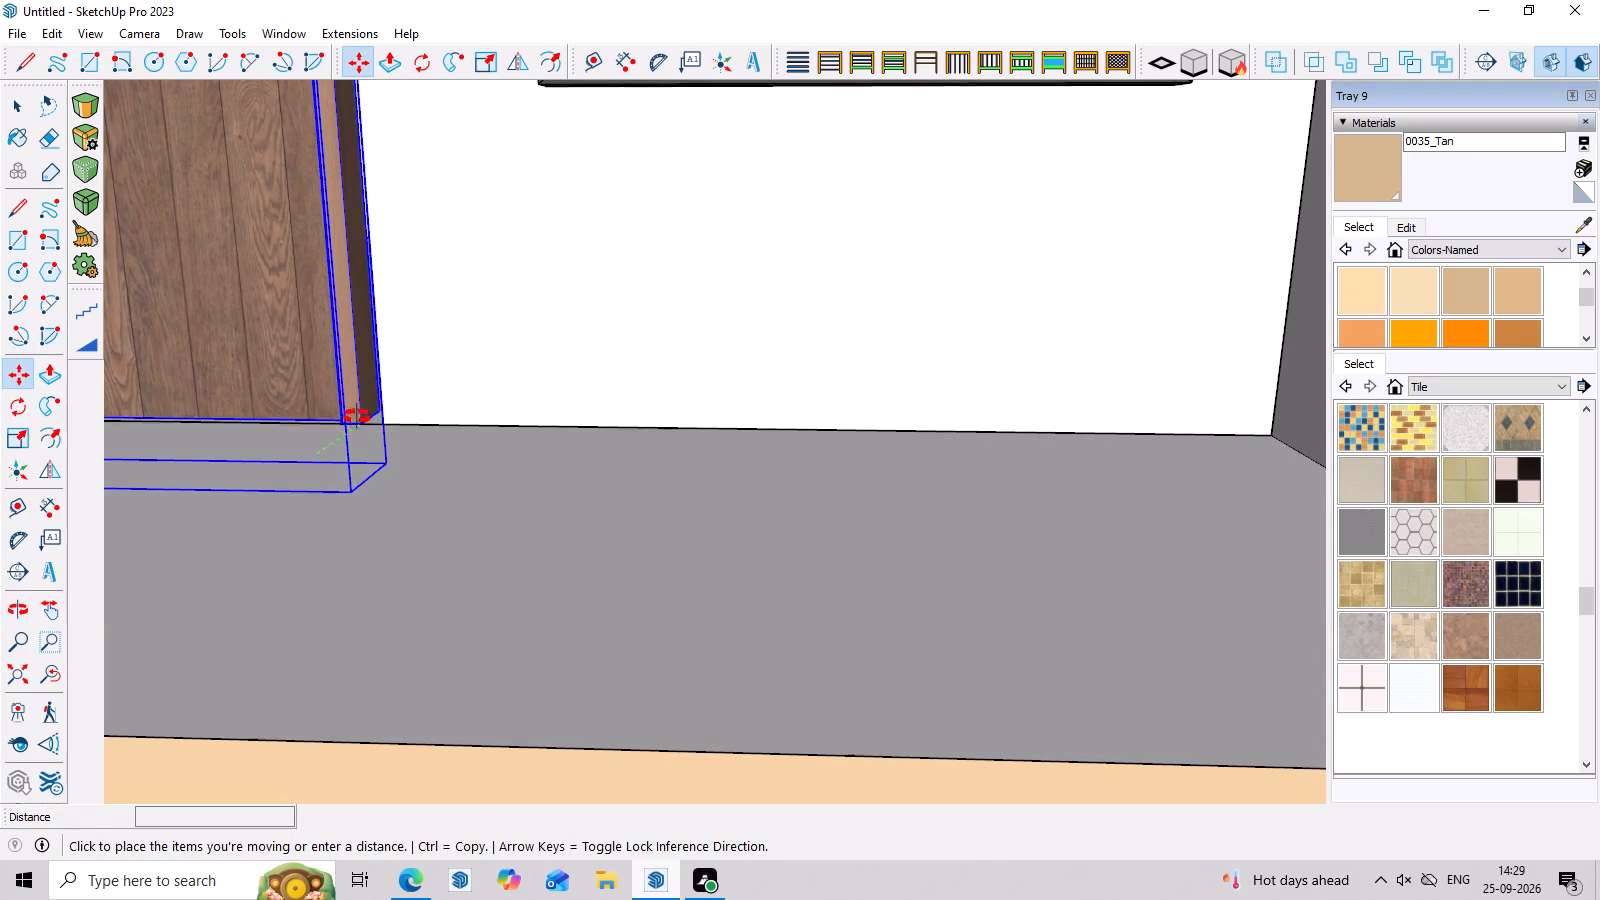
{"action": "middle_click_drag", "start_coordinate": [357, 417], "coordinate": [312, 427]}
{"action": "left_click", "coordinate": [314, 410]}
Align the wooden door's rear bottom corner with the opening's lower corner nearest the window.
{"action": "scroll", "coordinate": [343, 391], "scroll_direction": "up", "scroll_amount": 7}
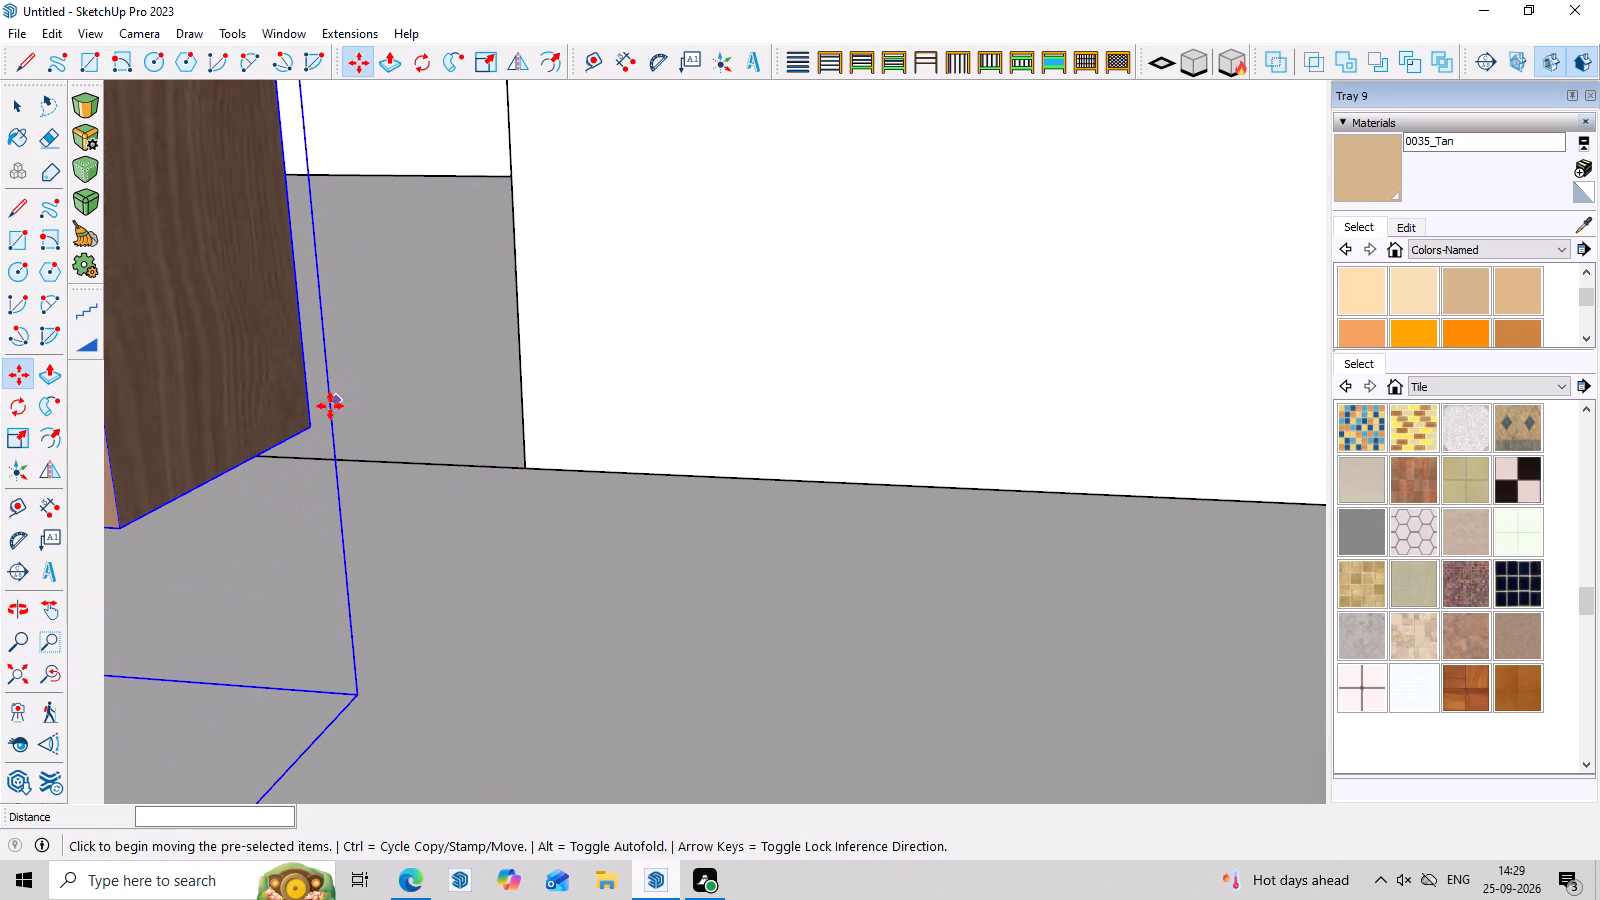
{"action": "left_click_drag", "start_coordinate": [311, 422], "coordinate": [324, 422]}
{"action": "left_click", "coordinate": [508, 446]}
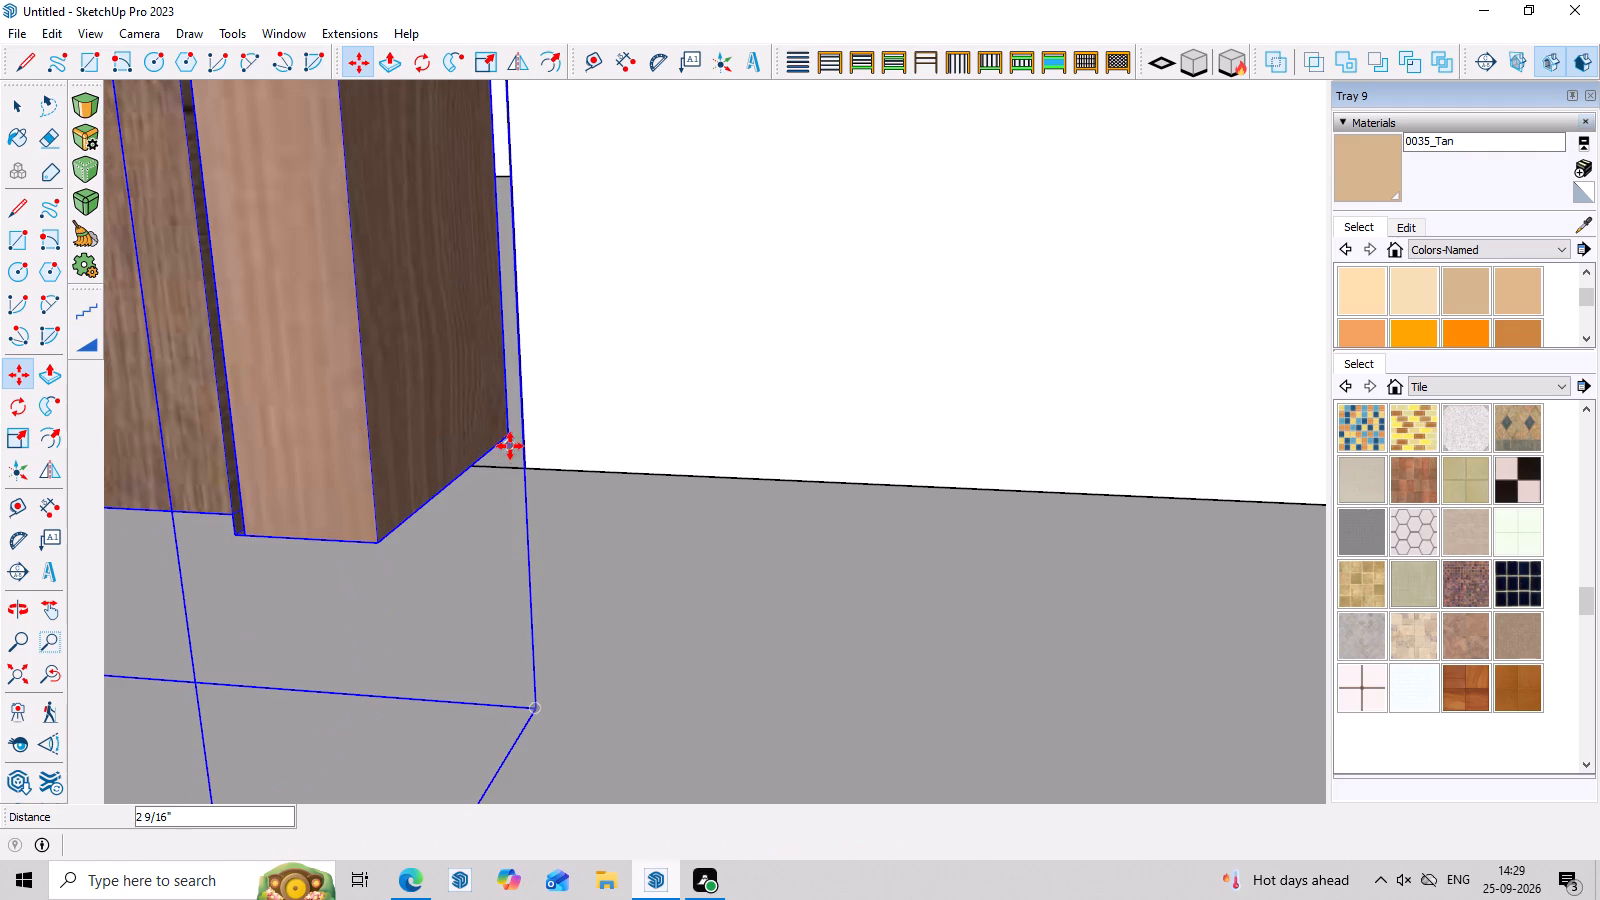
{"action": "left_click", "coordinate": [392, 537]}
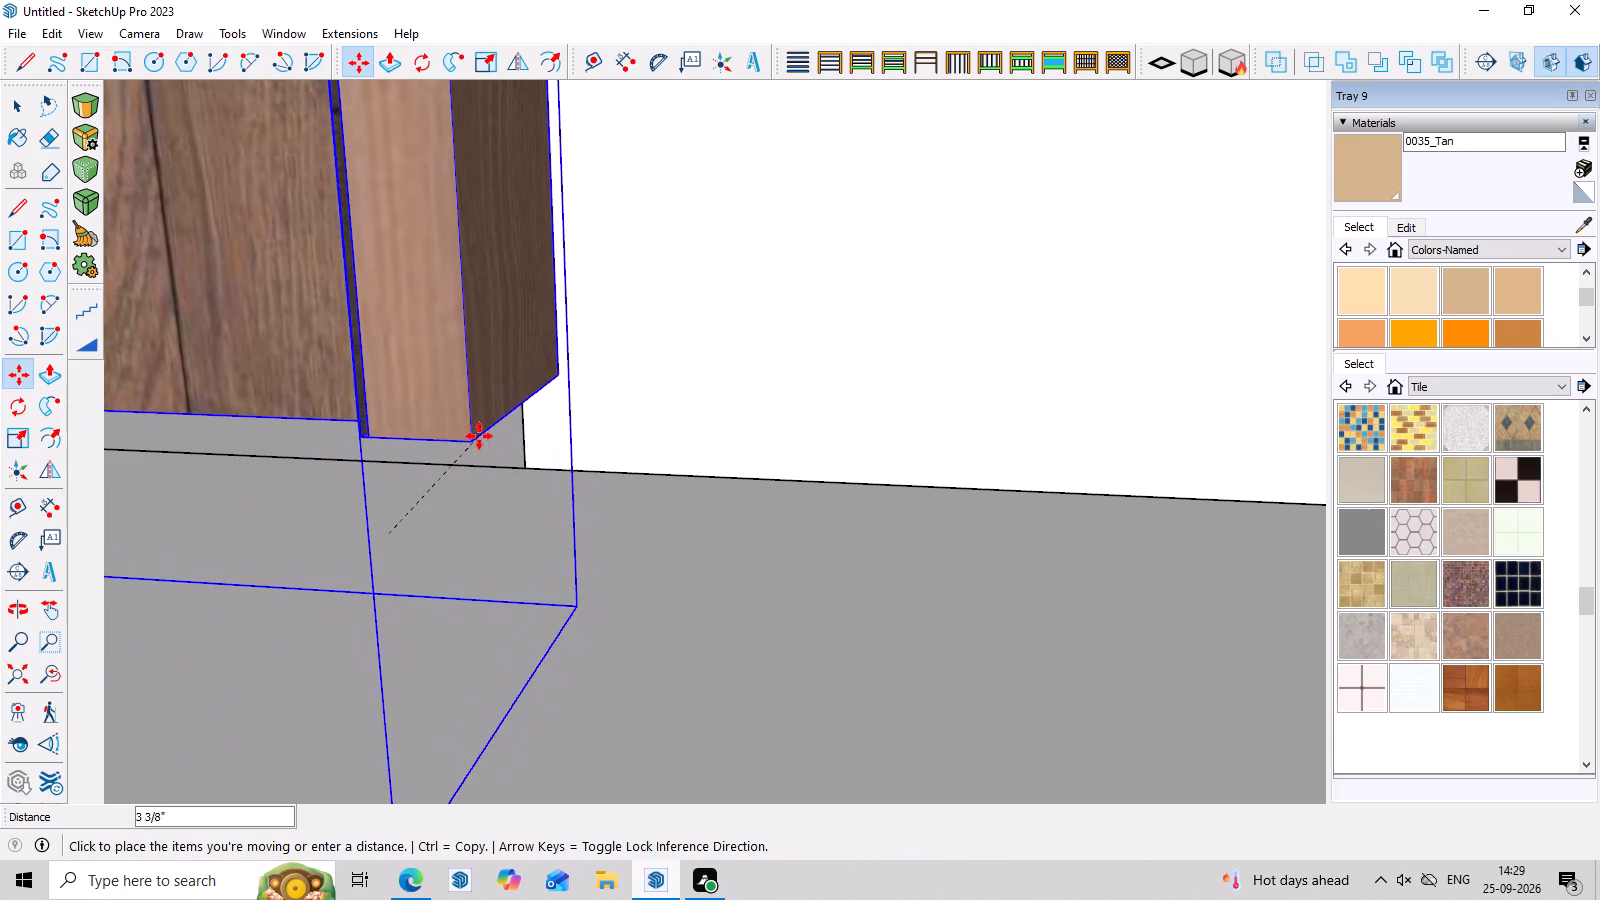
{"action": "left_click", "coordinate": [437, 406]}
{"action": "middle_click_drag", "start_coordinate": [519, 378], "coordinate": [384, 392]}
{"action": "left_click", "coordinate": [566, 335]}
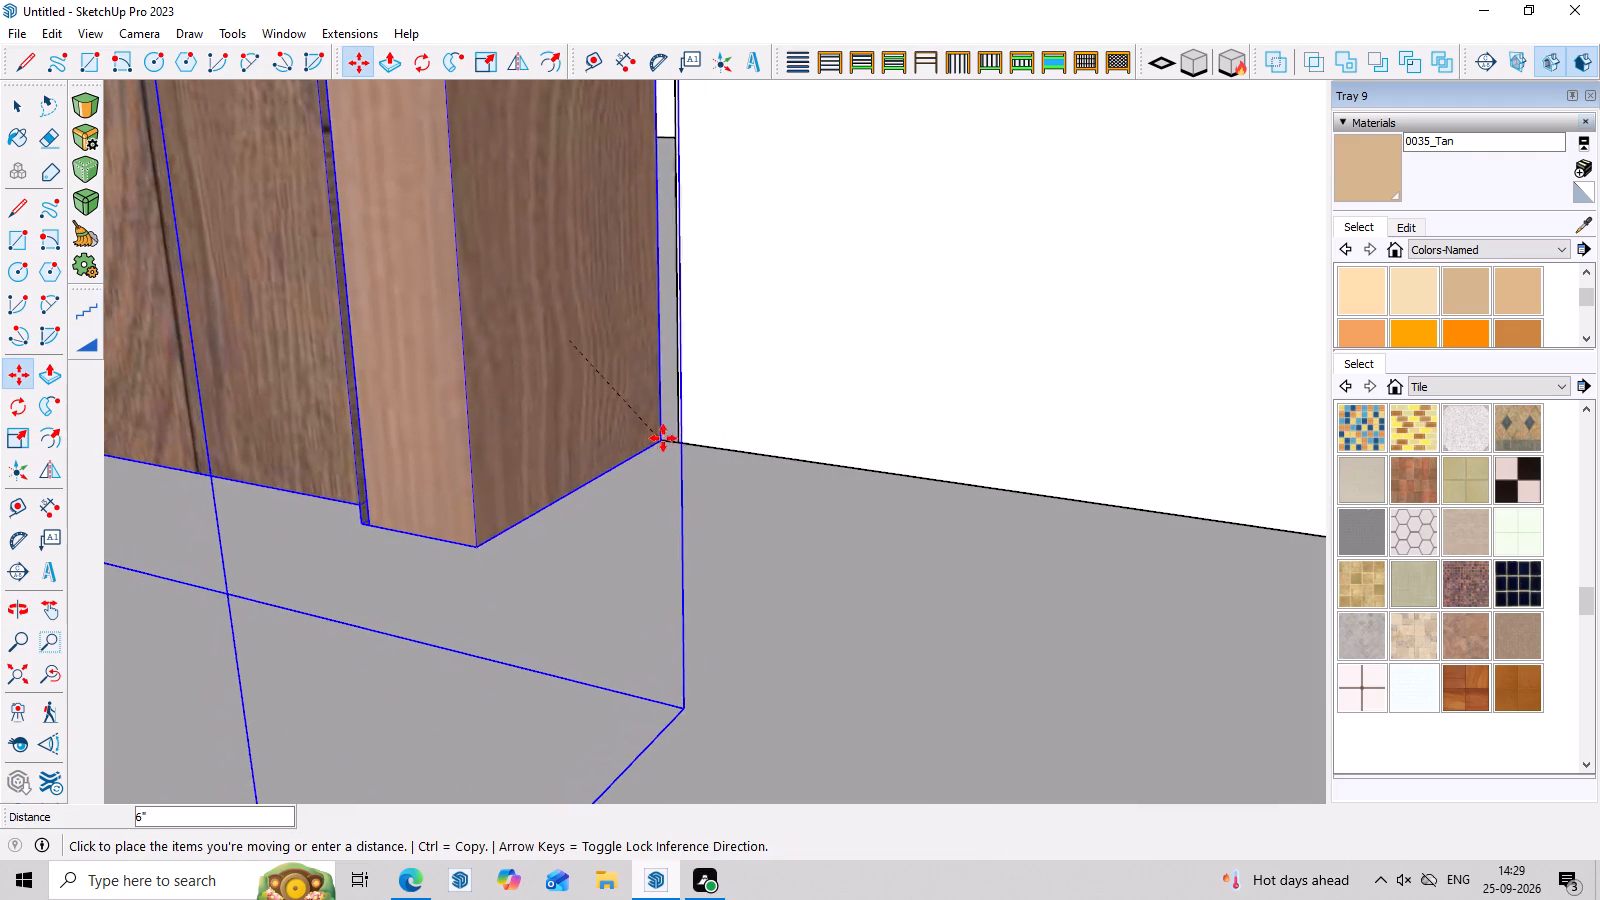
{"action": "left_click", "coordinate": [678, 444]}
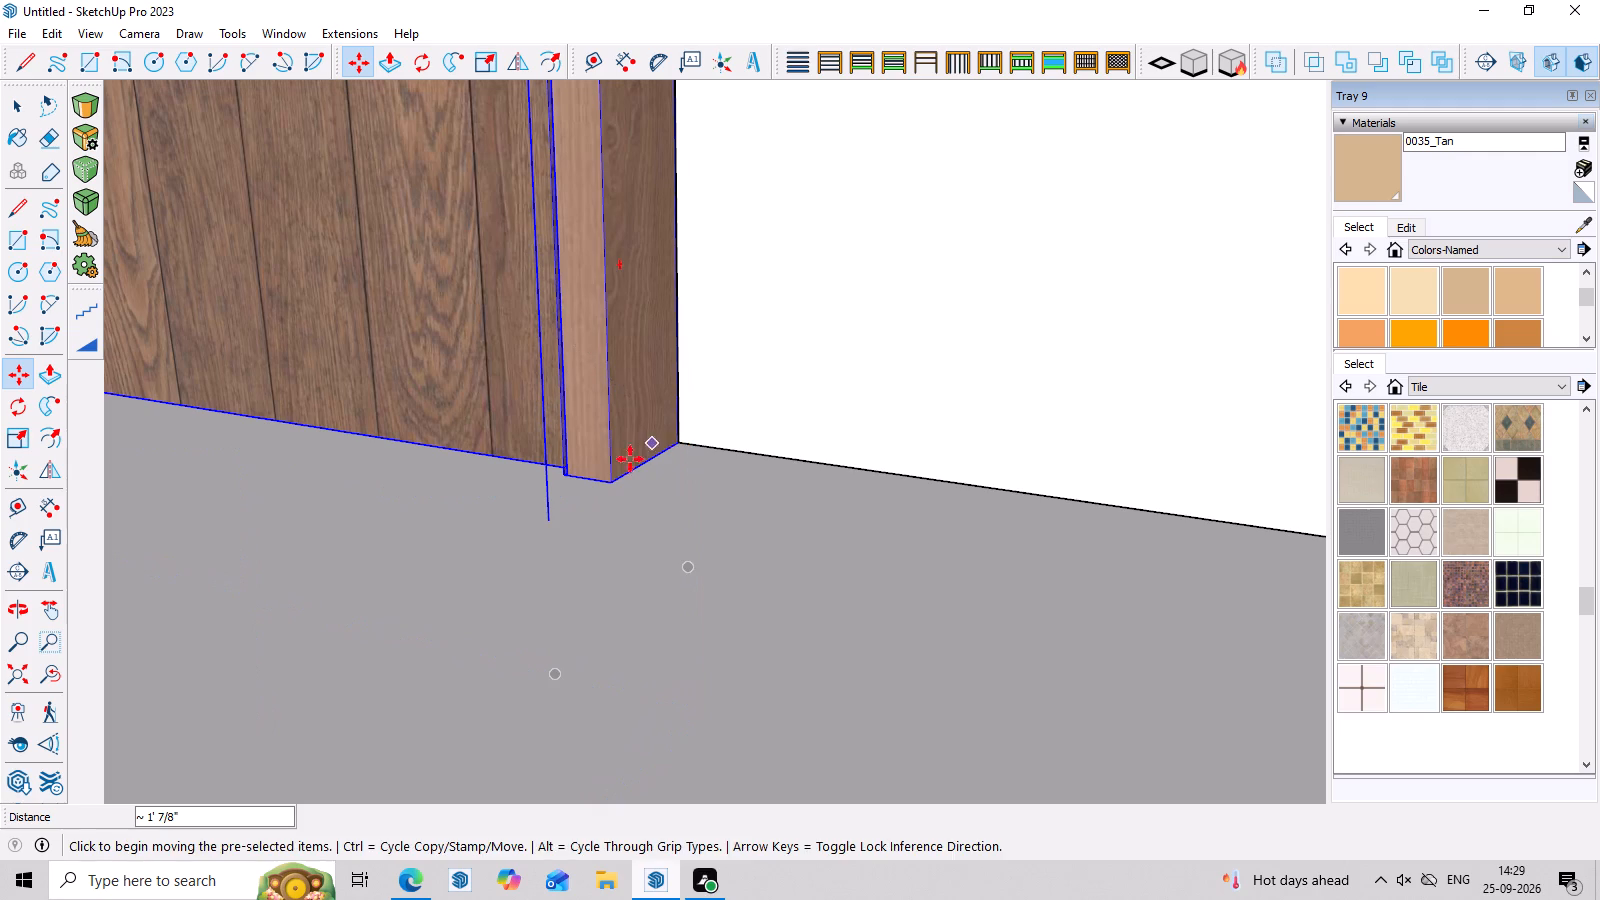
Move the wooden door about 3 7/16" back into the opening, bringing its front bottom corner to the opening's corner.
{"action": "middle_click_drag", "start_coordinate": [622, 475], "coordinate": [636, 454]}
{"action": "left_click", "coordinate": [619, 477]}
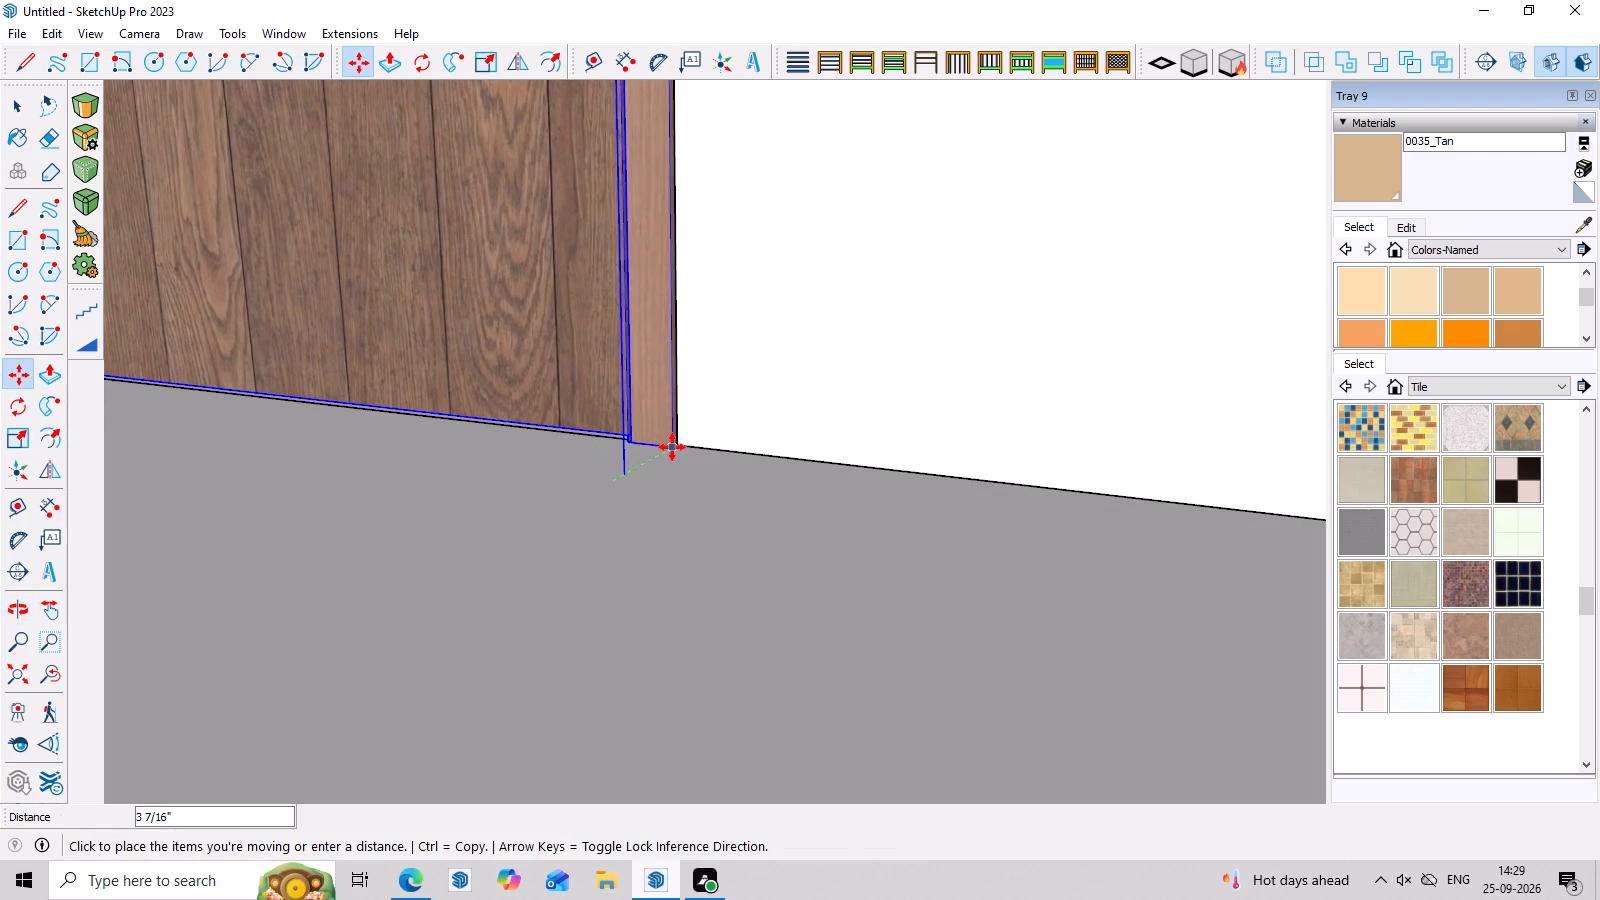
{"action": "left_click", "coordinate": [672, 447]}
Scale the wooden door's width by about 1.38 to reach the far side of the first-floor opening.
{"action": "scroll", "coordinate": [689, 451], "scroll_direction": "down", "scroll_amount": 19}
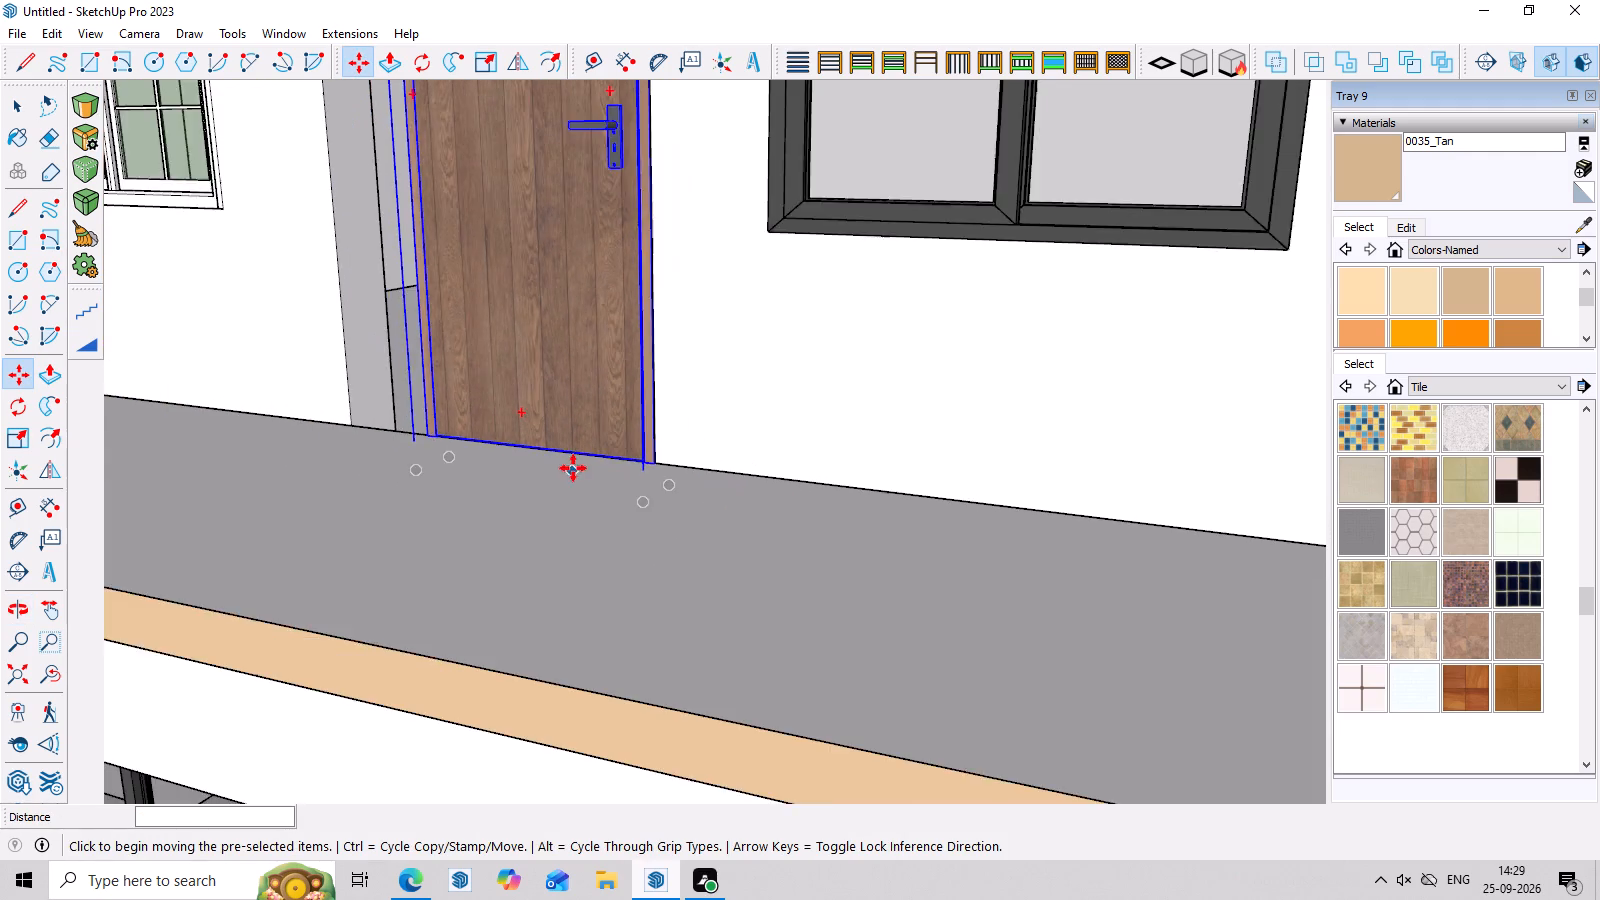
{"action": "scroll", "coordinate": [573, 468], "scroll_direction": "down", "scroll_amount": 4}
{"action": "middle_click_drag", "start_coordinate": [809, 562], "coordinate": [952, 567]}
{"action": "scroll", "coordinate": [575, 343], "scroll_direction": "up", "scroll_amount": 7}
{"action": "middle_click_drag", "start_coordinate": [776, 502], "coordinate": [841, 515]}
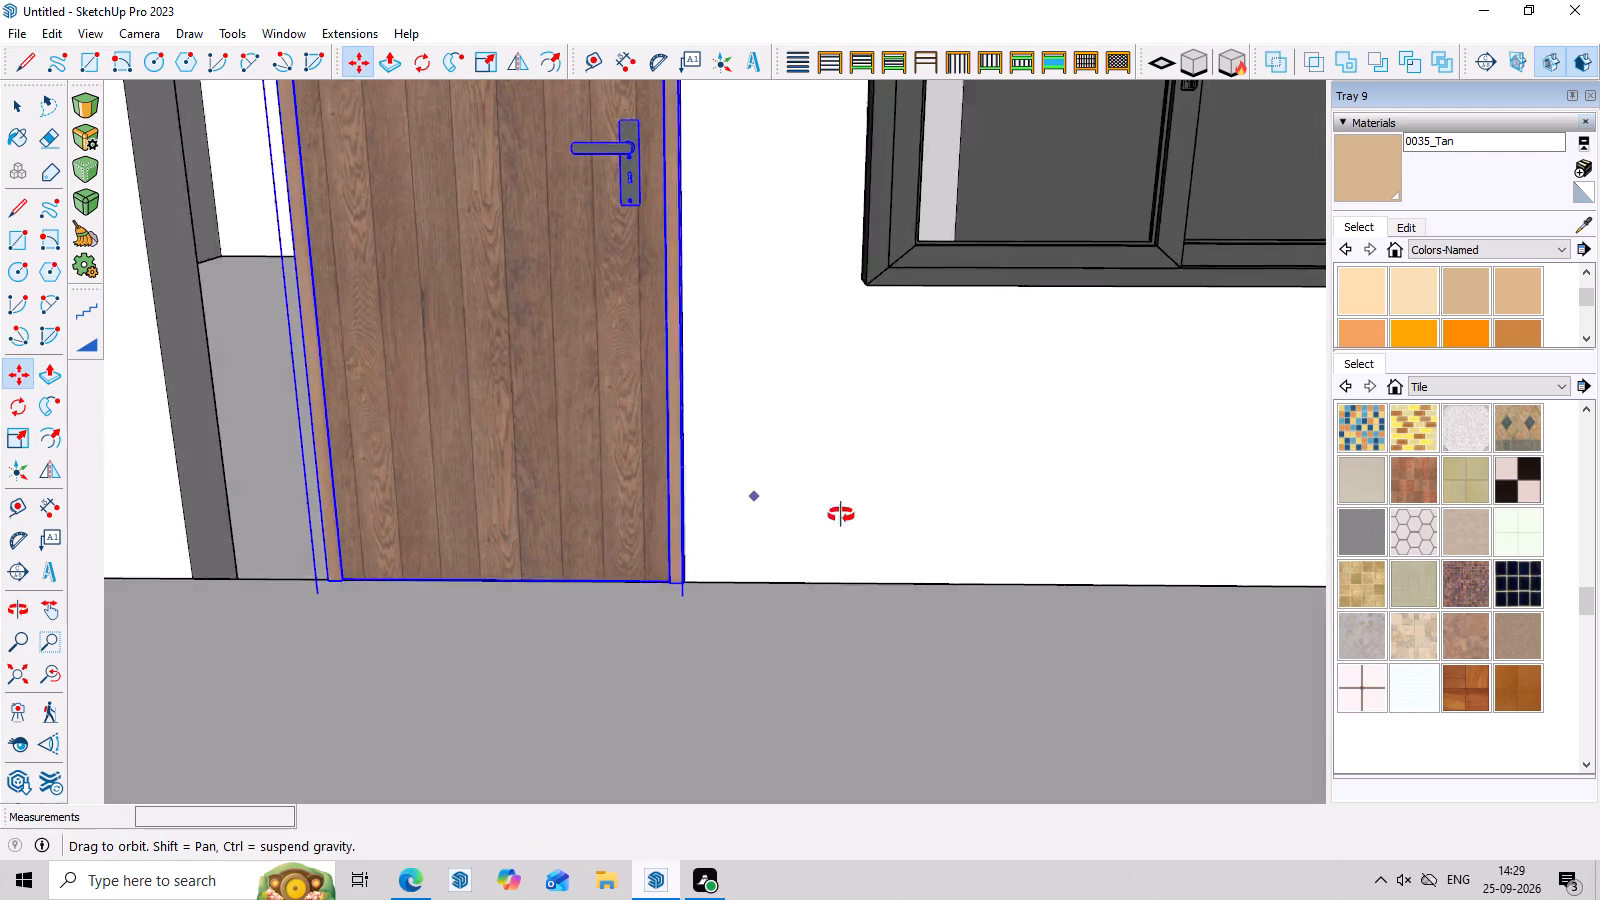
{"action": "middle_click_drag", "start_coordinate": [841, 515], "coordinate": [1195, 522]}
{"action": "key", "text": "s"}
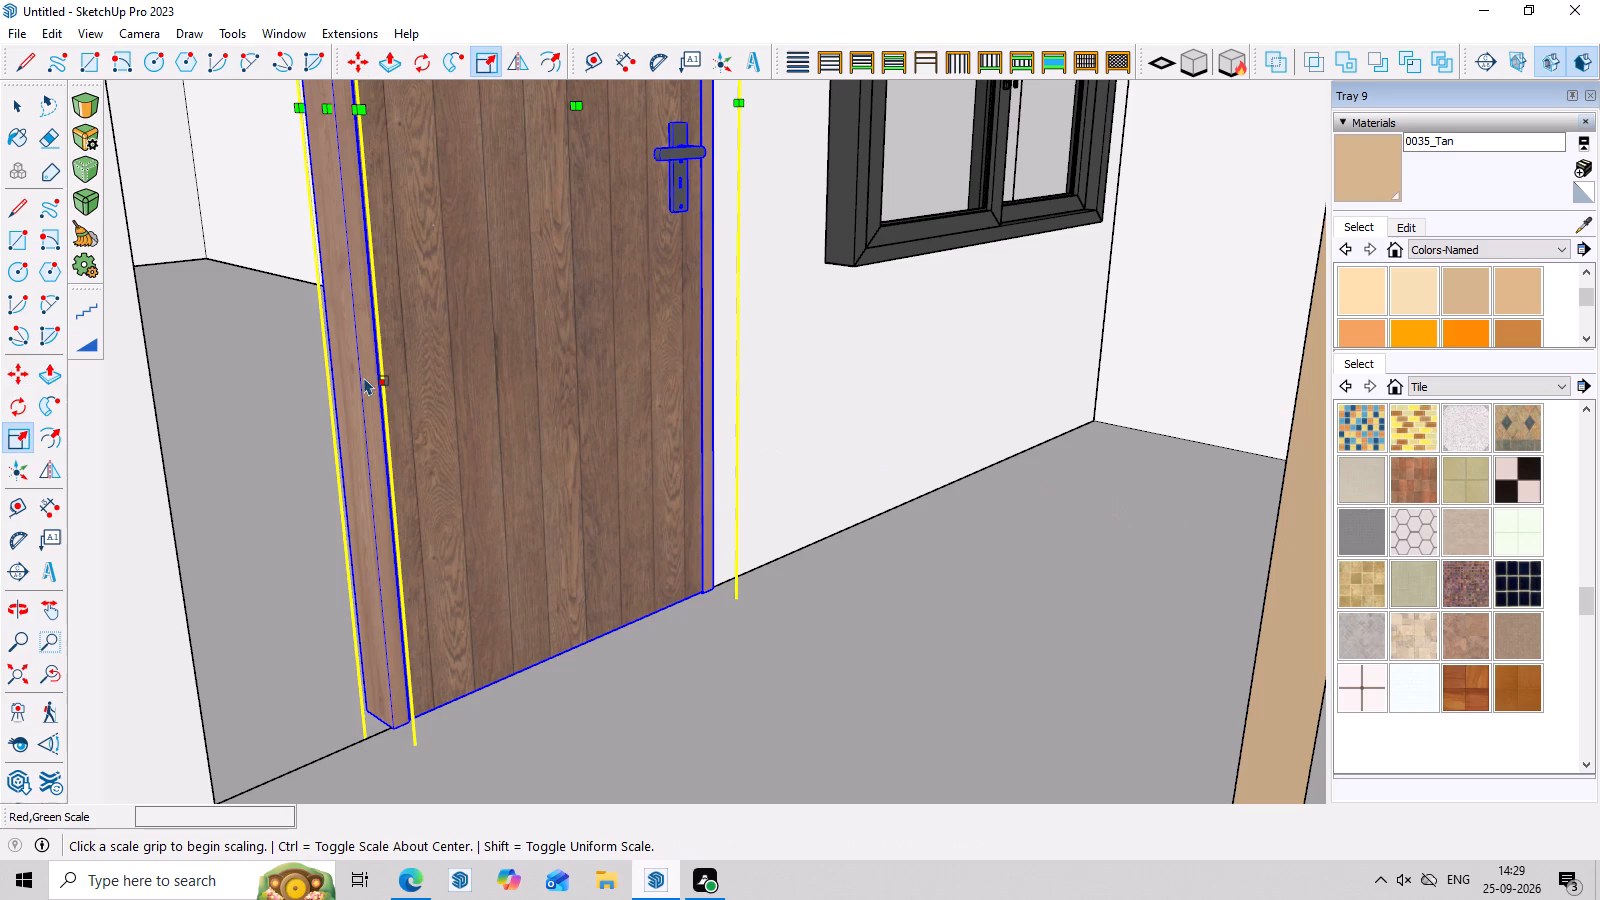
{"action": "left_click", "coordinate": [320, 112]}
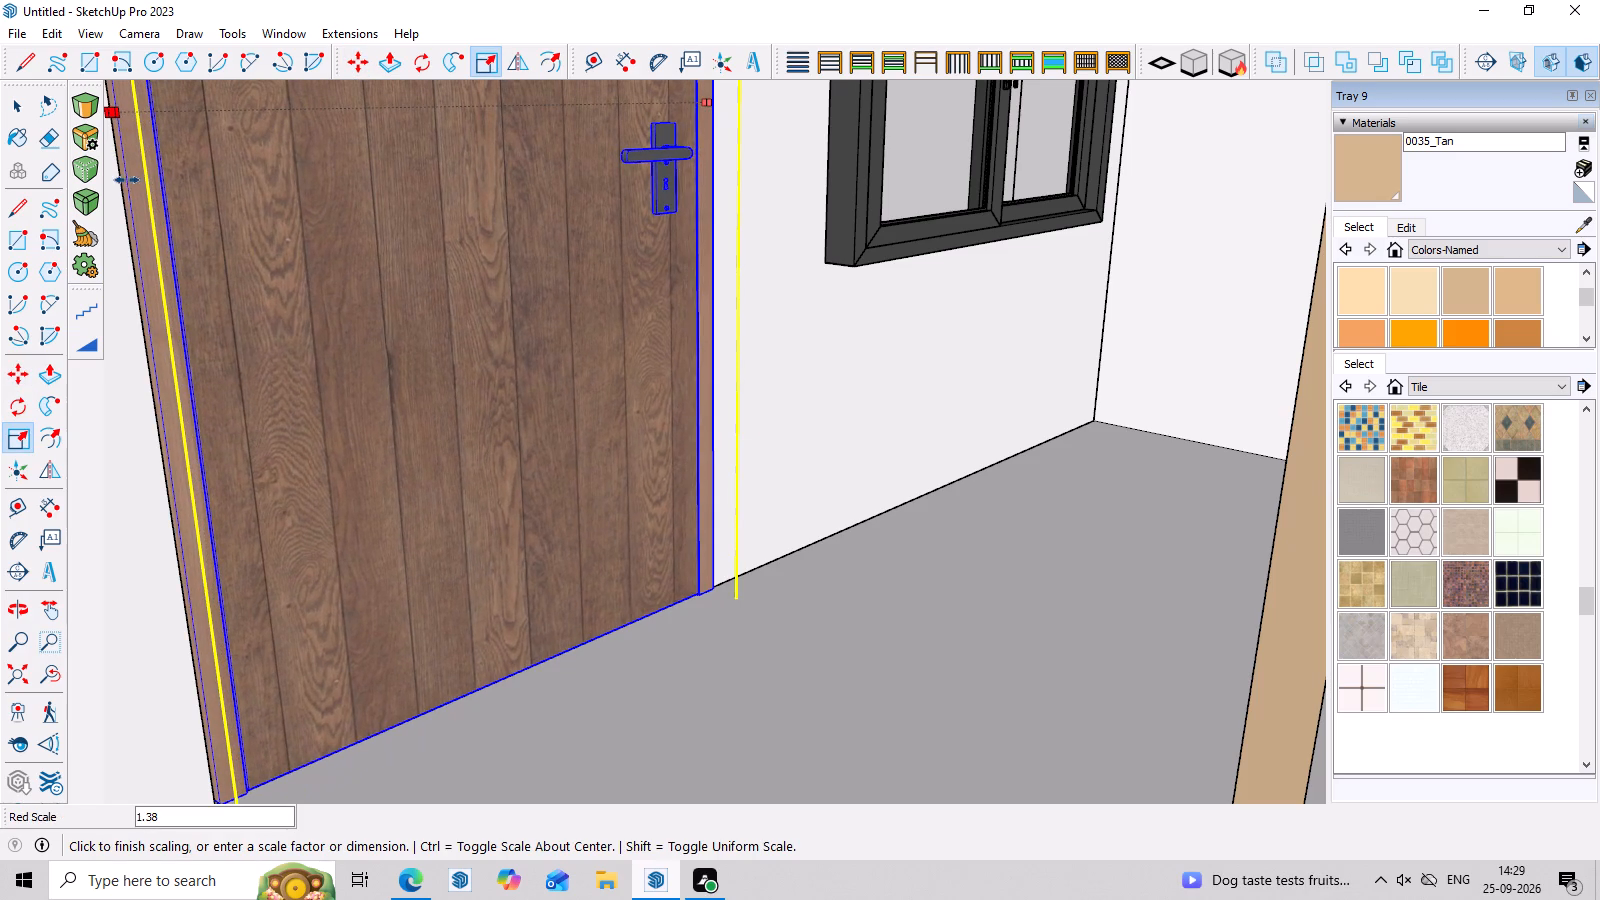
{"action": "left_click", "coordinate": [122, 181]}
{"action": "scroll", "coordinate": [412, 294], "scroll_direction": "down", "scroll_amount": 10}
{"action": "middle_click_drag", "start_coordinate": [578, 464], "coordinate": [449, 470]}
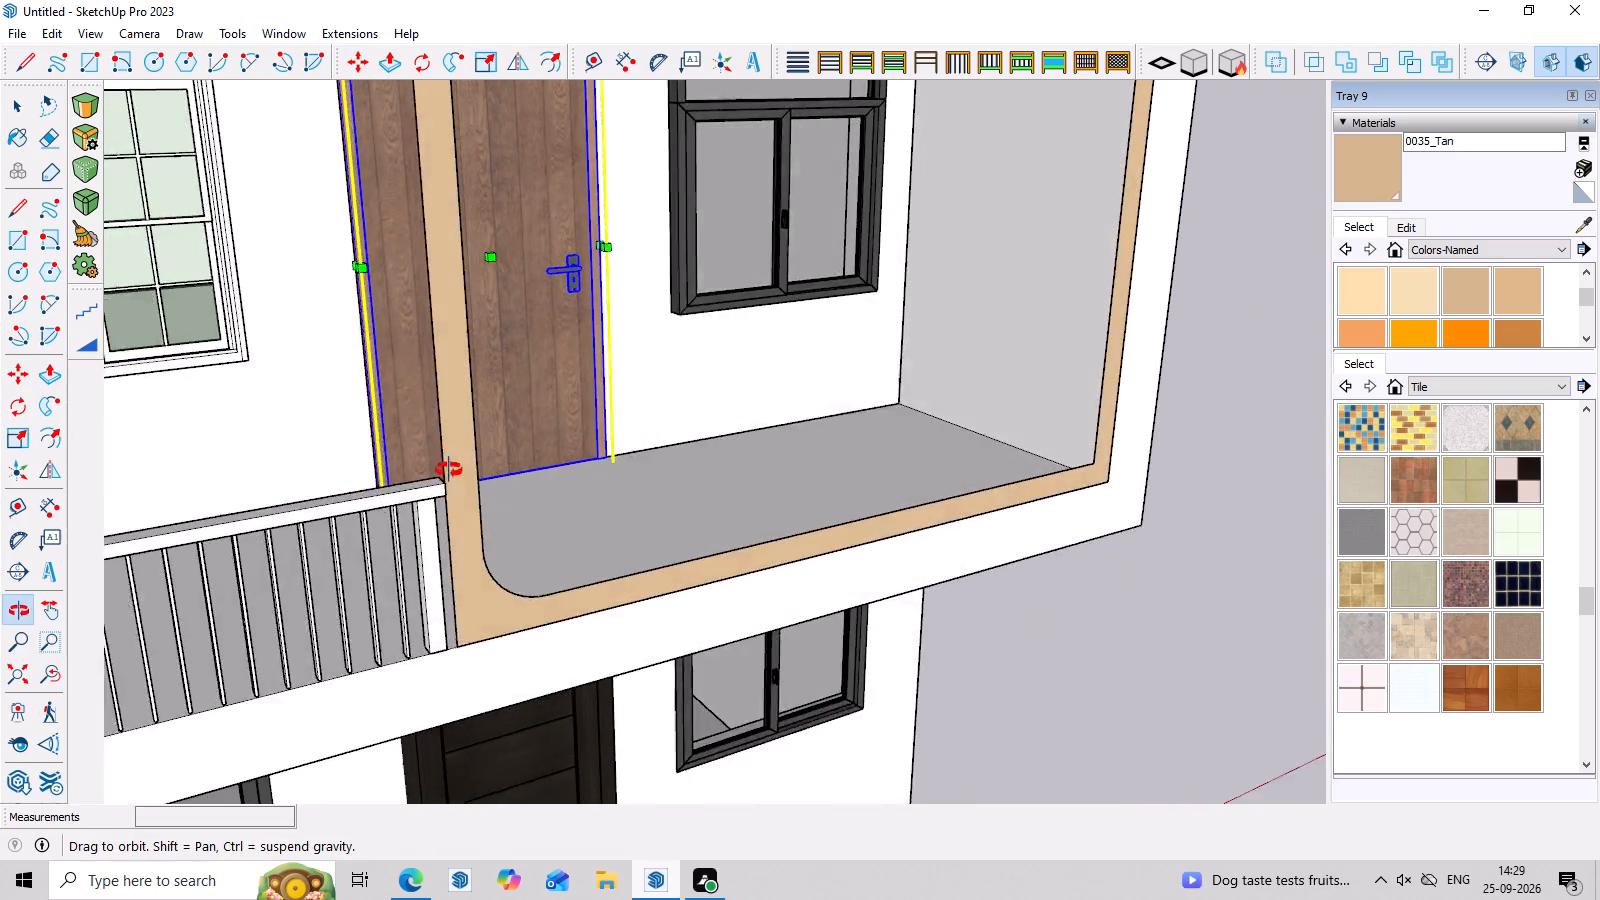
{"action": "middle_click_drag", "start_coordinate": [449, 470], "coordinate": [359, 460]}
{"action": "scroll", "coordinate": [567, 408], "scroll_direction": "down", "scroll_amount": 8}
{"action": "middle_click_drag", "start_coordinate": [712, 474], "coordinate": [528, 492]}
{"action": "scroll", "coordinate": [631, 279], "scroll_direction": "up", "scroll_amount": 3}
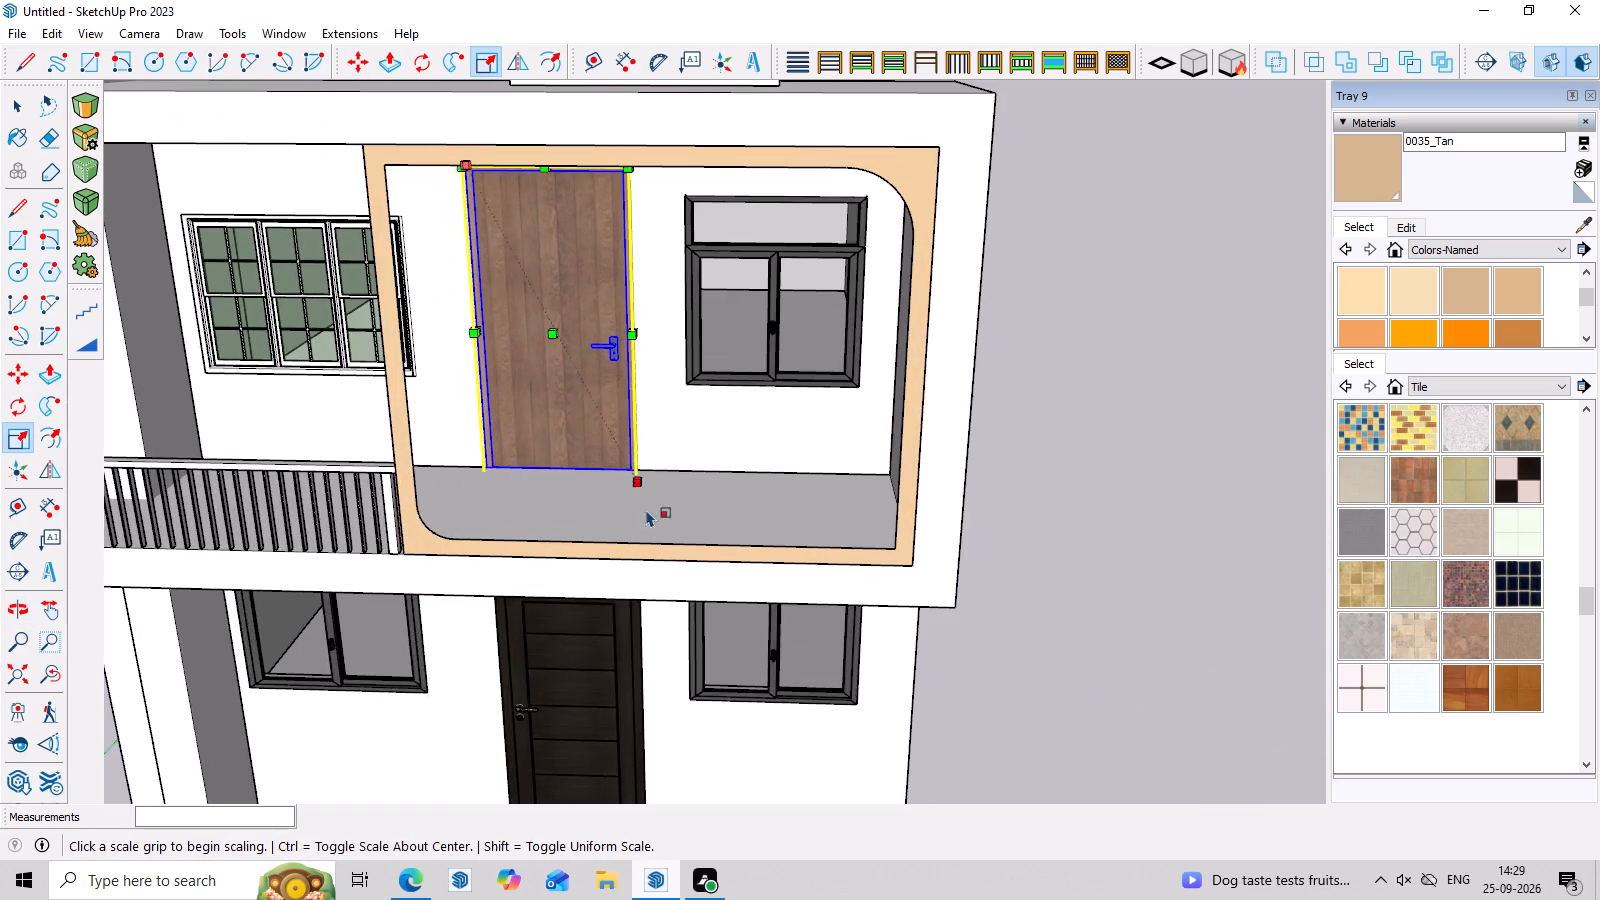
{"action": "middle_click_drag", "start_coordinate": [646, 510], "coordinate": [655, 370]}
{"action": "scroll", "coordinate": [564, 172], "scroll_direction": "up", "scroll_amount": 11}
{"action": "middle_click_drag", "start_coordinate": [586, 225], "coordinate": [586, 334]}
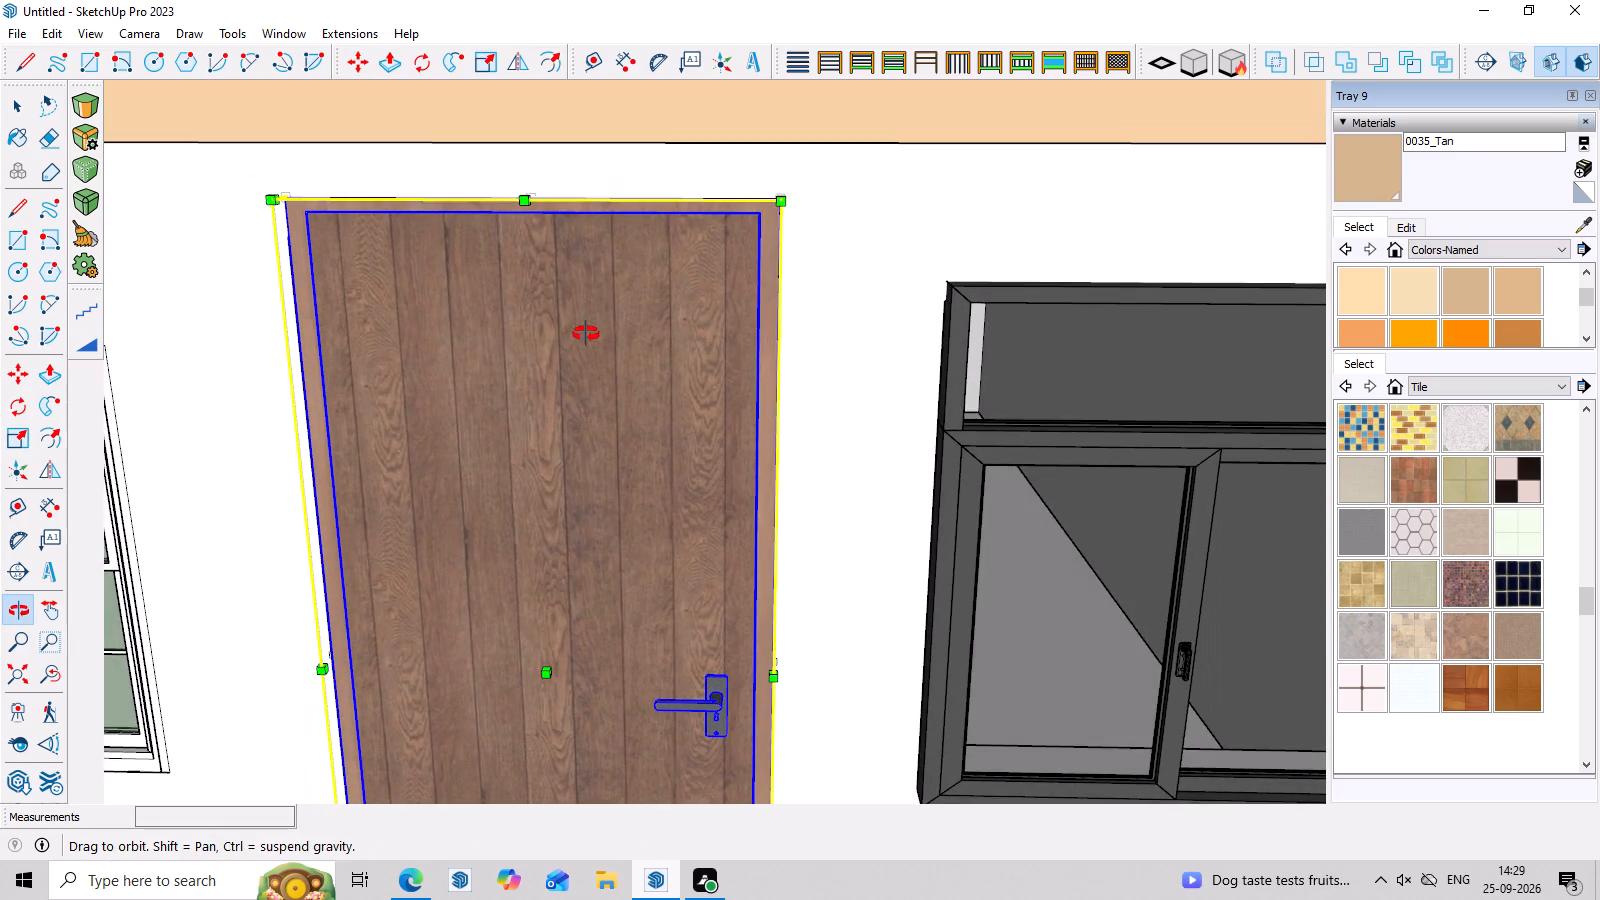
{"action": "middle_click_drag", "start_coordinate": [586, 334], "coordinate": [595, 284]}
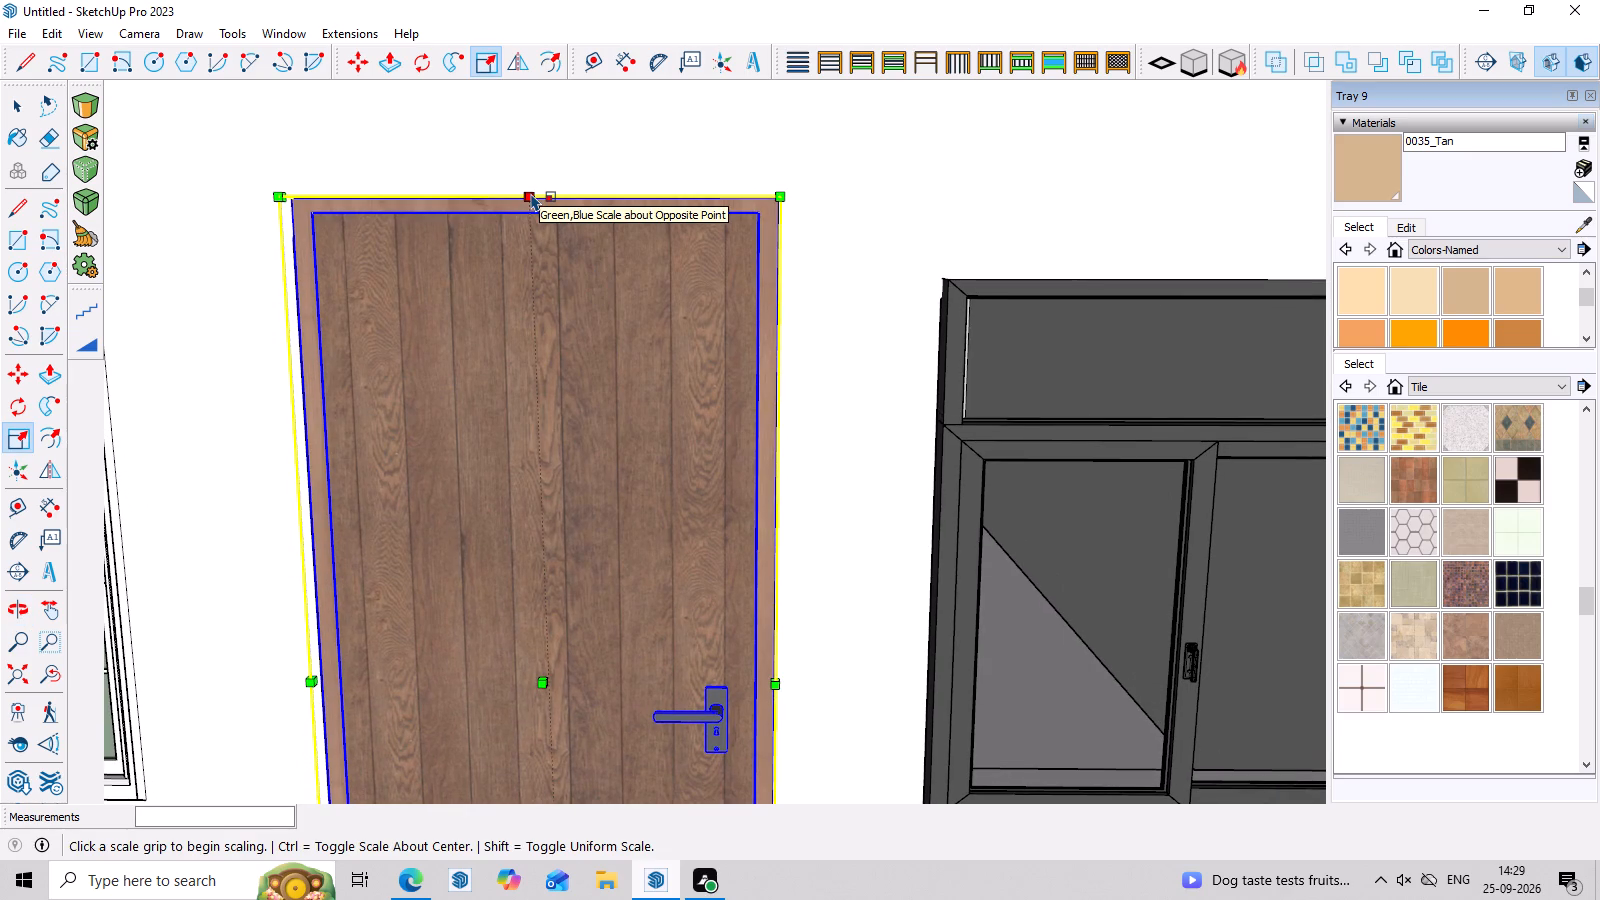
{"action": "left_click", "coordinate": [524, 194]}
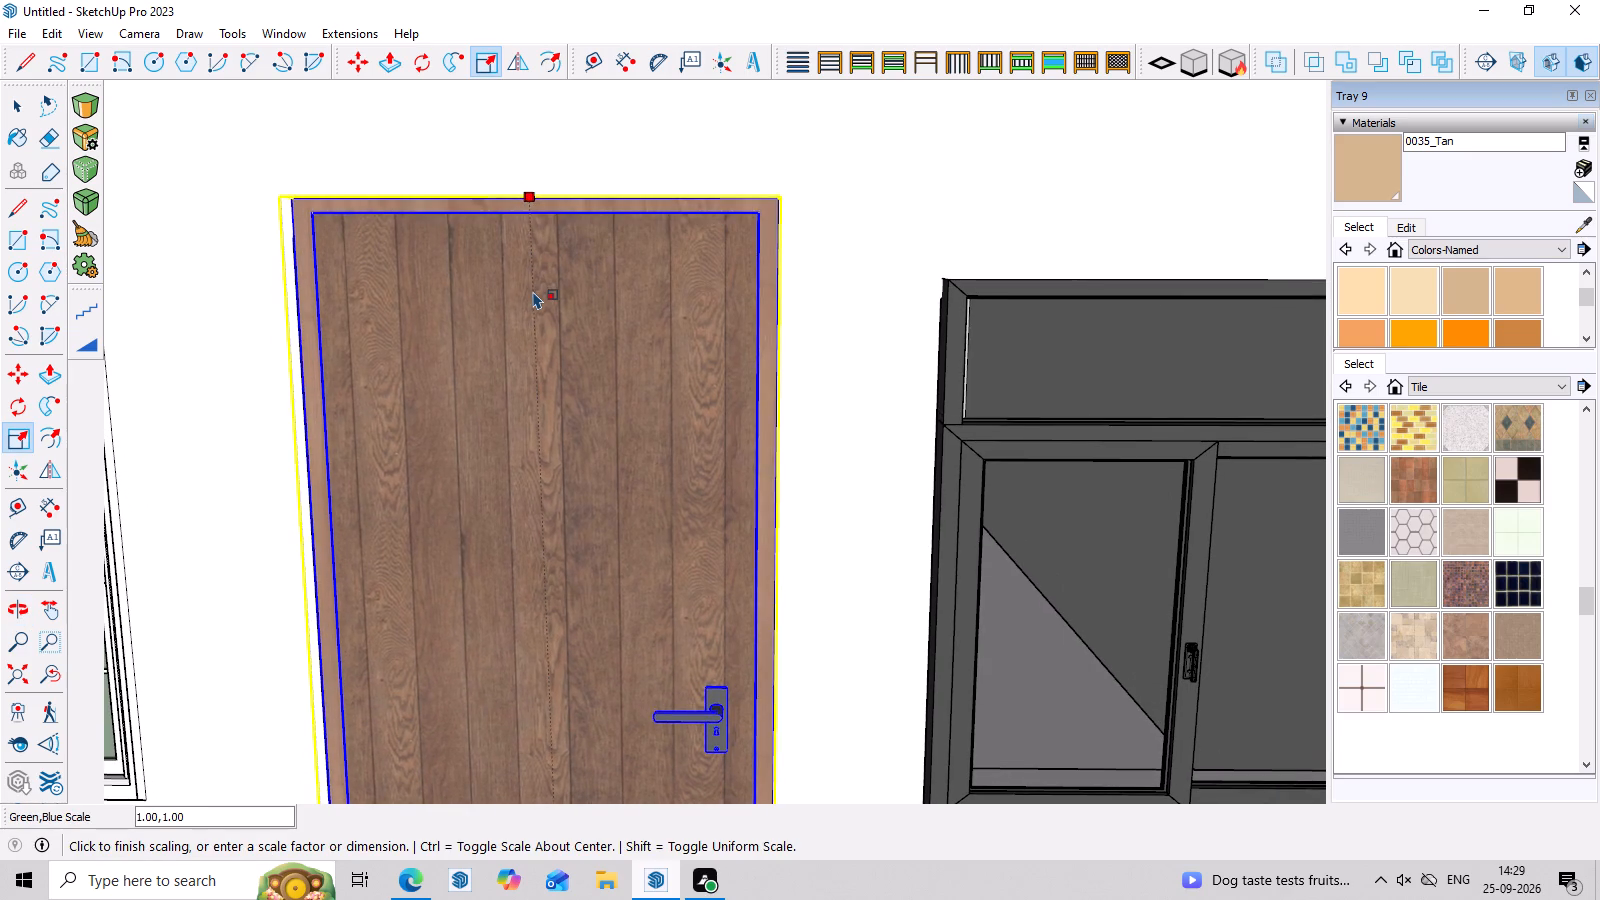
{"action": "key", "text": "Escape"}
Scale the wooden door from its hinge-side edge by about 0.60 in width and 1.84 in depth.
{"action": "scroll", "coordinate": [569, 300], "scroll_direction": "down", "scroll_amount": 7}
{"action": "middle_click_drag", "start_coordinate": [587, 388], "coordinate": [799, 403]}
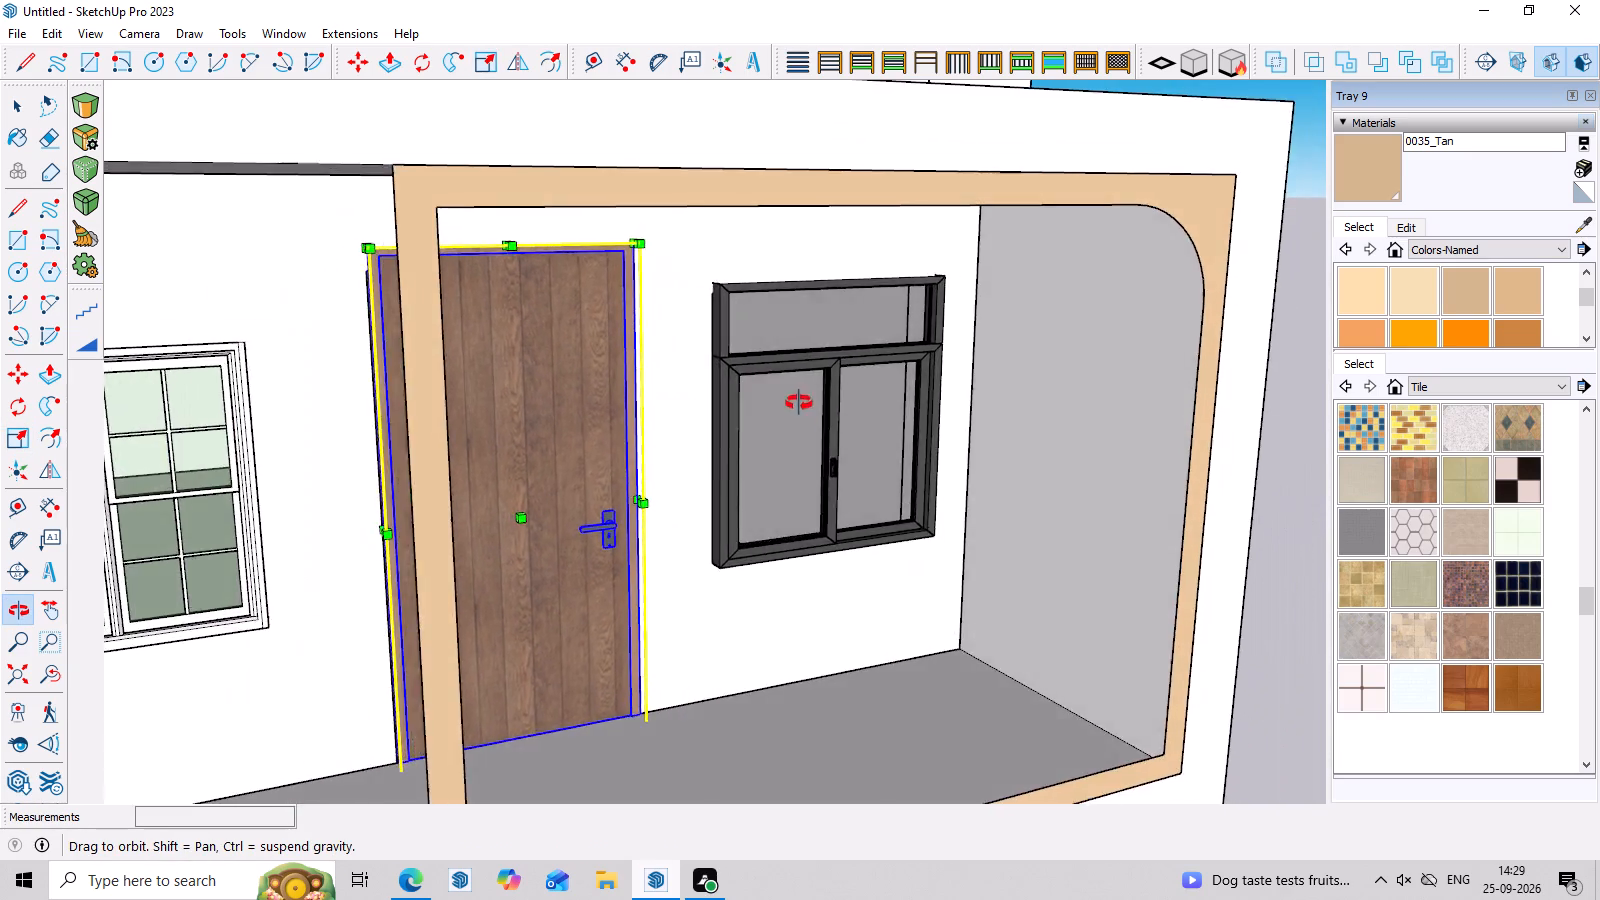
{"action": "middle_click_drag", "start_coordinate": [799, 403], "coordinate": [683, 385]}
{"action": "scroll", "coordinate": [513, 450], "scroll_direction": "up", "scroll_amount": 3}
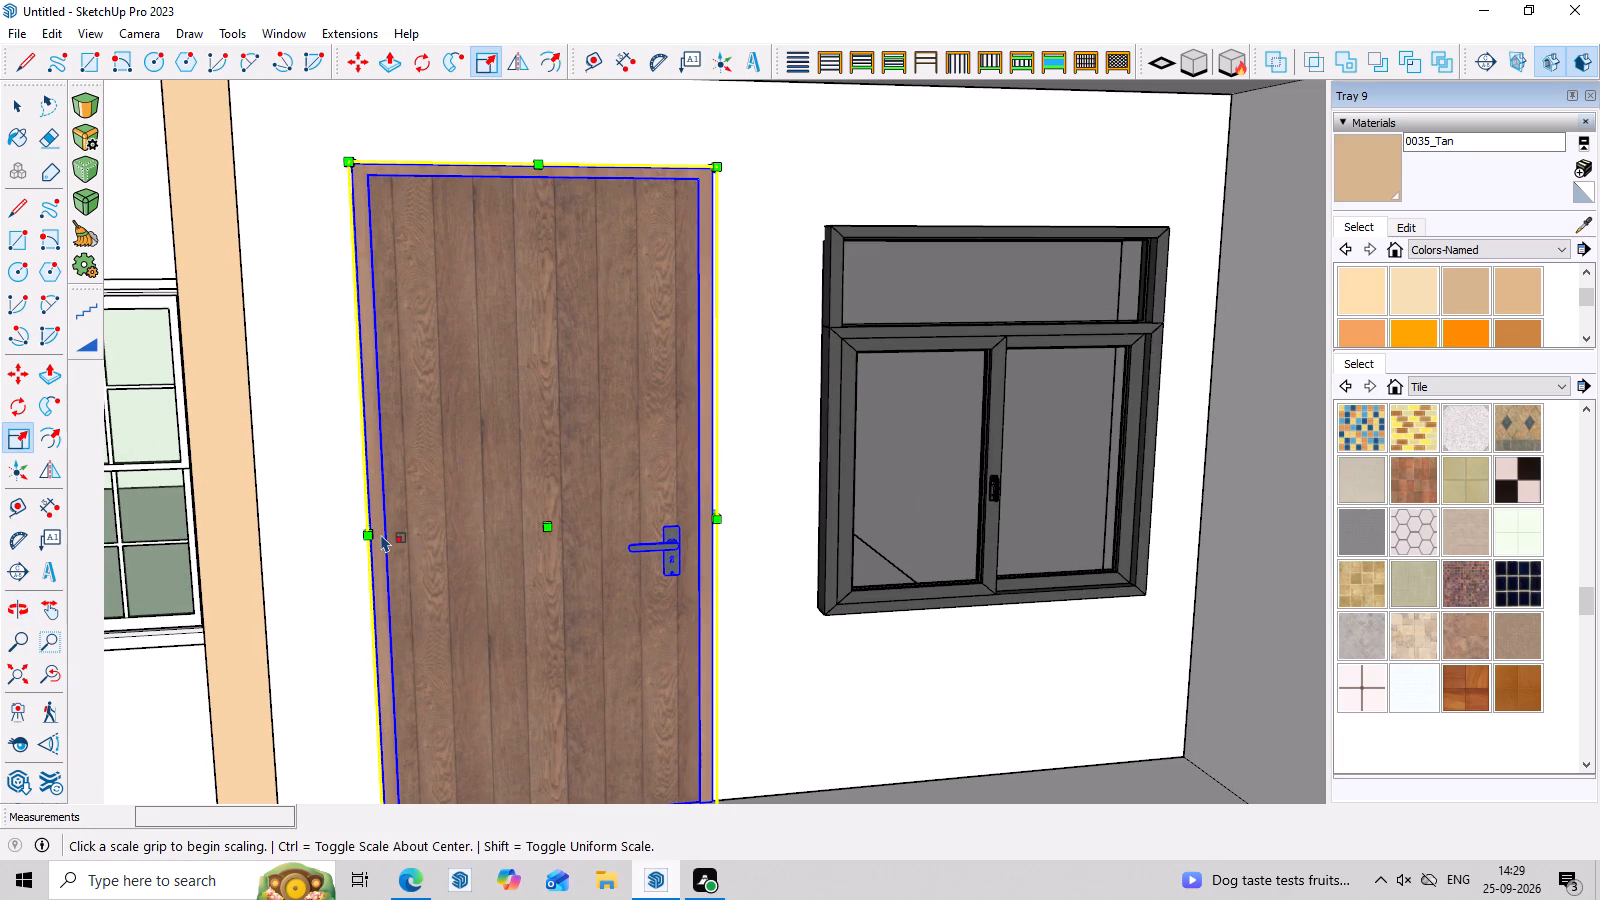
{"action": "left_click", "coordinate": [376, 534]}
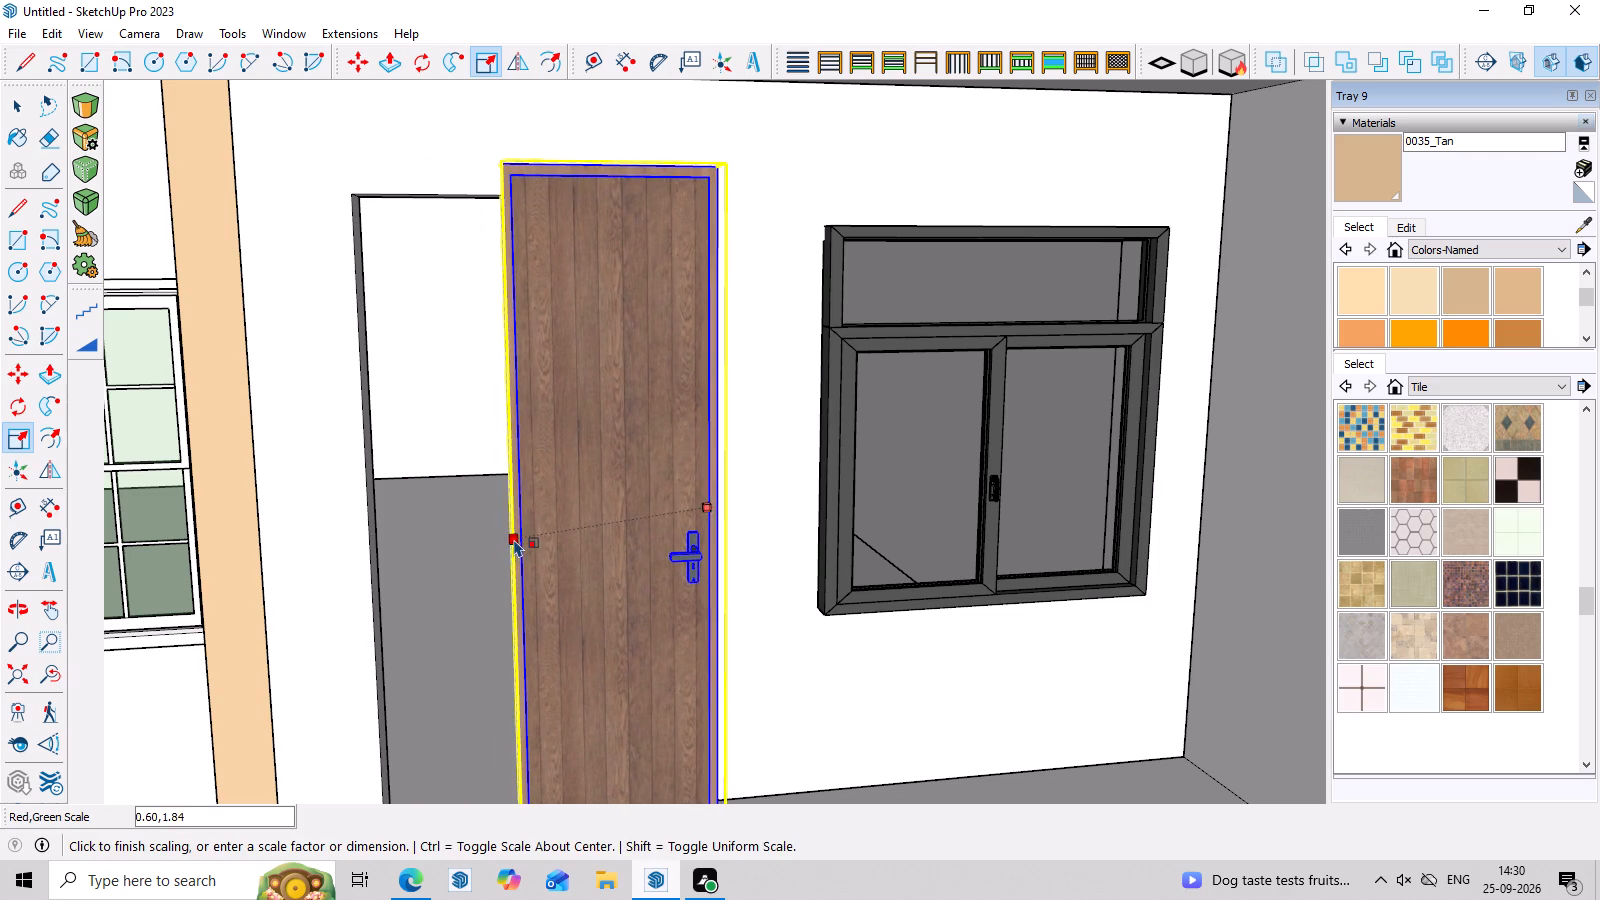
{"action": "left_click", "coordinate": [514, 539]}
Scale the wooden door's height by about 0.97 to bring its top down to the opening's head.
{"action": "middle_click_drag", "start_coordinate": [678, 268], "coordinate": [672, 447]}
{"action": "middle_click_drag", "start_coordinate": [665, 441], "coordinate": [642, 297]}
{"action": "scroll", "coordinate": [636, 139], "scroll_direction": "up", "scroll_amount": 2}
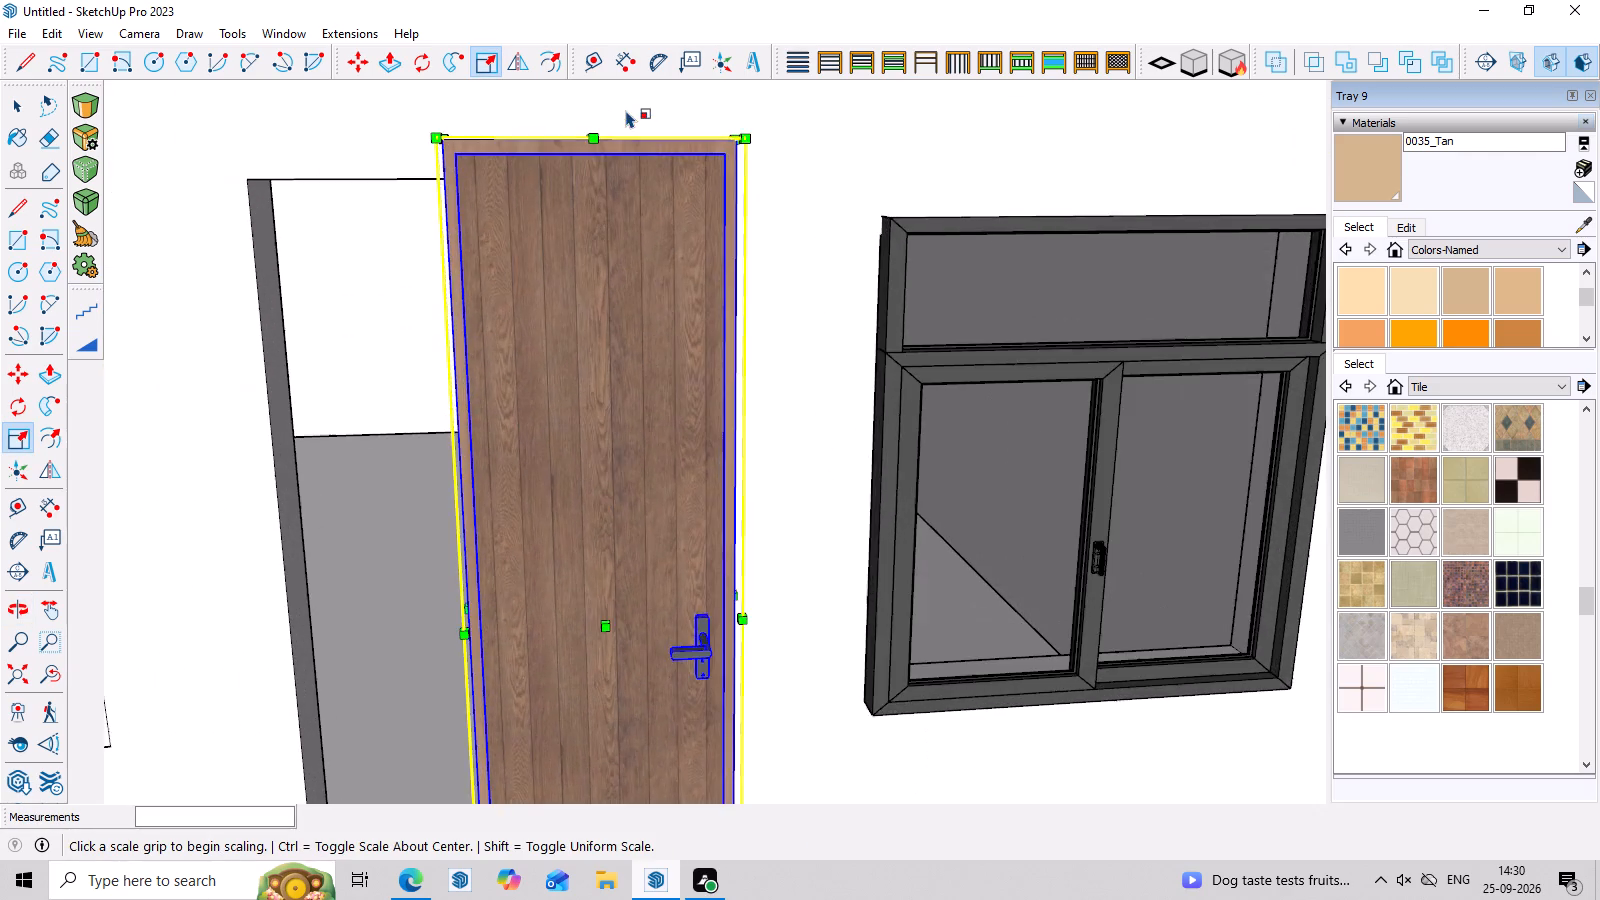
{"action": "scroll", "coordinate": [626, 110], "scroll_direction": "up", "scroll_amount": 8}
{"action": "middle_click_drag", "start_coordinate": [599, 187], "coordinate": [596, 283]}
{"action": "scroll", "coordinate": [570, 182], "scroll_direction": "up", "scroll_amount": 2}
{"action": "scroll", "coordinate": [594, 256], "scroll_direction": "down", "scroll_amount": 2}
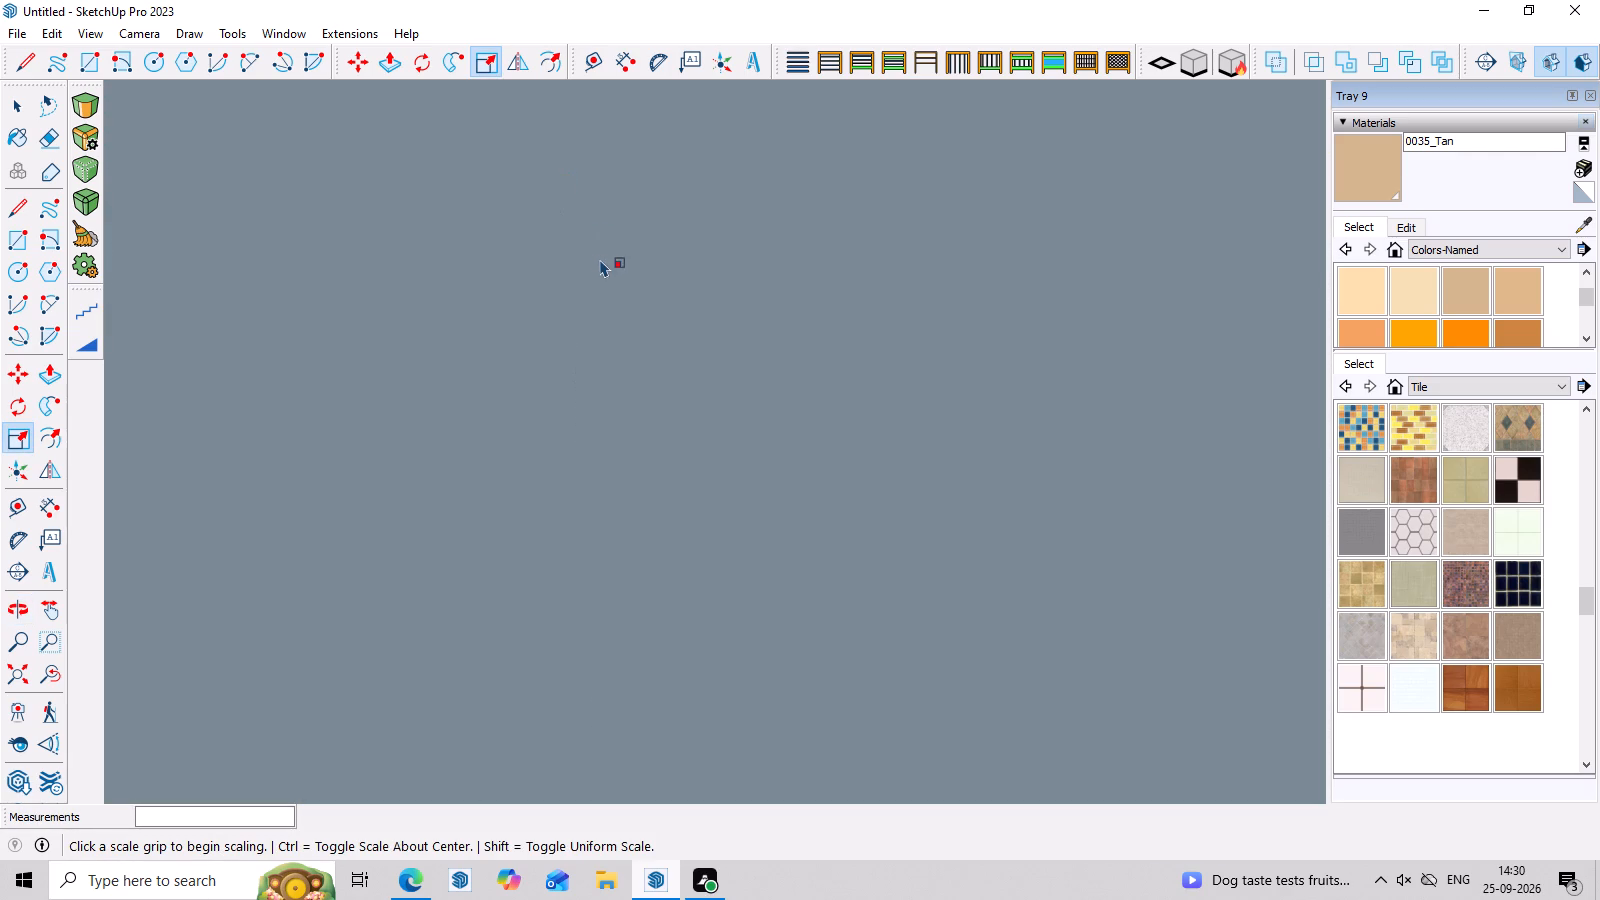
{"action": "scroll", "coordinate": [600, 259], "scroll_direction": "down", "scroll_amount": 10}
{"action": "left_click", "coordinate": [23, 681]}
{"action": "scroll", "coordinate": [453, 611], "scroll_direction": "down", "scroll_amount": 3}
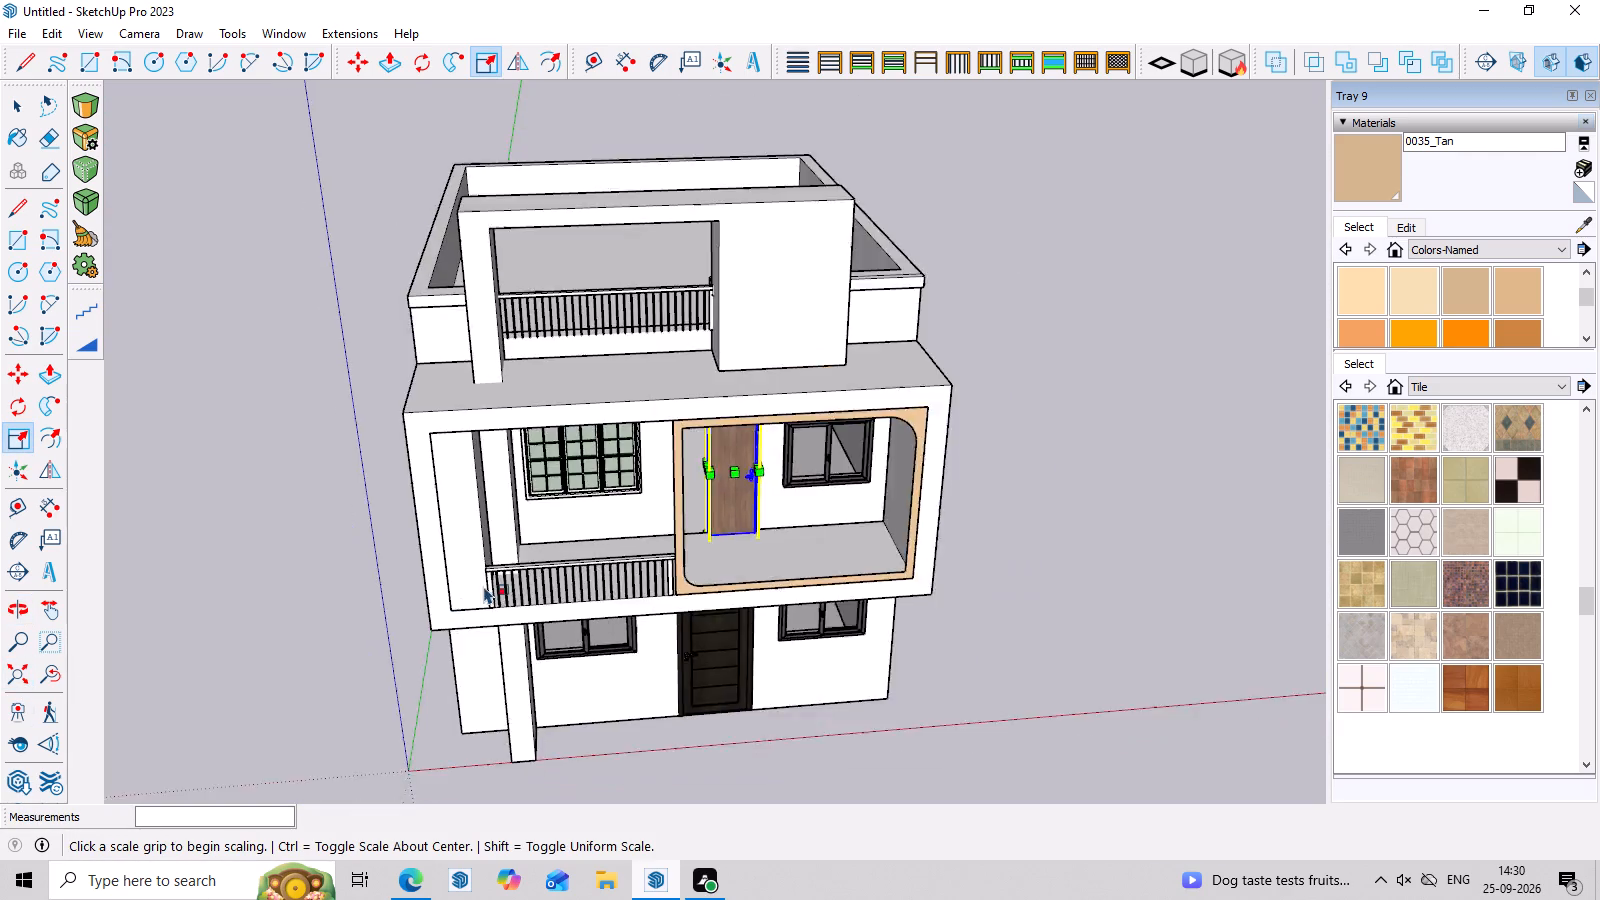
{"action": "scroll", "coordinate": [484, 586], "scroll_direction": "down", "scroll_amount": 4}
{"action": "scroll", "coordinate": [597, 556], "scroll_direction": "up", "scroll_amount": 8}
{"action": "middle_click_drag", "start_coordinate": [798, 535], "coordinate": [804, 457]}
{"action": "scroll", "coordinate": [779, 402], "scroll_direction": "up", "scroll_amount": 7}
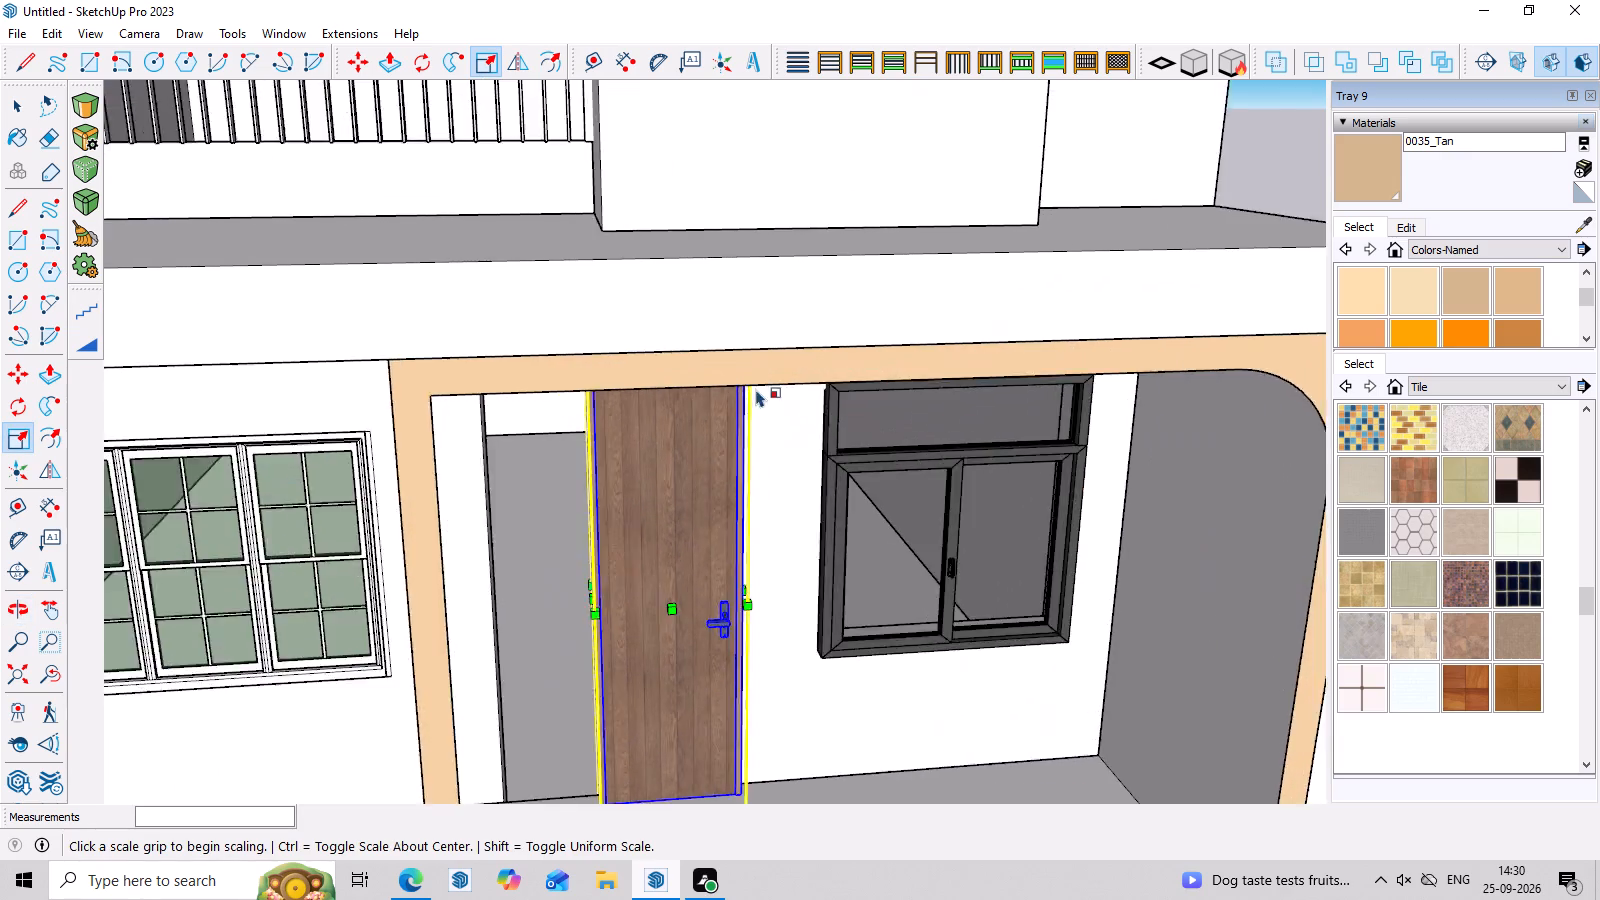
{"action": "scroll", "coordinate": [756, 389], "scroll_direction": "up", "scroll_amount": 9}
{"action": "middle_click_drag", "start_coordinate": [756, 445], "coordinate": [758, 354]}
{"action": "scroll", "coordinate": [603, 271], "scroll_direction": "up", "scroll_amount": 7}
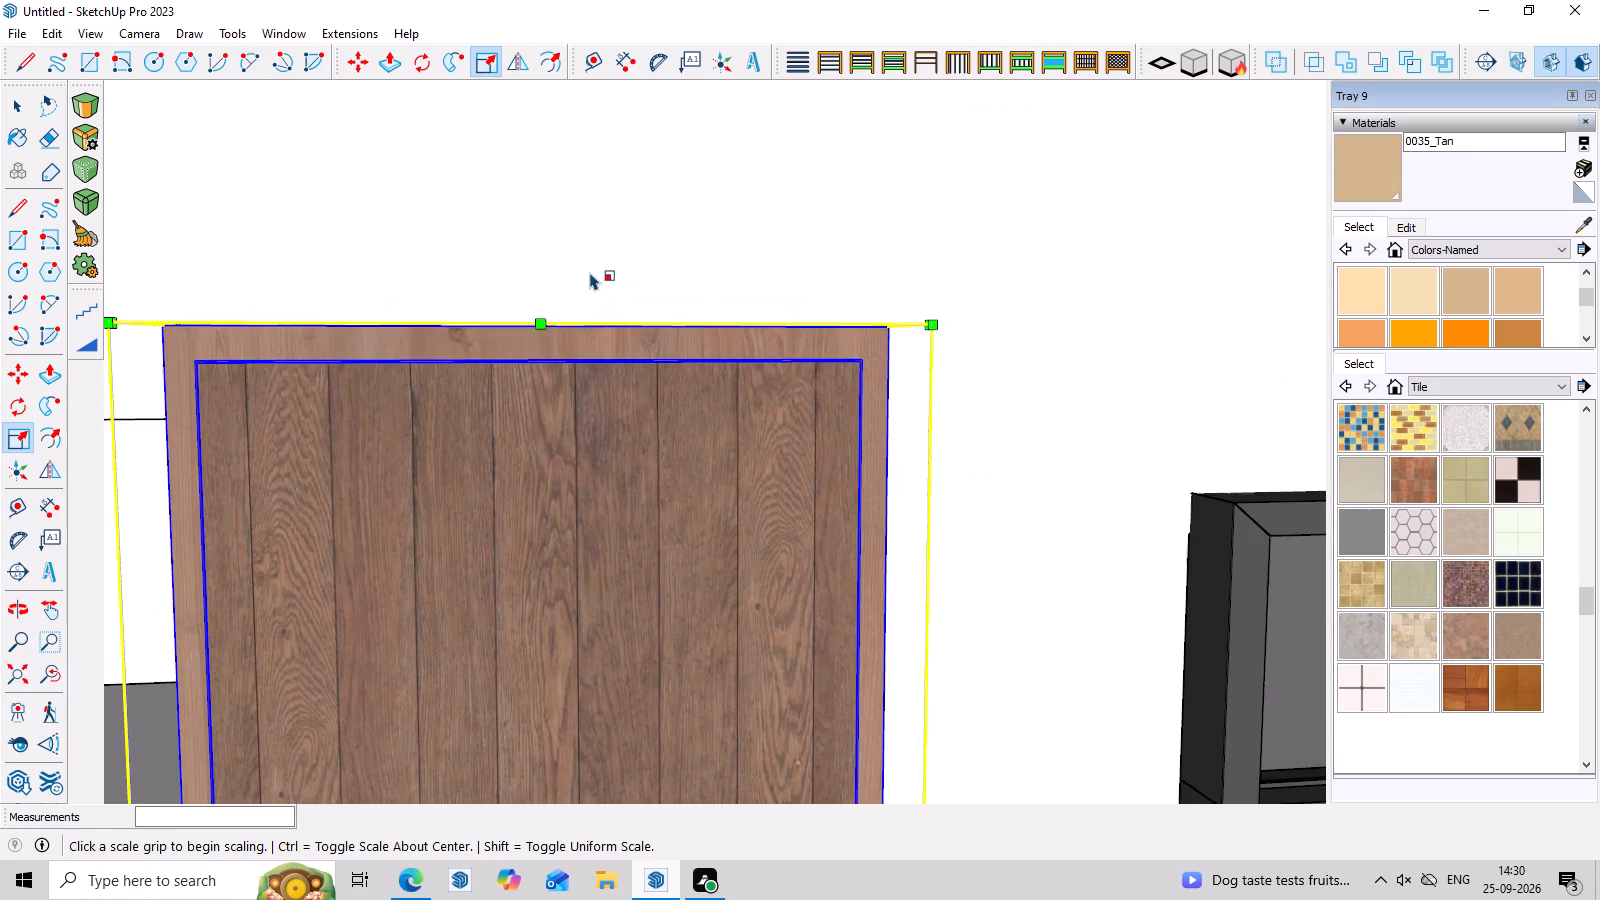
{"action": "middle_click_drag", "start_coordinate": [590, 272], "coordinate": [595, 348]}
{"action": "left_click", "coordinate": [540, 335]}
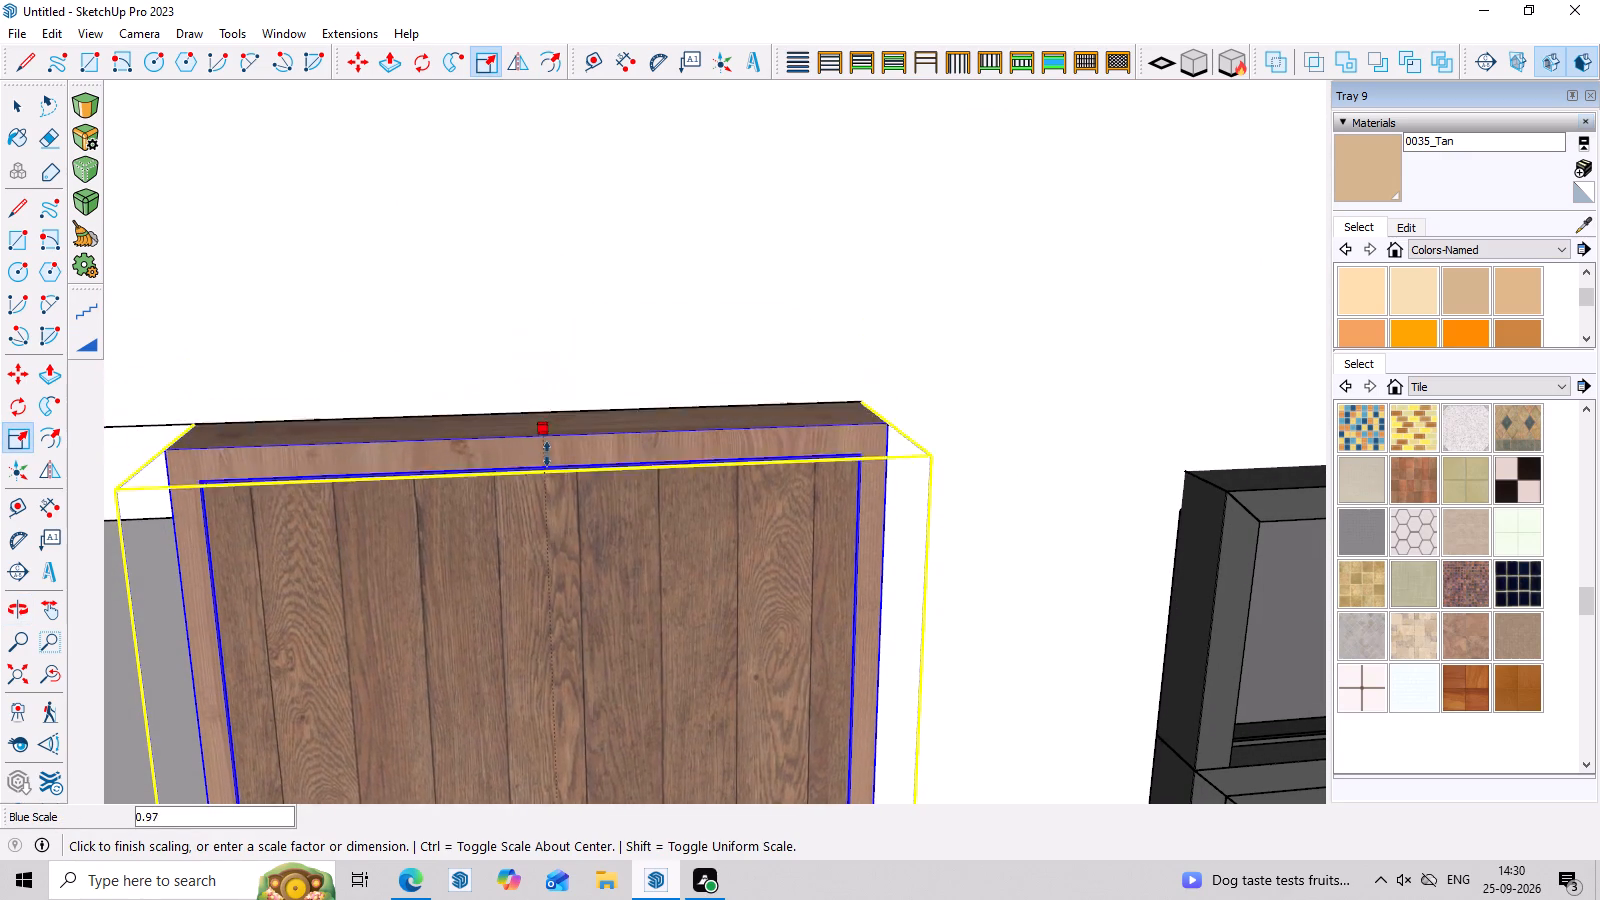
{"action": "left_click", "coordinate": [557, 457]}
{"action": "middle_click_drag", "start_coordinate": [903, 487], "coordinate": [831, 502]}
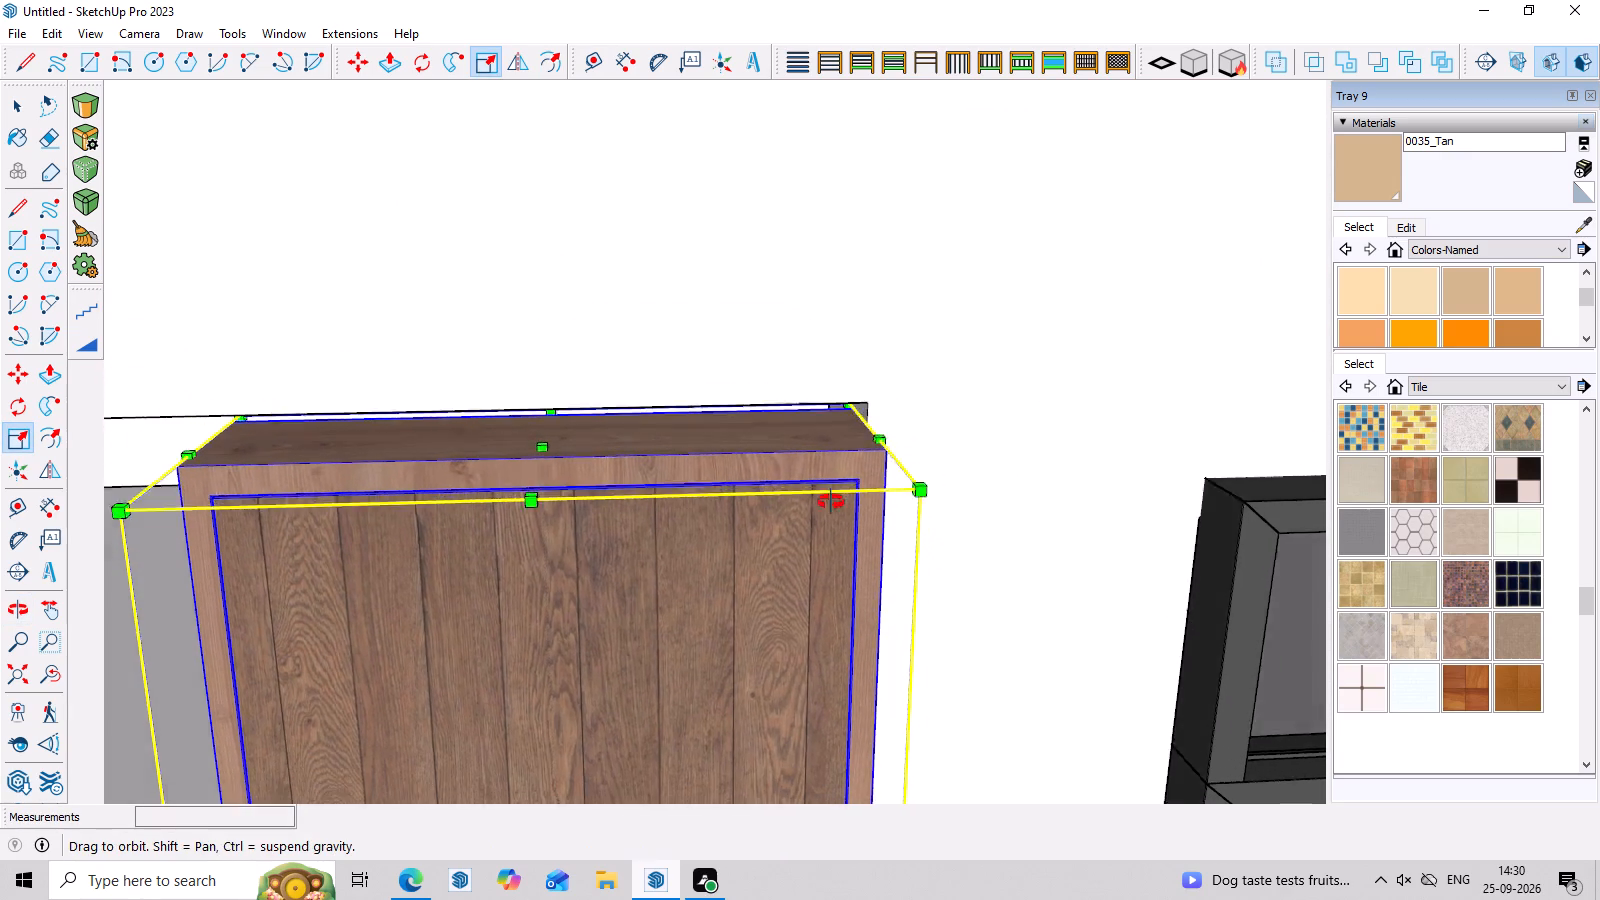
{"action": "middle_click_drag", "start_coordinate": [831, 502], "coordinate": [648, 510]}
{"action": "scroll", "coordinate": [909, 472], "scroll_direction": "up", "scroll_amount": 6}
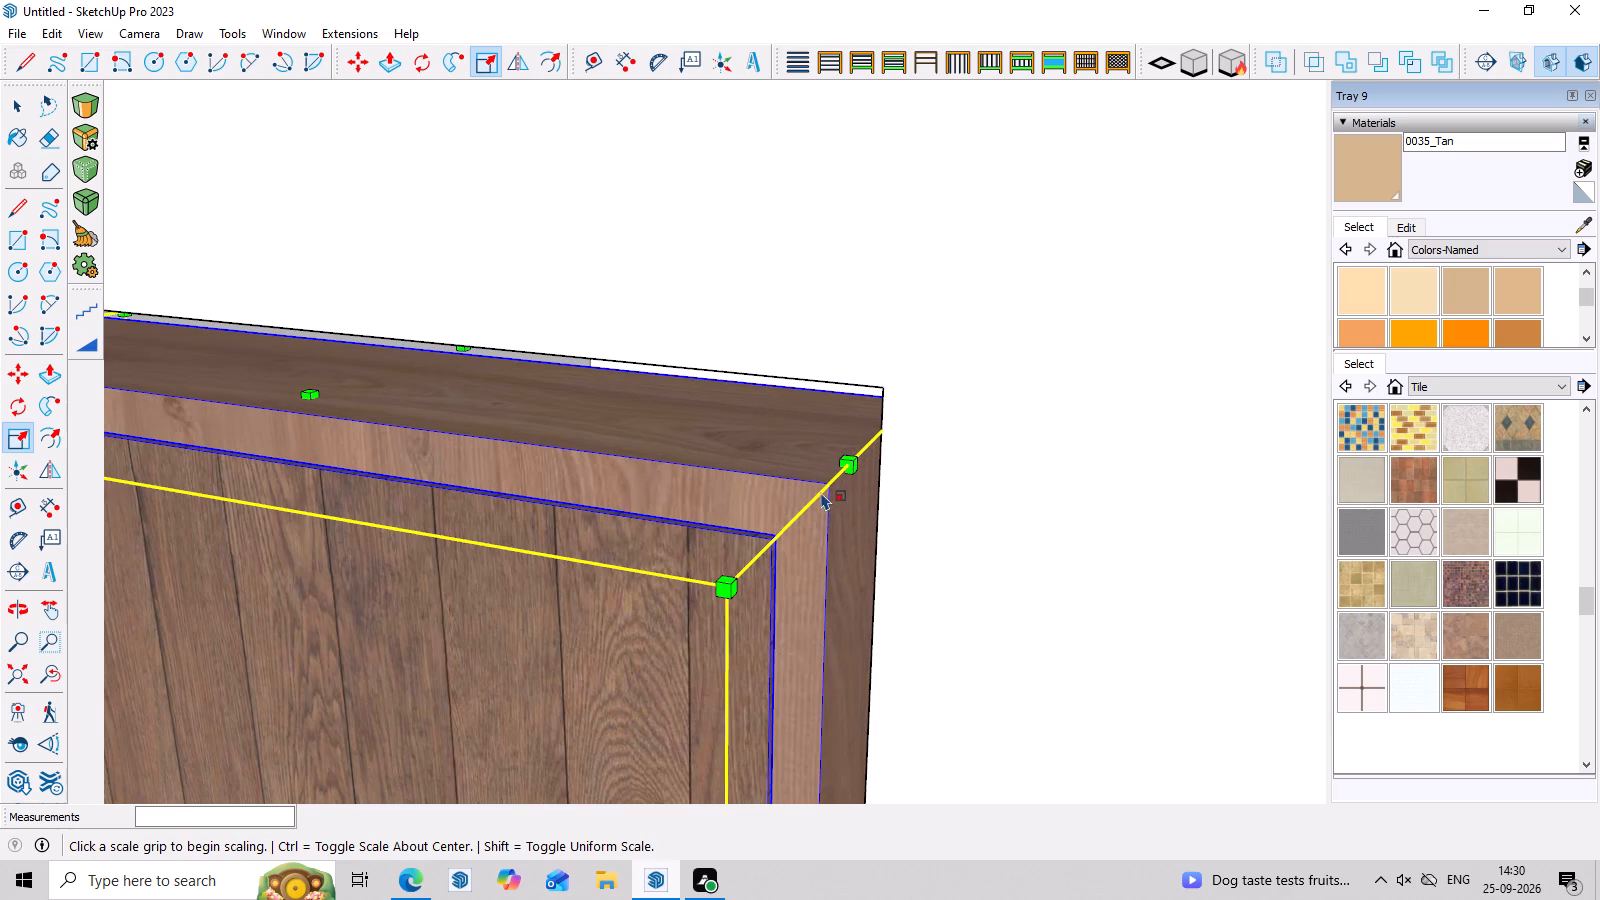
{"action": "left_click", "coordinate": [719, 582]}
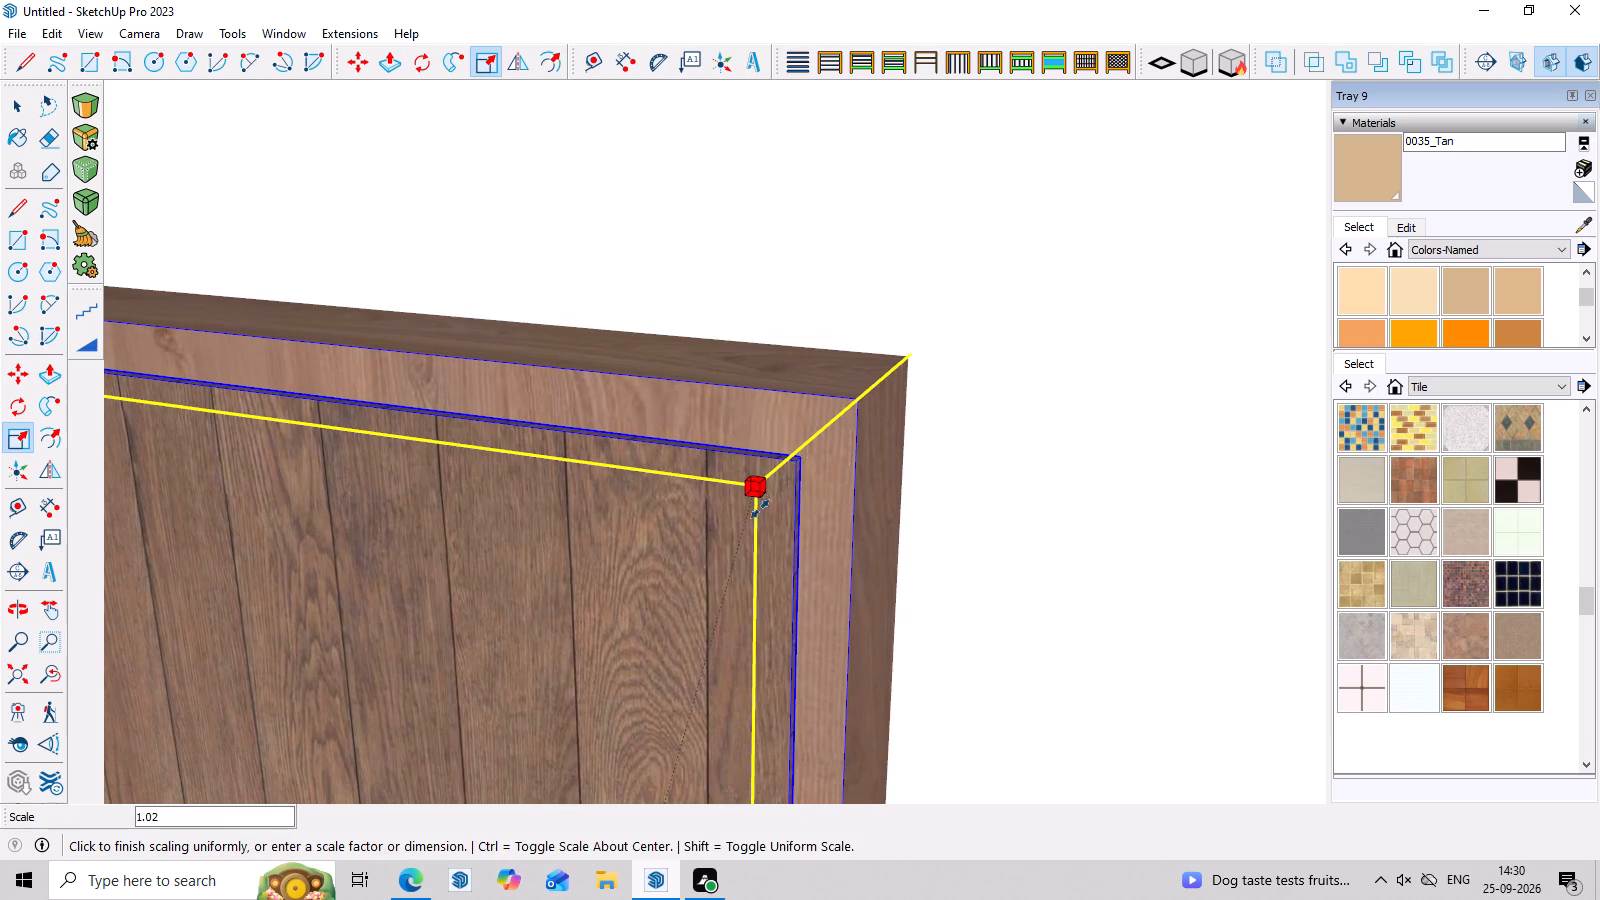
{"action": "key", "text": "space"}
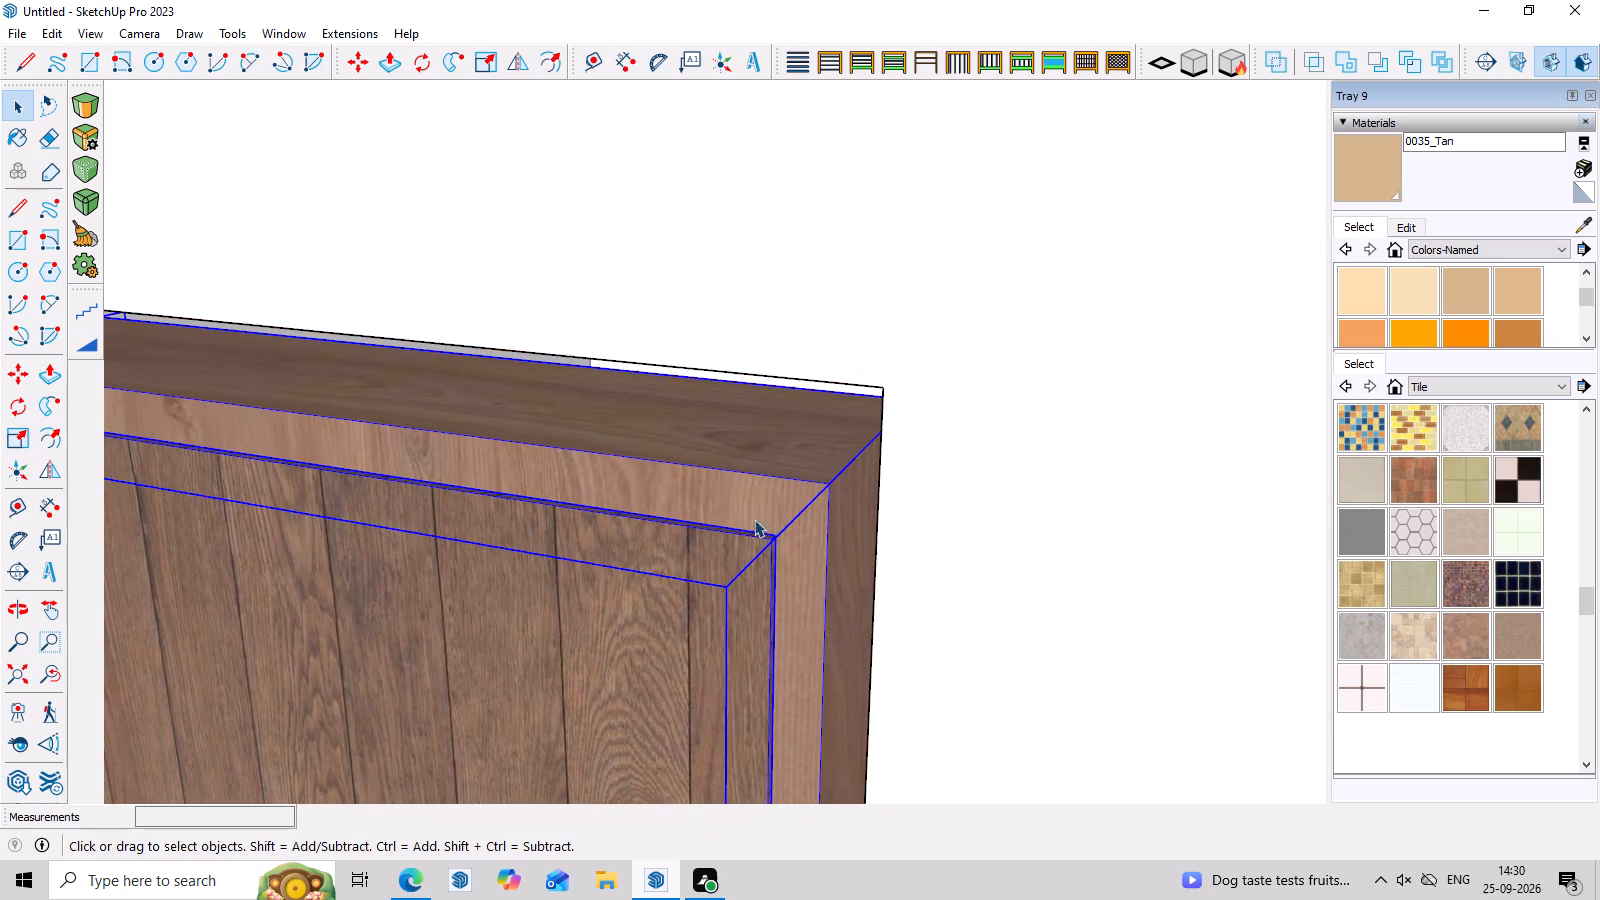
Scale the wooden door's height by about 1.01 to bring its top up to the head of the first-floor opening.
{"action": "scroll", "coordinate": [793, 488], "scroll_direction": "down", "scroll_amount": 14}
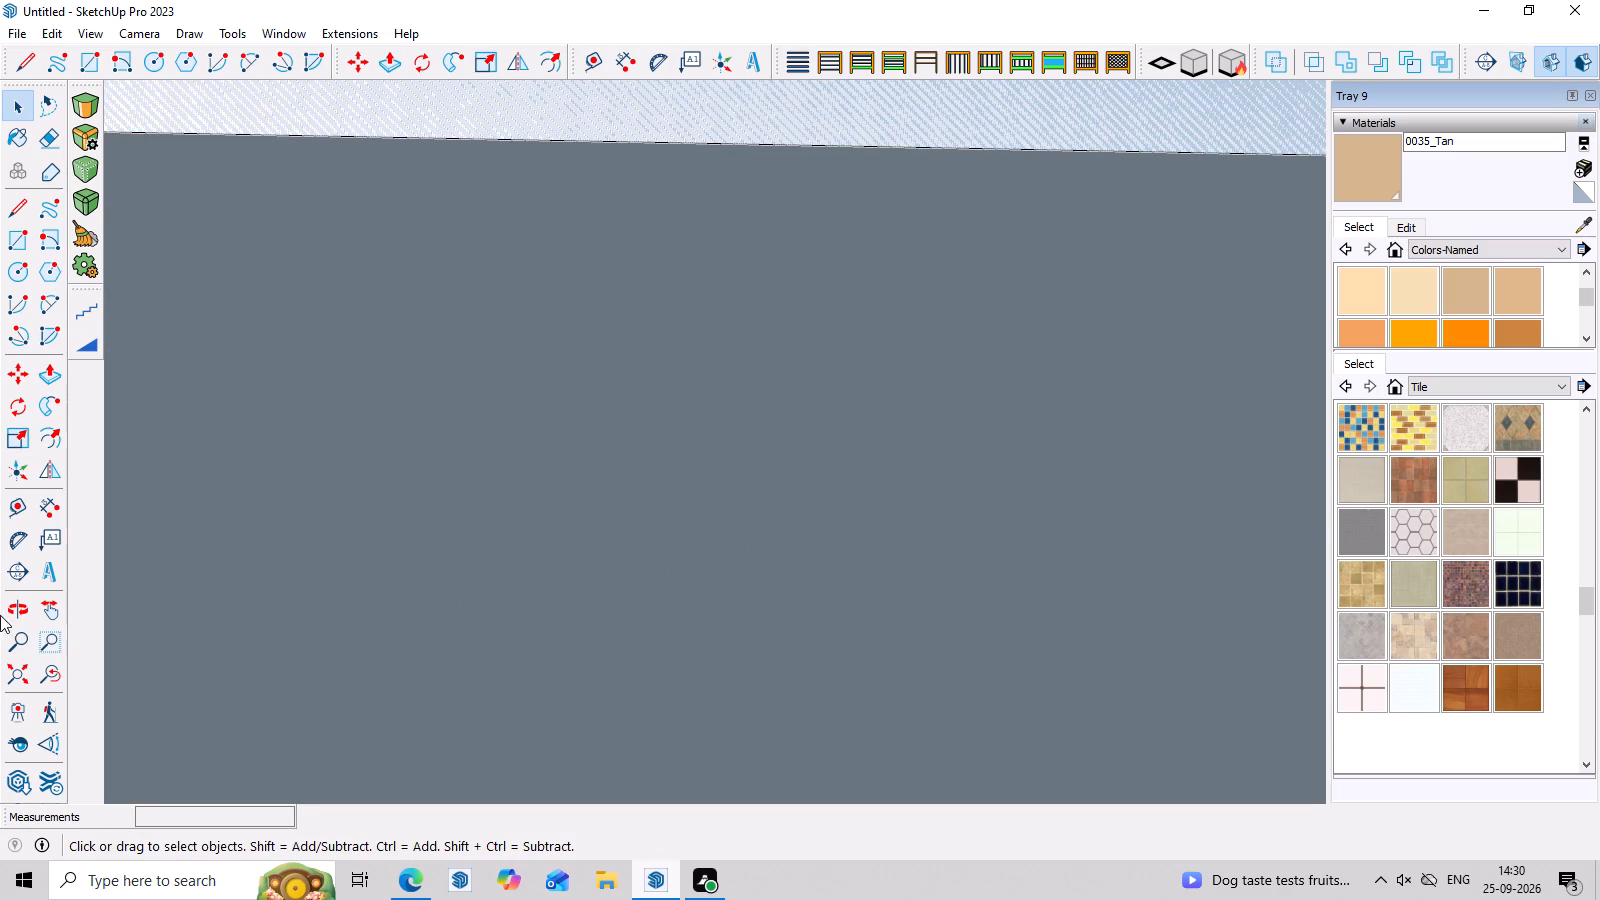
{"action": "left_click", "coordinate": [24, 673]}
{"action": "left_click", "coordinate": [21, 670]}
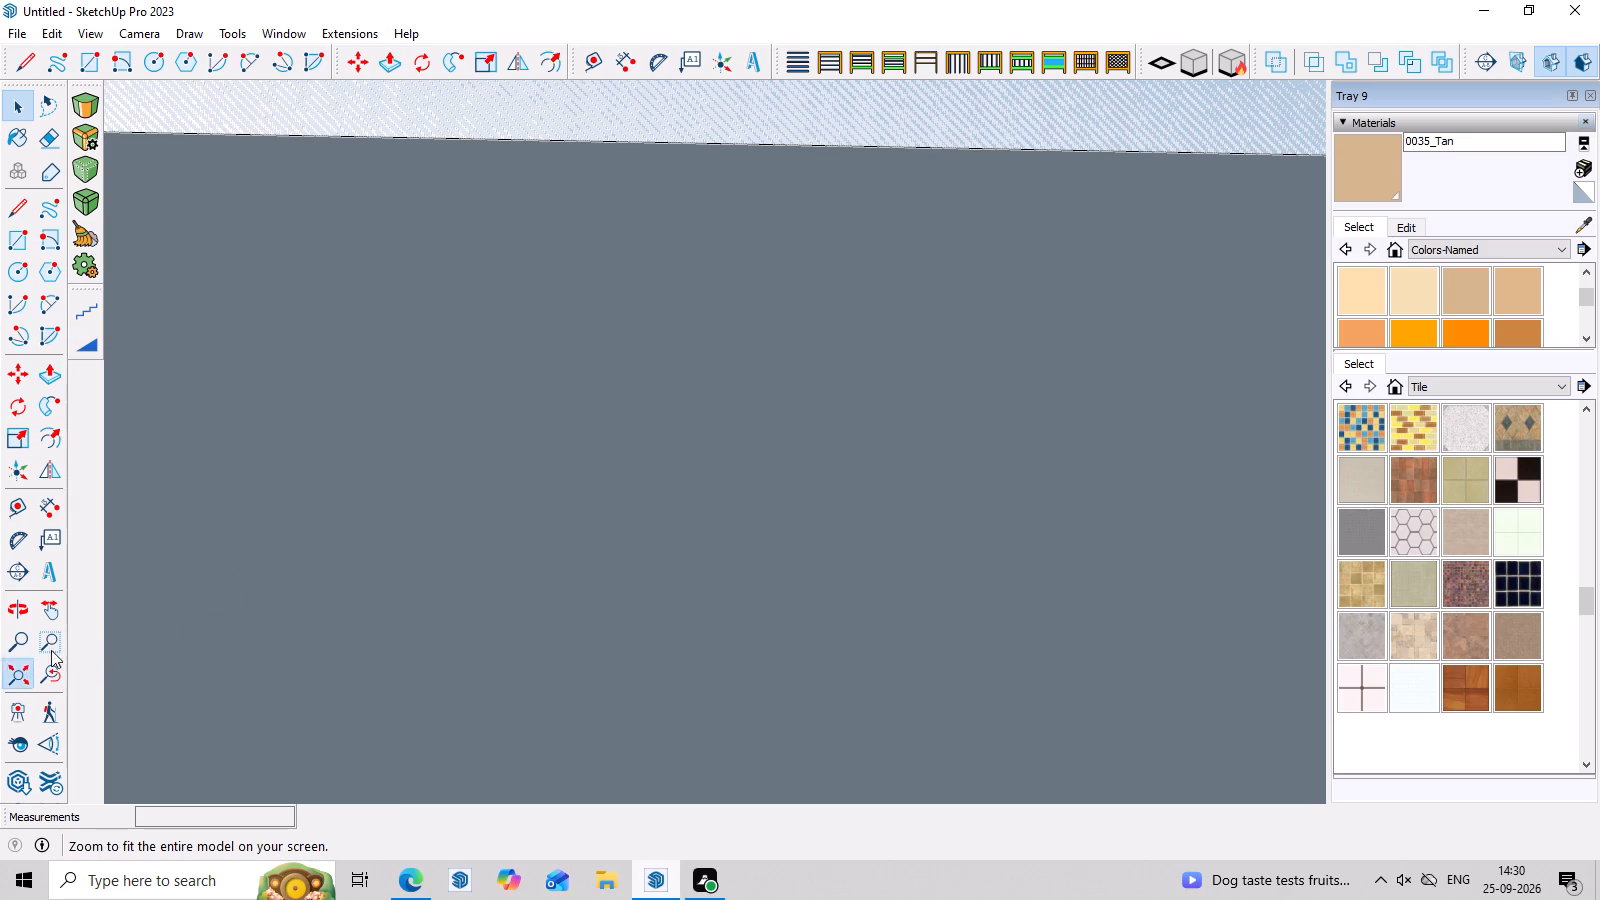
{"action": "scroll", "coordinate": [443, 528], "scroll_direction": "down", "scroll_amount": 3}
{"action": "scroll", "coordinate": [756, 441], "scroll_direction": "up", "scroll_amount": 7}
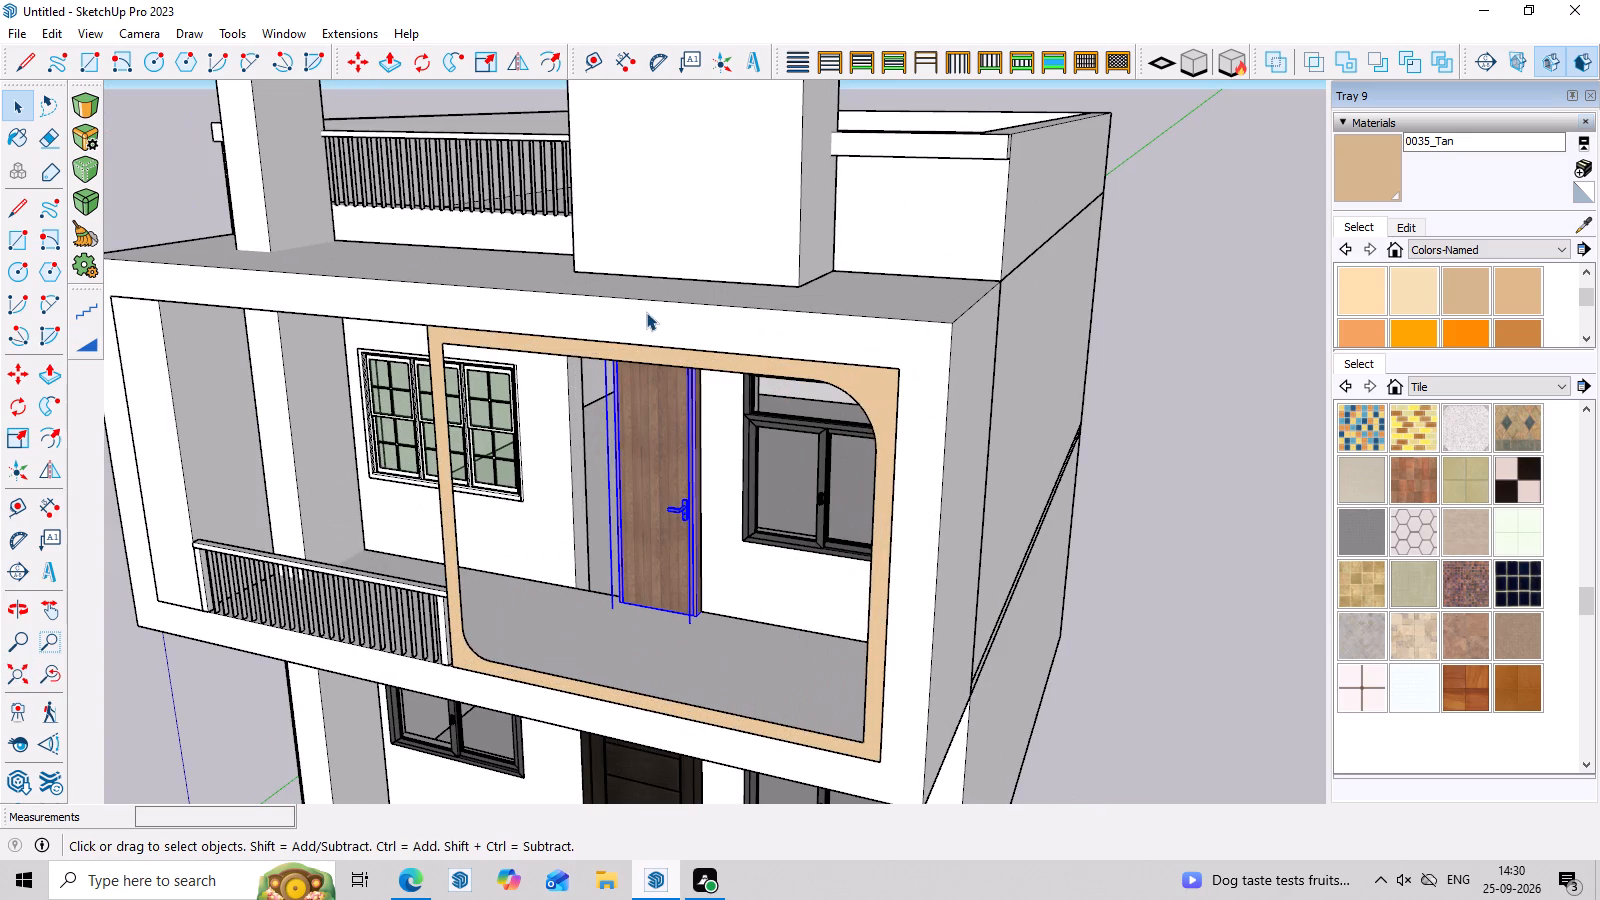
{"action": "scroll", "coordinate": [686, 430], "scroll_direction": "up", "scroll_amount": 3}
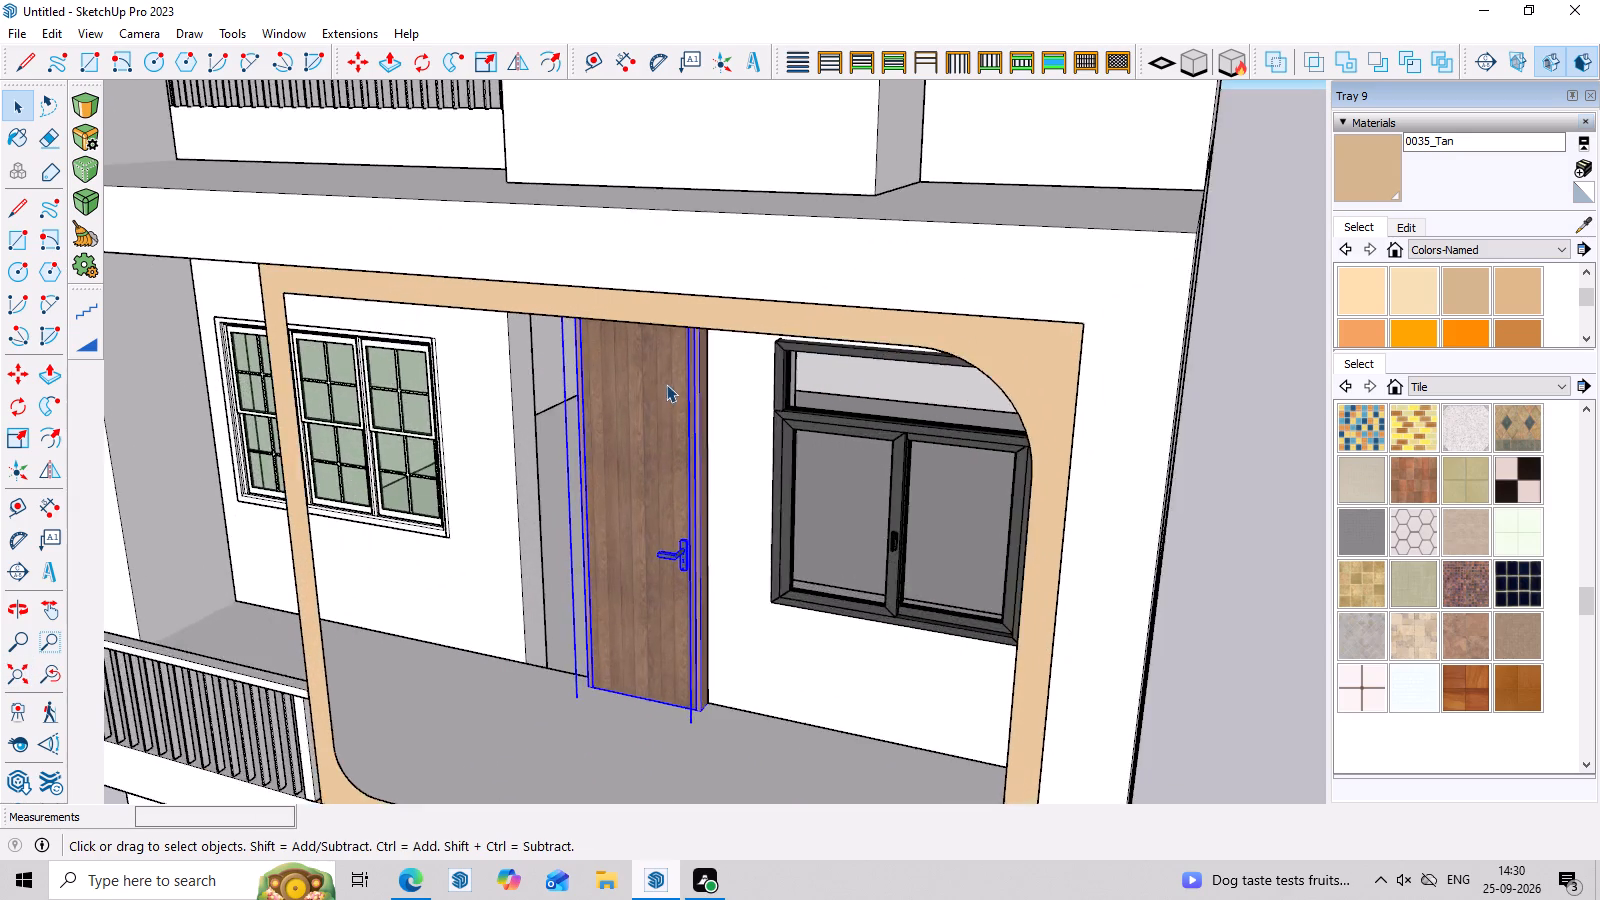
{"action": "scroll", "coordinate": [666, 384], "scroll_direction": "up", "scroll_amount": 4}
{"action": "middle_click_drag", "start_coordinate": [795, 546], "coordinate": [894, 489]}
{"action": "scroll", "coordinate": [699, 286], "scroll_direction": "up", "scroll_amount": 8}
{"action": "scroll", "coordinate": [743, 287], "scroll_direction": "down", "scroll_amount": 2}
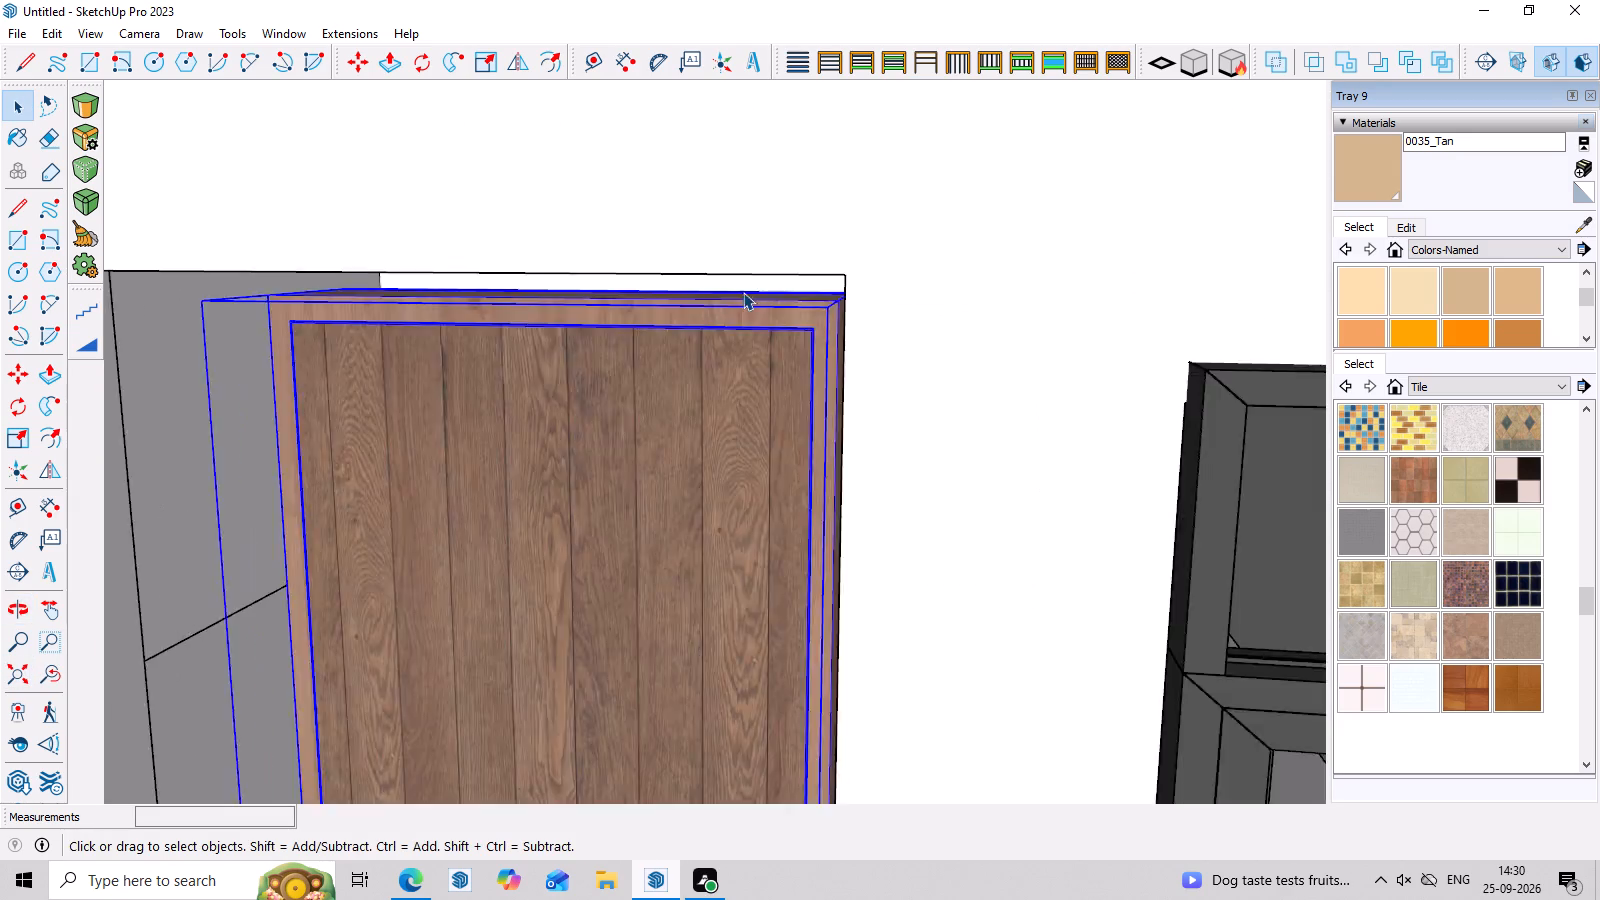
{"action": "scroll", "coordinate": [743, 292], "scroll_direction": "down", "scroll_amount": 5}
{"action": "middle_click_drag", "start_coordinate": [738, 323], "coordinate": [746, 360]}
{"action": "scroll", "coordinate": [751, 304], "scroll_direction": "up", "scroll_amount": 12}
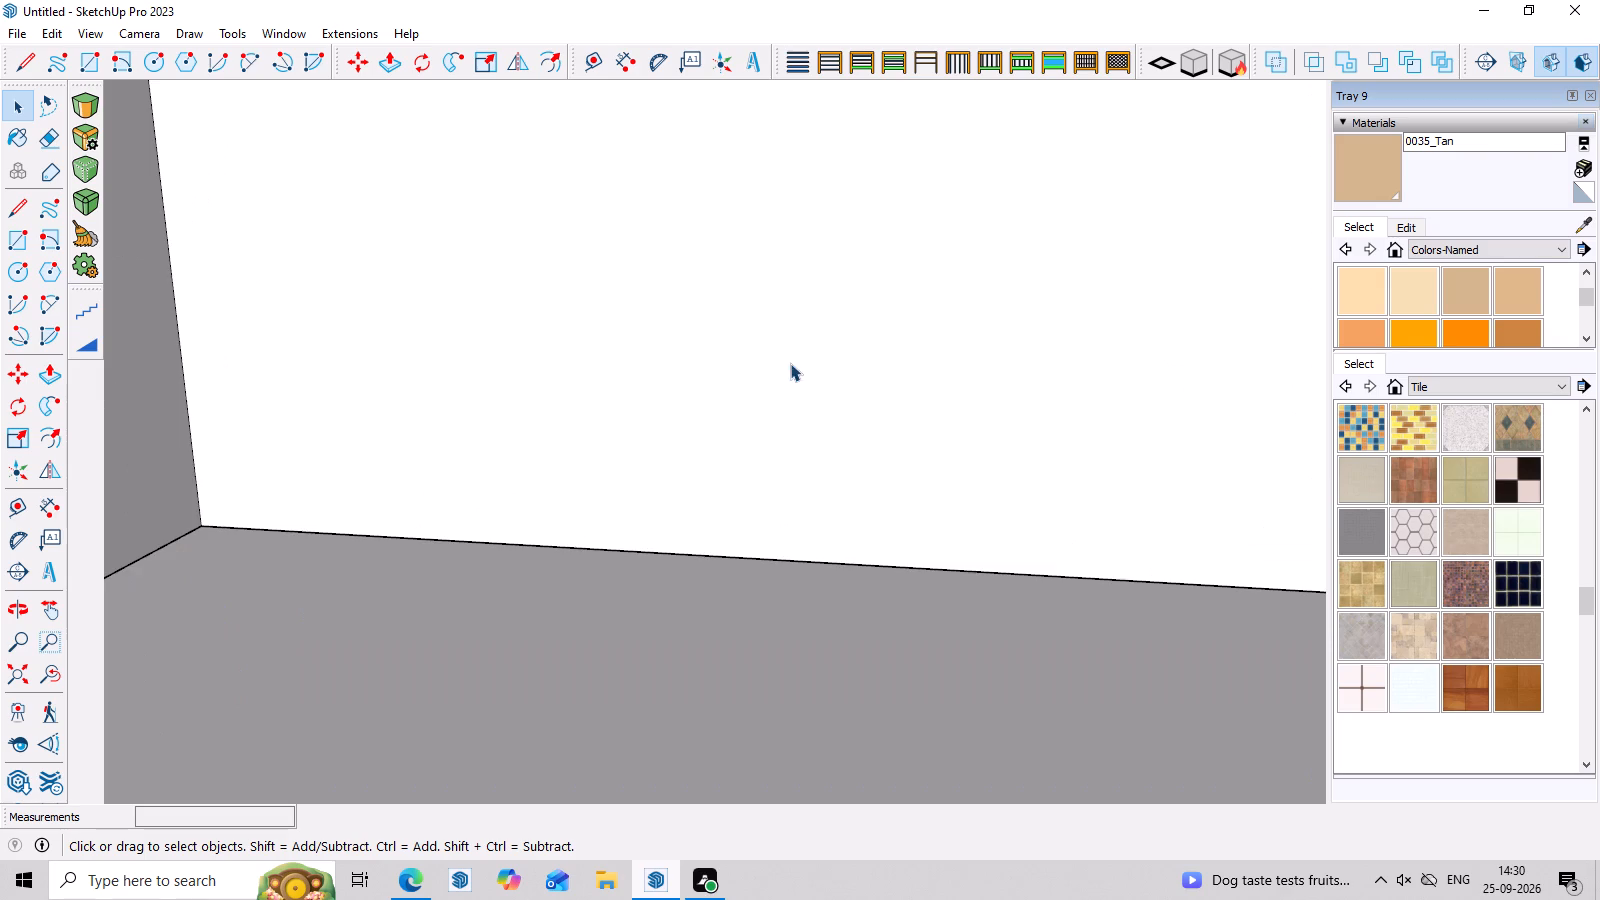
{"action": "scroll", "coordinate": [790, 367], "scroll_direction": "down", "scroll_amount": 12}
{"action": "left_click", "coordinate": [791, 589]}
{"action": "middle_click_drag", "start_coordinate": [796, 583], "coordinate": [800, 504]}
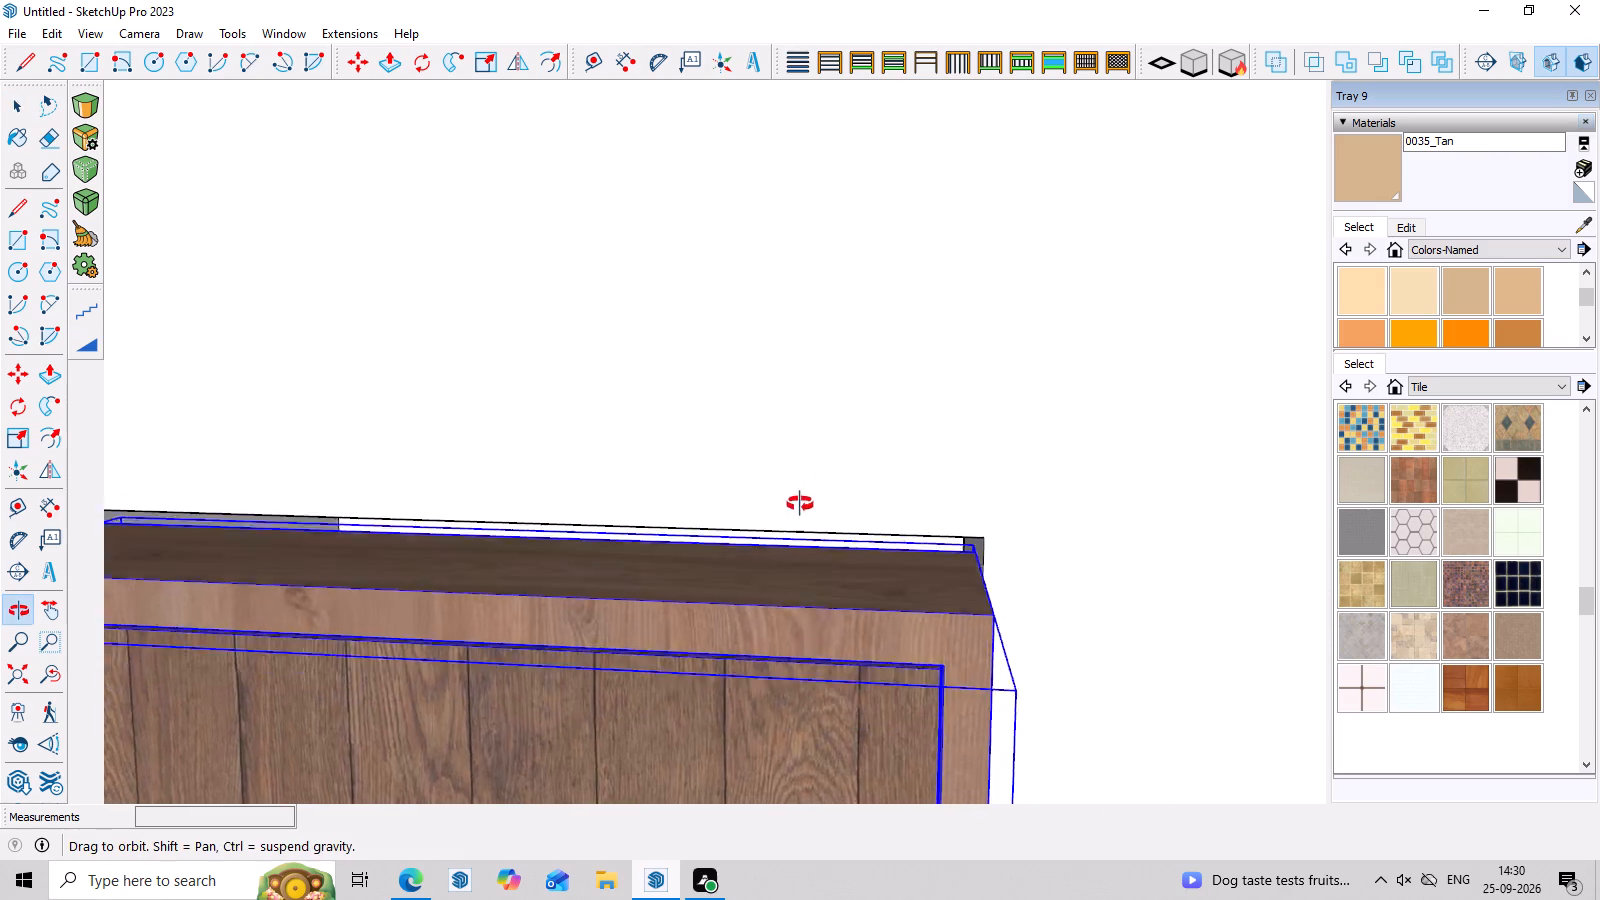
{"action": "middle_click_drag", "start_coordinate": [800, 504], "coordinate": [801, 476]}
{"action": "key", "text": "s"}
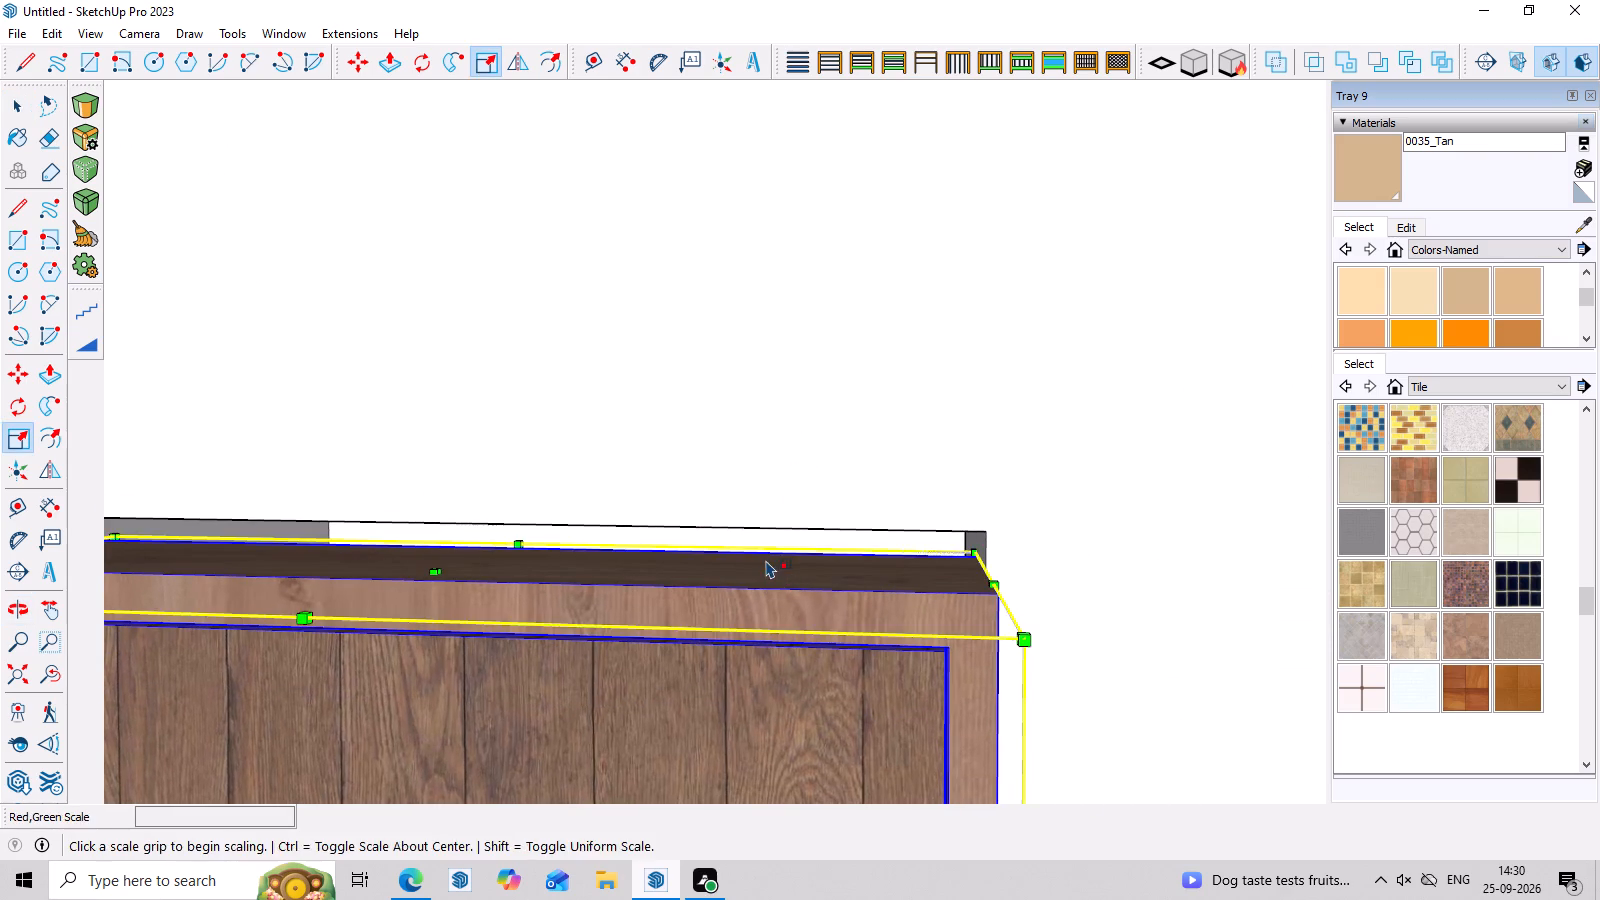
{"action": "middle_click", "coordinate": [778, 567]}
{"action": "scroll", "coordinate": [461, 538], "scroll_direction": "up", "scroll_amount": 3}
{"action": "scroll", "coordinate": [468, 561], "scroll_direction": "down", "scroll_amount": 4}
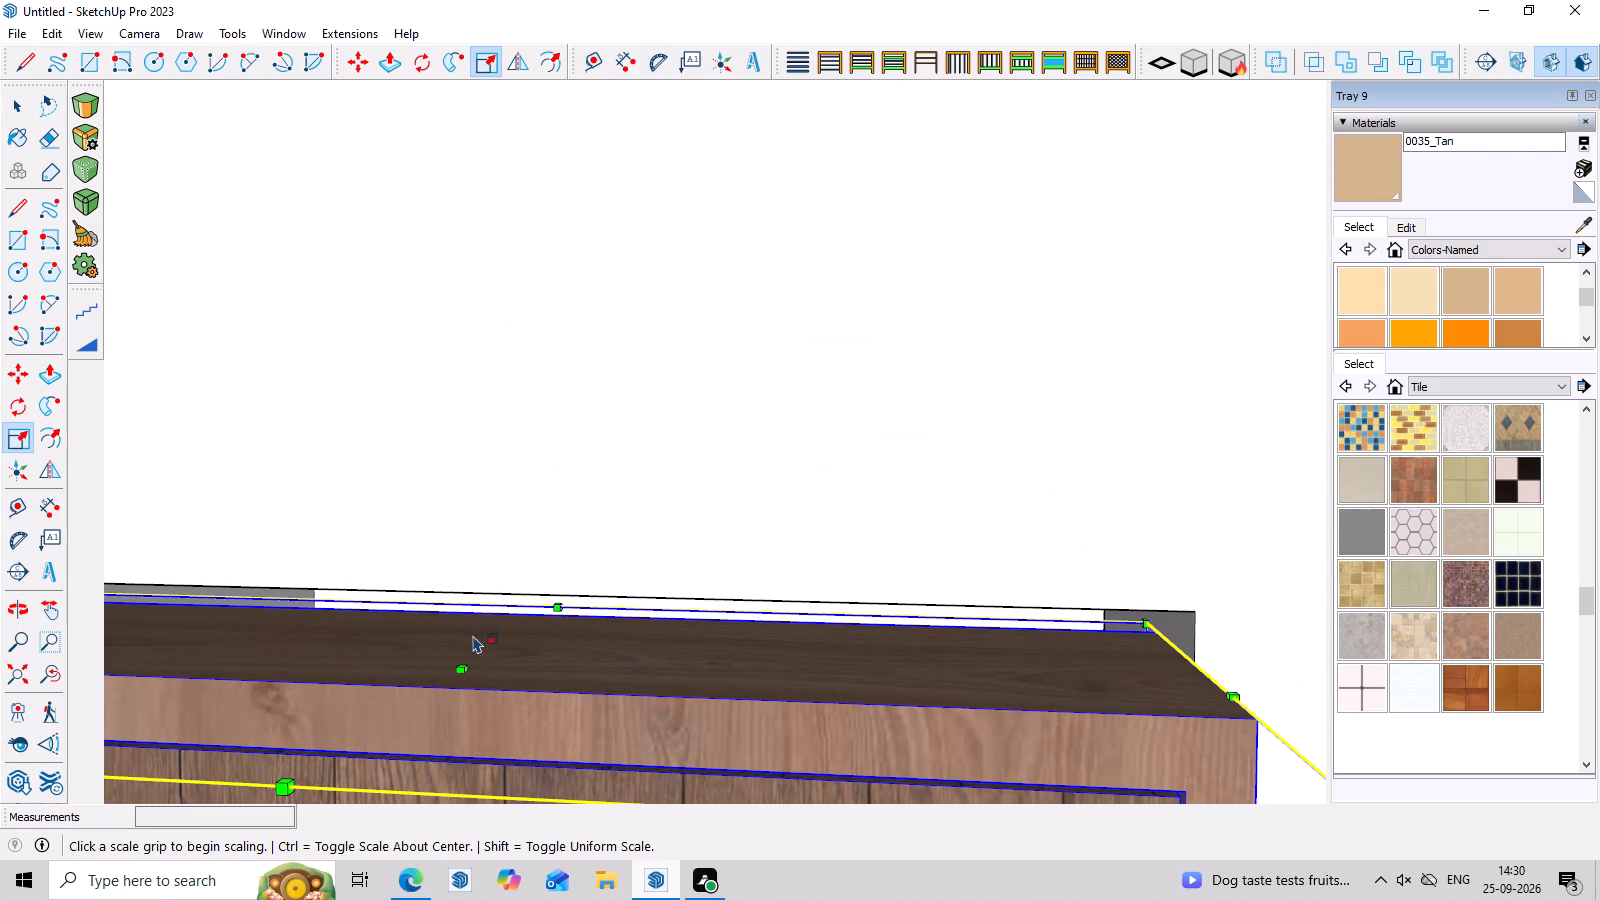
{"action": "left_click", "coordinate": [465, 667]}
{"action": "left_click", "coordinate": [470, 604]}
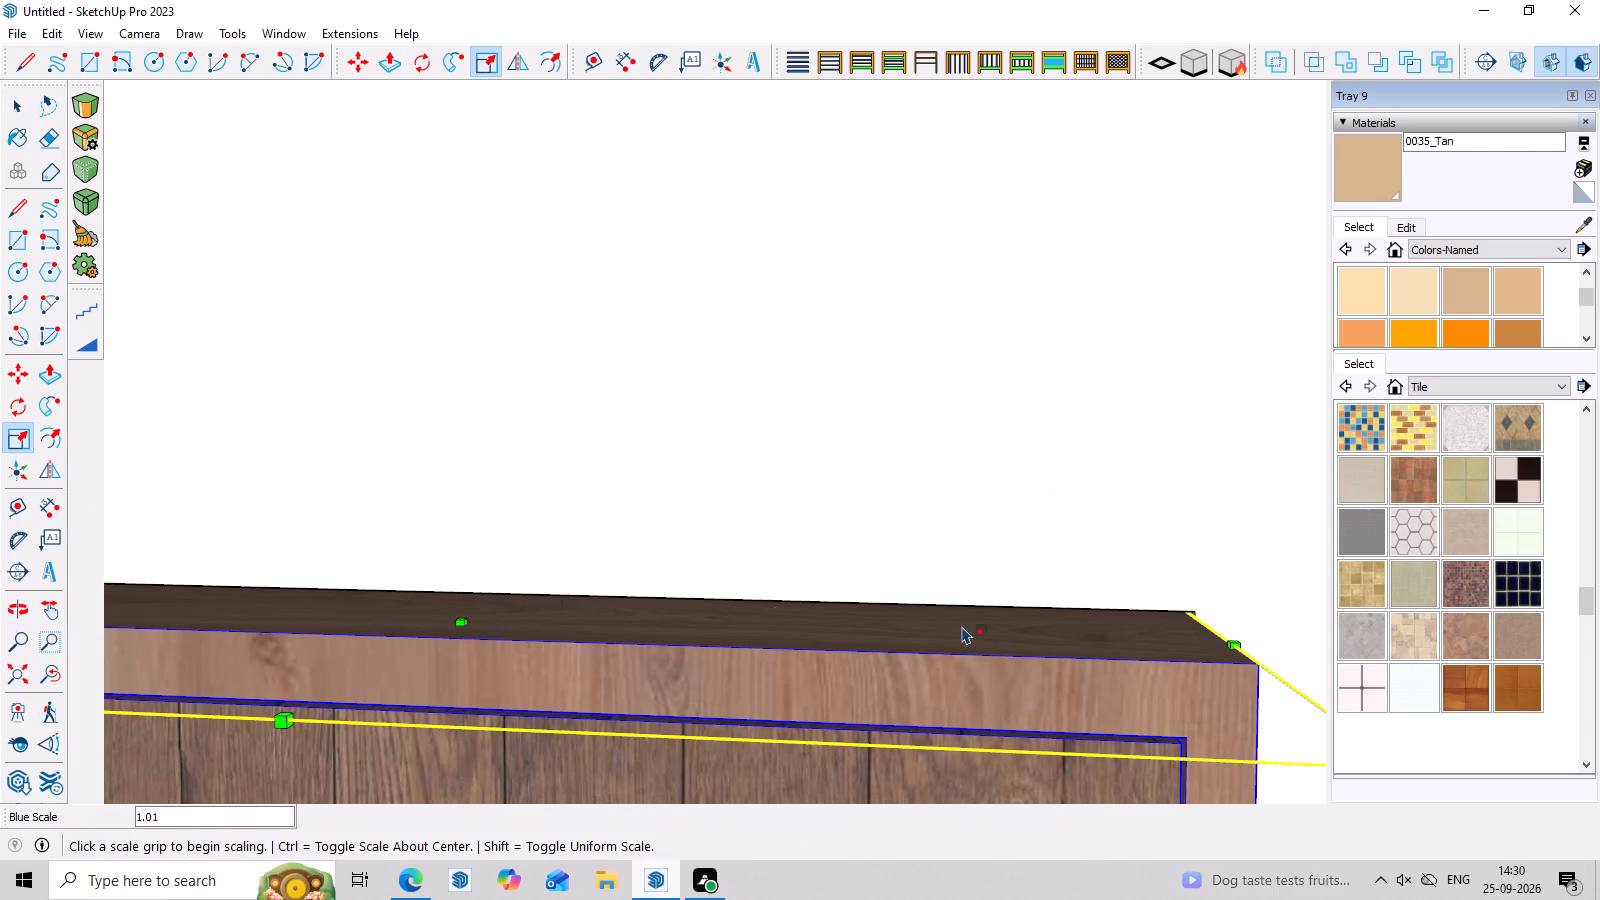
Scale the wooden door's width from its hinge side out to the far jamb, closing the remaining gap in the opening.
{"action": "middle_click_drag", "start_coordinate": [1131, 652], "coordinate": [1005, 645]}
{"action": "scroll", "coordinate": [993, 623], "scroll_direction": "down", "scroll_amount": 12}
{"action": "scroll", "coordinate": [641, 669], "scroll_direction": "down", "scroll_amount": 3}
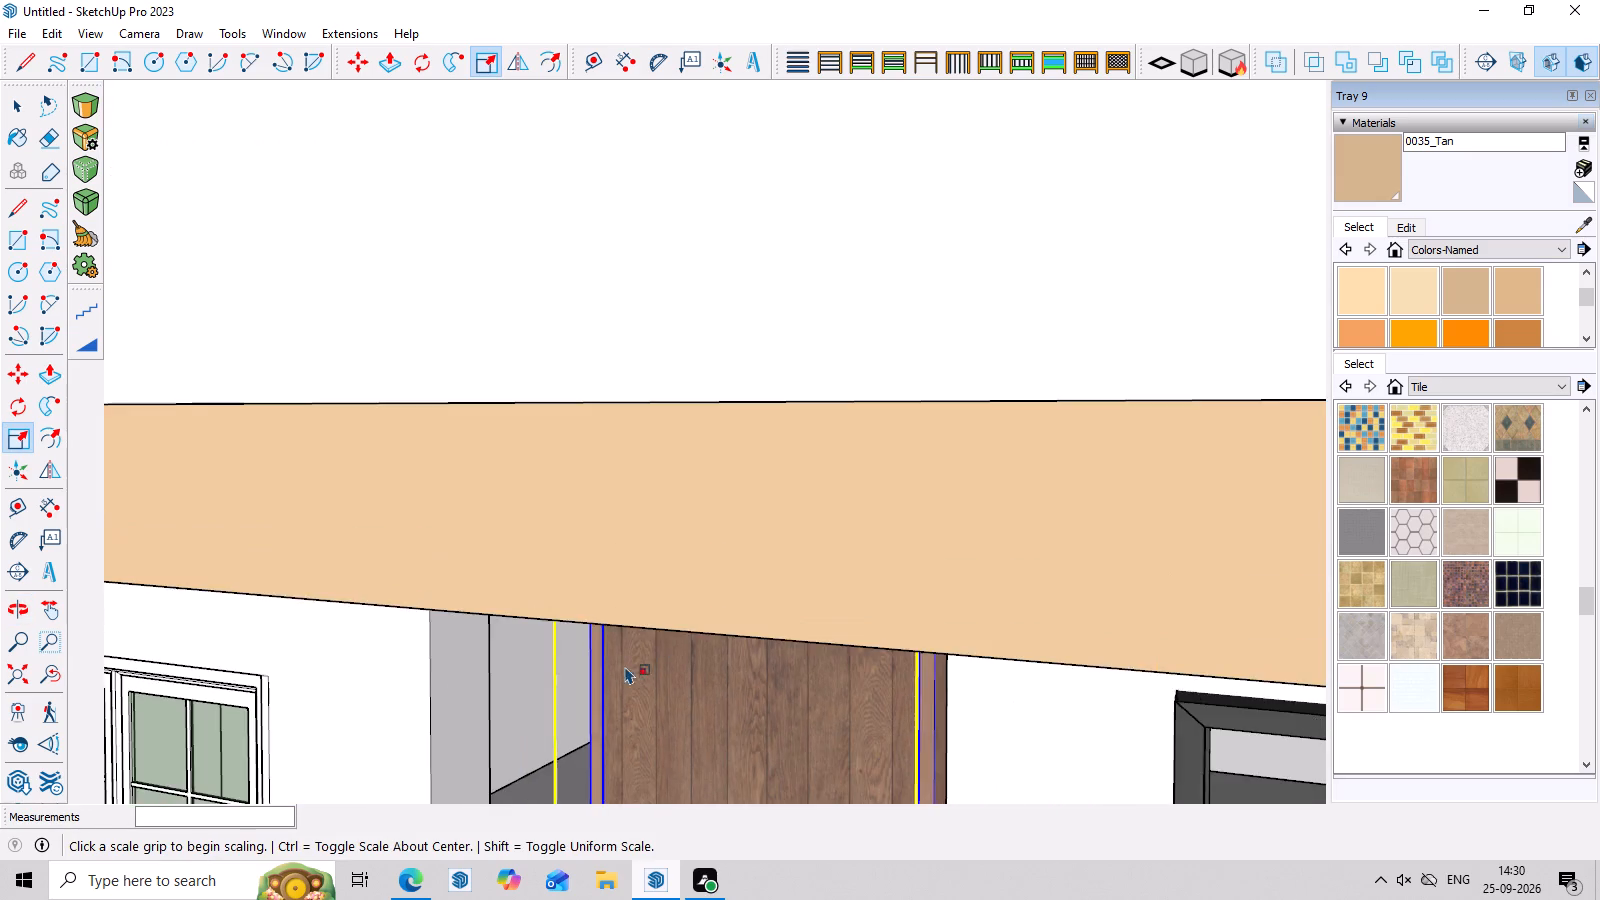
{"action": "middle_click_drag", "start_coordinate": [663, 662], "coordinate": [910, 517]}
{"action": "scroll", "coordinate": [560, 598], "scroll_direction": "down", "scroll_amount": 12}
{"action": "scroll", "coordinate": [570, 744], "scroll_direction": "down", "scroll_amount": 3}
{"action": "middle_click_drag", "start_coordinate": [597, 716], "coordinate": [633, 758]}
{"action": "scroll", "coordinate": [559, 749], "scroll_direction": "up", "scroll_amount": 8}
{"action": "middle_click_drag", "start_coordinate": [564, 738], "coordinate": [626, 755]}
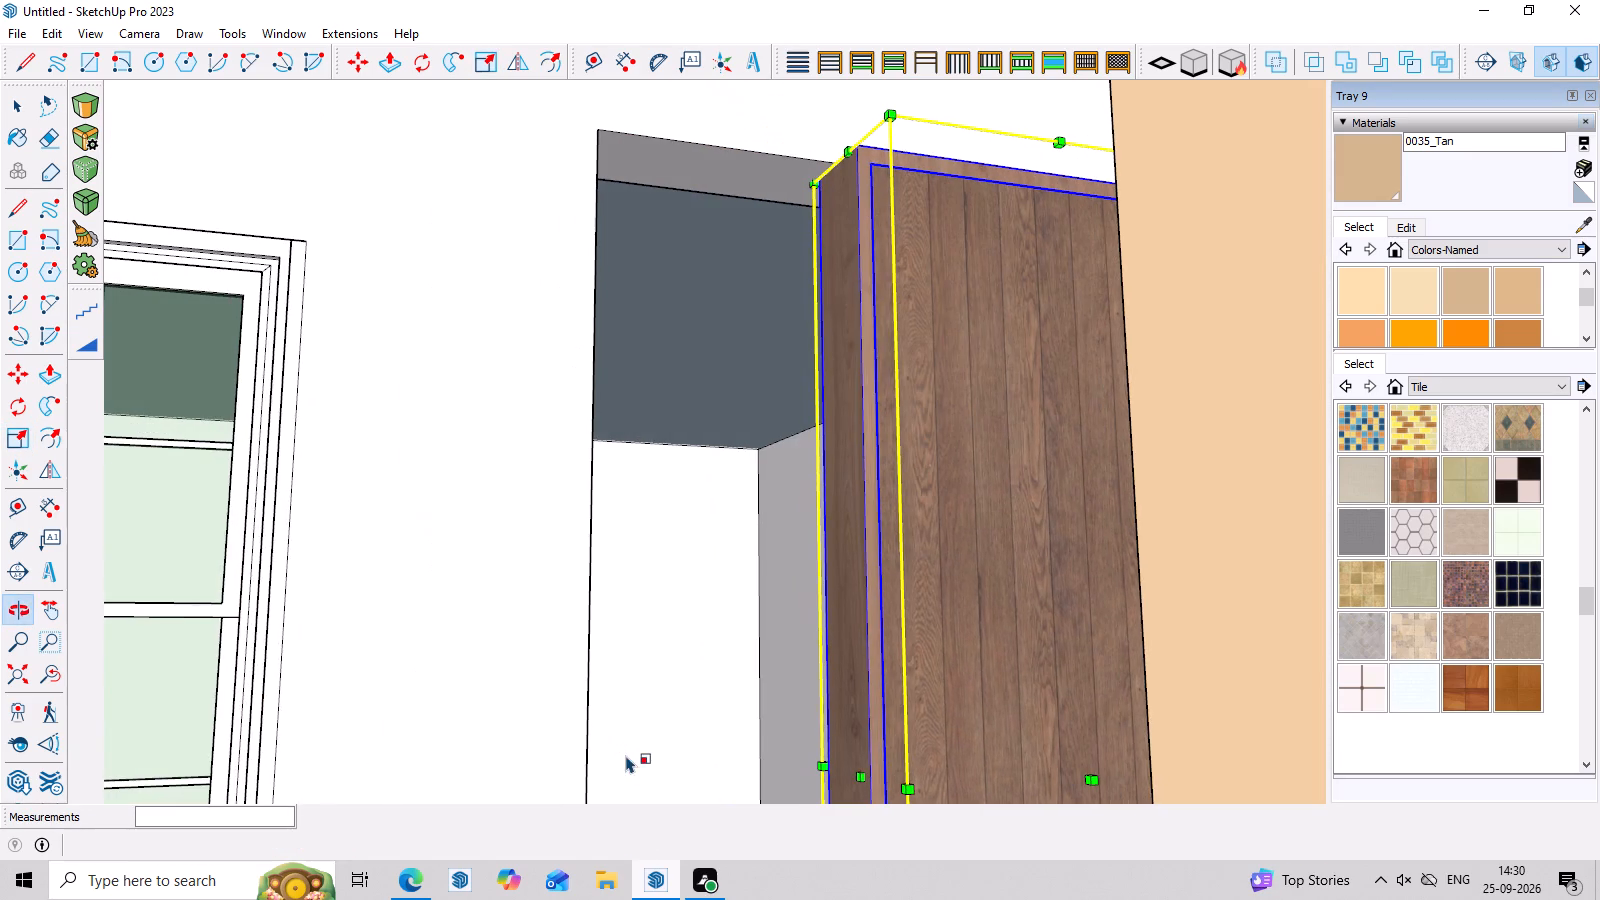
{"action": "scroll", "coordinate": [690, 698], "scroll_direction": "down", "scroll_amount": 6}
{"action": "middle_click_drag", "start_coordinate": [674, 686], "coordinate": [728, 731]}
{"action": "scroll", "coordinate": [707, 710], "scroll_direction": "up", "scroll_amount": 7}
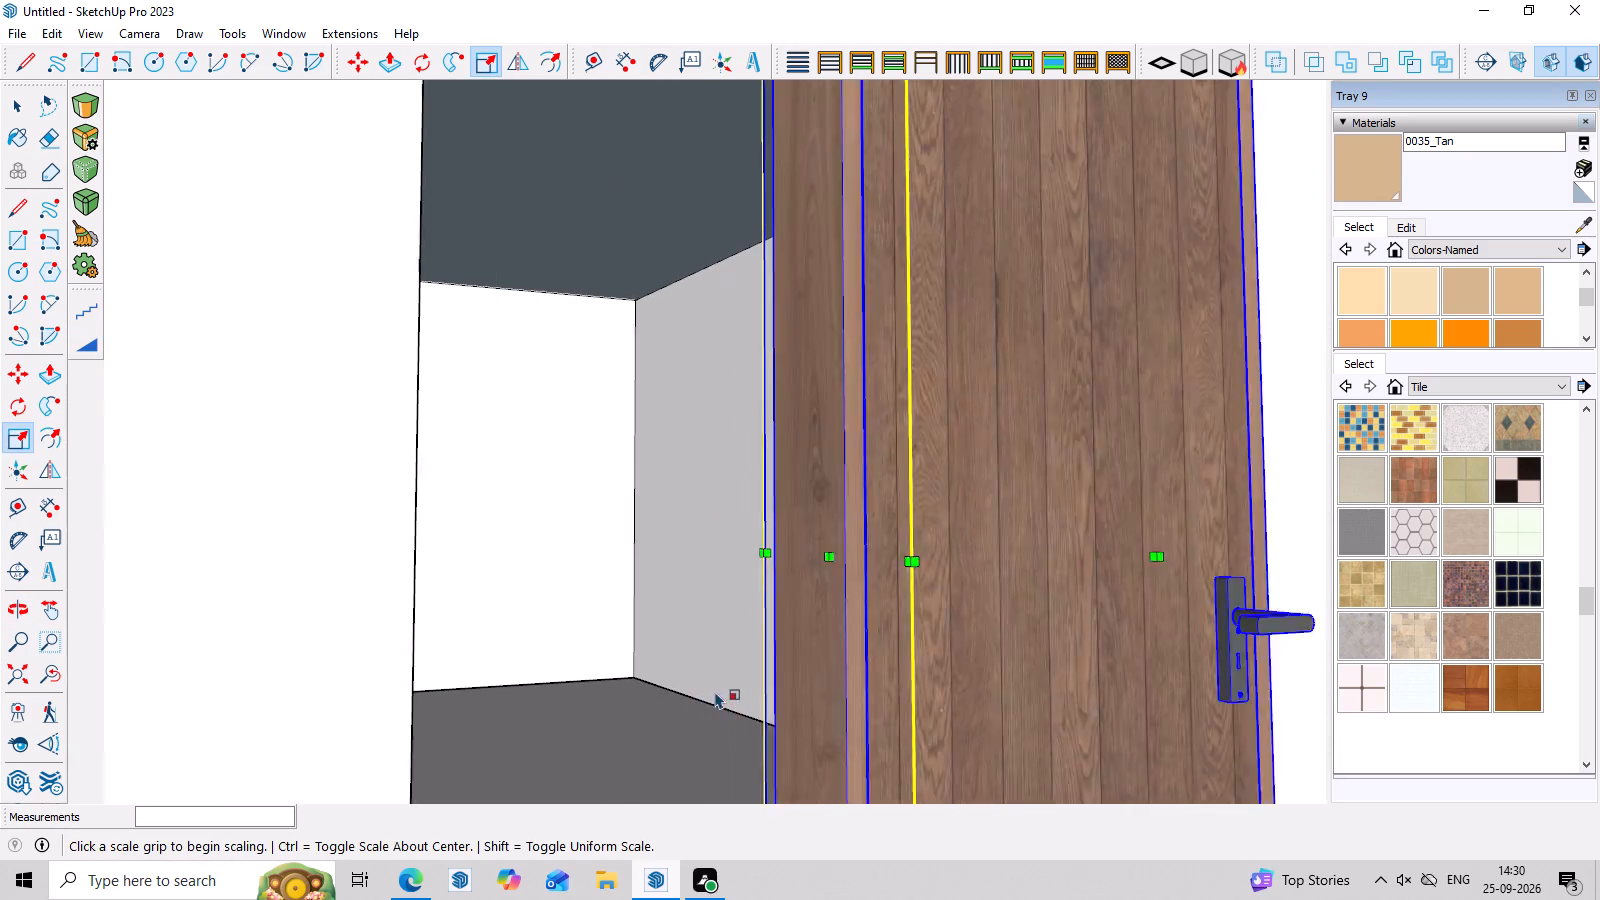
{"action": "scroll", "coordinate": [715, 691], "scroll_direction": "up", "scroll_amount": 1}
{"action": "scroll", "coordinate": [771, 650], "scroll_direction": "down", "scroll_amount": 3}
{"action": "left_click", "coordinate": [822, 594]}
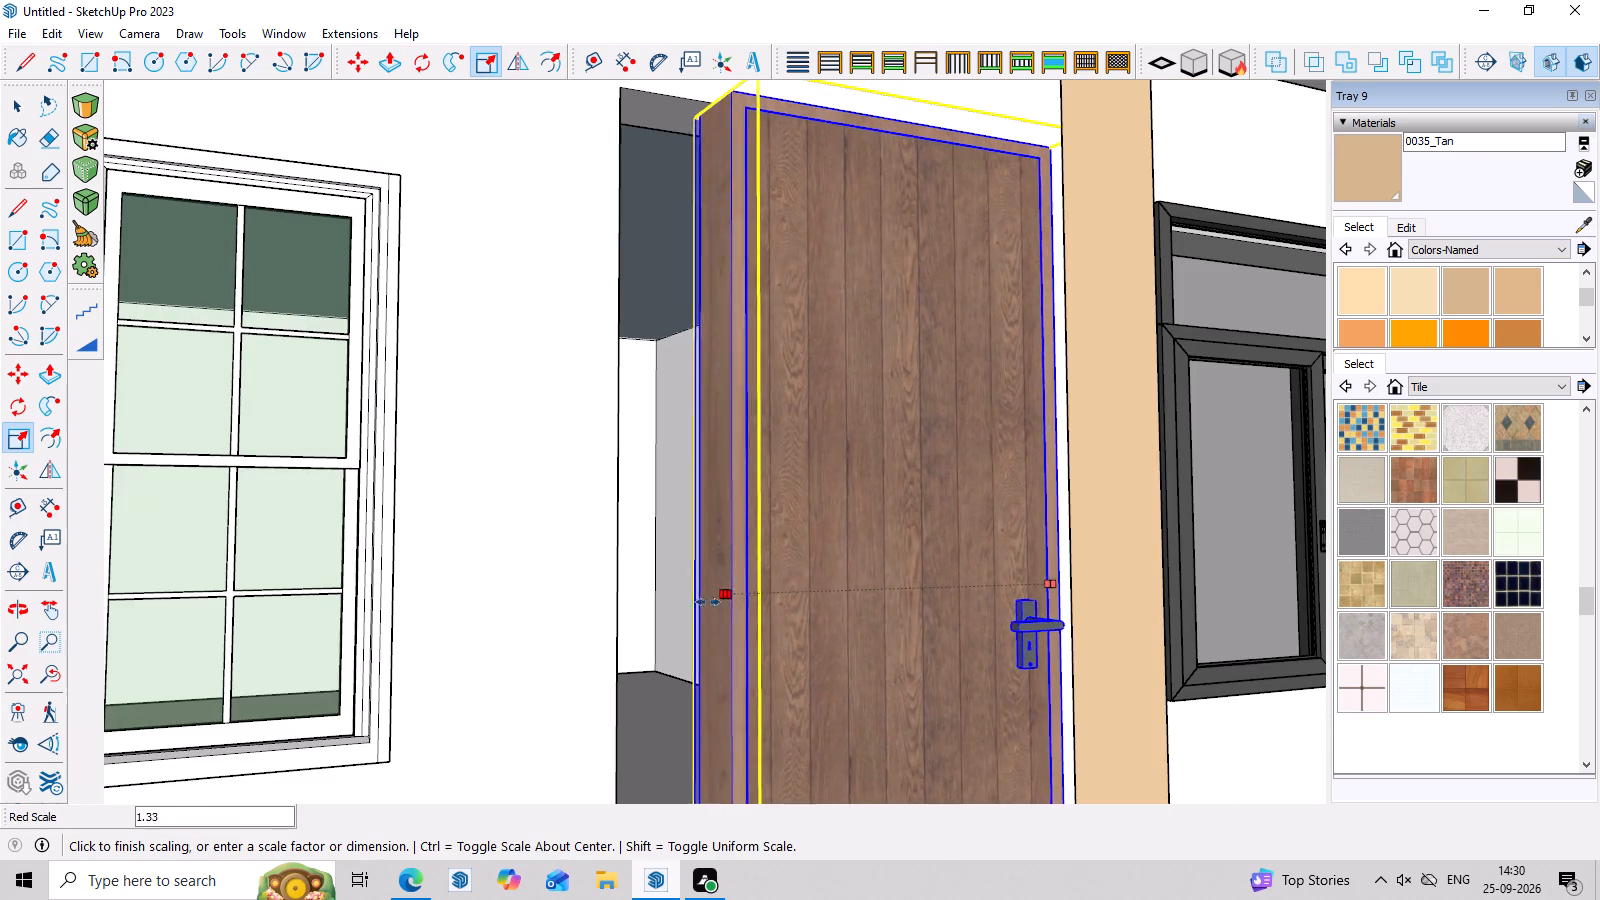
{"action": "left_click", "coordinate": [623, 605]}
Move the wooden door about 4" back into the wall, bringing its handle-side bottom corner to the opening's corner, and deselect it.
{"action": "scroll", "coordinate": [715, 620], "scroll_direction": "down", "scroll_amount": 7}
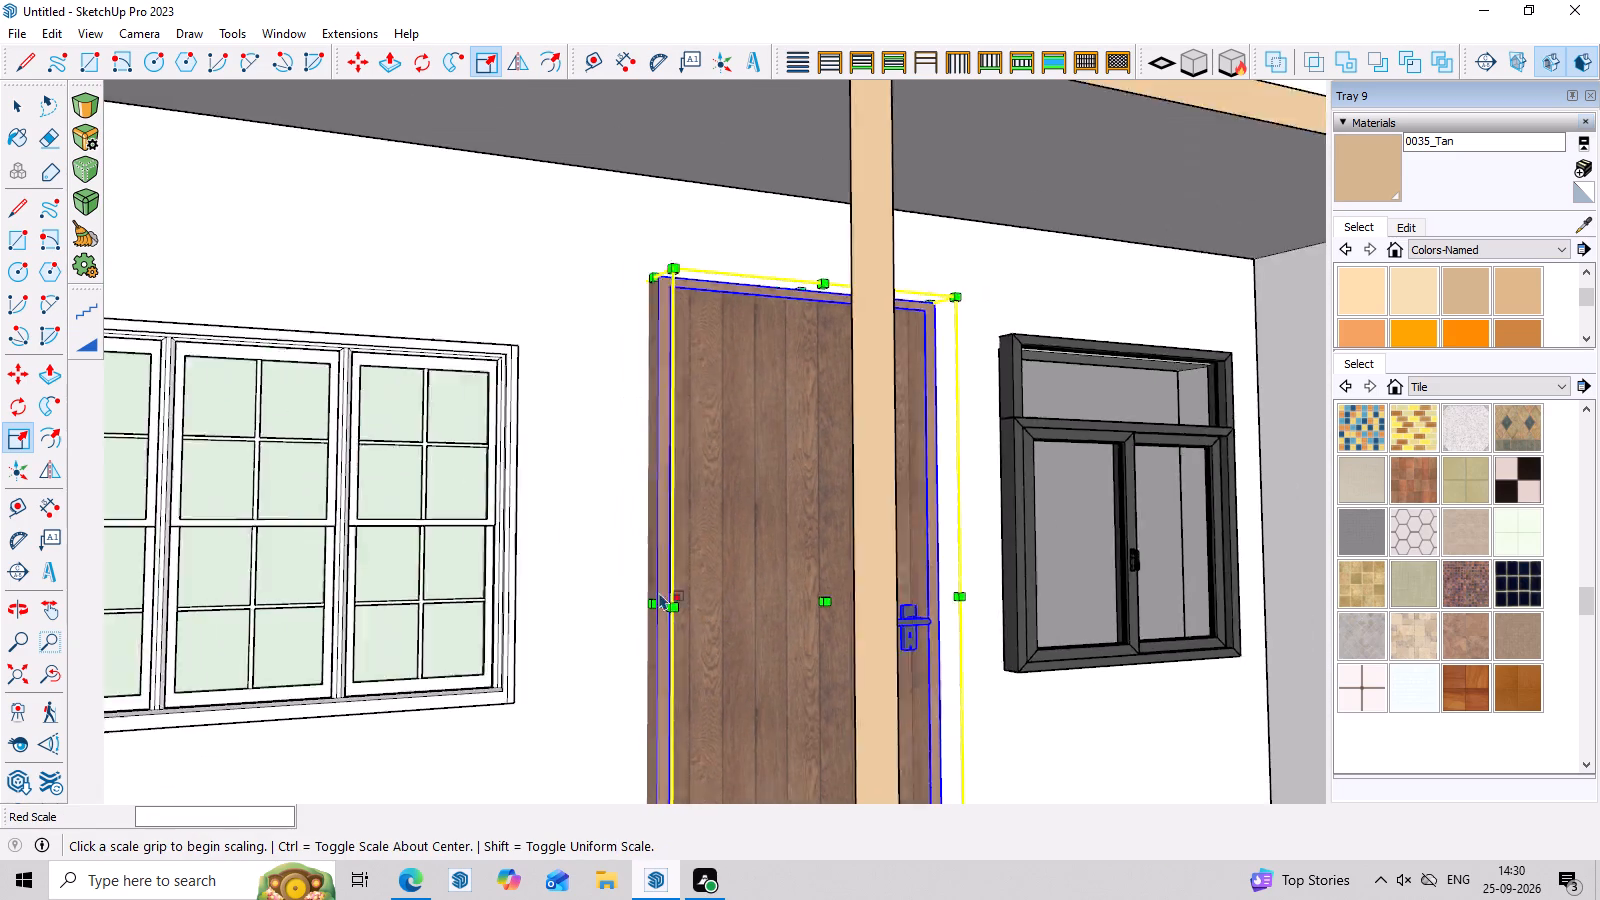
{"action": "scroll", "coordinate": [659, 592], "scroll_direction": "down", "scroll_amount": 1}
{"action": "middle_click_drag", "start_coordinate": [801, 613], "coordinate": [619, 638]}
{"action": "scroll", "coordinate": [789, 569], "scroll_direction": "down", "scroll_amount": 7}
{"action": "middle_click_drag", "start_coordinate": [903, 666], "coordinate": [824, 717]}
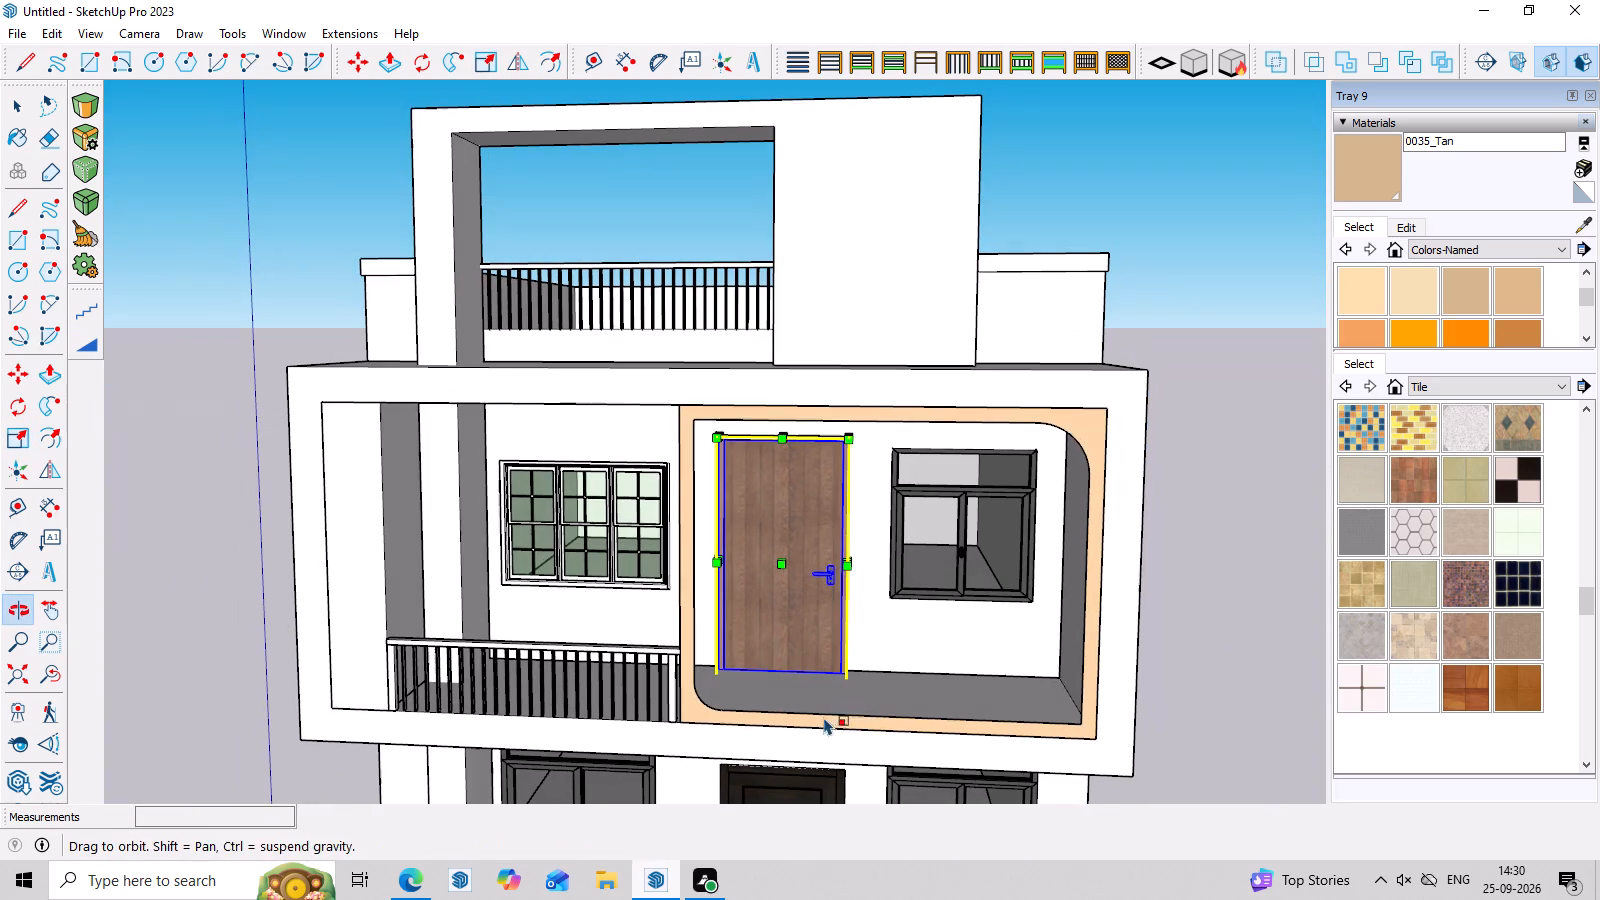
{"action": "key", "text": "space"}
{"action": "scroll", "coordinate": [846, 676], "scroll_direction": "up", "scroll_amount": 6}
{"action": "middle_click_drag", "start_coordinate": [909, 693], "coordinate": [896, 715]}
{"action": "scroll", "coordinate": [861, 681], "scroll_direction": "up", "scroll_amount": 8}
{"action": "key", "text": "m"}
{"action": "middle_click_drag", "start_coordinate": [867, 702], "coordinate": [772, 736]}
{"action": "left_click", "coordinate": [830, 692]}
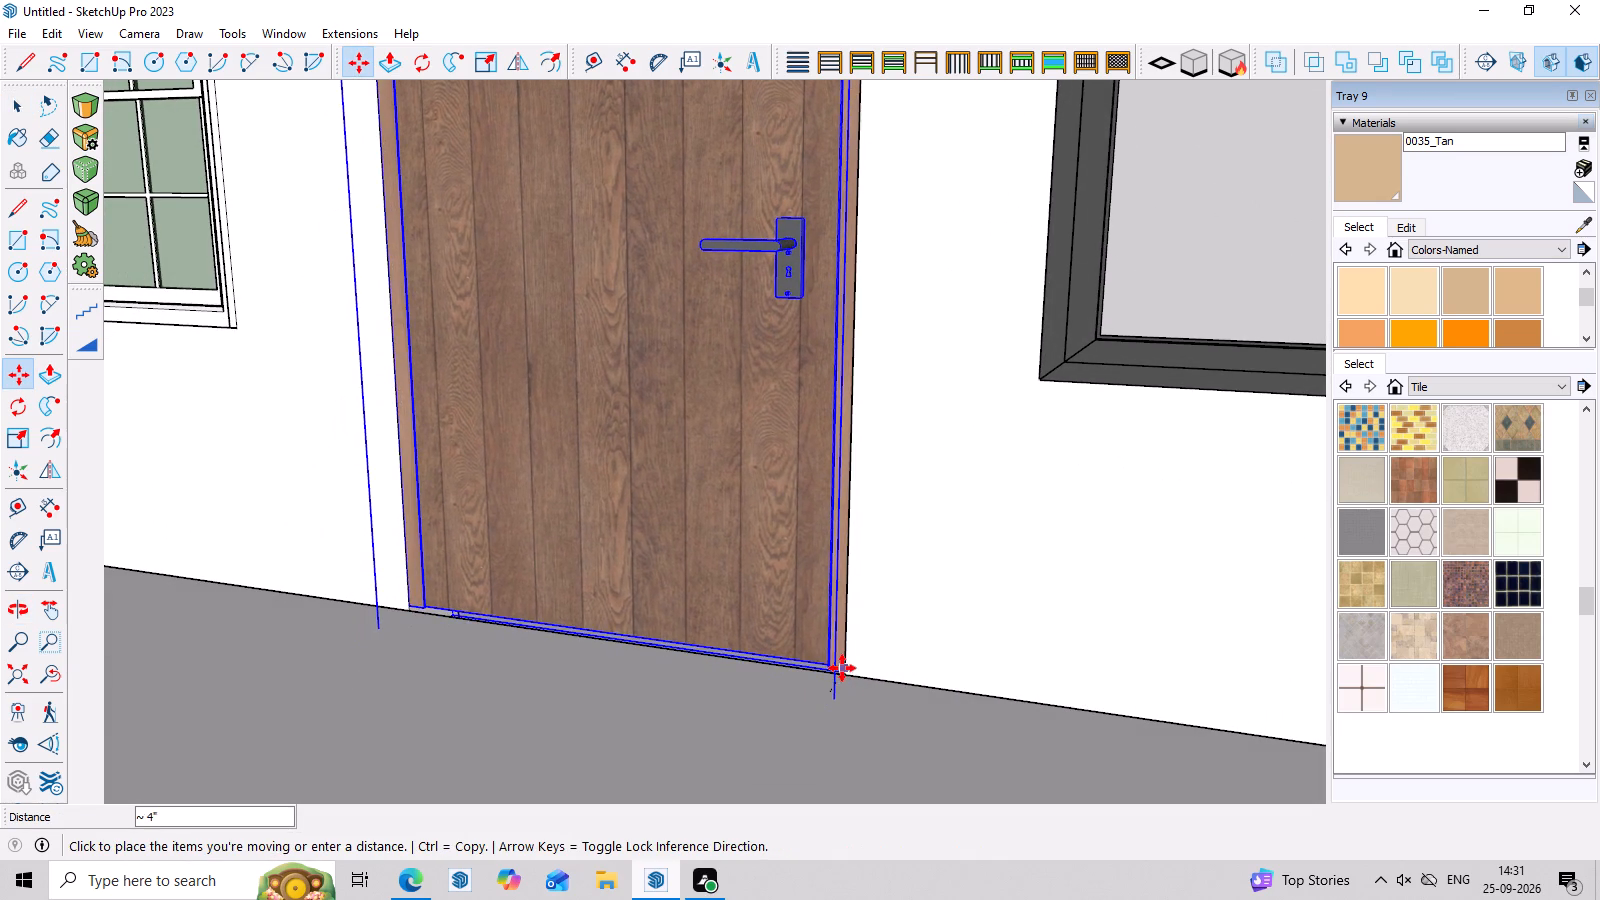
{"action": "left_click", "coordinate": [841, 673]}
{"action": "scroll", "coordinate": [749, 703], "scroll_direction": "down", "scroll_amount": 14}
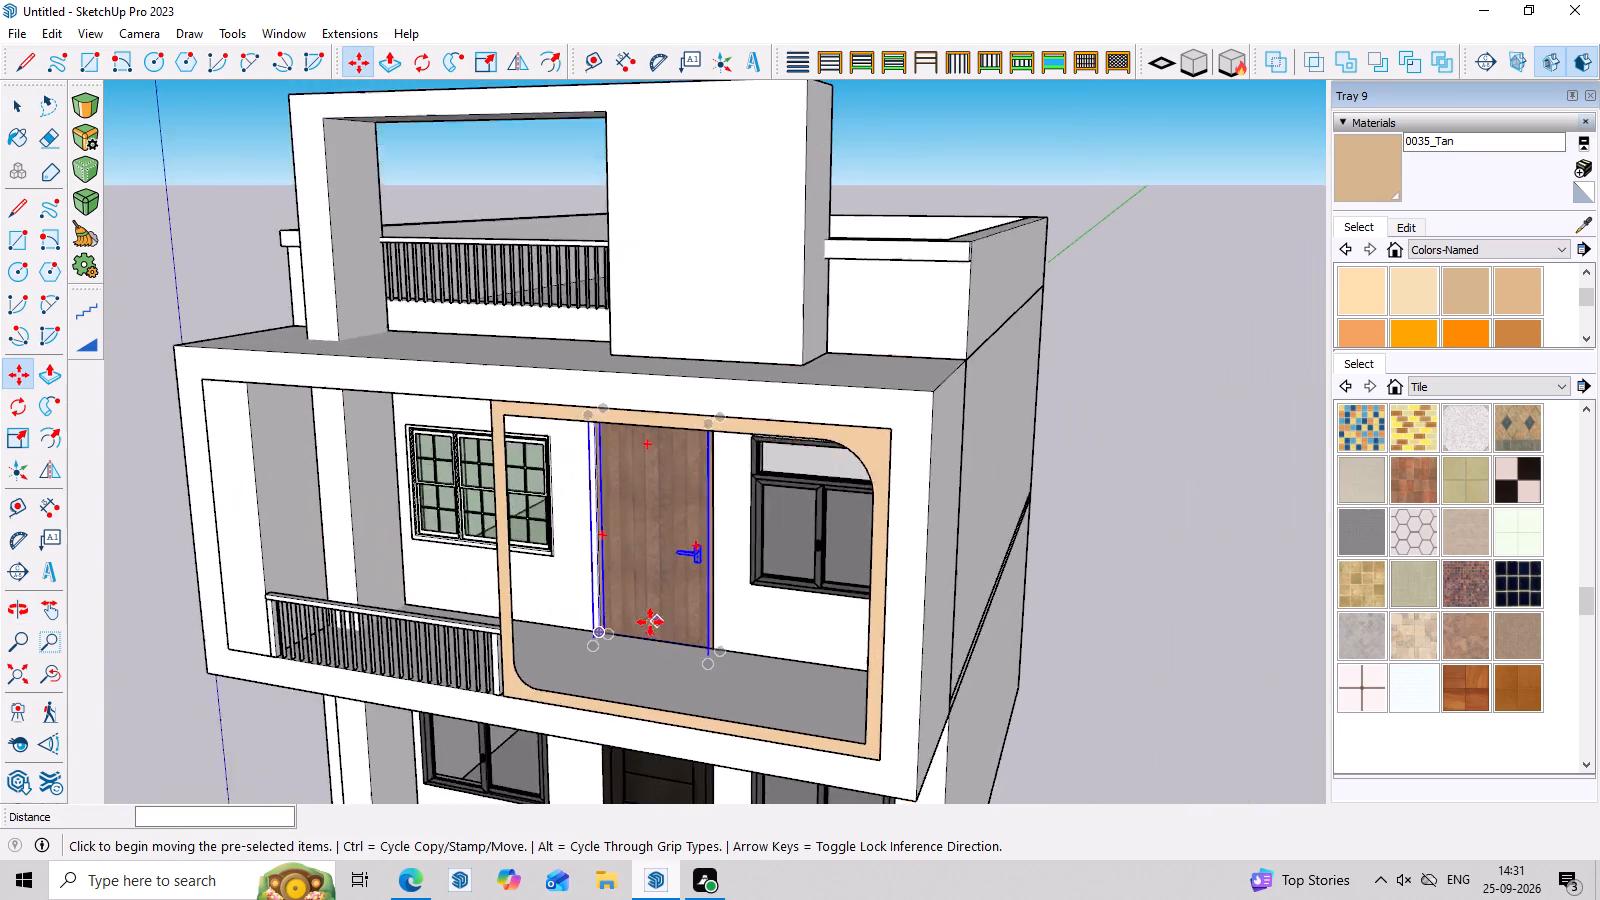
{"action": "scroll", "coordinate": [650, 622], "scroll_direction": "down", "scroll_amount": 18}
{"action": "middle_click_drag", "start_coordinate": [790, 672], "coordinate": [1016, 566]}
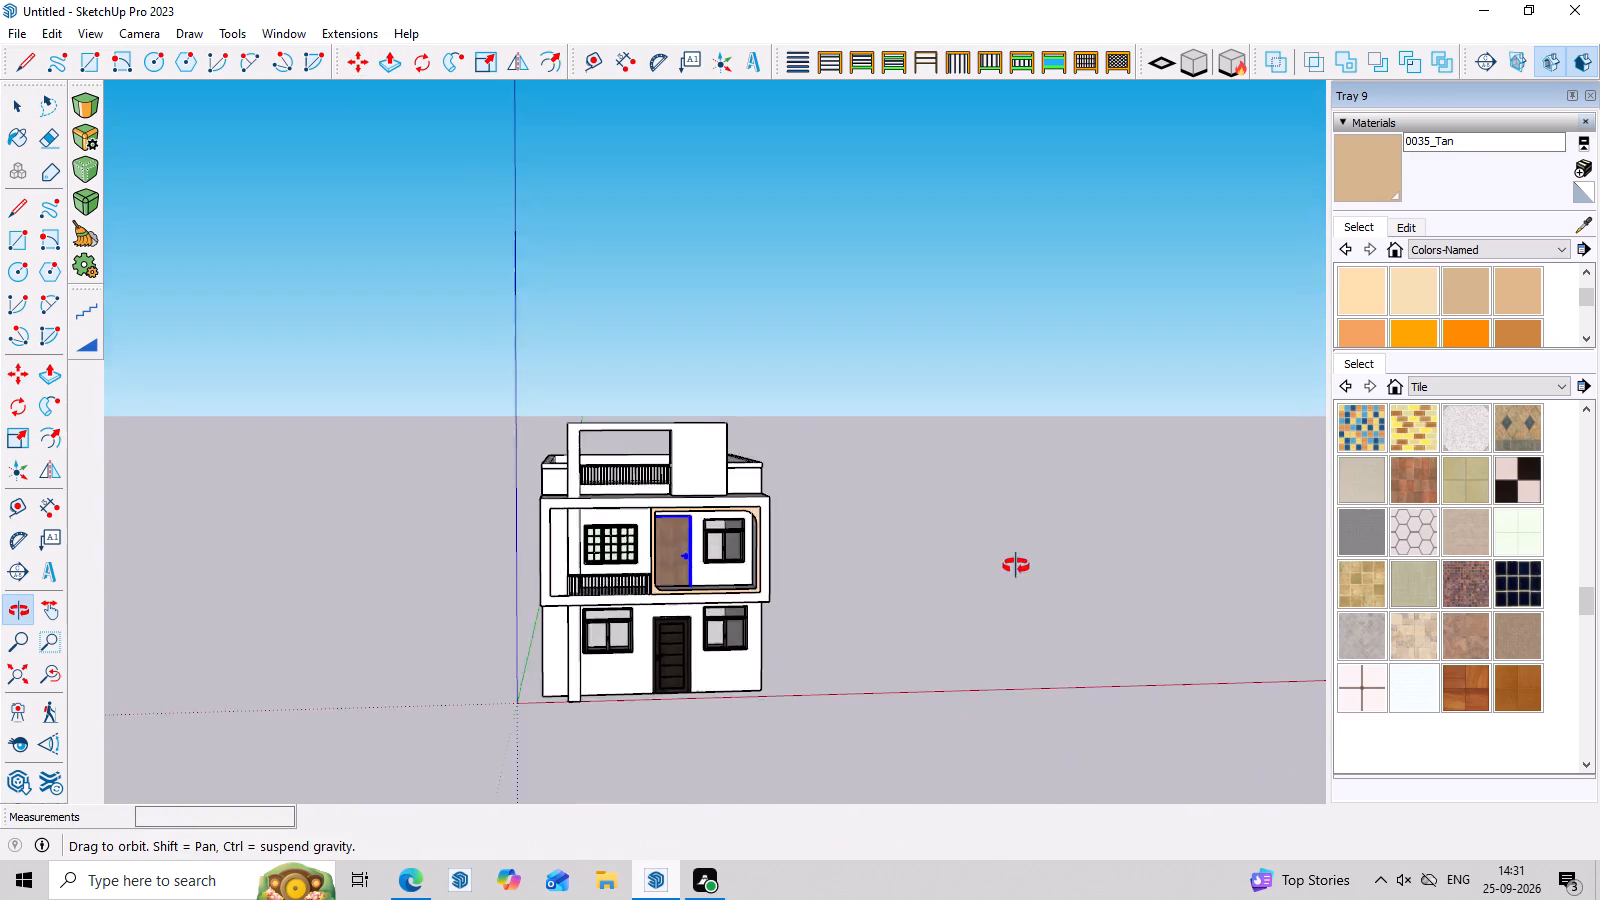
{"action": "middle_click_drag", "start_coordinate": [1016, 566], "coordinate": [915, 551]}
{"action": "key", "text": "space"}
{"action": "left_click", "coordinate": [846, 548]}
Examine the front facade from several angles to check the fitted doors and windows on both floors.
{"action": "scroll", "coordinate": [620, 527], "scroll_direction": "up", "scroll_amount": 7}
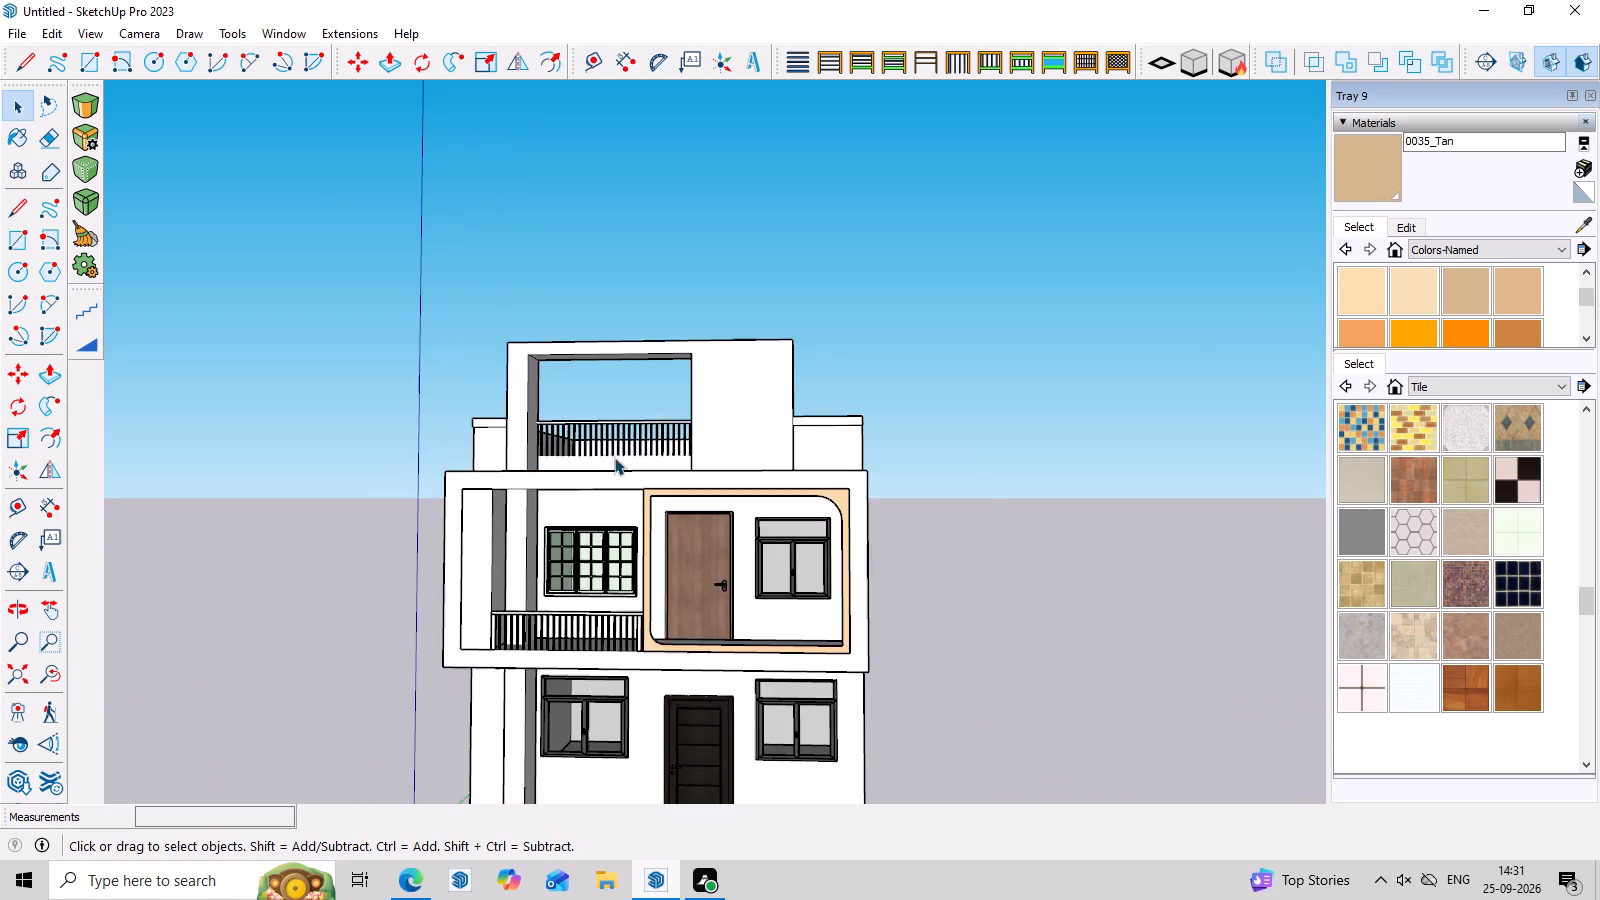
{"action": "scroll", "coordinate": [650, 363], "scroll_direction": "up", "scroll_amount": 4}
{"action": "scroll", "coordinate": [681, 323], "scroll_direction": "down", "scroll_amount": 11}
{"action": "middle_click_drag", "start_coordinate": [884, 417], "coordinate": [870, 526]}
{"action": "scroll", "coordinate": [816, 575], "scroll_direction": "down", "scroll_amount": 1}
{"action": "scroll", "coordinate": [793, 572], "scroll_direction": "up", "scroll_amount": 11}
{"action": "middle_click_drag", "start_coordinate": [966, 512], "coordinate": [986, 456]}
{"action": "scroll", "coordinate": [986, 456], "scroll_direction": "down", "scroll_amount": 8}
{"action": "scroll", "coordinate": [936, 205], "scroll_direction": "up", "scroll_amount": 7}
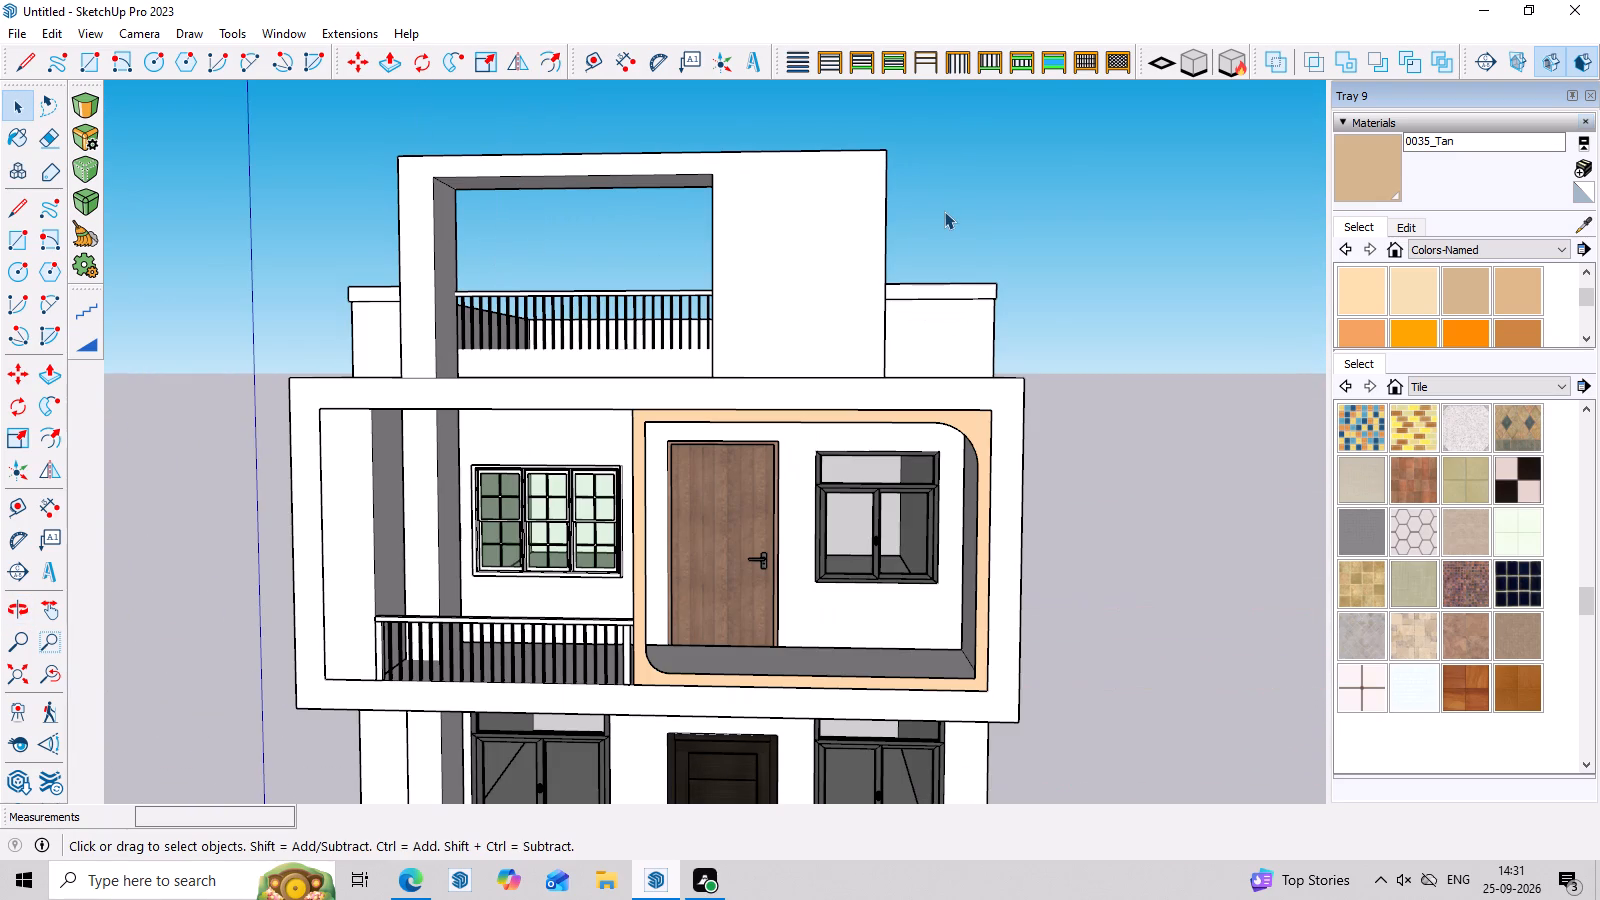
{"action": "scroll", "coordinate": [942, 218], "scroll_direction": "down", "scroll_amount": 6}
{"action": "middle_click", "coordinate": [987, 344]}
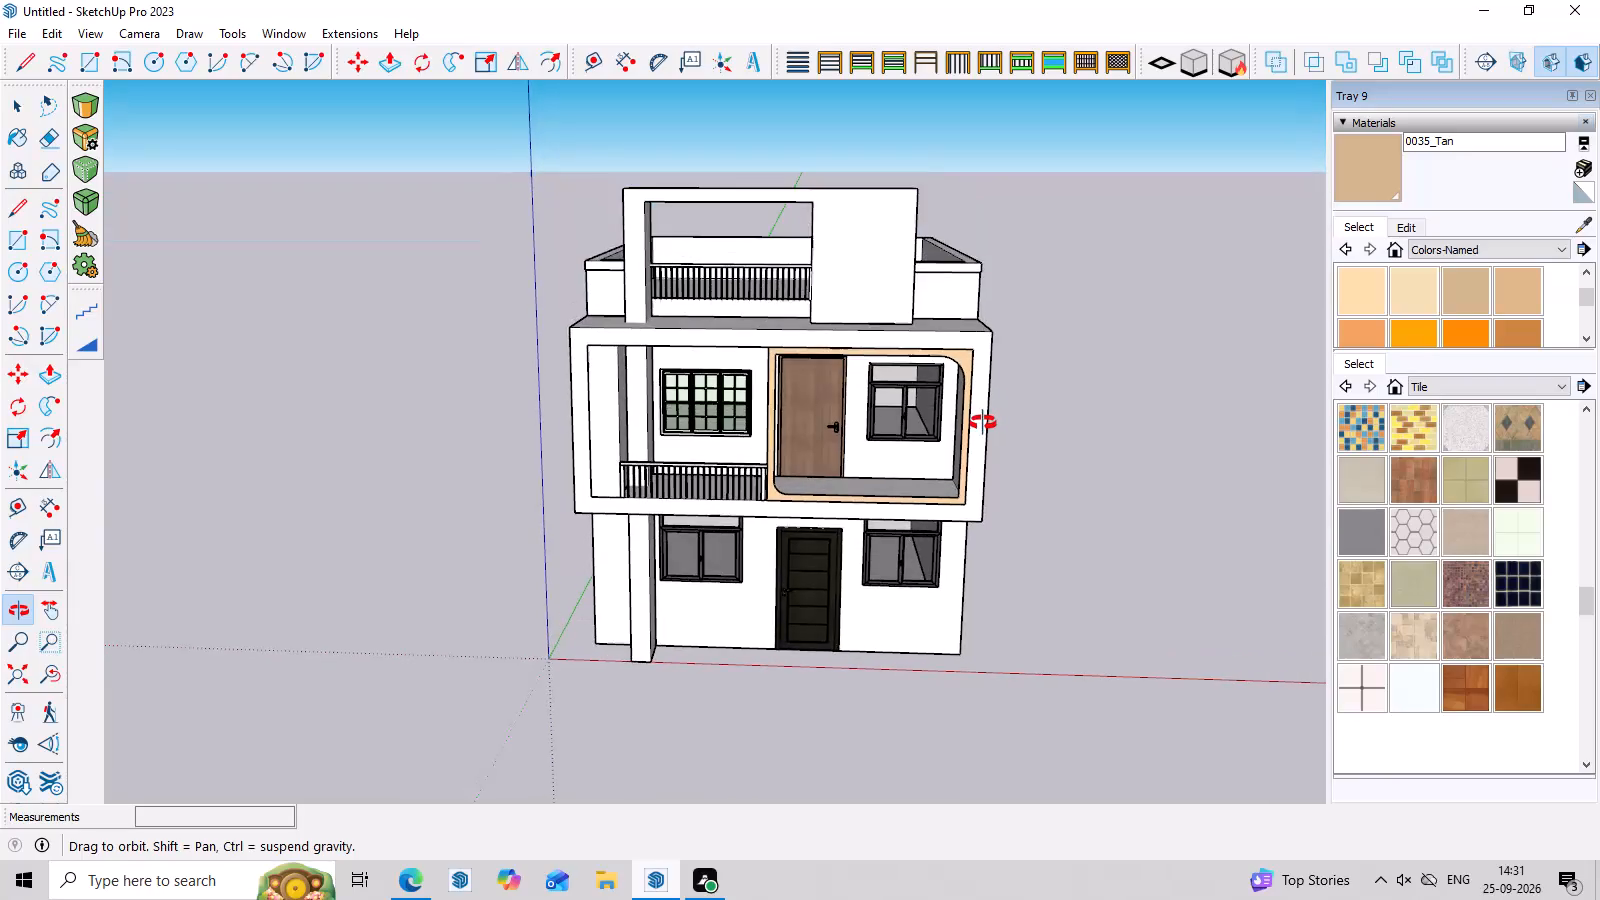
{"action": "scroll", "coordinate": [1014, 444], "scroll_direction": "up", "scroll_amount": 3}
{"action": "scroll", "coordinate": [983, 549], "scroll_direction": "up", "scroll_amount": 2}
{"action": "scroll", "coordinate": [983, 549], "scroll_direction": "down", "scroll_amount": 3}
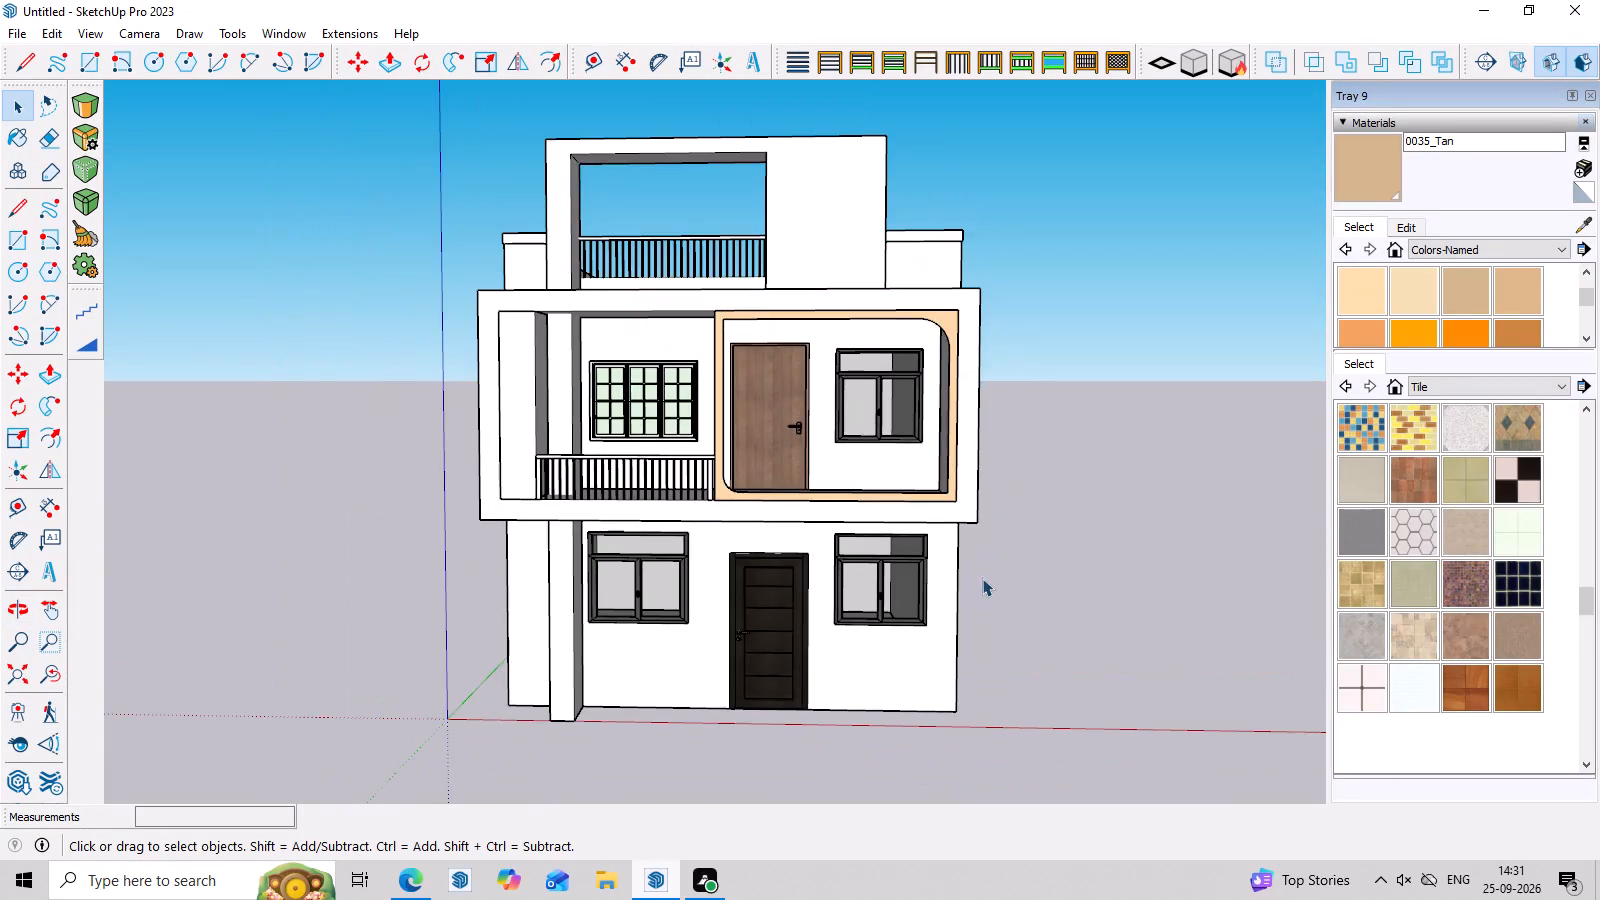
{"action": "middle_click_drag", "start_coordinate": [982, 602], "coordinate": [993, 685]}
{"action": "middle_click_drag", "start_coordinate": [993, 690], "coordinate": [976, 564]}
{"action": "scroll", "coordinate": [967, 609], "scroll_direction": "up", "scroll_amount": 2}
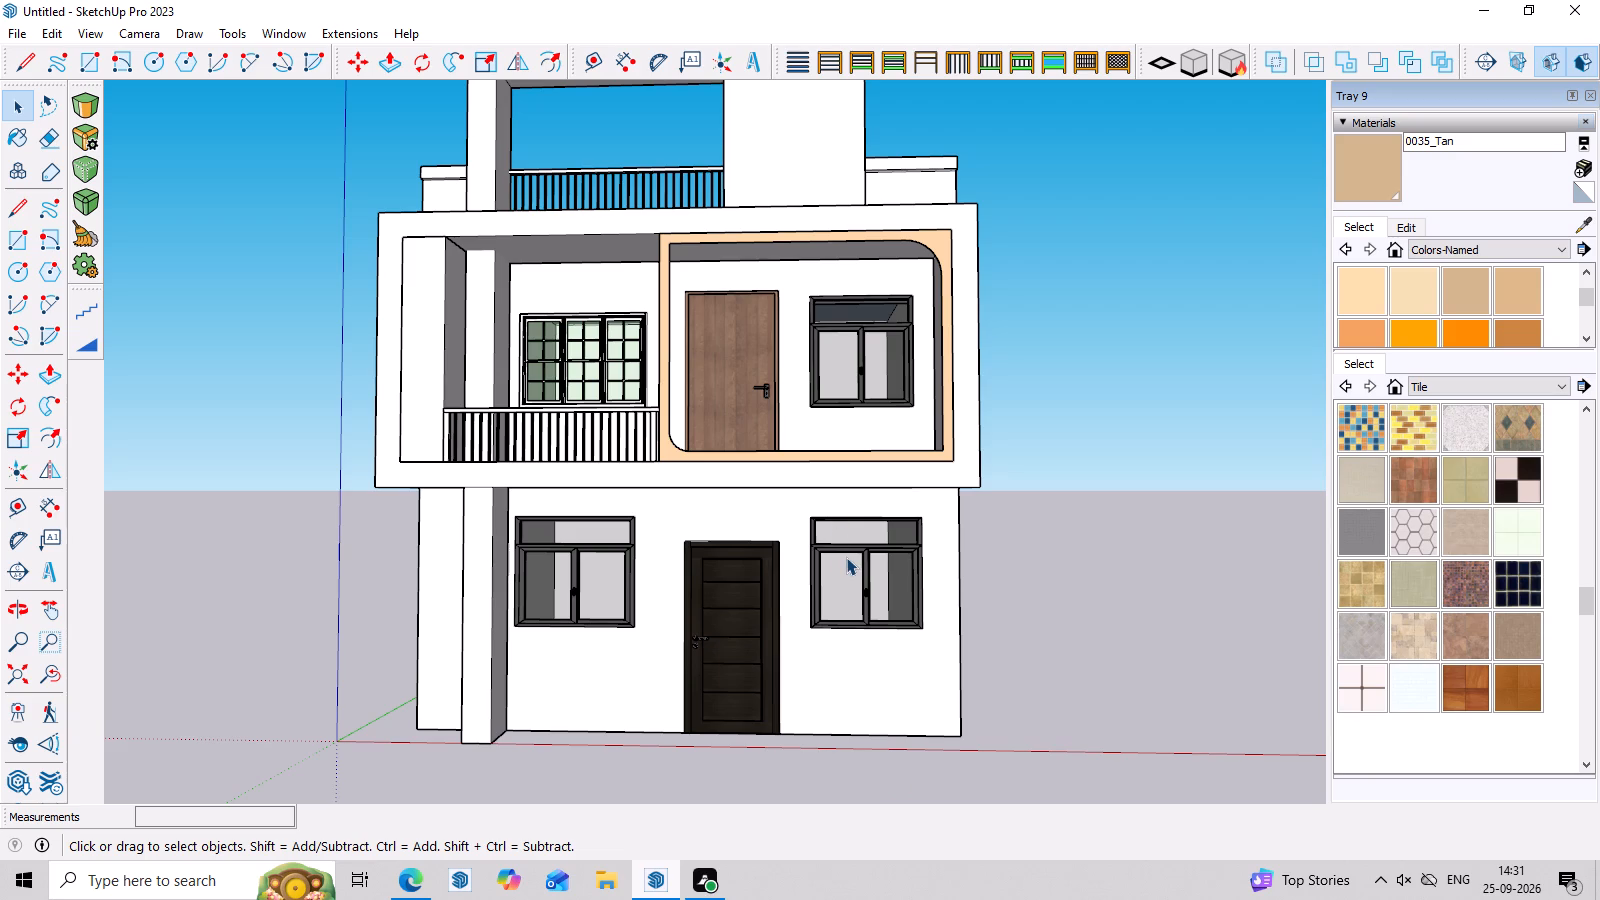
{"action": "left_click", "coordinate": [751, 375]}
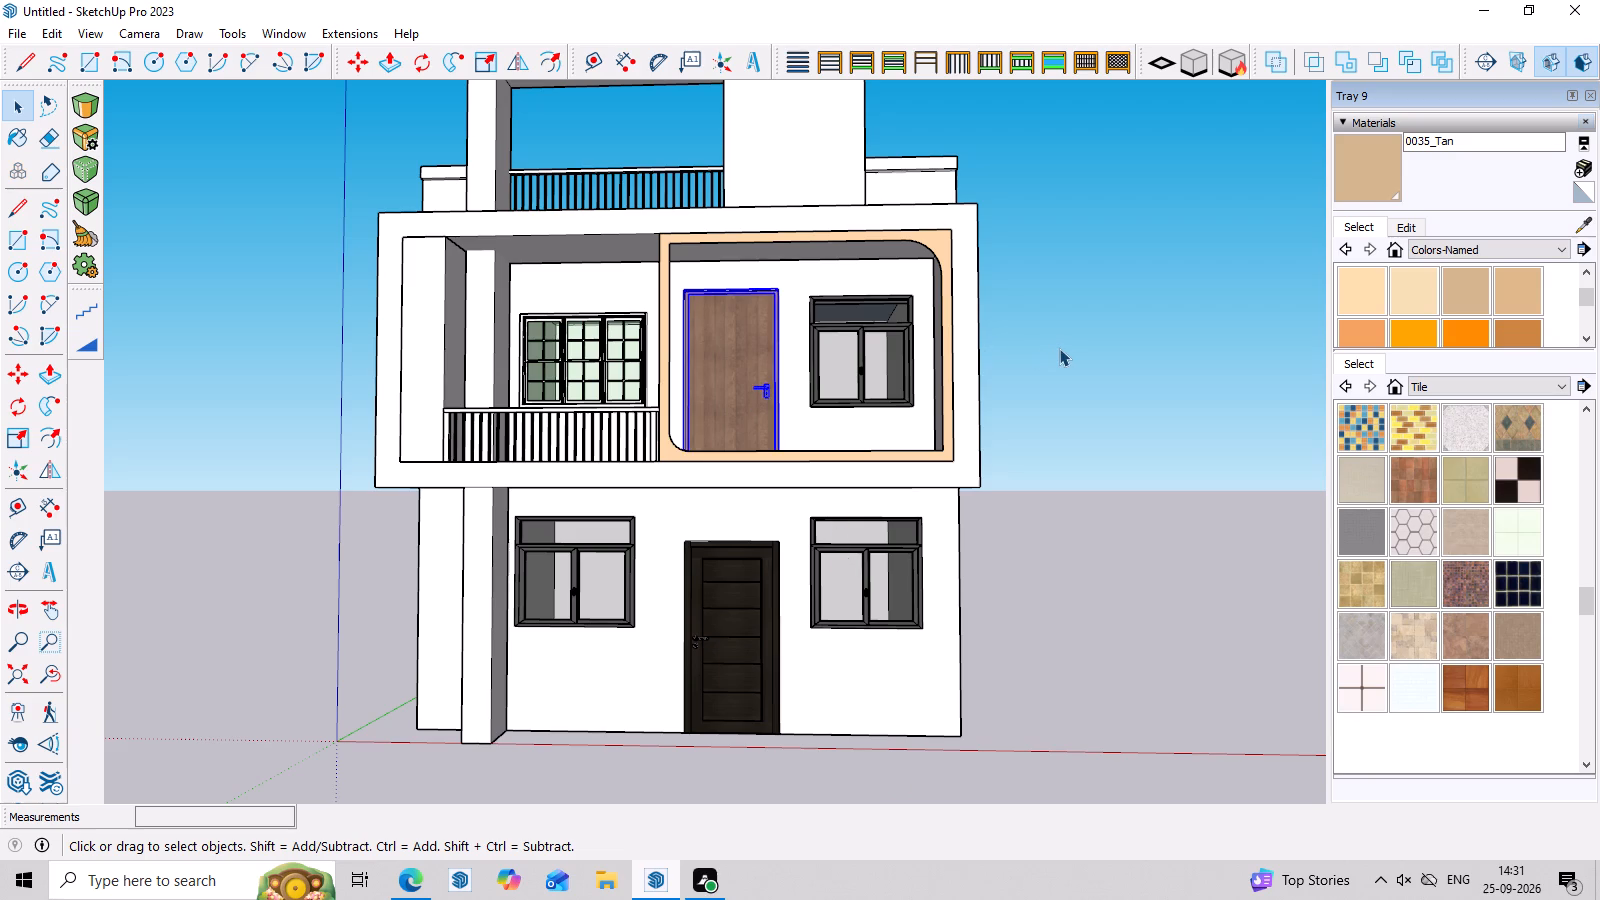
{"action": "left_click", "coordinate": [1062, 348]}
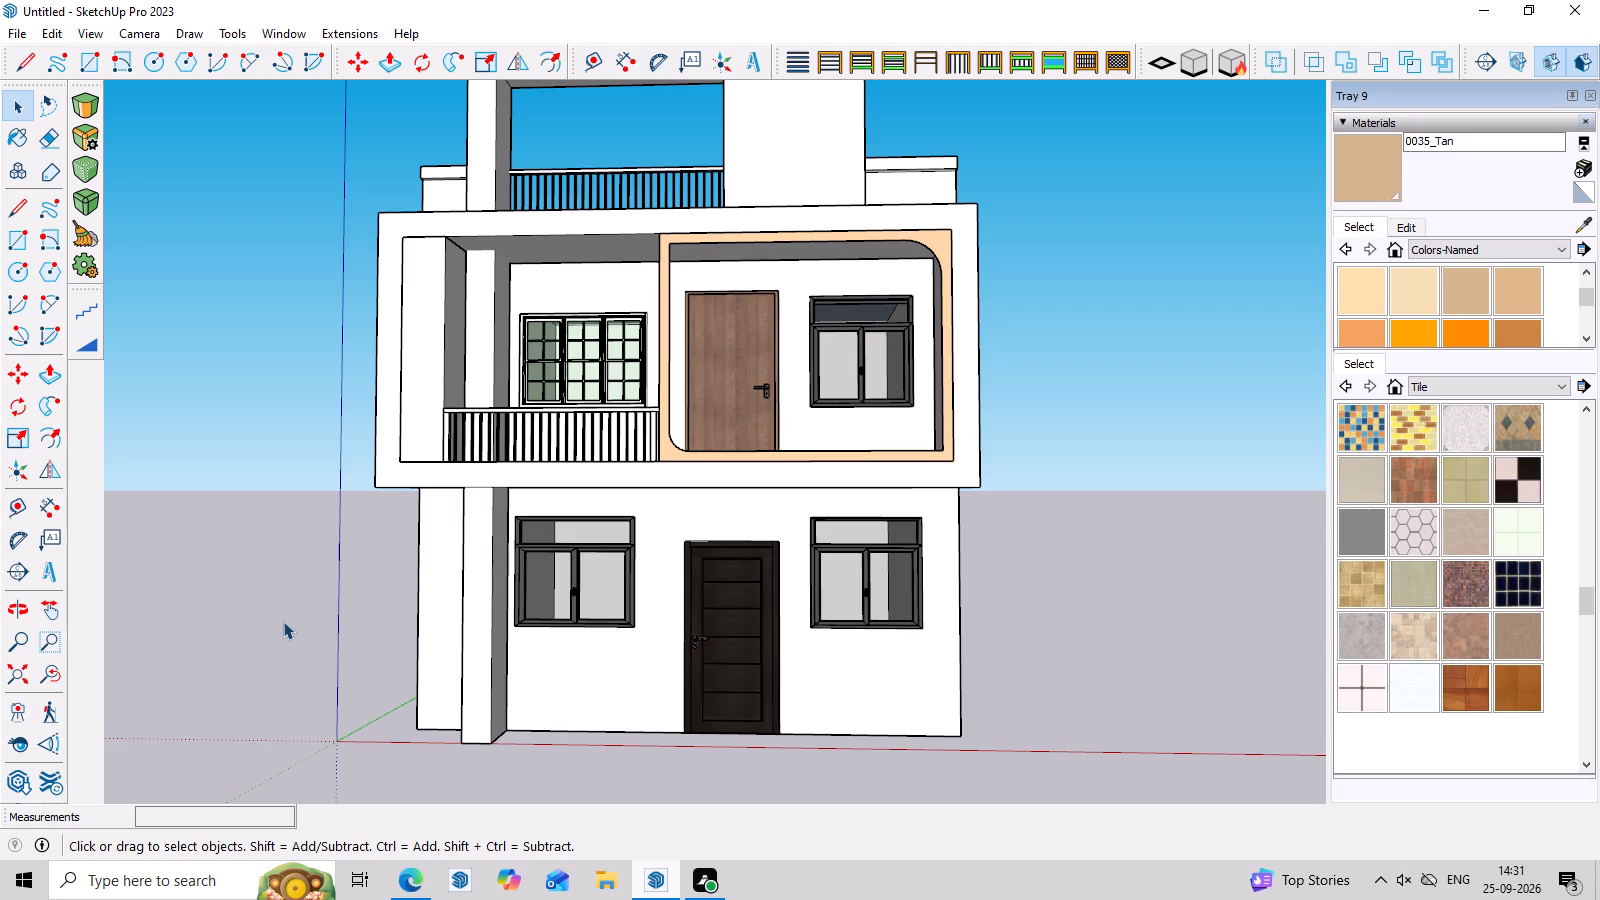
{"action": "scroll", "coordinate": [571, 498], "scroll_direction": "down", "scroll_amount": 6}
{"action": "middle_click_drag", "start_coordinate": [767, 620], "coordinate": [778, 679]}
{"action": "scroll", "coordinate": [730, 412], "scroll_direction": "up", "scroll_amount": 3}
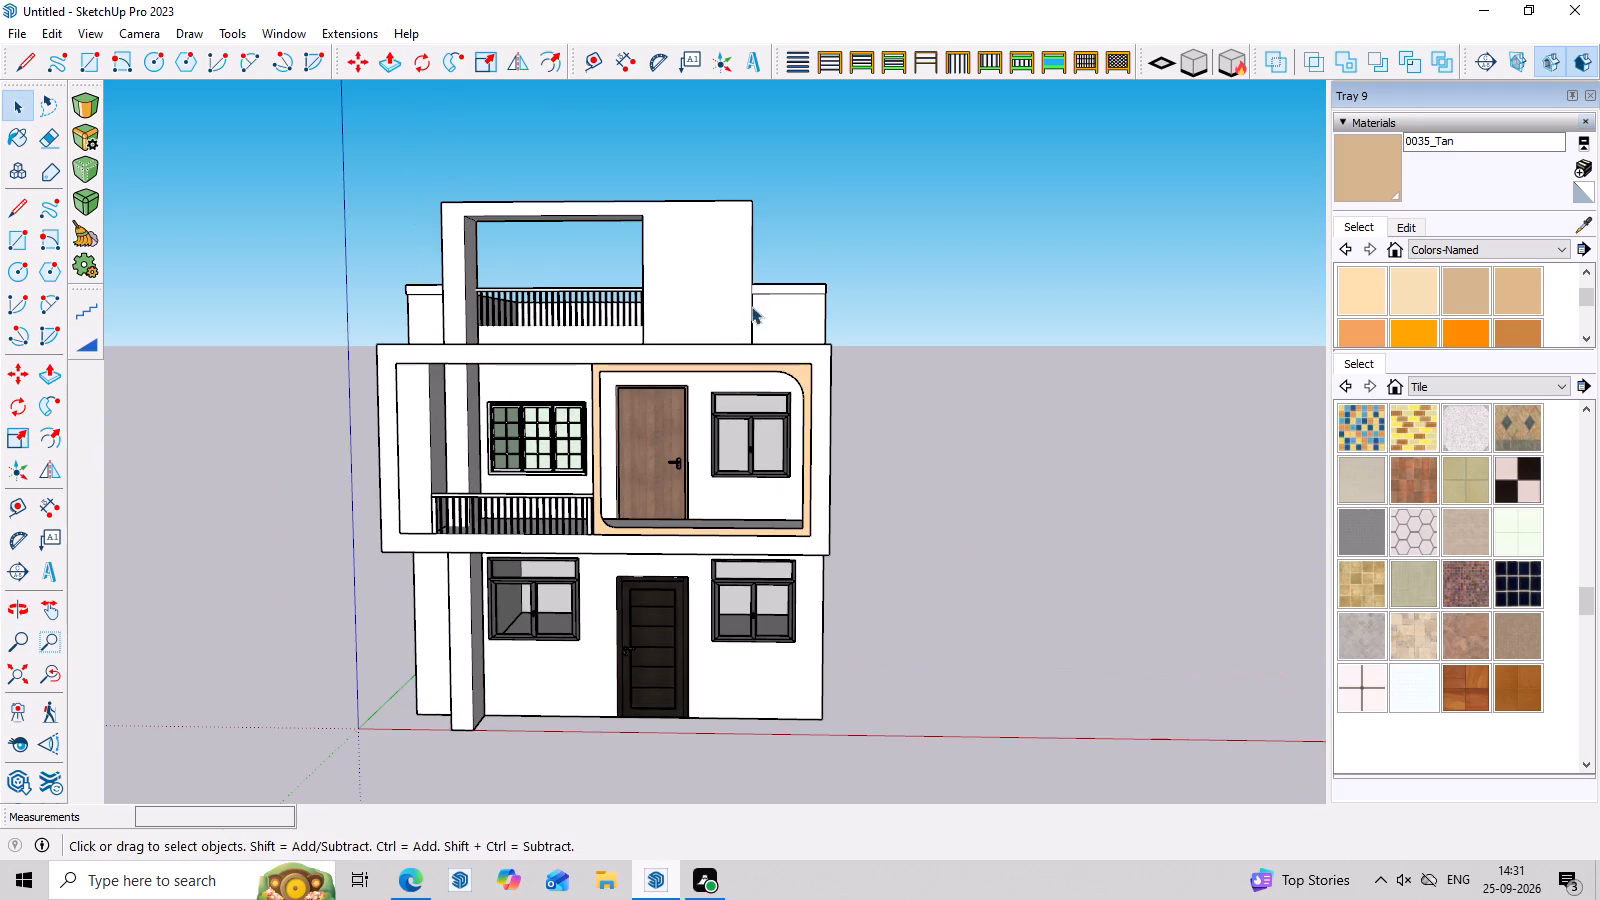
Paint the tall front frame, including its roof-level panel and column, with the peach material sampled from the rounded balcony frame.
{"action": "left_click", "coordinate": [700, 249]}
{"action": "left_click", "coordinate": [700, 249]}
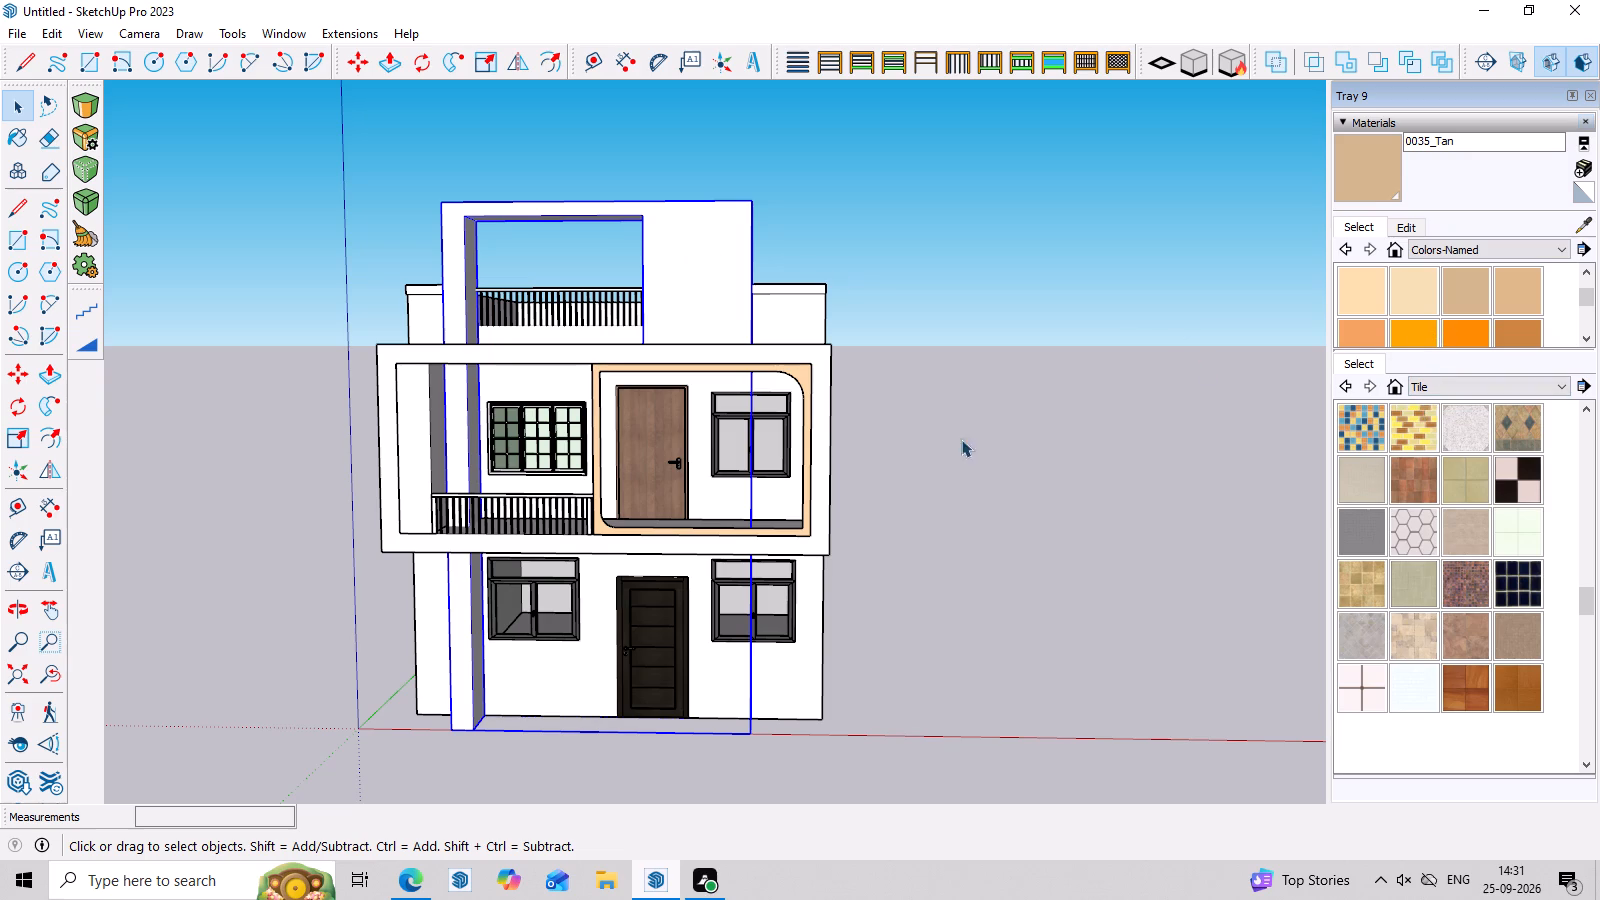
{"action": "left_click", "coordinate": [1590, 223]}
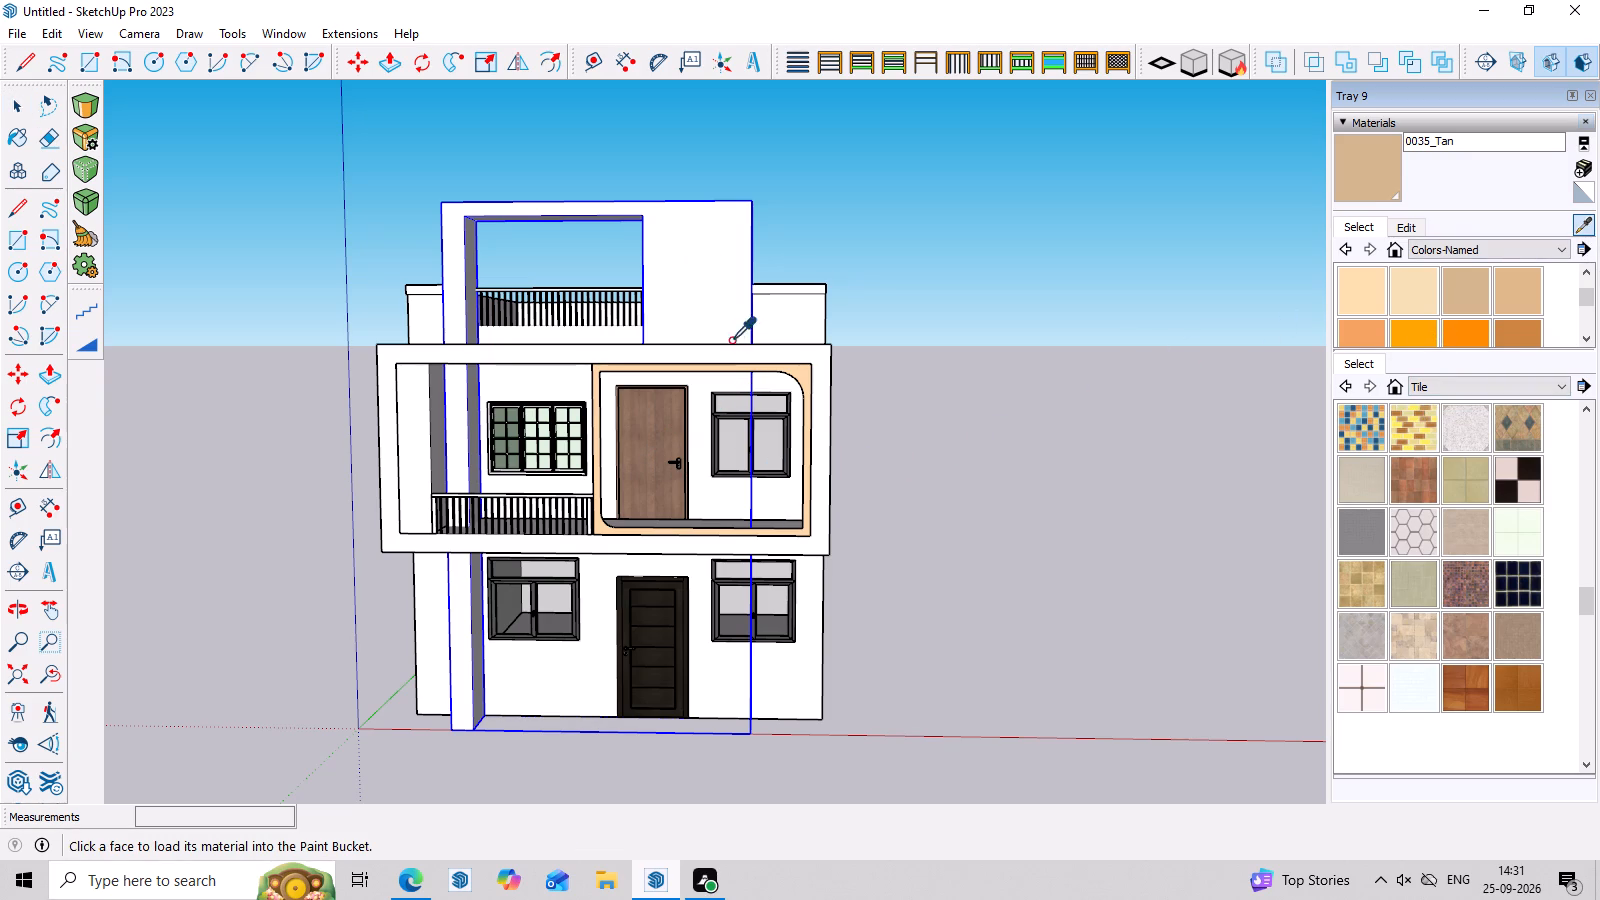
{"action": "left_click", "coordinate": [804, 373]}
{"action": "left_click", "coordinate": [744, 285]}
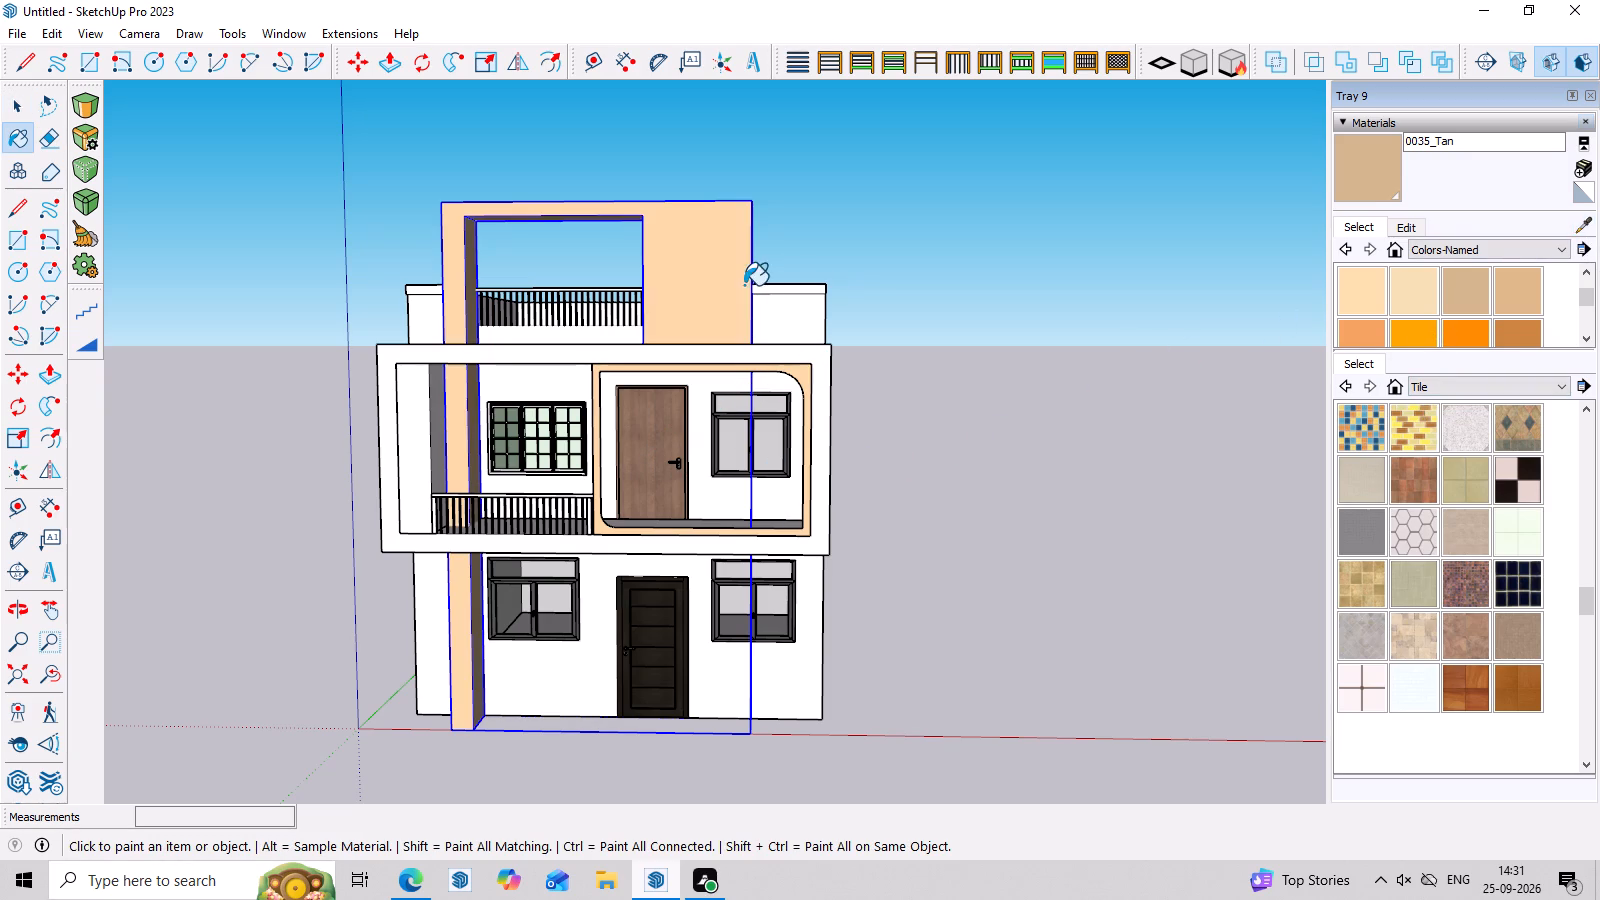
{"action": "key", "text": "Escape"}
{"action": "left_click", "coordinate": [933, 367]}
{"action": "key", "text": "space"}
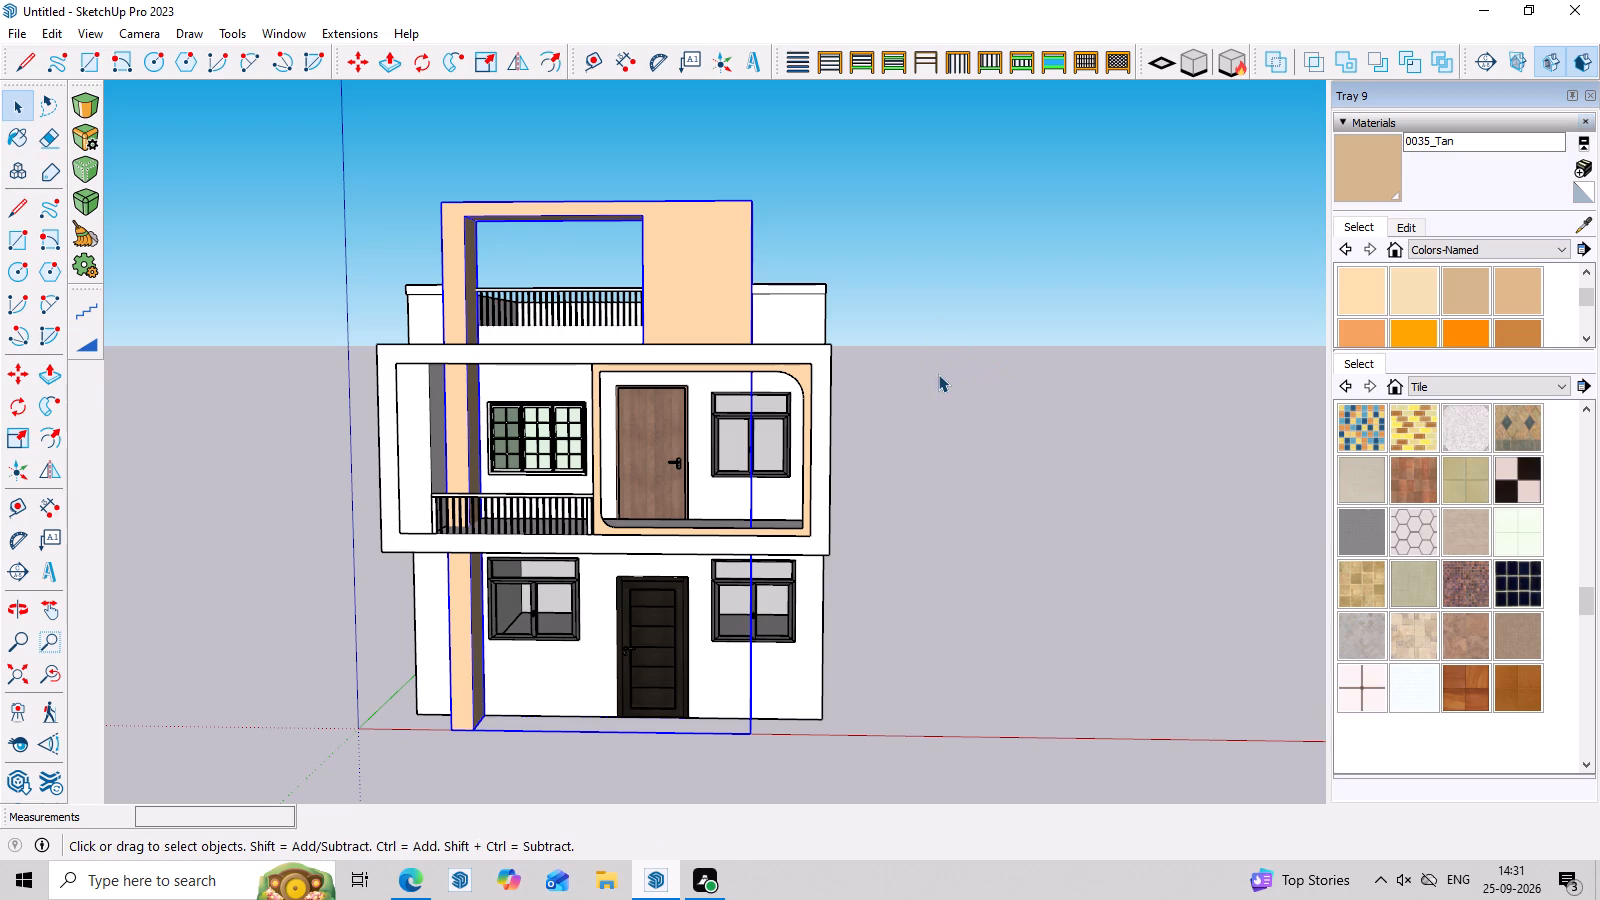
{"action": "left_click", "coordinate": [938, 374]}
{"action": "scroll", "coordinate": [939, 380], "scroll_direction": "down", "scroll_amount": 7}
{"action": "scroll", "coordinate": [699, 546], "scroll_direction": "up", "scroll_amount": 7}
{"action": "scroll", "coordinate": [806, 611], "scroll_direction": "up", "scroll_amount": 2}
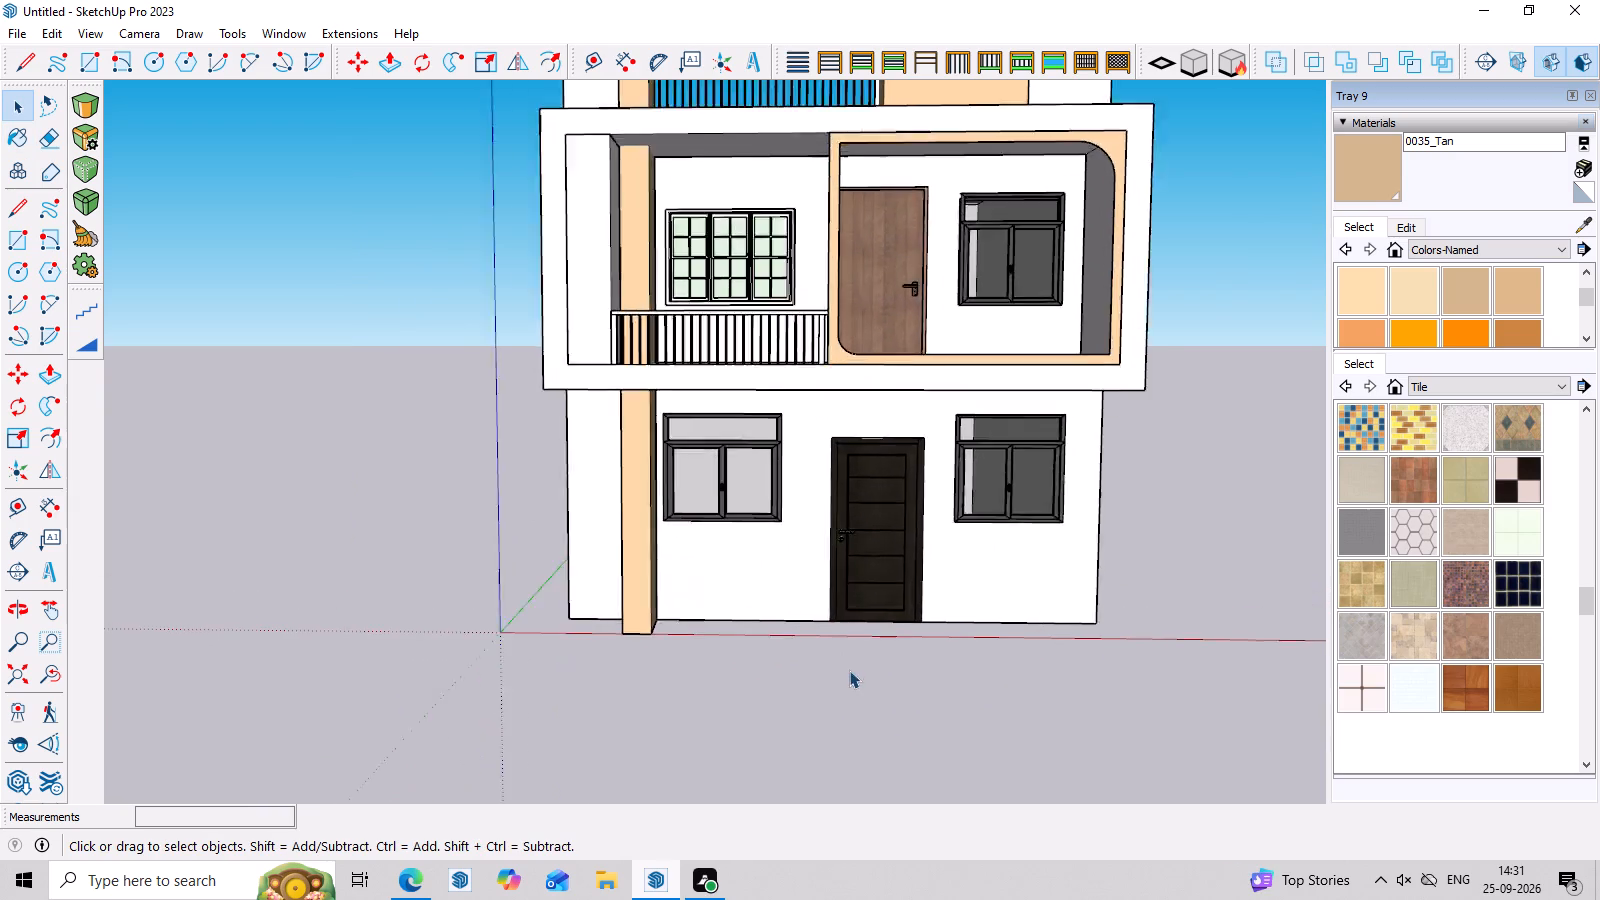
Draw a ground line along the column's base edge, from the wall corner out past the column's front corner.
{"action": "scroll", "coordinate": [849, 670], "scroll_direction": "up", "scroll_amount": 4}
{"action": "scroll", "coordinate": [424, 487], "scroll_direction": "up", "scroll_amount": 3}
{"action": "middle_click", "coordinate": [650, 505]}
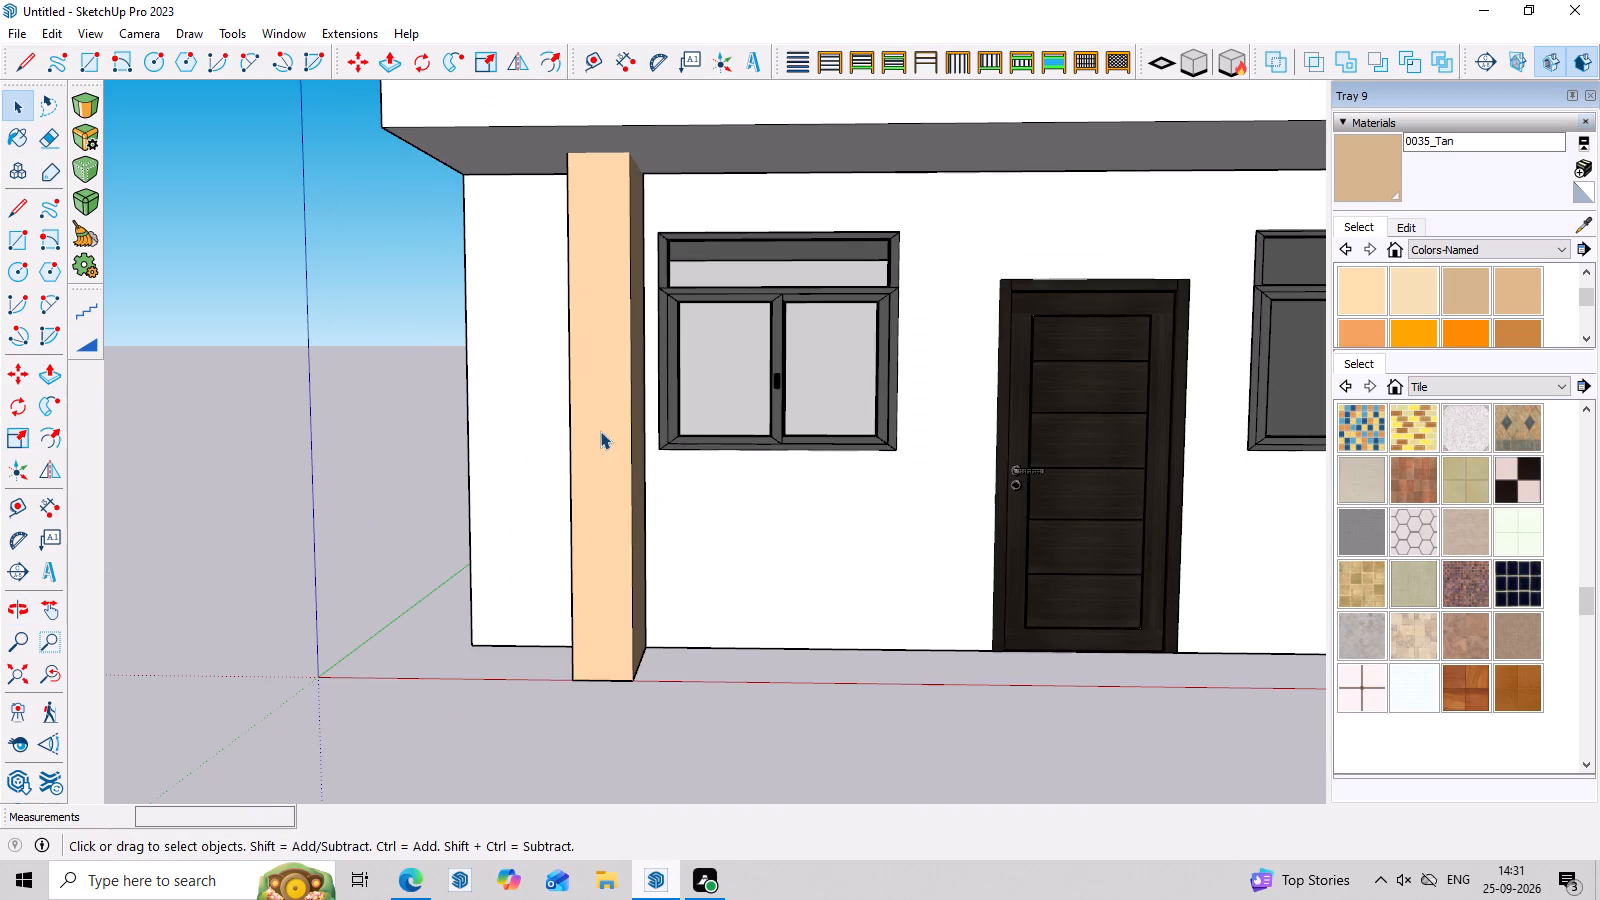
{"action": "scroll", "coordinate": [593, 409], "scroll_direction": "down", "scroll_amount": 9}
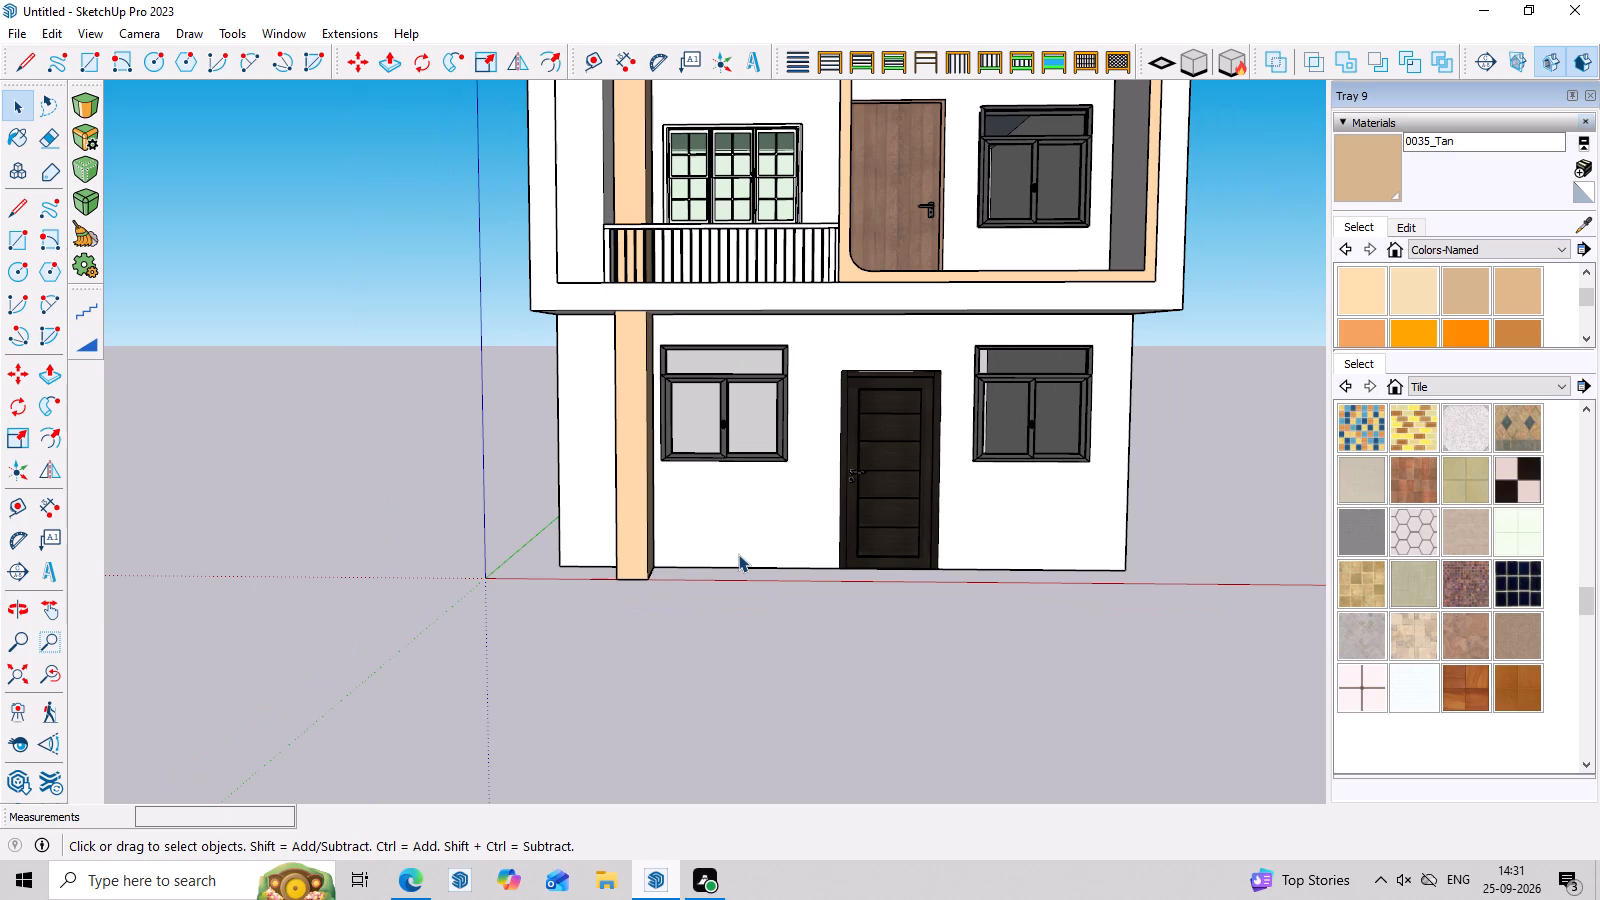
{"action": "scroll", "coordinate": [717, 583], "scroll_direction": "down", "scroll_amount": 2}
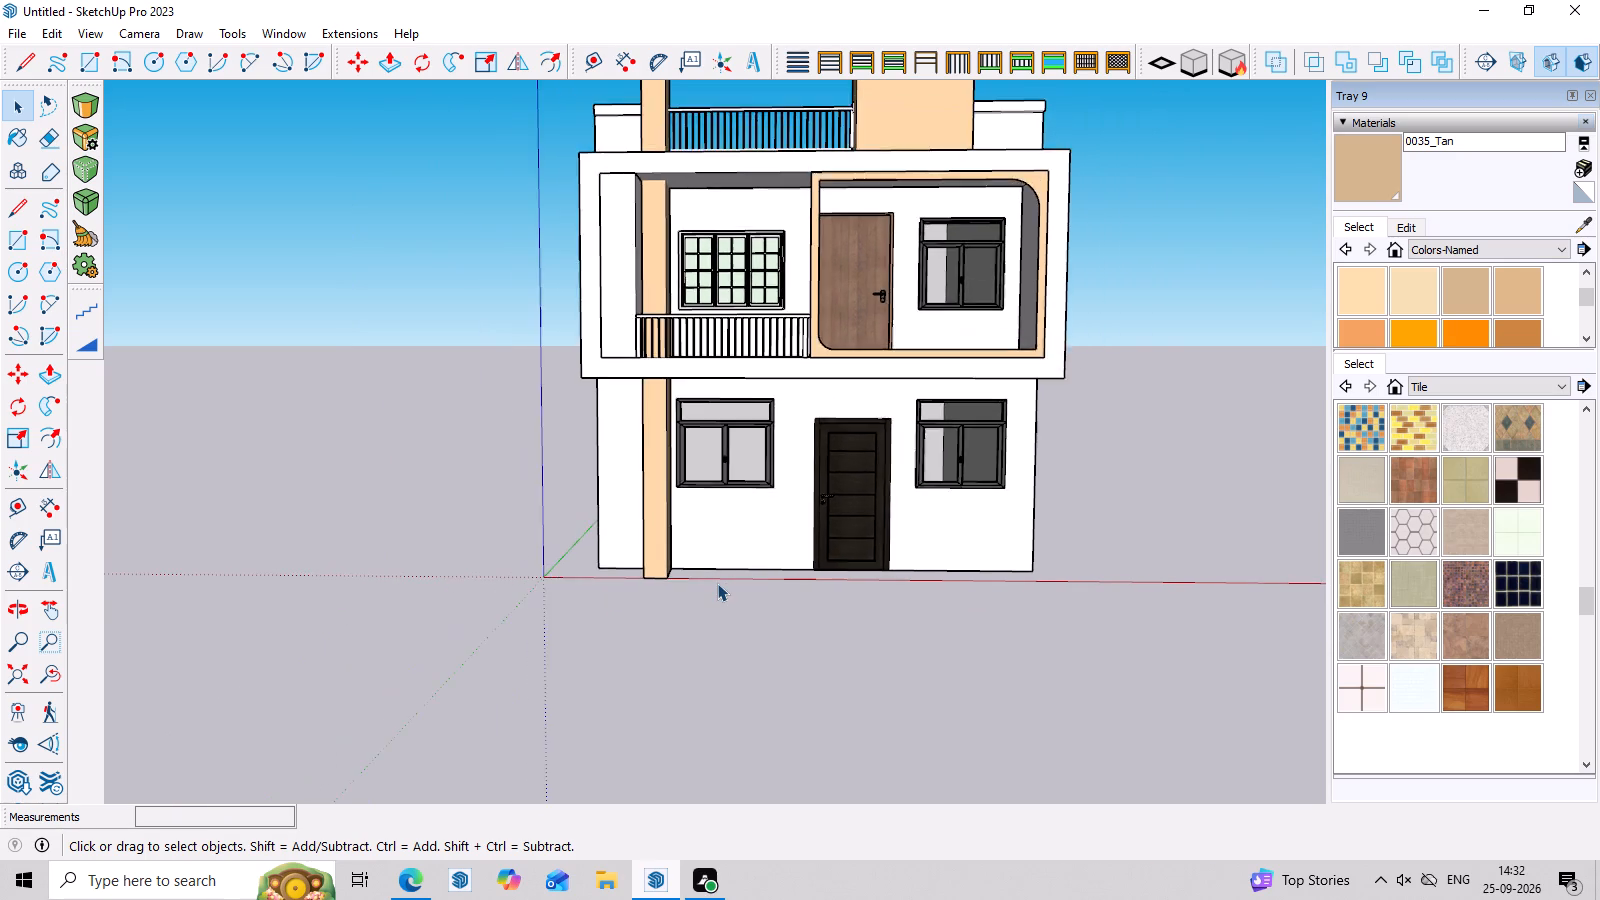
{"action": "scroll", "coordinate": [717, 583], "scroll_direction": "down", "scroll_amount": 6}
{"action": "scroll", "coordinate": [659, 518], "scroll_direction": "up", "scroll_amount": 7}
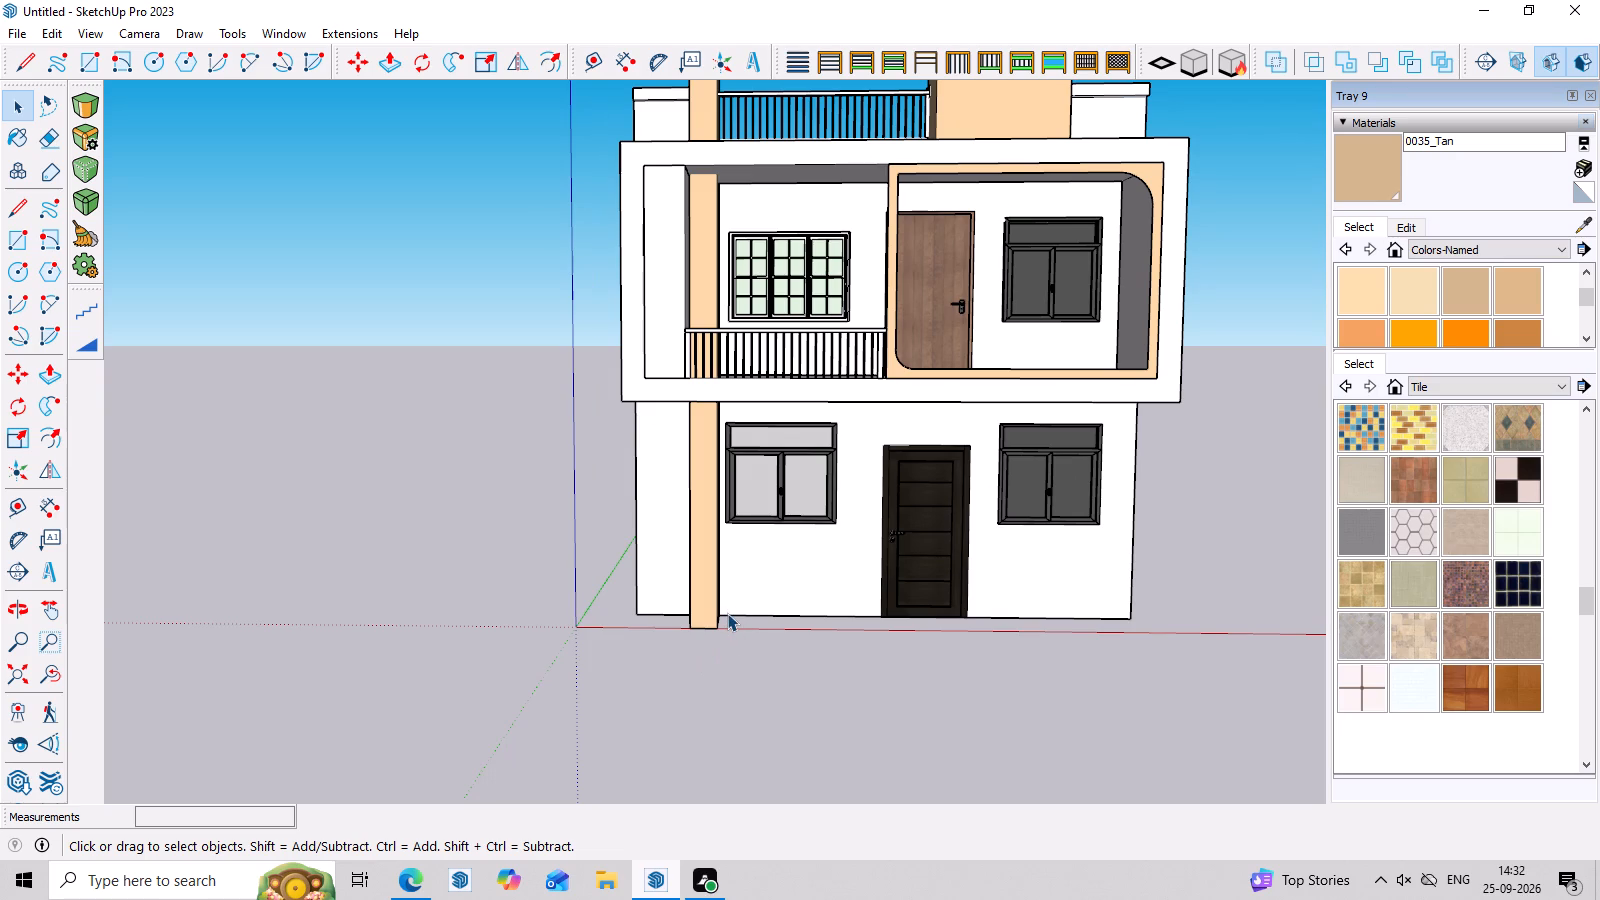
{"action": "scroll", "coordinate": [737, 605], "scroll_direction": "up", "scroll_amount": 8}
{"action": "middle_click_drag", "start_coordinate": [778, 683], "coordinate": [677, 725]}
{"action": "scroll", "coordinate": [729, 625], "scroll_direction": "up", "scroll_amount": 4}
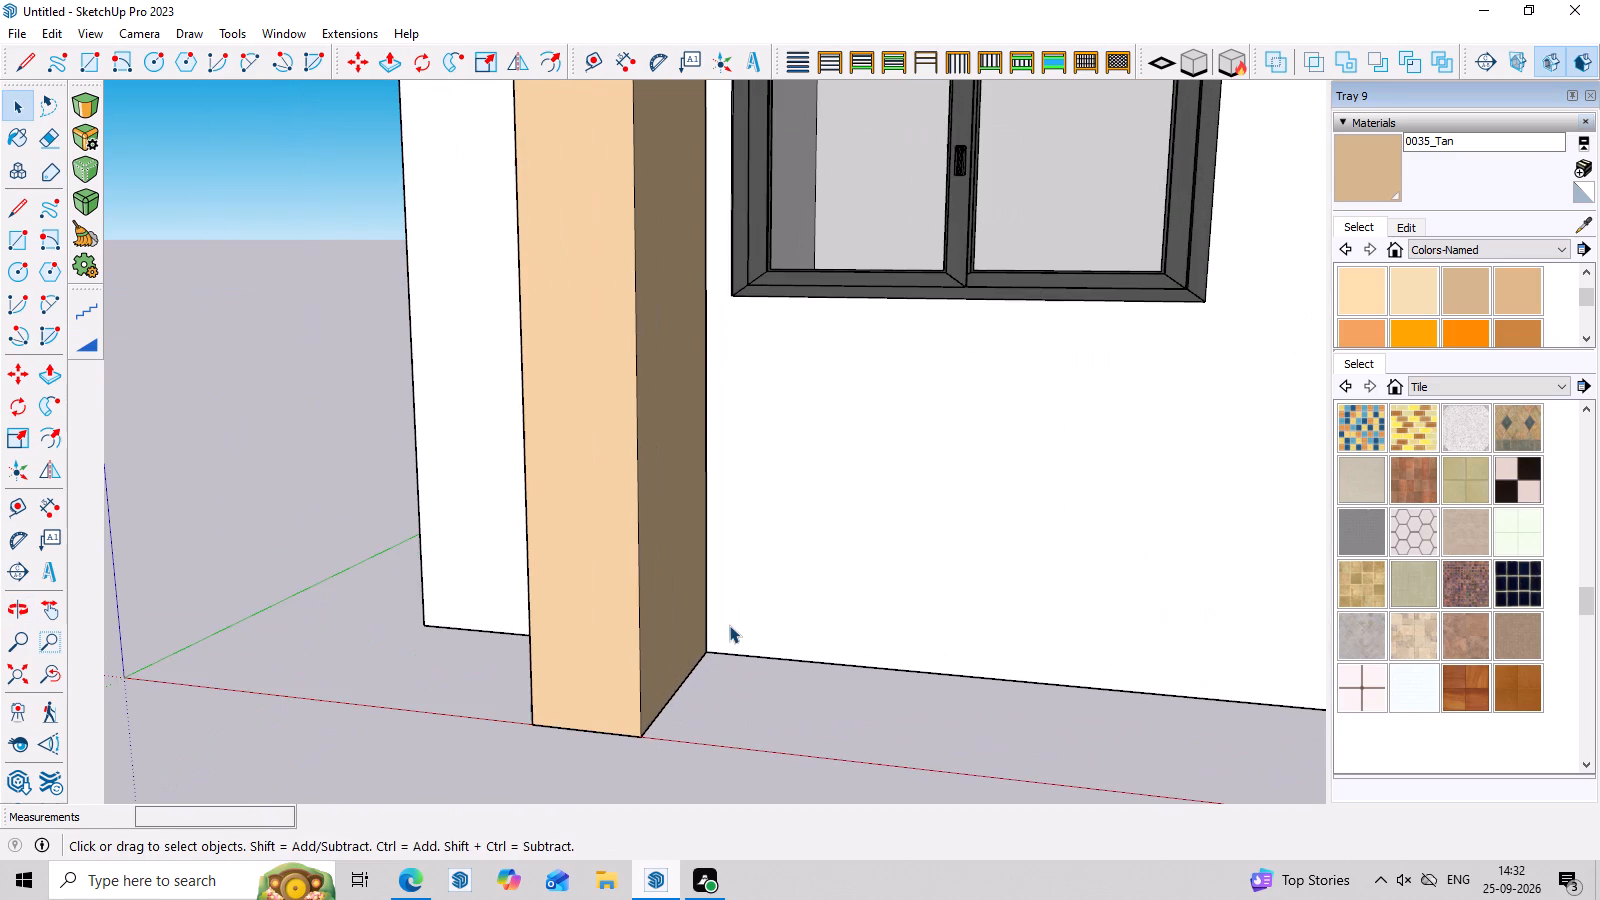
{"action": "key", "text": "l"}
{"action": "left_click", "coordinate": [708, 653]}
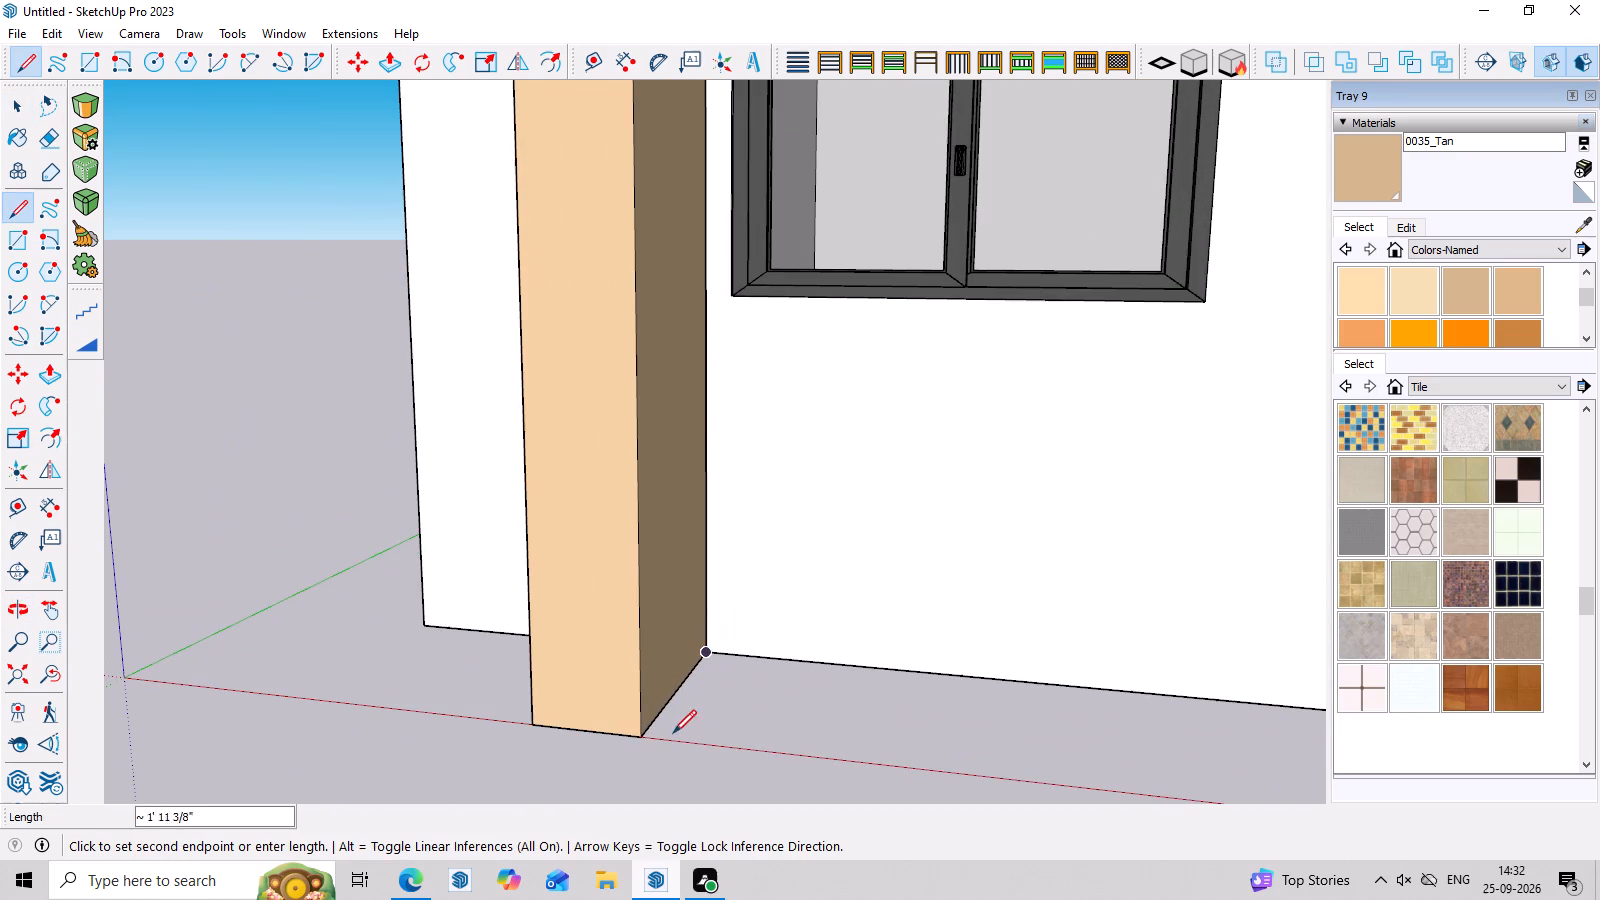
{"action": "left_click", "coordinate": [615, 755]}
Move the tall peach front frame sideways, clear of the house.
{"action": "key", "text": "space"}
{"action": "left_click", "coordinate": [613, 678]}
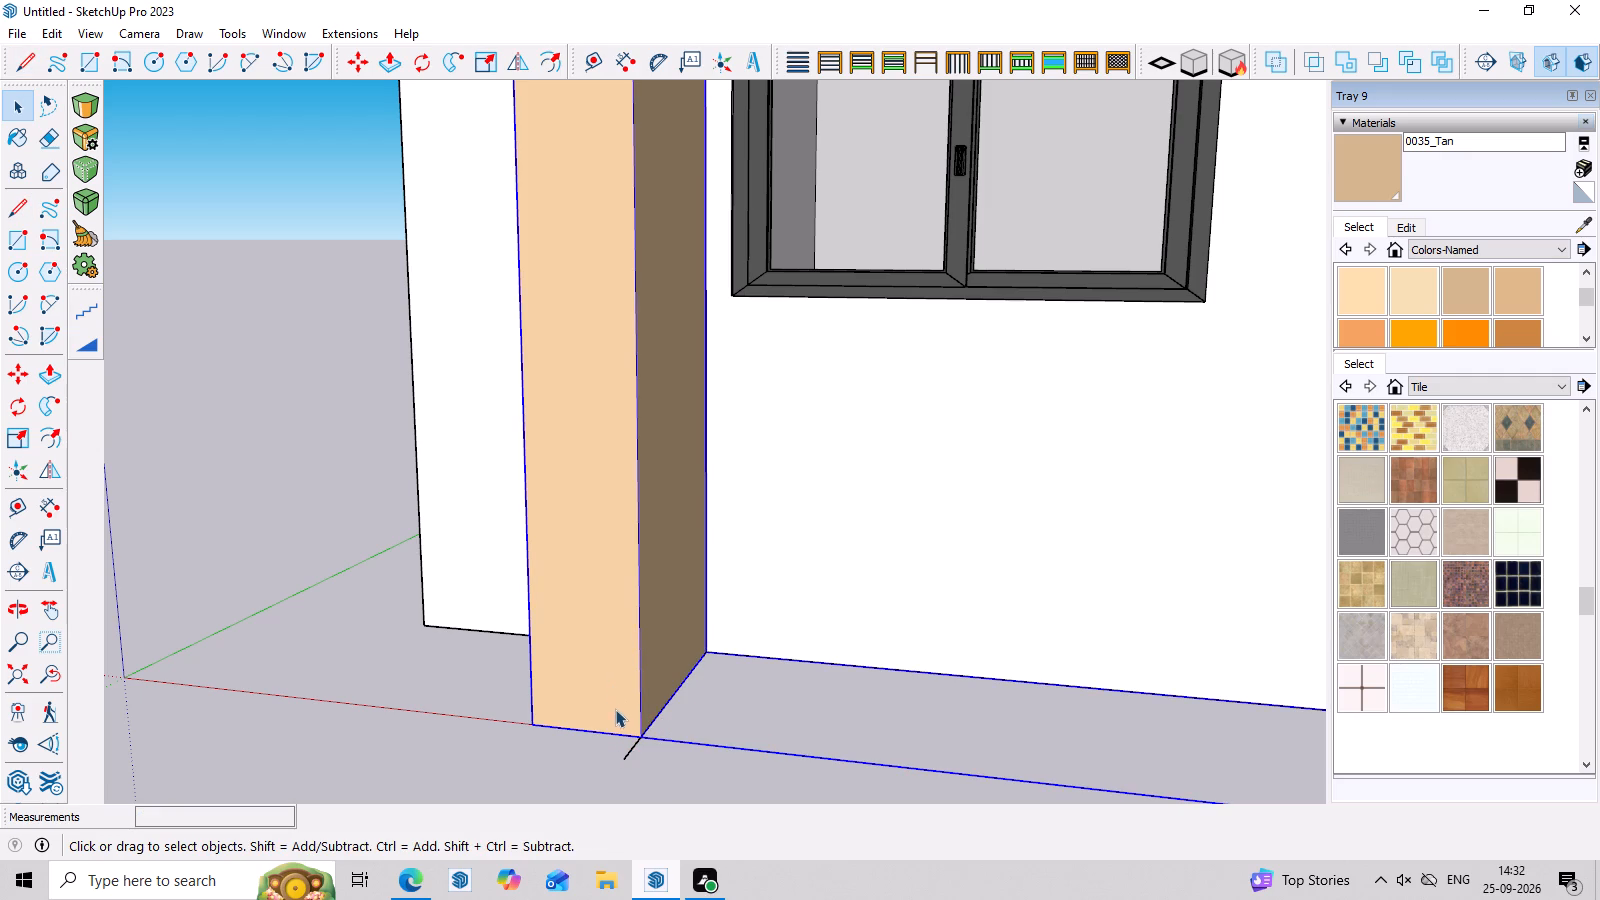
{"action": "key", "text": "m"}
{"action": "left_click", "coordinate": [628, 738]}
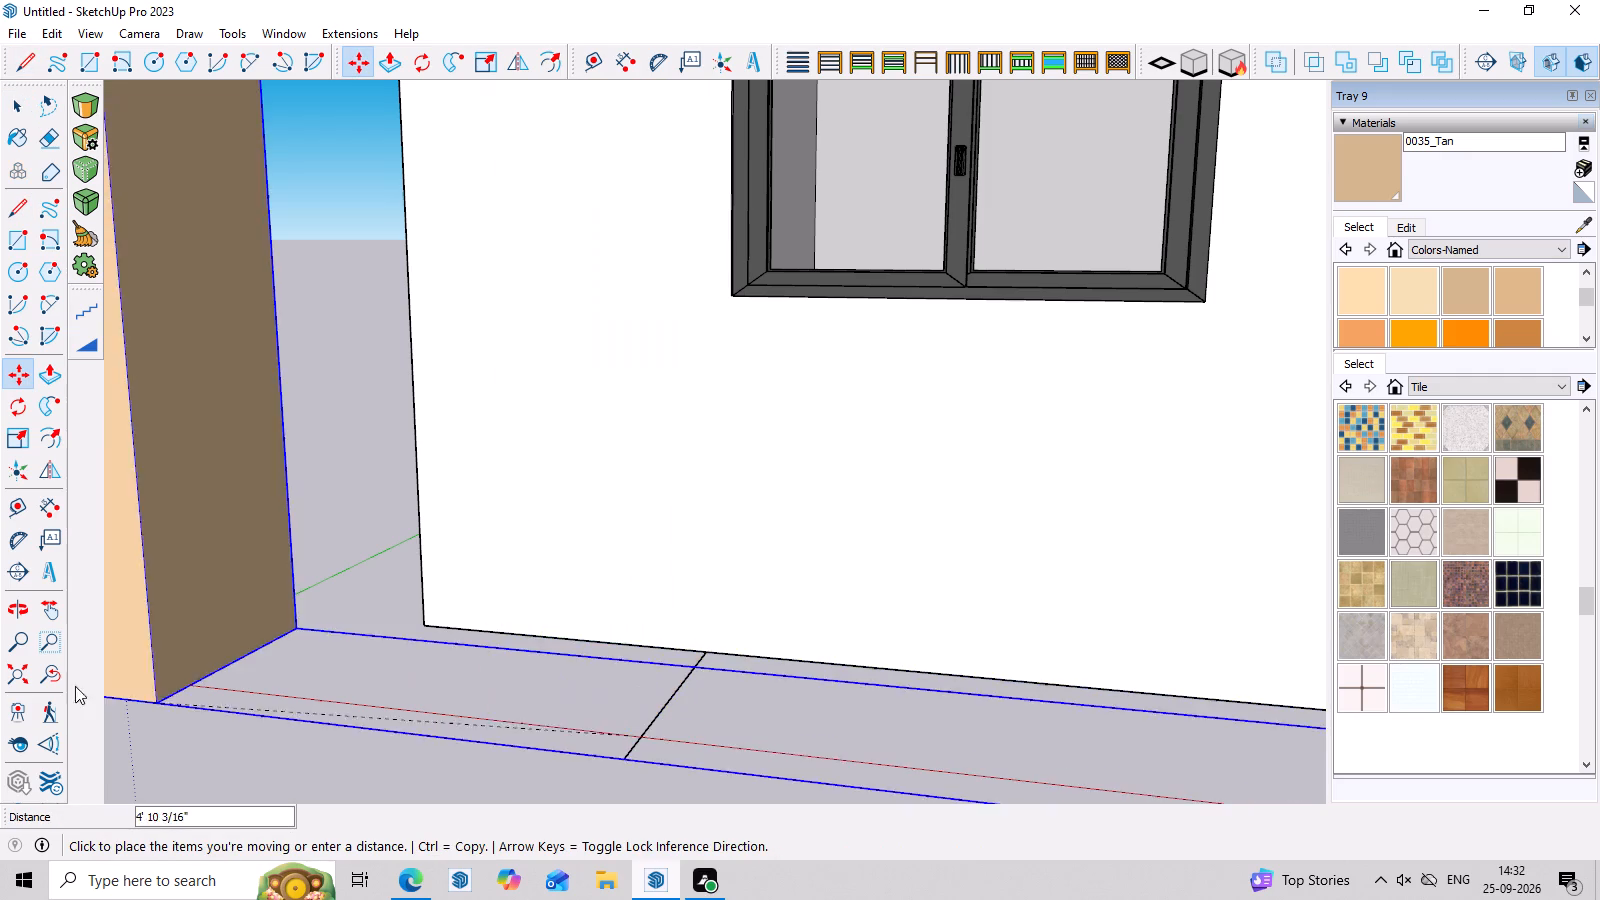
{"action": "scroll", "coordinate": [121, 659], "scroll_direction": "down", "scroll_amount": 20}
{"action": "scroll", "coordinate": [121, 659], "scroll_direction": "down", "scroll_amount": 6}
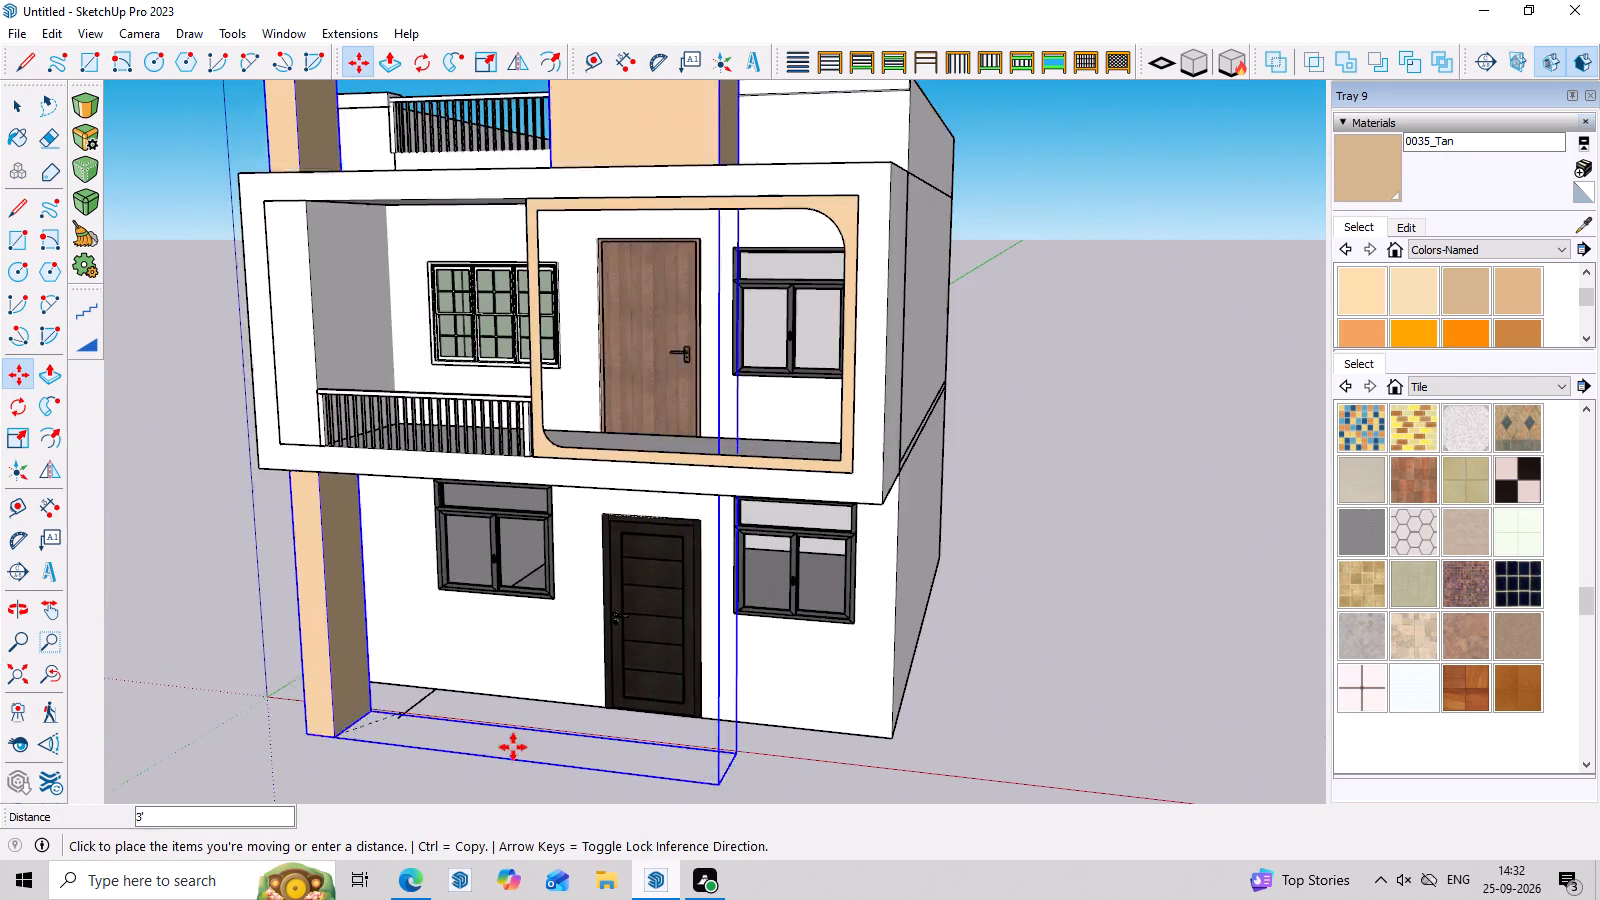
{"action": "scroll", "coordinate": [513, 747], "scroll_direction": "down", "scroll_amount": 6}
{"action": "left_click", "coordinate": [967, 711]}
Examine the separated front frame and the exposed house facade from several angles, deselecting the frame.
{"action": "scroll", "coordinate": [1025, 310], "scroll_direction": "up", "scroll_amount": 4}
{"action": "scroll", "coordinate": [985, 241], "scroll_direction": "down", "scroll_amount": 3}
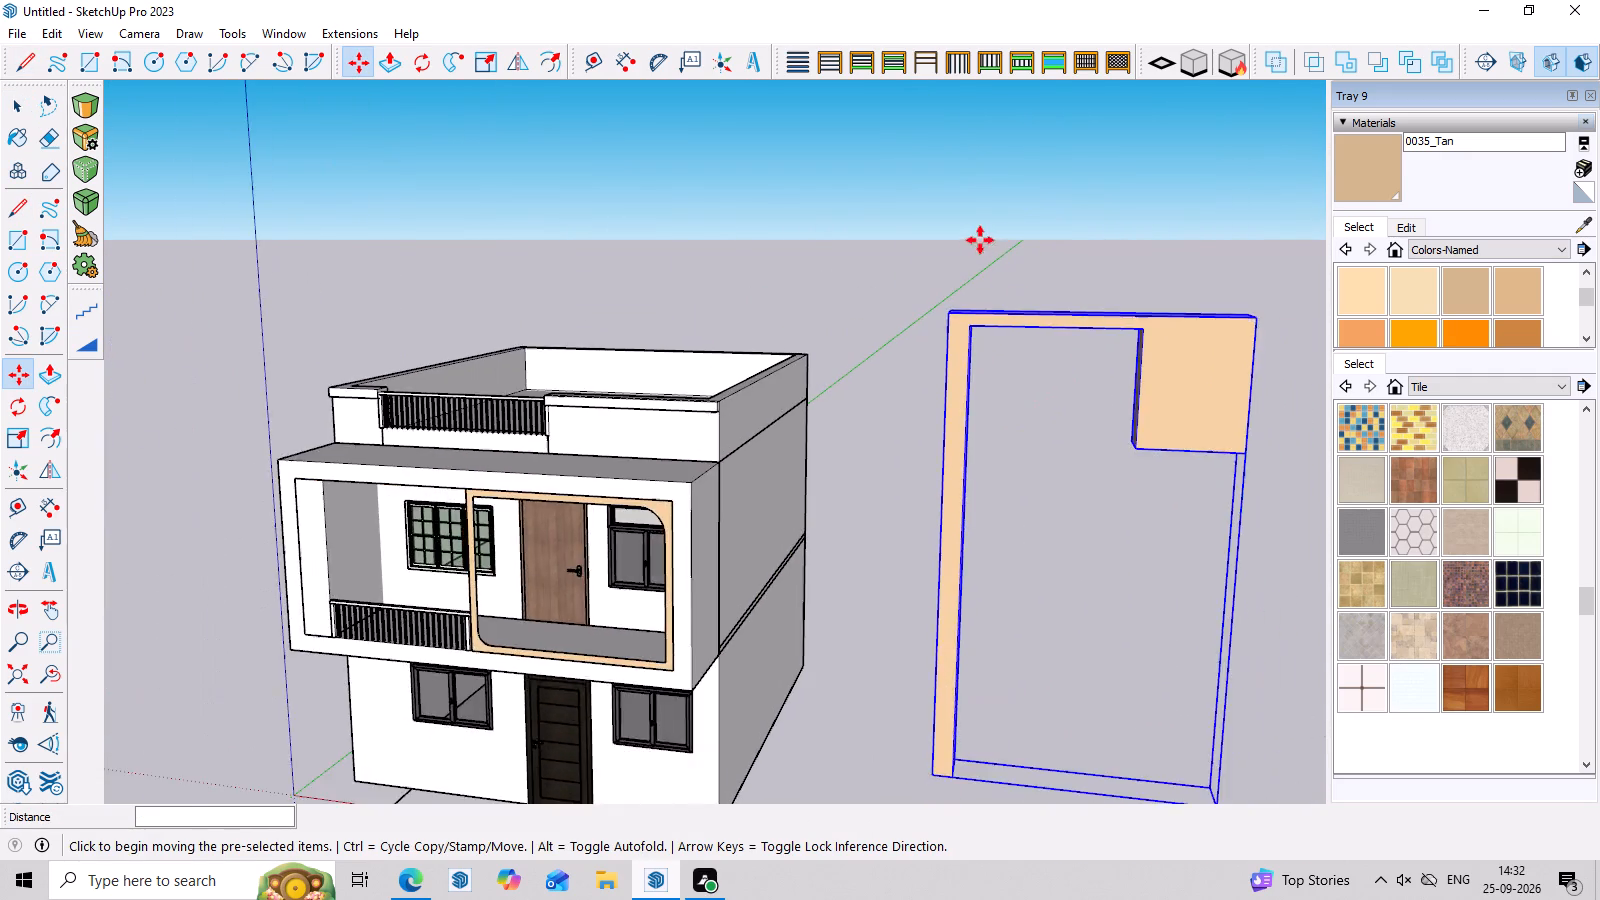
{"action": "scroll", "coordinate": [980, 240], "scroll_direction": "down", "scroll_amount": 13}
{"action": "middle_click_drag", "start_coordinate": [1252, 586], "coordinate": [1324, 602]}
{"action": "middle_click_drag", "start_coordinate": [1230, 590], "coordinate": [1002, 588]}
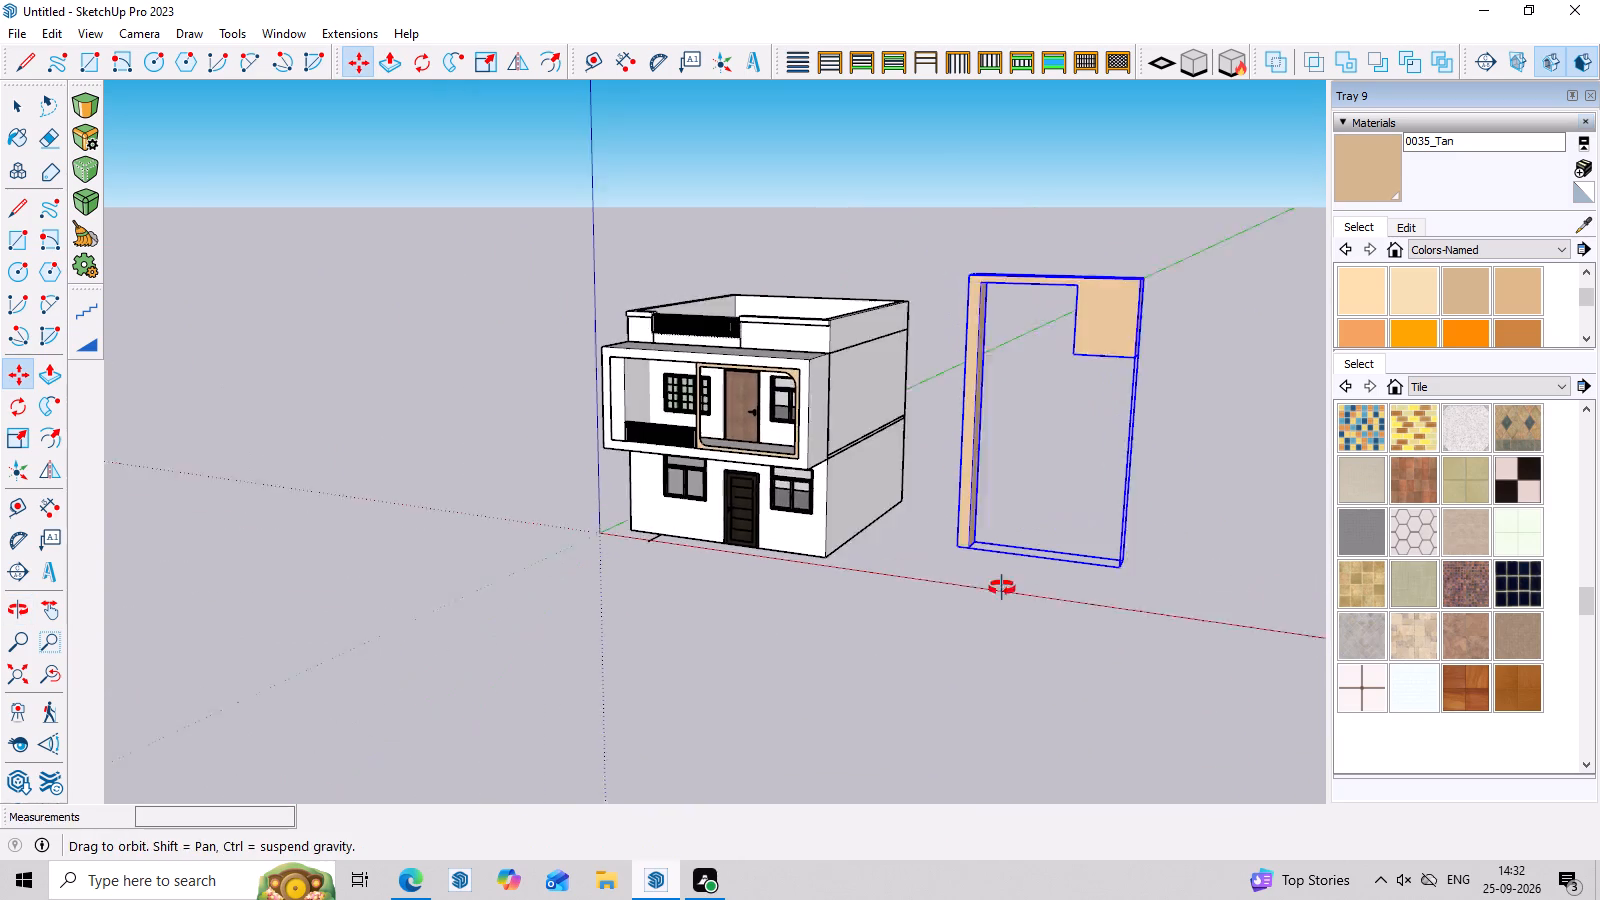
{"action": "middle_click_drag", "start_coordinate": [1002, 588], "coordinate": [1002, 589]}
{"action": "scroll", "coordinate": [1016, 556], "scroll_direction": "up", "scroll_amount": 3}
{"action": "scroll", "coordinate": [812, 619], "scroll_direction": "down", "scroll_amount": 7}
{"action": "middle_click_drag", "start_coordinate": [1012, 645], "coordinate": [1275, 634]}
{"action": "scroll", "coordinate": [980, 493], "scroll_direction": "up", "scroll_amount": 6}
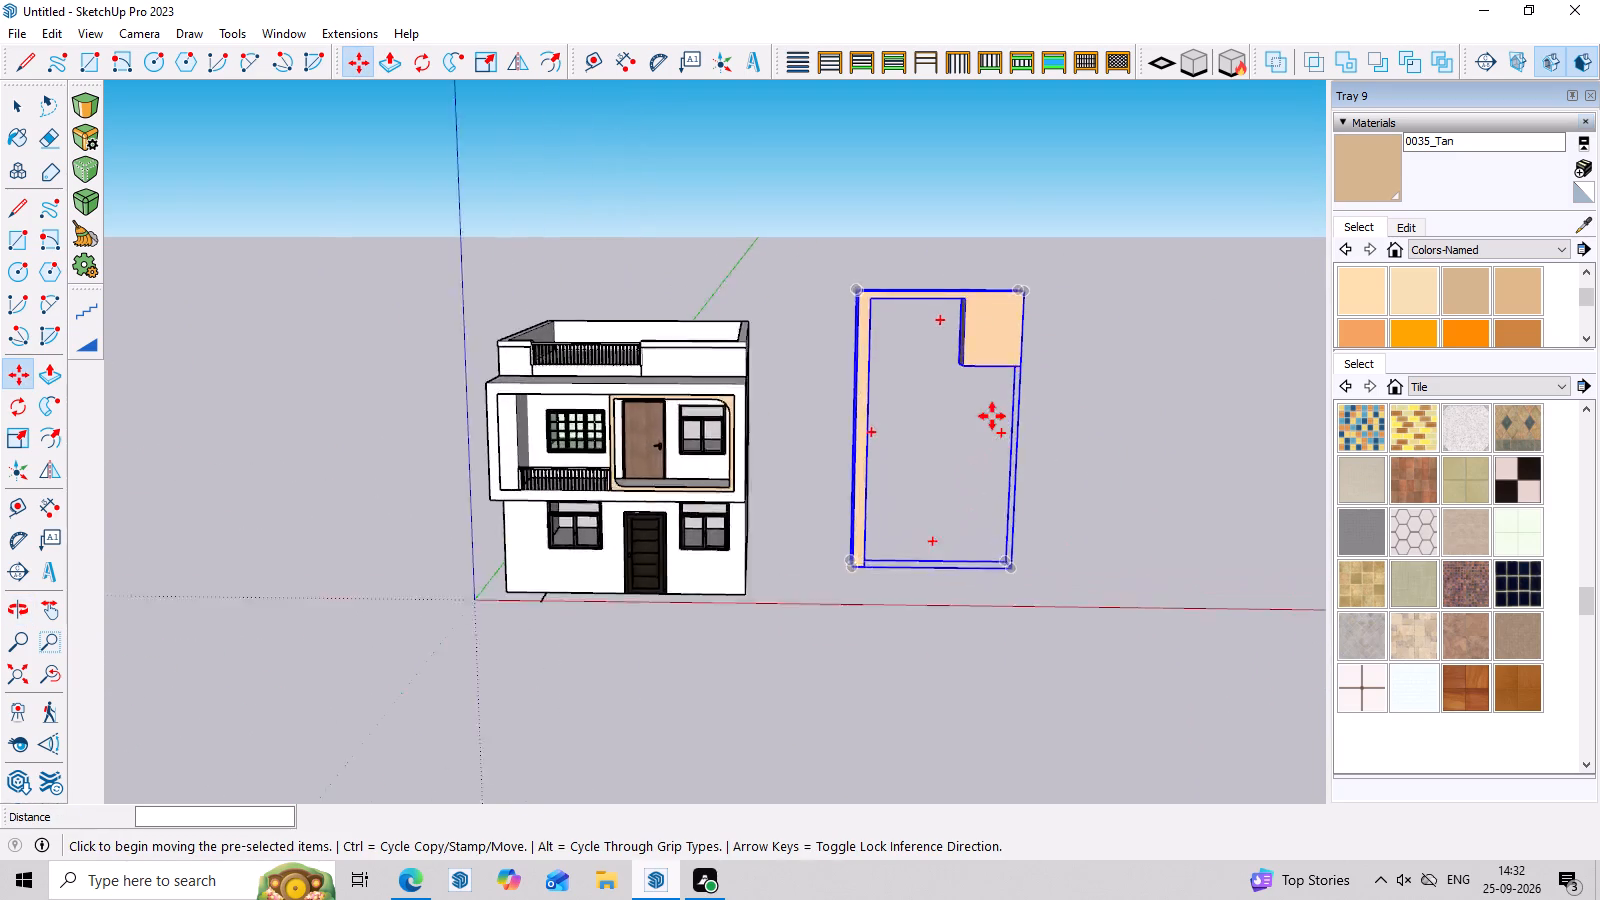
{"action": "scroll", "coordinate": [992, 416], "scroll_direction": "up", "scroll_amount": 6}
{"action": "scroll", "coordinate": [1034, 525], "scroll_direction": "up", "scroll_amount": 4}
{"action": "middle_click_drag", "start_coordinate": [1074, 571], "coordinate": [865, 549]}
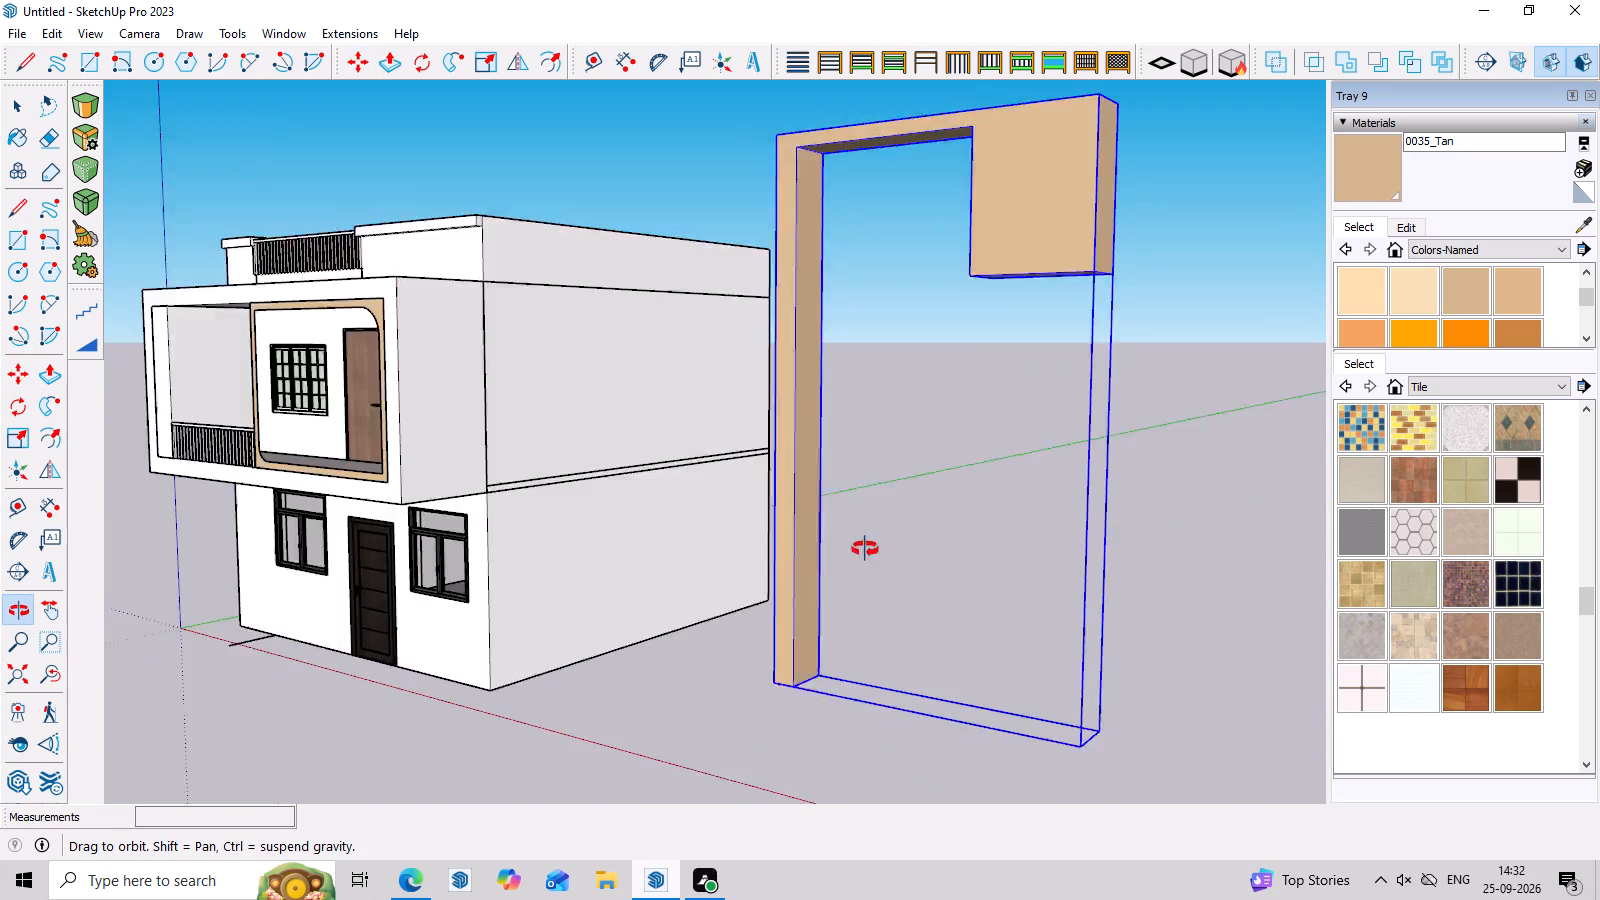
{"action": "middle_click_drag", "start_coordinate": [865, 549], "coordinate": [898, 575]}
{"action": "key", "text": "space"}
{"action": "left_click", "coordinate": [864, 533]}
{"action": "middle_click_drag", "start_coordinate": [888, 670], "coordinate": [1044, 667]}
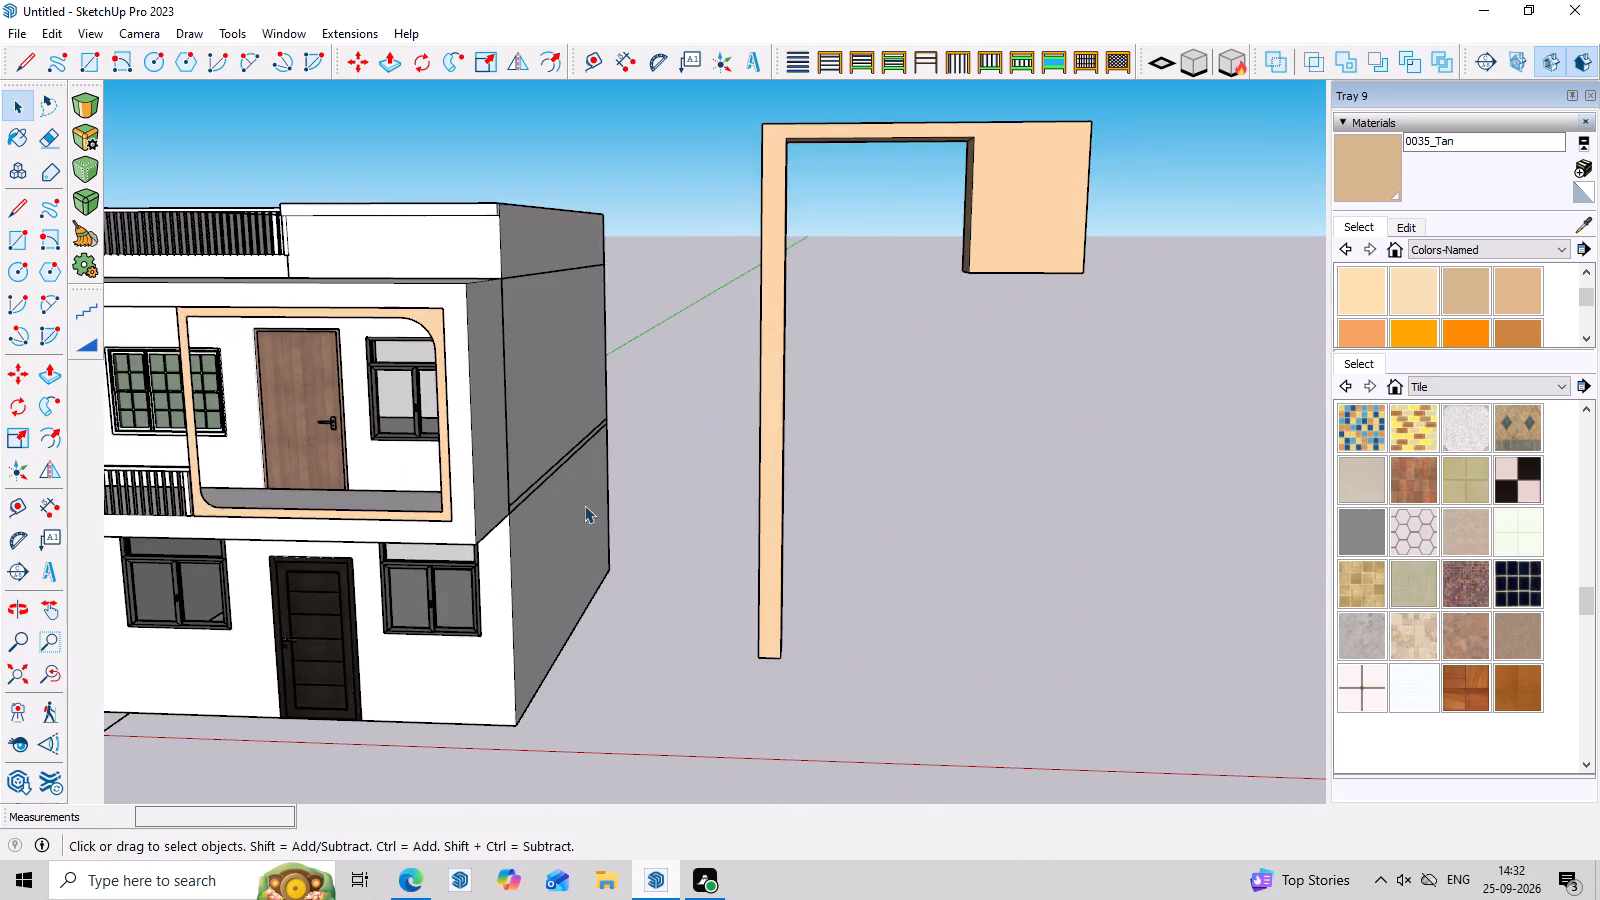
{"action": "scroll", "coordinate": [587, 487], "scroll_direction": "up", "scroll_amount": 7}
{"action": "scroll", "coordinate": [684, 470], "scroll_direction": "down", "scroll_amount": 12}
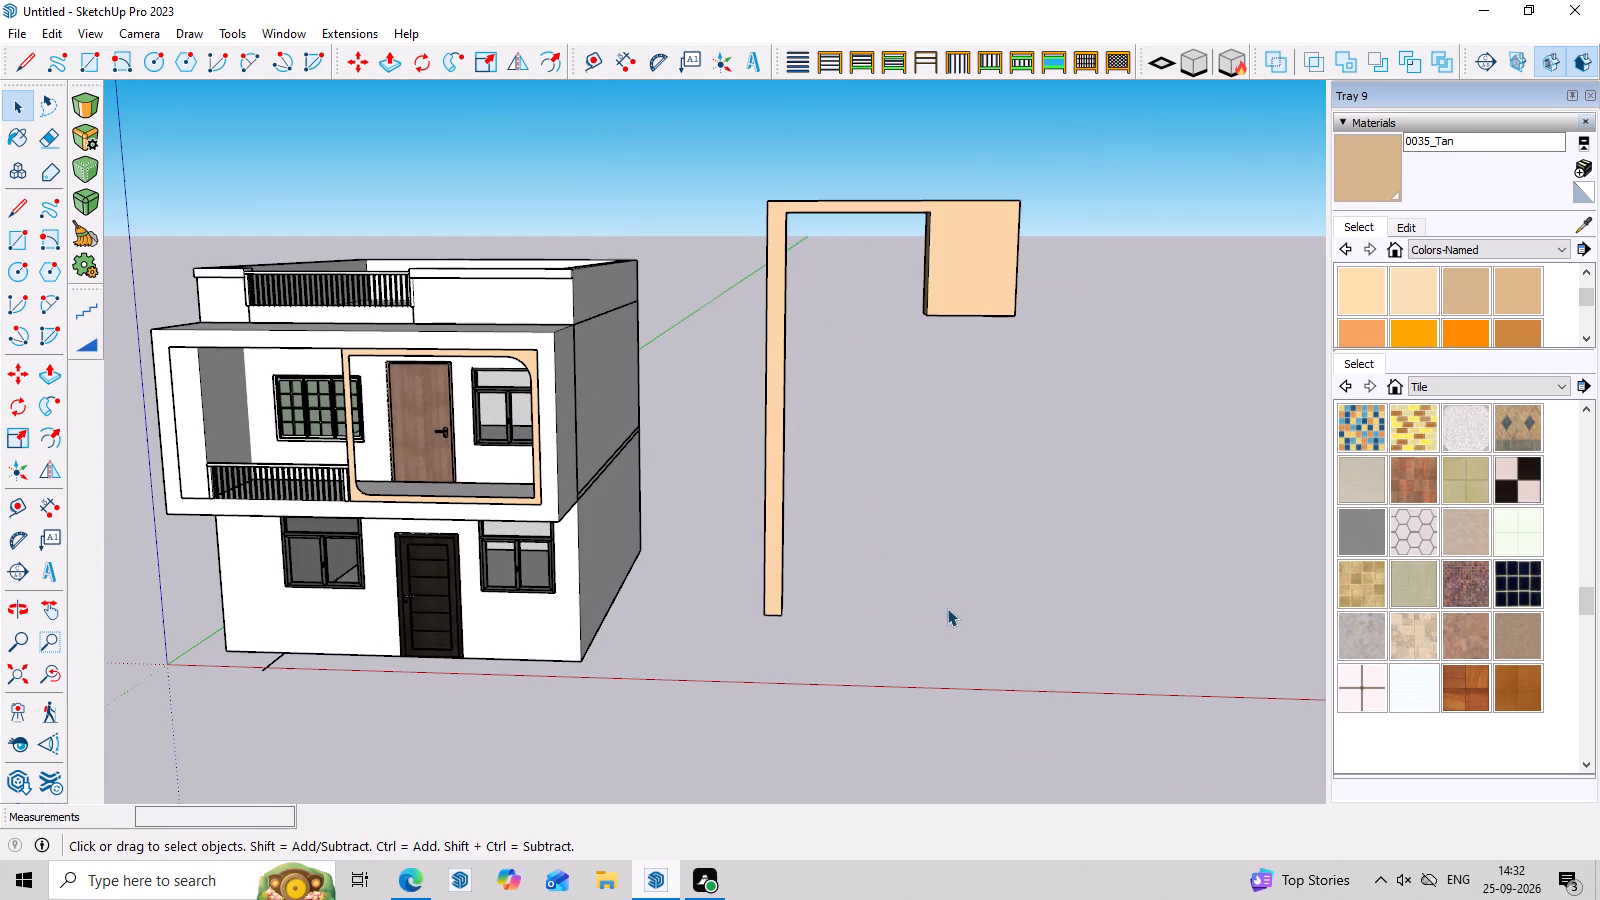
{"action": "middle_click_drag", "start_coordinate": [948, 612], "coordinate": [951, 628]}
{"action": "scroll", "coordinate": [916, 551], "scroll_direction": "up", "scroll_amount": 3}
{"action": "scroll", "coordinate": [747, 492], "scroll_direction": "up", "scroll_amount": 7}
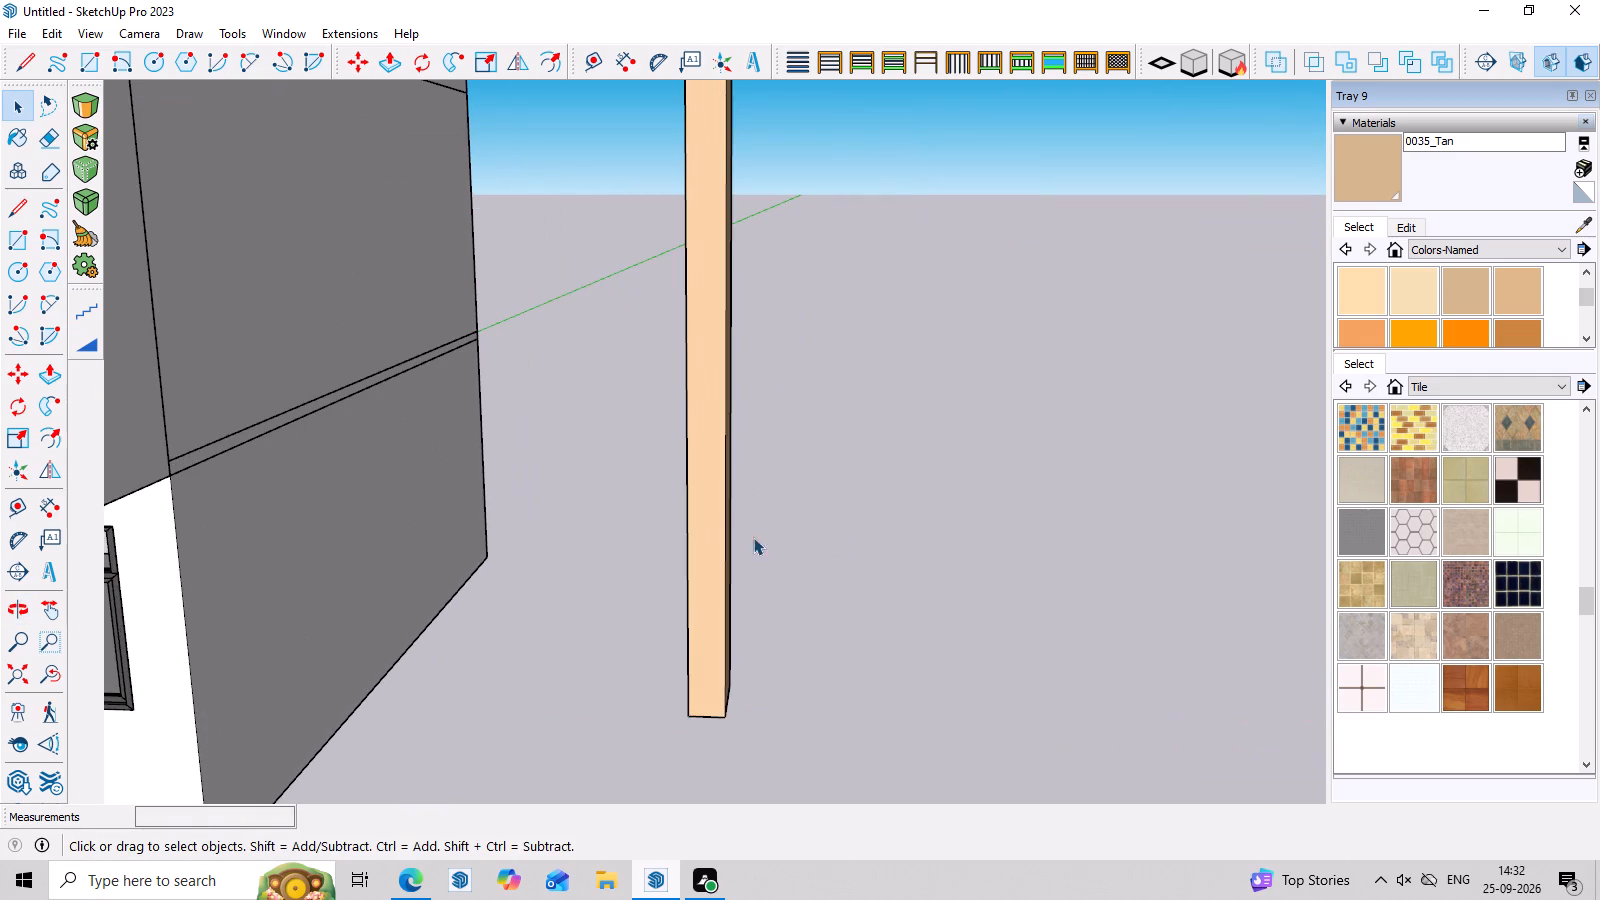
{"action": "middle_click_drag", "start_coordinate": [753, 537], "coordinate": [736, 535]}
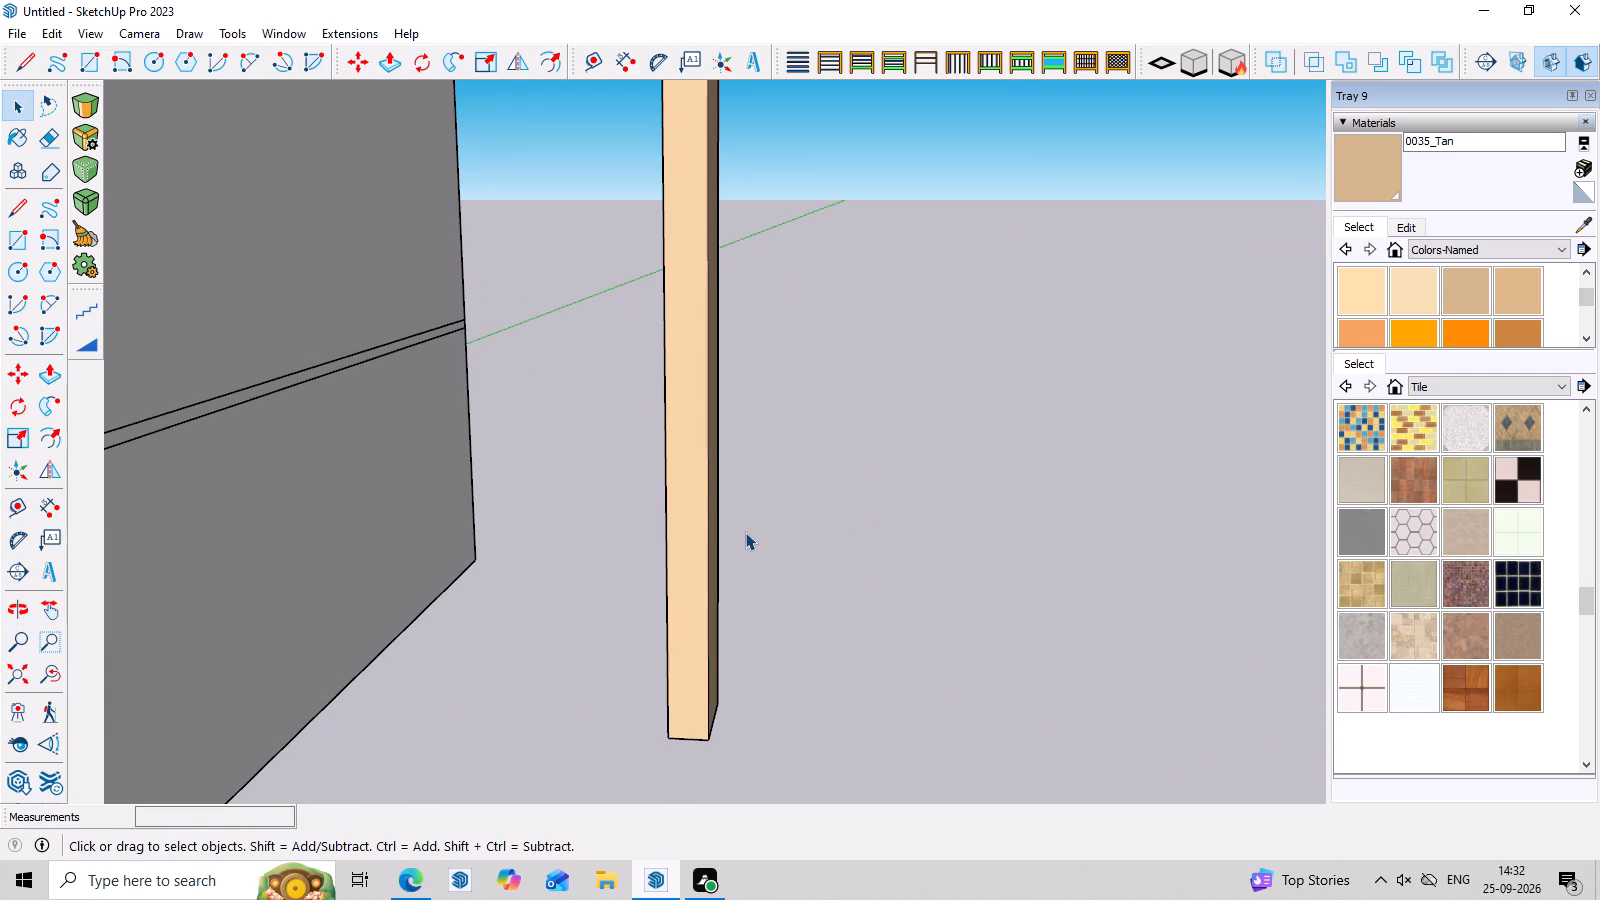
{"action": "scroll", "coordinate": [699, 410], "scroll_direction": "down", "scroll_amount": 10}
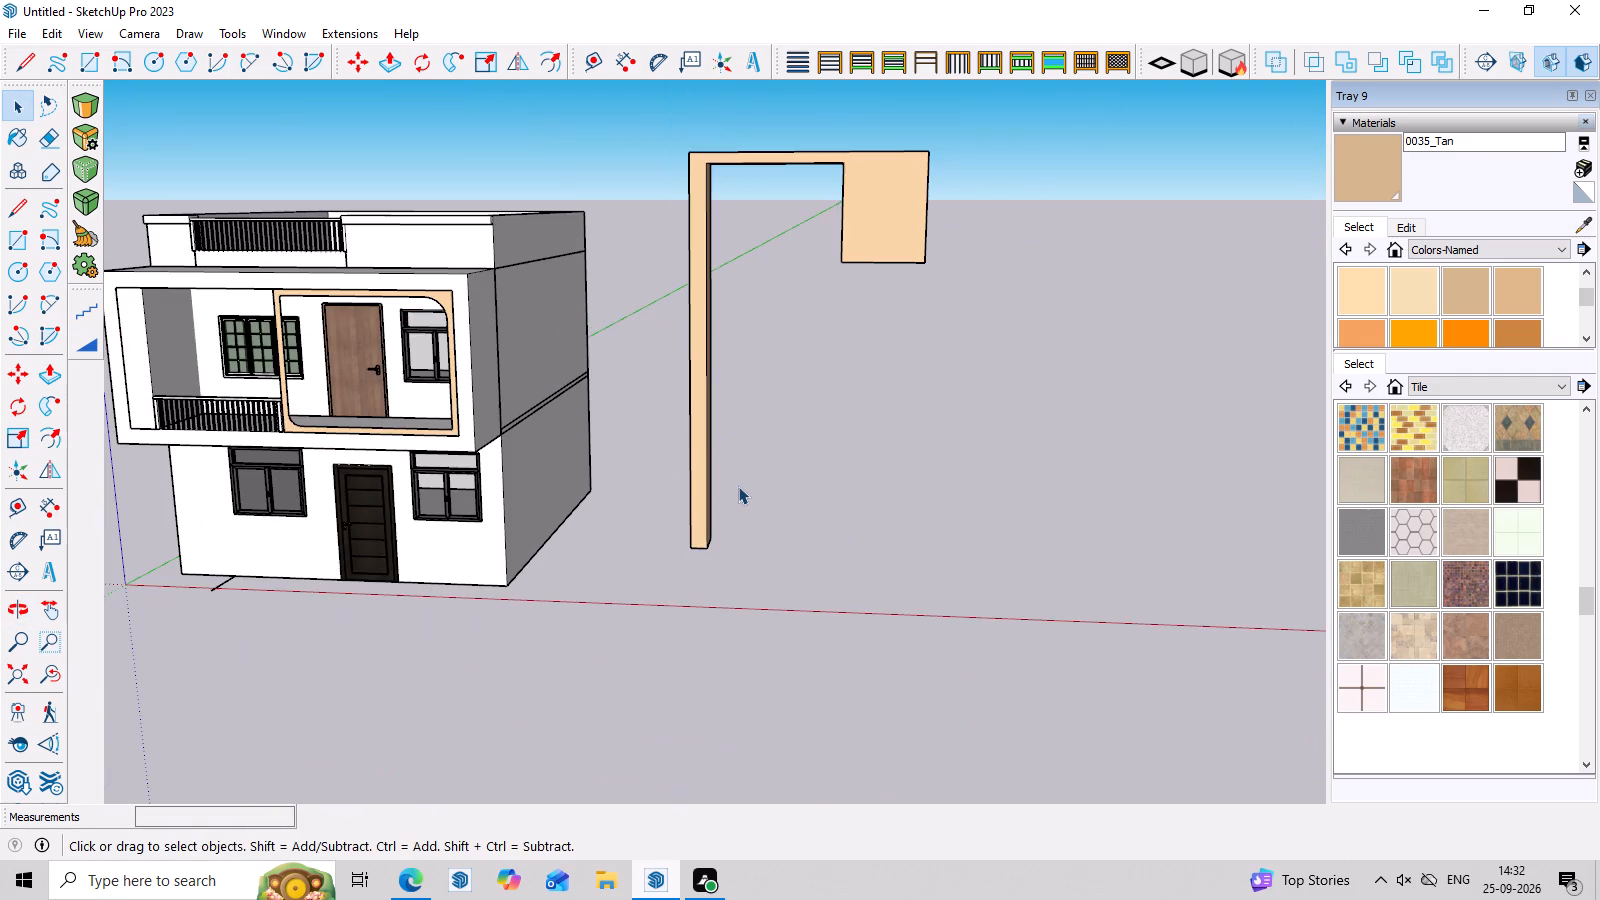
{"action": "scroll", "coordinate": [679, 339], "scroll_direction": "up", "scroll_amount": 1}
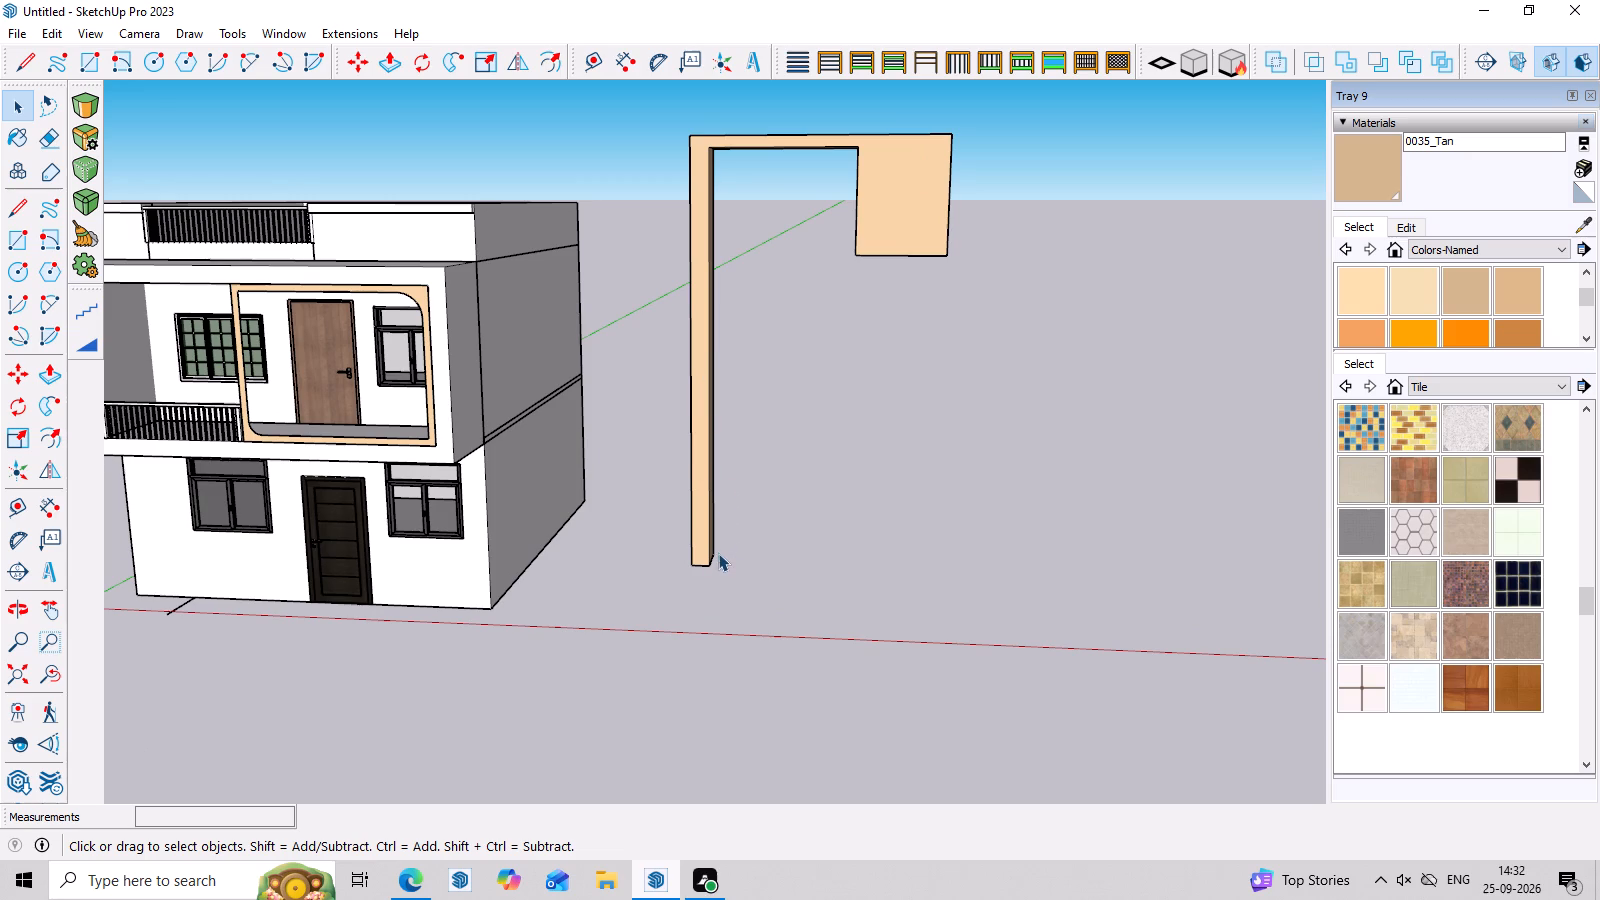
{"action": "scroll", "coordinate": [692, 548], "scroll_direction": "down", "scroll_amount": 7}
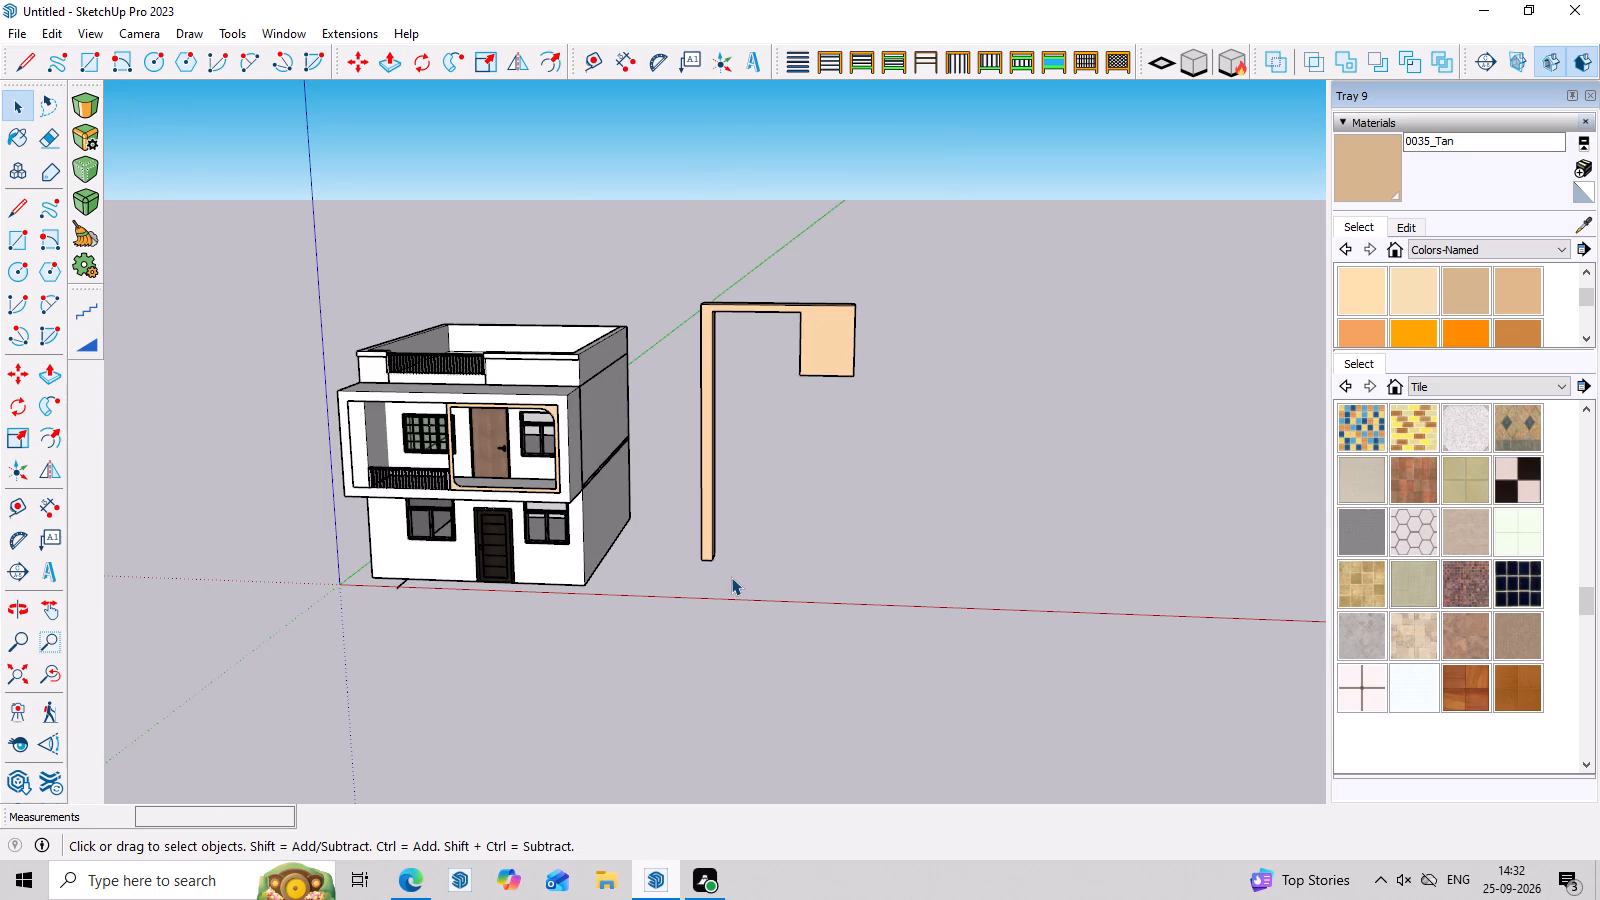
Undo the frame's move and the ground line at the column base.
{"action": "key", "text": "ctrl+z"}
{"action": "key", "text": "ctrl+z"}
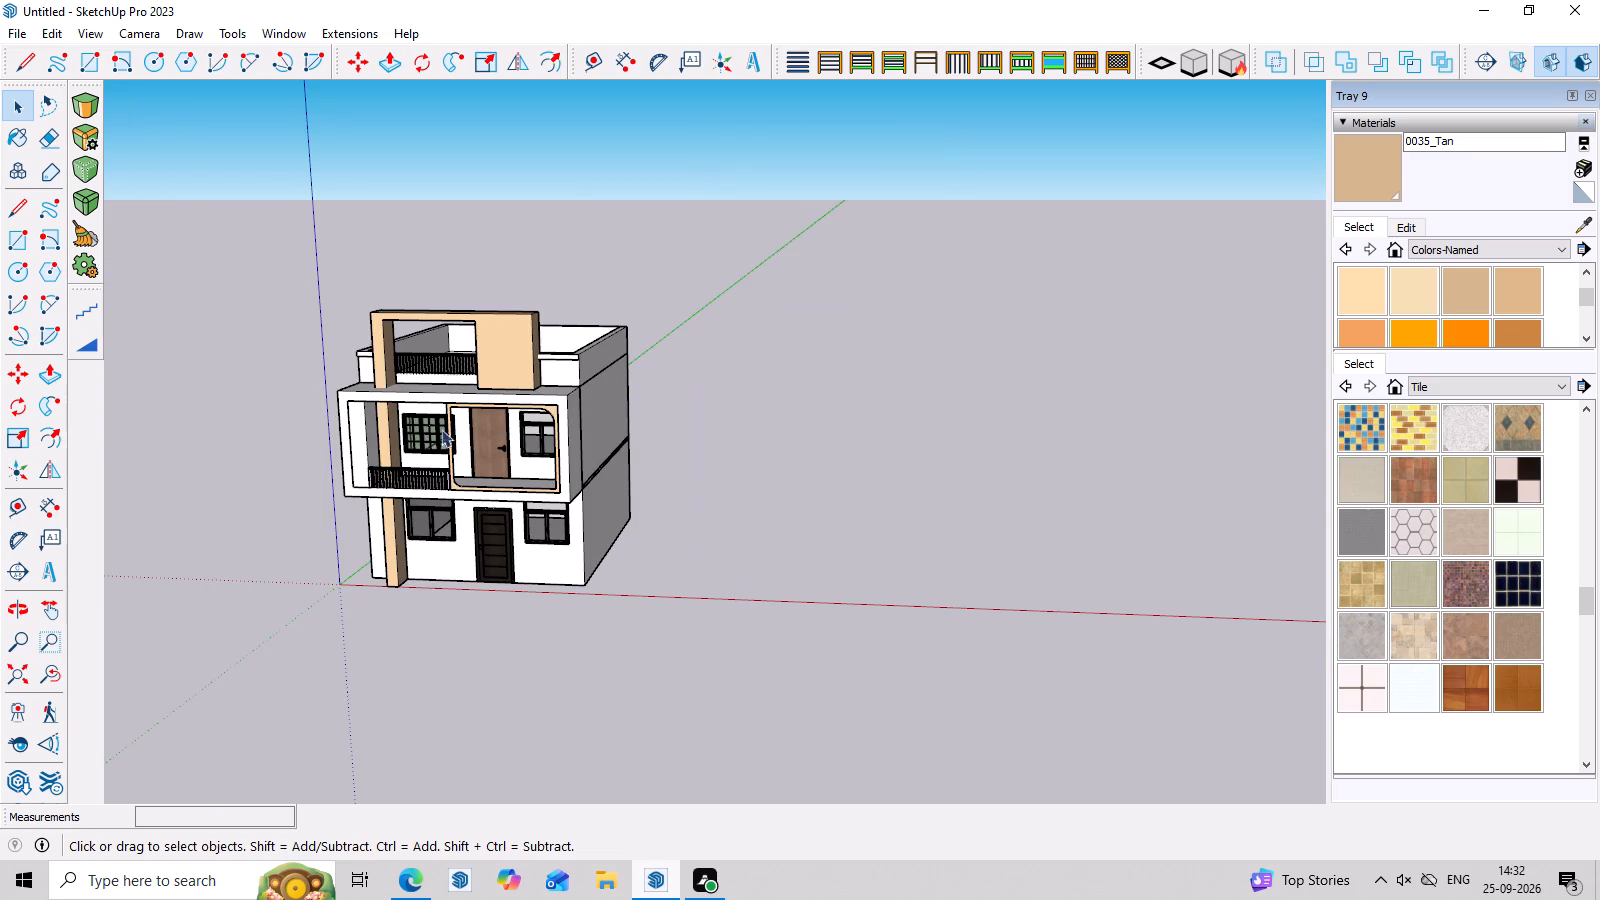
Draw a horizontal line about 1' 2" long across the column's front face, near the top of the ground-floor window.
{"action": "scroll", "coordinate": [414, 498], "scroll_direction": "up", "scroll_amount": 7}
{"action": "middle_click_drag", "start_coordinate": [472, 485], "coordinate": [527, 373]}
{"action": "scroll", "coordinate": [372, 470], "scroll_direction": "up", "scroll_amount": 3}
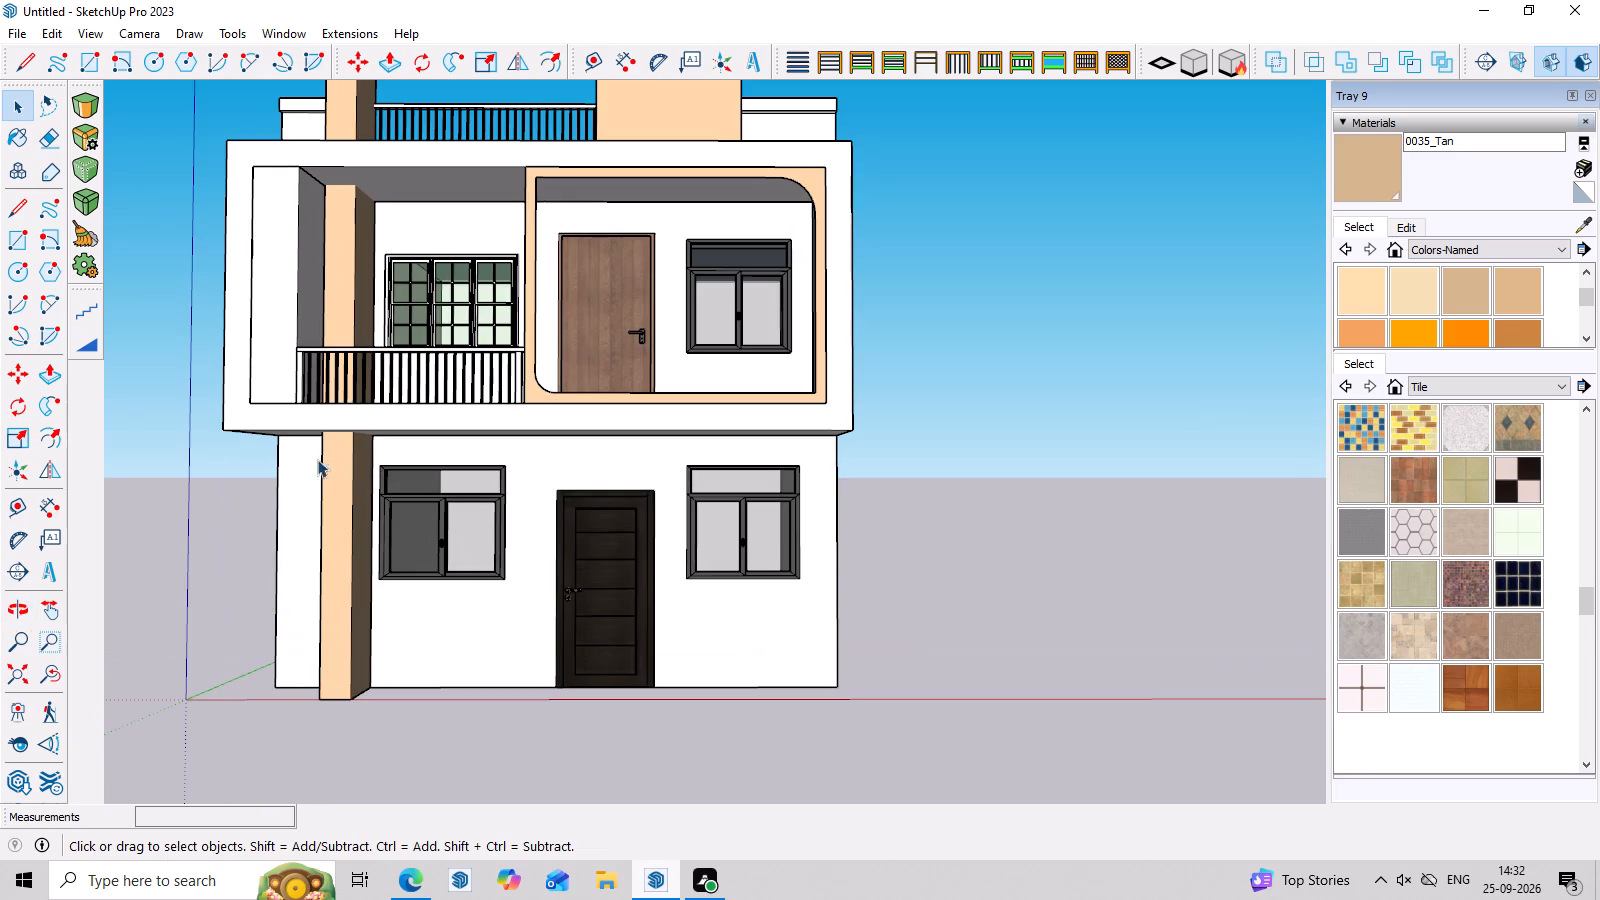
{"action": "key", "text": "l"}
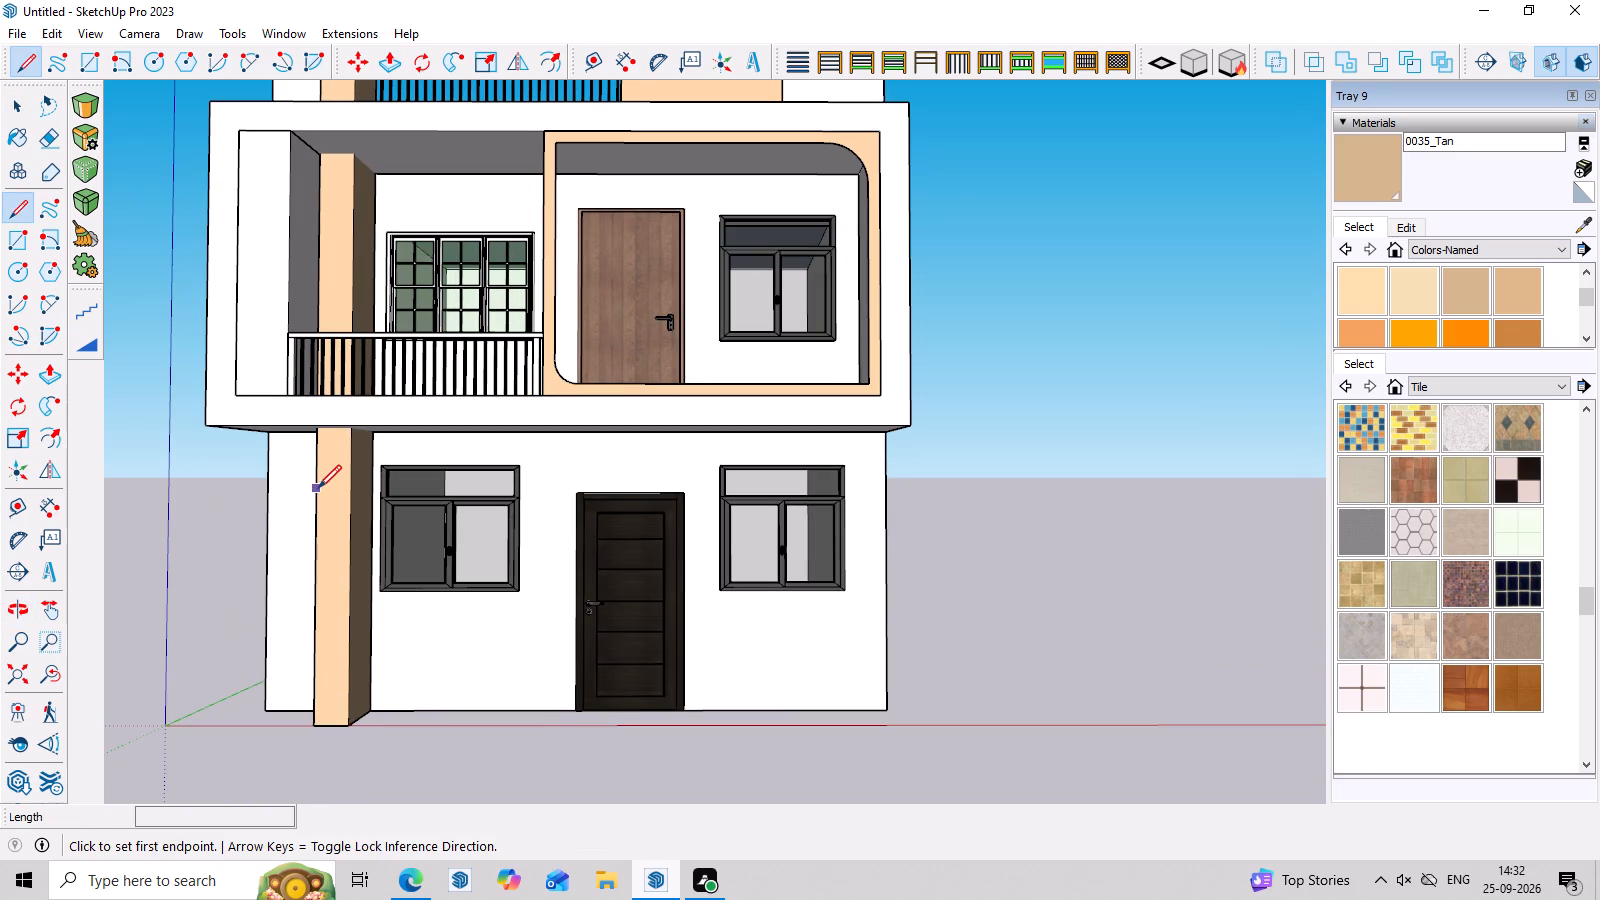
{"action": "left_click", "coordinate": [318, 492]}
{"action": "left_click", "coordinate": [351, 495]}
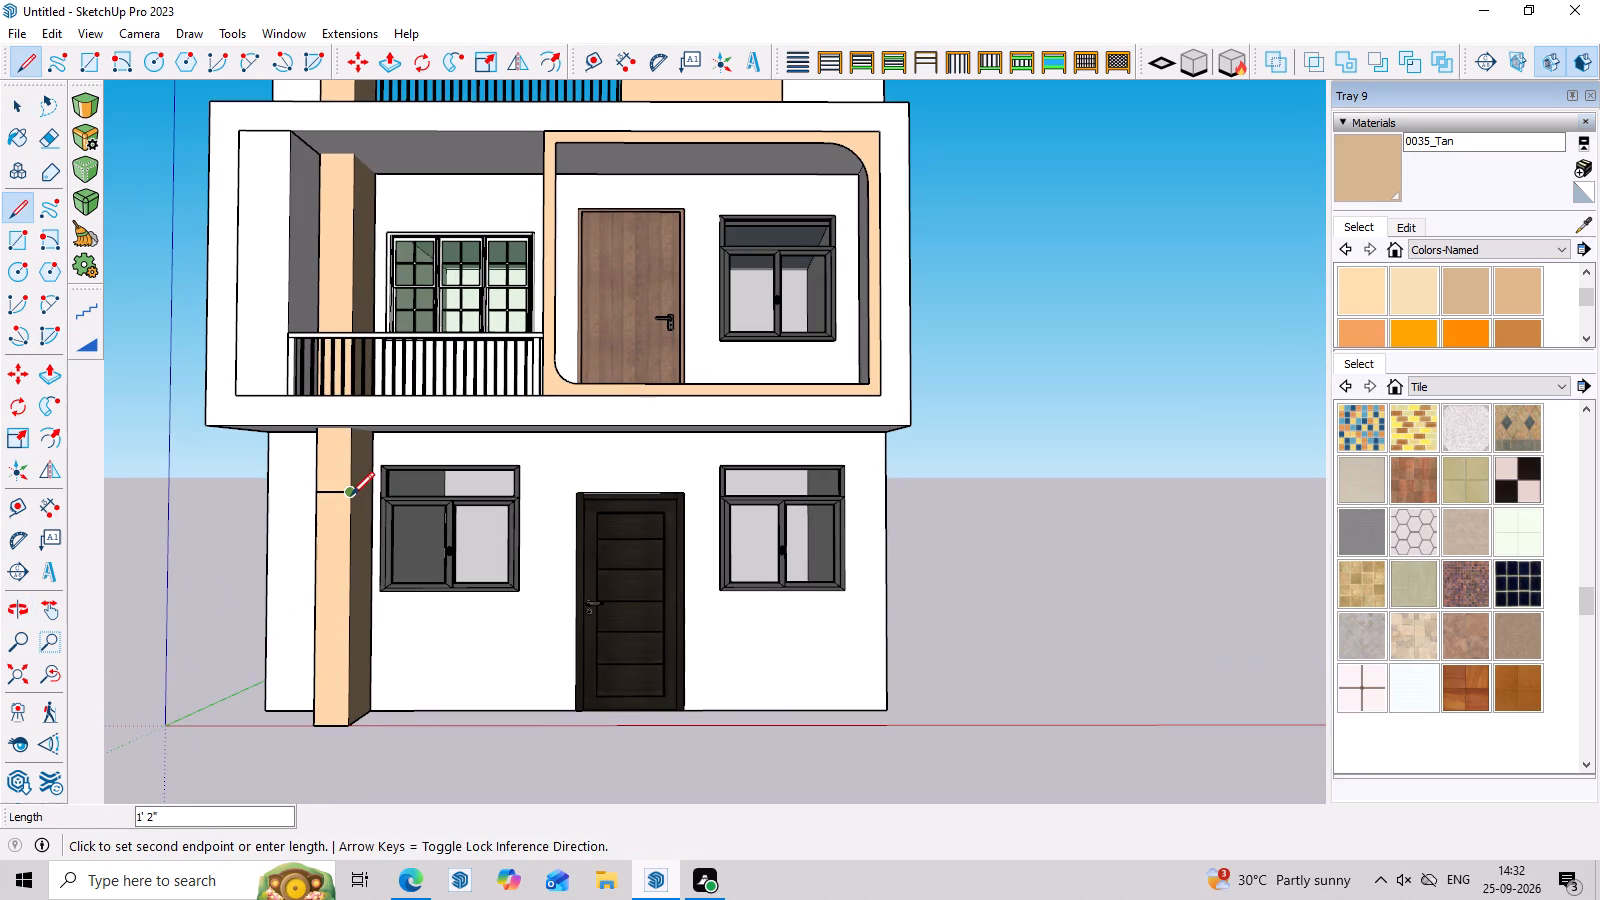
{"action": "key", "text": "space"}
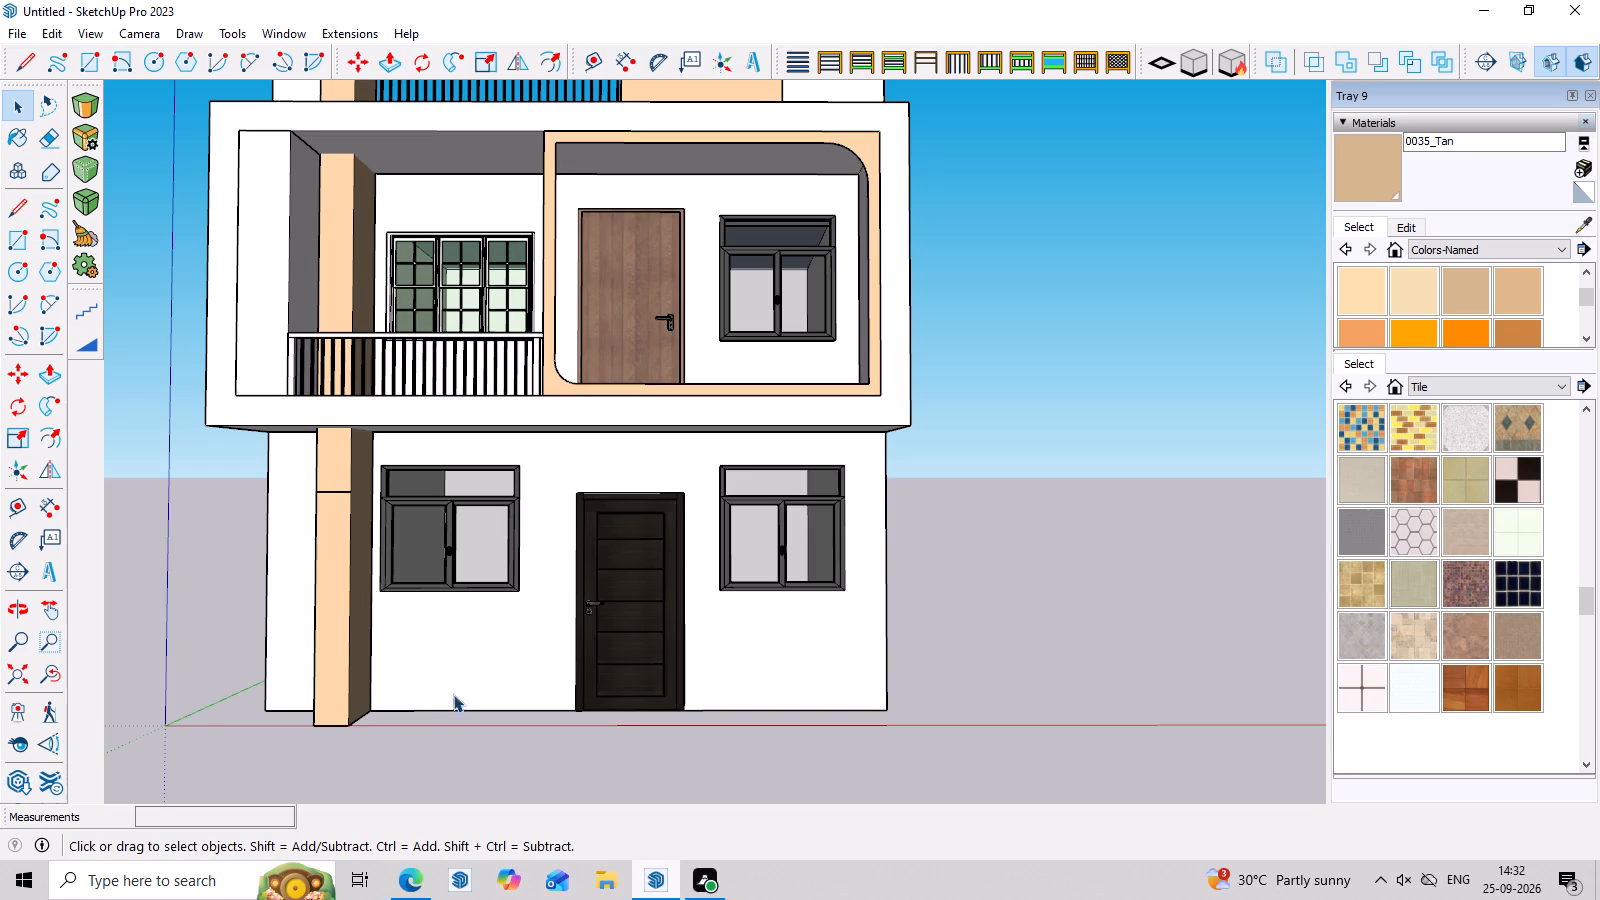
Draw a reference line on the ground from the column's wall-side base corner forward past its front corner.
{"action": "scroll", "coordinate": [414, 744], "scroll_direction": "up", "scroll_amount": 3}
{"action": "key", "text": "l"}
{"action": "middle_click_drag", "start_coordinate": [348, 694], "coordinate": [358, 754]}
{"action": "scroll", "coordinate": [385, 699], "scroll_direction": "up", "scroll_amount": 4}
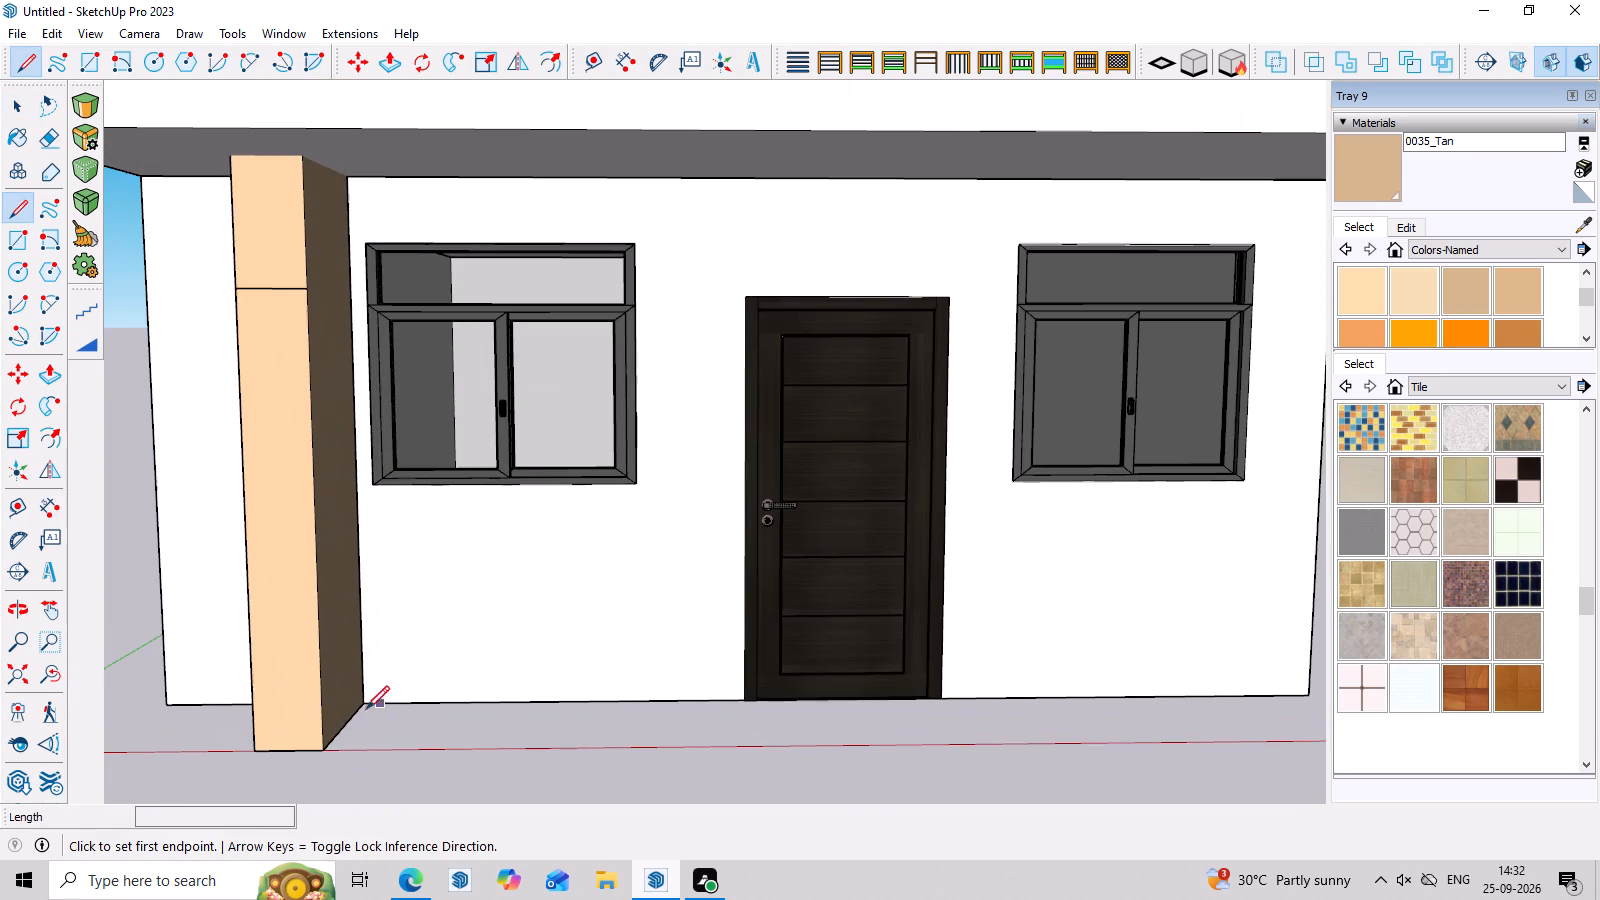
{"action": "left_click", "coordinate": [367, 702]}
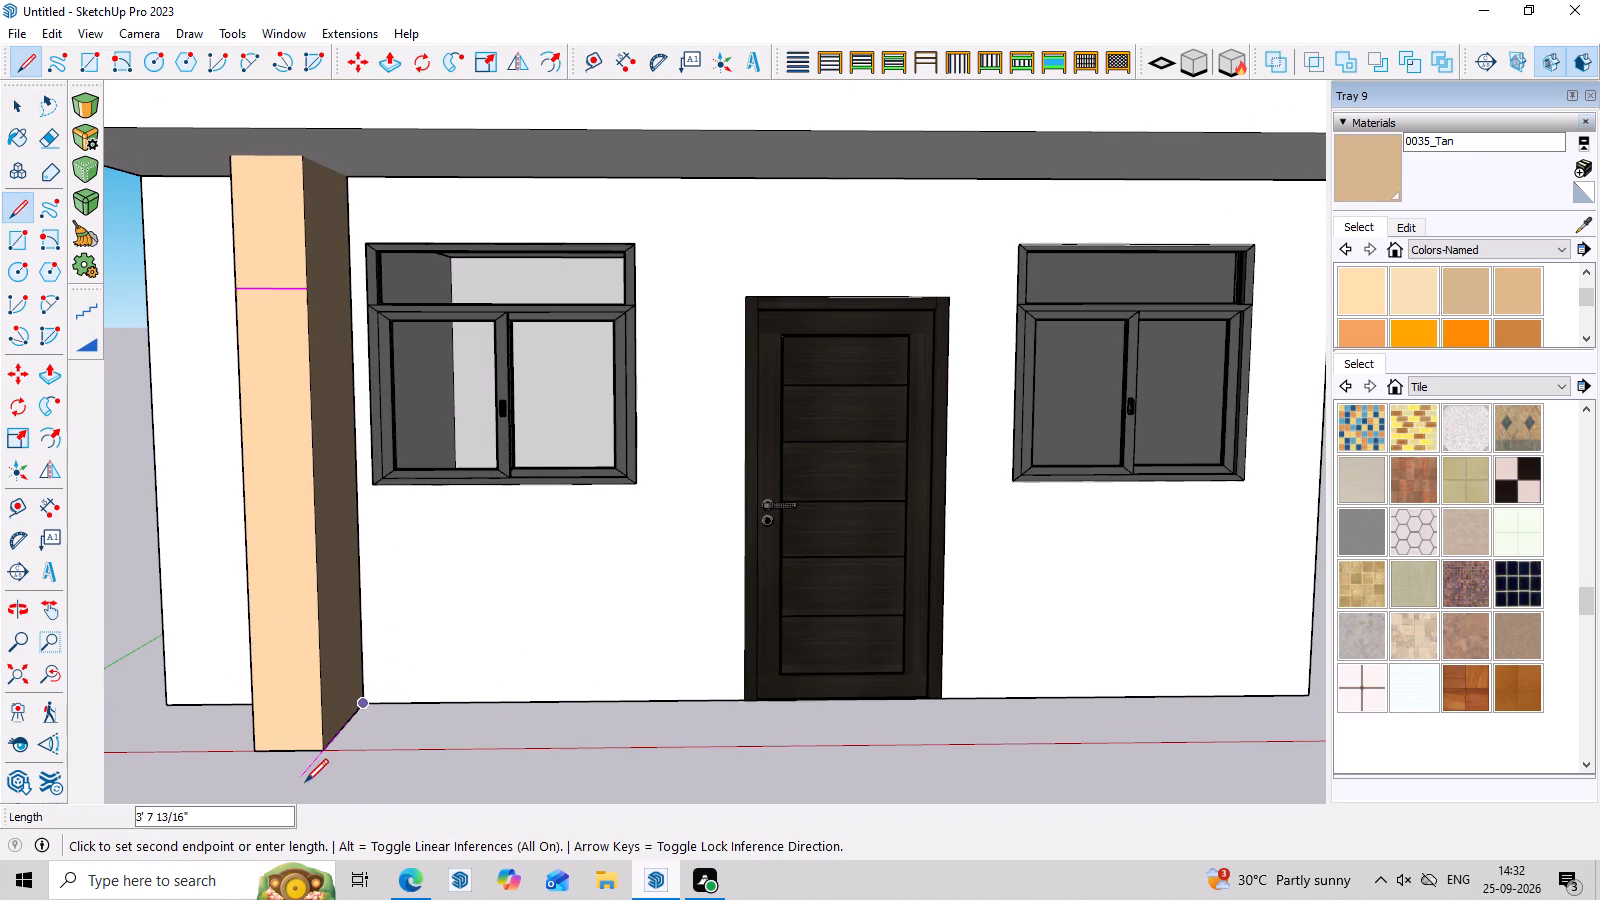
{"action": "left_click", "coordinate": [298, 788]}
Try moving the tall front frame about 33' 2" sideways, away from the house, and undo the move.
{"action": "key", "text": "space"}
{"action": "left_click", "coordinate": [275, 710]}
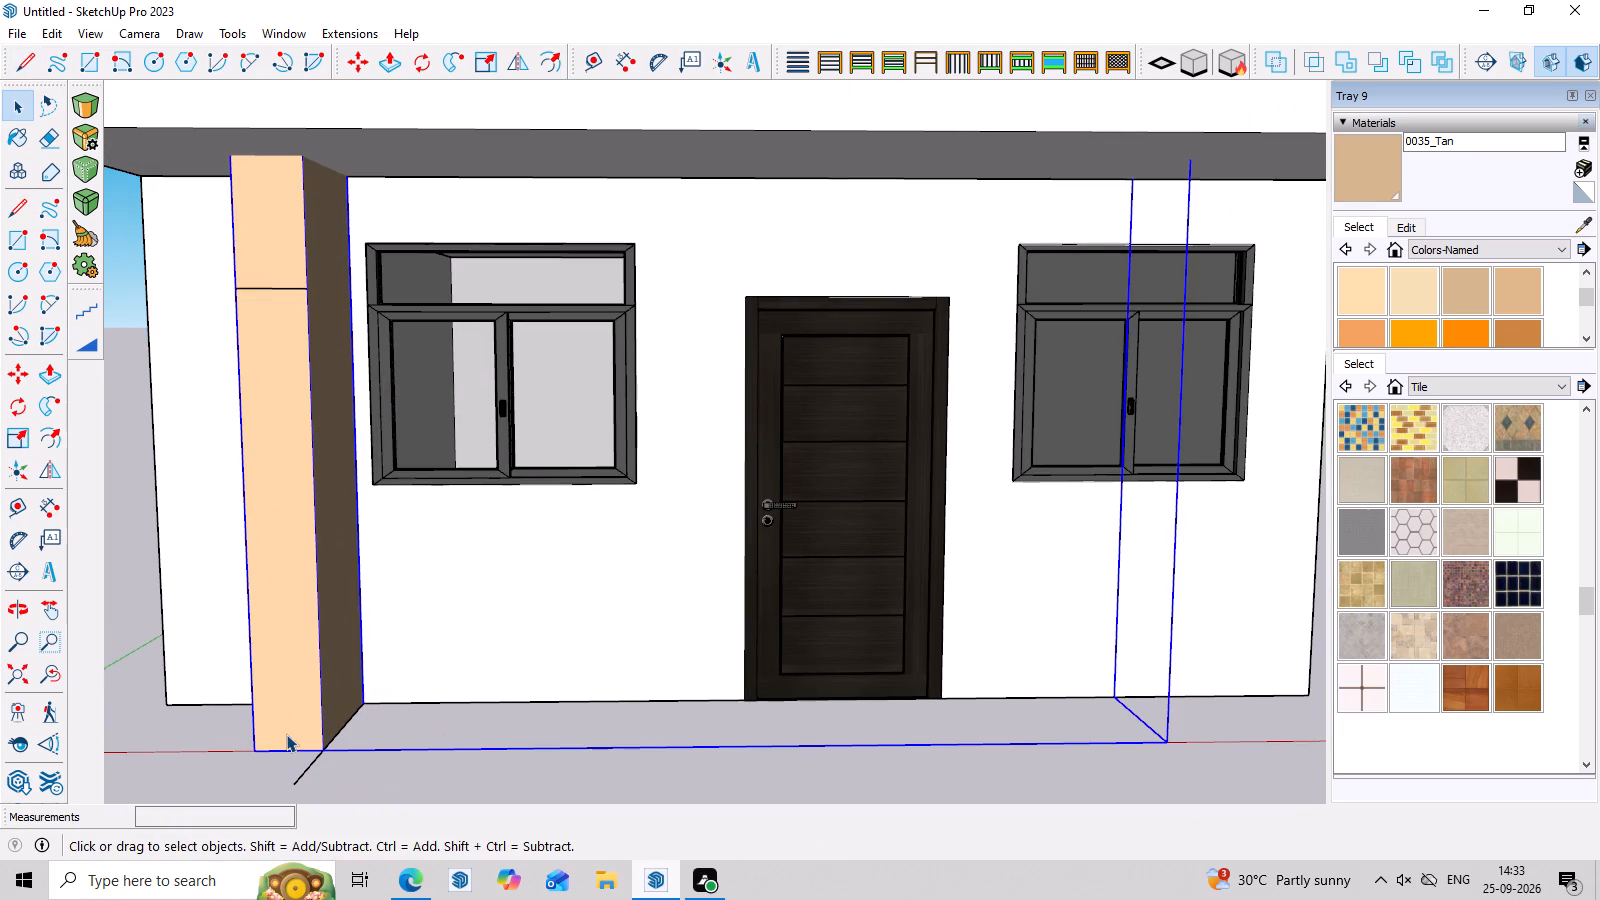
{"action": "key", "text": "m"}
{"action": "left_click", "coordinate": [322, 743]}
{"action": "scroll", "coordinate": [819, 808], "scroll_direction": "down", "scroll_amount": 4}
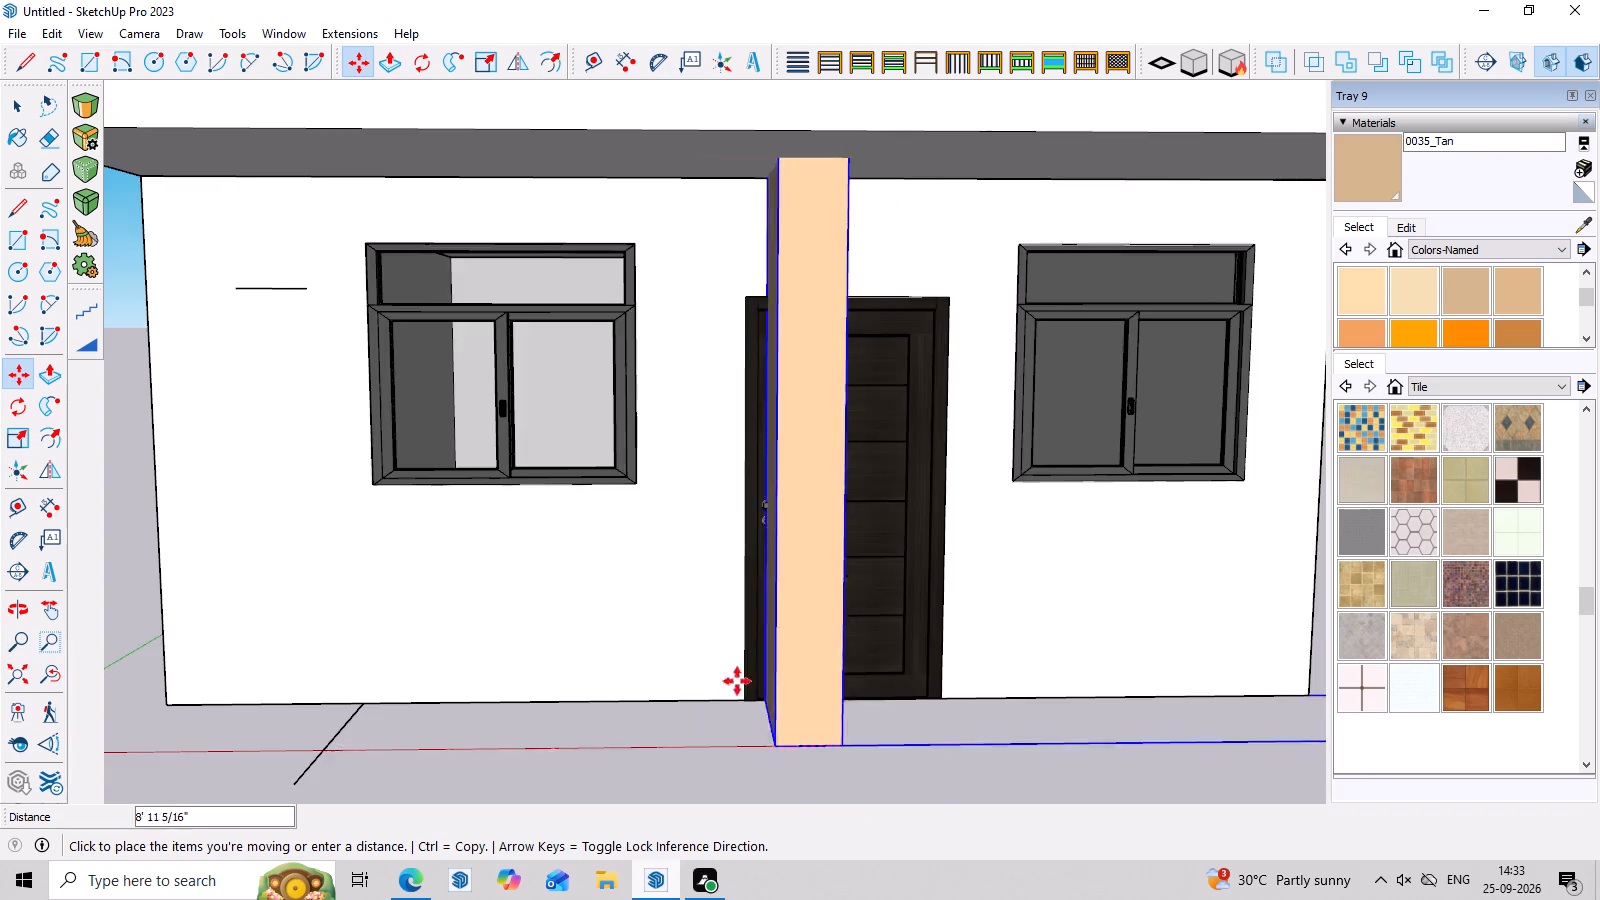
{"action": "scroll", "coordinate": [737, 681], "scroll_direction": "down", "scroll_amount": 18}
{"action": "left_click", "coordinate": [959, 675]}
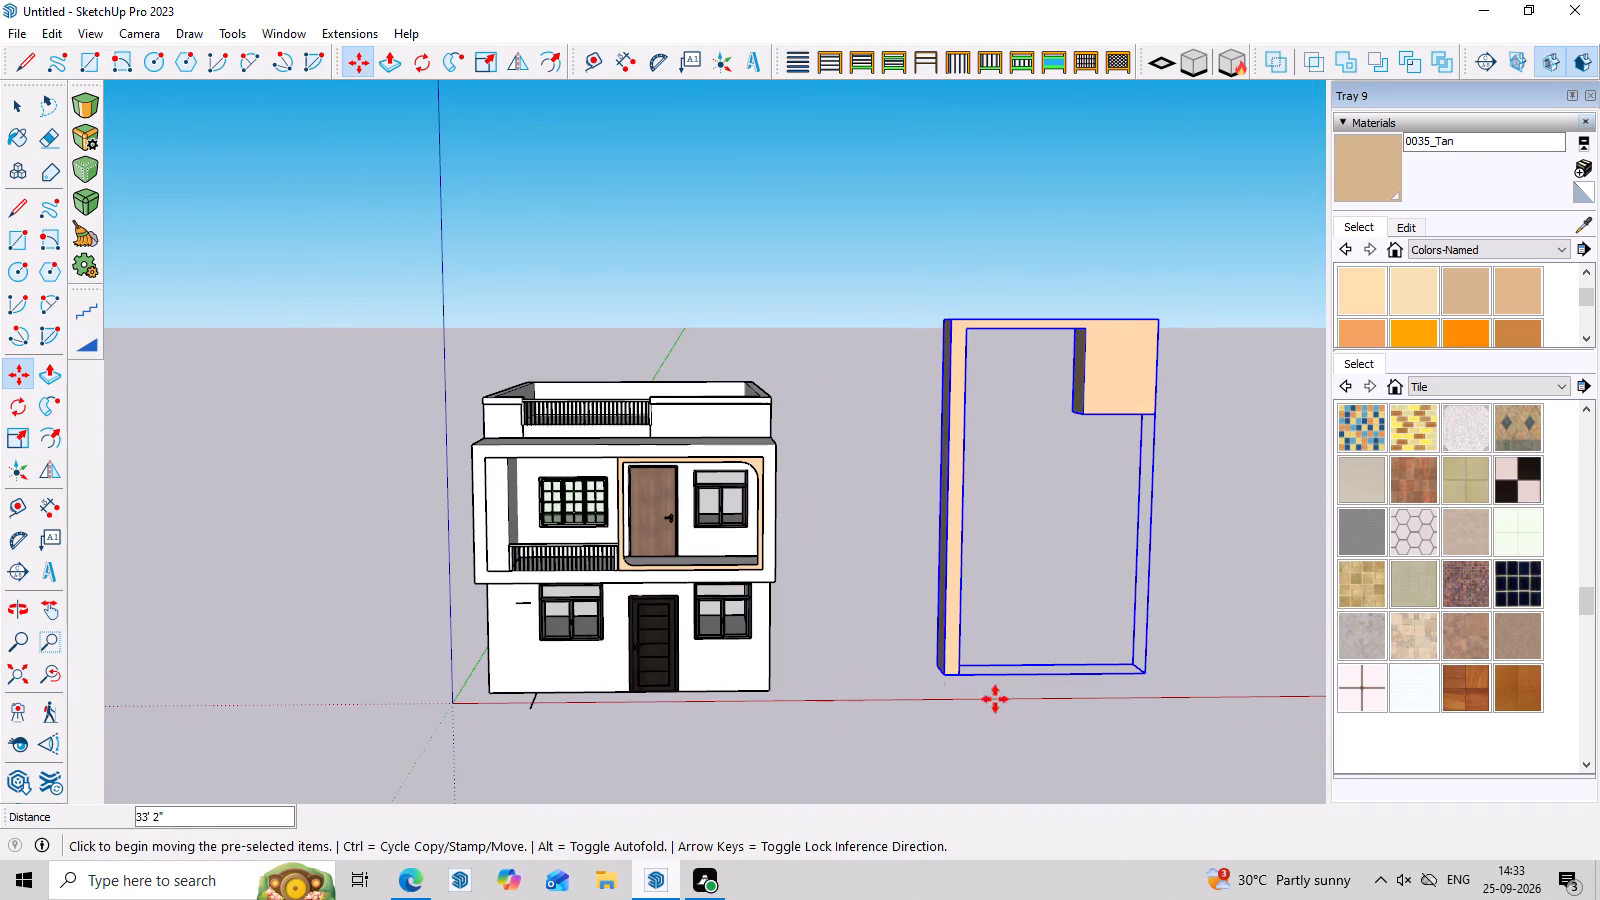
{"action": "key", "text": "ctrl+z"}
Inside the front frame's group, draw a dividing line across the column's front face at the existing line's height, and close the group.
{"action": "scroll", "coordinate": [495, 657], "scroll_direction": "up", "scroll_amount": 2}
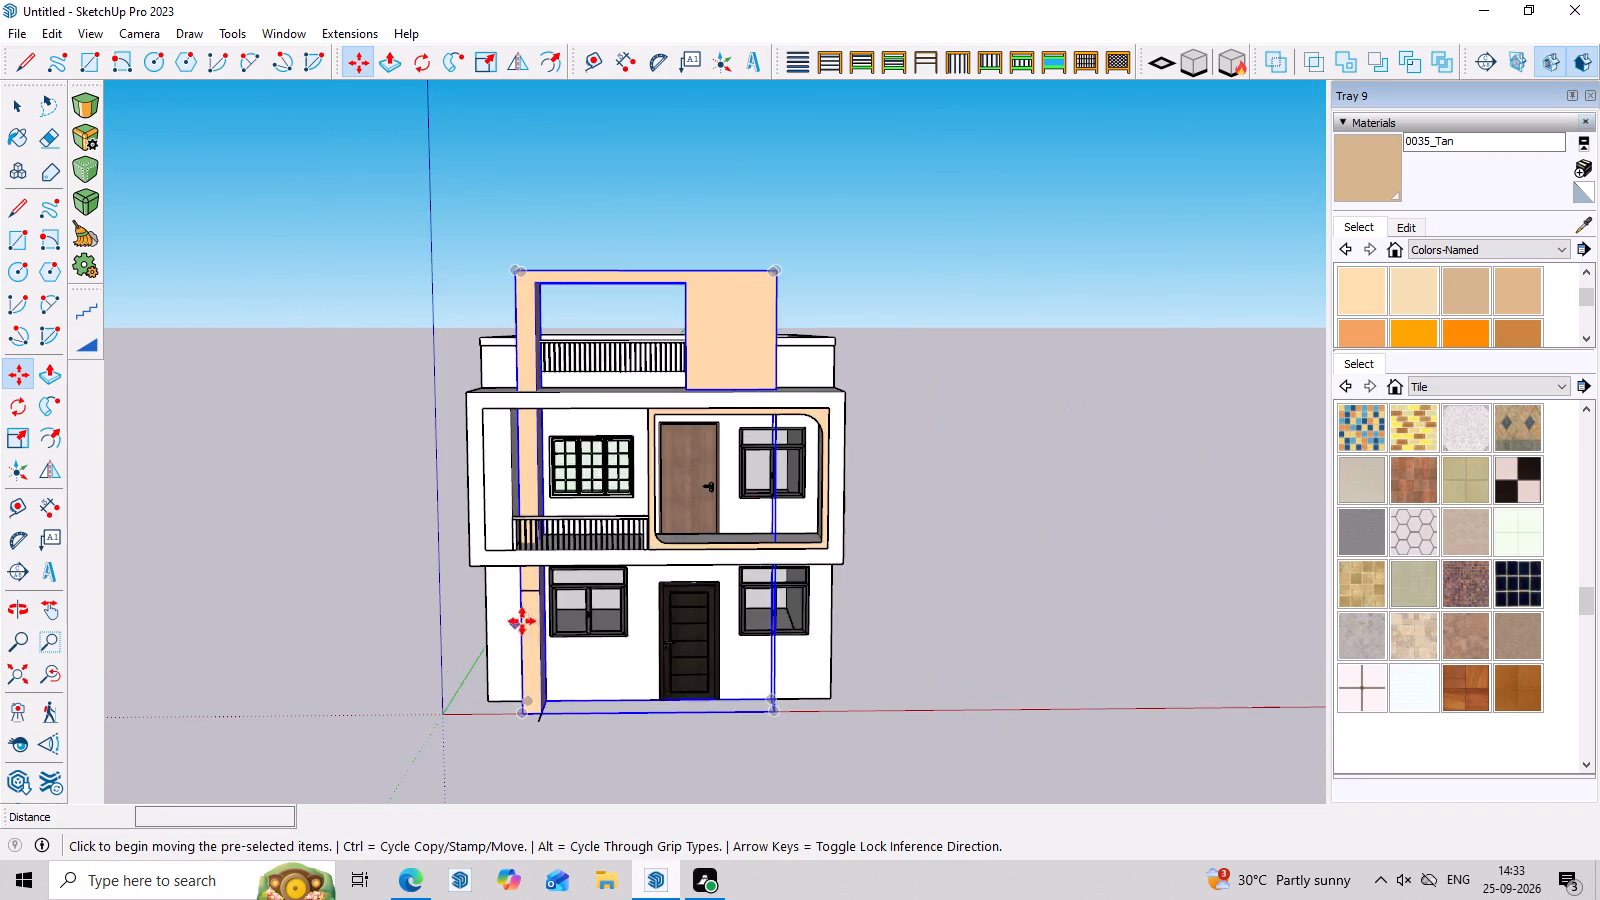
{"action": "scroll", "coordinate": [532, 610], "scroll_direction": "up", "scroll_amount": 10}
{"action": "key", "text": "space"}
{"action": "triple_click", "coordinate": [530, 600]}
{"action": "scroll", "coordinate": [530, 592], "scroll_direction": "up", "scroll_amount": 3}
{"action": "key", "text": "l"}
{"action": "left_click", "coordinate": [555, 581]}
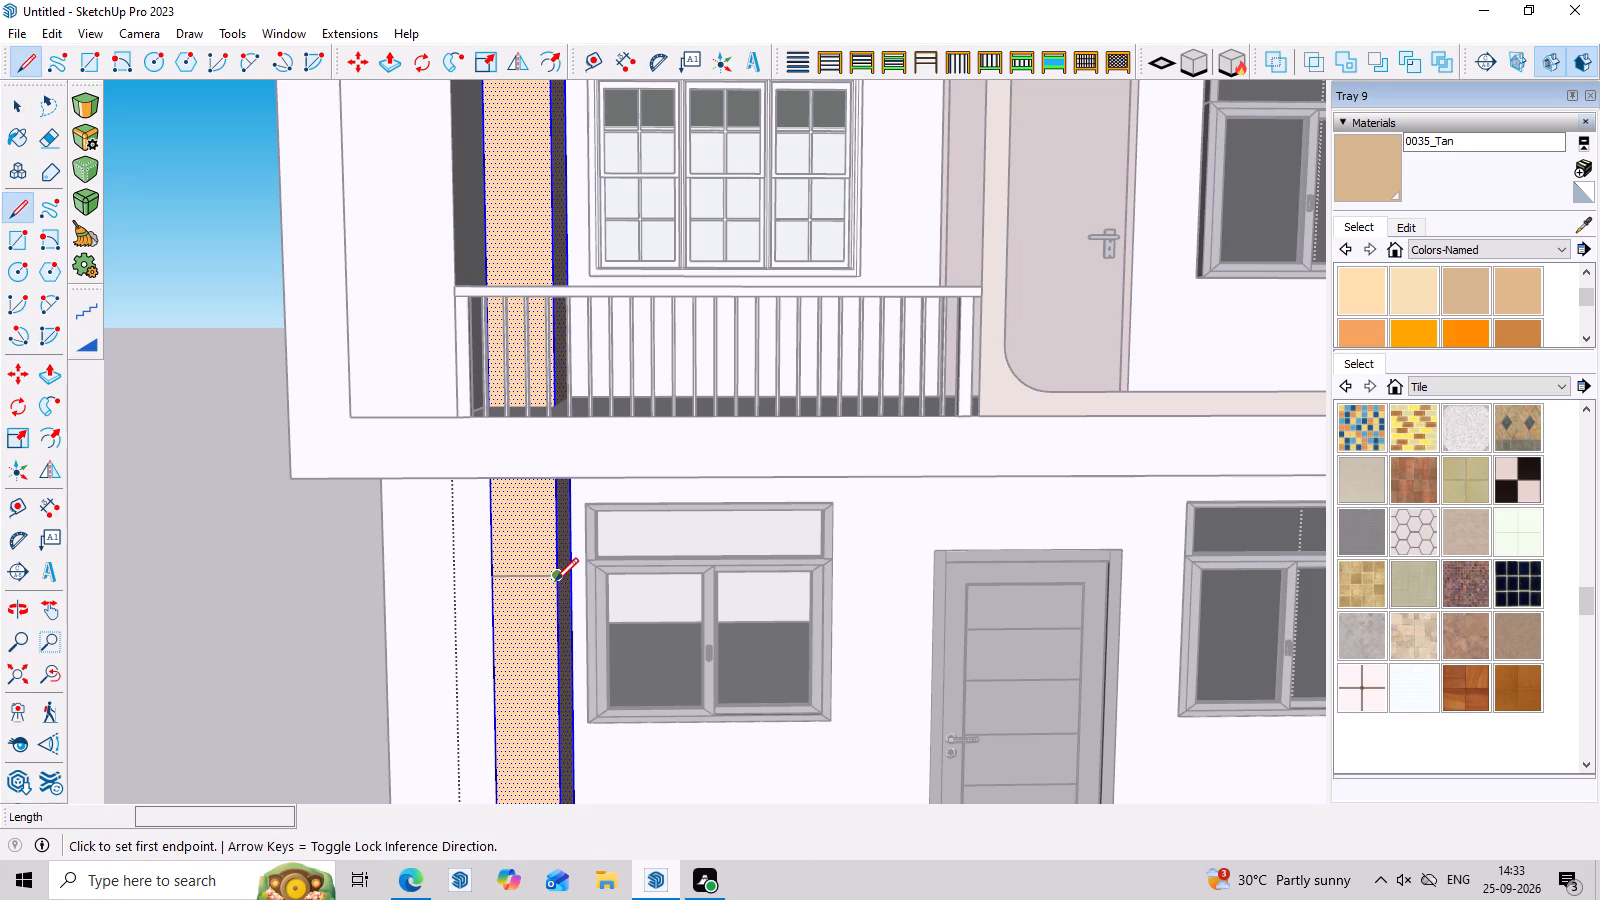
{"action": "left_click", "coordinate": [497, 575]}
{"action": "key", "text": "space"}
{"action": "scroll", "coordinate": [567, 587], "scroll_direction": "down", "scroll_amount": 5}
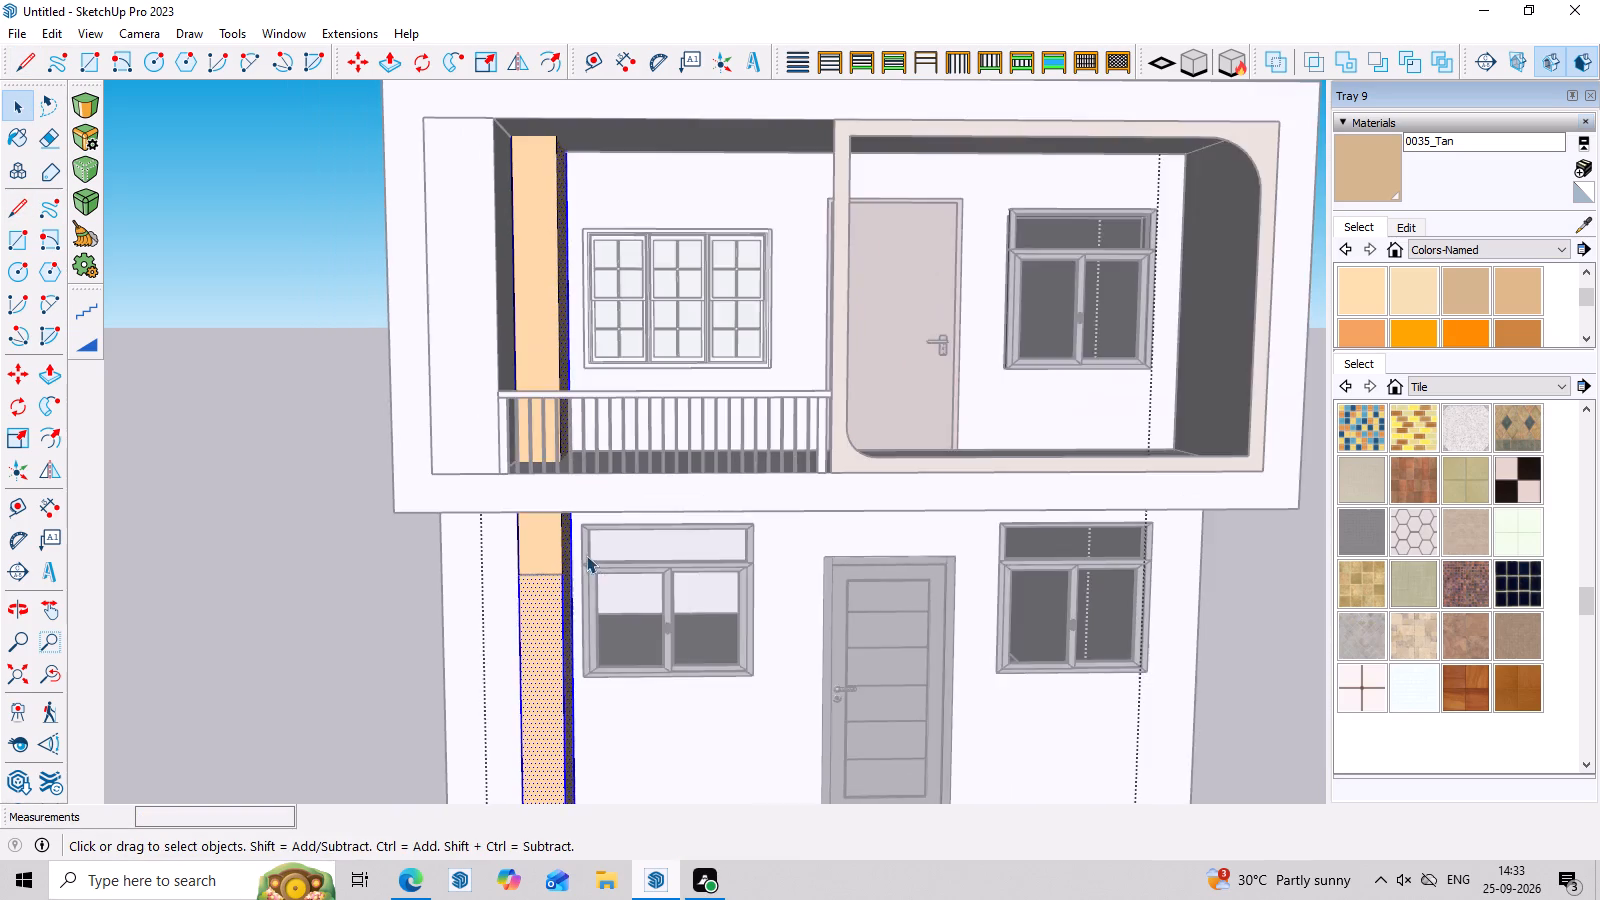
{"action": "scroll", "coordinate": [586, 555], "scroll_direction": "down", "scroll_amount": 9}
{"action": "left_click", "coordinate": [1012, 528]}
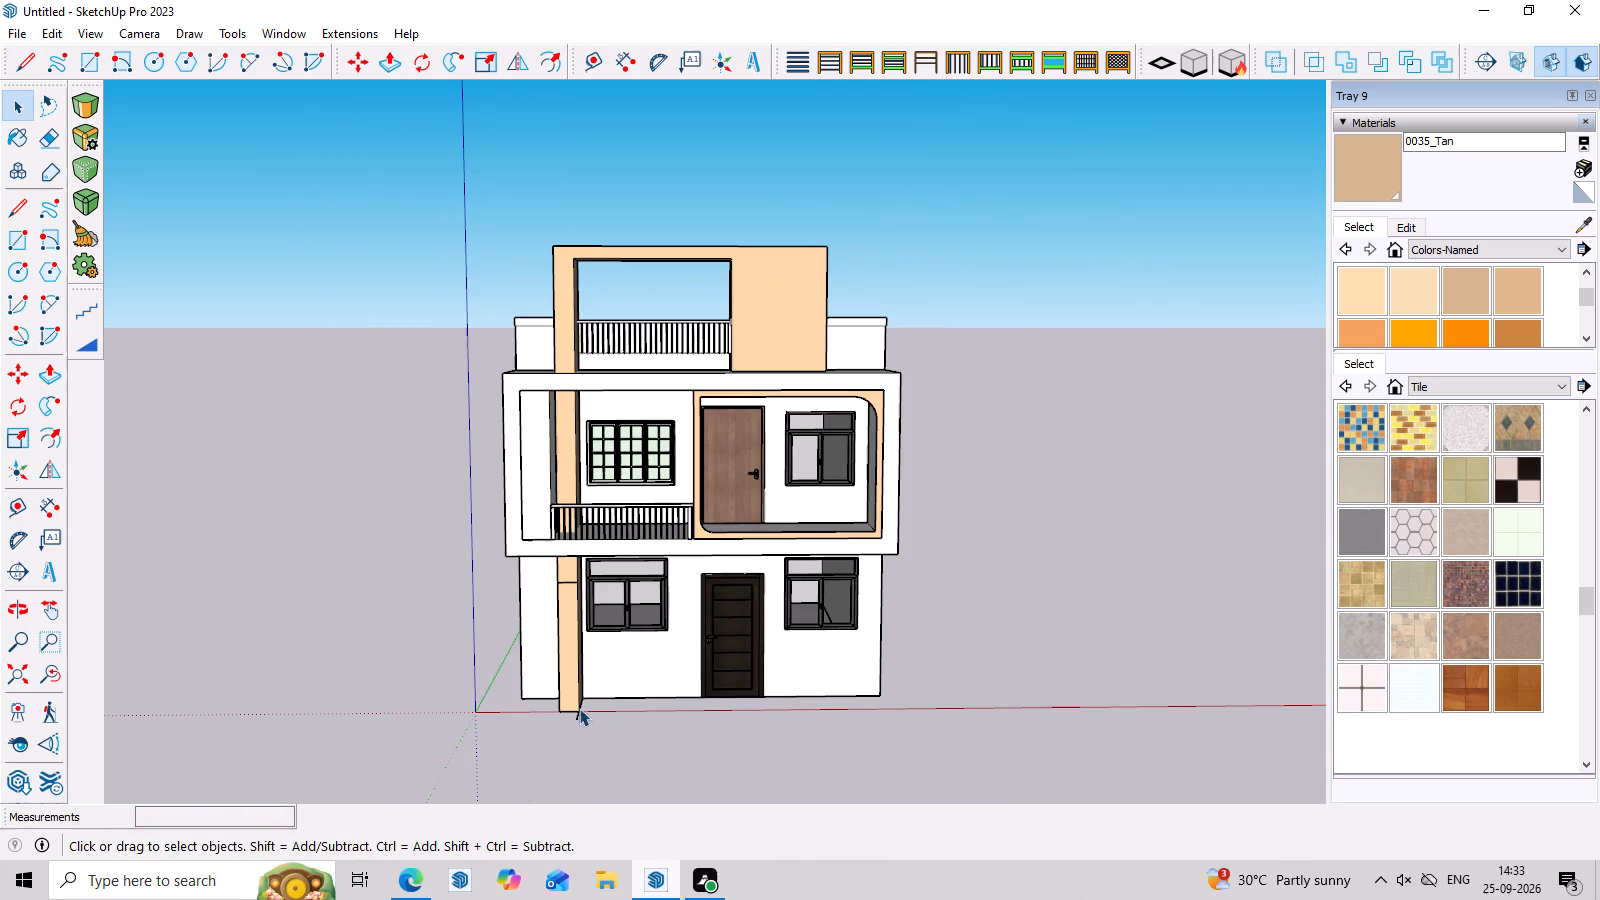
Move the tall front frame sideways along the red axis until it stands clear of the house.
{"action": "key", "text": "m"}
{"action": "left_click", "coordinate": [574, 709]}
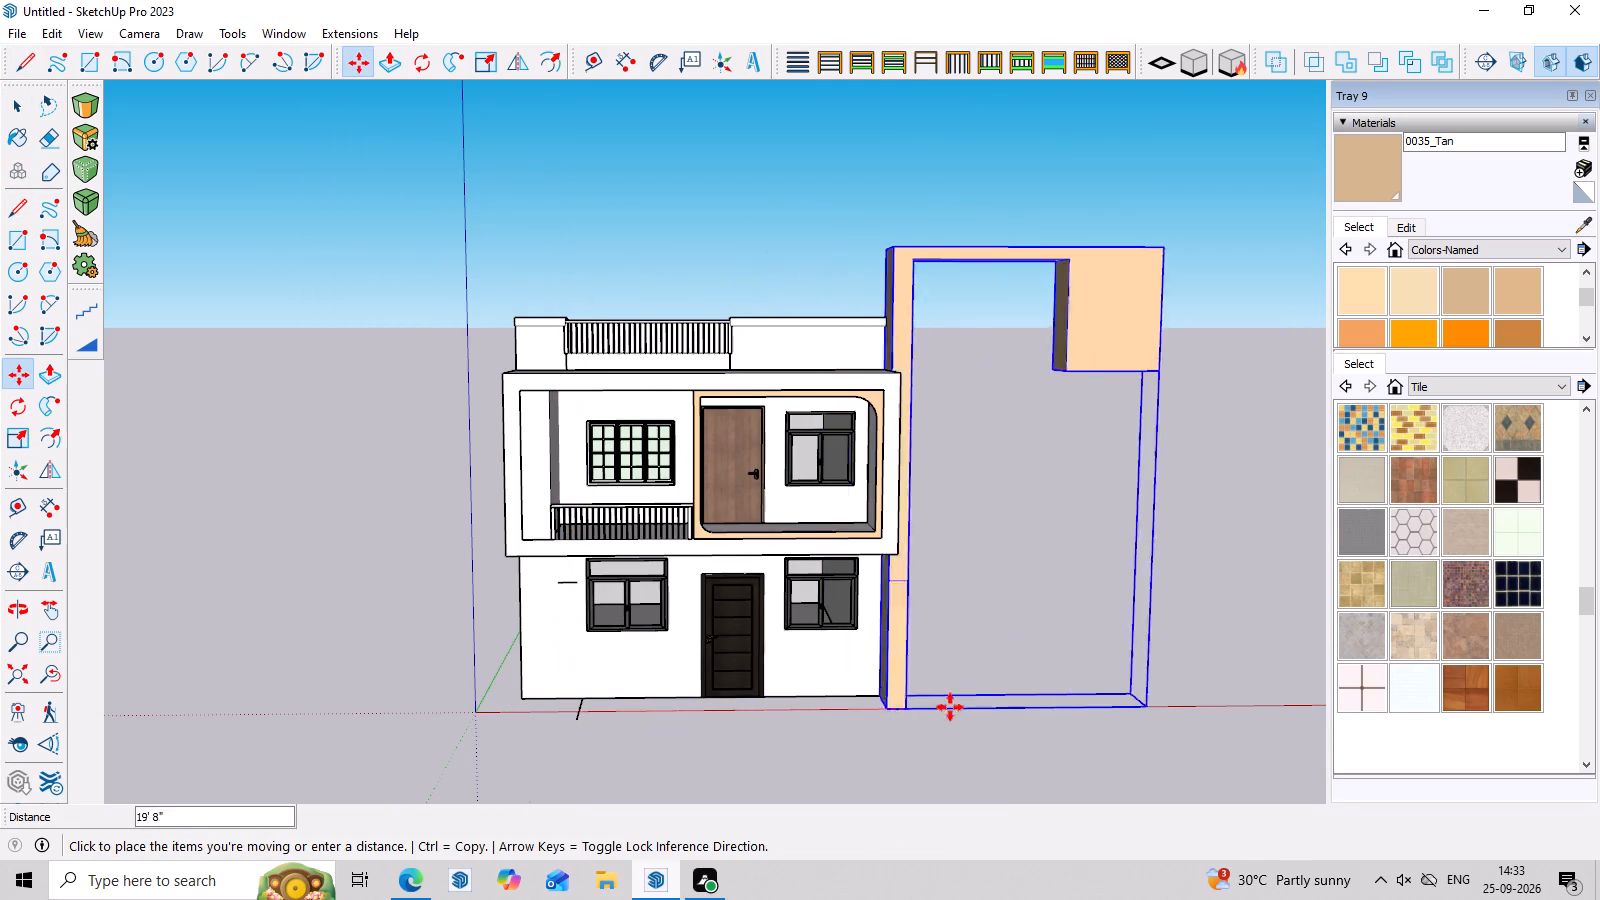
{"action": "left_click", "coordinate": [1115, 689]}
Inside the frame's group, draw a dividing line about 2' 6" long across the column's inner side face, level with the front line.
{"action": "scroll", "coordinate": [955, 483], "scroll_direction": "down", "scroll_amount": 7}
{"action": "middle_click_drag", "start_coordinate": [1268, 609], "coordinate": [1084, 636]}
{"action": "scroll", "coordinate": [1095, 553], "scroll_direction": "up", "scroll_amount": 11}
{"action": "scroll", "coordinate": [963, 453], "scroll_direction": "down", "scroll_amount": 8}
{"action": "middle_click_drag", "start_coordinate": [1428, 710], "coordinate": [1545, 695]}
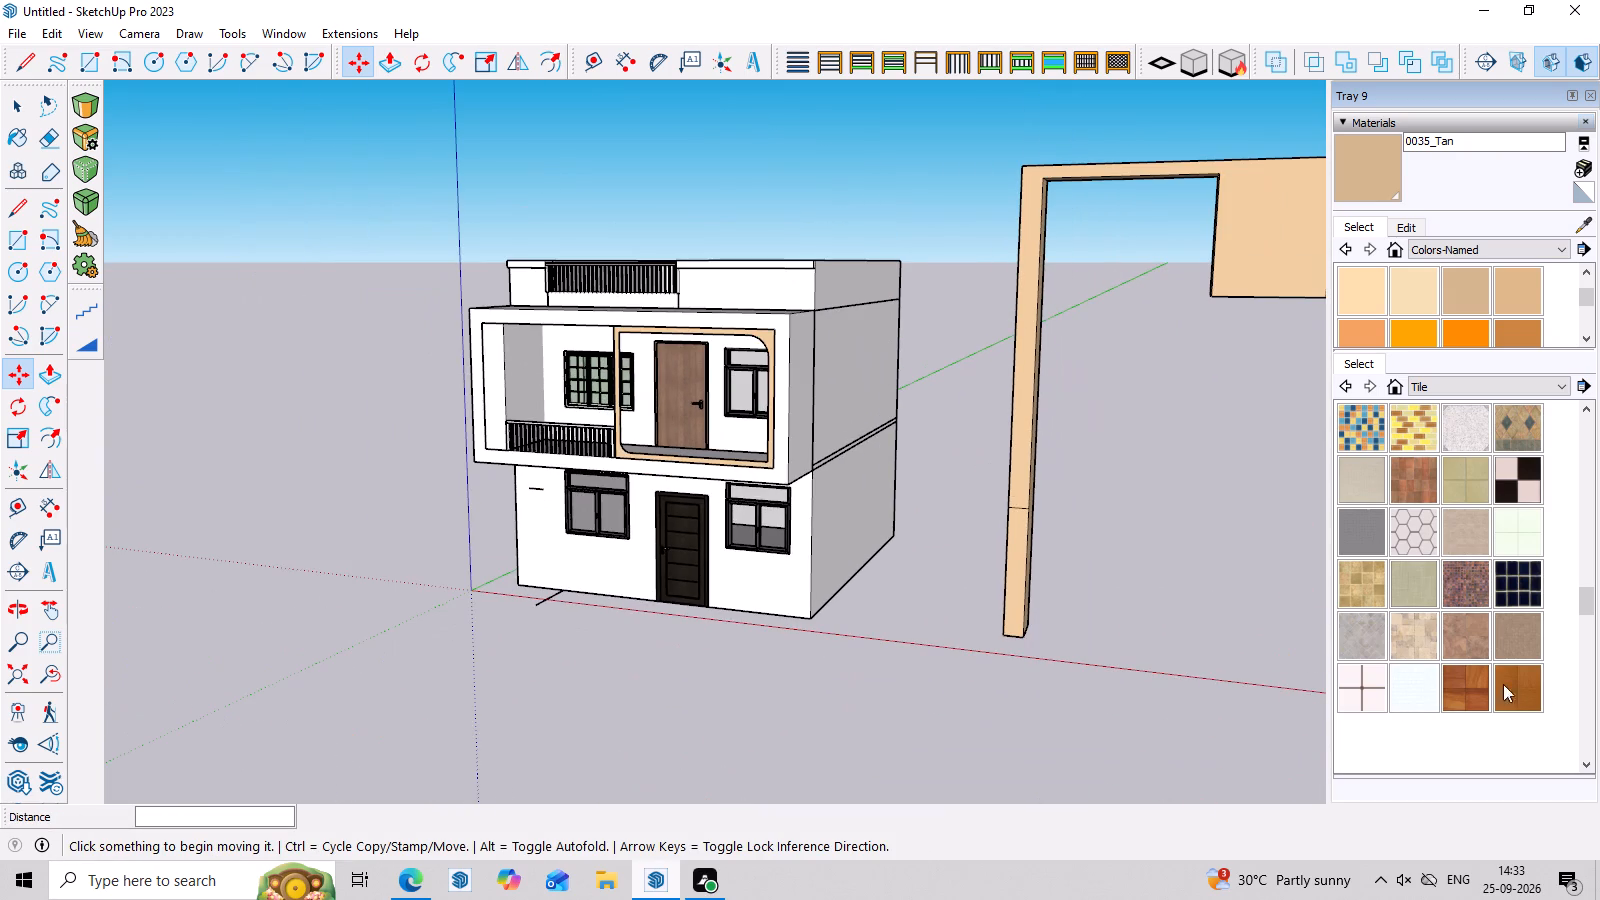
{"action": "scroll", "coordinate": [1186, 576], "scroll_direction": "up", "scroll_amount": 7}
{"action": "middle_click_drag", "start_coordinate": [1092, 576], "coordinate": [1226, 601]}
{"action": "scroll", "coordinate": [1051, 427], "scroll_direction": "up", "scroll_amount": 4}
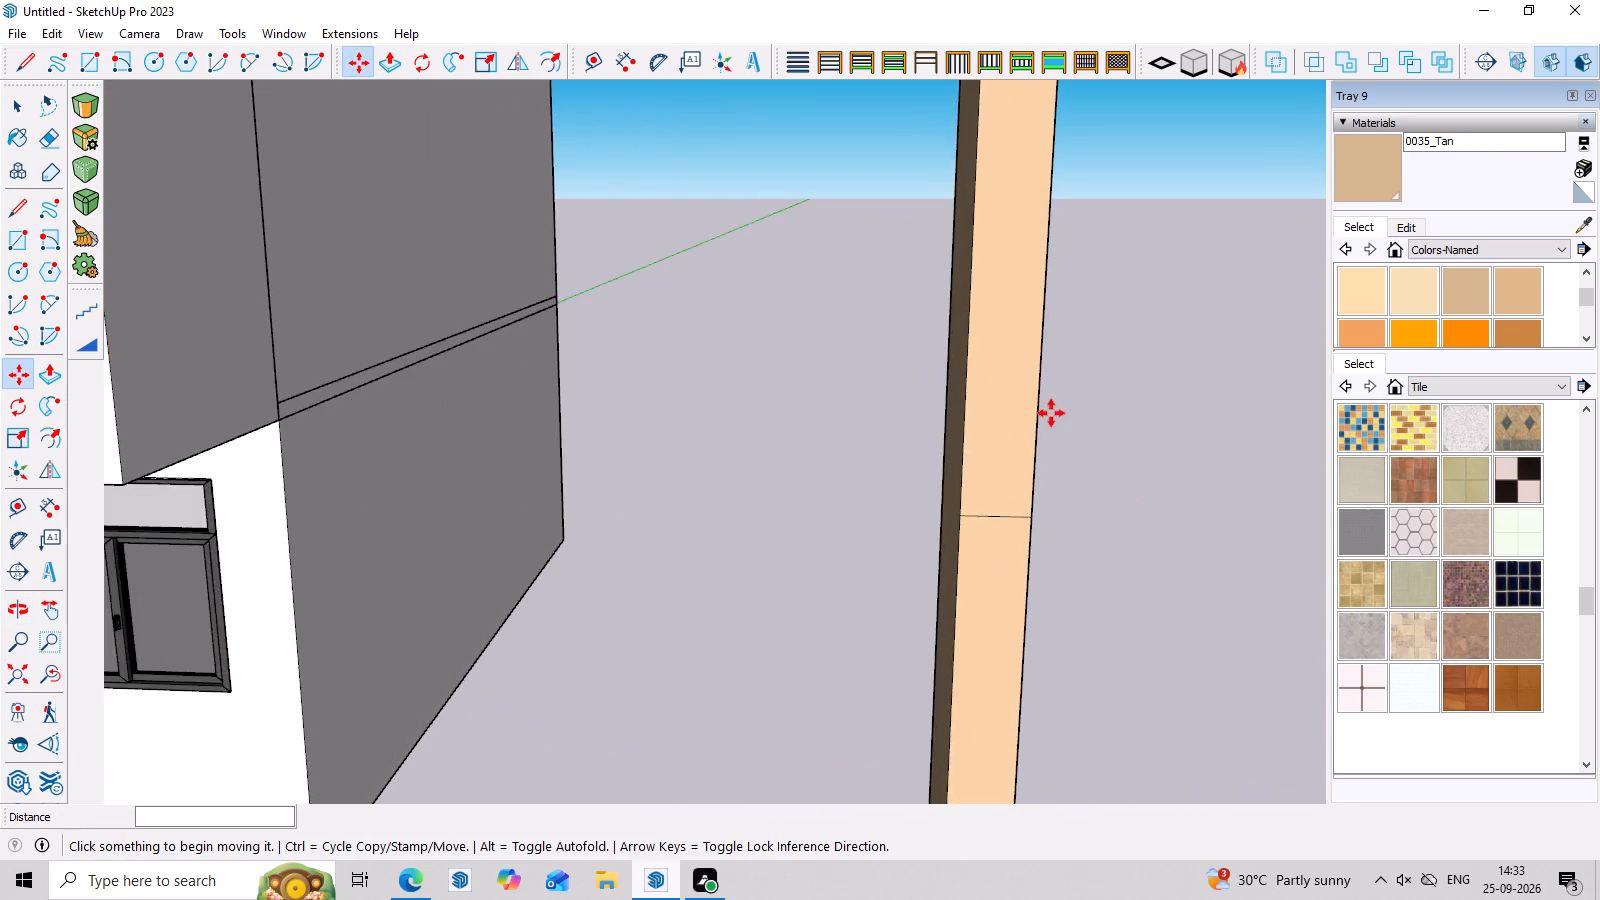
{"action": "scroll", "coordinate": [1051, 408], "scroll_direction": "down", "scroll_amount": 4}
{"action": "middle_click_drag", "start_coordinate": [1098, 496], "coordinate": [744, 507]}
{"action": "scroll", "coordinate": [762, 494], "scroll_direction": "up", "scroll_amount": 2}
{"action": "middle_click_drag", "start_coordinate": [865, 603], "coordinate": [717, 619]}
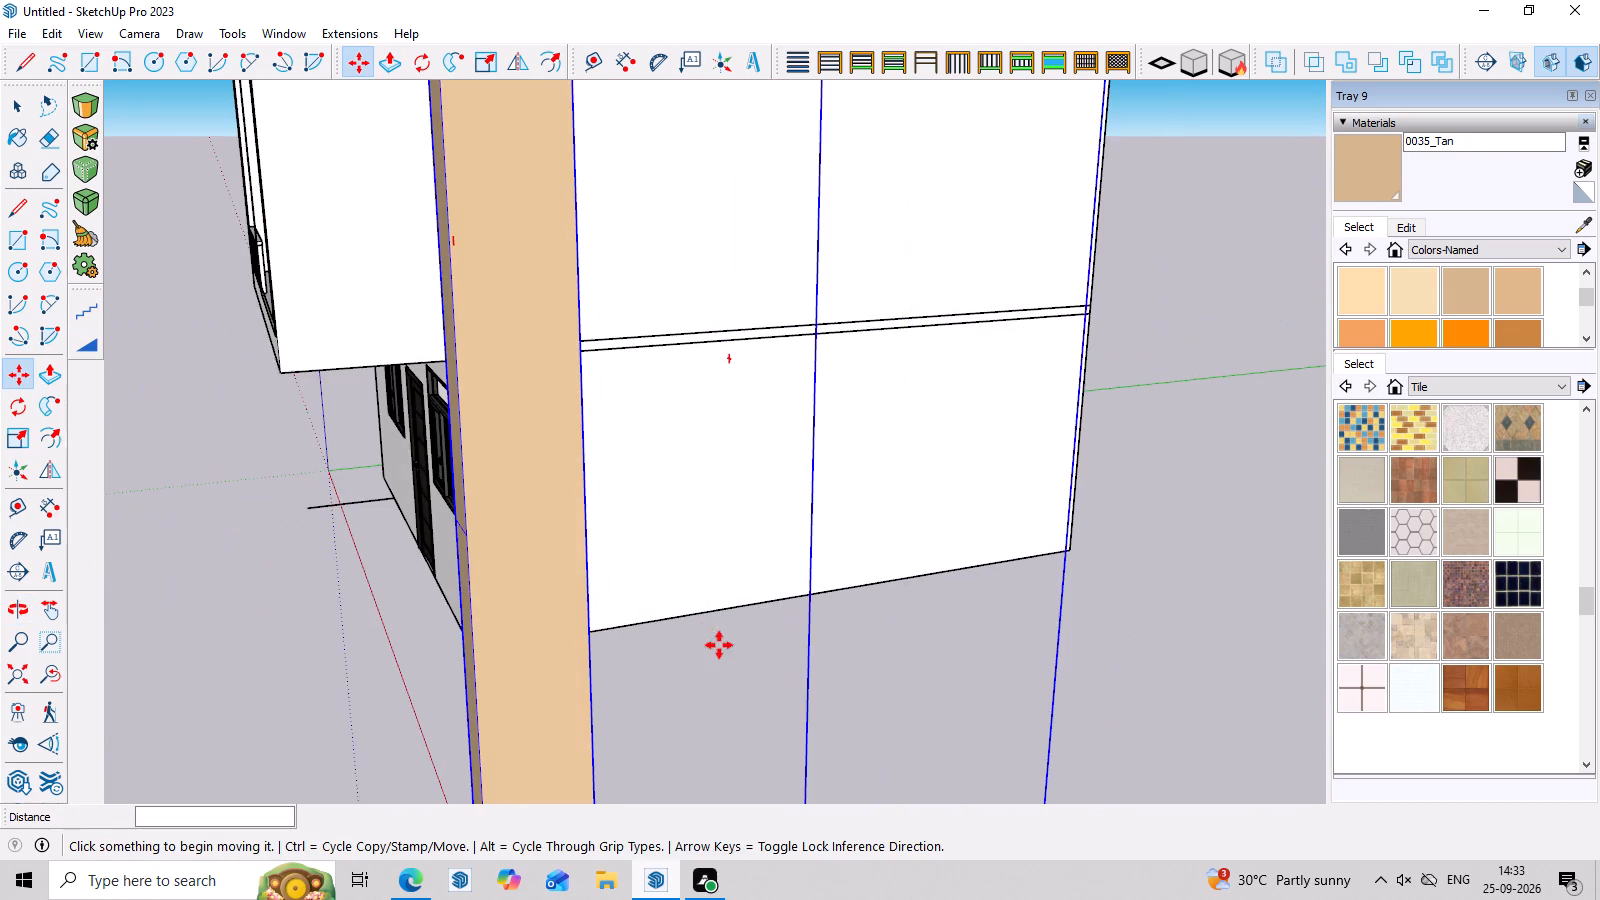
{"action": "scroll", "coordinate": [749, 635], "scroll_direction": "down", "scroll_amount": 1}
{"action": "key", "text": "space"}
{"action": "double_click", "coordinate": [556, 591]}
{"action": "scroll", "coordinate": [556, 591], "scroll_direction": "up", "scroll_amount": 3}
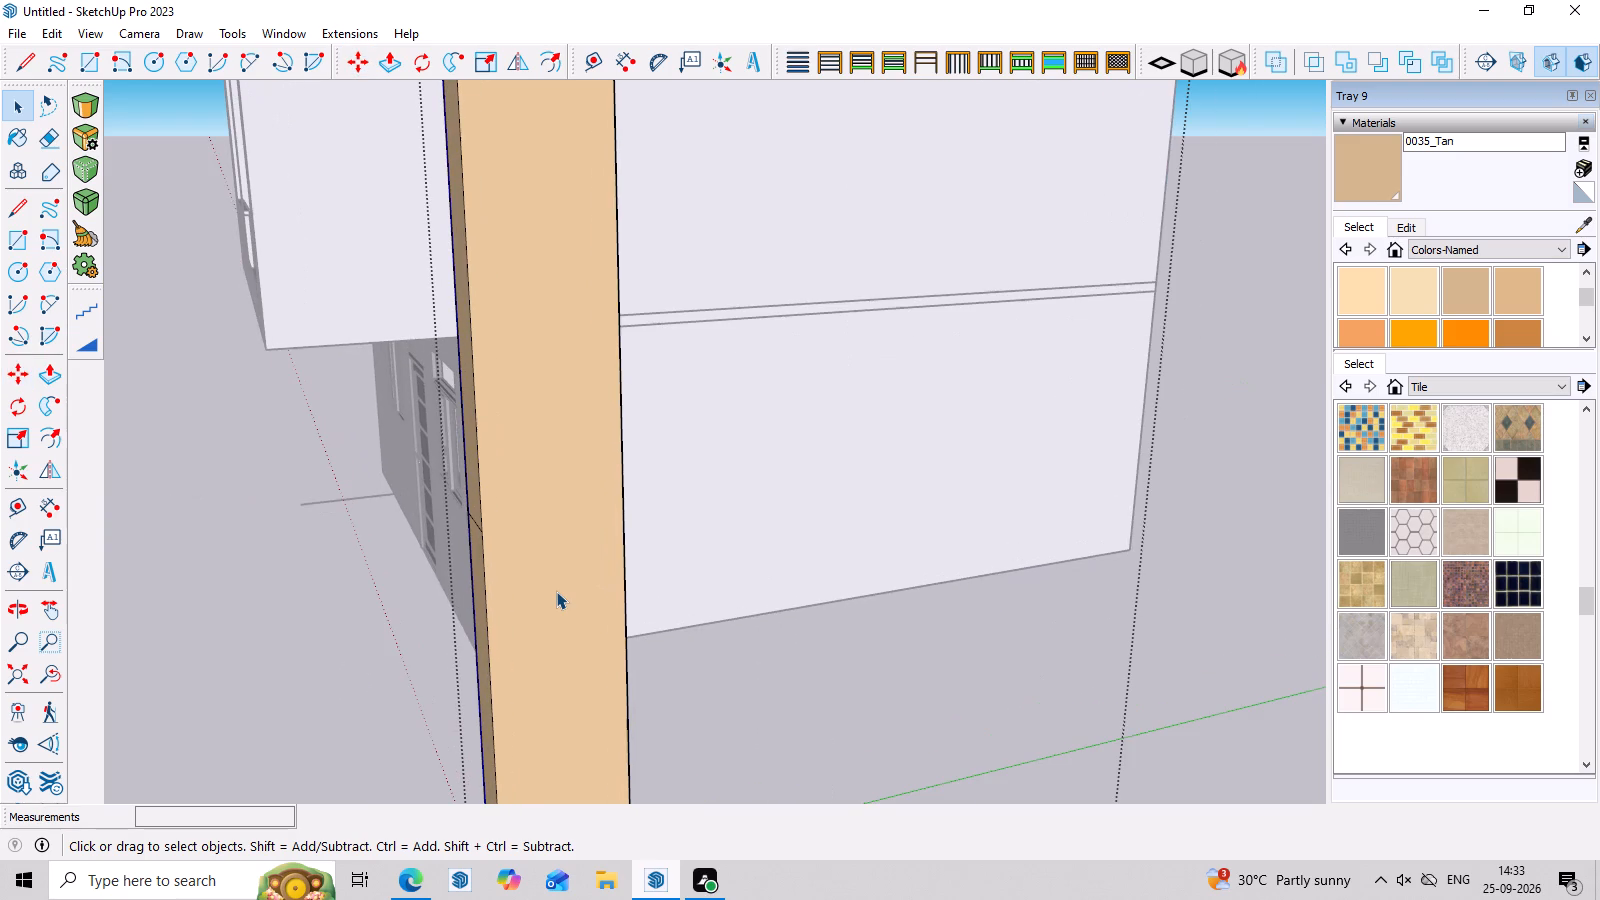
{"action": "key", "text": "l"}
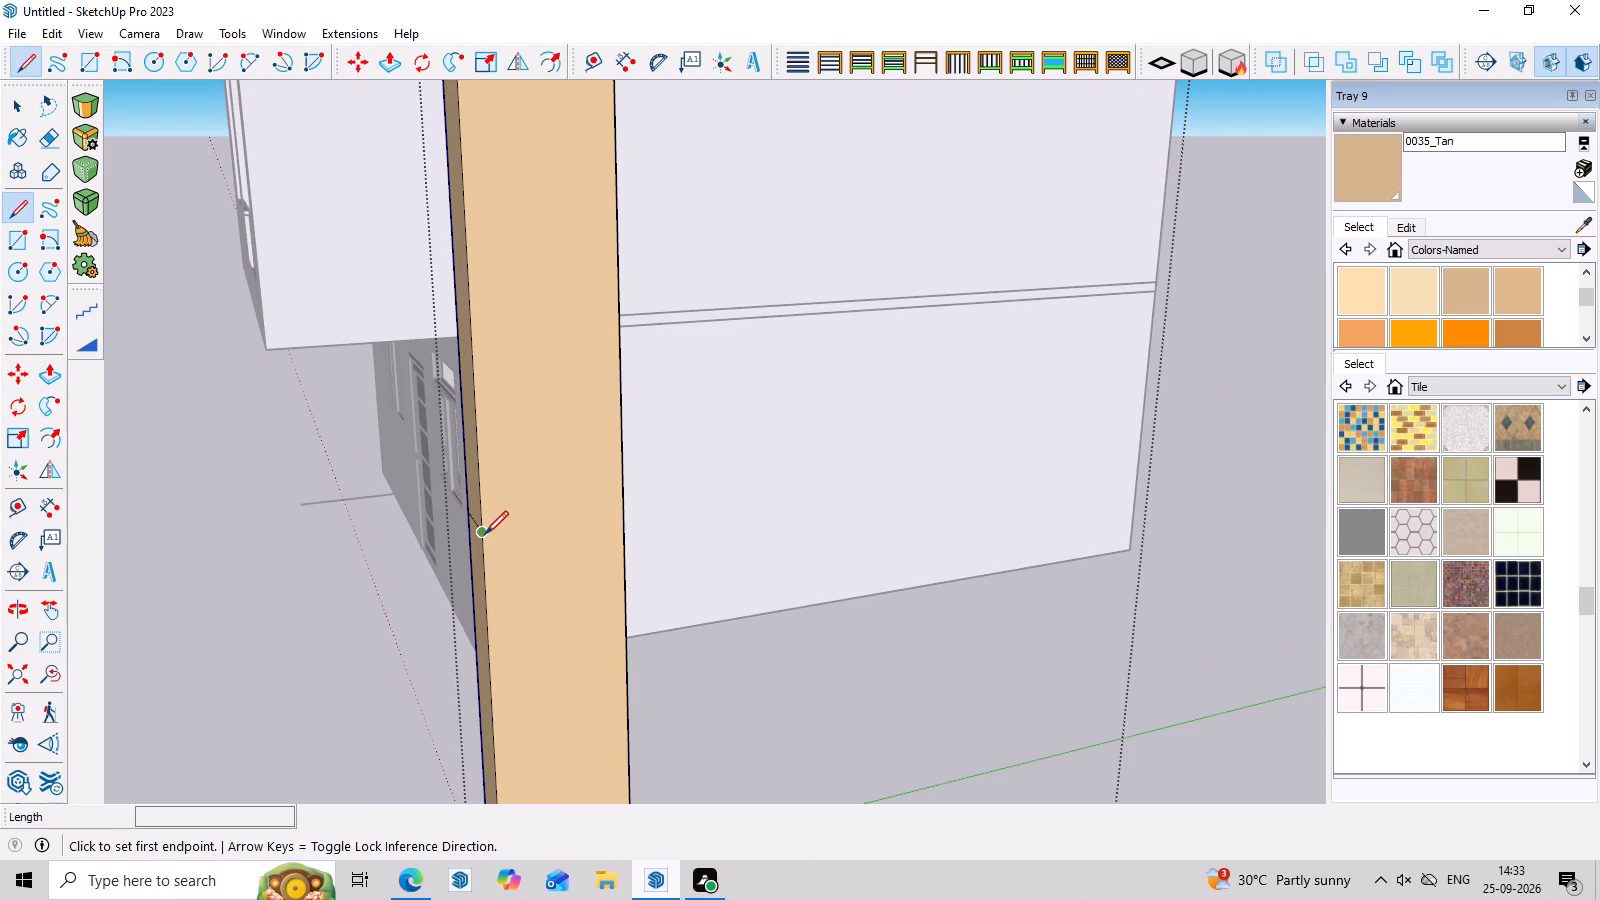
{"action": "left_click", "coordinate": [485, 534]}
{"action": "left_click", "coordinate": [622, 515]}
Continue the dividing line at the same height across the column's back face, about 1' 3" long.
{"action": "middle_click_drag", "start_coordinate": [735, 587], "coordinate": [417, 626]}
{"action": "scroll", "coordinate": [455, 602], "scroll_direction": "down", "scroll_amount": 11}
{"action": "middle_click_drag", "start_coordinate": [820, 650], "coordinate": [582, 673]}
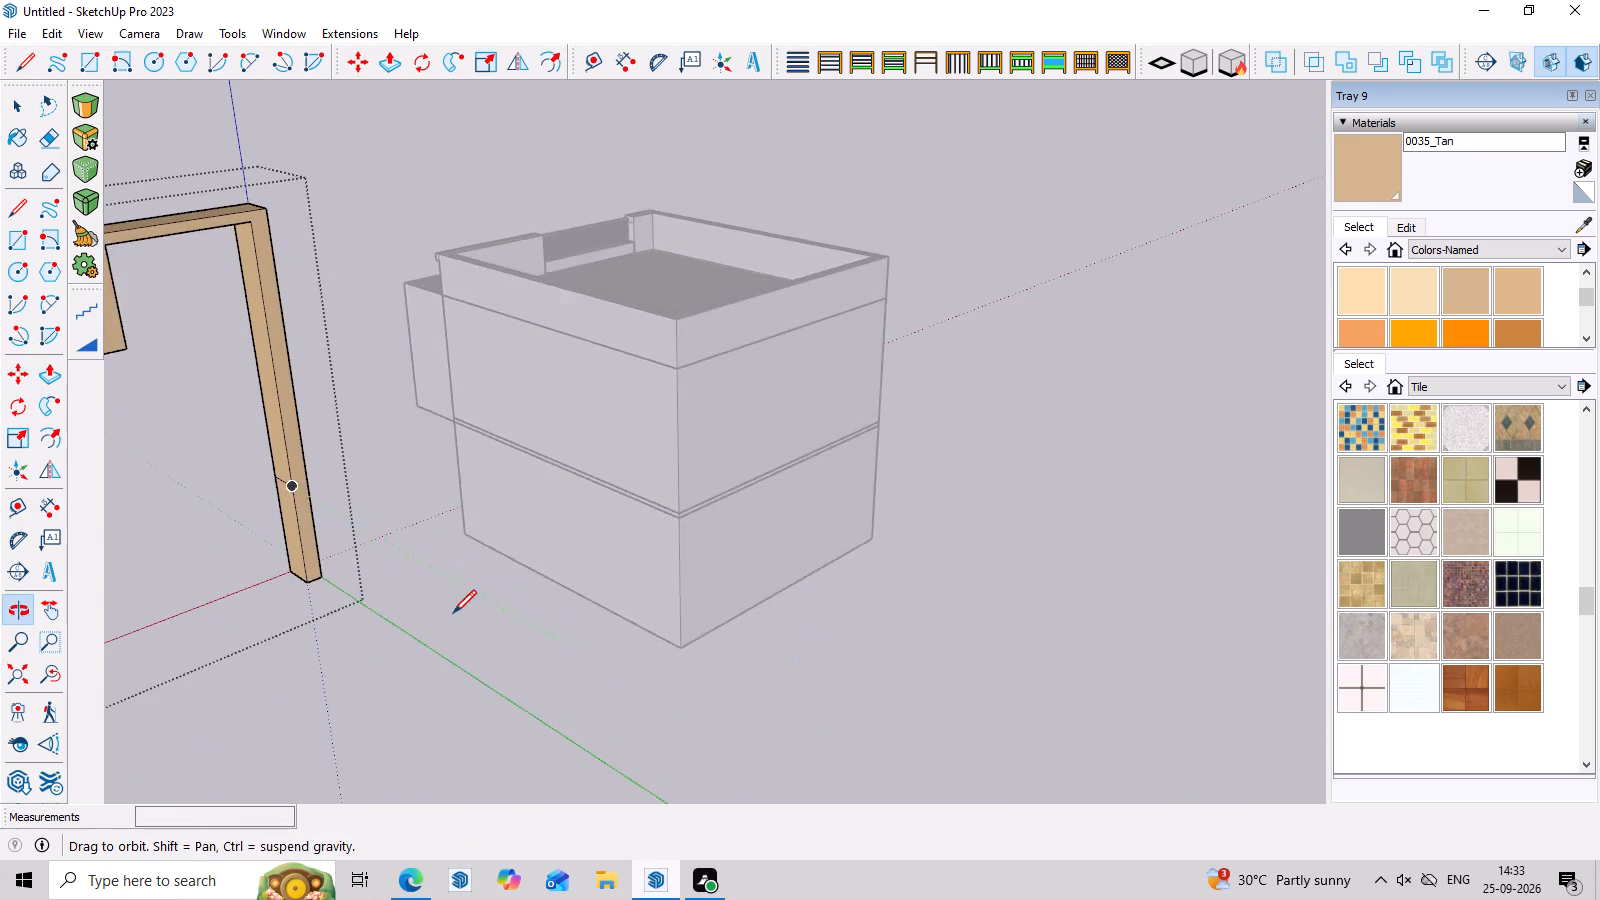
{"action": "scroll", "coordinate": [355, 530], "scroll_direction": "up", "scroll_amount": 20}
{"action": "scroll", "coordinate": [355, 530], "scroll_direction": "up", "scroll_amount": 3}
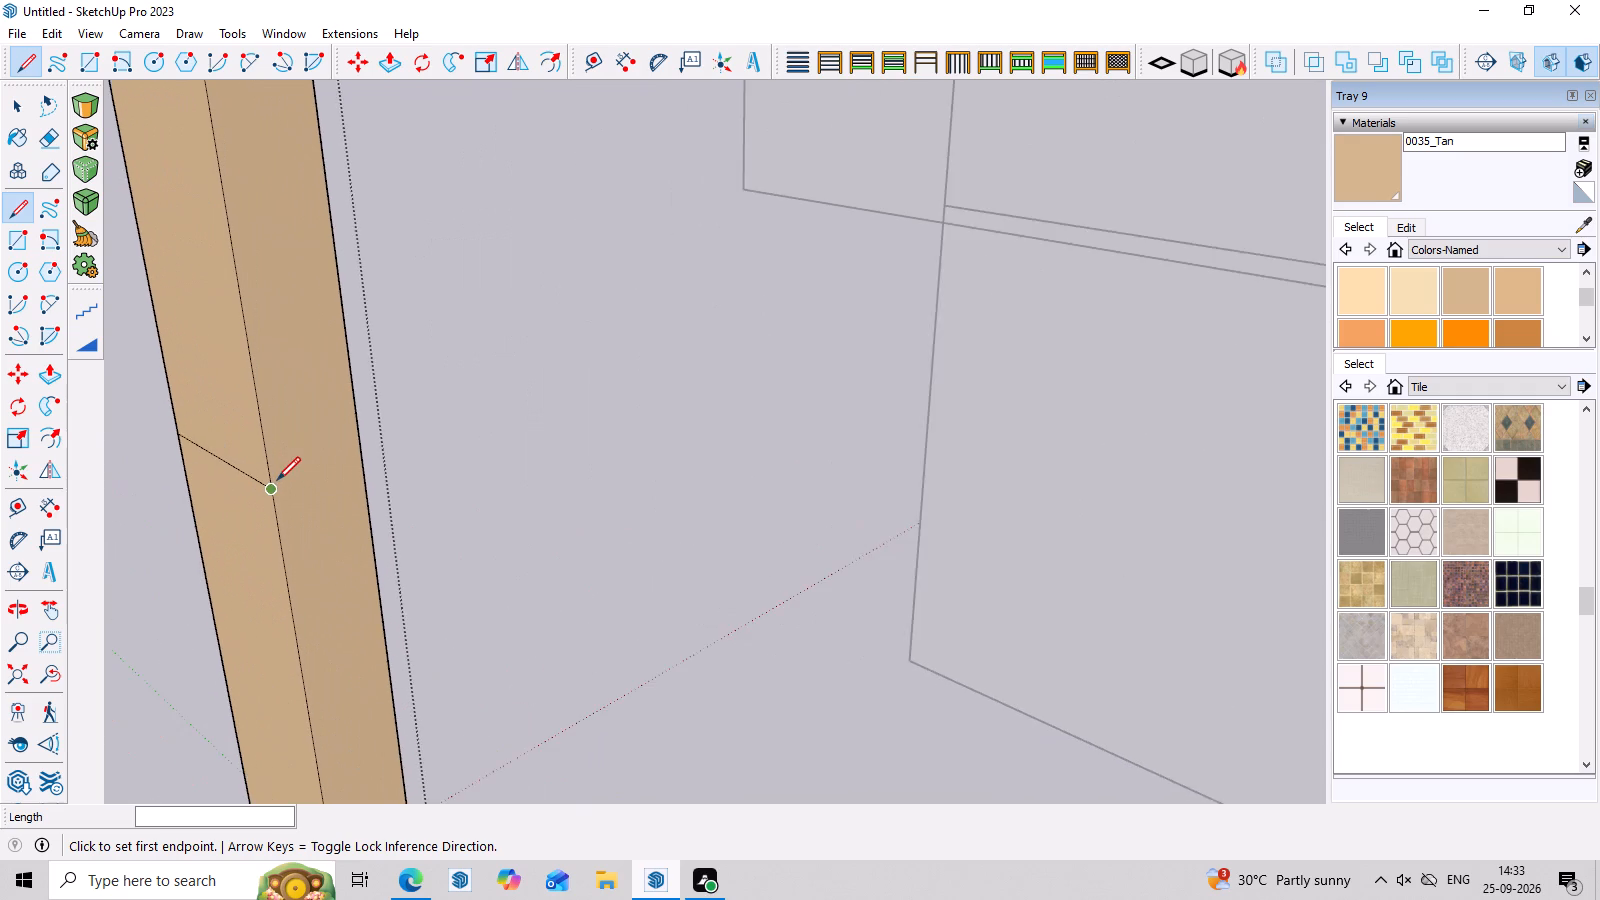
{"action": "scroll", "coordinate": [276, 480], "scroll_direction": "up", "scroll_amount": 4}
{"action": "left_click", "coordinate": [271, 495]}
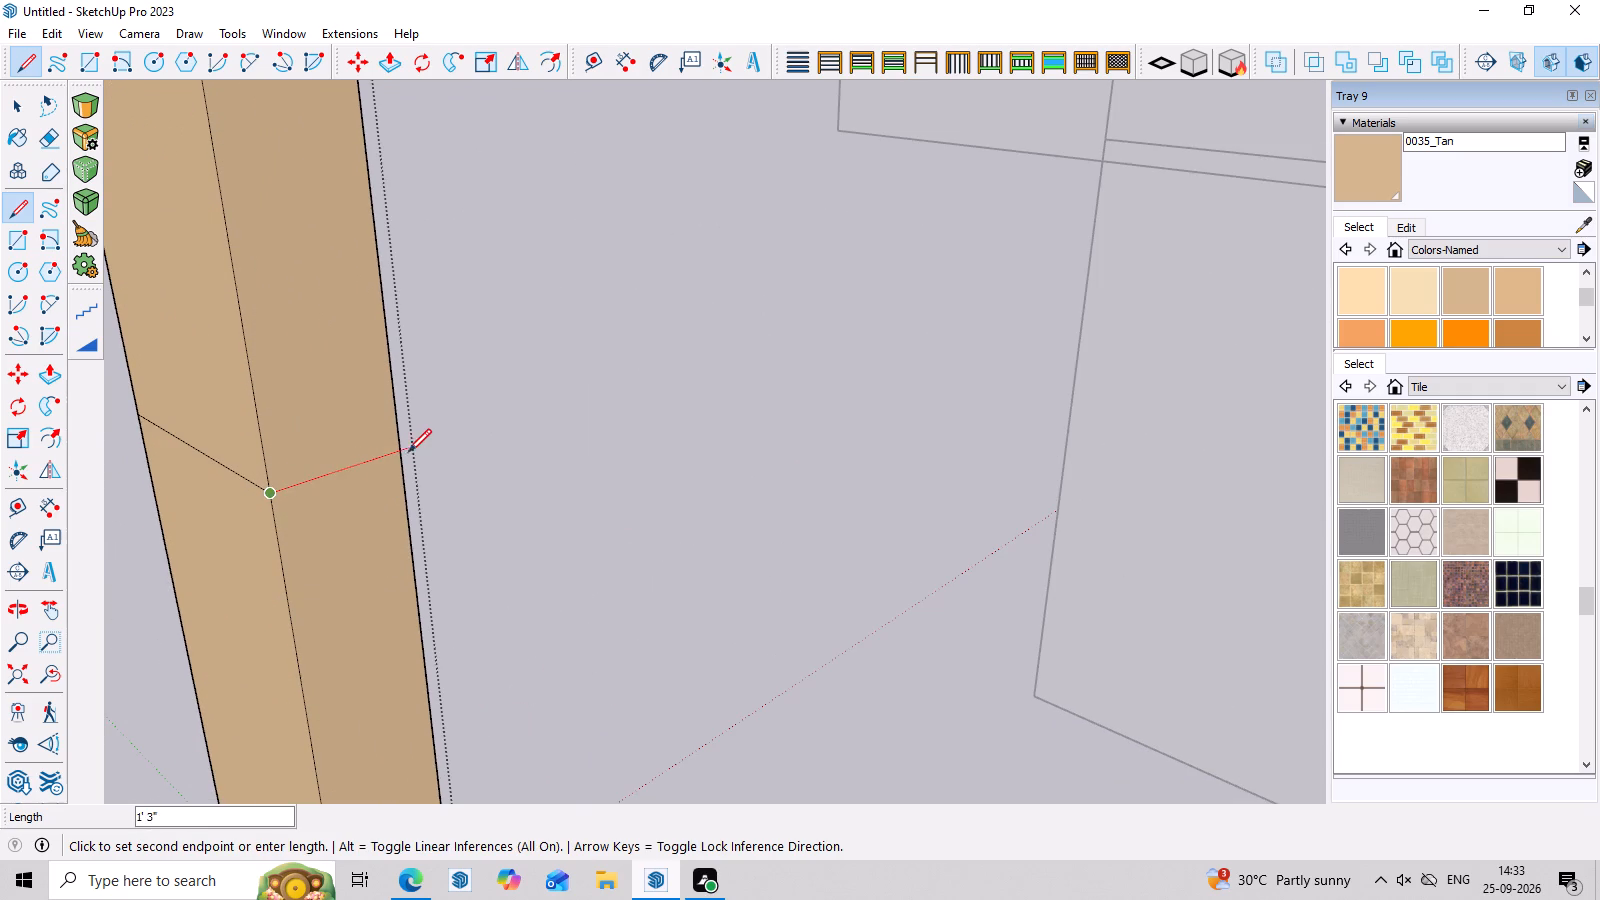
{"action": "left_click", "coordinate": [402, 451]}
Close the dividing loop with a line about 2' 6" long across the column's side face toward the house.
{"action": "scroll", "coordinate": [436, 509], "scroll_direction": "down", "scroll_amount": 18}
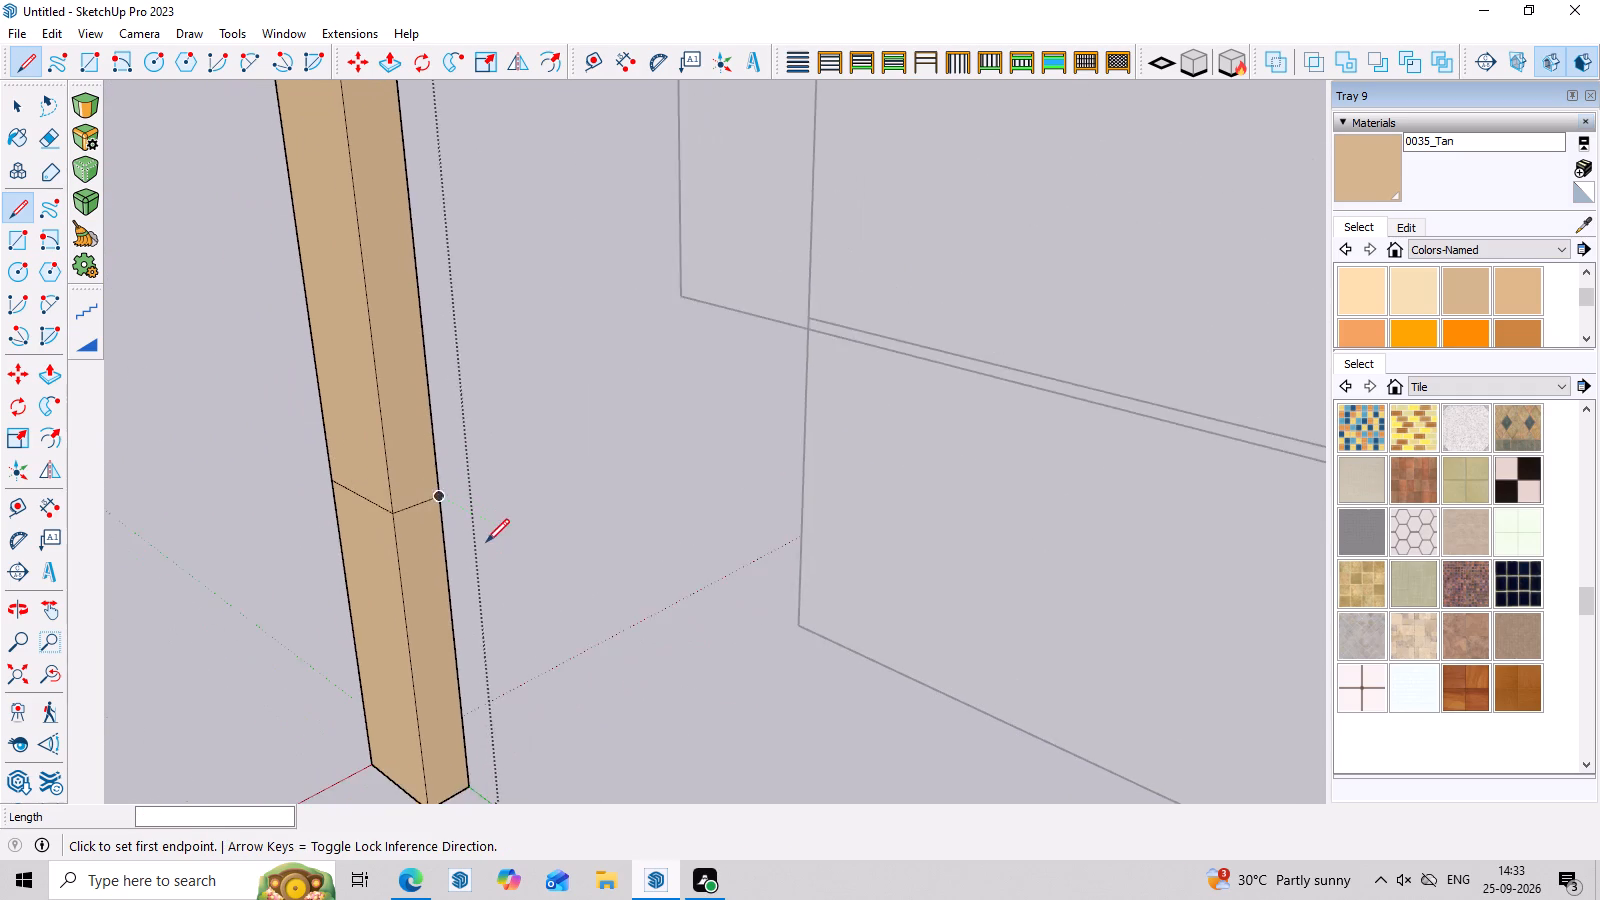
{"action": "scroll", "coordinate": [486, 542], "scroll_direction": "down", "scroll_amount": 10}
{"action": "middle_click_drag", "start_coordinate": [652, 625], "coordinate": [359, 654]}
{"action": "scroll", "coordinate": [411, 513], "scroll_direction": "up", "scroll_amount": 5}
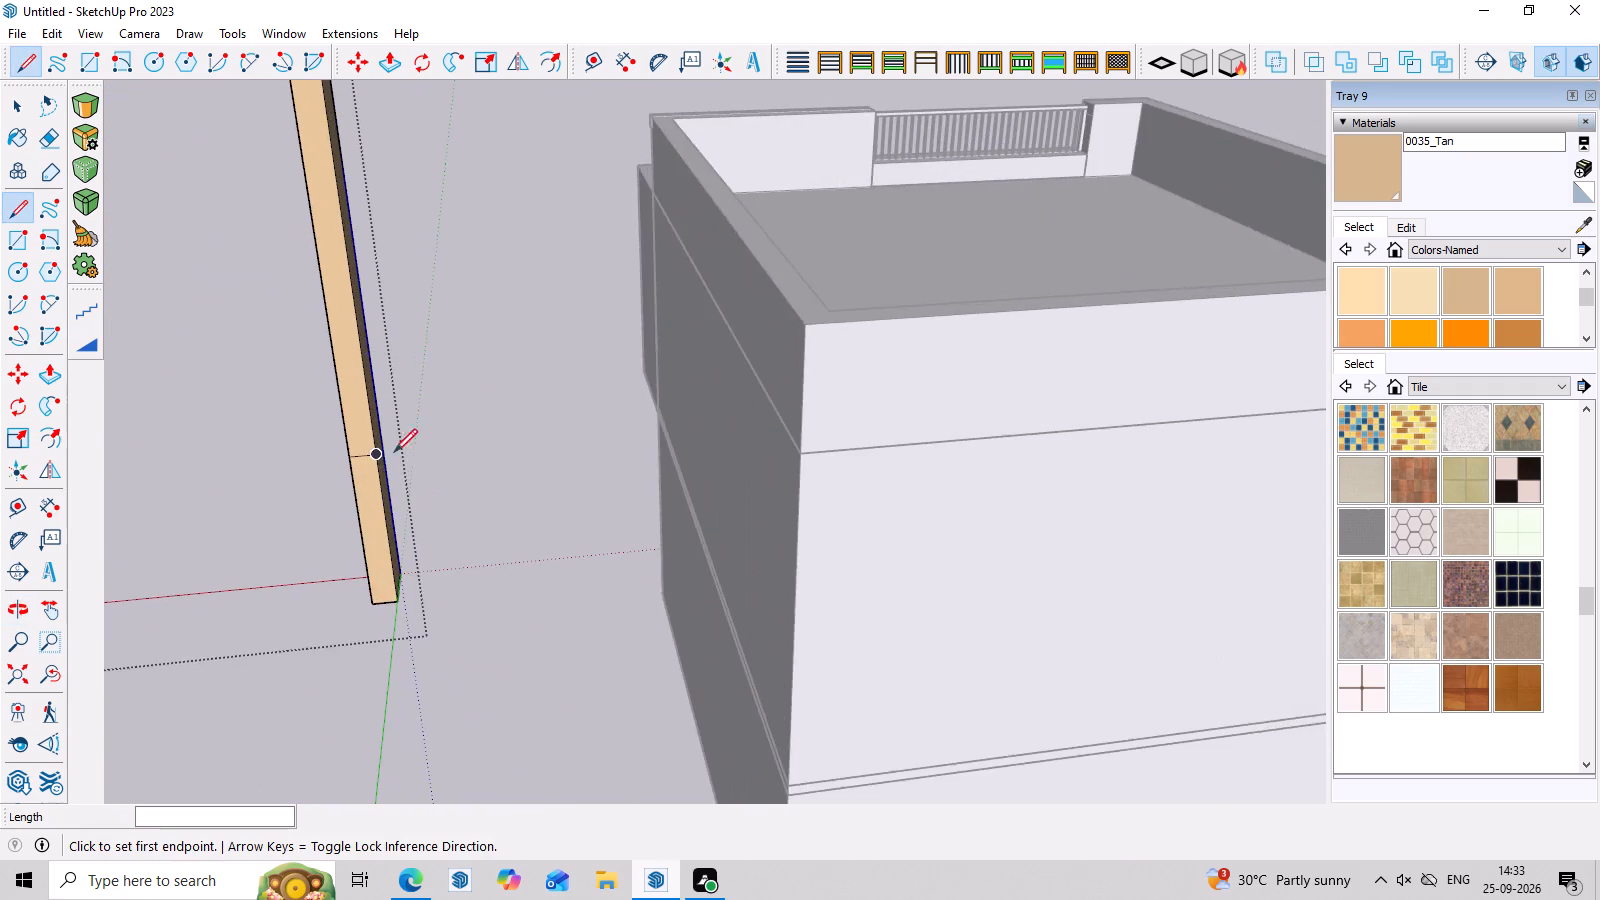
{"action": "scroll", "coordinate": [394, 452], "scroll_direction": "up", "scroll_amount": 15}
{"action": "middle_click_drag", "start_coordinate": [541, 495], "coordinate": [309, 576]}
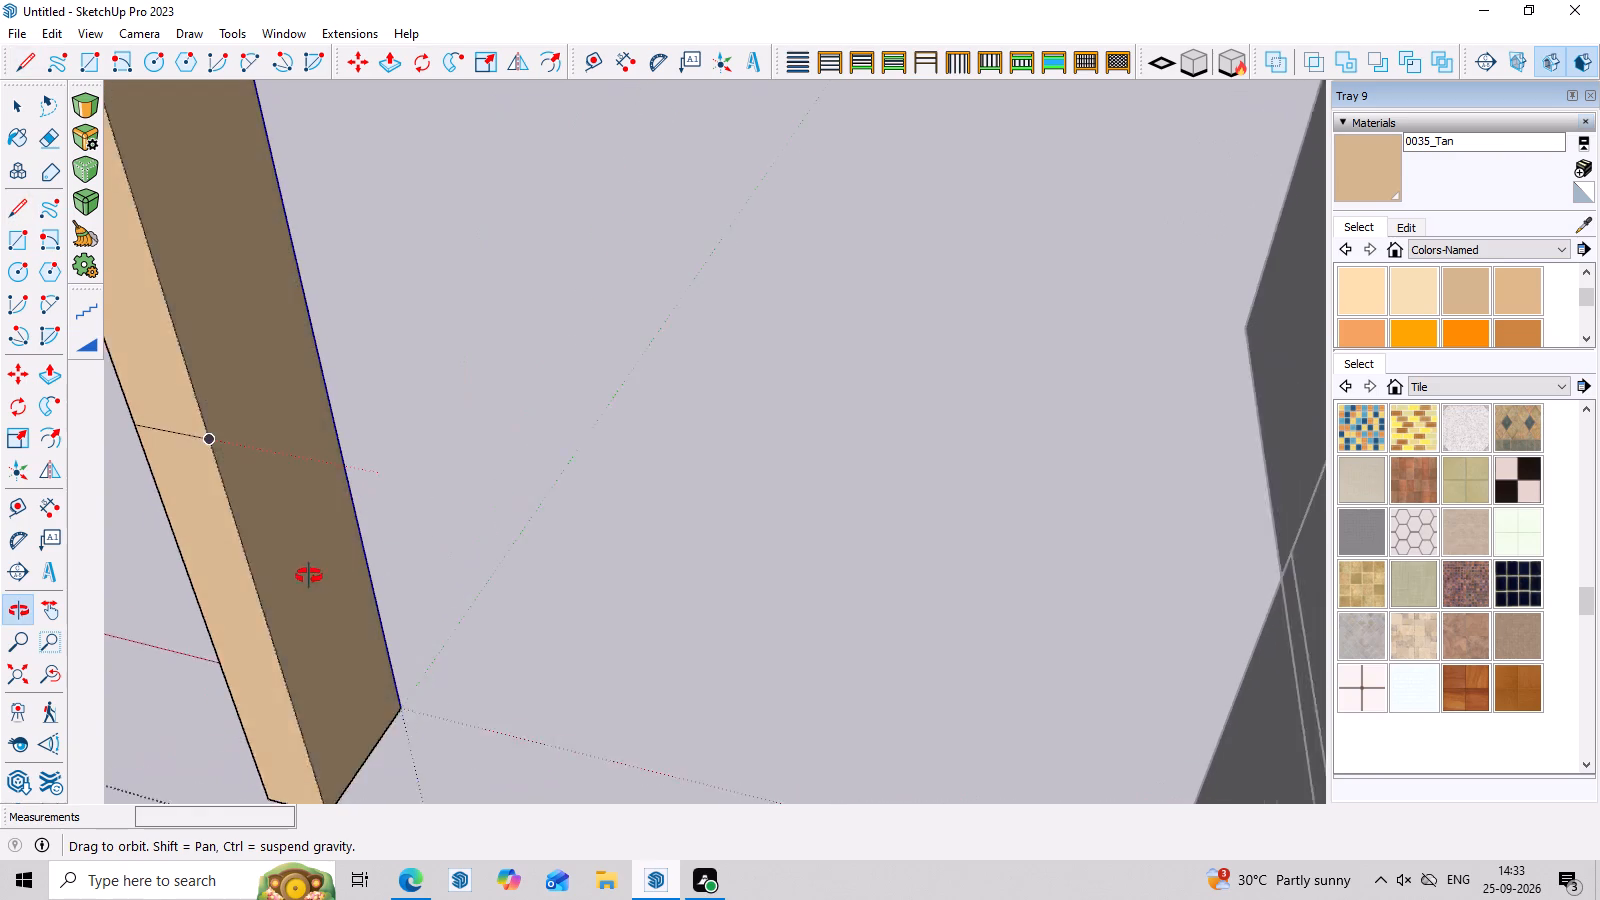
{"action": "middle_click_drag", "start_coordinate": [309, 576], "coordinate": [253, 600]}
{"action": "scroll", "coordinate": [279, 399], "scroll_direction": "up", "scroll_amount": 7}
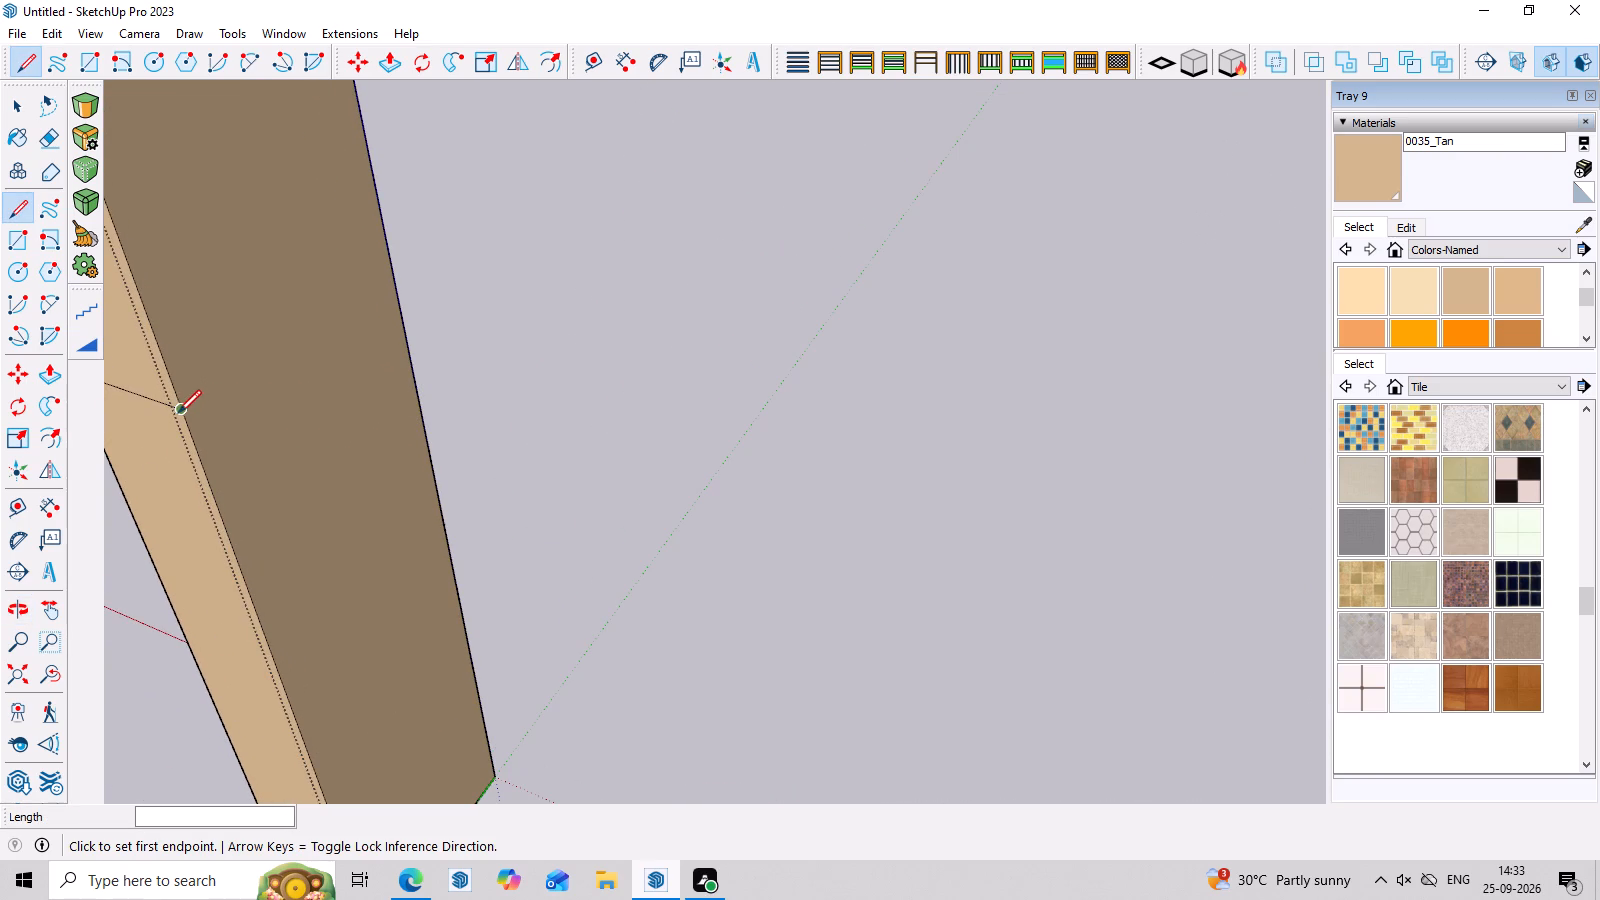
{"action": "left_click", "coordinate": [179, 413]}
{"action": "left_click", "coordinate": [392, 258]}
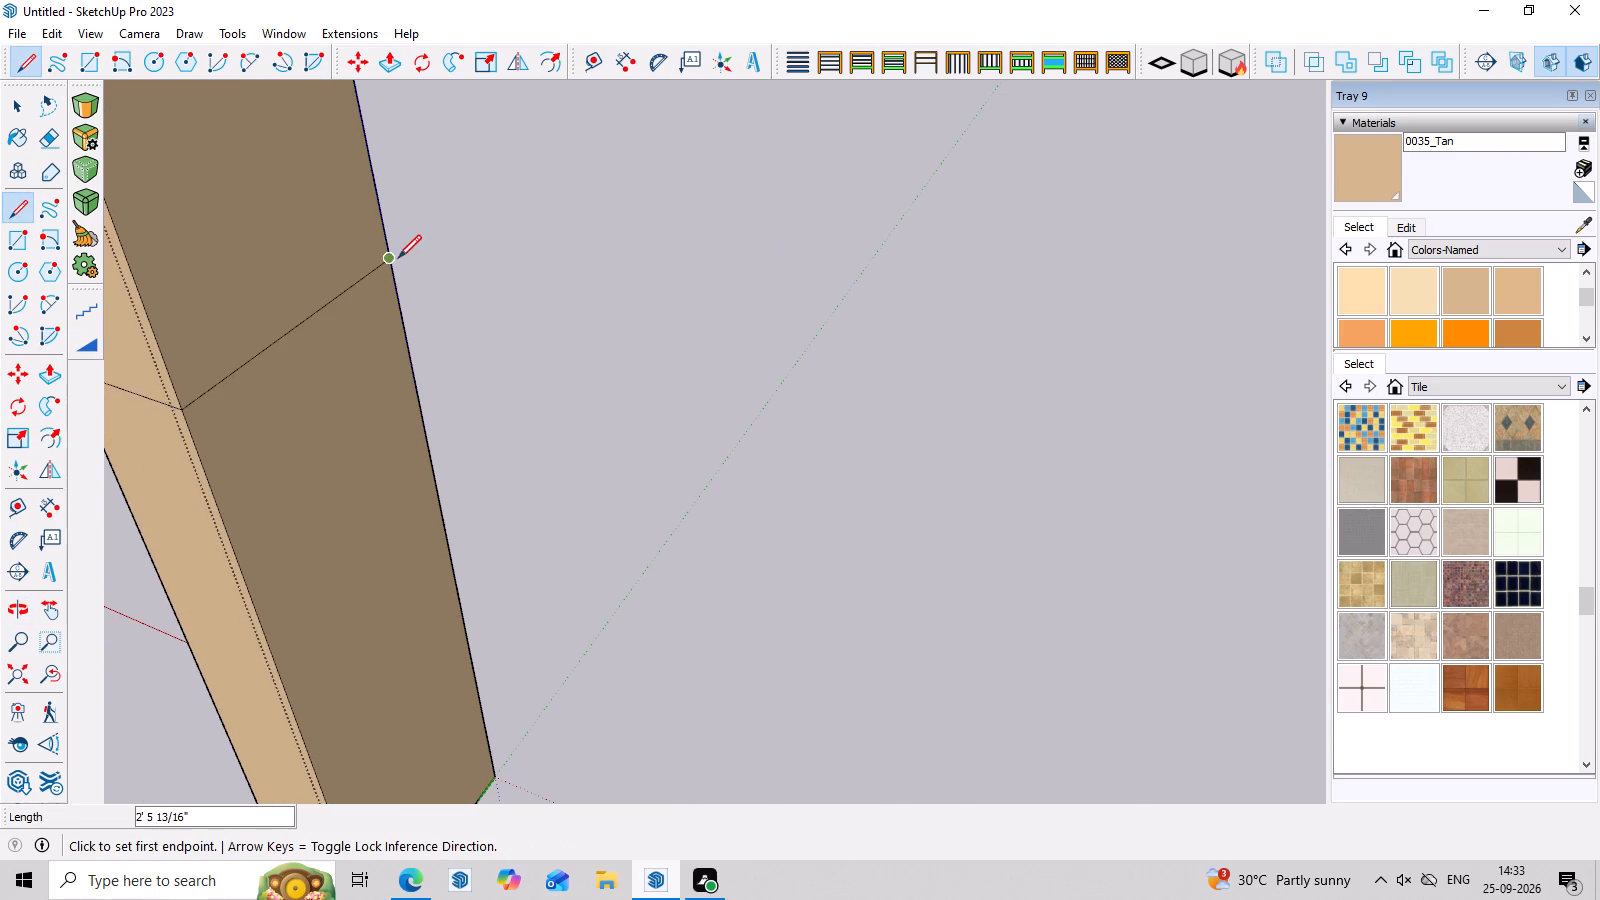
Copy the column's four dividing lines together straight down by about 1' 1 1/2".
{"action": "scroll", "coordinate": [429, 278], "scroll_direction": "down", "scroll_amount": 3}
{"action": "middle_click_drag", "start_coordinate": [480, 319], "coordinate": [43, 552]}
{"action": "middle_click_drag", "start_coordinate": [659, 251], "coordinate": [279, 363]}
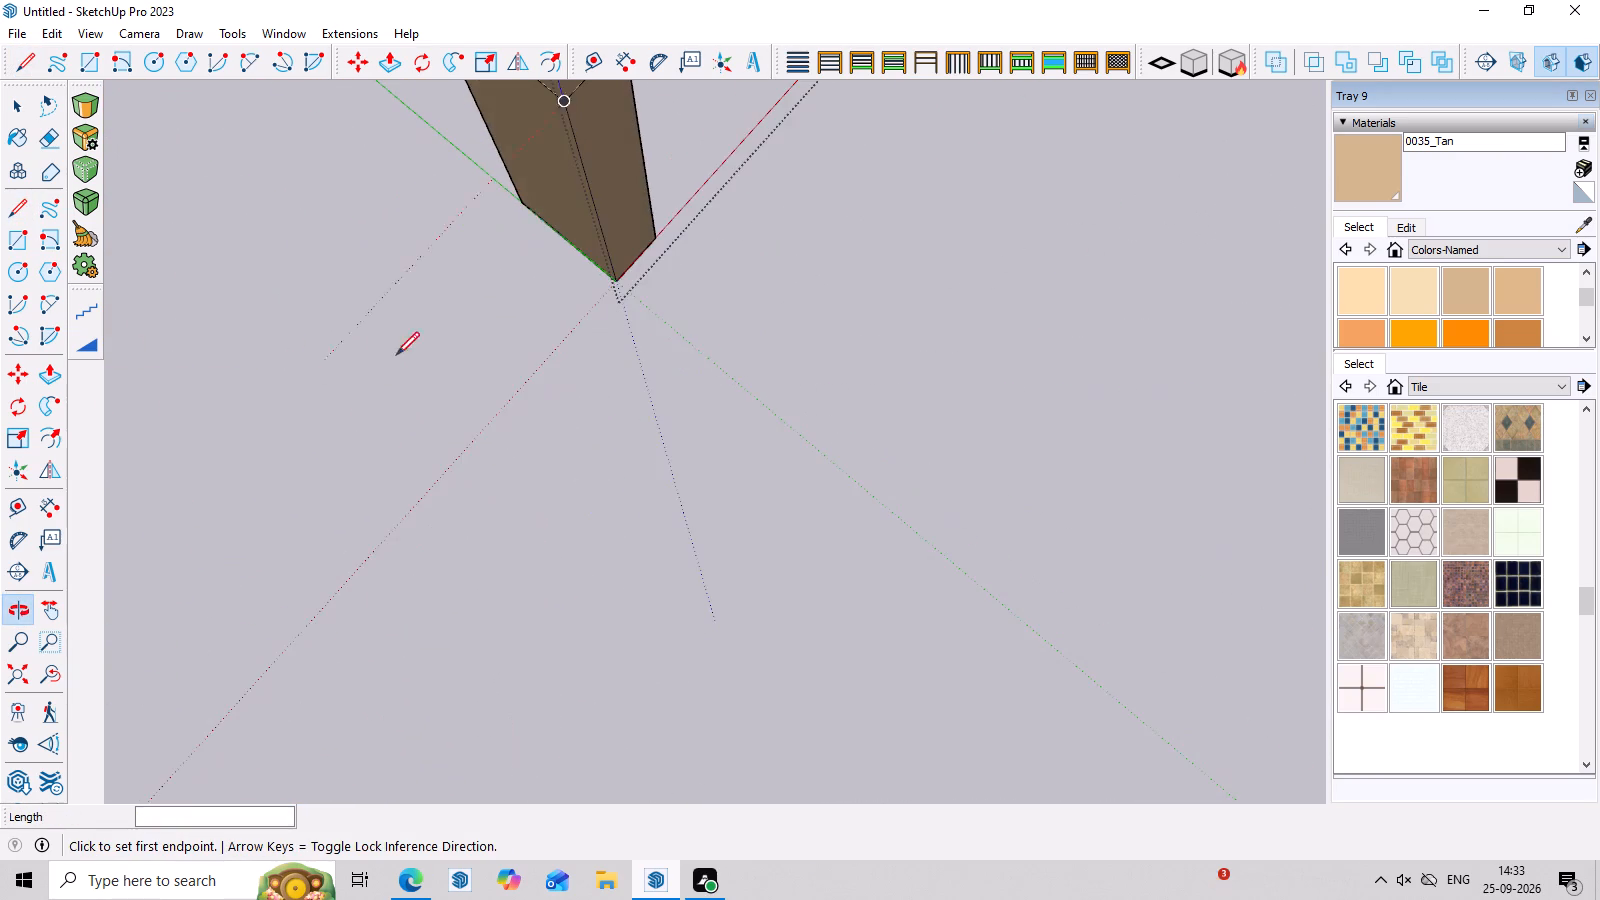
{"action": "scroll", "coordinate": [714, 366], "scroll_direction": "down", "scroll_amount": 16}
{"action": "middle_click_drag", "start_coordinate": [853, 544], "coordinate": [739, 304]}
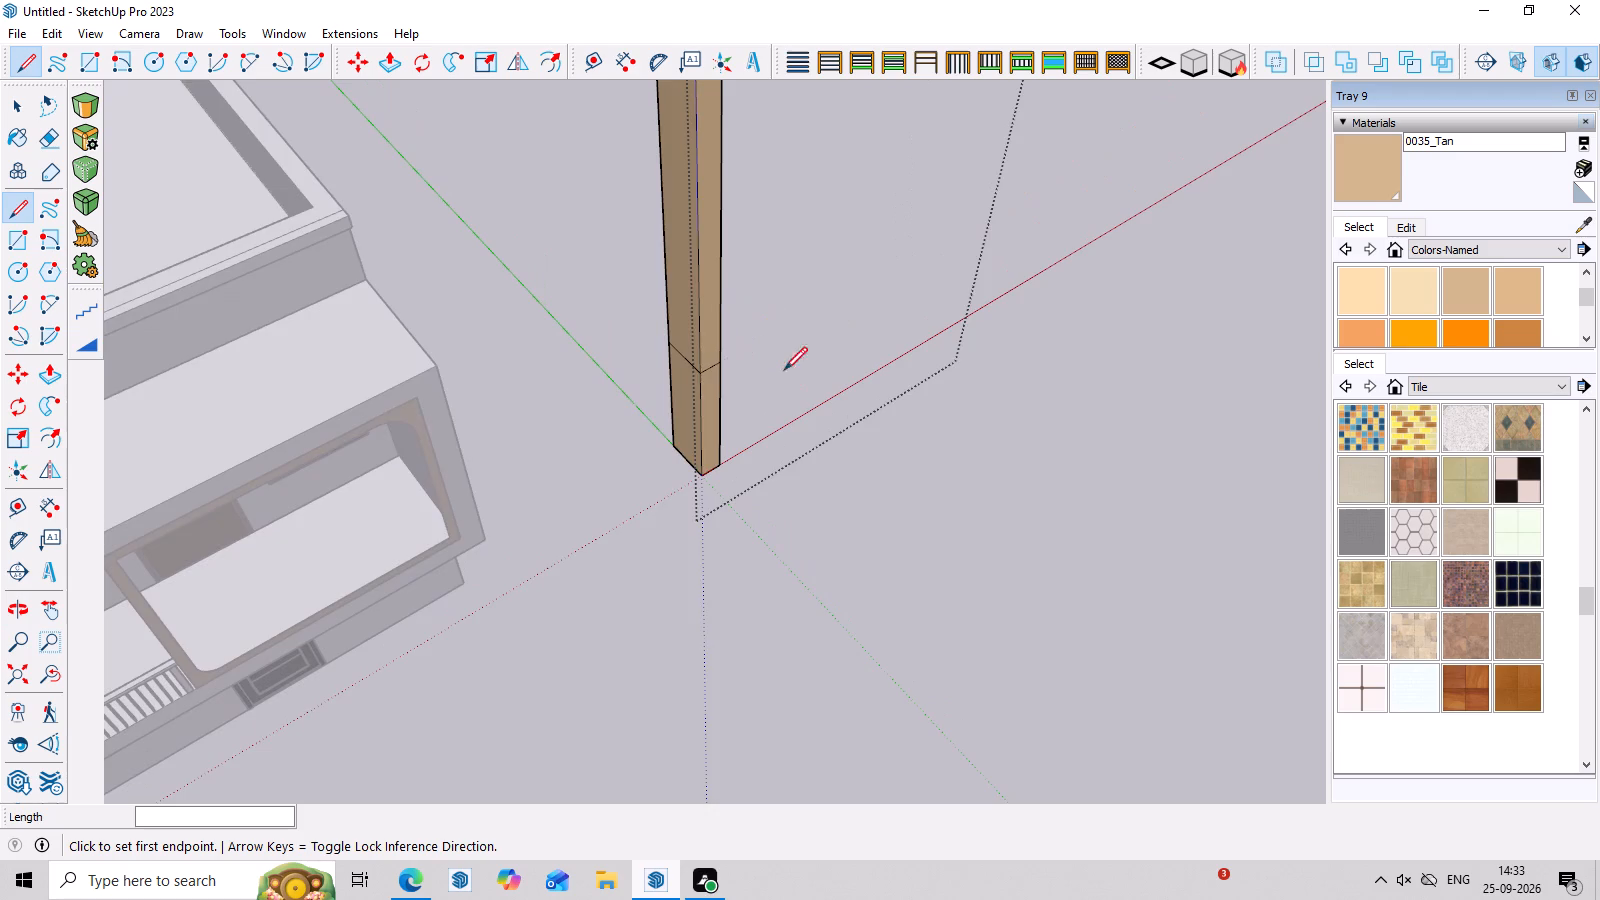
{"action": "scroll", "coordinate": [782, 403], "scroll_direction": "up", "scroll_amount": 16}
{"action": "key", "text": "space"}
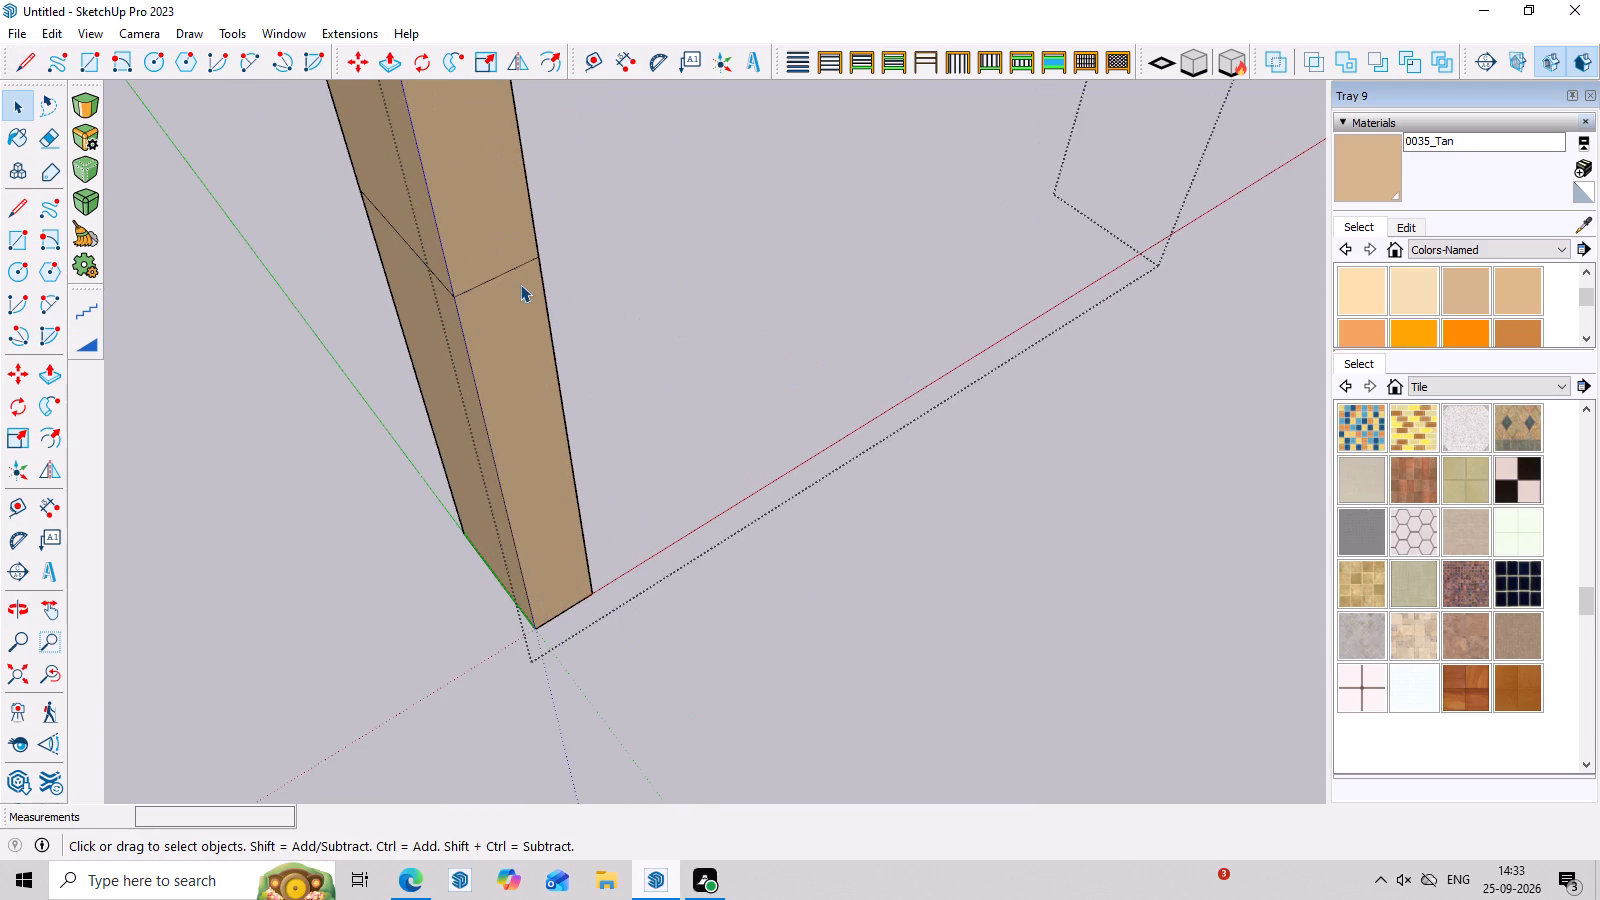
{"action": "double_click", "coordinate": [512, 269]}
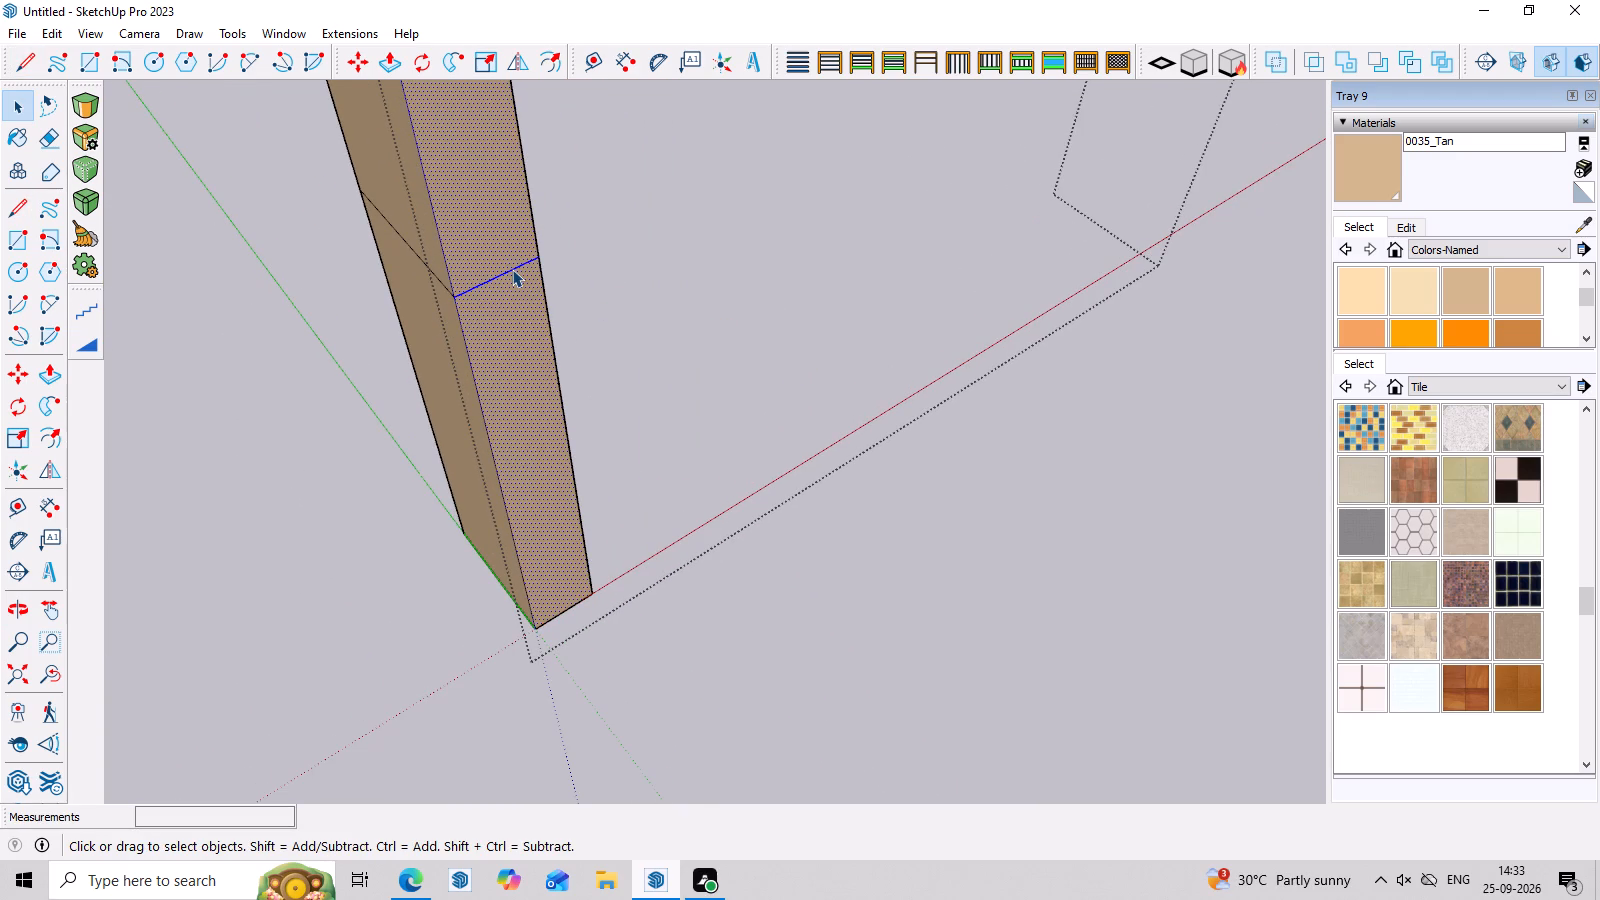
{"action": "left_click", "coordinate": [512, 269]}
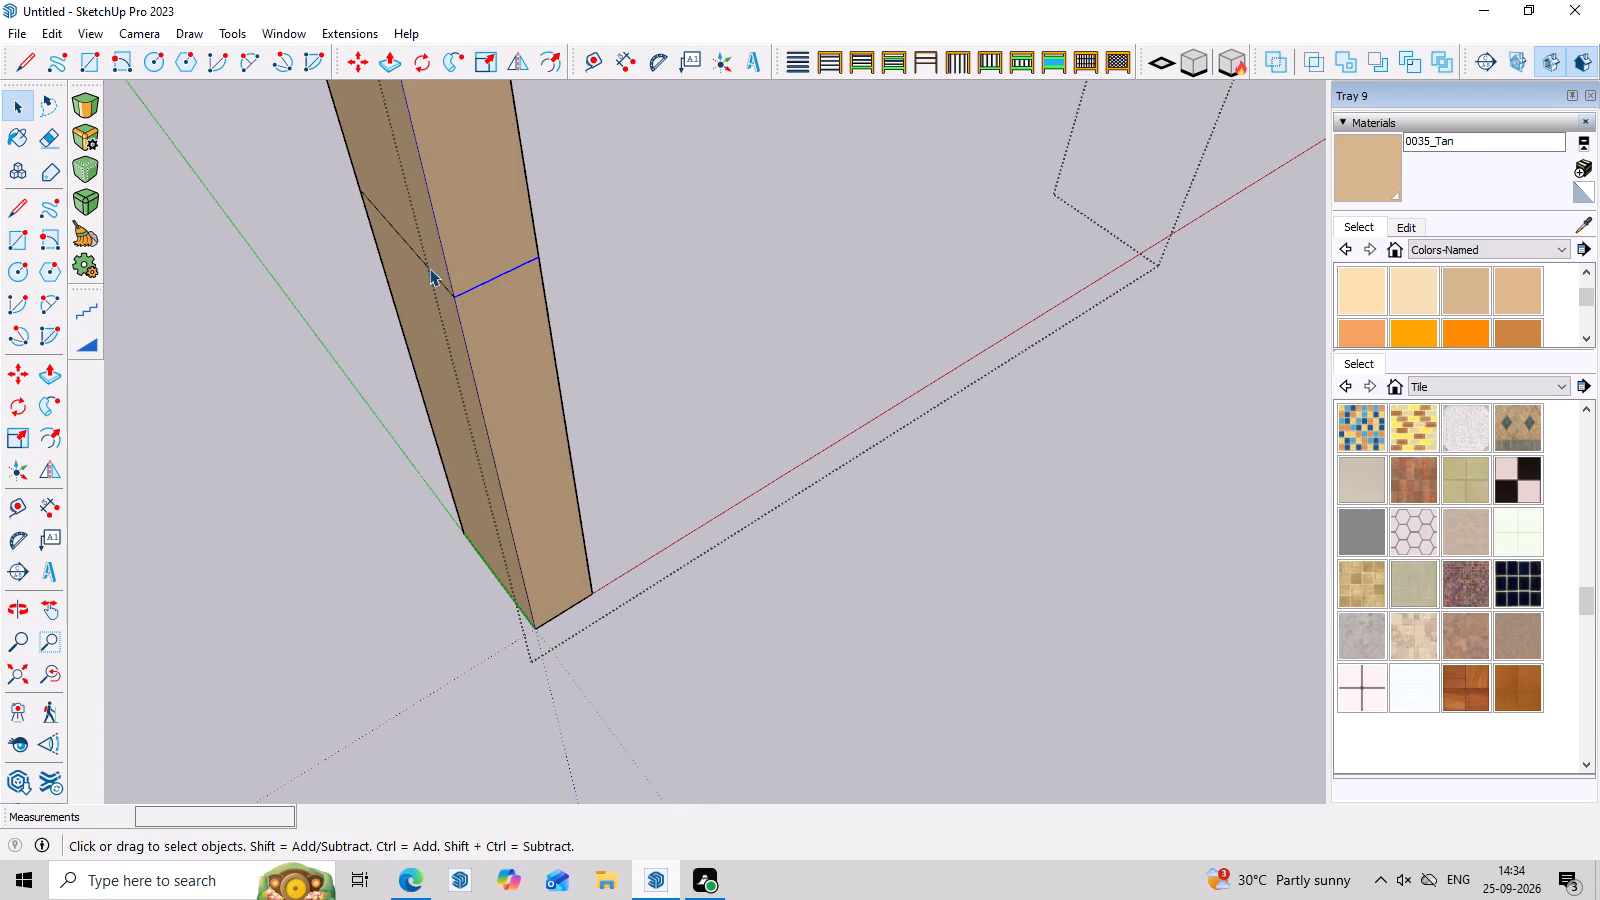
{"action": "left_click", "coordinate": [429, 272]}
{"action": "middle_click_drag", "start_coordinate": [443, 327], "coordinate": [997, 386]}
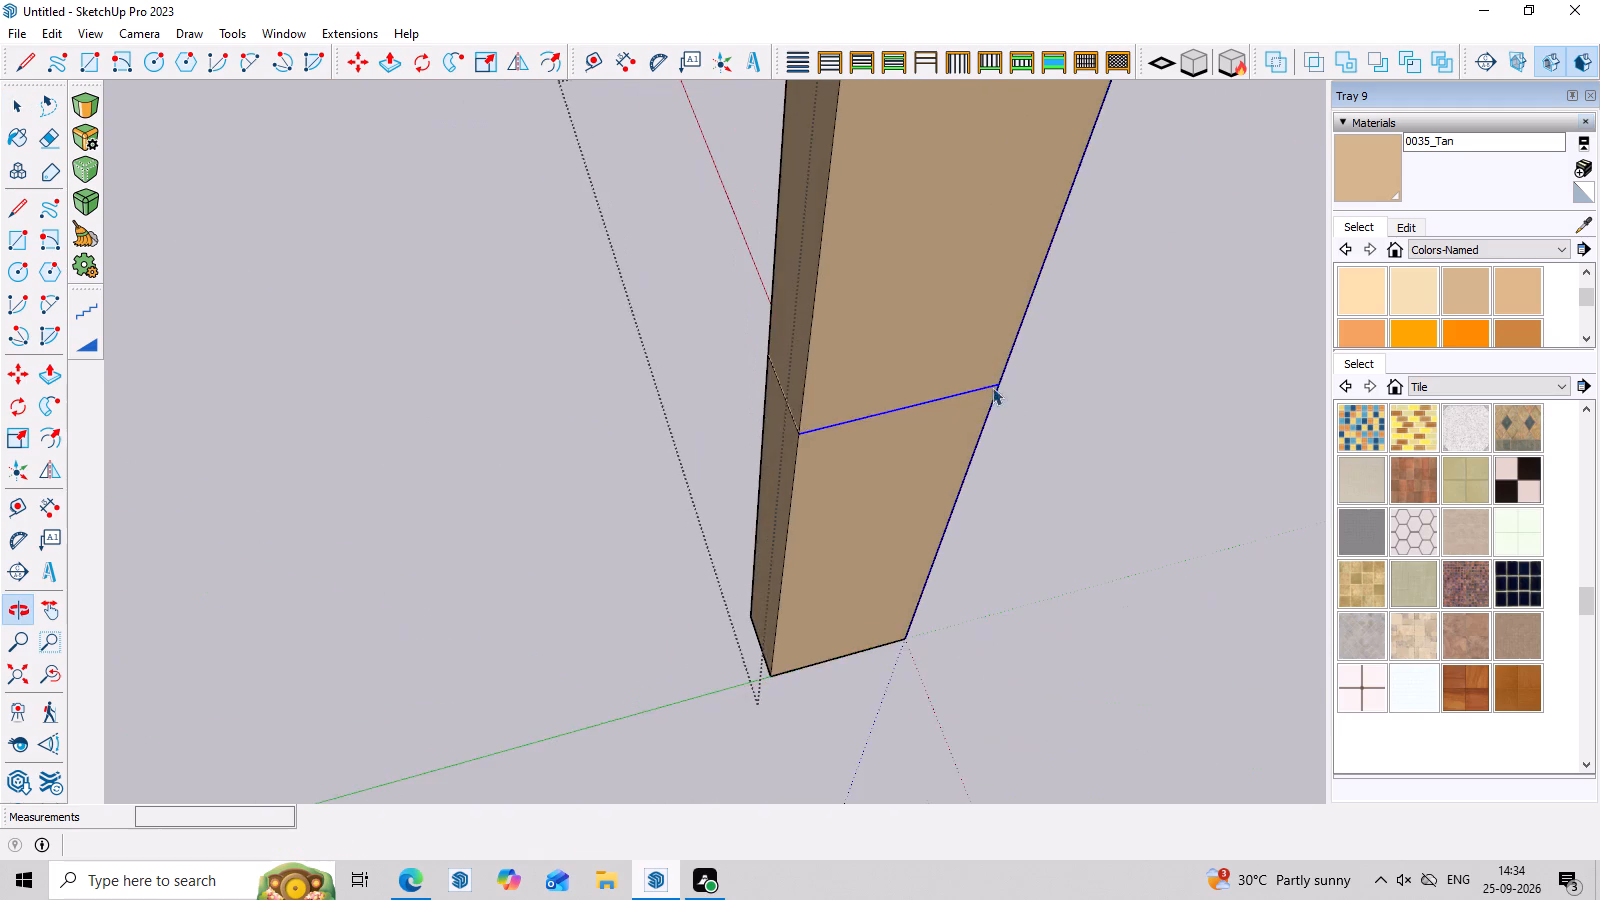
{"action": "scroll", "coordinate": [757, 410], "scroll_direction": "up", "scroll_amount": 3}
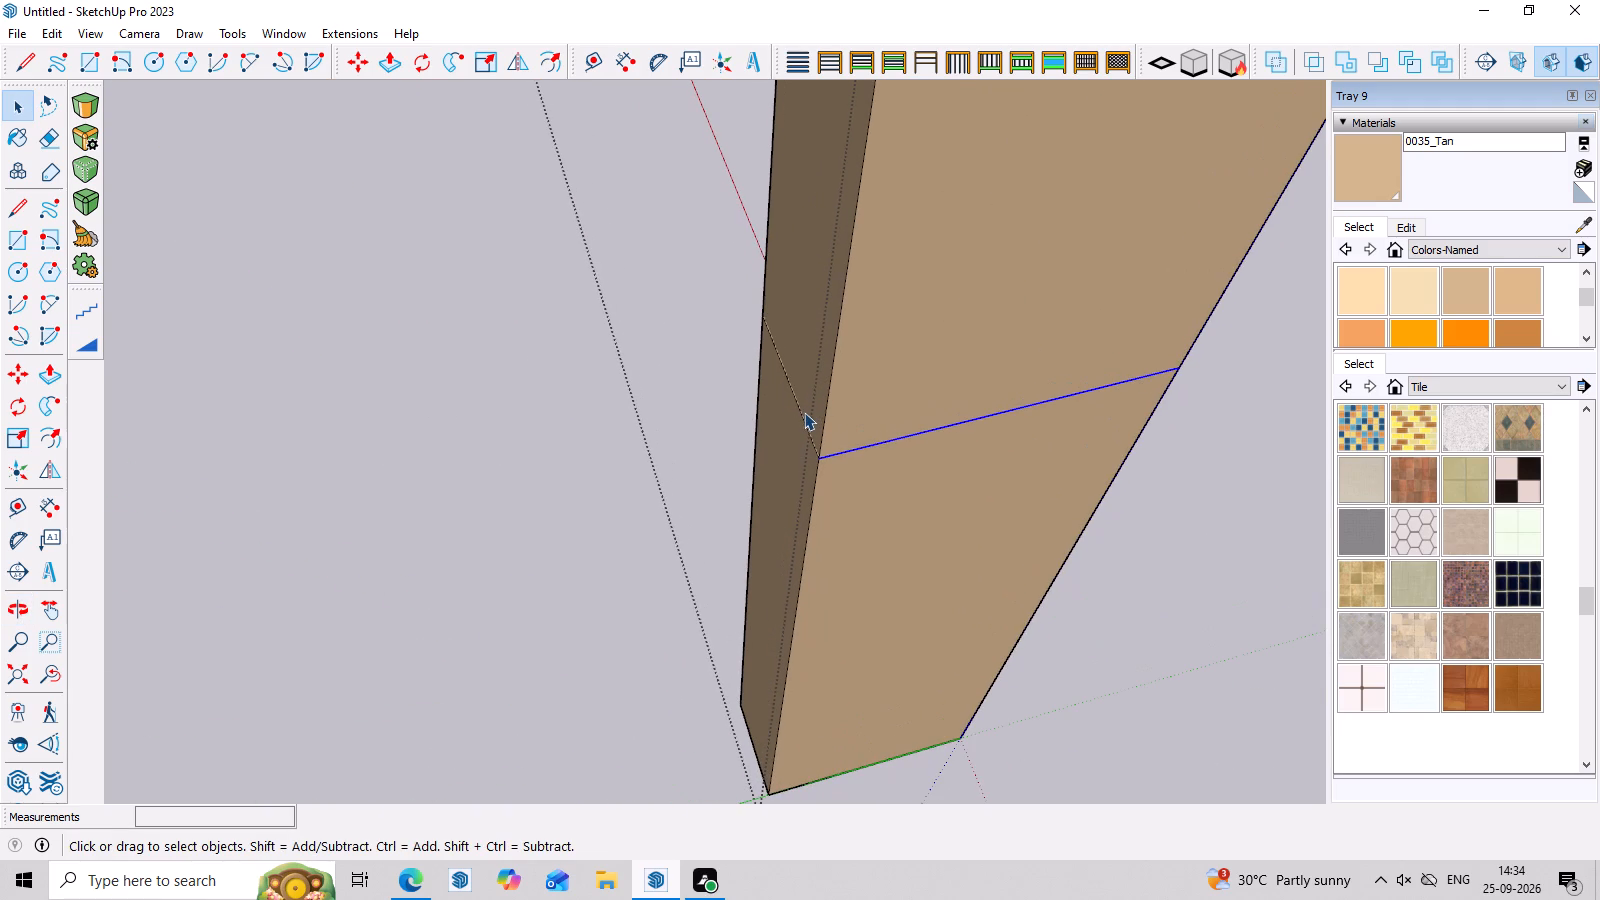
{"action": "left_click", "coordinate": [803, 419]}
{"action": "scroll", "coordinate": [824, 429], "scroll_direction": "down", "scroll_amount": 3}
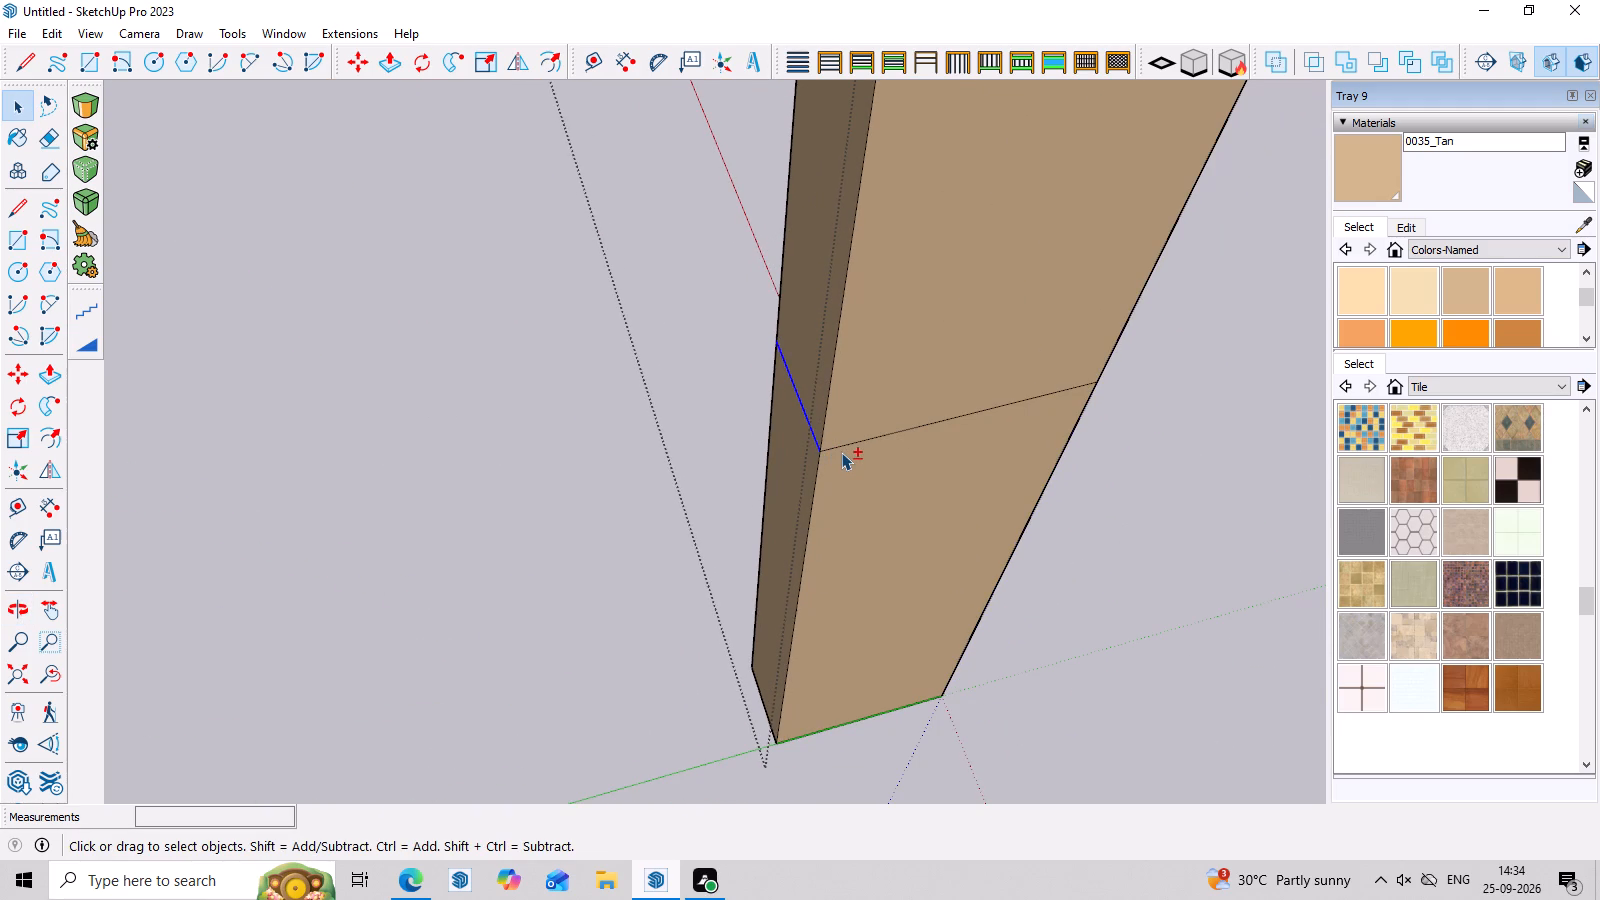
{"action": "left_click", "coordinate": [841, 446], "text": "shift"}
{"action": "scroll", "coordinate": [871, 436], "scroll_direction": "down", "scroll_amount": 6, "text": "shift"}
{"action": "middle_click_drag", "start_coordinate": [1039, 504], "coordinate": [569, 539], "text": "shift"}
{"action": "scroll", "coordinate": [618, 499], "scroll_direction": "down", "scroll_amount": 12, "text": "shift"}
{"action": "middle_click_drag", "start_coordinate": [992, 495], "coordinate": [275, 512]}
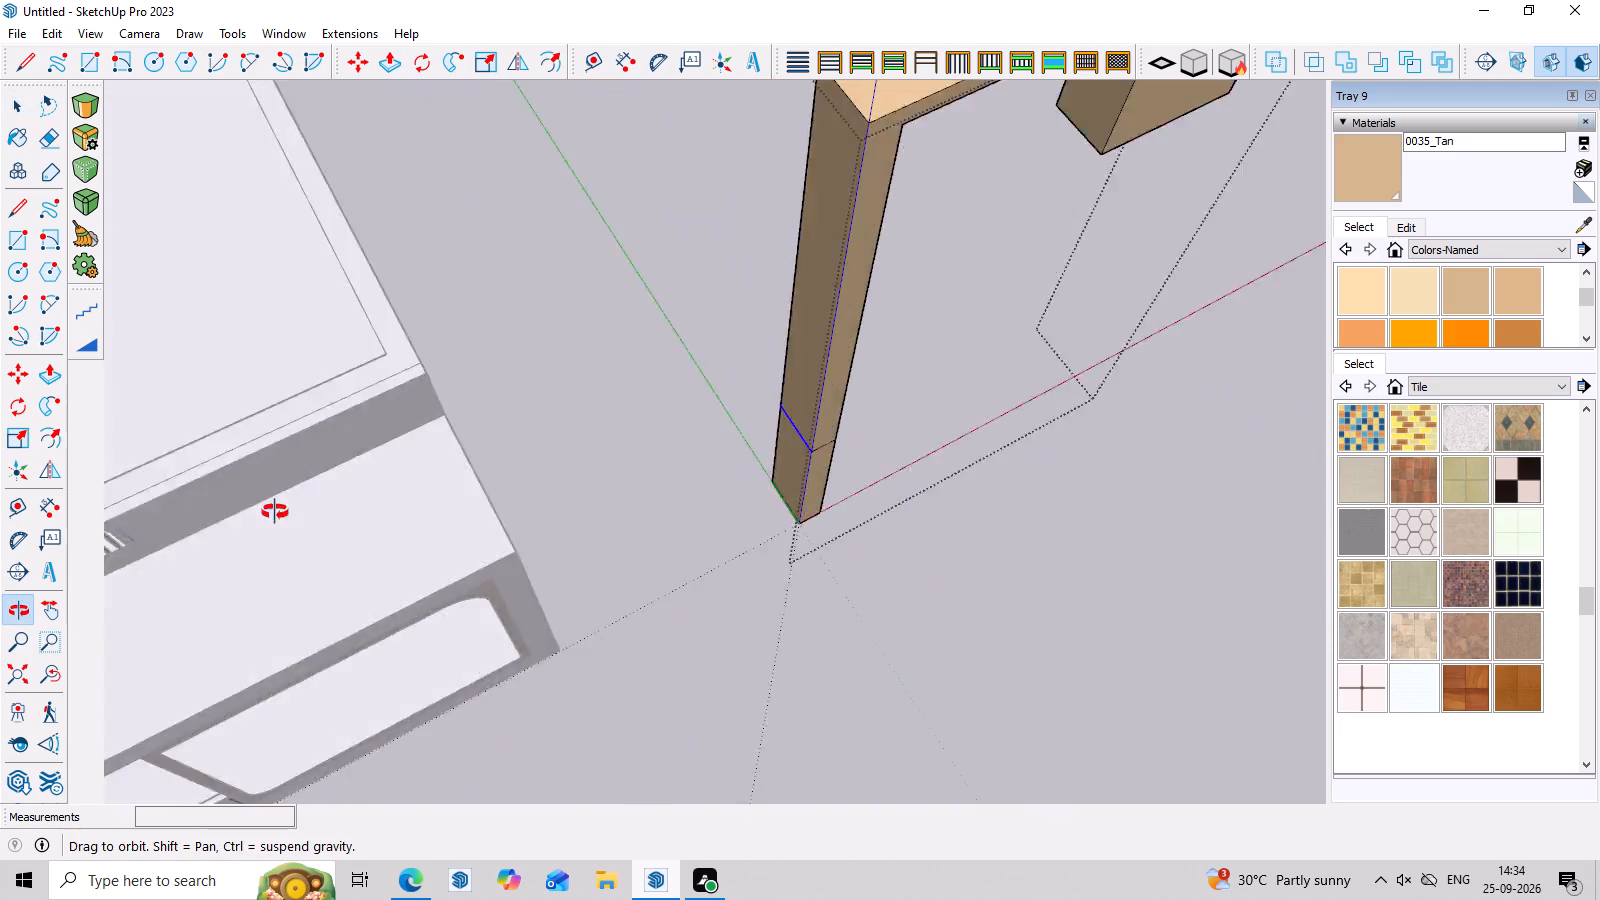
{"action": "middle_click_drag", "start_coordinate": [275, 512], "coordinate": [195, 485]}
{"action": "middle_click_drag", "start_coordinate": [972, 558], "coordinate": [812, 529]}
{"action": "scroll", "coordinate": [835, 562], "scroll_direction": "up", "scroll_amount": 11}
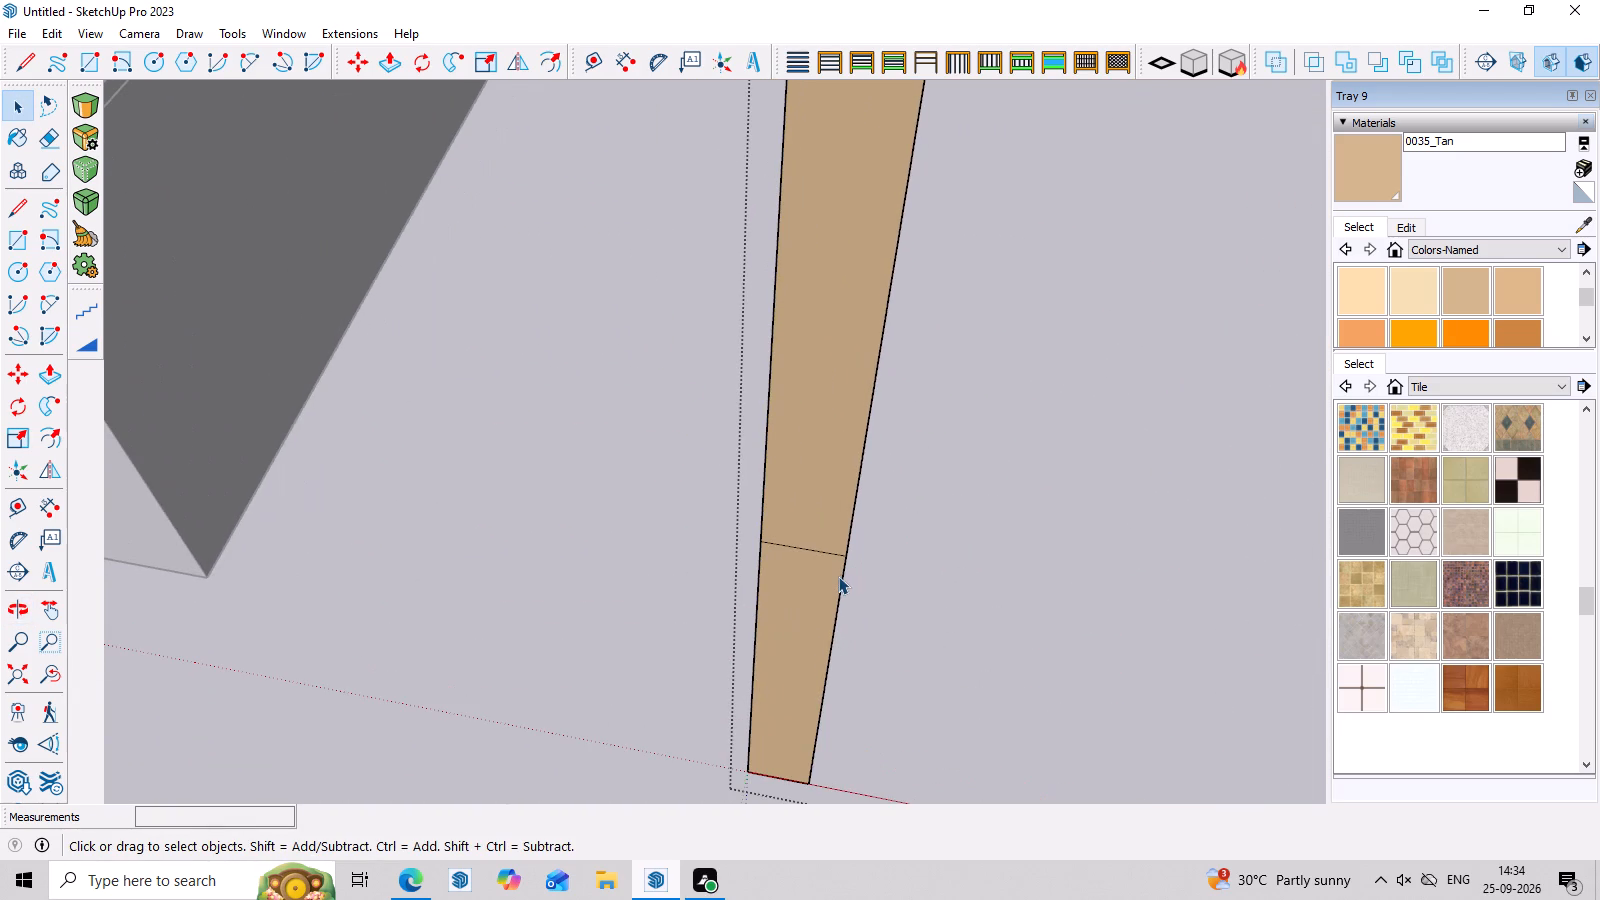
{"action": "left_click", "coordinate": [821, 552], "text": "shift"}
{"action": "scroll", "coordinate": [819, 549], "scroll_direction": "down", "scroll_amount": 15}
{"action": "middle_click_drag", "start_coordinate": [846, 613], "coordinate": [451, 566]}
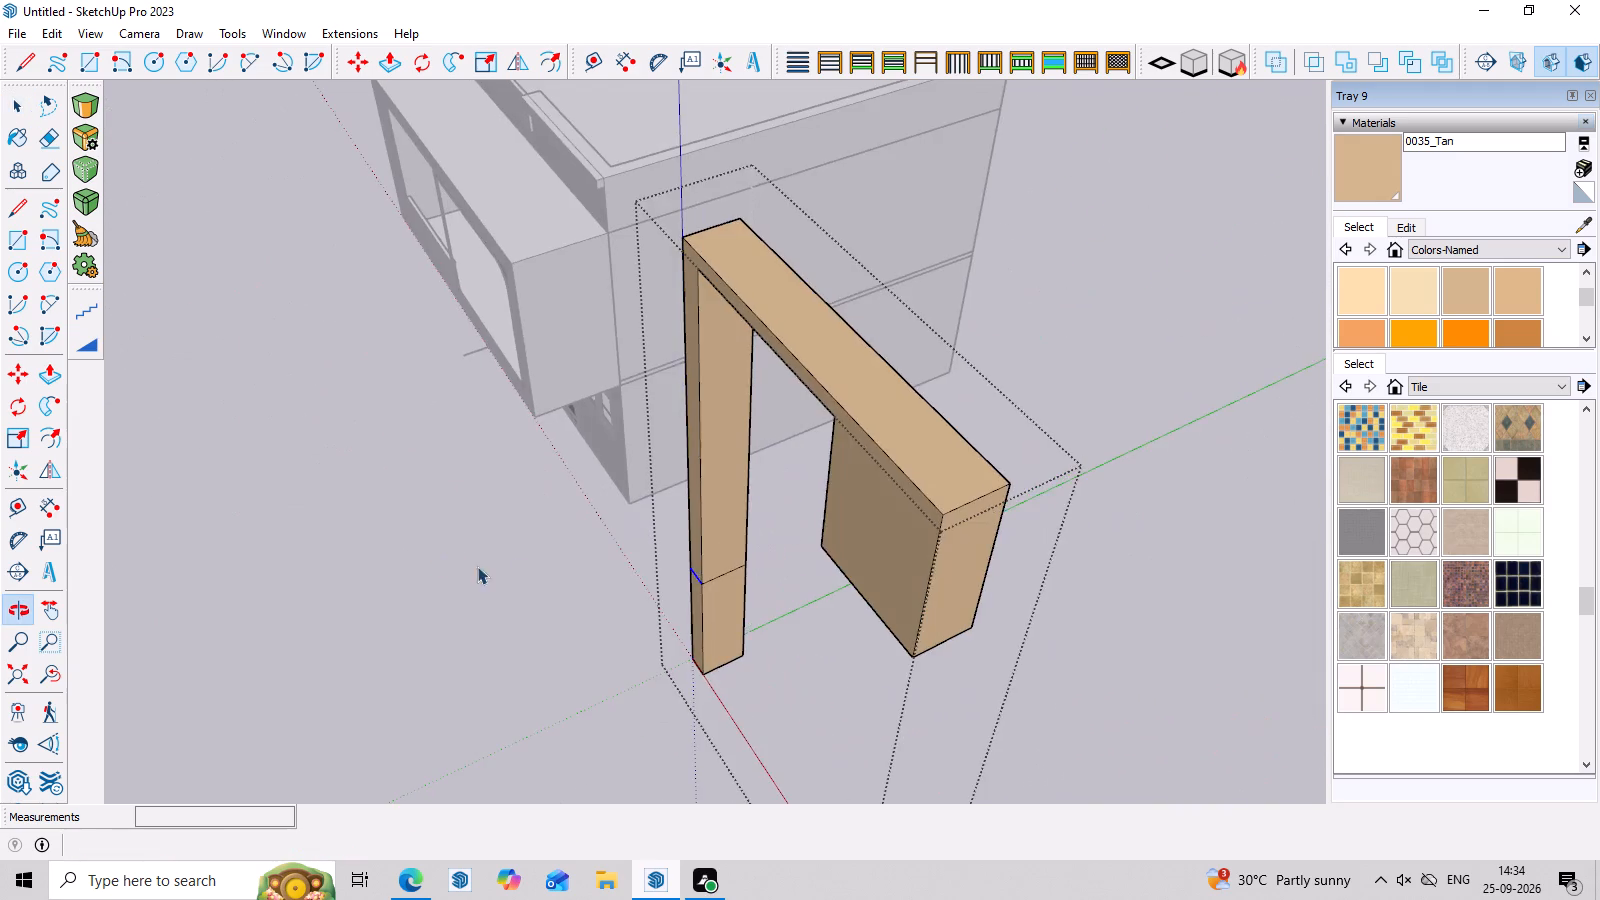
{"action": "scroll", "coordinate": [708, 562], "scroll_direction": "up", "scroll_amount": 15}
{"action": "middle_click_drag", "start_coordinate": [738, 605], "coordinate": [744, 567]}
{"action": "left_click", "coordinate": [718, 579], "text": "shift"}
{"action": "scroll", "coordinate": [718, 579], "scroll_direction": "down", "scroll_amount": 7}
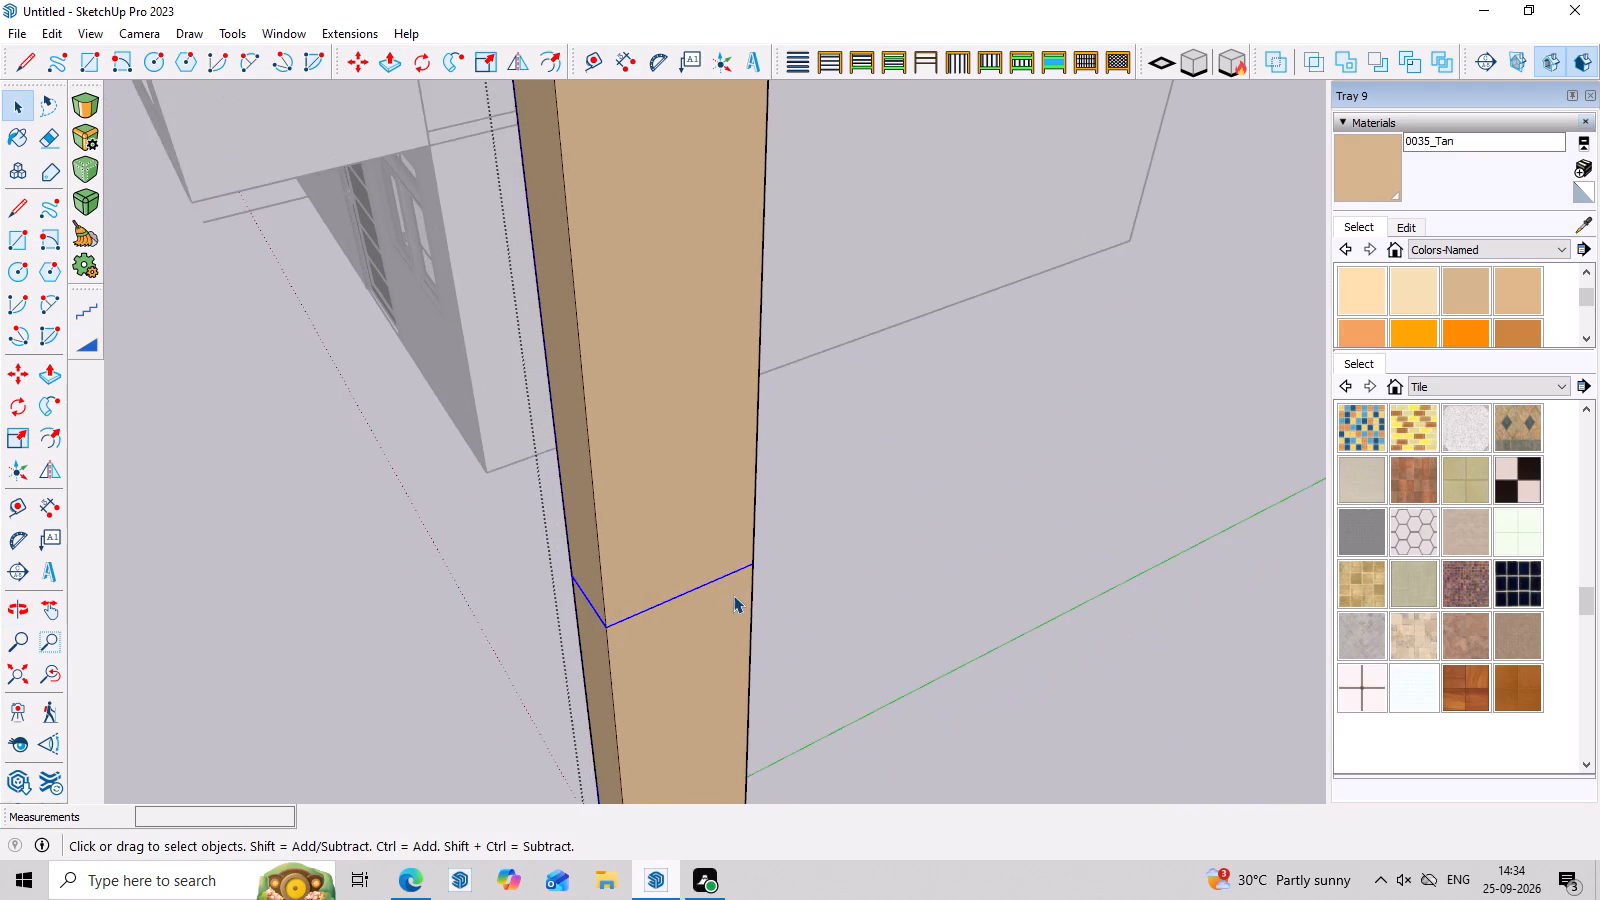
{"action": "scroll", "coordinate": [733, 595], "scroll_direction": "down", "scroll_amount": 20}
{"action": "middle_click_drag", "start_coordinate": [1037, 686], "coordinate": [891, 699]}
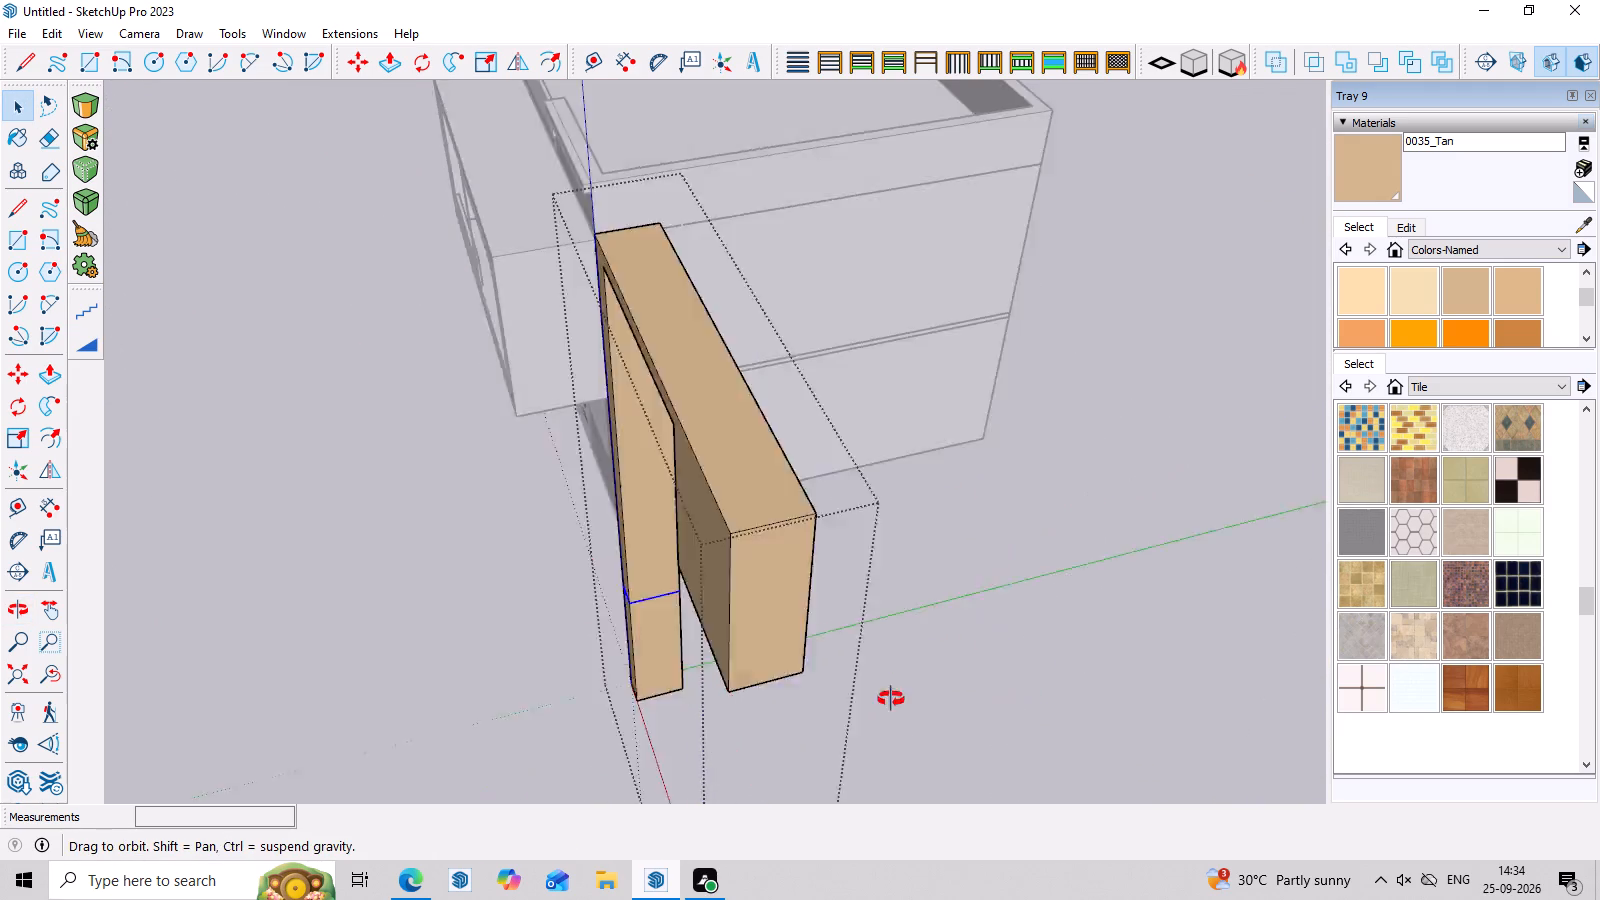
{"action": "middle_click_drag", "start_coordinate": [891, 699], "coordinate": [465, 636]}
{"action": "scroll", "coordinate": [452, 482], "scroll_direction": "up", "scroll_amount": 3}
{"action": "scroll", "coordinate": [383, 532], "scroll_direction": "down", "scroll_amount": 13}
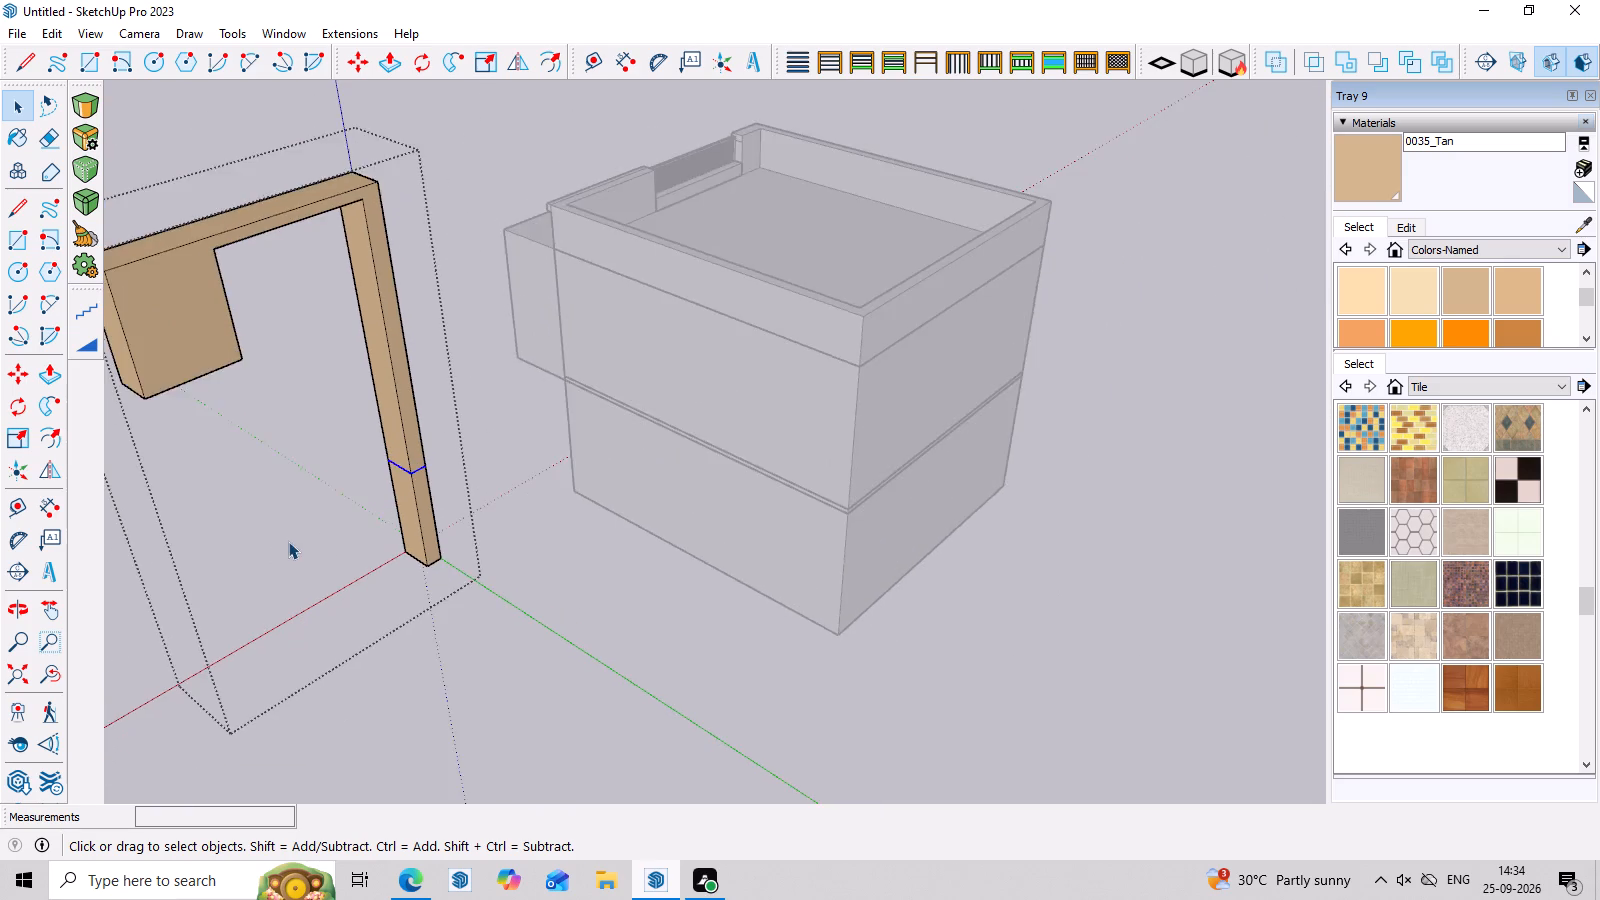
{"action": "scroll", "coordinate": [288, 541], "scroll_direction": "down", "scroll_amount": 13}
{"action": "middle_click_drag", "start_coordinate": [190, 569], "coordinate": [938, 595]}
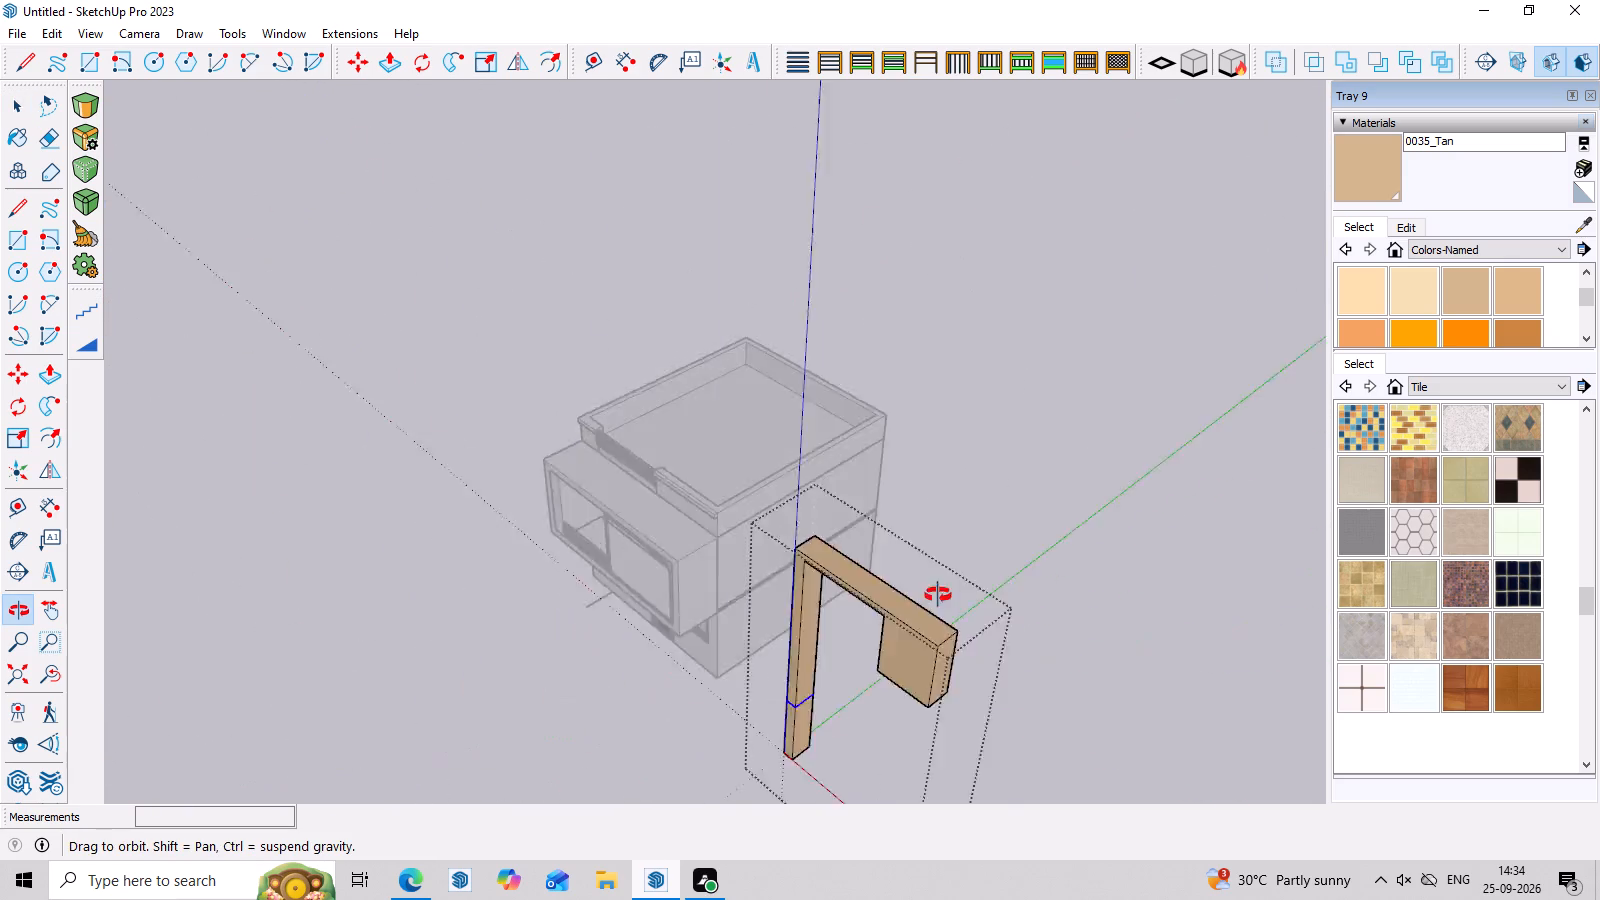
{"action": "middle_click_drag", "start_coordinate": [938, 595], "coordinate": [1044, 476]}
{"action": "scroll", "coordinate": [985, 594], "scroll_direction": "up", "scroll_amount": 7}
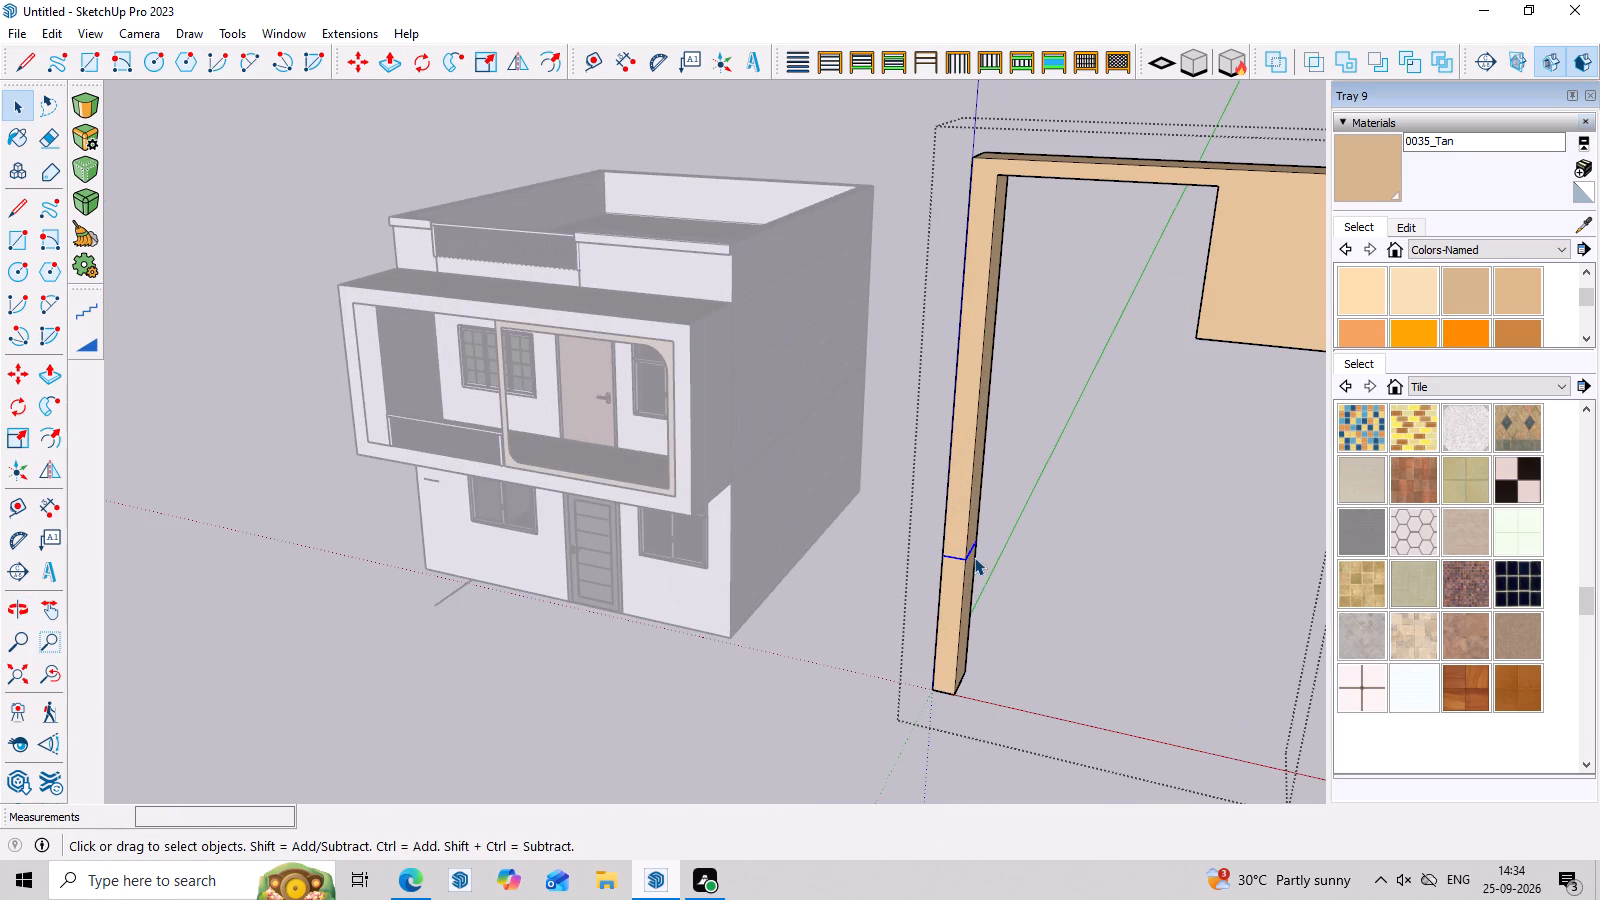
{"action": "key", "text": "m"}
{"action": "scroll", "coordinate": [961, 582], "scroll_direction": "up", "scroll_amount": 4}
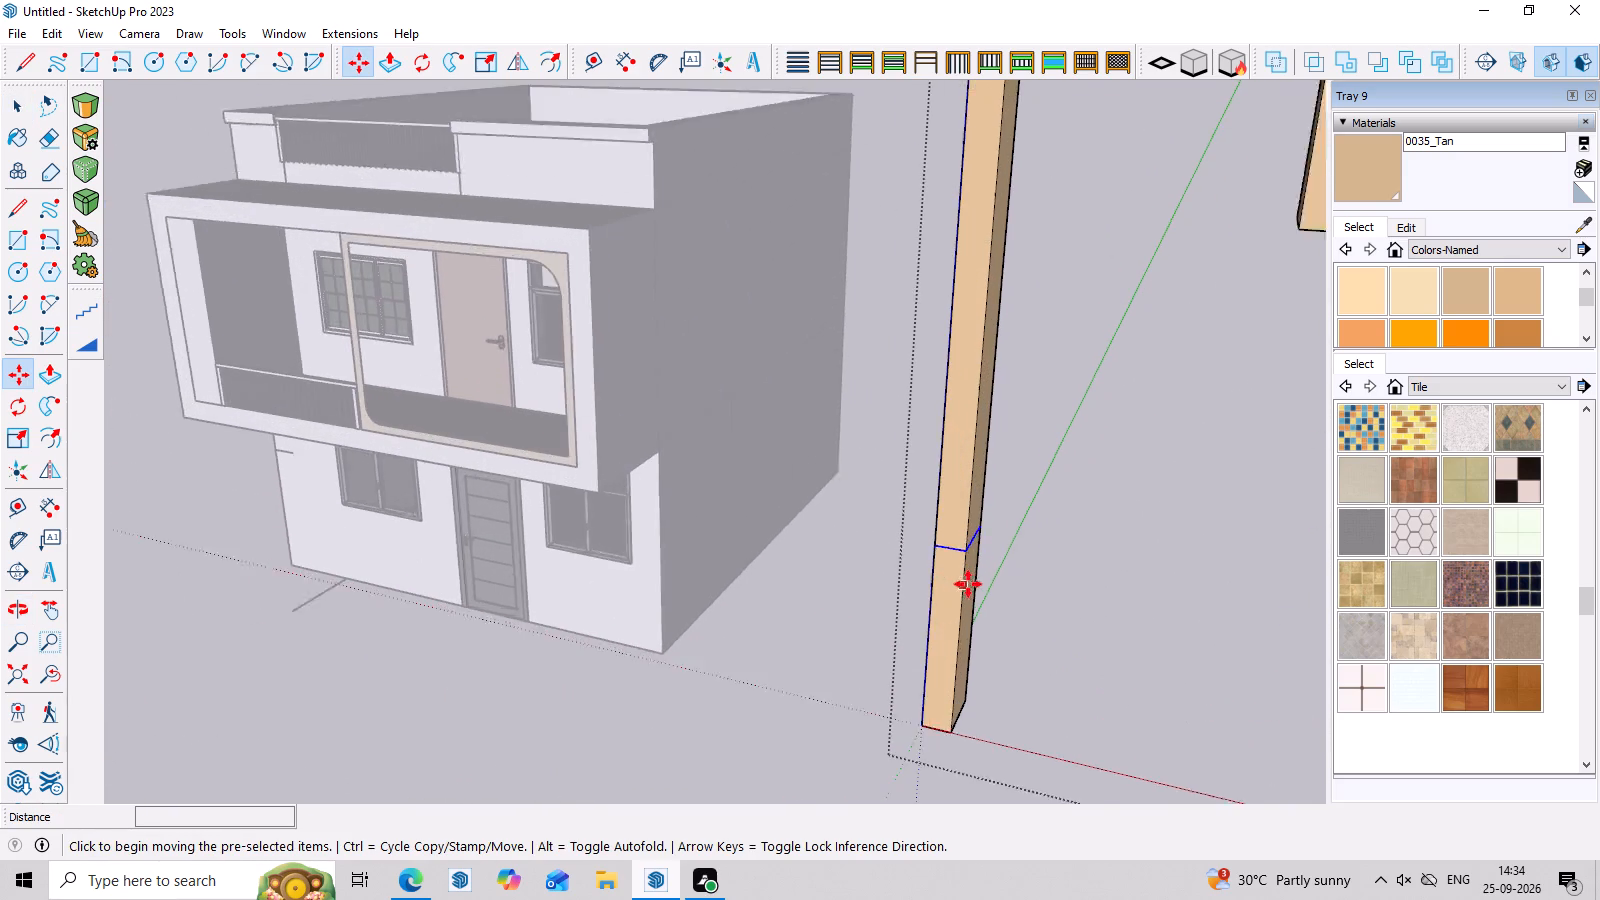
{"action": "scroll", "coordinate": [913, 585], "scroll_direction": "down", "scroll_amount": 4}
{"action": "middle_click_drag", "start_coordinate": [1082, 675], "coordinate": [1284, 669]}
{"action": "scroll", "coordinate": [1031, 569], "scroll_direction": "up", "scroll_amount": 7}
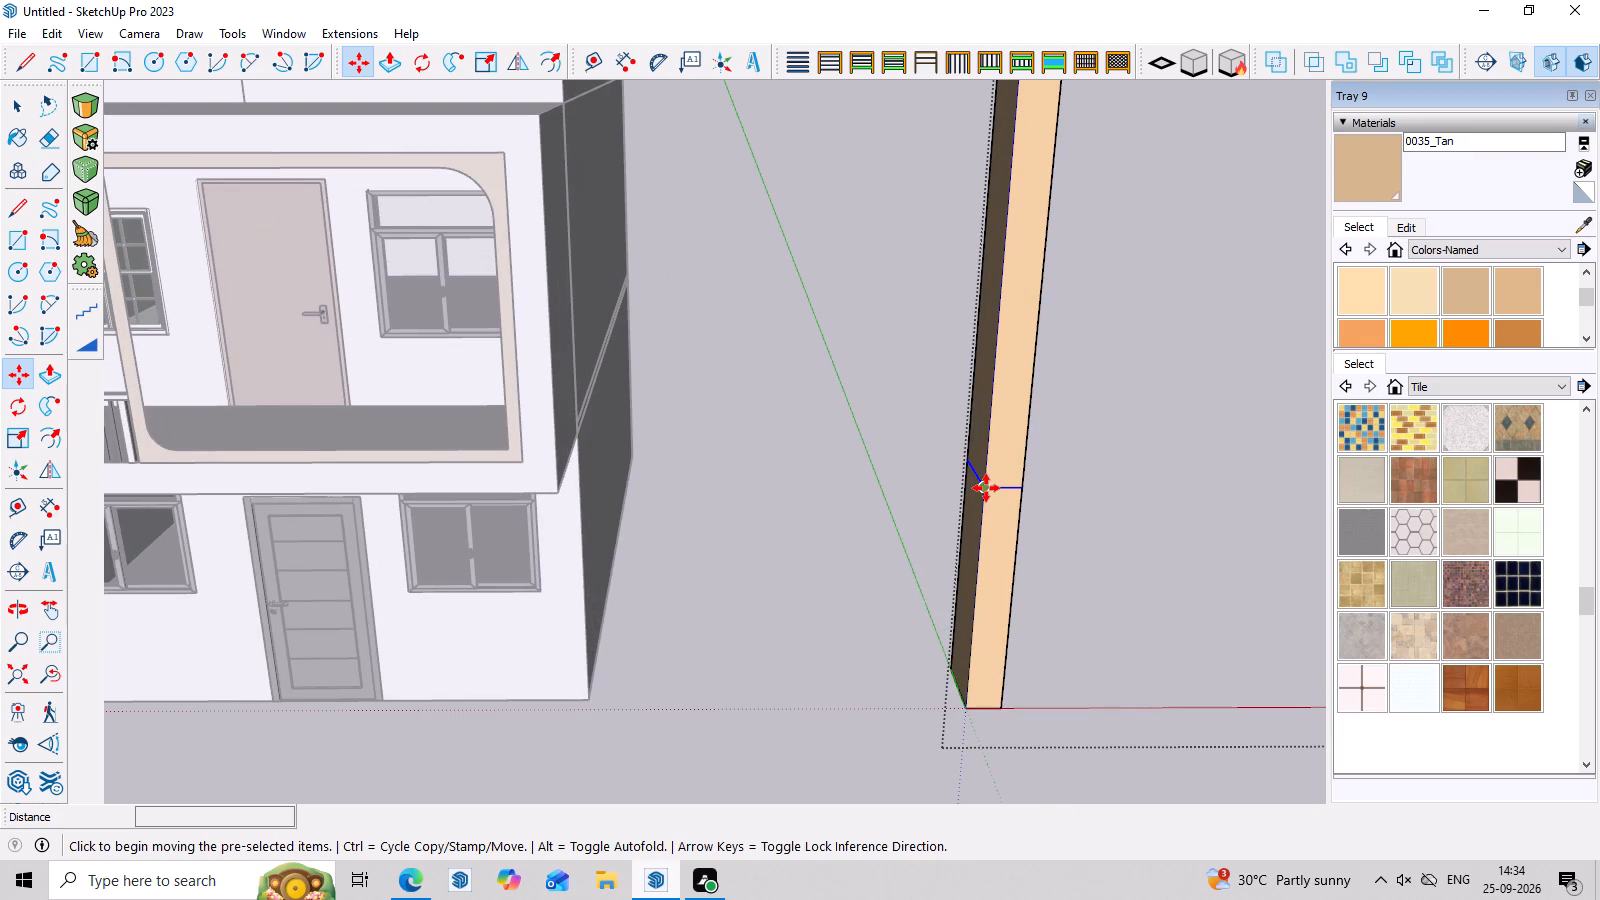
{"action": "left_click", "coordinate": [988, 487]}
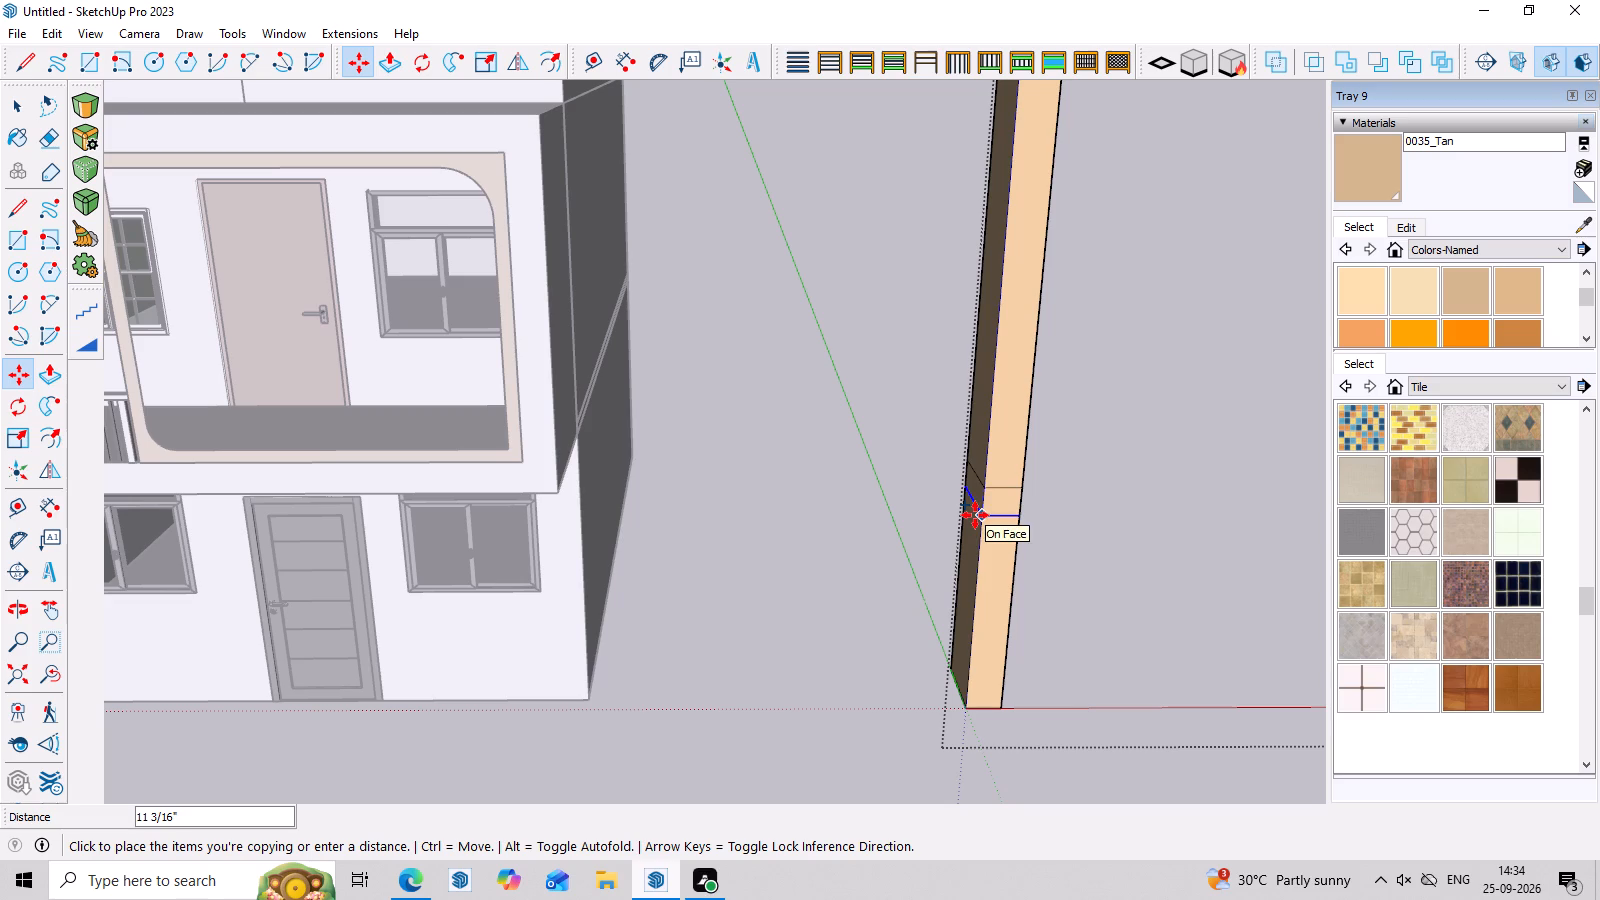
{"action": "left_click", "coordinate": [975, 521]}
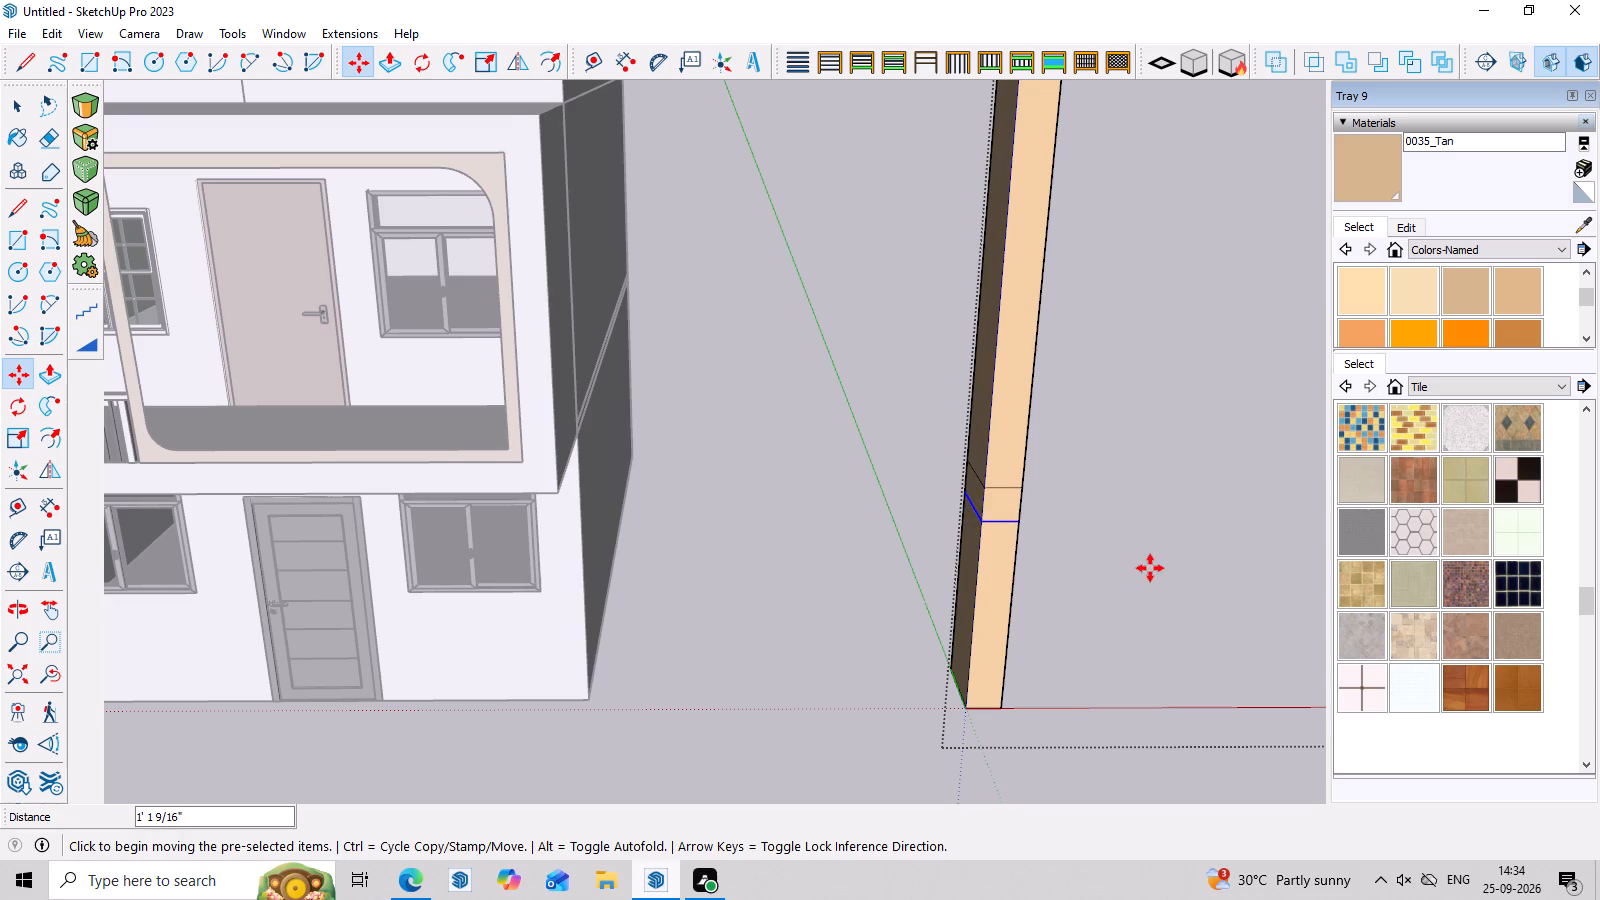
Draw a two-point arc with a bulge of about 2 13/16" at the column's corner, directly below the lower dividing loop.
{"action": "scroll", "coordinate": [1150, 568], "scroll_direction": "up", "scroll_amount": 3}
{"action": "scroll", "coordinate": [1055, 482], "scroll_direction": "up", "scroll_amount": 2}
{"action": "key", "text": "space"}
{"action": "scroll", "coordinate": [843, 563], "scroll_direction": "up", "scroll_amount": 3}
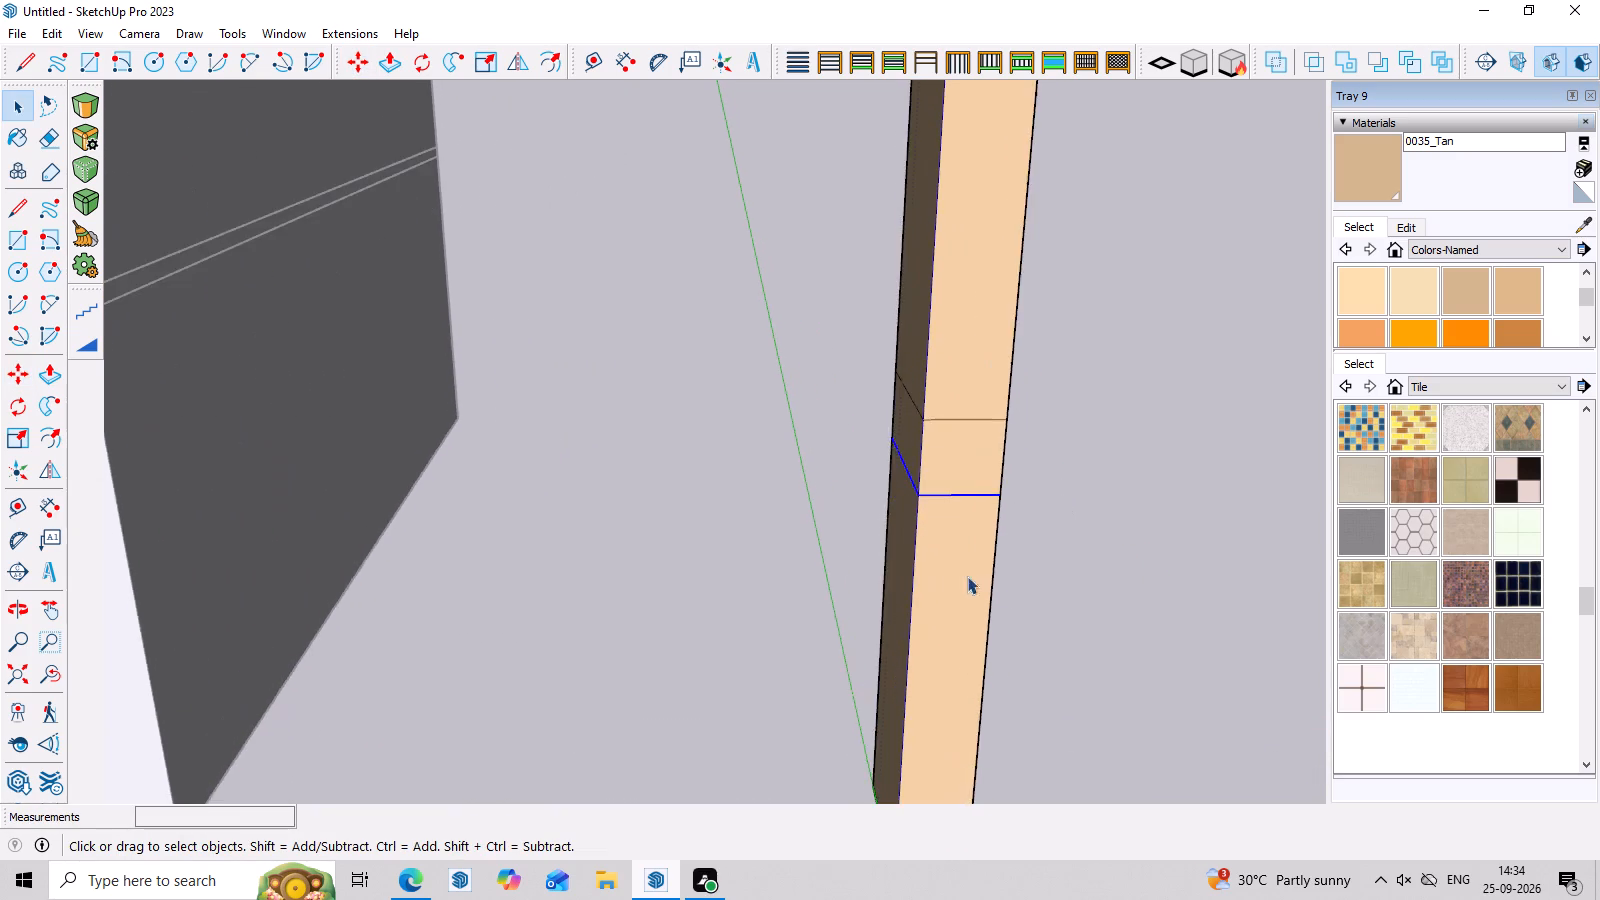
{"action": "middle_click_drag", "start_coordinate": [1081, 609], "coordinate": [1086, 536]}
{"action": "scroll", "coordinate": [1068, 515], "scroll_direction": "up", "scroll_amount": 1}
{"action": "scroll", "coordinate": [1033, 471], "scroll_direction": "down", "scroll_amount": 15}
{"action": "middle_click_drag", "start_coordinate": [870, 382], "coordinate": [871, 406]}
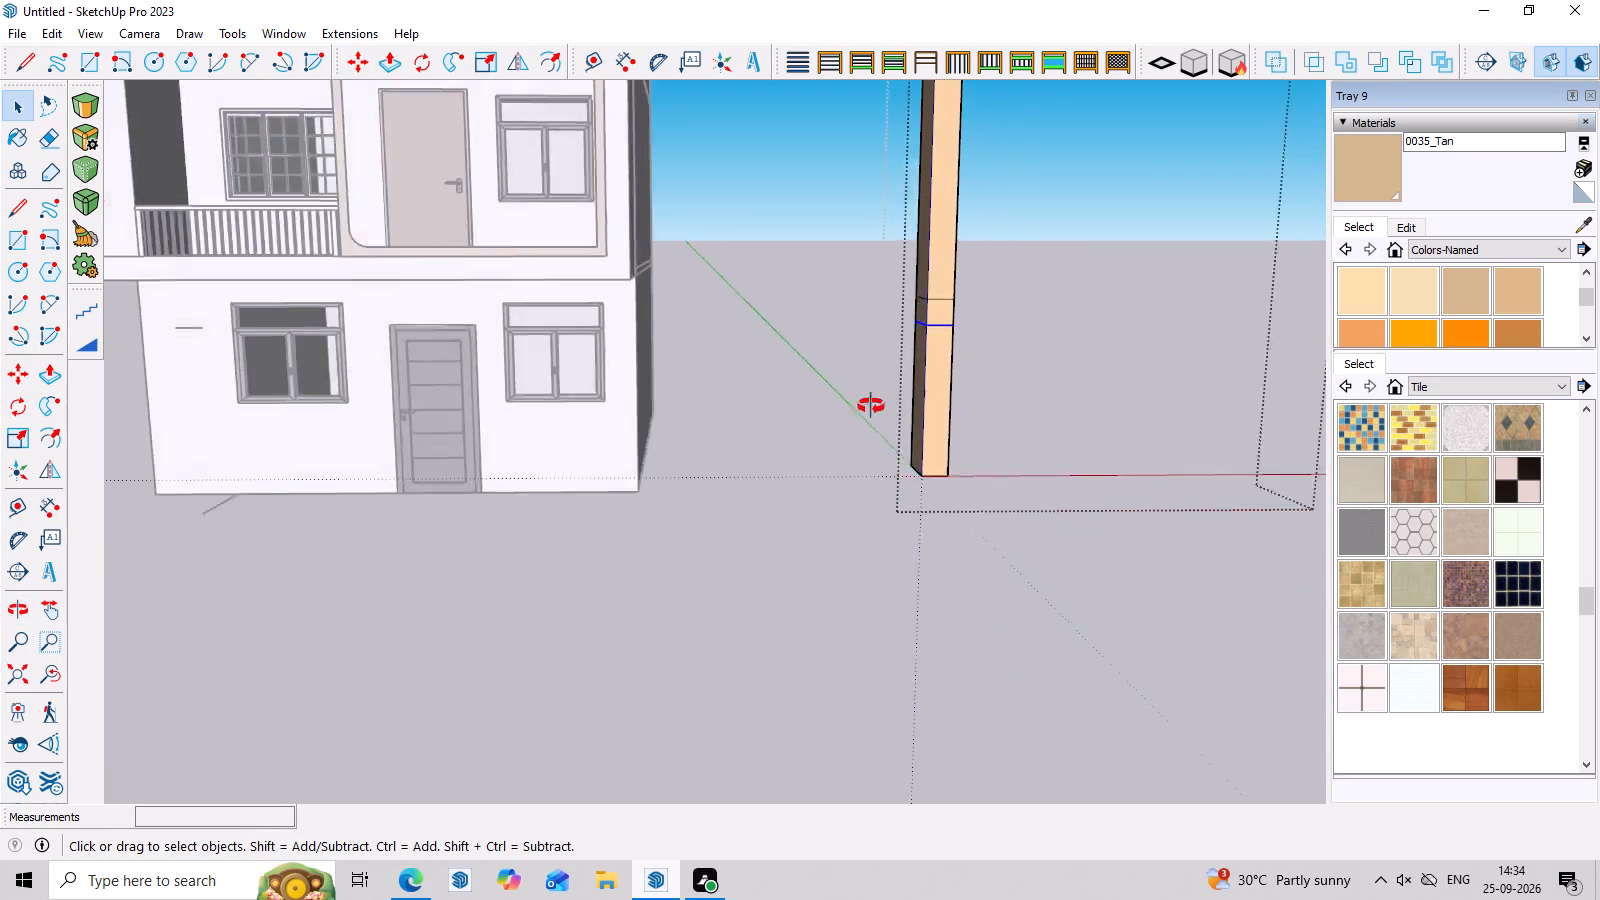
{"action": "middle_click_drag", "start_coordinate": [871, 406], "coordinate": [1216, 493]}
{"action": "scroll", "coordinate": [883, 310], "scroll_direction": "up", "scroll_amount": 15}
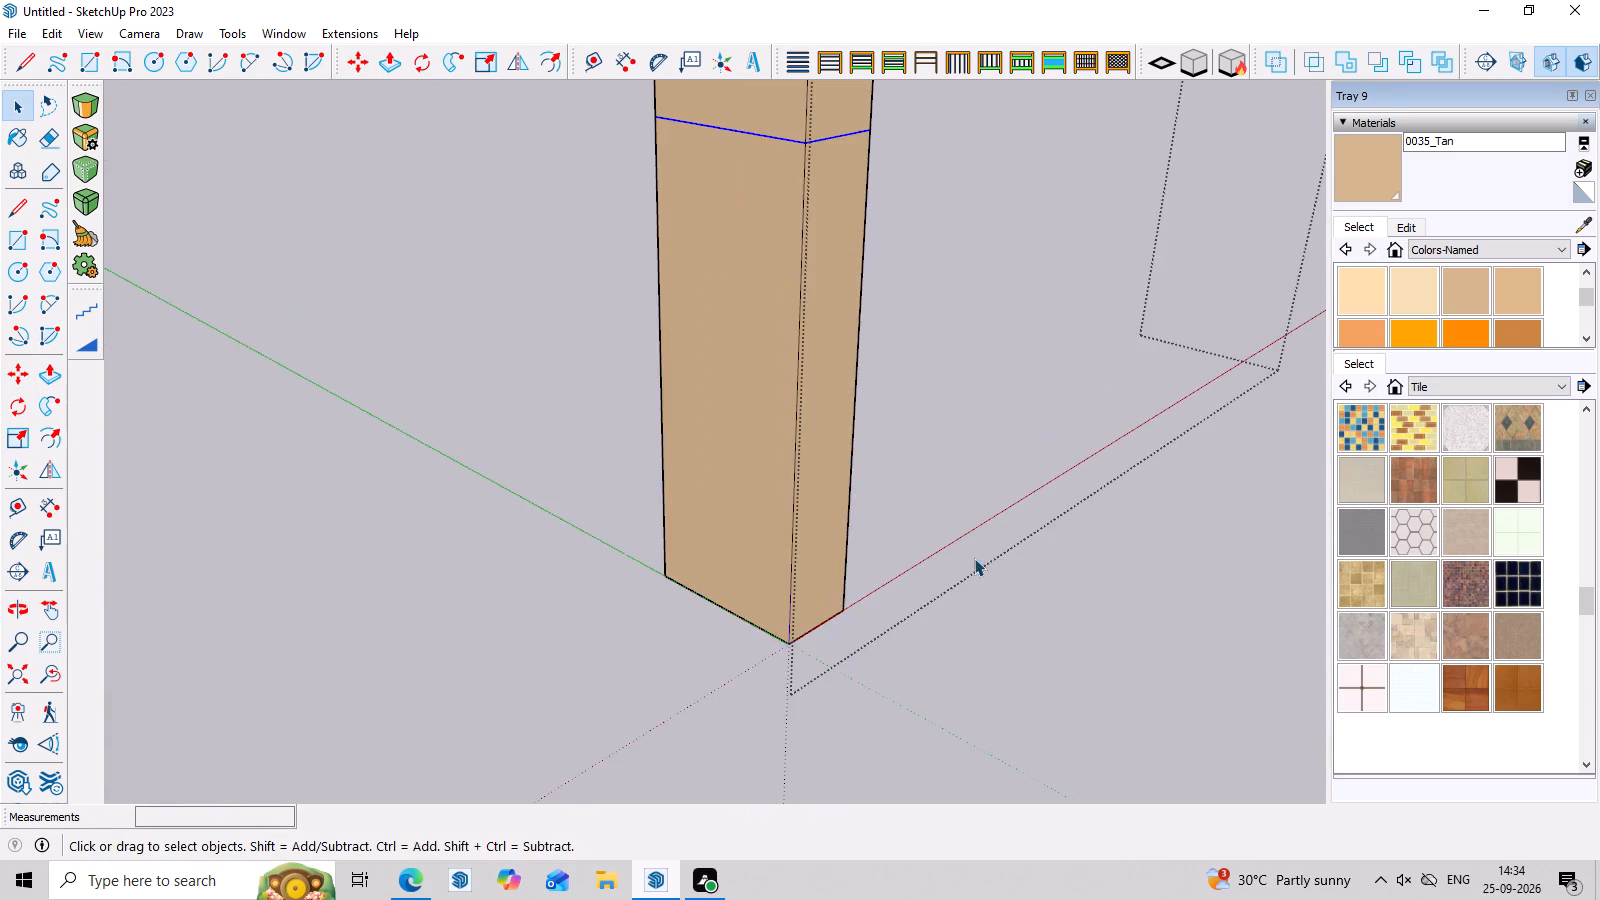
{"action": "middle_click_drag", "start_coordinate": [977, 558], "coordinate": [1044, 523]}
{"action": "scroll", "coordinate": [1024, 357], "scroll_direction": "down", "scroll_amount": 8}
{"action": "scroll", "coordinate": [1076, 162], "scroll_direction": "up", "scroll_amount": 7}
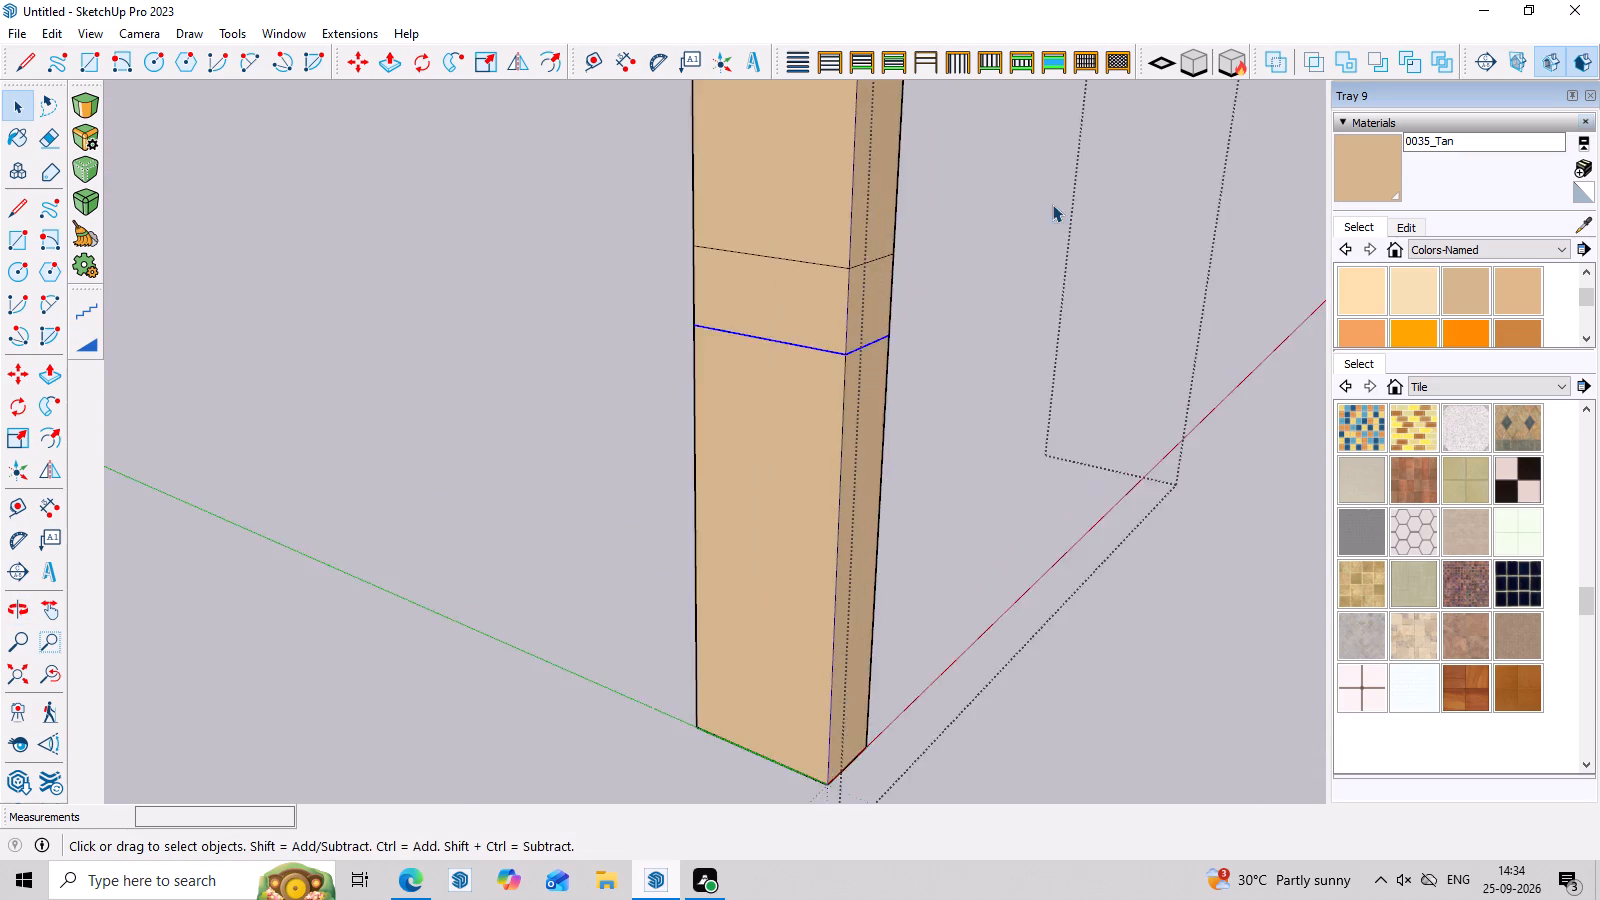
{"action": "scroll", "coordinate": [1052, 204], "scroll_direction": "up", "scroll_amount": 3}
{"action": "left_click", "coordinate": [904, 382]}
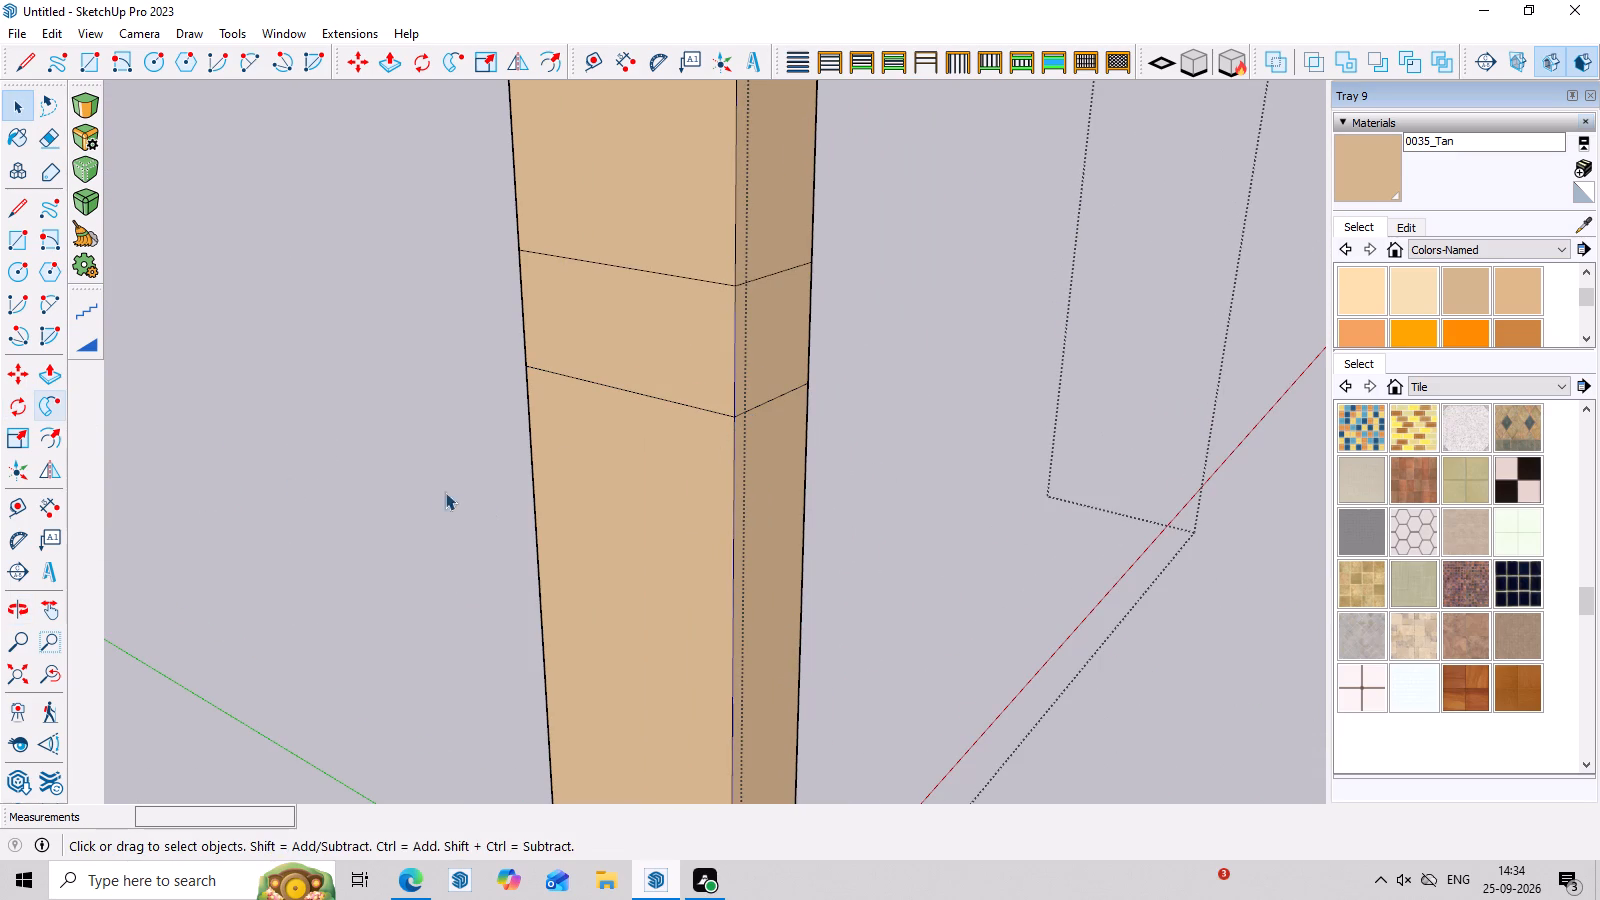
{"action": "left_click", "coordinate": [51, 309]}
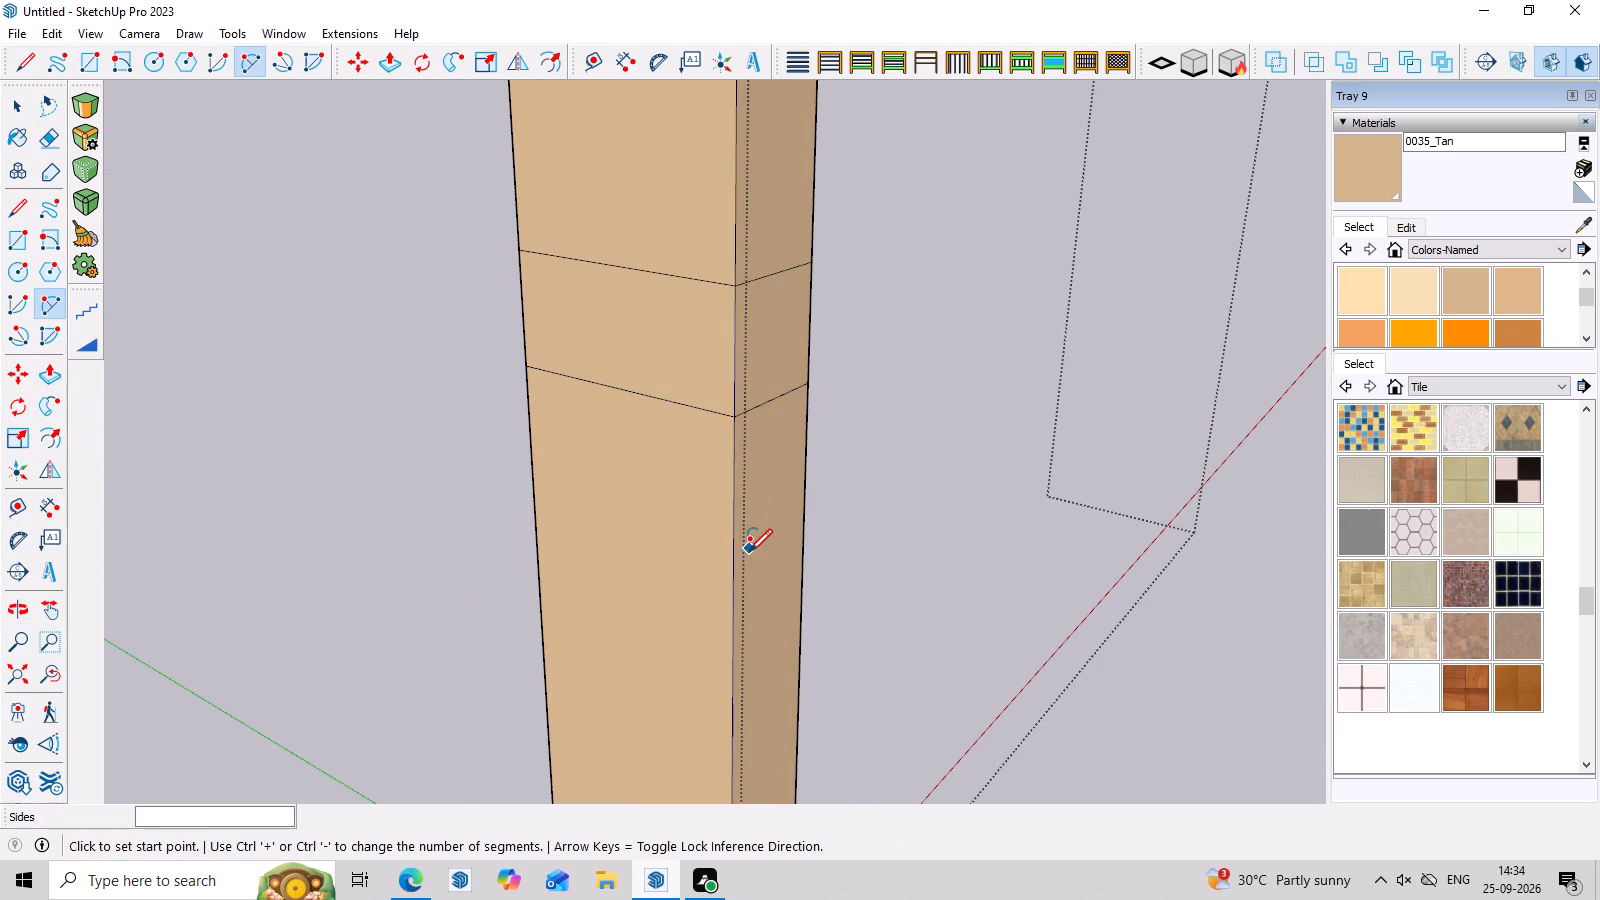
{"action": "left_click", "coordinate": [738, 484]}
{"action": "left_click", "coordinate": [732, 418]}
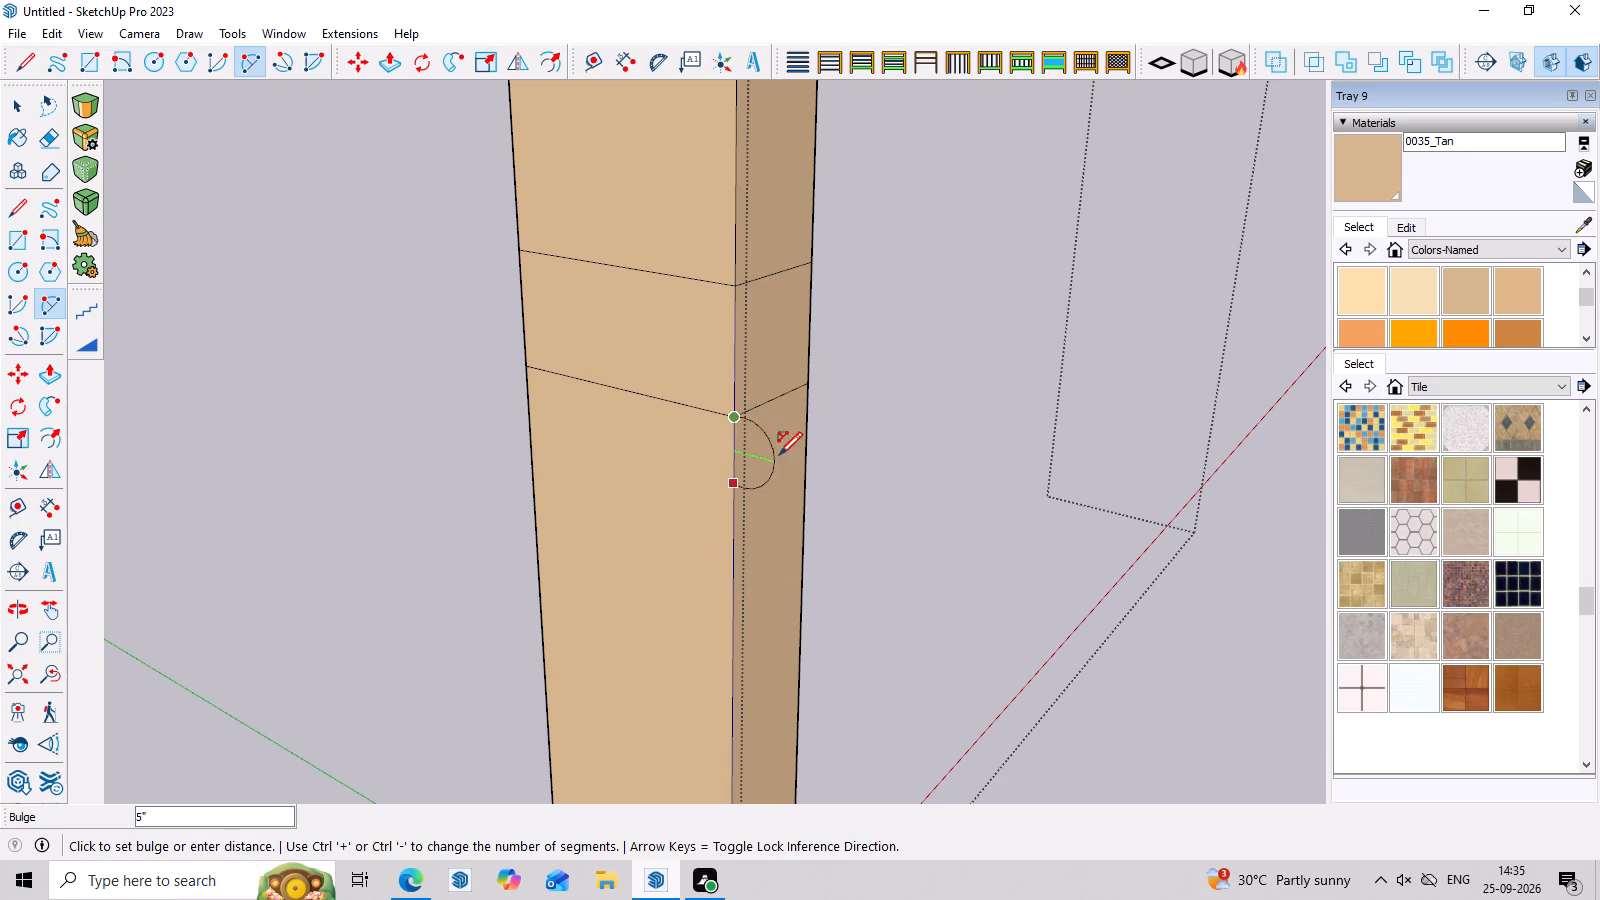
{"action": "left_click", "coordinate": [755, 463]}
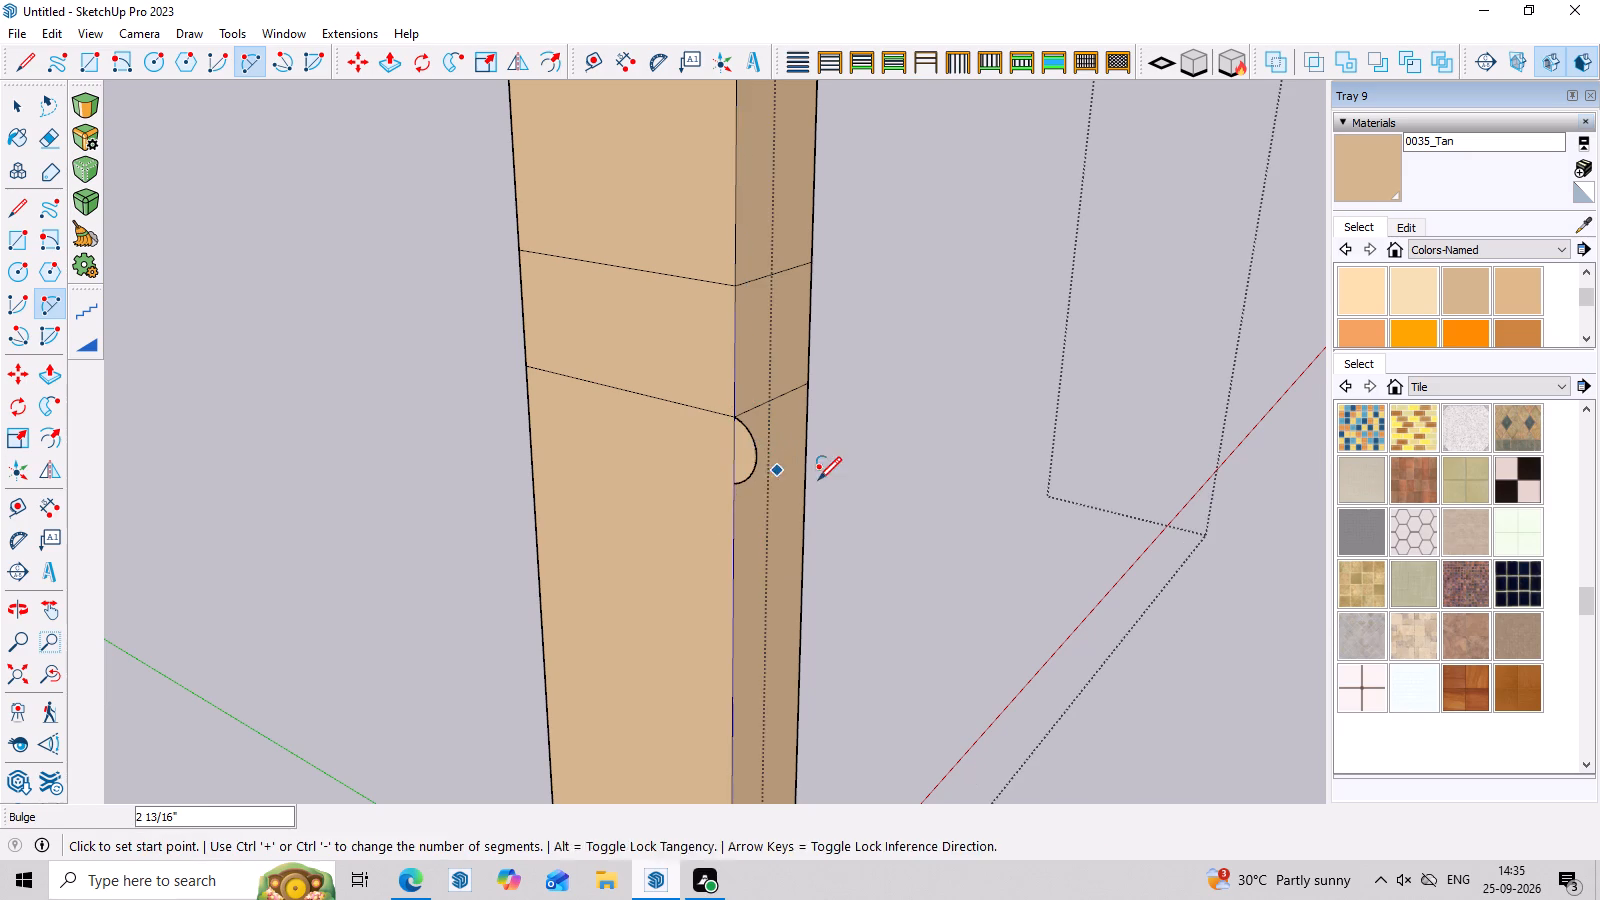
Paint the small half-round face at the column's corner with the 0128_White colour.
{"action": "middle_click_drag", "start_coordinate": [846, 498], "coordinate": [512, 524]}
{"action": "middle_click_drag", "start_coordinate": [688, 486], "coordinate": [859, 497]}
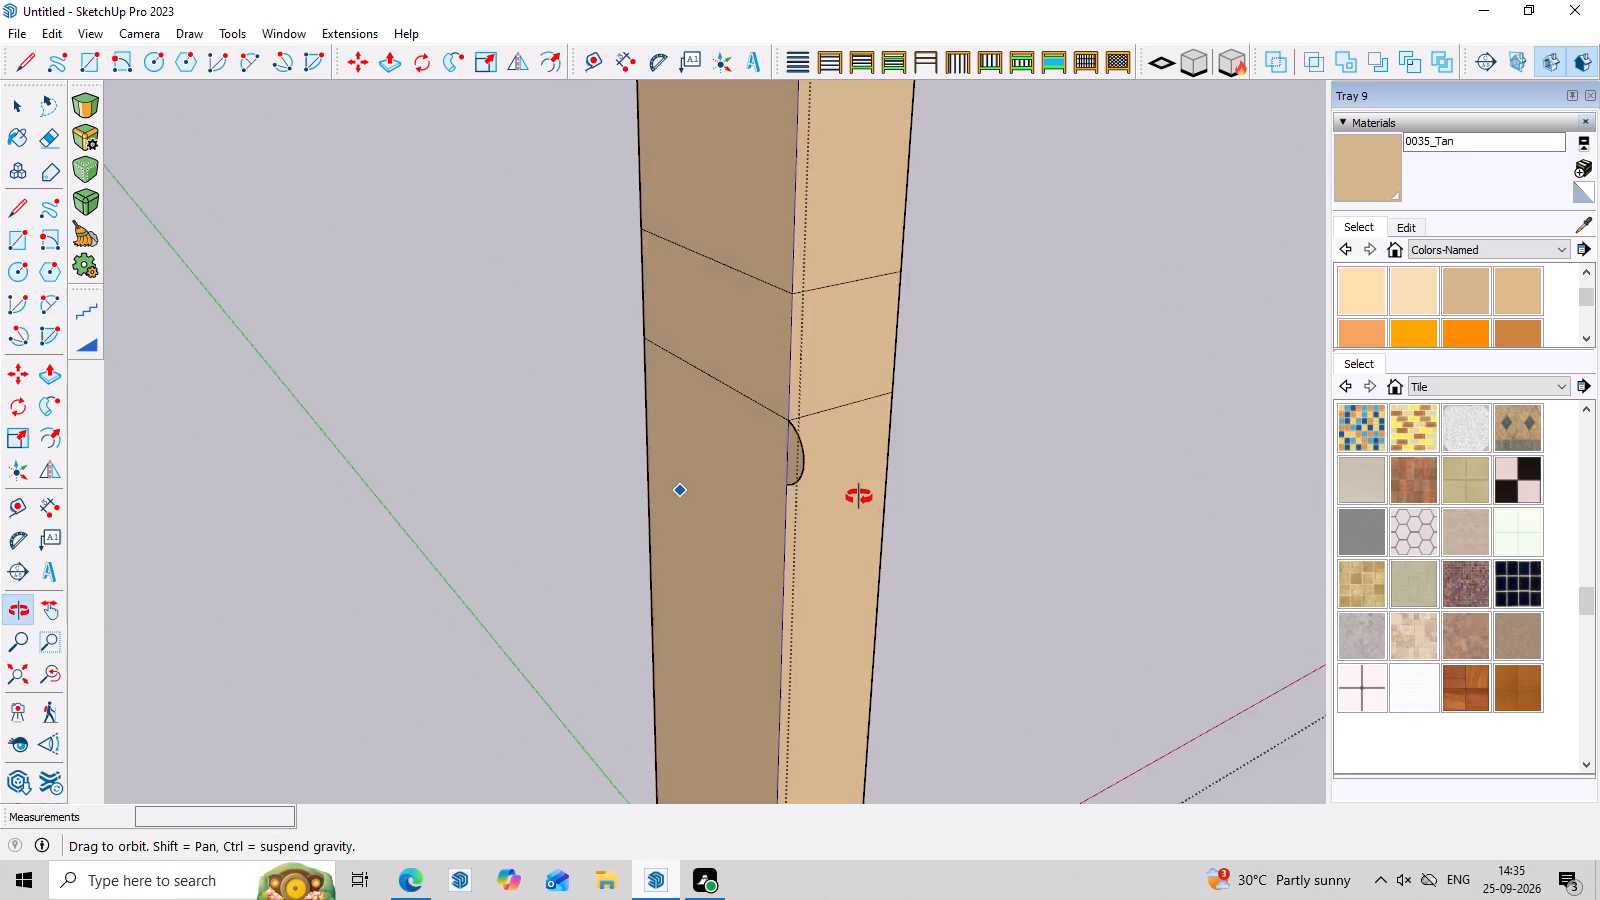
{"action": "middle_click_drag", "start_coordinate": [859, 497], "coordinate": [990, 477]}
{"action": "key", "text": "space"}
{"action": "double_click", "coordinate": [841, 448]}
{"action": "scroll", "coordinate": [841, 448], "scroll_direction": "up", "scroll_amount": 3}
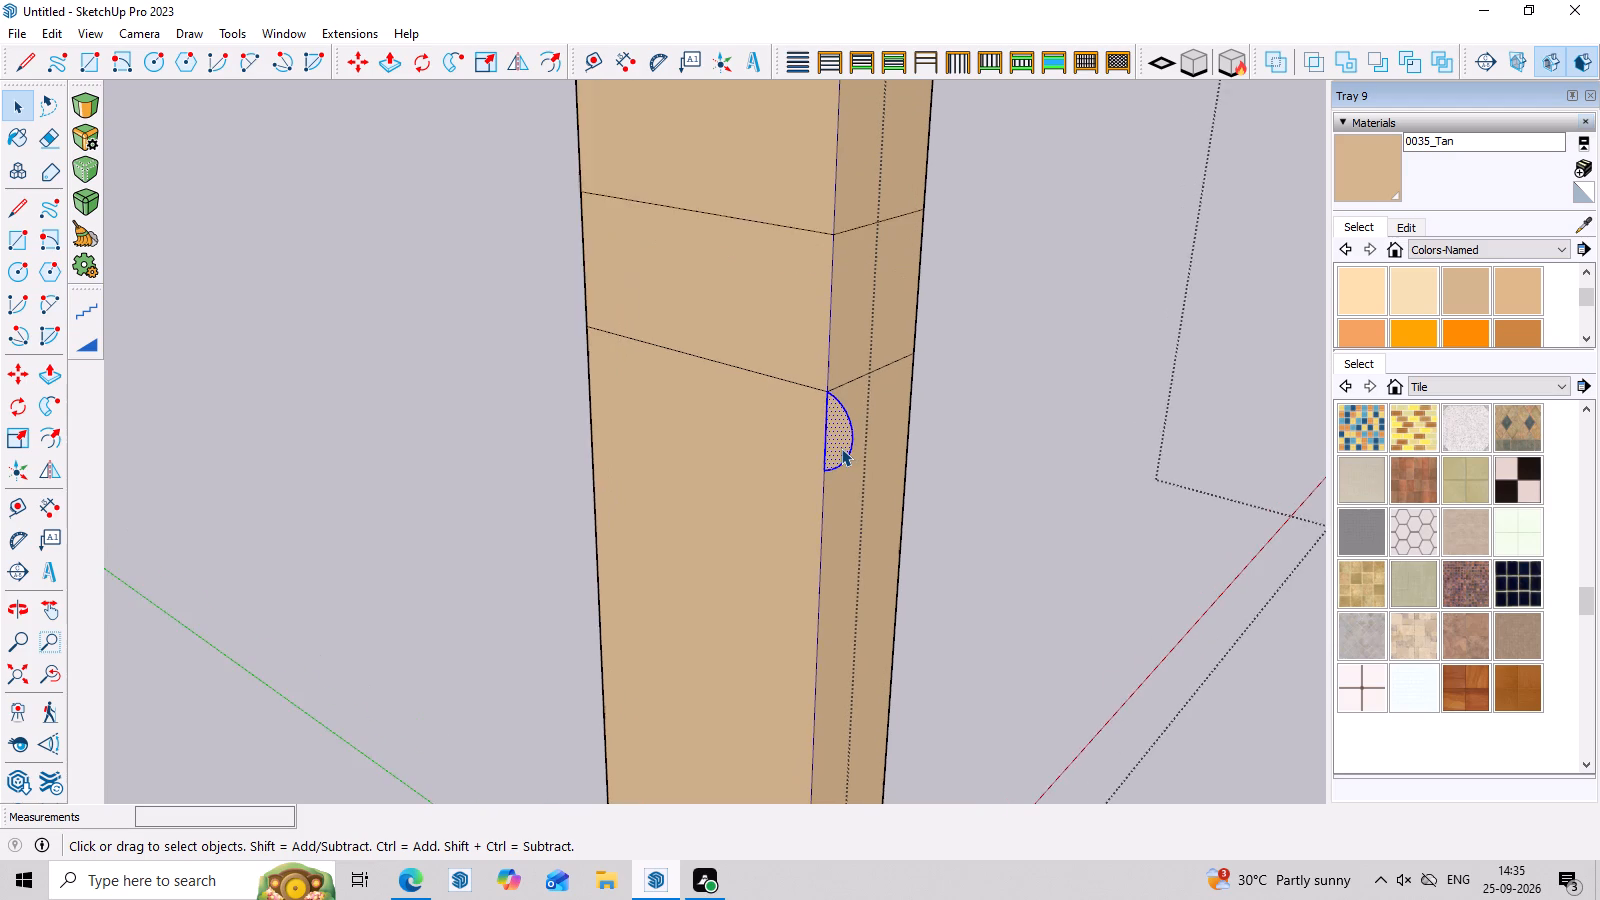
{"action": "double_click", "coordinate": [841, 448]}
{"action": "scroll", "coordinate": [841, 440], "scroll_direction": "up", "scroll_amount": 3}
{"action": "left_click", "coordinate": [841, 440]}
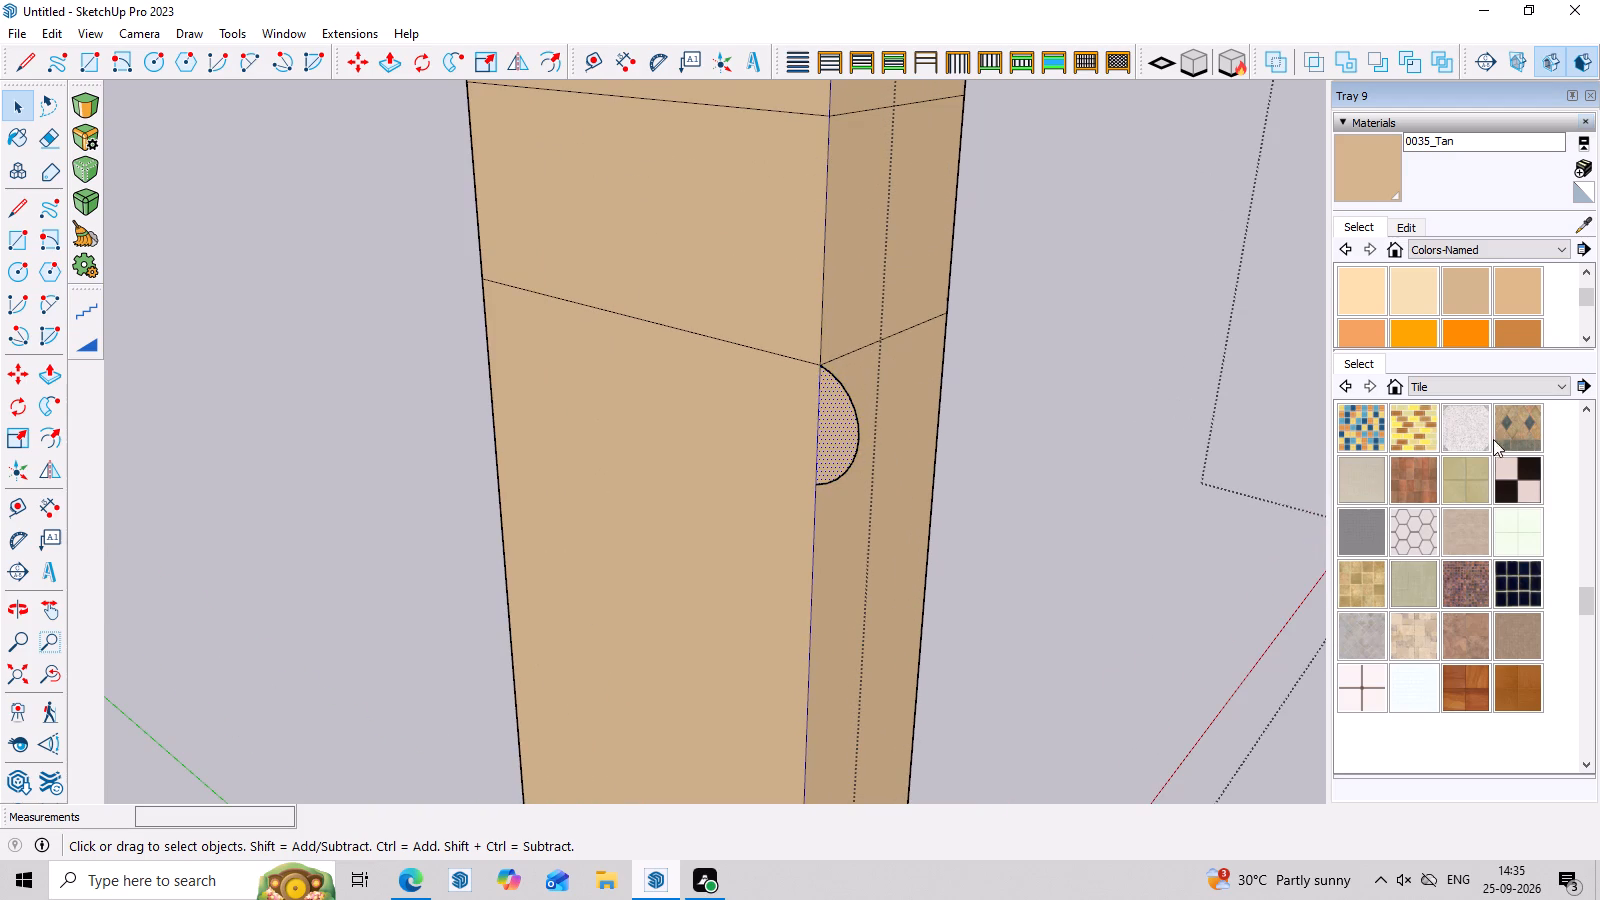
{"action": "scroll", "coordinate": [1424, 309], "scroll_direction": "down", "scroll_amount": 20}
{"action": "scroll", "coordinate": [1424, 309], "scroll_direction": "down", "scroll_amount": 1}
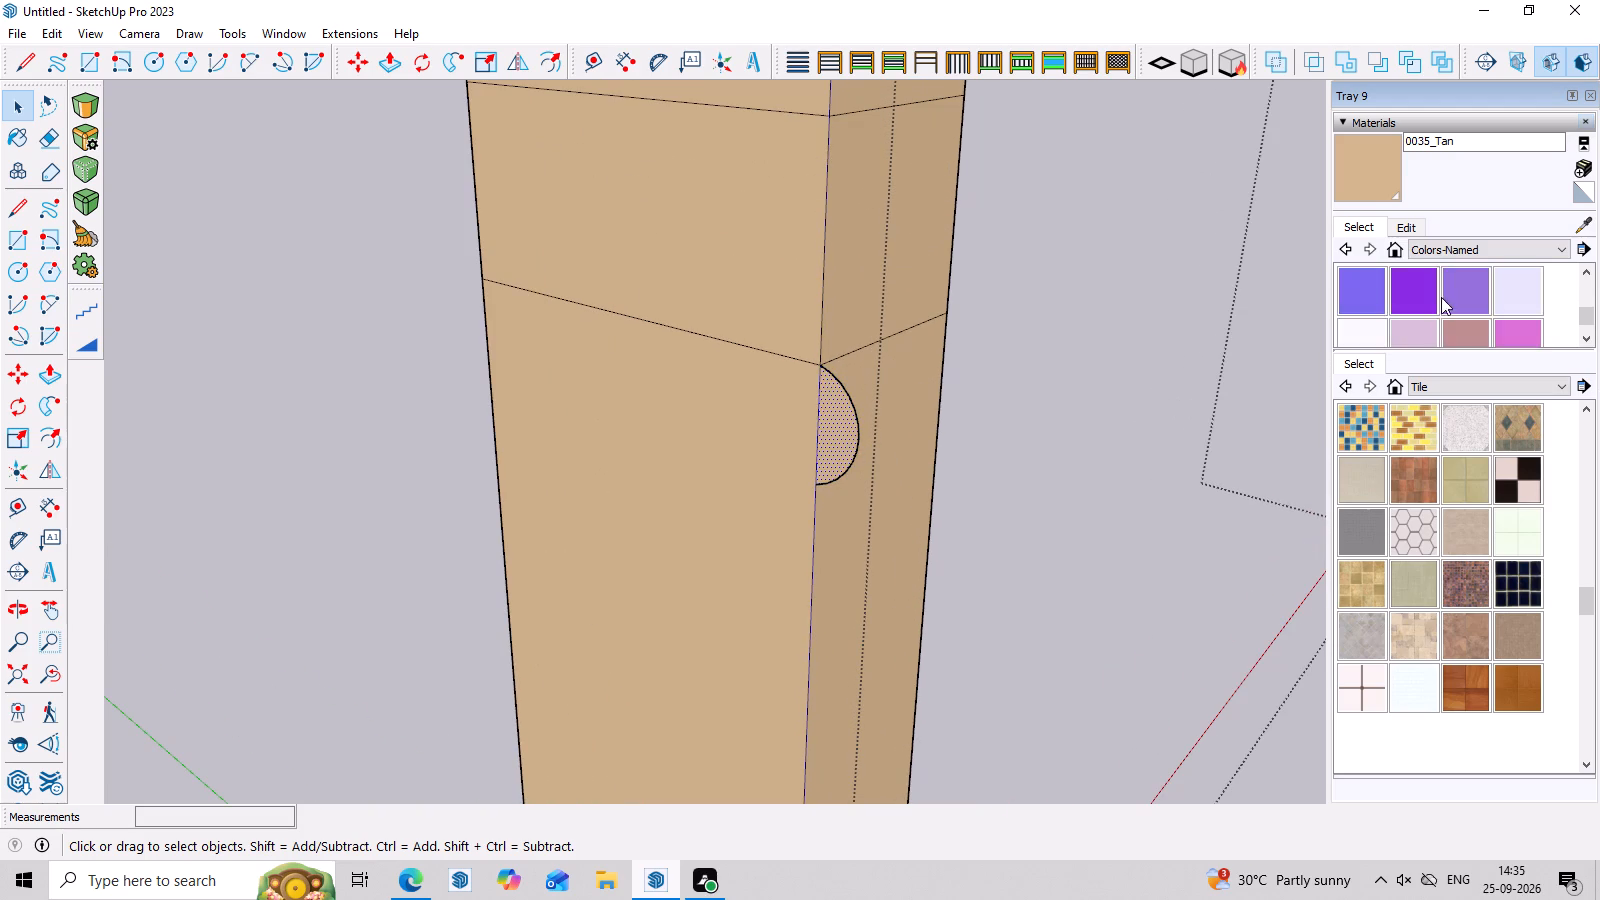
{"action": "scroll", "coordinate": [1441, 297], "scroll_direction": "down", "scroll_amount": 7}
{"action": "scroll", "coordinate": [1431, 309], "scroll_direction": "up", "scroll_amount": 4}
{"action": "scroll", "coordinate": [1415, 319], "scroll_direction": "down", "scroll_amount": 3}
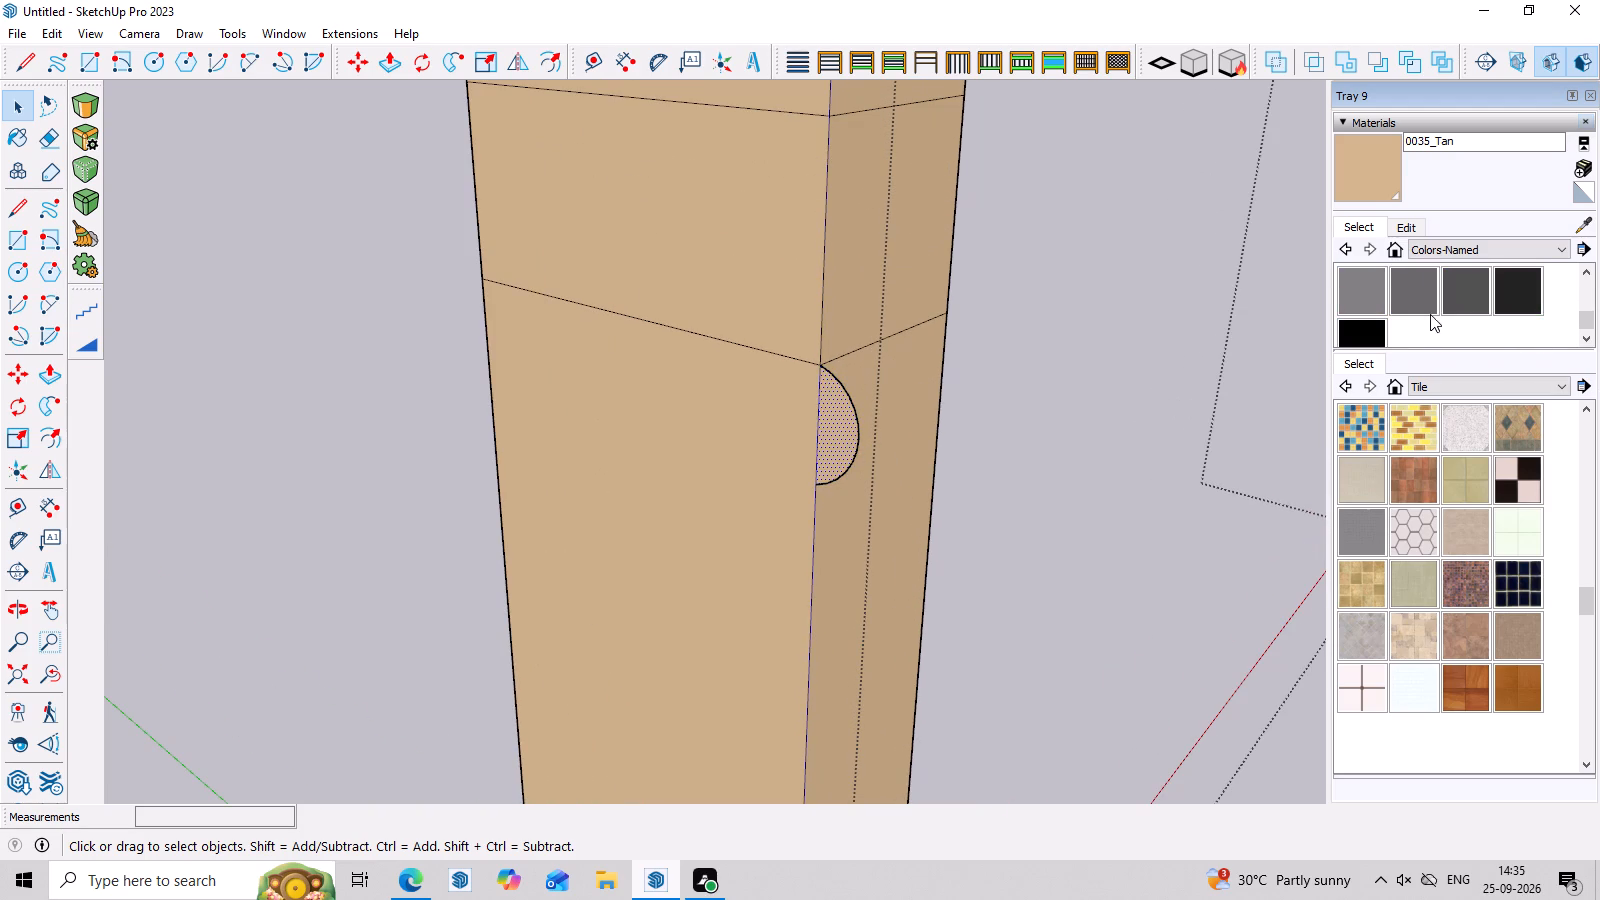
{"action": "scroll", "coordinate": [1430, 311], "scroll_direction": "up", "scroll_amount": 2}
{"action": "left_click", "coordinate": [1527, 300]}
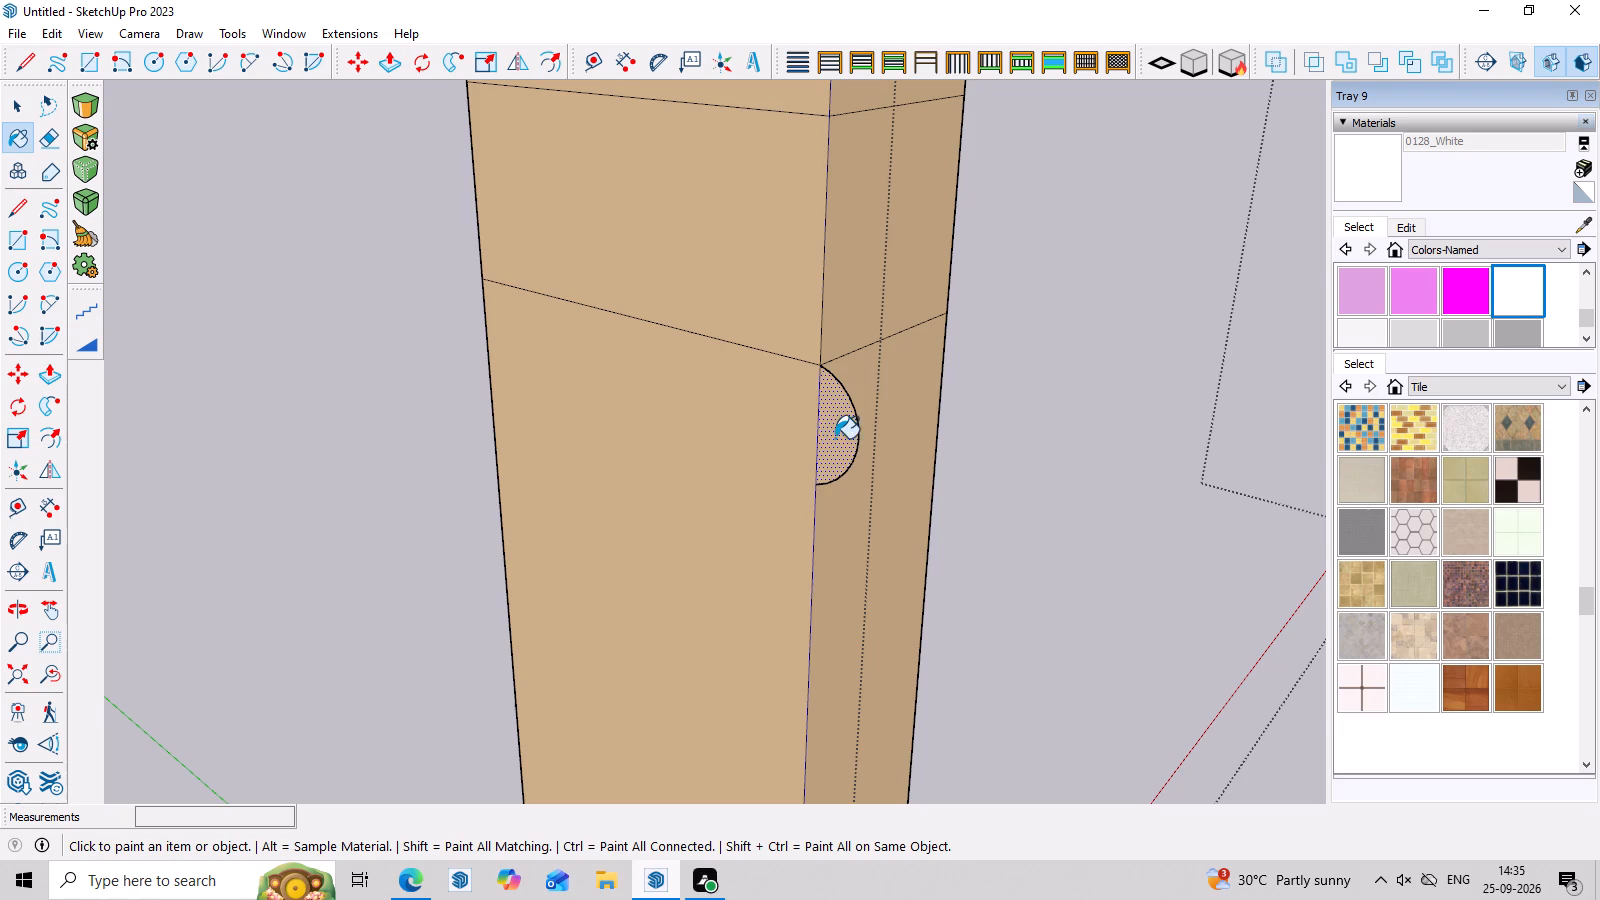
{"action": "left_click", "coordinate": [837, 436]}
{"action": "key", "text": "space"}
{"action": "left_click", "coordinate": [1030, 465]}
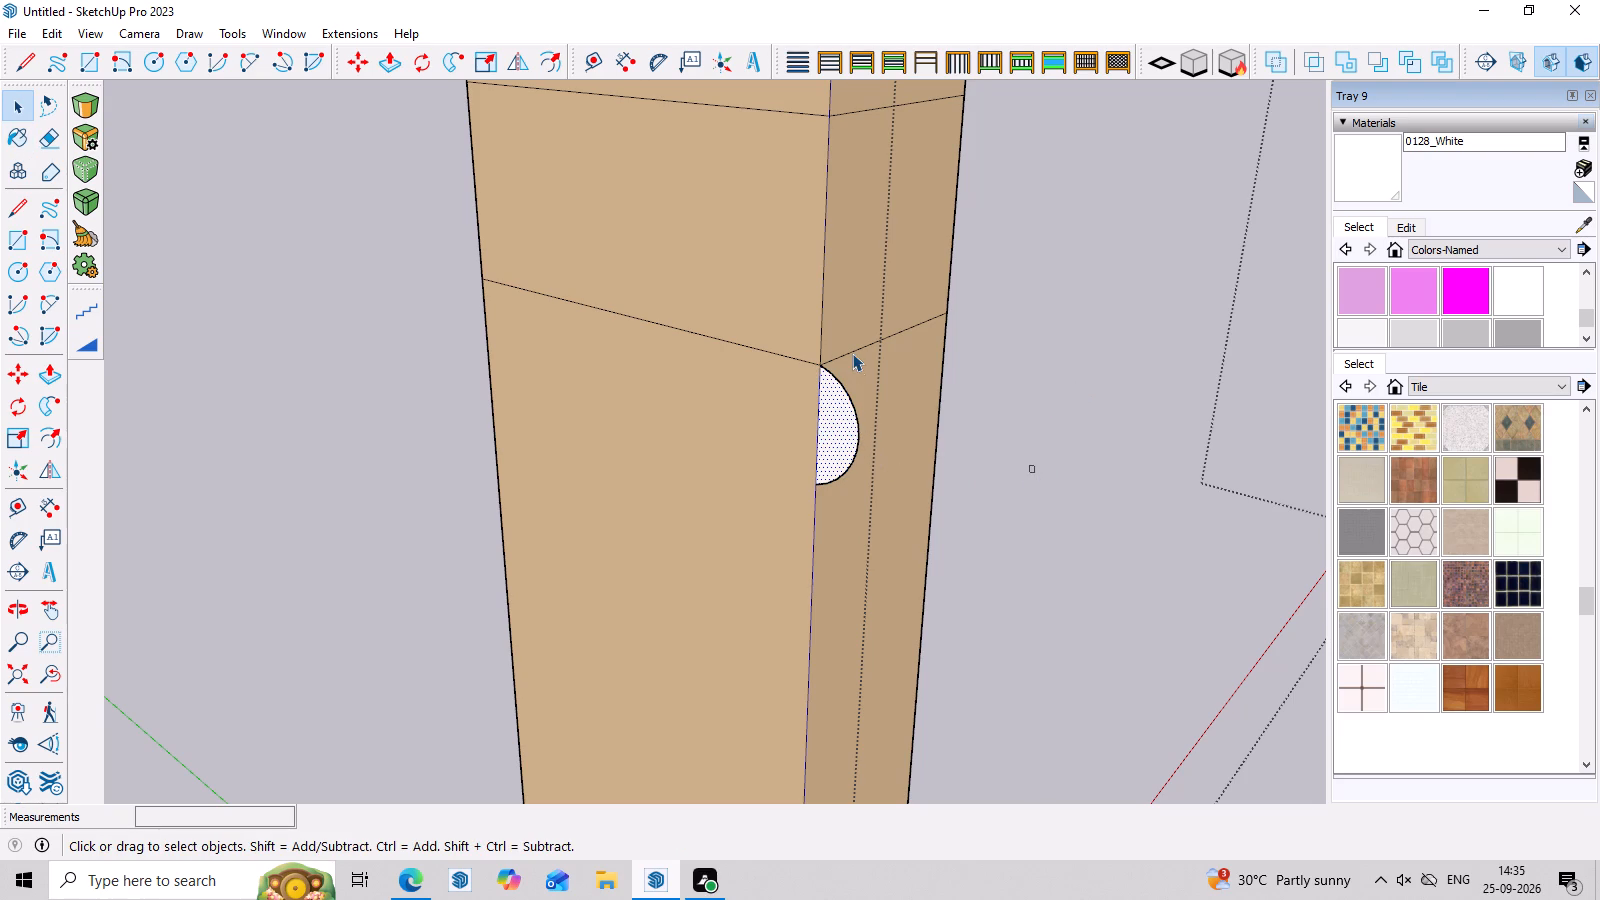
Extrude the white half-round profile around the column with Follow Me, using the lower loop's four dividing lines as the path.
{"action": "left_click", "coordinate": [852, 352]}
{"action": "left_click", "coordinate": [783, 355], "text": "shift"}
{"action": "scroll", "coordinate": [936, 389], "scroll_direction": "down", "scroll_amount": 9}
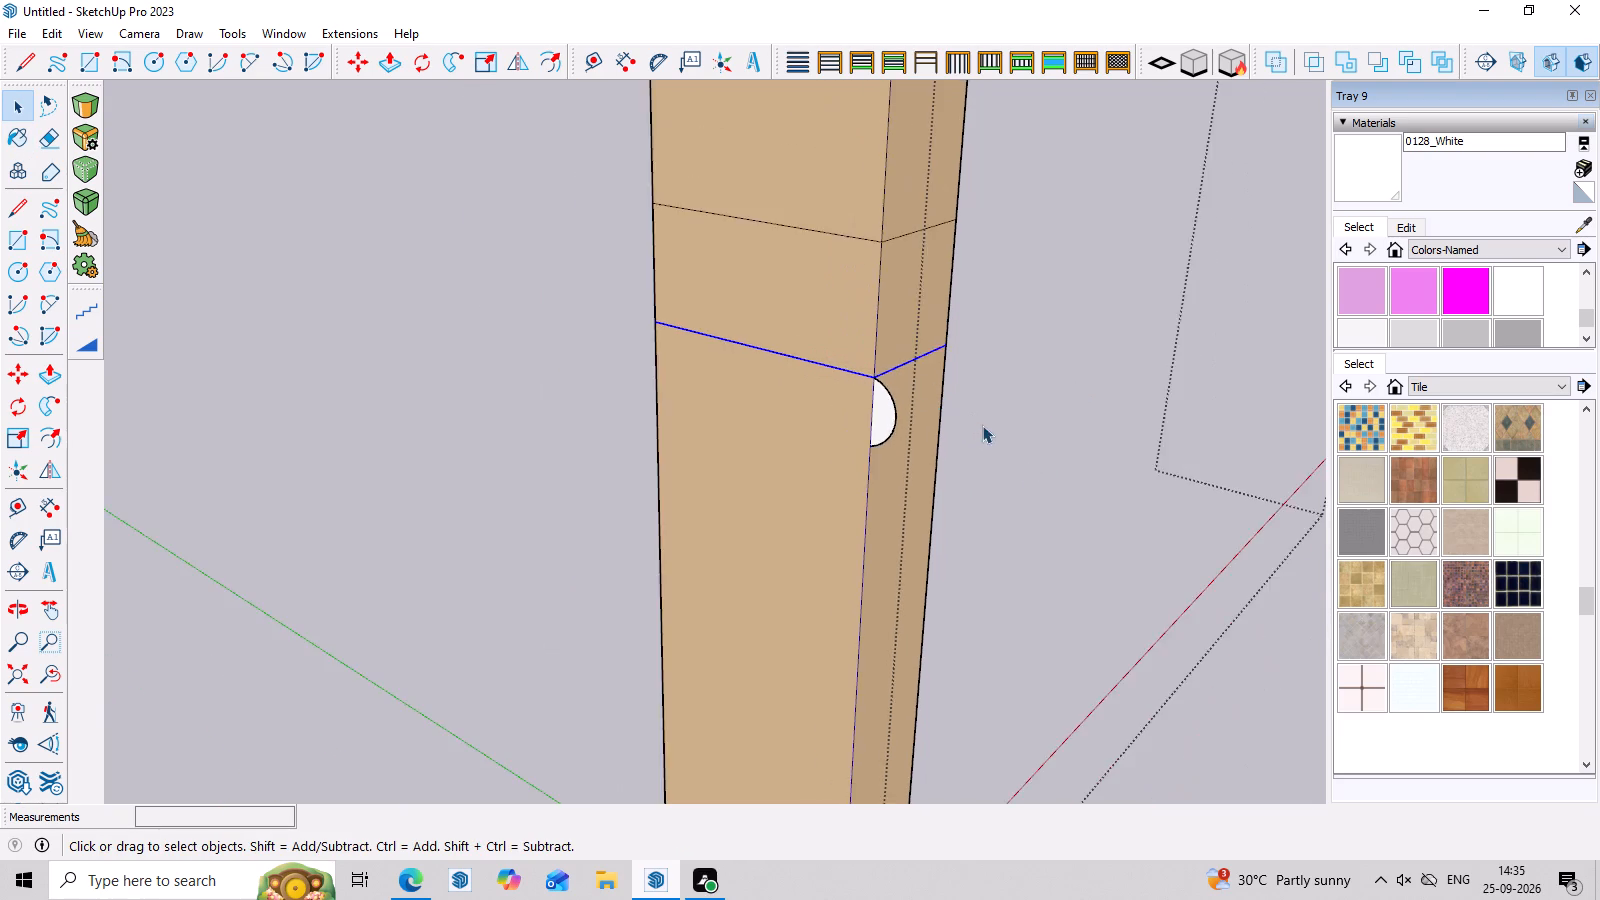
{"action": "scroll", "coordinate": [982, 425], "scroll_direction": "down", "scroll_amount": 7}
{"action": "middle_click_drag", "start_coordinate": [1136, 511], "coordinate": [399, 562]}
{"action": "middle_click_drag", "start_coordinate": [918, 493], "coordinate": [163, 482]}
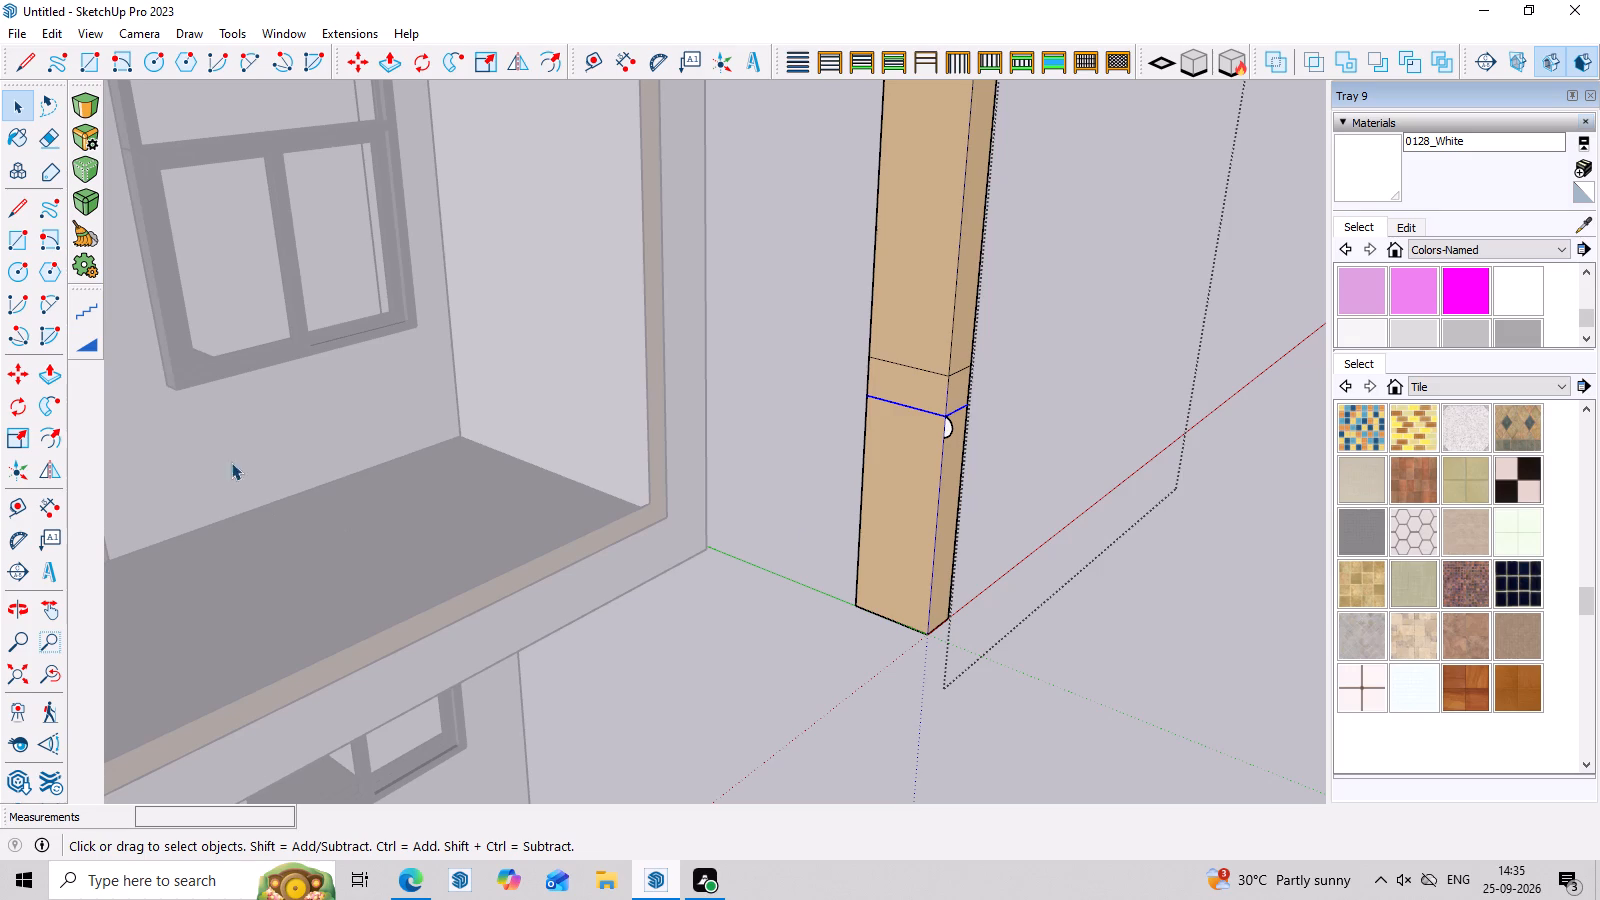
{"action": "middle_click_drag", "start_coordinate": [1180, 377], "coordinate": [503, 385]}
{"action": "scroll", "coordinate": [624, 359], "scroll_direction": "down", "scroll_amount": 8}
{"action": "middle_click_drag", "start_coordinate": [1041, 510], "coordinate": [869, 528]}
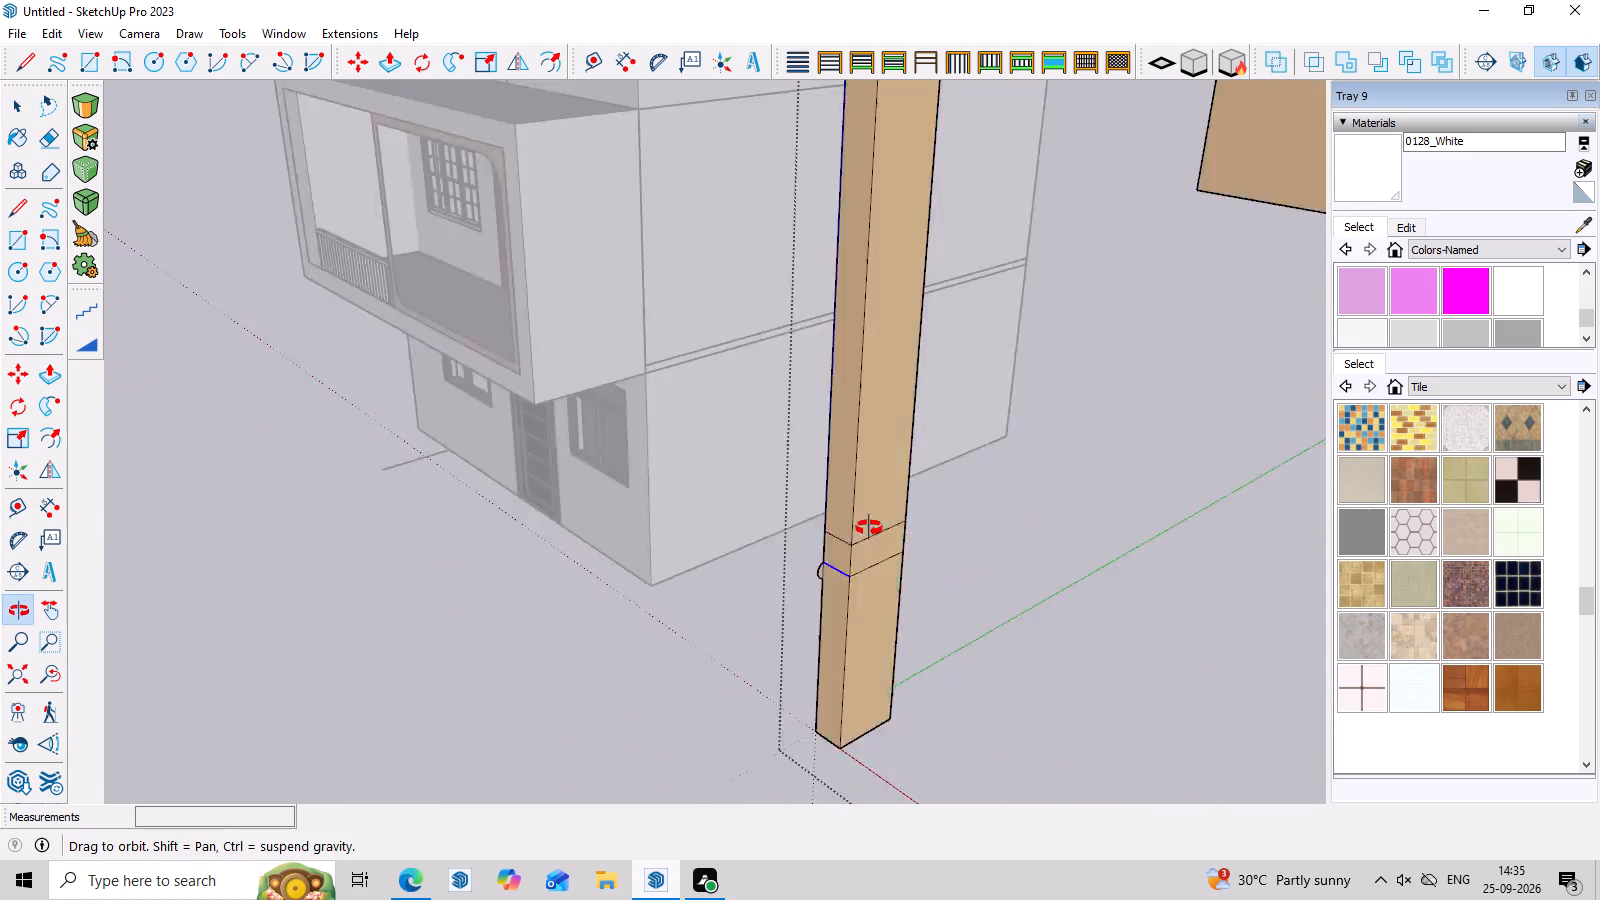
{"action": "middle_click_drag", "start_coordinate": [869, 528], "coordinate": [771, 516]}
{"action": "scroll", "coordinate": [740, 546], "scroll_direction": "up", "scroll_amount": 8}
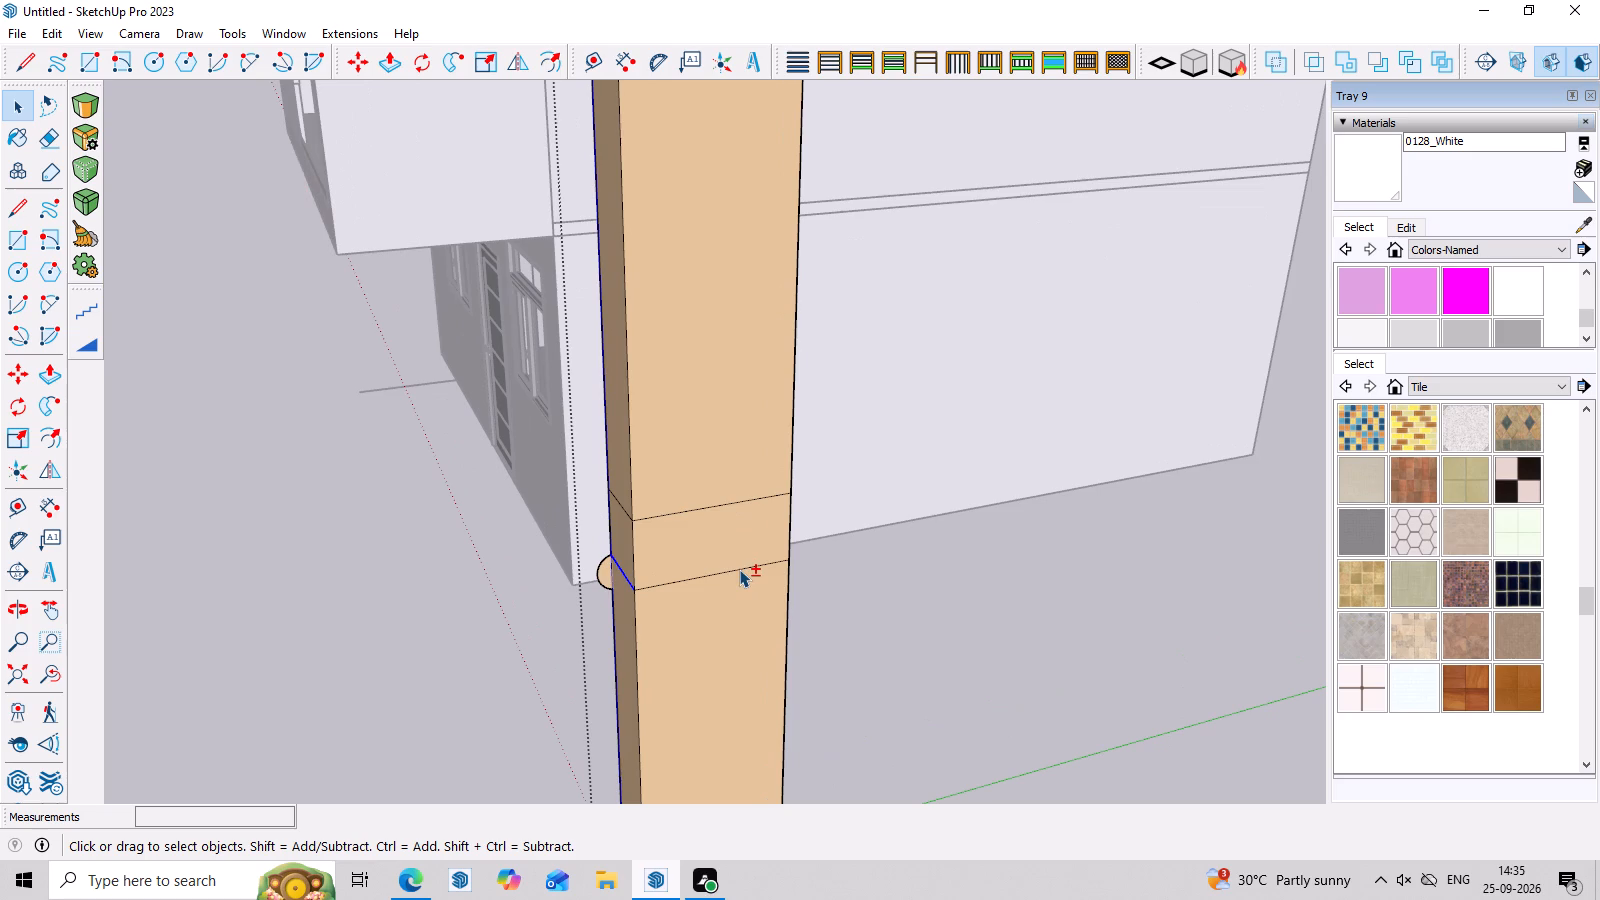
{"action": "left_click", "coordinate": [739, 569], "text": "shift"}
{"action": "scroll", "coordinate": [799, 576], "scroll_direction": "down", "scroll_amount": 20}
{"action": "scroll", "coordinate": [799, 576], "scroll_direction": "down", "scroll_amount": 4}
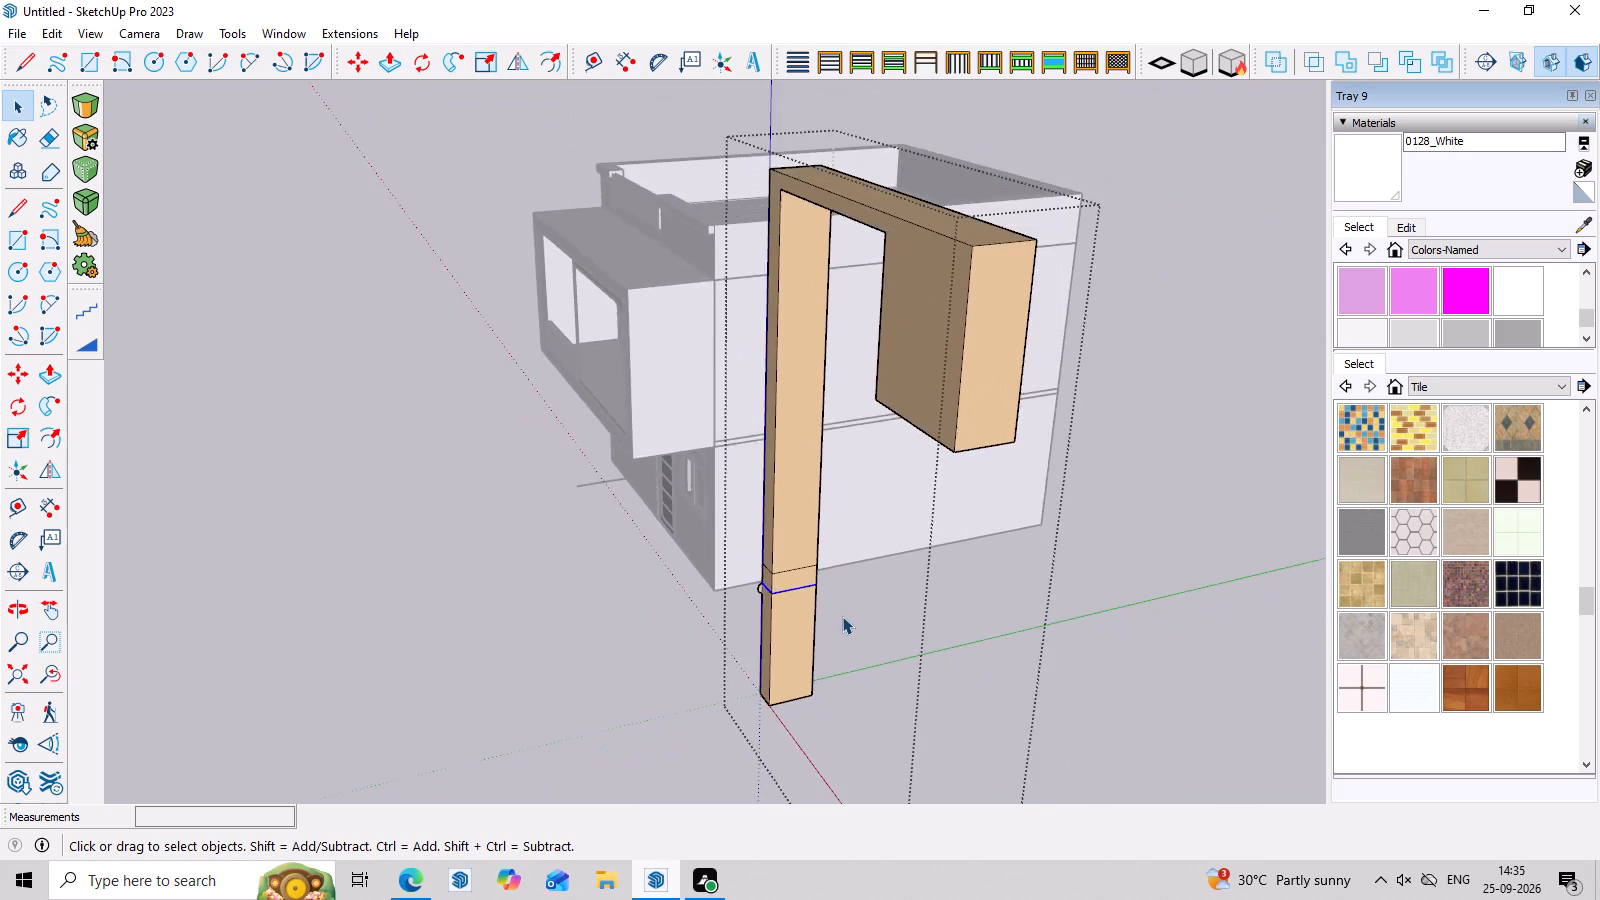
{"action": "scroll", "coordinate": [842, 616], "scroll_direction": "down", "scroll_amount": 9}
{"action": "middle_click_drag", "start_coordinate": [1025, 627], "coordinate": [572, 641]}
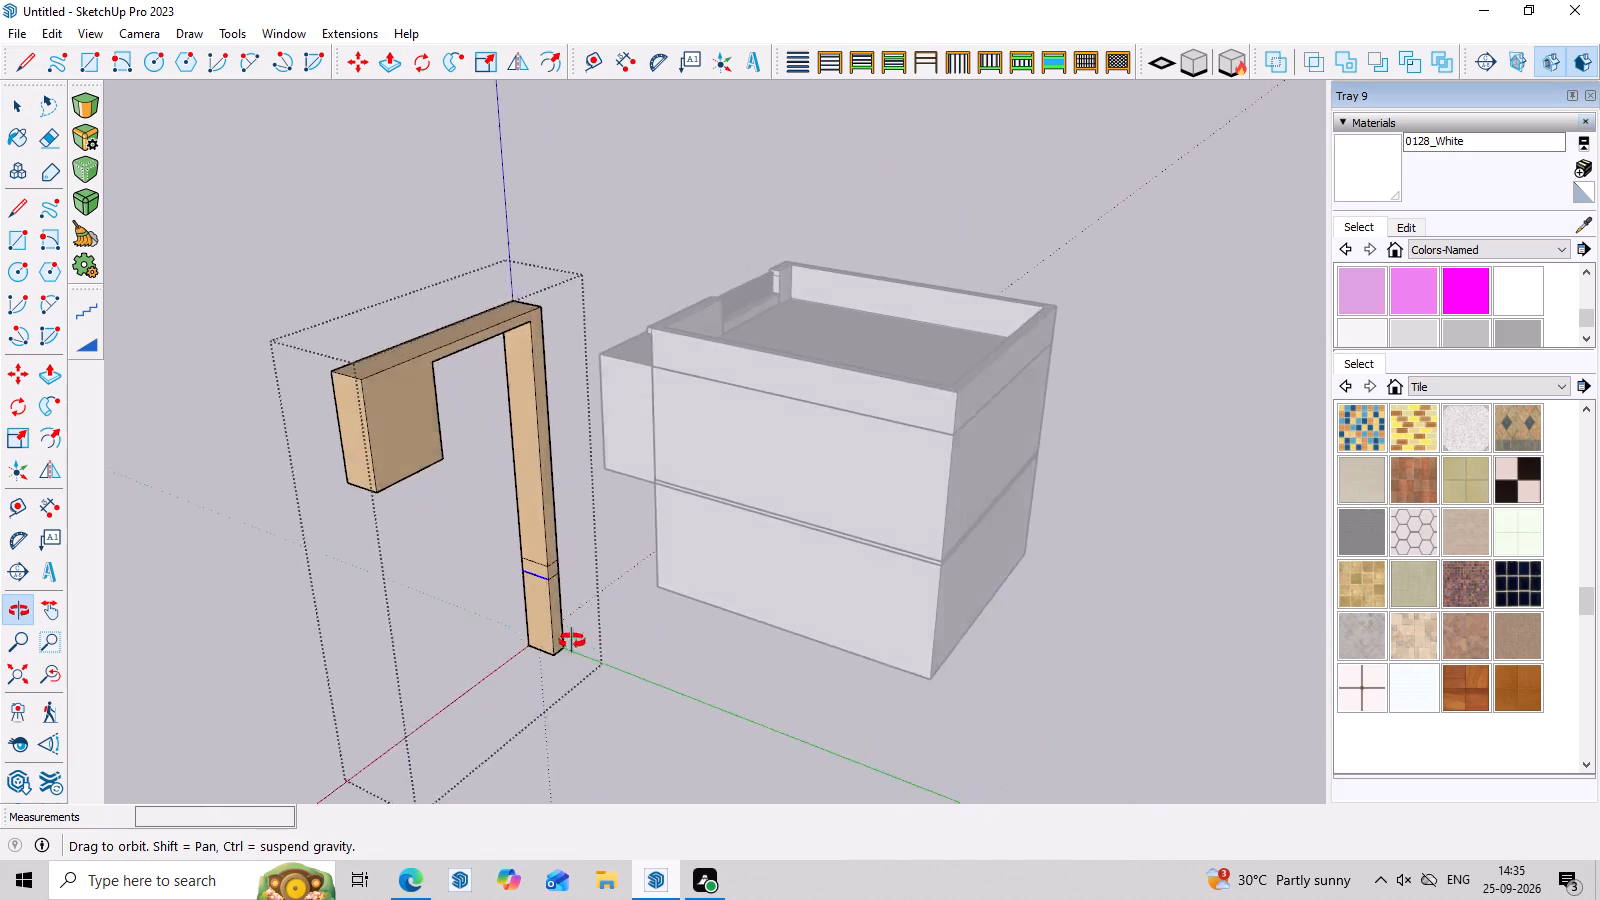
{"action": "middle_click_drag", "start_coordinate": [572, 641], "coordinate": [476, 622]}
{"action": "scroll", "coordinate": [521, 566], "scroll_direction": "up", "scroll_amount": 19}
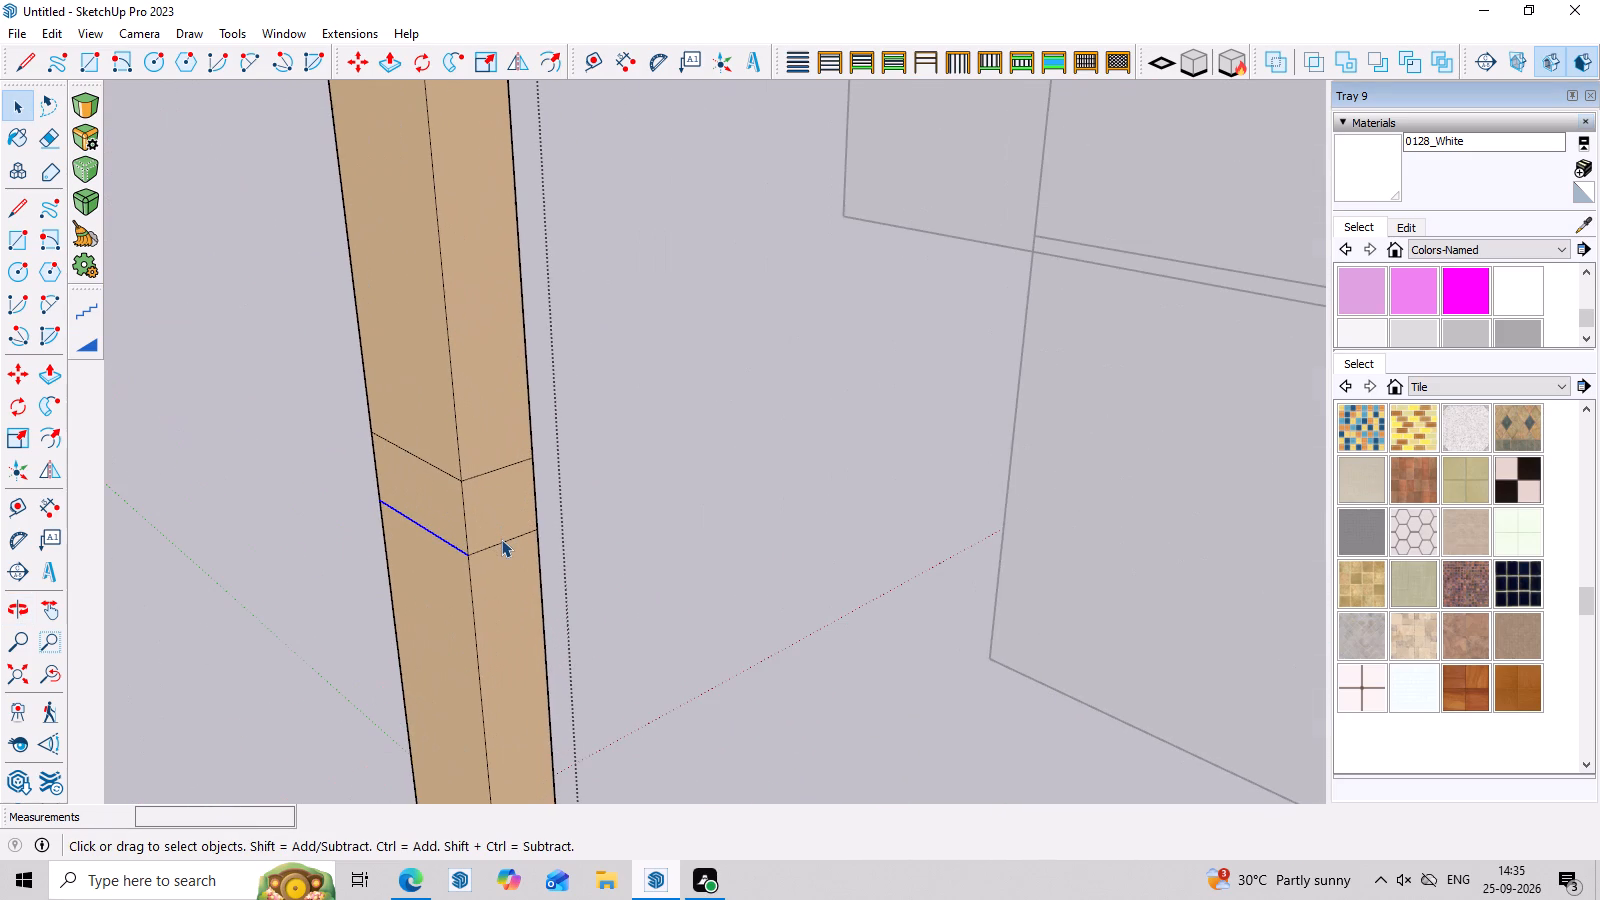
{"action": "left_click", "coordinate": [501, 542], "text": "shift"}
{"action": "scroll", "coordinate": [501, 542], "scroll_direction": "down", "scroll_amount": 11}
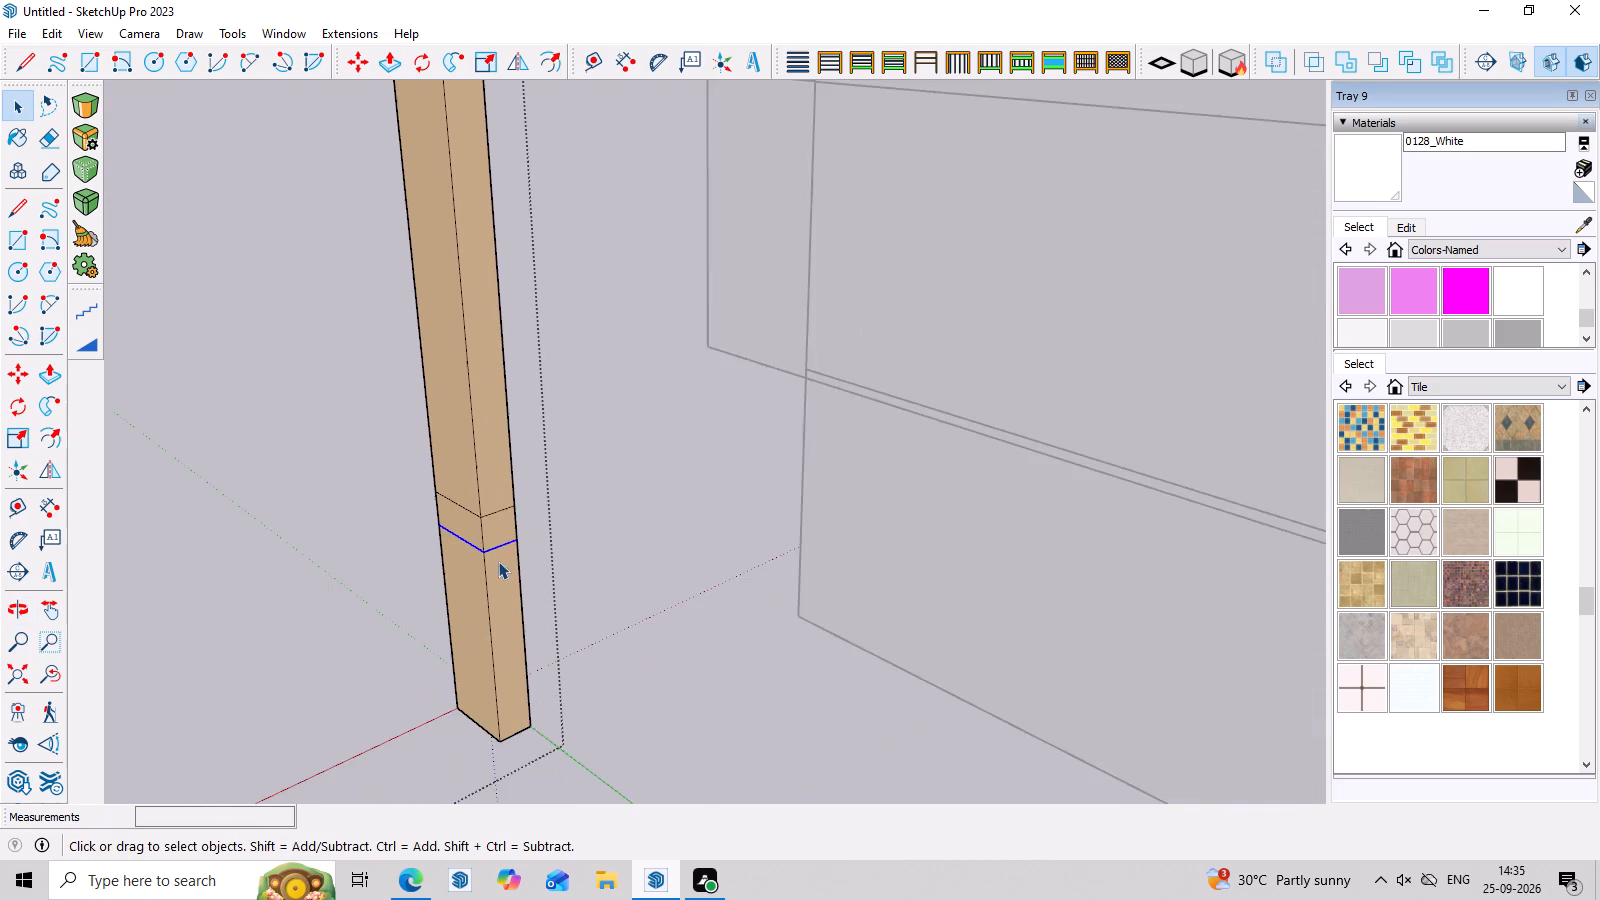
{"action": "scroll", "coordinate": [498, 561], "scroll_direction": "down", "scroll_amount": 18}
{"action": "middle_click_drag", "start_coordinate": [300, 592], "coordinate": [855, 695]}
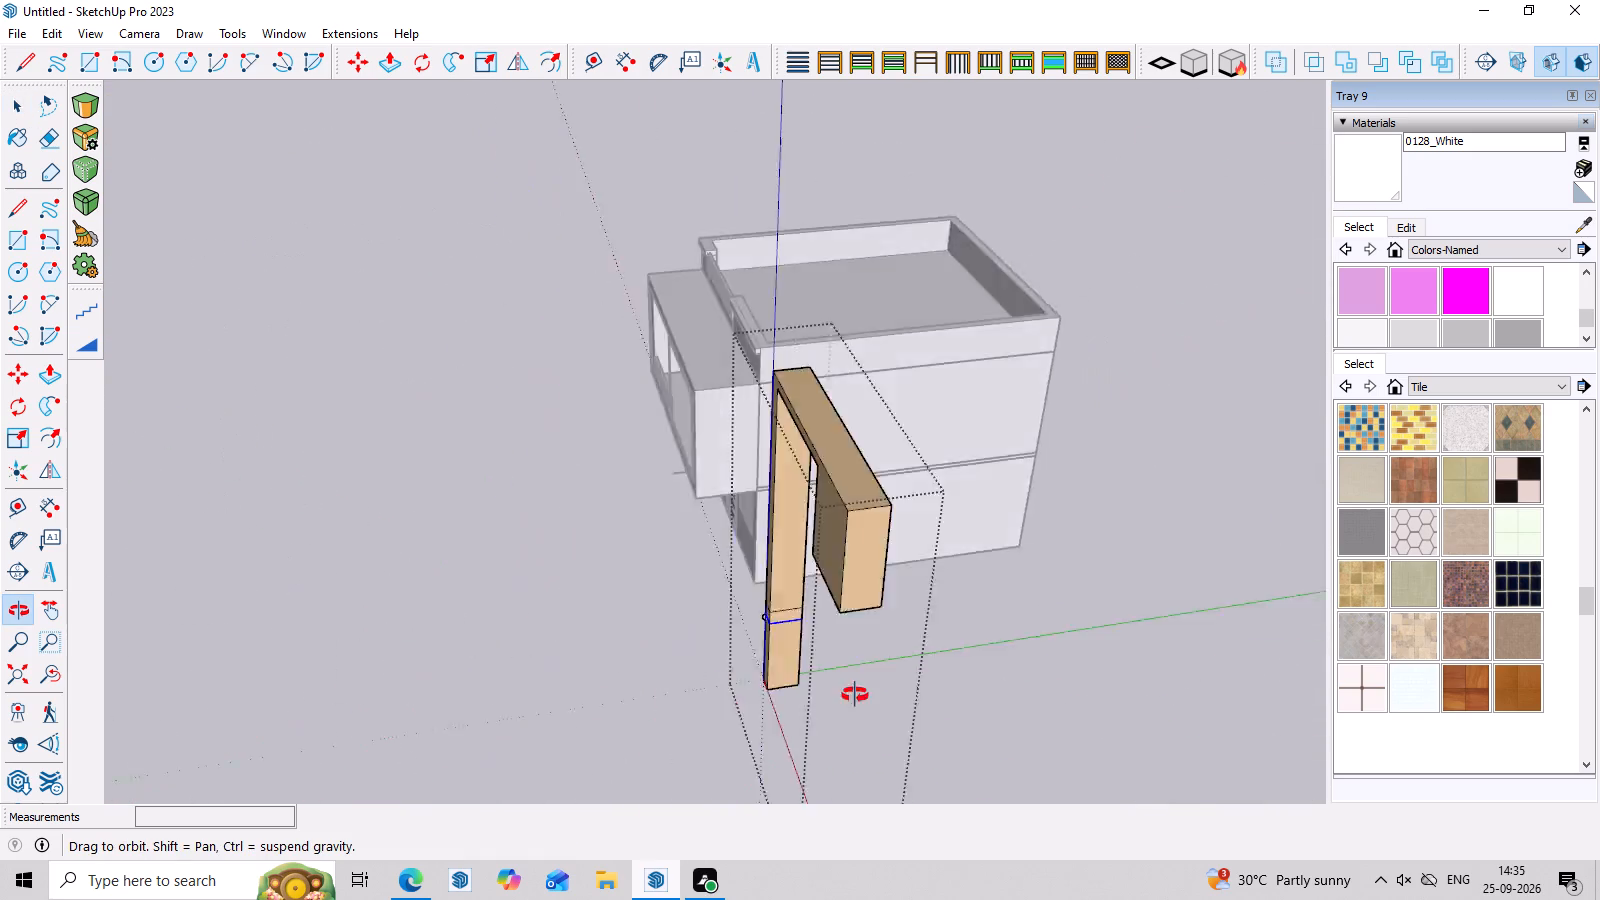
{"action": "middle_click_drag", "start_coordinate": [855, 695], "coordinate": [1423, 395]}
{"action": "scroll", "coordinate": [1016, 478], "scroll_direction": "up", "scroll_amount": 13}
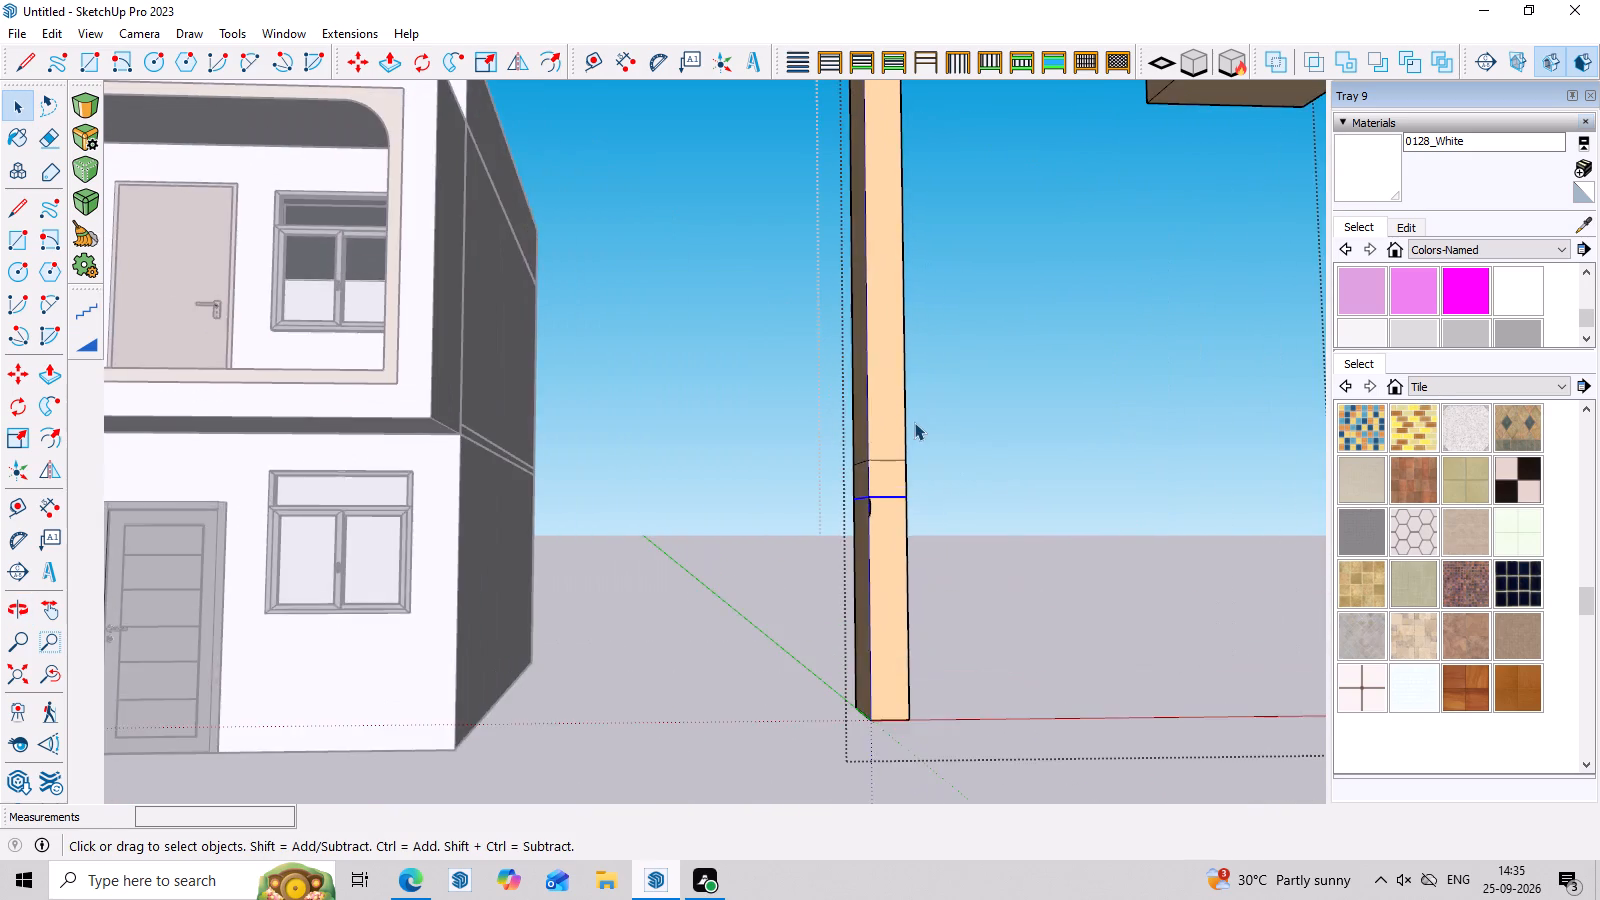
{"action": "scroll", "coordinate": [920, 451], "scroll_direction": "up", "scroll_amount": 3}
{"action": "middle_click_drag", "start_coordinate": [942, 500], "coordinate": [1039, 487]}
{"action": "scroll", "coordinate": [1035, 467], "scroll_direction": "down", "scroll_amount": 4}
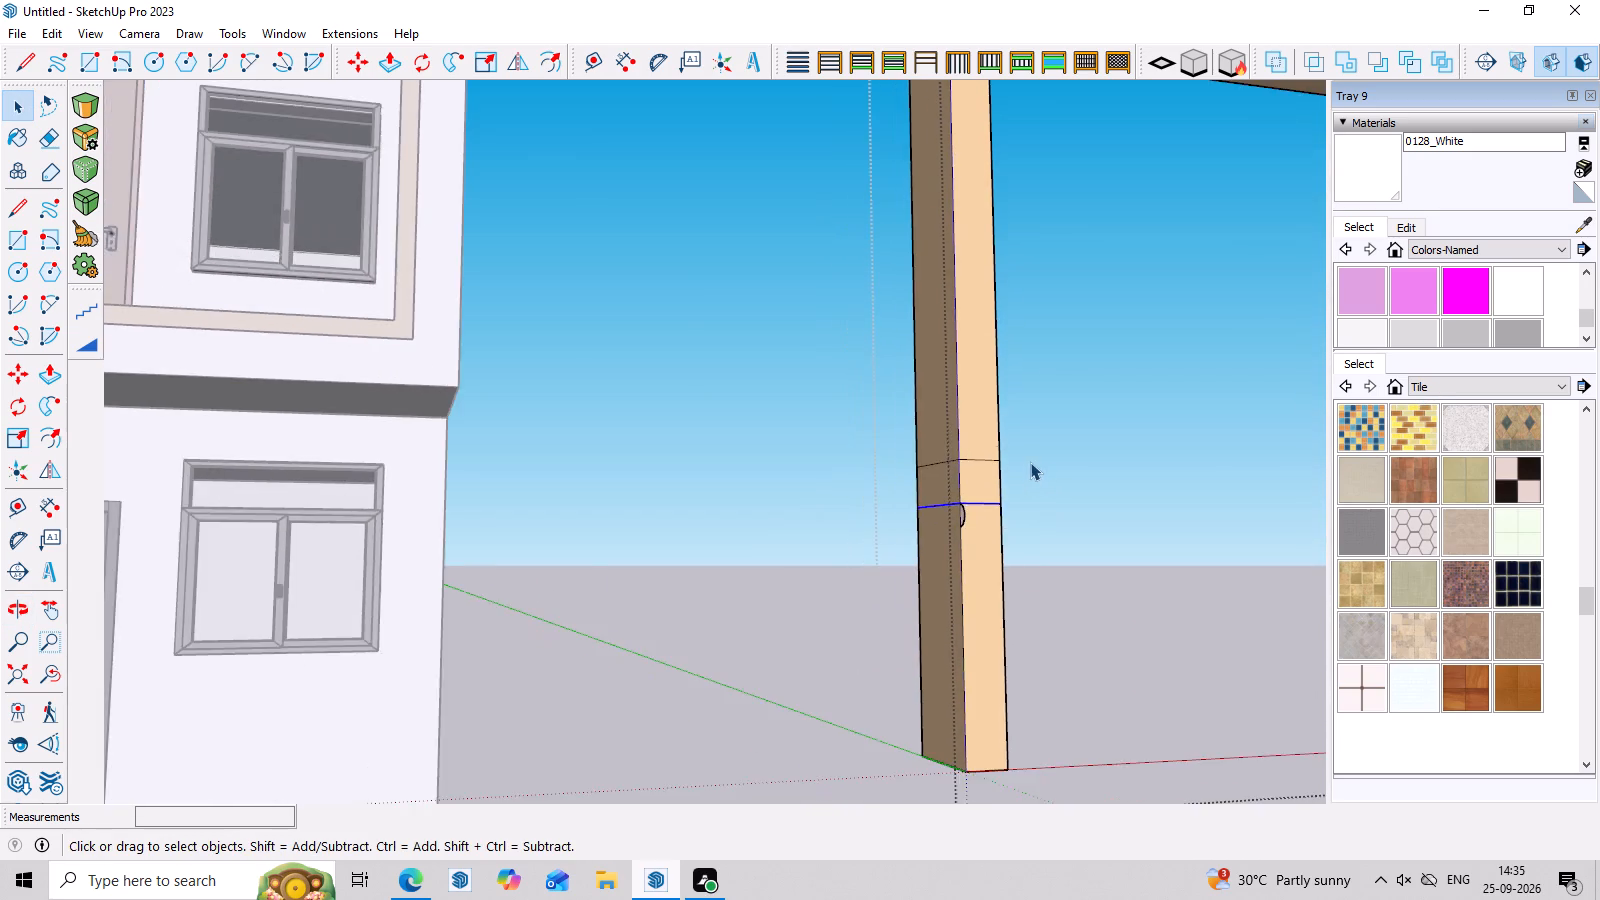
{"action": "scroll", "coordinate": [1030, 462], "scroll_direction": "down", "scroll_amount": 3}
{"action": "middle_click_drag", "start_coordinate": [1044, 564], "coordinate": [1047, 623]}
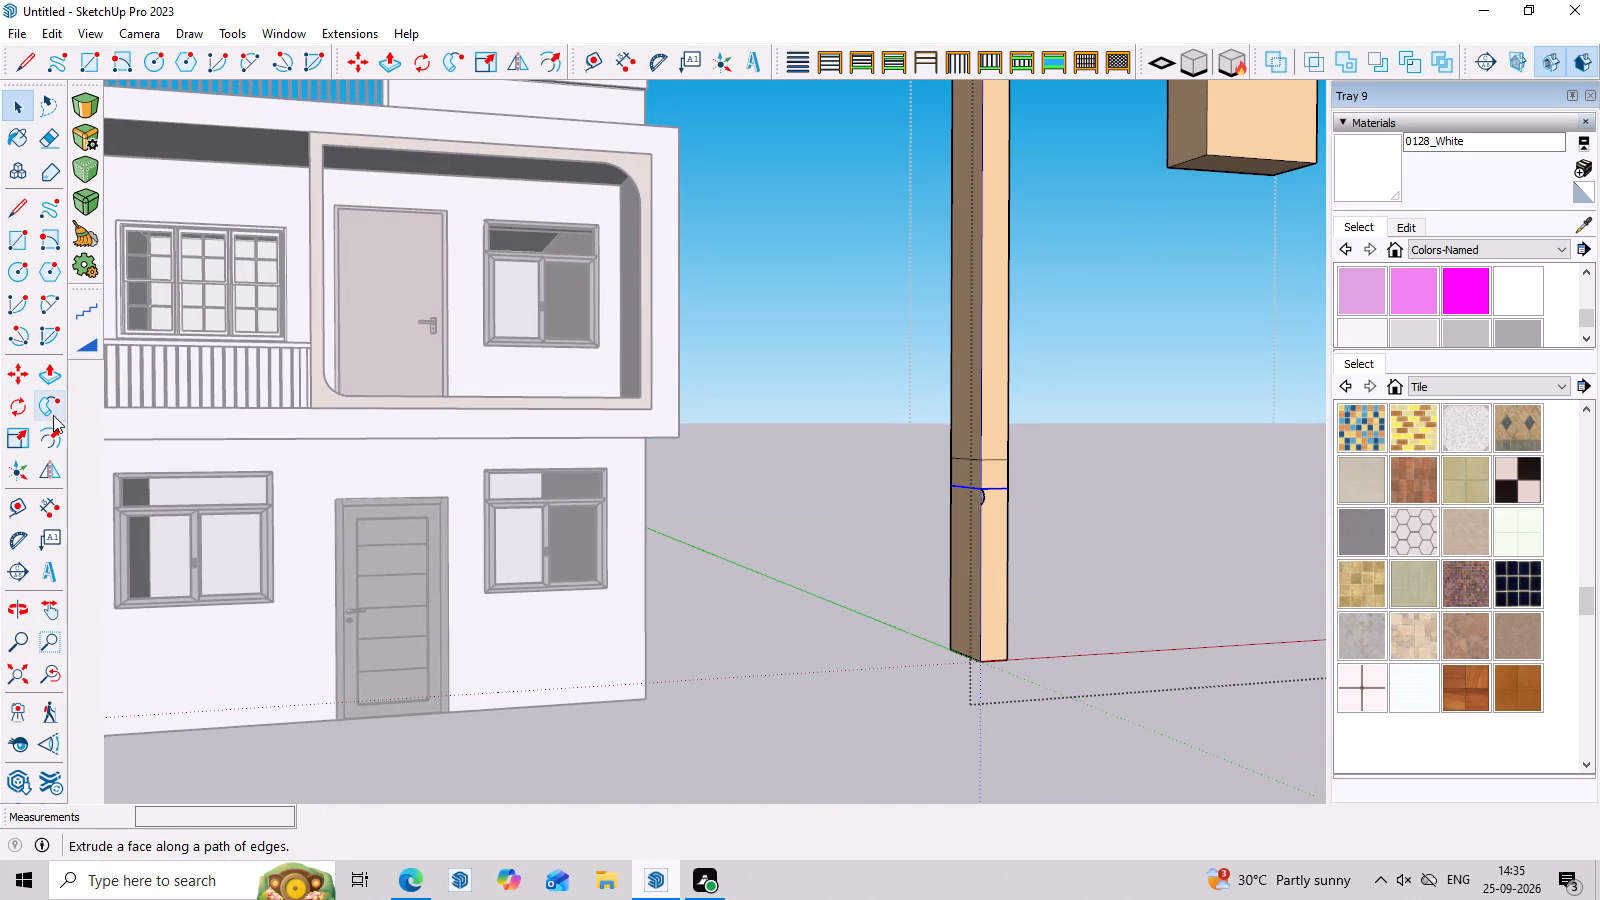
{"action": "left_click", "coordinate": [52, 408]}
{"action": "scroll", "coordinate": [1072, 549], "scroll_direction": "up", "scroll_amount": 10}
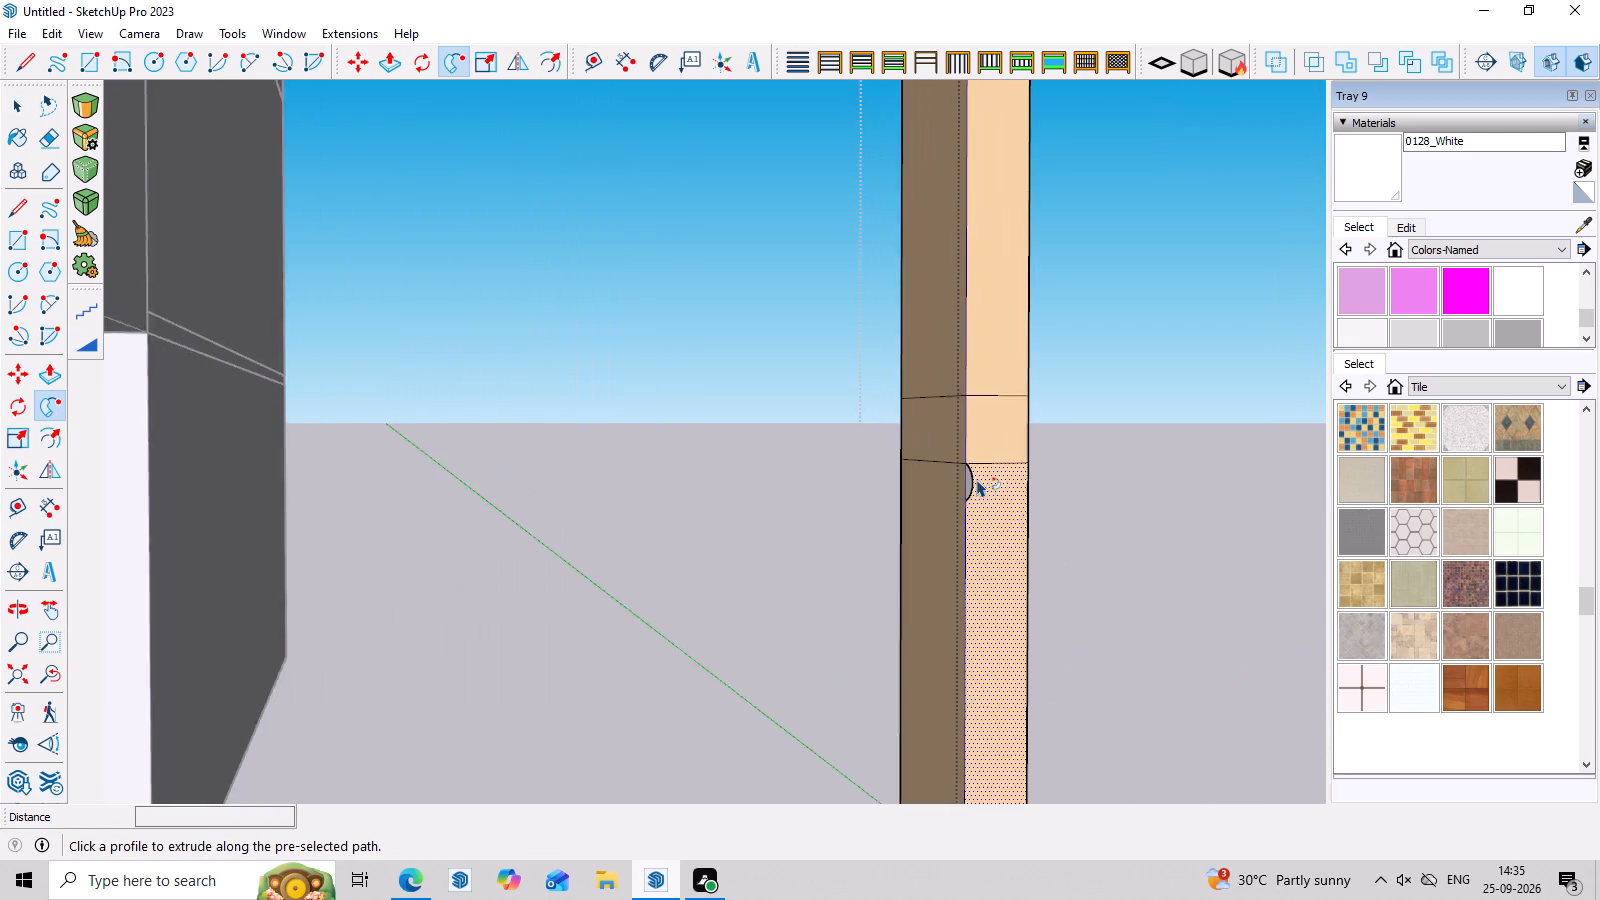
{"action": "scroll", "coordinate": [977, 479], "scroll_direction": "up", "scroll_amount": 2}
{"action": "left_click", "coordinate": [968, 481]}
{"action": "scroll", "coordinate": [1109, 533], "scroll_direction": "down", "scroll_amount": 11}
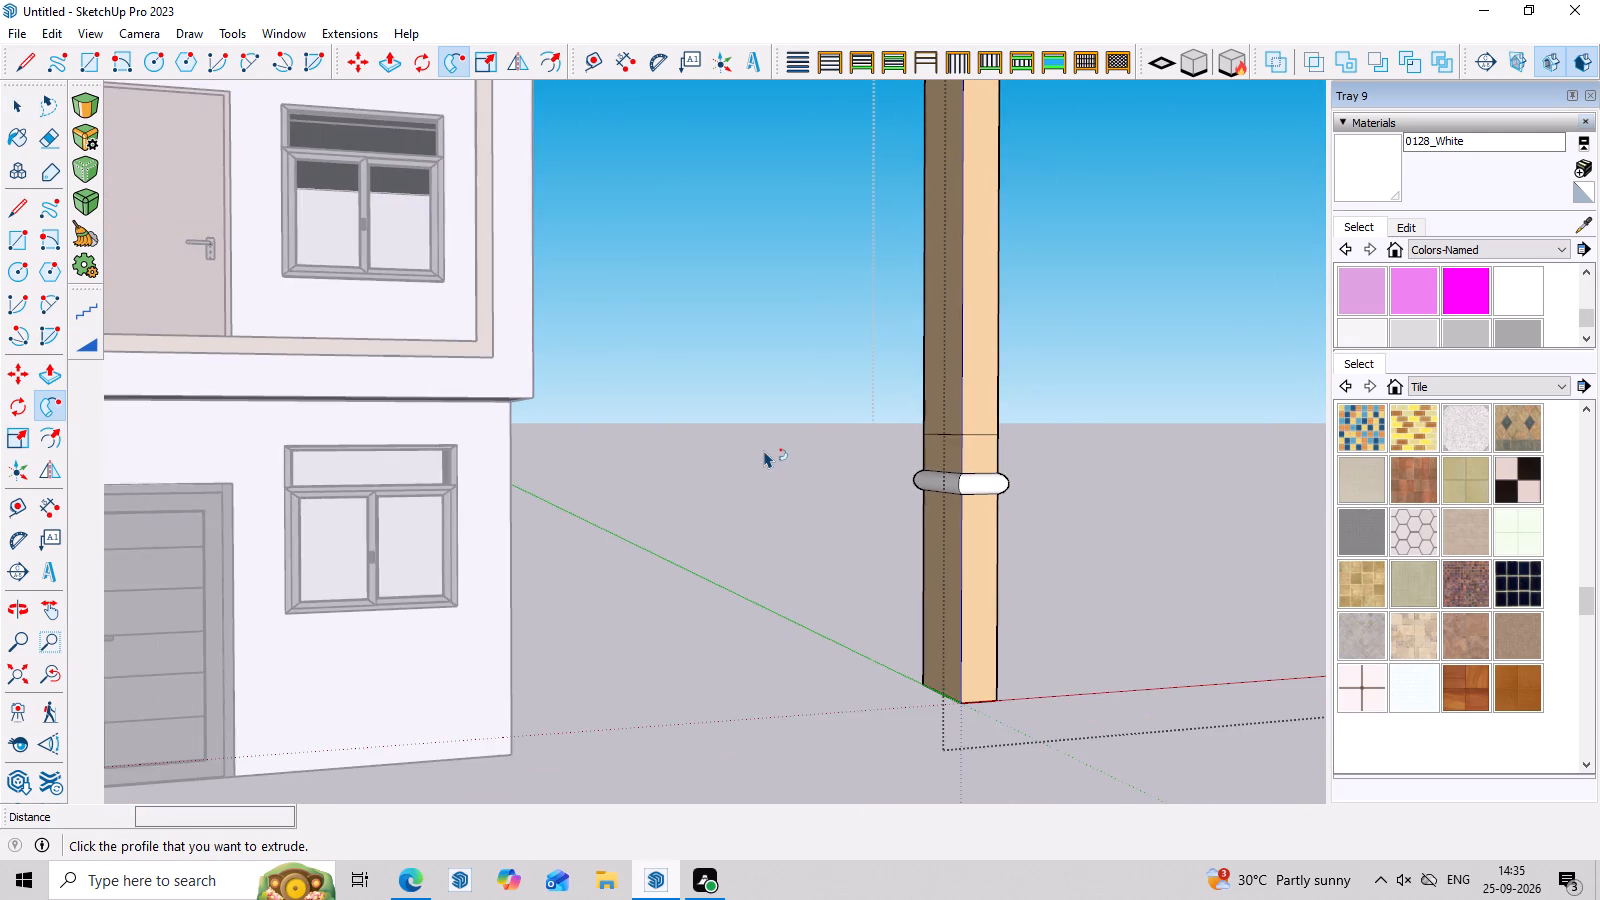
Examine the extruded white moulding around the column and the dividing loop above it.
{"action": "scroll", "coordinate": [764, 450], "scroll_direction": "down", "scroll_amount": 13}
{"action": "middle_click_drag", "start_coordinate": [1100, 471], "coordinate": [1039, 592]}
{"action": "scroll", "coordinate": [1000, 424], "scroll_direction": "up", "scroll_amount": 4}
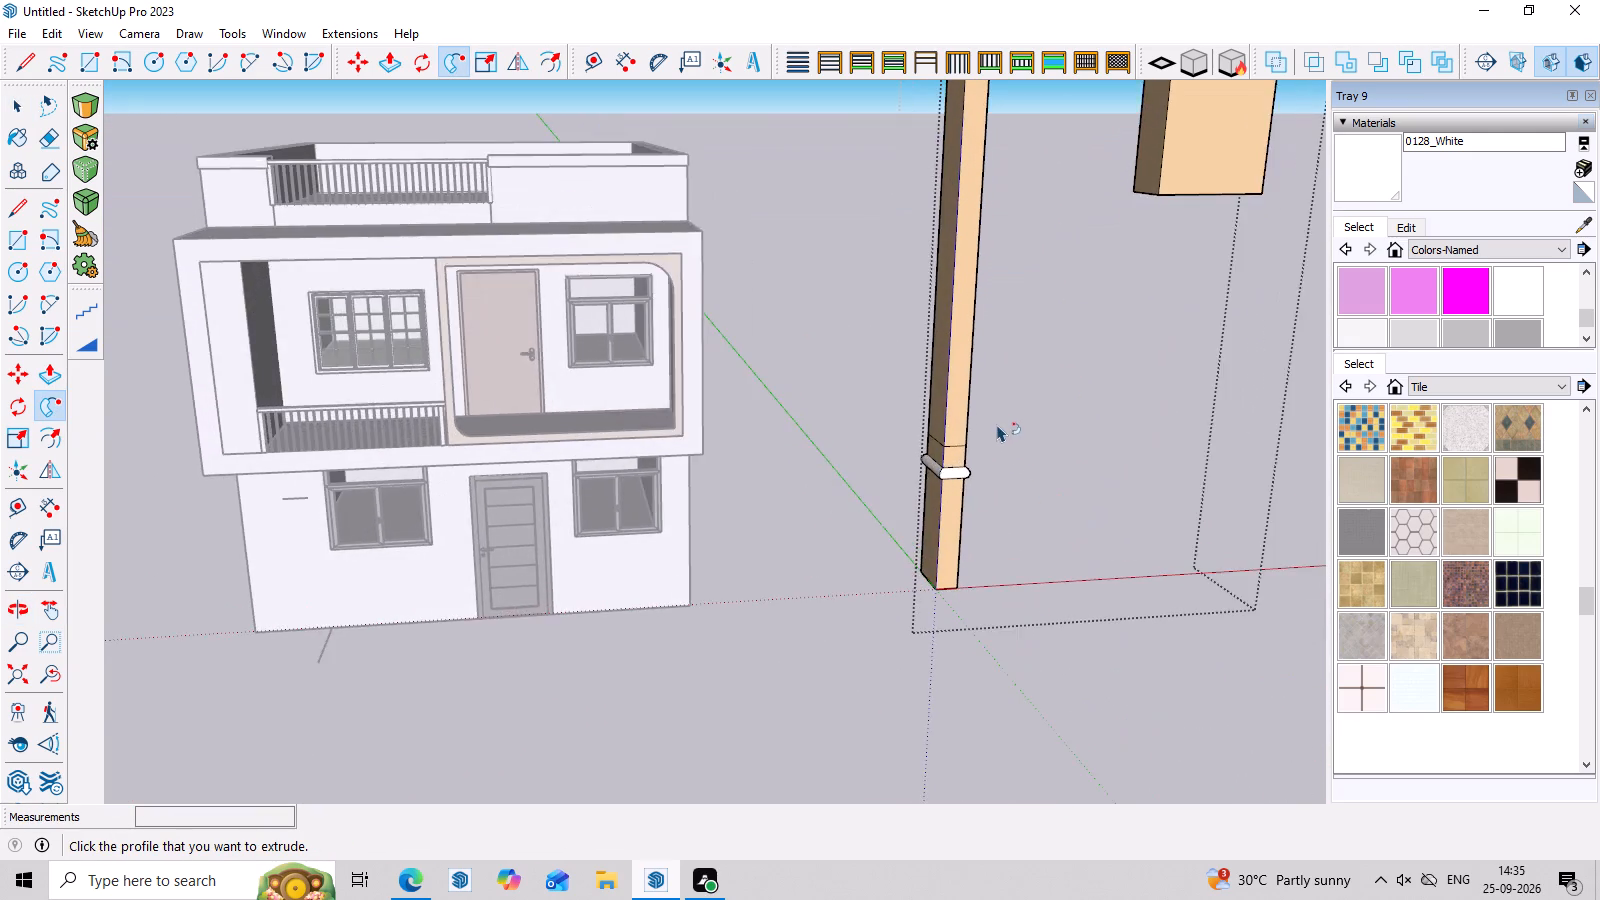
{"action": "scroll", "coordinate": [997, 424], "scroll_direction": "up", "scroll_amount": 7}
{"action": "scroll", "coordinate": [948, 429], "scroll_direction": "down", "scroll_amount": 8}
{"action": "scroll", "coordinate": [1221, 402], "scroll_direction": "up", "scroll_amount": 2}
{"action": "scroll", "coordinate": [1090, 403], "scroll_direction": "up", "scroll_amount": 3}
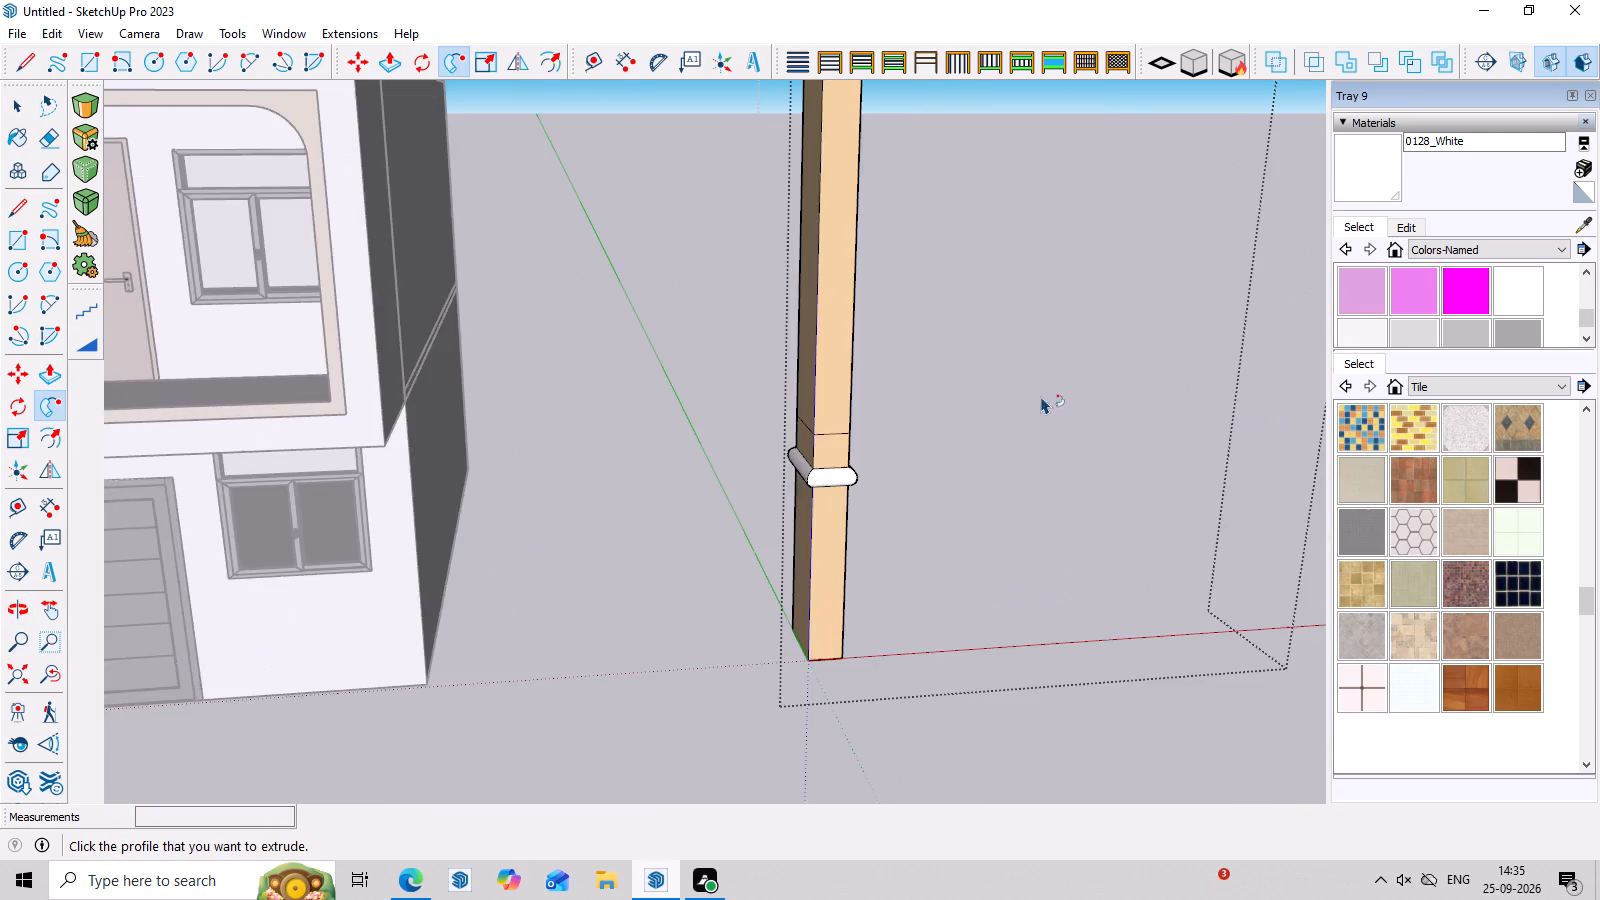
{"action": "scroll", "coordinate": [1041, 396], "scroll_direction": "up", "scroll_amount": 5}
{"action": "middle_click_drag", "start_coordinate": [994, 471], "coordinate": [950, 399]}
{"action": "scroll", "coordinate": [714, 345], "scroll_direction": "up", "scroll_amount": 7}
{"action": "middle_click_drag", "start_coordinate": [1094, 462], "coordinate": [1176, 499]}
{"action": "key", "text": "Escape"}
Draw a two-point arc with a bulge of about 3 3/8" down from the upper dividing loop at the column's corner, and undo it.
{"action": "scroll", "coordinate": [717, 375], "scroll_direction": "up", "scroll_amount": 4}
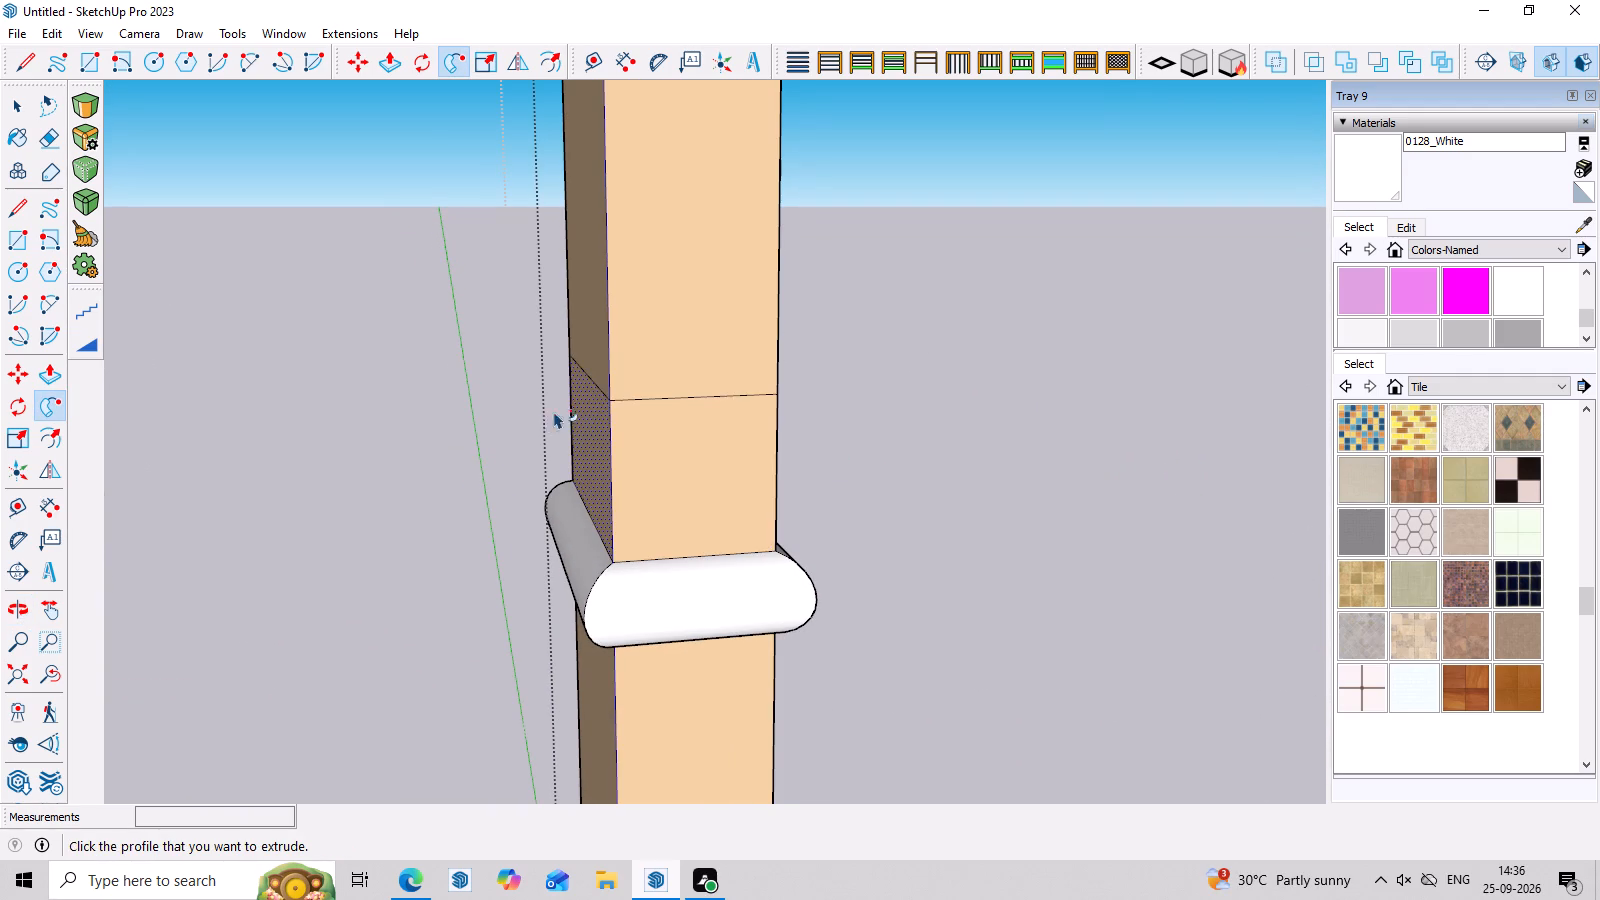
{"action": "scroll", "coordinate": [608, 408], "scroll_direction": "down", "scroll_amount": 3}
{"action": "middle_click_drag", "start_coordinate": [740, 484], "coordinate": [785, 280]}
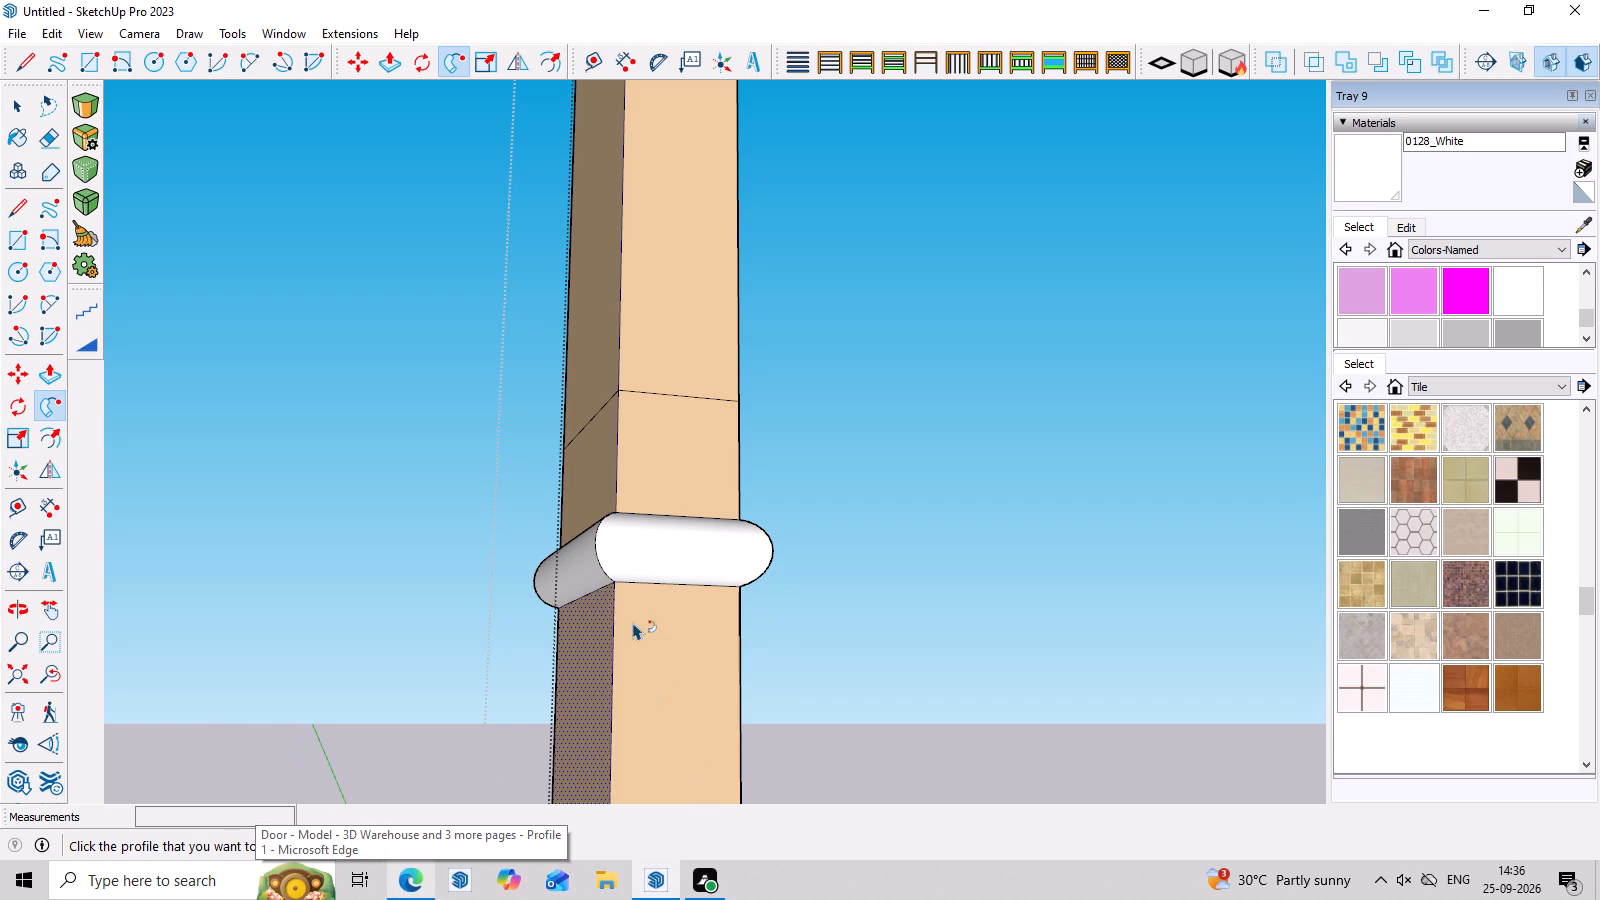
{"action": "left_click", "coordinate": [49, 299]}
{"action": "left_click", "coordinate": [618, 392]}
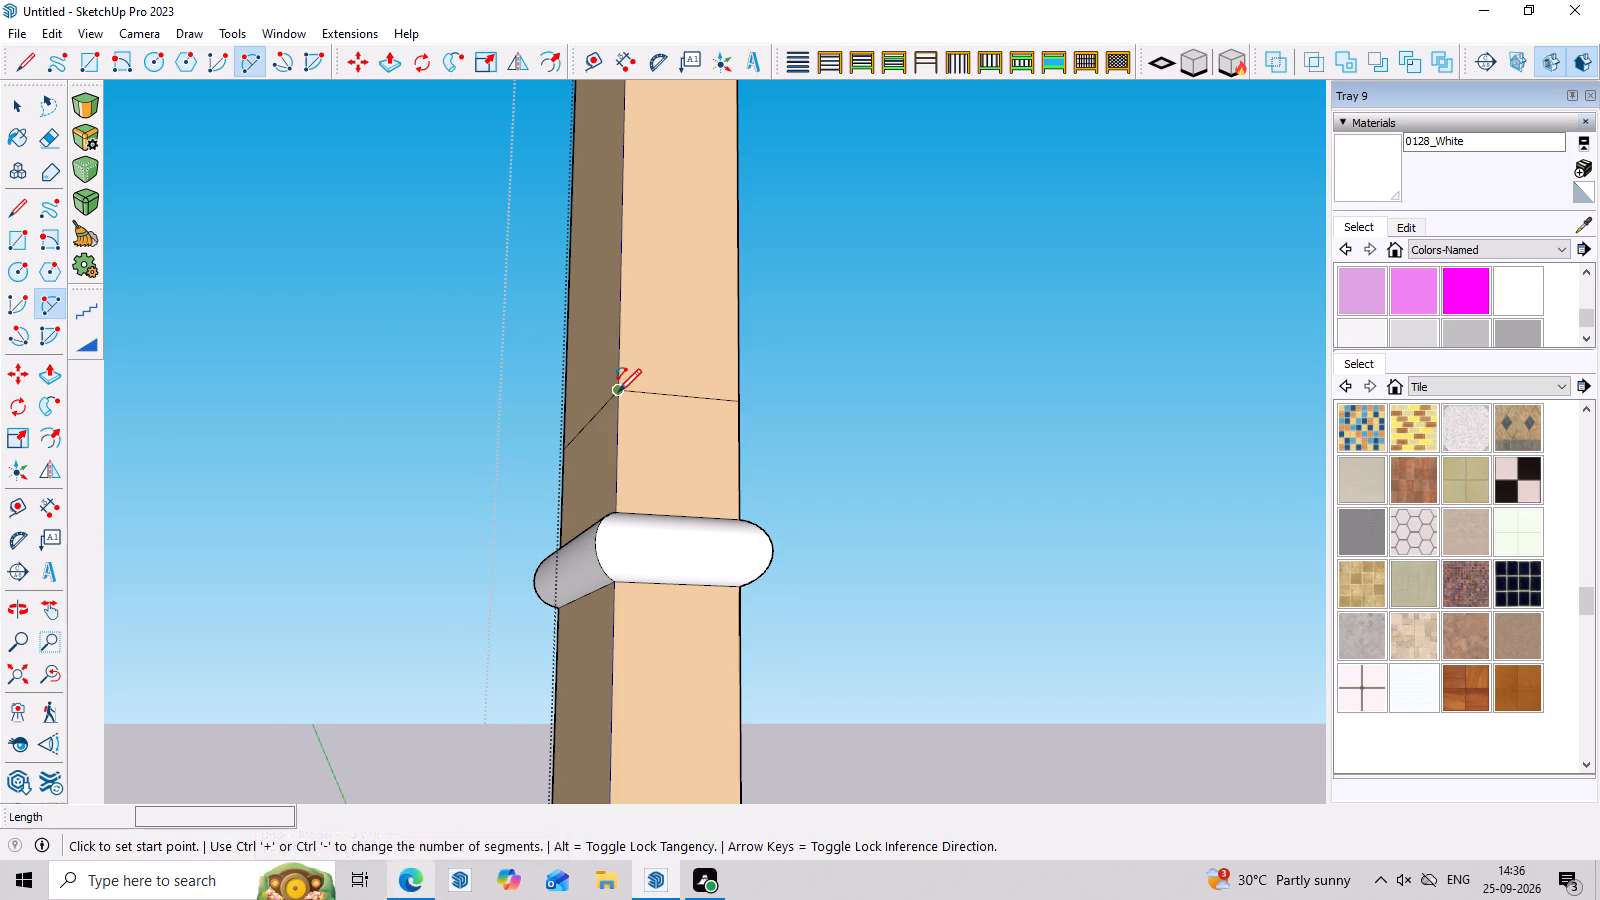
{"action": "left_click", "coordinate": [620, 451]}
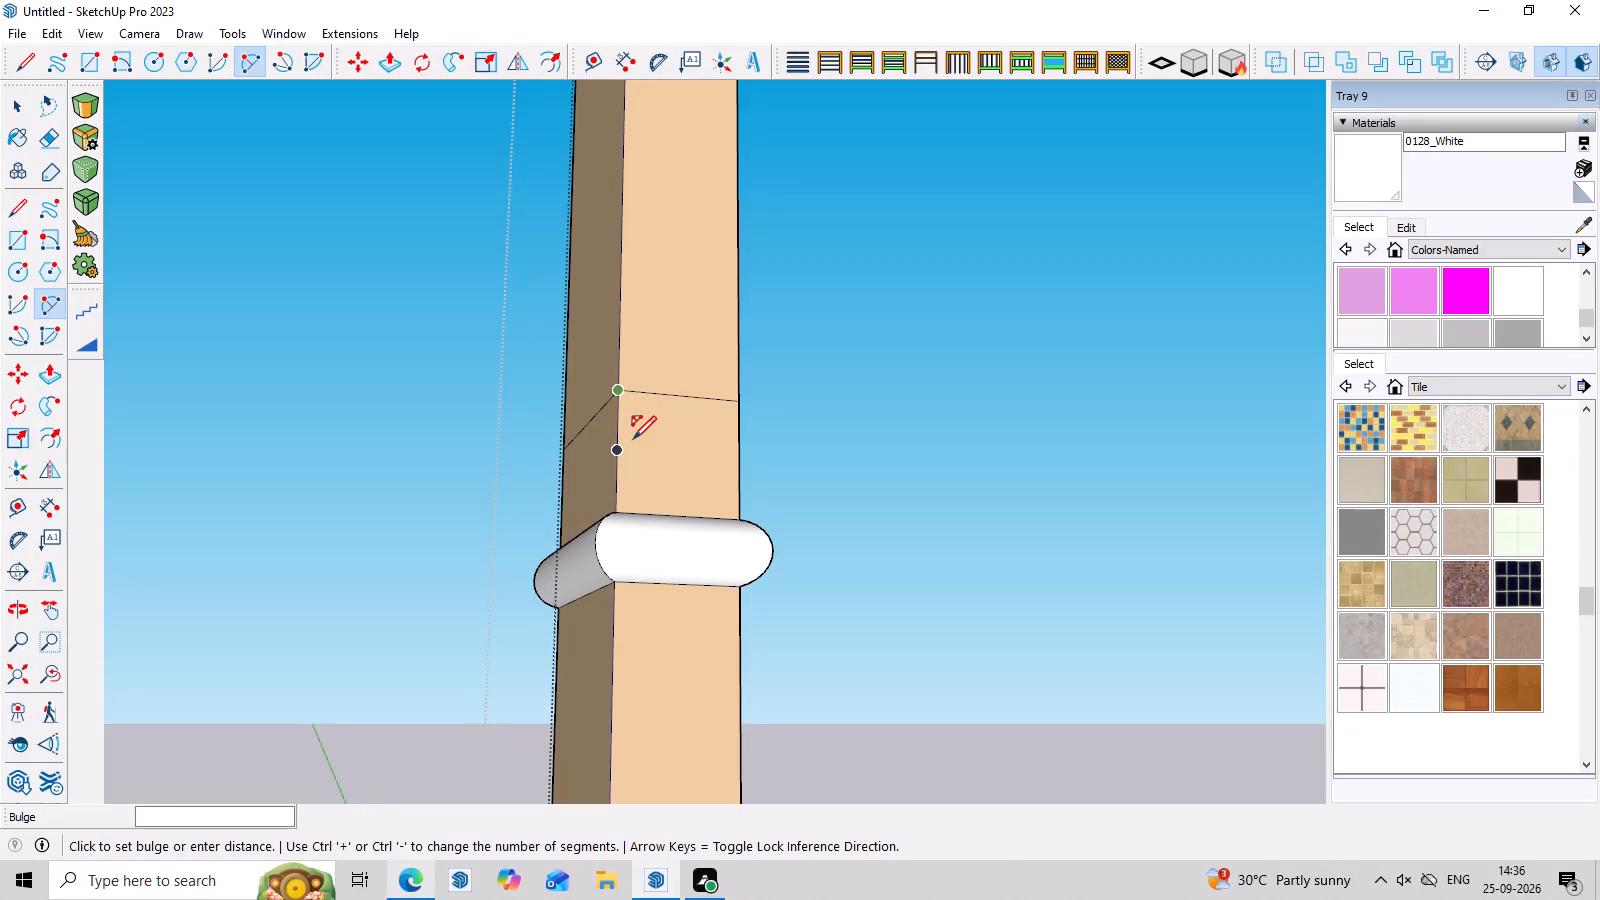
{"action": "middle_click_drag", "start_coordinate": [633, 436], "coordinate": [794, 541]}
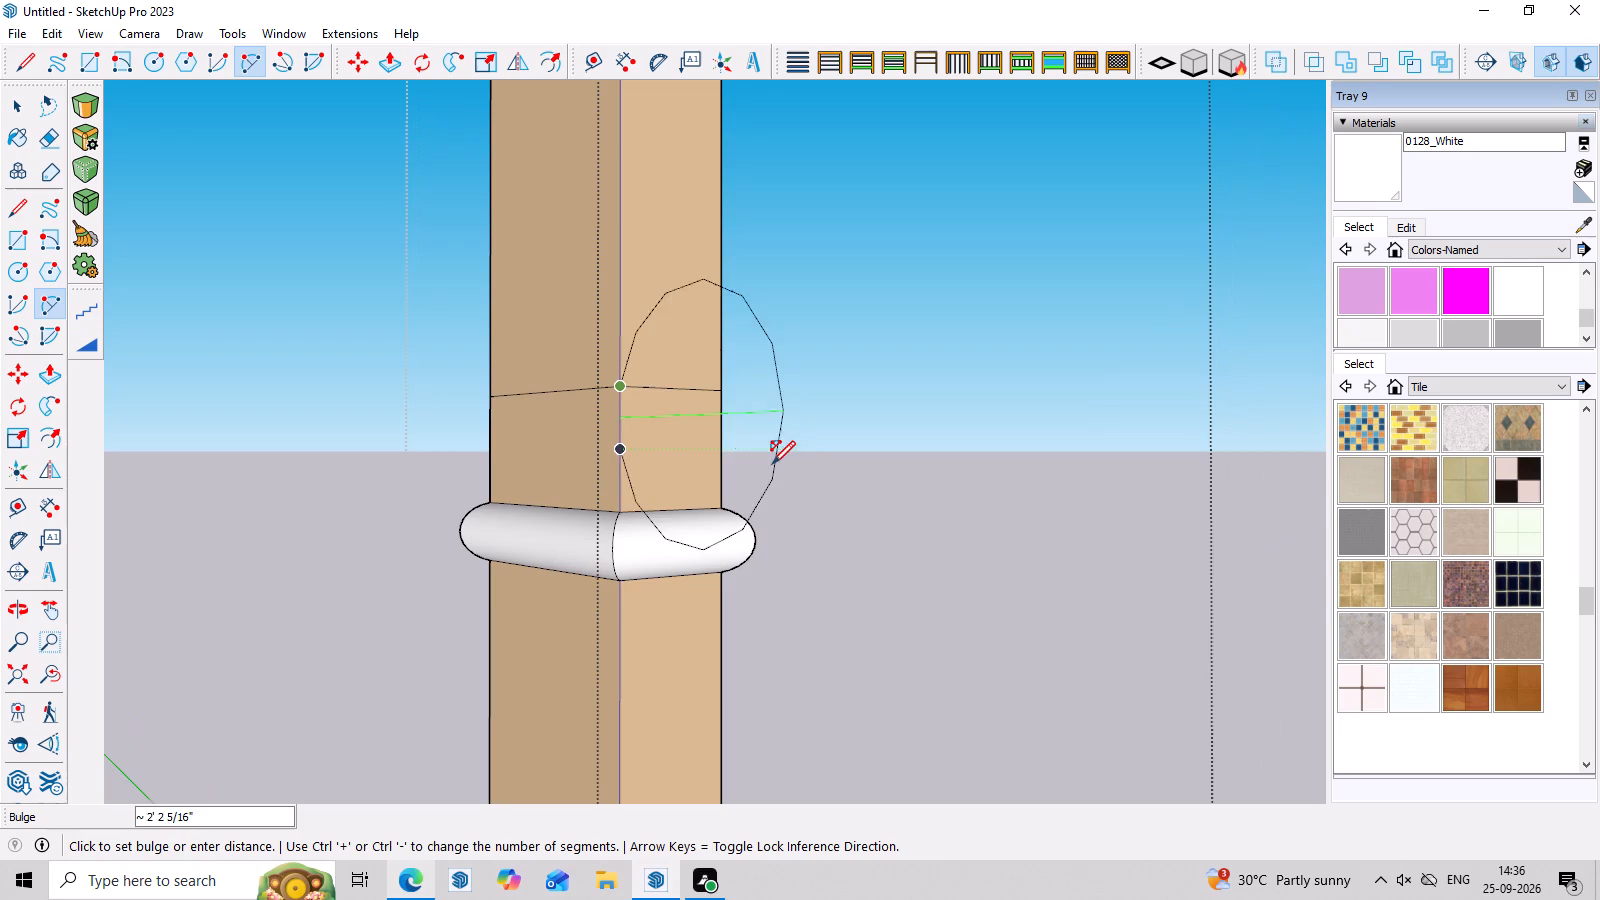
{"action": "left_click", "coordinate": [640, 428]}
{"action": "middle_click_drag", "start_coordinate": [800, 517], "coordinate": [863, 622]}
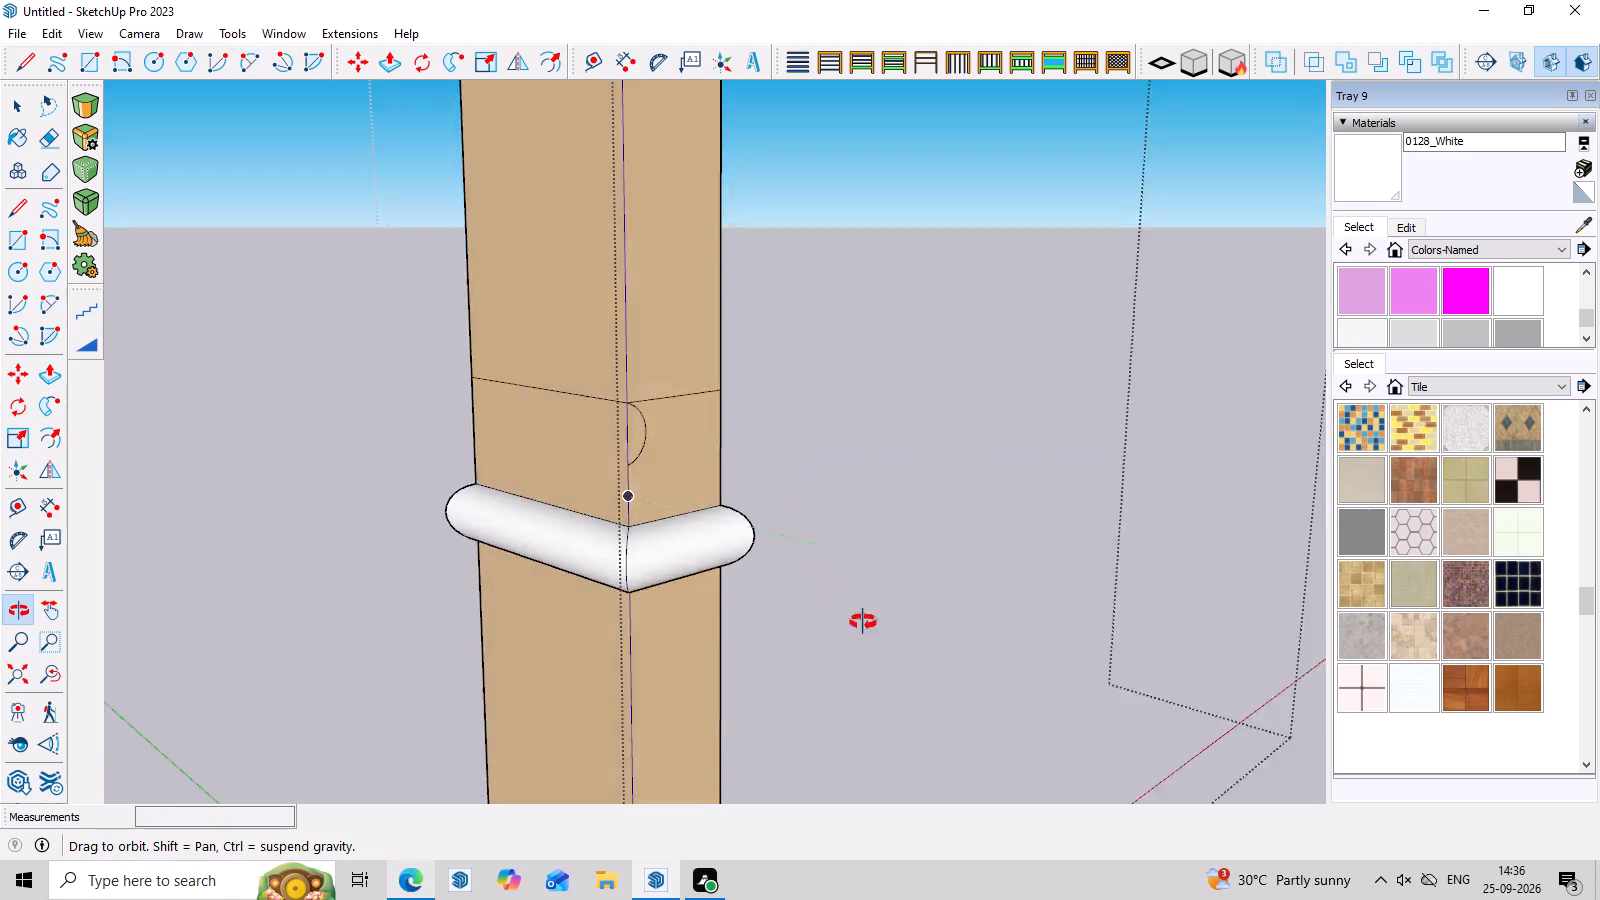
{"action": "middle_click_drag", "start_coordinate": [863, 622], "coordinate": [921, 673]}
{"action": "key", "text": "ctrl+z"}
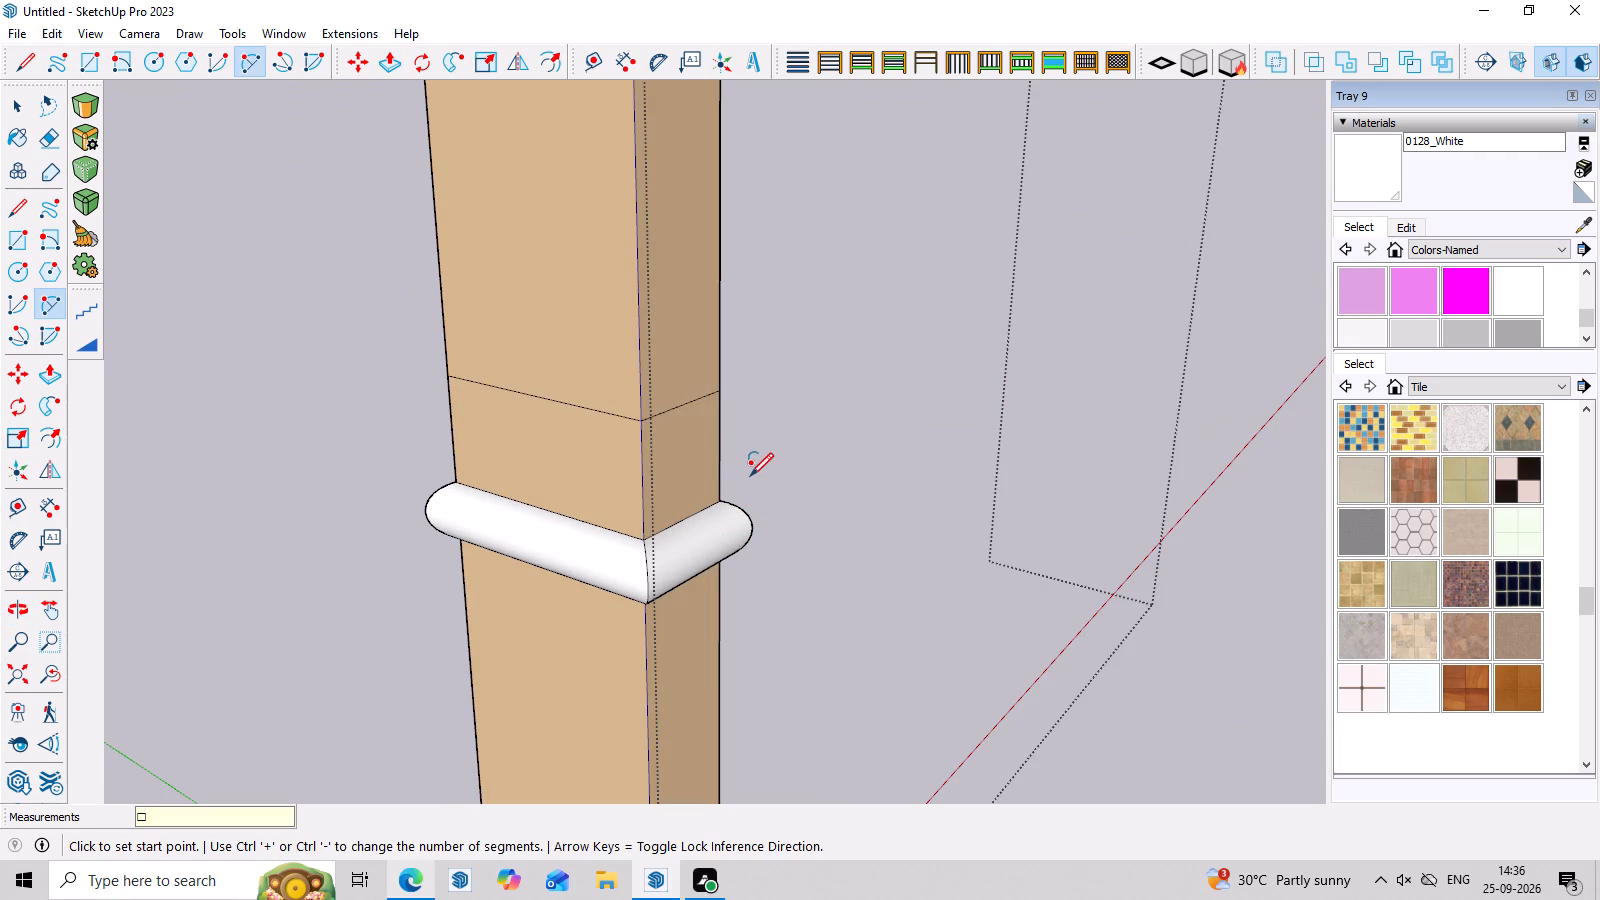
Draw a two-point arc with a bulge of about 3 3/8" at the column's corner, directly below the upper dividing loop.
{"action": "left_click", "coordinate": [647, 487]}
{"action": "left_click", "coordinate": [644, 417]}
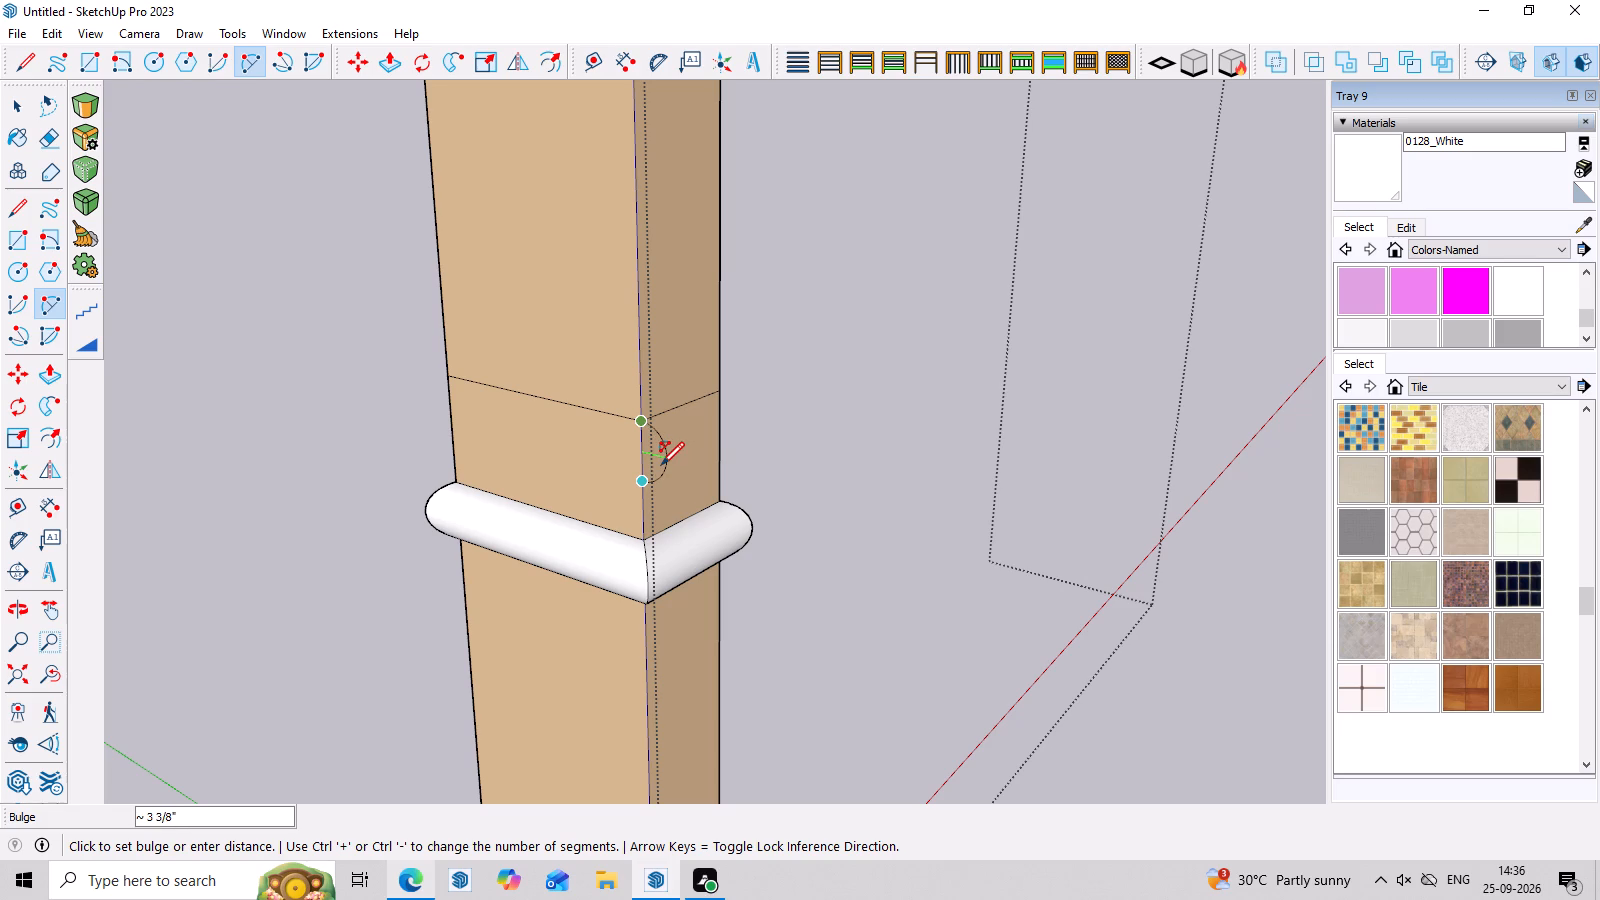
{"action": "left_click", "coordinate": [661, 465]}
{"action": "middle_click_drag", "start_coordinate": [875, 582], "coordinate": [856, 585]}
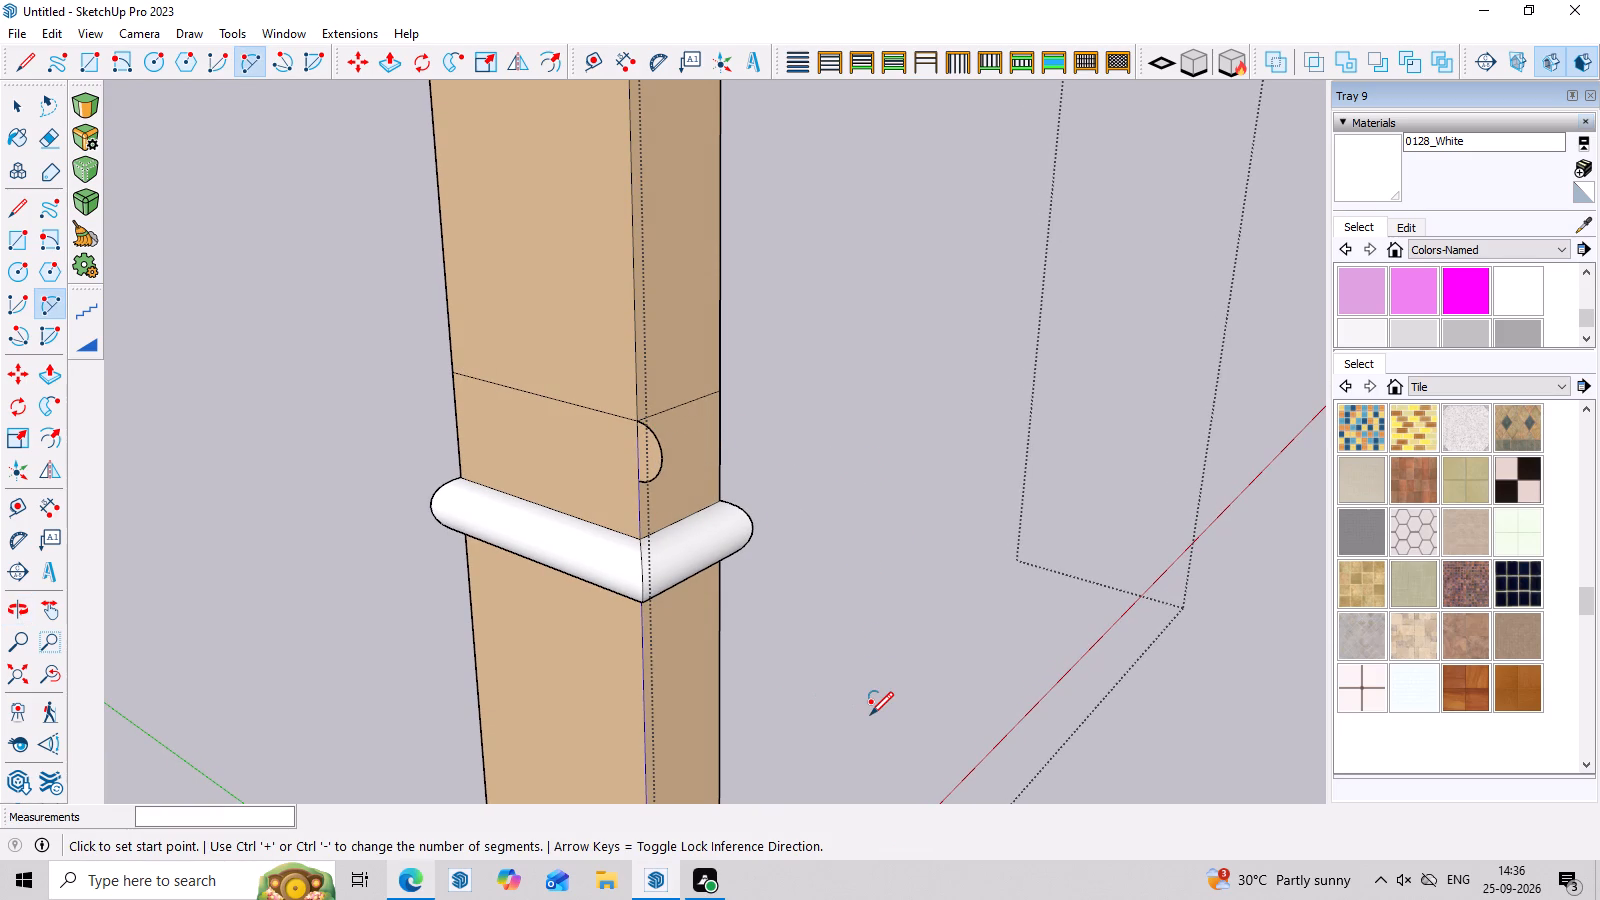
{"action": "key", "text": "Escape"}
Paint the new half-round face below the upper dividing loop with the 0129_WhiteSmoke colour.
{"action": "key", "text": "space"}
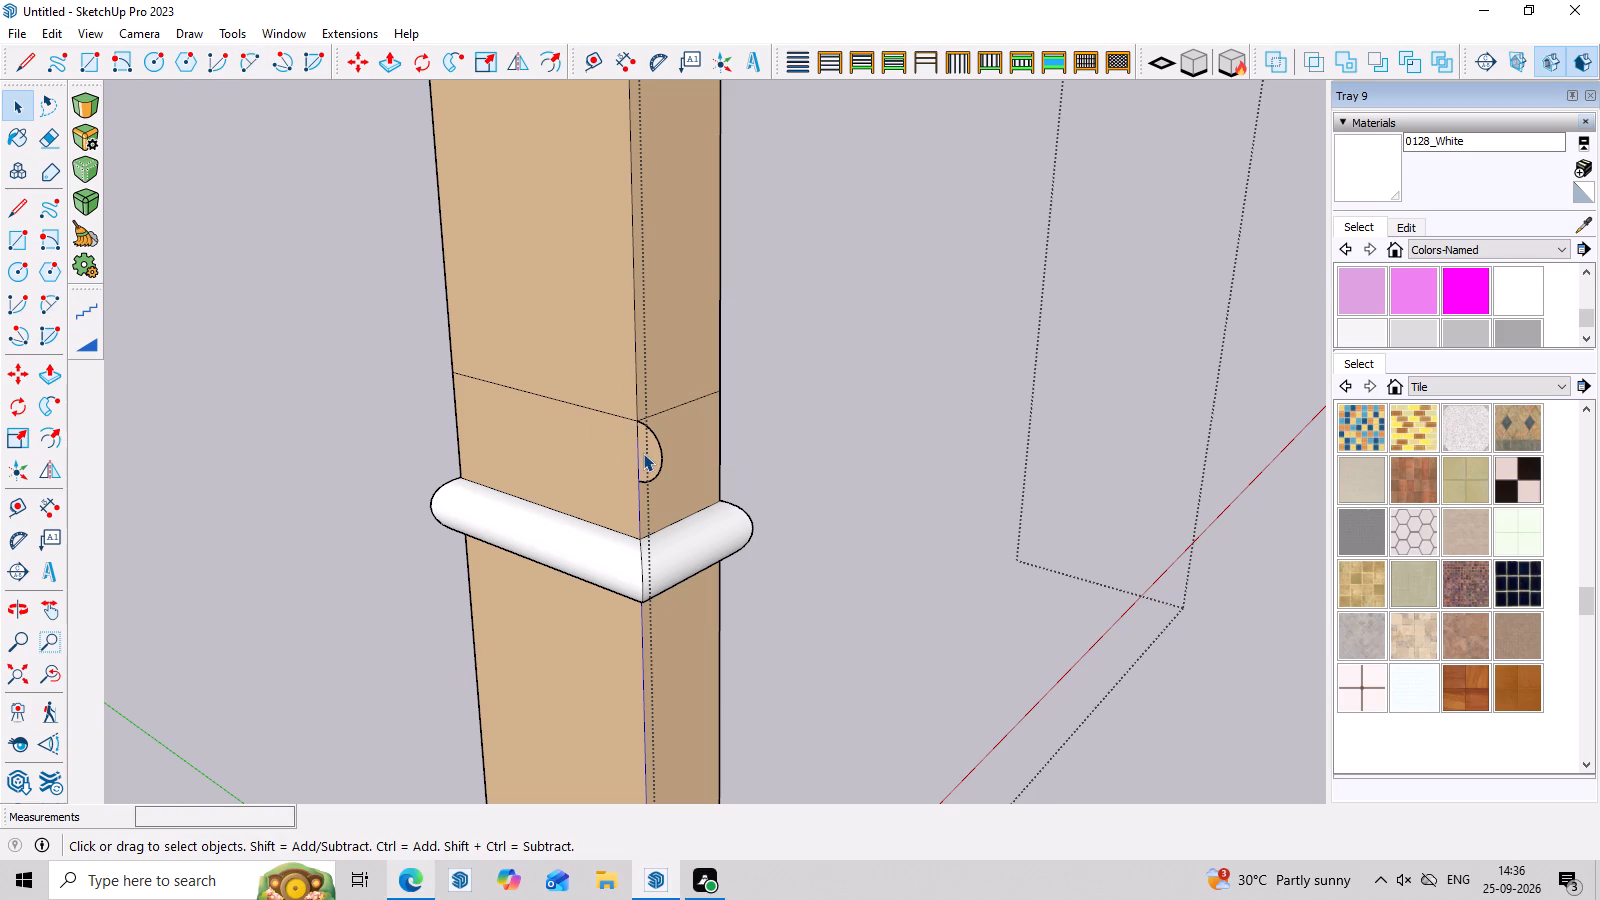
{"action": "left_click", "coordinate": [643, 453]}
{"action": "scroll", "coordinate": [643, 453], "scroll_direction": "up", "scroll_amount": 3}
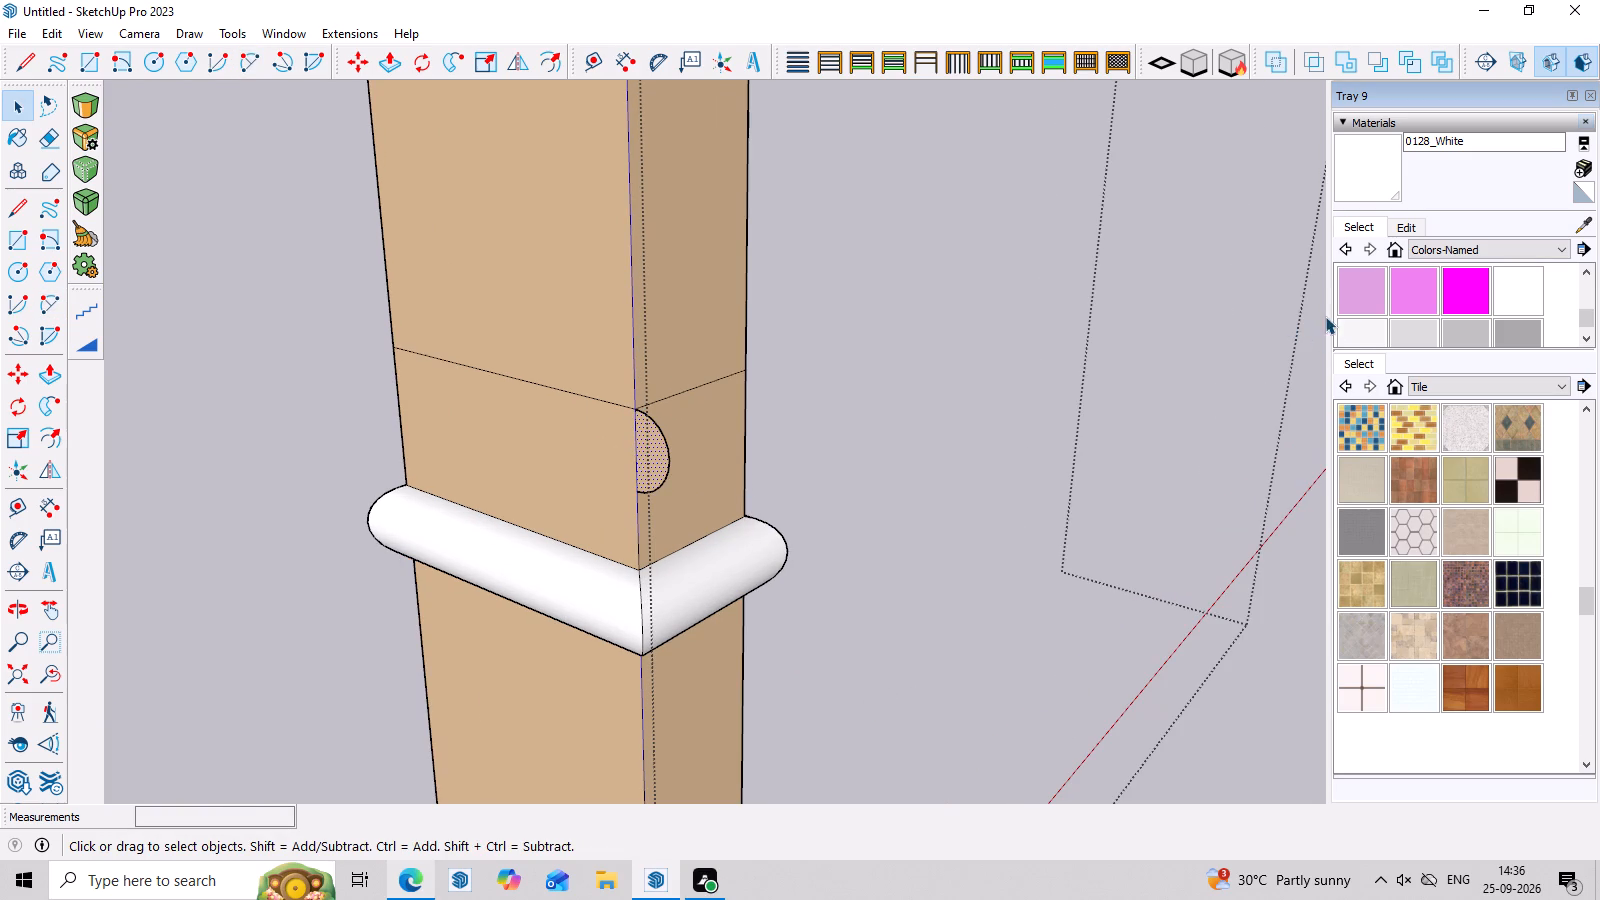
{"action": "left_click", "coordinate": [1354, 328]}
{"action": "left_click", "coordinate": [657, 452]}
{"action": "scroll", "coordinate": [941, 528], "scroll_direction": "down", "scroll_amount": 3}
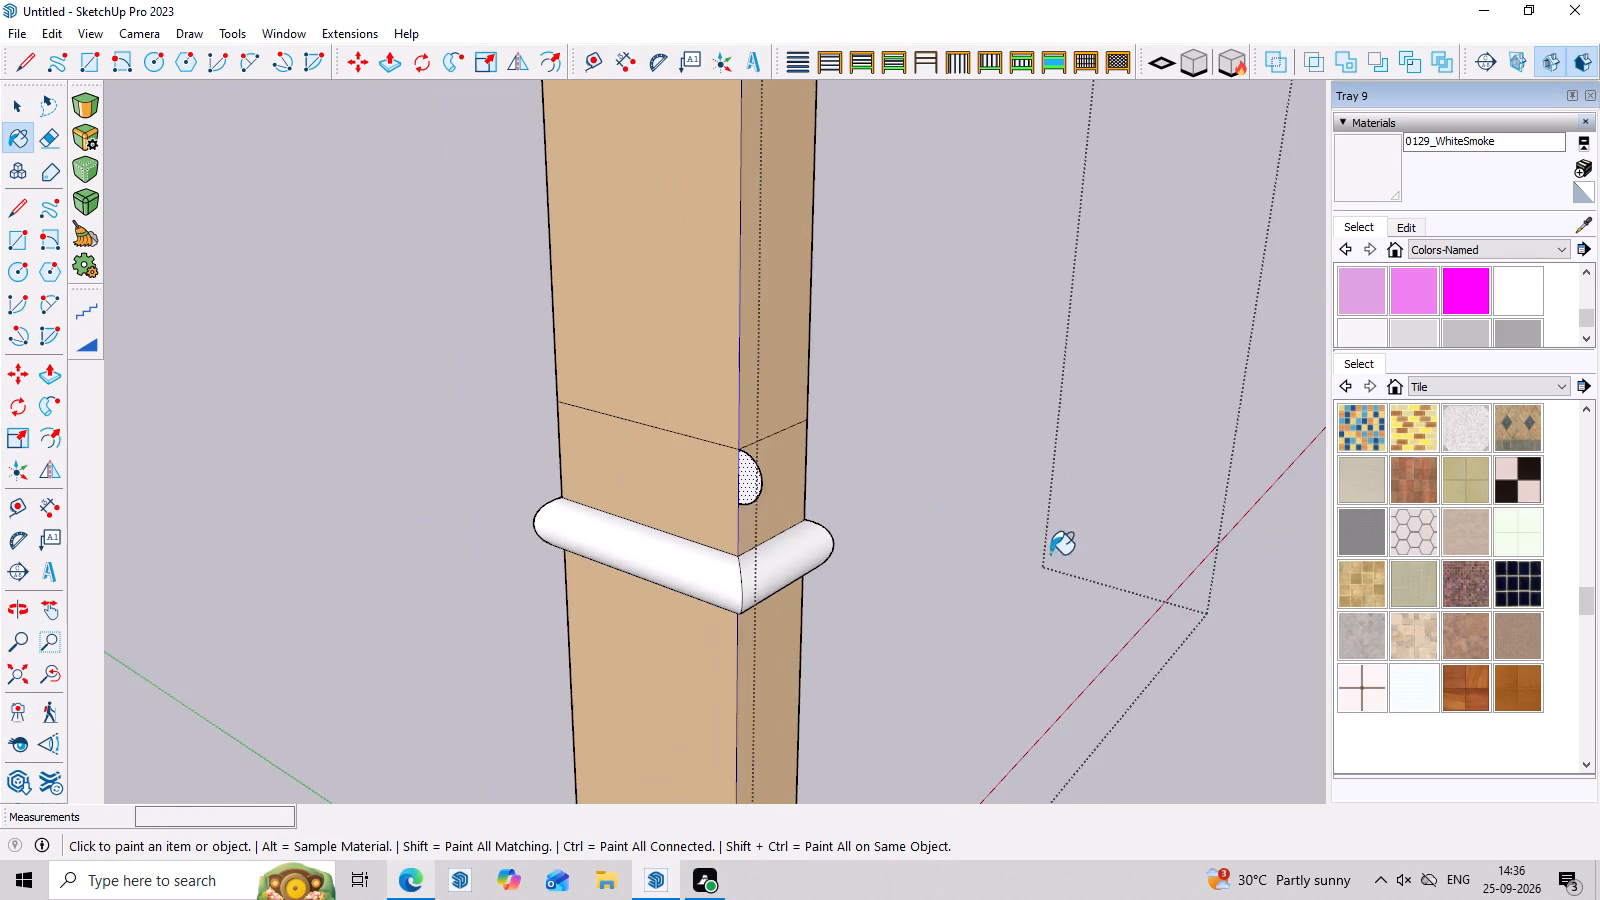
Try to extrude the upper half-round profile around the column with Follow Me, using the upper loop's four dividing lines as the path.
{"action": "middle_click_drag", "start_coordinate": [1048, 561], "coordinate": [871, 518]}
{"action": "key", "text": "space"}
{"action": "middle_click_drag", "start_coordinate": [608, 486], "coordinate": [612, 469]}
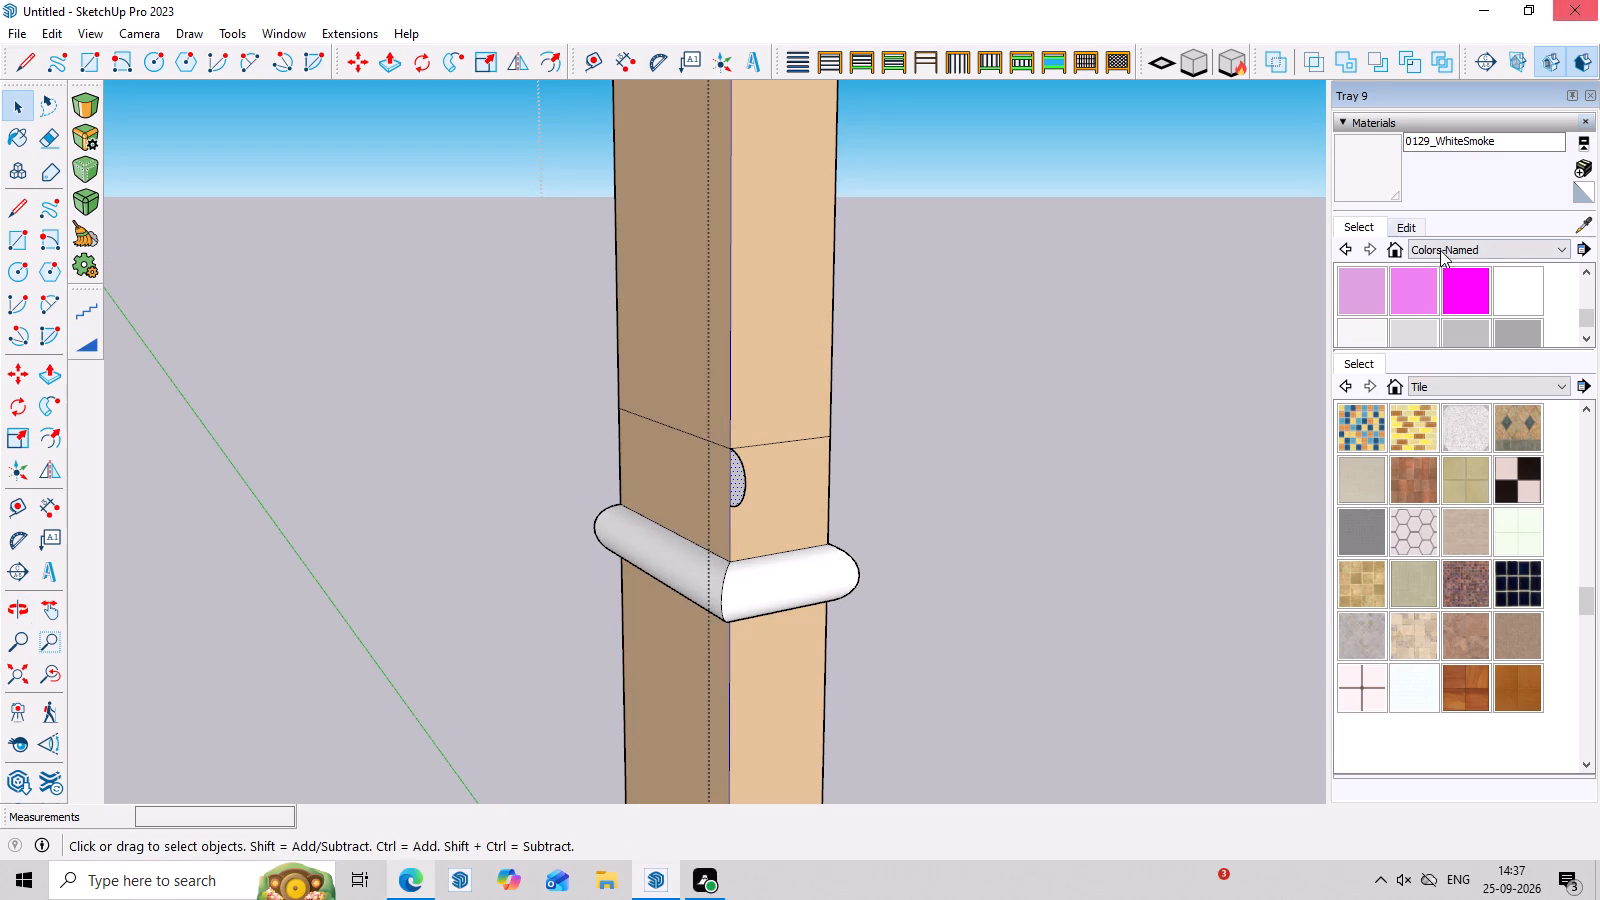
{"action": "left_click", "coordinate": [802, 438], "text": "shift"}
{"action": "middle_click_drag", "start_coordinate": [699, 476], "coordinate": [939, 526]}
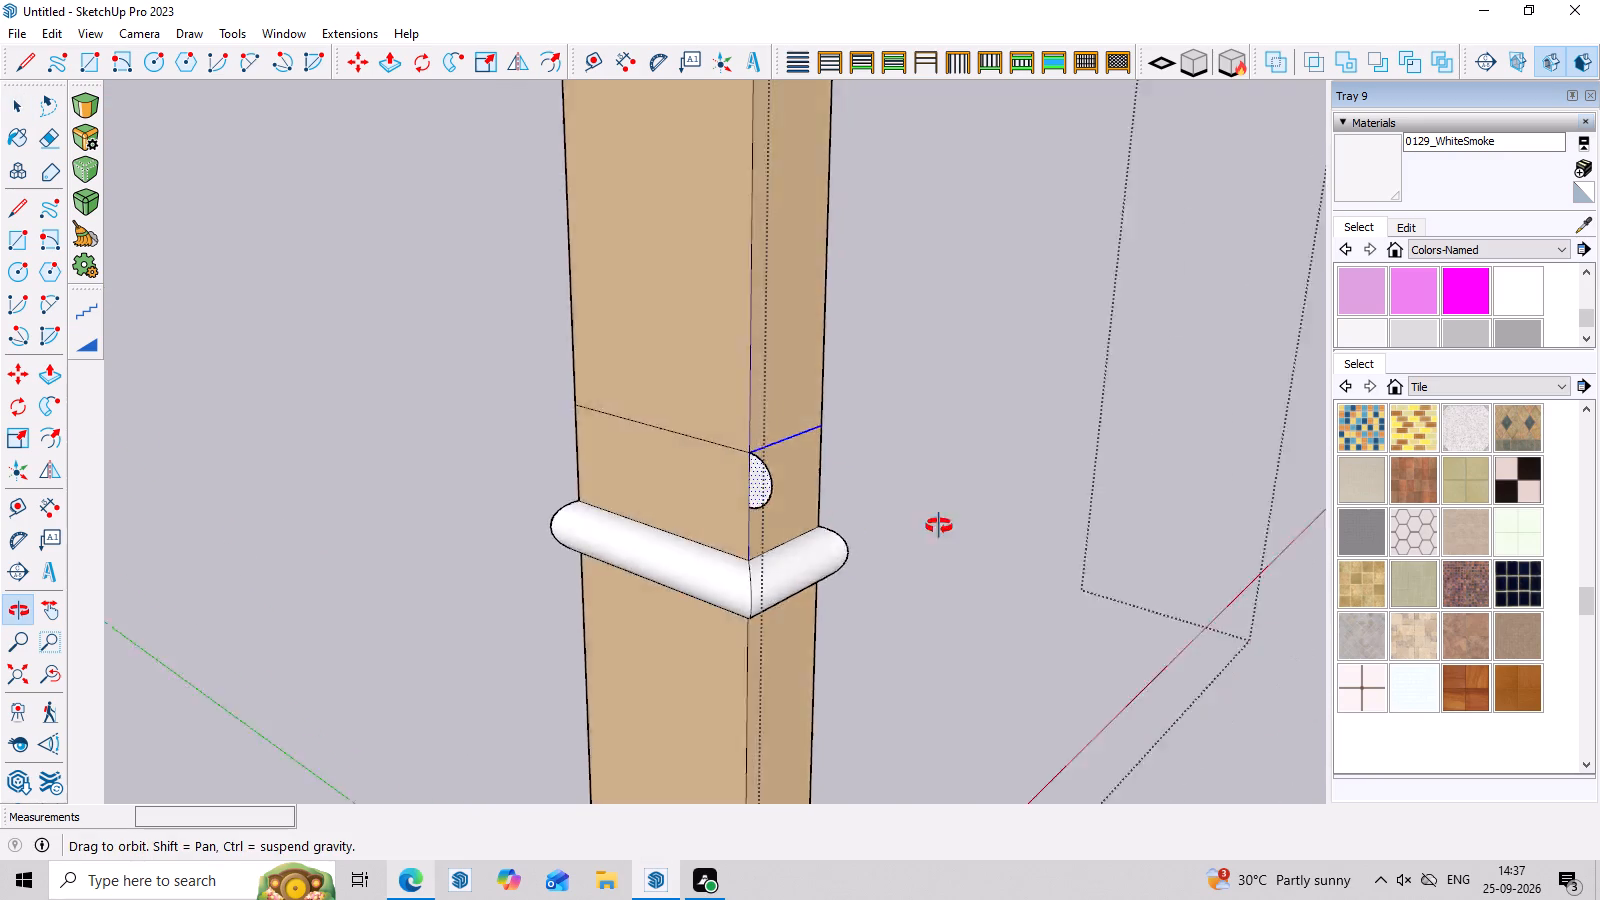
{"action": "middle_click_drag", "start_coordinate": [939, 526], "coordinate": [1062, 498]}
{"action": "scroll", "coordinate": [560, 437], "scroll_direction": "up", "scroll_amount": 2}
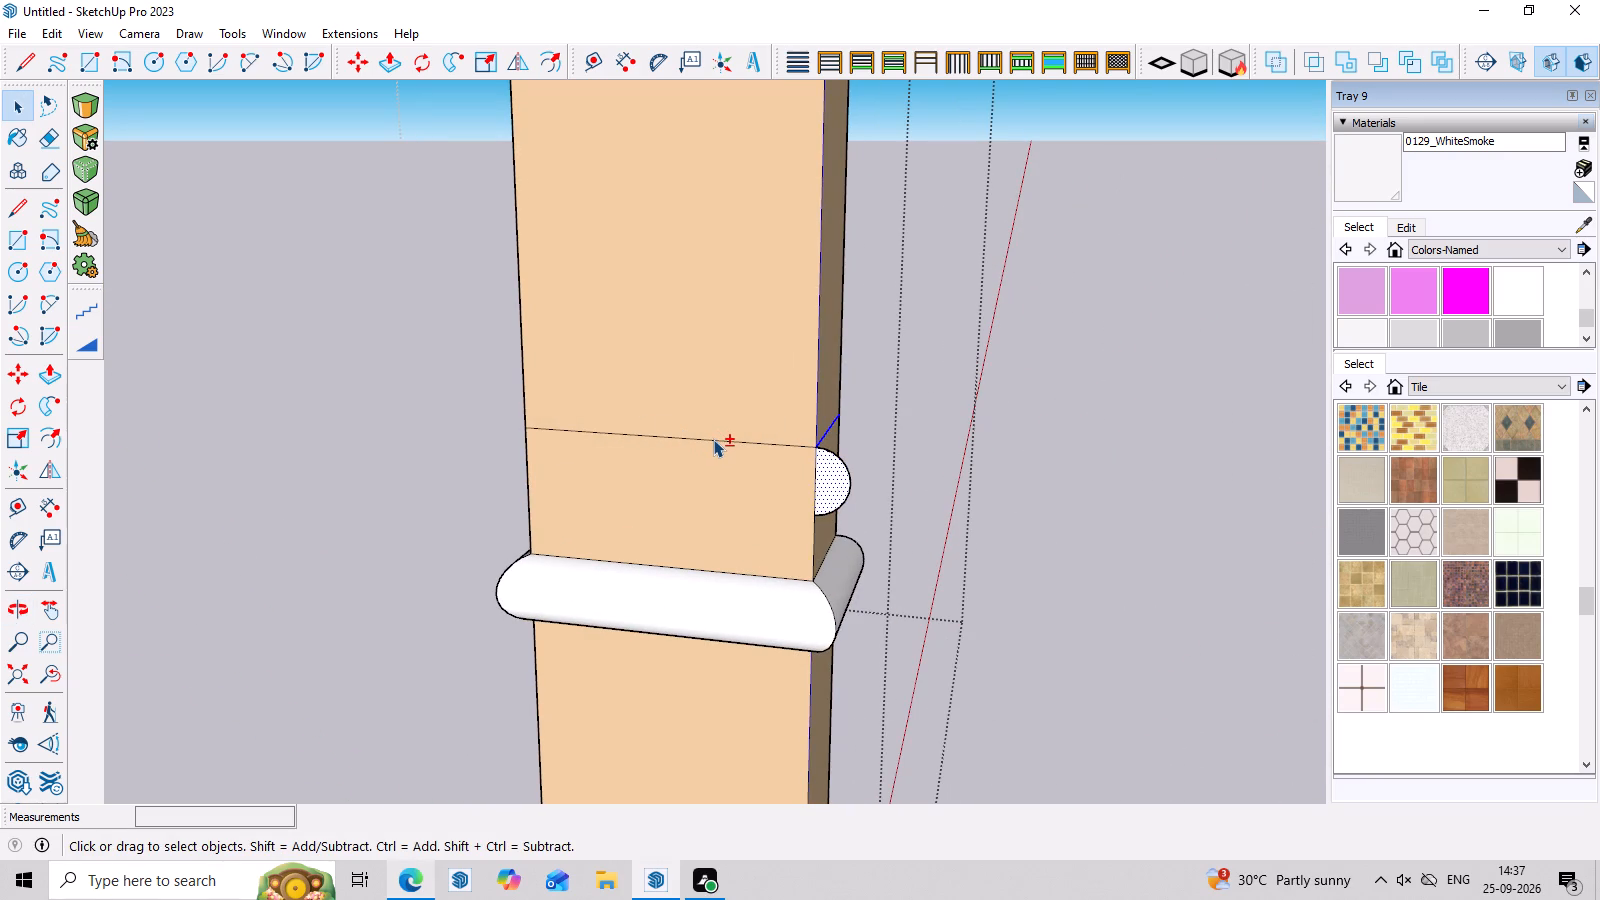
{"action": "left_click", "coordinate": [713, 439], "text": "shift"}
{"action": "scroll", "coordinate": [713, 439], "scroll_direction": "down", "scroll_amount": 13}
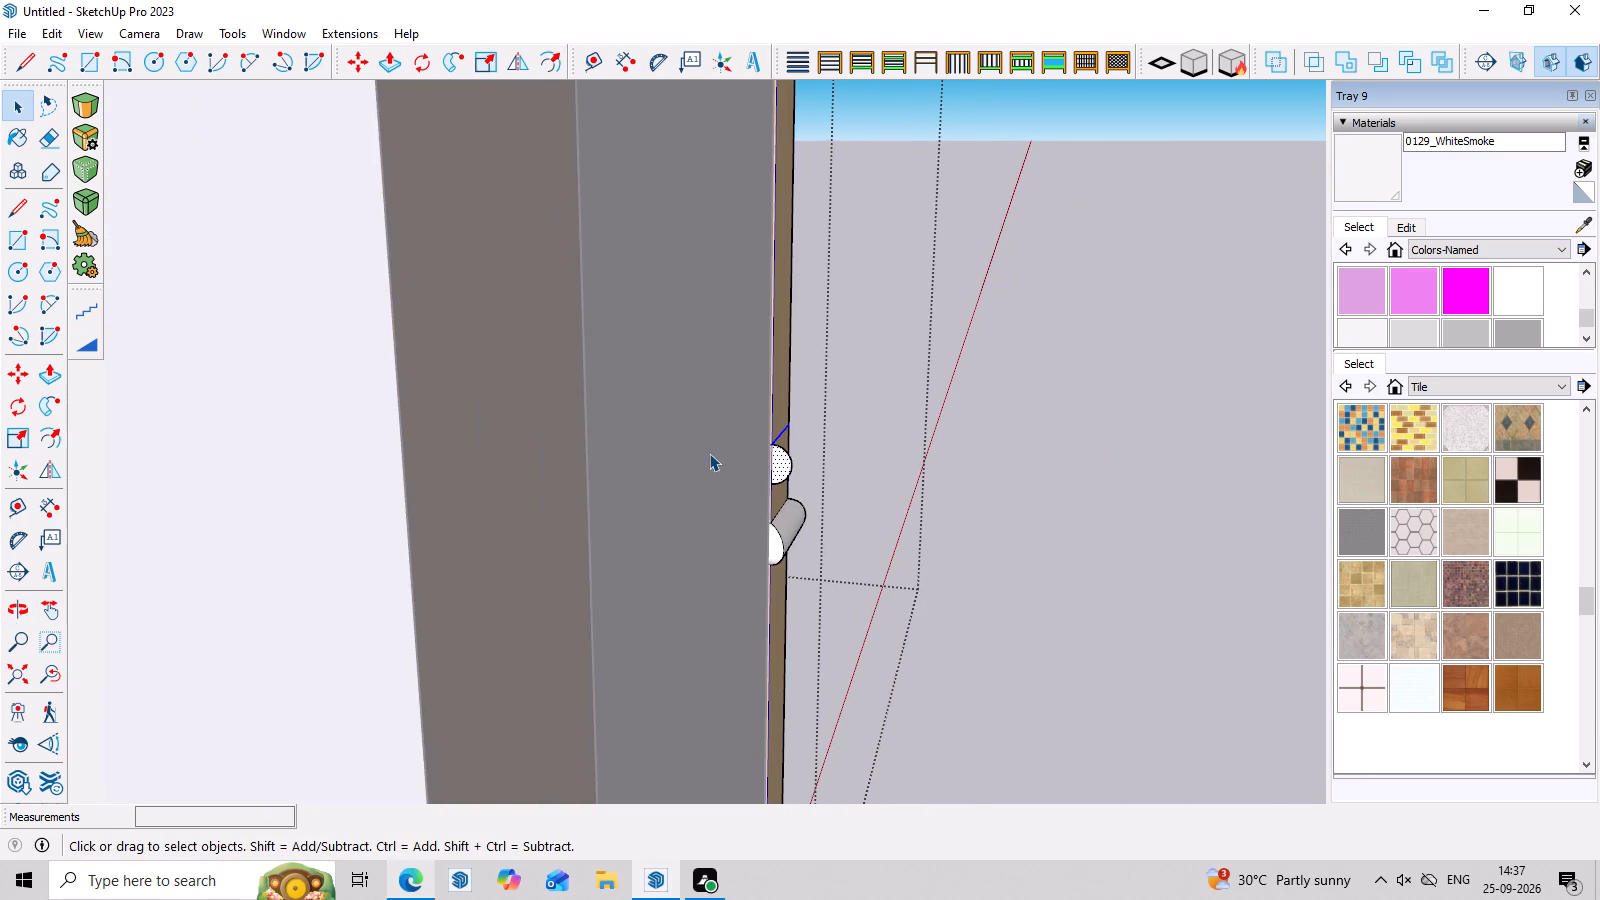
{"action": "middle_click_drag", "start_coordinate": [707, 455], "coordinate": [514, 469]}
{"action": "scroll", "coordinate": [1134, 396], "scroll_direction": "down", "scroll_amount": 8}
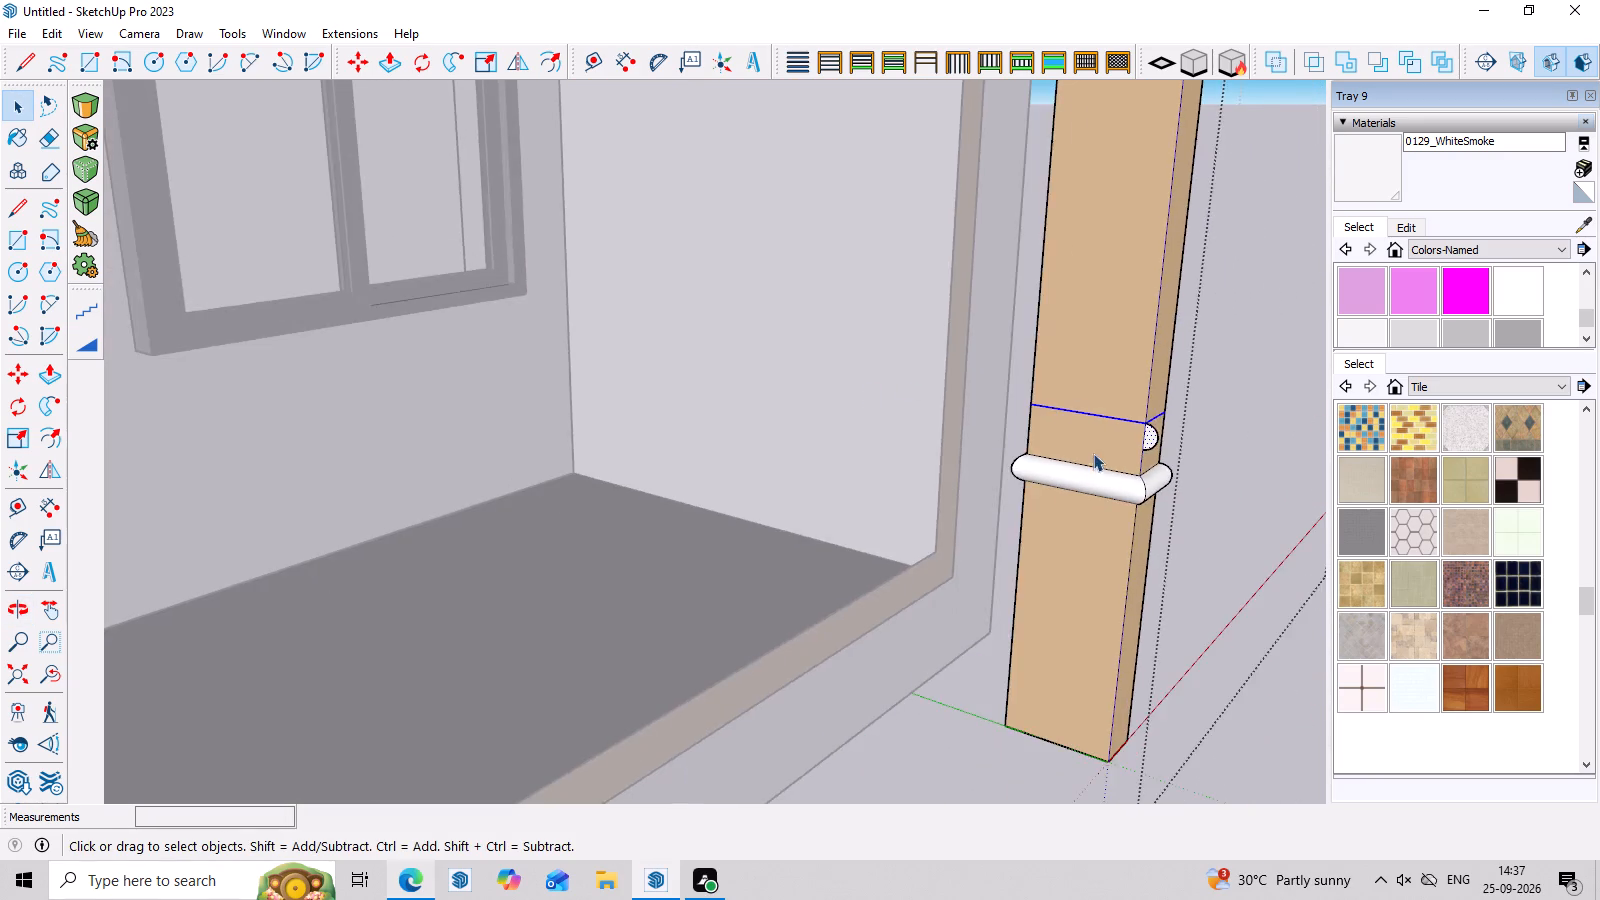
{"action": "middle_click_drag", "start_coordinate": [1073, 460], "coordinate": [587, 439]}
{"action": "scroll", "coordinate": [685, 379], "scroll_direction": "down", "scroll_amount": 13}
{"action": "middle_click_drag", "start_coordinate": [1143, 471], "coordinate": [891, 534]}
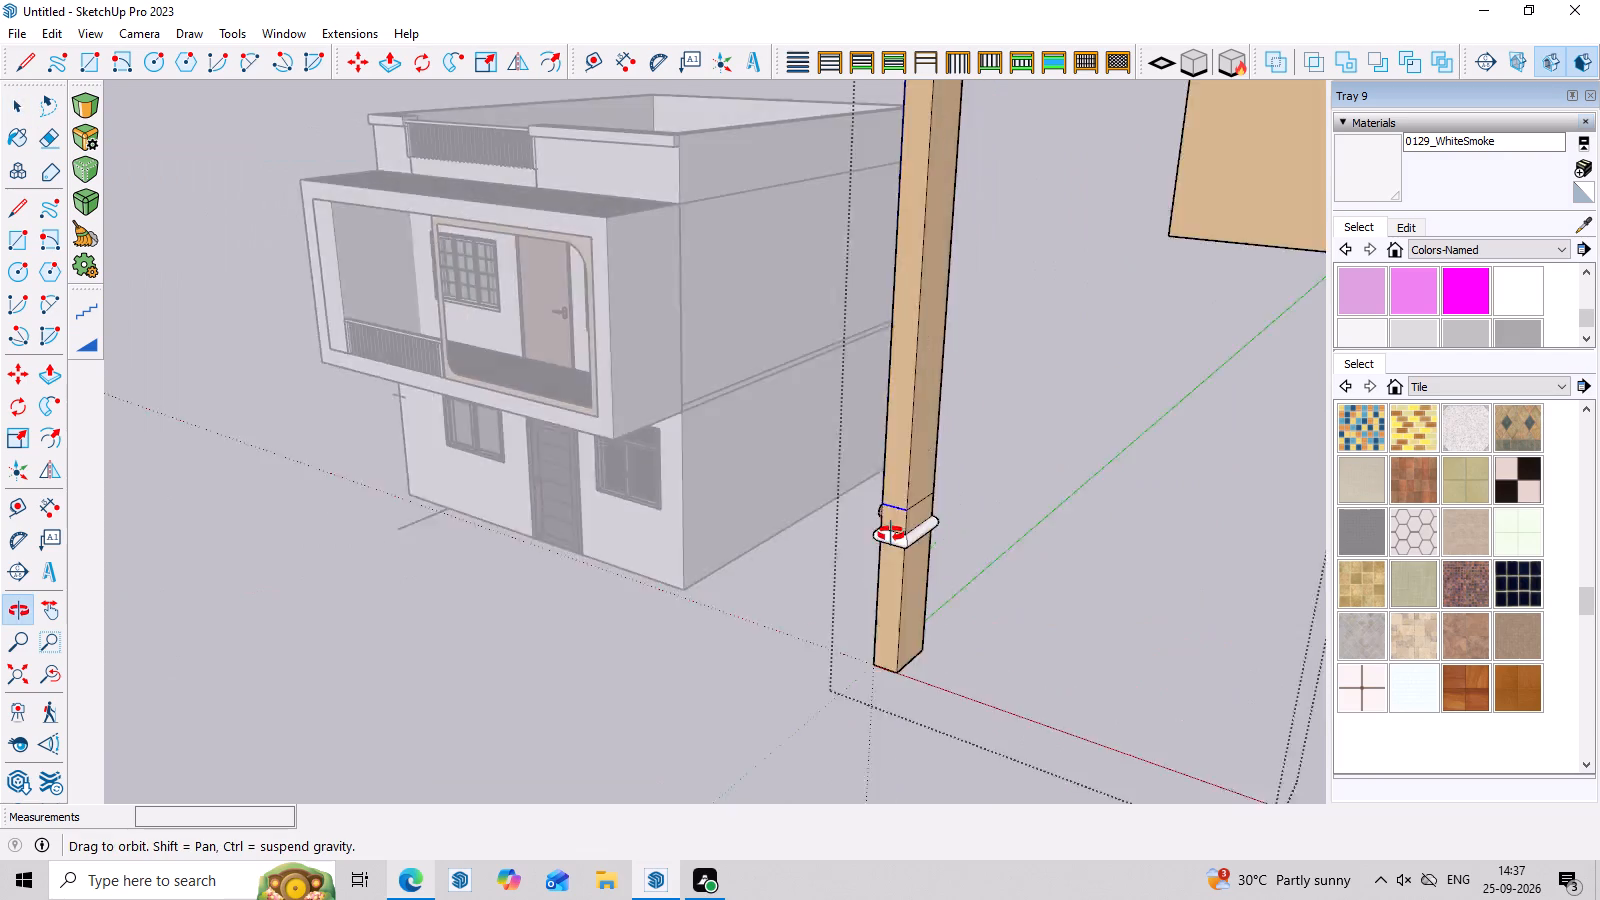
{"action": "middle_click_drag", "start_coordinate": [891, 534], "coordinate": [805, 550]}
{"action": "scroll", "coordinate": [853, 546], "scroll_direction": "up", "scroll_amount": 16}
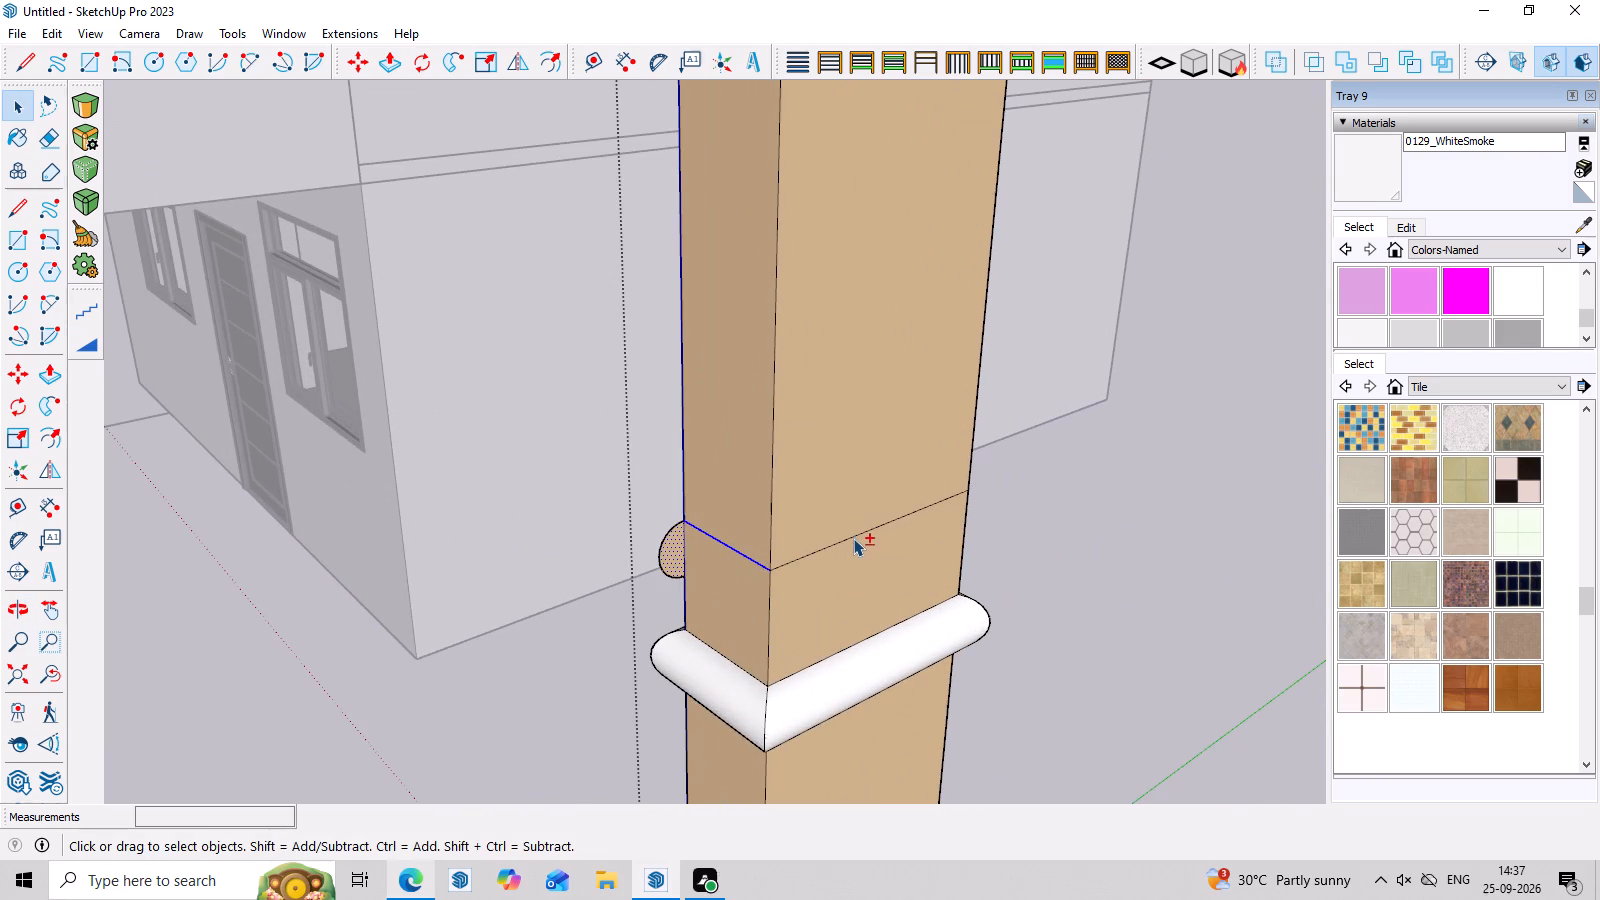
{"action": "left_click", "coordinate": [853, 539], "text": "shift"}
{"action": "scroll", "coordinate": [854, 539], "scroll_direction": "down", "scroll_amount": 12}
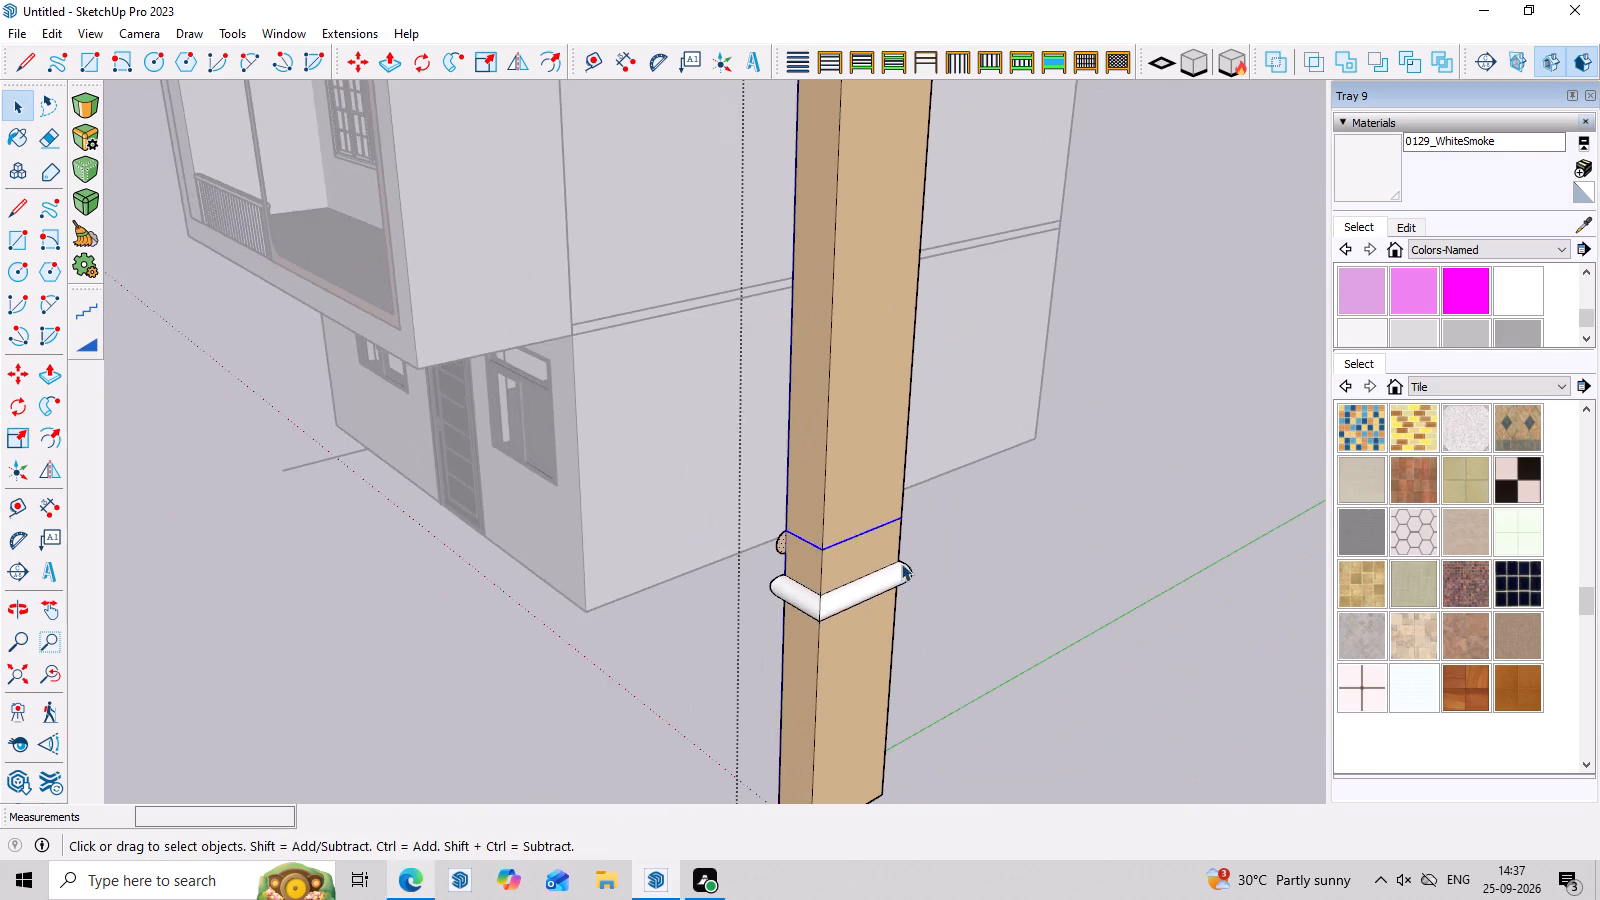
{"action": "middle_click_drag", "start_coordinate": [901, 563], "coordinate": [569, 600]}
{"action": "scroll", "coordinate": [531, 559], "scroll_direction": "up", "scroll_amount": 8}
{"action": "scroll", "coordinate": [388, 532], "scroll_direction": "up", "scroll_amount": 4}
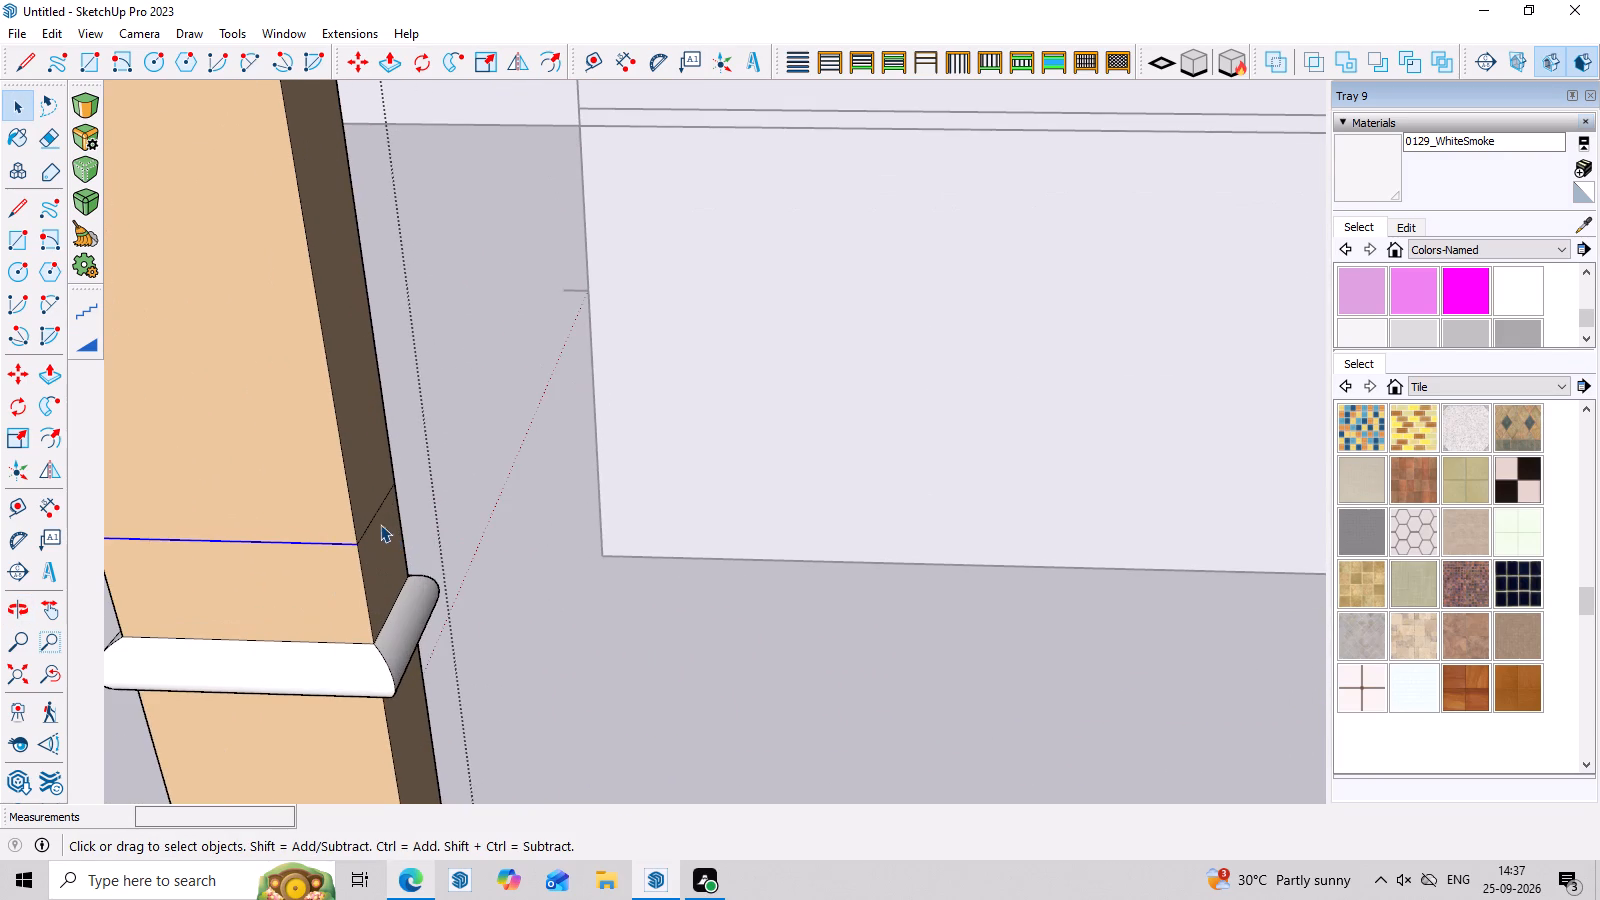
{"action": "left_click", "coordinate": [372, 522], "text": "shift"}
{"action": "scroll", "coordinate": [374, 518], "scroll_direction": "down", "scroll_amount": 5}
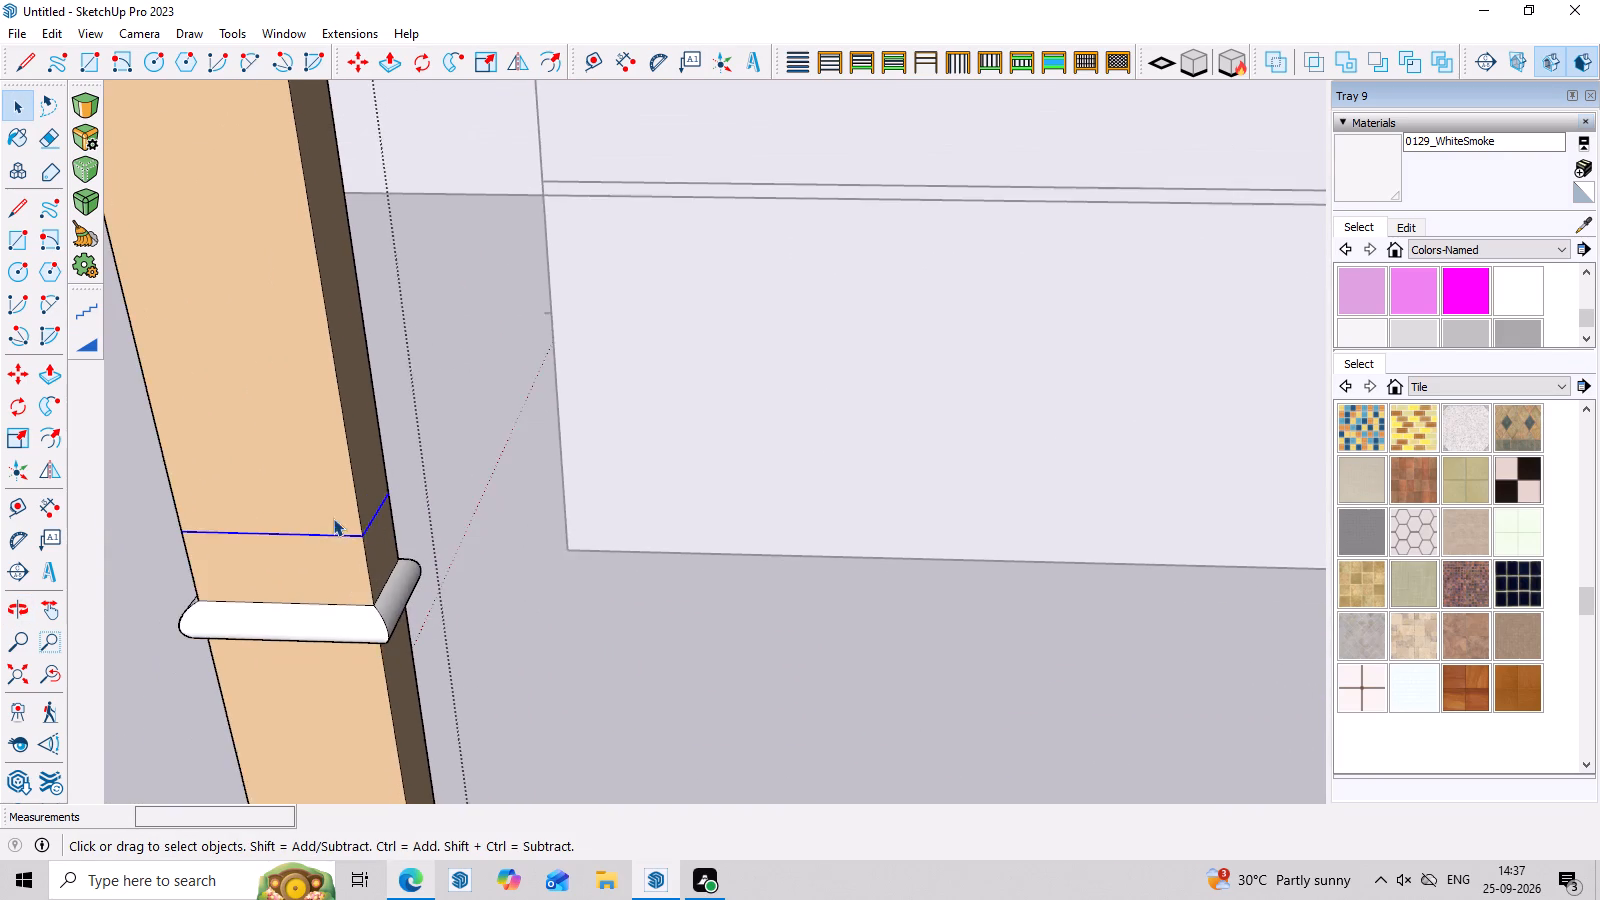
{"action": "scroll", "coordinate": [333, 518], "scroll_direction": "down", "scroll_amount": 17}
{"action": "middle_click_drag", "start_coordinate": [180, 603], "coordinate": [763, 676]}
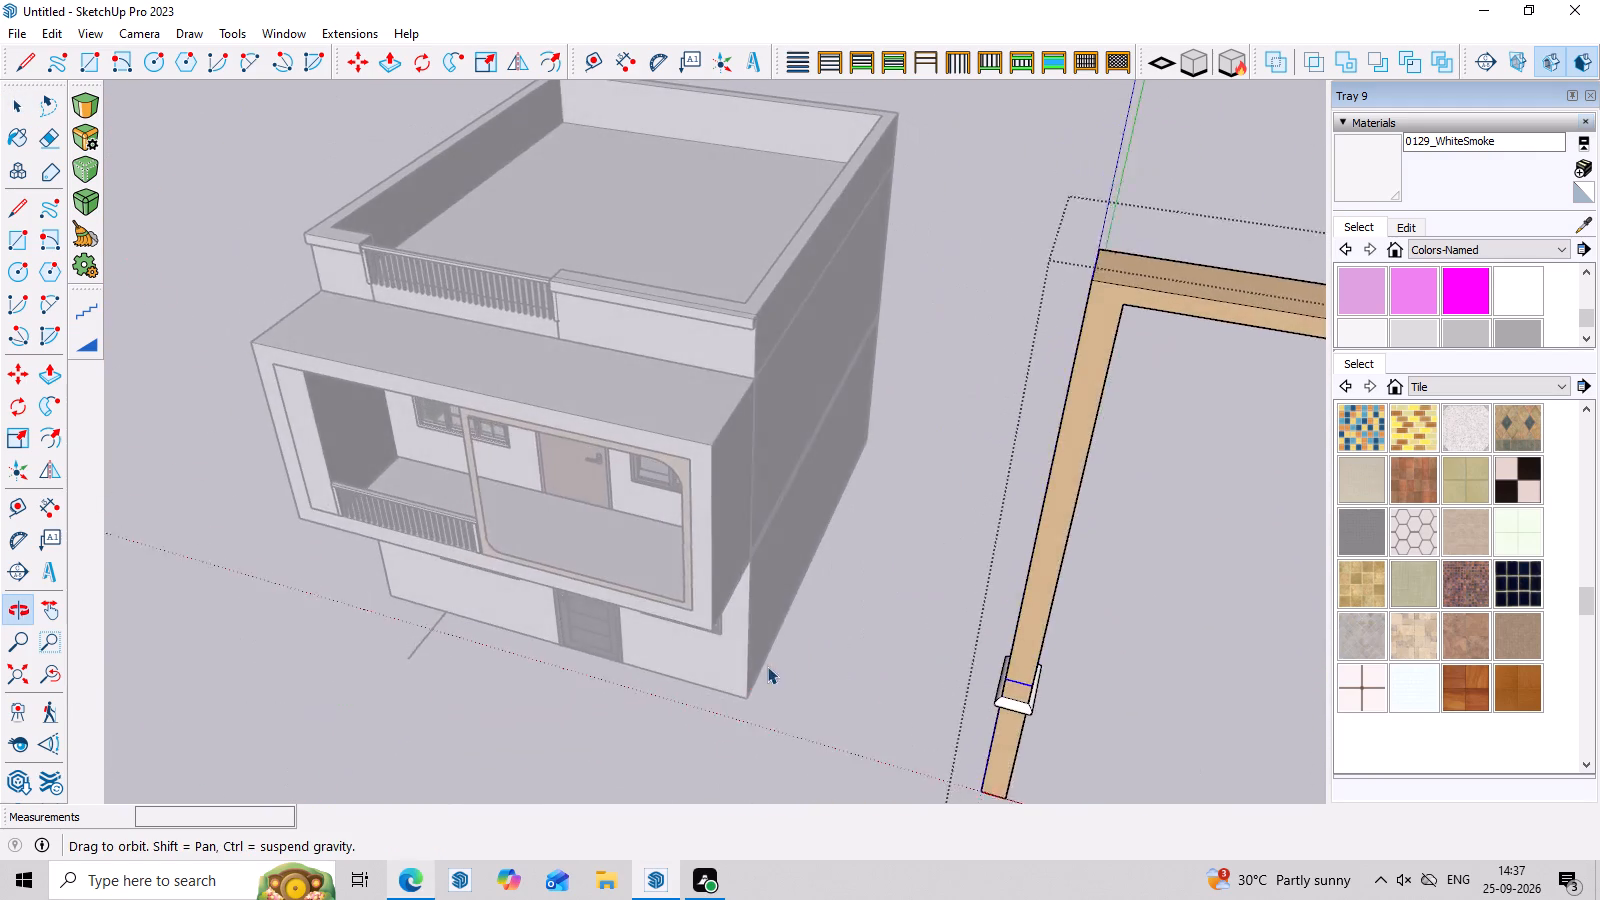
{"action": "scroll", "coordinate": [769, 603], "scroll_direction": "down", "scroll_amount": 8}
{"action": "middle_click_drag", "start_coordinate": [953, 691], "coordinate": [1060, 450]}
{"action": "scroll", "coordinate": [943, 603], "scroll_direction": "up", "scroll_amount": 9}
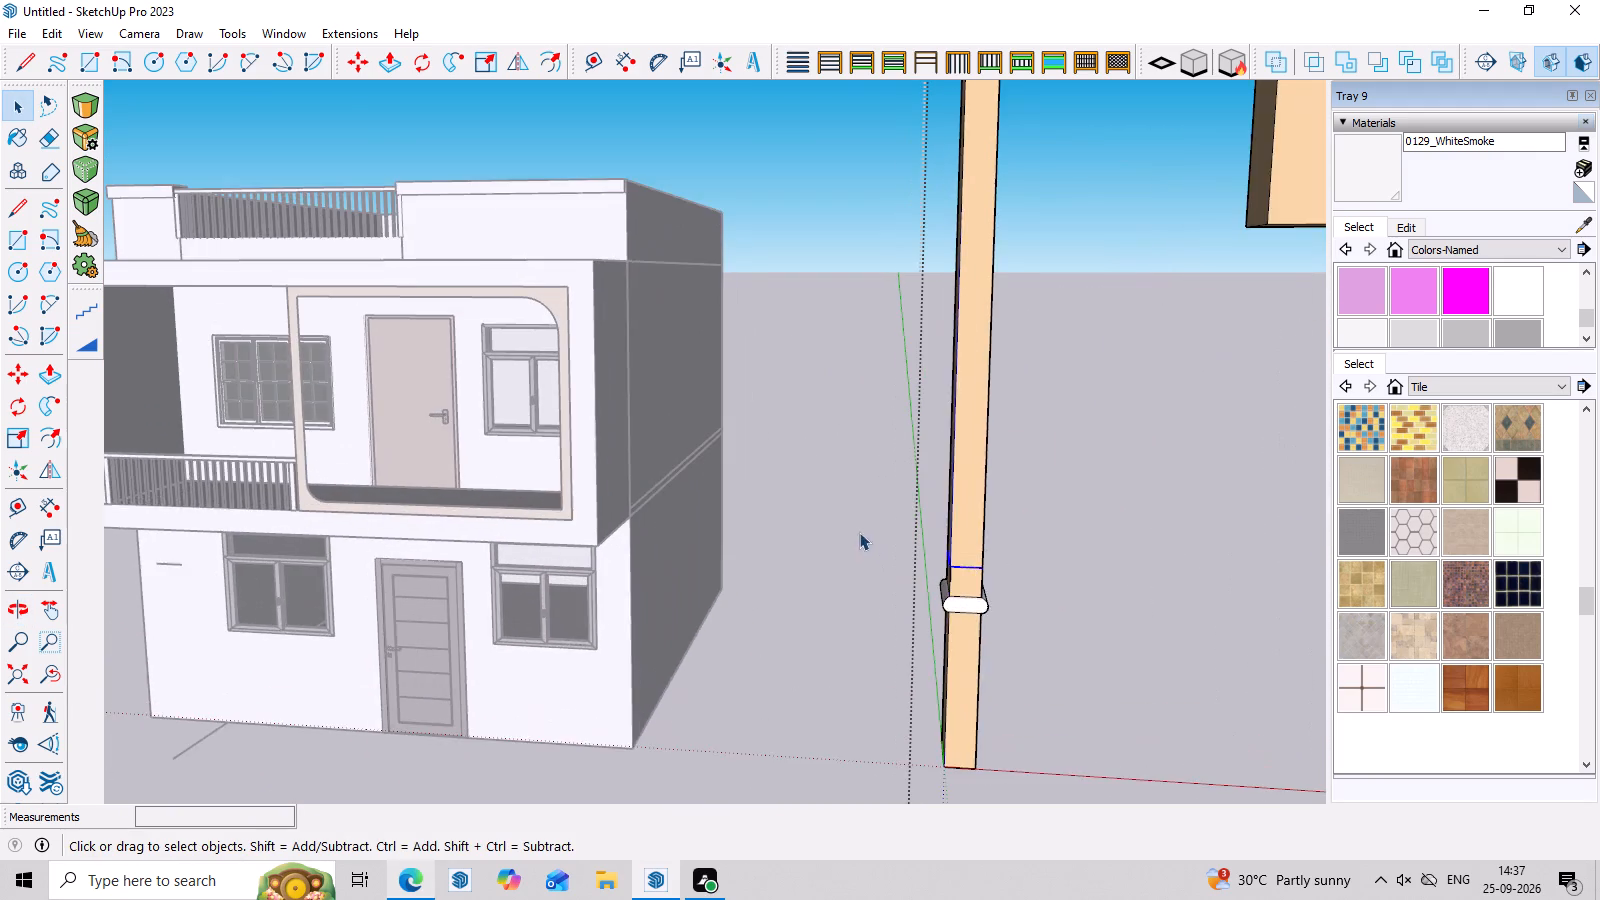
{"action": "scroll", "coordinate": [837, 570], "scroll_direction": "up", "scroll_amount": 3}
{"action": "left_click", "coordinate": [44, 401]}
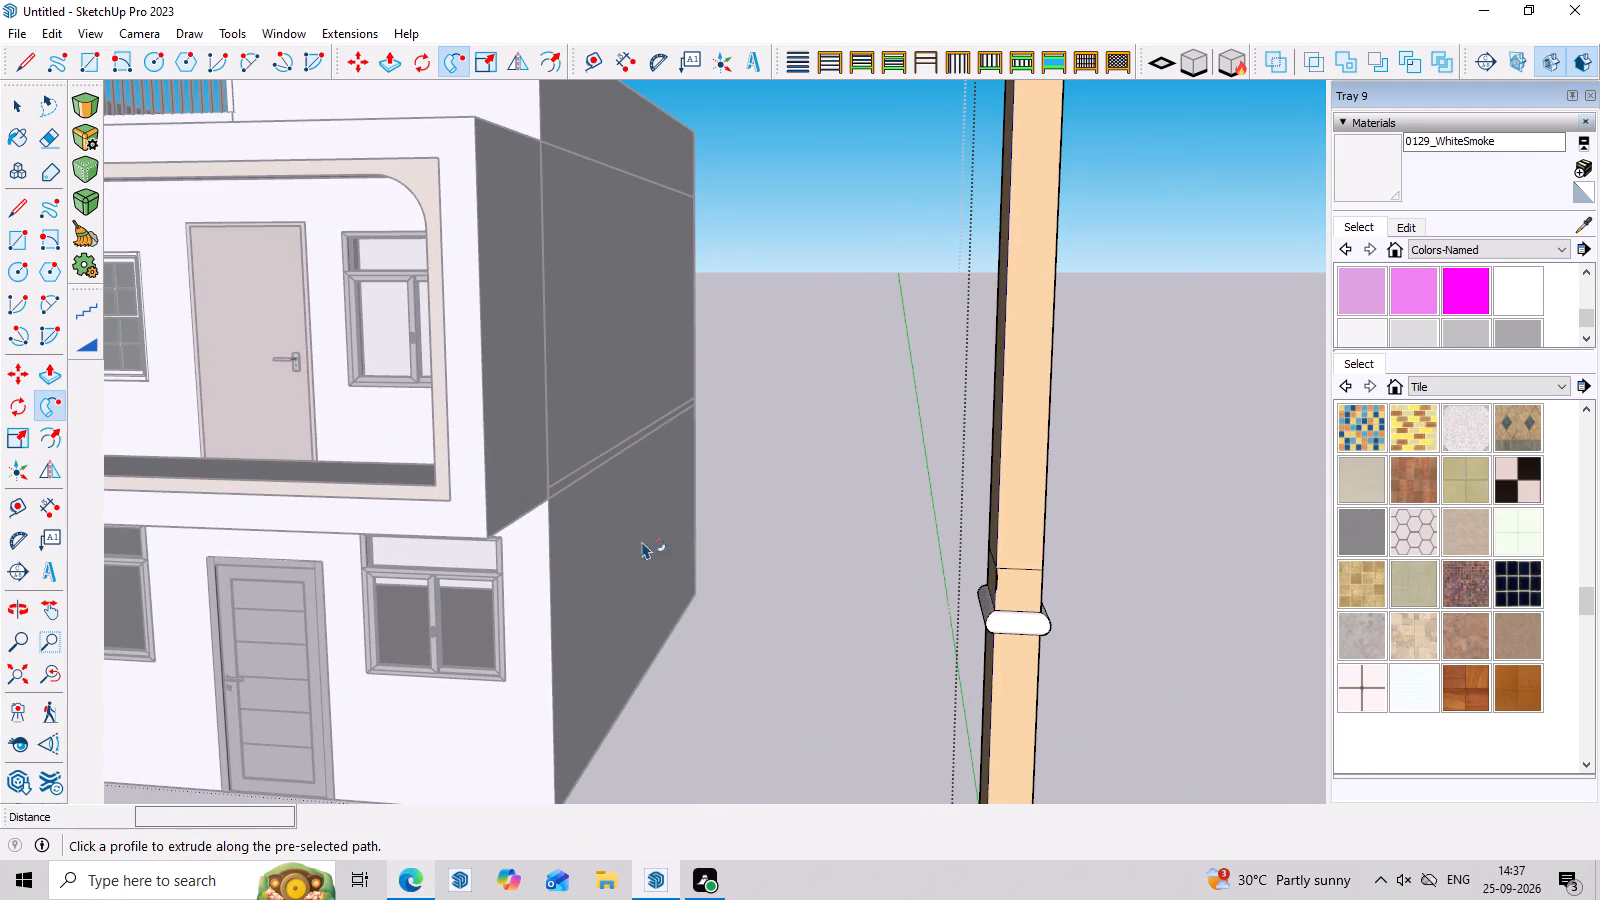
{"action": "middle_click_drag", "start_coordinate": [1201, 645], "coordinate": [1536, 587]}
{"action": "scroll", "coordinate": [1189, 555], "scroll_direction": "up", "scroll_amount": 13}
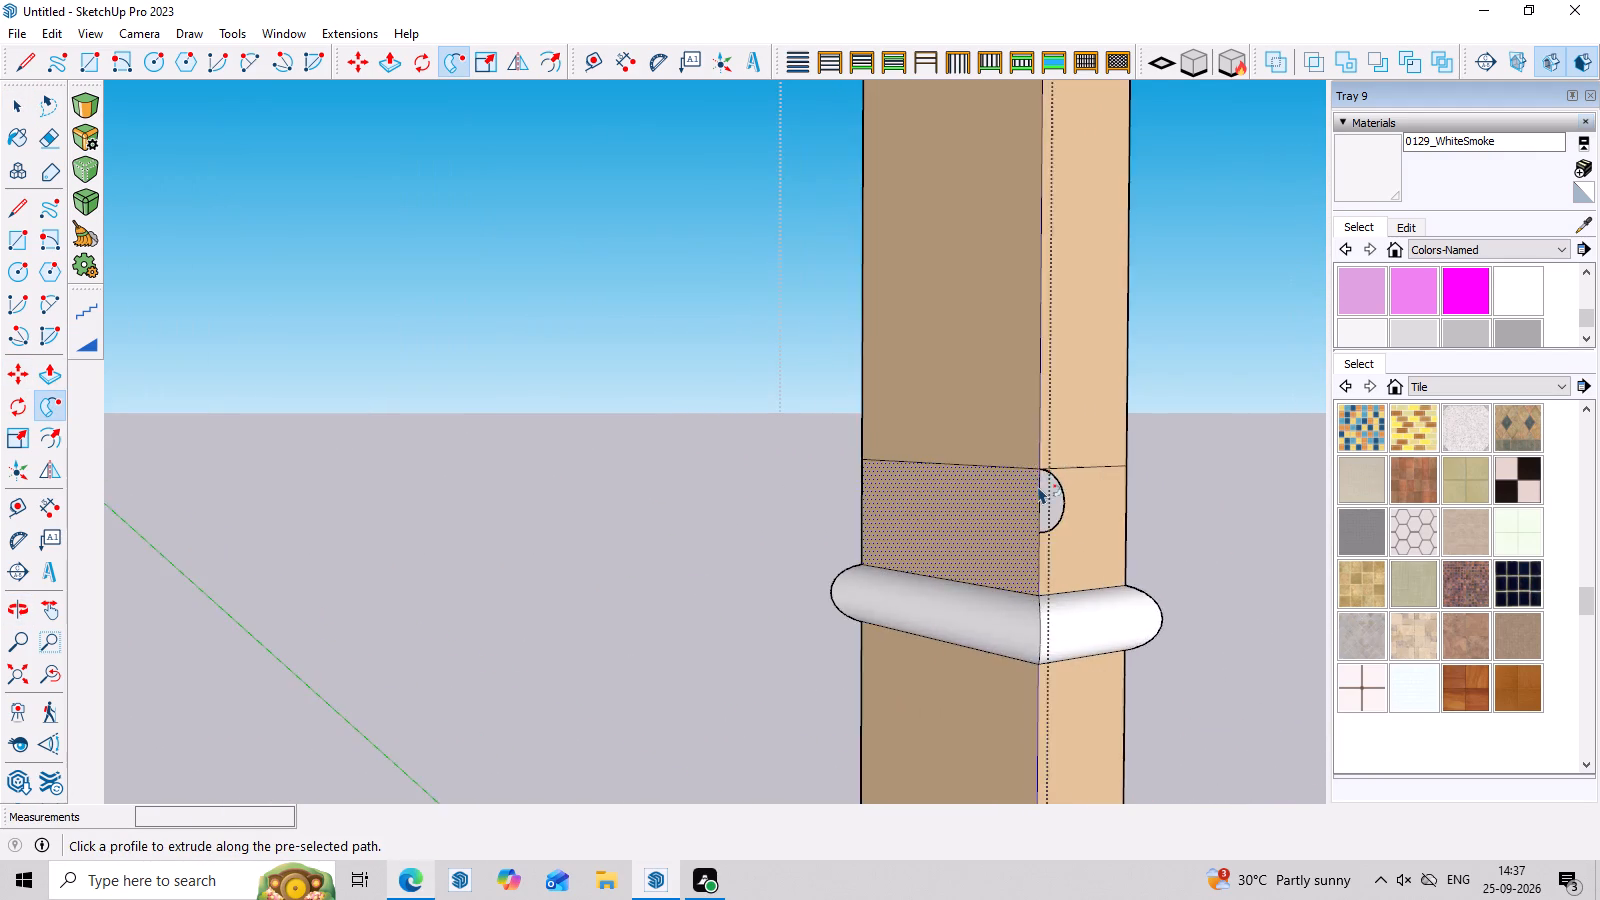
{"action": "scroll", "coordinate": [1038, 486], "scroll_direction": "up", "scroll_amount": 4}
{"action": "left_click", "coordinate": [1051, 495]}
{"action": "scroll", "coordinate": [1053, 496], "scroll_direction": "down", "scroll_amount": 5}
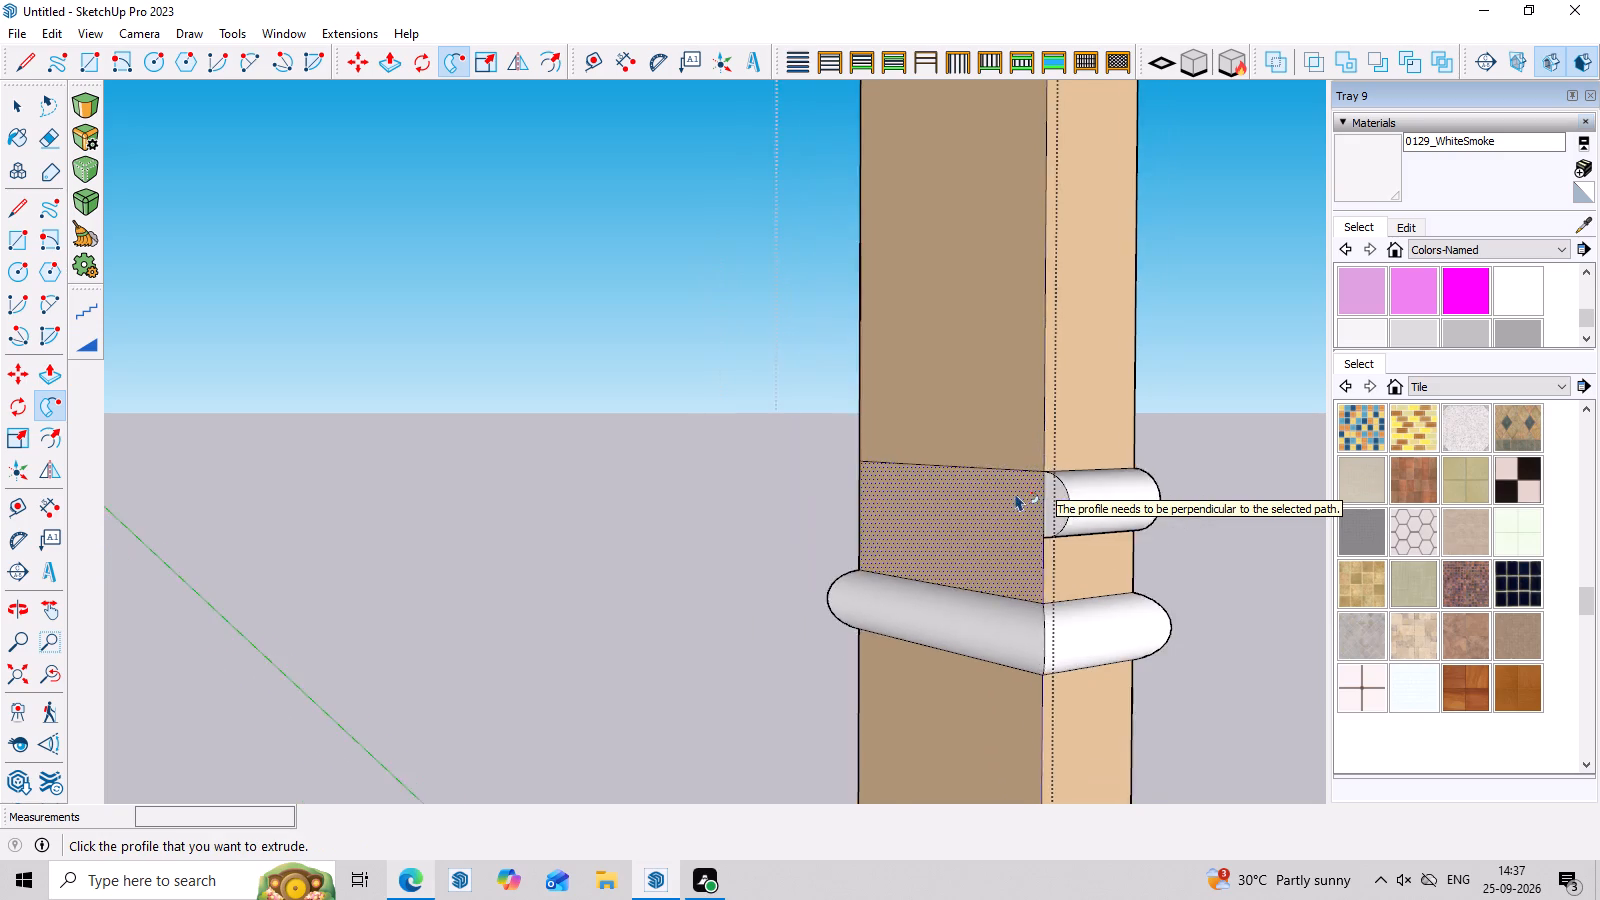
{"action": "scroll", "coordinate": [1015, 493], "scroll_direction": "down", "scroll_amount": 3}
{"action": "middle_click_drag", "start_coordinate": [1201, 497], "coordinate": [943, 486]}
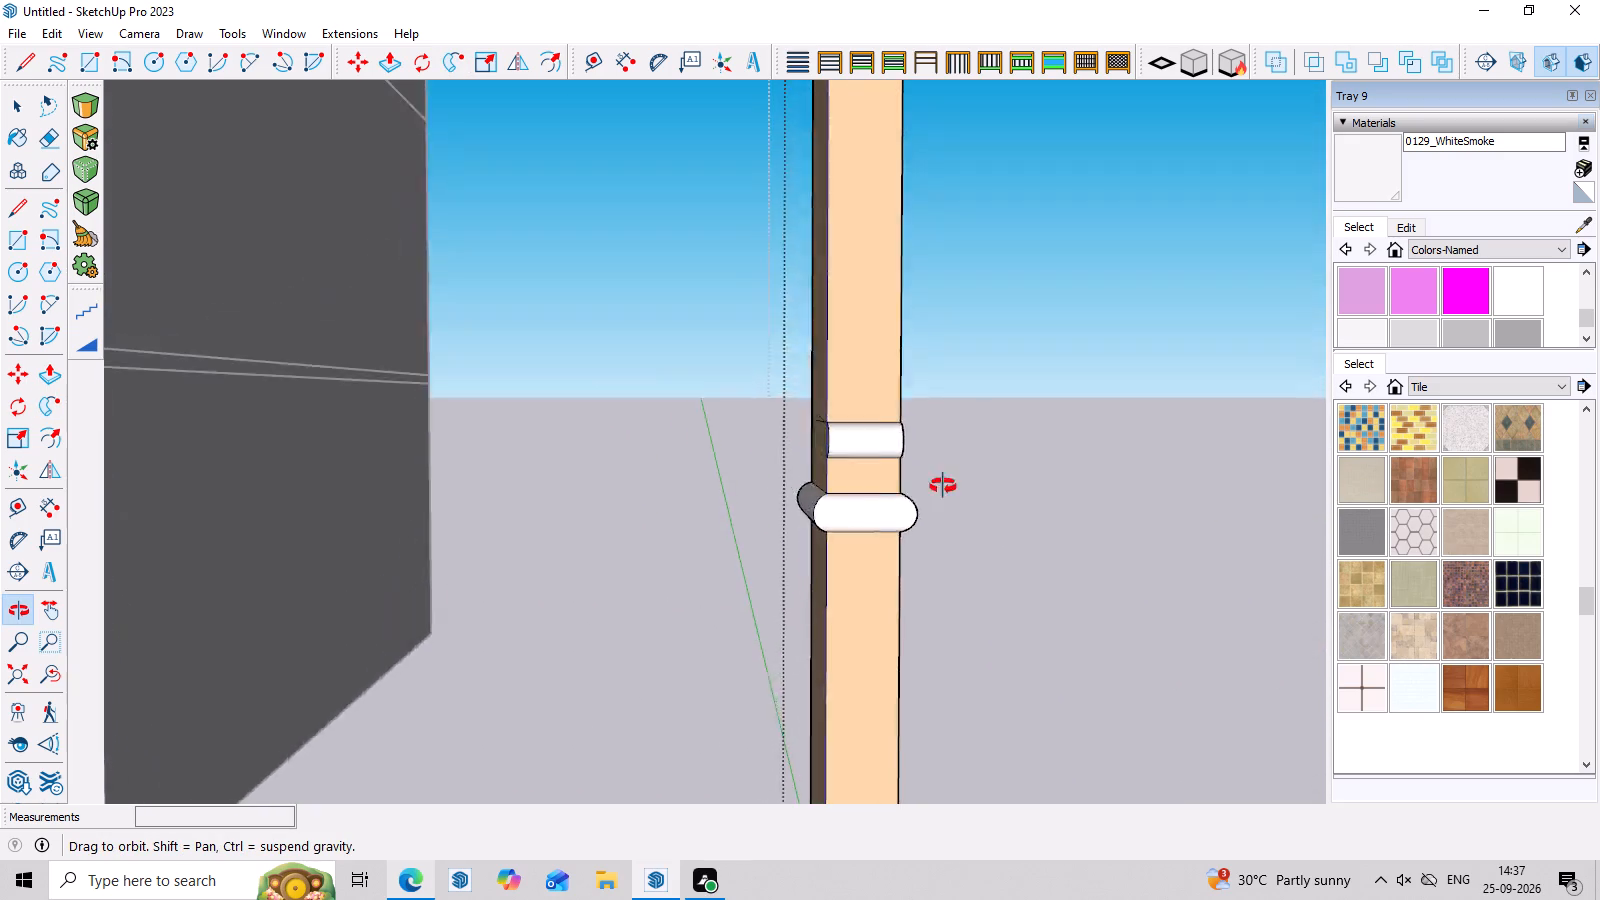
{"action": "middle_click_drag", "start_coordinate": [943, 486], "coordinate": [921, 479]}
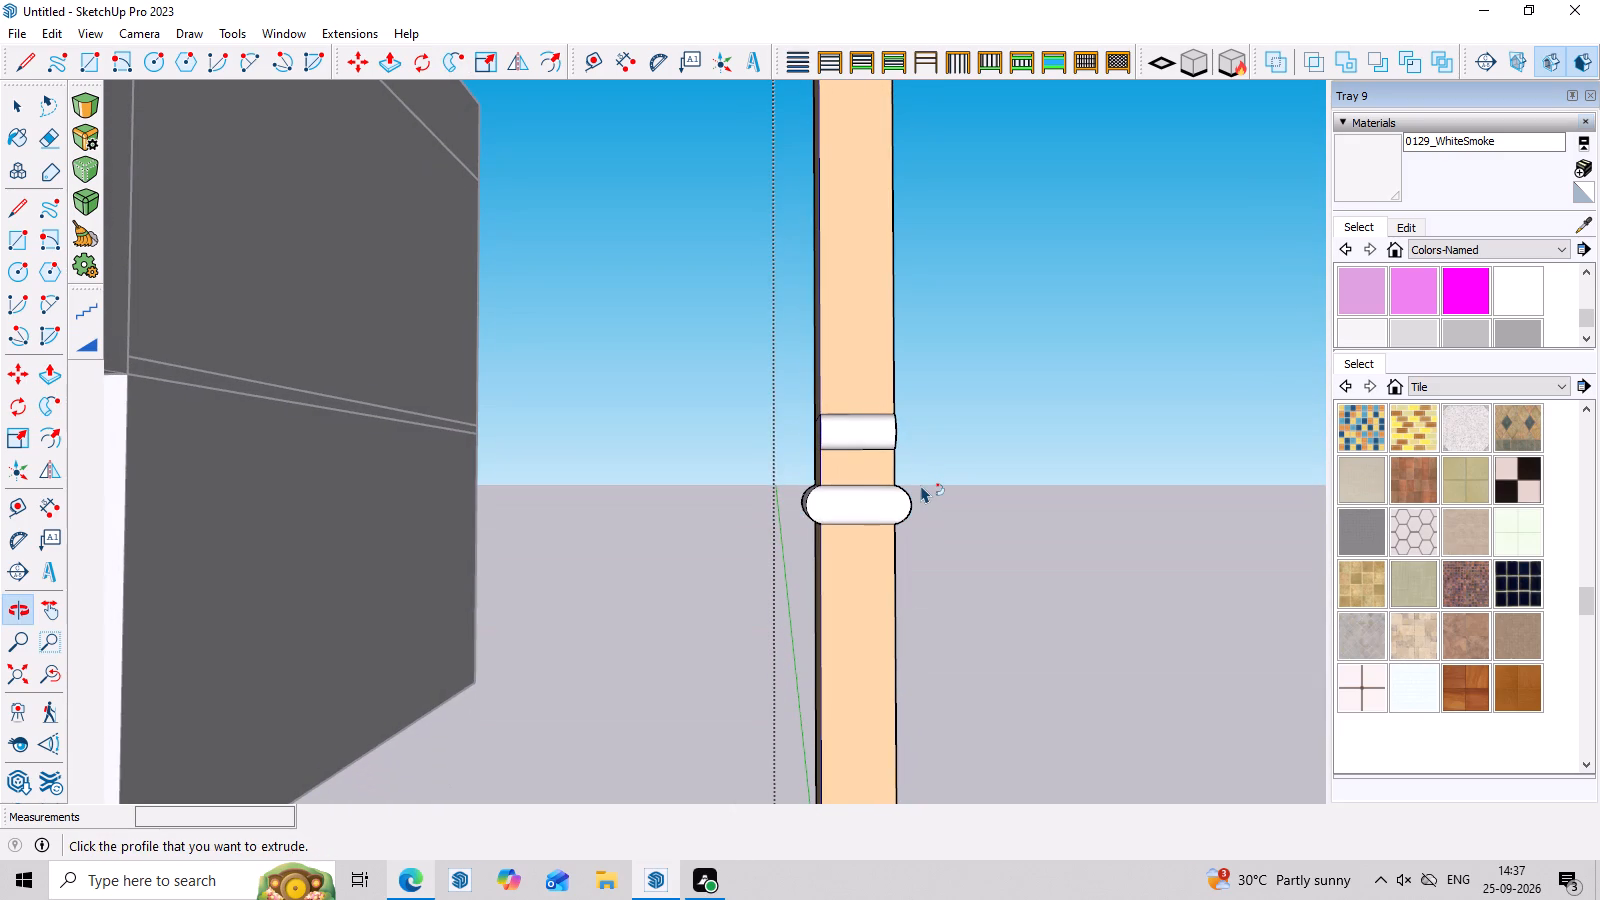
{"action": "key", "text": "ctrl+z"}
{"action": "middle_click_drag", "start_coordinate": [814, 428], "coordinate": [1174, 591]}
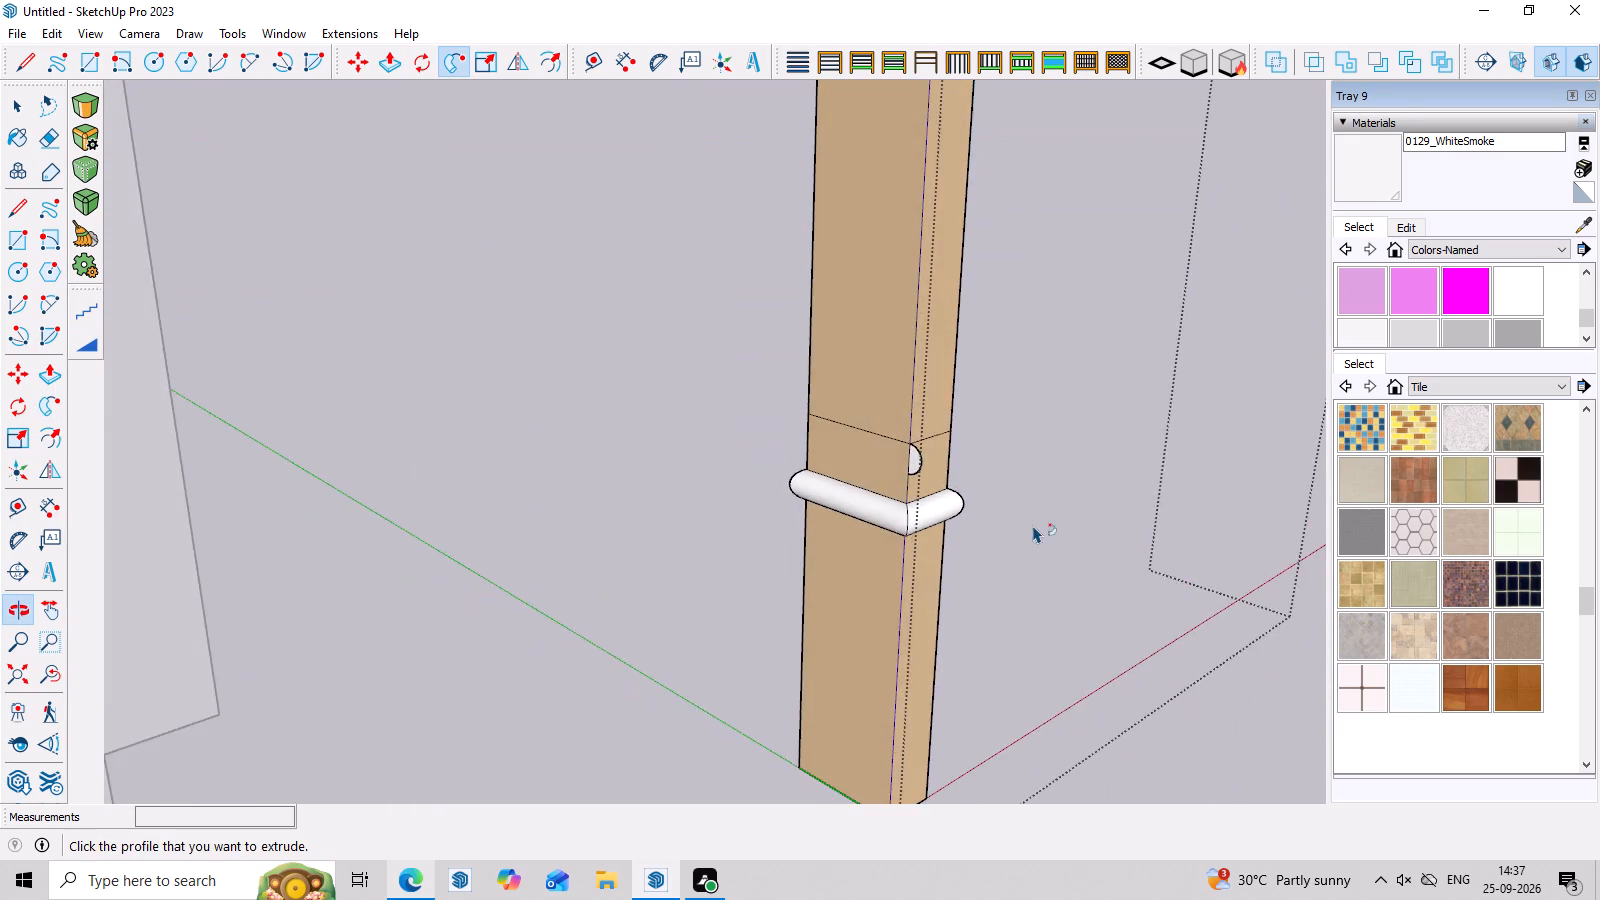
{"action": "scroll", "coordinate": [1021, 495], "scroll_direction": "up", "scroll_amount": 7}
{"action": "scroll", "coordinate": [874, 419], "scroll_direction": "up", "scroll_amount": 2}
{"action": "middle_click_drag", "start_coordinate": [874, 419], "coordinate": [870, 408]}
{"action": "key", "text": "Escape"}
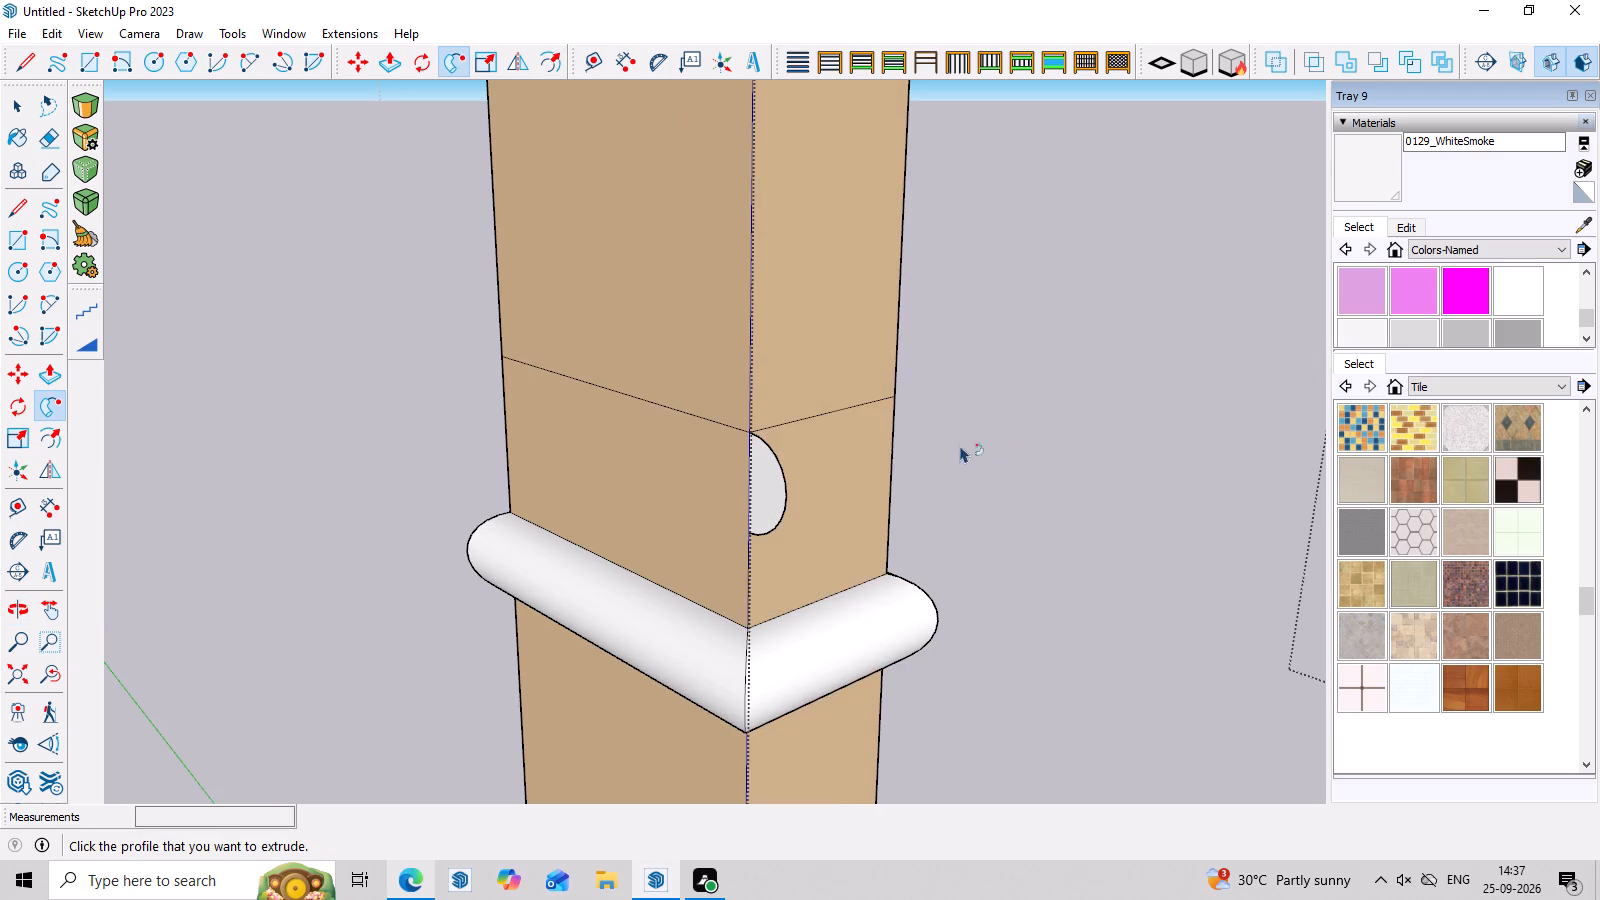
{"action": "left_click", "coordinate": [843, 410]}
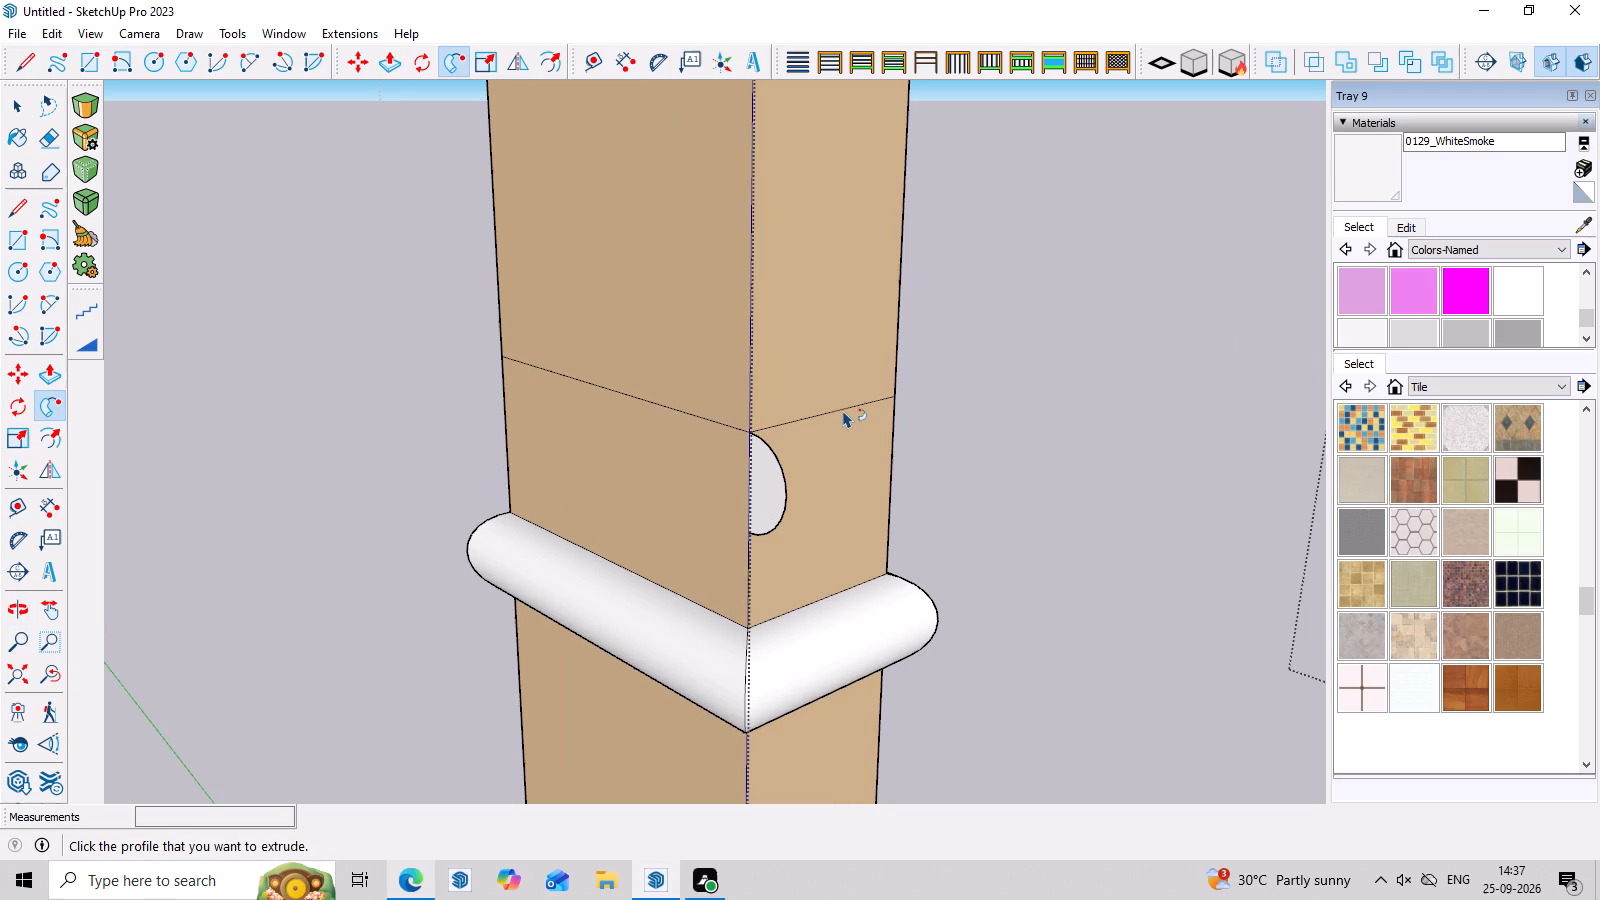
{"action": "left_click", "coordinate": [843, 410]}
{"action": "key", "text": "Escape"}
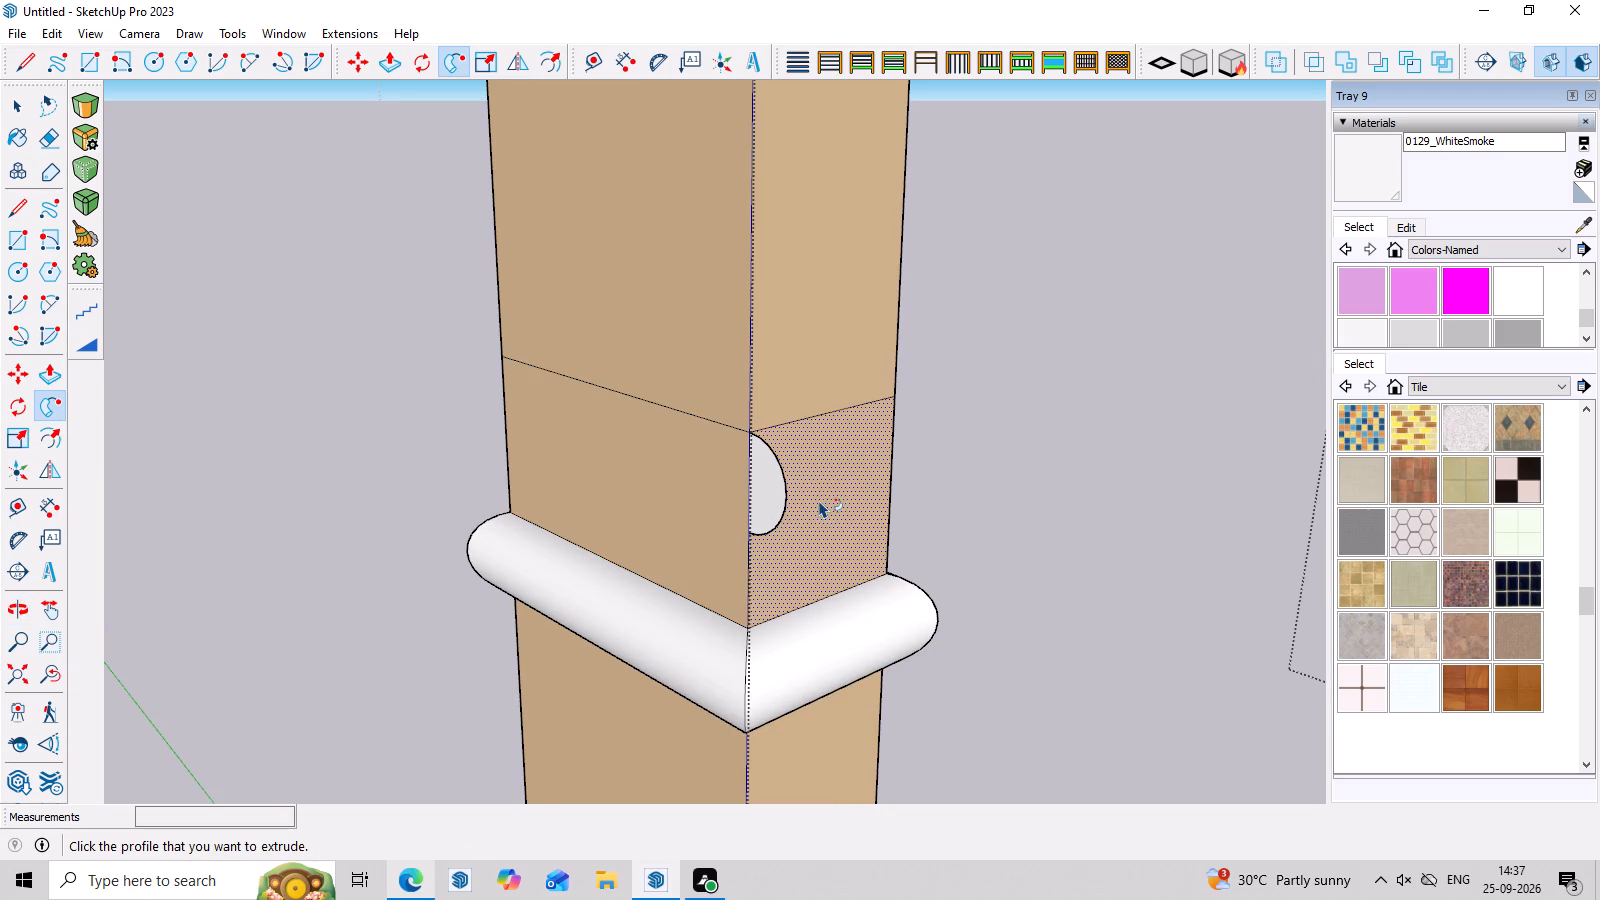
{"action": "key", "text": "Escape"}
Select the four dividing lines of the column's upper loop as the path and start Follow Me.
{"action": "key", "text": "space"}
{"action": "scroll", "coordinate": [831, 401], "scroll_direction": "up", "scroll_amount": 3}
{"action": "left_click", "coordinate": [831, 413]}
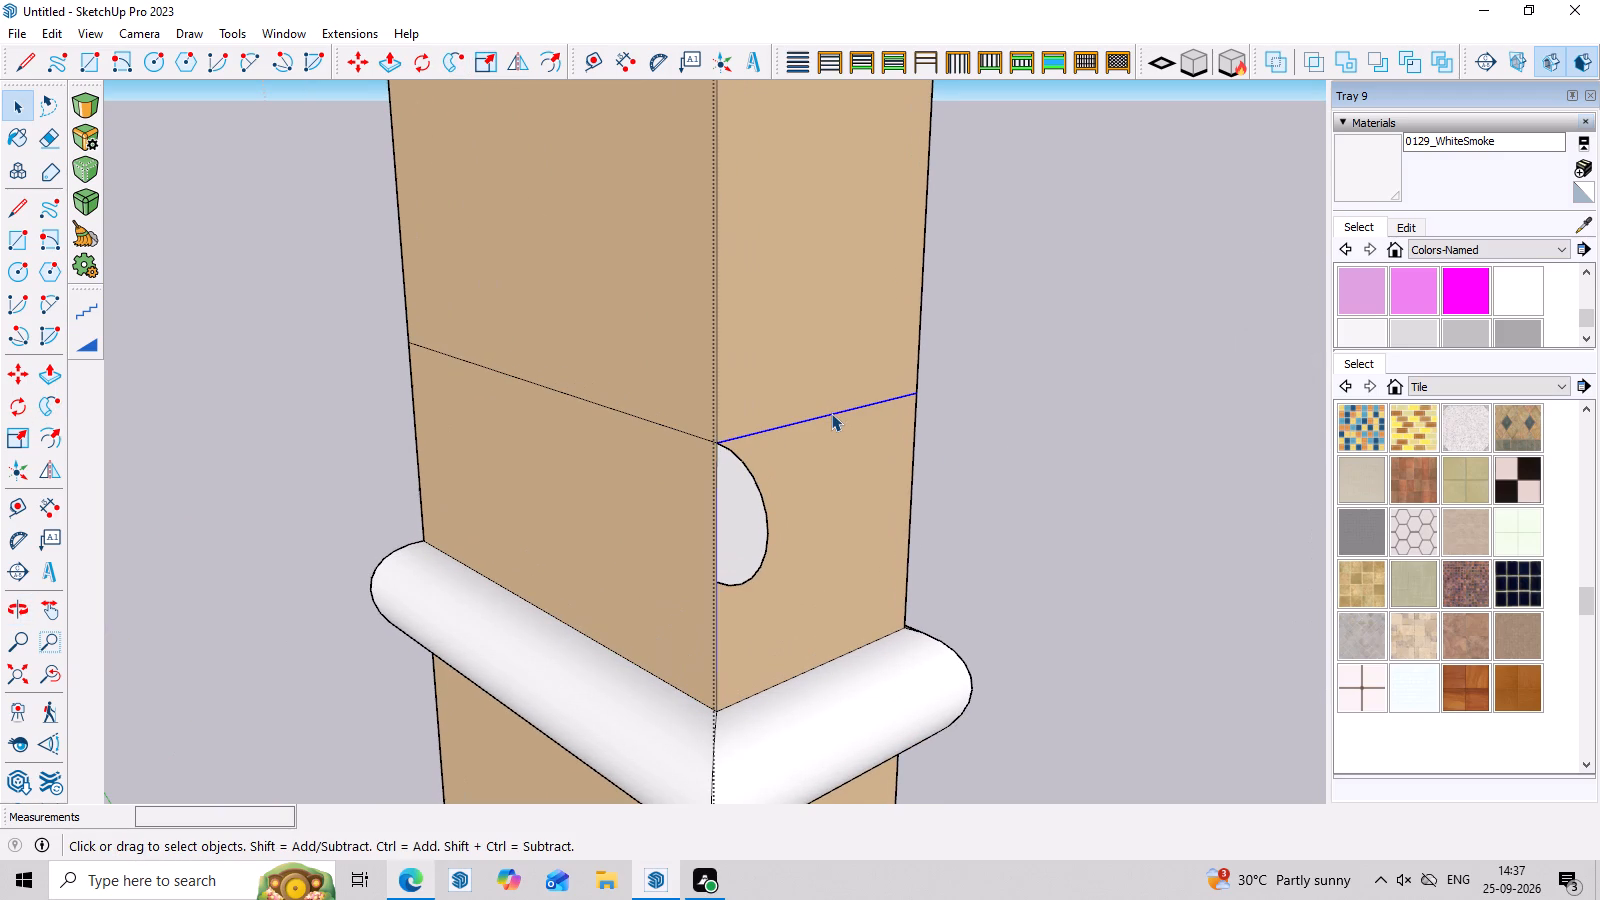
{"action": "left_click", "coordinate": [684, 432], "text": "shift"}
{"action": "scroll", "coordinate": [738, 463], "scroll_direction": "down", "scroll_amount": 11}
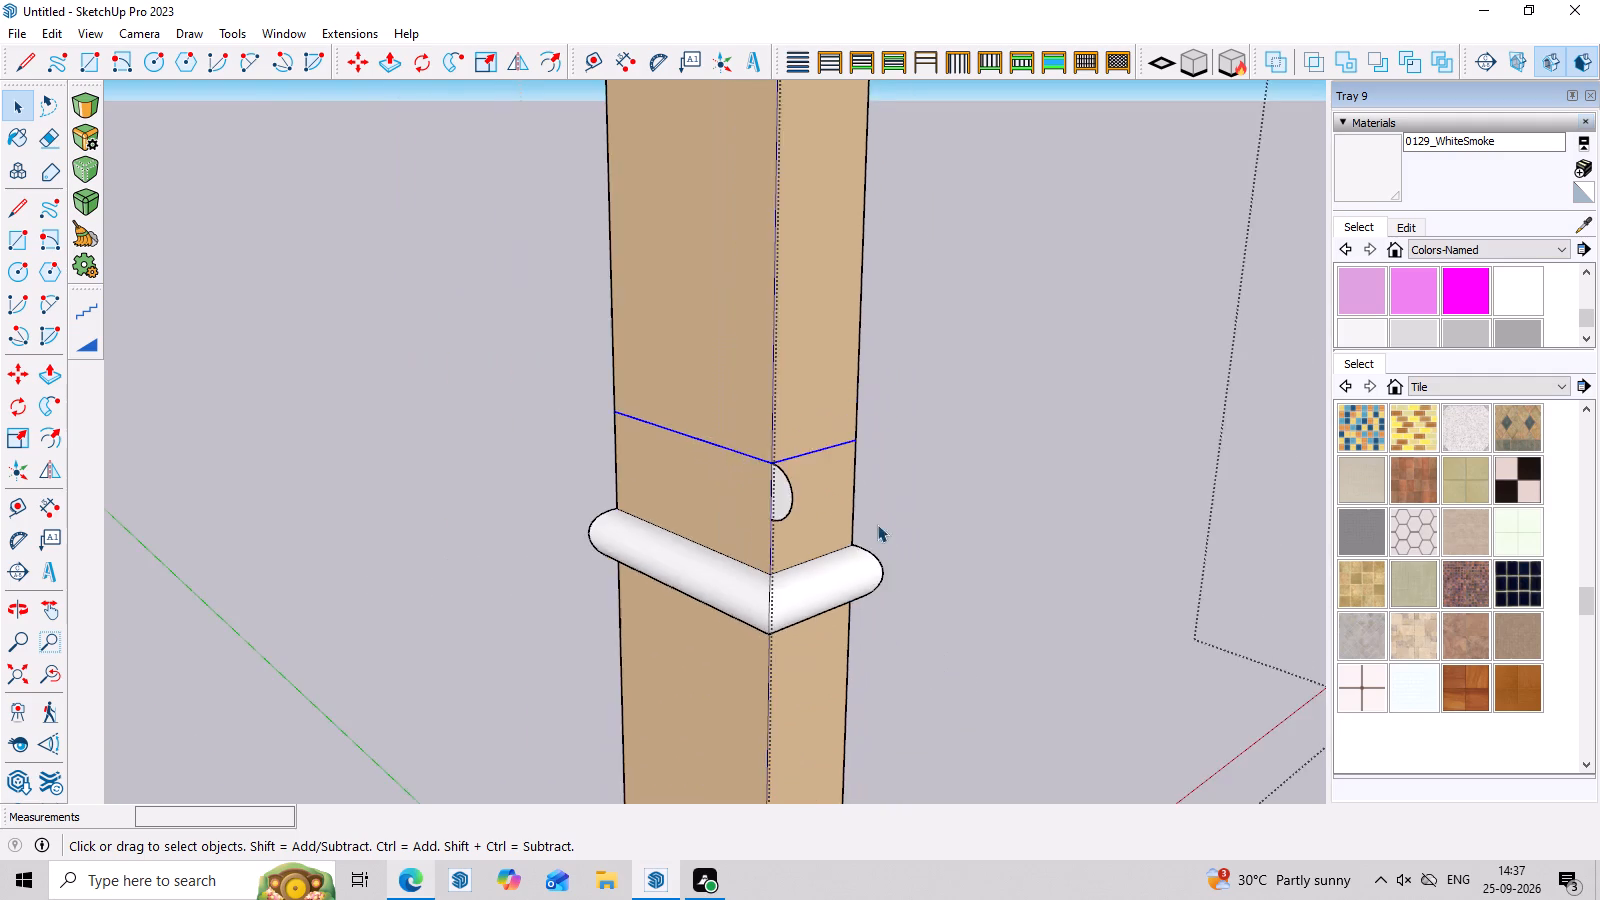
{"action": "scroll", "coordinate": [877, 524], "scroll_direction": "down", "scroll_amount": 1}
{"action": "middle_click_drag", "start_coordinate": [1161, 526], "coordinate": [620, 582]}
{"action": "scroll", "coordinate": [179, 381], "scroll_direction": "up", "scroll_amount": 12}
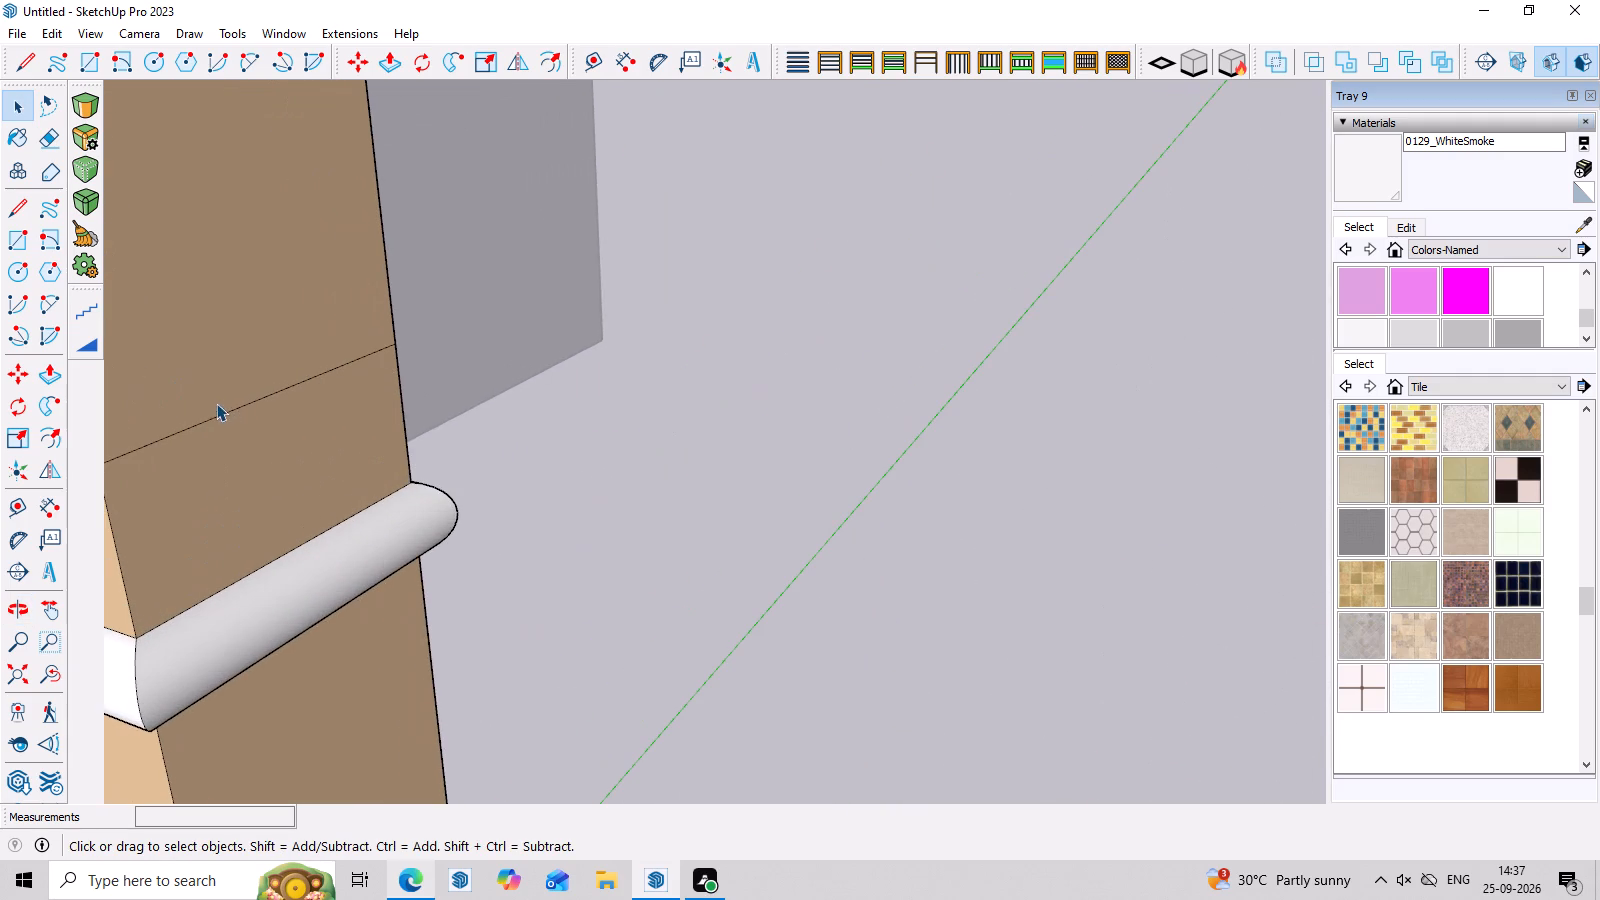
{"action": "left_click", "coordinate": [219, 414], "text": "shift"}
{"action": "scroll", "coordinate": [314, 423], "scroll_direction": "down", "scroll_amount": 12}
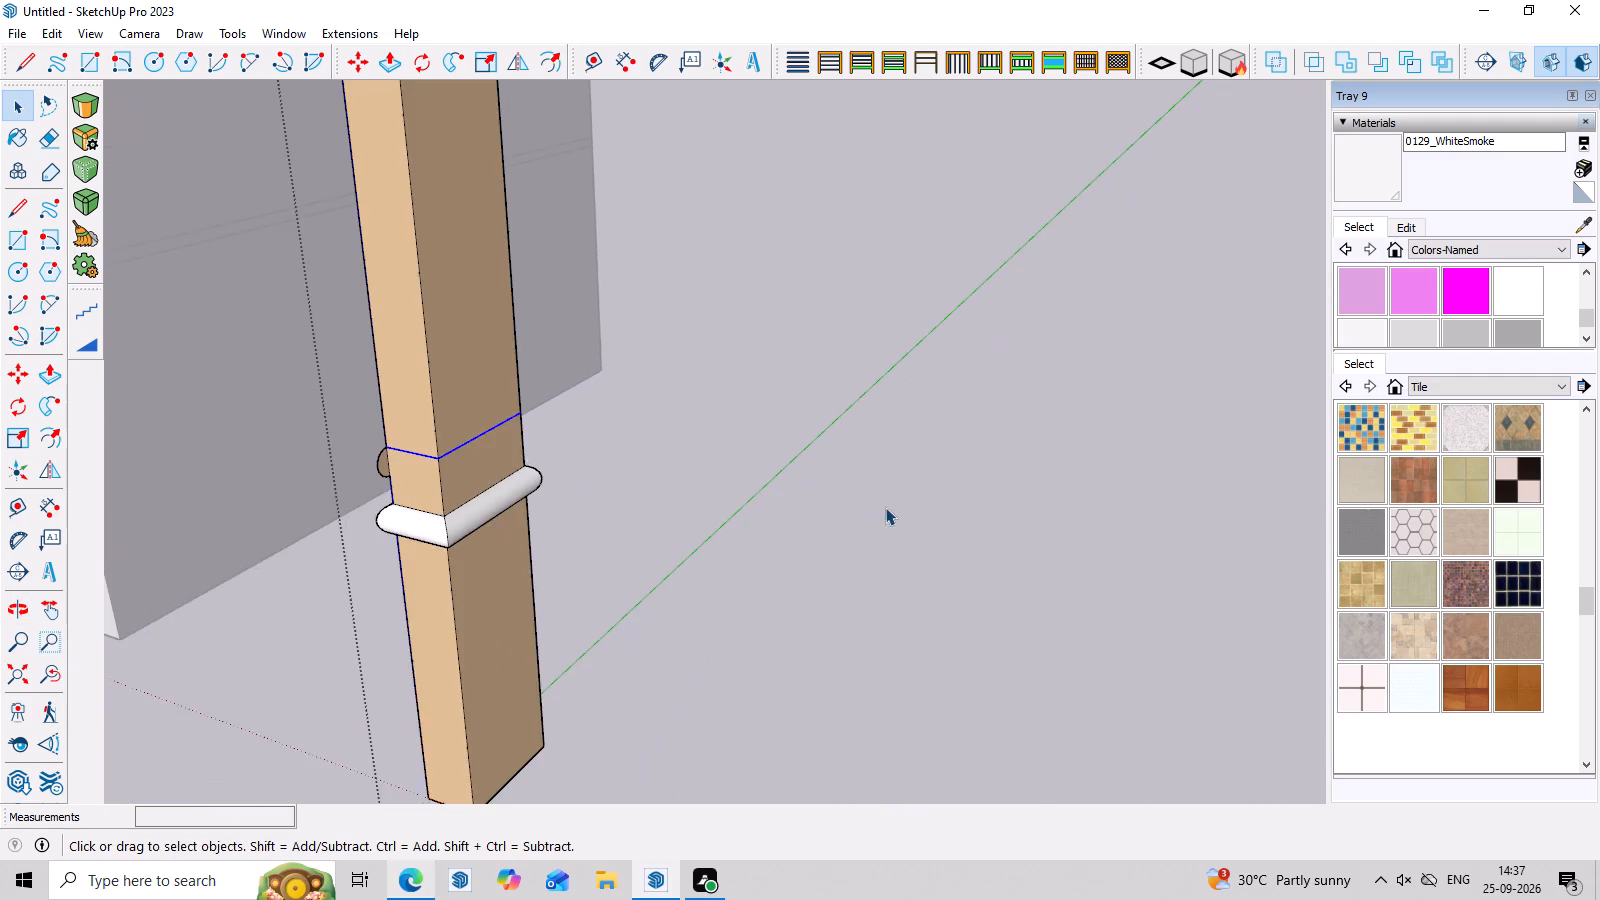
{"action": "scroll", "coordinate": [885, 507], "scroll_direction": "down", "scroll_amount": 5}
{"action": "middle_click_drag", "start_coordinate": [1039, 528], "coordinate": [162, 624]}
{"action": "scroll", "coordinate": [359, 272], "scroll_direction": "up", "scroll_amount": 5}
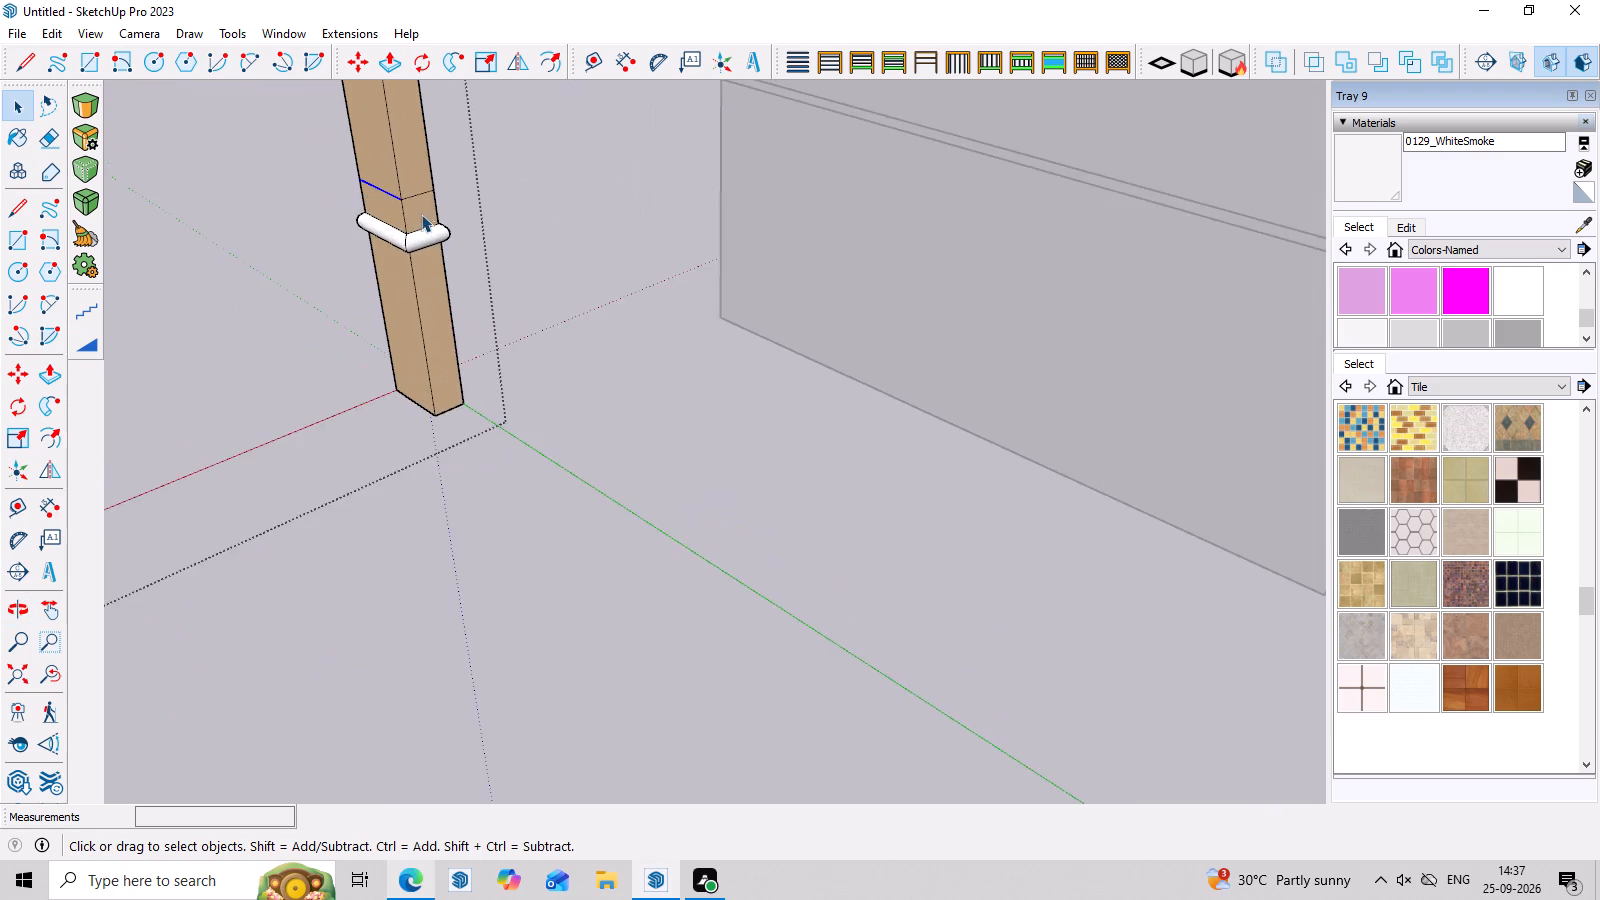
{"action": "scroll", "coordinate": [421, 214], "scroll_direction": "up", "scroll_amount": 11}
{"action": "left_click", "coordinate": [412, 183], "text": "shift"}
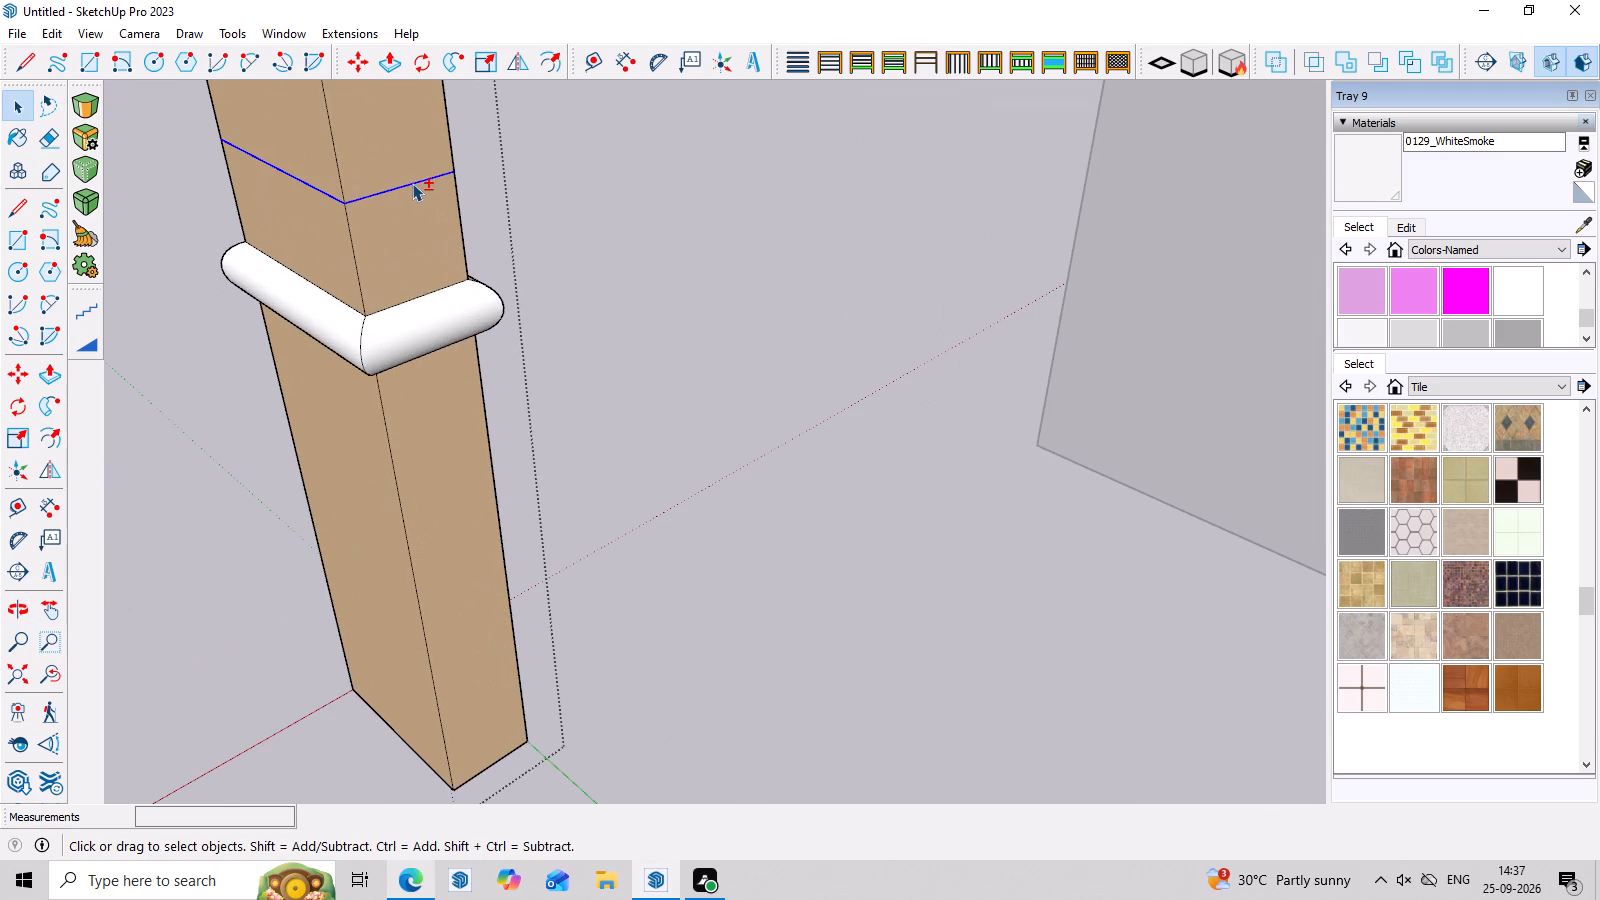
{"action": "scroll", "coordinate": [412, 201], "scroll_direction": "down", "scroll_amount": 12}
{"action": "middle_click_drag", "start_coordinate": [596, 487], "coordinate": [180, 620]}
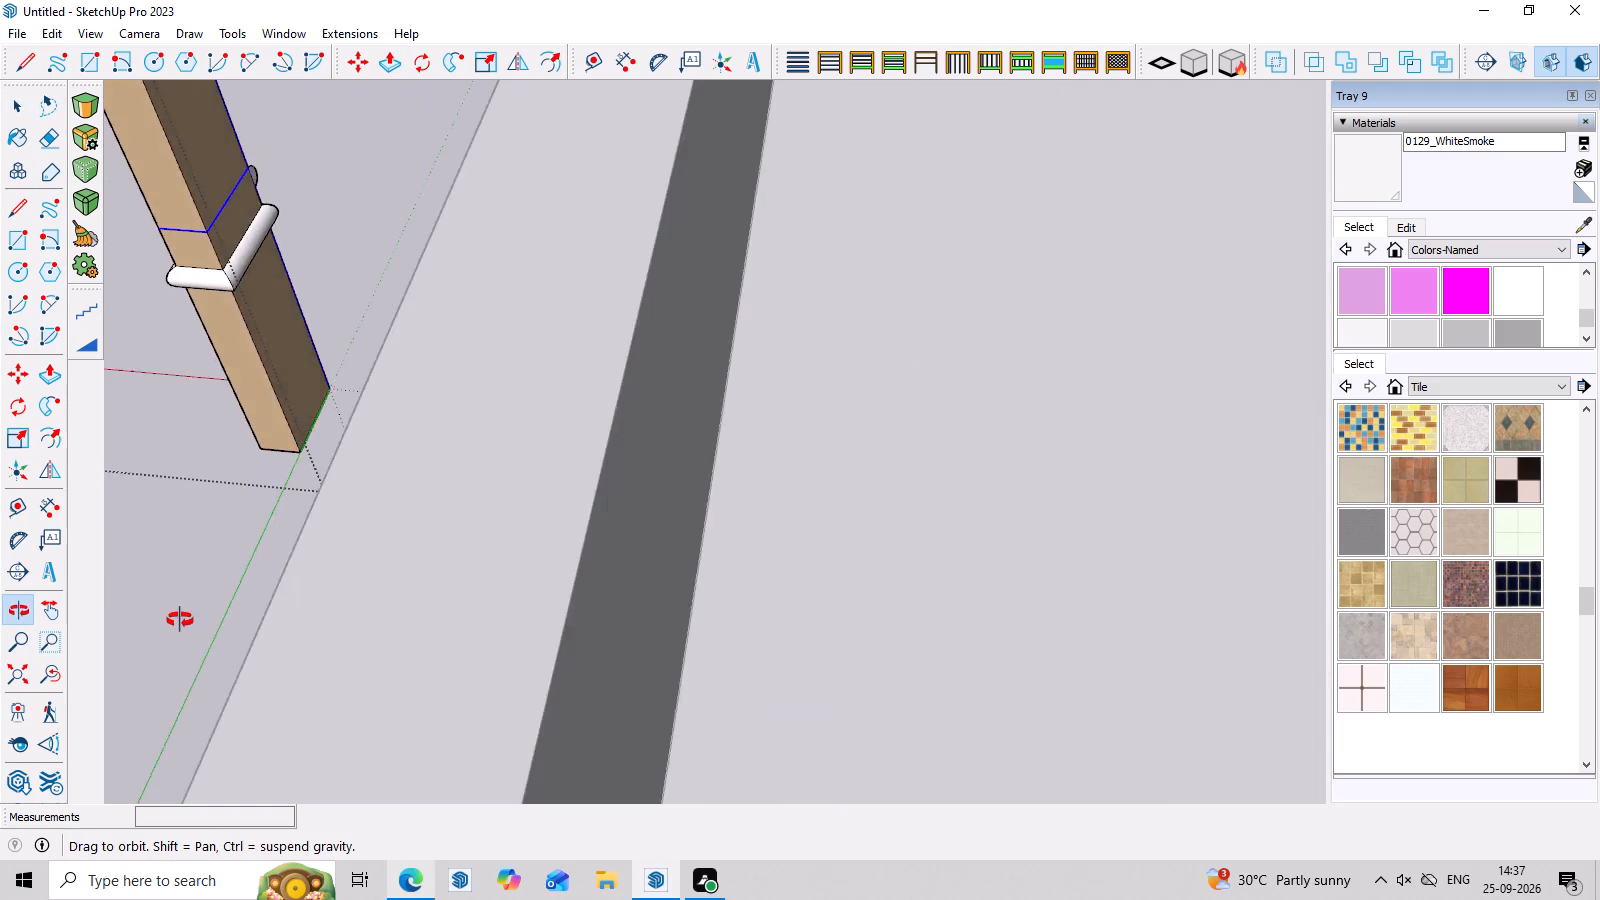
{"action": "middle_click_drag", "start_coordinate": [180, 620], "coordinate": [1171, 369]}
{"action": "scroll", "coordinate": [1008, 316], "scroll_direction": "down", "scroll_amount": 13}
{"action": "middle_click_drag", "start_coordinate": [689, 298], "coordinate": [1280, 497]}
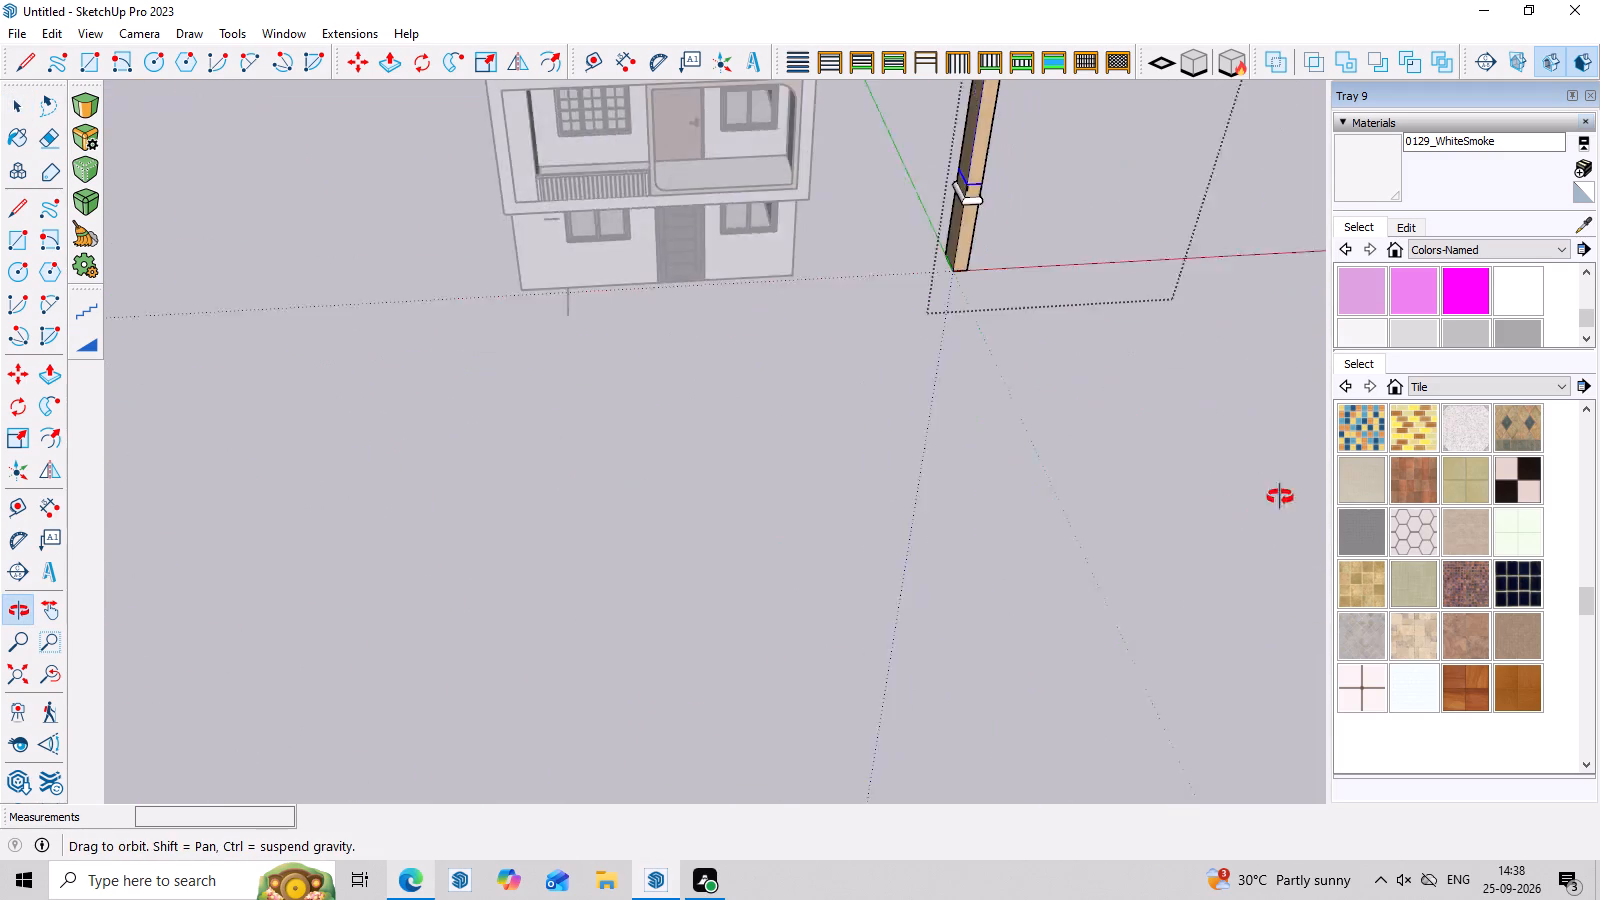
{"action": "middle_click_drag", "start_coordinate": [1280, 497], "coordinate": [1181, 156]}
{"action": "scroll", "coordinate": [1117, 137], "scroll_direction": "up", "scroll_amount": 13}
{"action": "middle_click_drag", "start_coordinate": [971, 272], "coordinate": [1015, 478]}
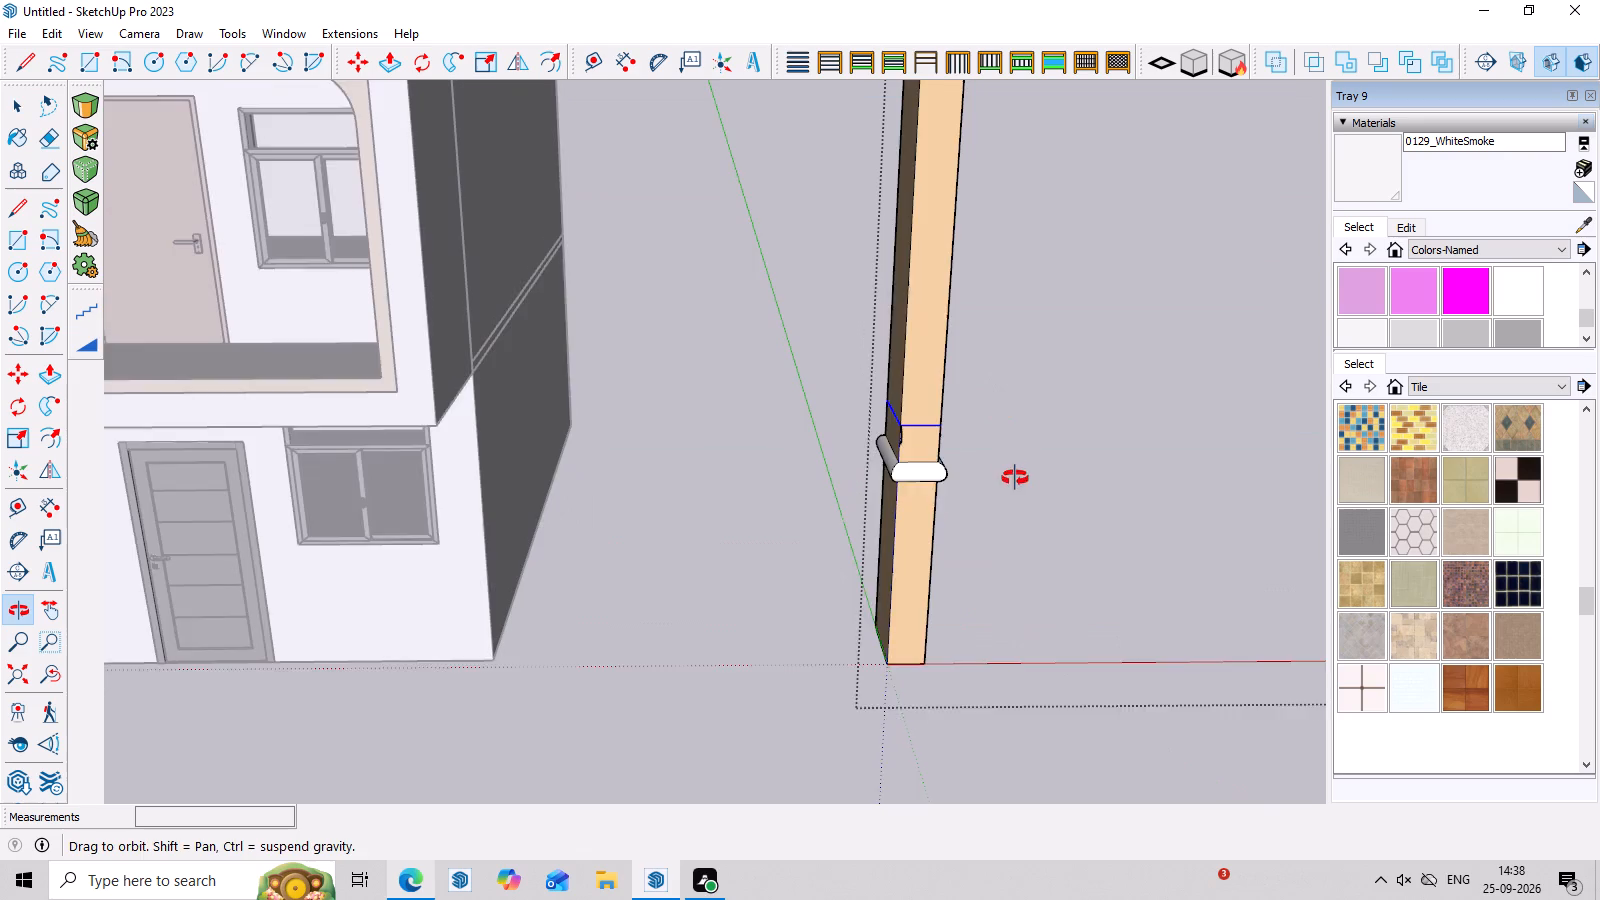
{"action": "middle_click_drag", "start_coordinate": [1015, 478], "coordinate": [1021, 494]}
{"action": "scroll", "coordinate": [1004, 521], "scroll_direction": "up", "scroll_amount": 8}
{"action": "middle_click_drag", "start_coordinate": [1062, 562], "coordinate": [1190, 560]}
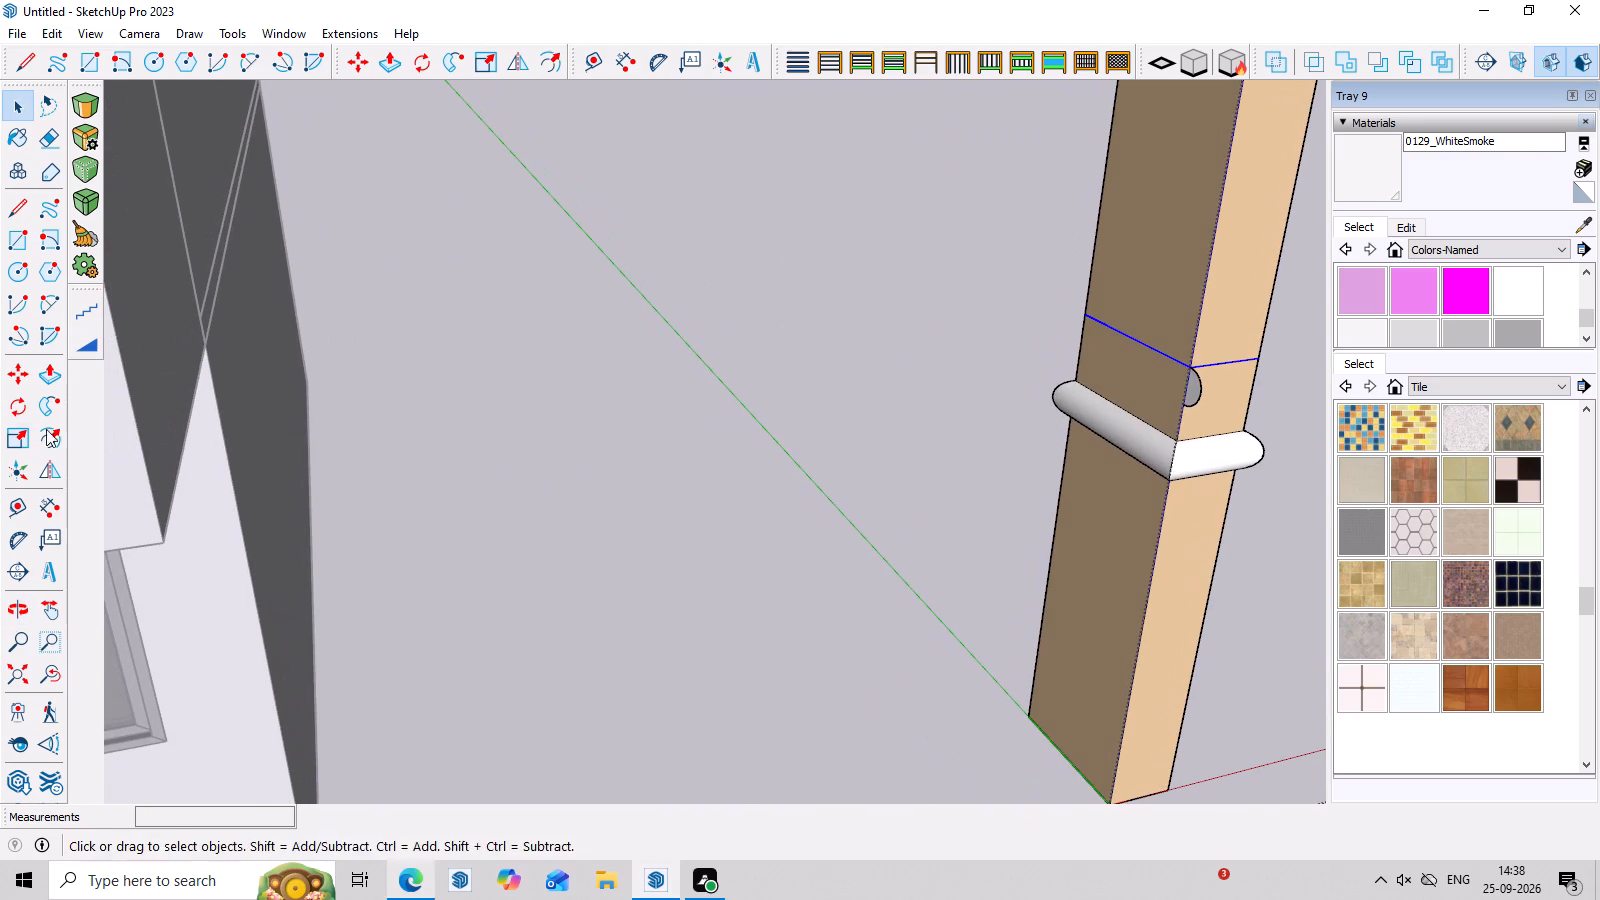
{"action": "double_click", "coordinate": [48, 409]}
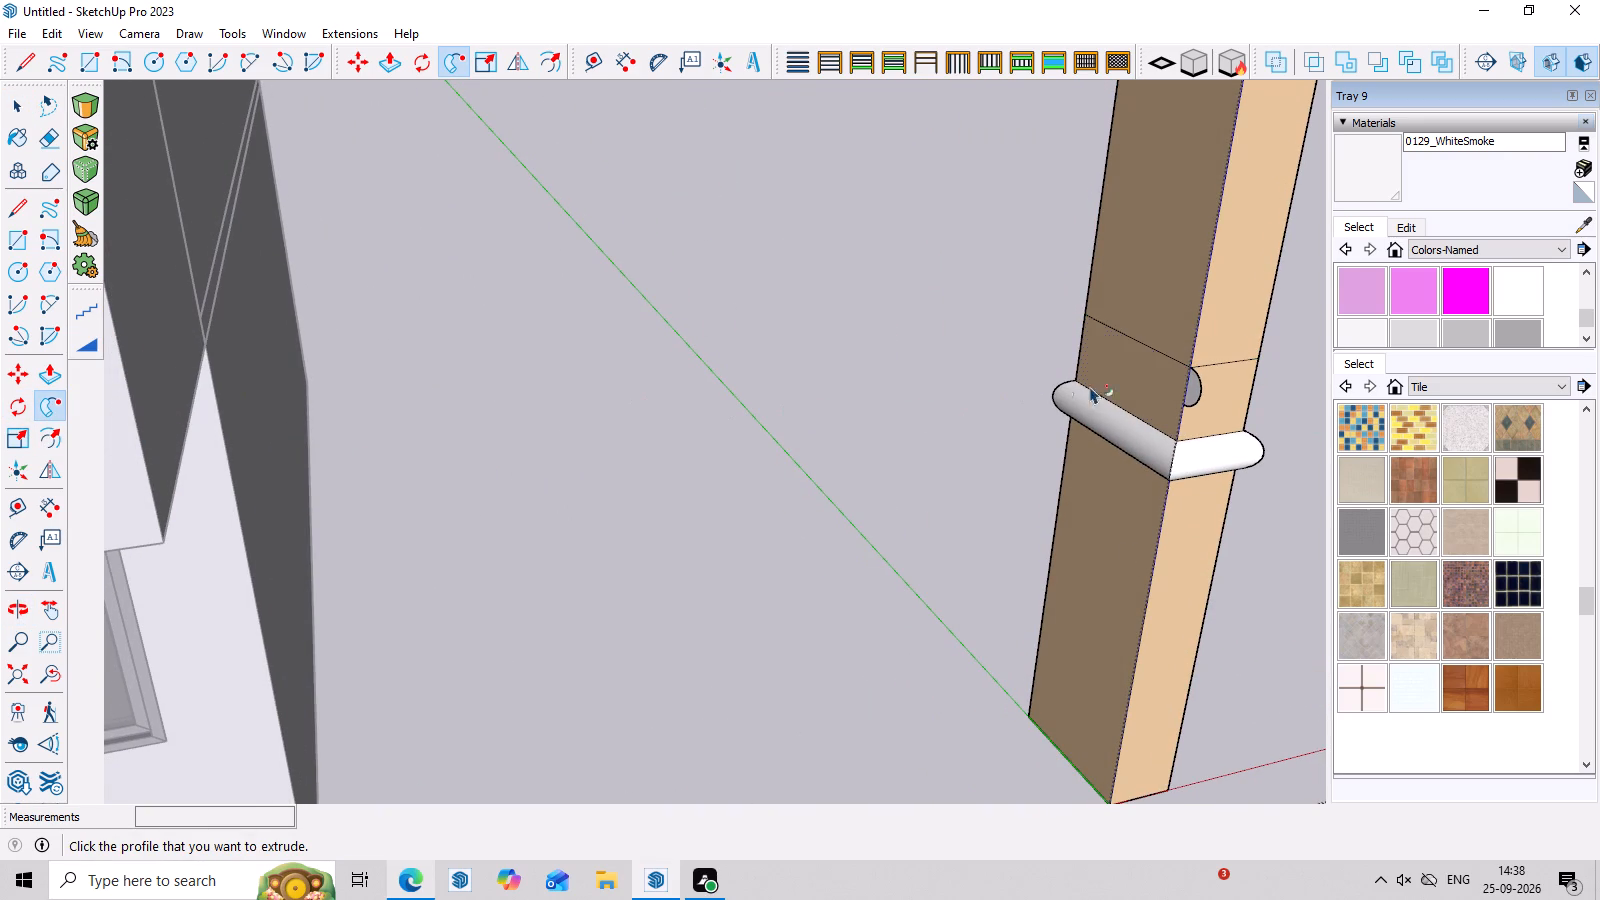
Extrude the white half-round profile with Follow Me by tracing the upper dividing loop around the column's faces.
{"action": "double_click", "coordinate": [1198, 384]}
{"action": "scroll", "coordinate": [1222, 384], "scroll_direction": "down", "scroll_amount": 3}
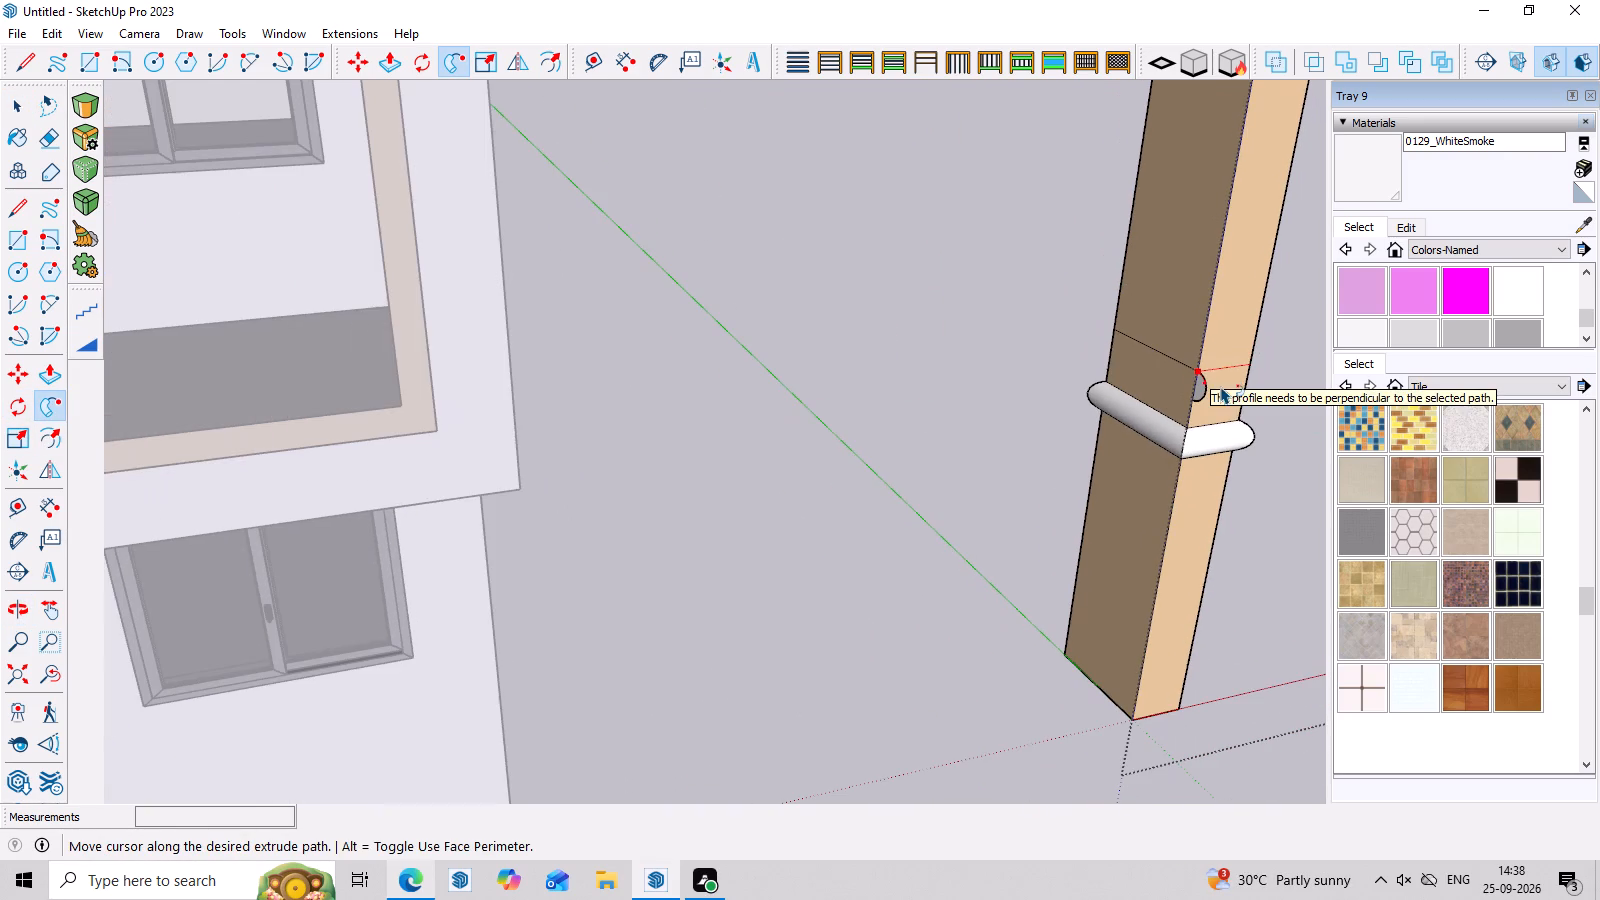
{"action": "middle_click_drag", "start_coordinate": [1226, 396], "coordinate": [817, 397]}
{"action": "middle_click_drag", "start_coordinate": [1267, 380], "coordinate": [712, 431]}
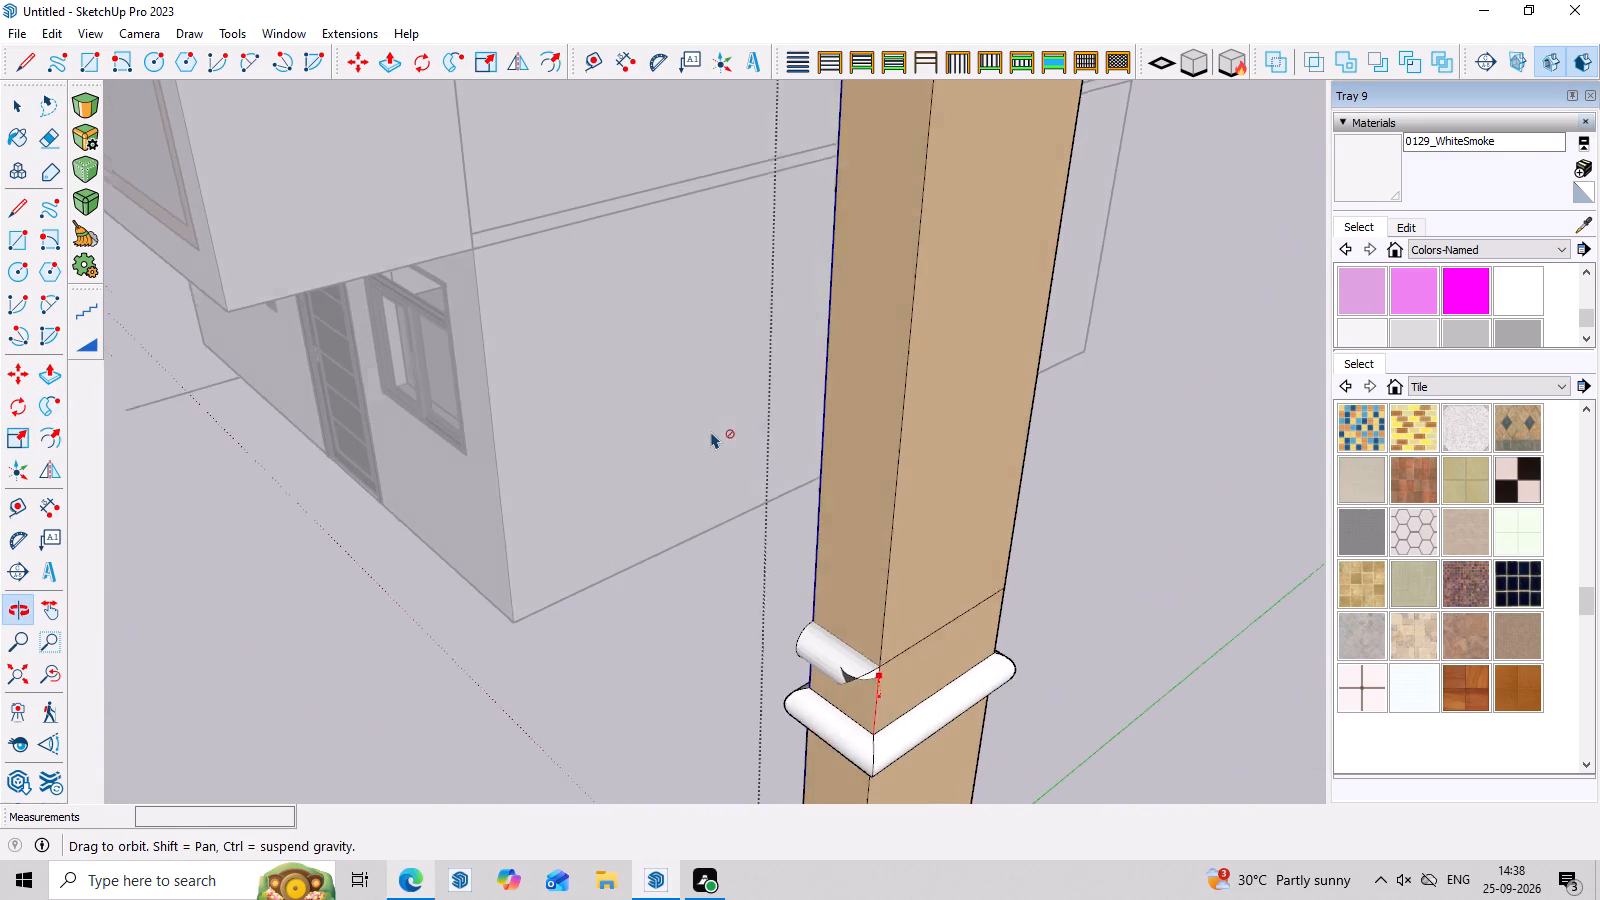
{"action": "middle_click_drag", "start_coordinate": [1012, 617], "coordinate": [664, 637]}
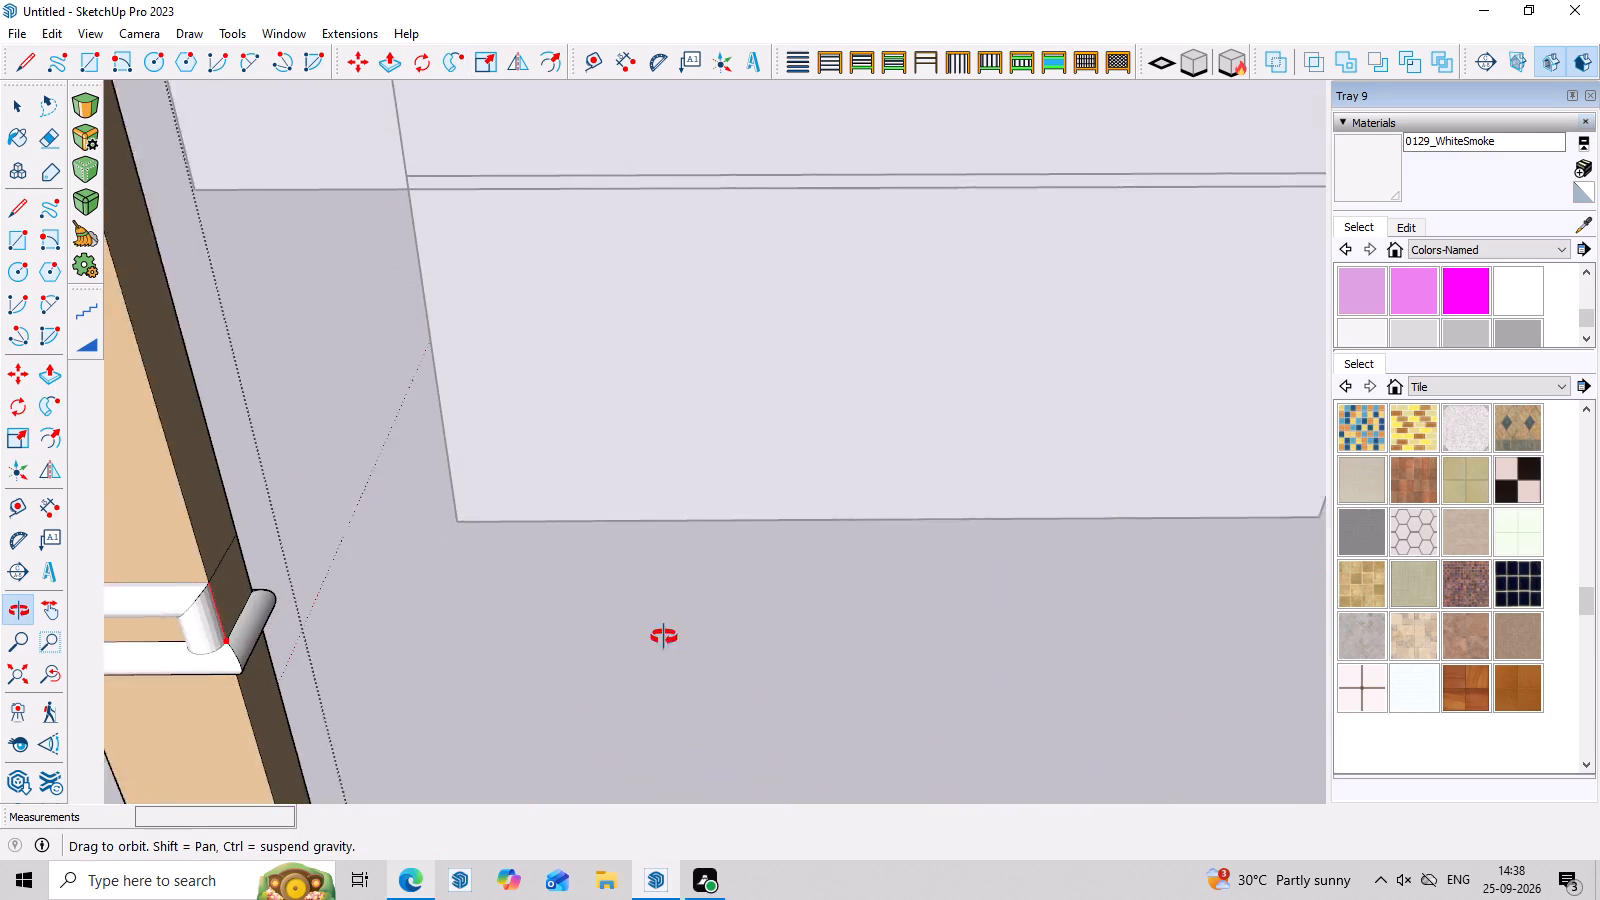
{"action": "middle_click_drag", "start_coordinate": [664, 637], "coordinate": [654, 637]}
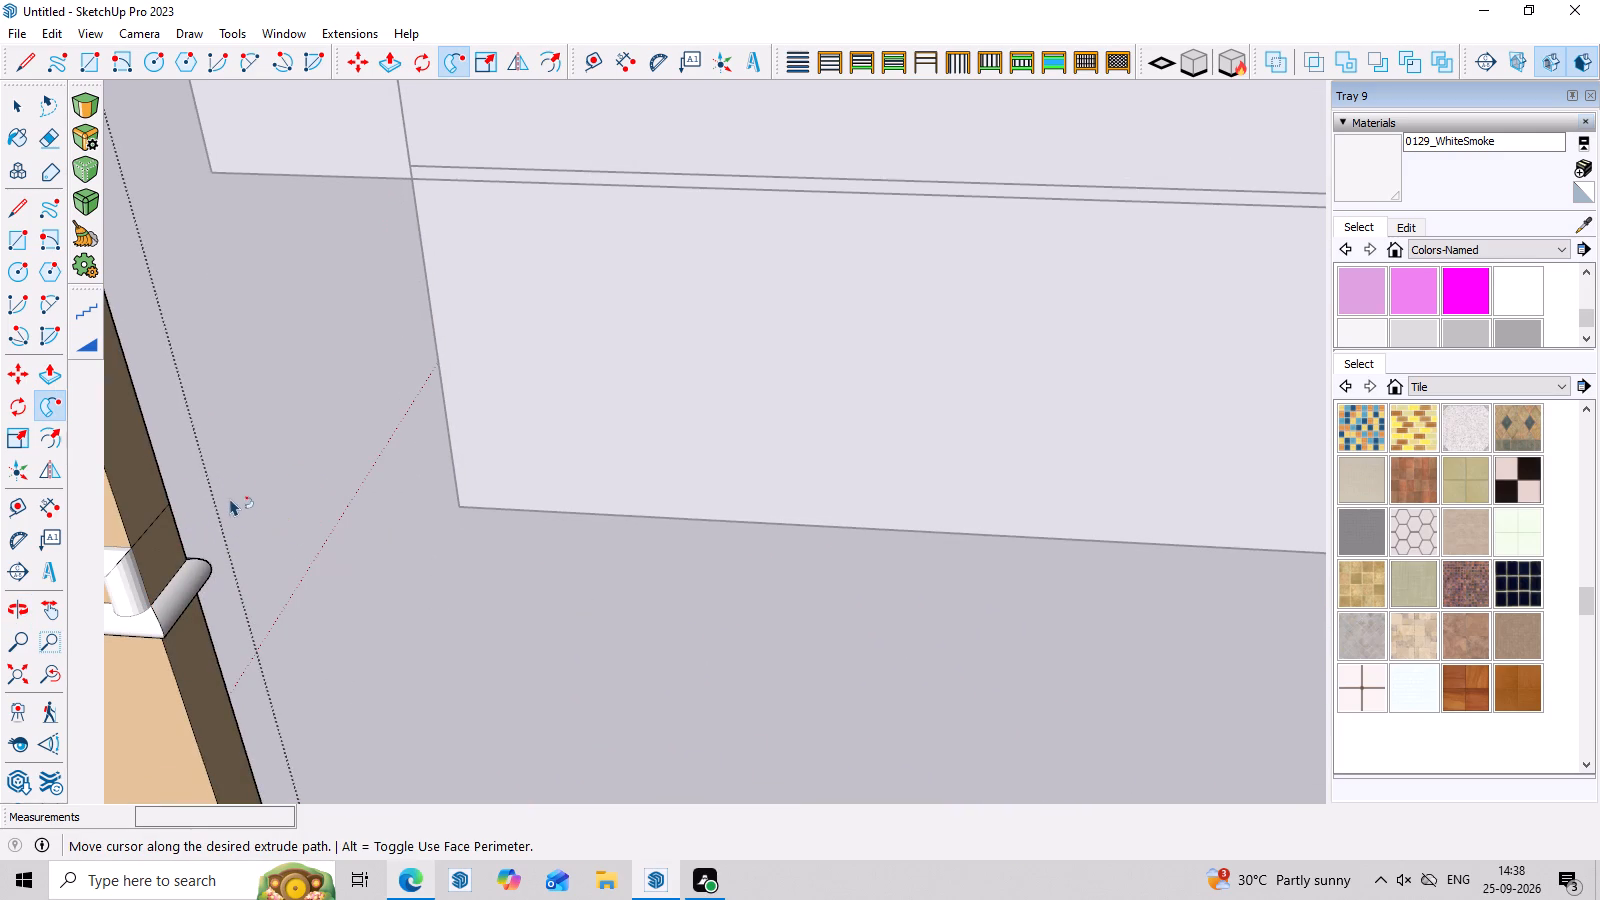
{"action": "scroll", "coordinate": [208, 480], "scroll_direction": "up", "scroll_amount": 4}
{"action": "middle_click_drag", "start_coordinate": [355, 470], "coordinate": [275, 524]}
{"action": "scroll", "coordinate": [327, 472], "scroll_direction": "down", "scroll_amount": 5}
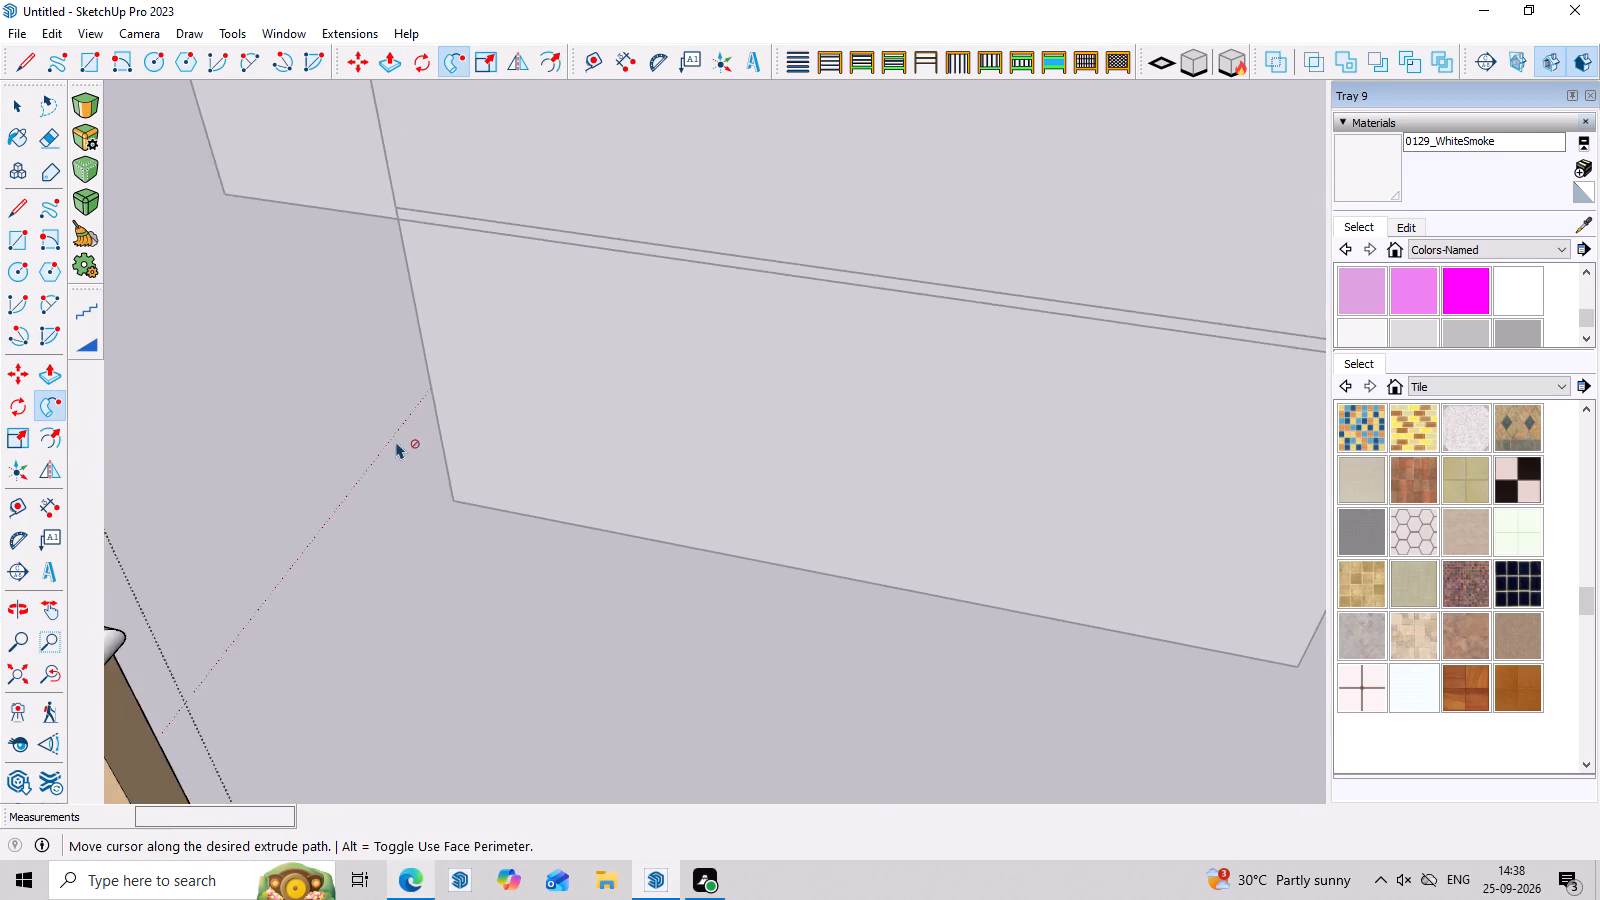
{"action": "scroll", "coordinate": [396, 441], "scroll_direction": "down", "scroll_amount": 8}
{"action": "middle_click_drag", "start_coordinate": [531, 486], "coordinate": [342, 539]}
{"action": "scroll", "coordinate": [249, 474], "scroll_direction": "up", "scroll_amount": 8}
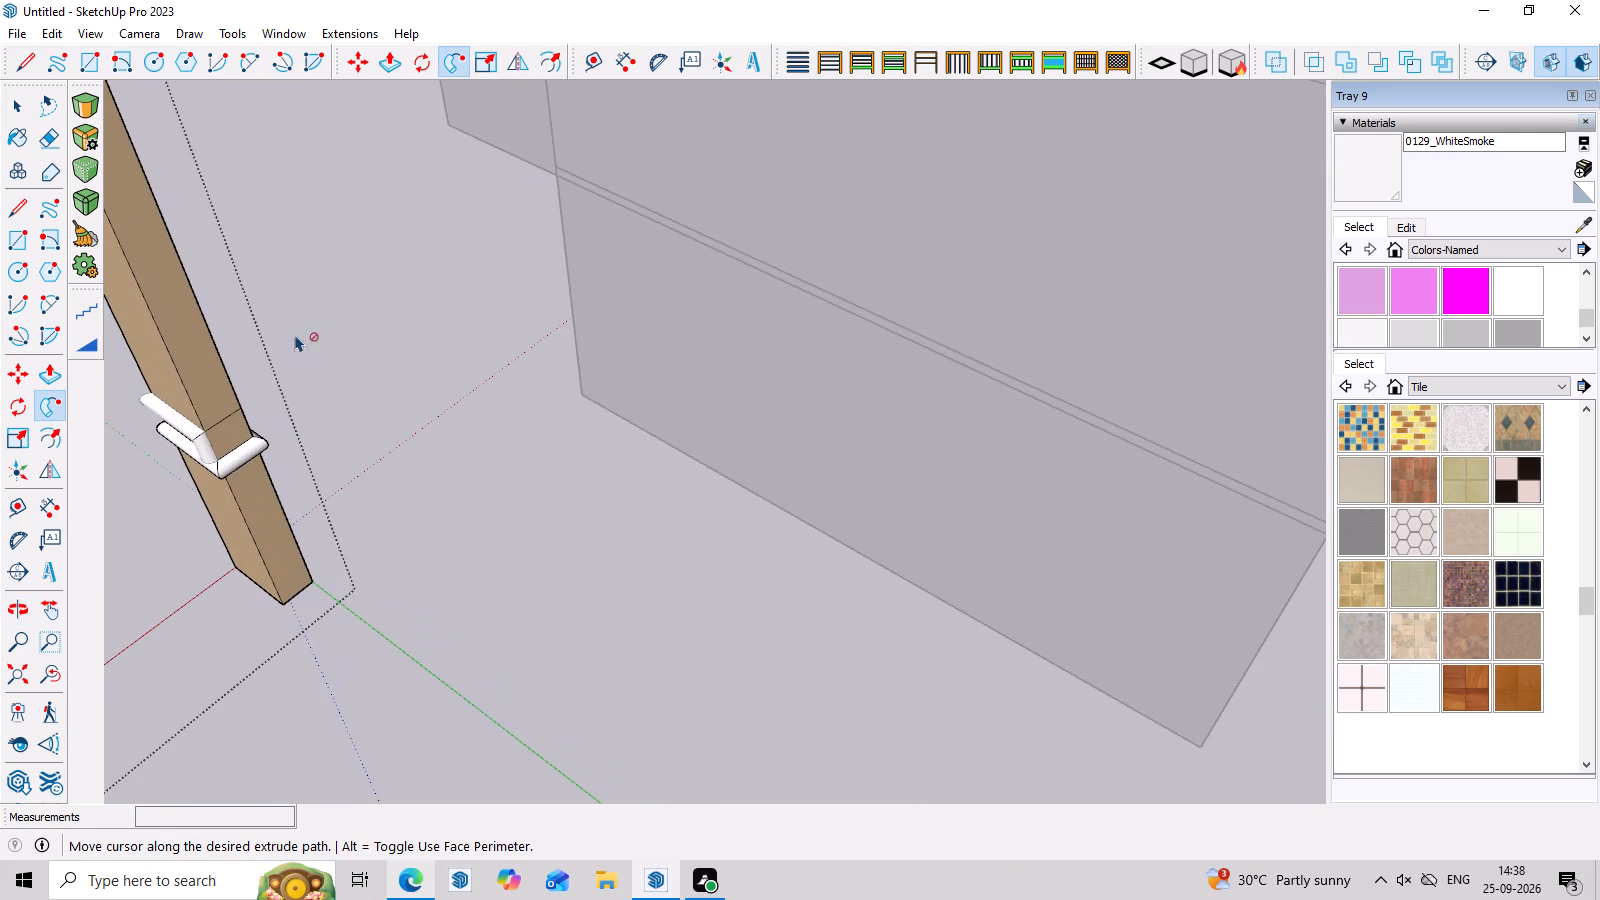
{"action": "middle_click", "coordinate": [252, 382]}
{"action": "scroll", "coordinate": [270, 372], "scroll_direction": "down", "scroll_amount": 8}
{"action": "middle_click_drag", "start_coordinate": [409, 388], "coordinate": [165, 480]}
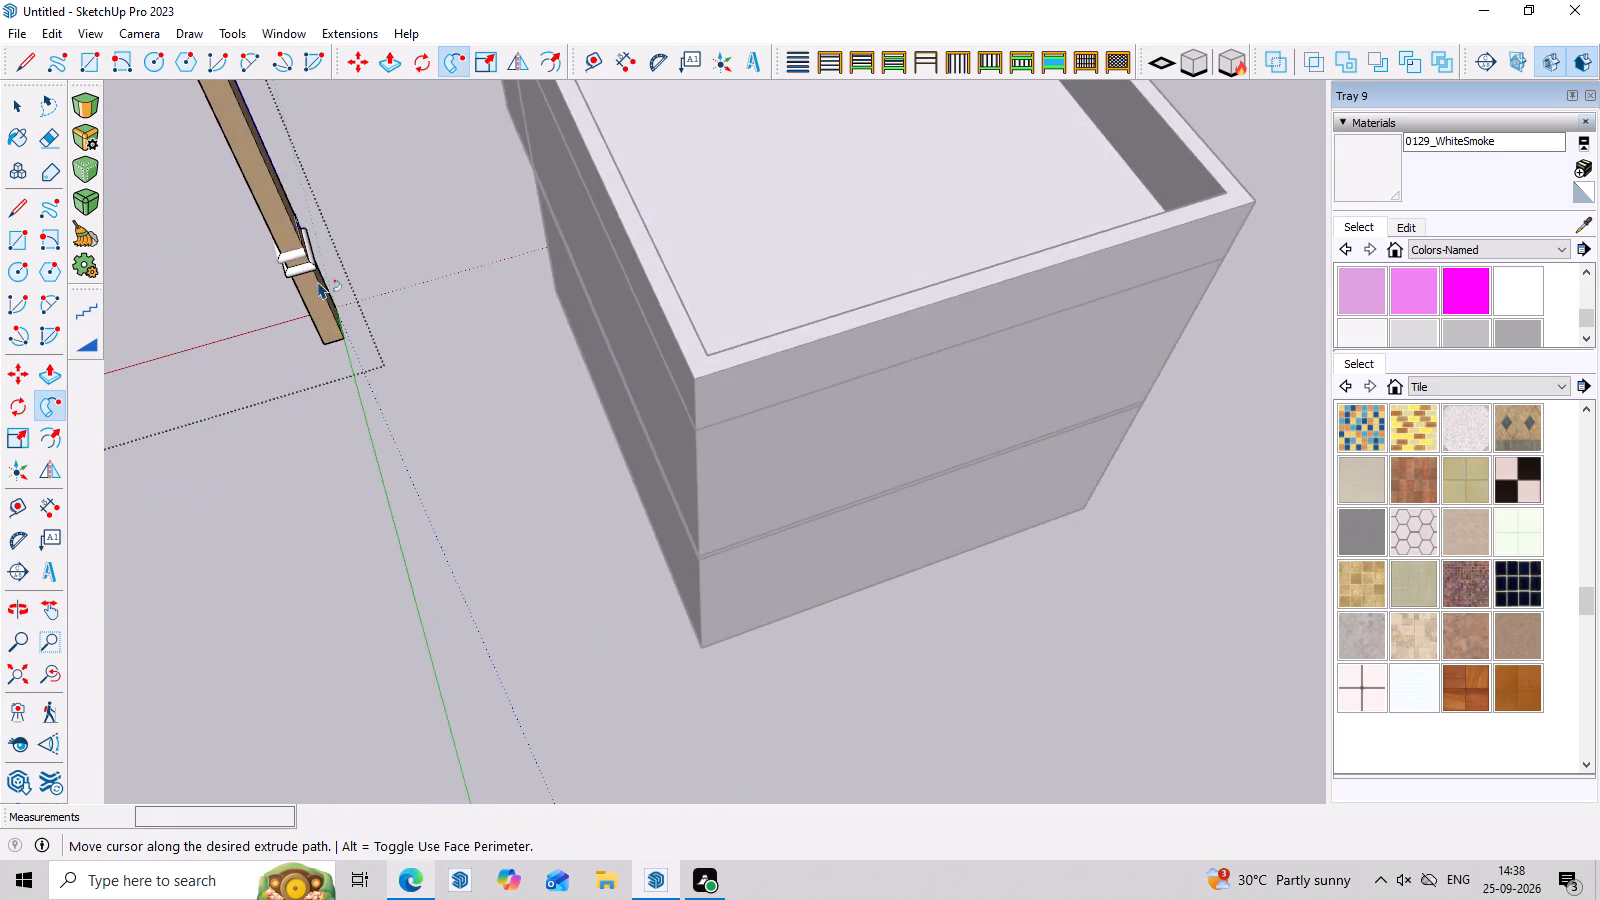
{"action": "scroll", "coordinate": [343, 232], "scroll_direction": "up", "scroll_amount": 13}
{"action": "middle_click_drag", "start_coordinate": [420, 240], "coordinate": [212, 372]}
{"action": "scroll", "coordinate": [373, 122], "scroll_direction": "up", "scroll_amount": 4}
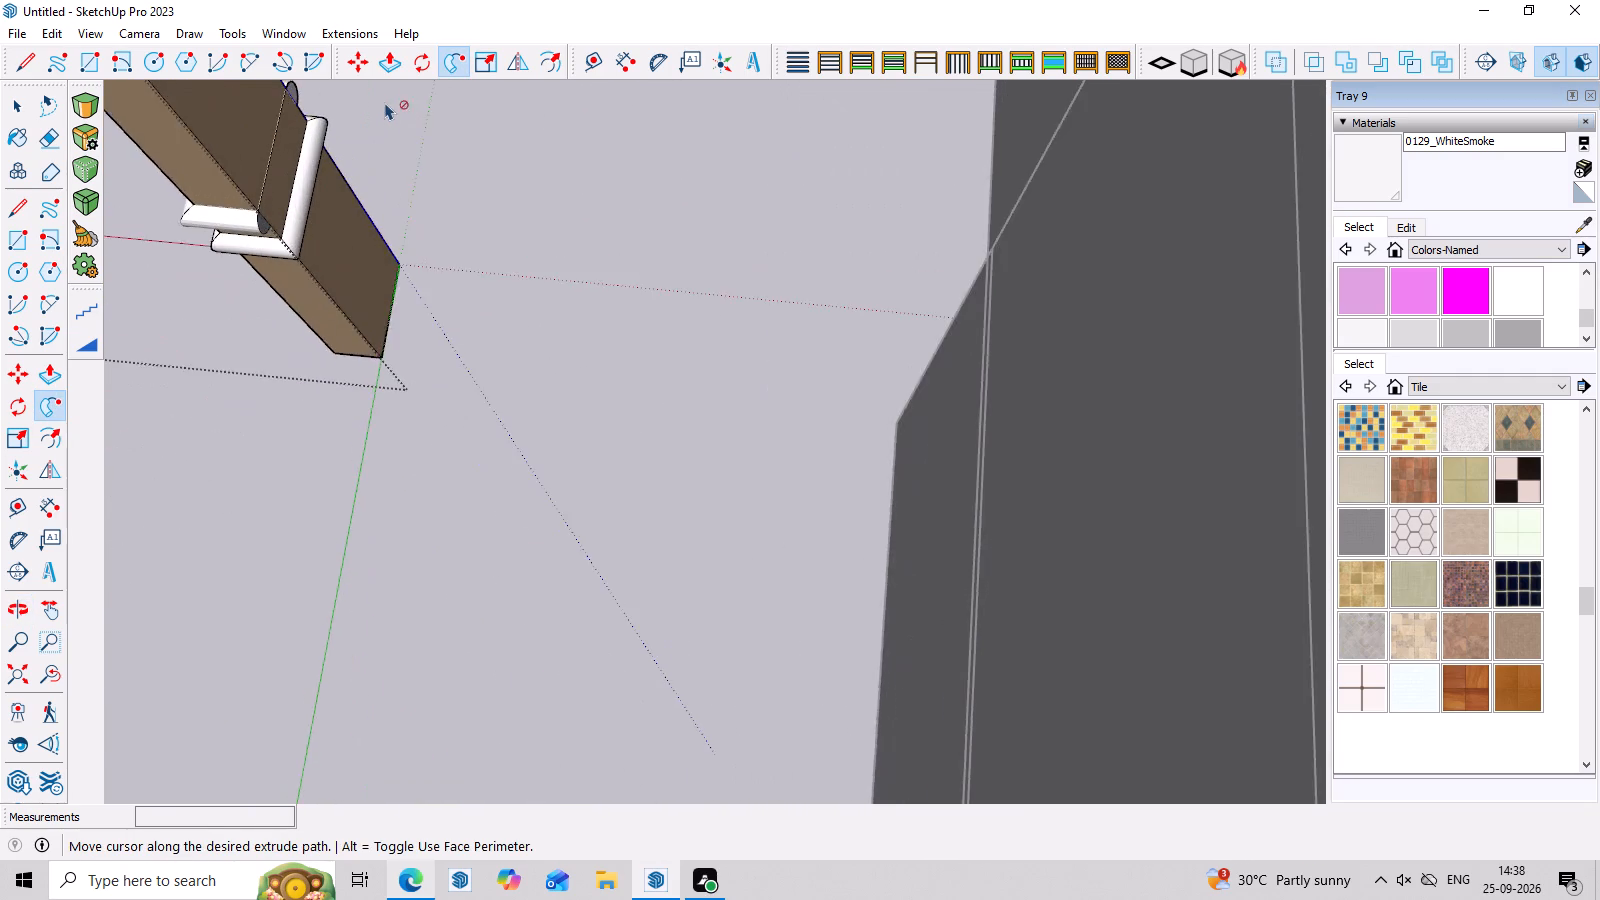
{"action": "scroll", "coordinate": [376, 111], "scroll_direction": "up", "scroll_amount": 4}
{"action": "middle_click_drag", "start_coordinate": [466, 133], "coordinate": [297, 235]}
{"action": "scroll", "coordinate": [342, 201], "scroll_direction": "down", "scroll_amount": 9}
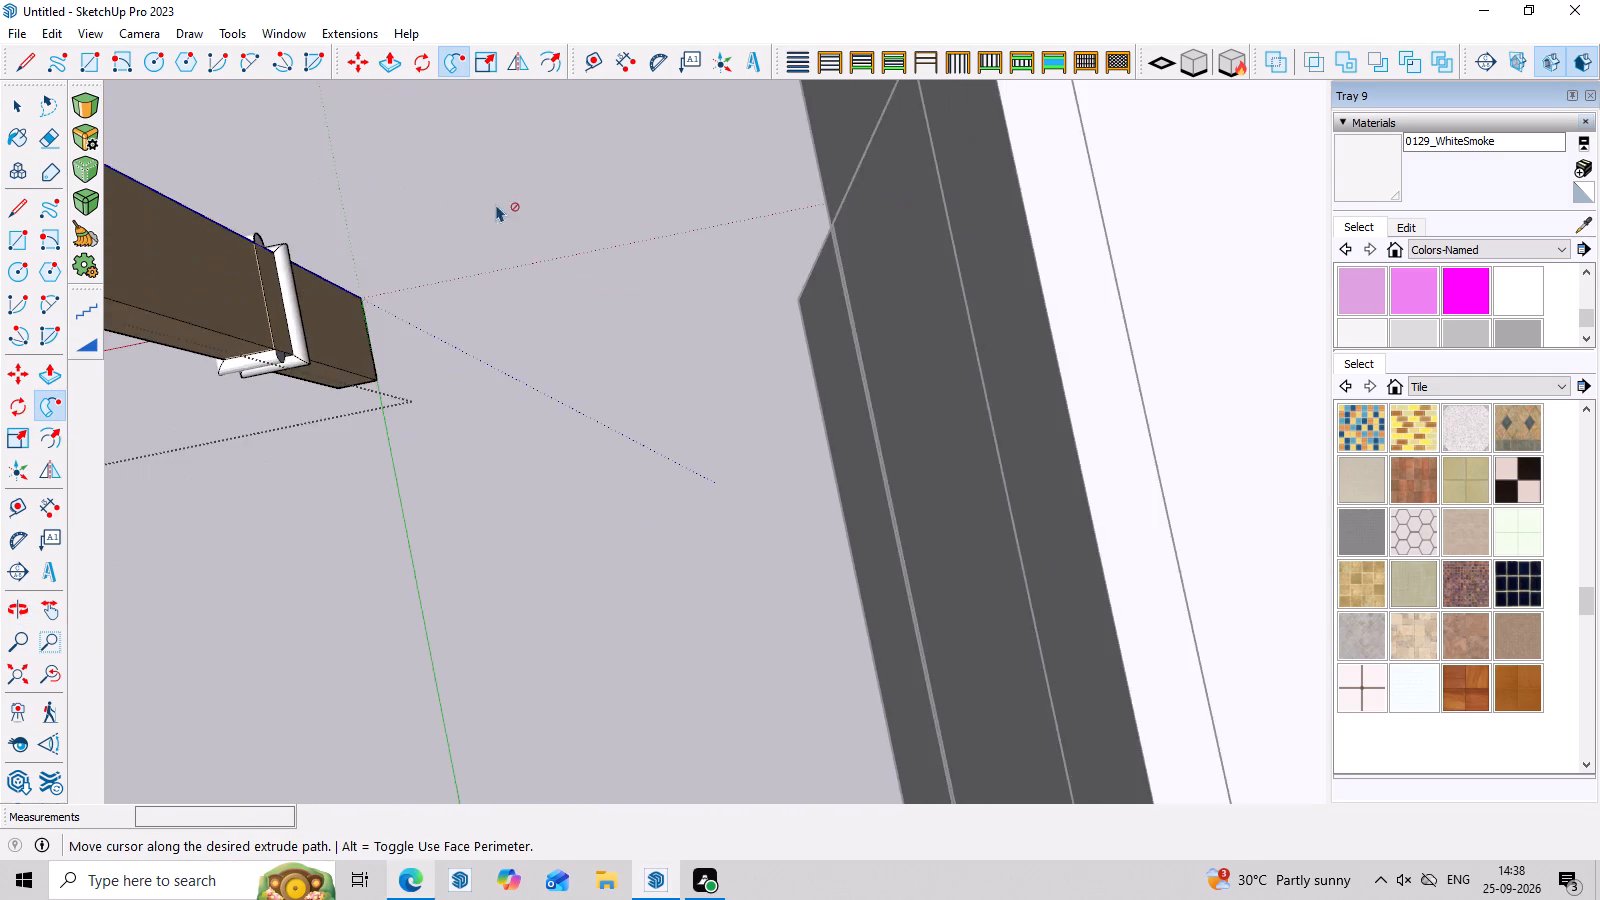
{"action": "scroll", "coordinate": [496, 204], "scroll_direction": "down", "scroll_amount": 16}
{"action": "middle_click_drag", "start_coordinate": [845, 407], "coordinate": [508, 489]}
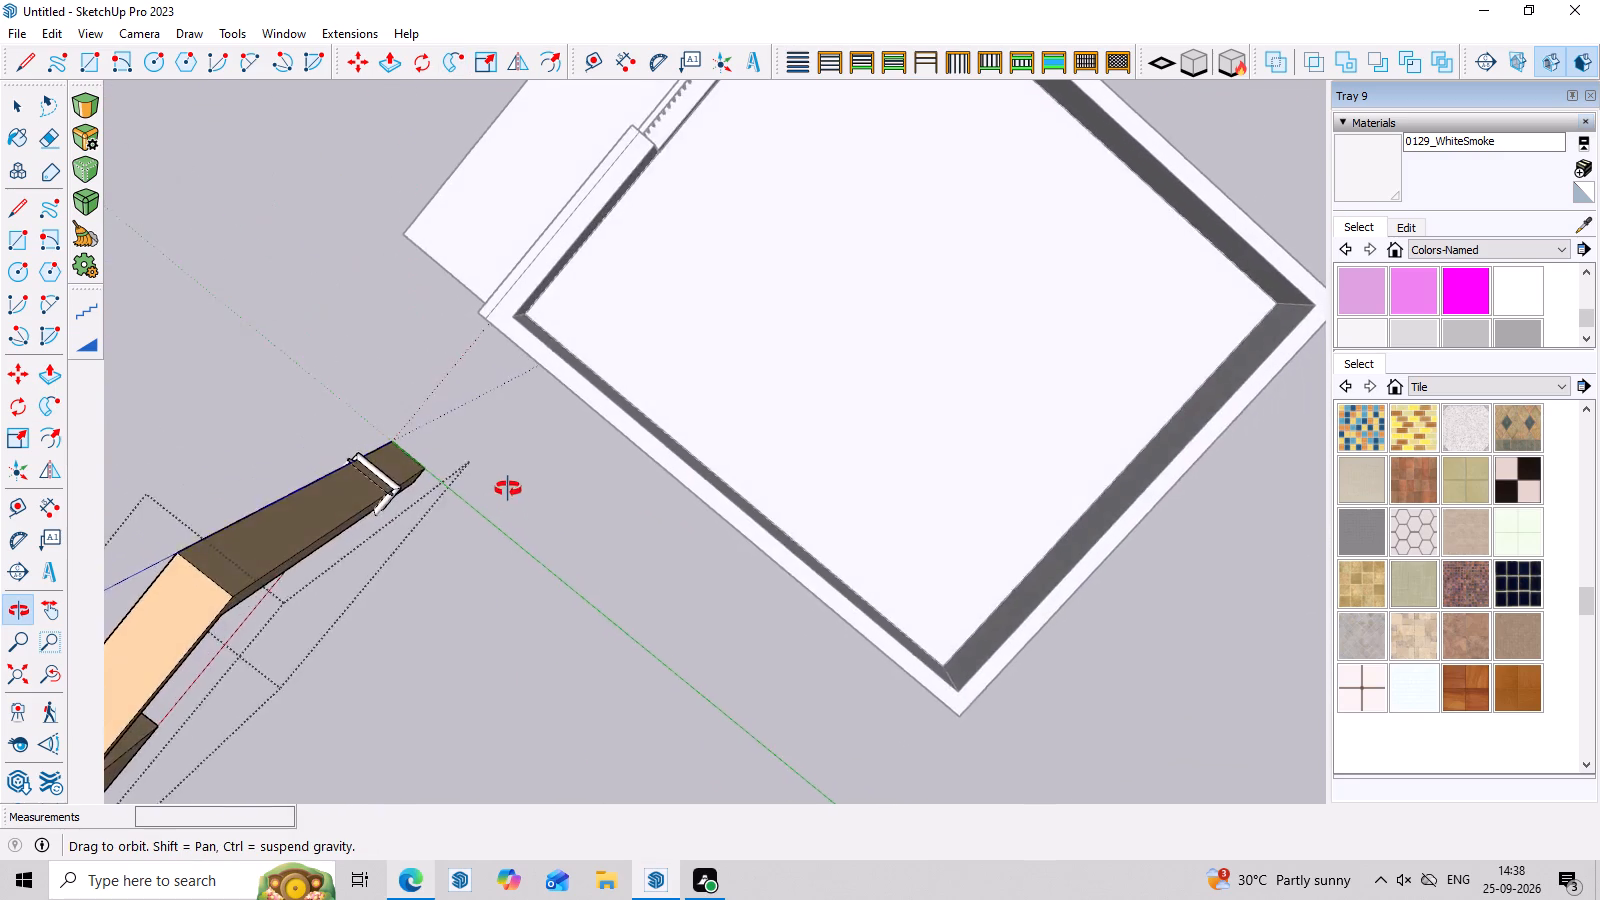
{"action": "middle_click_drag", "start_coordinate": [508, 489], "coordinate": [958, 300]}
{"action": "scroll", "coordinate": [823, 305], "scroll_direction": "down", "scroll_amount": 13}
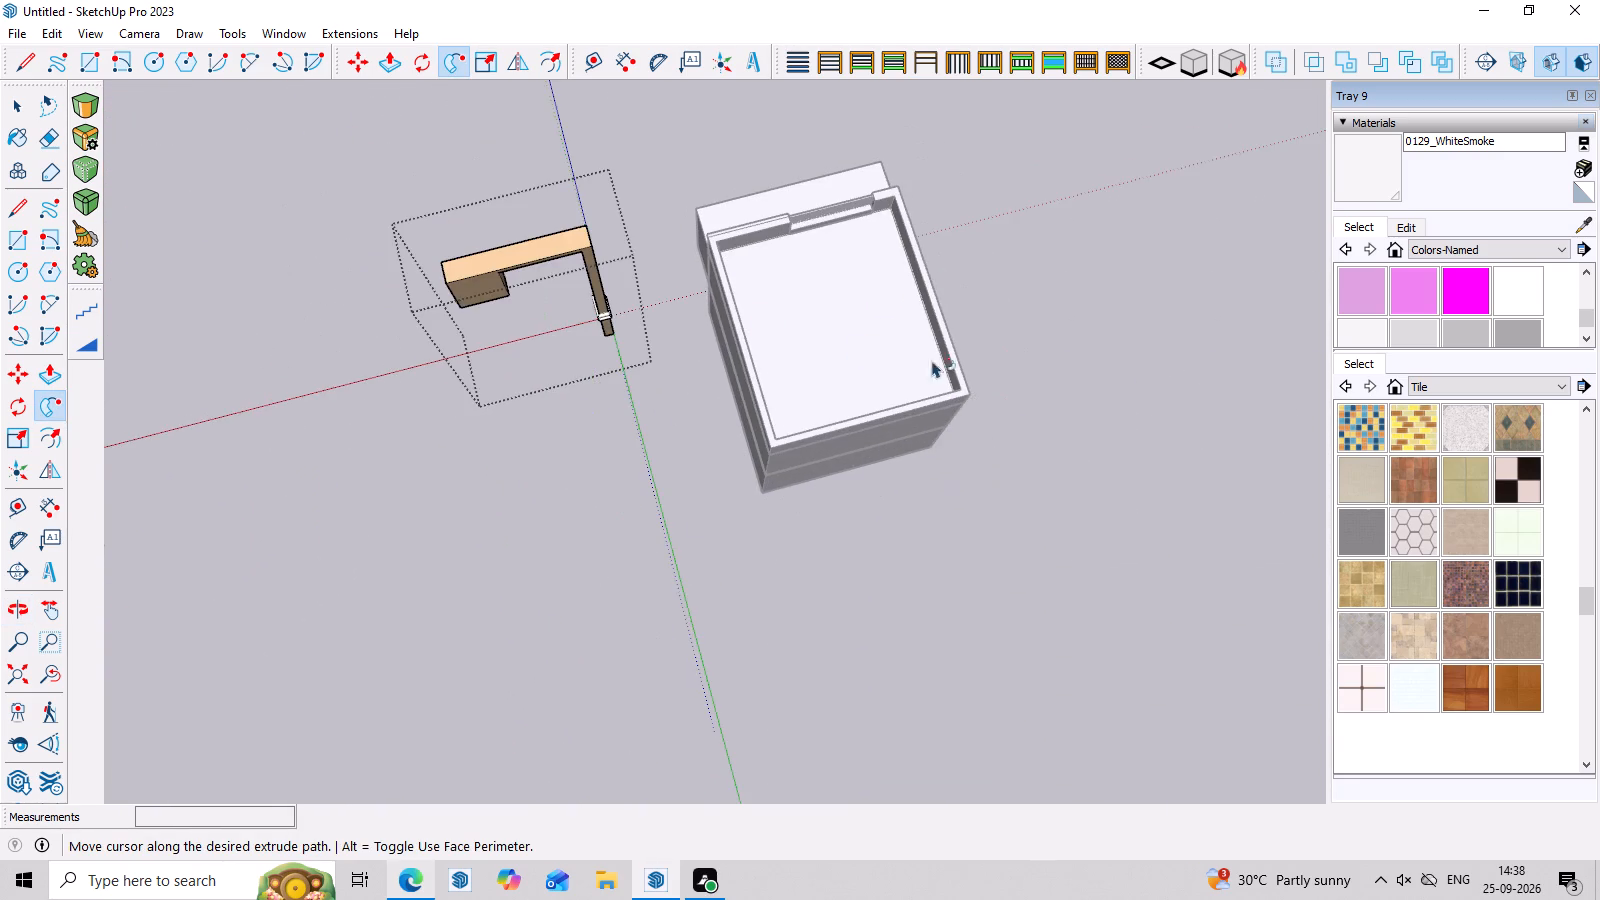
{"action": "middle_click_drag", "start_coordinate": [1128, 395], "coordinate": [921, 368]}
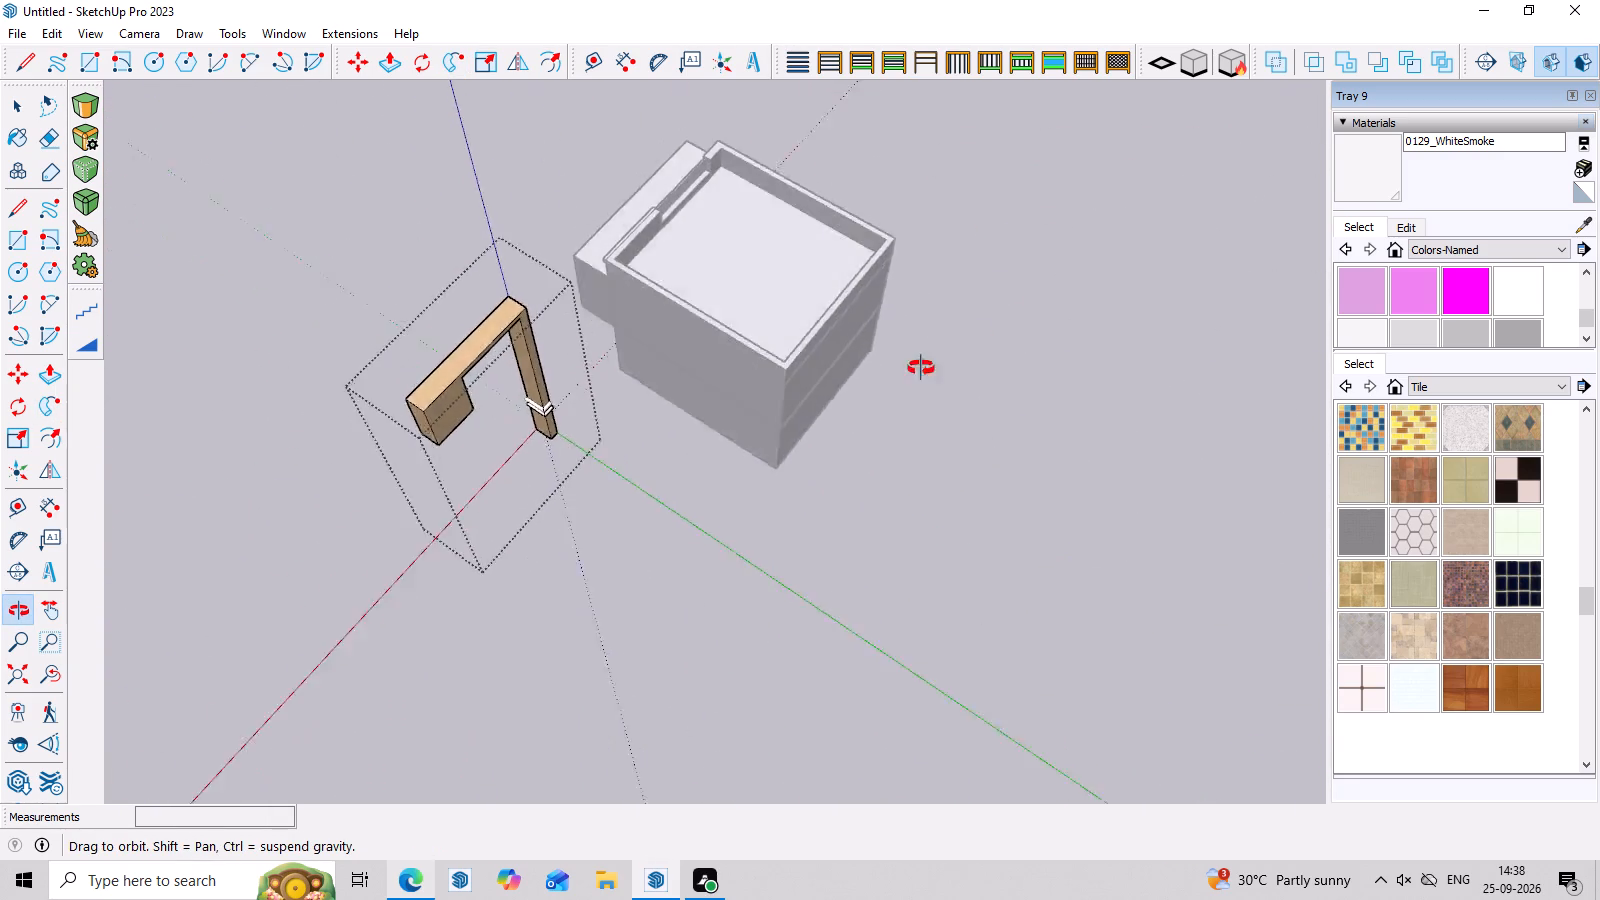
{"action": "middle_click_drag", "start_coordinate": [921, 368], "coordinate": [4, 551]}
{"action": "middle_click_drag", "start_coordinate": [704, 597], "coordinate": [884, 289]}
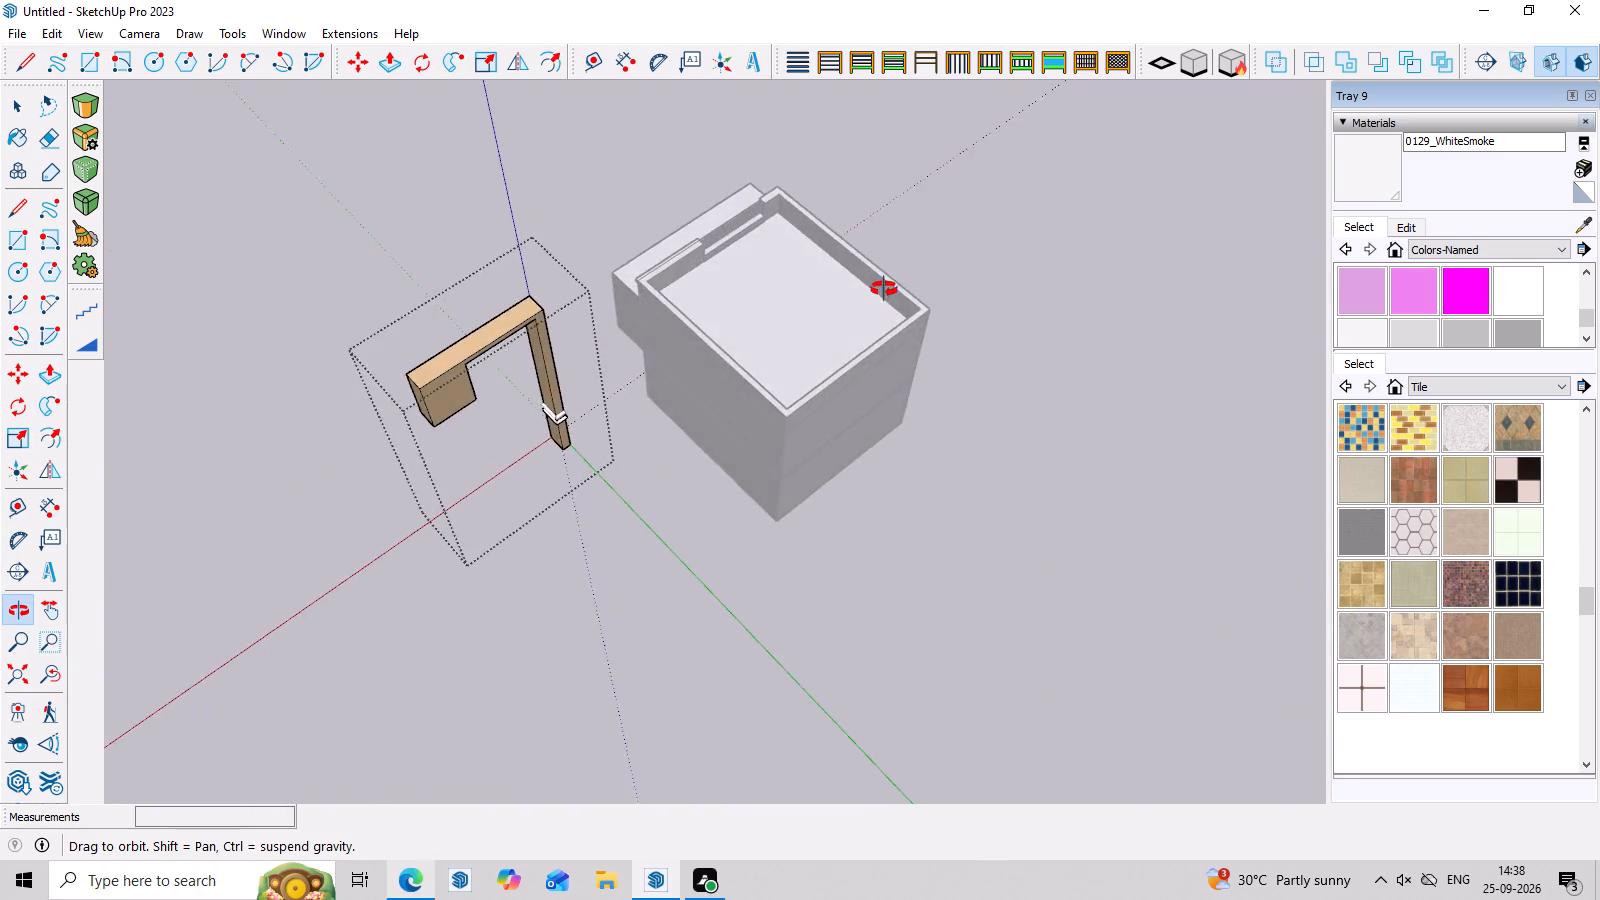
{"action": "middle_click_drag", "start_coordinate": [884, 289], "coordinate": [71, 410]}
{"action": "middle_click_drag", "start_coordinate": [865, 411], "coordinate": [582, 471]}
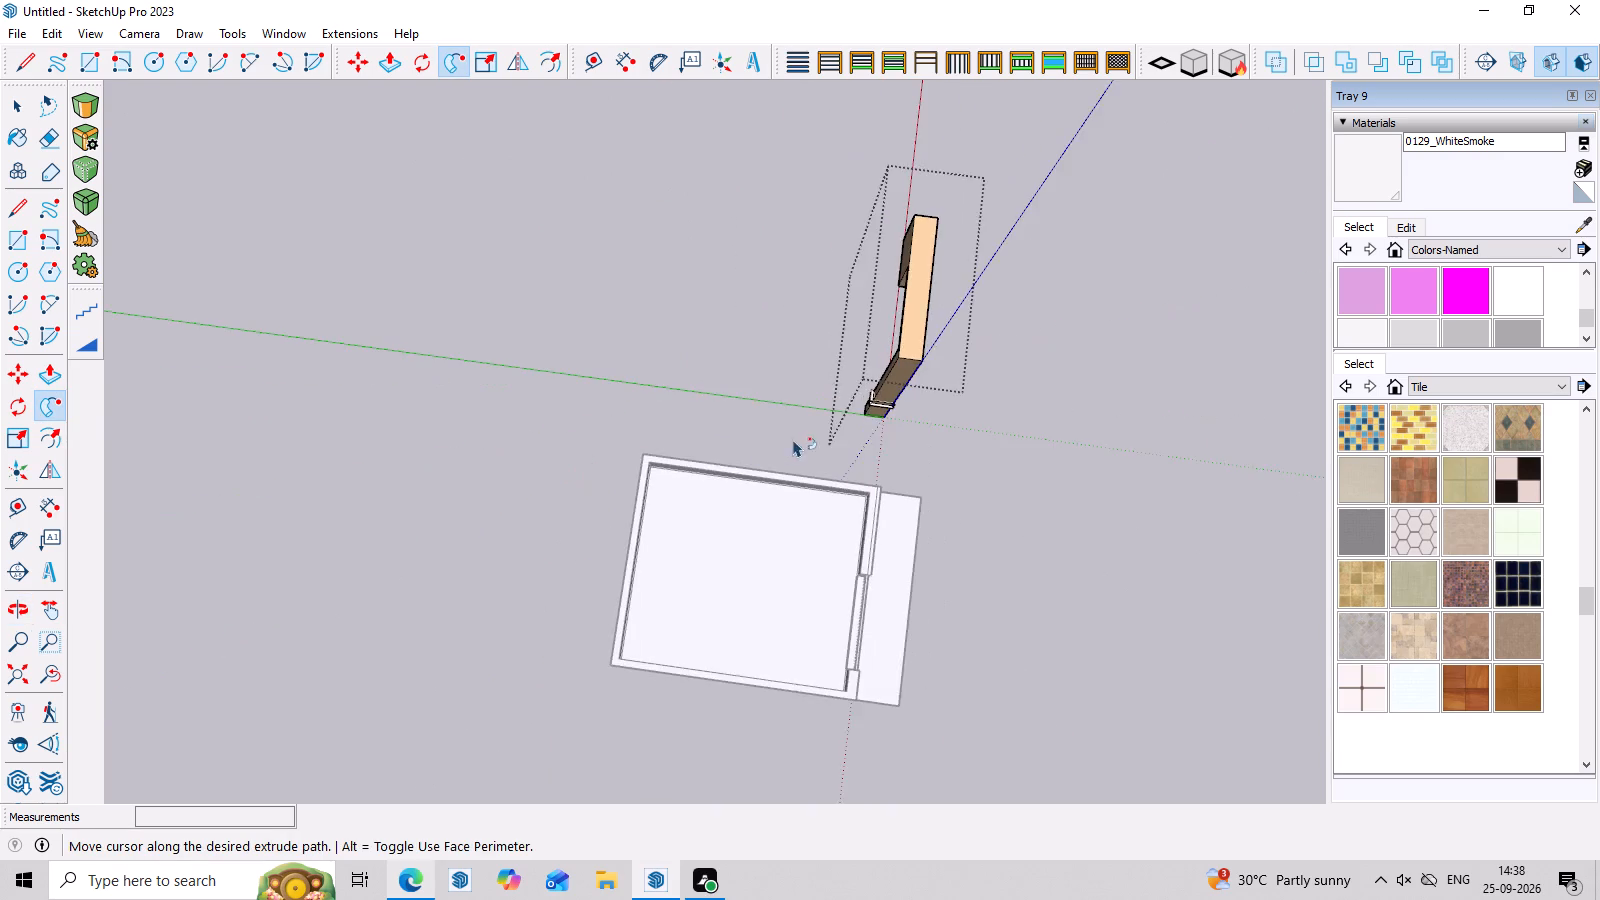
{"action": "scroll", "coordinate": [803, 429], "scroll_direction": "up", "scroll_amount": 17}
{"action": "middle_click_drag", "start_coordinate": [937, 413], "coordinate": [938, 402]}
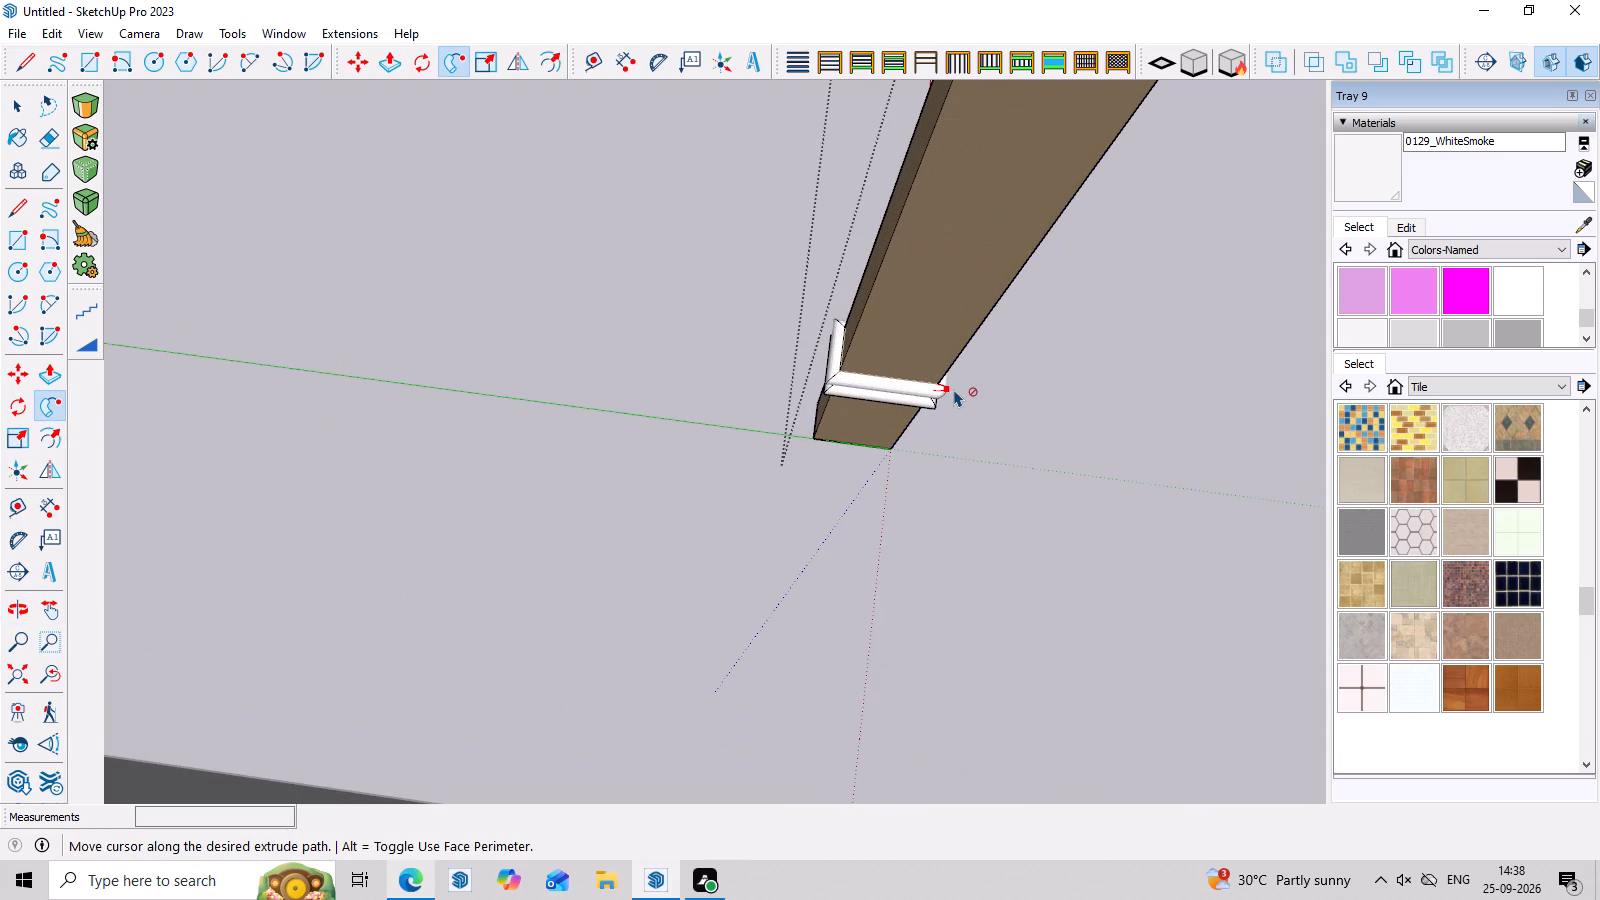
{"action": "middle_click_drag", "start_coordinate": [954, 383], "coordinate": [578, 458]}
{"action": "scroll", "coordinate": [631, 500], "scroll_direction": "down", "scroll_amount": 6}
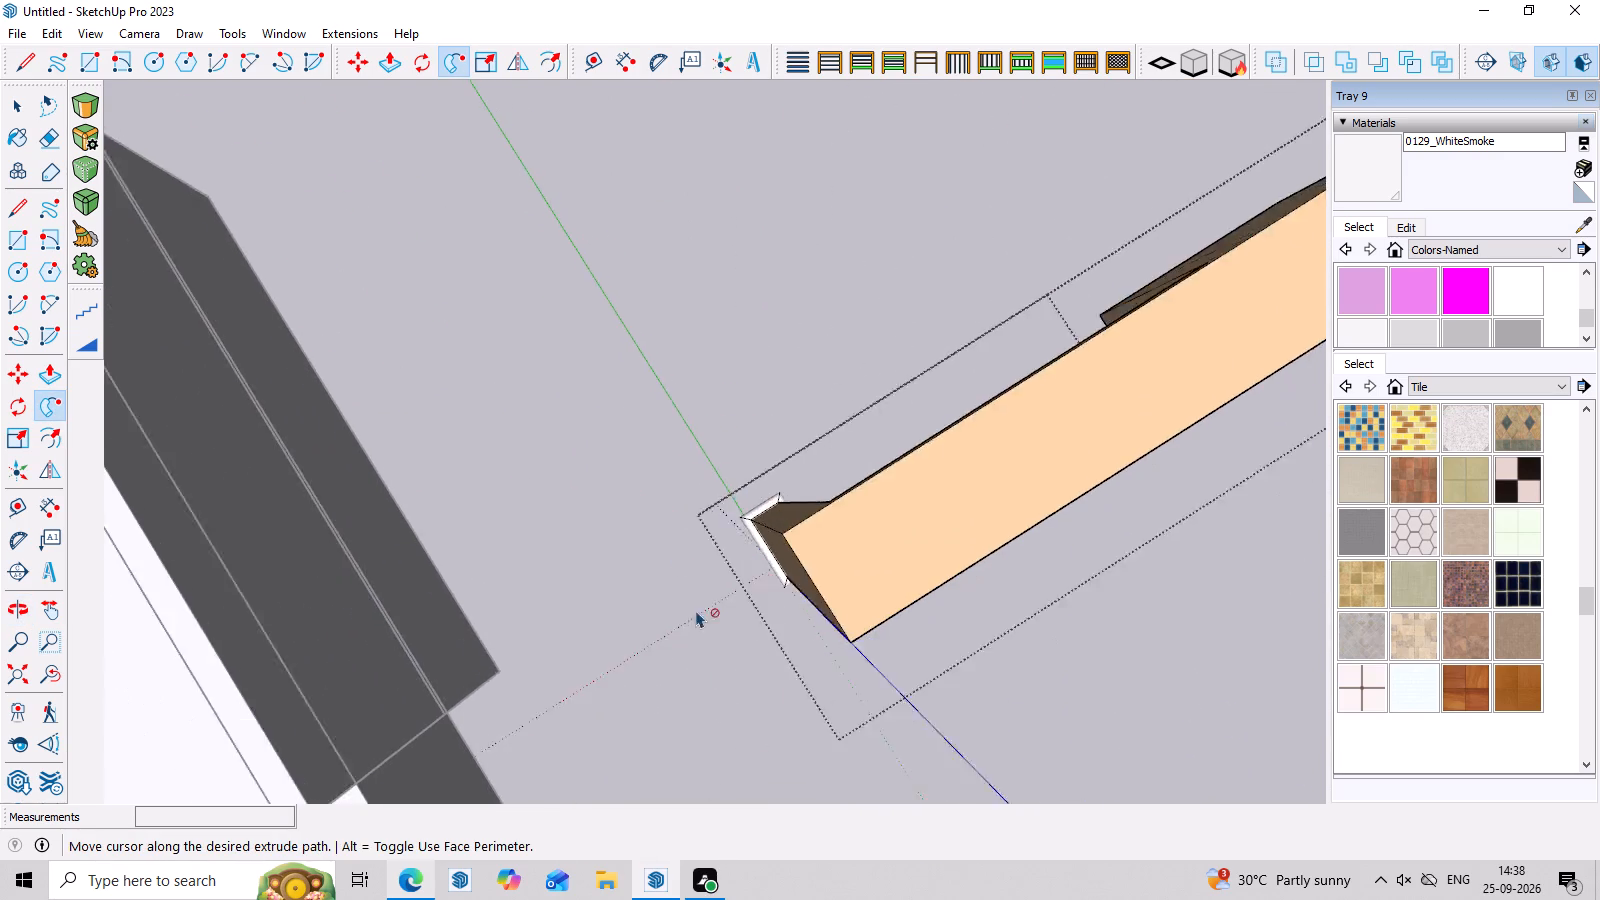
{"action": "scroll", "coordinate": [696, 610], "scroll_direction": "down", "scroll_amount": 2}
{"action": "middle_click_drag", "start_coordinate": [808, 696], "coordinate": [647, 268]}
{"action": "scroll", "coordinate": [765, 536], "scroll_direction": "up", "scroll_amount": 8}
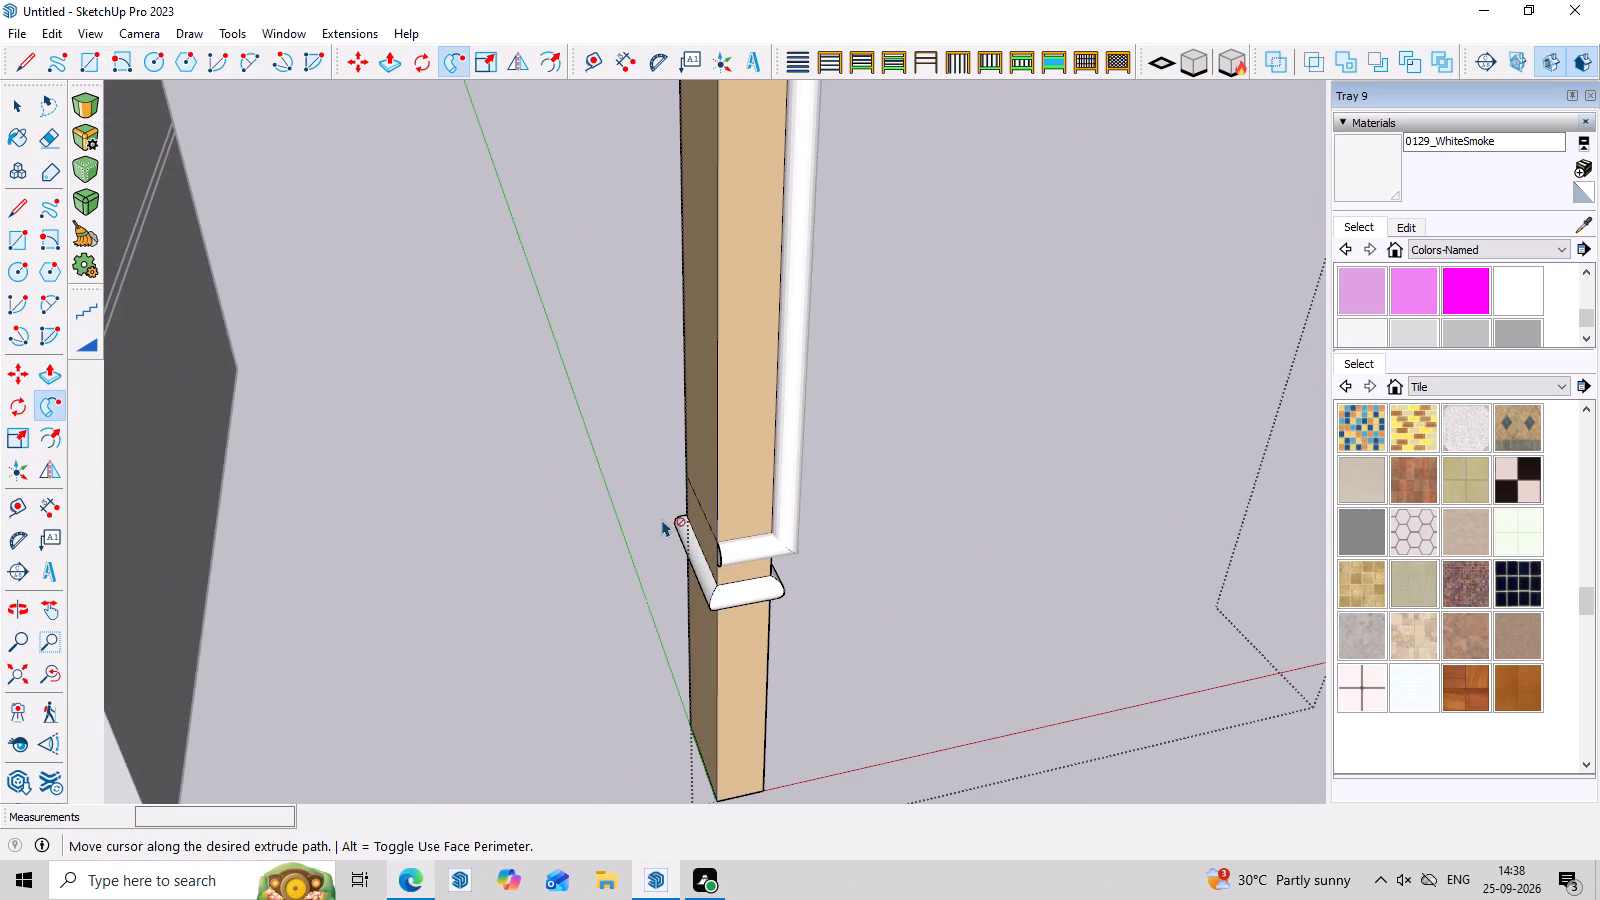
{"action": "middle_click_drag", "start_coordinate": [648, 481], "coordinate": [1143, 718]}
{"action": "scroll", "coordinate": [951, 465], "scroll_direction": "down", "scroll_amount": 1}
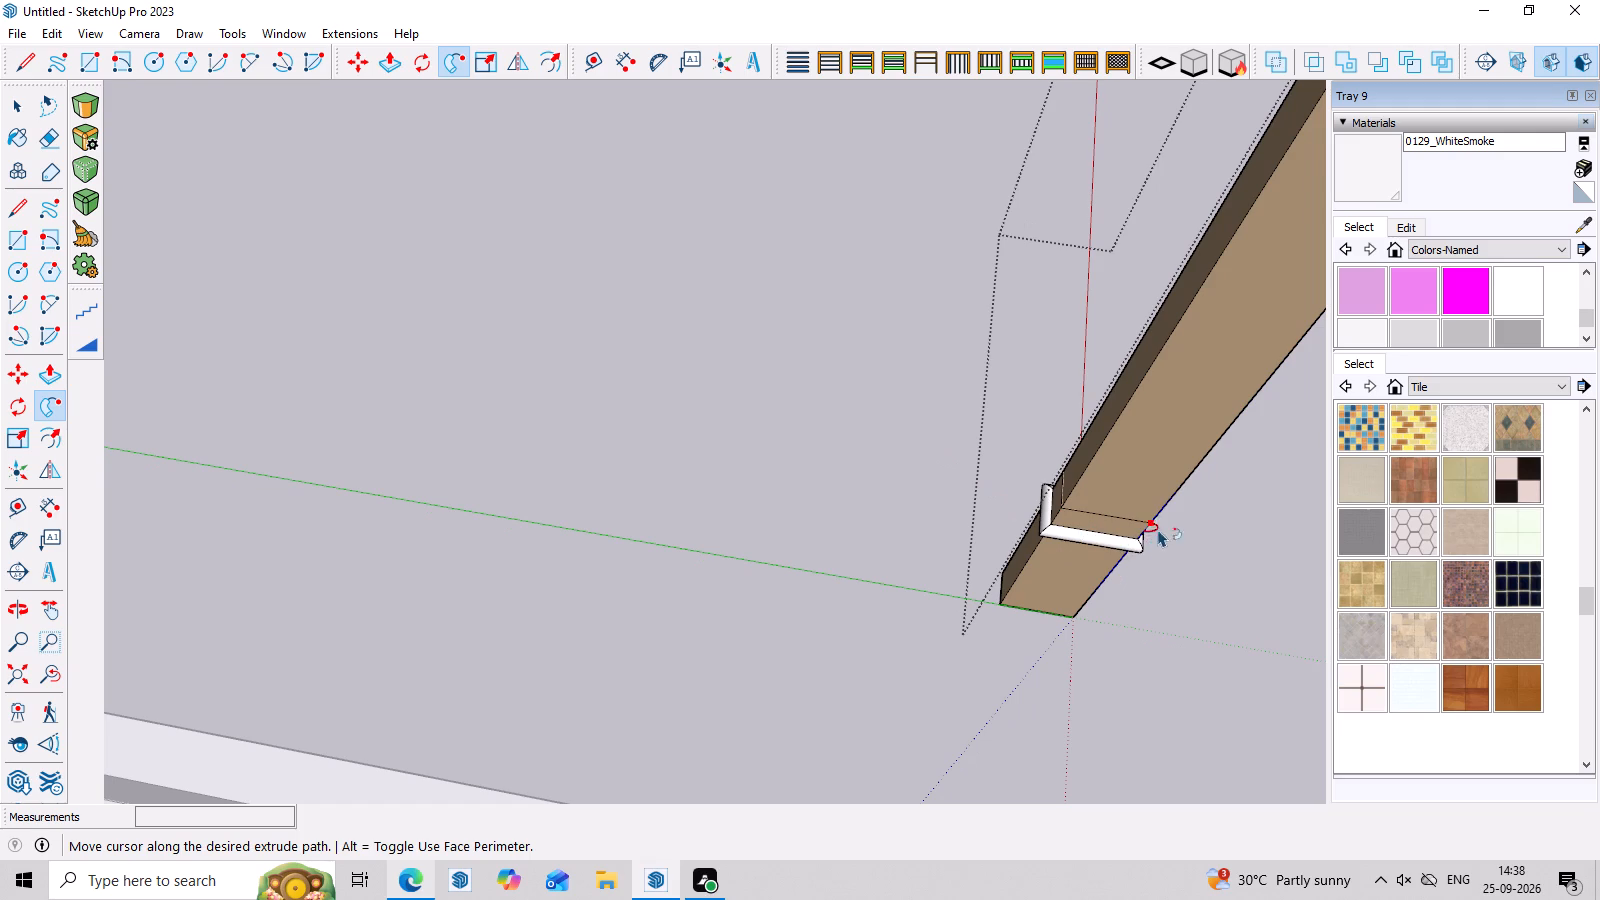
{"action": "middle_click_drag", "start_coordinate": [1055, 520], "coordinate": [1382, 705]}
{"action": "scroll", "coordinate": [1017, 250], "scroll_direction": "down", "scroll_amount": 5}
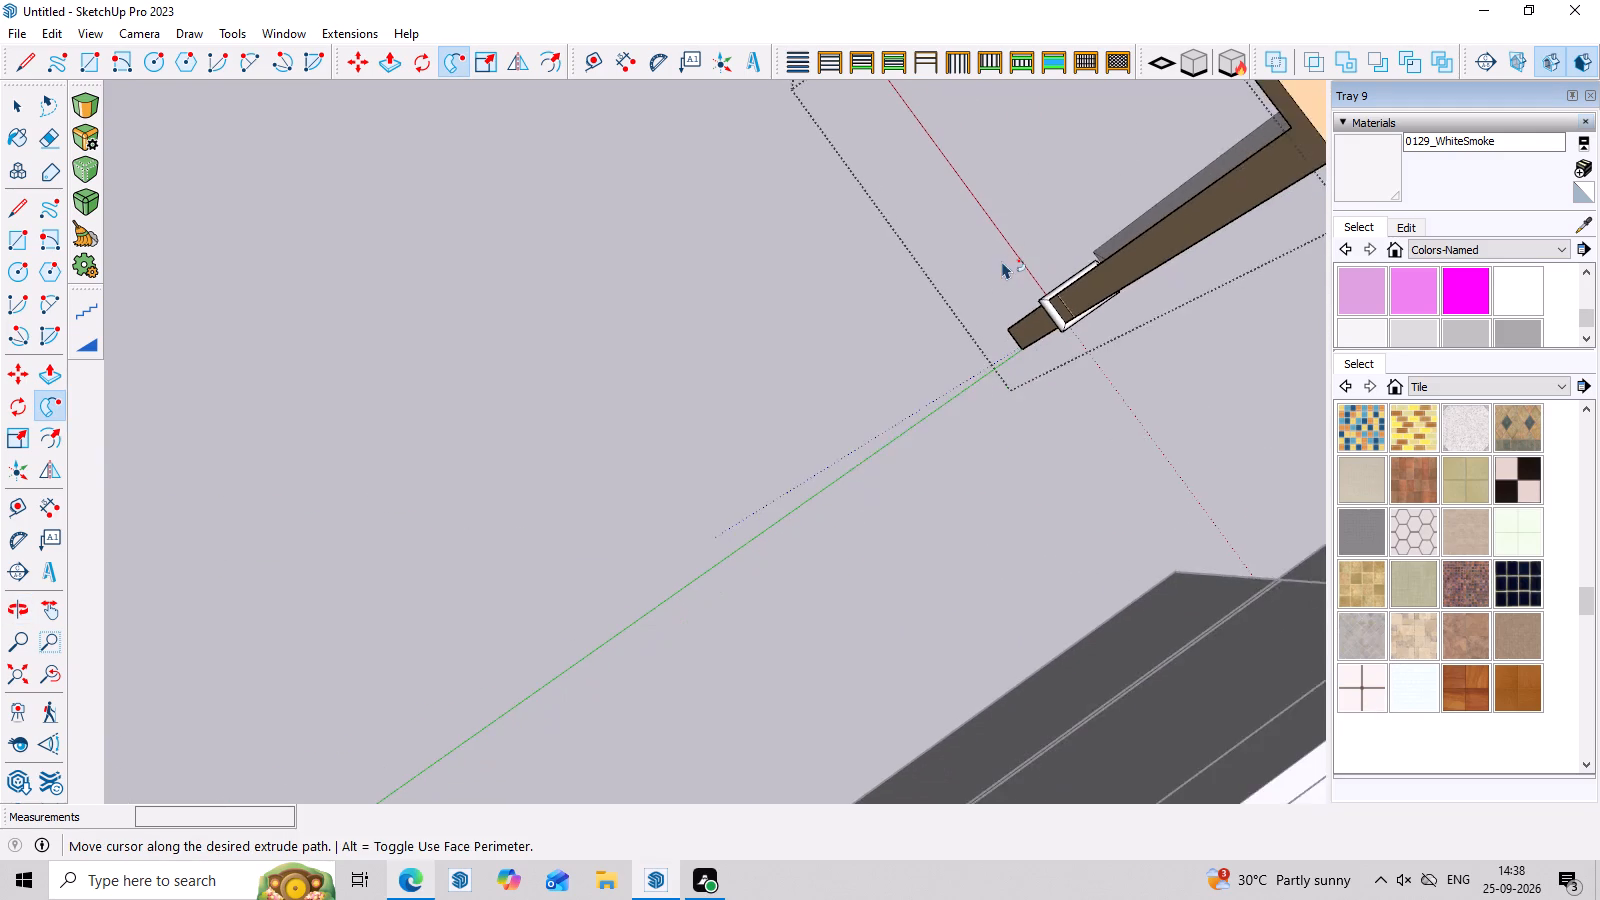
{"action": "scroll", "coordinate": [1002, 261], "scroll_direction": "down", "scroll_amount": 4}
{"action": "scroll", "coordinate": [753, 206], "scroll_direction": "down", "scroll_amount": 7}
{"action": "middle_click_drag", "start_coordinate": [787, 359], "coordinate": [1372, 382]}
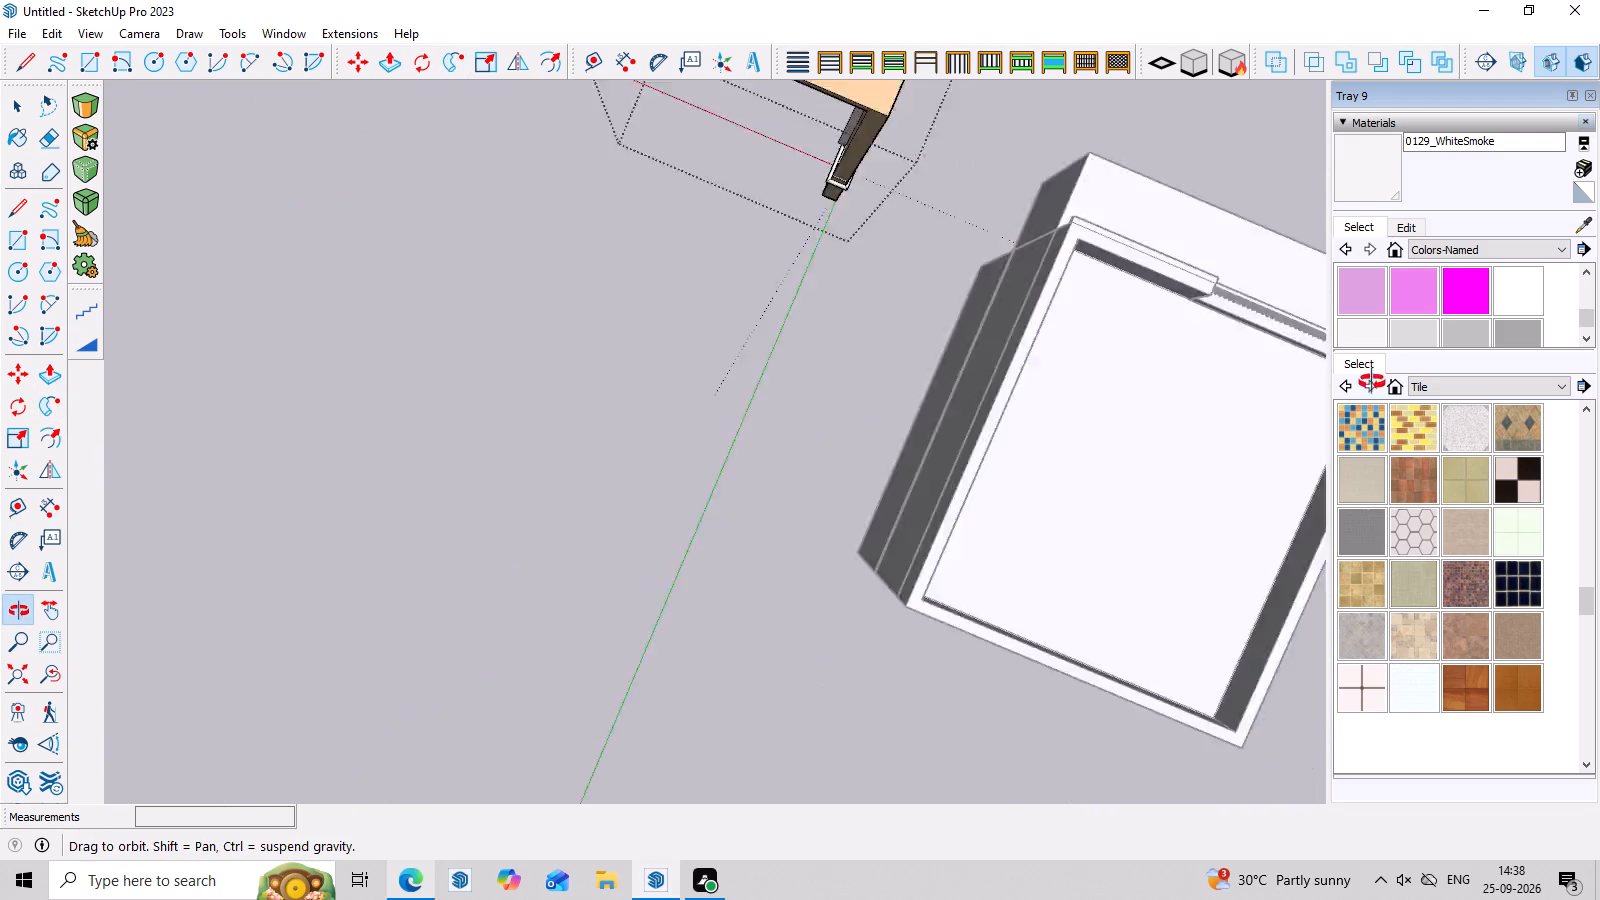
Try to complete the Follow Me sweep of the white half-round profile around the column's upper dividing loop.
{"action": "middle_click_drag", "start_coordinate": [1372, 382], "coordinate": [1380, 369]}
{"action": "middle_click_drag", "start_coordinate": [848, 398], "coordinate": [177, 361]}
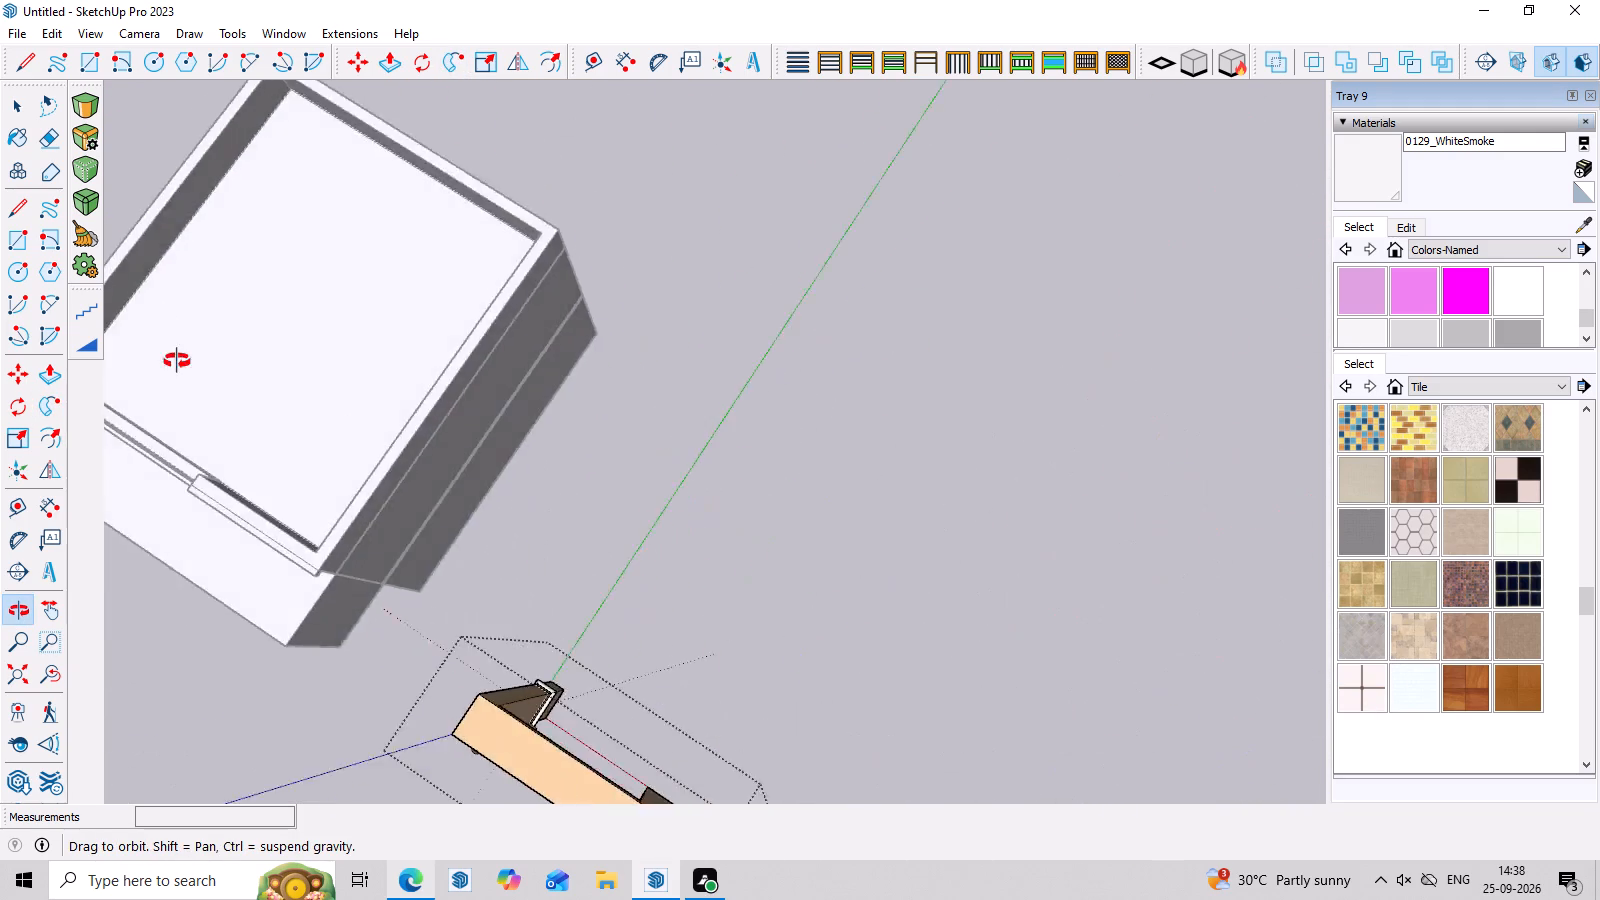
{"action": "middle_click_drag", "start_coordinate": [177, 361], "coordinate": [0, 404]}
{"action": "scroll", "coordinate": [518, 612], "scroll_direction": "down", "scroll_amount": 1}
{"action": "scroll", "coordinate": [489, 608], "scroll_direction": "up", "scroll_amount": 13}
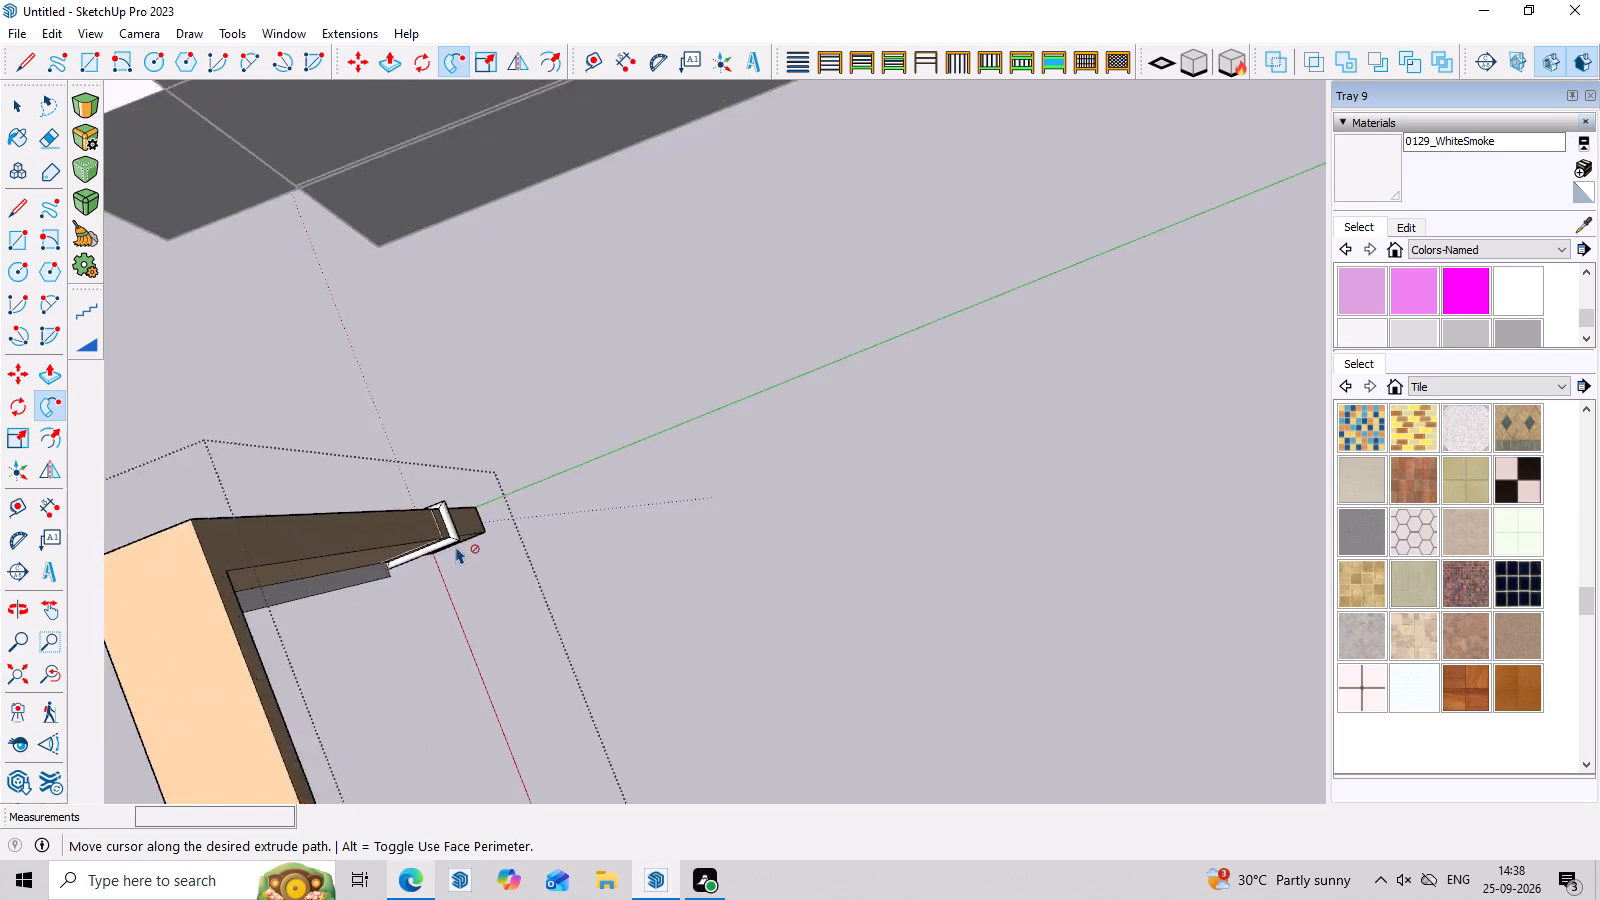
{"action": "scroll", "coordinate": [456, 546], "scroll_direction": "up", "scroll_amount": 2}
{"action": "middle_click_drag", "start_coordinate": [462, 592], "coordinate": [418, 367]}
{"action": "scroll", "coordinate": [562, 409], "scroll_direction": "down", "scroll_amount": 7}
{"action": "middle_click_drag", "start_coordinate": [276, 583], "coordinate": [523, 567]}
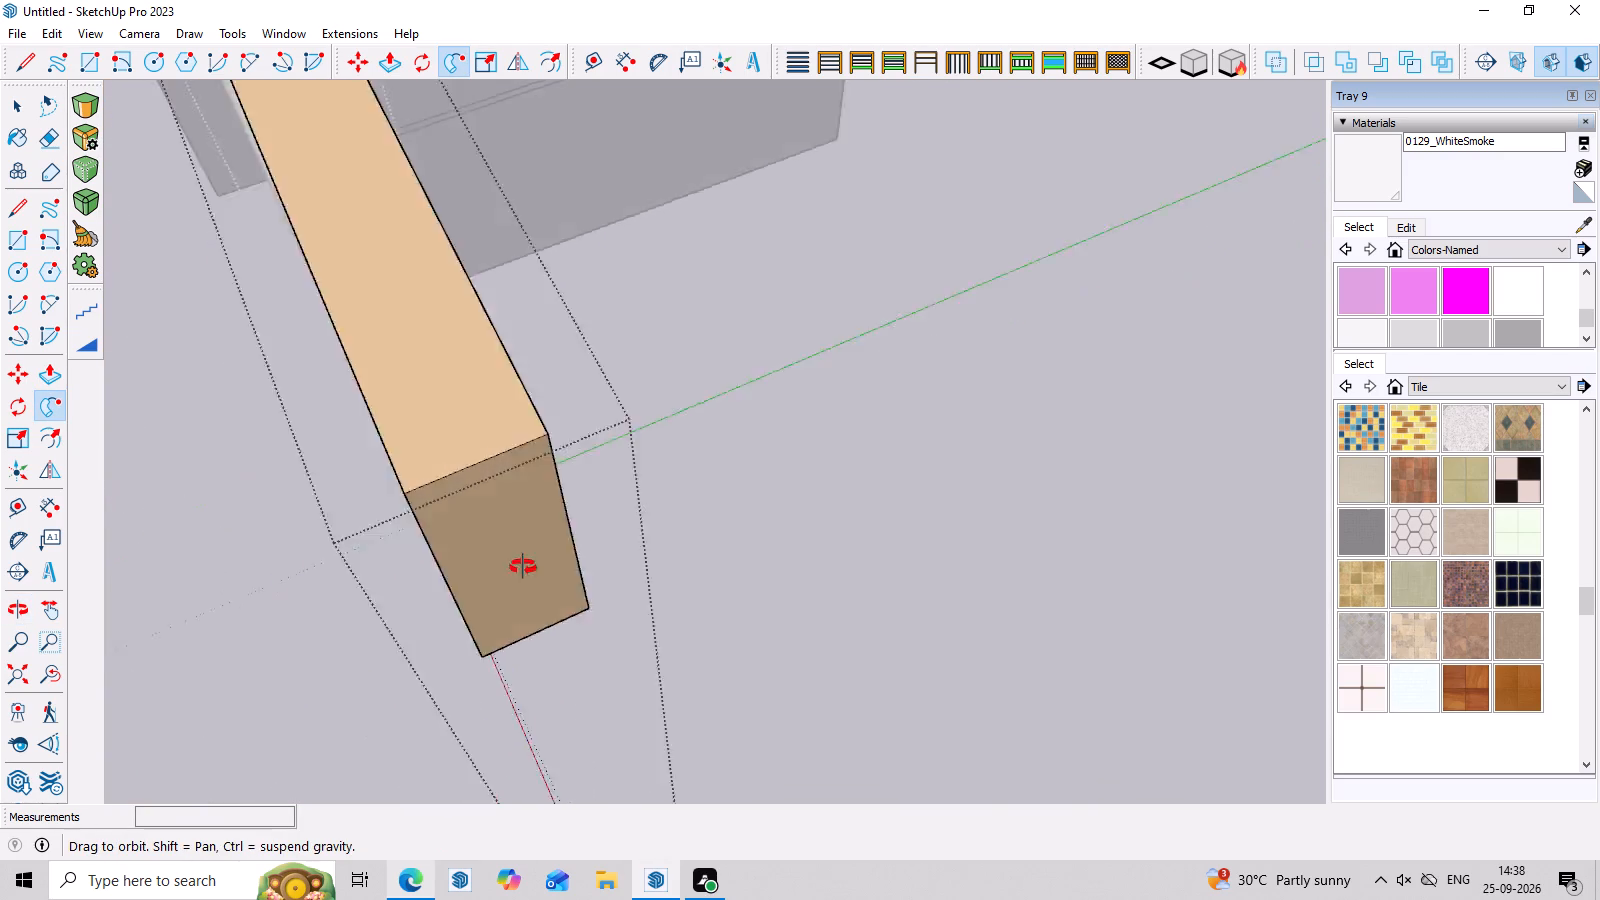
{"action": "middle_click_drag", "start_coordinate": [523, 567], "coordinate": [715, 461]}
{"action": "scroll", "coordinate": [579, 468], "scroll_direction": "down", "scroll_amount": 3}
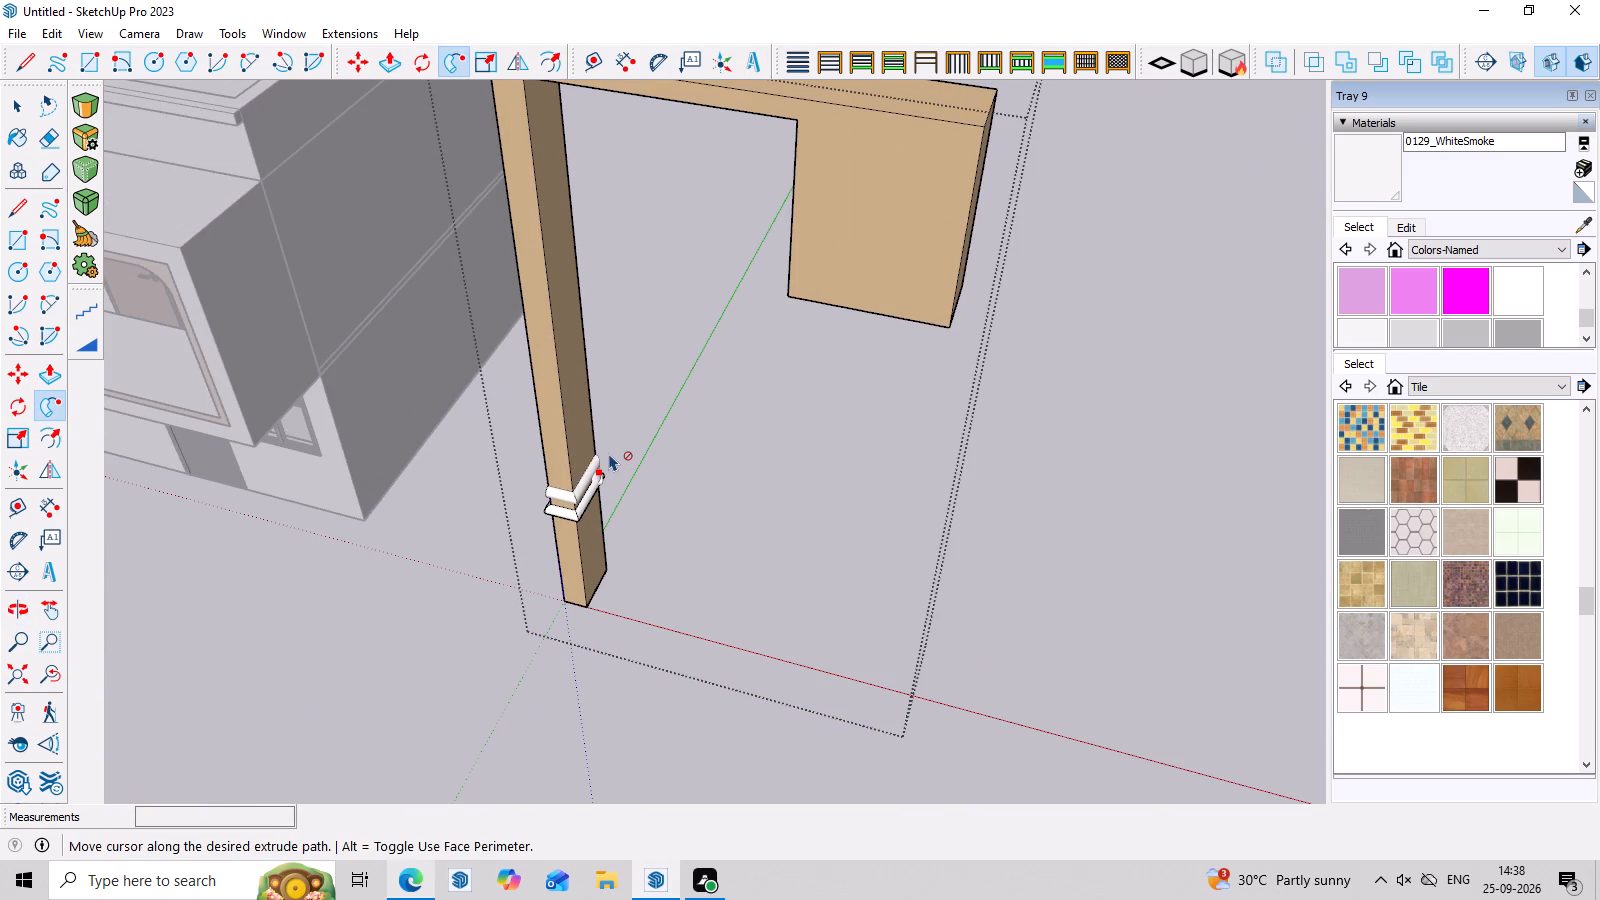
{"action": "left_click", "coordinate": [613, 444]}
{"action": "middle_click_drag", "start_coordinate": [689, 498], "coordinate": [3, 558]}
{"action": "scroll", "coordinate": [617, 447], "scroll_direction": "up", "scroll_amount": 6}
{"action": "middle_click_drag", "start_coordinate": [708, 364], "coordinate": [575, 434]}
Undo the upper moulding sweep, its profile's white paint and the half-round profile below the upper dividing loop.
{"action": "key", "text": "ctrl+z"}
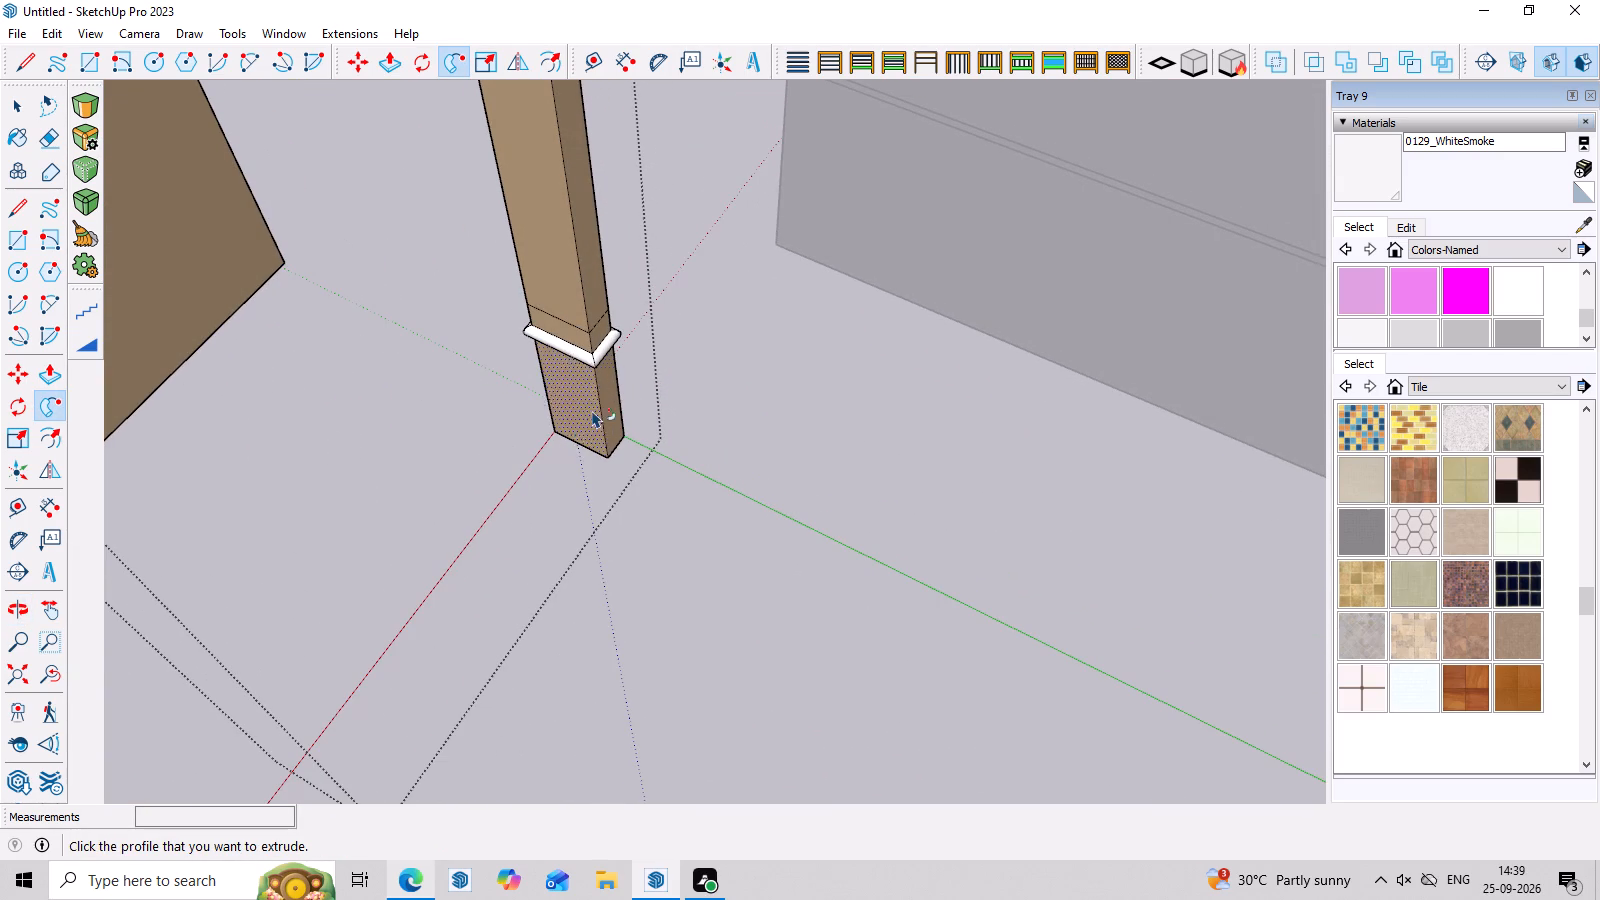
{"action": "scroll", "coordinate": [500, 354], "scroll_direction": "up", "scroll_amount": 3}
{"action": "middle_click_drag", "start_coordinate": [483, 395], "coordinate": [992, 297]}
{"action": "scroll", "coordinate": [790, 286], "scroll_direction": "up", "scroll_amount": 2}
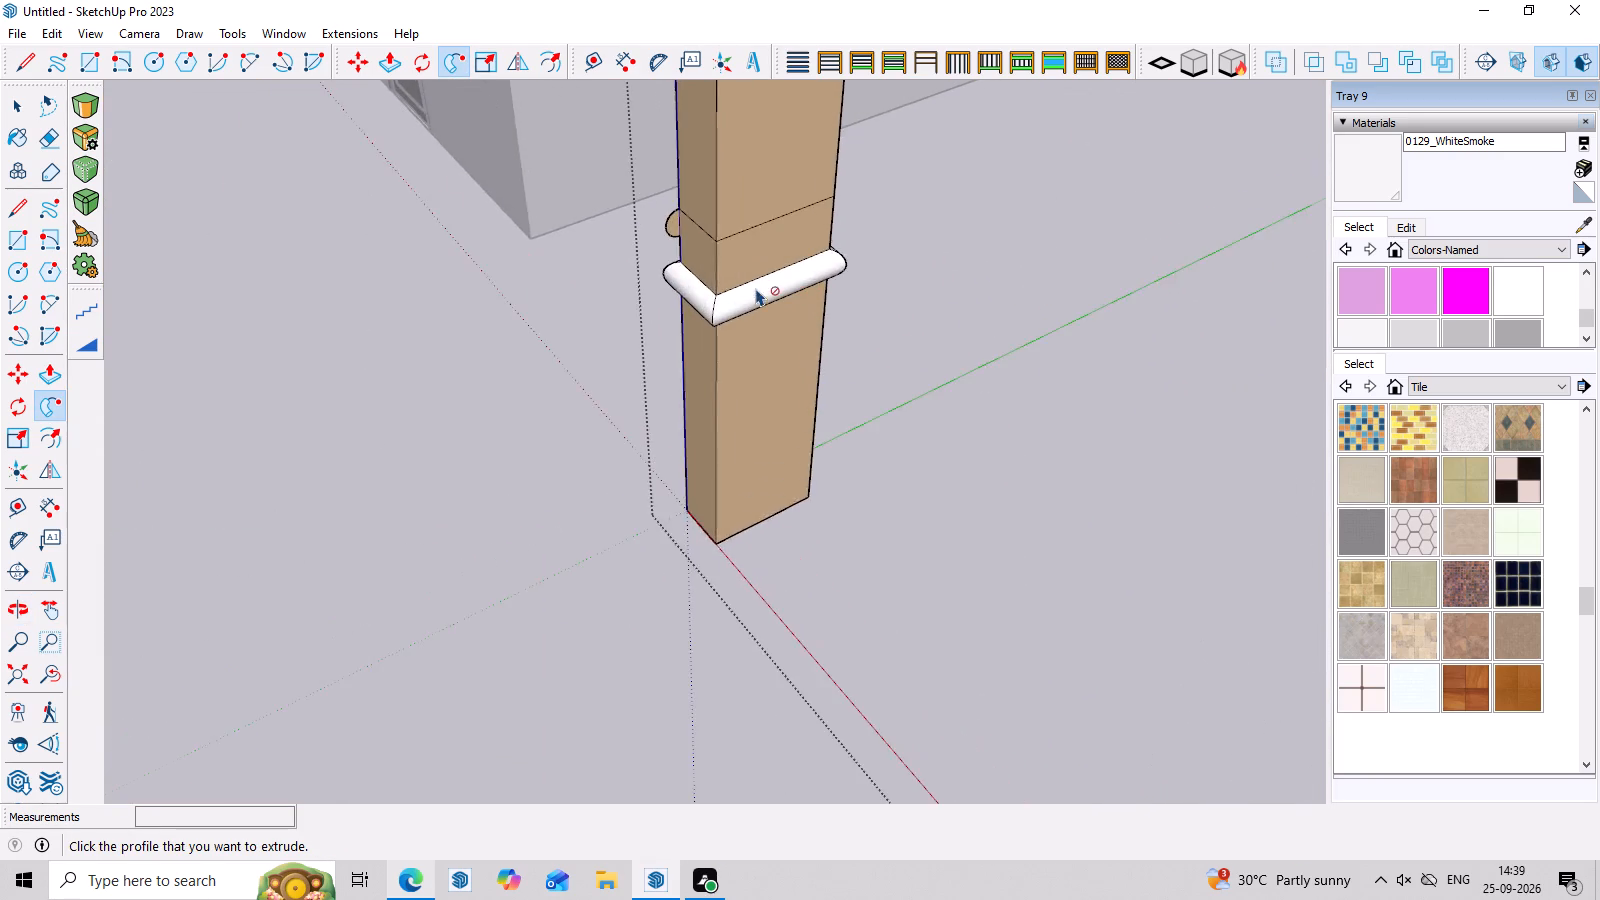
{"action": "scroll", "coordinate": [756, 288], "scroll_direction": "up", "scroll_amount": 5}
{"action": "middle_click_drag", "start_coordinate": [705, 274], "coordinate": [931, 310]}
{"action": "scroll", "coordinate": [977, 272], "scroll_direction": "up", "scroll_amount": 7}
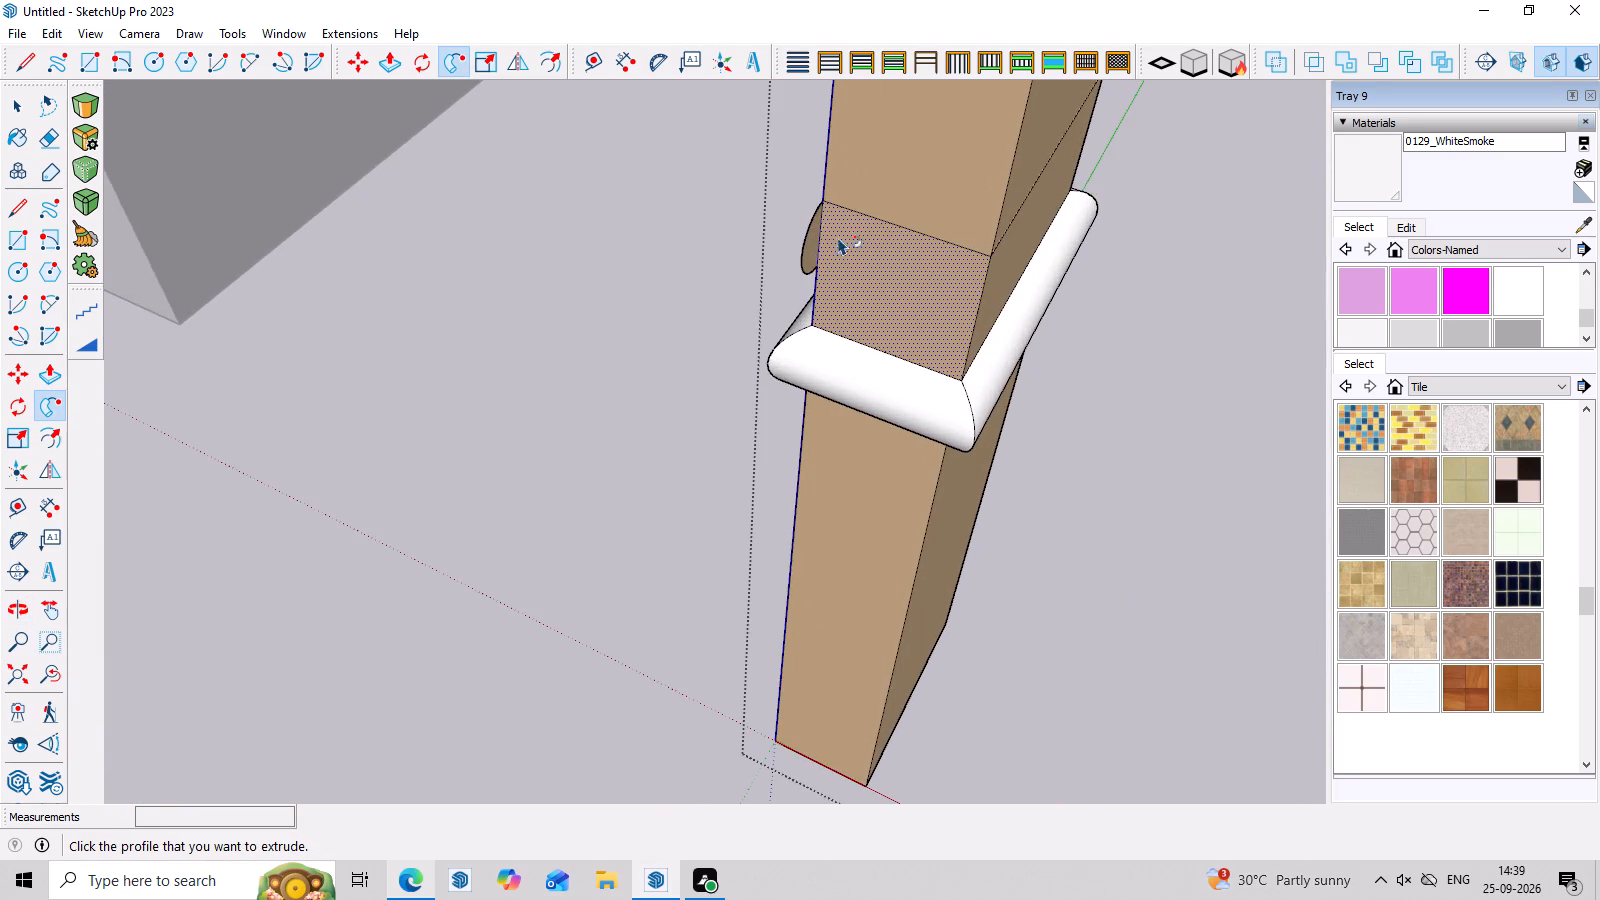
{"action": "middle_click_drag", "start_coordinate": [850, 246], "coordinate": [1059, 293]}
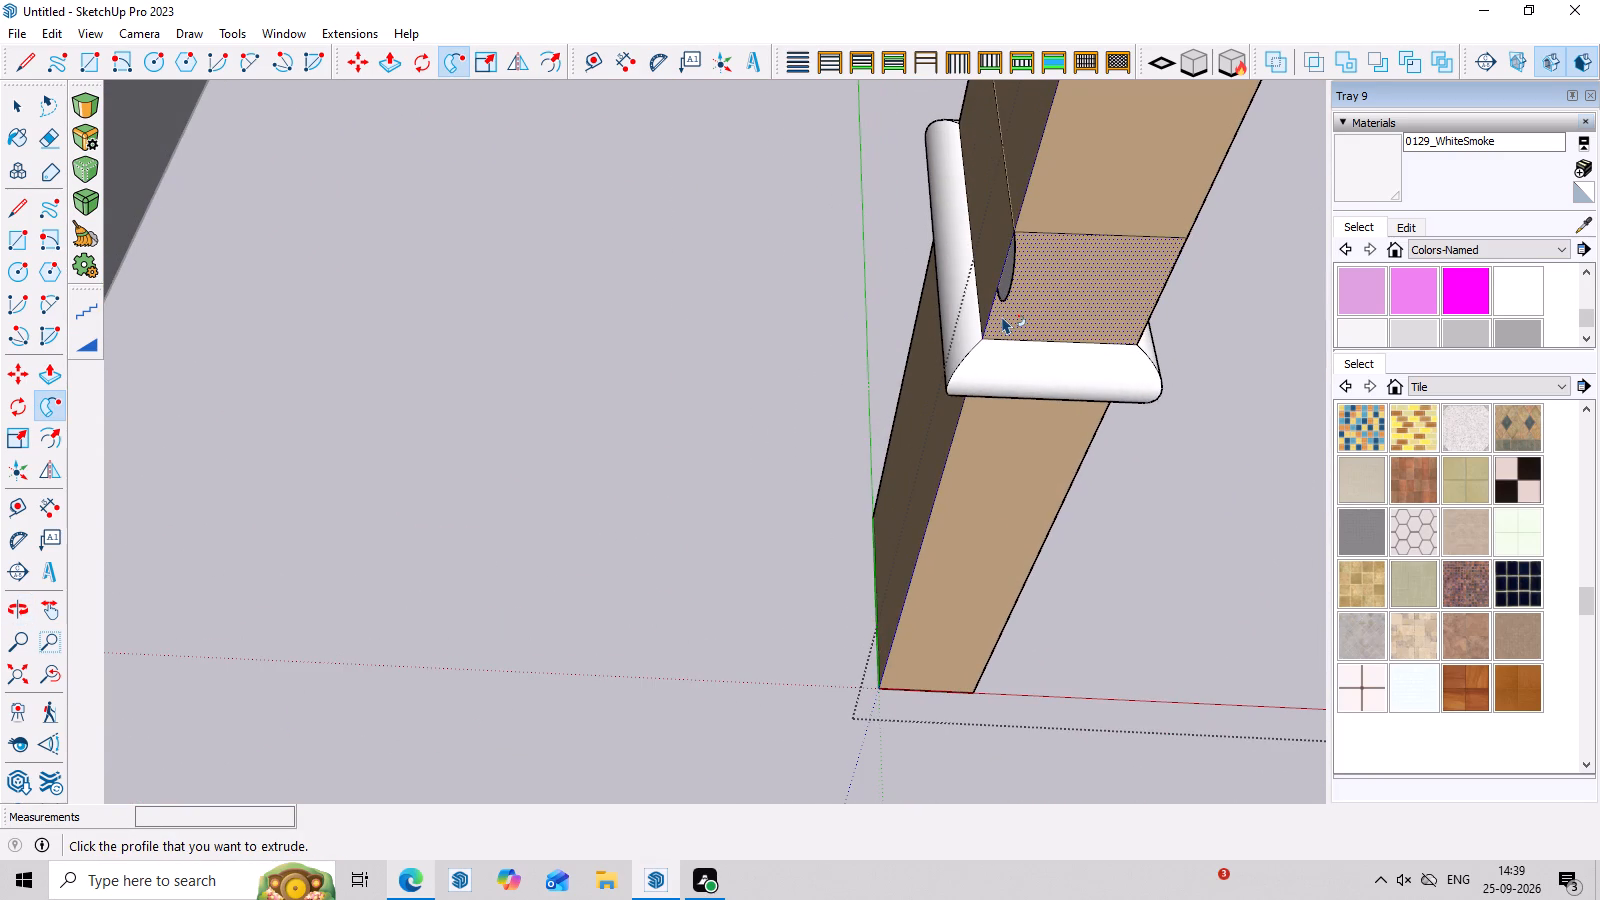
{"action": "key", "text": "ctrl+z"}
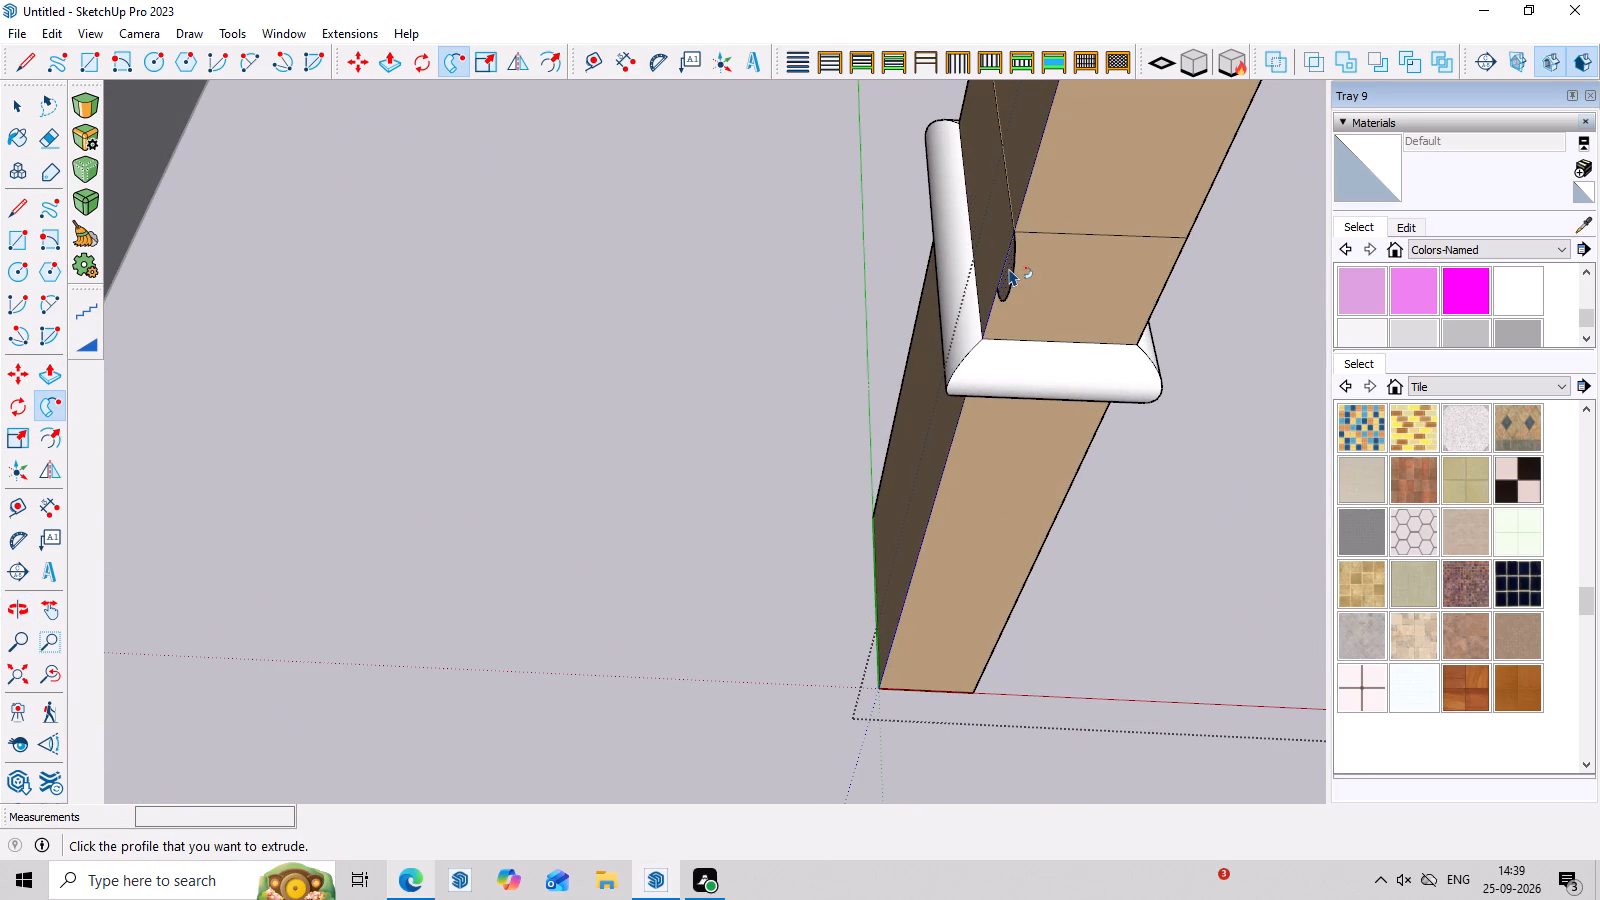
{"action": "left_click", "coordinate": [1009, 268], "text": "ctrl"}
{"action": "key", "text": "ctrl+z"}
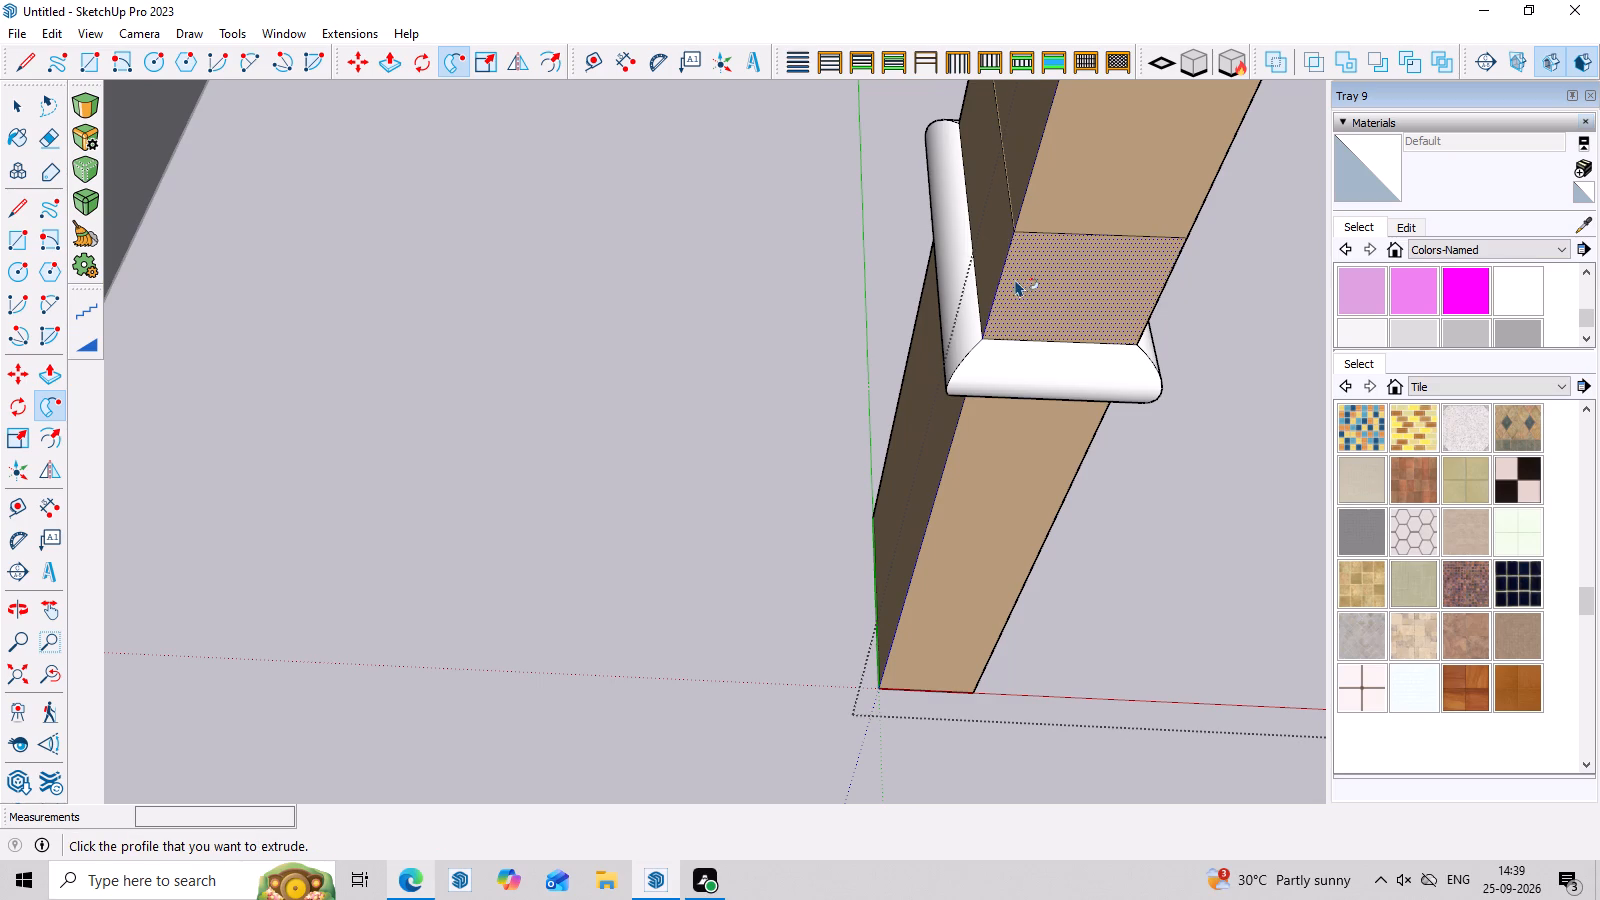
{"action": "key", "text": "ctrl+z"}
{"action": "key", "text": "ctrl+y"}
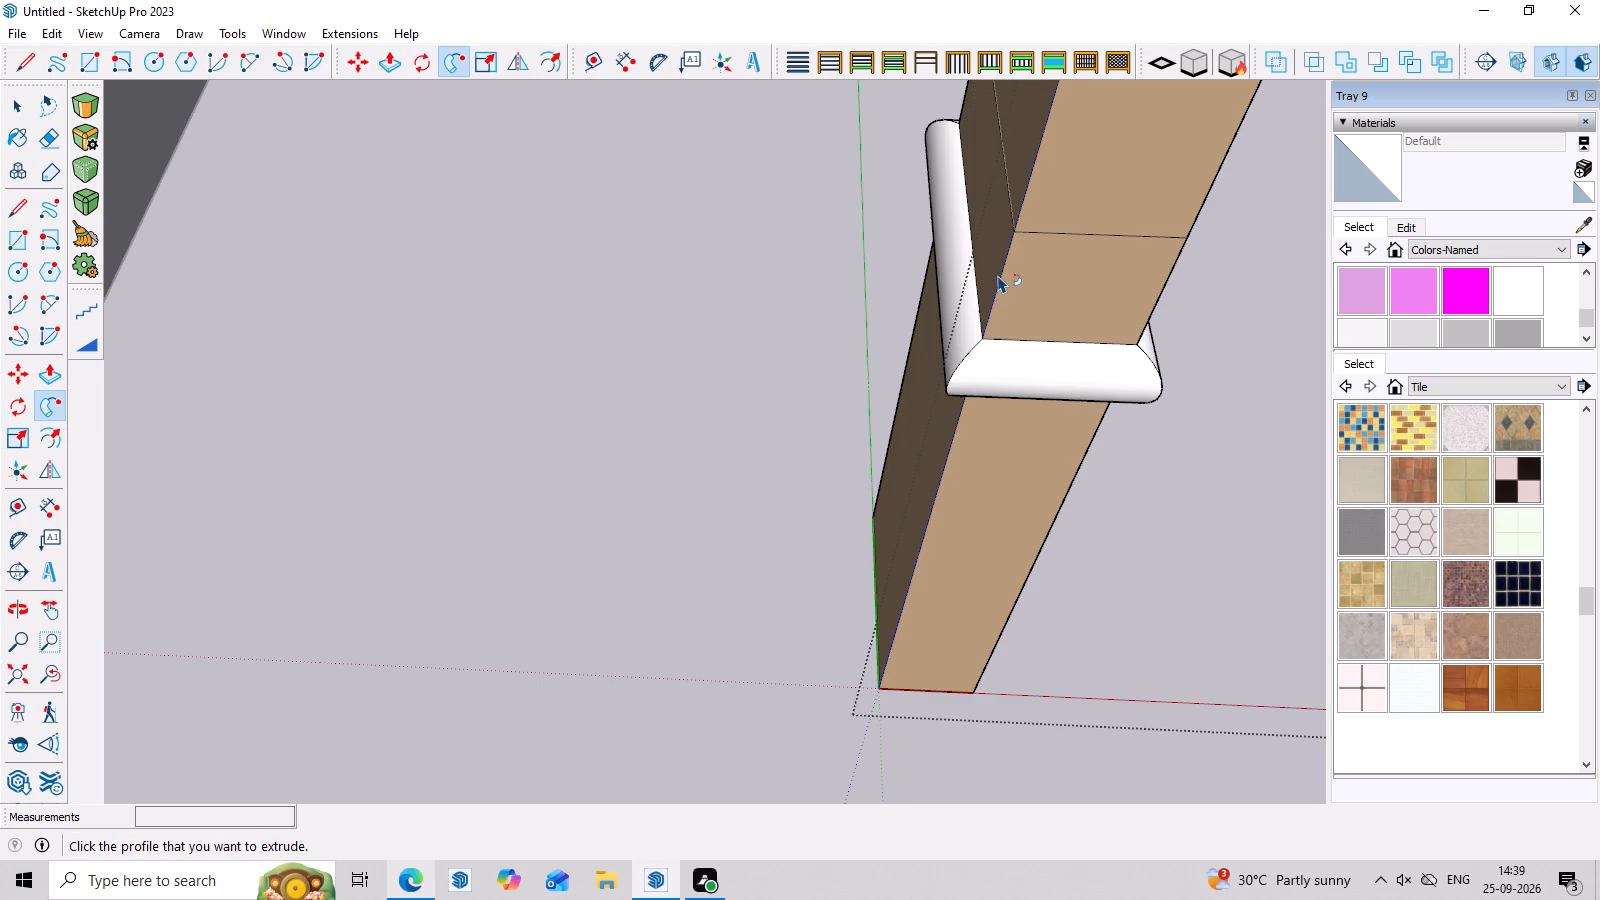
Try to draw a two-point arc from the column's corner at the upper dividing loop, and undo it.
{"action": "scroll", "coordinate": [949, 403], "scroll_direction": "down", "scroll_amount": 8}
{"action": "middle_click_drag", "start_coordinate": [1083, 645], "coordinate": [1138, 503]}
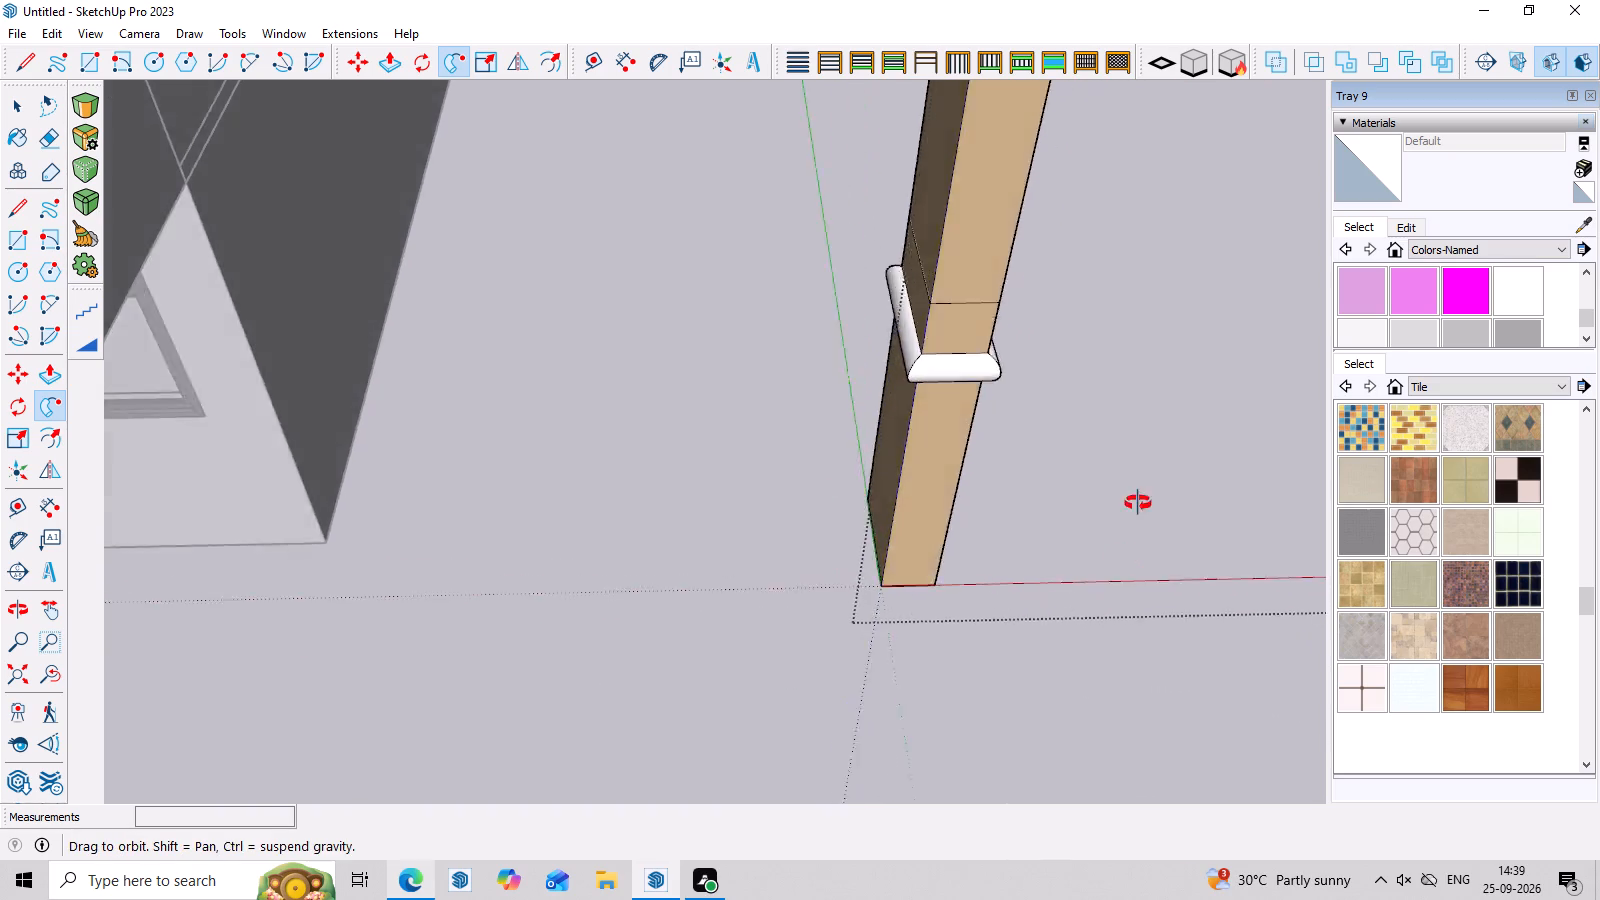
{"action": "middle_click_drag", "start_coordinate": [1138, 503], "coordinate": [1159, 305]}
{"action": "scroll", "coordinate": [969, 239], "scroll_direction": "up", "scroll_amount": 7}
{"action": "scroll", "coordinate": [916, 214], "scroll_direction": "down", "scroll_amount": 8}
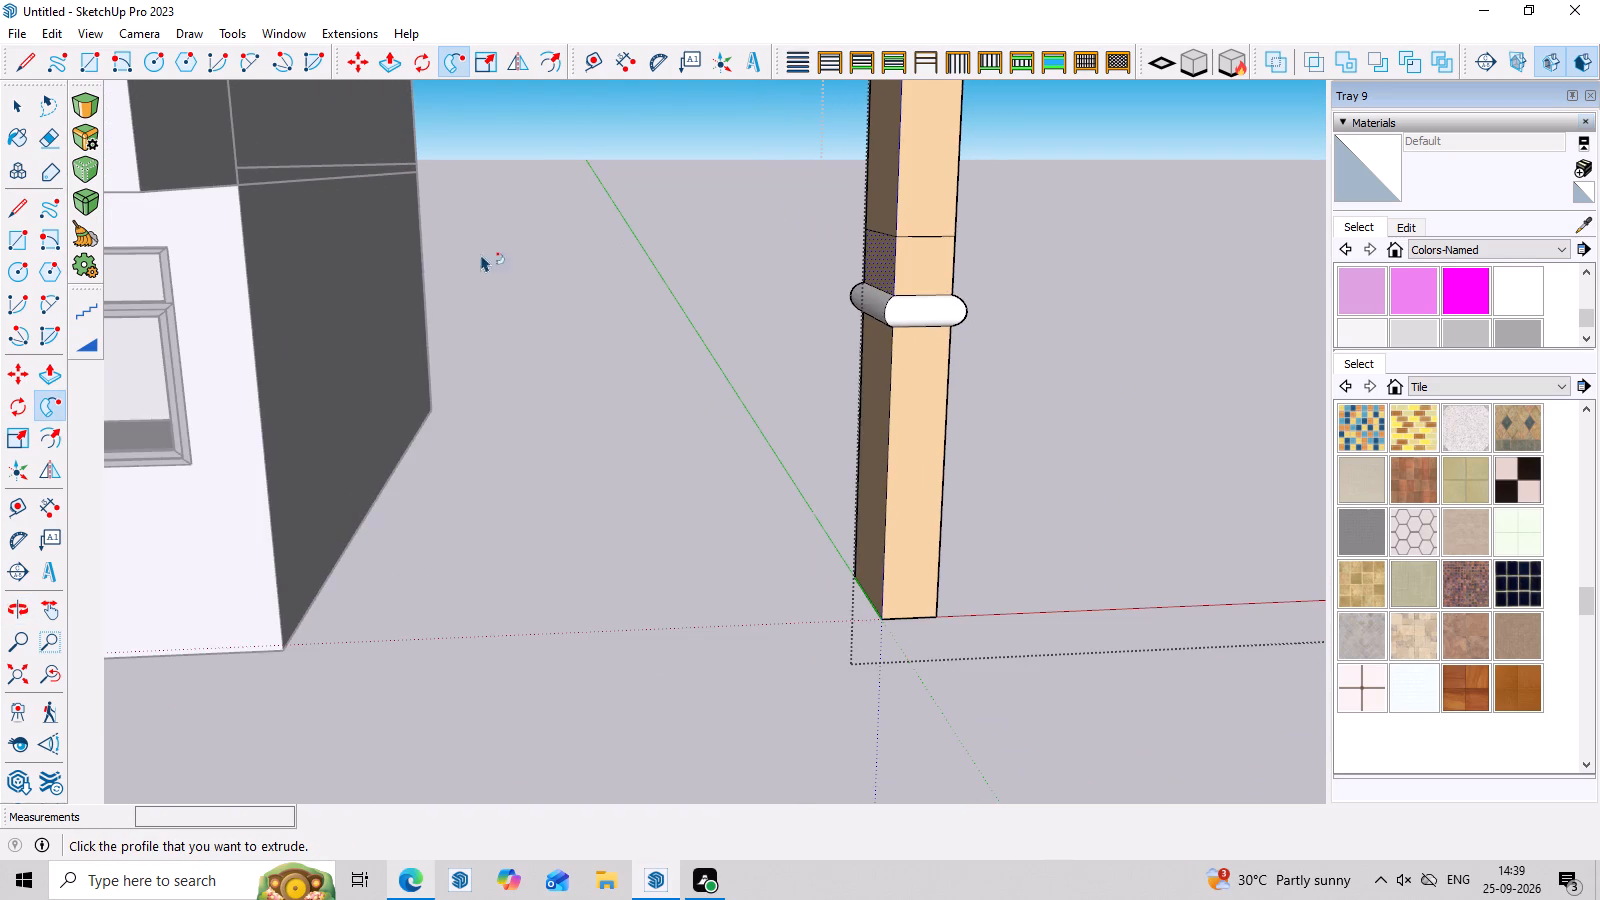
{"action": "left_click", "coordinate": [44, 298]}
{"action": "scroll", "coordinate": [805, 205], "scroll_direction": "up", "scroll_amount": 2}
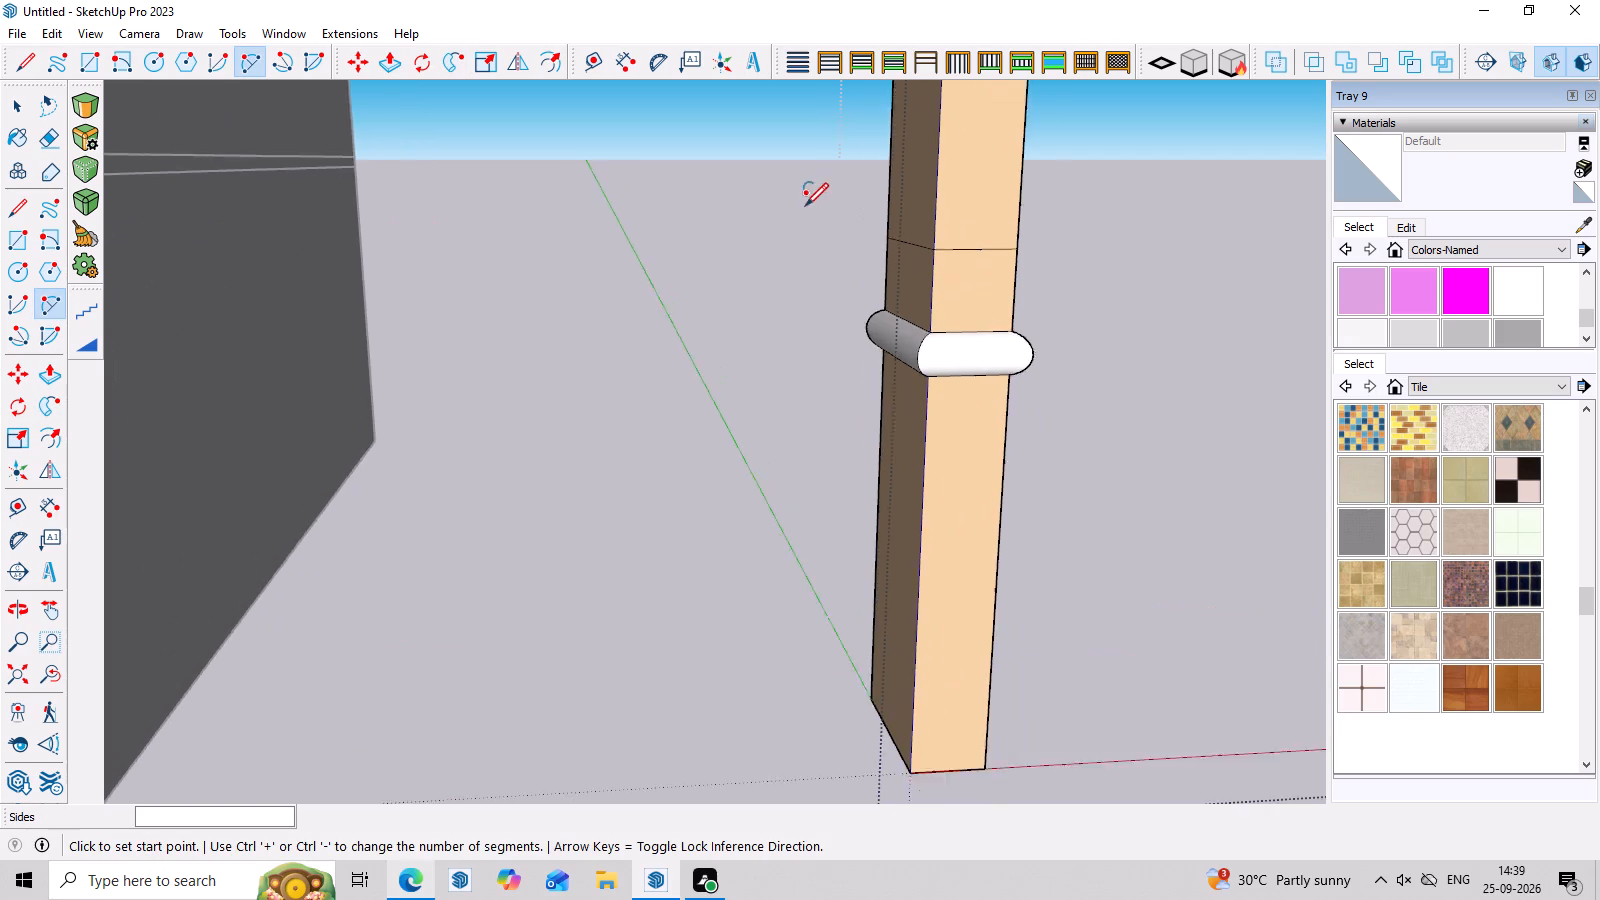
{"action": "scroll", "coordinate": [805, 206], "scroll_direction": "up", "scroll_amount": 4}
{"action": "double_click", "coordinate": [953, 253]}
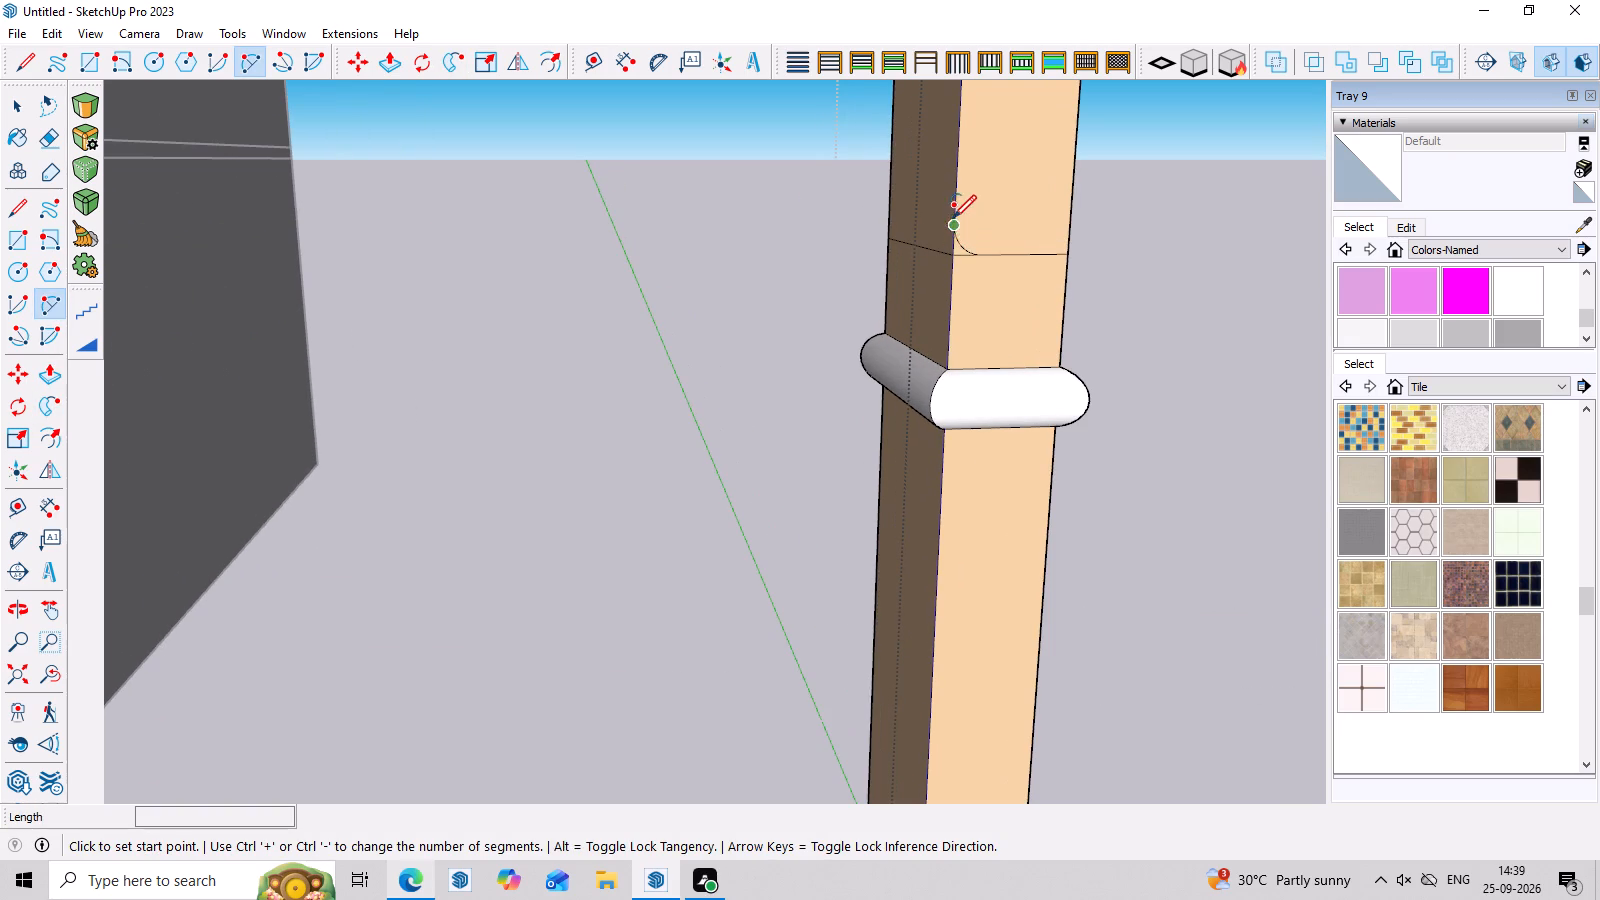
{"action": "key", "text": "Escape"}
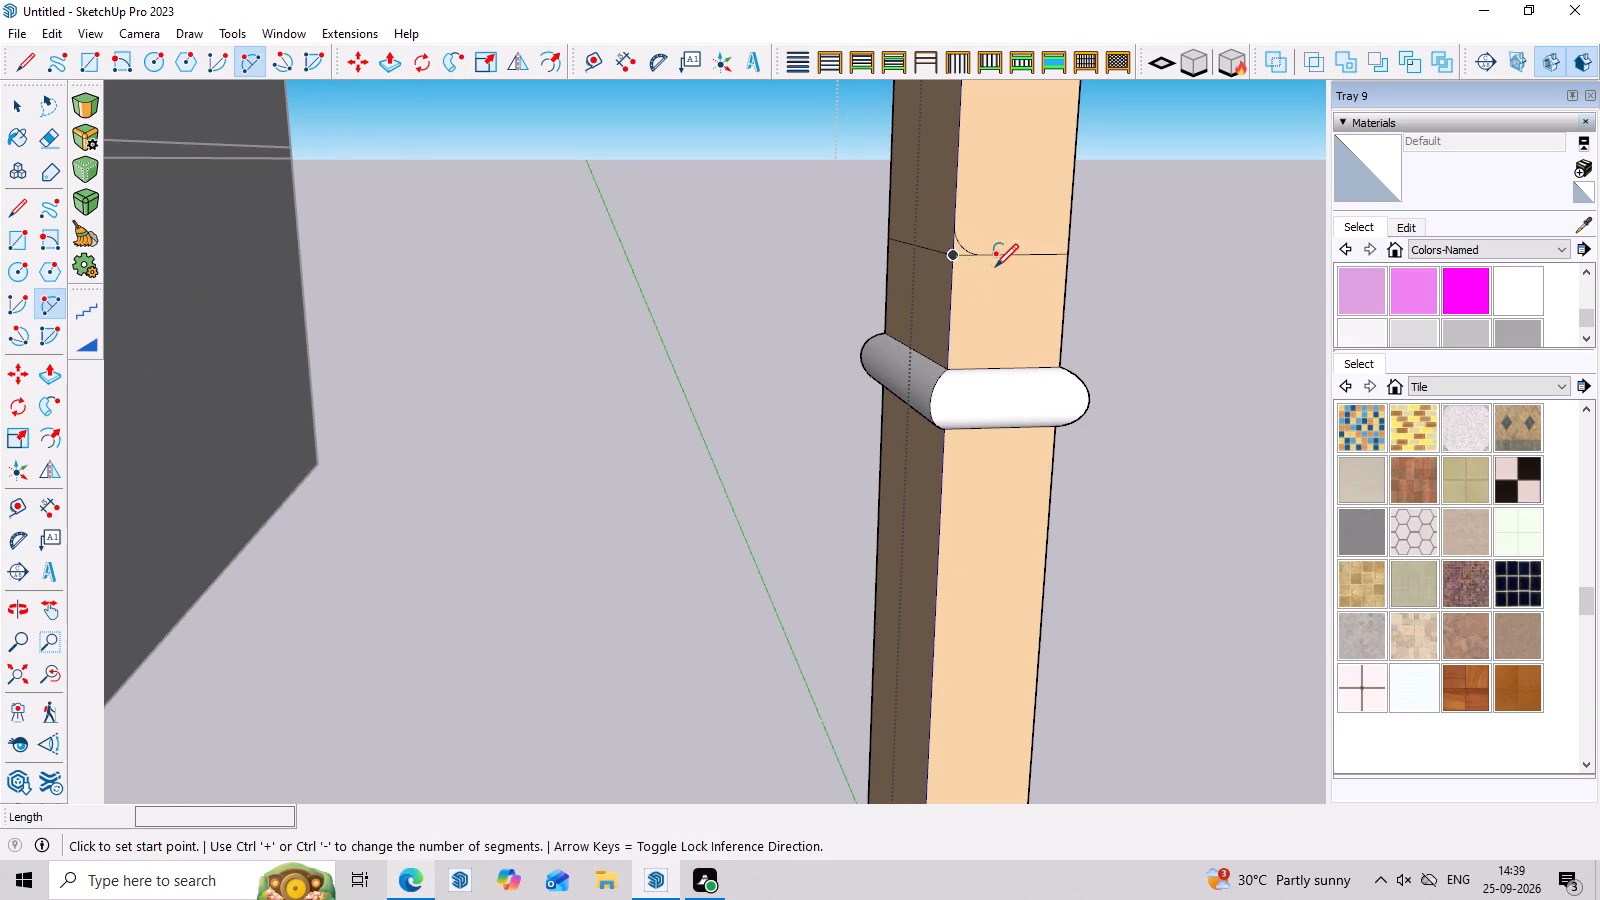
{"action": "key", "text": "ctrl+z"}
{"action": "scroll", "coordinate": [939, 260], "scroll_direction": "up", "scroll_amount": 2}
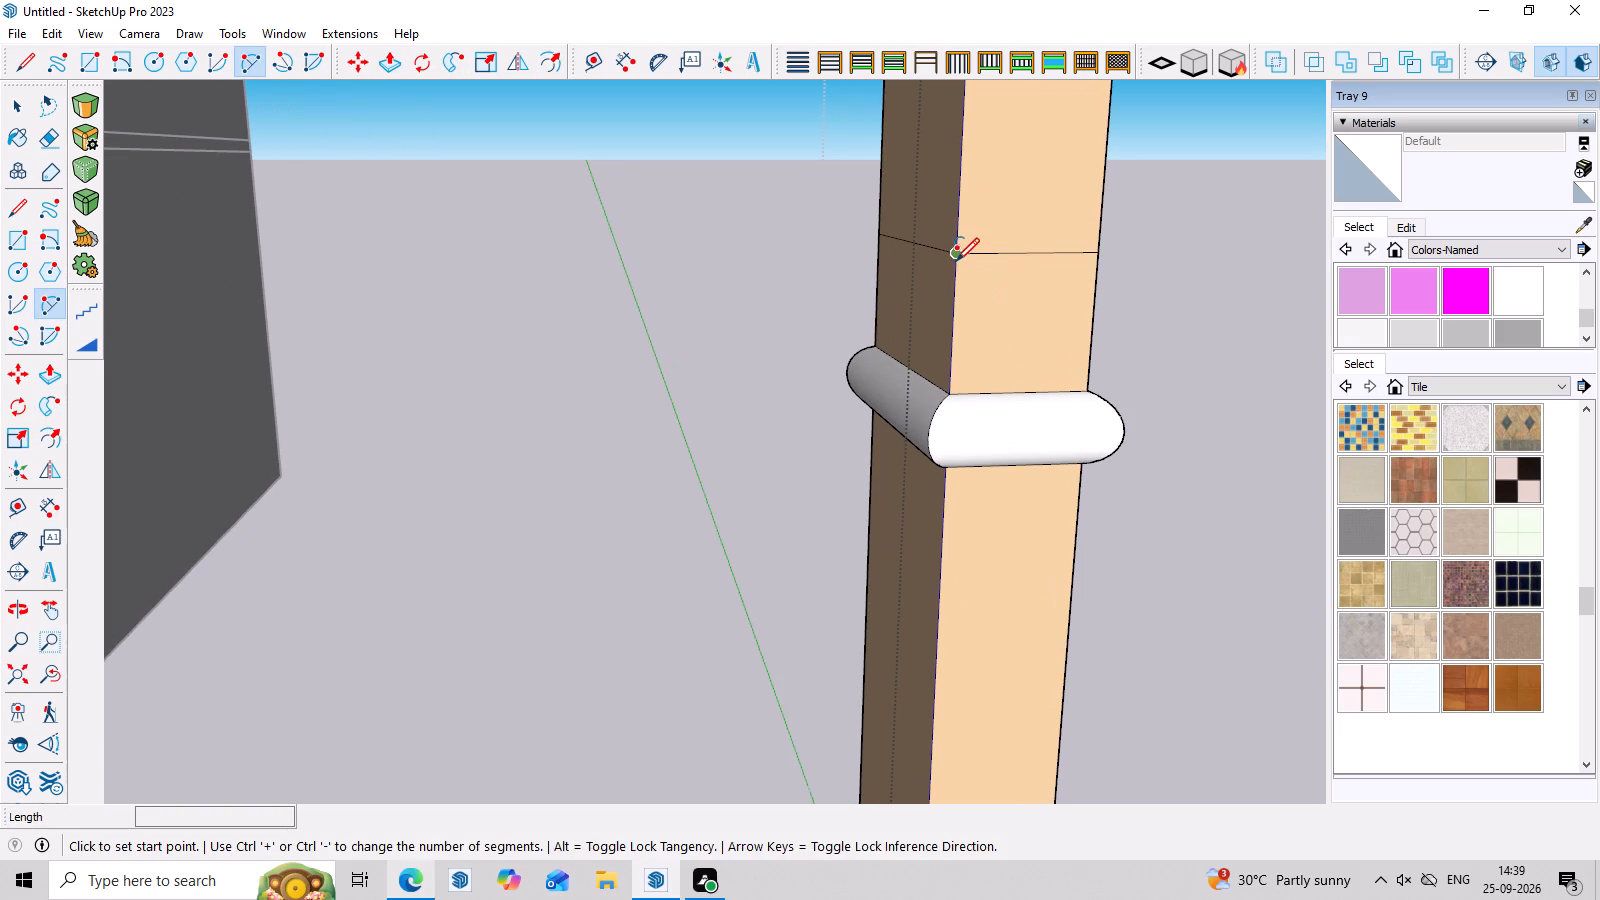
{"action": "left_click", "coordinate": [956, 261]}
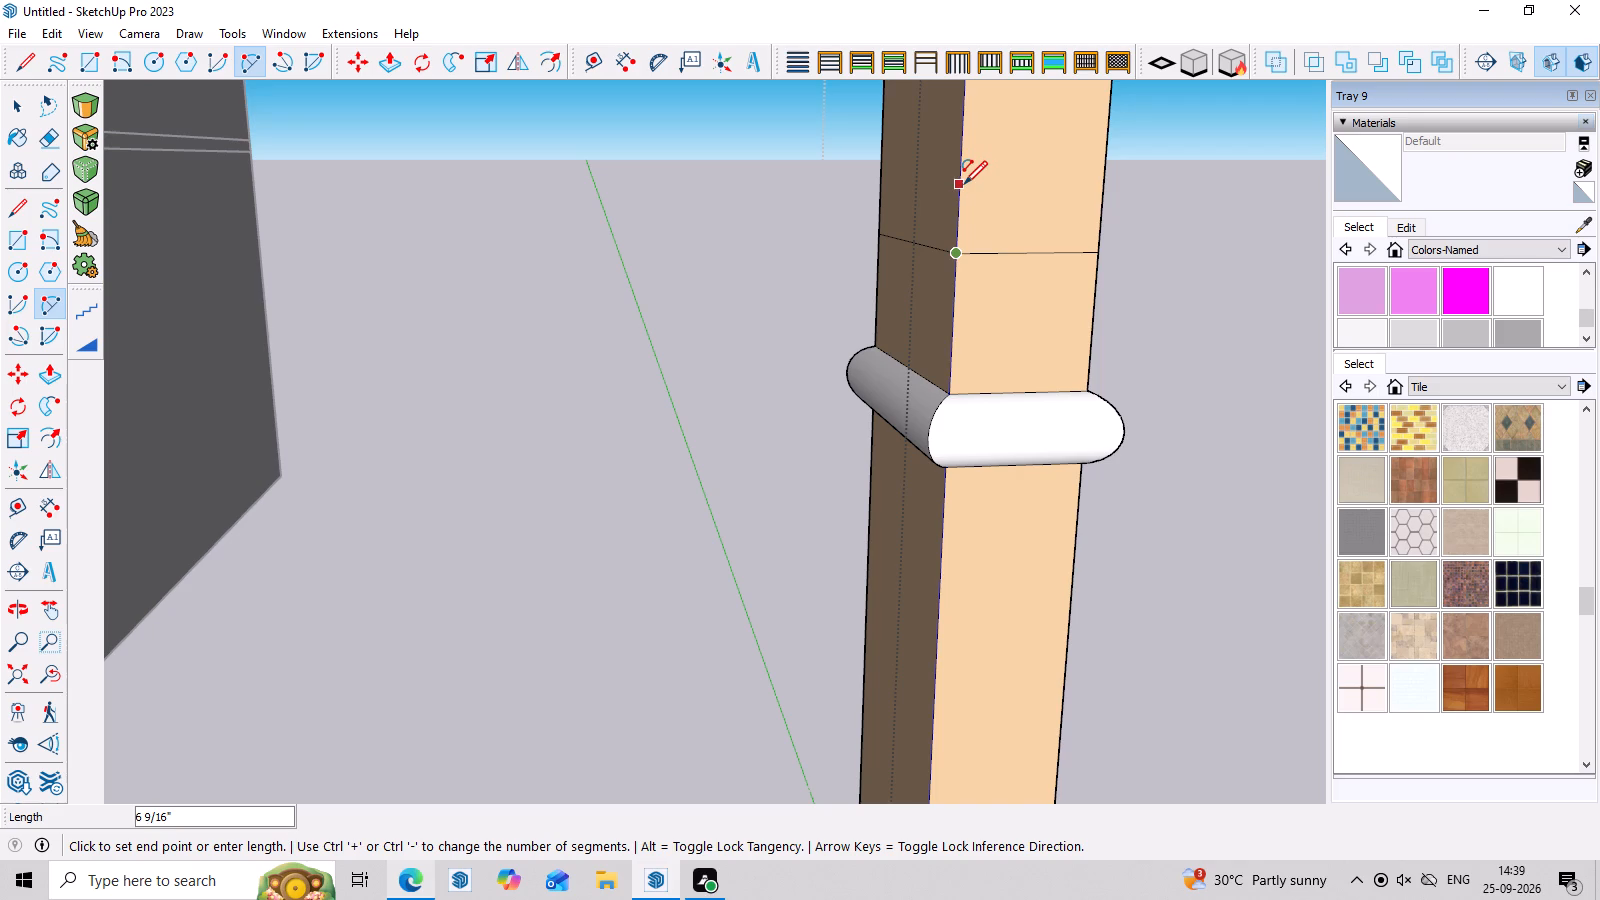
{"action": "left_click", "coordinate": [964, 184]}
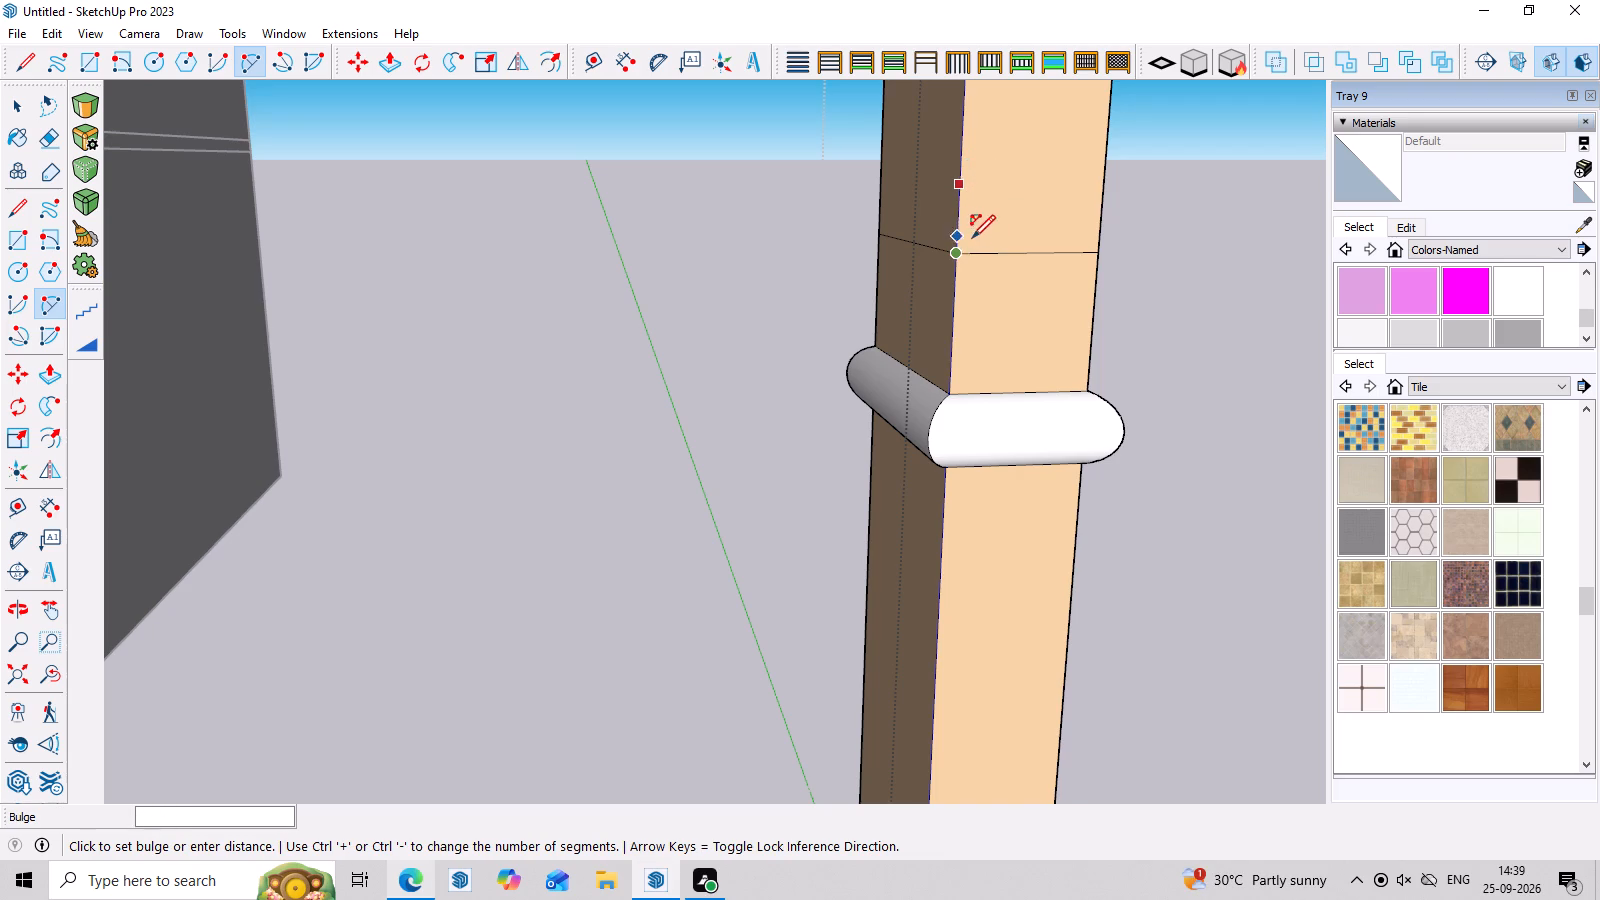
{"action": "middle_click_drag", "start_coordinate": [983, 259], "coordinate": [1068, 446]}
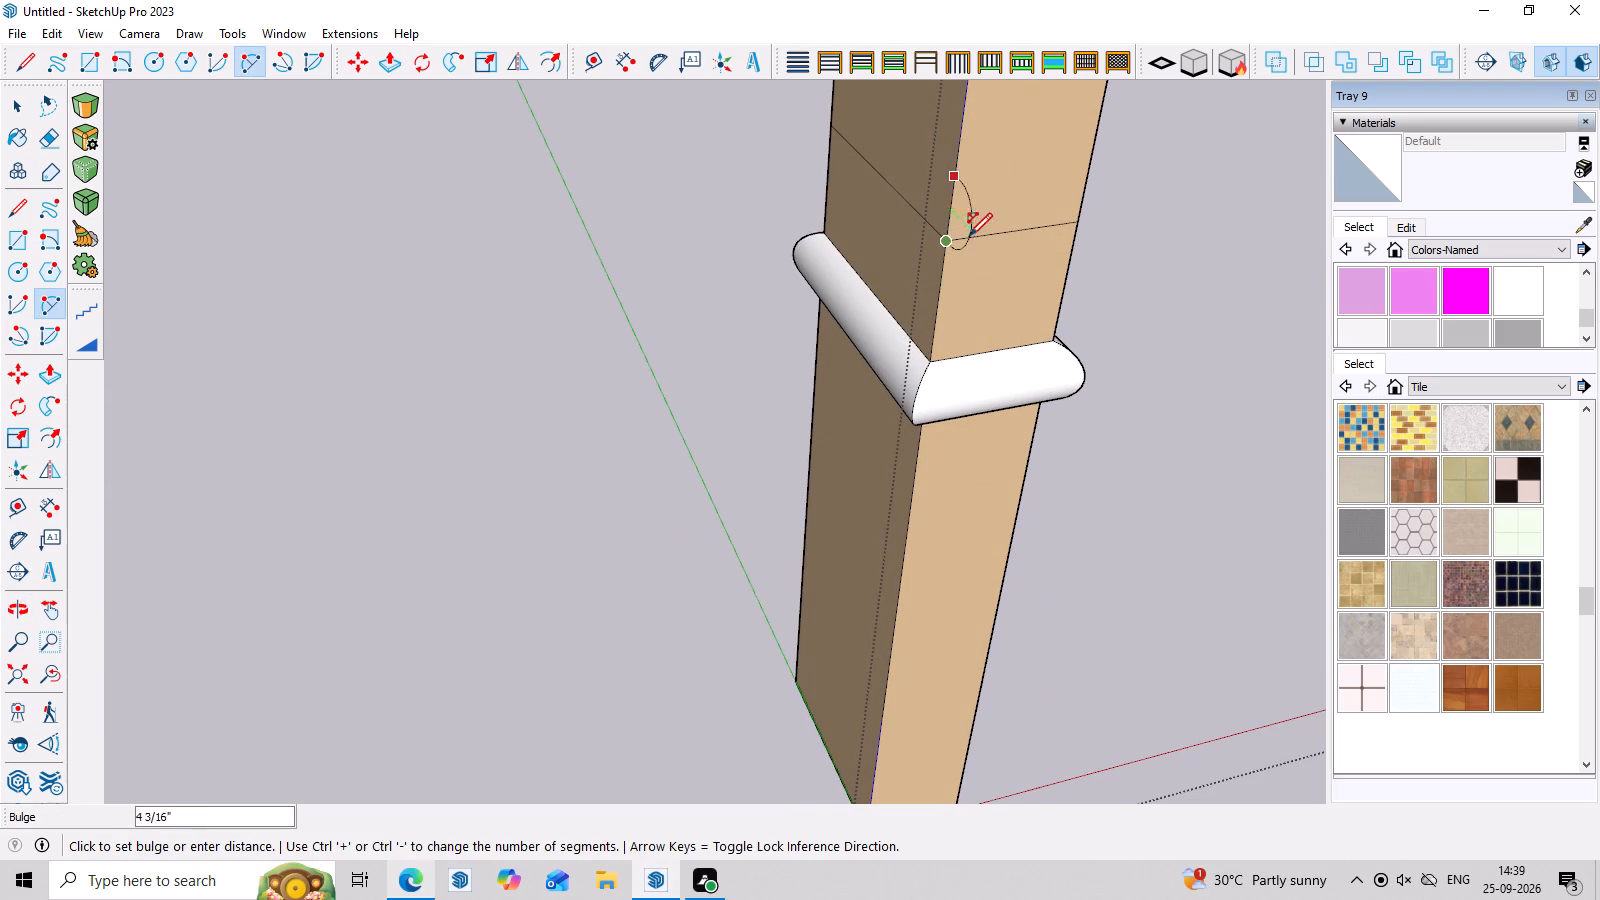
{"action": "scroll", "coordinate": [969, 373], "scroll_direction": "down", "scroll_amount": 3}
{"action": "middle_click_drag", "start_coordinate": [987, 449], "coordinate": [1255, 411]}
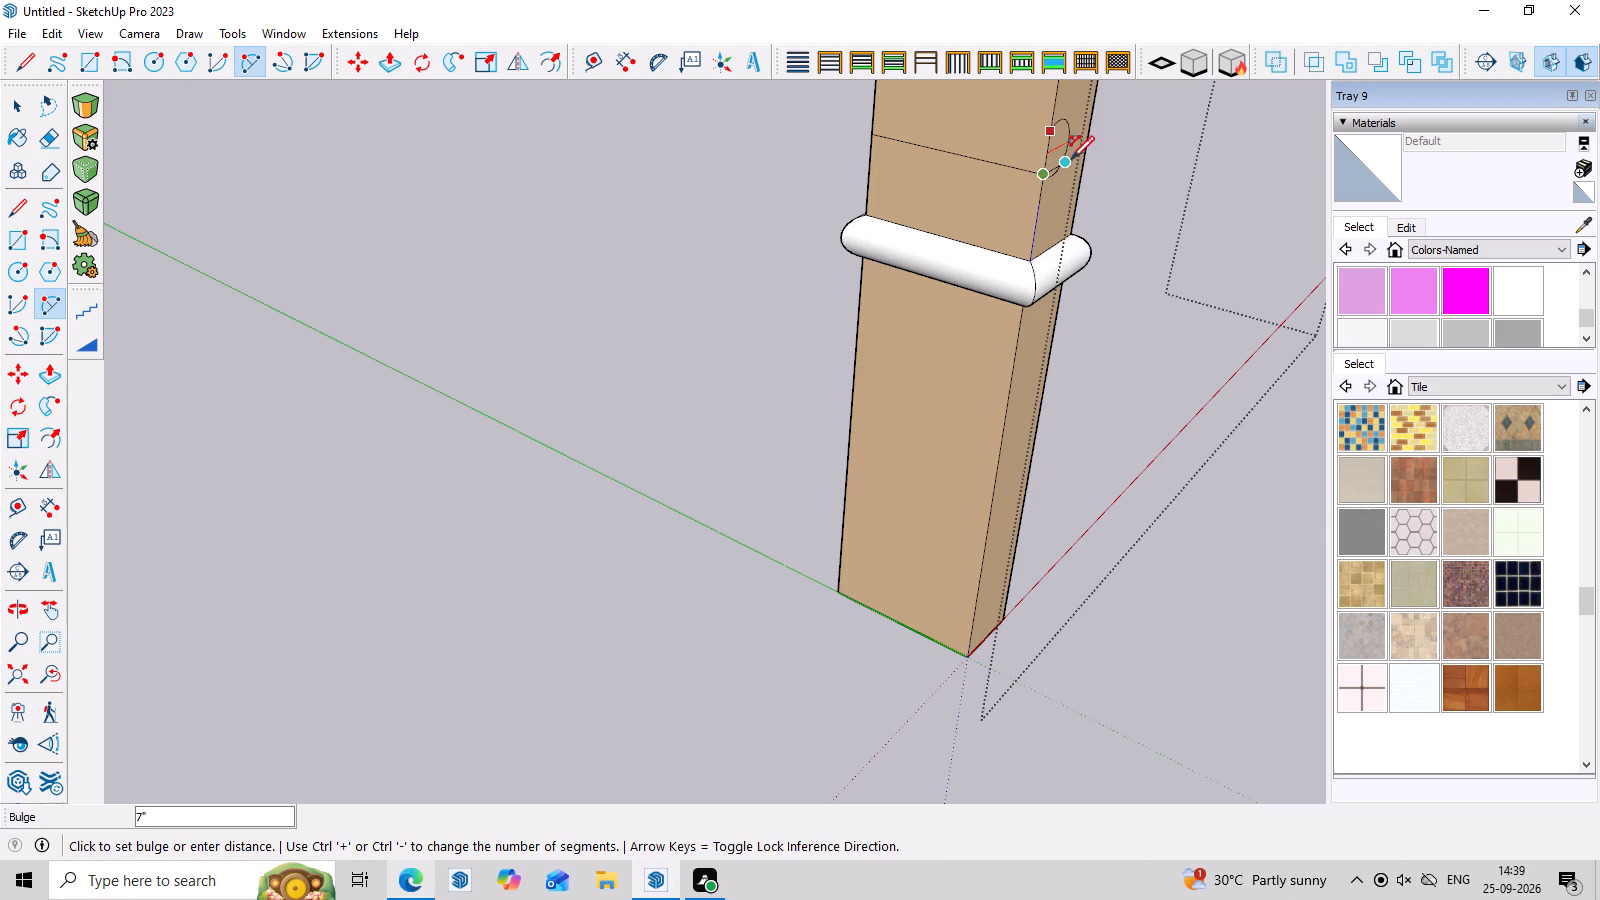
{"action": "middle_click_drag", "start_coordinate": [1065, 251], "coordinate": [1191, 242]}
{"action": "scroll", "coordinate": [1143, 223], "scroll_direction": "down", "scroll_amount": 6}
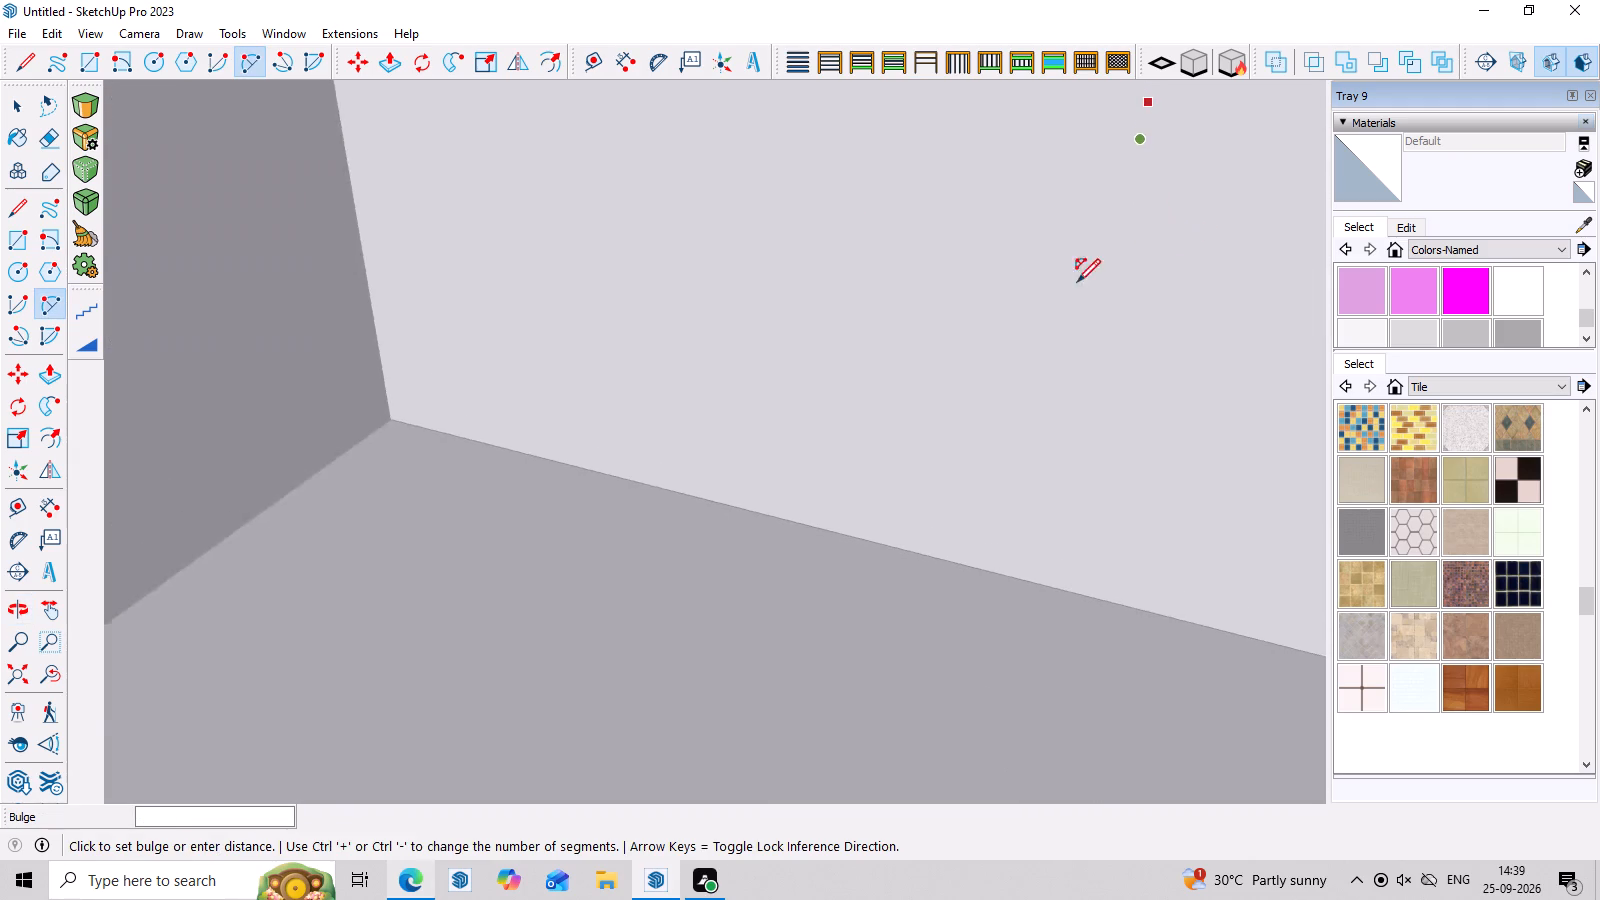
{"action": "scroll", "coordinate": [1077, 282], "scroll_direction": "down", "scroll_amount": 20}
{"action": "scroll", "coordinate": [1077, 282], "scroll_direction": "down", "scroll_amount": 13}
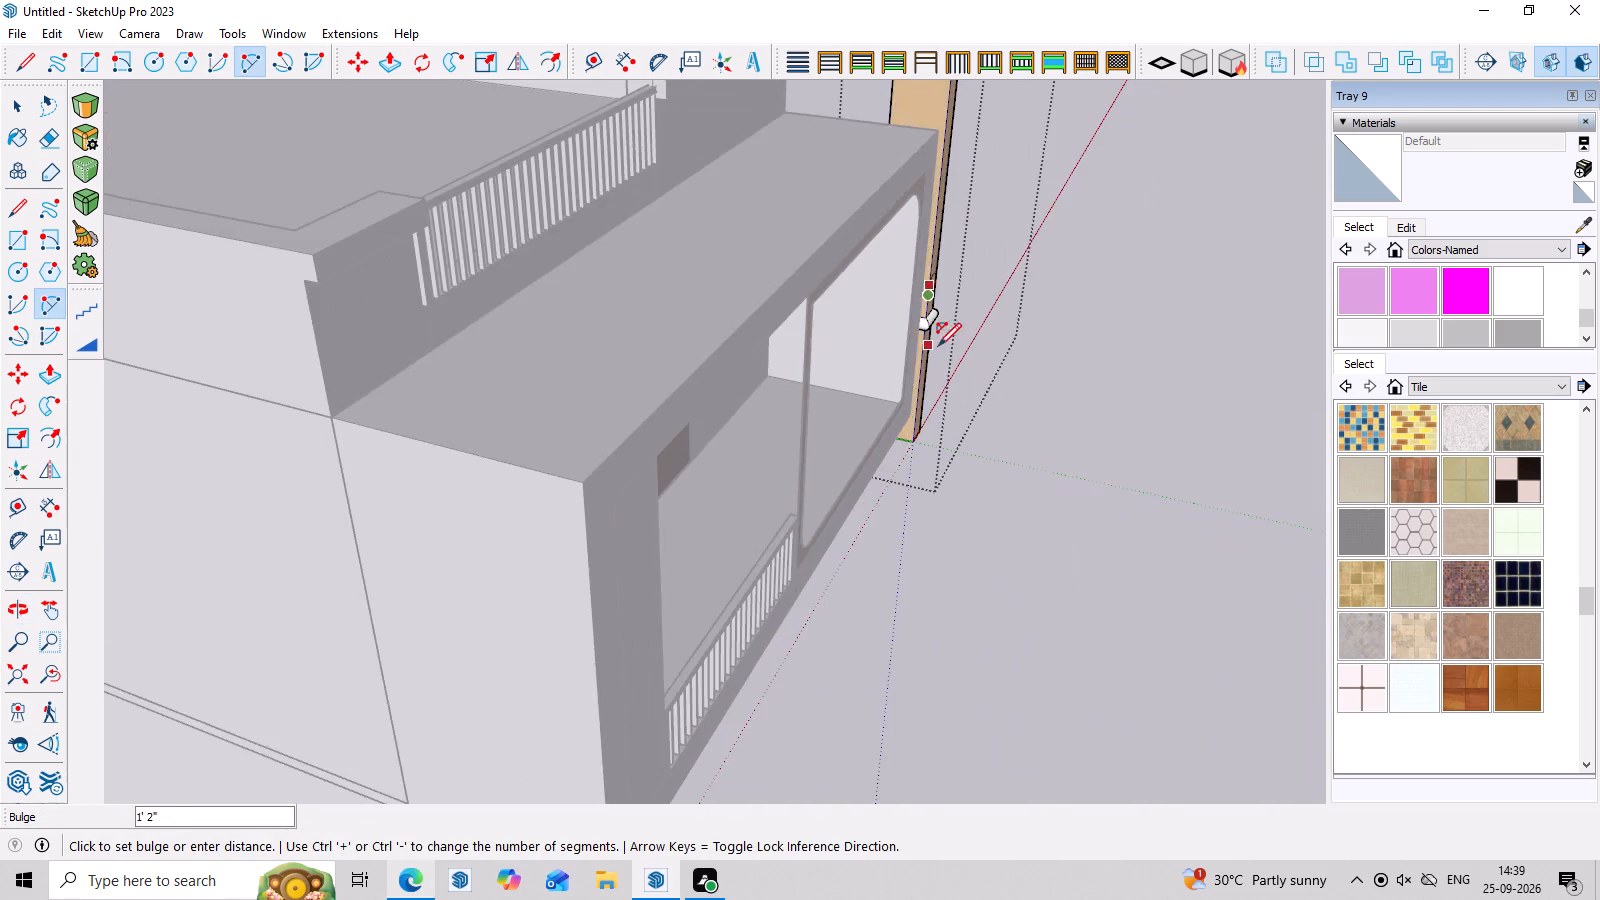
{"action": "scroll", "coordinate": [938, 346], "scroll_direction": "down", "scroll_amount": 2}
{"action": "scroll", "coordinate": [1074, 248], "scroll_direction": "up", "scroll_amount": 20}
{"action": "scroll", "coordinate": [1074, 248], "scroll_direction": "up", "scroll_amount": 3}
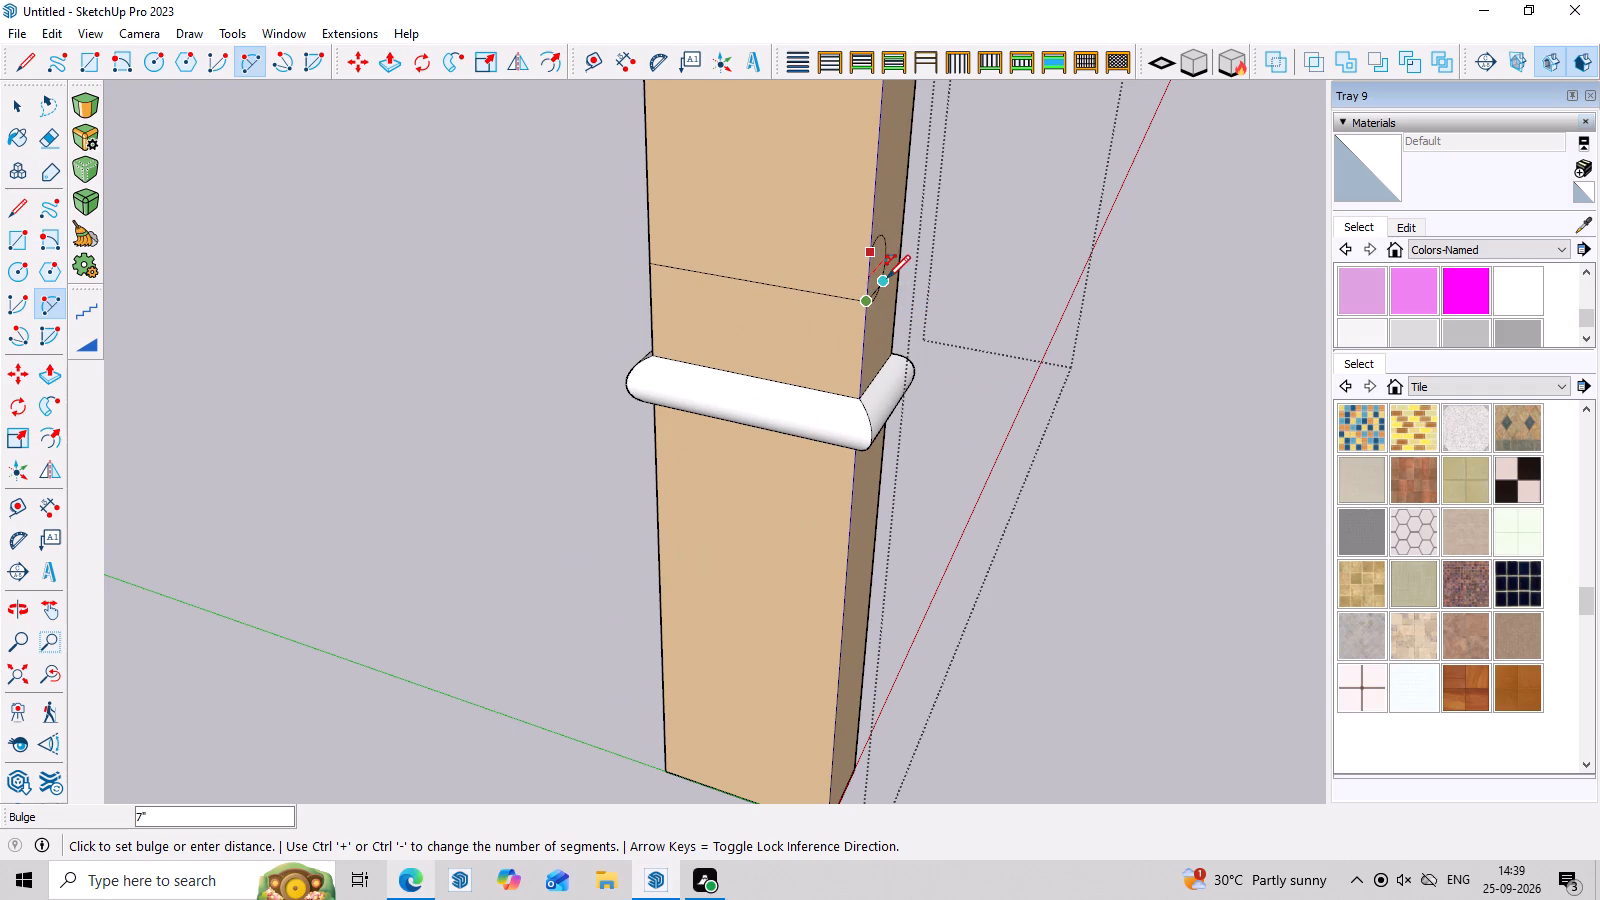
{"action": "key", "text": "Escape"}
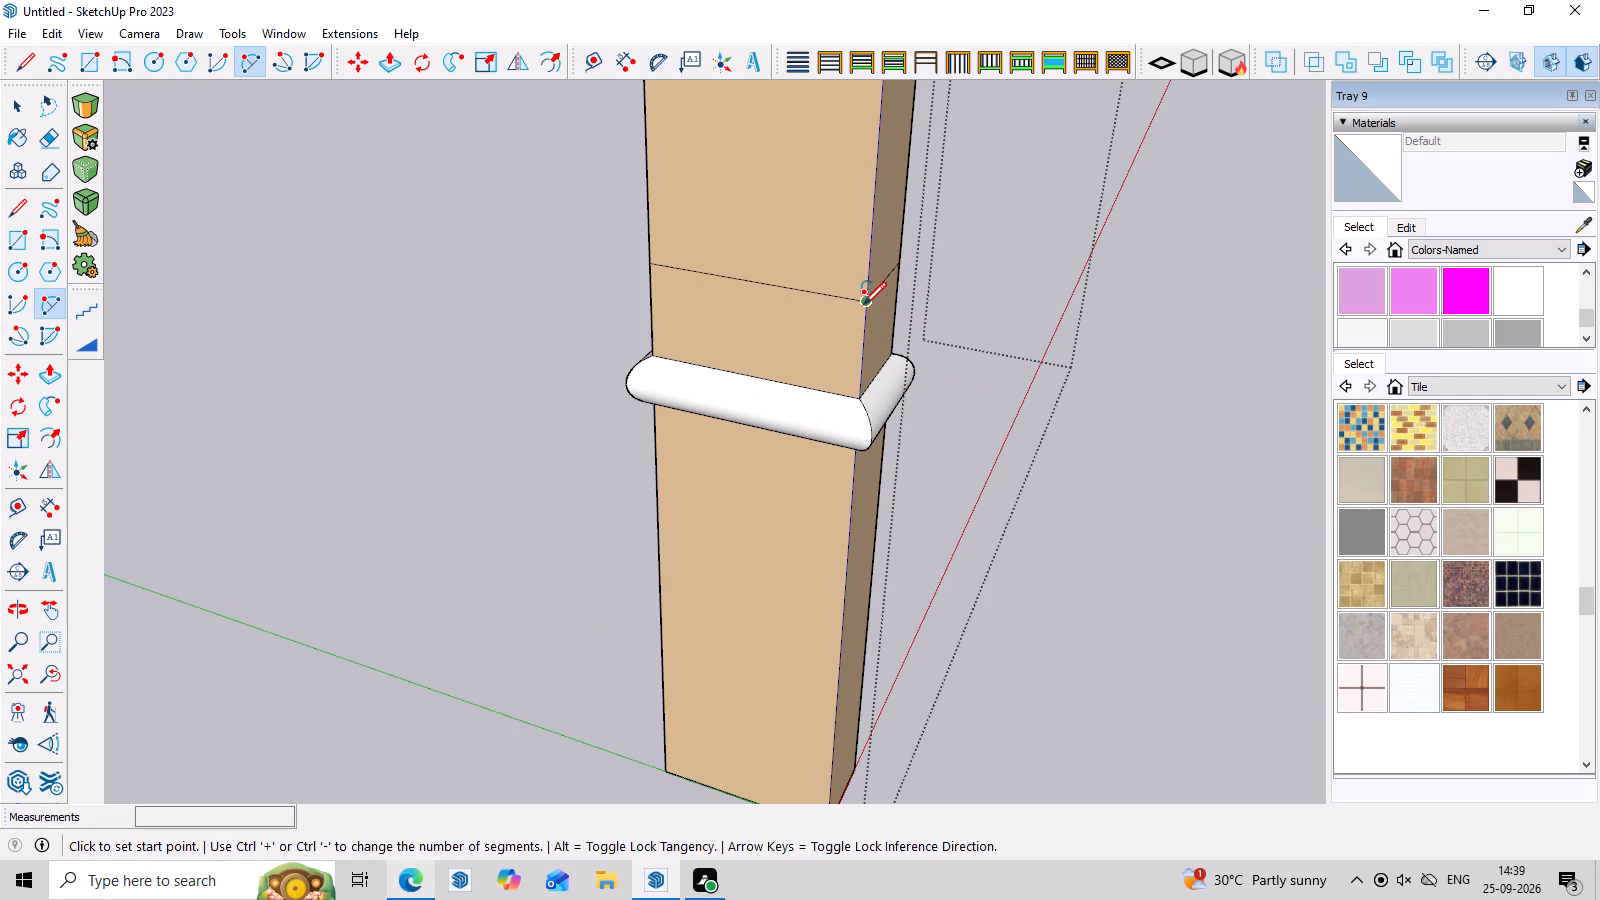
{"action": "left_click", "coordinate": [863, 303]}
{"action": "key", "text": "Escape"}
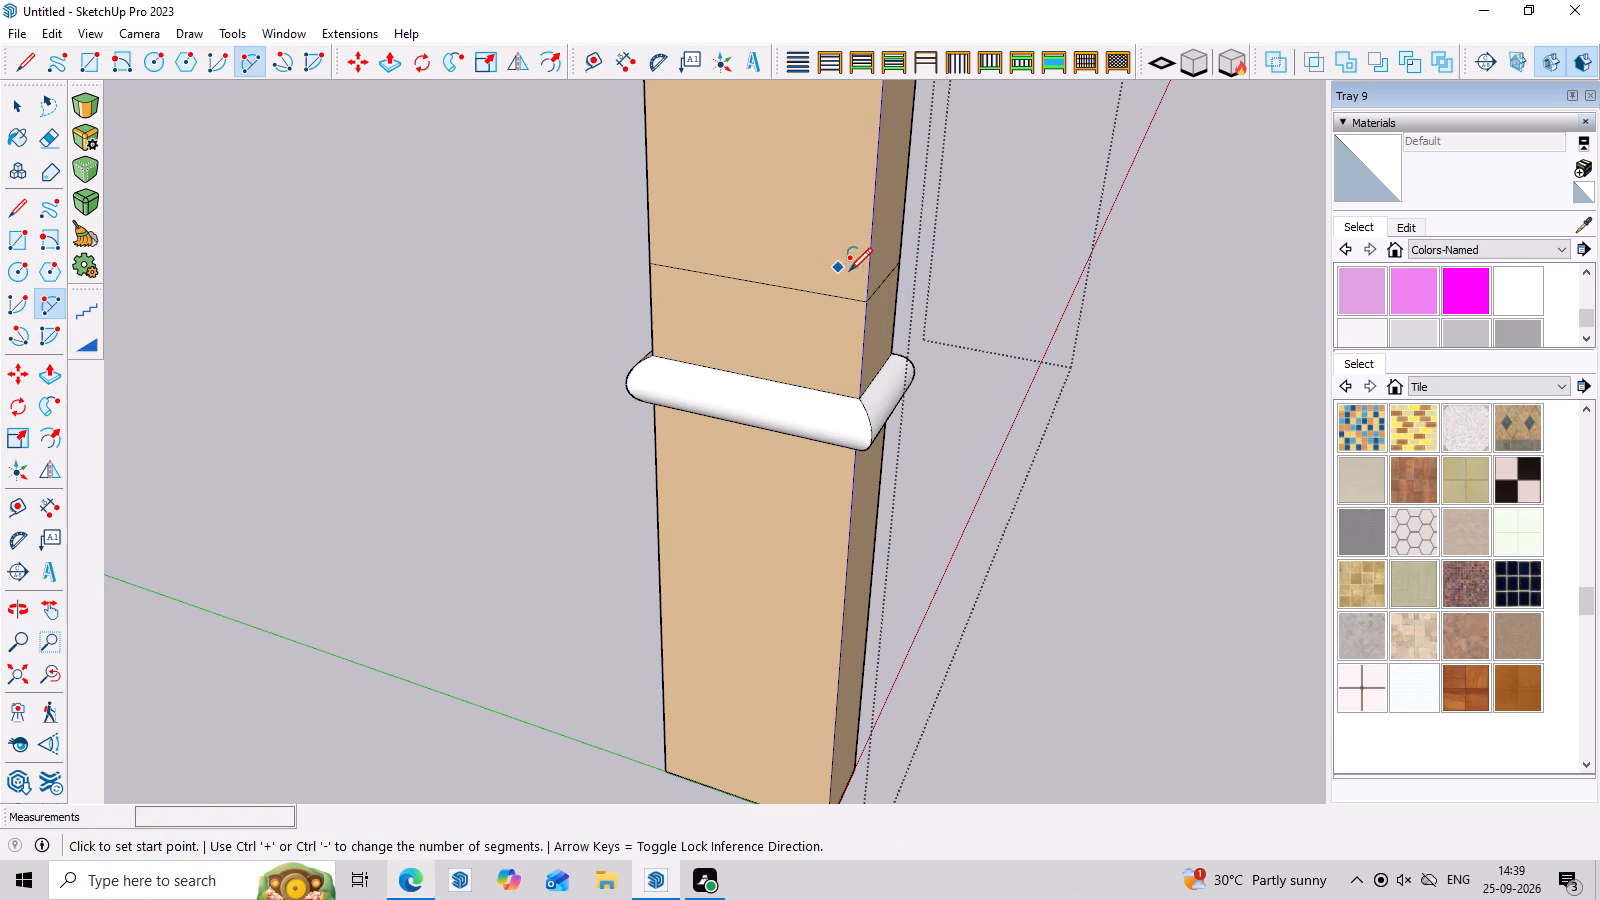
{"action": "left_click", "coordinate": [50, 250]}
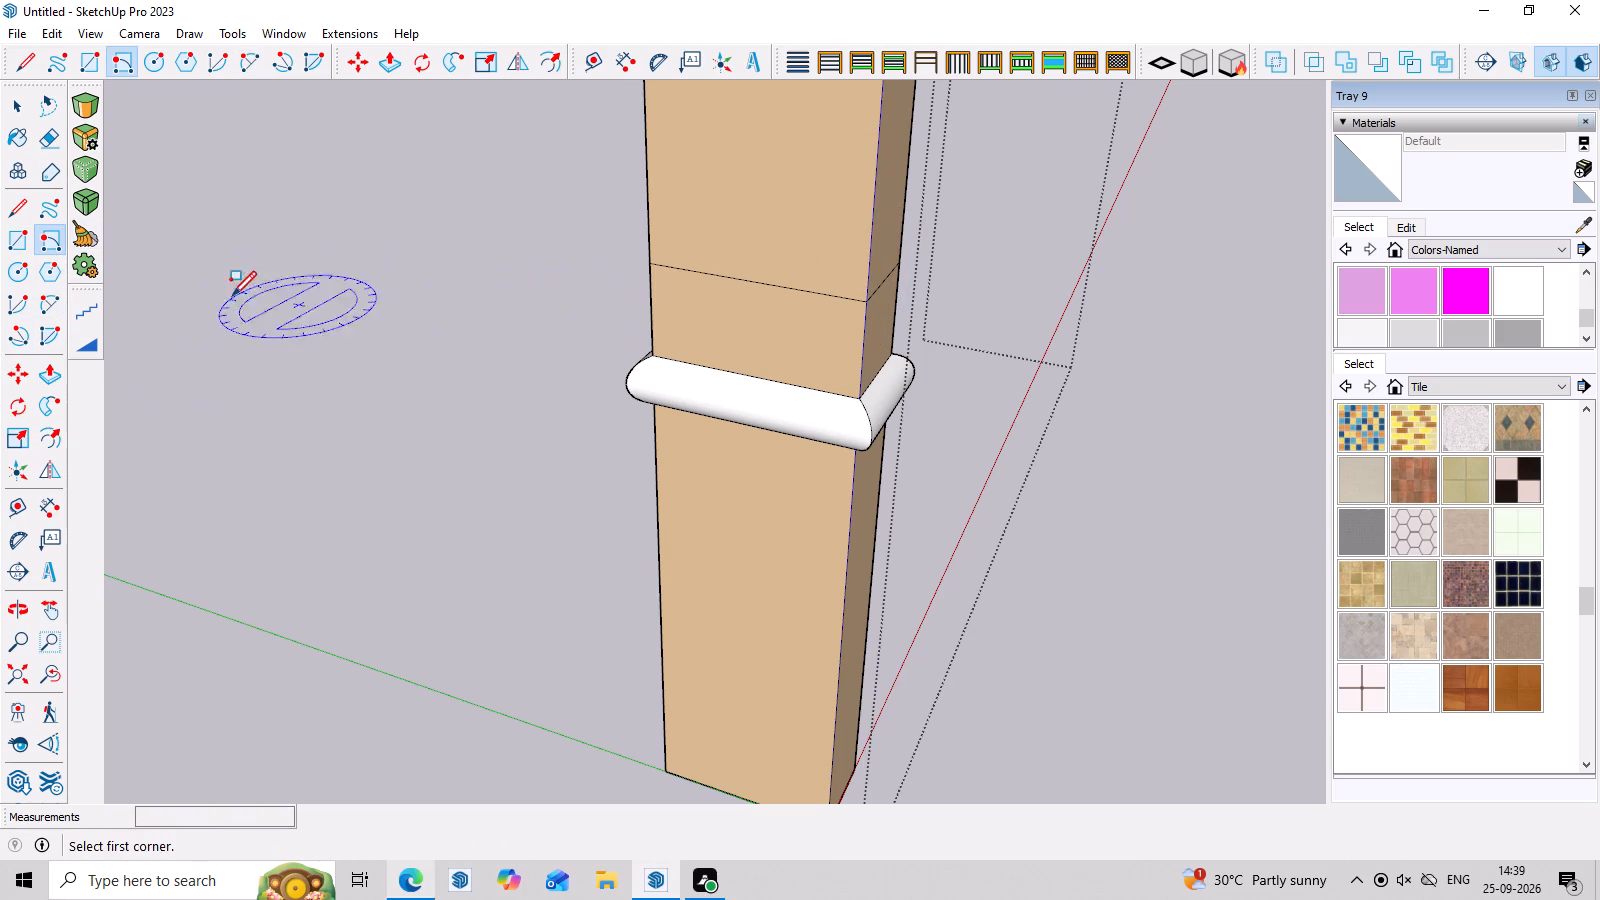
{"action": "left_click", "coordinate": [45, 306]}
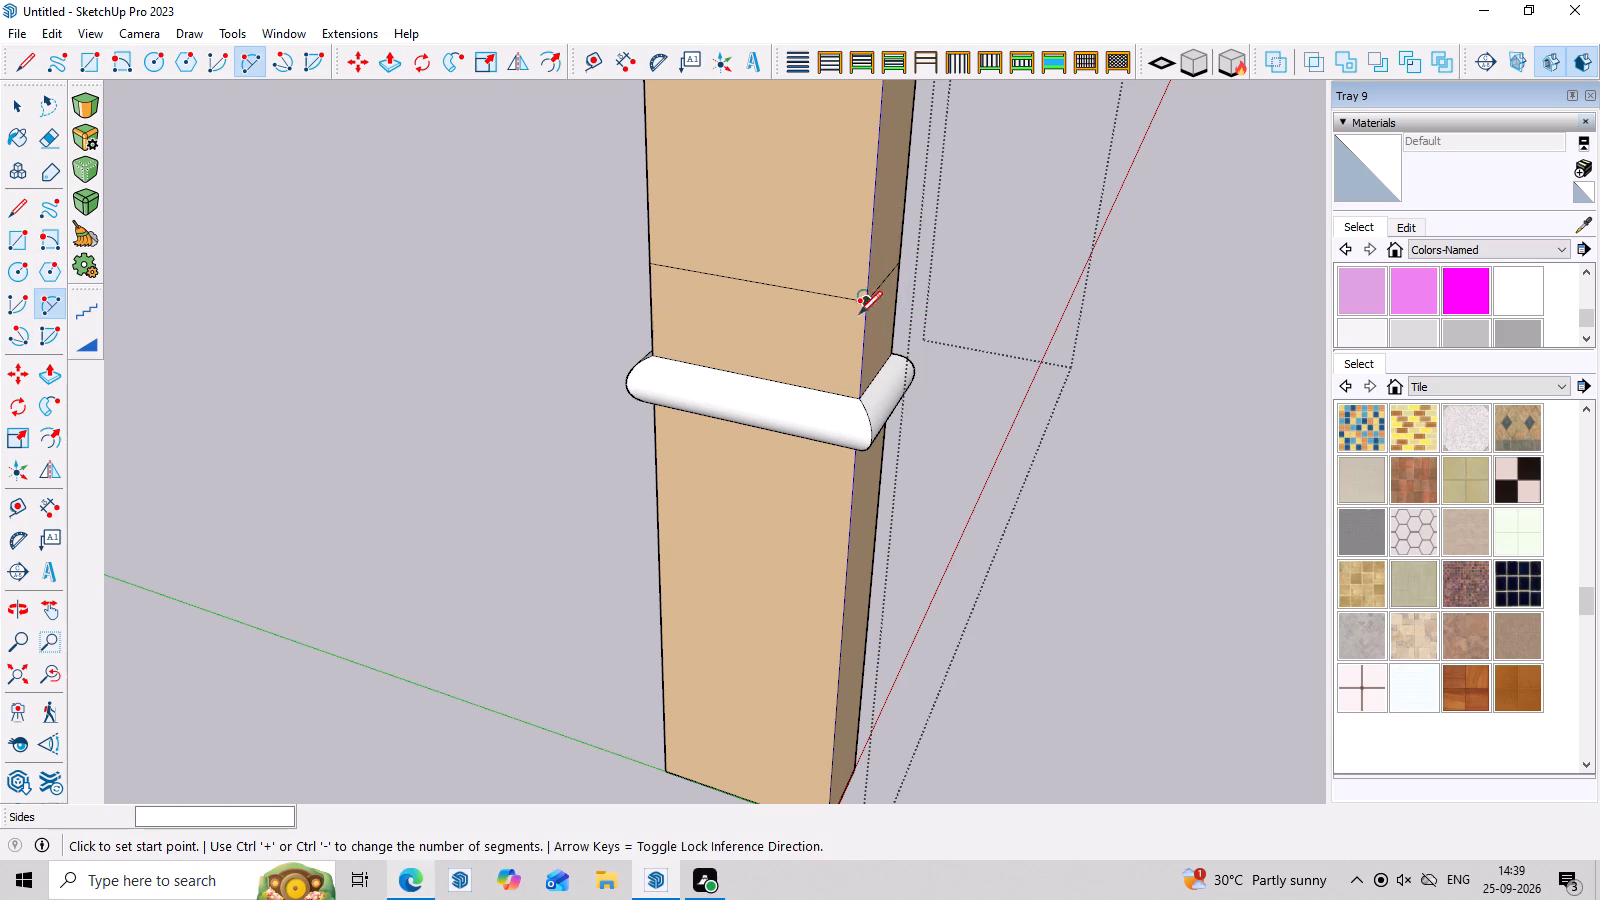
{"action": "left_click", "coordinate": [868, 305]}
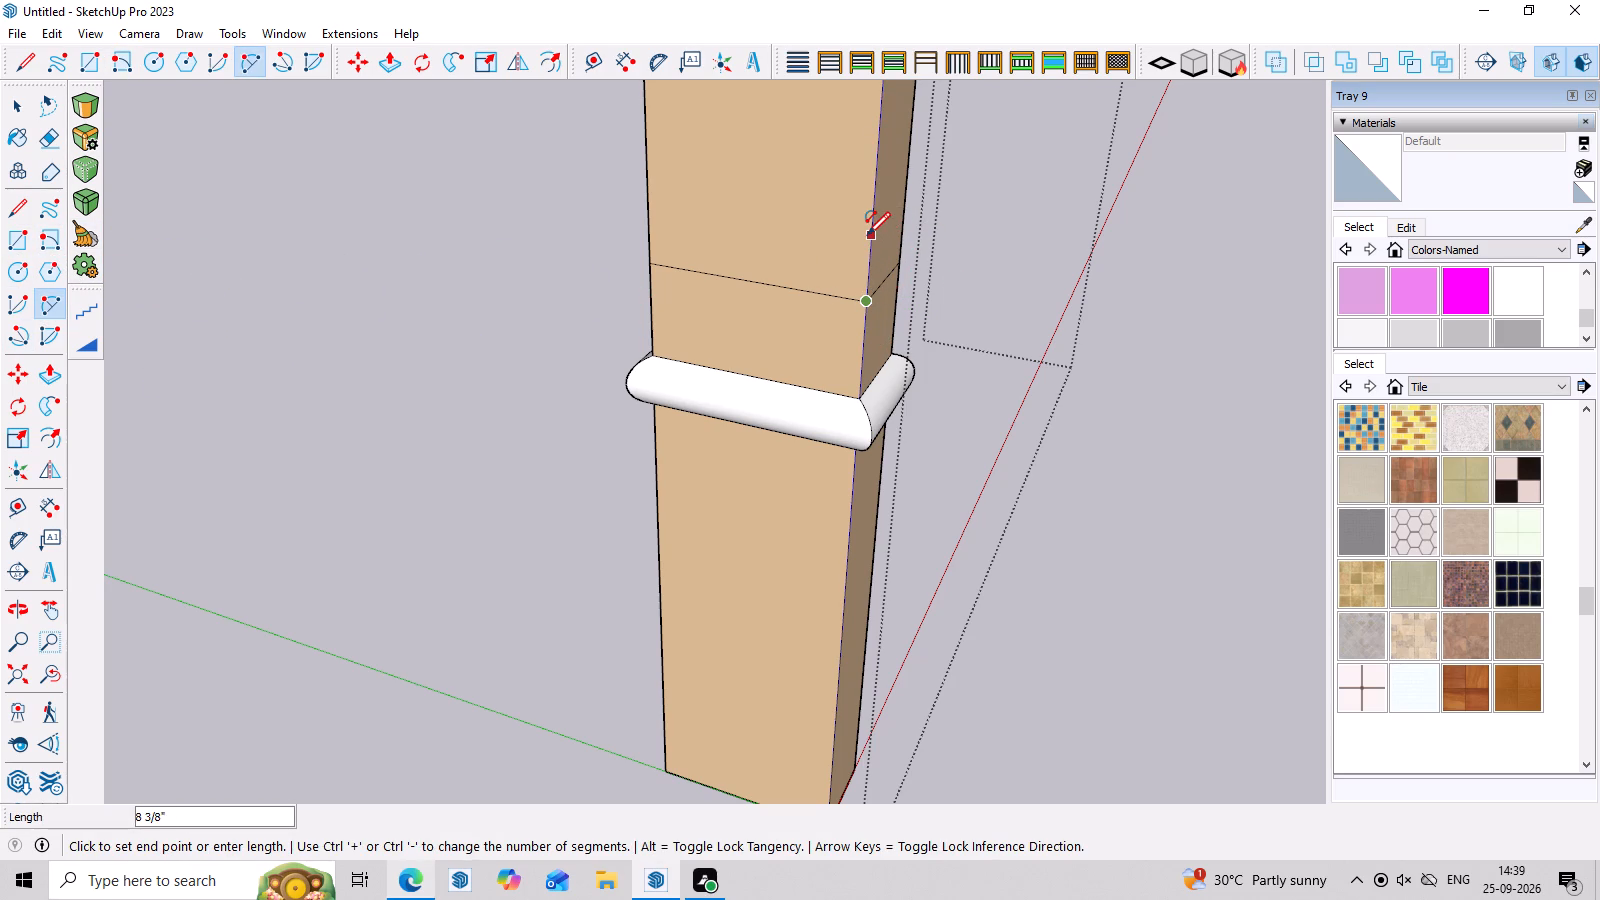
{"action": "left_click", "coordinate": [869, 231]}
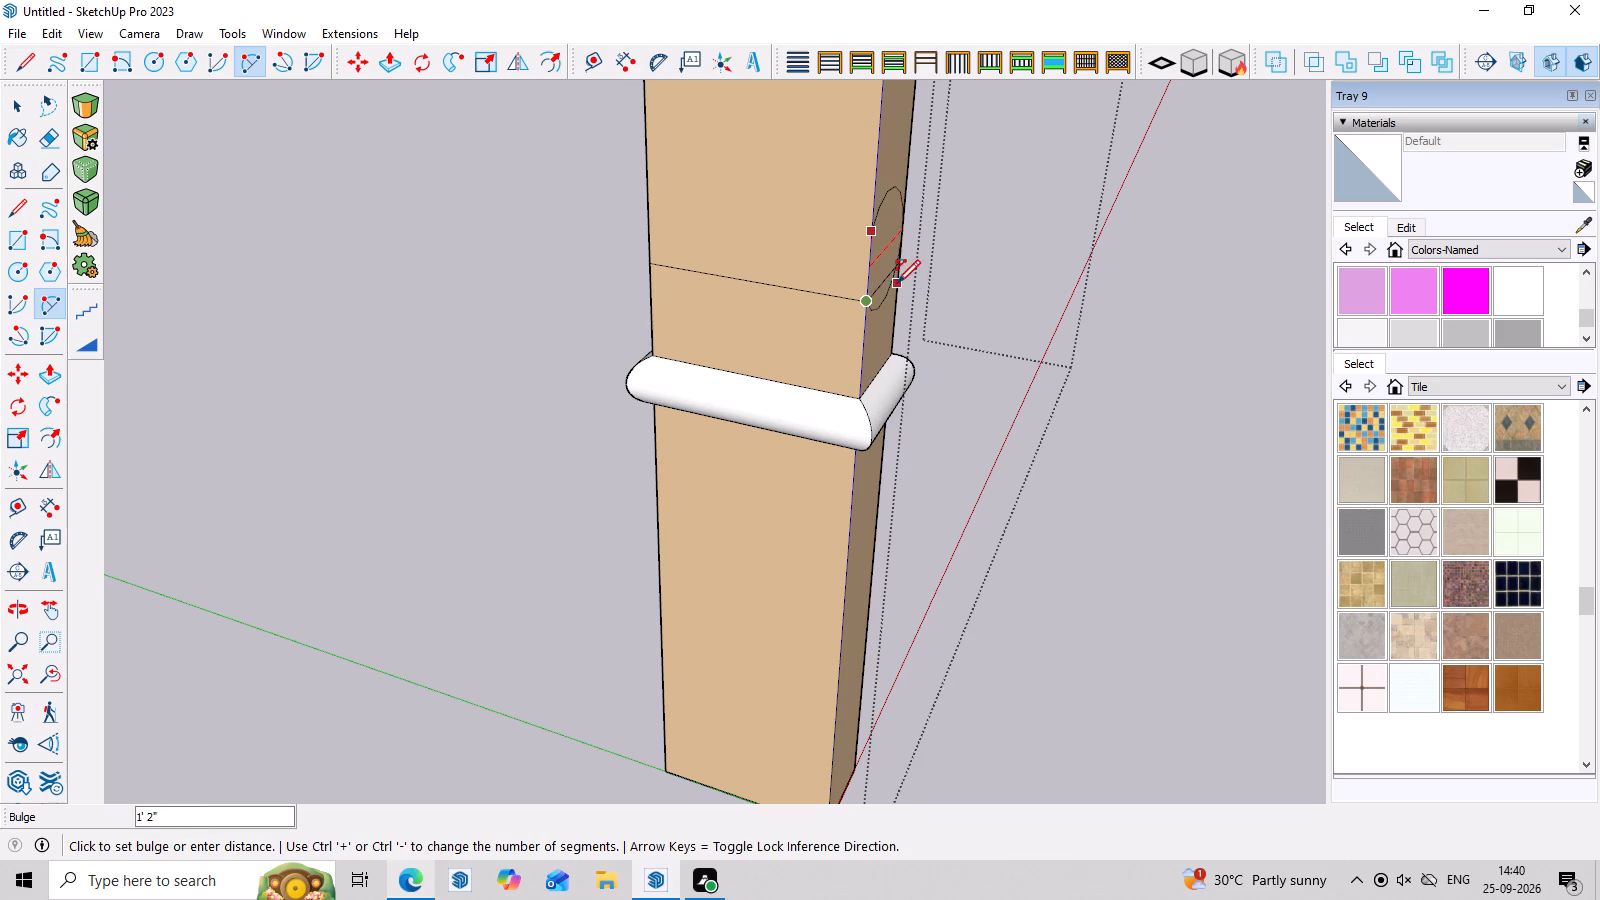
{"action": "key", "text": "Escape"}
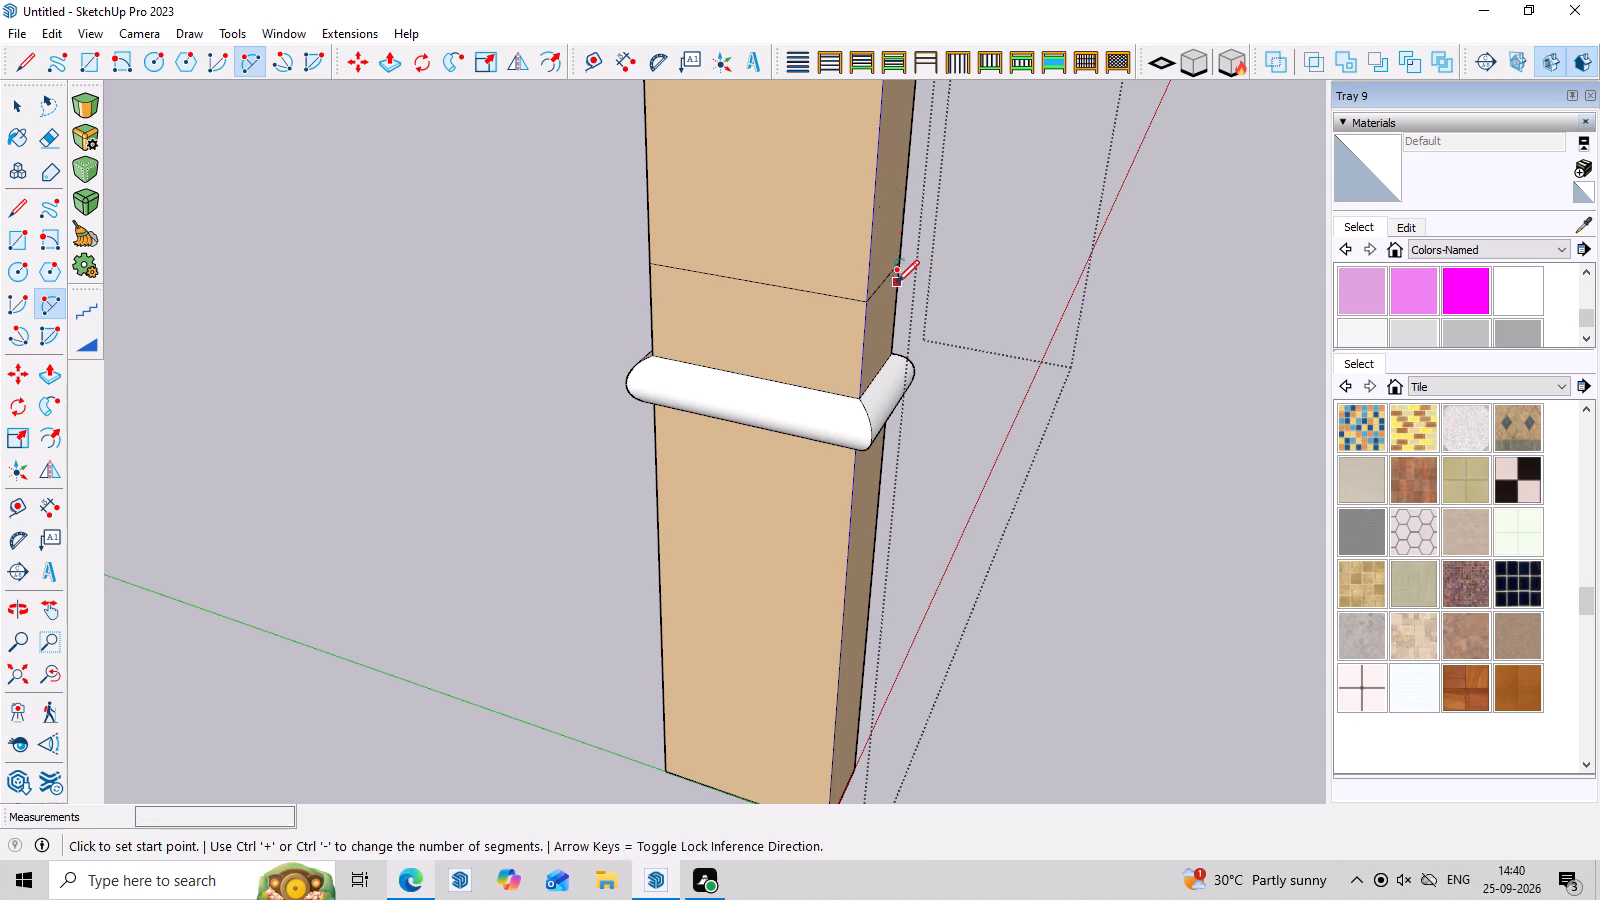
Draw an outward-bulging half-round arc along the column's corner edge just above the upper dividing loop, with its bulge locked to the green axis.
{"action": "left_click", "coordinate": [868, 299]}
{"action": "left_click", "coordinate": [871, 243]}
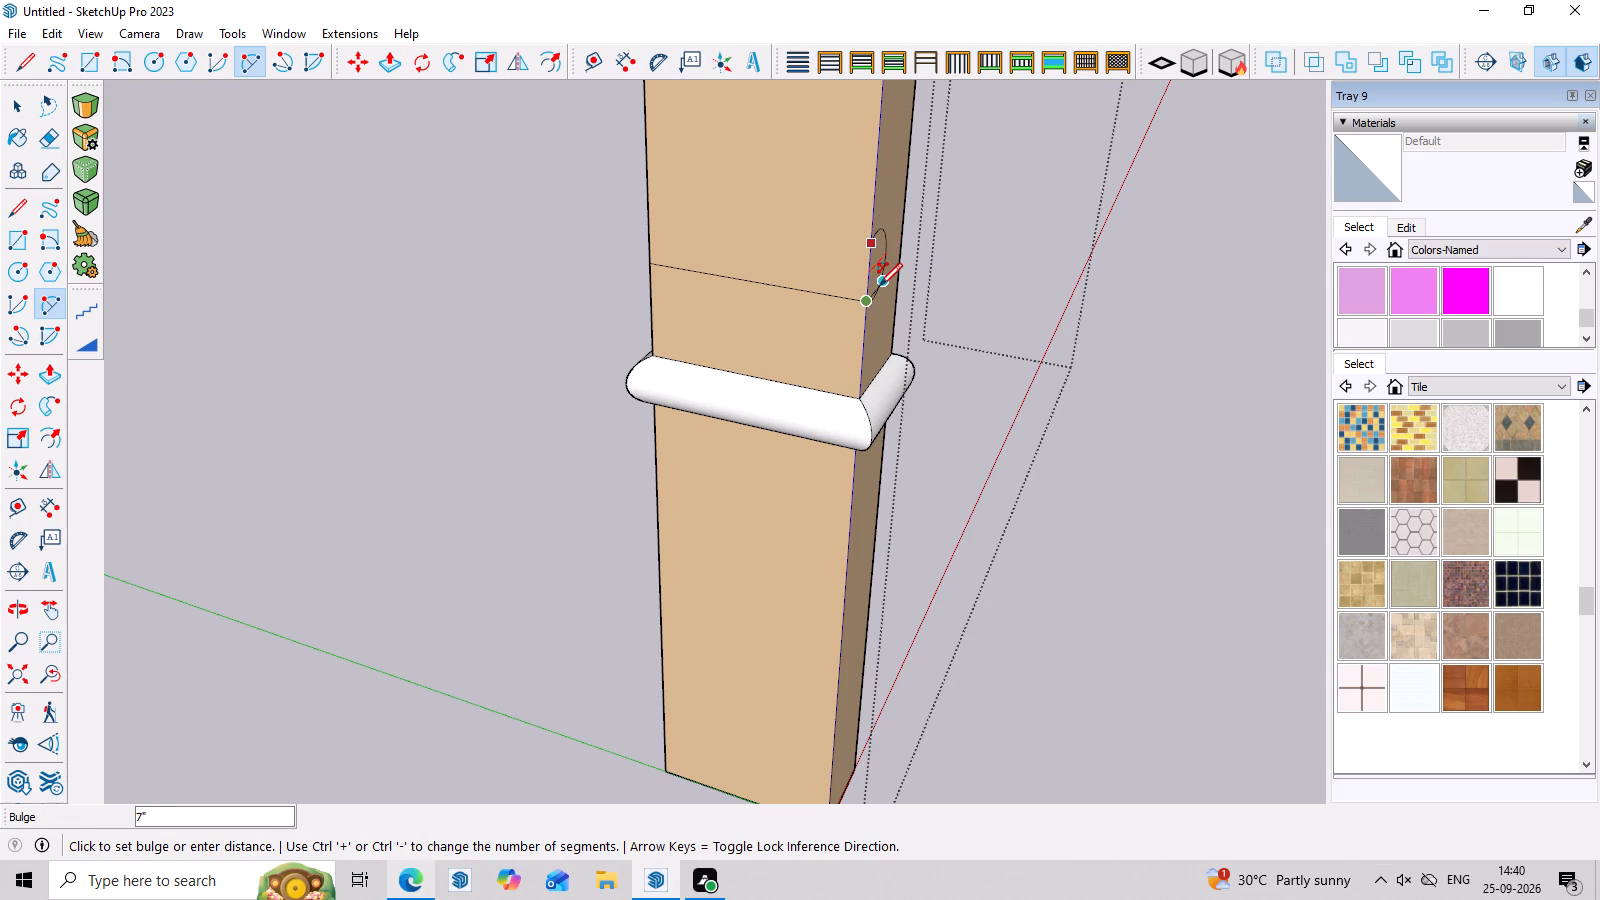
{"action": "key", "text": "Right"}
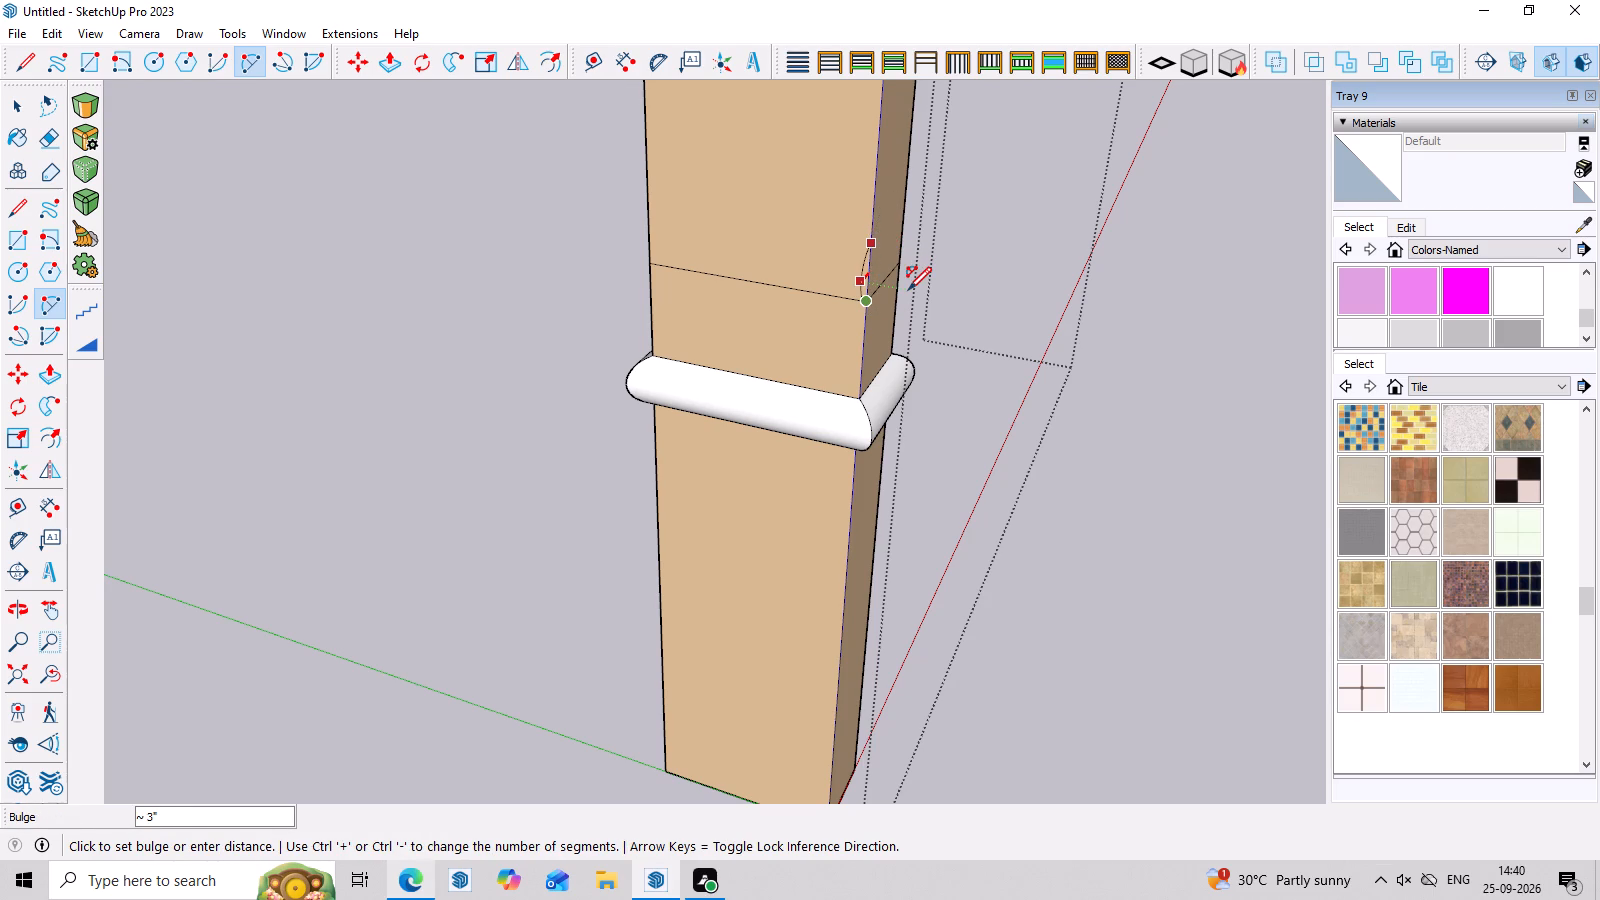
{"action": "key", "text": "Left"}
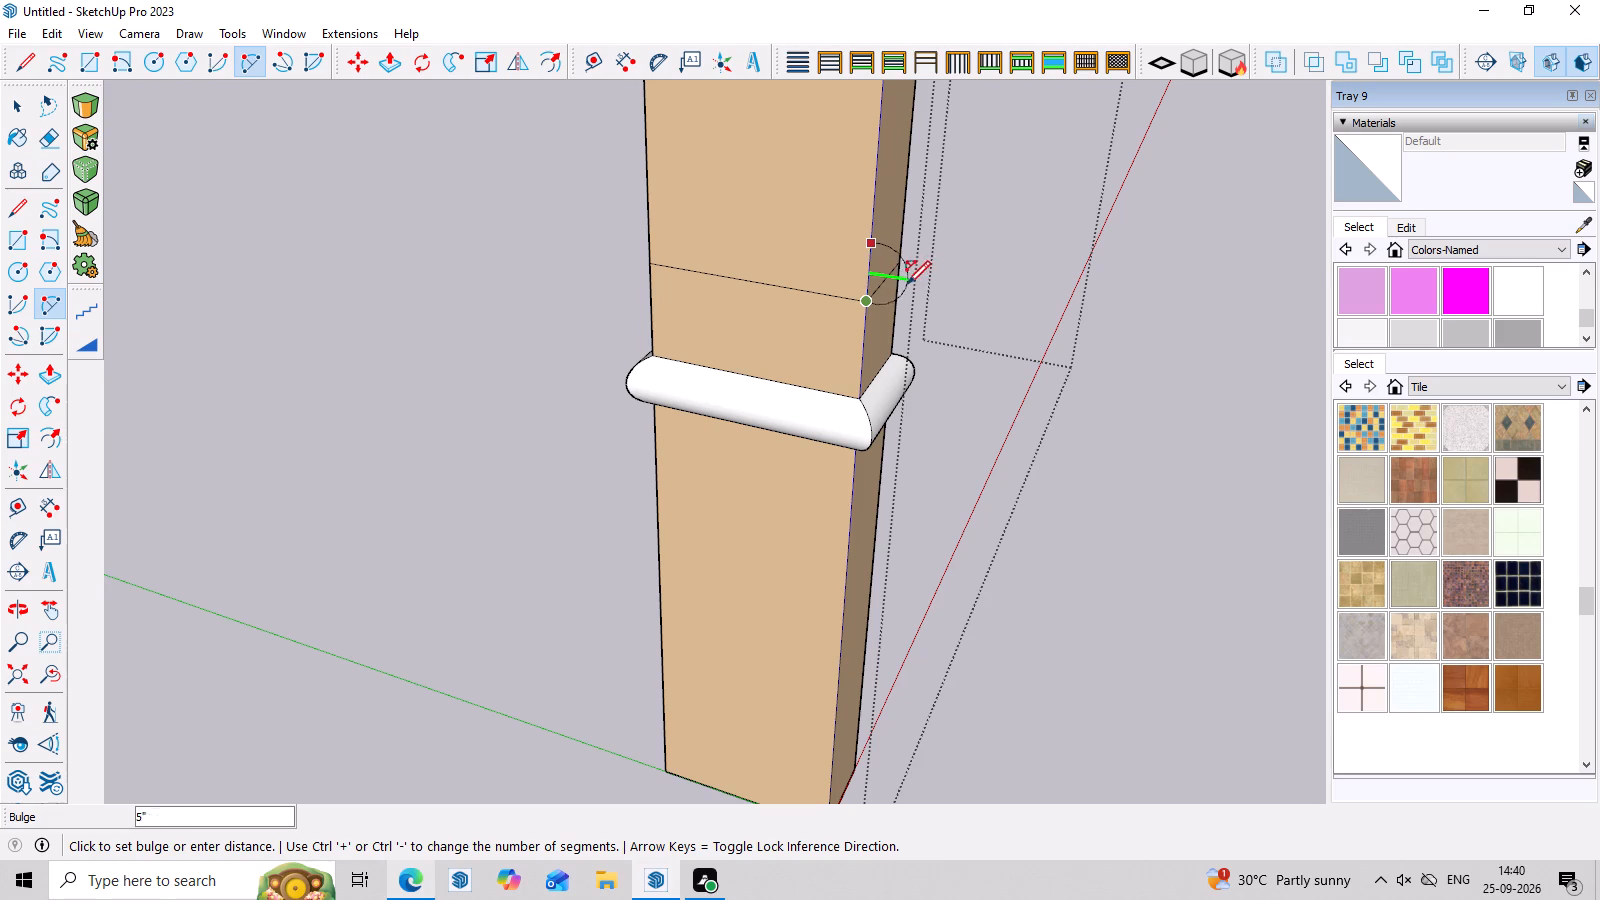
{"action": "left_click", "coordinate": [900, 283]}
{"action": "middle_click_drag", "start_coordinate": [959, 317], "coordinate": [939, 319]}
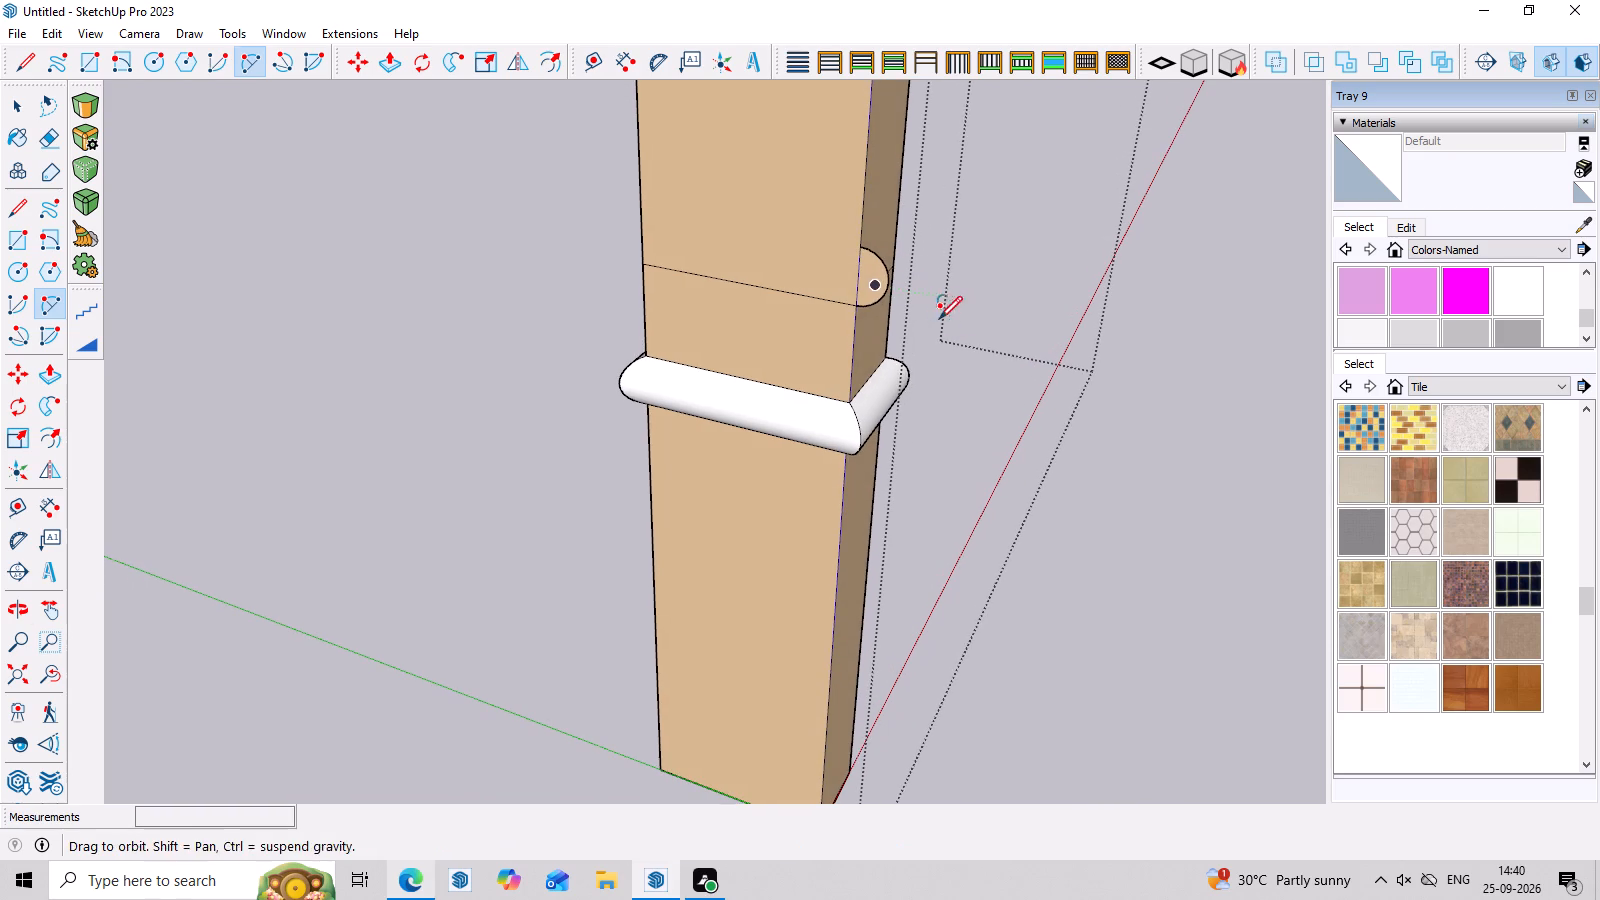
Paint the exposed face of the half-round profile above the column's upper dividing loop with 0129_WhiteSmoke.
{"action": "middle_click_drag", "start_coordinate": [939, 319], "coordinate": [943, 319]}
{"action": "key", "text": "space"}
{"action": "left_click", "coordinate": [879, 292]}
{"action": "left_click", "coordinate": [1346, 335]}
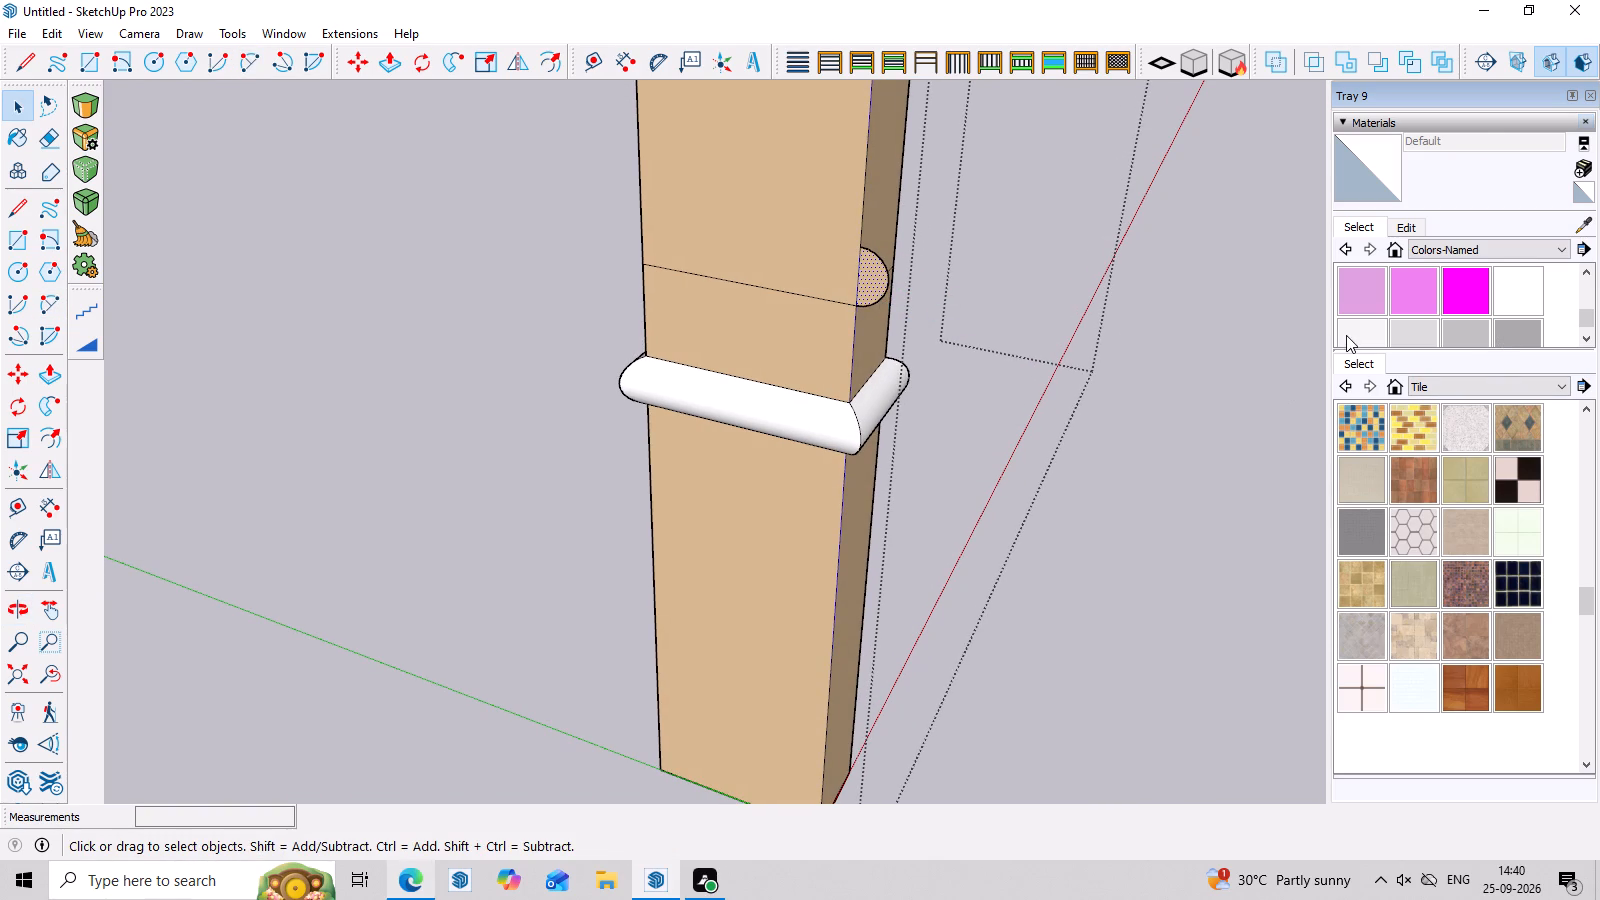
{"action": "left_click", "coordinate": [874, 286]}
{"action": "middle_click_drag", "start_coordinate": [1154, 467], "coordinate": [1062, 453]}
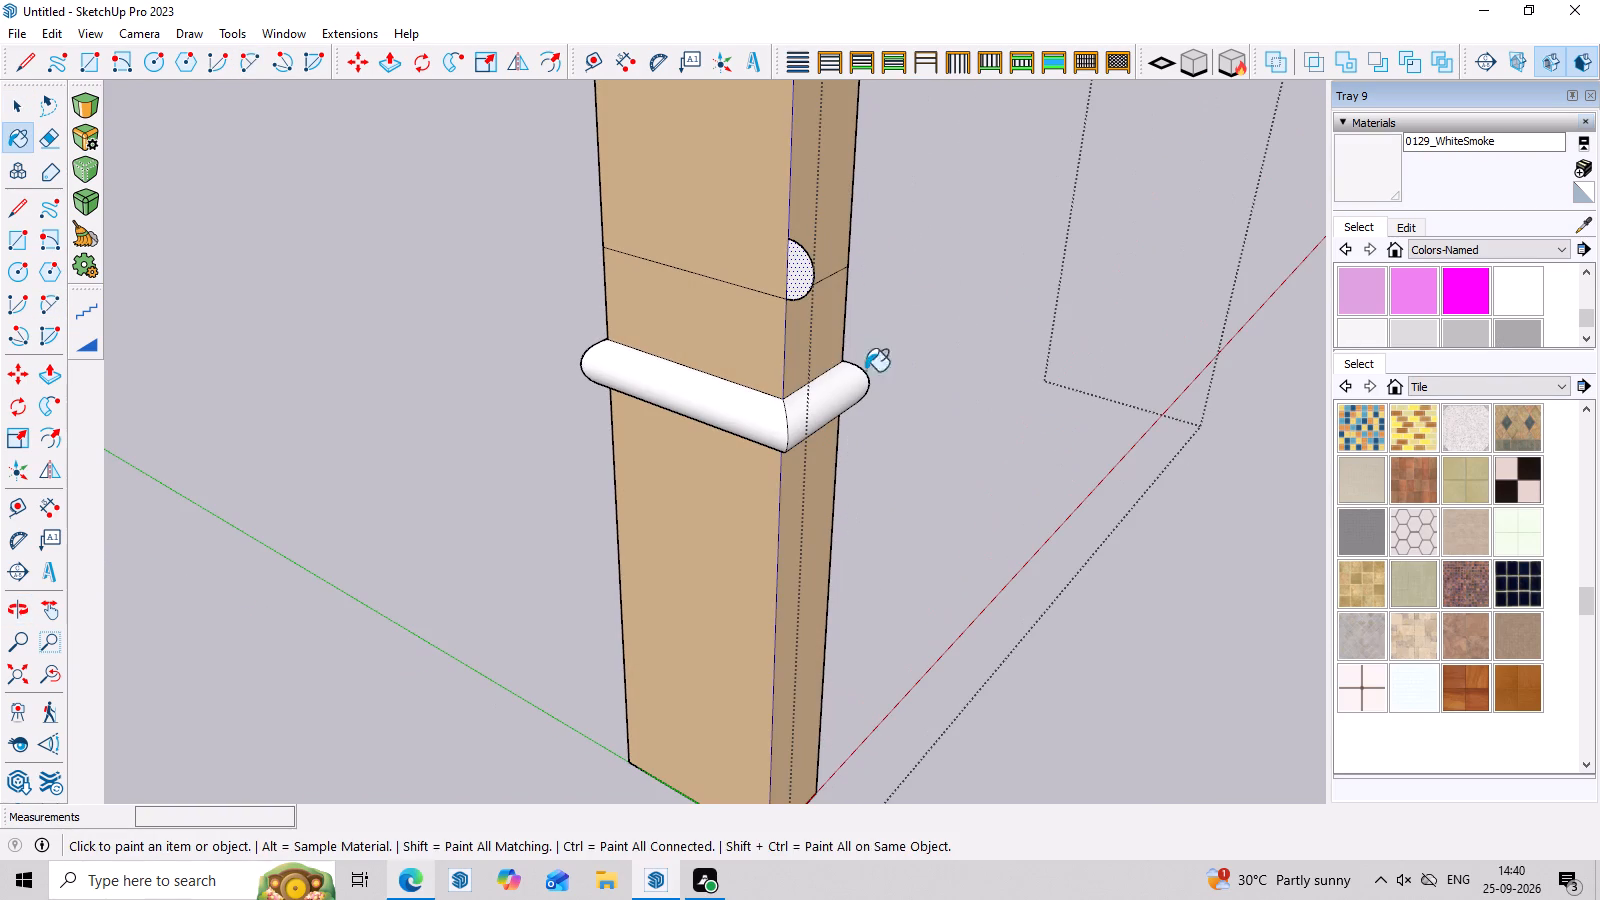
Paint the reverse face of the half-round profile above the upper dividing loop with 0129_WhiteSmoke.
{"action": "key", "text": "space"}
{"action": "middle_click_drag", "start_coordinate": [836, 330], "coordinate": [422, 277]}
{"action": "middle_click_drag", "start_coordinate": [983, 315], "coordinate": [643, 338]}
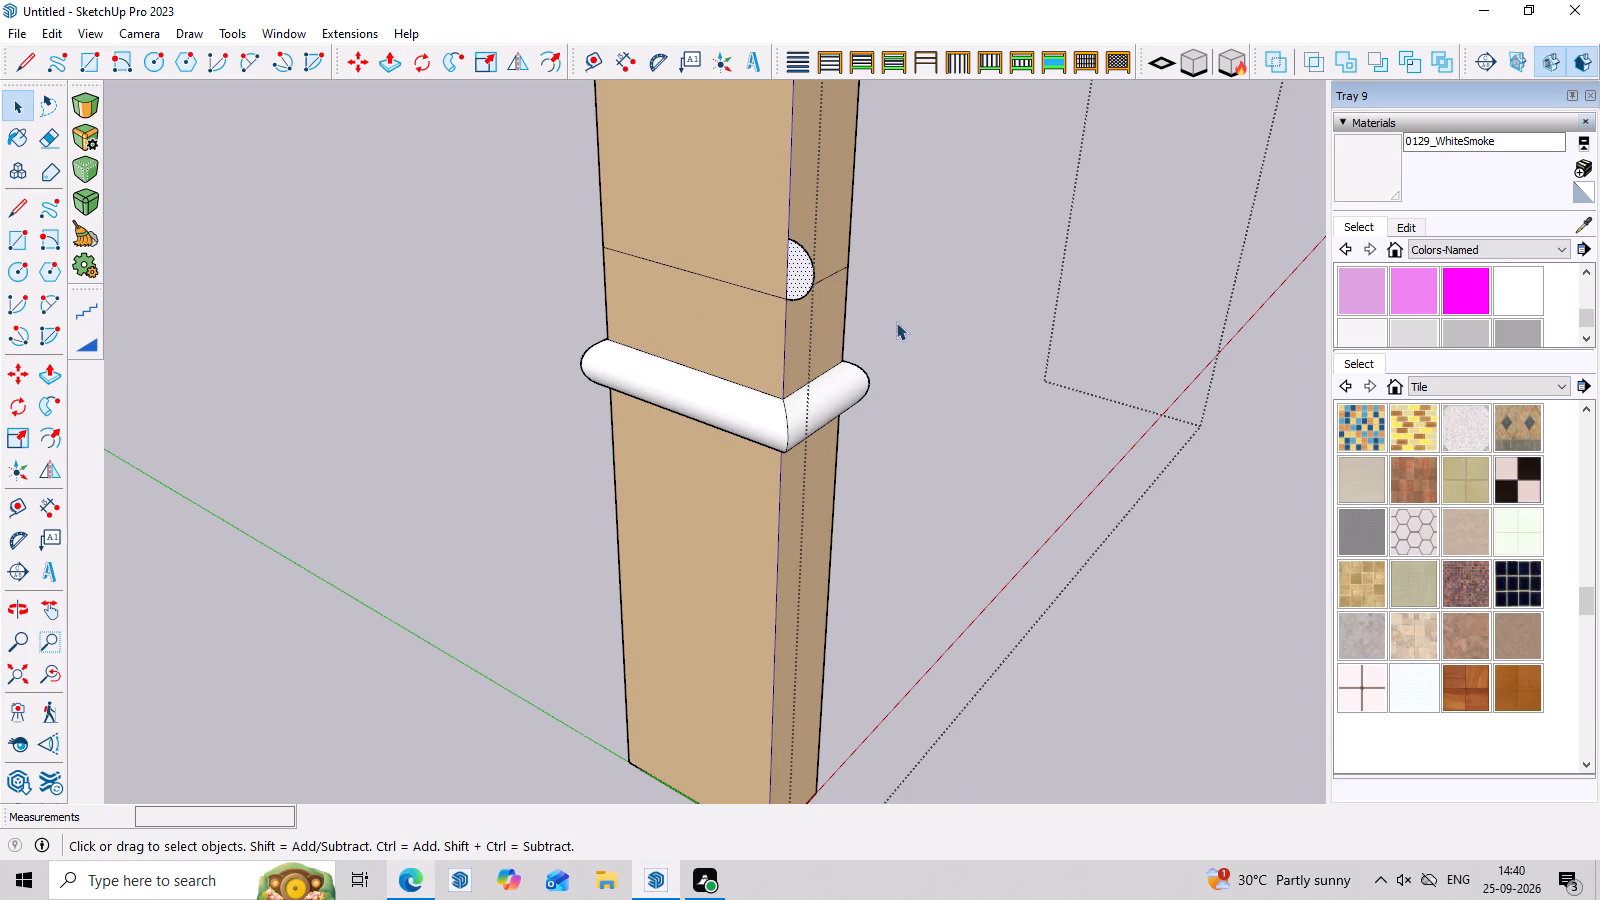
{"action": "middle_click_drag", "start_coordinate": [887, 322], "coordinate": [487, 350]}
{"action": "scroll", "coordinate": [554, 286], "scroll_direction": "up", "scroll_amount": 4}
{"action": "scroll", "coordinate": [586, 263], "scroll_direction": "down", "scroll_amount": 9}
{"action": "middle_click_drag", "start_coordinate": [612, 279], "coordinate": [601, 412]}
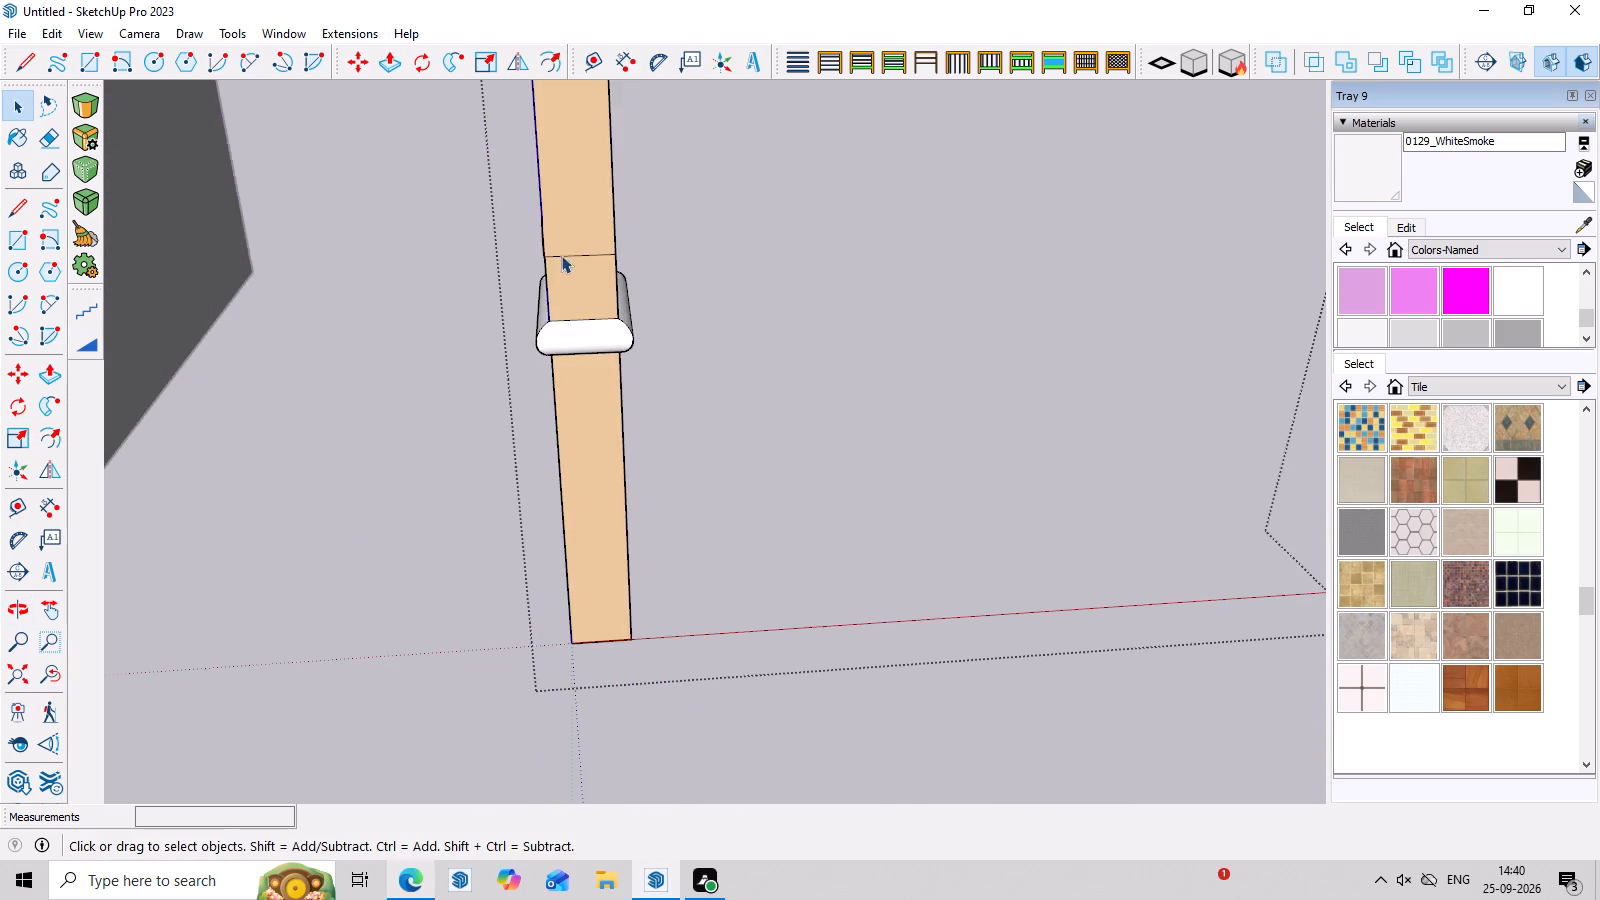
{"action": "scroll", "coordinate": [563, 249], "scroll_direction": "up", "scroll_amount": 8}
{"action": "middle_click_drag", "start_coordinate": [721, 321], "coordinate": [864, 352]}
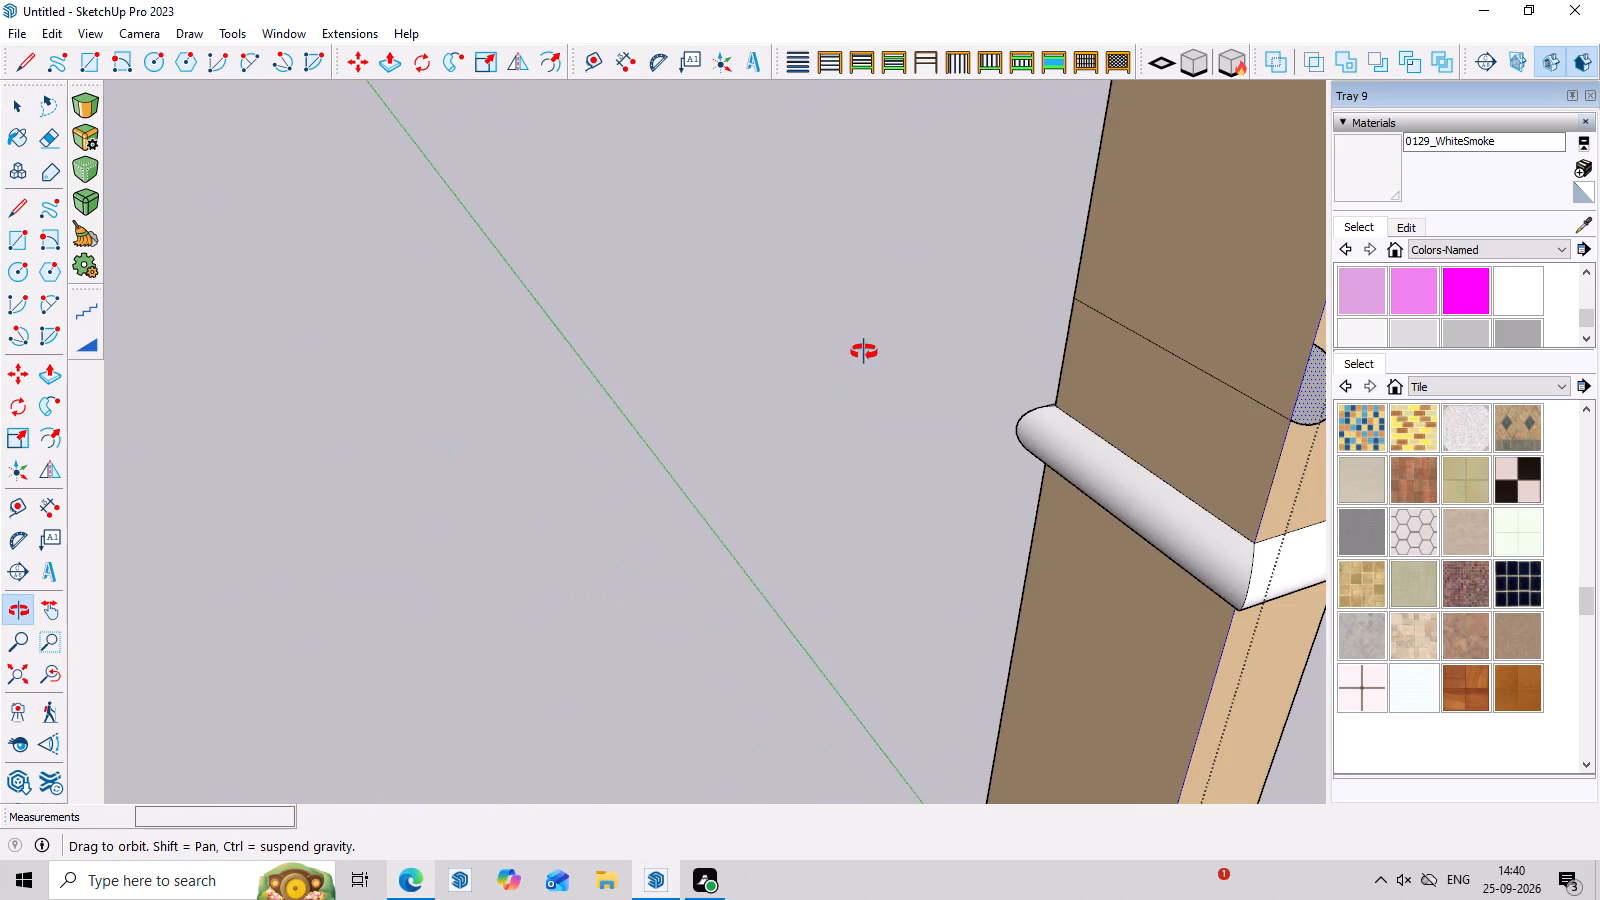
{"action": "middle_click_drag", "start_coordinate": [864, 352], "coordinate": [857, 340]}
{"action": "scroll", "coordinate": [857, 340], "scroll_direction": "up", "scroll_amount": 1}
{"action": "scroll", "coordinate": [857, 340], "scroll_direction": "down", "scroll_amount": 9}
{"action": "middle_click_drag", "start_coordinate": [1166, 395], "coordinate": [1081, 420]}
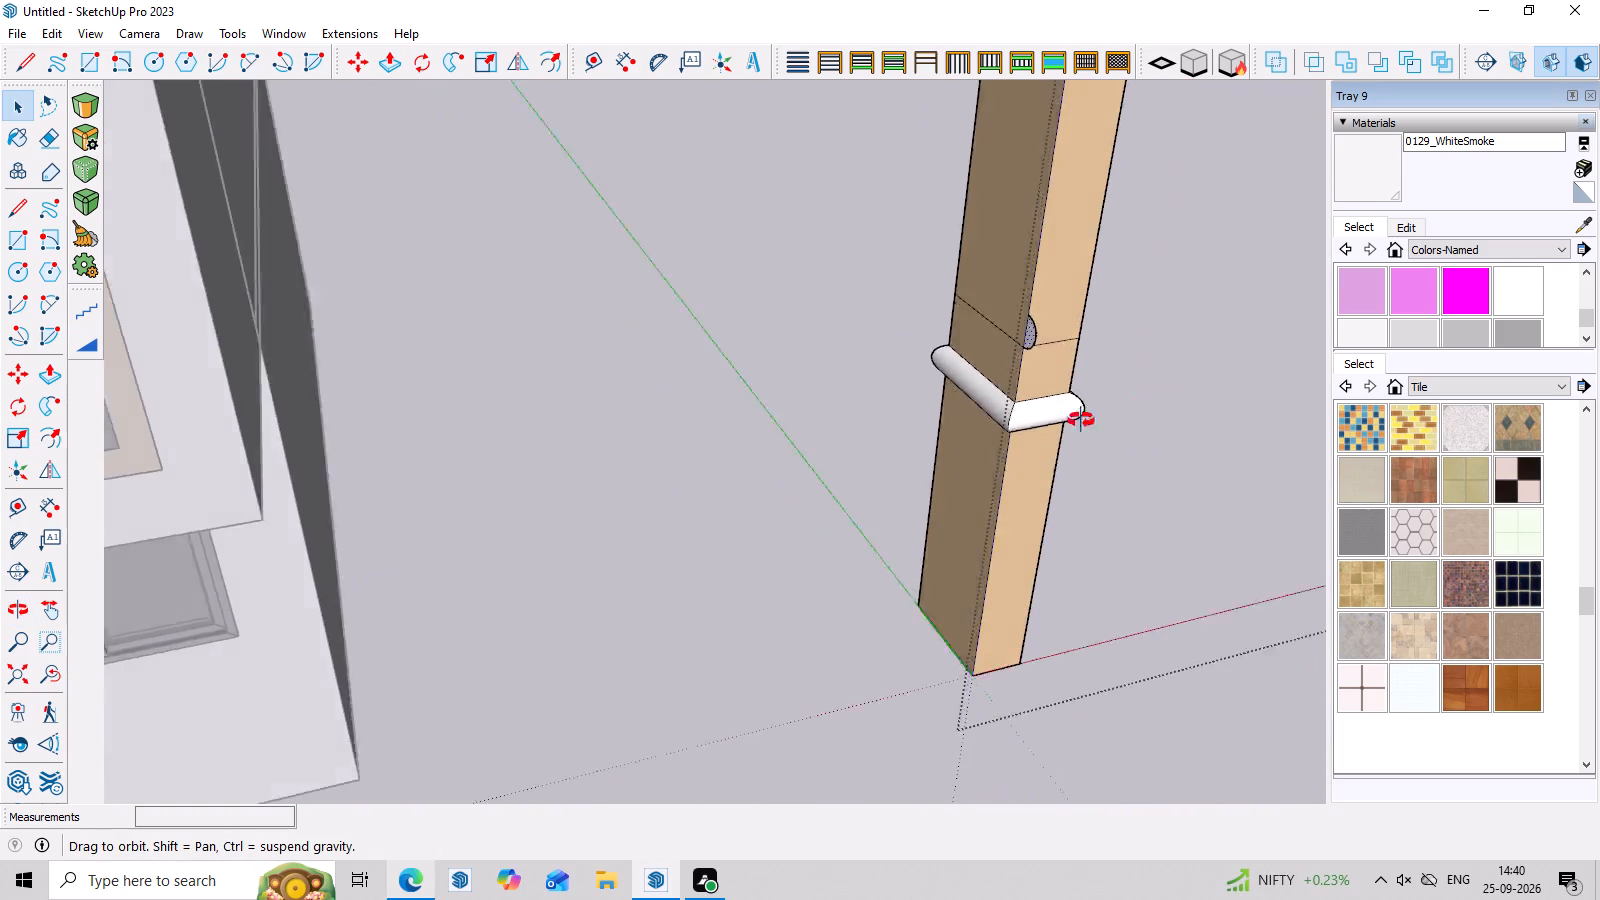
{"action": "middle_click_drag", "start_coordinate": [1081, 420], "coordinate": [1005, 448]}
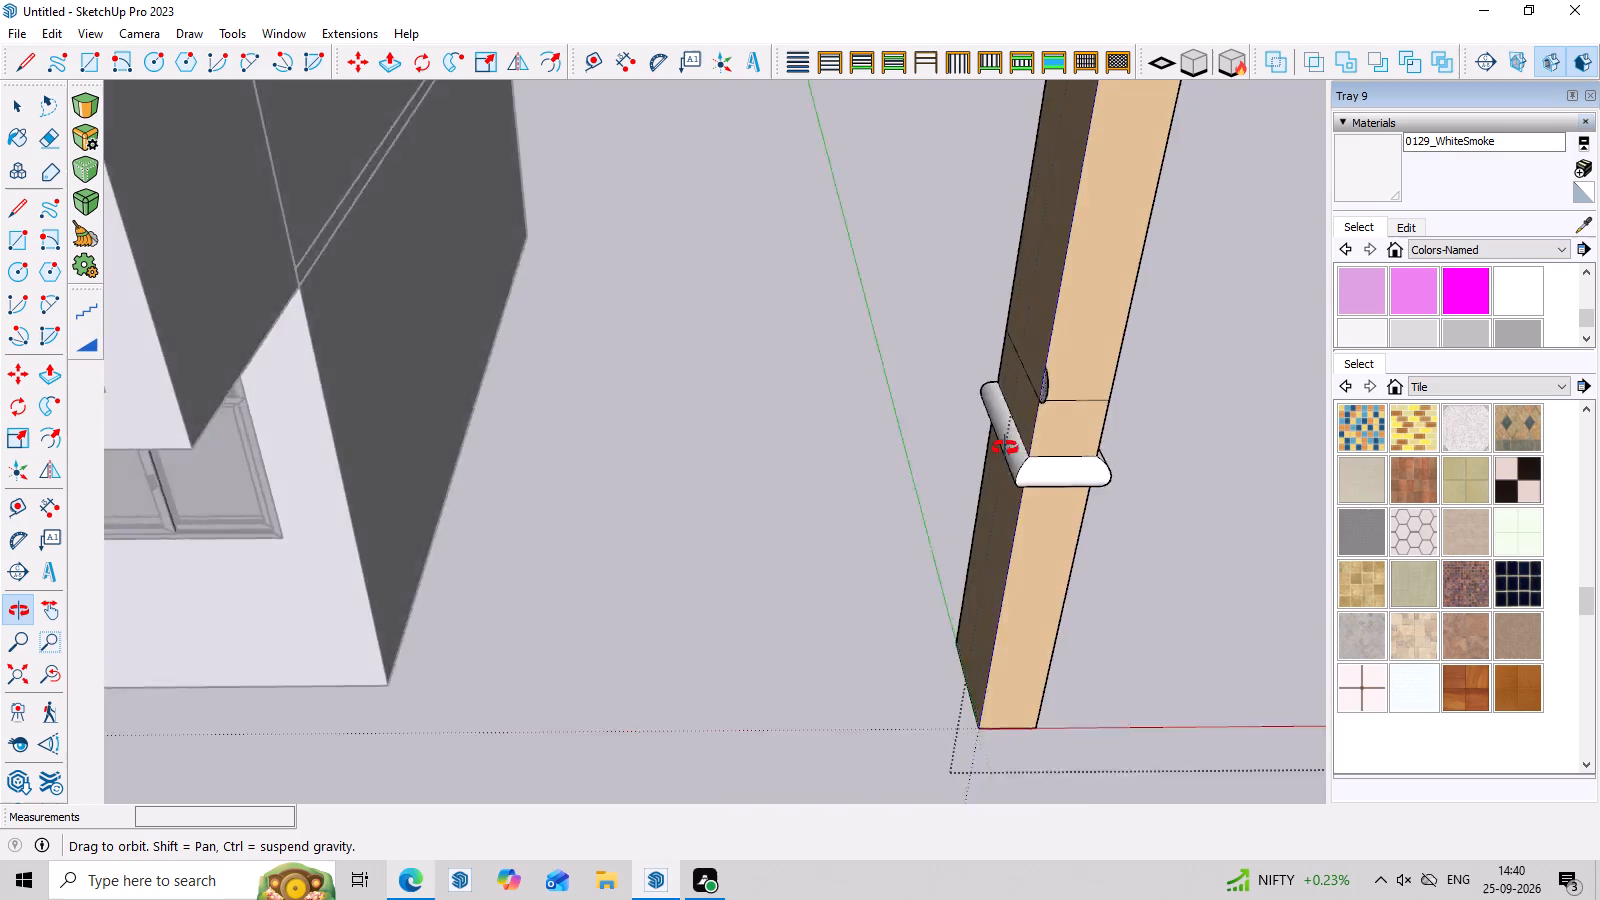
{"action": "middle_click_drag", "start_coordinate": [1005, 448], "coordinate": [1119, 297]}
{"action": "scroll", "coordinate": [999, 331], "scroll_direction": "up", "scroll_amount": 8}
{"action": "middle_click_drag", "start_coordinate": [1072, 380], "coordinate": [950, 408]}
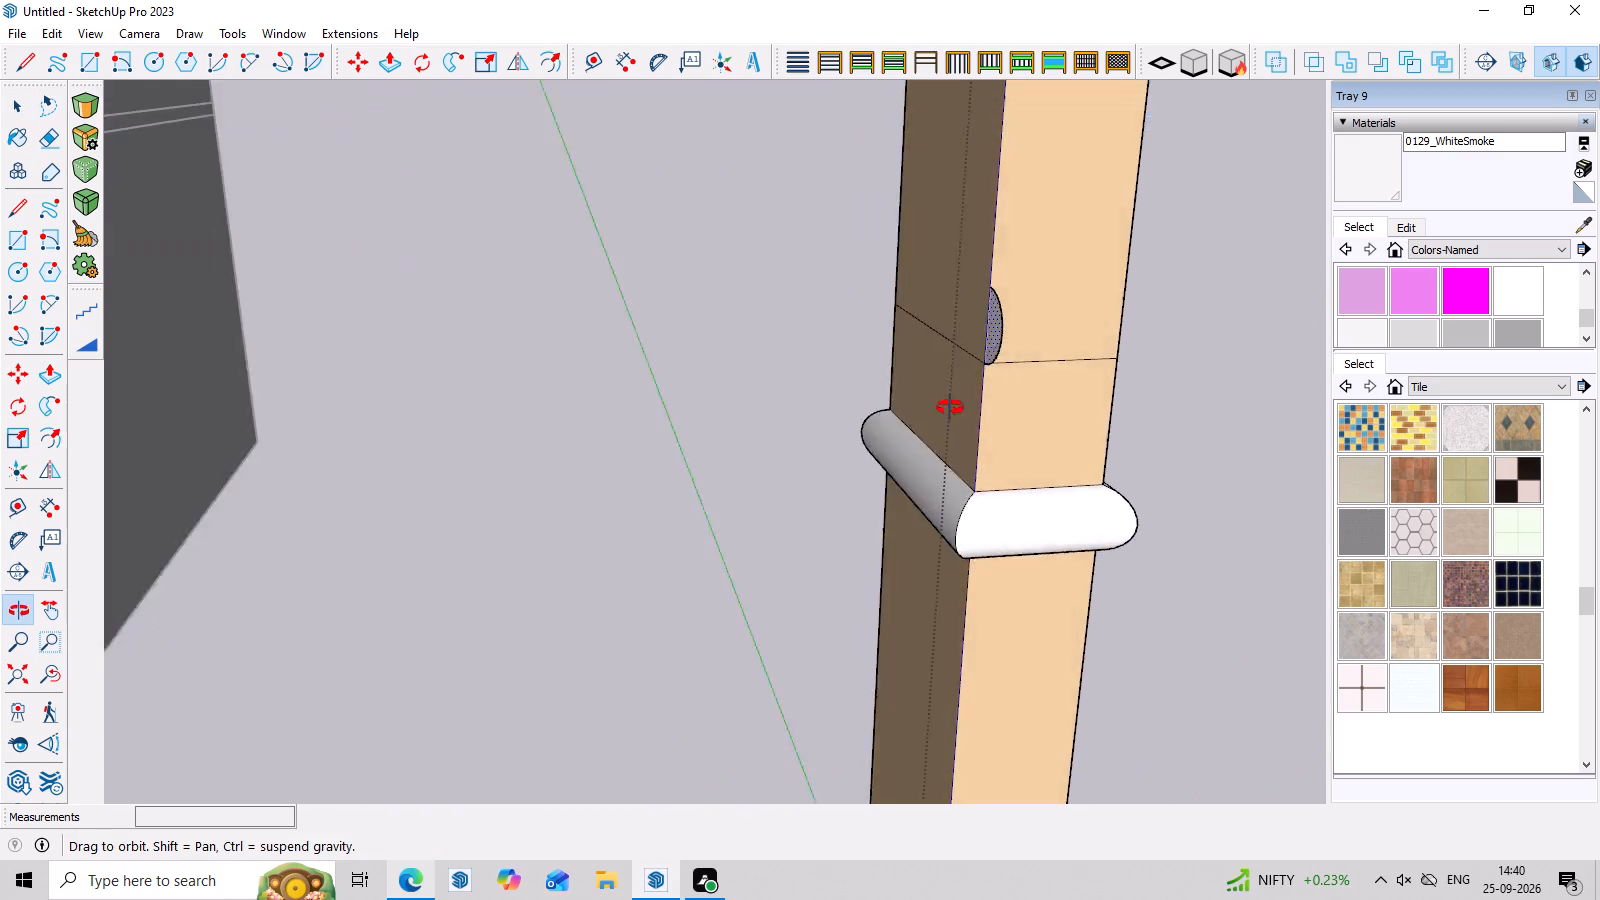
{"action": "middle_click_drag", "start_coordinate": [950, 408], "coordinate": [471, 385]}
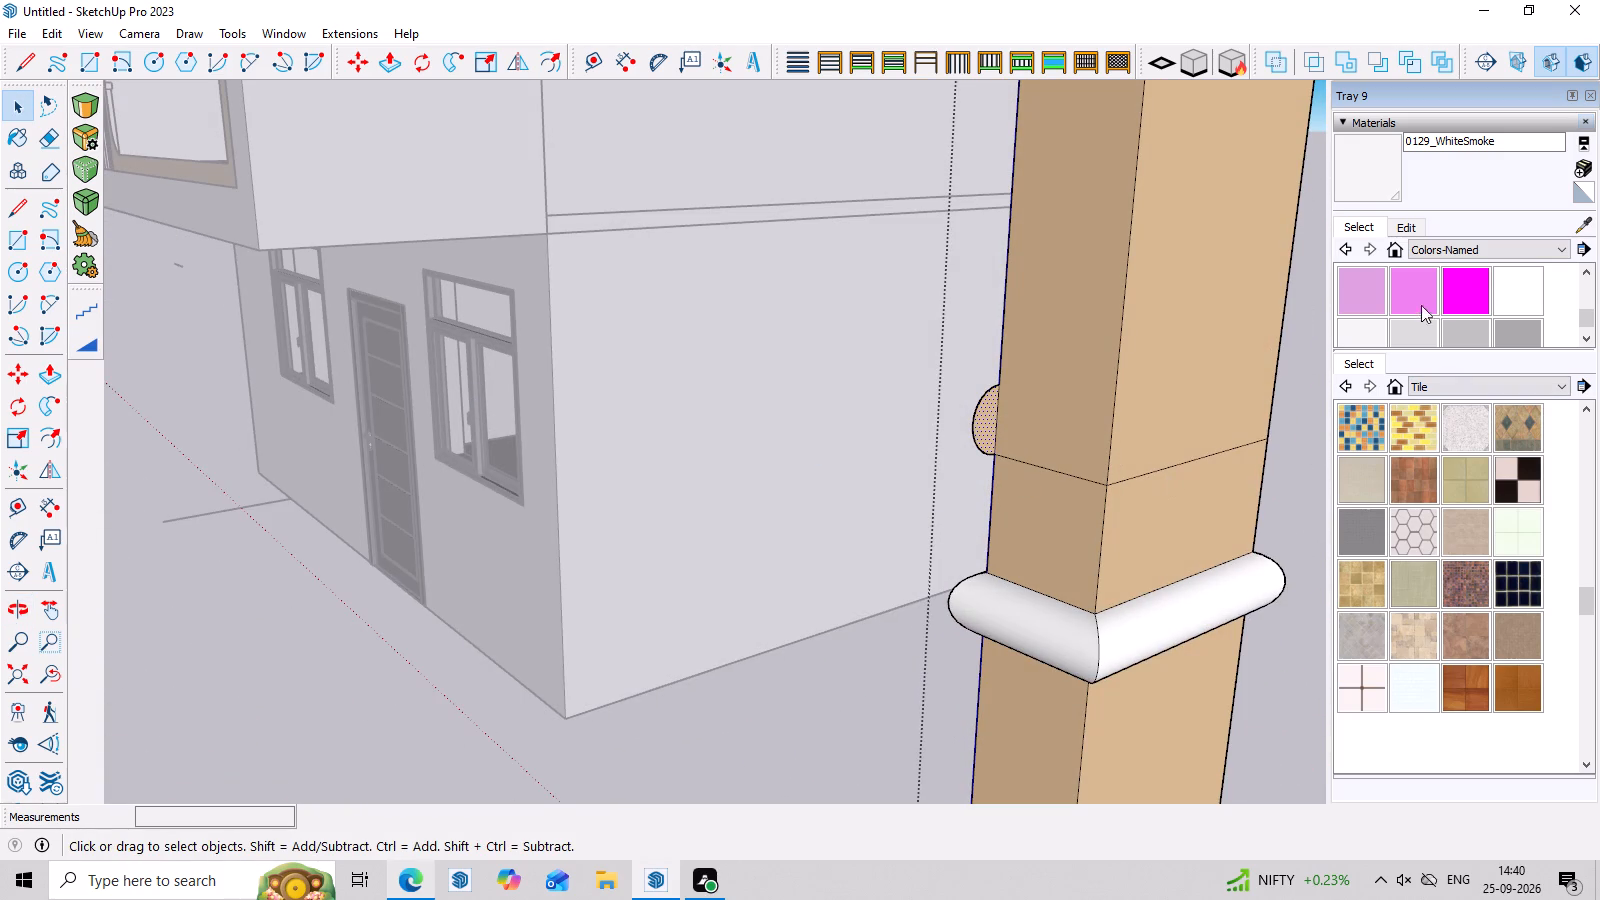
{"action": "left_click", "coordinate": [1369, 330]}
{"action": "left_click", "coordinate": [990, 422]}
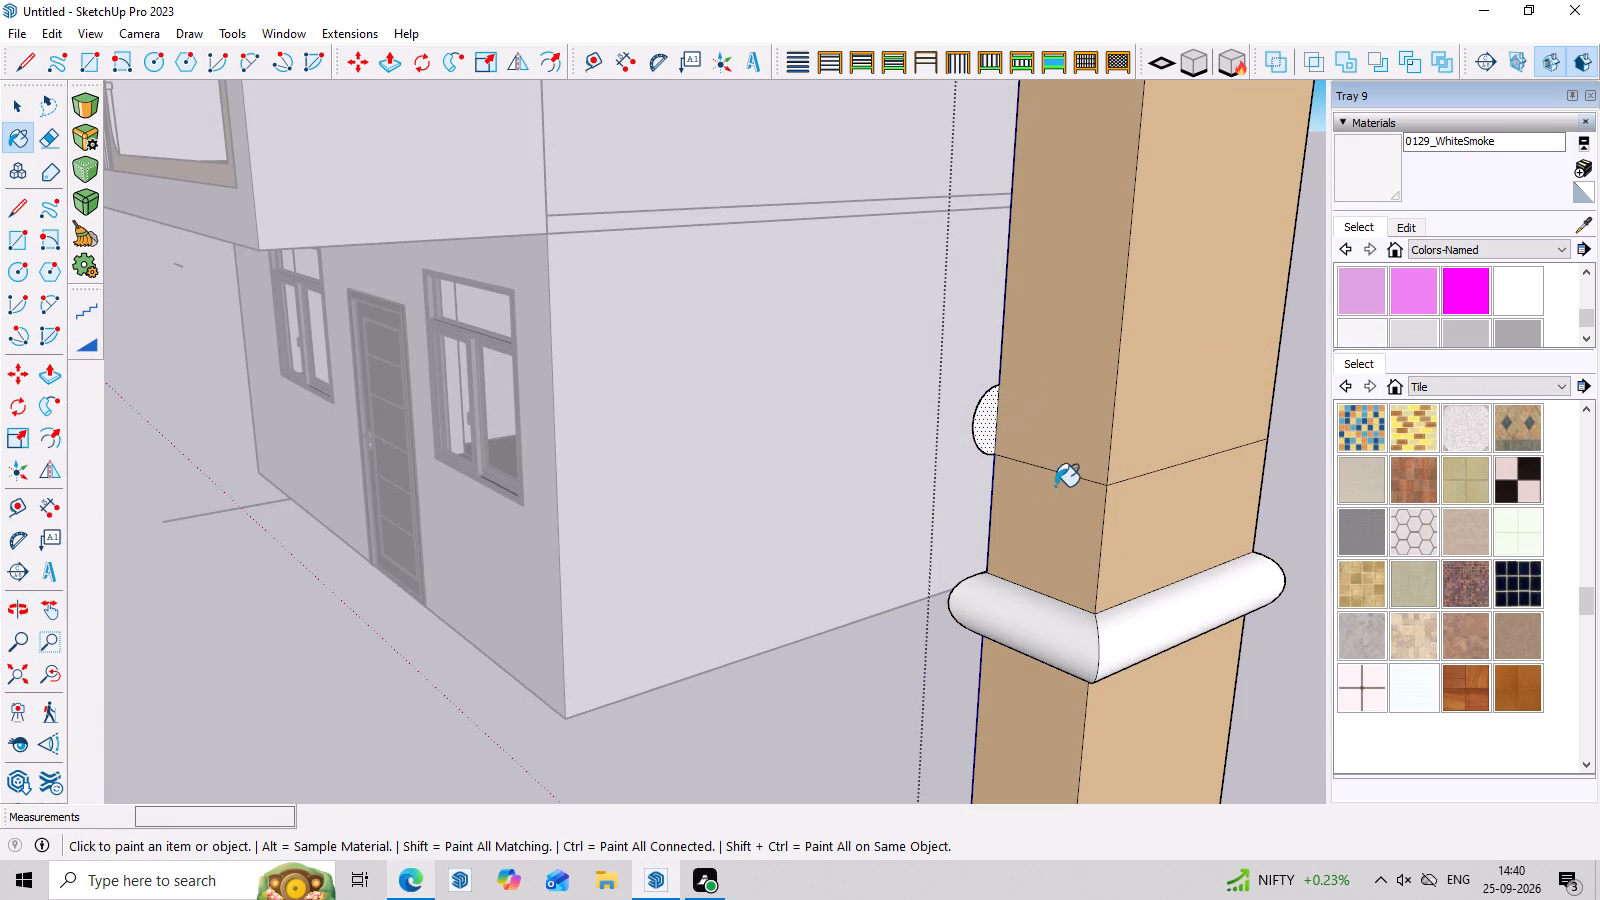
Examine the half-round profile and the lower white moulding from several sides of the column.
{"action": "scroll", "coordinate": [987, 556], "scroll_direction": "down", "scroll_amount": 7}
{"action": "middle_click_drag", "start_coordinate": [1262, 704], "coordinate": [1435, 668]}
{"action": "scroll", "coordinate": [1088, 457], "scroll_direction": "up", "scroll_amount": 6}
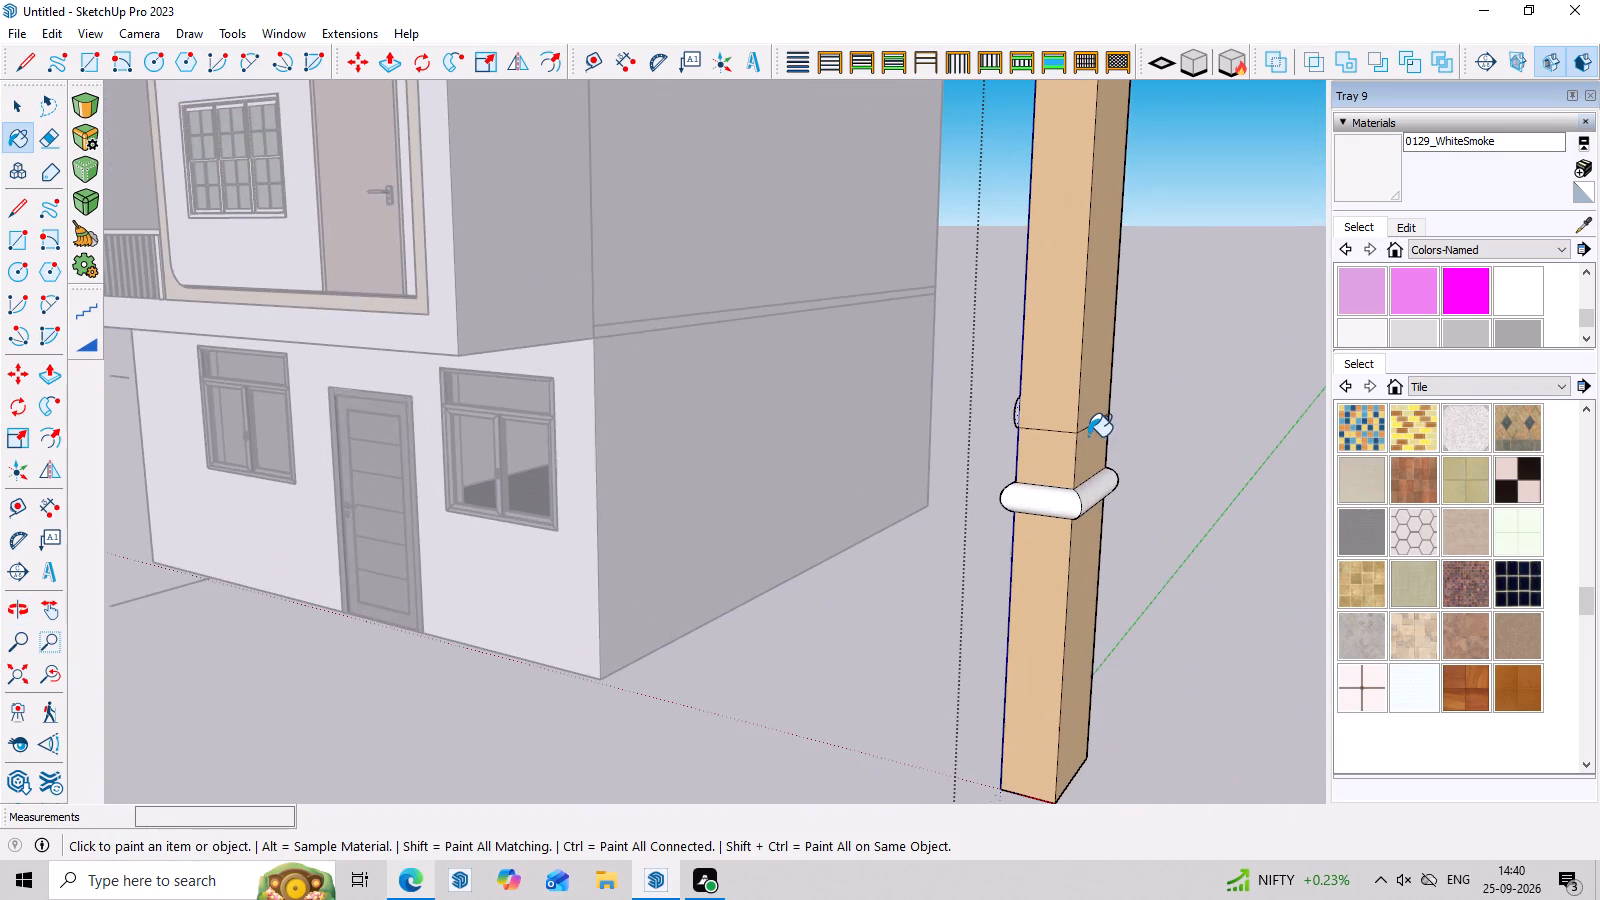
{"action": "key", "text": "Escape"}
{"action": "middle_click_drag", "start_coordinate": [957, 493], "coordinate": [1294, 621]}
{"action": "middle_click_drag", "start_coordinate": [1309, 613], "coordinate": [1119, 407]}
{"action": "scroll", "coordinate": [1073, 401], "scroll_direction": "down", "scroll_amount": 10}
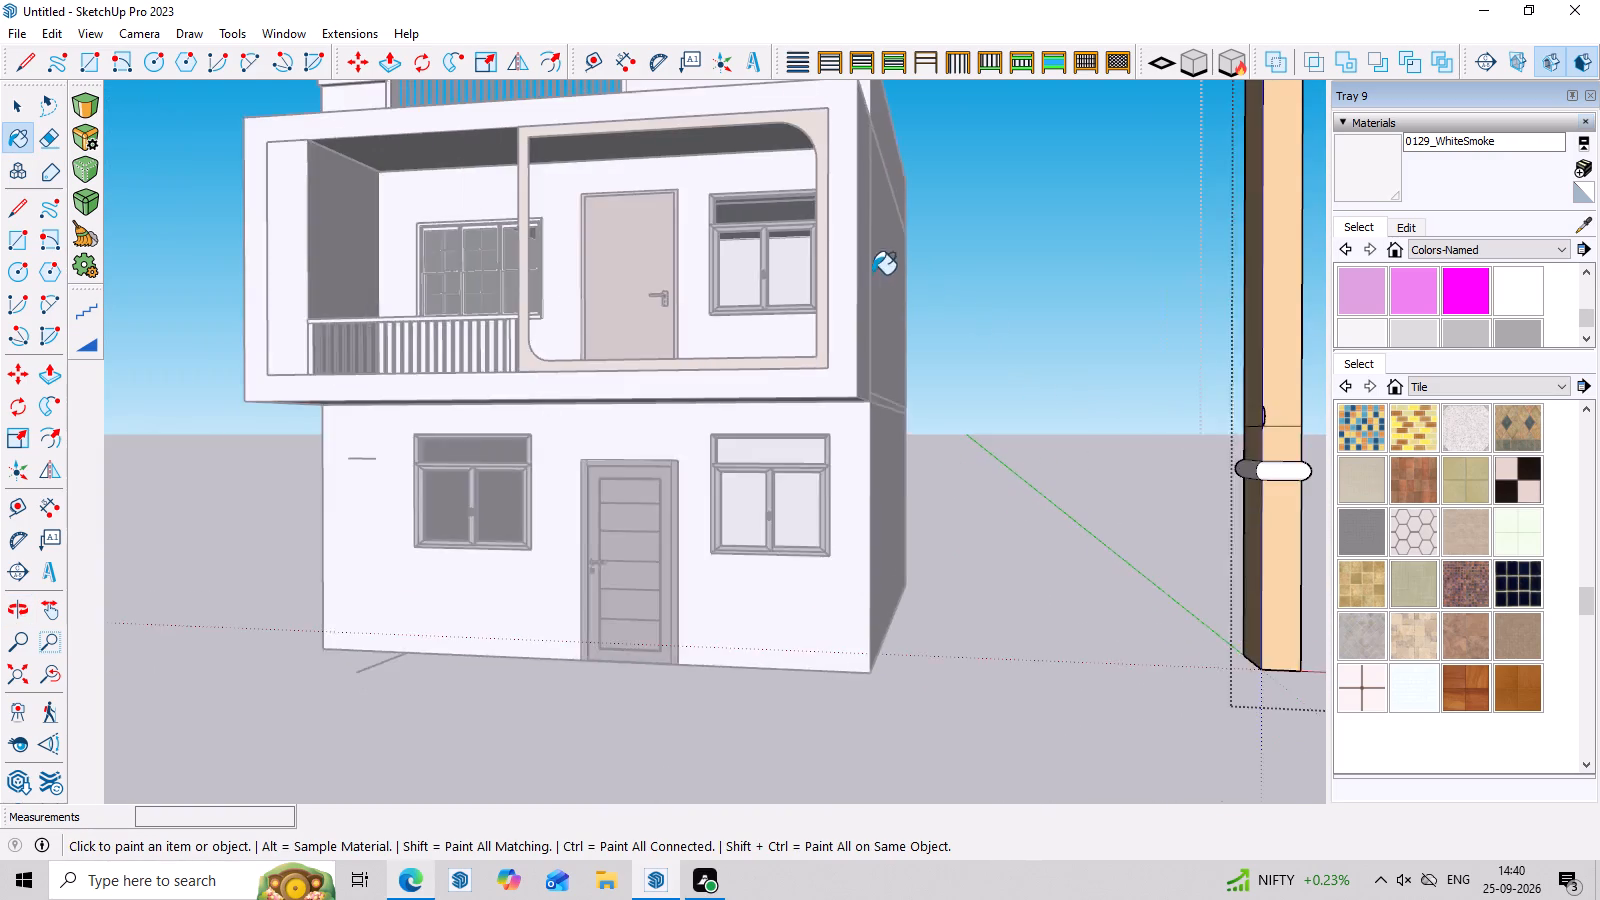
{"action": "scroll", "coordinate": [872, 274], "scroll_direction": "down", "scroll_amount": 6}
{"action": "middle_click_drag", "start_coordinate": [936, 285], "coordinate": [1086, 543]}
{"action": "scroll", "coordinate": [1181, 410], "scroll_direction": "up", "scroll_amount": 14}
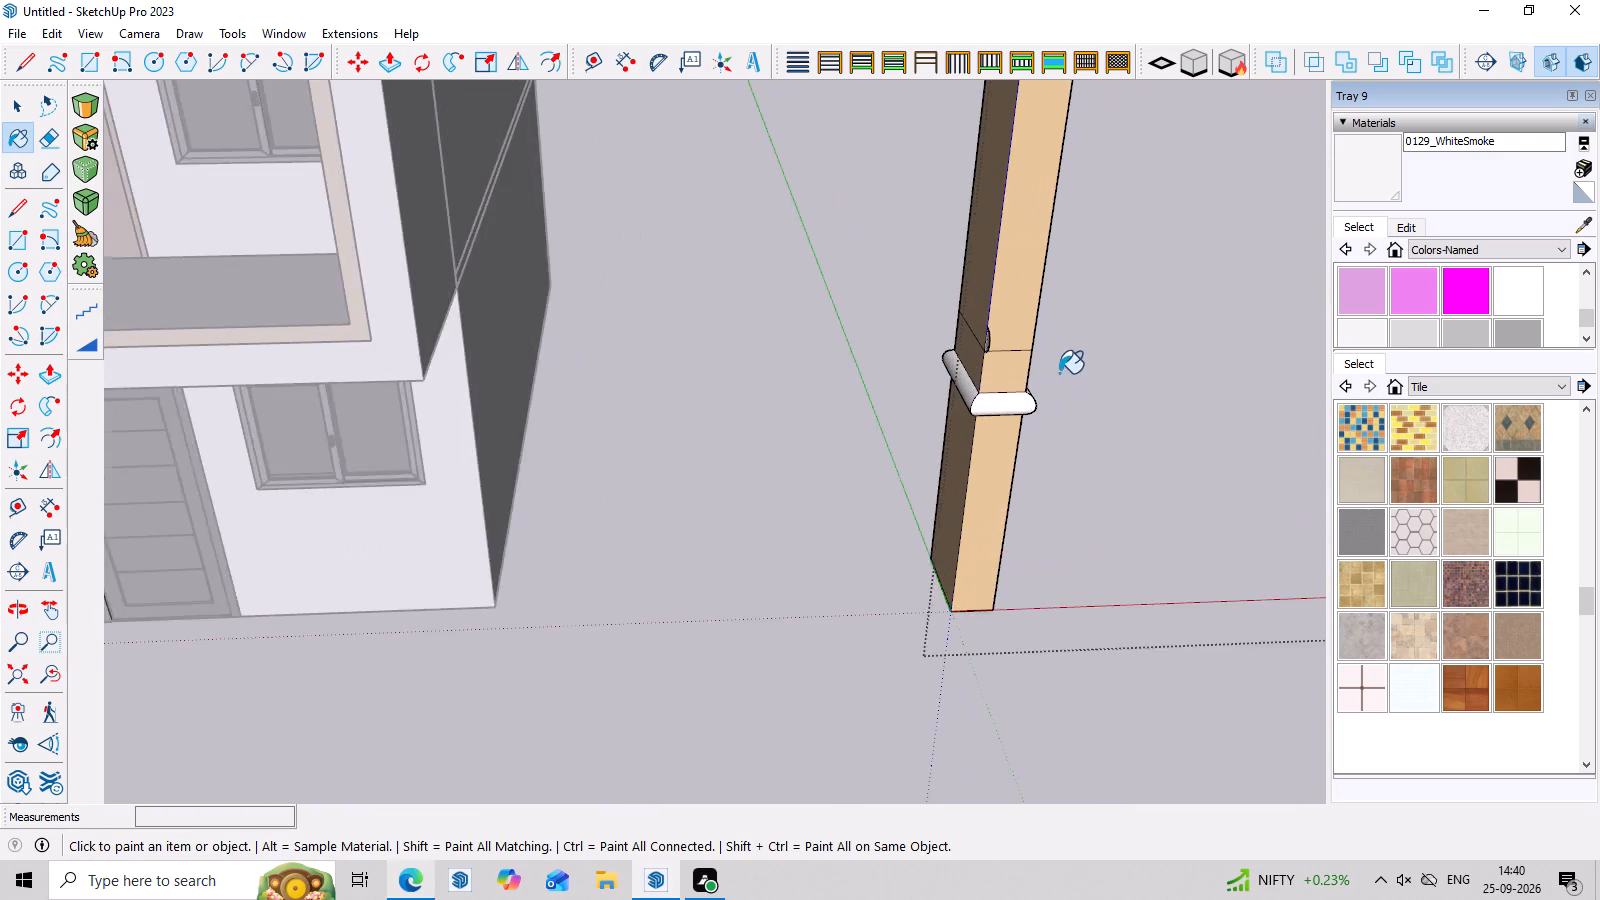
{"action": "scroll", "coordinate": [1059, 373], "scroll_direction": "up", "scroll_amount": 11}
{"action": "middle_click_drag", "start_coordinate": [1019, 499], "coordinate": [1105, 468]}
{"action": "scroll", "coordinate": [1105, 468], "scroll_direction": "up", "scroll_amount": 1}
{"action": "scroll", "coordinate": [1099, 459], "scroll_direction": "down", "scroll_amount": 2}
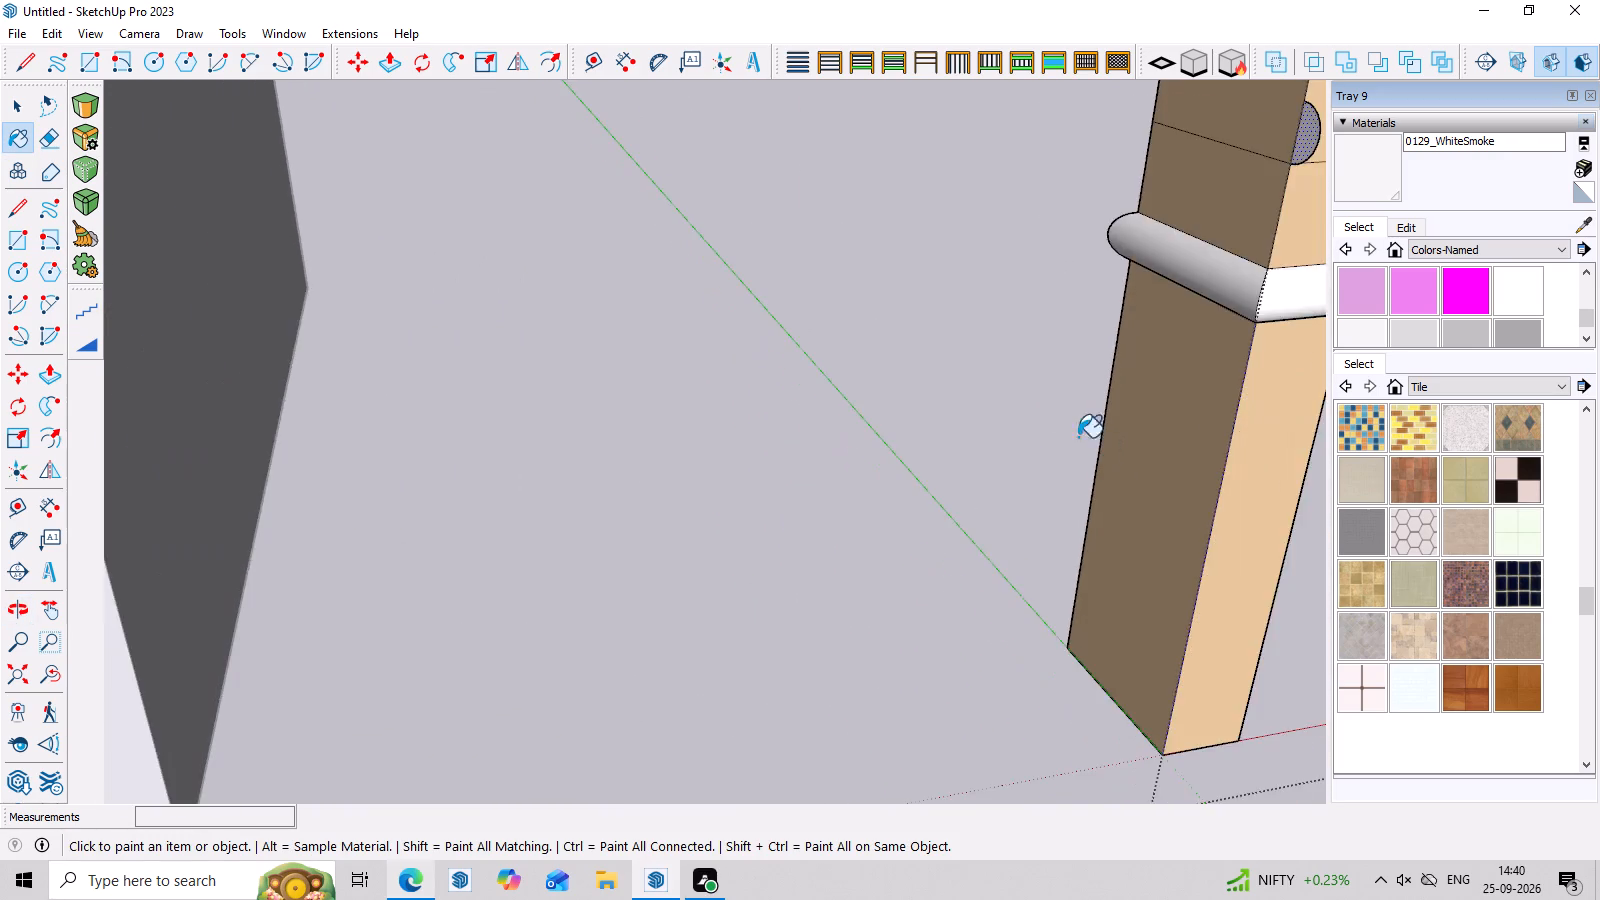
{"action": "scroll", "coordinate": [1078, 437], "scroll_direction": "down", "scroll_amount": 10}
{"action": "scroll", "coordinate": [1149, 236], "scroll_direction": "up", "scroll_amount": 16}
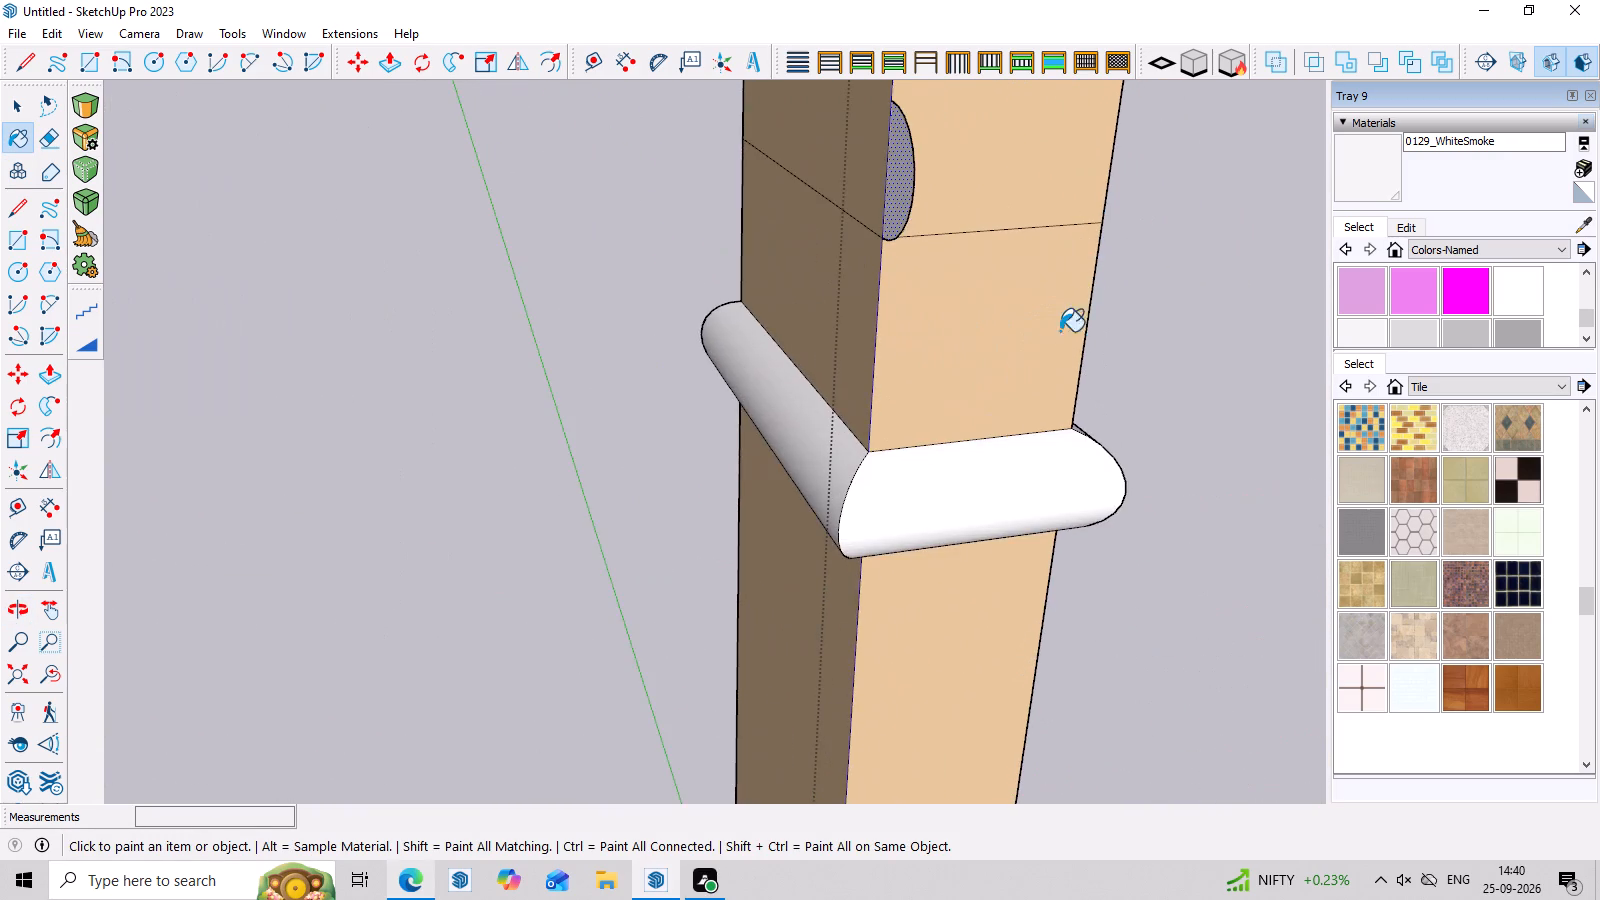
{"action": "middle_click_drag", "start_coordinate": [1056, 347], "coordinate": [721, 279]}
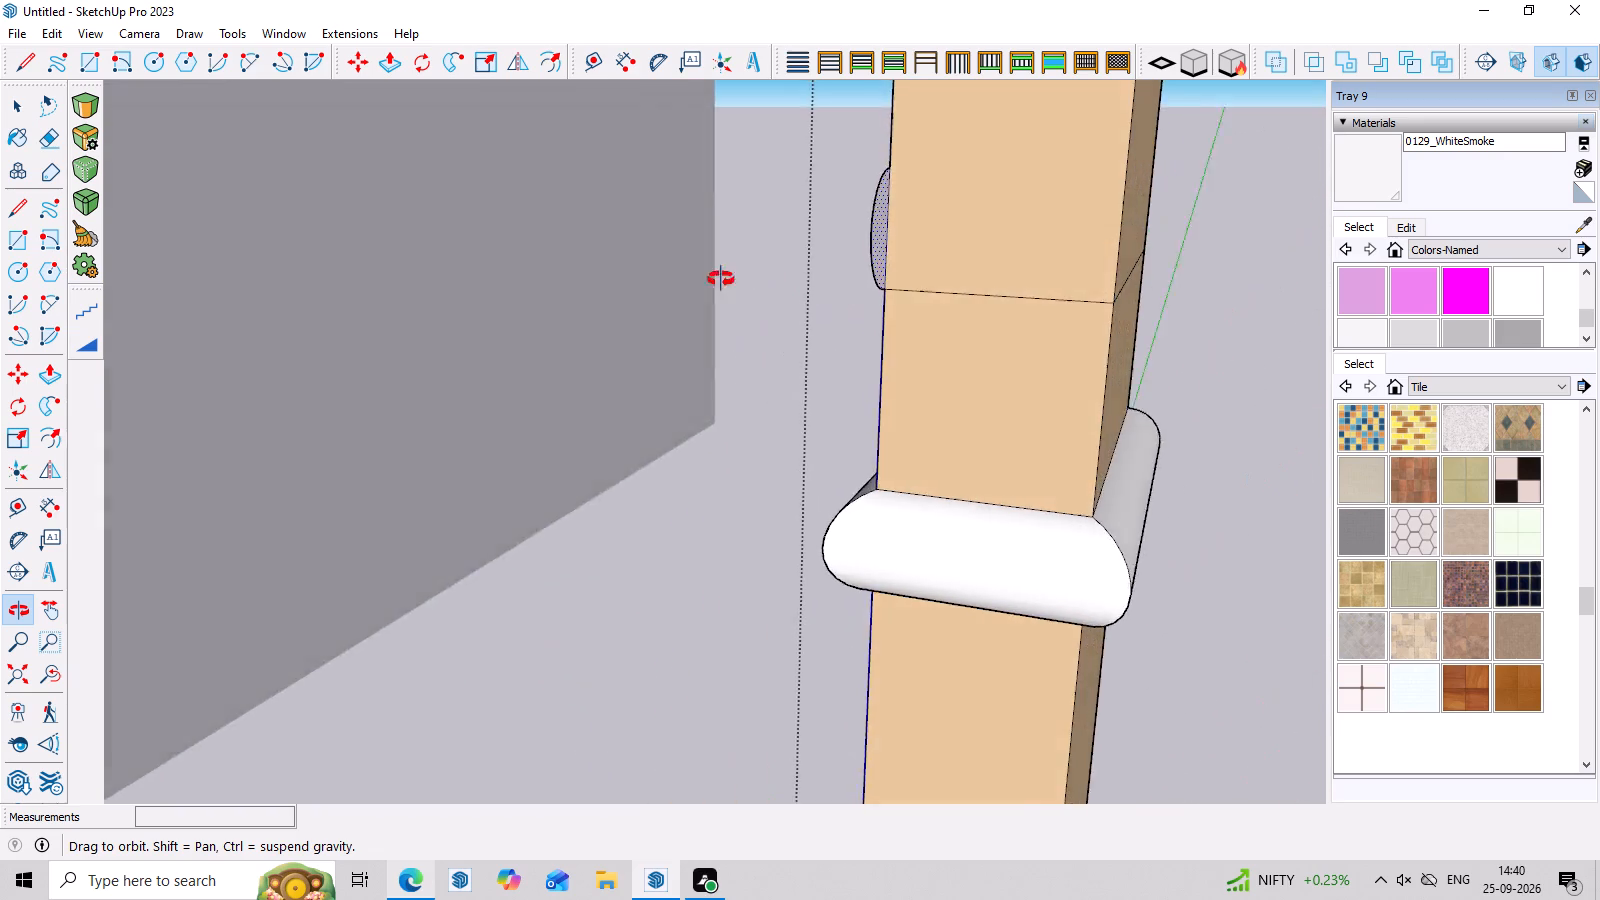
{"action": "middle_click_drag", "start_coordinate": [721, 279], "coordinate": [1075, 334]}
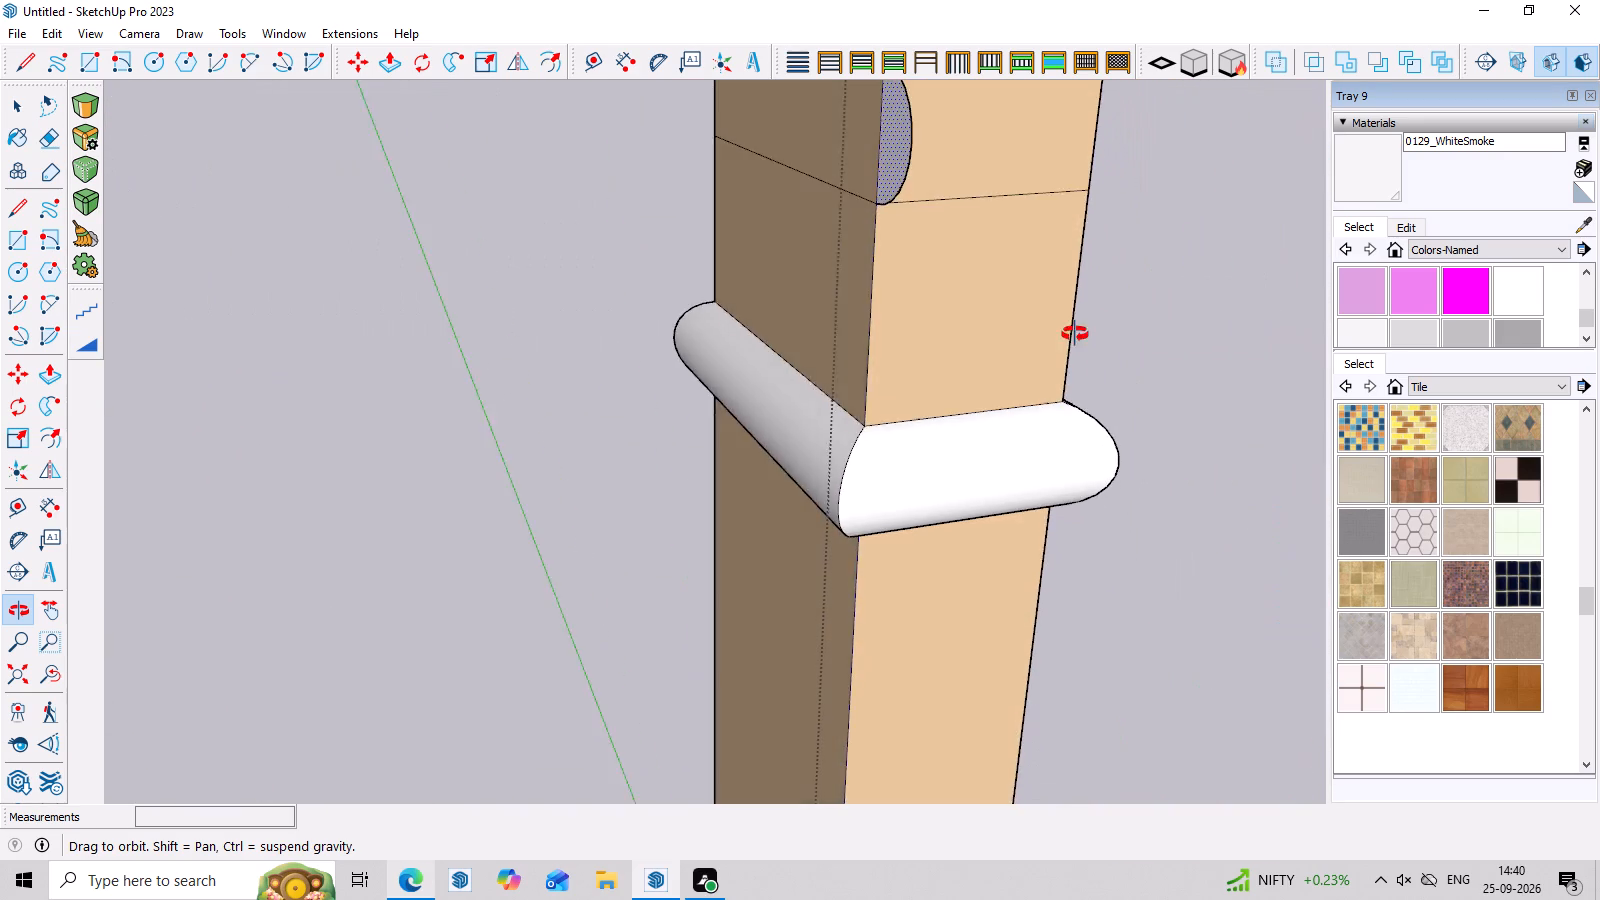
{"action": "middle_click_drag", "start_coordinate": [1075, 334], "coordinate": [1082, 292]}
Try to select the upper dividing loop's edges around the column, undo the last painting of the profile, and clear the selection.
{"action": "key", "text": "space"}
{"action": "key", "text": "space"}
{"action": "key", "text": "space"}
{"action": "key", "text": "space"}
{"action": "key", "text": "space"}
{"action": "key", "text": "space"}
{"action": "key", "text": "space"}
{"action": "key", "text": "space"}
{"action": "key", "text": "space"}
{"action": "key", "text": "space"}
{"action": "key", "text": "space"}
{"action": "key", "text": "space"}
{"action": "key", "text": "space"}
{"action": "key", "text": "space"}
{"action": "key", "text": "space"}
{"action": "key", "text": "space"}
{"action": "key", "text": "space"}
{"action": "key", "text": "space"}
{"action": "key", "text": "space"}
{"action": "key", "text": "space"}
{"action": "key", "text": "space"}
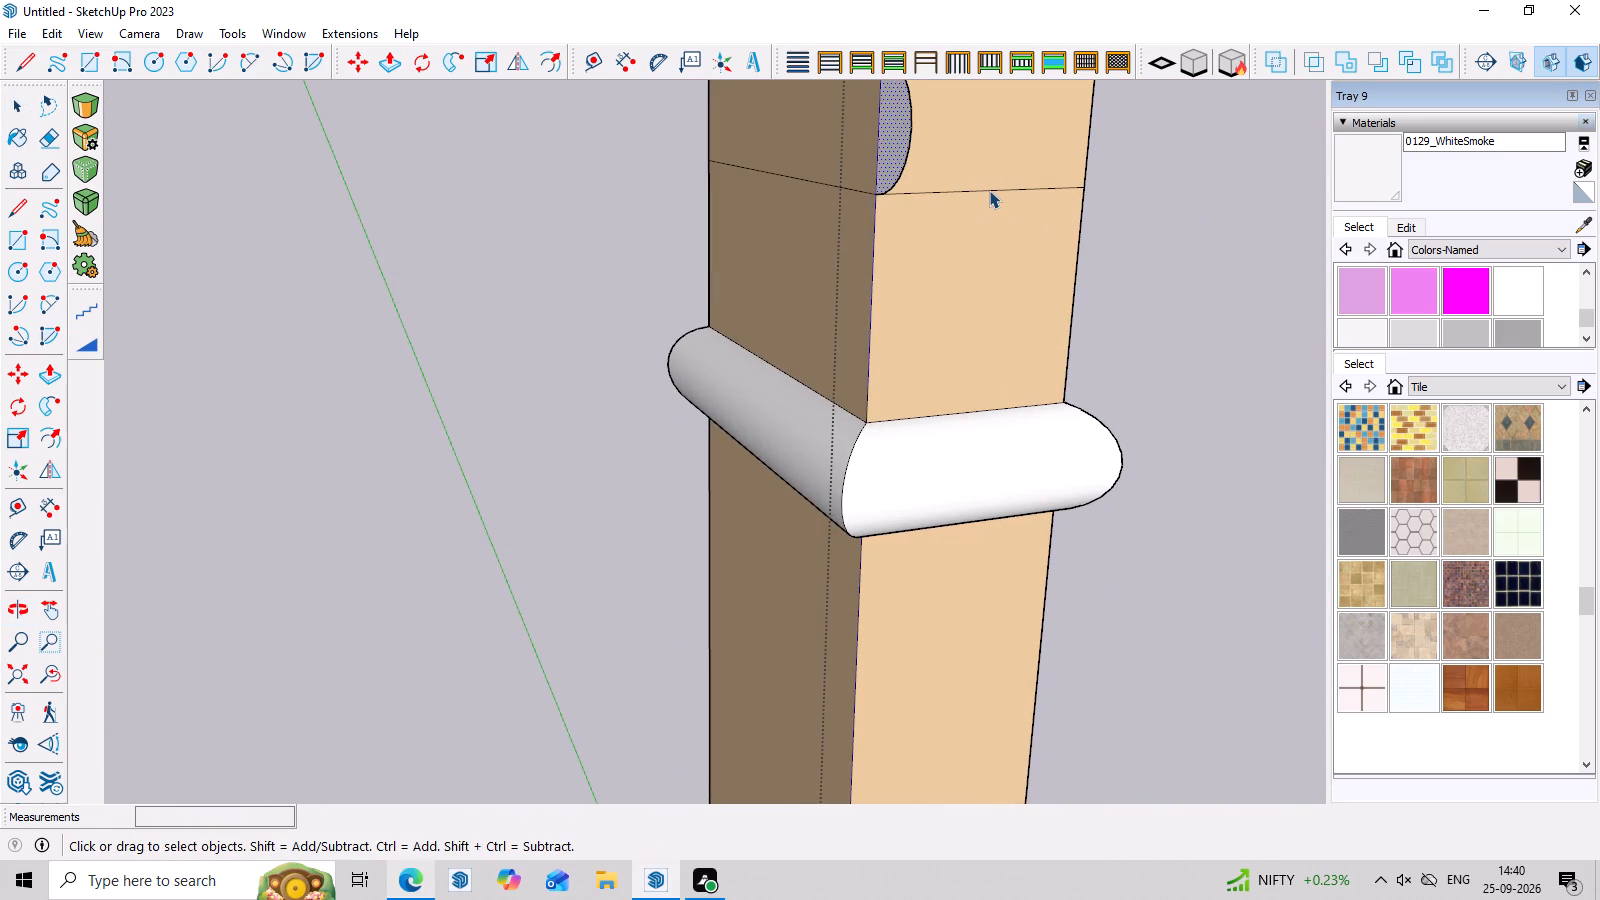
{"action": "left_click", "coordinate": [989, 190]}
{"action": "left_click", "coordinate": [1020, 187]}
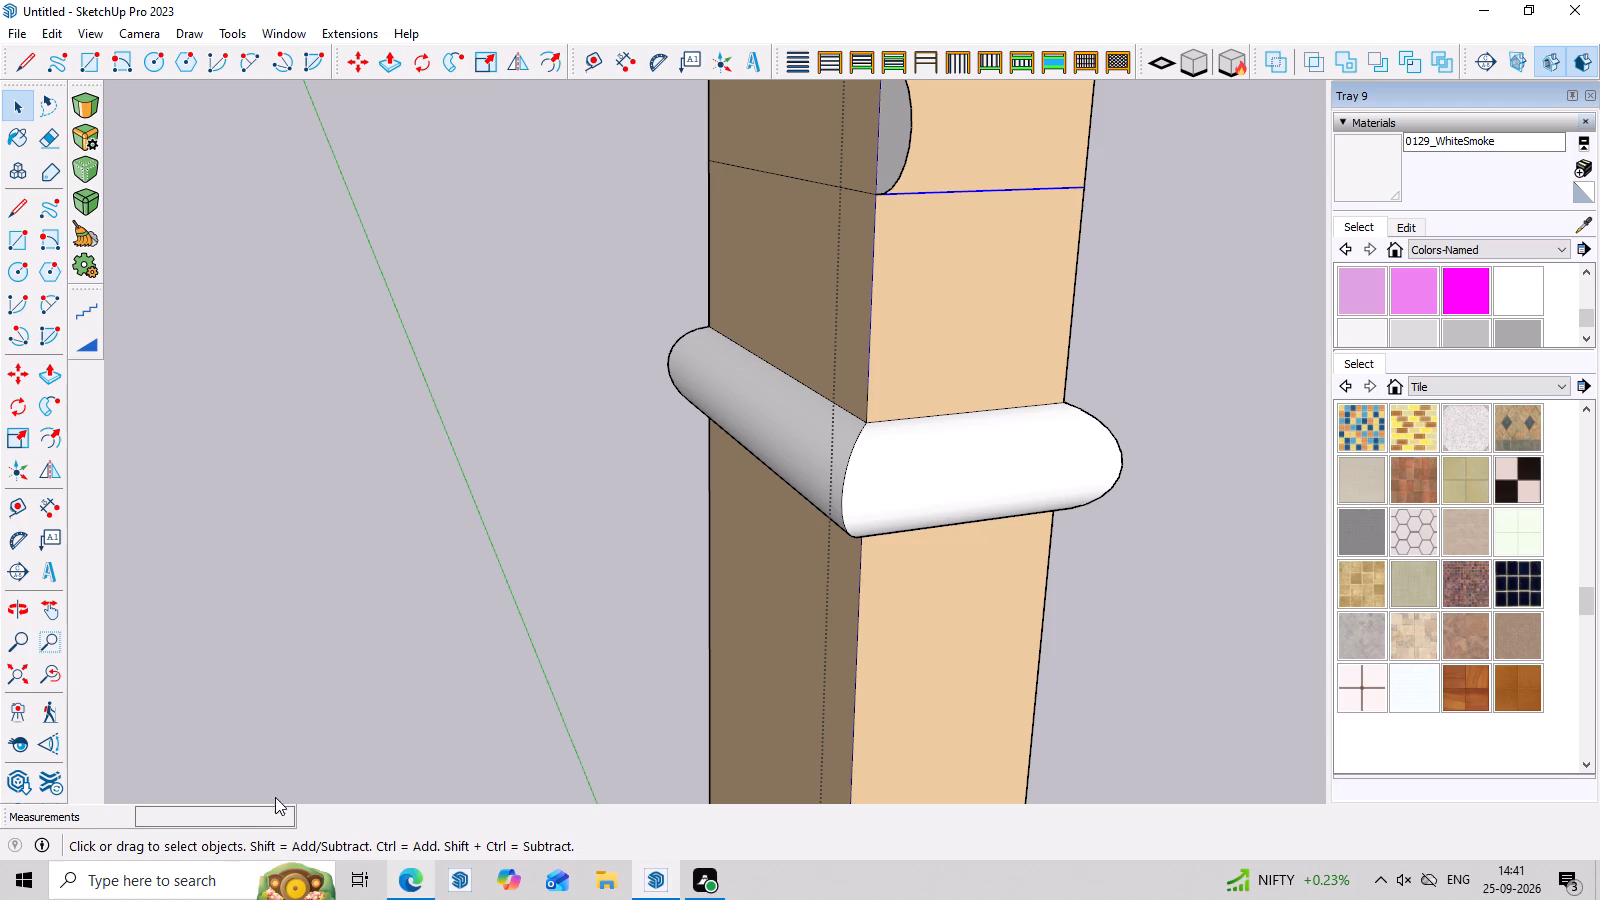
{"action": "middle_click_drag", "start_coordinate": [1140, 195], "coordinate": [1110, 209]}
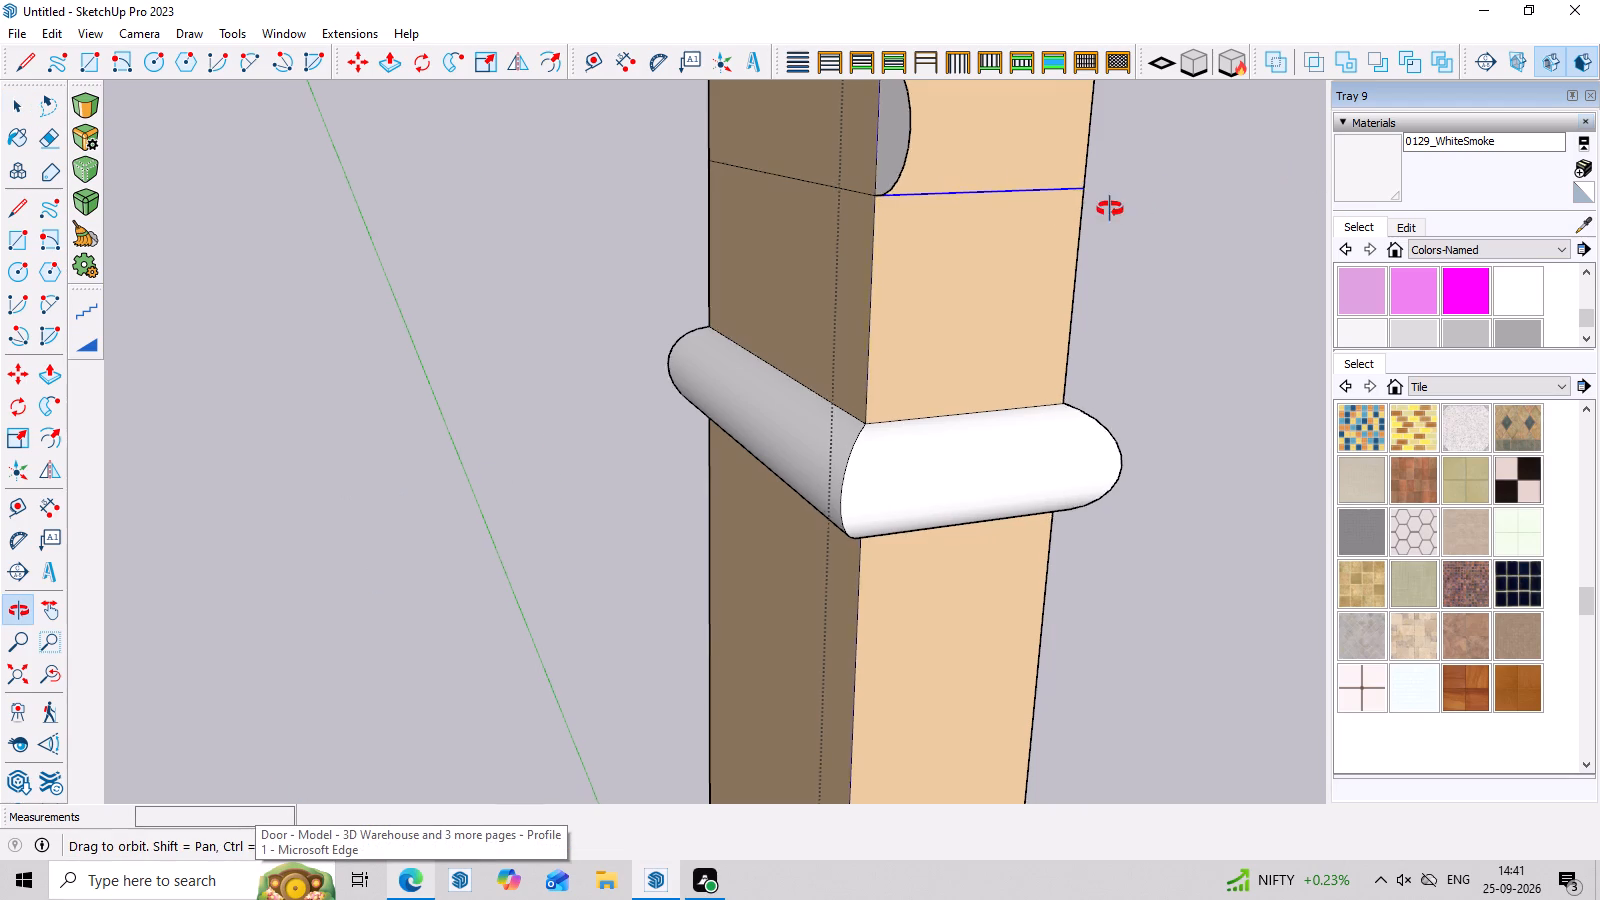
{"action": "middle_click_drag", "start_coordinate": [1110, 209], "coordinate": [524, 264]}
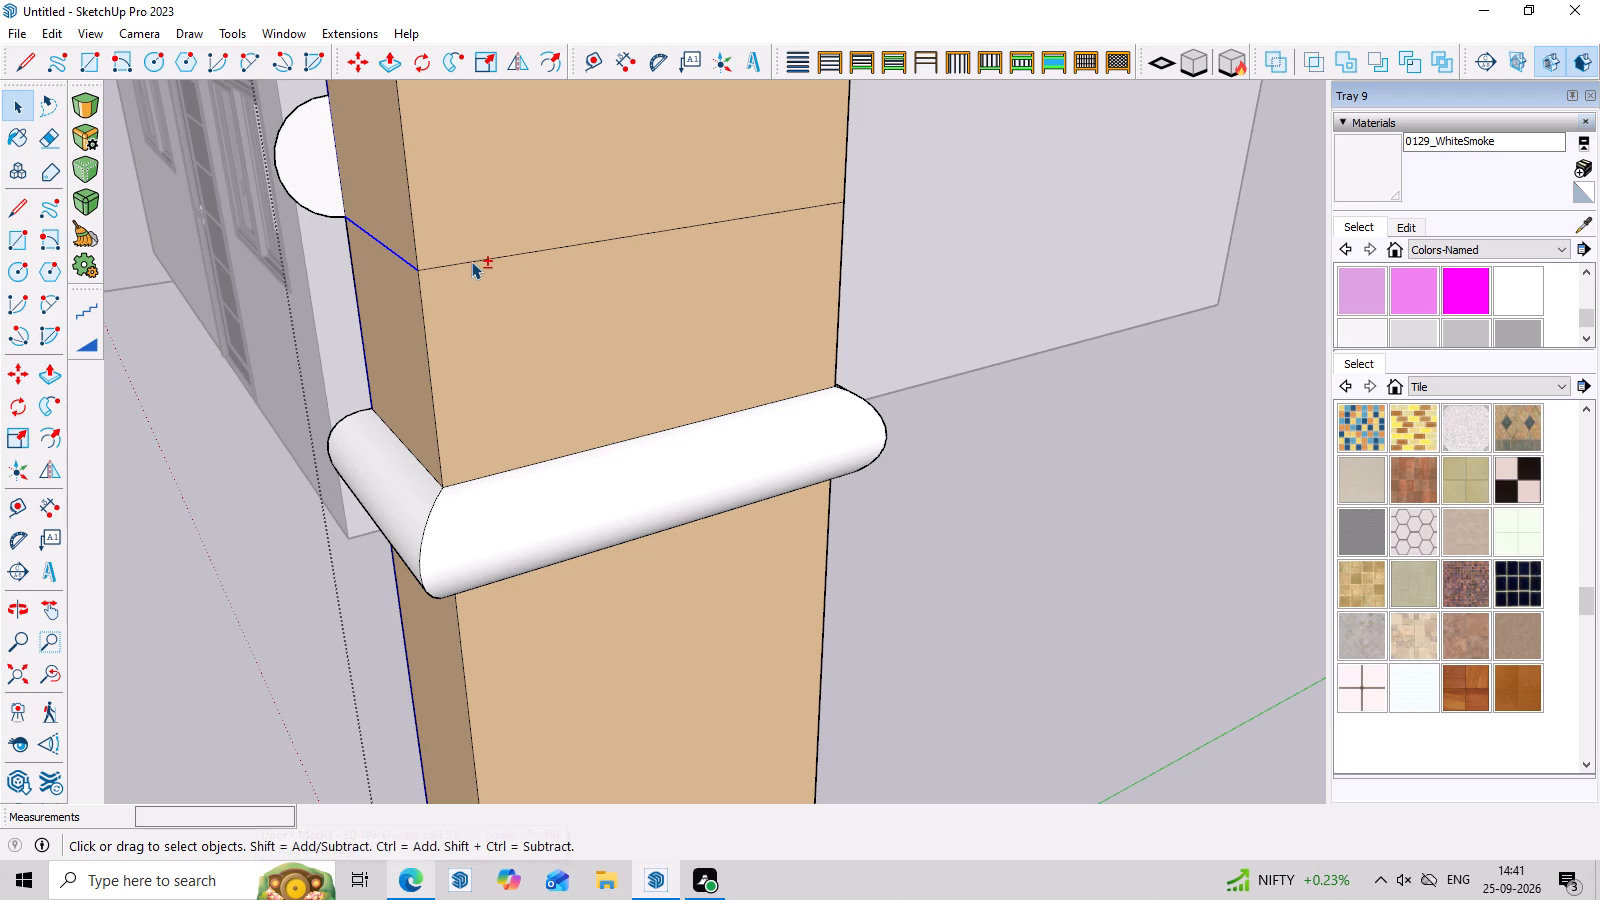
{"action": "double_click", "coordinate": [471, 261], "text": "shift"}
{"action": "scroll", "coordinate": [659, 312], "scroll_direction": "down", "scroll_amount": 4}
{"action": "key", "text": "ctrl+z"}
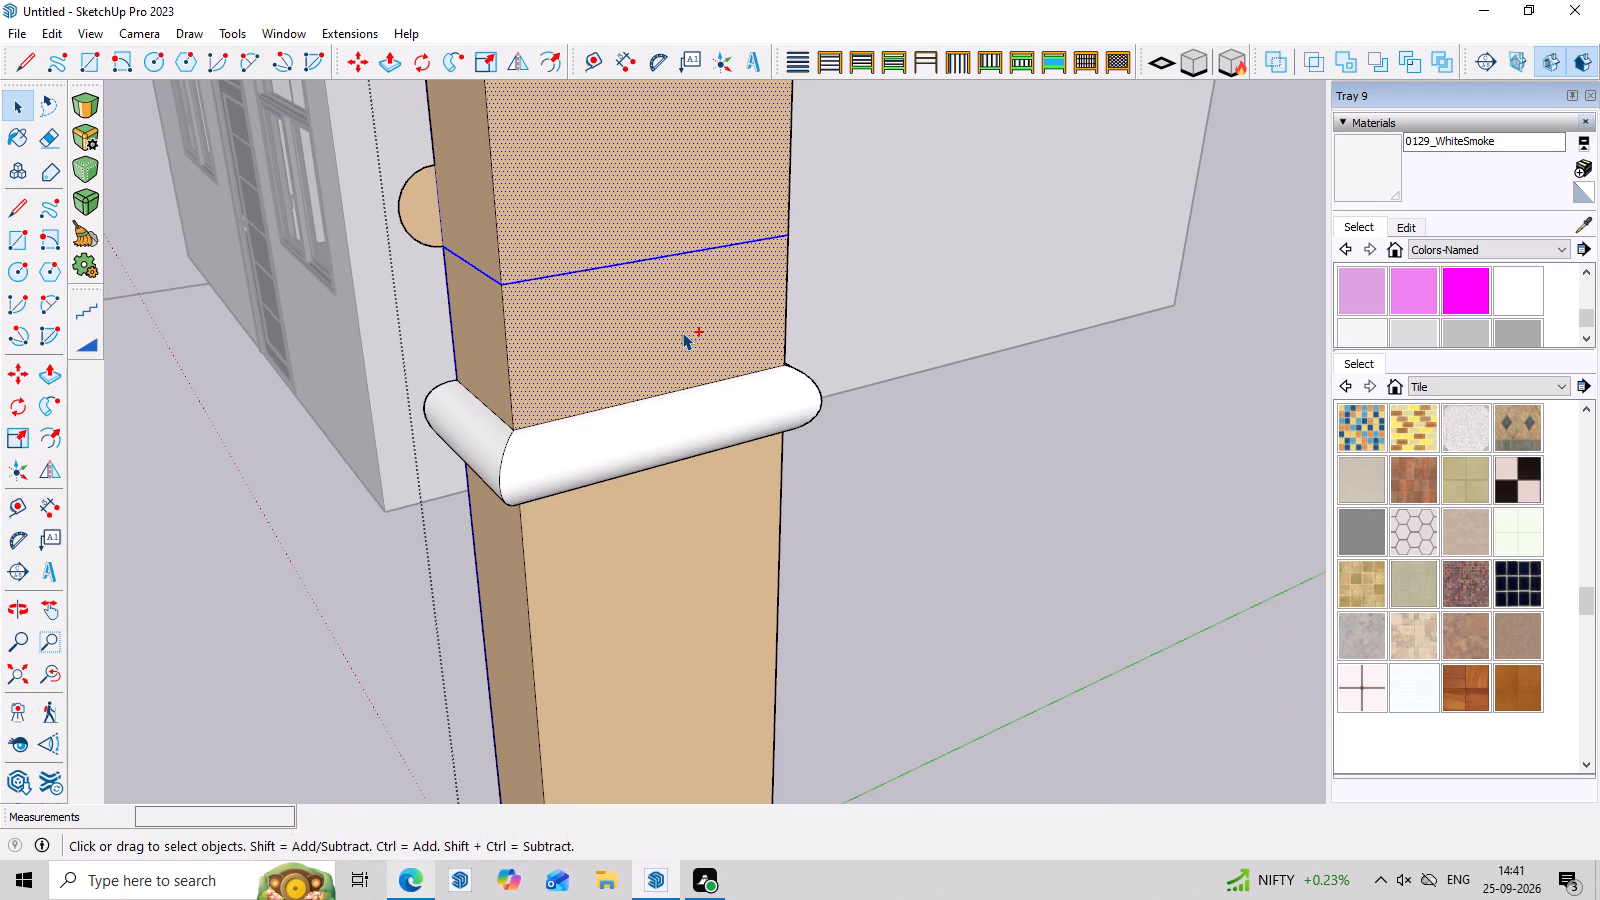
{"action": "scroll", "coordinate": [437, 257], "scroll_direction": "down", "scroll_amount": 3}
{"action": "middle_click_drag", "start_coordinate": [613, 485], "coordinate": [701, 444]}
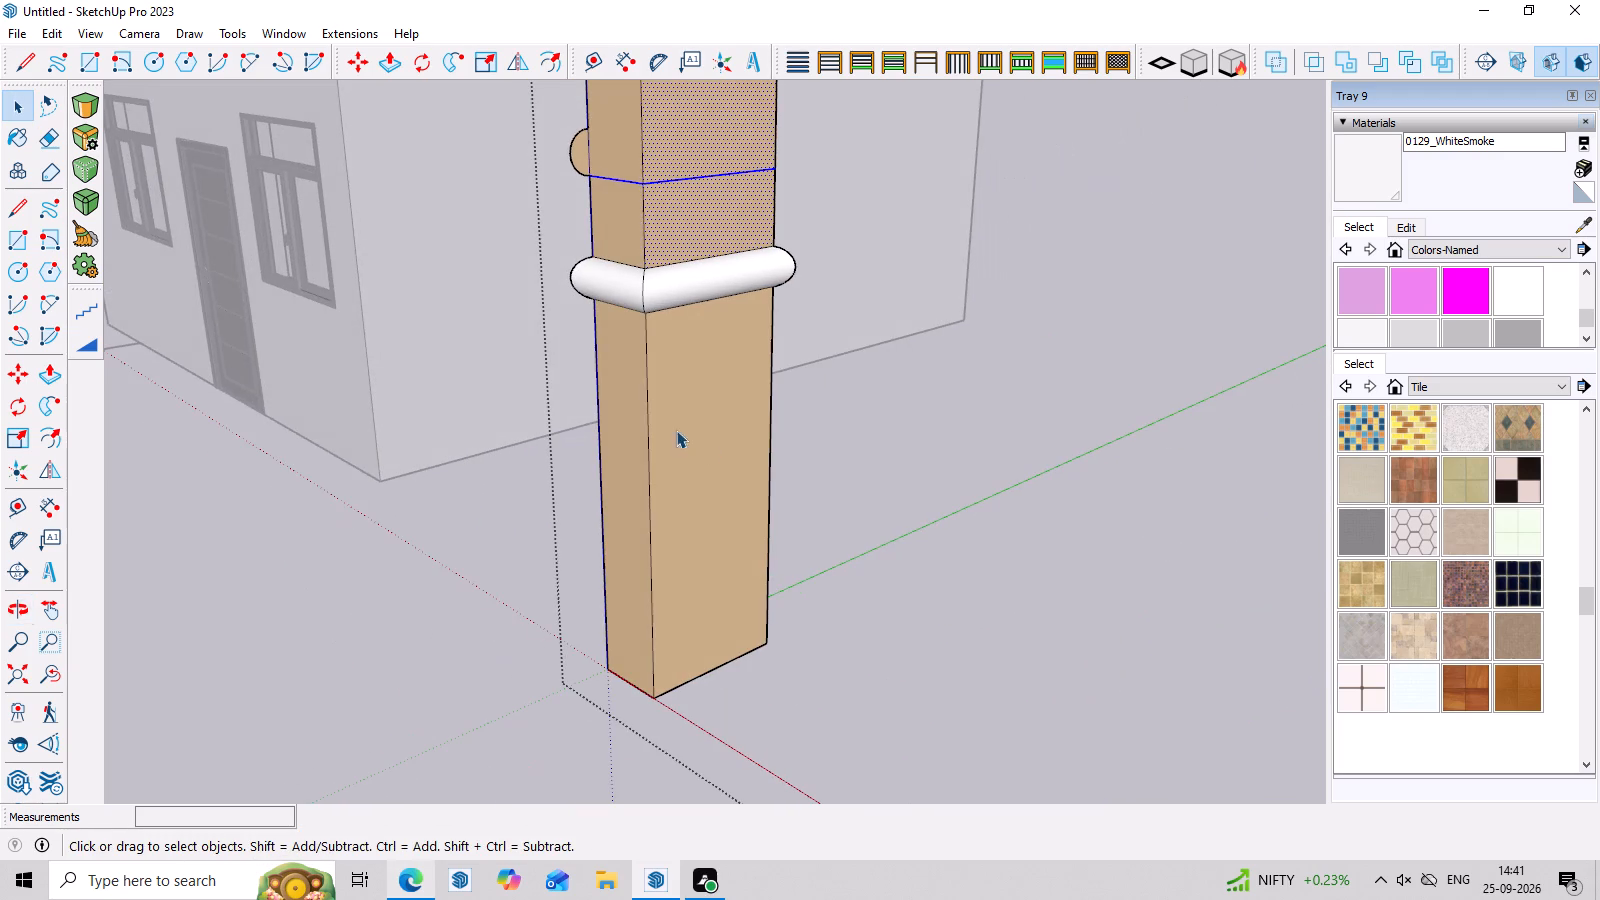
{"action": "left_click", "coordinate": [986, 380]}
Apply 0129_WhiteSmoke to the reverse face of the half-round profile above the upper dividing loop.
{"action": "scroll", "coordinate": [852, 449], "scroll_direction": "down", "scroll_amount": 4}
{"action": "middle_click_drag", "start_coordinate": [818, 656], "coordinate": [990, 744]}
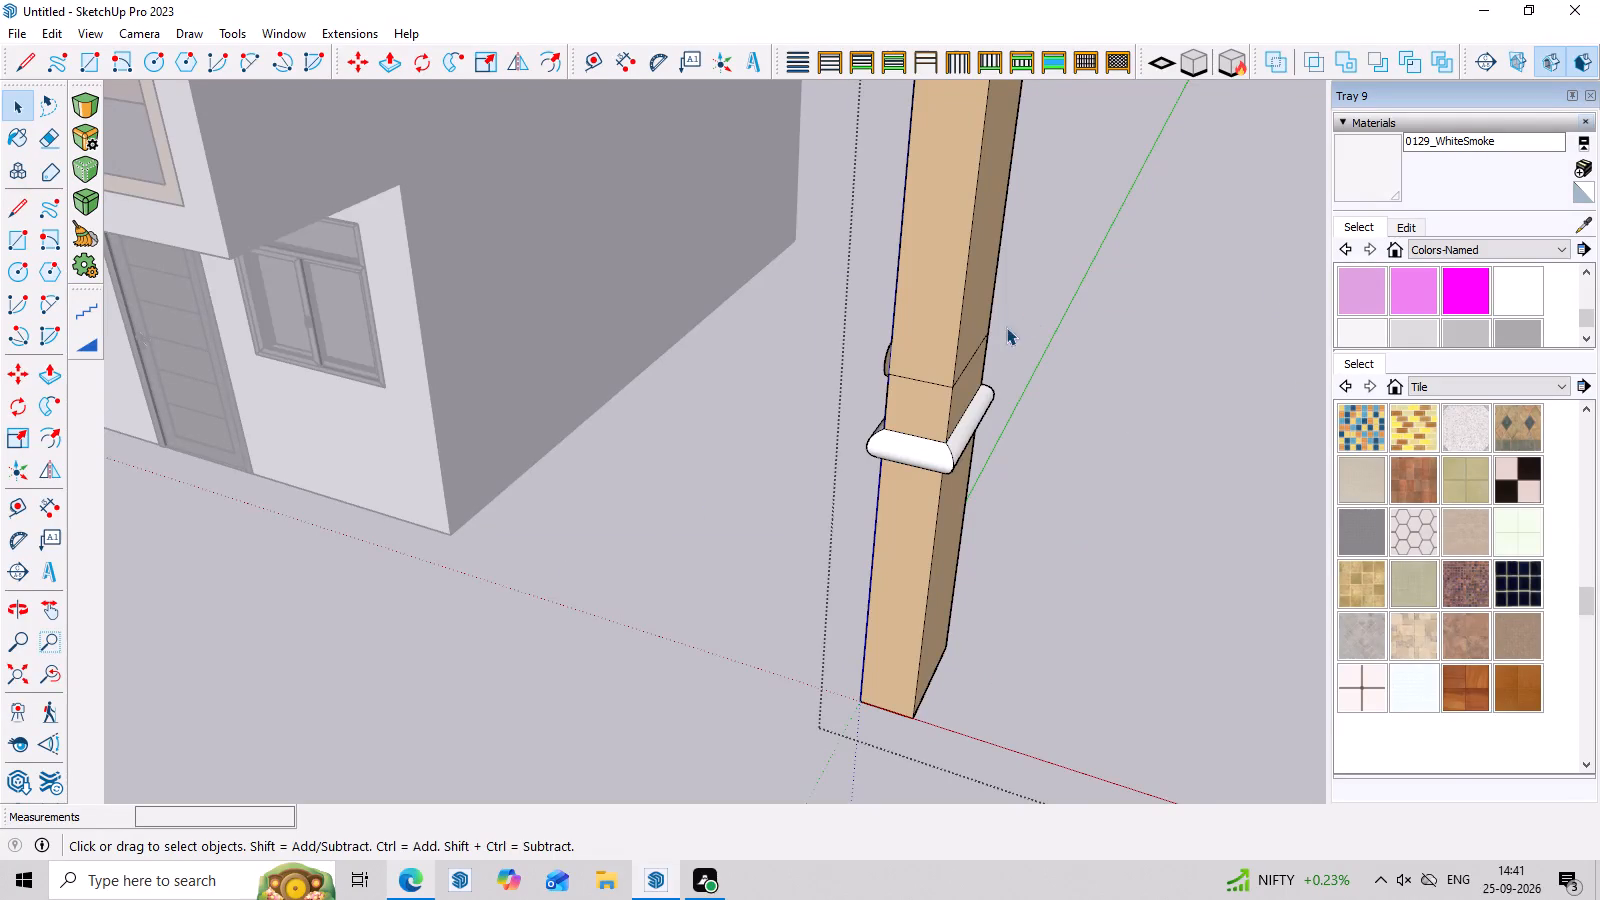
{"action": "middle_click_drag", "start_coordinate": [1006, 327], "coordinate": [1016, 327]}
{"action": "left_click", "coordinate": [1350, 341]}
{"action": "scroll", "coordinate": [811, 377], "scroll_direction": "up", "scroll_amount": 6}
{"action": "middle_click", "coordinate": [811, 377]}
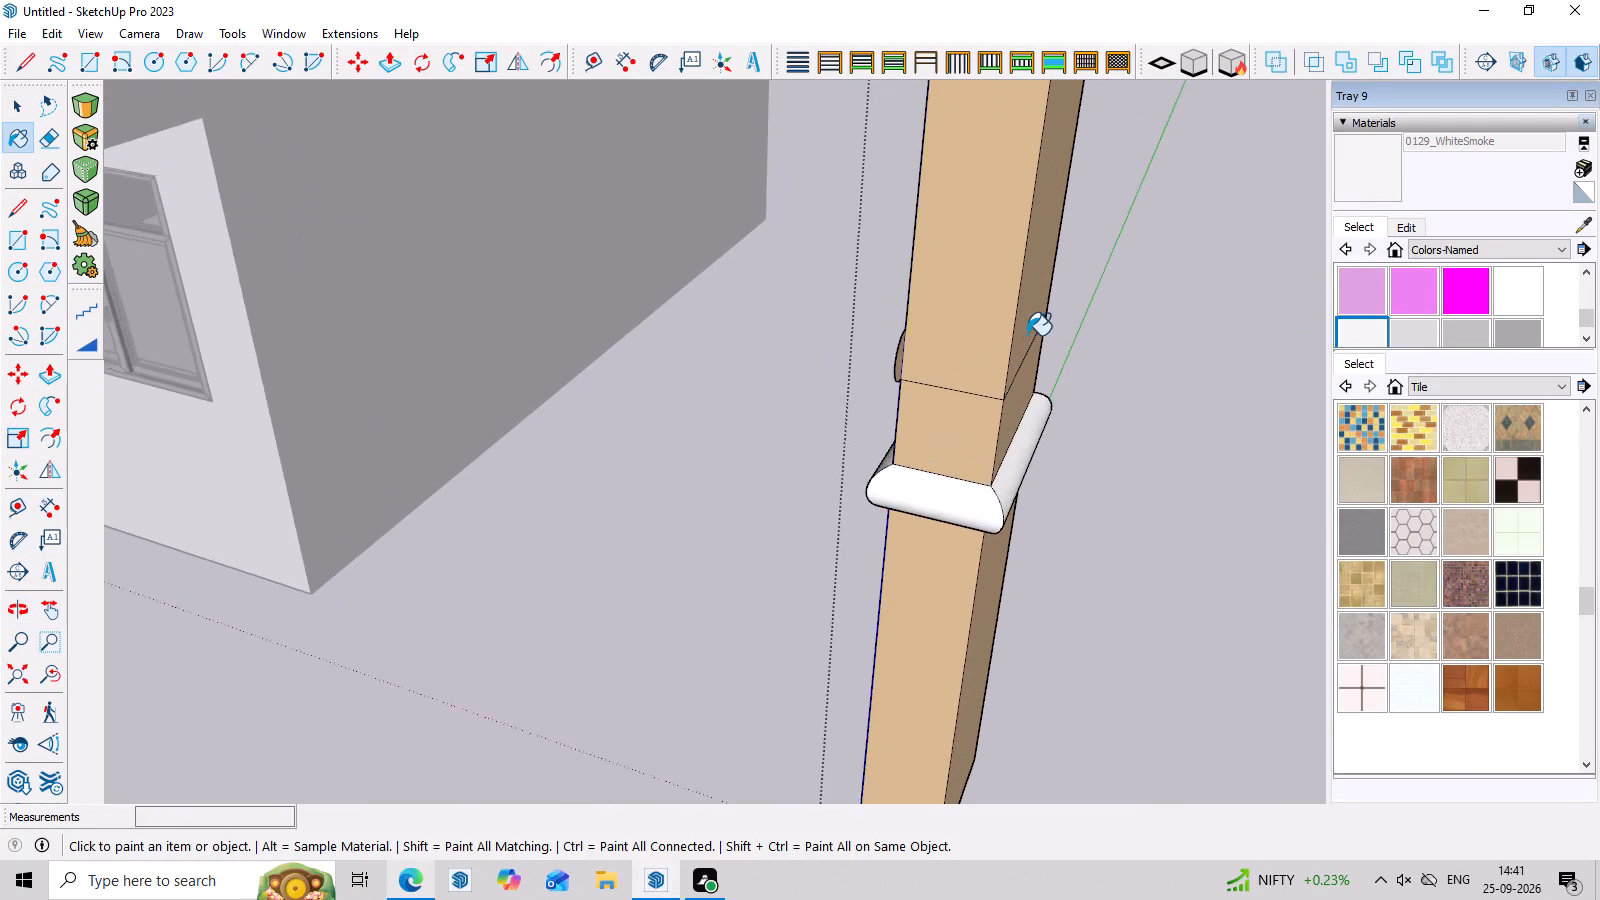
{"action": "scroll", "coordinate": [1027, 335], "scroll_direction": "up", "scroll_amount": 1}
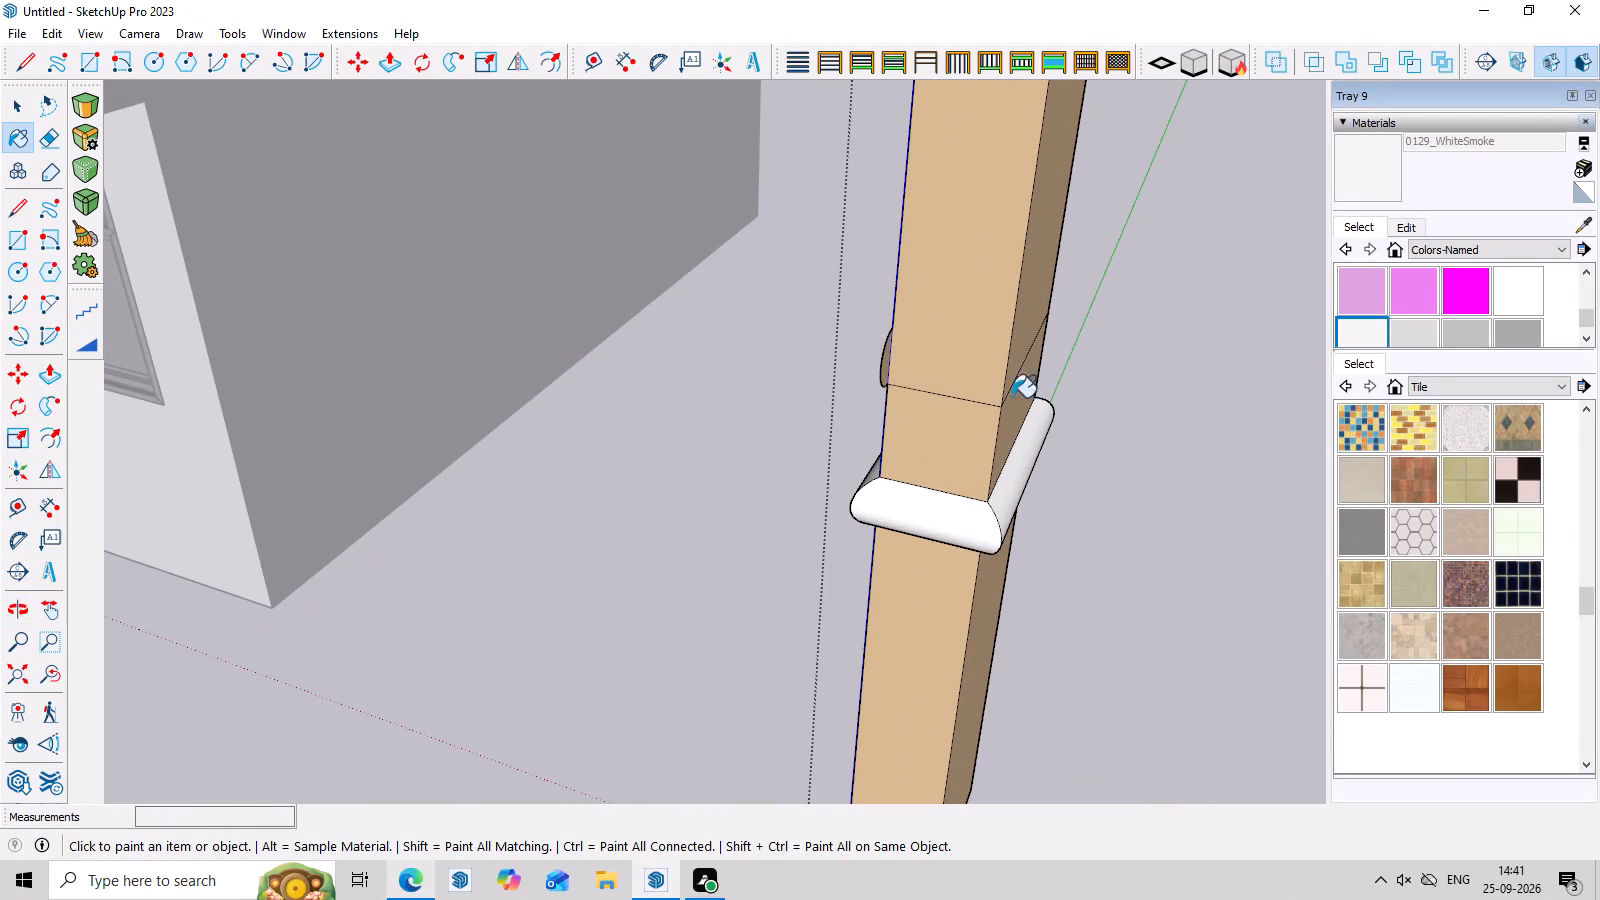
{"action": "scroll", "coordinate": [915, 364], "scroll_direction": "up", "scroll_amount": 7}
{"action": "left_click", "coordinate": [901, 354]}
{"action": "left_click", "coordinate": [910, 359]}
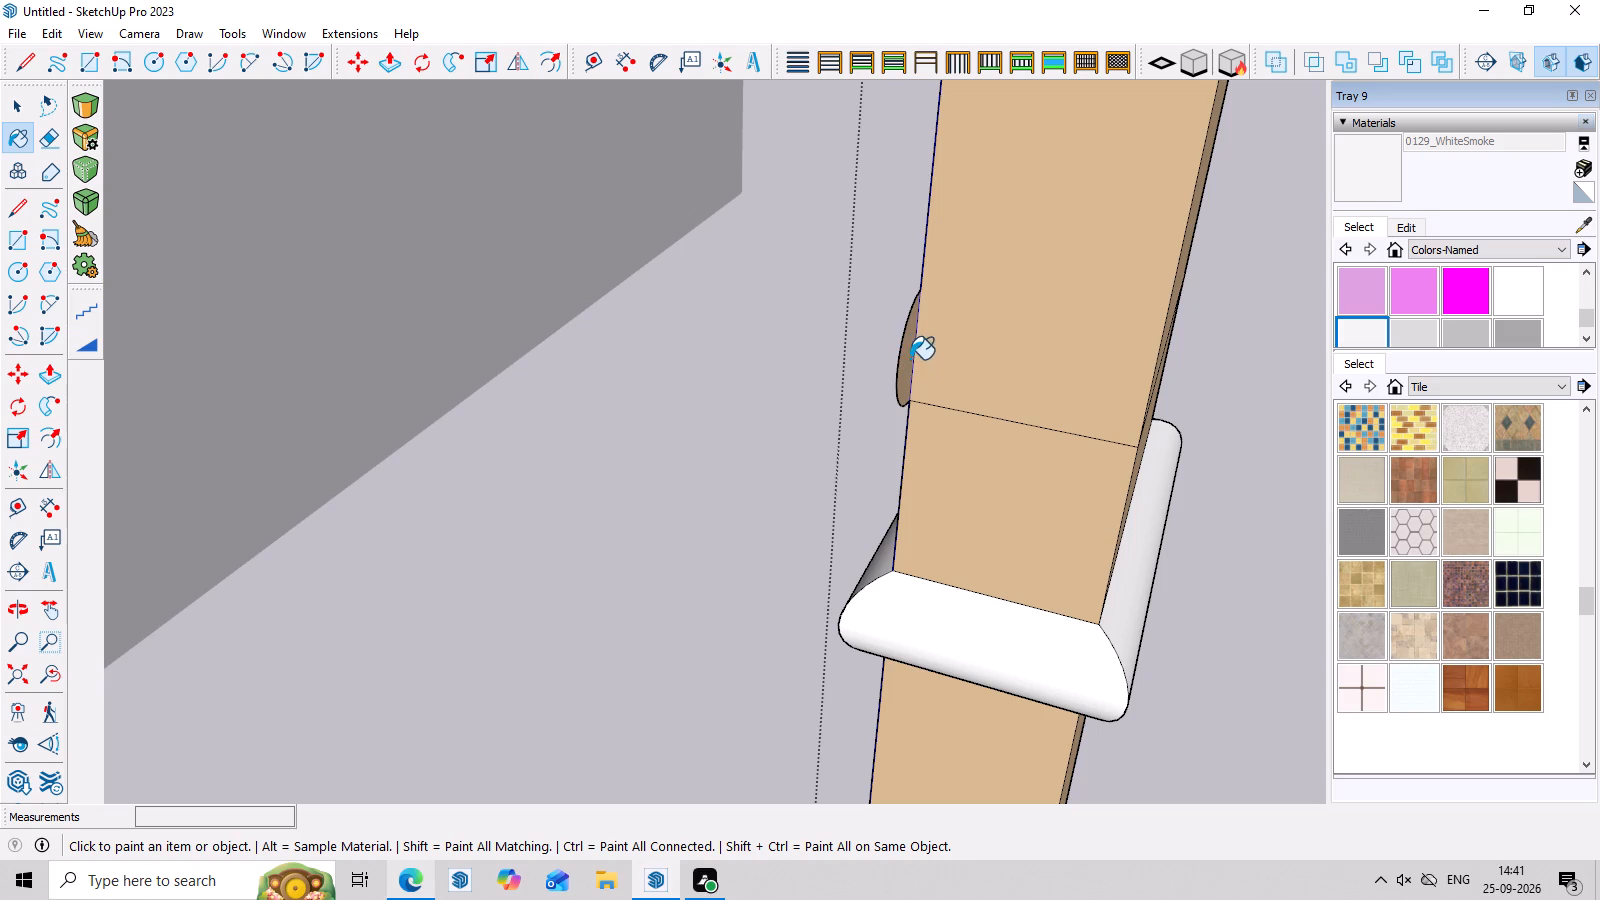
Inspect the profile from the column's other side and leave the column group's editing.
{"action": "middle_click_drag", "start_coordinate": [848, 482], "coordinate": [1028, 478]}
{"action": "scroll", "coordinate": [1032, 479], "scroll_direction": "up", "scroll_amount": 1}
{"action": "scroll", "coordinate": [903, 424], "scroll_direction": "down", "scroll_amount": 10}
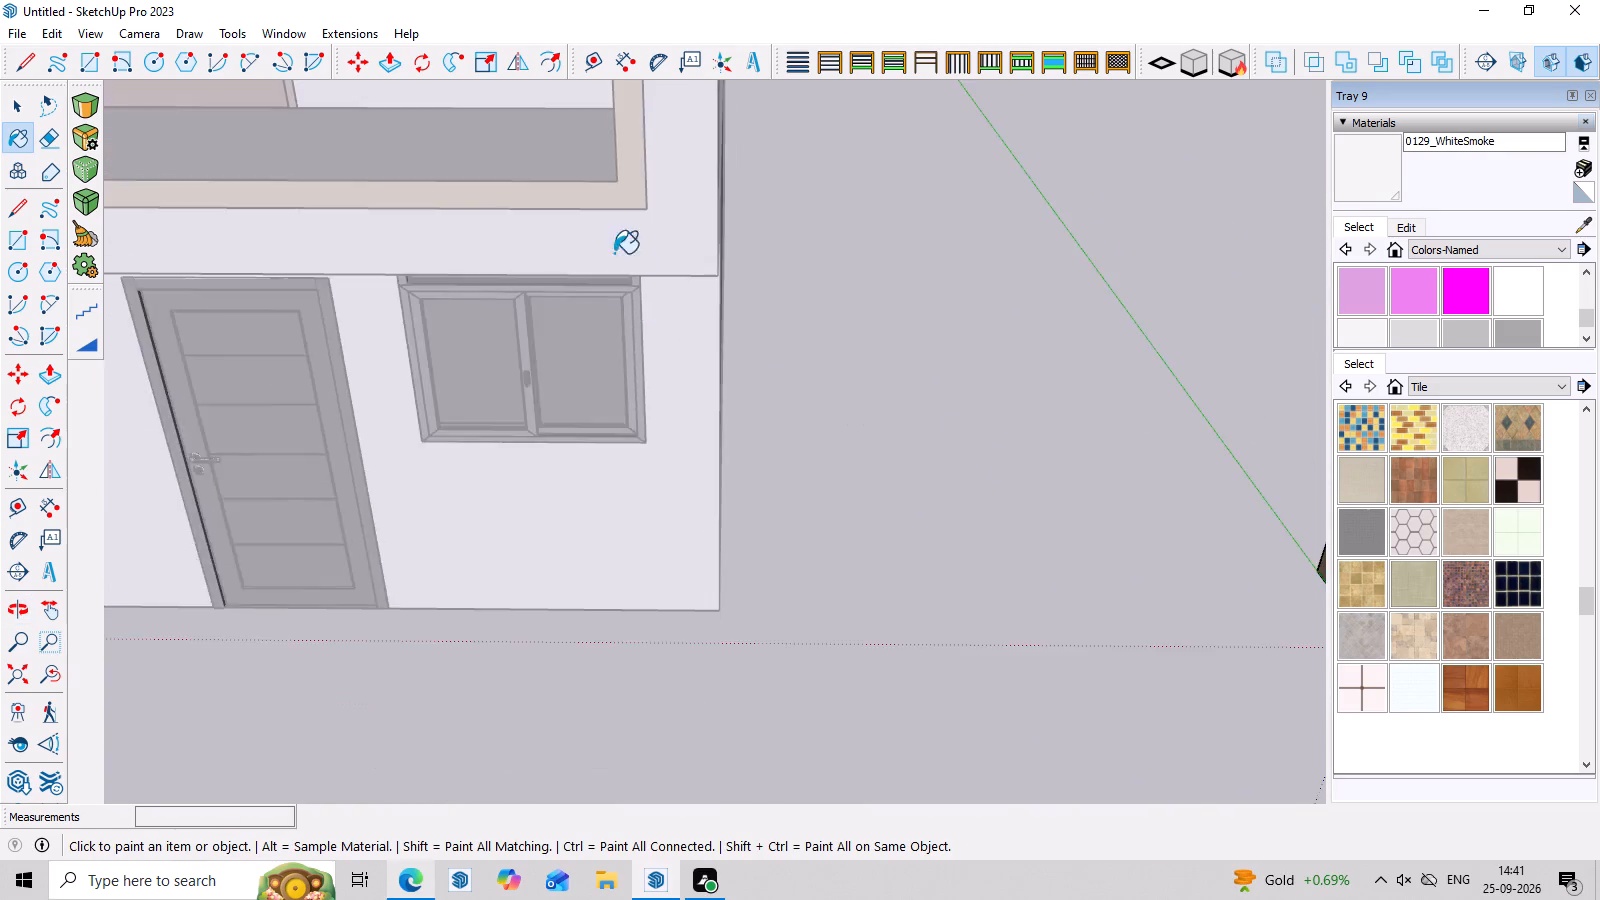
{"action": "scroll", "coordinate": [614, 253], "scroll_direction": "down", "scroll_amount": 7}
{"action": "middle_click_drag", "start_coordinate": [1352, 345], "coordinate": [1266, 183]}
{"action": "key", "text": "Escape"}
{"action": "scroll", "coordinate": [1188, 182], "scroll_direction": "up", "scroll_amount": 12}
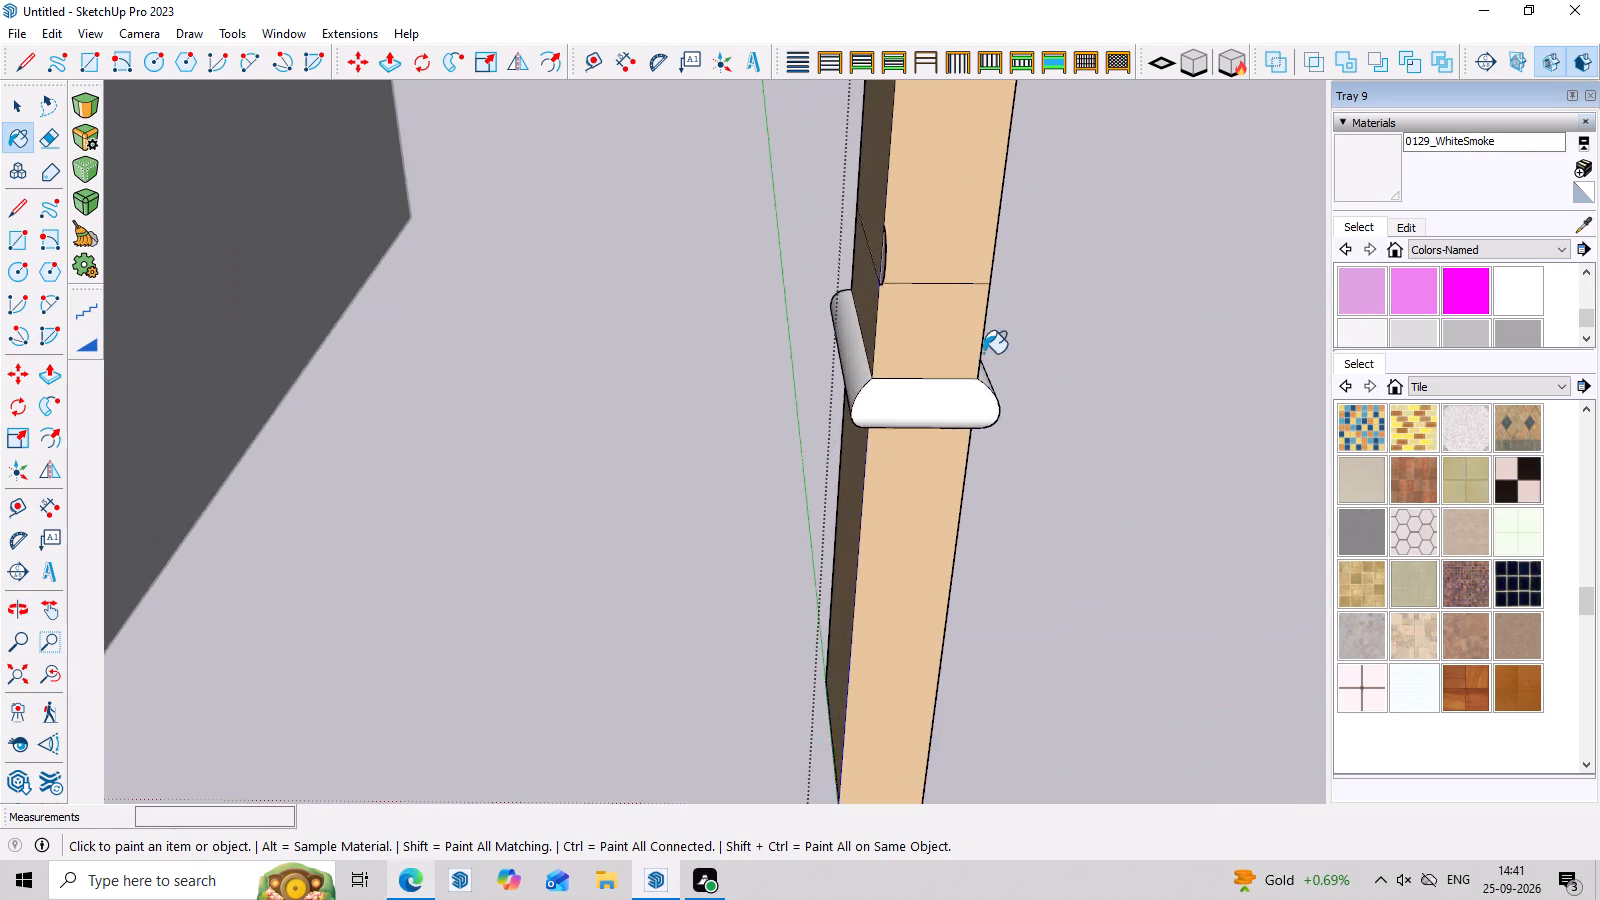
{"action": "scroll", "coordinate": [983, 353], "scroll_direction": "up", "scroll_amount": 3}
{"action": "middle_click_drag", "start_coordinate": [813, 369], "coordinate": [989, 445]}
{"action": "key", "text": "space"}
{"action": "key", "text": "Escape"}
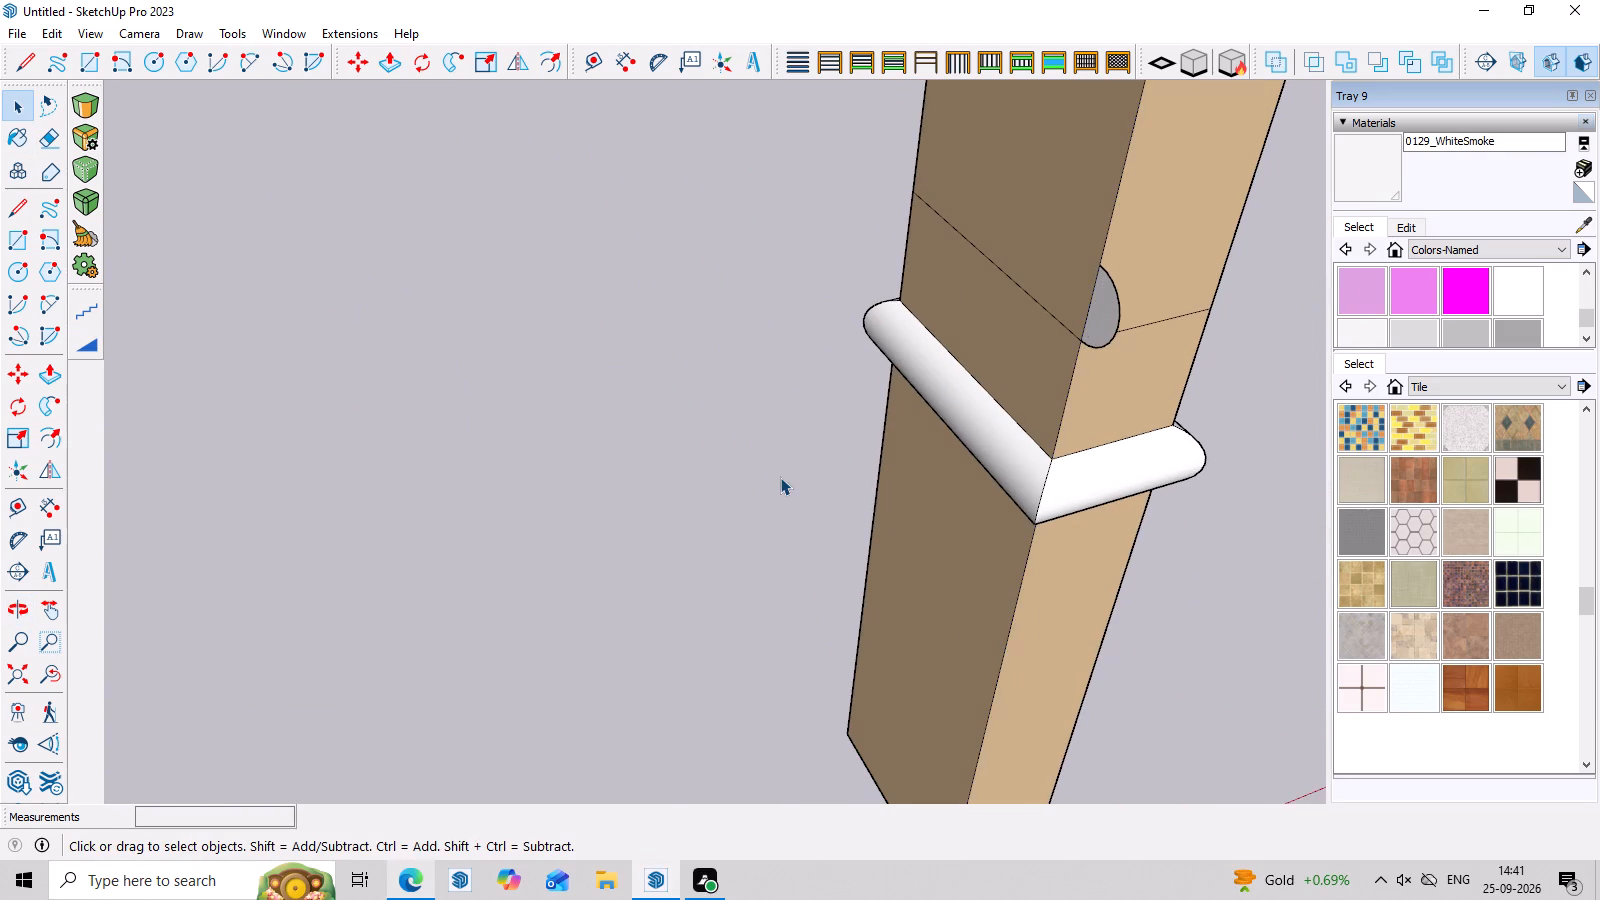
Open the column group for editing and select the upper dividing loop's edge on the face beside the half-round profile.
{"action": "scroll", "coordinate": [780, 477], "scroll_direction": "down", "scroll_amount": 7}
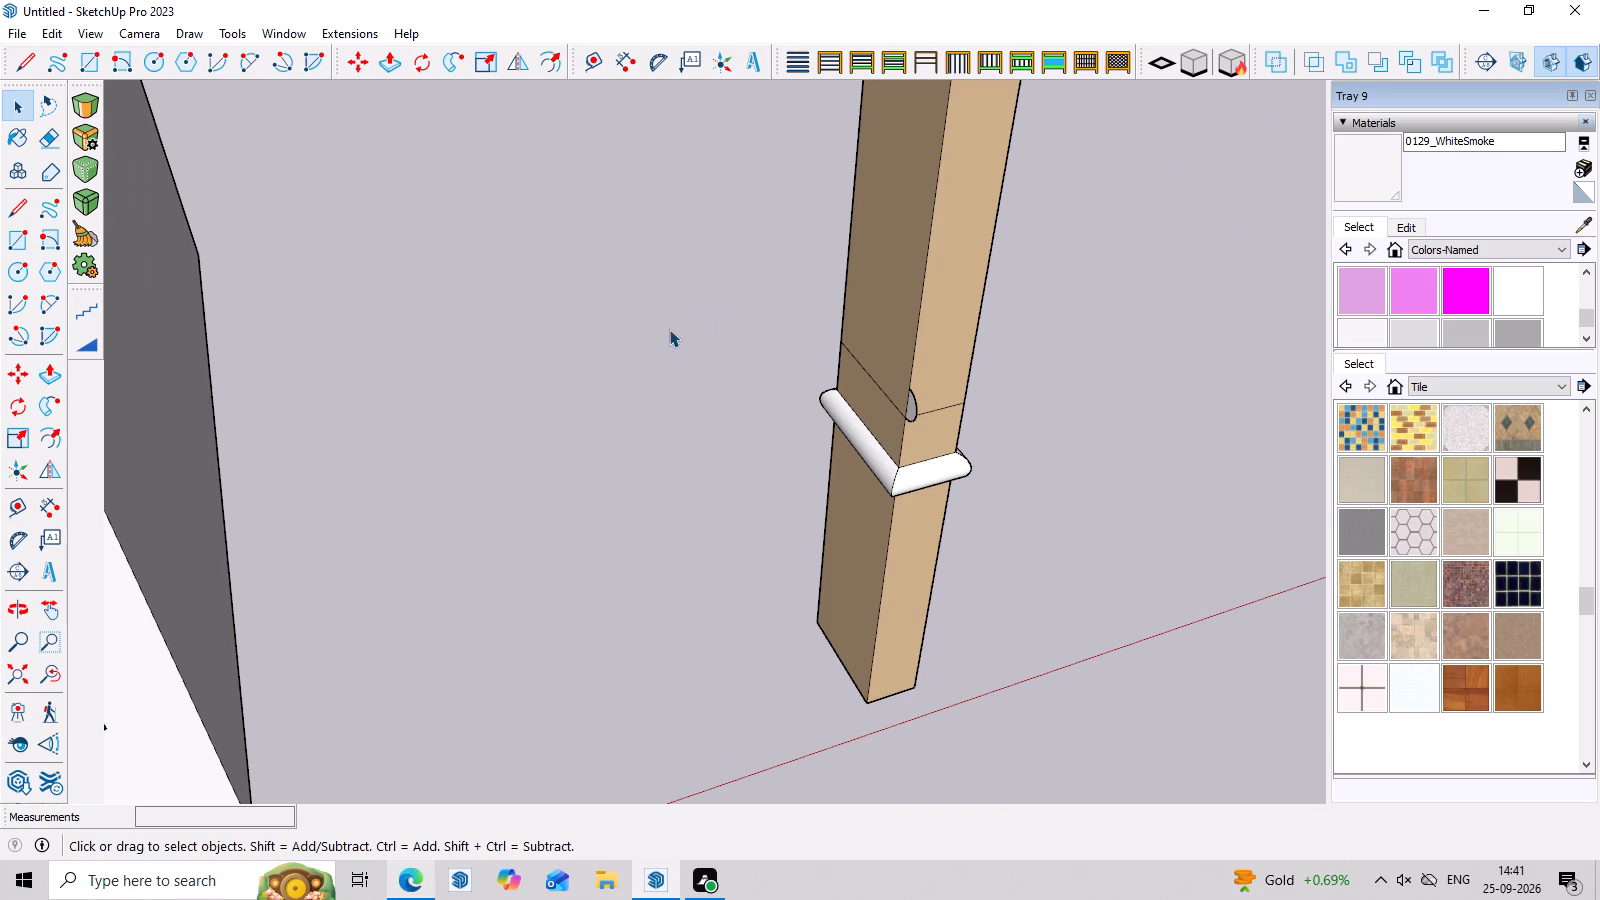
{"action": "scroll", "coordinate": [827, 423], "scroll_direction": "up", "scroll_amount": 9}
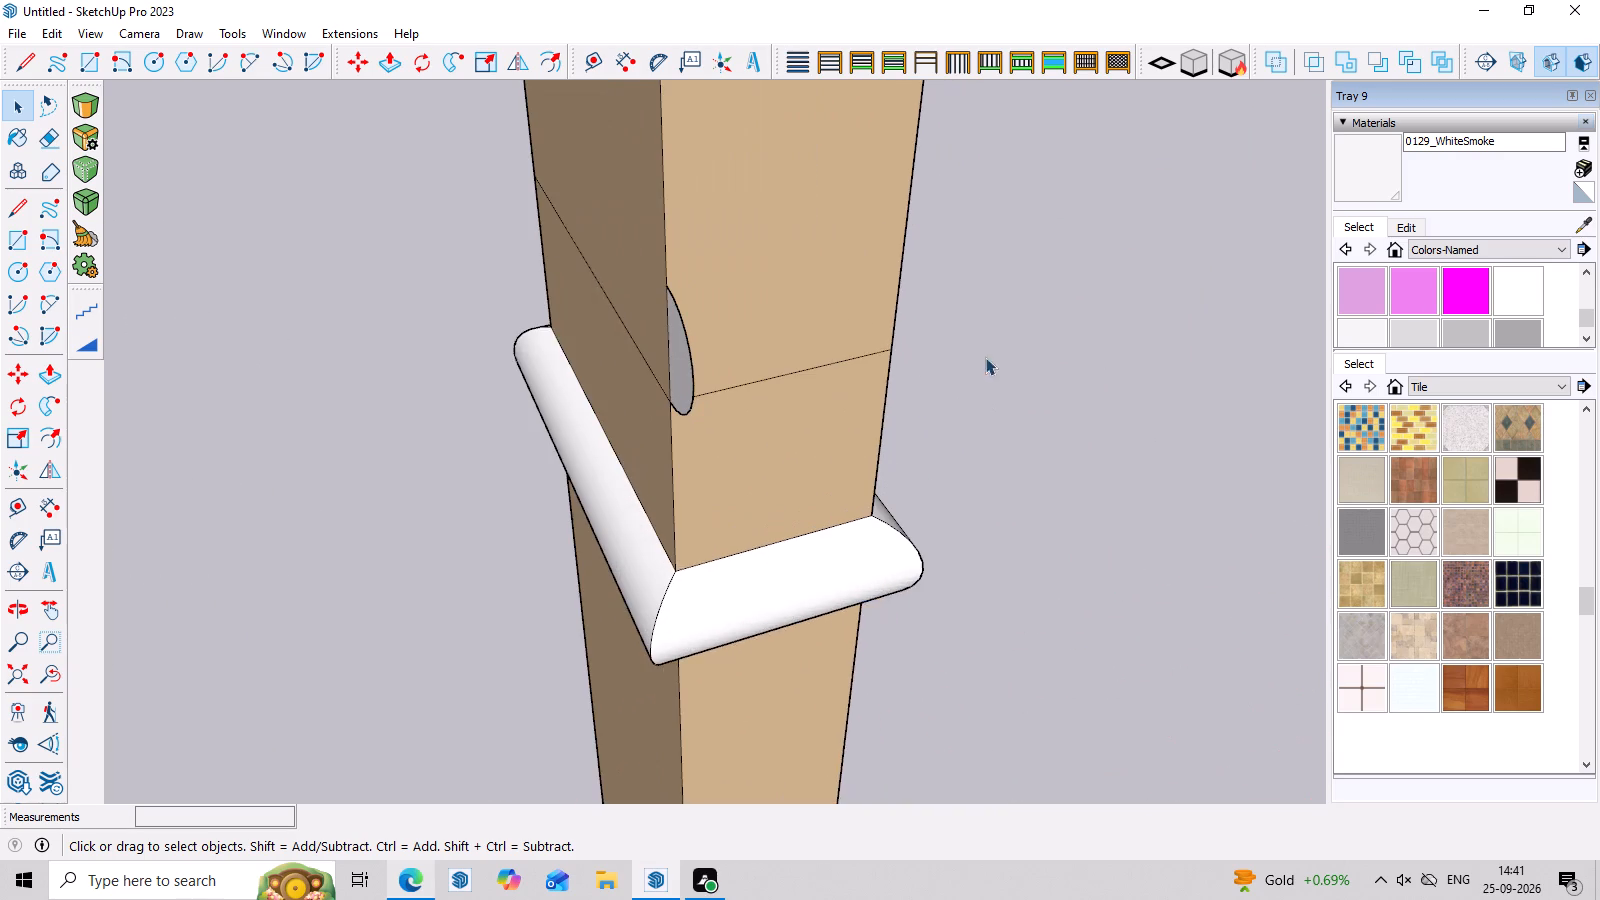
{"action": "scroll", "coordinate": [653, 390], "scroll_direction": "up", "scroll_amount": 1}
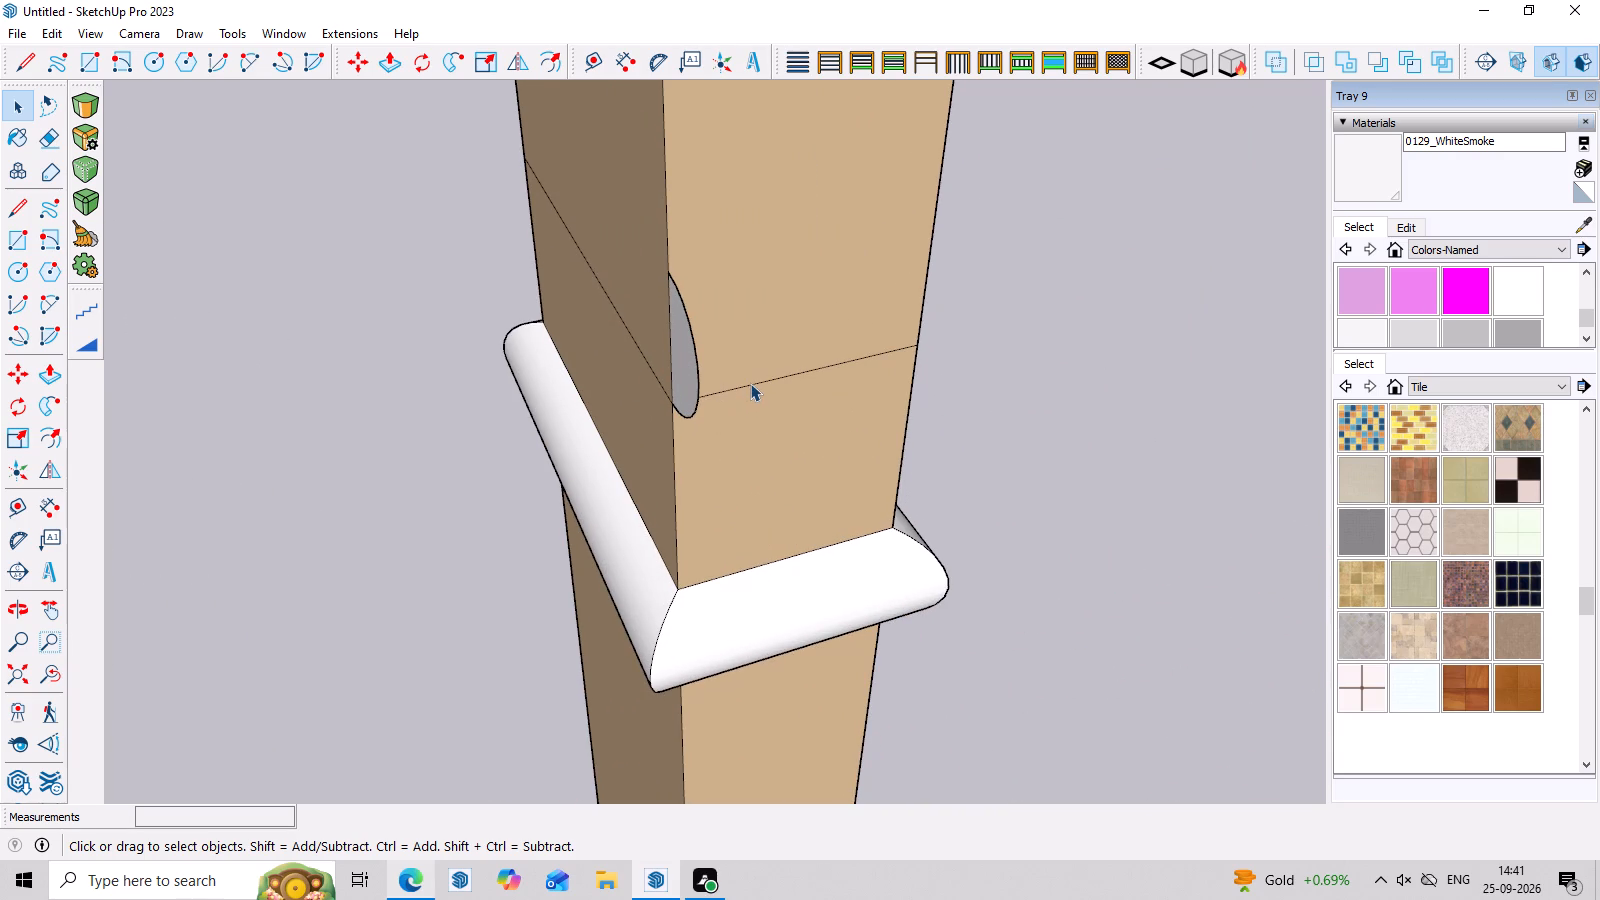
{"action": "left_click", "coordinate": [750, 386]}
{"action": "left_click", "coordinate": [1096, 306]}
{"action": "scroll", "coordinate": [634, 379], "scroll_direction": "up", "scroll_amount": 1}
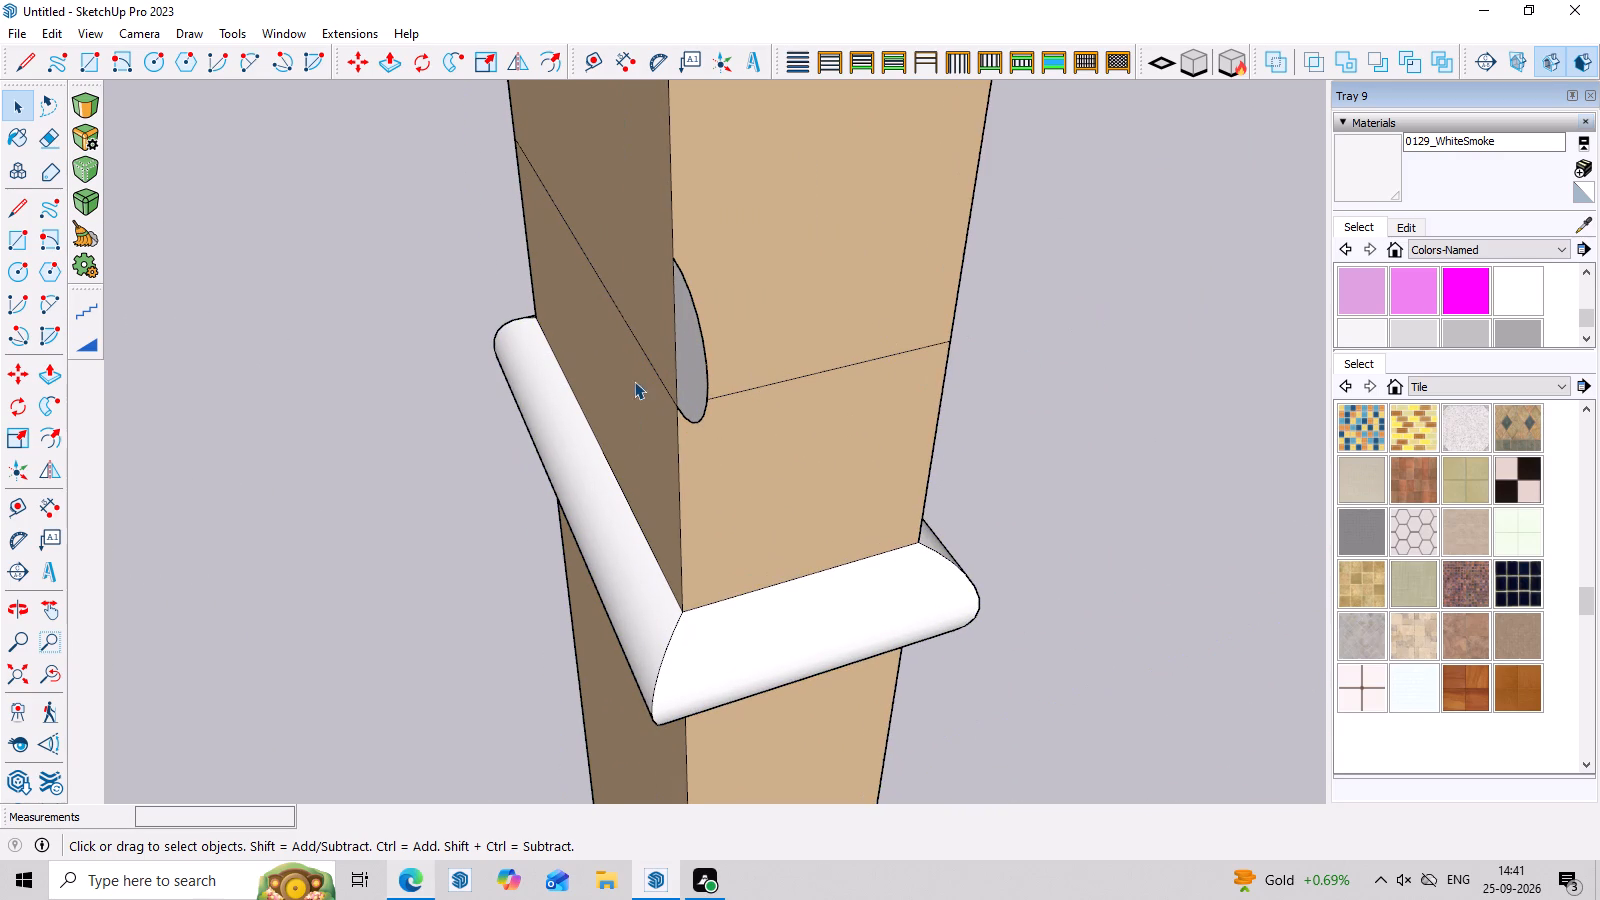
{"action": "double_click", "coordinate": [810, 384]}
{"action": "scroll", "coordinate": [819, 379], "scroll_direction": "up", "scroll_amount": 3}
{"action": "left_click", "coordinate": [819, 375]}
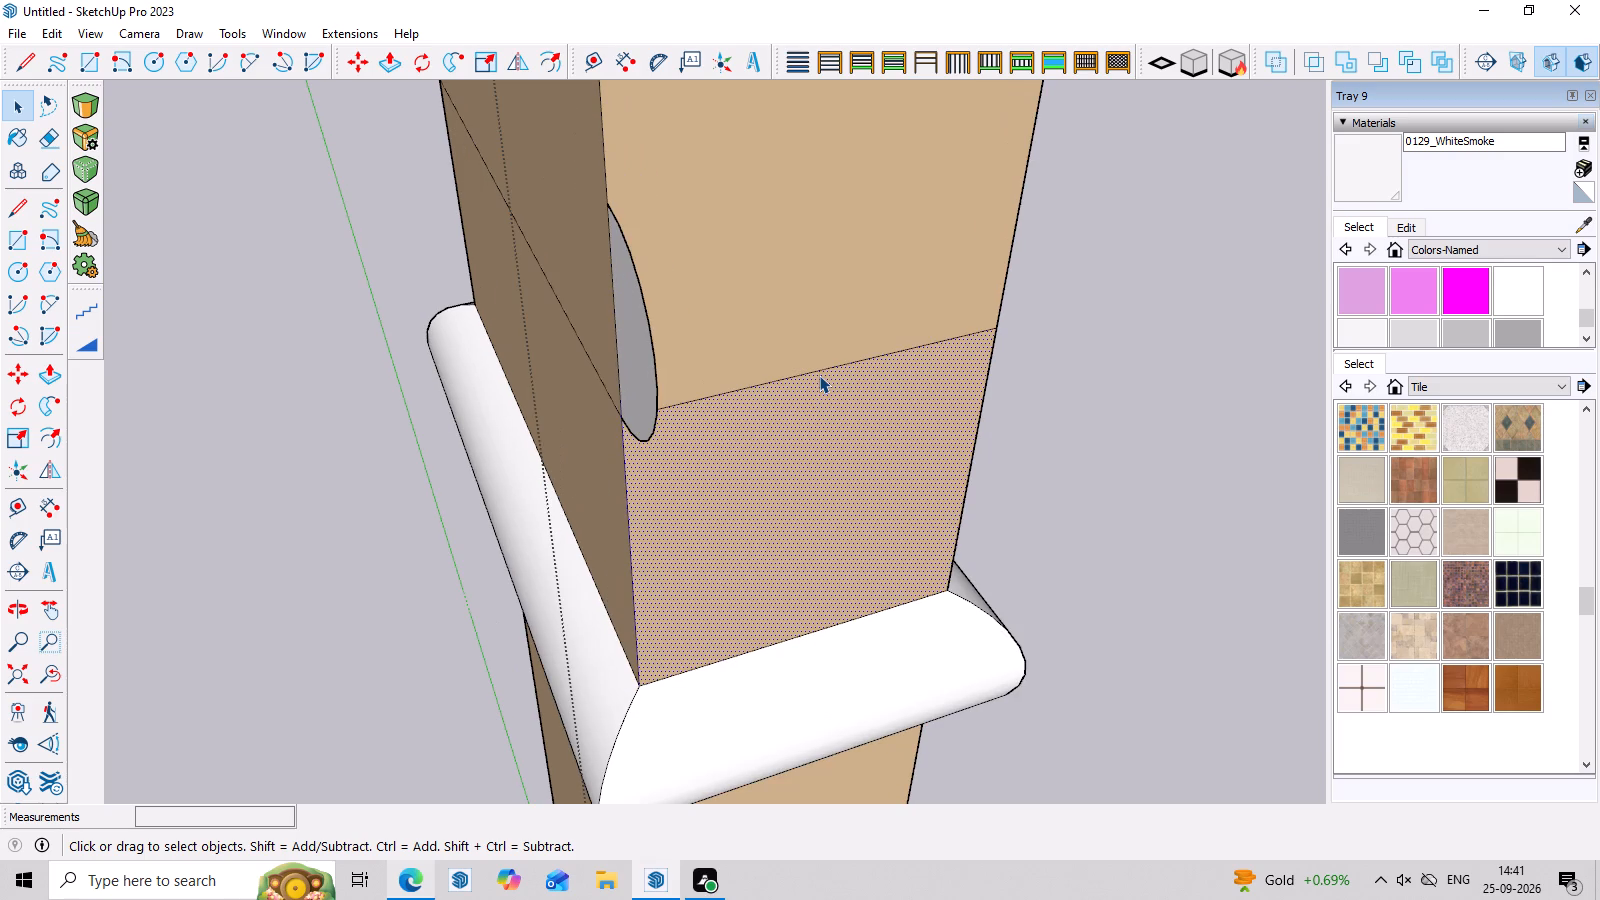
{"action": "double_click", "coordinate": [822, 370]}
{"action": "left_click", "coordinate": [834, 383]}
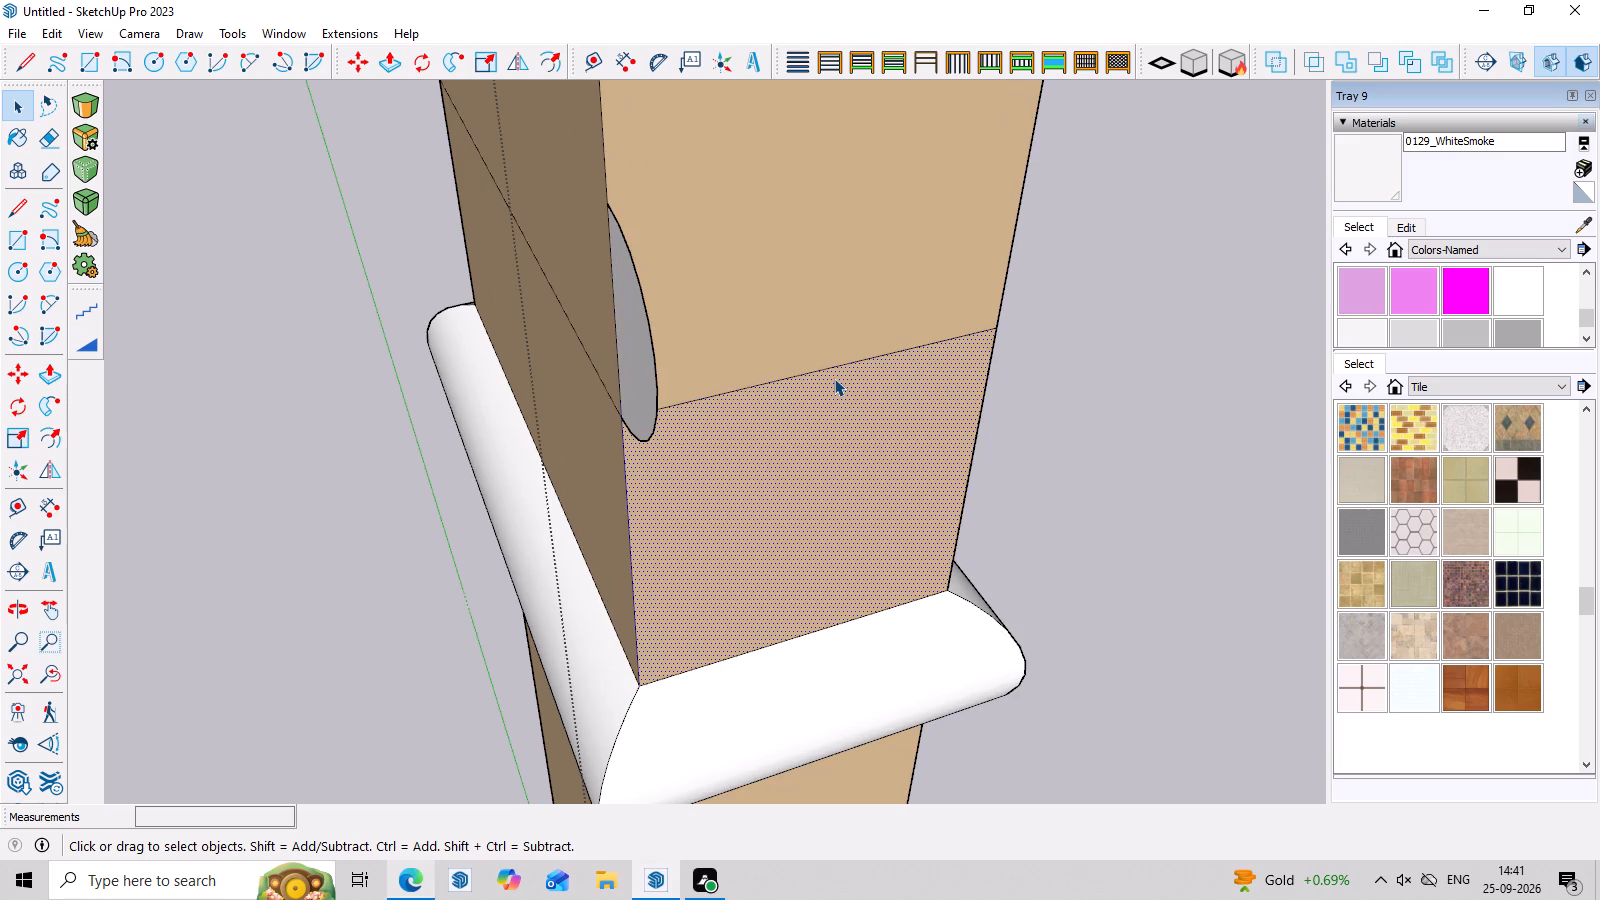
{"action": "left_click", "coordinate": [835, 368]}
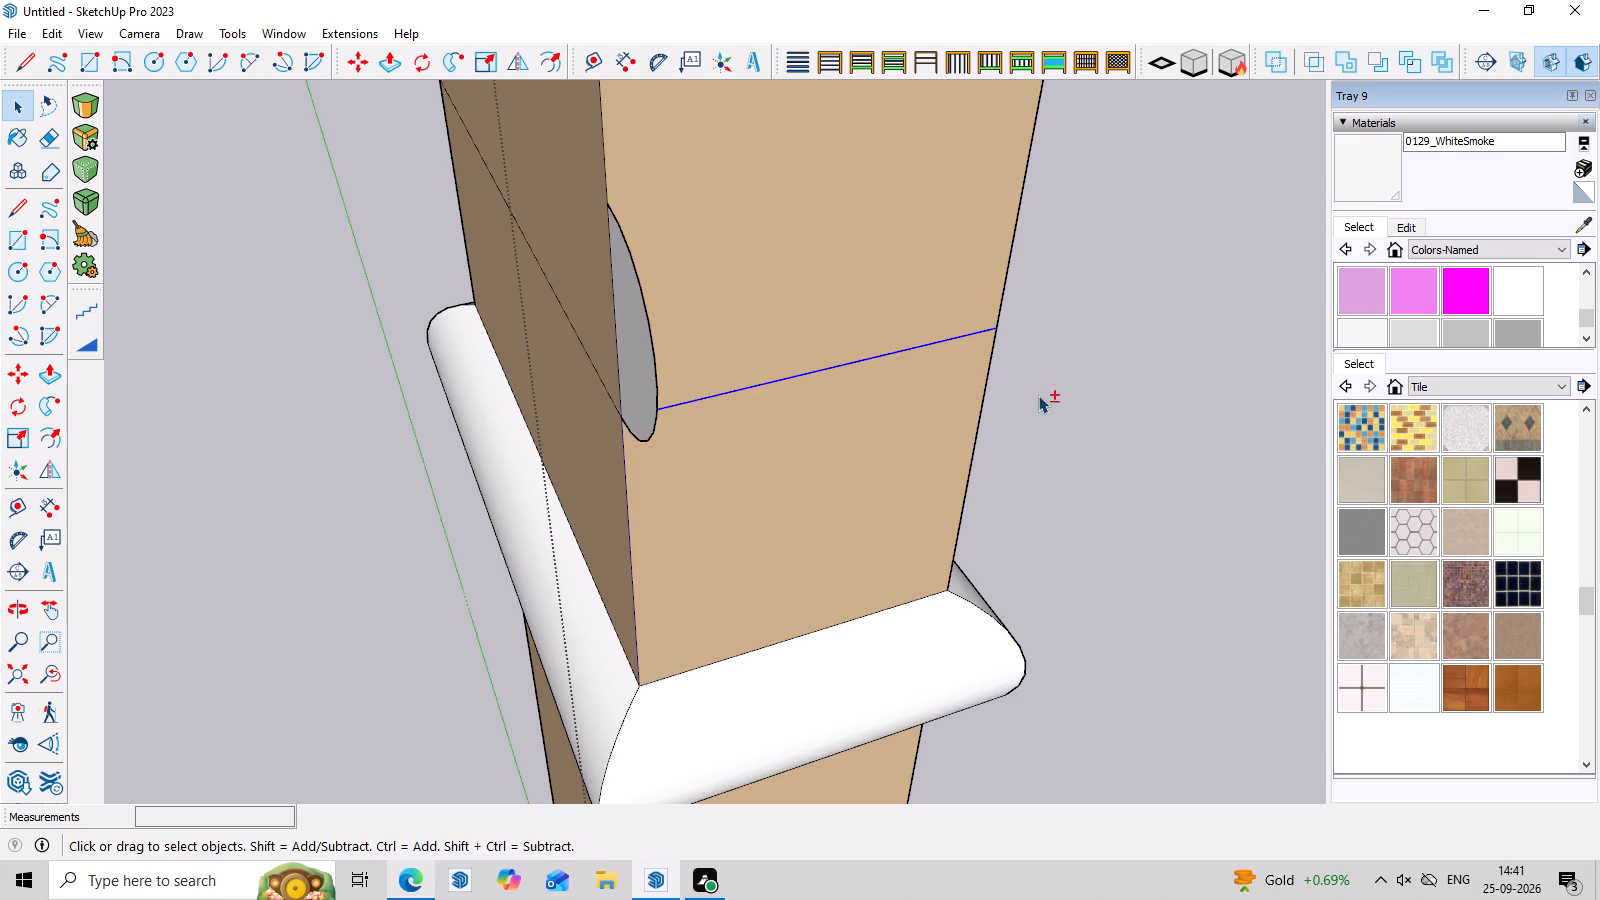
Add the upper dividing loop's edges on the column's next two faces to the selection.
{"action": "middle_click_drag", "start_coordinate": [1028, 395], "coordinate": [479, 426], "text": "shift"}
{"action": "scroll", "coordinate": [591, 331], "scroll_direction": "down", "scroll_amount": 10}
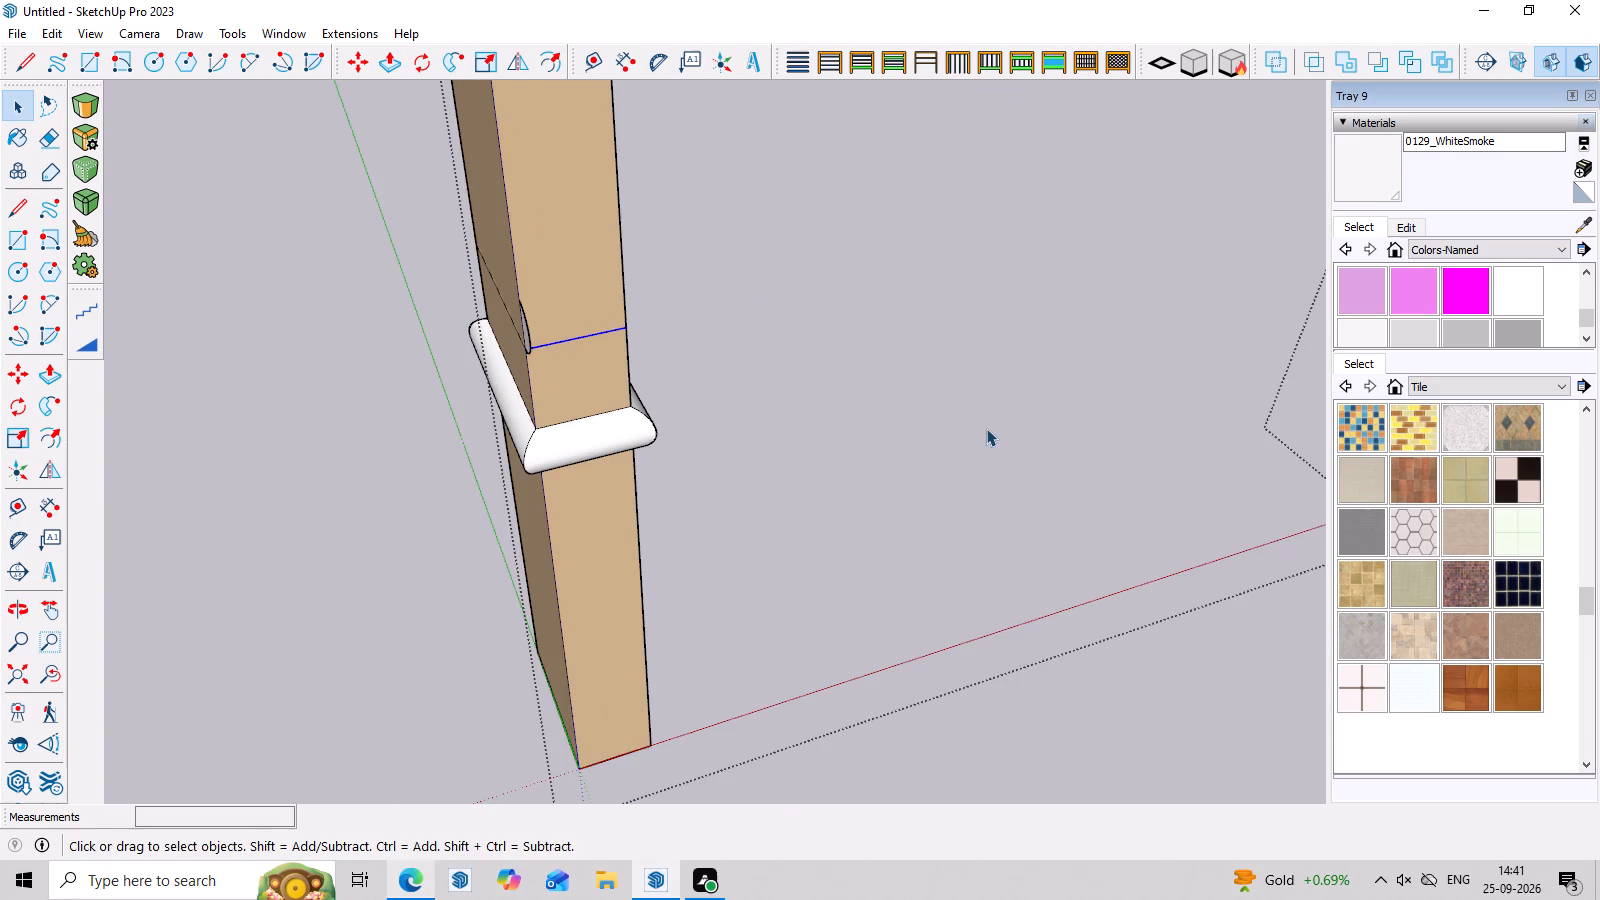
{"action": "middle_click_drag", "start_coordinate": [1015, 434], "coordinate": [428, 464]}
{"action": "scroll", "coordinate": [475, 364], "scroll_direction": "down", "scroll_amount": 1}
{"action": "scroll", "coordinate": [469, 155], "scroll_direction": "up", "scroll_amount": 9}
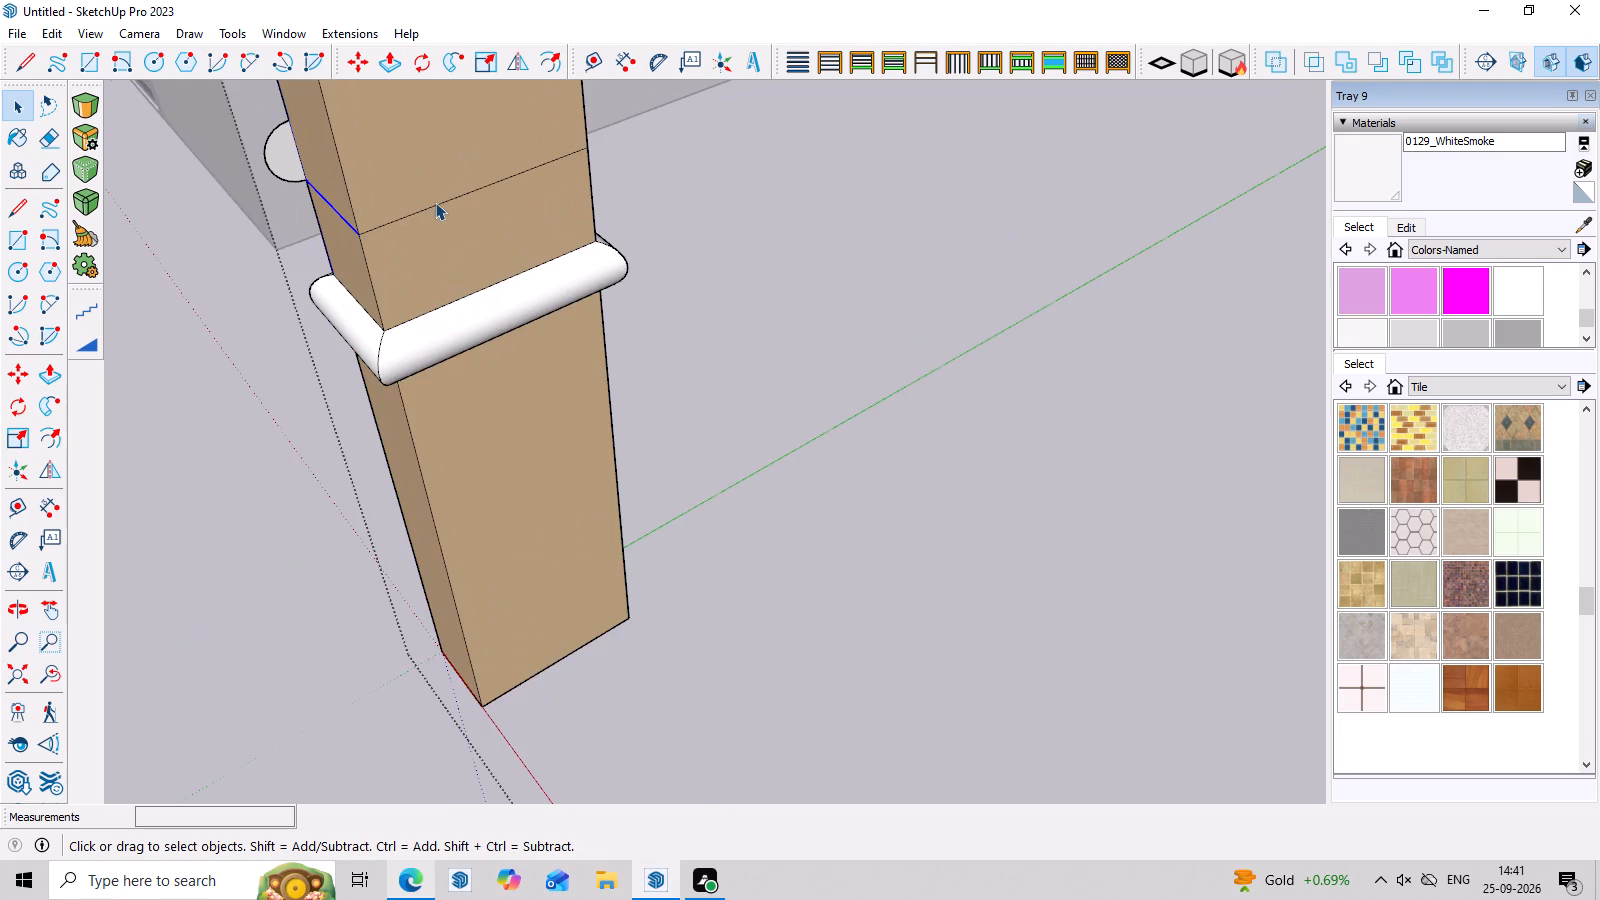
{"action": "scroll", "coordinate": [435, 202], "scroll_direction": "up", "scroll_amount": 2}
{"action": "left_click", "coordinate": [418, 214], "text": "shift"}
{"action": "scroll", "coordinate": [482, 223], "scroll_direction": "down", "scroll_amount": 8}
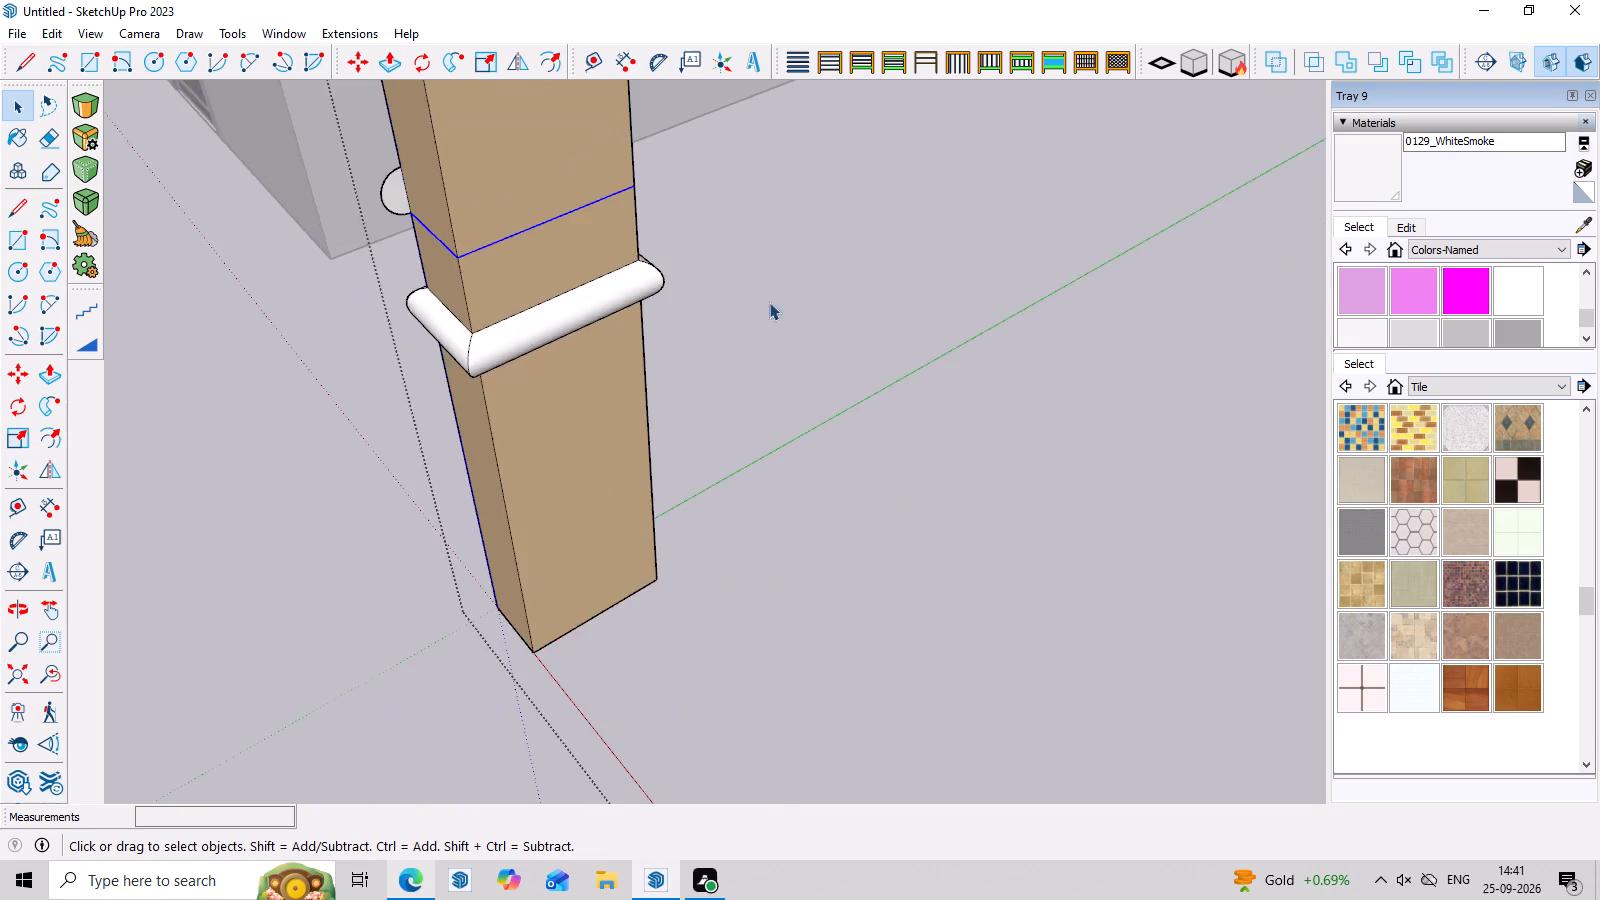
{"action": "scroll", "coordinate": [769, 302], "scroll_direction": "down", "scroll_amount": 8}
{"action": "middle_click_drag", "start_coordinate": [1076, 454], "coordinate": [280, 512]}
{"action": "scroll", "coordinate": [440, 40], "scroll_direction": "up", "scroll_amount": 4}
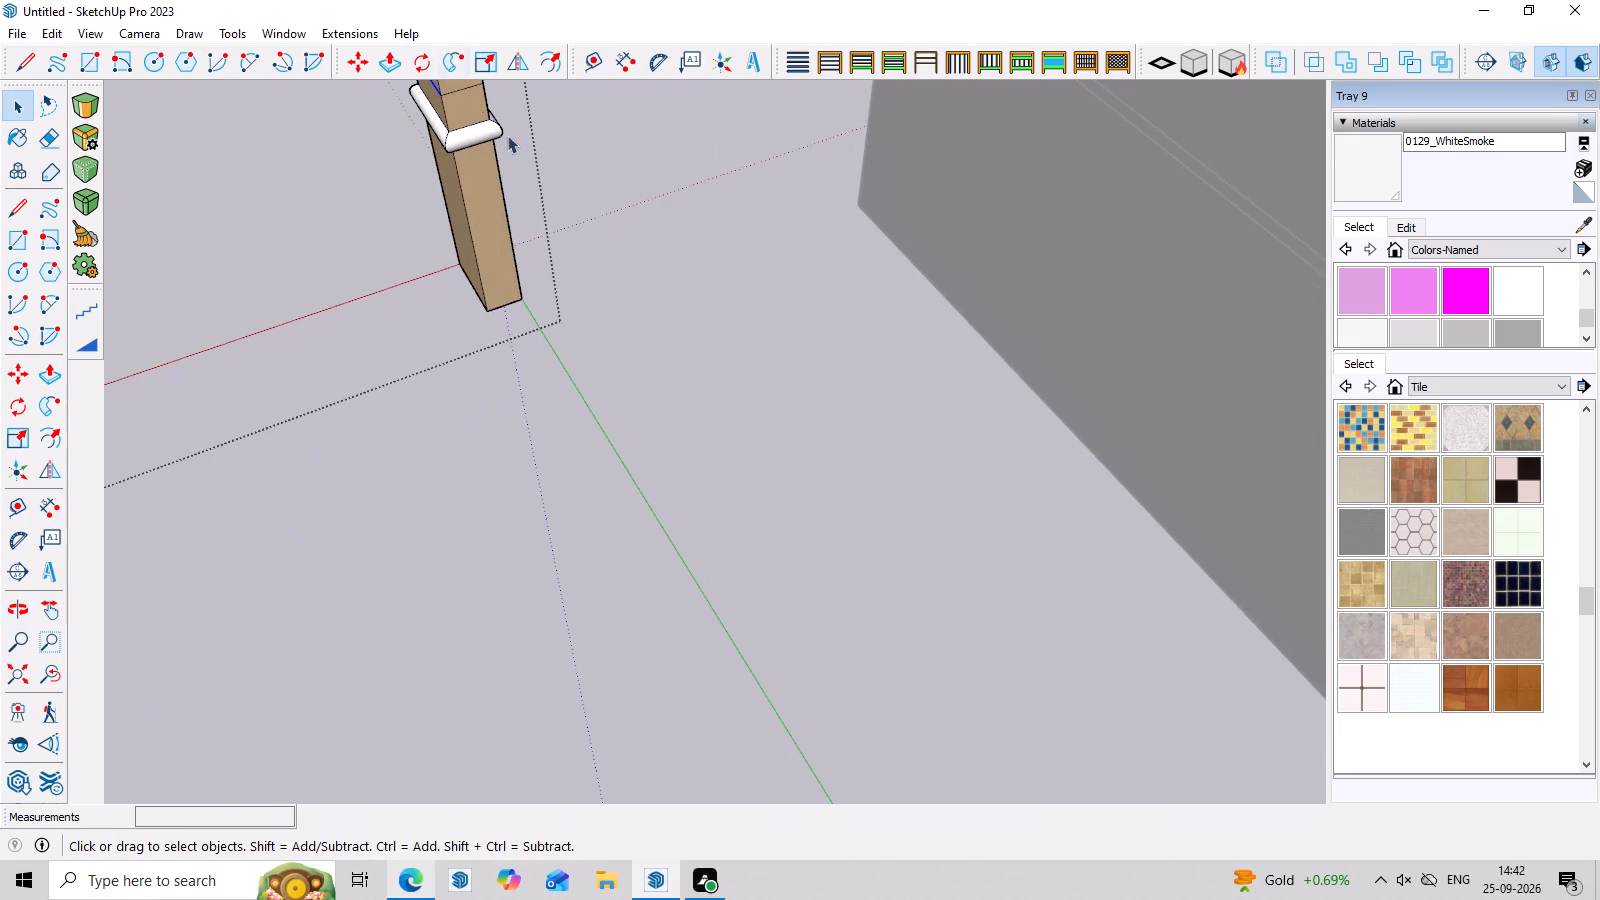
{"action": "scroll", "coordinate": [587, 385], "scroll_direction": "down", "scroll_amount": 8}
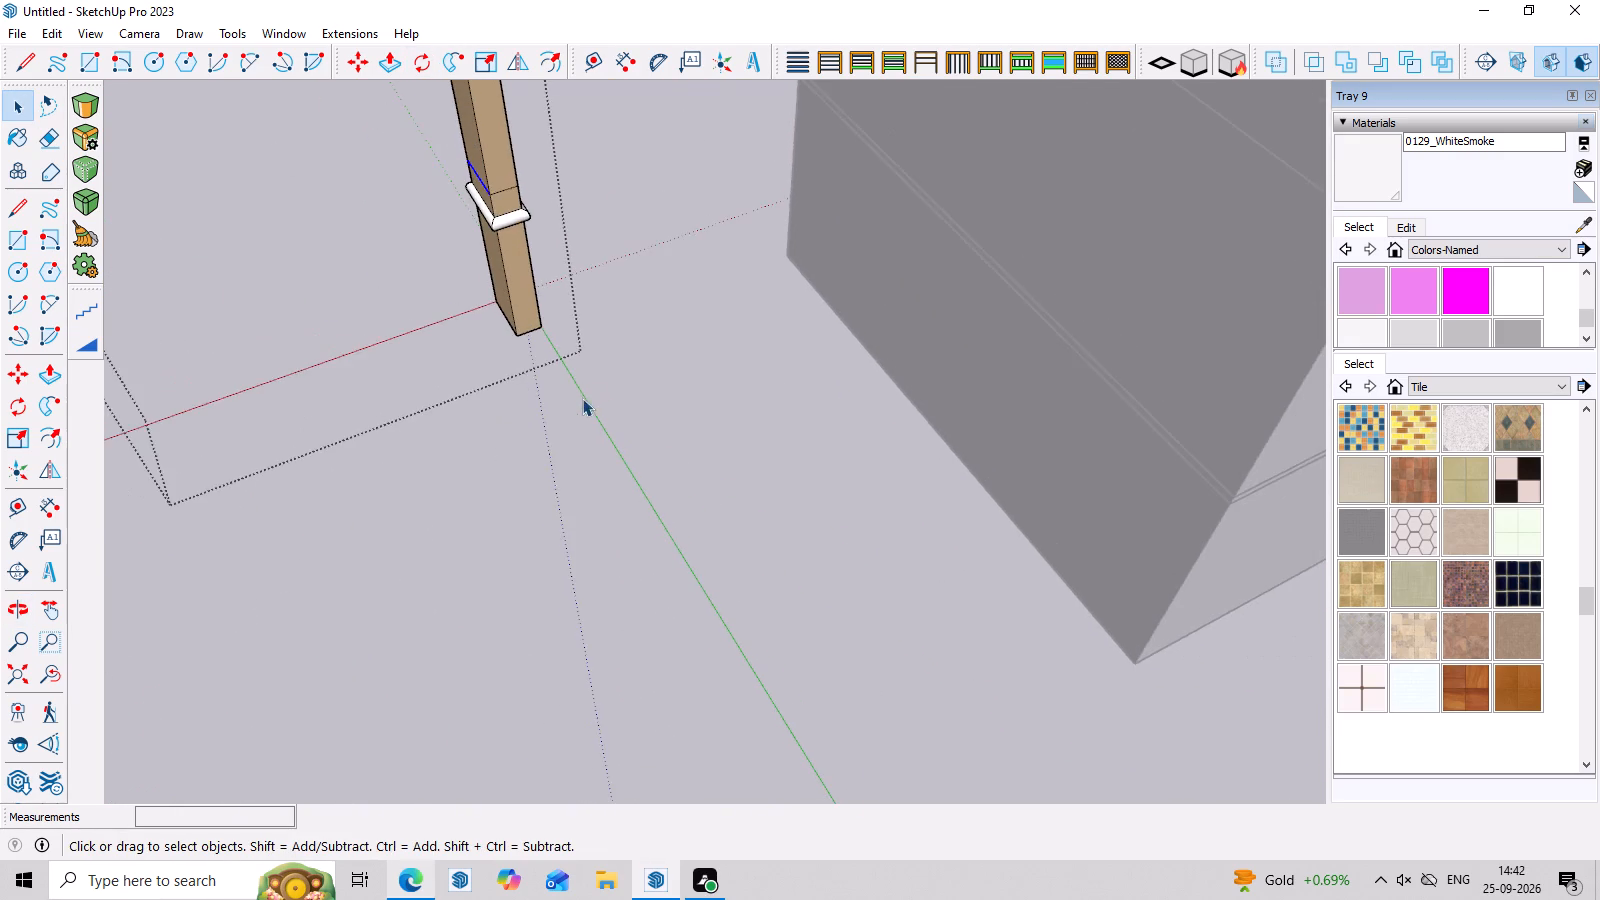
{"action": "middle_click_drag", "start_coordinate": [582, 398], "coordinate": [534, 168]}
{"action": "scroll", "coordinate": [564, 202], "scroll_direction": "up", "scroll_amount": 12}
{"action": "scroll", "coordinate": [537, 204], "scroll_direction": "down", "scroll_amount": 1}
{"action": "scroll", "coordinate": [538, 204], "scroll_direction": "up", "scroll_amount": 7}
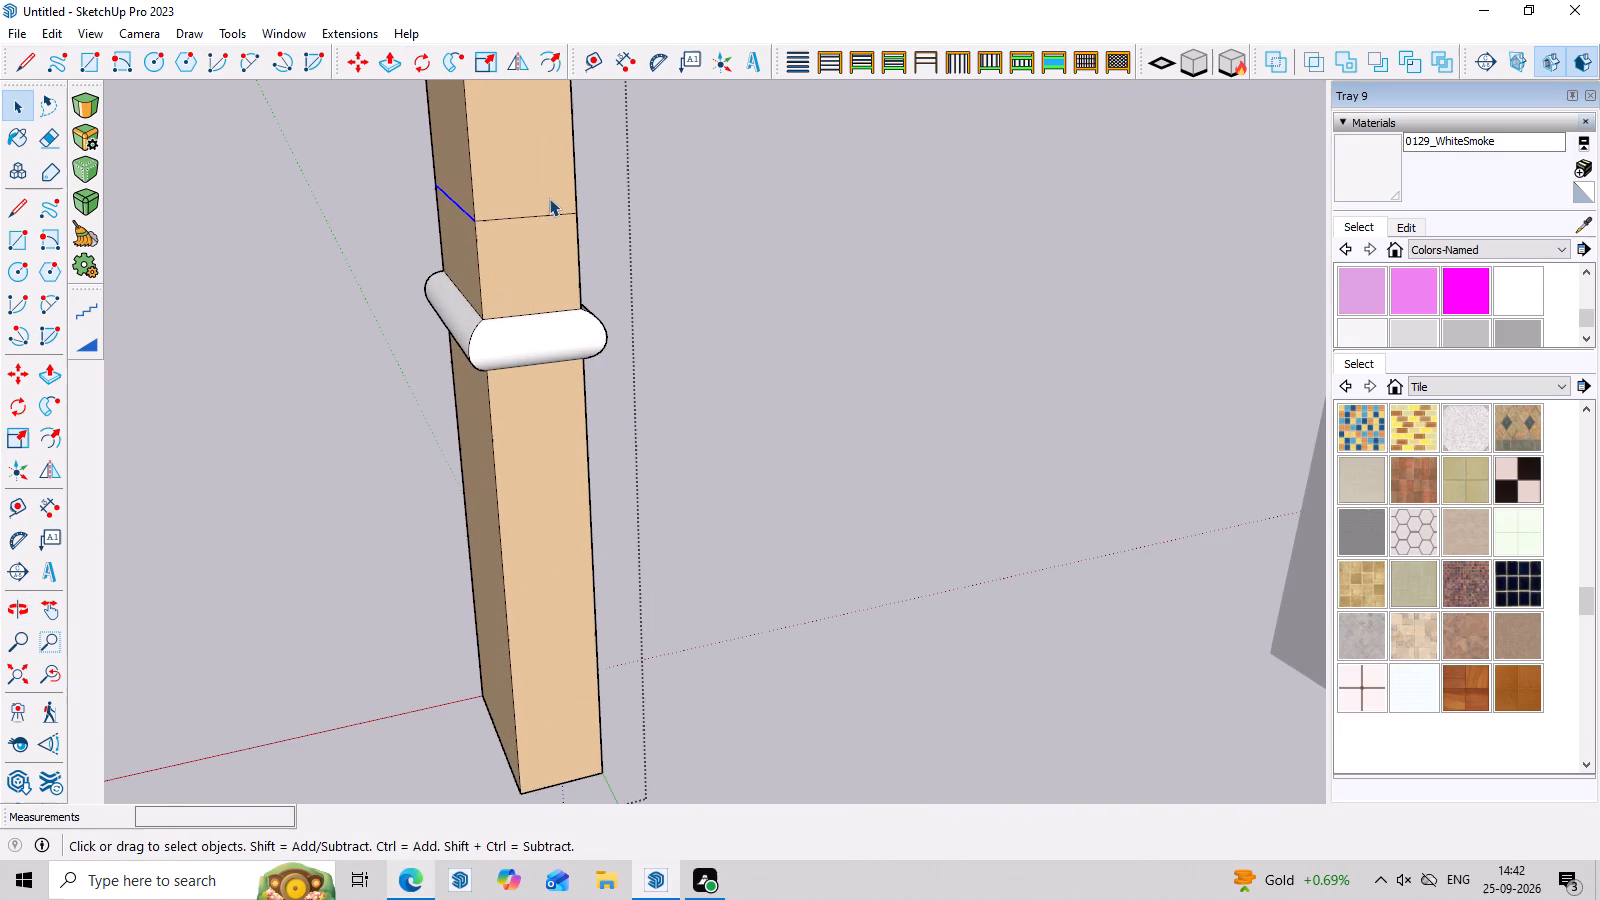
{"action": "left_click", "coordinate": [543, 216], "text": "shift"}
Add the upper dividing loop's edge on the remaining fourth face to complete the selected loop around the column.
{"action": "scroll", "coordinate": [597, 242], "scroll_direction": "down", "scroll_amount": 13}
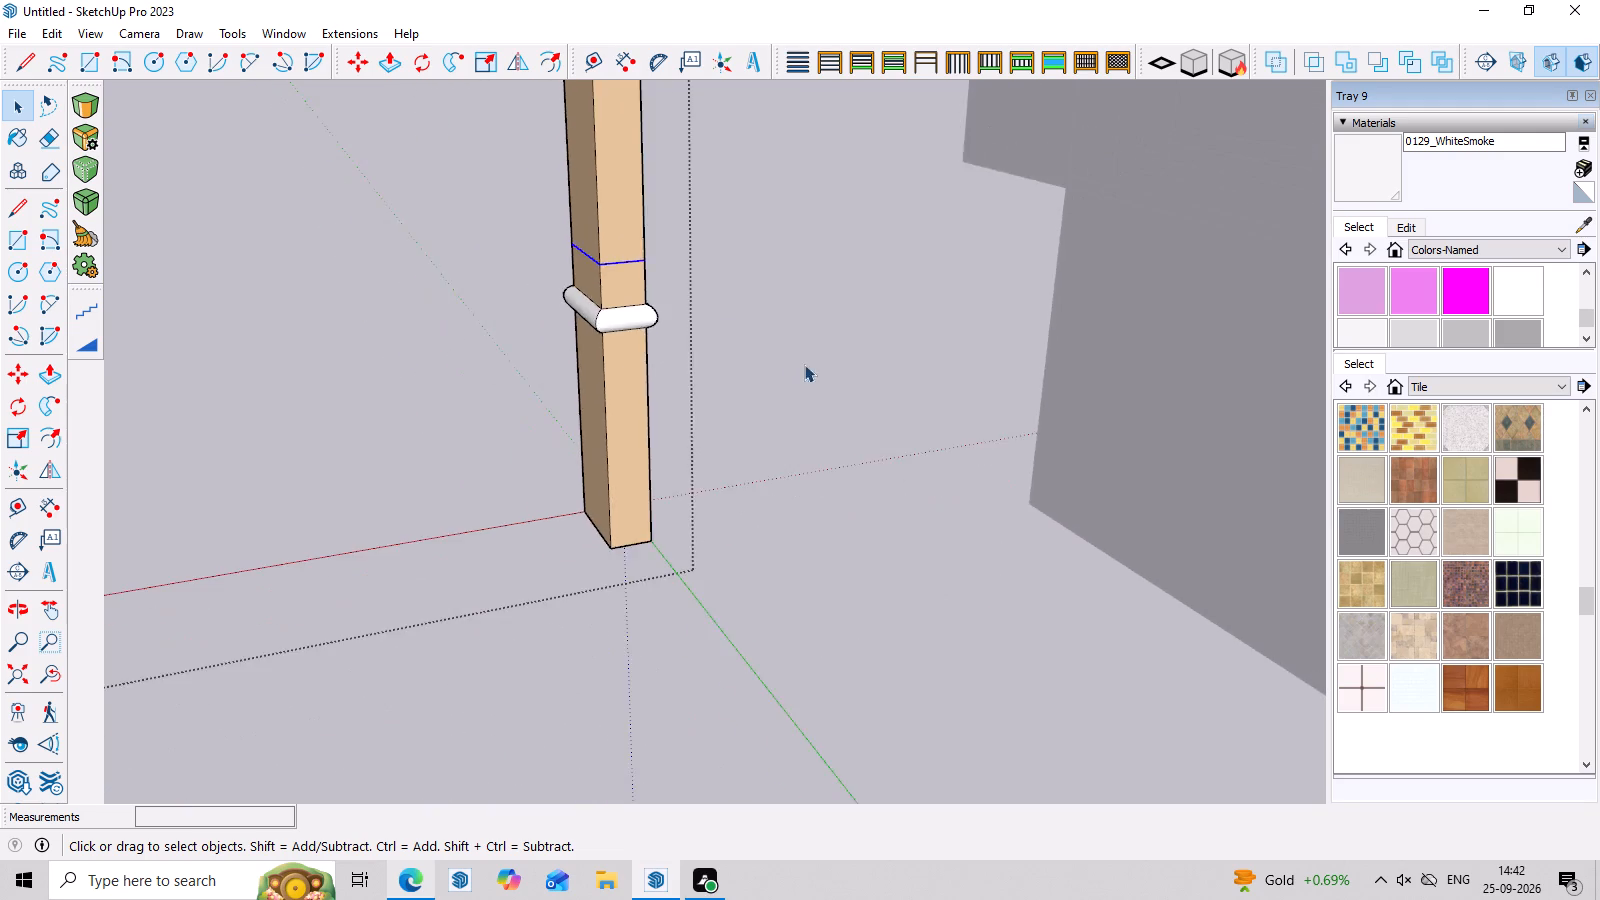
{"action": "scroll", "coordinate": [804, 364], "scroll_direction": "down", "scroll_amount": 11}
{"action": "middle_click_drag", "start_coordinate": [928, 460], "coordinate": [412, 463]}
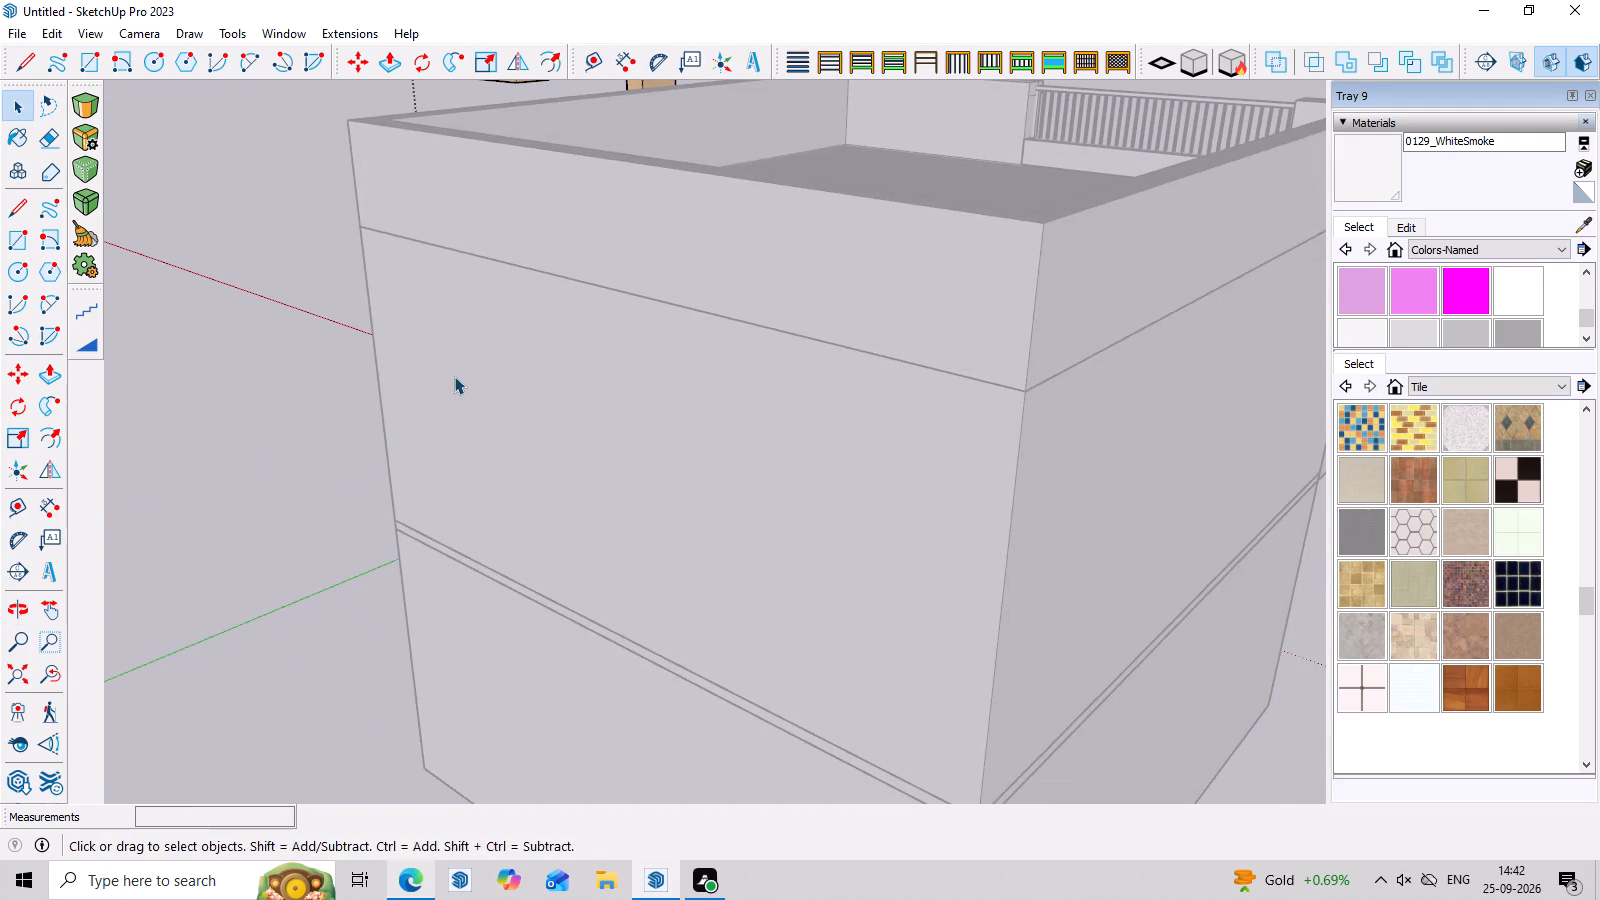
{"action": "middle_click_drag", "start_coordinate": [448, 380], "coordinate": [706, 403]}
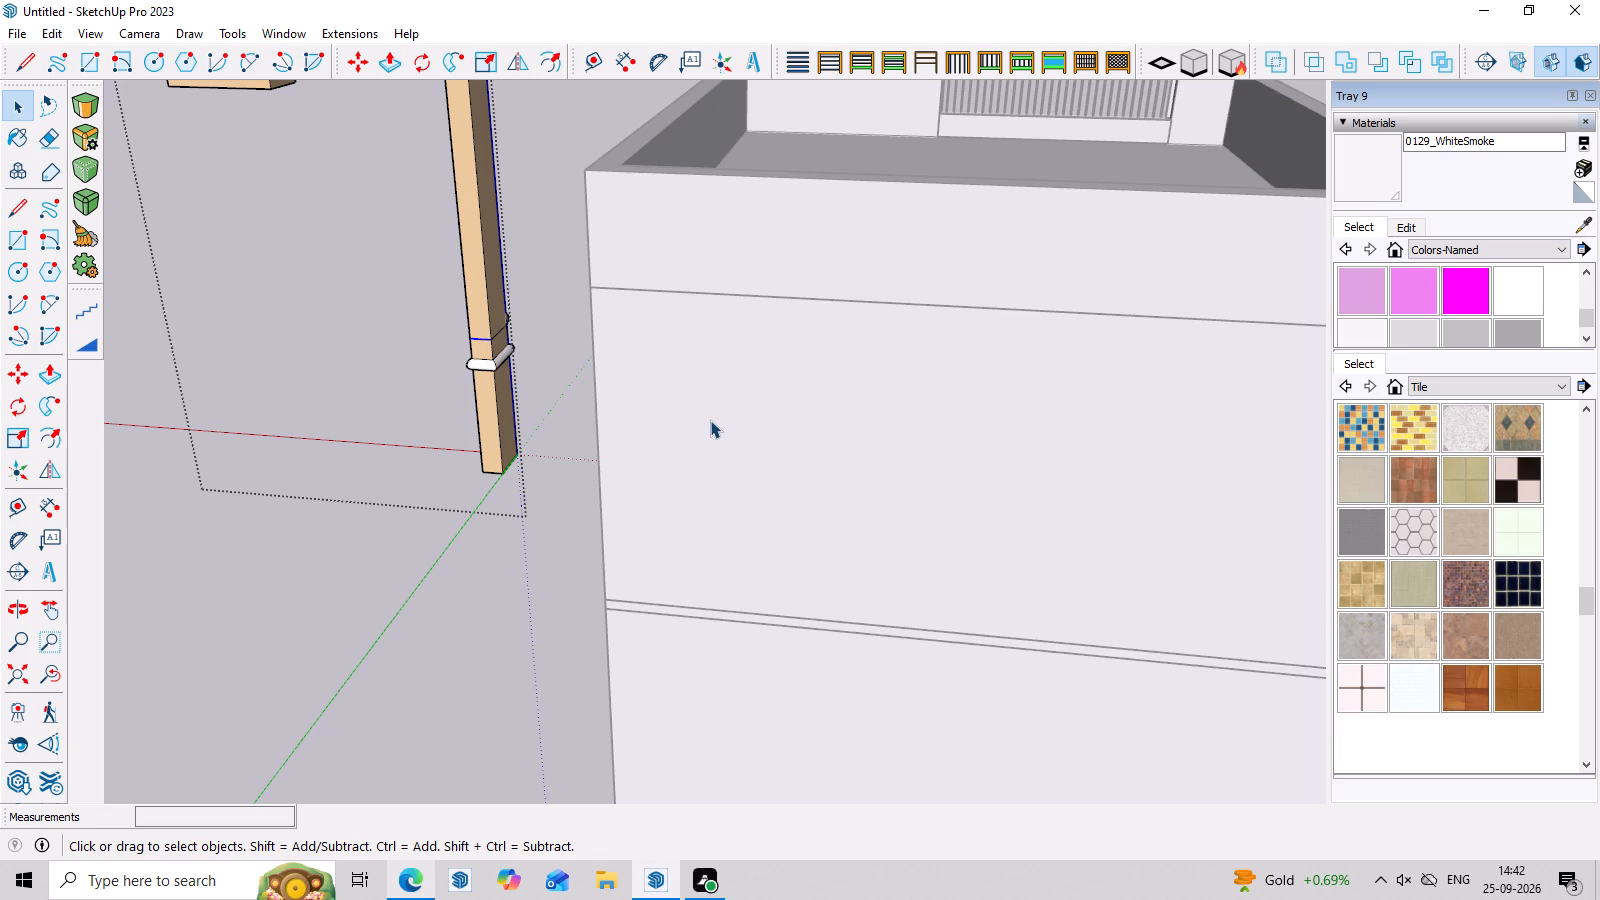
{"action": "scroll", "coordinate": [494, 312], "scroll_direction": "down", "scroll_amount": 3}
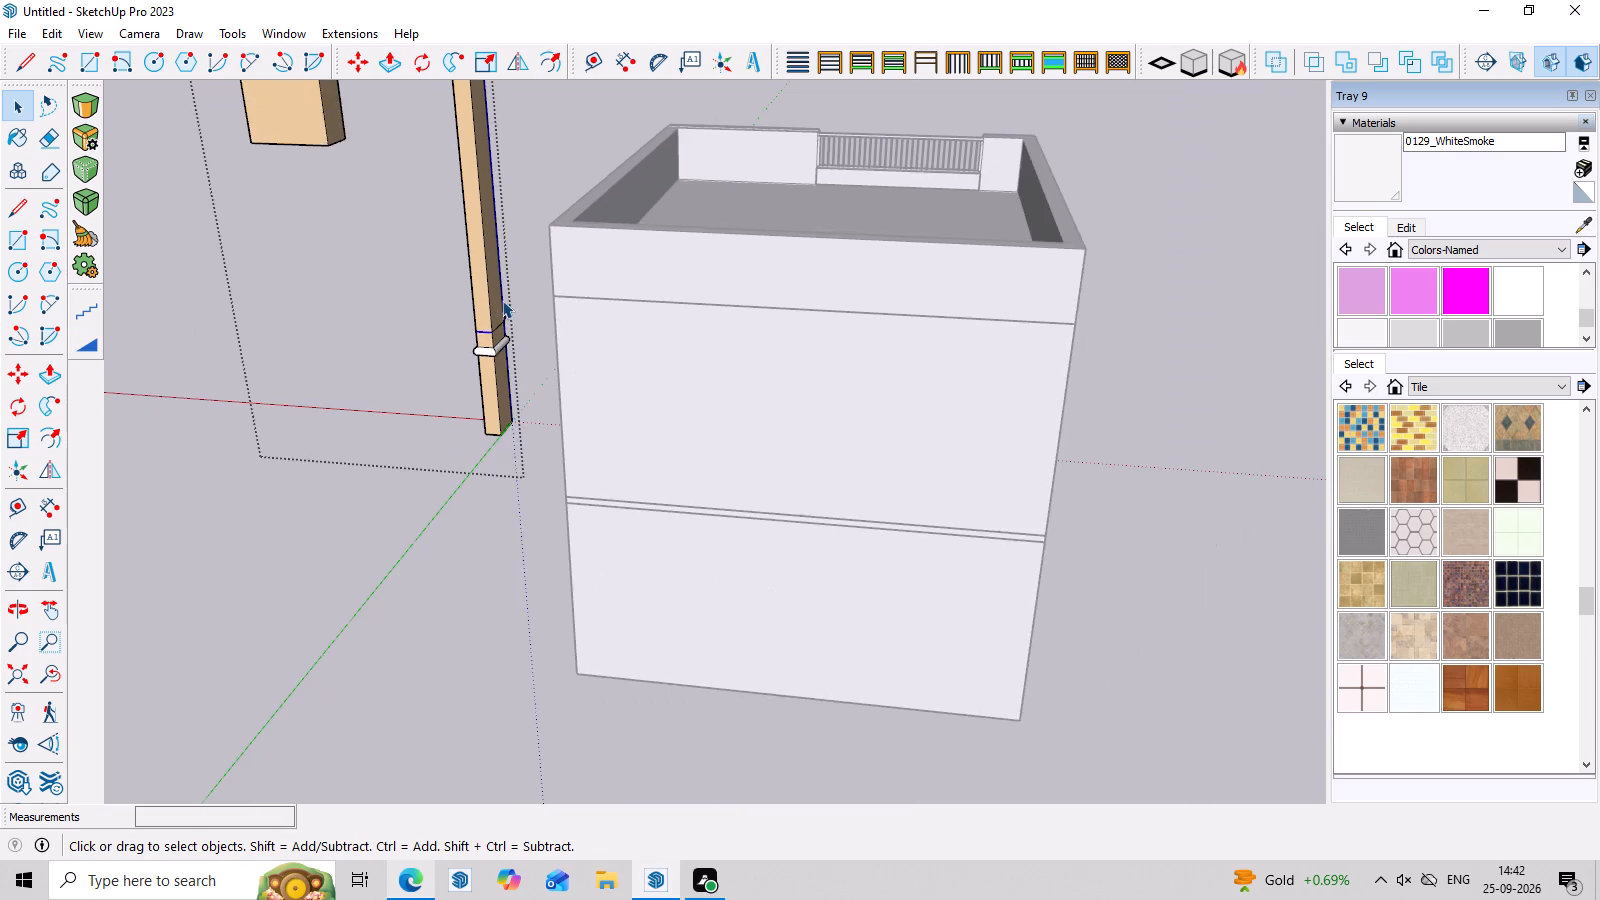
{"action": "middle_click_drag", "start_coordinate": [507, 348], "coordinate": [467, 382]}
{"action": "scroll", "coordinate": [511, 301], "scroll_direction": "up", "scroll_amount": 17}
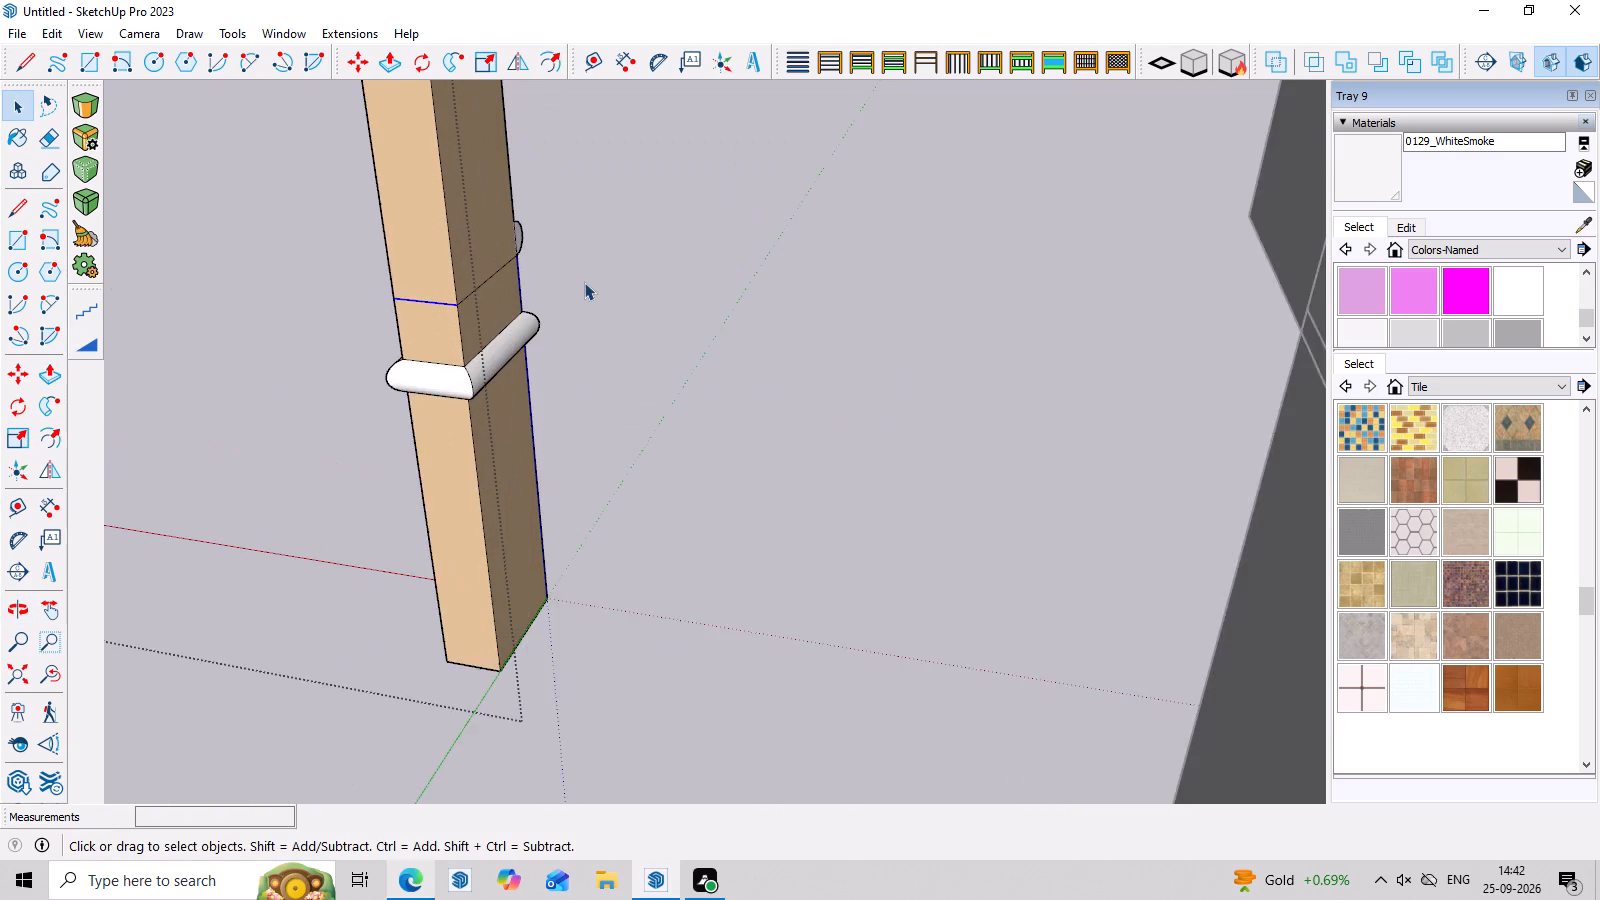
{"action": "scroll", "coordinate": [584, 282], "scroll_direction": "up", "scroll_amount": 3}
{"action": "scroll", "coordinate": [474, 276], "scroll_direction": "up", "scroll_amount": 3}
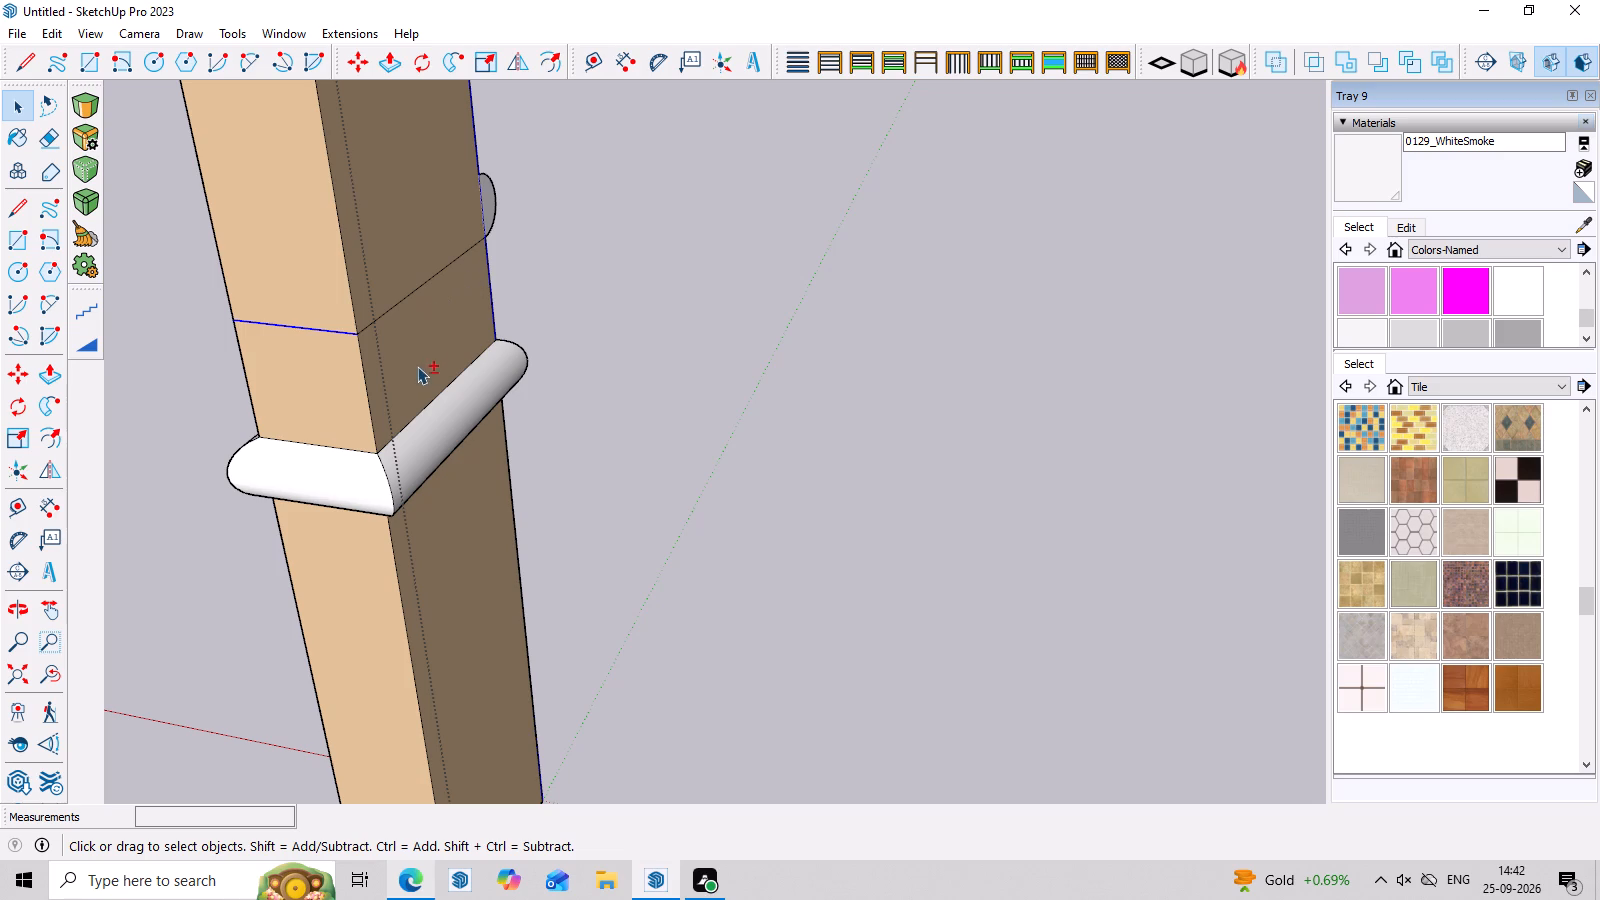
{"action": "left_click", "coordinate": [374, 319], "text": "shift"}
{"action": "scroll", "coordinate": [374, 321], "scroll_direction": "down", "scroll_amount": 3}
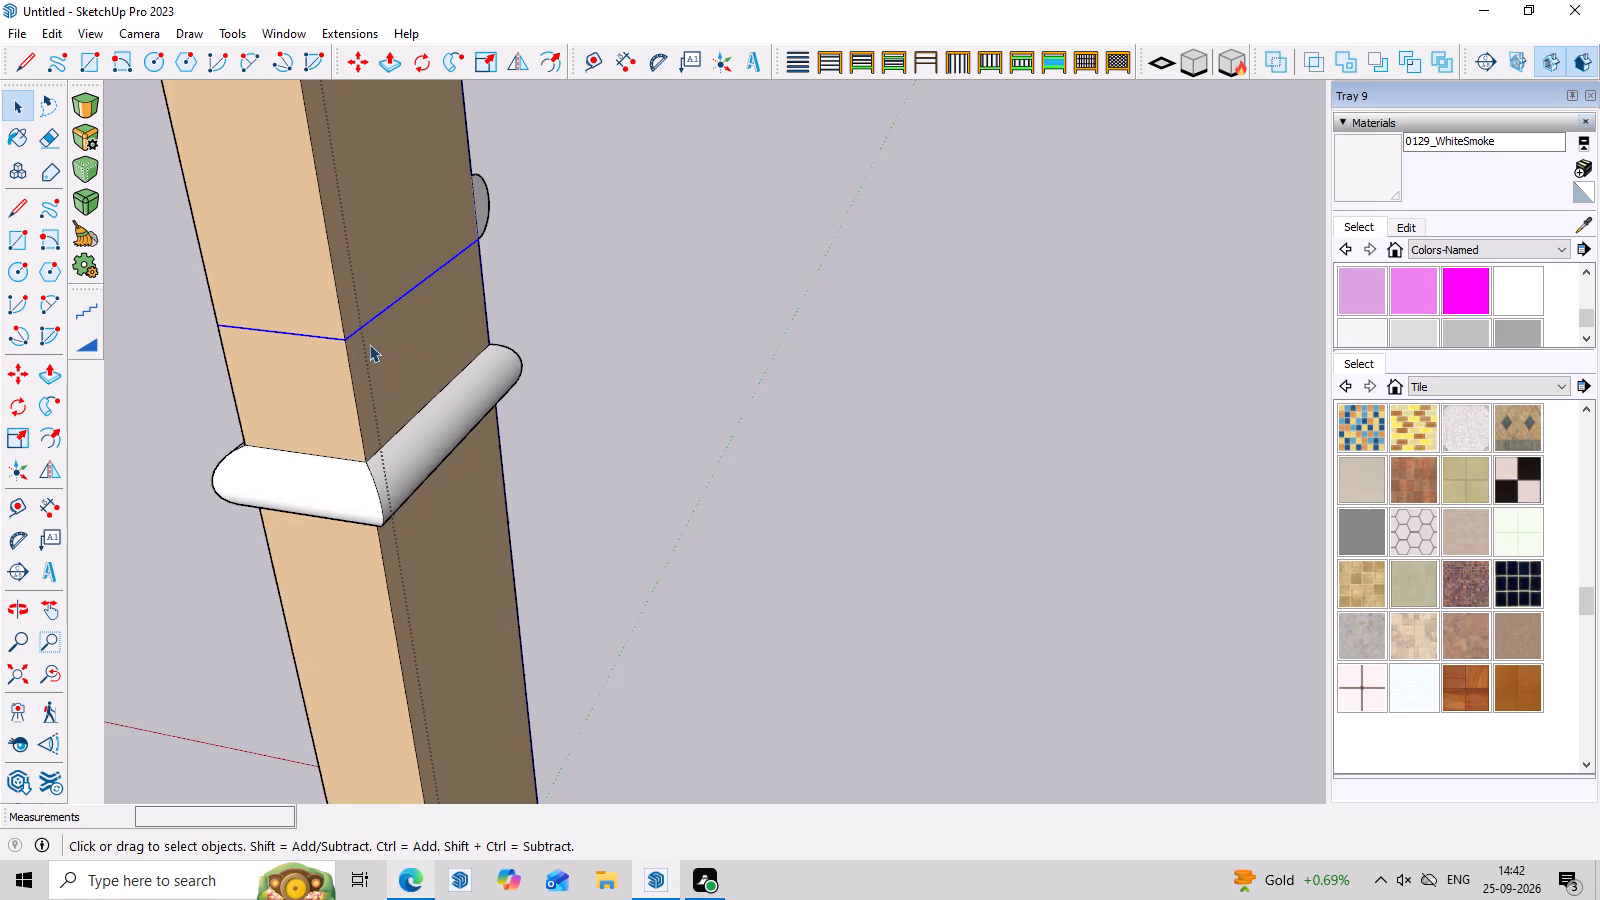
Bring the whole model back into view and examine the half-round profile and selected loop on the column.
{"action": "scroll", "coordinate": [369, 344], "scroll_direction": "down", "scroll_amount": 20}
{"action": "scroll", "coordinate": [369, 344], "scroll_direction": "down", "scroll_amount": 8}
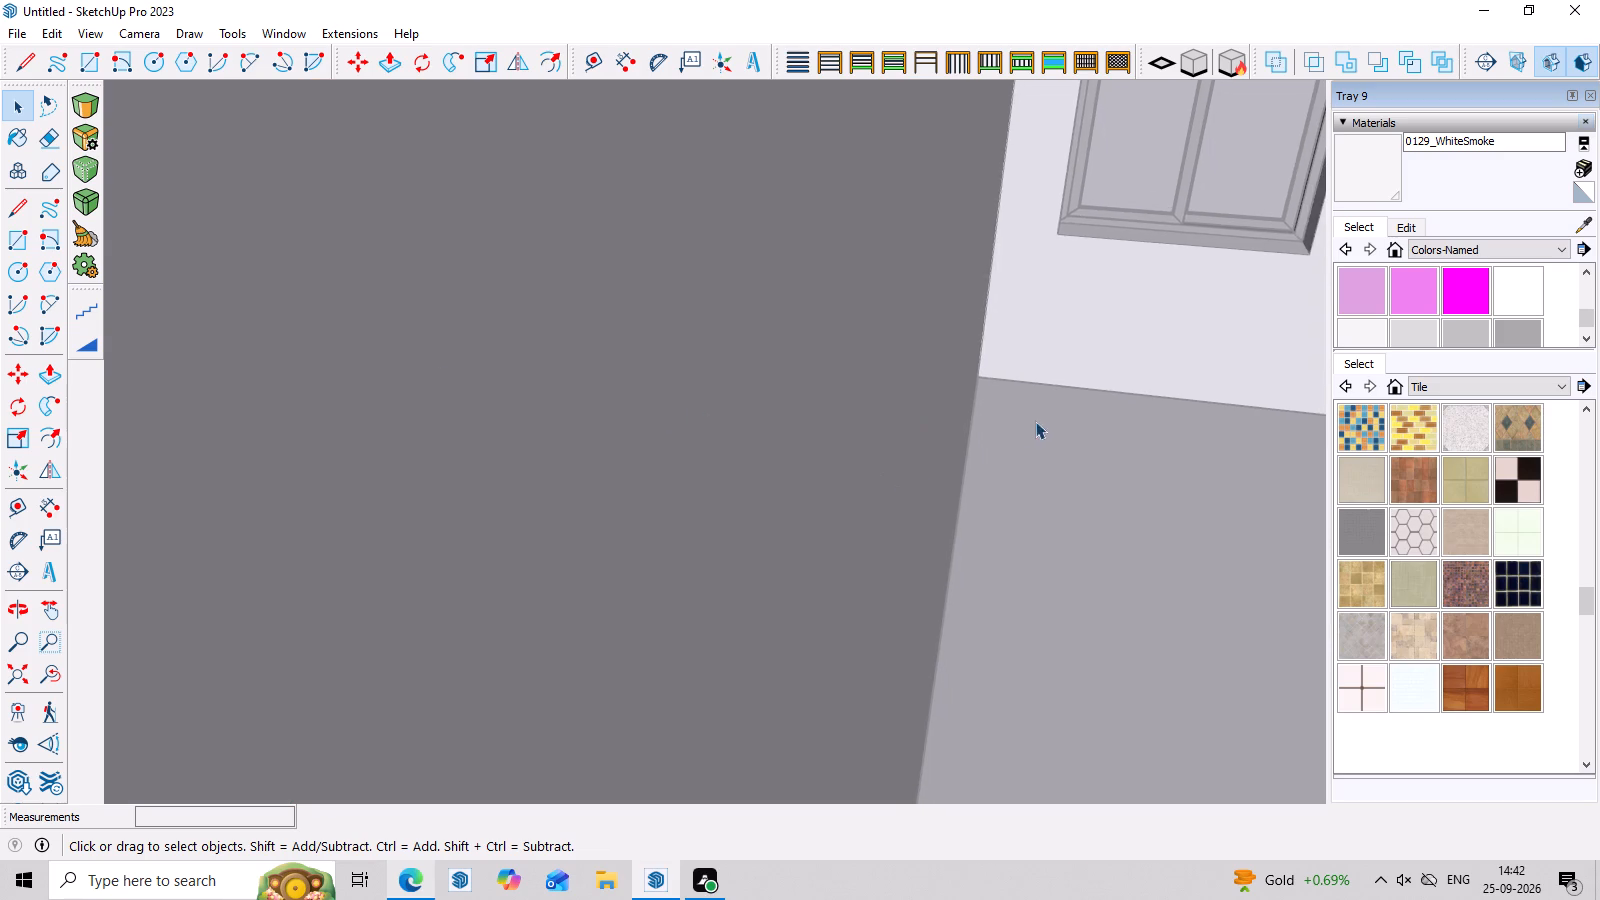
{"action": "scroll", "coordinate": [1035, 421], "scroll_direction": "down", "scroll_amount": 15}
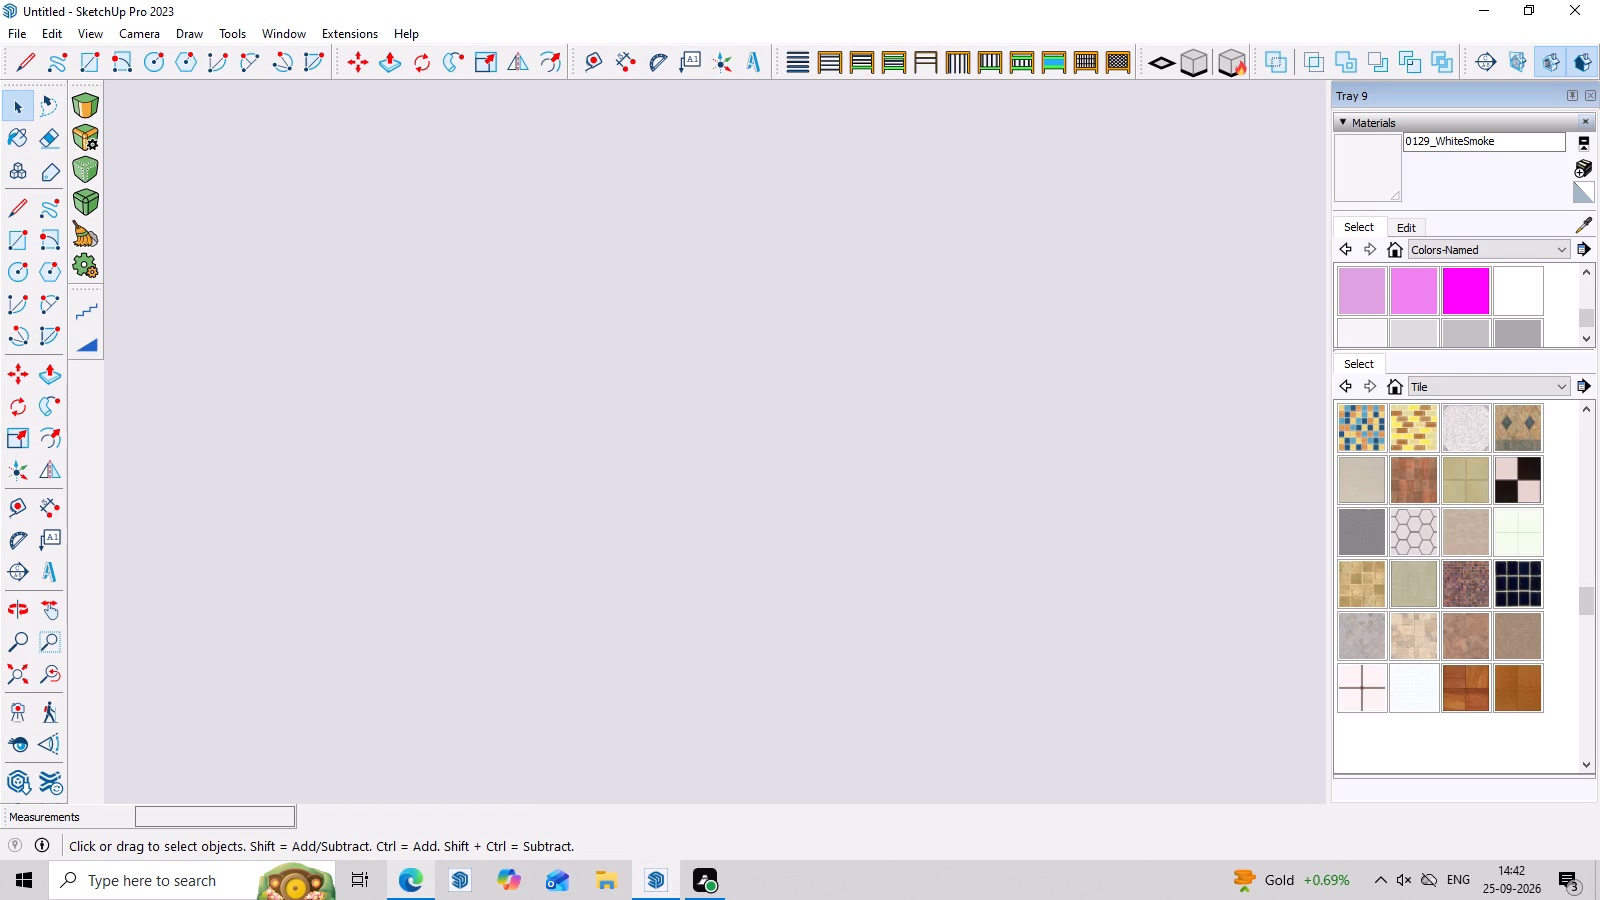
{"action": "scroll", "coordinate": [0, 704], "scroll_direction": "down", "scroll_amount": 10}
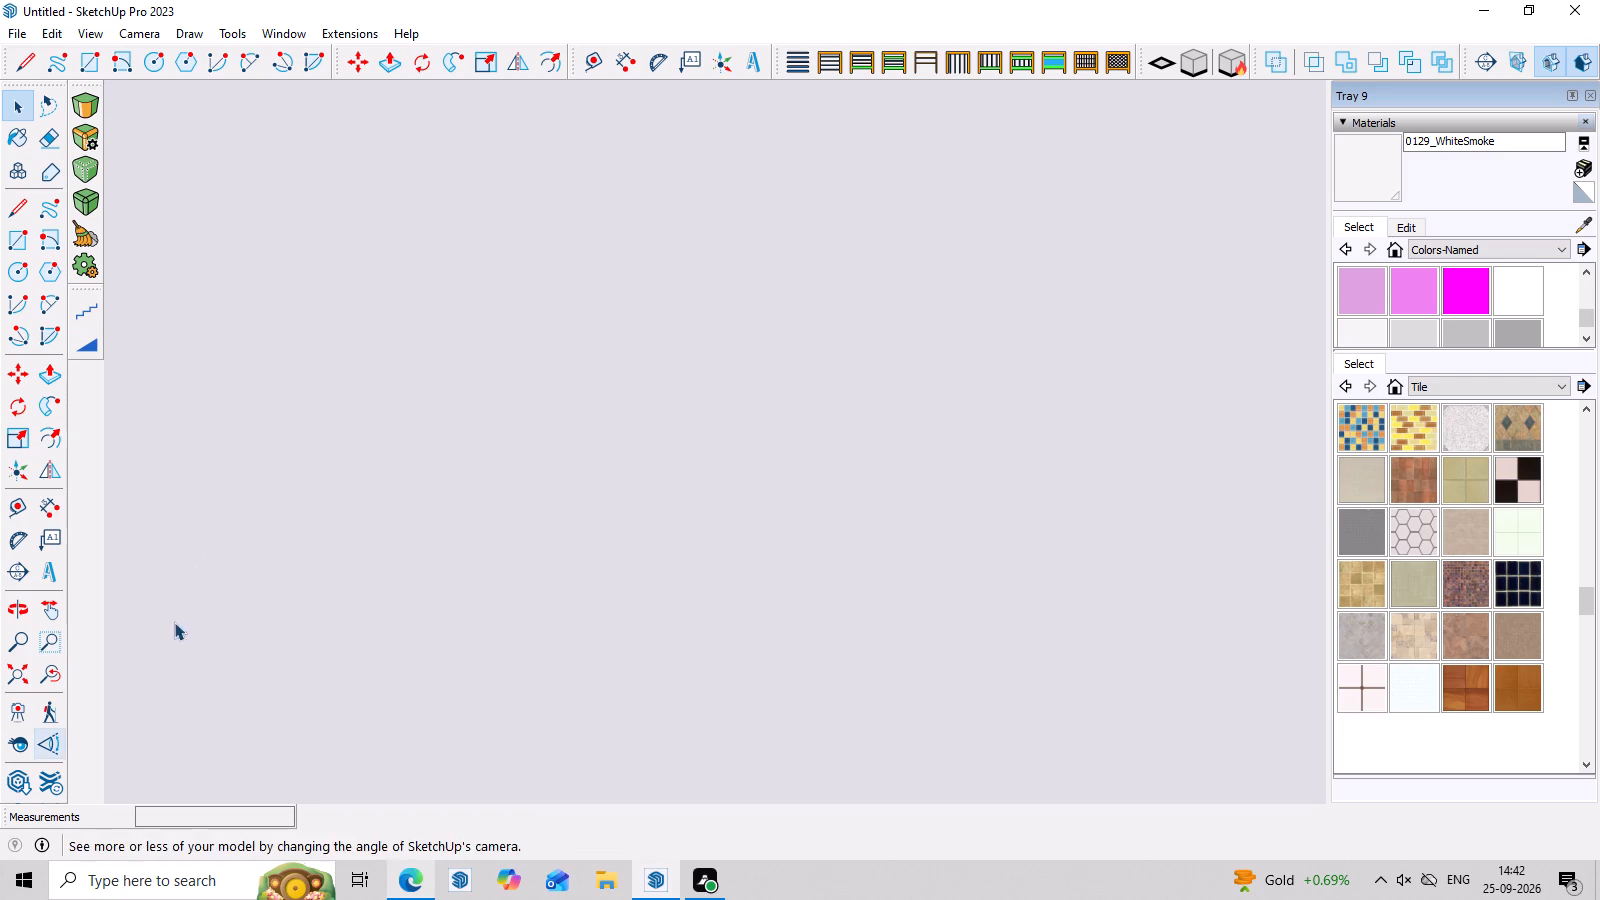
{"action": "left_click", "coordinate": [15, 687]}
{"action": "scroll", "coordinate": [222, 651], "scroll_direction": "down", "scroll_amount": 8}
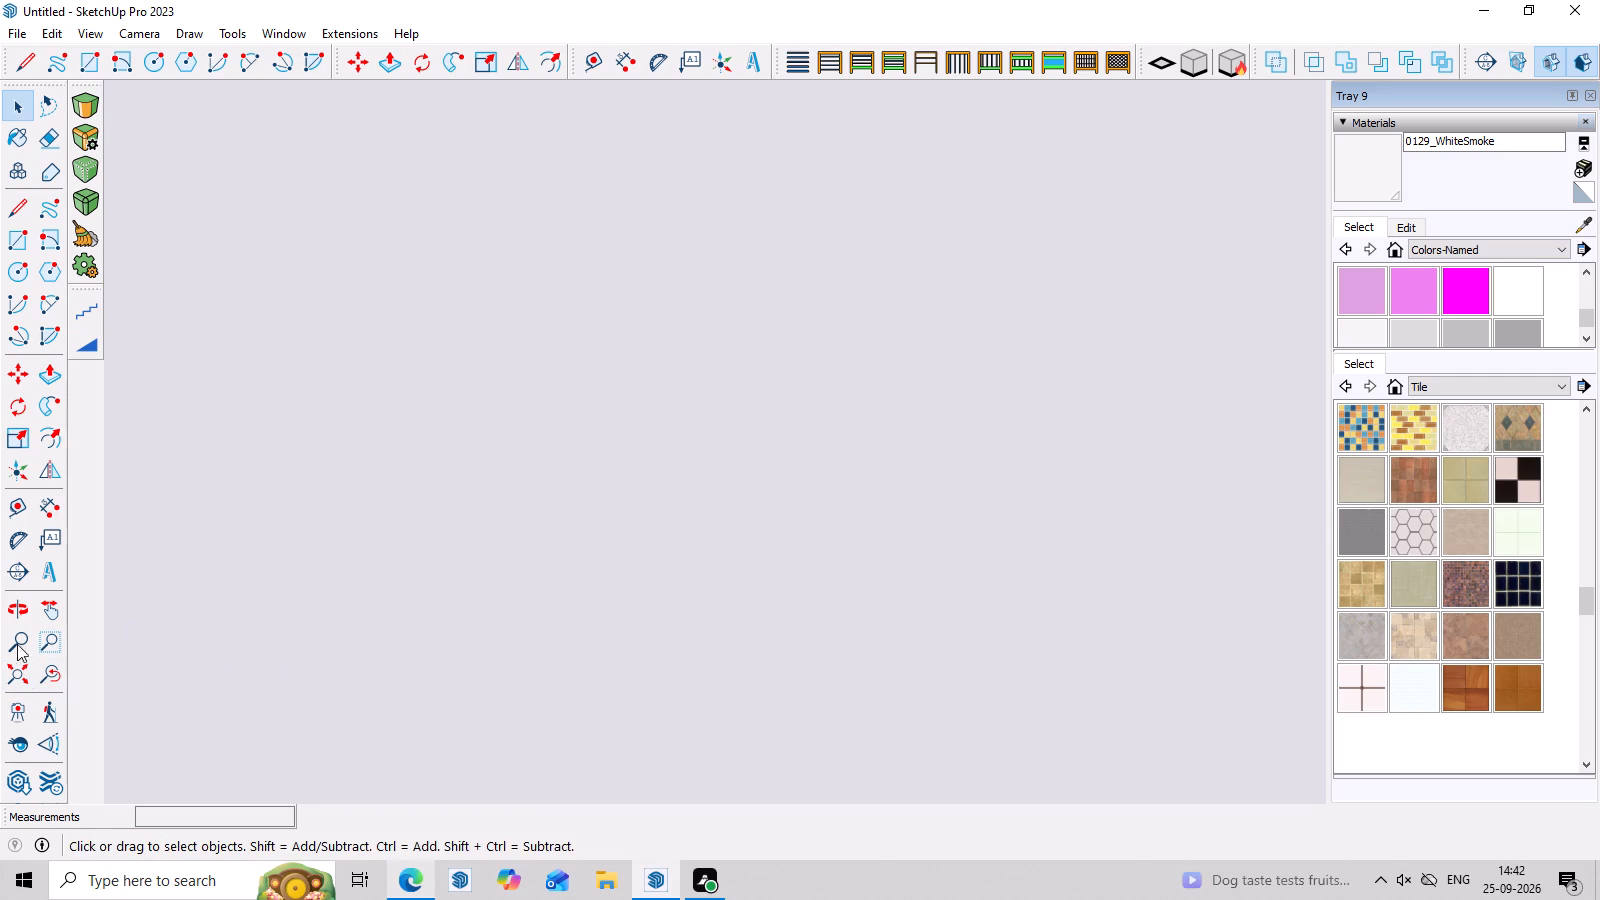
{"action": "left_click", "coordinate": [29, 682]}
{"action": "scroll", "coordinate": [296, 665], "scroll_direction": "down", "scroll_amount": 9}
{"action": "middle_click_drag", "start_coordinate": [382, 649], "coordinate": [785, 693]}
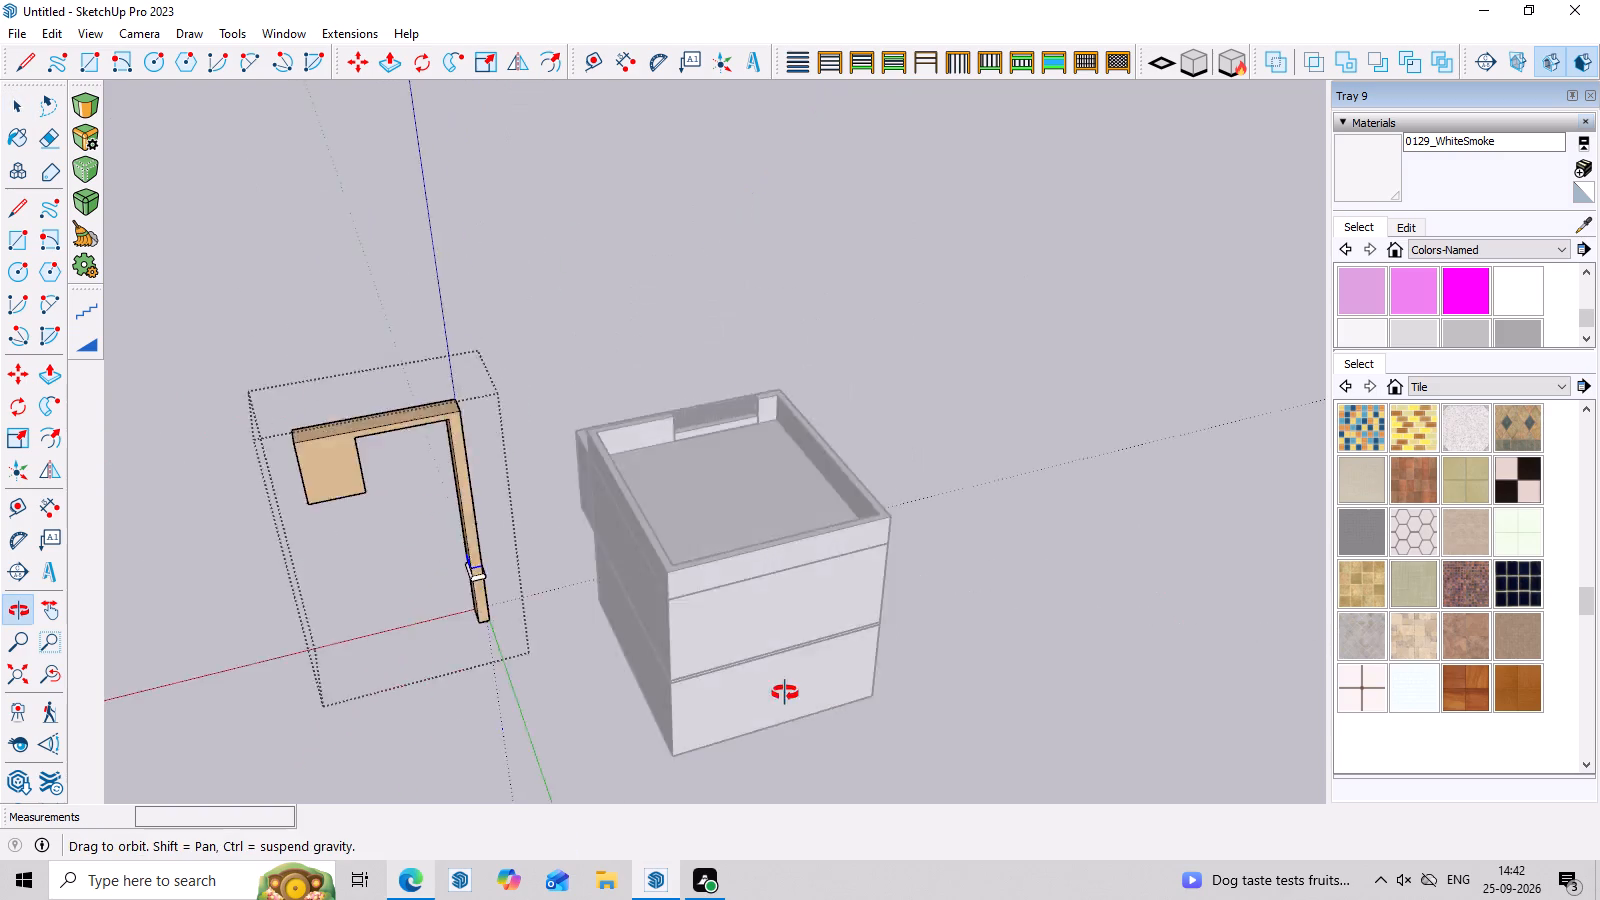
{"action": "middle_click_drag", "start_coordinate": [785, 693], "coordinate": [1154, 450]}
{"action": "scroll", "coordinate": [461, 573], "scroll_direction": "up", "scroll_amount": 4}
{"action": "middle_click_drag", "start_coordinate": [558, 632], "coordinate": [1160, 697]}
{"action": "scroll", "coordinate": [1071, 562], "scroll_direction": "up", "scroll_amount": 2}
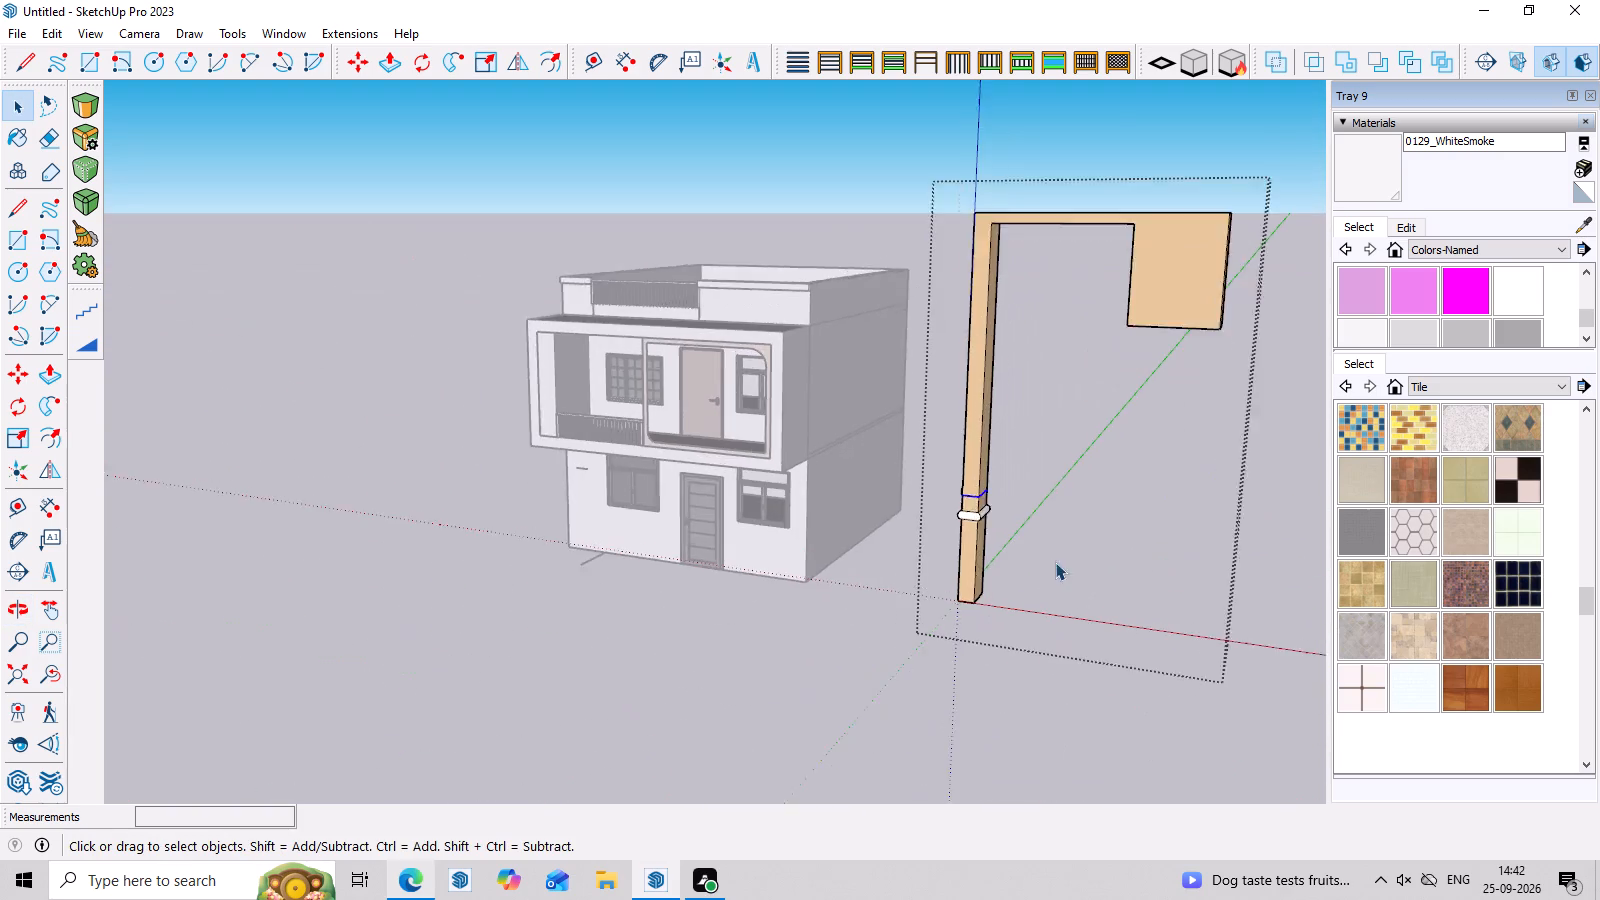
{"action": "scroll", "coordinate": [1055, 562], "scroll_direction": "up", "scroll_amount": 10}
{"action": "middle_click_drag", "start_coordinate": [1044, 555], "coordinate": [1240, 610]}
{"action": "scroll", "coordinate": [1048, 519], "scroll_direction": "up", "scroll_amount": 8}
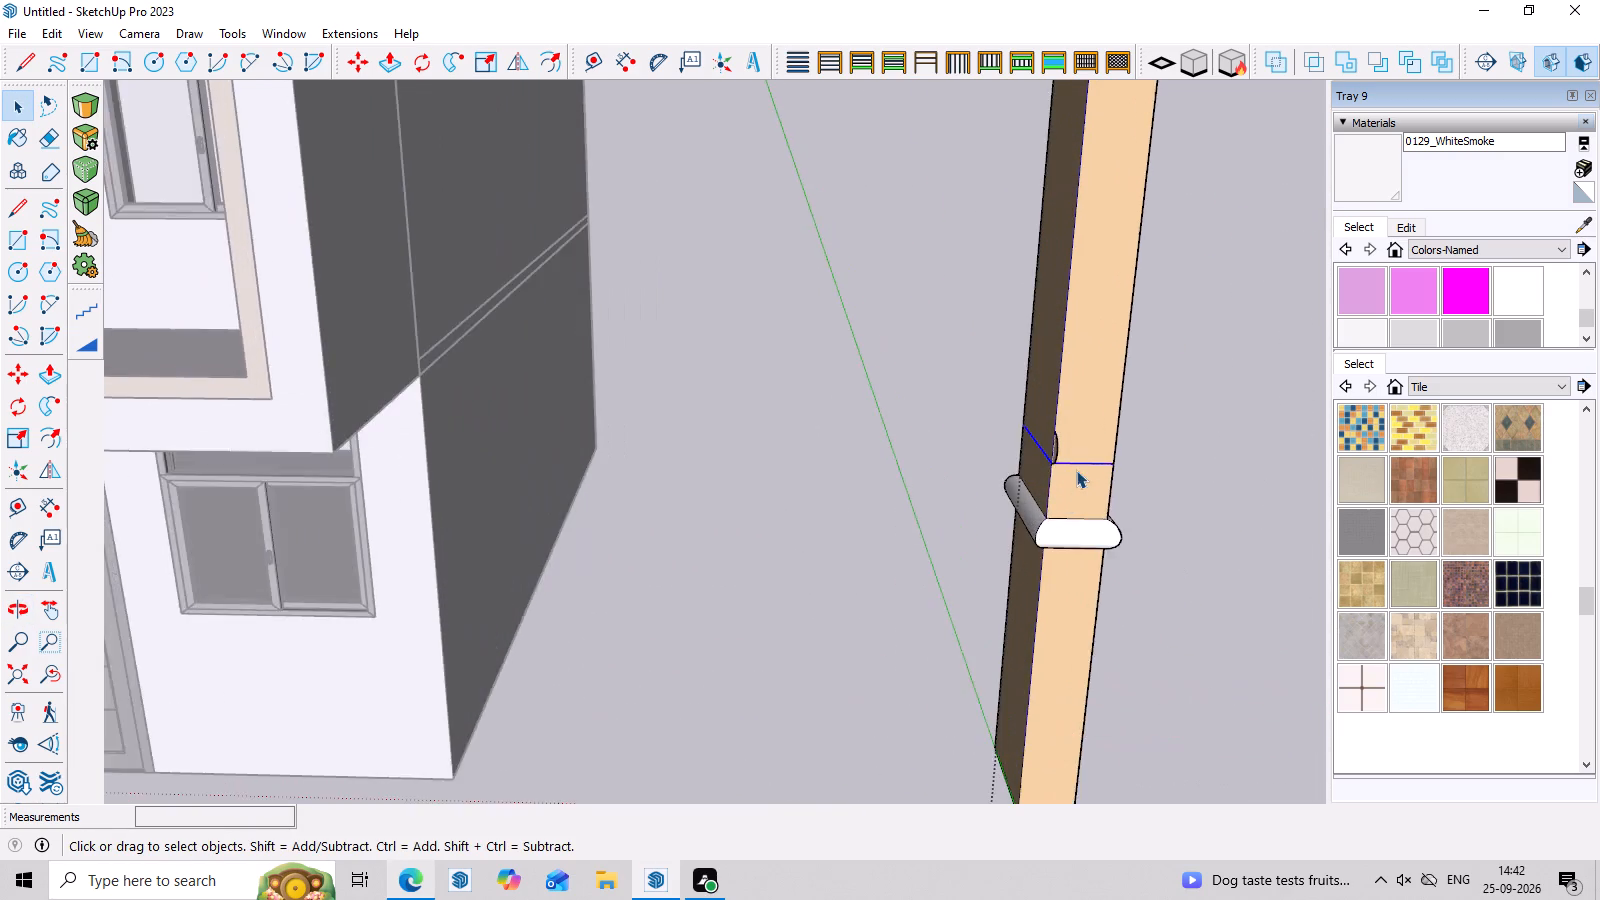
{"action": "scroll", "coordinate": [1076, 470], "scroll_direction": "up", "scroll_amount": 9}
{"action": "middle_click_drag", "start_coordinate": [1044, 538], "coordinate": [1235, 576]}
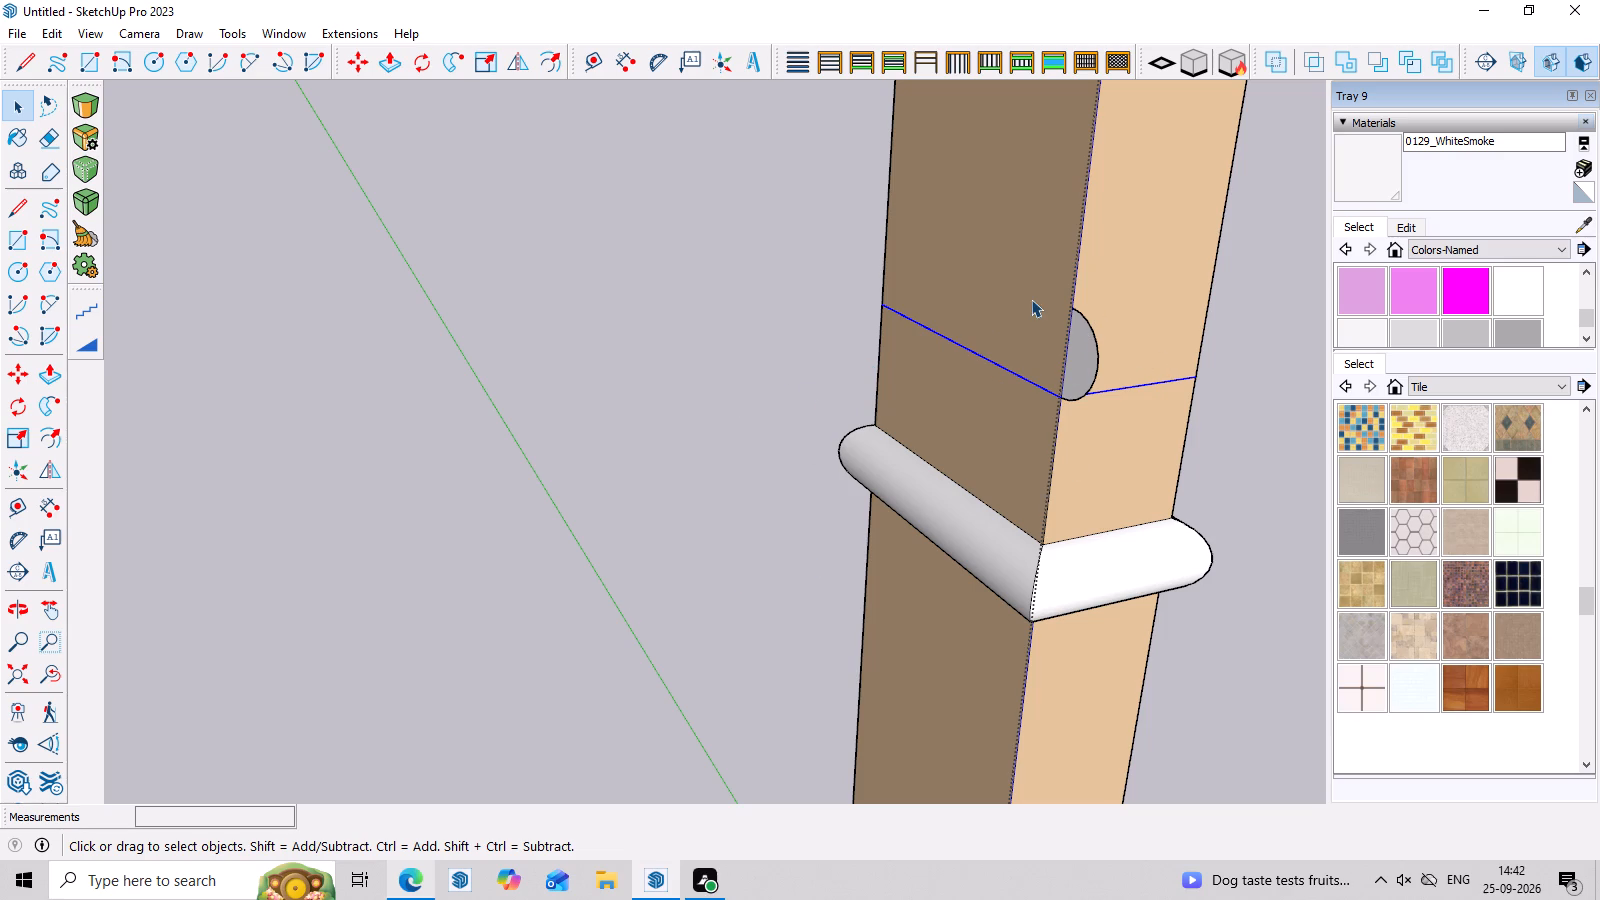
Sweep the half-round profile along the upper dividing loop around all four column faces with Follow Me, and close the column group.
{"action": "left_click", "coordinate": [45, 380]}
{"action": "left_click", "coordinate": [52, 411]}
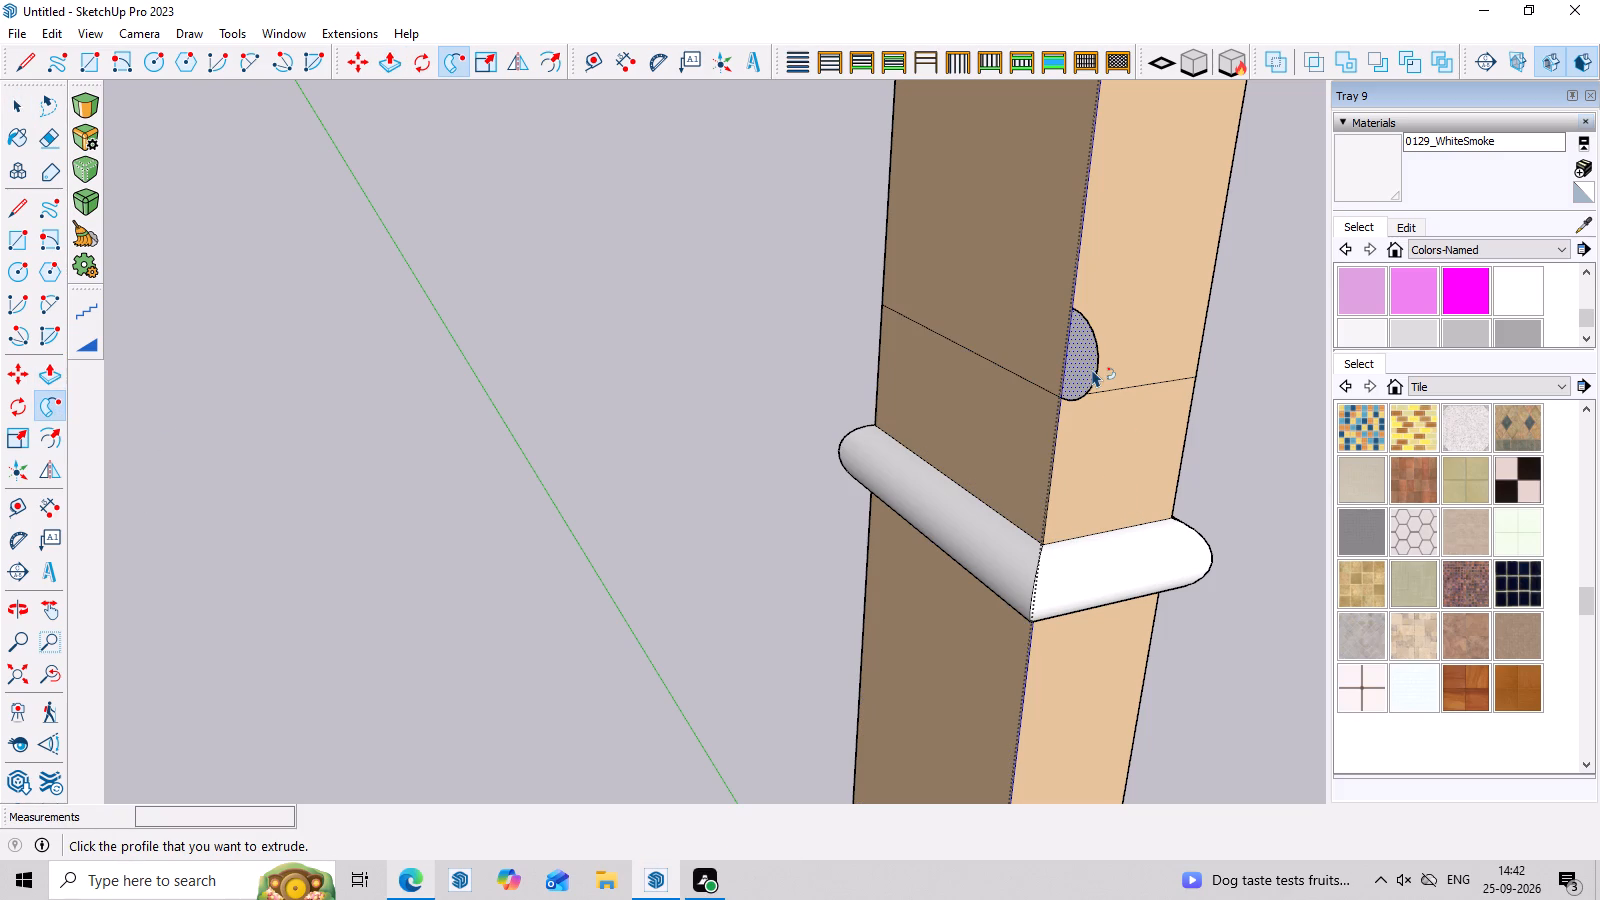
{"action": "left_click", "coordinate": [1082, 368]}
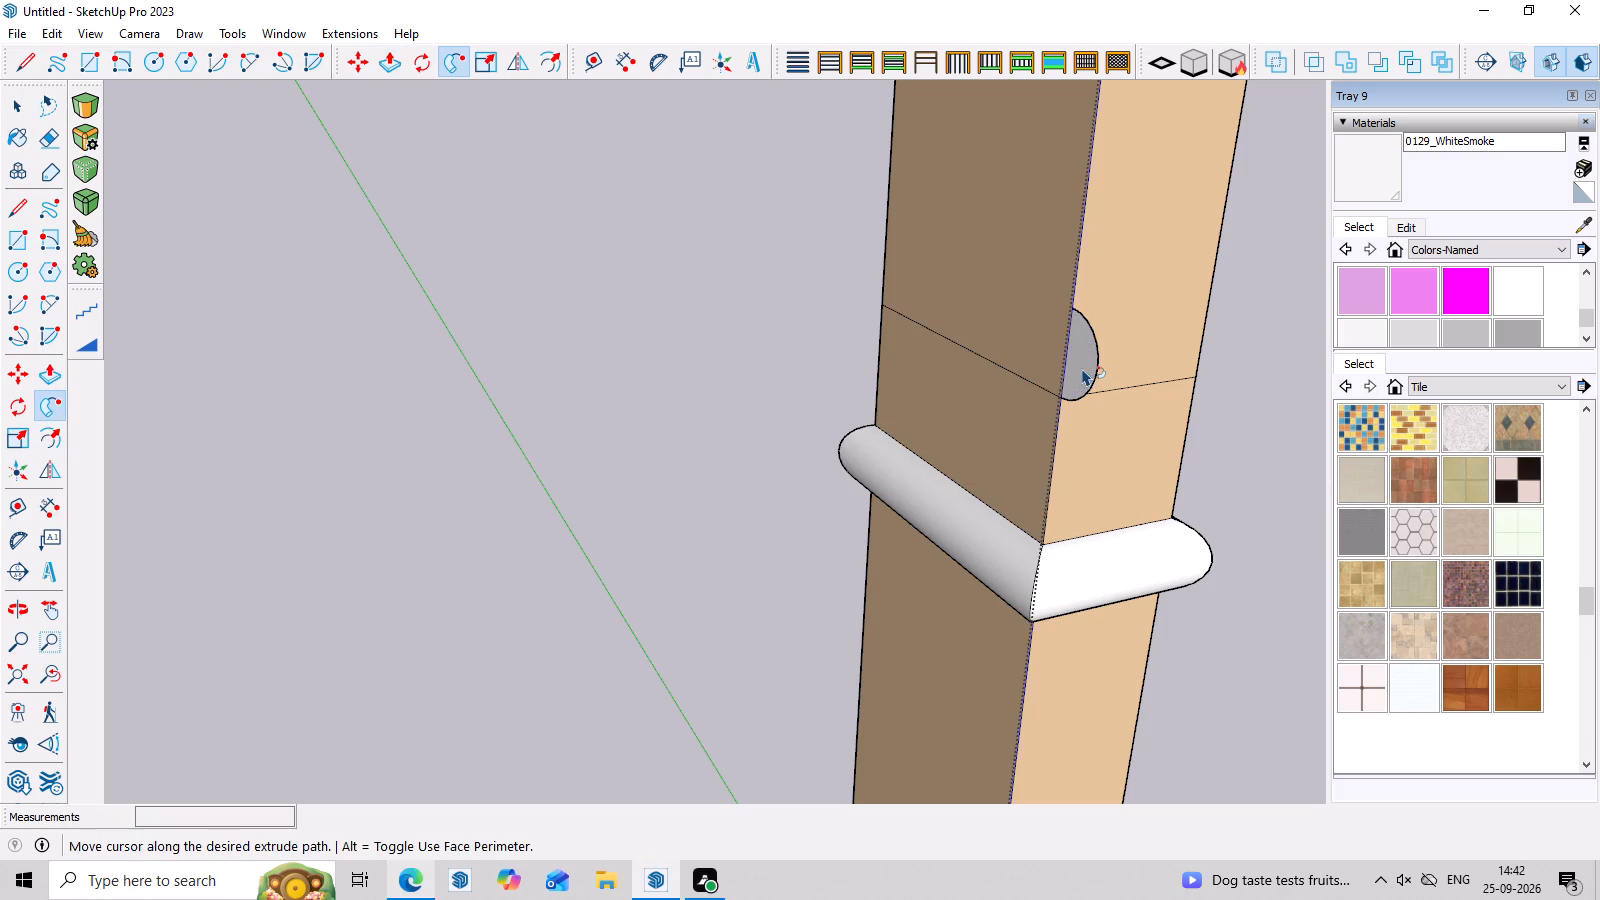
{"action": "middle_click_drag", "start_coordinate": [1222, 361], "coordinate": [1184, 370]}
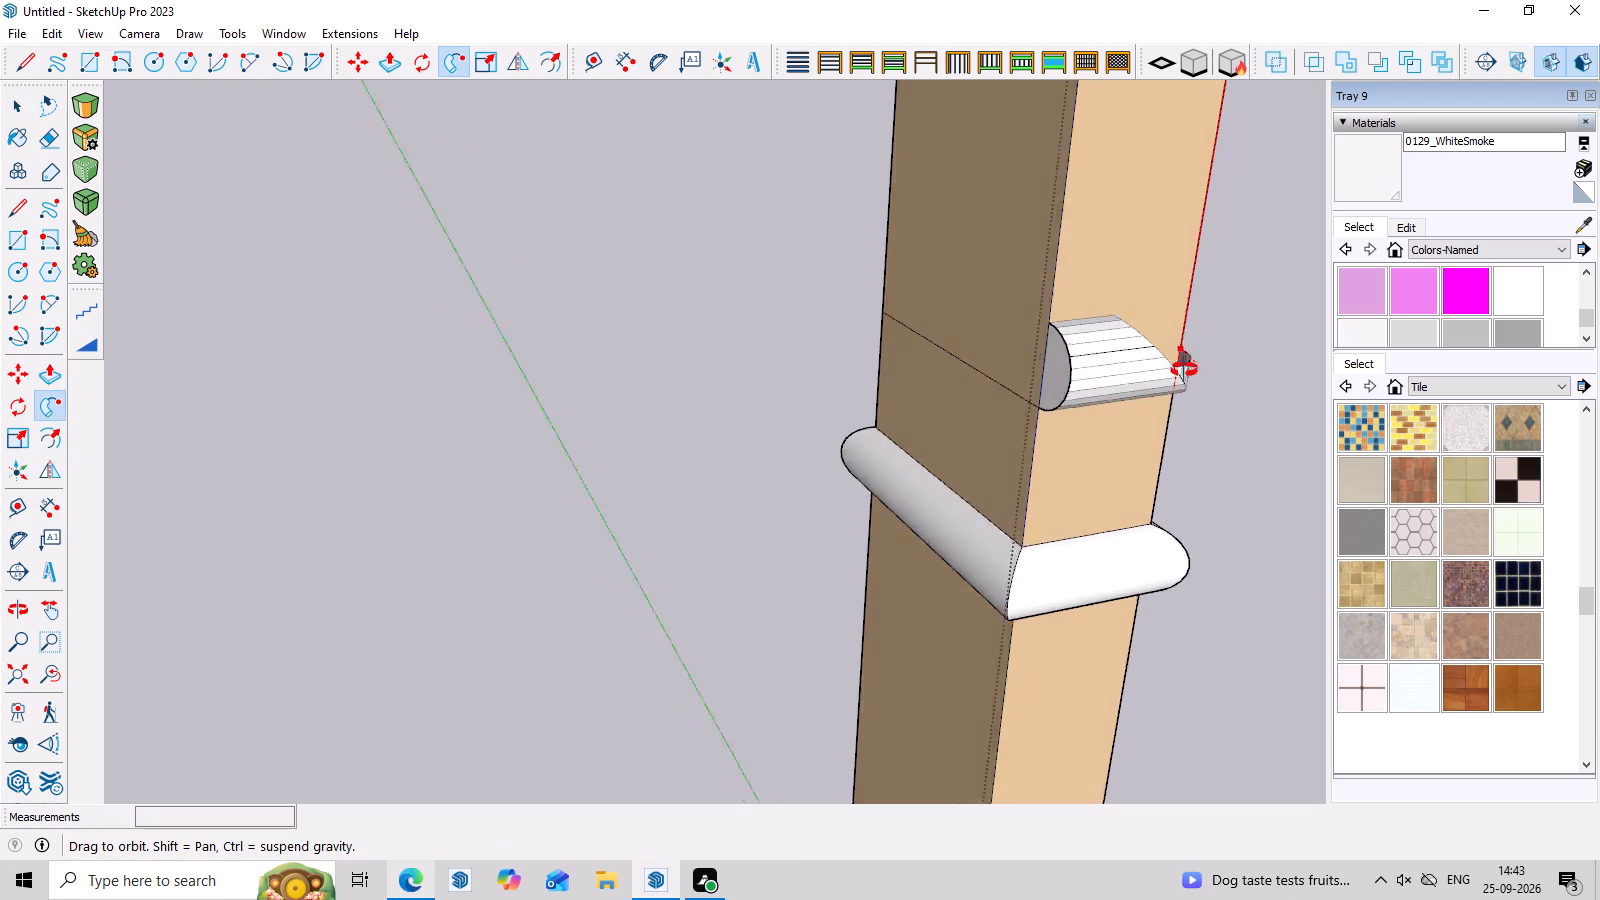
{"action": "middle_click_drag", "start_coordinate": [1184, 370], "coordinate": [857, 407]}
{"action": "middle_click_drag", "start_coordinate": [1171, 497], "coordinate": [1077, 507]}
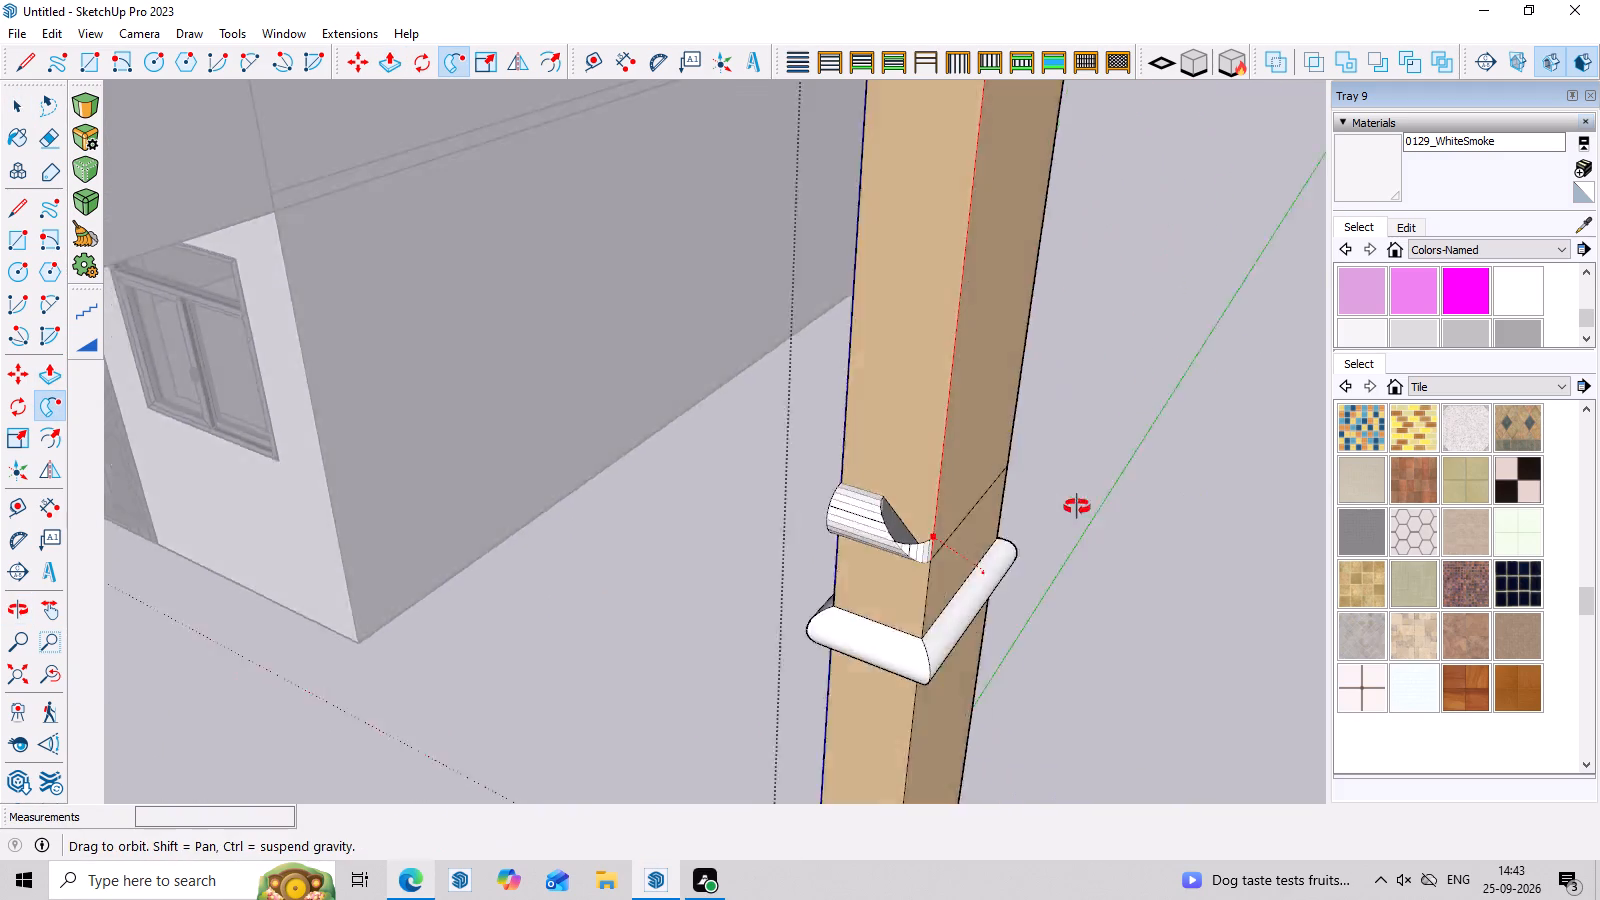
{"action": "middle_click_drag", "start_coordinate": [1077, 507], "coordinate": [874, 504]}
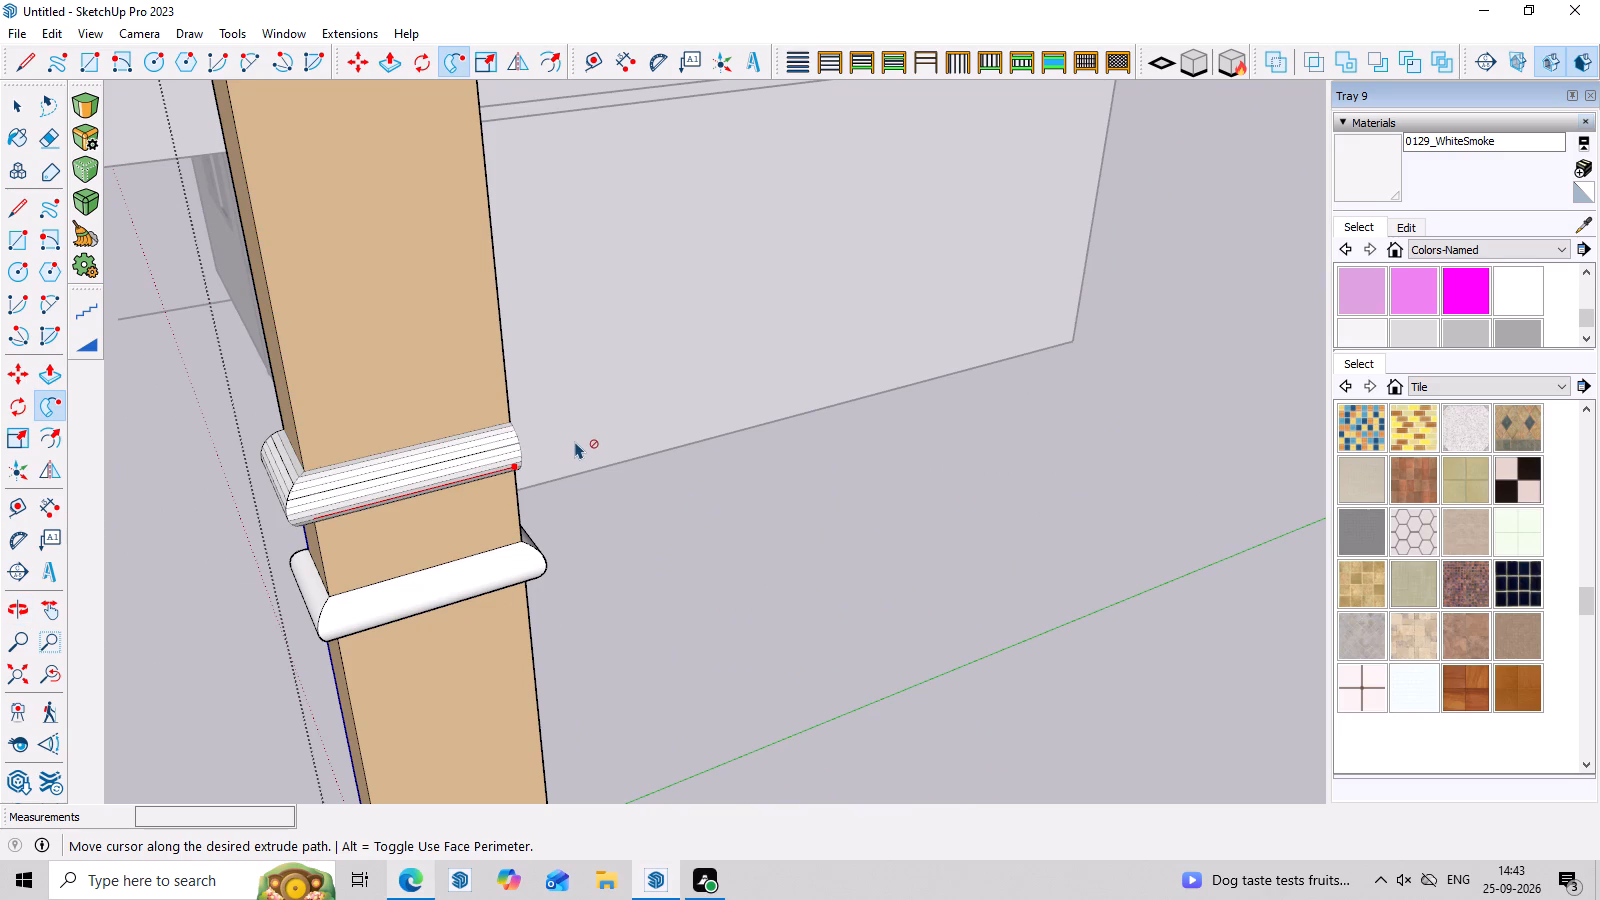
{"action": "middle_click_drag", "start_coordinate": [581, 441], "coordinate": [393, 511]}
{"action": "scroll", "coordinate": [413, 498], "scroll_direction": "down", "scroll_amount": 8}
{"action": "middle_click_drag", "start_coordinate": [502, 499], "coordinate": [319, 593]}
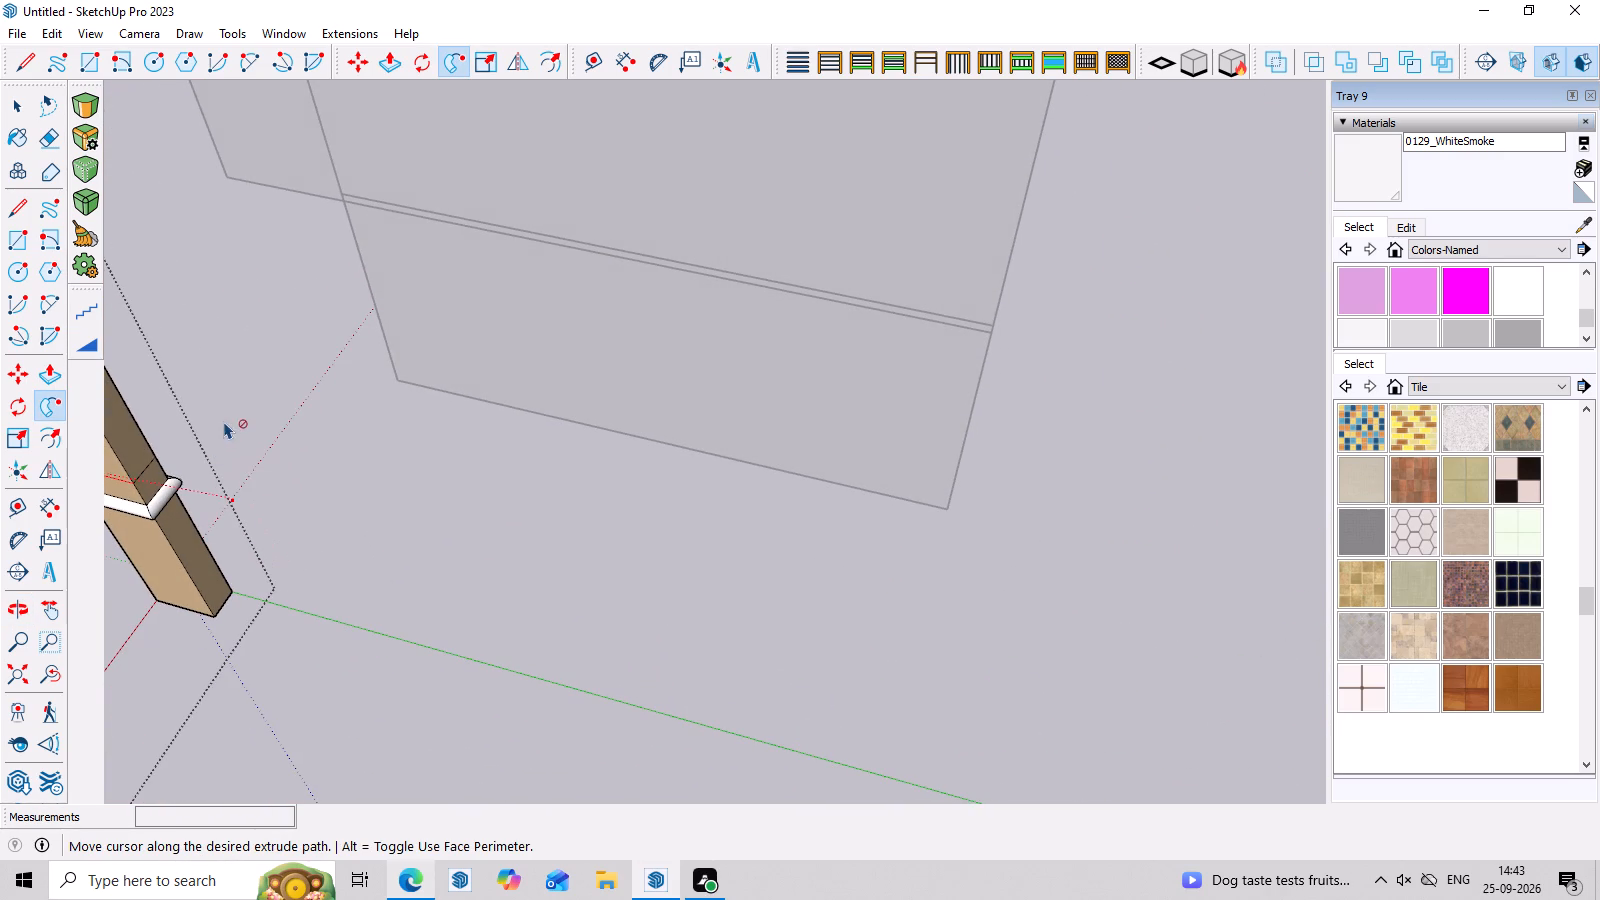
{"action": "scroll", "coordinate": [156, 437], "scroll_direction": "up", "scroll_amount": 3}
{"action": "middle_click_drag", "start_coordinate": [301, 473], "coordinate": [224, 489]}
{"action": "scroll", "coordinate": [254, 417], "scroll_direction": "down", "scroll_amount": 4}
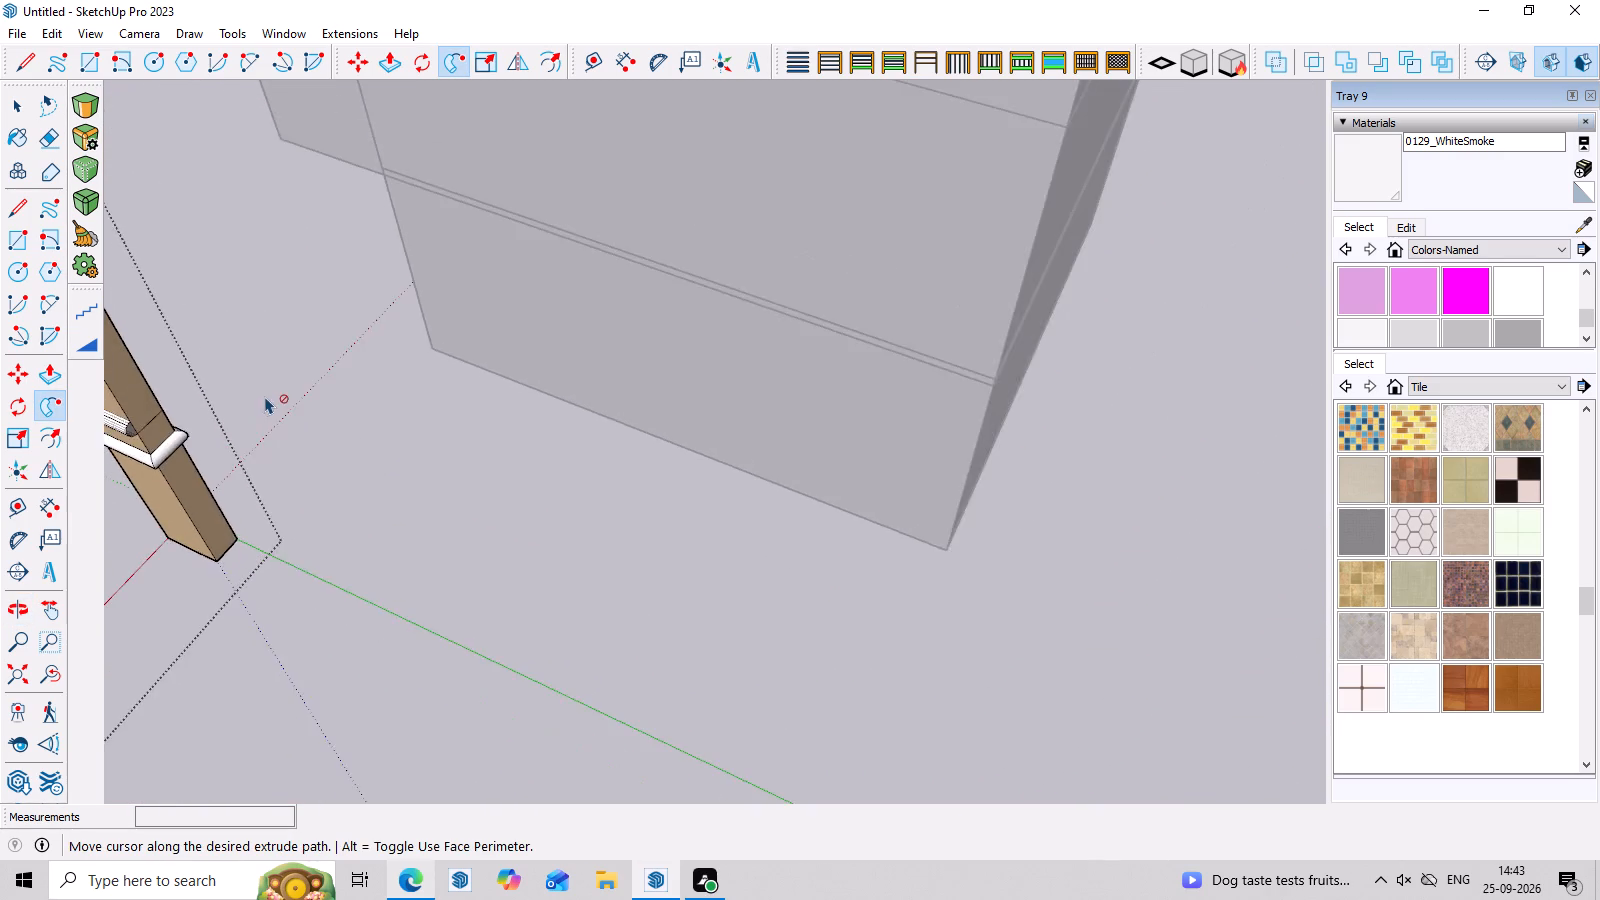
{"action": "scroll", "coordinate": [265, 396], "scroll_direction": "down", "scroll_amount": 8}
{"action": "middle_click_drag", "start_coordinate": [392, 437], "coordinate": [221, 473]}
{"action": "scroll", "coordinate": [250, 293], "scroll_direction": "up", "scroll_amount": 10}
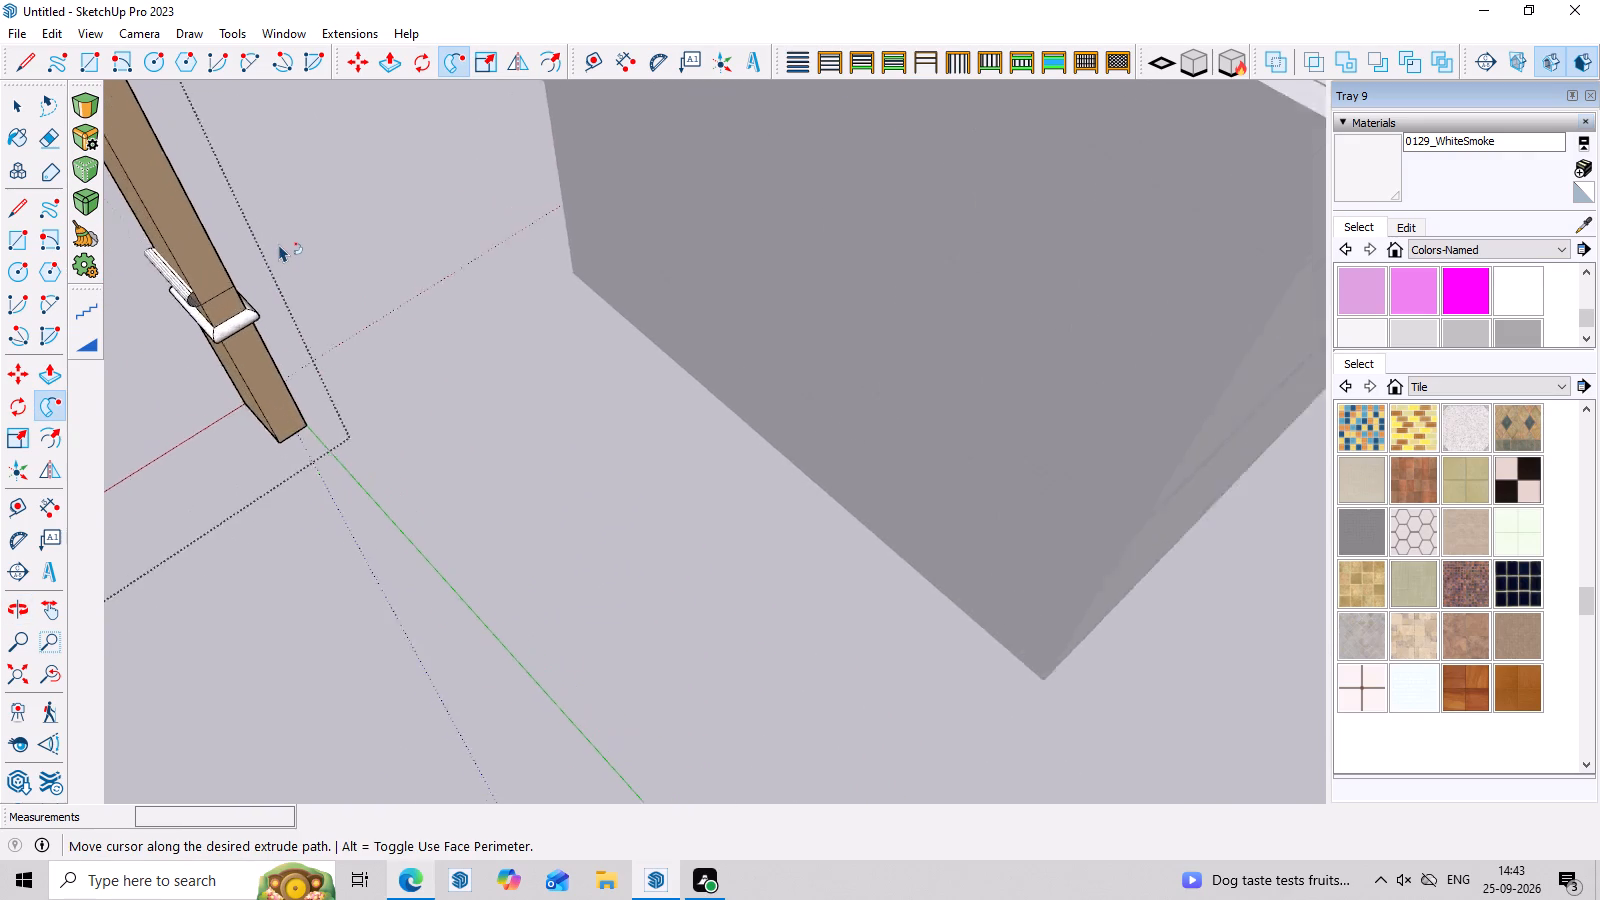
{"action": "scroll", "coordinate": [279, 244], "scroll_direction": "up", "scroll_amount": 4}
{"action": "middle_click_drag", "start_coordinate": [371, 257], "coordinate": [183, 294]}
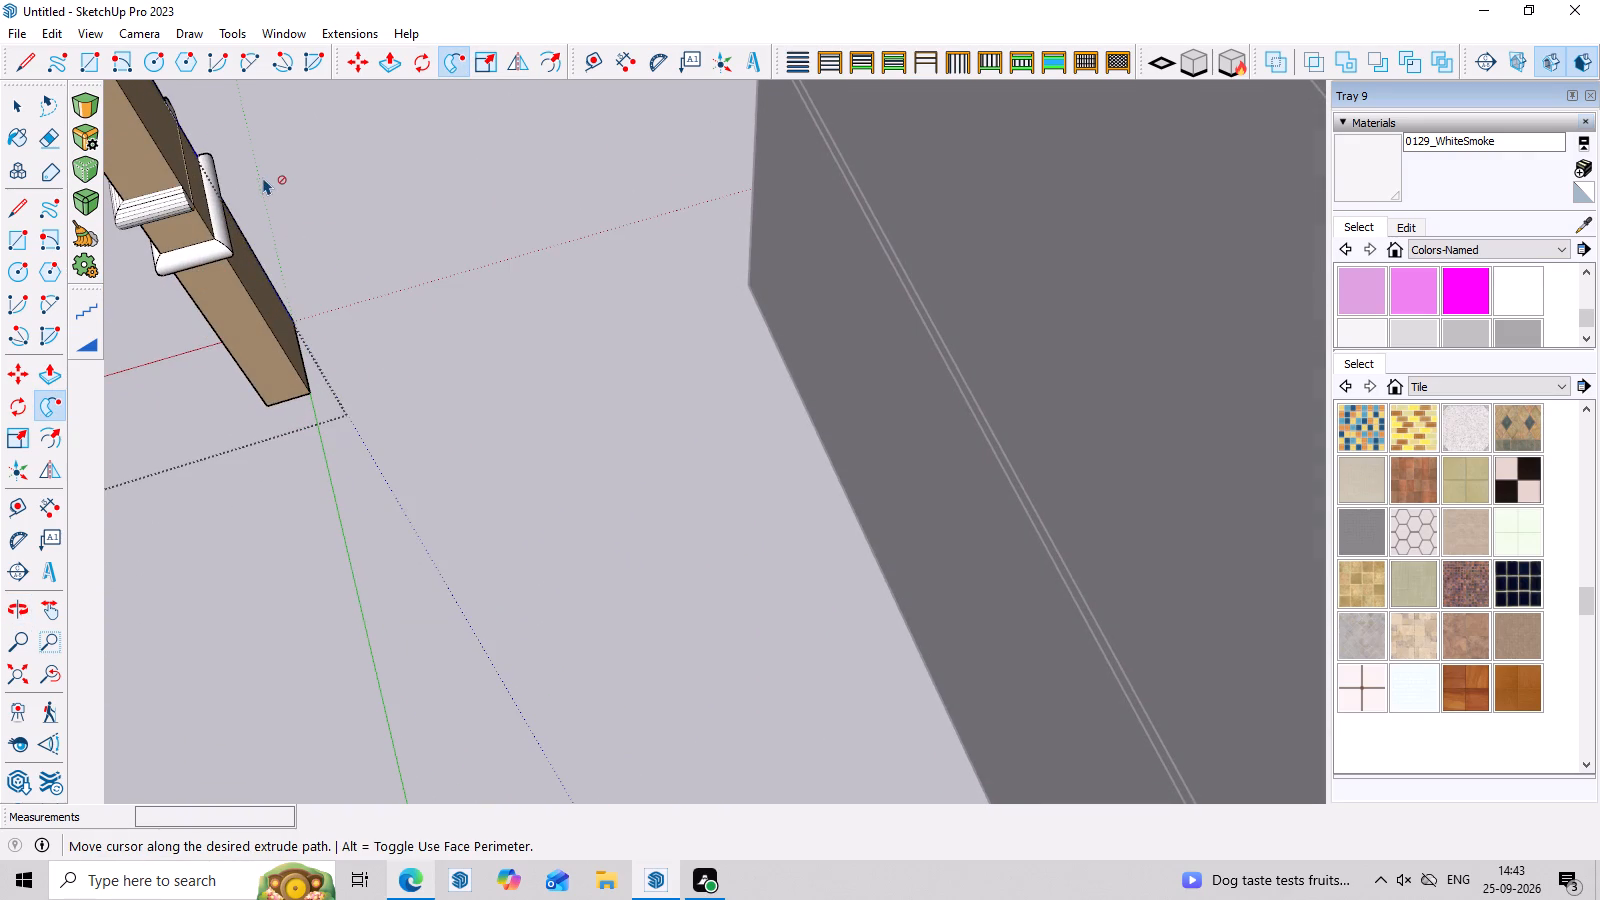
{"action": "scroll", "coordinate": [293, 151], "scroll_direction": "down", "scroll_amount": 8}
{"action": "middle_click_drag", "start_coordinate": [388, 166], "coordinate": [229, 230]}
{"action": "scroll", "coordinate": [345, 155], "scroll_direction": "down", "scroll_amount": 2}
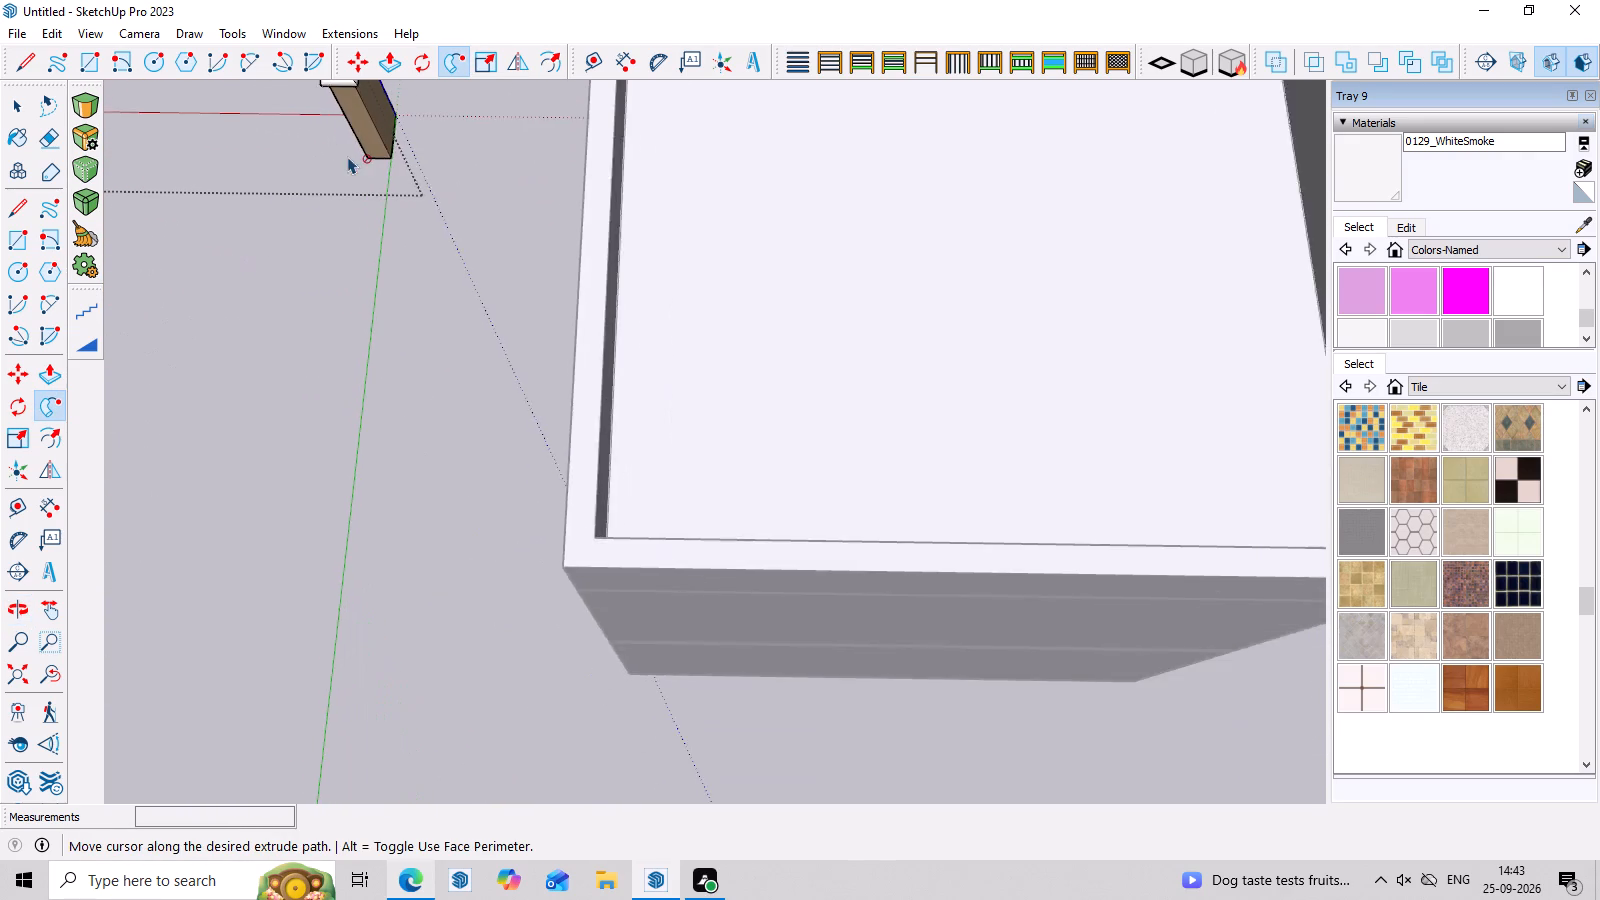
{"action": "scroll", "coordinate": [348, 156], "scroll_direction": "down", "scroll_amount": 10}
{"action": "scroll", "coordinate": [435, 187], "scroll_direction": "down", "scroll_amount": 8}
{"action": "middle_click_drag", "start_coordinate": [457, 189], "coordinate": [433, 141]}
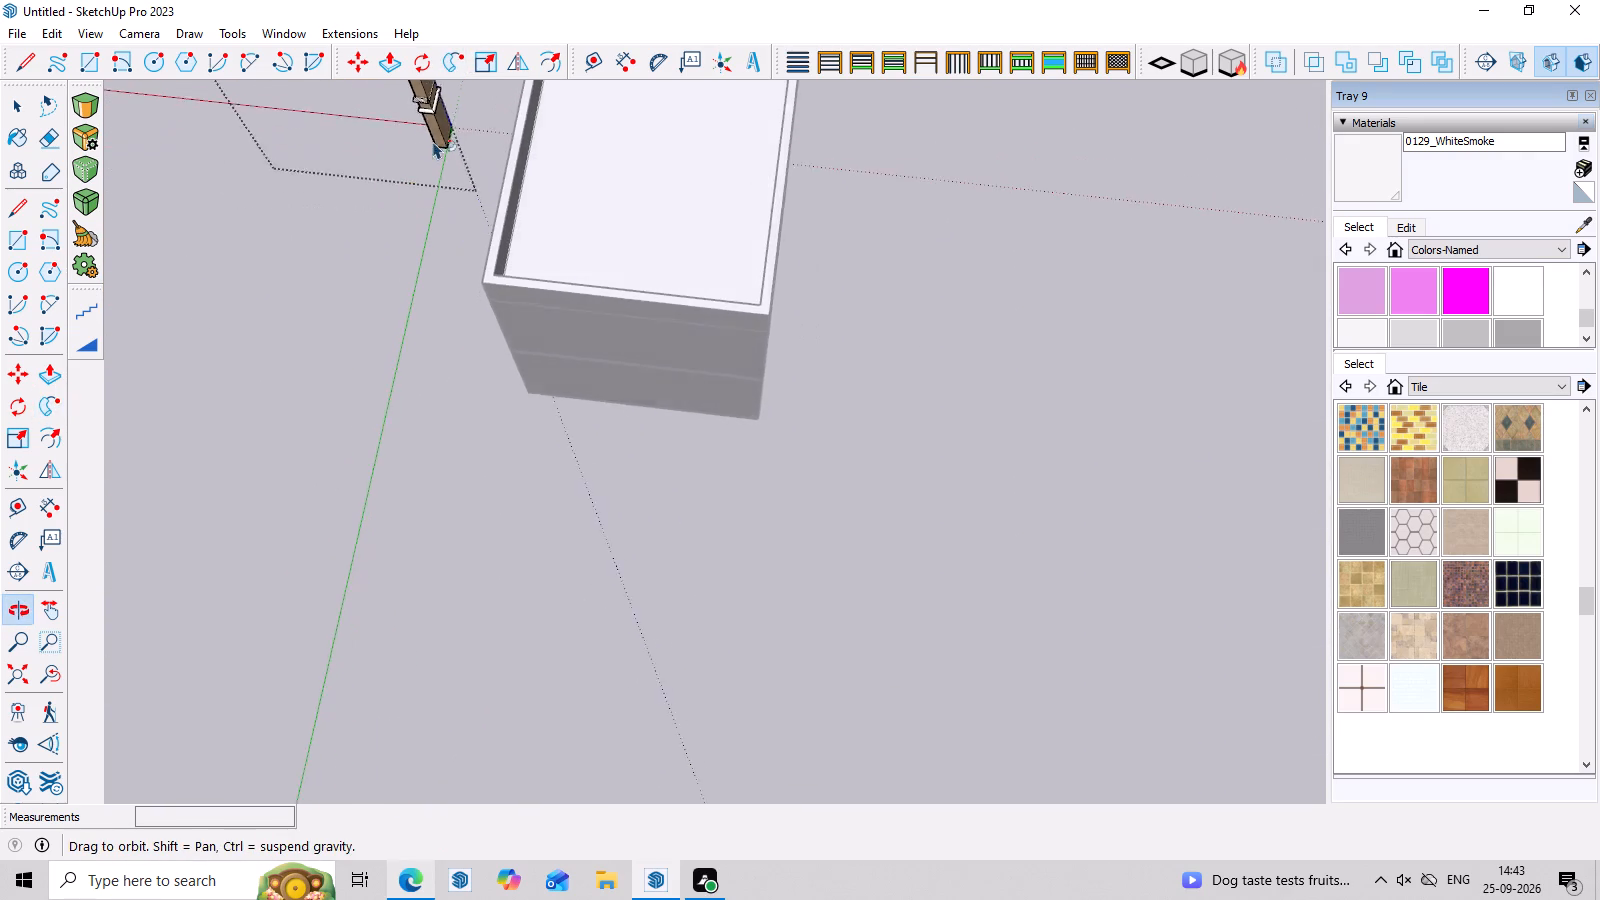
{"action": "middle_click_drag", "start_coordinate": [433, 141], "coordinate": [417, 159]}
{"action": "scroll", "coordinate": [454, 130], "scroll_direction": "up", "scroll_amount": 13}
{"action": "middle_click_drag", "start_coordinate": [488, 233], "coordinate": [512, 120]}
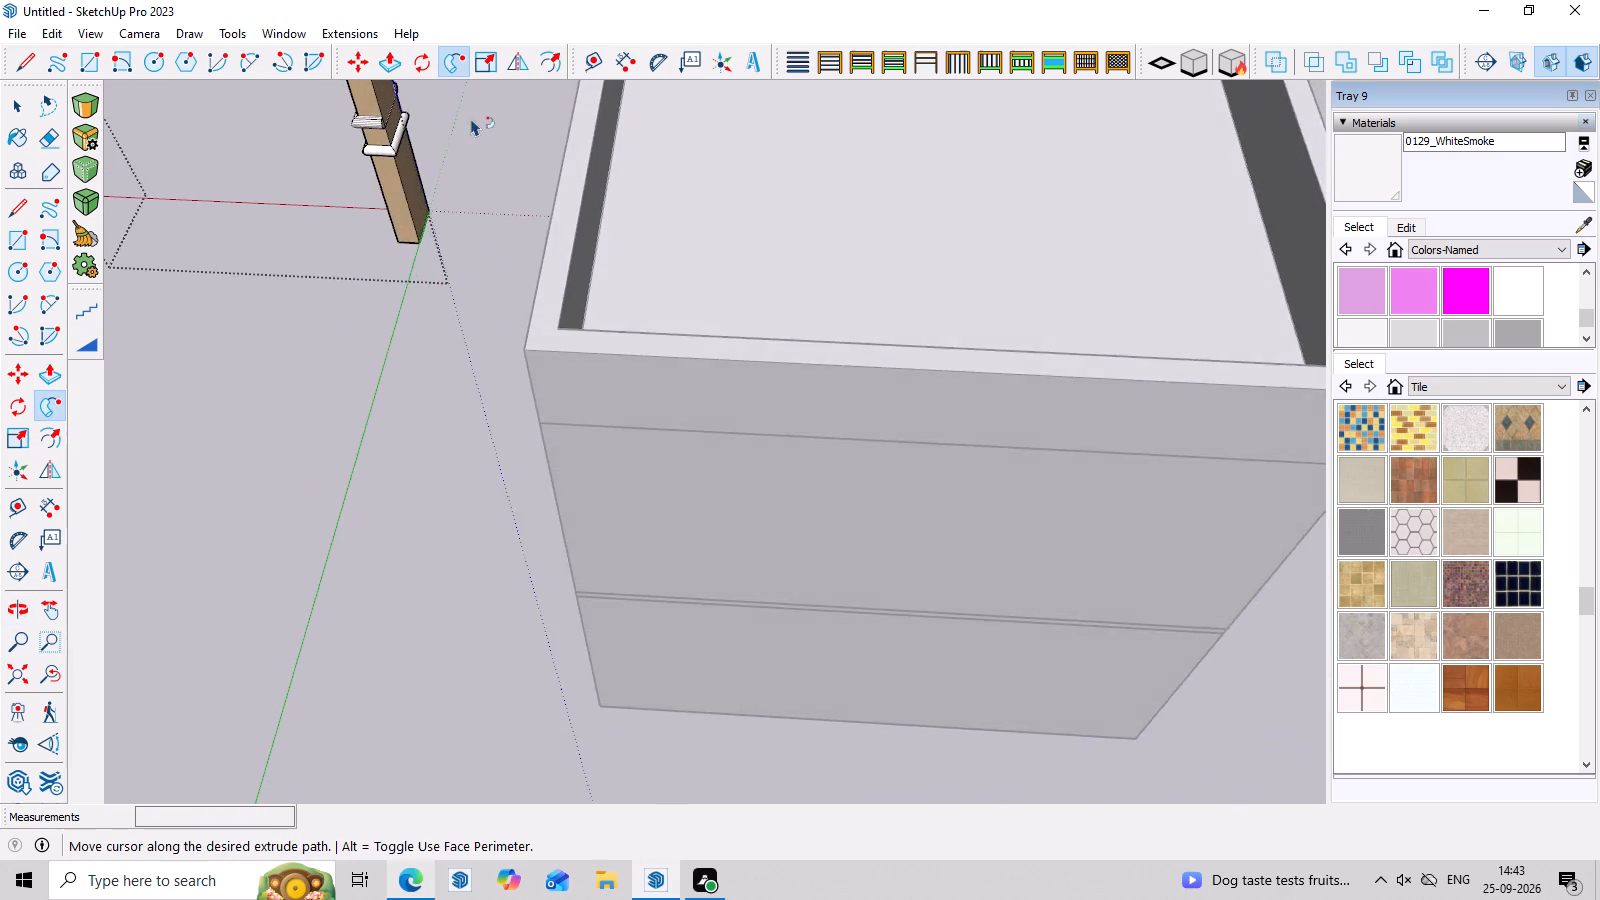
{"action": "scroll", "coordinate": [460, 115], "scroll_direction": "up", "scroll_amount": 13}
{"action": "middle_click_drag", "start_coordinate": [517, 344], "coordinate": [522, 189]}
{"action": "scroll", "coordinate": [470, 149], "scroll_direction": "up", "scroll_amount": 2}
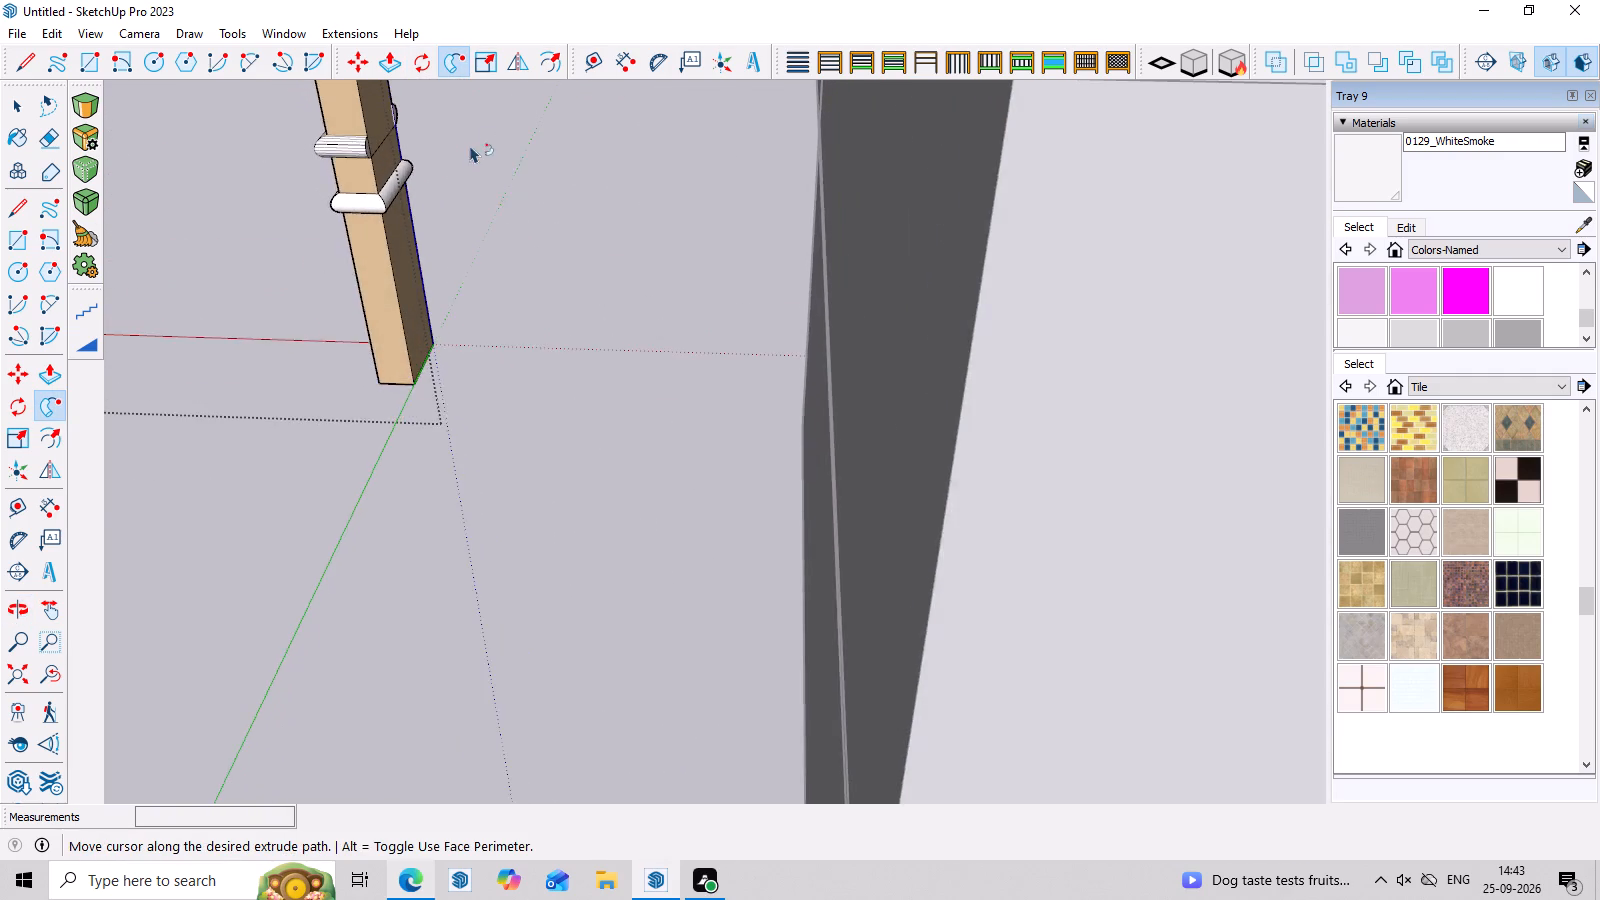
{"action": "scroll", "coordinate": [470, 145], "scroll_direction": "up", "scroll_amount": 2}
{"action": "middle_click_drag", "start_coordinate": [599, 198], "coordinate": [380, 238]}
{"action": "scroll", "coordinate": [512, 207], "scroll_direction": "down", "scroll_amount": 13}
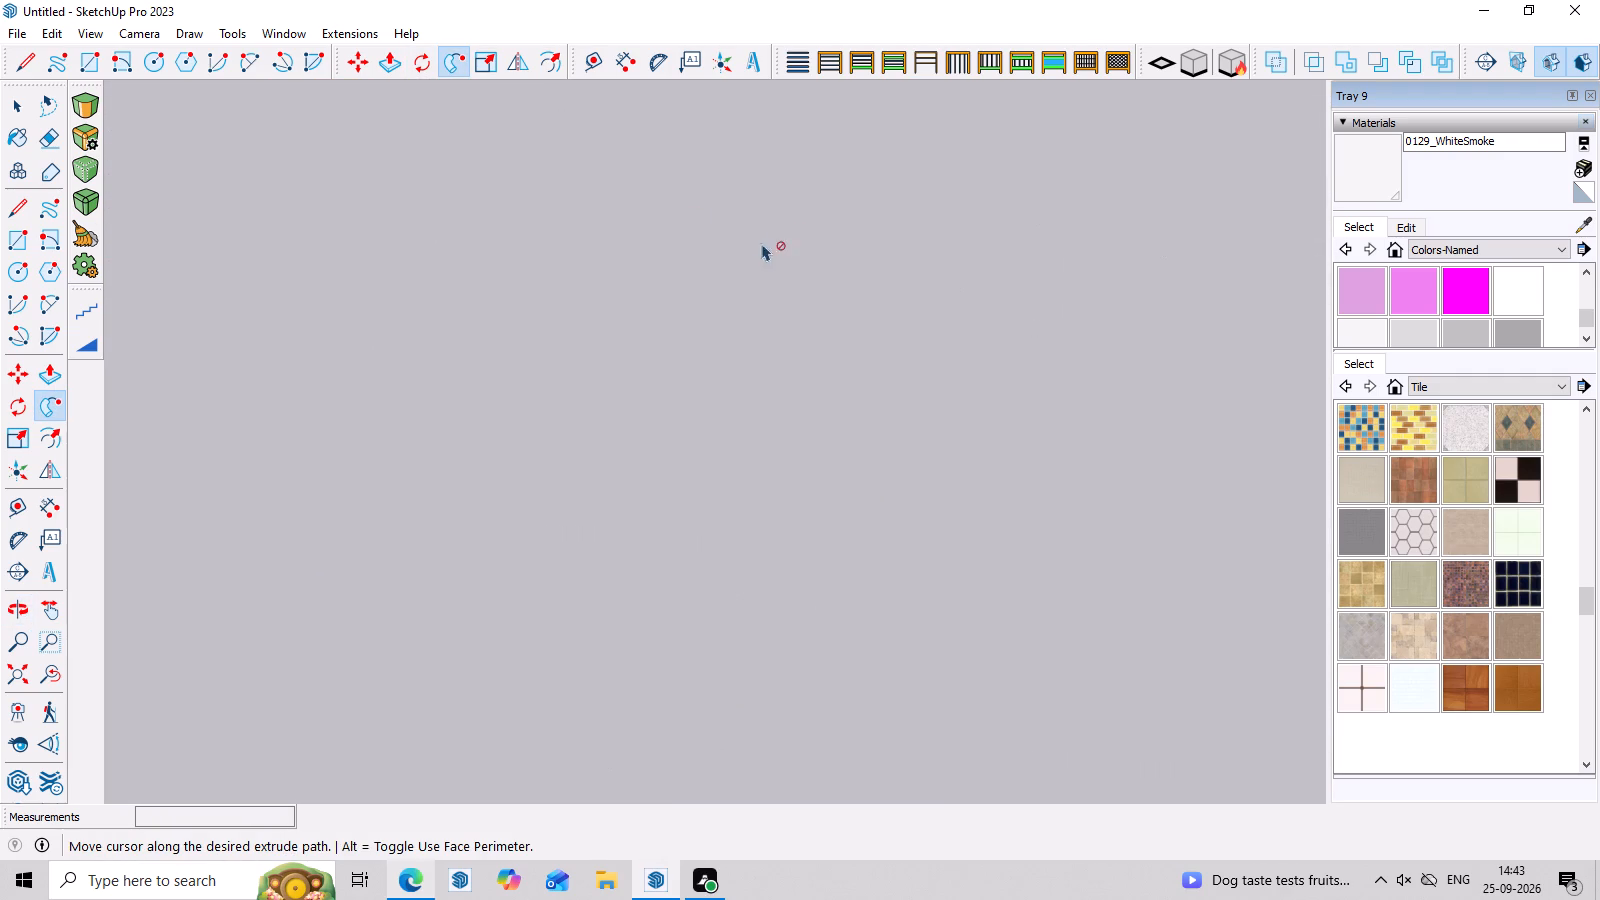
{"action": "left_click", "coordinate": [12, 677]}
{"action": "scroll", "coordinate": [385, 553], "scroll_direction": "down", "scroll_amount": 4}
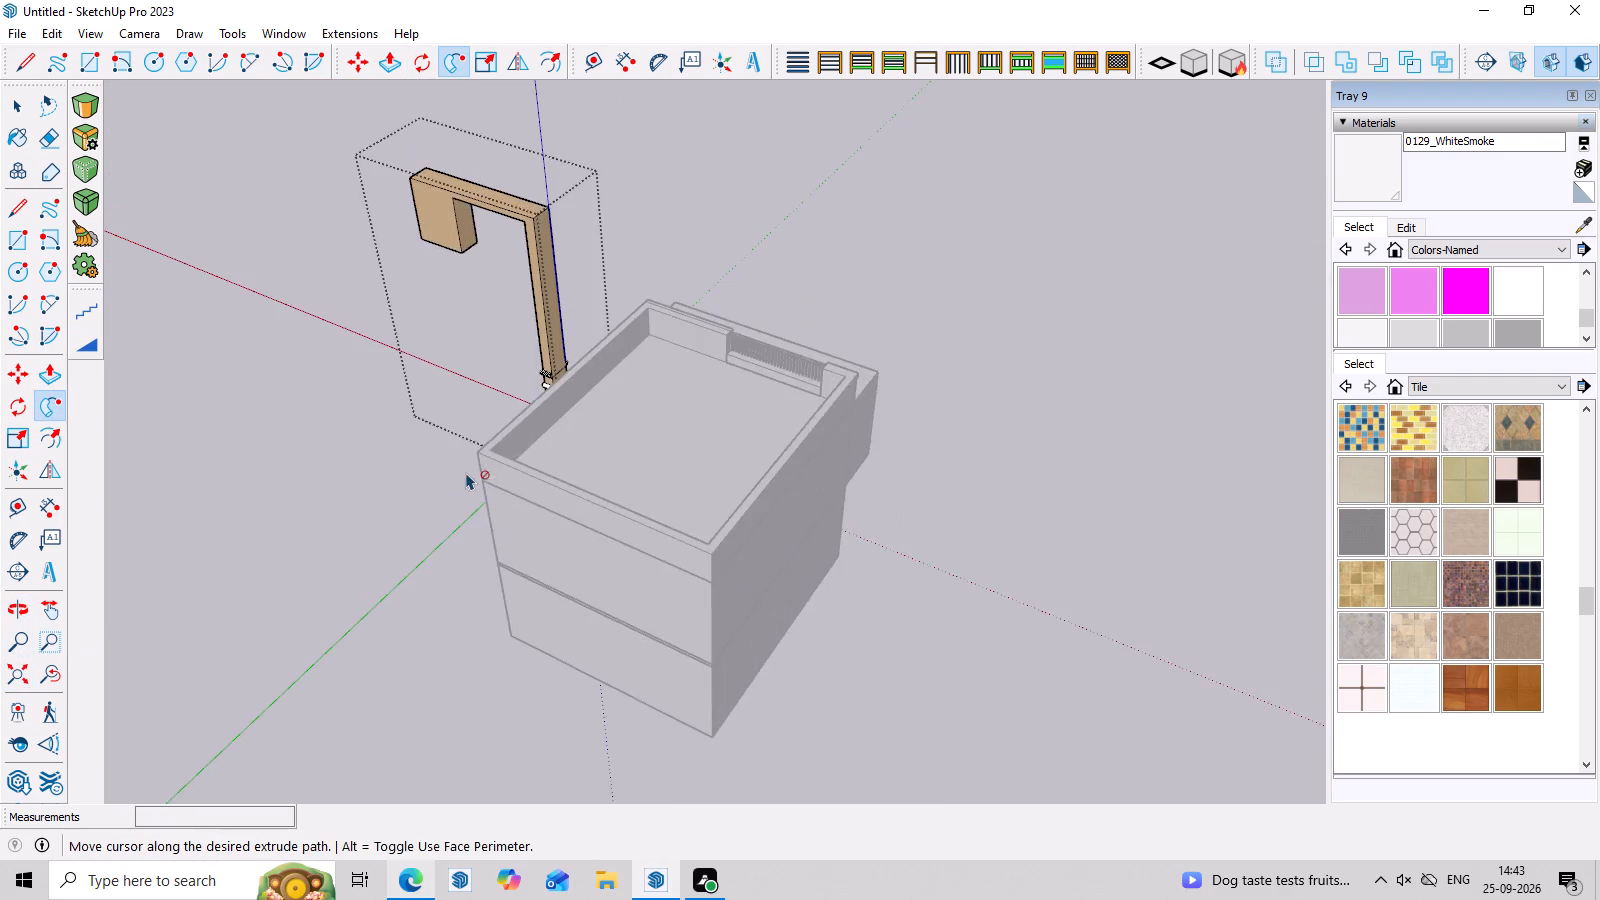
{"action": "scroll", "coordinate": [466, 472], "scroll_direction": "down", "scroll_amount": 3}
{"action": "scroll", "coordinate": [566, 319], "scroll_direction": "up", "scroll_amount": 3}
{"action": "middle_click_drag", "start_coordinate": [593, 365], "coordinate": [447, 650]}
{"action": "scroll", "coordinate": [607, 370], "scroll_direction": "up", "scroll_amount": 13}
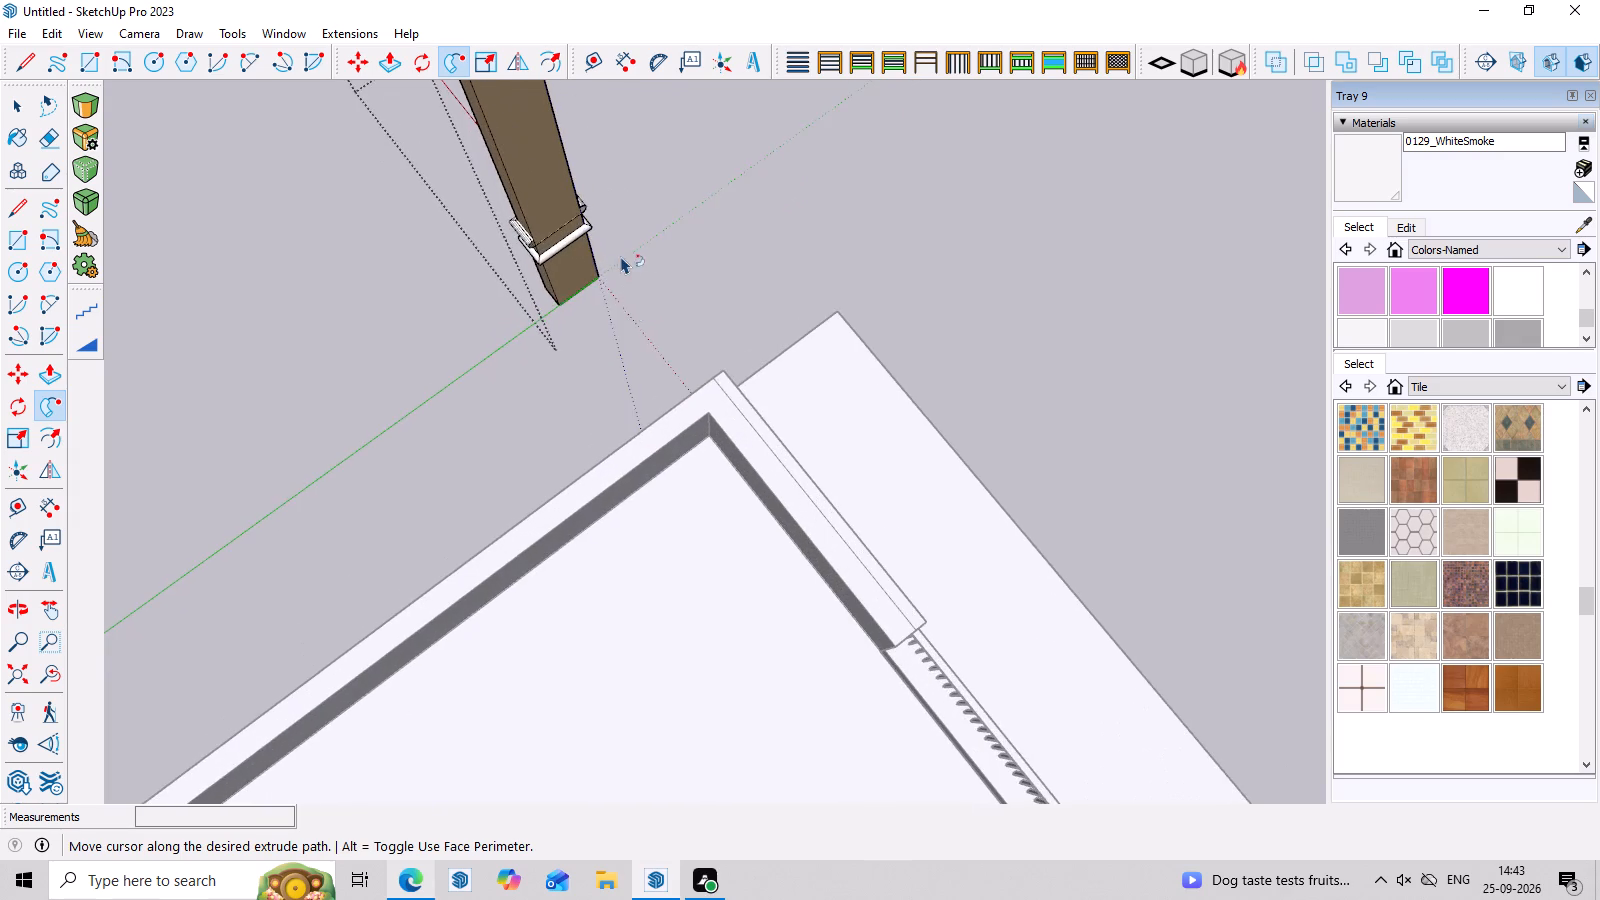
{"action": "middle_click_drag", "start_coordinate": [637, 316], "coordinate": [598, 239]}
{"action": "scroll", "coordinate": [591, 247], "scroll_direction": "up", "scroll_amount": 8}
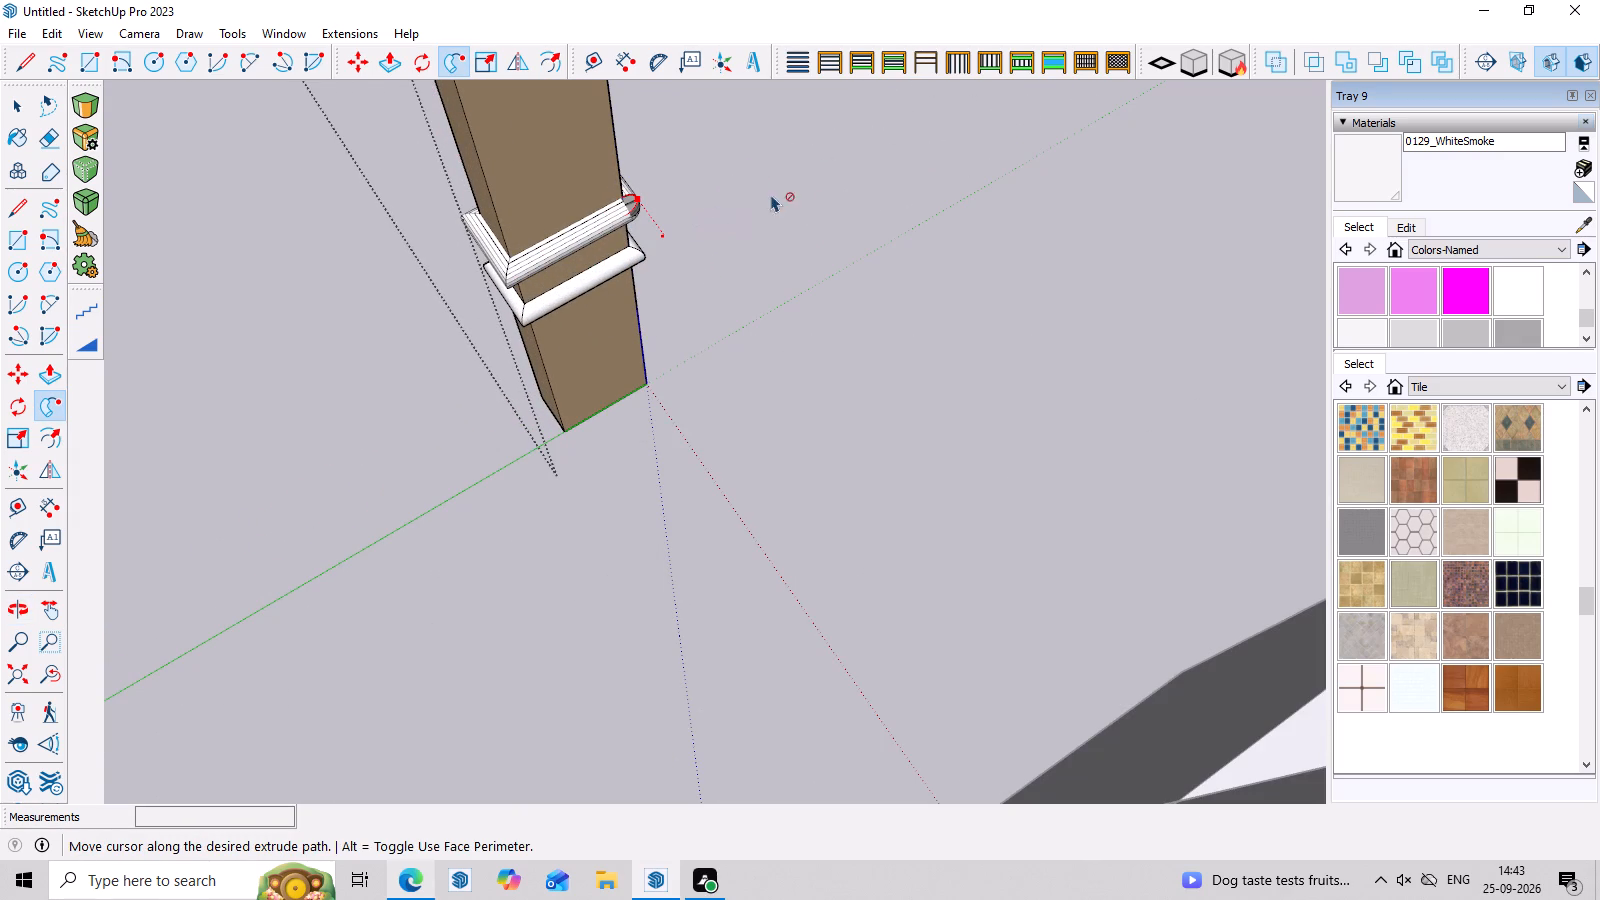
{"action": "scroll", "coordinate": [707, 216], "scroll_direction": "down", "scroll_amount": 3}
{"action": "middle_click_drag", "start_coordinate": [730, 223], "coordinate": [525, 252]}
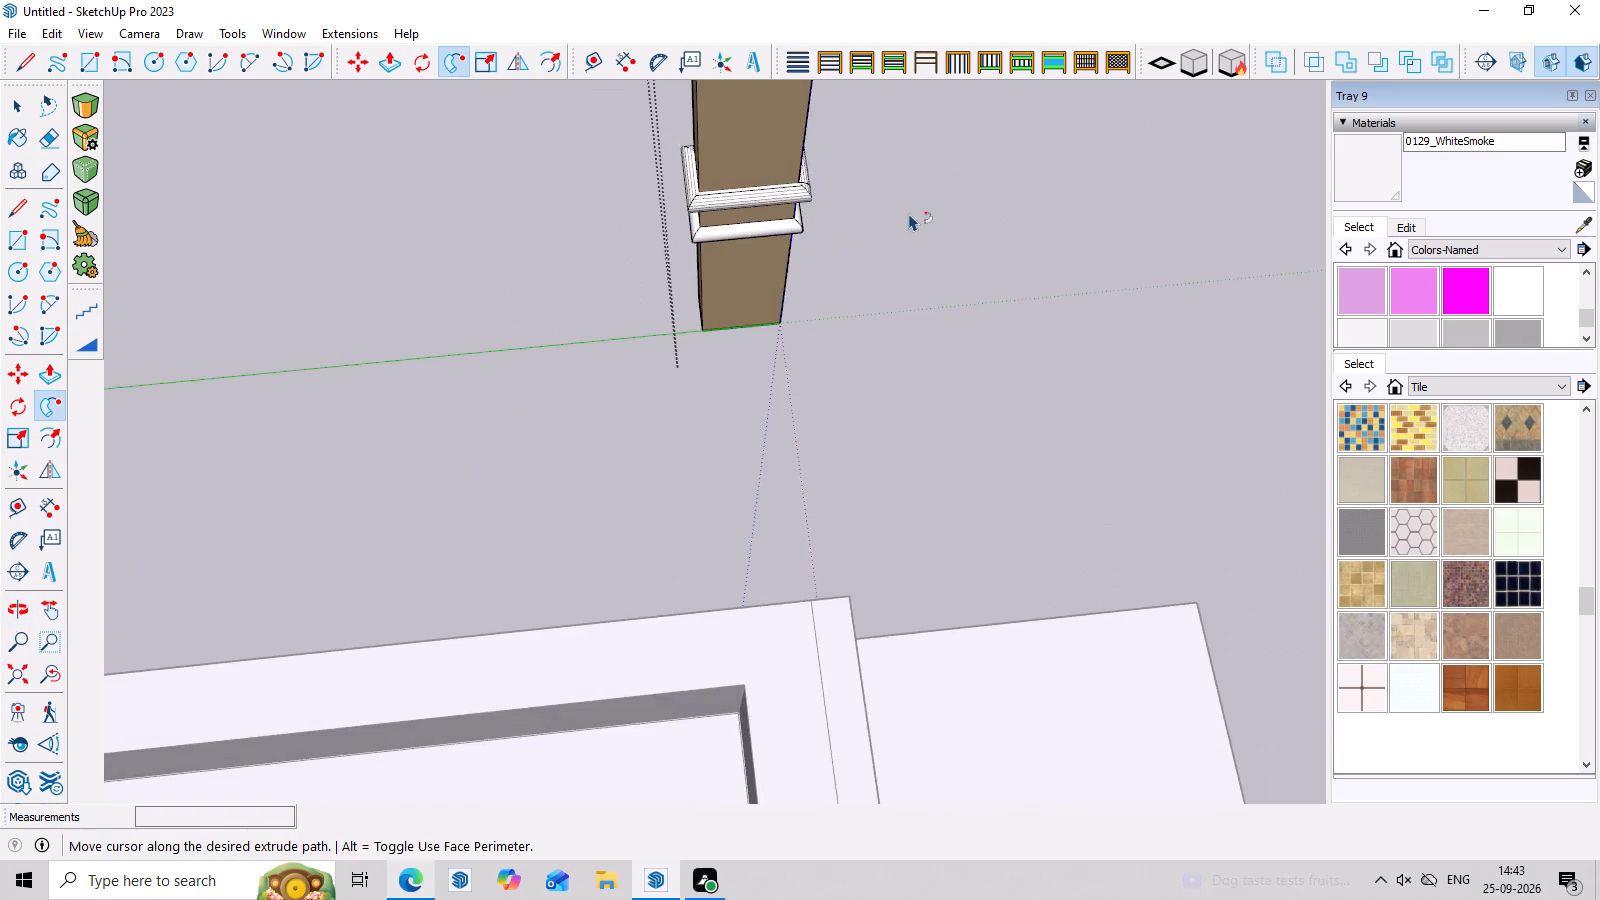
{"action": "scroll", "coordinate": [883, 199], "scroll_direction": "up", "scroll_amount": 6}
{"action": "left_click", "coordinate": [833, 191]}
{"action": "middle_click_drag", "start_coordinate": [974, 288], "coordinate": [328, 283]}
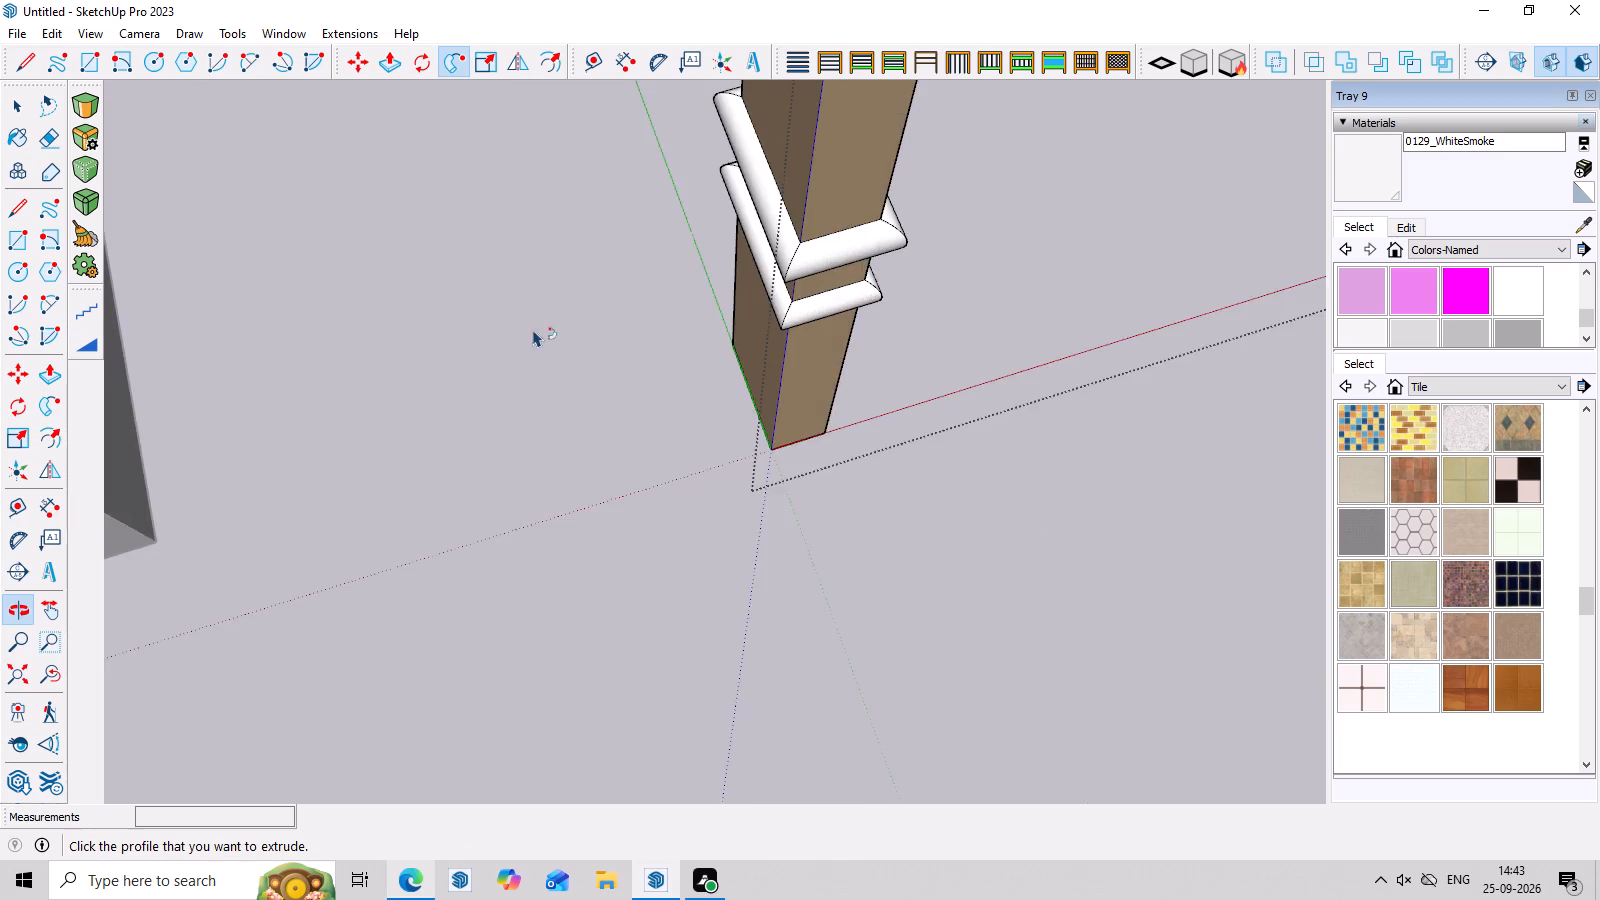
{"action": "scroll", "coordinate": [687, 387], "scroll_direction": "down", "scroll_amount": 8}
{"action": "middle_click_drag", "start_coordinate": [1000, 596], "coordinate": [871, 215]}
{"action": "key", "text": "space"}
{"action": "double_click", "coordinate": [965, 457]}
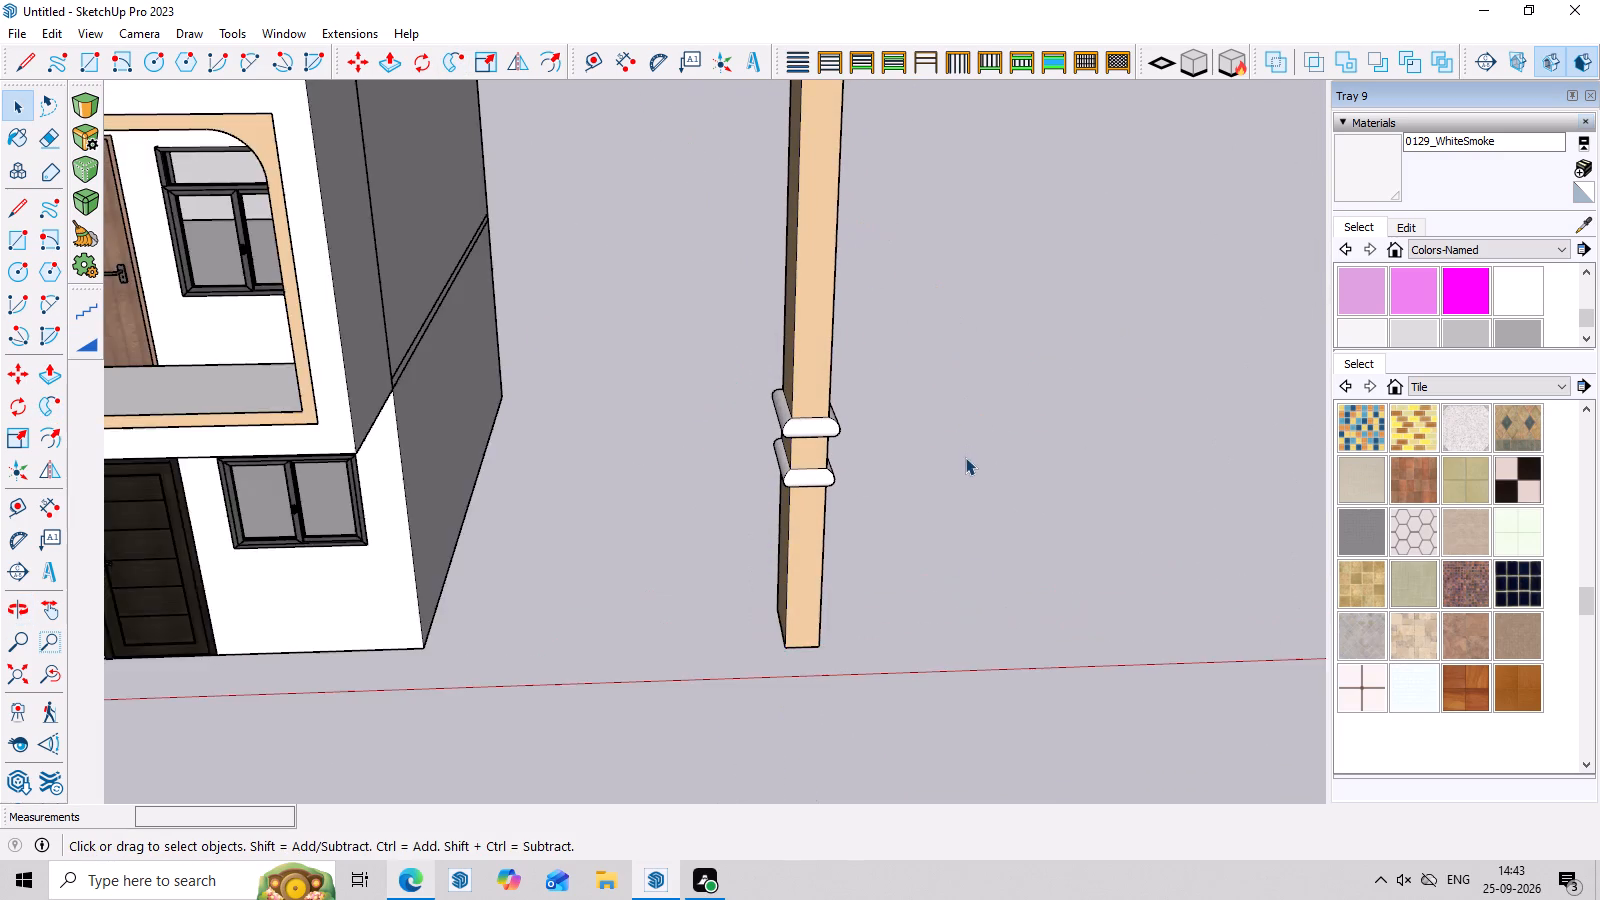
Move the whole peach column frame with its two white mouldings about 28' 9" to stand in front of the house facade.
{"action": "scroll", "coordinate": [958, 614], "scroll_direction": "down", "scroll_amount": 8}
{"action": "middle_click_drag", "start_coordinate": [867, 652], "coordinate": [843, 469]}
{"action": "scroll", "coordinate": [920, 502], "scroll_direction": "up", "scroll_amount": 4}
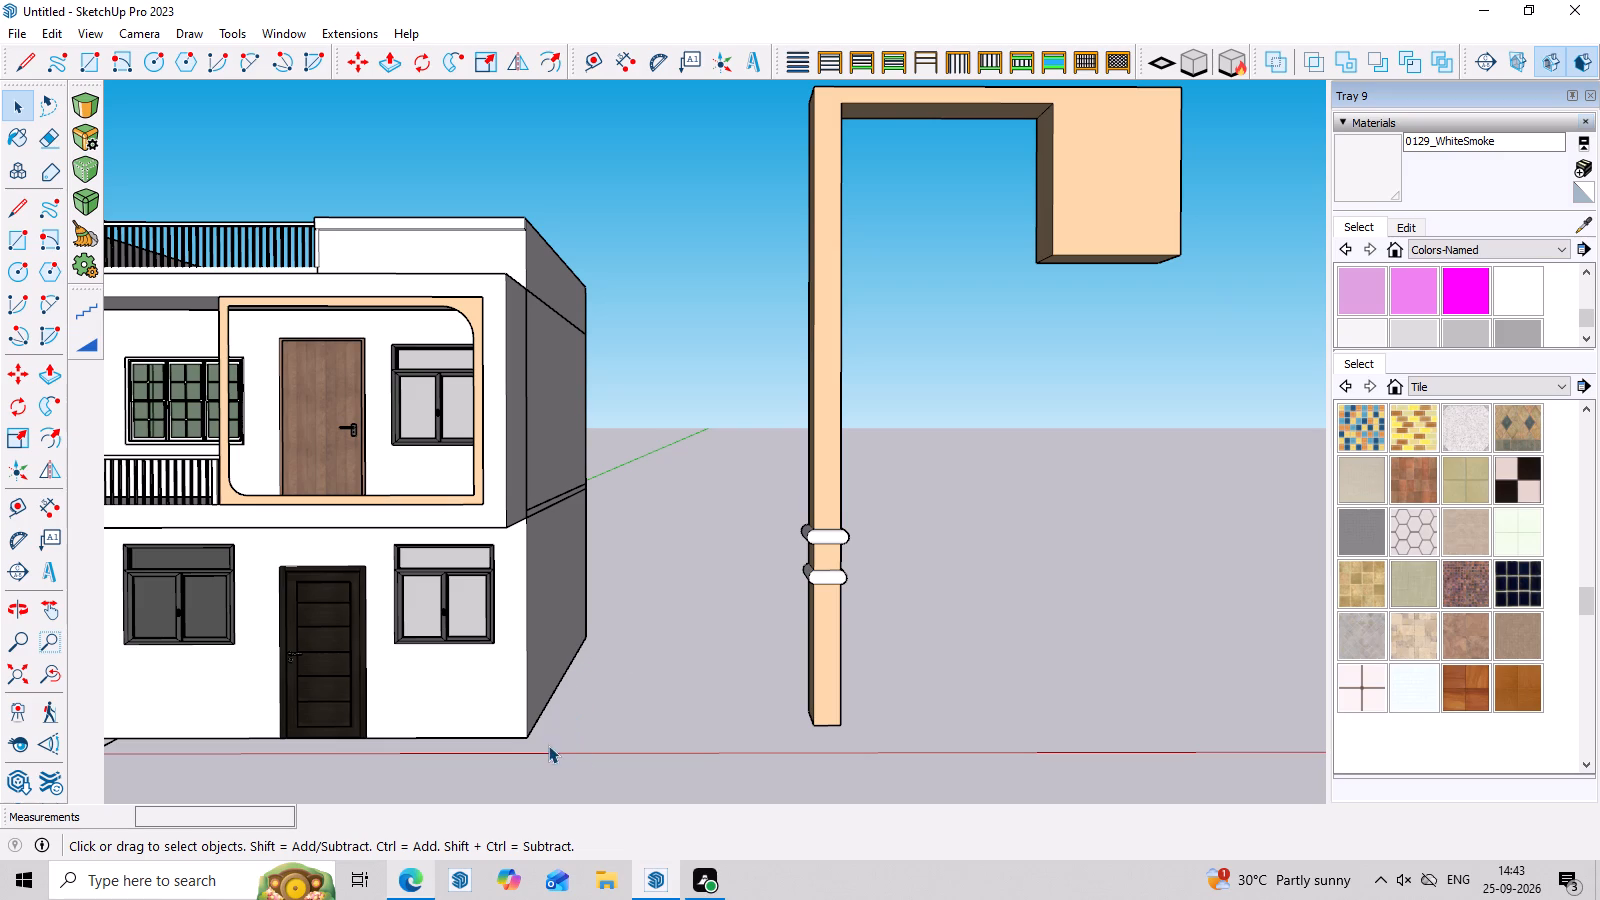
{"action": "scroll", "coordinate": [893, 647], "scroll_direction": "down", "scroll_amount": 9}
{"action": "left_click_drag", "start_coordinate": [1184, 272], "coordinate": [1128, 295]}
{"action": "left_click_drag", "start_coordinate": [1092, 308], "coordinate": [637, 644]}
{"action": "left_click", "coordinate": [1253, 491]}
{"action": "left_click_drag", "start_coordinate": [1050, 301], "coordinate": [817, 565]}
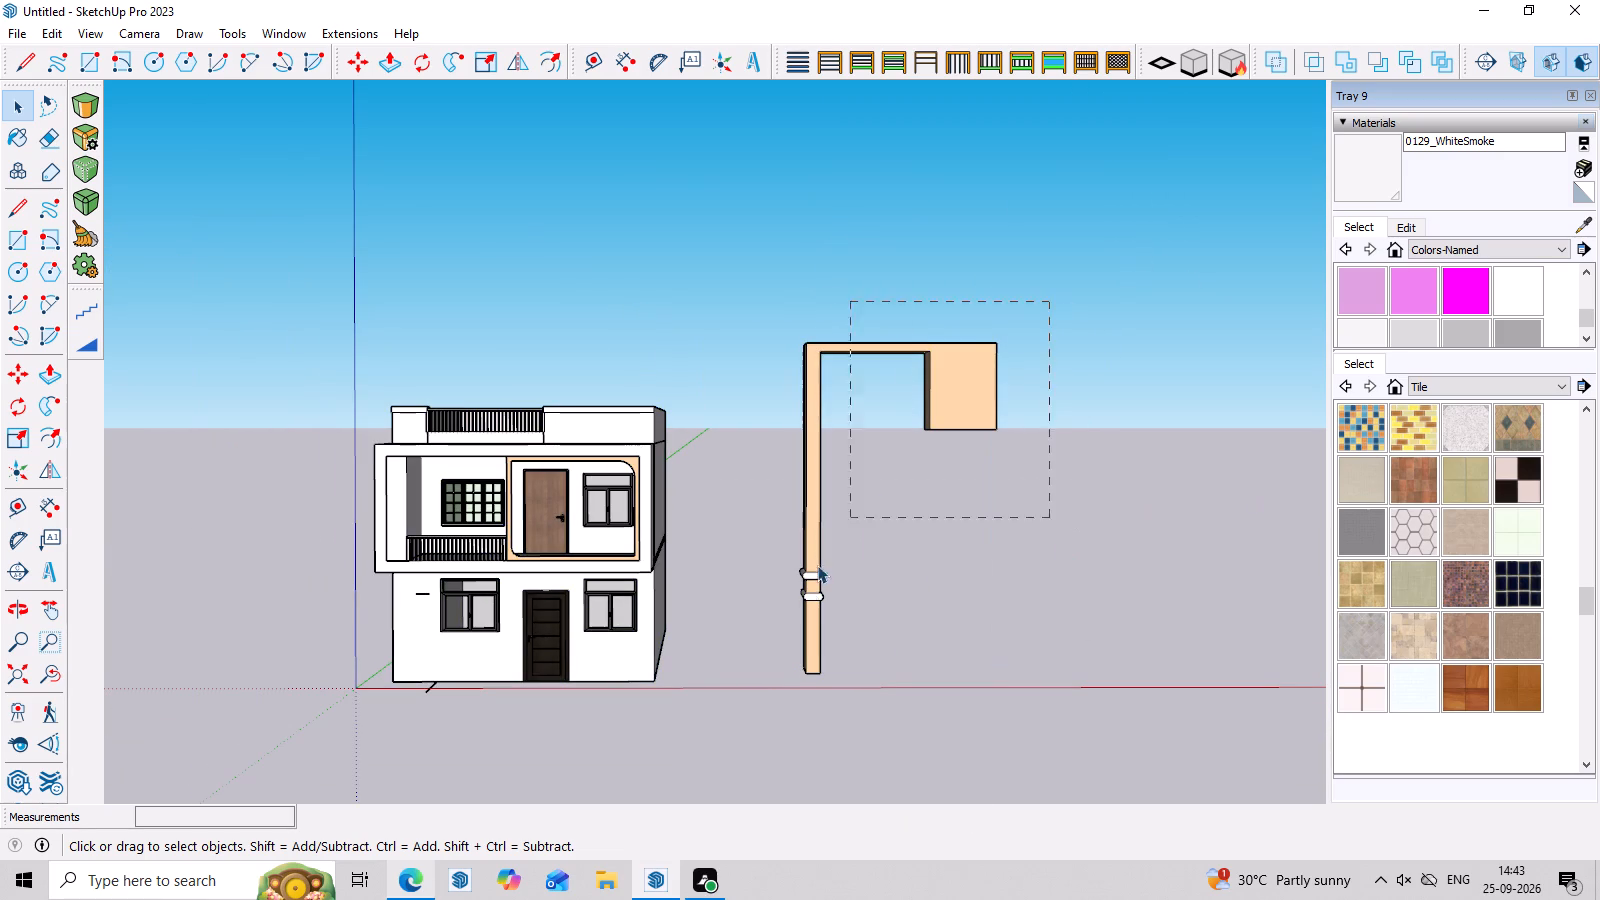
{"action": "left_click_drag", "start_coordinate": [817, 565], "coordinate": [797, 600]}
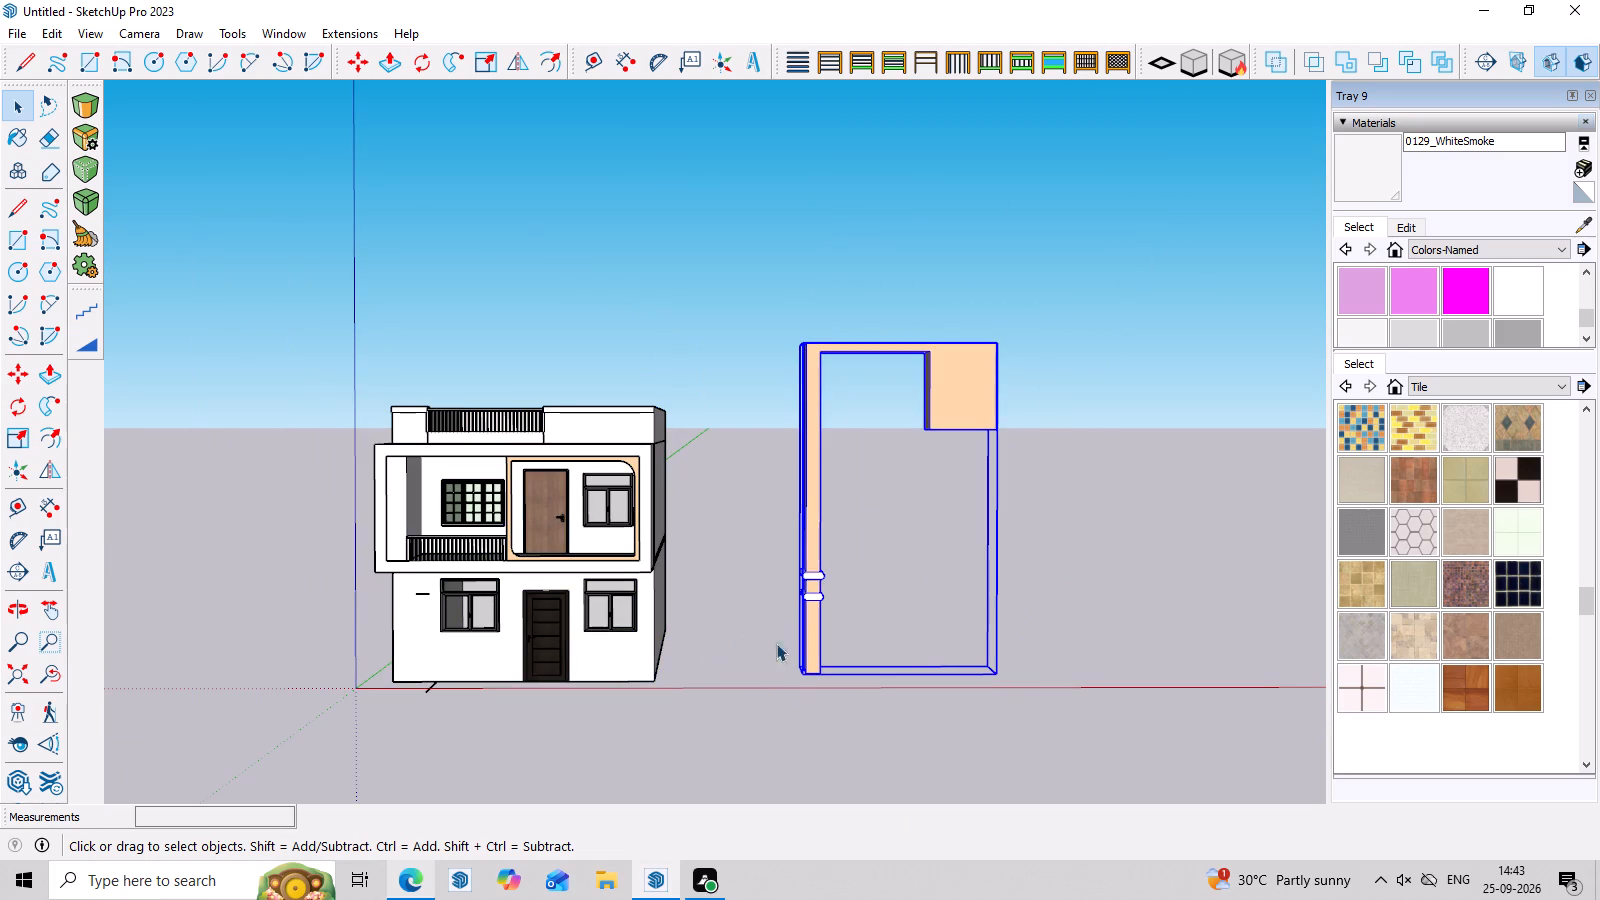
{"action": "scroll", "coordinate": [693, 744], "scroll_direction": "up", "scroll_amount": 1}
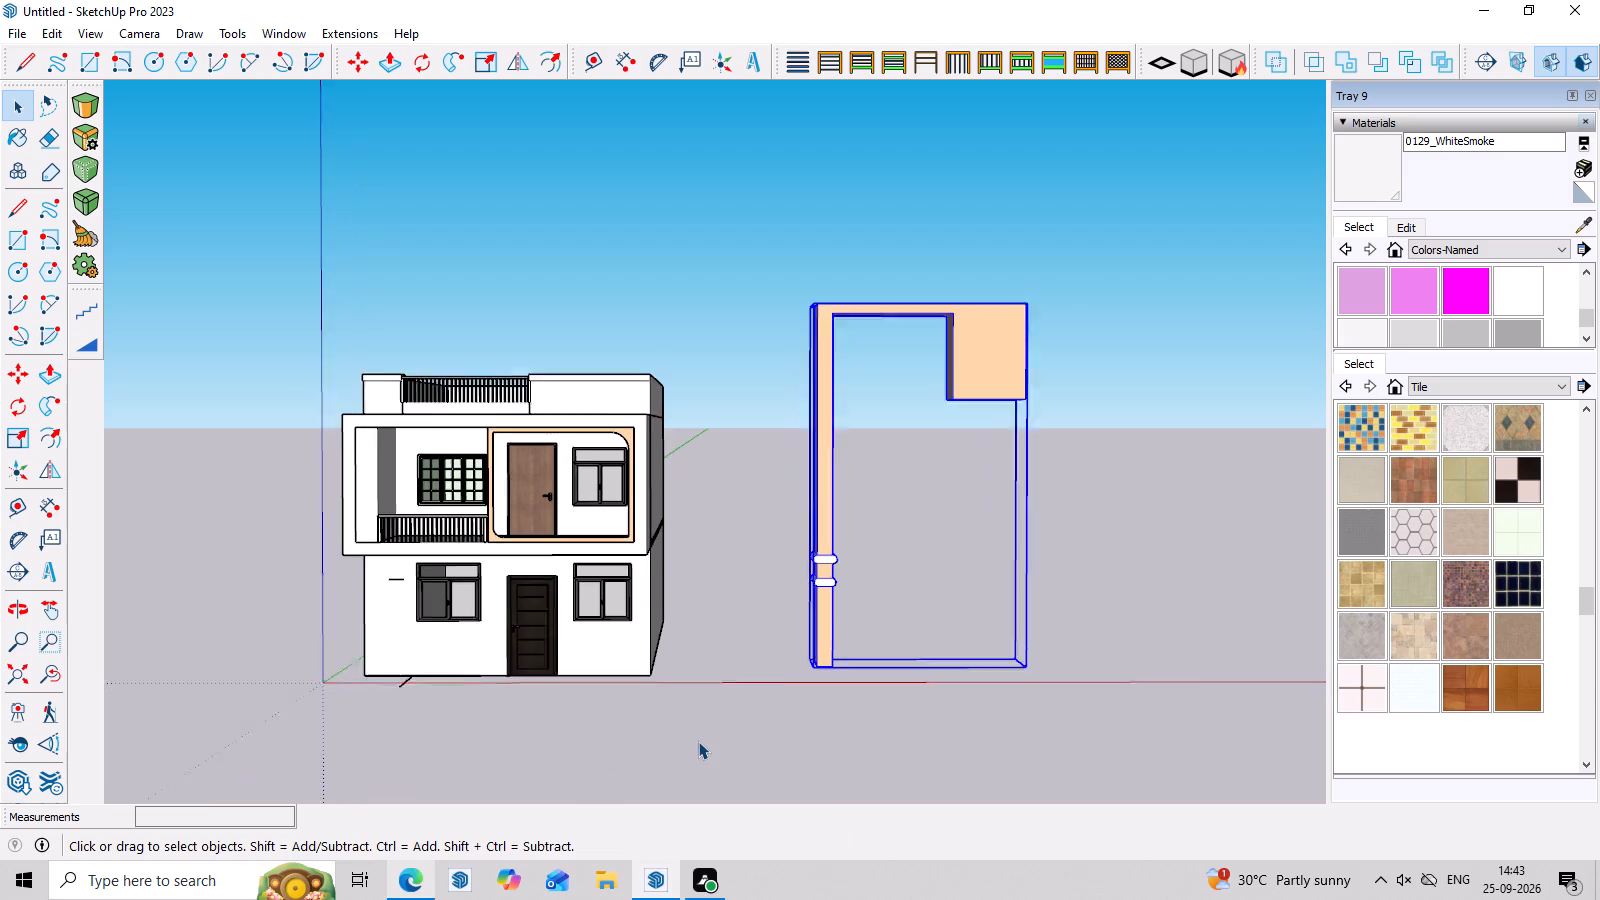
{"action": "scroll", "coordinate": [698, 741], "scroll_direction": "up", "scroll_amount": 1}
{"action": "key", "text": "m"}
{"action": "scroll", "coordinate": [917, 635], "scroll_direction": "up", "scroll_amount": 1}
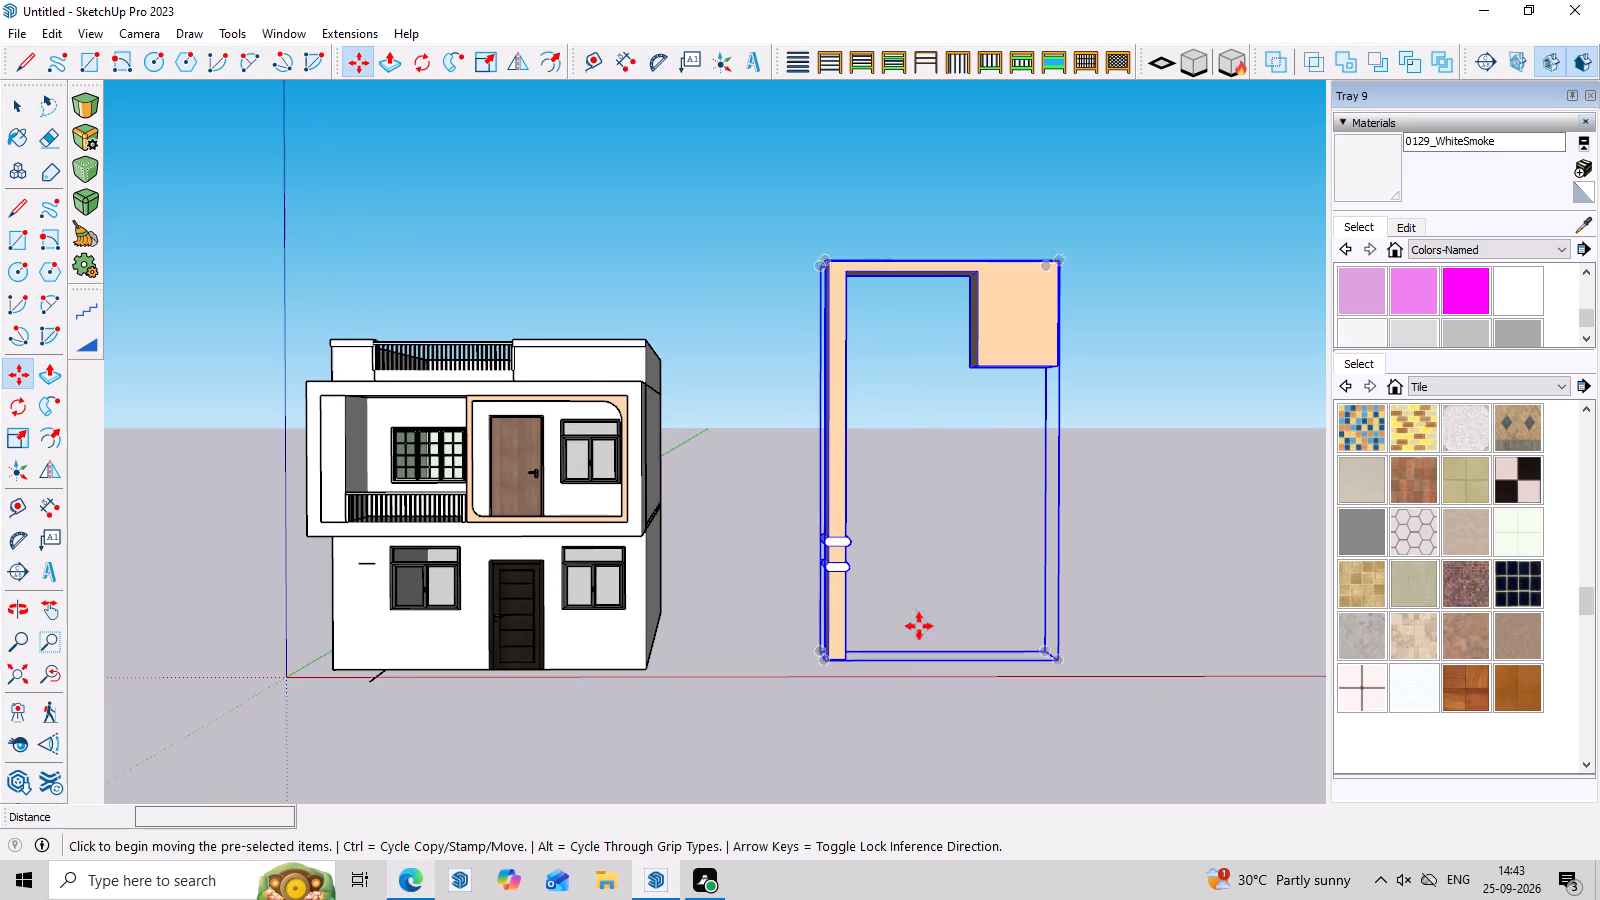
{"action": "scroll", "coordinate": [919, 626], "scroll_direction": "up", "scroll_amount": 6}
{"action": "middle_click_drag", "start_coordinate": [853, 645], "coordinate": [759, 634]}
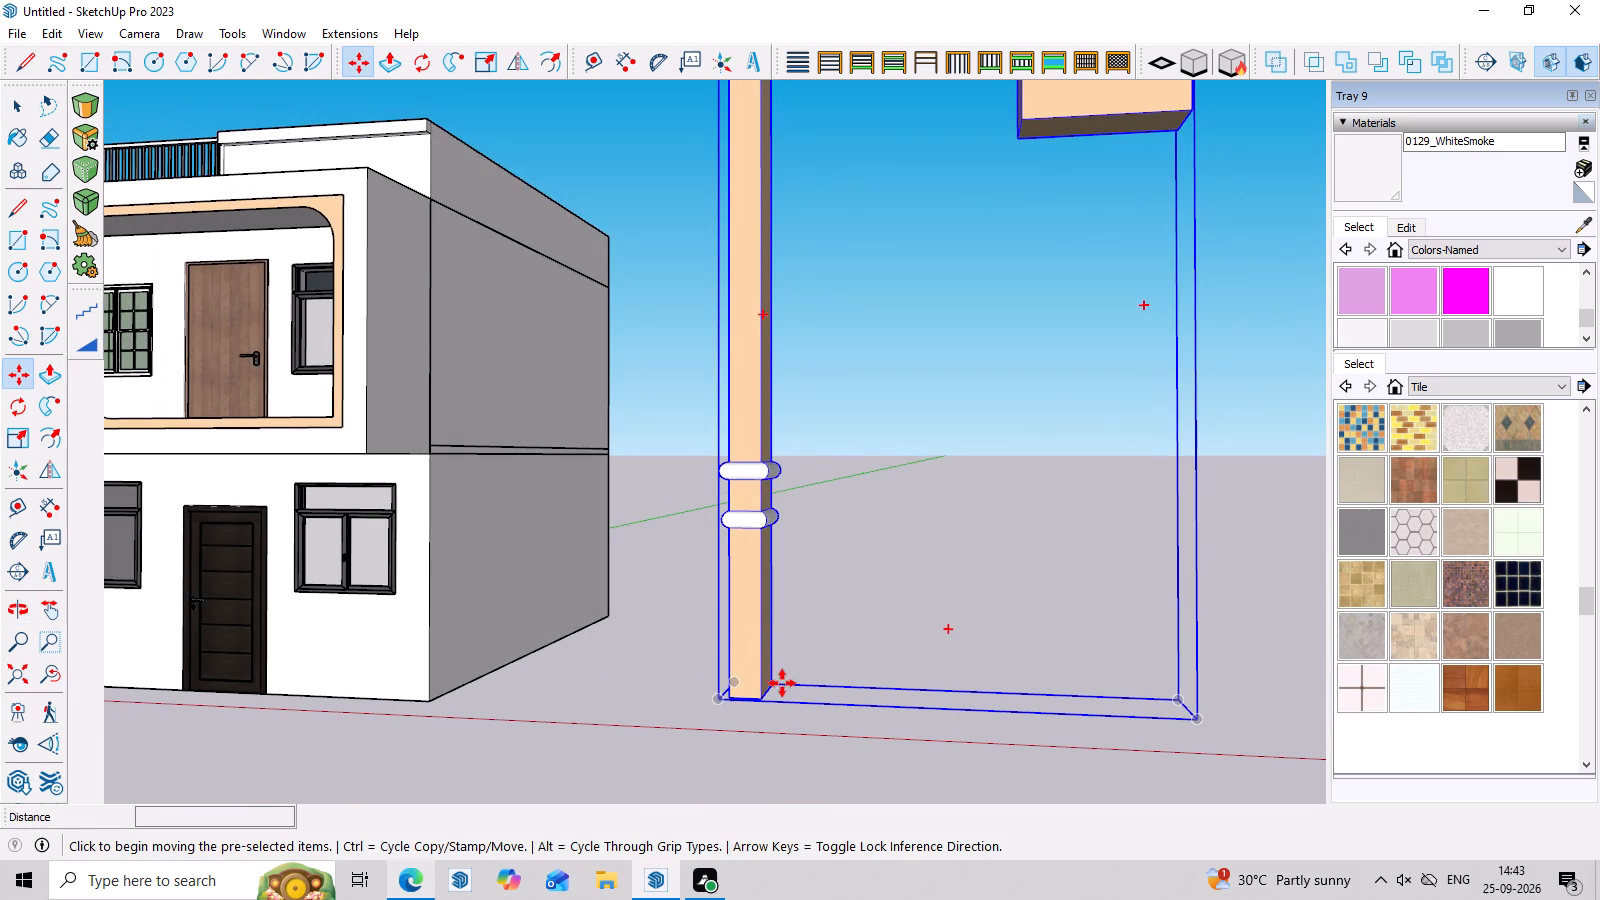
{"action": "left_click", "coordinate": [775, 679]}
{"action": "scroll", "coordinate": [432, 666], "scroll_direction": "down", "scroll_amount": 4}
{"action": "middle_click_drag", "start_coordinate": [467, 679], "coordinate": [648, 680]}
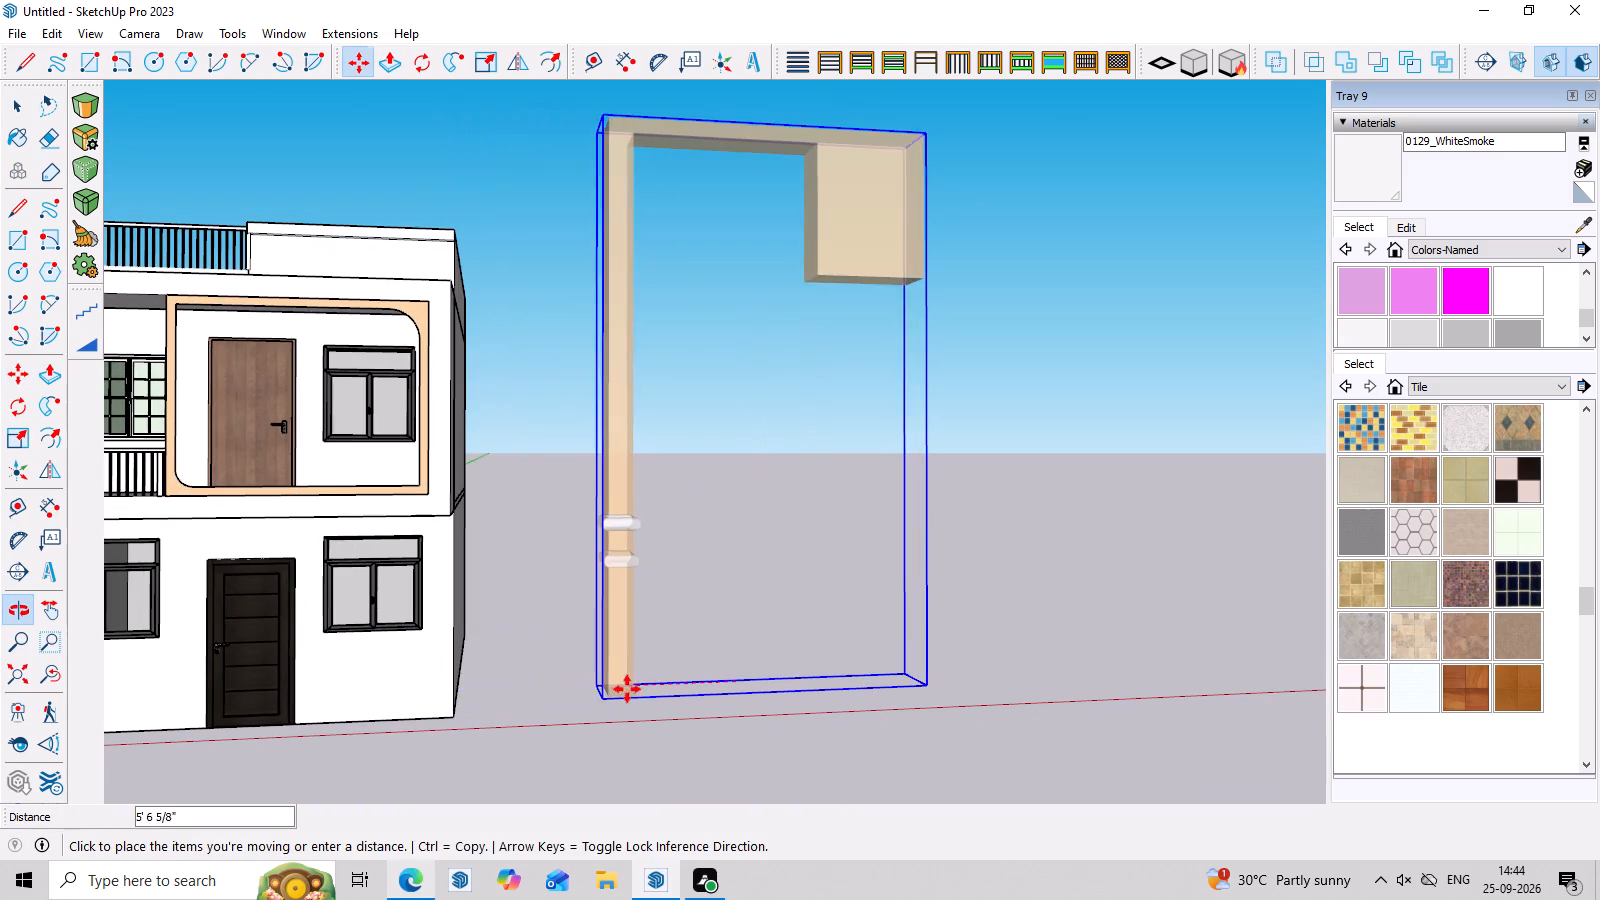
{"action": "scroll", "coordinate": [208, 726], "scroll_direction": "down", "scroll_amount": 3}
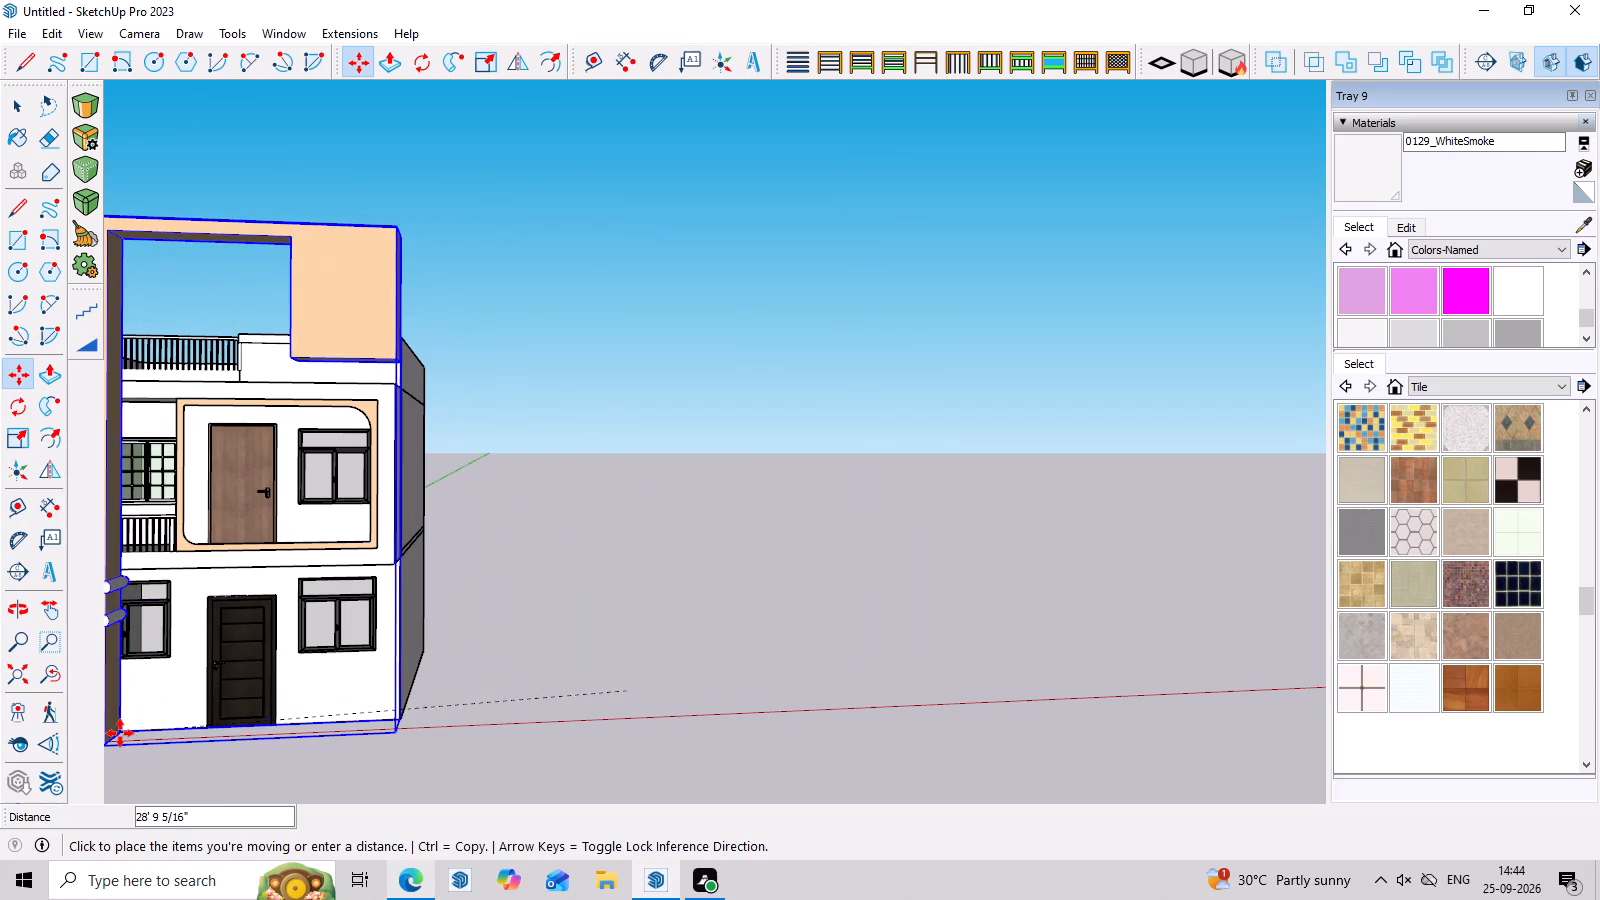
{"action": "left_click", "coordinate": [120, 733]}
Move the column frame about 5' back to the front wall, with its base corner near the short ground line beside the ground-floor window.
{"action": "middle_click", "coordinate": [862, 733]}
{"action": "scroll", "coordinate": [955, 485], "scroll_direction": "down", "scroll_amount": 7}
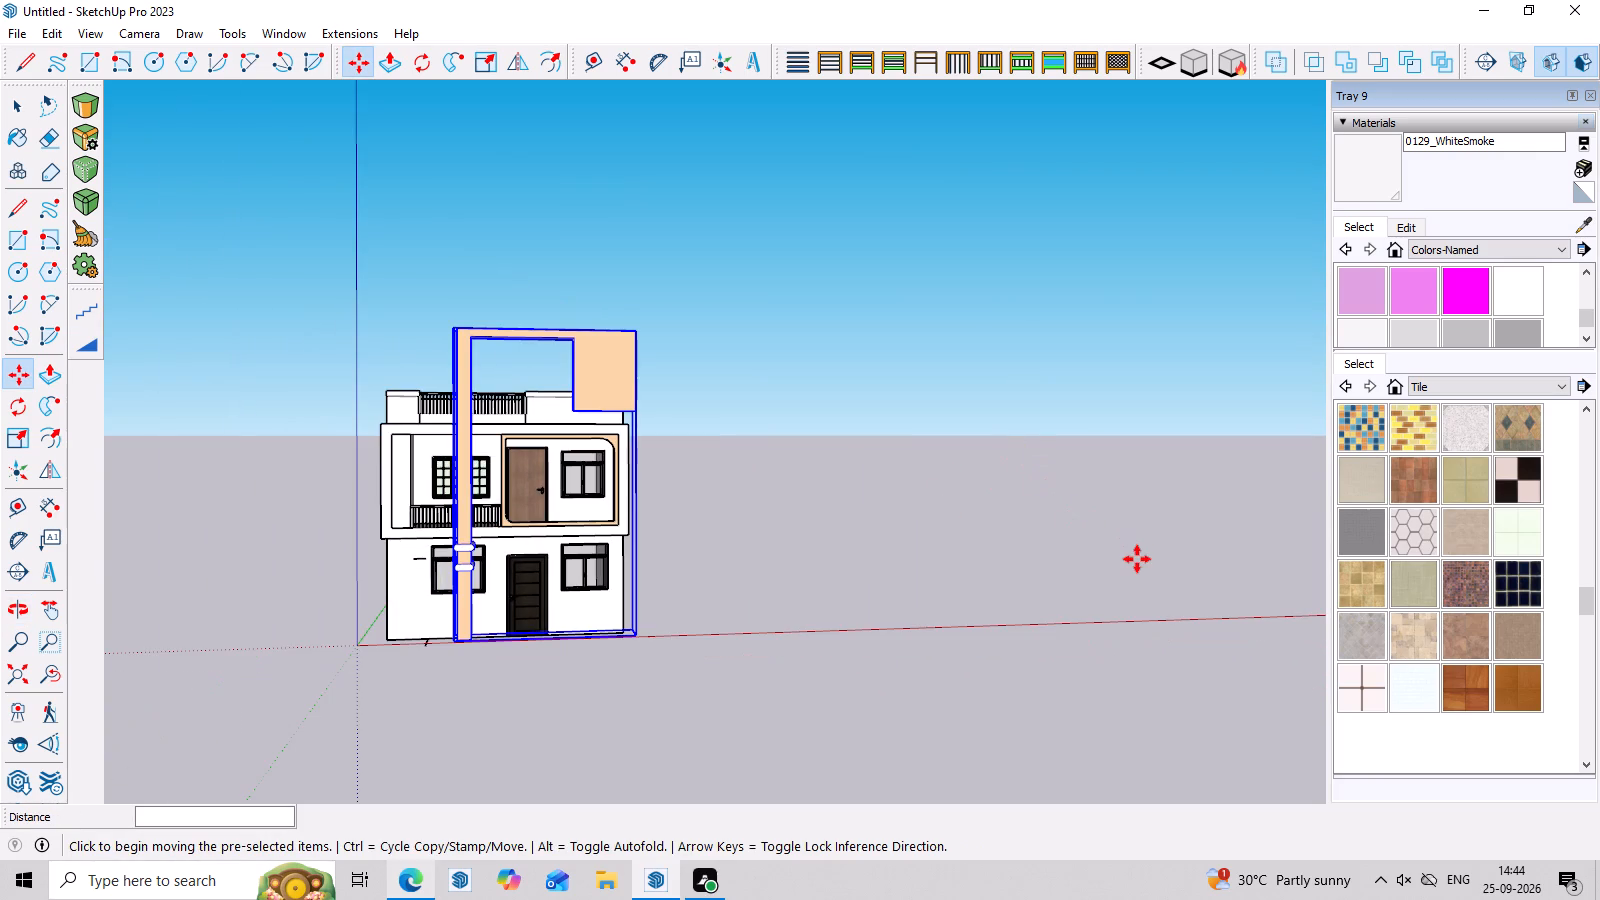
{"action": "middle_click_drag", "start_coordinate": [1137, 559], "coordinate": [1129, 574]}
{"action": "scroll", "coordinate": [450, 545], "scroll_direction": "up", "scroll_amount": 2}
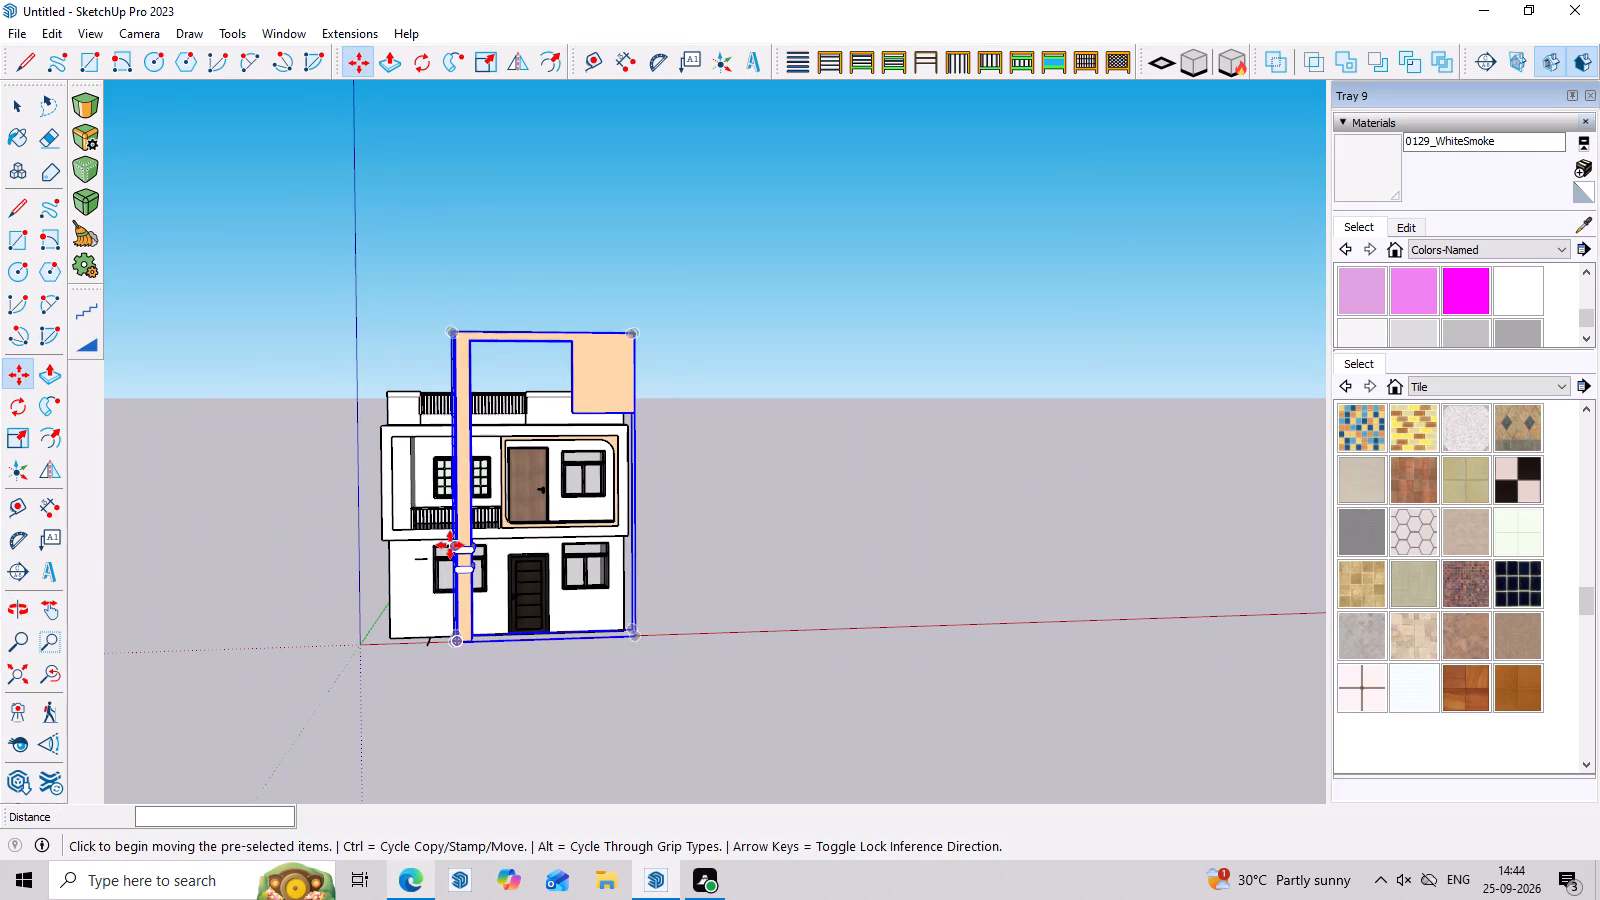
{"action": "scroll", "coordinate": [472, 638], "scroll_direction": "up", "scroll_amount": 6}
{"action": "middle_click_drag", "start_coordinate": [495, 660], "coordinate": [386, 748]}
{"action": "scroll", "coordinate": [429, 661], "scroll_direction": "up", "scroll_amount": 5}
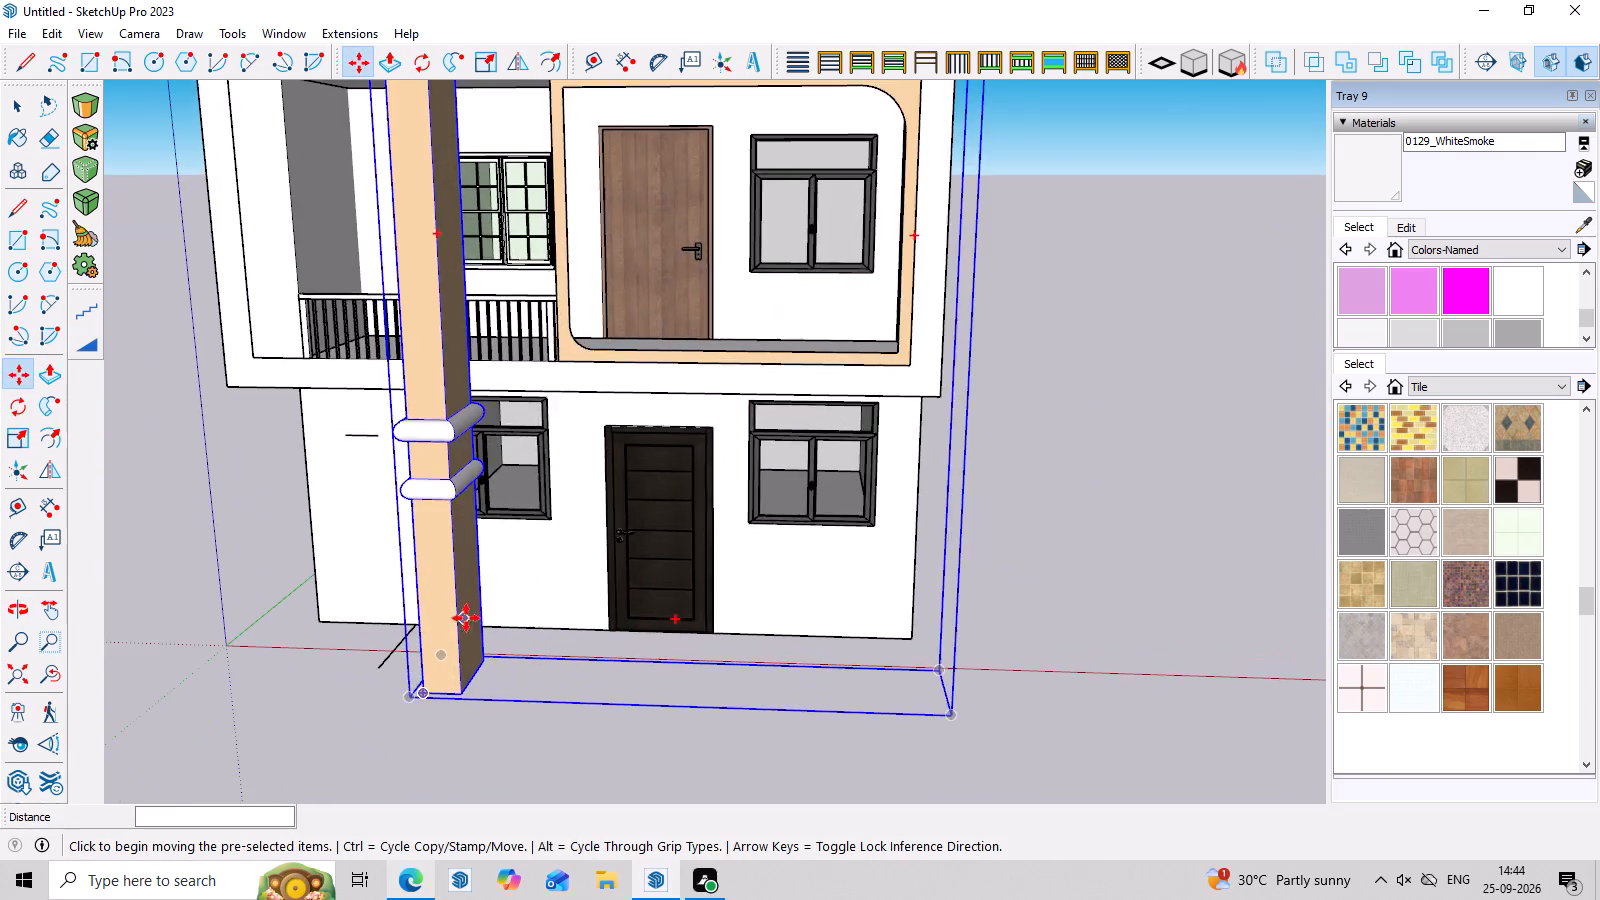
{"action": "scroll", "coordinate": [466, 618], "scroll_direction": "up", "scroll_amount": 2}
{"action": "left_click_drag", "start_coordinate": [495, 681], "coordinate": [408, 617]}
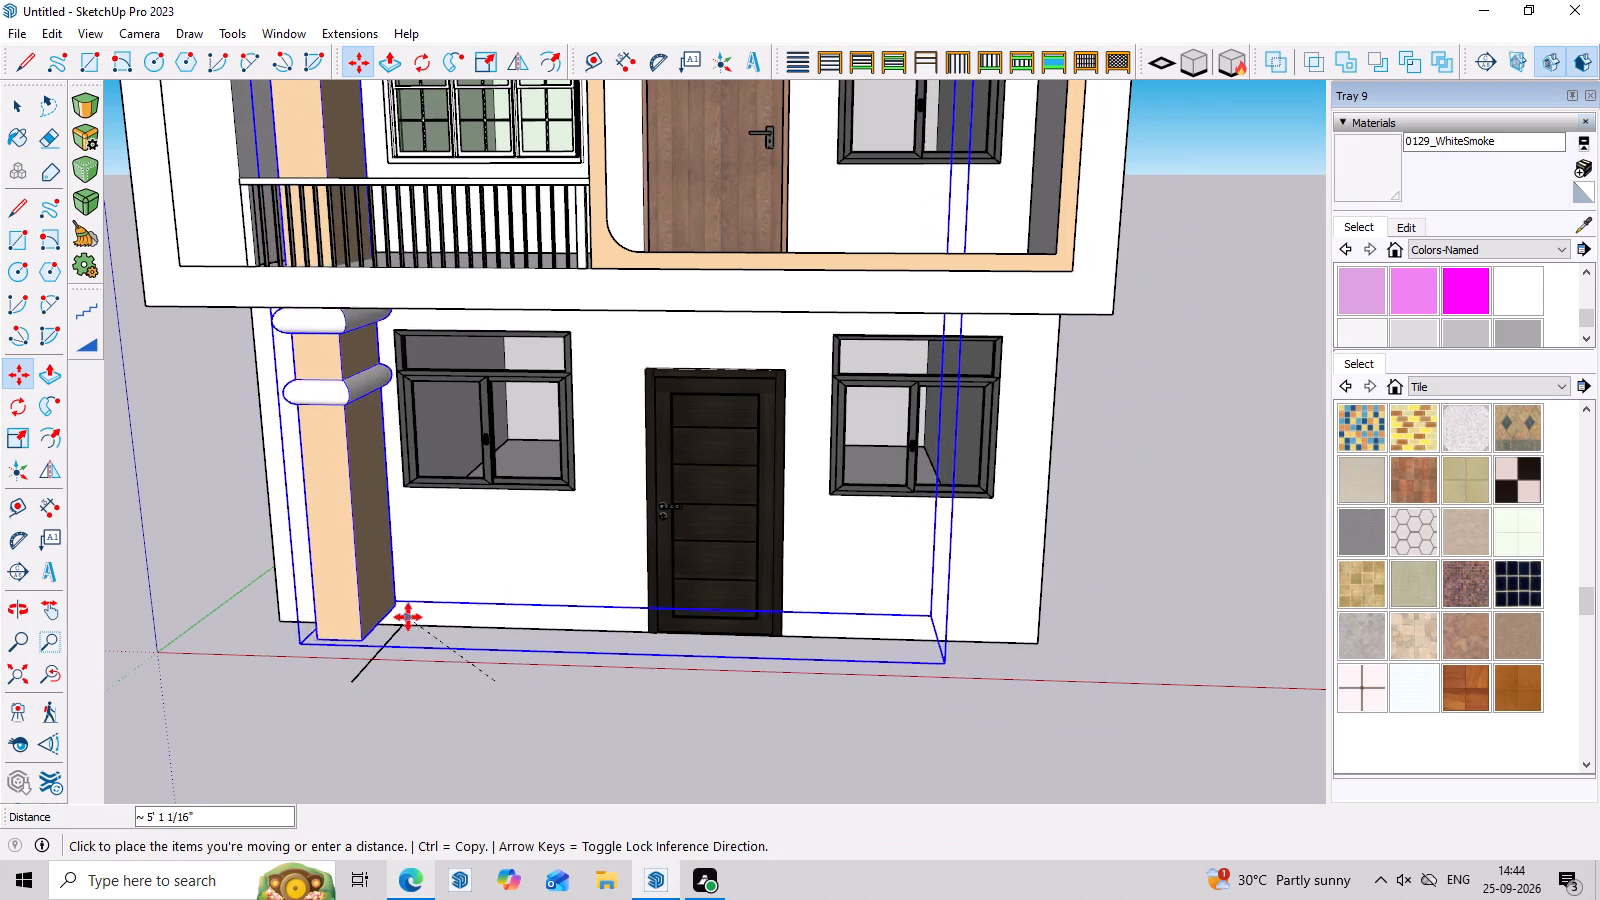
{"action": "left_click_drag", "start_coordinate": [408, 617], "coordinate": [408, 626]}
{"action": "scroll", "coordinate": [410, 626], "scroll_direction": "up", "scroll_amount": 6}
{"action": "left_click", "coordinate": [400, 630]}
Shift the column frame about 10 1/2" from its inner base corner to the point where the short ground line meets the wall.
{"action": "scroll", "coordinate": [410, 633], "scroll_direction": "up", "scroll_amount": 3}
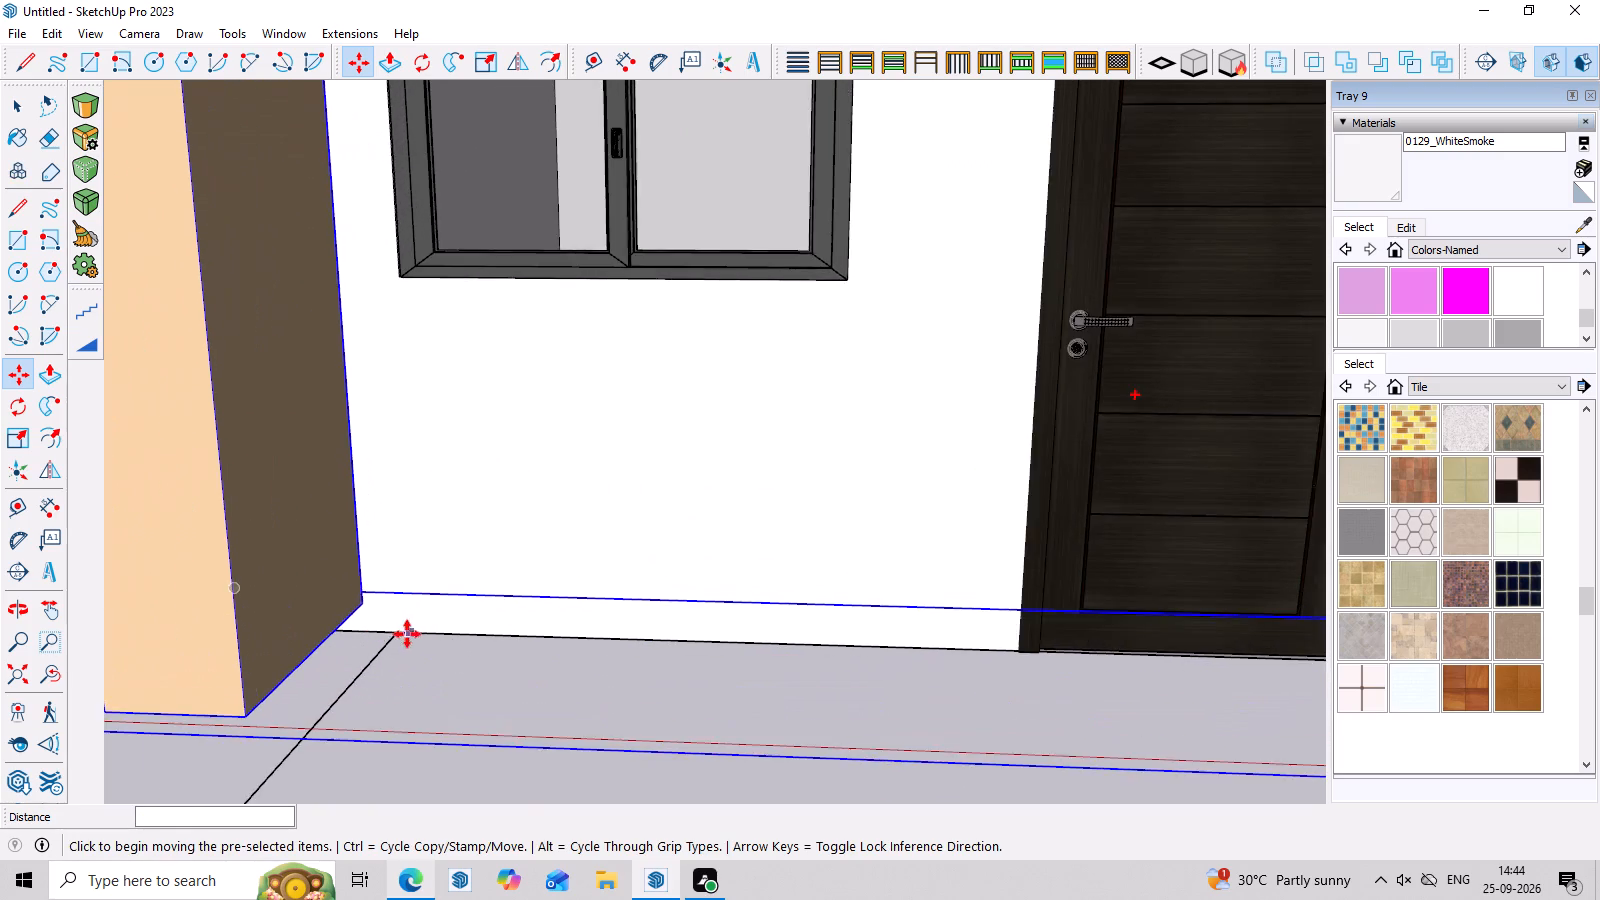
{"action": "scroll", "coordinate": [362, 598], "scroll_direction": "up", "scroll_amount": 4}
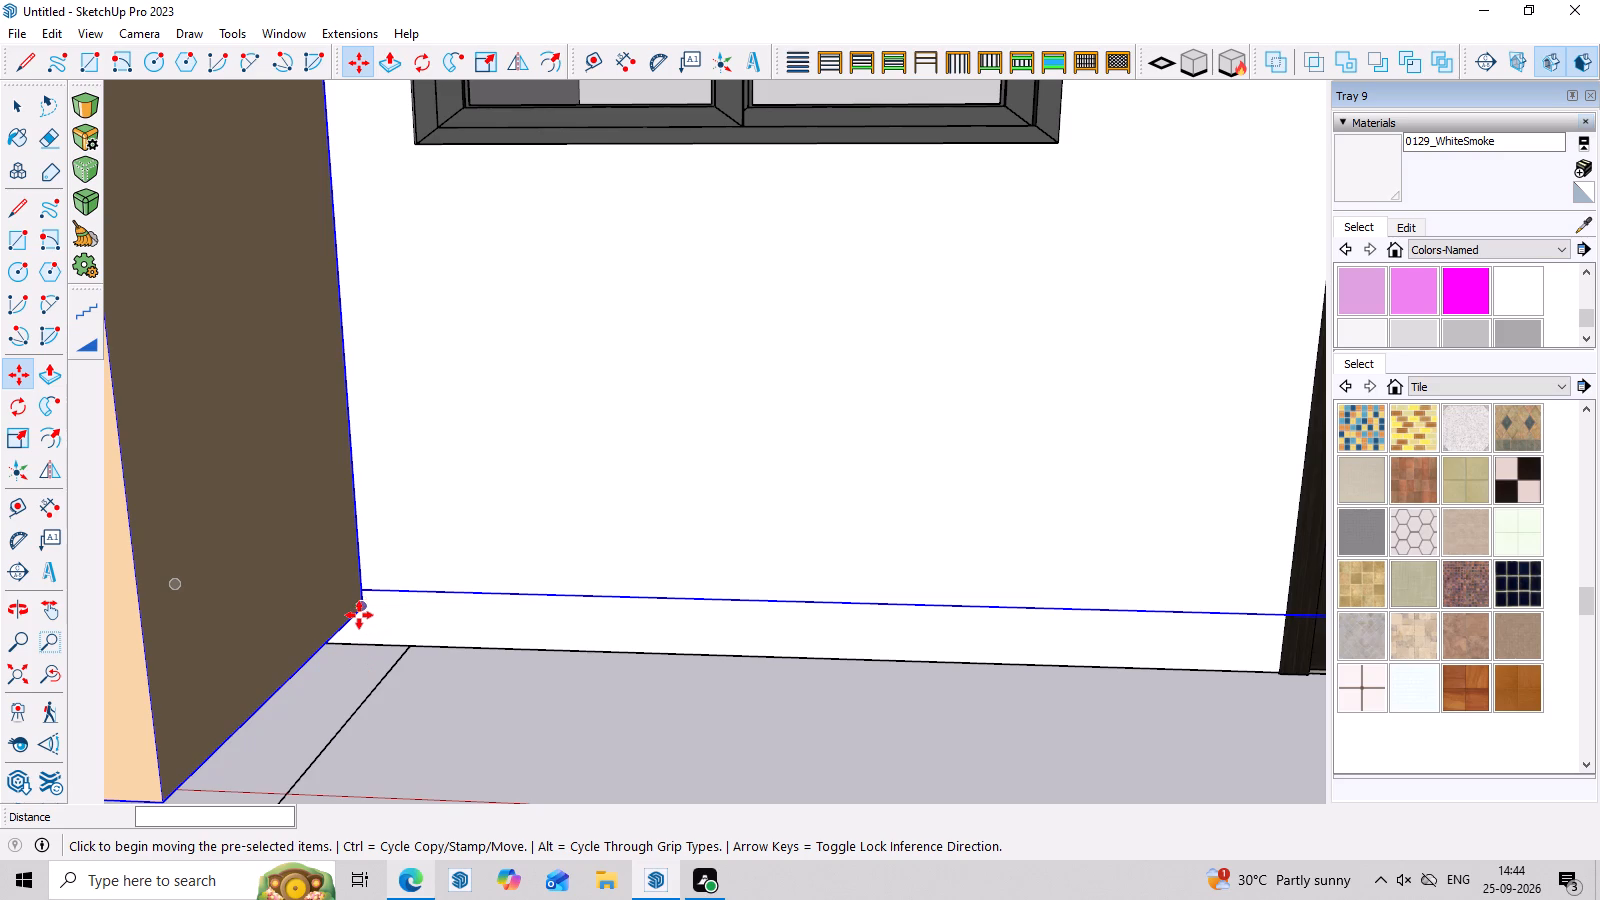
{"action": "double_click", "coordinate": [363, 605]}
{"action": "left_click", "coordinate": [394, 653]}
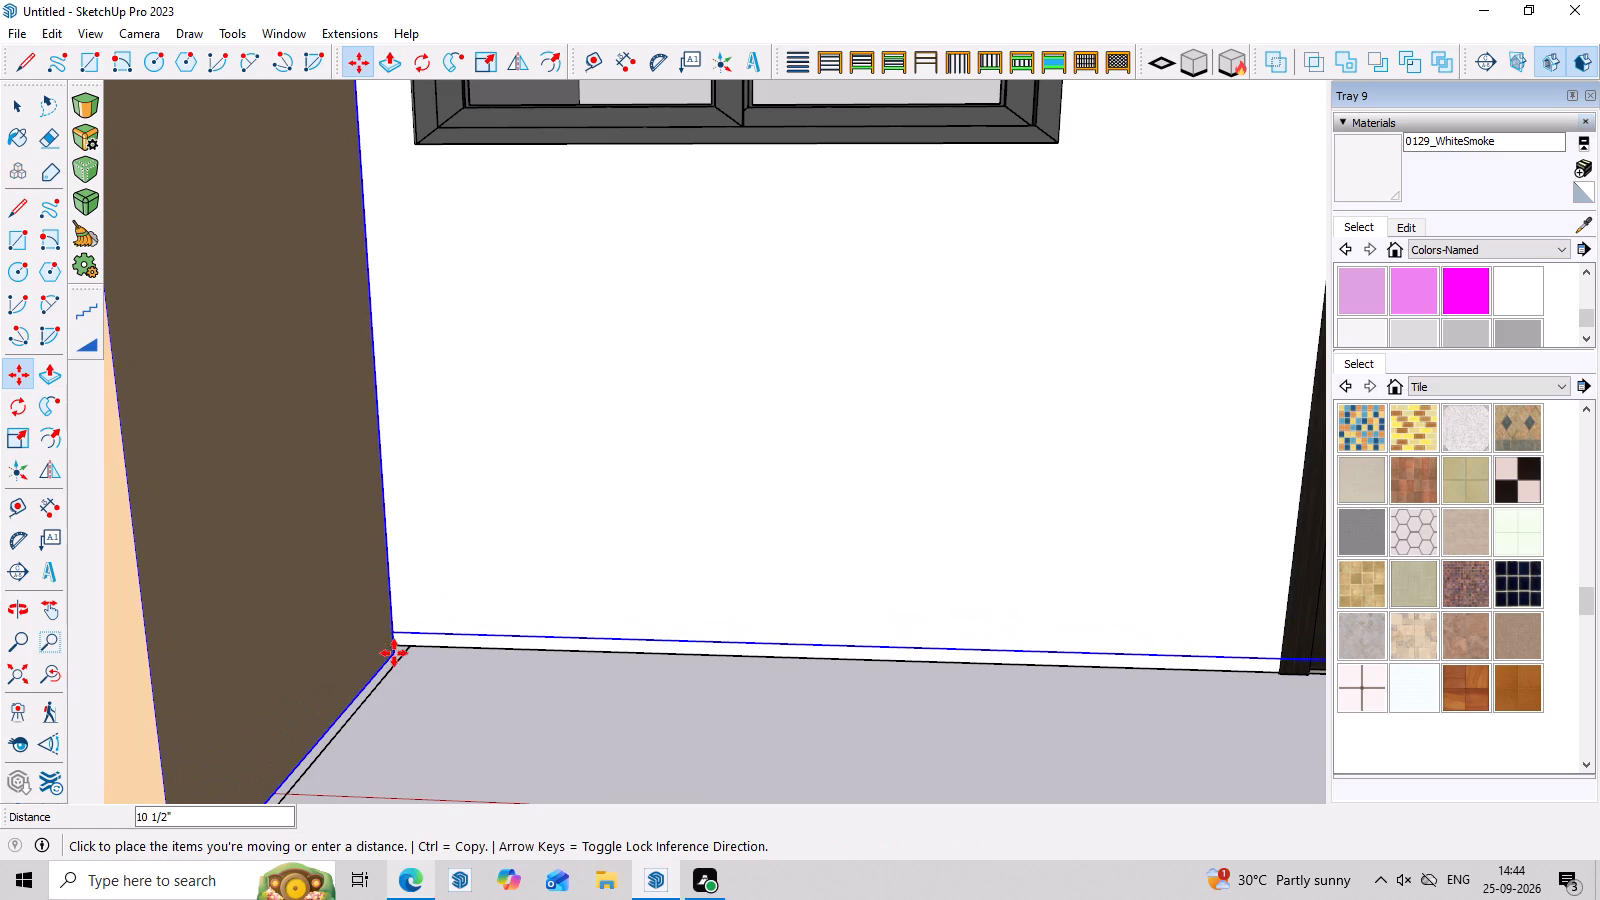
Move the column frame by its inner base corner toward the point where the short ground line meets the front wall.
{"action": "scroll", "coordinate": [424, 659], "scroll_direction": "up", "scroll_amount": 10}
{"action": "middle_click_drag", "start_coordinate": [434, 703], "coordinate": [332, 637]}
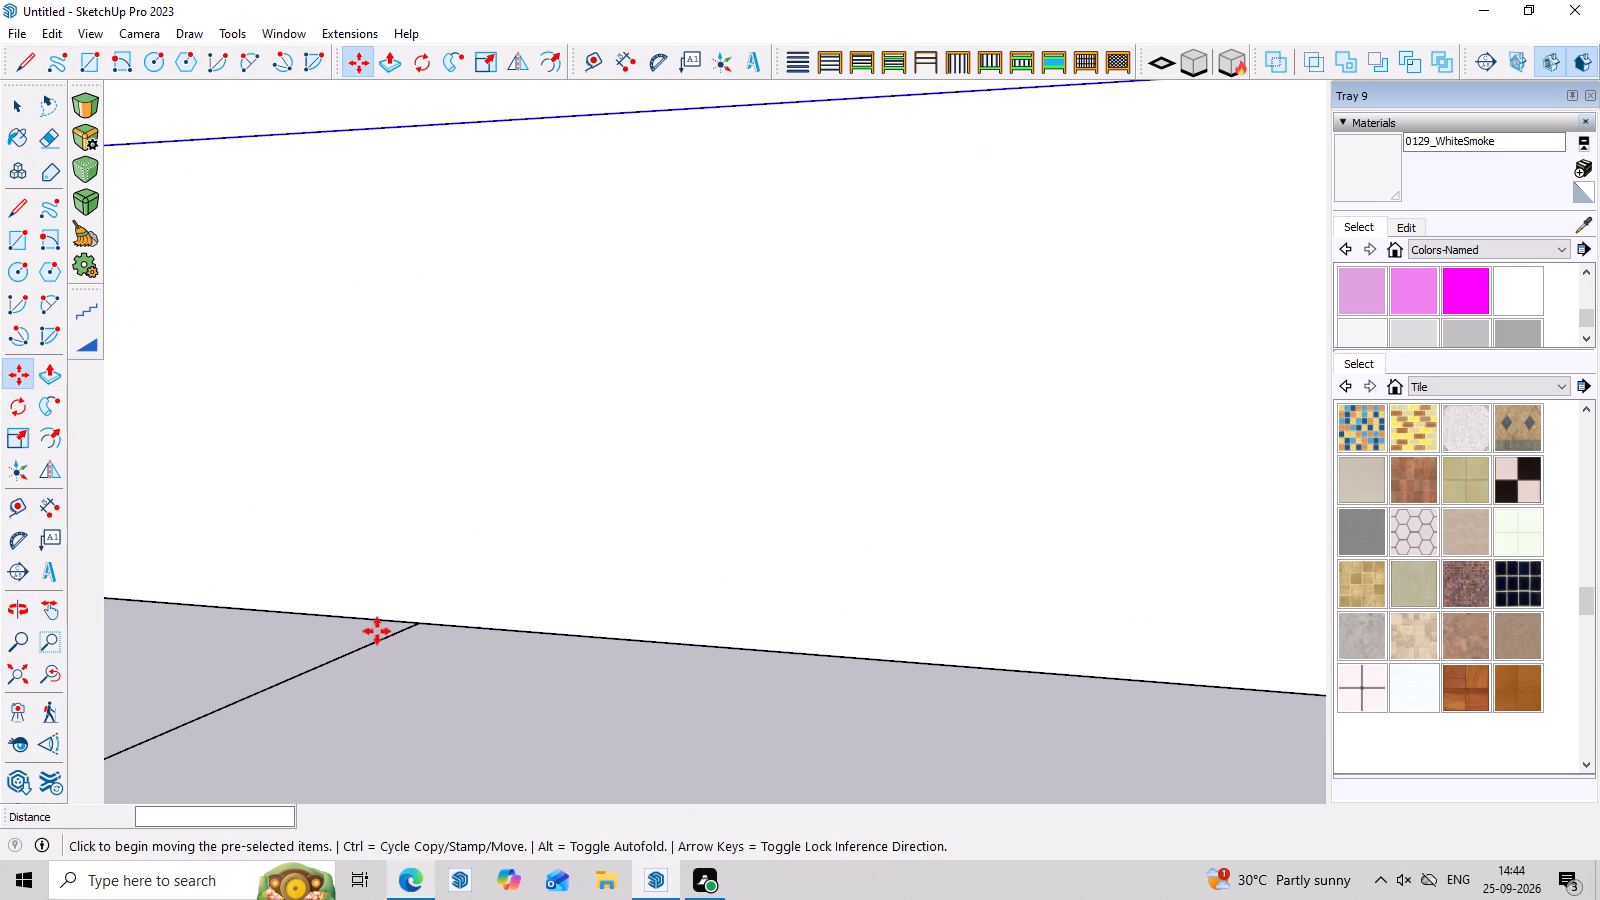
{"action": "scroll", "coordinate": [394, 636], "scroll_direction": "down", "scroll_amount": 11}
{"action": "middle_click_drag", "start_coordinate": [571, 645], "coordinate": [558, 655]}
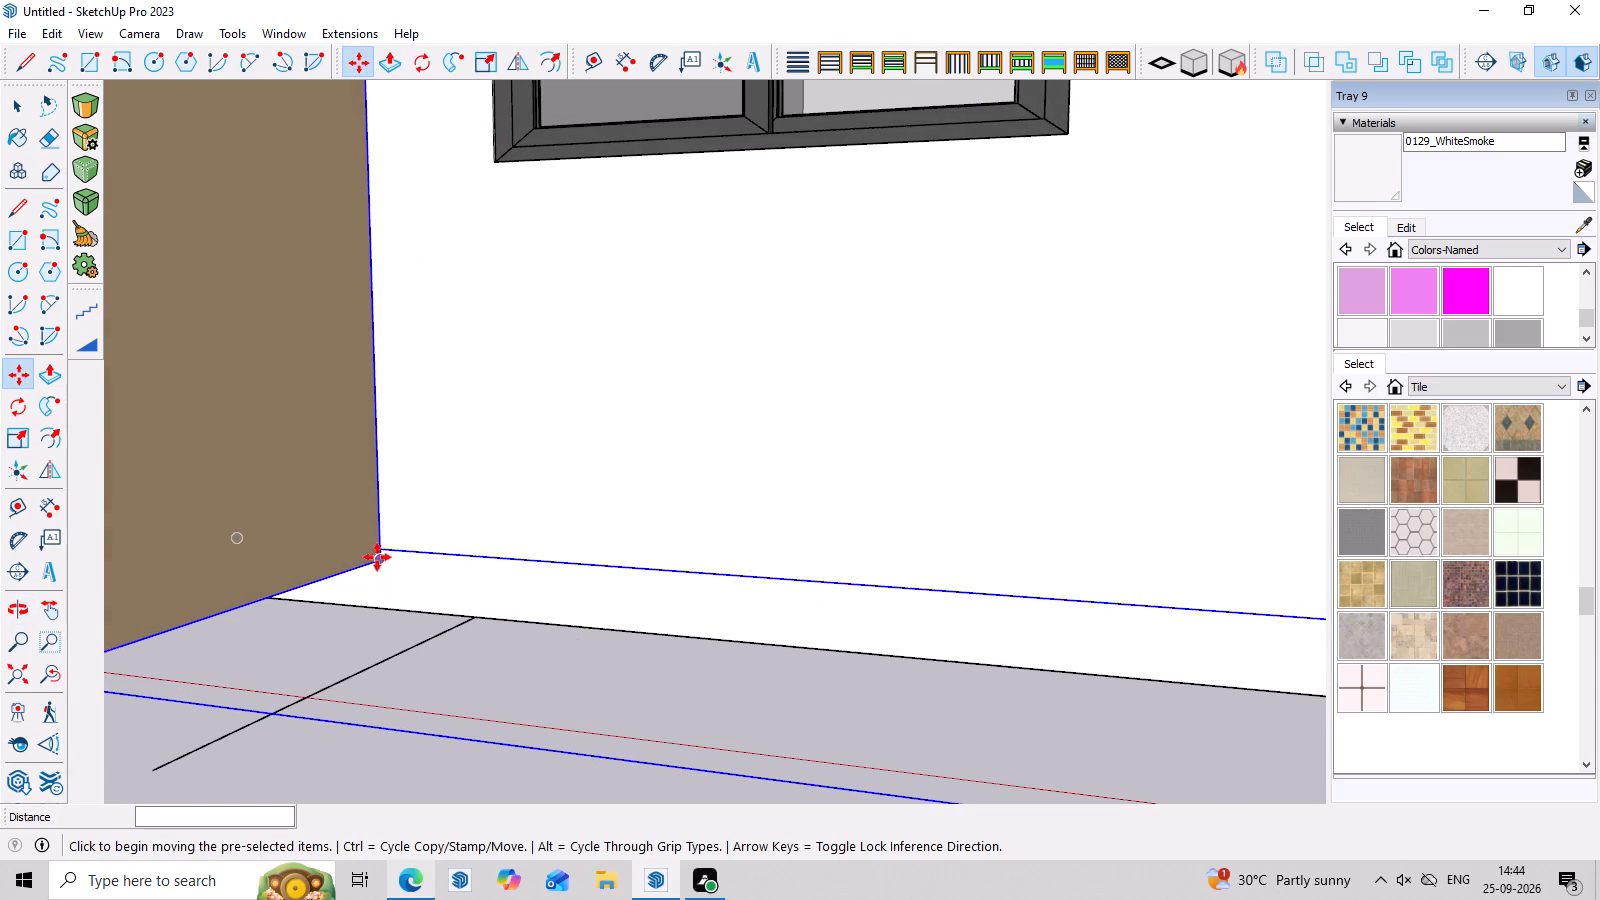
{"action": "left_click", "coordinate": [377, 557]}
{"action": "left_click", "coordinate": [463, 614]}
{"action": "scroll", "coordinate": [497, 629], "scroll_direction": "down", "scroll_amount": 4}
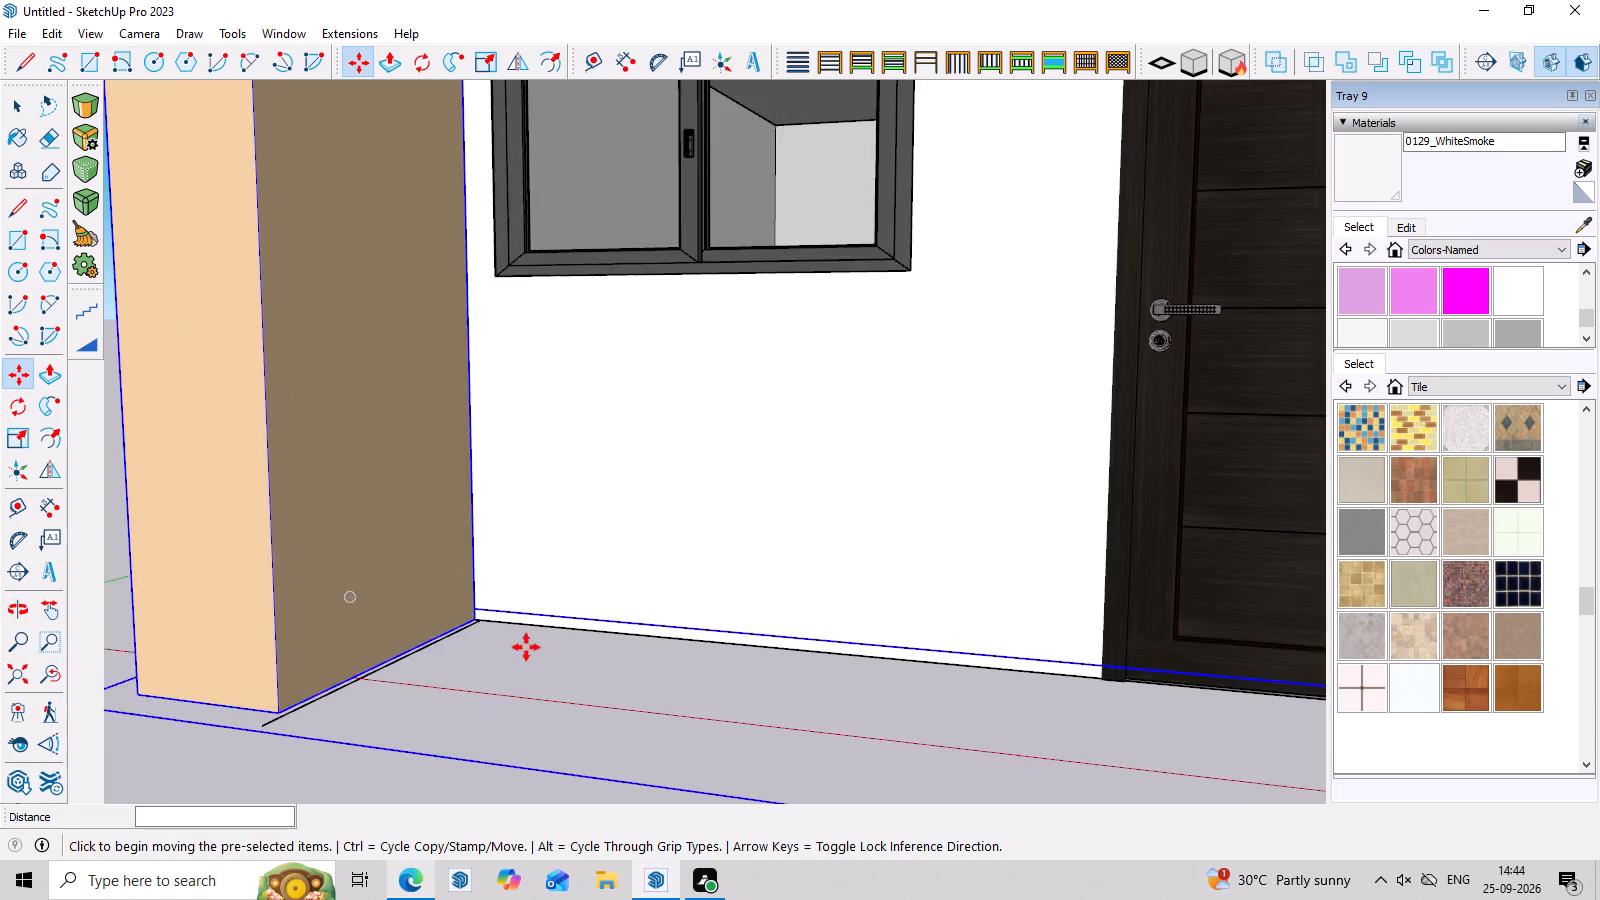
Move the column frame back by its rear base corner so it stands flush against the front wall.
{"action": "scroll", "coordinate": [526, 647], "scroll_direction": "down", "scroll_amount": 6}
{"action": "middle_click_drag", "start_coordinate": [541, 671], "coordinate": [543, 725]}
{"action": "scroll", "coordinate": [501, 650], "scroll_direction": "up", "scroll_amount": 7}
{"action": "middle_click_drag", "start_coordinate": [637, 664], "coordinate": [411, 699]}
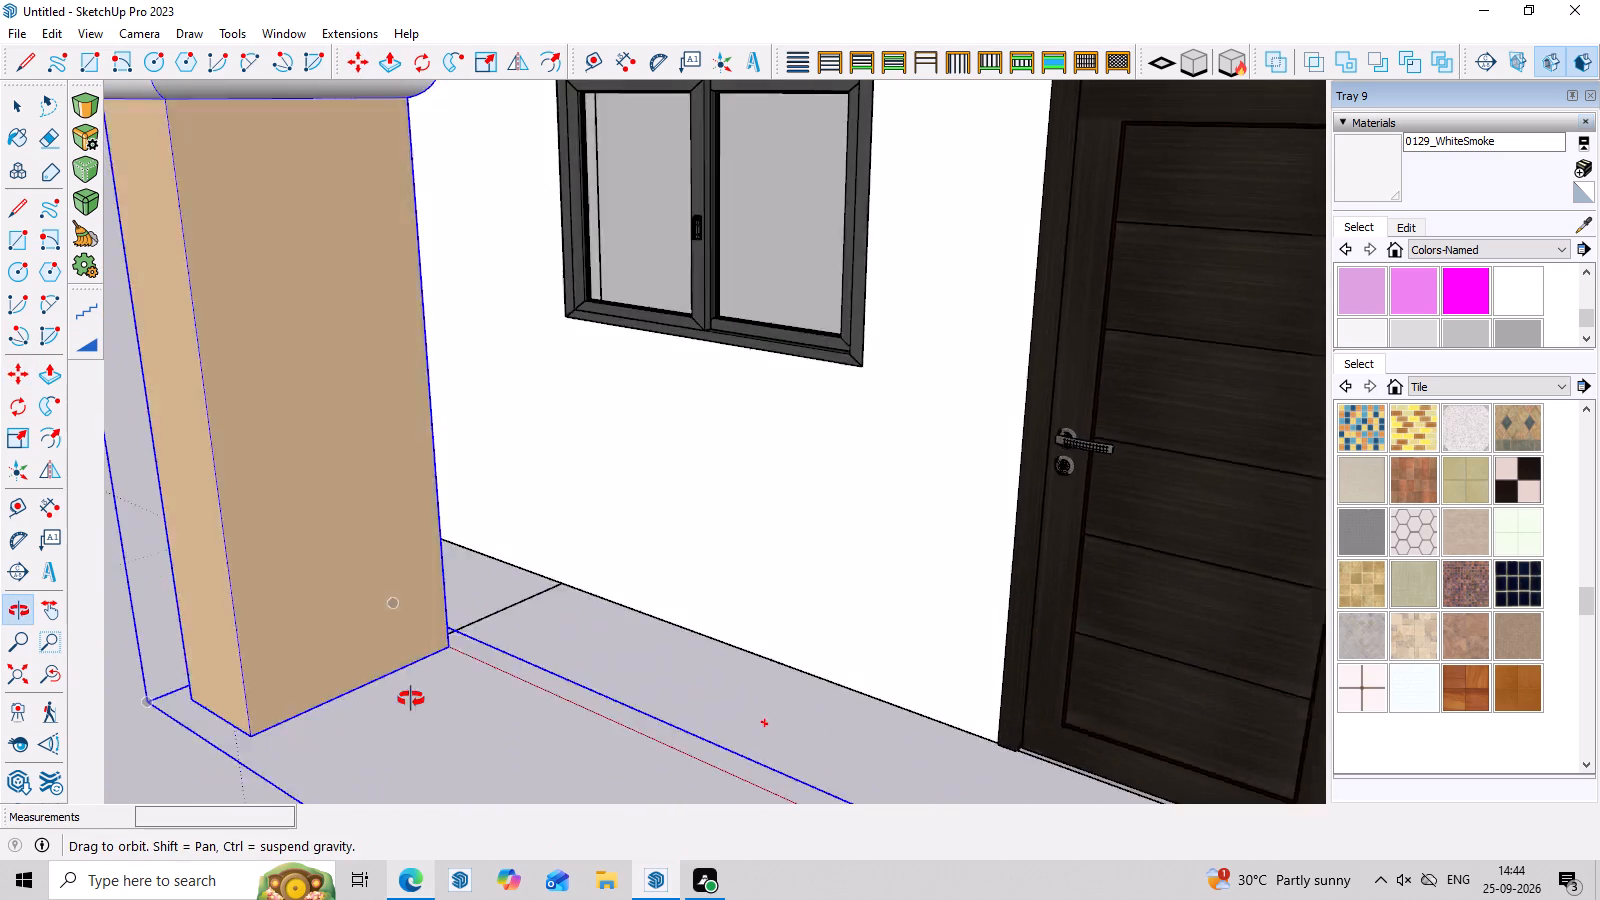
{"action": "middle_click_drag", "start_coordinate": [411, 699], "coordinate": [318, 699]}
{"action": "scroll", "coordinate": [391, 590], "scroll_direction": "up", "scroll_amount": 3}
{"action": "left_click", "coordinate": [424, 605]}
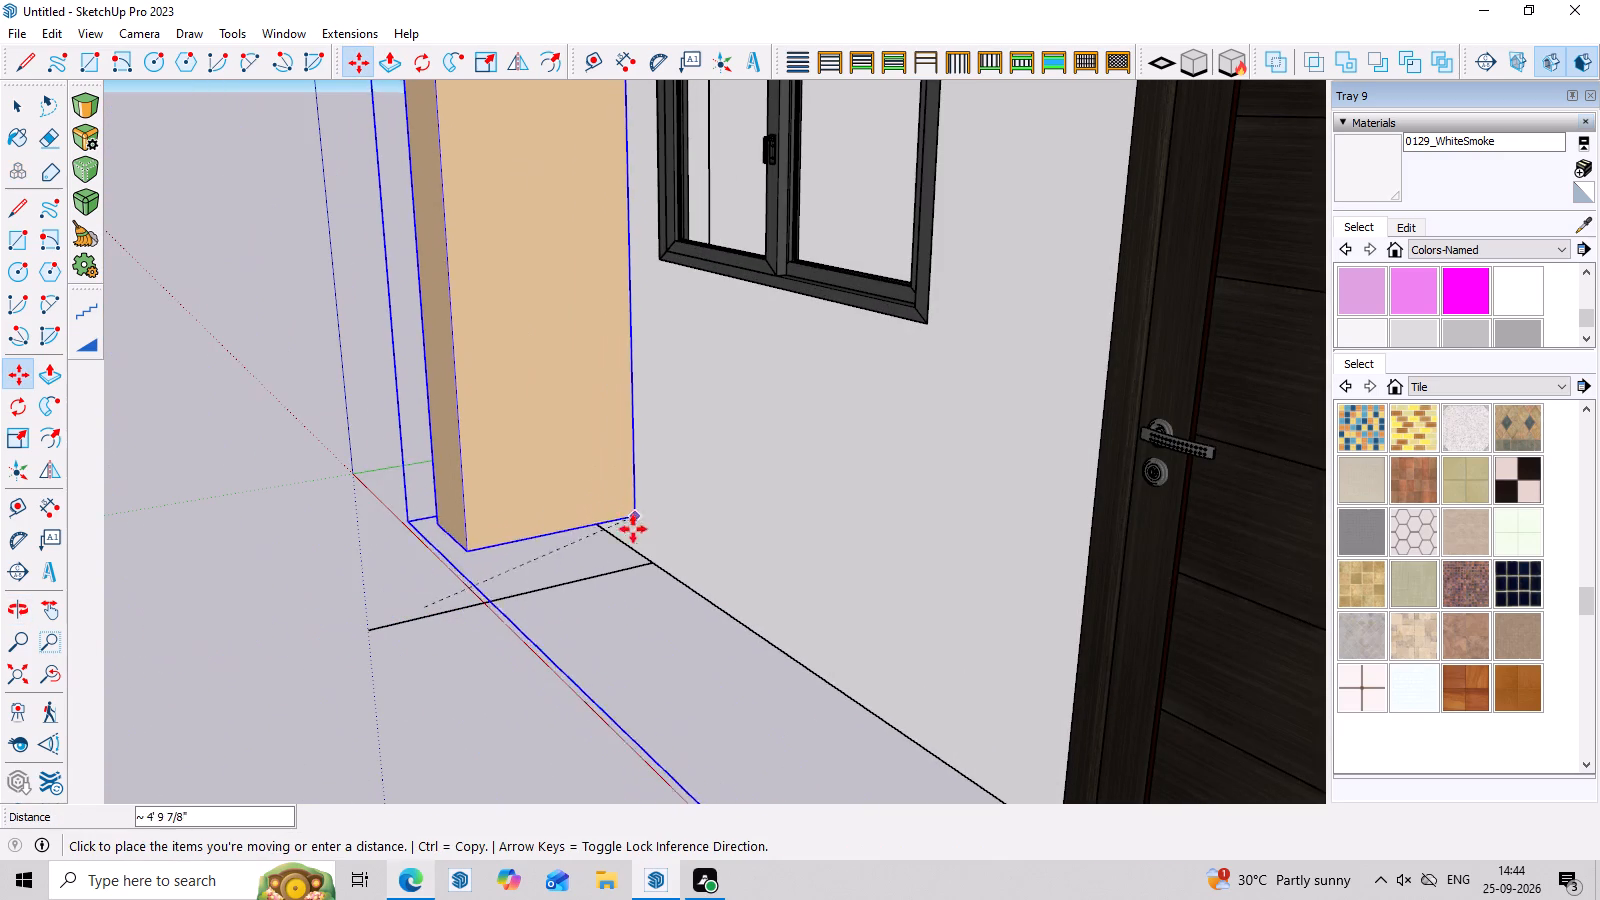
{"action": "left_click", "coordinate": [630, 548]}
Shift the column frame about 8" along the wall from its rear base corner to the short ground line's wall end.
{"action": "middle_click_drag", "start_coordinate": [639, 599], "coordinate": [645, 662]}
{"action": "scroll", "coordinate": [641, 541], "scroll_direction": "up", "scroll_amount": 7}
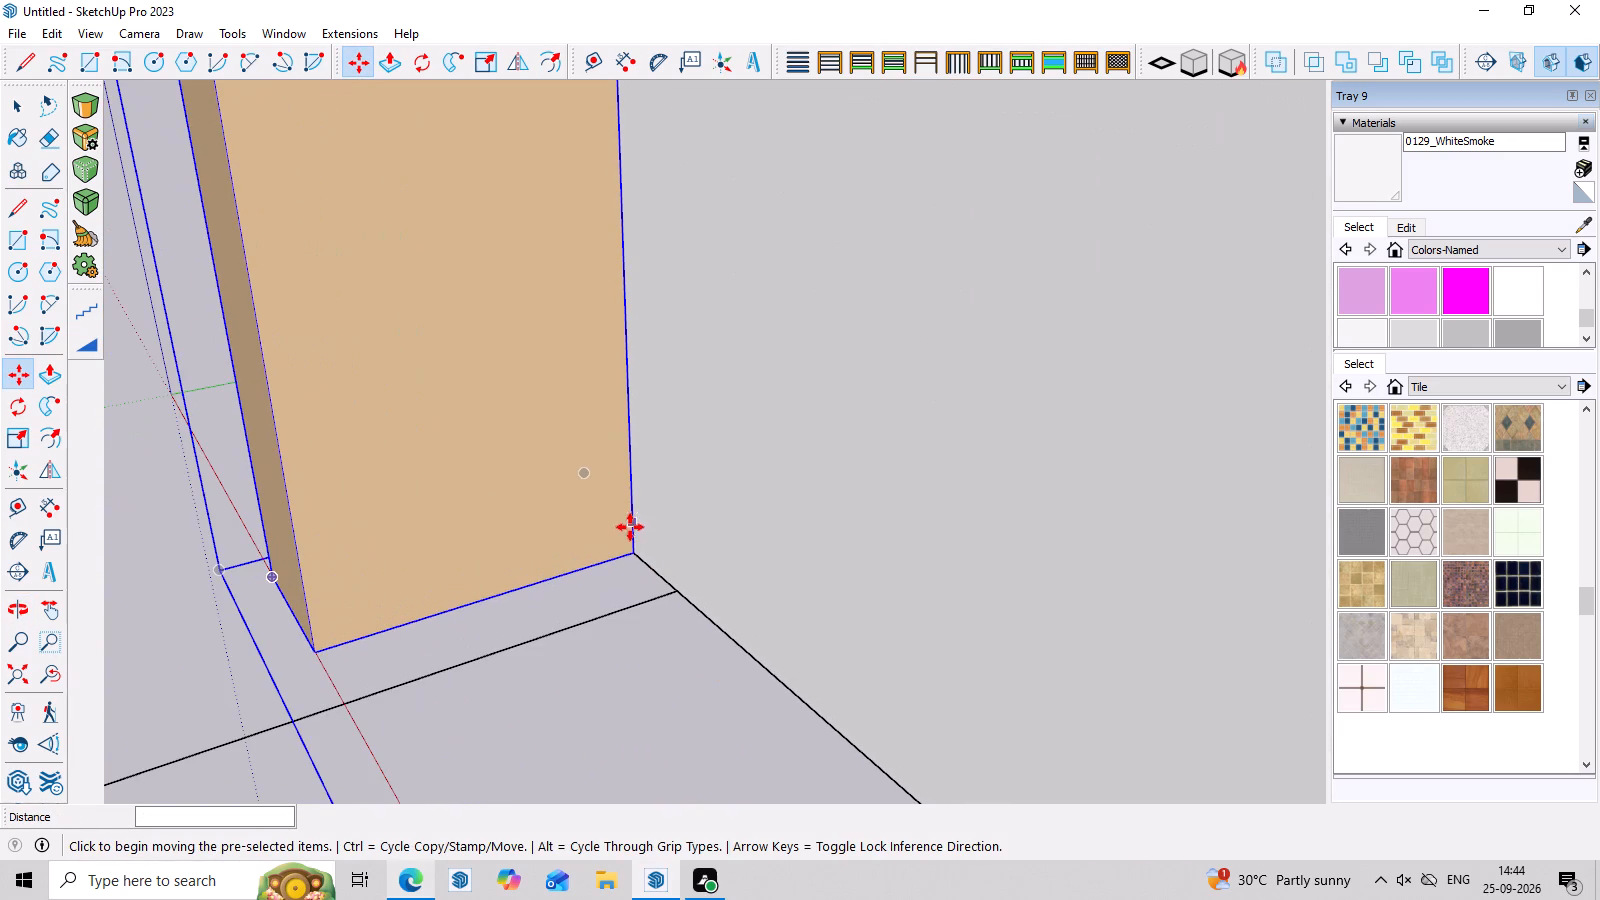
{"action": "left_click", "coordinate": [630, 554]}
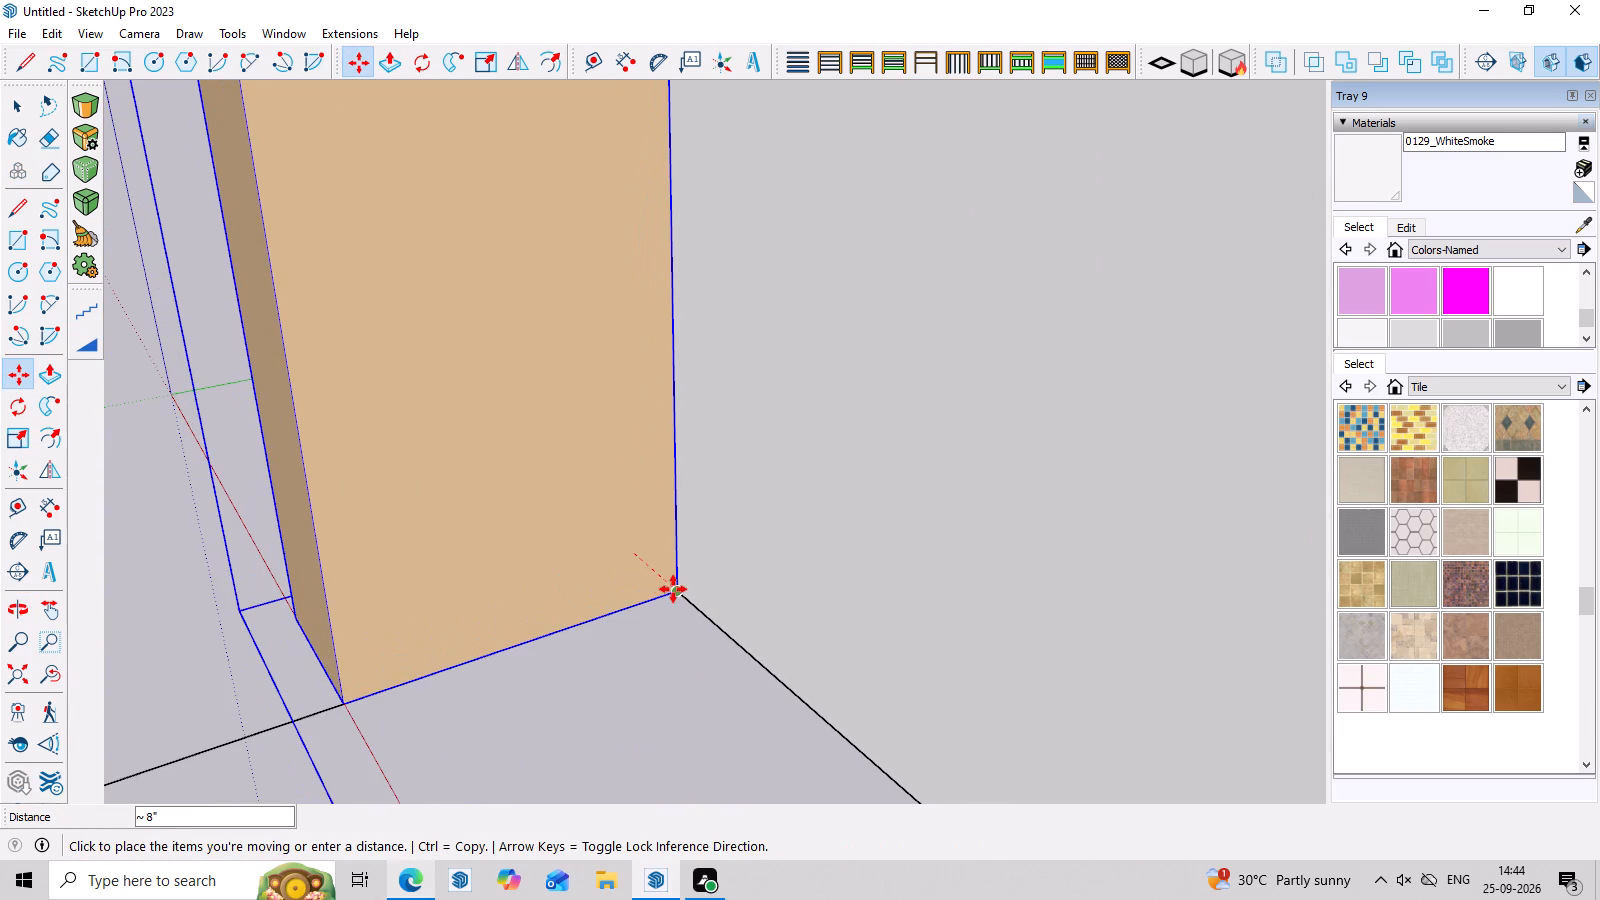
{"action": "left_click", "coordinate": [673, 589]}
Examine the column frame's placement against the whole house from the front, below and above, with the frame deselected.
{"action": "scroll", "coordinate": [337, 526], "scroll_direction": "down", "scroll_amount": 20}
{"action": "scroll", "coordinate": [337, 526], "scroll_direction": "down", "scroll_amount": 1}
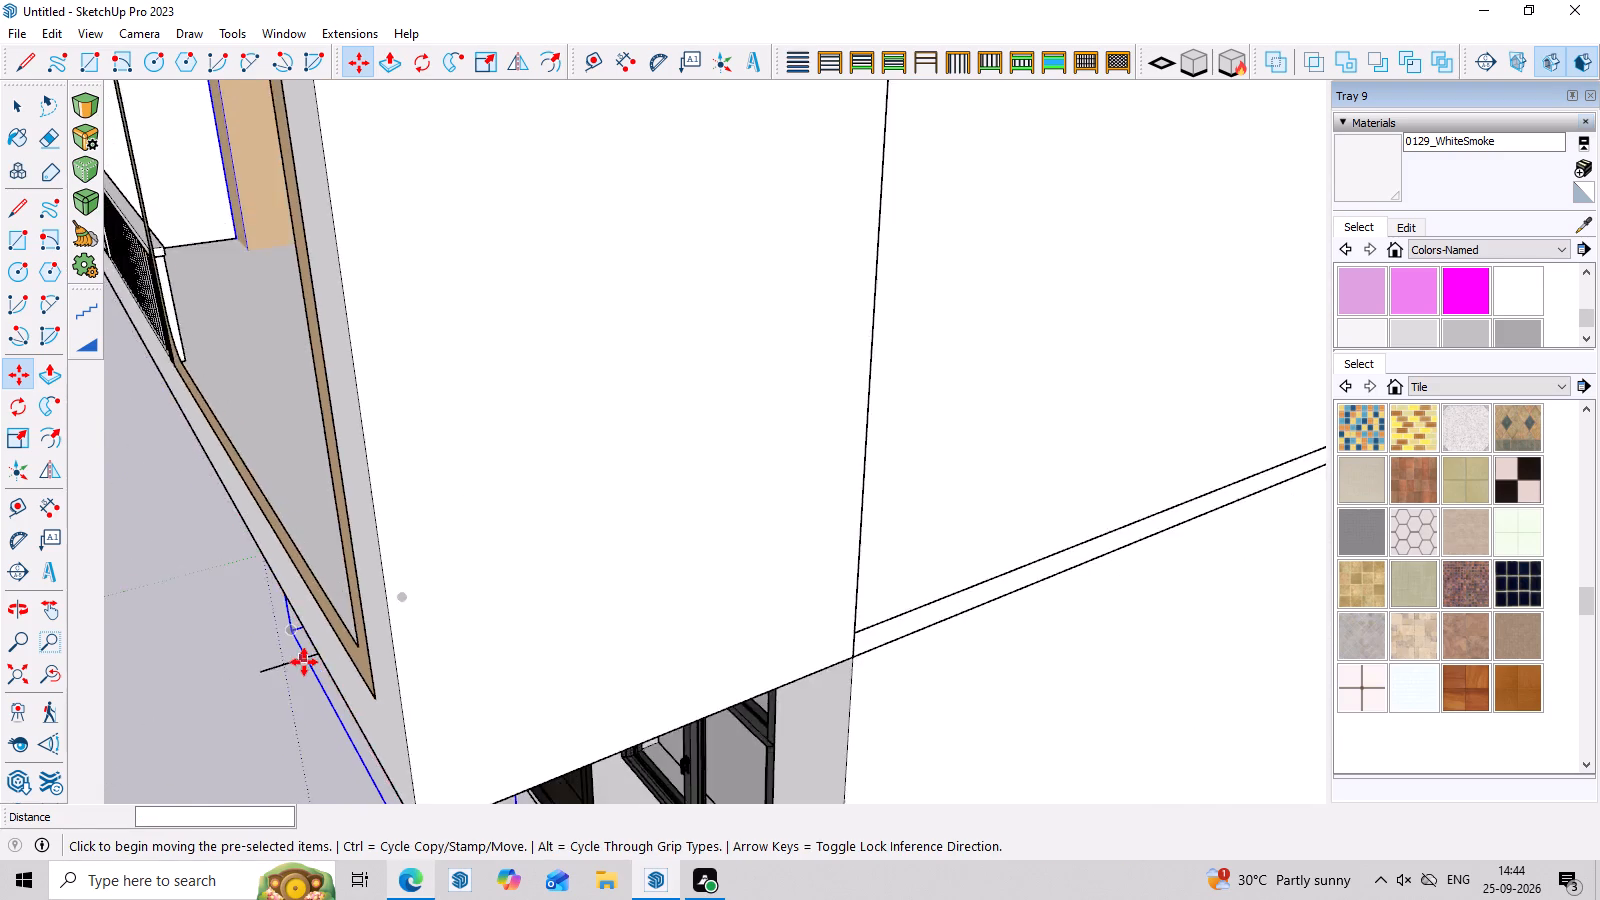
{"action": "scroll", "coordinate": [304, 662], "scroll_direction": "down", "scroll_amount": 2}
{"action": "middle_click_drag", "start_coordinate": [329, 681], "coordinate": [730, 441]}
{"action": "scroll", "coordinate": [730, 471], "scroll_direction": "down", "scroll_amount": 12}
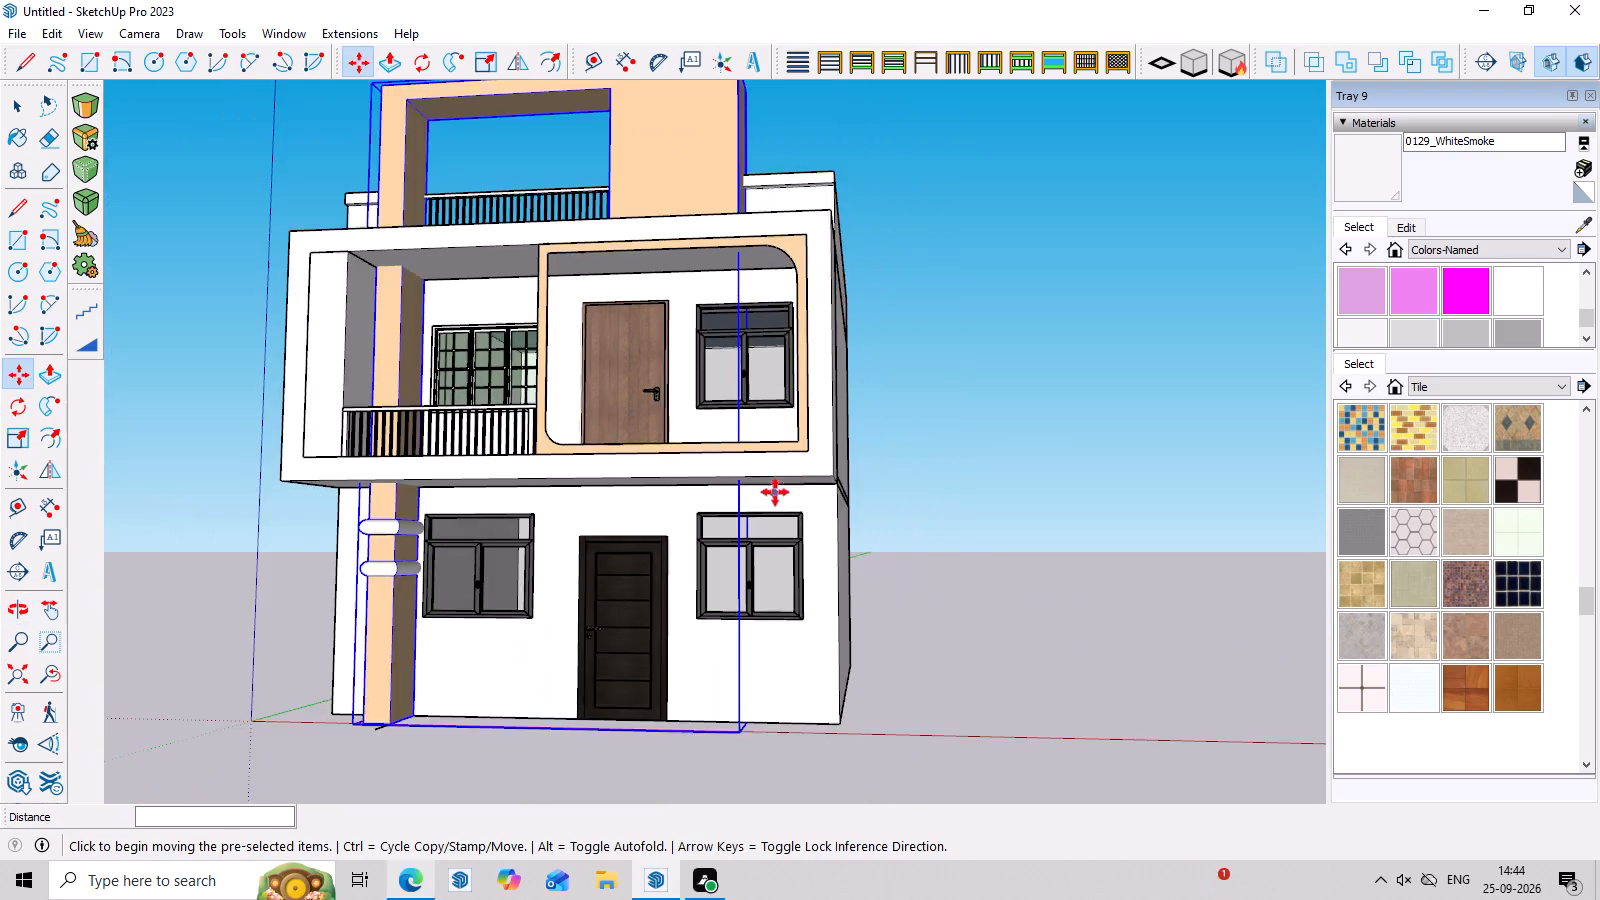
{"action": "scroll", "coordinate": [687, 589], "scroll_direction": "down", "scroll_amount": 3}
{"action": "middle_click_drag", "start_coordinate": [332, 319], "coordinate": [369, 479]}
{"action": "scroll", "coordinate": [357, 430], "scroll_direction": "up", "scroll_amount": 7}
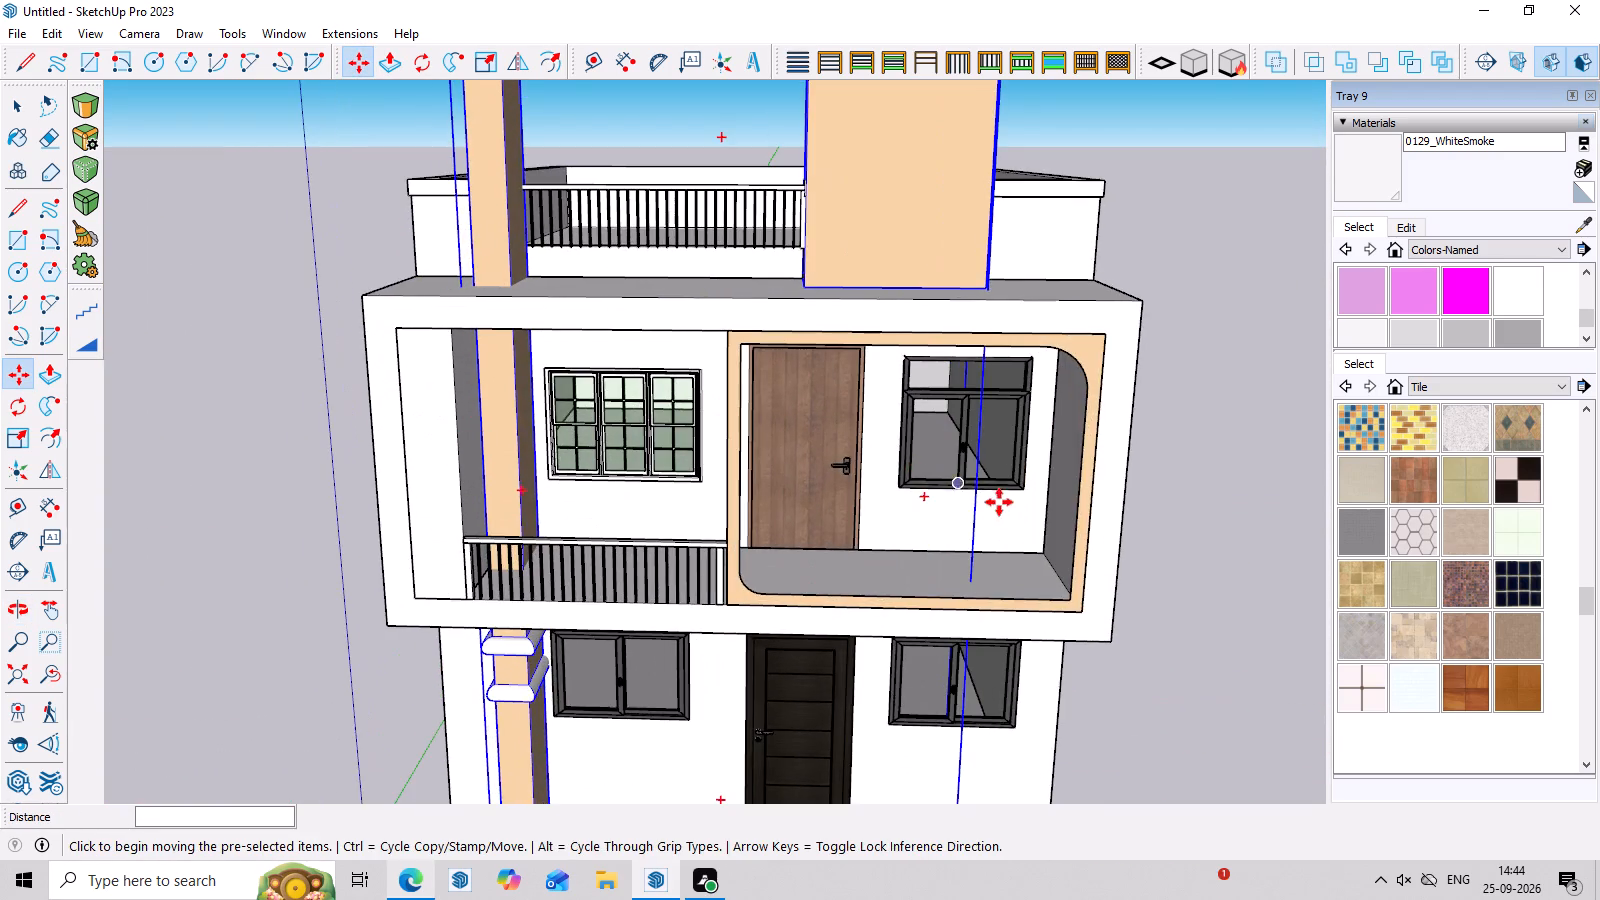
{"action": "middle_click_drag", "start_coordinate": [1008, 507], "coordinate": [943, 355]}
{"action": "scroll", "coordinate": [562, 369], "scroll_direction": "down", "scroll_amount": 12}
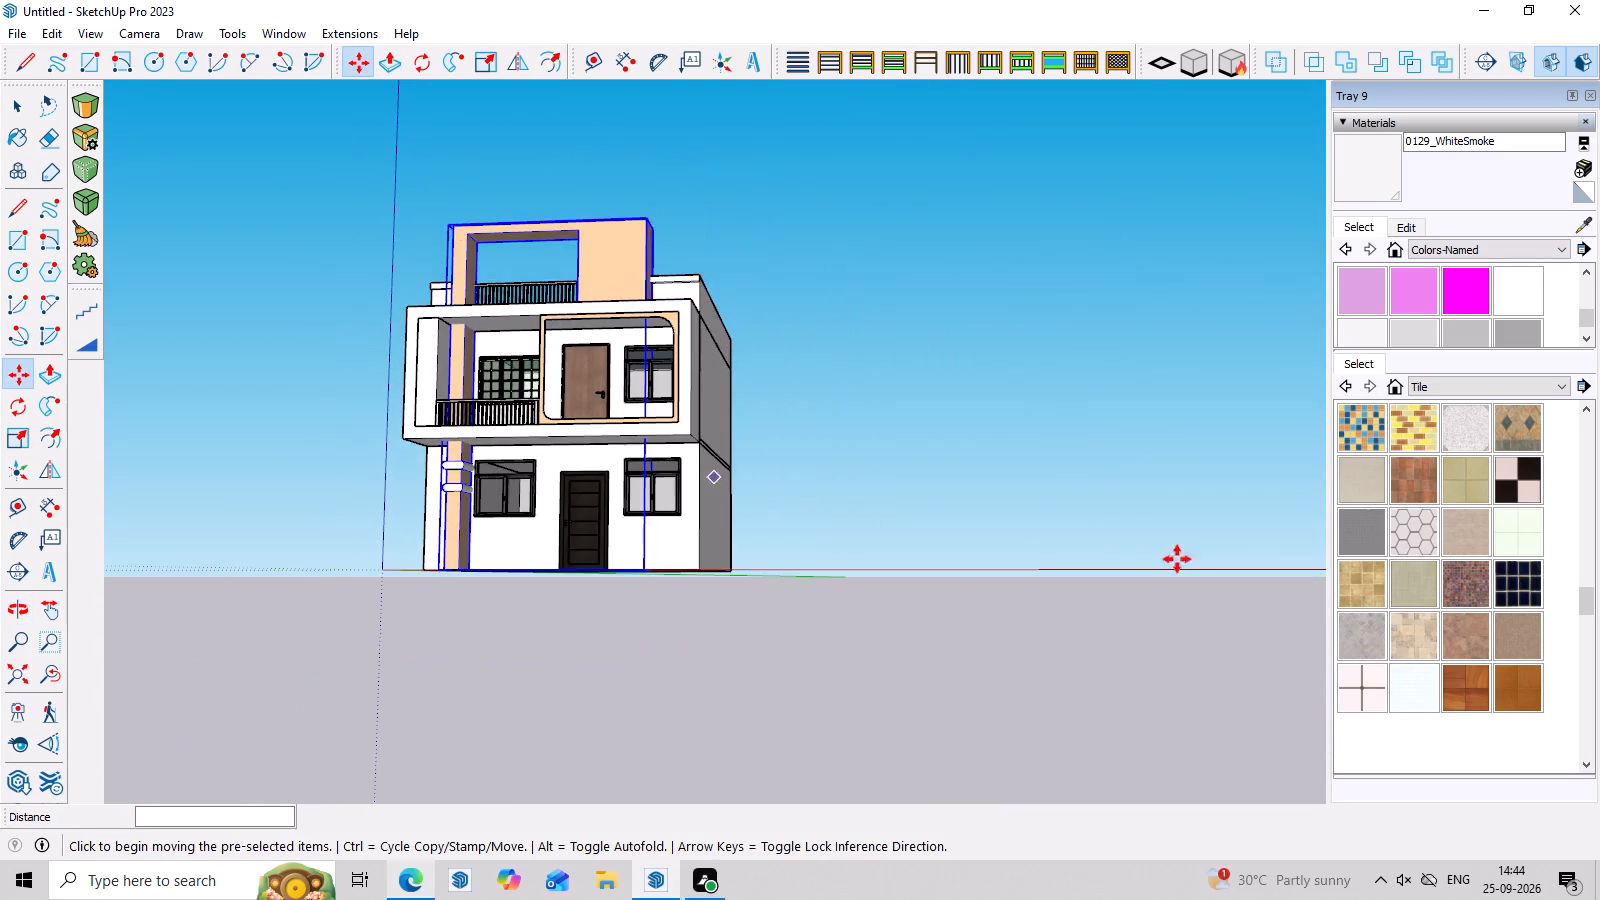
{"action": "middle_click_drag", "start_coordinate": [1191, 559], "coordinate": [1324, 584]}
{"action": "scroll", "coordinate": [935, 339], "scroll_direction": "up", "scroll_amount": 6}
{"action": "scroll", "coordinate": [922, 273], "scroll_direction": "down", "scroll_amount": 7}
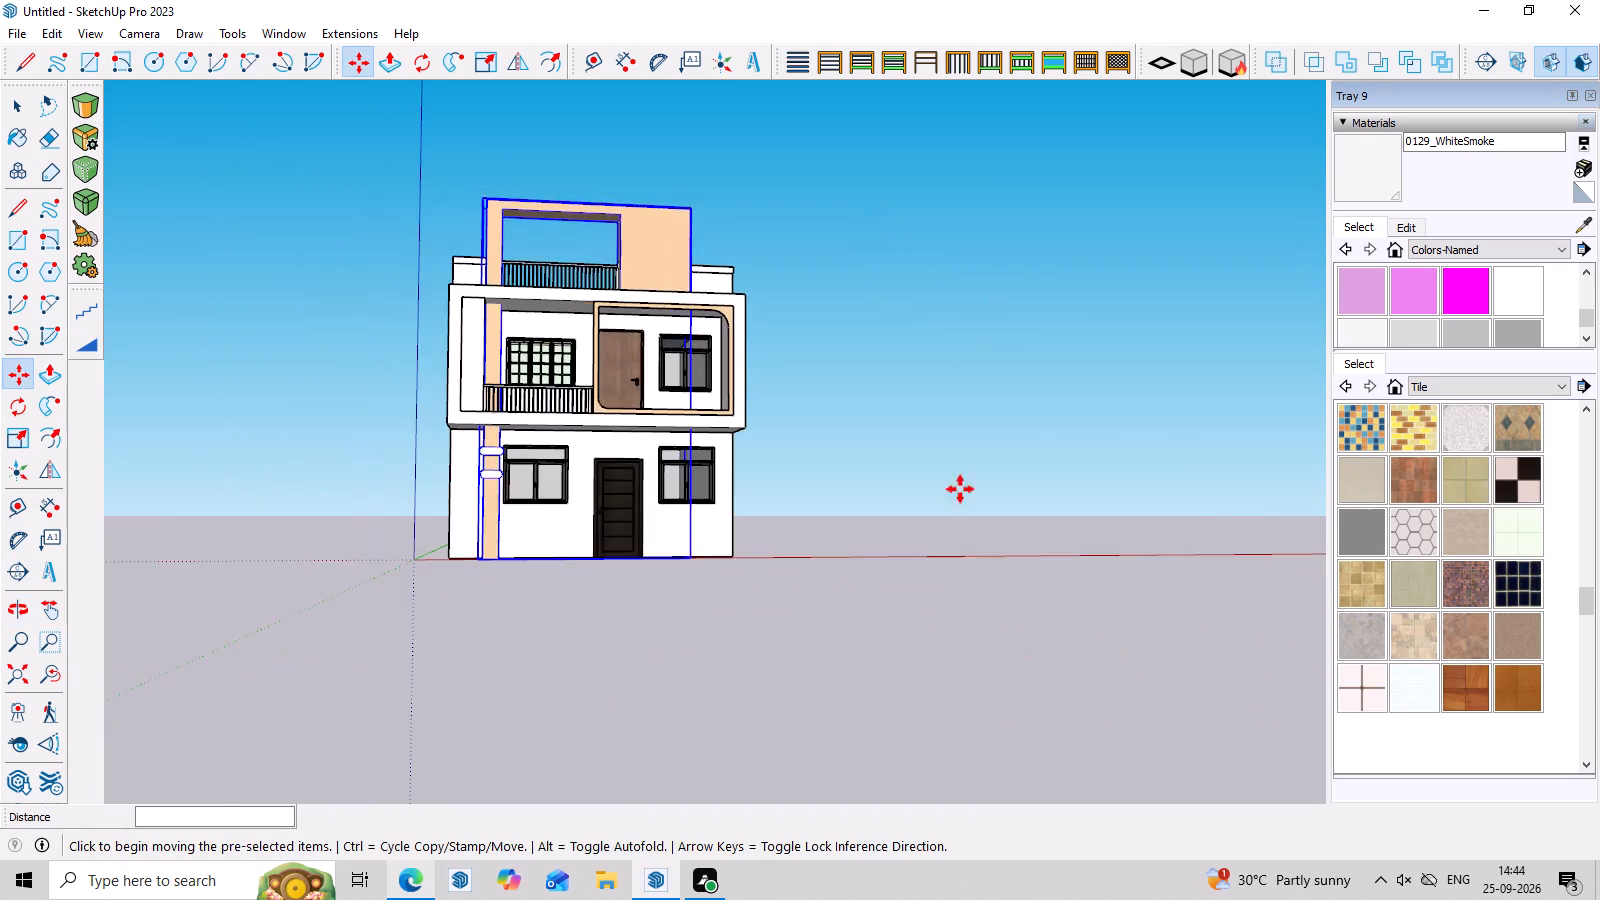
{"action": "middle_click_drag", "start_coordinate": [955, 507], "coordinate": [933, 698]}
{"action": "scroll", "coordinate": [525, 484], "scroll_direction": "up", "scroll_amount": 4}
{"action": "scroll", "coordinate": [677, 456], "scroll_direction": "up", "scroll_amount": 3}
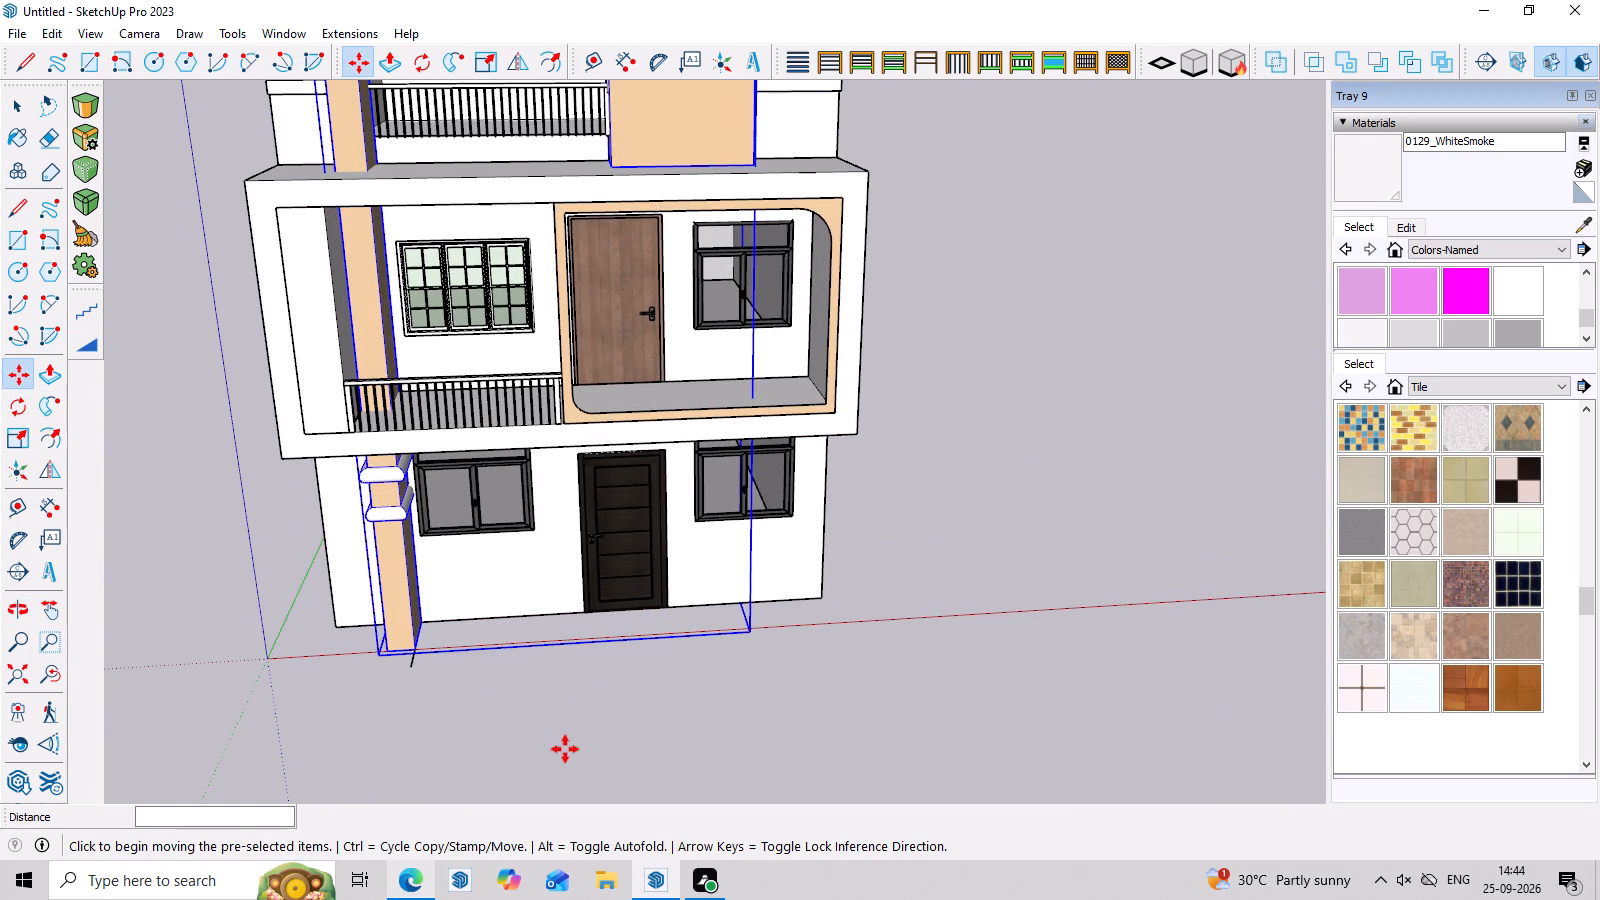
{"action": "scroll", "coordinate": [579, 641], "scroll_direction": "down", "scroll_amount": 6}
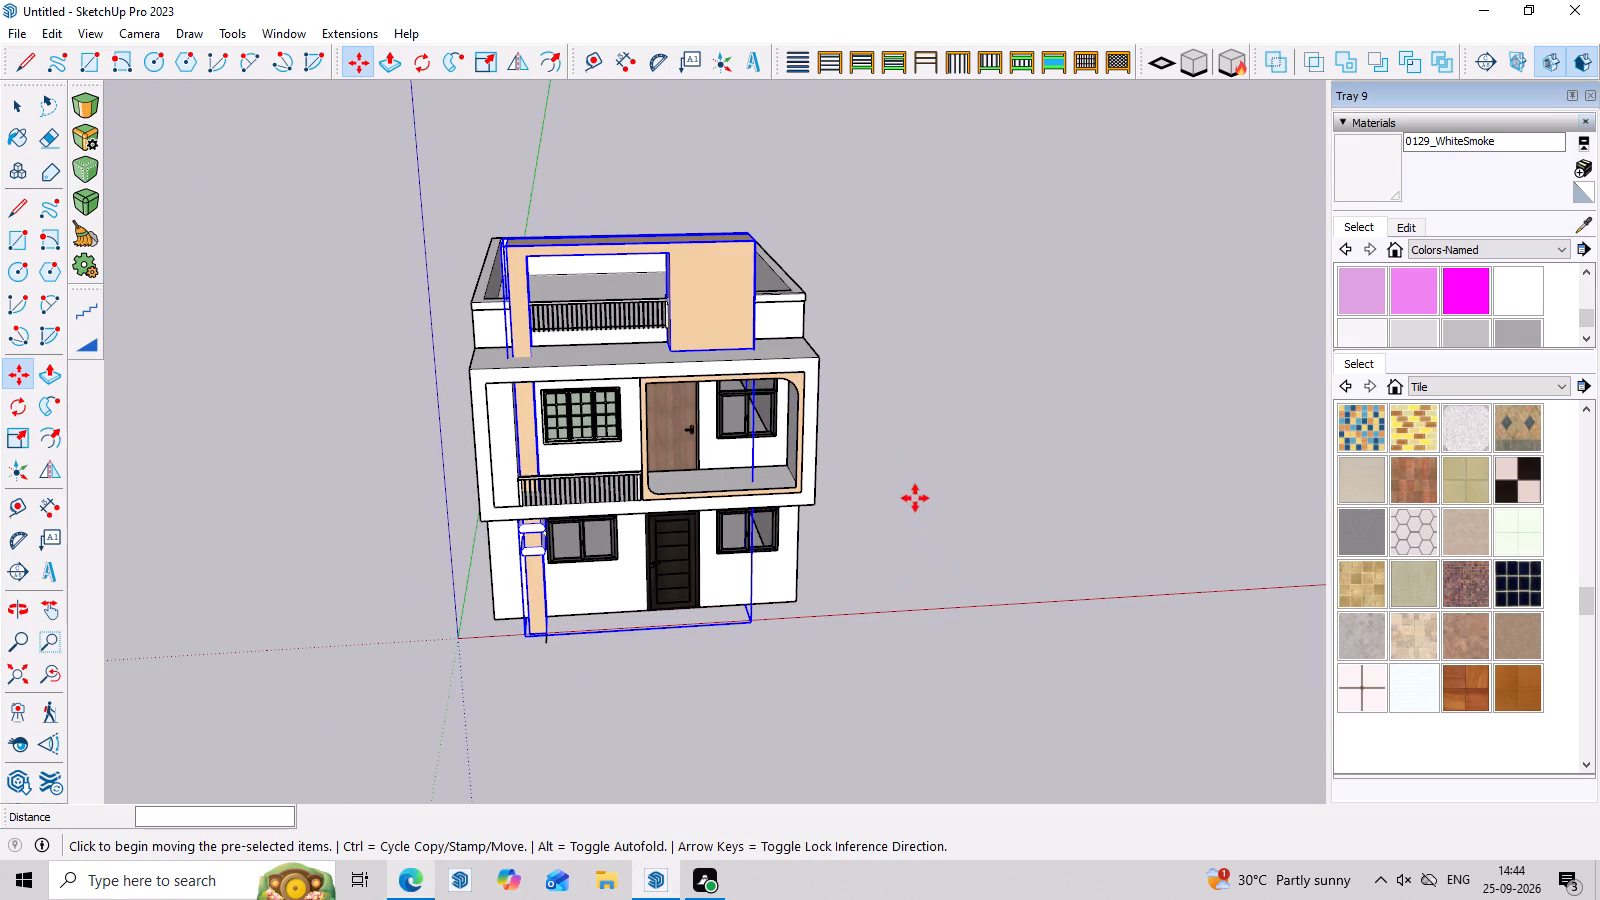
{"action": "key", "text": "space"}
{"action": "left_click", "coordinate": [948, 491]}
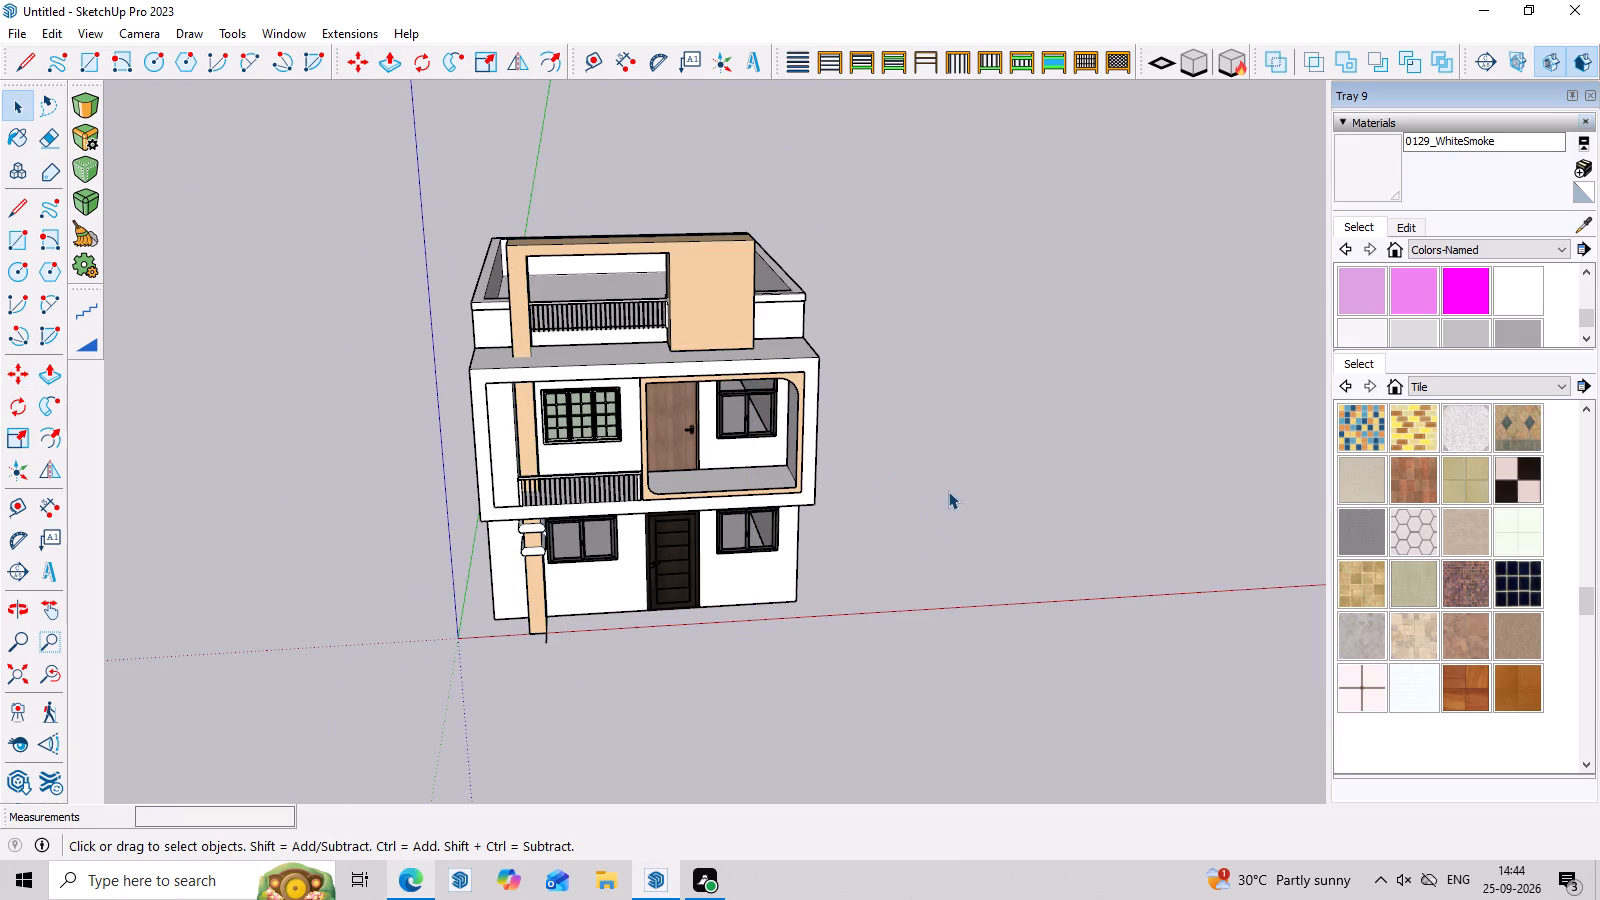
{"action": "middle_click_drag", "start_coordinate": [885, 568], "coordinate": [887, 518]}
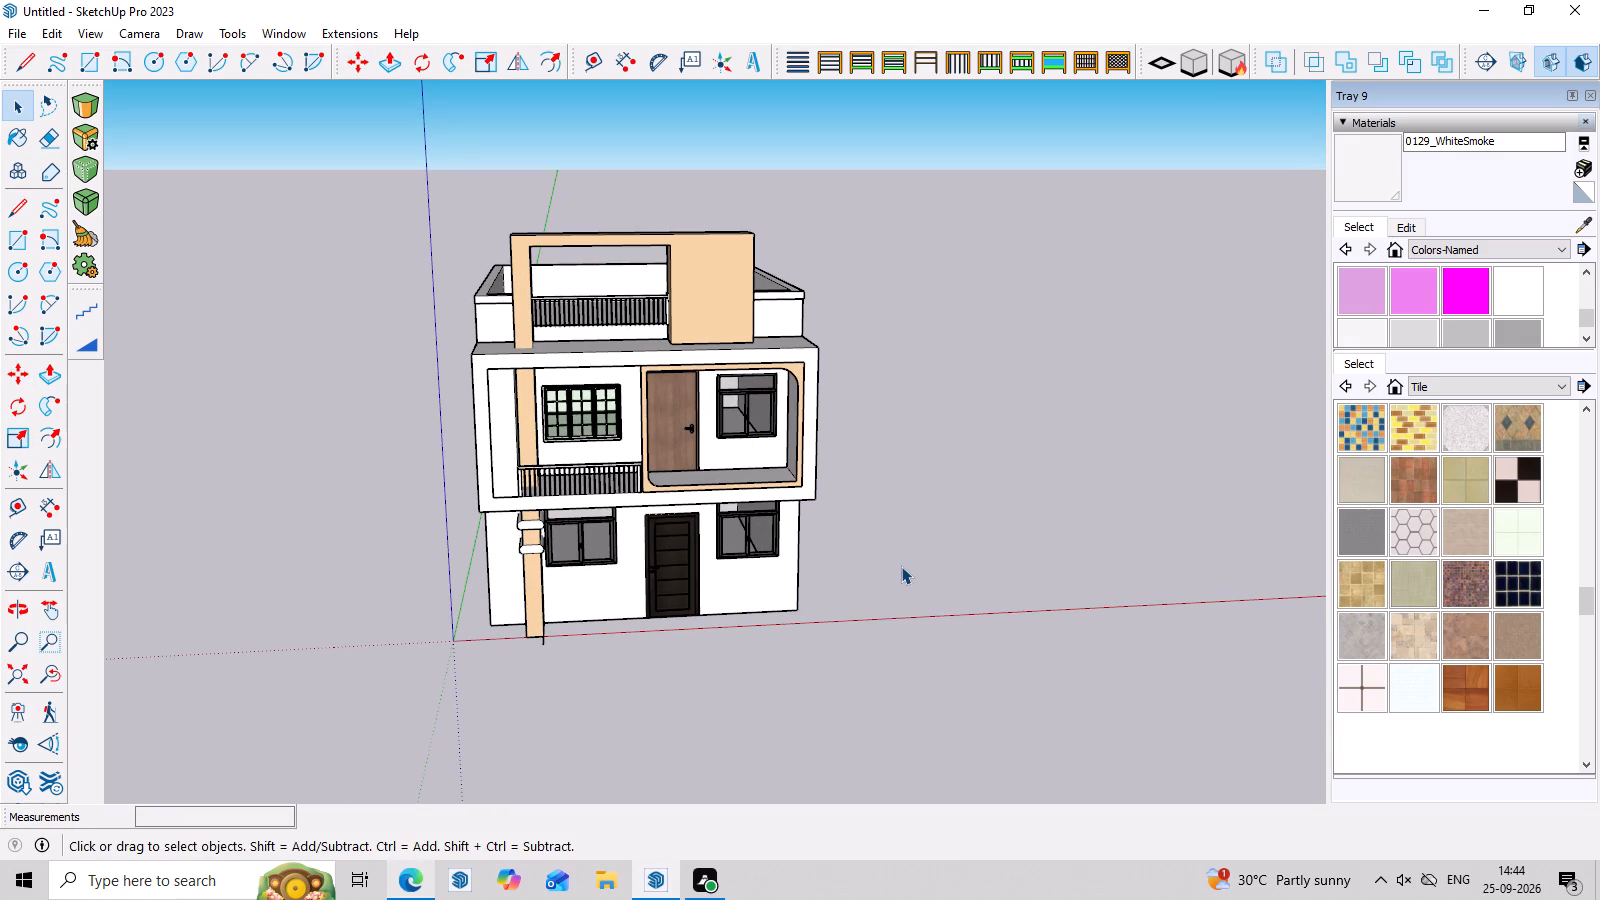
{"action": "middle_click_drag", "start_coordinate": [884, 612], "coordinate": [831, 483]}
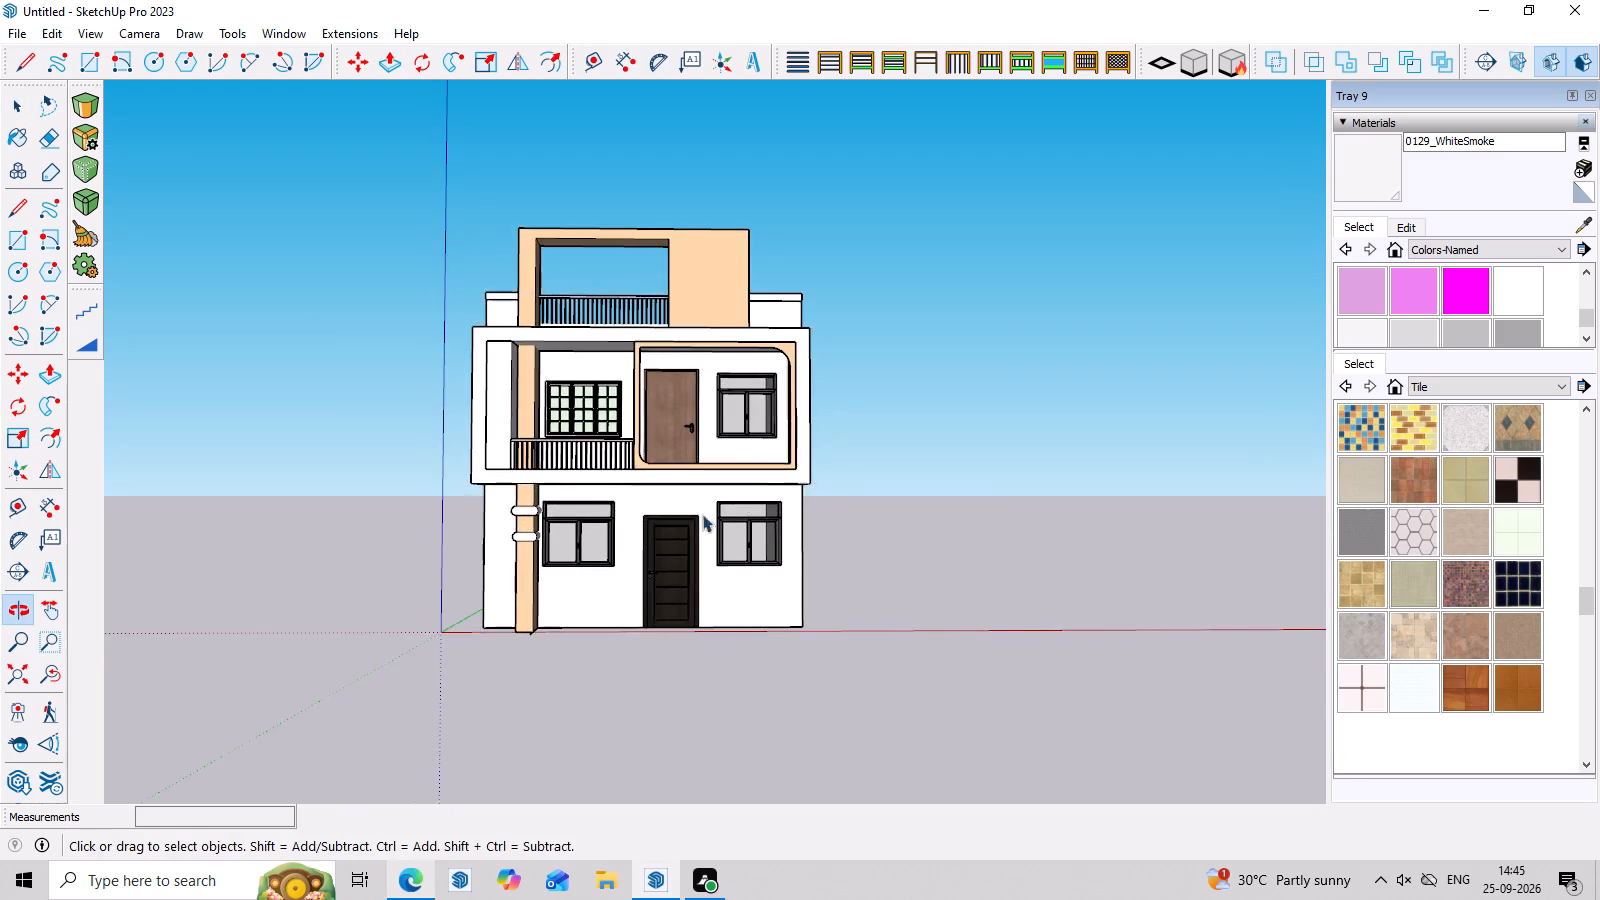
{"action": "scroll", "coordinate": [685, 515], "scroll_direction": "up", "scroll_amount": 3}
{"action": "scroll", "coordinate": [674, 531], "scroll_direction": "down", "scroll_amount": 8}
{"action": "middle_click_drag", "start_coordinate": [770, 675], "coordinate": [762, 832]}
{"action": "scroll", "coordinate": [613, 557], "scroll_direction": "up", "scroll_amount": 4}
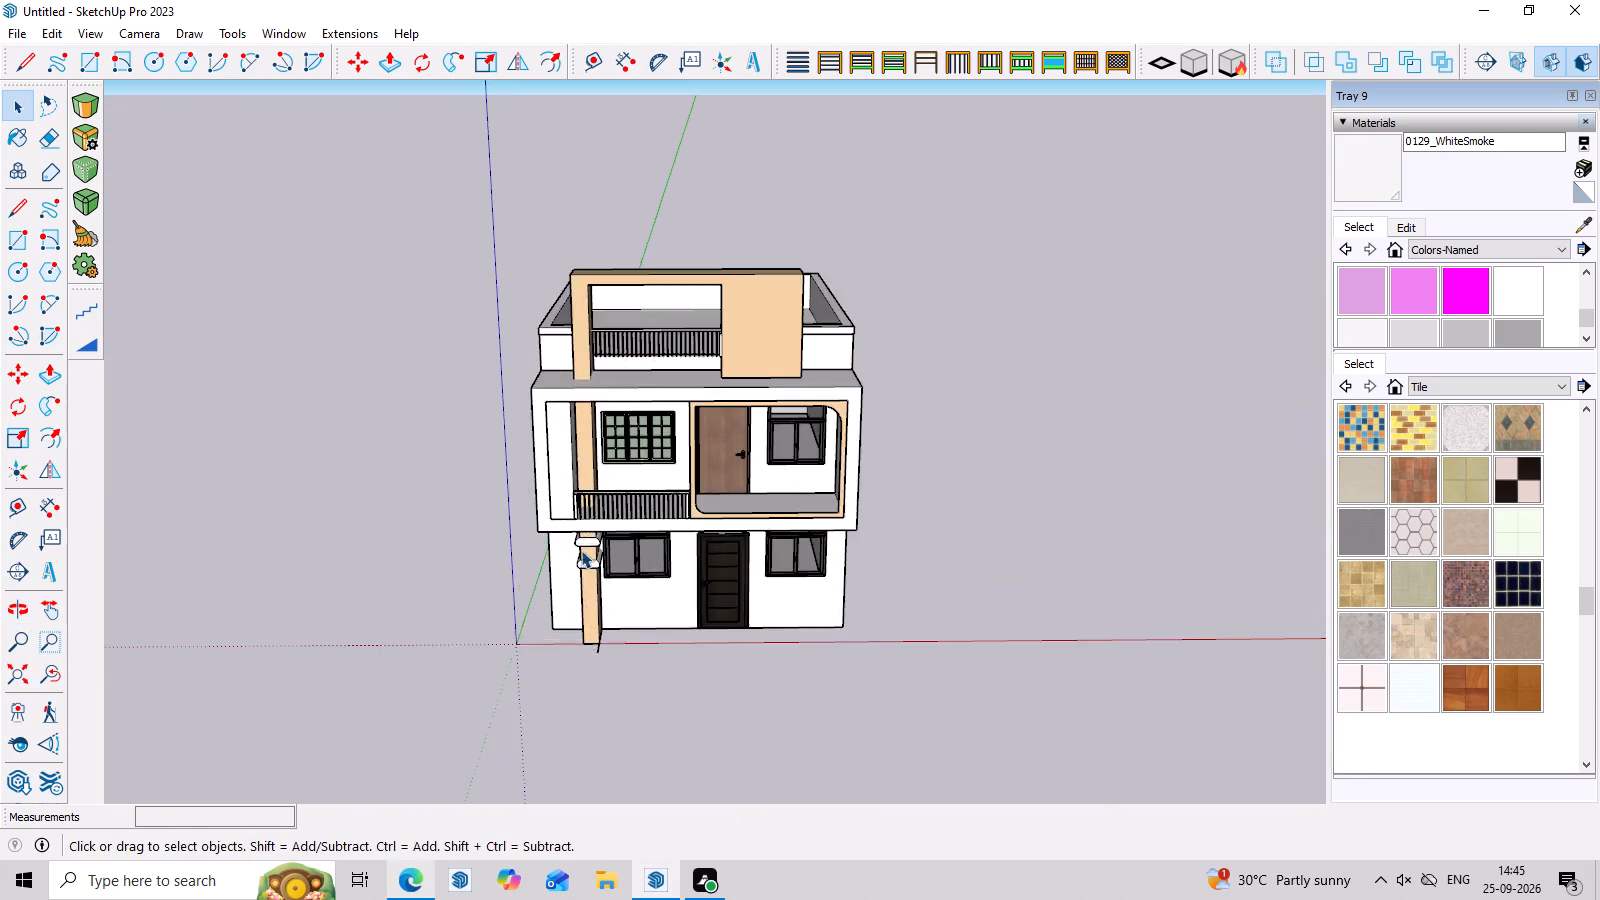
Delete the short ground line beside the column's base.
{"action": "scroll", "coordinate": [581, 550], "scroll_direction": "up", "scroll_amount": 3}
{"action": "scroll", "coordinate": [614, 682], "scroll_direction": "up", "scroll_amount": 2}
{"action": "left_click", "coordinate": [599, 665]}
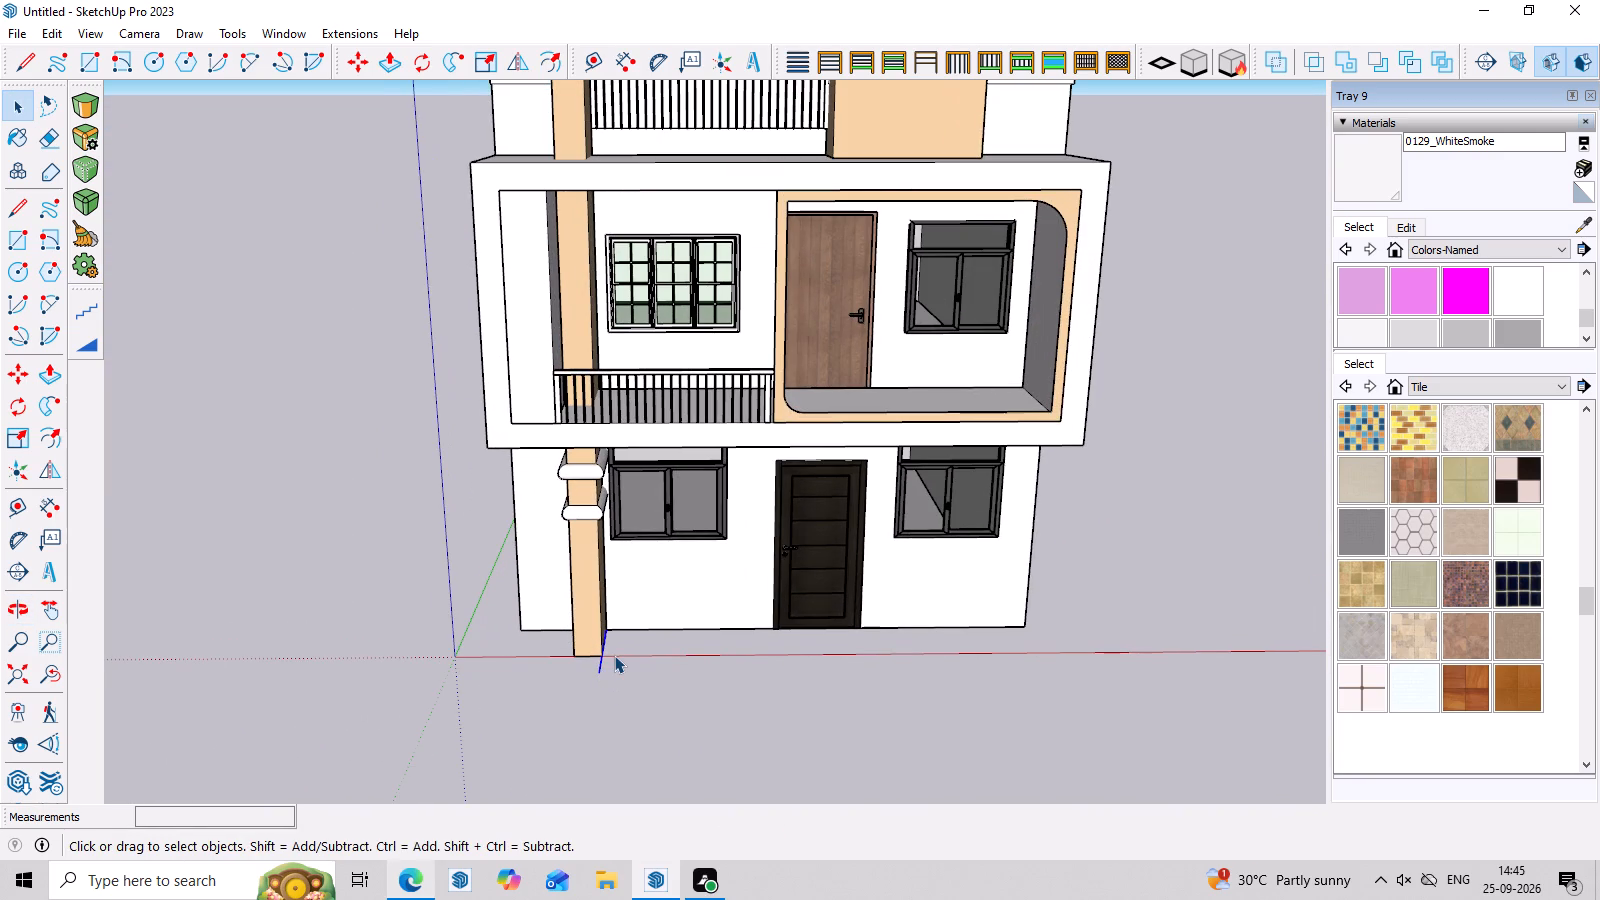
{"action": "key", "text": "Delete"}
Inspect the full front facade and the balcony level from low and high viewpoints.
{"action": "middle_click_drag", "start_coordinate": [616, 518], "coordinate": [601, 446]}
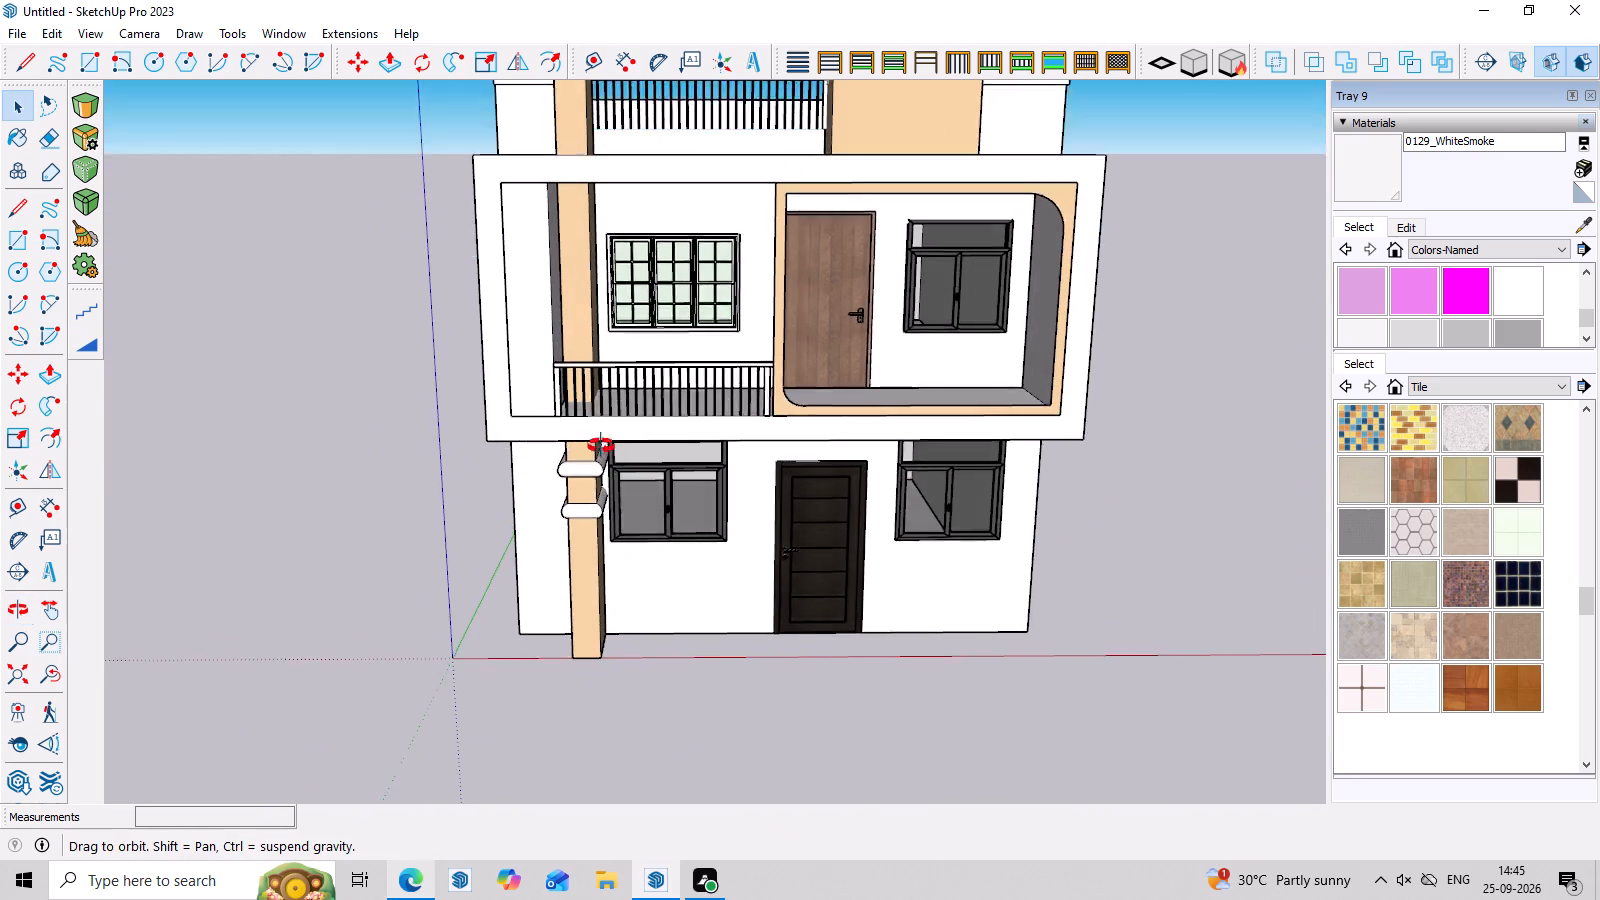
{"action": "middle_click_drag", "start_coordinate": [601, 446], "coordinate": [602, 331]}
{"action": "scroll", "coordinate": [704, 574], "scroll_direction": "up", "scroll_amount": 3}
{"action": "scroll", "coordinate": [587, 568], "scroll_direction": "down", "scroll_amount": 12}
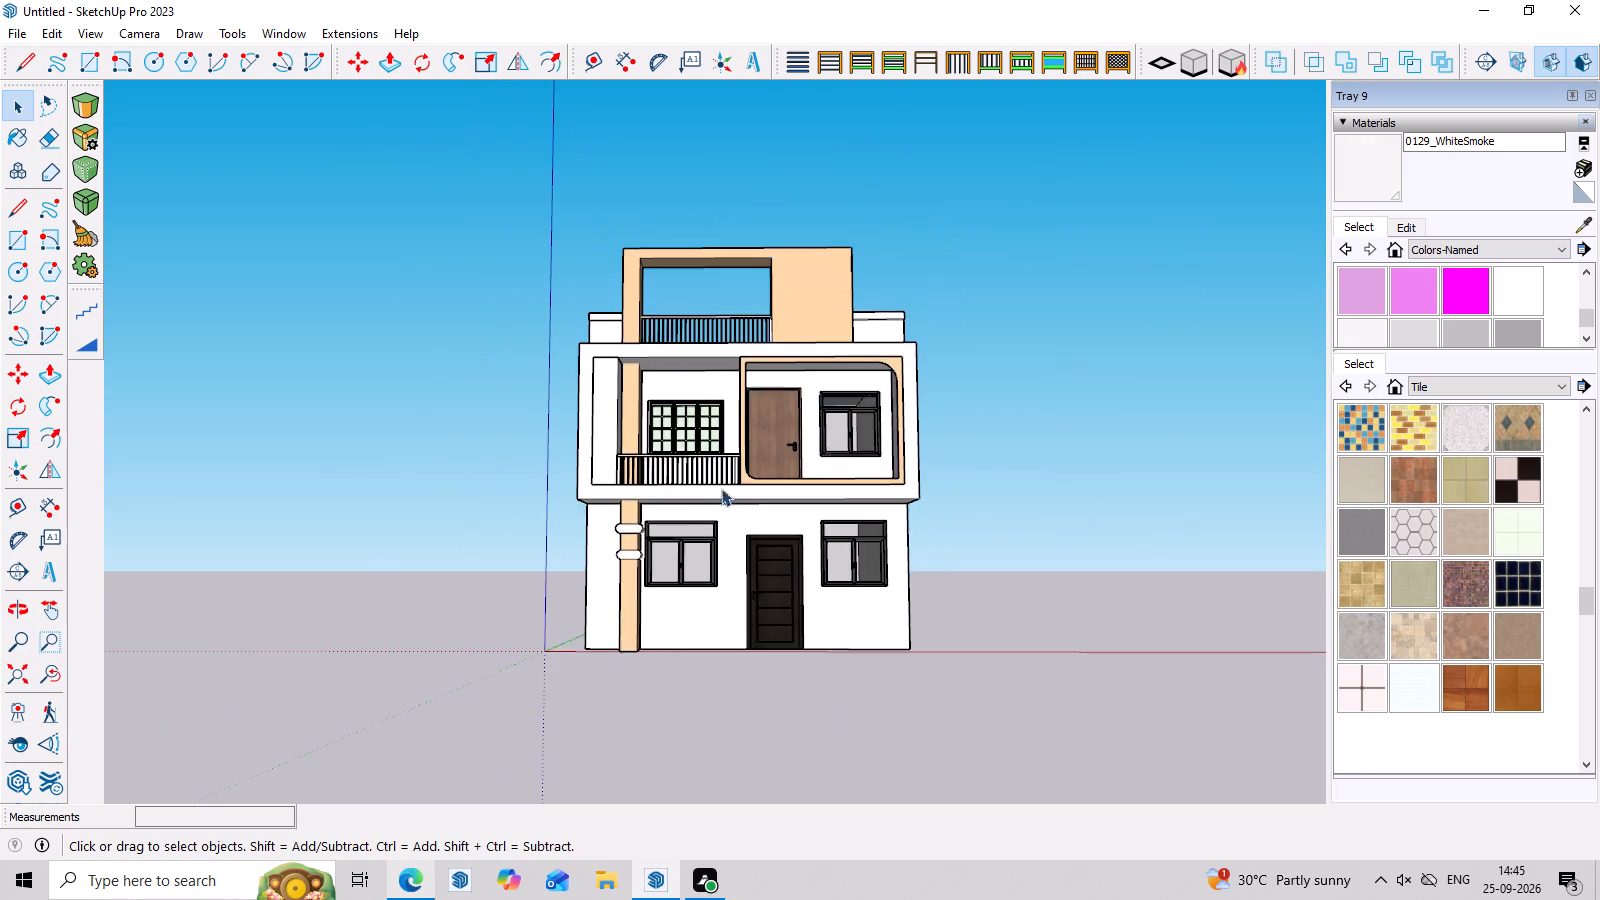
{"action": "middle_click_drag", "start_coordinate": [719, 484], "coordinate": [733, 671]}
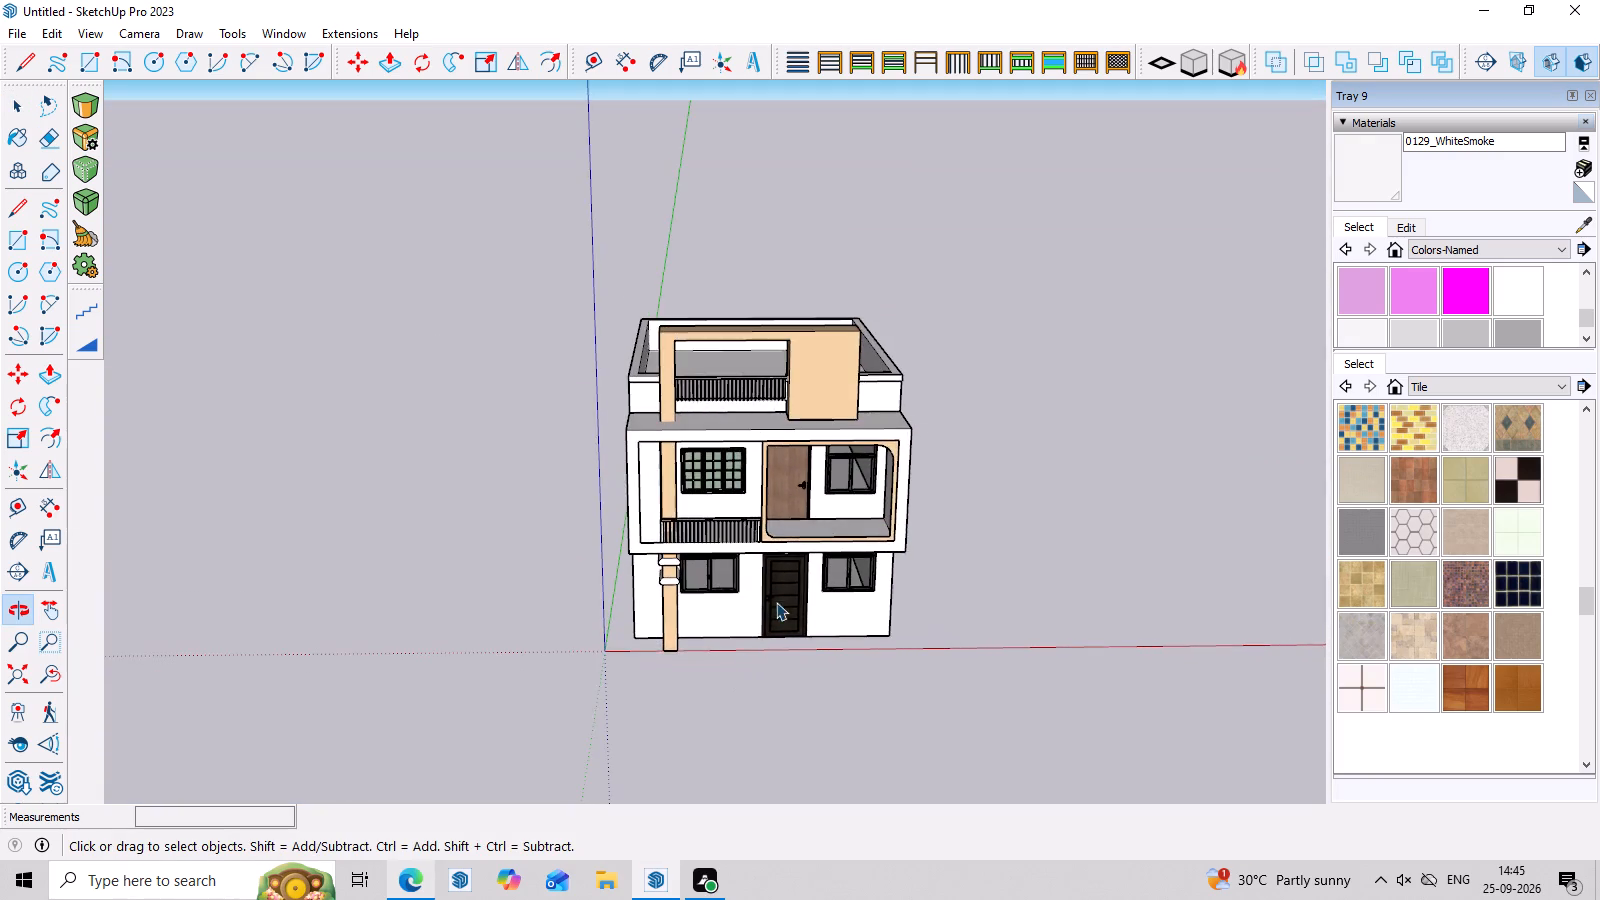
{"action": "scroll", "coordinate": [777, 596], "scroll_direction": "up", "scroll_amount": 3}
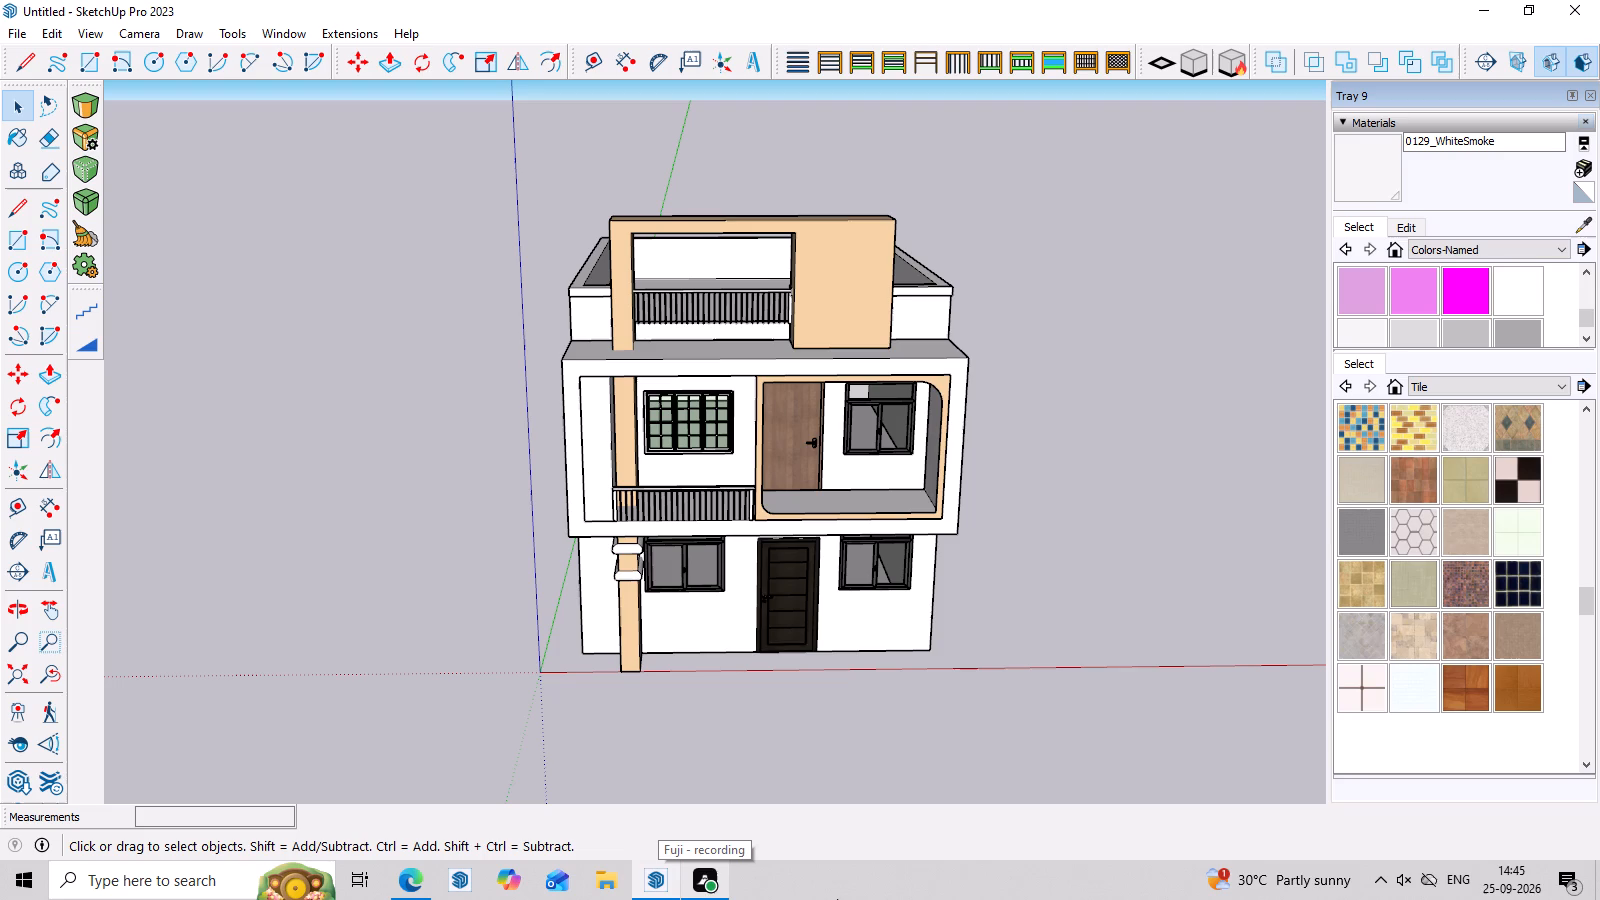
{"action": "middle_click_drag", "start_coordinate": [782, 544], "coordinate": [792, 304]}
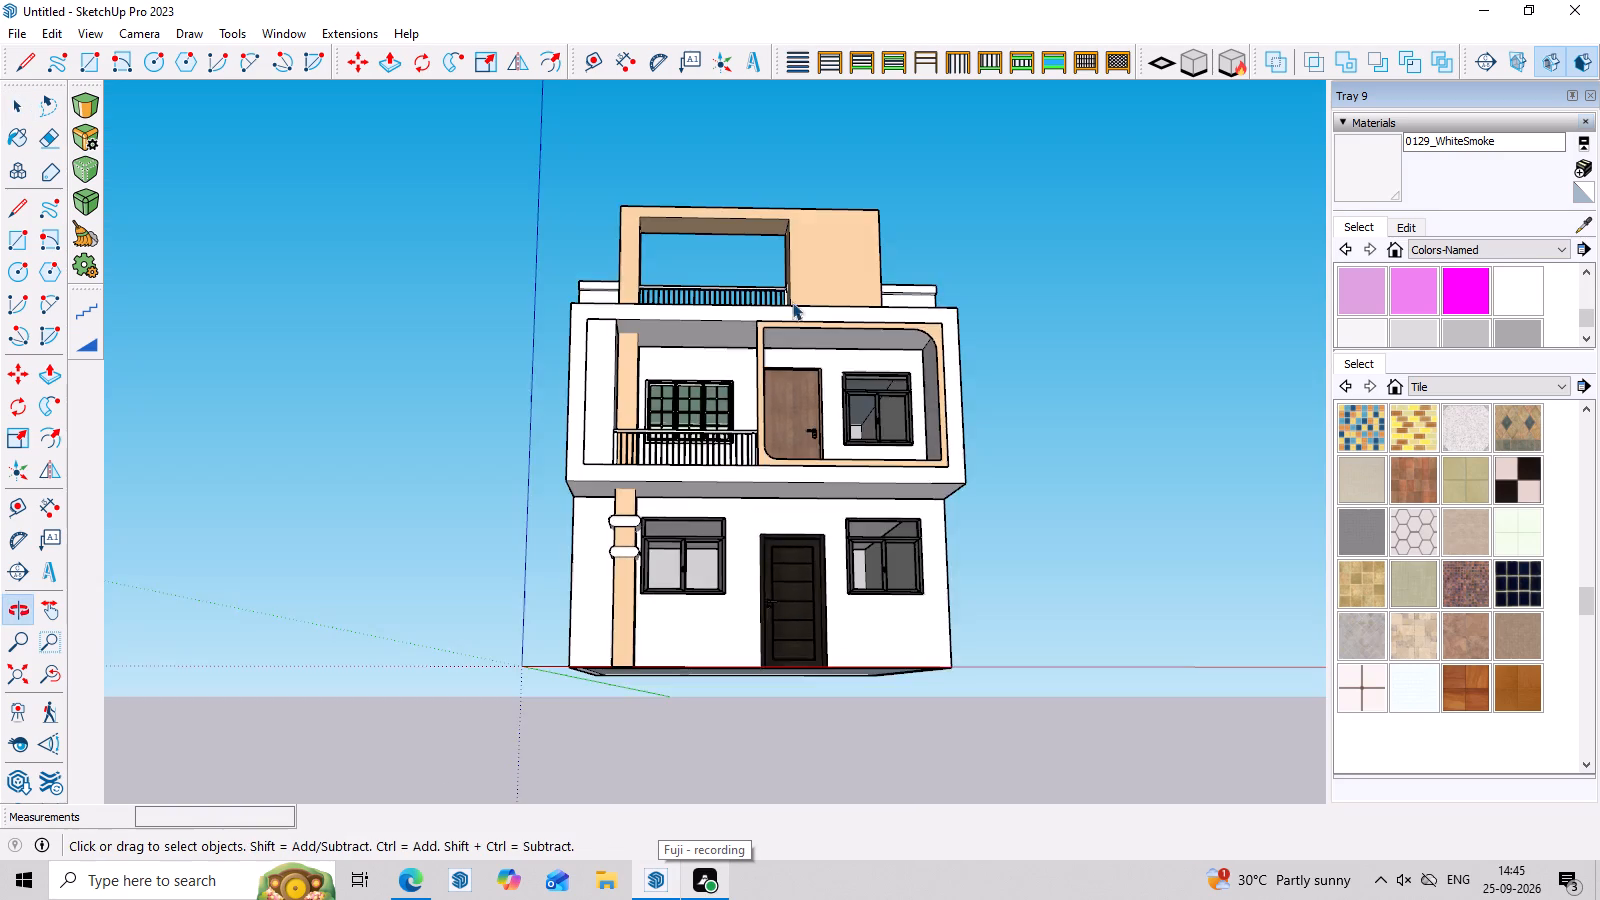
{"action": "scroll", "coordinate": [678, 447], "scroll_direction": "up", "scroll_amount": 4}
{"action": "scroll", "coordinate": [663, 475], "scroll_direction": "down", "scroll_amount": 8}
{"action": "middle_click_drag", "start_coordinate": [756, 623], "coordinate": [737, 698]}
{"action": "scroll", "coordinate": [670, 389], "scroll_direction": "up", "scroll_amount": 4}
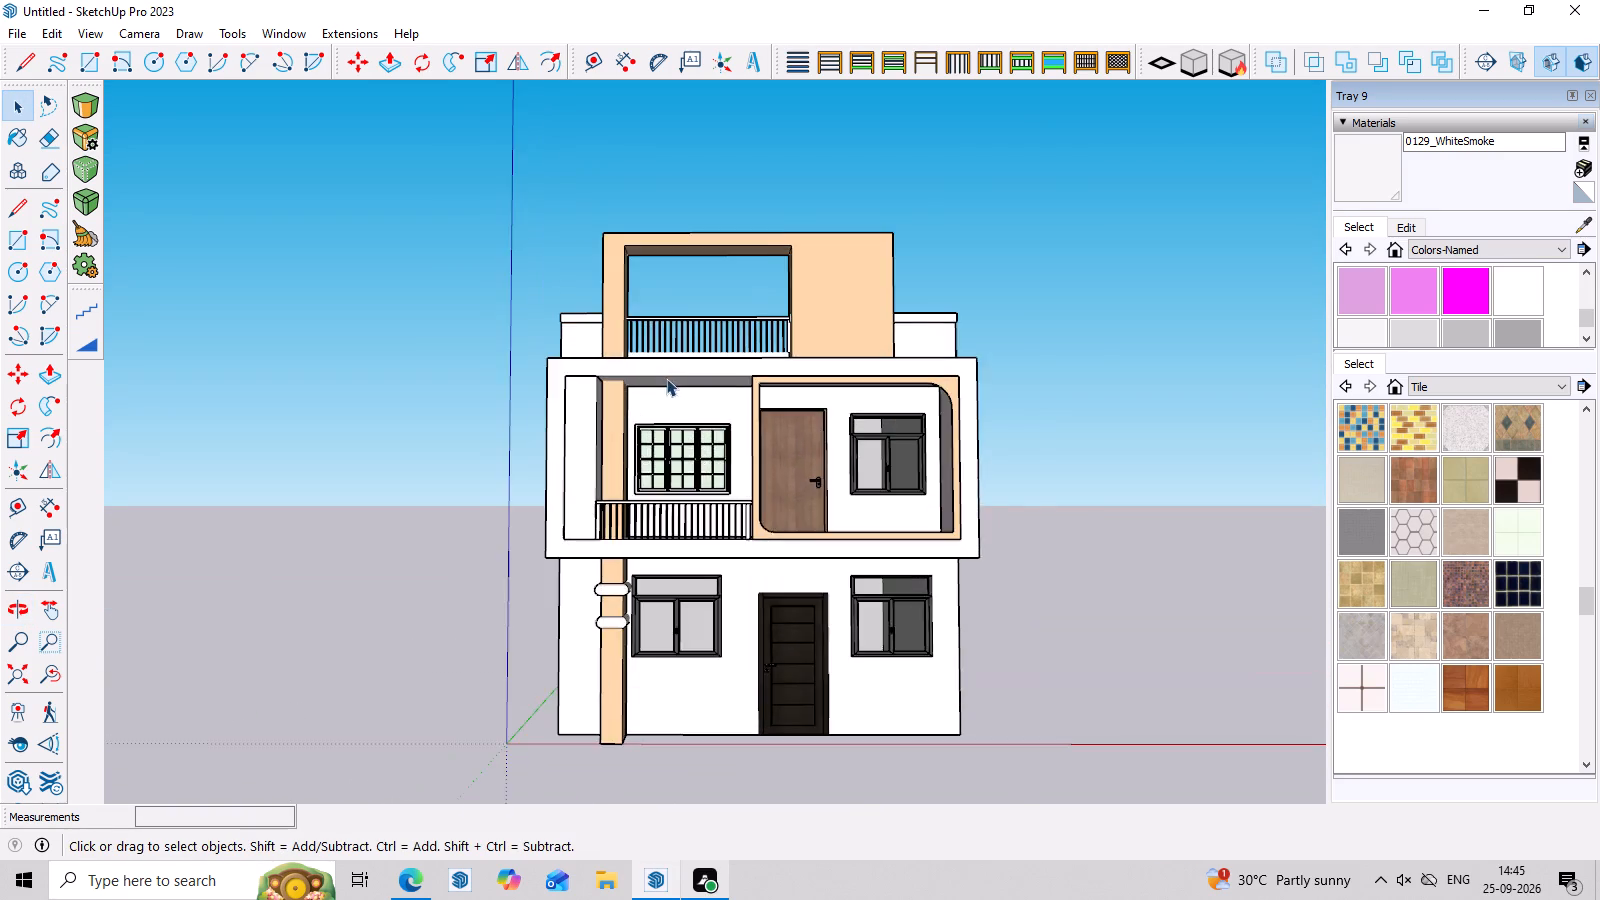
{"action": "scroll", "coordinate": [666, 378], "scroll_direction": "up", "scroll_amount": 3}
{"action": "scroll", "coordinate": [689, 321], "scroll_direction": "down", "scroll_amount": 8}
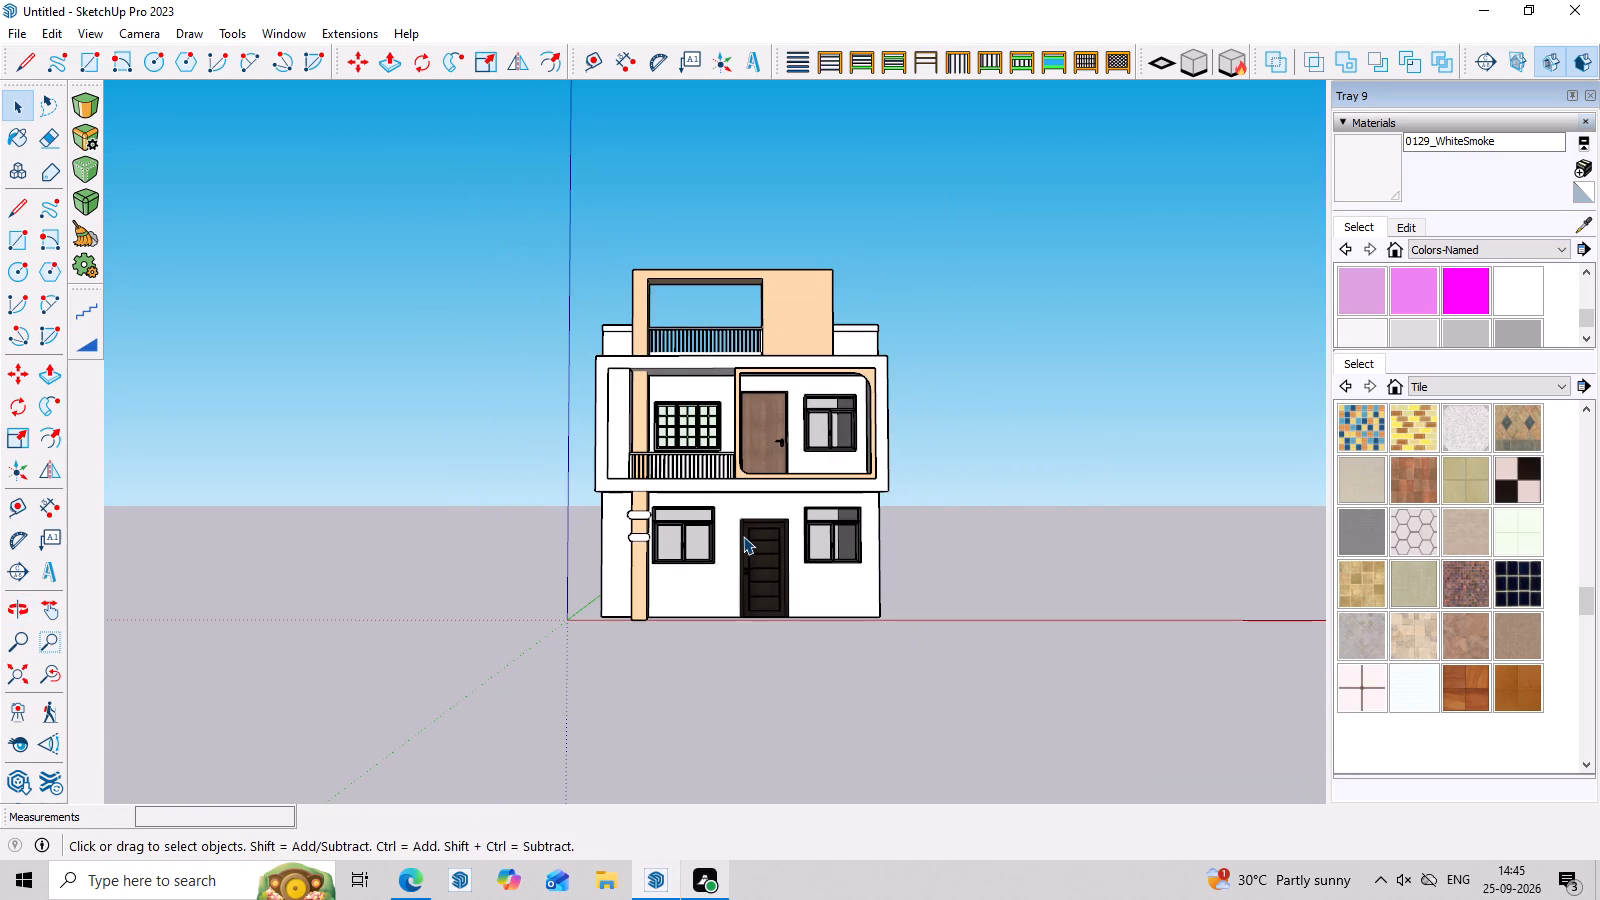
{"action": "middle_click_drag", "start_coordinate": [743, 536], "coordinate": [743, 602]}
{"action": "scroll", "coordinate": [581, 413], "scroll_direction": "up", "scroll_amount": 10}
{"action": "scroll", "coordinate": [677, 424], "scroll_direction": "up", "scroll_amount": 4}
{"action": "middle_click_drag", "start_coordinate": [705, 447], "coordinate": [685, 700]}
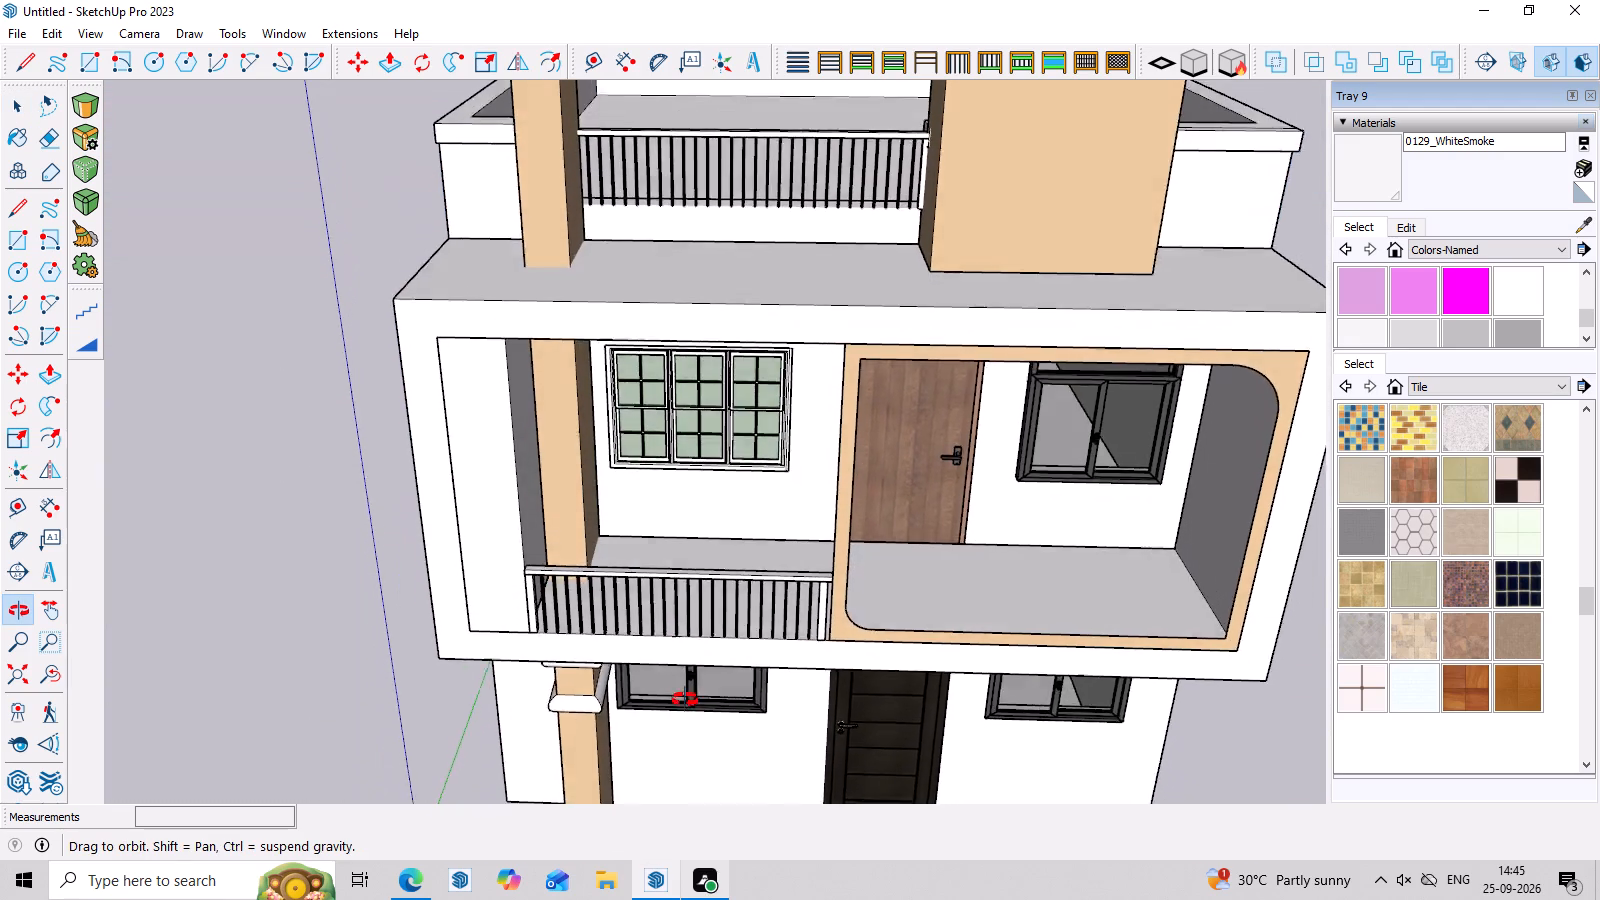
{"action": "middle_click_drag", "start_coordinate": [685, 700], "coordinate": [685, 732]}
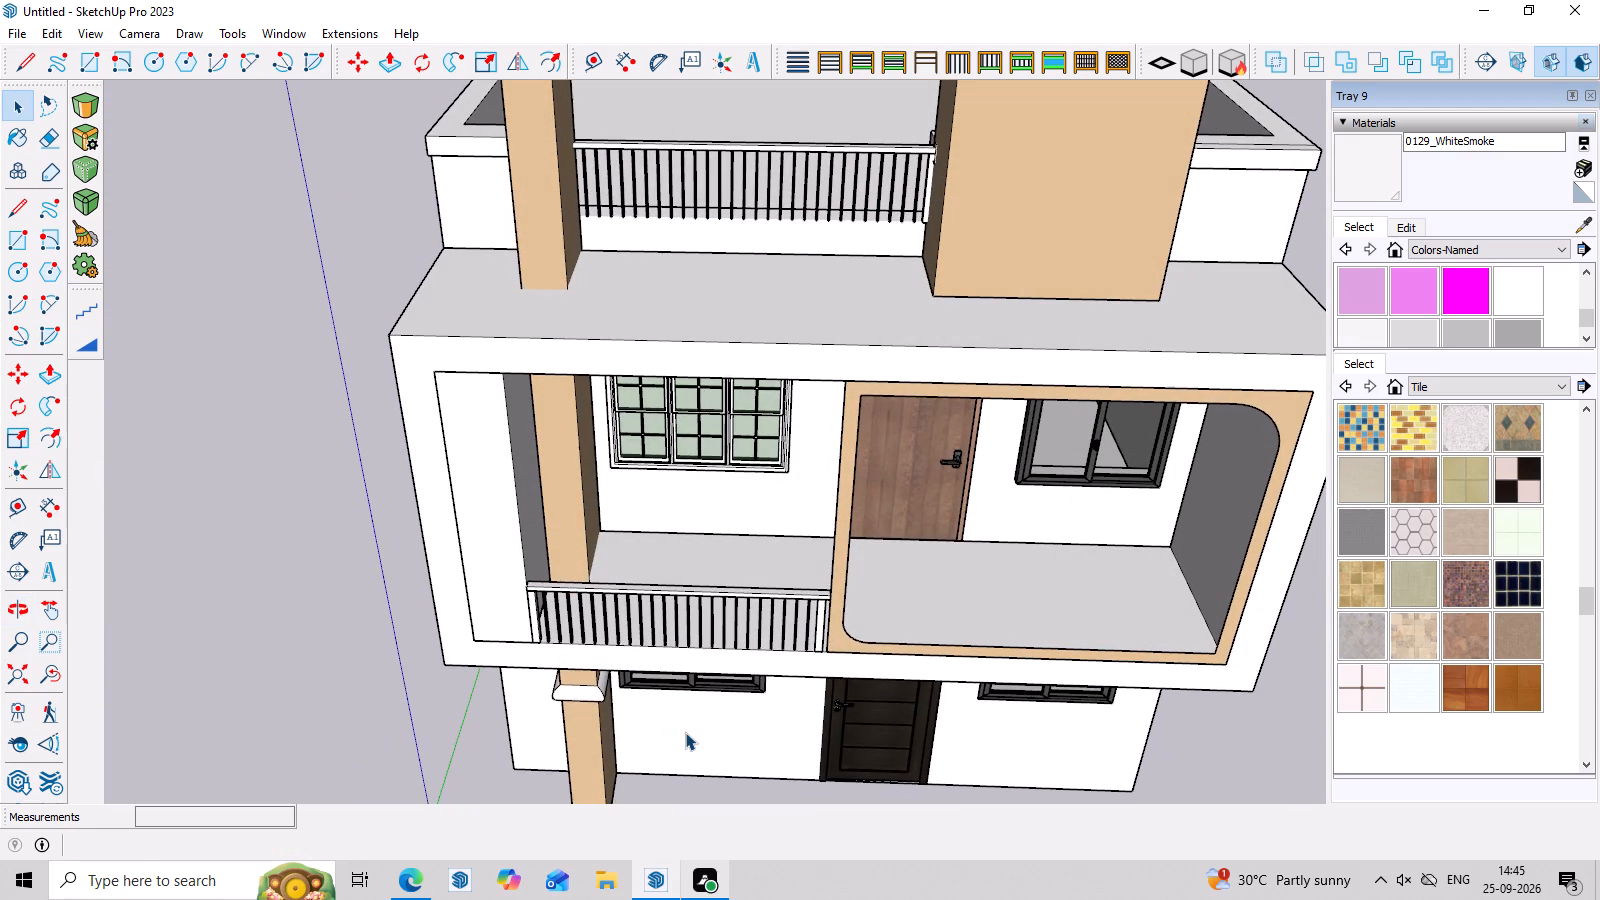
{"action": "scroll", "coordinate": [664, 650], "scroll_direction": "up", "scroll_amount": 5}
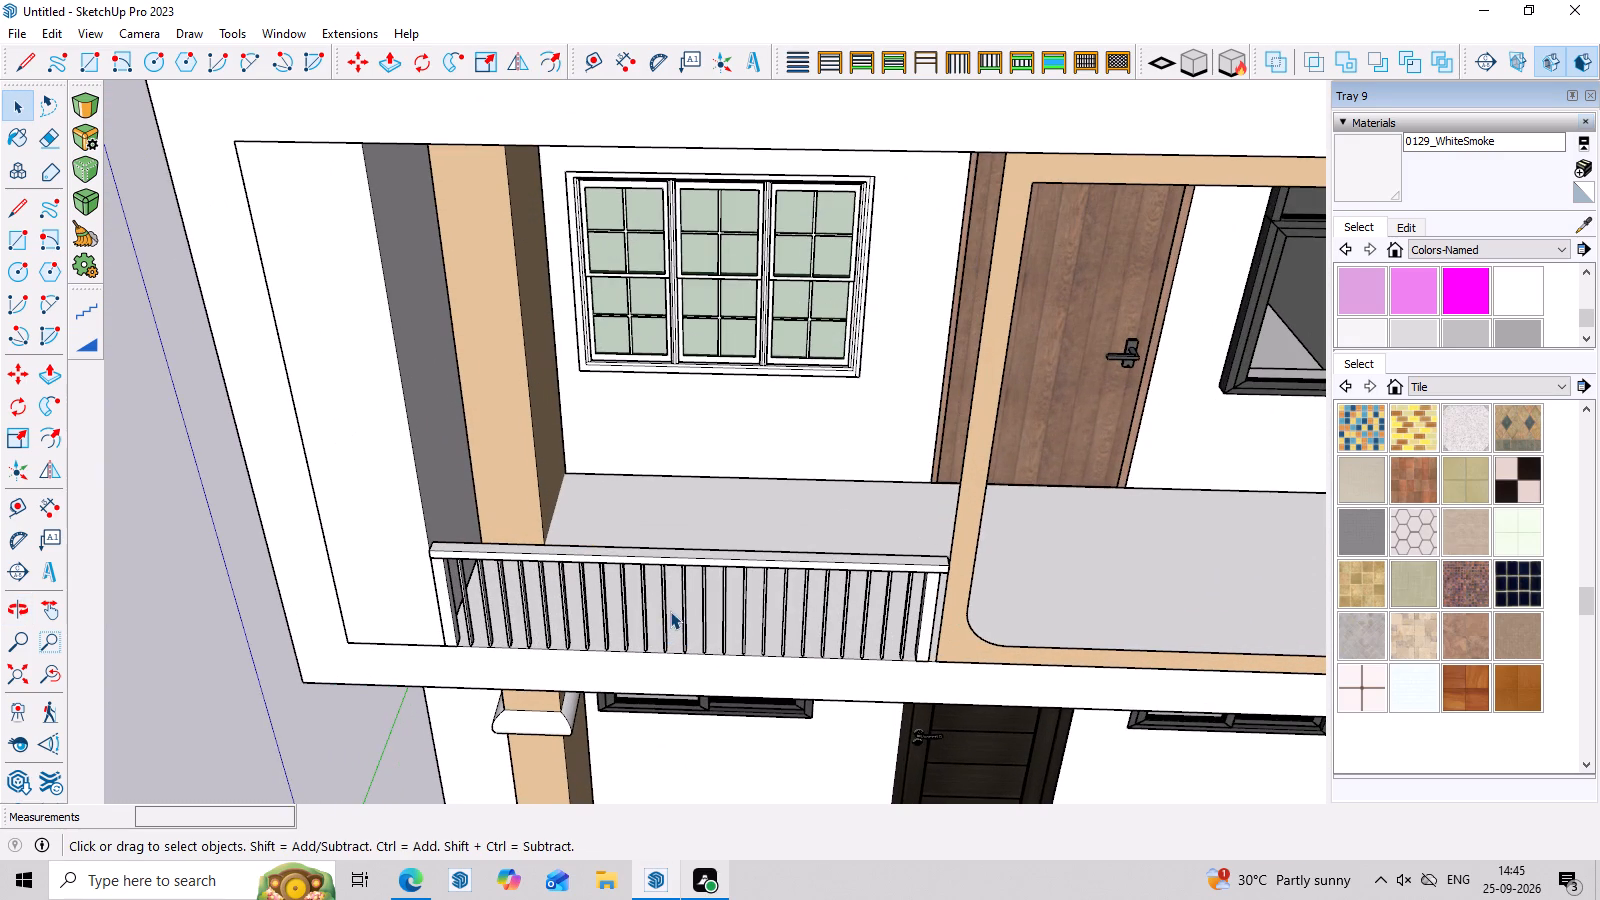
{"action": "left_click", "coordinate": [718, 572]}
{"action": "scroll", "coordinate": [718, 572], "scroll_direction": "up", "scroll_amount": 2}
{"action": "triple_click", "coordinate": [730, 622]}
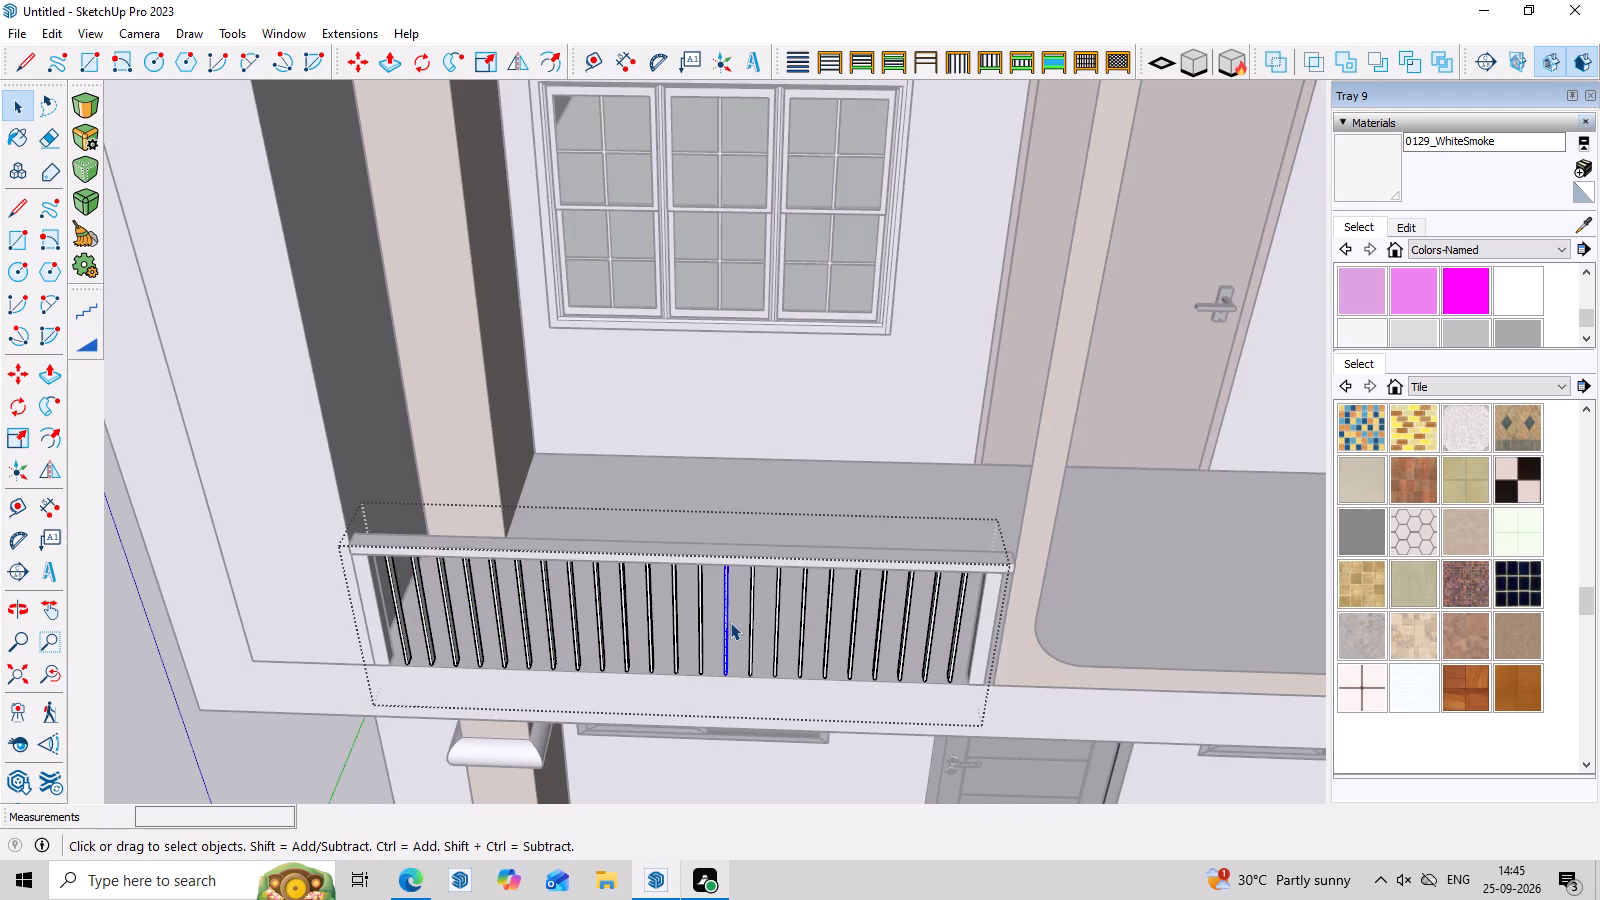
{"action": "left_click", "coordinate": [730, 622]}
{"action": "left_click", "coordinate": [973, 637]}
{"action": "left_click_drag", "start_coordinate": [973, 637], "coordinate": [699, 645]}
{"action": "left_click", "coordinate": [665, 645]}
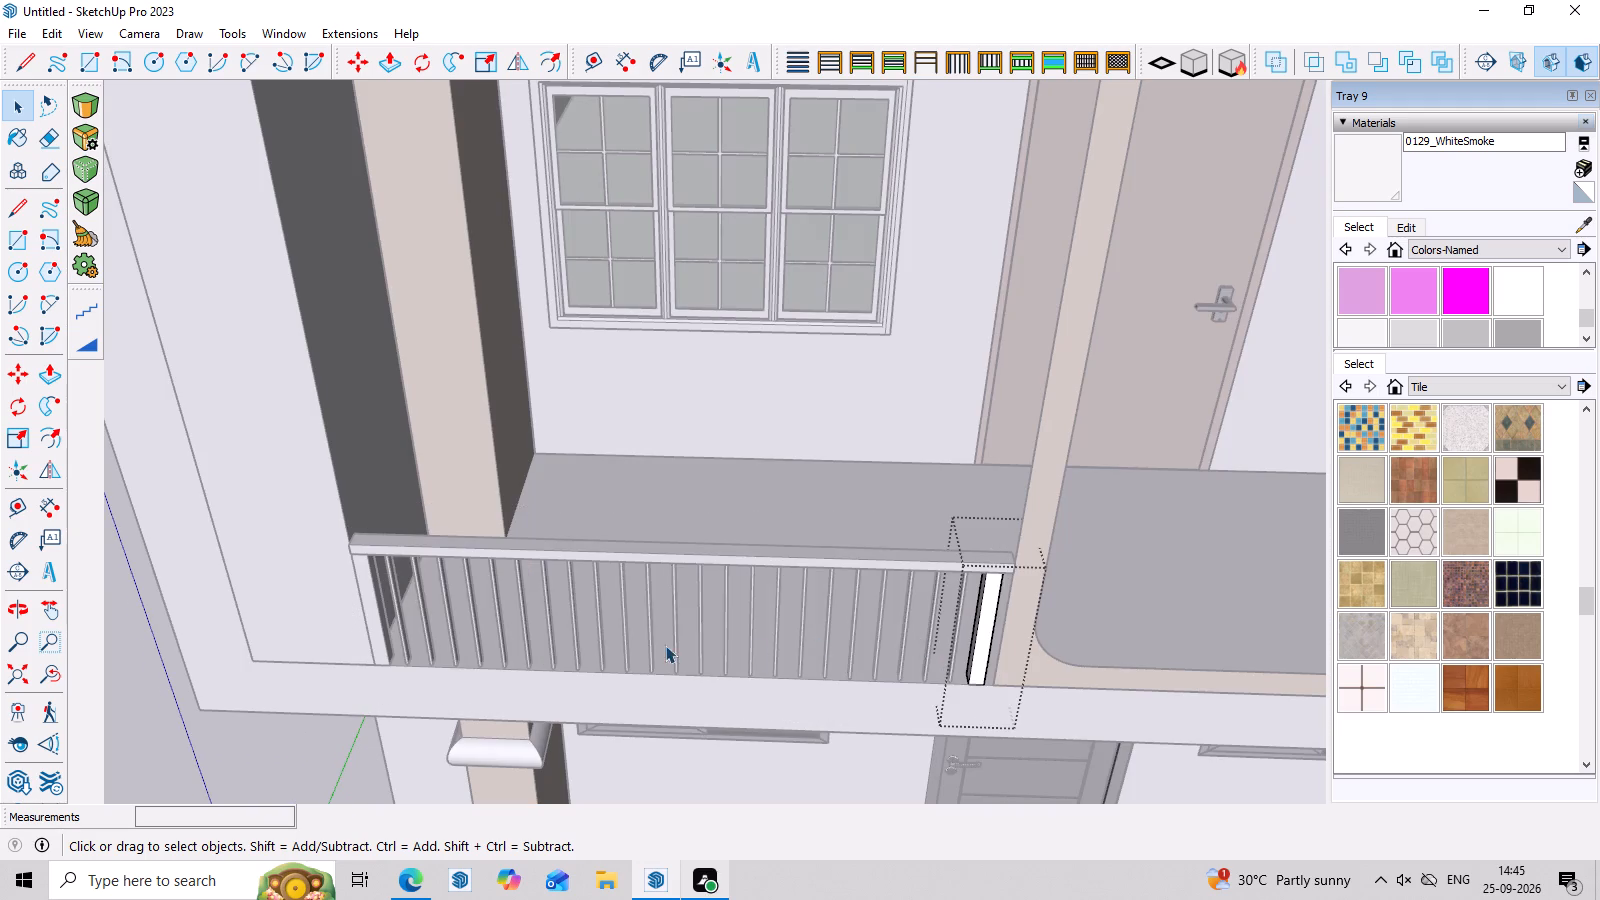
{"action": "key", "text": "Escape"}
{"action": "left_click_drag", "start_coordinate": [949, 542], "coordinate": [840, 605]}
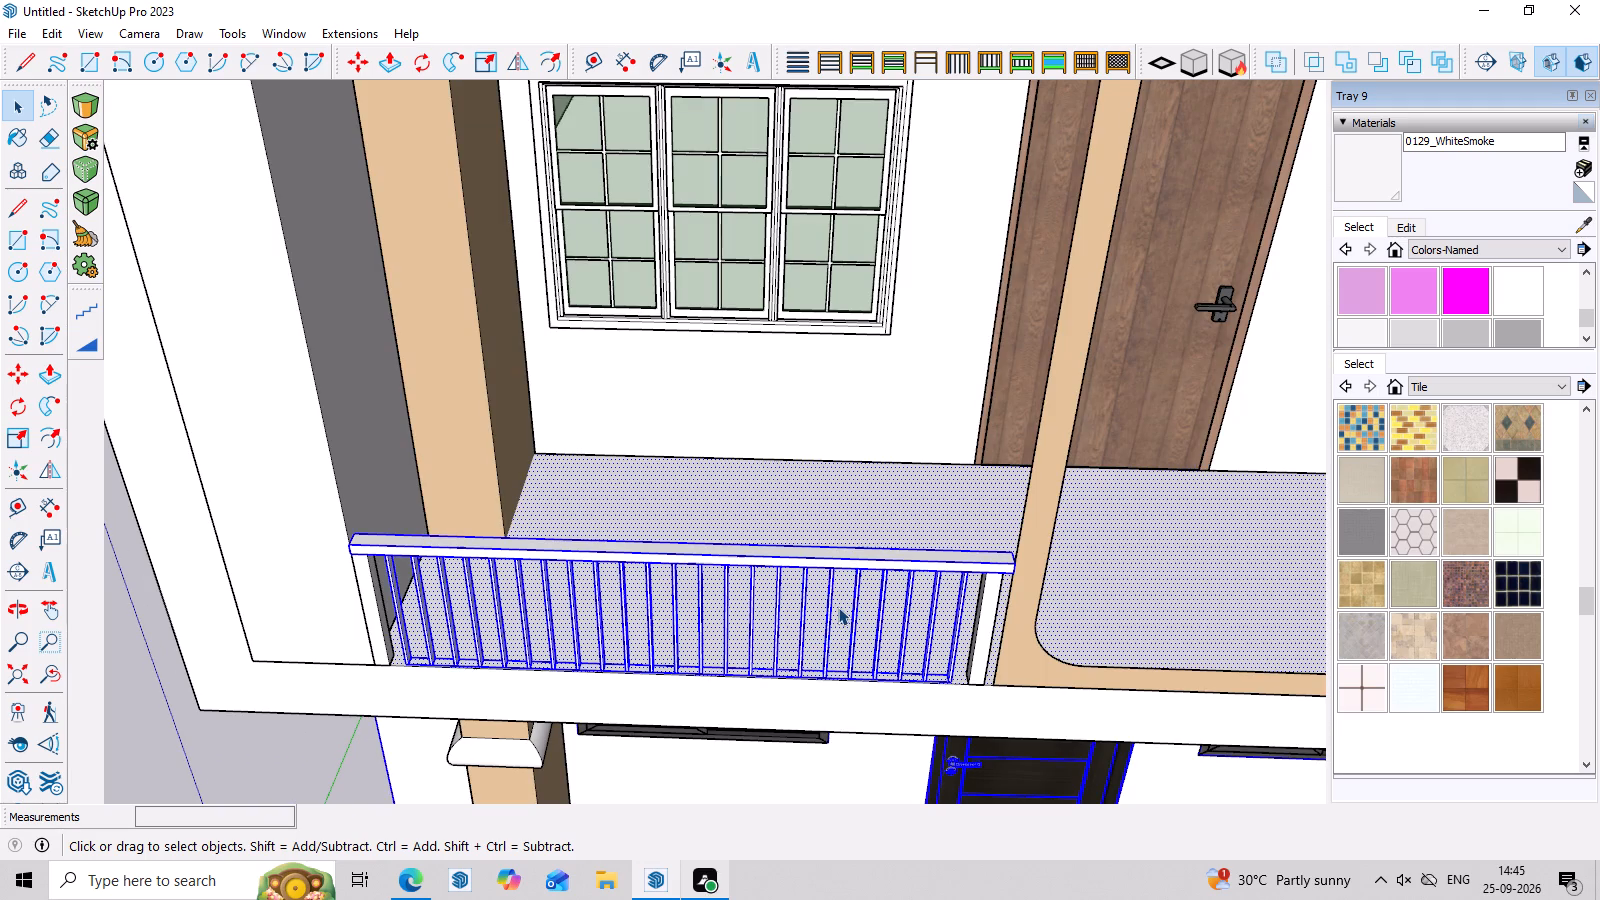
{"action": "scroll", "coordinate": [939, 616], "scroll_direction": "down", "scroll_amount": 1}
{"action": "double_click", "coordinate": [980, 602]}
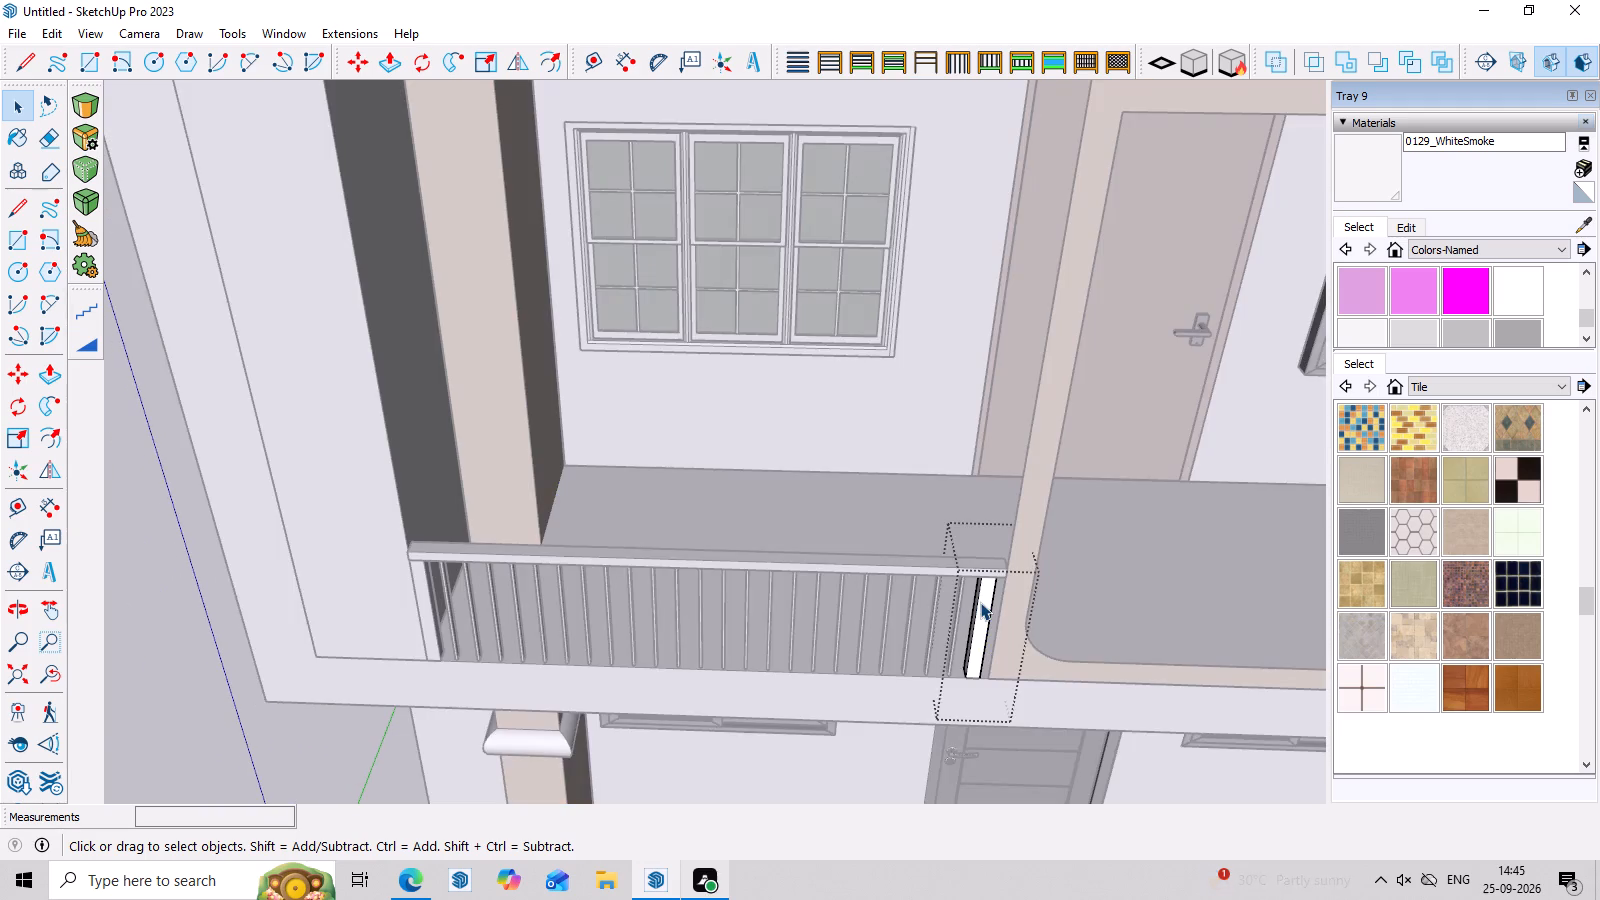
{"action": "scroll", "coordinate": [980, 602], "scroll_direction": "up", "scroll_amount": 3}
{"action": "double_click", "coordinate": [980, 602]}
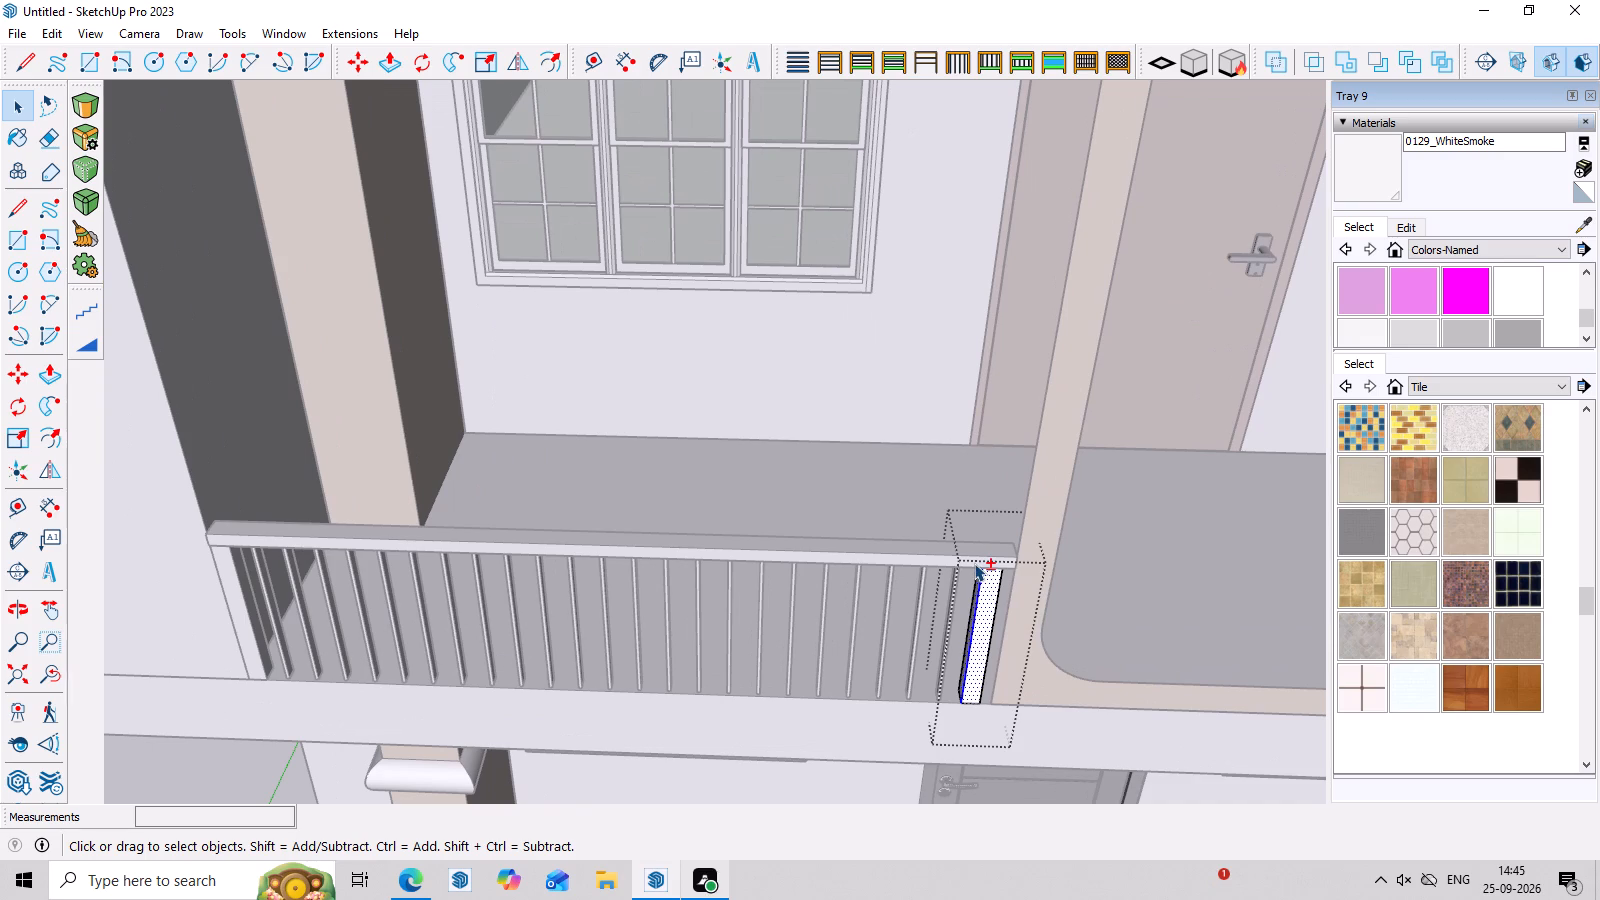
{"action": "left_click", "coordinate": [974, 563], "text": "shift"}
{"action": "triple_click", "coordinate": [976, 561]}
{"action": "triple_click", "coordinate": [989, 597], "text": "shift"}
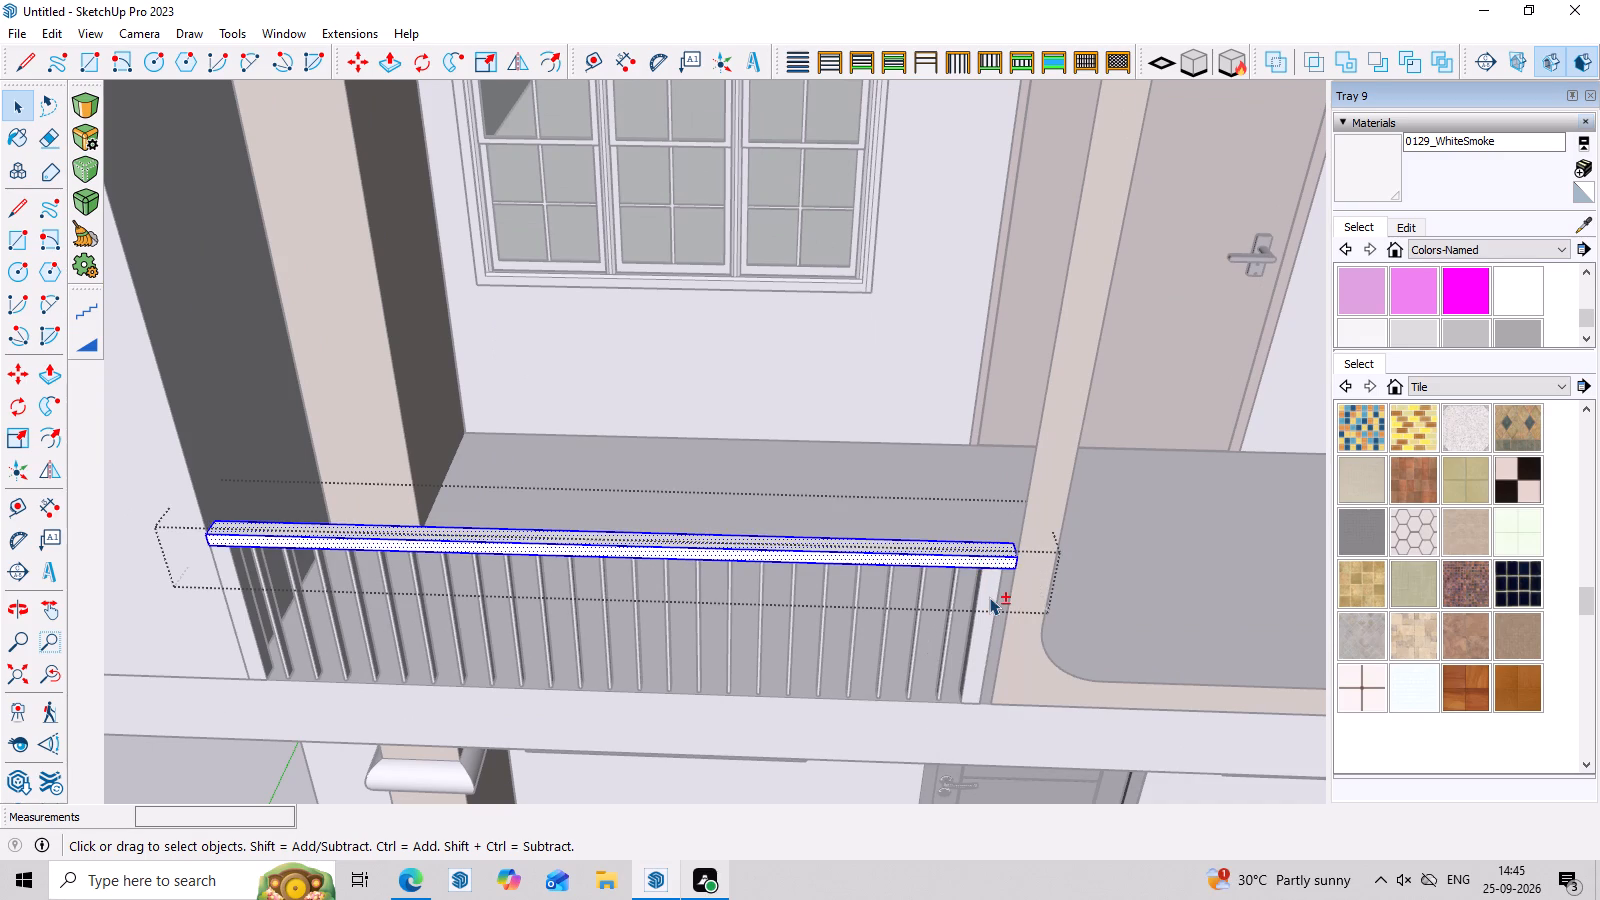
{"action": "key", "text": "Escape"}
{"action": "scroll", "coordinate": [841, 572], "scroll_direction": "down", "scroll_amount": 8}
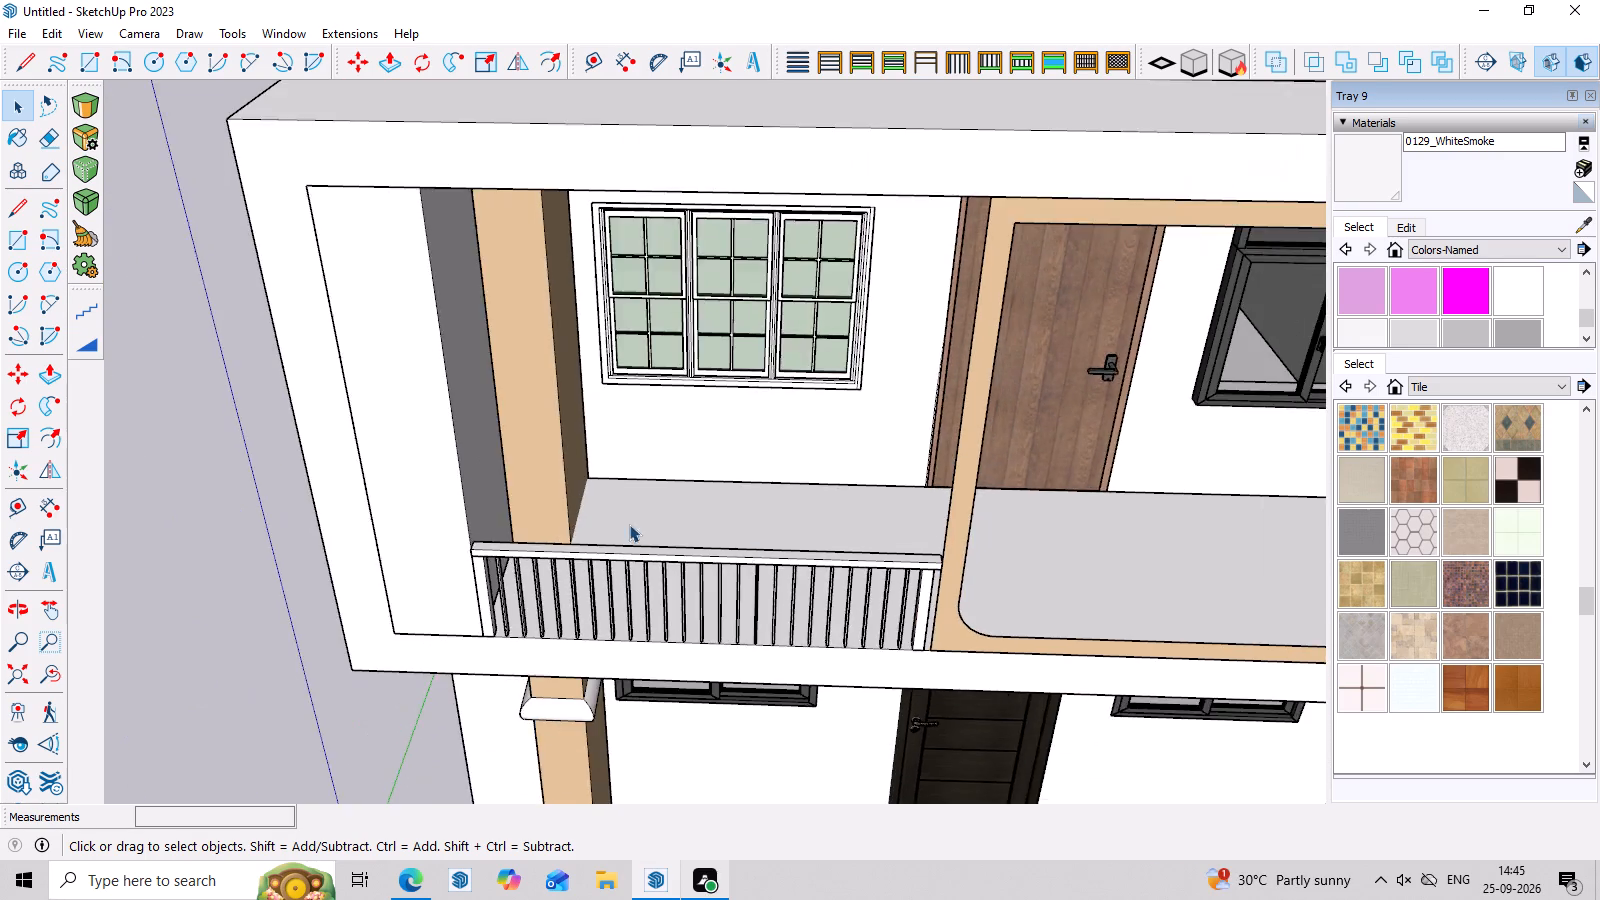
Move the balcony railing, with its handrail, balusters and both end posts, about 4' 4 7/8" back from the balcony's front edge.
{"action": "scroll", "coordinate": [629, 524], "scroll_direction": "down", "scroll_amount": 2}
{"action": "left_click", "coordinate": [387, 484]}
{"action": "middle_click_drag", "start_coordinate": [1037, 689], "coordinate": [1065, 482]}
{"action": "scroll", "coordinate": [799, 477], "scroll_direction": "up", "scroll_amount": 3}
{"action": "scroll", "coordinate": [889, 521], "scroll_direction": "up", "scroll_amount": 1}
{"action": "middle_click_drag", "start_coordinate": [889, 521], "coordinate": [895, 503]}
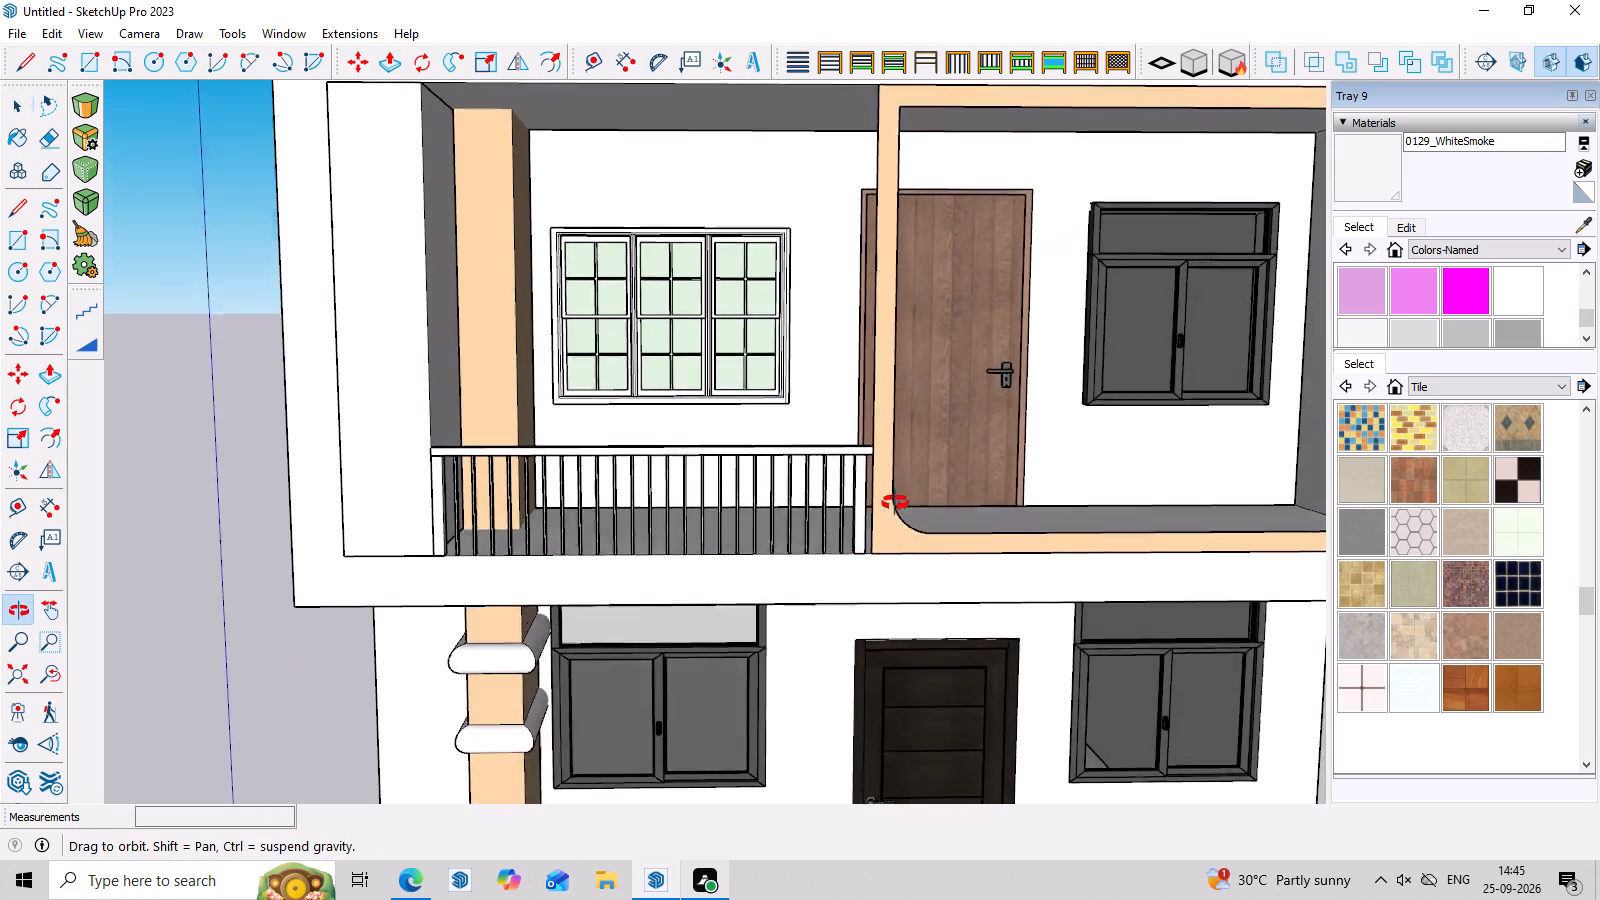
{"action": "middle_click_drag", "start_coordinate": [895, 503], "coordinate": [896, 487]}
{"action": "scroll", "coordinate": [795, 484], "scroll_direction": "up", "scroll_amount": 3}
{"action": "left_click", "coordinate": [906, 422]}
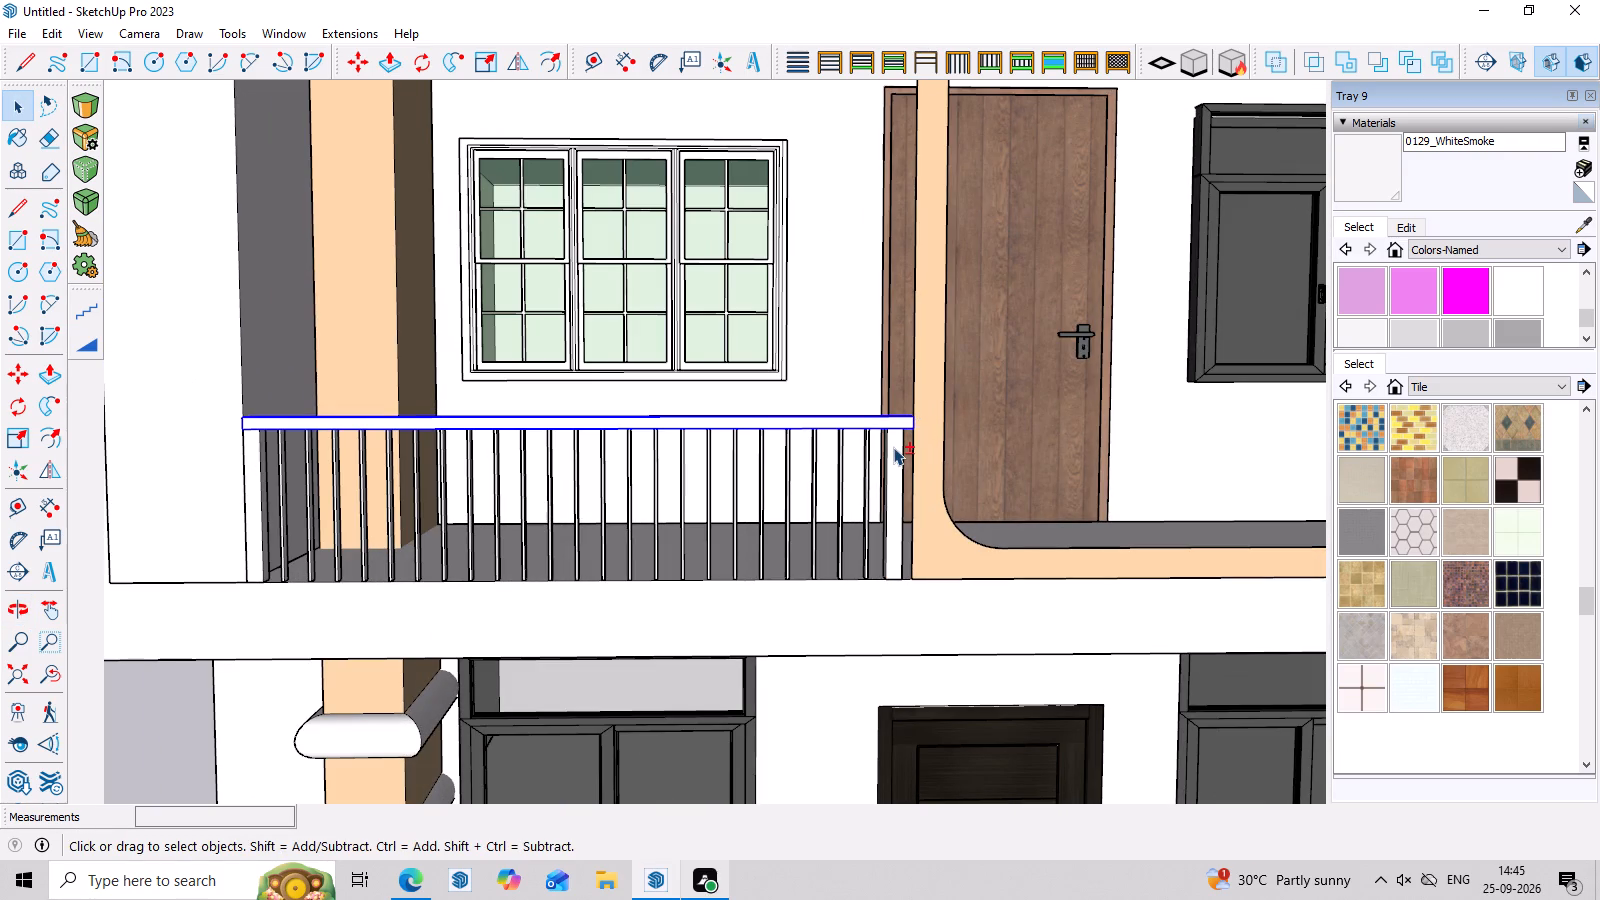
{"action": "left_click", "coordinate": [893, 447], "text": "shift"}
{"action": "left_click", "coordinate": [867, 476], "text": "shift"}
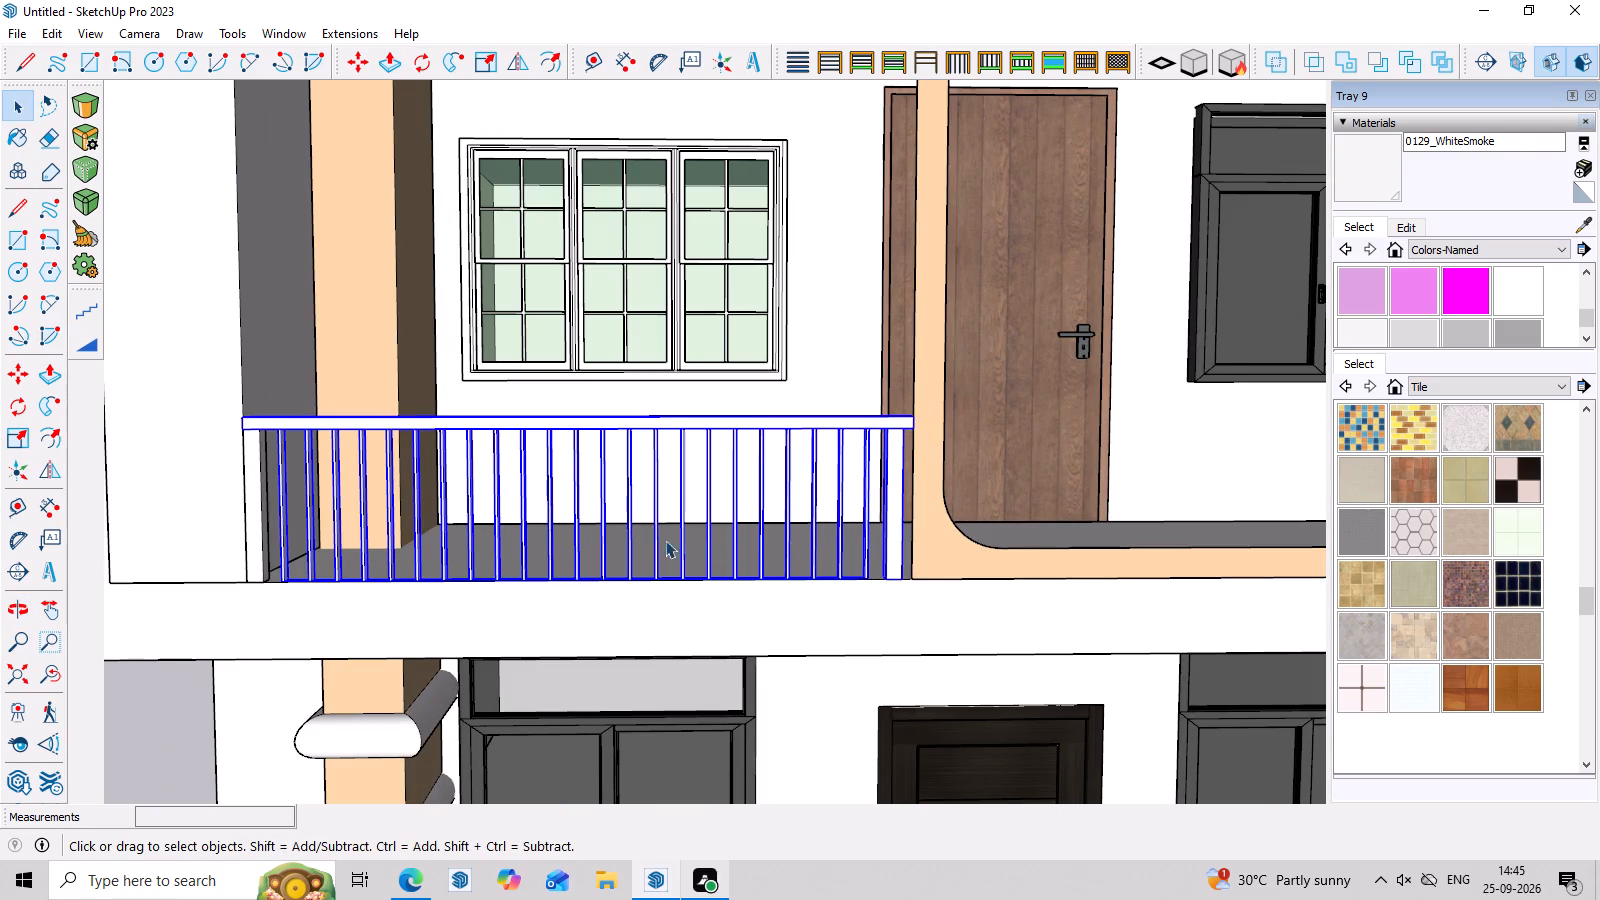
{"action": "left_click", "coordinate": [260, 528], "text": "shift"}
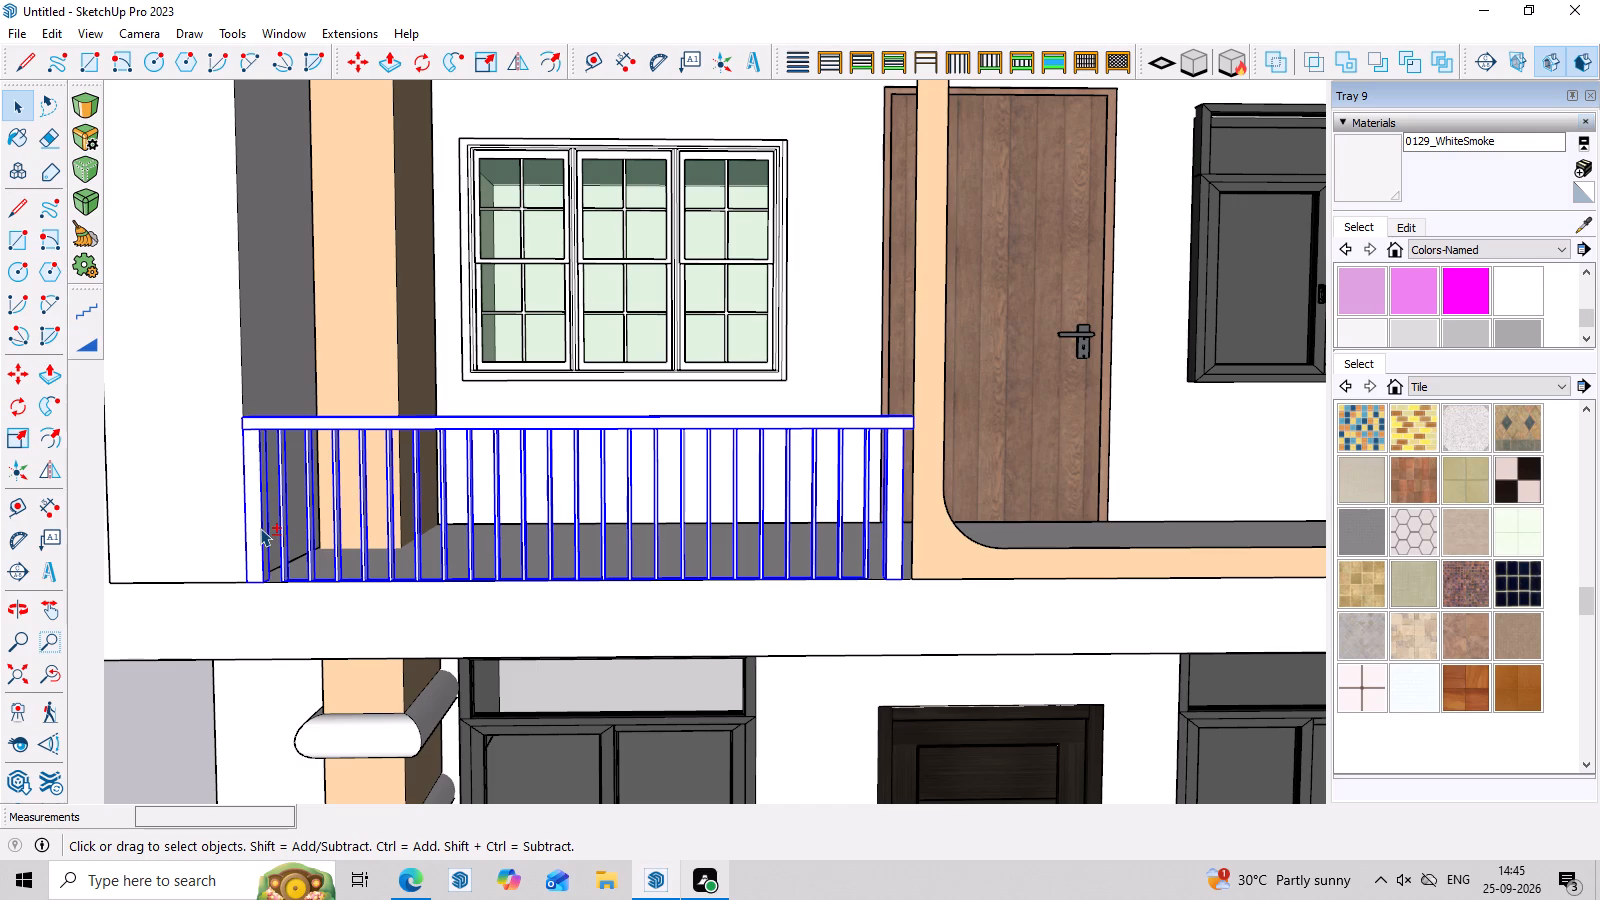
{"action": "key", "text": "m"}
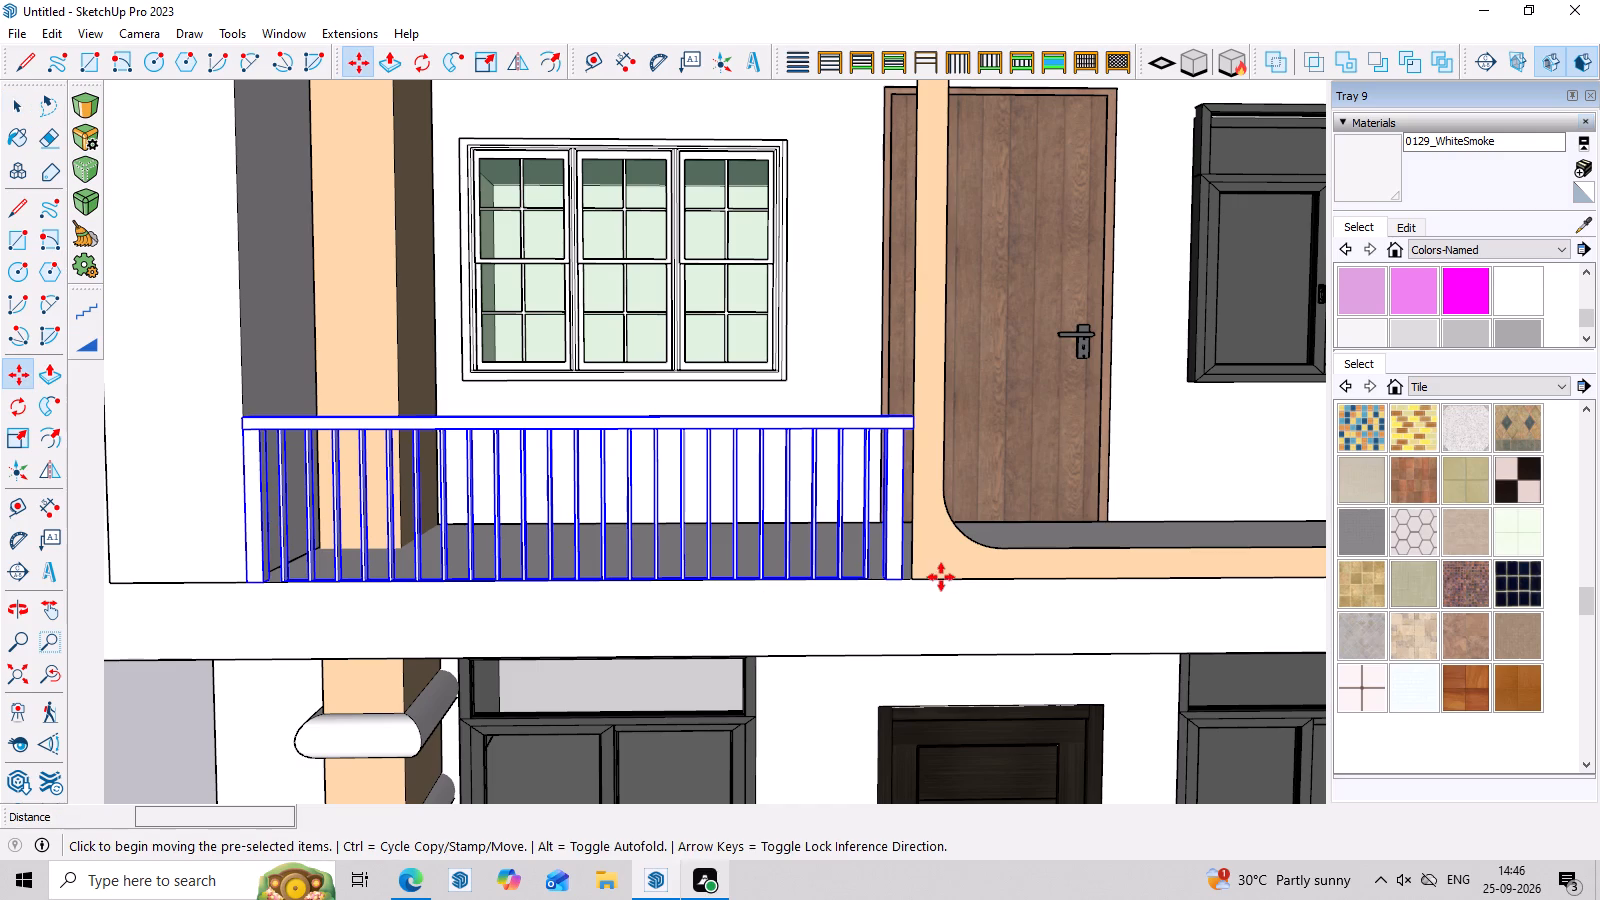
{"action": "left_click", "coordinate": [905, 581]}
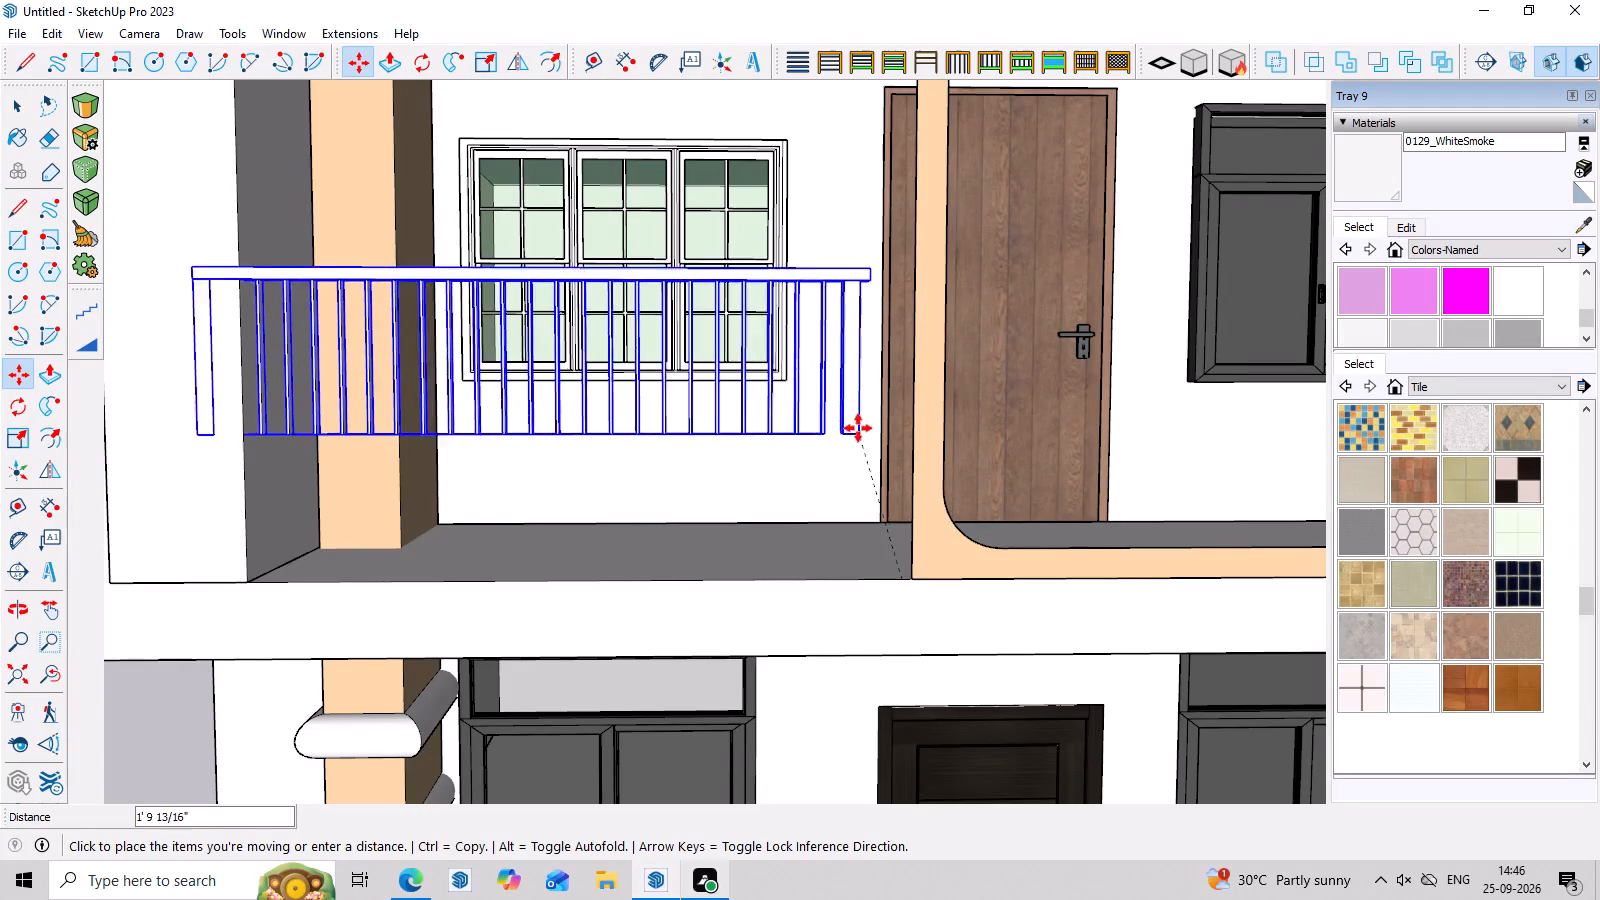
{"action": "middle_click_drag", "start_coordinate": [845, 409], "coordinate": [909, 593]}
{"action": "scroll", "coordinate": [900, 462], "scroll_direction": "up", "scroll_amount": 3}
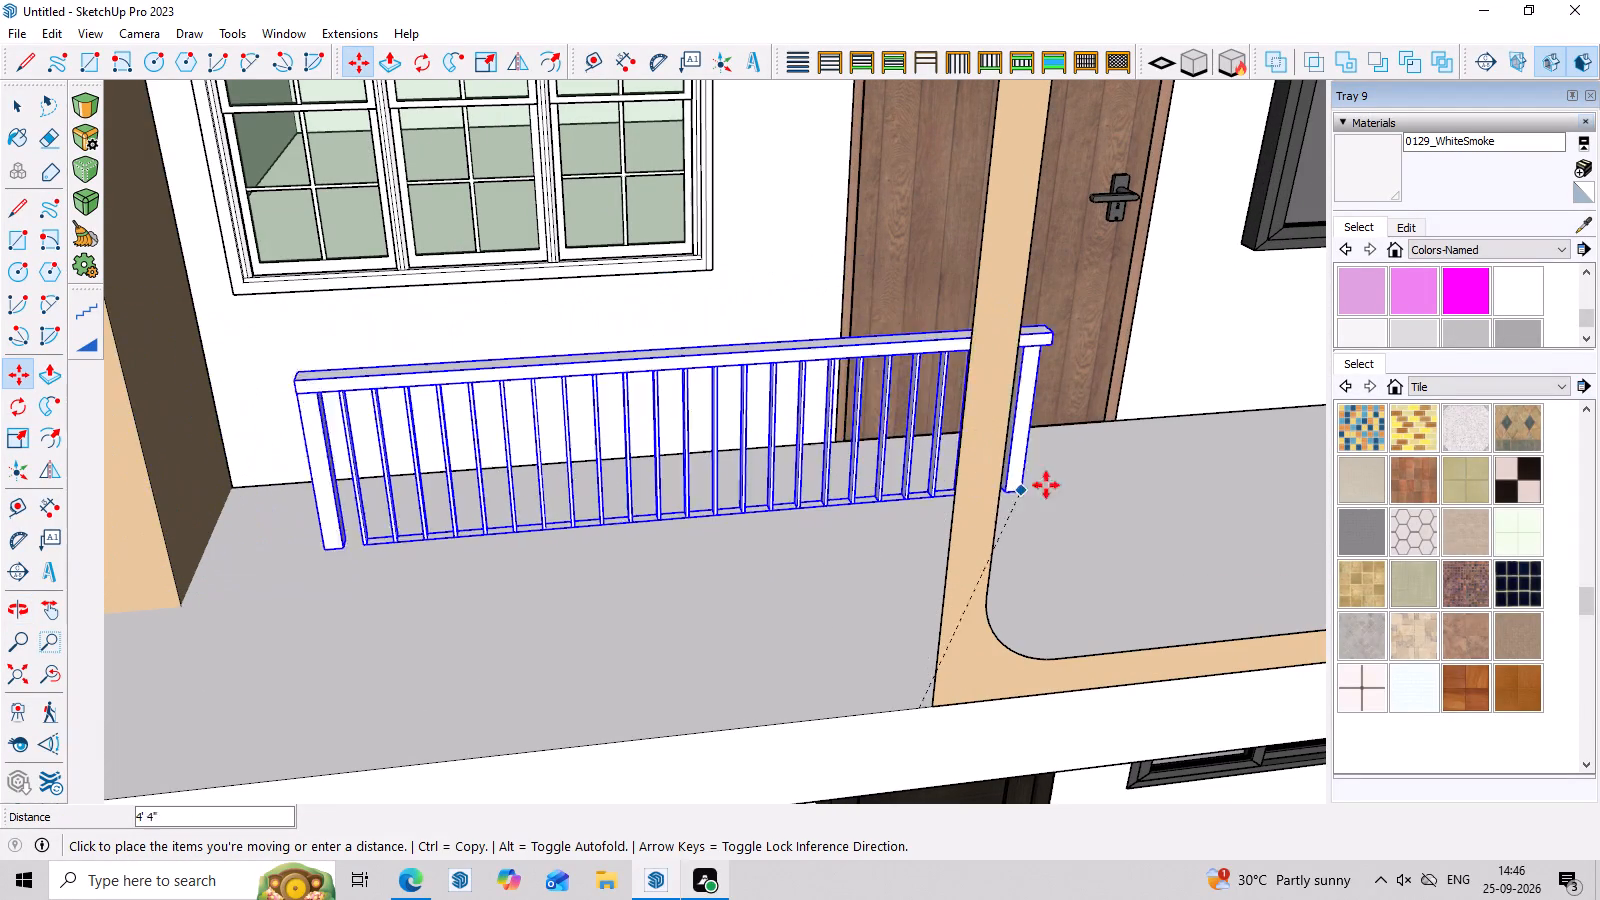
{"action": "left_click", "coordinate": [1048, 494]}
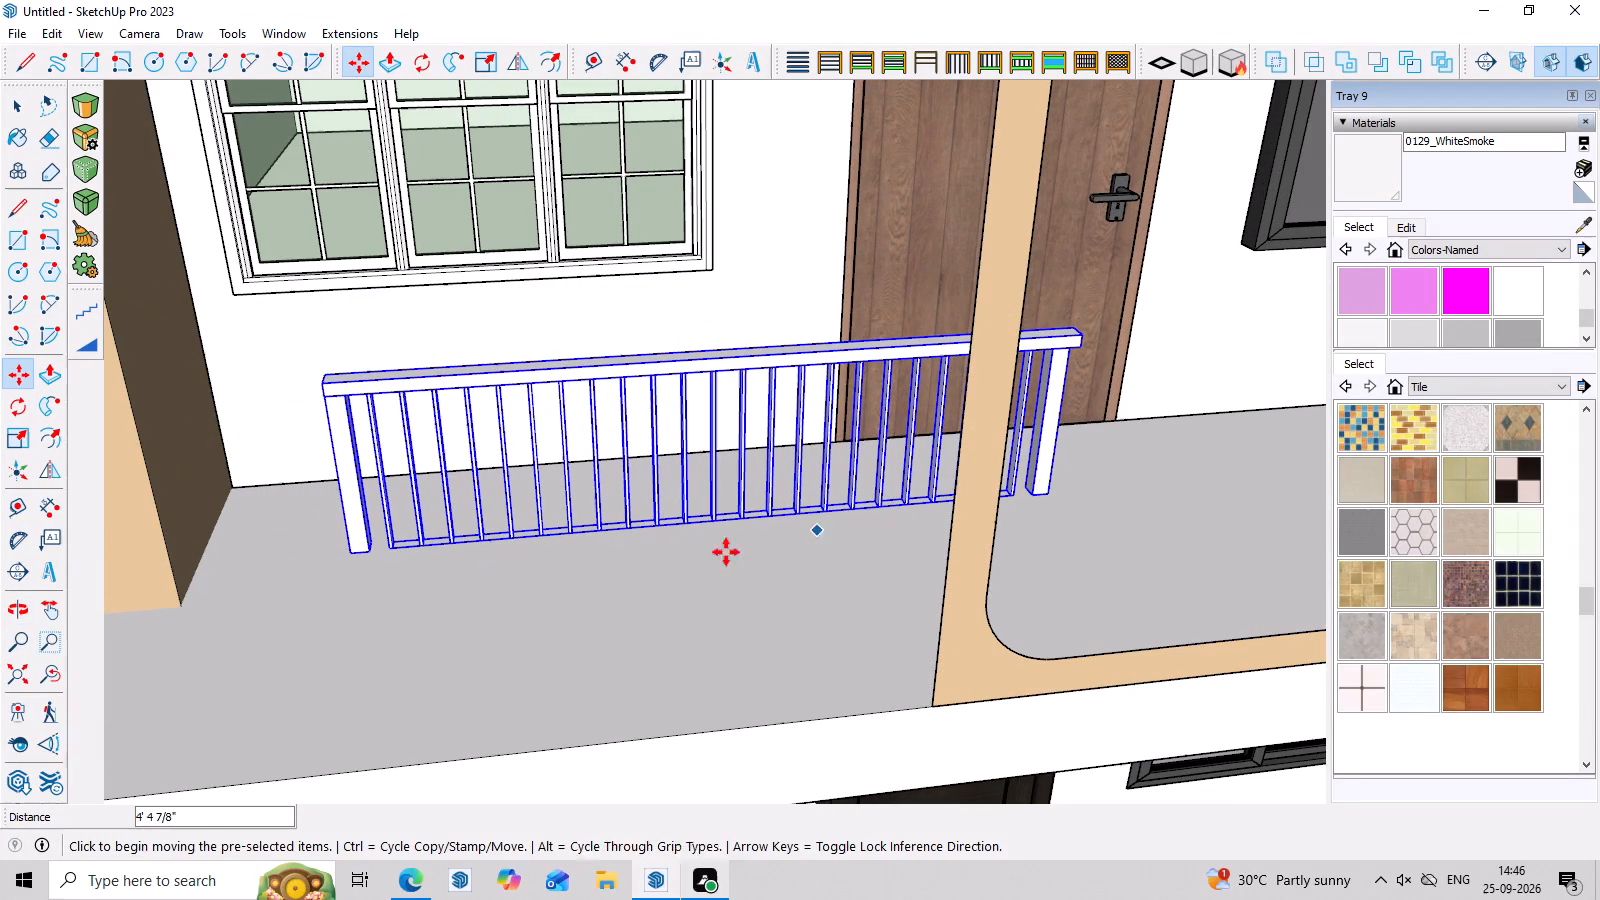
Shift the railing about 1' 8" along the balcony floor by its end post's base corner to the peach column's base.
{"action": "scroll", "coordinate": [350, 550], "scroll_direction": "up", "scroll_amount": 2}
{"action": "left_click", "coordinate": [352, 551]}
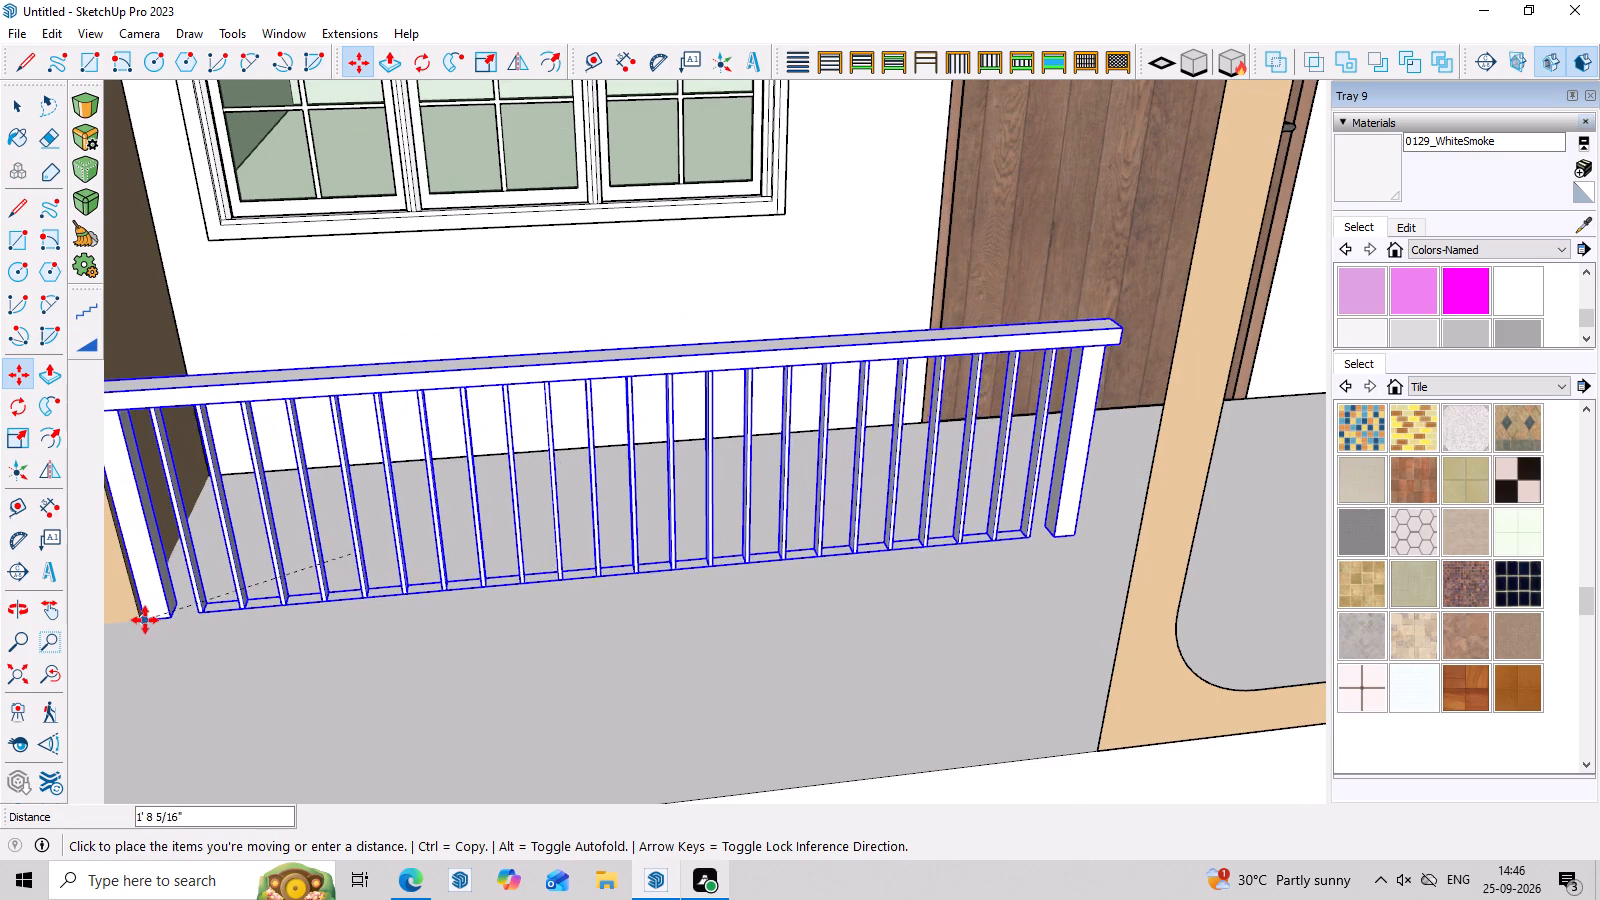
{"action": "left_click", "coordinate": [137, 617]}
Examine how the moved railing sits between the peach column and the rounded frame, close up and from the front.
{"action": "scroll", "coordinate": [378, 609], "scroll_direction": "down", "scroll_amount": 11}
{"action": "middle_click_drag", "start_coordinate": [585, 643], "coordinate": [577, 524]}
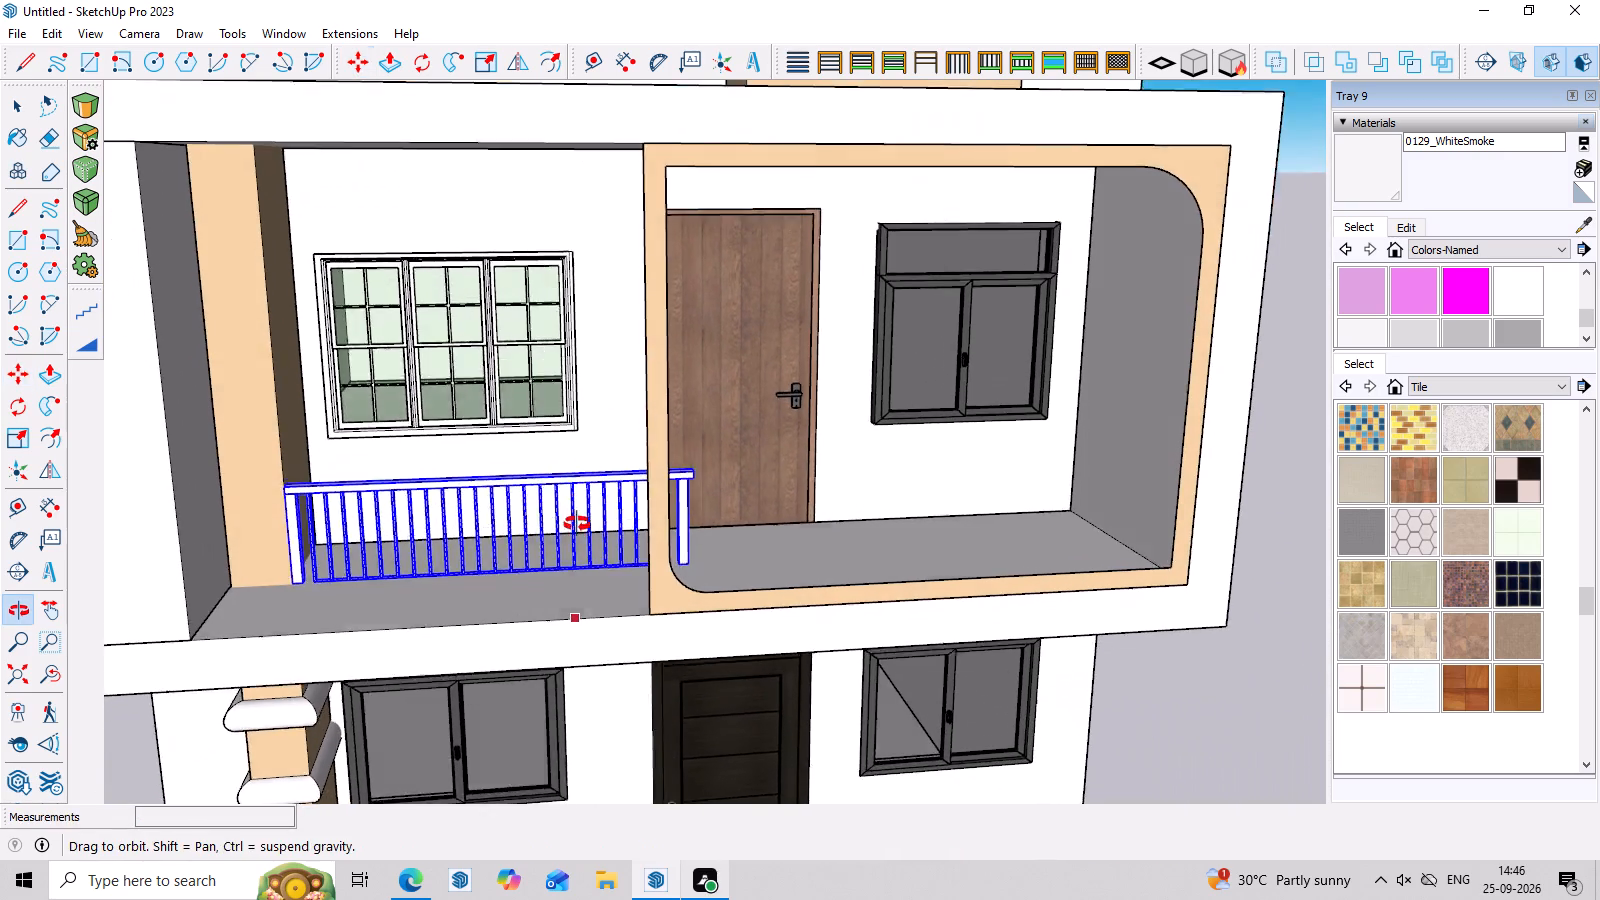
{"action": "middle_click_drag", "start_coordinate": [577, 524], "coordinate": [576, 506]}
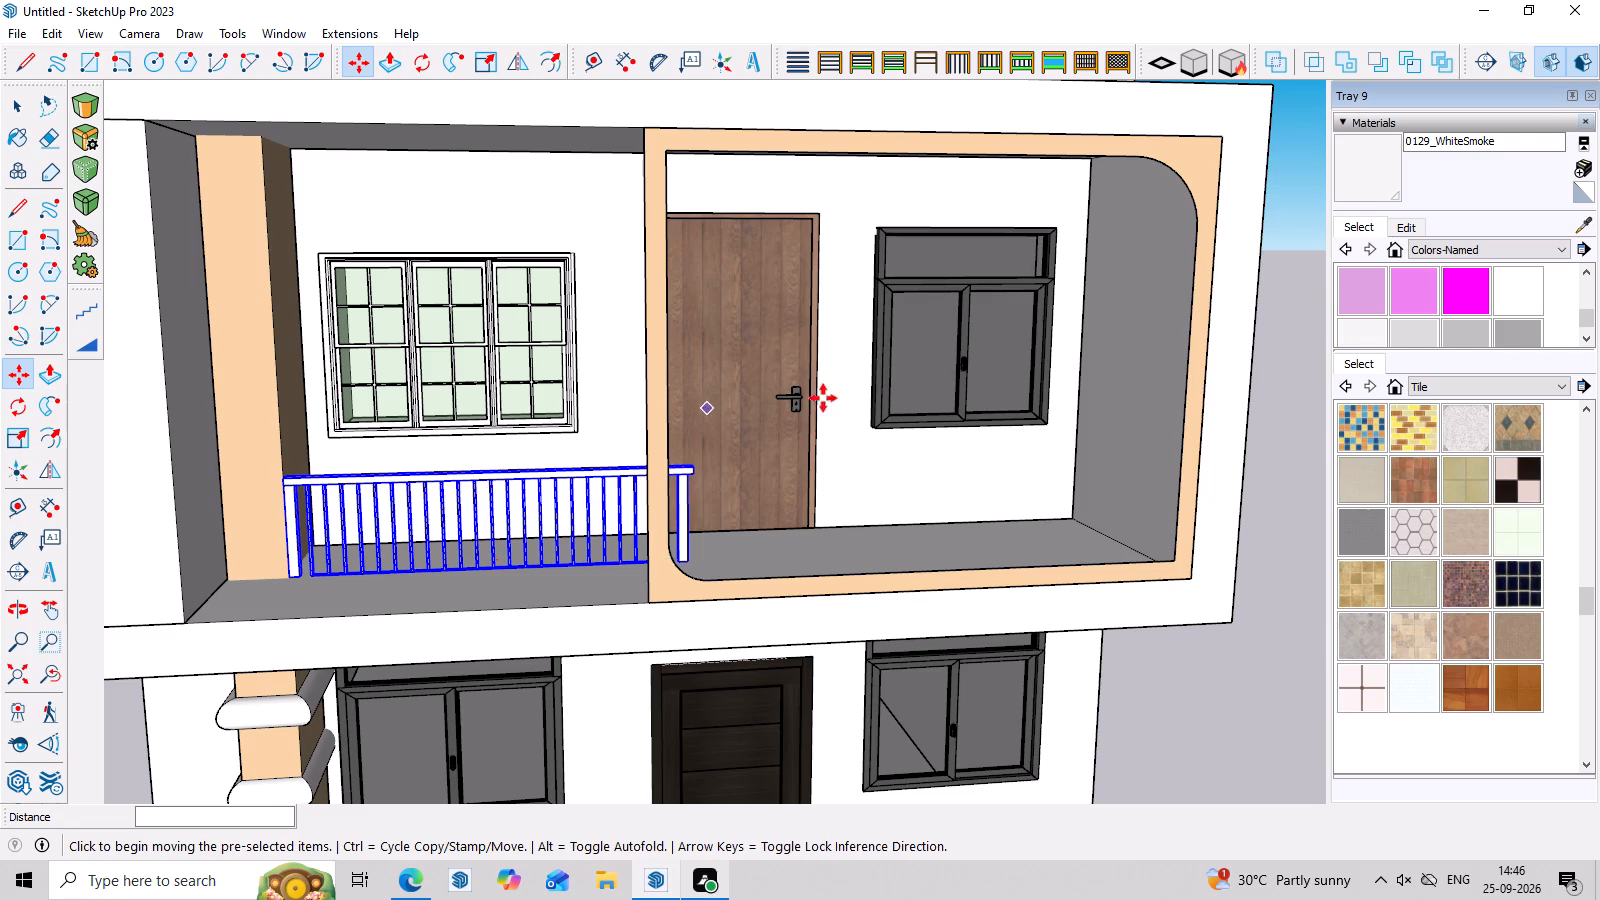
{"action": "scroll", "coordinate": [601, 510], "scroll_direction": "down", "scroll_amount": 3}
{"action": "middle_click_drag", "start_coordinate": [624, 526], "coordinate": [566, 407]}
{"action": "scroll", "coordinate": [565, 487], "scroll_direction": "up", "scroll_amount": 5}
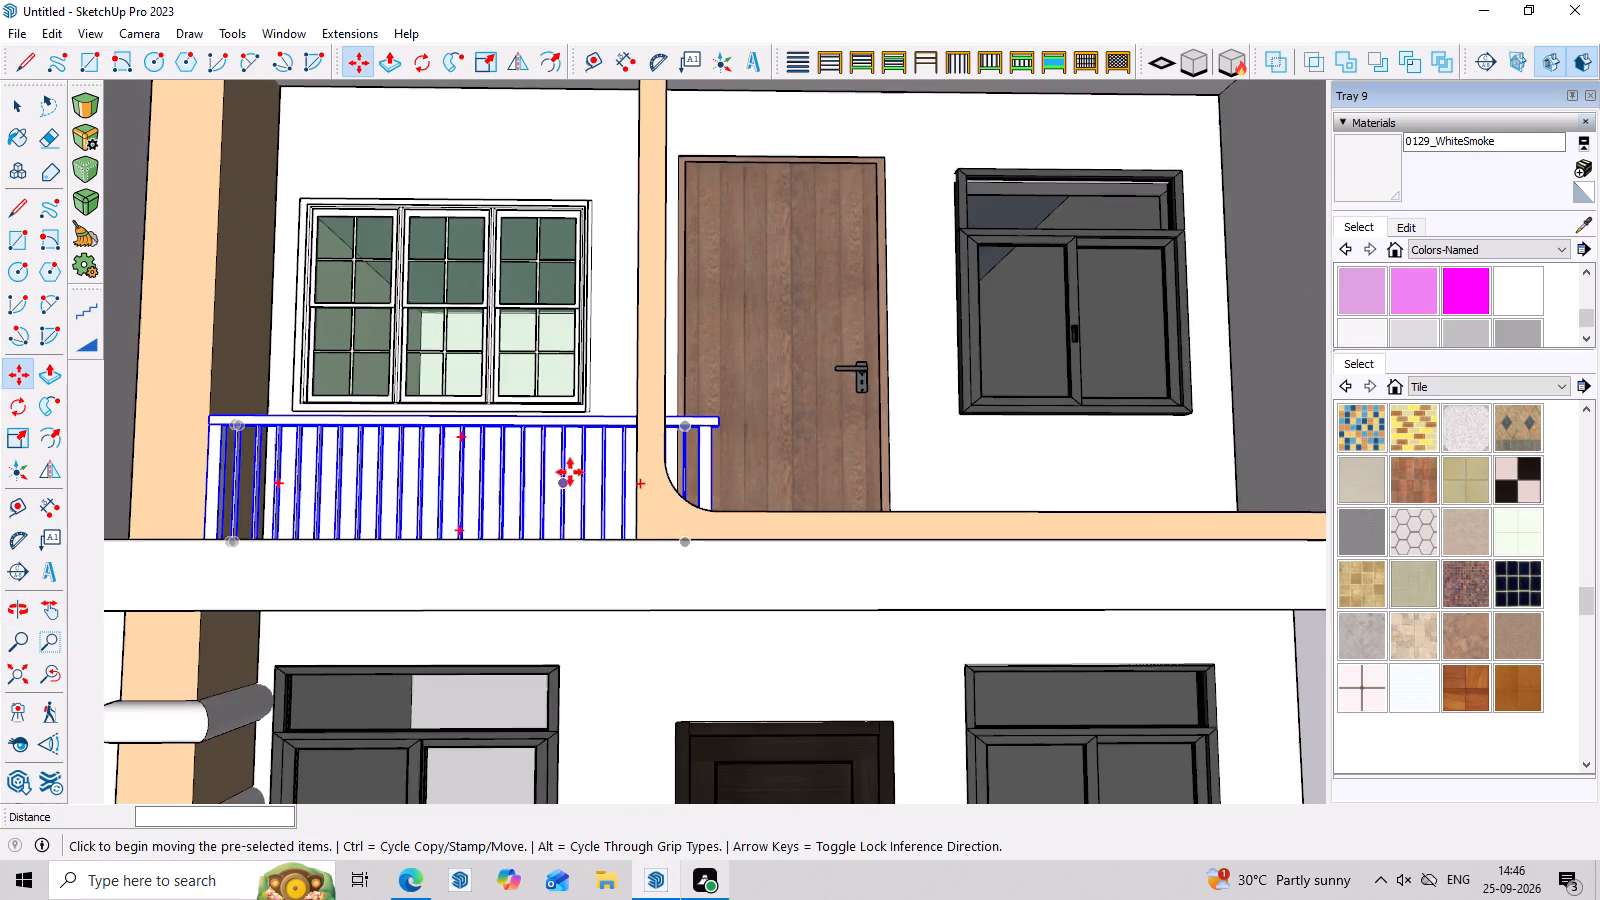
{"action": "middle_click_drag", "start_coordinate": [576, 499], "coordinate": [577, 583]}
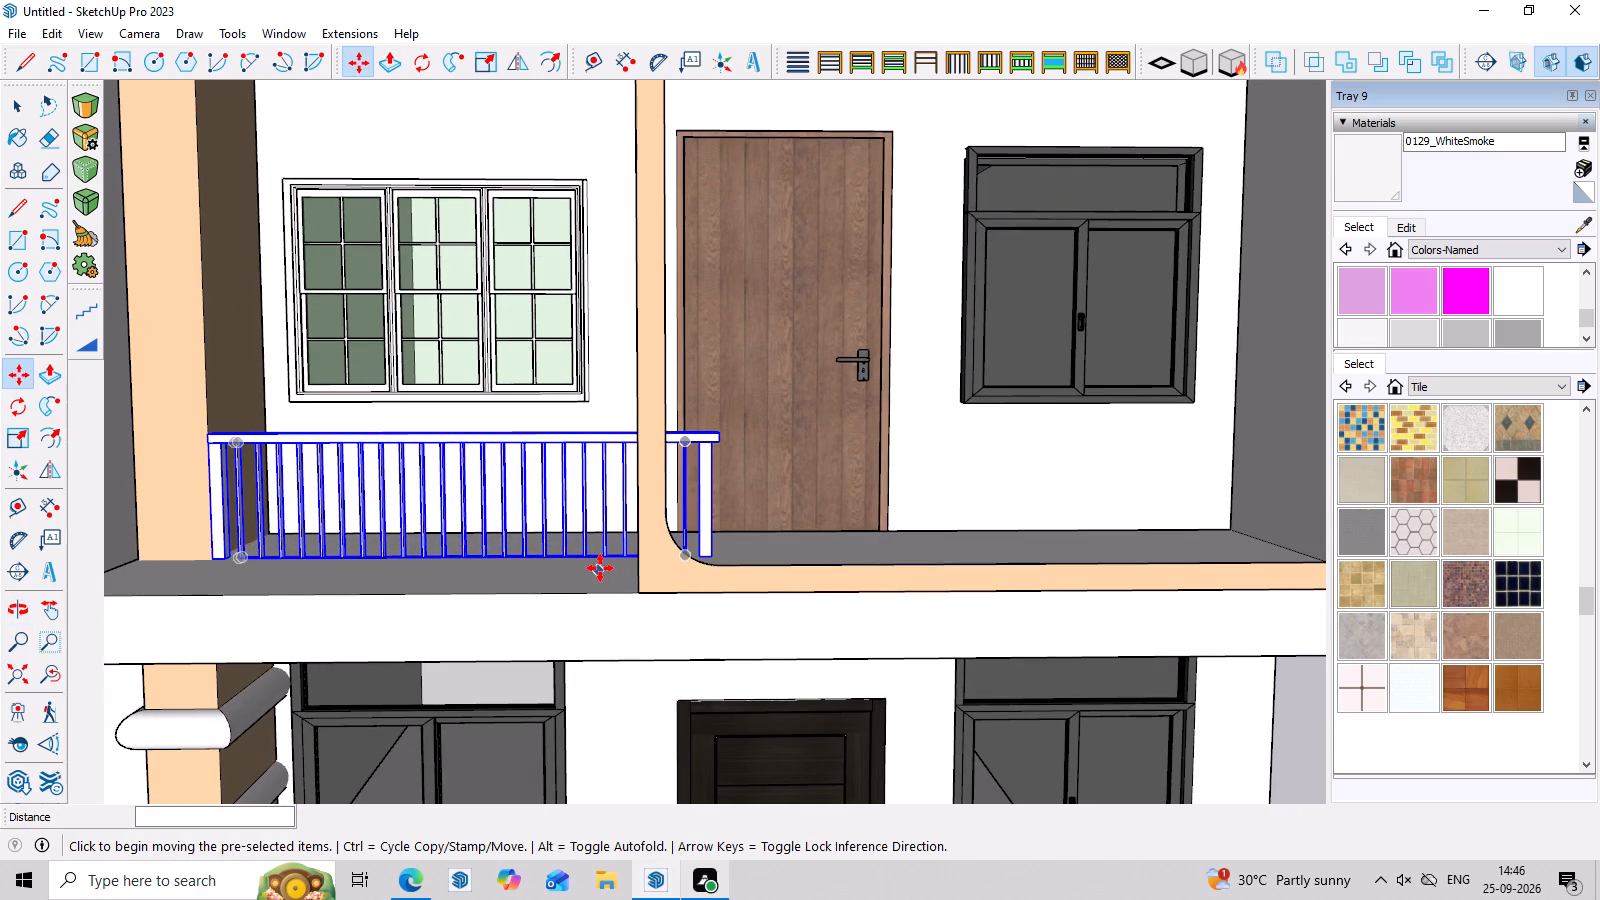
{"action": "scroll", "coordinate": [704, 519], "scroll_direction": "up", "scroll_amount": 6}
{"action": "middle_click_drag", "start_coordinate": [730, 515], "coordinate": [786, 713]}
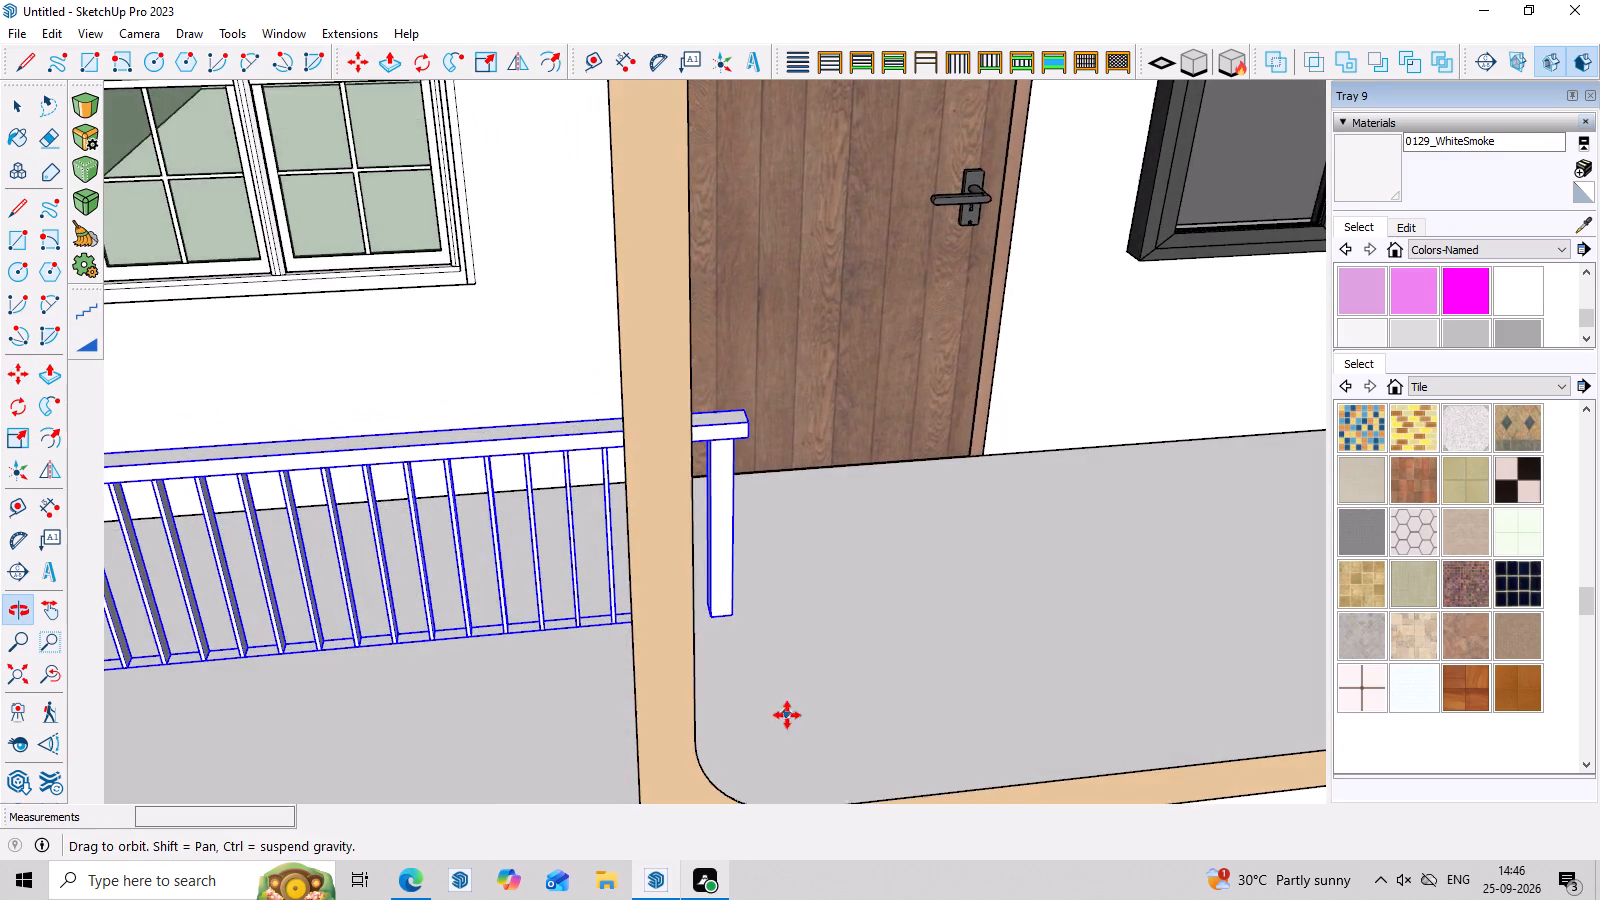
{"action": "scroll", "coordinate": [669, 652], "scroll_direction": "up", "scroll_amount": 3}
{"action": "middle_click_drag", "start_coordinate": [640, 598], "coordinate": [679, 435]}
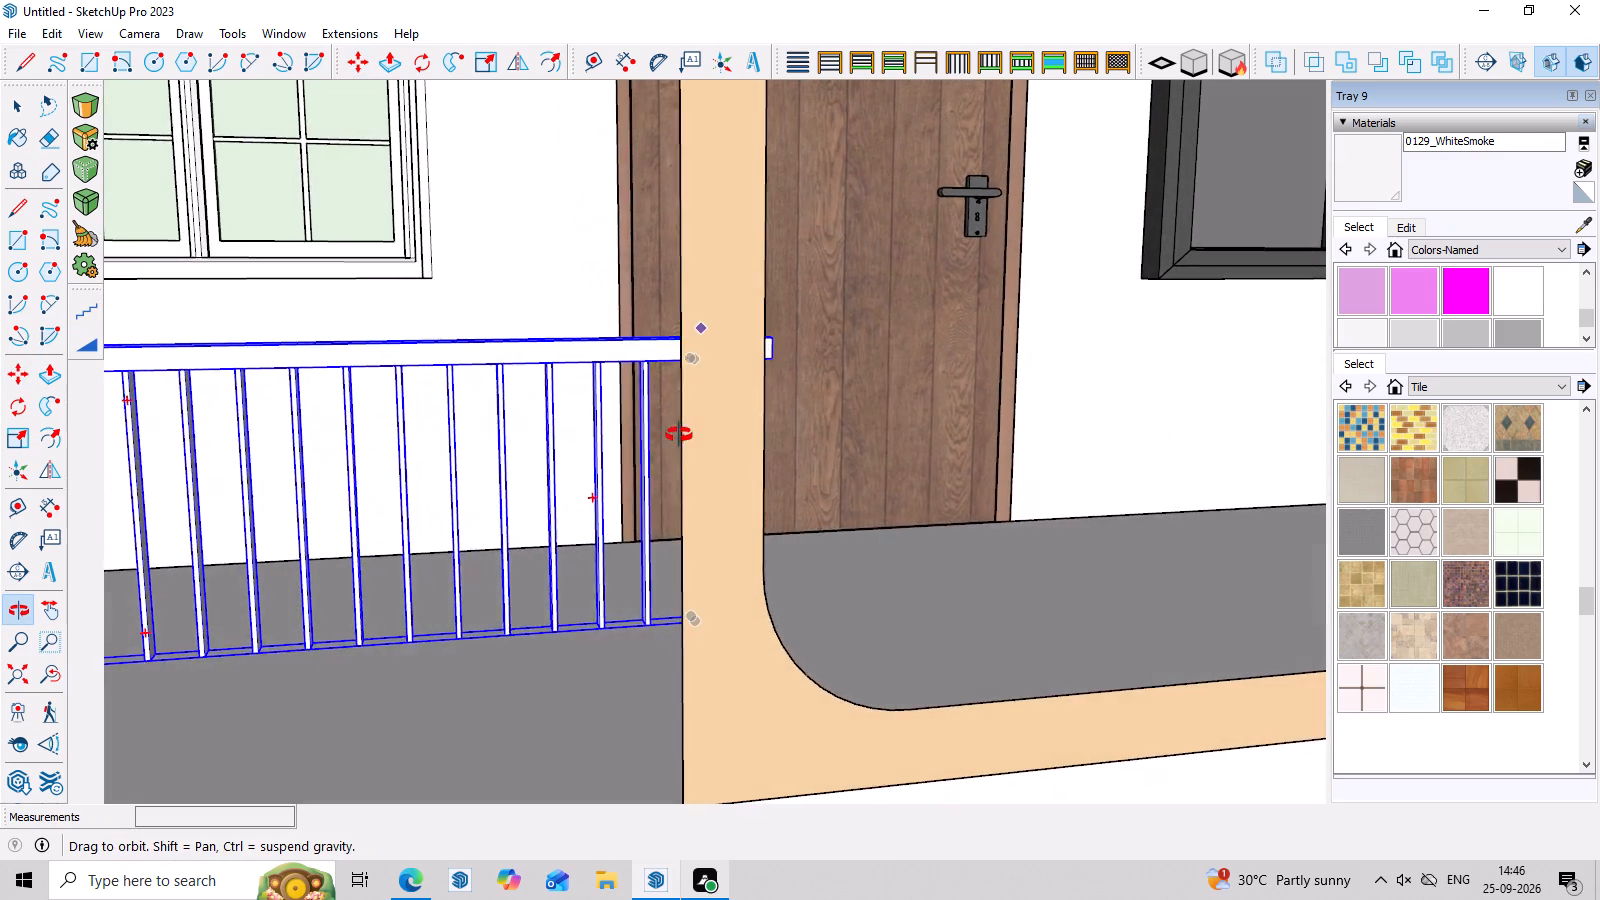
{"action": "middle_click_drag", "start_coordinate": [679, 435], "coordinate": [653, 411]}
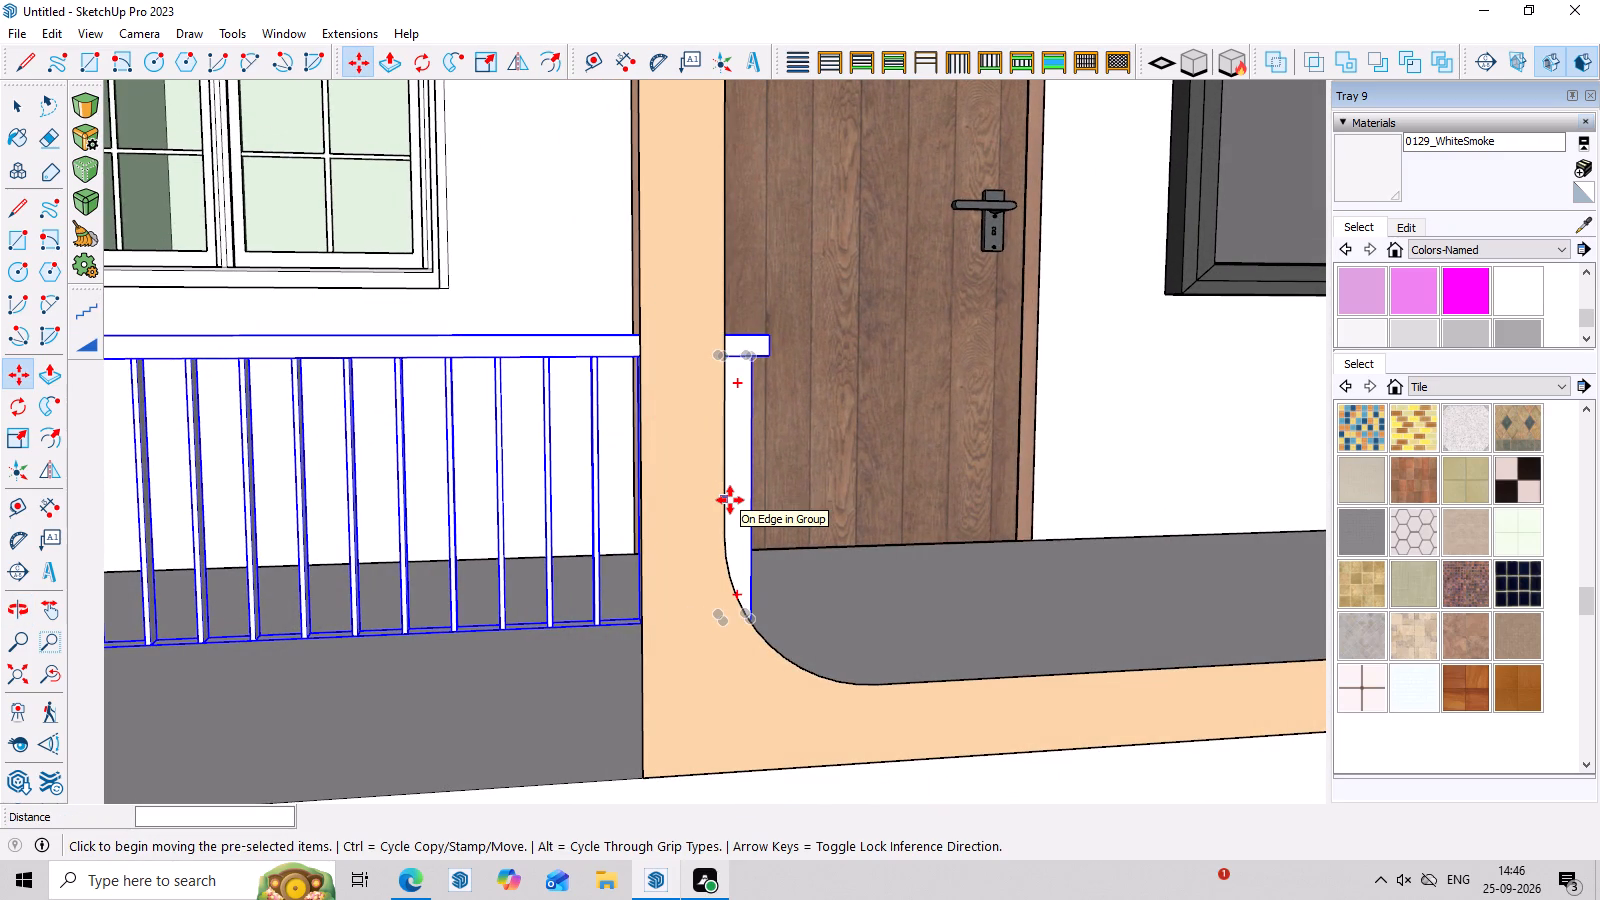
{"action": "middle_click_drag", "start_coordinate": [729, 503], "coordinate": [736, 582]}
{"action": "scroll", "coordinate": [736, 575], "scroll_direction": "down", "scroll_amount": 19}
{"action": "middle_click_drag", "start_coordinate": [803, 632], "coordinate": [735, 476]}
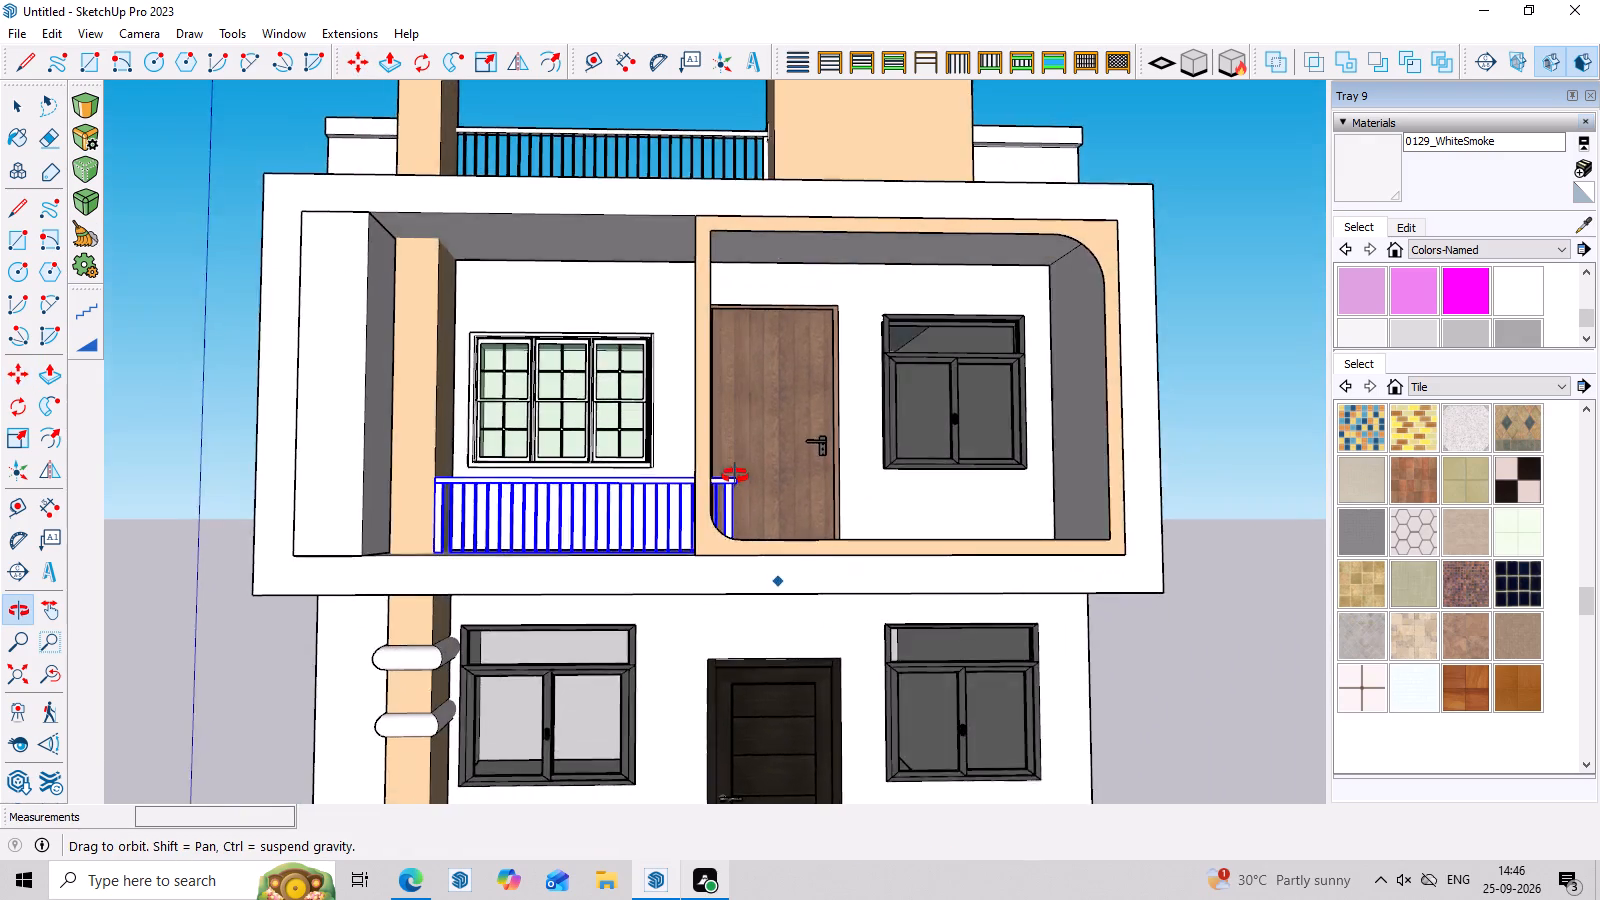
{"action": "middle_click_drag", "start_coordinate": [735, 476], "coordinate": [719, 537]}
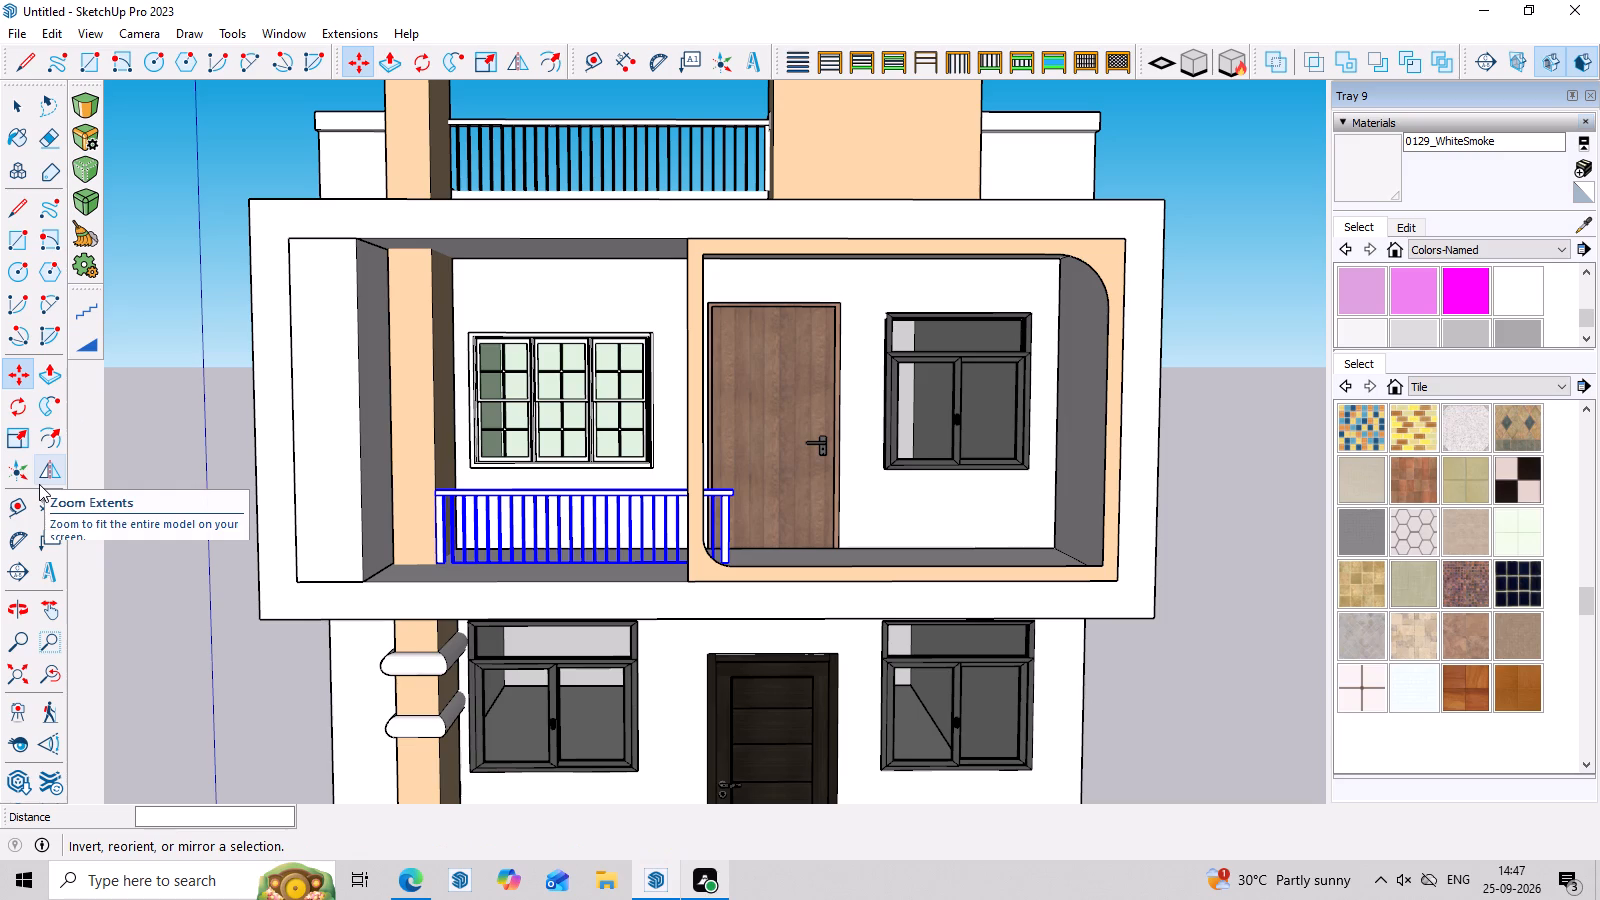
Inspect the railing's far end post behind the rounded frame from the front, low, high and oblique viewpoints.
{"action": "scroll", "coordinate": [589, 446], "scroll_direction": "down", "scroll_amount": 8}
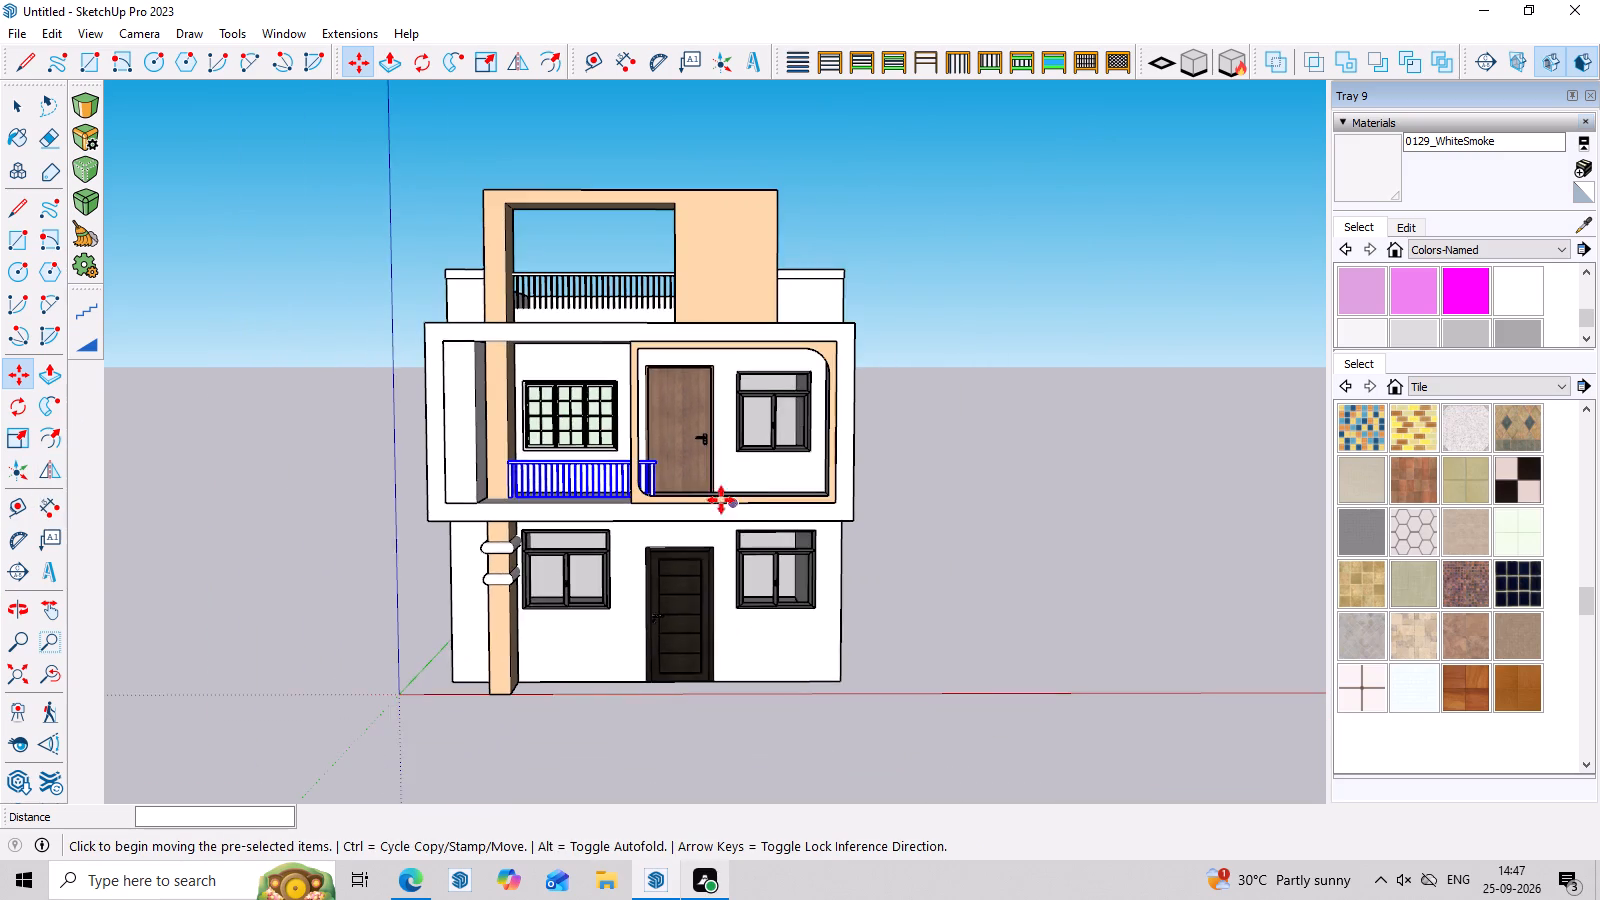
{"action": "middle_click_drag", "start_coordinate": [721, 500], "coordinate": [717, 594]}
{"action": "scroll", "coordinate": [459, 269], "scroll_direction": "up", "scroll_amount": 8}
{"action": "scroll", "coordinate": [786, 696], "scroll_direction": "up", "scroll_amount": 7}
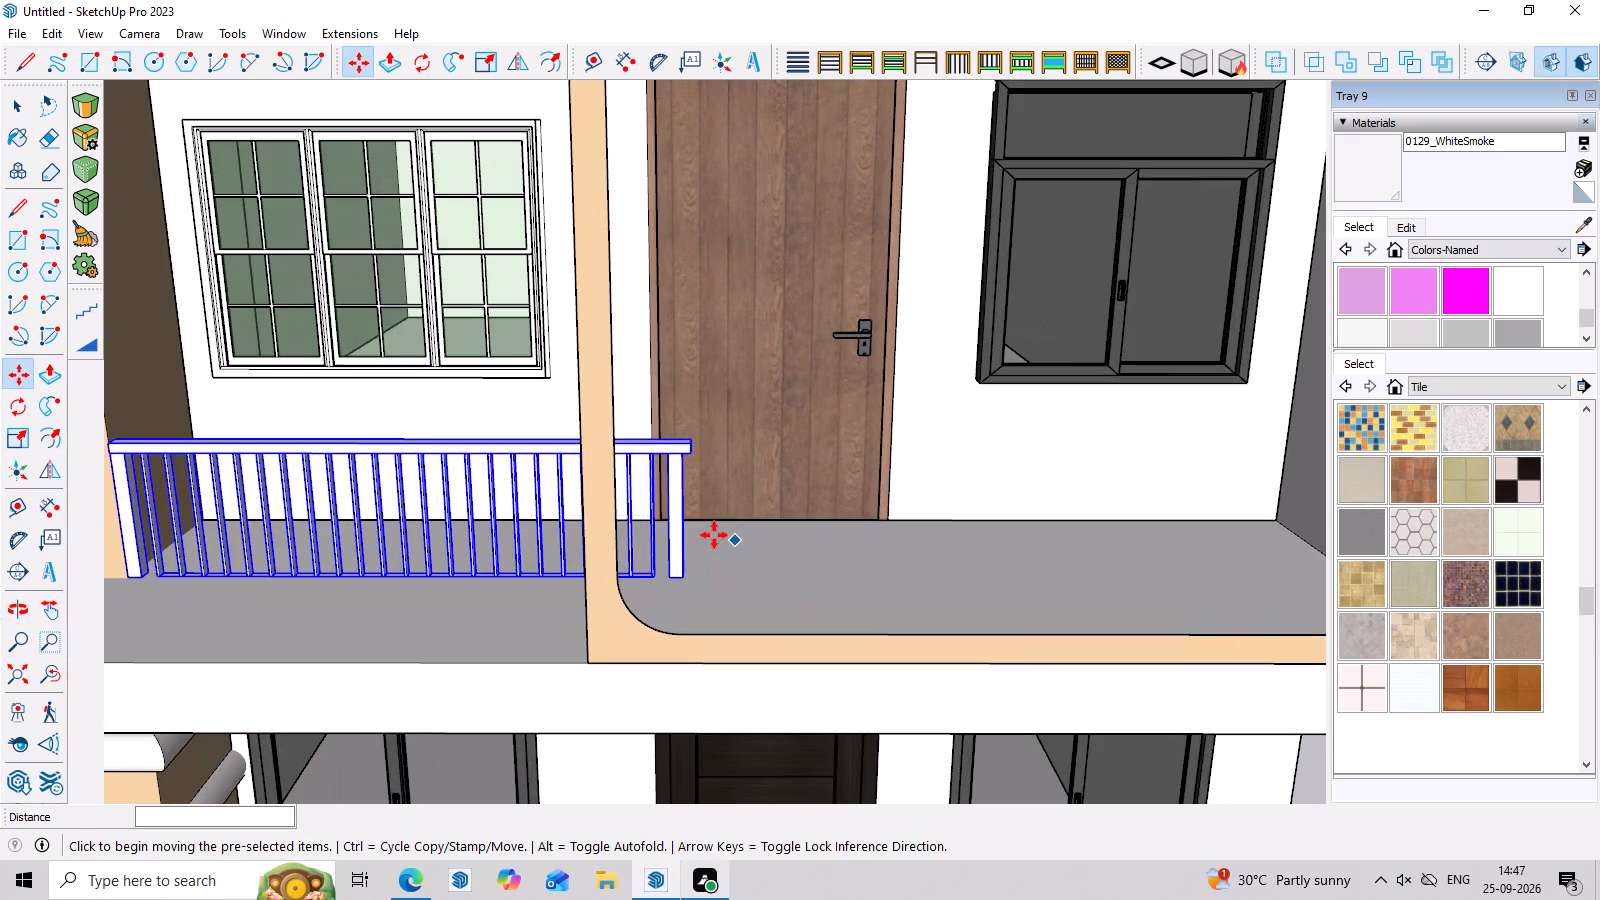
{"action": "scroll", "coordinate": [705, 534], "scroll_direction": "down", "scroll_amount": 7}
{"action": "middle_click_drag", "start_coordinate": [739, 545], "coordinate": [743, 482]}
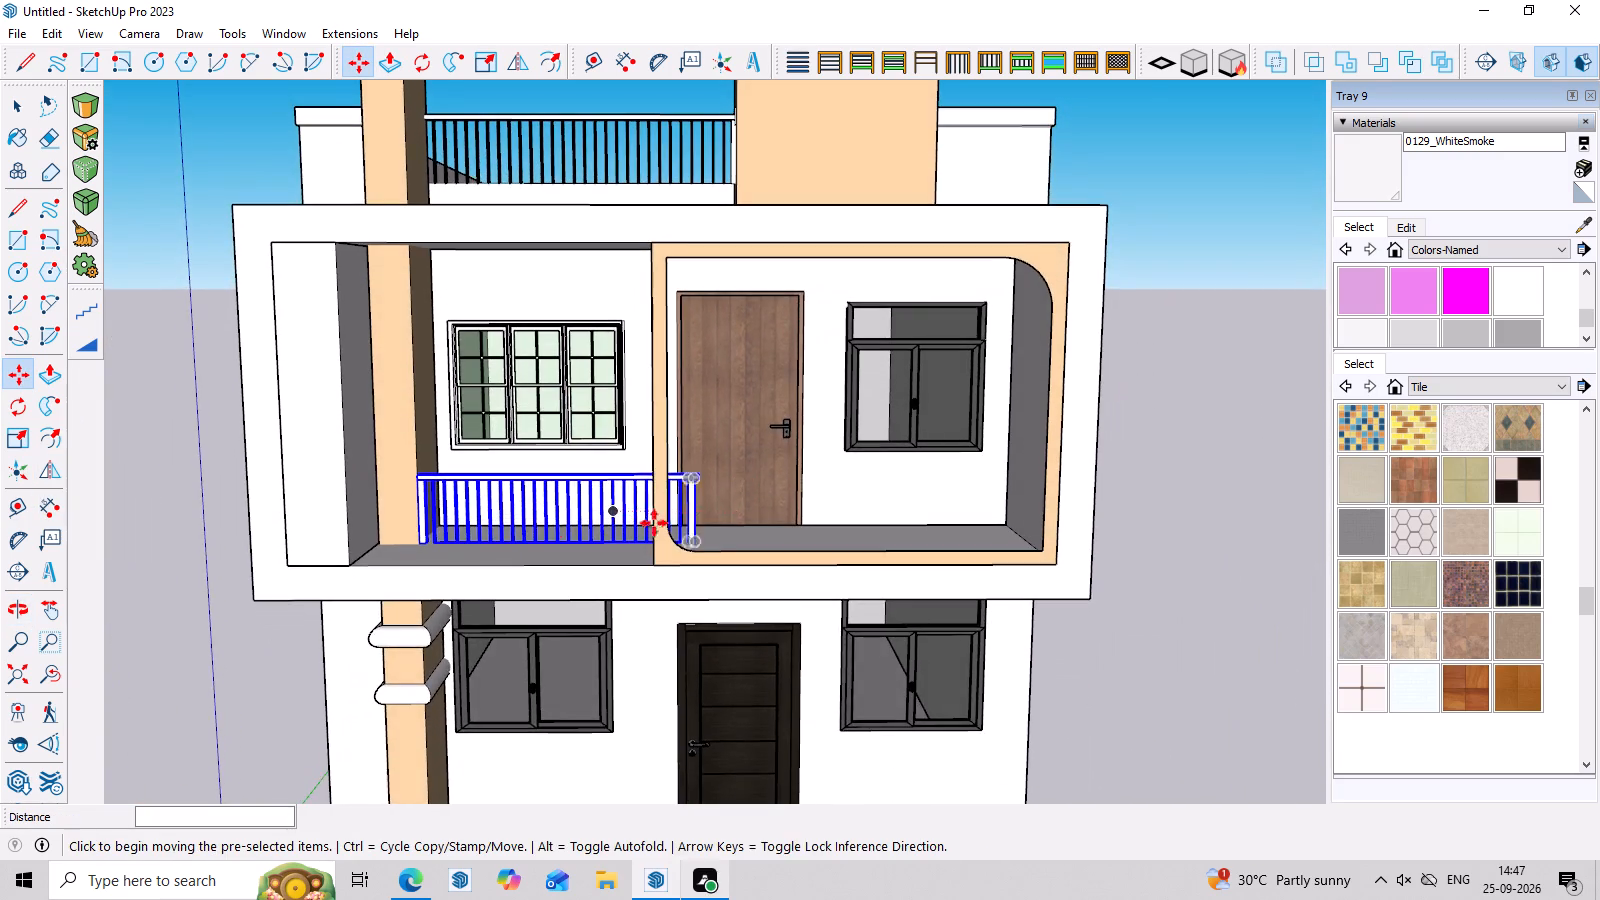
{"action": "scroll", "coordinate": [620, 524], "scroll_direction": "up", "scroll_amount": 7}
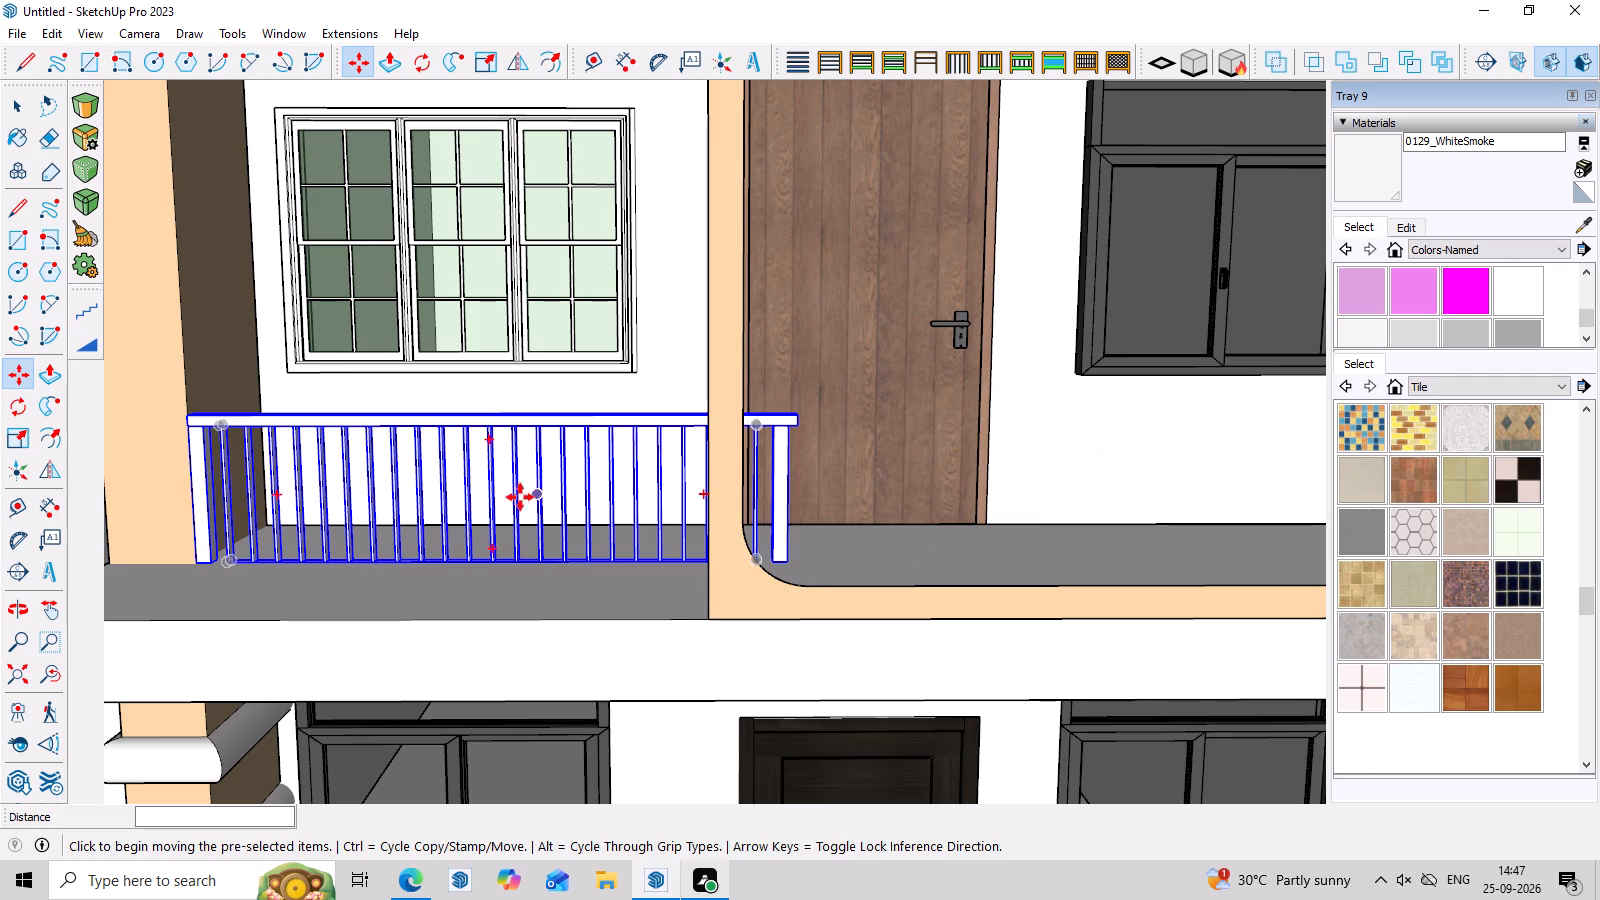
{"action": "scroll", "coordinate": [511, 497], "scroll_direction": "down", "scroll_amount": 7}
{"action": "middle_click_drag", "start_coordinate": [625, 533], "coordinate": [638, 482]}
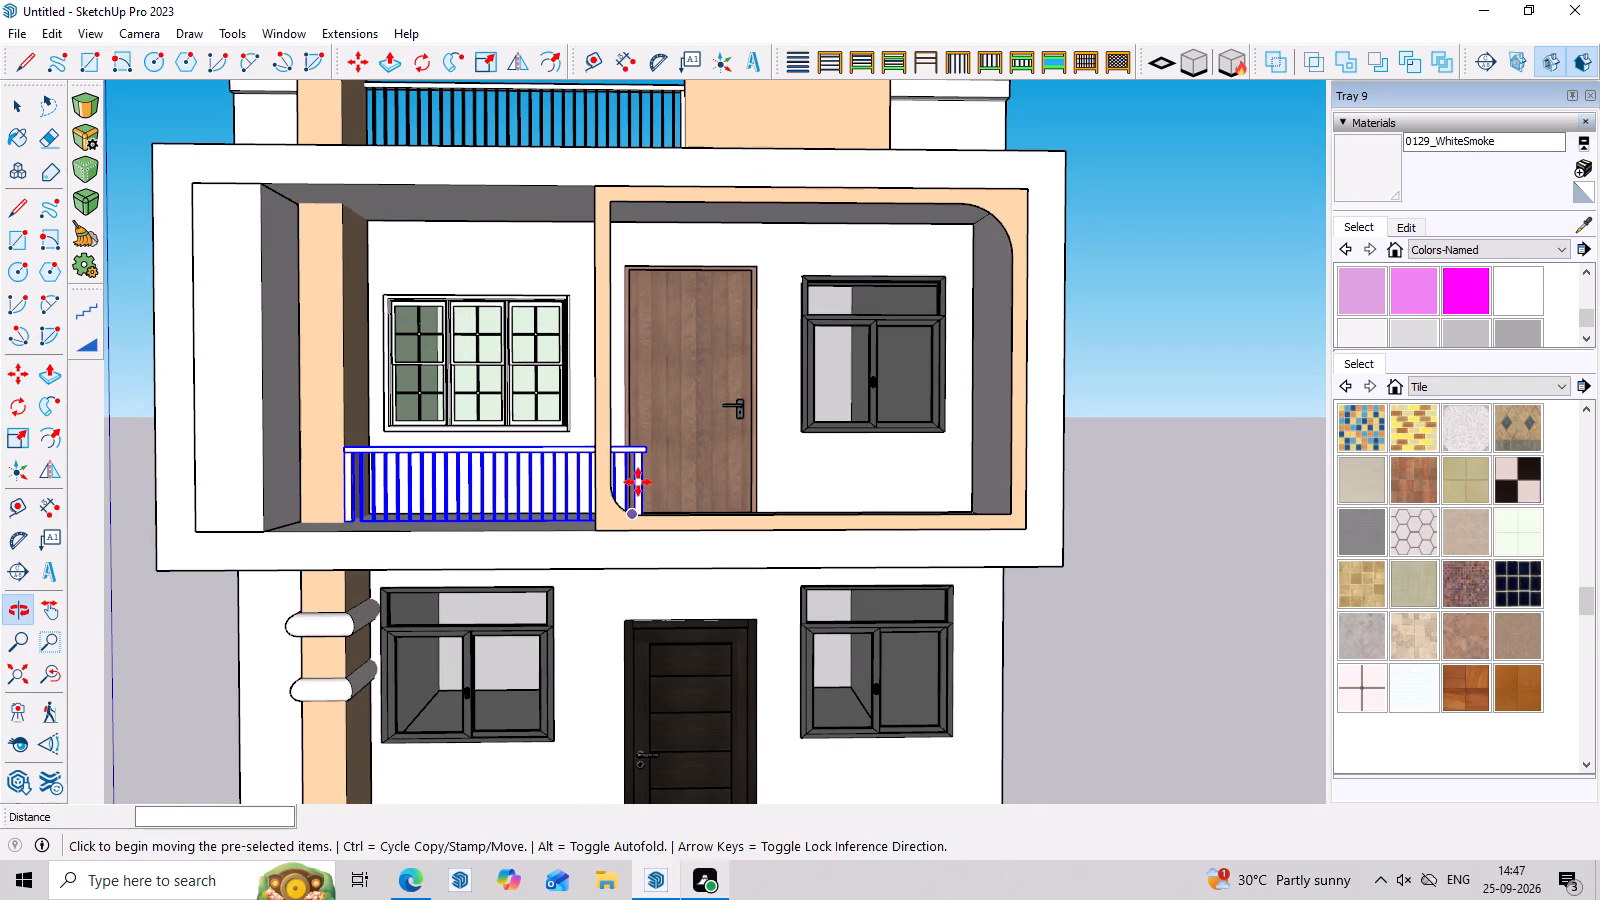
{"action": "middle_click_drag", "start_coordinate": [628, 402], "coordinate": [669, 502]}
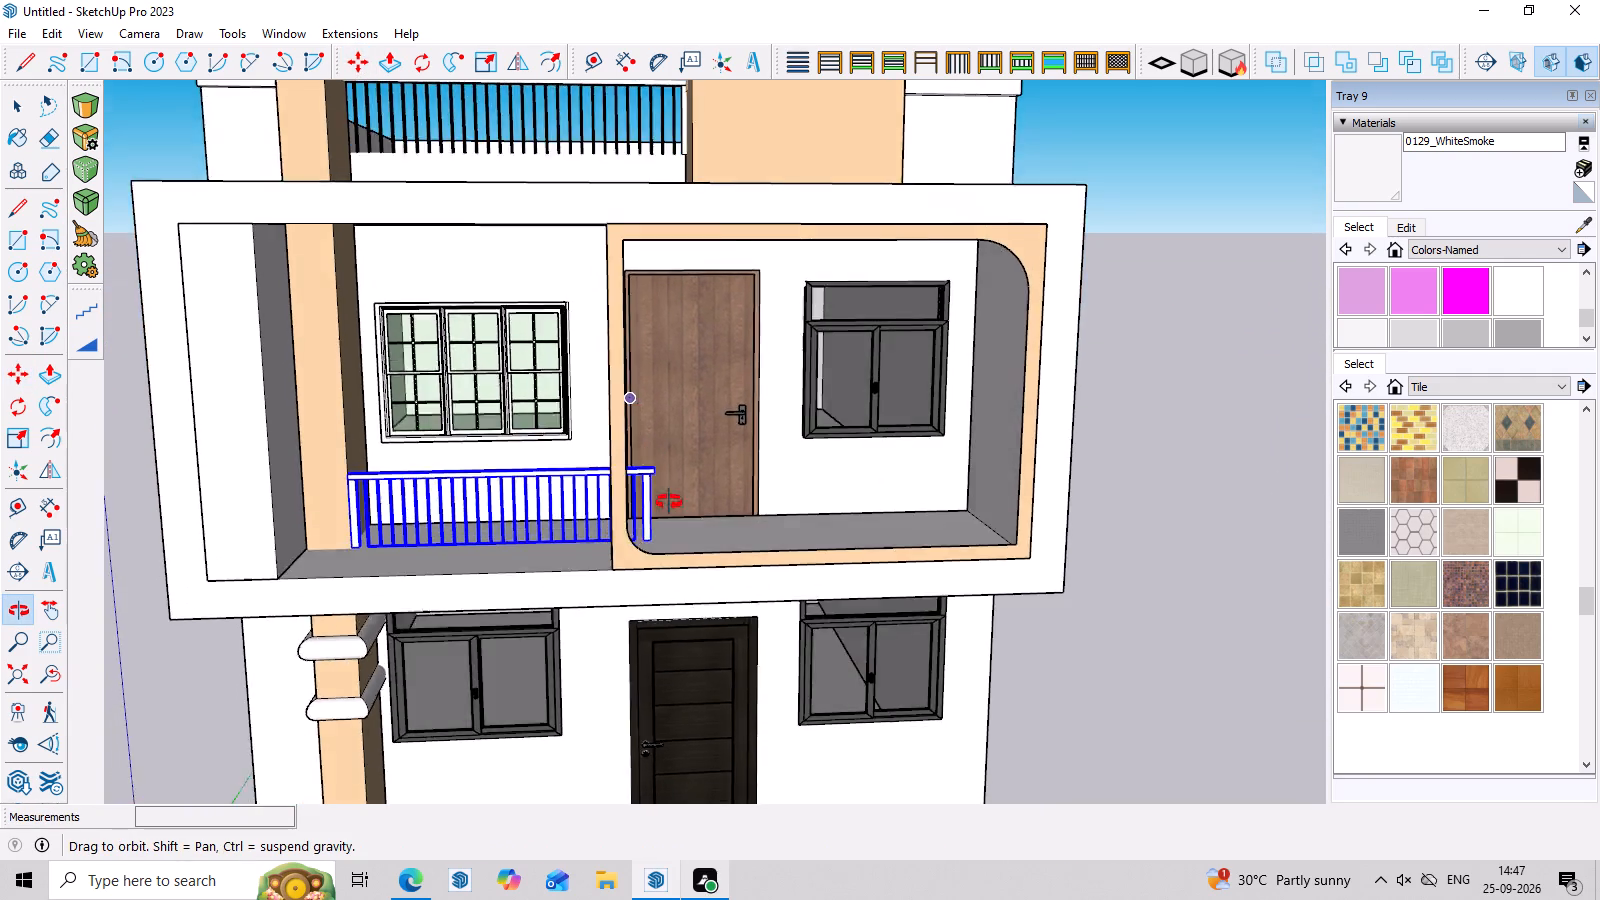
{"action": "middle_click_drag", "start_coordinate": [669, 502], "coordinate": [684, 559]}
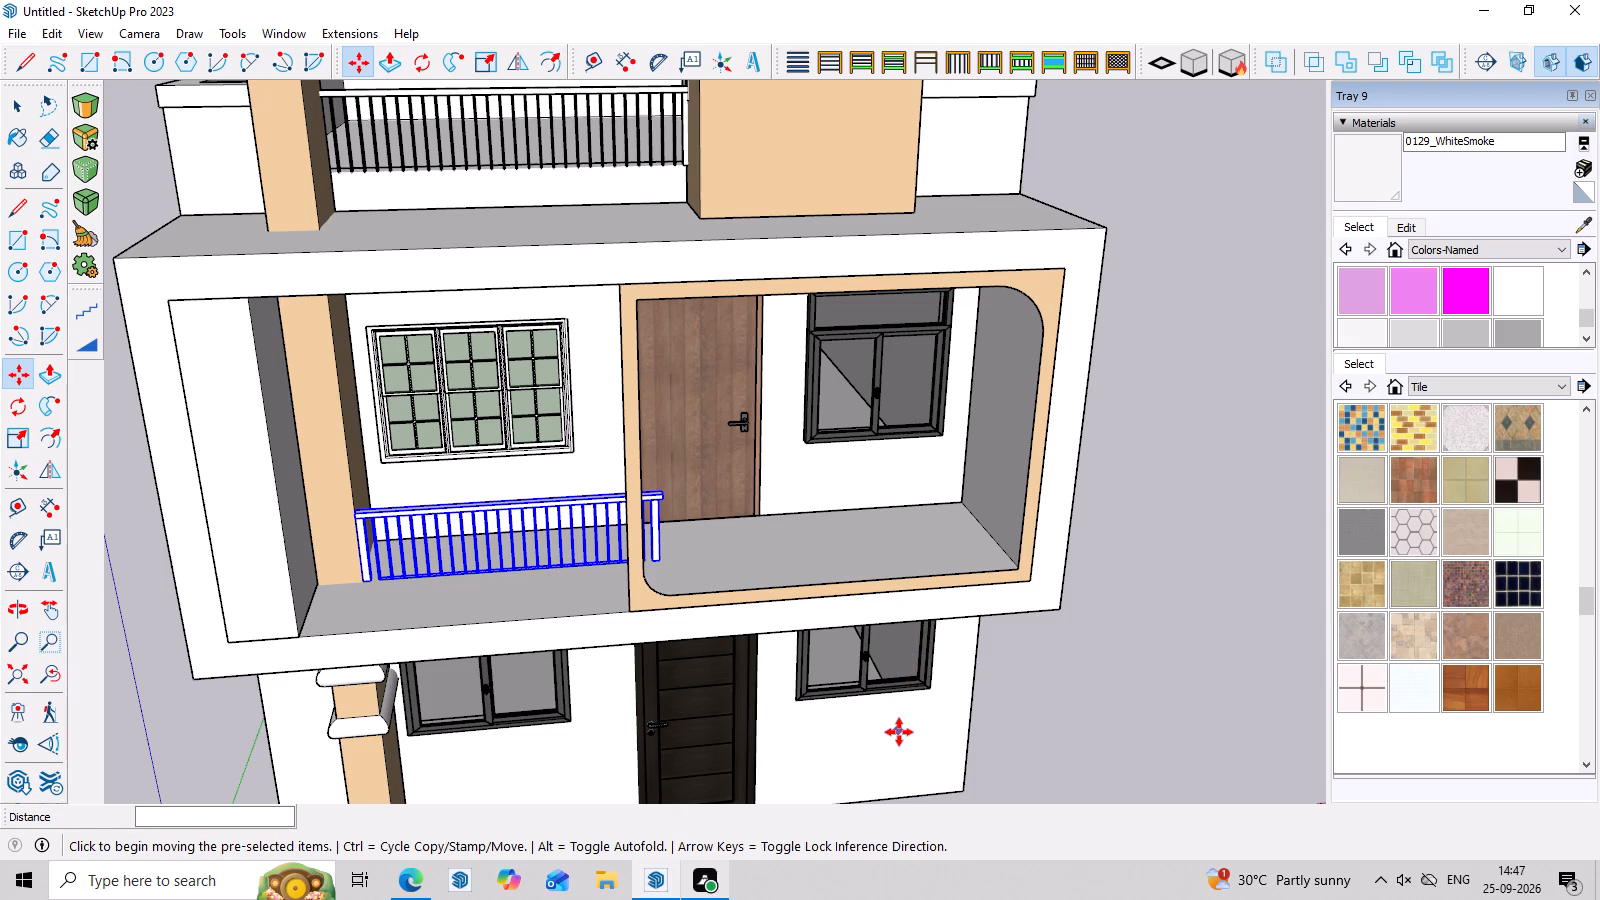
{"action": "middle_click_drag", "start_coordinate": [900, 680], "coordinate": [906, 719]}
{"action": "scroll", "coordinate": [656, 544], "scroll_direction": "up", "scroll_amount": 8}
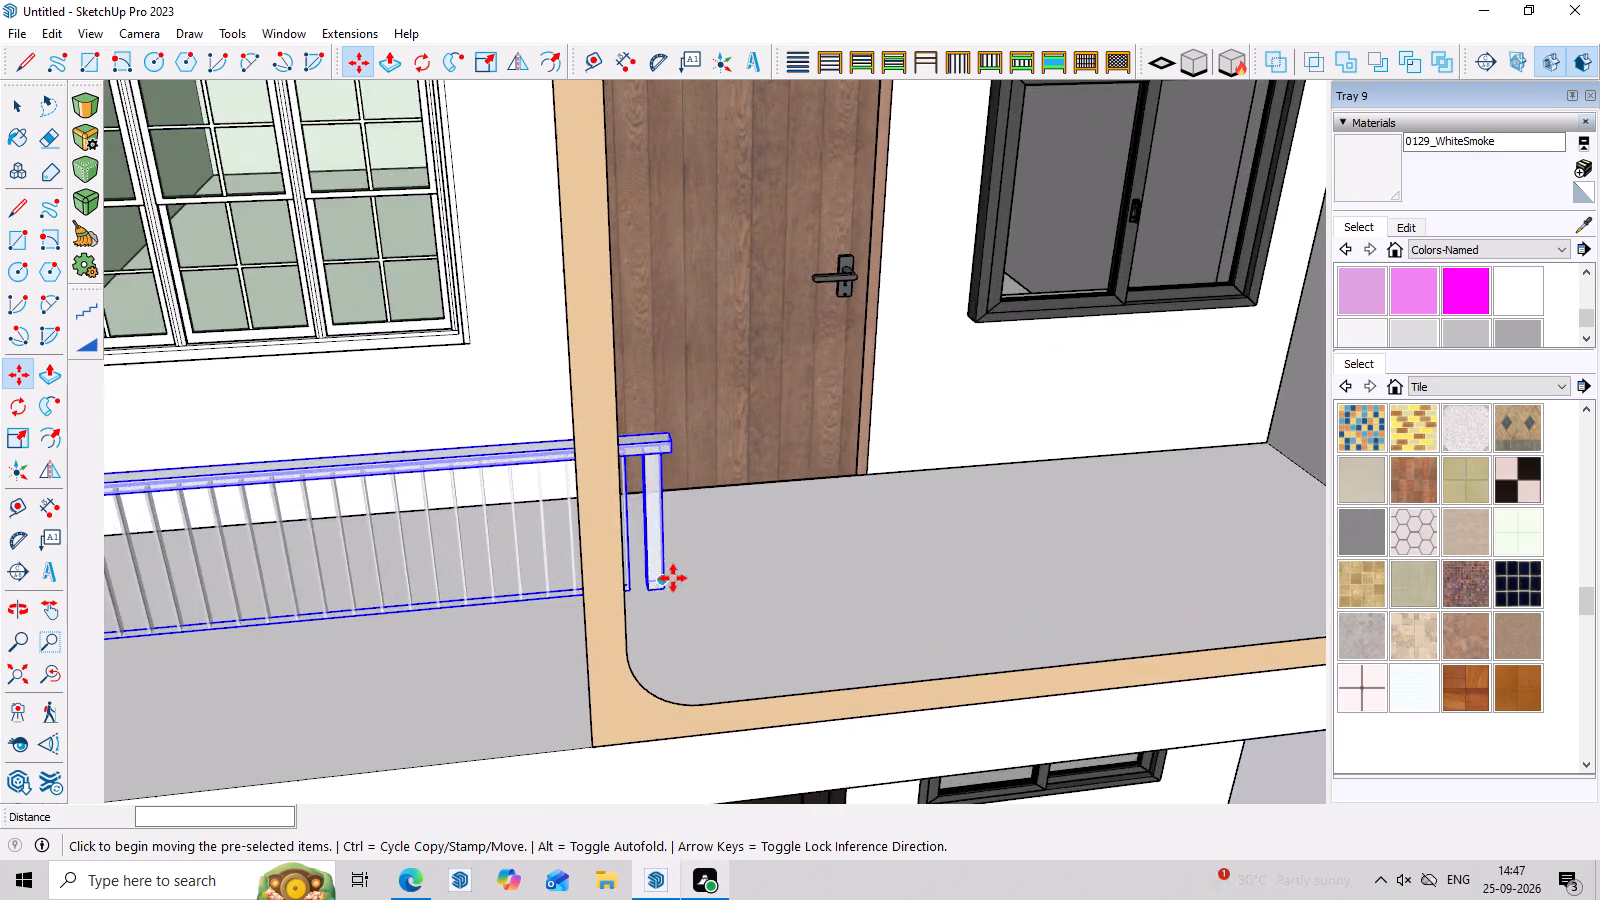
{"action": "scroll", "coordinate": [673, 596], "scroll_direction": "up", "scroll_amount": 2}
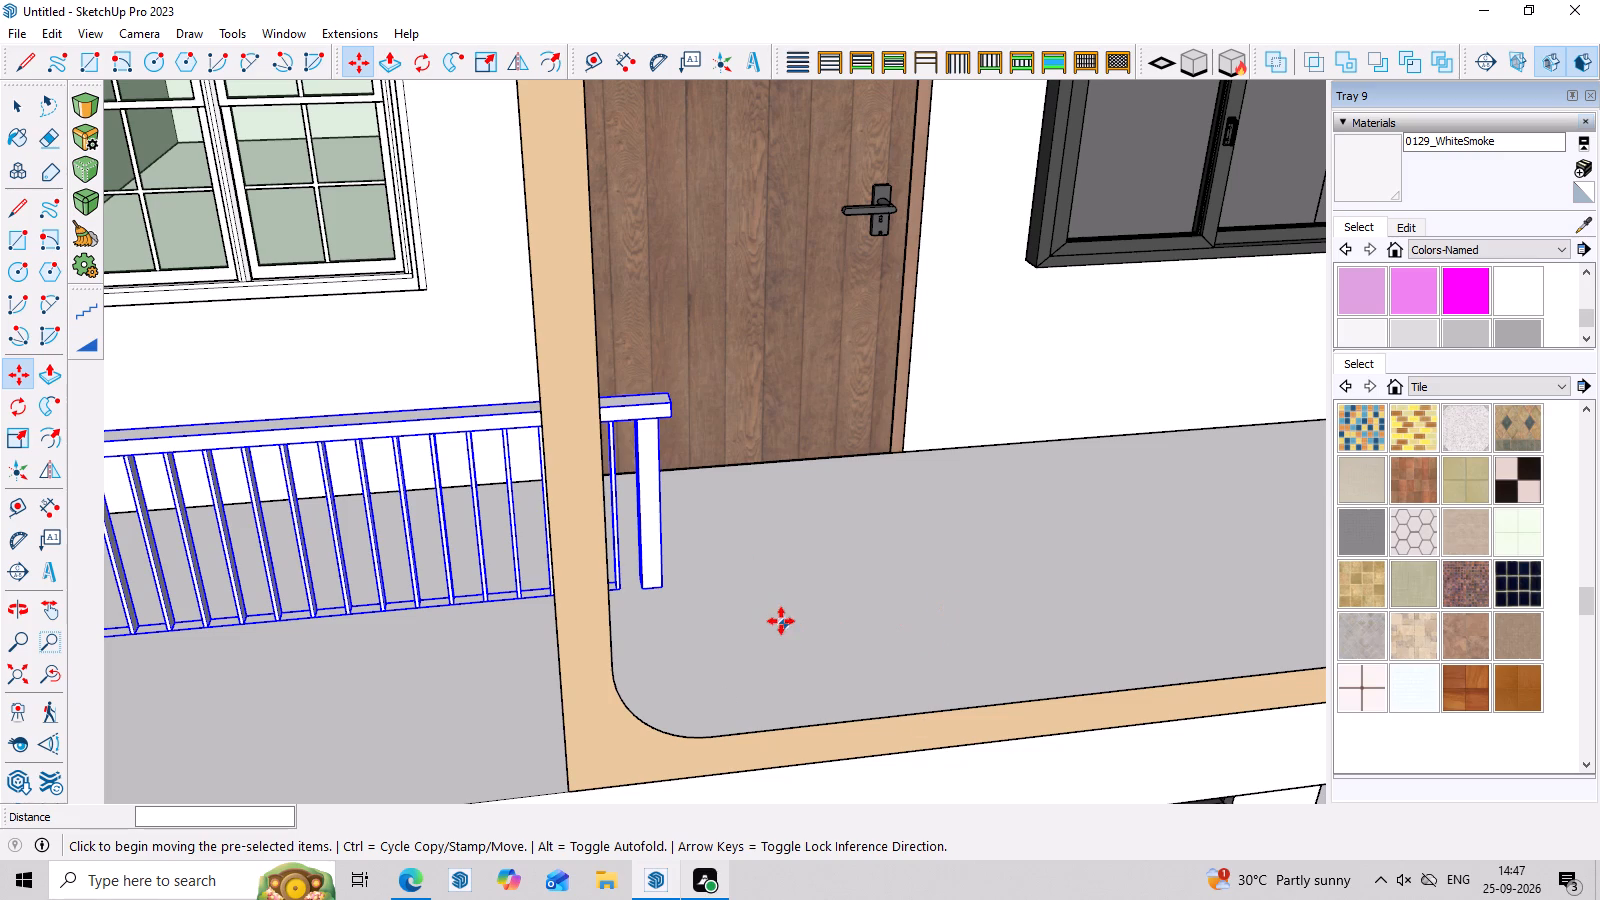
{"action": "middle_click_drag", "start_coordinate": [757, 564], "coordinate": [706, 344]}
{"action": "scroll", "coordinate": [706, 336], "scroll_direction": "down", "scroll_amount": 11}
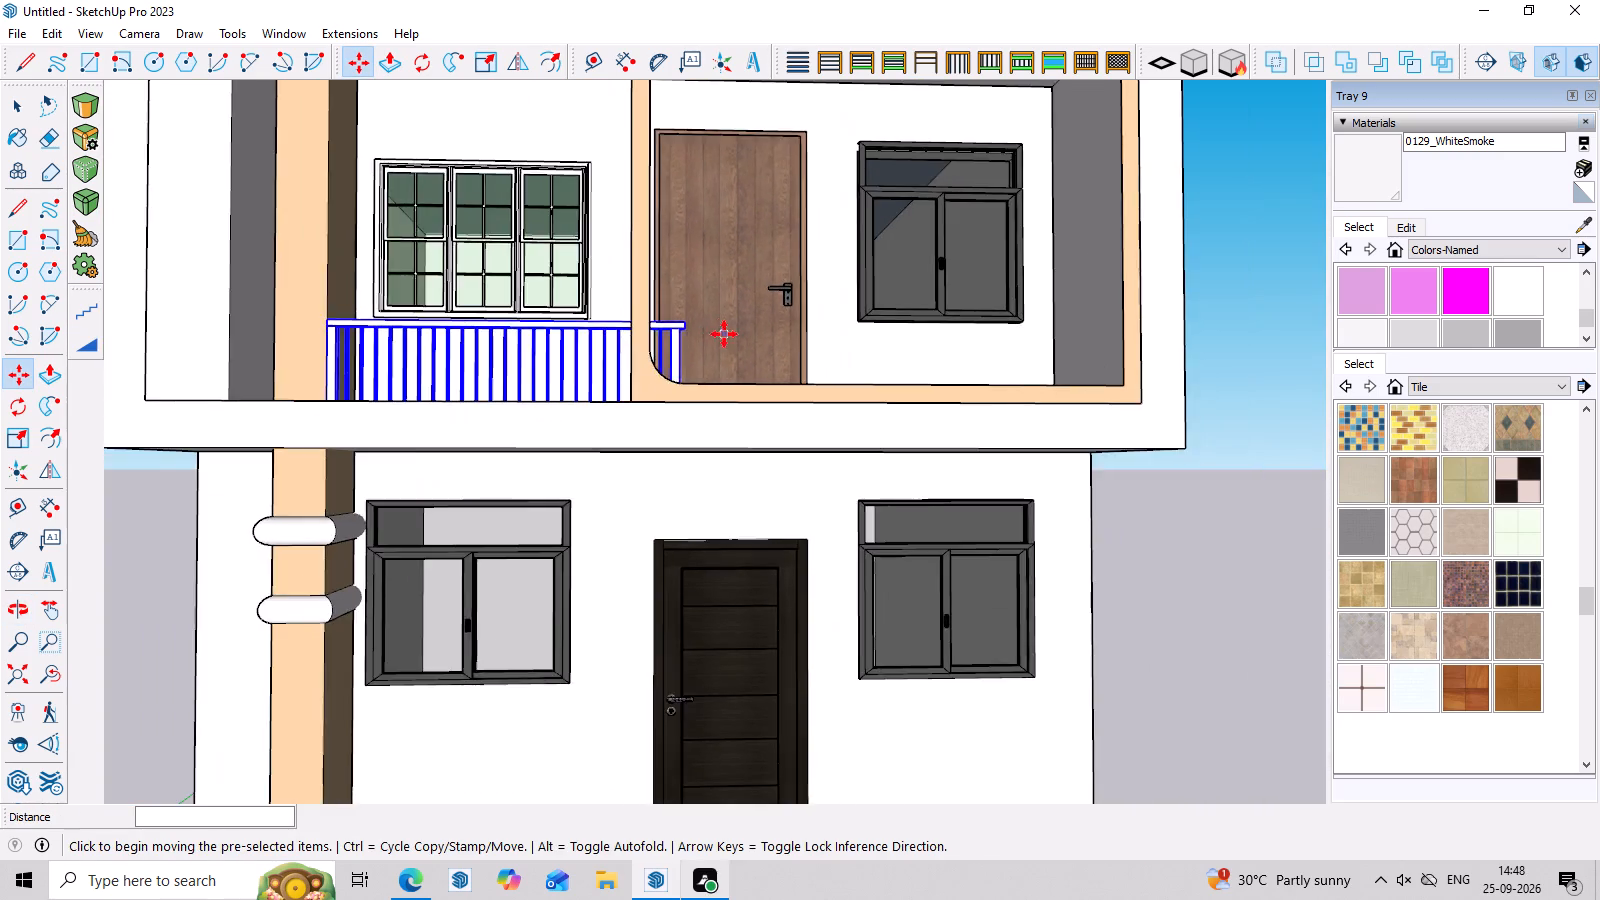
{"action": "scroll", "coordinate": [724, 334], "scroll_direction": "down", "scroll_amount": 3}
{"action": "middle_click_drag", "start_coordinate": [736, 353], "coordinate": [779, 538]}
{"action": "scroll", "coordinate": [618, 527], "scroll_direction": "up", "scroll_amount": 8}
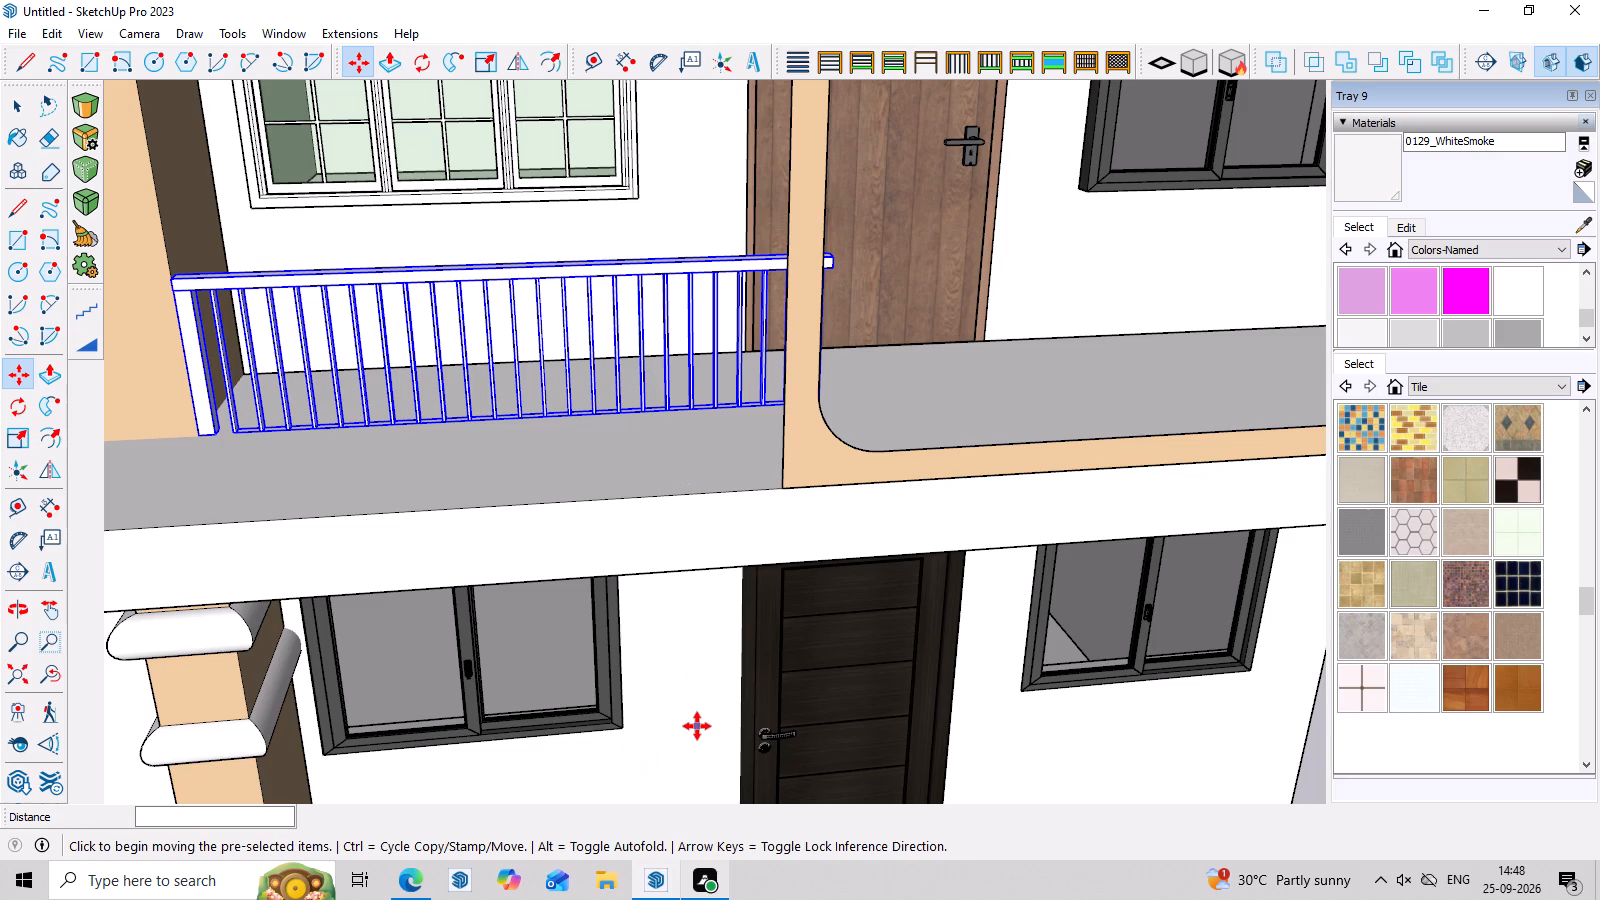
{"action": "scroll", "coordinate": [820, 429], "scroll_direction": "down", "scroll_amount": 5}
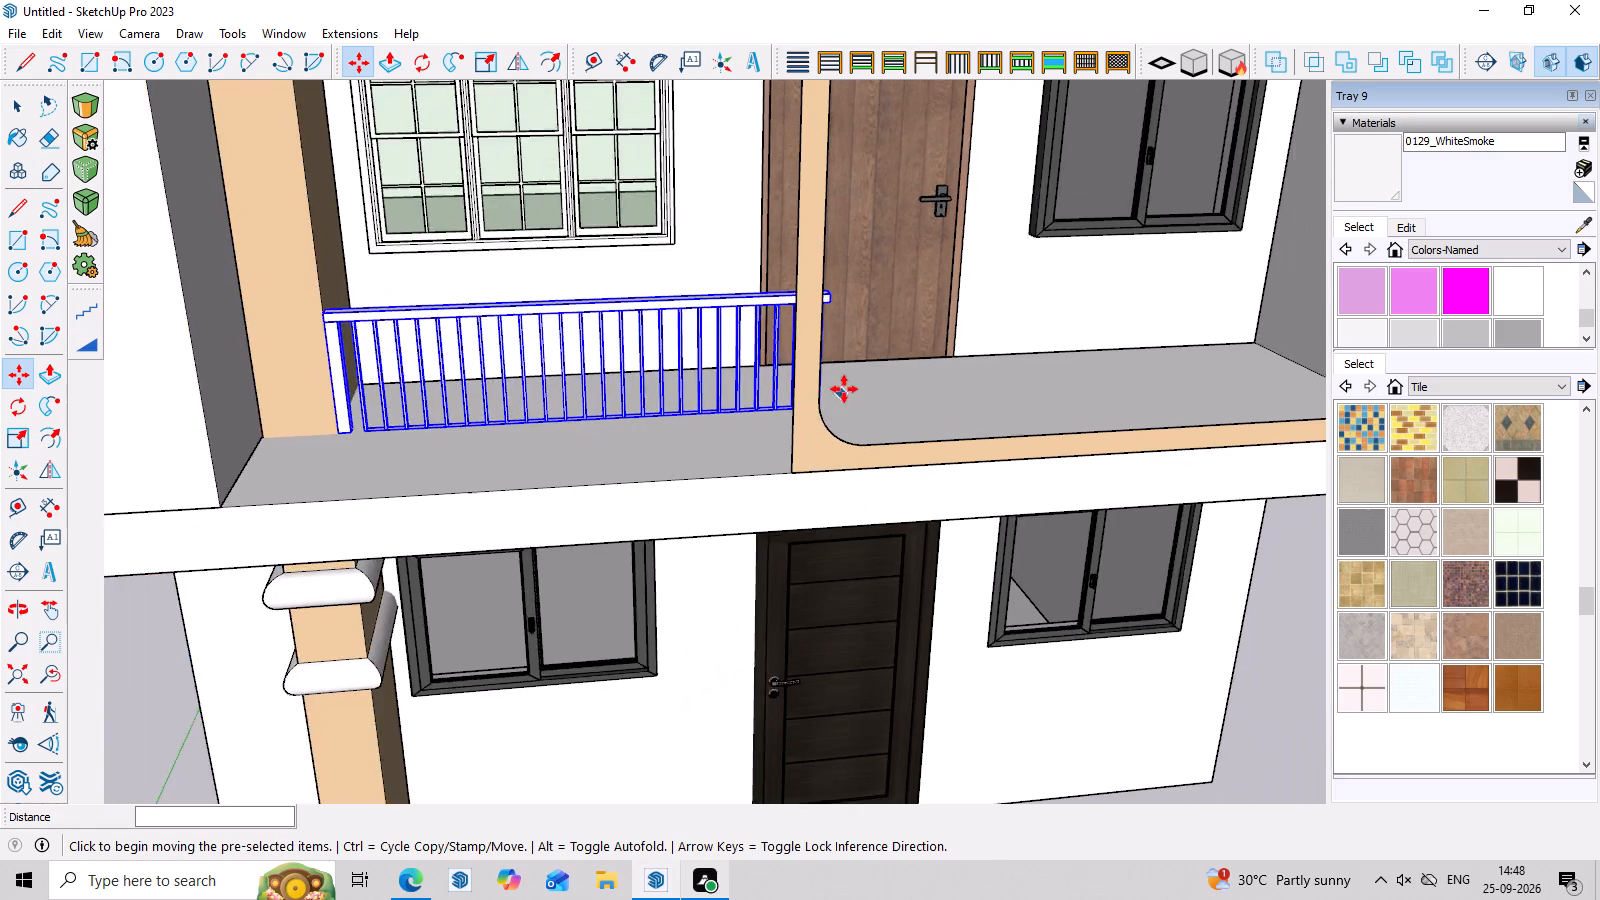
{"action": "scroll", "coordinate": [844, 389], "scroll_direction": "down", "scroll_amount": 2}
{"action": "middle_click_drag", "start_coordinate": [878, 389], "coordinate": [829, 219]}
{"action": "scroll", "coordinate": [829, 219], "scroll_direction": "down", "scroll_amount": 1}
{"action": "scroll", "coordinate": [865, 287], "scroll_direction": "up", "scroll_amount": 7}
{"action": "middle_click_drag", "start_coordinate": [876, 280], "coordinate": [876, 449]}
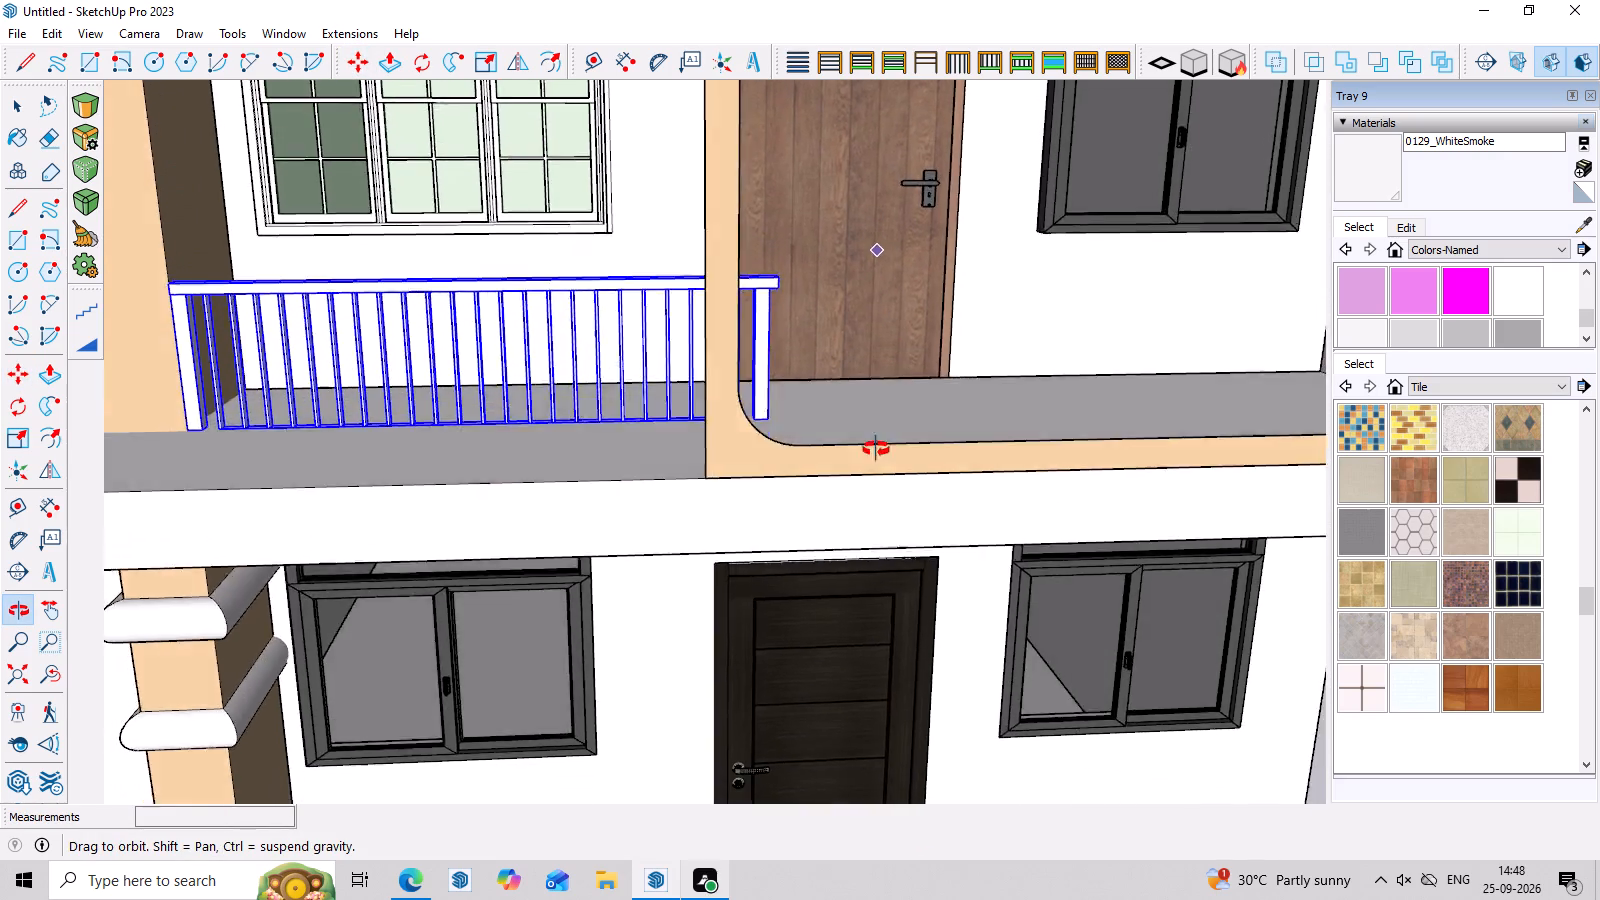
{"action": "middle_click_drag", "start_coordinate": [876, 449], "coordinate": [893, 673]}
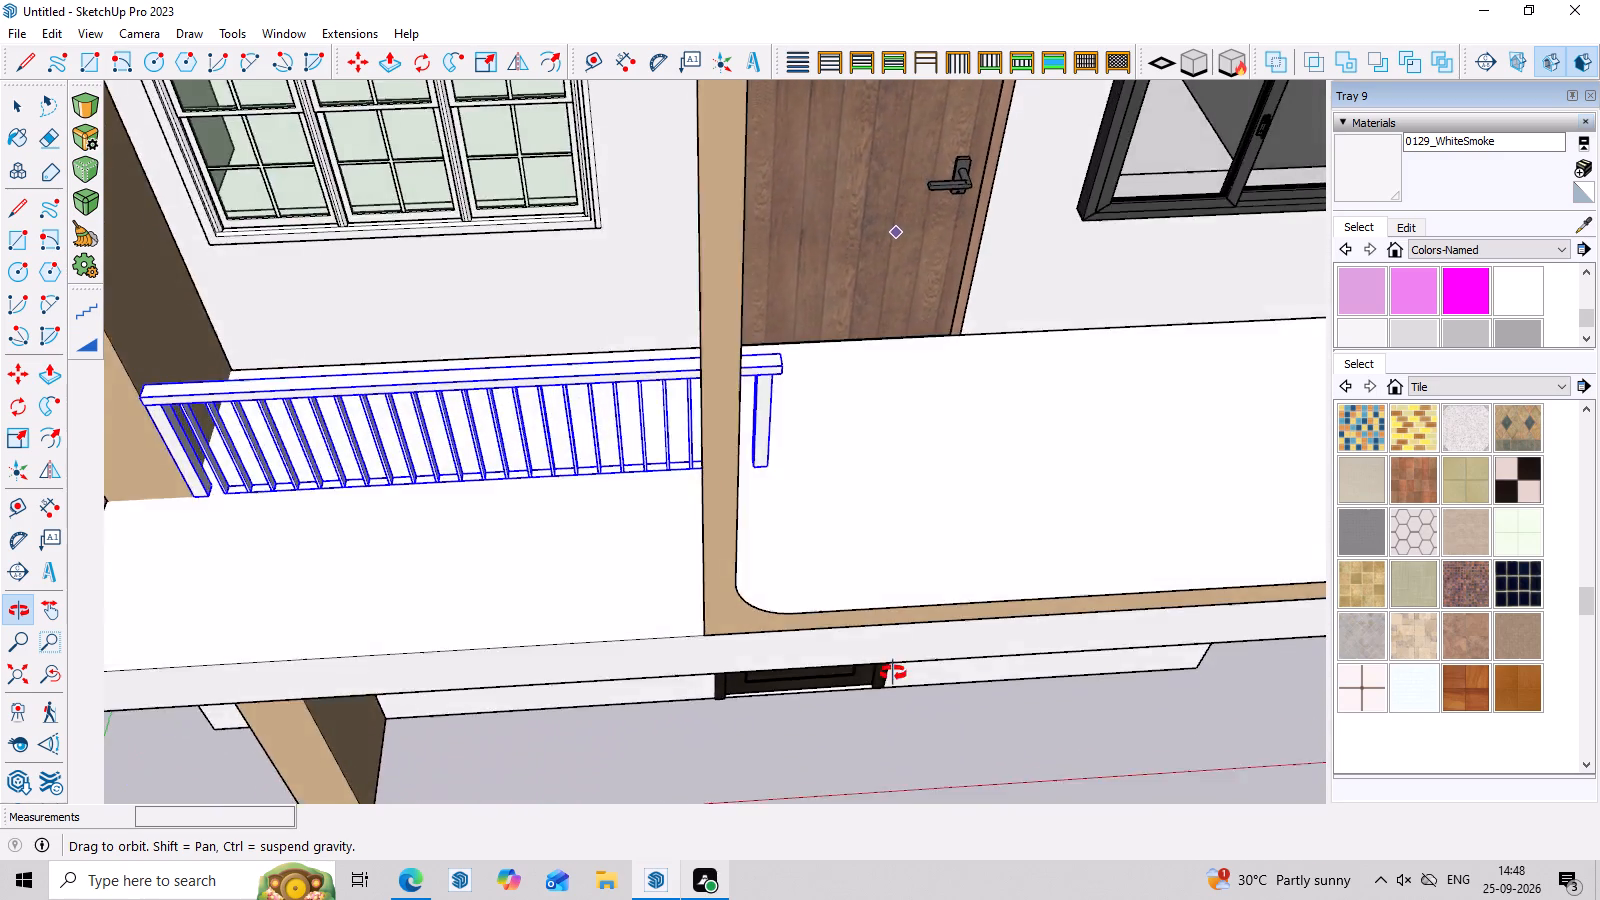
{"action": "middle_click_drag", "start_coordinate": [893, 673], "coordinate": [951, 666]}
{"action": "middle_click_drag", "start_coordinate": [879, 556], "coordinate": [782, 385]}
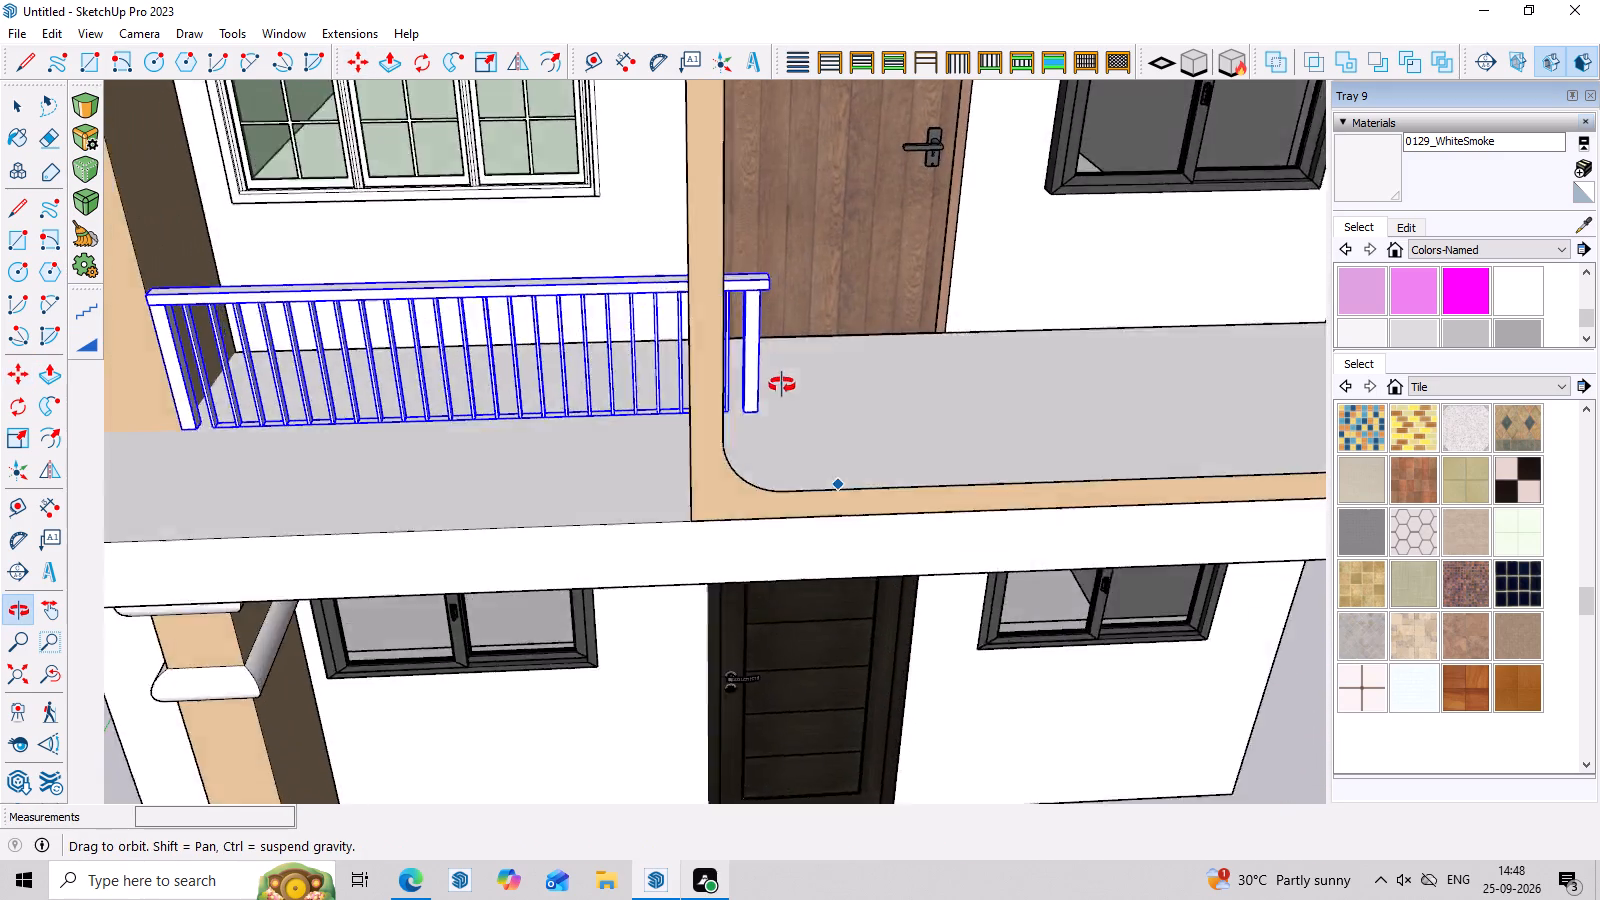
{"action": "middle_click_drag", "start_coordinate": [782, 385], "coordinate": [620, 336]}
{"action": "scroll", "coordinate": [689, 304], "scroll_direction": "up", "scroll_amount": 4}
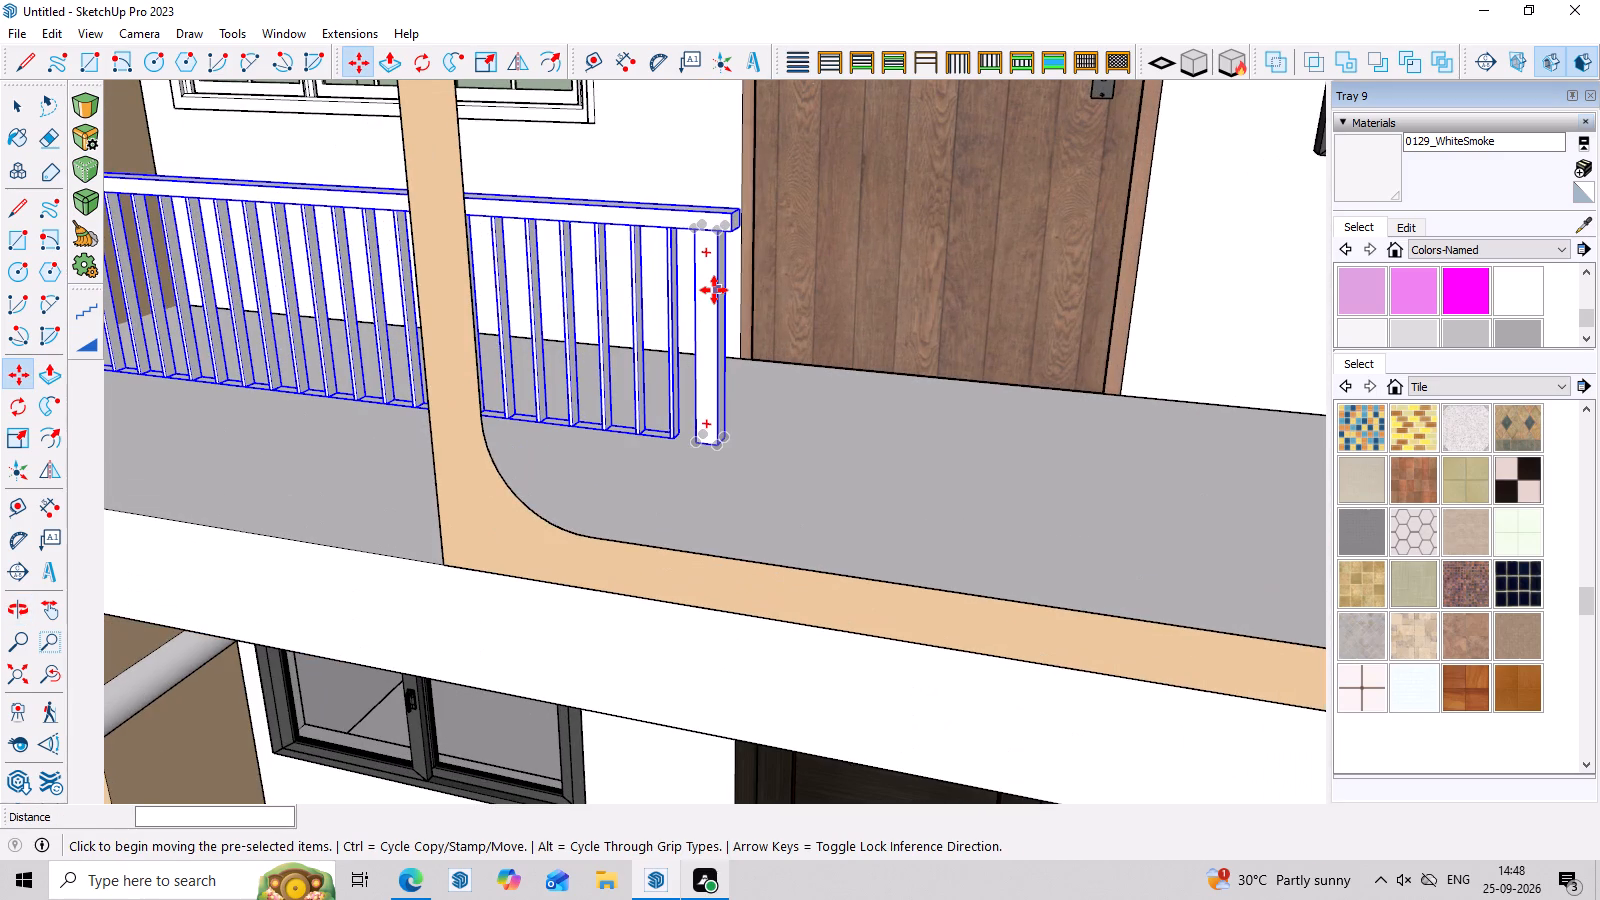
{"action": "scroll", "coordinate": [719, 342], "scroll_direction": "down", "scroll_amount": 3}
{"action": "scroll", "coordinate": [702, 429], "scroll_direction": "down", "scroll_amount": 2}
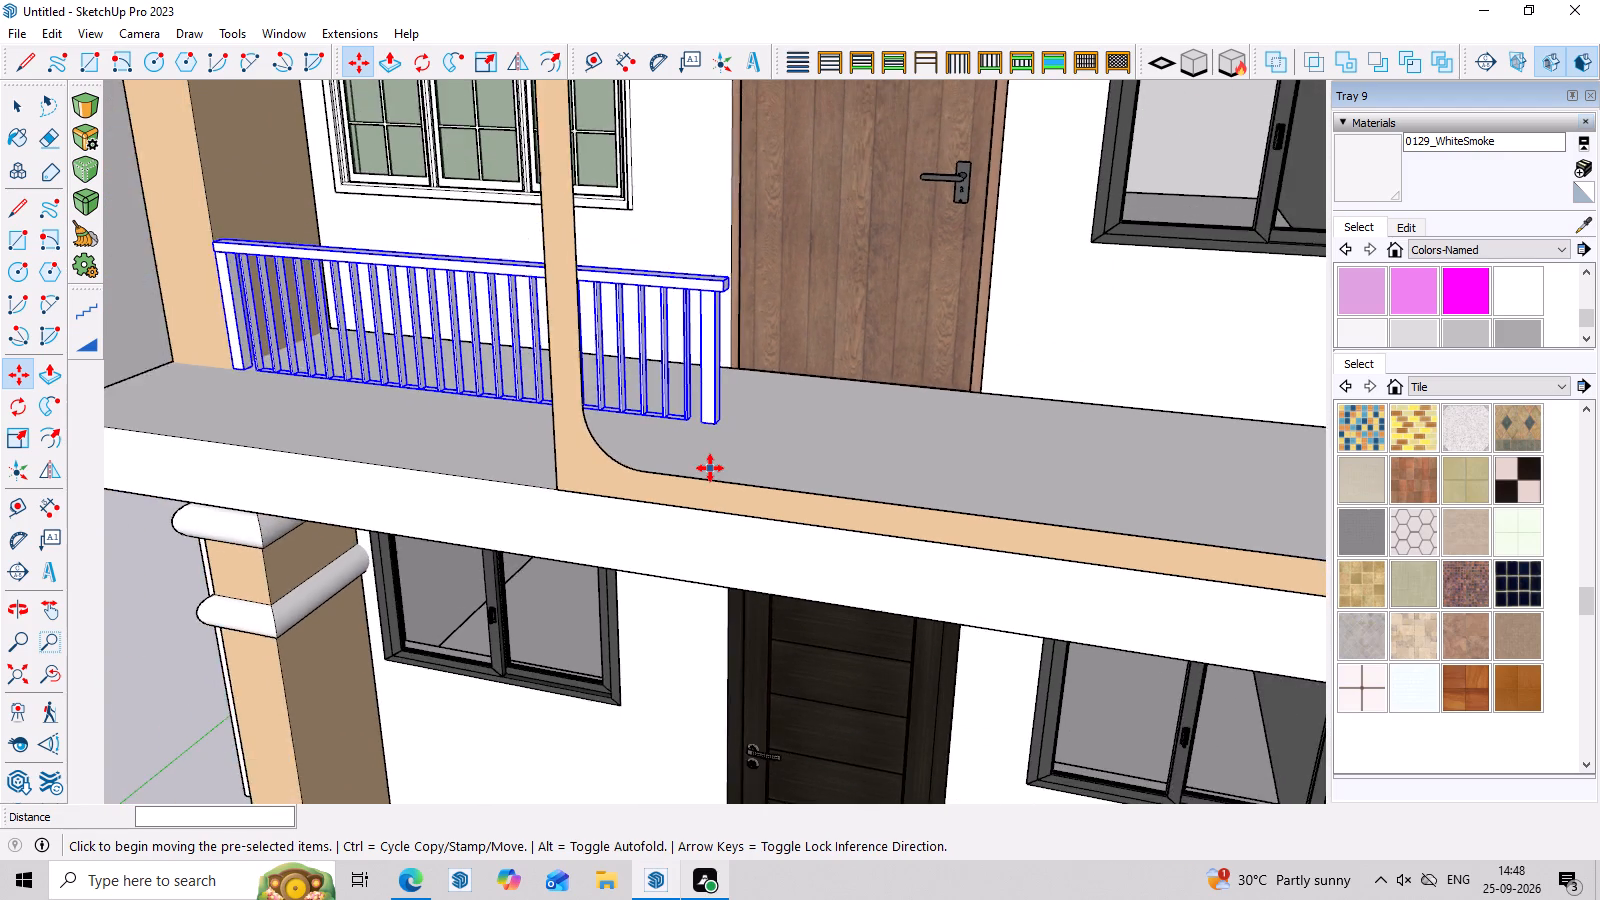
Open the peach column-and-frame group for editing.
{"action": "scroll", "coordinate": [710, 468], "scroll_direction": "down", "scroll_amount": 2}
{"action": "middle_click_drag", "start_coordinate": [710, 468], "coordinate": [718, 477]}
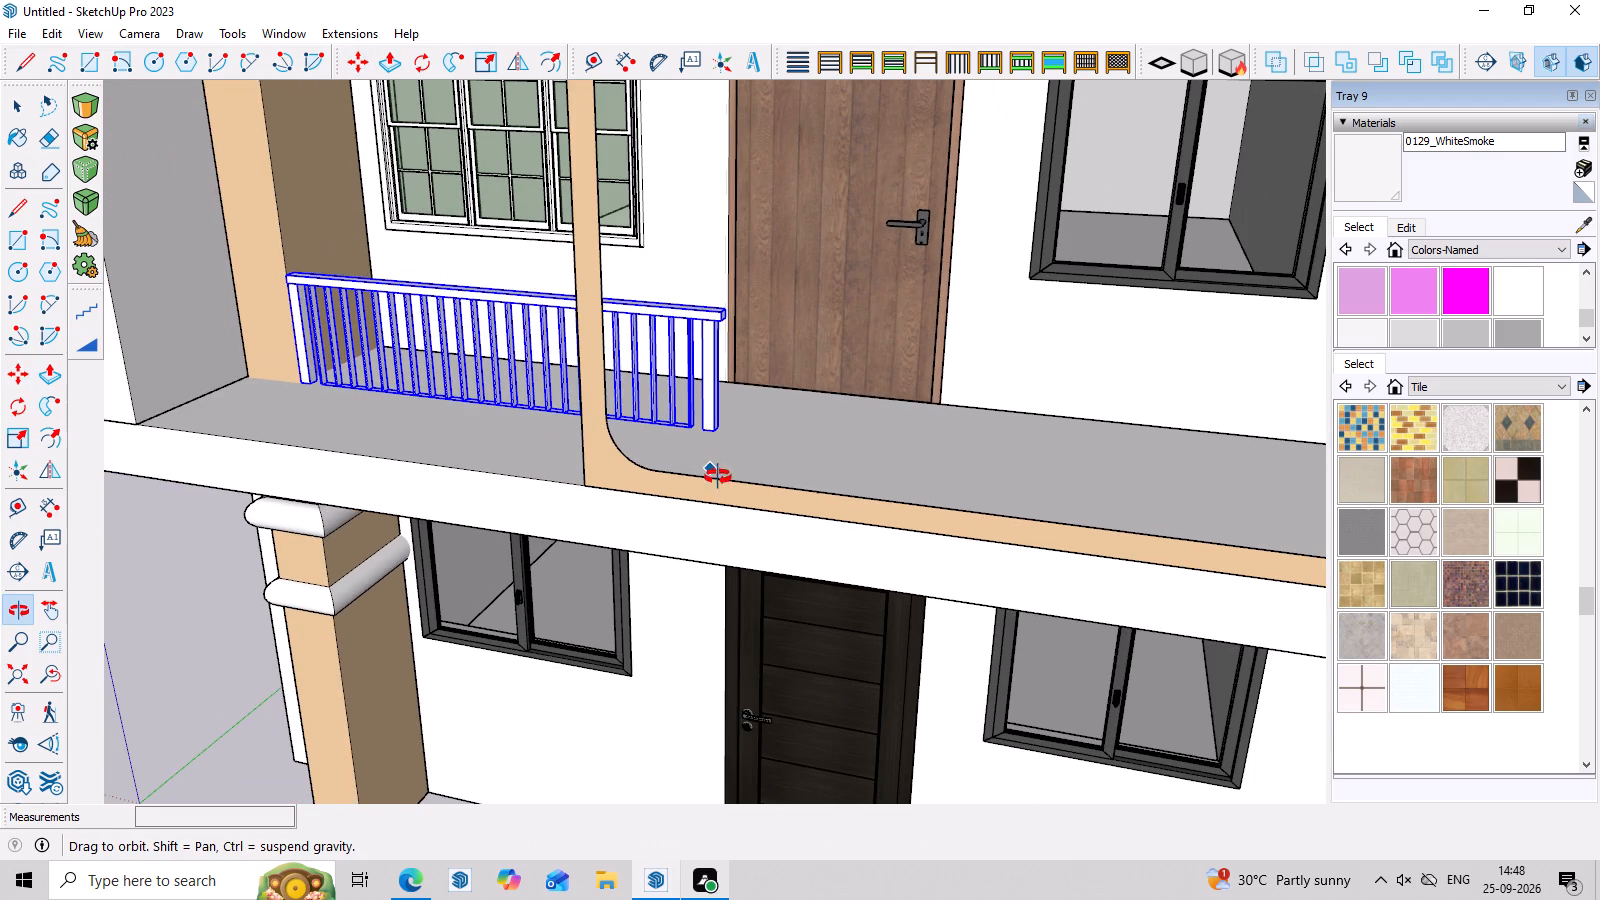
{"action": "middle_click_drag", "start_coordinate": [718, 477], "coordinate": [737, 493]}
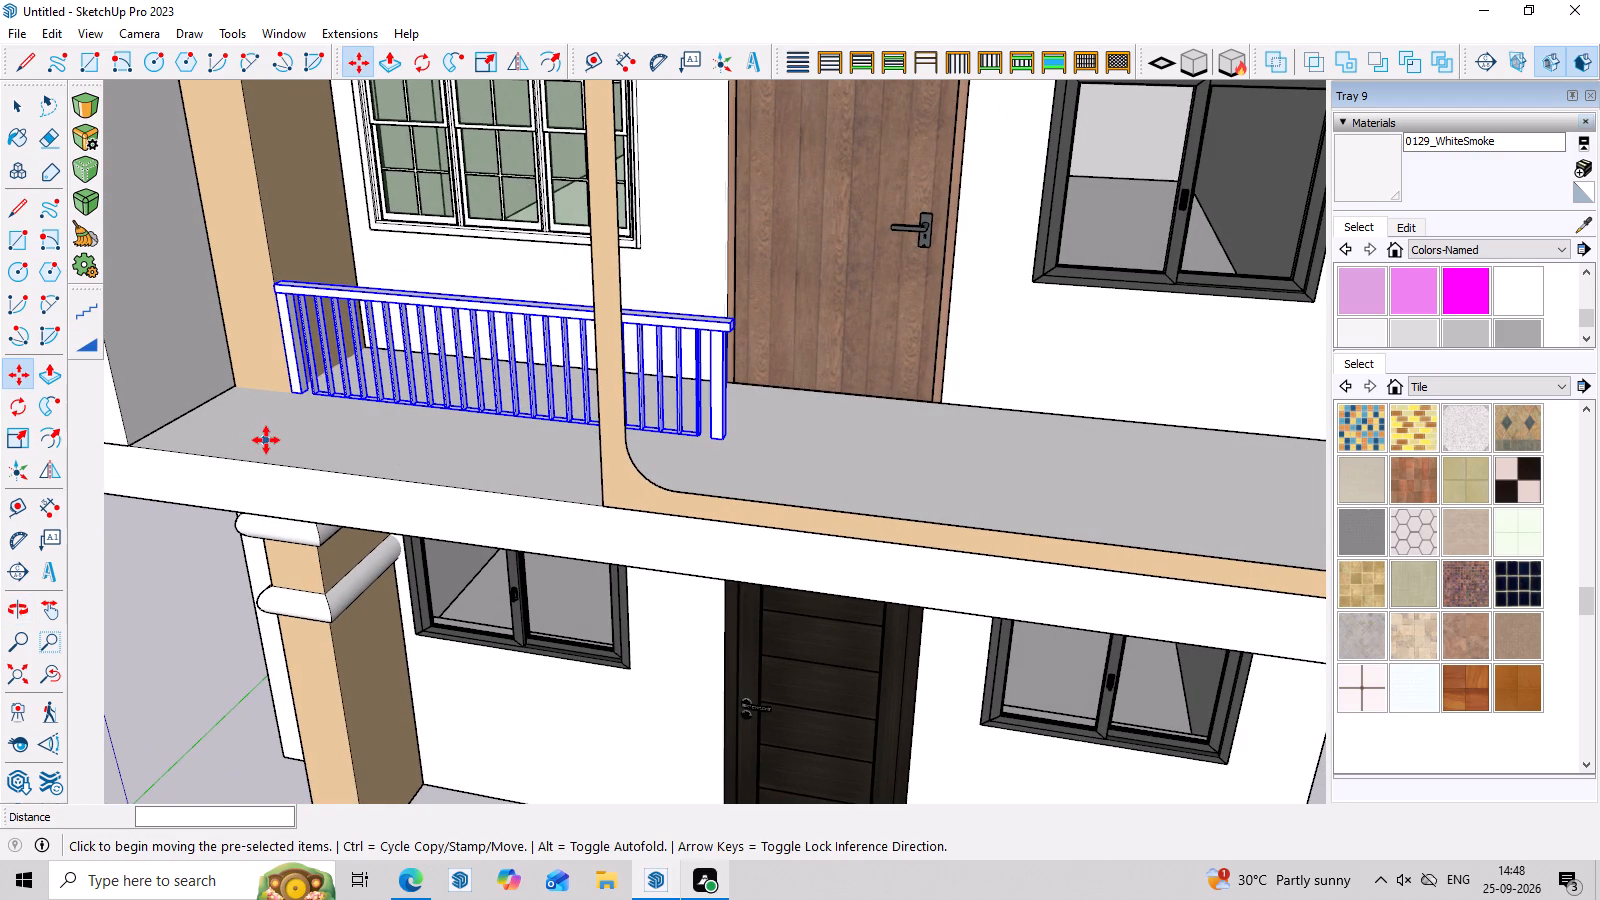
{"action": "scroll", "coordinate": [266, 440], "scroll_direction": "down", "scroll_amount": 7}
{"action": "middle_click_drag", "start_coordinate": [362, 458], "coordinate": [487, 390]}
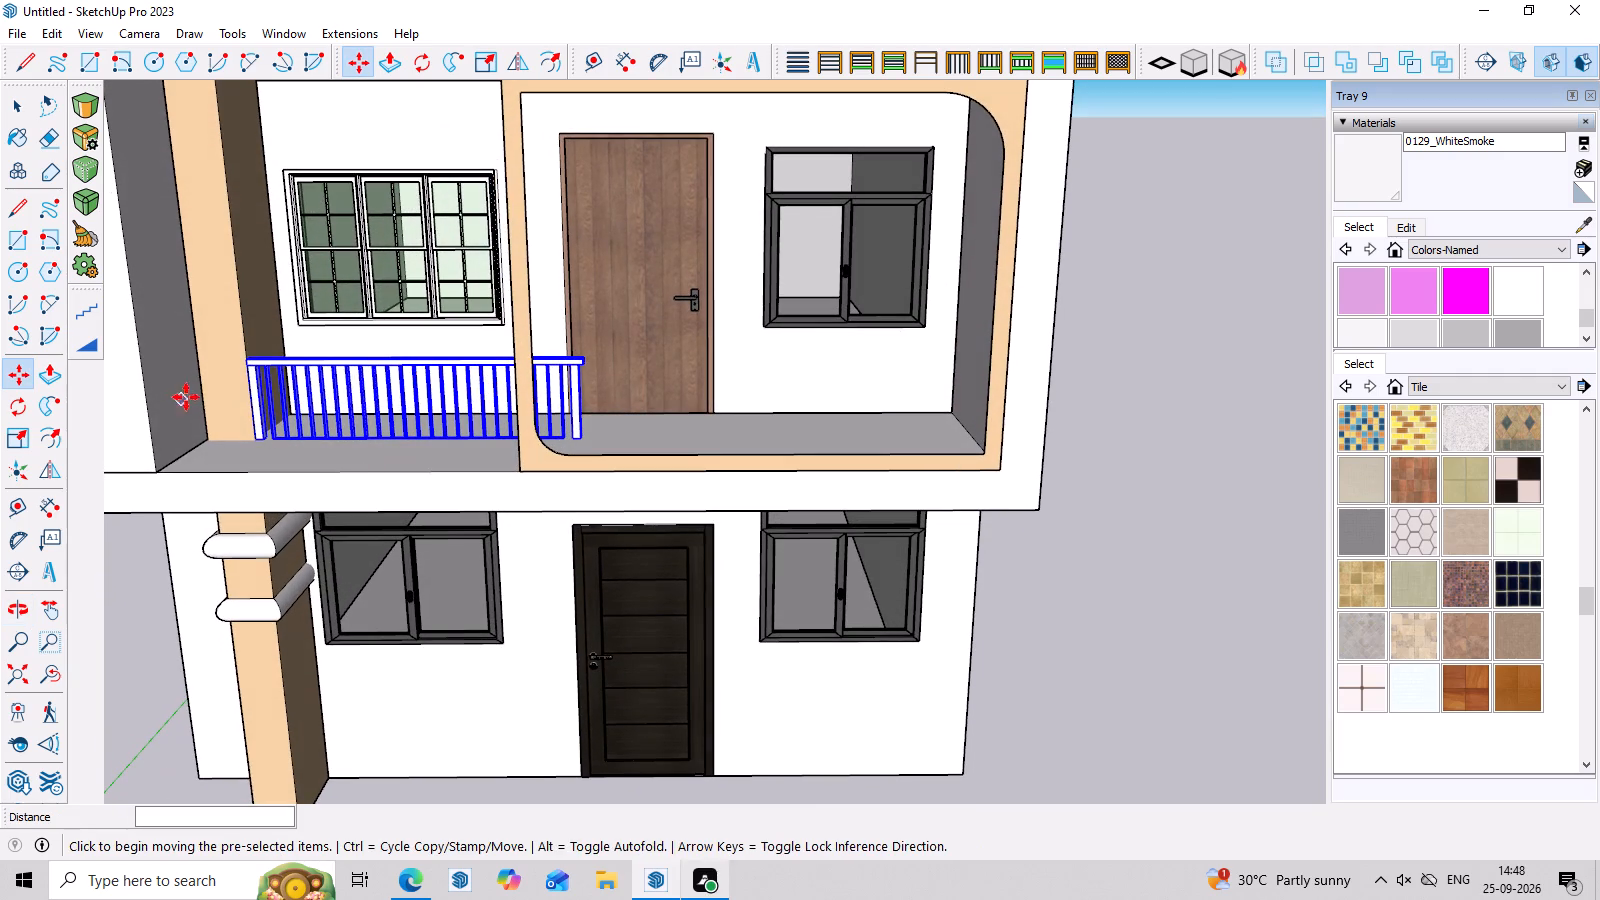
{"action": "key", "text": "space"}
{"action": "left_click", "coordinate": [217, 376]}
{"action": "triple_click", "coordinate": [217, 376]}
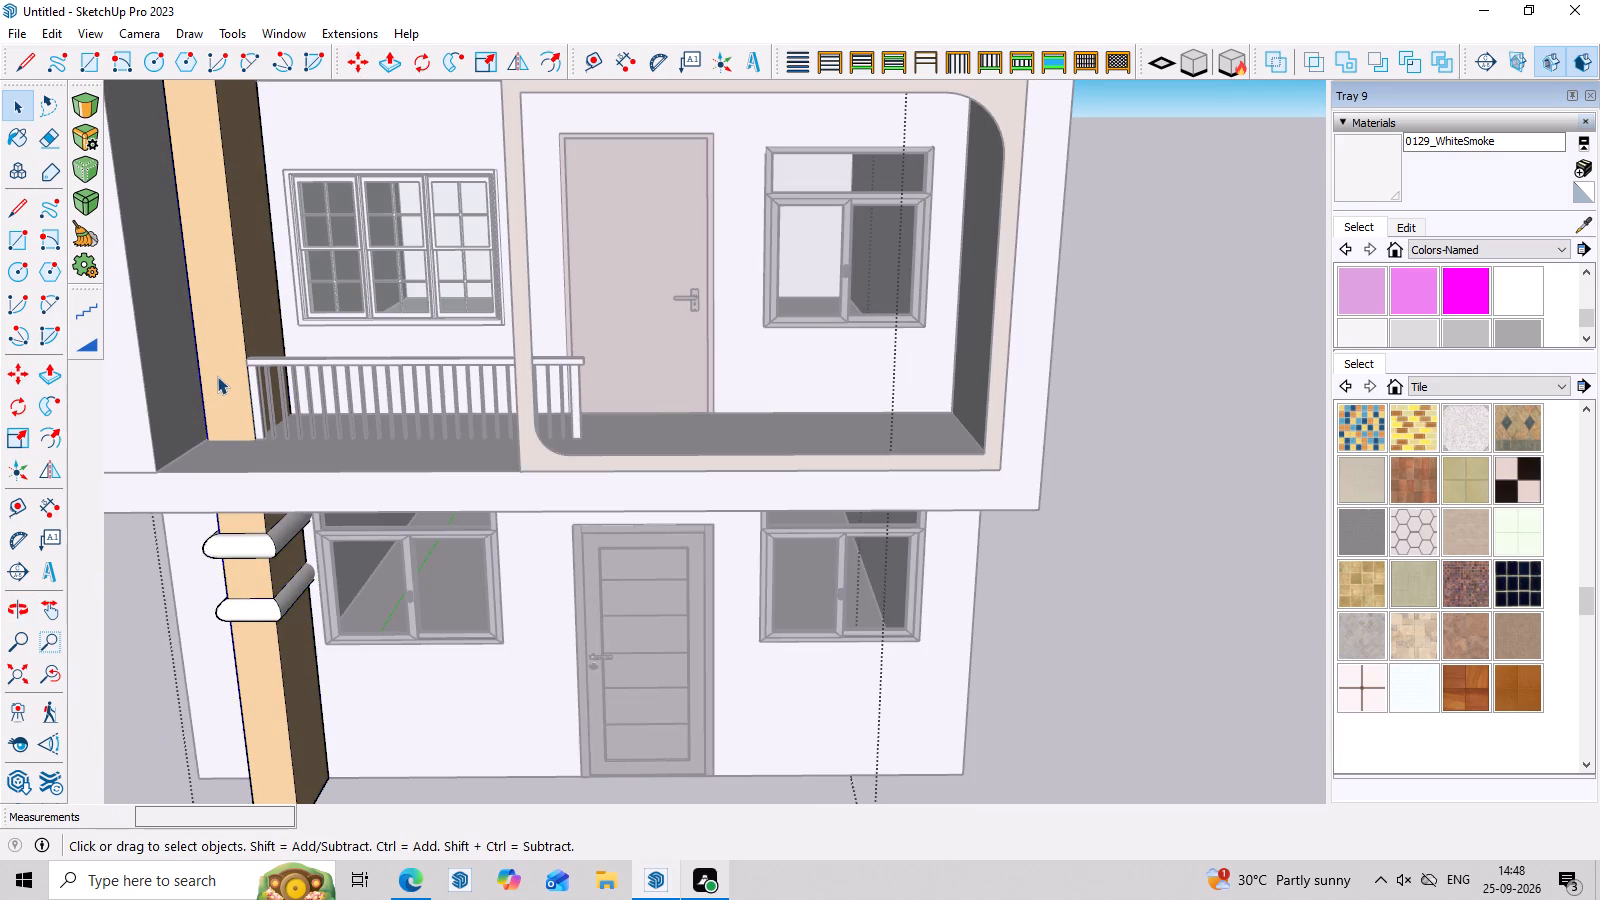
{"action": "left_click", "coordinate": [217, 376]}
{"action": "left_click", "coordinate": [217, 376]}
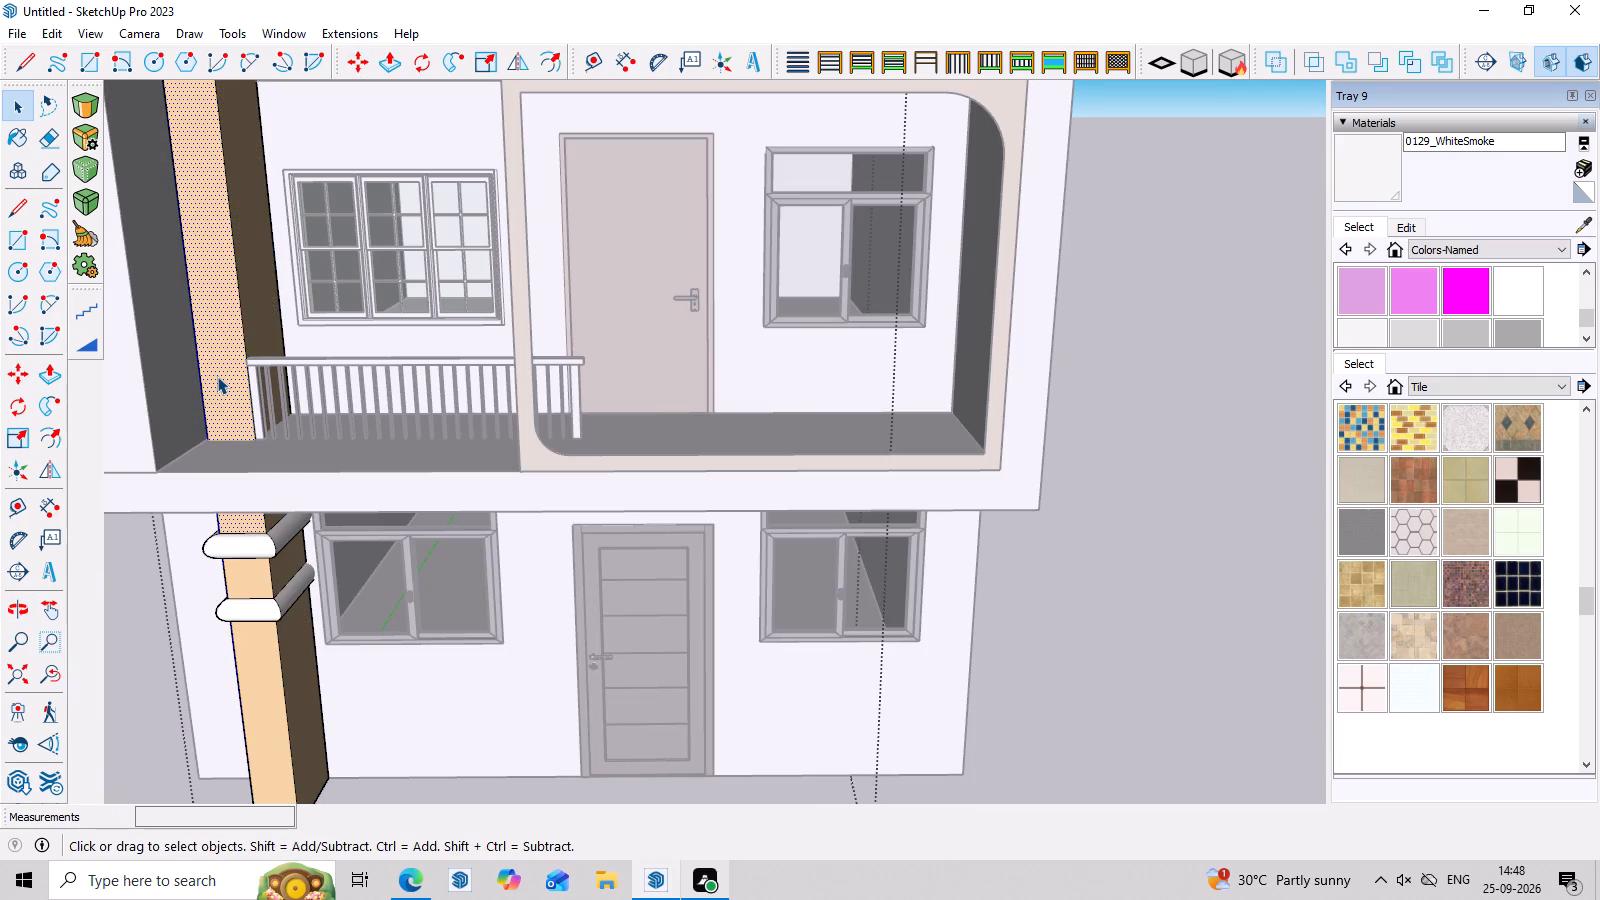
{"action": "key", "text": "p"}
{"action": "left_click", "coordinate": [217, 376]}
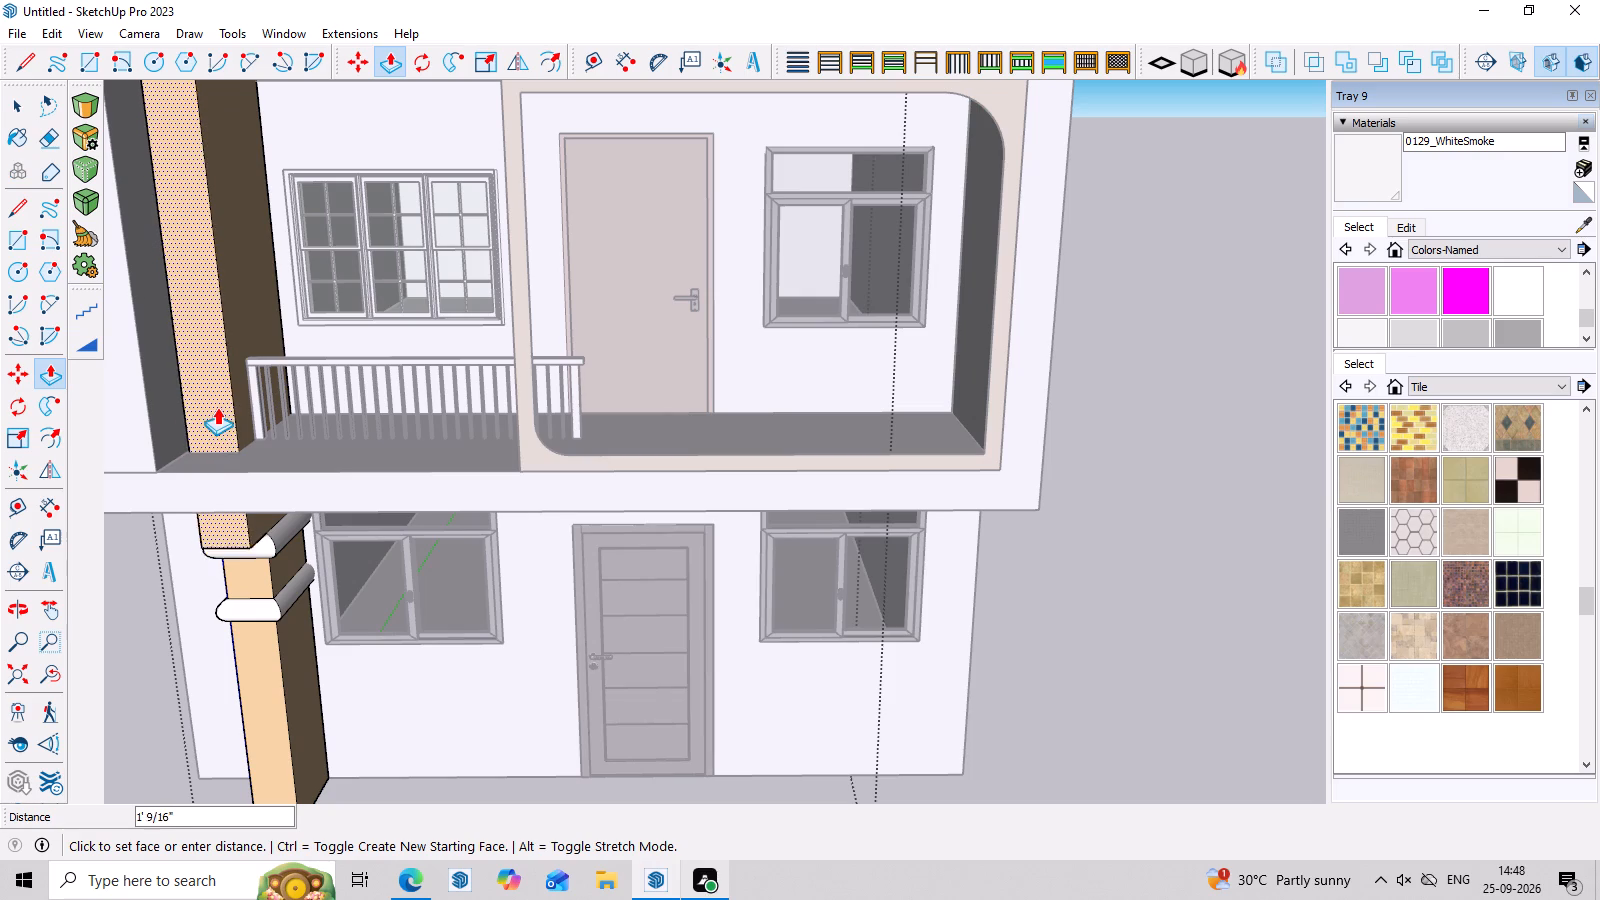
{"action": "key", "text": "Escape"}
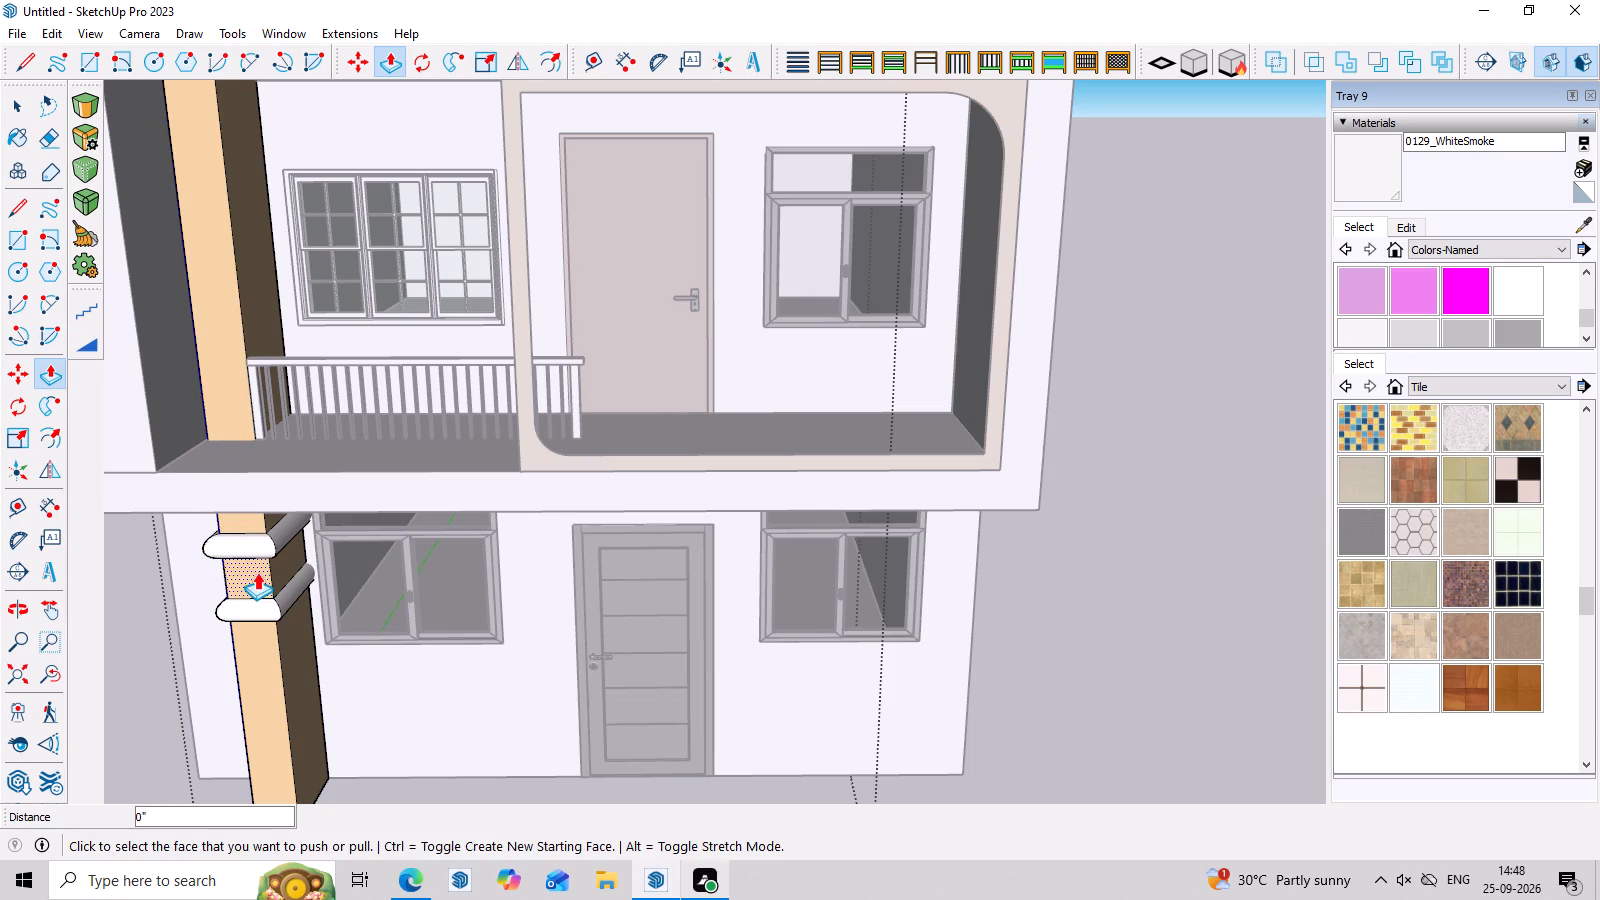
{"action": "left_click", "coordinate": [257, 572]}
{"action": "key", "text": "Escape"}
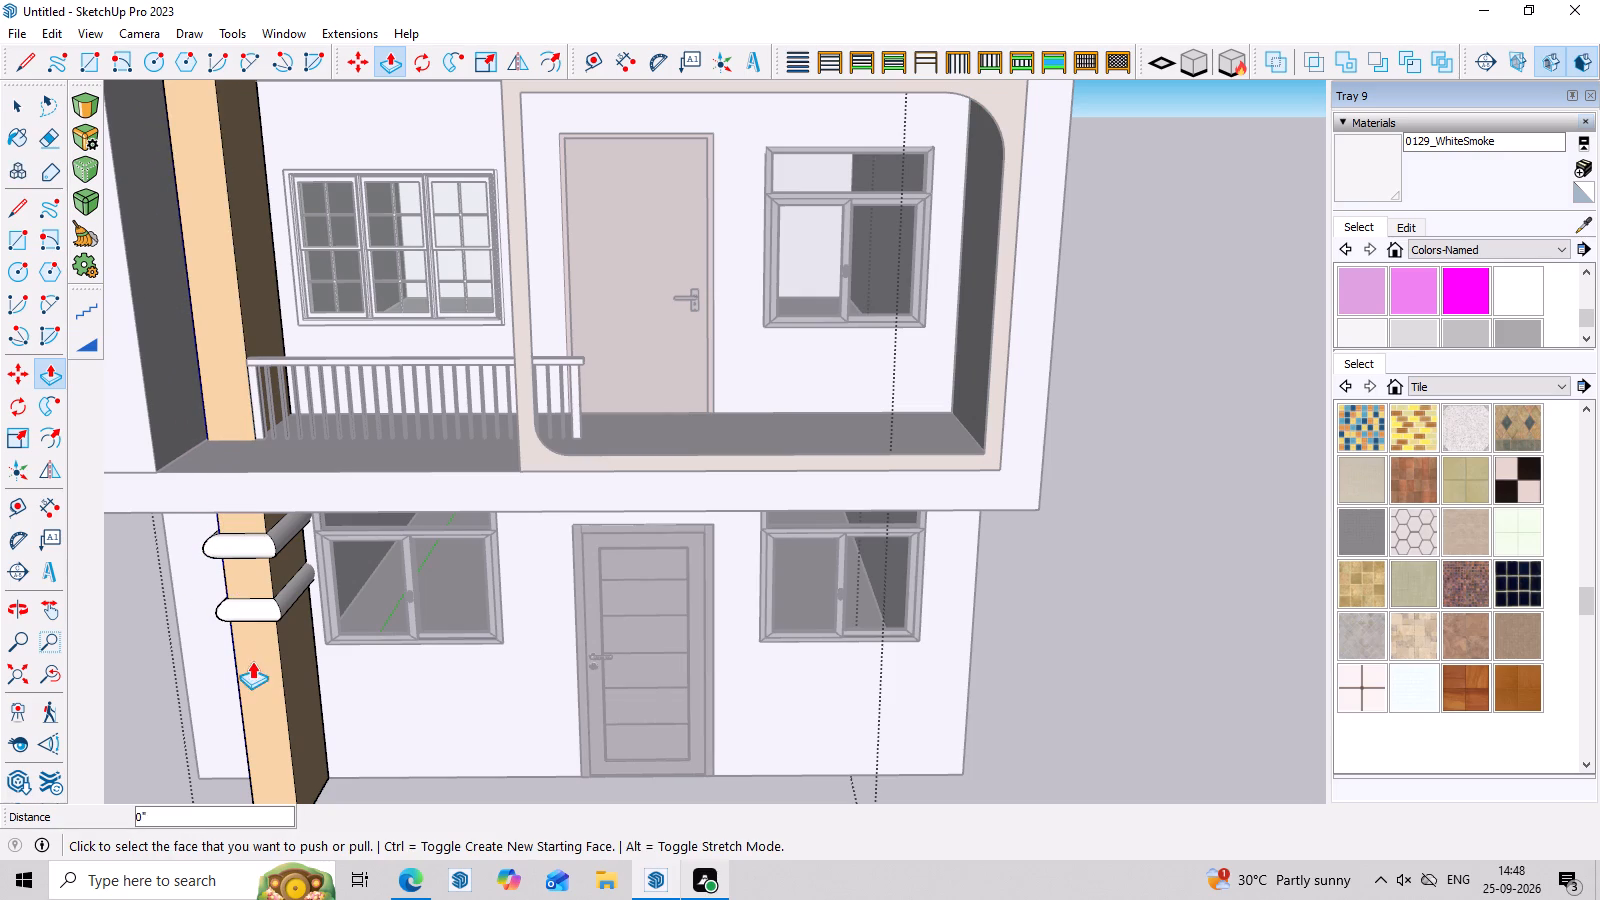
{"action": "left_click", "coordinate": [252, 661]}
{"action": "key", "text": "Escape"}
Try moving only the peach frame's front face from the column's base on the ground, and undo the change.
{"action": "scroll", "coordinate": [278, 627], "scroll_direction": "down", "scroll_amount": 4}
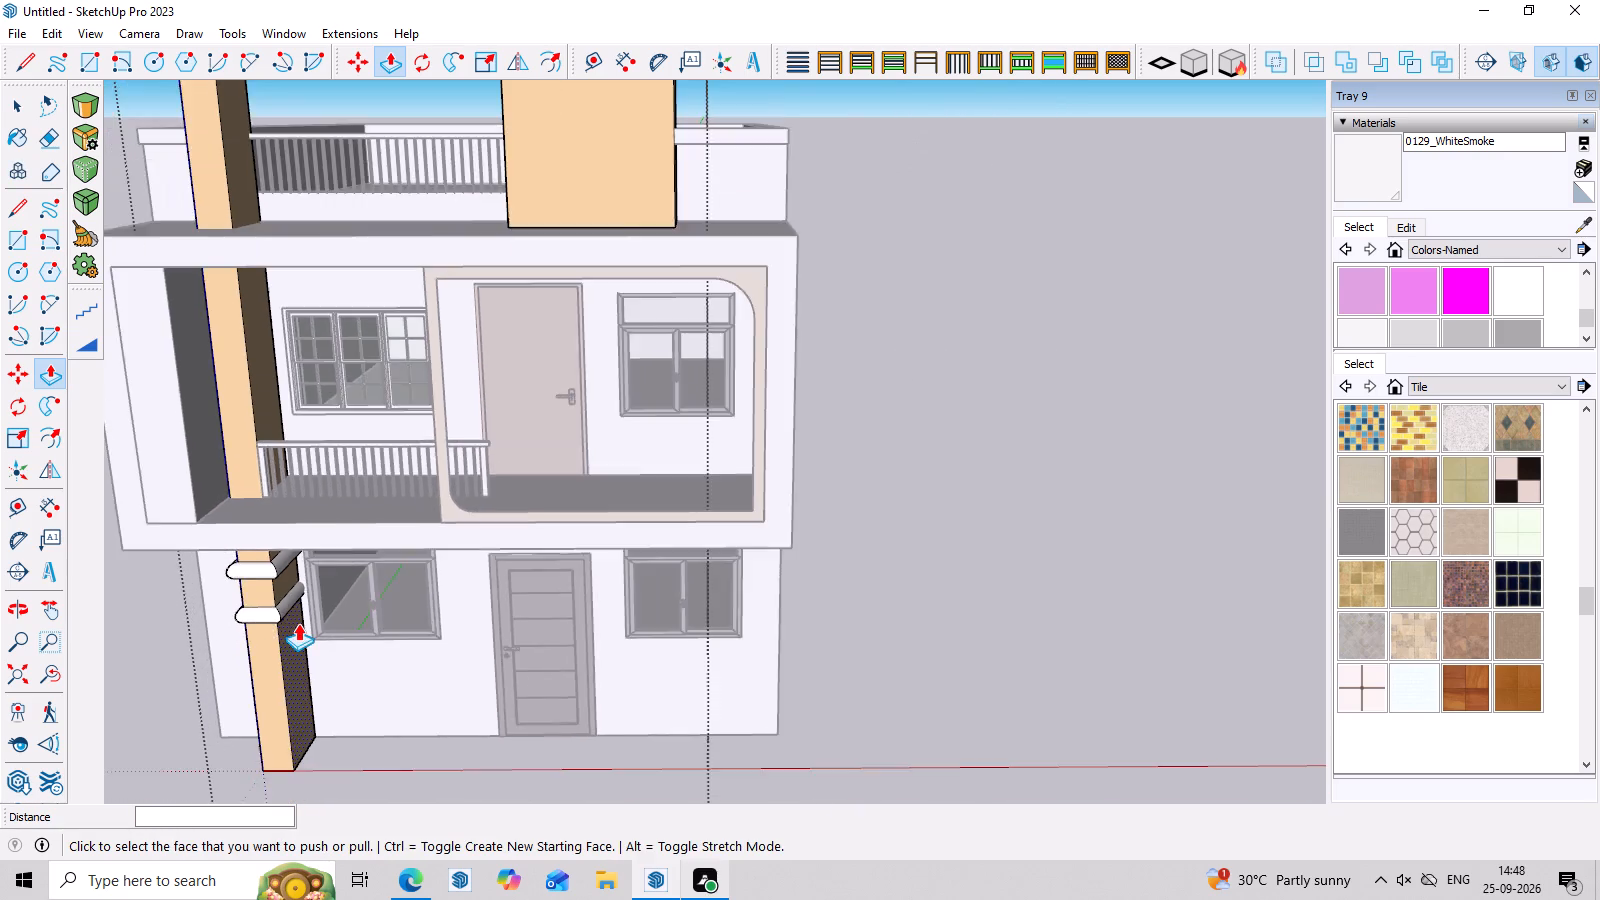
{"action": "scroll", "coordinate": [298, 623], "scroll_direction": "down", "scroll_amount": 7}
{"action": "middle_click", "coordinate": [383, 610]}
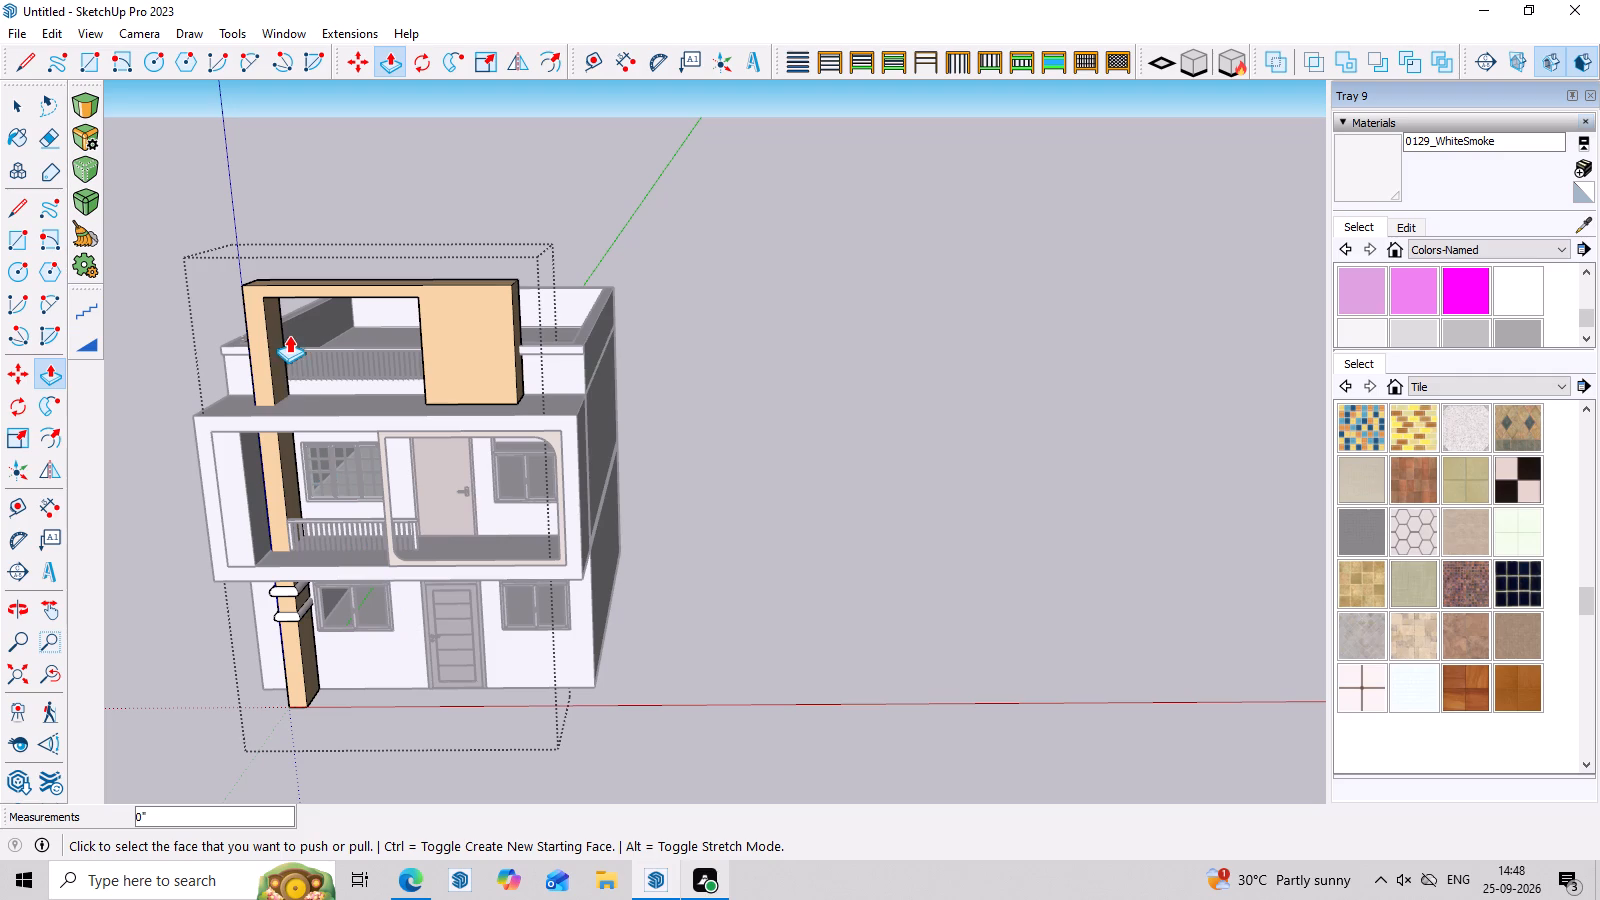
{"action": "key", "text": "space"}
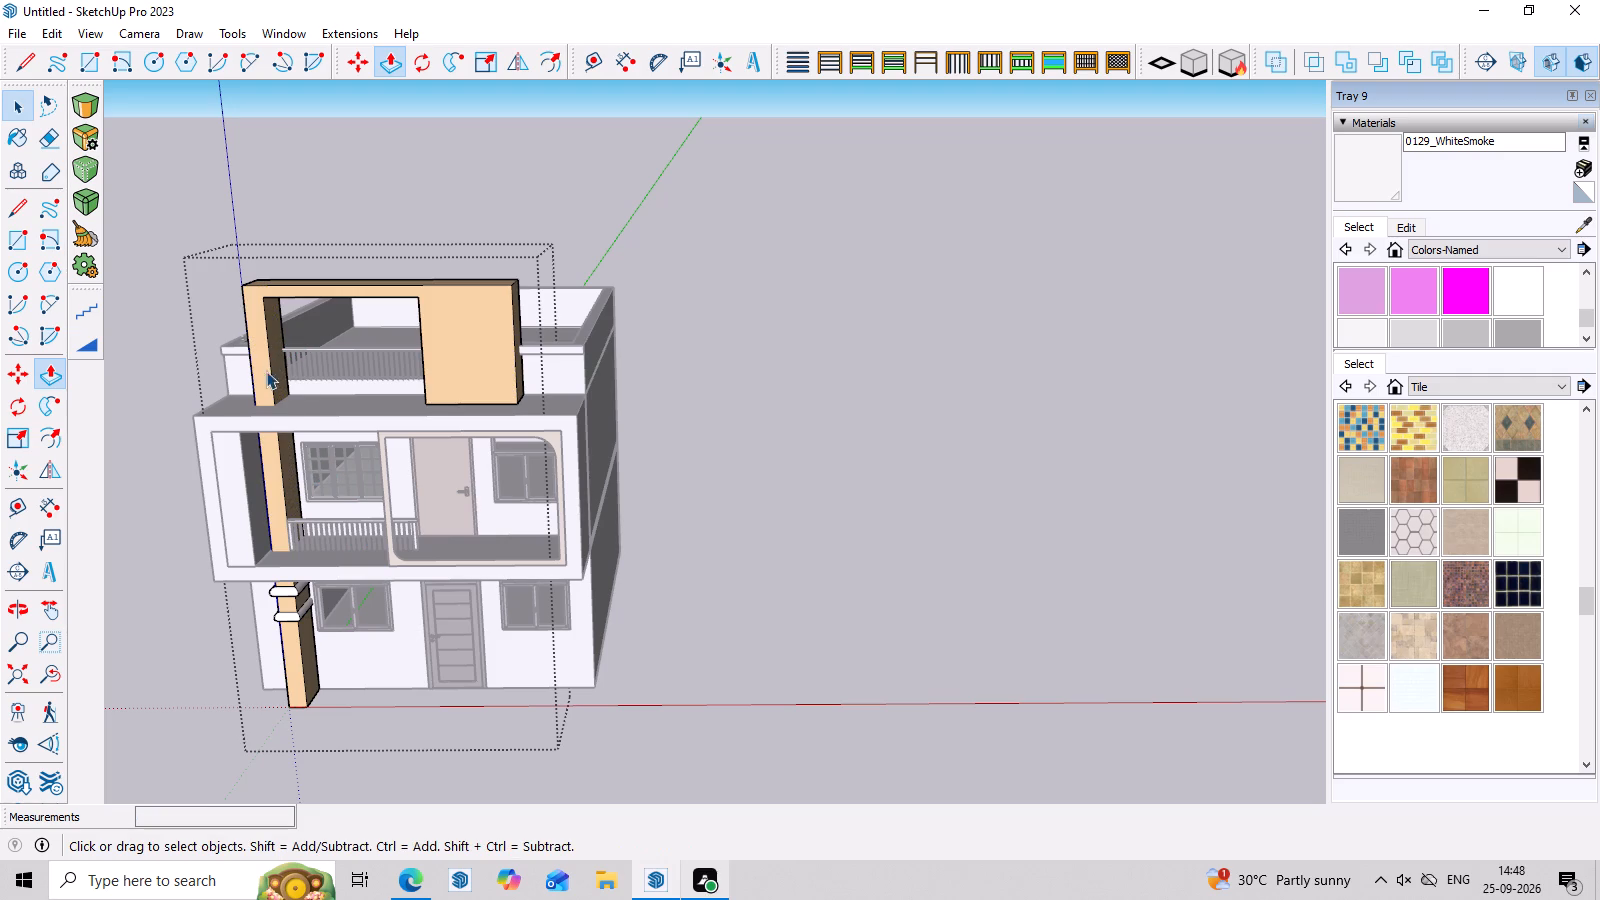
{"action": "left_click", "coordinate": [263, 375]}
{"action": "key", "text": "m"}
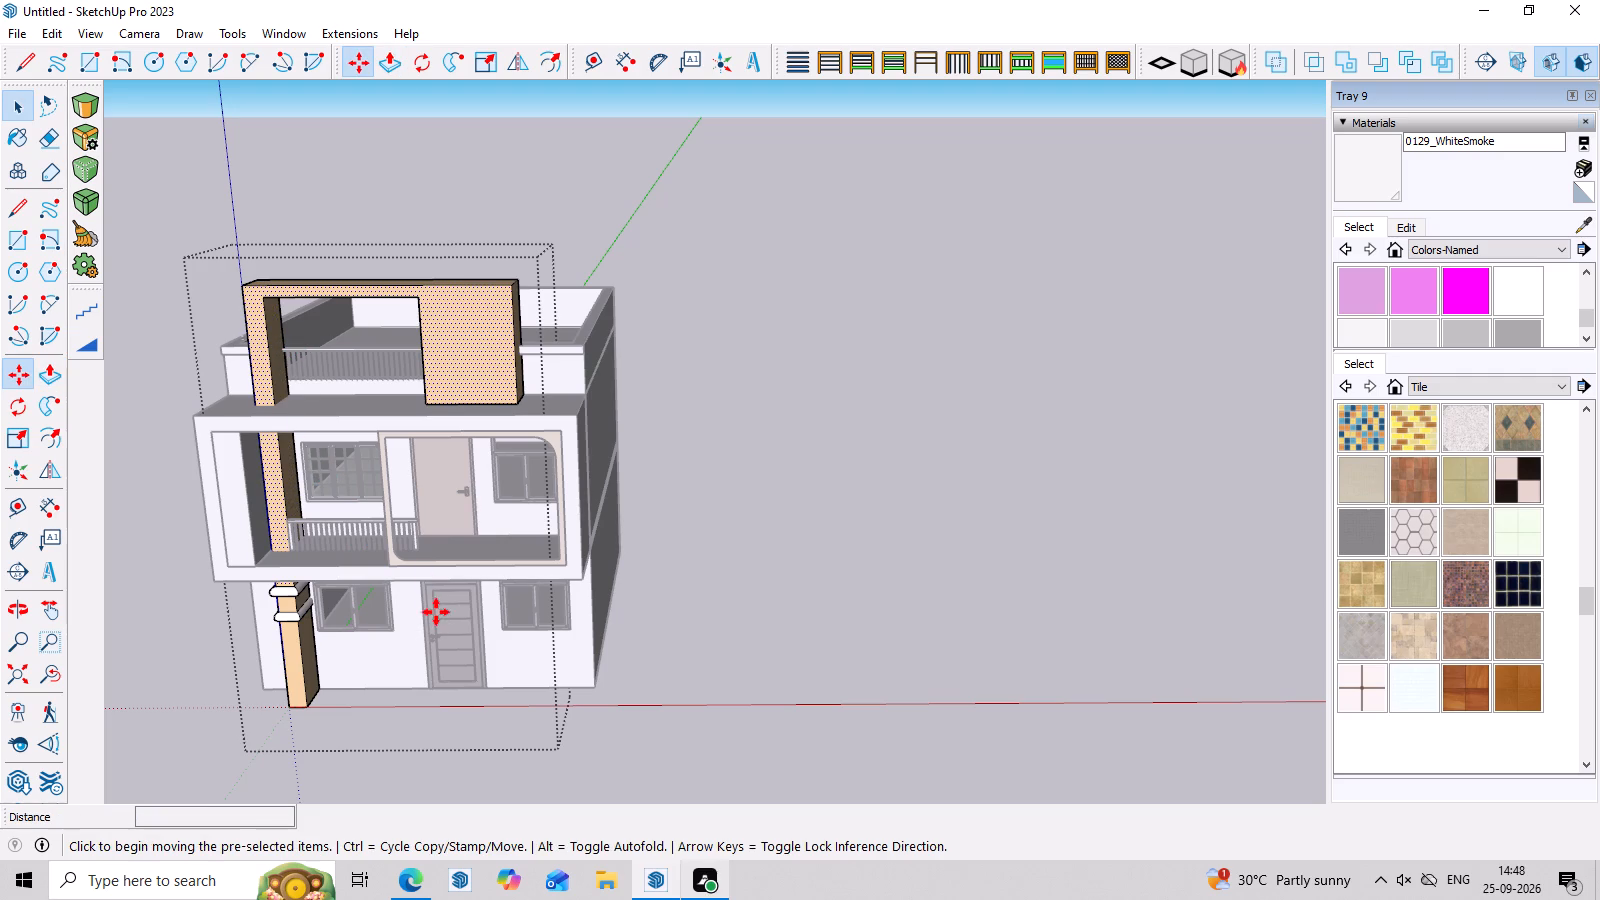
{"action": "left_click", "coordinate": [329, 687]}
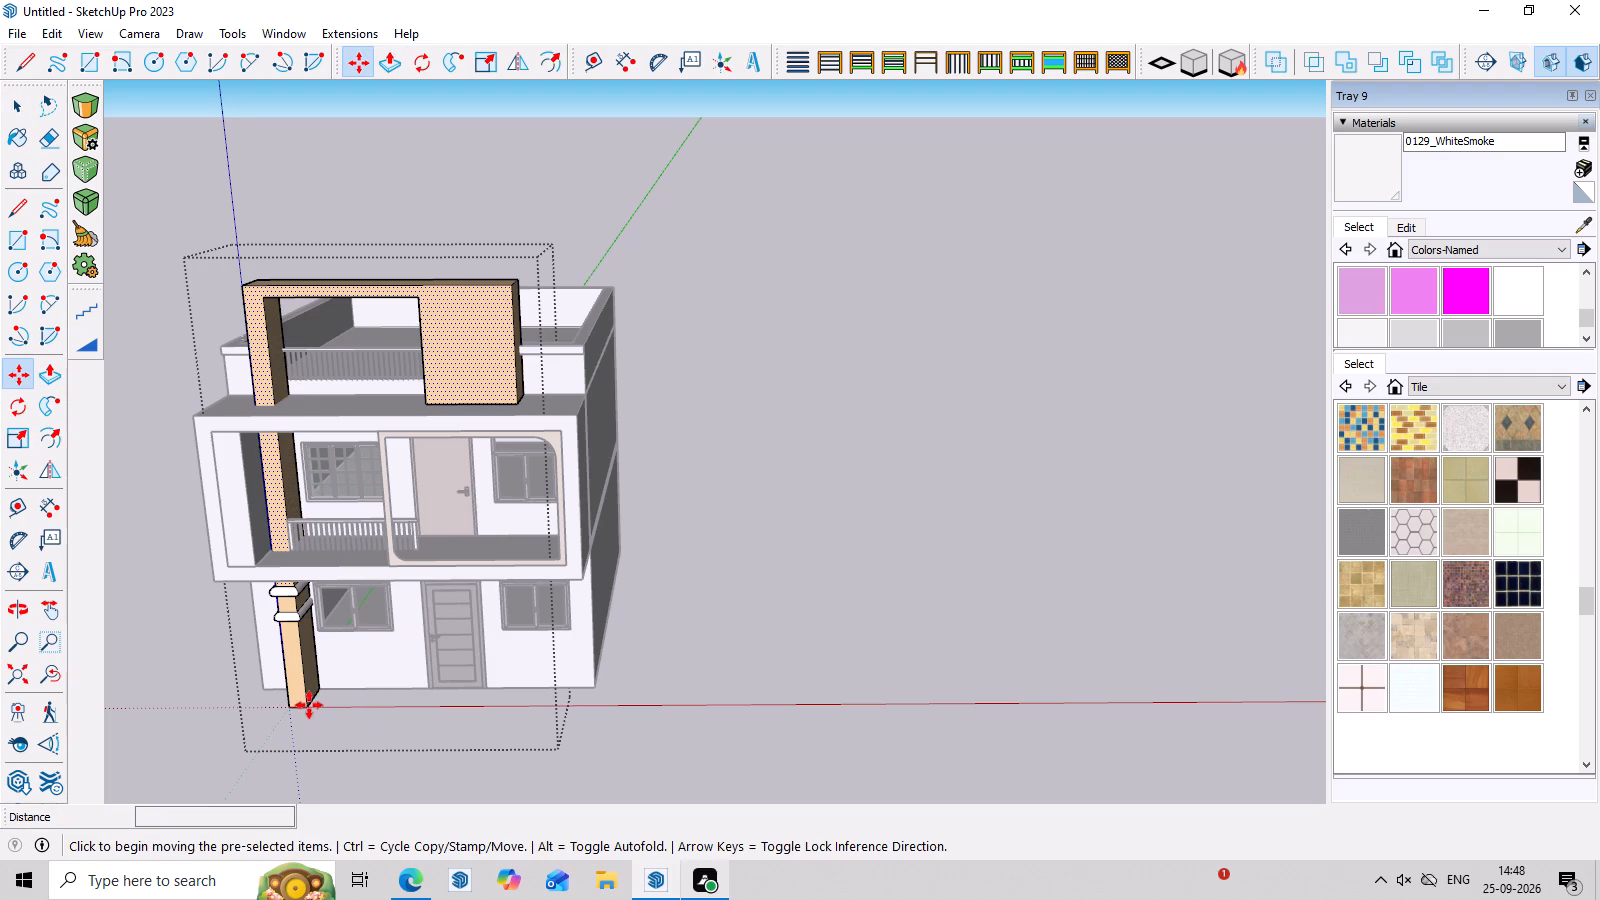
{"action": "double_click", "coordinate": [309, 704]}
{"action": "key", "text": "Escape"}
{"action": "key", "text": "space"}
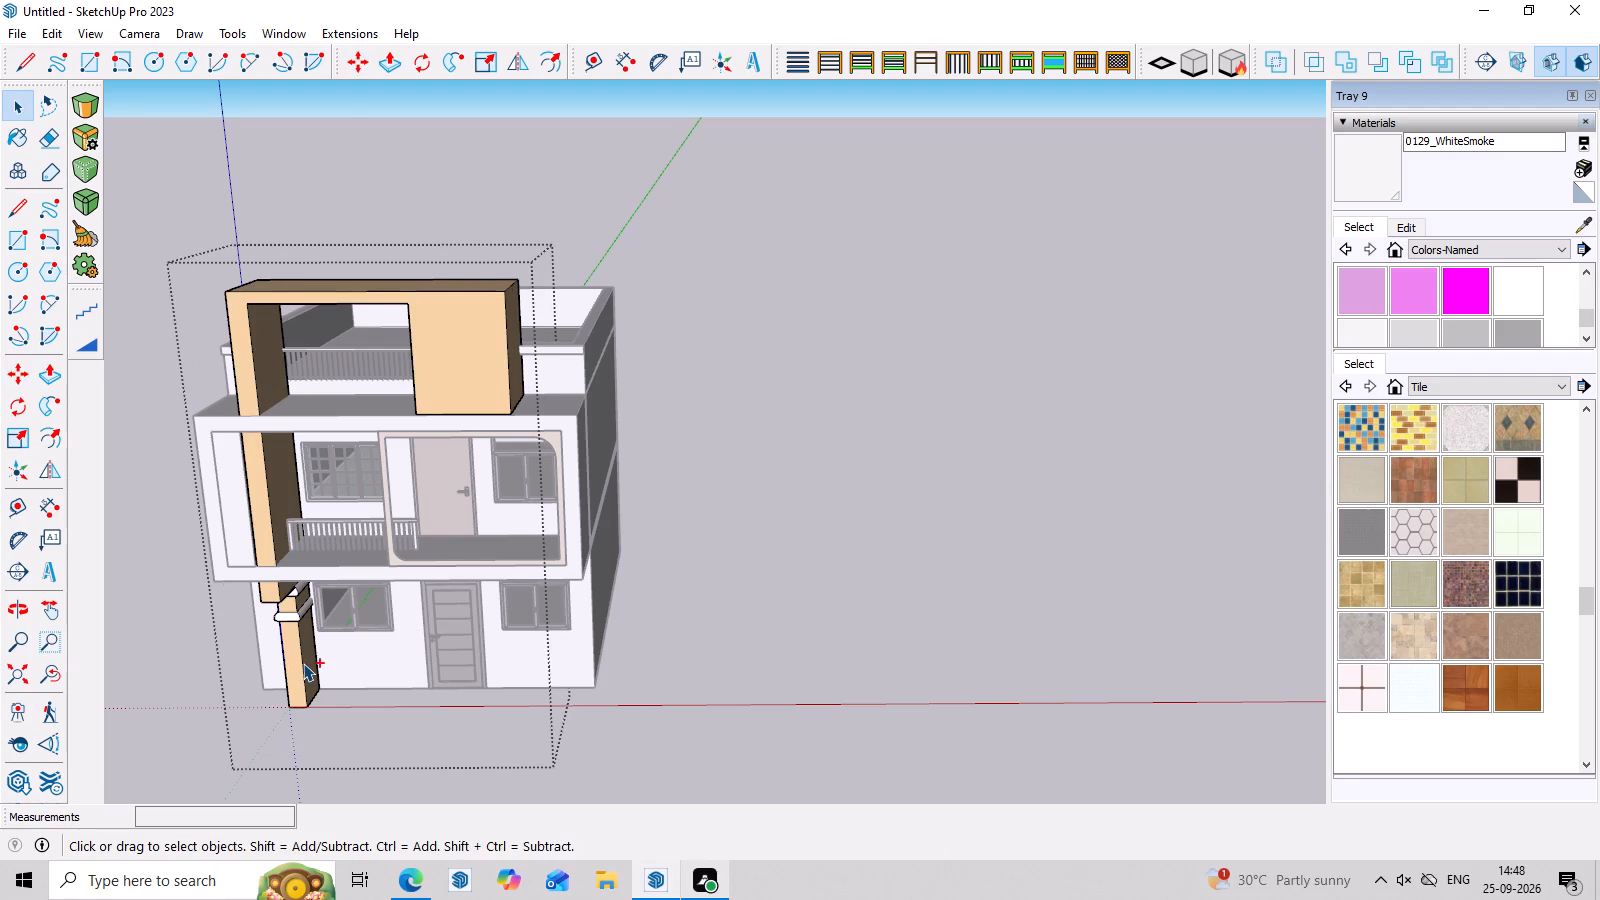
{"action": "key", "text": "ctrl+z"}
Move the whole peach frame, with its column and rounded bands, from the column's base corner on the balcony to the balcony opening's front corner.
{"action": "triple_click", "coordinate": [302, 690]}
{"action": "left_click", "coordinate": [302, 690]}
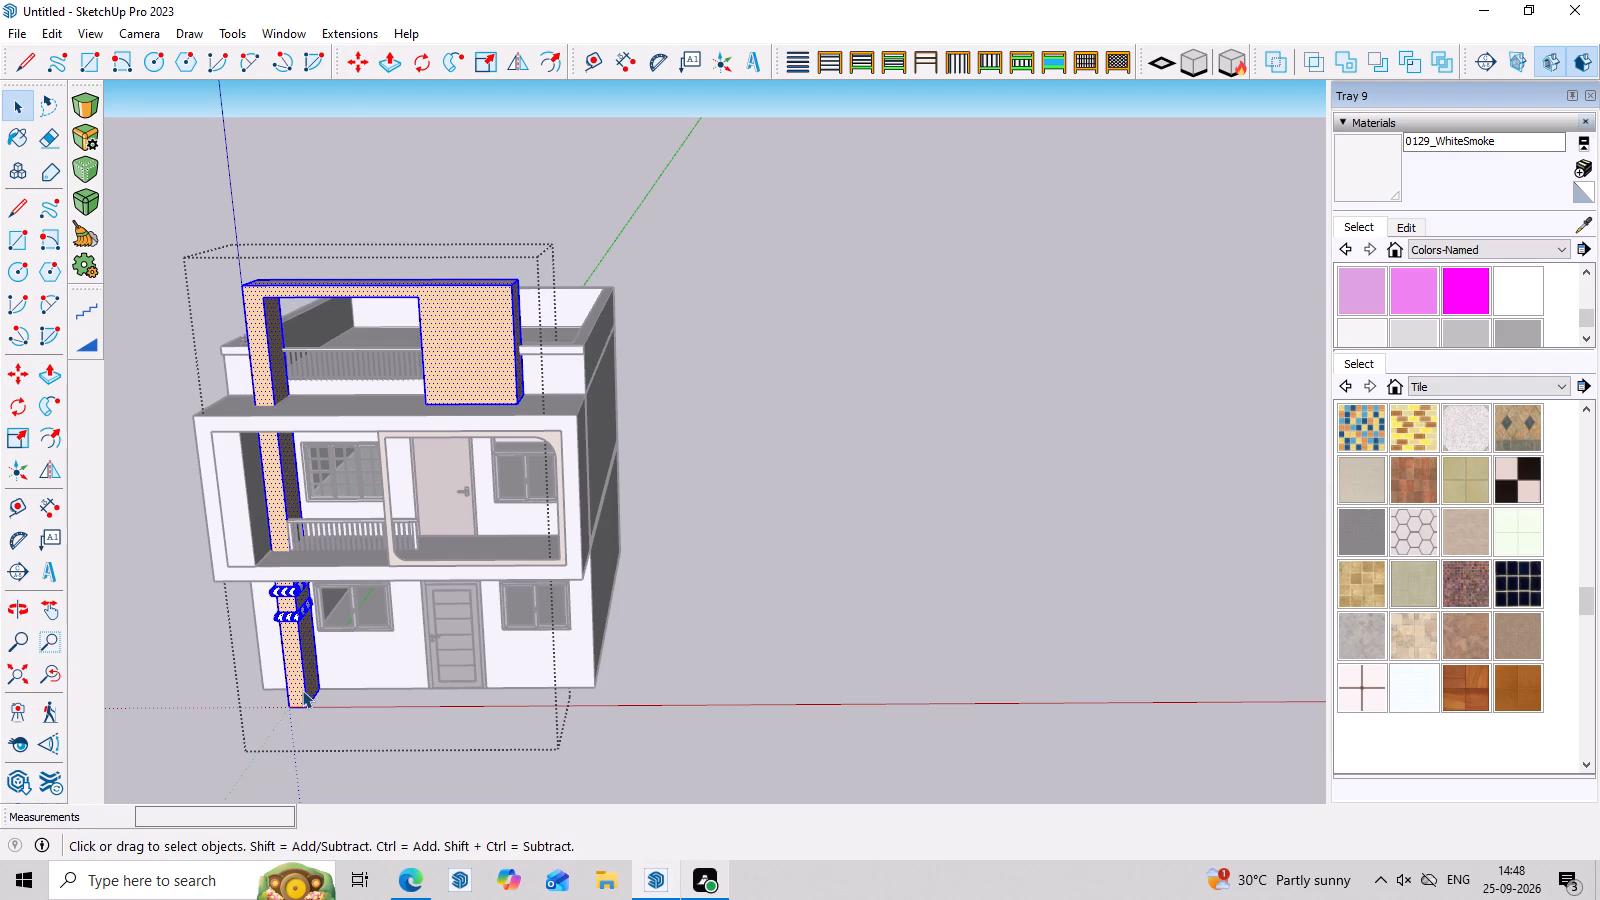
{"action": "key", "text": "m"}
{"action": "scroll", "coordinate": [246, 526], "scroll_direction": "up", "scroll_amount": 2}
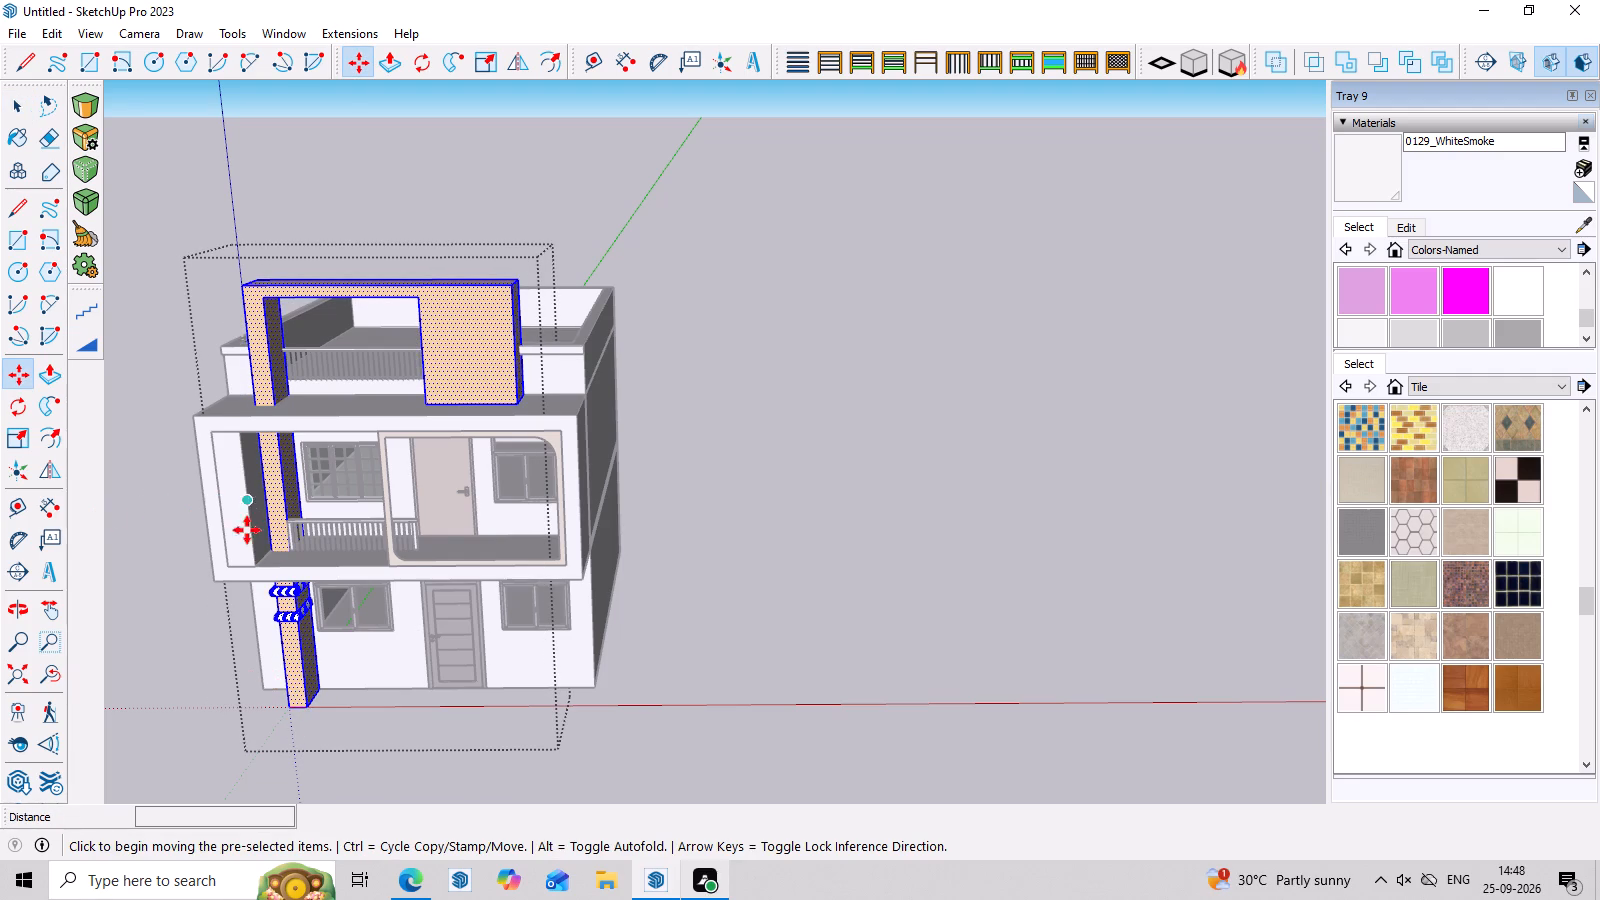
{"action": "scroll", "coordinate": [267, 572], "scroll_direction": "up", "scroll_amount": 5}
{"action": "left_click", "coordinate": [276, 550]}
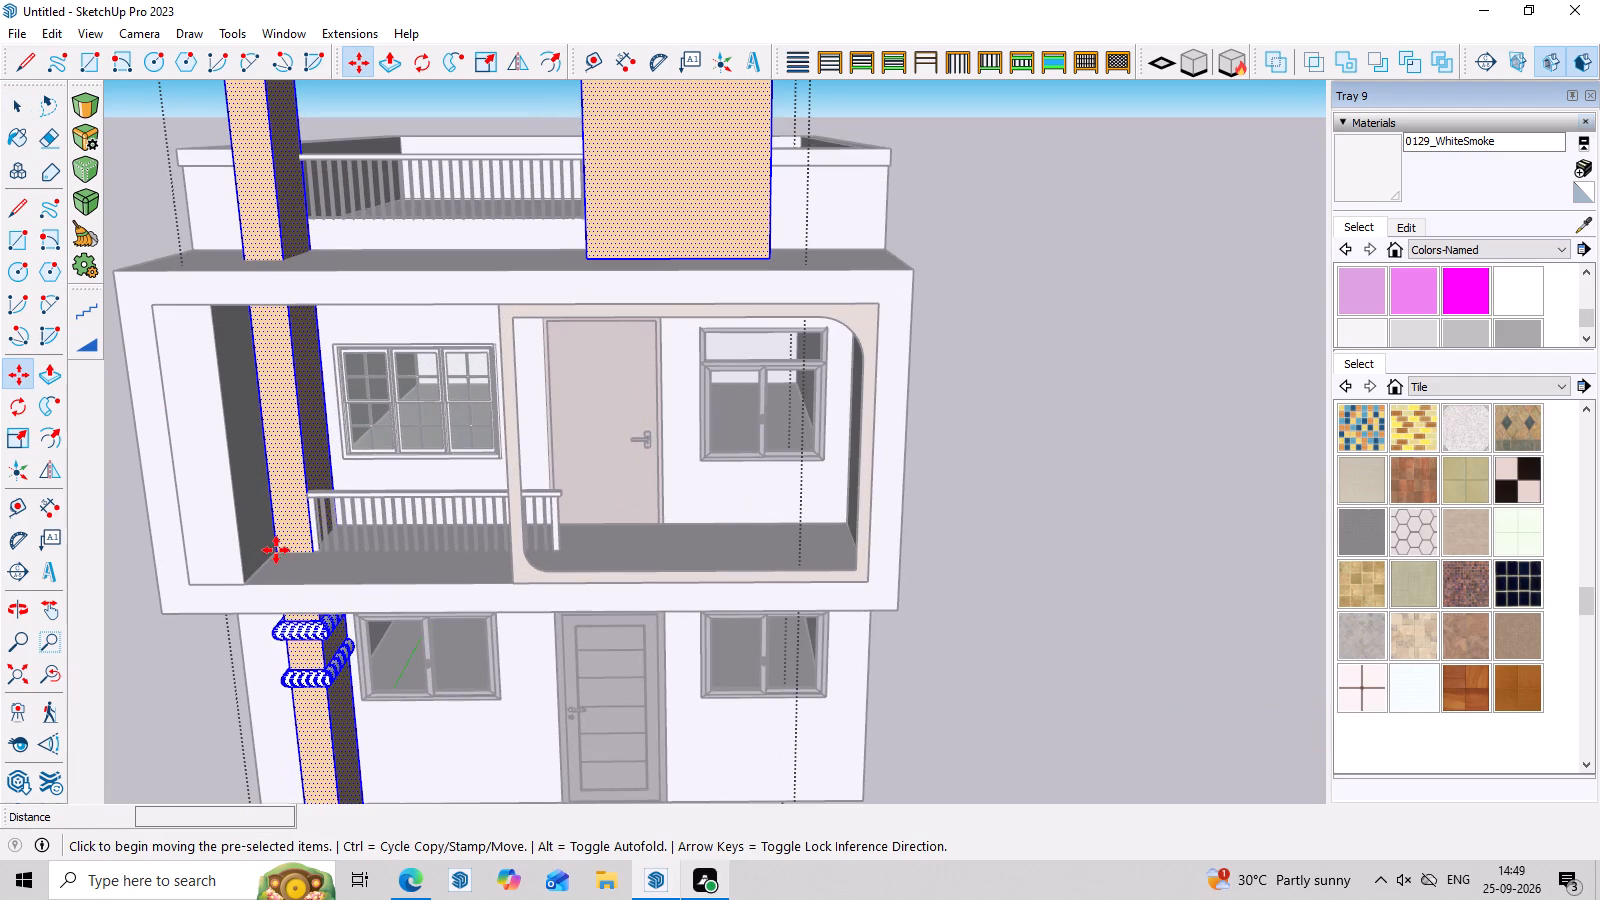
{"action": "left_click", "coordinate": [246, 585]}
Move the whole peach frame about 3 15/16" back from the balcony's front edge, by the column's corner at floor level.
{"action": "scroll", "coordinate": [283, 568], "scroll_direction": "down", "scroll_amount": 3}
{"action": "scroll", "coordinate": [268, 579], "scroll_direction": "up", "scroll_amount": 3}
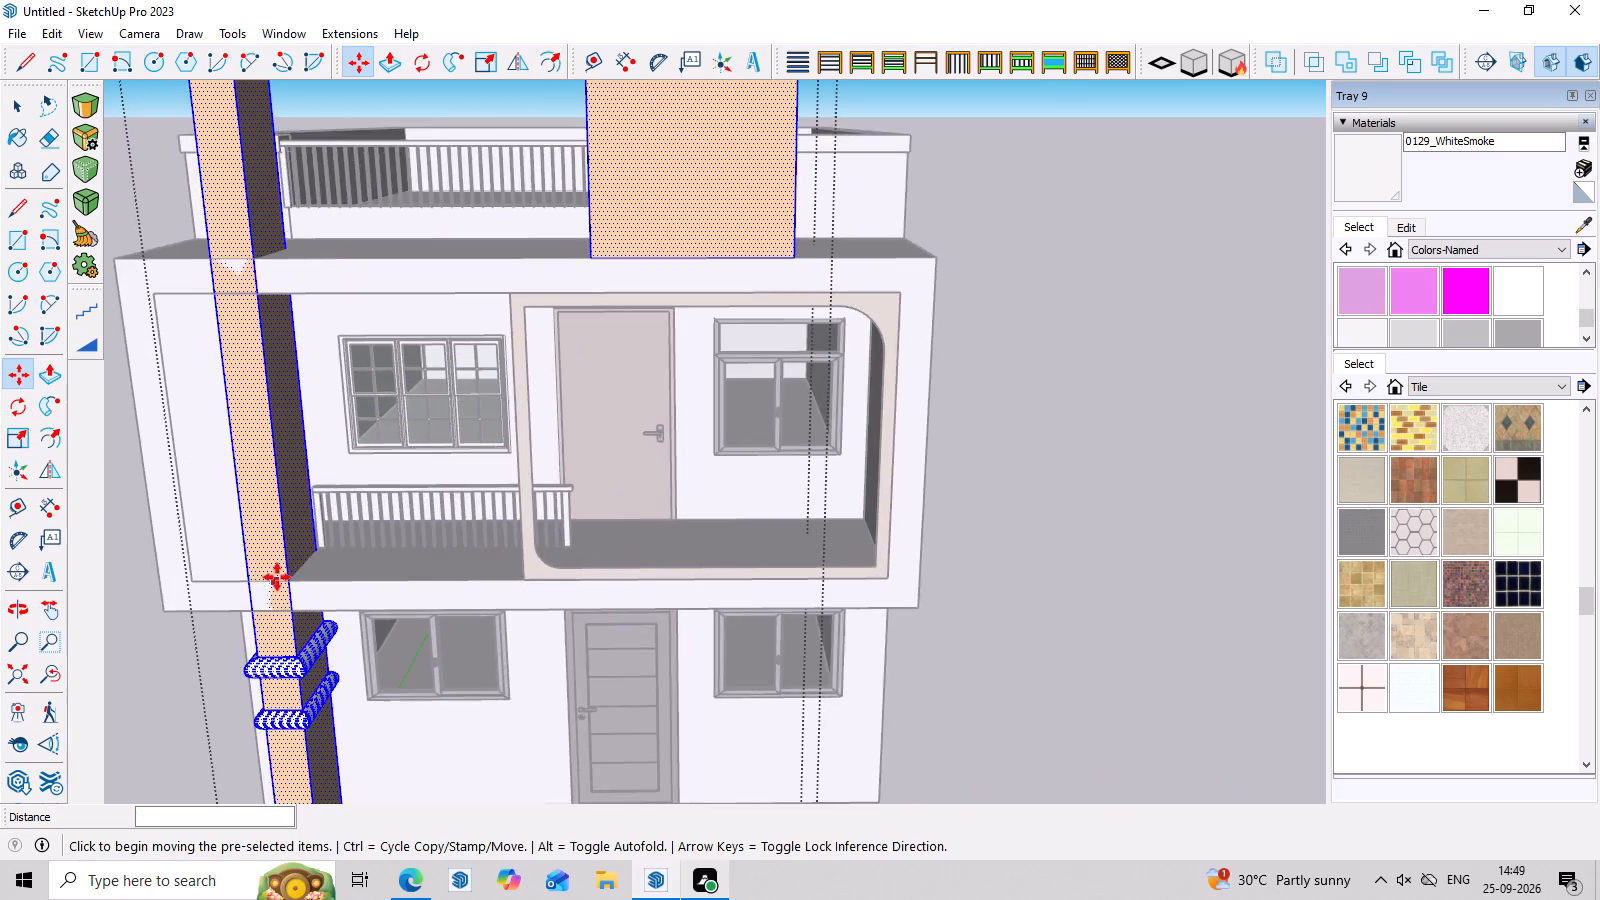
{"action": "scroll", "coordinate": [277, 577], "scroll_direction": "up", "scroll_amount": 6}
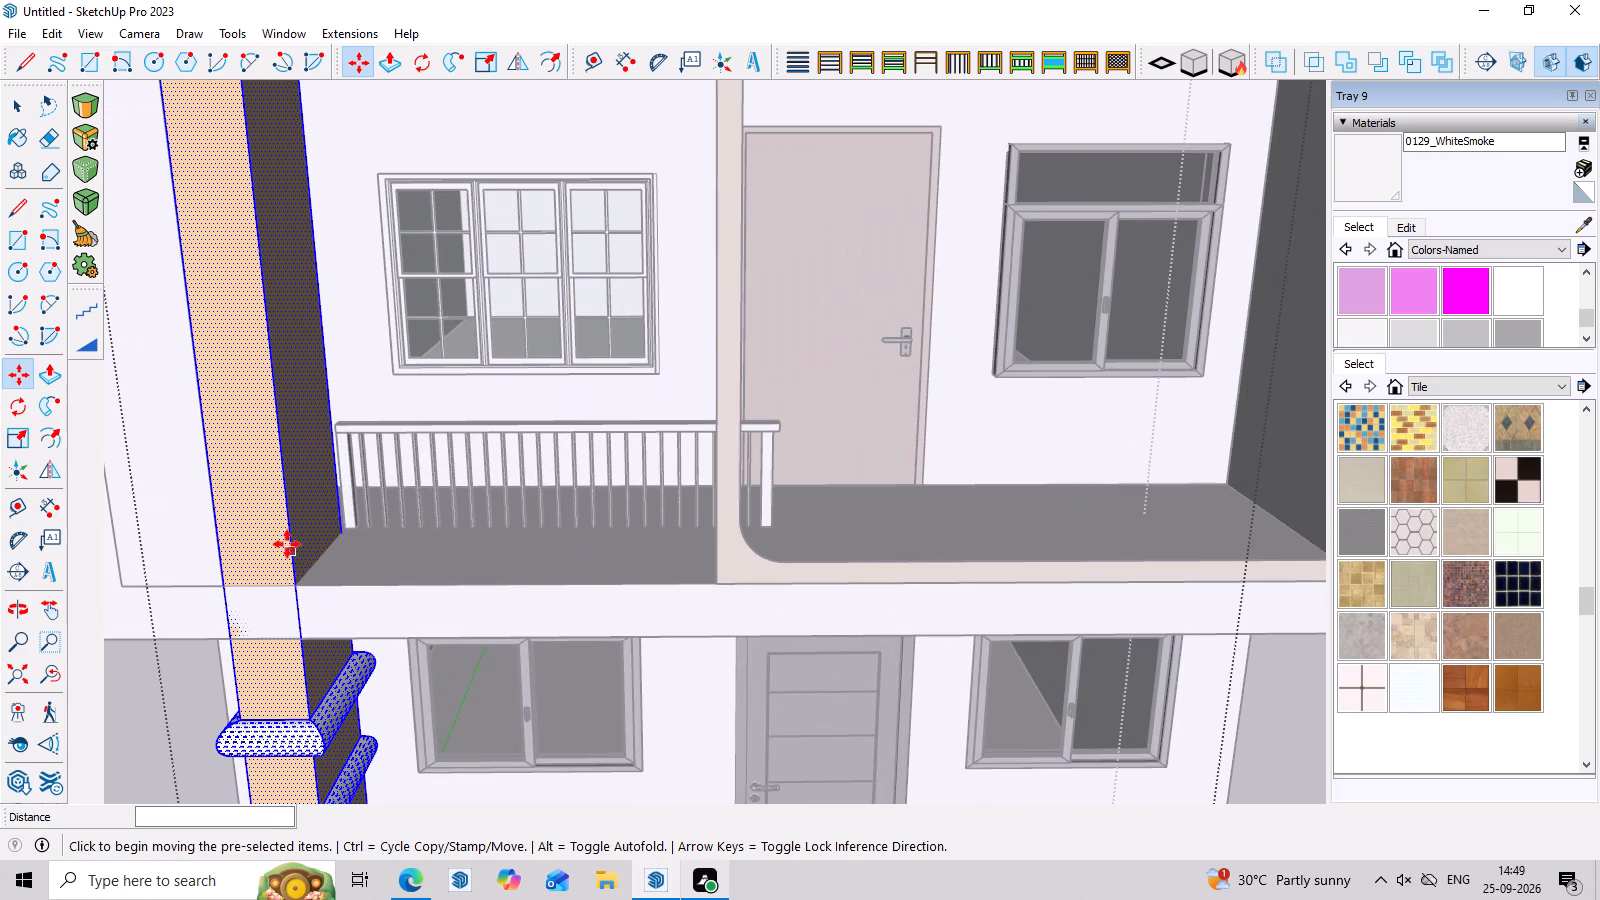
{"action": "left_click", "coordinate": [293, 580]}
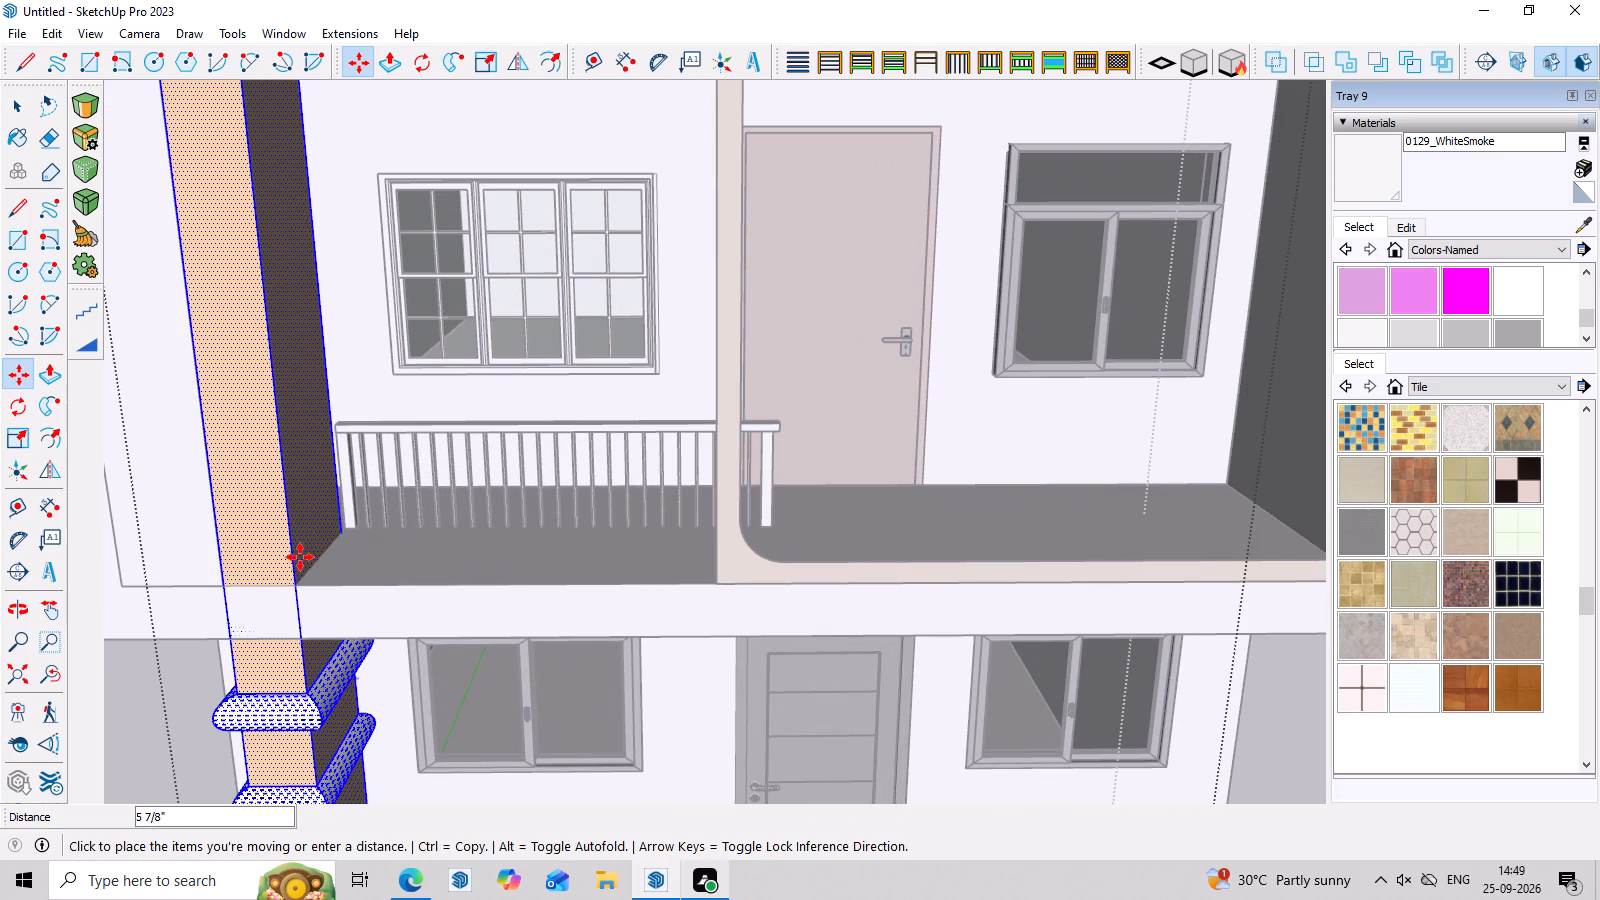
{"action": "scroll", "coordinate": [306, 541], "scroll_direction": "up", "scroll_amount": 3}
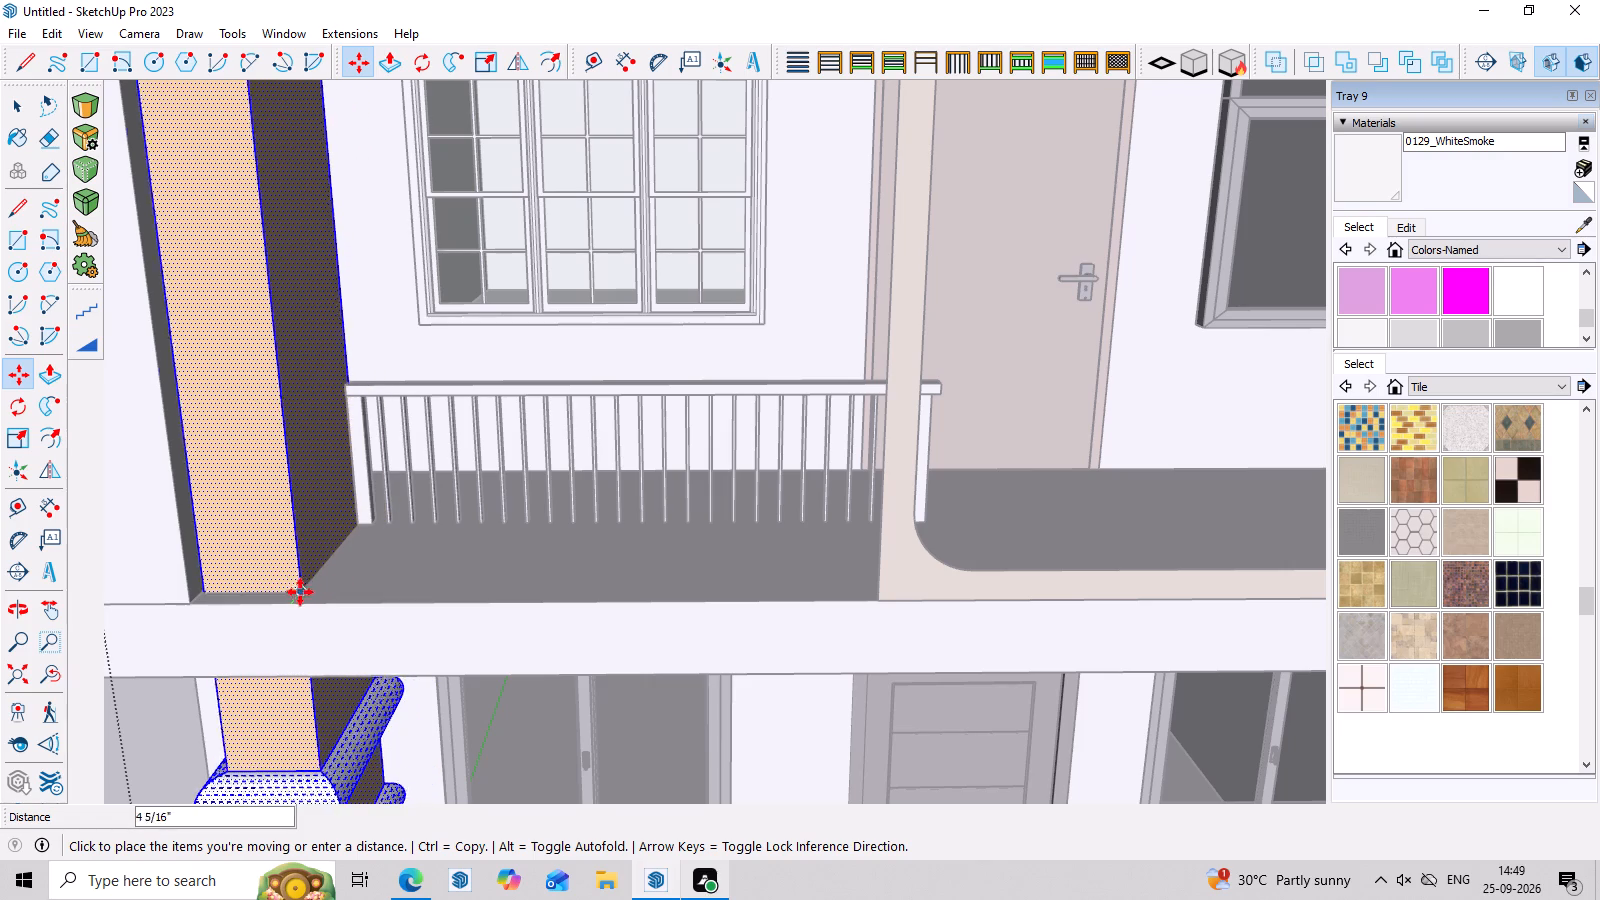
{"action": "left_click", "coordinate": [290, 584]}
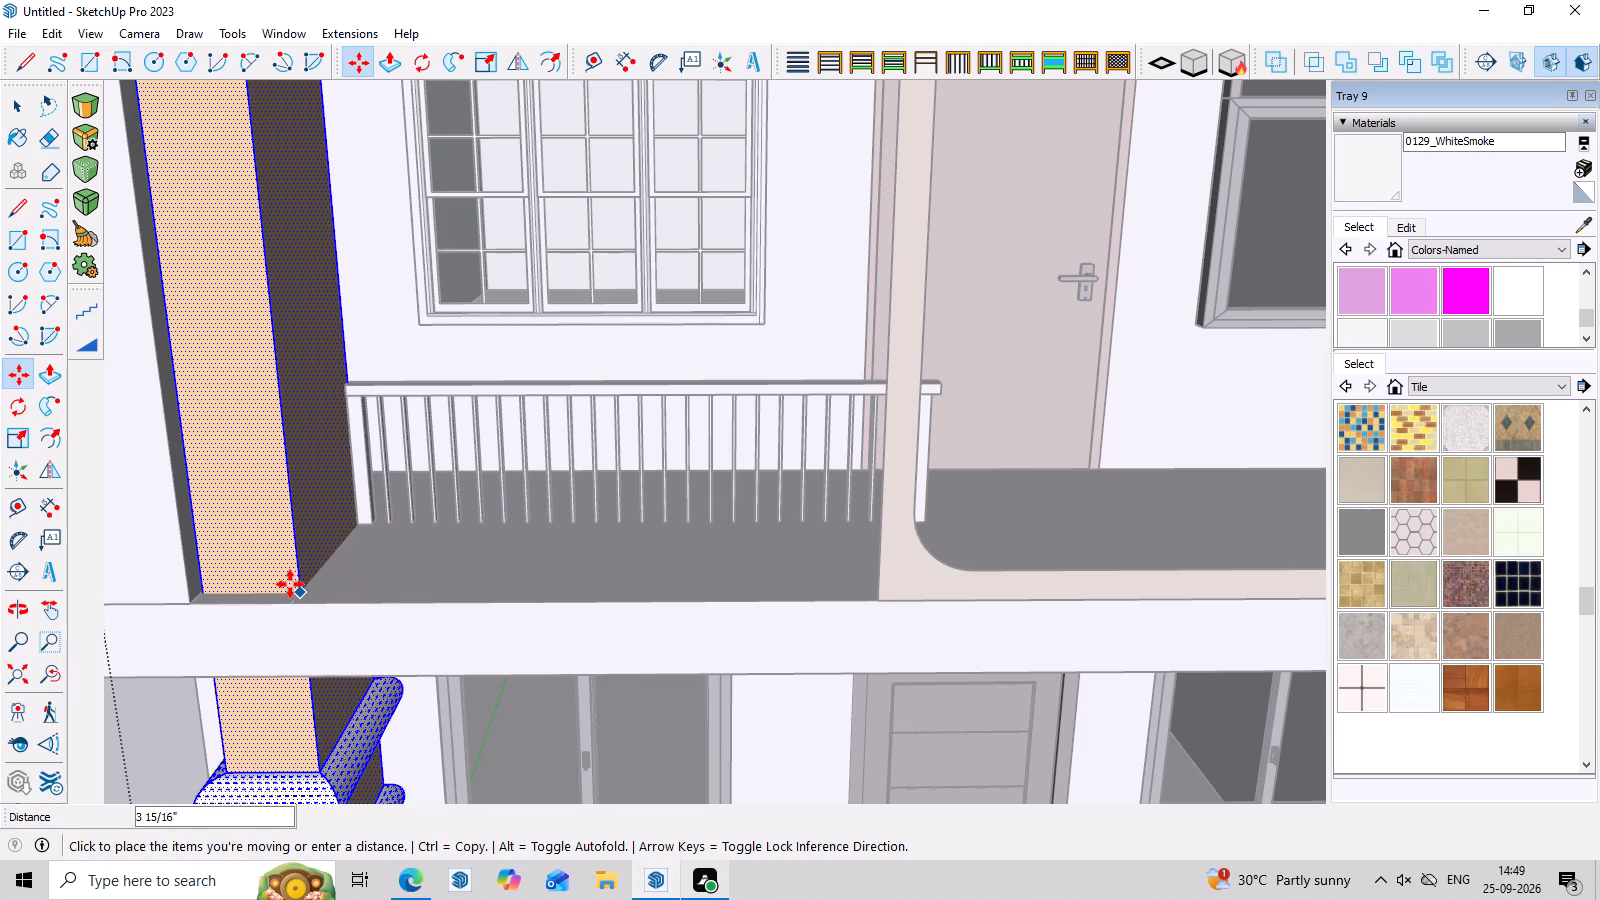
Examine the moved peach column against the balcony's front edge and the railing from high, low and frontal viewpoints.
{"action": "scroll", "coordinate": [366, 580], "scroll_direction": "down", "scroll_amount": 11}
{"action": "middle_click_drag", "start_coordinate": [584, 568], "coordinate": [591, 616]}
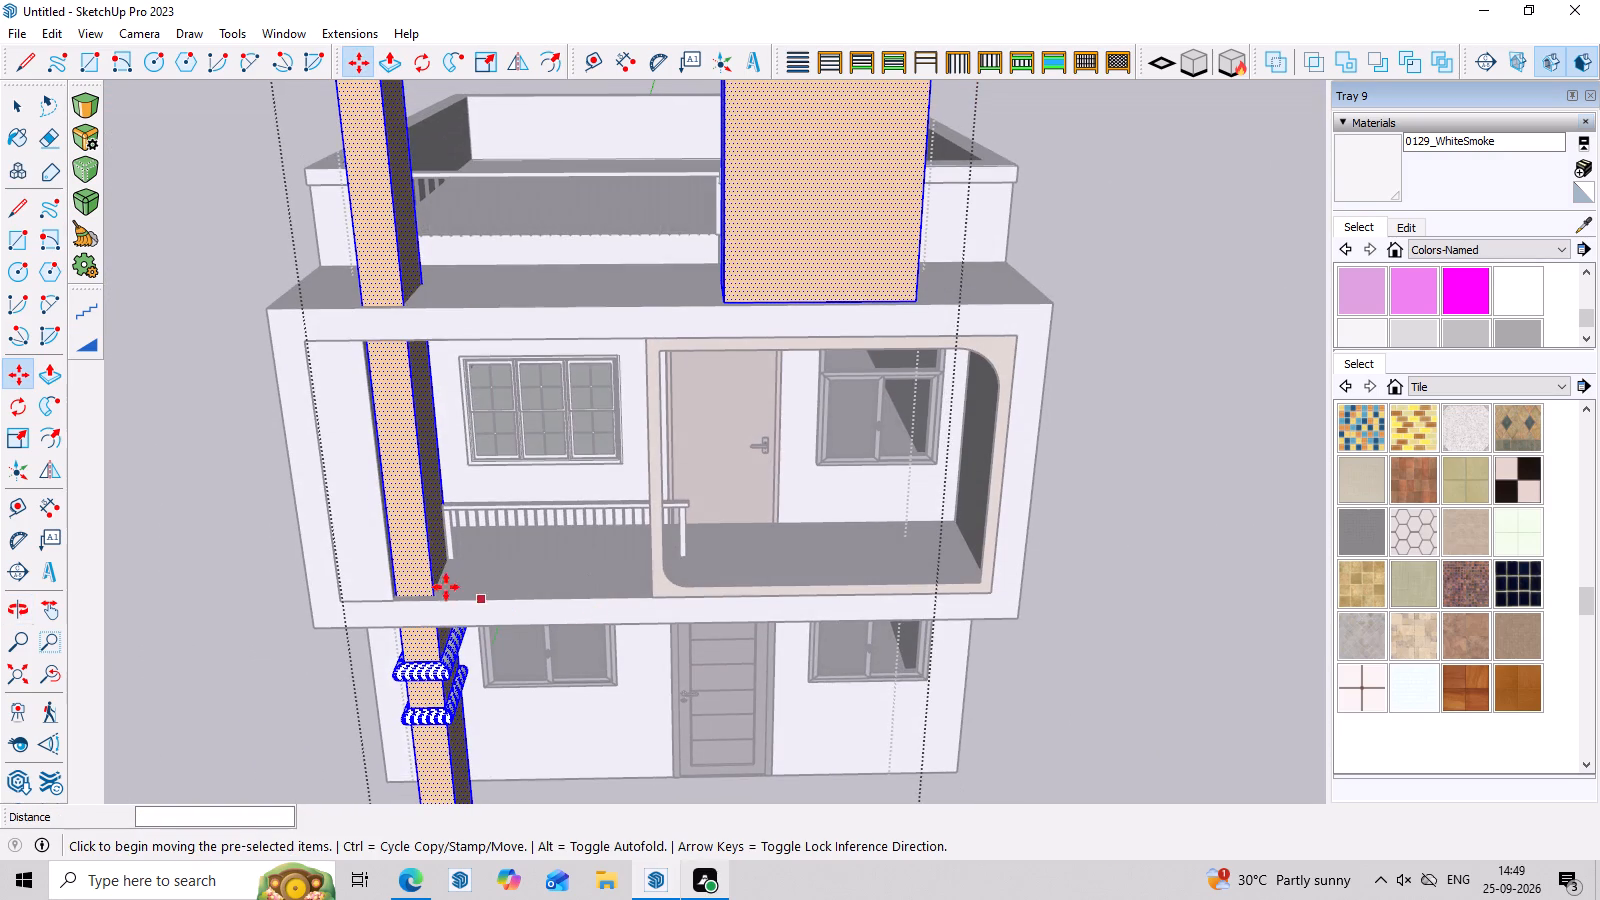
{"action": "scroll", "coordinate": [411, 523], "scroll_direction": "up", "scroll_amount": 3}
{"action": "key", "text": "space"}
{"action": "left_click", "coordinate": [413, 518]}
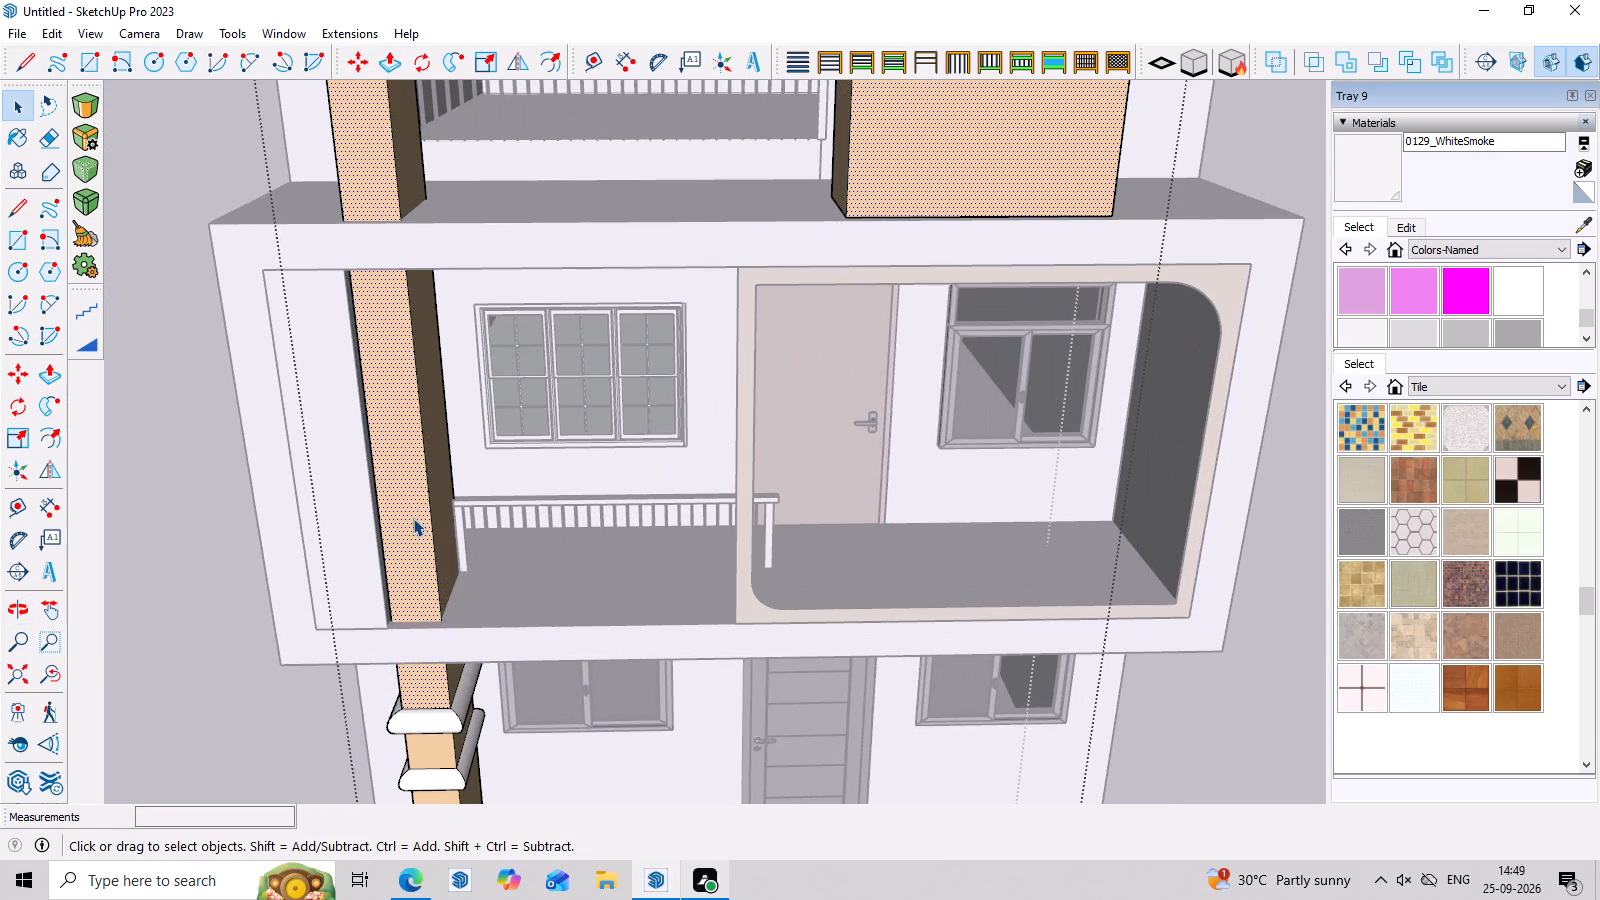
{"action": "middle_click_drag", "start_coordinate": [414, 518], "coordinate": [418, 285]}
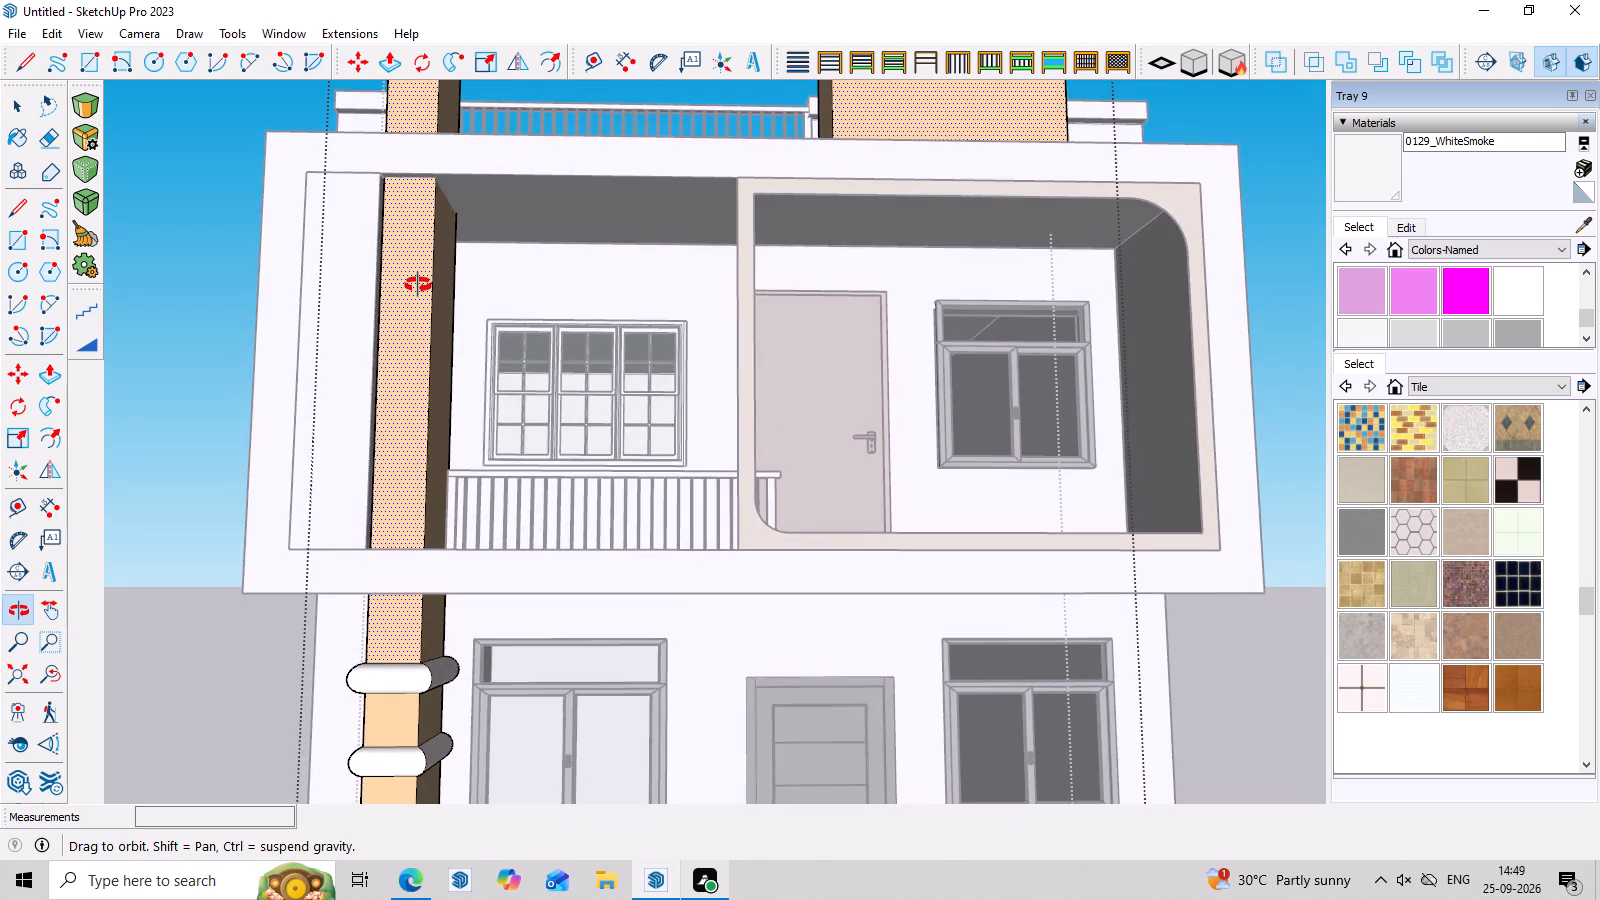
{"action": "middle_click_drag", "start_coordinate": [418, 285], "coordinate": [443, 452]}
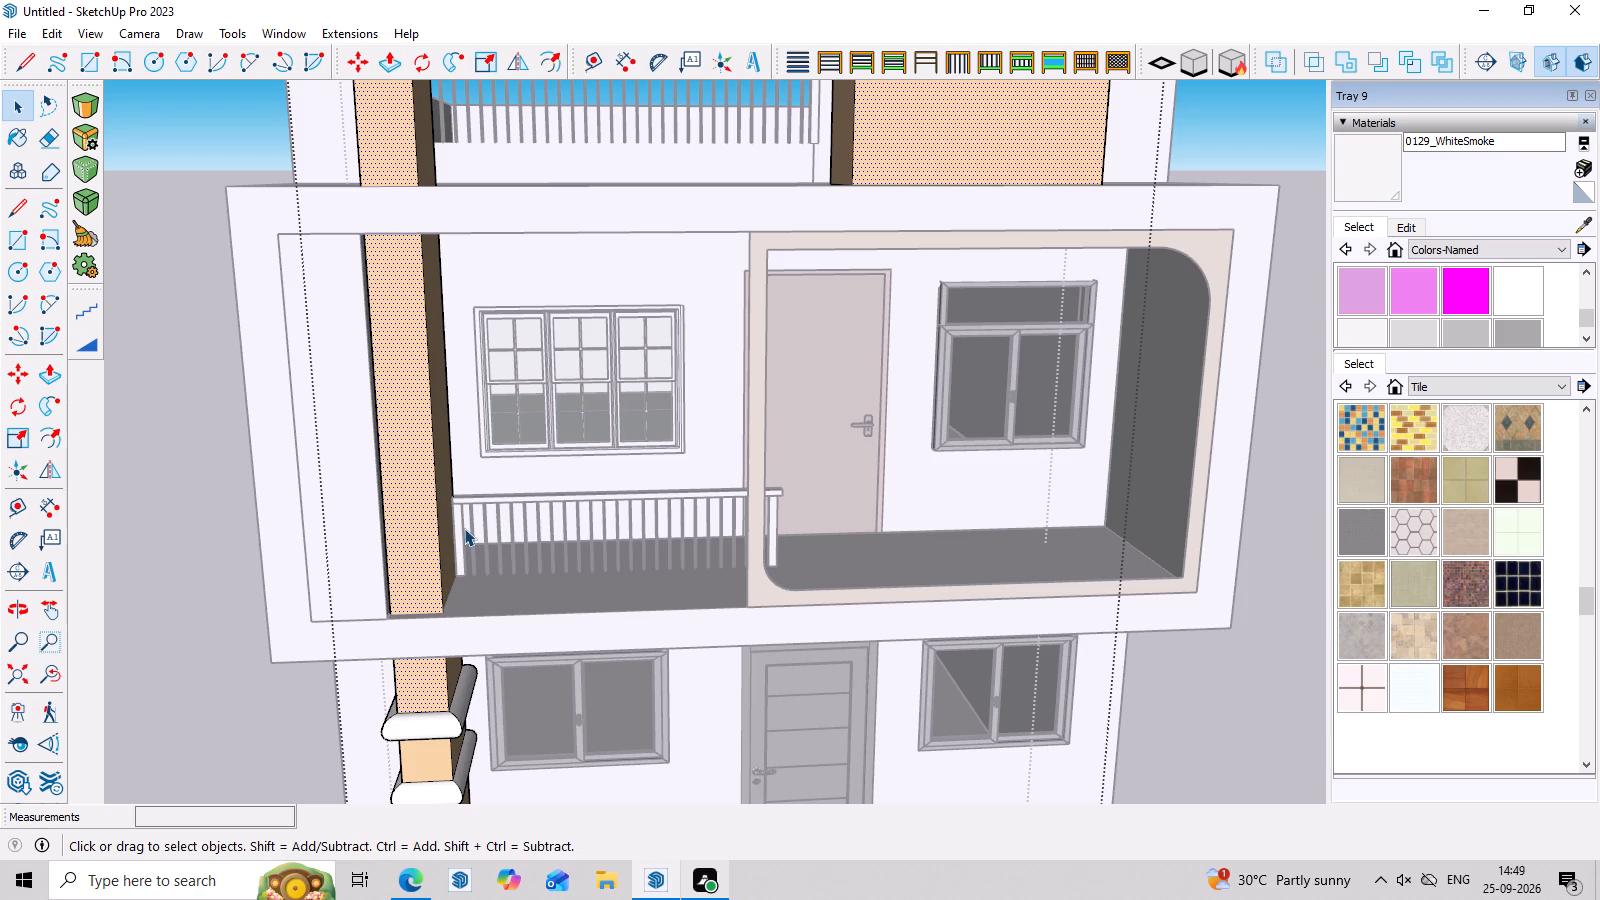
{"action": "middle_click_drag", "start_coordinate": [412, 527], "coordinate": [412, 495]}
{"action": "scroll", "coordinate": [470, 601], "scroll_direction": "up", "scroll_amount": 6}
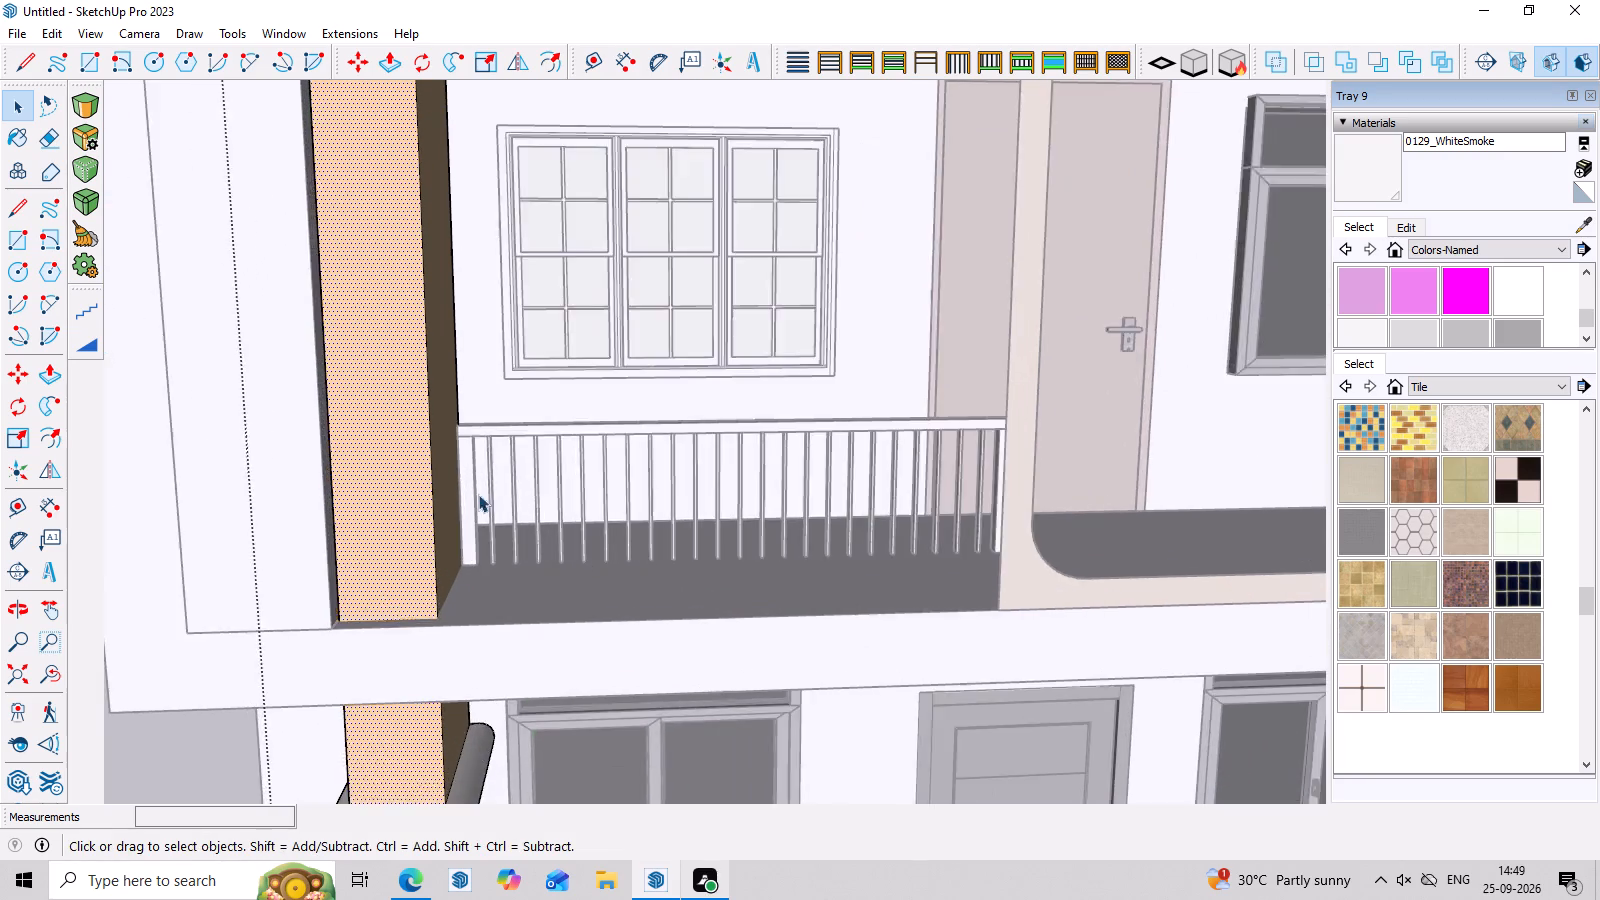
{"action": "scroll", "coordinate": [574, 488], "scroll_direction": "down", "scroll_amount": 13}
{"action": "middle_click_drag", "start_coordinate": [887, 430], "coordinate": [882, 465]}
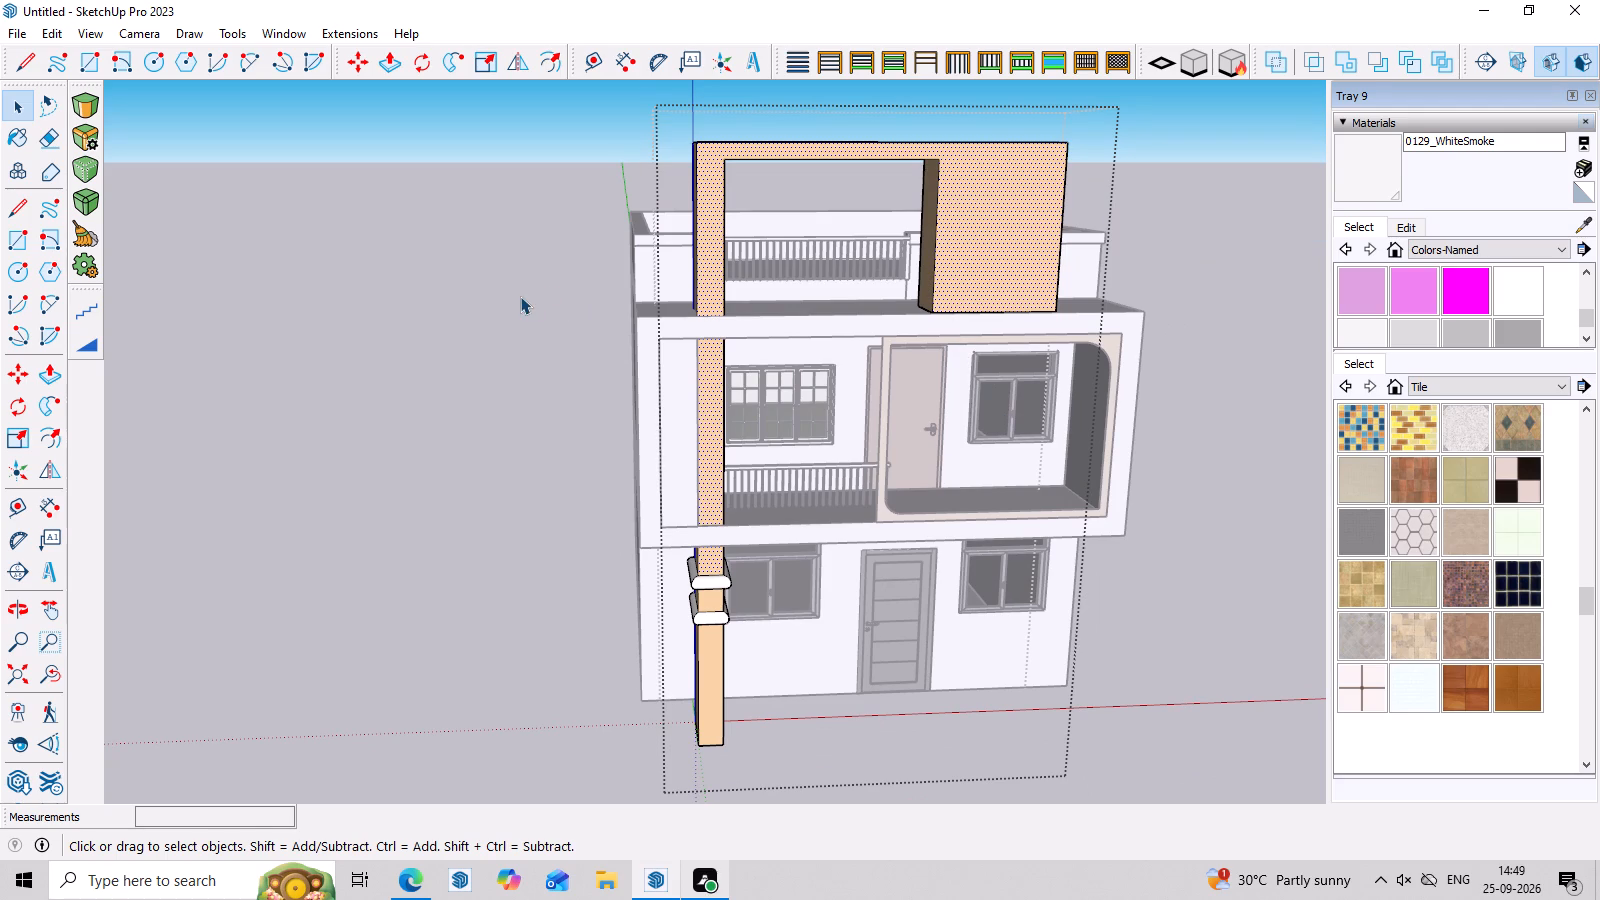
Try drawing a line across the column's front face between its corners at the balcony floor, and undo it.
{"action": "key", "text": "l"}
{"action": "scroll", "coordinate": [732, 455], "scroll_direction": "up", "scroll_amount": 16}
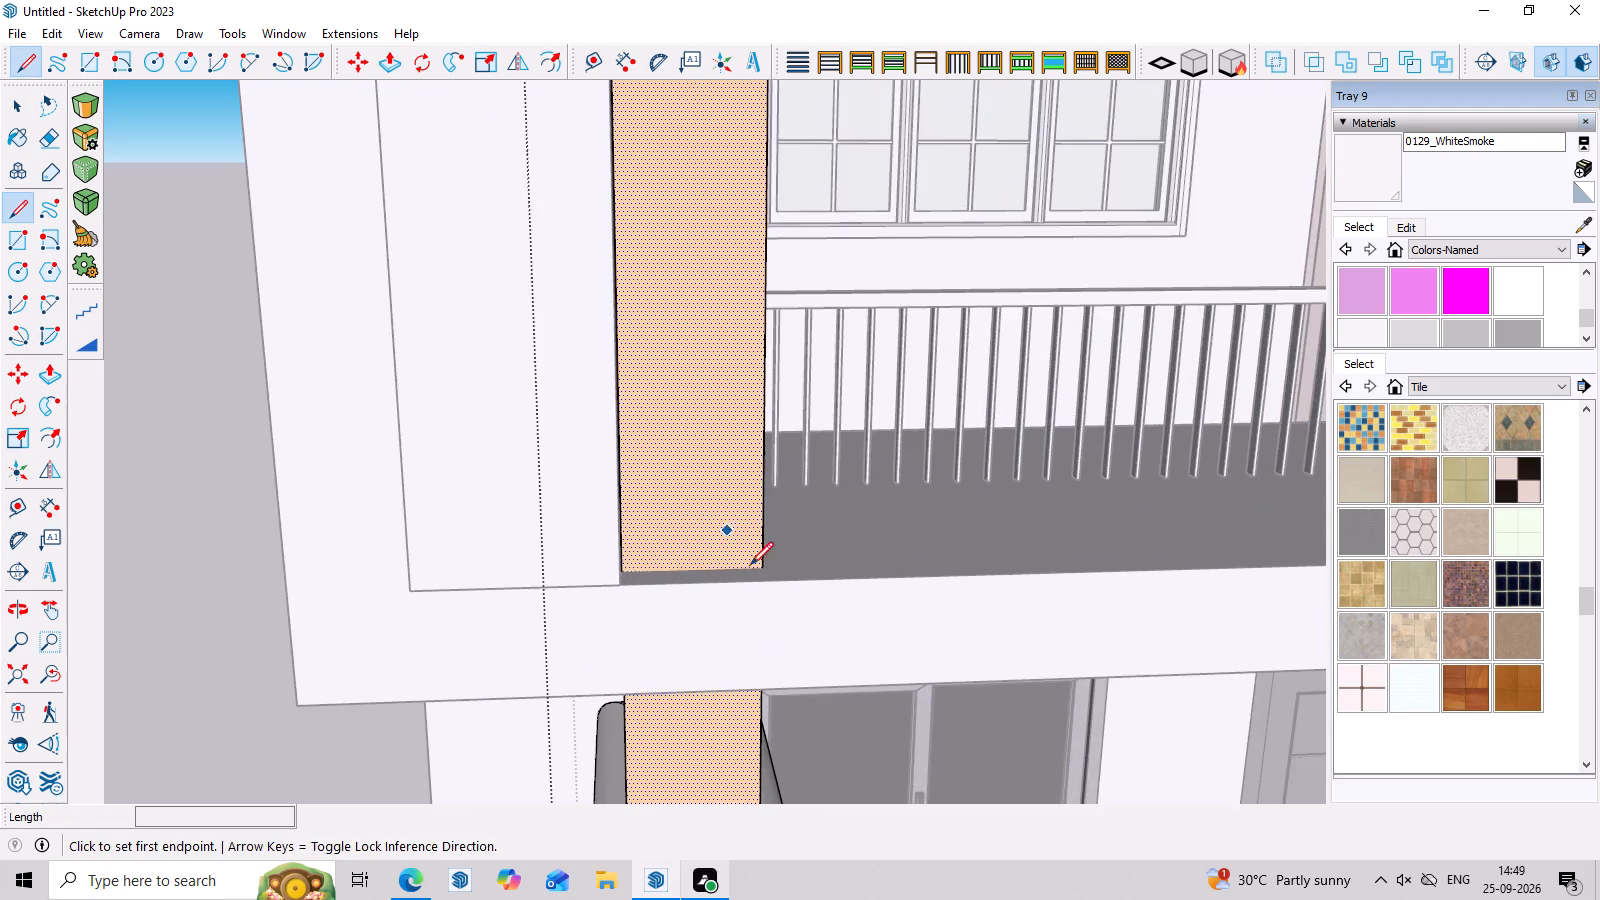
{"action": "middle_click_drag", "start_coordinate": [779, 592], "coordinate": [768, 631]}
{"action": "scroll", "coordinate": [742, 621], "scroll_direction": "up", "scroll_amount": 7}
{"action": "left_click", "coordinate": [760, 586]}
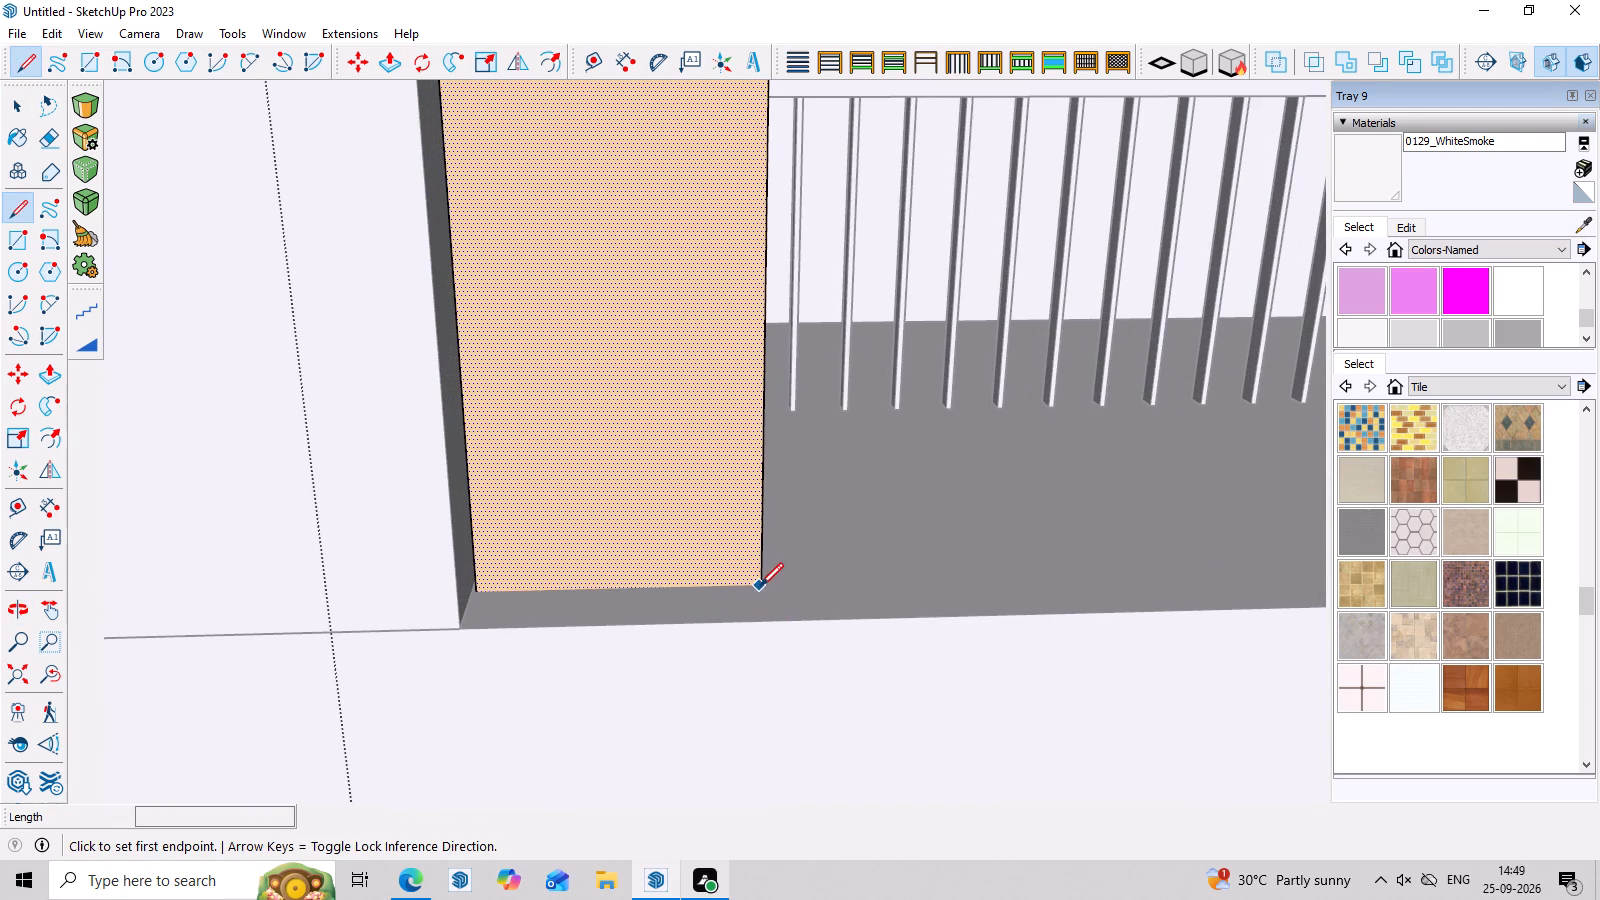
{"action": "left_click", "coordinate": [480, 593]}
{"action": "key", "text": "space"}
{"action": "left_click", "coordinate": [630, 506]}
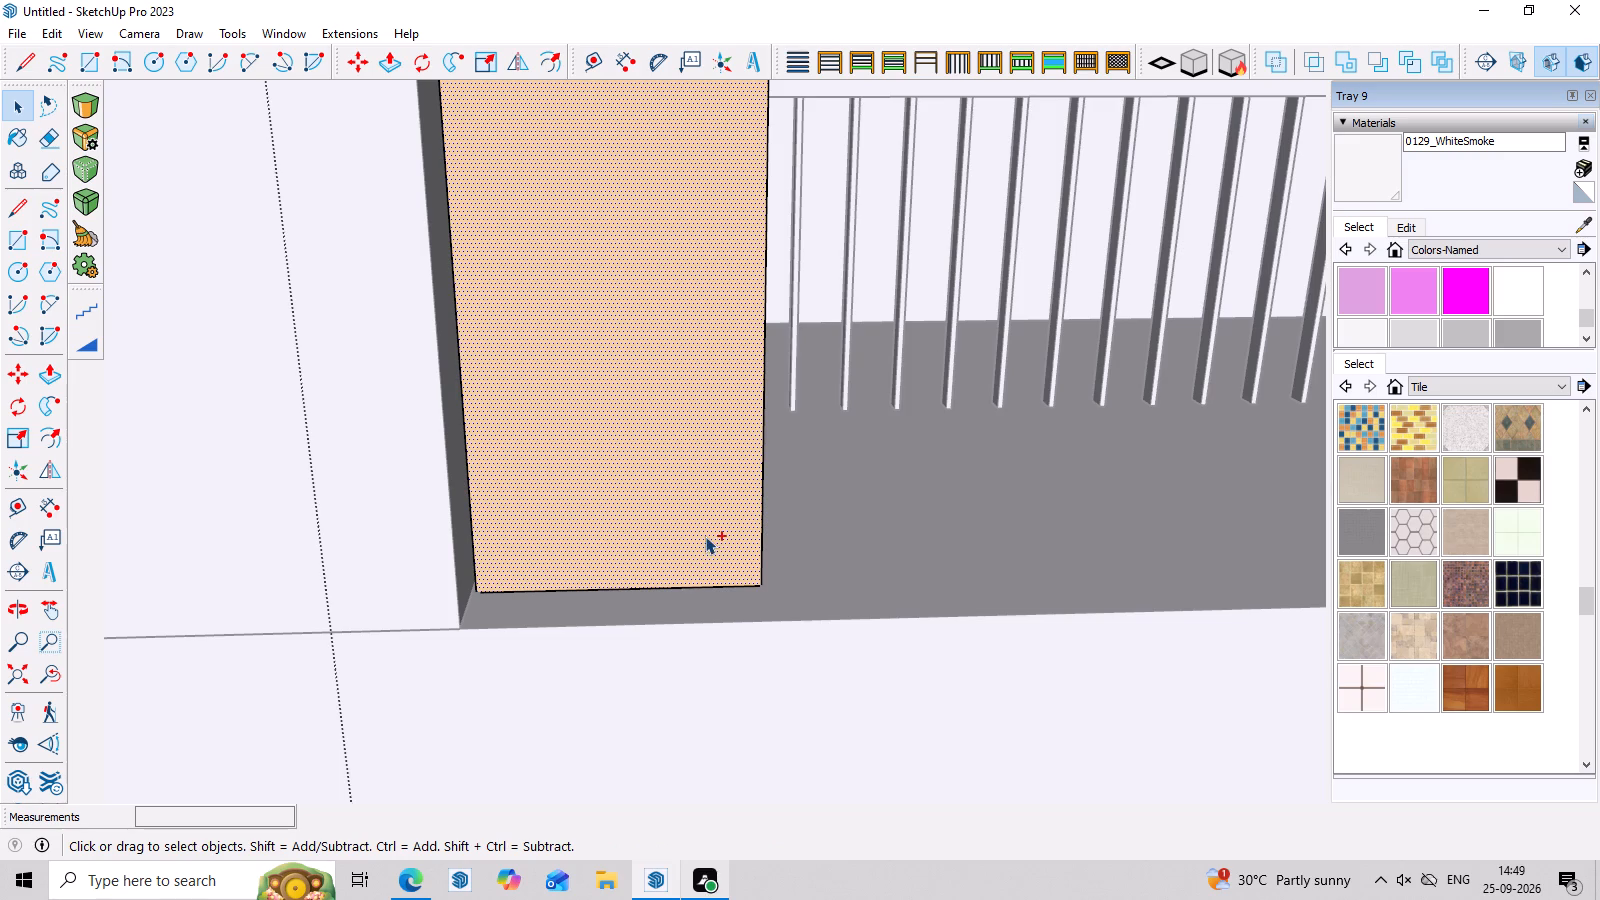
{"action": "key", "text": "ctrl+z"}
Draw a 1' 2" line across the base of the column's front face at the balcony floor, from corner to corner.
{"action": "scroll", "coordinate": [753, 580], "scroll_direction": "up", "scroll_amount": 7}
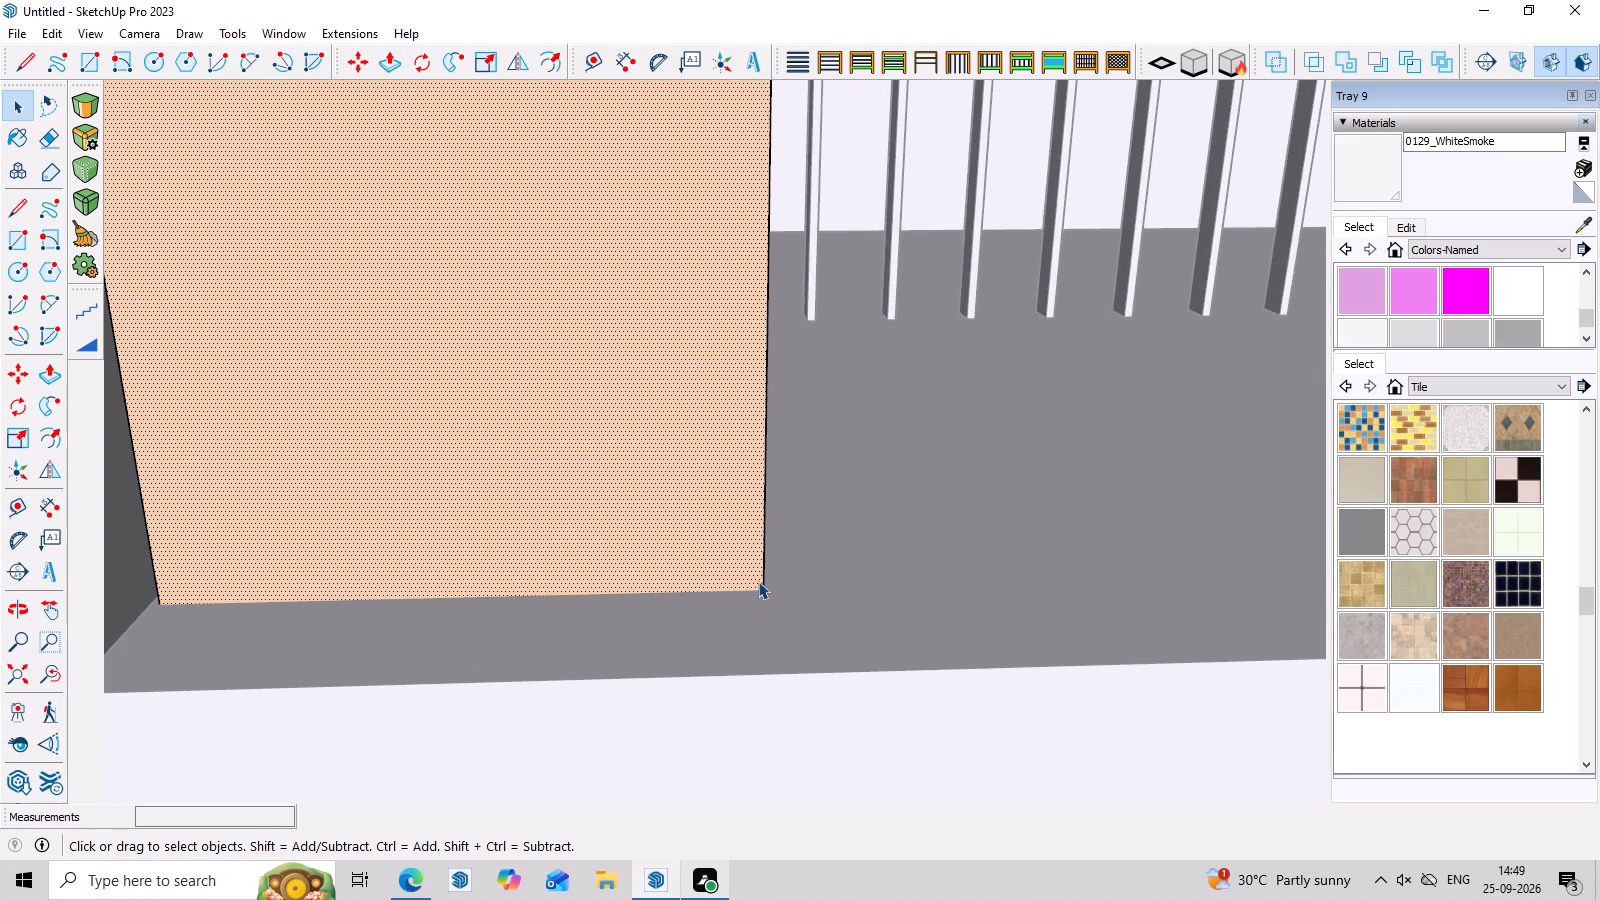
{"action": "key", "text": "l"}
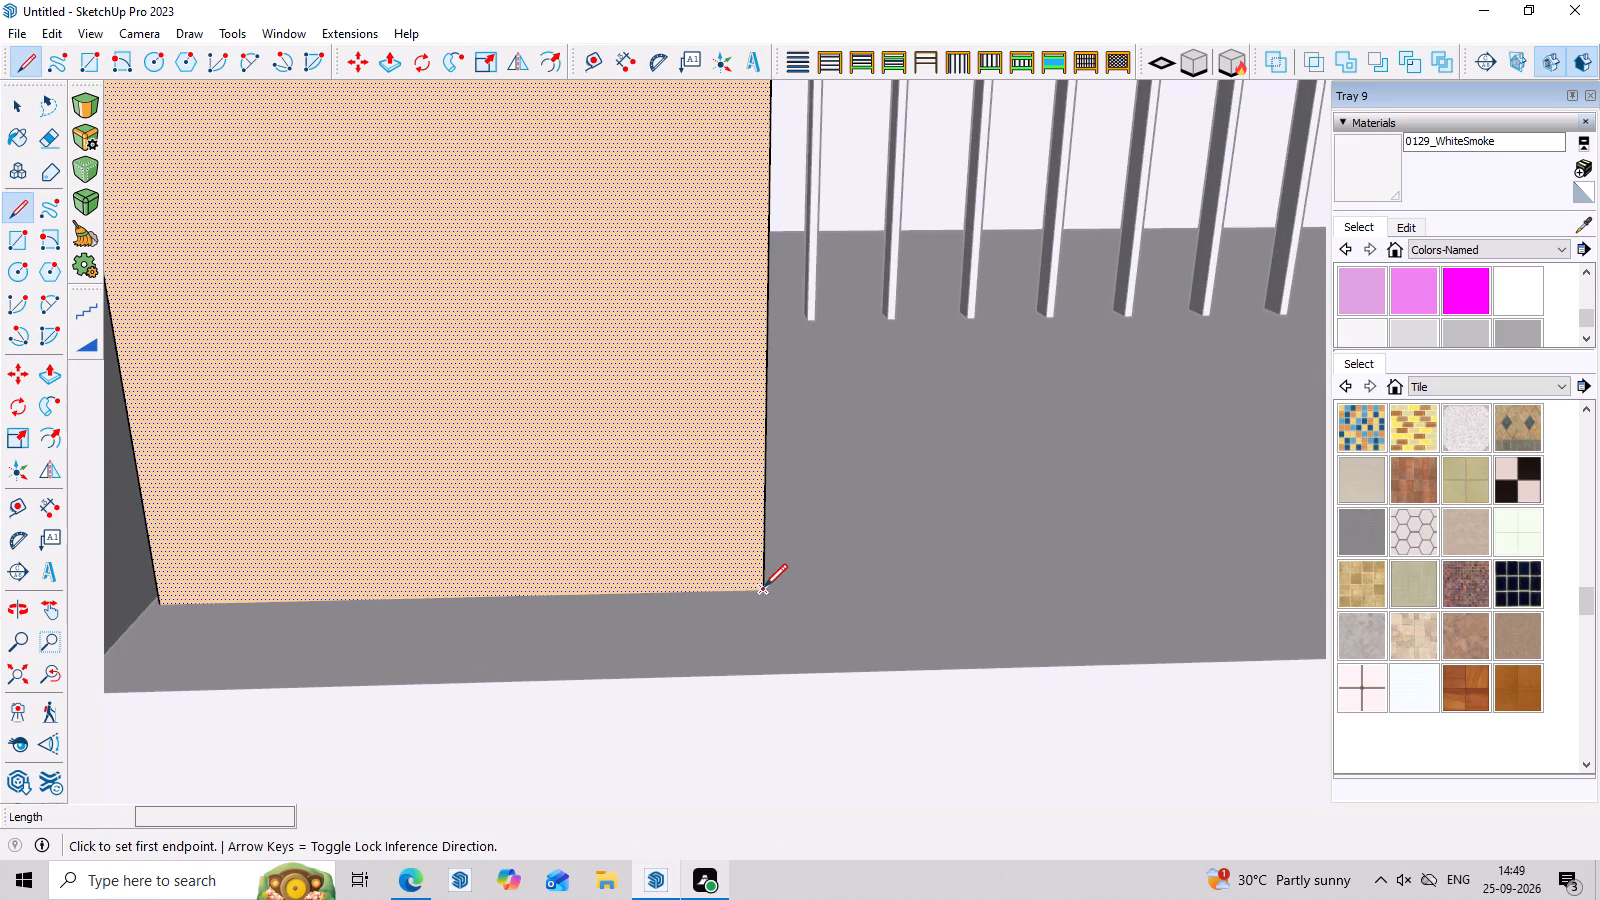
{"action": "left_click", "coordinate": [764, 587]}
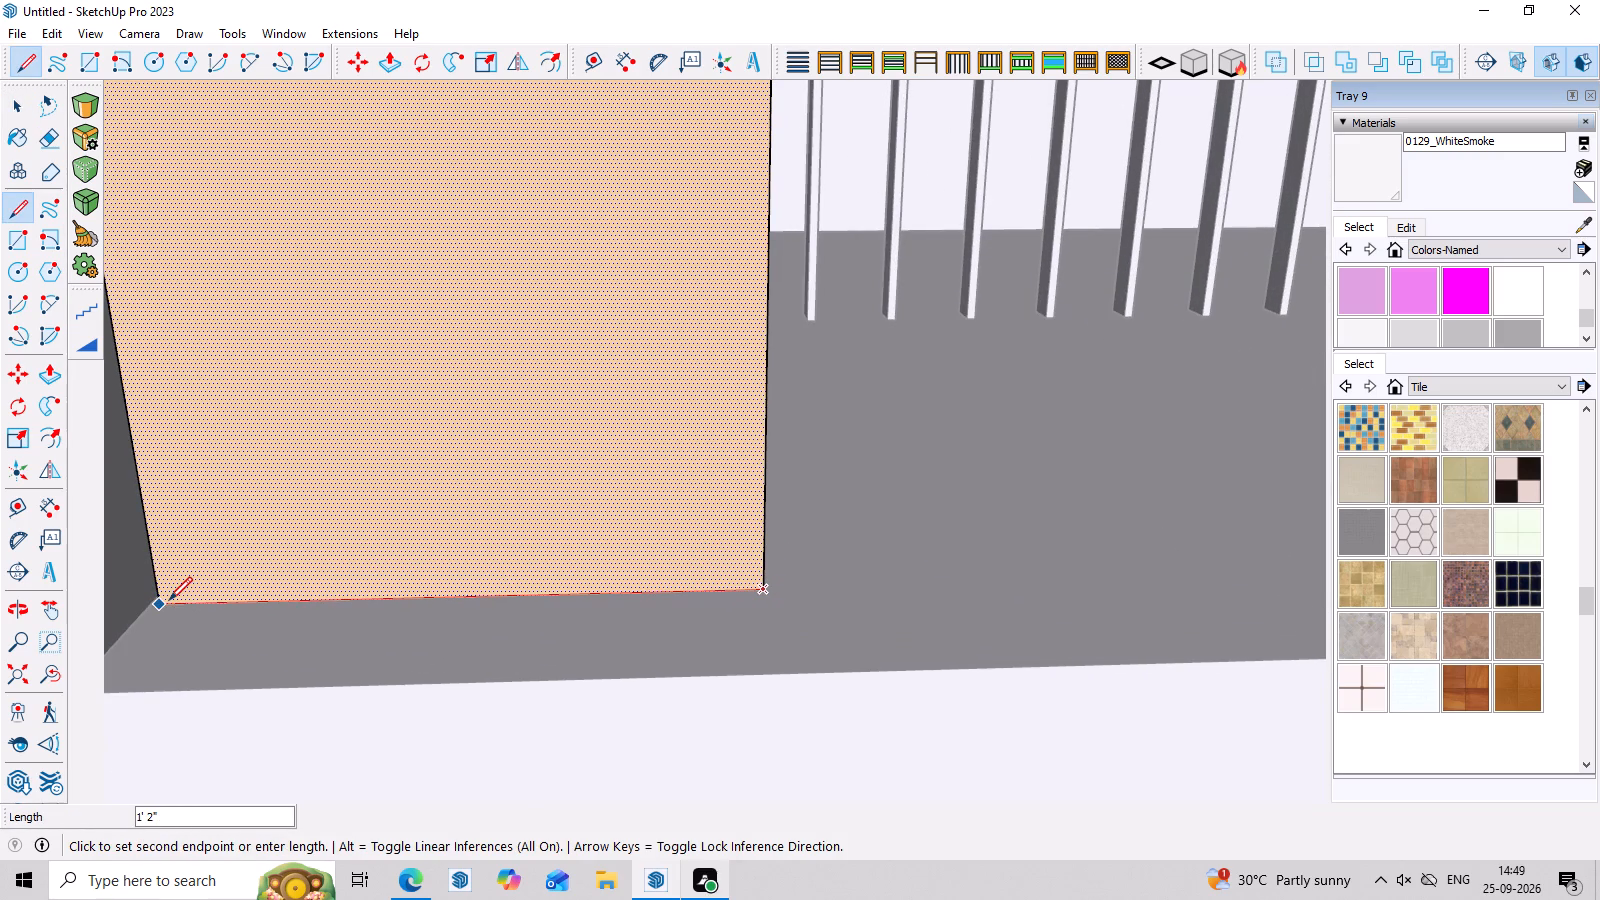
{"action": "left_click", "coordinate": [159, 600]}
{"action": "key", "text": "space"}
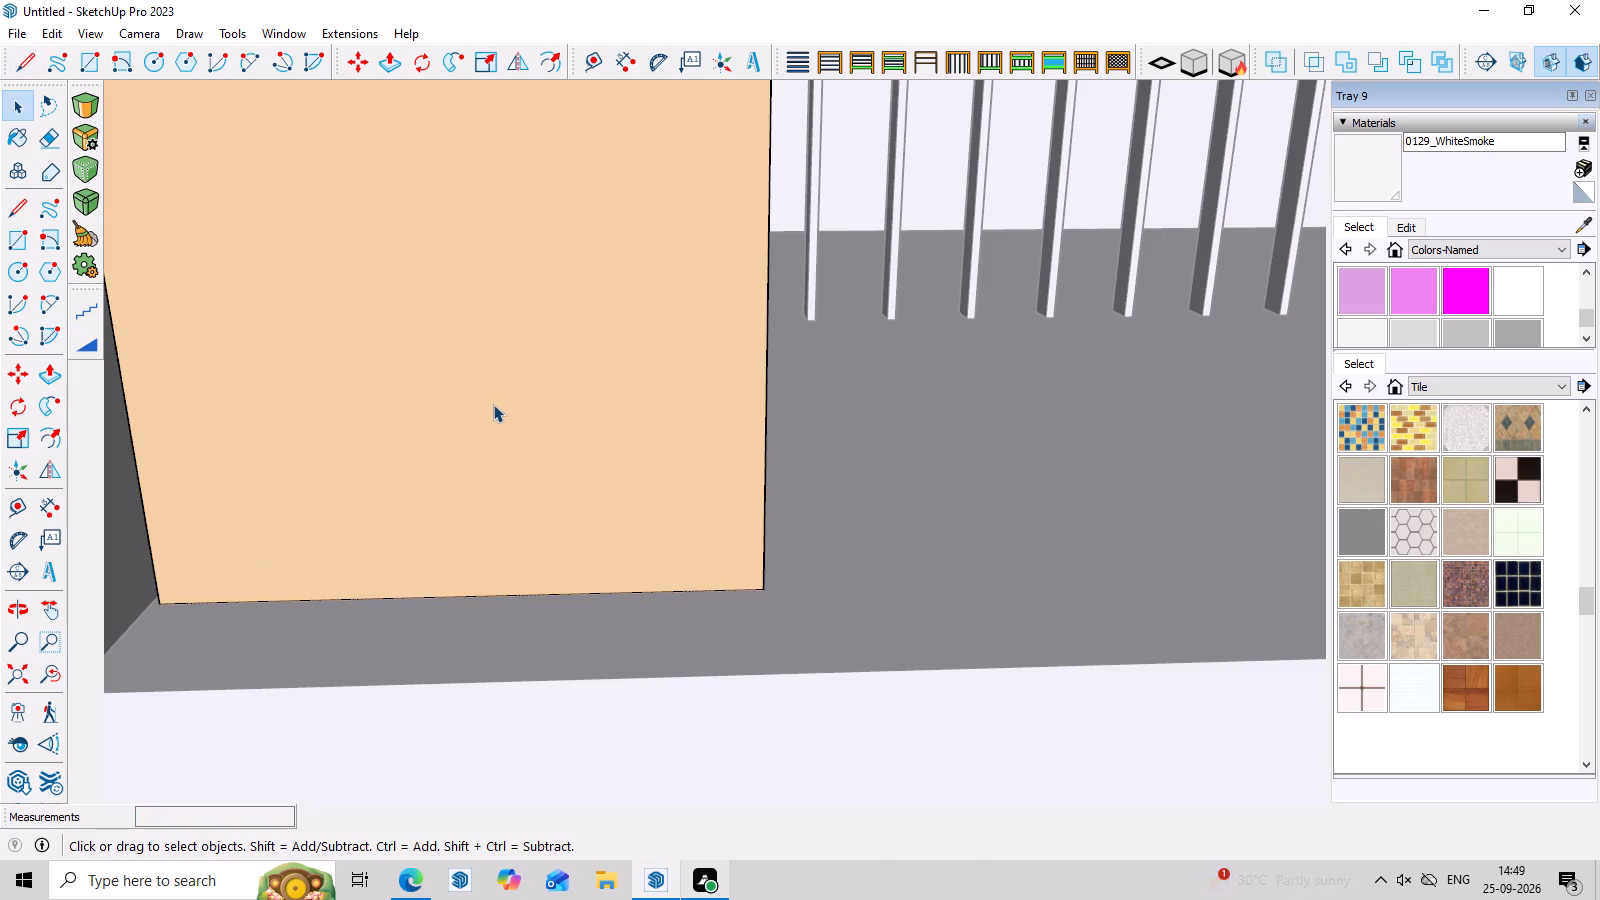
Push/Pull the column's front face above the balcony floor forward until it is flush with the balcony's front edge.
{"action": "left_click", "coordinate": [496, 396]}
{"action": "scroll", "coordinate": [496, 396], "scroll_direction": "down", "scroll_amount": 8}
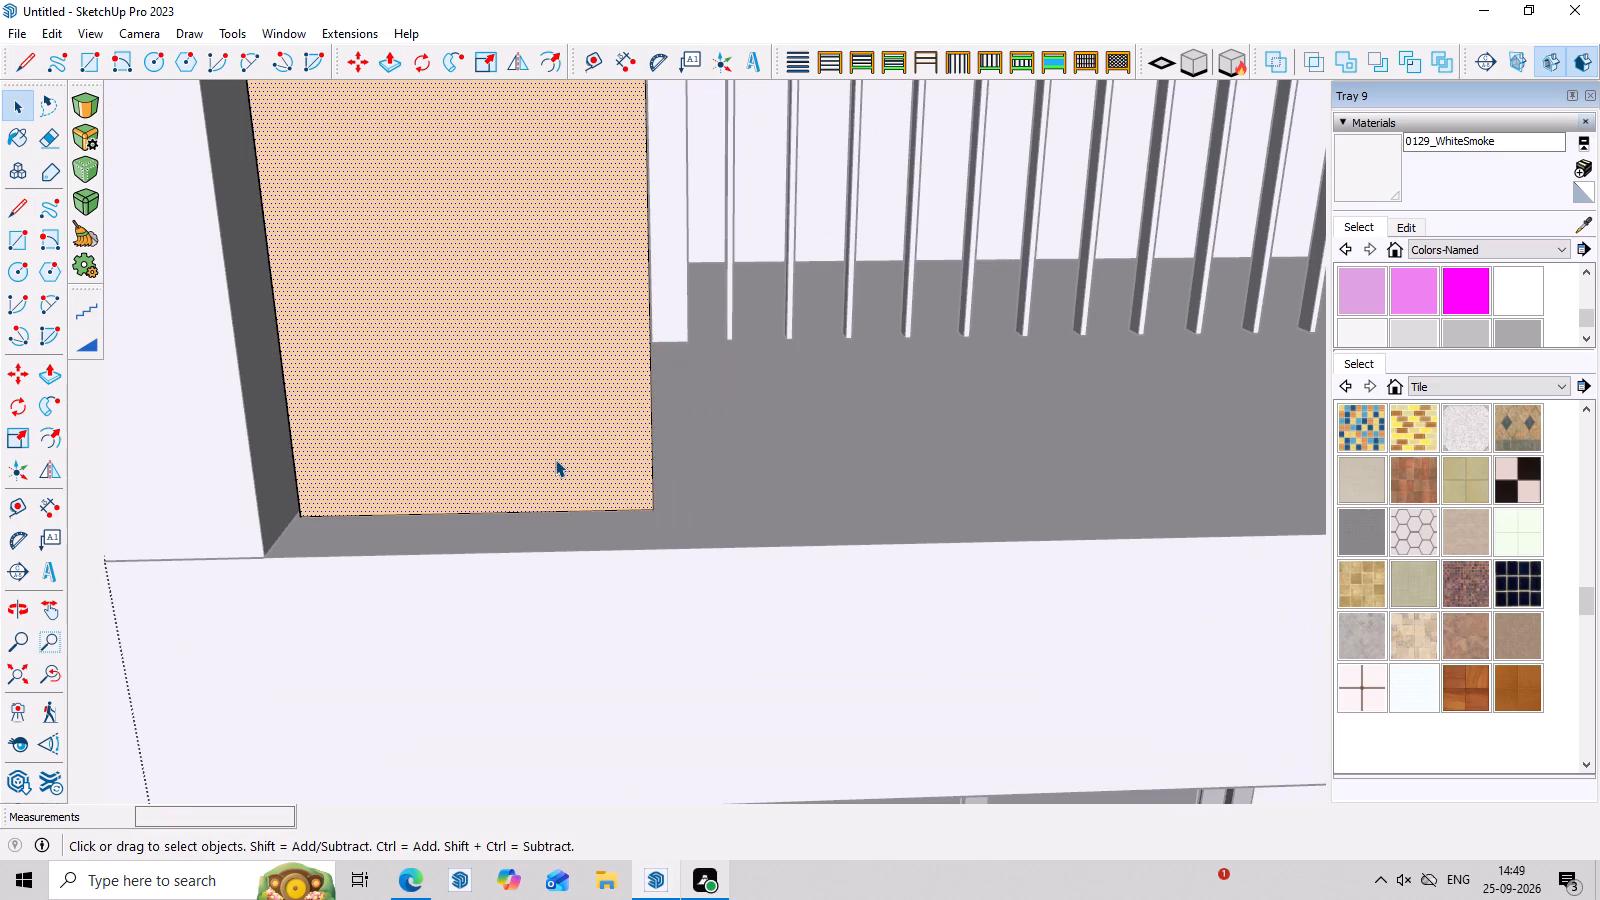
{"action": "key", "text": "p"}
{"action": "left_click", "coordinate": [554, 450]}
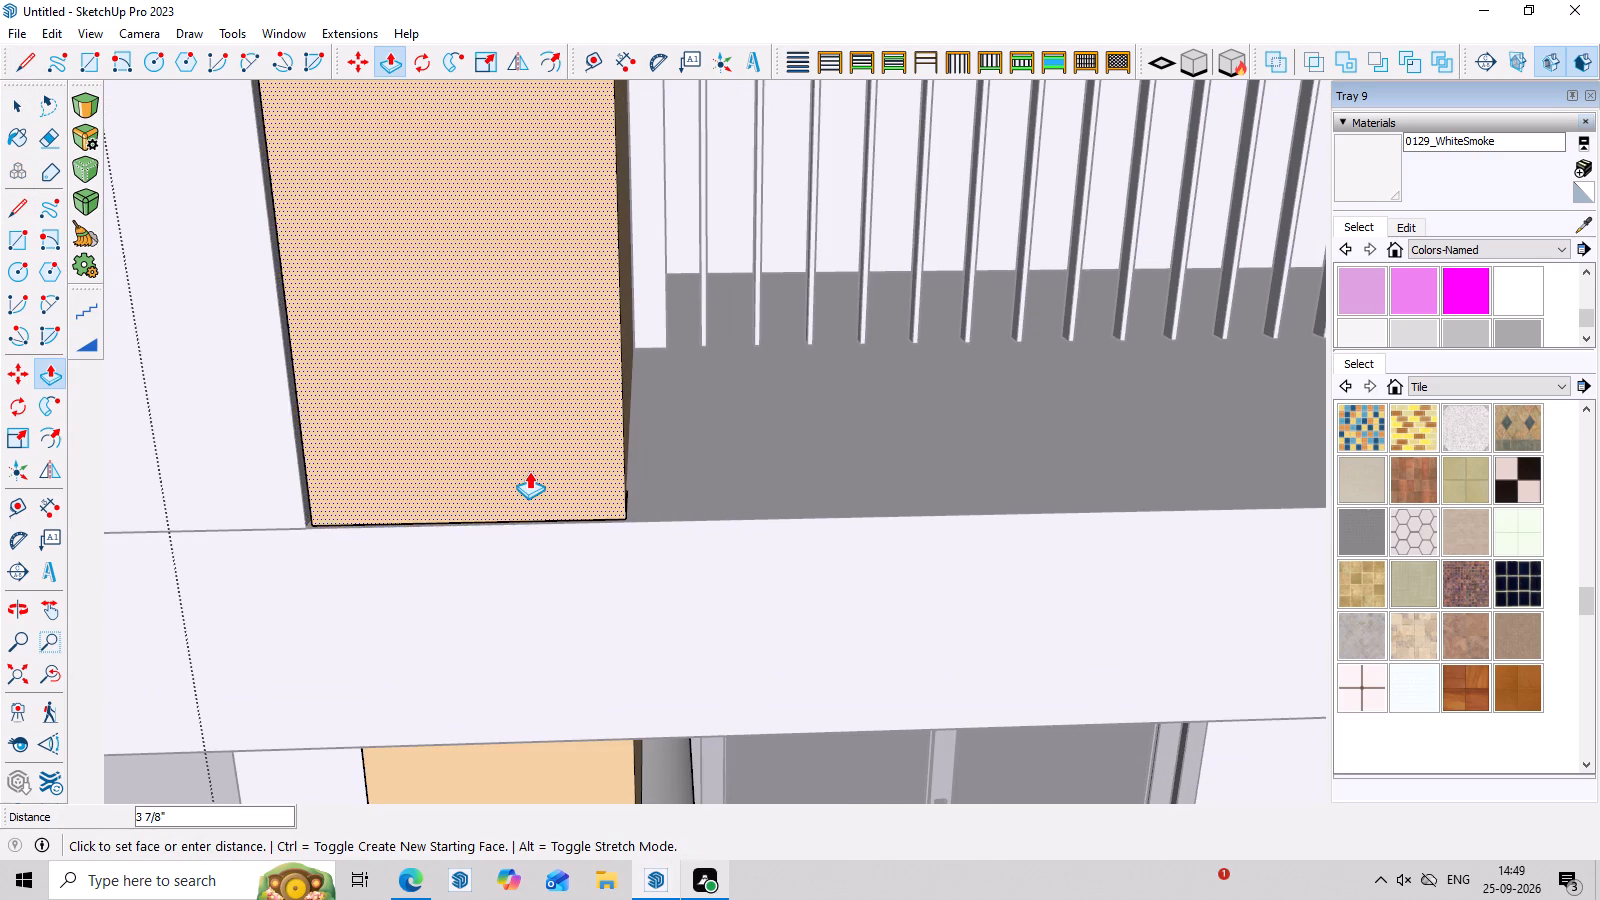
{"action": "left_click", "coordinate": [517, 472]}
{"action": "middle_click_drag", "start_coordinate": [617, 515], "coordinate": [622, 427]}
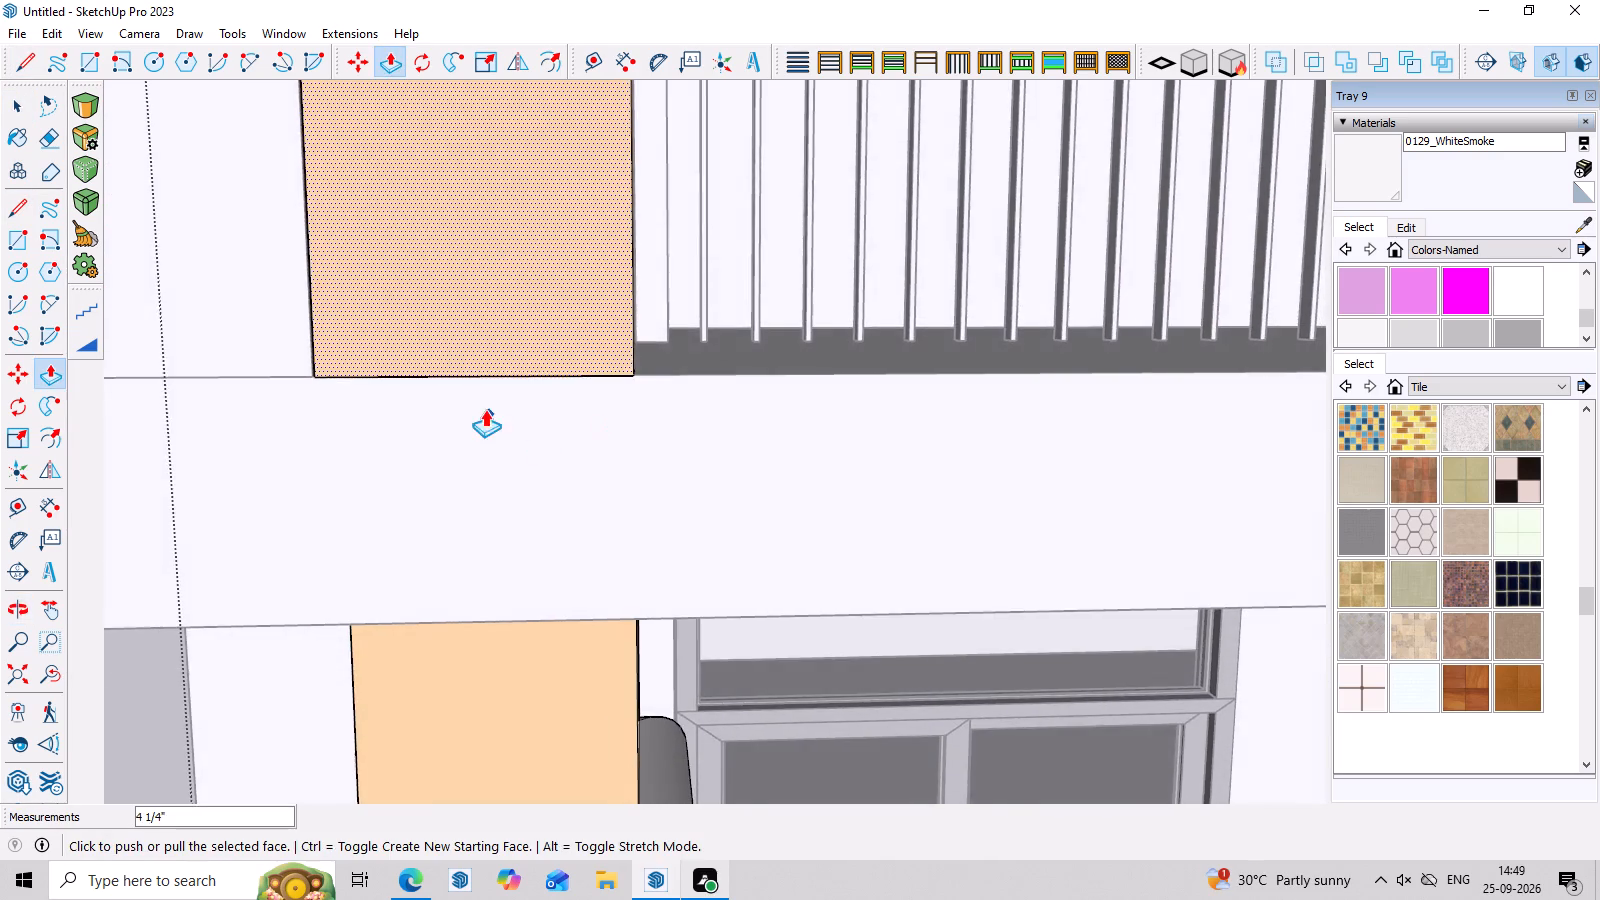
{"action": "scroll", "coordinate": [485, 409], "scroll_direction": "up", "scroll_amount": 3}
{"action": "middle_click_drag", "start_coordinate": [459, 397], "coordinate": [665, 438]}
{"action": "left_click", "coordinate": [788, 450]}
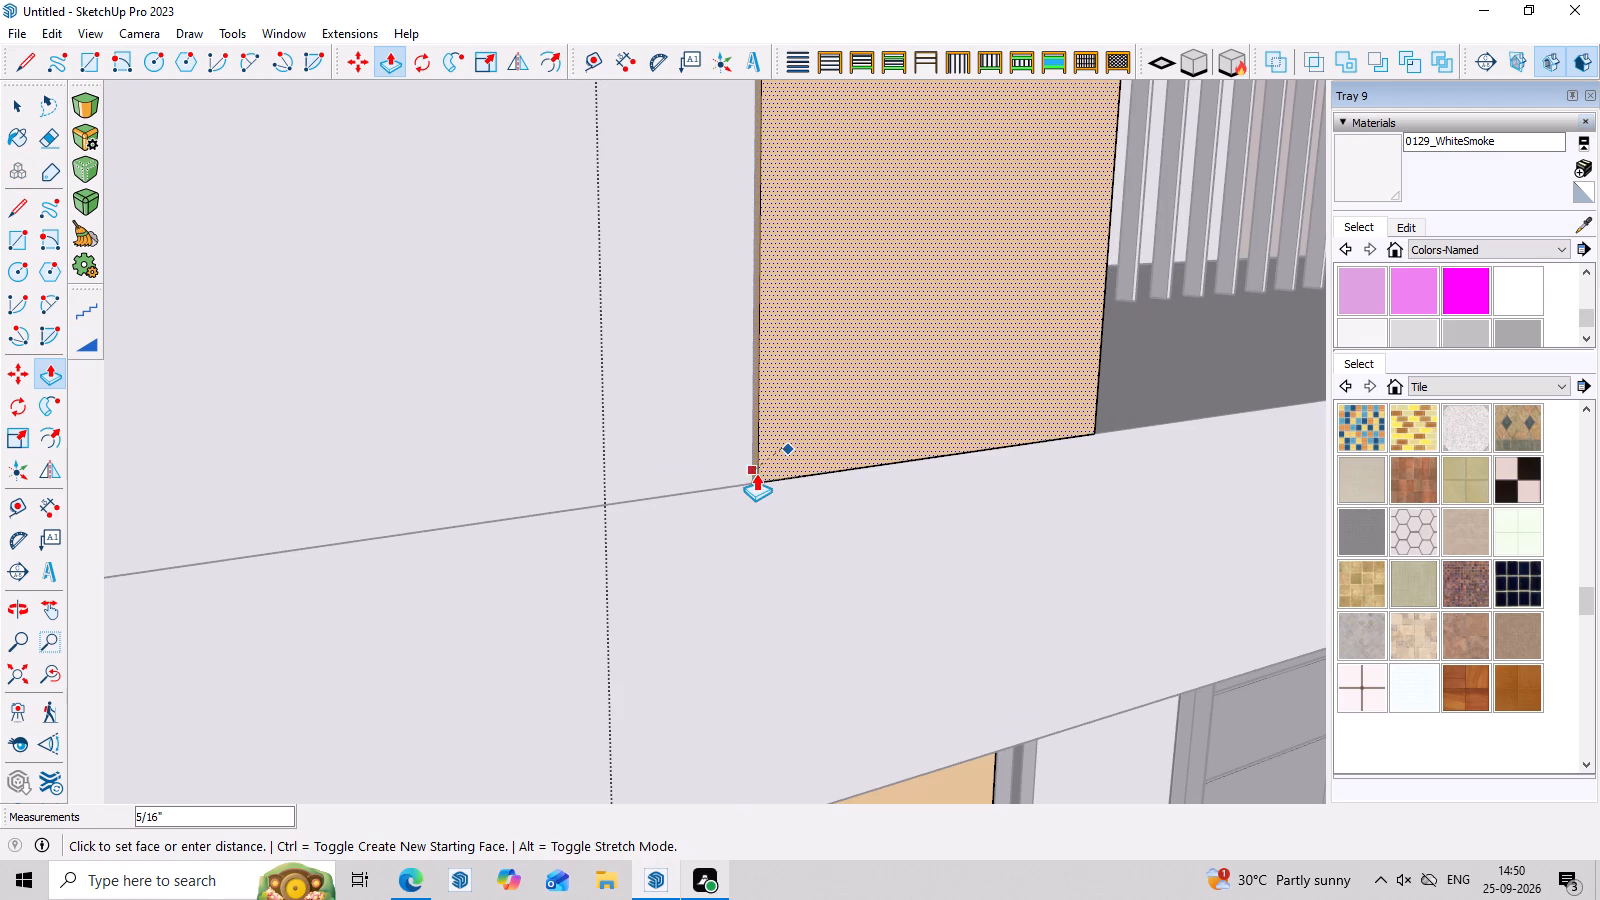
{"action": "left_click", "coordinate": [756, 474]}
{"action": "scroll", "coordinate": [773, 448], "scroll_direction": "up", "scroll_amount": 3}
{"action": "left_click", "coordinate": [765, 475]}
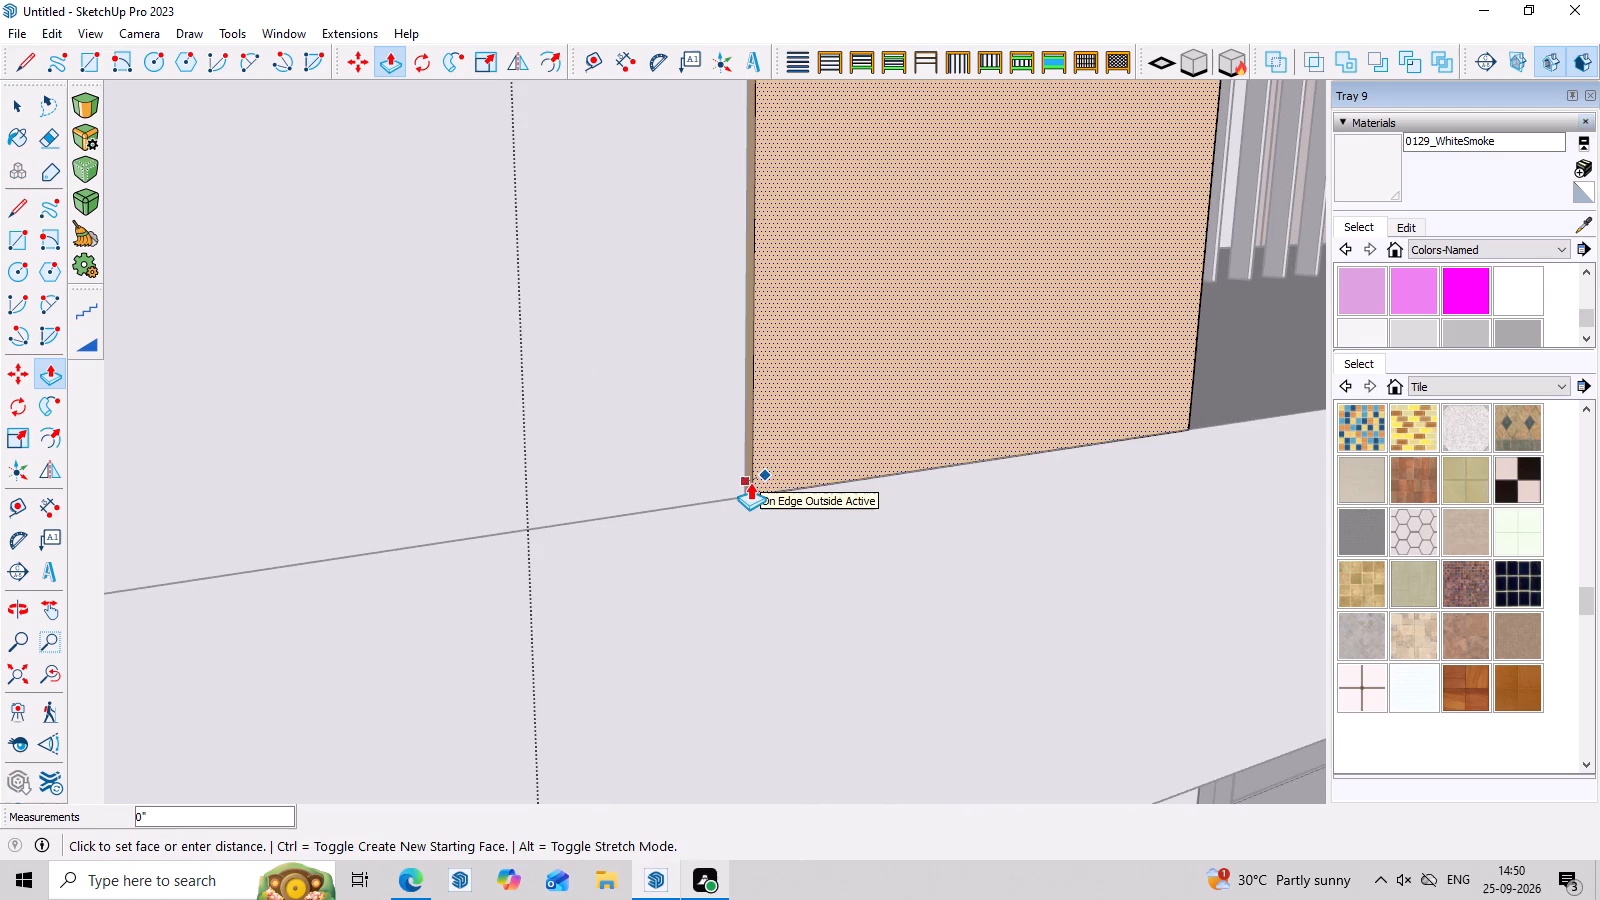
{"action": "left_click", "coordinate": [747, 474]}
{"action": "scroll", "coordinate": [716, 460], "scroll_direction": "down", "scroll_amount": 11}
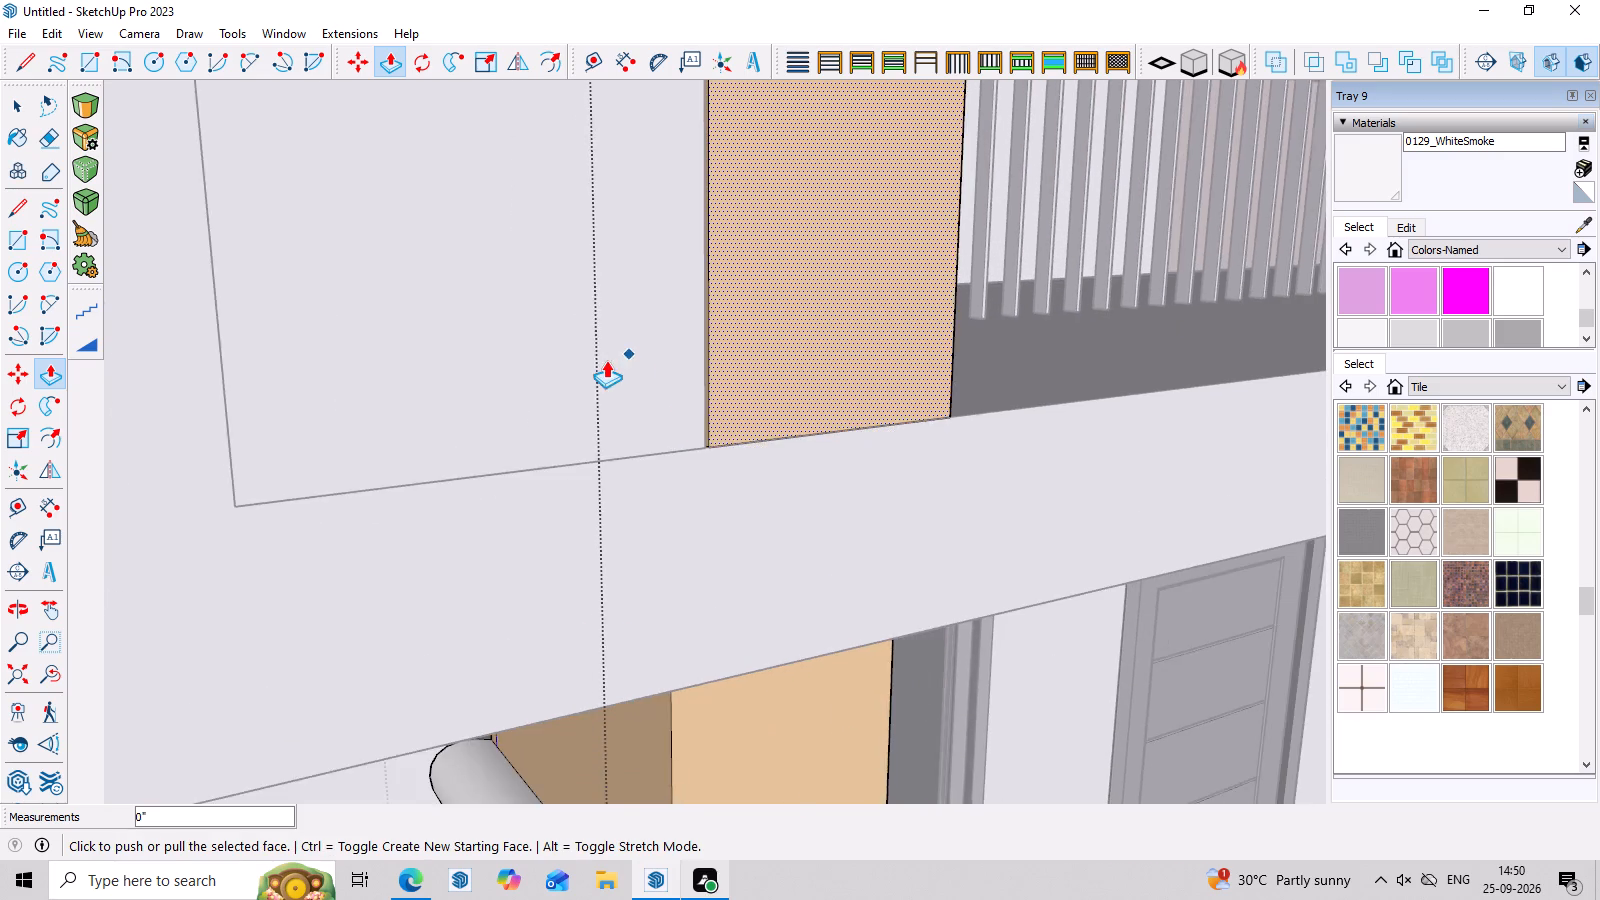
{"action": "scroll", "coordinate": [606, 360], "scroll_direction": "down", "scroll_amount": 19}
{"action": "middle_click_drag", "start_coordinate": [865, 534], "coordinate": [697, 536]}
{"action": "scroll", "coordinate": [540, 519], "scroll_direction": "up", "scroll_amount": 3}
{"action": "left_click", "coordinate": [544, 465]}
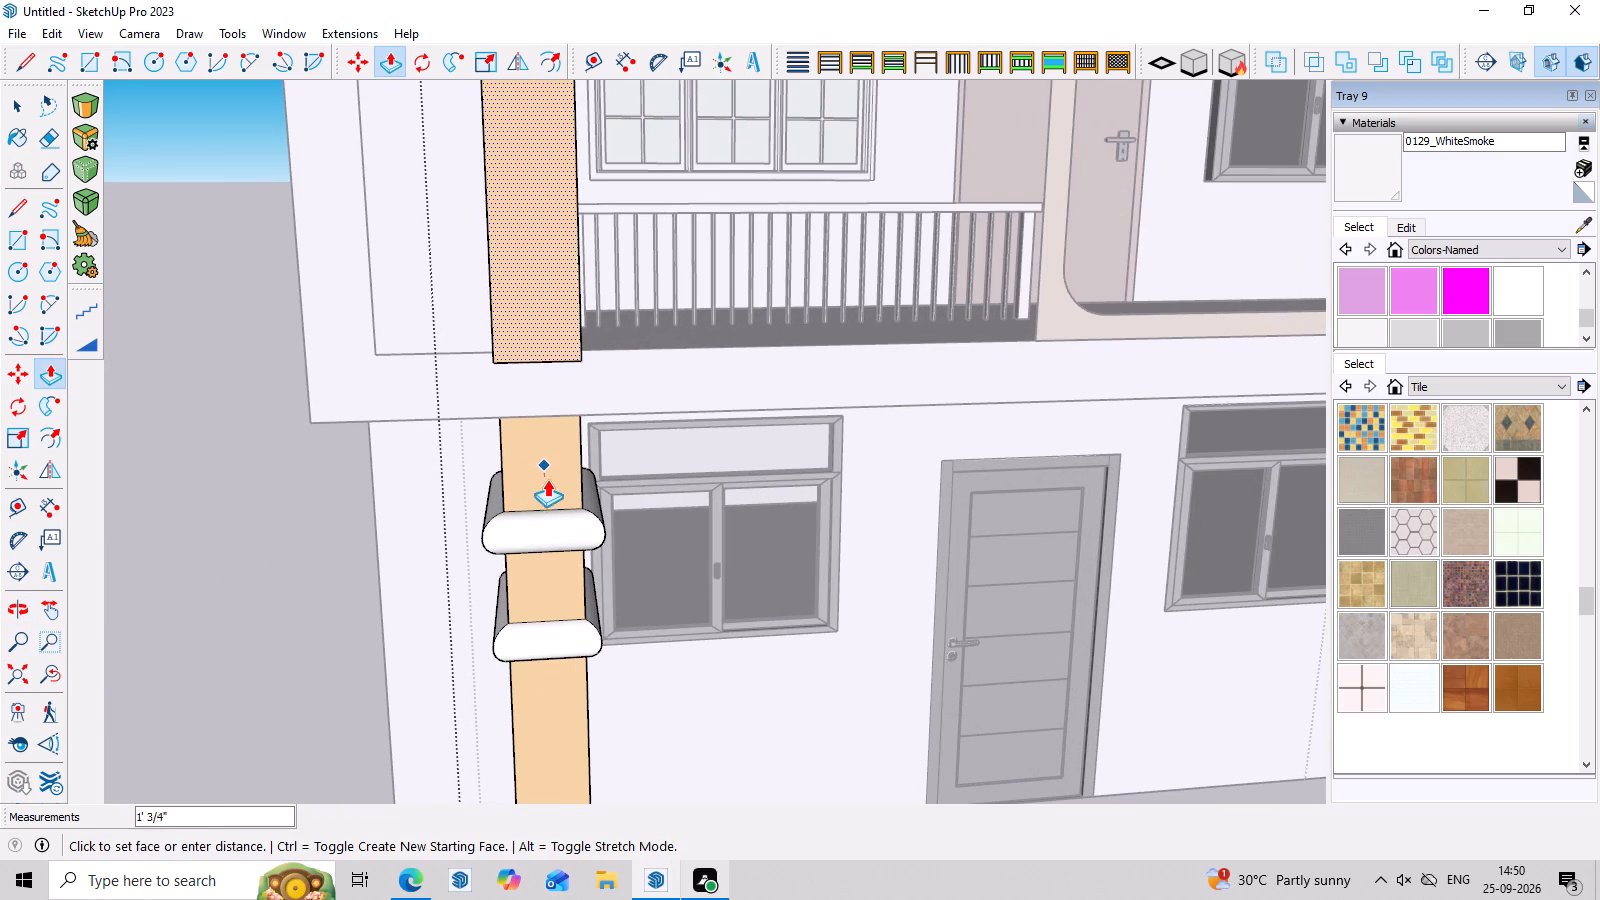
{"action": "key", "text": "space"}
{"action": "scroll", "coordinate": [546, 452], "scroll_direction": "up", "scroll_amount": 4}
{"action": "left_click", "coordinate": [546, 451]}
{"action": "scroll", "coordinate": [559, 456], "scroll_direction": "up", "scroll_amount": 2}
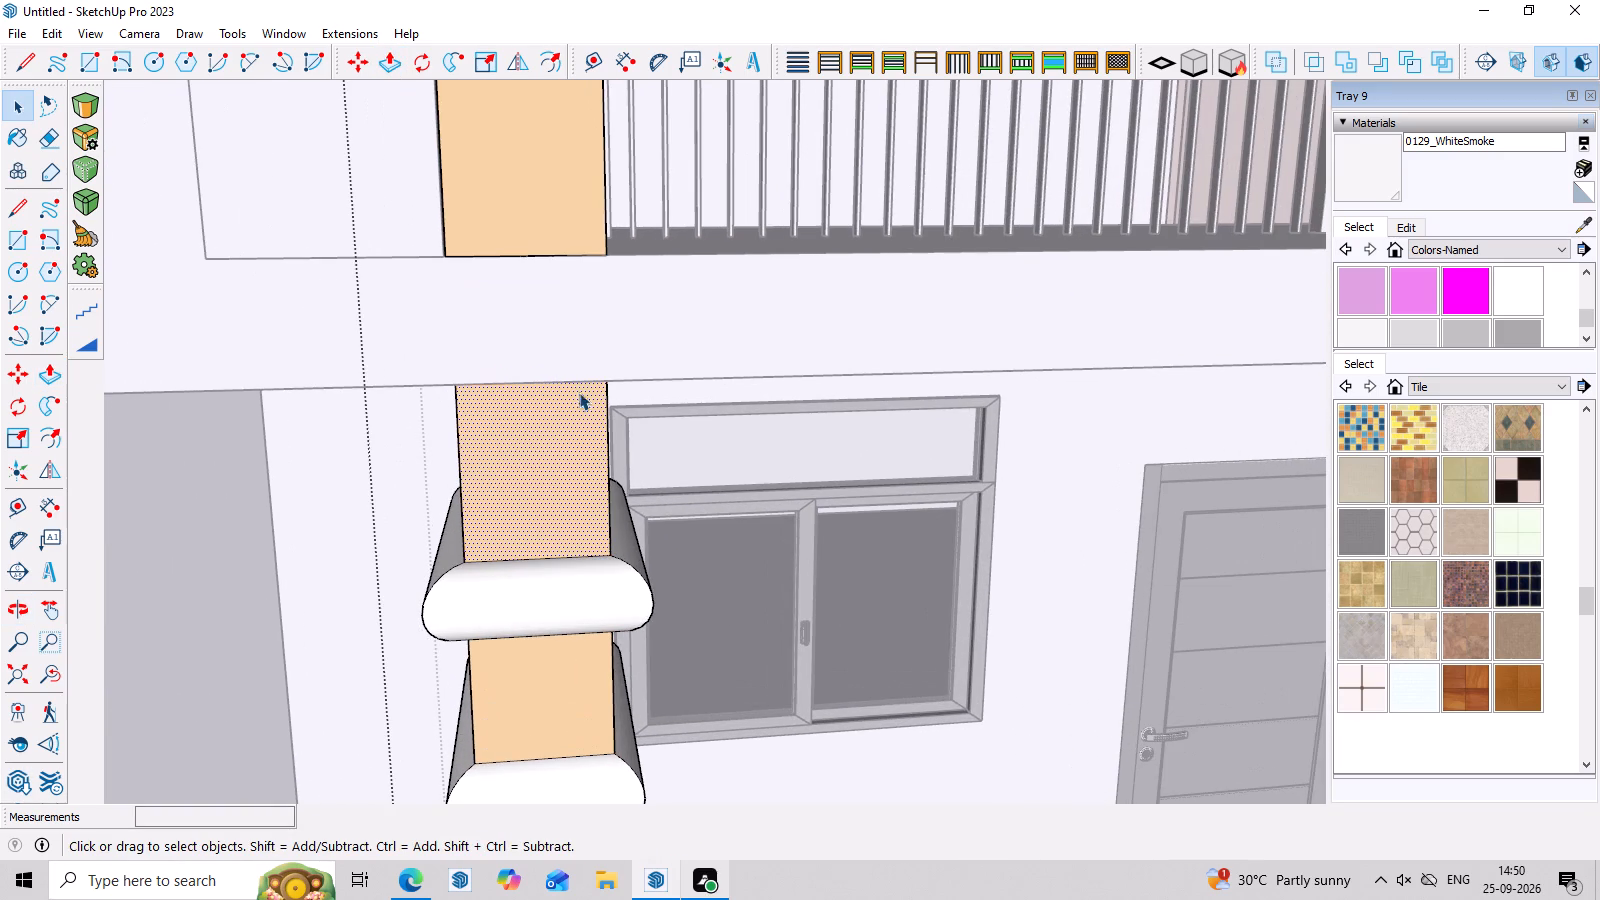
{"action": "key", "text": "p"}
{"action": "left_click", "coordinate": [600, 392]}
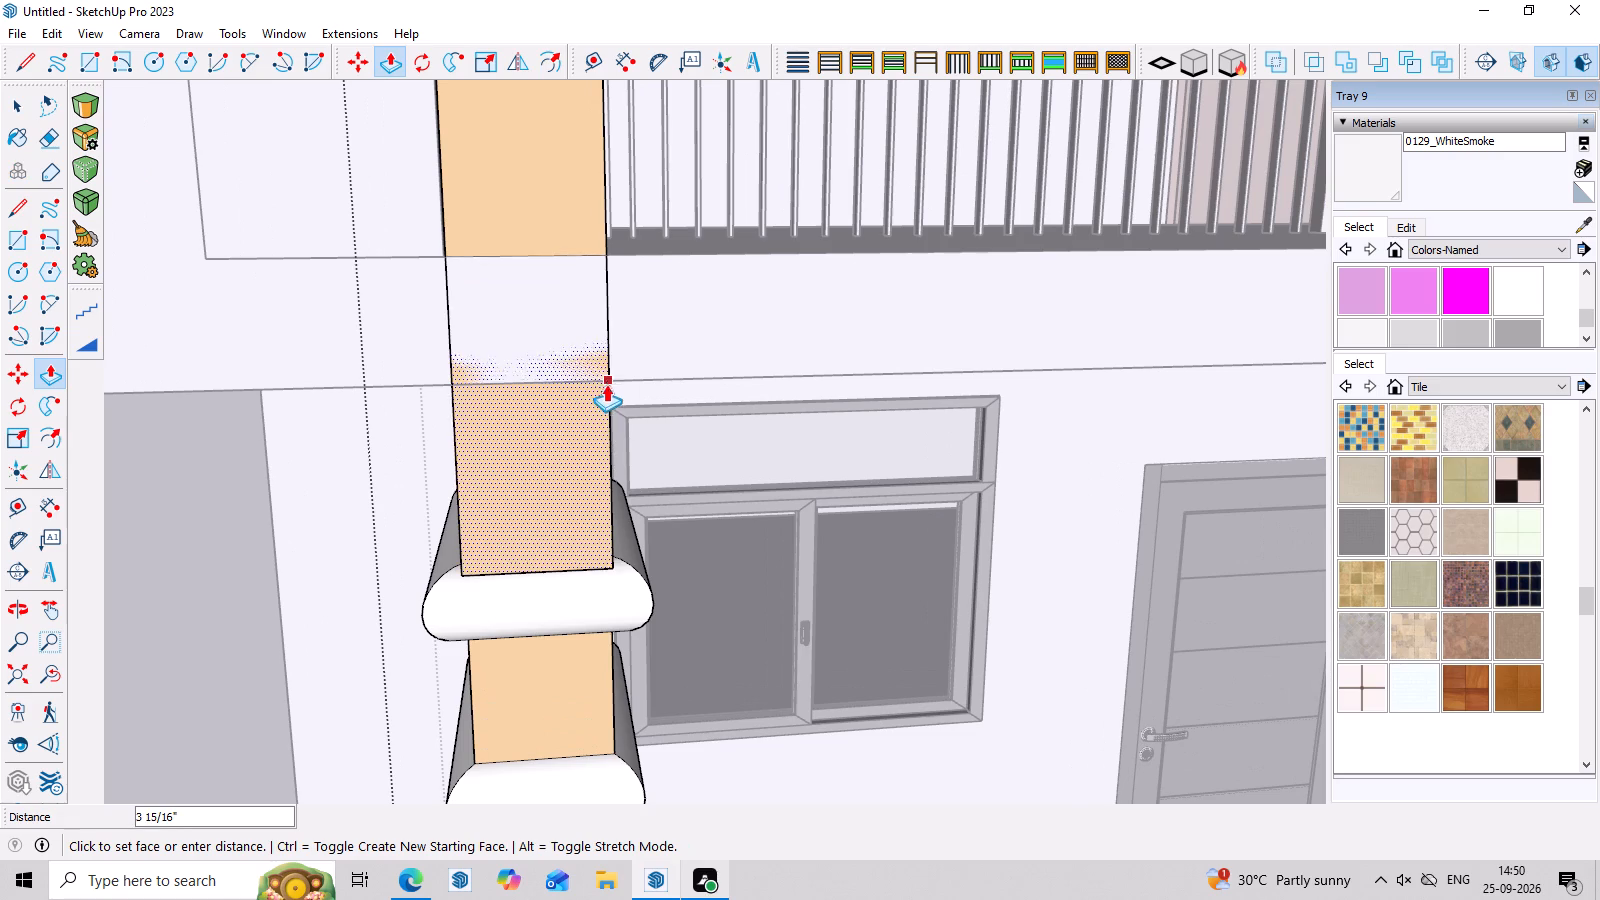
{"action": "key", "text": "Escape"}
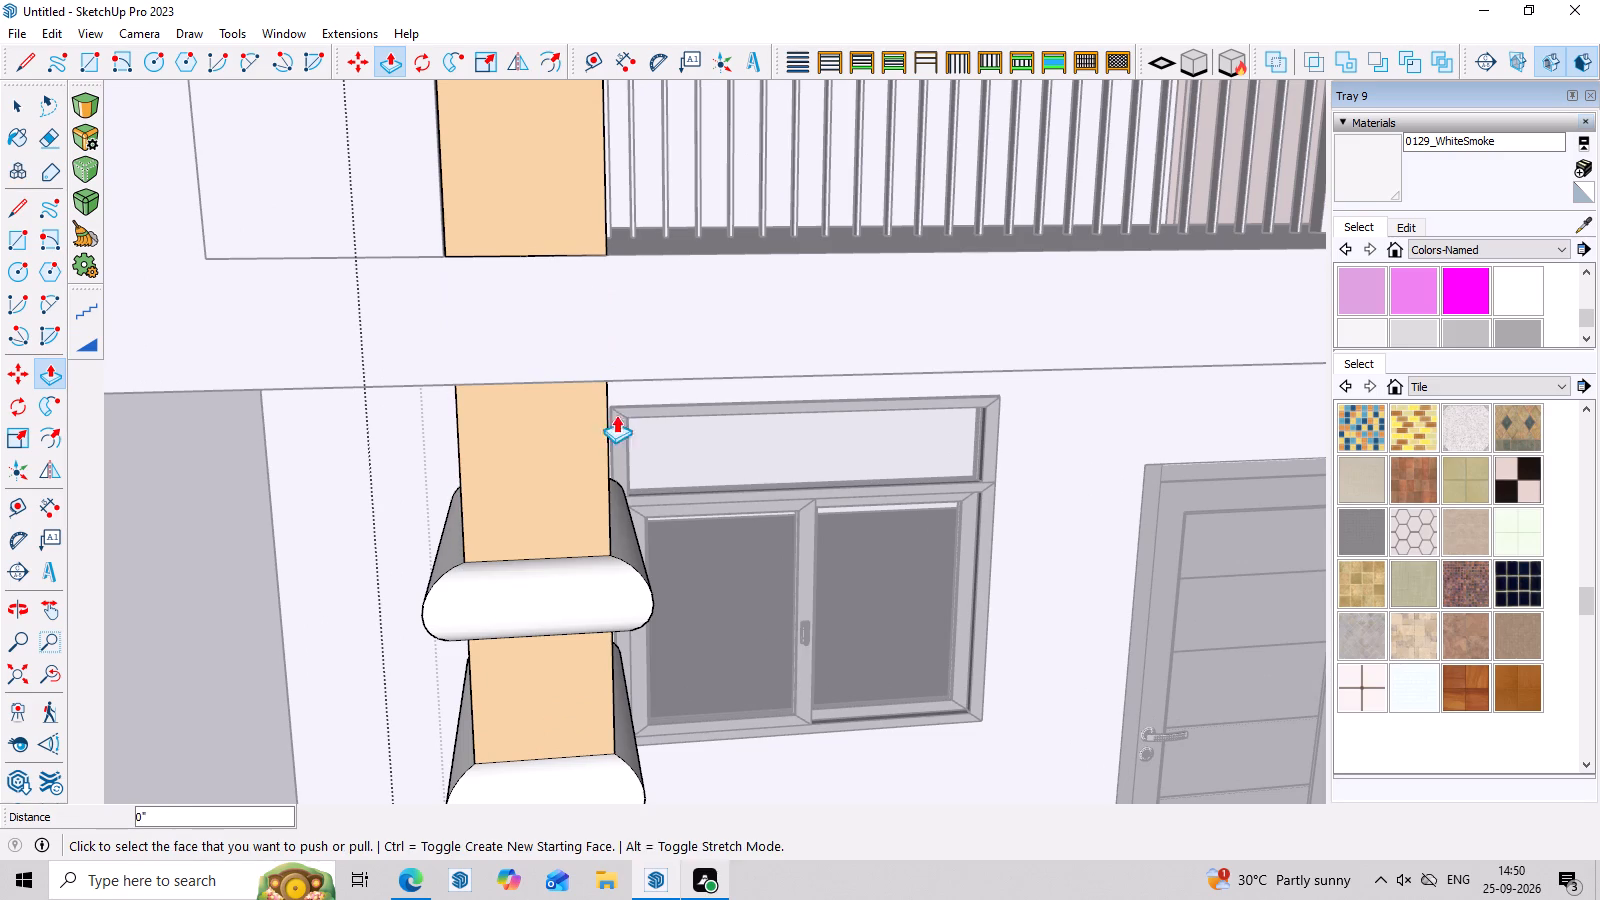
Draw a line across the column's front face directly beneath the balcony slab, from corner to corner.
{"action": "middle_click_drag", "start_coordinate": [616, 439], "coordinate": [604, 222]}
{"action": "scroll", "coordinate": [571, 185], "scroll_direction": "up", "scroll_amount": 4}
{"action": "scroll", "coordinate": [600, 230], "scroll_direction": "down", "scroll_amount": 9}
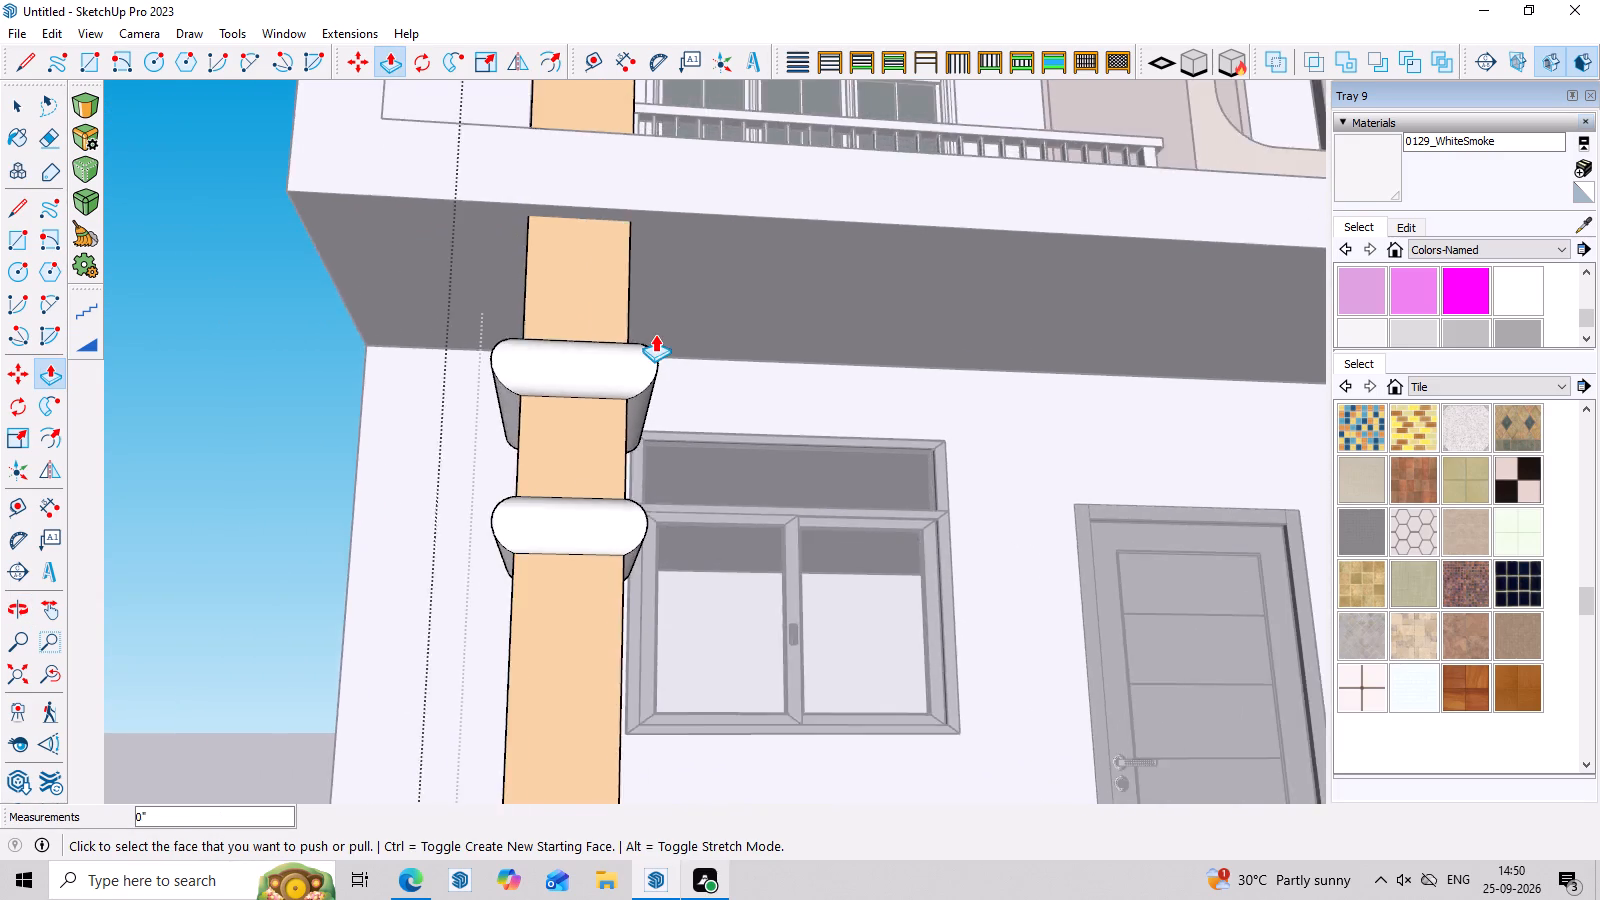
{"action": "scroll", "coordinate": [655, 334], "scroll_direction": "down", "scroll_amount": 2}
{"action": "middle_click_drag", "start_coordinate": [655, 348], "coordinate": [660, 422]}
{"action": "scroll", "coordinate": [651, 382], "scroll_direction": "up", "scroll_amount": 4}
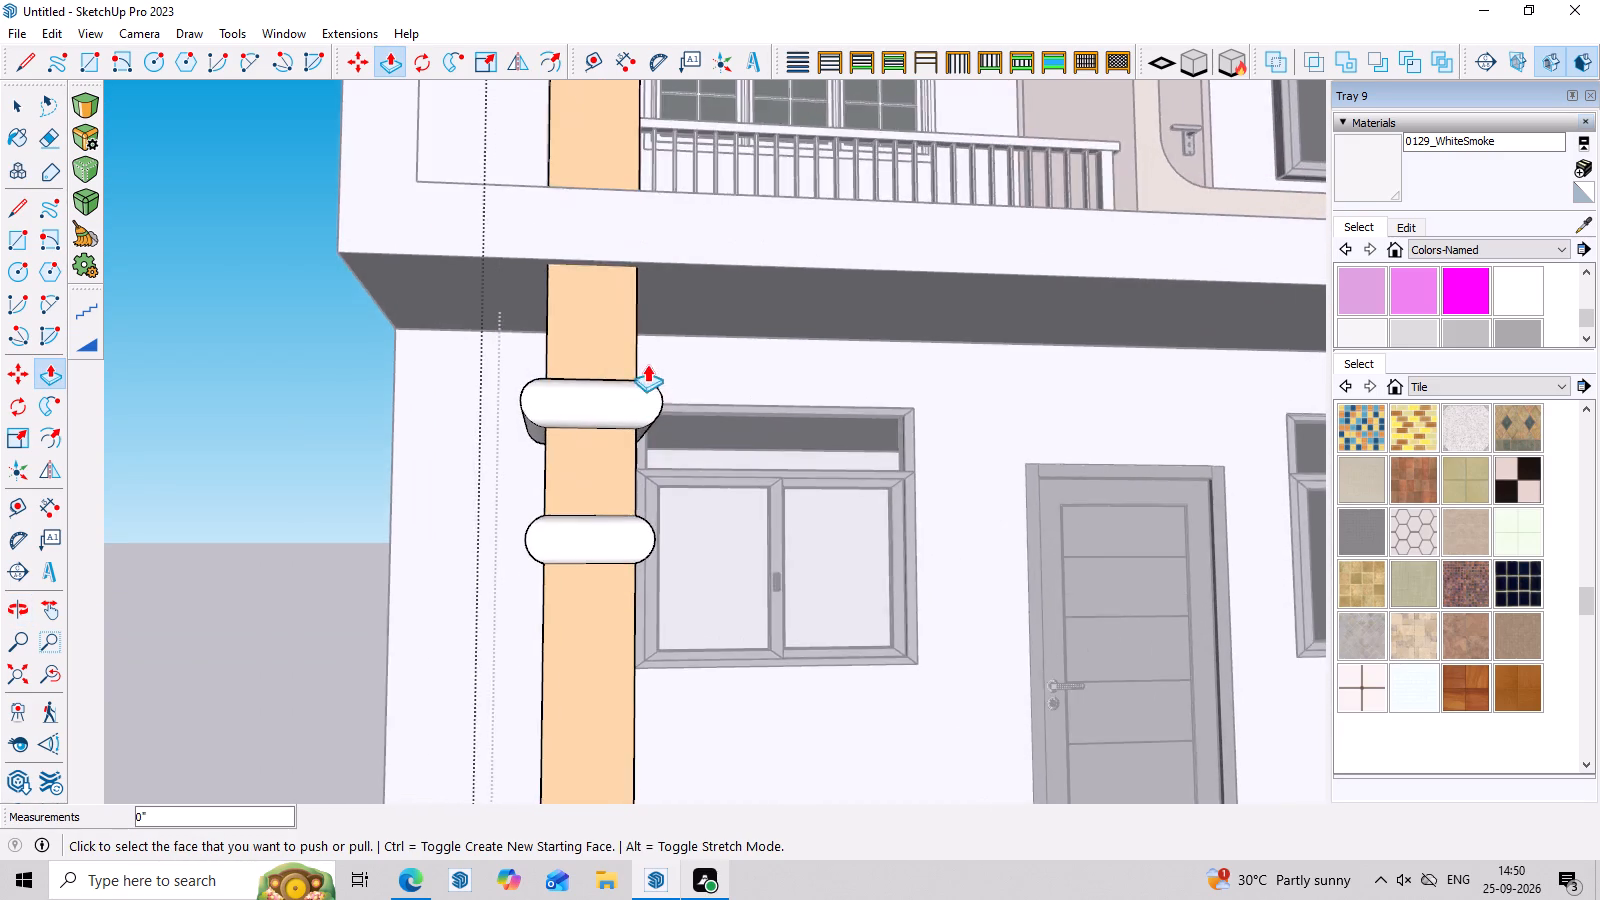
{"action": "scroll", "coordinate": [647, 364], "scroll_direction": "up", "scroll_amount": 3}
{"action": "middle_click_drag", "start_coordinate": [633, 342], "coordinate": [623, 292]}
{"action": "key", "text": "l"}
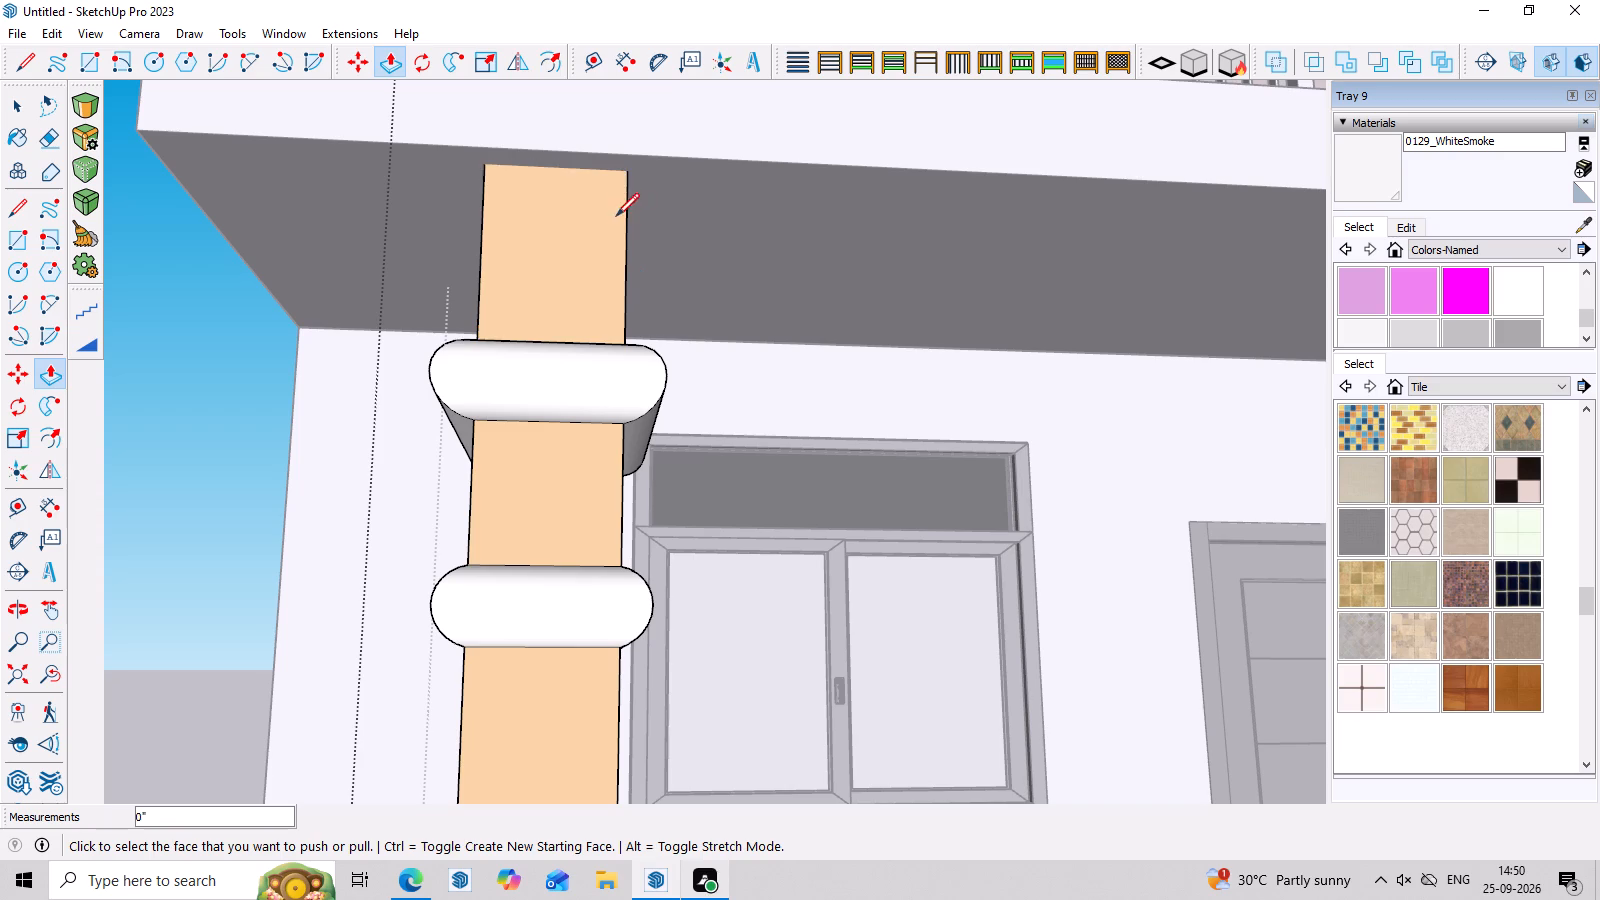
{"action": "scroll", "coordinate": [626, 167], "scroll_direction": "up", "scroll_amount": 3}
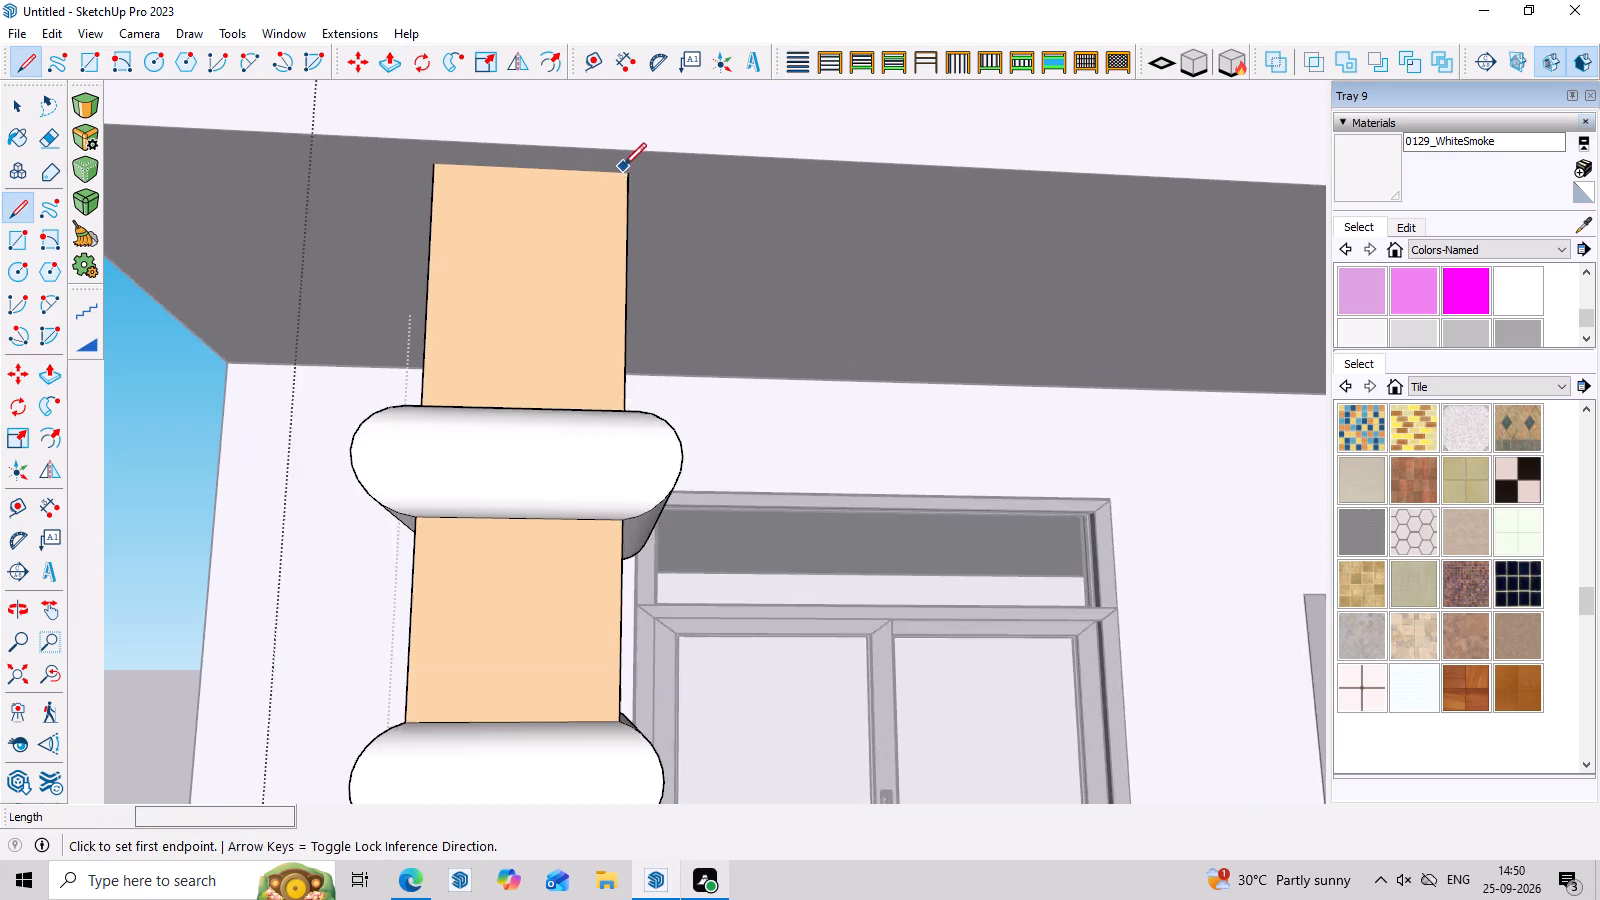
{"action": "scroll", "coordinate": [623, 166], "scroll_direction": "up", "scroll_amount": 10}
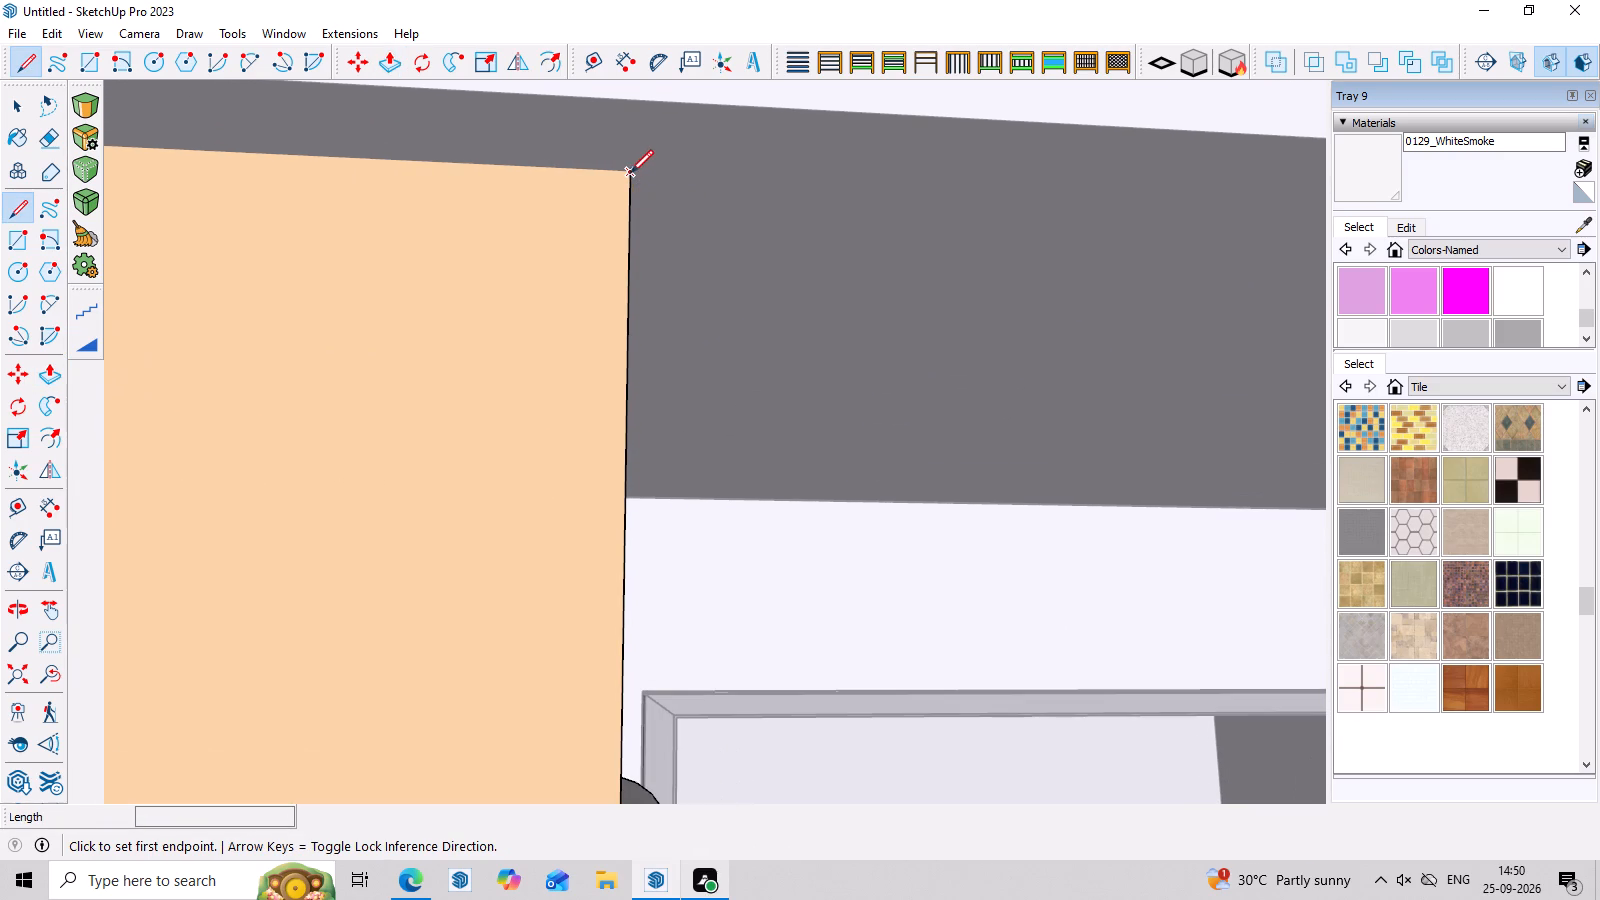
{"action": "left_click", "coordinate": [631, 173]}
{"action": "scroll", "coordinate": [526, 165], "scroll_direction": "down", "scroll_amount": 4}
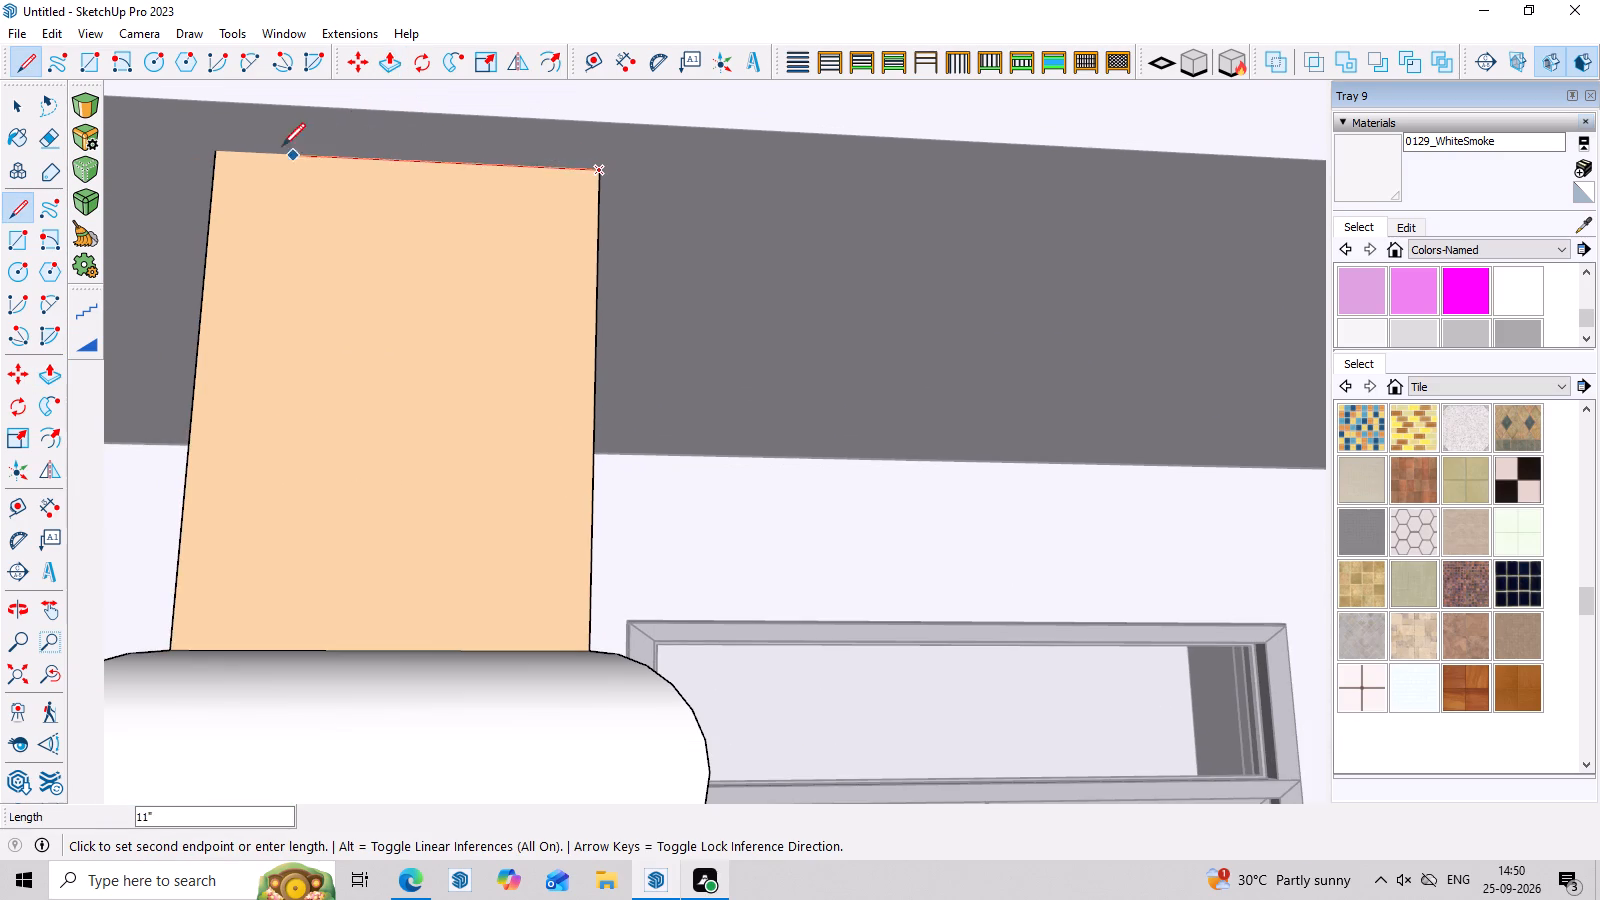
{"action": "left_click", "coordinate": [213, 153]}
{"action": "key", "text": "space"}
Push/Pull the column's front face between the balcony slab and the upper rounded band 3 15/16" forward to the balcony's front edge.
{"action": "left_click", "coordinate": [394, 249]}
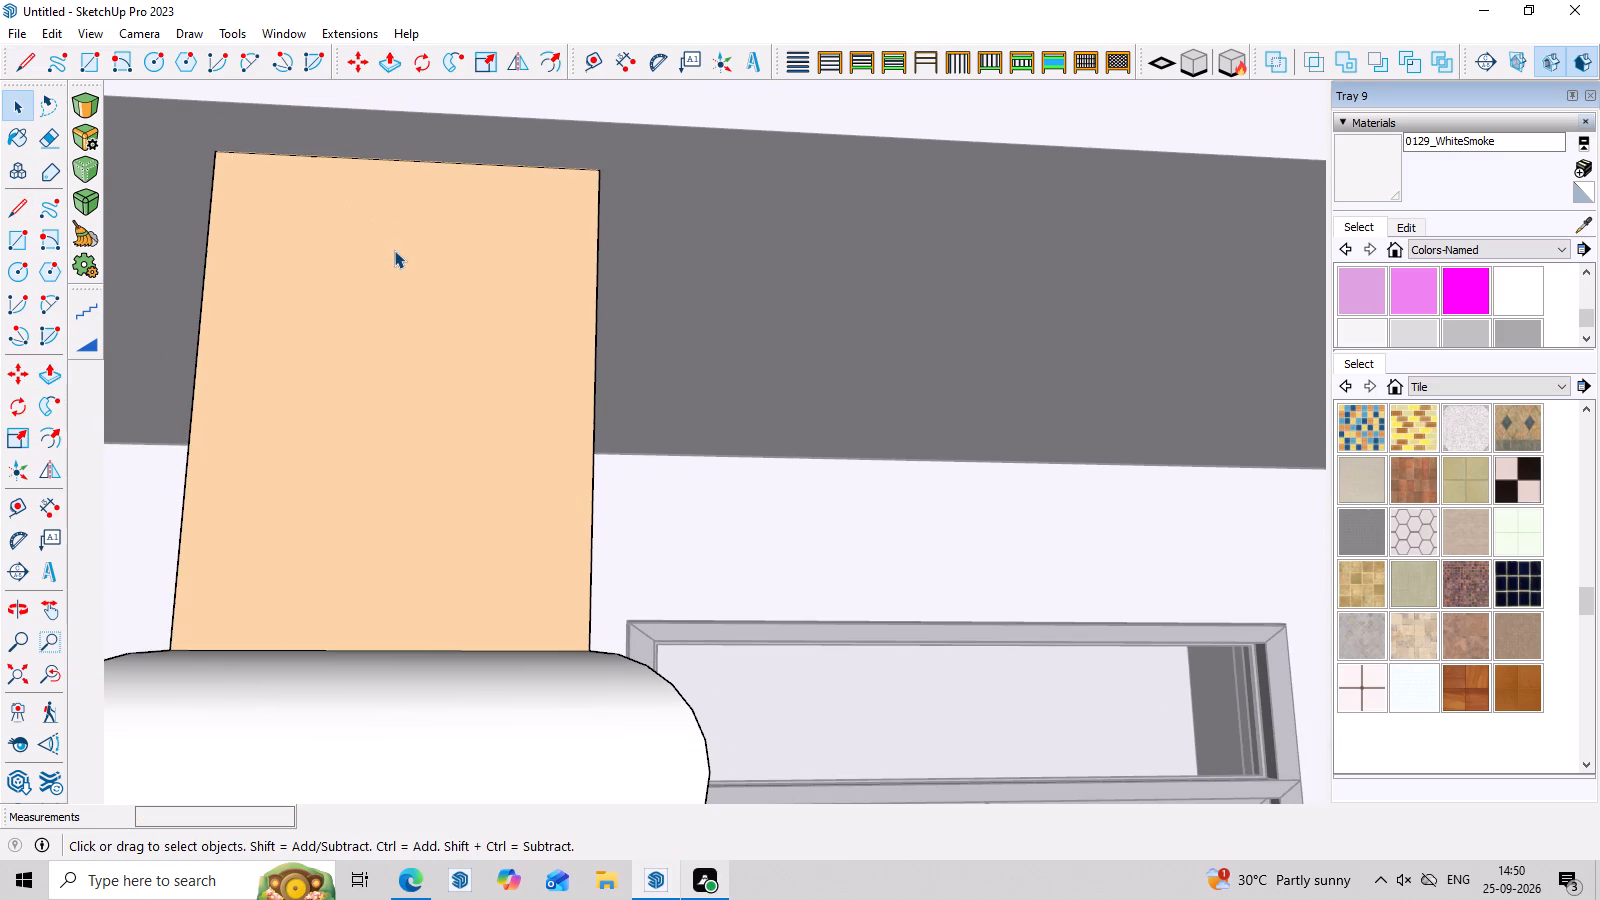
{"action": "scroll", "coordinate": [398, 246], "scroll_direction": "down", "scroll_amount": 1}
{"action": "key", "text": "p"}
{"action": "left_click", "coordinate": [438, 206]}
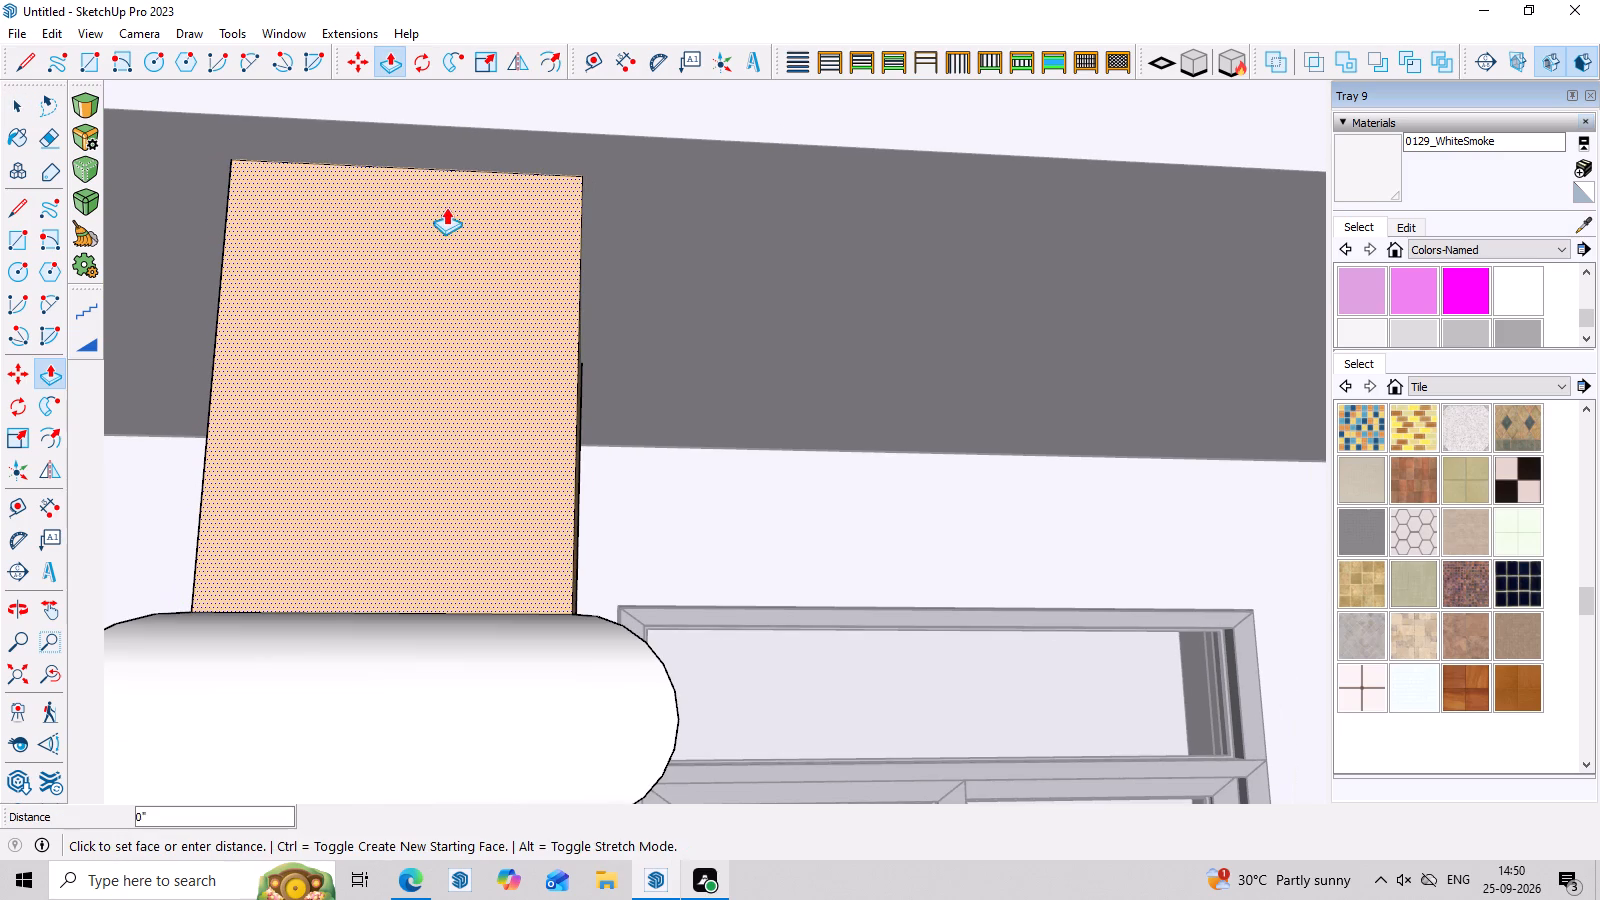
{"action": "middle_click_drag", "start_coordinate": [602, 108], "coordinate": [592, 250]}
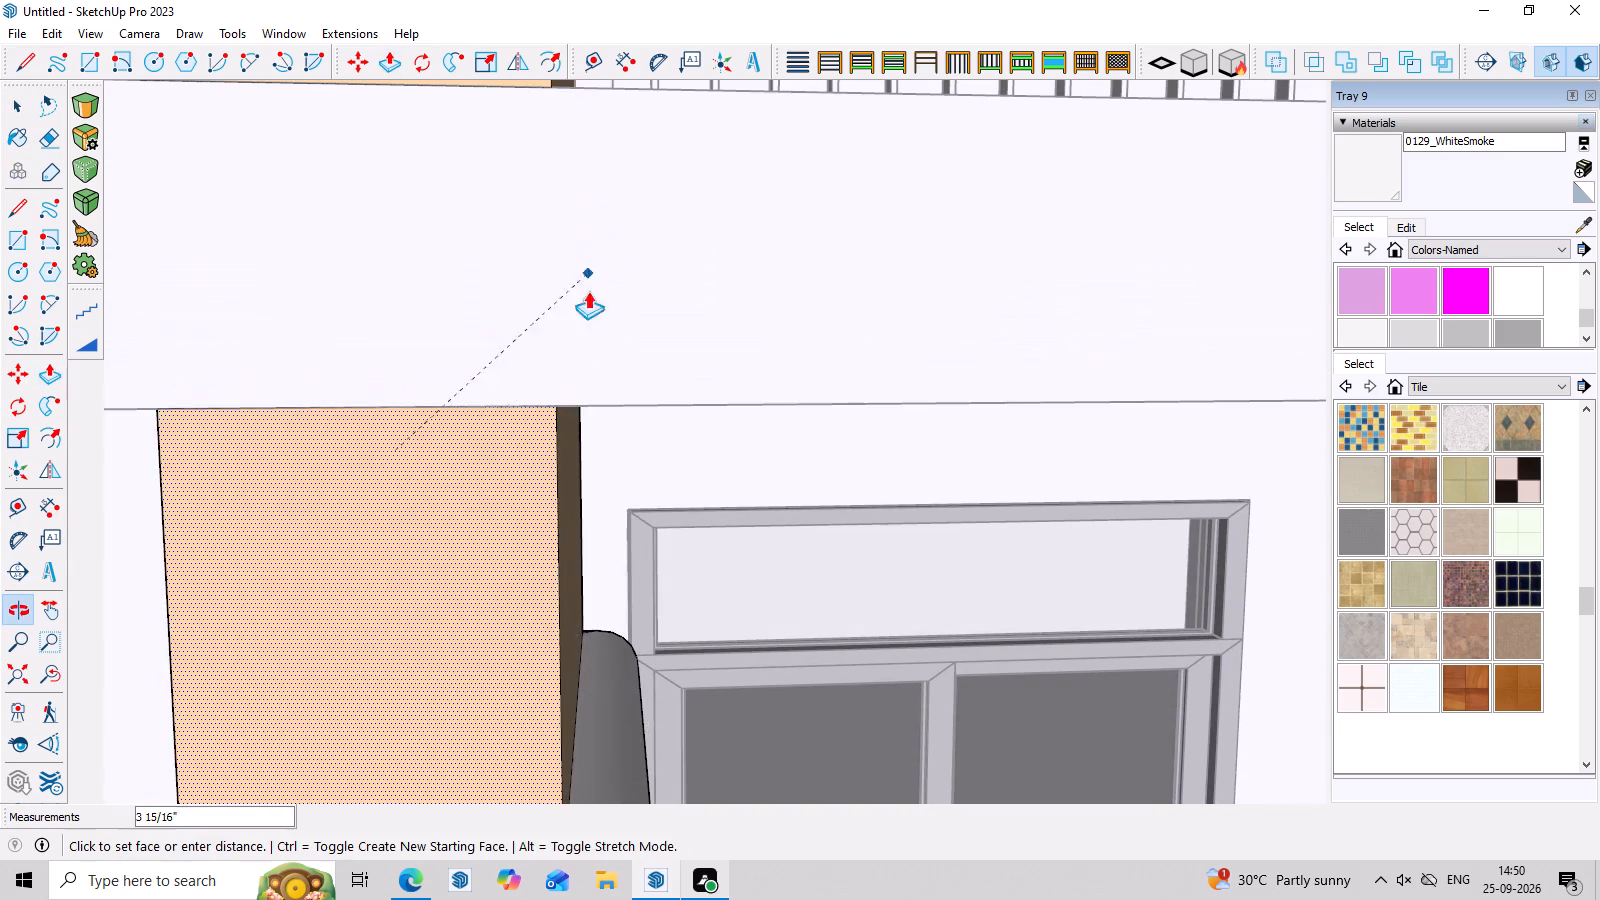
{"action": "left_click", "coordinate": [556, 402]}
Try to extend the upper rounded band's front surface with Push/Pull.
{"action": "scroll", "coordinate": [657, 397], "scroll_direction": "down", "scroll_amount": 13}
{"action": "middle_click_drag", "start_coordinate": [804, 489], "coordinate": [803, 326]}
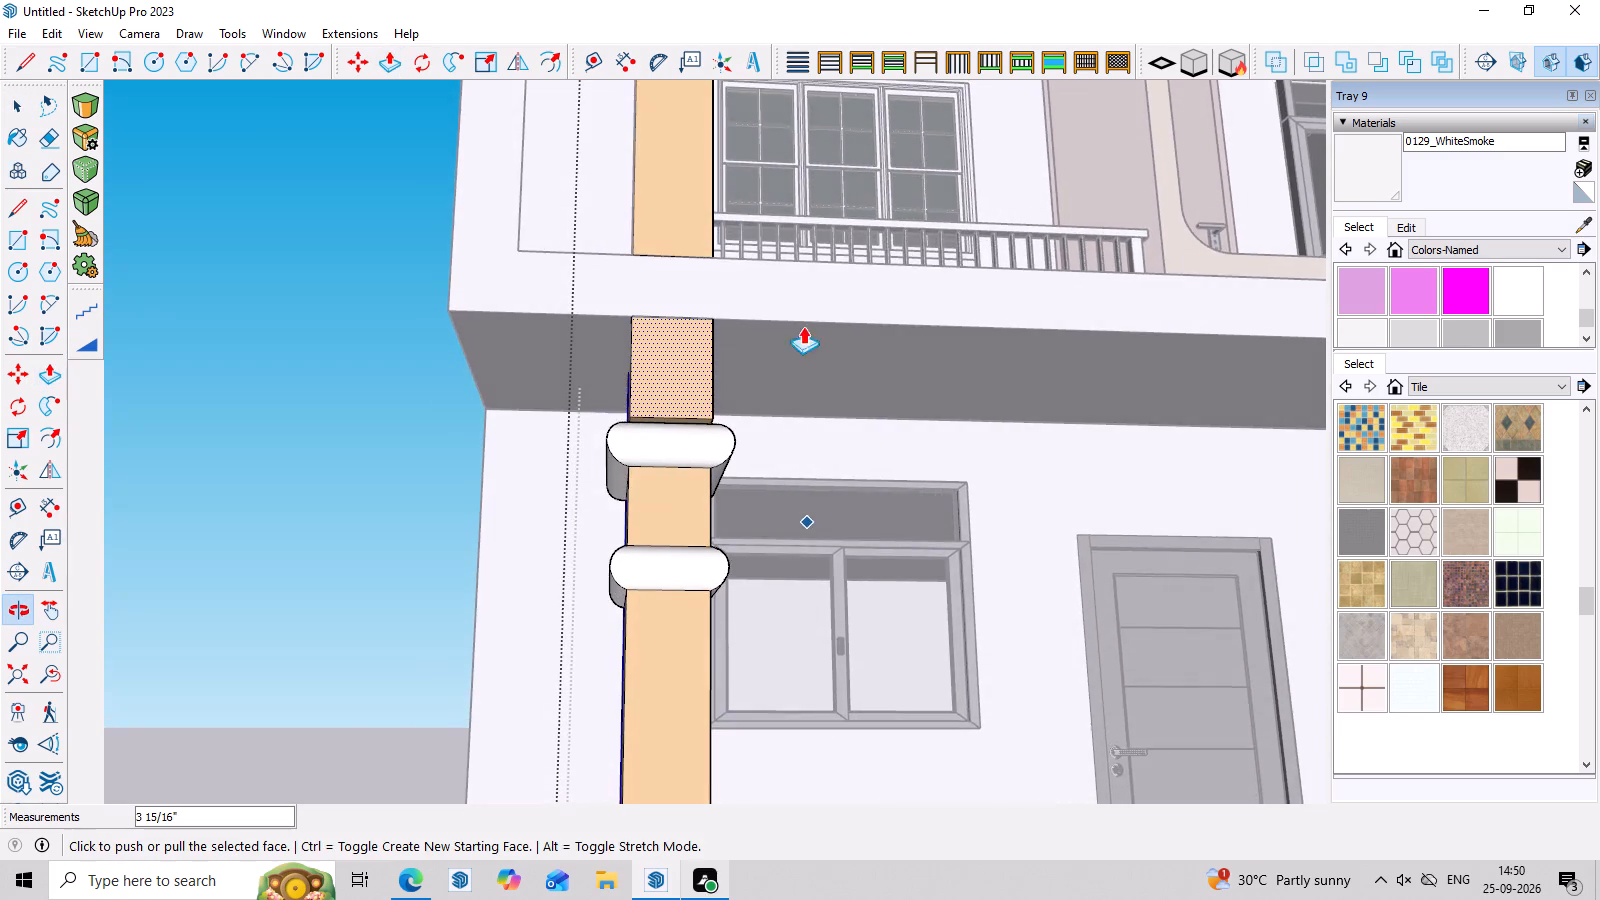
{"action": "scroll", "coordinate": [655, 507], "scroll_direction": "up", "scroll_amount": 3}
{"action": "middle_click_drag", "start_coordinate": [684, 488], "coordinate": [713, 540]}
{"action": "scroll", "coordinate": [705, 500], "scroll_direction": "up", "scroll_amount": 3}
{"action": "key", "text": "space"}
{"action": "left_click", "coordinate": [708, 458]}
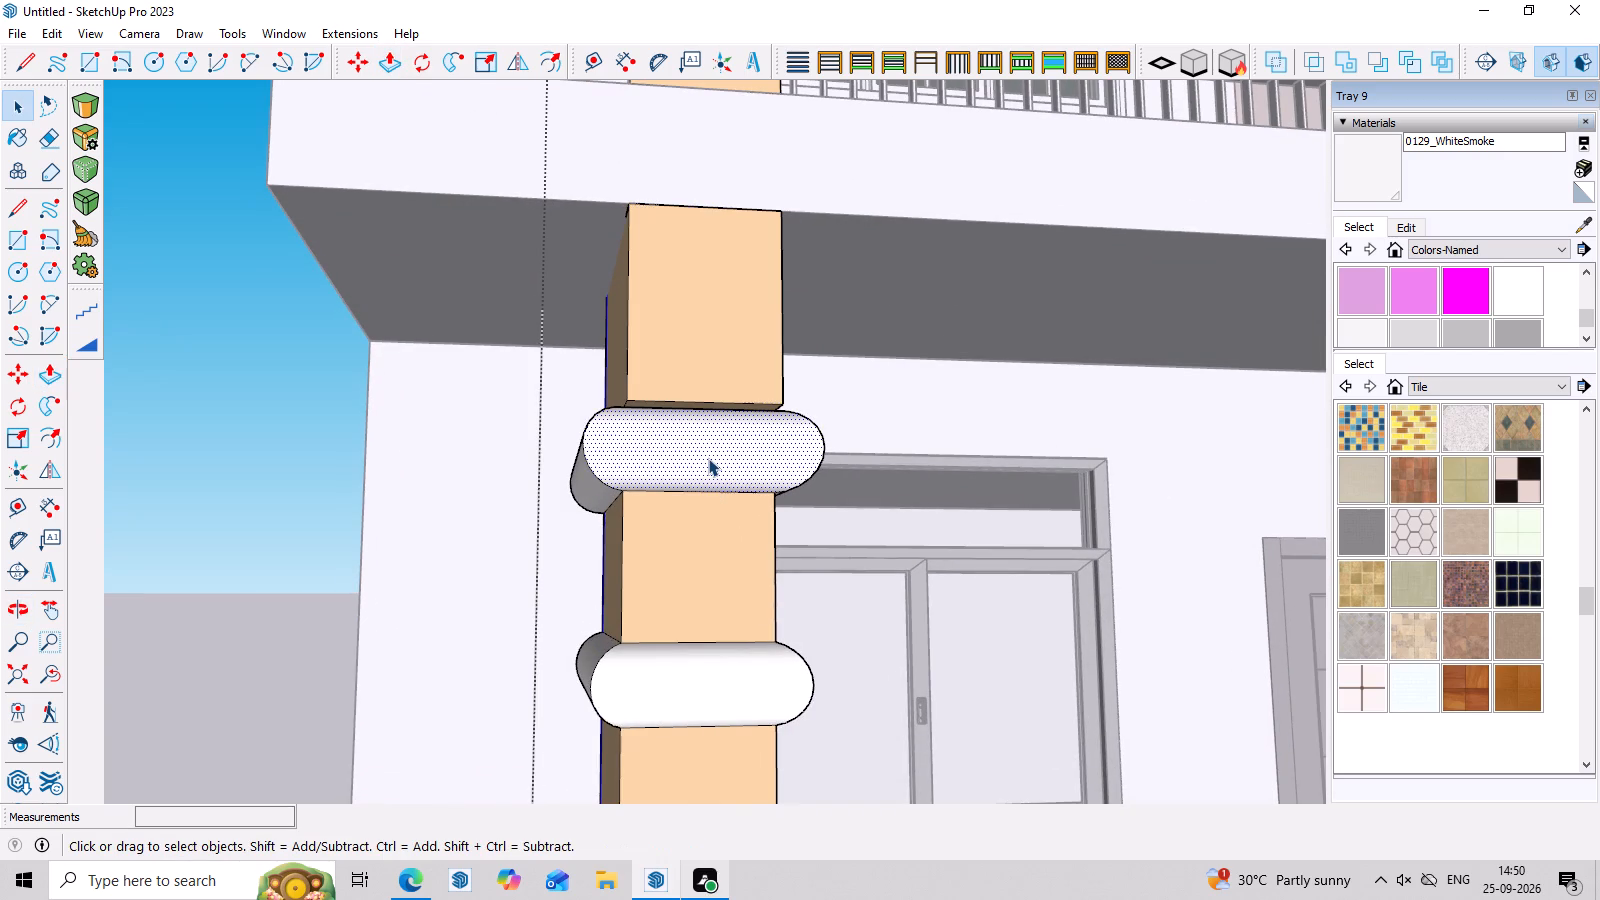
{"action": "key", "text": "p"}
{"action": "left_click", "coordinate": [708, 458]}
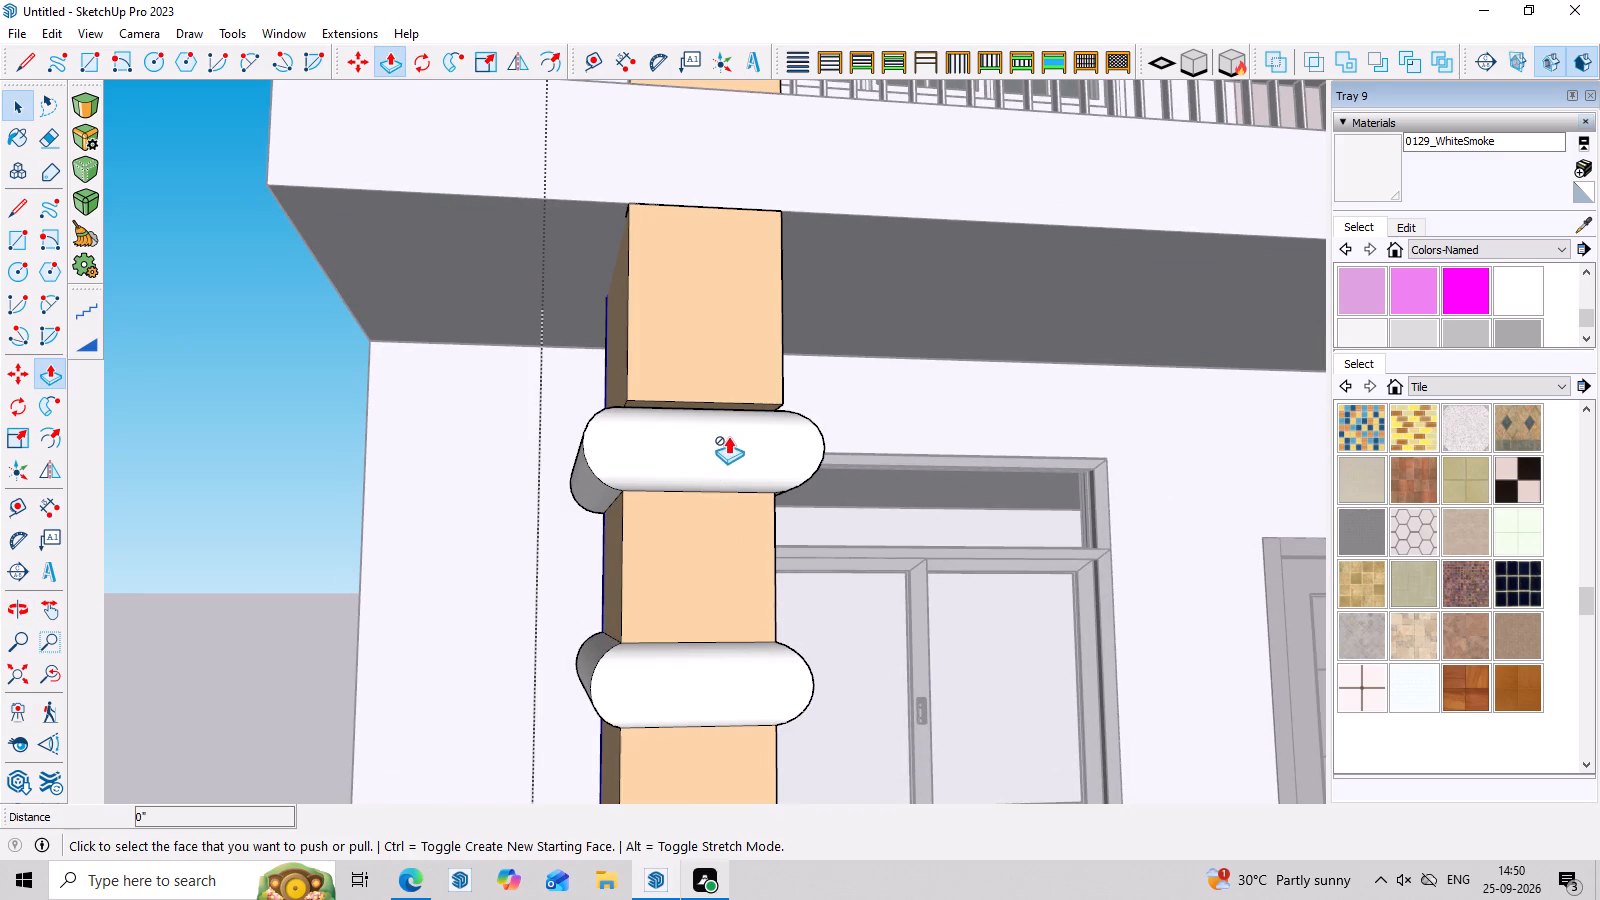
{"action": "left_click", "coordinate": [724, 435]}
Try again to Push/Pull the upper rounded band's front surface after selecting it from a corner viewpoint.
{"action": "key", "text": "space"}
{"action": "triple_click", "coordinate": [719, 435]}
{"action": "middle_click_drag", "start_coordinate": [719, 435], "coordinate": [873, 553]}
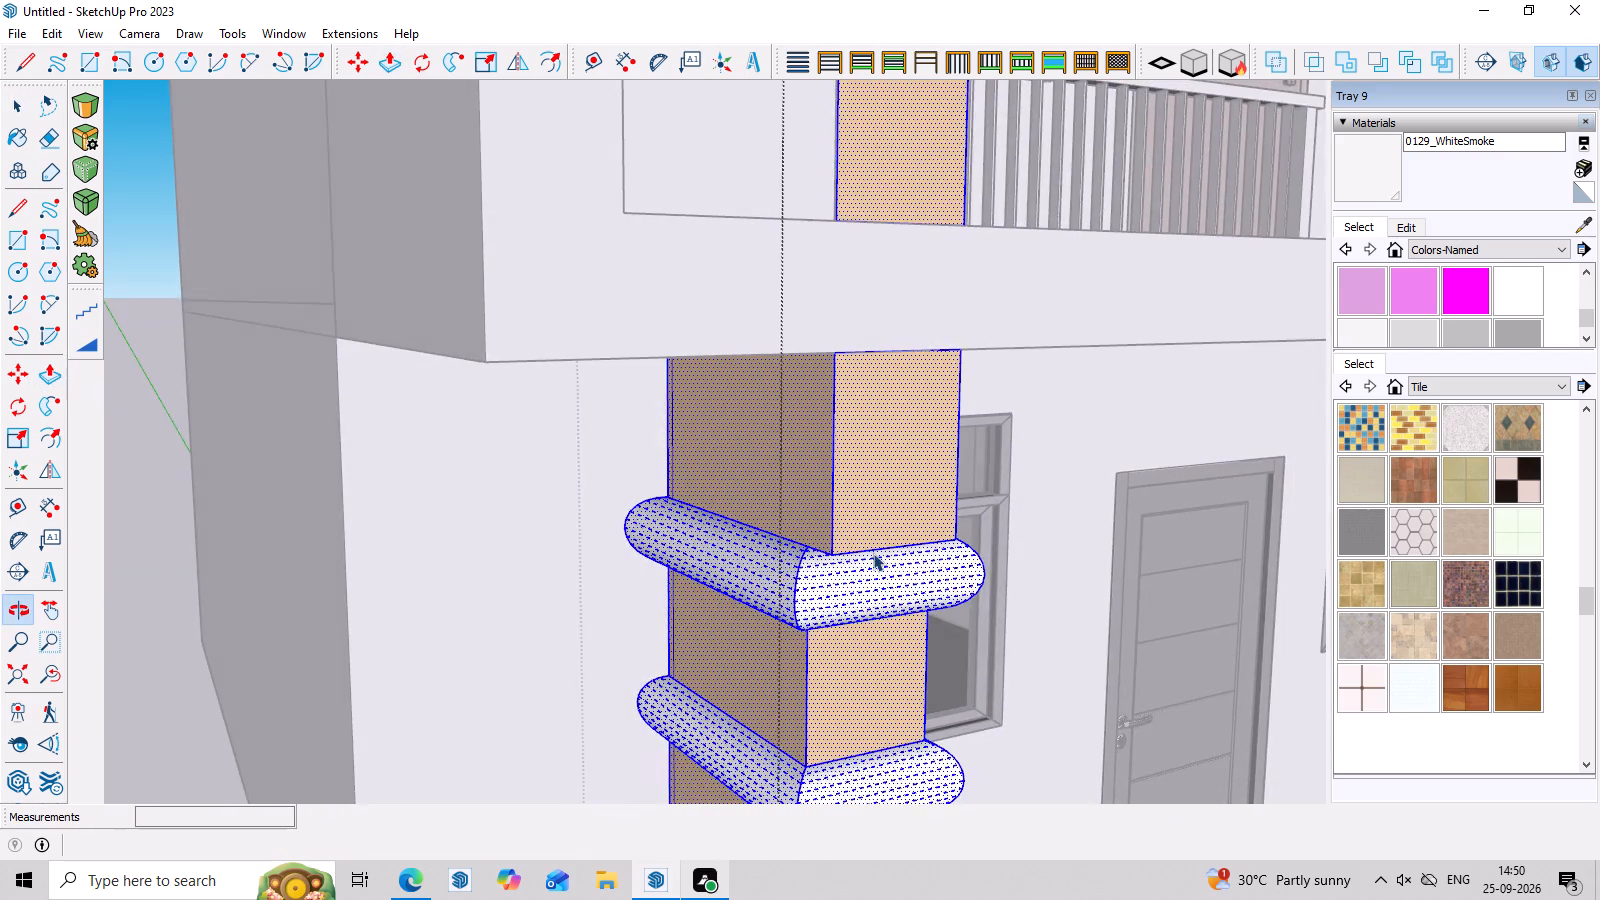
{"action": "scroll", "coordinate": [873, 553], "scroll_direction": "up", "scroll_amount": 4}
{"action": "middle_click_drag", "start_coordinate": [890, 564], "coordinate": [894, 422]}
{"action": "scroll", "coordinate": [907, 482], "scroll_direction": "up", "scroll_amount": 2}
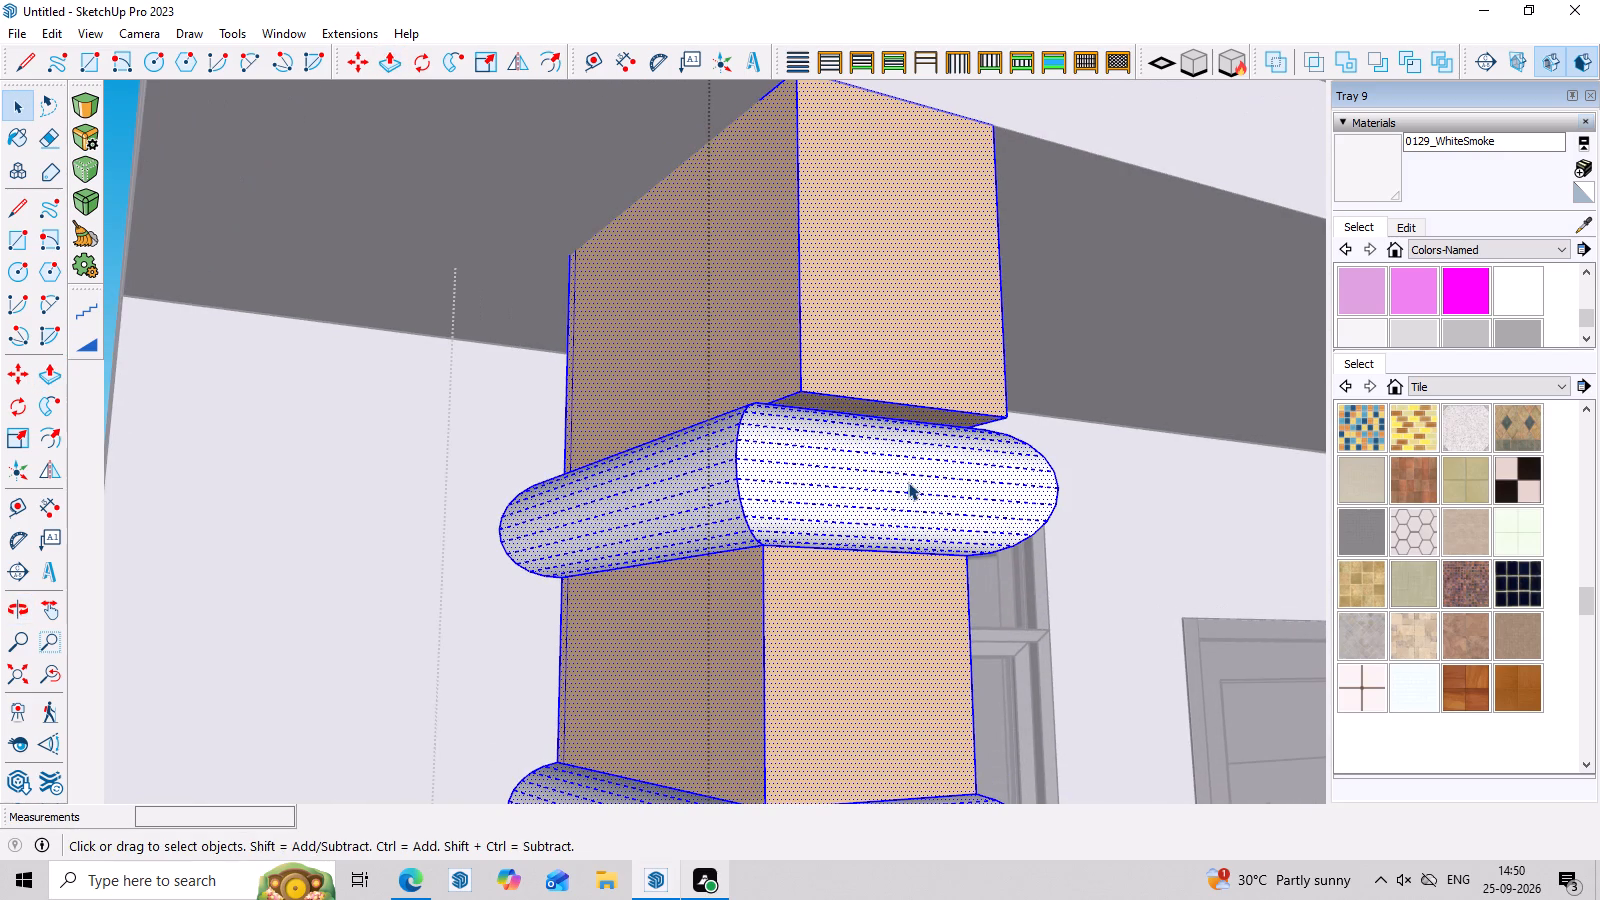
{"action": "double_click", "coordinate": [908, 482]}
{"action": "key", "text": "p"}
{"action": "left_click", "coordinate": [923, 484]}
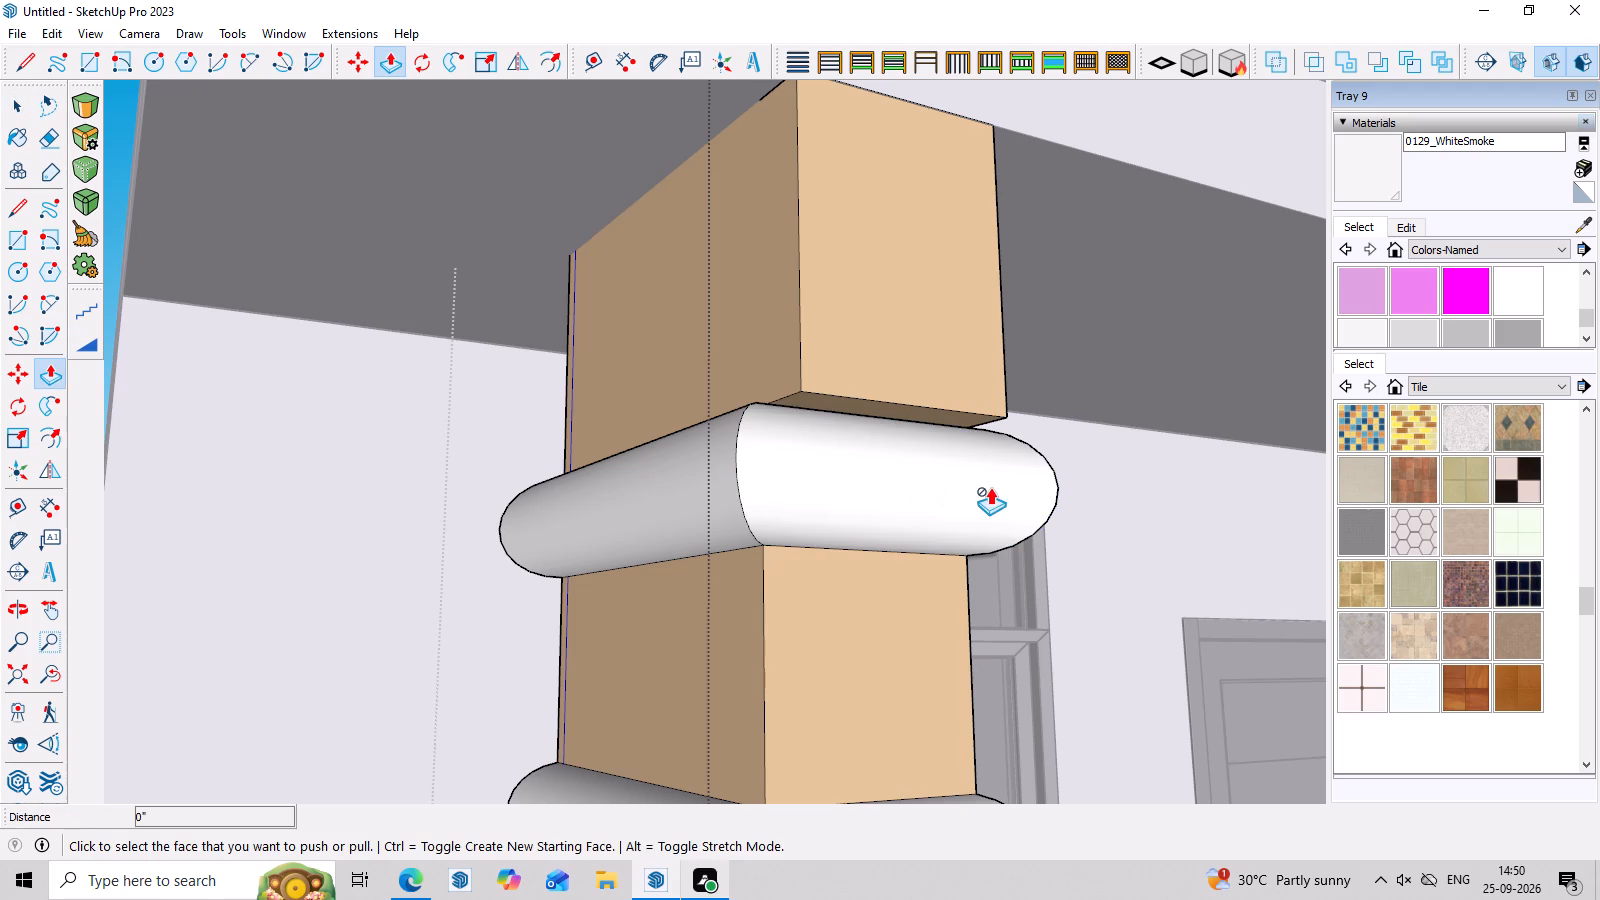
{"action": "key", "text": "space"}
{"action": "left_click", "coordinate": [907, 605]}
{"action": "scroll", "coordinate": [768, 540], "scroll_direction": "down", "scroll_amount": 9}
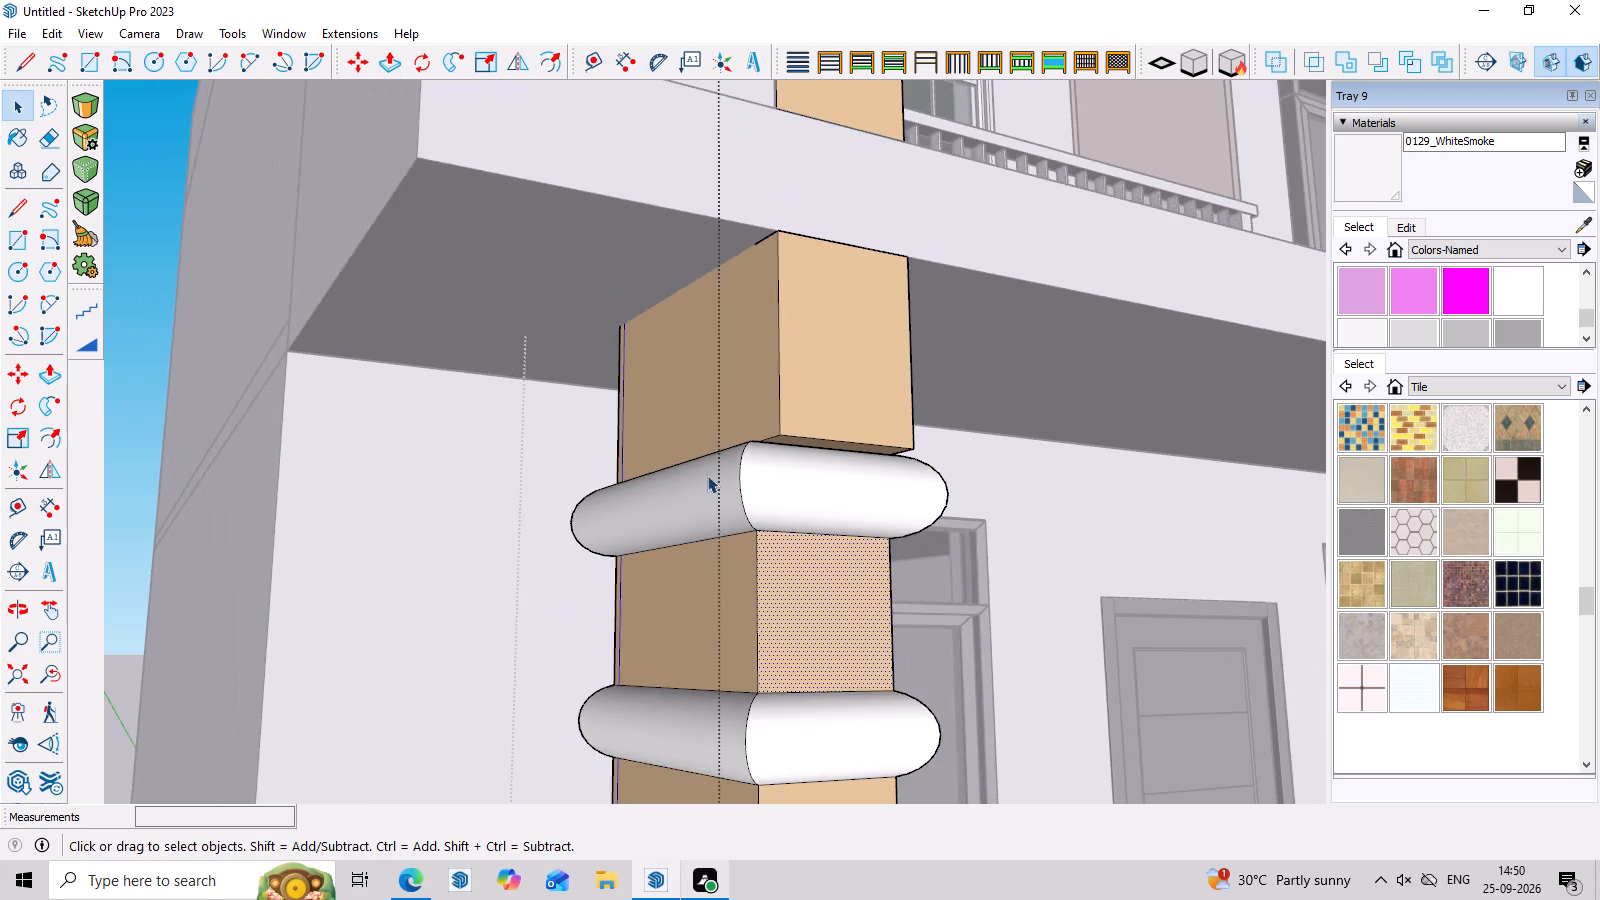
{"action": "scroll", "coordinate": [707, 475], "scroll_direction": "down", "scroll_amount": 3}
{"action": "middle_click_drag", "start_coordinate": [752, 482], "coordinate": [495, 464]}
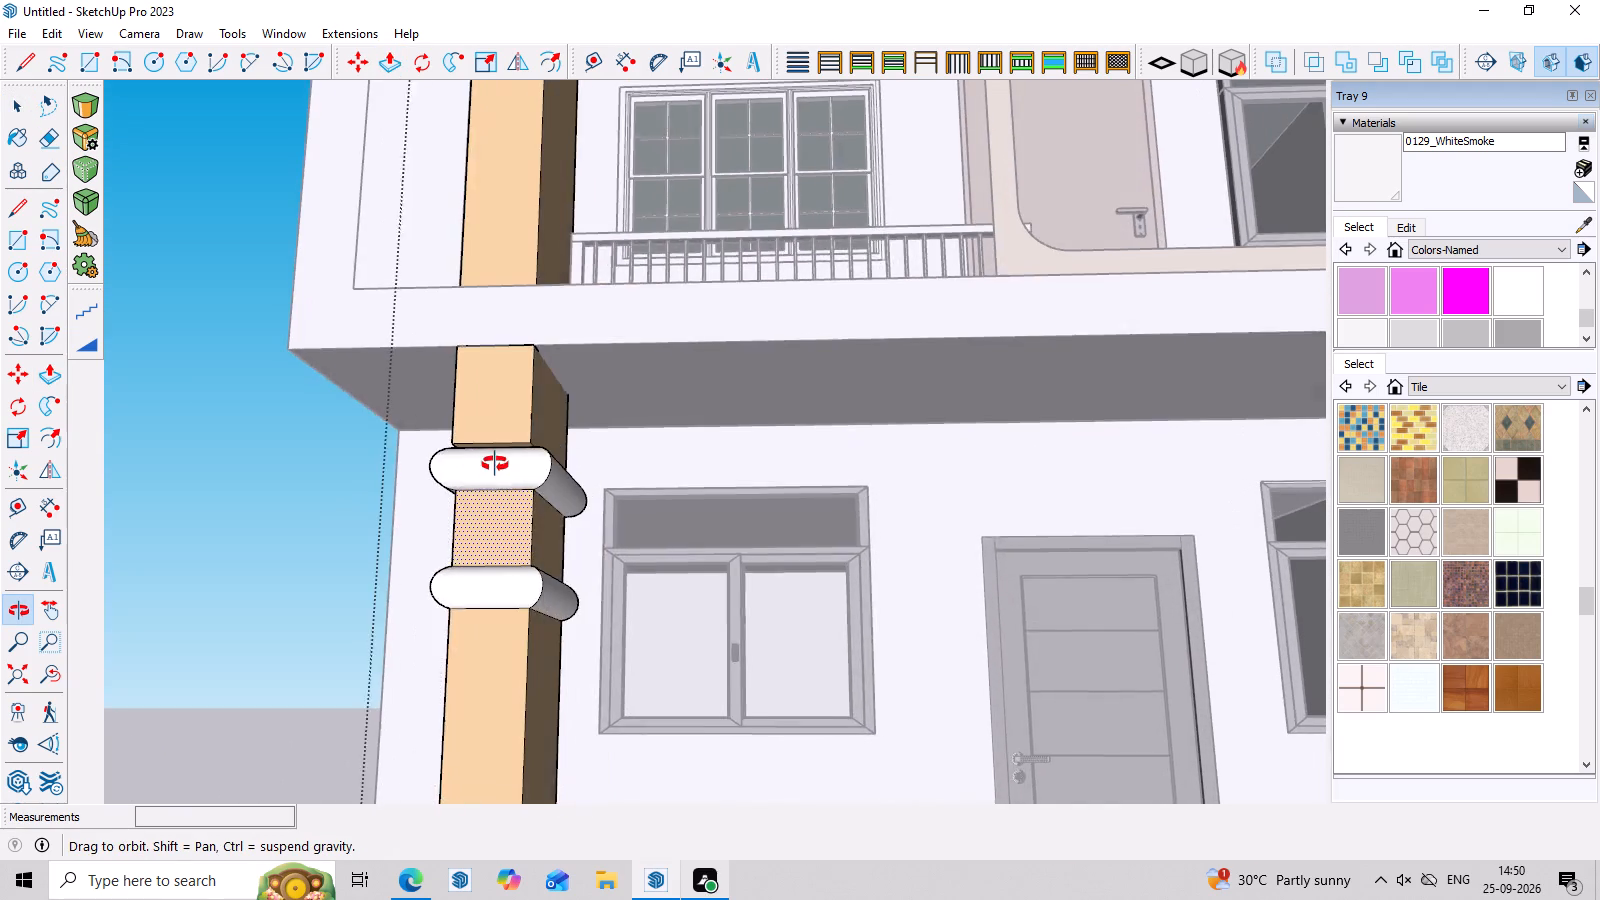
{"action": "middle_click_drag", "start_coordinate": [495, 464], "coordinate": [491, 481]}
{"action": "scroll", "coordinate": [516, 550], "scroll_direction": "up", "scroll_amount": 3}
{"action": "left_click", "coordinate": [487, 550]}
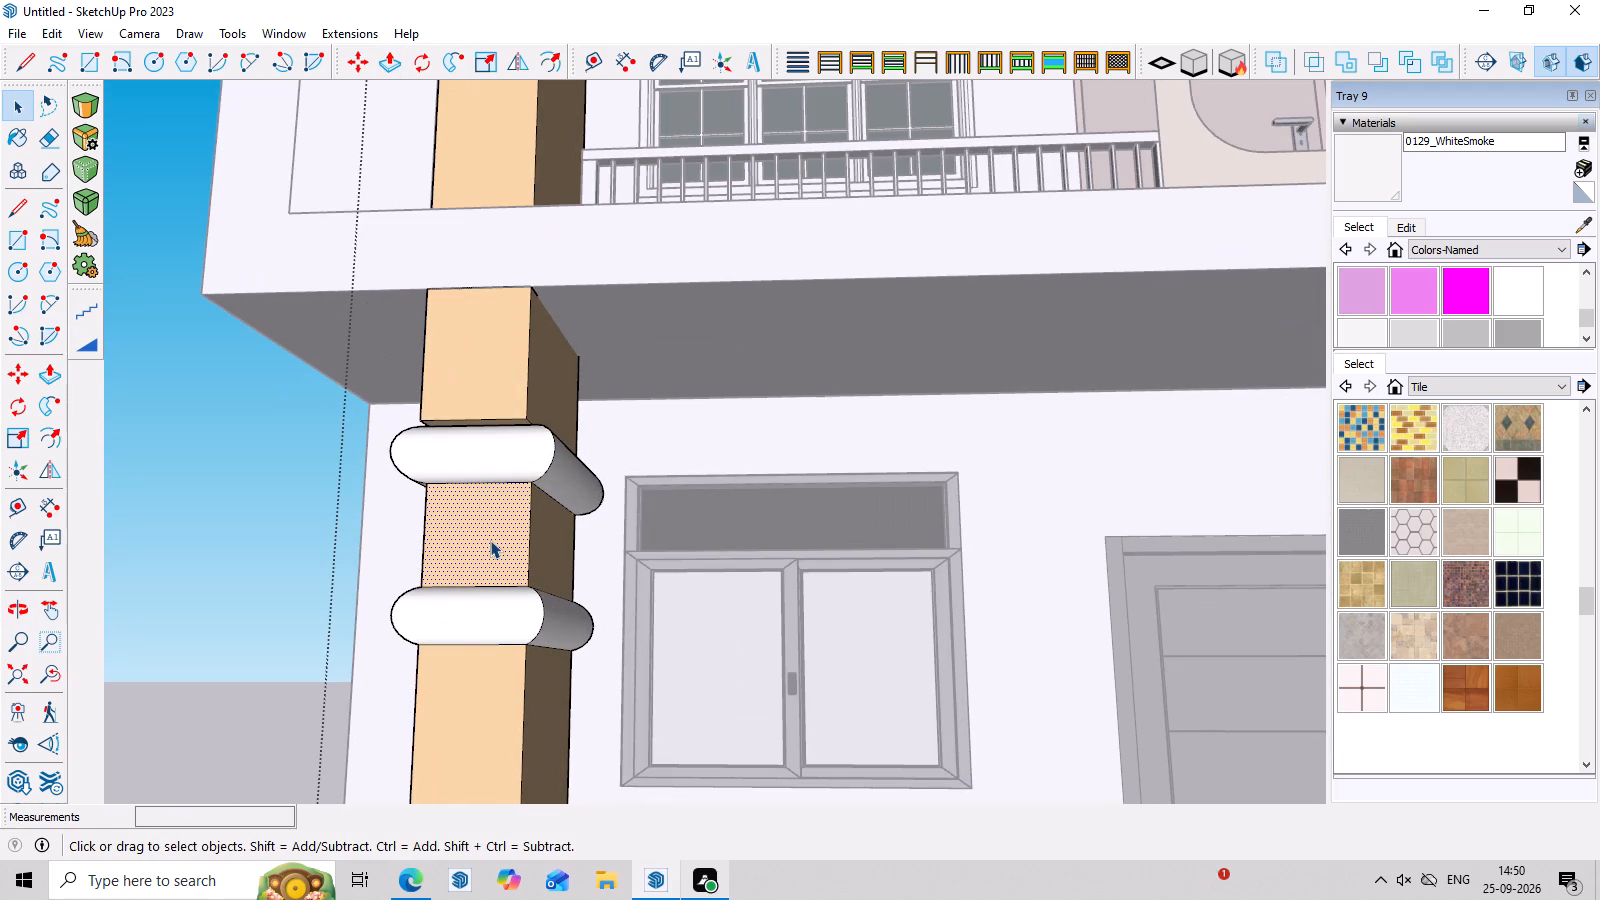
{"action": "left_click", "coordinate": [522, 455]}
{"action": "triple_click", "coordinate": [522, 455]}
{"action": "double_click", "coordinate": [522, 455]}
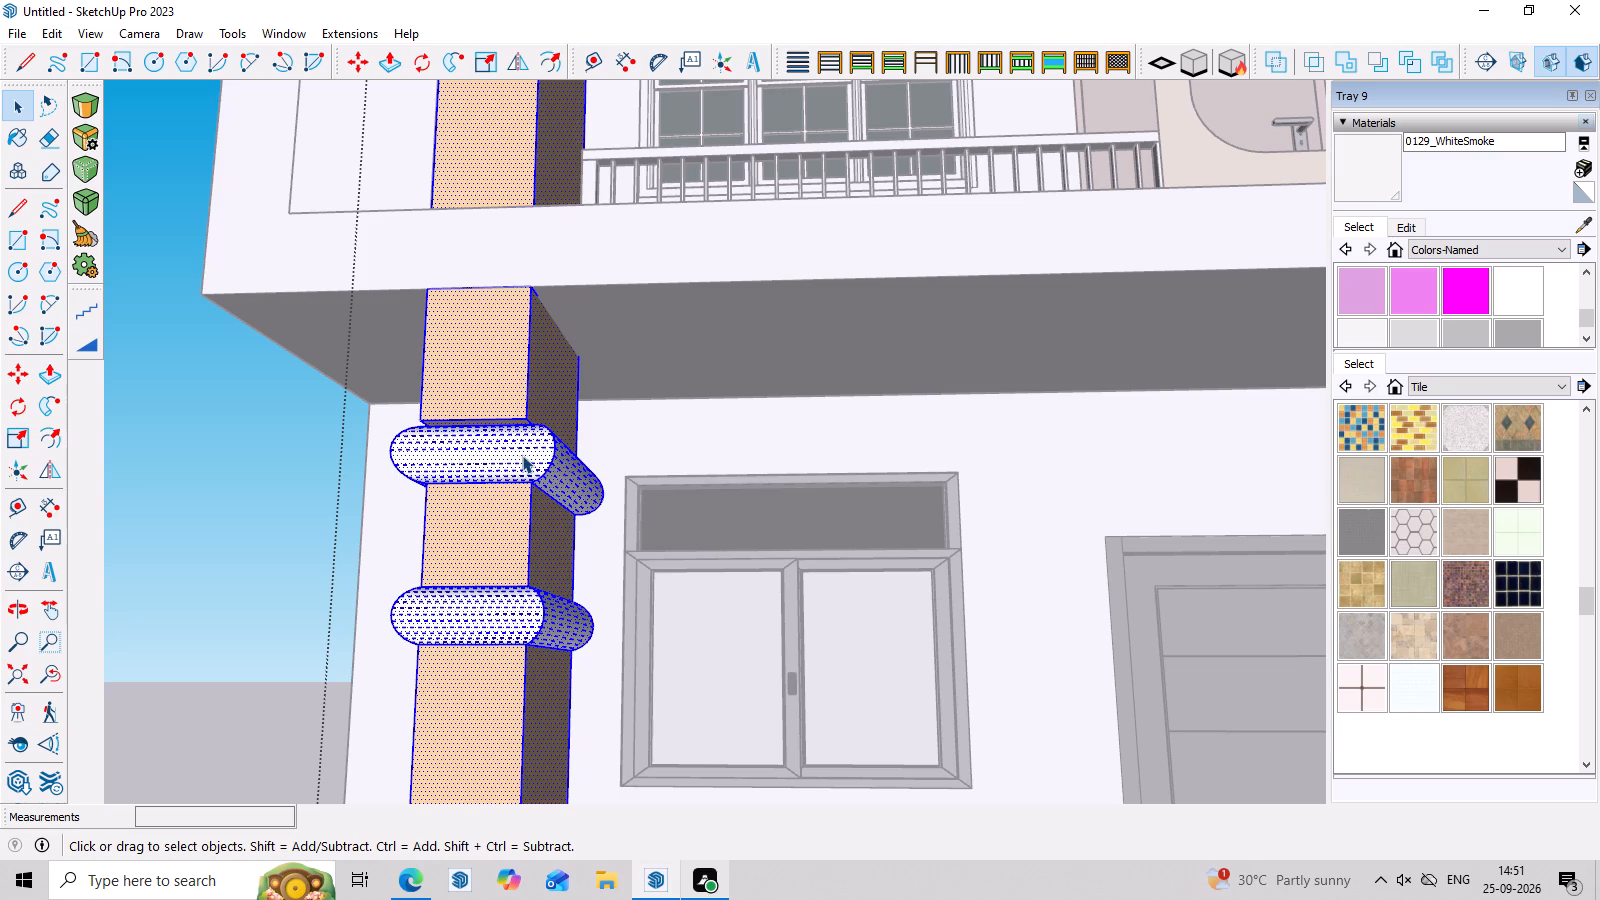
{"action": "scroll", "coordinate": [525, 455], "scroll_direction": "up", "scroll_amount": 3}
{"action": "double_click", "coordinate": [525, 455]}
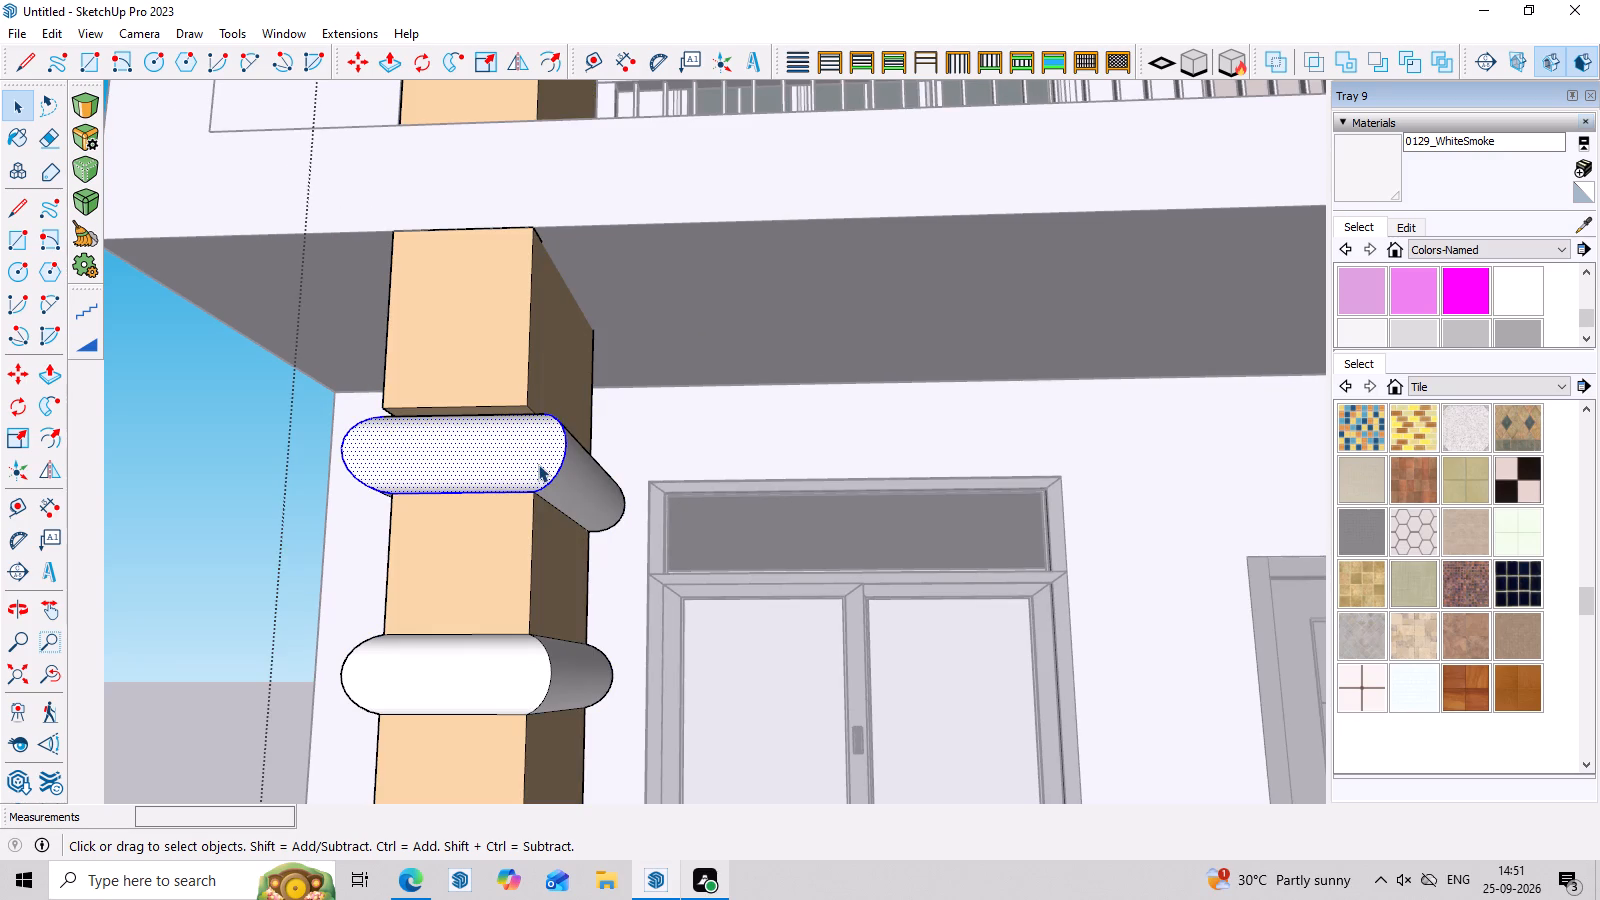
Finish editing the peach column frame and return to the whole house model.
{"action": "key", "text": "Escape"}
{"action": "scroll", "coordinate": [563, 459], "scroll_direction": "down", "scroll_amount": 3}
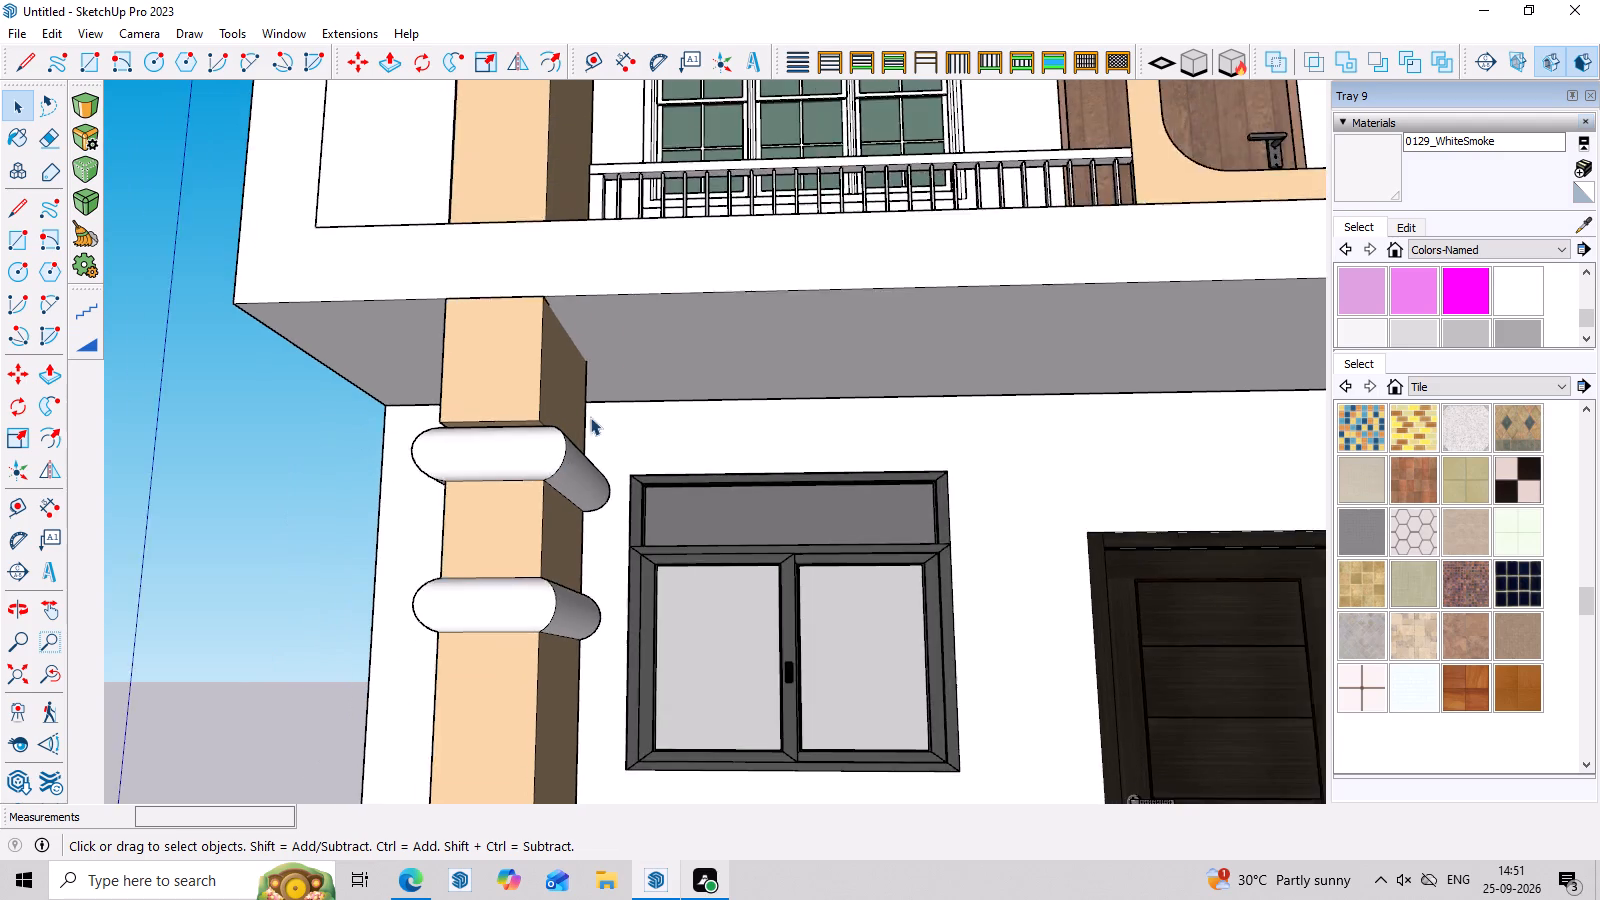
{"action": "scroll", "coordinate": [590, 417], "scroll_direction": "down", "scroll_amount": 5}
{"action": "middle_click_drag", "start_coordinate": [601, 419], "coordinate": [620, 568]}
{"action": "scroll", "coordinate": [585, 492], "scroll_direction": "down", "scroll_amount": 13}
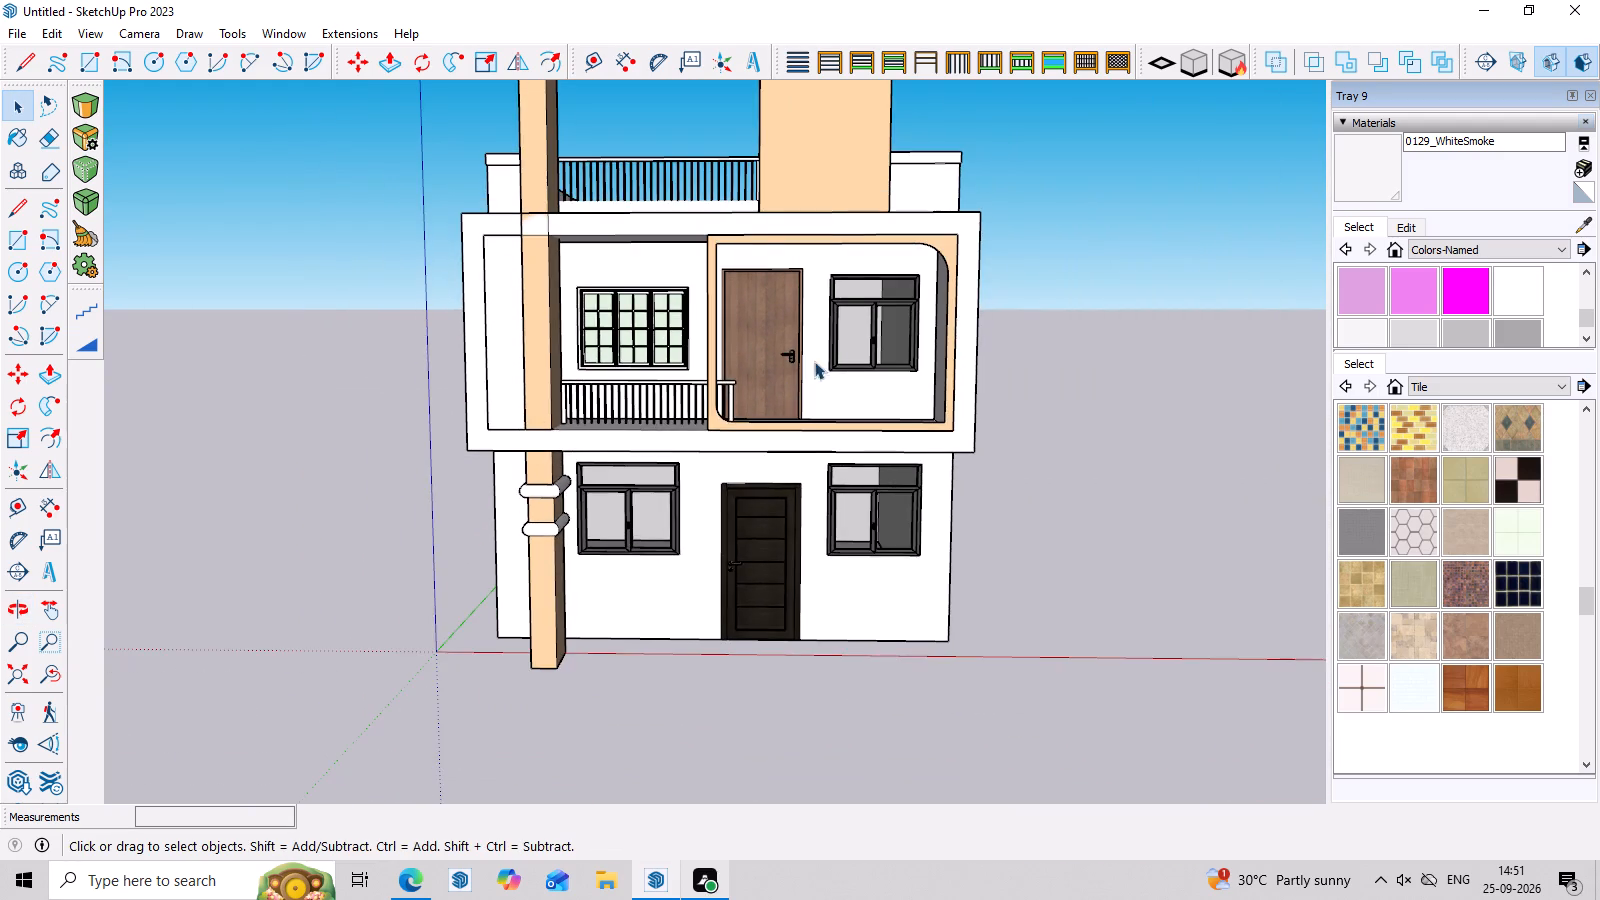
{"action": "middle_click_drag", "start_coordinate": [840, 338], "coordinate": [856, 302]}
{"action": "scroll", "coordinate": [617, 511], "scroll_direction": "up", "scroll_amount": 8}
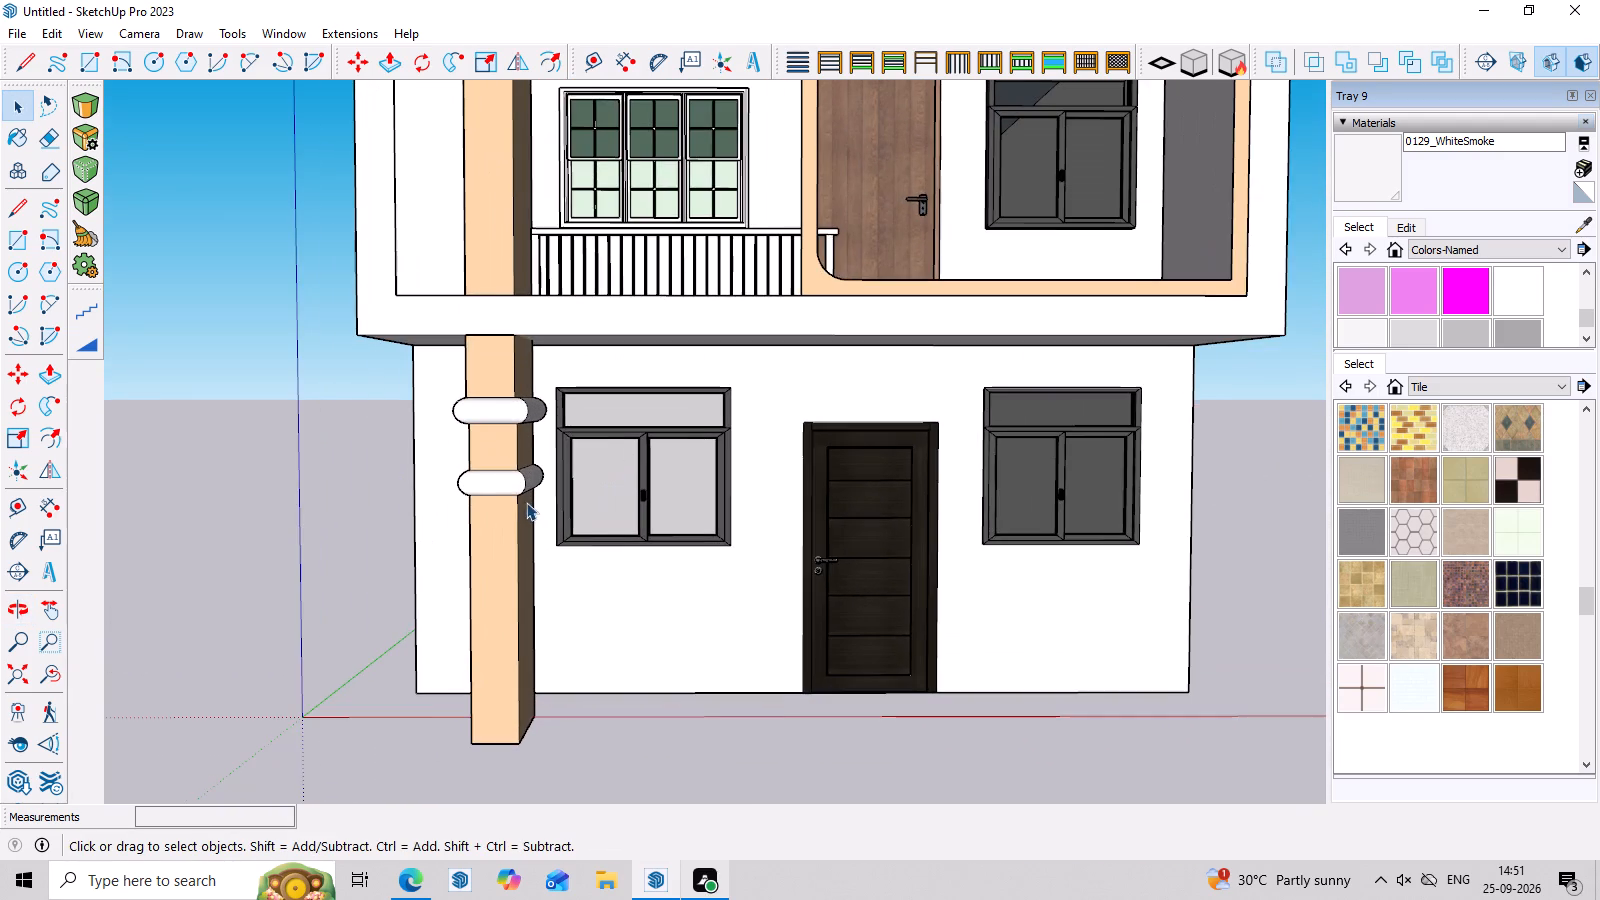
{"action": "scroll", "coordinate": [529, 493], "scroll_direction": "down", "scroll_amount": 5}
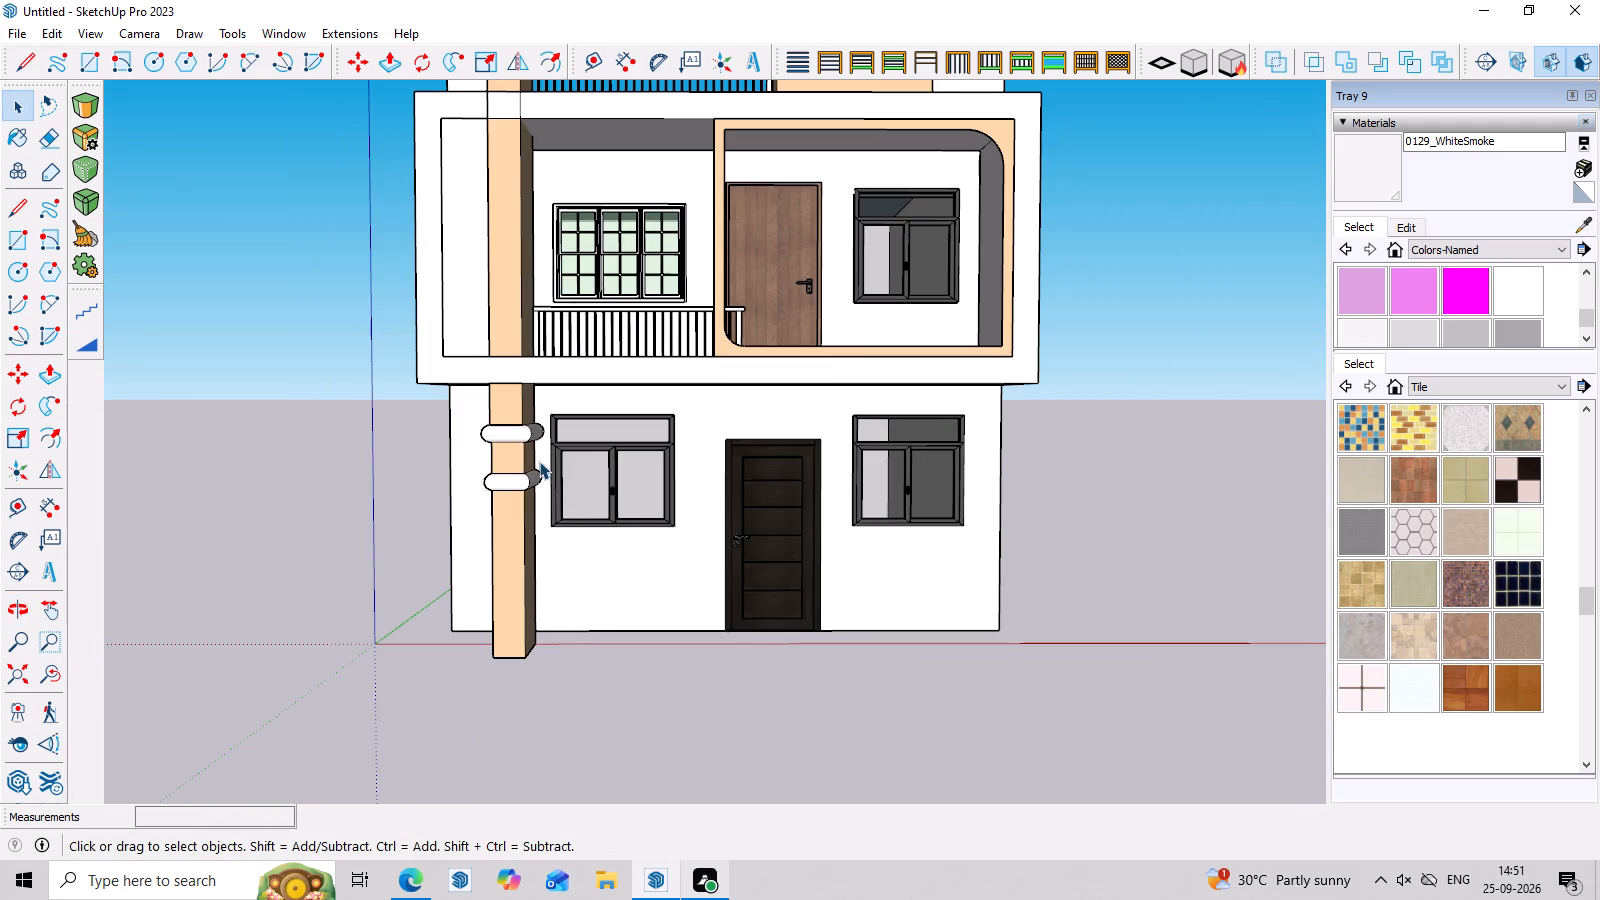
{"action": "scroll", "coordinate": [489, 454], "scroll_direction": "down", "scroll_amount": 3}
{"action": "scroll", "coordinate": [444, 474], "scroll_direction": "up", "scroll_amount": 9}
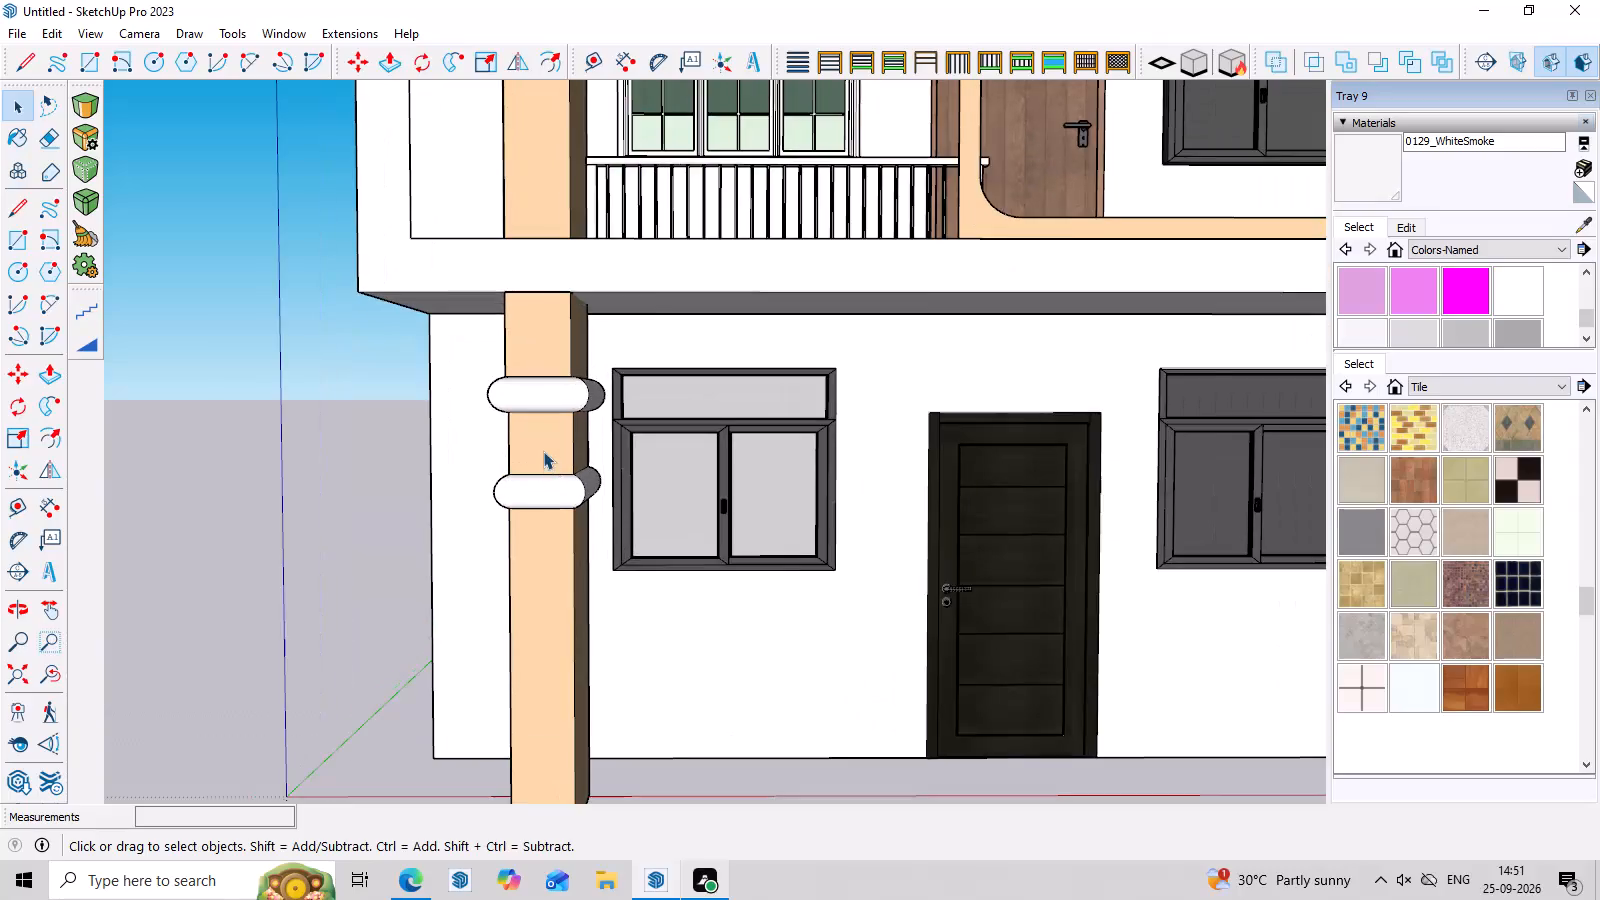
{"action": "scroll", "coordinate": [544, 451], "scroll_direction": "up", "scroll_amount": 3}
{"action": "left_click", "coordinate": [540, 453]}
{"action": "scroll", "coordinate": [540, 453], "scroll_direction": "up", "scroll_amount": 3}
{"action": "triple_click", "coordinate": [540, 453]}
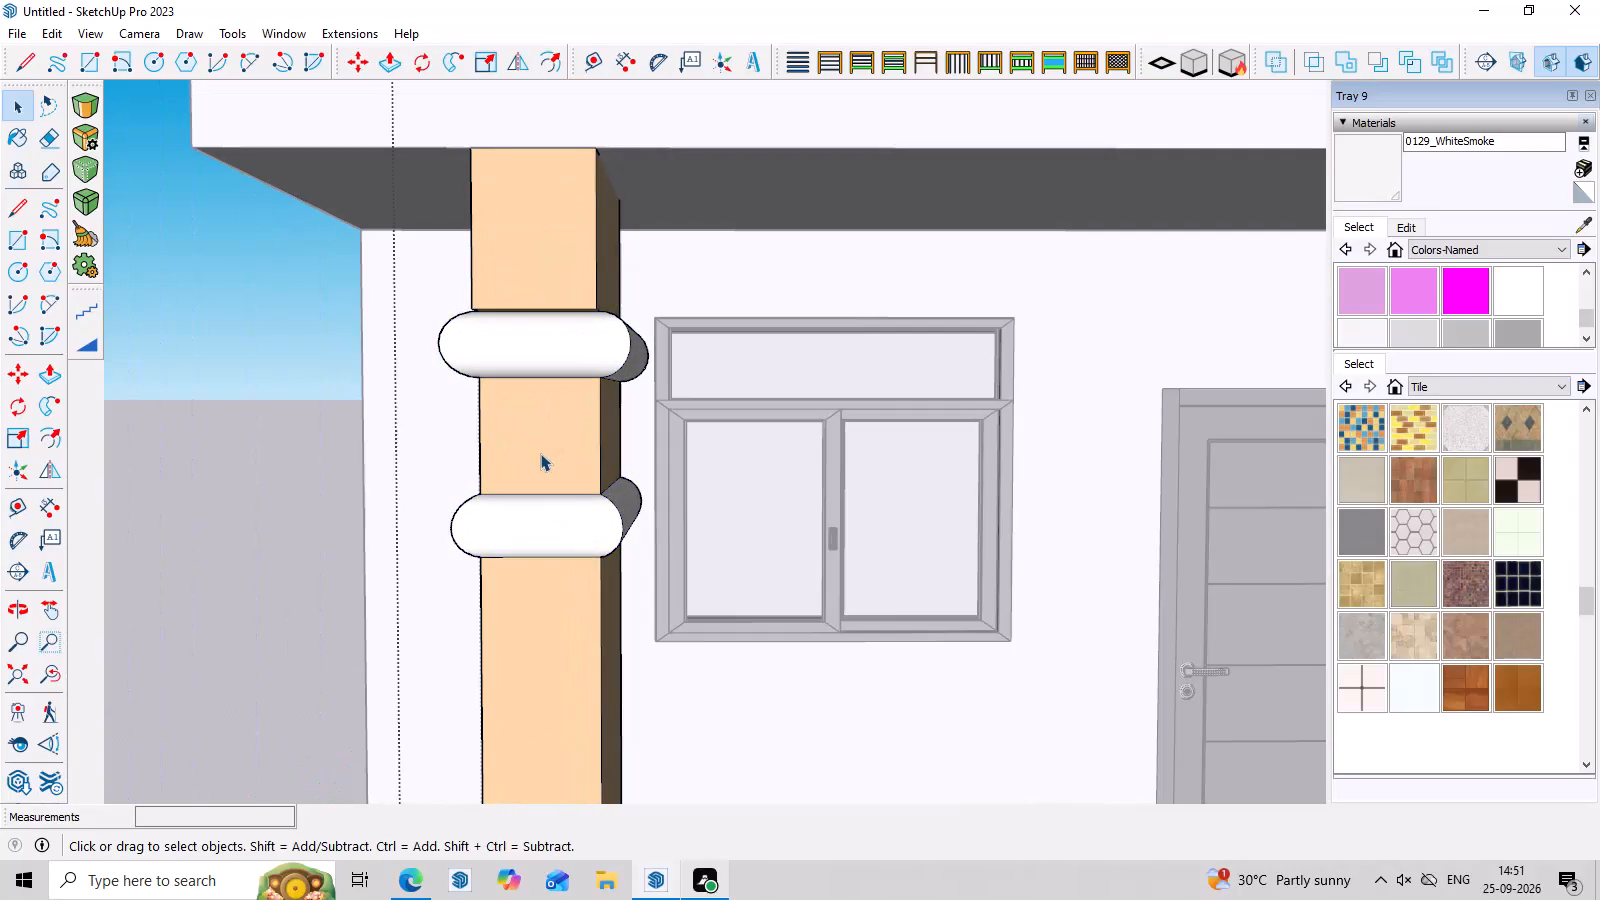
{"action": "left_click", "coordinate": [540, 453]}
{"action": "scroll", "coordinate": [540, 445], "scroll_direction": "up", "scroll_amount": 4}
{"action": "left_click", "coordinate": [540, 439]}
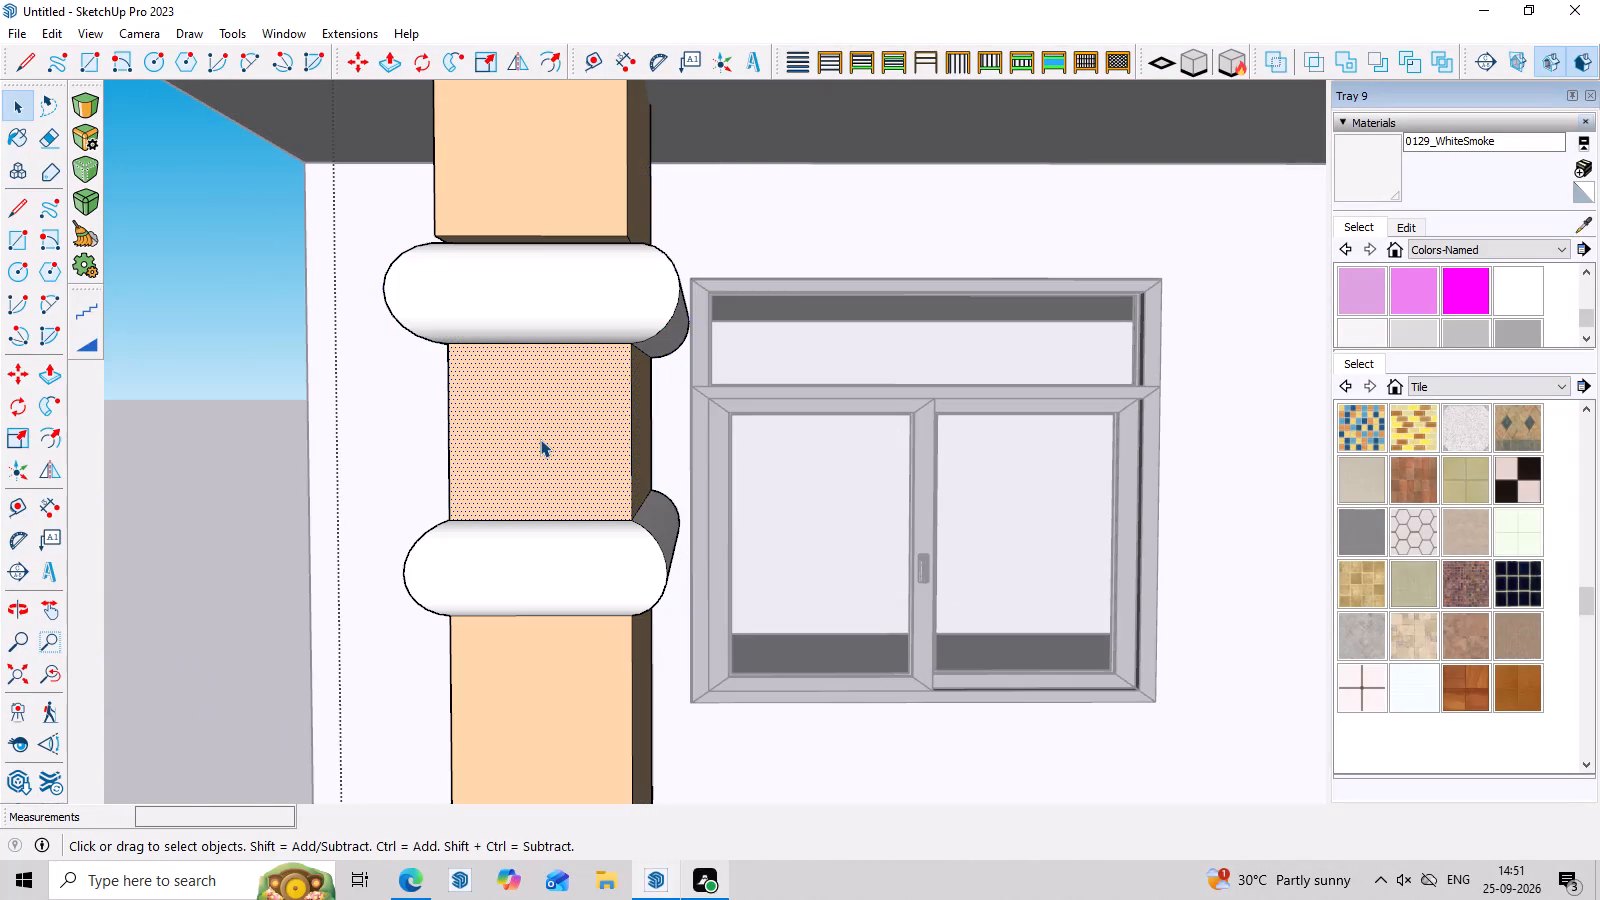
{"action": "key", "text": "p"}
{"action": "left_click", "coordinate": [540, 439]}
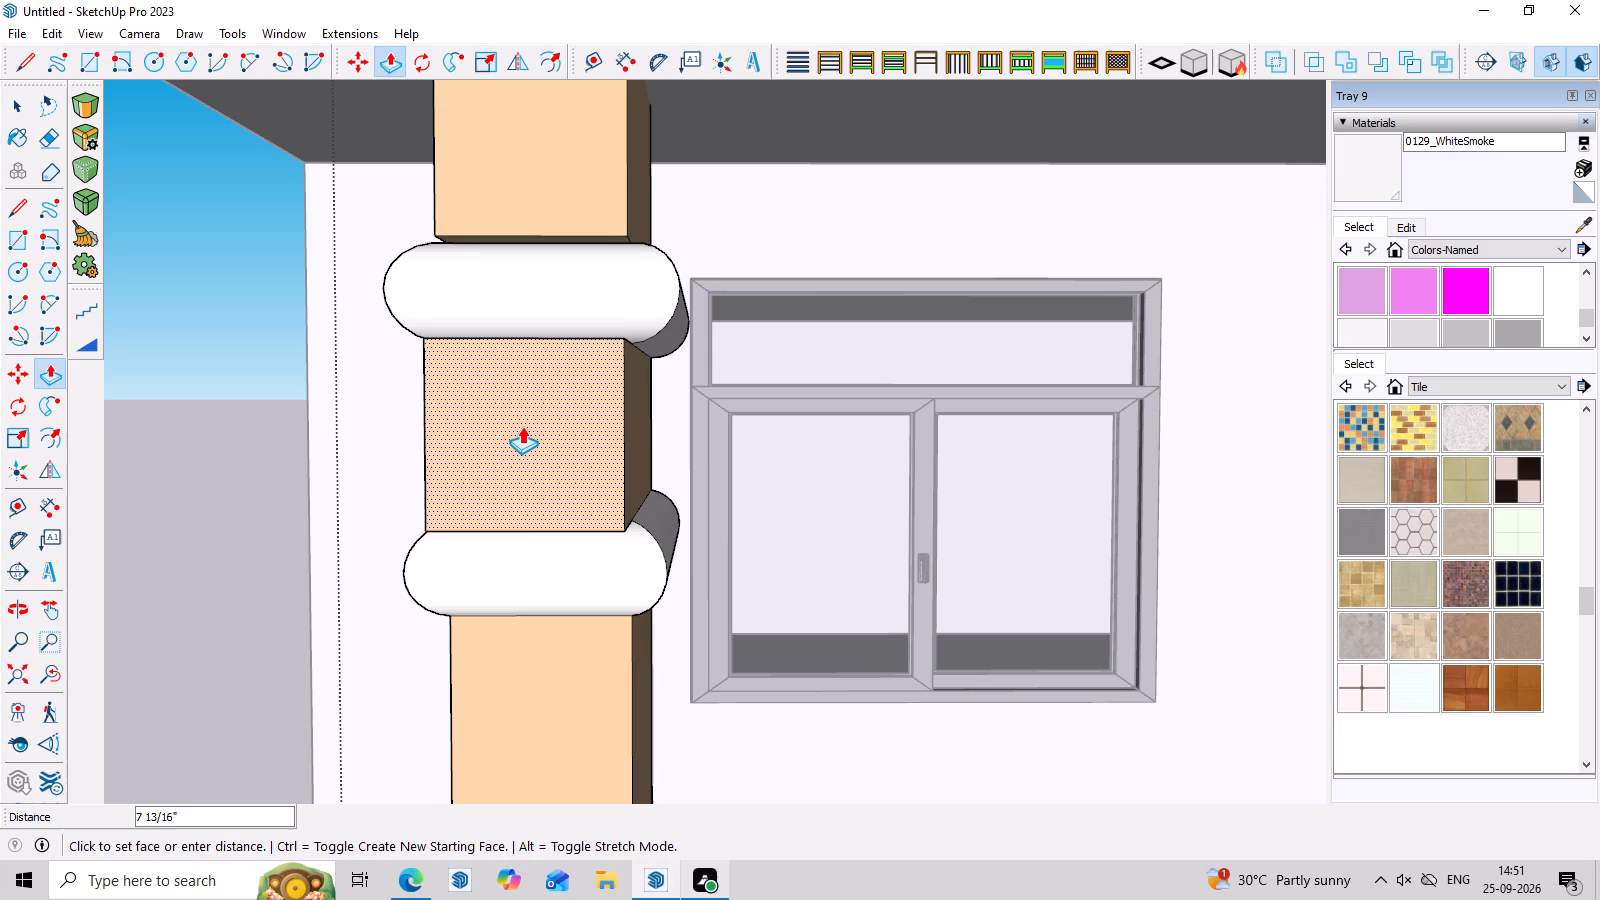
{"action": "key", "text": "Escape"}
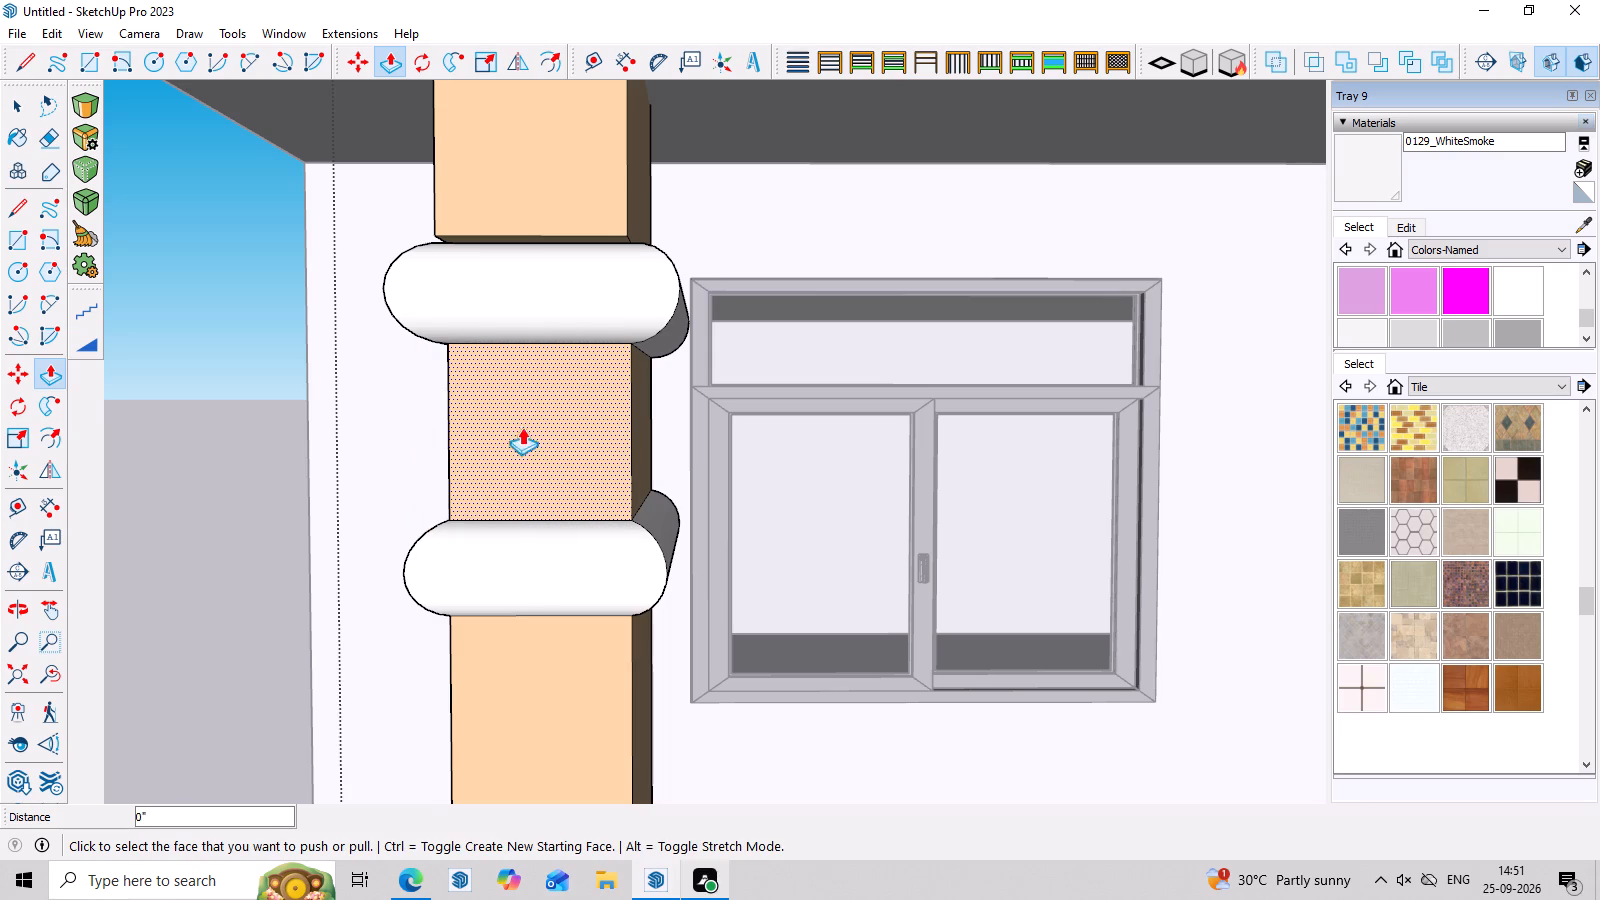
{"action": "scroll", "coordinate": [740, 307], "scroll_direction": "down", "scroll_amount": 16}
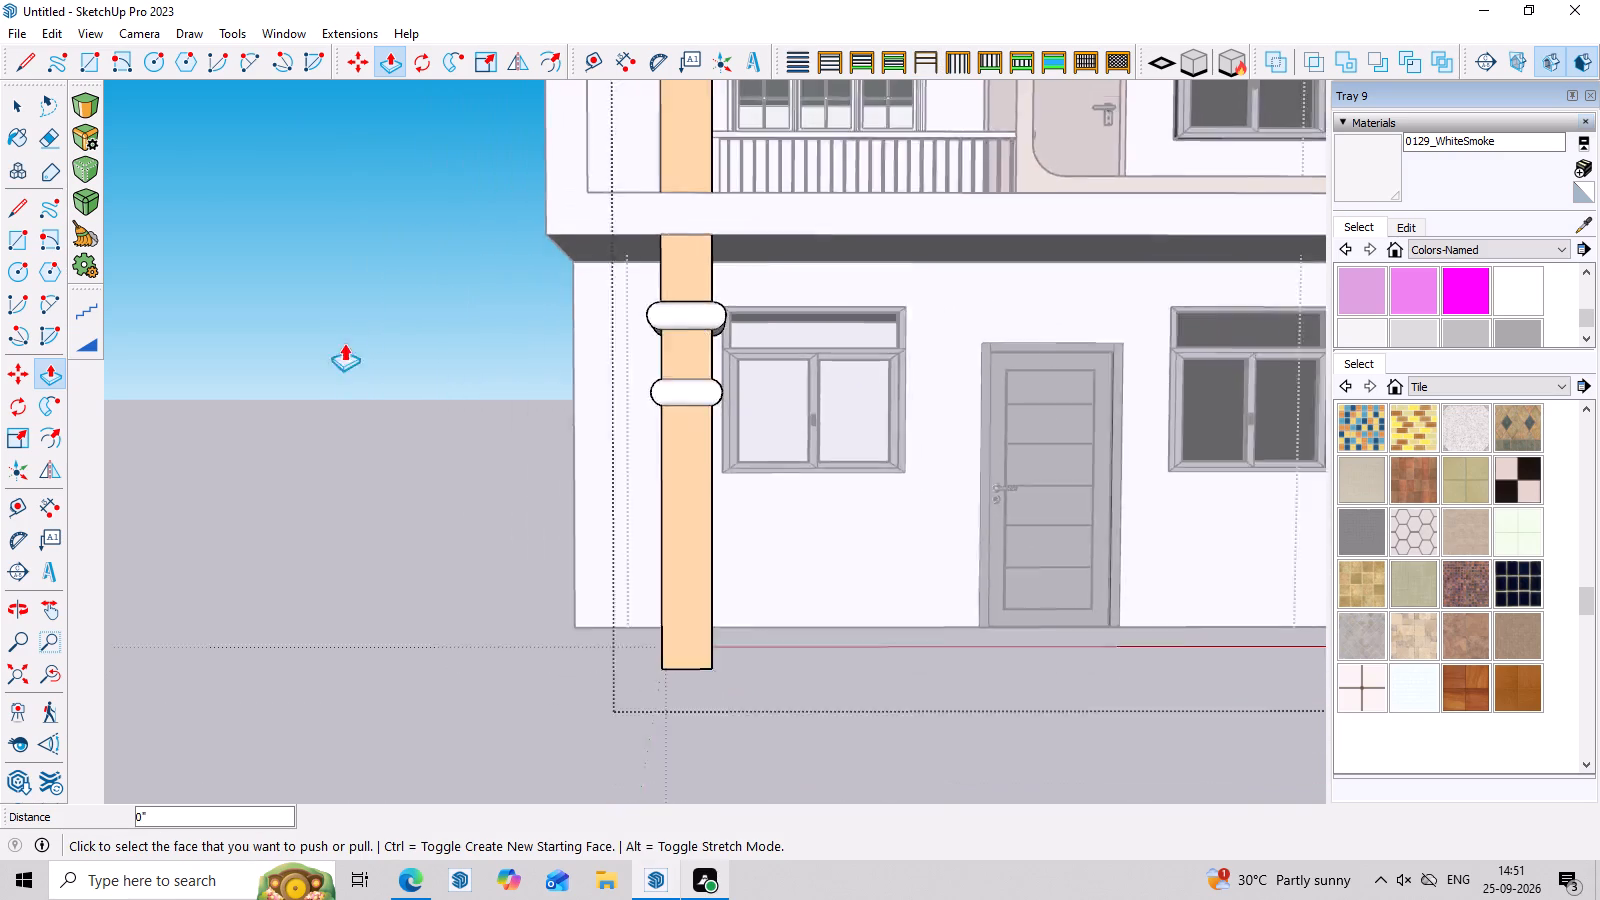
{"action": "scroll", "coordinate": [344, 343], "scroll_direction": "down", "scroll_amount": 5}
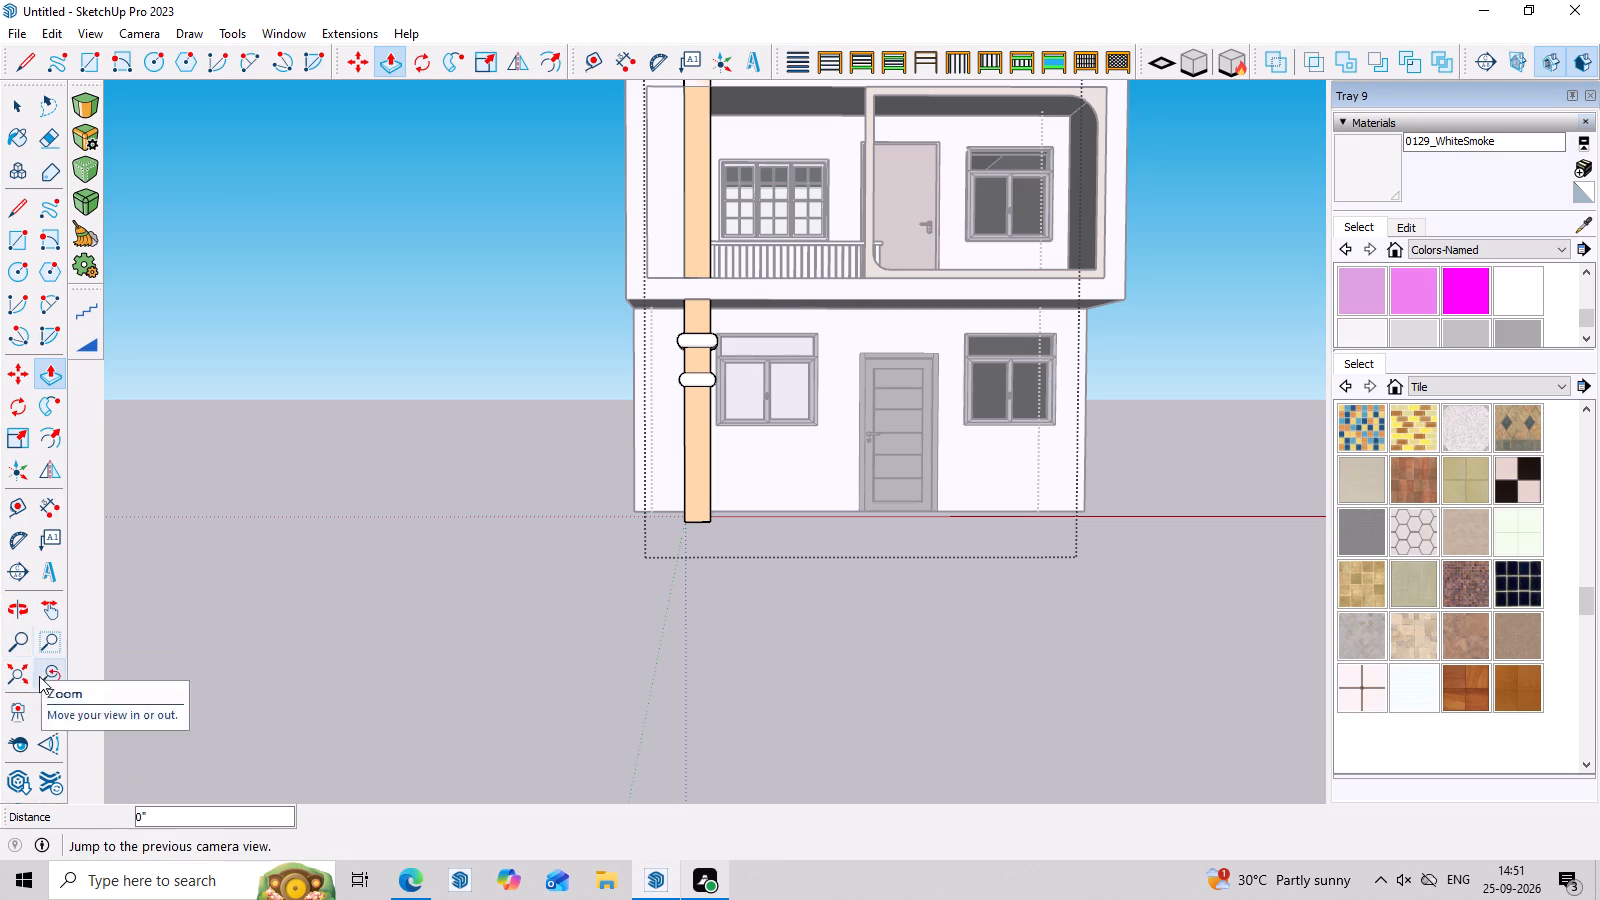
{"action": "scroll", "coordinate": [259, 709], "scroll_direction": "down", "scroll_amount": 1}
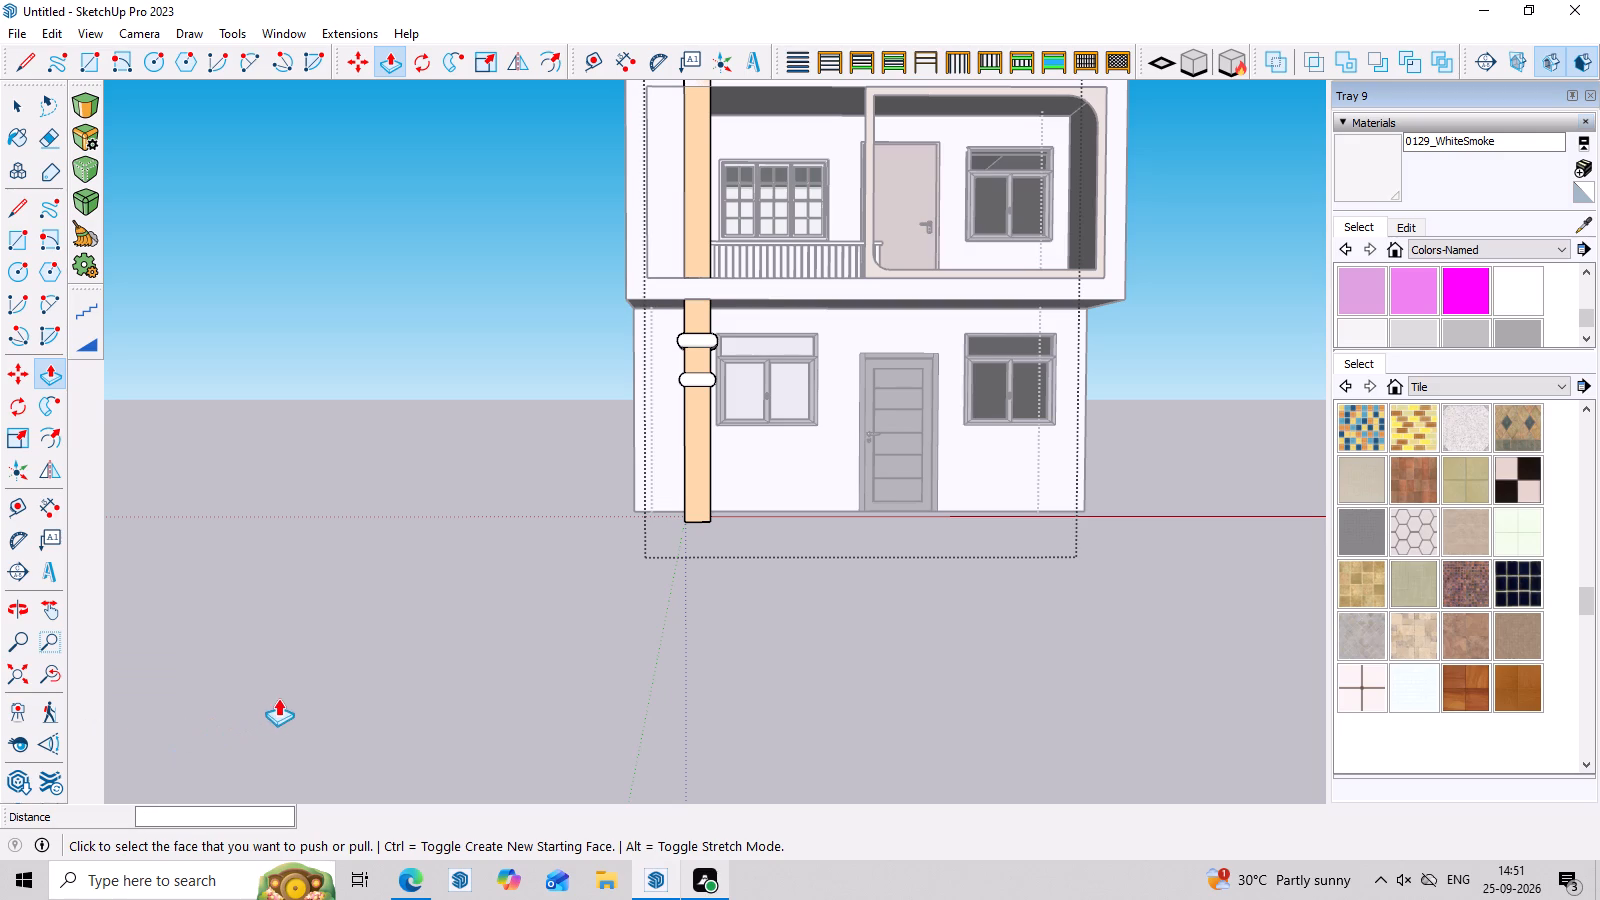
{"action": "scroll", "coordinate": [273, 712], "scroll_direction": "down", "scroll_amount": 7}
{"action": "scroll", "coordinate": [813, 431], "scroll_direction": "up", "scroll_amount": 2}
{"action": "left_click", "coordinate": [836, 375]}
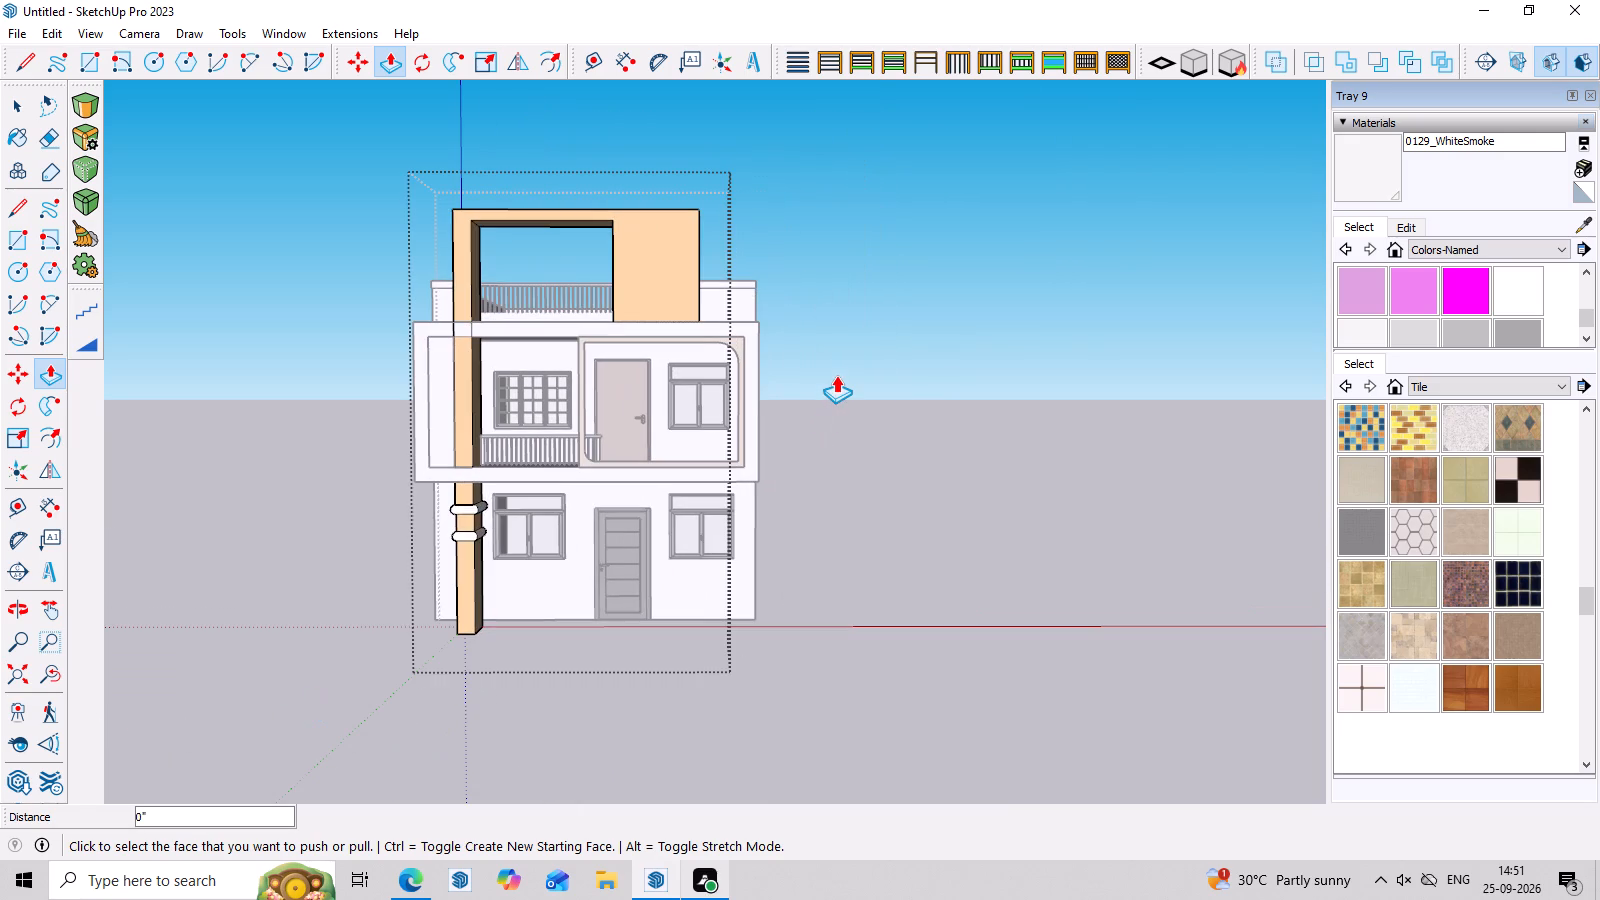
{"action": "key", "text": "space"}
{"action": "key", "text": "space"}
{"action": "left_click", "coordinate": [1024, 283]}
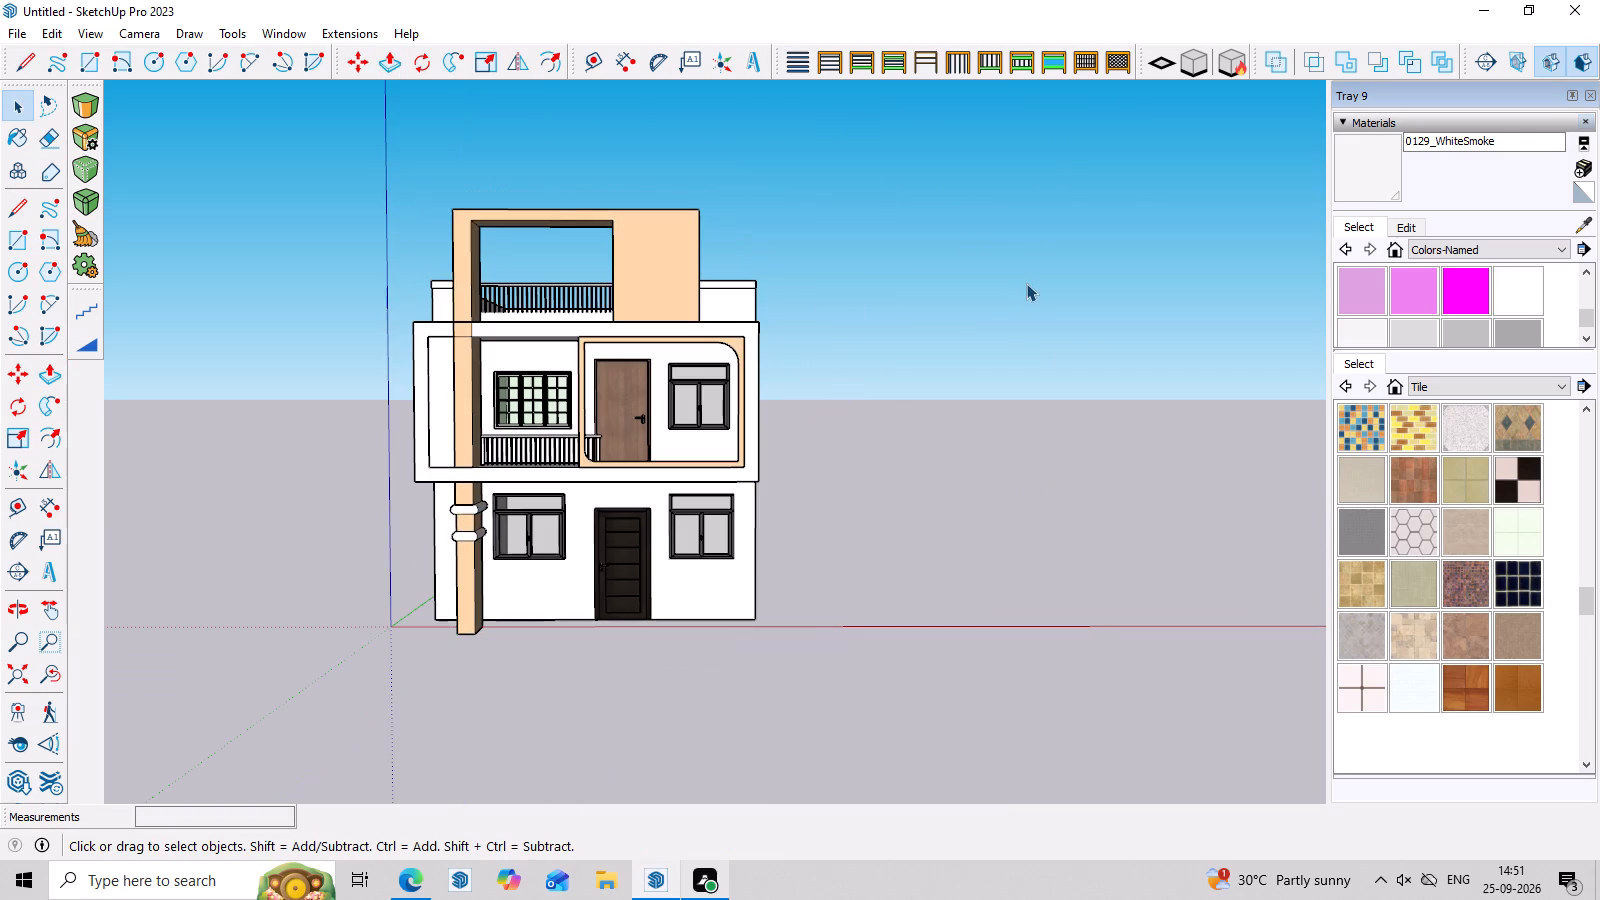
Examine the whole front facade of the house from several viewpoints and distances.
{"action": "middle_click_drag", "start_coordinate": [500, 106], "coordinate": [490, 137]}
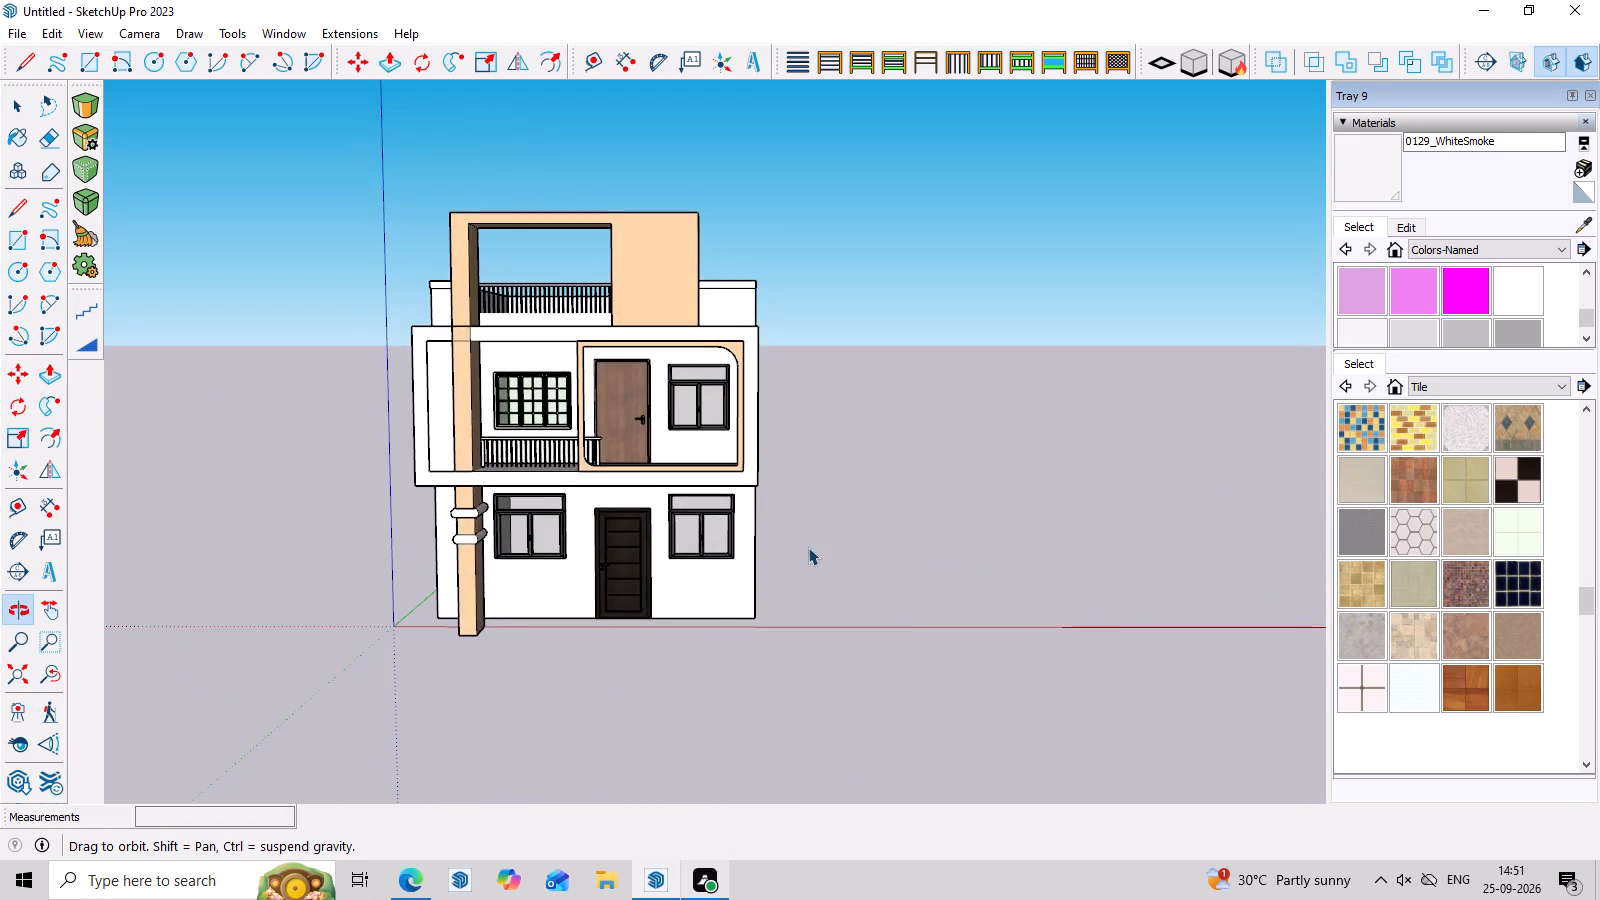
{"action": "scroll", "coordinate": [813, 544], "scroll_direction": "up", "scroll_amount": 6}
{"action": "middle_click_drag", "start_coordinate": [862, 612], "coordinate": [849, 532]}
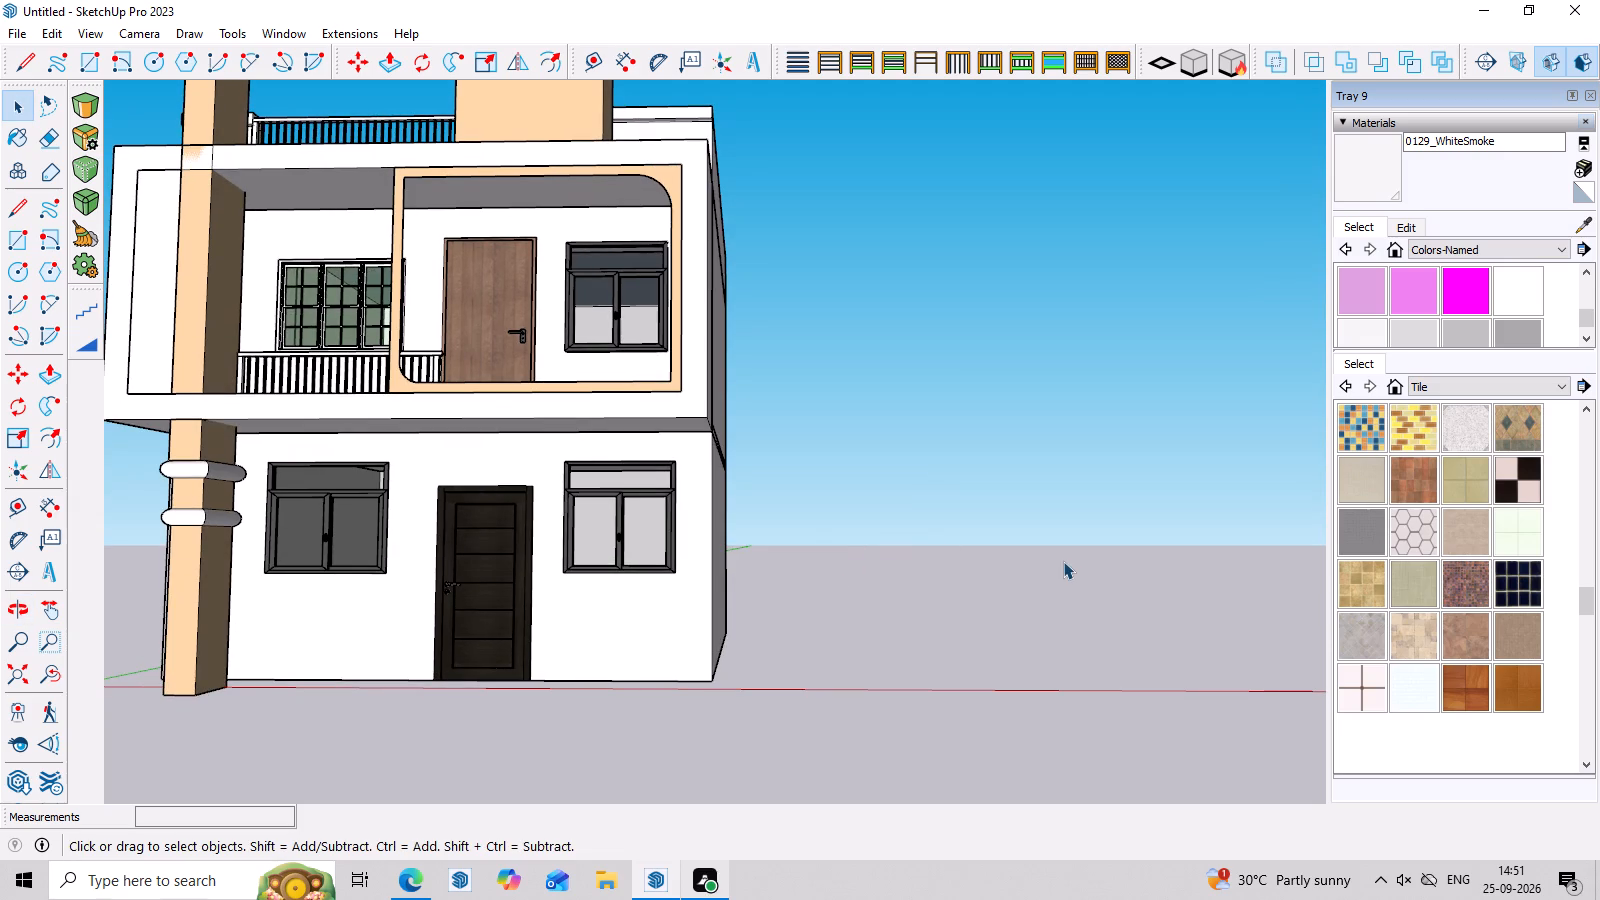
{"action": "scroll", "coordinate": [1056, 582], "scroll_direction": "down", "scroll_amount": 8}
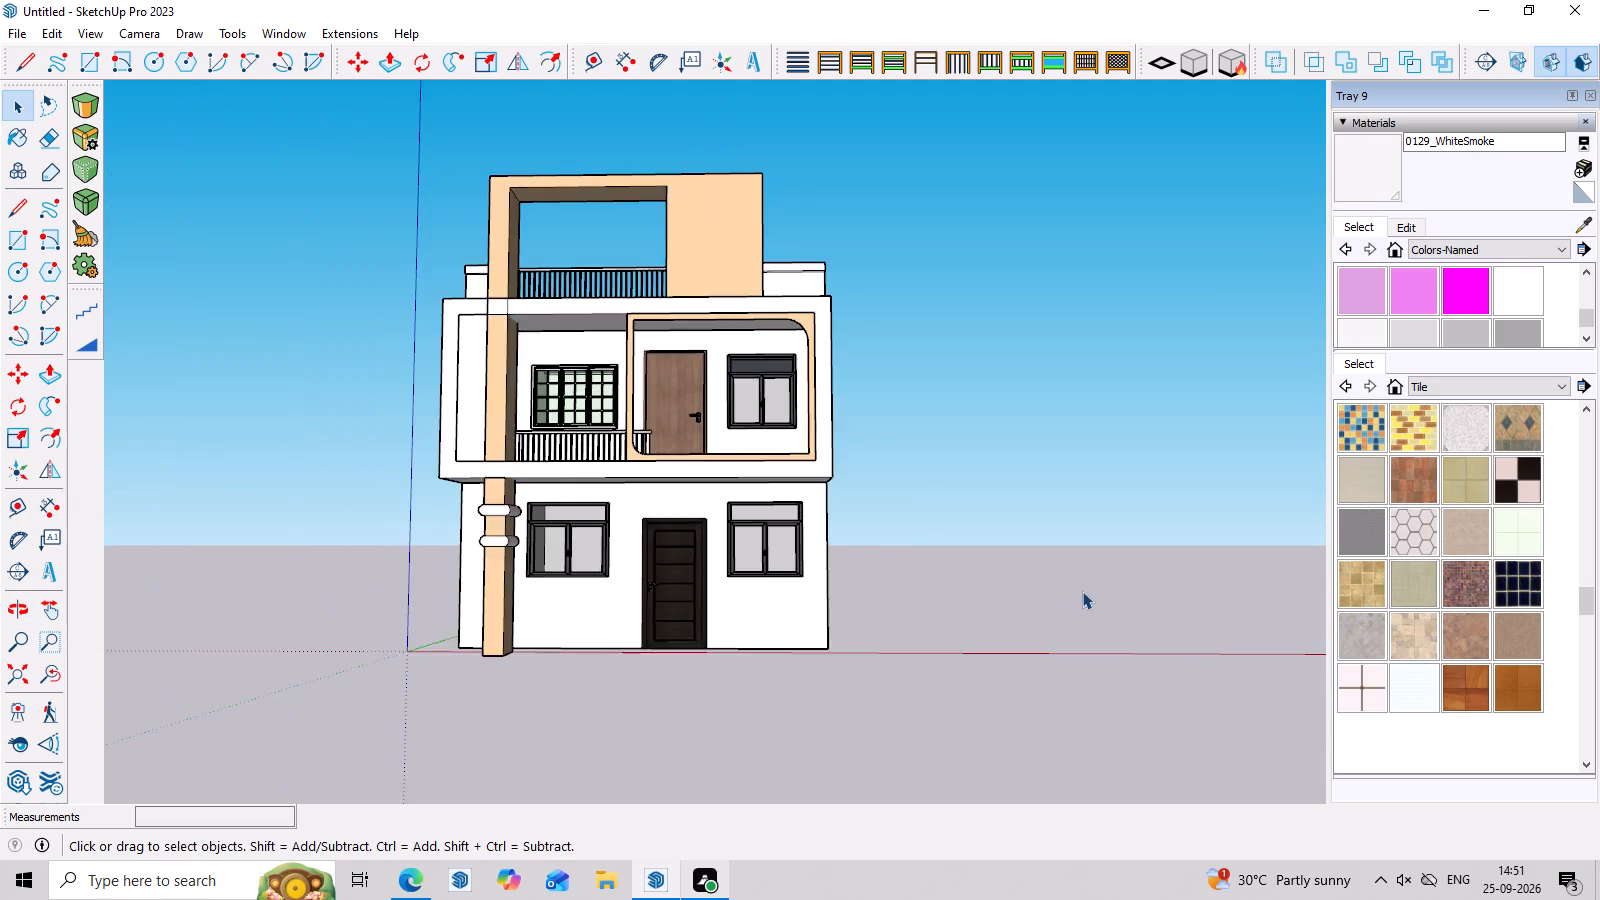
{"action": "scroll", "coordinate": [1082, 591], "scroll_direction": "down", "scroll_amount": 2}
{"action": "scroll", "coordinate": [535, 482], "scroll_direction": "up", "scroll_amount": 6}
{"action": "scroll", "coordinate": [612, 427], "scroll_direction": "down", "scroll_amount": 3}
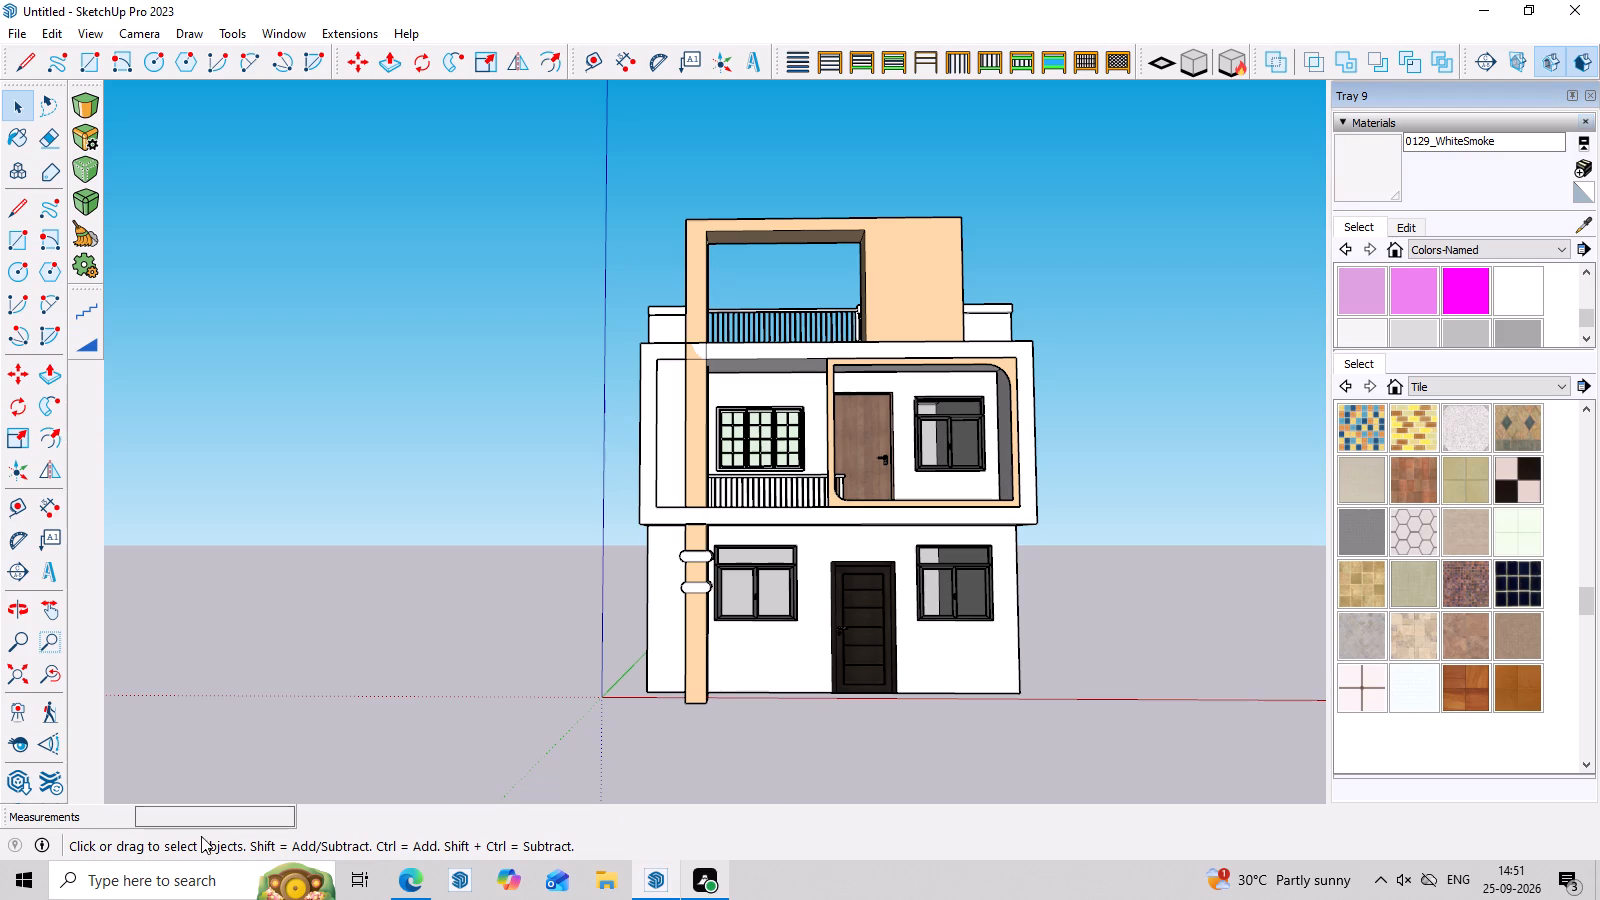
{"action": "scroll", "coordinate": [162, 831], "scroll_direction": "down", "scroll_amount": 5}
{"action": "scroll", "coordinate": [0, 775], "scroll_direction": "down", "scroll_amount": 4}
{"action": "scroll", "coordinate": [814, 64], "scroll_direction": "down", "scroll_amount": 1}
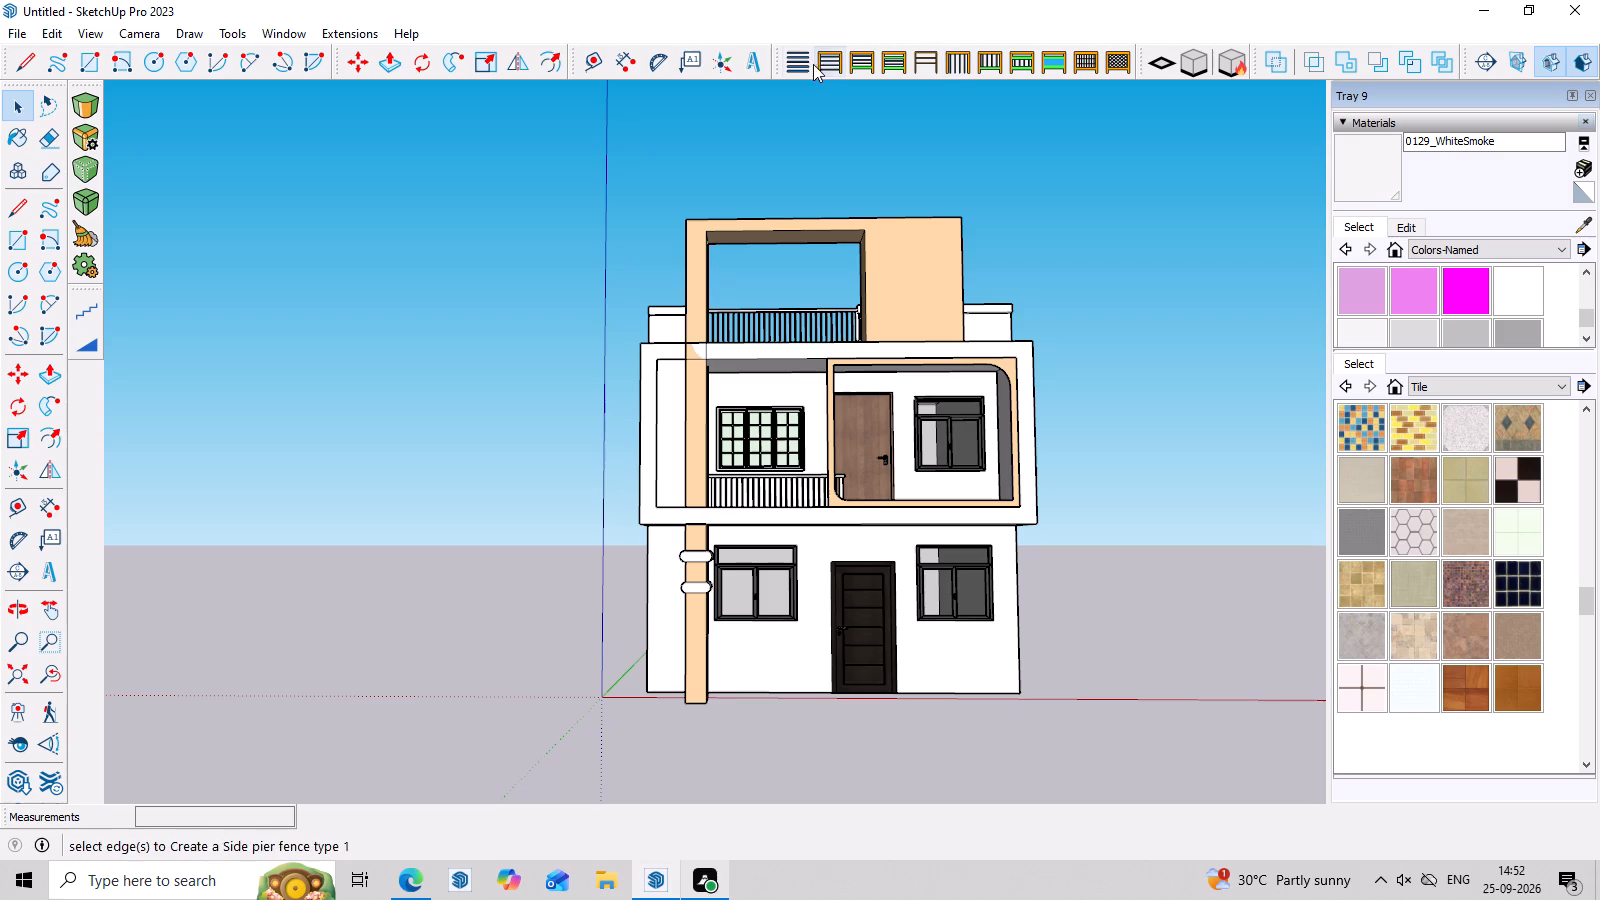
{"action": "scroll", "coordinate": [813, 64], "scroll_direction": "down", "scroll_amount": 6}
Examine where the peach column crosses the balcony's upper beam, viewing the beam's front face from above.
{"action": "middle_click_drag", "start_coordinate": [963, 0], "coordinate": [979, 216]}
{"action": "scroll", "coordinate": [698, 326], "scroll_direction": "up", "scroll_amount": 9}
{"action": "middle_click_drag", "start_coordinate": [732, 390], "coordinate": [734, 469]}
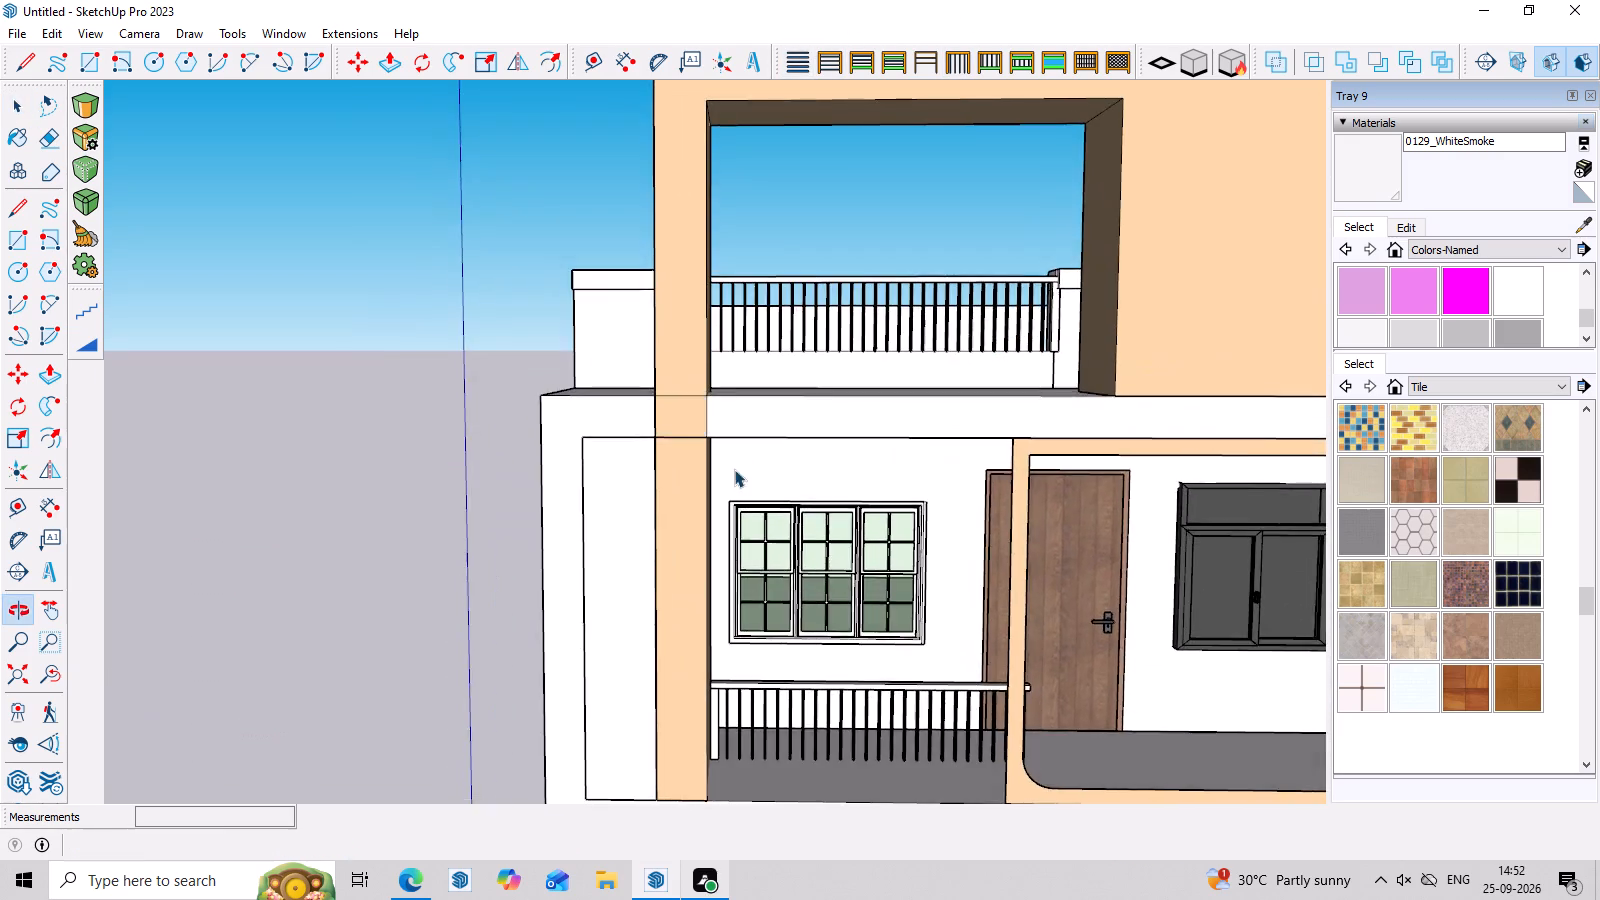
{"action": "scroll", "coordinate": [712, 466], "scroll_direction": "up", "scroll_amount": 4}
{"action": "double_click", "coordinate": [672, 396]}
{"action": "scroll", "coordinate": [705, 404], "scroll_direction": "up", "scroll_amount": 4}
{"action": "scroll", "coordinate": [706, 399], "scroll_direction": "down", "scroll_amount": 3}
{"action": "middle_click_drag", "start_coordinate": [711, 399], "coordinate": [726, 533]}
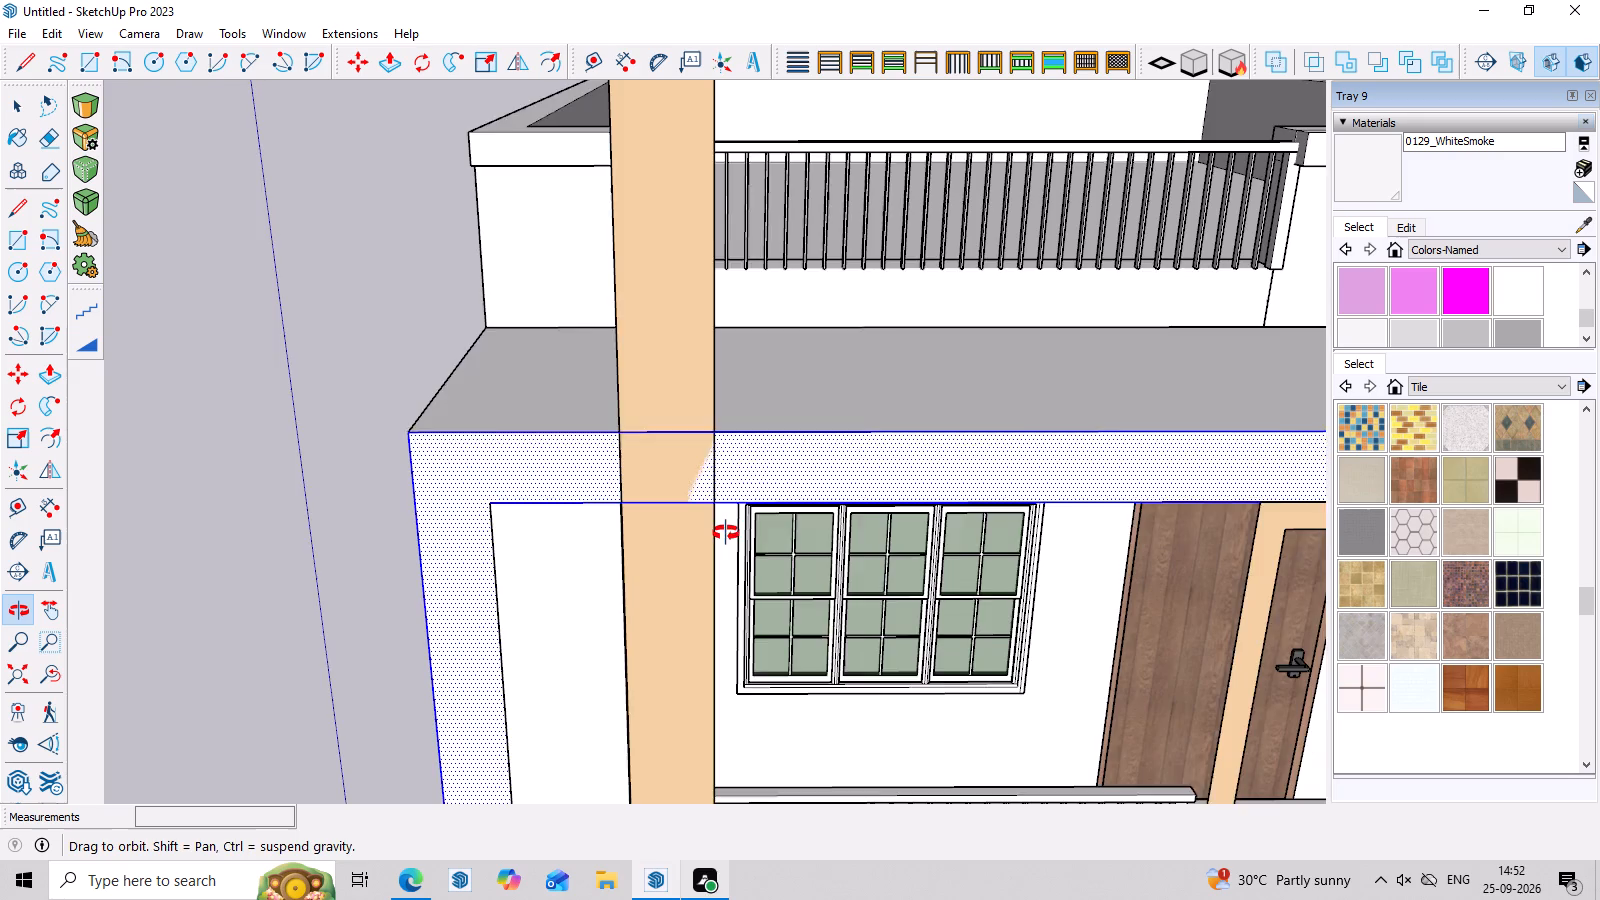
{"action": "middle_click_drag", "start_coordinate": [726, 533], "coordinate": [733, 567]}
{"action": "scroll", "coordinate": [725, 569], "scroll_direction": "up", "scroll_amount": 3}
{"action": "key", "text": "space"}
{"action": "scroll", "coordinate": [632, 386], "scroll_direction": "down", "scroll_amount": 4}
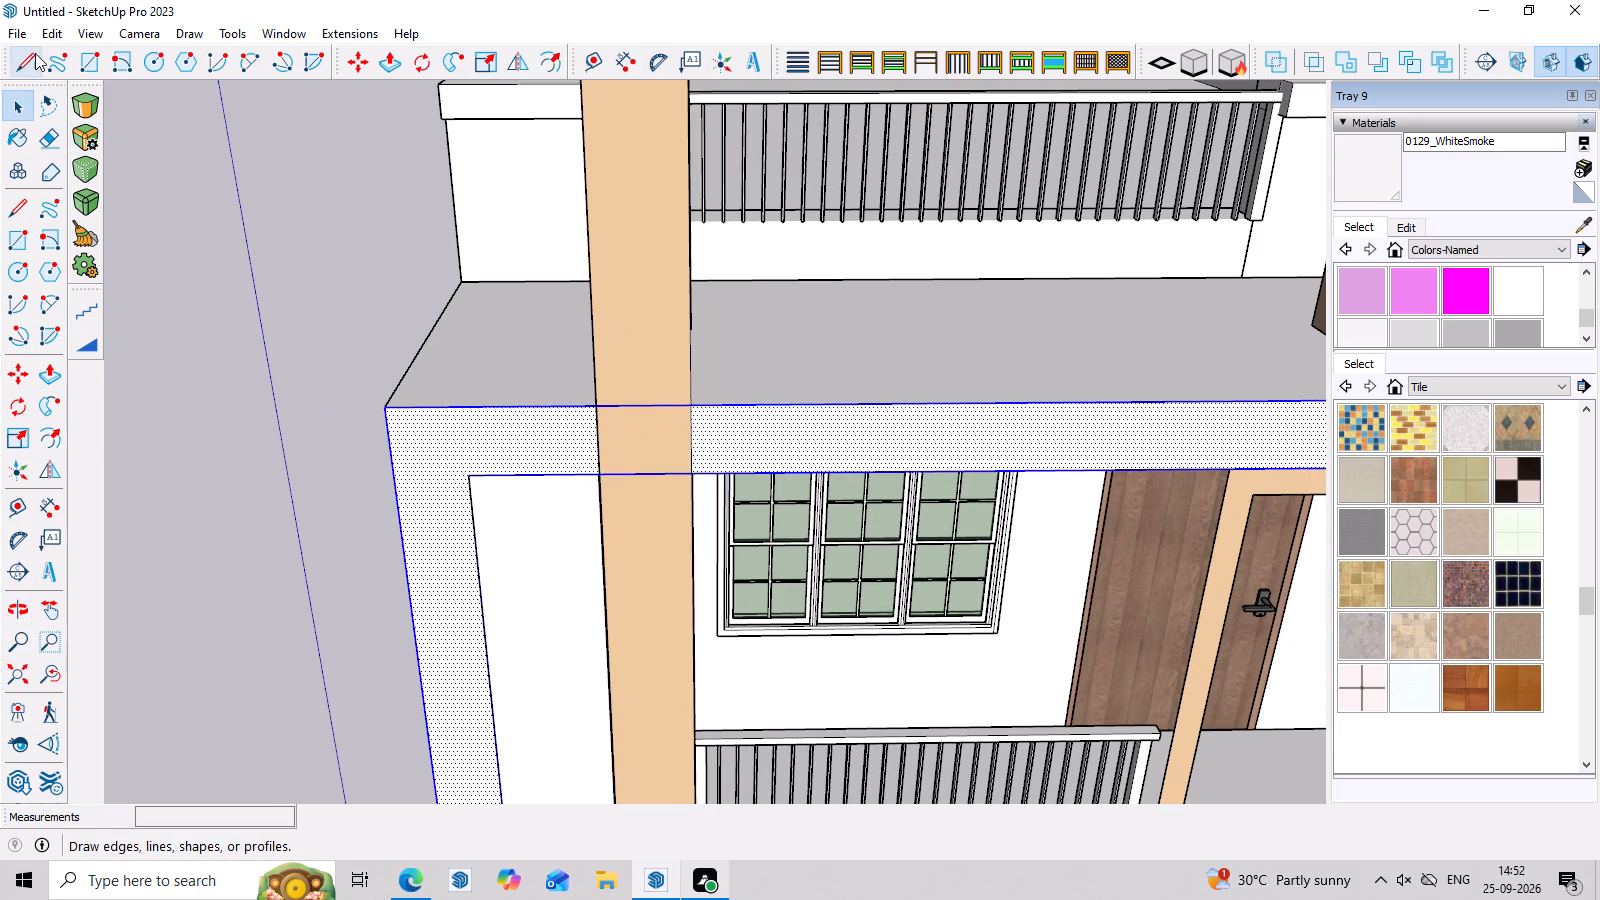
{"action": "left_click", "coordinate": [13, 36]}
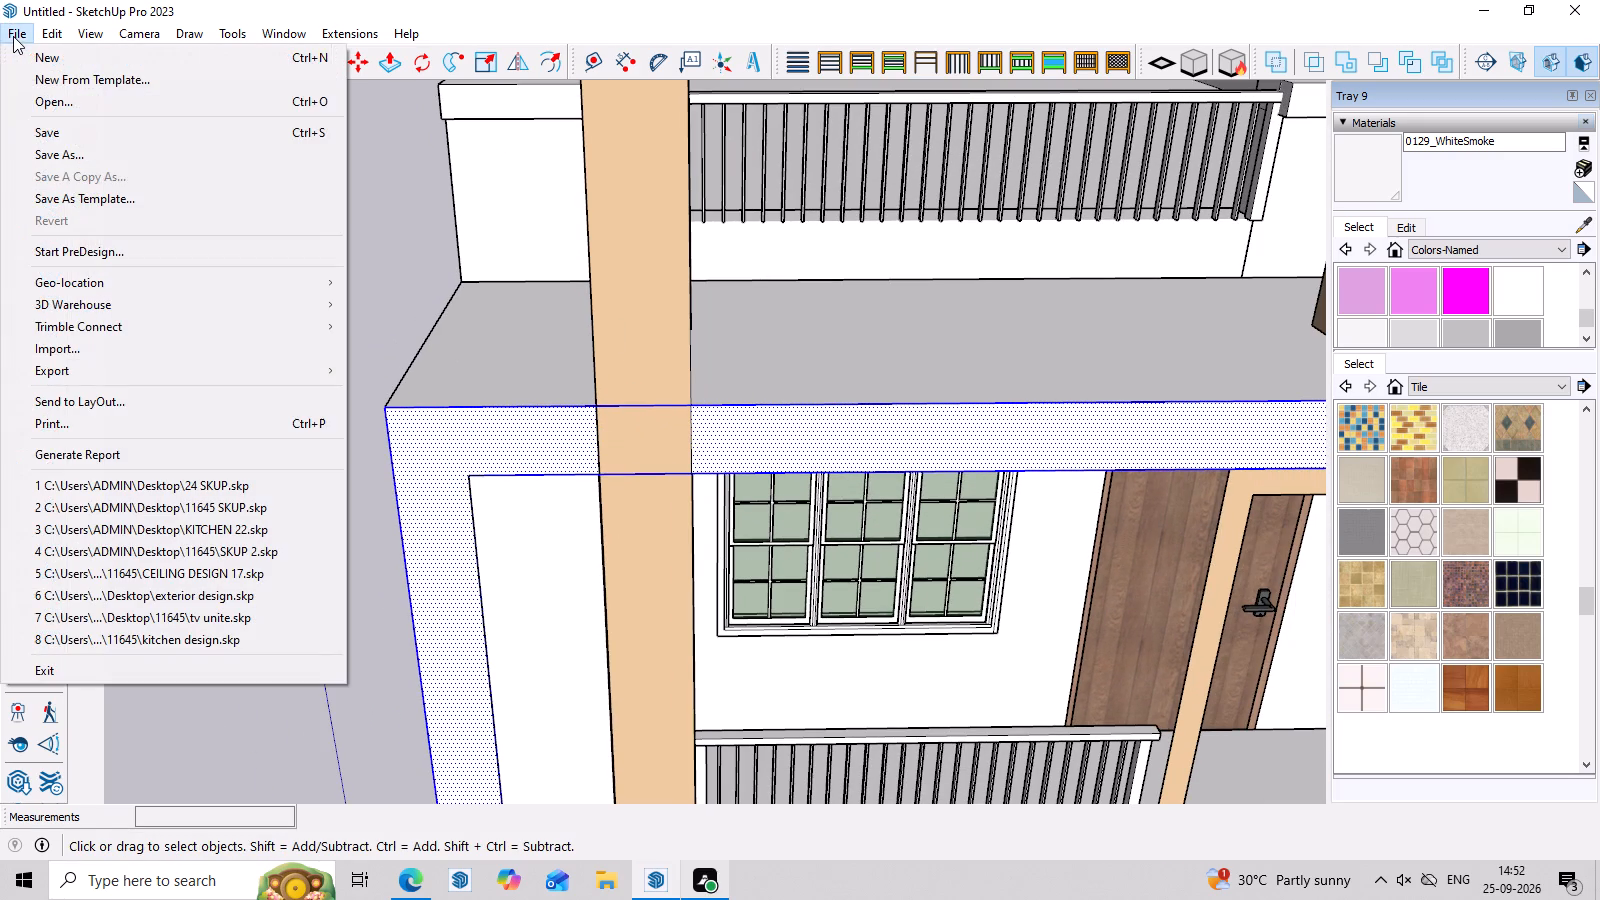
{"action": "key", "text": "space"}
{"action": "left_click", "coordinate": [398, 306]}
Inspect the overlap of the peach column frame and the balcony's upper beam from the front, above and the house's side.
{"action": "scroll", "coordinate": [398, 306], "scroll_direction": "down", "scroll_amount": 3}
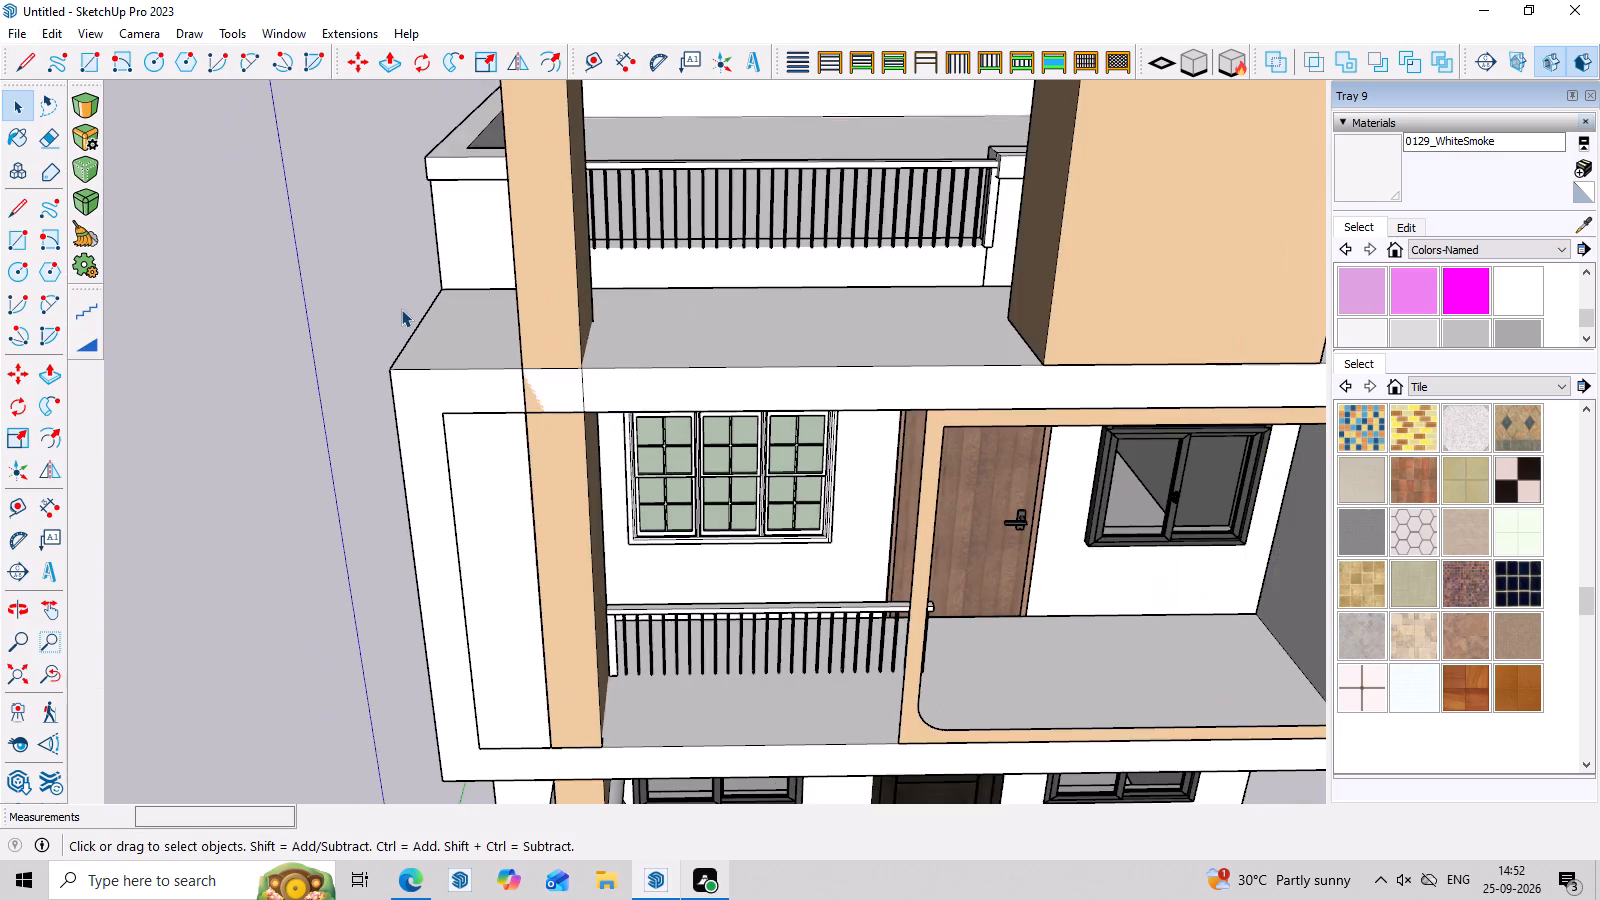
{"action": "middle_click_drag", "start_coordinate": [488, 380], "coordinate": [481, 285]}
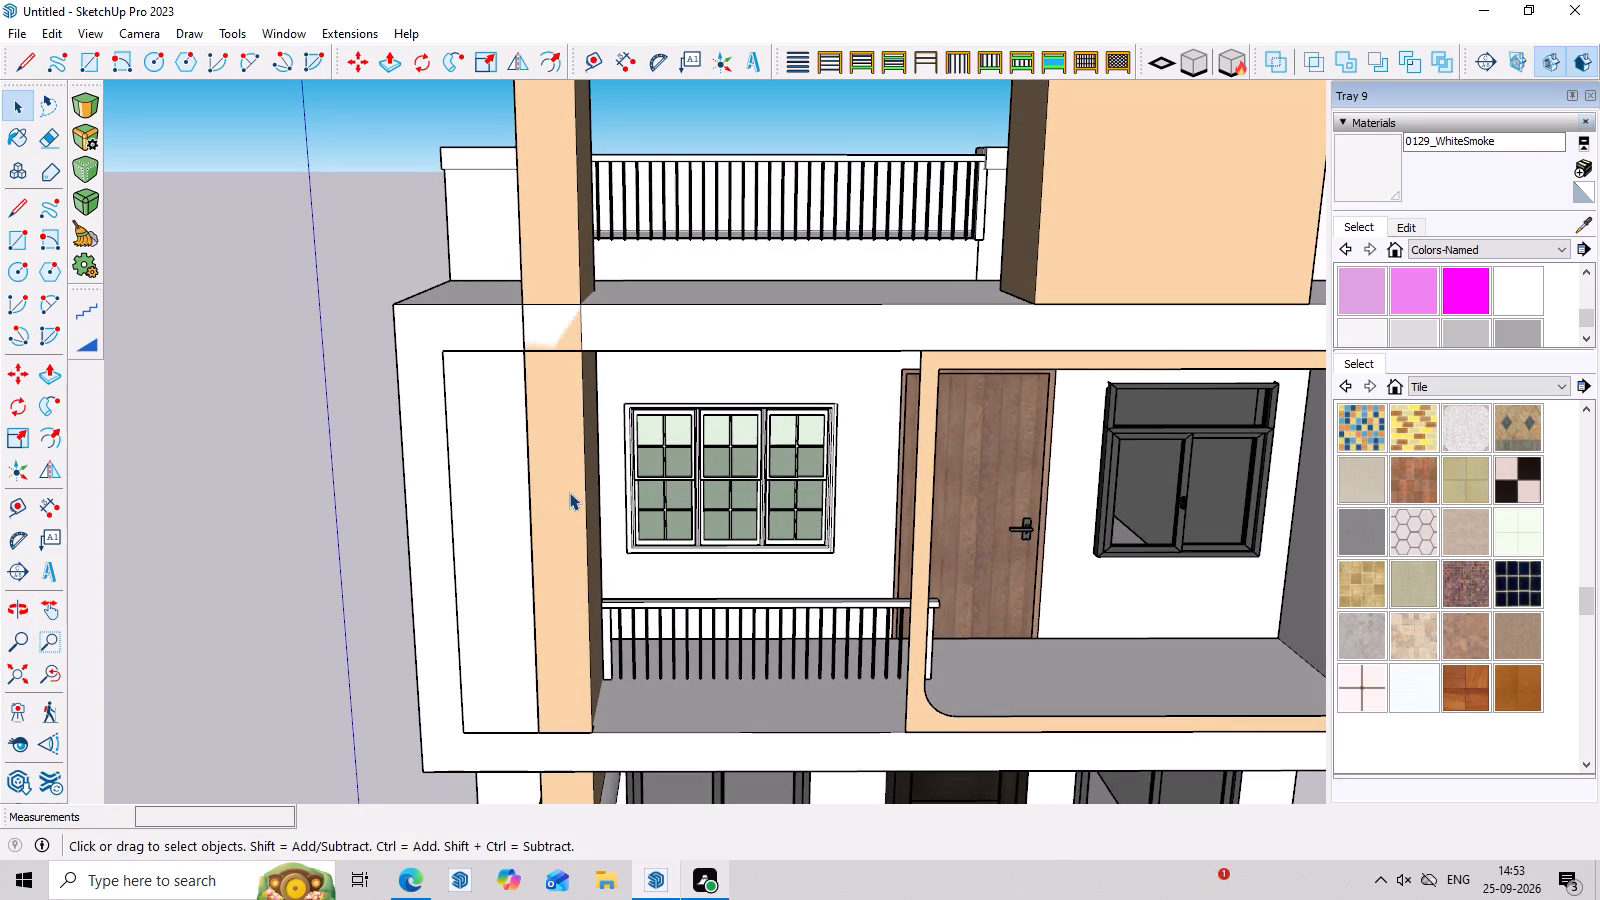
{"action": "middle_click_drag", "start_coordinate": [579, 461], "coordinate": [650, 499]}
{"action": "scroll", "coordinate": [593, 370], "scroll_direction": "up", "scroll_amount": 7}
{"action": "middle_click_drag", "start_coordinate": [681, 492], "coordinate": [685, 416]}
{"action": "scroll", "coordinate": [613, 369], "scroll_direction": "up", "scroll_amount": 3}
{"action": "left_click", "coordinate": [589, 311]}
{"action": "middle_click_drag", "start_coordinate": [690, 424], "coordinate": [695, 479]}
{"action": "key", "text": "space"}
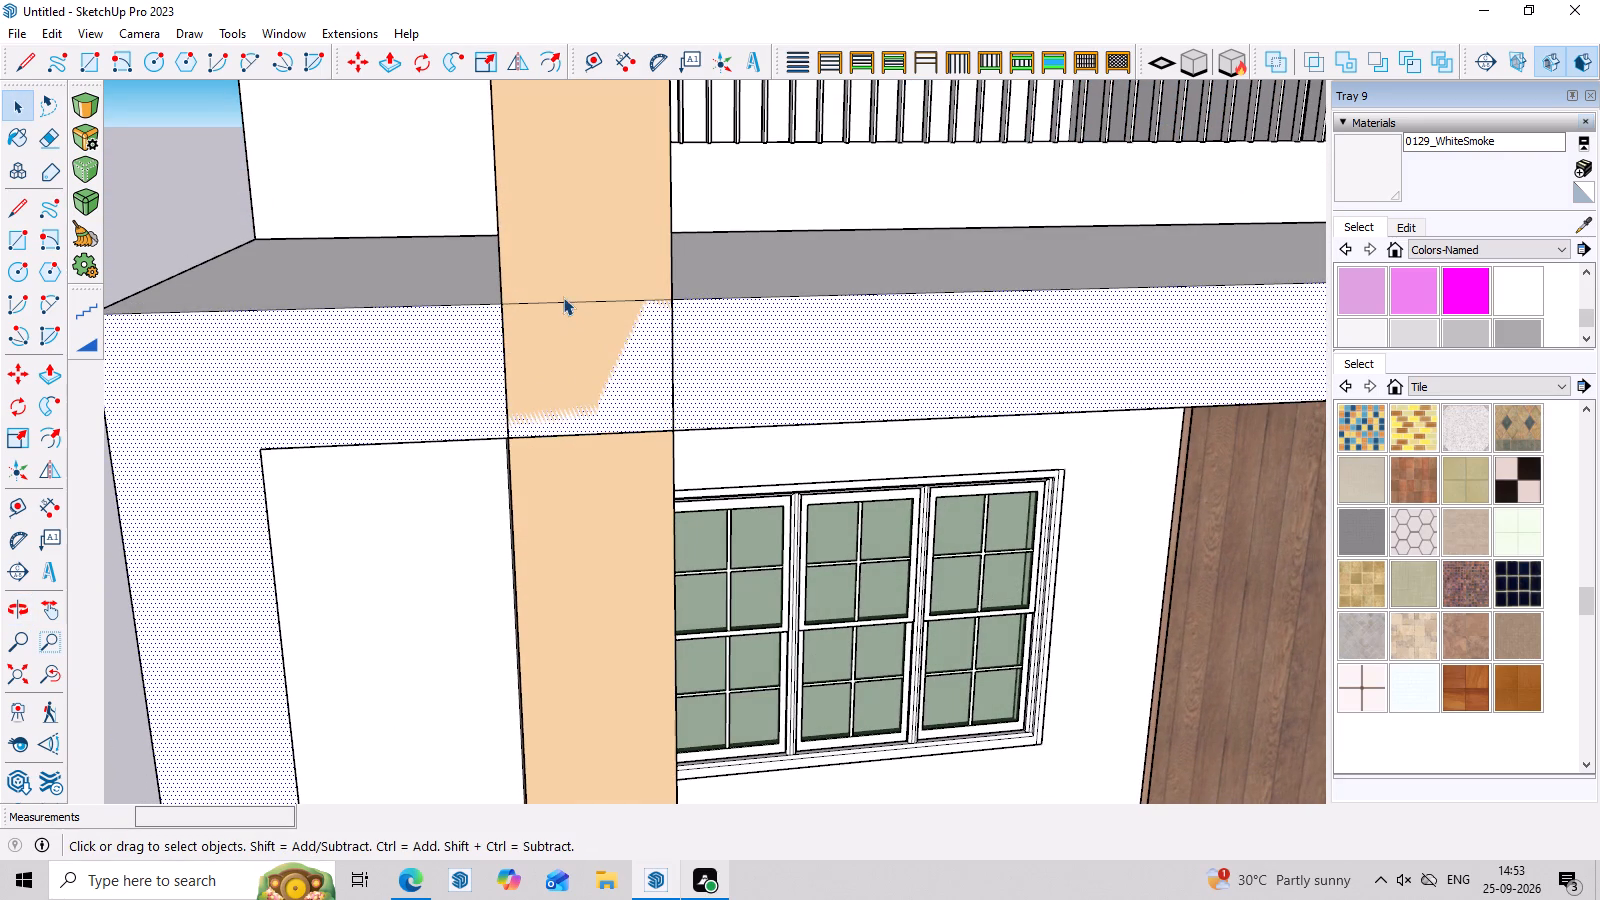
{"action": "left_click", "coordinate": [563, 297]}
{"action": "middle_click_drag", "start_coordinate": [638, 340], "coordinate": [733, 513]}
{"action": "scroll", "coordinate": [763, 533], "scroll_direction": "up", "scroll_amount": 3}
{"action": "middle_click_drag", "start_coordinate": [790, 559], "coordinate": [811, 539]}
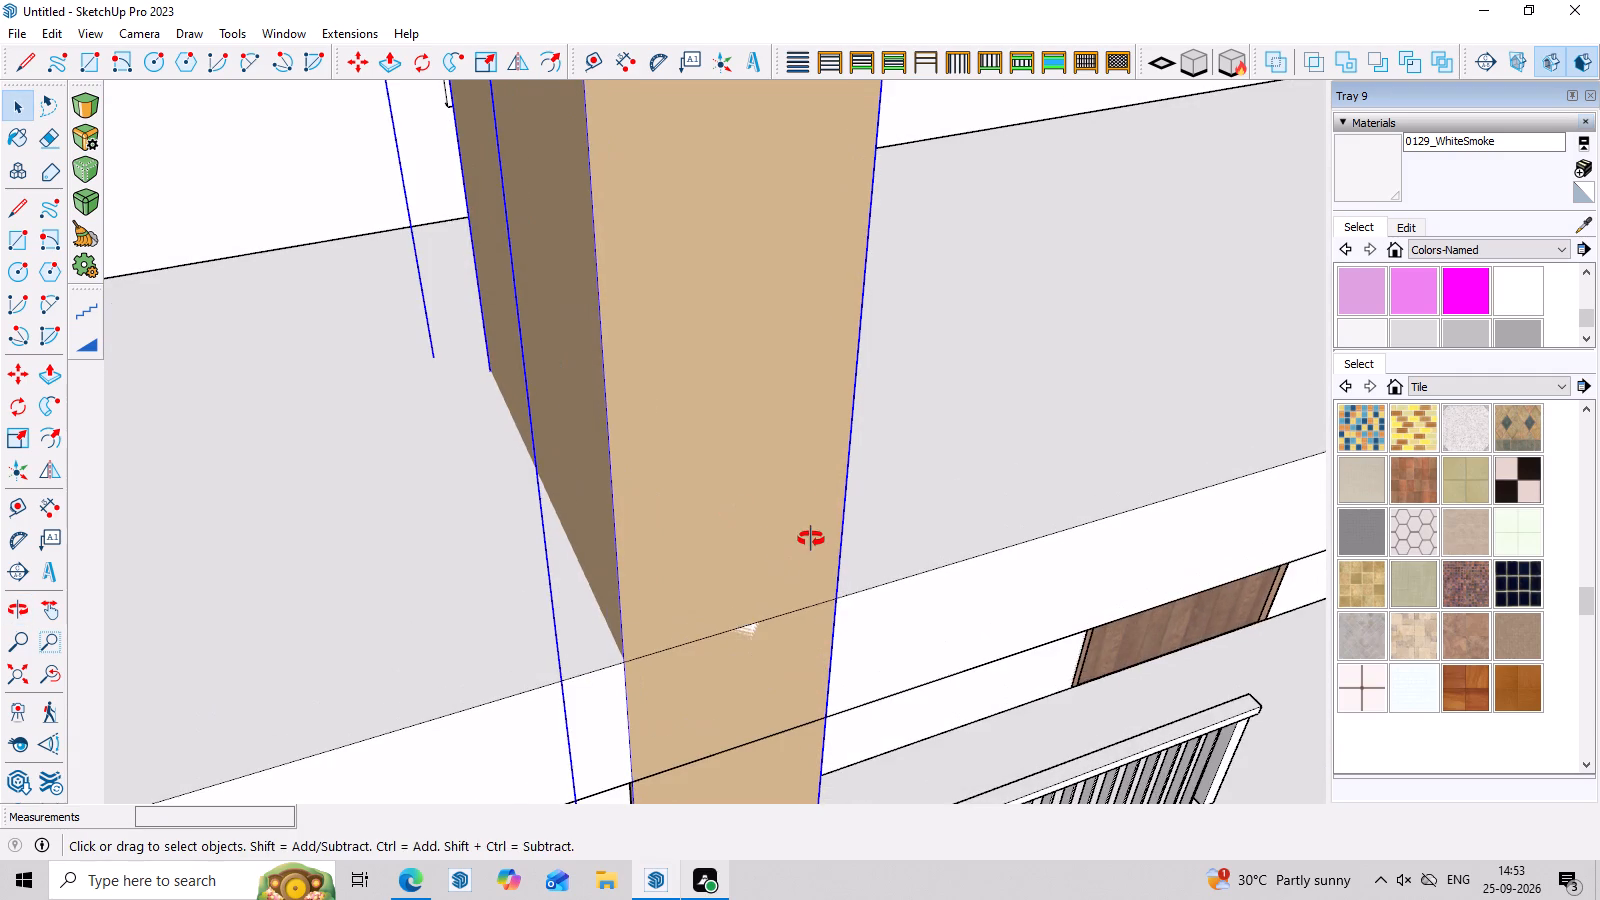
{"action": "middle_click_drag", "start_coordinate": [811, 539], "coordinate": [675, 331]}
{"action": "scroll", "coordinate": [680, 274], "scroll_direction": "down", "scroll_amount": 11}
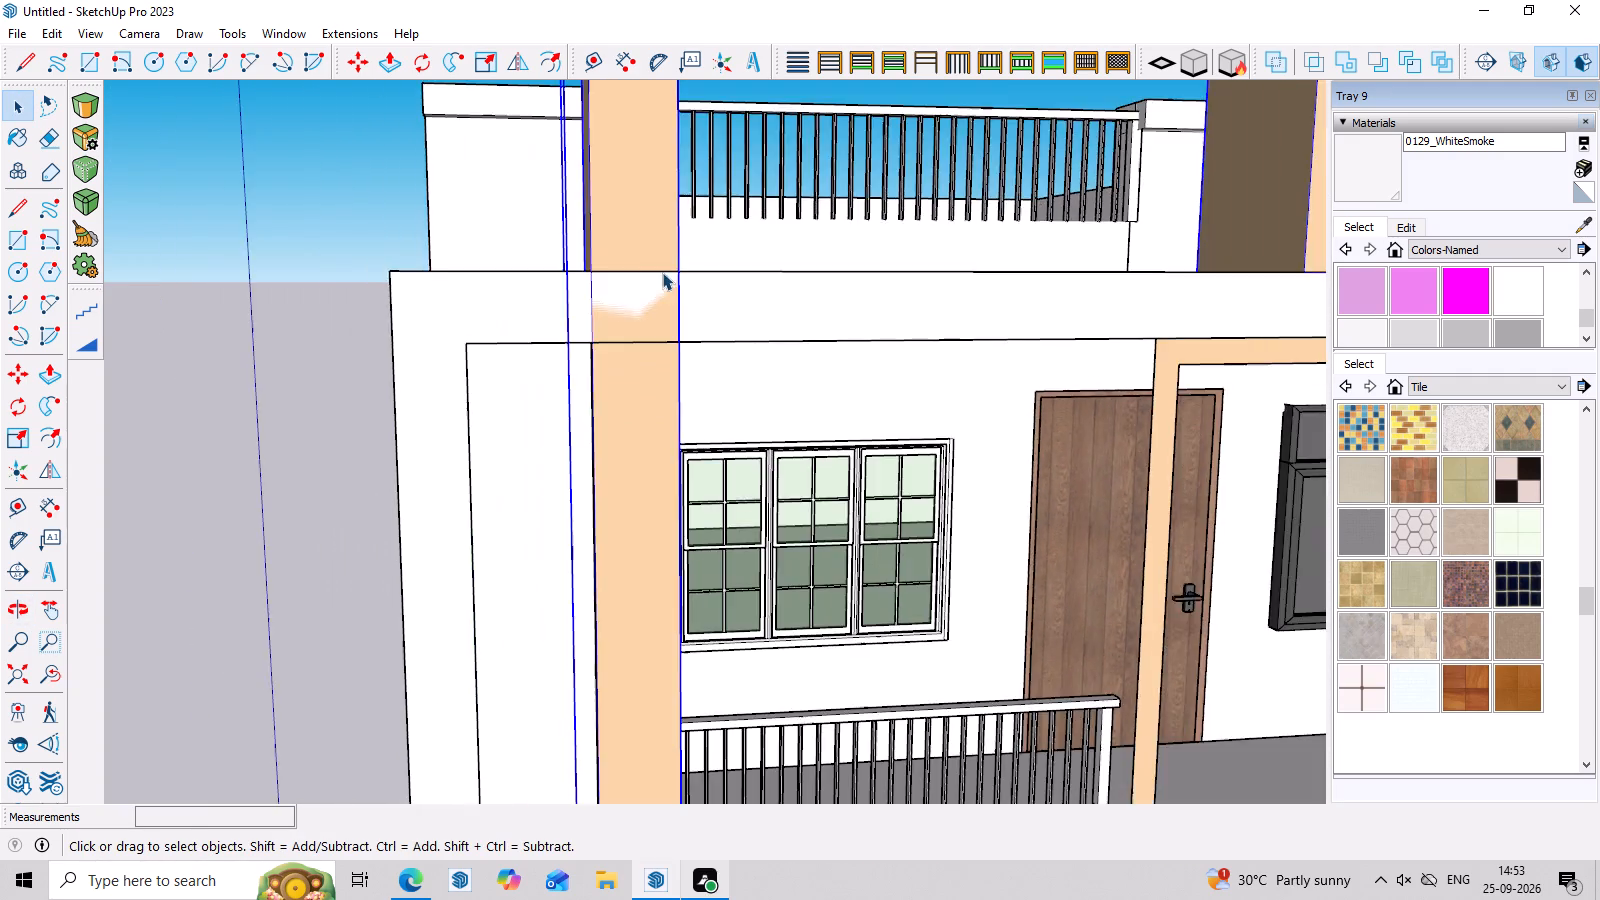
{"action": "scroll", "coordinate": [662, 272], "scroll_direction": "down", "scroll_amount": 7}
{"action": "middle_click_drag", "start_coordinate": [693, 342], "coordinate": [678, 376]}
{"action": "scroll", "coordinate": [678, 376], "scroll_direction": "down", "scroll_amount": 10}
{"action": "middle_click_drag", "start_coordinate": [693, 390], "coordinate": [1035, 492]}
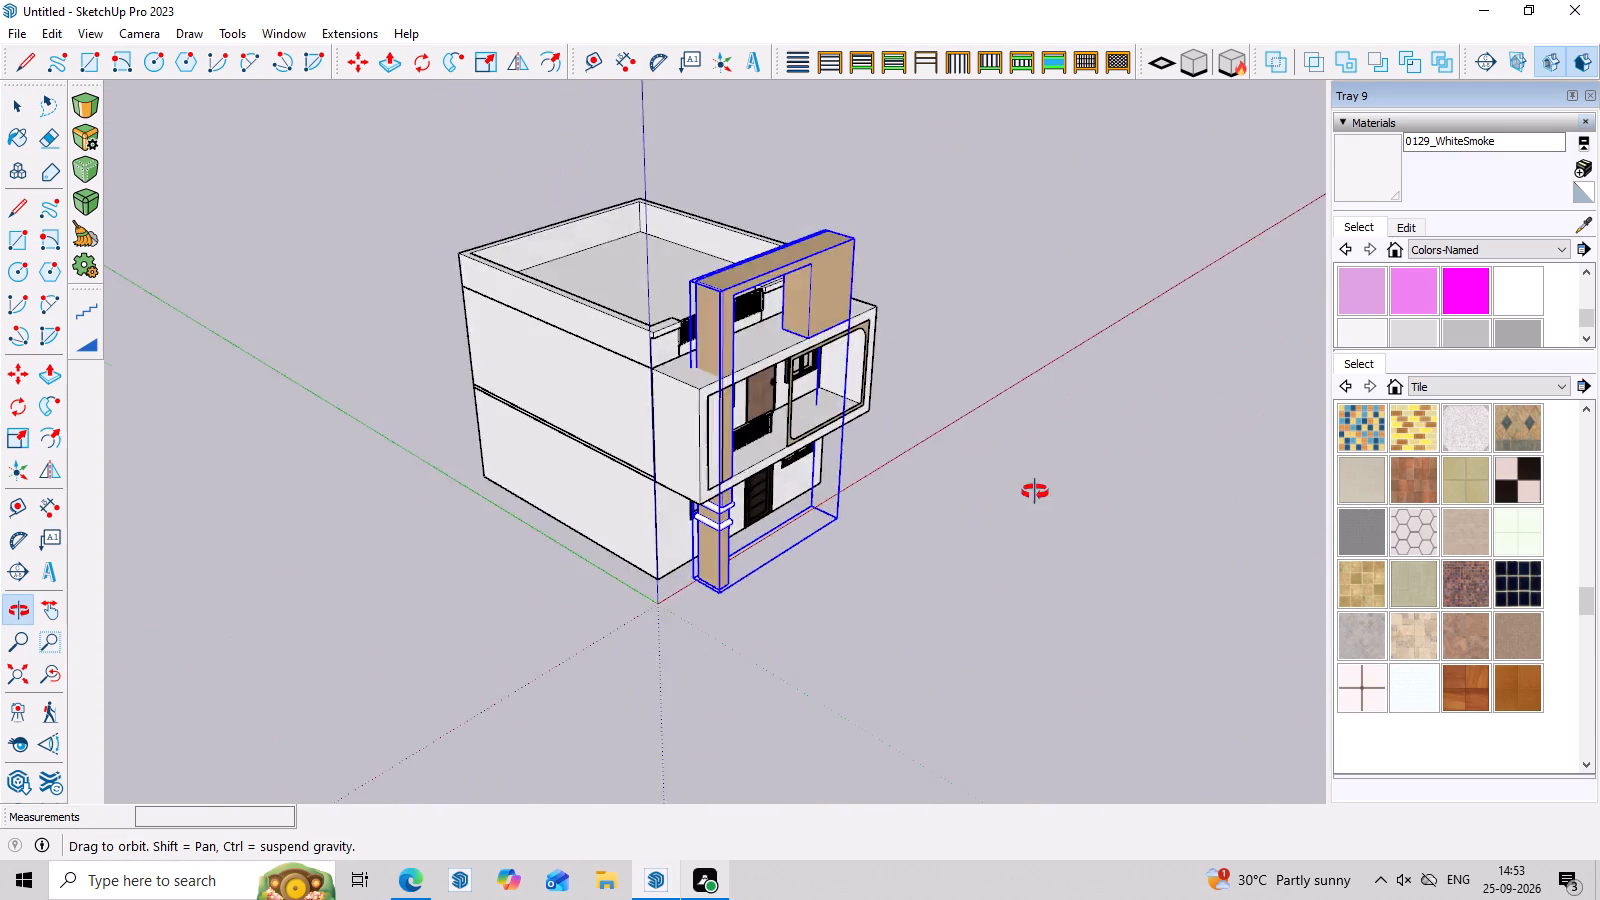
{"action": "middle_click_drag", "start_coordinate": [1035, 492], "coordinate": [512, 553]}
{"action": "scroll", "coordinate": [714, 533], "scroll_direction": "up", "scroll_amount": 5}
{"action": "scroll", "coordinate": [801, 589], "scroll_direction": "up", "scroll_amount": 1}
{"action": "middle_click_drag", "start_coordinate": [815, 582], "coordinate": [910, 459]}
{"action": "scroll", "coordinate": [527, 100], "scroll_direction": "up", "scroll_amount": 11}
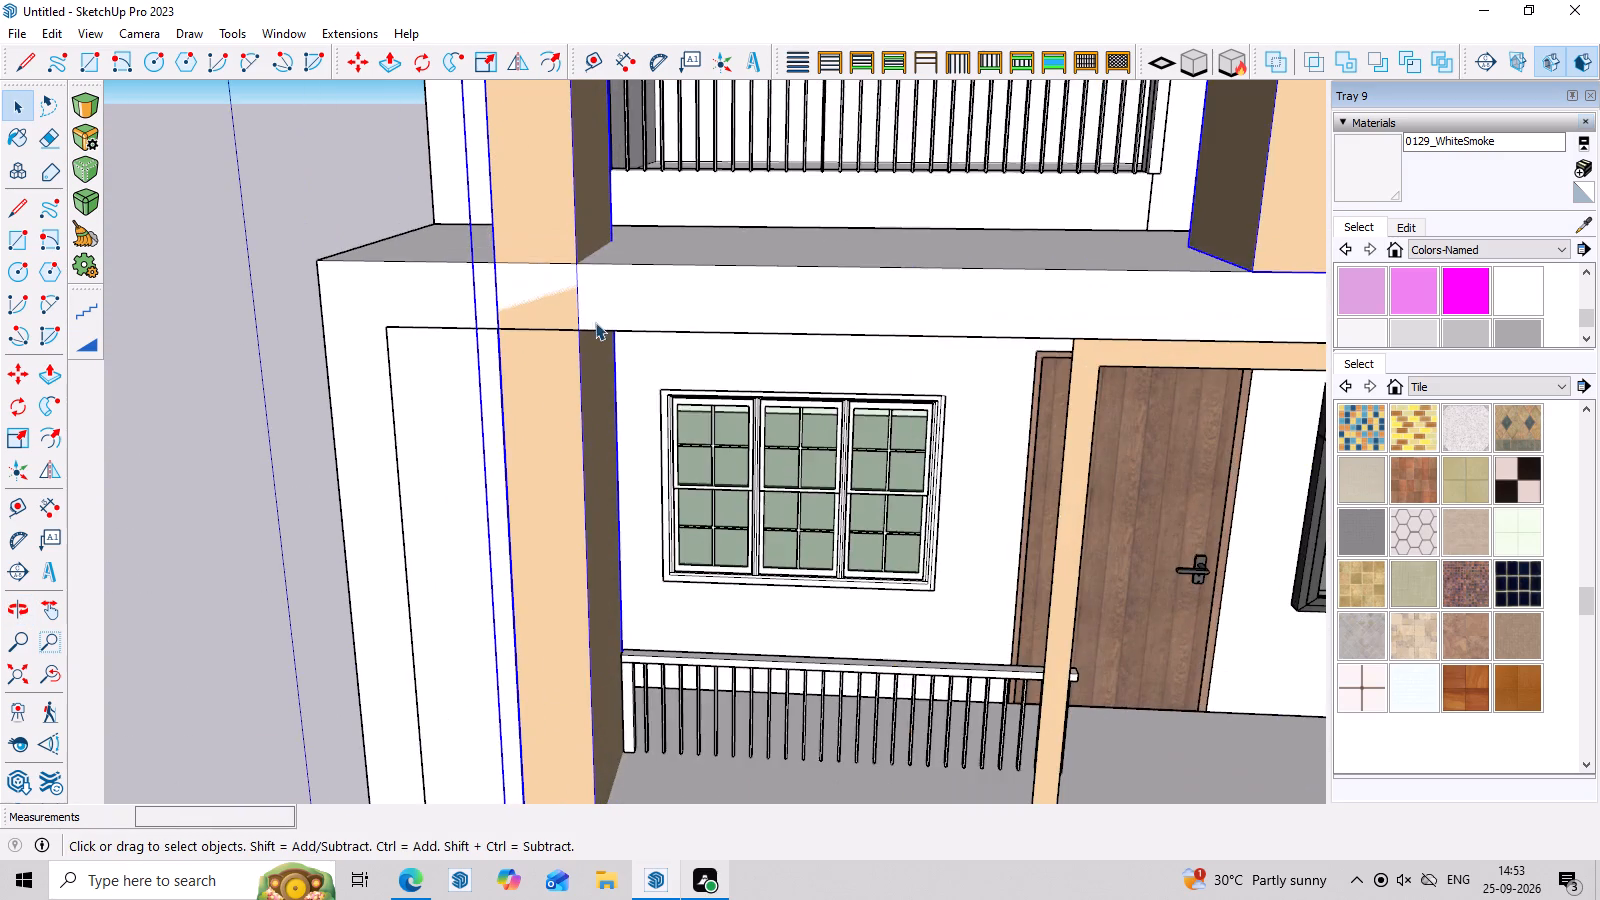
{"action": "middle_click_drag", "start_coordinate": [595, 323], "coordinate": [609, 383]}
{"action": "scroll", "coordinate": [518, 299], "scroll_direction": "up", "scroll_amount": 7}
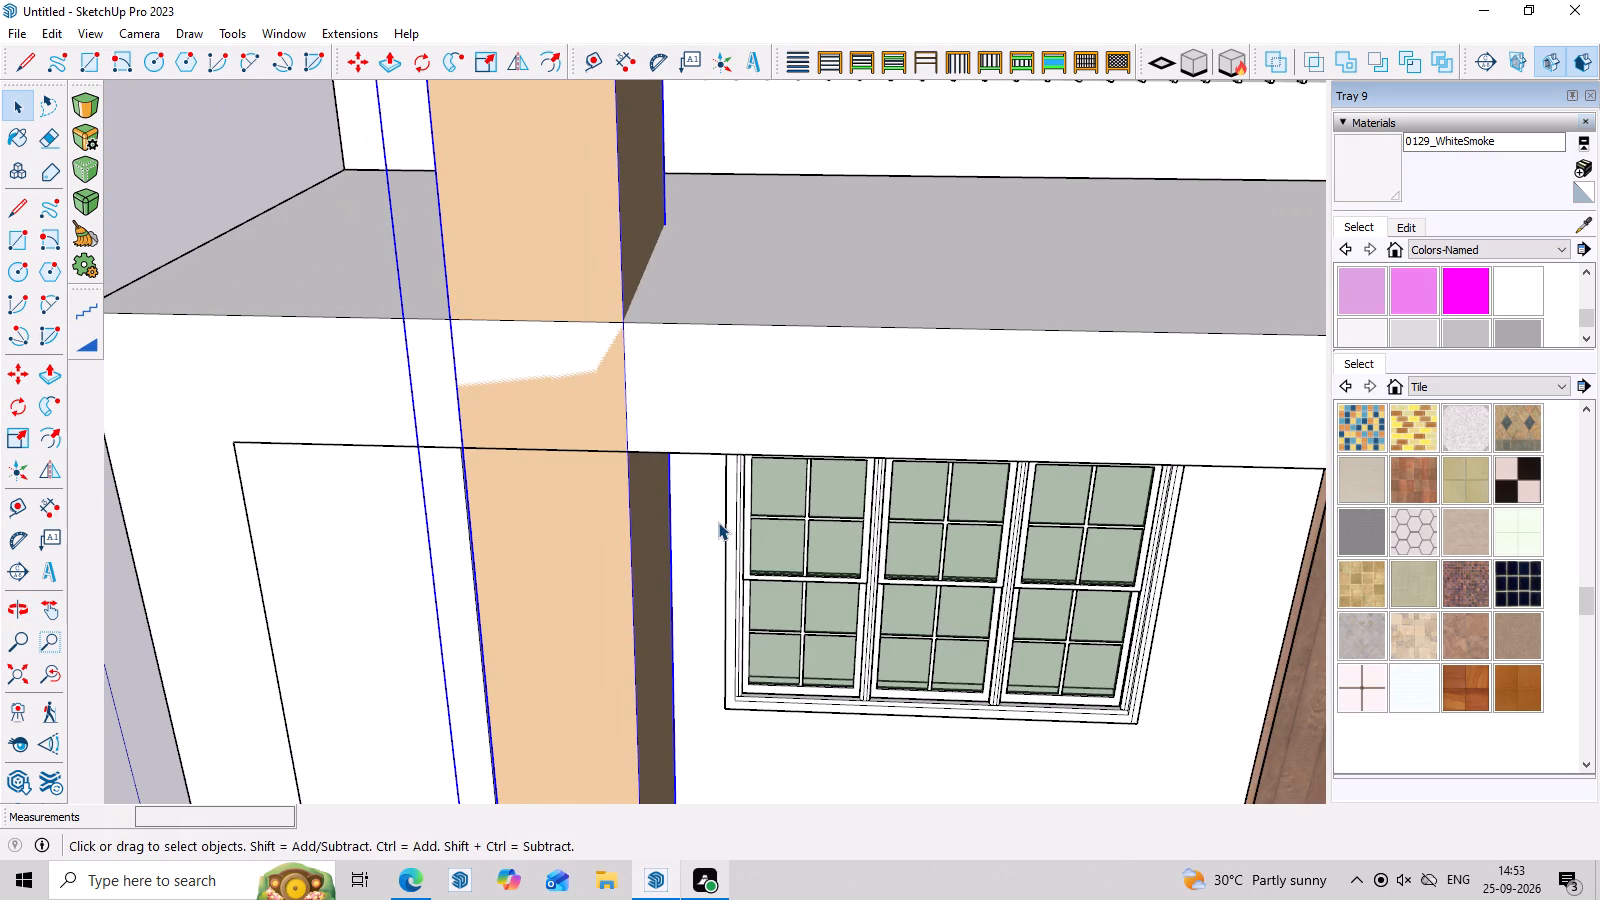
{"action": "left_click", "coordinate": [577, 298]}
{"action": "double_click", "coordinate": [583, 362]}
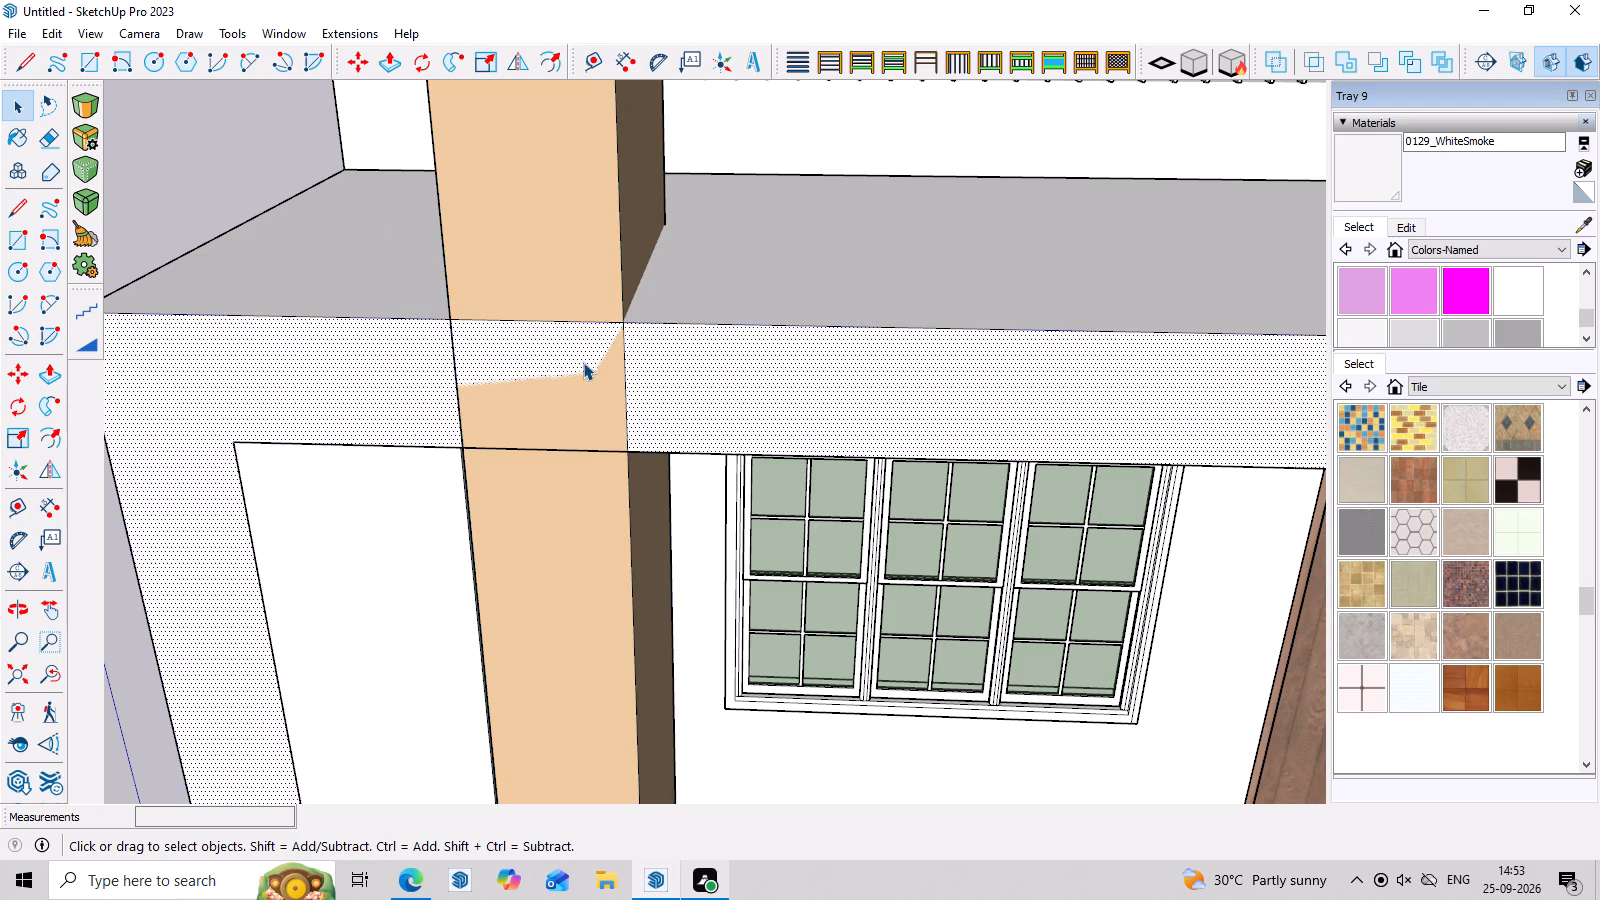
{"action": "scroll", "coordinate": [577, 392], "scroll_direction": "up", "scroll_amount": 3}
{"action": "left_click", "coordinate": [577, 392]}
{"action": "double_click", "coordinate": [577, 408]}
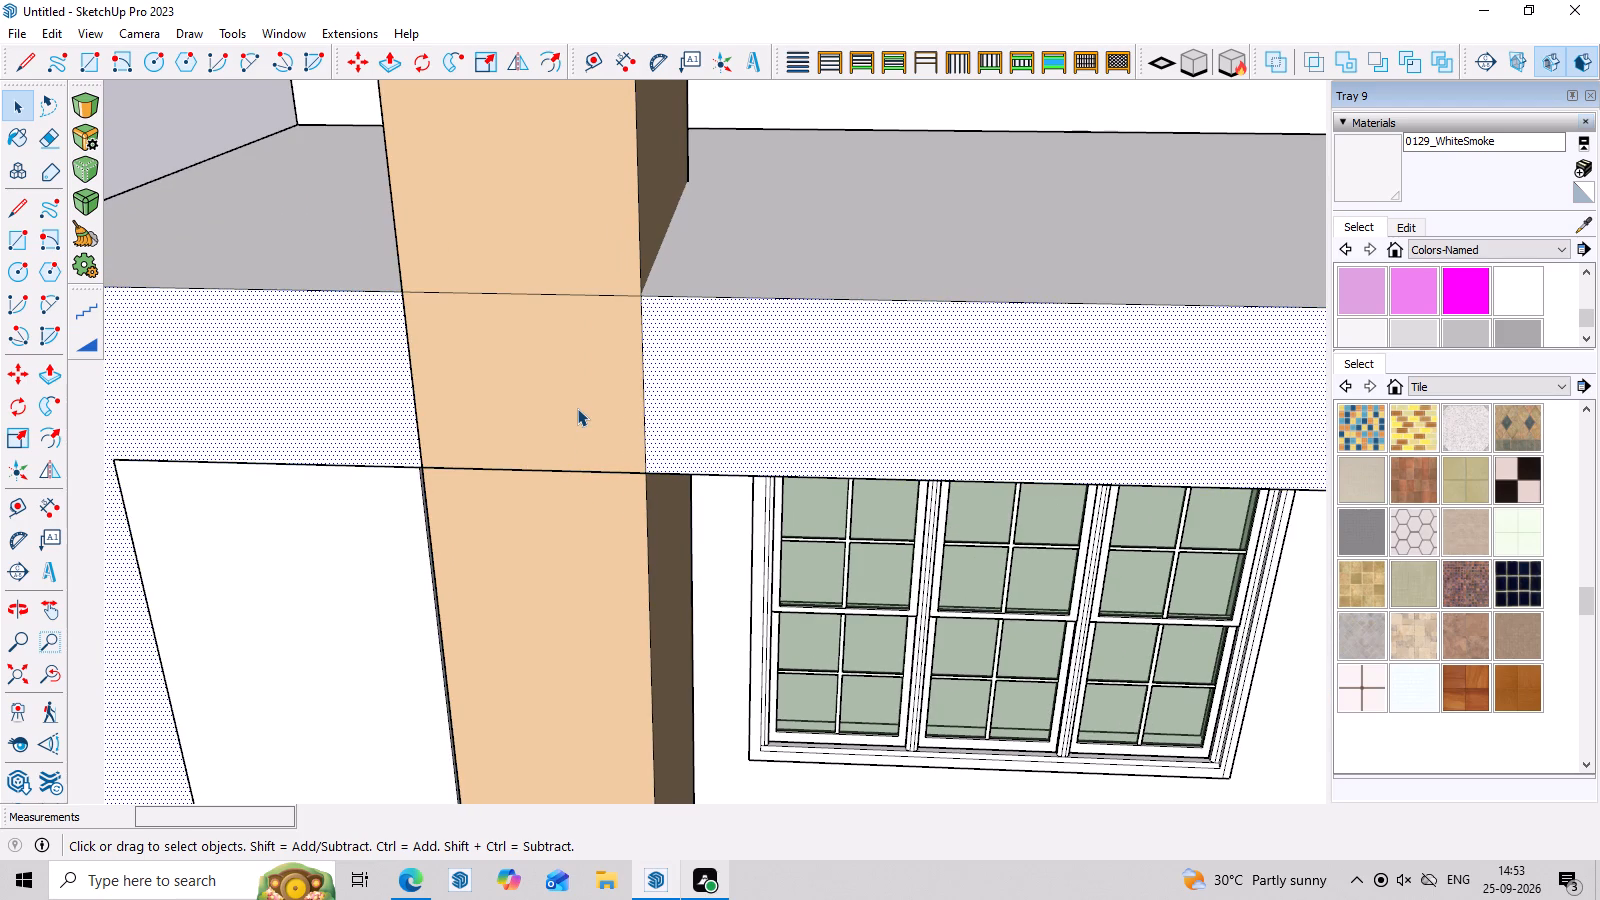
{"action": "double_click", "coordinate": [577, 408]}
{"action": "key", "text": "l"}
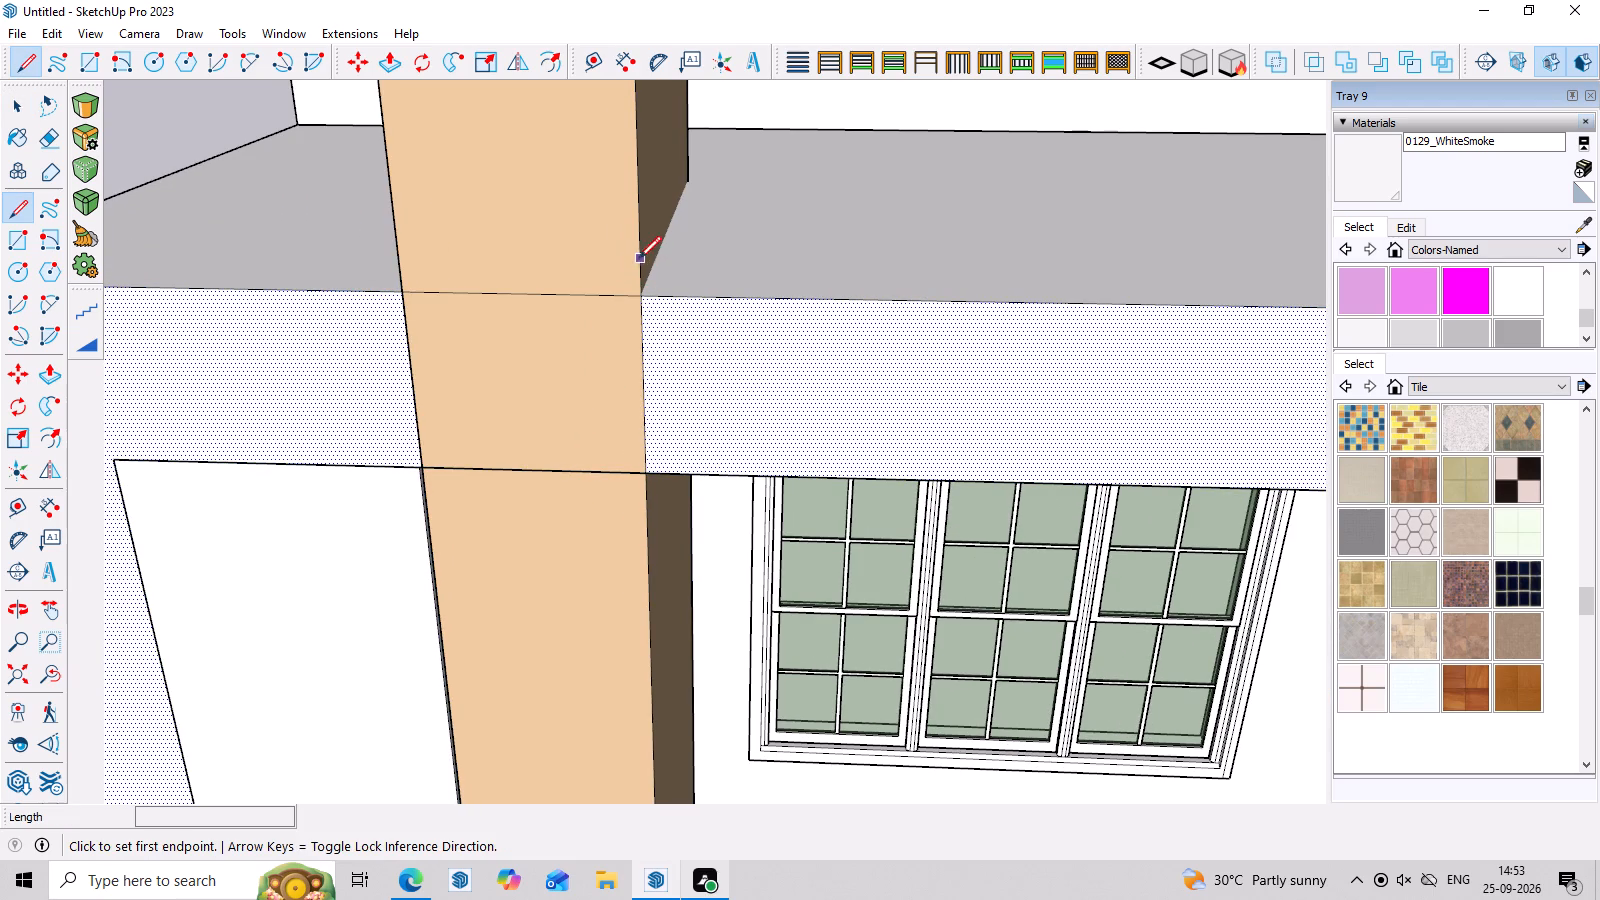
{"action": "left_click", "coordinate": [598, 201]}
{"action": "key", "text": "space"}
Open the peach column frame and split its front face with two 1' 2" lines along the balcony beam's upper and lower edges.
{"action": "double_click", "coordinate": [594, 199]}
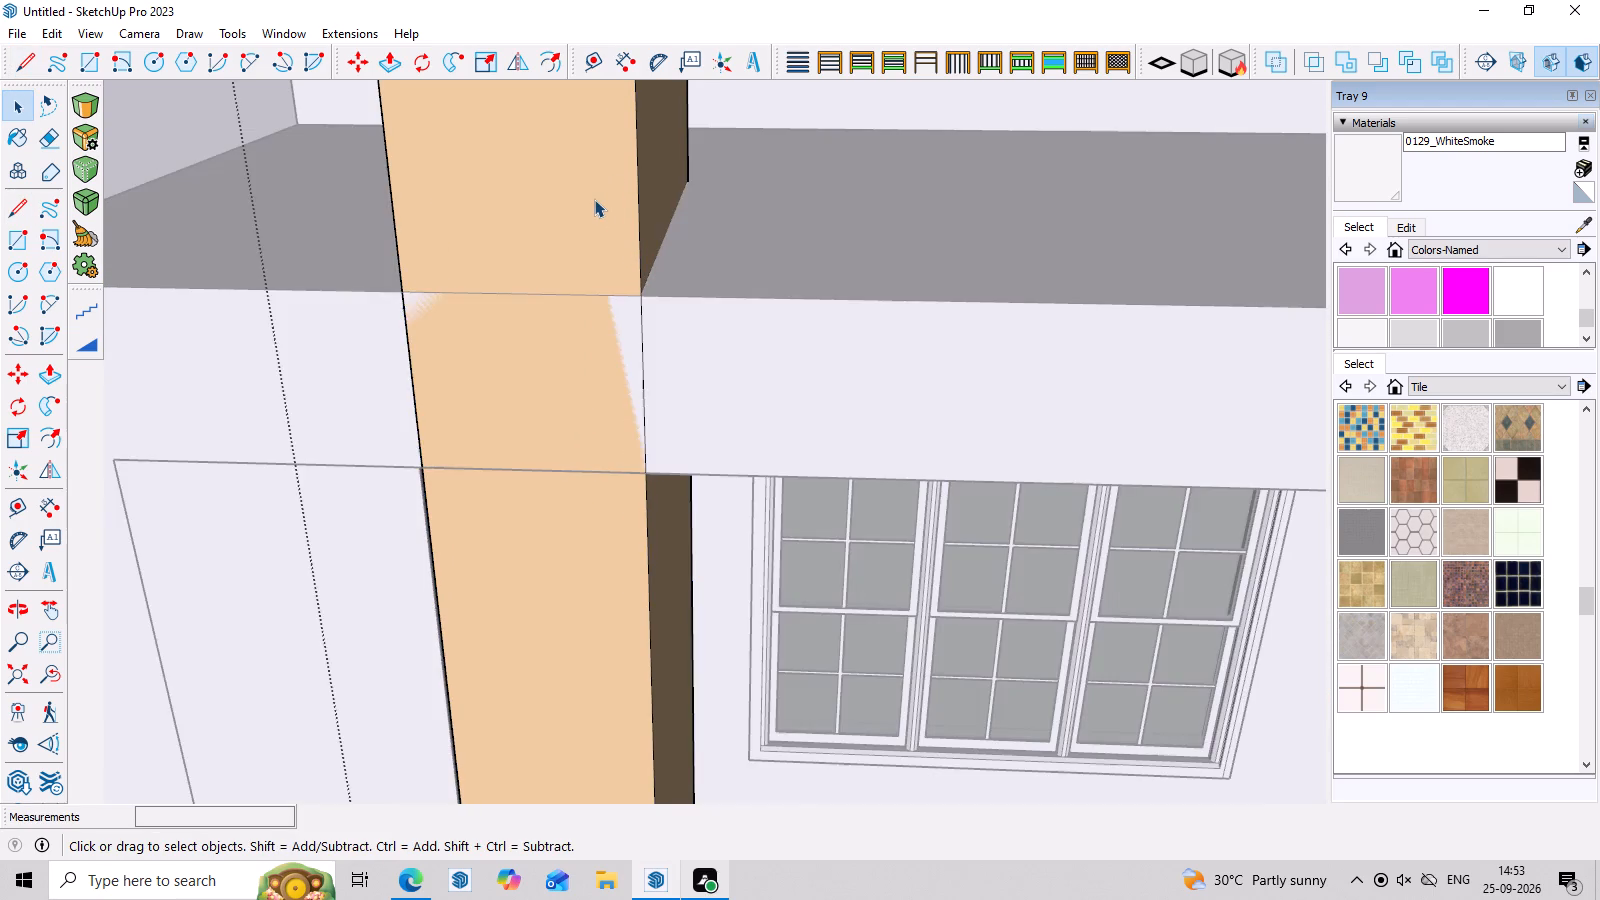
{"action": "scroll", "coordinate": [594, 199], "scroll_direction": "up", "scroll_amount": 3}
{"action": "left_click", "coordinate": [594, 199]}
{"action": "key", "text": "l"}
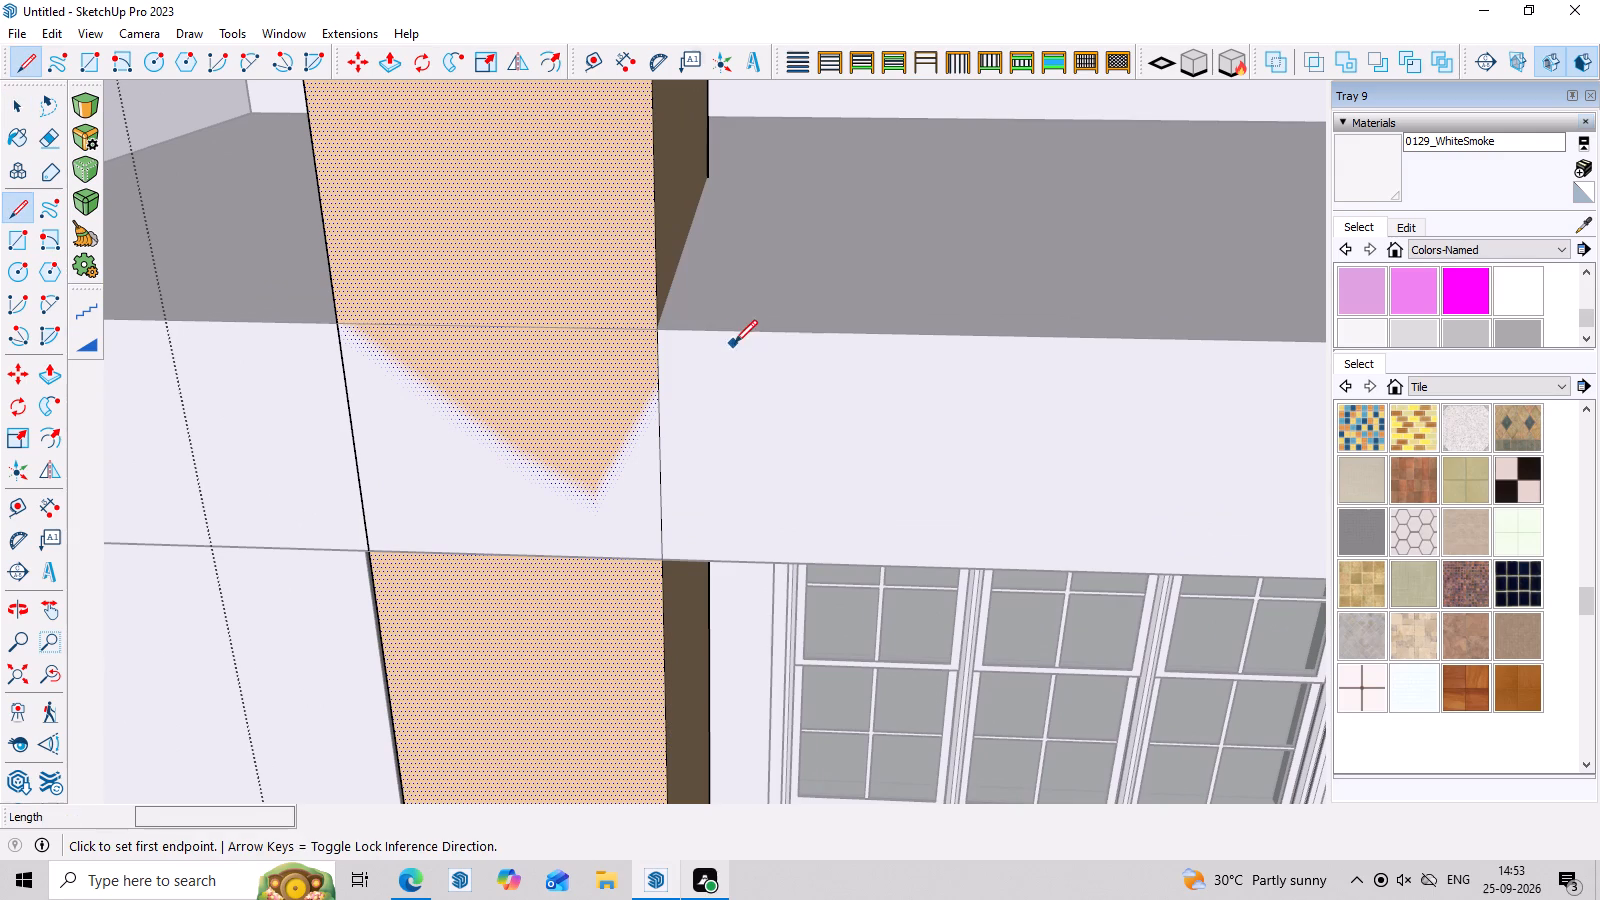
{"action": "left_click", "coordinate": [655, 330]}
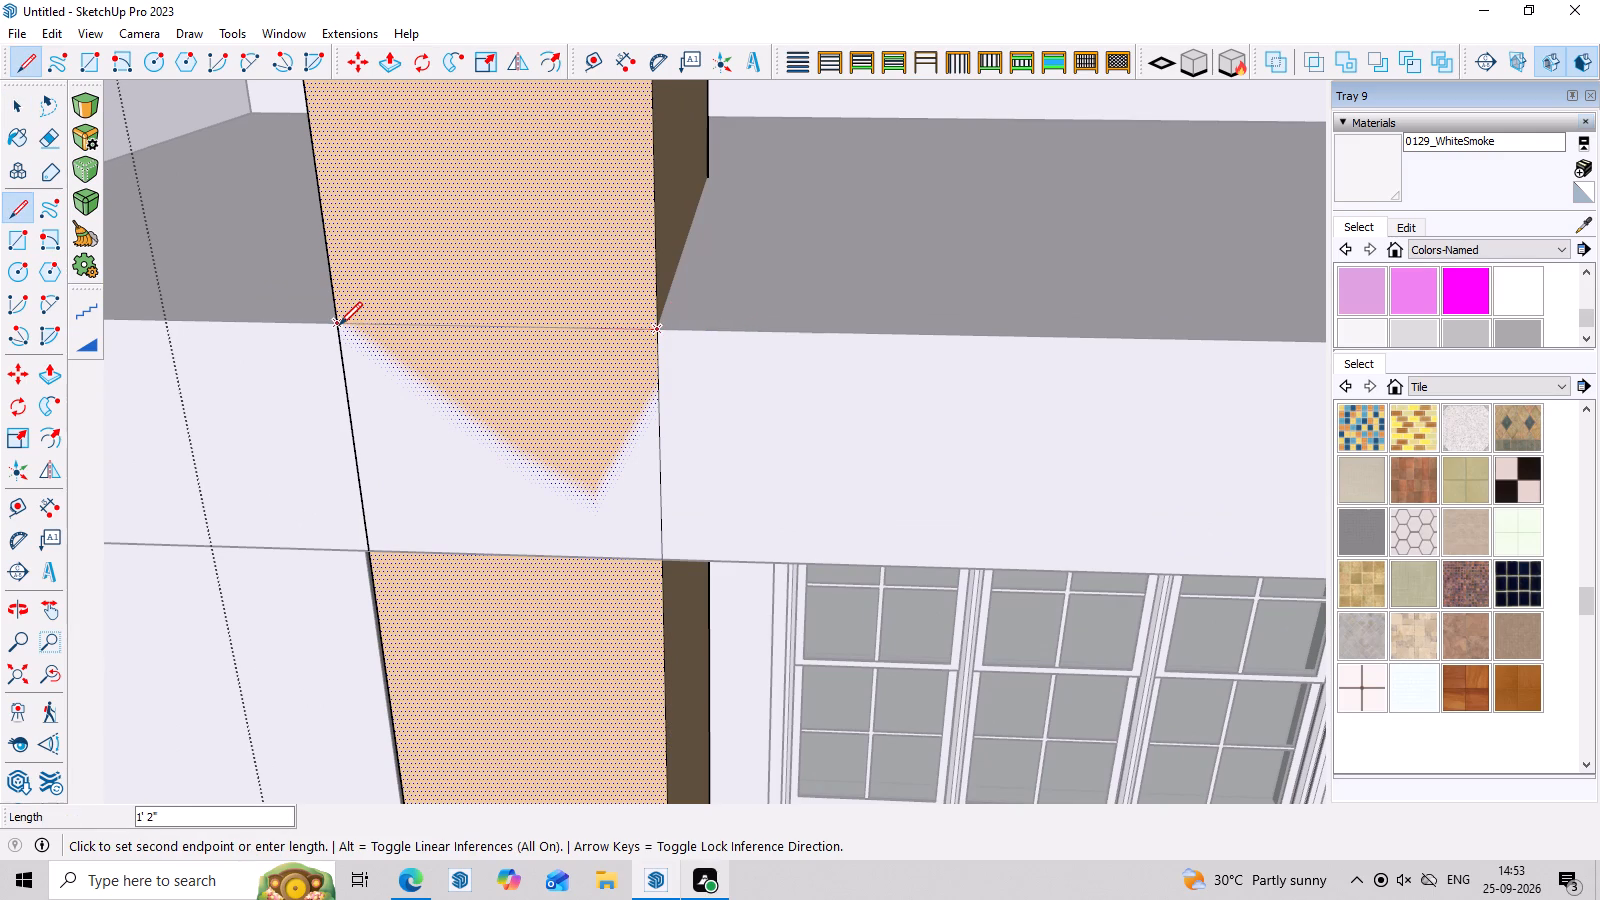
{"action": "left_click", "coordinate": [339, 325]}
{"action": "key", "text": "Escape"}
{"action": "key", "text": "space"}
{"action": "left_click", "coordinate": [565, 393]}
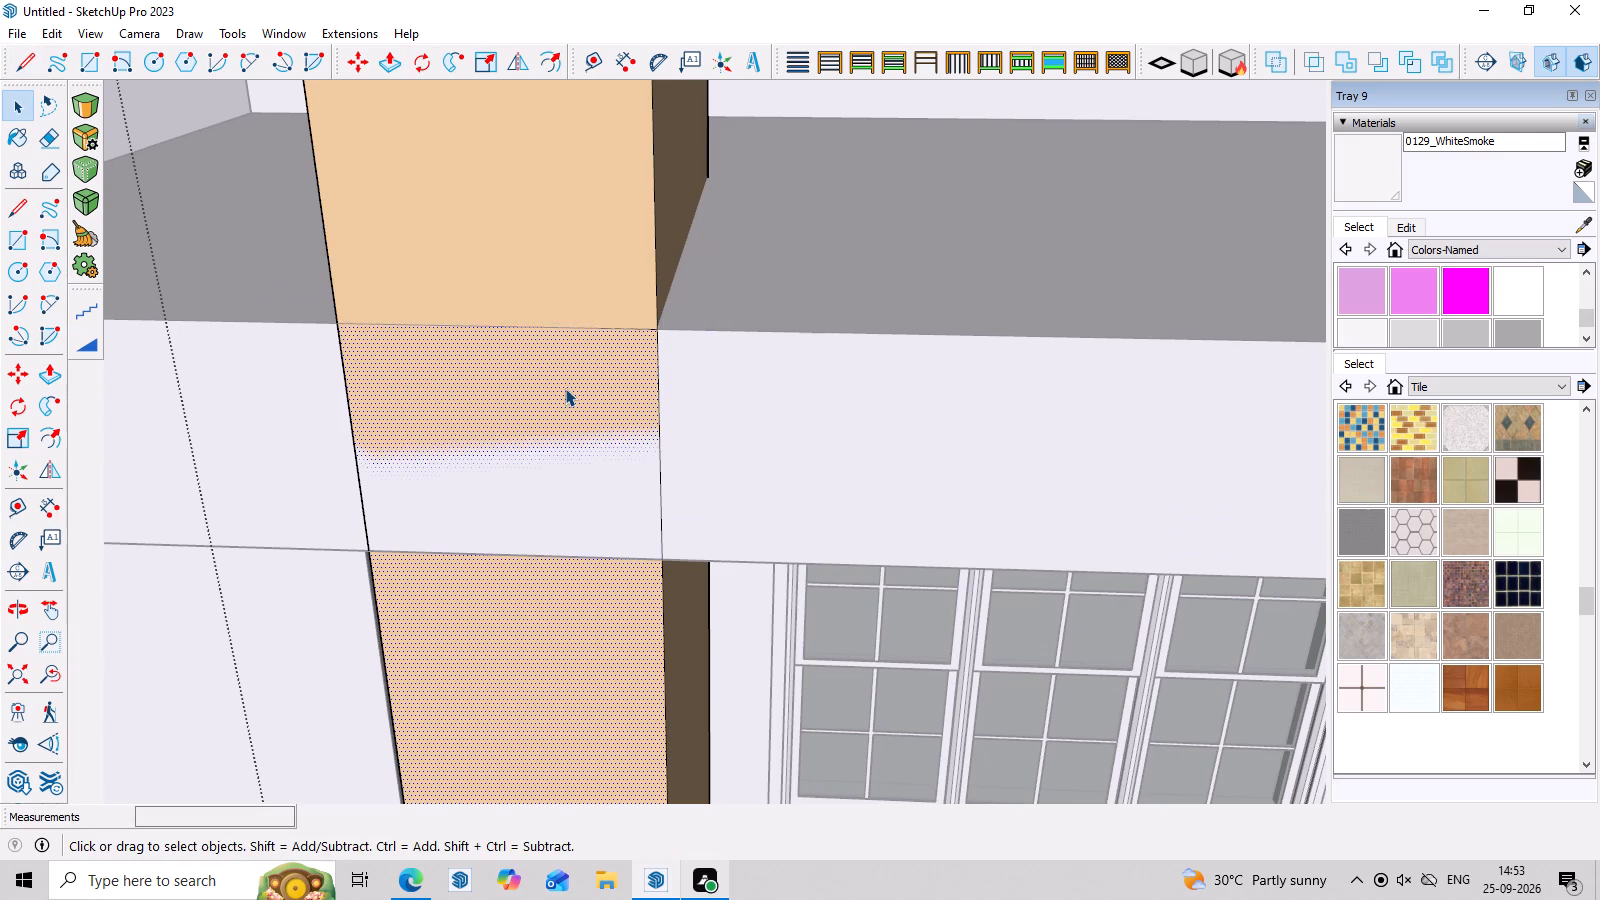
{"action": "key", "text": "l"}
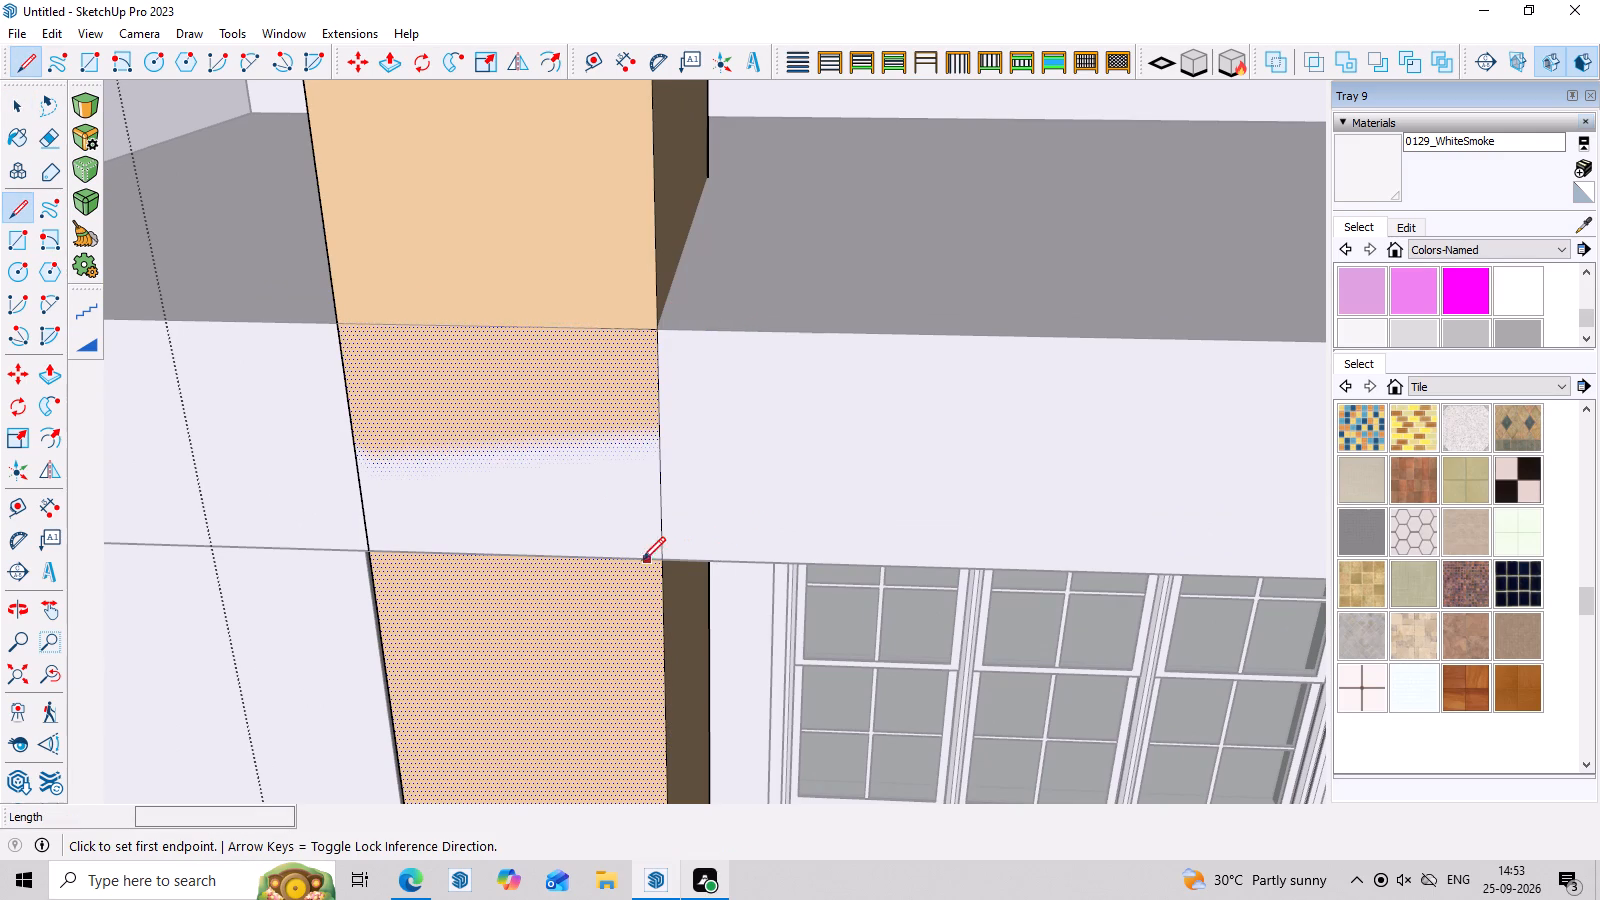
{"action": "left_click", "coordinate": [658, 562]}
{"action": "left_click", "coordinate": [369, 551]}
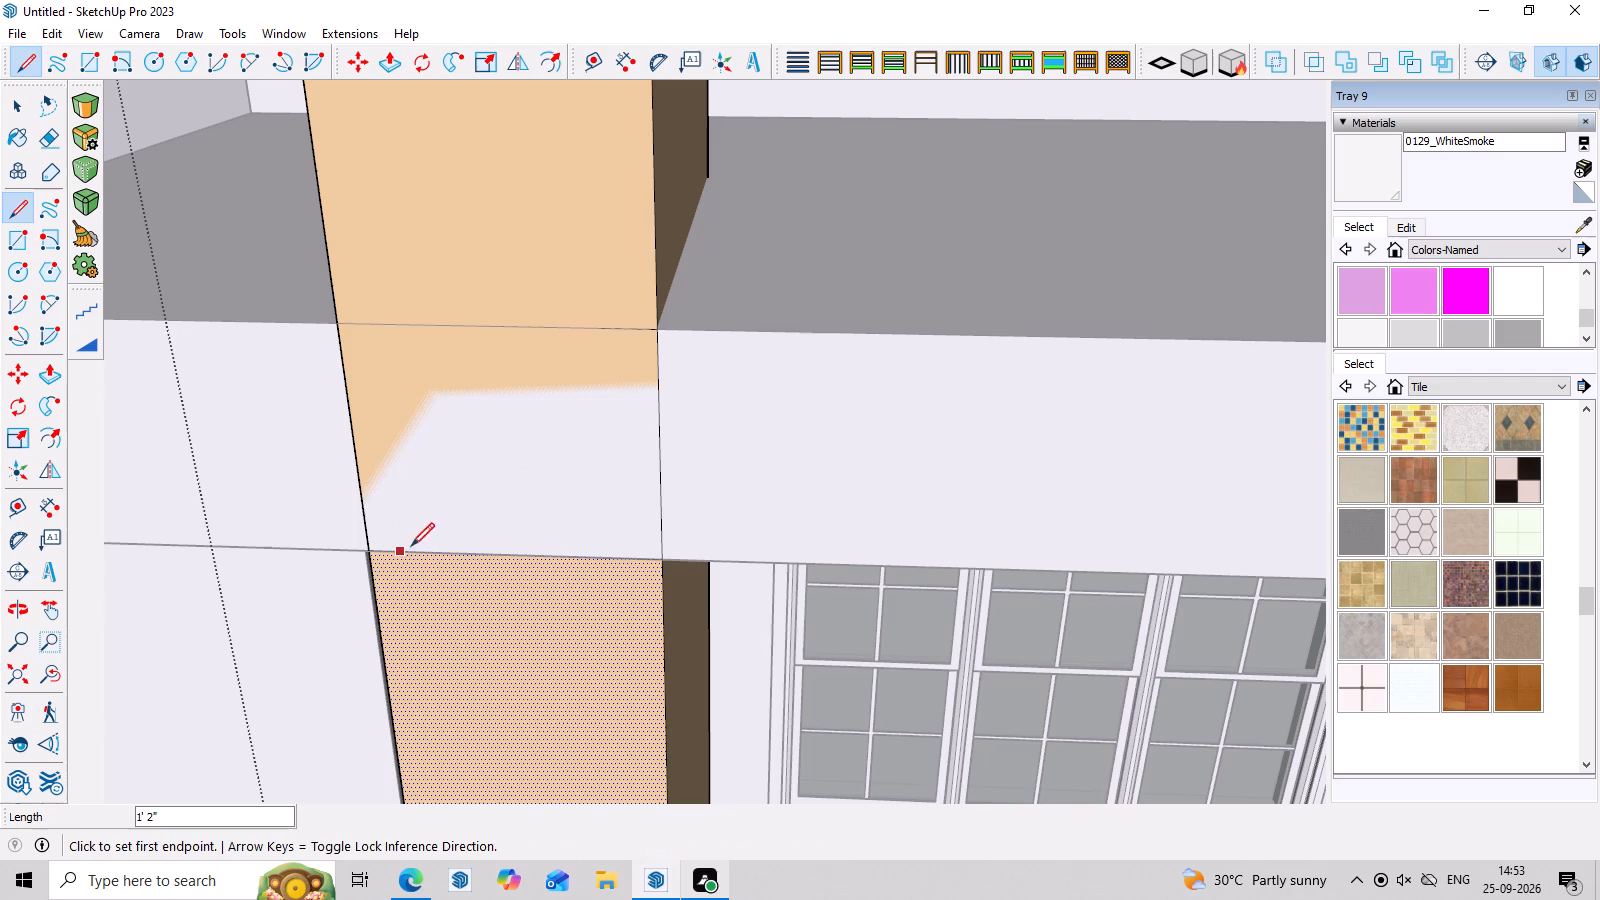
{"action": "key", "text": "Escape"}
Cut out the section of the column's front face that overlaps the balcony's upper beam.
{"action": "key", "text": "space"}
{"action": "left_click", "coordinate": [527, 417]}
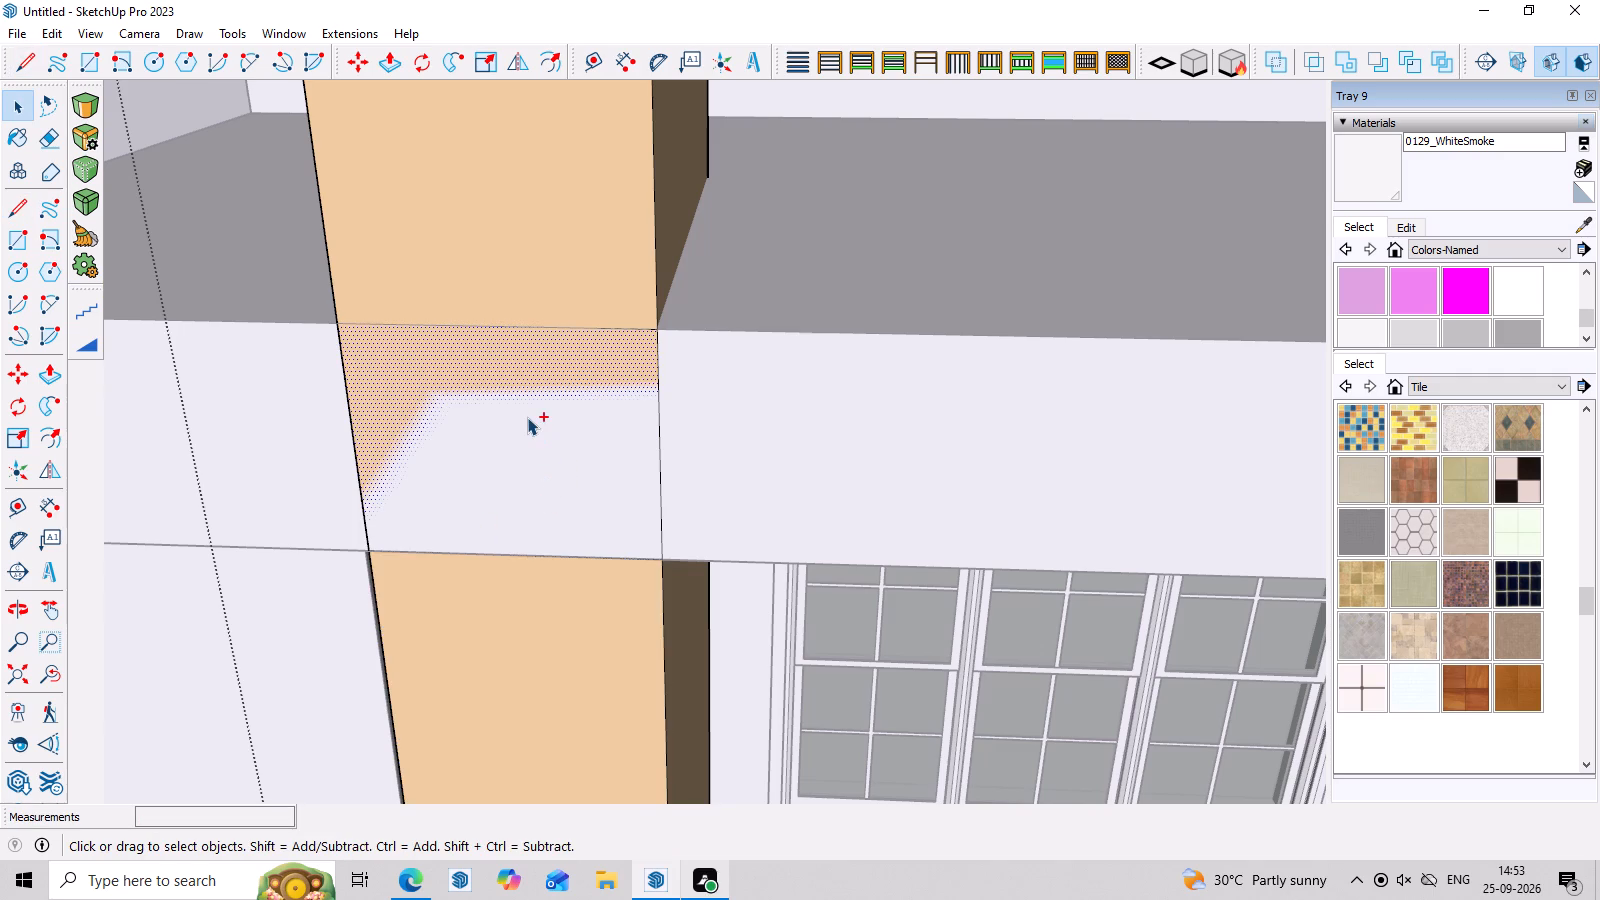
{"action": "key", "text": "ctrl+x"}
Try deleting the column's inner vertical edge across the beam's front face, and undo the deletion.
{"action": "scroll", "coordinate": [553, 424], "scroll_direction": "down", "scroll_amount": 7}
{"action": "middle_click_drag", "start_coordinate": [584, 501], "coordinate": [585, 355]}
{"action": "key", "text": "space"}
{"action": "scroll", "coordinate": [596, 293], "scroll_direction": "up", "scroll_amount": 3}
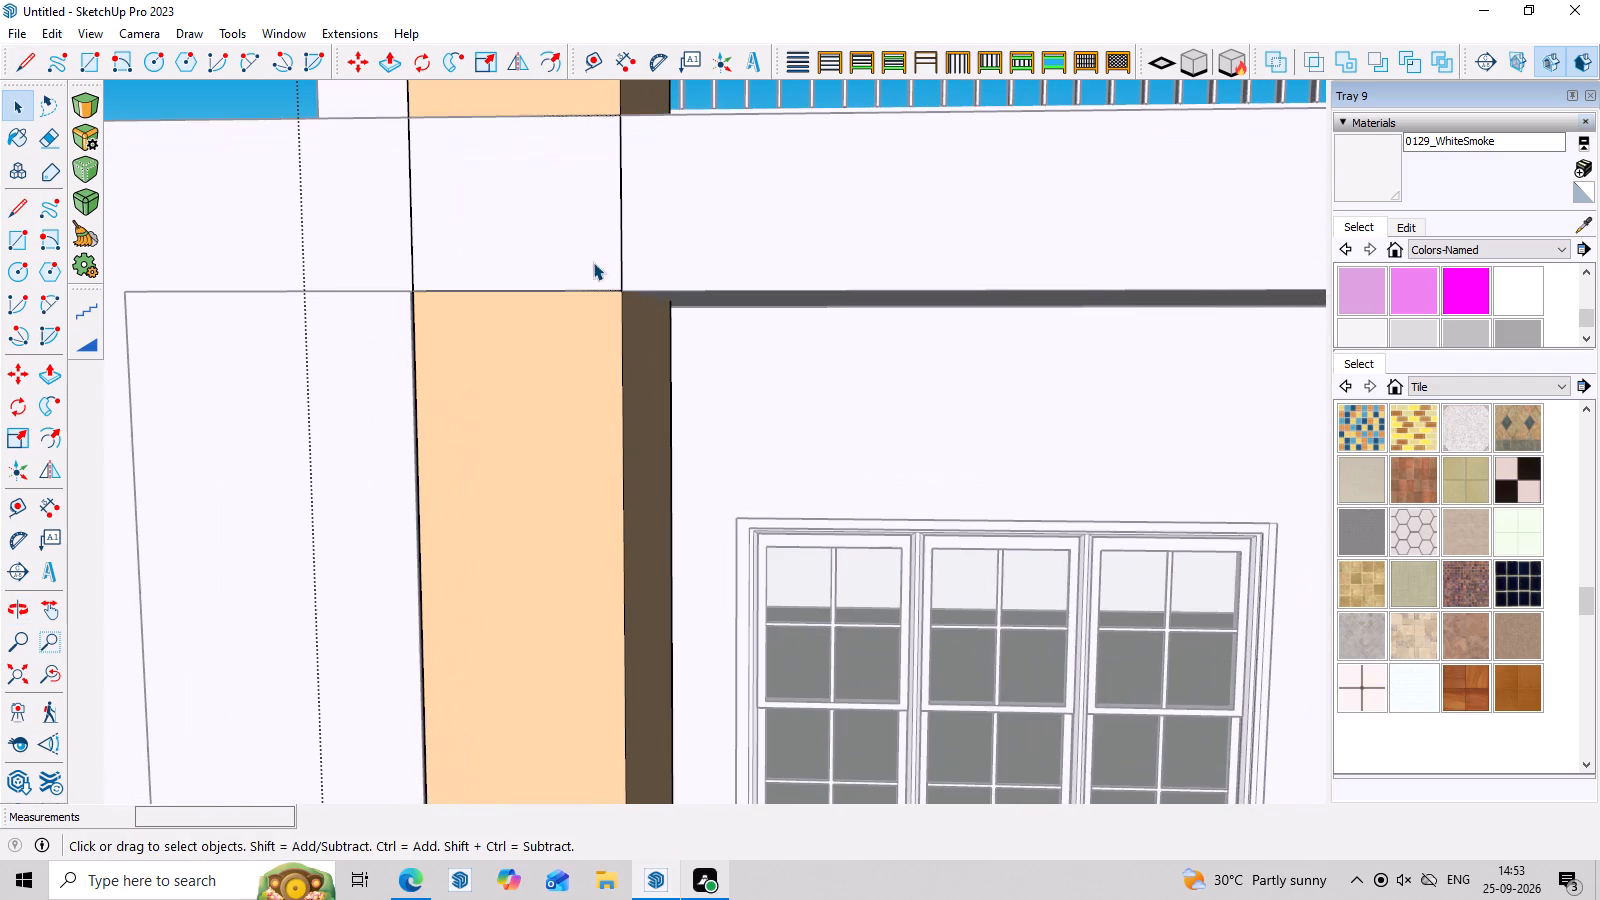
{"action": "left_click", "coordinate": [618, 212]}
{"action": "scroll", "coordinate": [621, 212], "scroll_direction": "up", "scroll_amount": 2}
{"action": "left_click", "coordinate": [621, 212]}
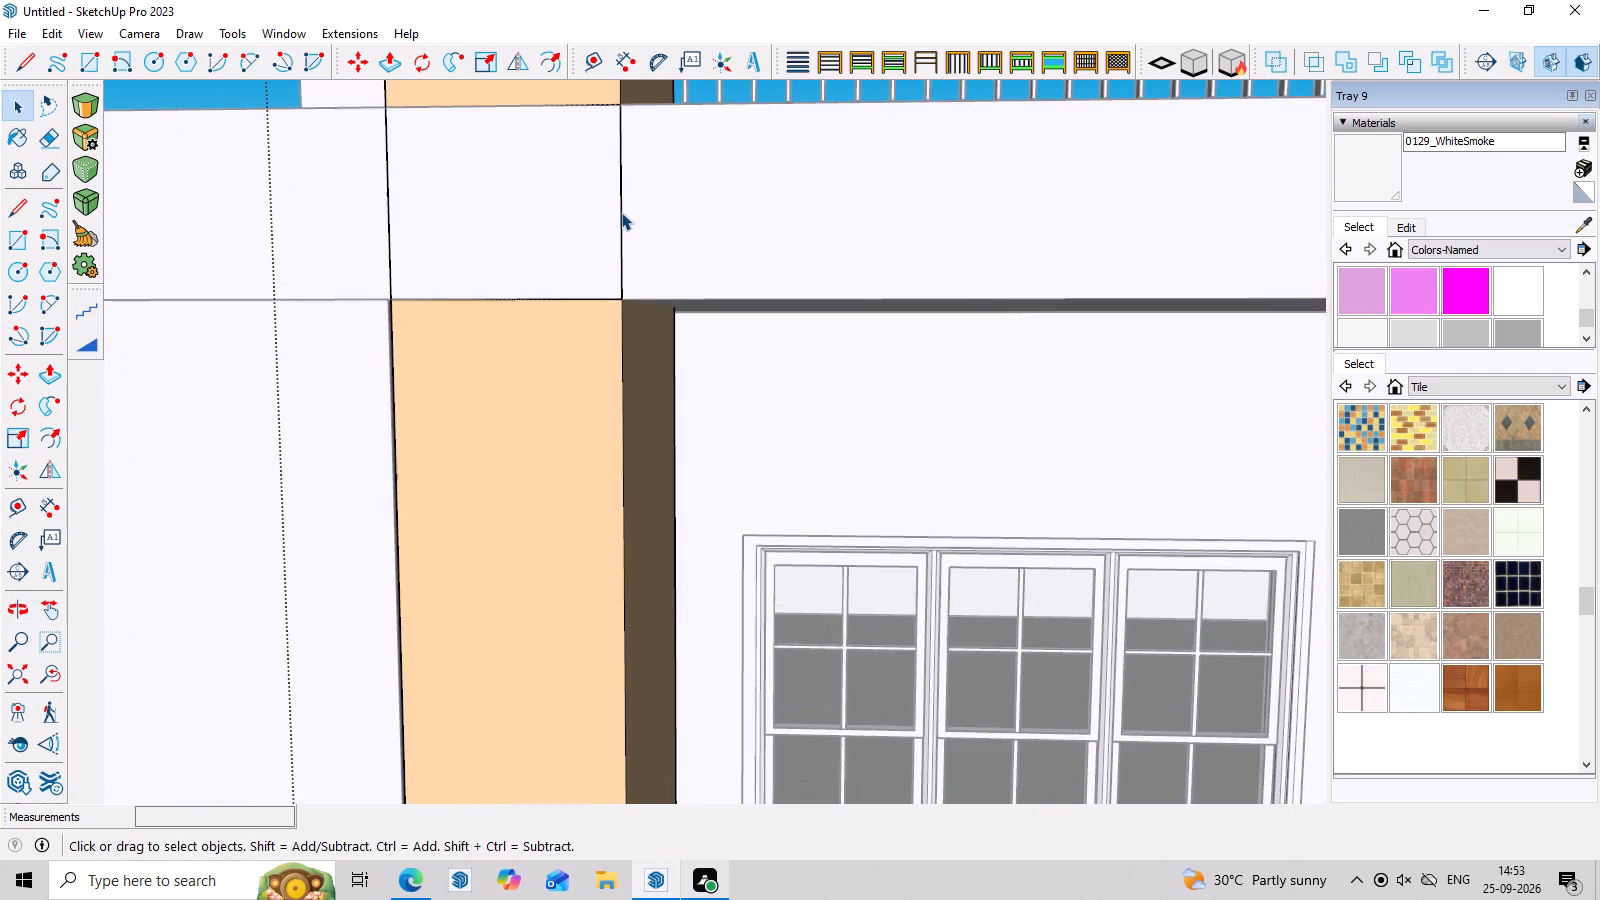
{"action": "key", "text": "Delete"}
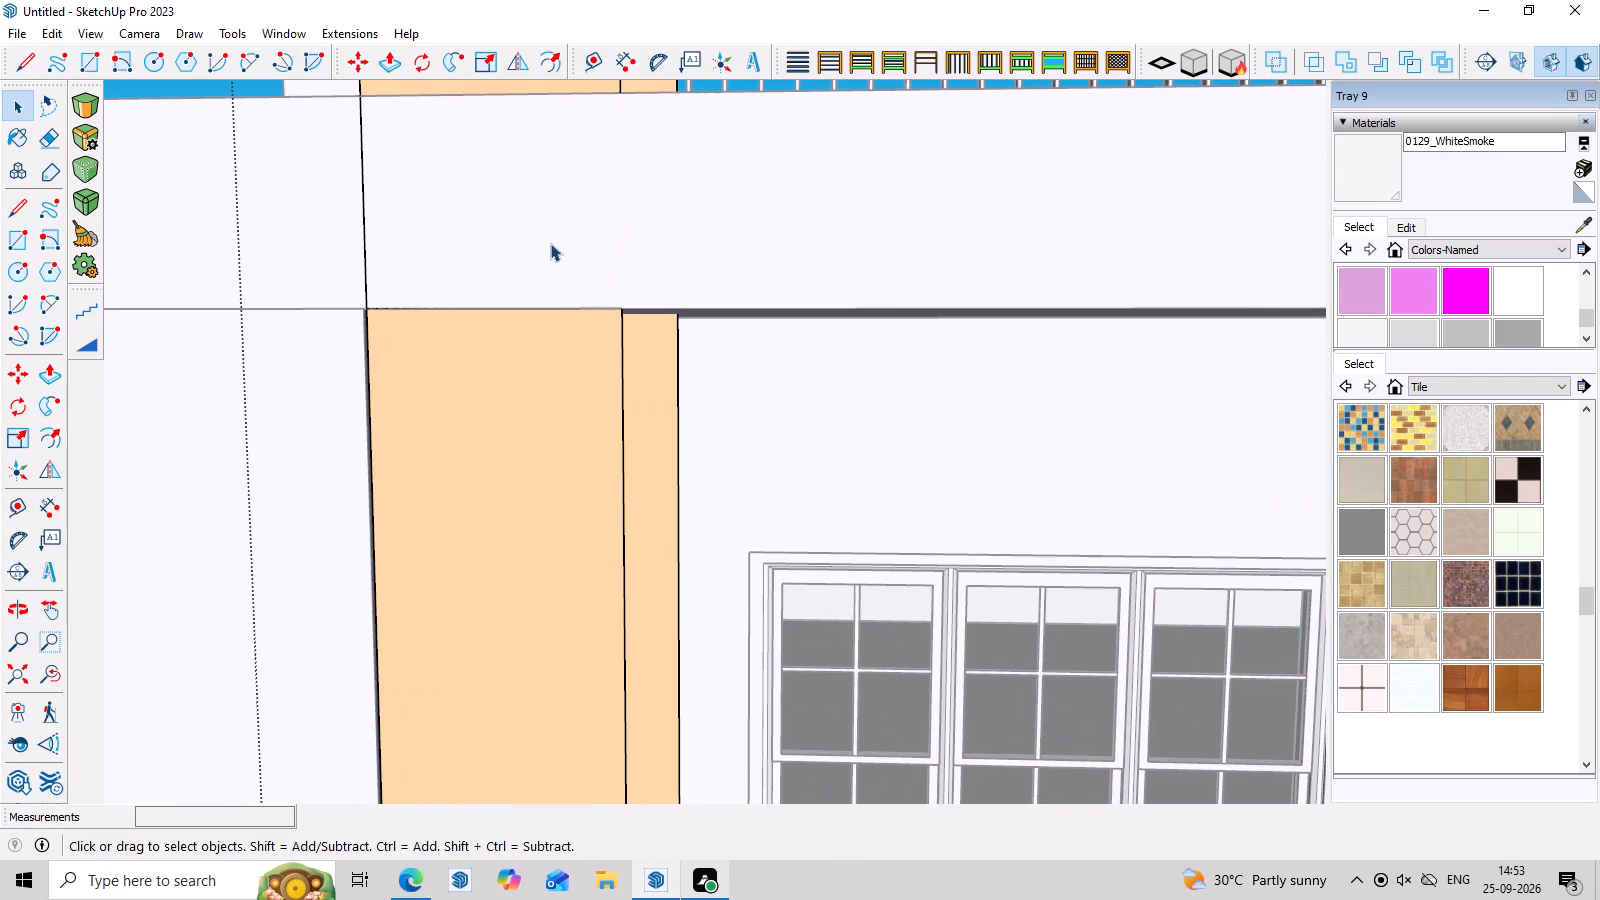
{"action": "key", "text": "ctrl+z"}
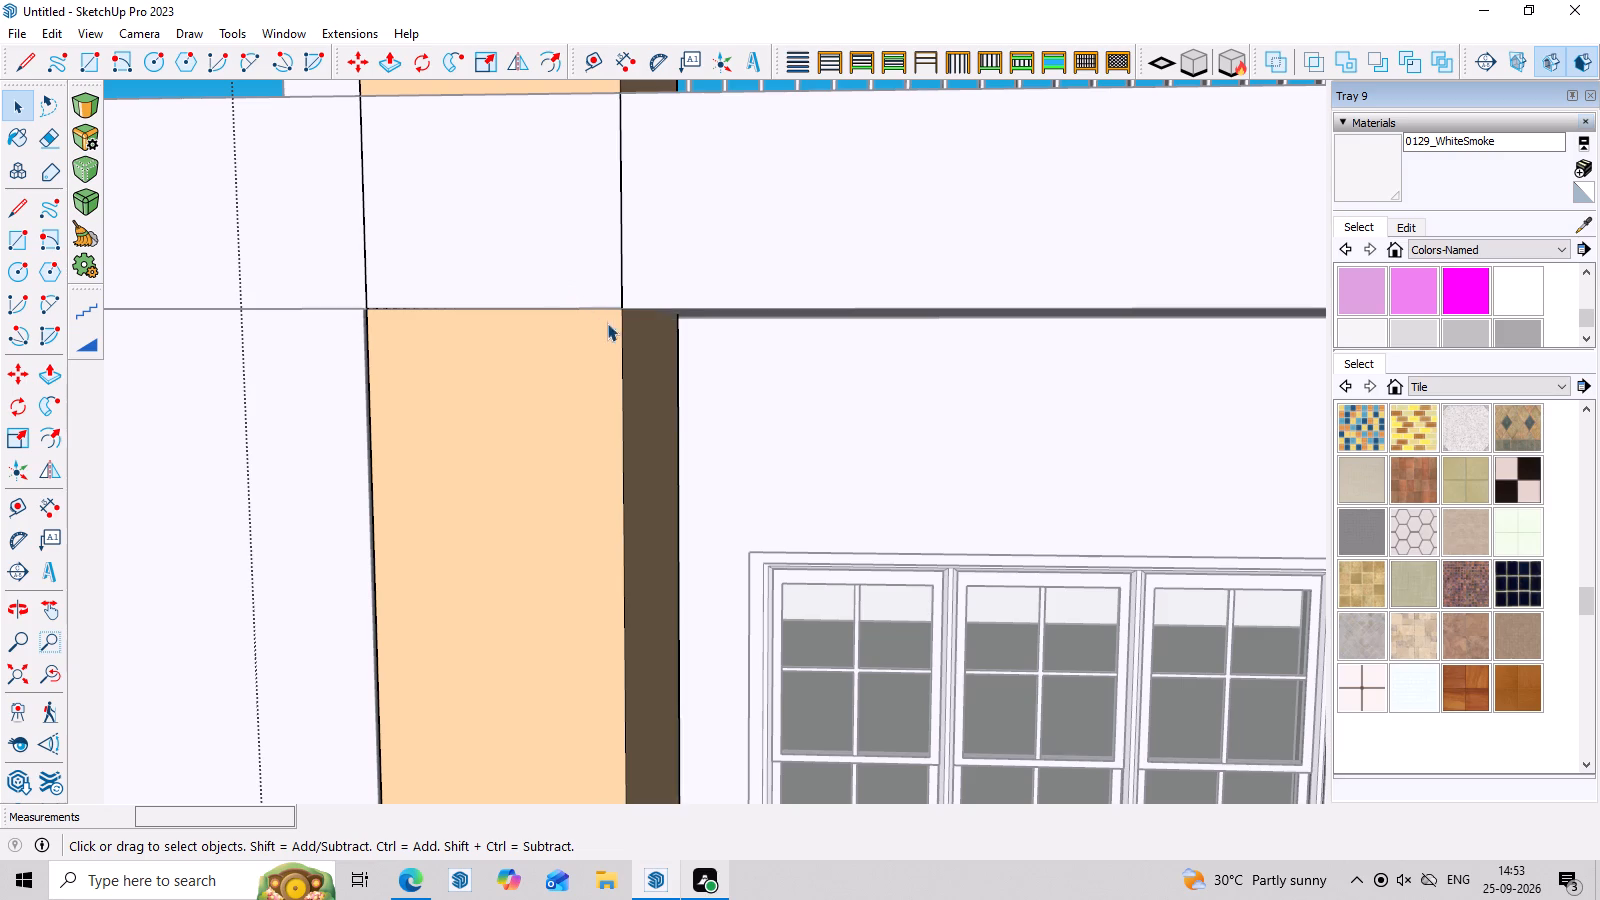
Hide the two vertical column edges crossing the beam's front face and finish editing the column frame.
{"action": "middle_click_drag", "start_coordinate": [616, 333], "coordinate": [659, 547]}
{"action": "scroll", "coordinate": [623, 278], "scroll_direction": "up", "scroll_amount": 4}
{"action": "middle_click_drag", "start_coordinate": [648, 391], "coordinate": [567, 346]}
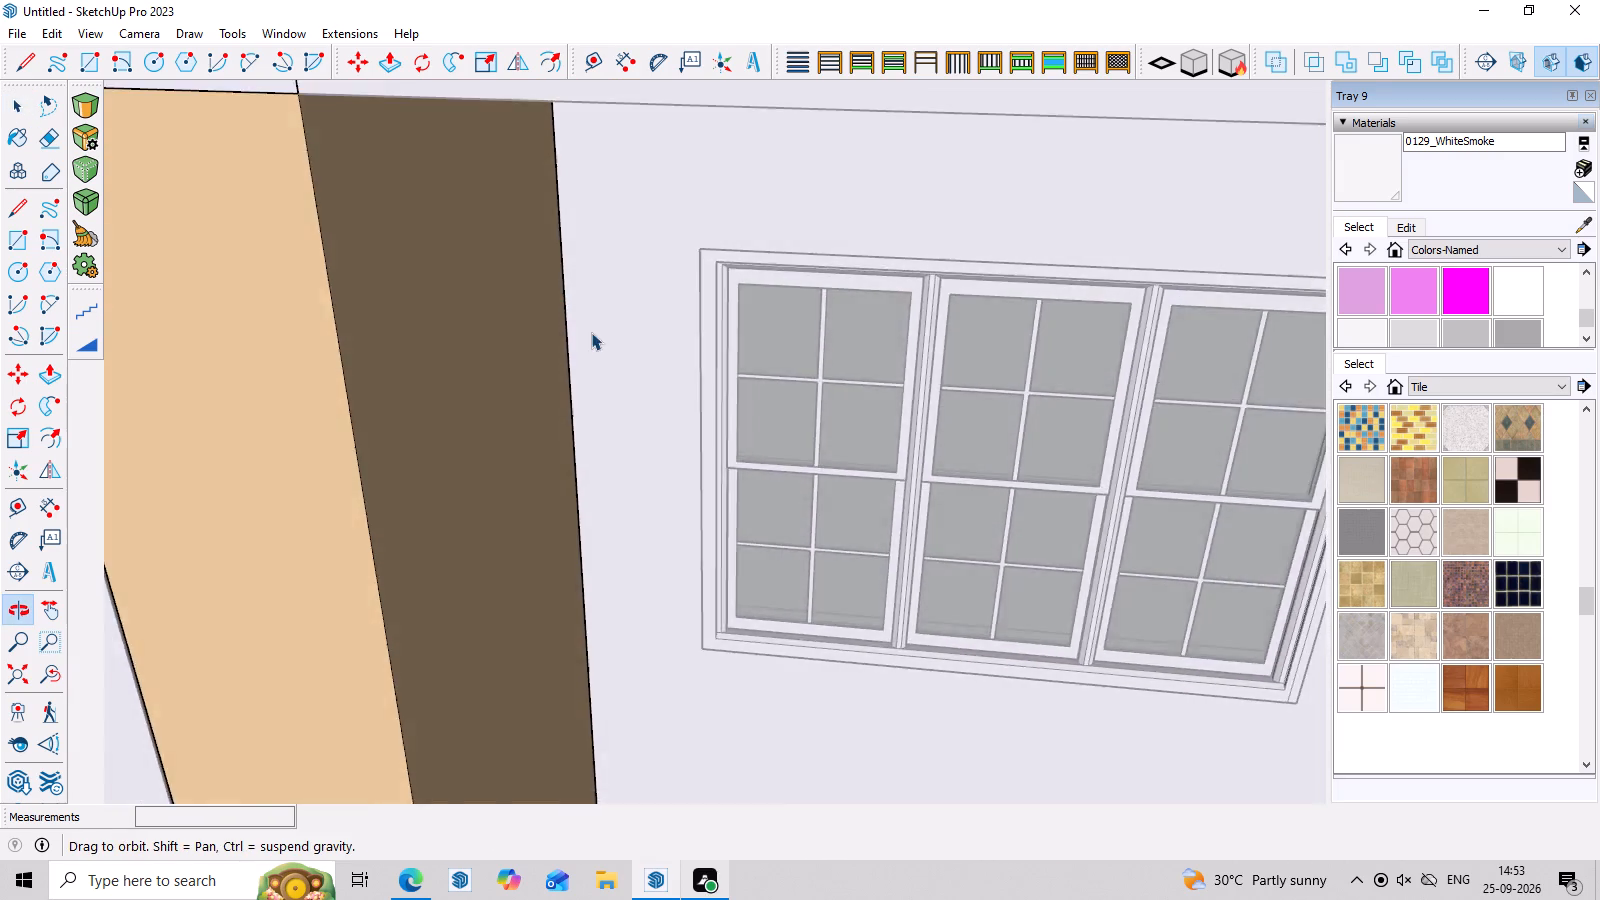
{"action": "scroll", "coordinate": [594, 318], "scroll_direction": "down", "scroll_amount": 11}
{"action": "middle_click_drag", "start_coordinate": [661, 408], "coordinate": [722, 361]}
{"action": "scroll", "coordinate": [559, 250], "scroll_direction": "up", "scroll_amount": 2}
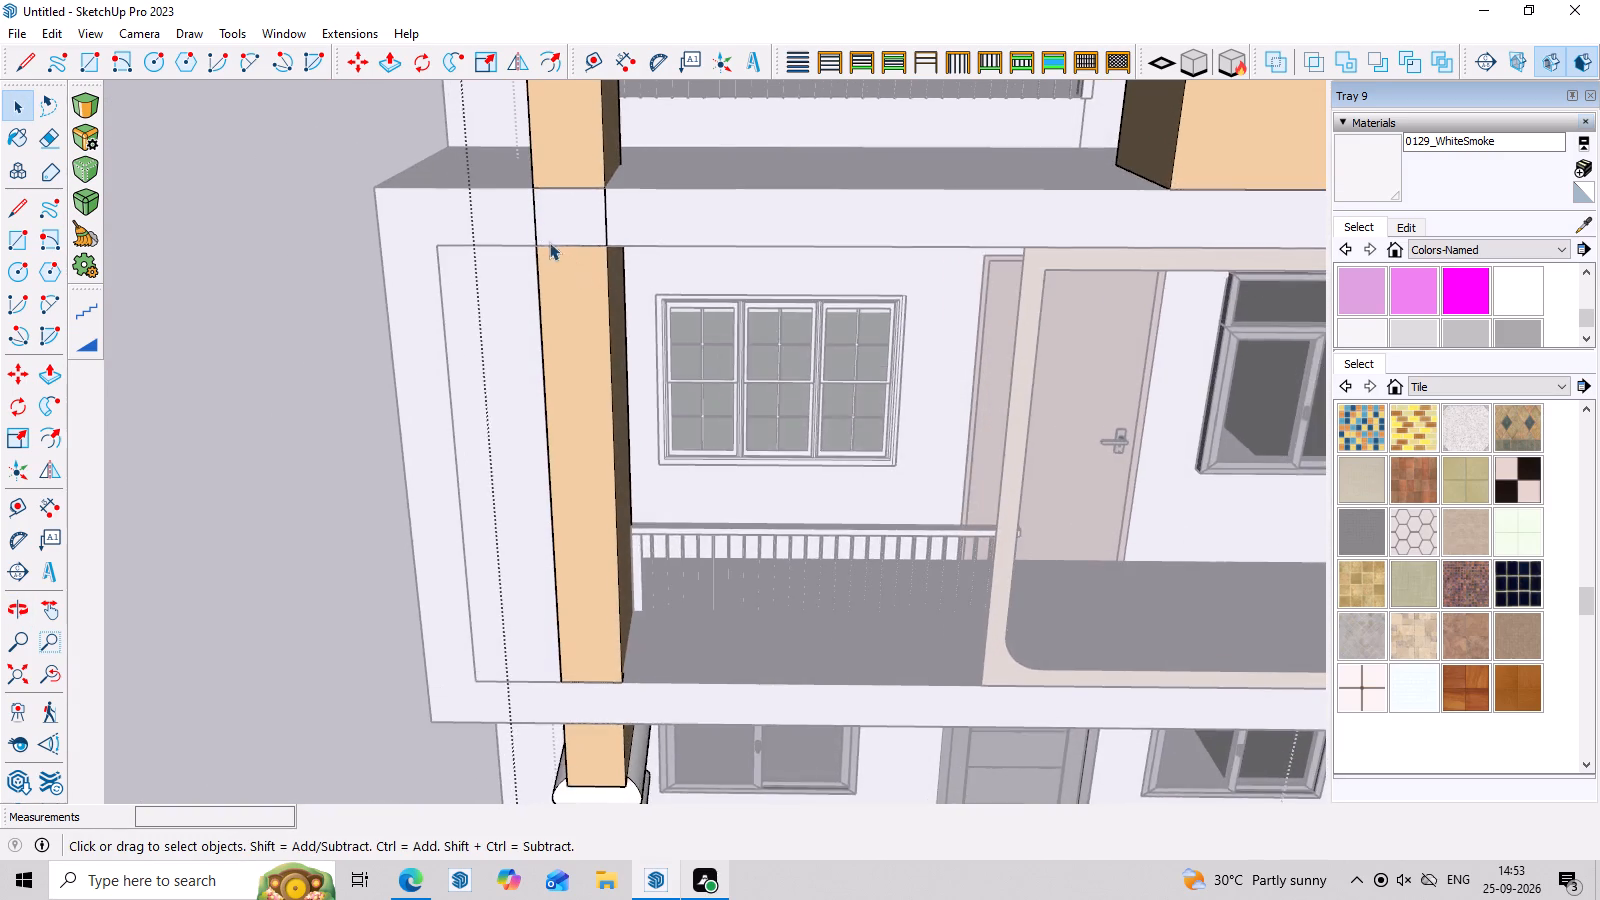
{"action": "scroll", "coordinate": [549, 242], "scroll_direction": "up", "scroll_amount": 4}
{"action": "left_click", "coordinate": [526, 212]}
{"action": "scroll", "coordinate": [527, 212], "scroll_direction": "up", "scroll_amount": 4}
{"action": "right_click", "coordinate": [527, 212]}
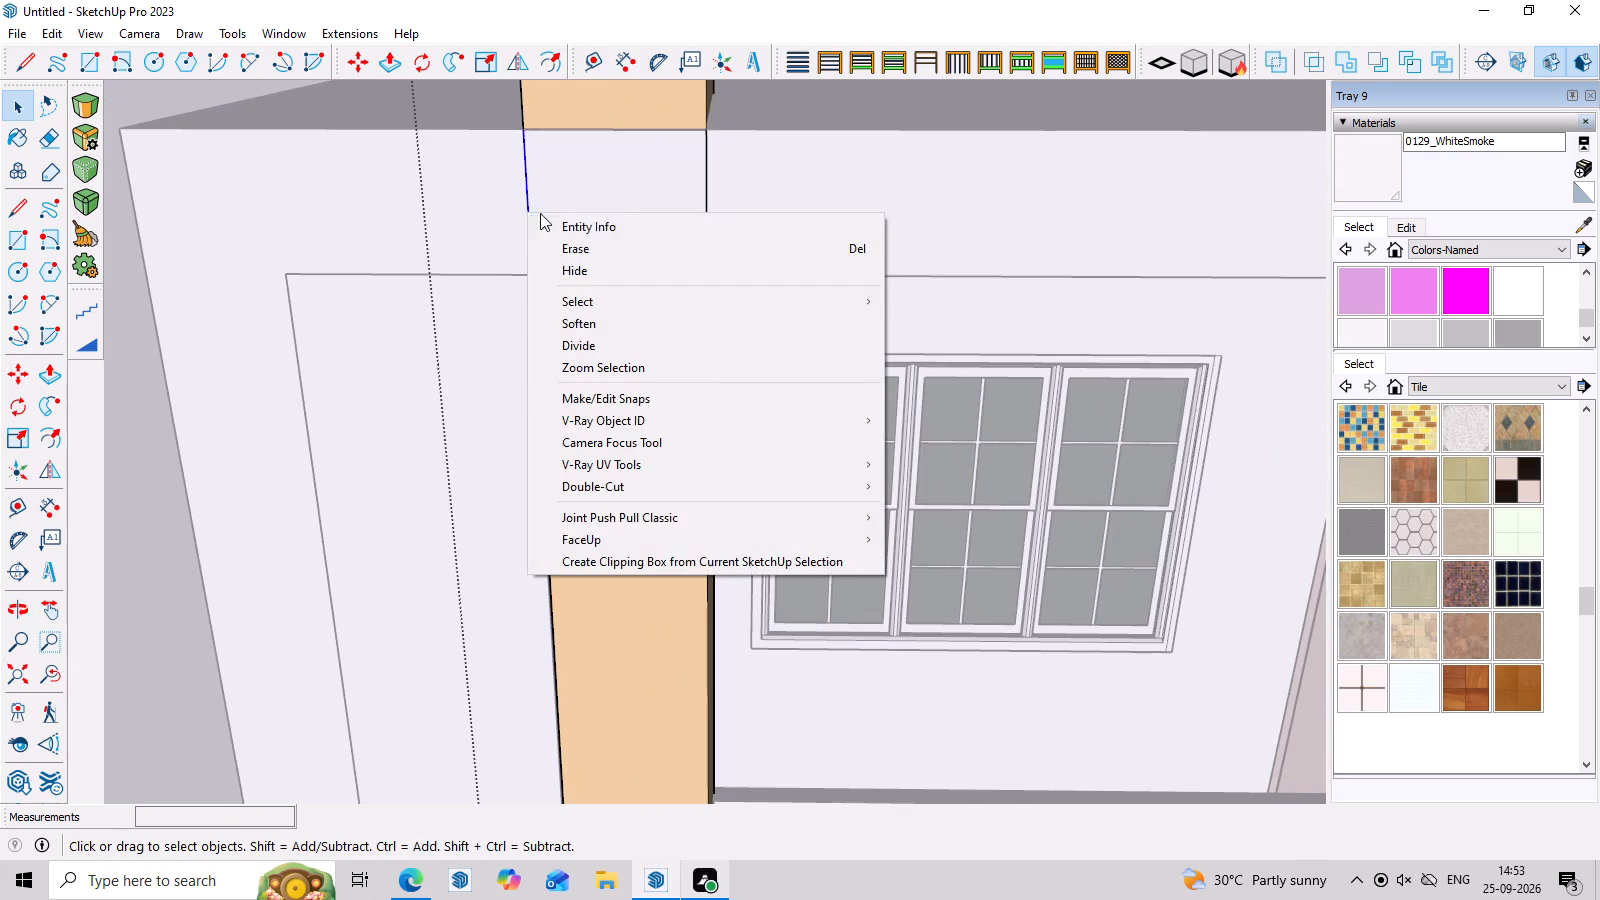
{"action": "left_click", "coordinate": [559, 269]}
{"action": "left_click", "coordinate": [706, 200]}
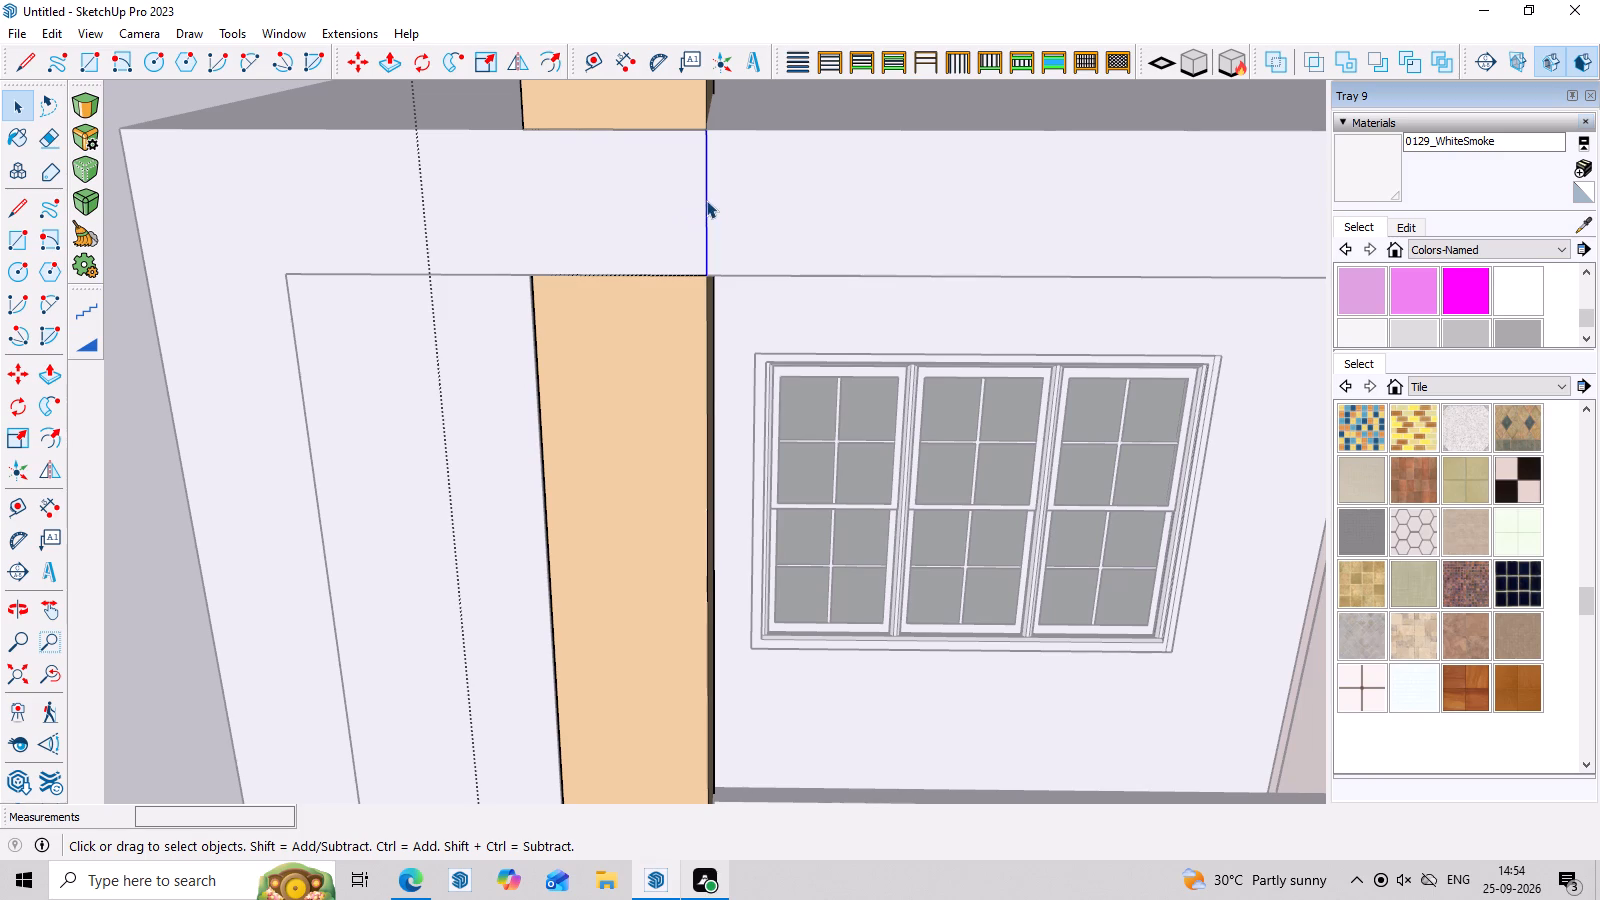
{"action": "right_click", "coordinate": [706, 200]}
{"action": "left_click", "coordinate": [737, 255]}
{"action": "scroll", "coordinate": [725, 267], "scroll_direction": "down", "scroll_amount": 12}
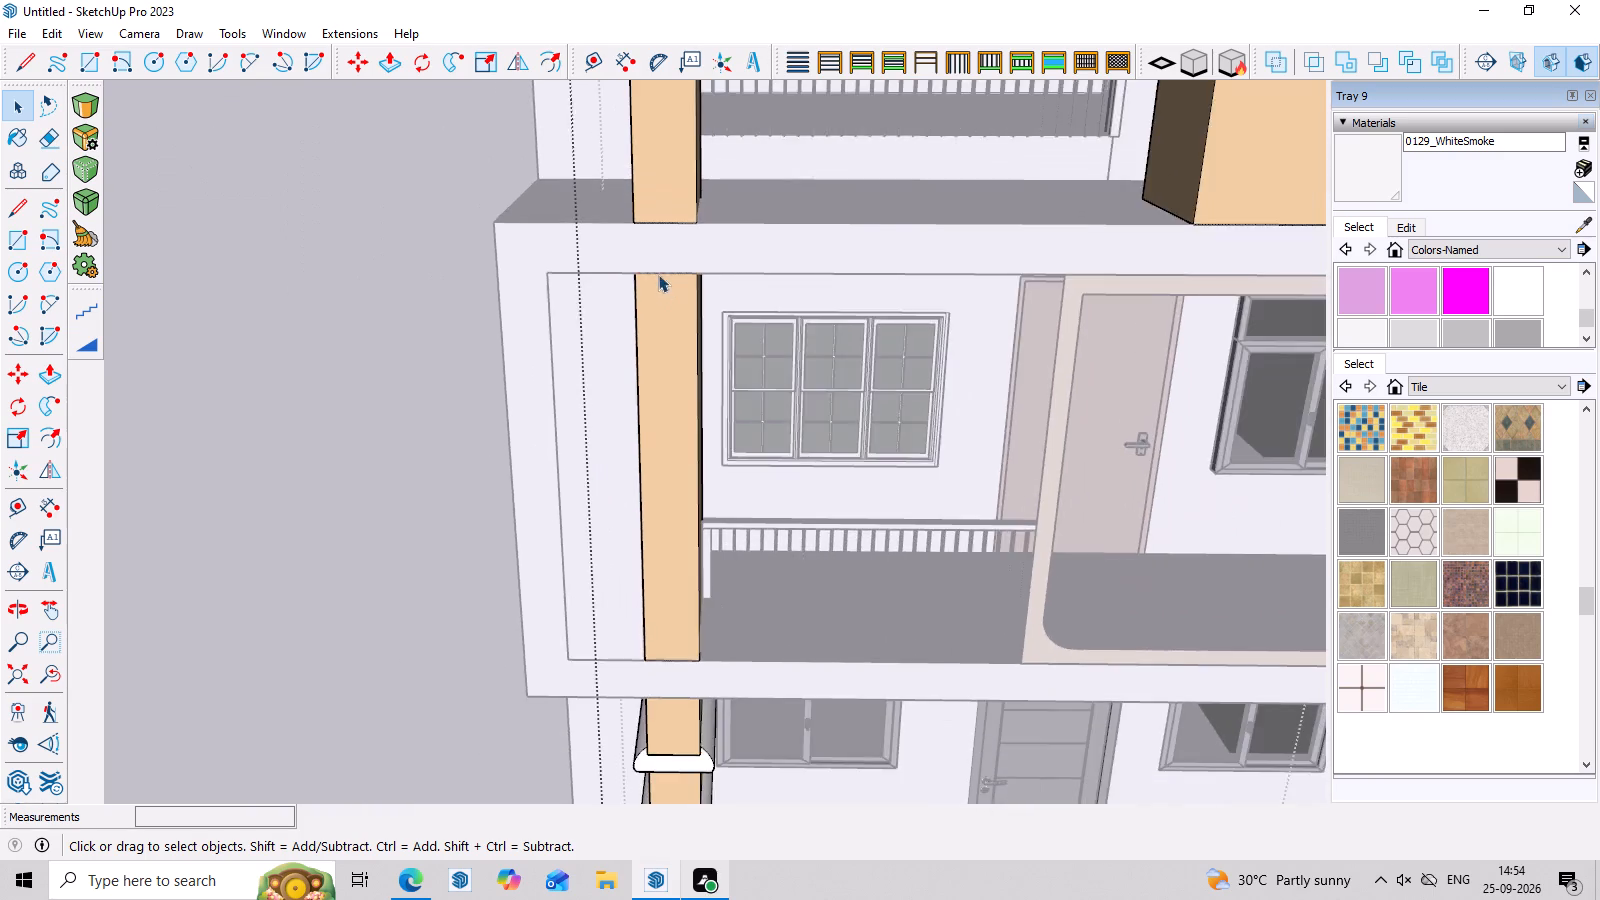
{"action": "scroll", "coordinate": [658, 274], "scroll_direction": "down", "scroll_amount": 3}
{"action": "left_click", "coordinate": [420, 282]}
Examine the whole front facade, checking where the peach column passes behind the balcony's upper beam.
{"action": "scroll", "coordinate": [424, 280], "scroll_direction": "down", "scroll_amount": 8}
{"action": "middle_click_drag", "start_coordinate": [560, 398], "coordinate": [571, 324]}
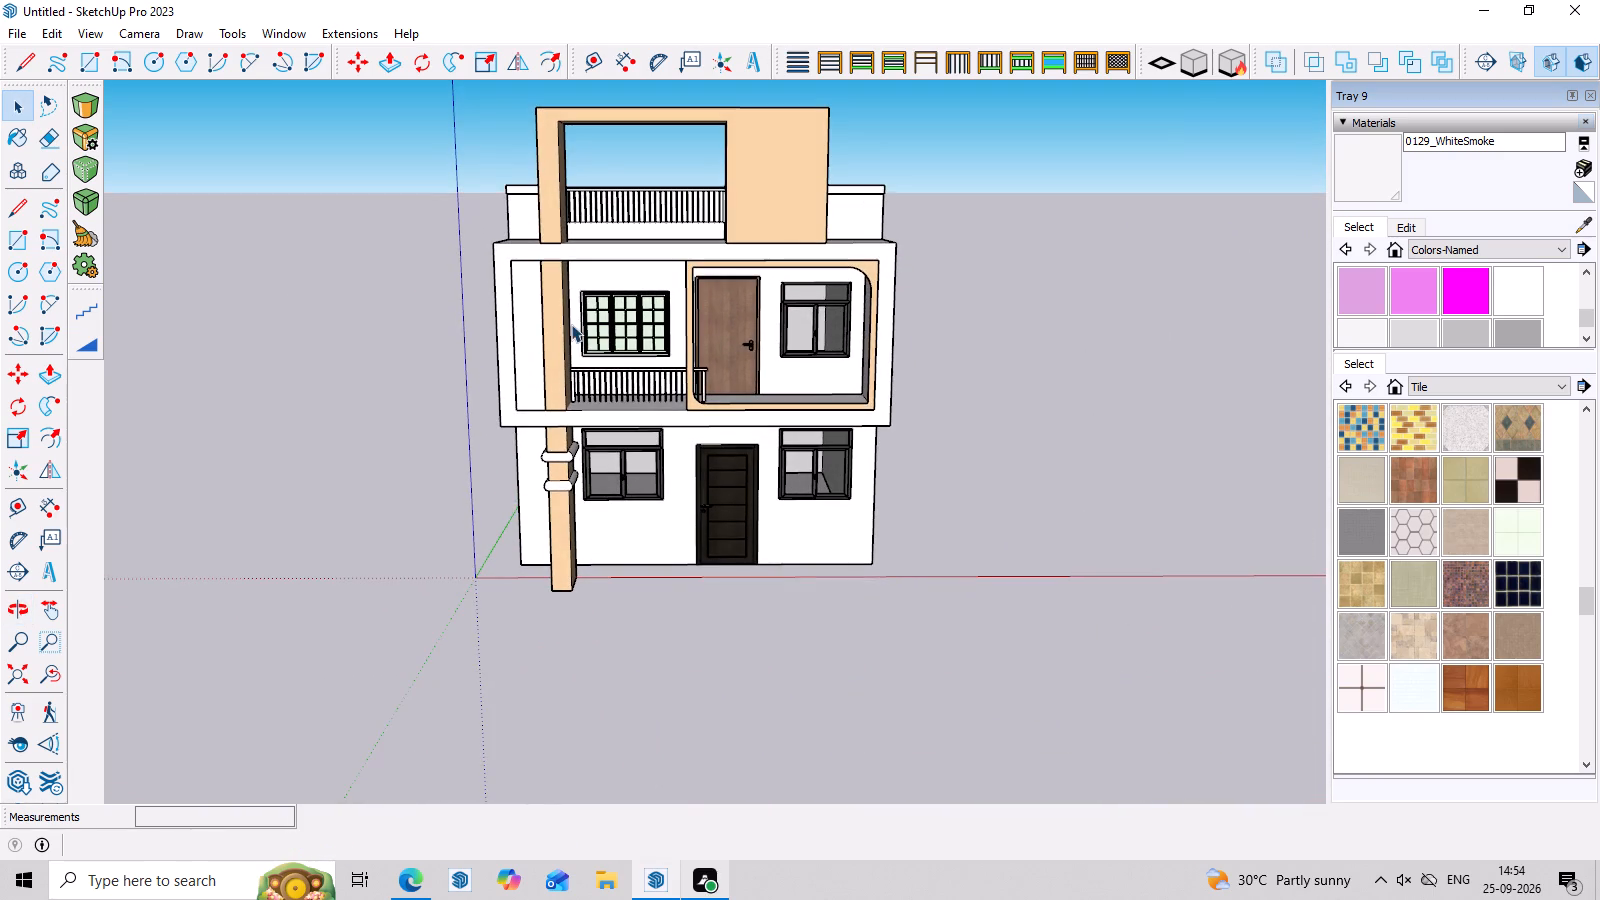
{"action": "scroll", "coordinate": [578, 331], "scroll_direction": "down", "scroll_amount": 7}
{"action": "middle_click_drag", "start_coordinate": [691, 345], "coordinate": [706, 190]}
{"action": "scroll", "coordinate": [744, 263], "scroll_direction": "up", "scroll_amount": 7}
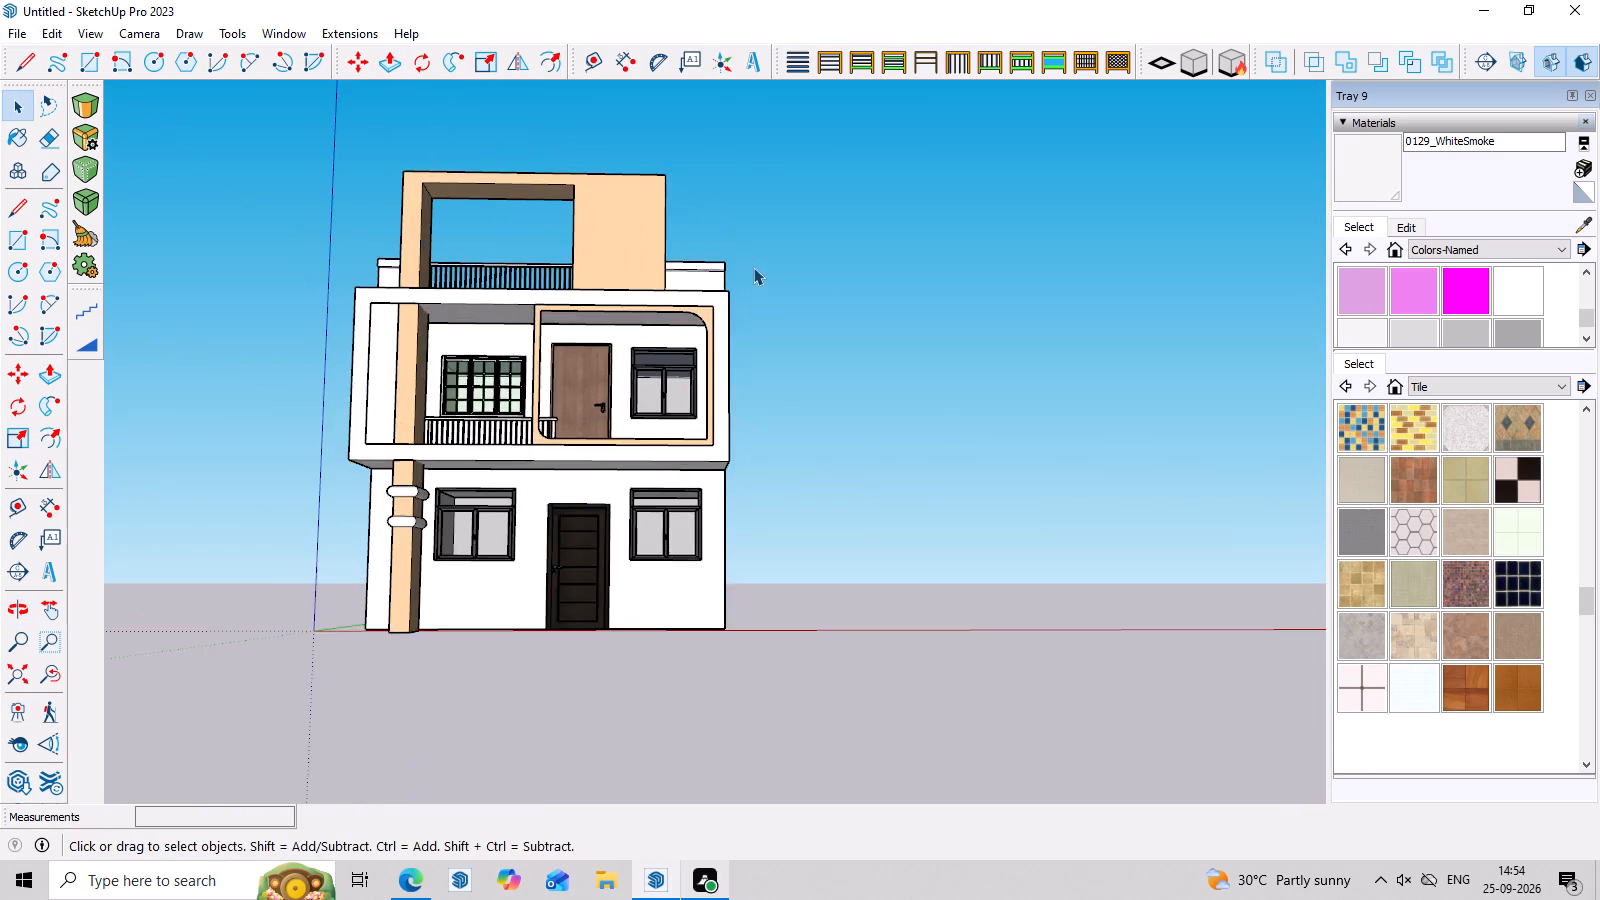
{"action": "middle_click_drag", "start_coordinate": [755, 272], "coordinate": [757, 391]}
{"action": "scroll", "coordinate": [681, 436], "scroll_direction": "up", "scroll_amount": 3}
{"action": "middle_click_drag", "start_coordinate": [658, 634], "coordinate": [679, 539]}
{"action": "scroll", "coordinate": [679, 539], "scroll_direction": "up", "scroll_amount": 1}
{"action": "scroll", "coordinate": [679, 539], "scroll_direction": "down", "scroll_amount": 8}
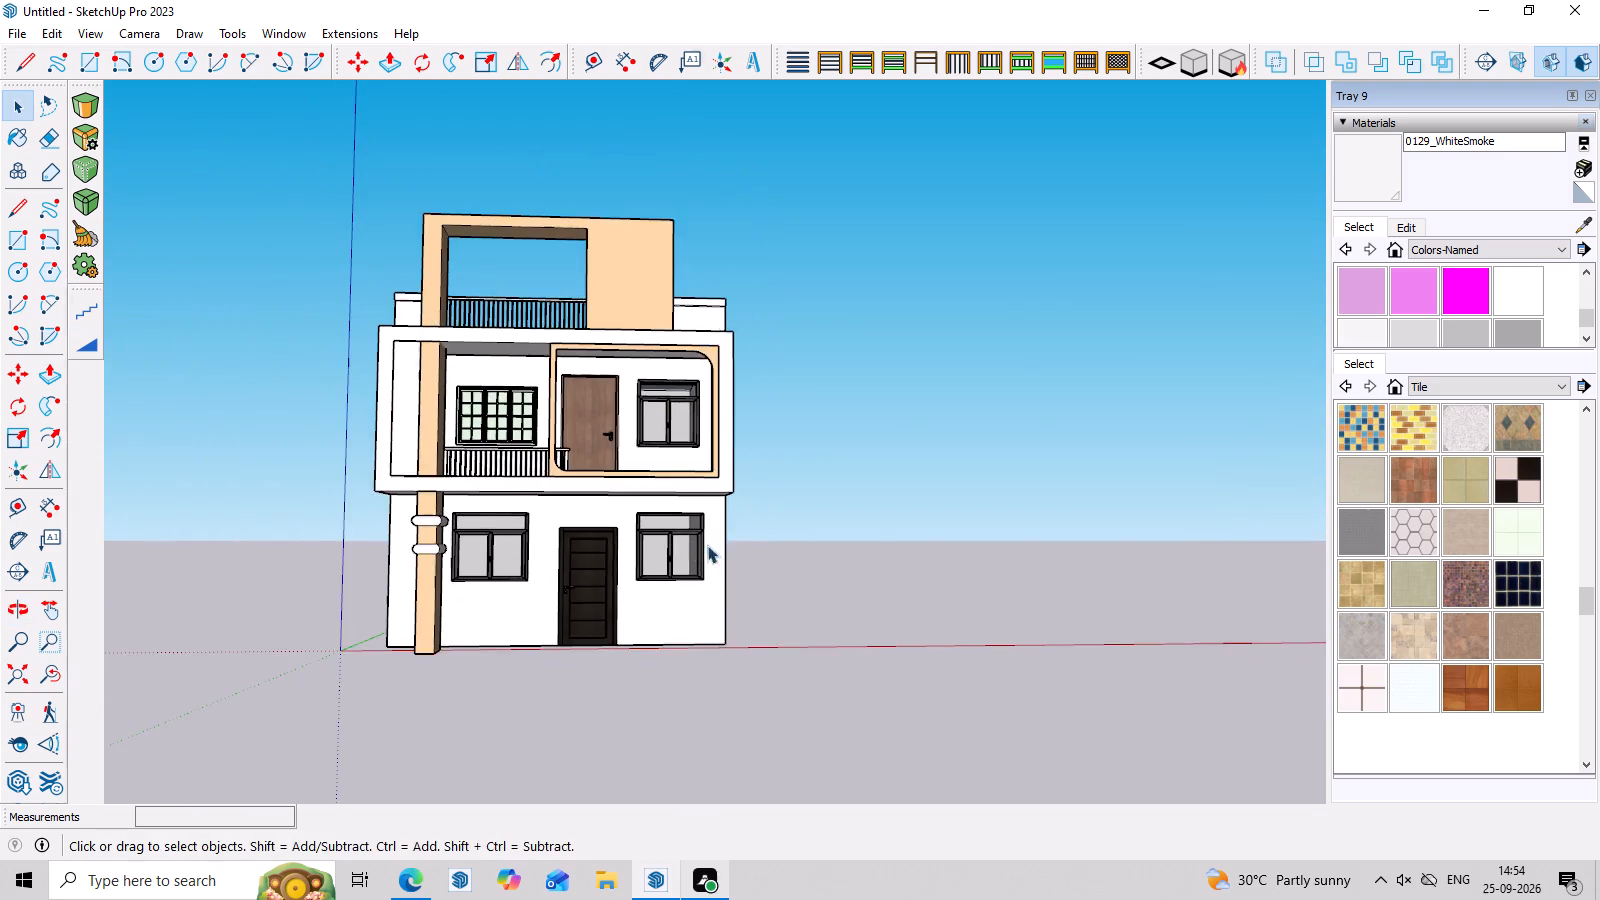
Open the peach column frame and extend its rear face about 2' 1/4" towards the roof terrace railing with Push/Pull.
{"action": "middle_click_drag", "start_coordinate": [730, 539], "coordinate": [777, 744]}
{"action": "middle_click_drag", "start_coordinate": [403, 290], "coordinate": [1124, 341]}
{"action": "scroll", "coordinate": [807, 439], "scroll_direction": "up", "scroll_amount": 2}
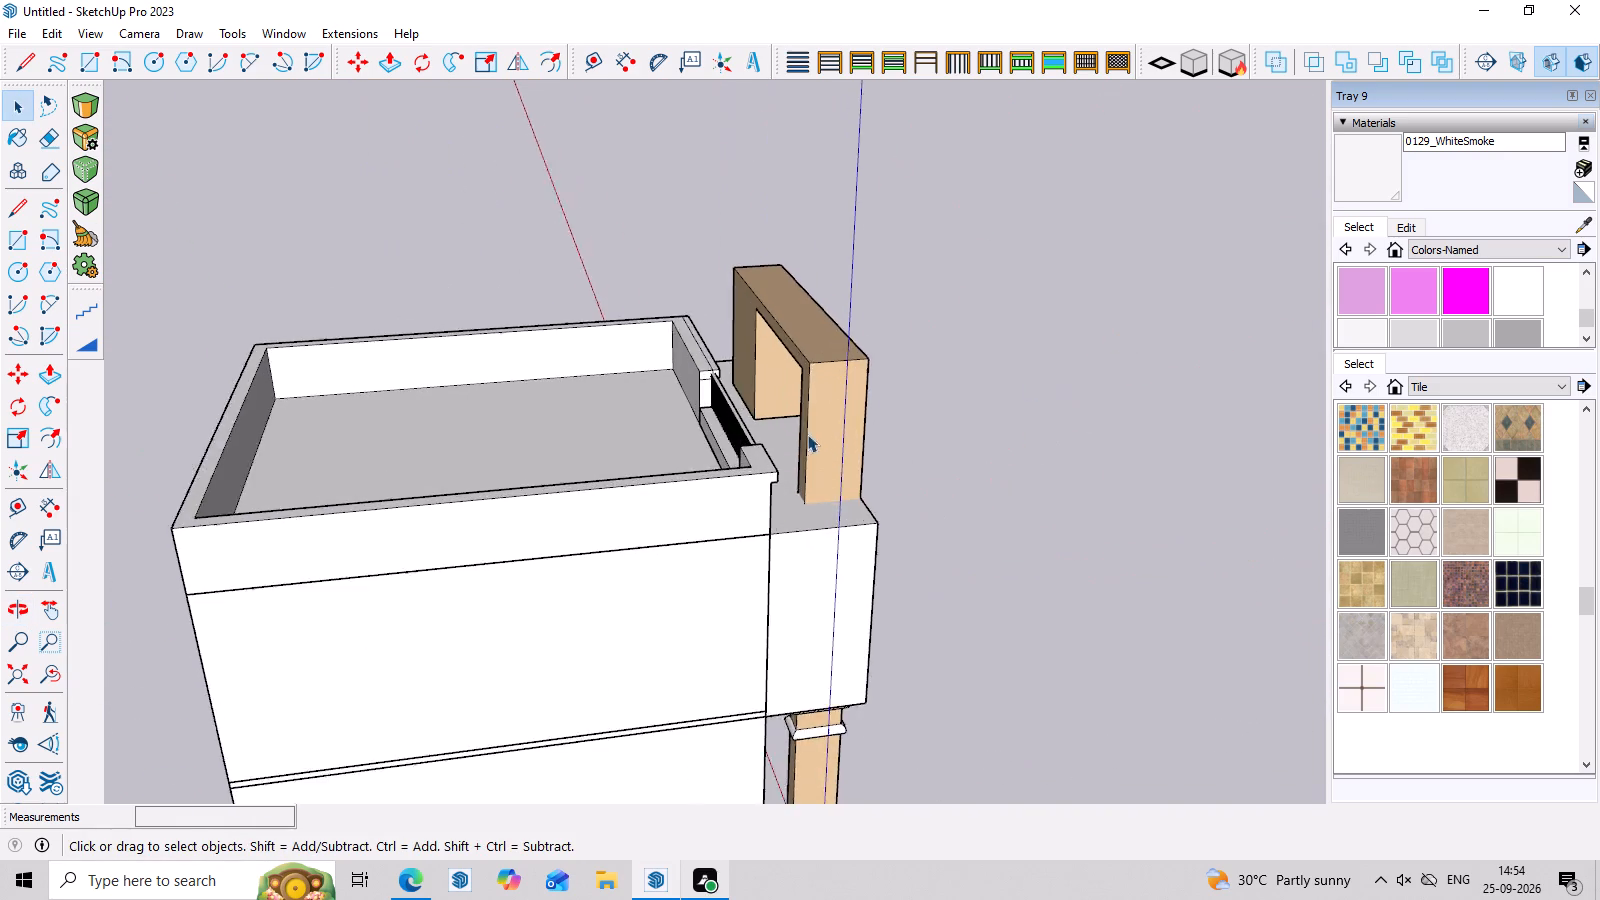
{"action": "scroll", "coordinate": [807, 434], "scroll_direction": "up", "scroll_amount": 5}
{"action": "middle_click_drag", "start_coordinate": [810, 426], "coordinate": [928, 468]}
{"action": "double_click", "coordinate": [887, 379]}
{"action": "scroll", "coordinate": [887, 379], "scroll_direction": "up", "scroll_amount": 3}
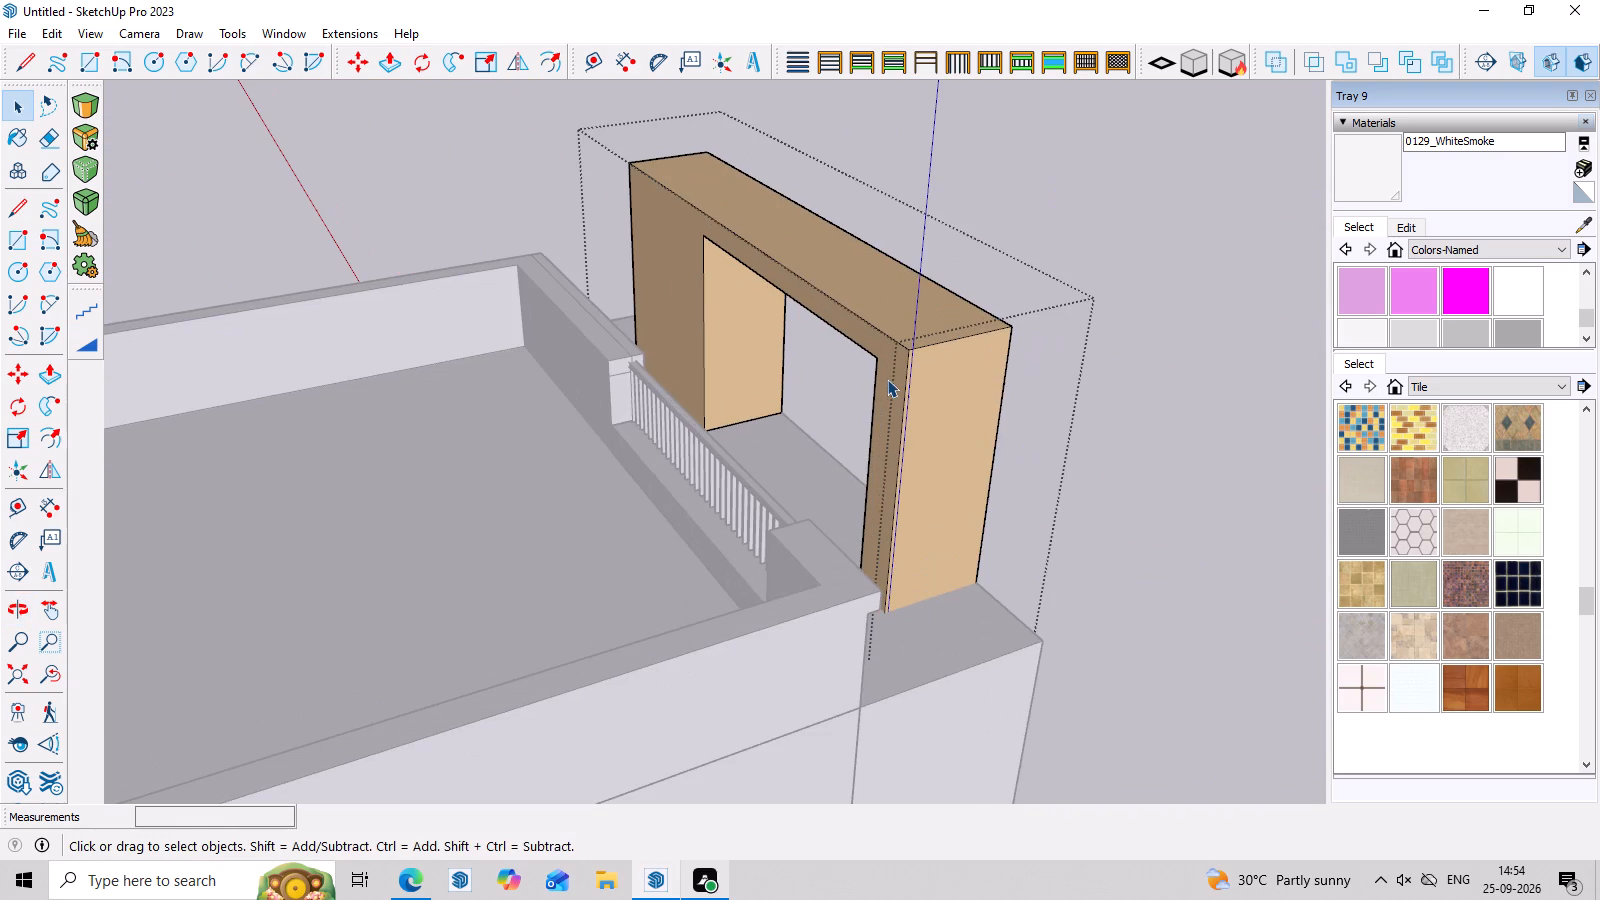
{"action": "left_click", "coordinate": [887, 379]}
{"action": "key", "text": "p"}
{"action": "left_click", "coordinate": [889, 379]}
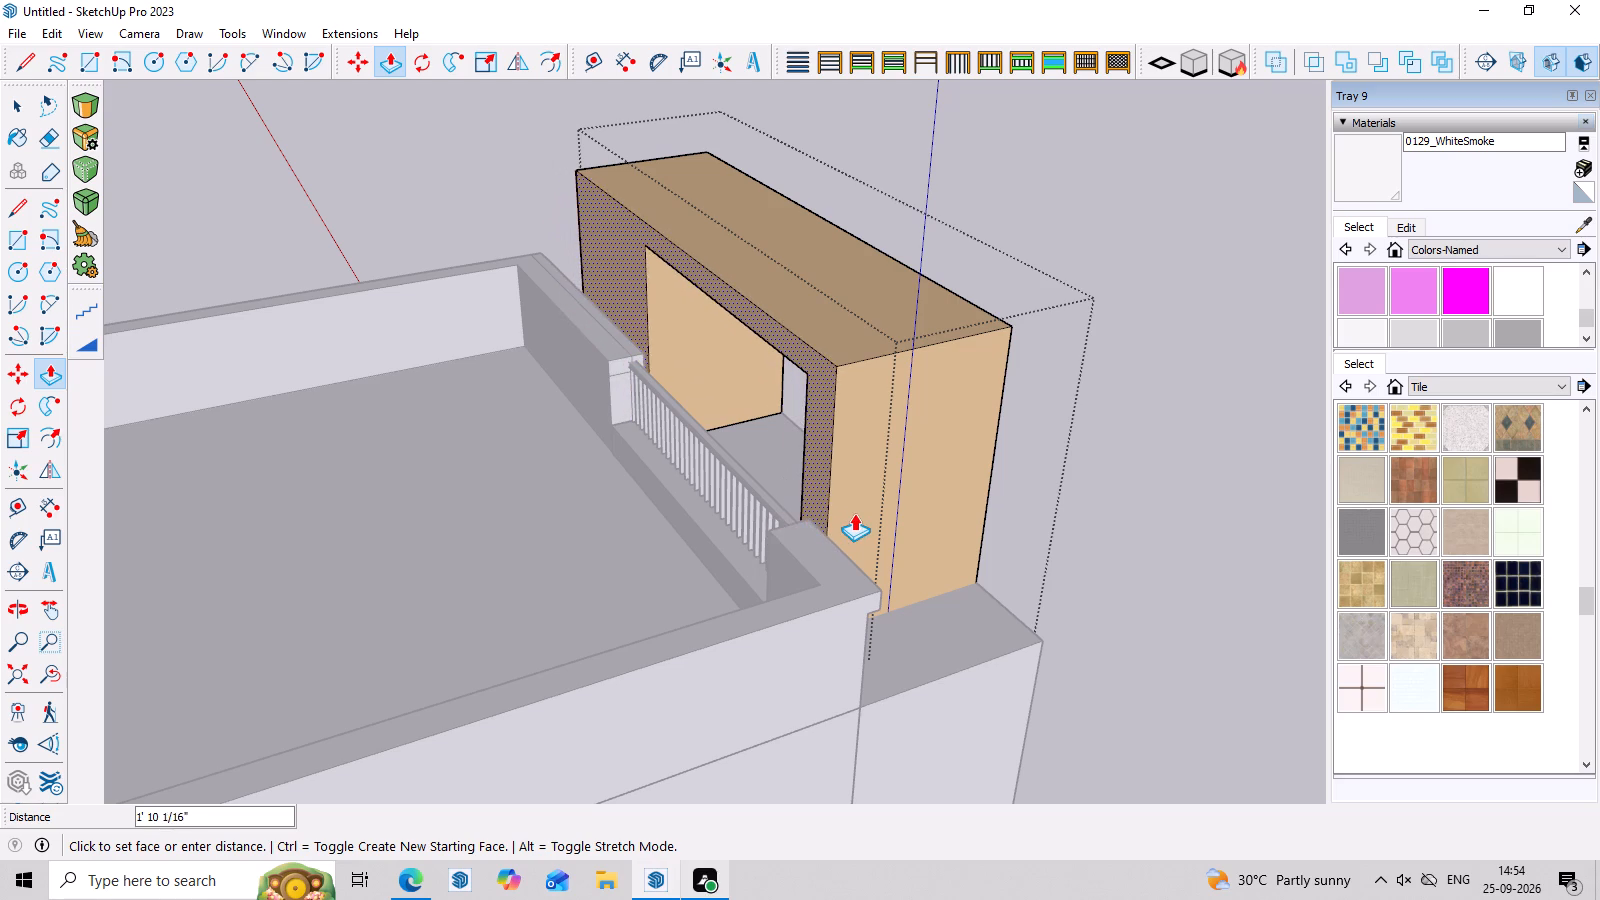
{"action": "left_click", "coordinate": [848, 518]}
Review the deepened peach frame against the front facade and finish editing it.
{"action": "middle_click_drag", "start_coordinate": [967, 511], "coordinate": [298, 475]}
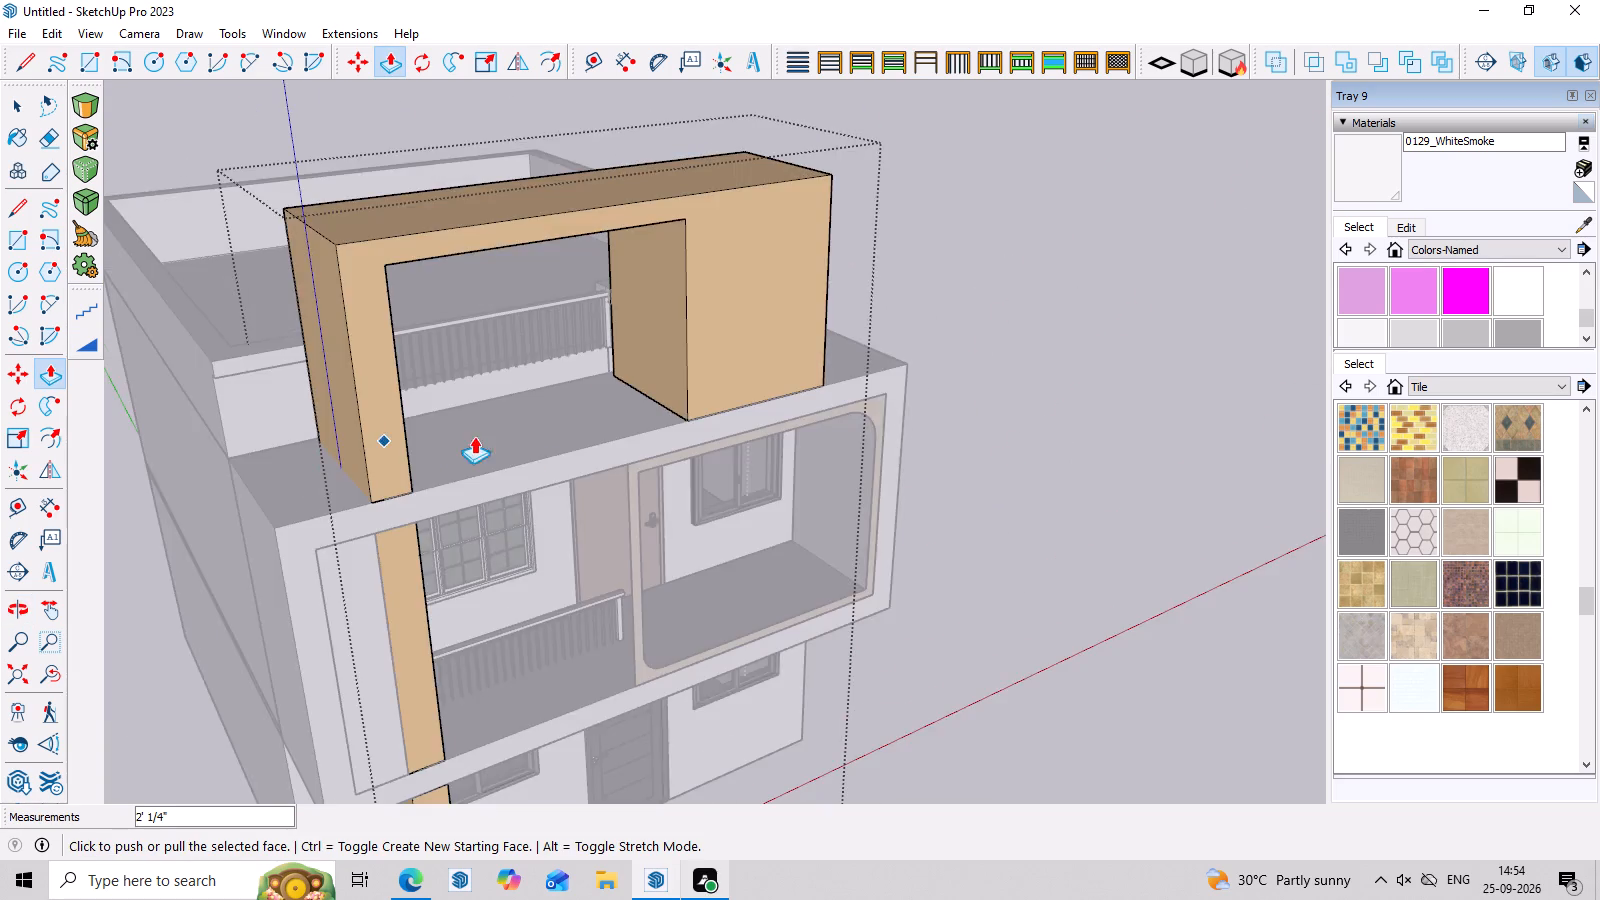
{"action": "scroll", "coordinate": [519, 438], "scroll_direction": "down", "scroll_amount": 7}
{"action": "middle_click_drag", "start_coordinate": [820, 570], "coordinate": [699, 378]}
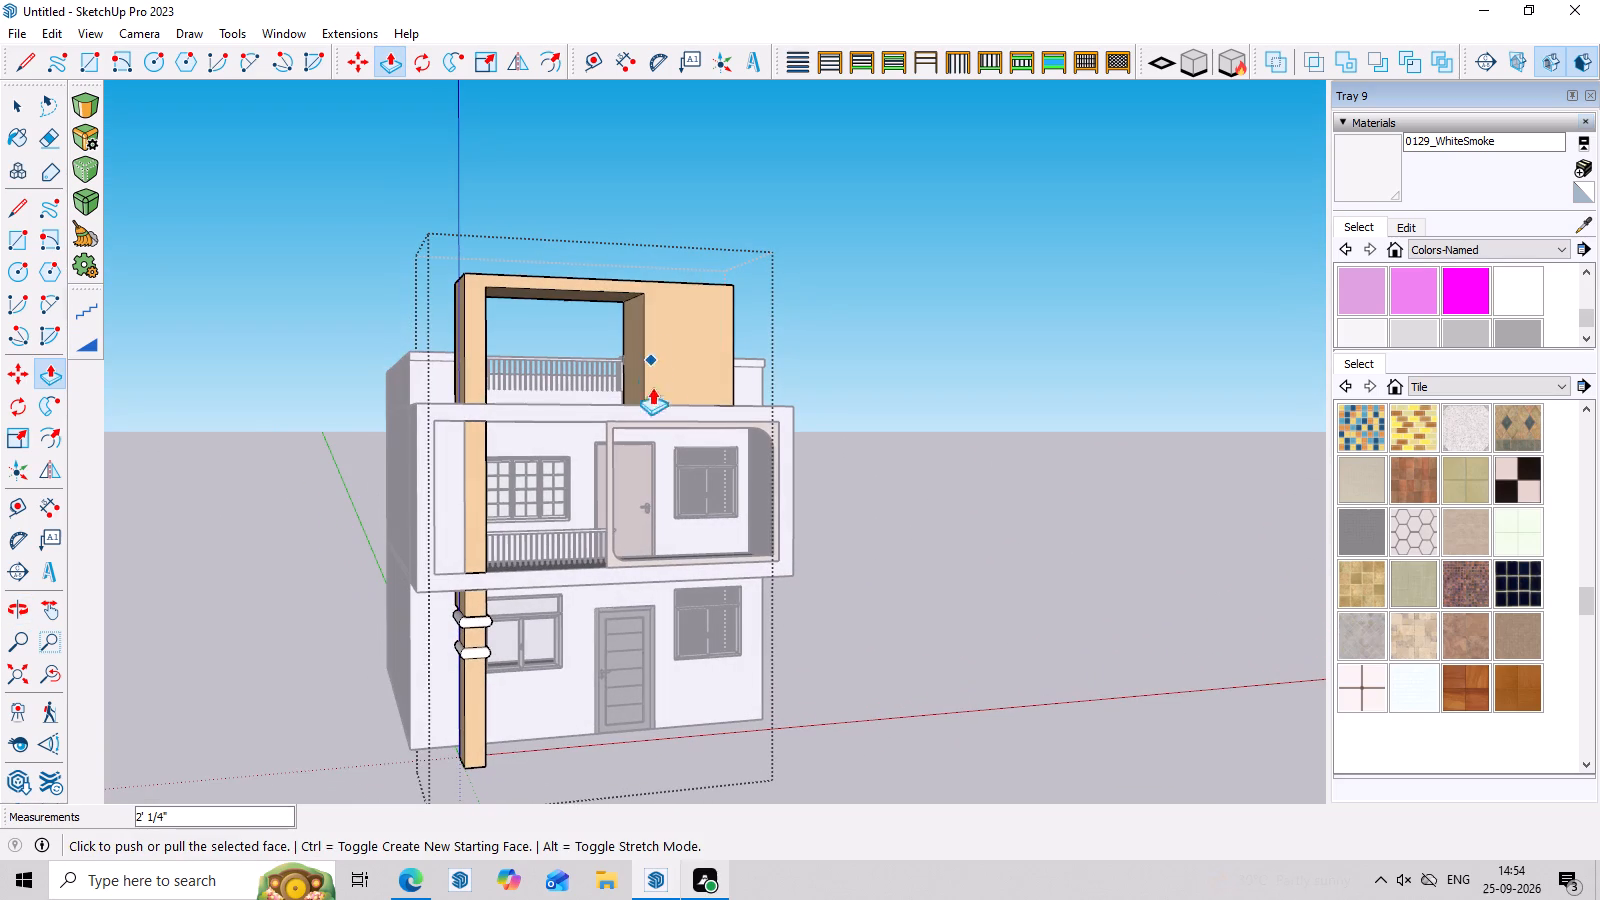
{"action": "middle_click_drag", "start_coordinate": [809, 330], "coordinate": [650, 647]}
{"action": "middle_click_drag", "start_coordinate": [648, 550], "coordinate": [661, 347]}
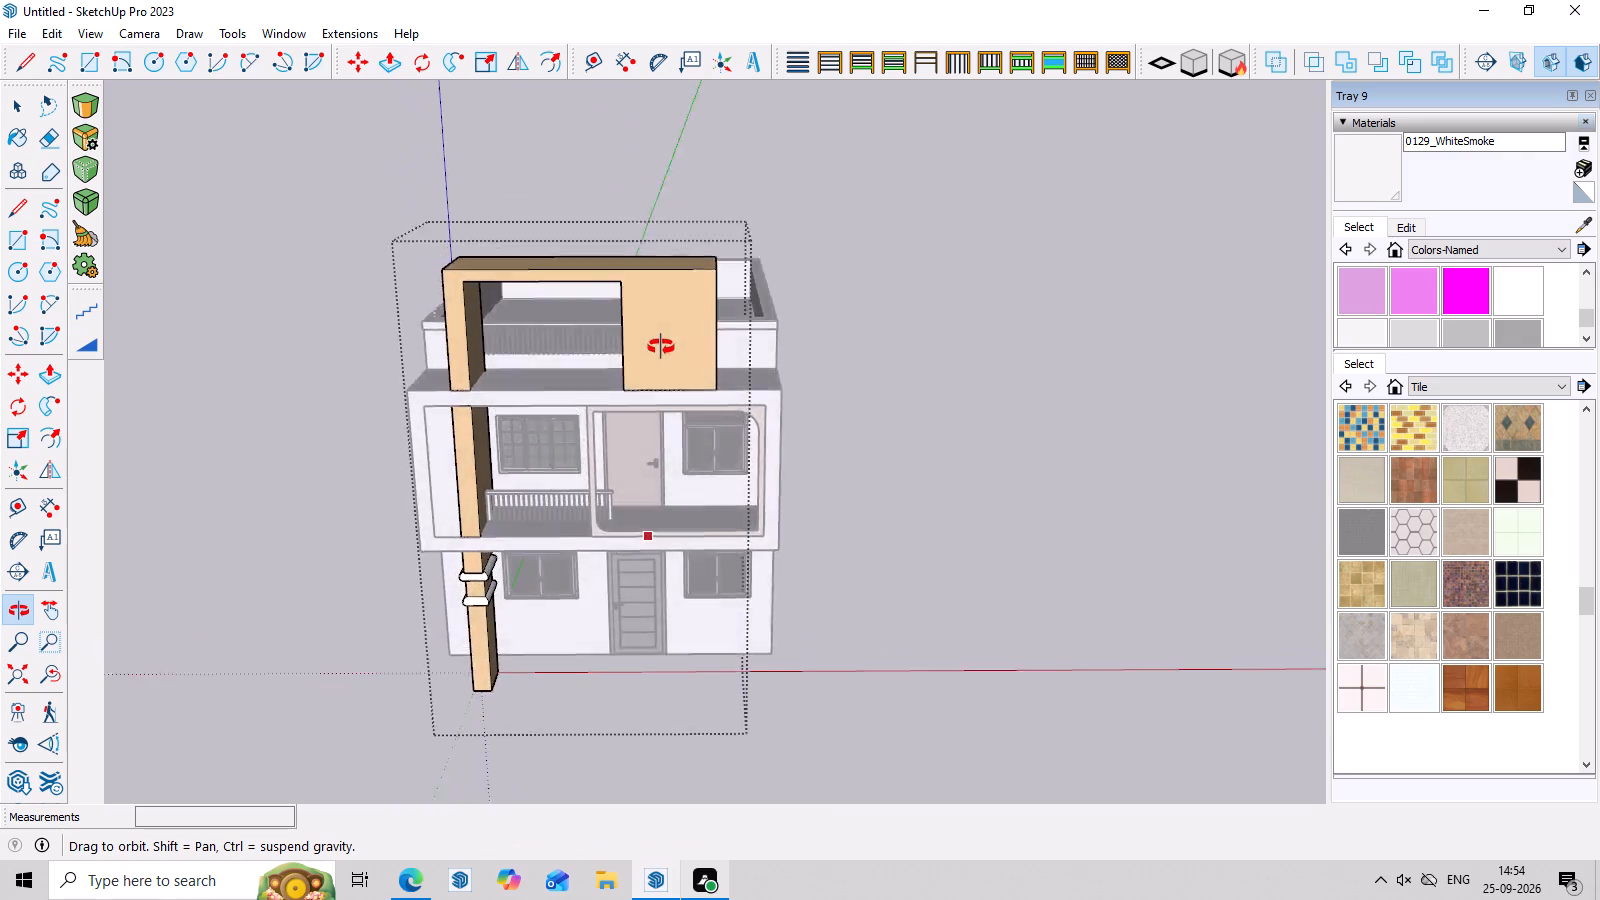
{"action": "middle_click_drag", "start_coordinate": [661, 347], "coordinate": [651, 163]}
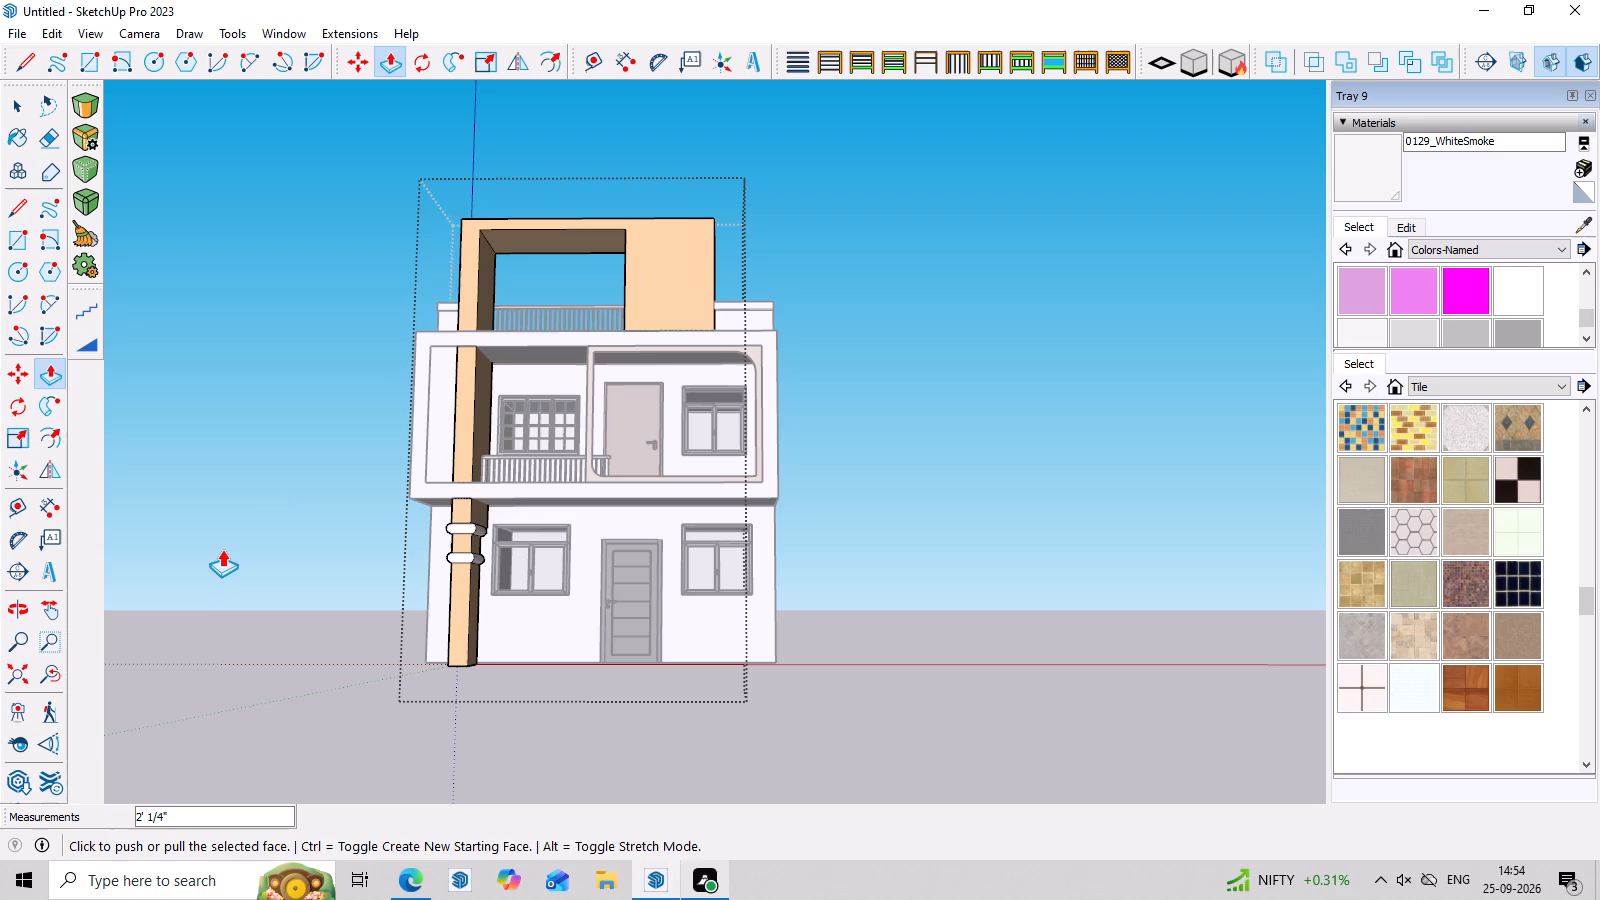
{"action": "key", "text": "Escape"}
{"action": "key", "text": "space"}
{"action": "left_click", "coordinate": [872, 346]}
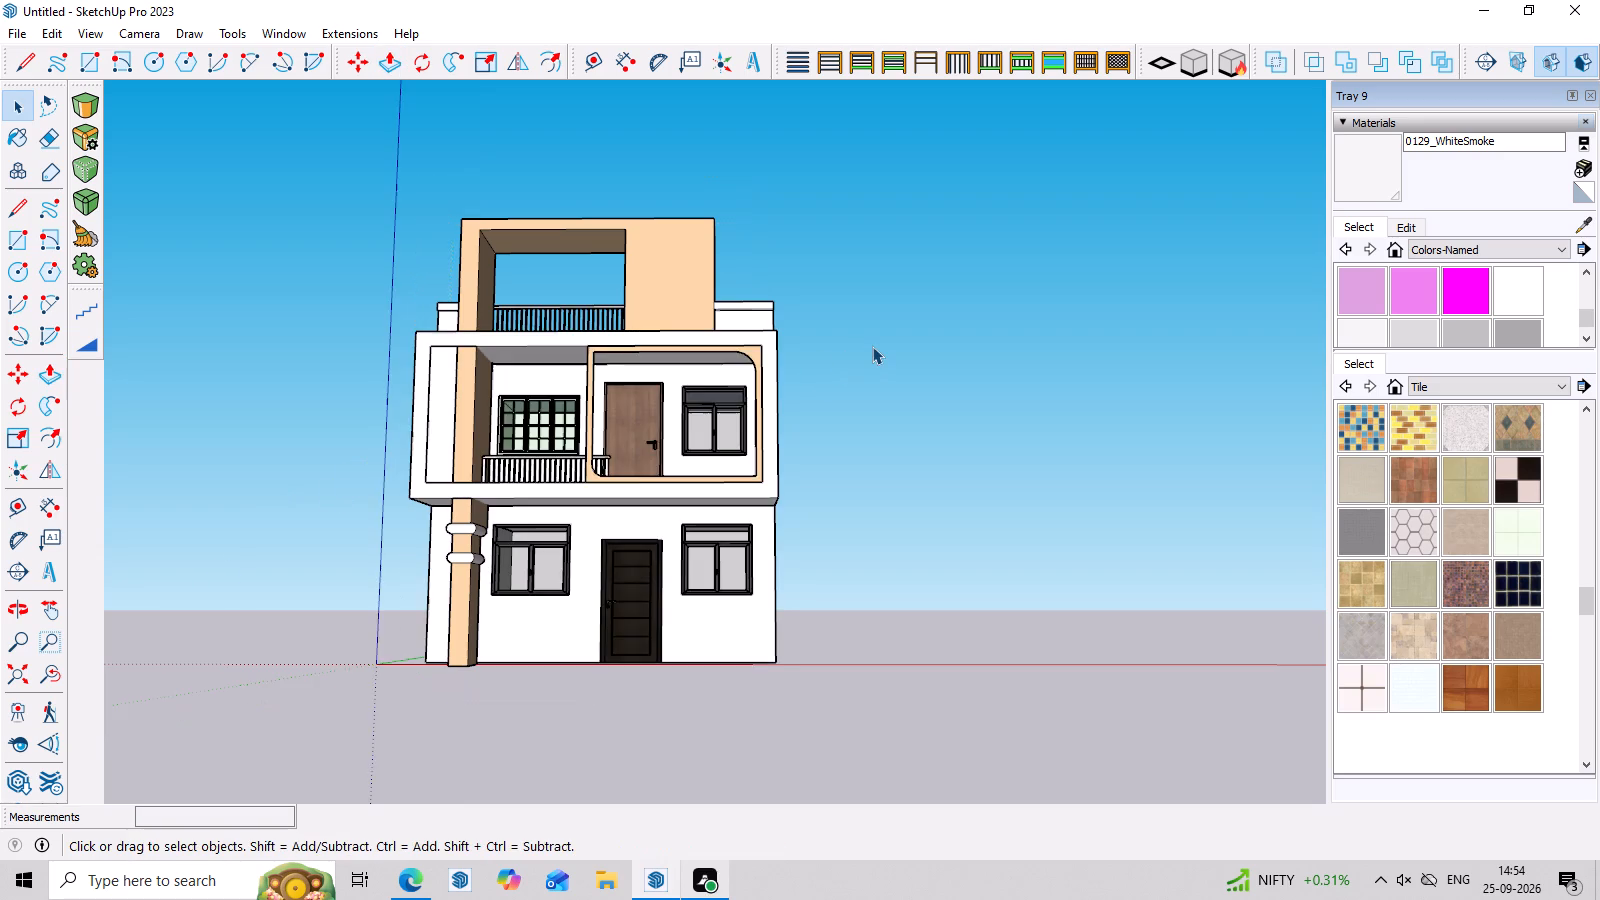
Examine the front facade from above and below, and the peach frame and balcony at close range.
{"action": "scroll", "coordinate": [850, 339], "scroll_direction": "down", "scroll_amount": 7}
{"action": "middle_click_drag", "start_coordinate": [839, 377], "coordinate": [837, 588]}
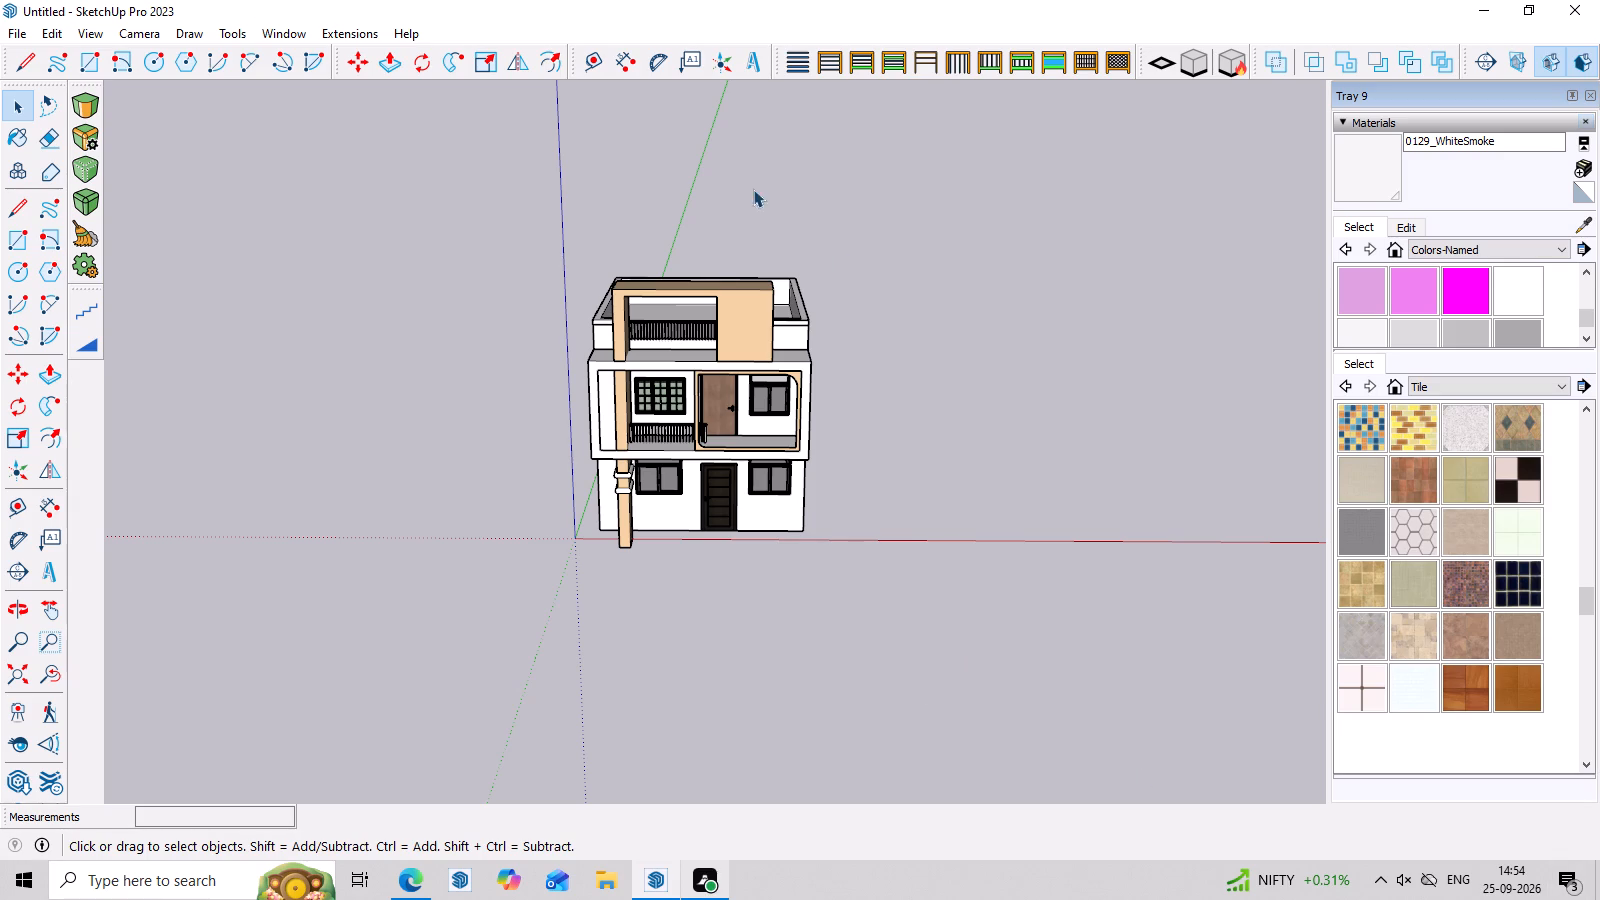
{"action": "scroll", "coordinate": [753, 189], "scroll_direction": "down", "scroll_amount": 6}
{"action": "middle_click_drag", "start_coordinate": [895, 409], "coordinate": [864, 170]}
{"action": "scroll", "coordinate": [775, 260], "scroll_direction": "up", "scroll_amount": 14}
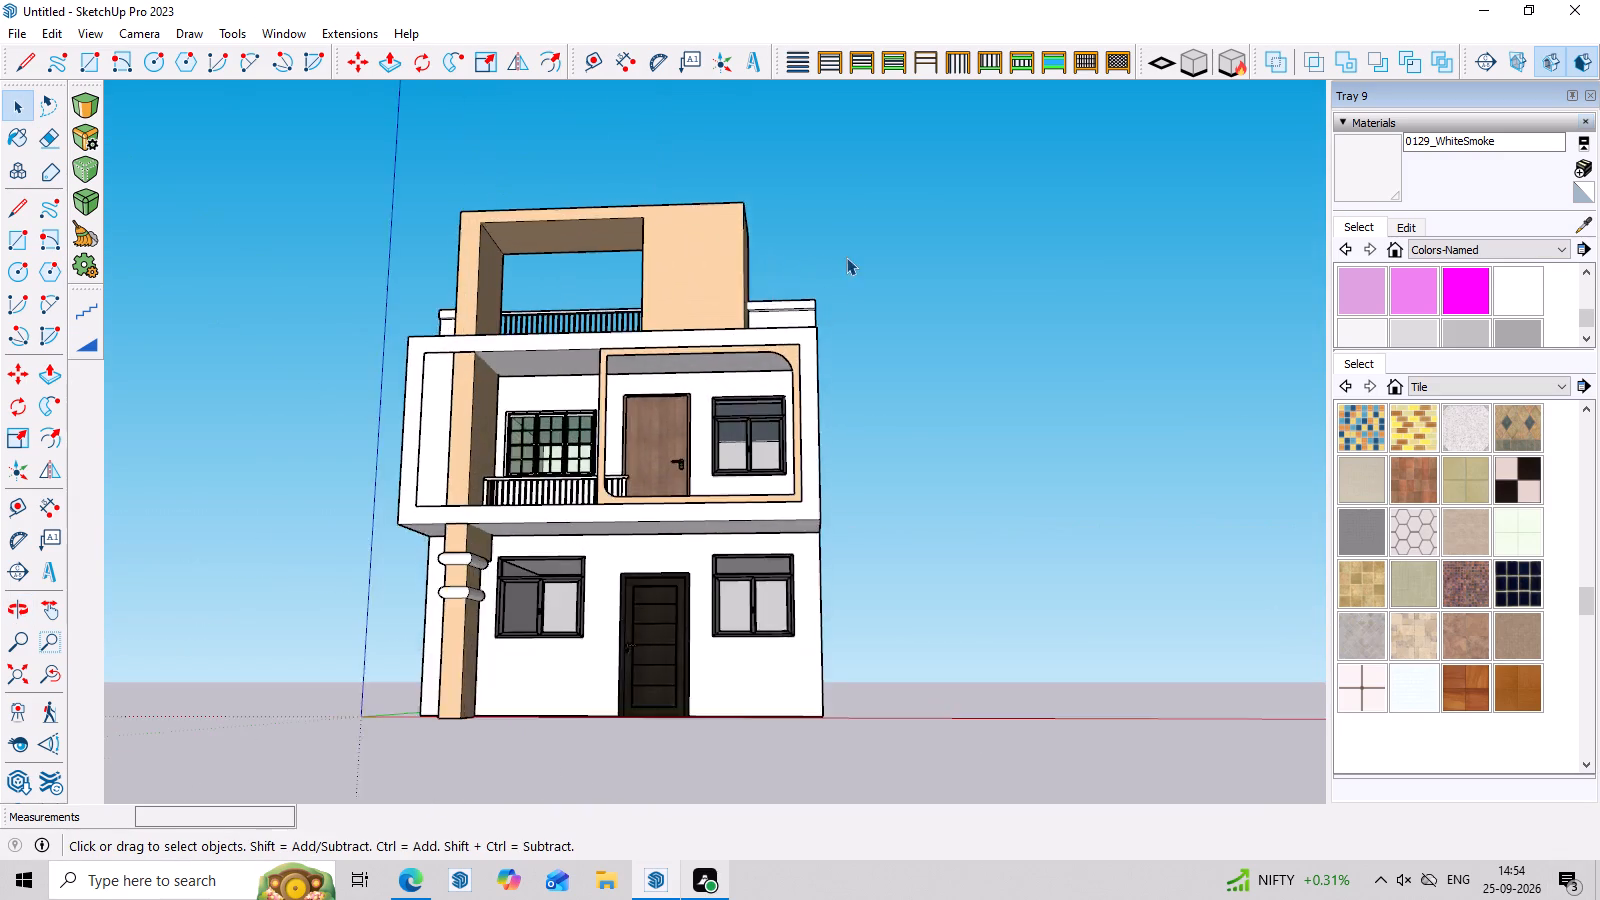
{"action": "middle_click_drag", "start_coordinate": [847, 257], "coordinate": [992, 455]}
{"action": "scroll", "coordinate": [833, 415], "scroll_direction": "up", "scroll_amount": 8}
{"action": "middle_click_drag", "start_coordinate": [910, 409], "coordinate": [1081, 403]}
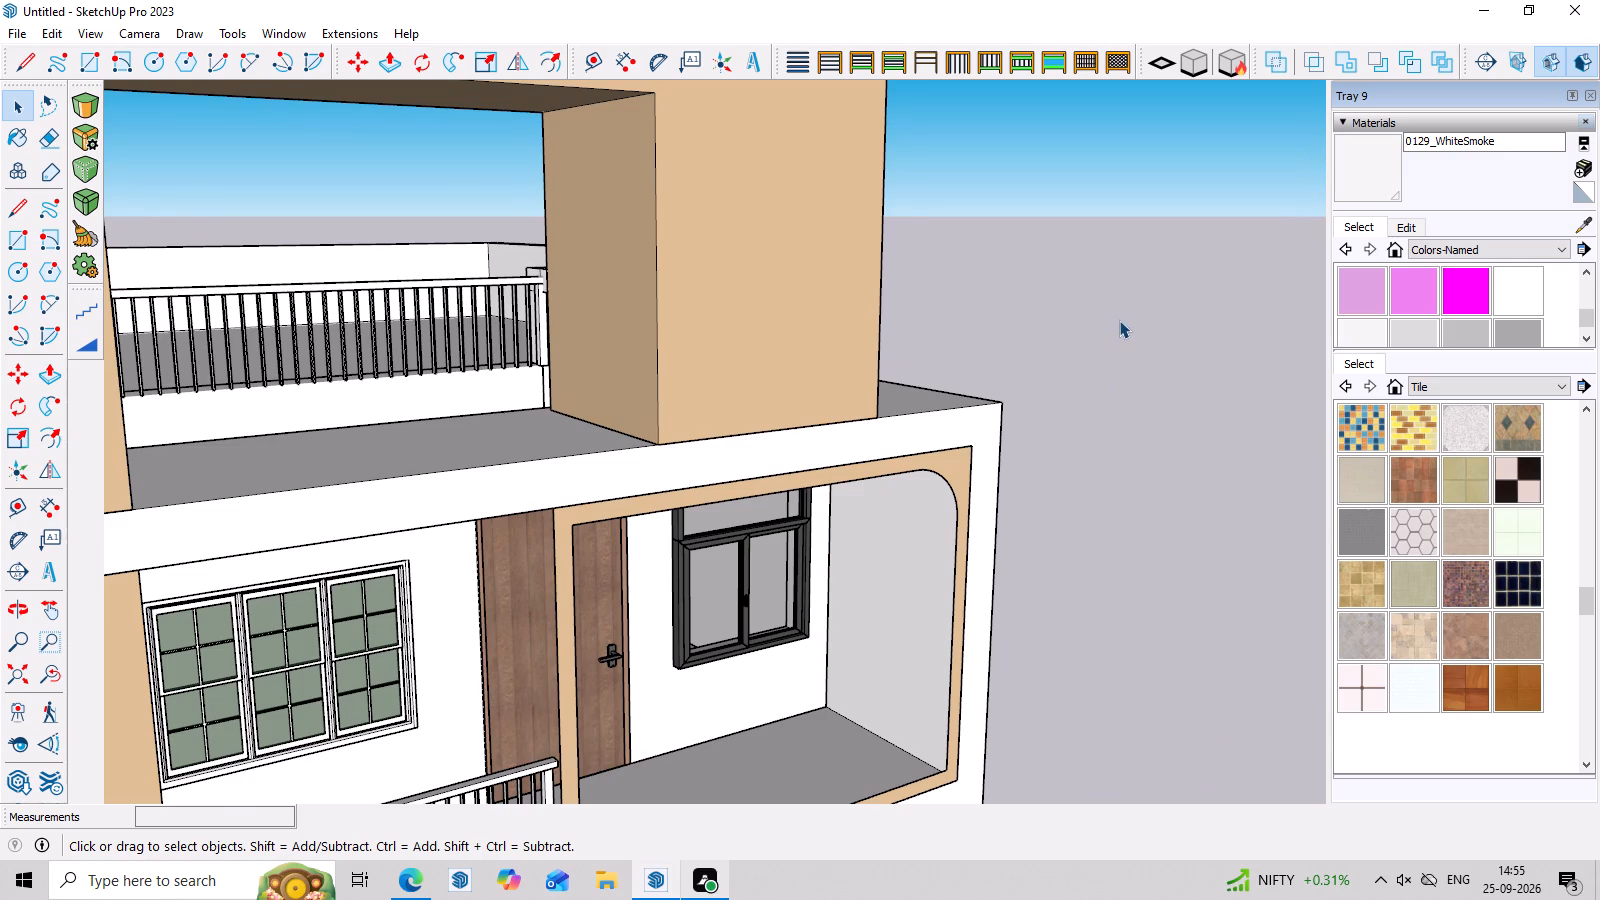
{"action": "scroll", "coordinate": [1119, 320], "scroll_direction": "down", "scroll_amount": 6}
{"action": "middle_click_drag", "start_coordinate": [1165, 319], "coordinate": [915, 244]}
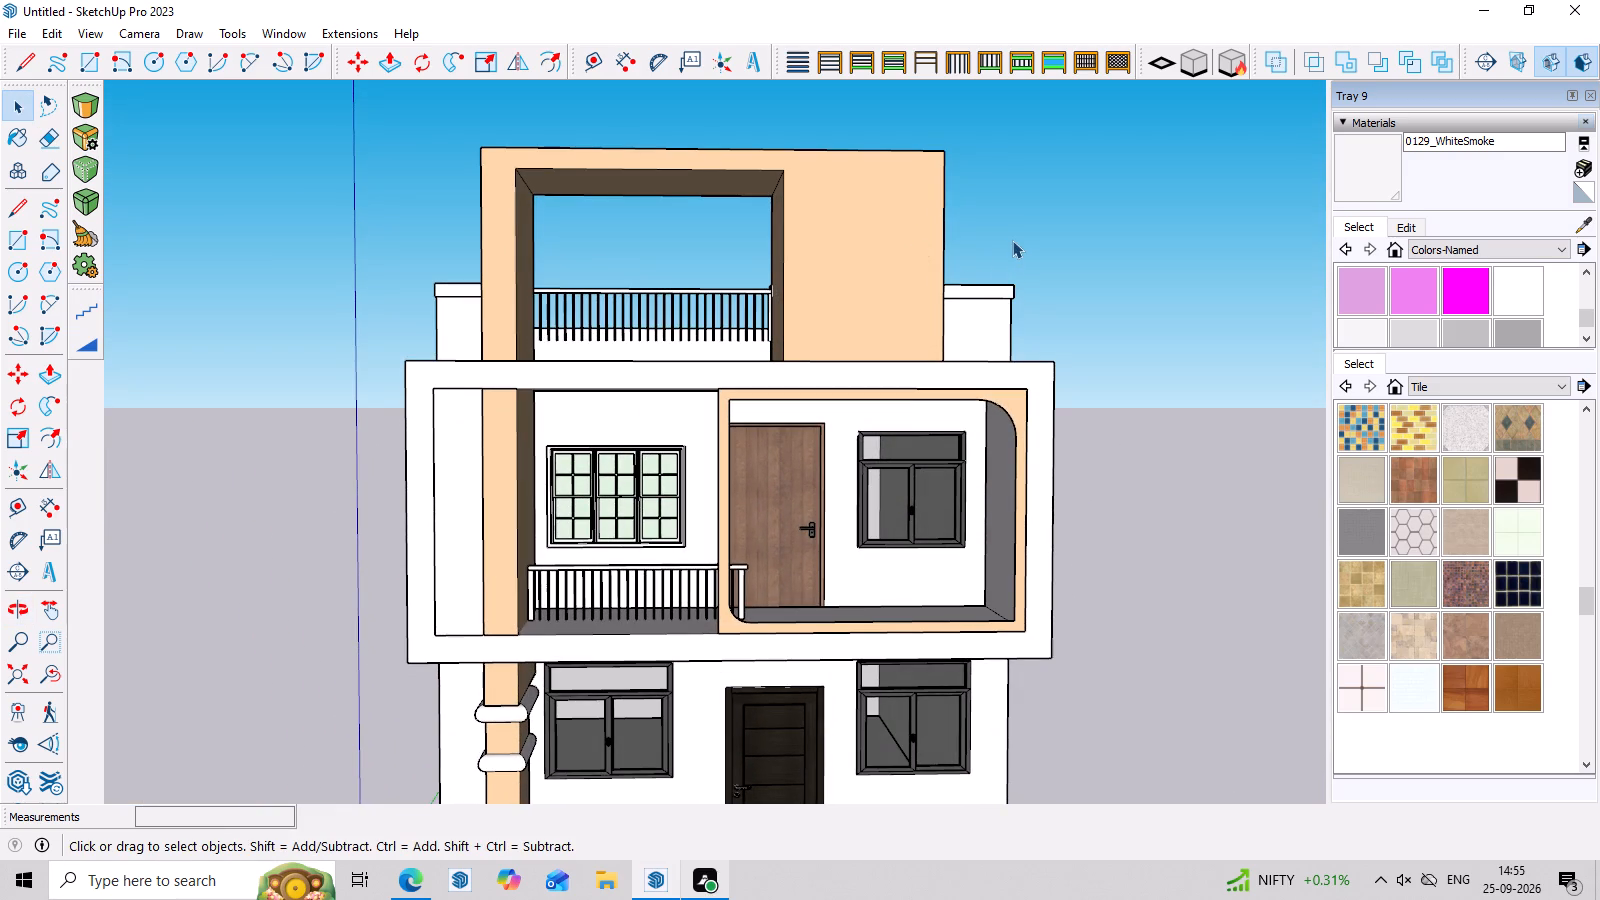
Inspect the facade from the front and from low angles, including the balcony's underside and the column at ground-floor level.
{"action": "scroll", "coordinate": [1039, 464], "scroll_direction": "down", "scroll_amount": 4}
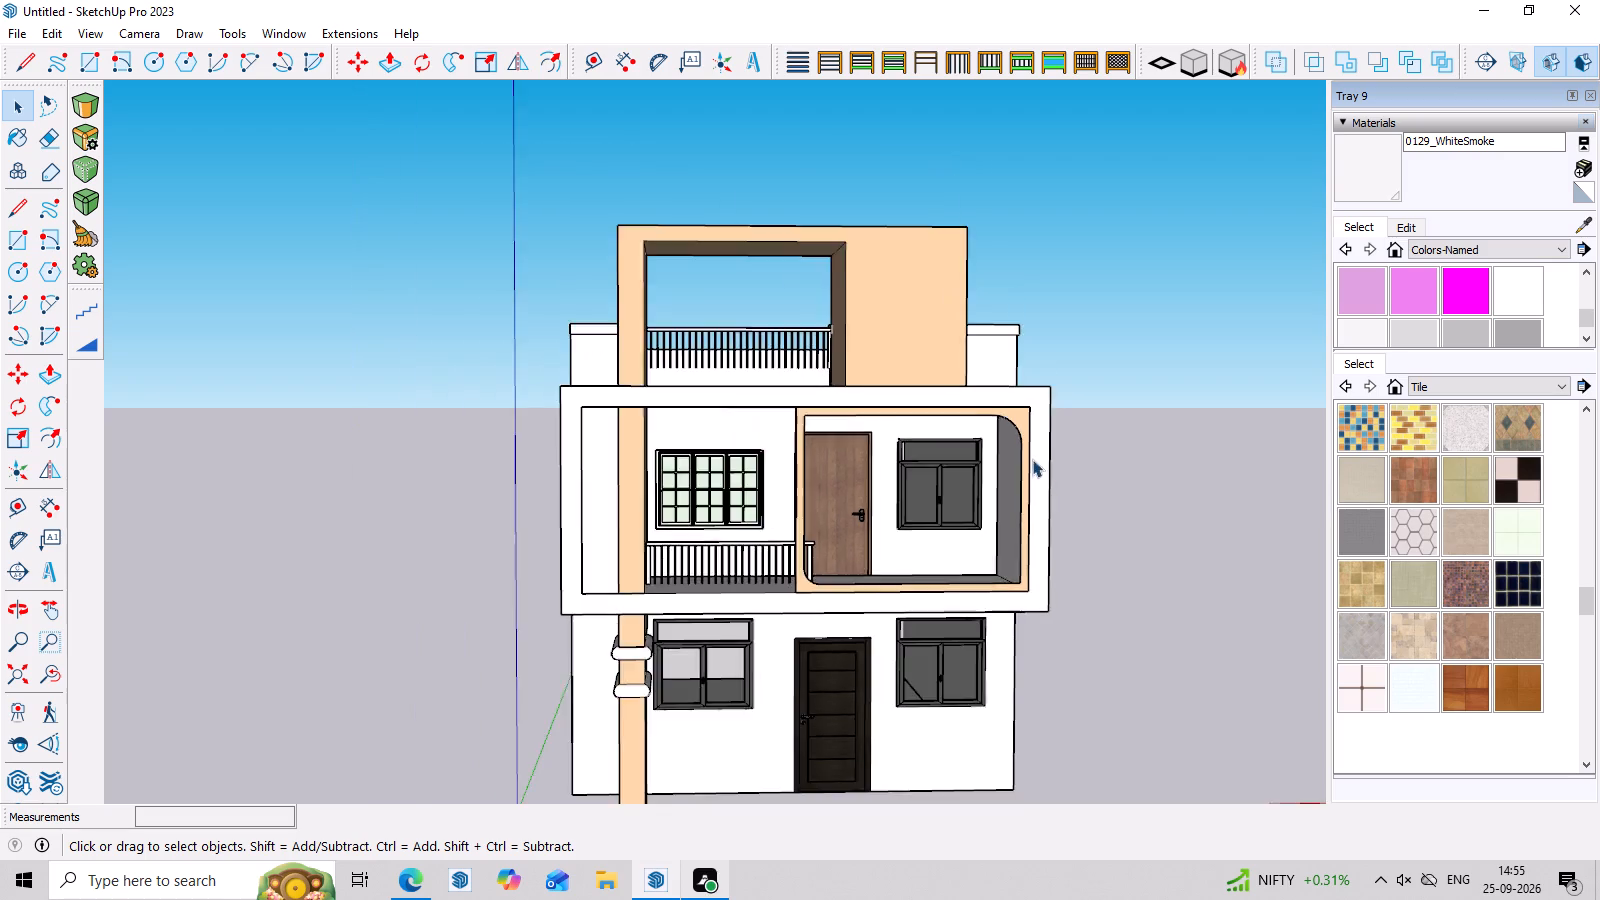
{"action": "scroll", "coordinate": [1032, 459], "scroll_direction": "down", "scroll_amount": 4}
{"action": "middle_click_drag", "start_coordinate": [1055, 551], "coordinate": [1111, 671]}
{"action": "scroll", "coordinate": [1100, 599], "scroll_direction": "up", "scroll_amount": 8}
{"action": "middle_click_drag", "start_coordinate": [1149, 692], "coordinate": [1144, 488]}
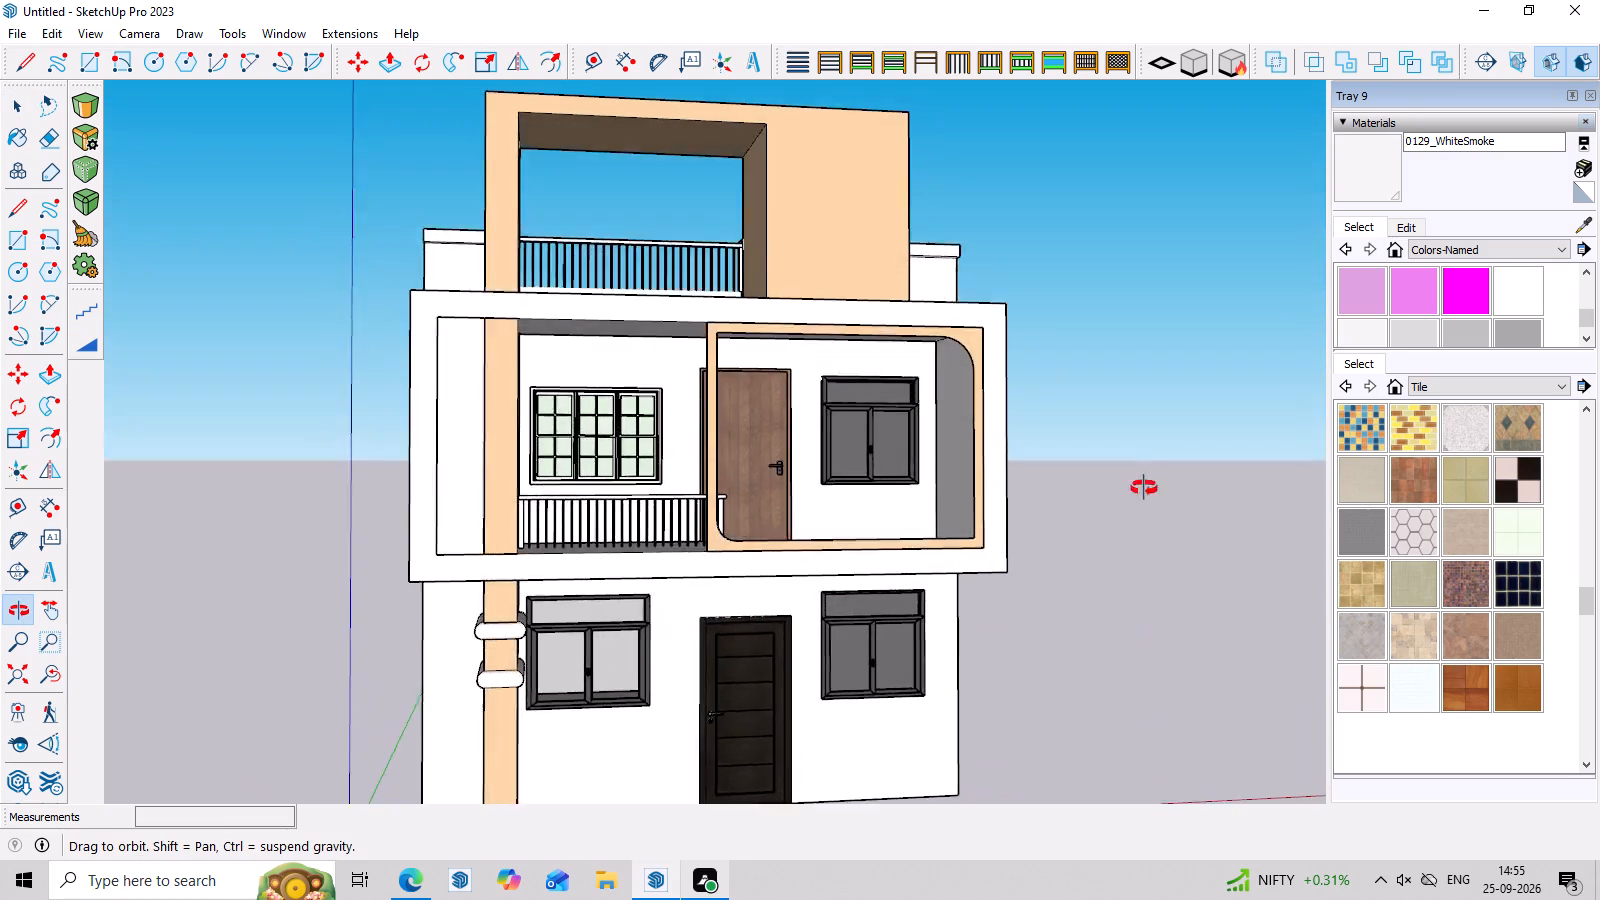
{"action": "middle_click_drag", "start_coordinate": [1144, 488], "coordinate": [855, 459]}
{"action": "scroll", "coordinate": [704, 639], "scroll_direction": "up", "scroll_amount": 6}
{"action": "scroll", "coordinate": [551, 487], "scroll_direction": "down", "scroll_amount": 3}
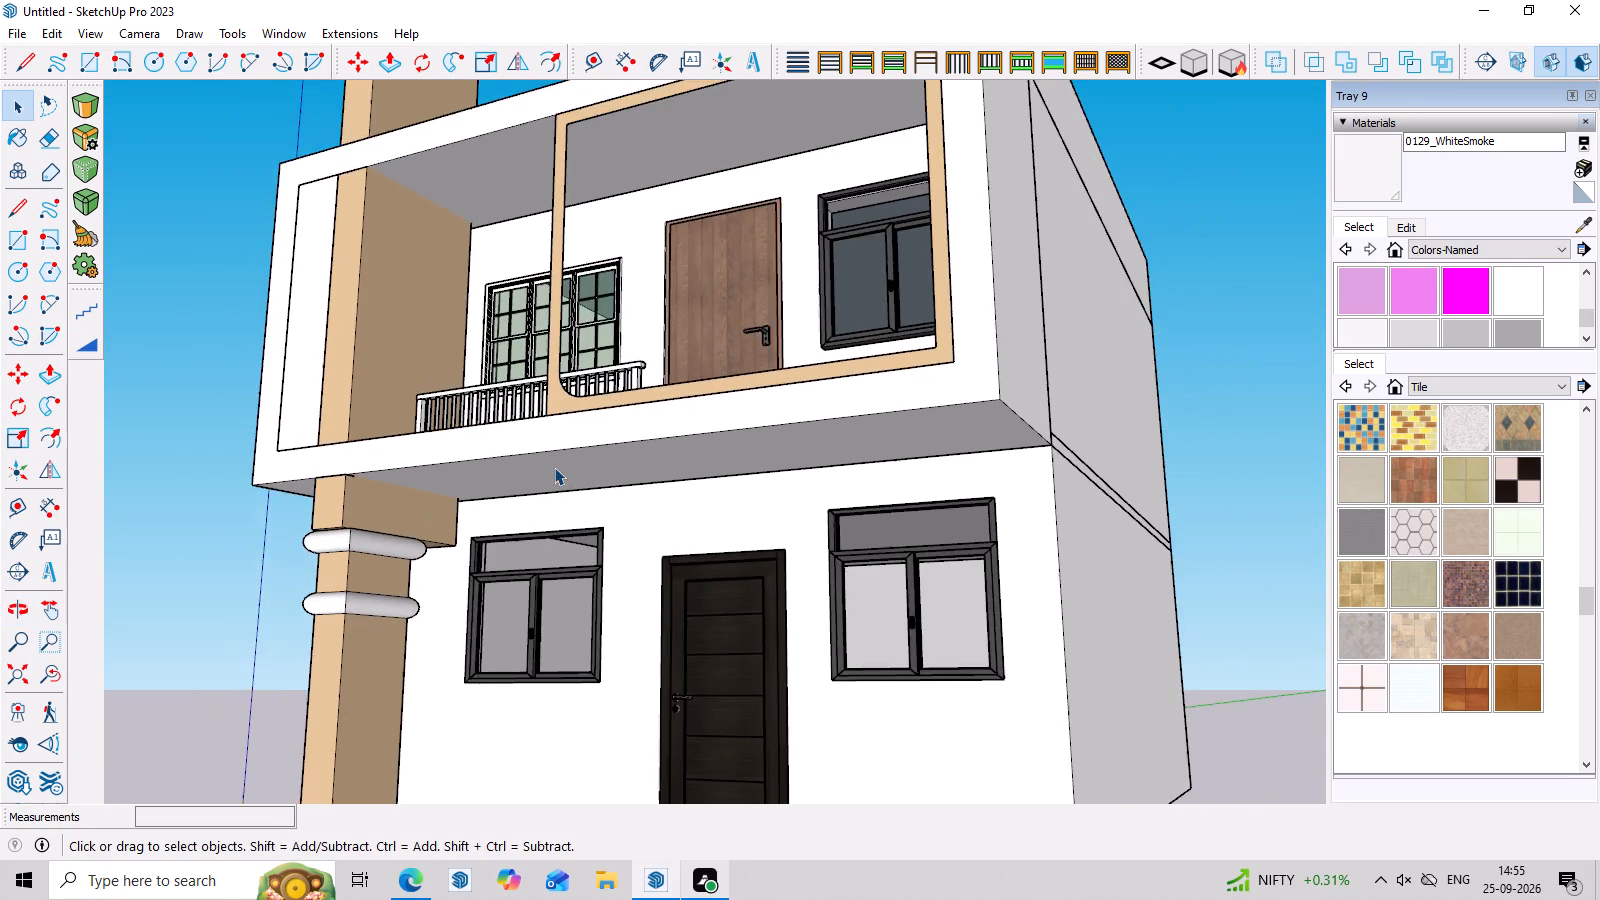
{"action": "scroll", "coordinate": [554, 467], "scroll_direction": "down", "scroll_amount": 9}
{"action": "middle_click_drag", "start_coordinate": [549, 661], "coordinate": [348, 703]}
{"action": "scroll", "coordinate": [569, 691], "scroll_direction": "up", "scroll_amount": 9}
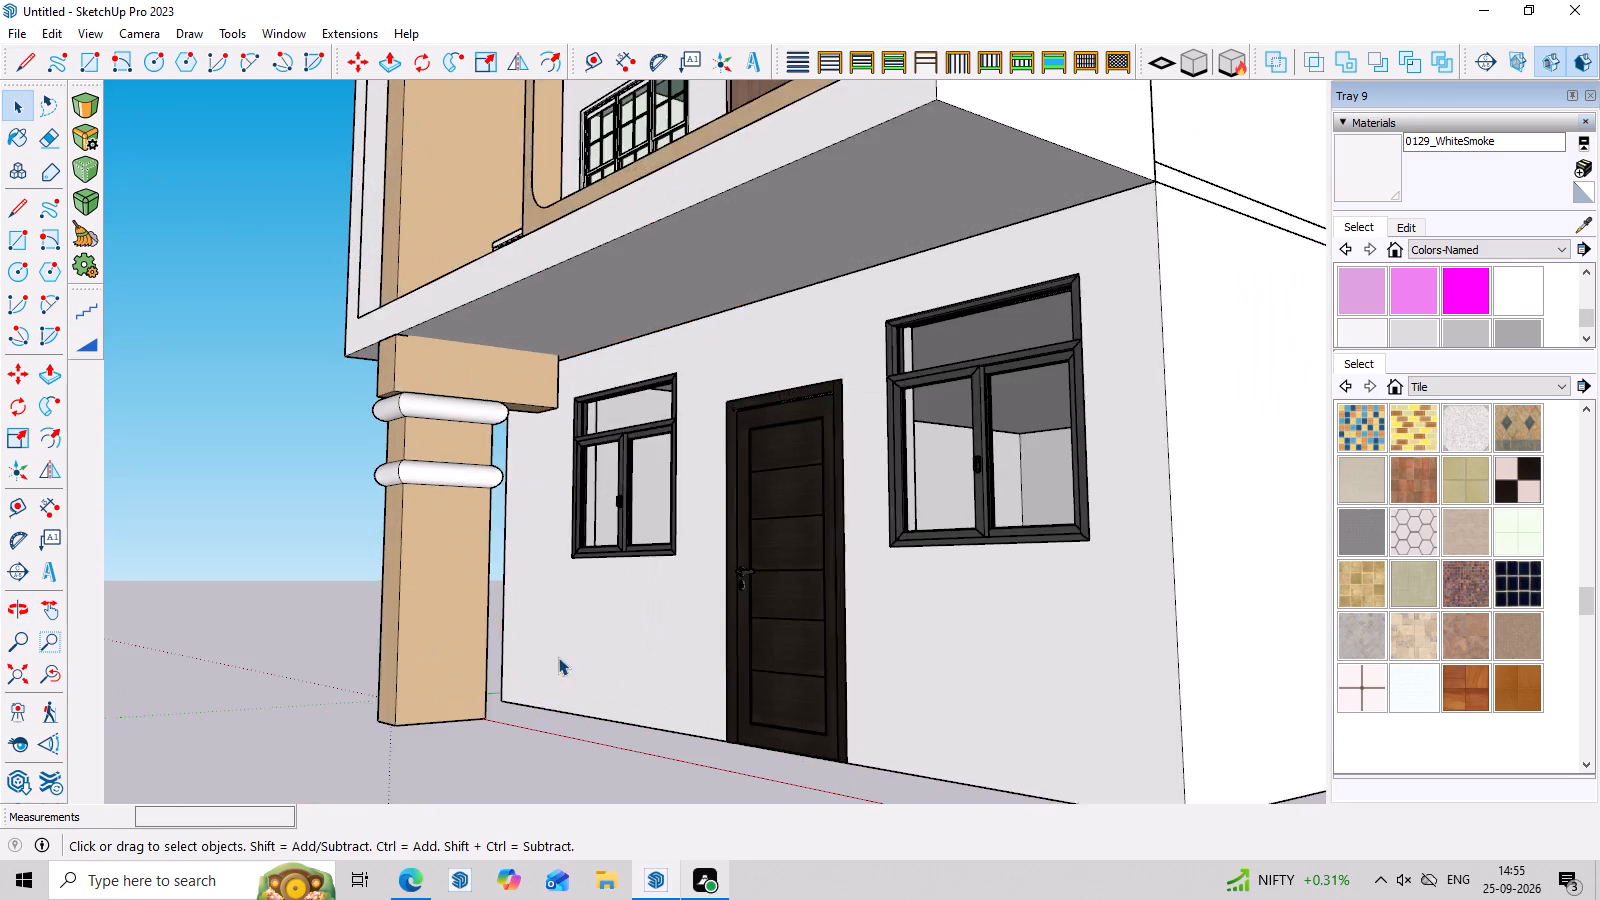
Open the peach column frame and extend the lower shaft's rear face about 2' 4 9/16" towards the front wall with Push/Pull.
{"action": "scroll", "coordinate": [558, 657], "scroll_direction": "up", "scroll_amount": 2}
{"action": "middle_click_drag", "start_coordinate": [742, 689], "coordinate": [511, 737]}
{"action": "scroll", "coordinate": [507, 656], "scroll_direction": "up", "scroll_amount": 9}
{"action": "middle_click_drag", "start_coordinate": [595, 651], "coordinate": [509, 698]}
{"action": "left_click", "coordinate": [542, 688]}
{"action": "left_click", "coordinate": [529, 695]}
{"action": "double_click", "coordinate": [529, 695]}
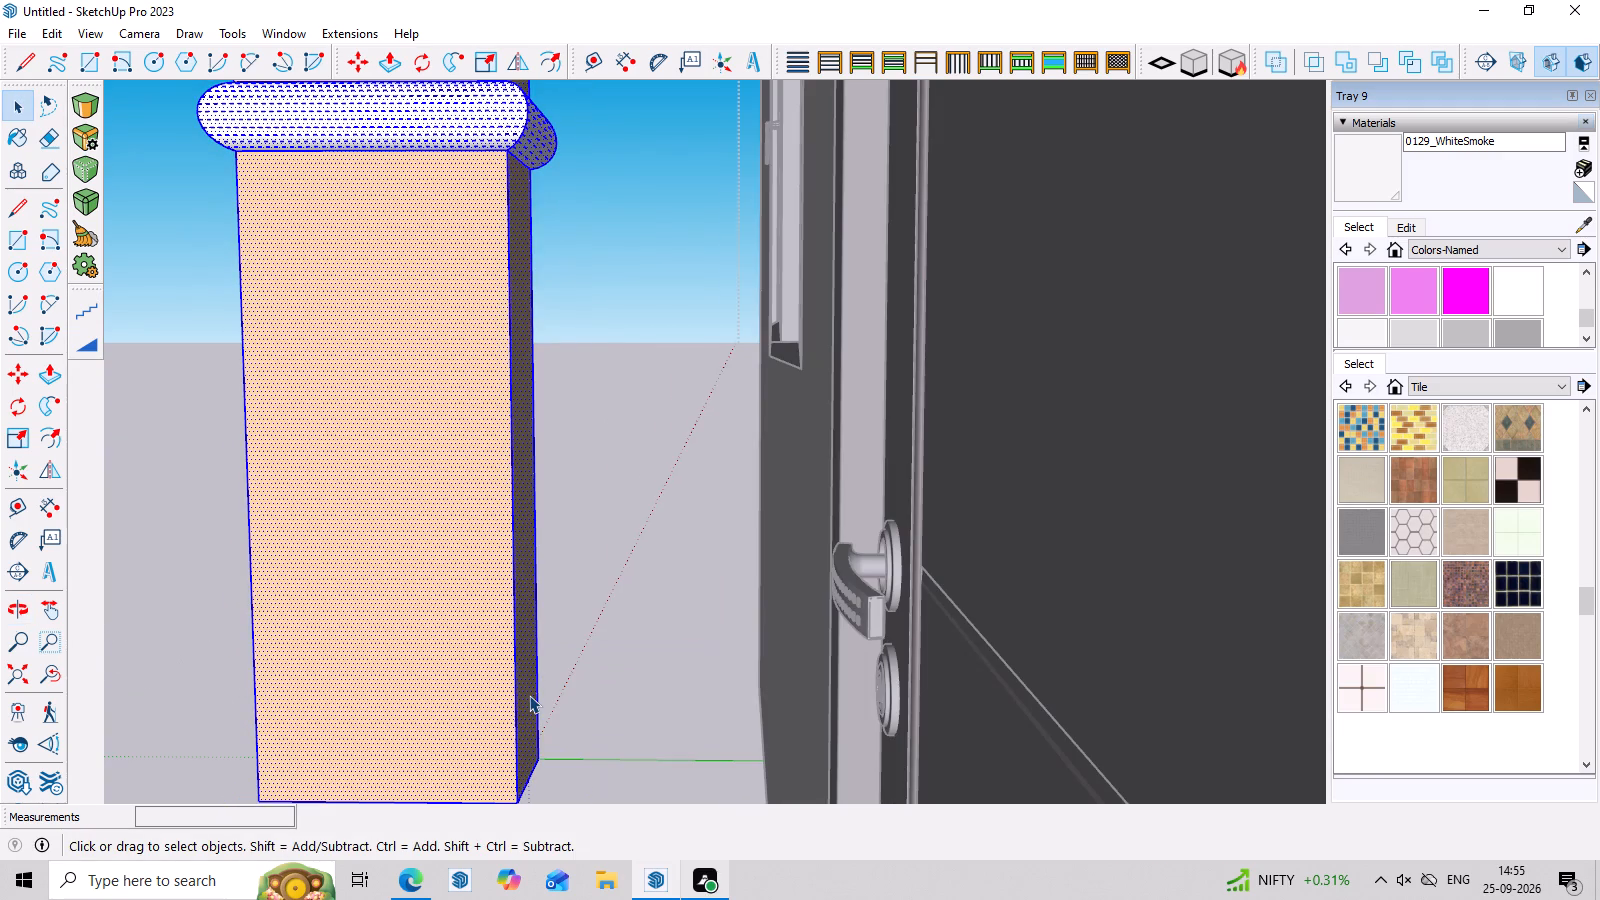
{"action": "left_click", "coordinate": [529, 695]}
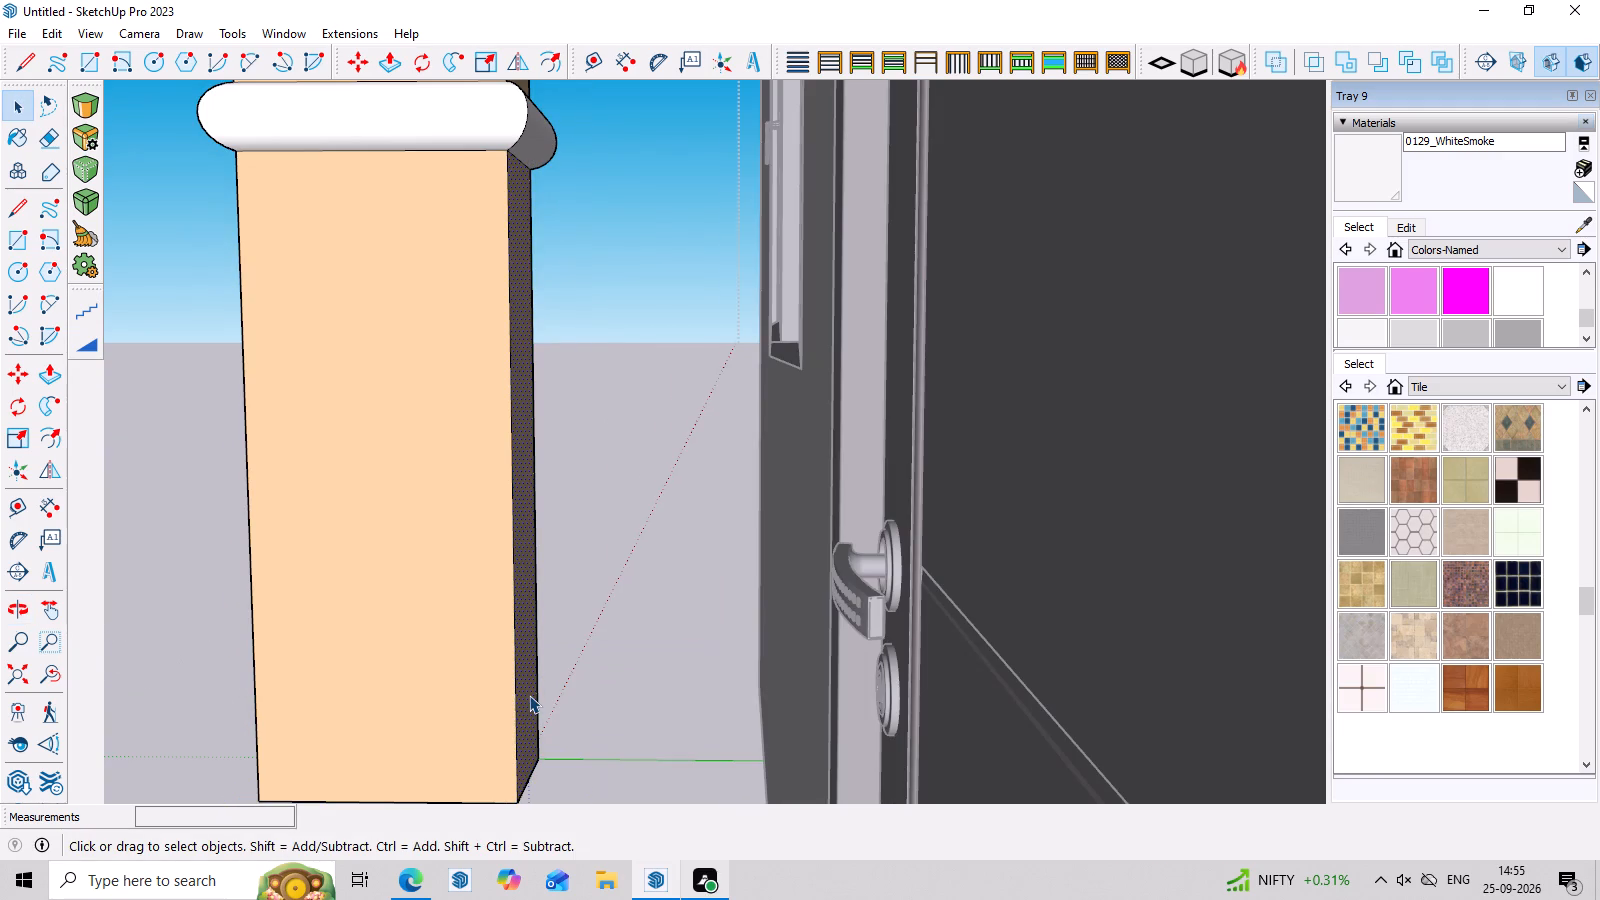
{"action": "key", "text": "p"}
{"action": "left_click", "coordinate": [529, 695]}
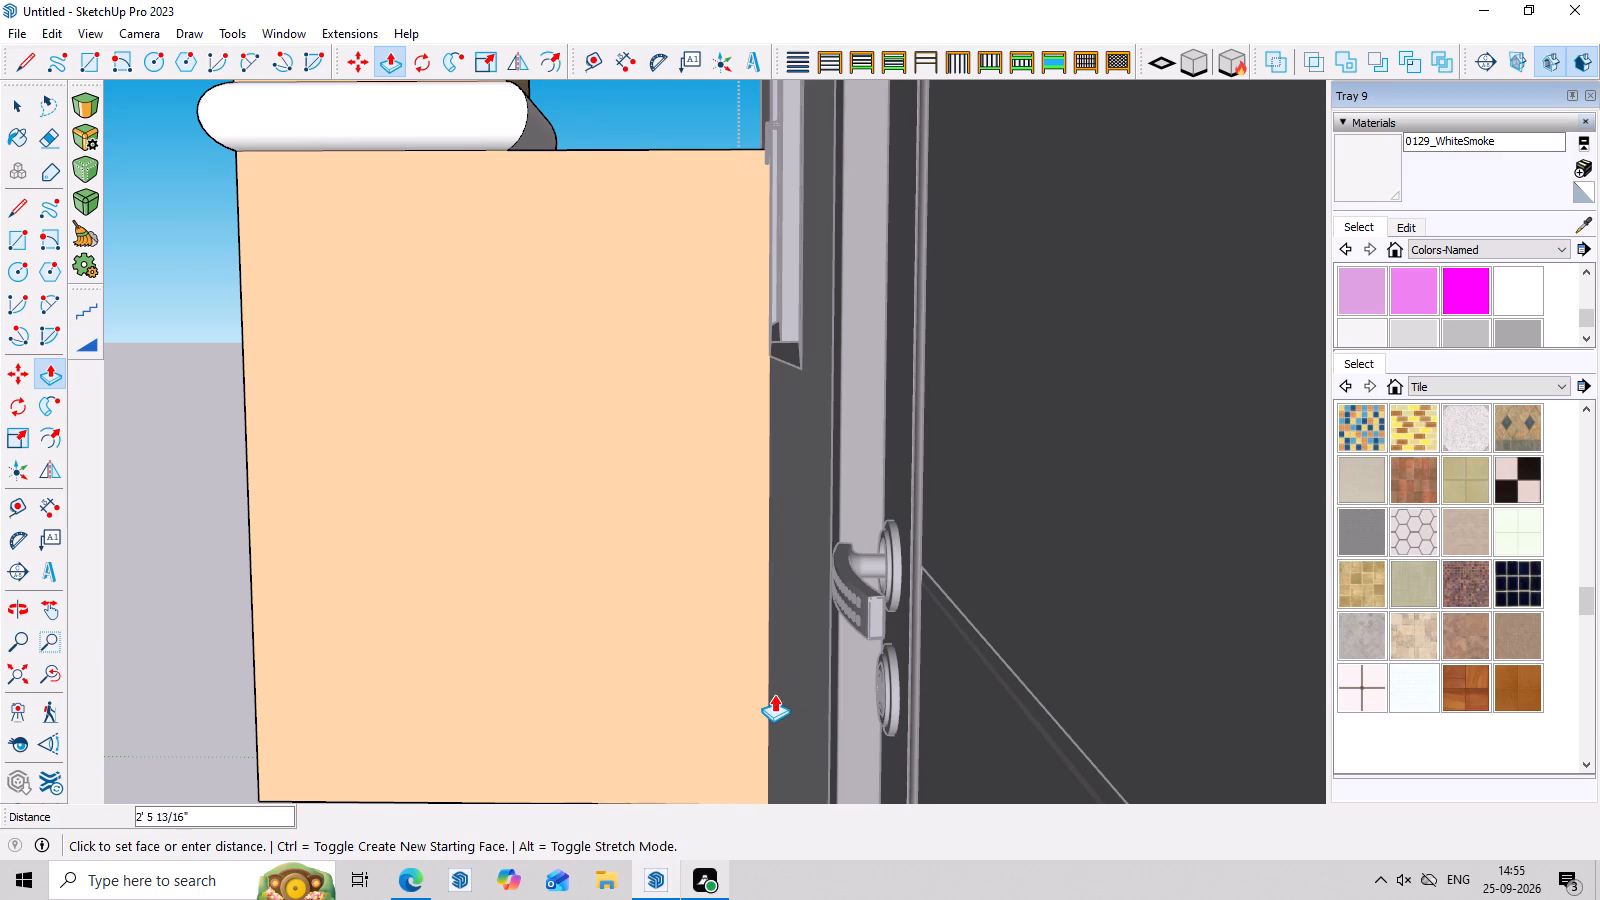
{"action": "scroll", "coordinate": [763, 694], "scroll_direction": "down", "scroll_amount": 5}
{"action": "middle_click_drag", "start_coordinate": [766, 683], "coordinate": [865, 745]}
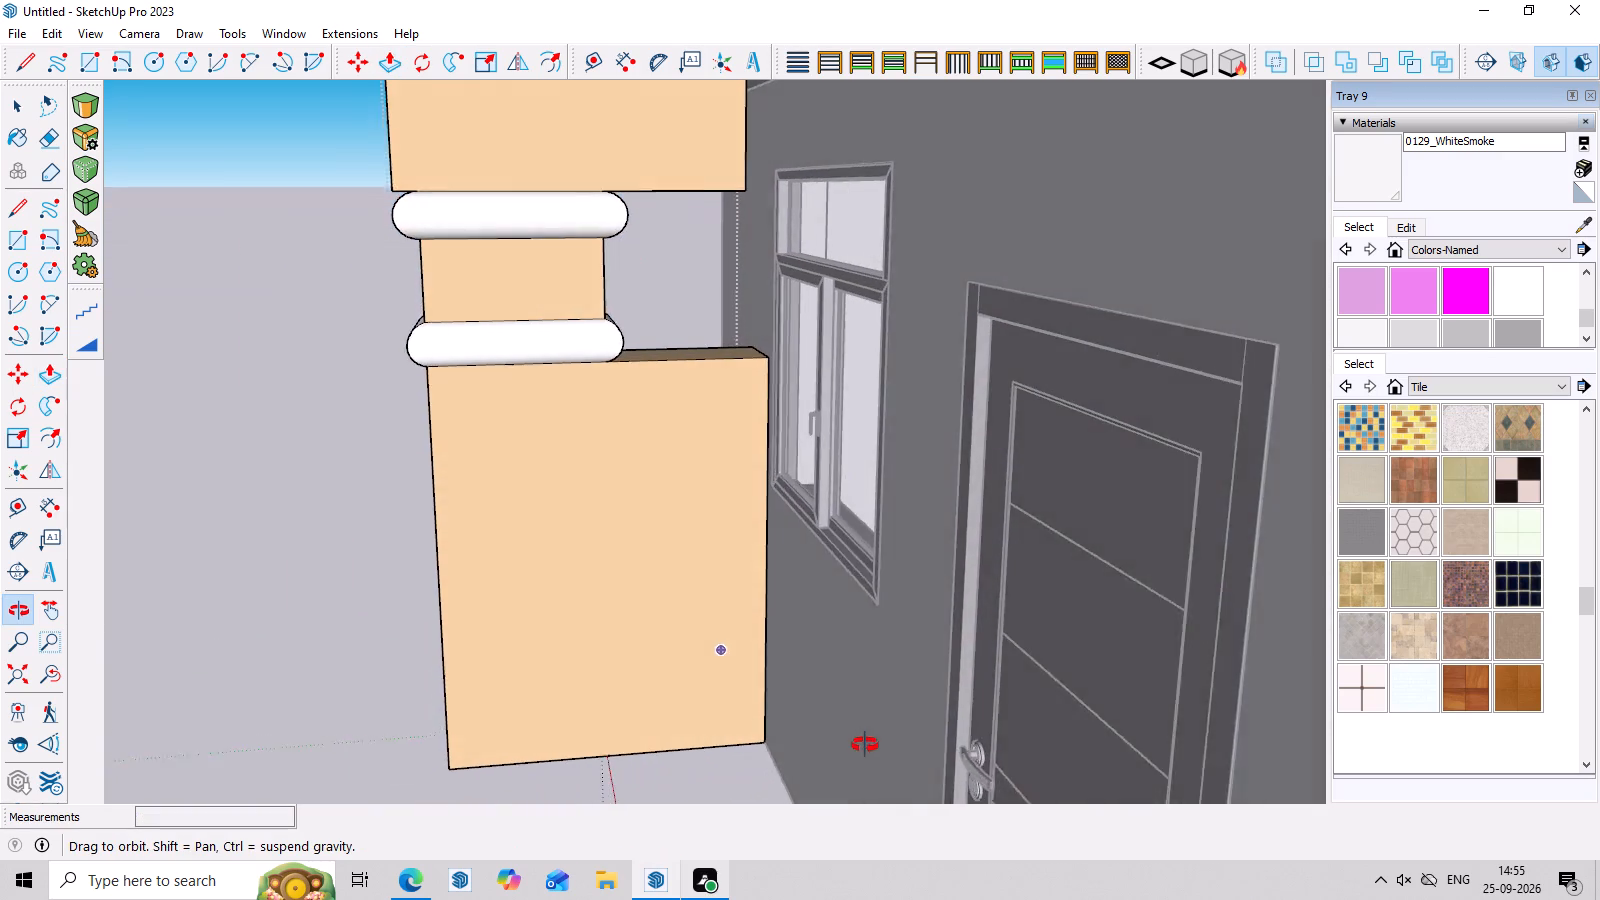
{"action": "middle_click_drag", "start_coordinate": [865, 745], "coordinate": [897, 751]}
{"action": "left_click", "coordinate": [856, 708]}
Review the deepened lower shaft against the whole house and finish editing the column frame.
{"action": "middle_click_drag", "start_coordinate": [743, 380], "coordinate": [571, 564]}
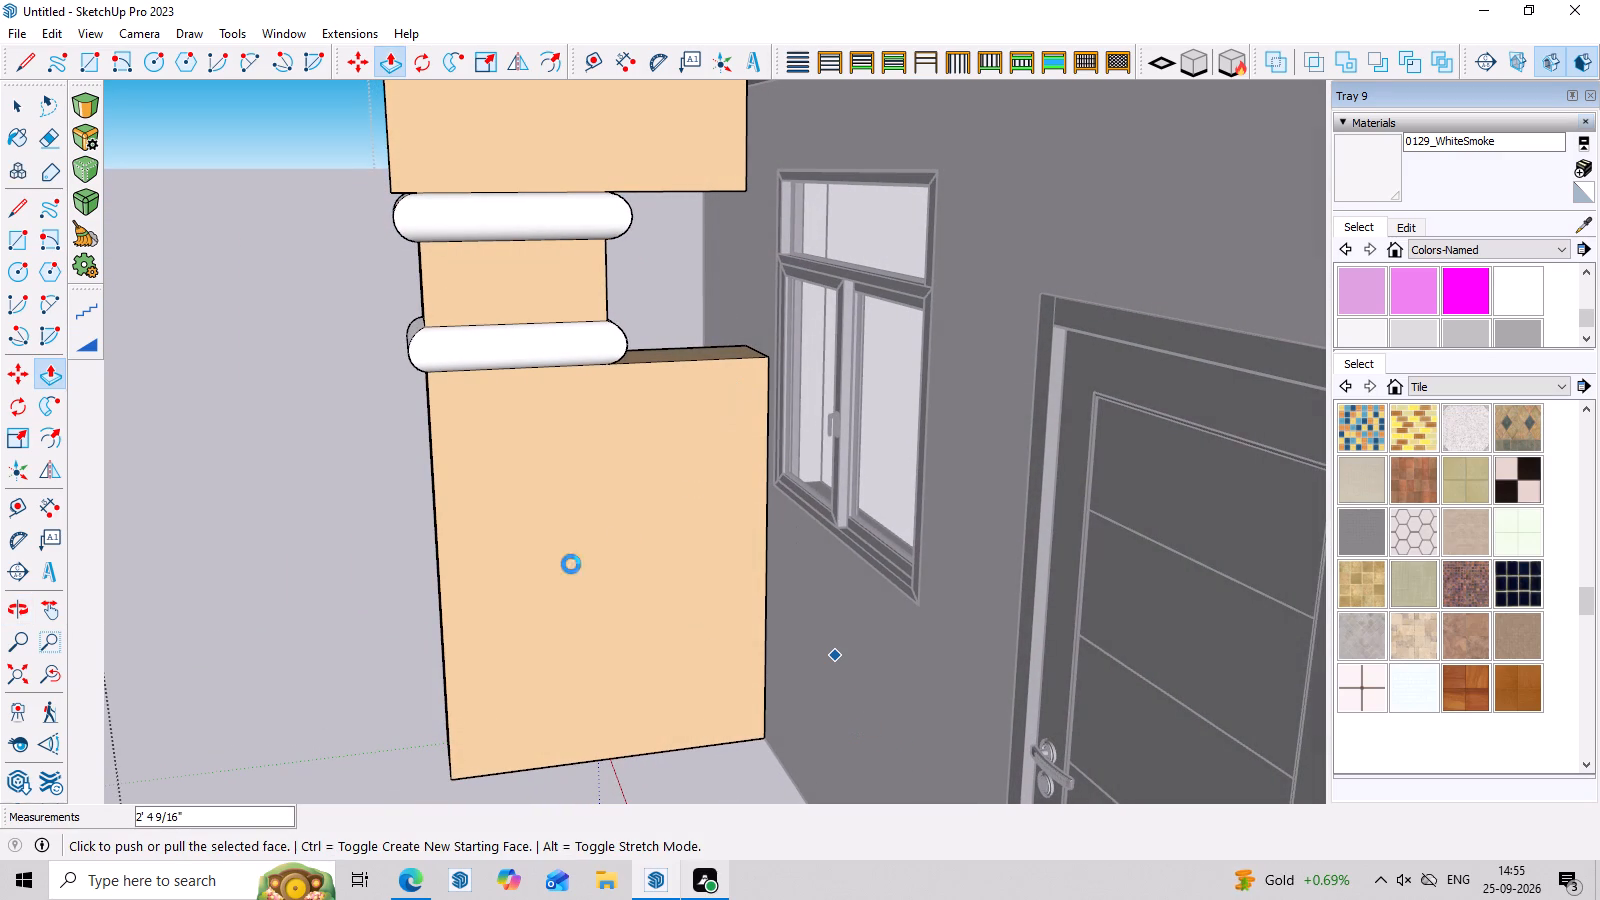
{"action": "middle_click_drag", "start_coordinate": [571, 564], "coordinate": [429, 594]}
{"action": "scroll", "coordinate": [718, 193], "scroll_direction": "up", "scroll_amount": 2}
{"action": "middle_click_drag", "start_coordinate": [700, 260], "coordinate": [321, 362]}
{"action": "scroll", "coordinate": [480, 316], "scroll_direction": "down", "scroll_amount": 7}
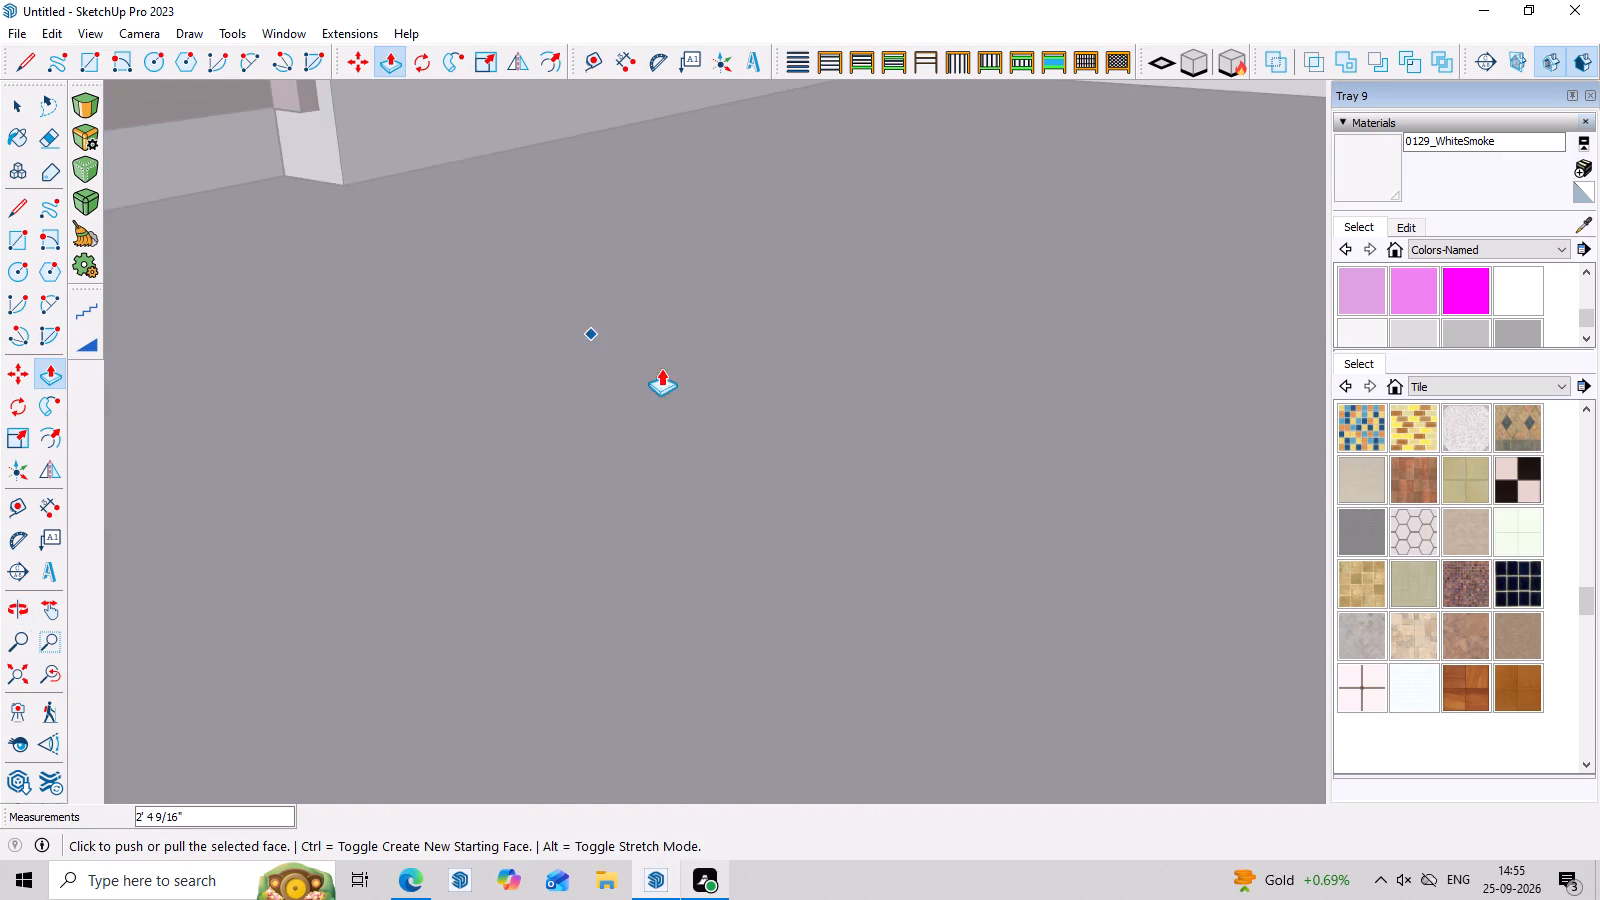
{"action": "scroll", "coordinate": [661, 368], "scroll_direction": "down", "scroll_amount": 10}
{"action": "key", "text": "space"}
{"action": "left_click", "coordinate": [9, 709]}
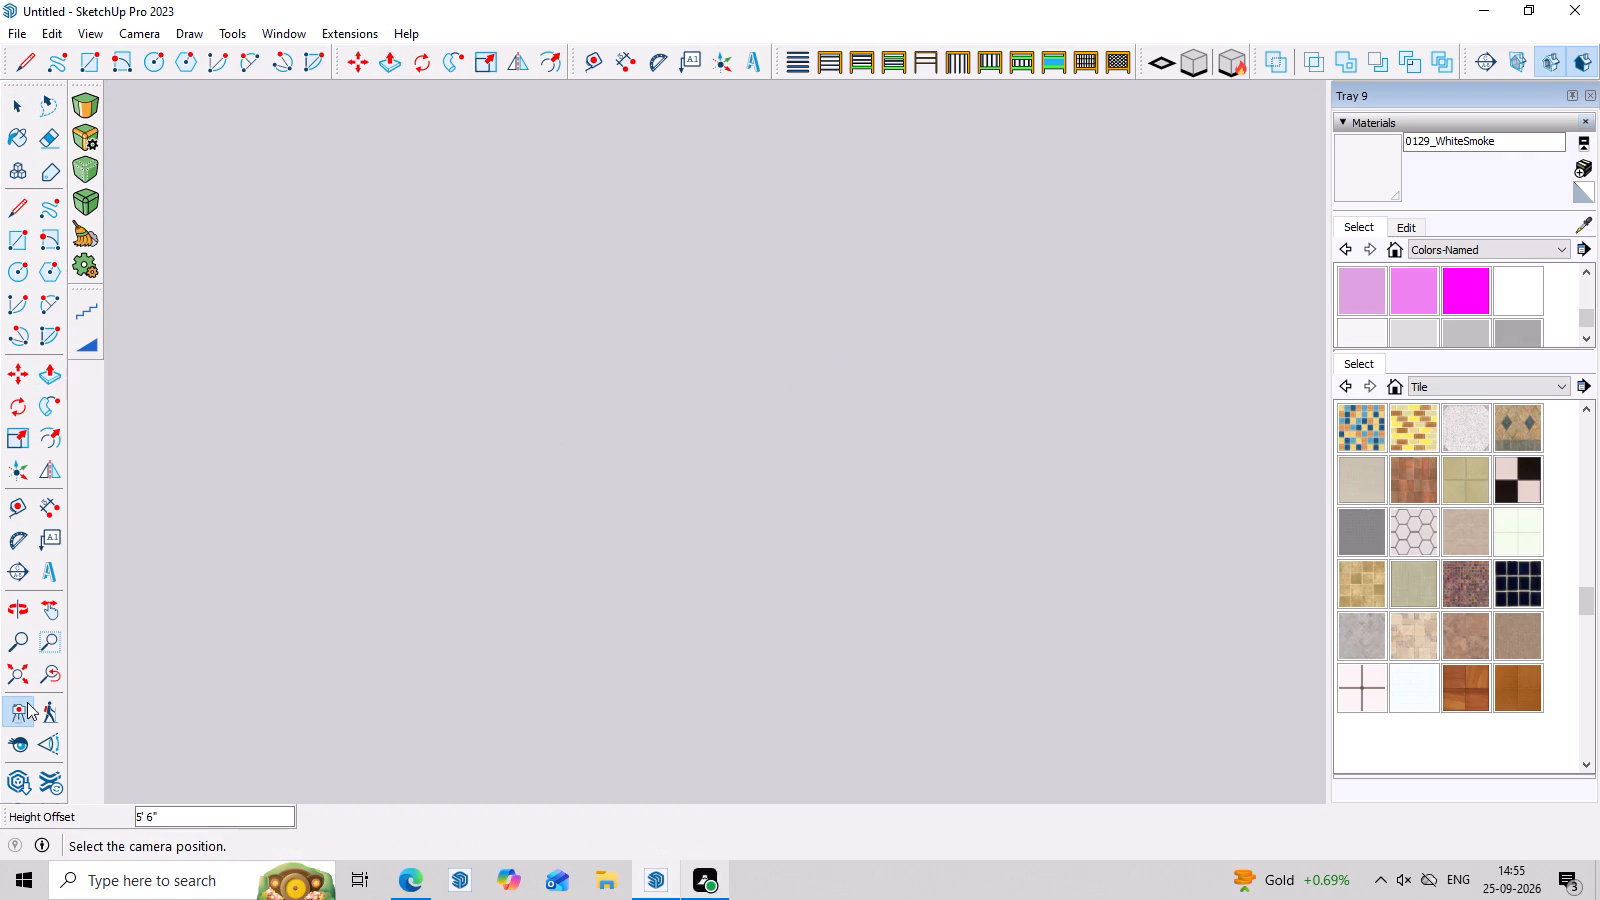
{"action": "left_click", "coordinate": [20, 665]}
{"action": "scroll", "coordinate": [55, 634], "scroll_direction": "down", "scroll_amount": 9}
{"action": "middle_click_drag", "start_coordinate": [403, 542], "coordinate": [1172, 384]}
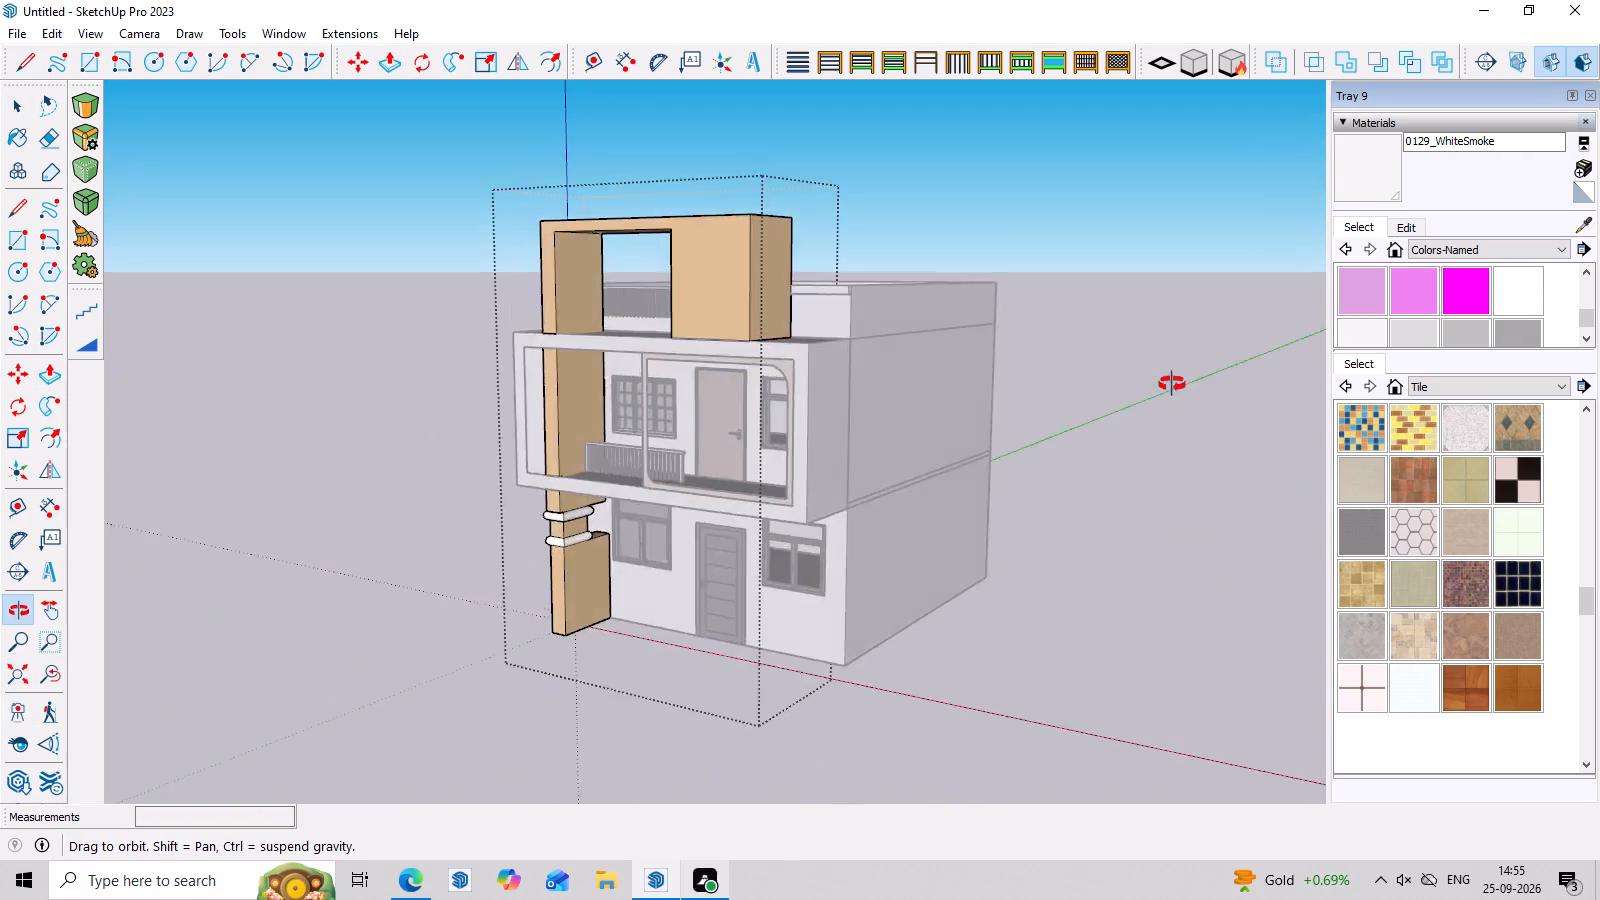
{"action": "middle_click_drag", "start_coordinate": [1172, 384], "coordinate": [1230, 337]}
{"action": "key", "text": "space"}
{"action": "double_click", "coordinate": [392, 528]}
Examine the front facade from the front and below, including the ground-floor column and its rings.
{"action": "scroll", "coordinate": [393, 528], "scroll_direction": "down", "scroll_amount": 4}
{"action": "middle_click_drag", "start_coordinate": [724, 653], "coordinate": [964, 693]}
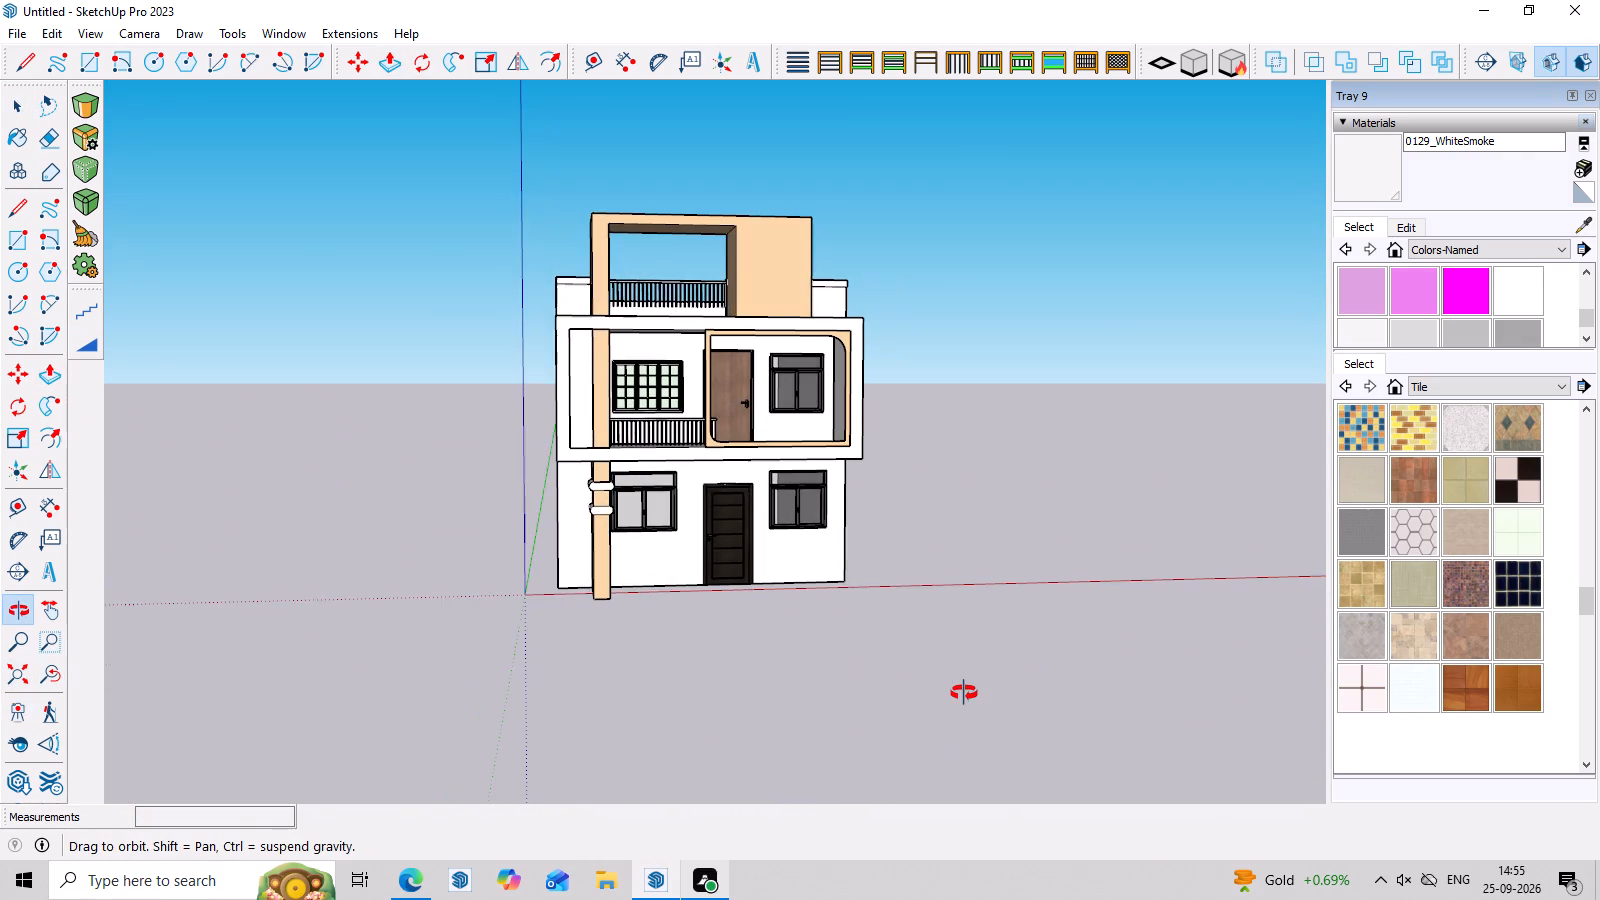
{"action": "middle_click_drag", "start_coordinate": [964, 693], "coordinate": [968, 613]}
{"action": "scroll", "coordinate": [982, 519], "scroll_direction": "up", "scroll_amount": 7}
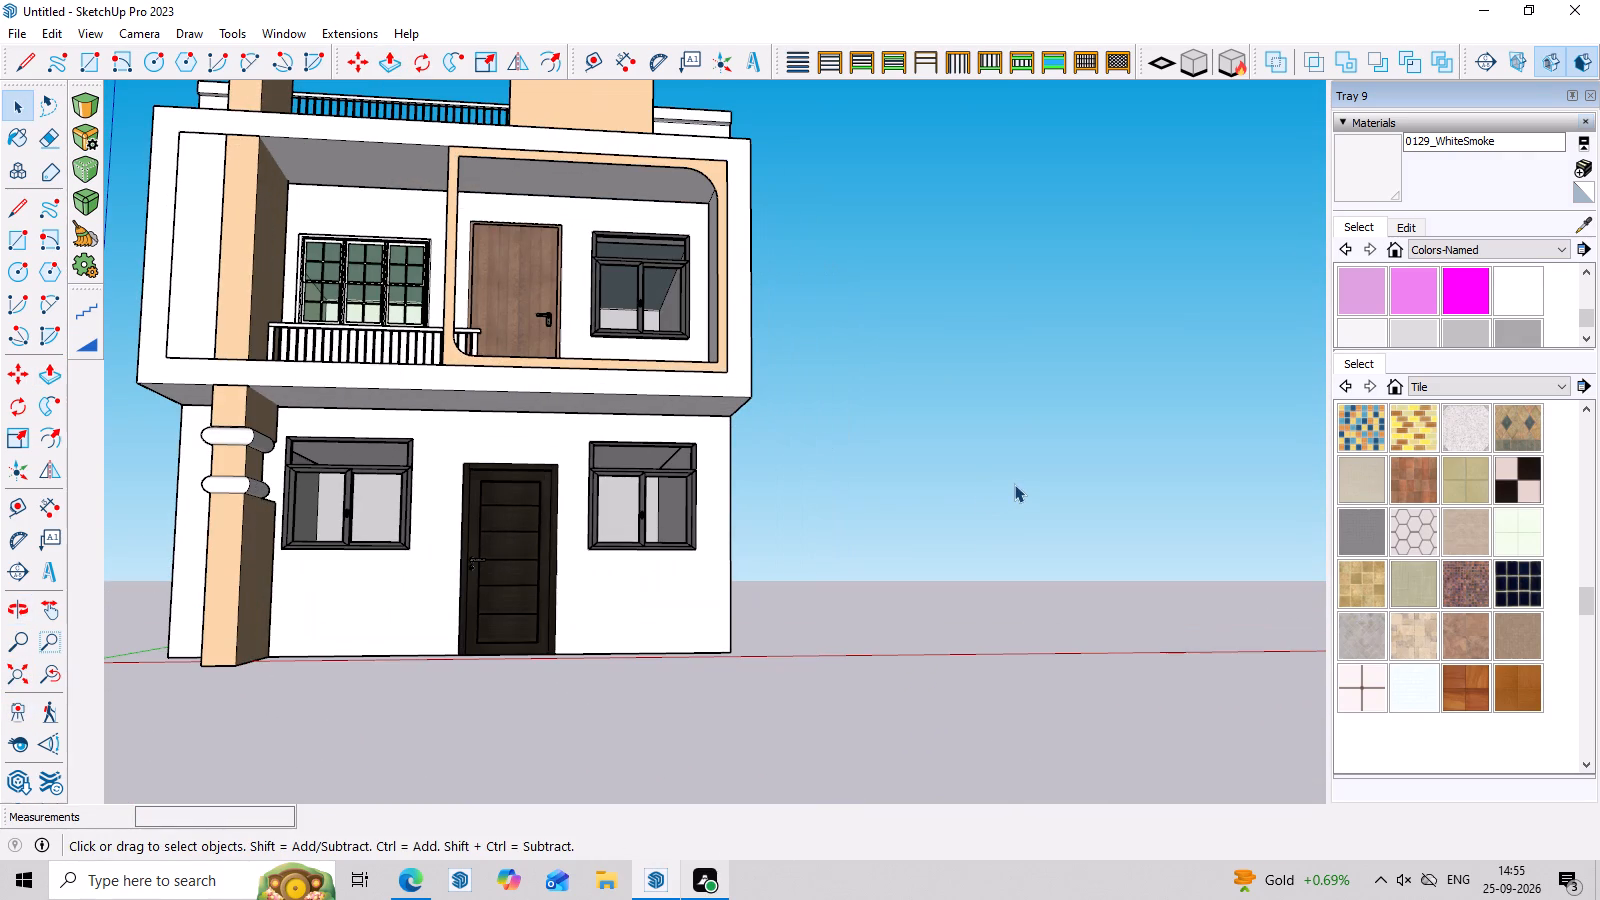
{"action": "middle_click_drag", "start_coordinate": [954, 355], "coordinate": [936, 420]}
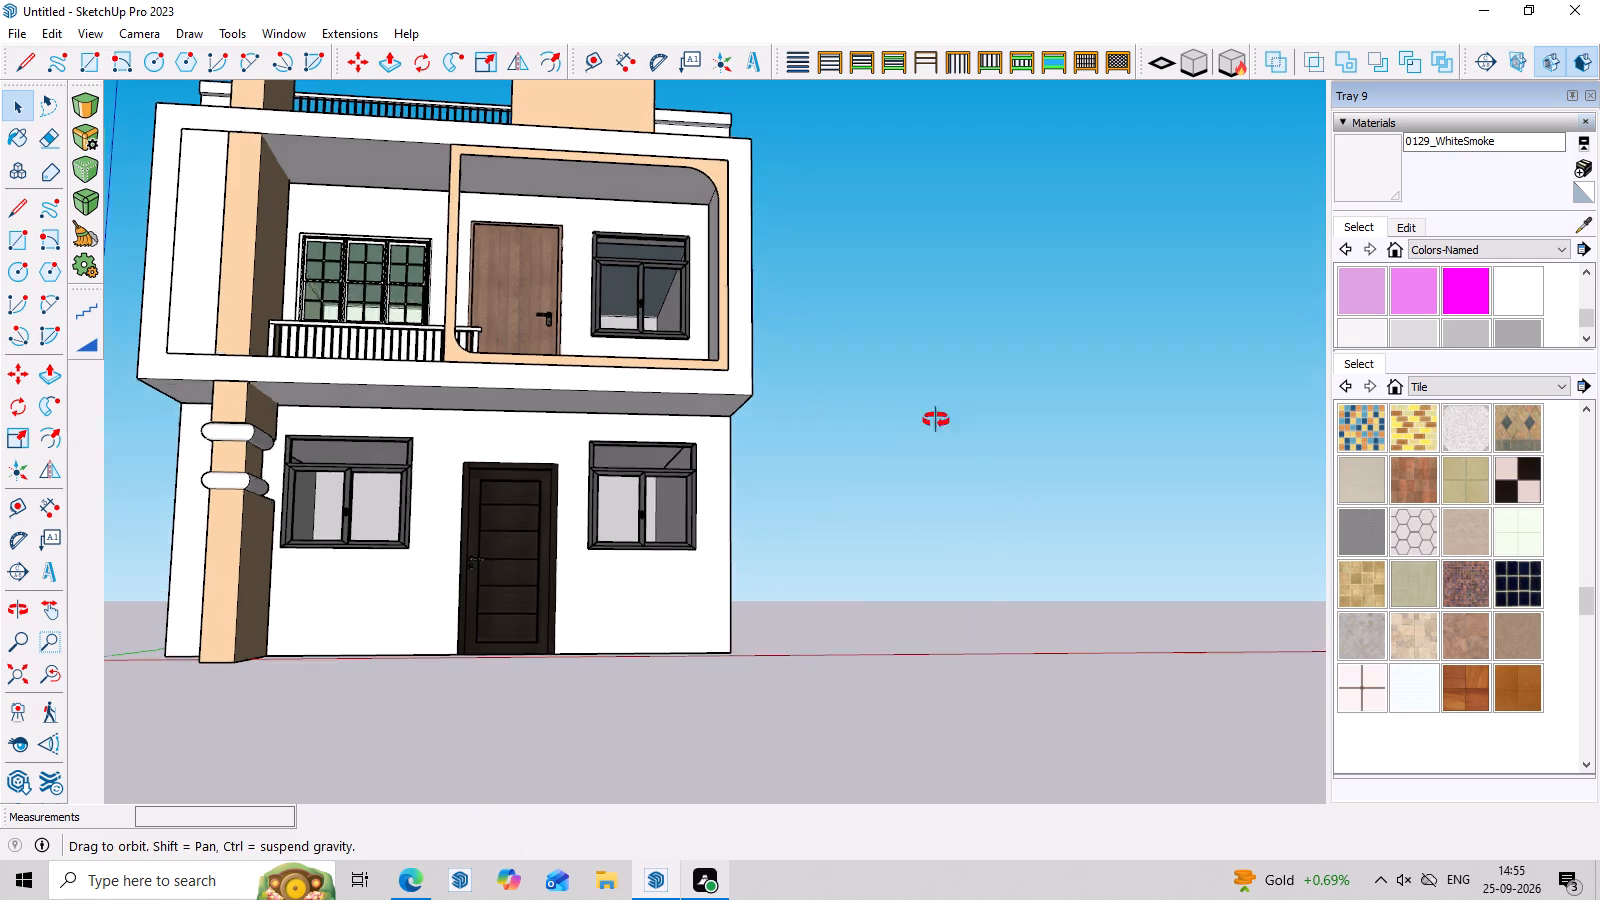
{"action": "middle_click_drag", "start_coordinate": [936, 420], "coordinate": [863, 577]}
{"action": "scroll", "coordinate": [533, 629], "scroll_direction": "up", "scroll_amount": 11}
{"action": "scroll", "coordinate": [417, 409], "scroll_direction": "down", "scroll_amount": 8}
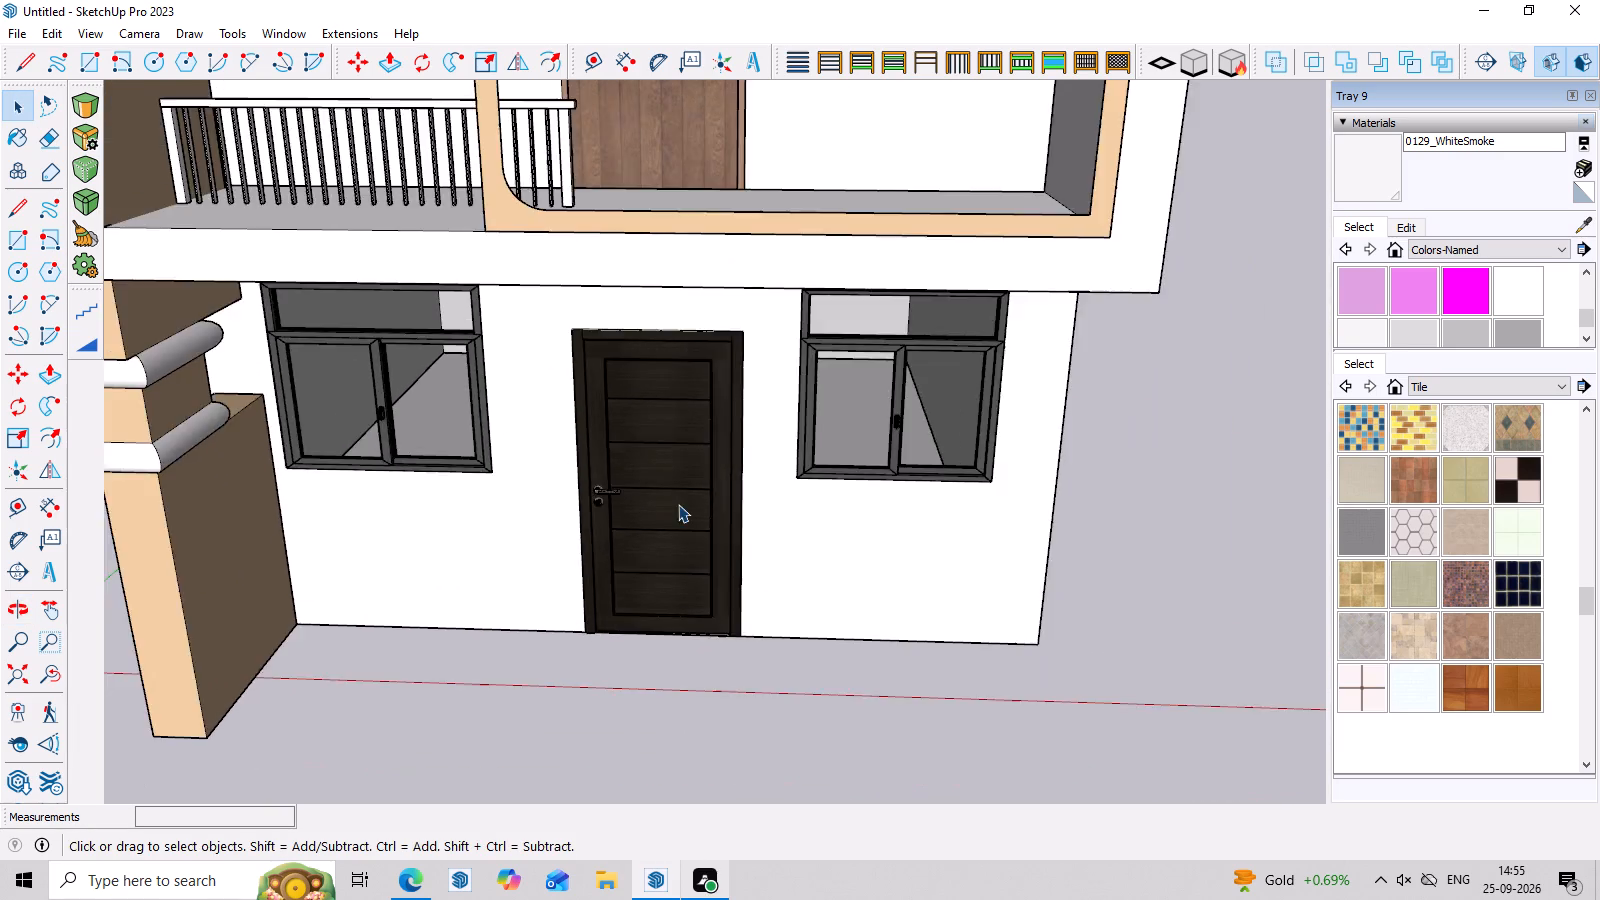
{"action": "scroll", "coordinate": [678, 504], "scroll_direction": "down", "scroll_amount": 9}
{"action": "middle_click_drag", "start_coordinate": [814, 521], "coordinate": [590, 429]}
{"action": "scroll", "coordinate": [590, 429], "scroll_direction": "down", "scroll_amount": 1}
{"action": "scroll", "coordinate": [492, 476], "scroll_direction": "up", "scroll_amount": 9}
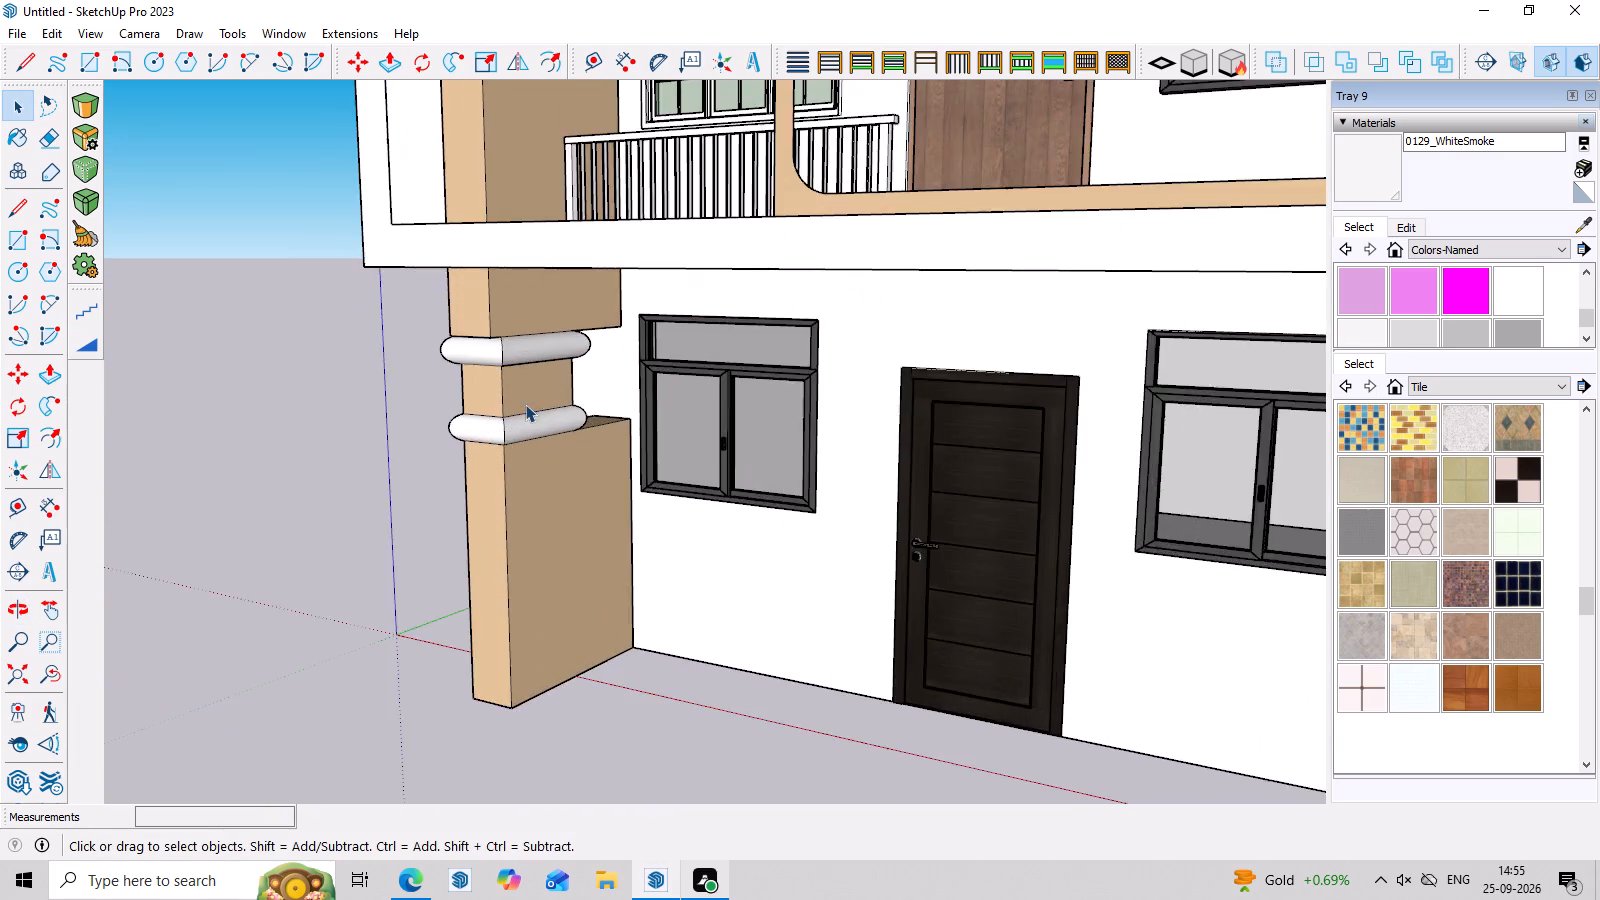
{"action": "scroll", "coordinate": [547, 398], "scroll_direction": "up", "scroll_amount": 12}
{"action": "middle_click_drag", "start_coordinate": [596, 460], "coordinate": [60, 506]}
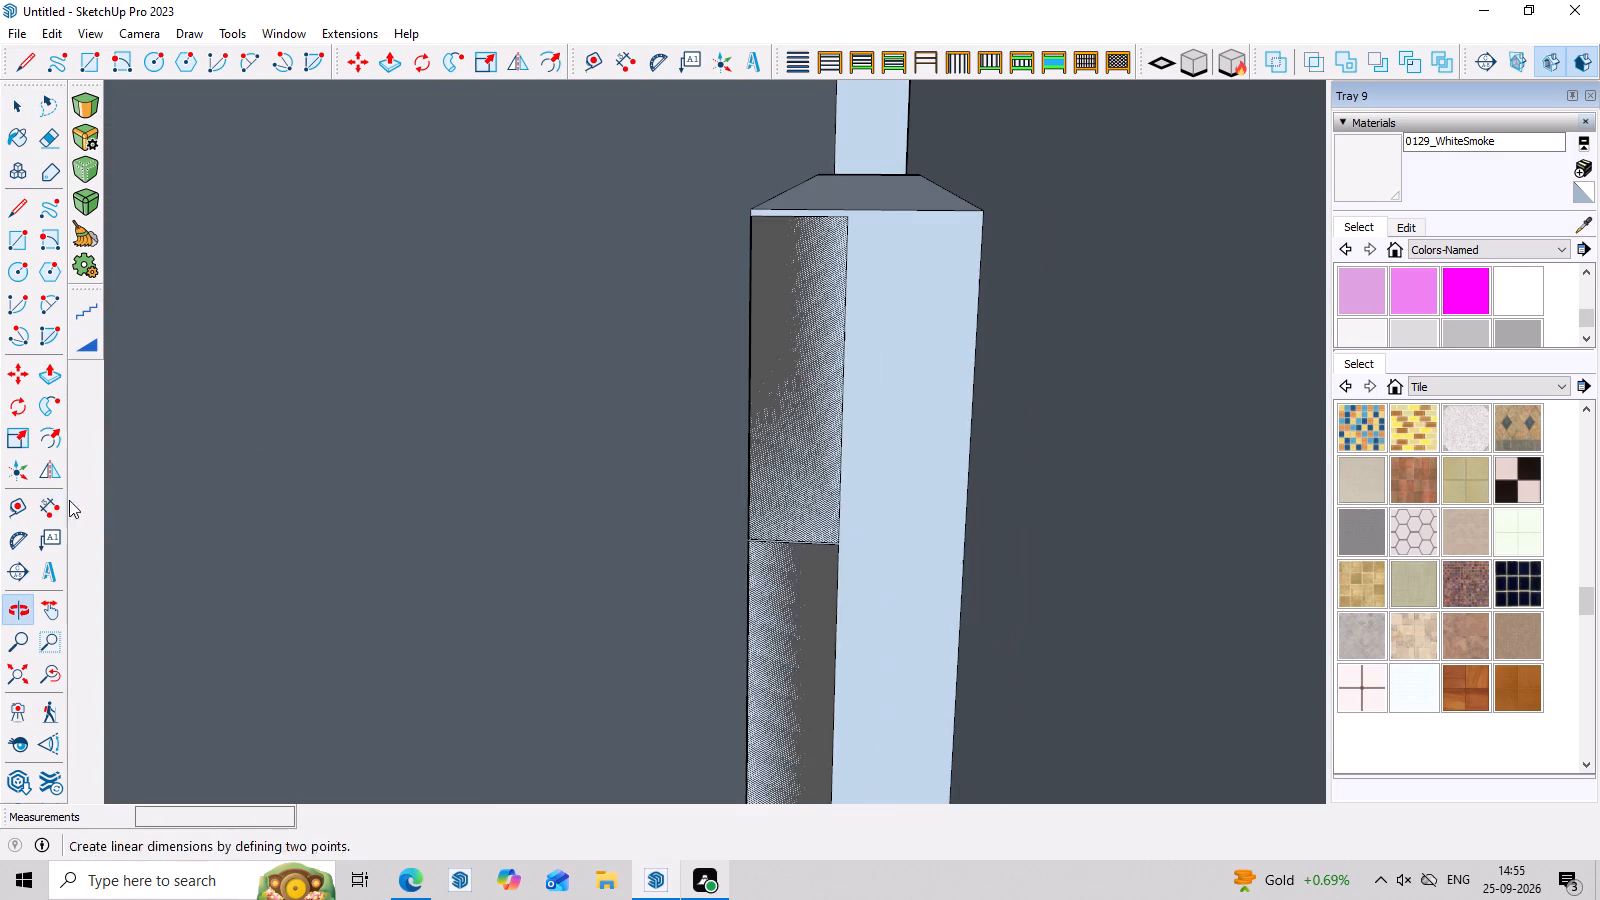
{"action": "middle_click_drag", "start_coordinate": [462, 430], "coordinate": [1043, 422]}
{"action": "scroll", "coordinate": [1028, 406], "scroll_direction": "down", "scroll_amount": 5}
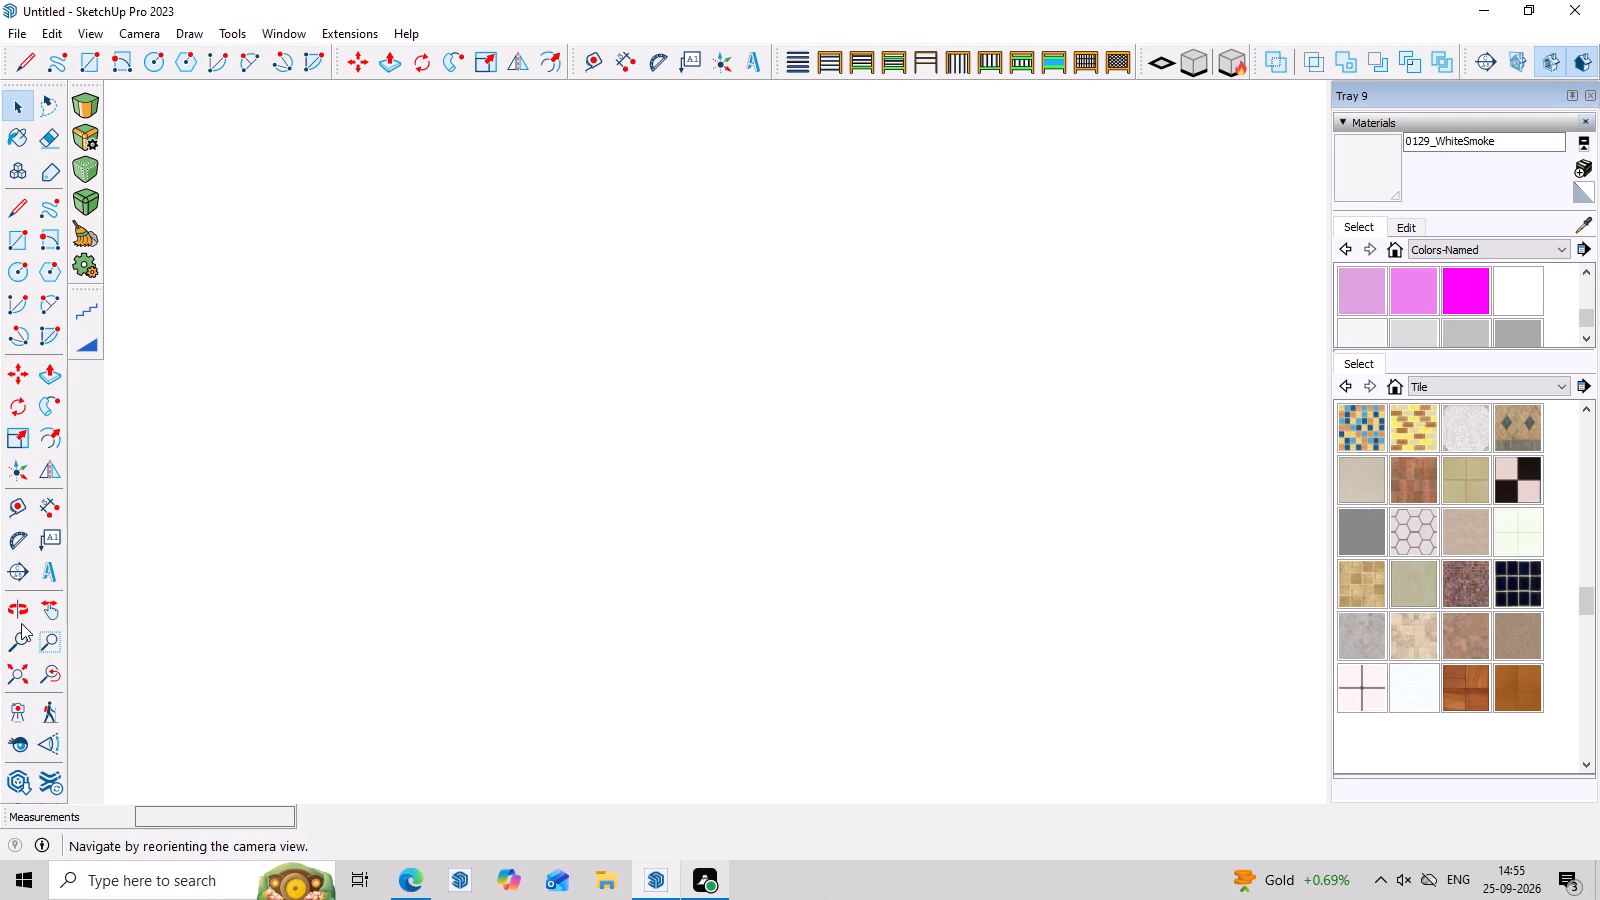
{"action": "left_click", "coordinate": [15, 677]}
{"action": "scroll", "coordinate": [226, 611], "scroll_direction": "down", "scroll_amount": 8}
{"action": "middle_click_drag", "start_coordinate": [474, 621], "coordinate": [621, 437]}
{"action": "scroll", "coordinate": [356, 637], "scroll_direction": "up", "scroll_amount": 7}
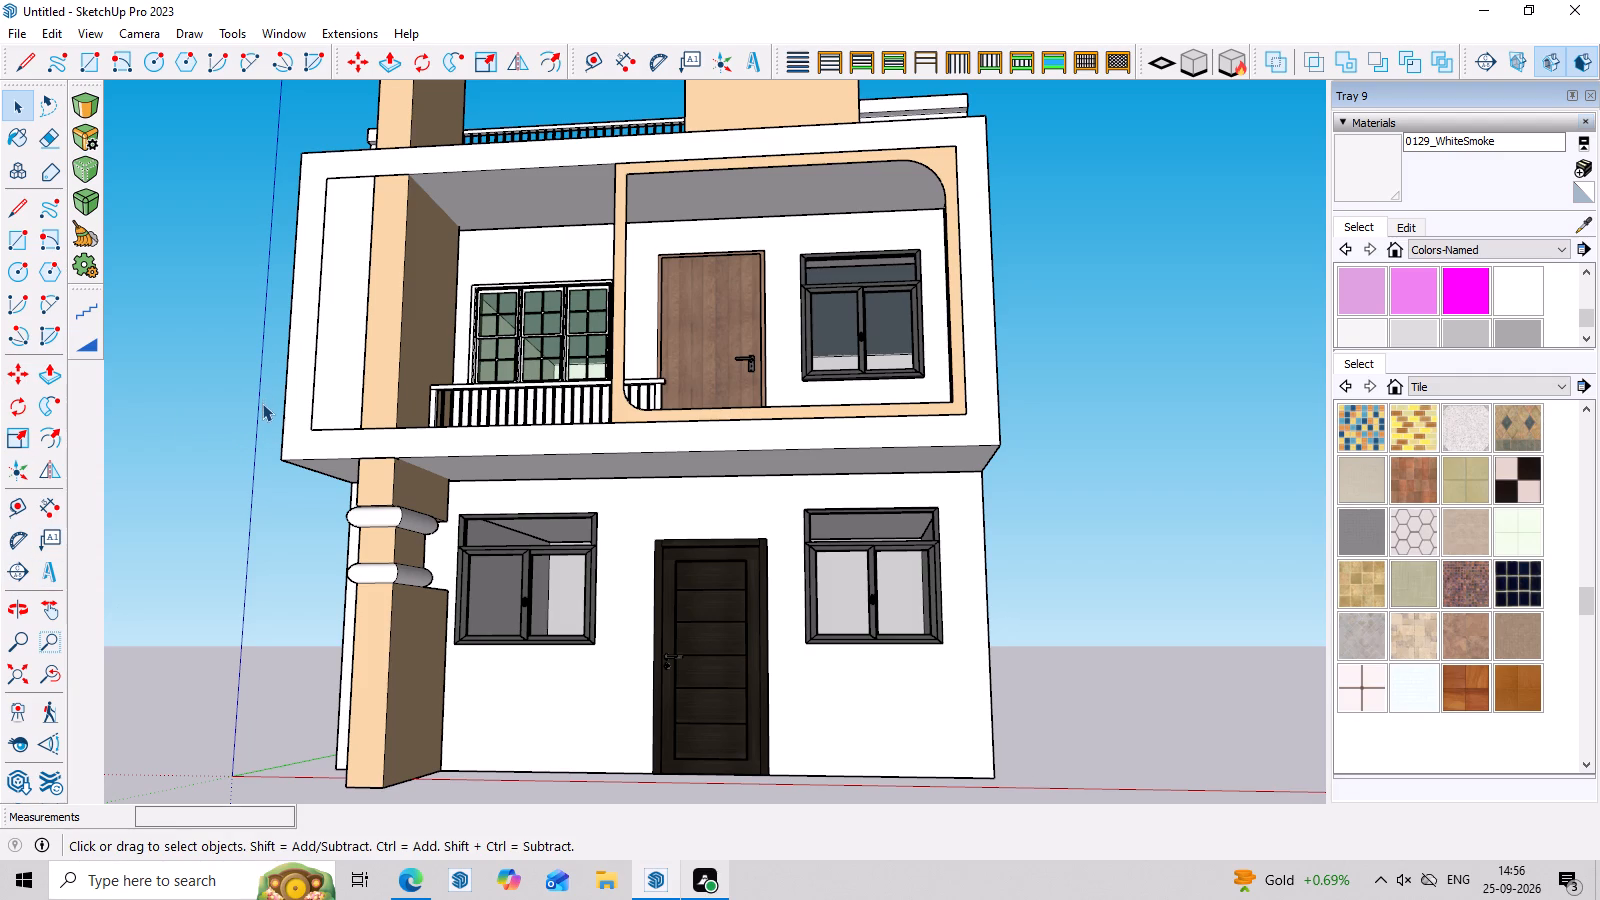
Inspect the facade from above and the gap between the column rings and the ground-floor window at close range.
{"action": "scroll", "coordinate": [184, 402], "scroll_direction": "down", "scroll_amount": 7}
{"action": "middle_click_drag", "start_coordinate": [336, 435], "coordinate": [368, 589]}
{"action": "scroll", "coordinate": [236, 550], "scroll_direction": "up", "scroll_amount": 4}
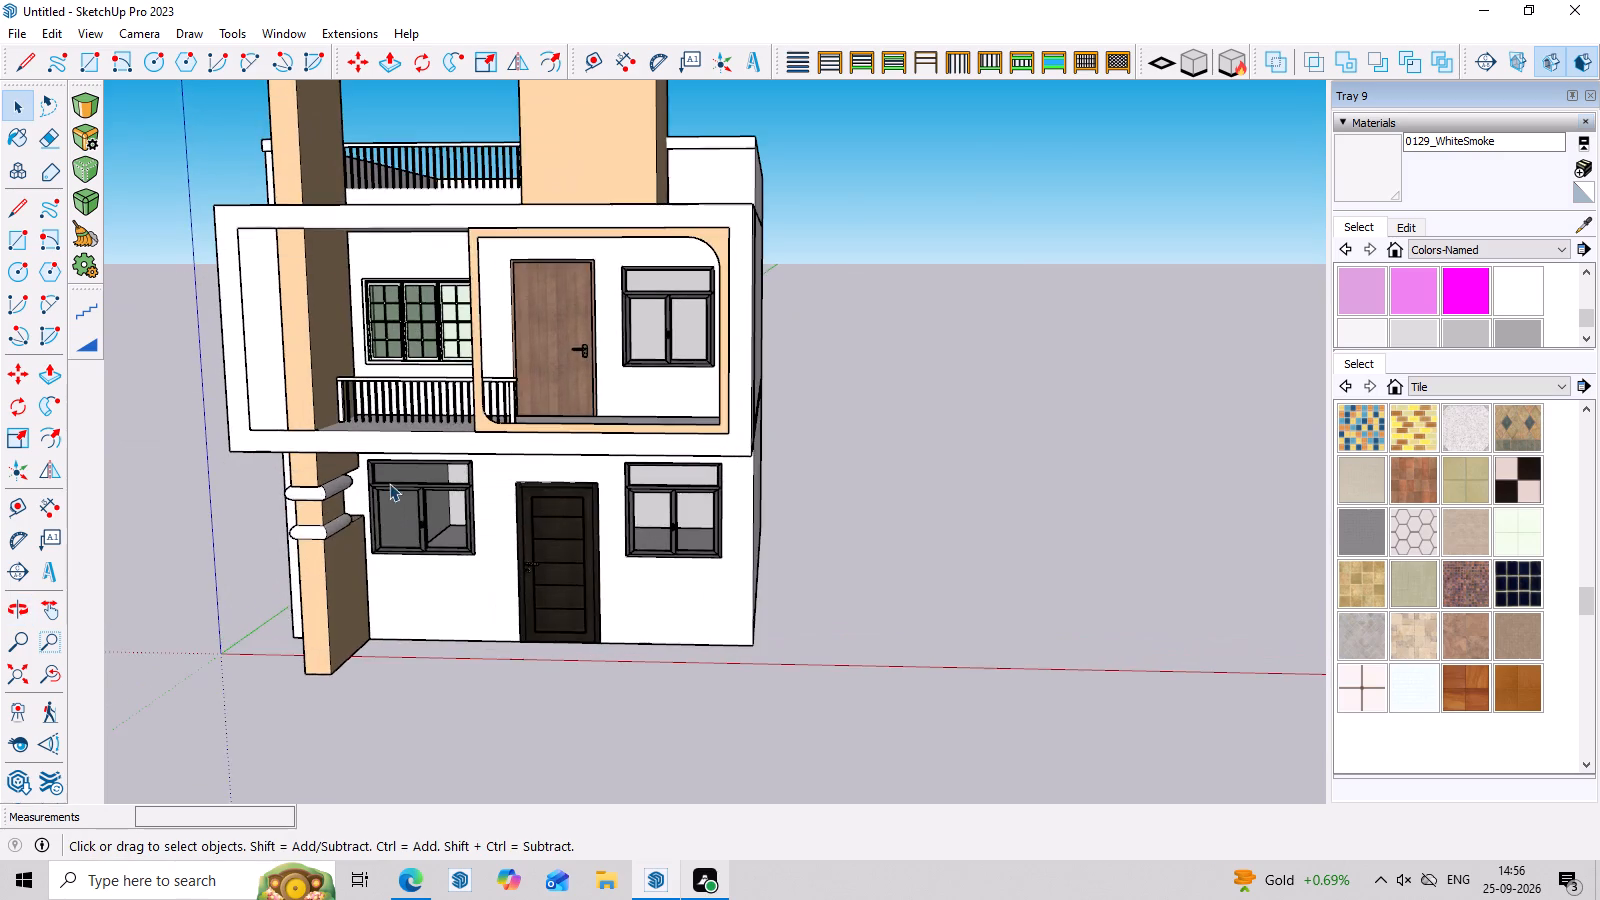
{"action": "scroll", "coordinate": [389, 483], "scroll_direction": "up", "scroll_amount": 3}
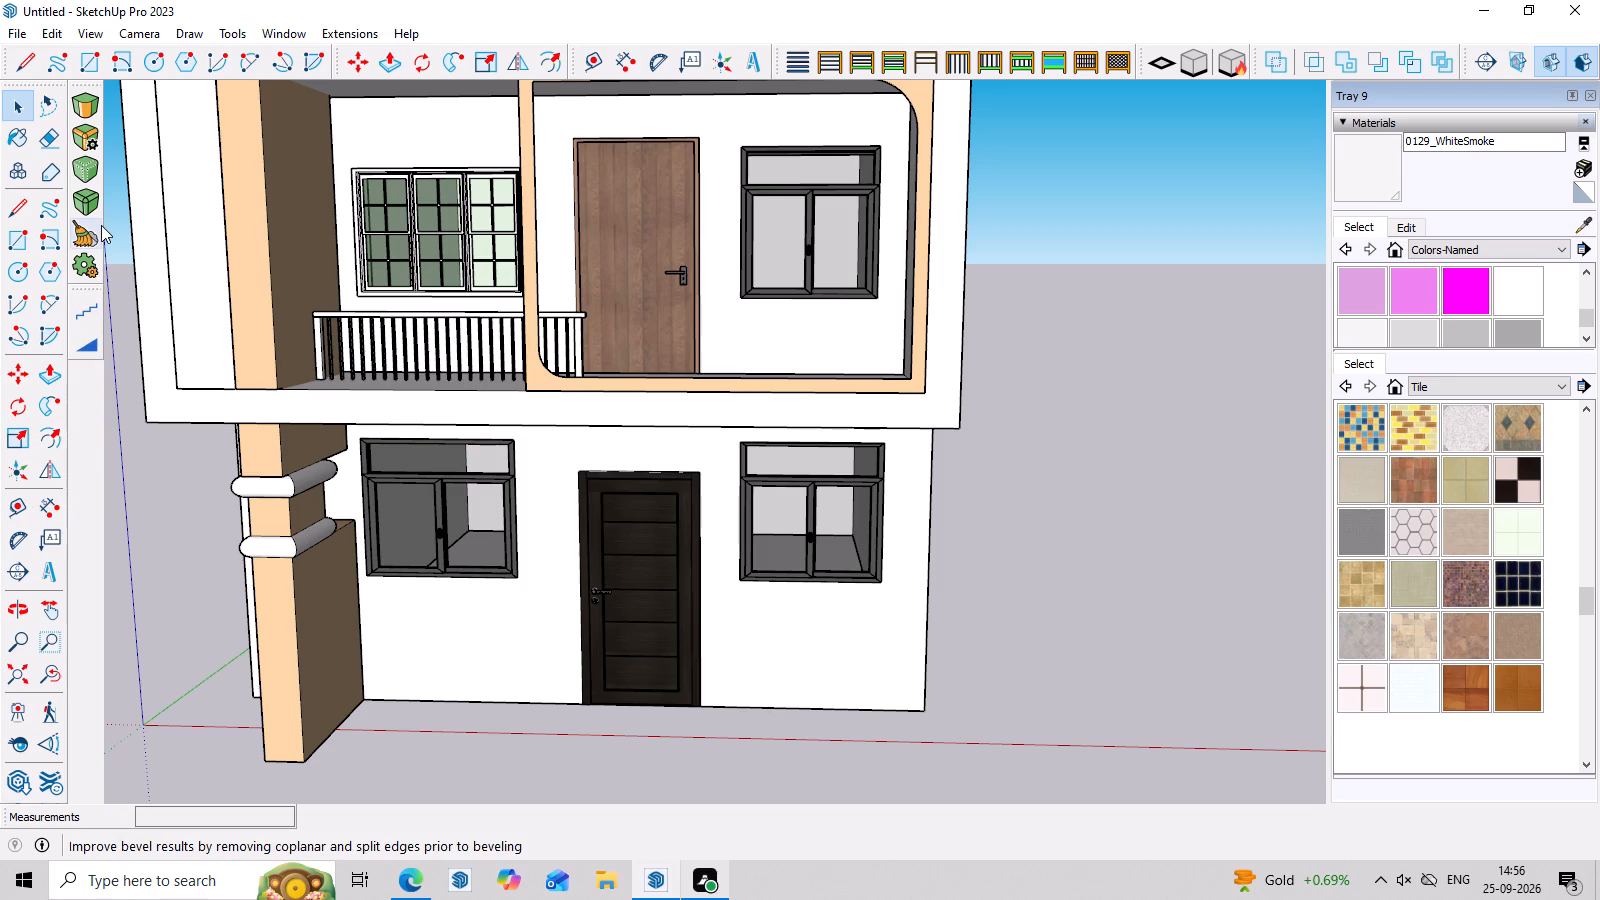
{"action": "middle_click_drag", "start_coordinate": [107, 219], "coordinate": [110, 246]}
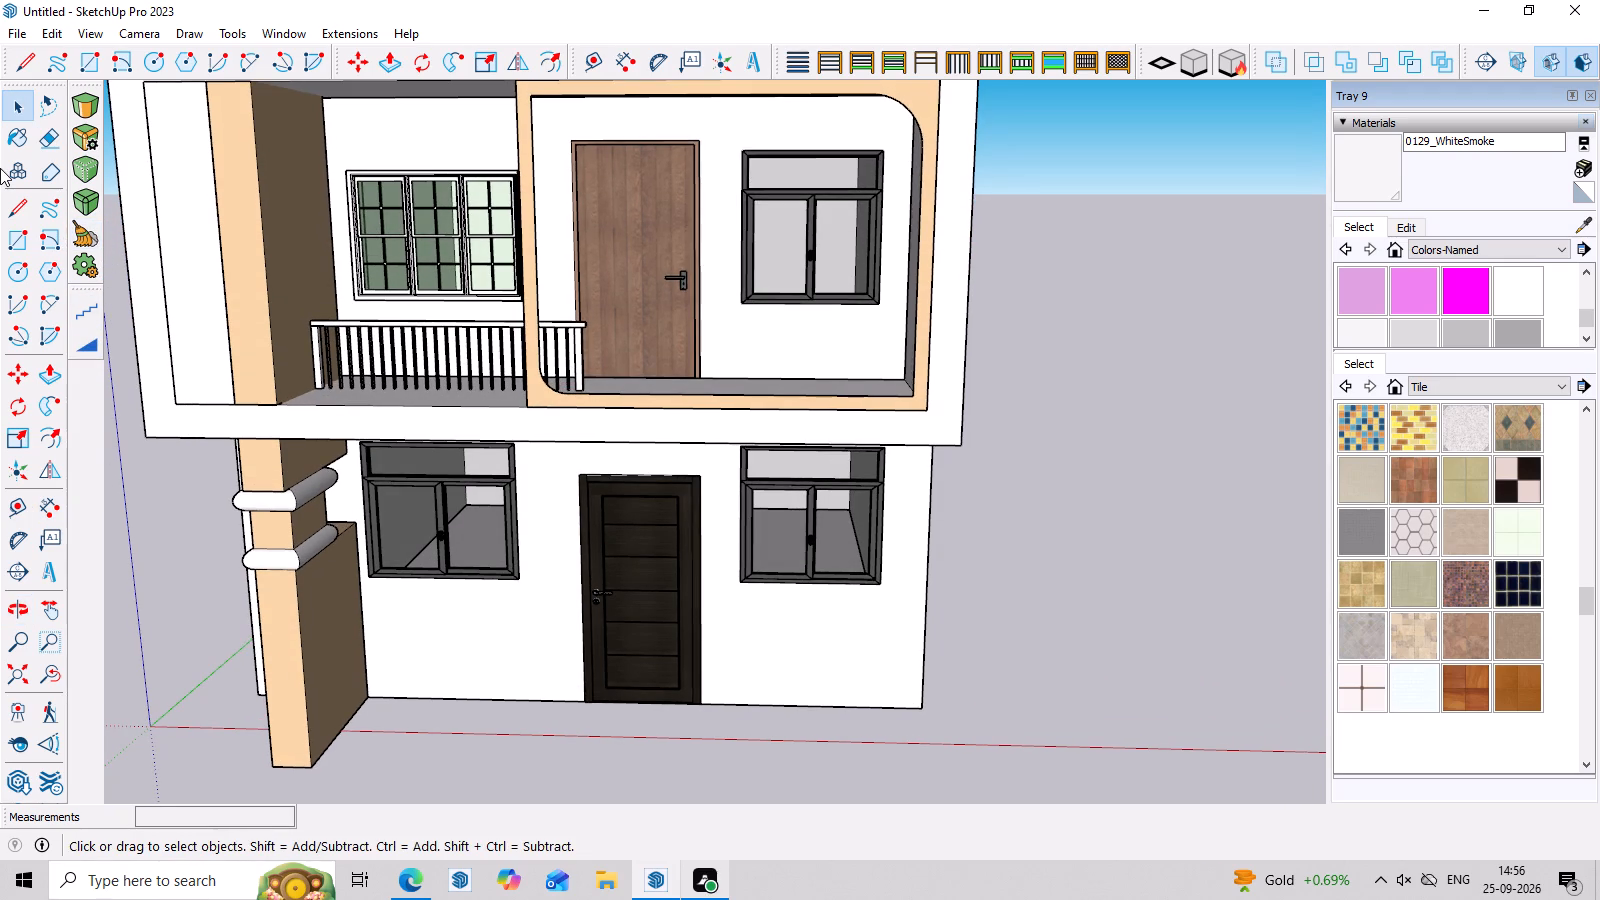
{"action": "scroll", "coordinate": [14, 303], "scroll_direction": "down", "scroll_amount": 4}
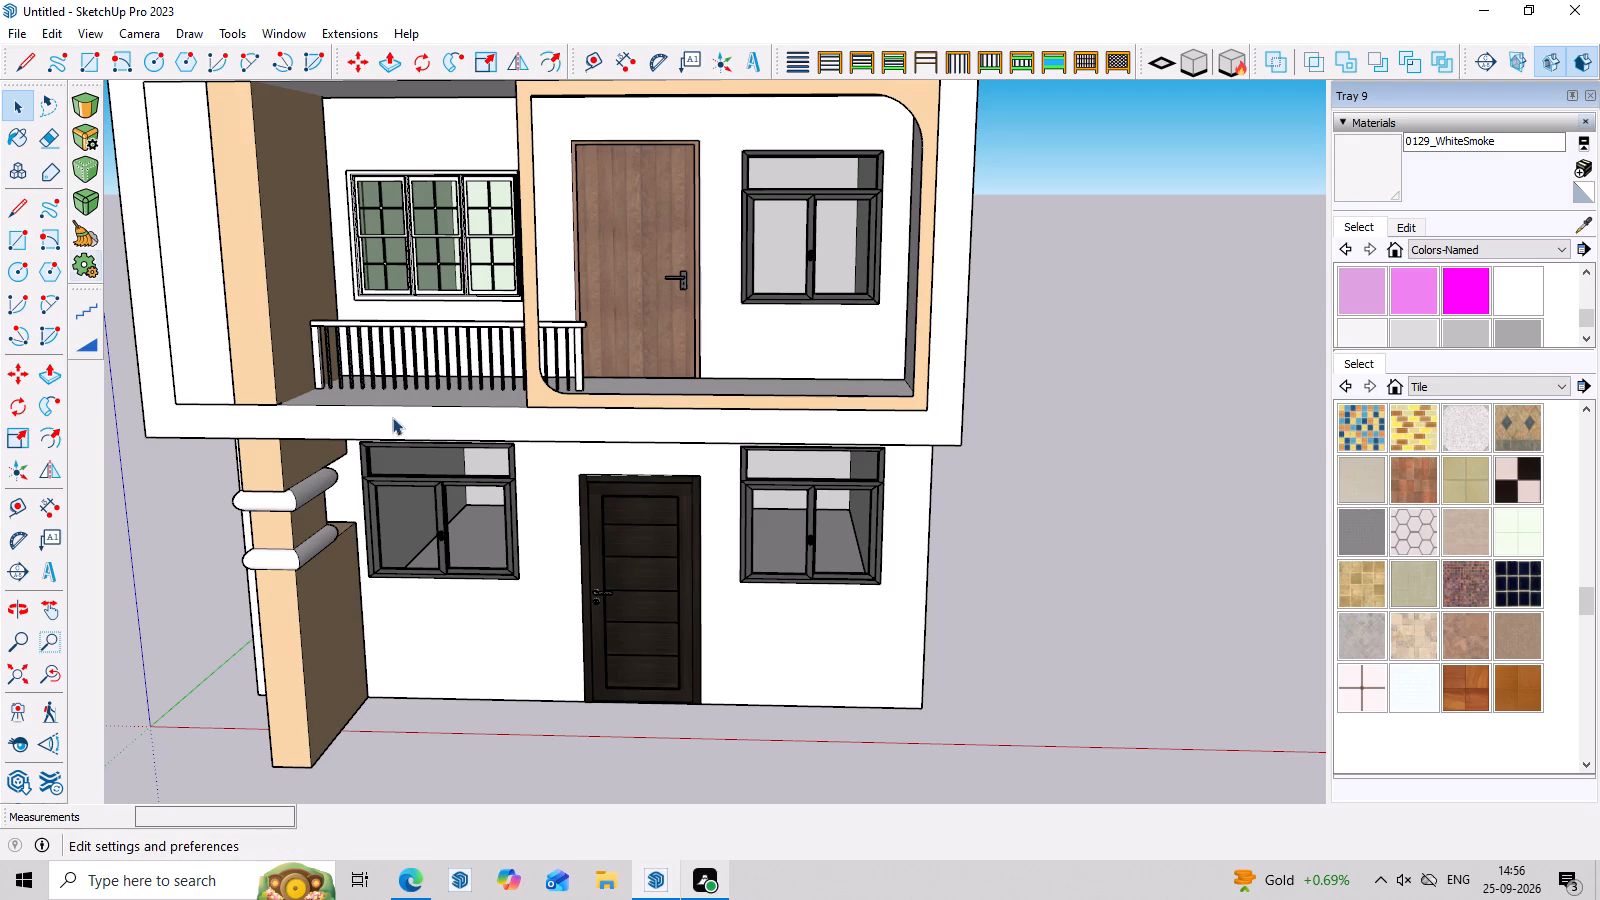
{"action": "middle_click_drag", "start_coordinate": [392, 417], "coordinate": [398, 466]}
{"action": "scroll", "coordinate": [321, 551], "scroll_direction": "up", "scroll_amount": 8}
{"action": "middle_click_drag", "start_coordinate": [479, 574], "coordinate": [391, 561]}
{"action": "scroll", "coordinate": [361, 551], "scroll_direction": "up", "scroll_amount": 7}
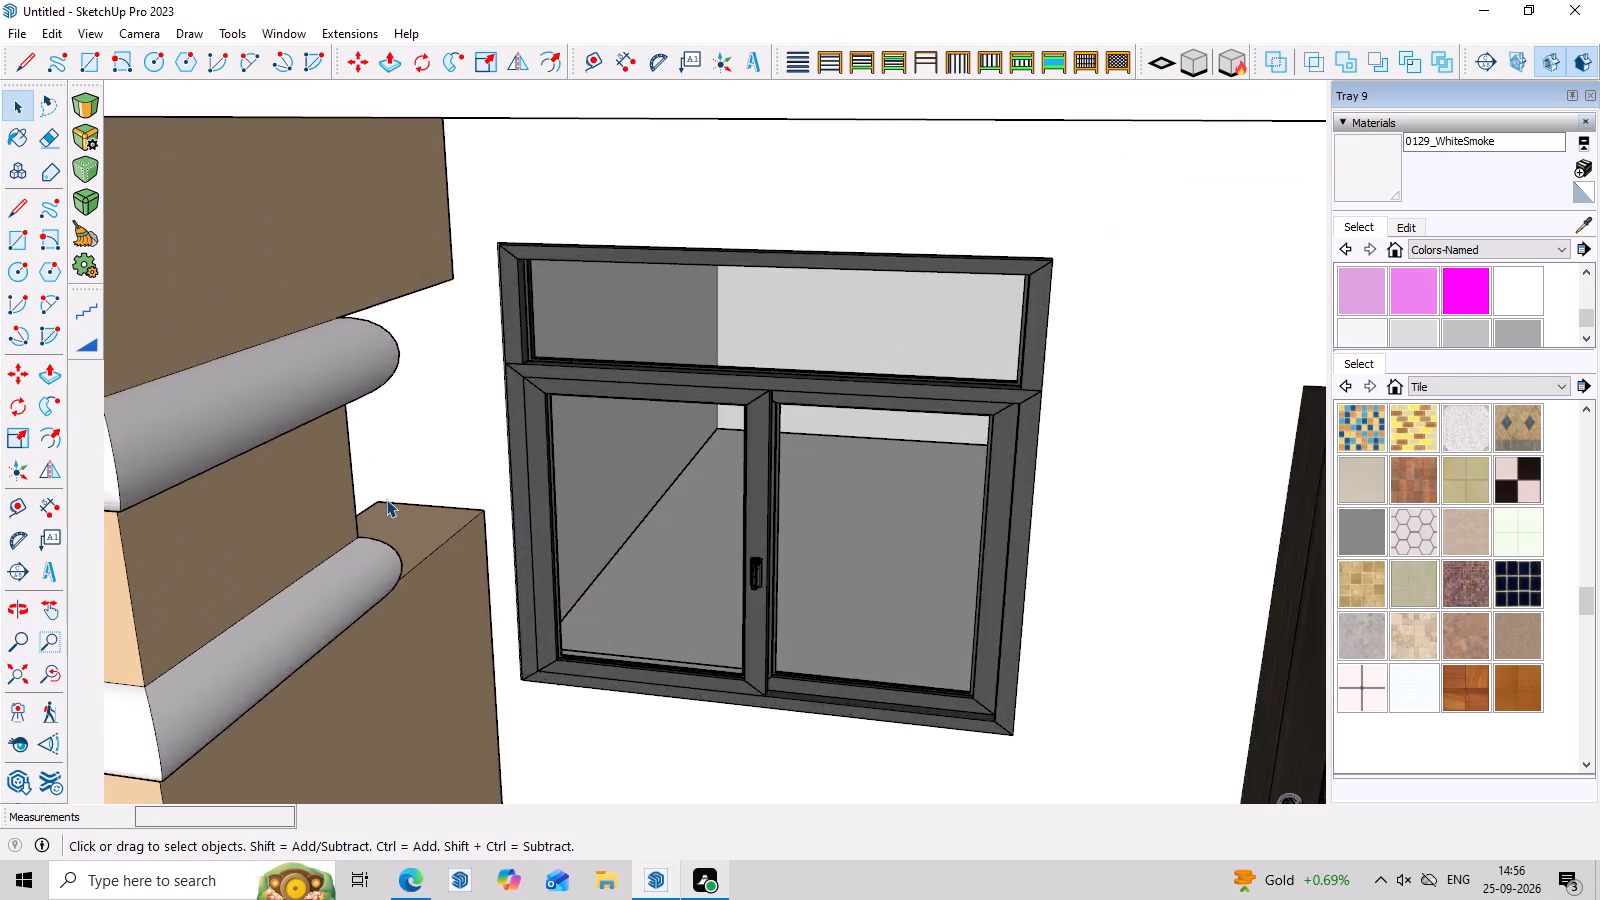
{"action": "scroll", "coordinate": [386, 499], "scroll_direction": "up", "scroll_amount": 3}
{"action": "middle_click_drag", "start_coordinate": [1203, 645], "coordinate": [530, 627]}
{"action": "middle_click_drag", "start_coordinate": [393, 566], "coordinate": [374, 550]}
{"action": "middle_click_drag", "start_coordinate": [388, 546], "coordinate": [791, 545]}
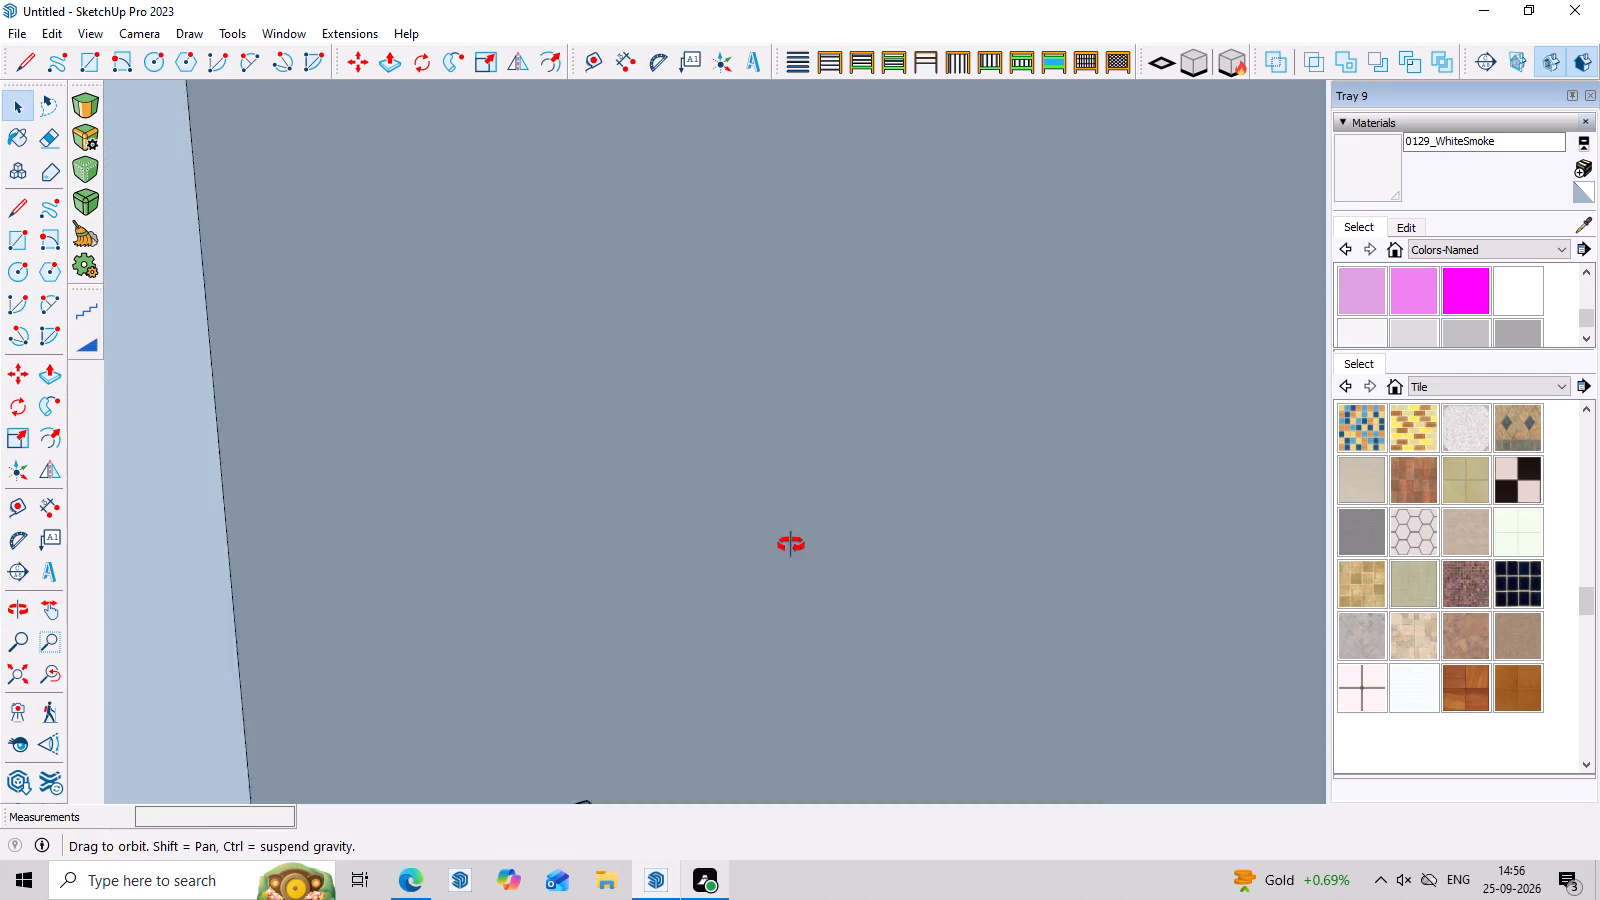
{"action": "middle_click_drag", "start_coordinate": [791, 545], "coordinate": [862, 534]}
{"action": "scroll", "coordinate": [807, 534], "scroll_direction": "down", "scroll_amount": 20}
{"action": "scroll", "coordinate": [807, 534], "scroll_direction": "down", "scroll_amount": 5}
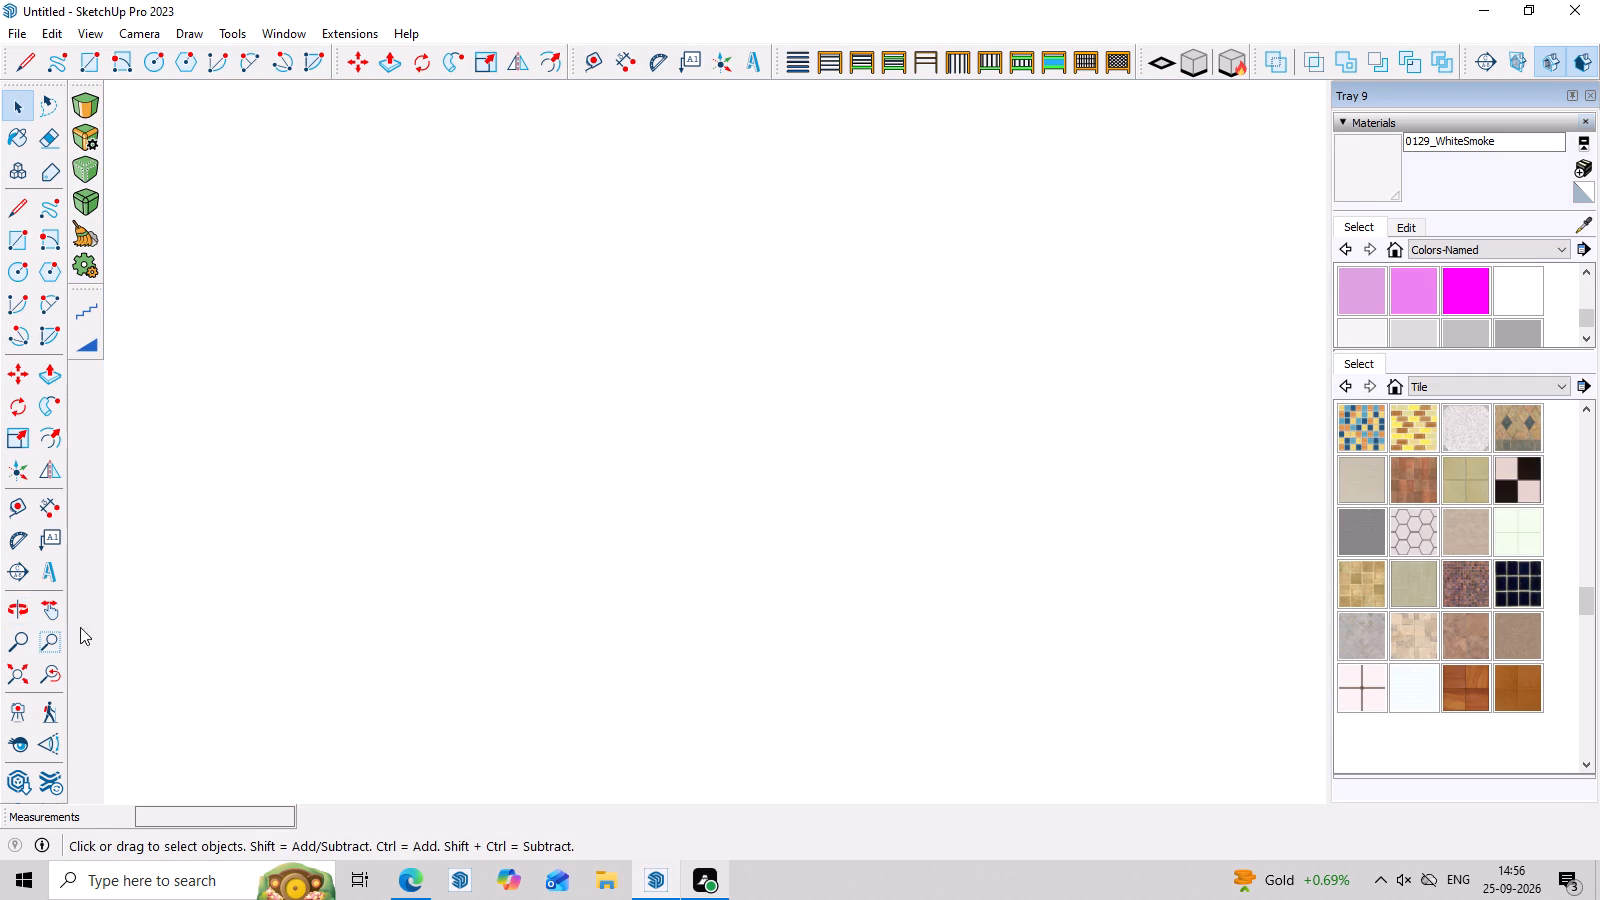
{"action": "left_click", "coordinate": [20, 670]}
{"action": "scroll", "coordinate": [330, 541], "scroll_direction": "down", "scroll_amount": 2}
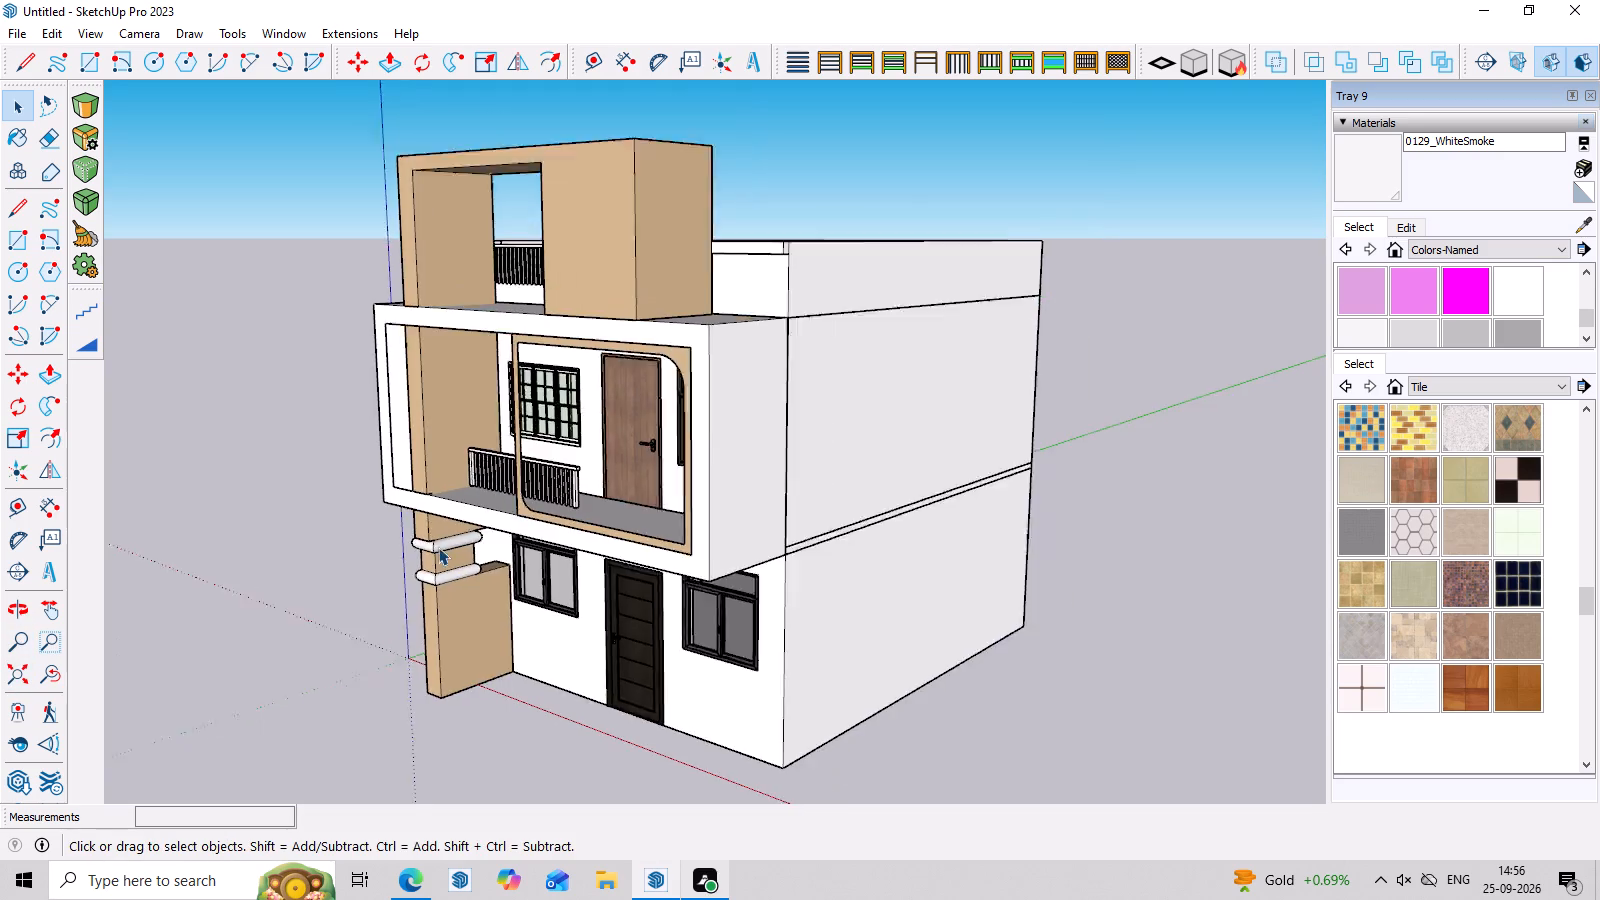
Reopen the column frame and push/pull the rear face of the short shaft between the white rings by the same distance towards the wall.
{"action": "scroll", "coordinate": [438, 547], "scroll_direction": "down", "scroll_amount": 7}
{"action": "middle_click_drag", "start_coordinate": [553, 728], "coordinate": [1536, 562]}
{"action": "scroll", "coordinate": [859, 575], "scroll_direction": "up", "scroll_amount": 3}
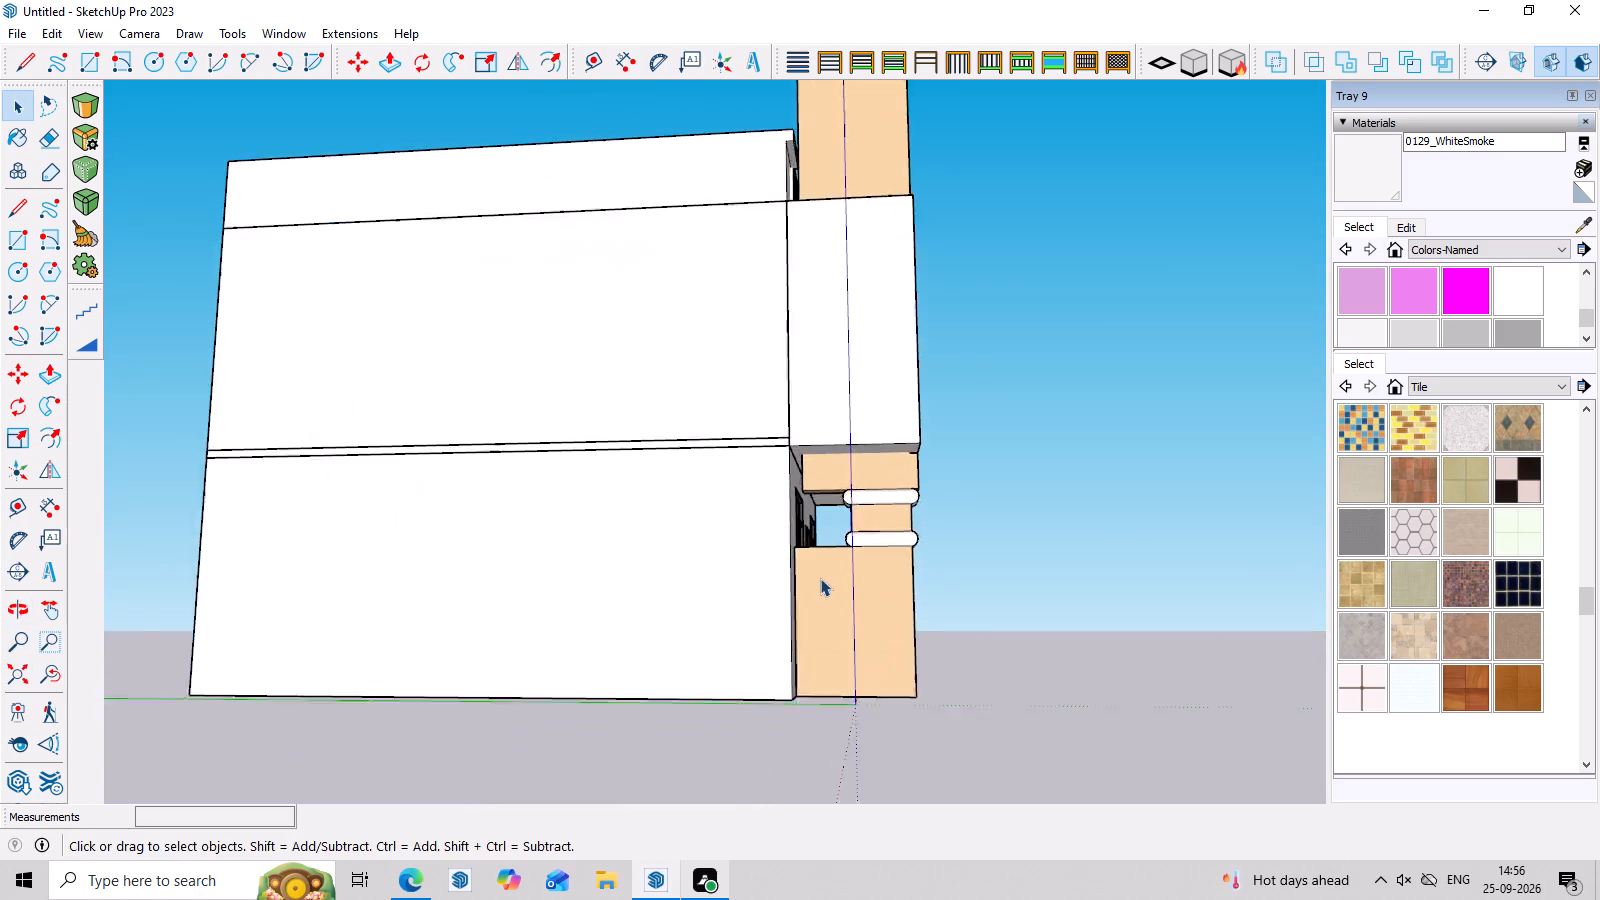
{"action": "scroll", "coordinate": [820, 578], "scroll_direction": "up", "scroll_amount": 9}
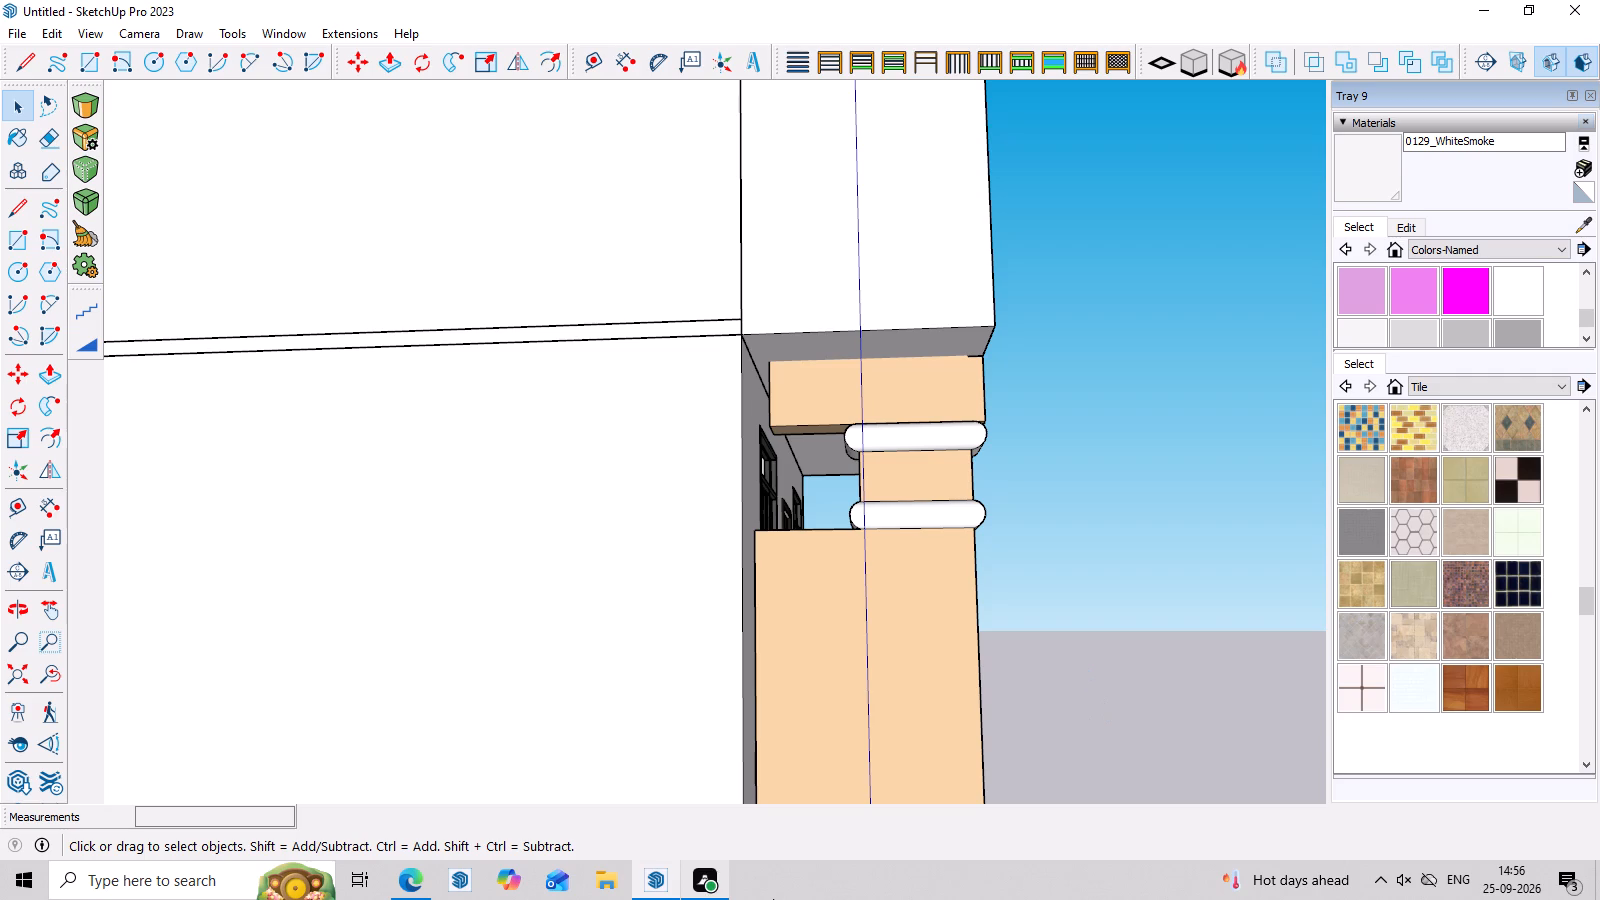
{"action": "scroll", "coordinate": [790, 428], "scroll_direction": "up", "scroll_amount": 6}
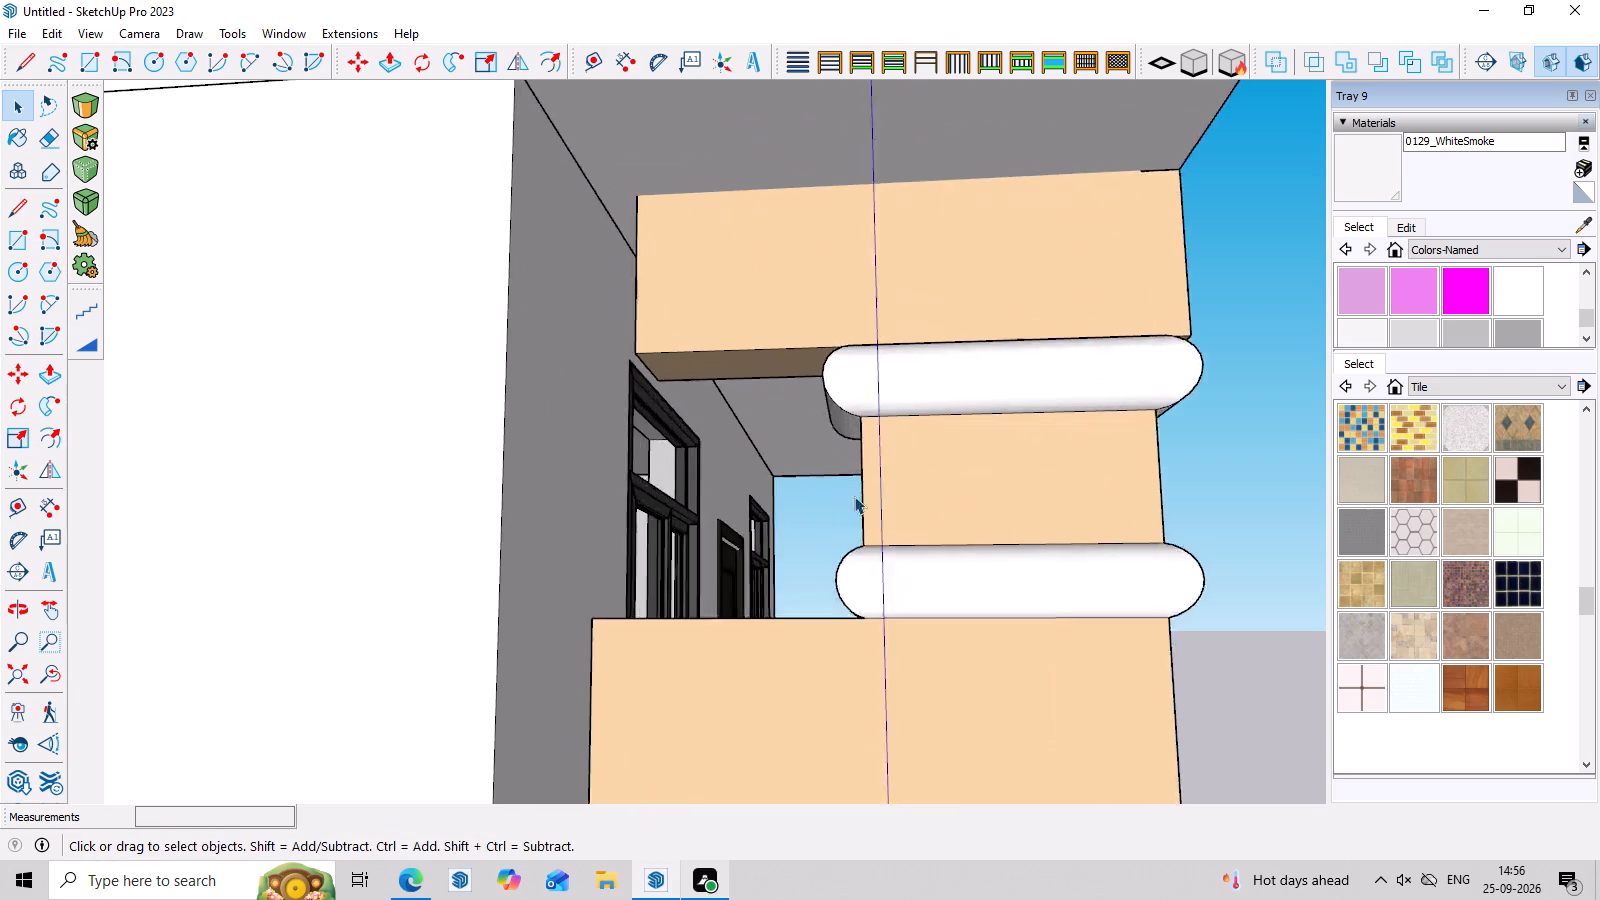
{"action": "scroll", "coordinate": [854, 496], "scroll_direction": "up", "scroll_amount": 2}
{"action": "middle_click_drag", "start_coordinate": [802, 461], "coordinate": [858, 479]}
{"action": "scroll", "coordinate": [948, 502], "scroll_direction": "down", "scroll_amount": 4}
{"action": "left_click", "coordinate": [1052, 520]}
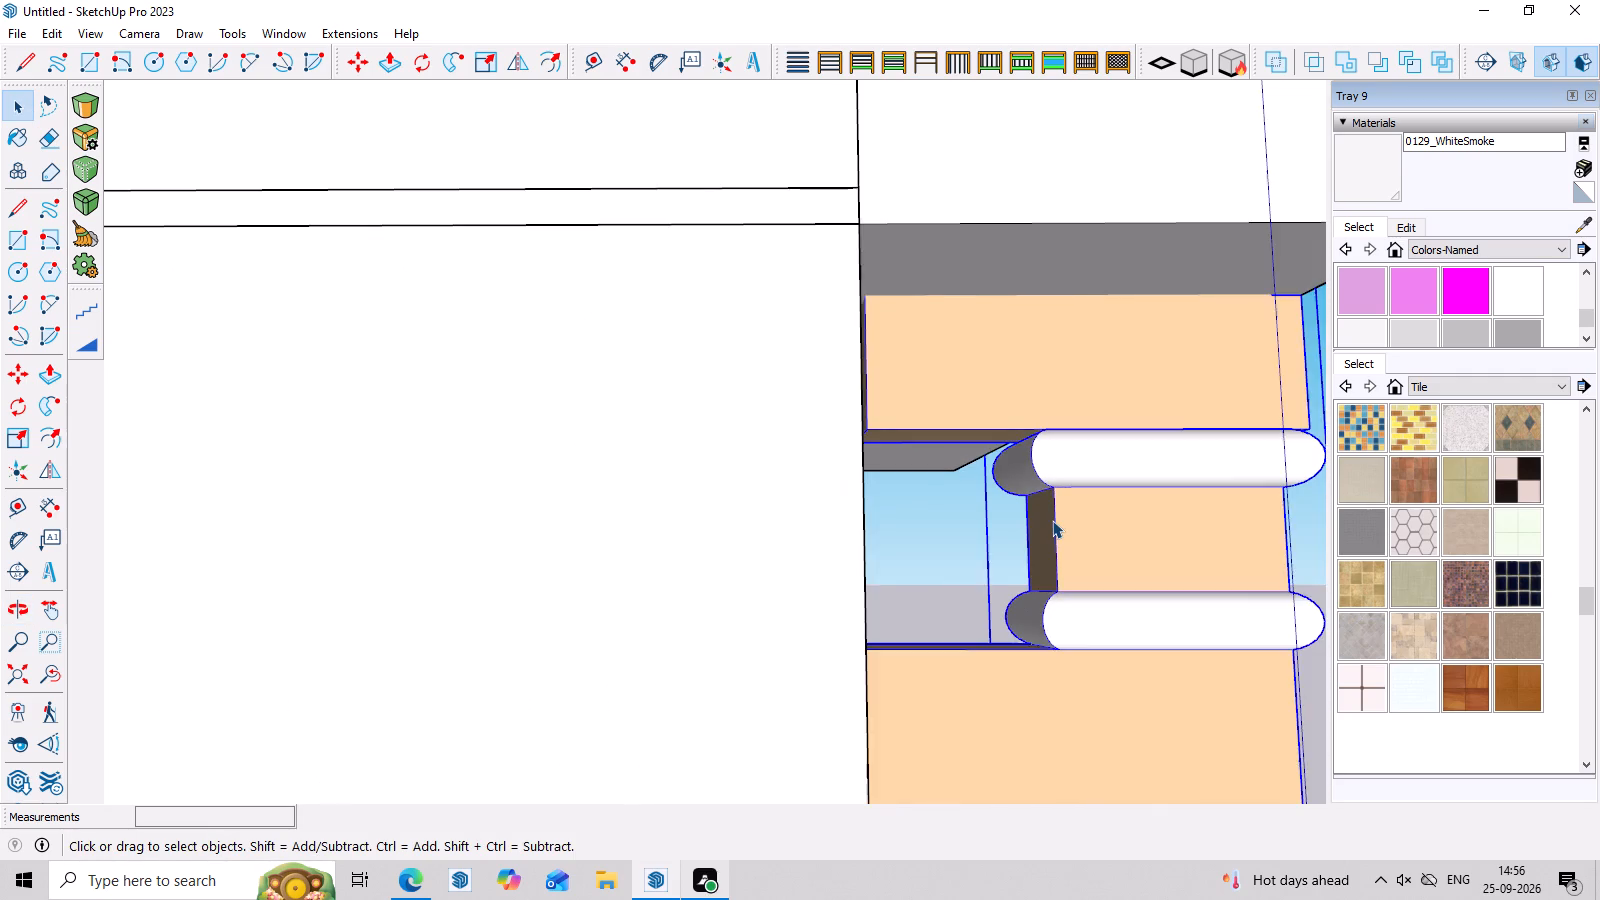
{"action": "scroll", "coordinate": [1052, 520], "scroll_direction": "up", "scroll_amount": 4}
{"action": "double_click", "coordinate": [1052, 521]}
{"action": "scroll", "coordinate": [1052, 523], "scroll_direction": "up", "scroll_amount": 4}
{"action": "double_click", "coordinate": [1045, 527]}
{"action": "scroll", "coordinate": [1045, 527], "scroll_direction": "up", "scroll_amount": 3}
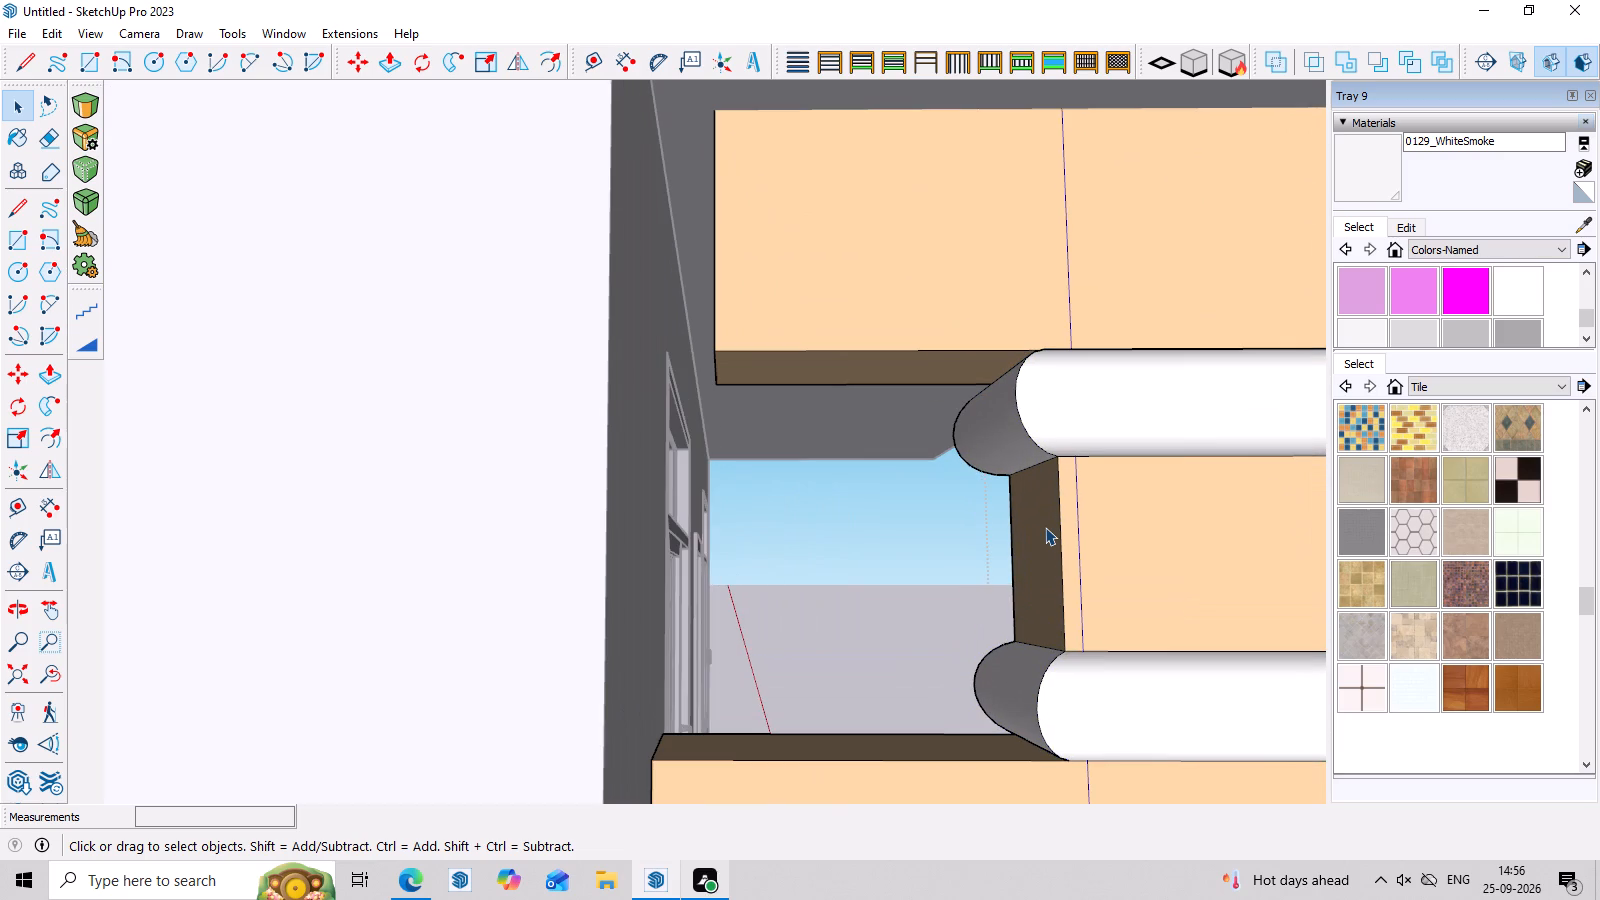
{"action": "left_click", "coordinate": [1045, 527]}
{"action": "scroll", "coordinate": [1045, 527], "scroll_direction": "up", "scroll_amount": 4}
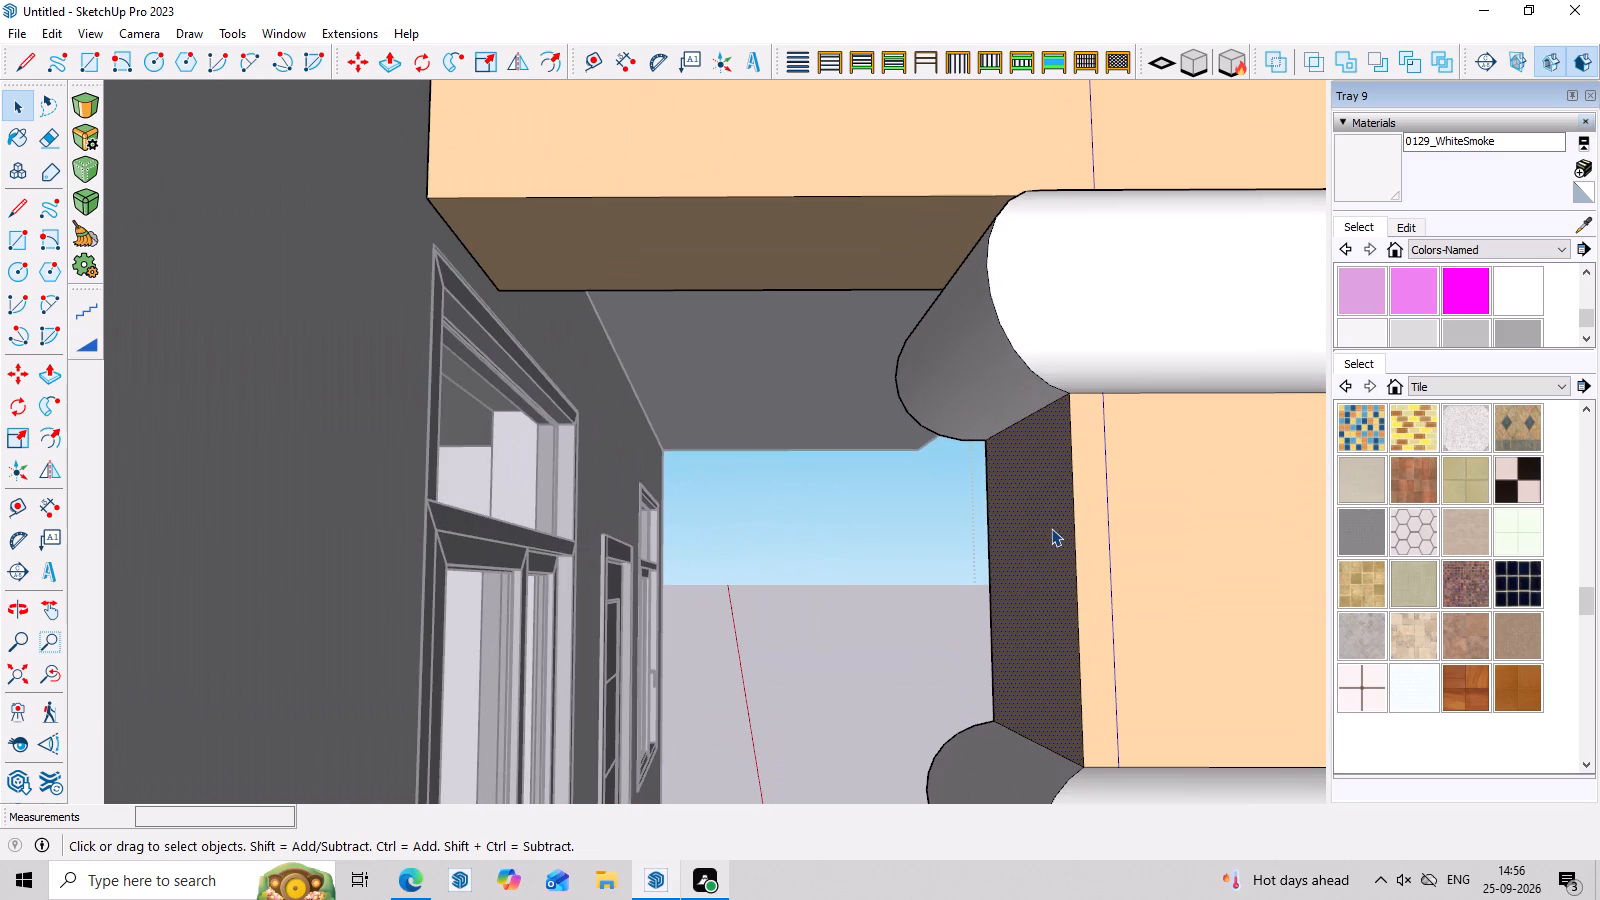
{"action": "key", "text": "p"}
{"action": "double_click", "coordinate": [1051, 528]}
{"action": "scroll", "coordinate": [678, 375], "scroll_direction": "down", "scroll_amount": 4}
{"action": "middle_click_drag", "start_coordinate": [679, 331], "coordinate": [697, 436]}
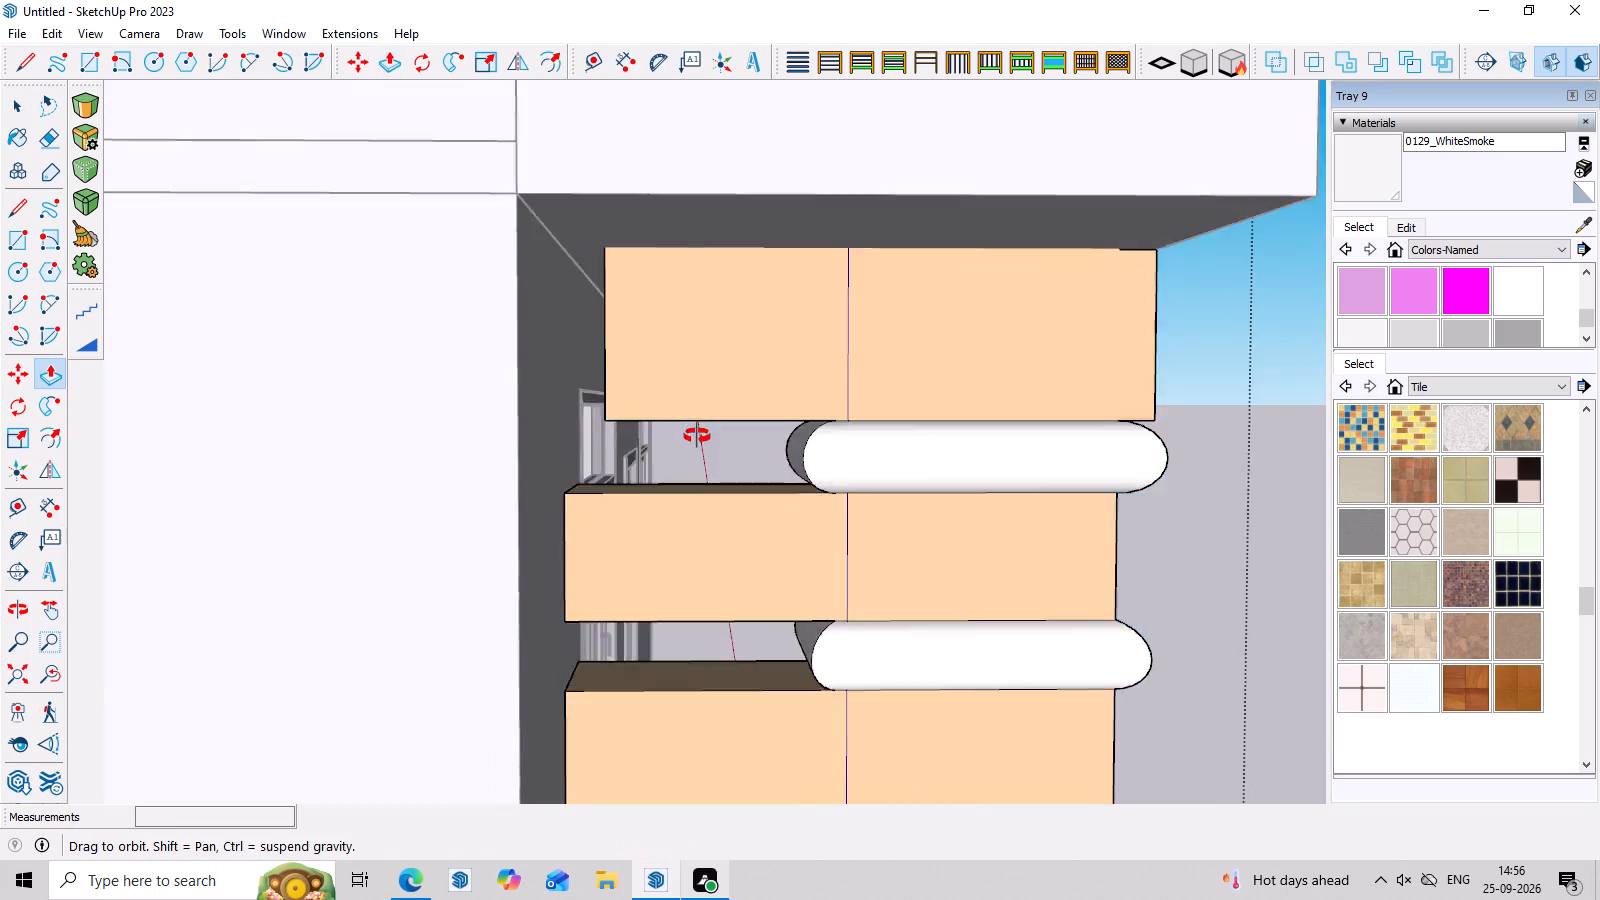
{"action": "middle_click_drag", "start_coordinate": [697, 436], "coordinate": [698, 438]}
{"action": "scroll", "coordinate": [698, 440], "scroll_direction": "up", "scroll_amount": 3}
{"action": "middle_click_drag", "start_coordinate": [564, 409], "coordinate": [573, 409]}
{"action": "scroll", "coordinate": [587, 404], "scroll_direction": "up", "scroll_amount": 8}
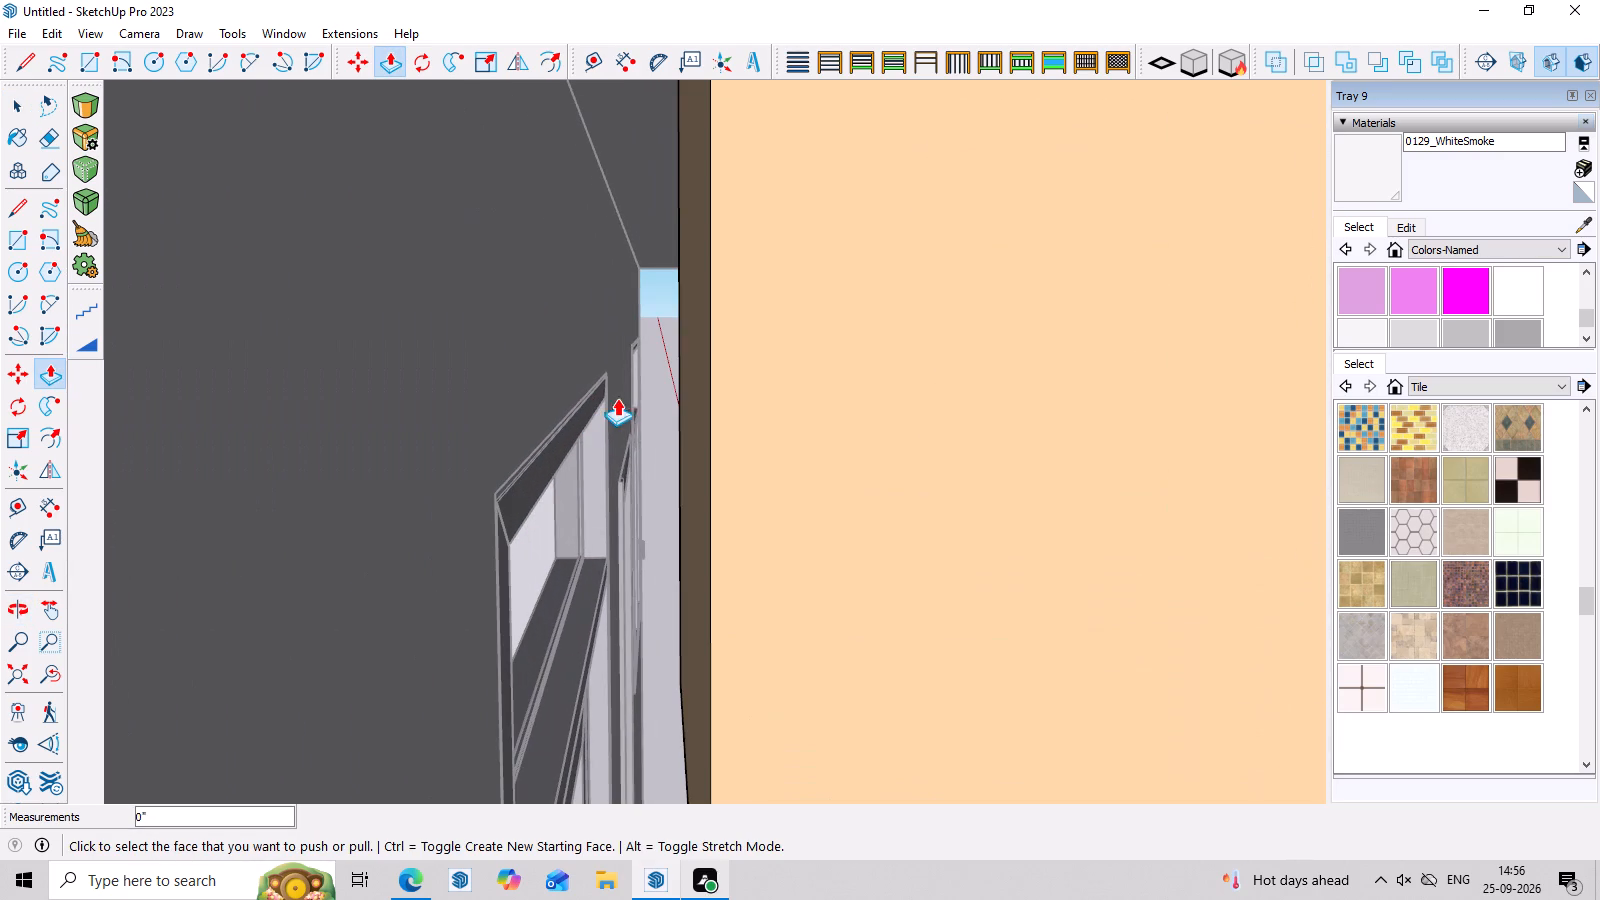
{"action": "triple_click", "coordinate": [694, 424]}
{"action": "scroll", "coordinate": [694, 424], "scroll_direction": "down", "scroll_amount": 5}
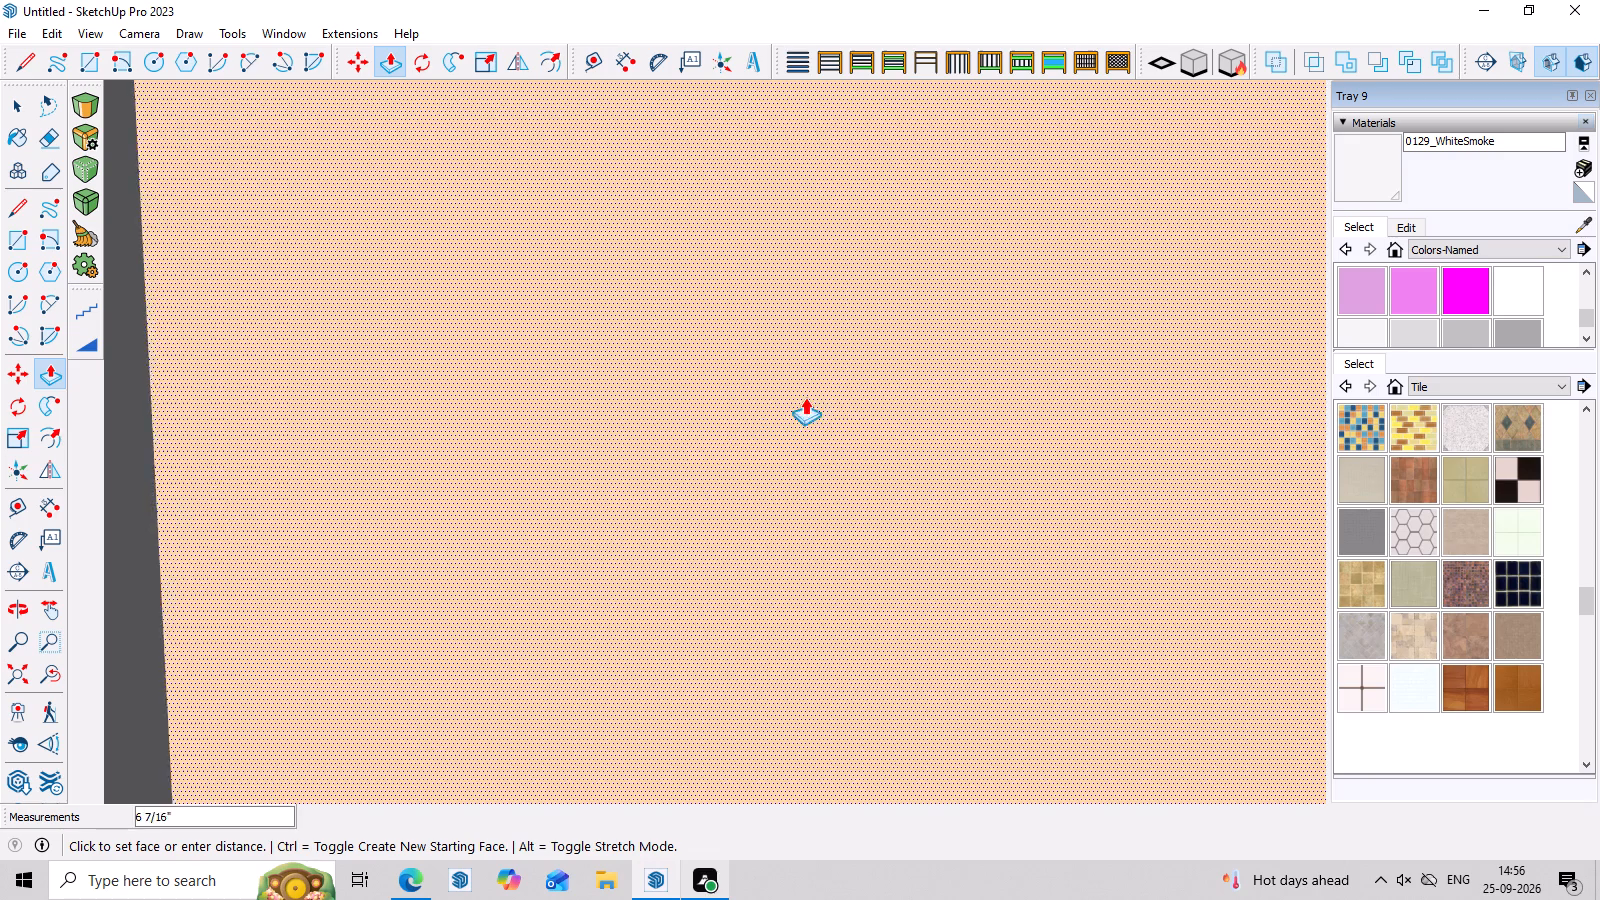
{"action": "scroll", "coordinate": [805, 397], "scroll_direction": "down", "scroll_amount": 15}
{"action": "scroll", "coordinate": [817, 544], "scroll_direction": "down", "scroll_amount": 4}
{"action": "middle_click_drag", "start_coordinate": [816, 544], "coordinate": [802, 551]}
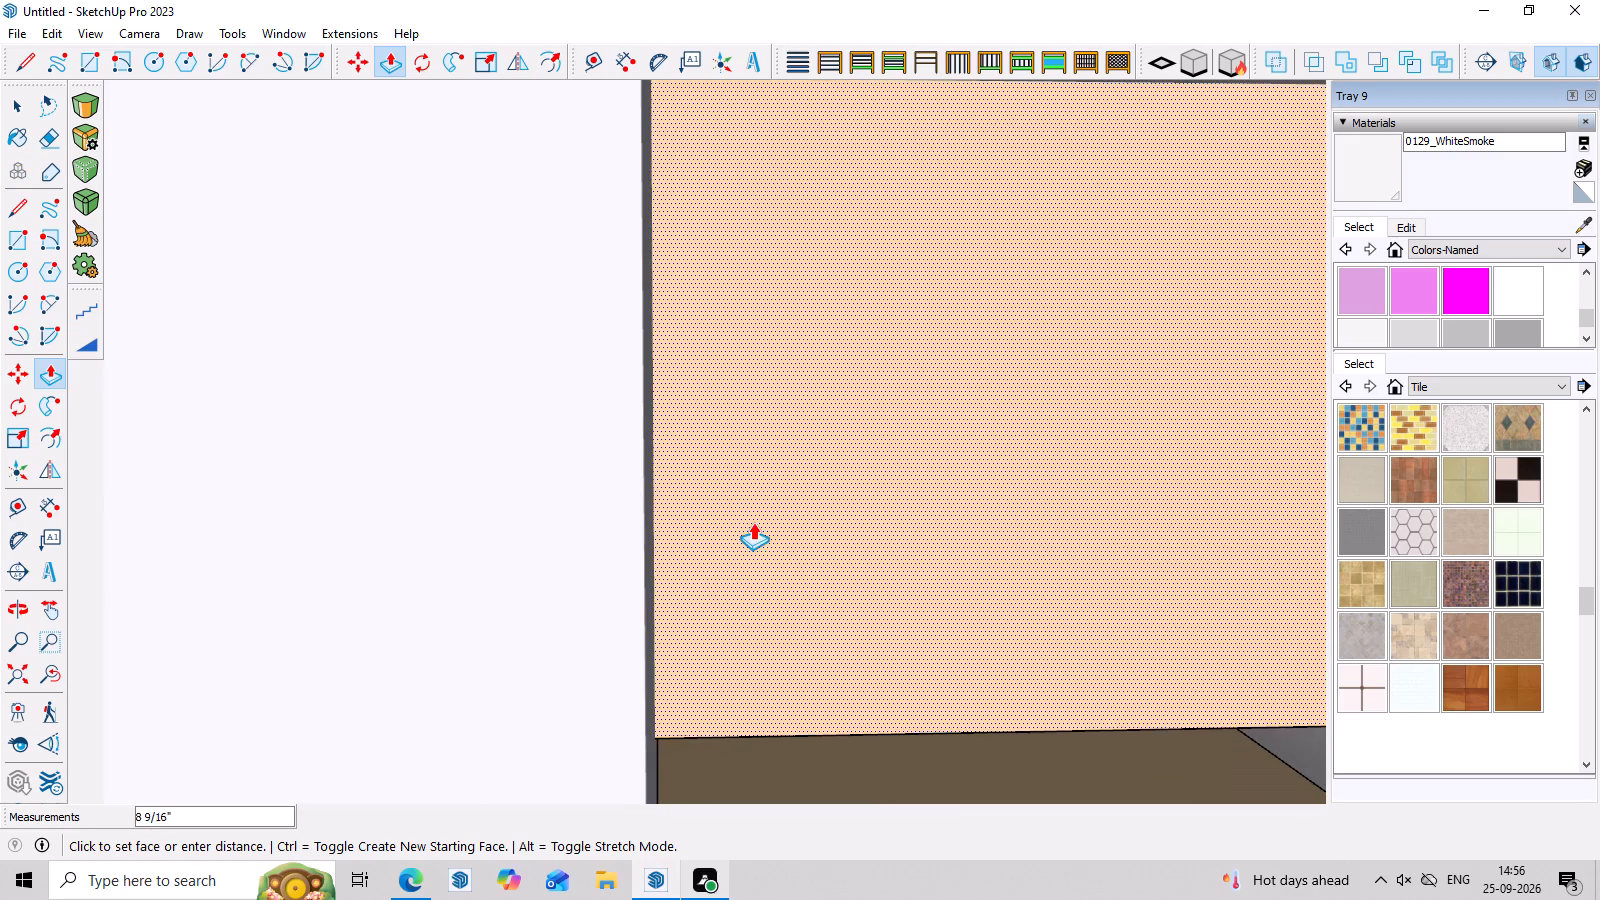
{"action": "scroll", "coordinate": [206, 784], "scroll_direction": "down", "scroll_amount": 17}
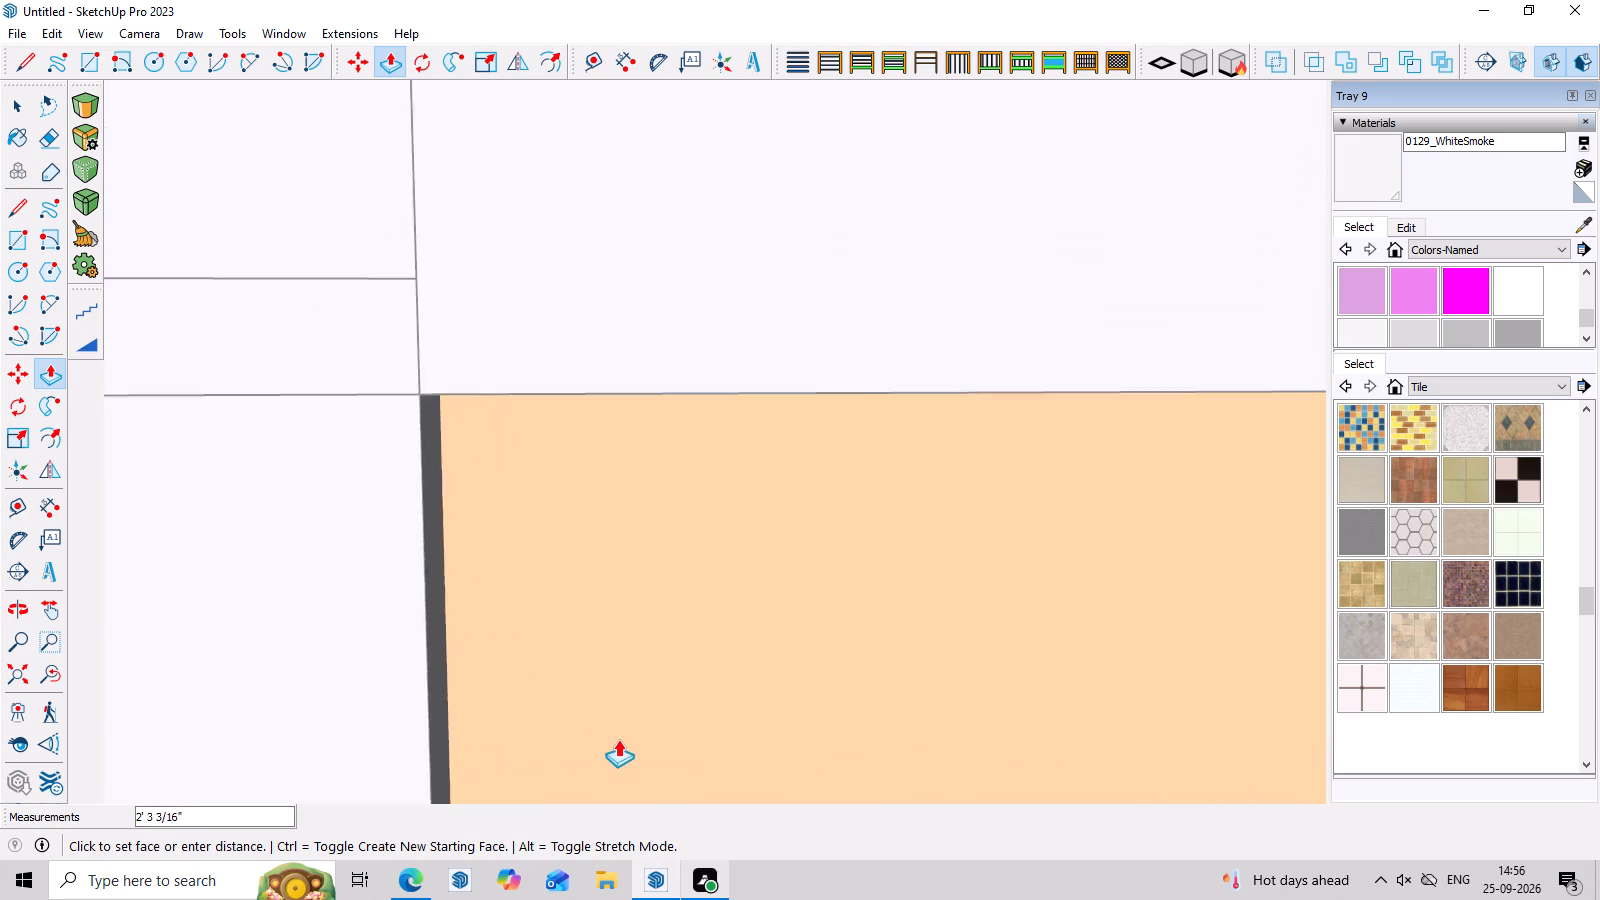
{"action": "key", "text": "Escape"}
Finish editing the column frame and examine the front facade and ground-floor column from the front.
{"action": "scroll", "coordinate": [609, 708], "scroll_direction": "down", "scroll_amount": 12}
{"action": "middle_click_drag", "start_coordinate": [831, 685], "coordinate": [536, 654]}
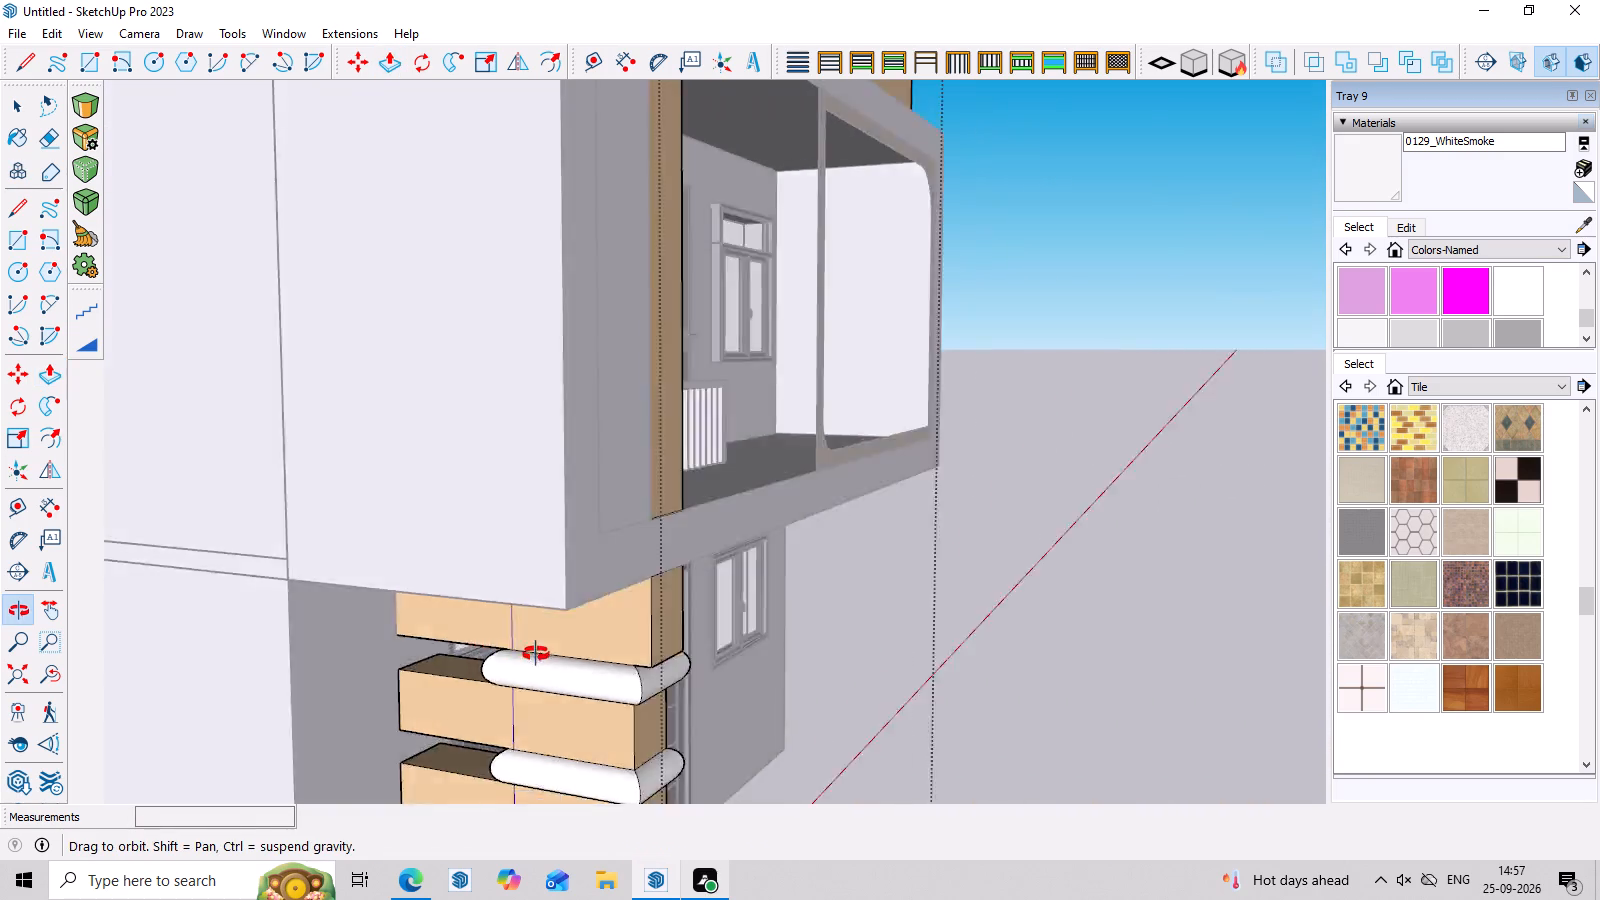
{"action": "middle_click_drag", "start_coordinate": [536, 654], "coordinate": [400, 606]}
{"action": "scroll", "coordinate": [398, 601], "scroll_direction": "up", "scroll_amount": 1}
{"action": "scroll", "coordinate": [398, 594], "scroll_direction": "down", "scroll_amount": 13}
{"action": "middle_click", "coordinate": [710, 651]}
{"action": "middle_click_drag", "start_coordinate": [912, 656], "coordinate": [614, 774]}
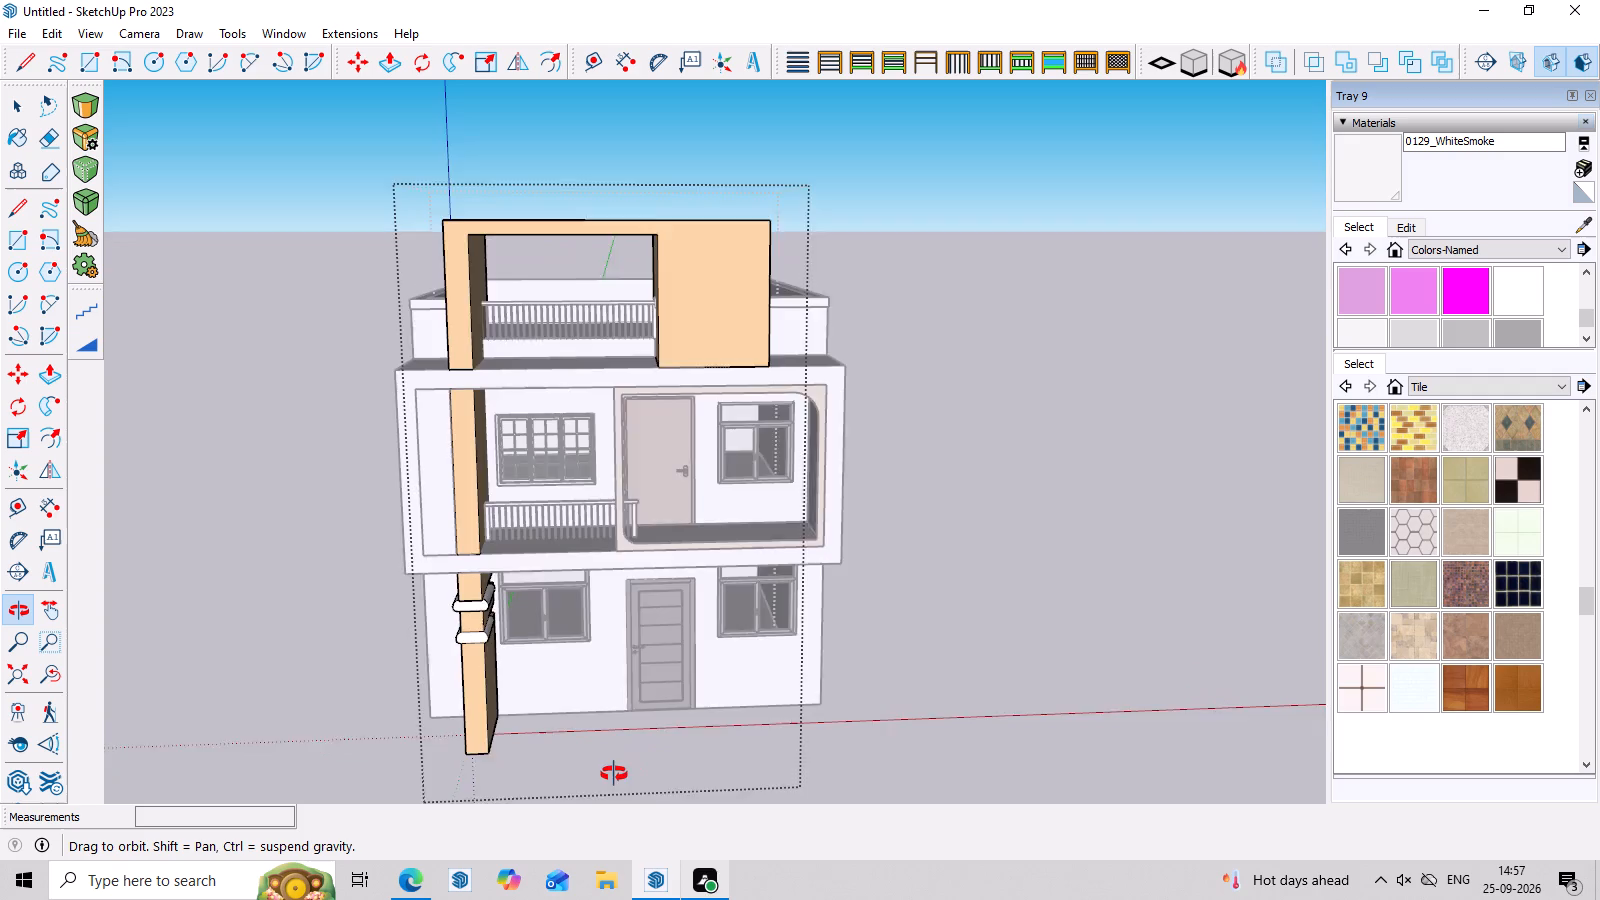
{"action": "middle_click_drag", "start_coordinate": [614, 774], "coordinate": [642, 647]}
{"action": "key", "text": "space"}
{"action": "left_click", "coordinate": [1107, 433]}
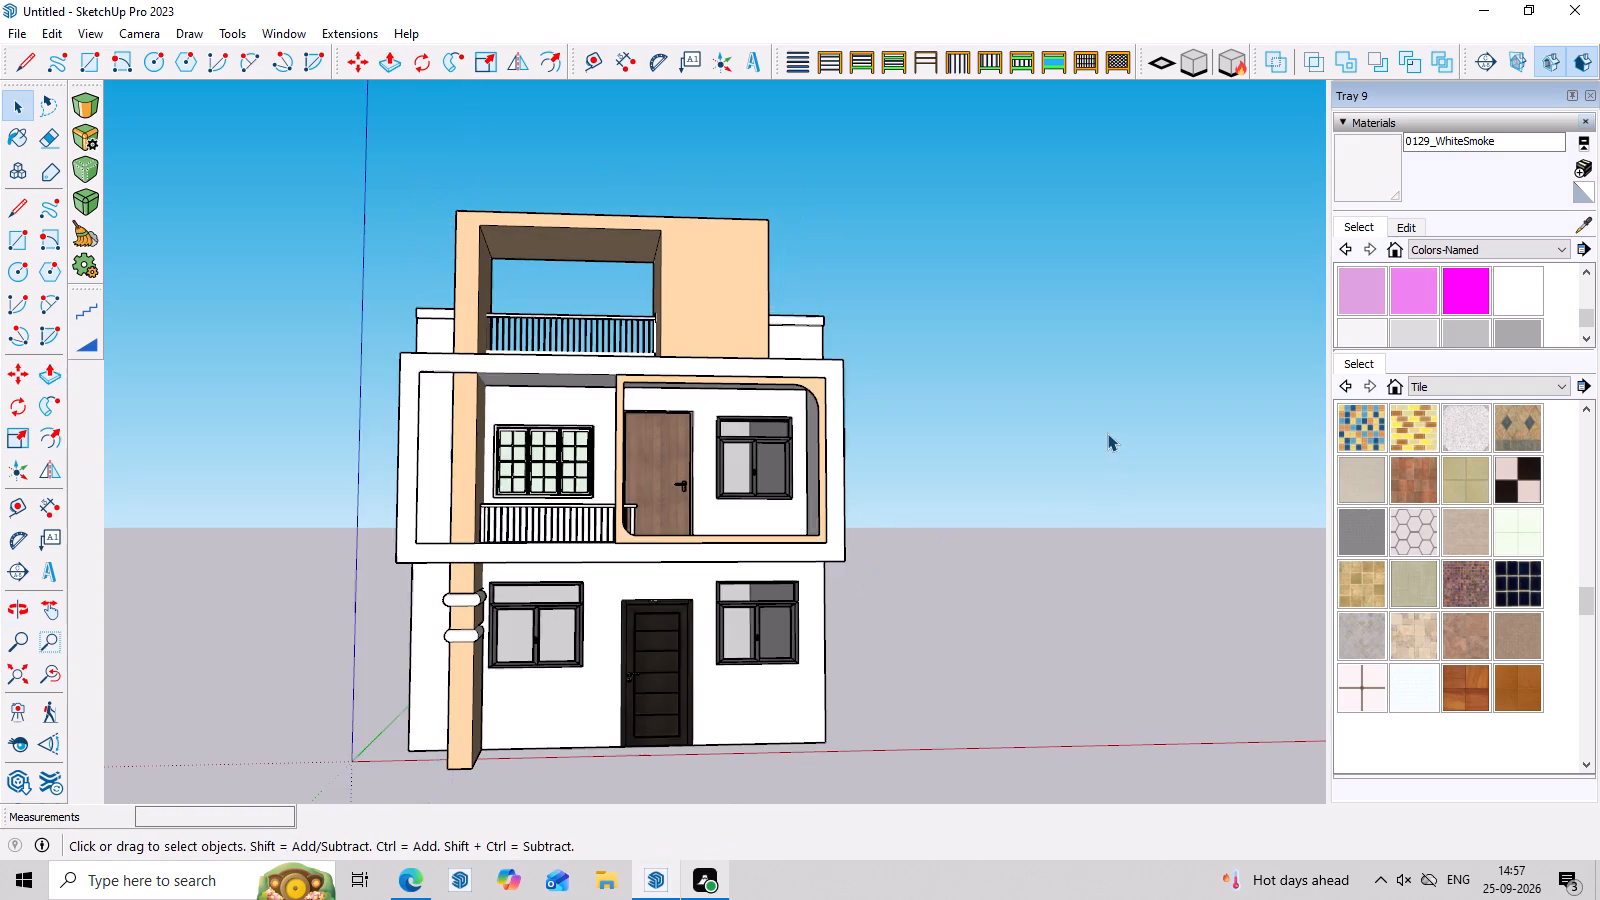
{"action": "scroll", "coordinate": [815, 535], "scroll_direction": "down", "scroll_amount": 8}
{"action": "middle_click_drag", "start_coordinate": [1003, 617], "coordinate": [989, 709]}
{"action": "scroll", "coordinate": [775, 713], "scroll_direction": "up", "scroll_amount": 7}
{"action": "middle_click_drag", "start_coordinate": [885, 761], "coordinate": [883, 683]}
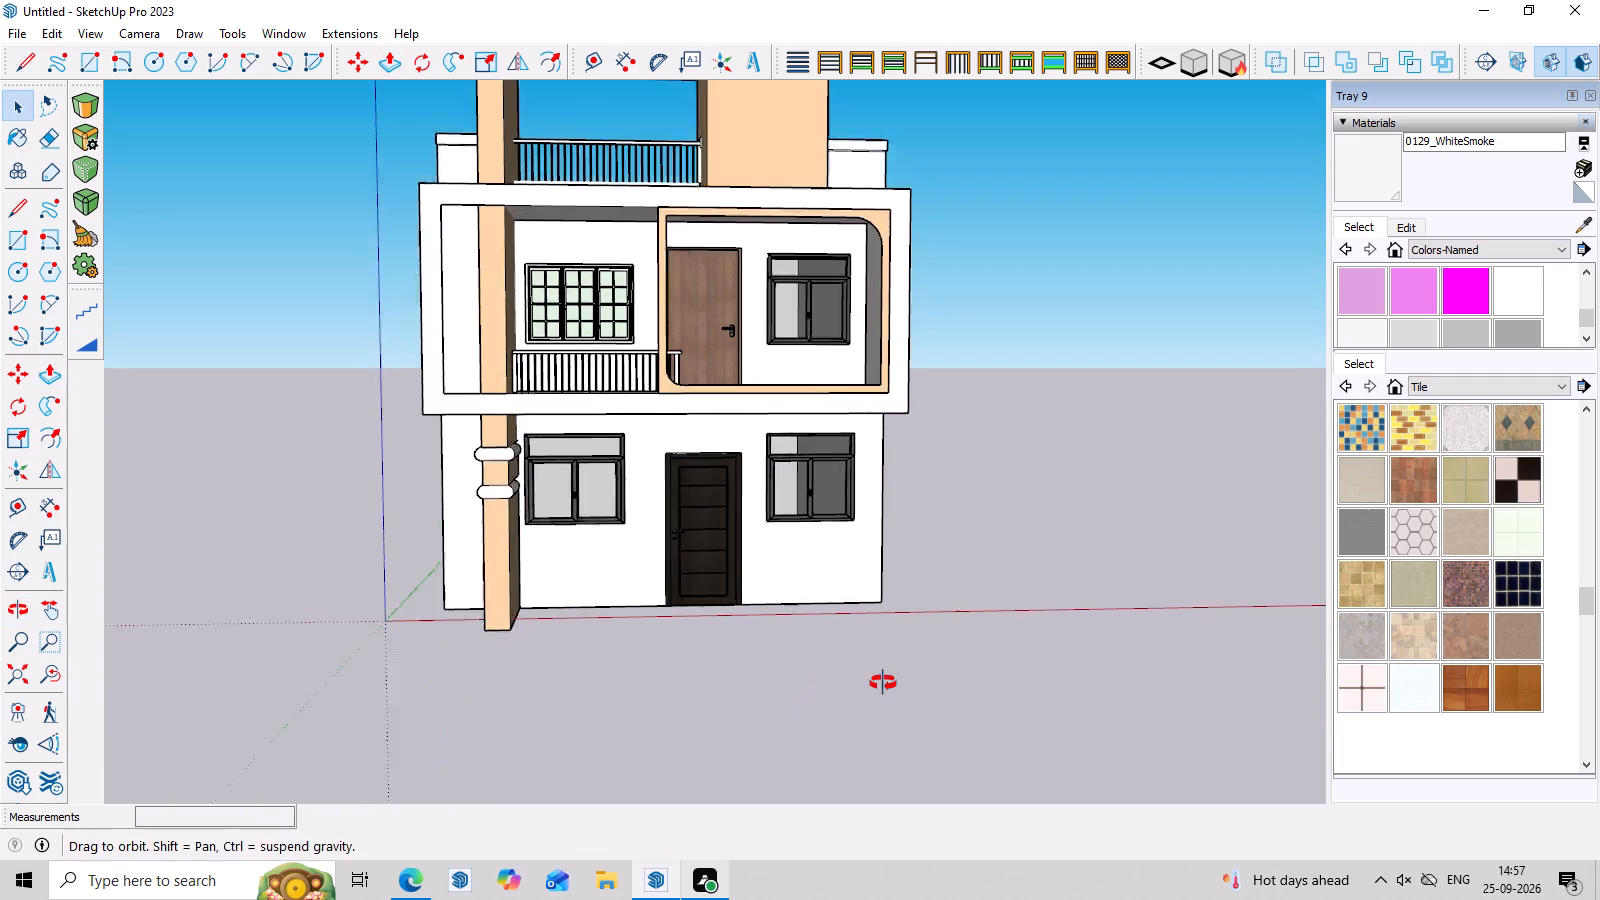
{"action": "middle_click_drag", "start_coordinate": [883, 683], "coordinate": [880, 670]}
{"action": "scroll", "coordinate": [880, 670], "scroll_direction": "up", "scroll_amount": 8}
{"action": "scroll", "coordinate": [880, 670], "scroll_direction": "down", "scroll_amount": 4}
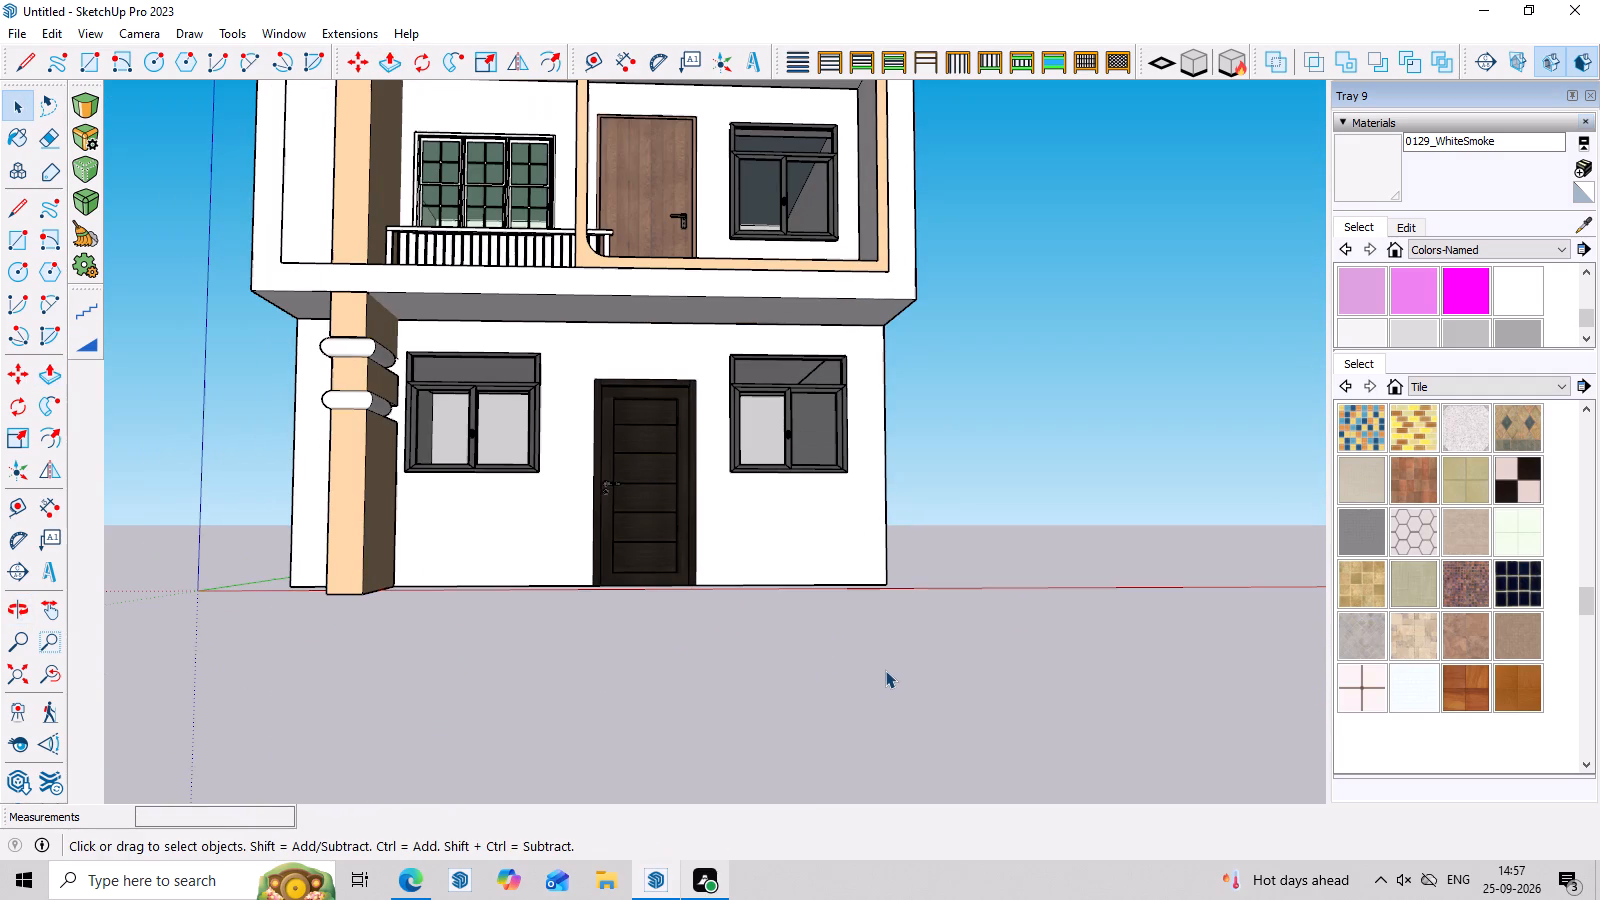
Reopen the column frame and push/pull the short shaft's underside down about 7 3/8" to the lower shaft, filling the gap behind the lower ring.
{"action": "middle_click_drag", "start_coordinate": [407, 445], "coordinate": [345, 600]}
{"action": "scroll", "coordinate": [375, 503], "scroll_direction": "up", "scroll_amount": 7}
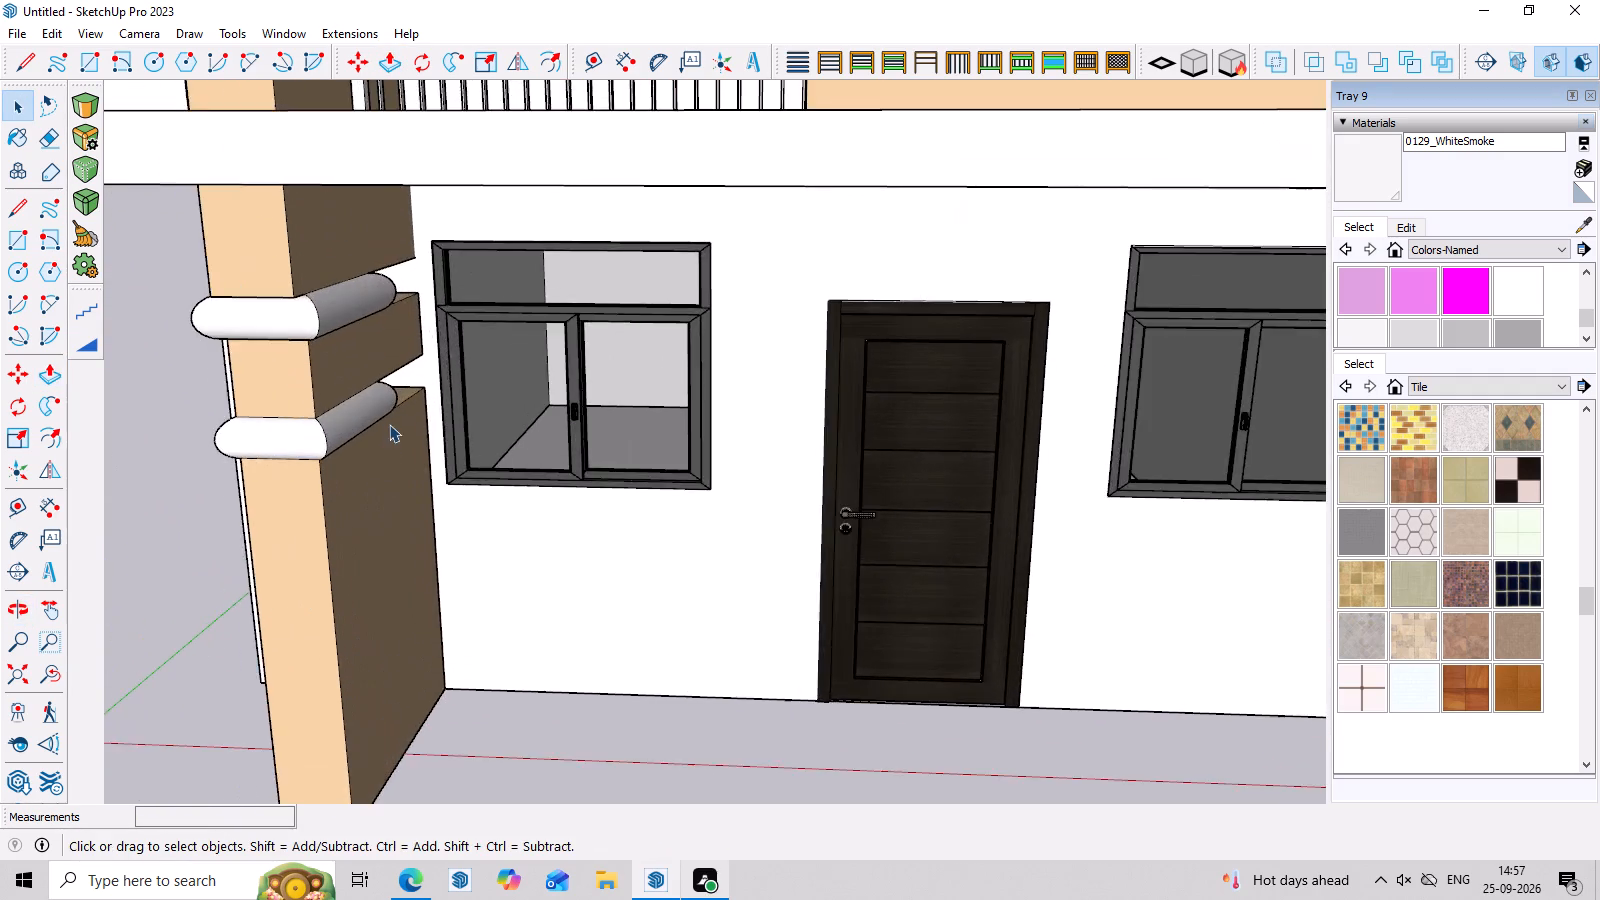
{"action": "scroll", "coordinate": [389, 424], "scroll_direction": "up", "scroll_amount": 3}
{"action": "middle_click_drag", "start_coordinate": [390, 417], "coordinate": [304, 287]}
{"action": "scroll", "coordinate": [464, 344], "scroll_direction": "up", "scroll_amount": 7}
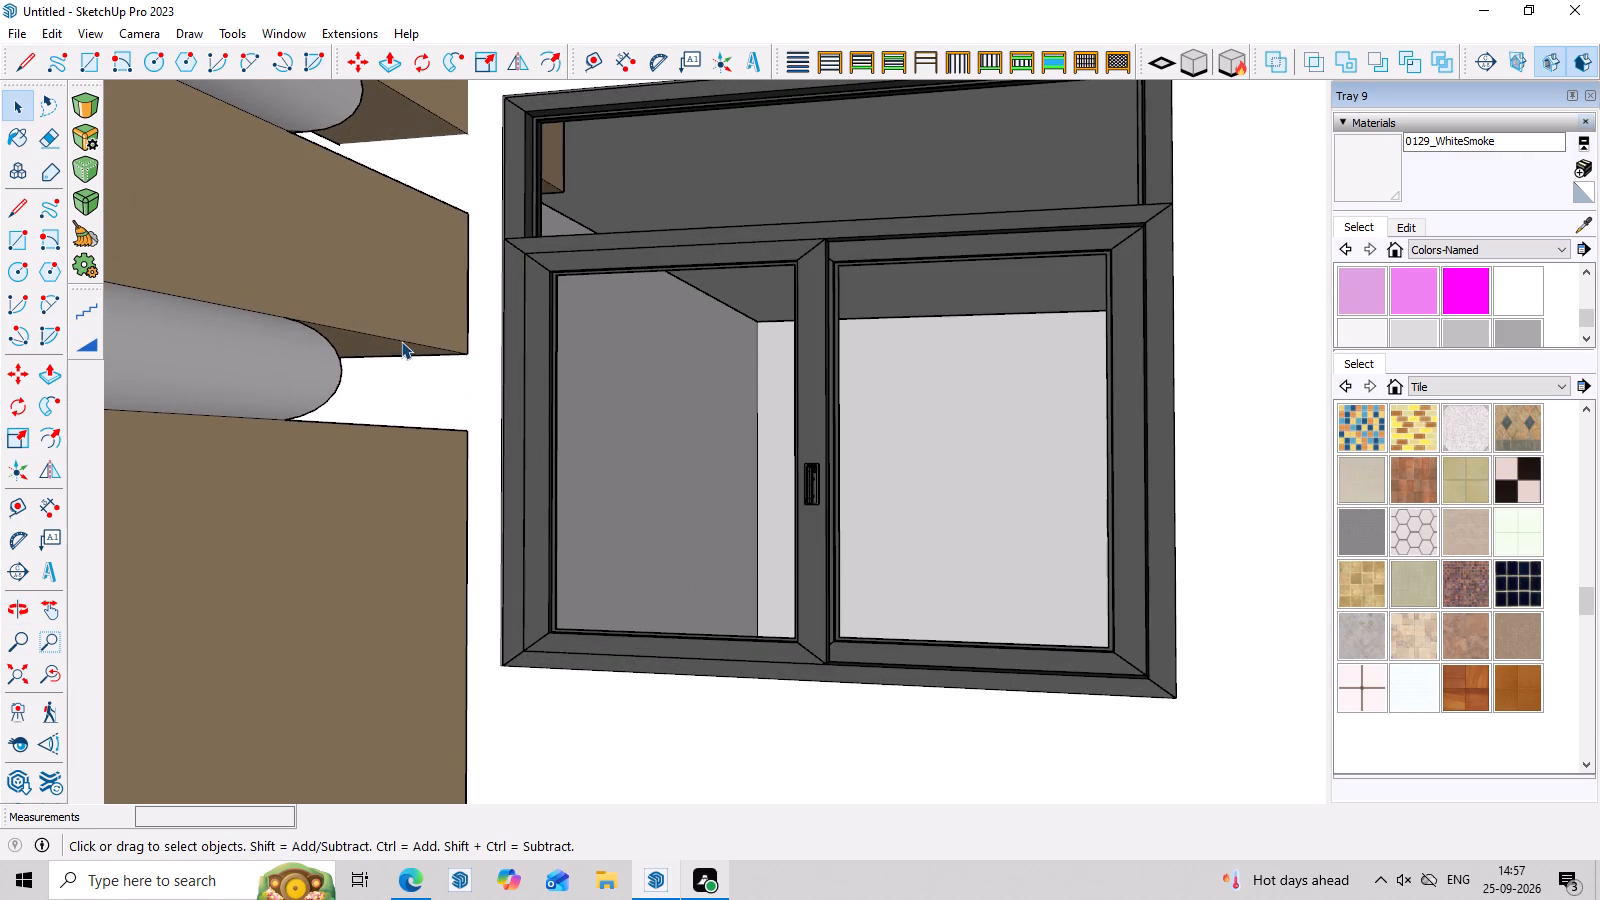
{"action": "left_click", "coordinate": [401, 341]}
{"action": "triple_click", "coordinate": [399, 355]}
{"action": "scroll", "coordinate": [399, 355], "scroll_direction": "up", "scroll_amount": 3}
{"action": "left_click", "coordinate": [399, 355]}
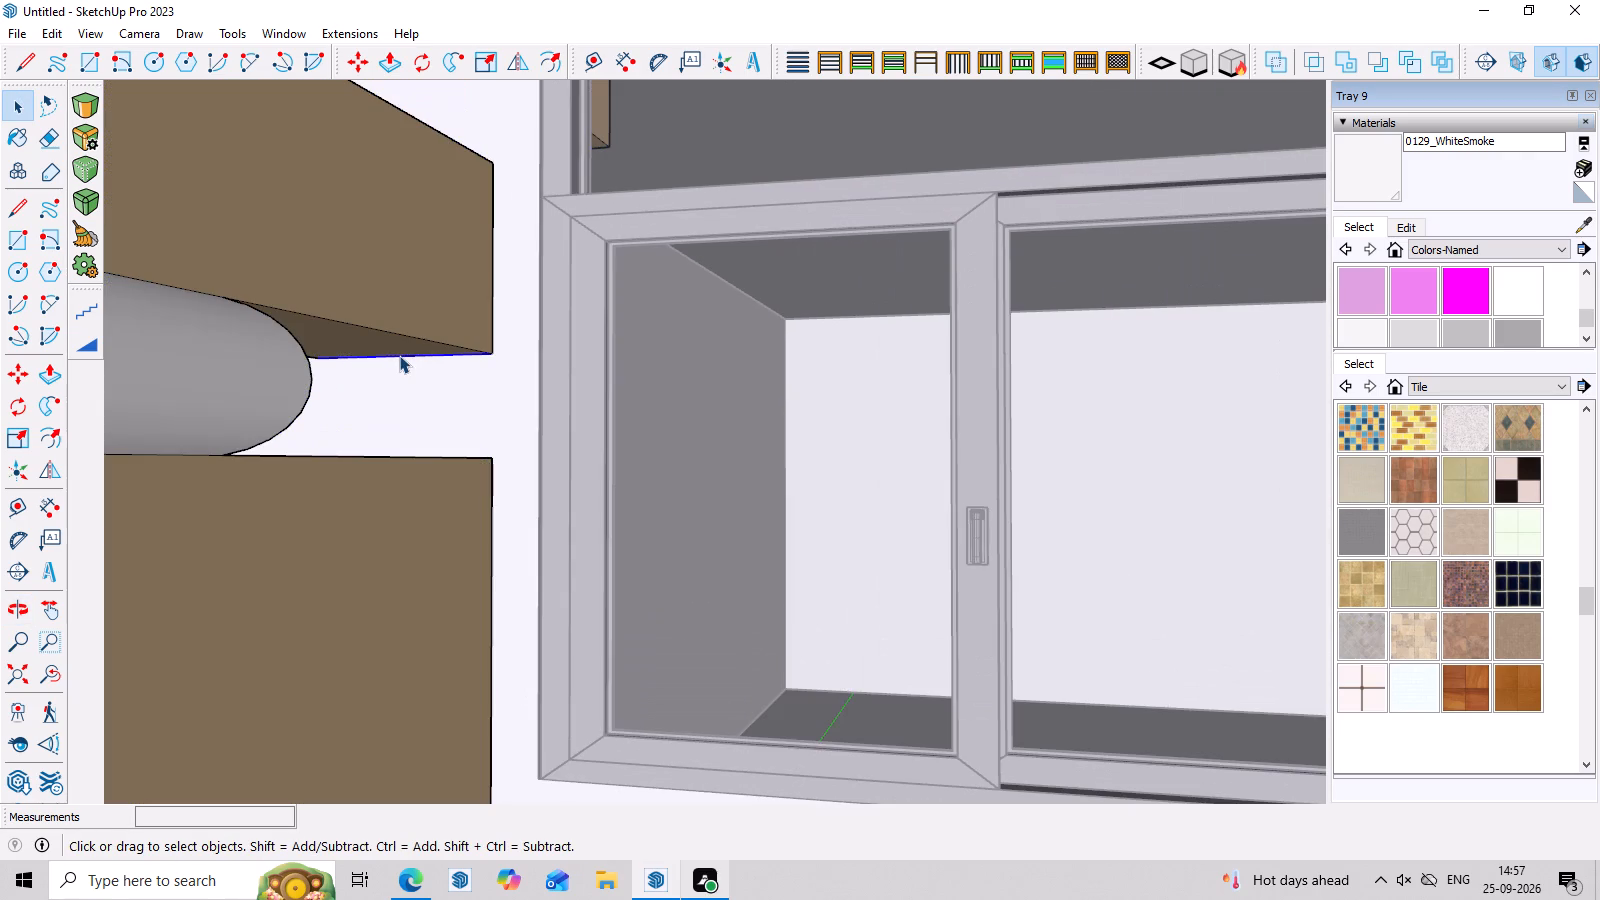
{"action": "left_click", "coordinate": [399, 355]}
{"action": "left_click", "coordinate": [391, 341]}
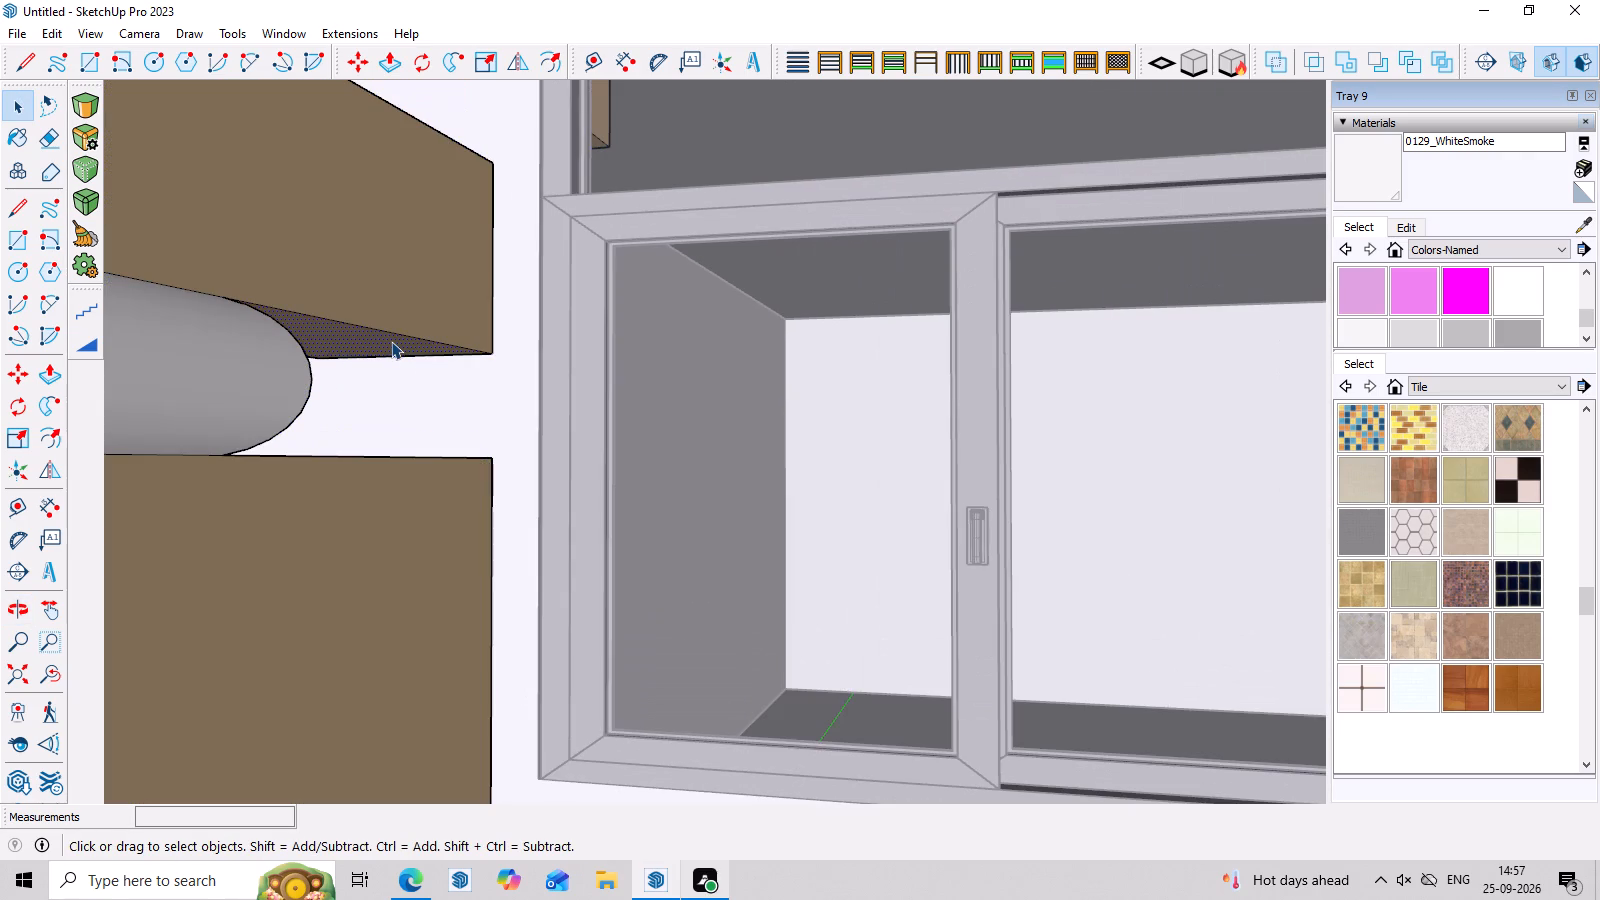
{"action": "key", "text": "p"}
{"action": "left_click", "coordinate": [391, 341]}
{"action": "left_click", "coordinate": [402, 459]}
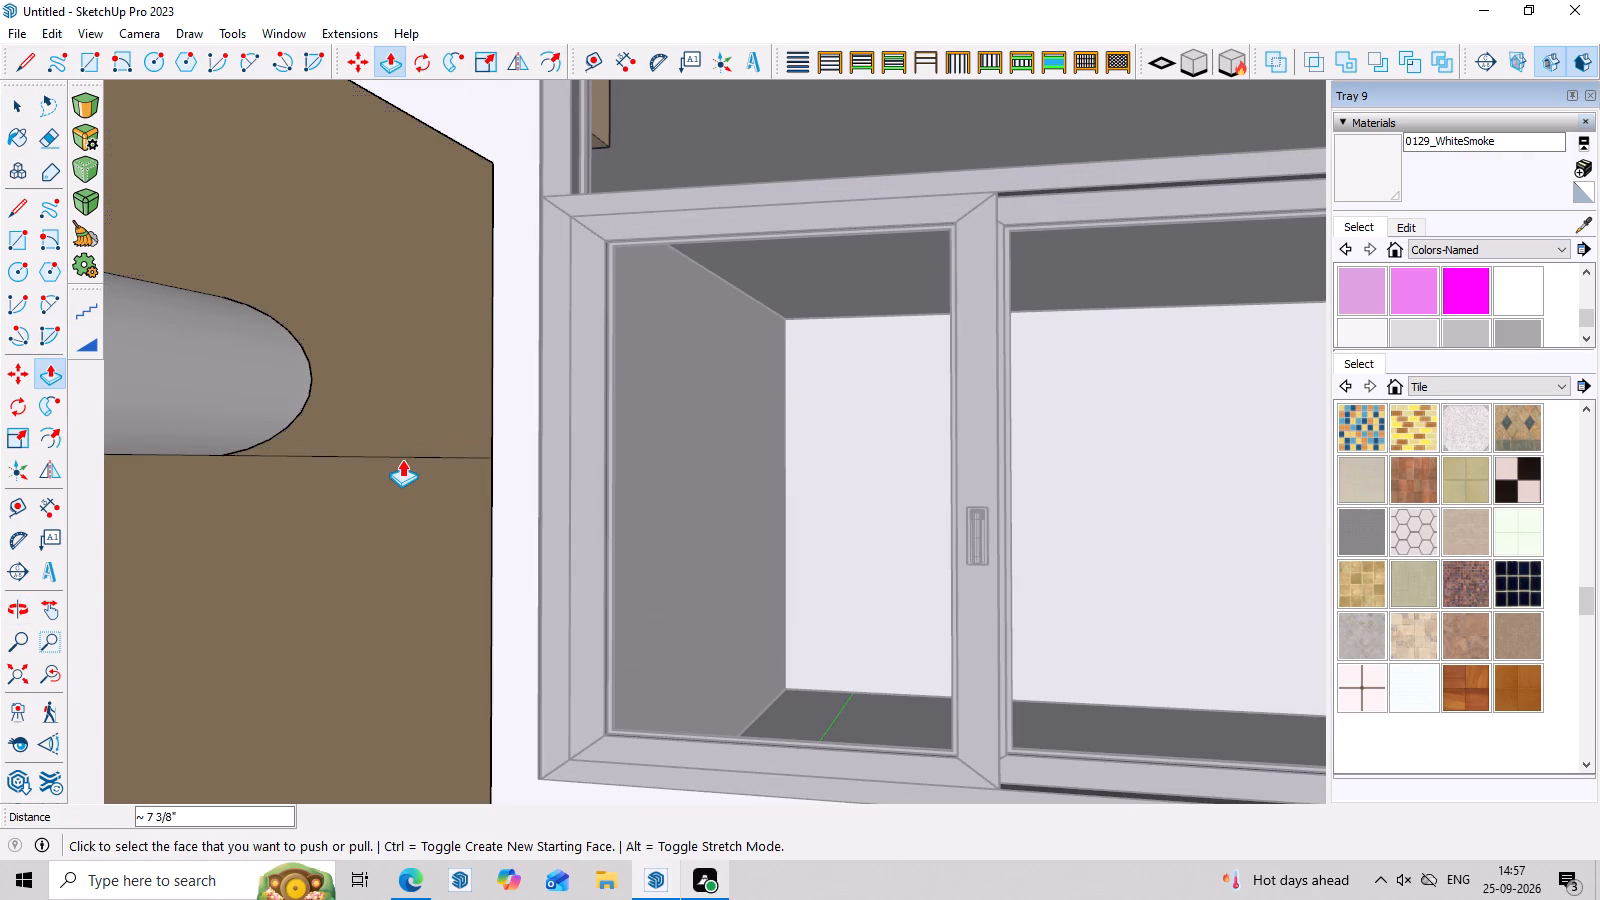
Examine the underside of the column section above the upper ring, including its rear end through the ground-floor window.
{"action": "scroll", "coordinate": [437, 410], "scroll_direction": "down", "scroll_amount": 7}
{"action": "middle_click_drag", "start_coordinate": [476, 353], "coordinate": [491, 573]}
{"action": "scroll", "coordinate": [391, 252], "scroll_direction": "up", "scroll_amount": 3}
{"action": "middle_click_drag", "start_coordinate": [398, 264], "coordinate": [373, 142]}
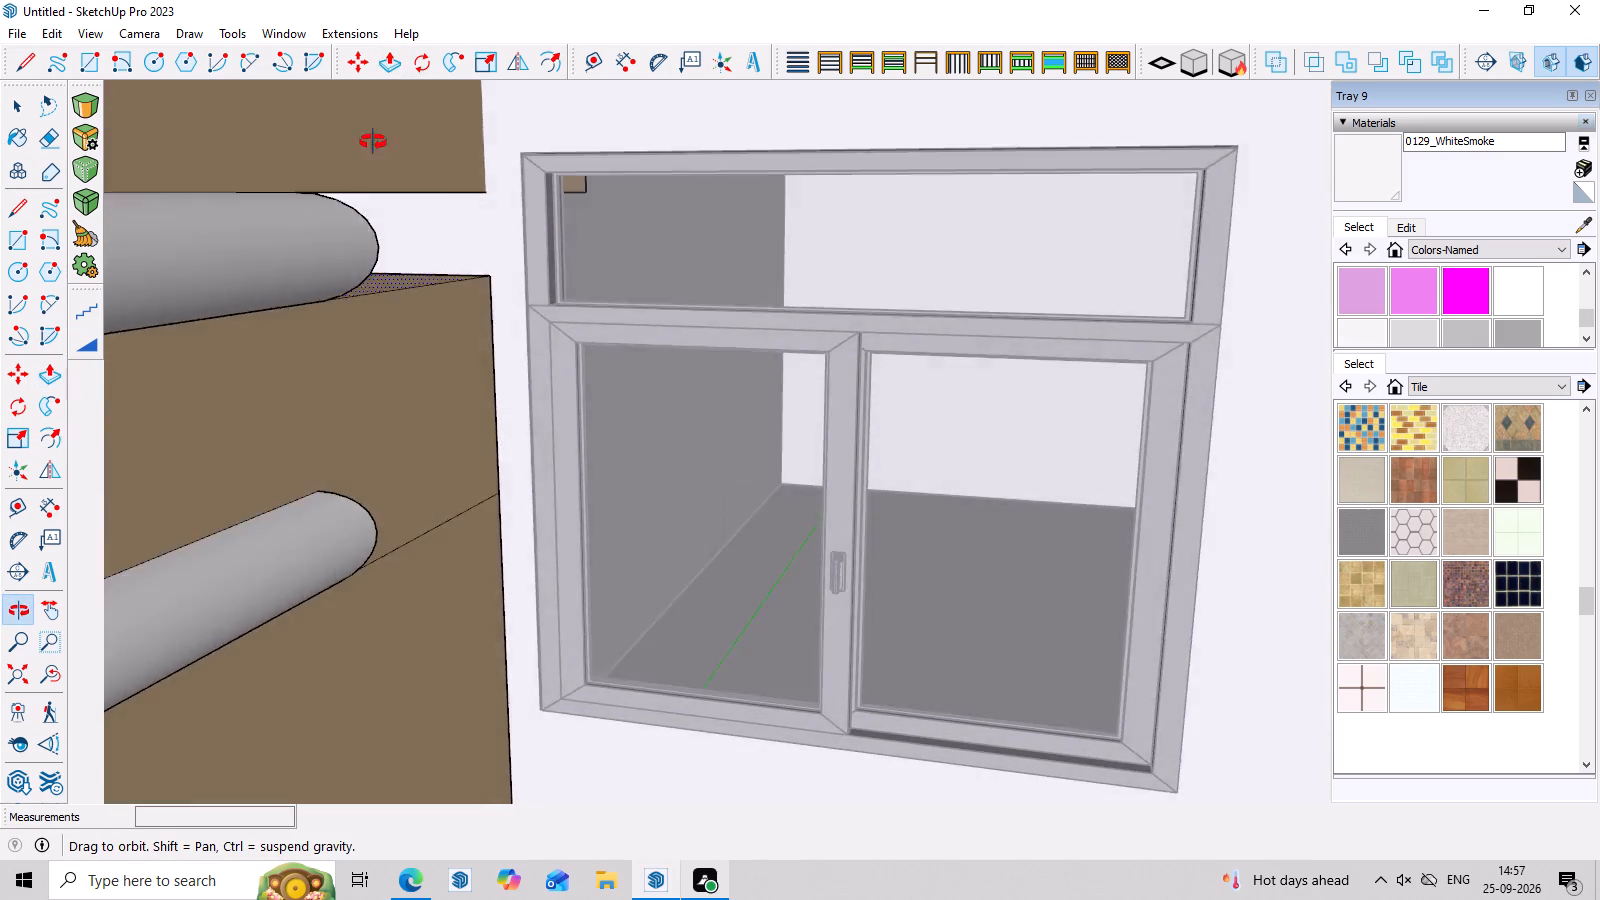
{"action": "middle_click_drag", "start_coordinate": [373, 142], "coordinate": [370, 22]}
{"action": "key", "text": "space"}
{"action": "double_click", "coordinate": [422, 223]}
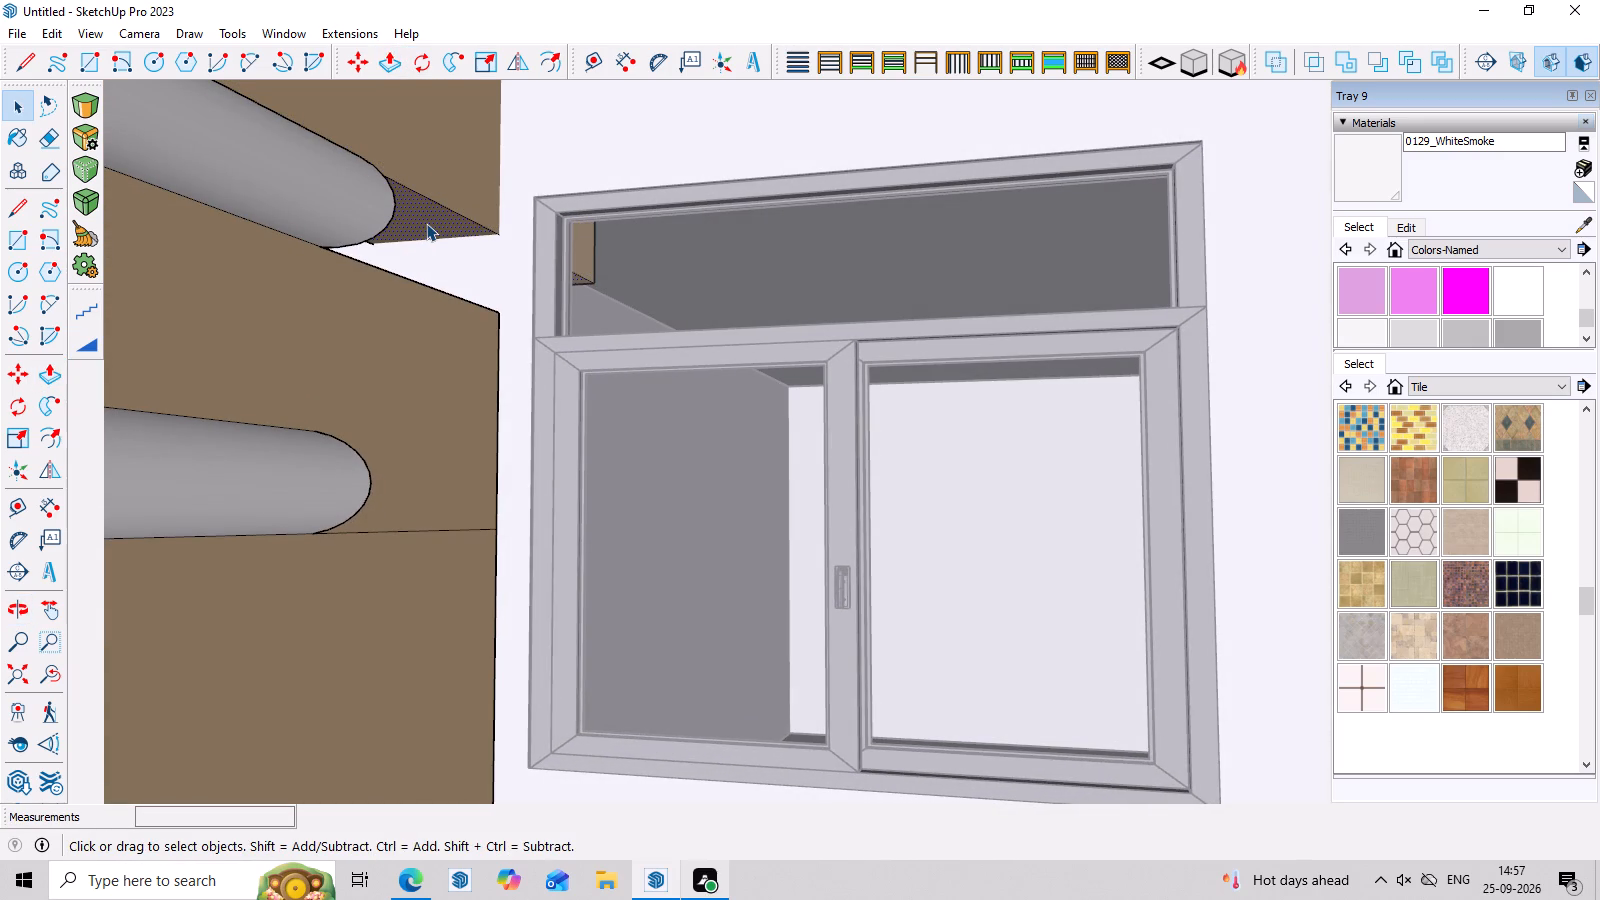
{"action": "scroll", "coordinate": [426, 223], "scroll_direction": "up", "scroll_amount": 3}
{"action": "middle_click_drag", "start_coordinate": [485, 254], "coordinate": [284, 294]}
{"action": "scroll", "coordinate": [933, 147], "scroll_direction": "down", "scroll_amount": 6}
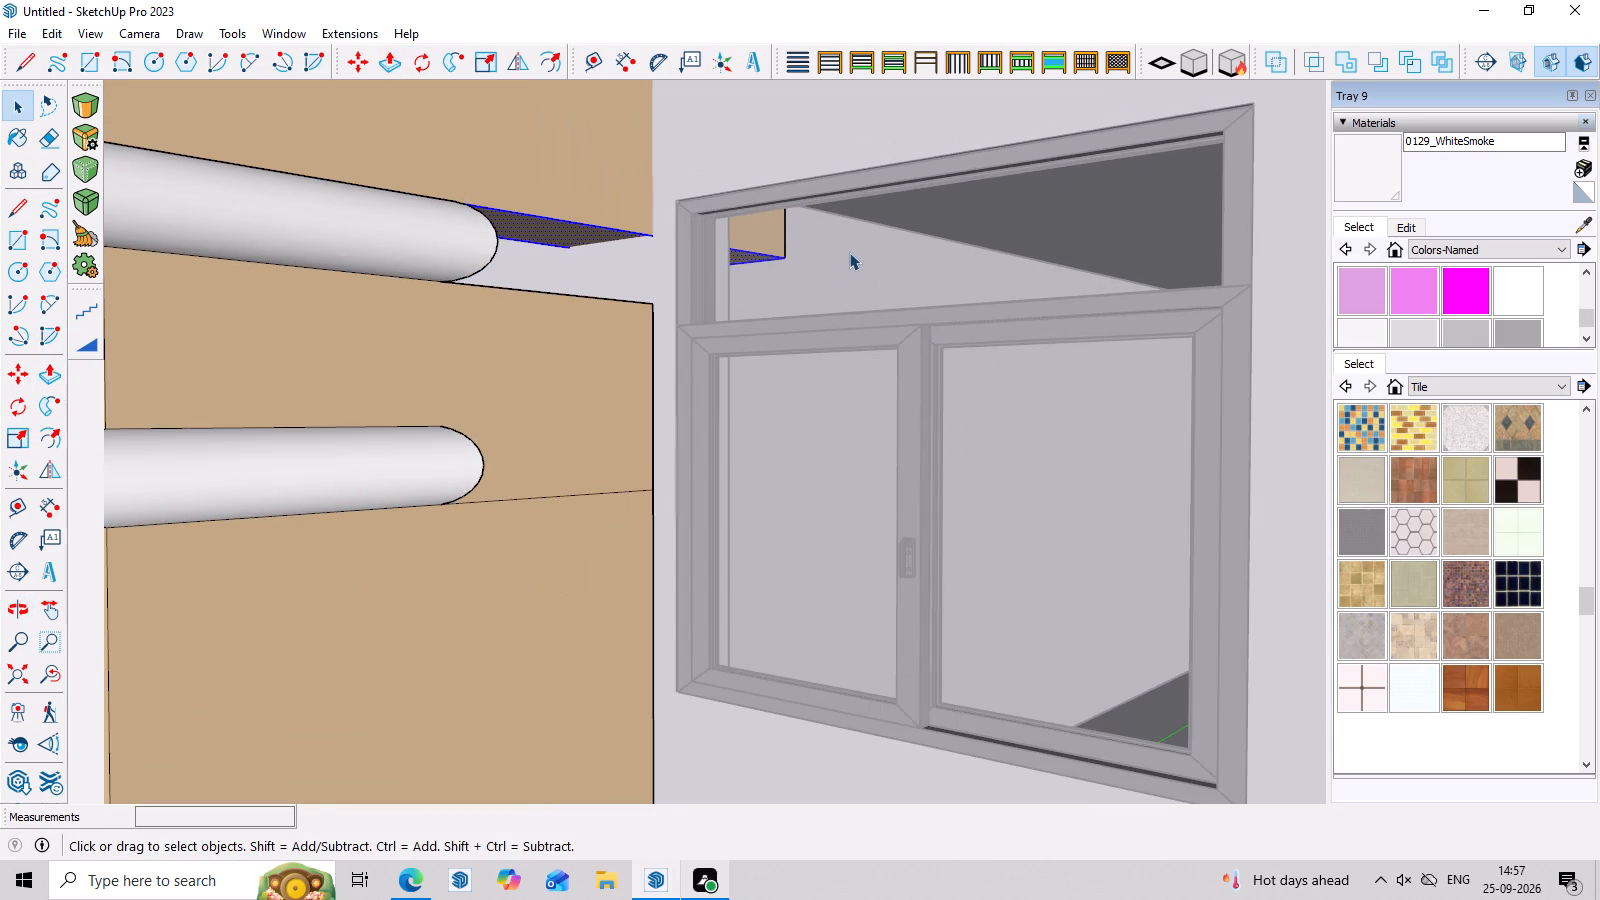
{"action": "scroll", "coordinate": [775, 248], "scroll_direction": "down", "scroll_amount": 8}
{"action": "middle_click_drag", "start_coordinate": [772, 288], "coordinate": [748, 510]}
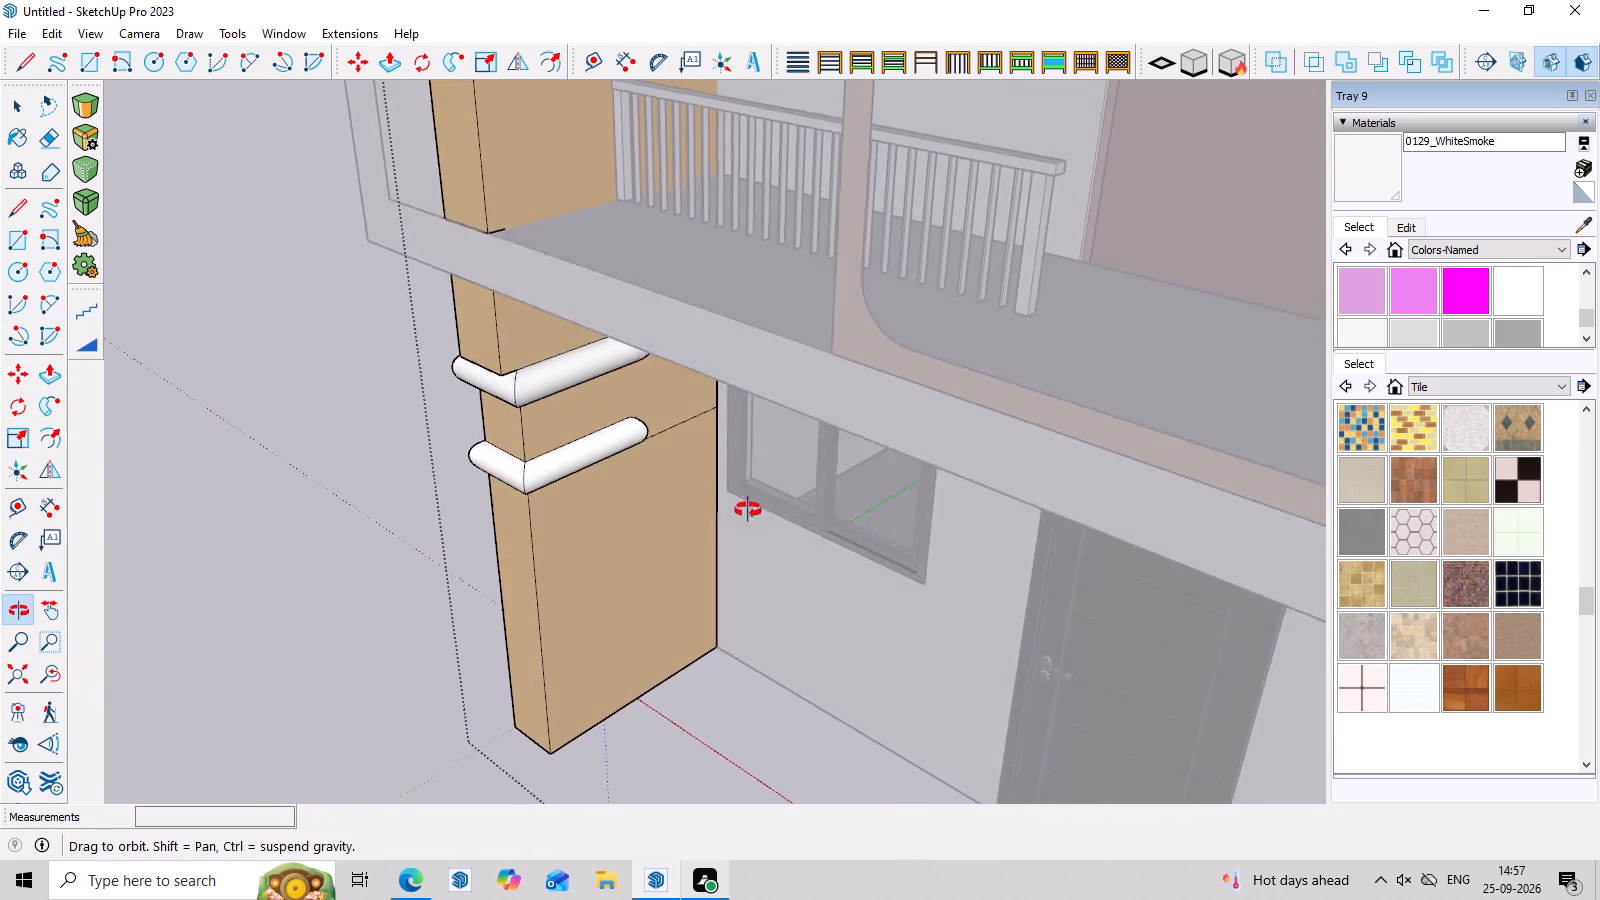
{"action": "middle_click_drag", "start_coordinate": [748, 510], "coordinate": [623, 197]}
{"action": "scroll", "coordinate": [725, 219], "scroll_direction": "up", "scroll_amount": 10}
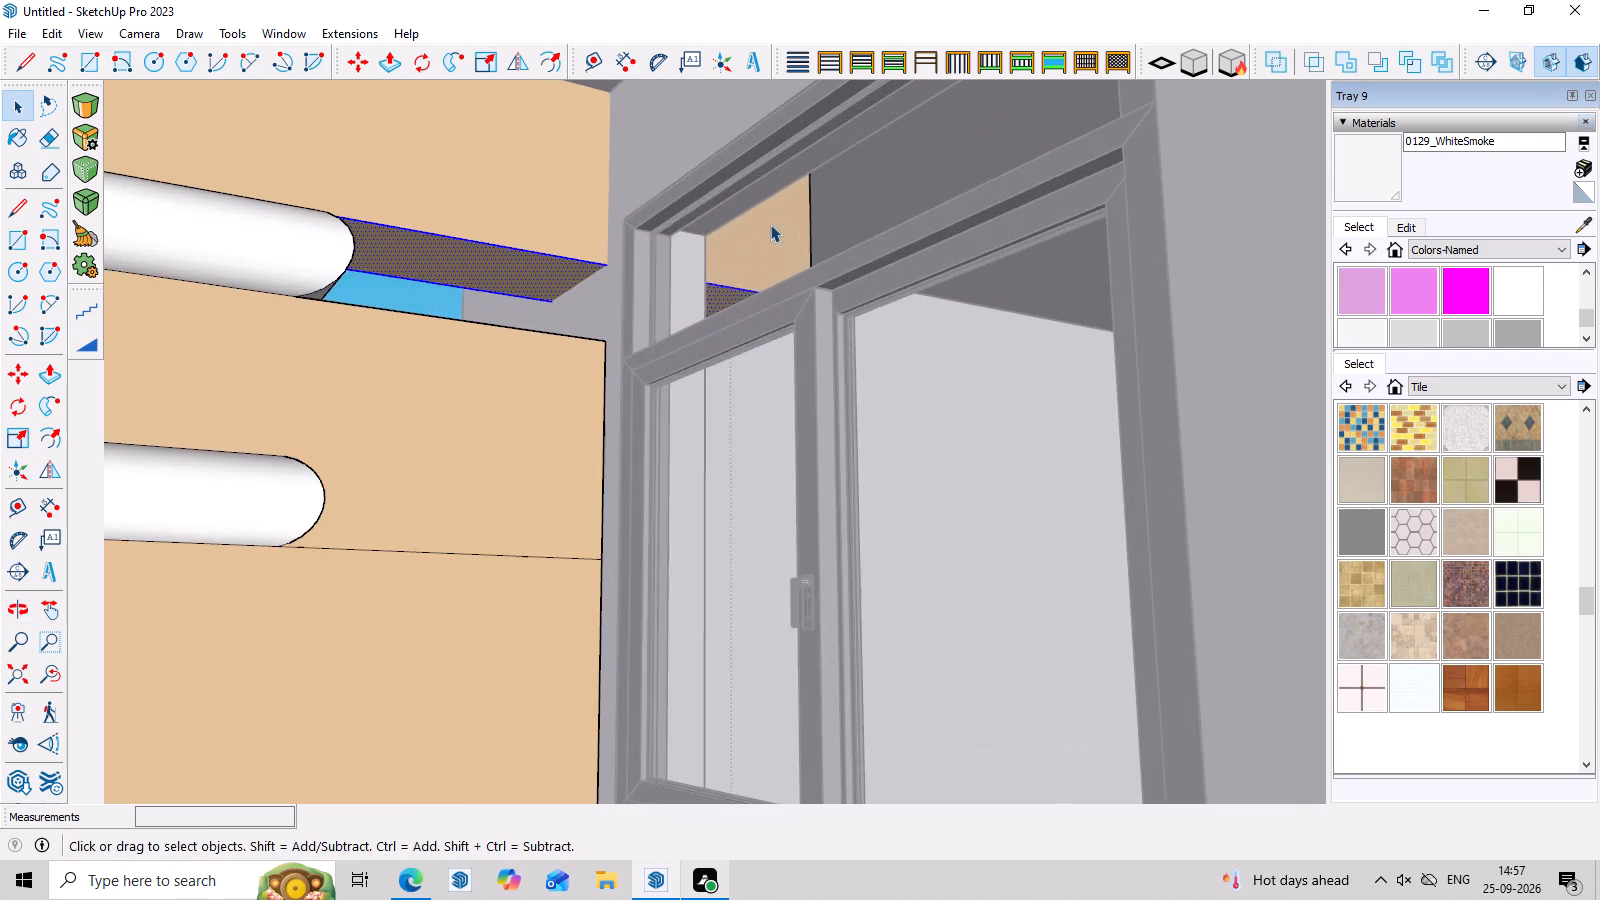
{"action": "scroll", "coordinate": [770, 224], "scroll_direction": "up", "scroll_amount": 1}
{"action": "middle_click_drag", "start_coordinate": [792, 216], "coordinate": [792, 252]}
{"action": "scroll", "coordinate": [814, 259], "scroll_direction": "up", "scroll_amount": 15}
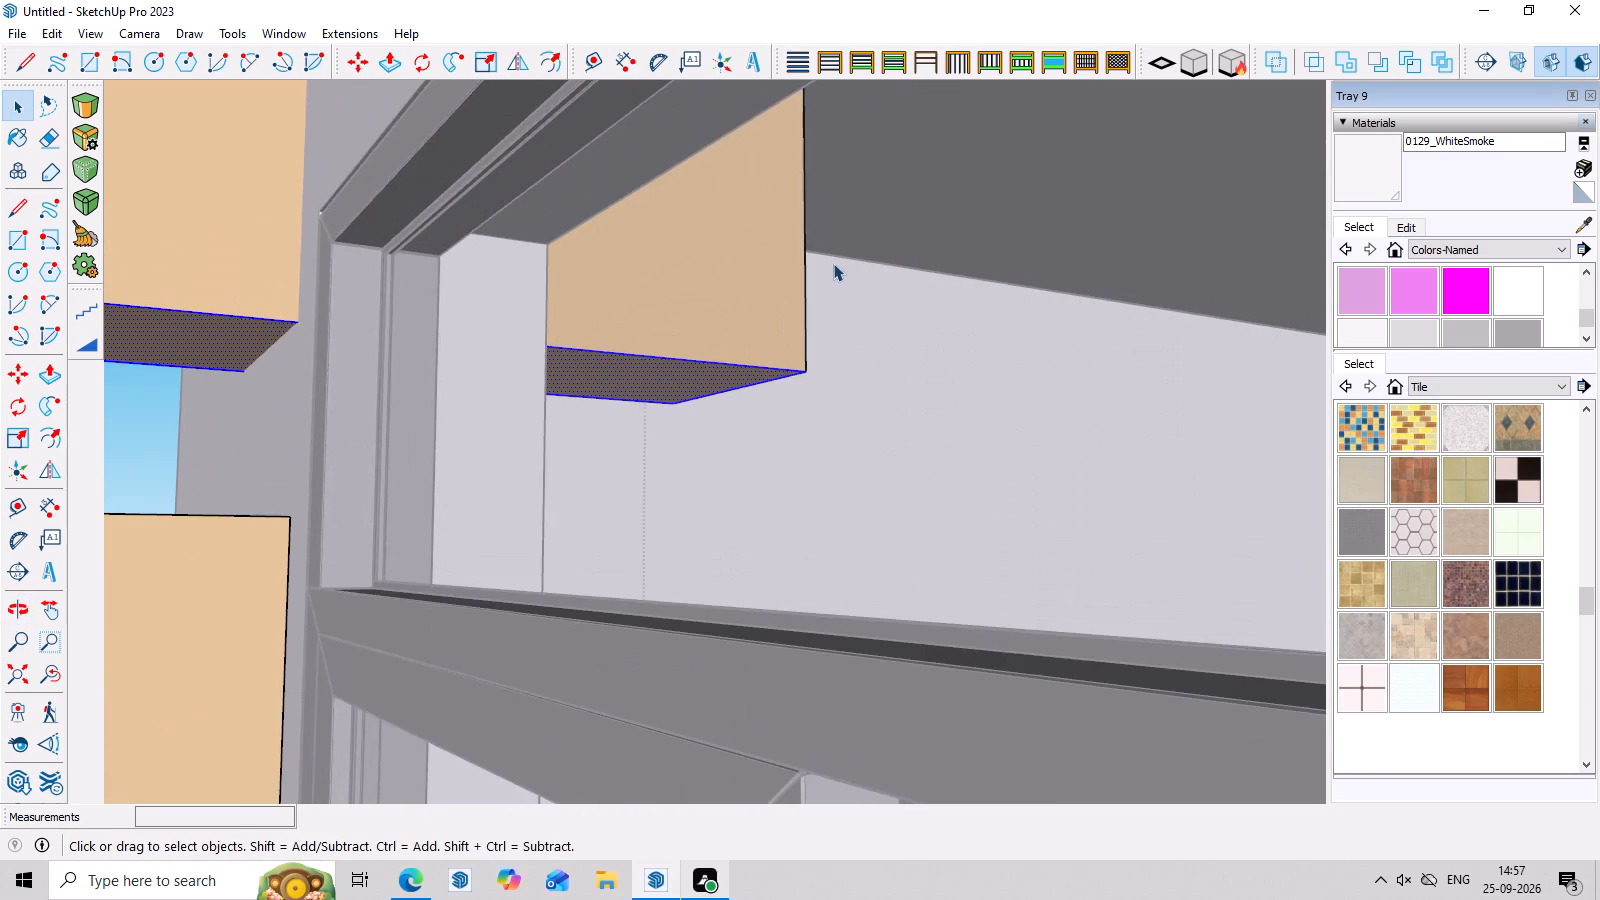
{"action": "middle_click_drag", "start_coordinate": [834, 264], "coordinate": [805, 354]}
{"action": "scroll", "coordinate": [895, 209], "scroll_direction": "up", "scroll_amount": 17}
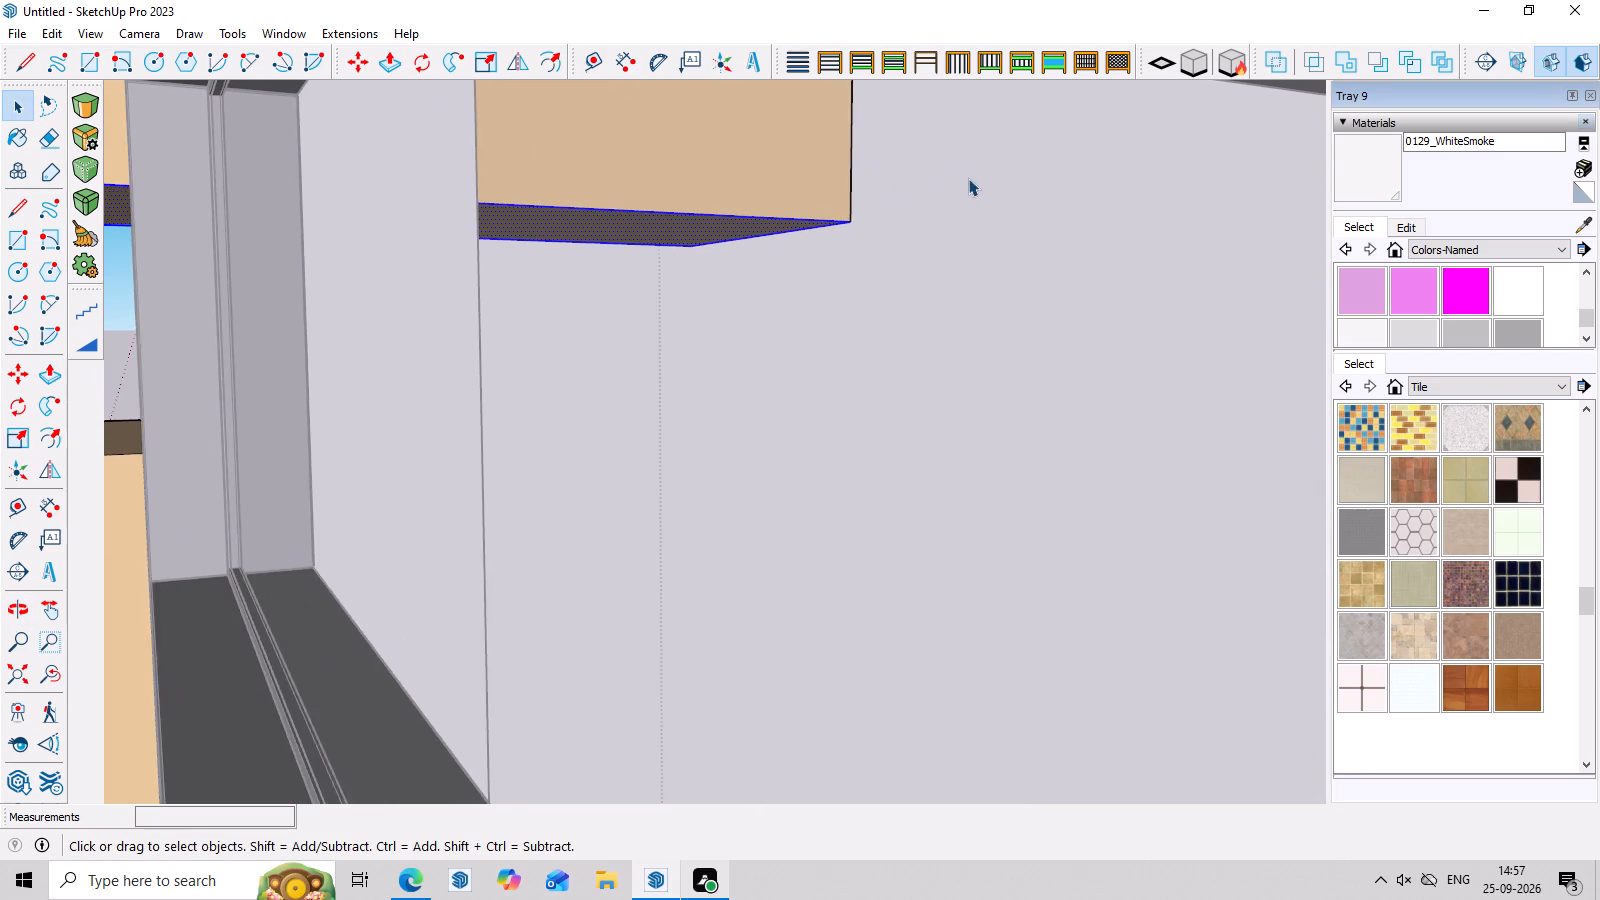
{"action": "scroll", "coordinate": [968, 178], "scroll_direction": "up", "scroll_amount": 6}
{"action": "middle_click_drag", "start_coordinate": [1126, 286], "coordinate": [954, 342]}
{"action": "scroll", "coordinate": [954, 287], "scroll_direction": "down", "scroll_amount": 12}
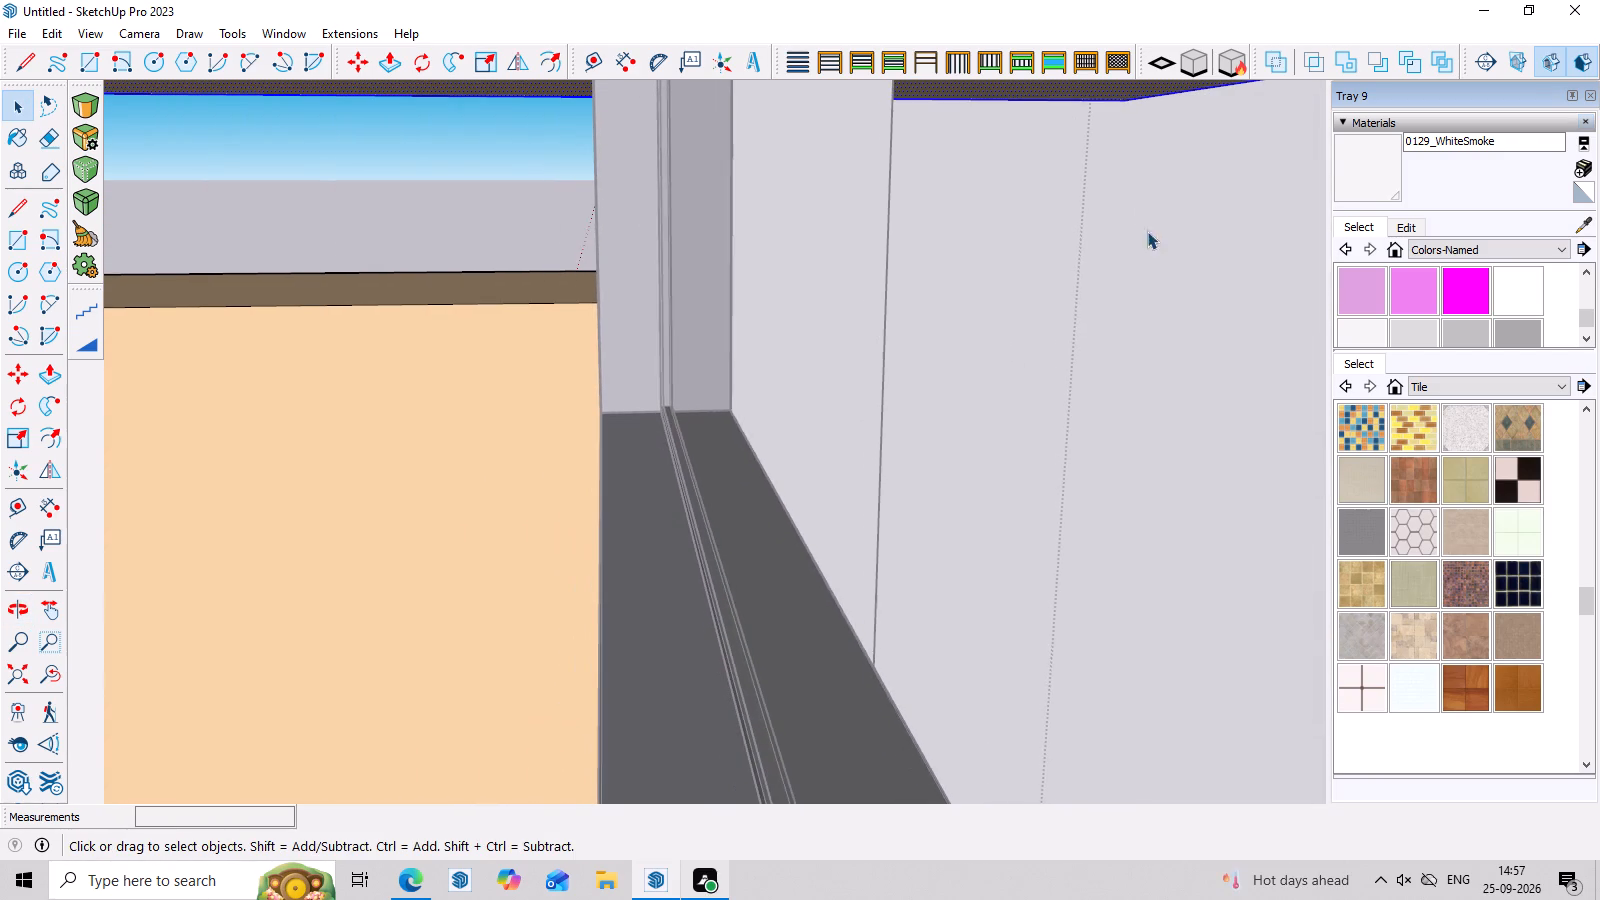
{"action": "scroll", "coordinate": [1169, 214], "scroll_direction": "up", "scroll_amount": 1}
{"action": "scroll", "coordinate": [883, 287], "scroll_direction": "down", "scroll_amount": 17}
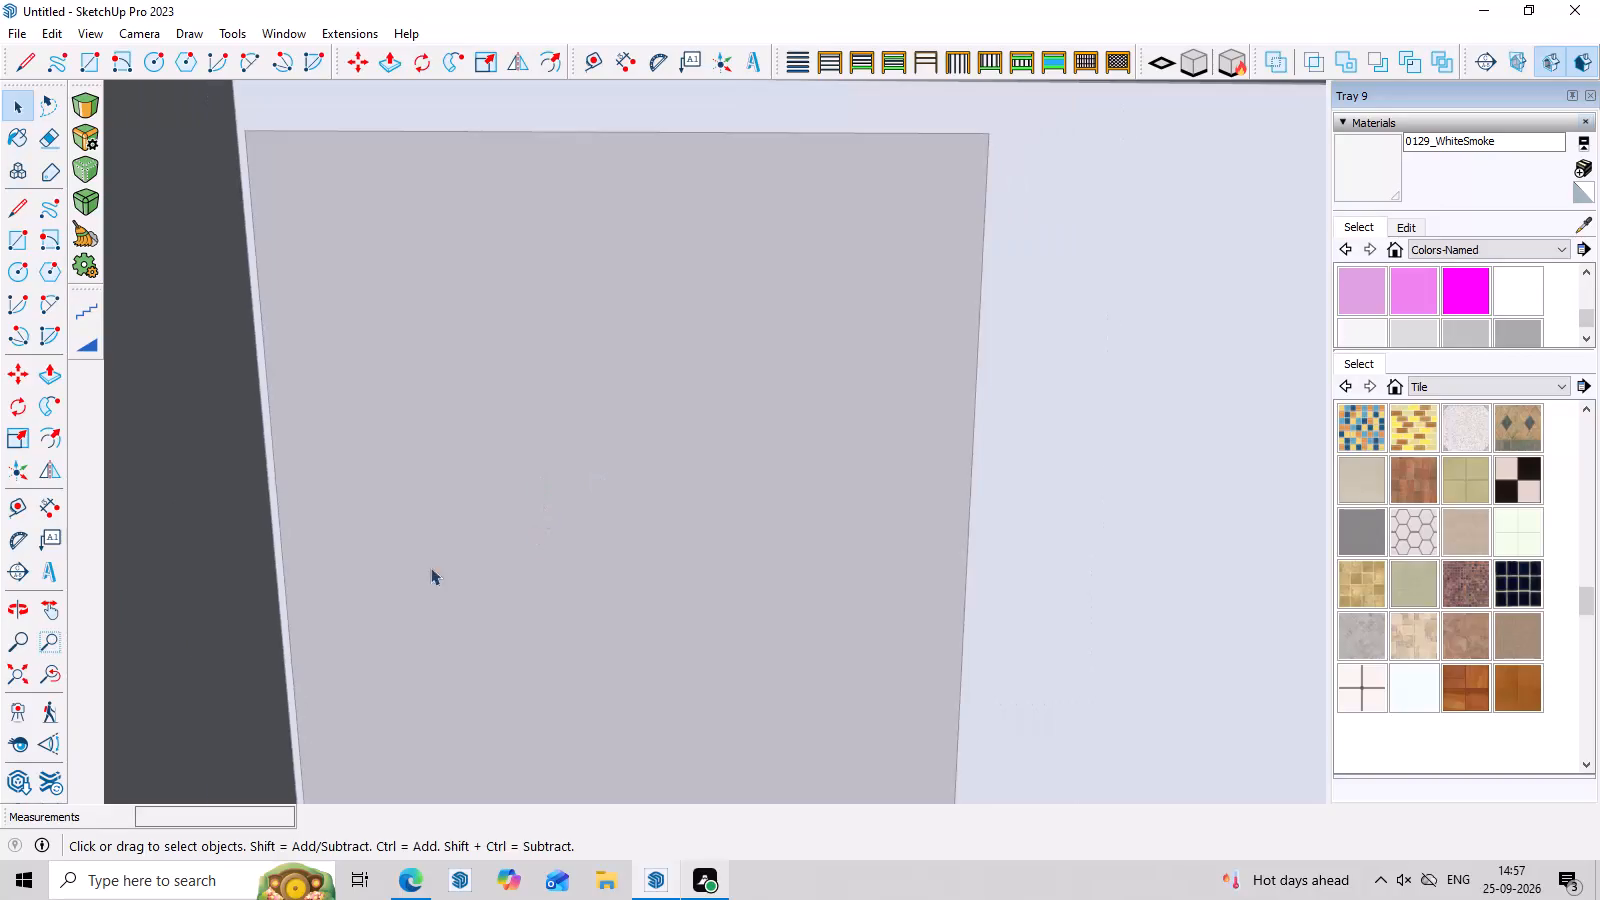
Push/pull the rear face of the peach rooftop frame block 2' 4 7/8" towards the front of the house.
{"action": "left_click", "coordinate": [15, 676]}
{"action": "scroll", "coordinate": [69, 629], "scroll_direction": "down", "scroll_amount": 8}
{"action": "middle_click_drag", "start_coordinate": [339, 622], "coordinate": [523, 595]}
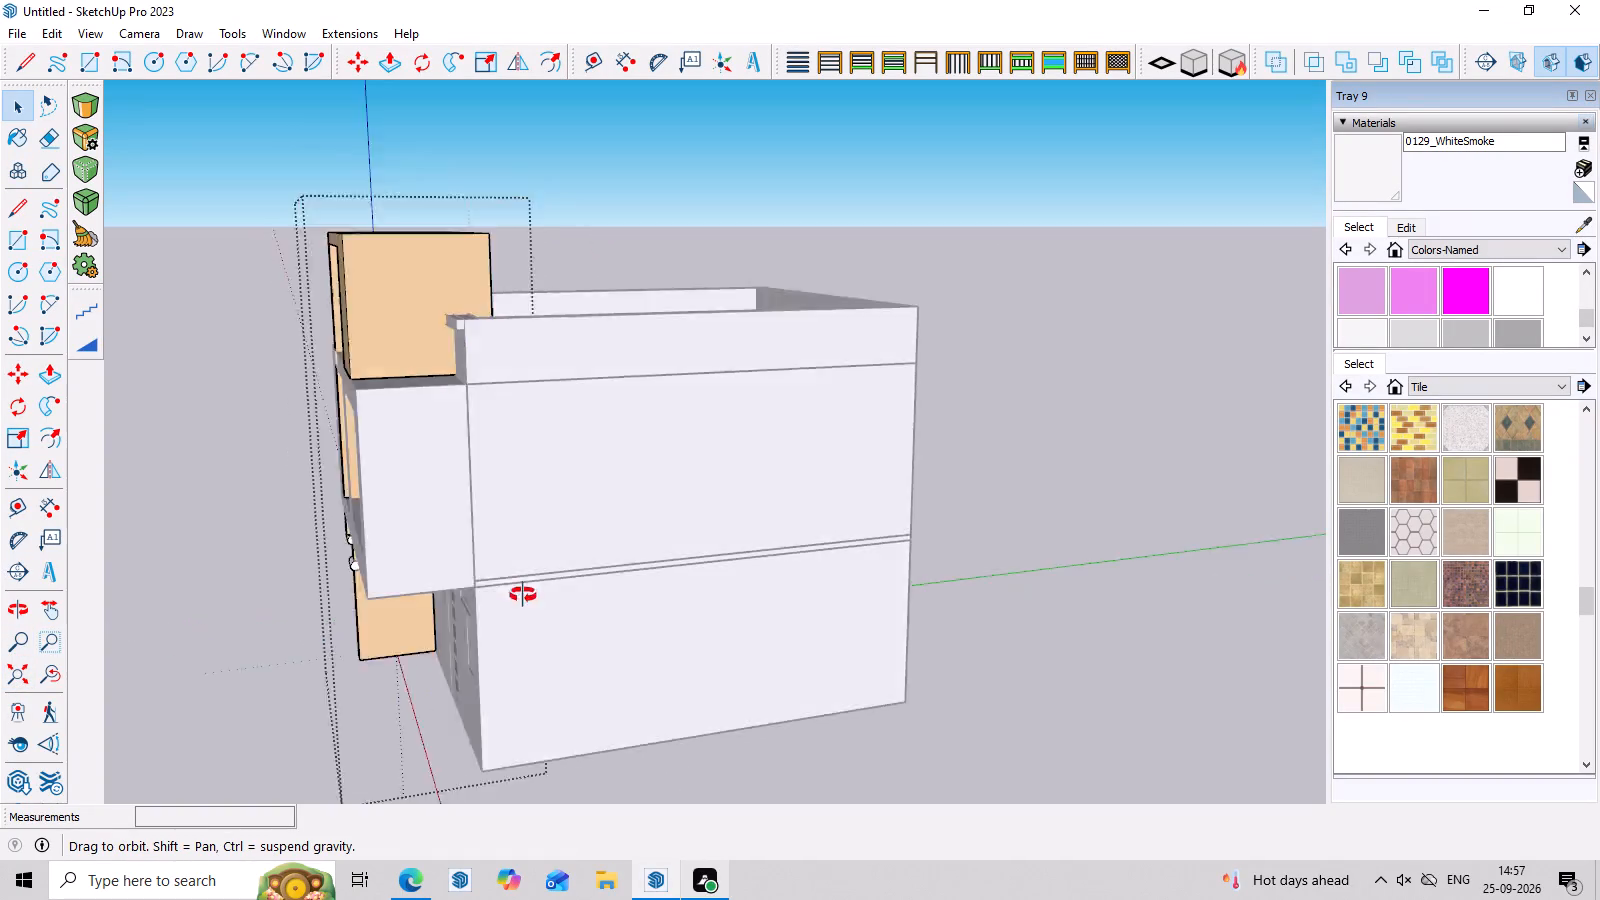
{"action": "middle_click_drag", "start_coordinate": [523, 595], "coordinate": [169, 899]}
{"action": "scroll", "coordinate": [534, 519], "scroll_direction": "up", "scroll_amount": 5}
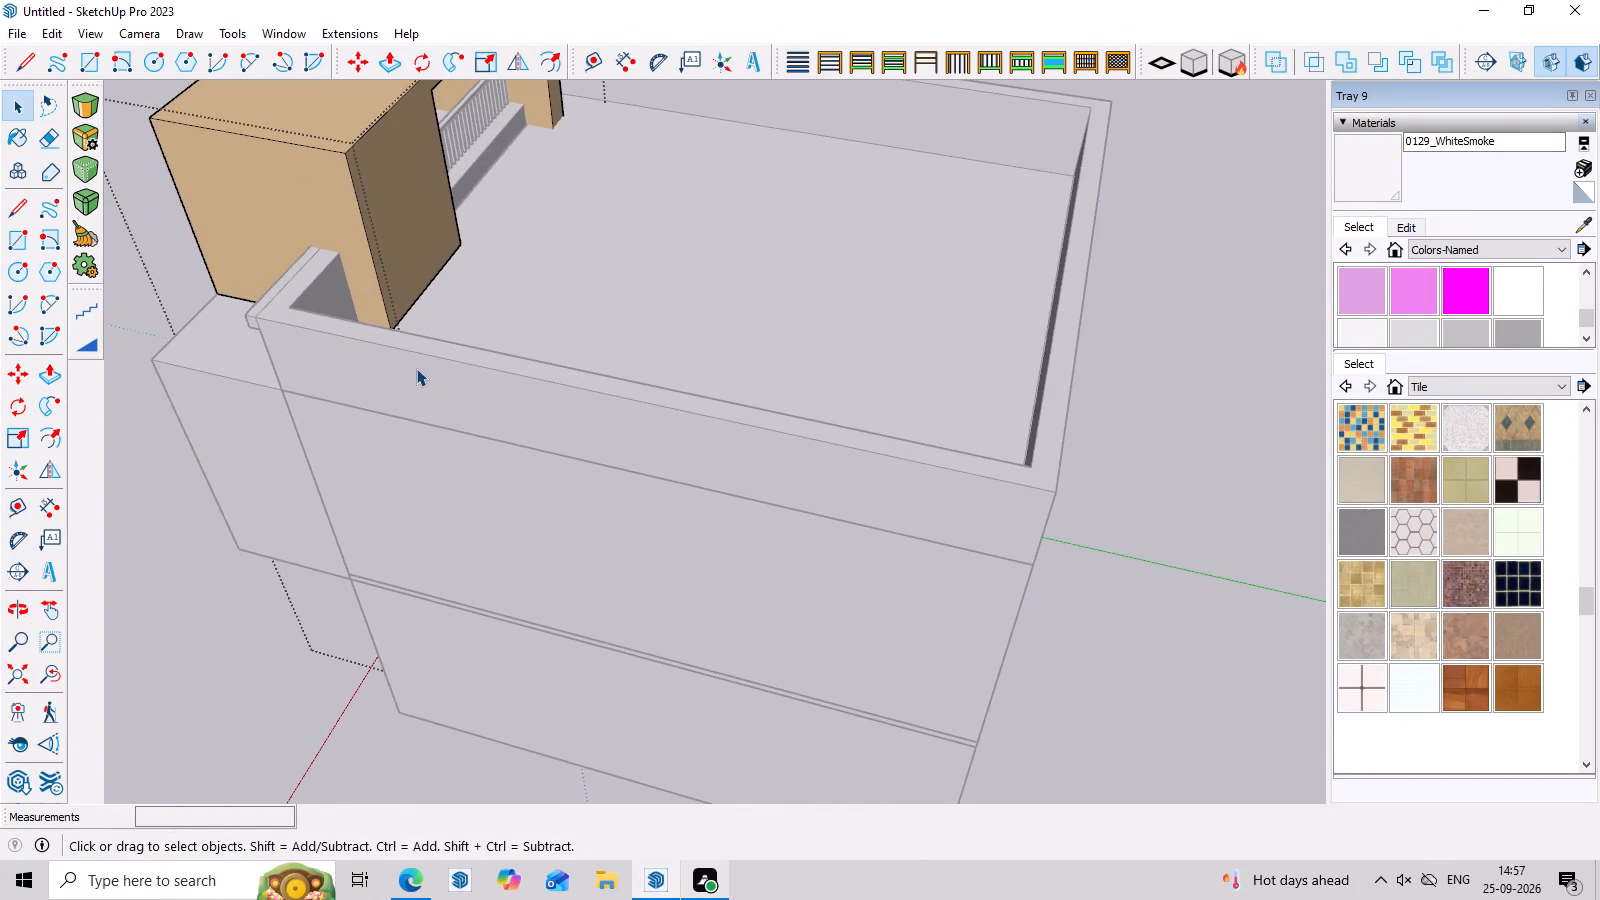
{"action": "middle_click_drag", "start_coordinate": [416, 368], "coordinate": [551, 366]}
{"action": "left_click", "coordinate": [426, 270]}
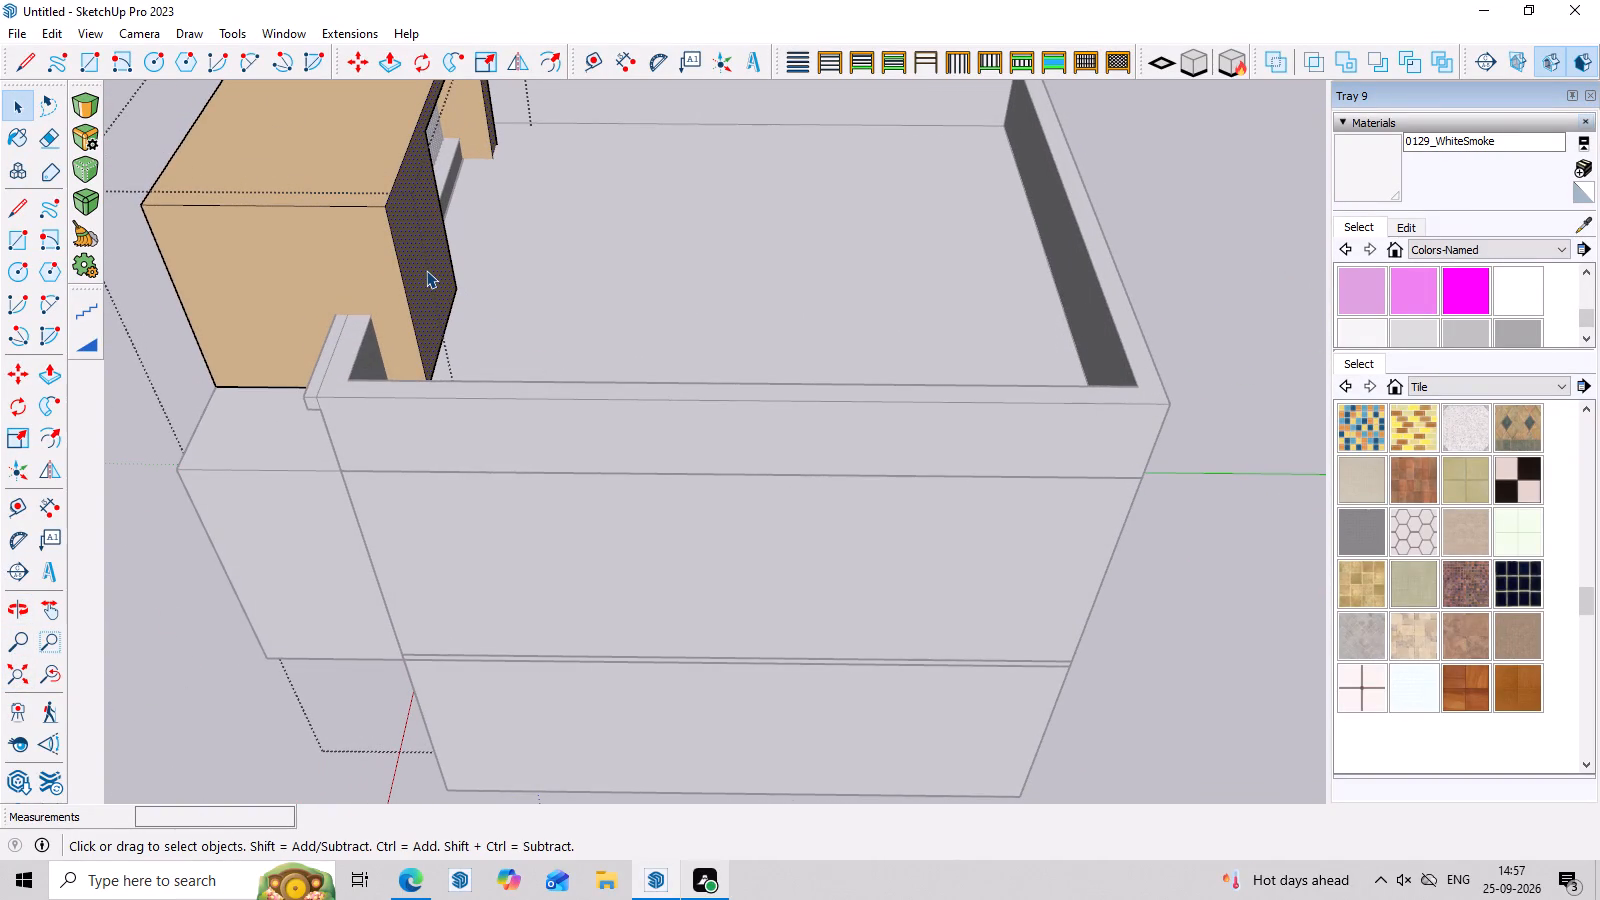
{"action": "key", "text": "p"}
{"action": "left_click", "coordinate": [426, 273]}
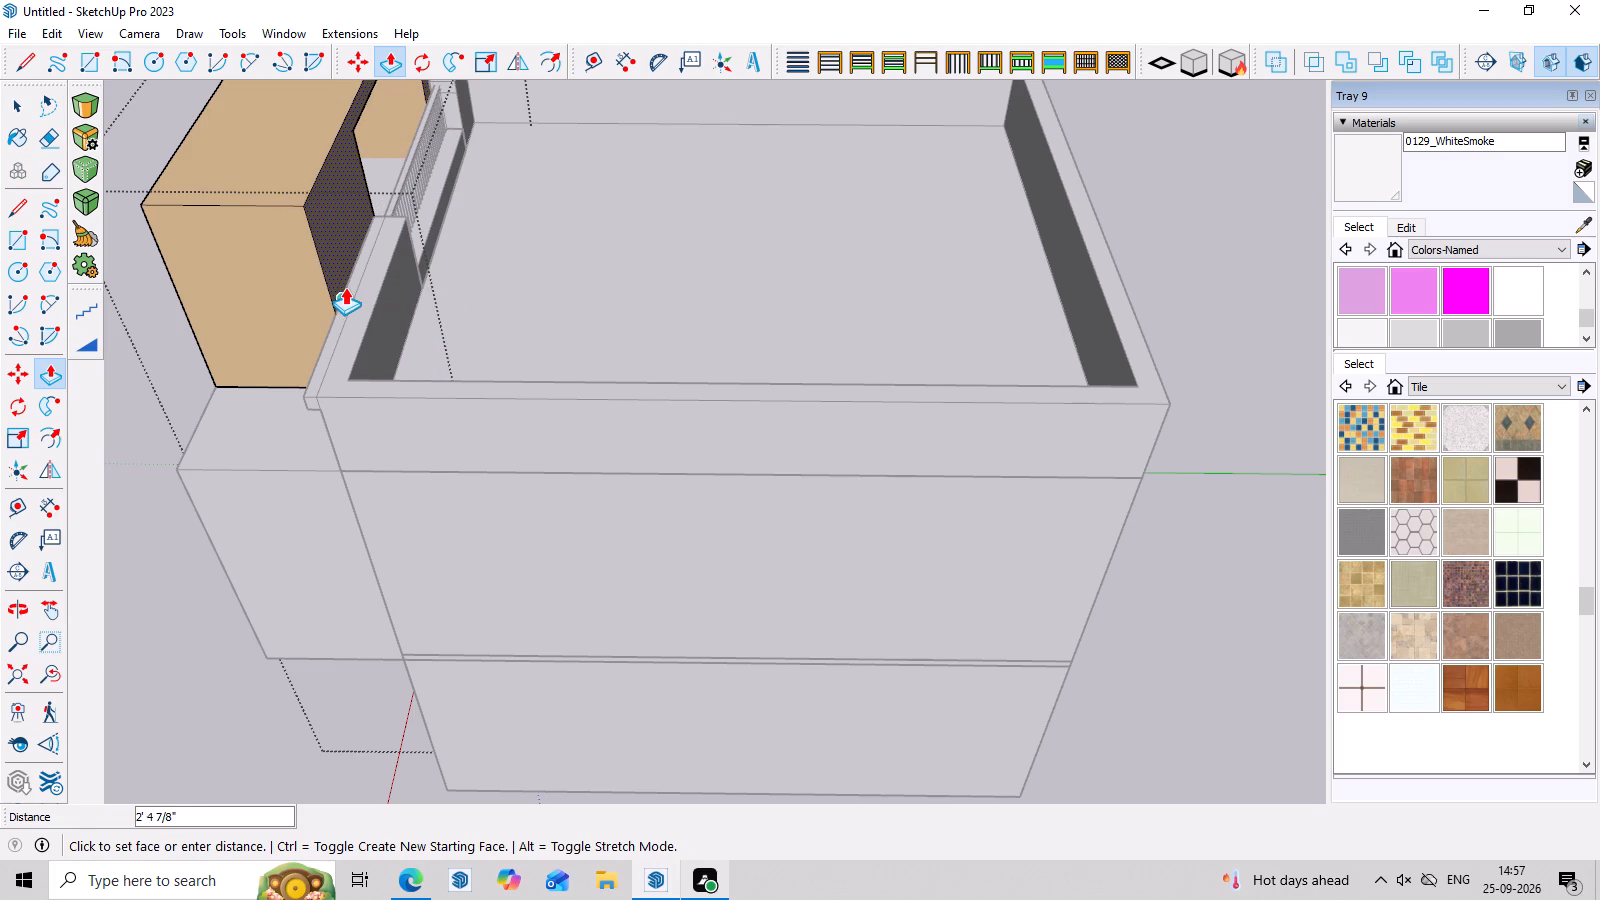
{"action": "left_click", "coordinate": [345, 287]}
Push/pull the underside of the column section above the upper ring down 7 11/16" to meet the short shaft below.
{"action": "middle_click_drag", "start_coordinate": [257, 367], "coordinate": [759, 75]}
{"action": "middle_click_drag", "start_coordinate": [414, 852], "coordinate": [362, 677]}
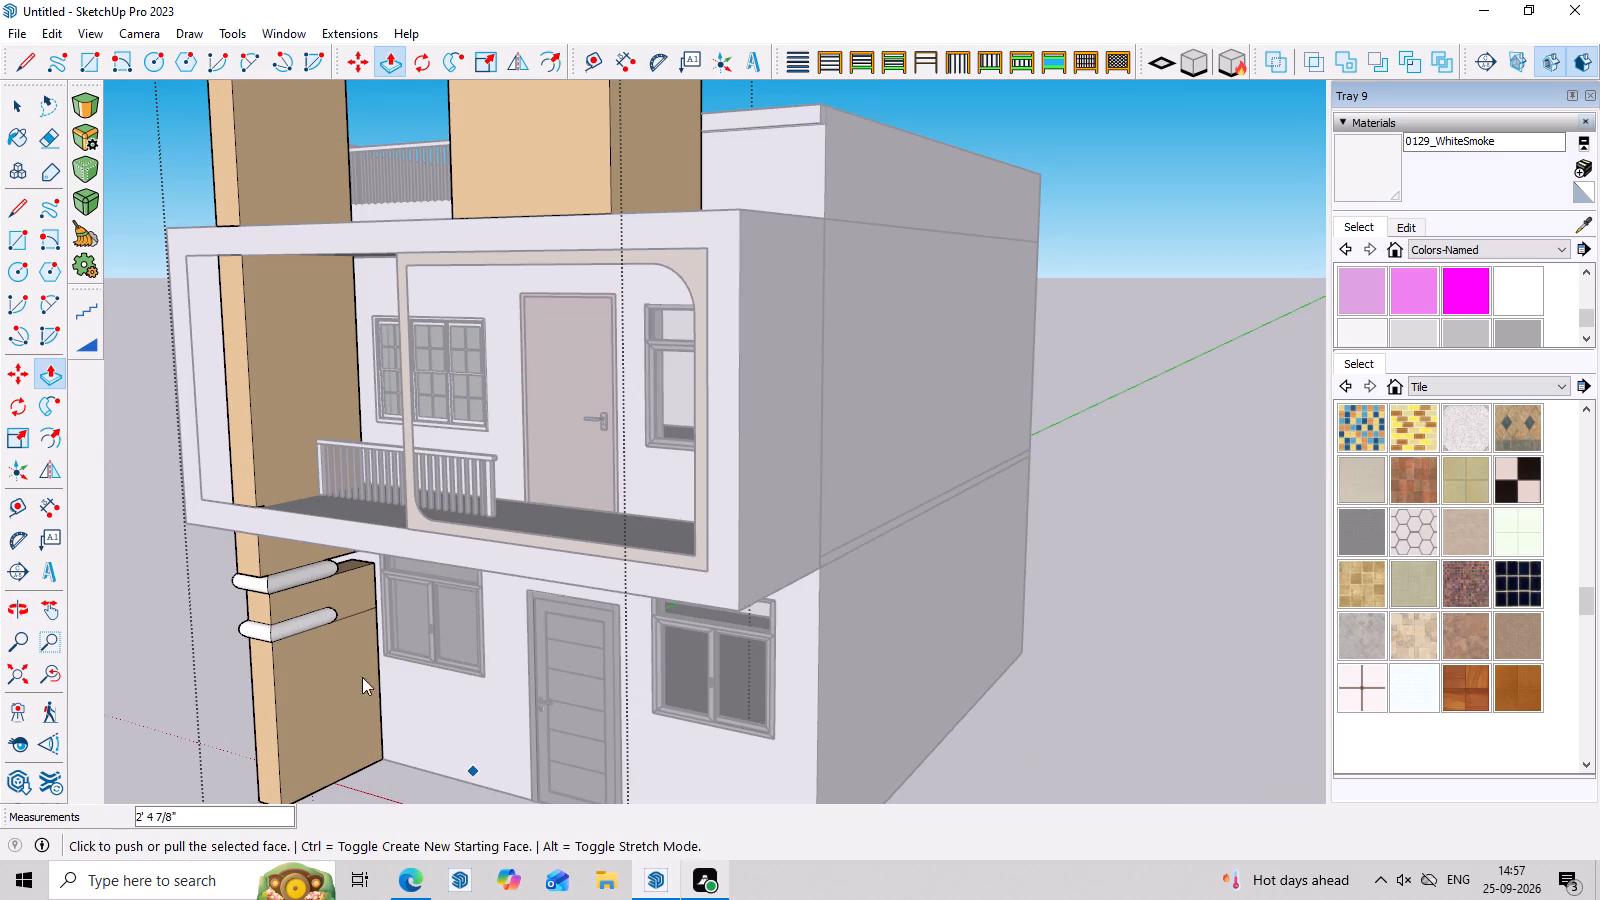
{"action": "middle_click_drag", "start_coordinate": [362, 677], "coordinate": [152, 486]}
{"action": "middle_click_drag", "start_coordinate": [407, 729], "coordinate": [220, 517]}
{"action": "scroll", "coordinate": [377, 597], "scroll_direction": "up", "scroll_amount": 7}
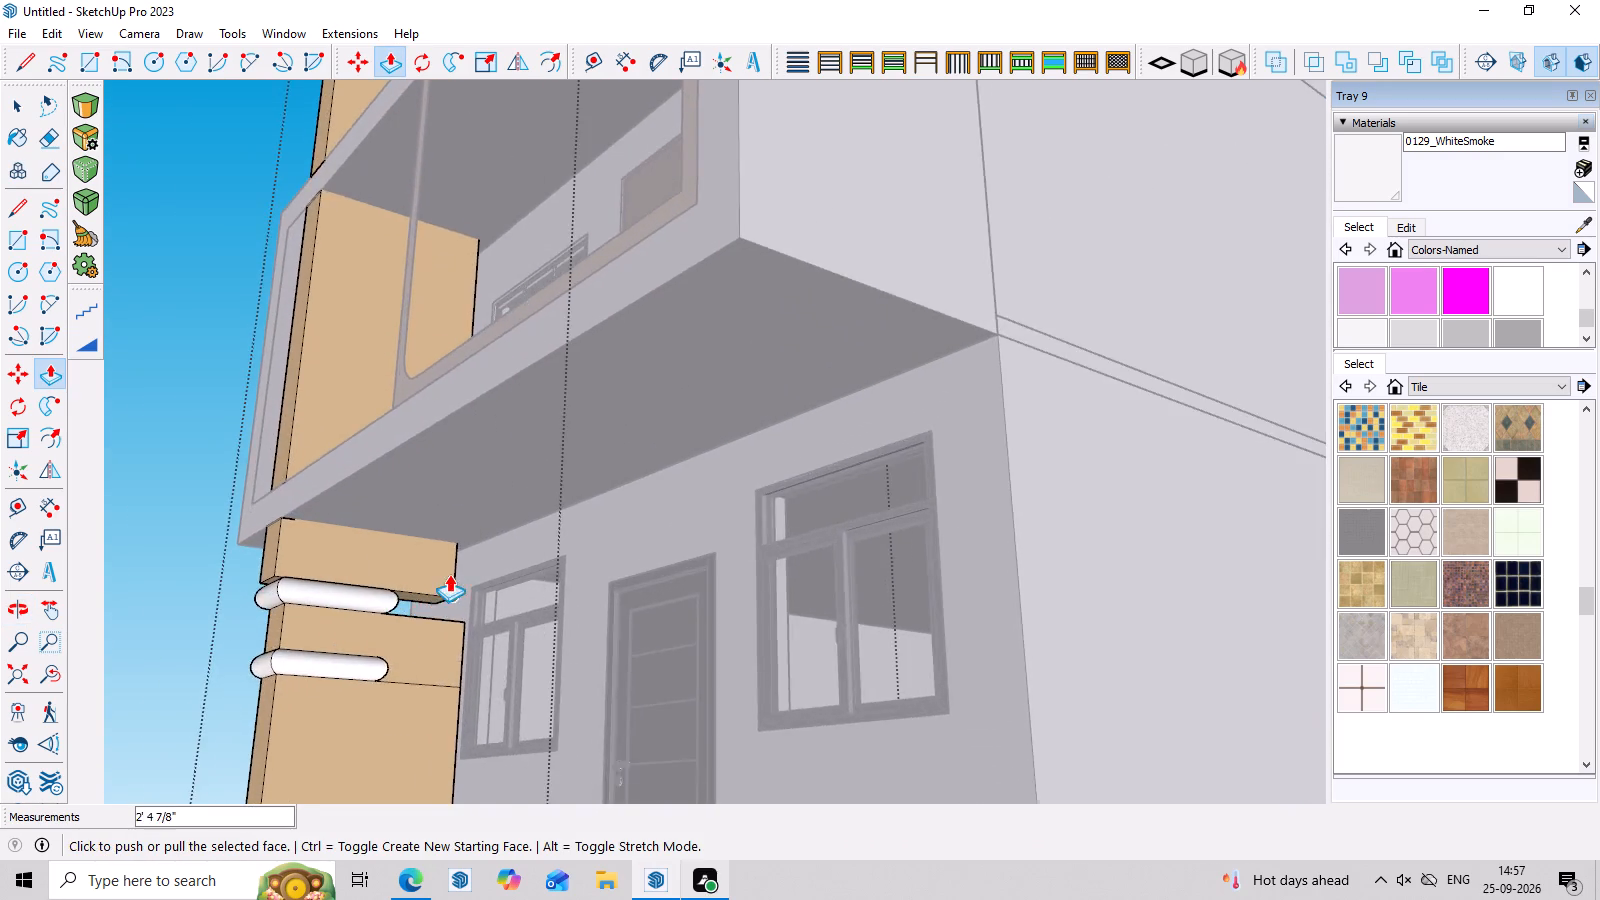
{"action": "scroll", "coordinate": [449, 574], "scroll_direction": "up", "scroll_amount": 5}
{"action": "middle_click_drag", "start_coordinate": [454, 571], "coordinate": [448, 661]}
{"action": "scroll", "coordinate": [444, 655], "scroll_direction": "up", "scroll_amount": 6}
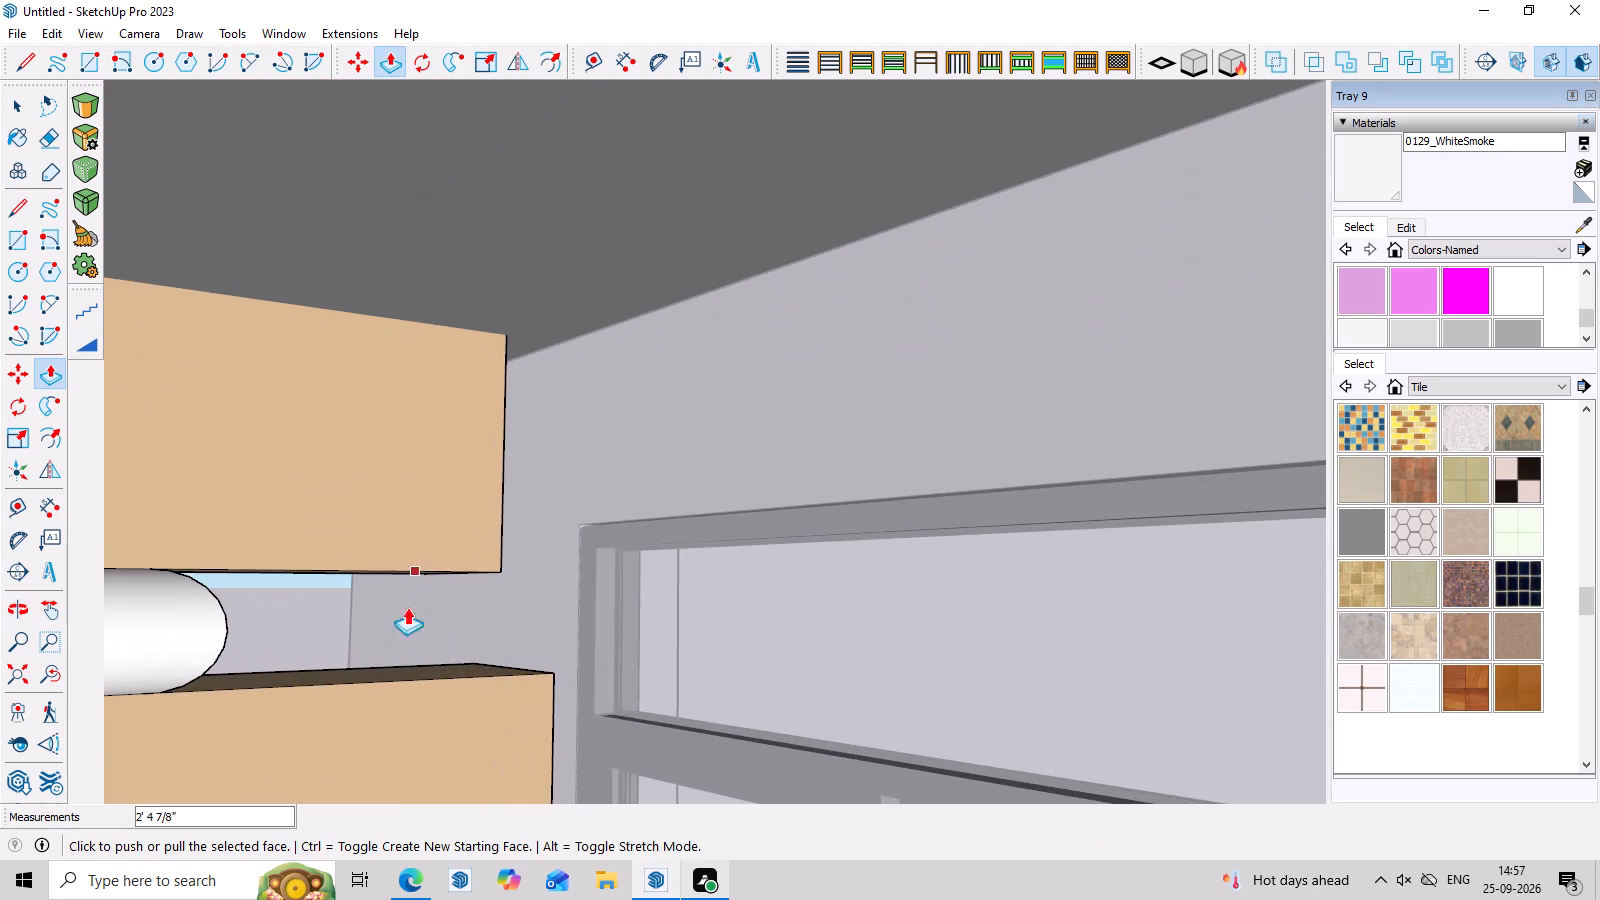
{"action": "middle_click_drag", "start_coordinate": [403, 620], "coordinate": [405, 457]}
{"action": "key", "text": "space"}
{"action": "left_click", "coordinate": [367, 497]}
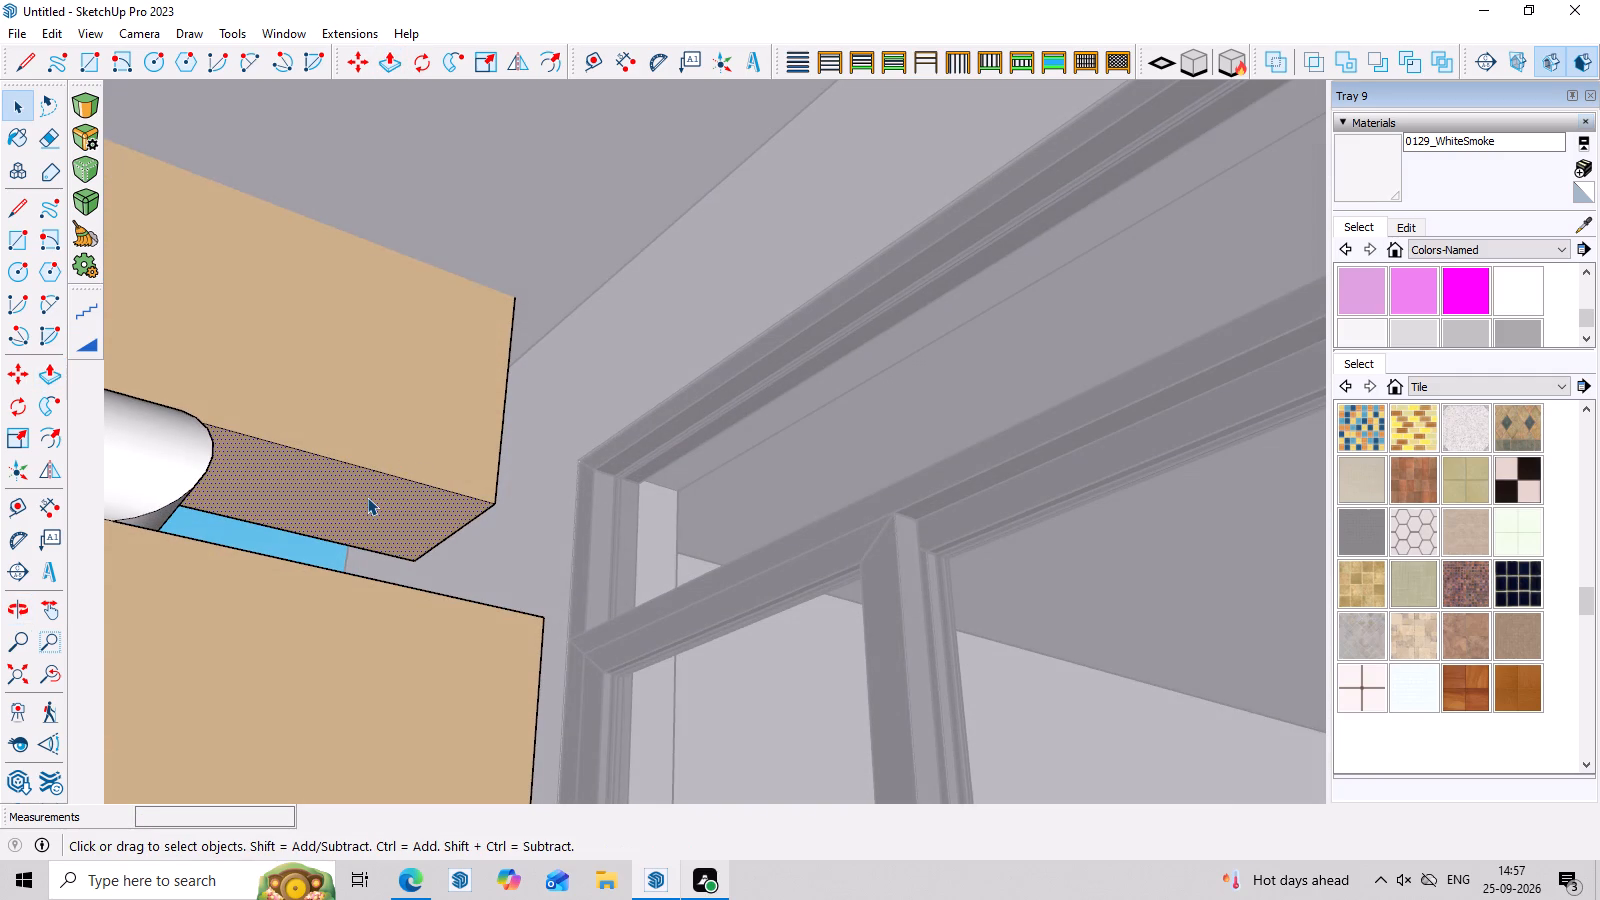
{"action": "key", "text": "p"}
{"action": "left_click", "coordinate": [367, 497]}
{"action": "left_click", "coordinate": [361, 600]}
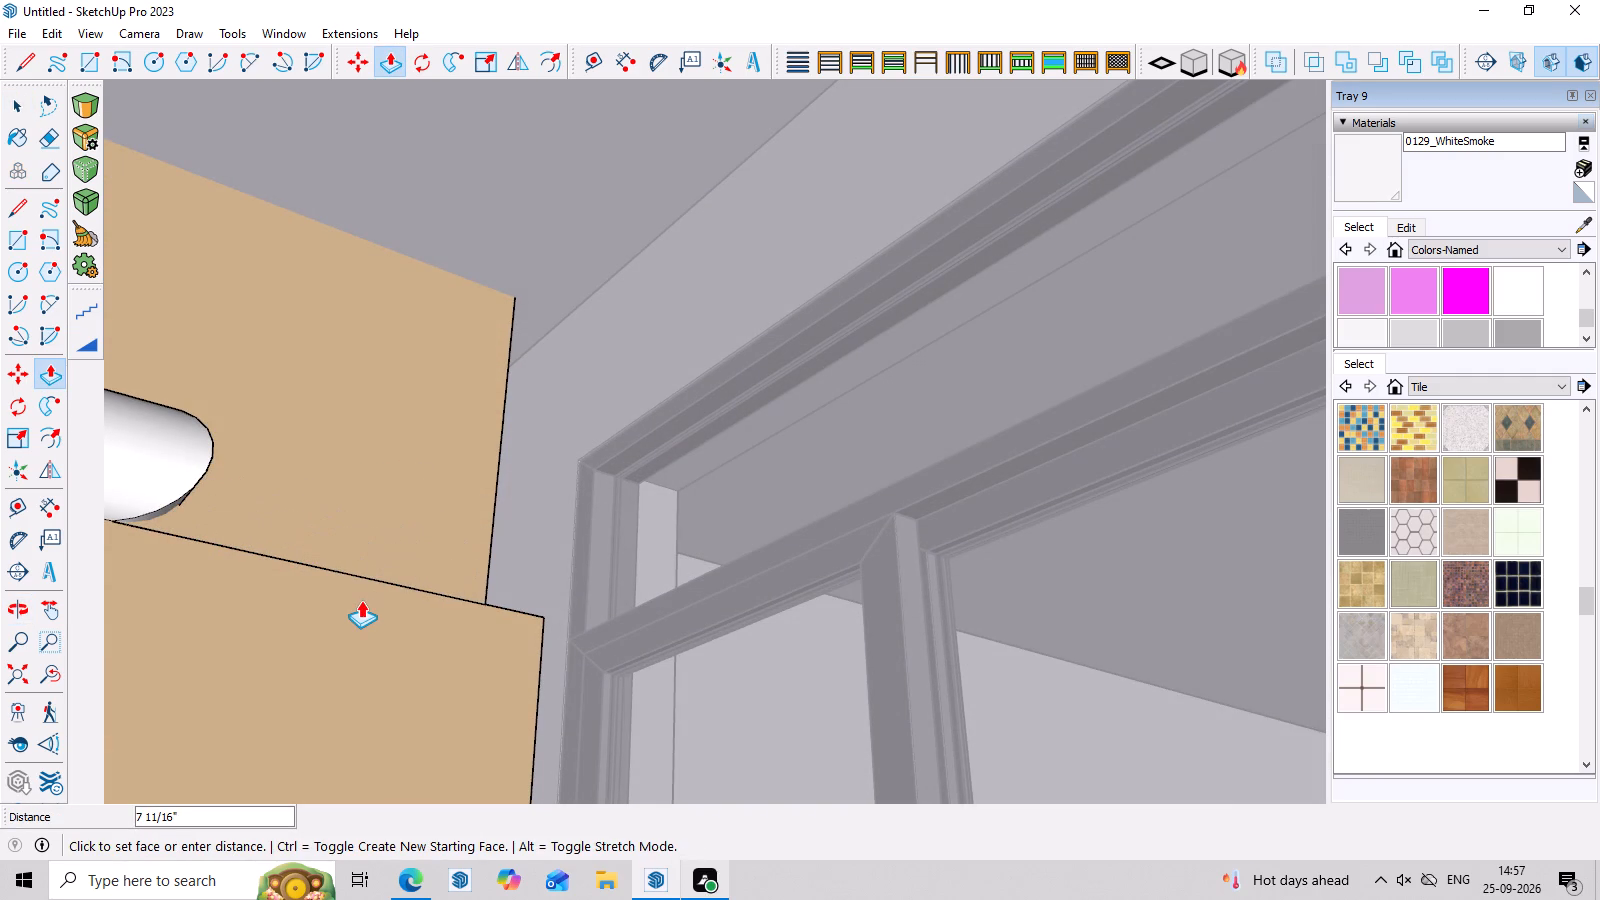
Push/pull the rear face of the column section above the upper ring back 4 5/8" to meet the front wall.
{"action": "middle_click_drag", "start_coordinate": [517, 440], "coordinate": [393, 611]}
{"action": "scroll", "coordinate": [438, 615], "scroll_direction": "up", "scroll_amount": 7}
{"action": "middle_click", "coordinate": [438, 615]}
{"action": "middle_click_drag", "start_coordinate": [463, 637], "coordinate": [346, 709]}
{"action": "scroll", "coordinate": [358, 674], "scroll_direction": "down", "scroll_amount": 8}
{"action": "left_click", "coordinate": [10, 660]}
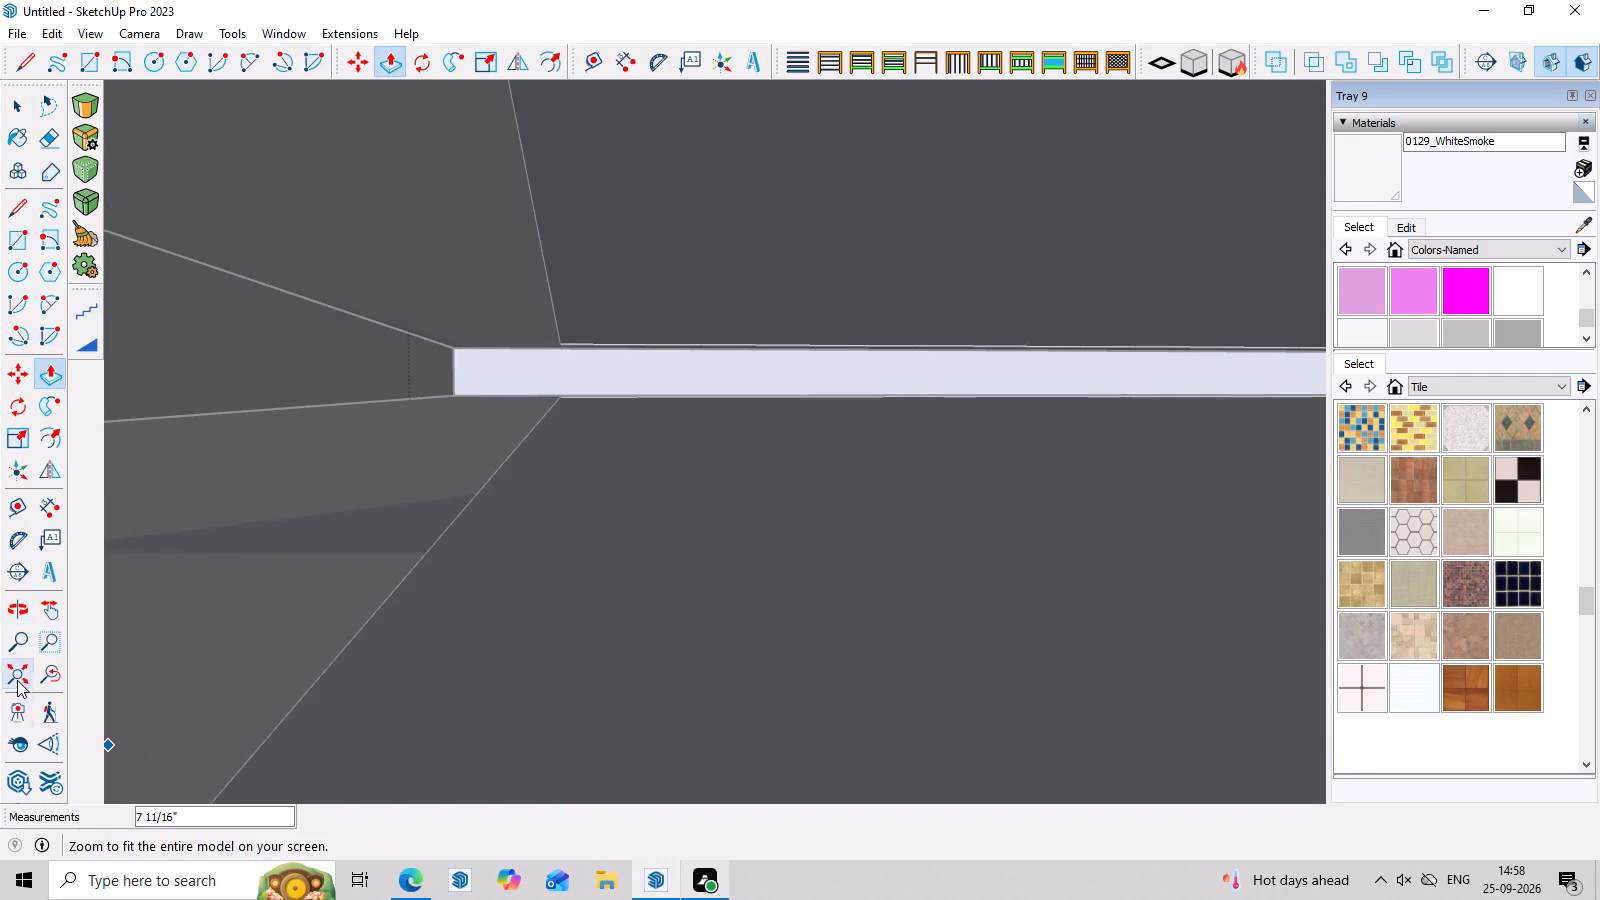
{"action": "scroll", "coordinate": [237, 690], "scroll_direction": "down", "scroll_amount": 3}
{"action": "middle_click_drag", "start_coordinate": [414, 631], "coordinate": [567, 518]}
{"action": "scroll", "coordinate": [463, 547], "scroll_direction": "up", "scroll_amount": 12}
{"action": "middle_click", "coordinate": [437, 537]}
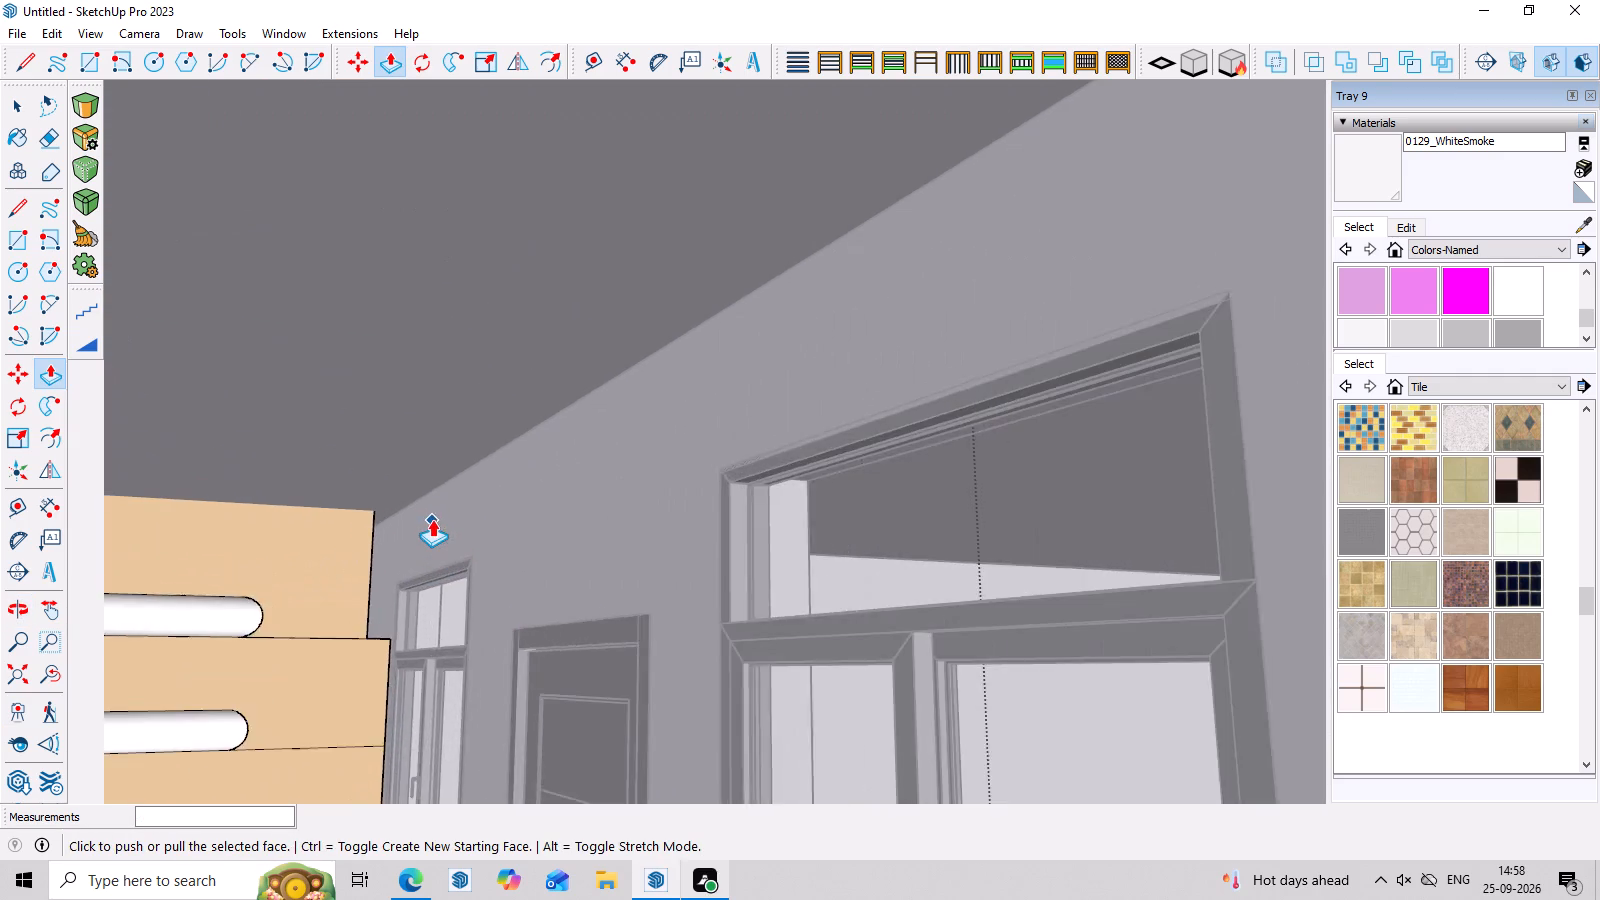
{"action": "scroll", "coordinate": [432, 519], "scroll_direction": "up", "scroll_amount": 20}
{"action": "scroll", "coordinate": [432, 519], "scroll_direction": "up", "scroll_amount": 2}
{"action": "middle_click_drag", "start_coordinate": [401, 566], "coordinate": [385, 599]}
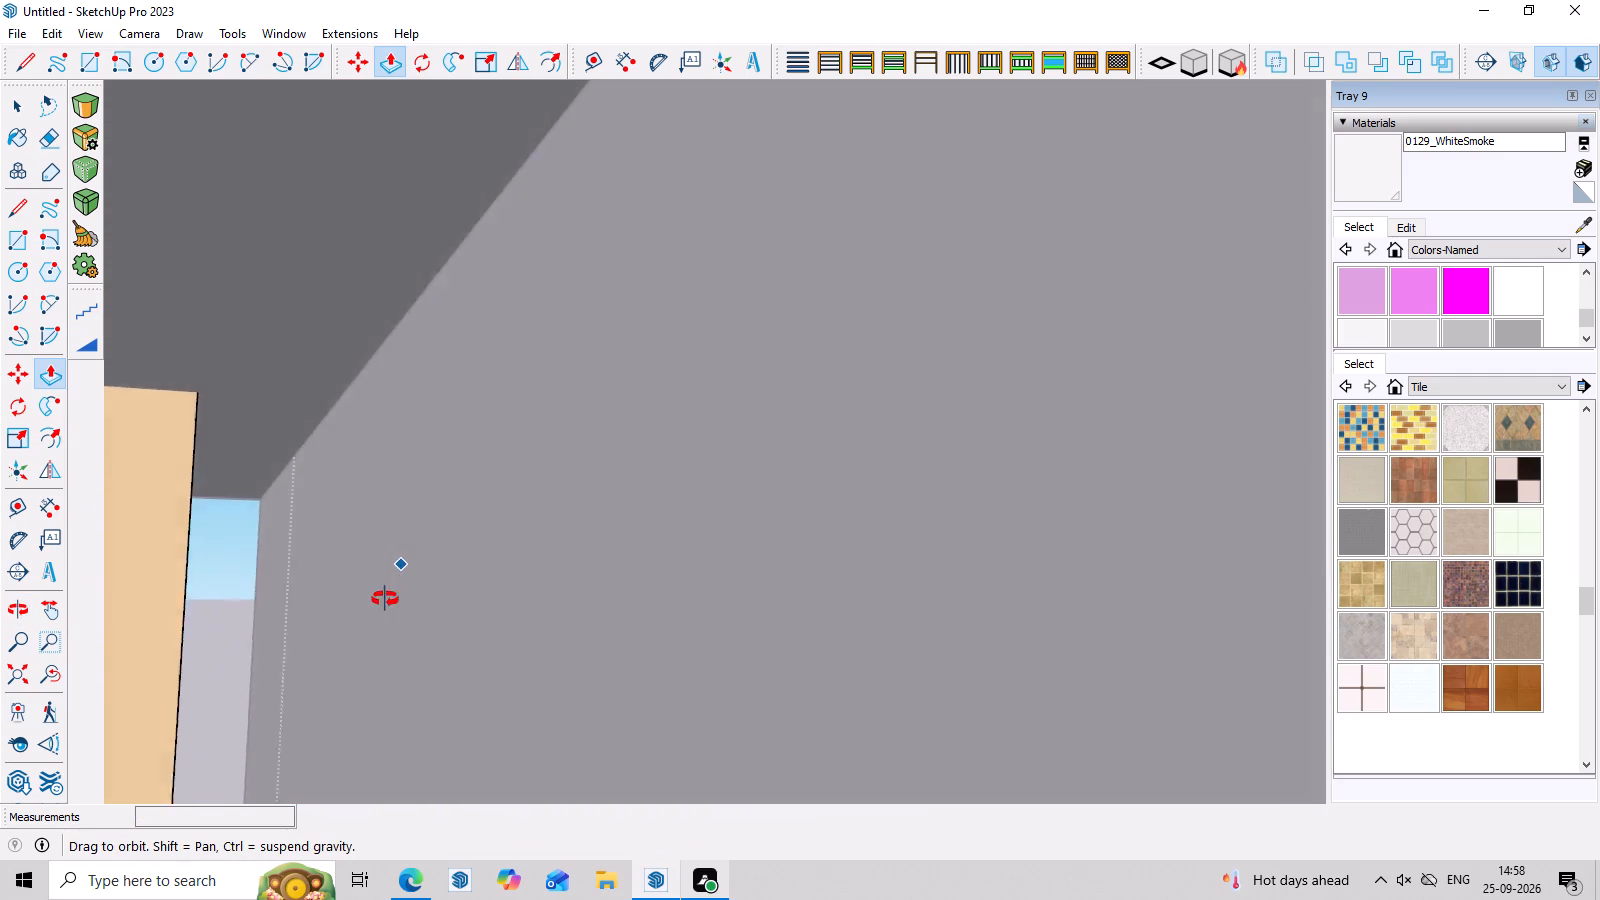
{"action": "middle_click_drag", "start_coordinate": [385, 599], "coordinate": [330, 629]}
{"action": "left_click", "coordinate": [263, 549]}
{"action": "key", "text": "space"}
{"action": "left_click", "coordinate": [270, 549]}
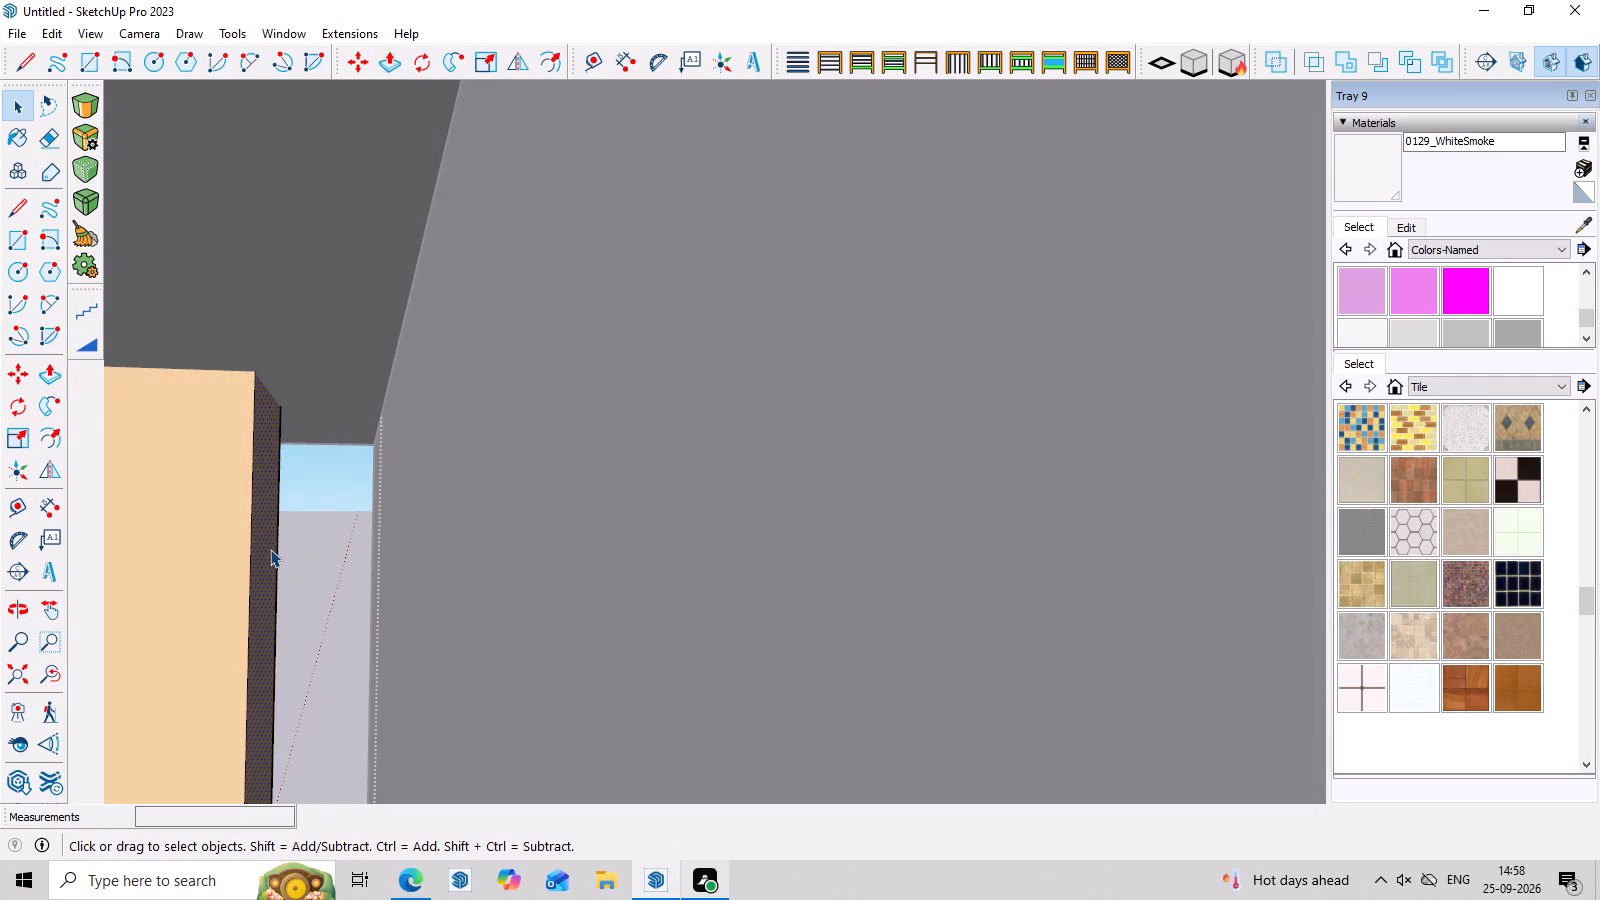
{"action": "key", "text": "p"}
{"action": "left_click", "coordinate": [270, 549]}
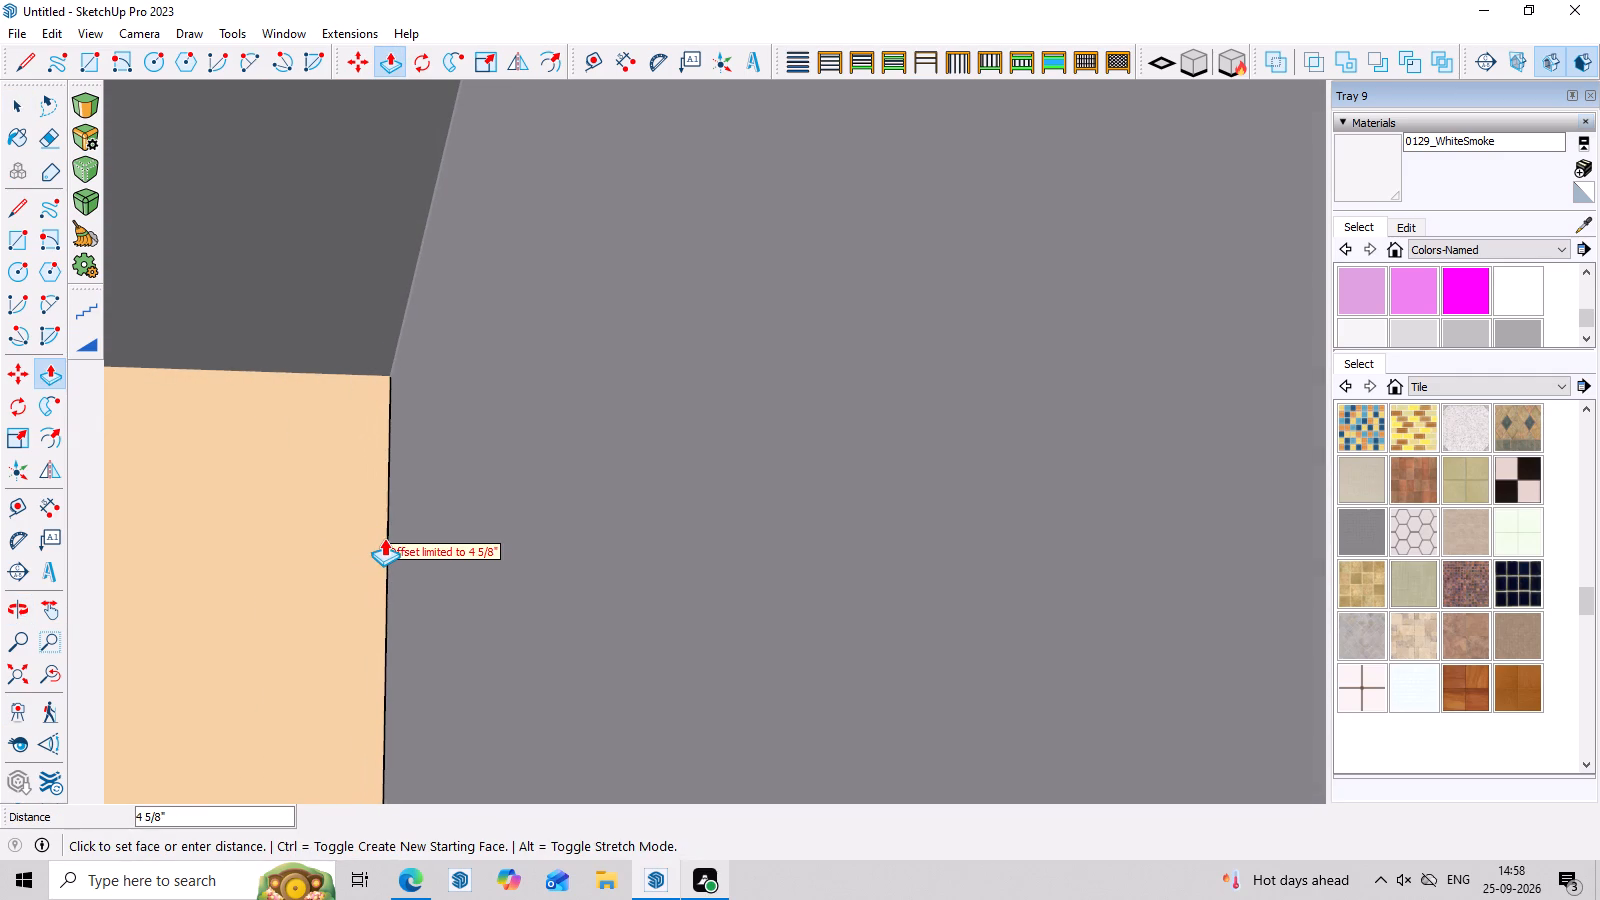
{"action": "left_click", "coordinate": [385, 538]}
Delete the two horizontal seam edges behind the rings on the column's inner side face.
{"action": "scroll", "coordinate": [353, 540], "scroll_direction": "down", "scroll_amount": 20}
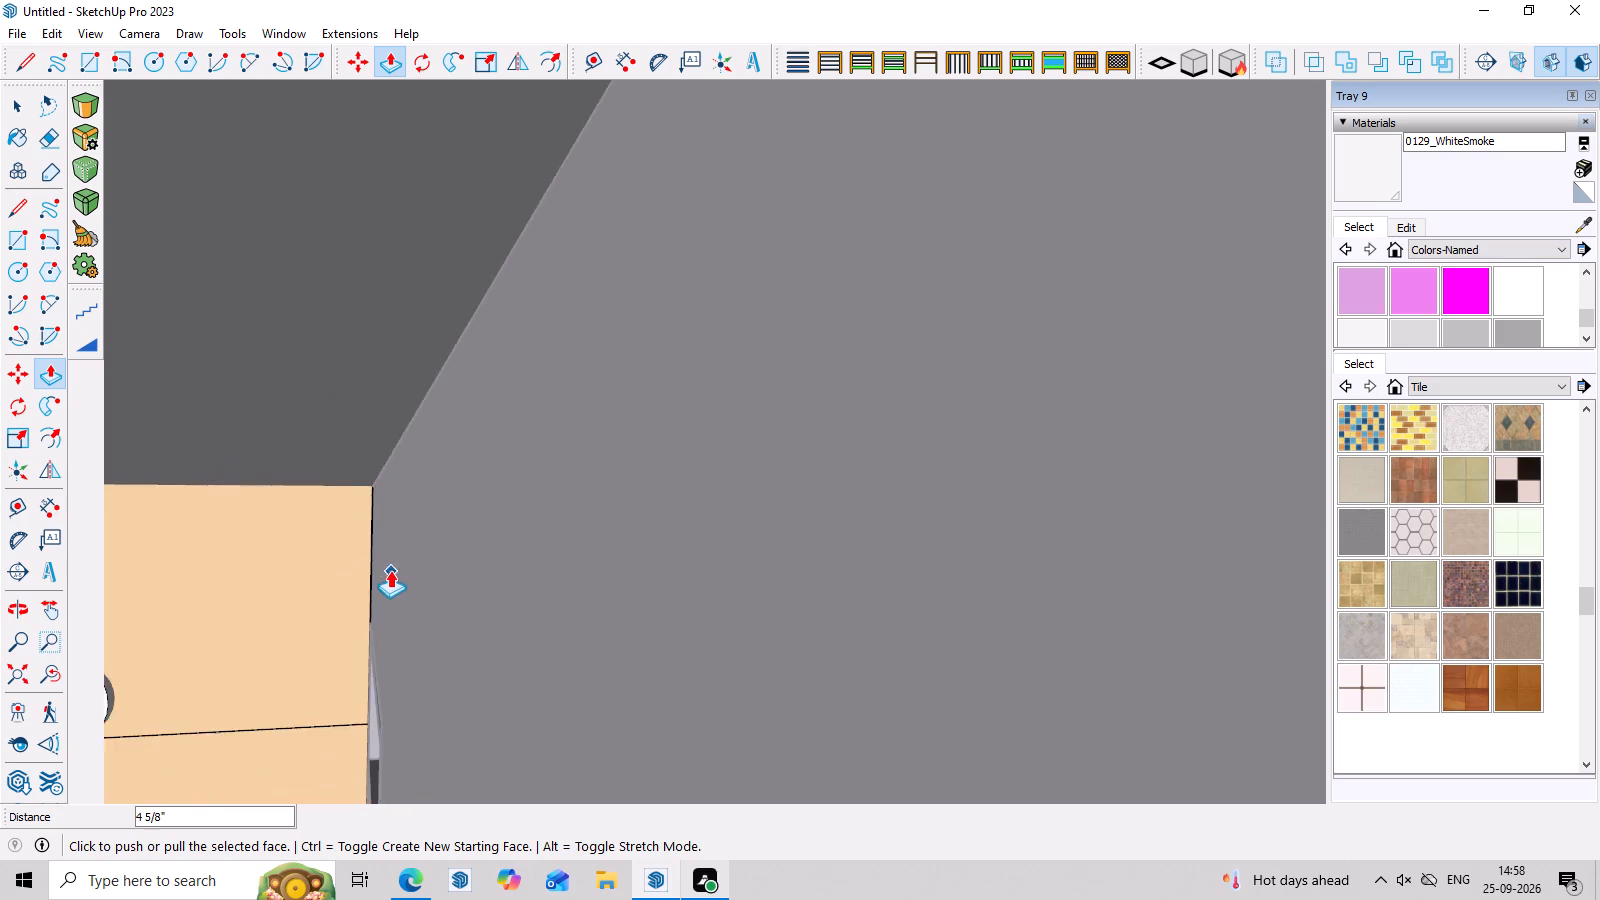
{"action": "scroll", "coordinate": [390, 570], "scroll_direction": "down", "scroll_amount": 7}
{"action": "scroll", "coordinate": [392, 688], "scroll_direction": "down", "scroll_amount": 2}
{"action": "left_click", "coordinate": [7, 688]}
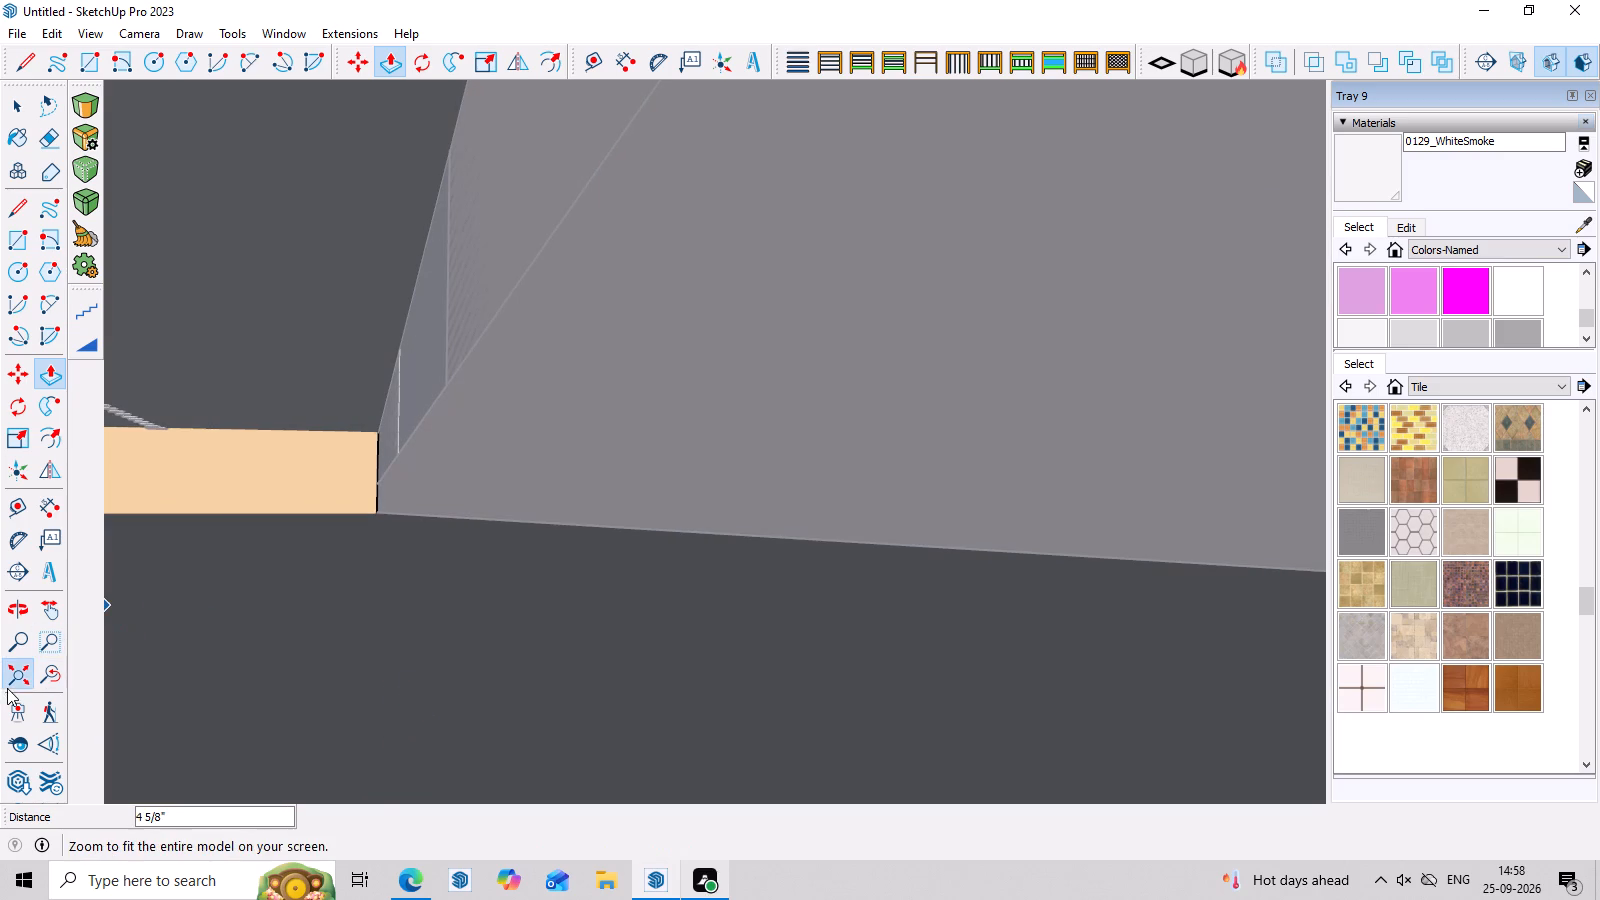
{"action": "scroll", "coordinate": [269, 555], "scroll_direction": "down", "scroll_amount": 6}
{"action": "middle_click_drag", "start_coordinate": [455, 622], "coordinate": [465, 482]}
{"action": "scroll", "coordinate": [464, 520], "scroll_direction": "up", "scroll_amount": 14}
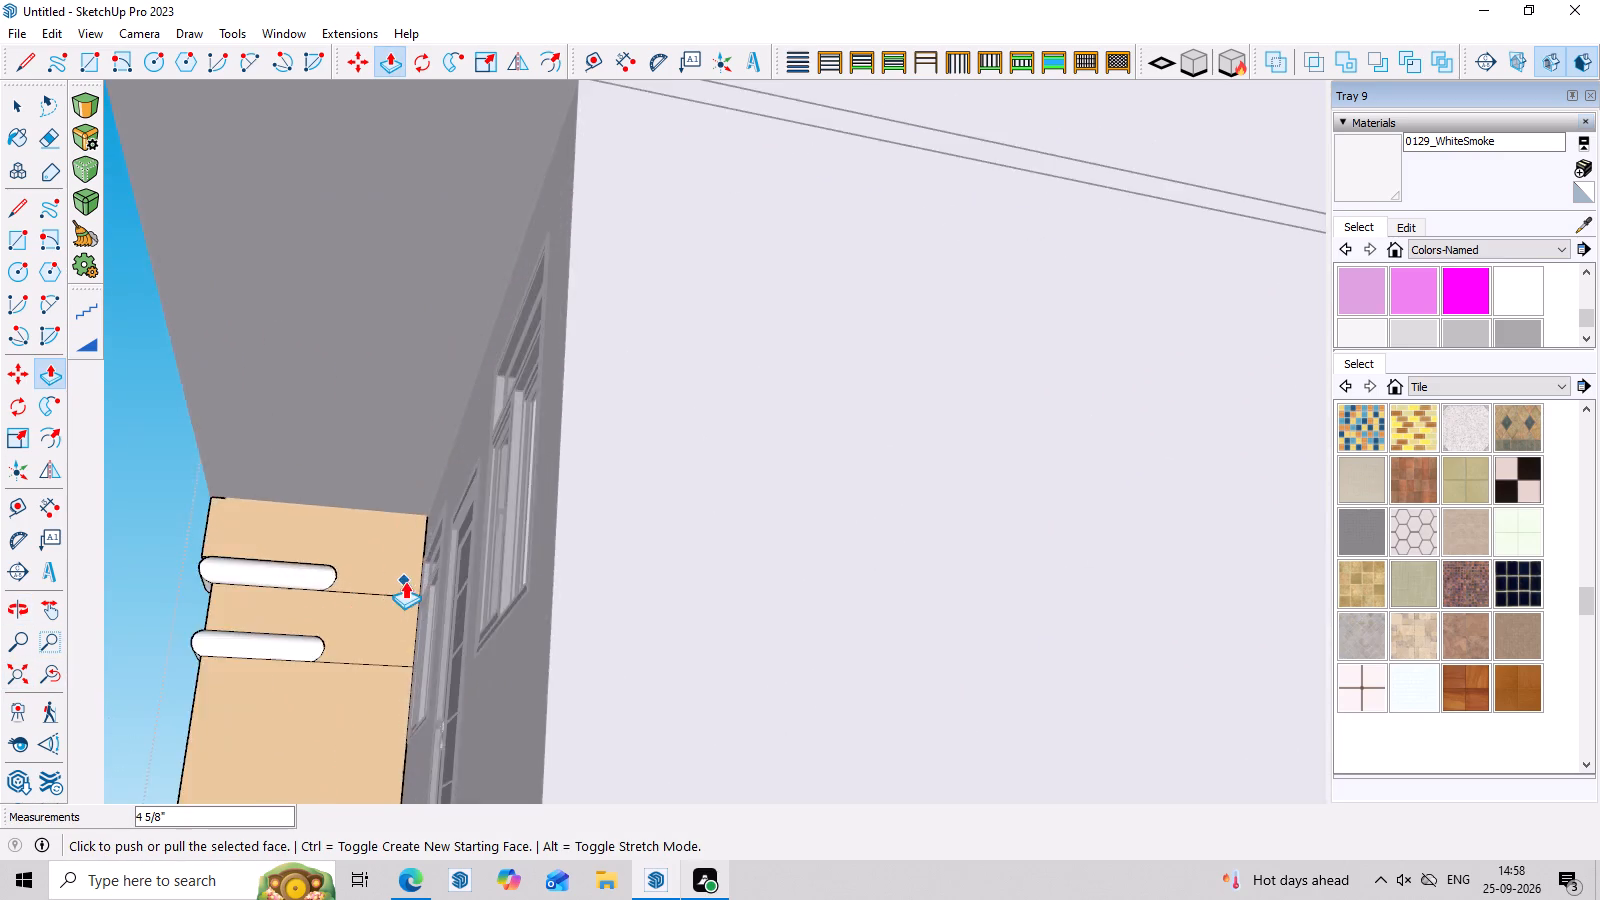
{"action": "middle_click_drag", "start_coordinate": [405, 581], "coordinate": [403, 693]}
{"action": "scroll", "coordinate": [403, 578], "scroll_direction": "up", "scroll_amount": 4}
{"action": "key", "text": "space"}
{"action": "left_click", "coordinate": [403, 576]}
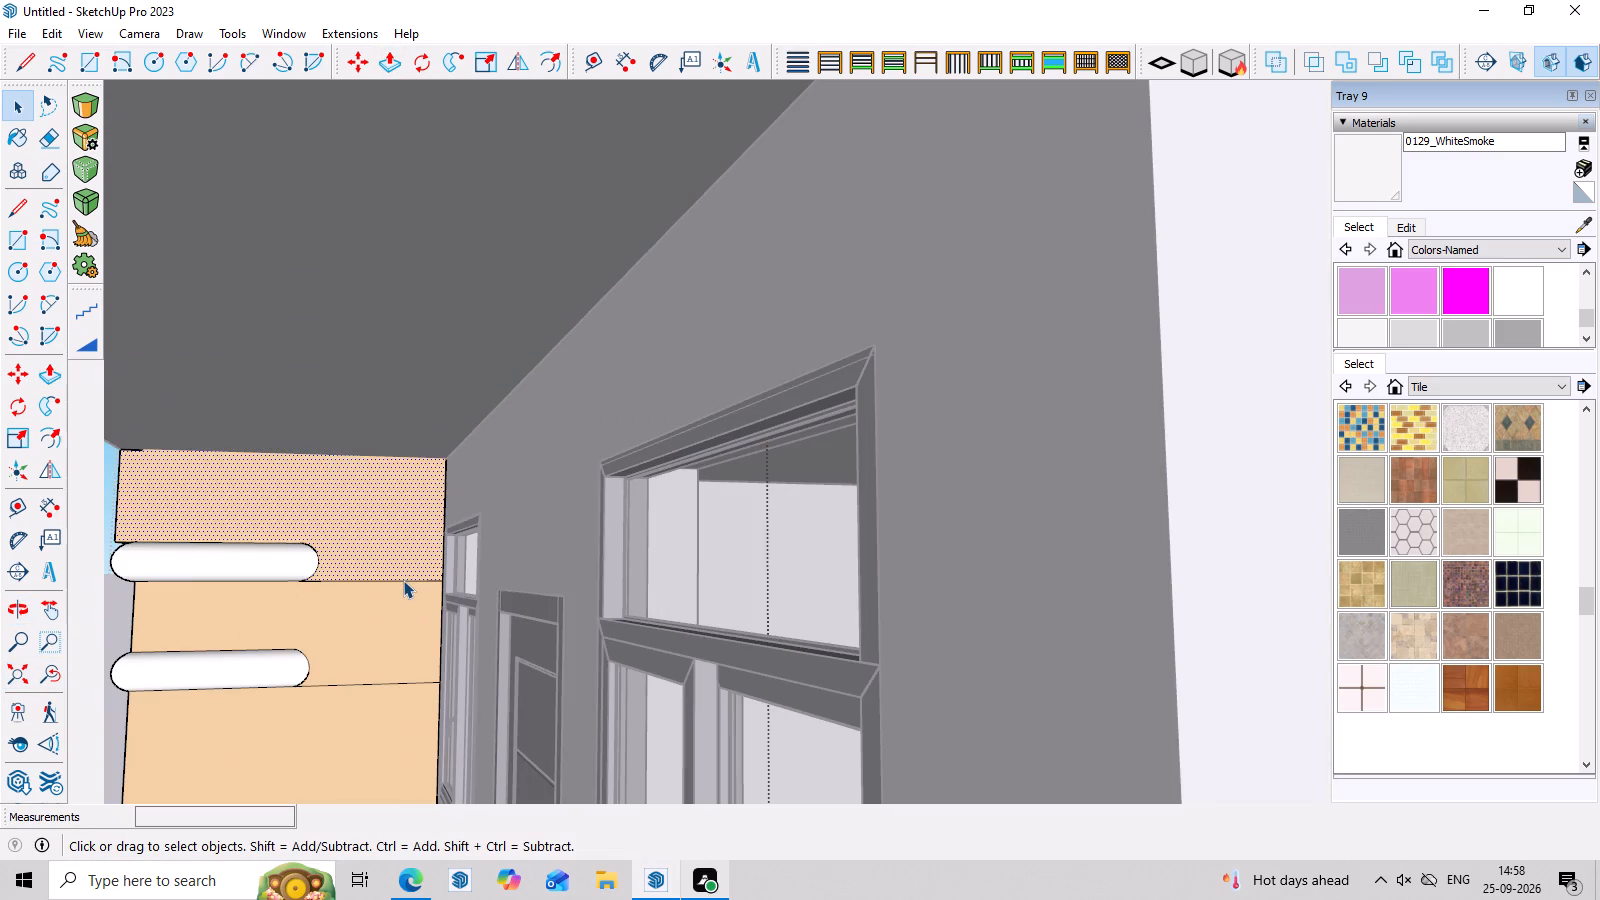
{"action": "left_click", "coordinate": [403, 580]}
{"action": "key", "text": "Delete"}
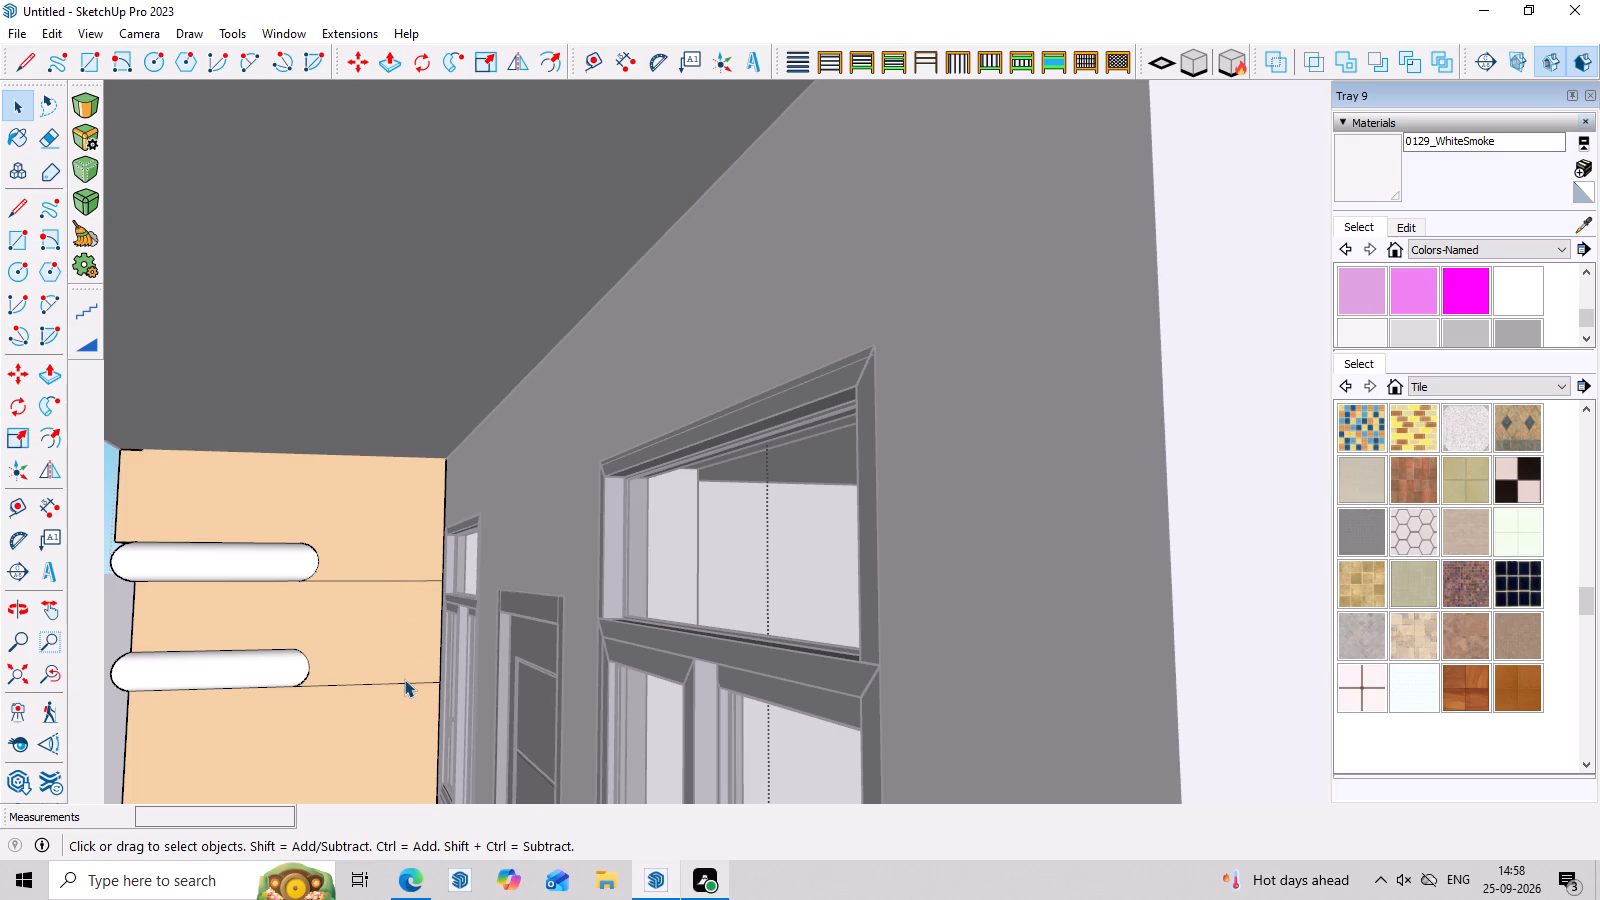
{"action": "left_click", "coordinate": [404, 679]}
{"action": "scroll", "coordinate": [404, 680], "scroll_direction": "up", "scroll_amount": 3}
{"action": "left_click", "coordinate": [404, 681]}
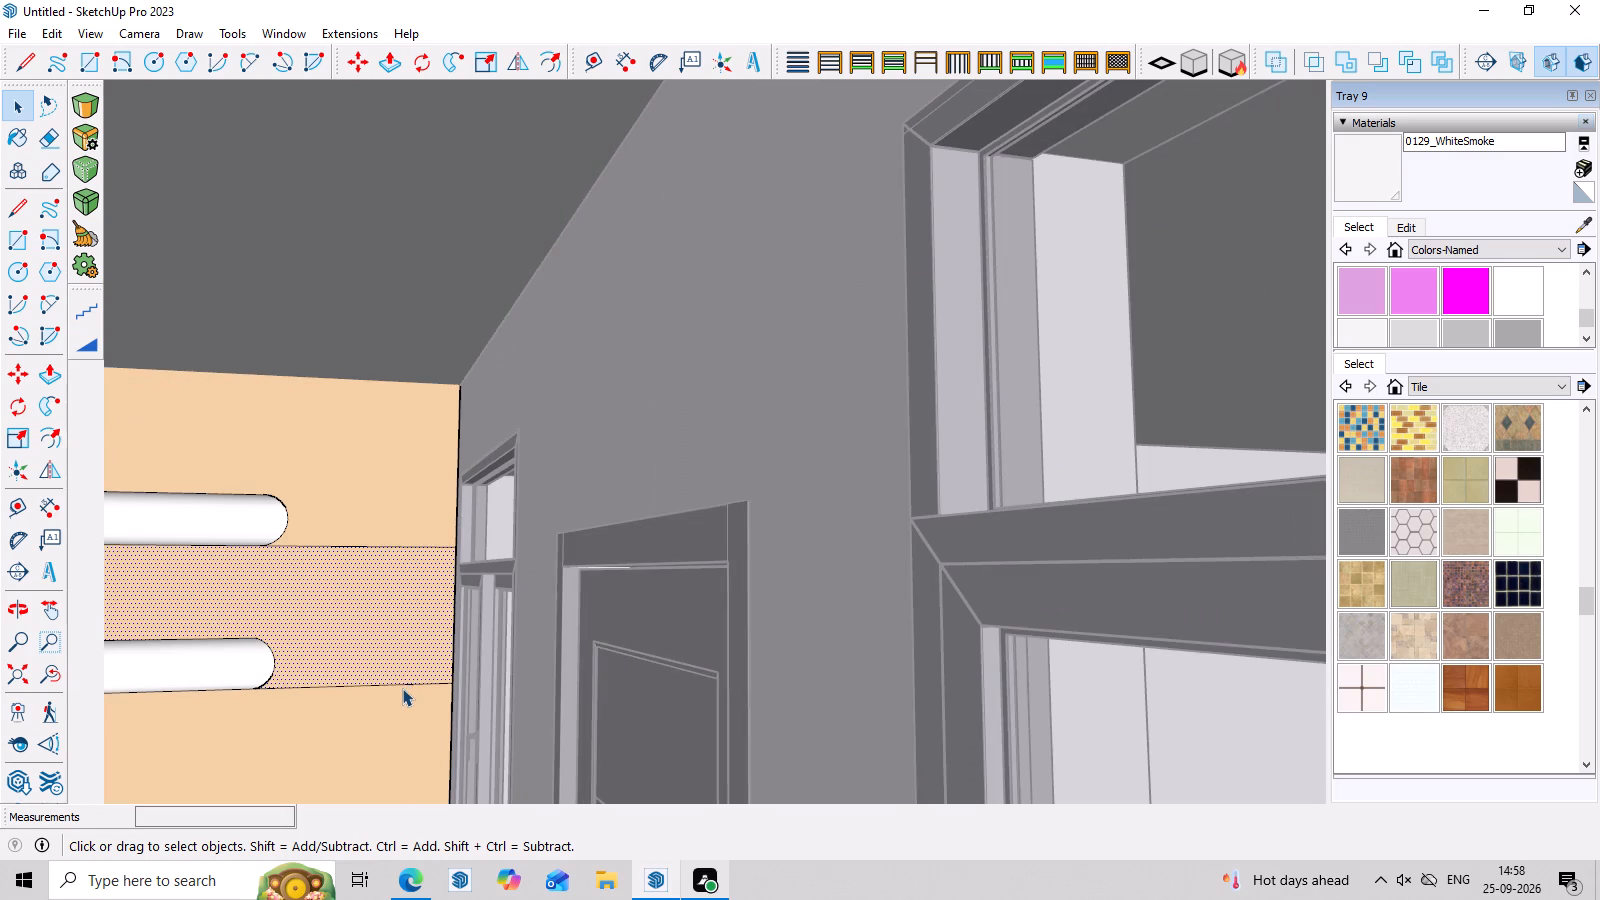
{"action": "scroll", "coordinate": [402, 689], "scroll_direction": "up", "scroll_amount": 3}
{"action": "left_click", "coordinate": [405, 678]}
{"action": "left_click", "coordinate": [405, 683]}
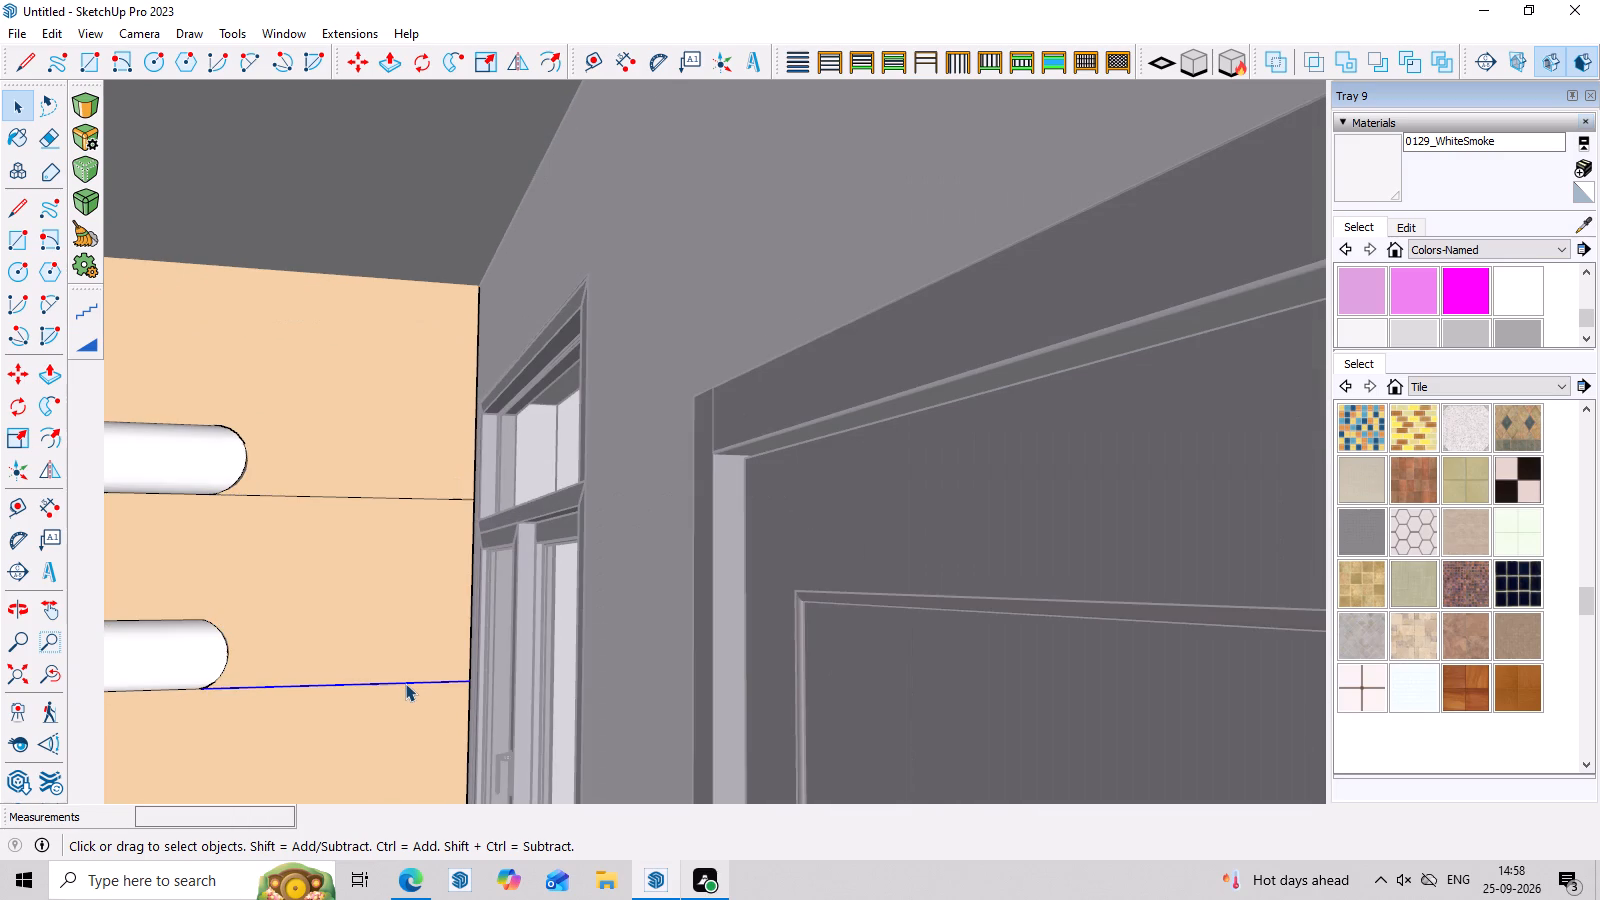
{"action": "key", "text": "Delete"}
{"action": "left_click", "coordinate": [393, 500]}
{"action": "key", "text": "Delete"}
{"action": "scroll", "coordinate": [393, 500], "scroll_direction": "down", "scroll_amount": 2}
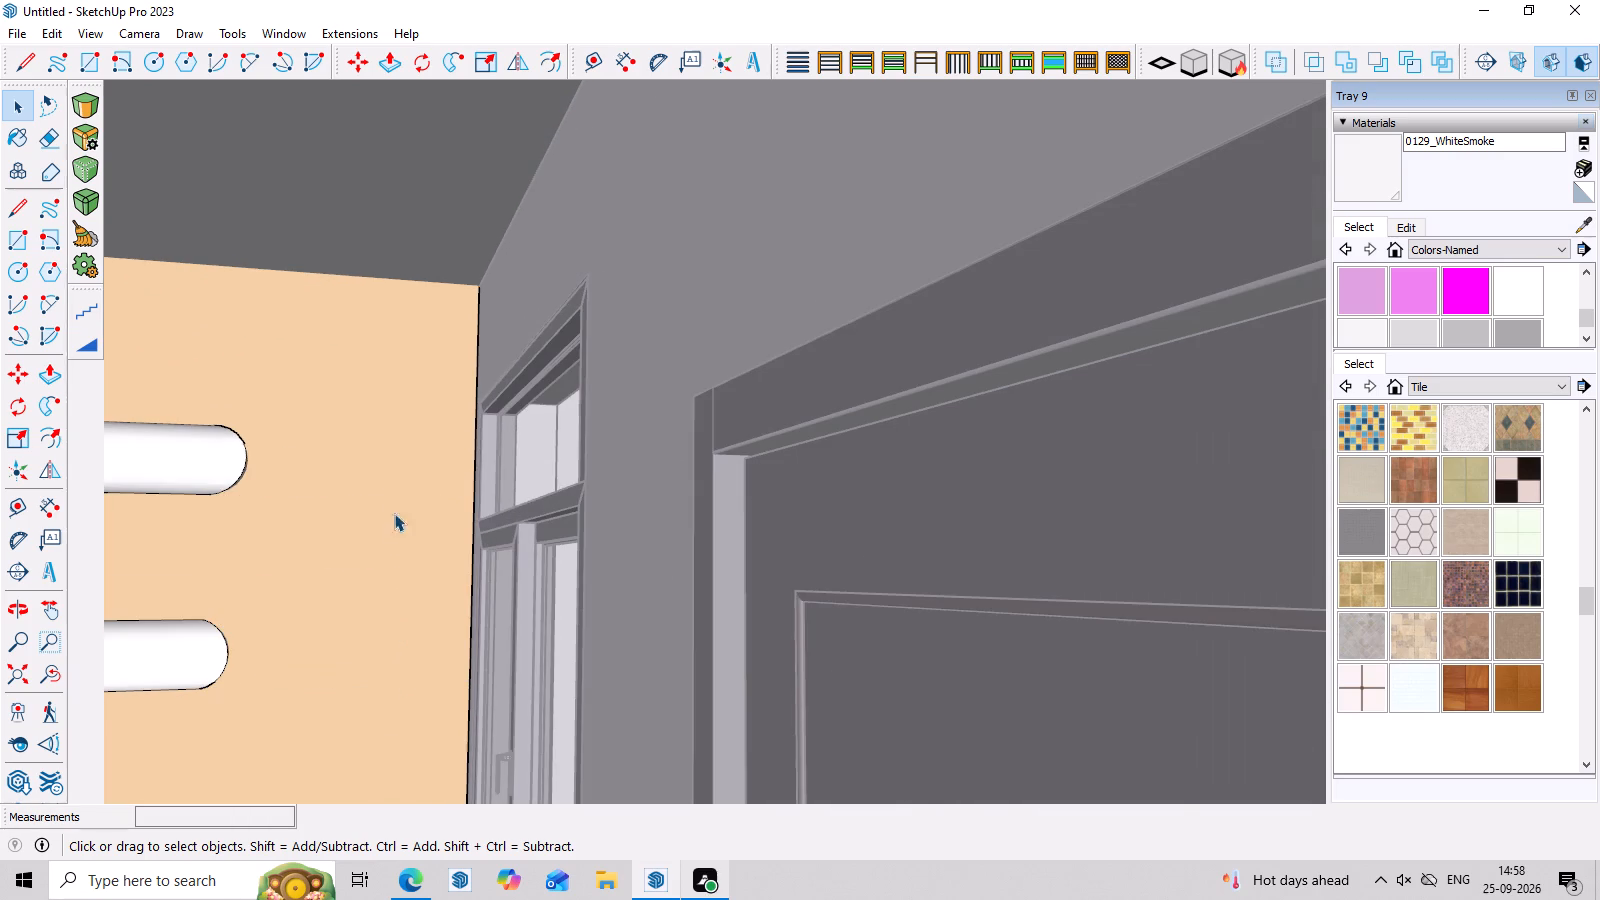
{"action": "scroll", "coordinate": [394, 513], "scroll_direction": "down", "scroll_amount": 14}
Push/pull the front face of the ground-floor column section above the upper ring back 3 3/16" towards the wall.
{"action": "middle_click_drag", "start_coordinate": [296, 719], "coordinate": [841, 671]}
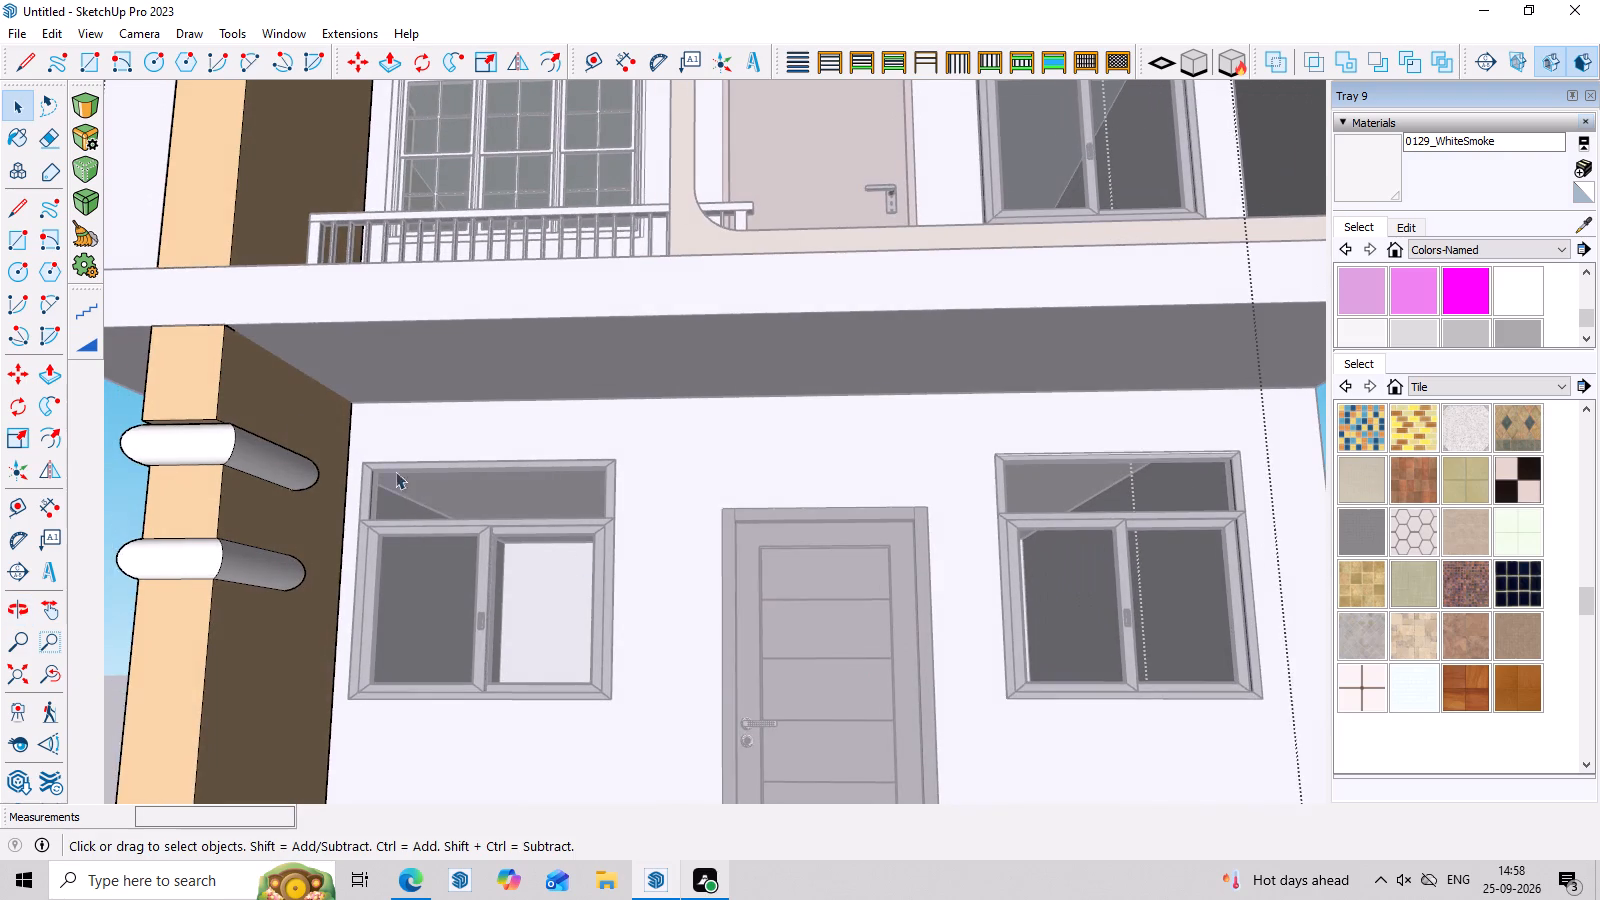
{"action": "scroll", "coordinate": [243, 400], "scroll_direction": "up", "scroll_amount": 3}
{"action": "left_click", "coordinate": [156, 400]}
{"action": "key", "text": "p"}
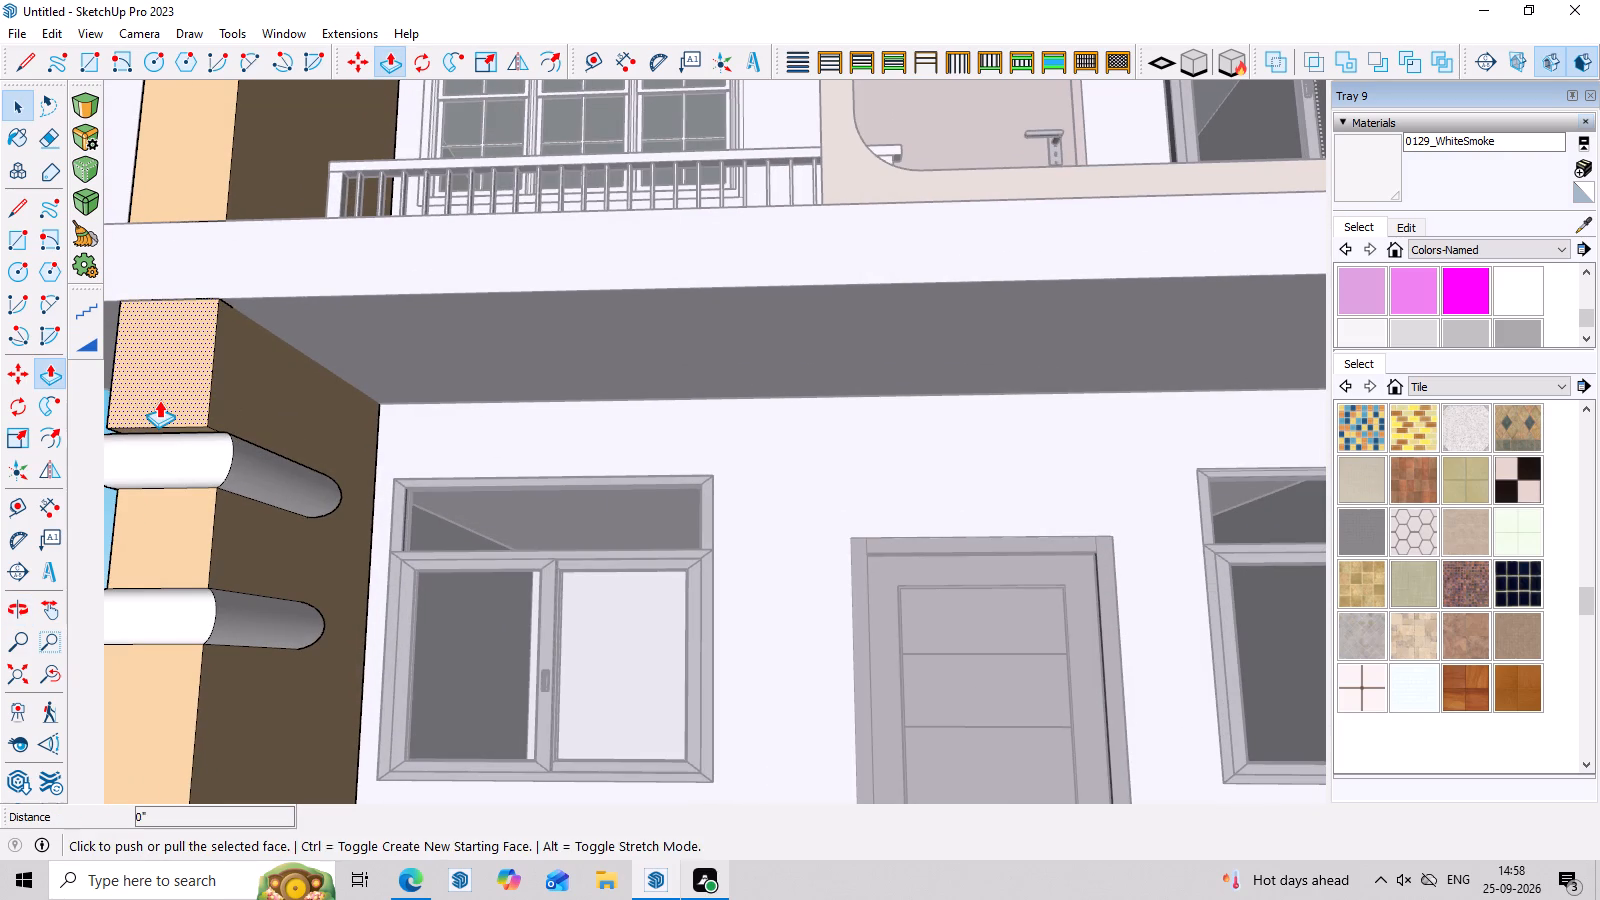
{"action": "left_click", "coordinate": [159, 400]}
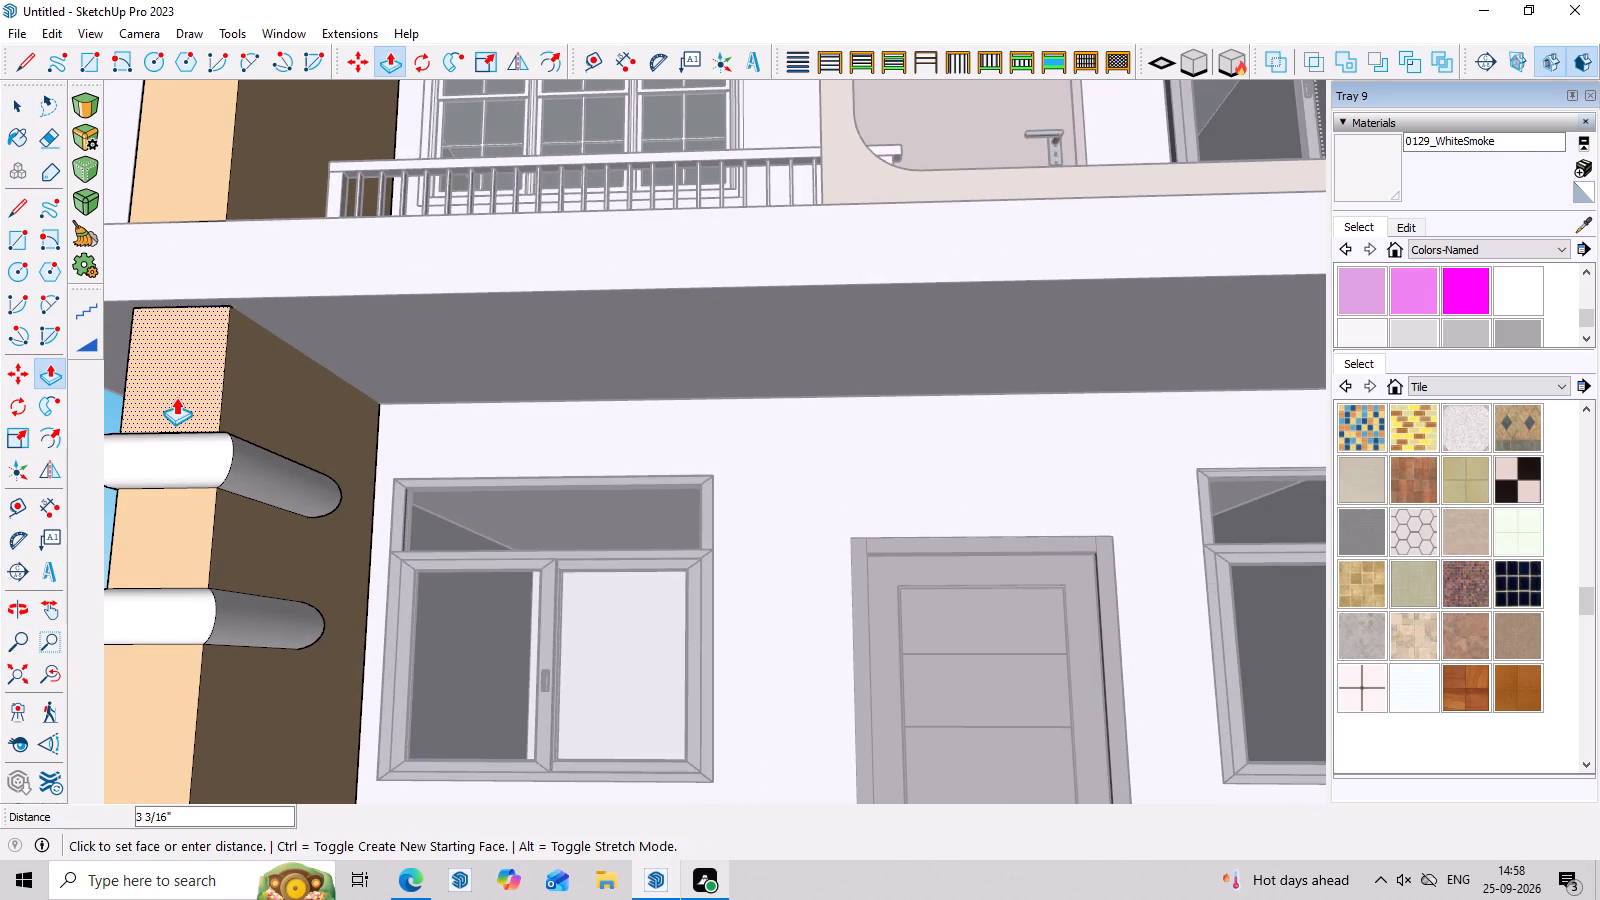
{"action": "left_click", "coordinate": [176, 397]}
Push/pull the front face of the first-floor column section back 1 5/16" and close the column frame.
{"action": "scroll", "coordinate": [176, 397], "scroll_direction": "down", "scroll_amount": 4}
{"action": "middle_click_drag", "start_coordinate": [201, 405], "coordinate": [245, 673]}
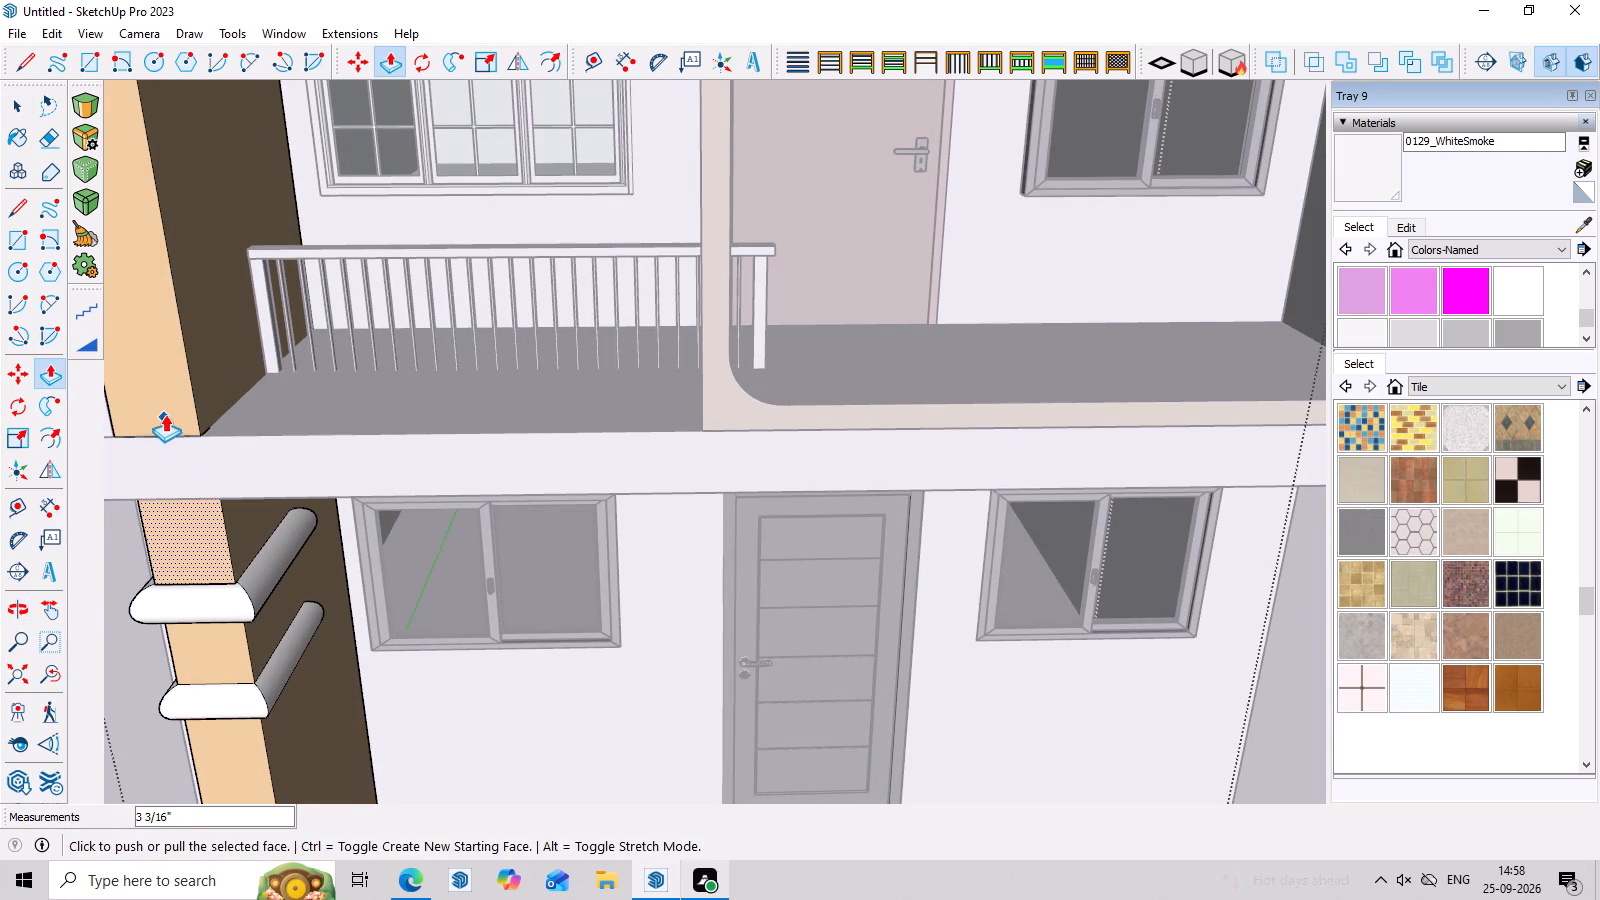
{"action": "left_click", "coordinate": [165, 411]}
{"action": "key", "text": "space"}
{"action": "left_click", "coordinate": [164, 387]}
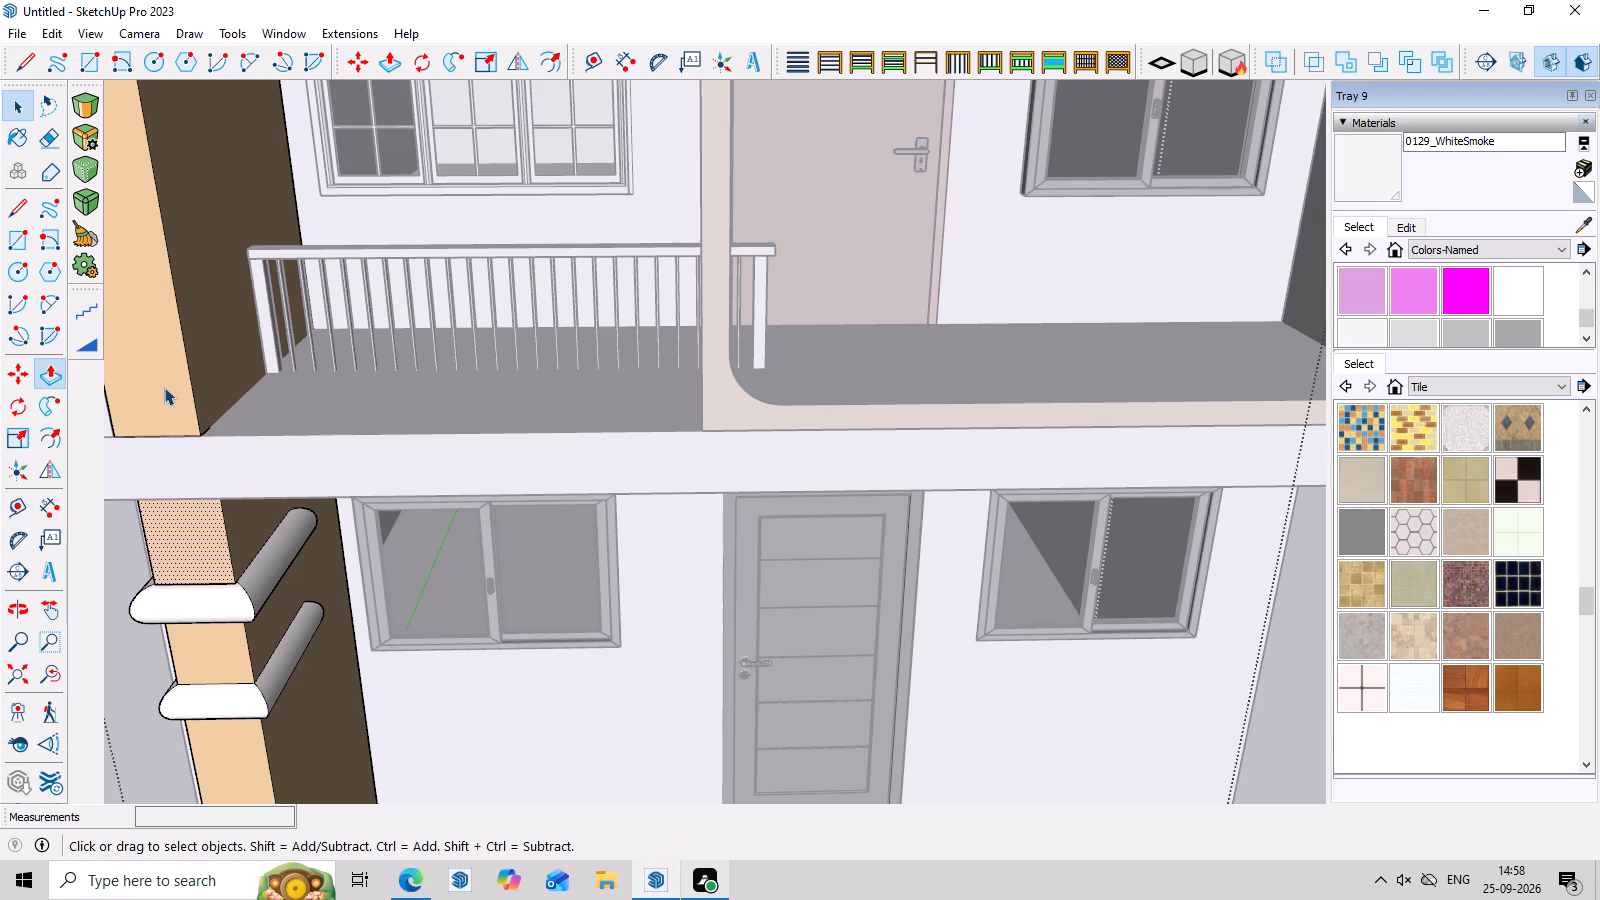
{"action": "key", "text": "p"}
{"action": "left_click", "coordinate": [169, 387]}
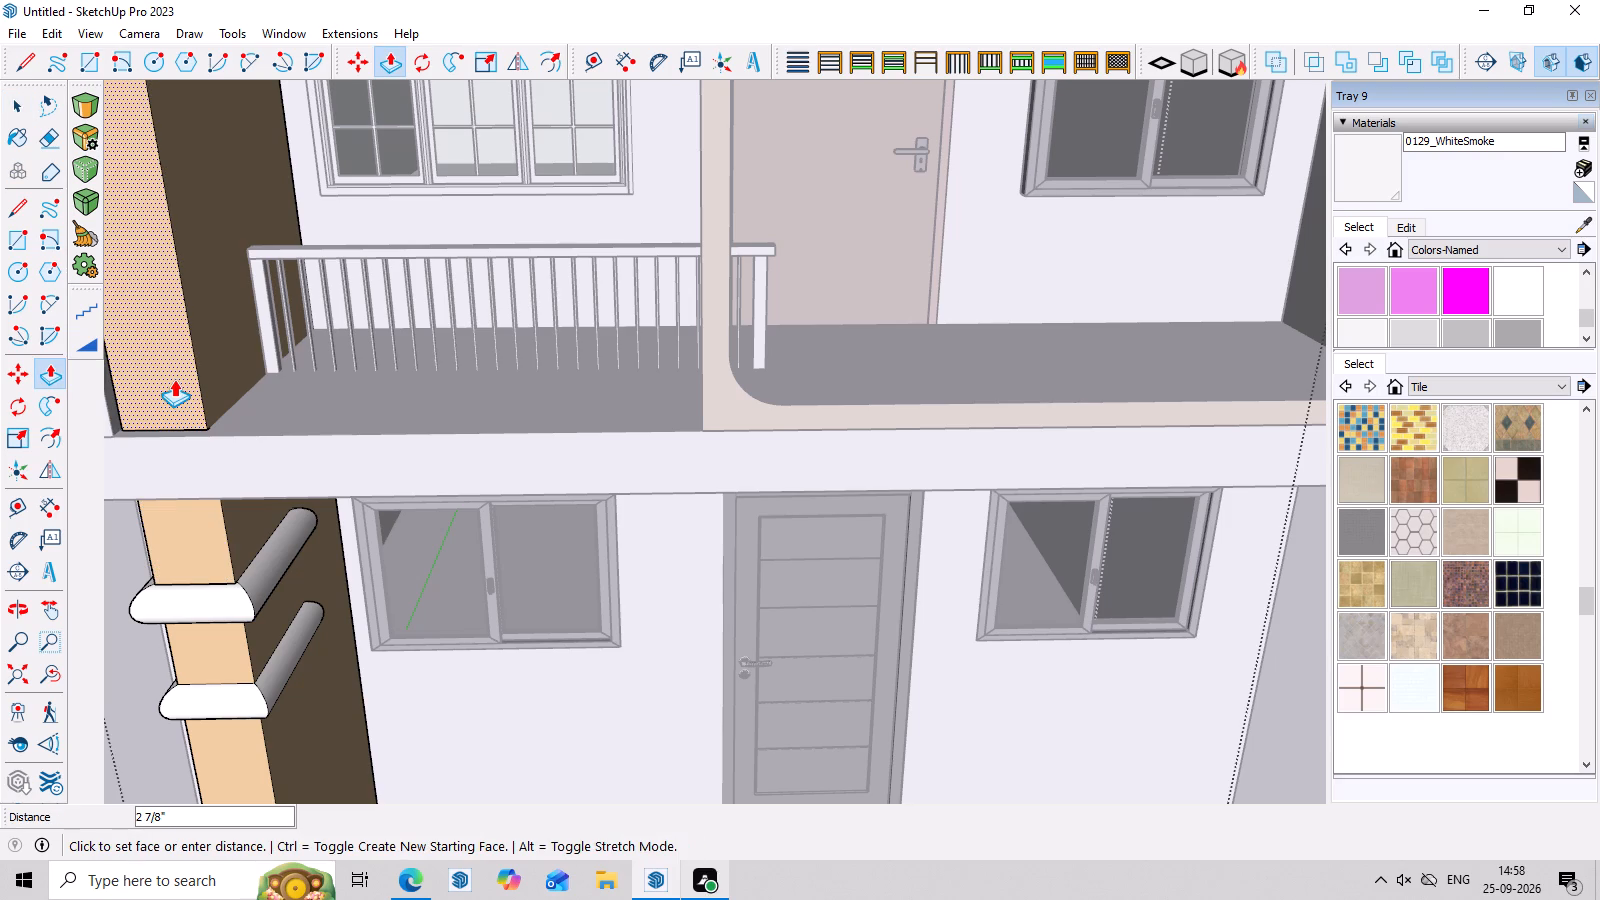
{"action": "left_click", "coordinate": [171, 383]}
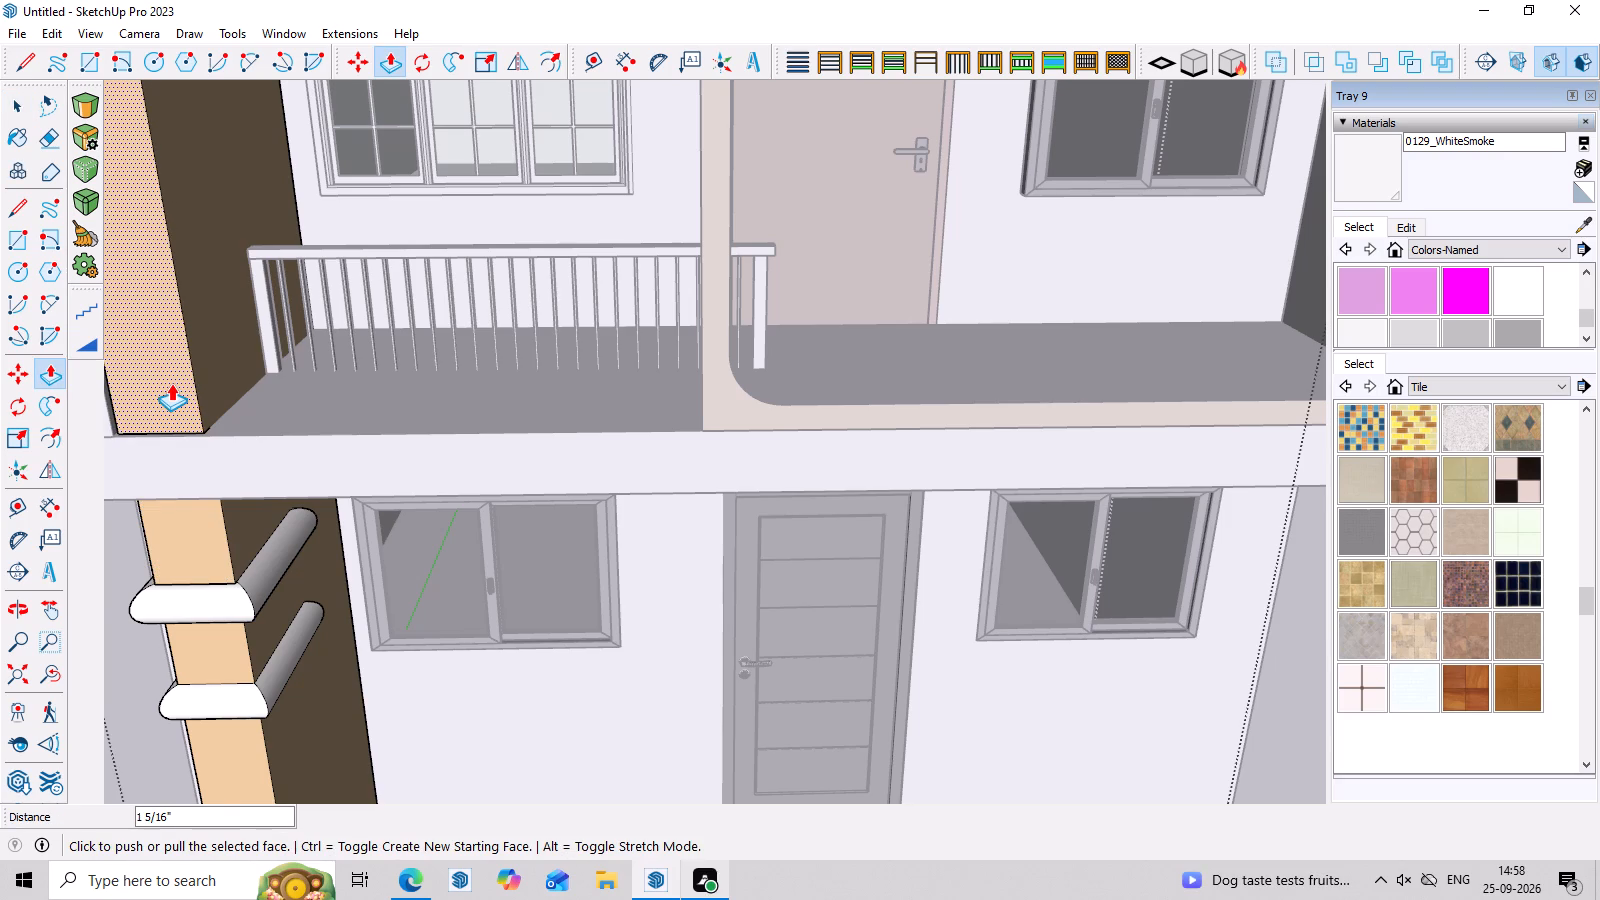
{"action": "scroll", "coordinate": [187, 401], "scroll_direction": "down", "scroll_amount": 12}
{"action": "middle_click_drag", "start_coordinate": [735, 731], "coordinate": [756, 639]}
{"action": "key", "text": "space"}
{"action": "left_click", "coordinate": [923, 464]}
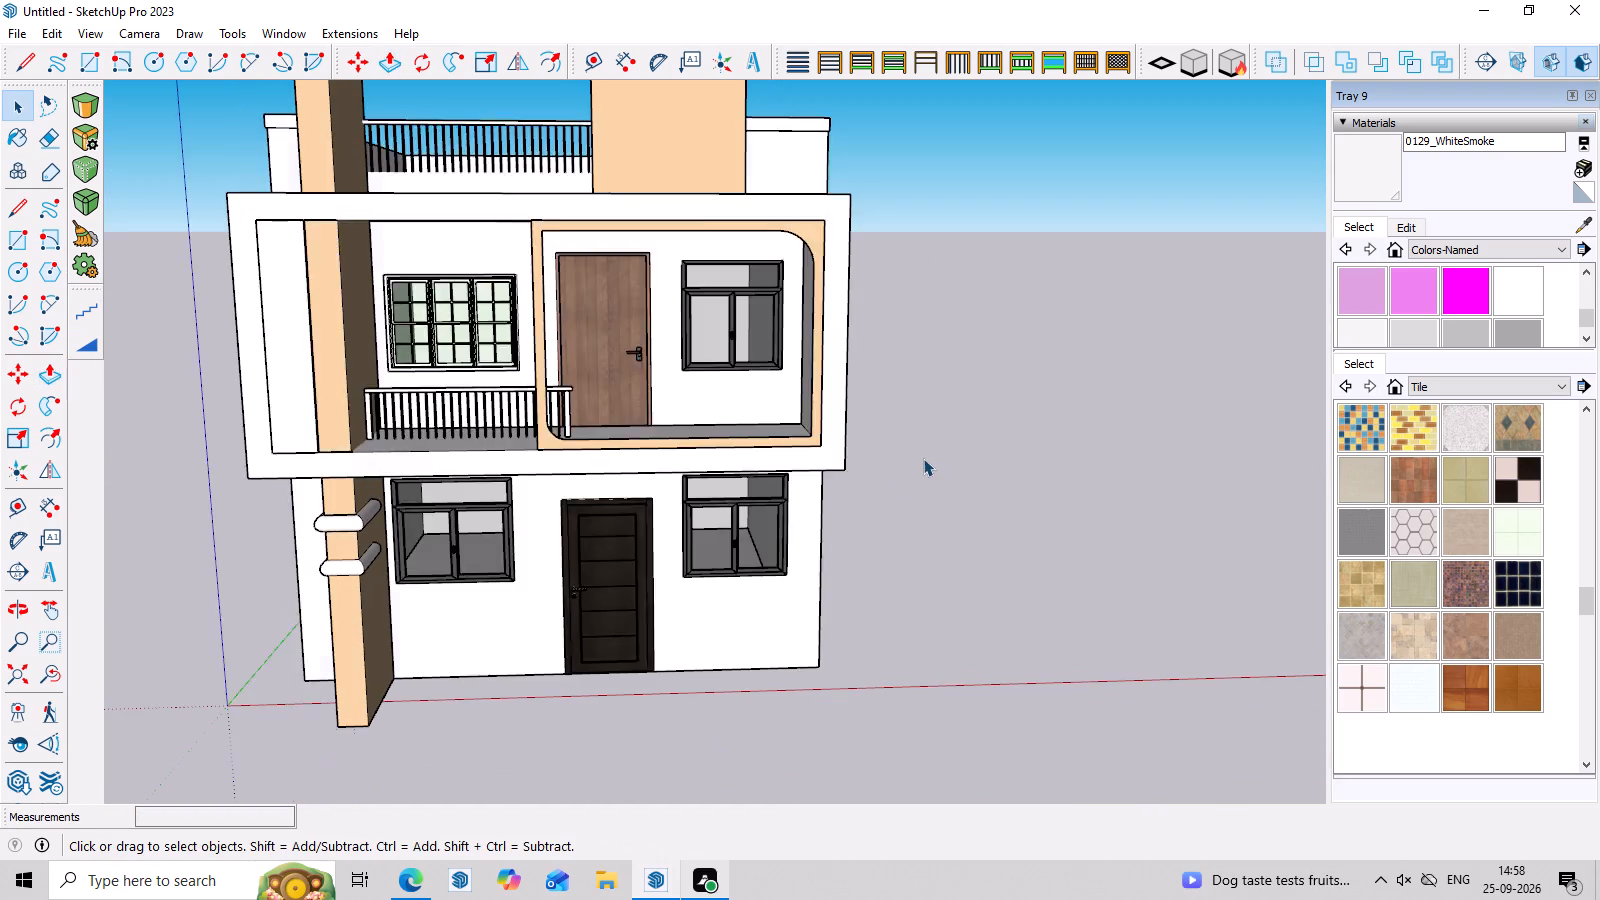
Examine the whole front facade and the balcony railing's end where it passes behind the rounded peach frame.
{"action": "scroll", "coordinate": [865, 500], "scroll_direction": "down", "scroll_amount": 7}
{"action": "middle_click_drag", "start_coordinate": [930, 576], "coordinate": [937, 434]}
{"action": "scroll", "coordinate": [884, 475], "scroll_direction": "up", "scroll_amount": 3}
{"action": "middle_click_drag", "start_coordinate": [921, 527], "coordinate": [927, 596]}
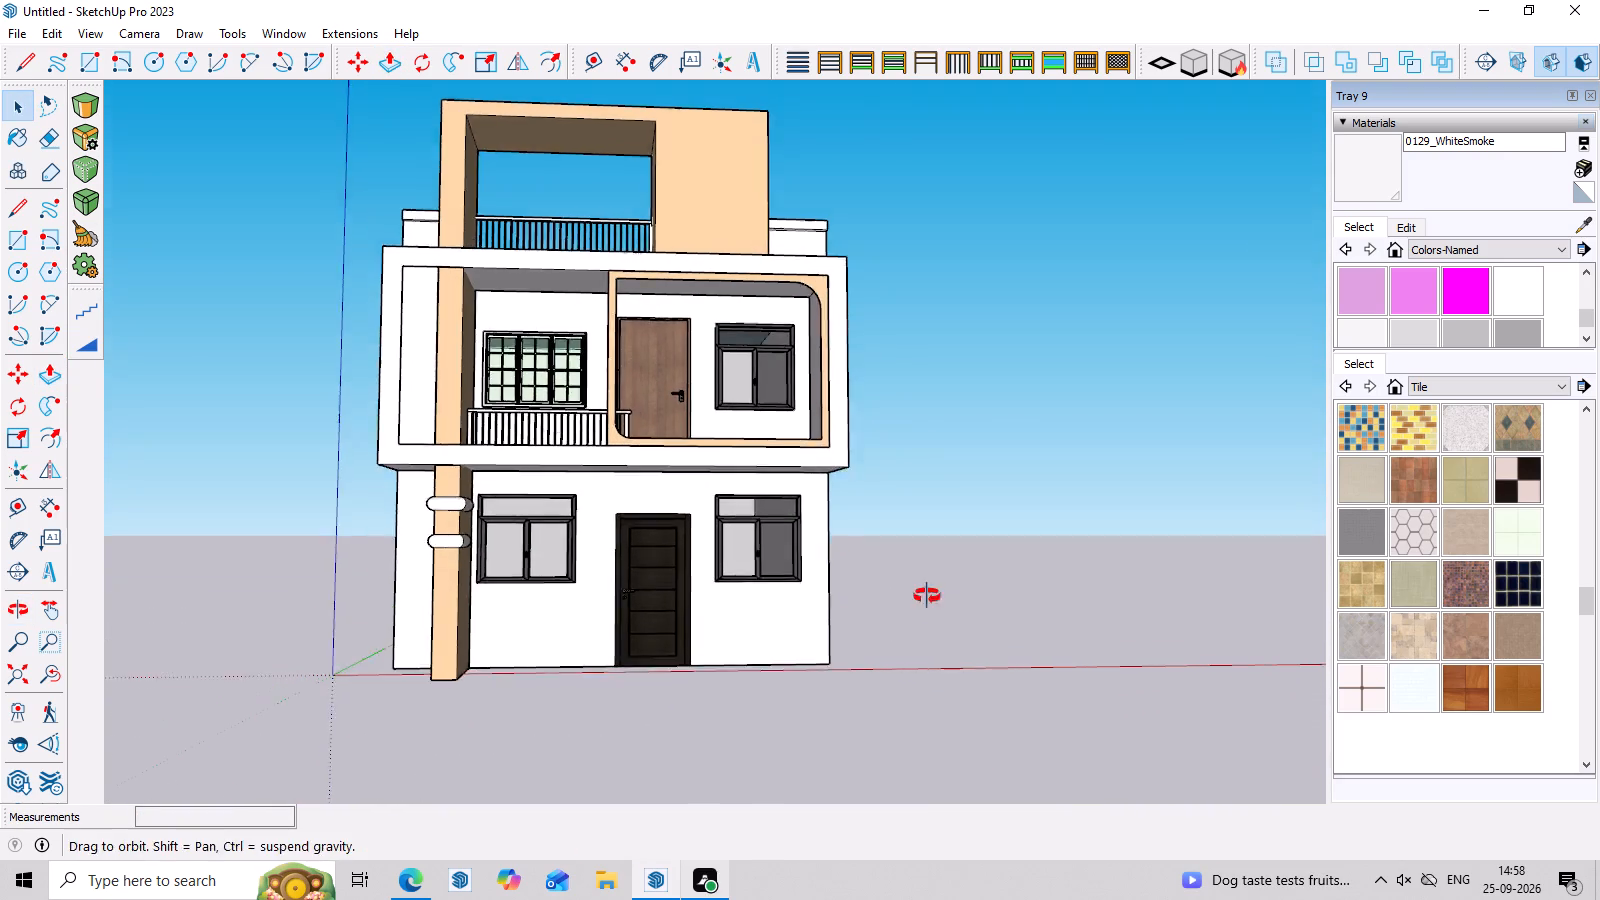
{"action": "middle_click_drag", "start_coordinate": [927, 596], "coordinate": [928, 609]}
{"action": "scroll", "coordinate": [733, 305], "scroll_direction": "up", "scroll_amount": 4}
{"action": "scroll", "coordinate": [627, 258], "scroll_direction": "up", "scroll_amount": 3}
{"action": "middle_click_drag", "start_coordinate": [1015, 514], "coordinate": [1025, 567]}
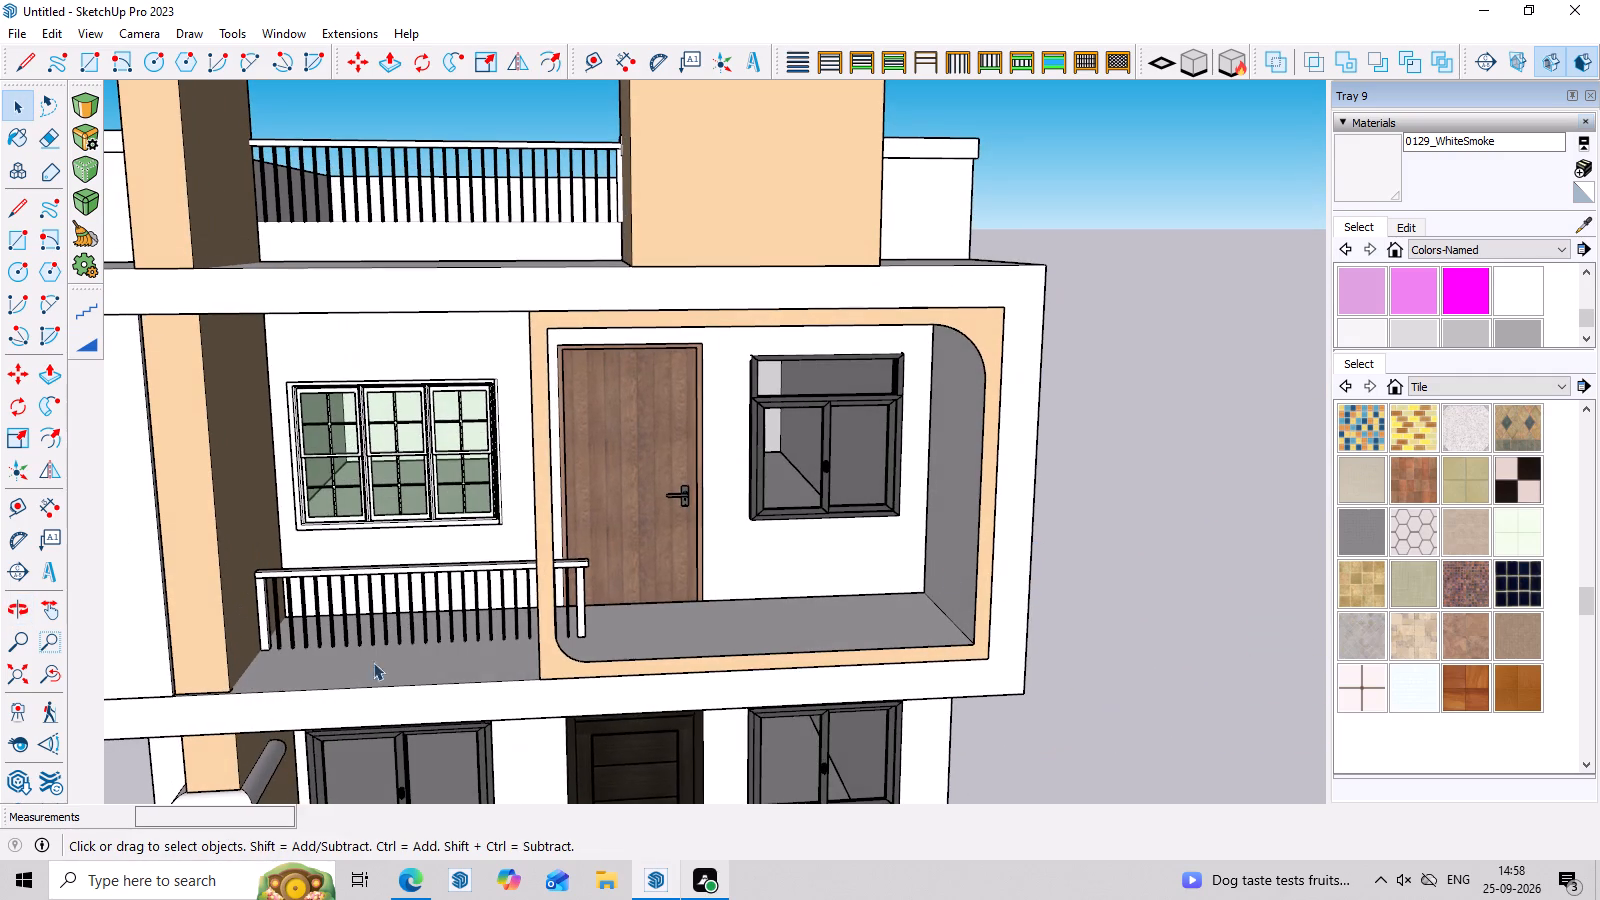
{"action": "scroll", "coordinate": [360, 594], "scroll_direction": "up", "scroll_amount": 1}
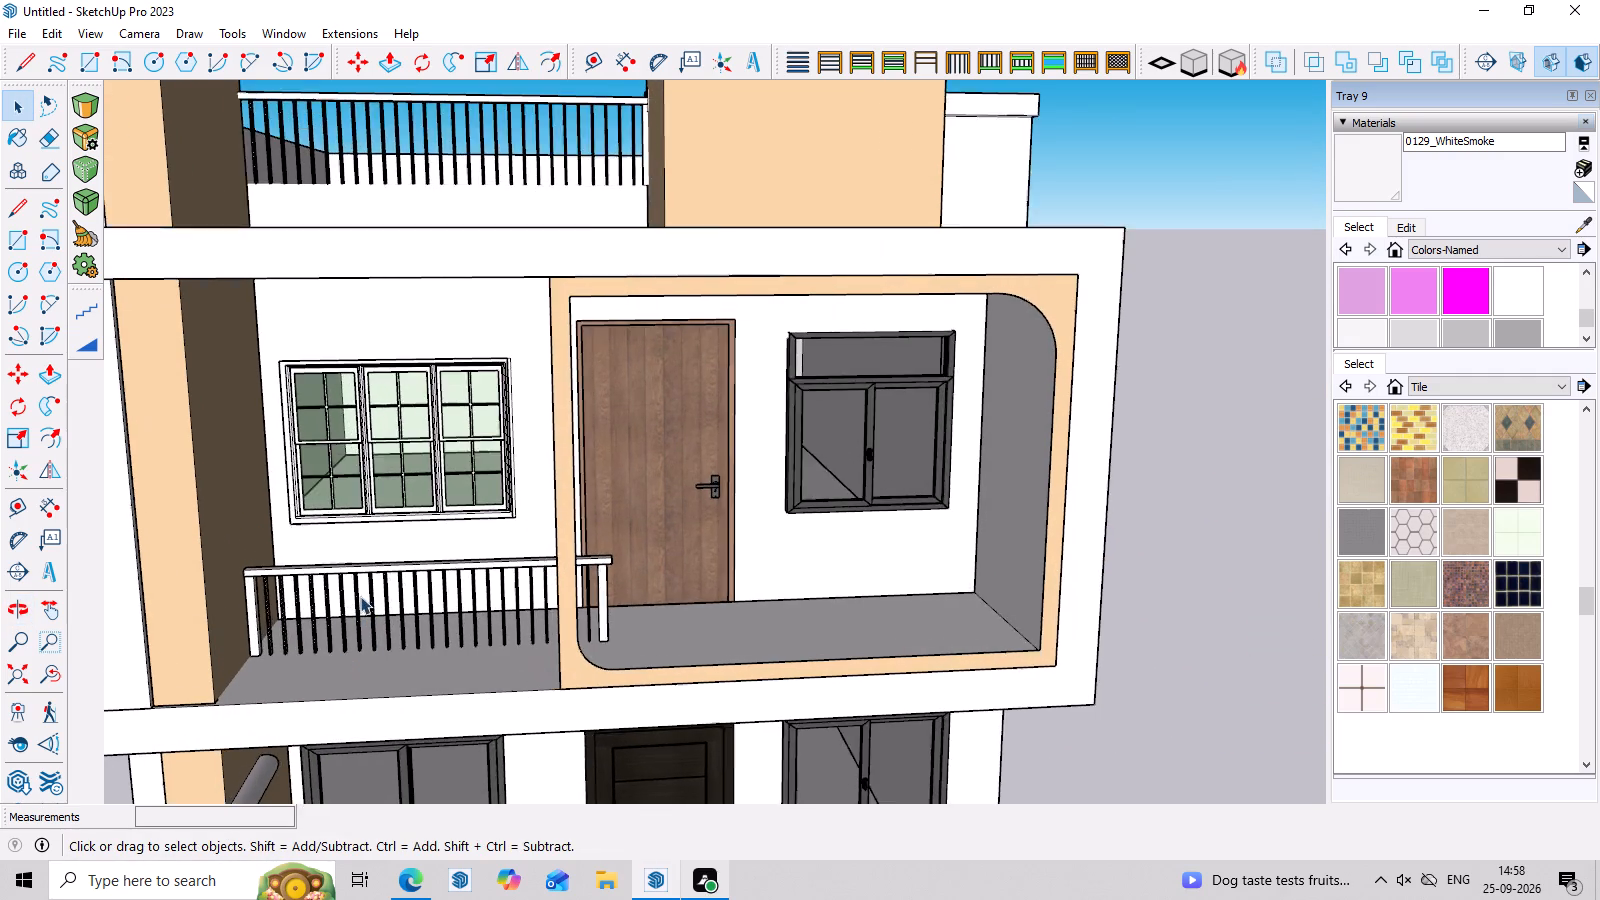
{"action": "scroll", "coordinate": [360, 596], "scroll_direction": "up", "scroll_amount": 4}
{"action": "middle_click_drag", "start_coordinate": [518, 693], "coordinate": [495, 692]}
{"action": "scroll", "coordinate": [608, 629], "scroll_direction": "up", "scroll_amount": 6}
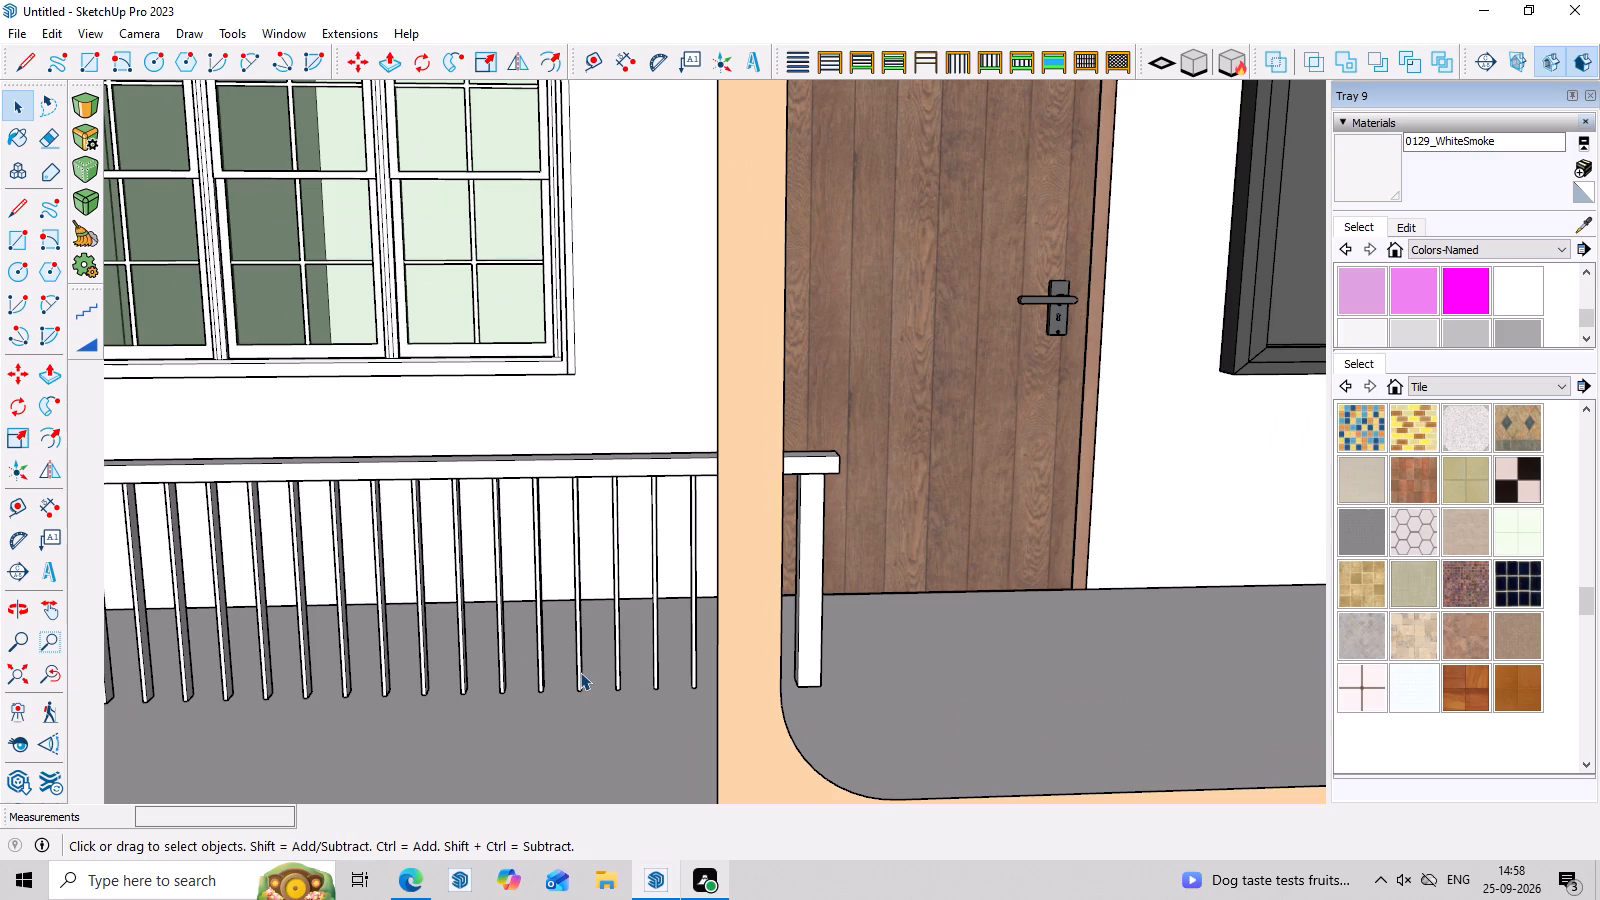
{"action": "scroll", "coordinate": [477, 160], "scroll_direction": "down", "scroll_amount": 1}
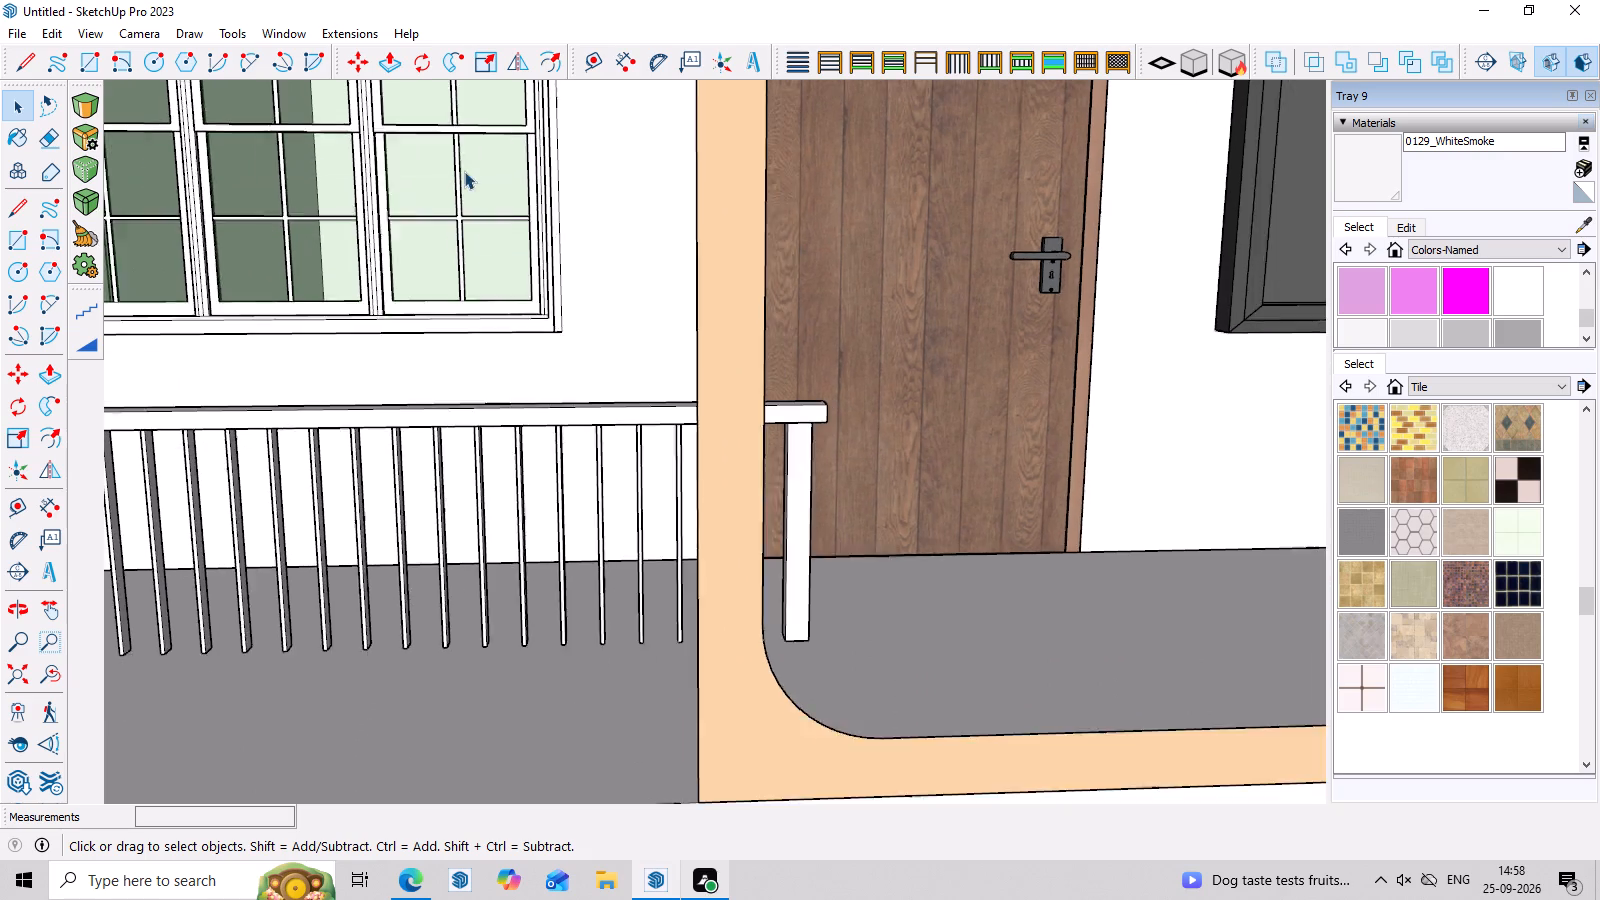
{"action": "scroll", "coordinate": [464, 171], "scroll_direction": "down", "scroll_amount": 5}
{"action": "middle_click_drag", "start_coordinate": [559, 264], "coordinate": [919, 430]}
{"action": "scroll", "coordinate": [916, 428], "scroll_direction": "up", "scroll_amount": 2}
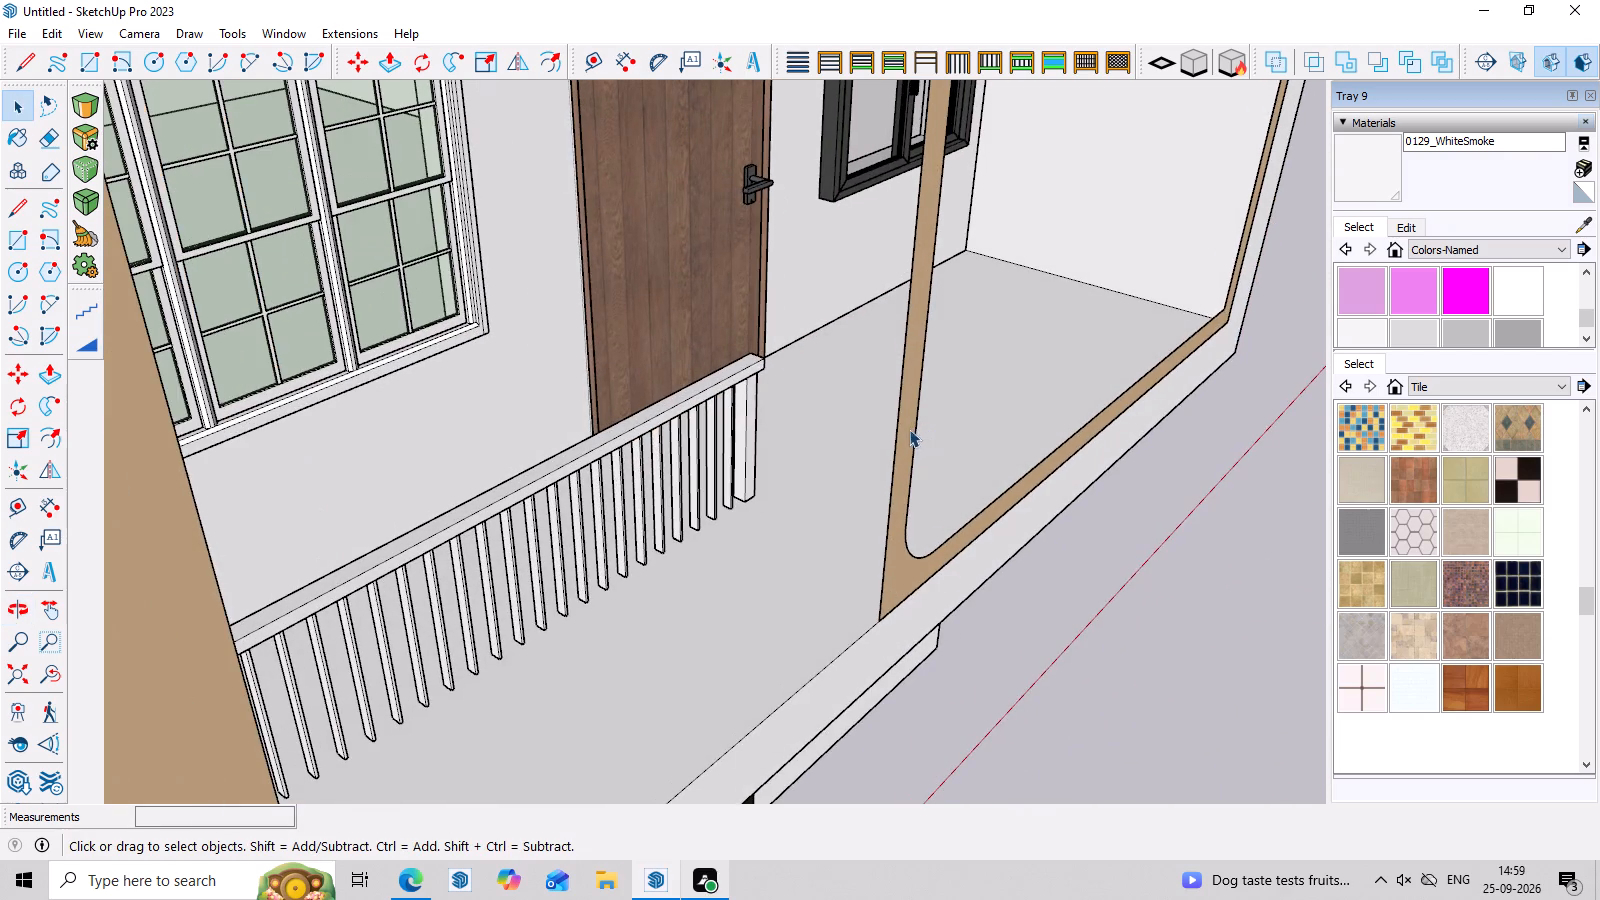
{"action": "middle_click_drag", "start_coordinate": [862, 454], "coordinate": [963, 486]}
{"action": "scroll", "coordinate": [1042, 437], "scroll_direction": "up", "scroll_amount": 11}
{"action": "middle_click_drag", "start_coordinate": [968, 399], "coordinate": [979, 387]}
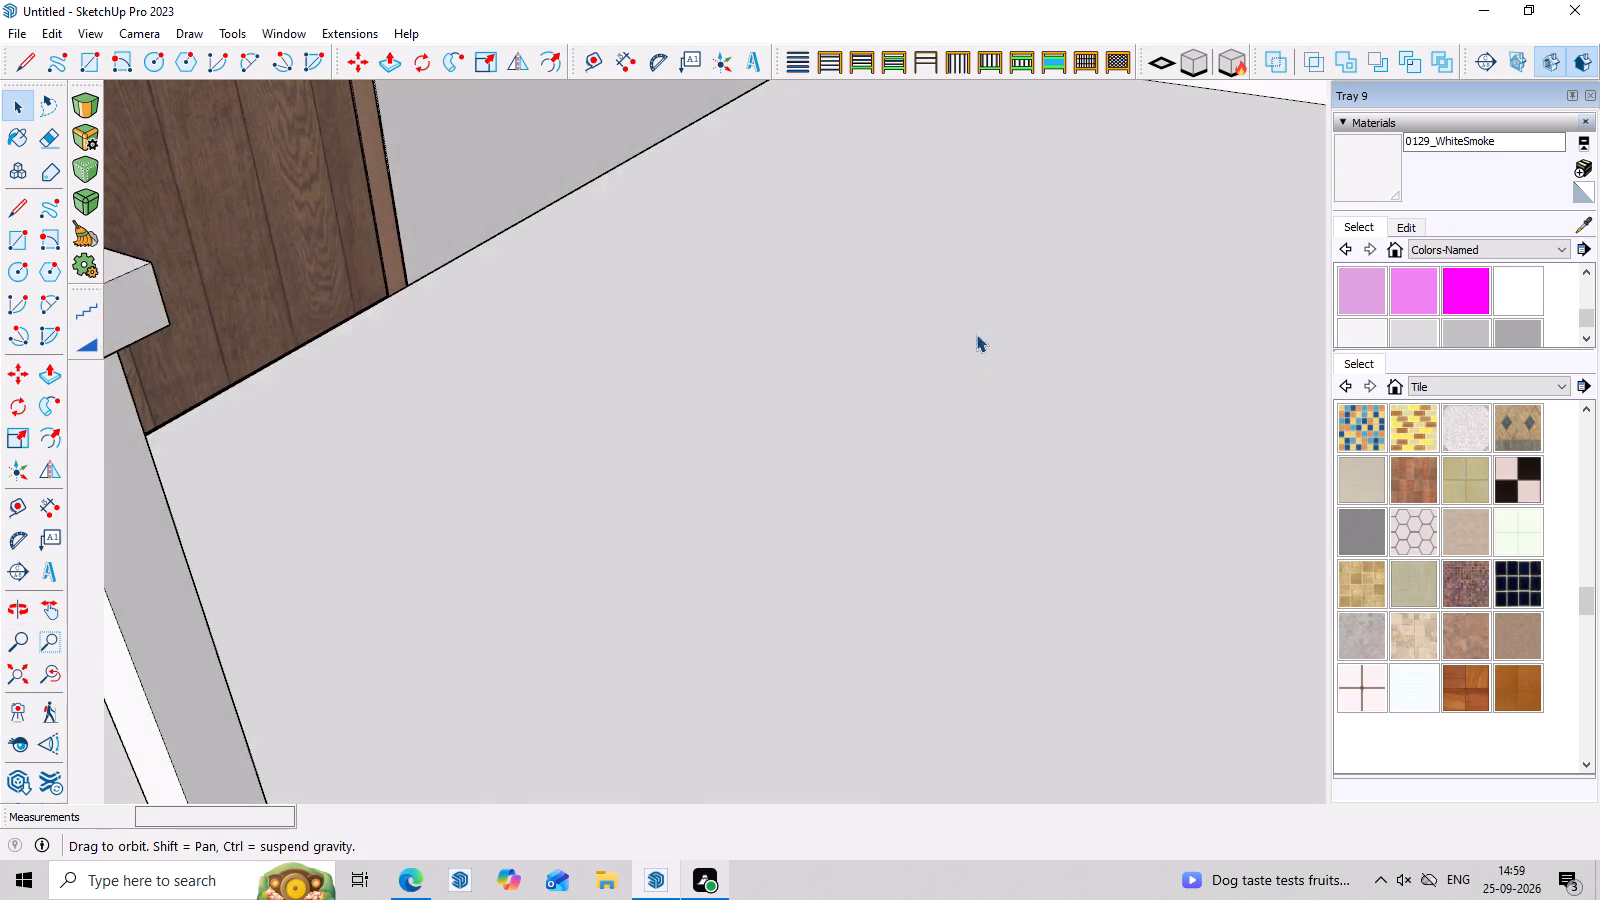
{"action": "scroll", "coordinate": [938, 292], "scroll_direction": "down", "scroll_amount": 10}
{"action": "middle_click_drag", "start_coordinate": [886, 282], "coordinate": [1009, 367]}
{"action": "middle_click_drag", "start_coordinate": [935, 349], "coordinate": [617, 303]}
{"action": "scroll", "coordinate": [625, 304], "scroll_direction": "up", "scroll_amount": 1}
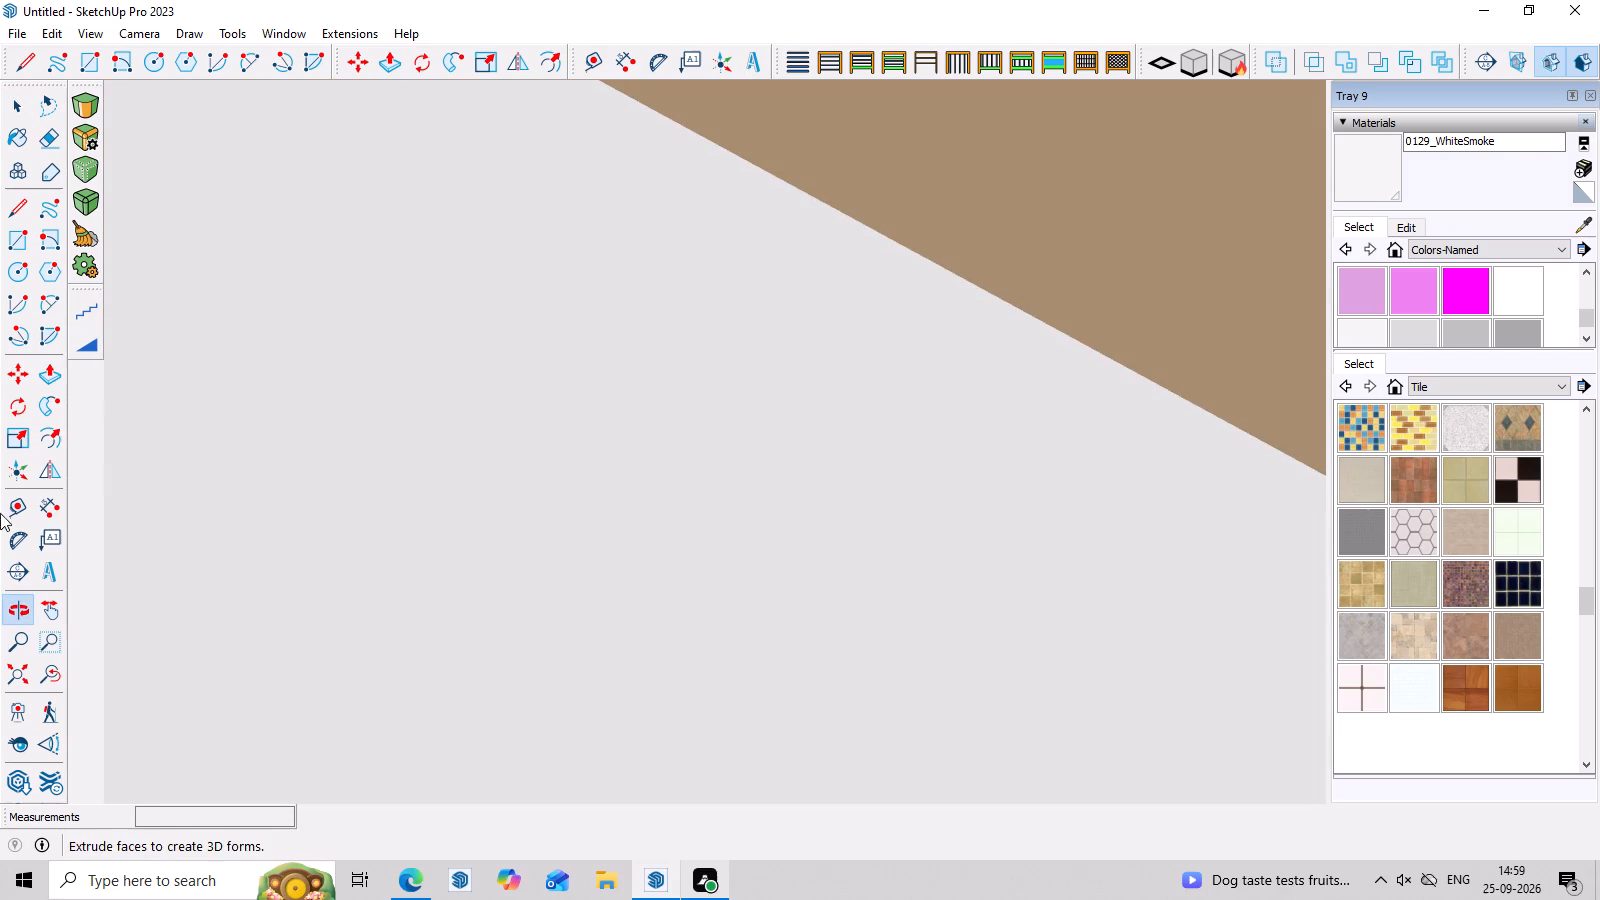
Push/pull the back face of the rounded balcony frame inward towards the railing, with a final pull of 2 1/16".
{"action": "left_click", "coordinate": [14, 682]}
{"action": "scroll", "coordinate": [107, 540], "scroll_direction": "down", "scroll_amount": 9}
{"action": "middle_click_drag", "start_coordinate": [747, 584], "coordinate": [613, 528]}
{"action": "scroll", "coordinate": [881, 499], "scroll_direction": "up", "scroll_amount": 9}
{"action": "middle_click_drag", "start_coordinate": [1028, 474], "coordinate": [966, 539]}
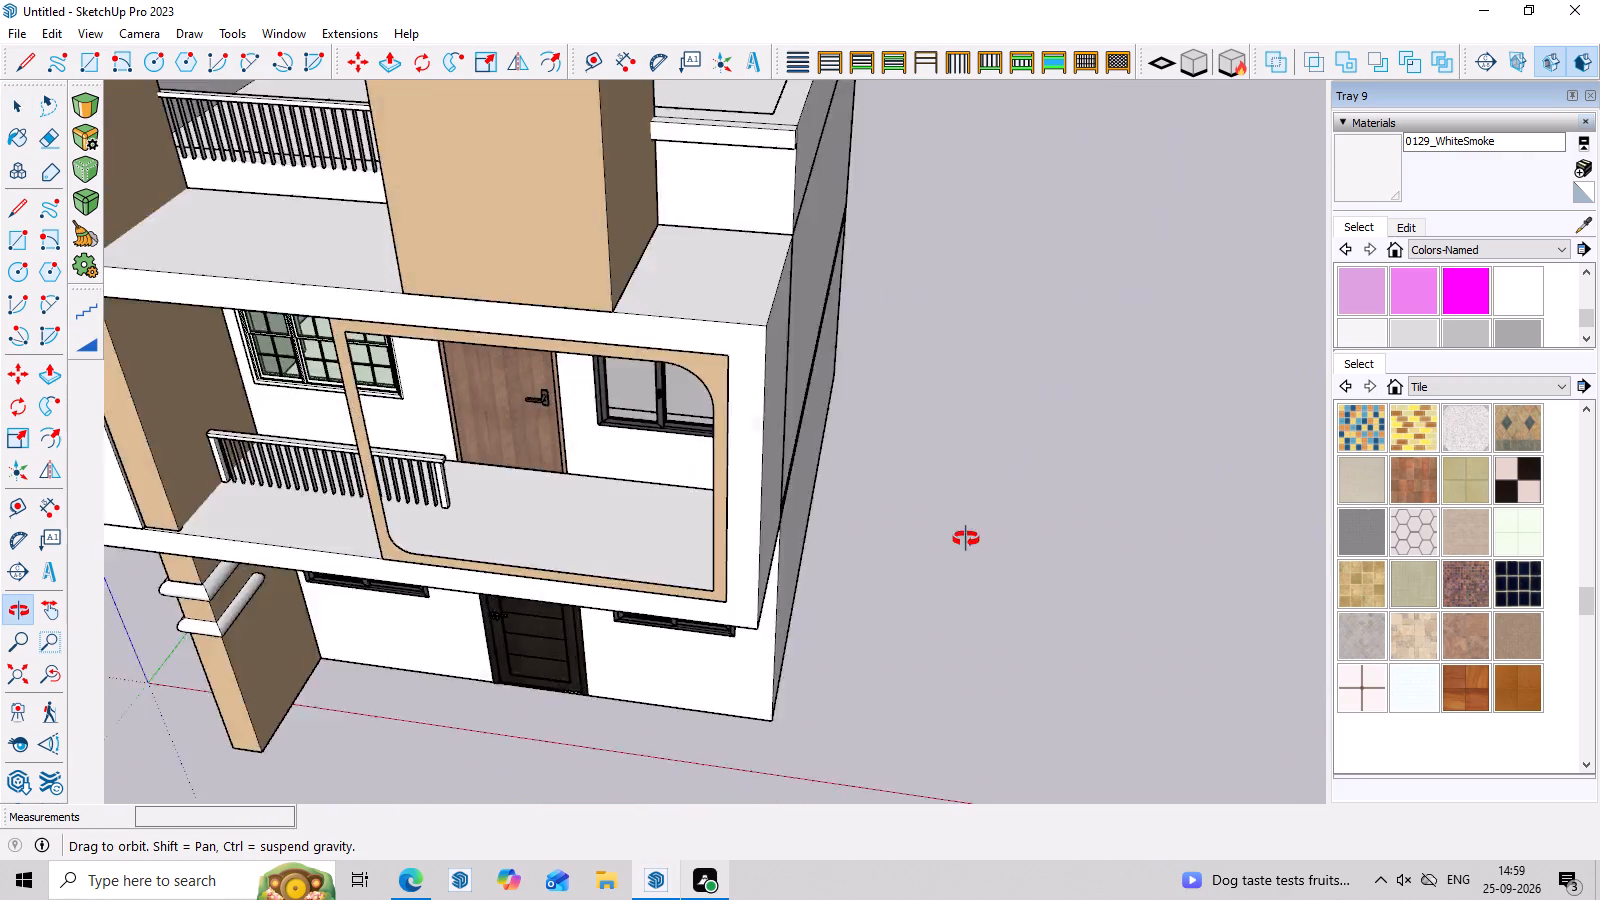
{"action": "middle_click_drag", "start_coordinate": [966, 539], "coordinate": [1229, 371]}
{"action": "scroll", "coordinate": [304, 667], "scroll_direction": "up", "scroll_amount": 12}
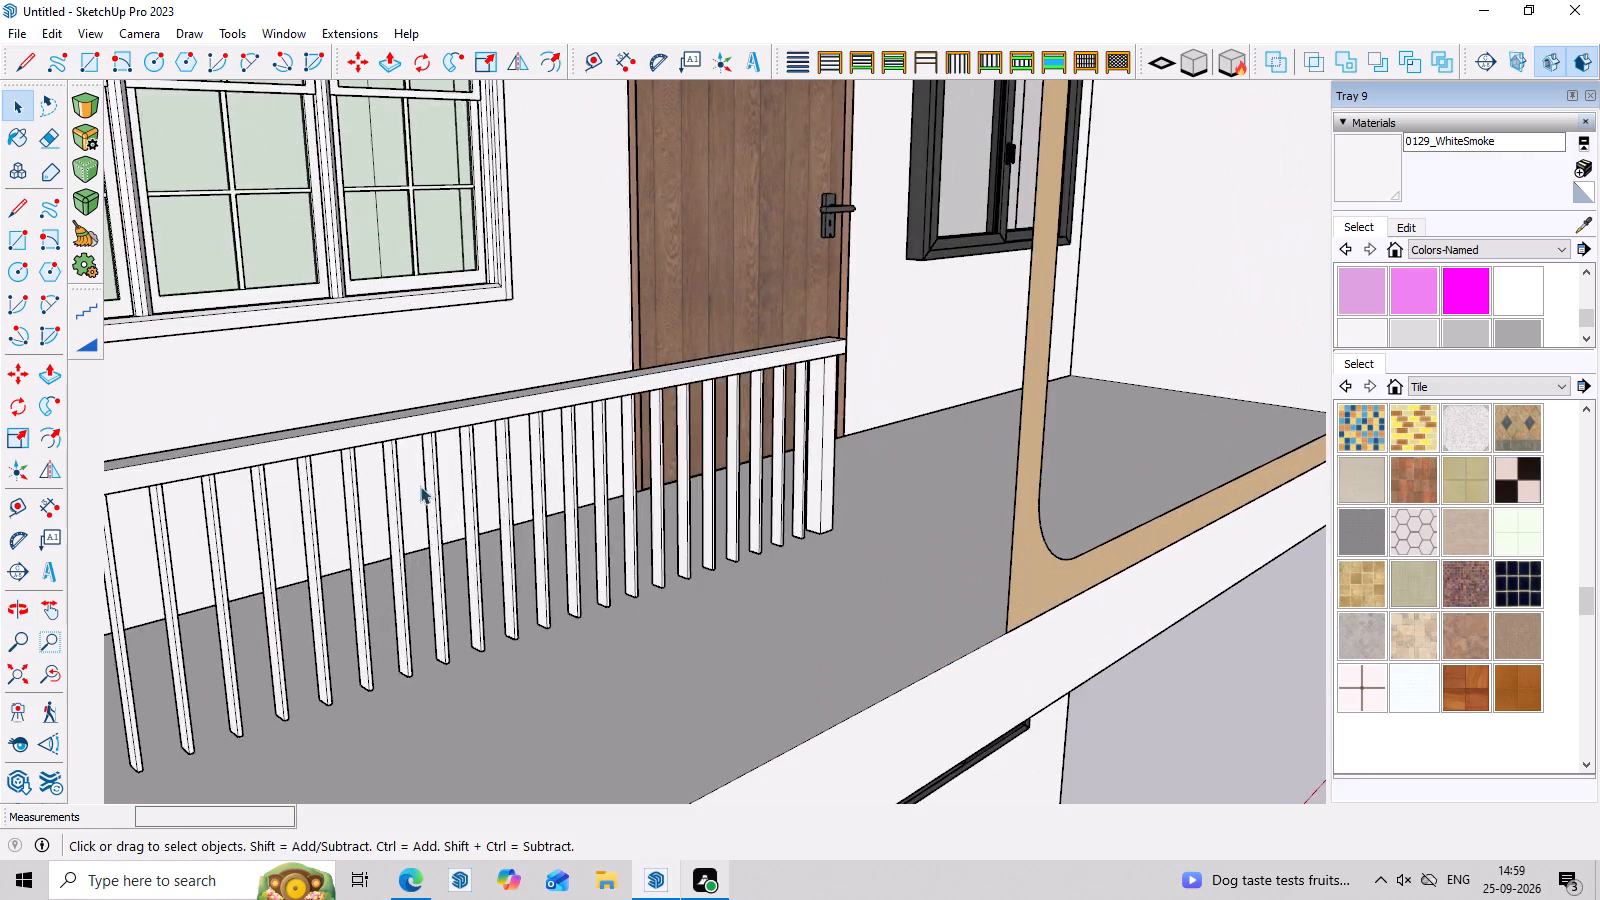
{"action": "middle_click_drag", "start_coordinate": [417, 481], "coordinate": [526, 639]}
{"action": "middle_click_drag", "start_coordinate": [1000, 600], "coordinate": [985, 543]}
{"action": "scroll", "coordinate": [985, 537], "scroll_direction": "up", "scroll_amount": 8}
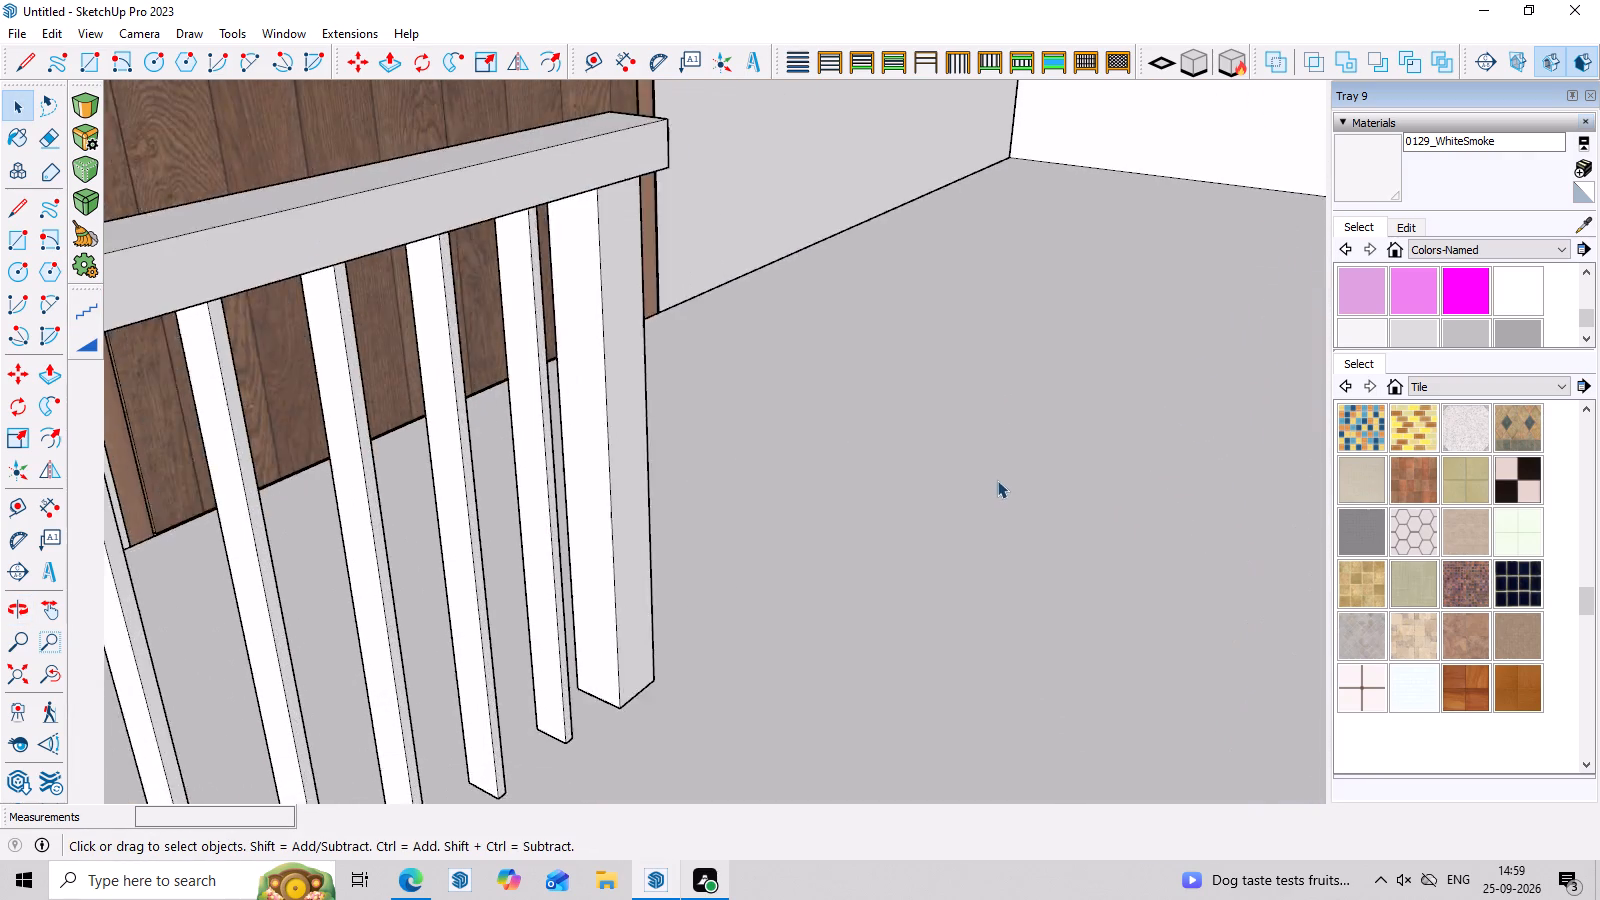
{"action": "scroll", "coordinate": [997, 480], "scroll_direction": "up", "scroll_amount": 1}
{"action": "scroll", "coordinate": [913, 406], "scroll_direction": "down", "scroll_amount": 9}
{"action": "middle_click_drag", "start_coordinate": [1017, 467], "coordinate": [1084, 524]}
{"action": "scroll", "coordinate": [1058, 481], "scroll_direction": "up", "scroll_amount": 9}
{"action": "middle_click_drag", "start_coordinate": [1077, 507], "coordinate": [1088, 517]}
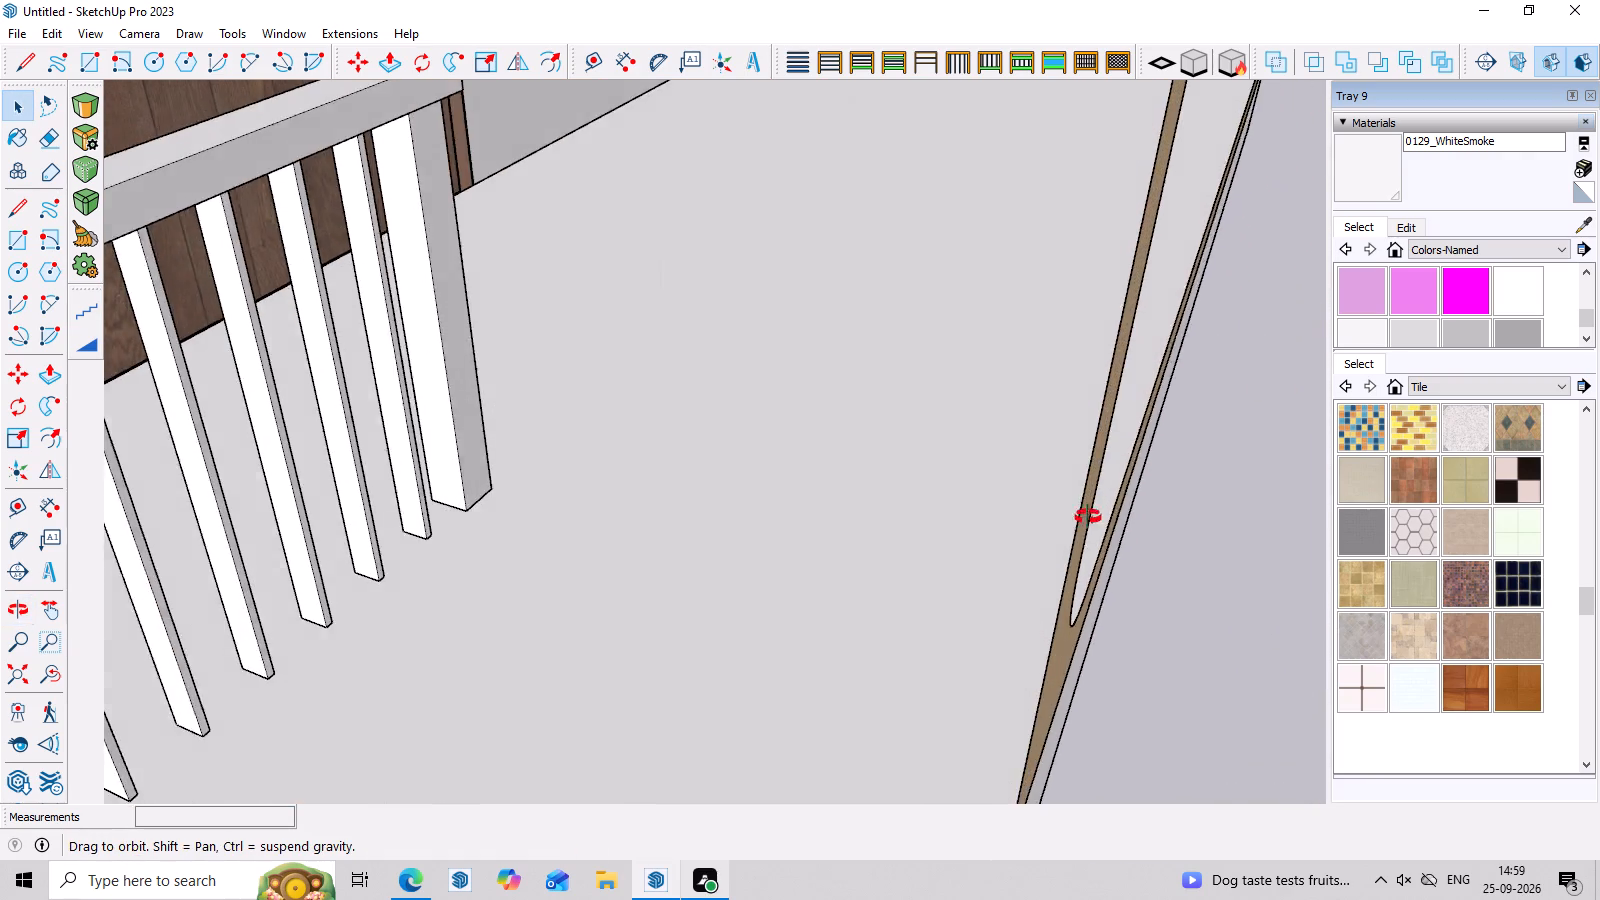
{"action": "middle_click_drag", "start_coordinate": [1088, 517], "coordinate": [1205, 559]}
{"action": "double_click", "coordinate": [1156, 589]}
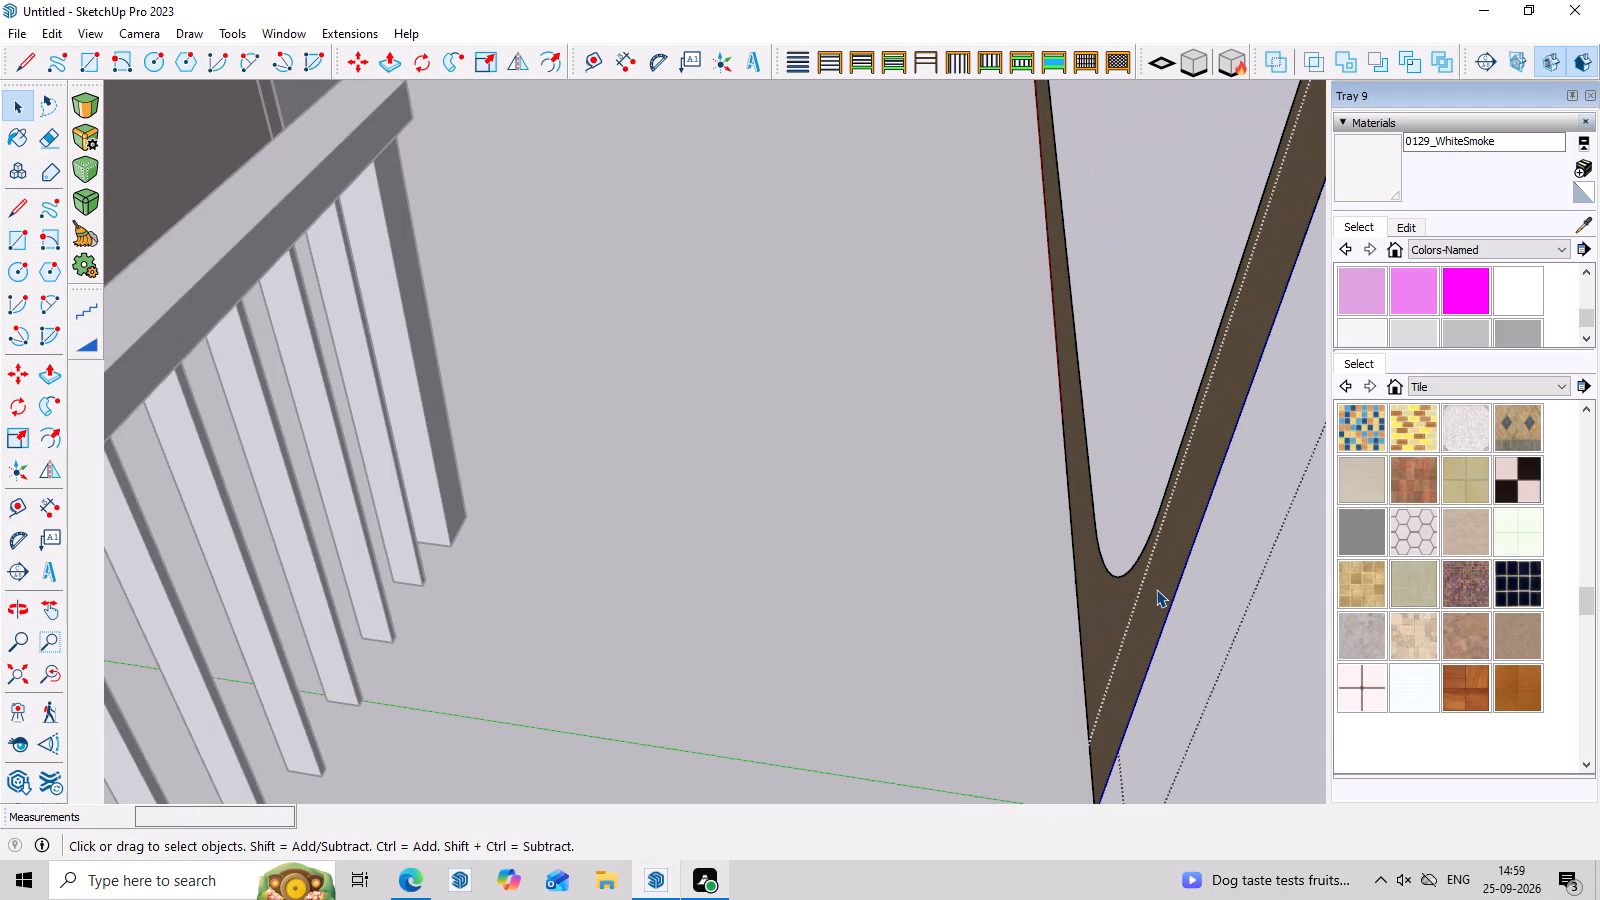
{"action": "left_click", "coordinate": [1156, 589]}
{"action": "left_click", "coordinate": [1156, 589]}
{"action": "left_click", "coordinate": [1156, 589]}
{"action": "scroll", "coordinate": [1156, 589], "scroll_direction": "up", "scroll_amount": 3}
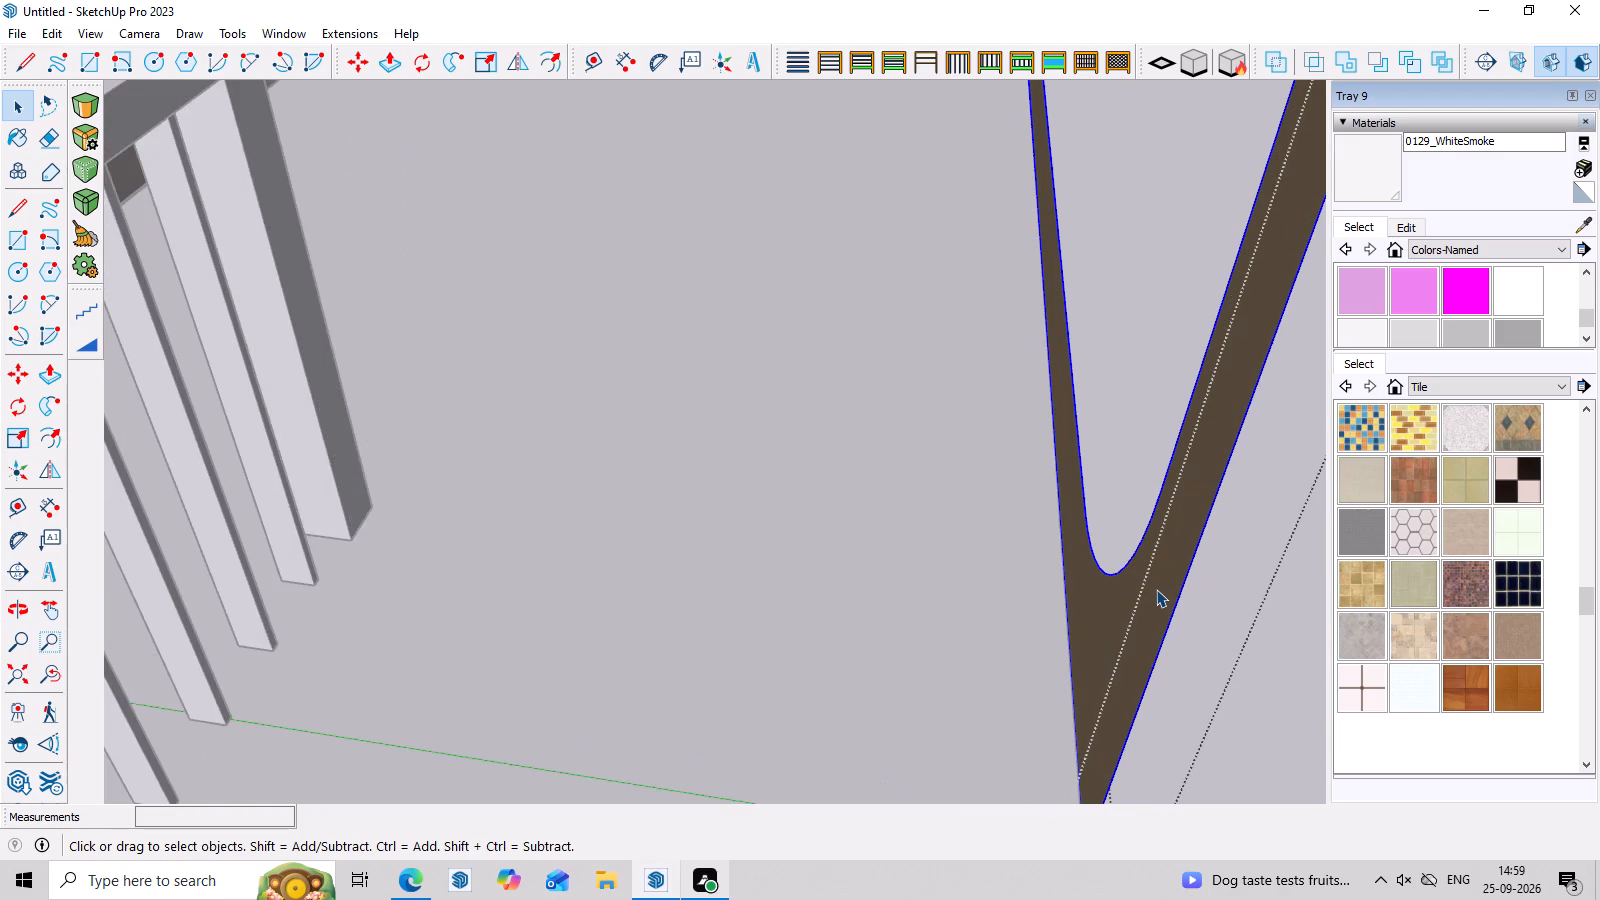
{"action": "double_click", "coordinate": [1156, 589]}
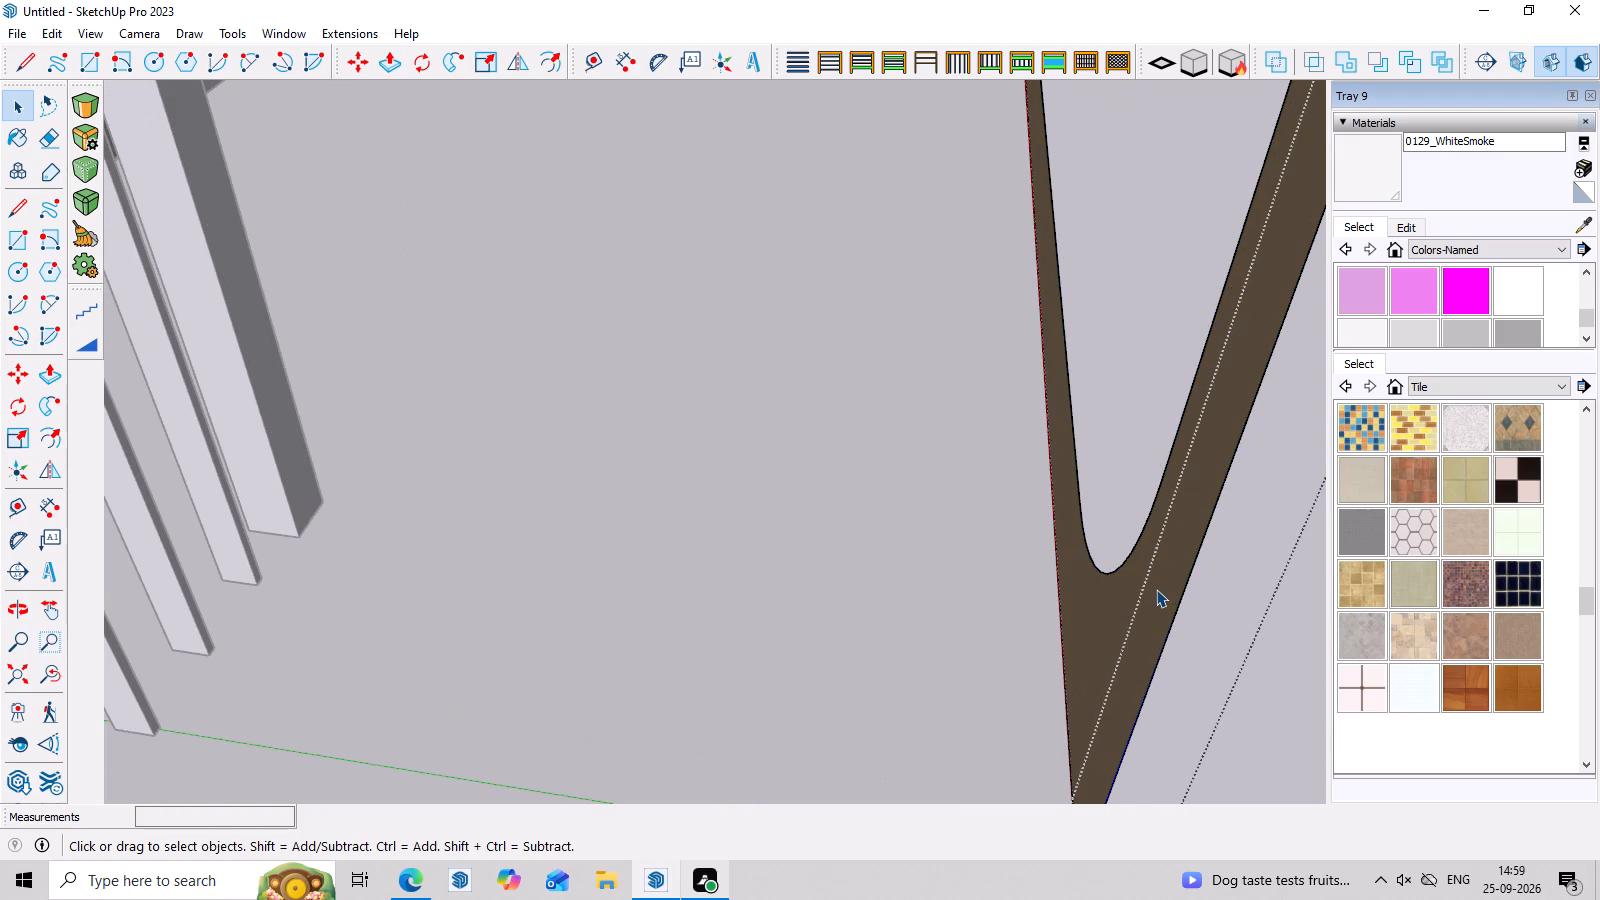
{"action": "key", "text": "p"}
{"action": "left_click", "coordinate": [1156, 589]}
{"action": "left_click_drag", "start_coordinate": [1132, 594], "coordinate": [1101, 605]}
{"action": "left_click", "coordinate": [1111, 616]}
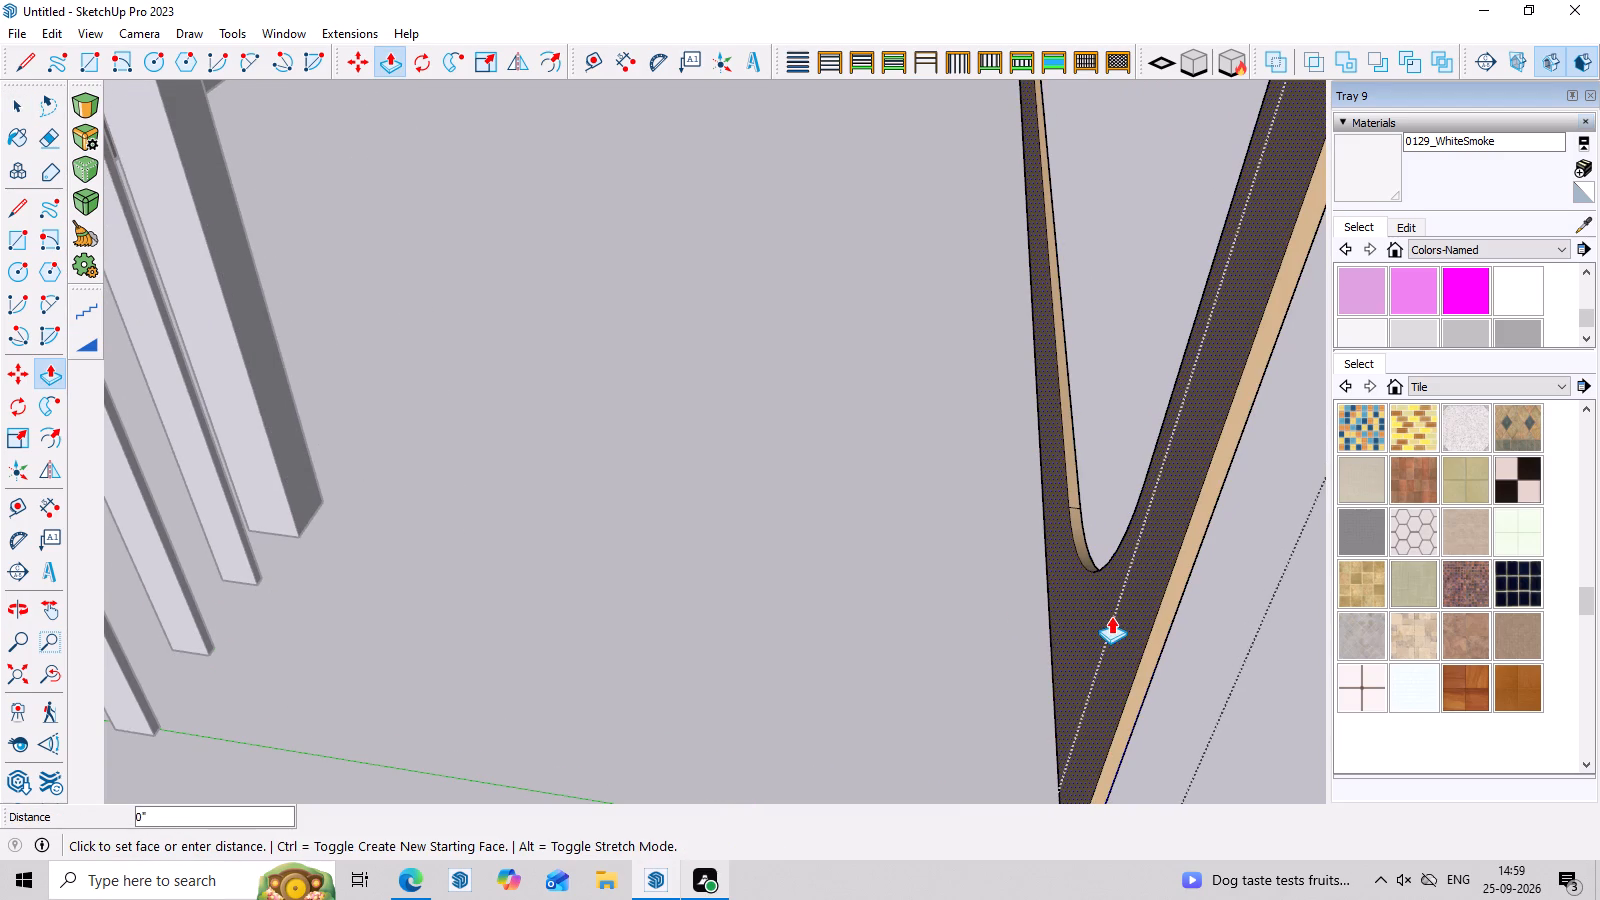
{"action": "left_click", "coordinate": [1041, 618]}
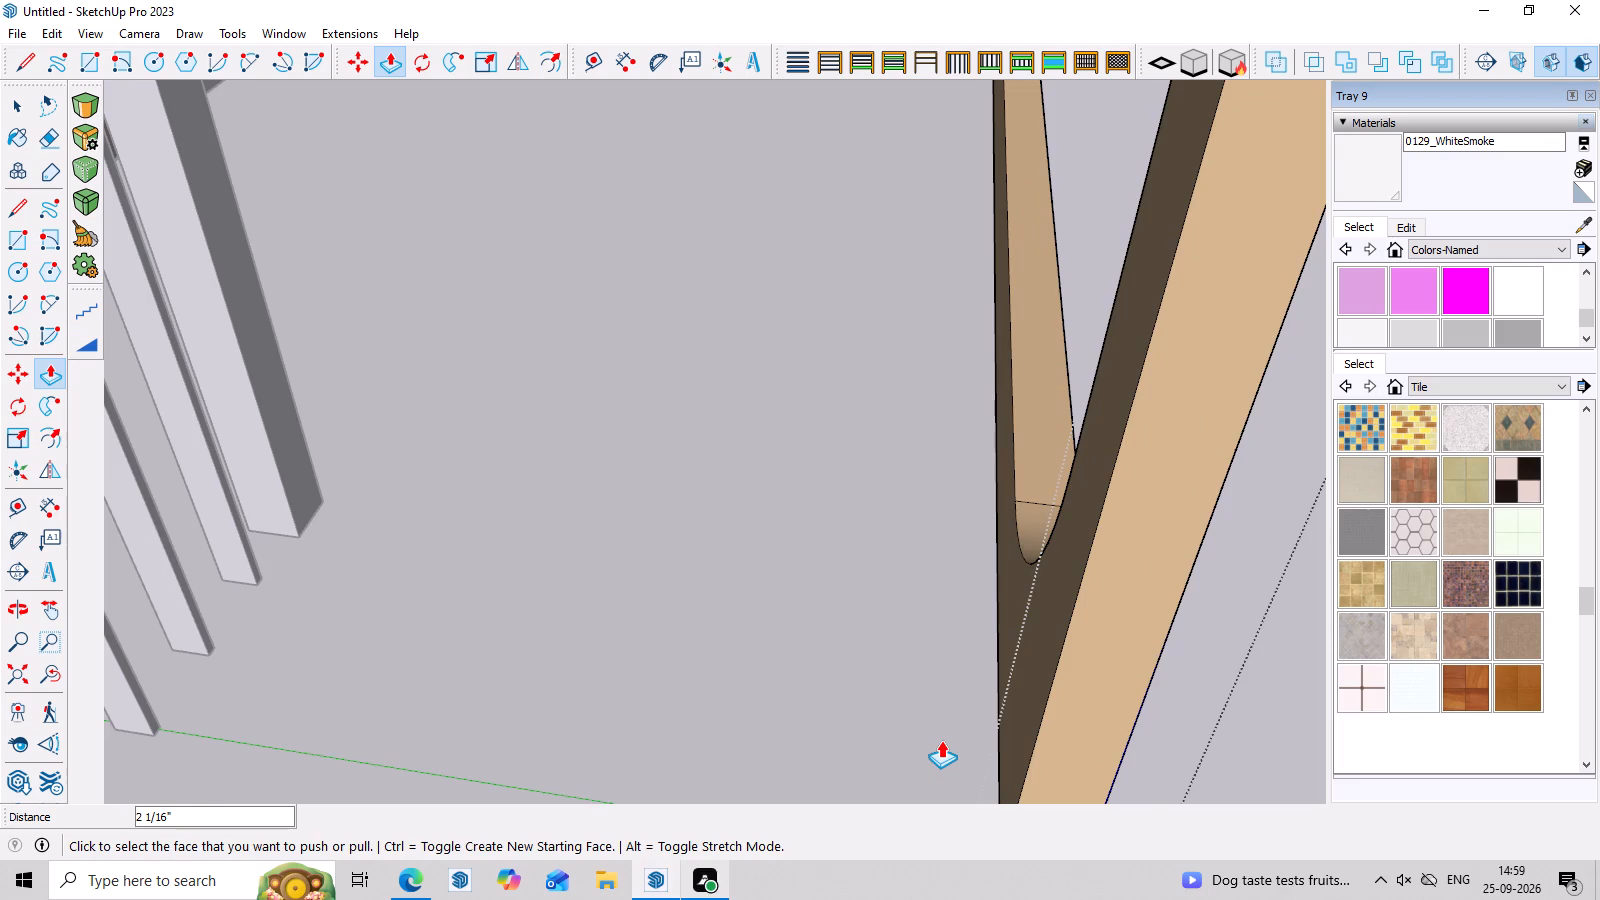
{"action": "scroll", "coordinate": [850, 737], "scroll_direction": "down", "scroll_amount": 10}
{"action": "scroll", "coordinate": [821, 896], "scroll_direction": "down", "scroll_amount": 2}
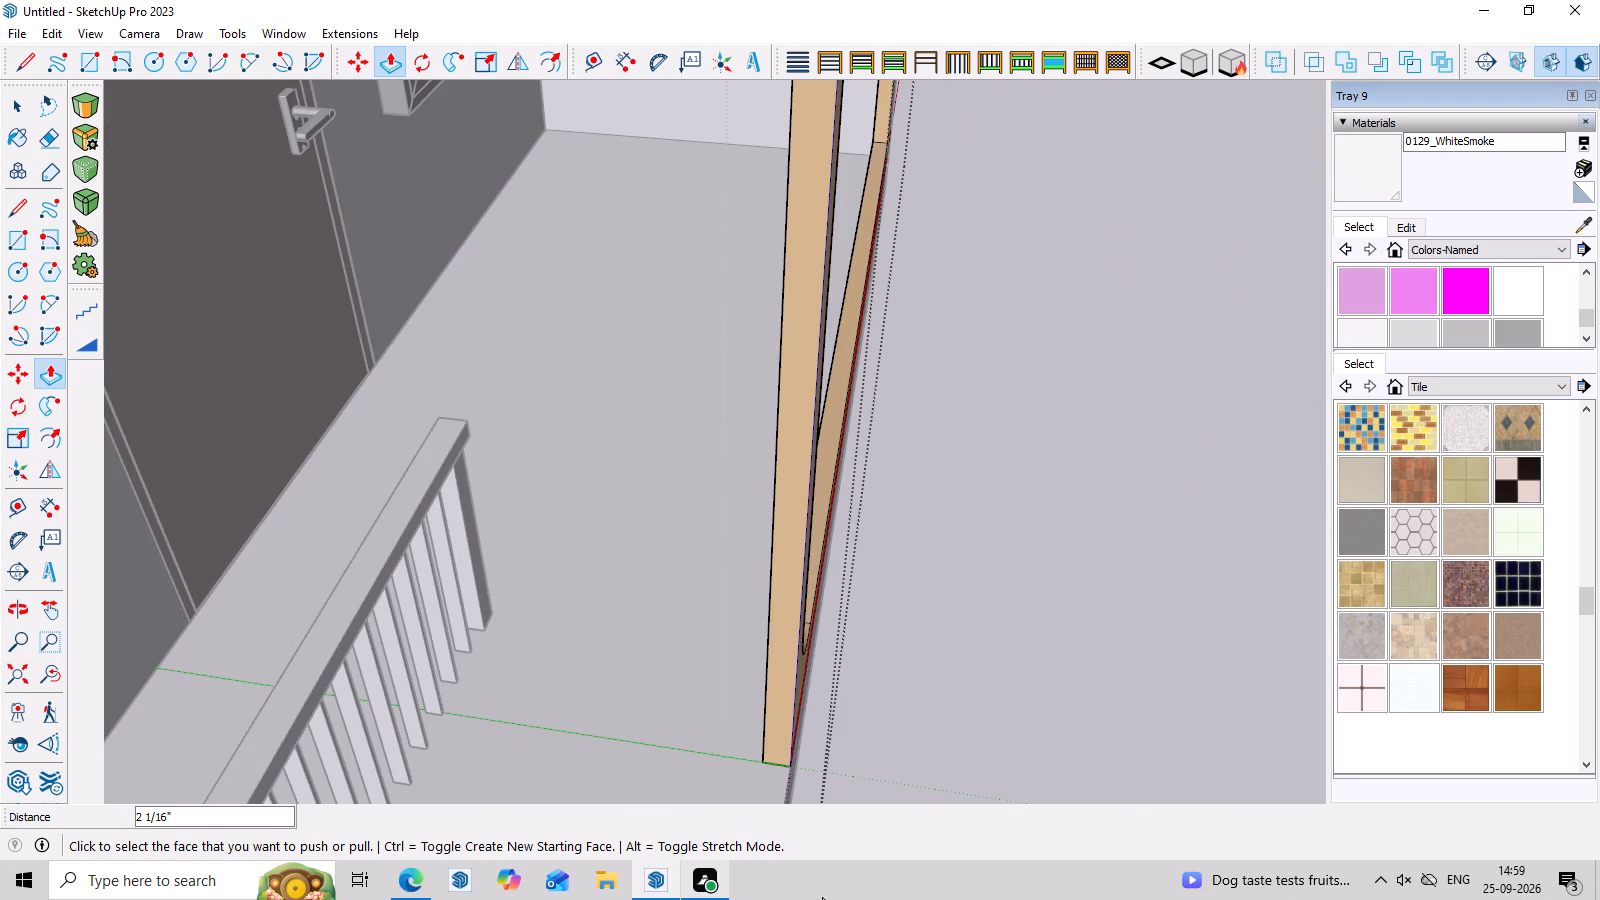
{"action": "scroll", "coordinate": [822, 897], "scroll_direction": "down", "scroll_amount": 9}
{"action": "left_click", "coordinate": [1008, 559]}
{"action": "key", "text": "space"}
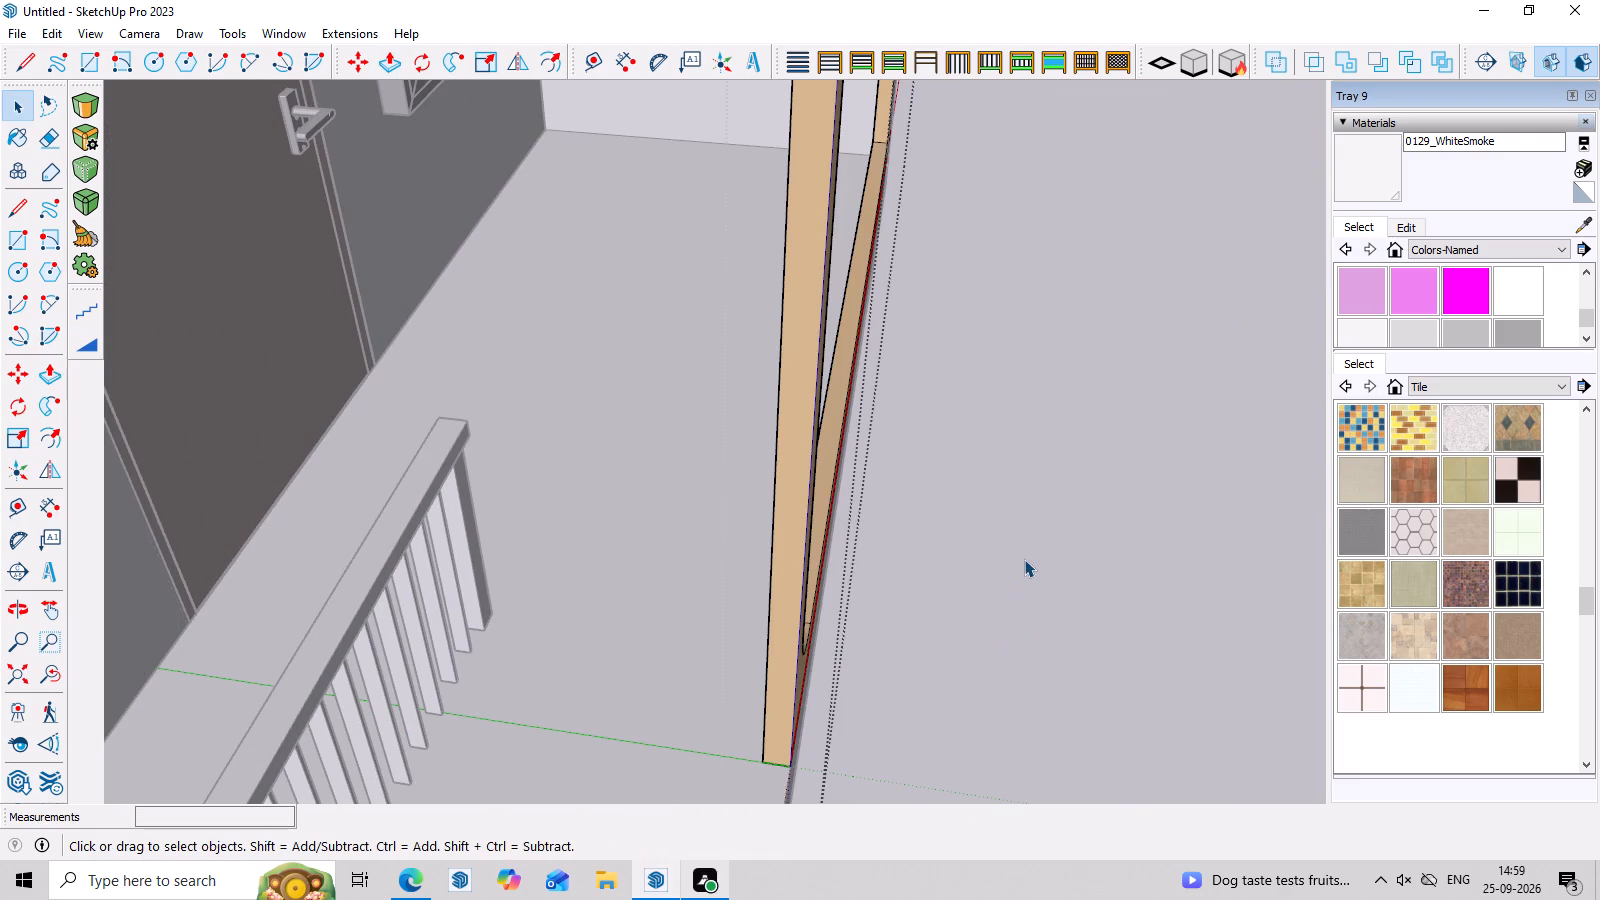
{"action": "key", "text": "space"}
{"action": "left_click", "coordinate": [1032, 564]}
Examine the rounded frame from the front, along with the railing and the column's base on the first-floor balcony.
{"action": "scroll", "coordinate": [1051, 586], "scroll_direction": "down", "scroll_amount": 8}
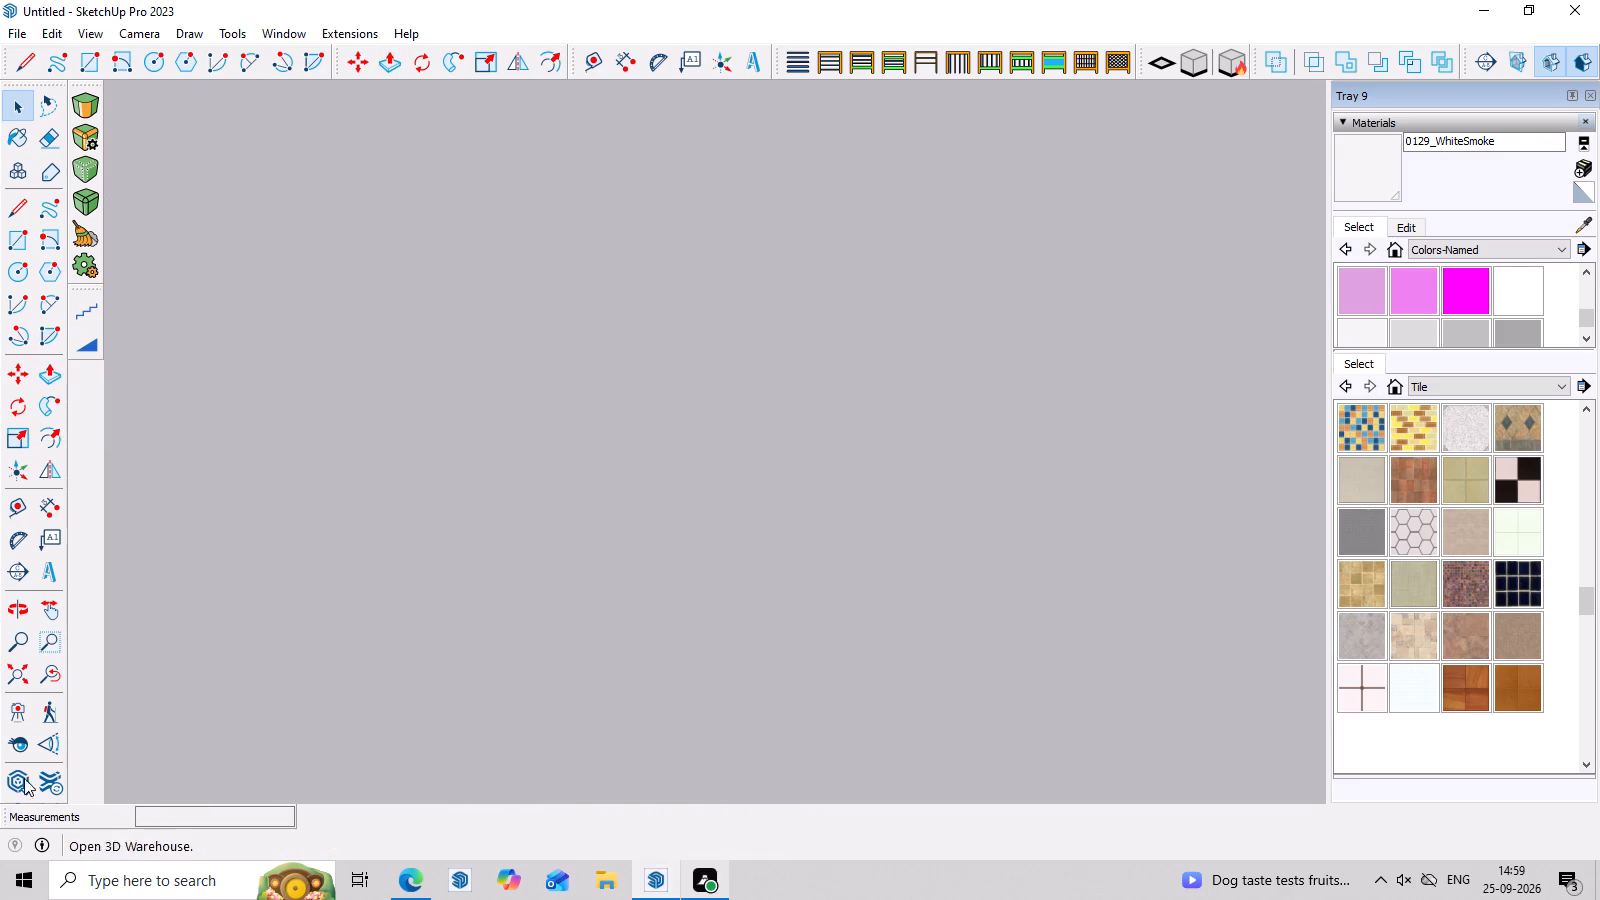
{"action": "left_click", "coordinate": [15, 669]}
{"action": "scroll", "coordinate": [197, 739], "scroll_direction": "down", "scroll_amount": 7}
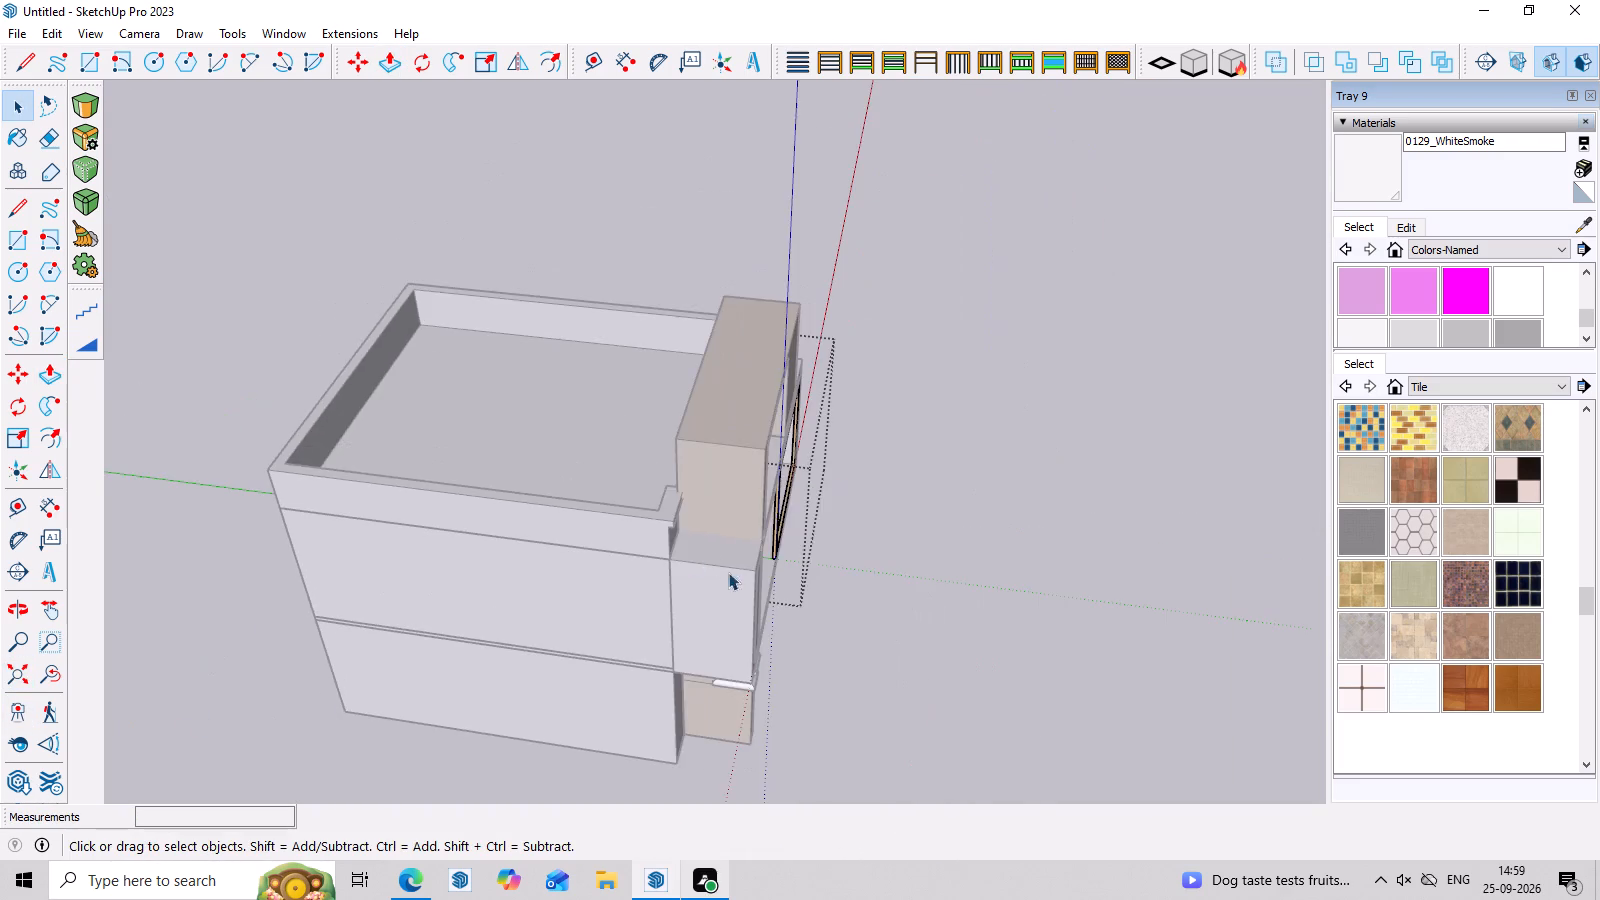
{"action": "middle_click_drag", "start_coordinate": [730, 574], "coordinate": [321, 448]}
{"action": "scroll", "coordinate": [665, 500], "scroll_direction": "up", "scroll_amount": 6}
{"action": "middle_click_drag", "start_coordinate": [689, 627], "coordinate": [682, 542]}
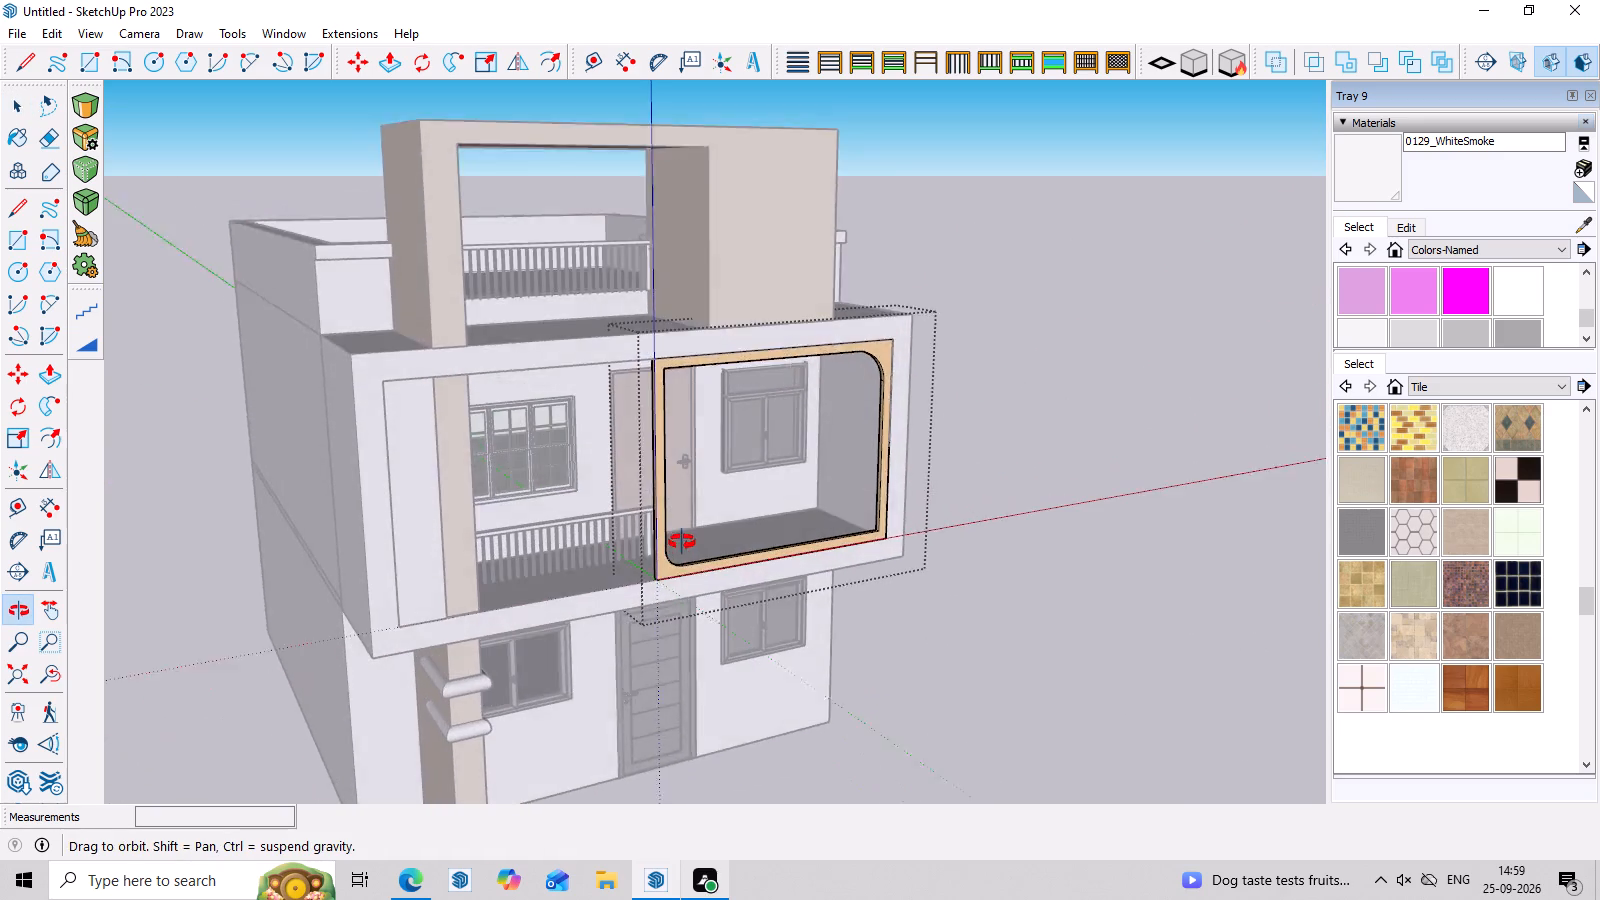
{"action": "middle_click_drag", "start_coordinate": [682, 542], "coordinate": [689, 406]}
{"action": "scroll", "coordinate": [1045, 519], "scroll_direction": "up", "scroll_amount": 3}
{"action": "middle_click_drag", "start_coordinate": [1031, 511], "coordinate": [1033, 775]}
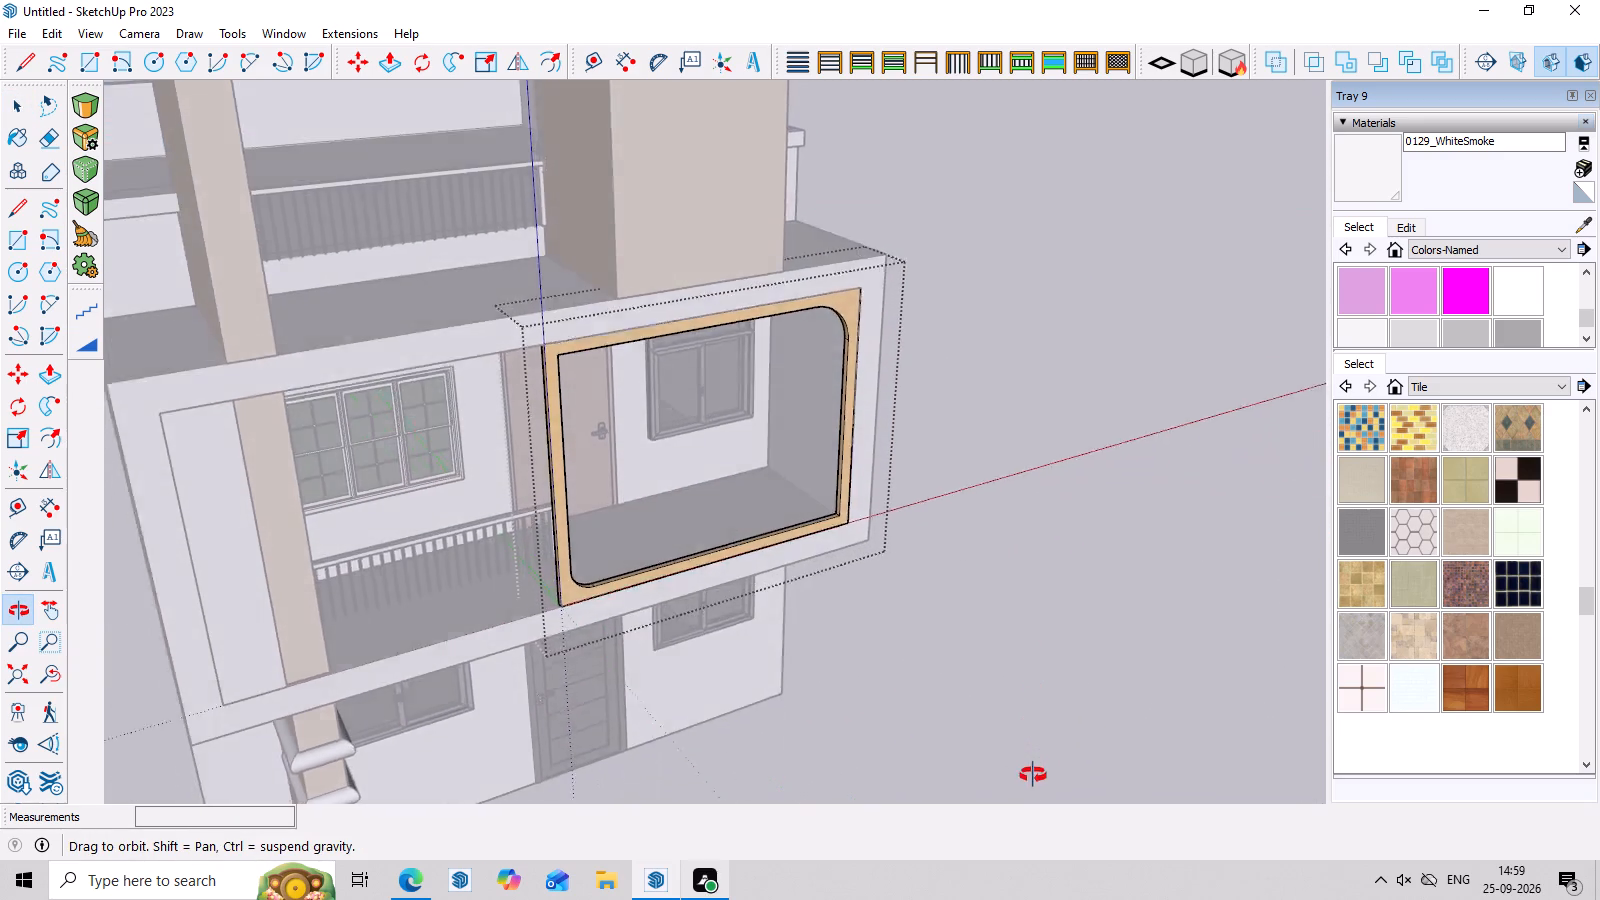
{"action": "middle_click_drag", "start_coordinate": [1033, 775], "coordinate": [750, 522]}
{"action": "scroll", "coordinate": [750, 522], "scroll_direction": "up", "scroll_amount": 1}
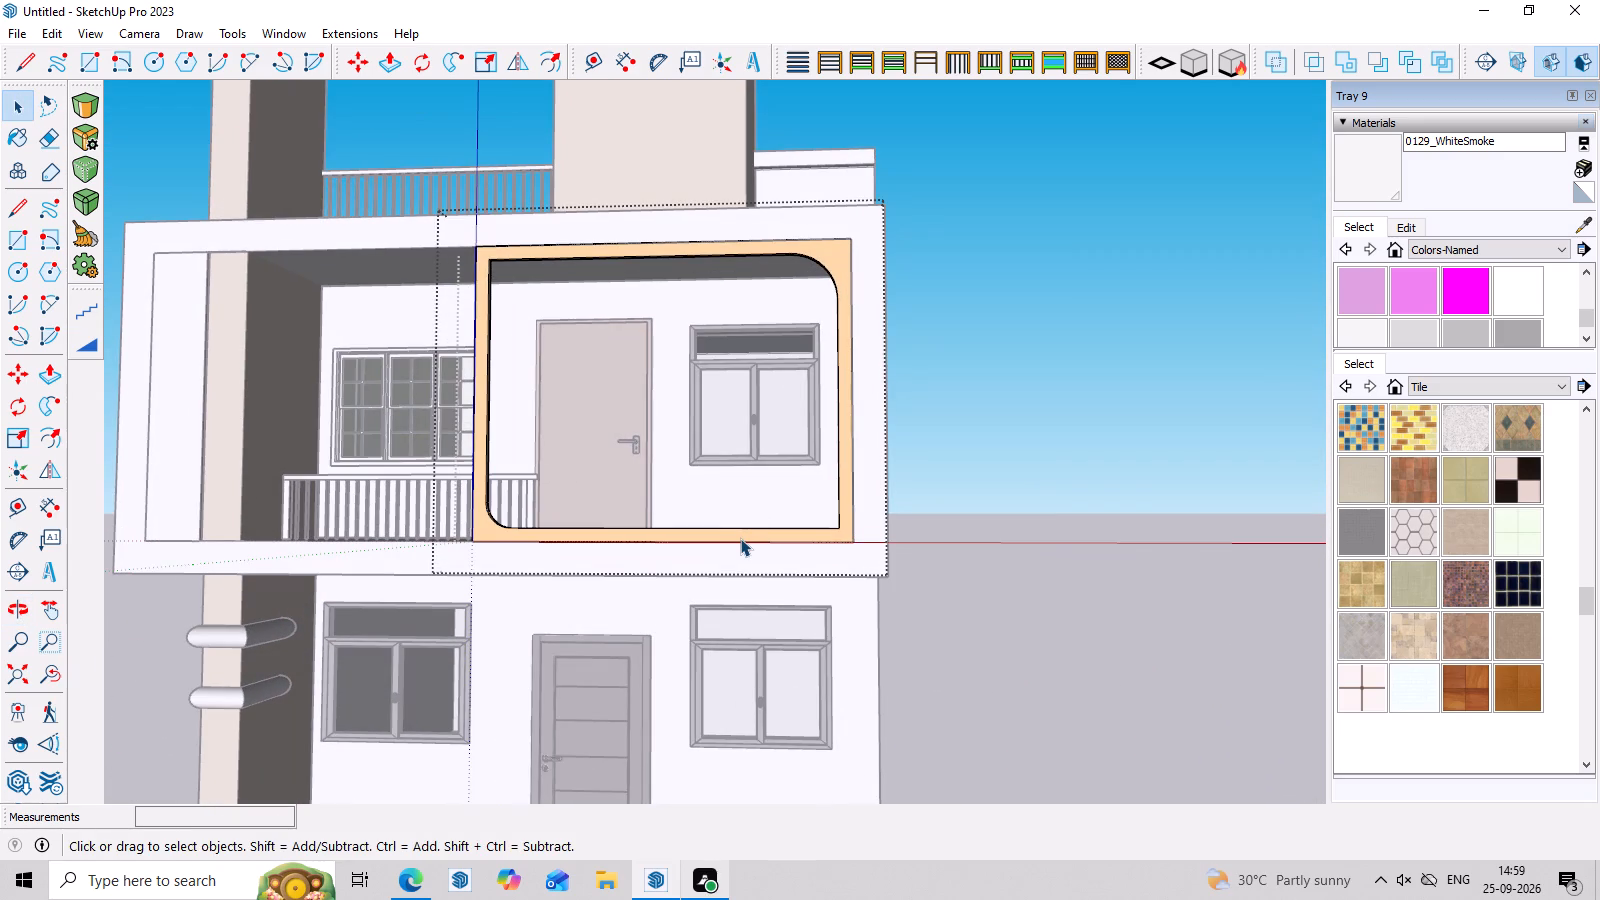
{"action": "middle_click_drag", "start_coordinate": [740, 538], "coordinate": [783, 857]}
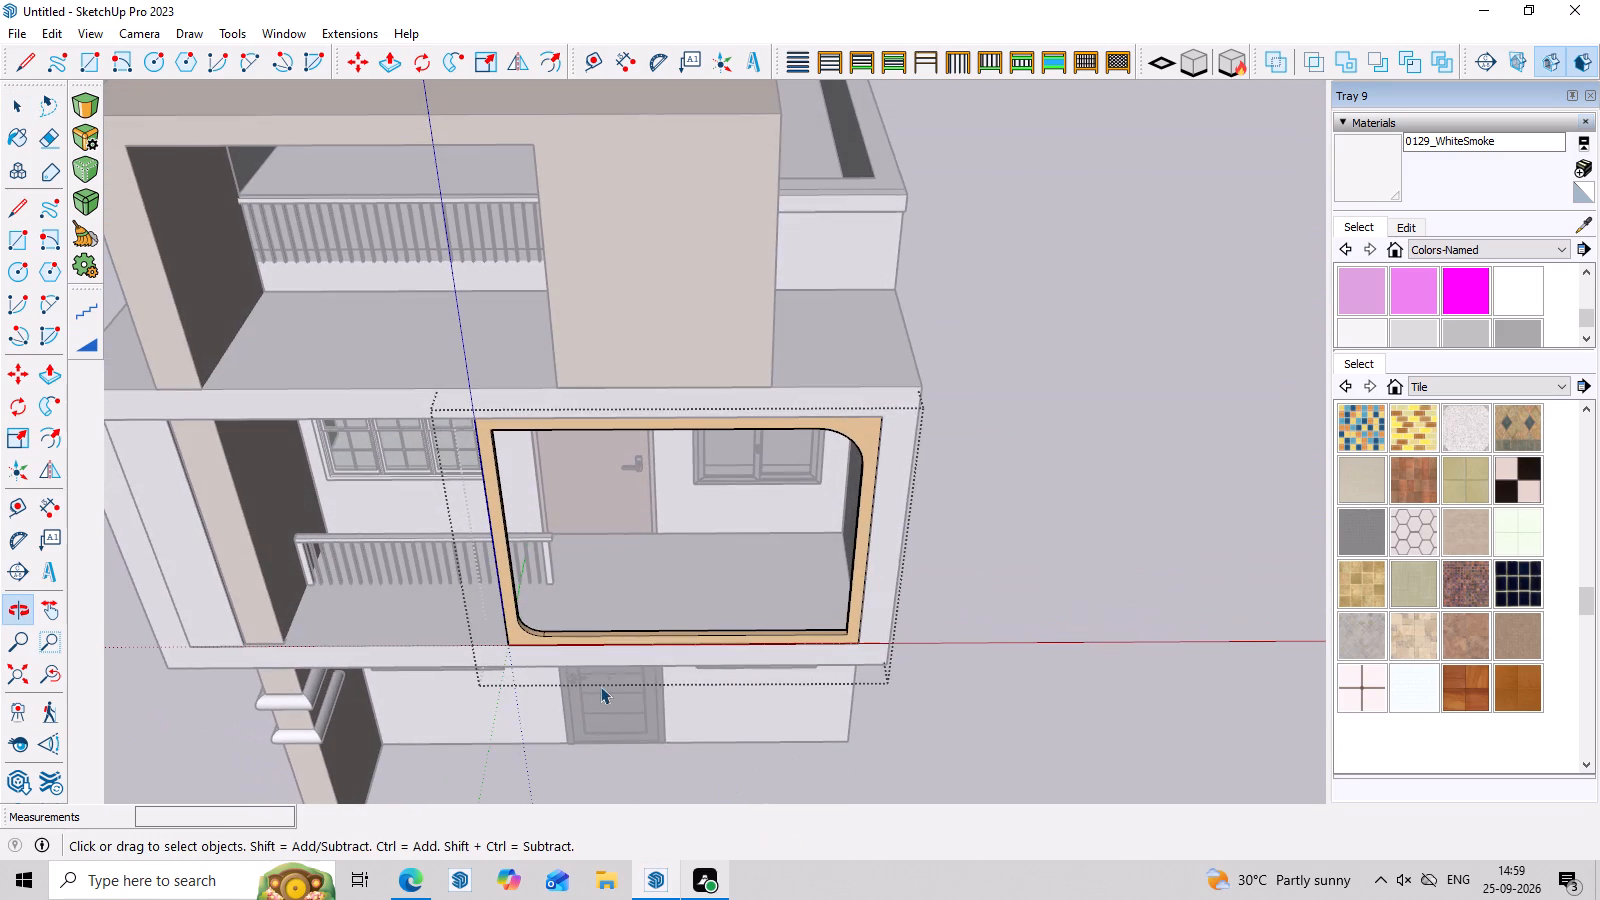
{"action": "scroll", "coordinate": [445, 582], "scroll_direction": "up", "scroll_amount": 4}
{"action": "scroll", "coordinate": [544, 651], "scroll_direction": "up", "scroll_amount": 2}
{"action": "middle_click_drag", "start_coordinate": [573, 614], "coordinate": [605, 530]}
{"action": "scroll", "coordinate": [288, 593], "scroll_direction": "up", "scroll_amount": 3}
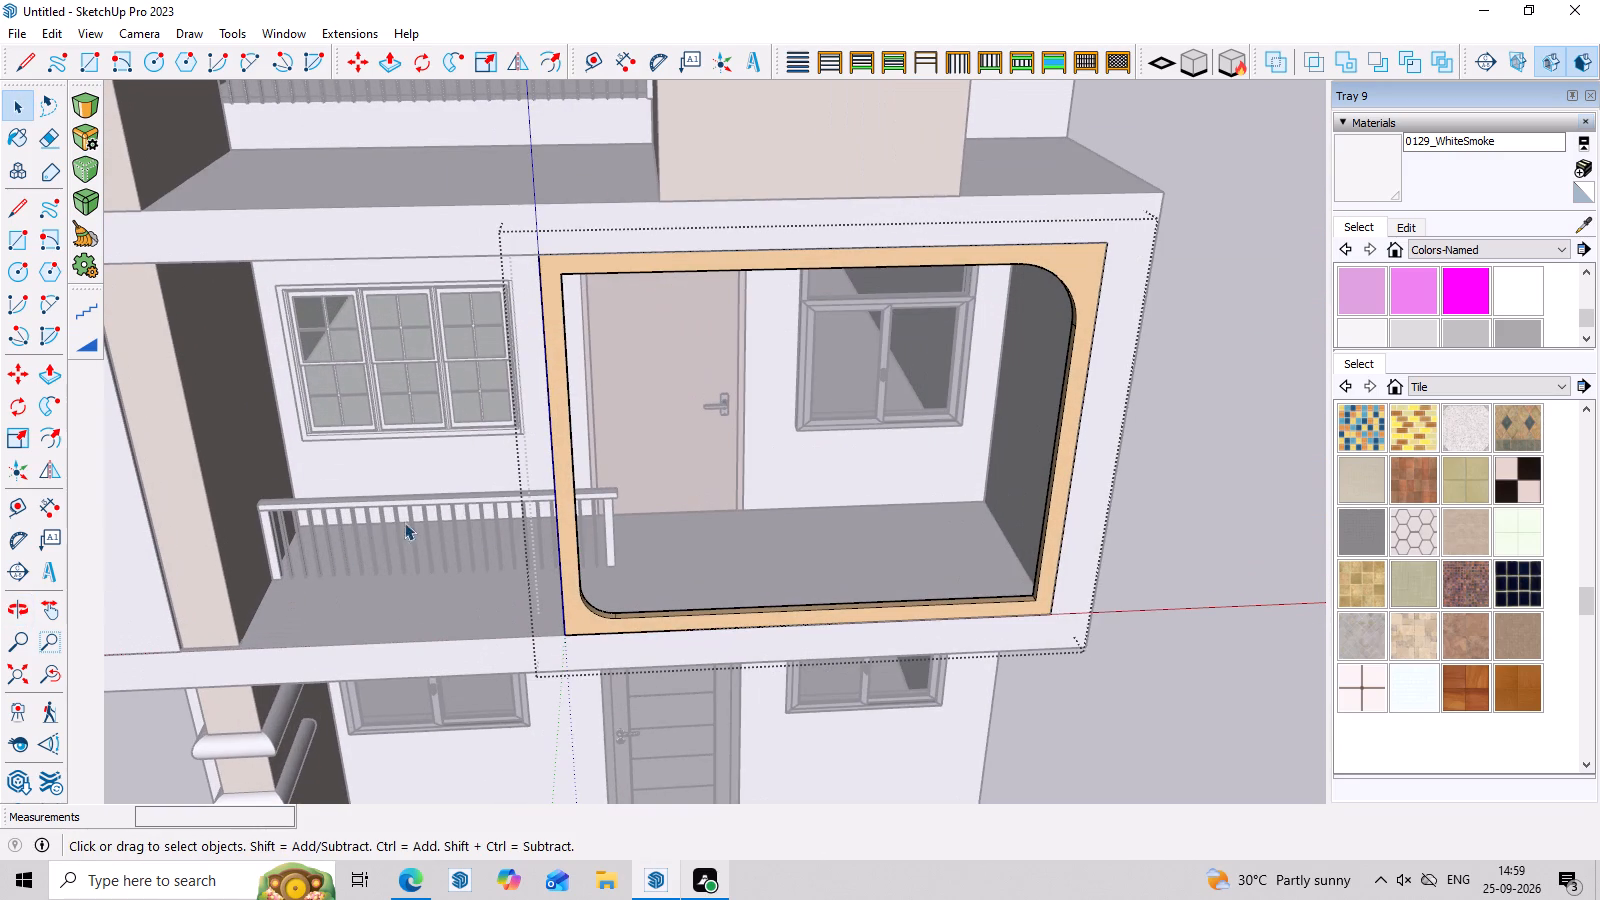
{"action": "middle_click_drag", "start_coordinate": [526, 656], "coordinate": [533, 621]}
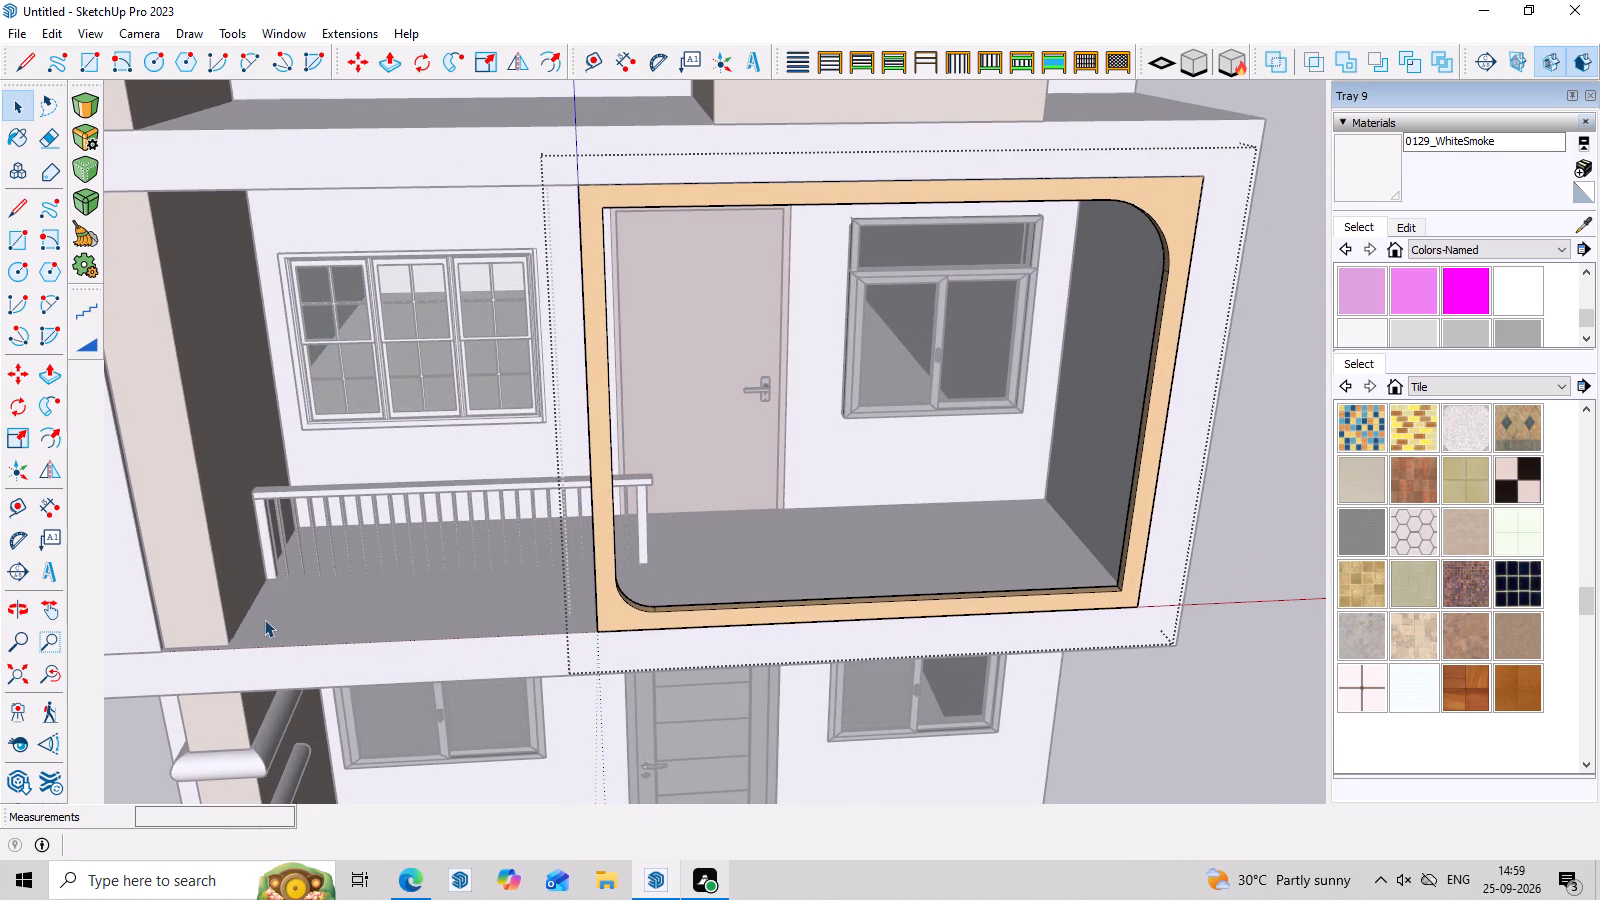
{"action": "middle_click_drag", "start_coordinate": [257, 606], "coordinate": [259, 661]}
{"action": "scroll", "coordinate": [260, 655], "scroll_direction": "up", "scroll_amount": 6}
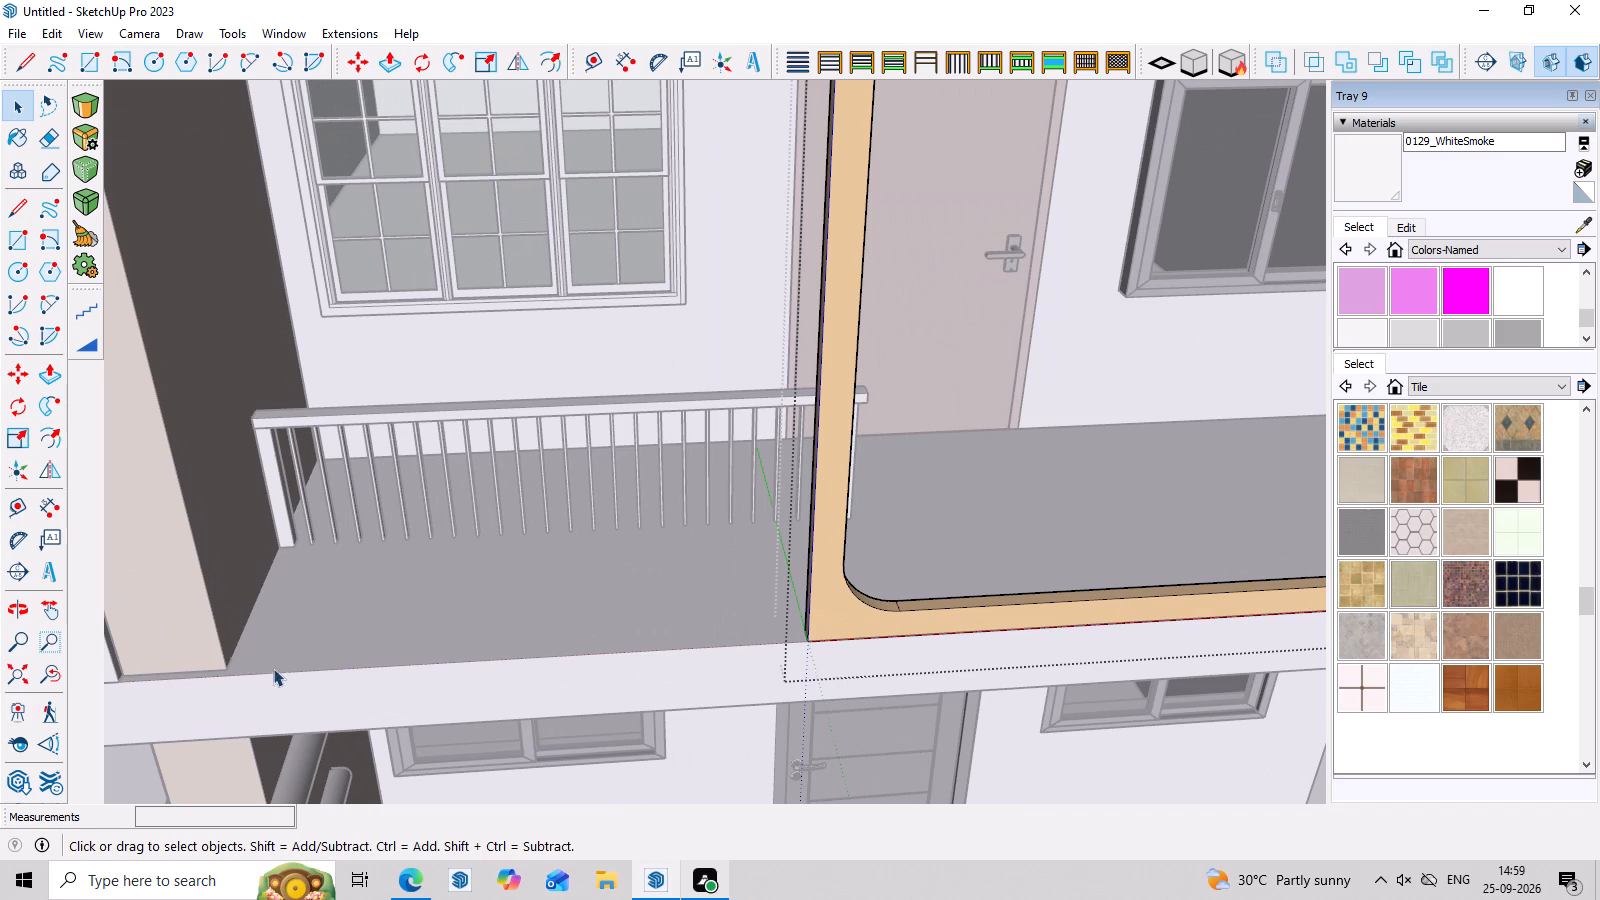
{"action": "middle_click_drag", "start_coordinate": [288, 690], "coordinate": [298, 721]}
{"action": "scroll", "coordinate": [189, 710], "scroll_direction": "up", "scroll_amount": 2}
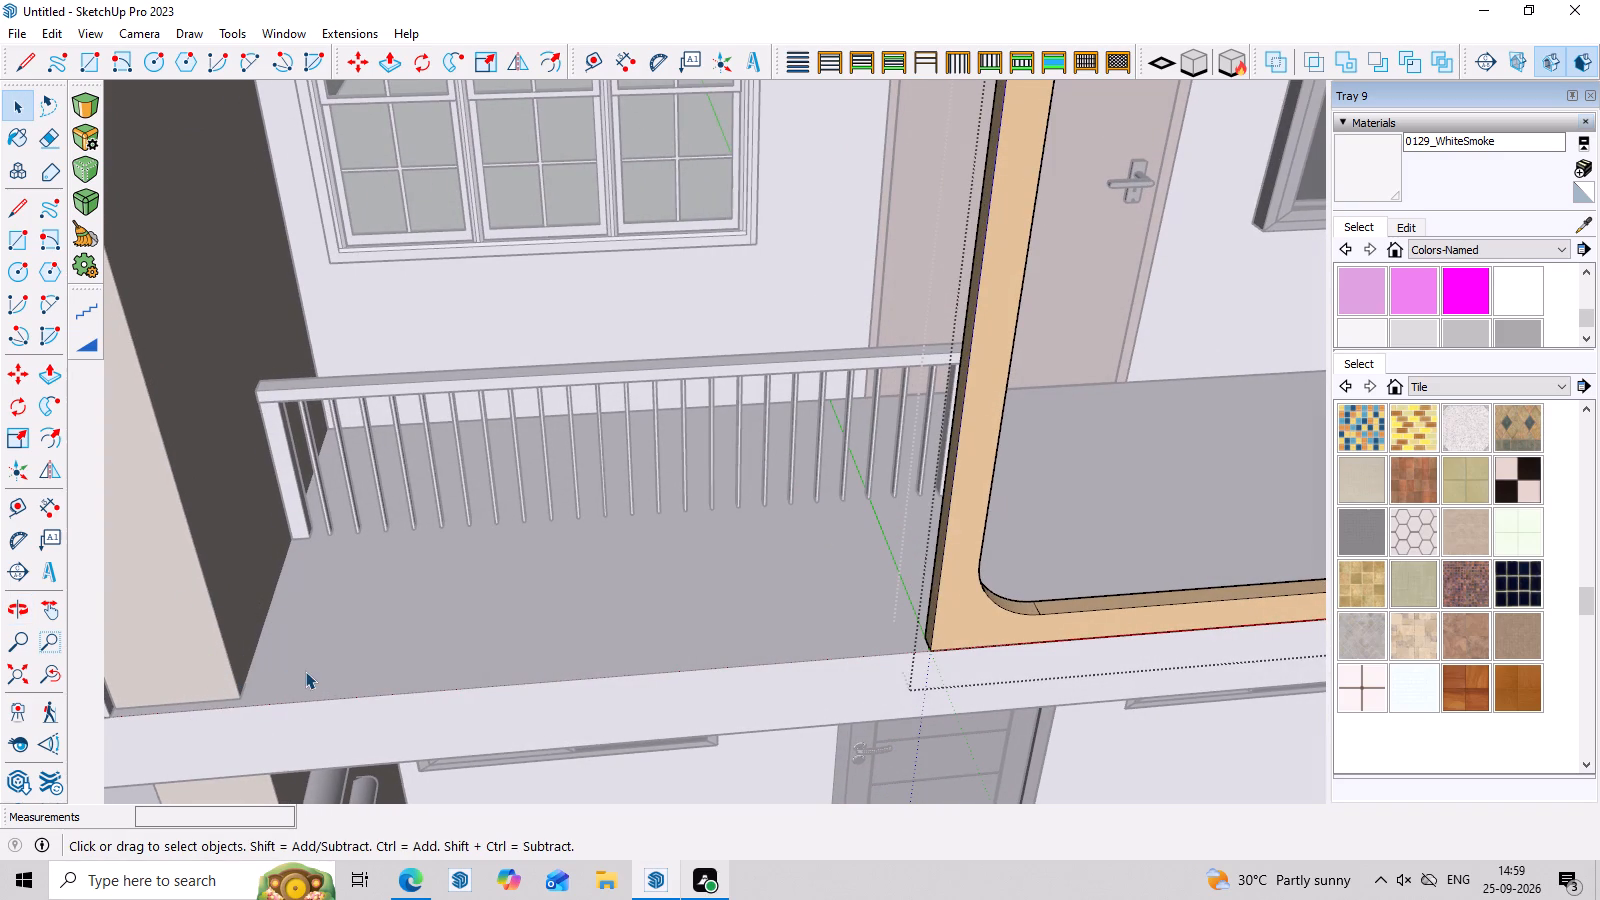
{"action": "scroll", "coordinate": [319, 696], "scroll_direction": "down", "scroll_amount": 7}
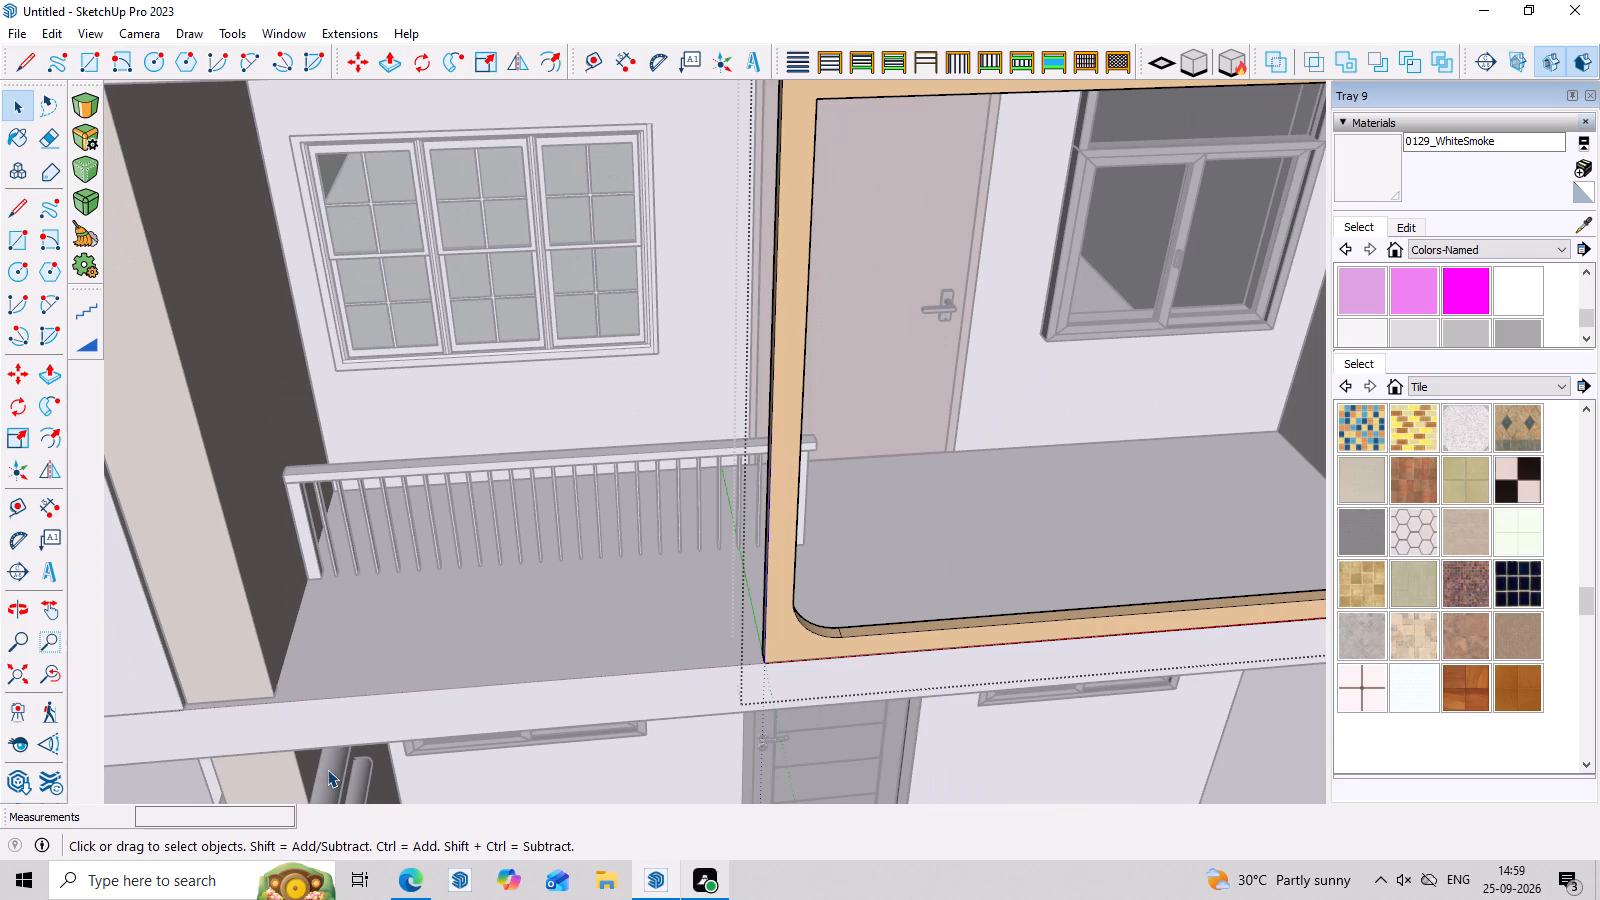
Push/pull the front face of the first-floor column section flush with the balcony slab's front edge.
{"action": "left_click", "coordinate": [177, 633]}
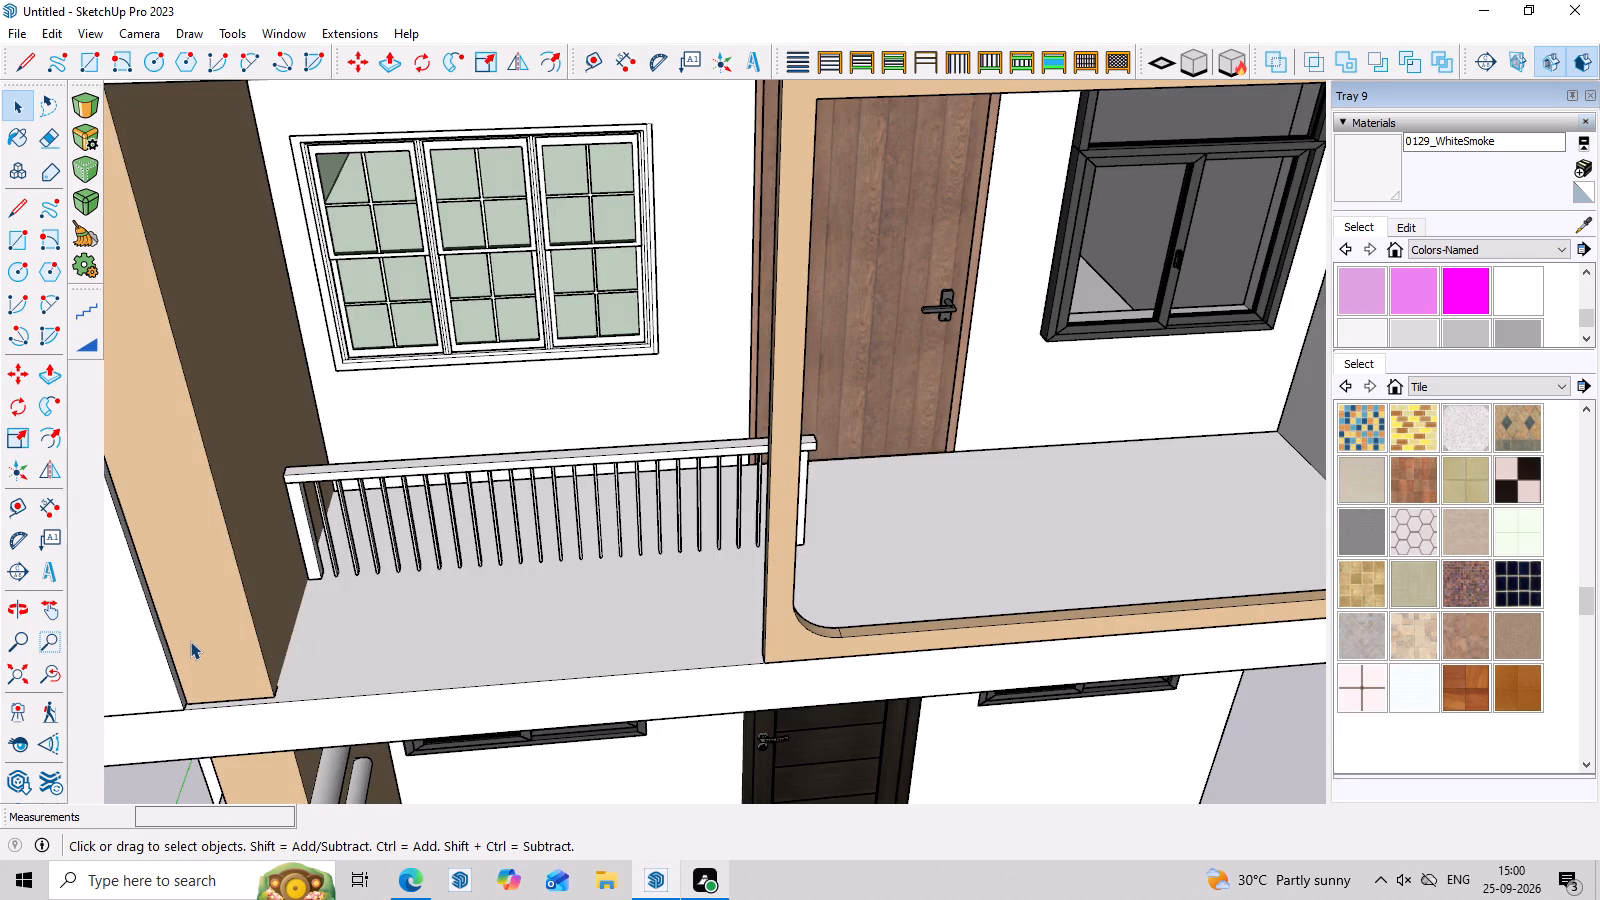
{"action": "left_click", "coordinate": [190, 641]}
{"action": "double_click", "coordinate": [194, 641]}
{"action": "scroll", "coordinate": [194, 641], "scroll_direction": "up", "scroll_amount": 3}
{"action": "left_click", "coordinate": [194, 641]}
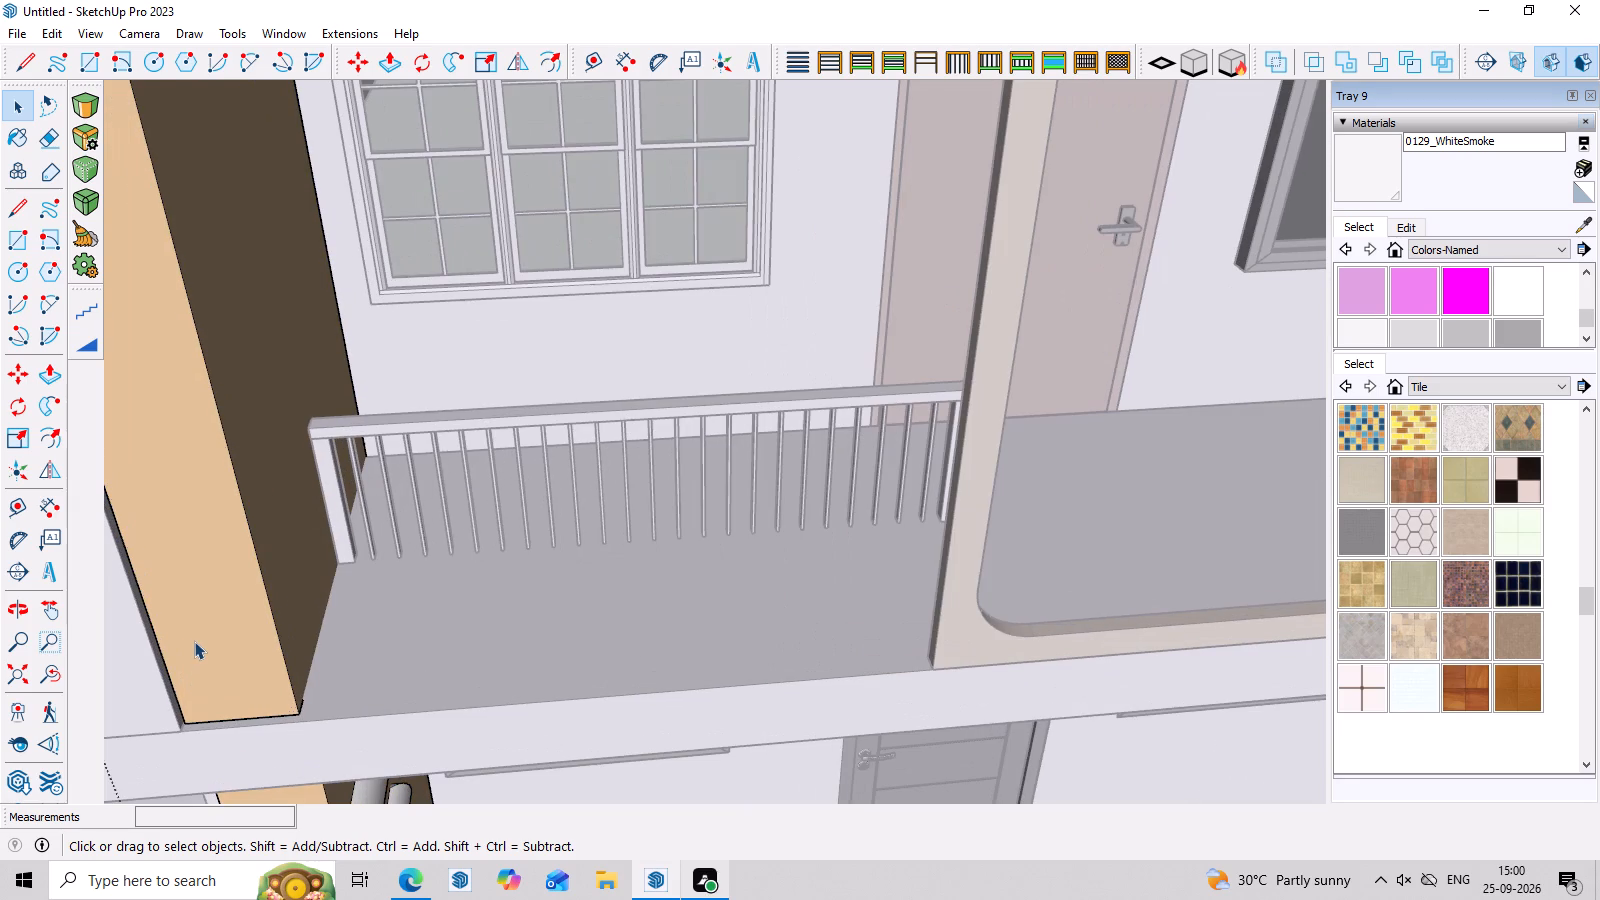
{"action": "key", "text": "p"}
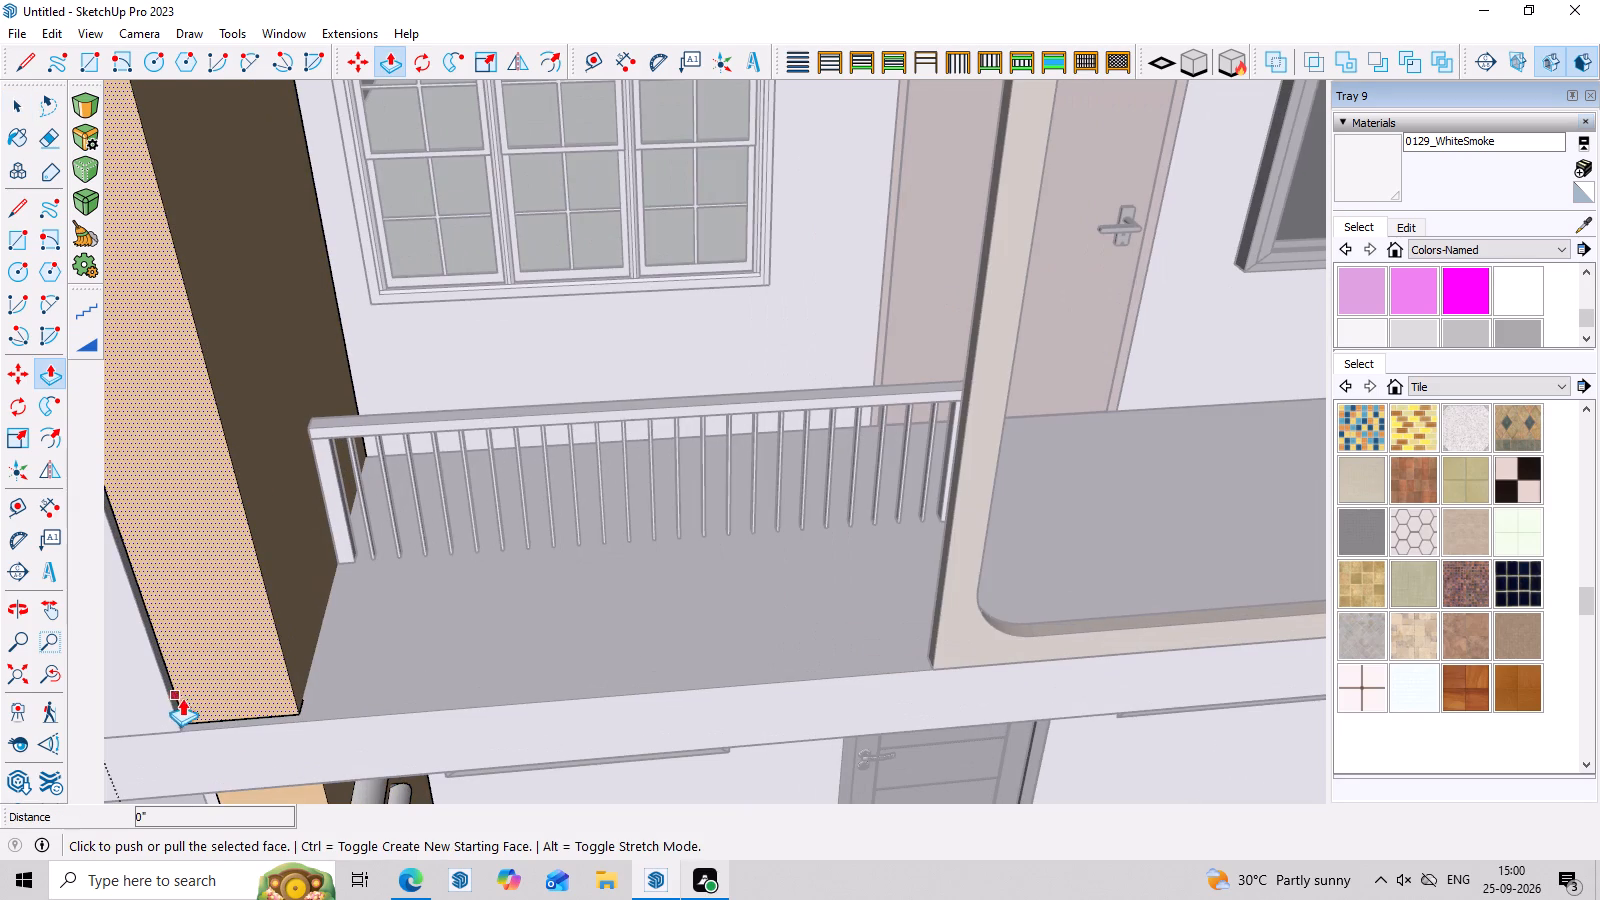
{"action": "left_click", "coordinate": [183, 701]}
{"action": "left_click", "coordinate": [183, 714]}
{"action": "middle_click_drag", "start_coordinate": [272, 715], "coordinate": [237, 612]}
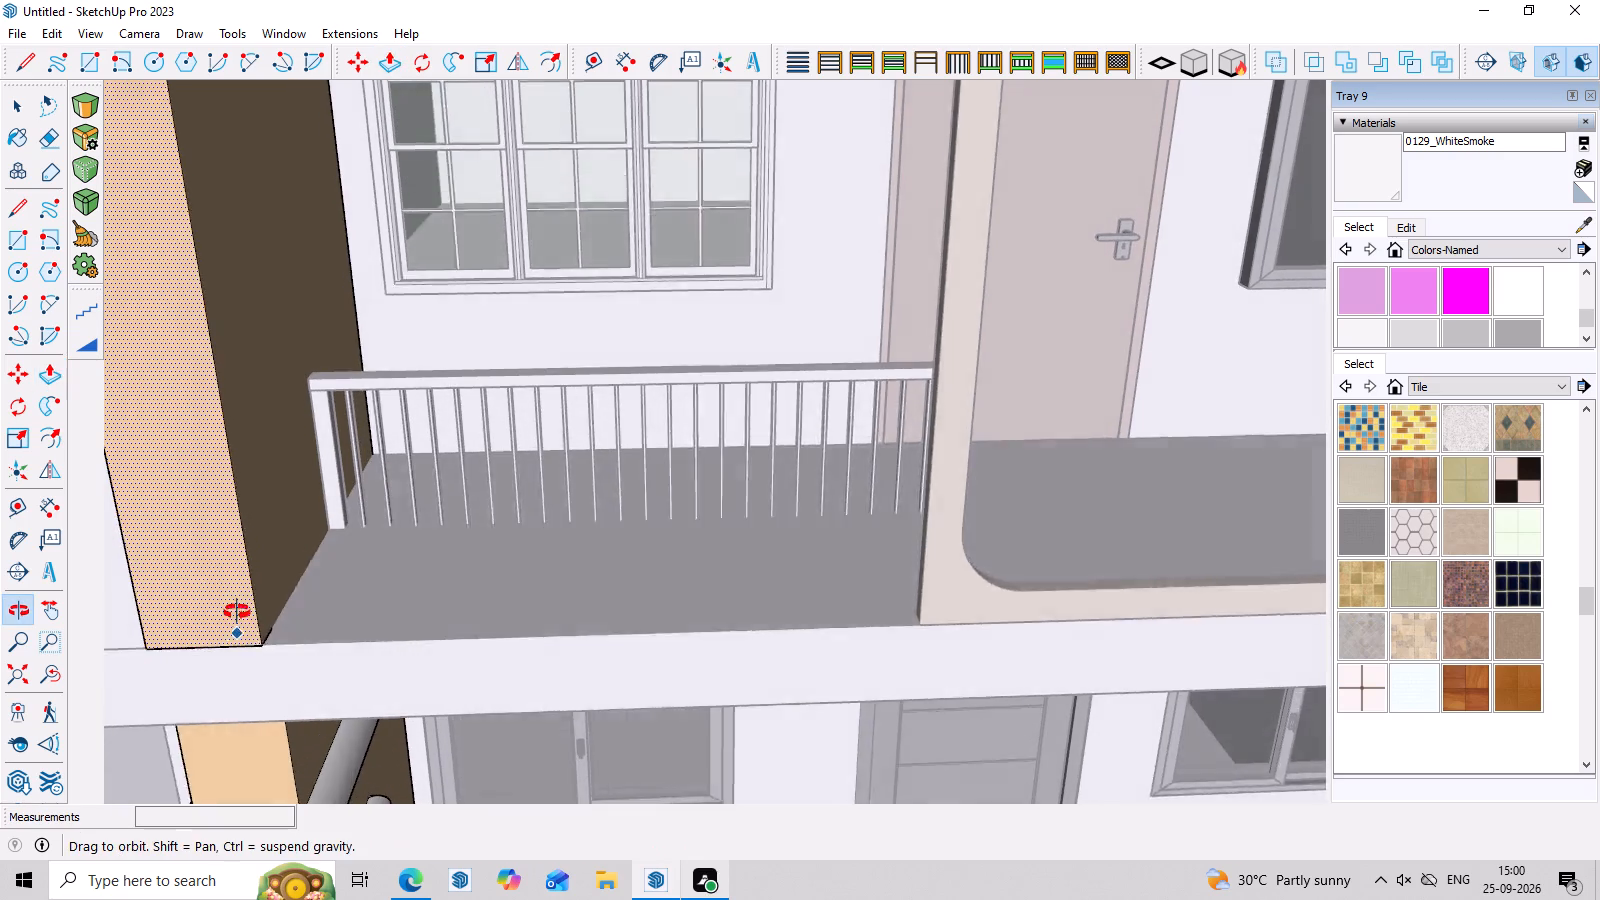
{"action": "middle_click_drag", "start_coordinate": [237, 612], "coordinate": [232, 602]}
{"action": "key", "text": "space"}
{"action": "scroll", "coordinate": [406, 585], "scroll_direction": "down", "scroll_amount": 3}
{"action": "middle_click", "coordinate": [406, 588]}
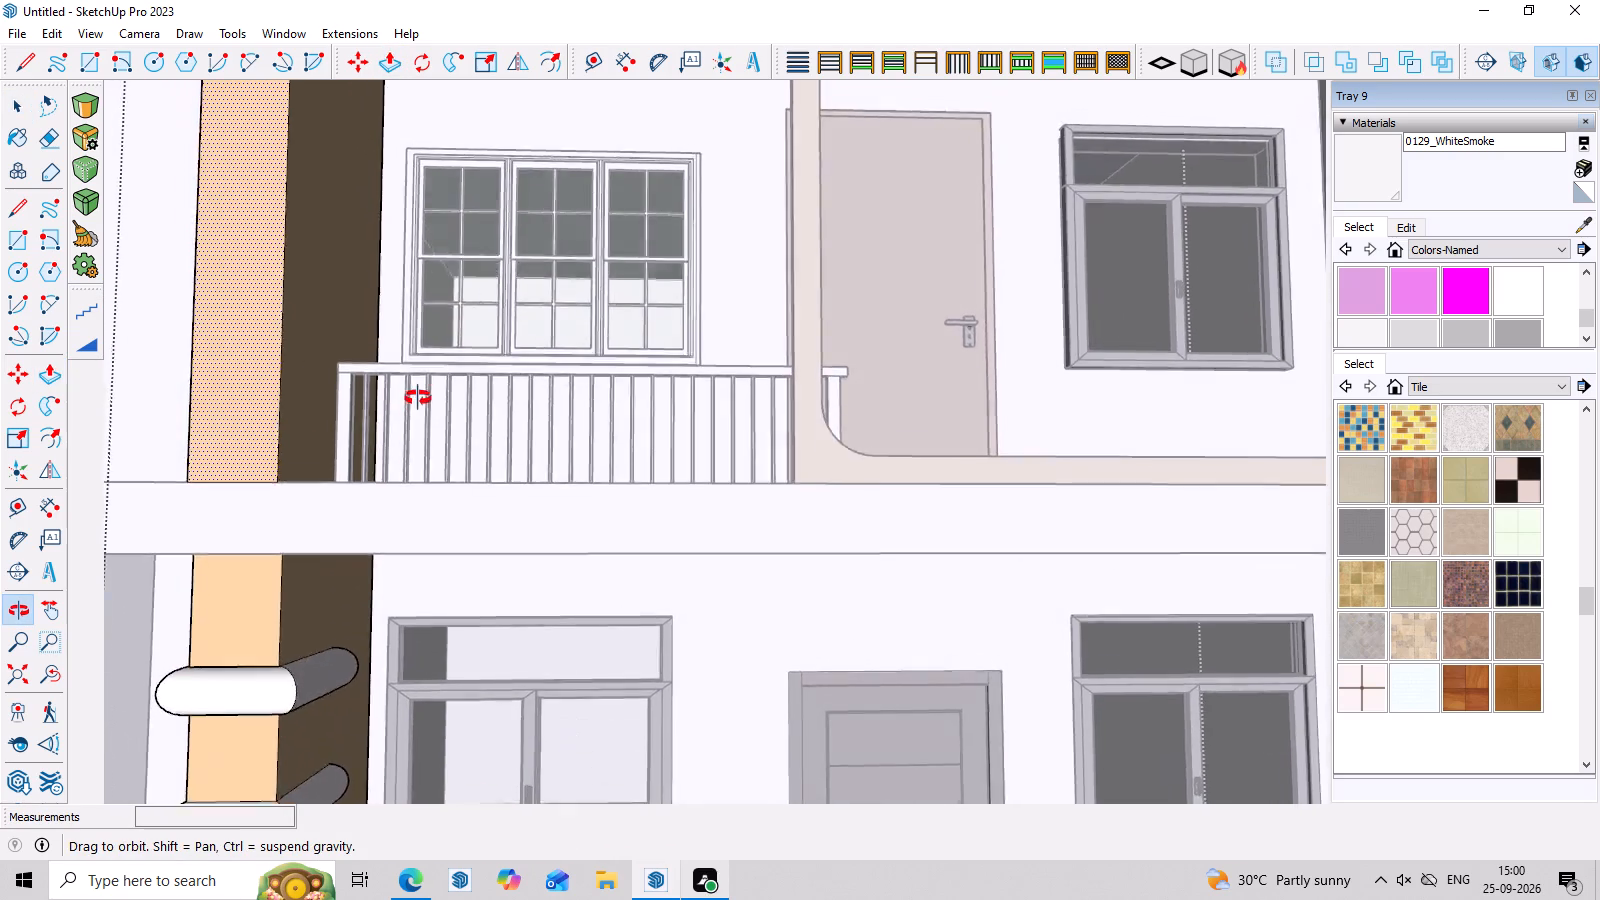
{"action": "key", "text": "space"}
{"action": "left_click", "coordinate": [549, 458]}
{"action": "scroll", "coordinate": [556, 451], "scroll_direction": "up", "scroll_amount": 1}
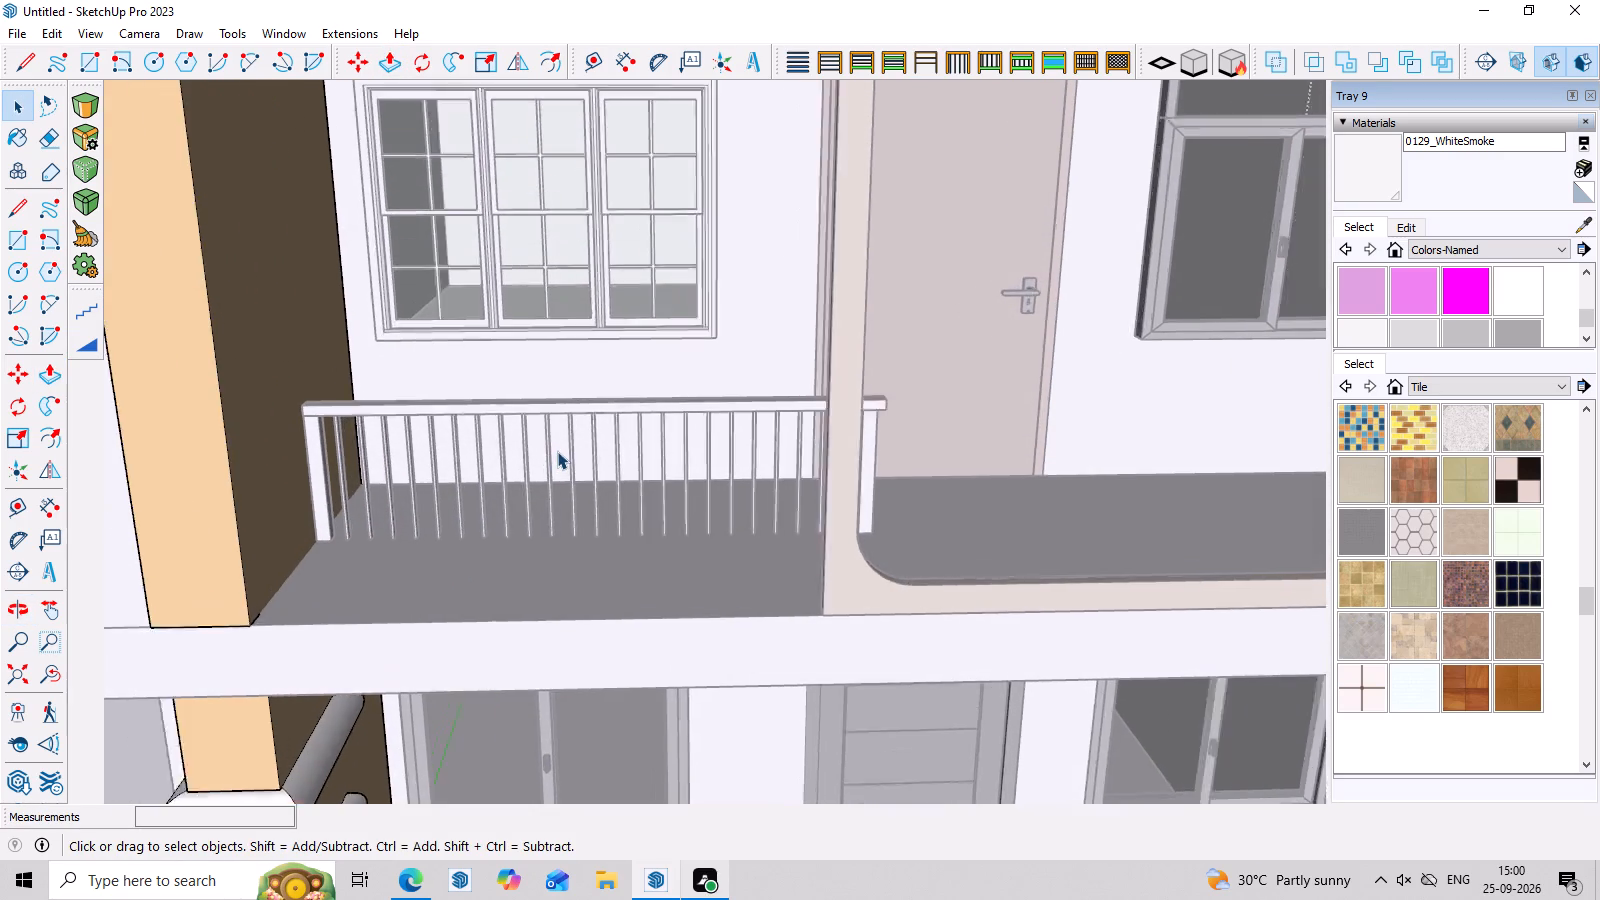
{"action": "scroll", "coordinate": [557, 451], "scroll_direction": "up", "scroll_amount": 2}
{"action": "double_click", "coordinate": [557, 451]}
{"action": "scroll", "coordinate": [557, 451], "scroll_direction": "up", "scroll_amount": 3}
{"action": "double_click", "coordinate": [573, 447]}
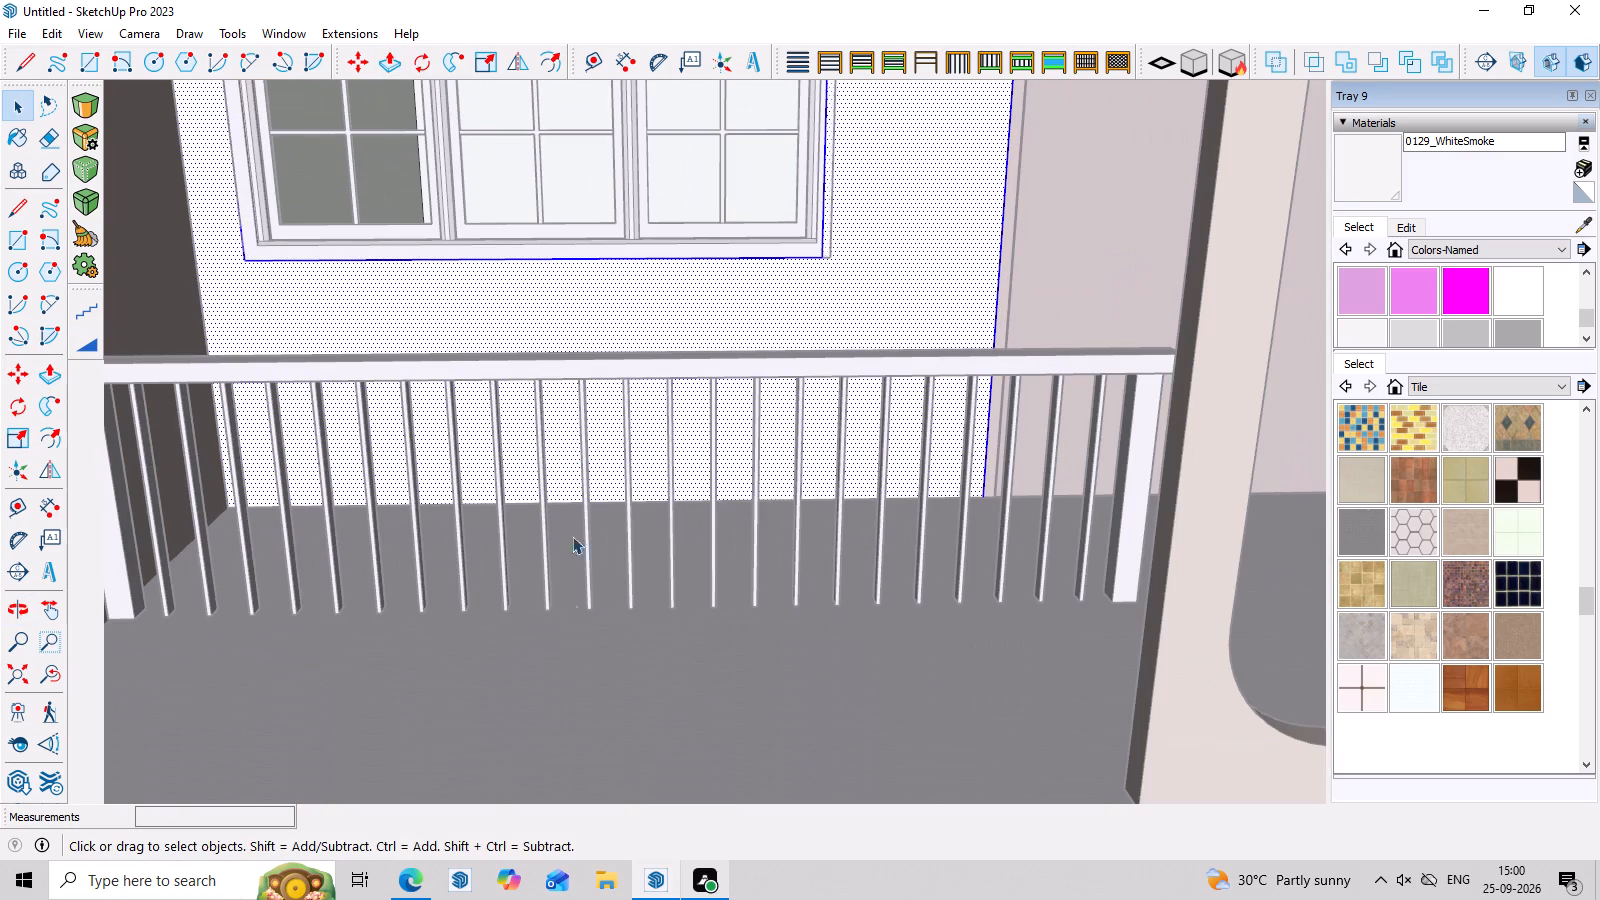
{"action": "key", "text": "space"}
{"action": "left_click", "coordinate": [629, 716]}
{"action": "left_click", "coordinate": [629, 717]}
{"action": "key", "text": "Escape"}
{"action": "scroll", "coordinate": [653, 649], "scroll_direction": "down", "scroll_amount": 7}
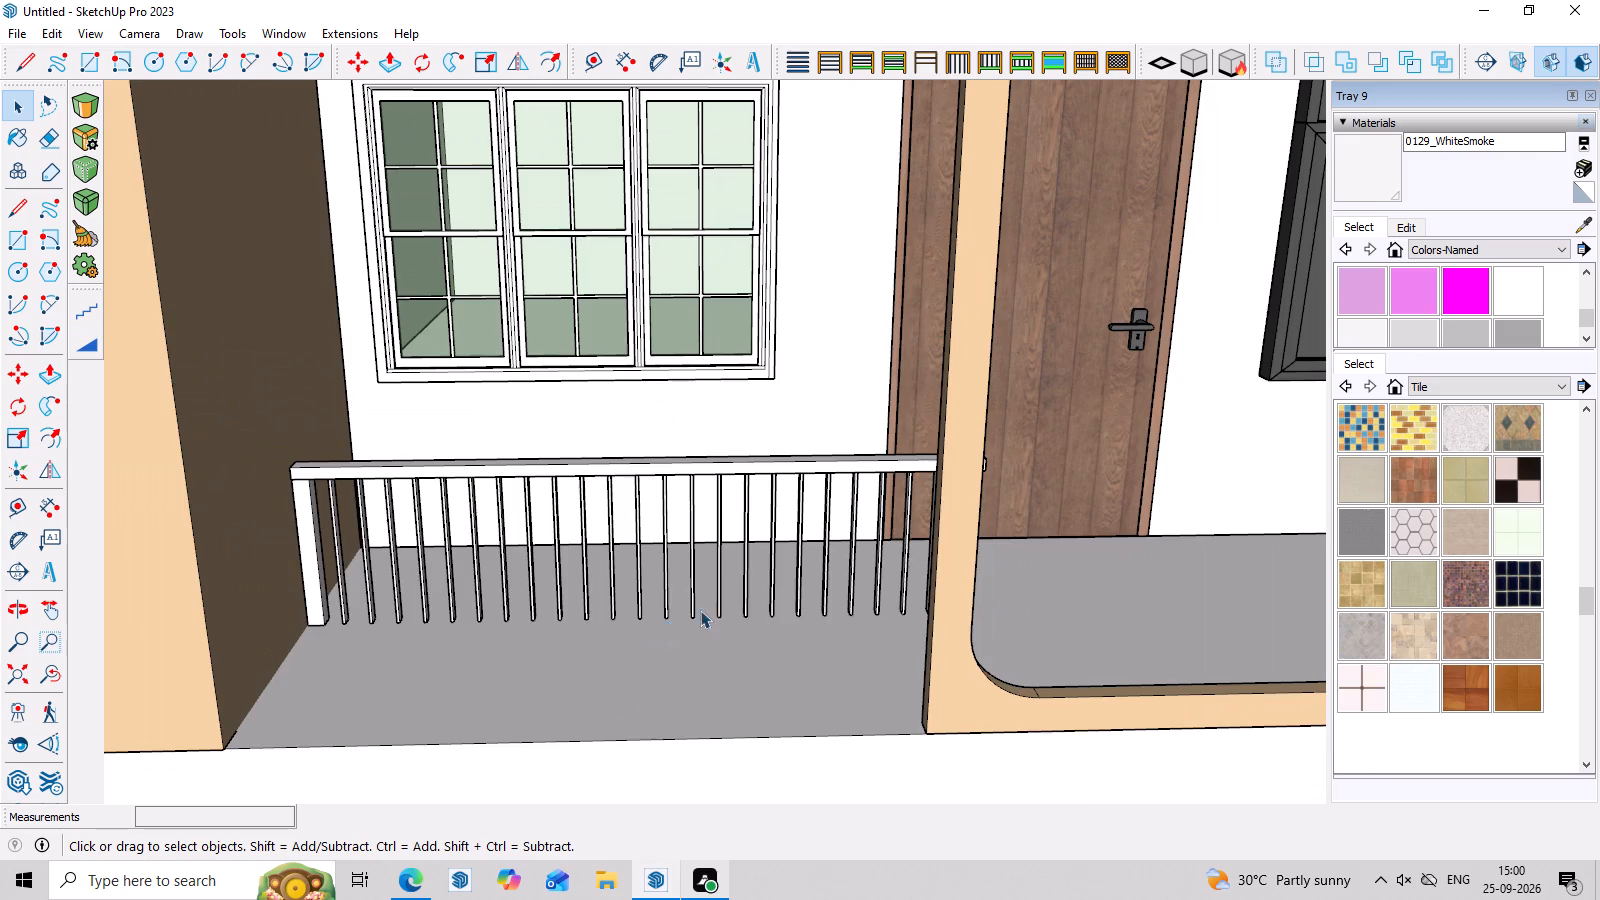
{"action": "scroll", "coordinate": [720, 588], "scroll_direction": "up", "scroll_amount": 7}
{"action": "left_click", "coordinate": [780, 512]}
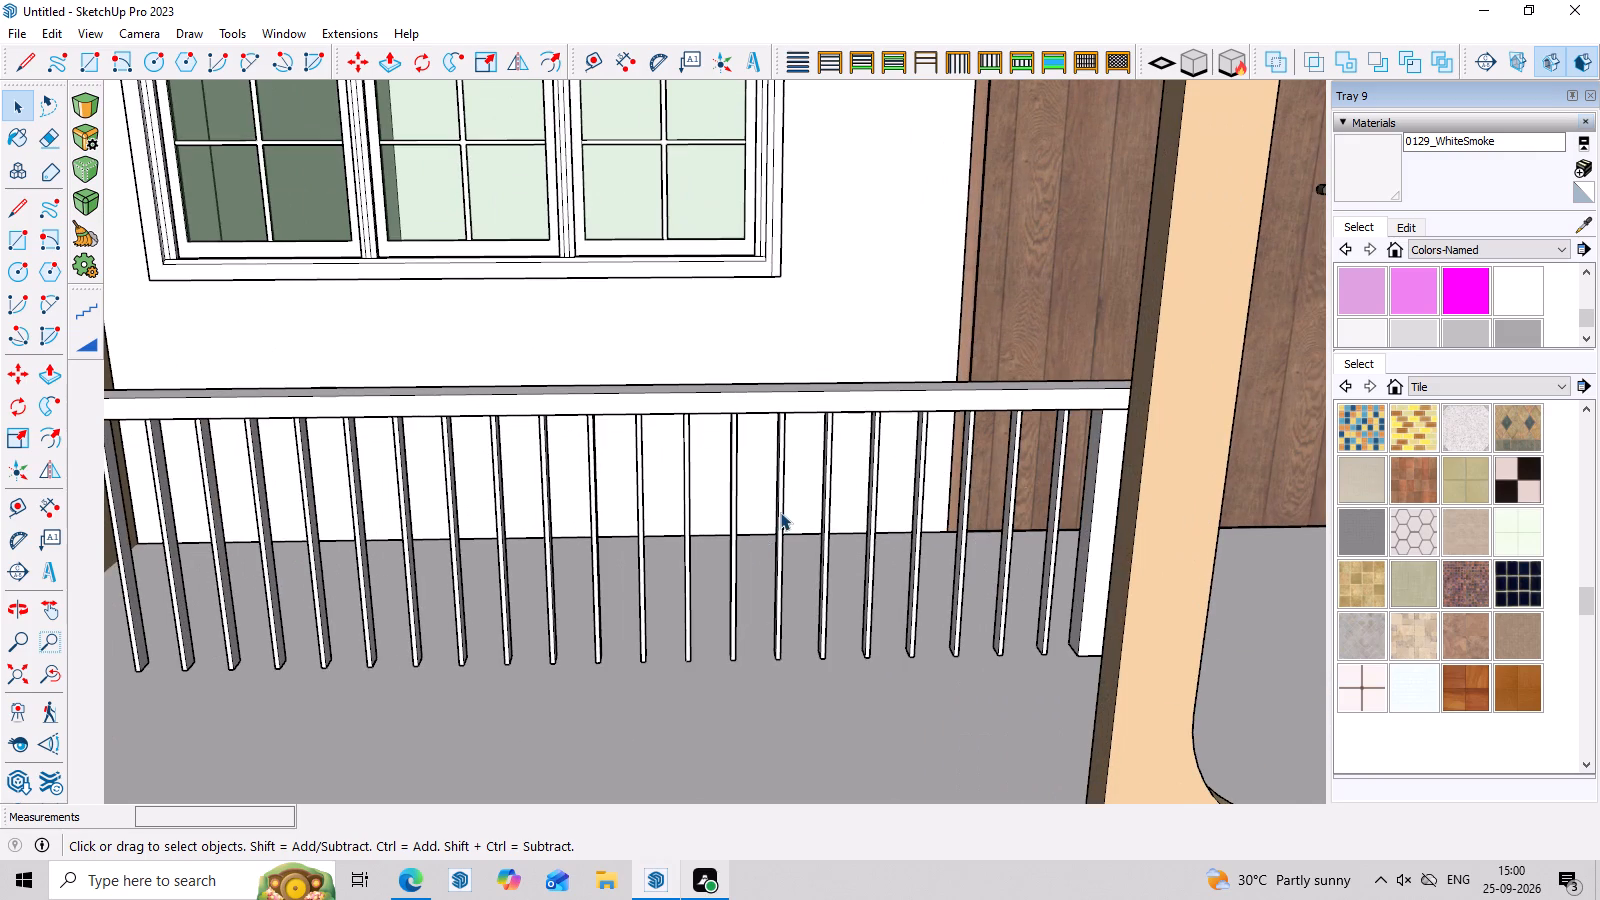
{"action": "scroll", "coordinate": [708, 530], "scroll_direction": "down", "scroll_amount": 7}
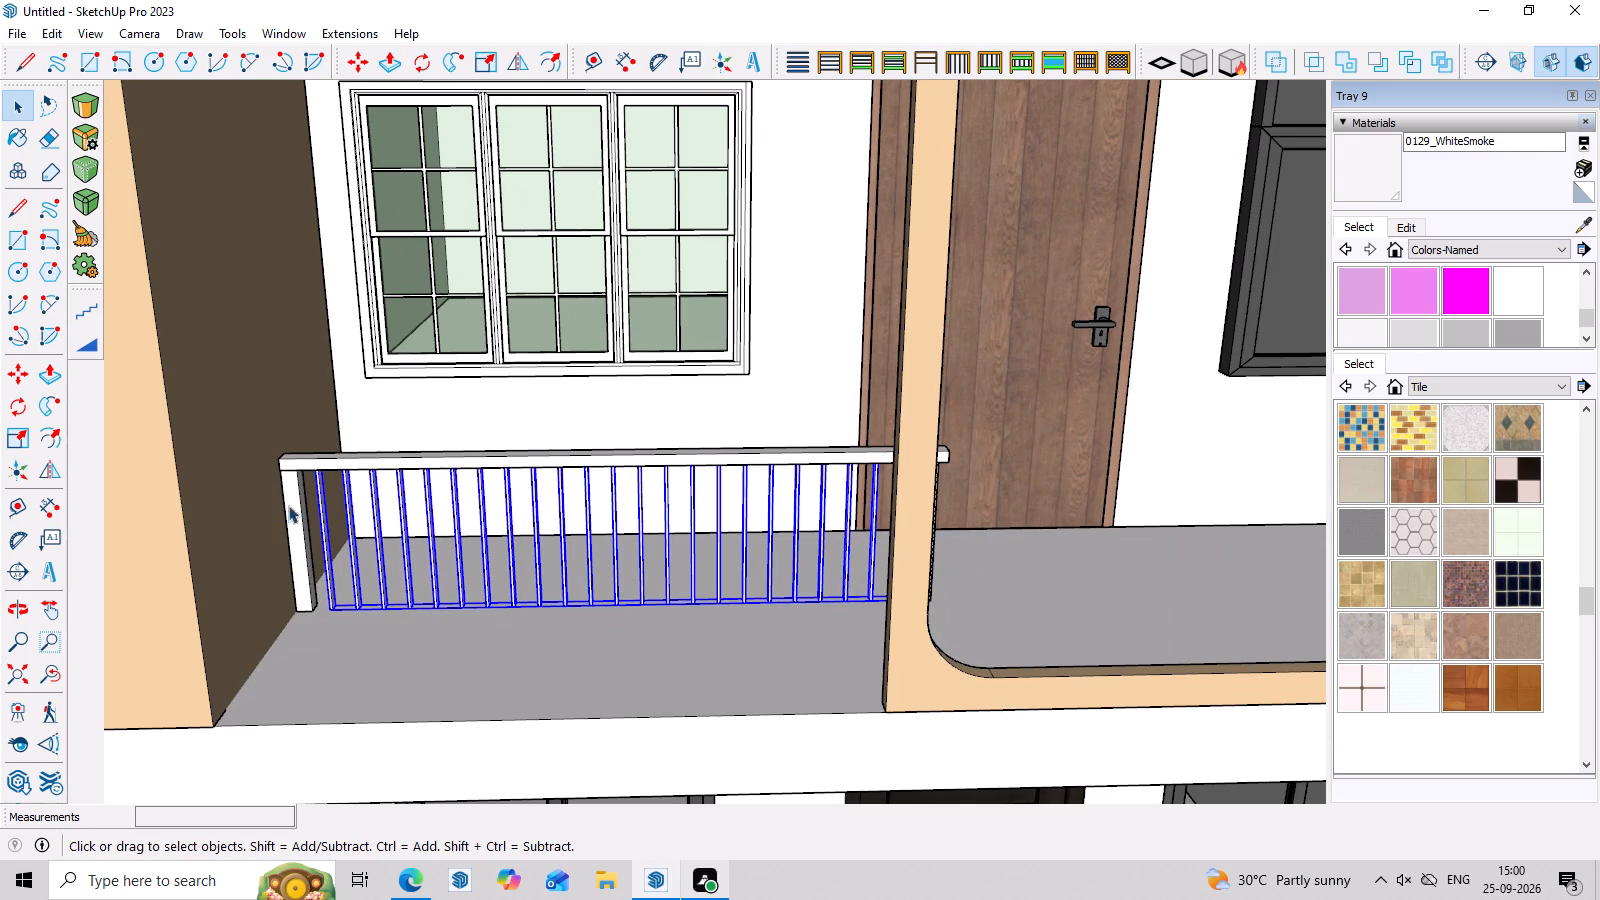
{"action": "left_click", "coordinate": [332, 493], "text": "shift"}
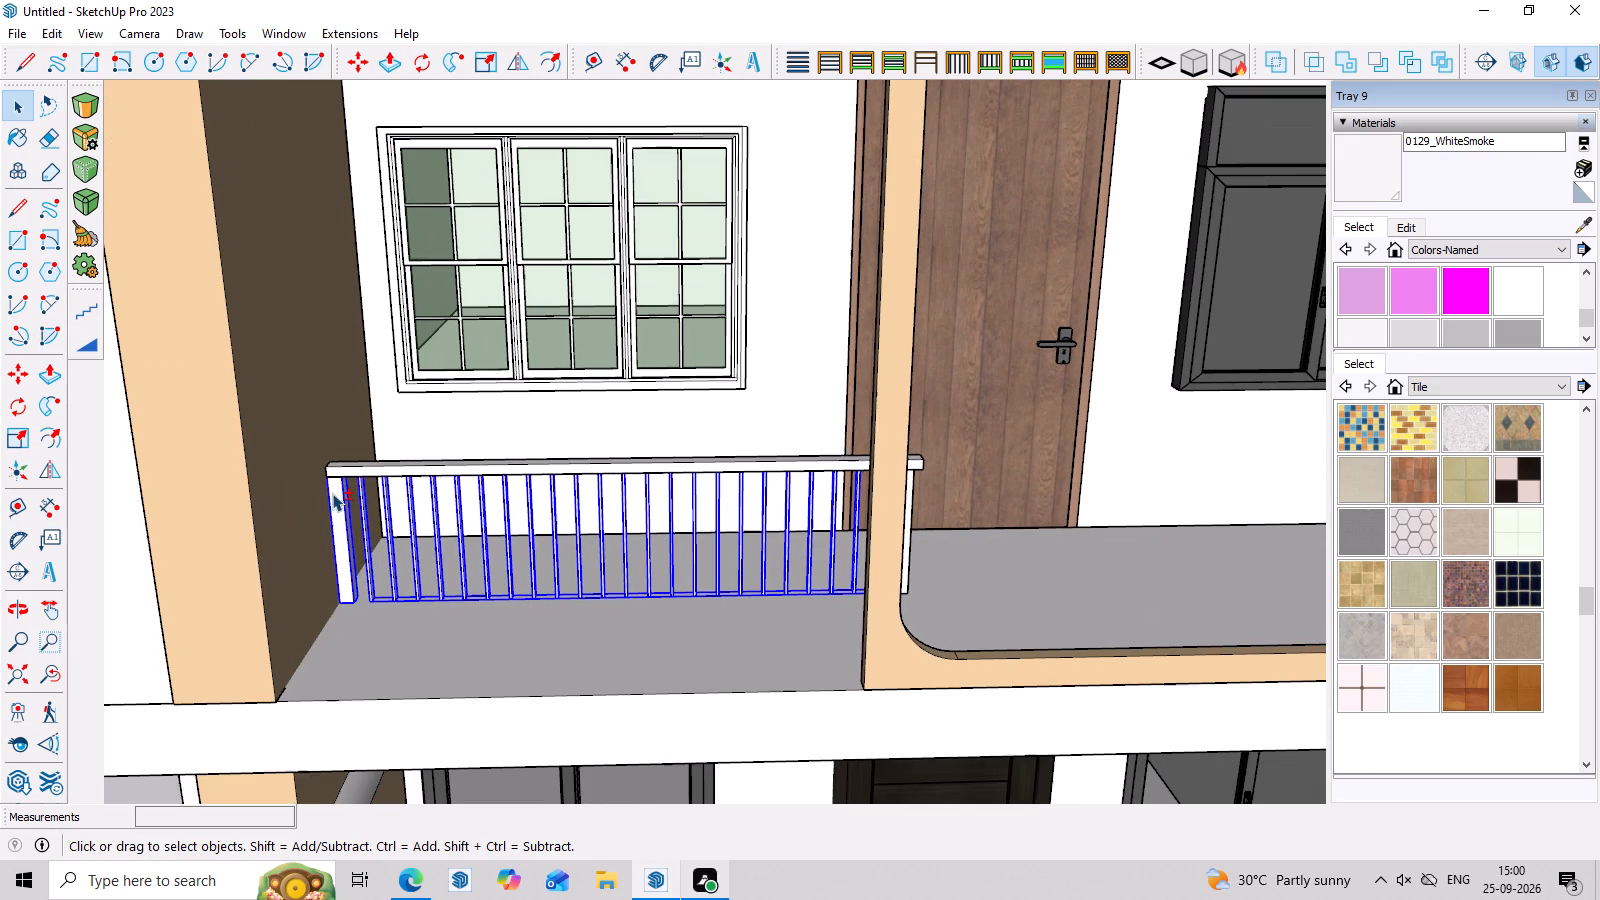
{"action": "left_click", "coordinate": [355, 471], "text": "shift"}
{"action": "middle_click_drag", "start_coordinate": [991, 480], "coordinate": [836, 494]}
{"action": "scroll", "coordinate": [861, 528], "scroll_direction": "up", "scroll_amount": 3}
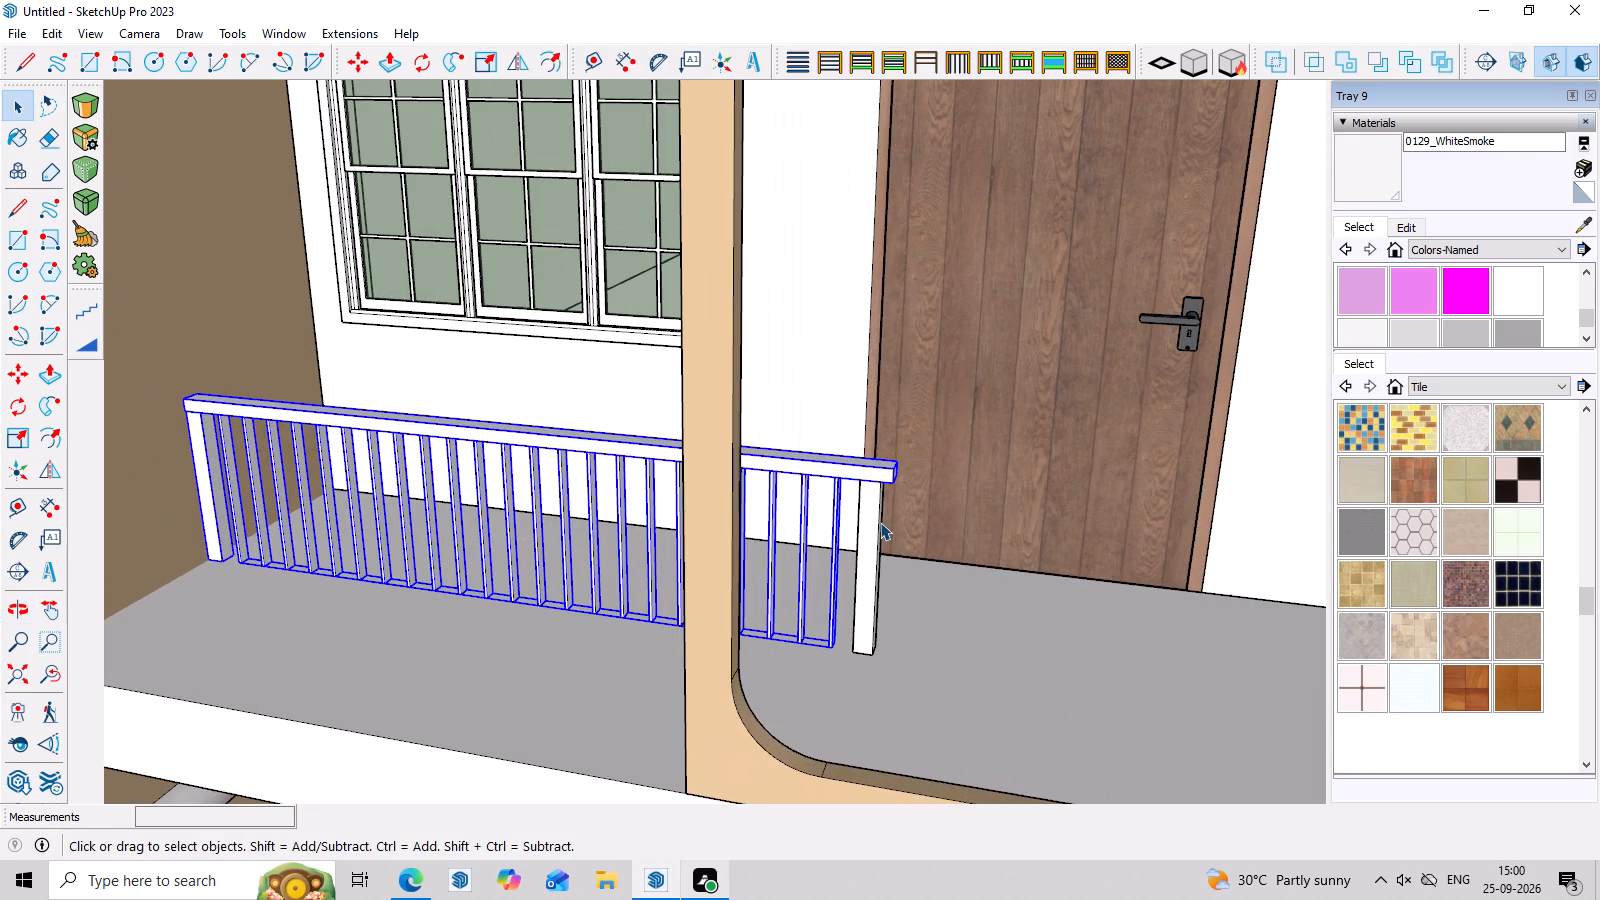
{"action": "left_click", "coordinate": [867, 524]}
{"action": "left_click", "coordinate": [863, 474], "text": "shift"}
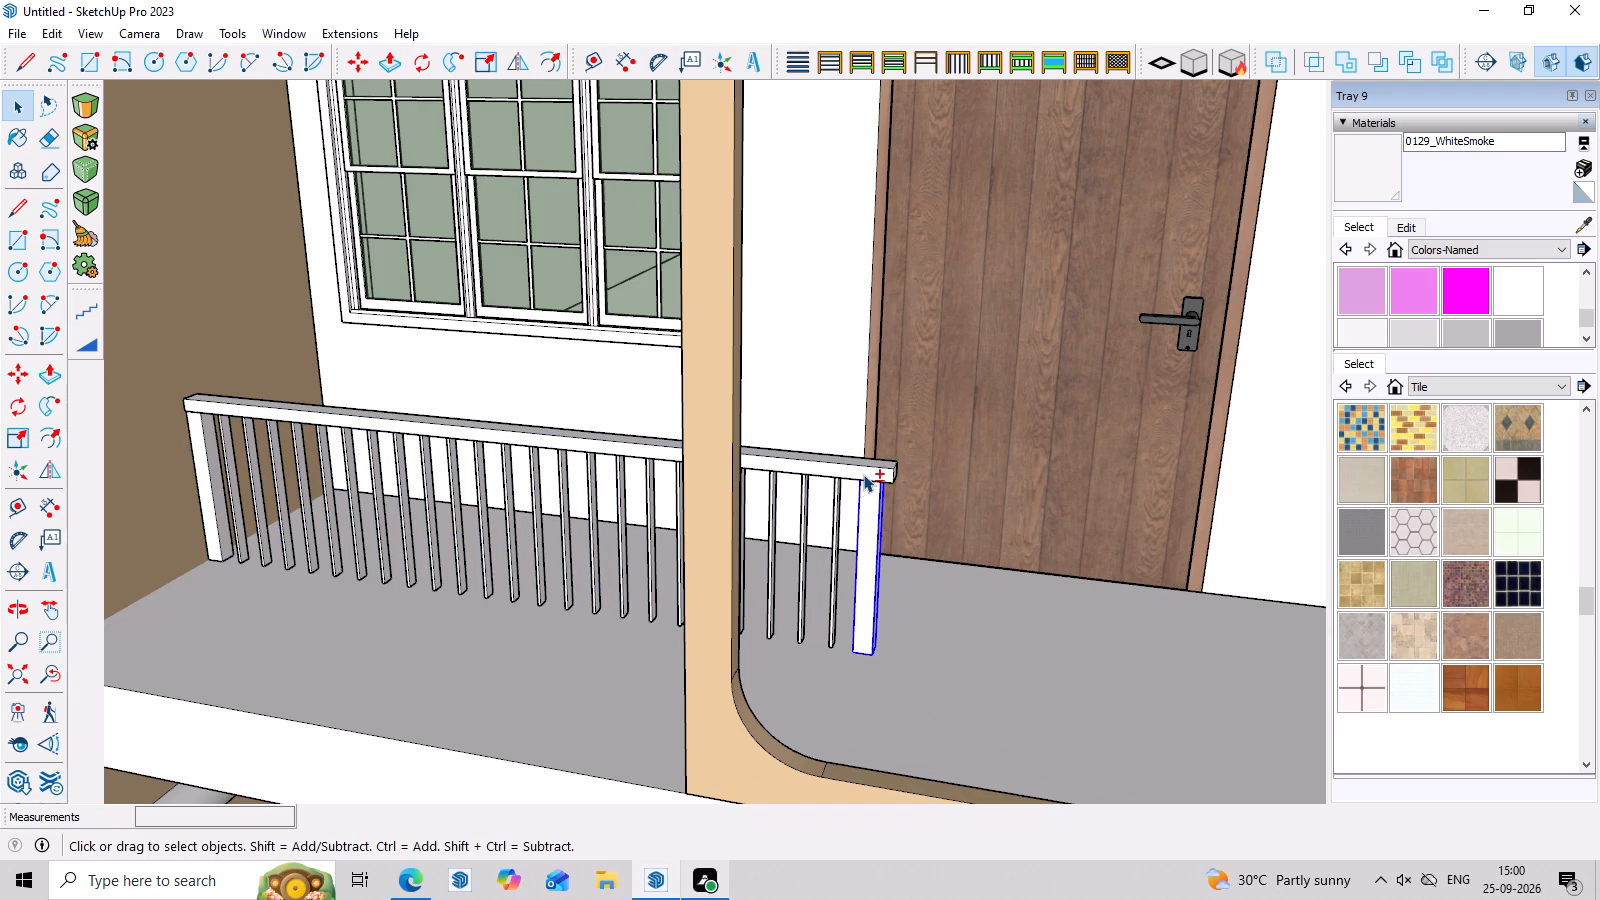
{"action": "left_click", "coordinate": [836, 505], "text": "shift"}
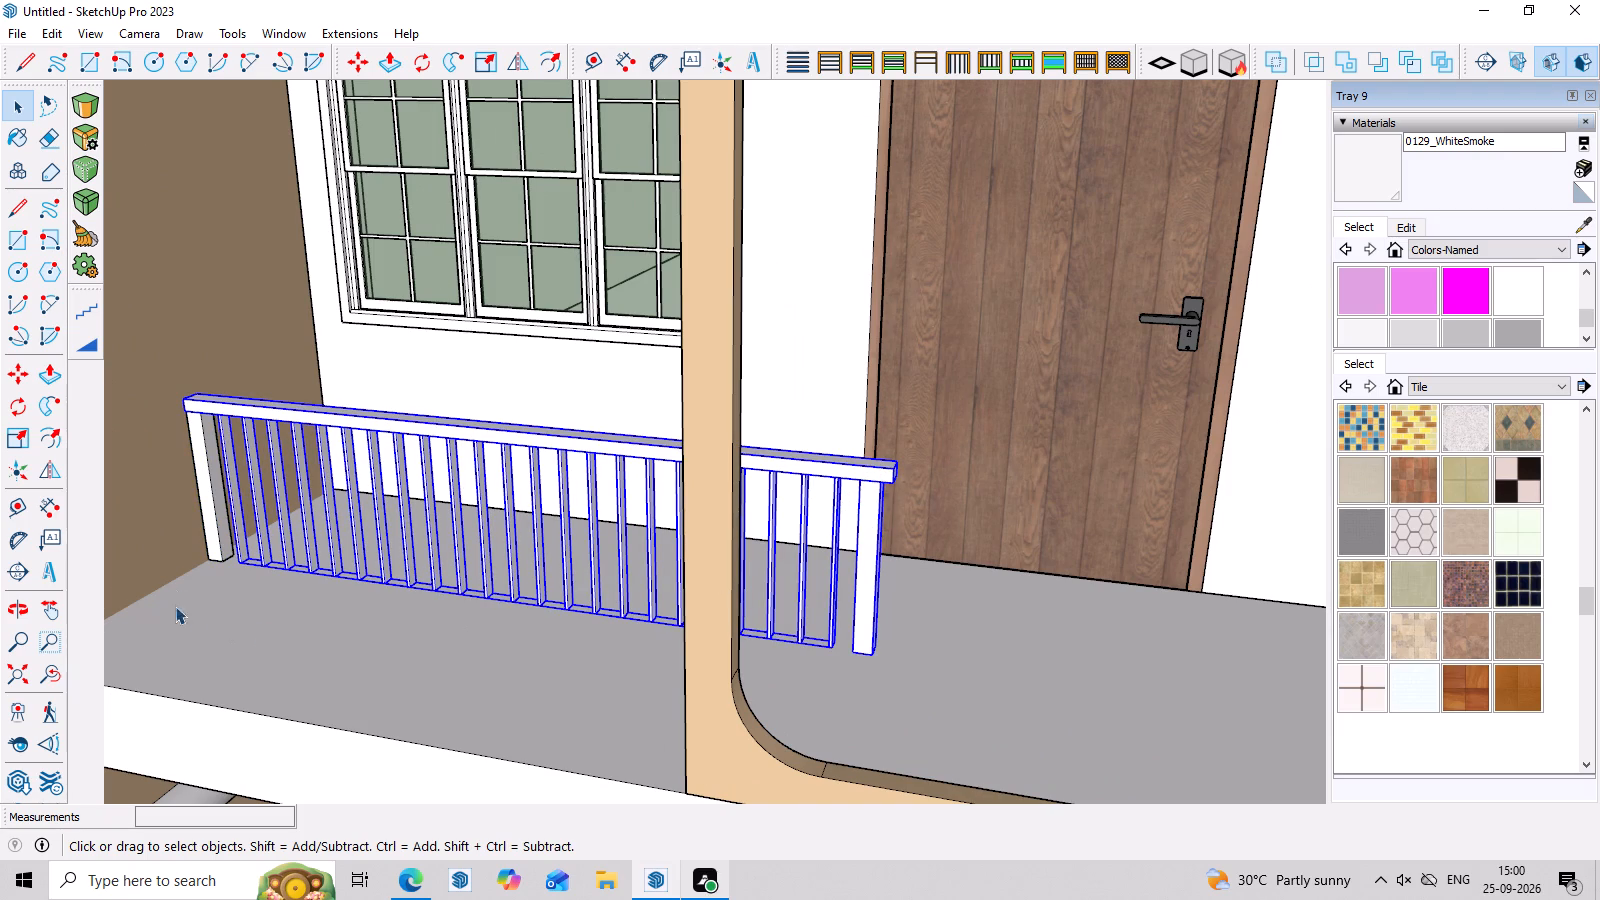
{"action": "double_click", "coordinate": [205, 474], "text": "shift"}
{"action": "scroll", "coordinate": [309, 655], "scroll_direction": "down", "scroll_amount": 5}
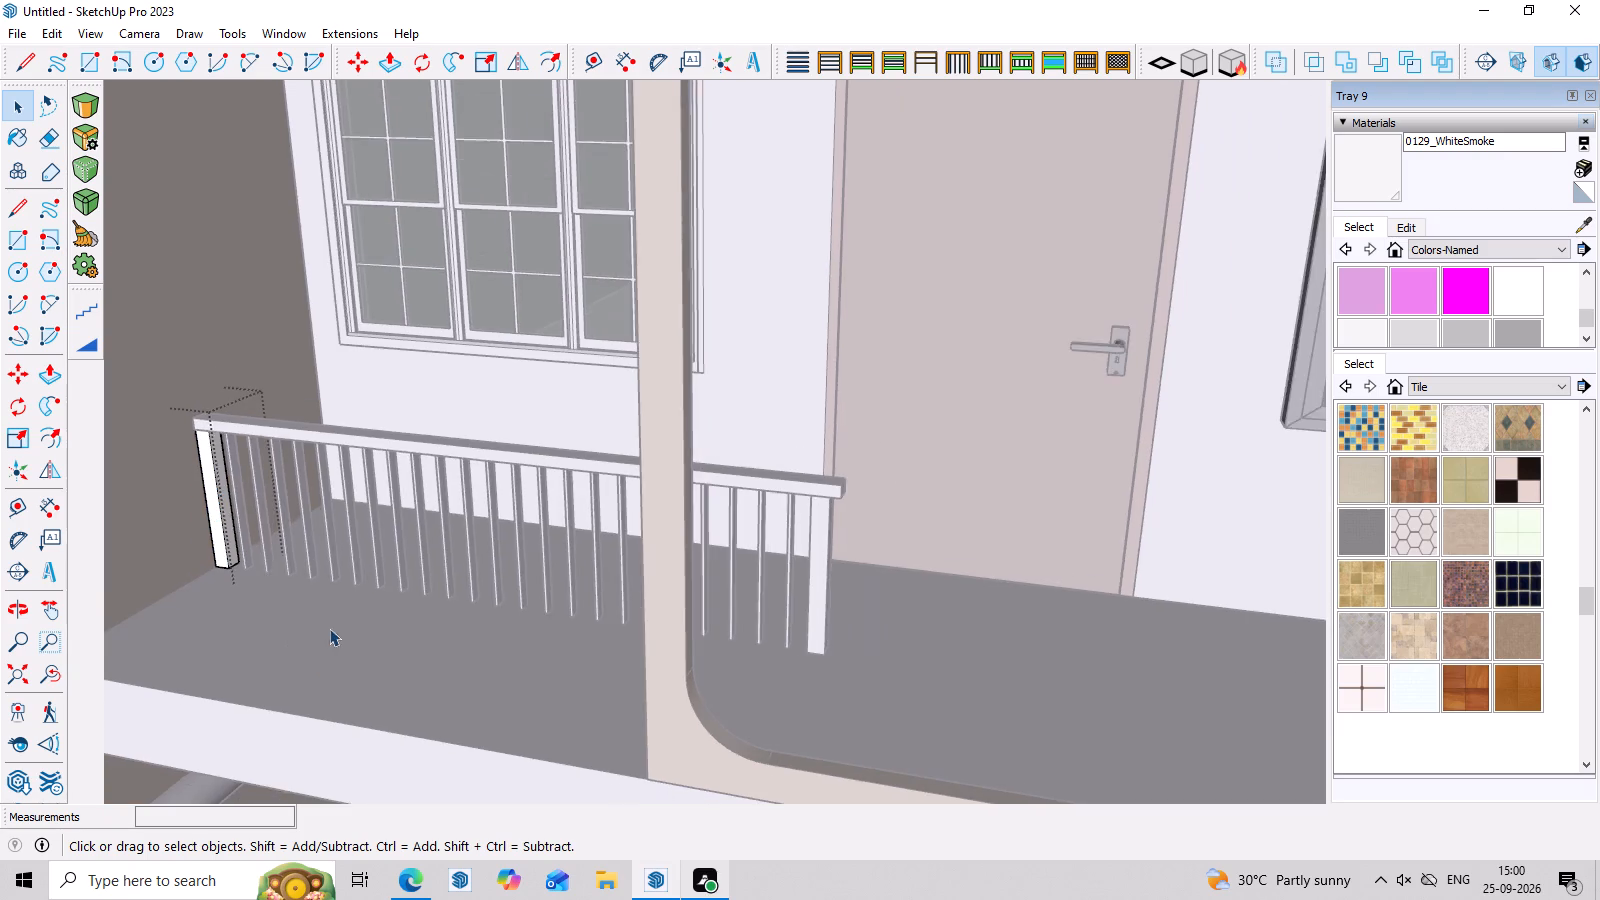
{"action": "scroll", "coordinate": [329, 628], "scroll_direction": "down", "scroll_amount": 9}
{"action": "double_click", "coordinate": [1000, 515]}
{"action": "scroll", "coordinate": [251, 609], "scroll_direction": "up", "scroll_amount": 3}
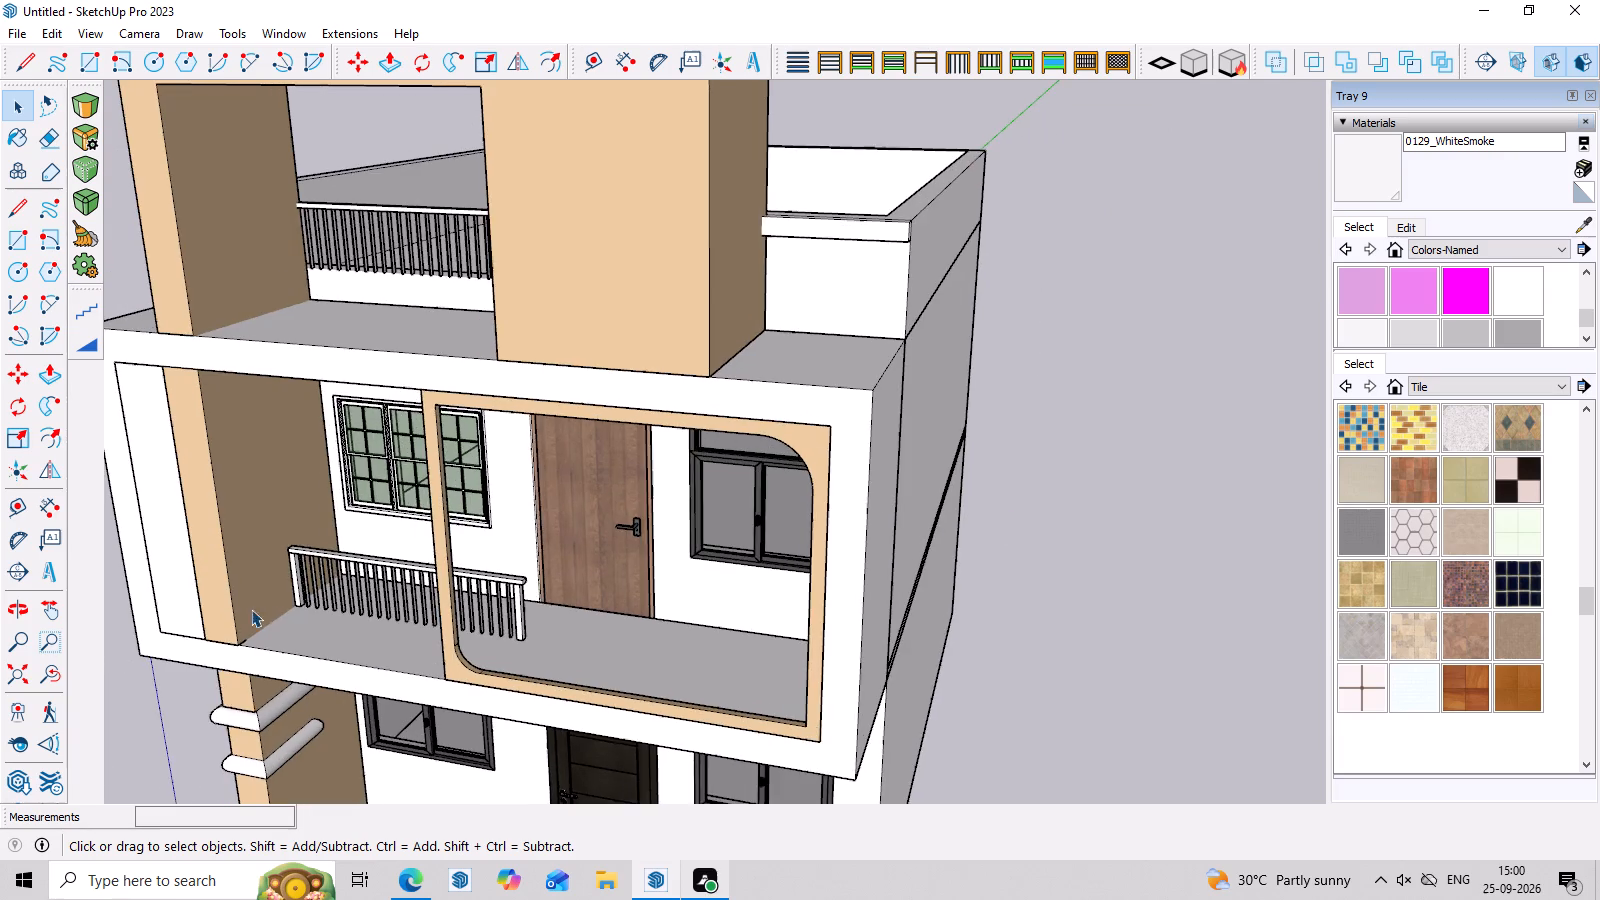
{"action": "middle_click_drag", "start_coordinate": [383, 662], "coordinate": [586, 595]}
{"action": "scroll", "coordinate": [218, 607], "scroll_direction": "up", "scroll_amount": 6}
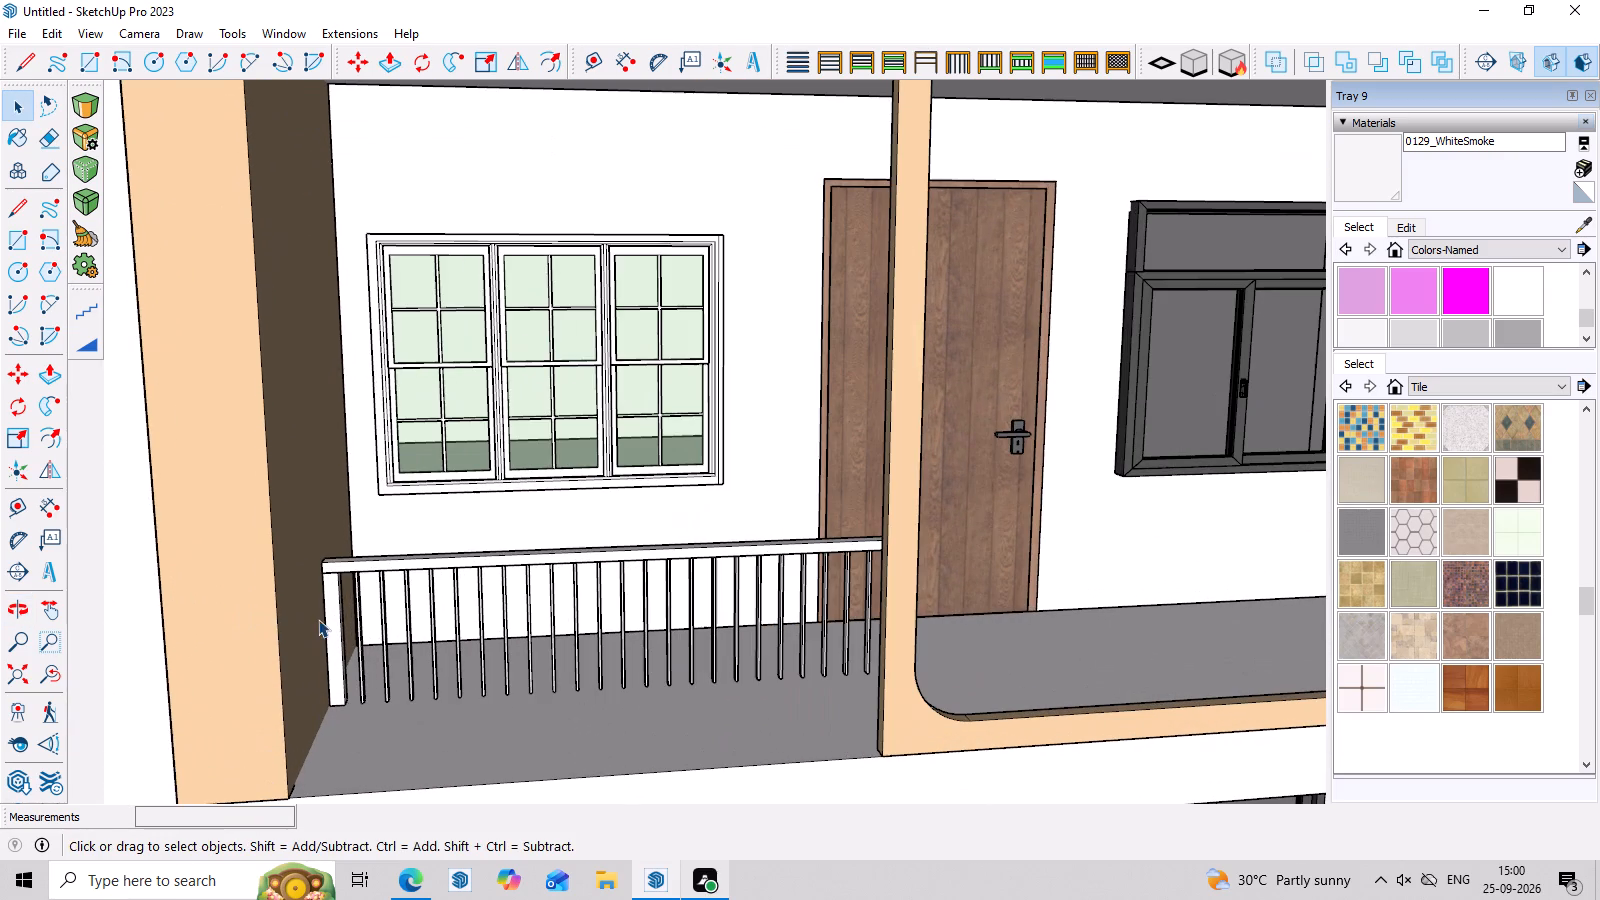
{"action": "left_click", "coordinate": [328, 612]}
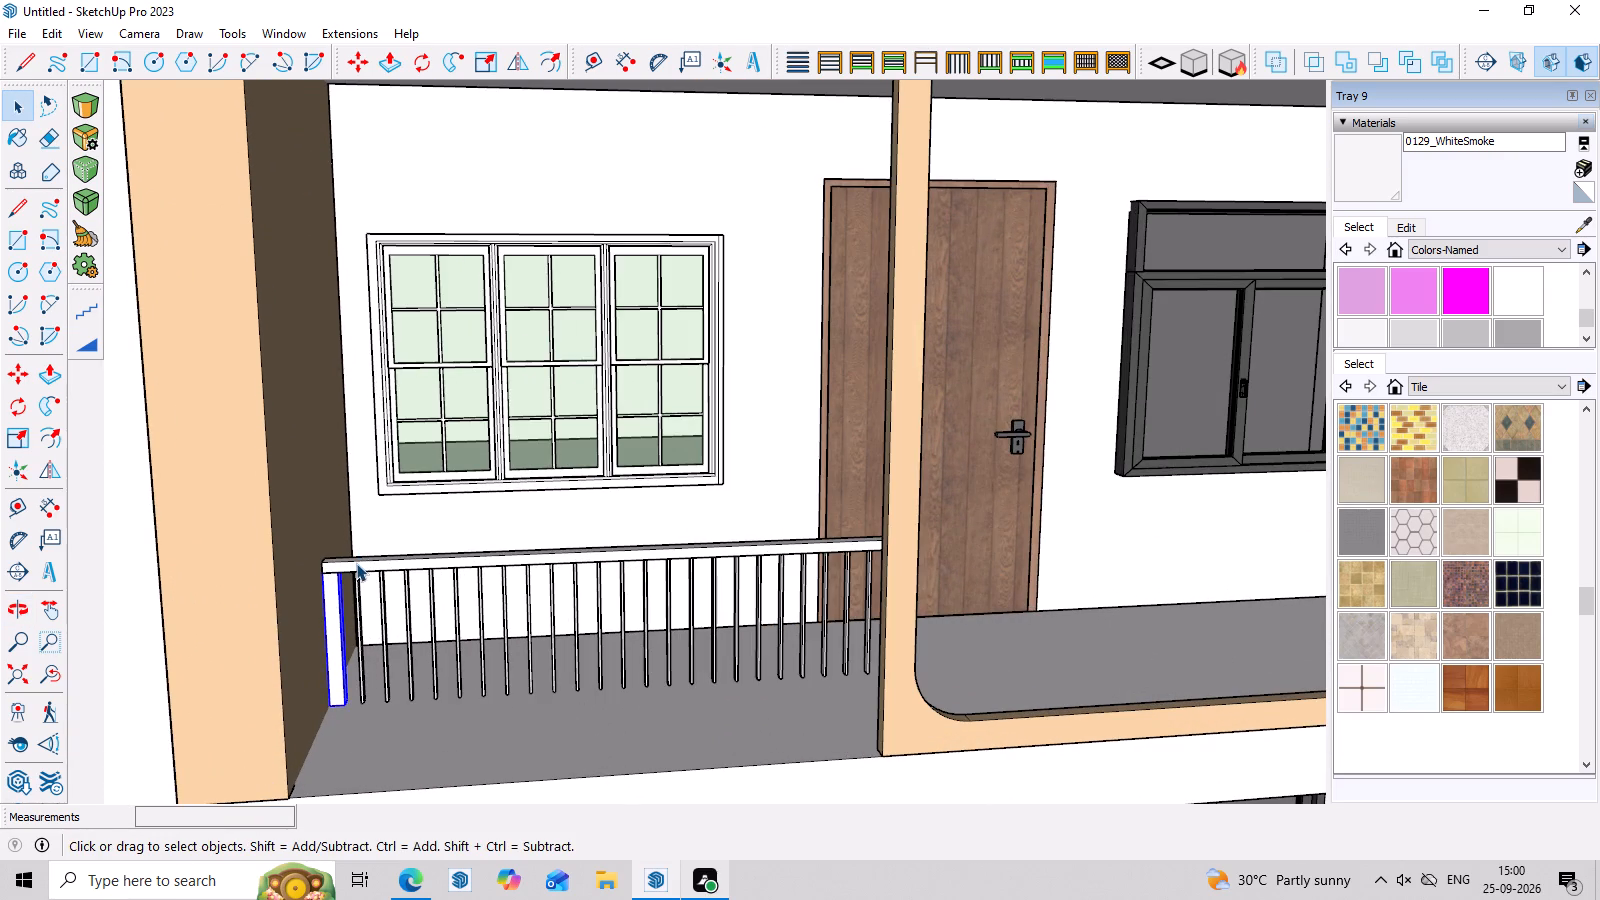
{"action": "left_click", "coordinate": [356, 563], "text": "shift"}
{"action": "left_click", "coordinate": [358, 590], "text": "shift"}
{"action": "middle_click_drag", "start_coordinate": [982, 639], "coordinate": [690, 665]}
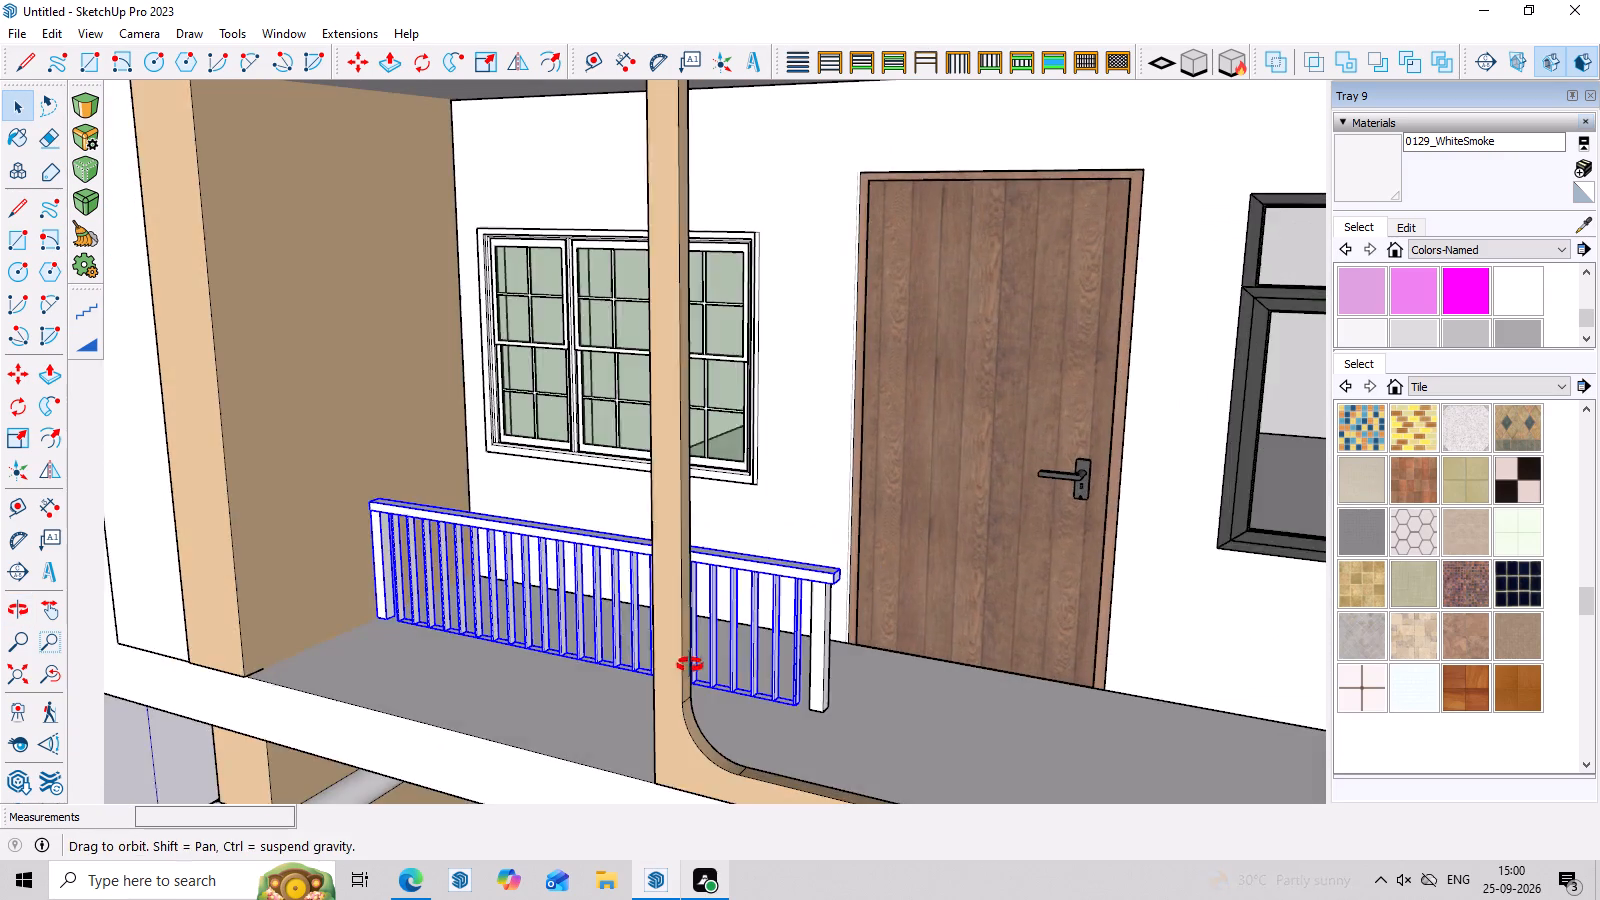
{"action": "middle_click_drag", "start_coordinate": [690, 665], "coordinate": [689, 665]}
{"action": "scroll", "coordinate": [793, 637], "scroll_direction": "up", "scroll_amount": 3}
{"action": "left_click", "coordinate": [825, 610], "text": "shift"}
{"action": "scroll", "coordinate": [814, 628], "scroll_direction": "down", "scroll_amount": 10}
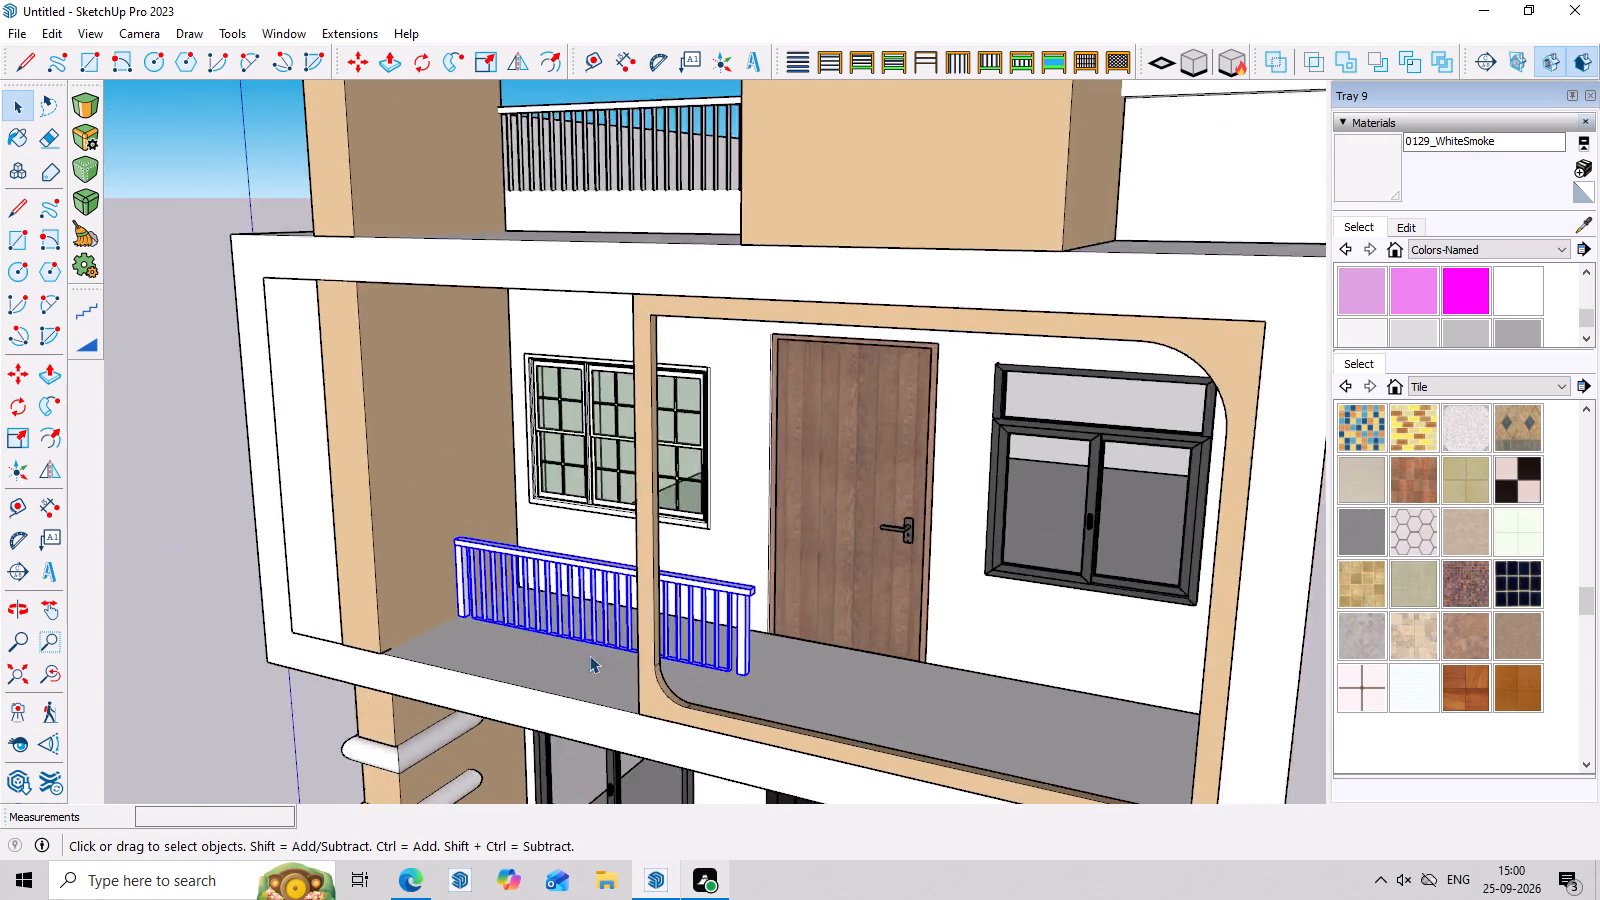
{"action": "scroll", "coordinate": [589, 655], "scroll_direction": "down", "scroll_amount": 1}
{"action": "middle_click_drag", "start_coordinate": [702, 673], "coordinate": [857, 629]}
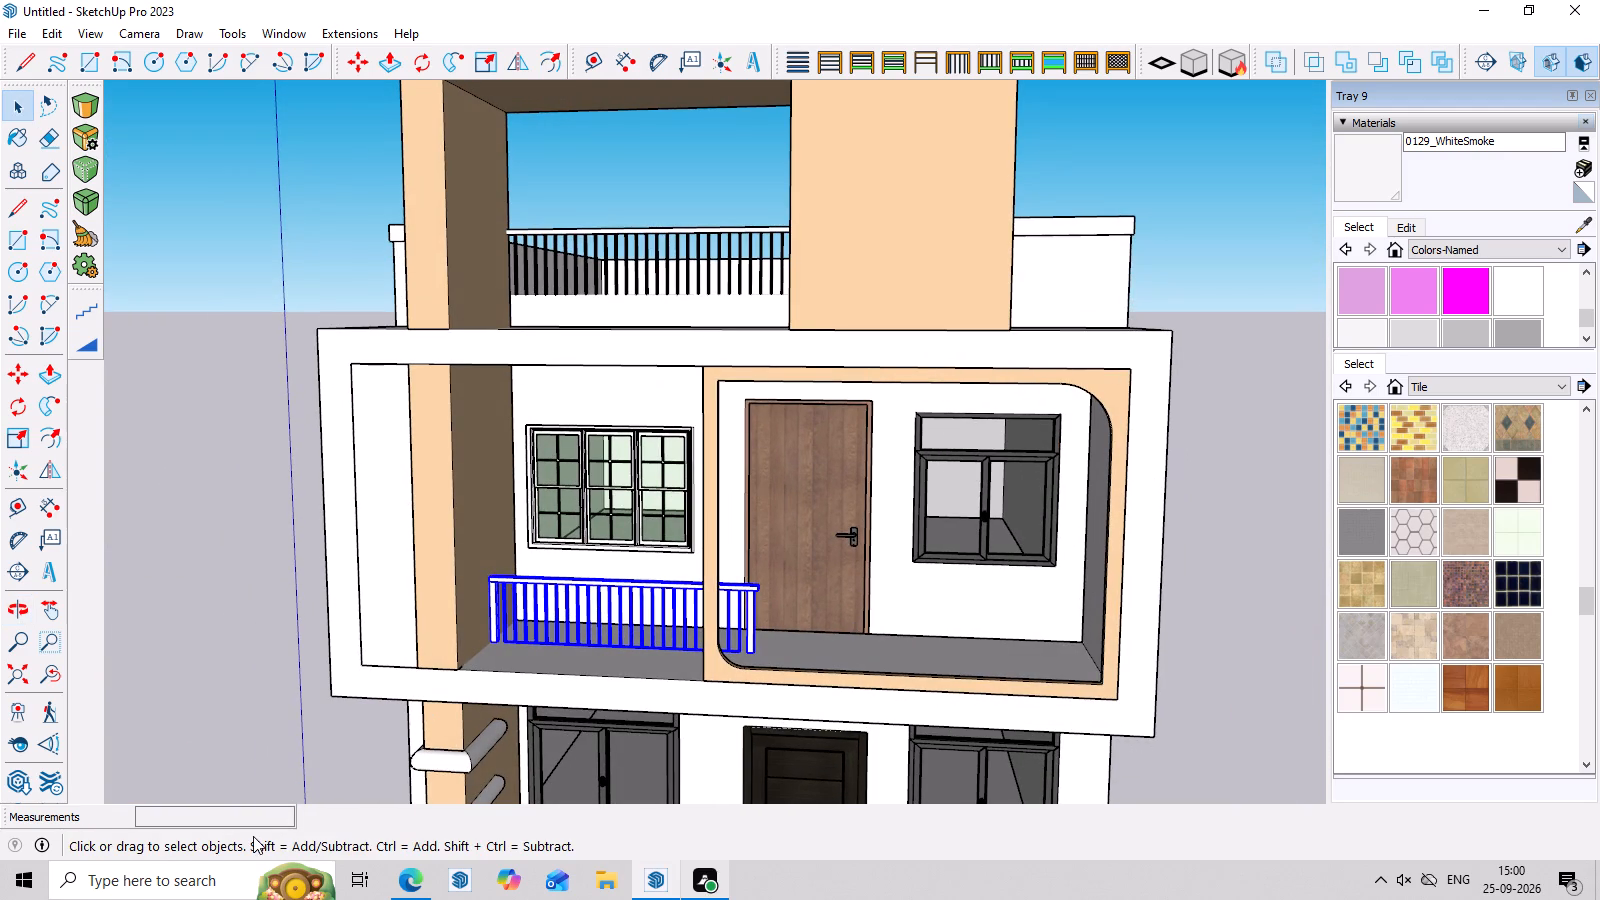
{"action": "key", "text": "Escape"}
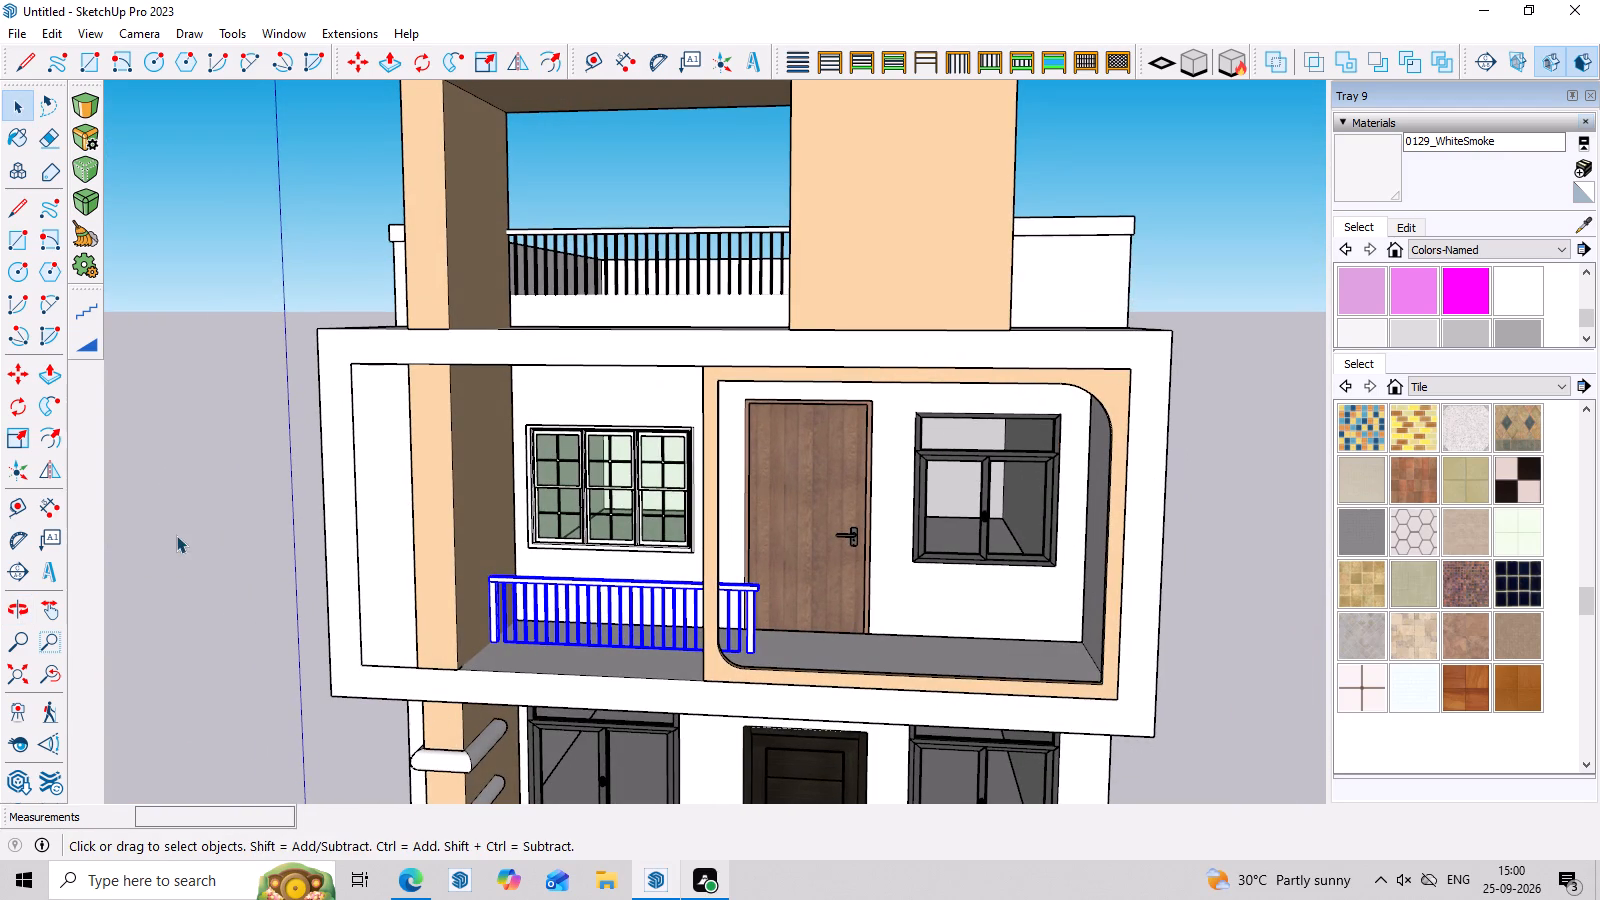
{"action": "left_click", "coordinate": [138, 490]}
Draw a rectangle about 6' 10" by 7 5/8" on the first-floor balcony's front edge, between the column and the rounded frame.
{"action": "middle_click_drag", "start_coordinate": [511, 549], "coordinate": [546, 660]}
{"action": "scroll", "coordinate": [618, 698], "scroll_direction": "up", "scroll_amount": 6}
{"action": "middle_click_drag", "start_coordinate": [657, 663], "coordinate": [667, 684]}
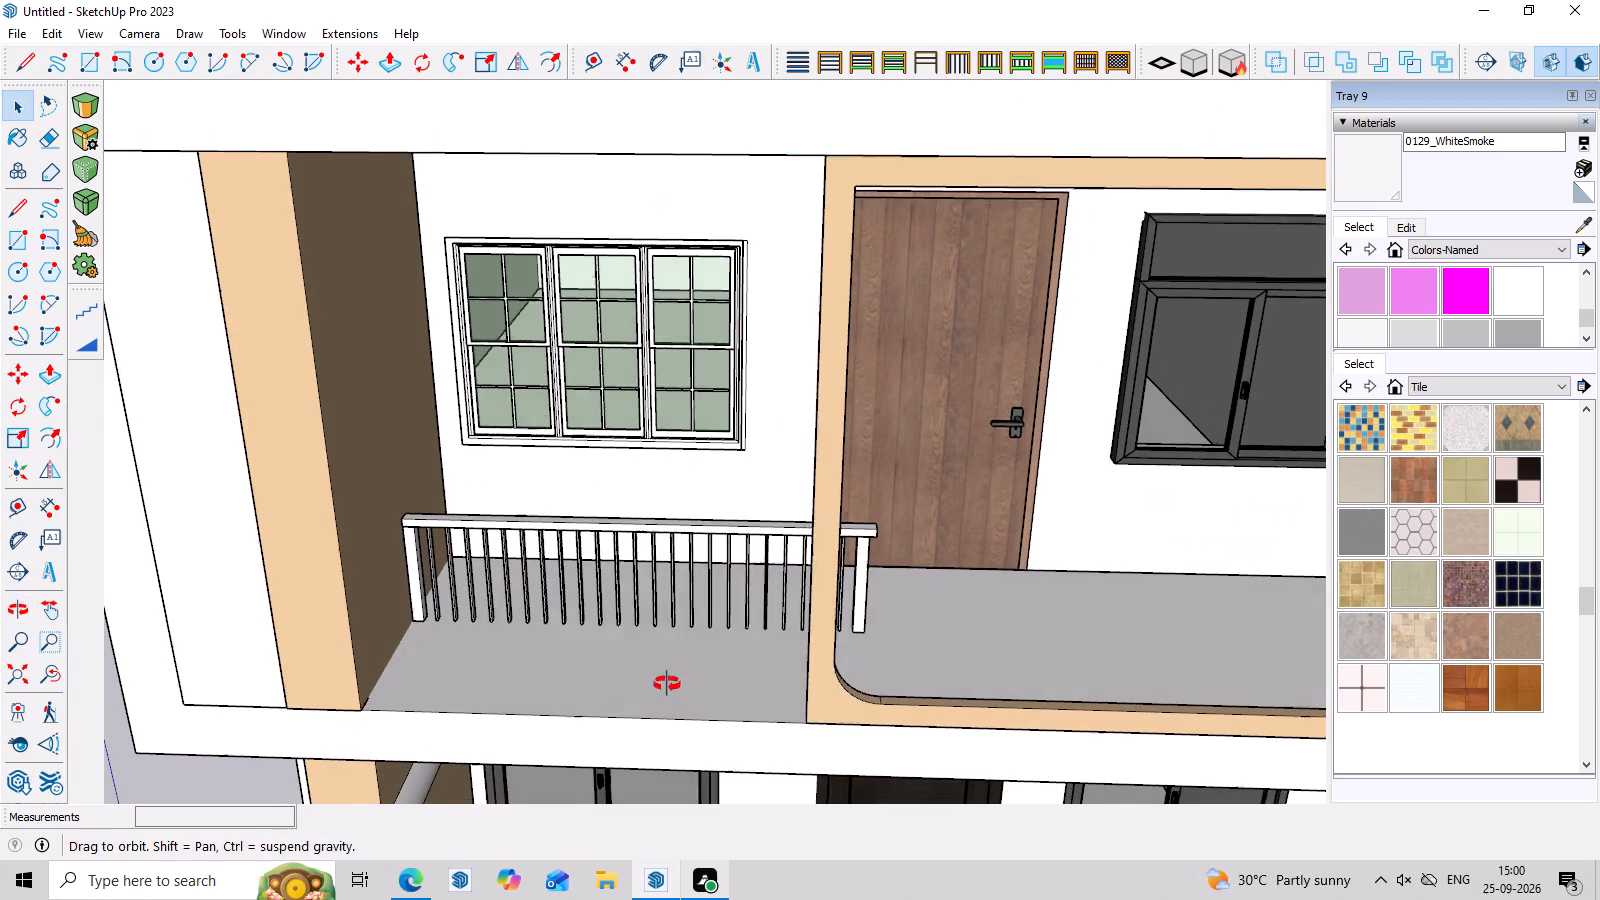
{"action": "middle_click_drag", "start_coordinate": [667, 684], "coordinate": [674, 700]}
{"action": "key", "text": "r"}
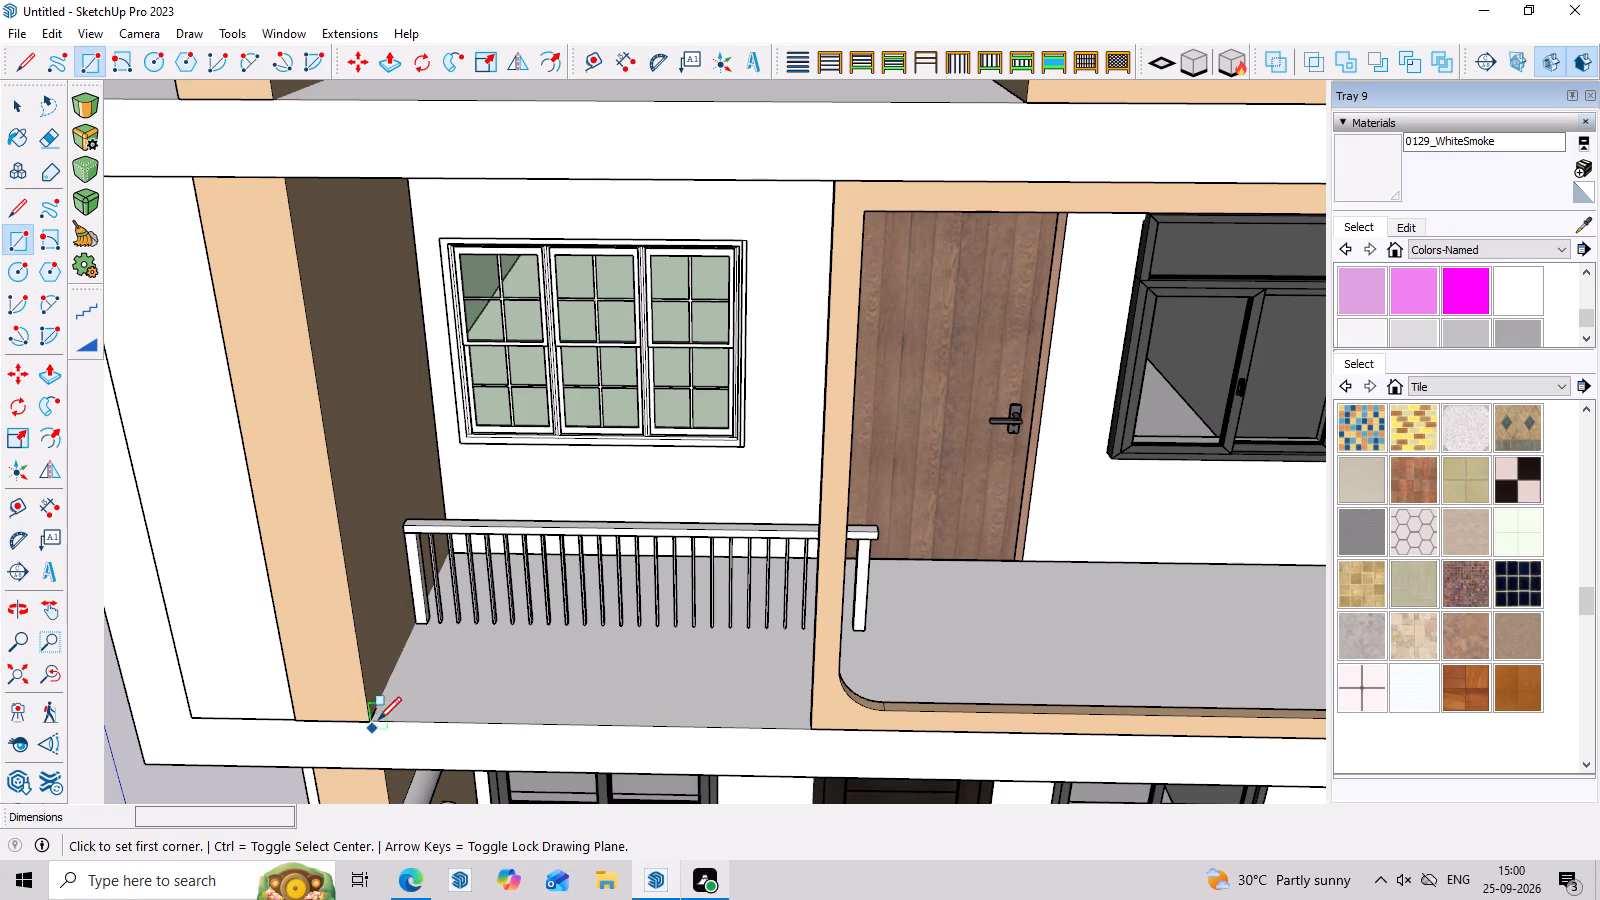
{"action": "left_click", "coordinate": [370, 721]}
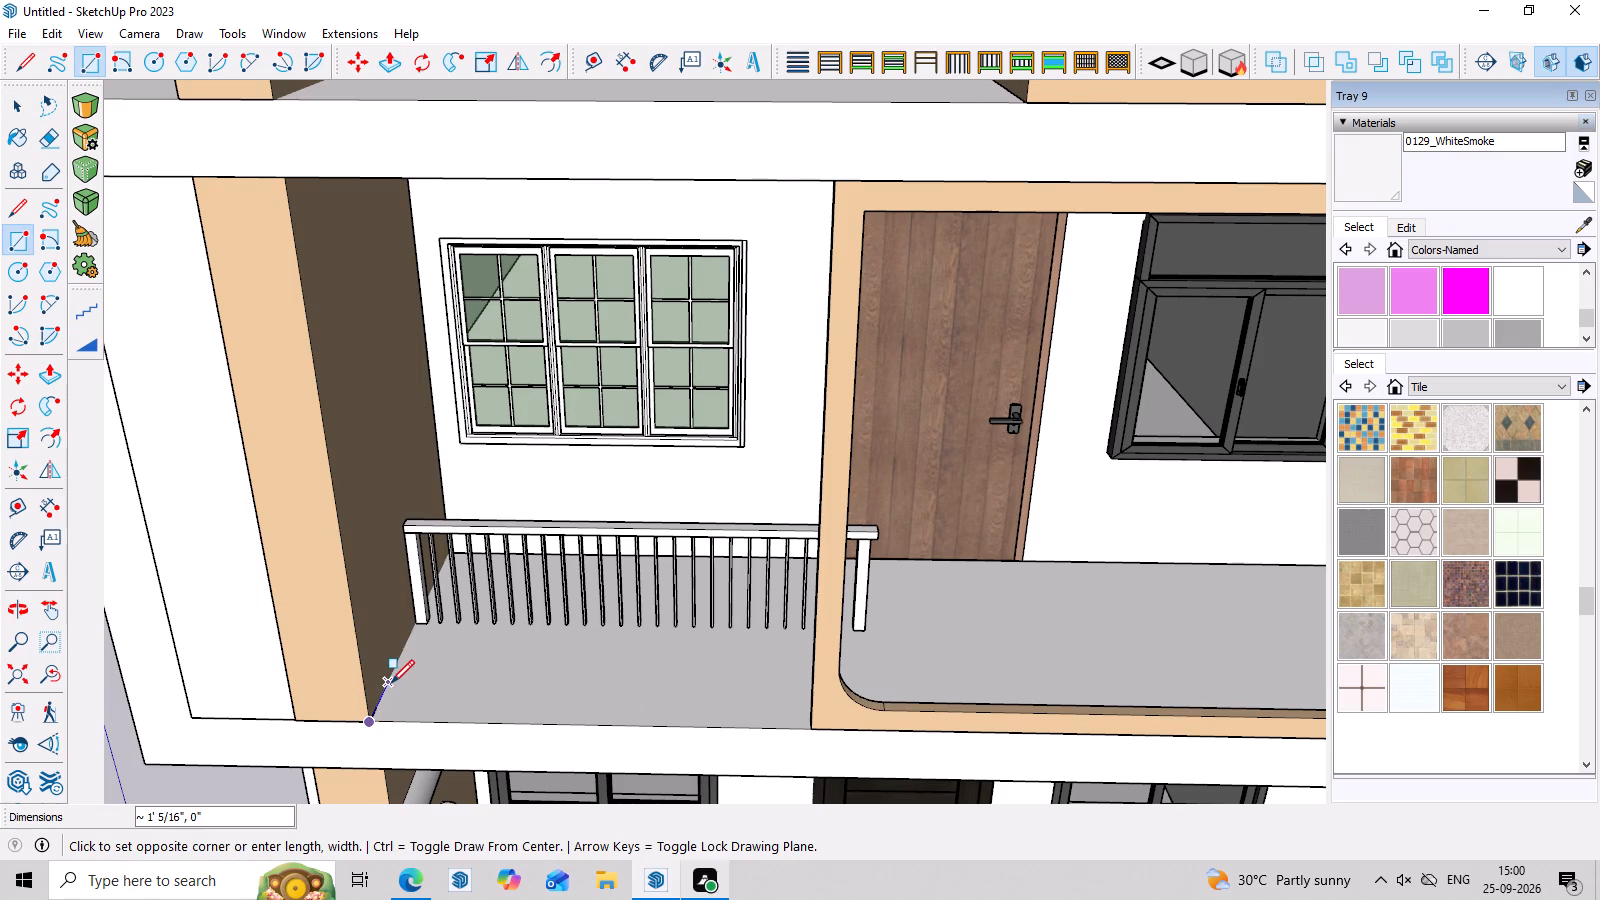
{"action": "left_click", "coordinate": [391, 683]}
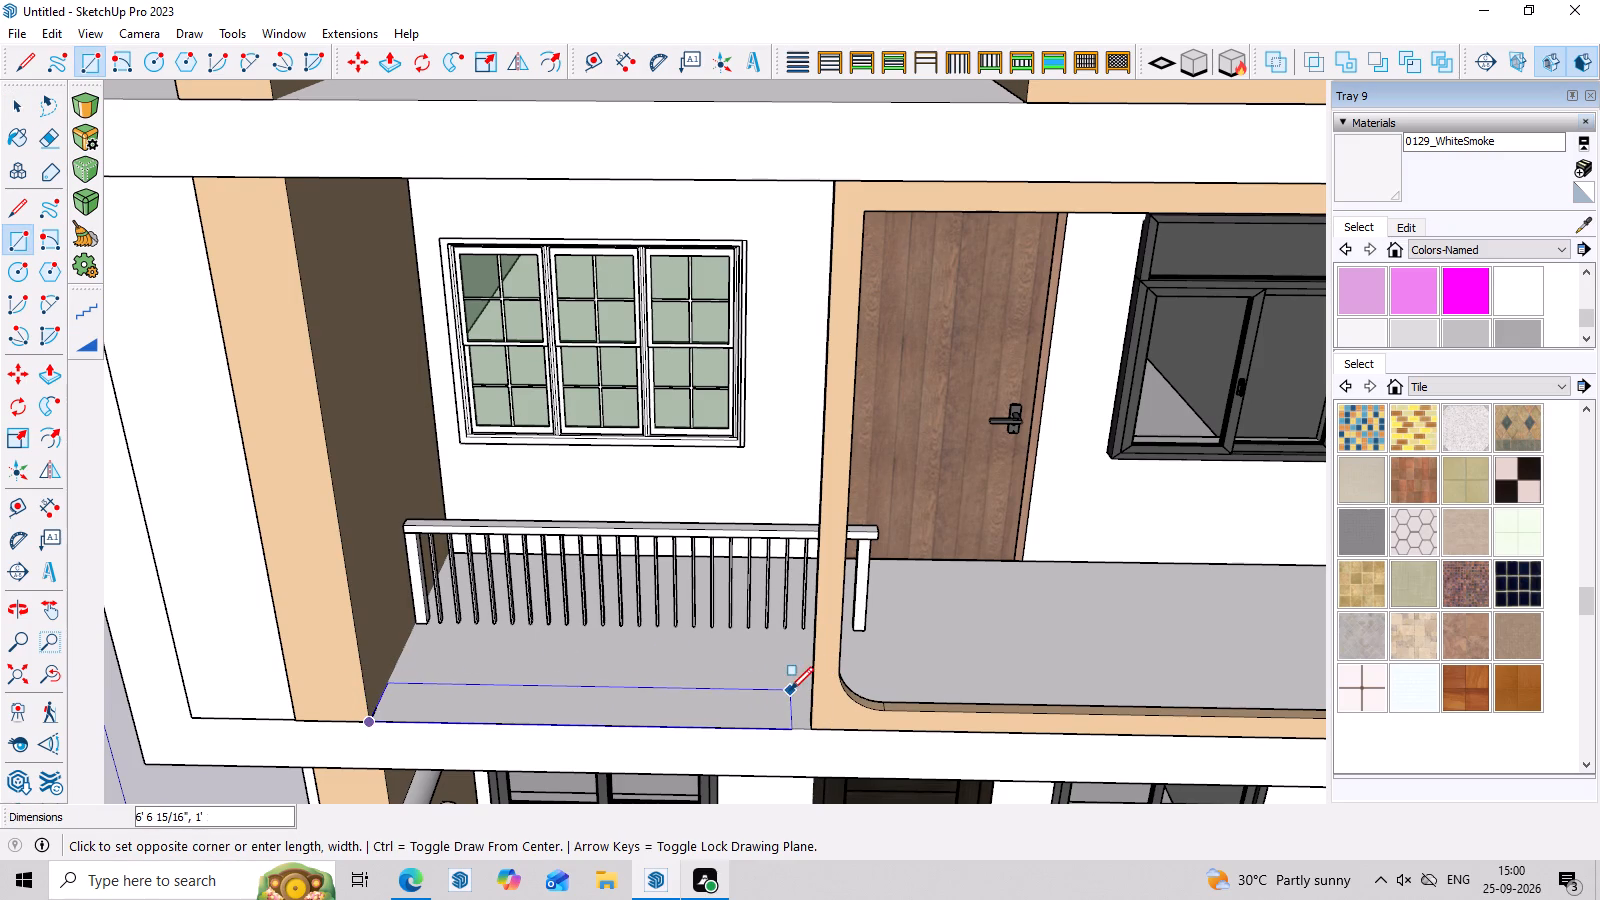
{"action": "middle_click_drag", "start_coordinate": [800, 678], "coordinate": [819, 740]}
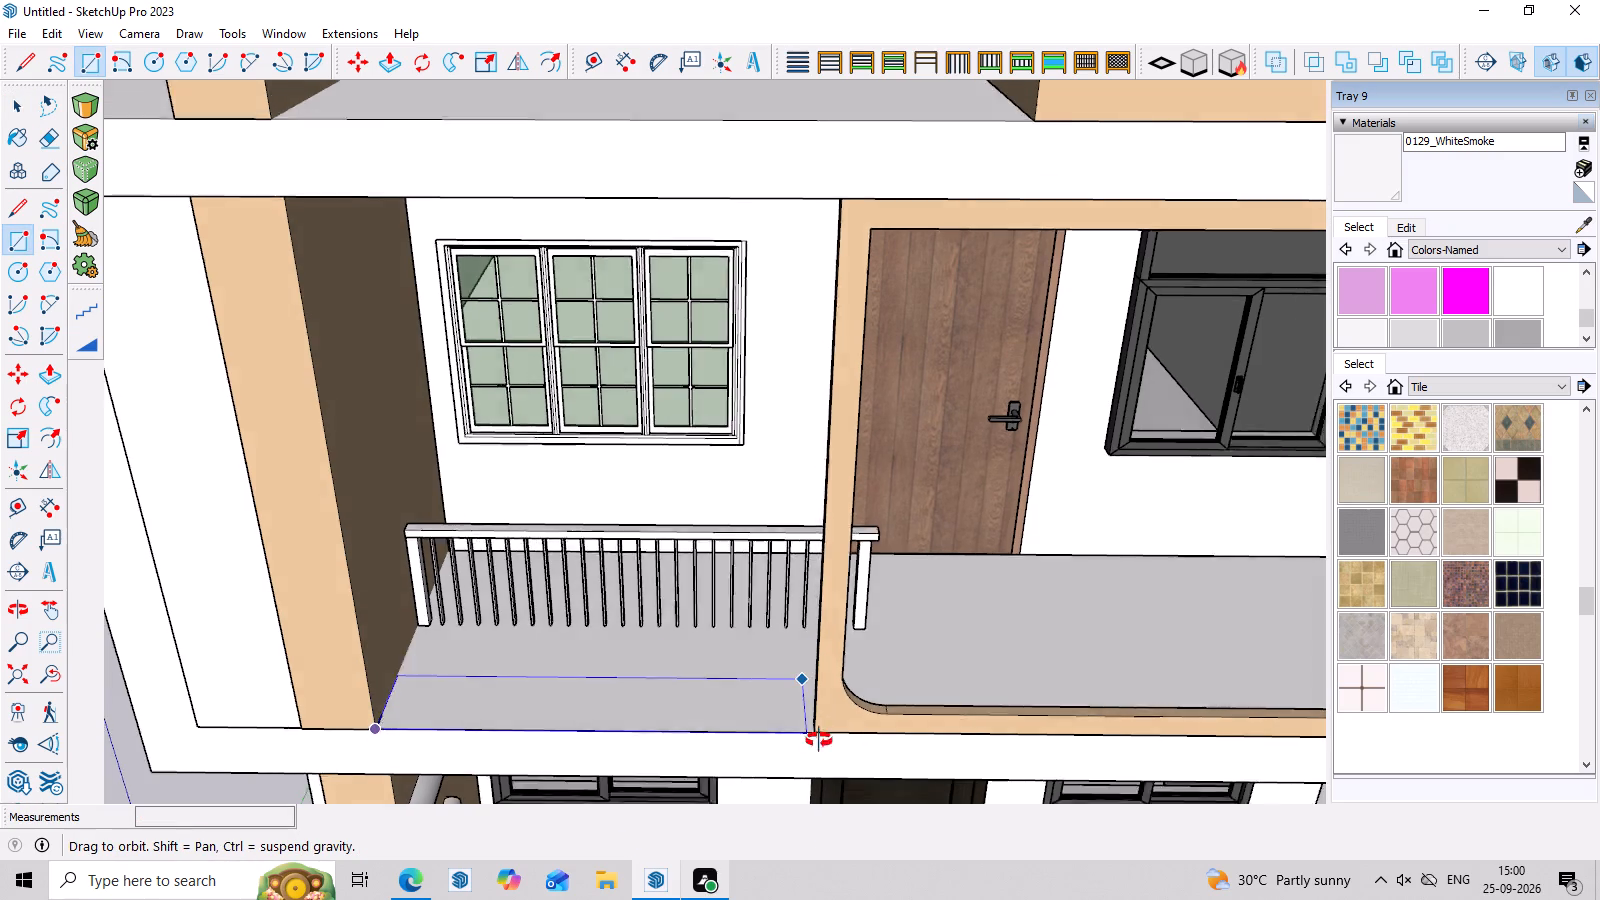
{"action": "middle_click_drag", "start_coordinate": [819, 740], "coordinate": [824, 764]}
{"action": "scroll", "coordinate": [813, 718], "scroll_direction": "up", "scroll_amount": 6}
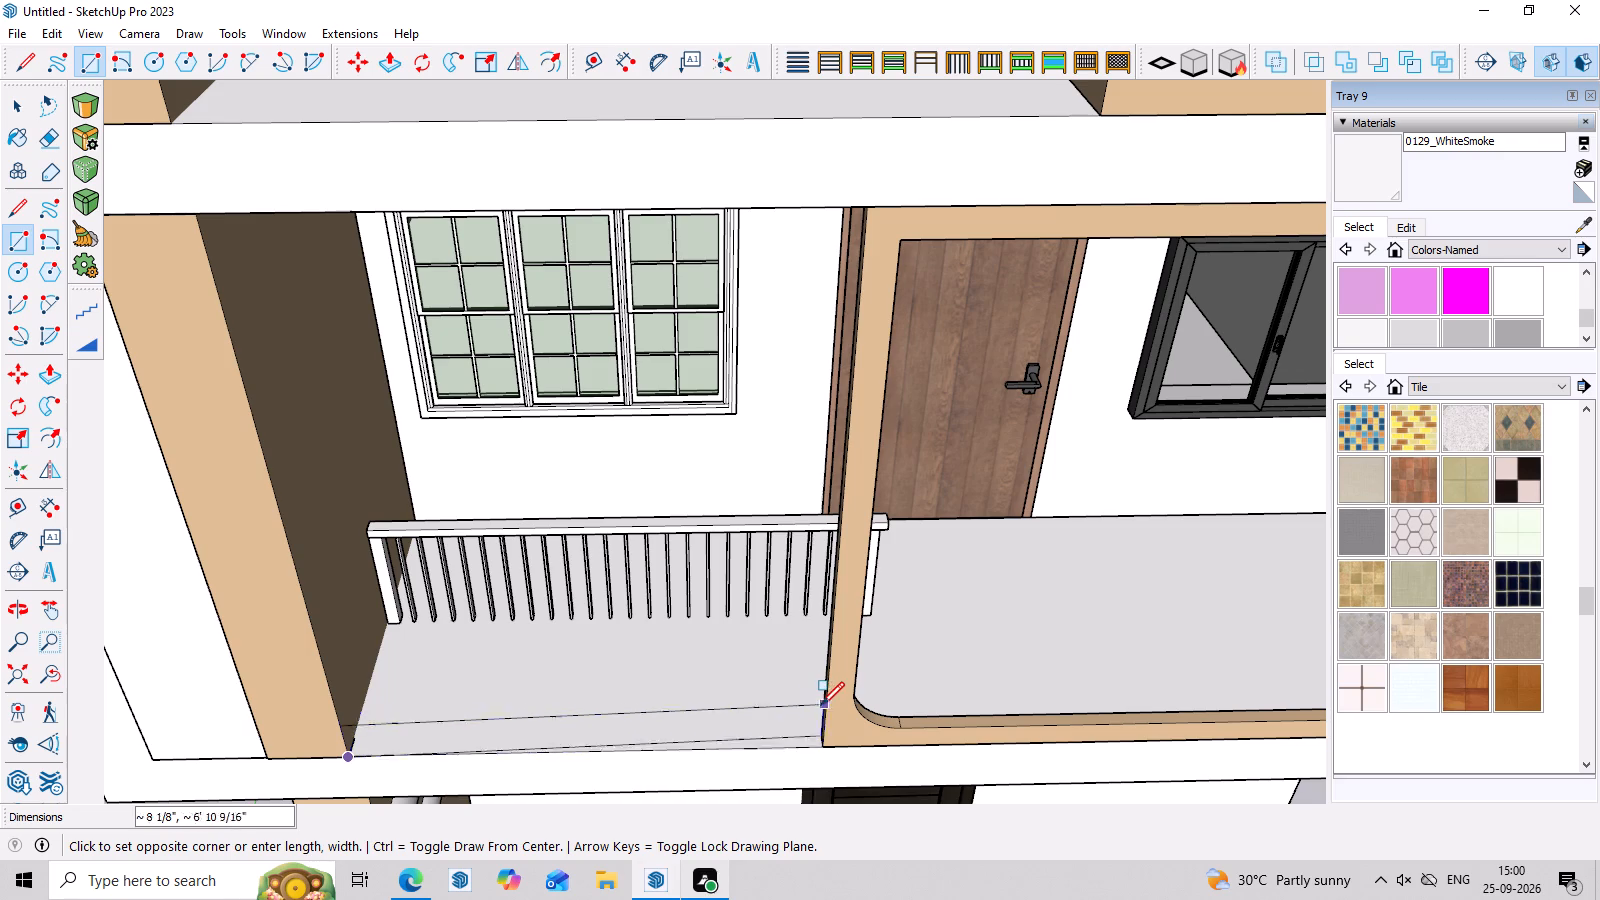
{"action": "scroll", "coordinate": [807, 726], "scroll_direction": "up", "scroll_amount": 1}
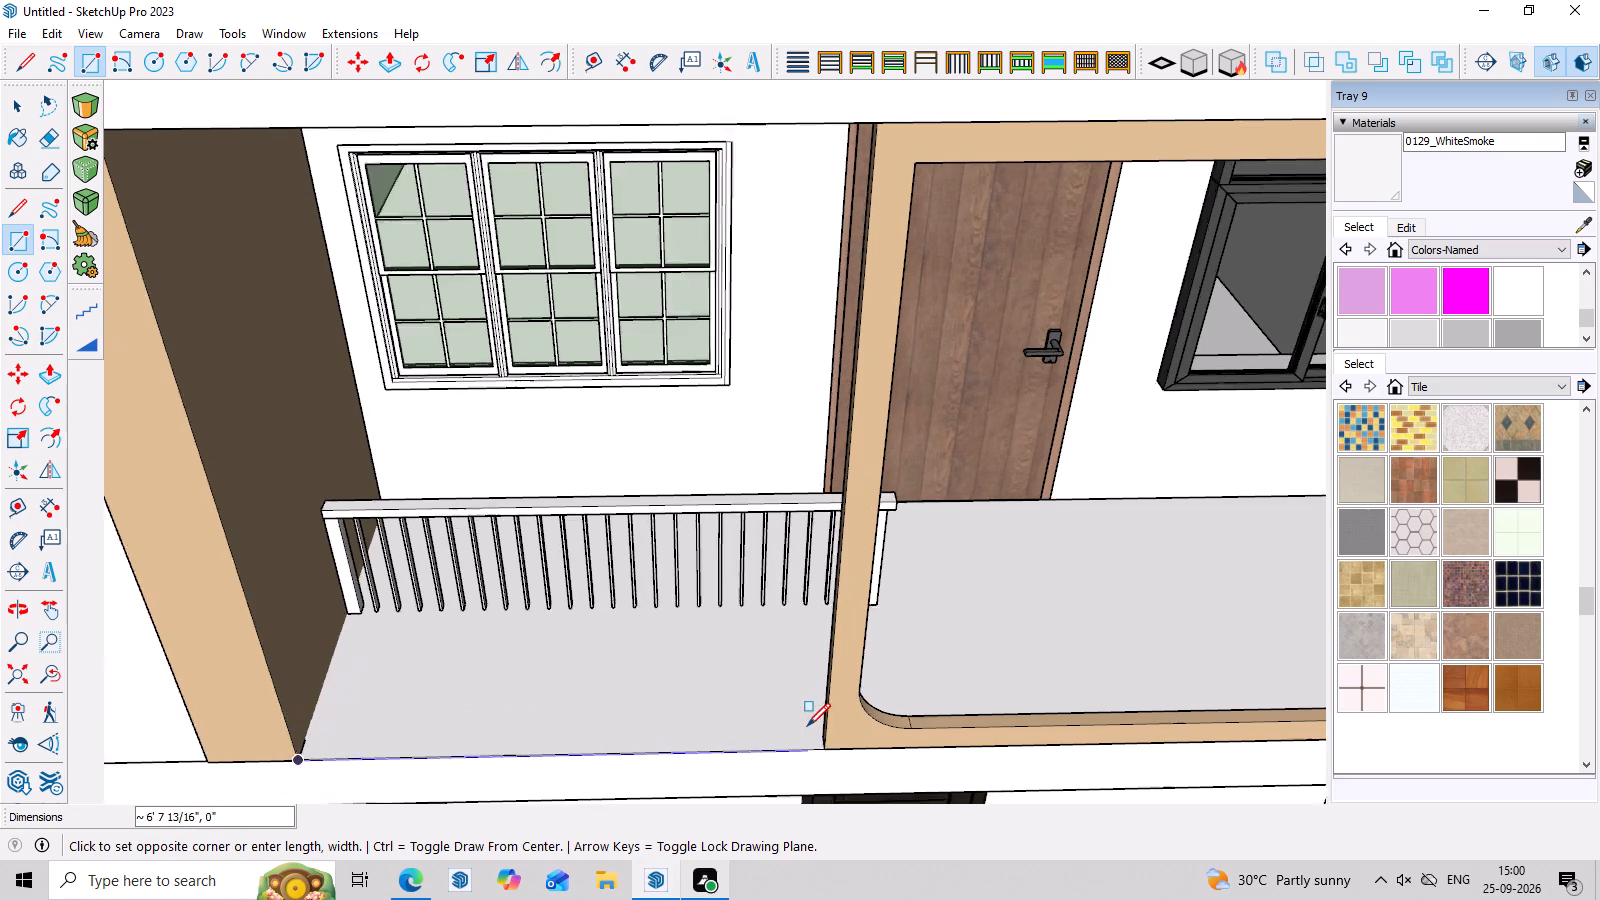
{"action": "scroll", "coordinate": [807, 726], "scroll_direction": "up", "scroll_amount": 5}
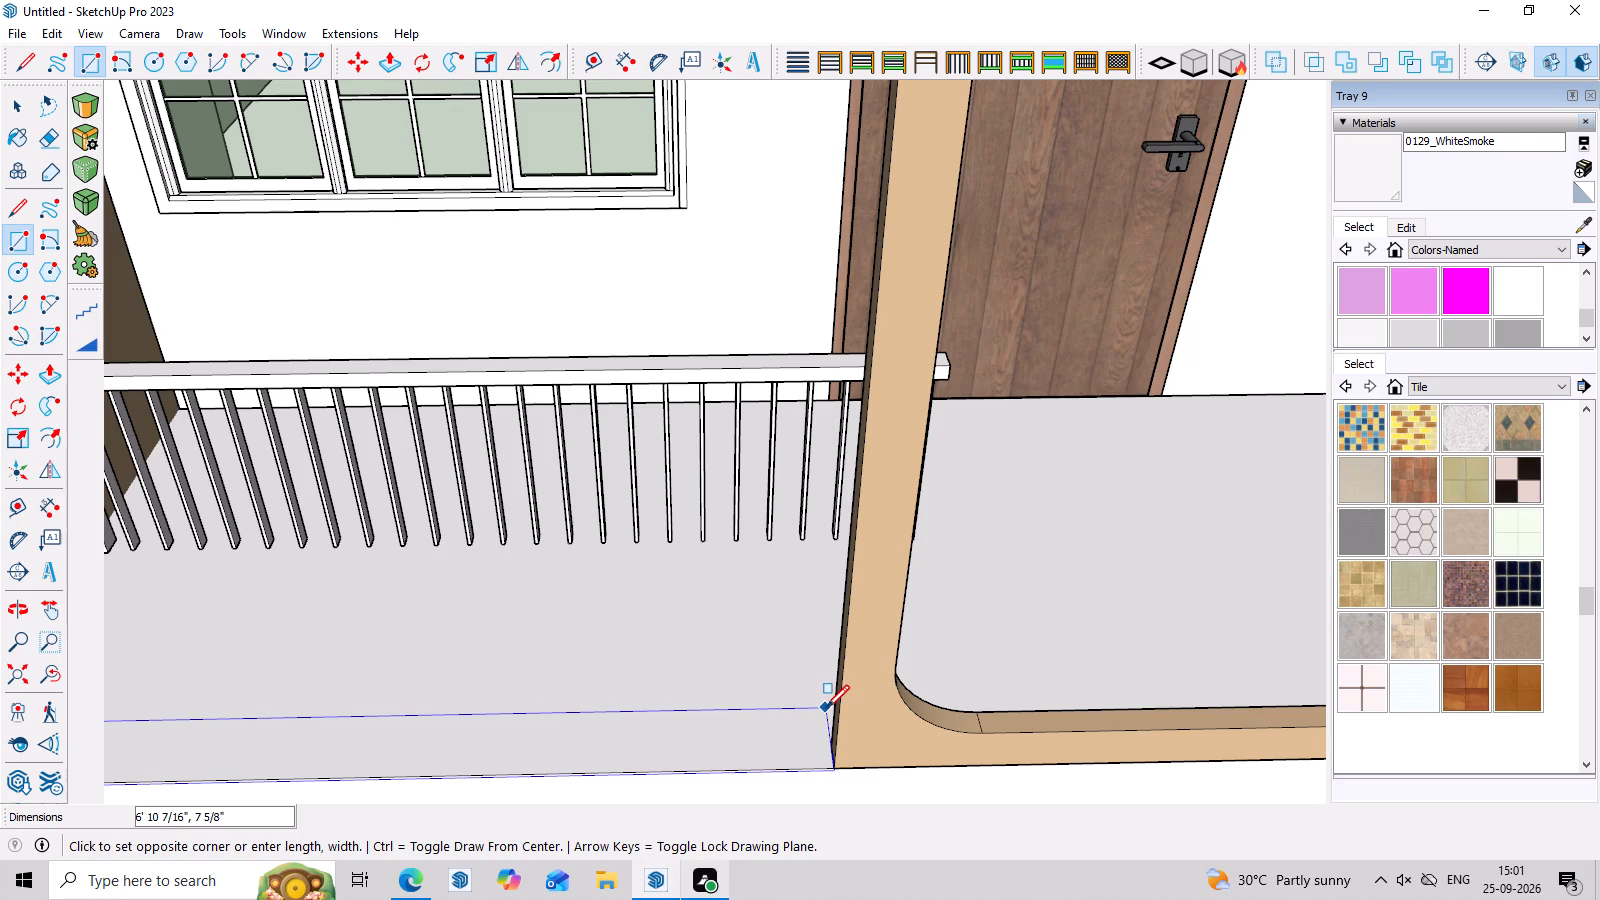
{"action": "left_click", "coordinate": [826, 708]}
Push/pull the new floor strip up about 11 11/16" to form a low wall in front of the balcony railing.
{"action": "scroll", "coordinate": [791, 703], "scroll_direction": "down", "scroll_amount": 7}
{"action": "key", "text": "space"}
{"action": "left_click", "coordinate": [684, 727]}
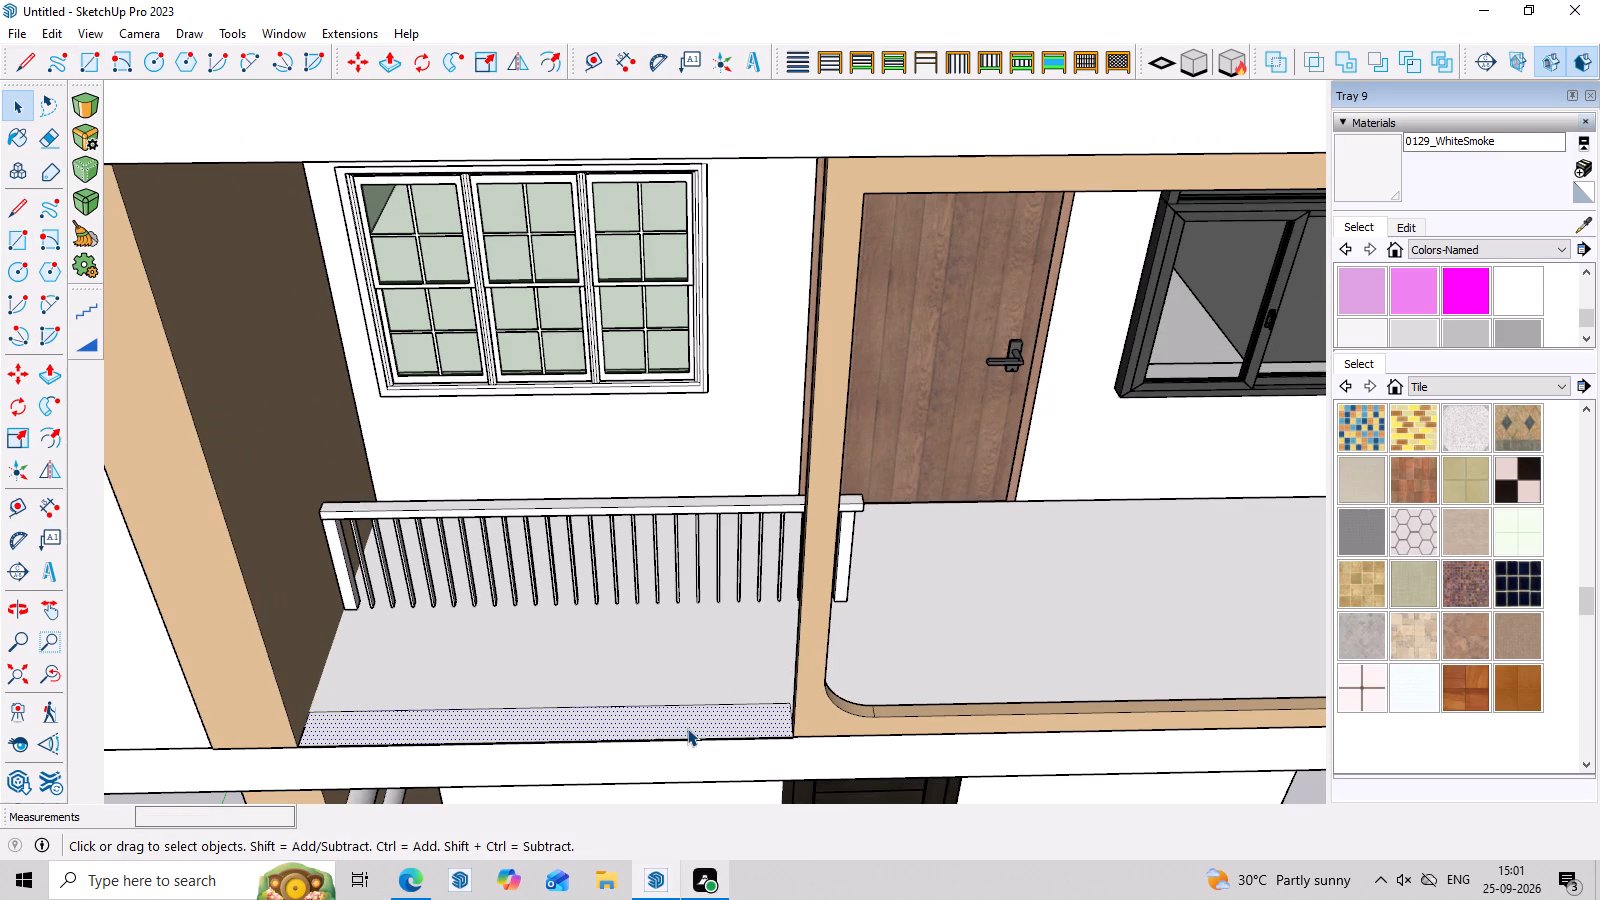
{"action": "key", "text": "p"}
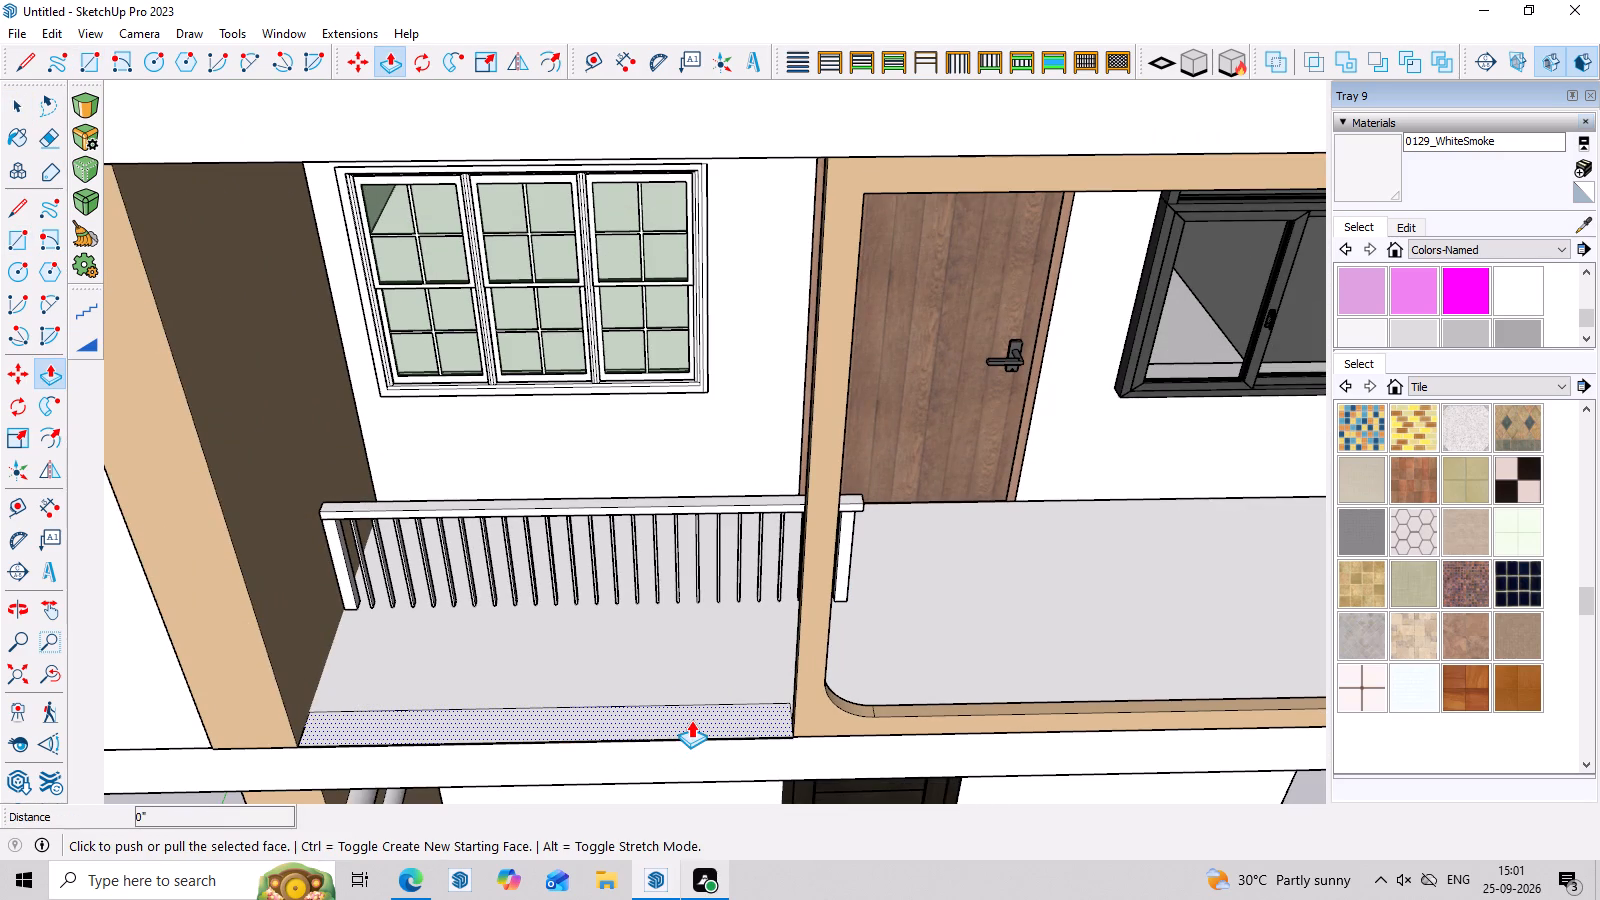
{"action": "left_click", "coordinate": [691, 720]}
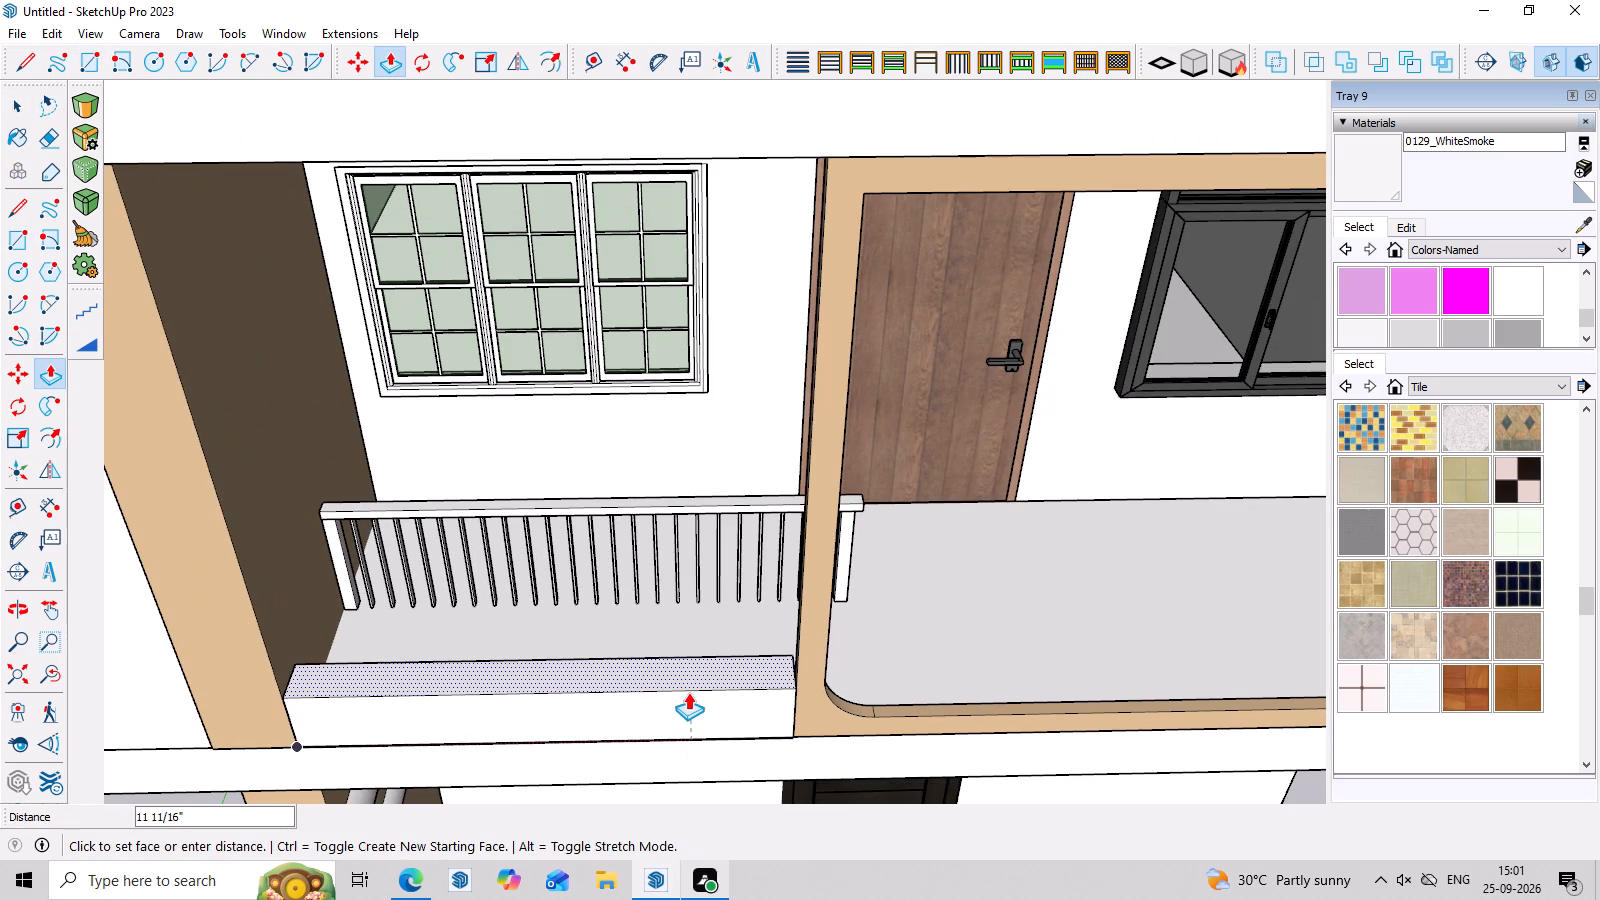
{"action": "left_click", "coordinate": [688, 692]}
Examine the low wall and the balcony railing from the front and from above, together with the whole house.
{"action": "middle_click_drag", "start_coordinate": [718, 733], "coordinate": [705, 502]}
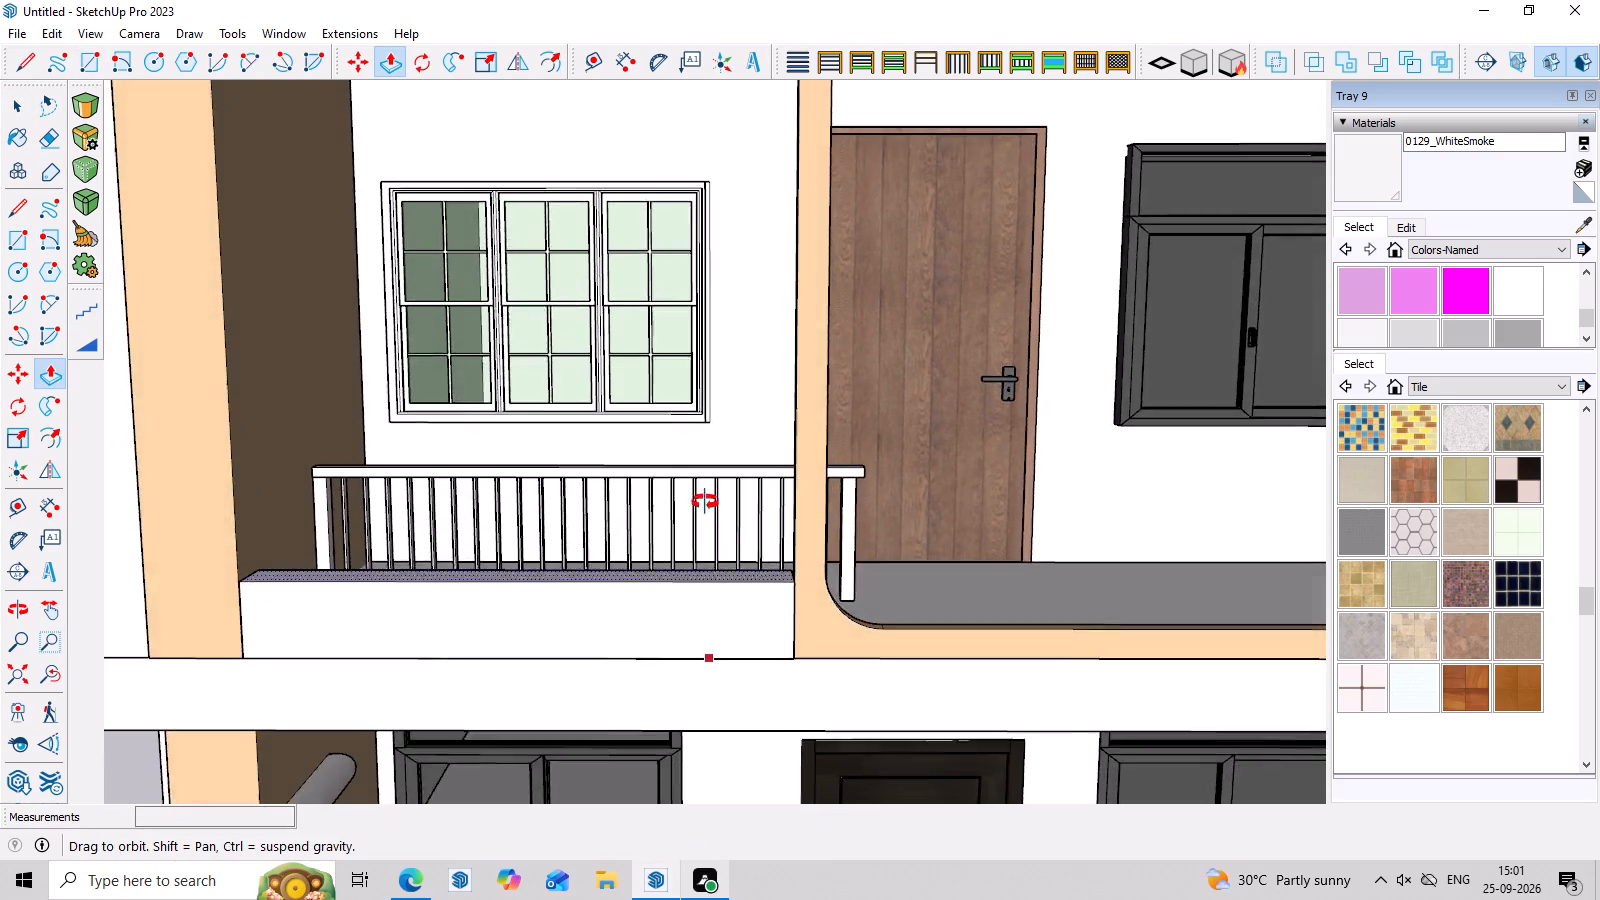
{"action": "middle_click_drag", "start_coordinate": [705, 502], "coordinate": [705, 496]}
{"action": "scroll", "coordinate": [705, 496], "scroll_direction": "down", "scroll_amount": 10}
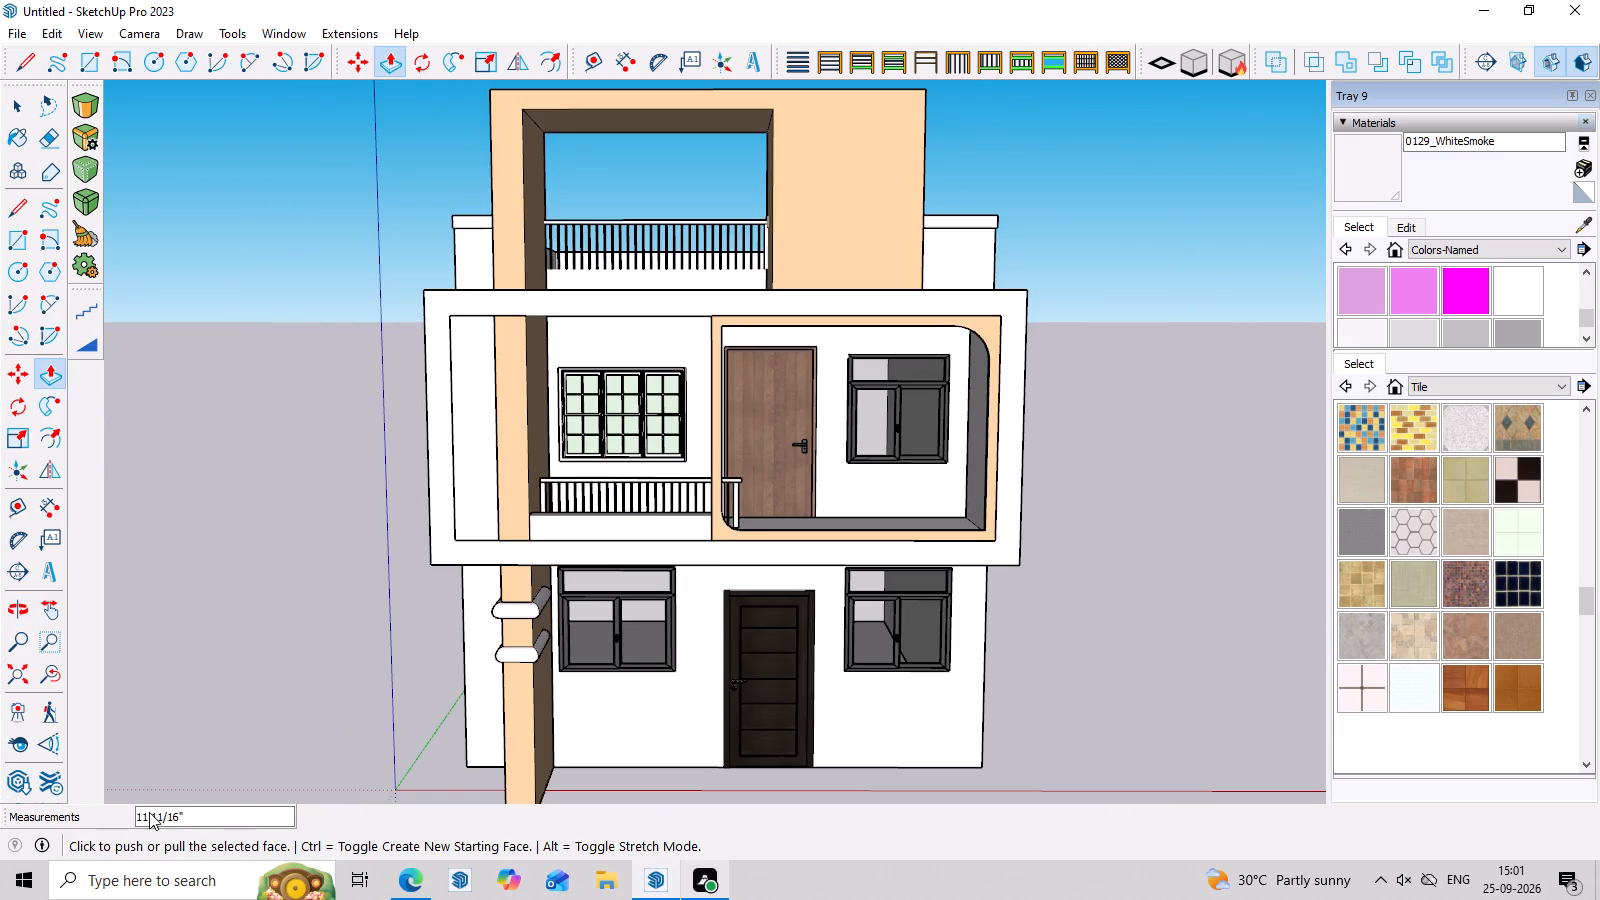
{"action": "scroll", "coordinate": [743, 508], "scroll_direction": "down", "scroll_amount": 5}
{"action": "middle_click_drag", "start_coordinate": [963, 493], "coordinate": [810, 800]}
{"action": "scroll", "coordinate": [716, 513], "scroll_direction": "up", "scroll_amount": 3}
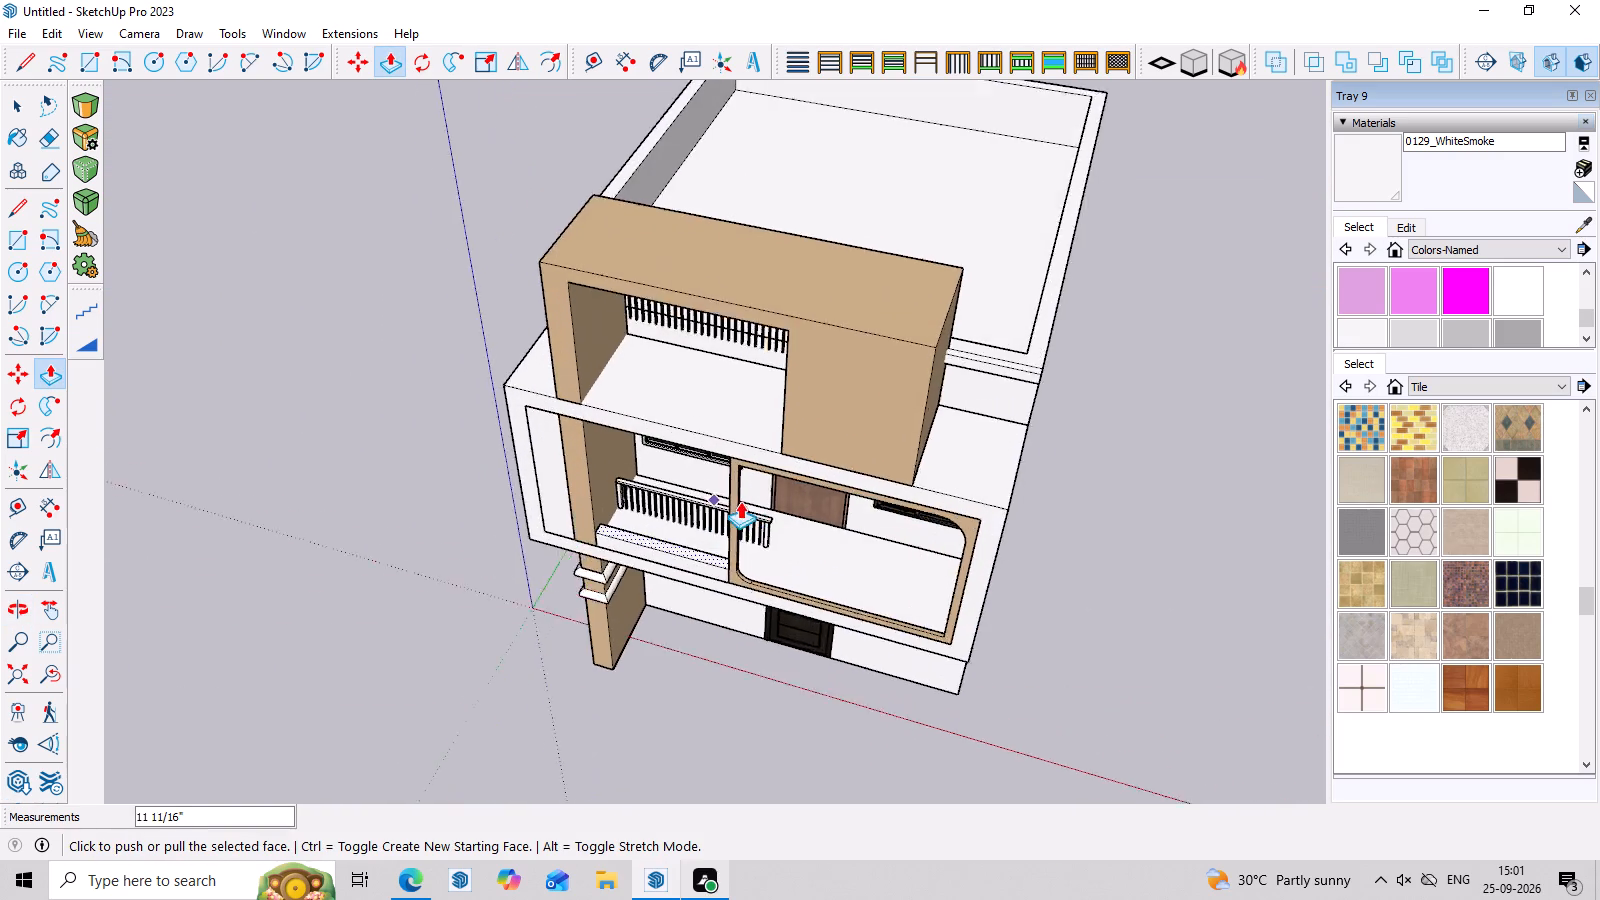
{"action": "scroll", "coordinate": [740, 501], "scroll_direction": "up", "scroll_amount": 5}
{"action": "key", "text": "Escape"}
{"action": "key", "text": "space"}
{"action": "scroll", "coordinate": [1035, 718], "scroll_direction": "up", "scroll_amount": 5}
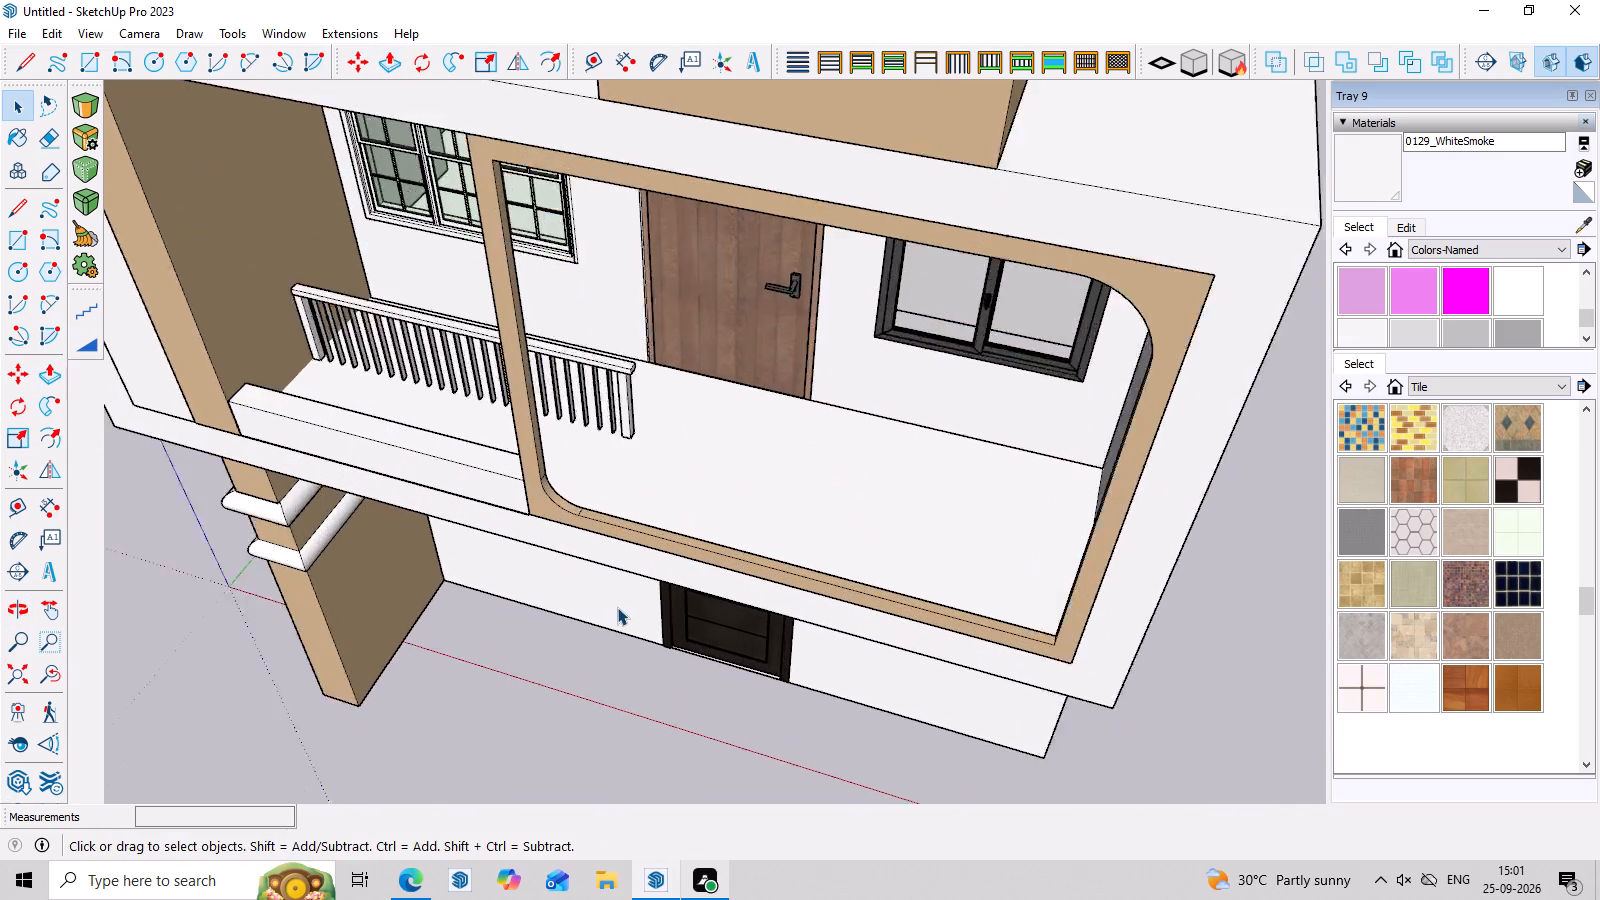
{"action": "scroll", "coordinate": [617, 607], "scroll_direction": "up", "scroll_amount": 4}
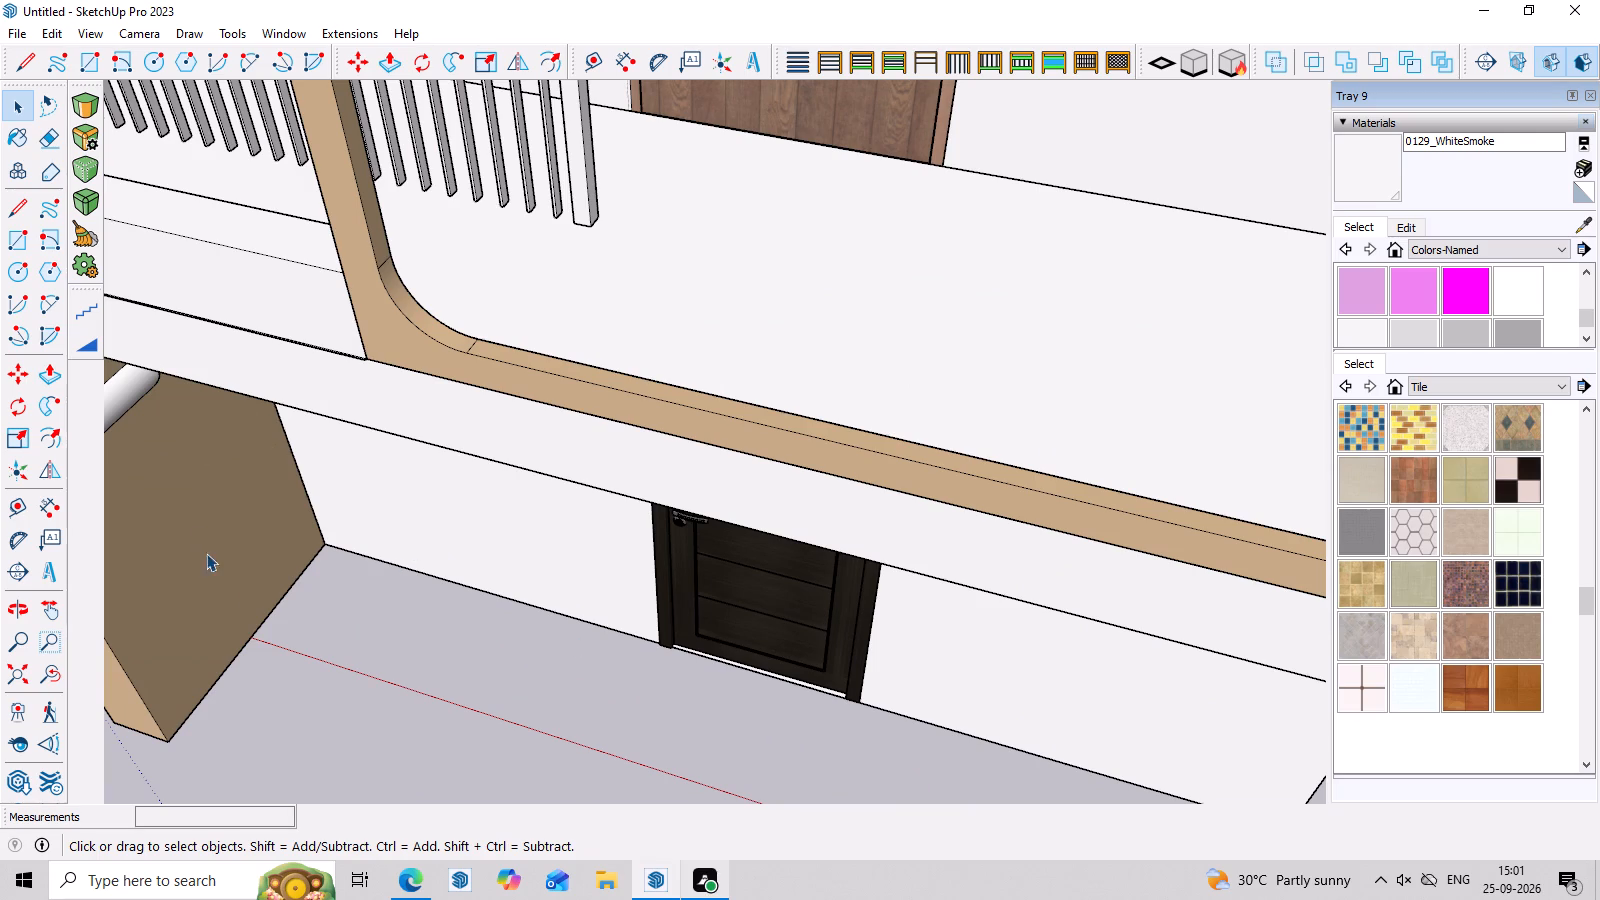
{"action": "scroll", "coordinate": [205, 439], "scroll_direction": "up", "scroll_amount": 1}
{"action": "scroll", "coordinate": [211, 454], "scroll_direction": "down", "scroll_amount": 12}
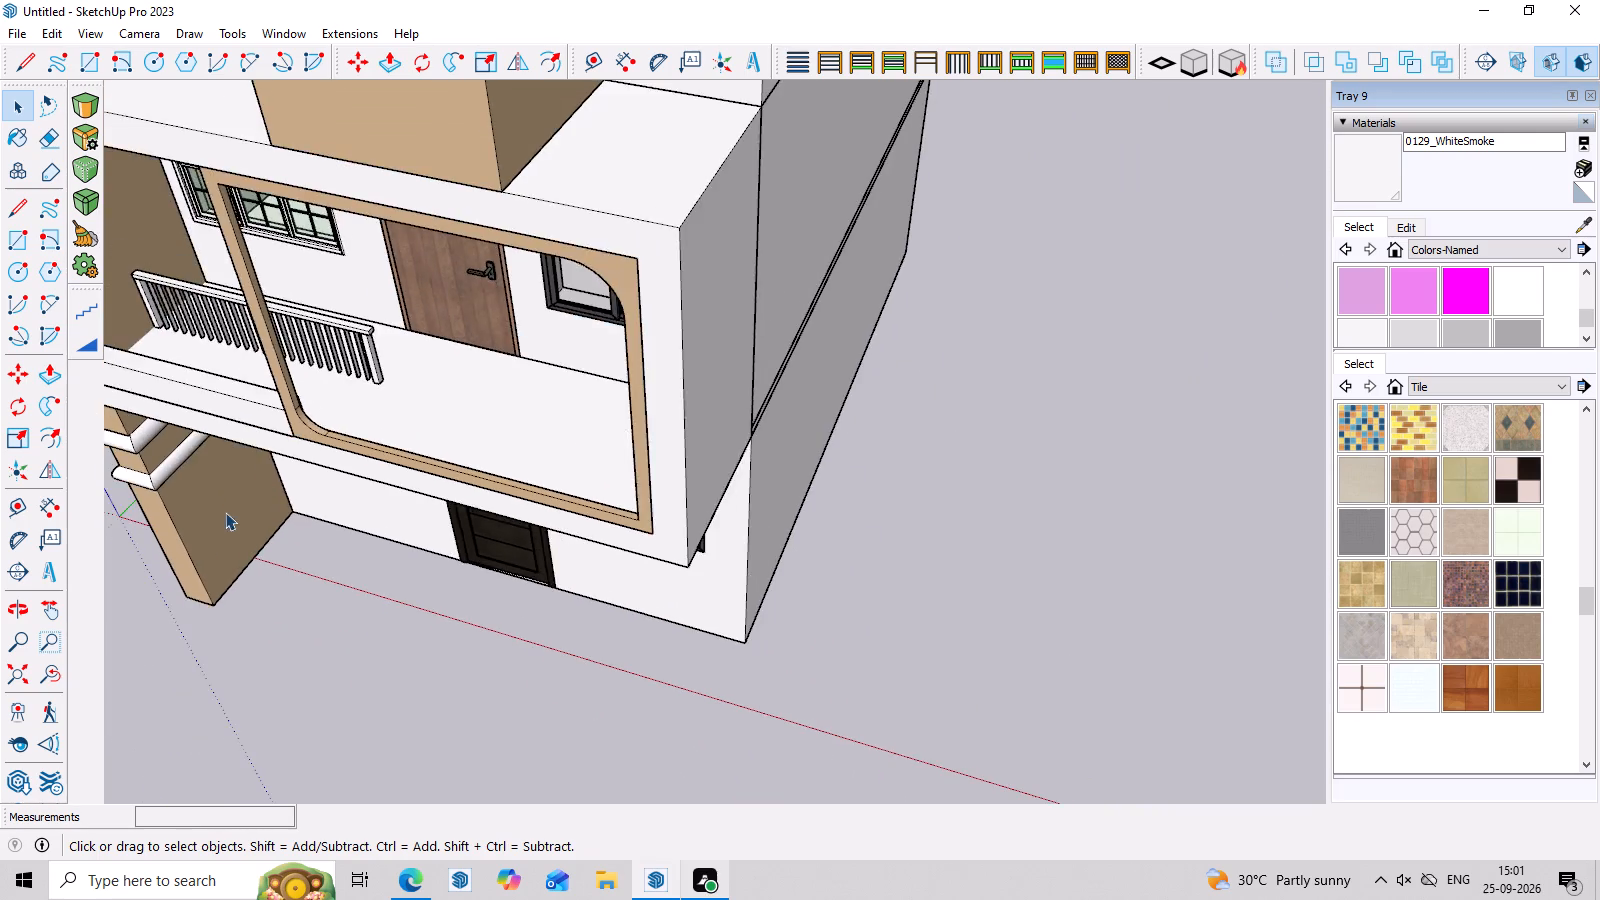
{"action": "scroll", "coordinate": [225, 512], "scroll_direction": "down", "scroll_amount": 5}
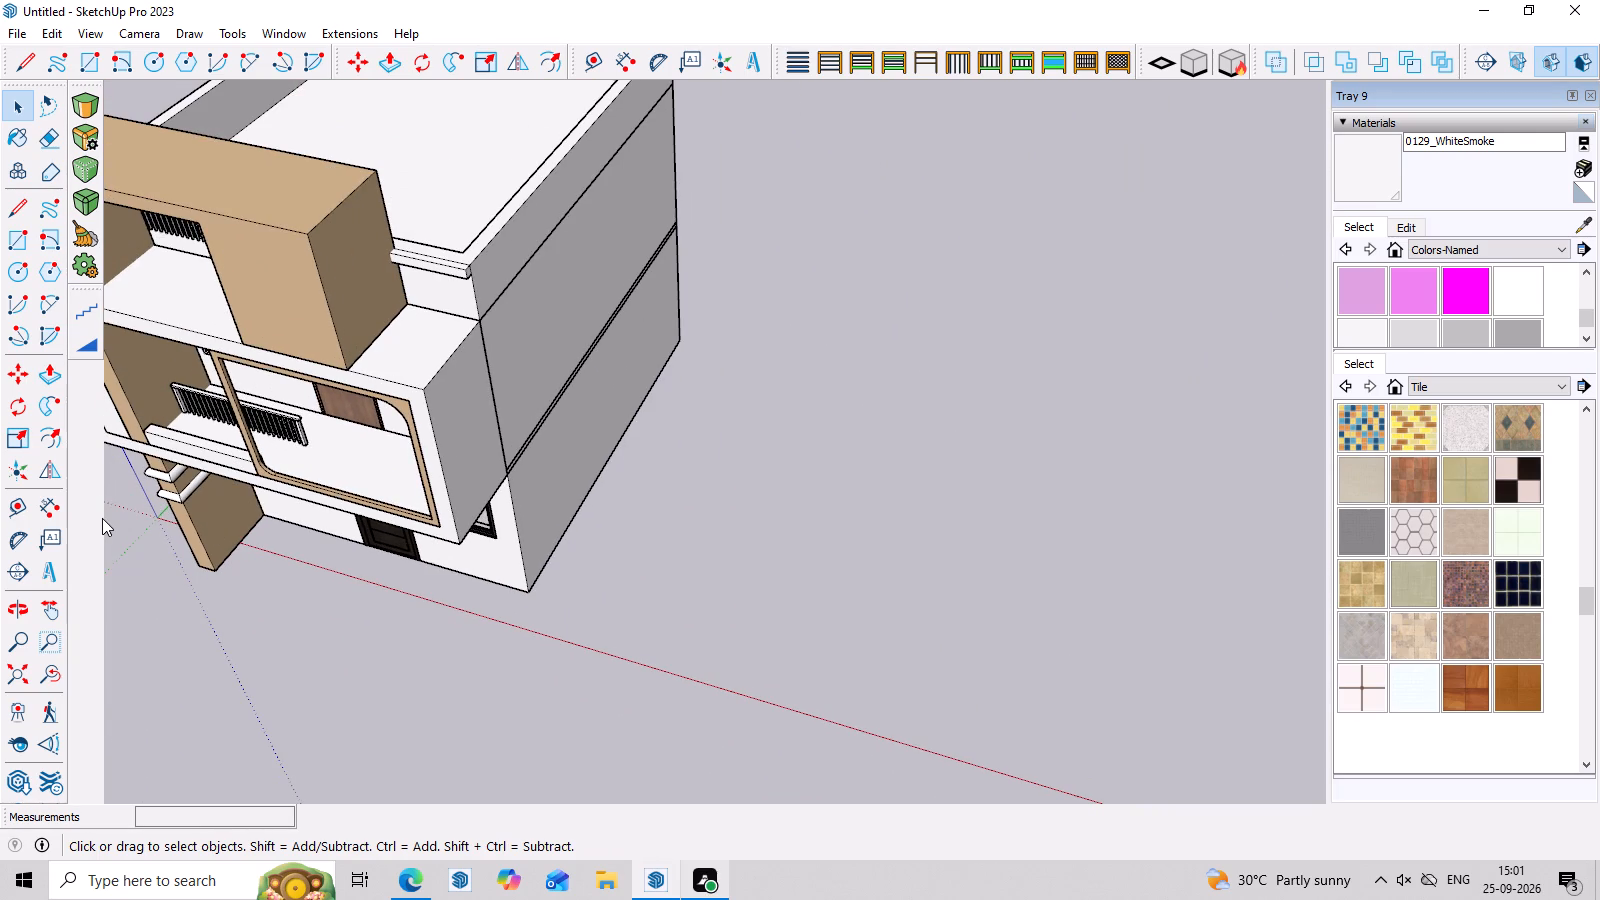
{"action": "middle_click_drag", "start_coordinate": [254, 584], "coordinate": [277, 627]}
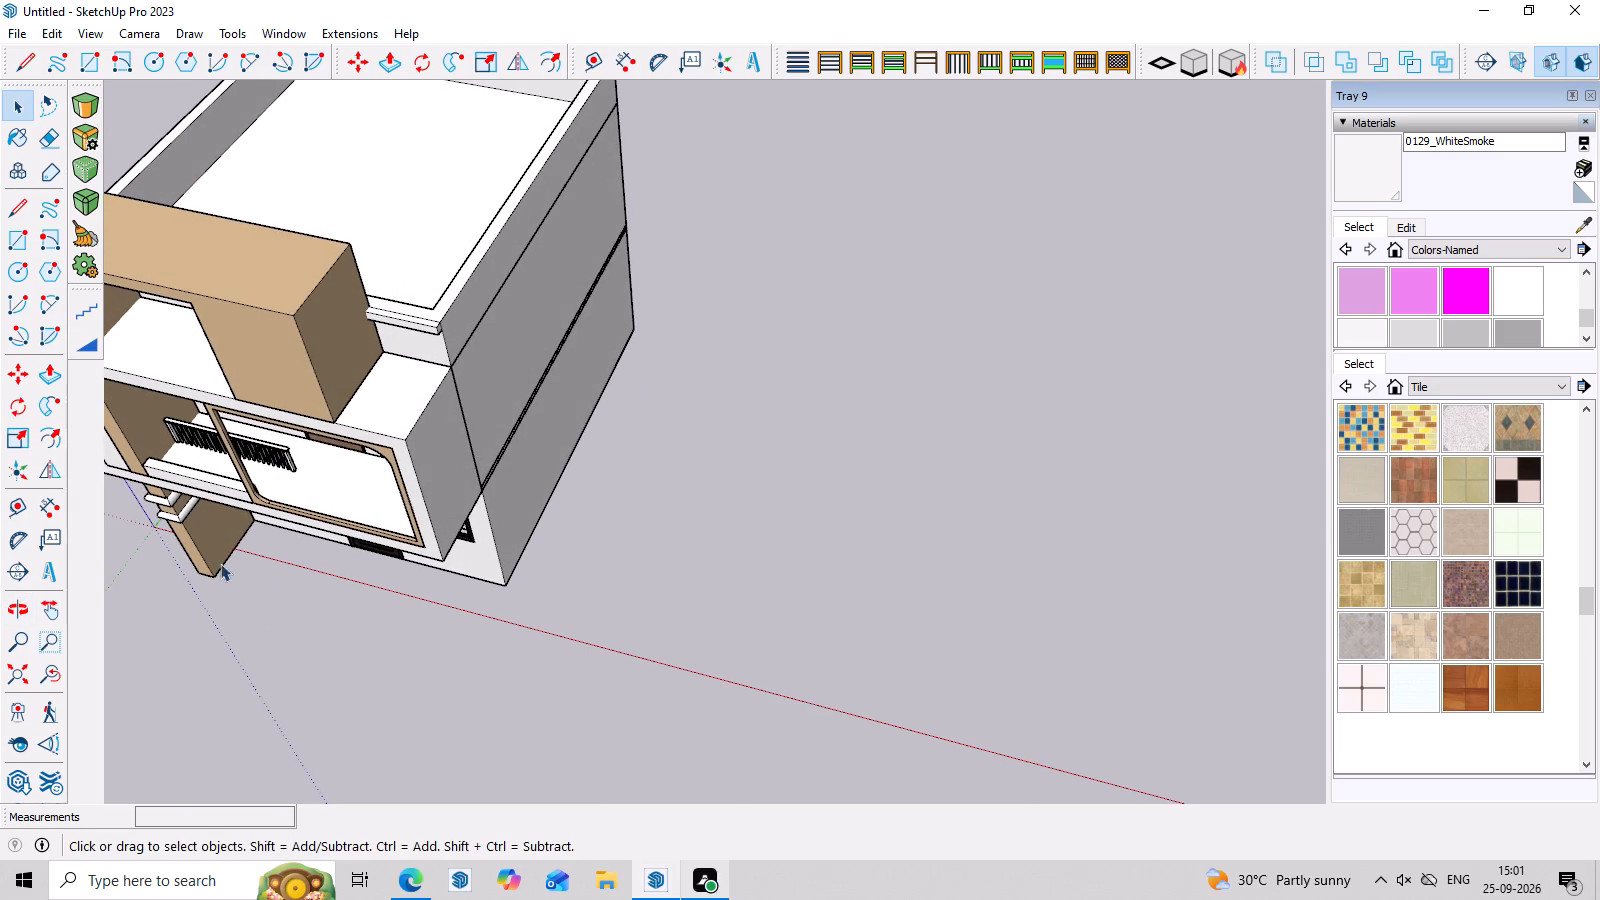
Examine the first-floor balcony floor inside the rounded frame, around the frame's lower inner corner next to the side wall.
{"action": "middle_click_drag", "start_coordinate": [407, 409], "coordinate": [725, 408]}
{"action": "scroll", "coordinate": [202, 841], "scroll_direction": "up", "scroll_amount": 3}
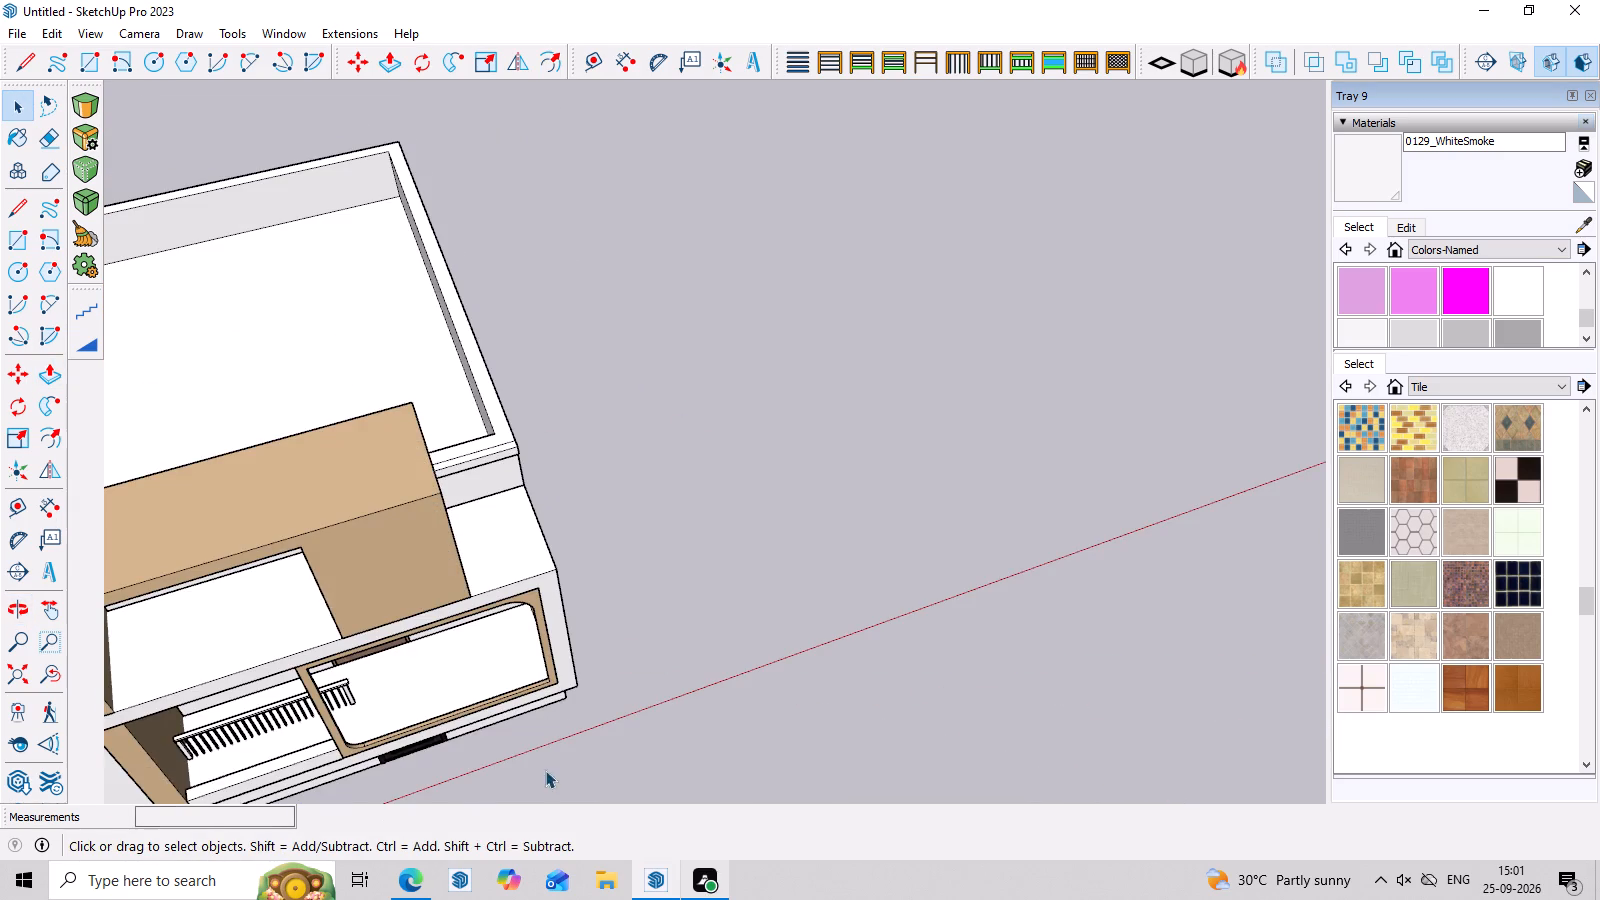
{"action": "scroll", "coordinate": [544, 753], "scroll_direction": "up", "scroll_amount": 5}
{"action": "middle_click_drag", "start_coordinate": [657, 777], "coordinate": [636, 825]}
{"action": "scroll", "coordinate": [448, 743], "scroll_direction": "up", "scroll_amount": 6}
{"action": "middle_click_drag", "start_coordinate": [344, 717], "coordinate": [342, 719]}
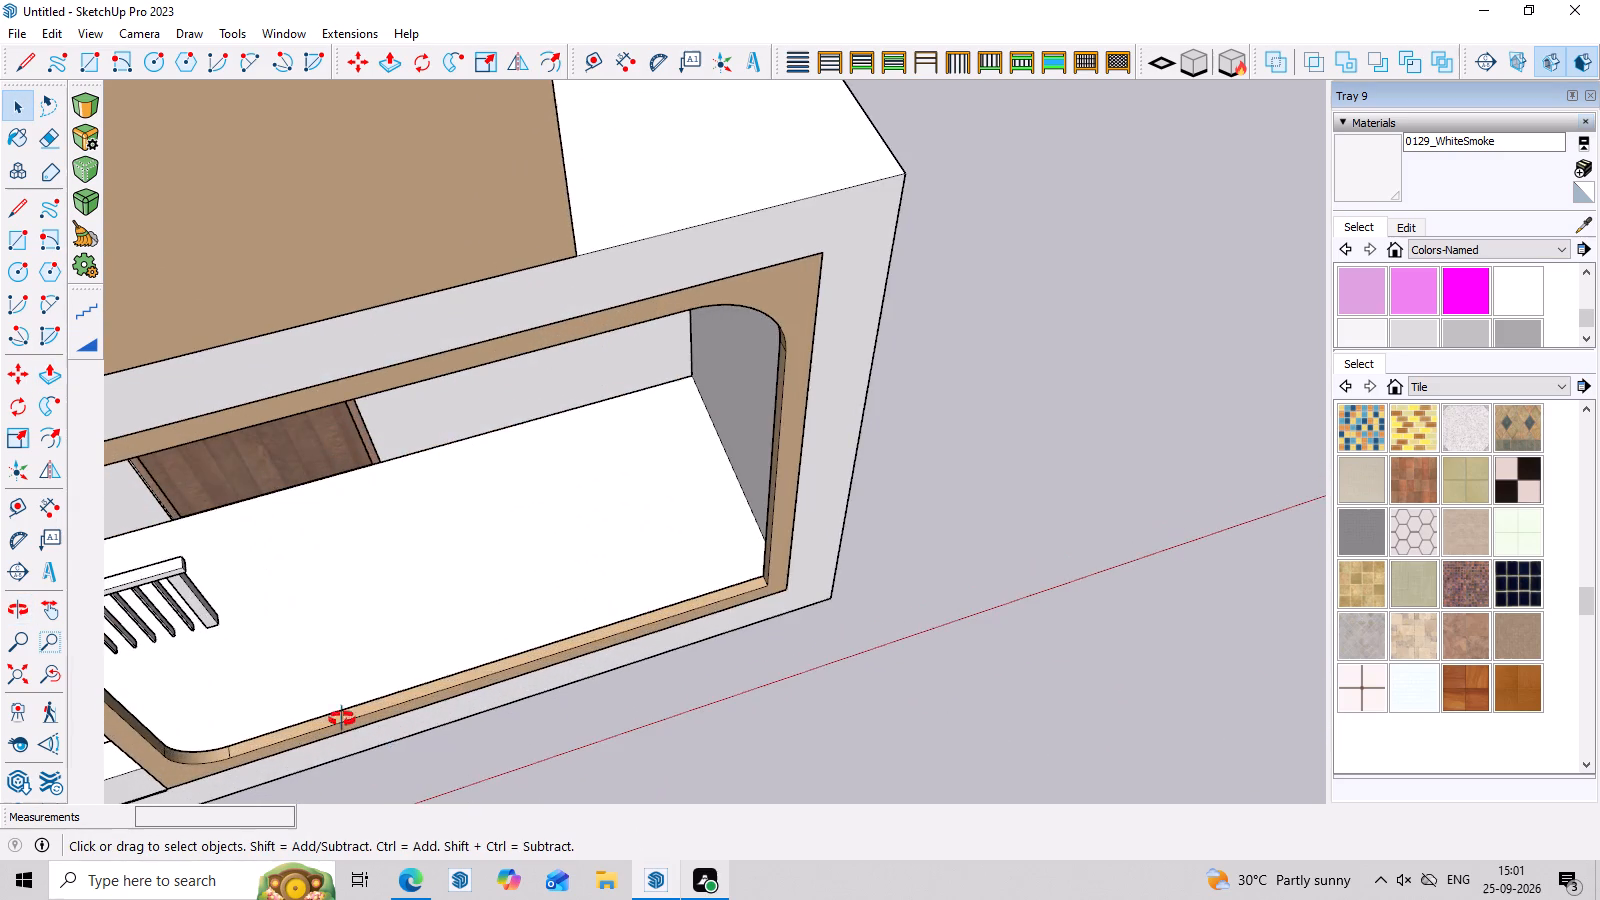
{"action": "middle_click_drag", "start_coordinate": [342, 719], "coordinate": [280, 671]}
{"action": "scroll", "coordinate": [93, 693], "scroll_direction": "down", "scroll_amount": 2}
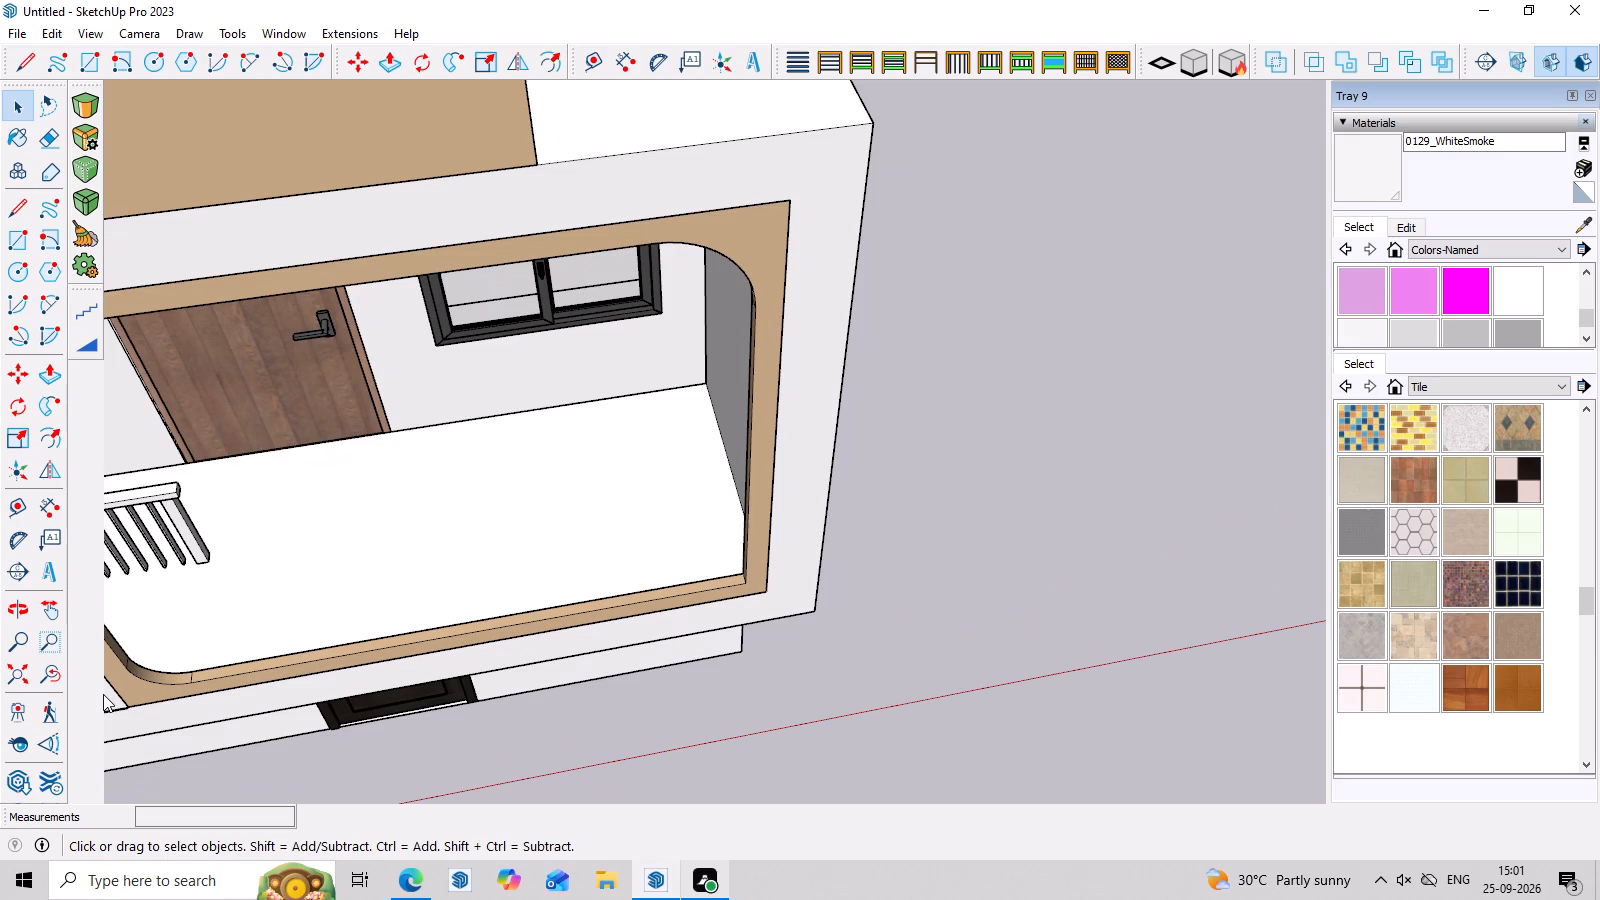
{"action": "scroll", "coordinate": [125, 627], "scroll_direction": "up", "scroll_amount": 3}
{"action": "scroll", "coordinate": [265, 681], "scroll_direction": "down", "scroll_amount": 11}
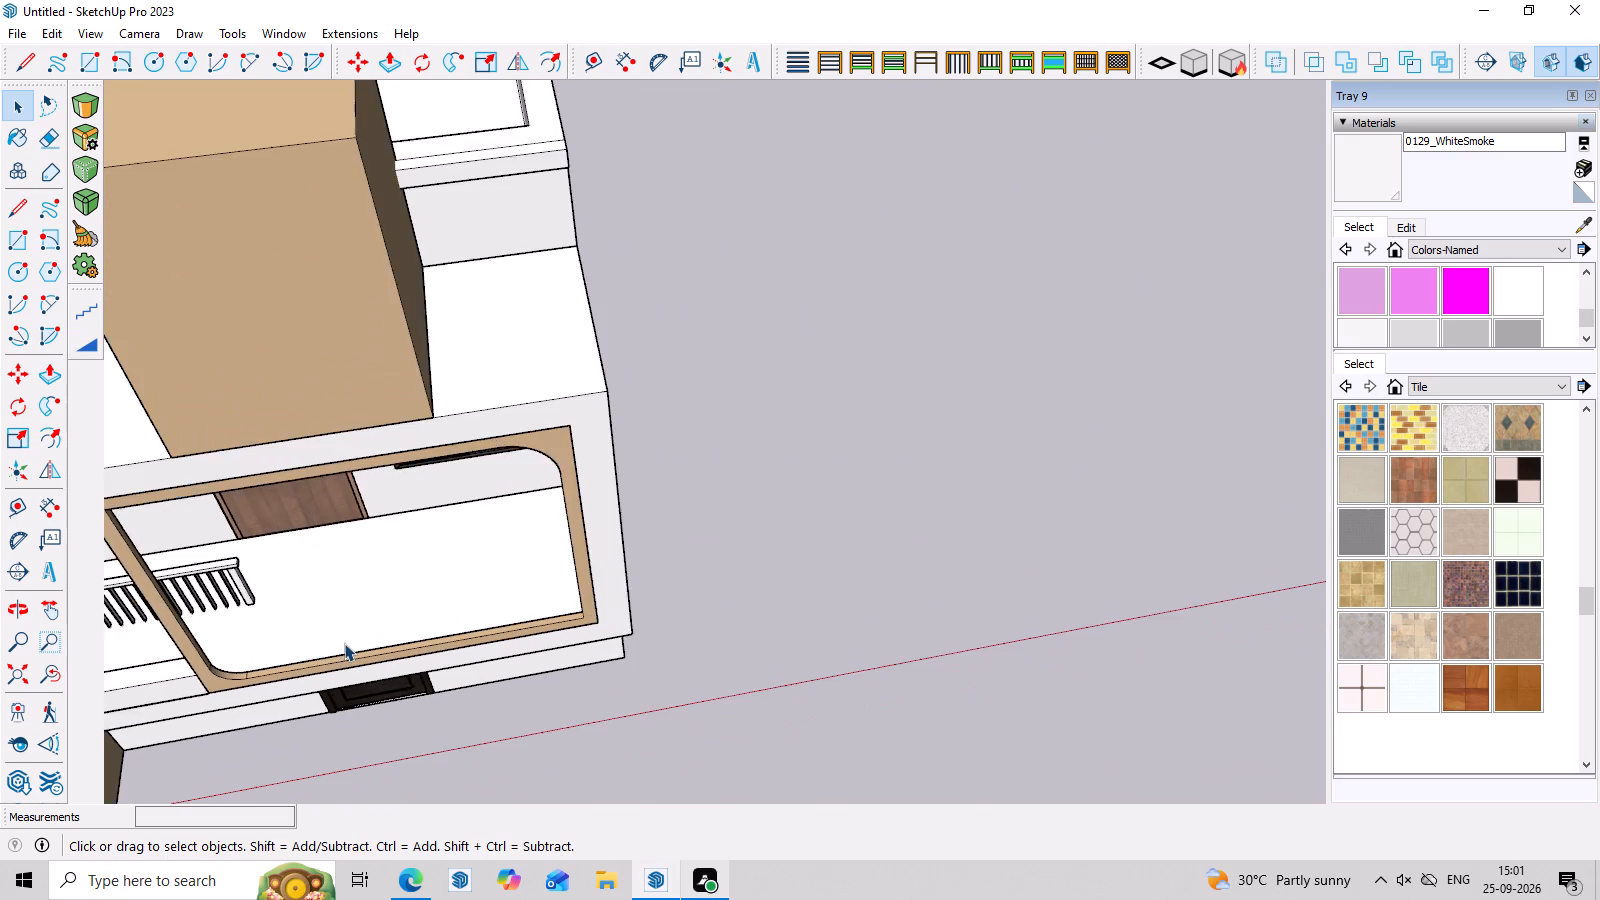
{"action": "scroll", "coordinate": [344, 643], "scroll_direction": "down", "scroll_amount": 2}
{"action": "middle_click_drag", "start_coordinate": [359, 643], "coordinate": [361, 567]}
{"action": "scroll", "coordinate": [295, 609], "scroll_direction": "up", "scroll_amount": 7}
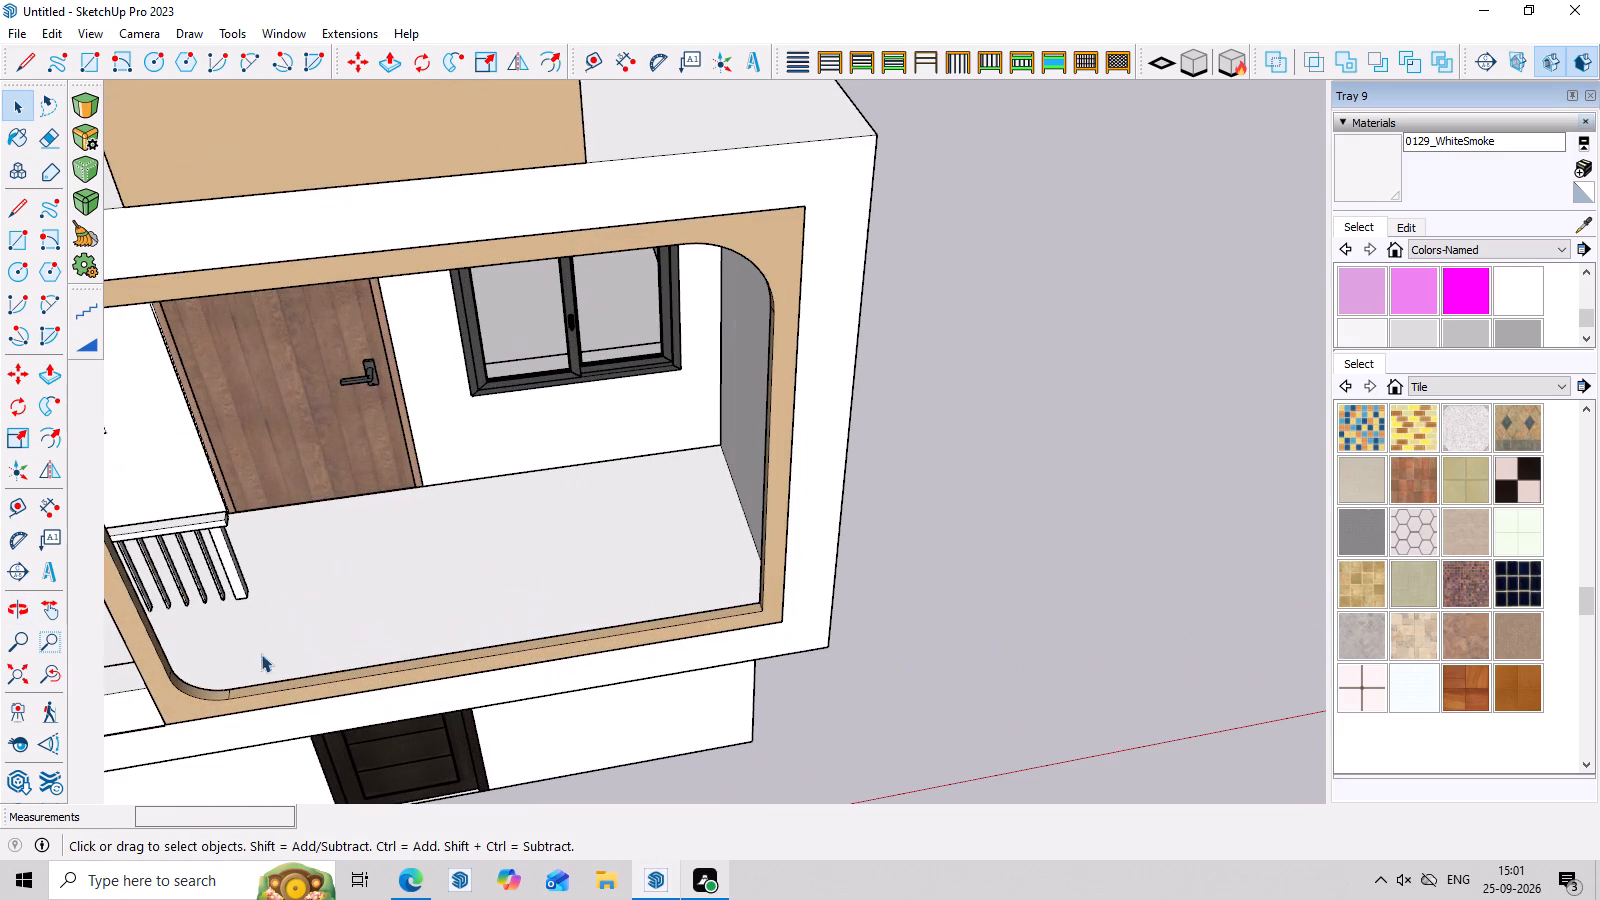
{"action": "middle_click_drag", "start_coordinate": [273, 630], "coordinate": [260, 710]}
{"action": "scroll", "coordinate": [590, 641], "scroll_direction": "up", "scroll_amount": 5}
{"action": "middle_click_drag", "start_coordinate": [784, 569], "coordinate": [896, 607]}
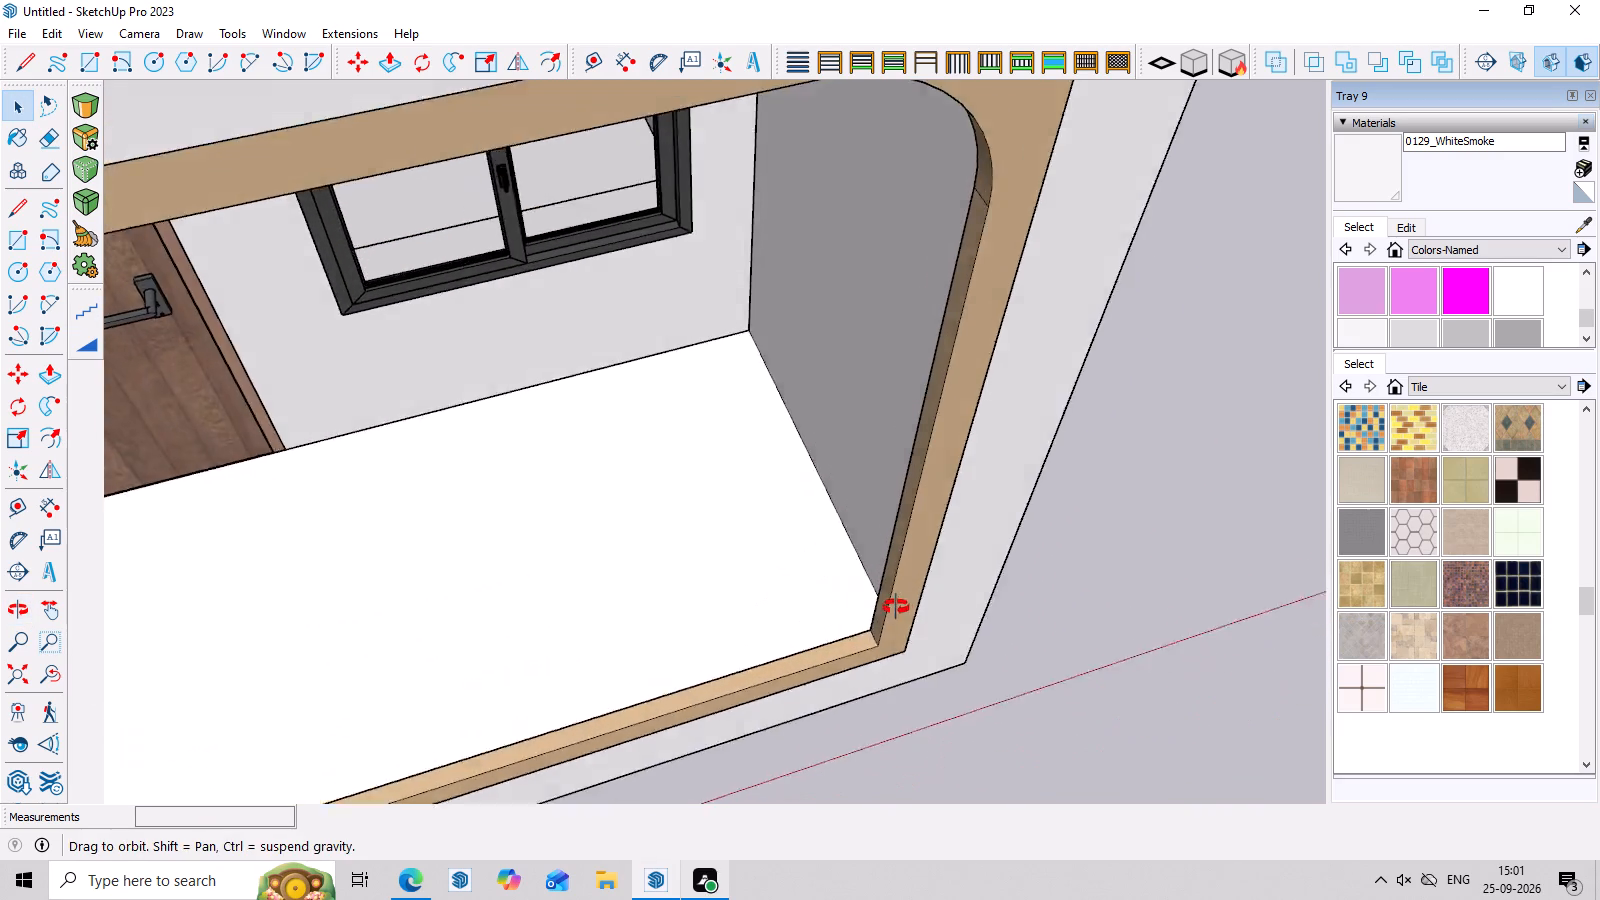
{"action": "middle_click_drag", "start_coordinate": [896, 607], "coordinate": [981, 583]}
{"action": "scroll", "coordinate": [961, 533], "scroll_direction": "up", "scroll_amount": 5}
{"action": "middle_click_drag", "start_coordinate": [980, 541], "coordinate": [1137, 516]}
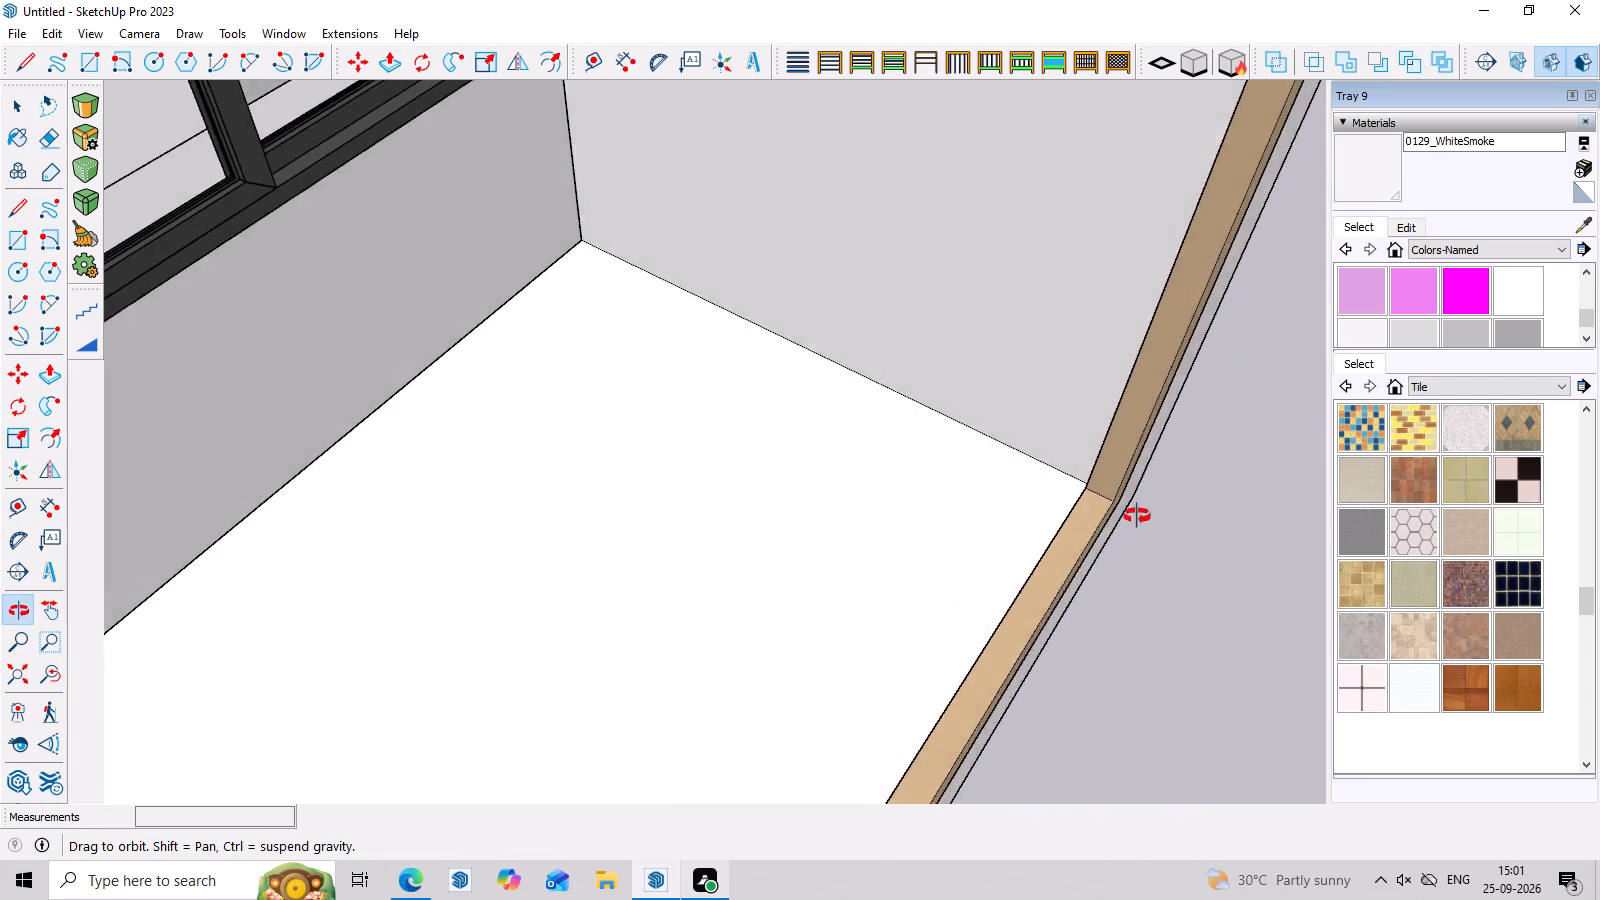
{"action": "middle_click_drag", "start_coordinate": [1137, 516], "coordinate": [1160, 490]}
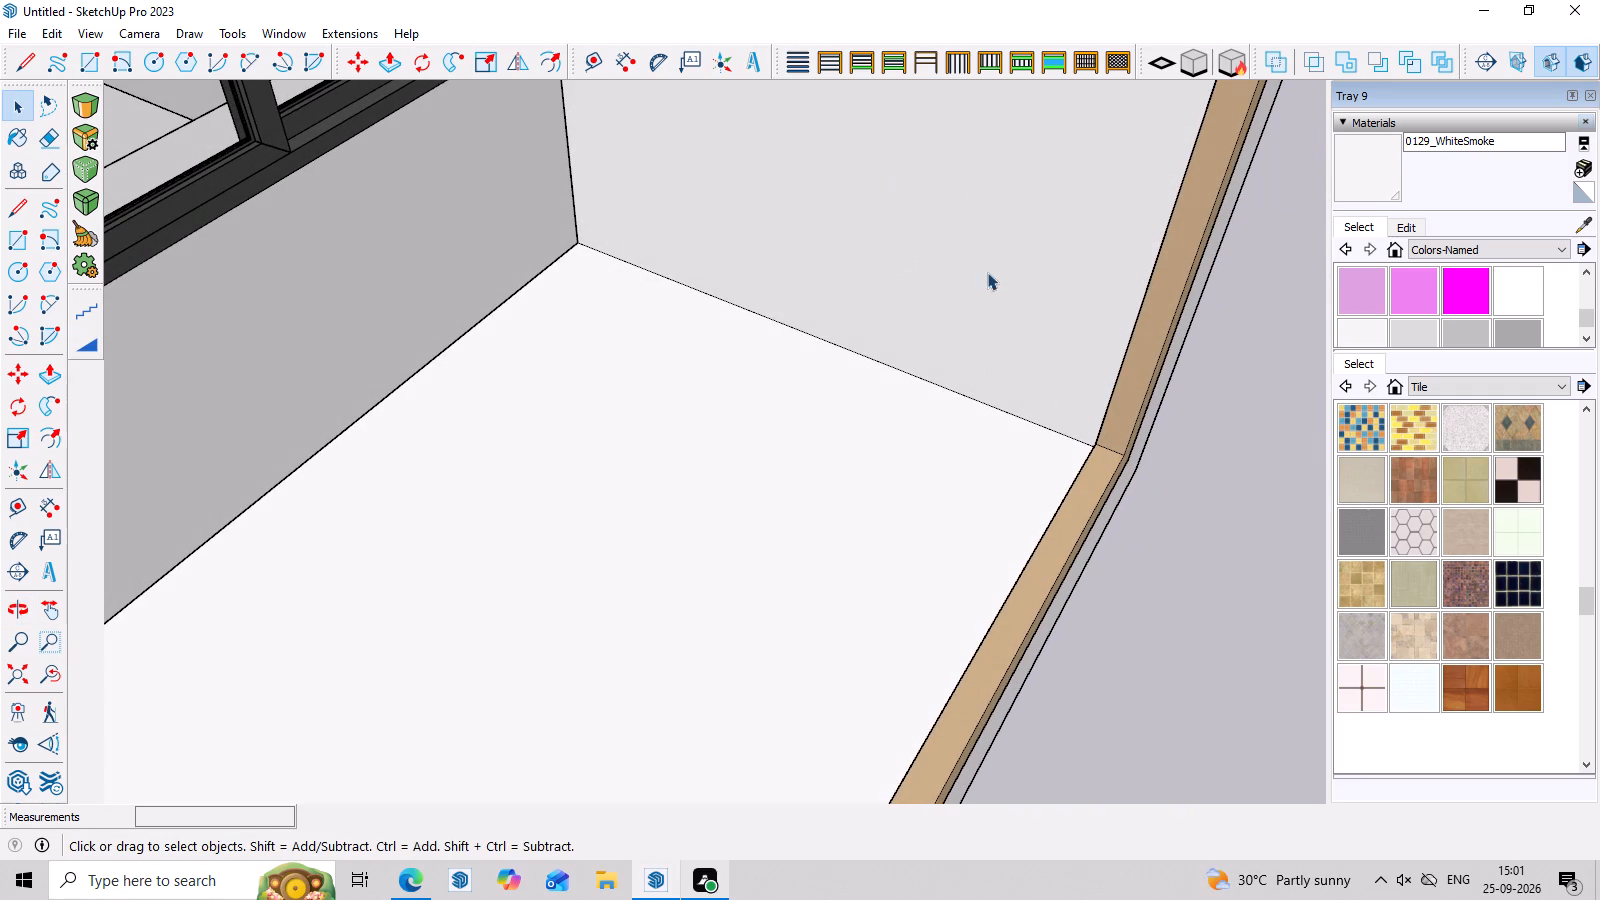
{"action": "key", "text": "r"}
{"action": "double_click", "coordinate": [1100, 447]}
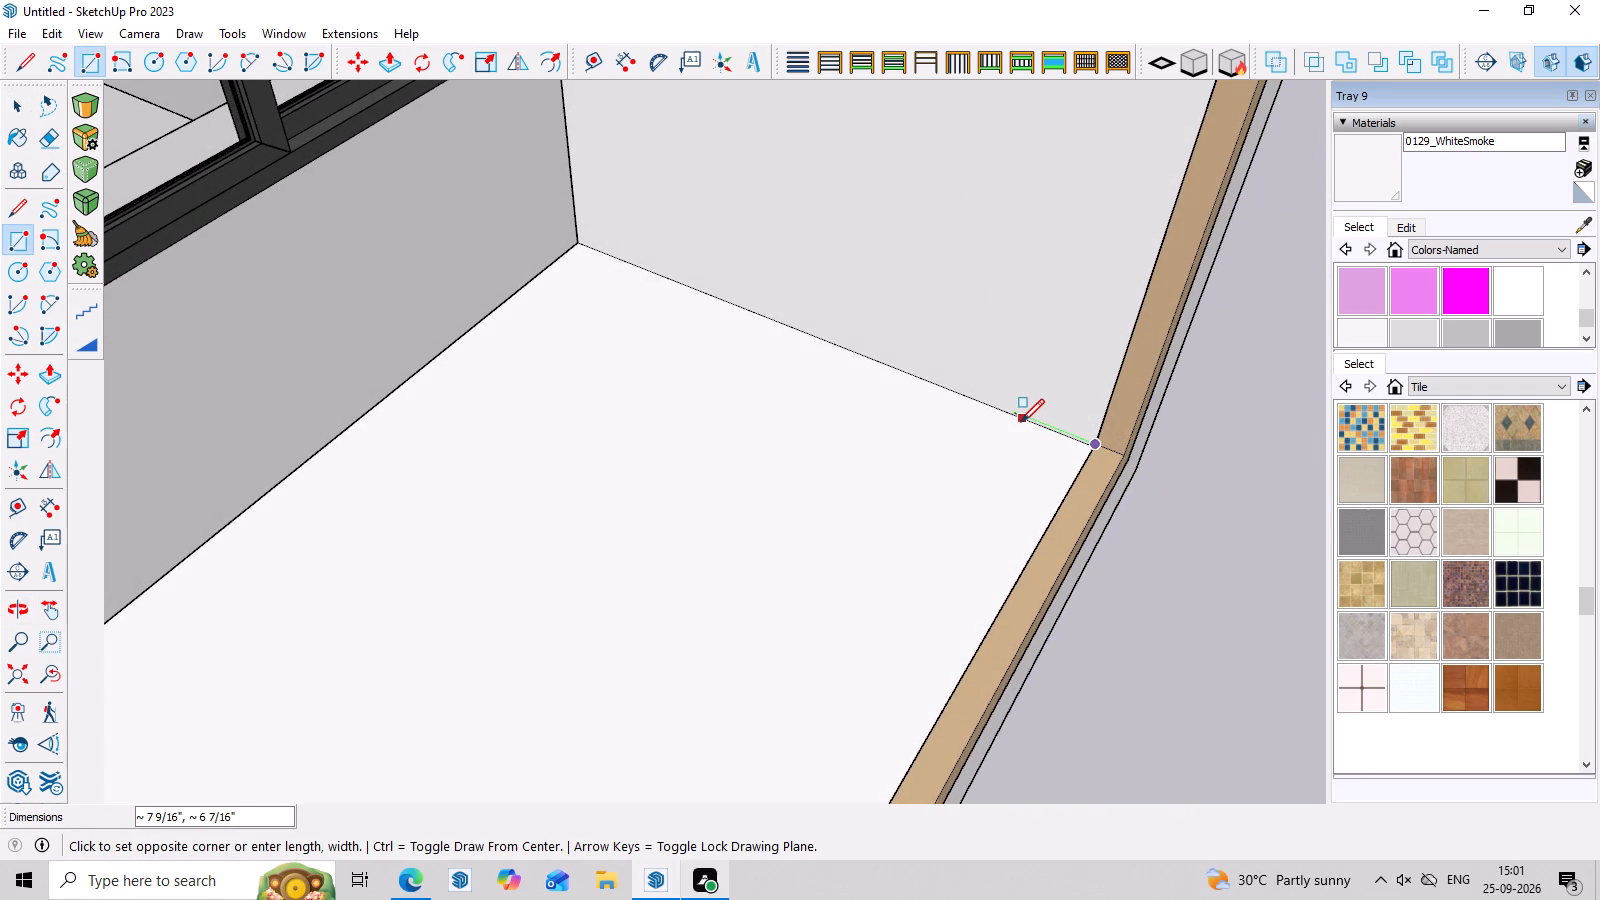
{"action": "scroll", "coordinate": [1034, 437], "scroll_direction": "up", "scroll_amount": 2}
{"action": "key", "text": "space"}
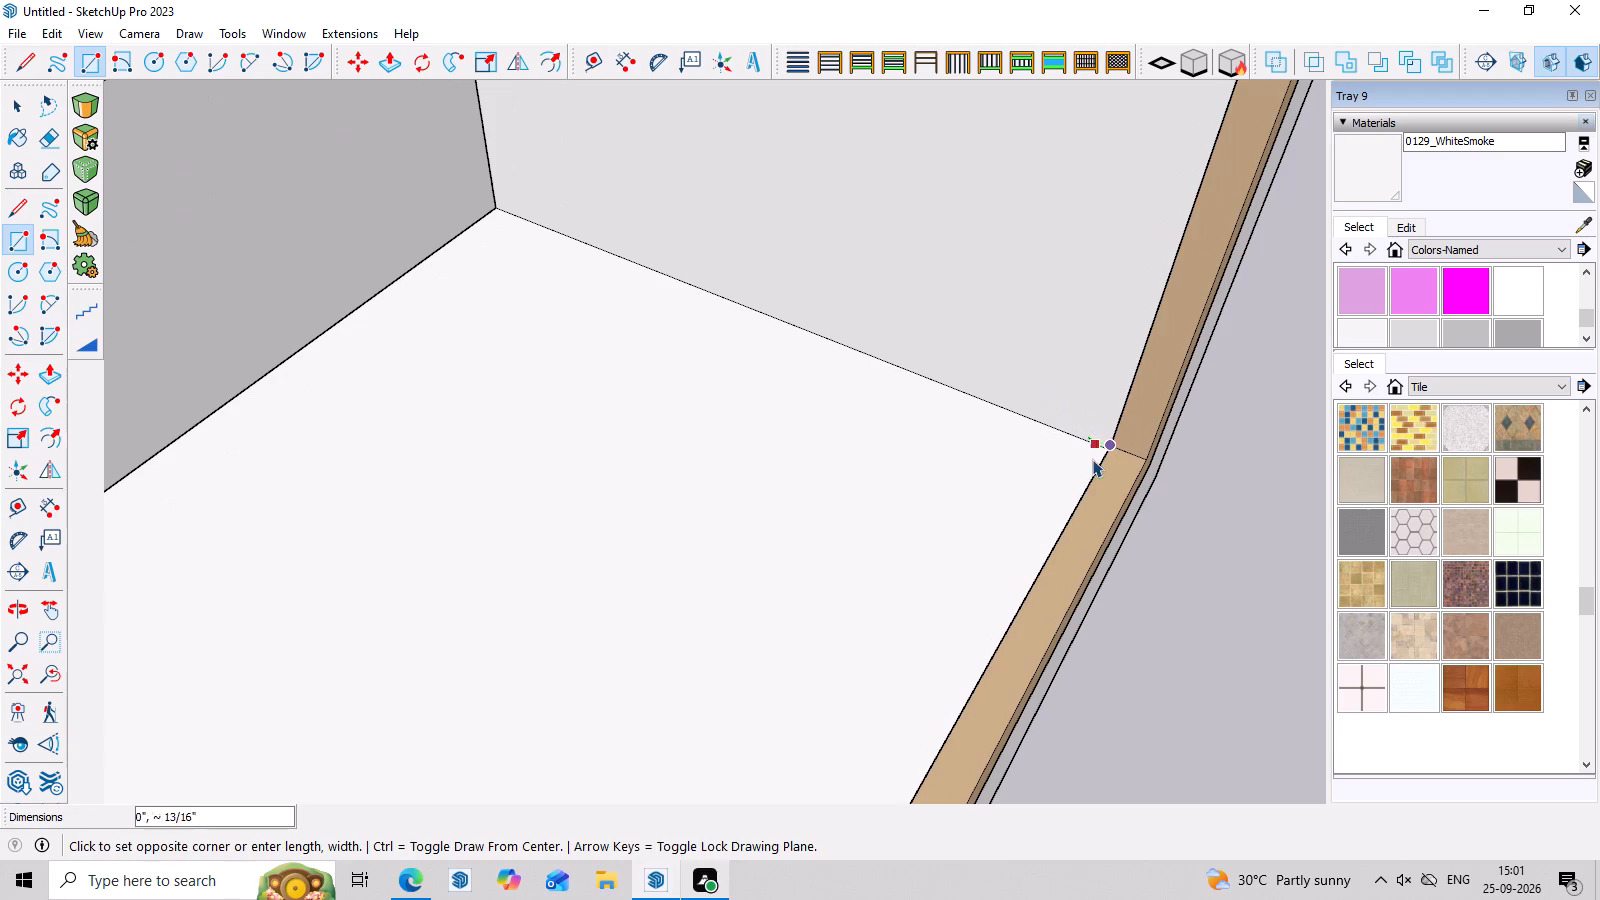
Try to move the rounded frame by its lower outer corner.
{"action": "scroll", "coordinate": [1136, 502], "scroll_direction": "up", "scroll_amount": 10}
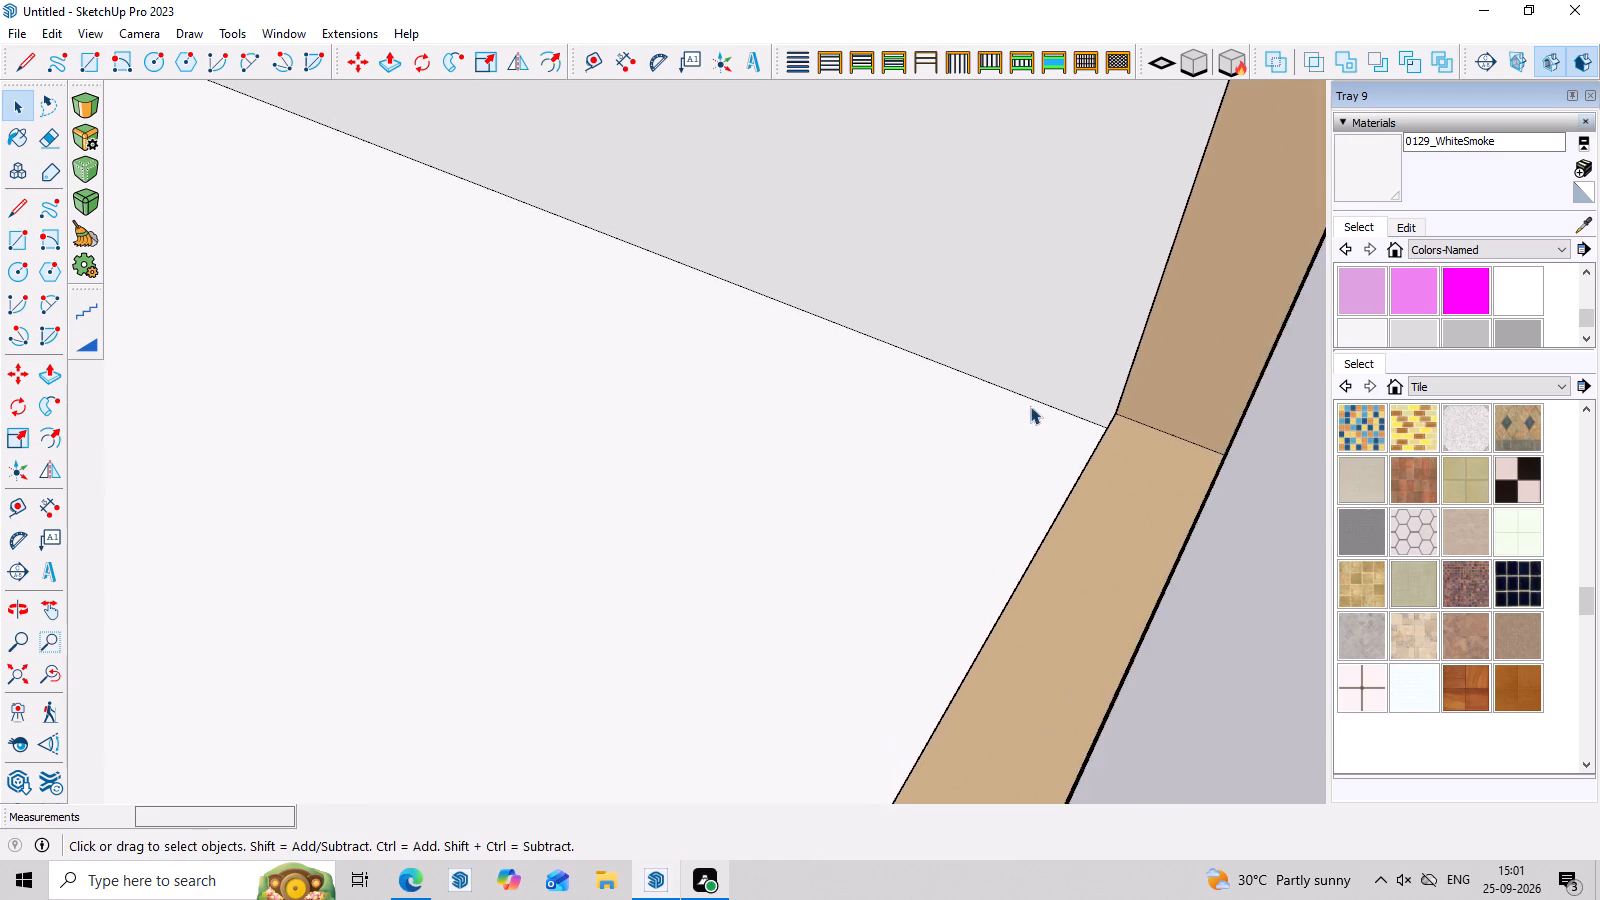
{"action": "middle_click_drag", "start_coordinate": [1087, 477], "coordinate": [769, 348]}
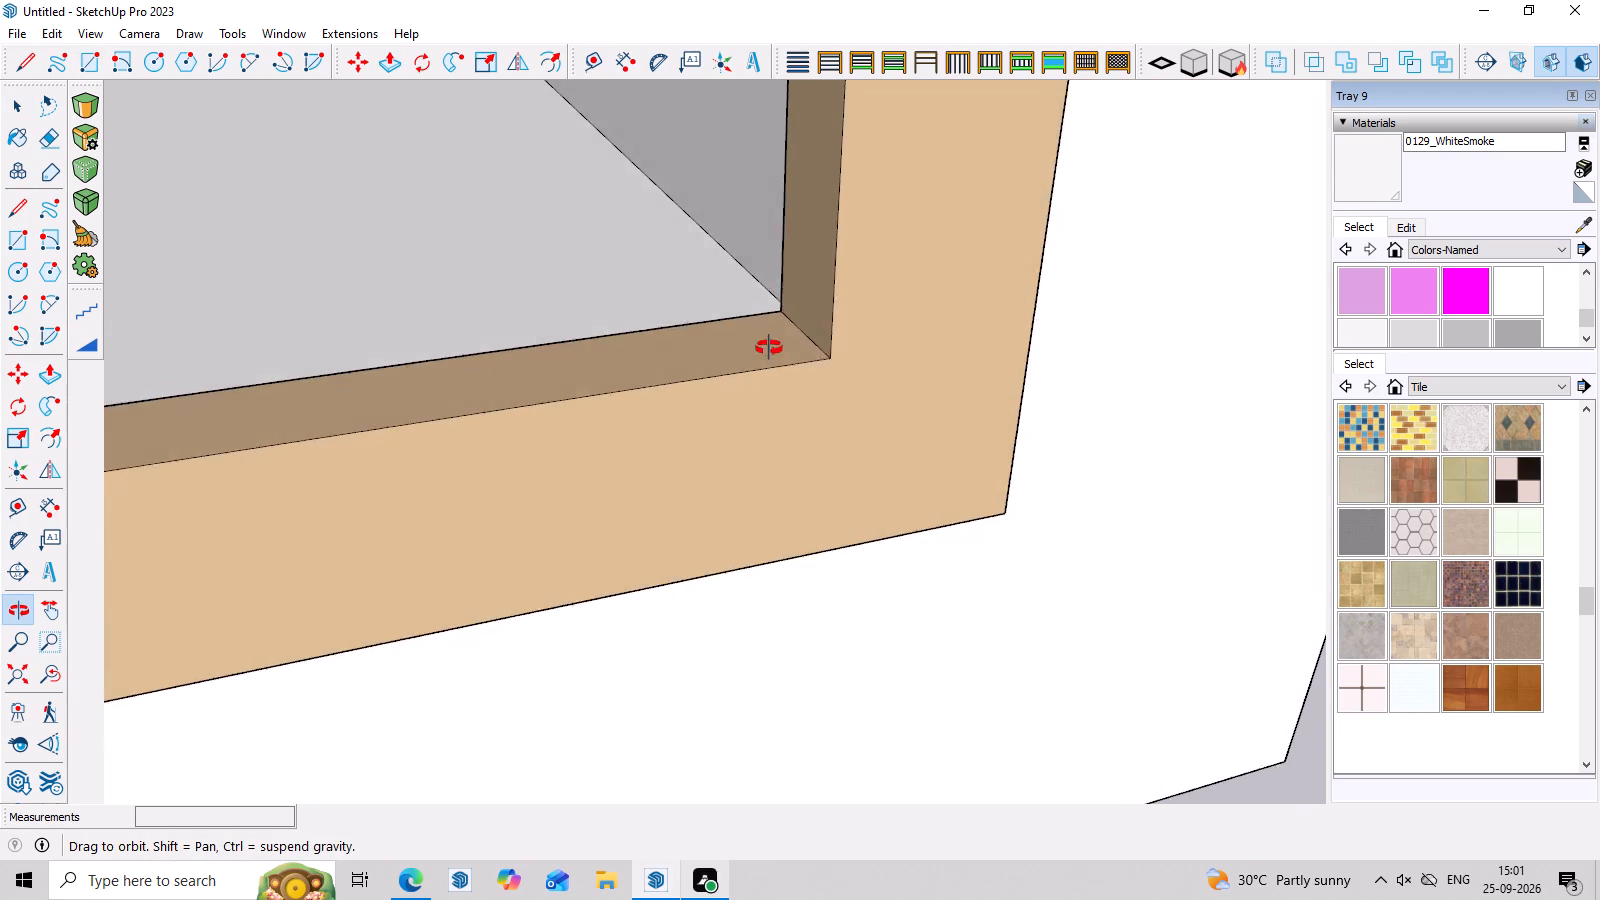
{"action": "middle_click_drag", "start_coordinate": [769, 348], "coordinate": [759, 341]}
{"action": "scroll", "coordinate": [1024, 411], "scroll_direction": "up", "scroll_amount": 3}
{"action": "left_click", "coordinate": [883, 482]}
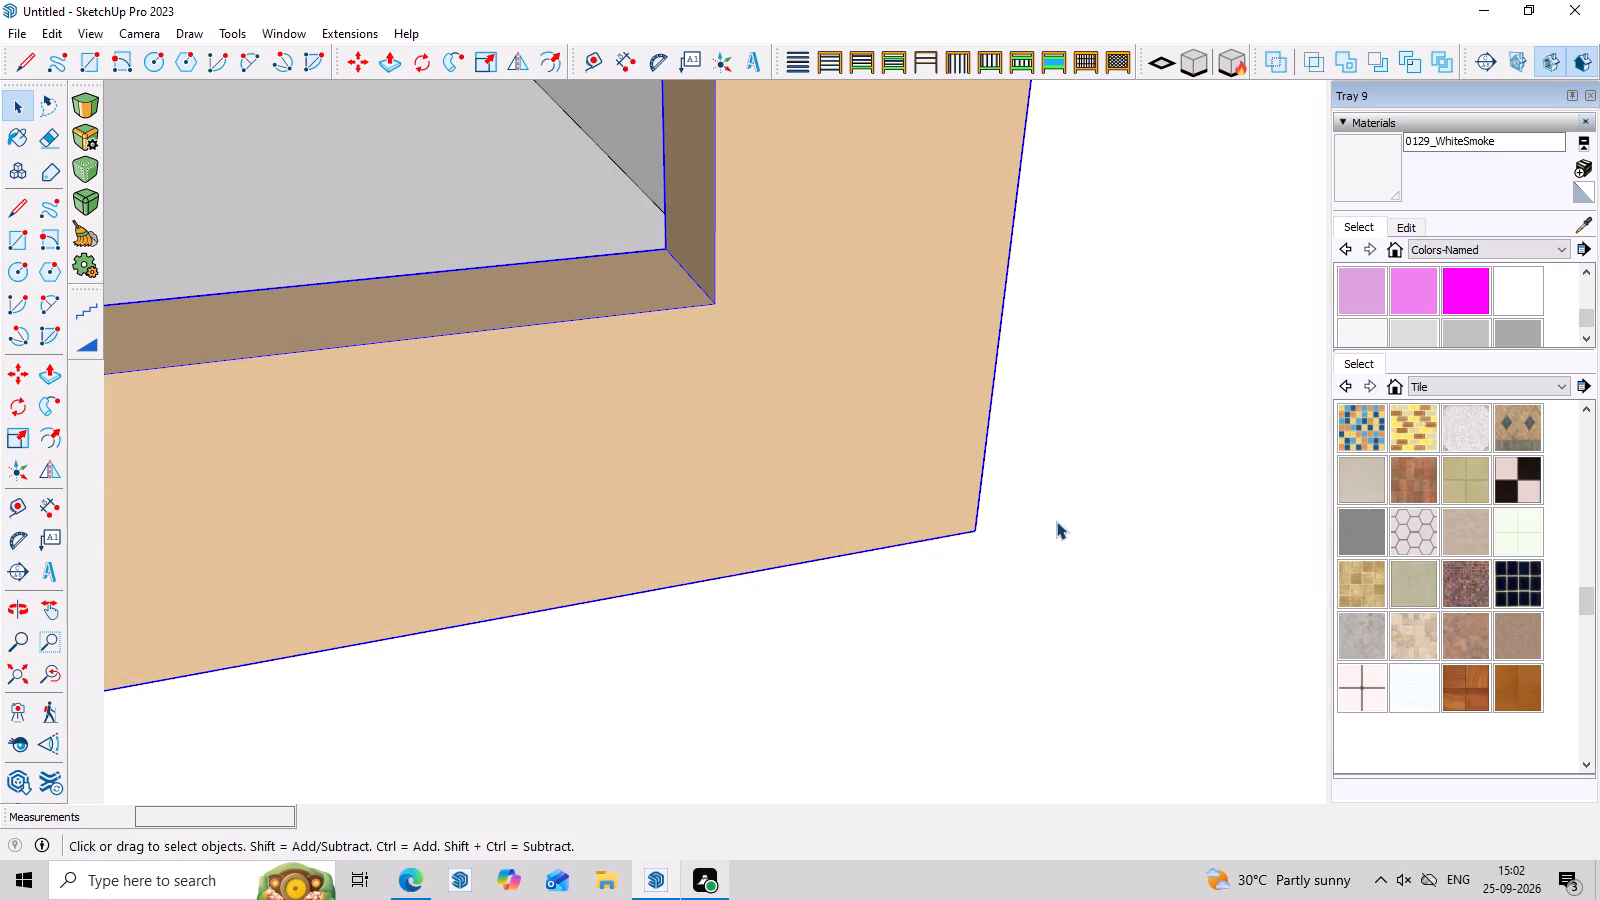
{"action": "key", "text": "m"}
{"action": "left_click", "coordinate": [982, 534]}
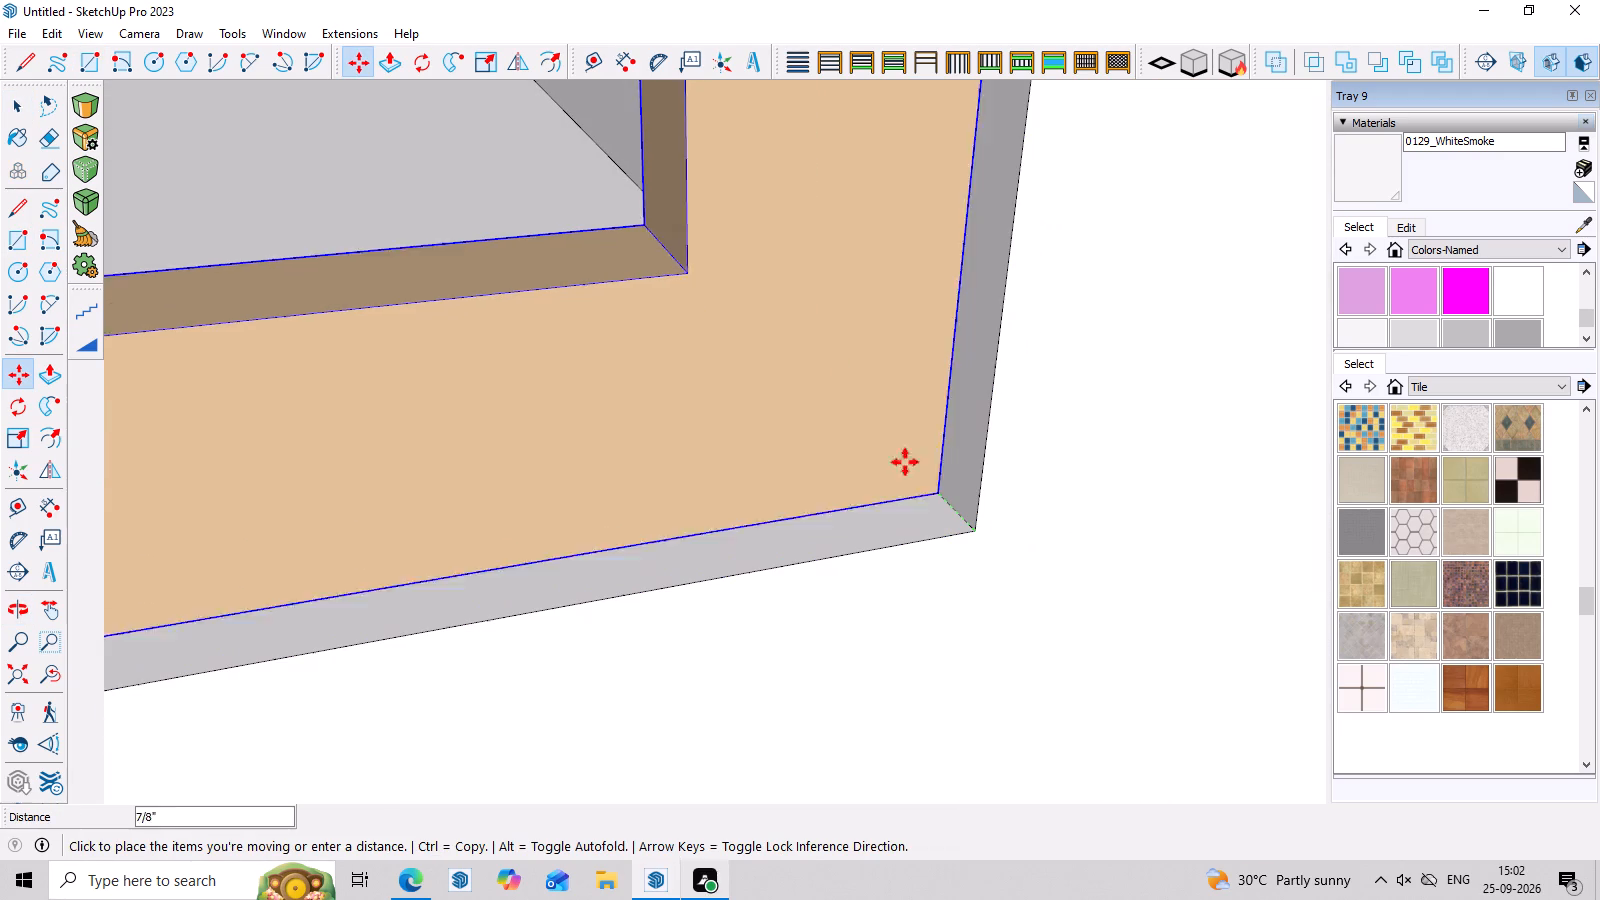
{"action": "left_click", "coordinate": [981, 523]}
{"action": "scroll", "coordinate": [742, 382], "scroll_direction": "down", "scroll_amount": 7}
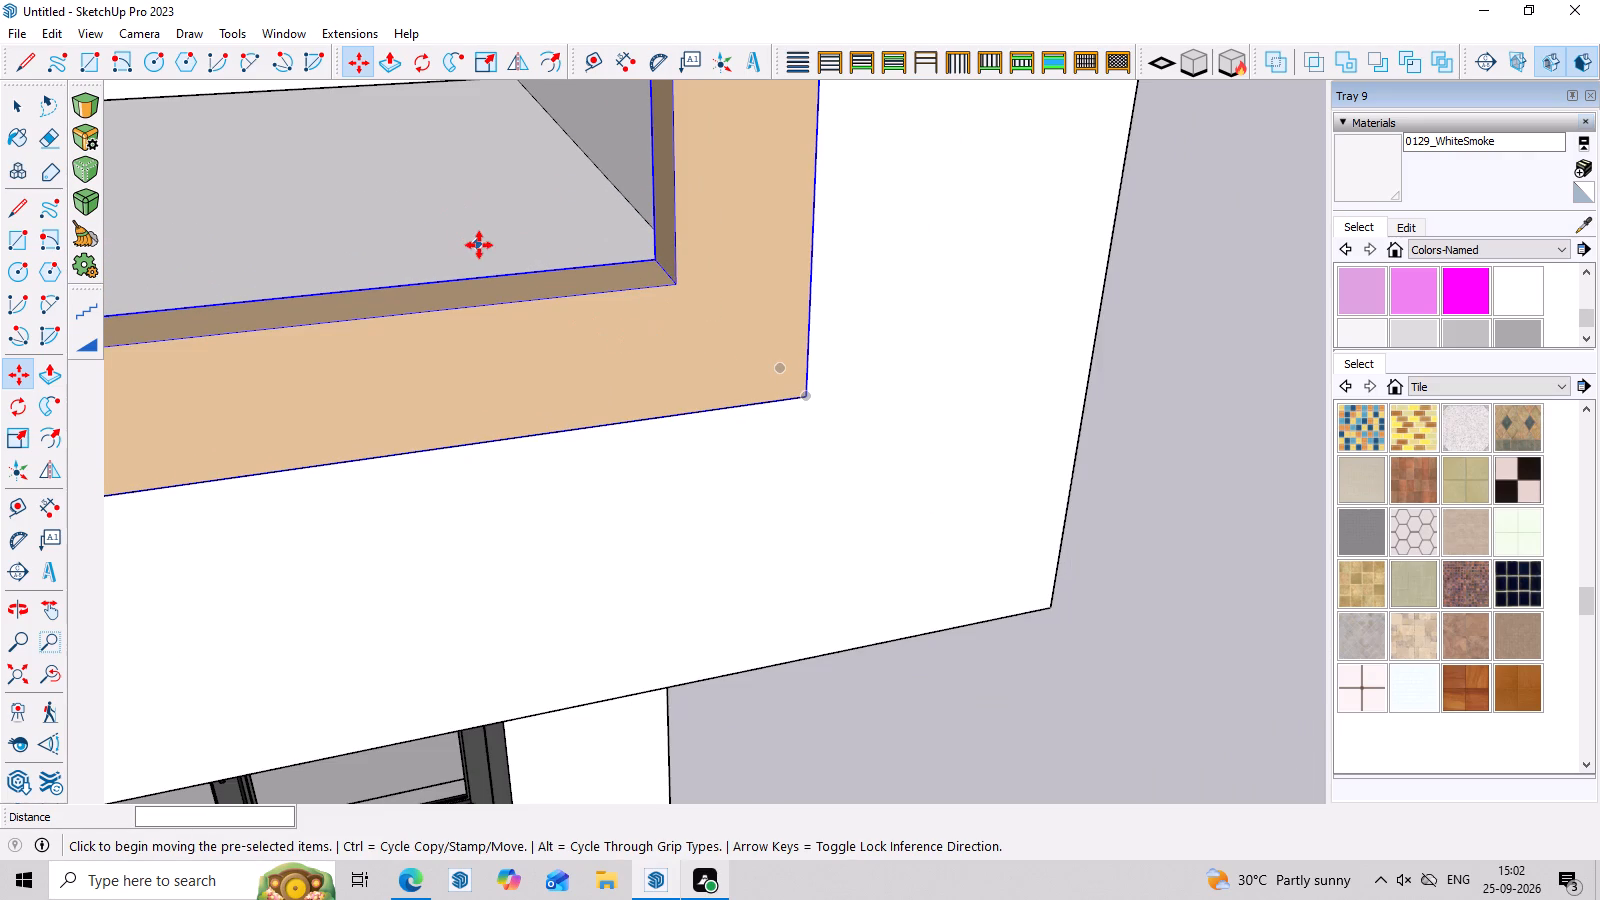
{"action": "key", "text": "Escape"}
Draw a rectangle about 10' 8 7/16" by 4 7/8" on the first-floor balcony floor, along the back of the rounded frame's lower edge.
{"action": "scroll", "coordinate": [484, 247], "scroll_direction": "down", "scroll_amount": 8}
{"action": "middle_click_drag", "start_coordinate": [519, 310], "coordinate": [814, 578]}
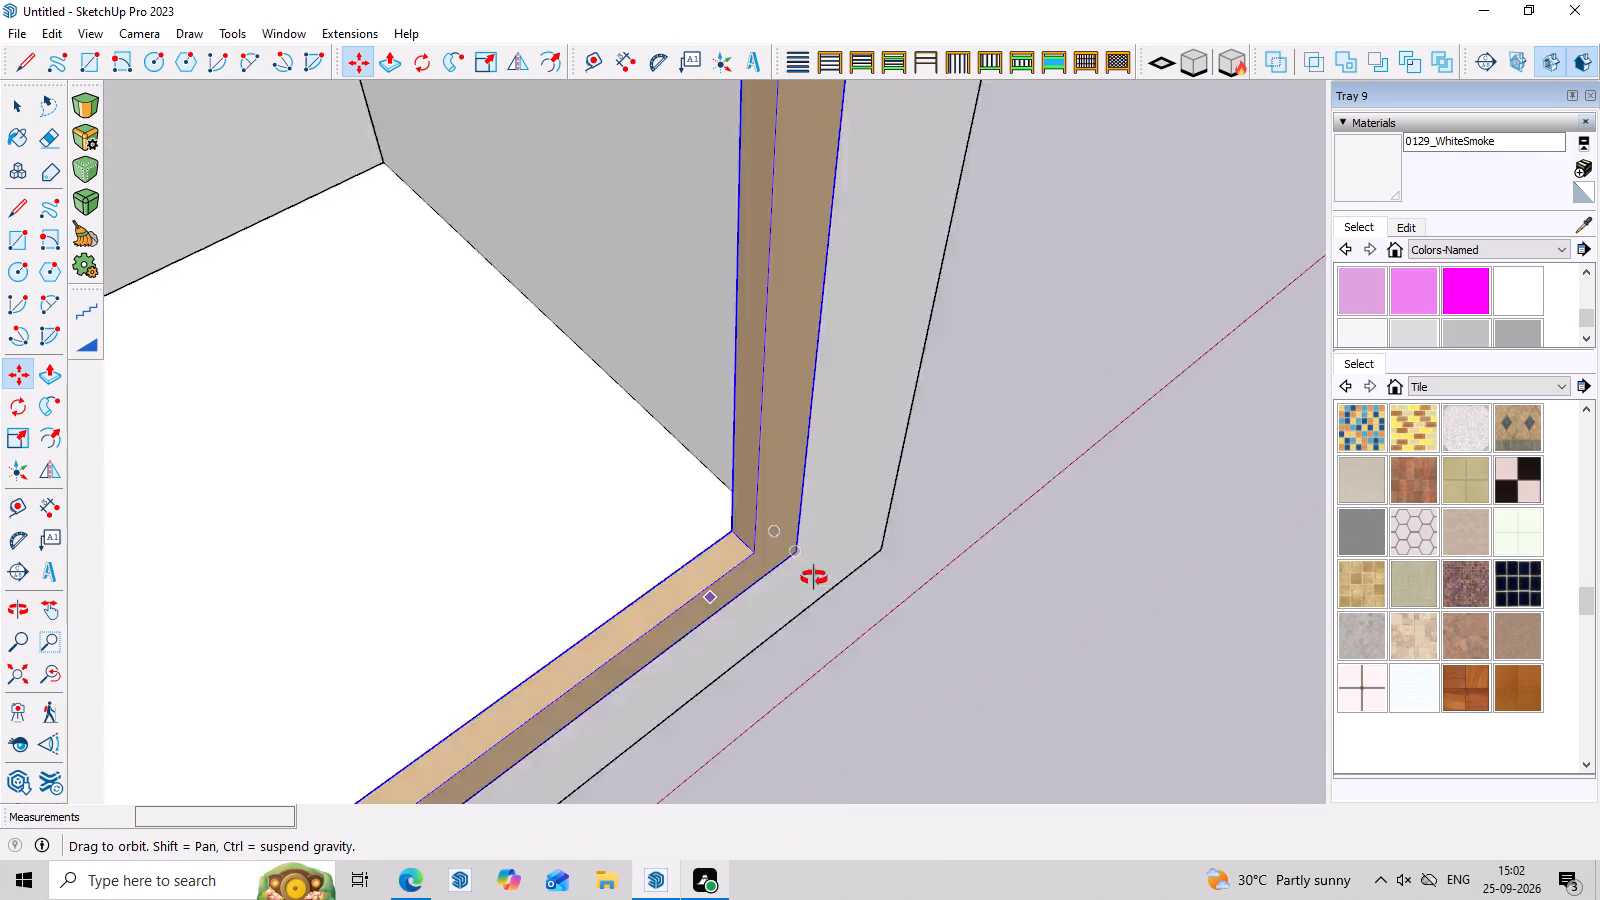
{"action": "middle_click_drag", "start_coordinate": [814, 578], "coordinate": [908, 549]}
{"action": "scroll", "coordinate": [911, 519], "scroll_direction": "up", "scroll_amount": 8}
{"action": "middle_click_drag", "start_coordinate": [967, 556], "coordinate": [1251, 583]}
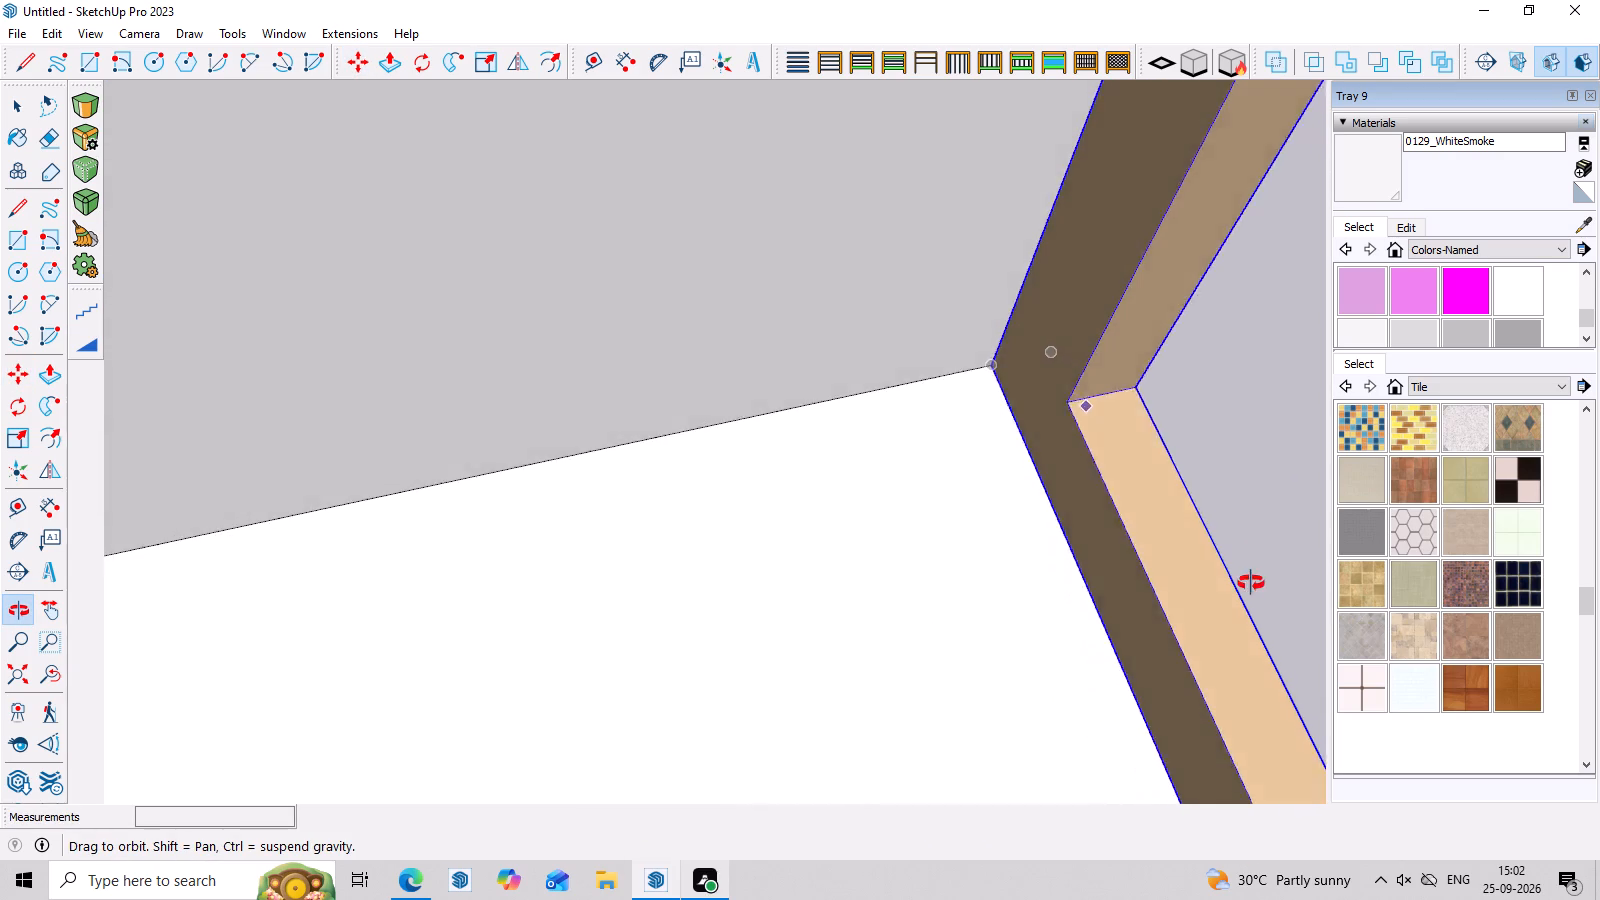
{"action": "middle_click_drag", "start_coordinate": [1251, 583], "coordinate": [1265, 545]}
{"action": "scroll", "coordinate": [1109, 411], "scroll_direction": "up", "scroll_amount": 7}
{"action": "key", "text": "Escape"}
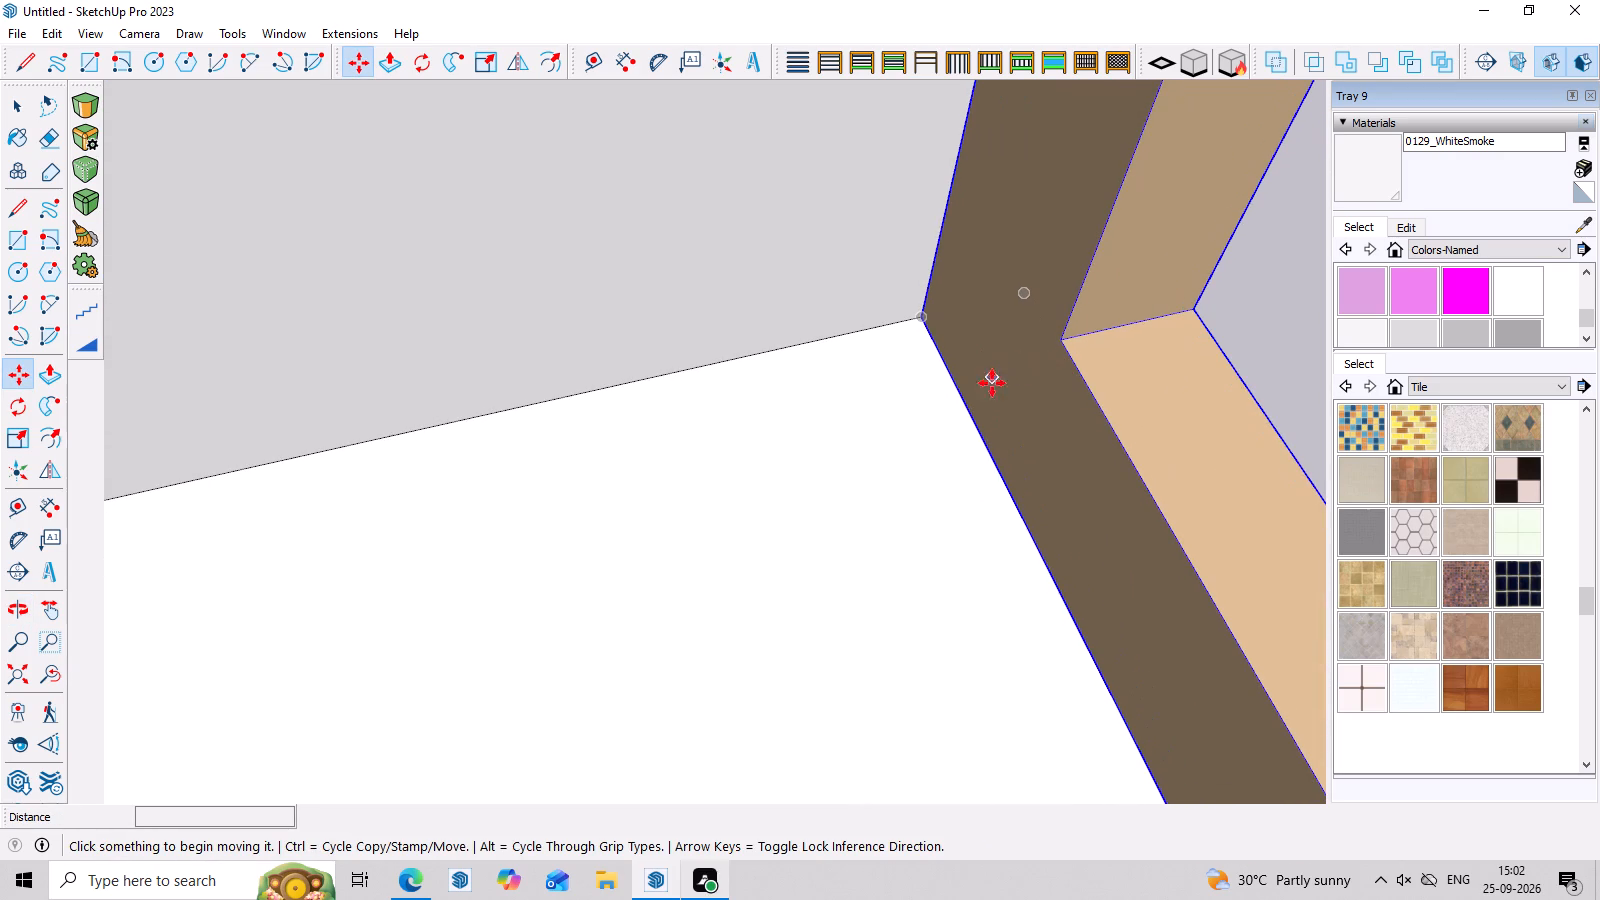
{"action": "key", "text": "space"}
{"action": "key", "text": "r"}
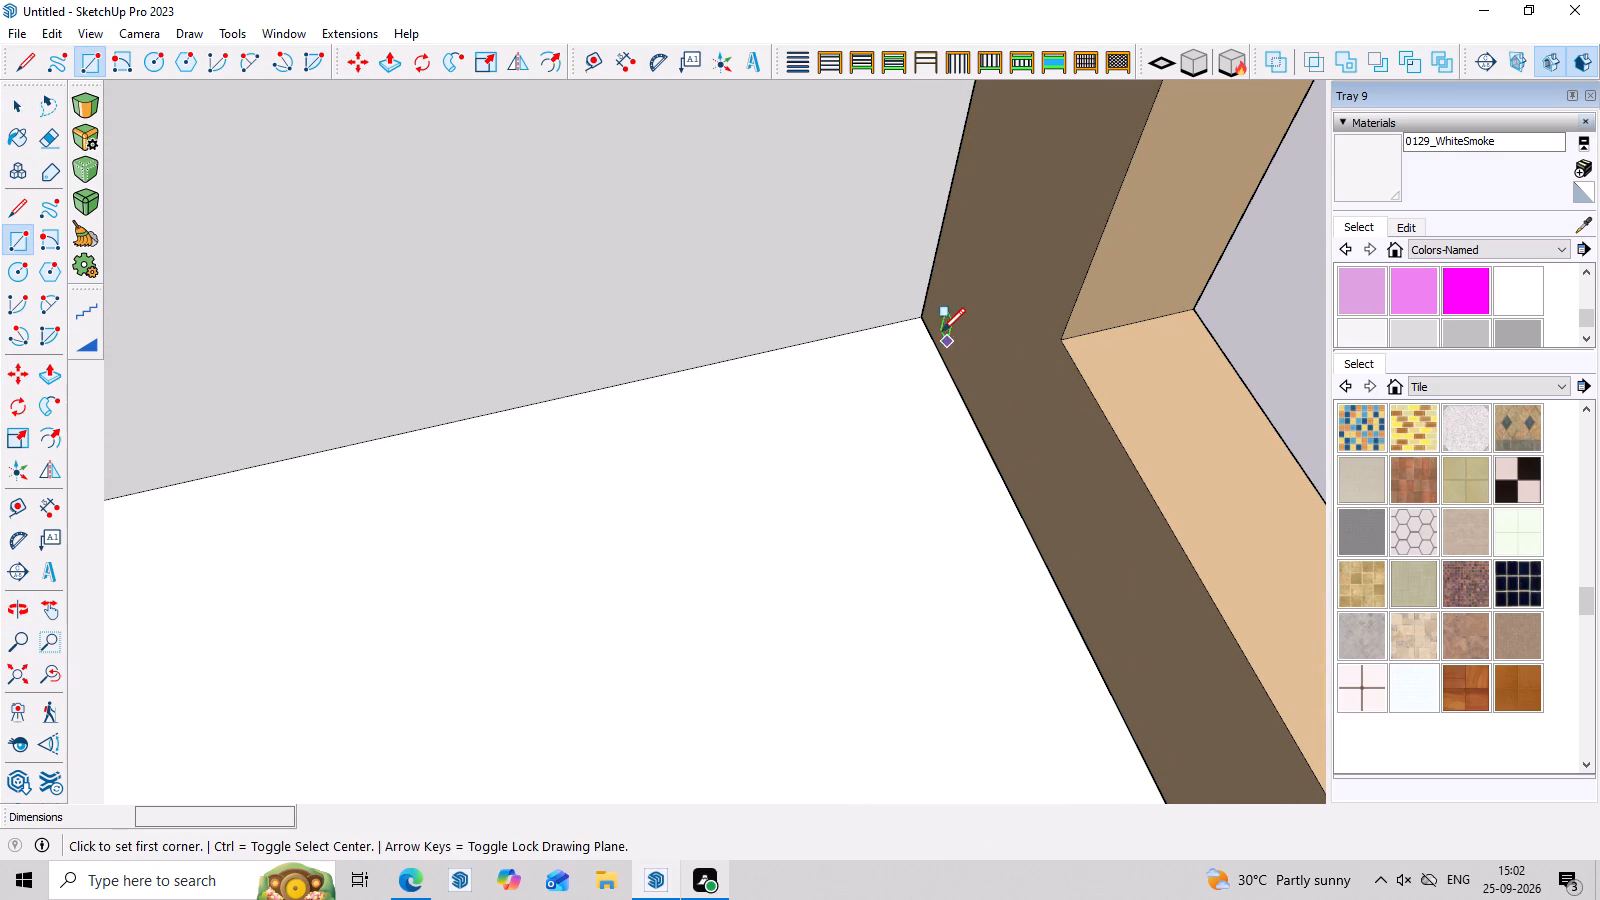
{"action": "left_click", "coordinate": [921, 323]}
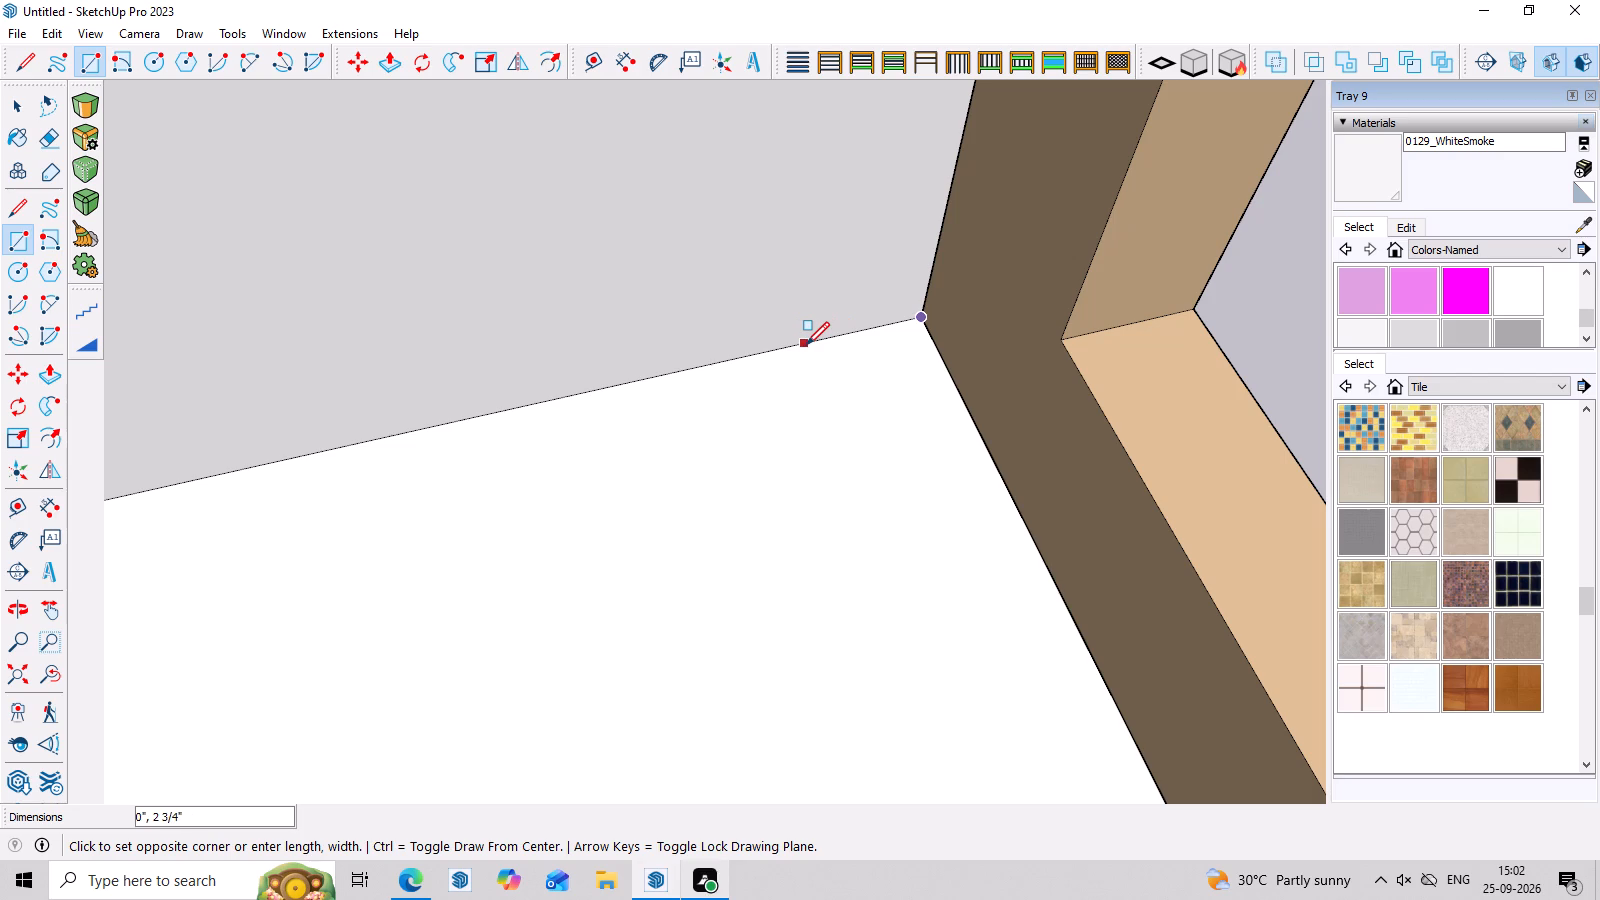
{"action": "left_click", "coordinate": [806, 345]}
{"action": "scroll", "coordinate": [925, 711], "scroll_direction": "down", "scroll_amount": 7}
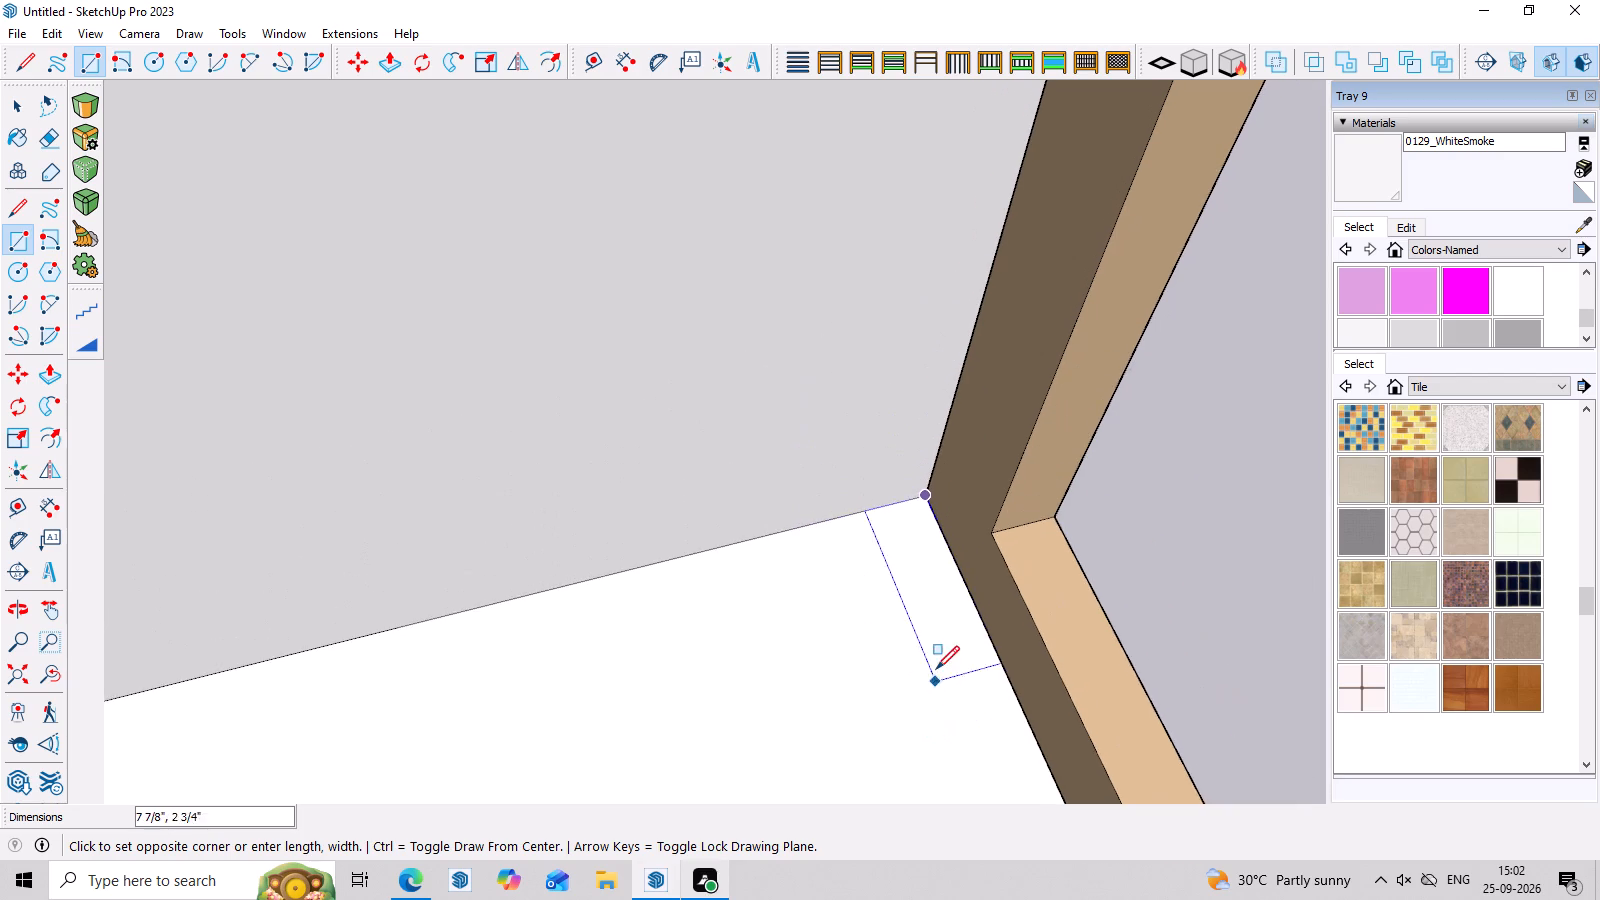
{"action": "scroll", "coordinate": [936, 669], "scroll_direction": "down", "scroll_amount": 20}
{"action": "scroll", "coordinate": [936, 669], "scroll_direction": "down", "scroll_amount": 1}
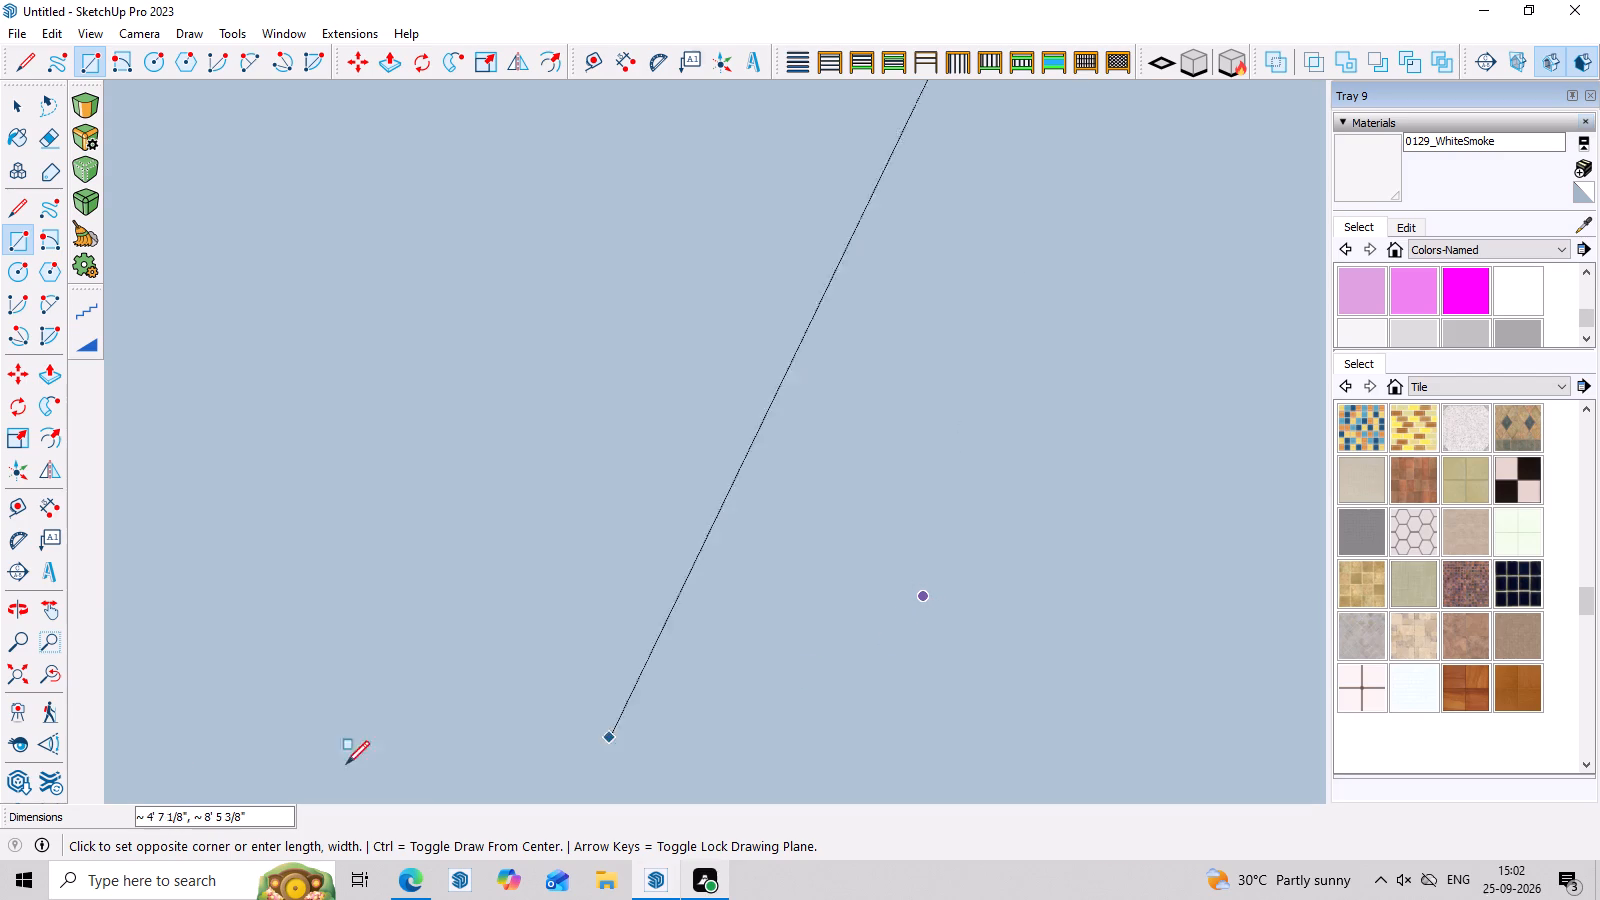
{"action": "left_click", "coordinate": [20, 672]}
{"action": "scroll", "coordinate": [597, 653], "scroll_direction": "down", "scroll_amount": 3}
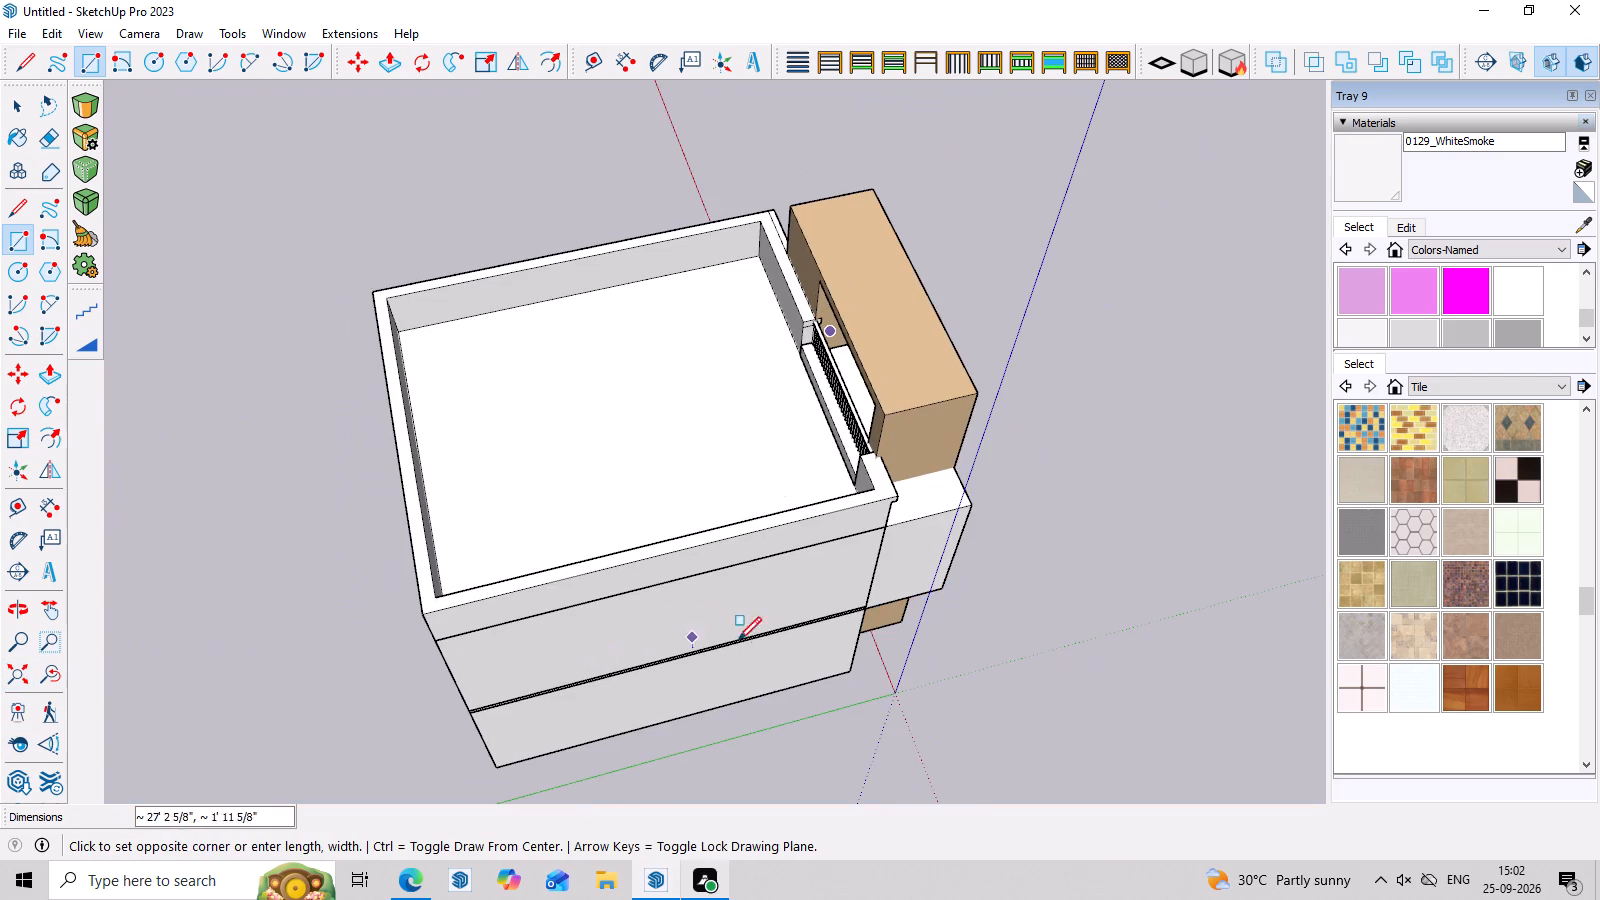
{"action": "middle_click_drag", "start_coordinate": [905, 632], "coordinate": [758, 514]}
{"action": "scroll", "coordinate": [946, 553], "scroll_direction": "up", "scroll_amount": 10}
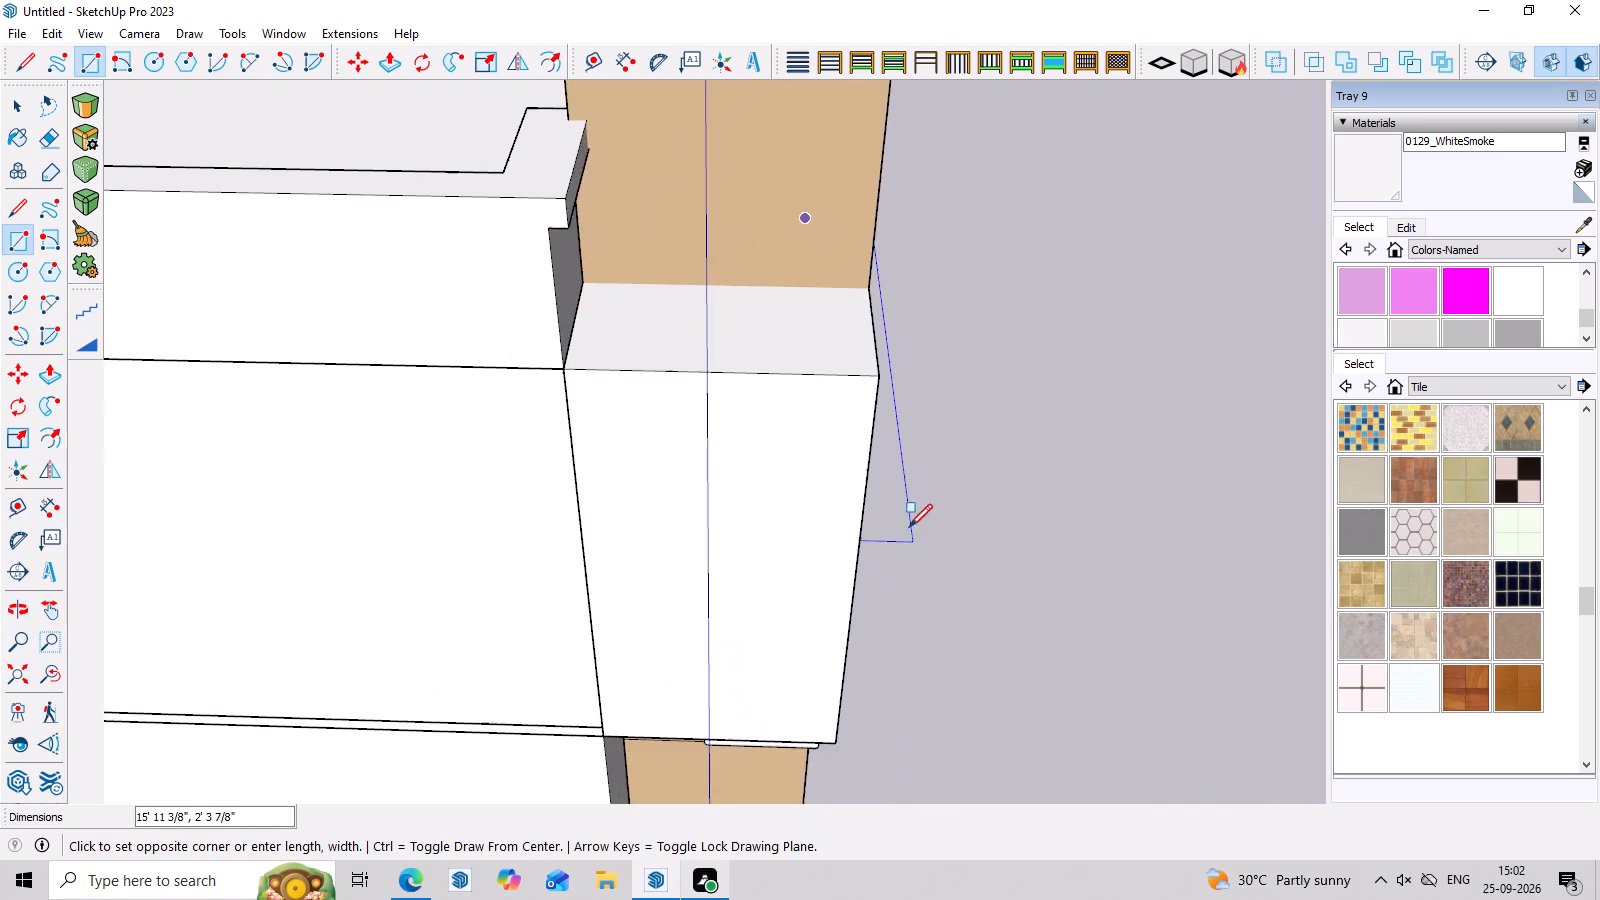
{"action": "scroll", "coordinate": [909, 527], "scroll_direction": "up", "scroll_amount": 3}
{"action": "scroll", "coordinate": [834, 458], "scroll_direction": "up", "scroll_amount": 3}
{"action": "scroll", "coordinate": [1026, 439], "scroll_direction": "down", "scroll_amount": 10}
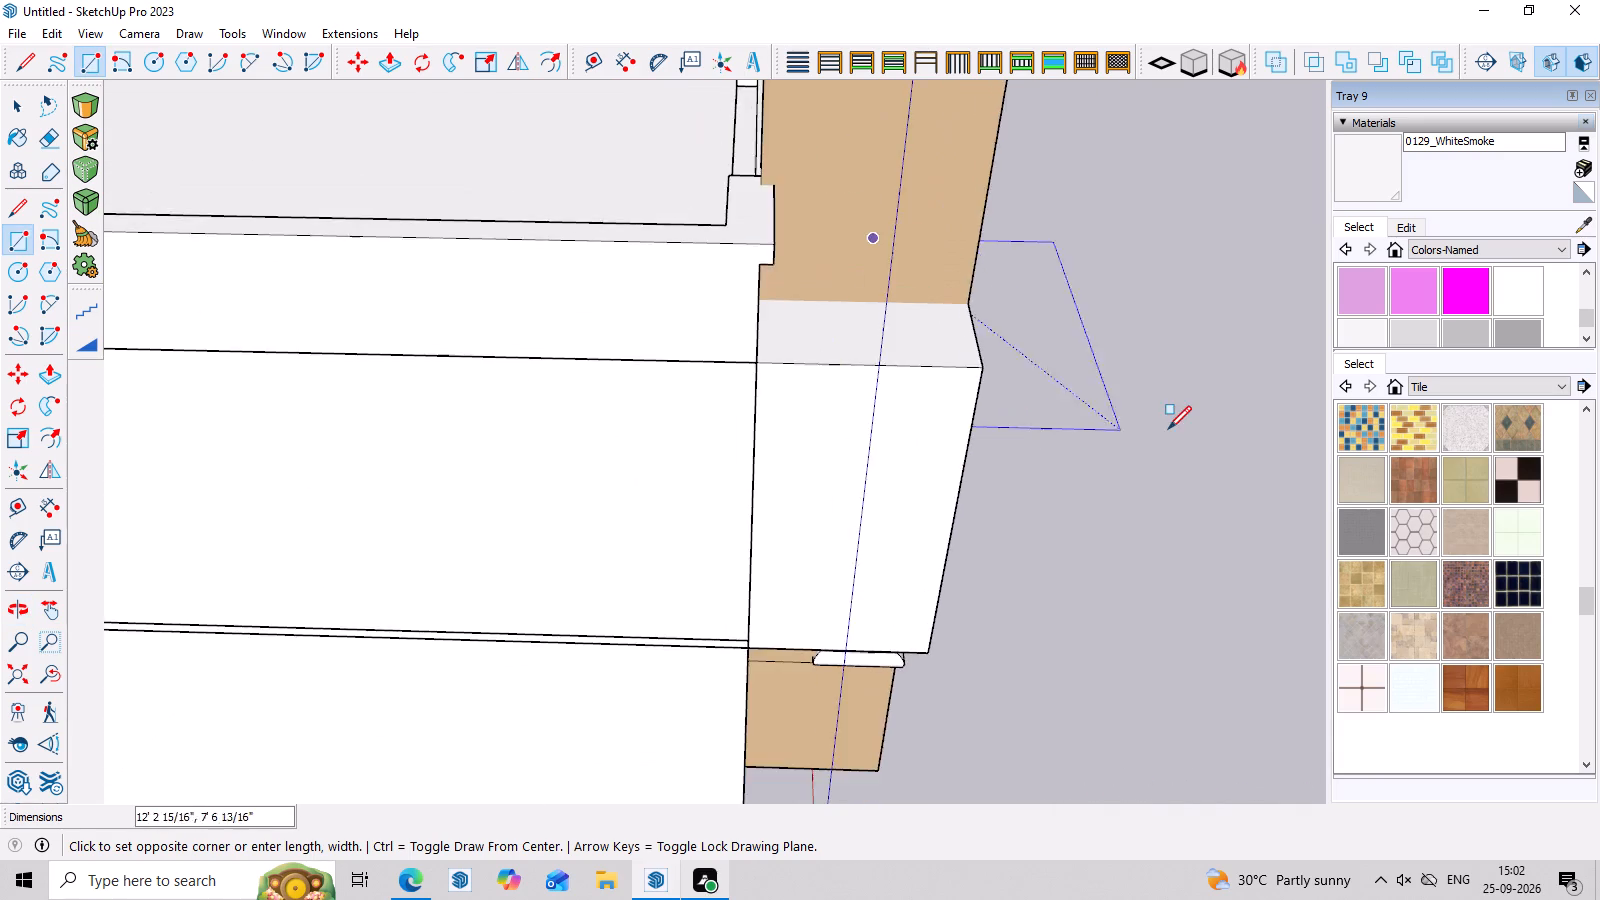
{"action": "scroll", "coordinate": [1168, 429], "scroll_direction": "up", "scroll_amount": 2}
{"action": "middle_click_drag", "start_coordinate": [1169, 428], "coordinate": [846, 446]}
{"action": "scroll", "coordinate": [1077, 417], "scroll_direction": "up", "scroll_amount": 7}
{"action": "scroll", "coordinate": [867, 365], "scroll_direction": "up", "scroll_amount": 2}
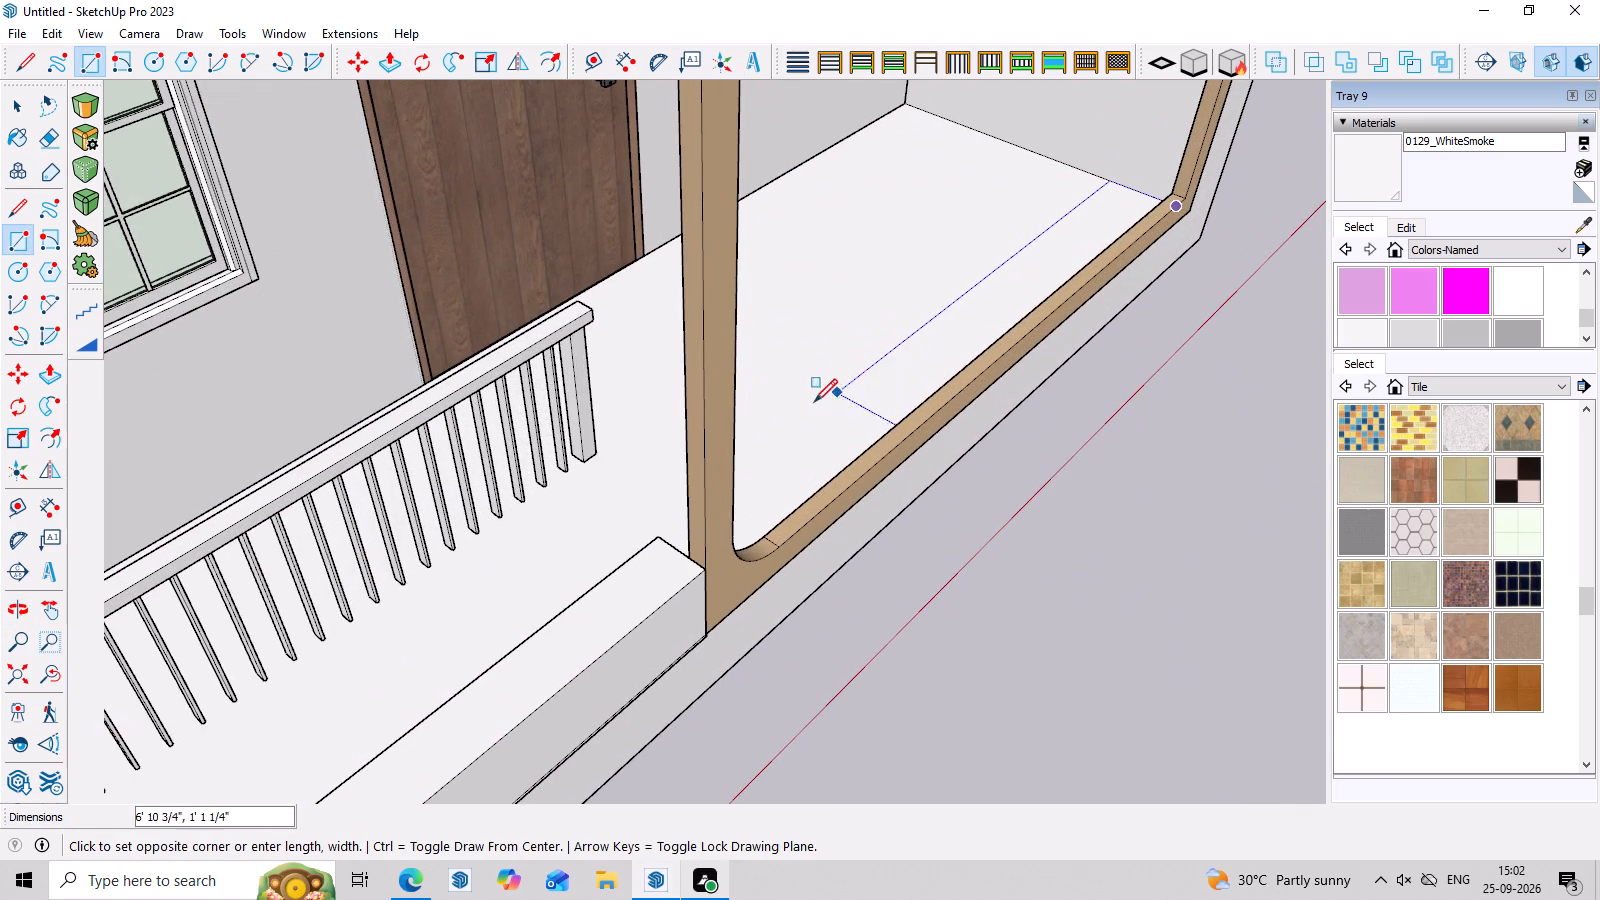
{"action": "middle_click_drag", "start_coordinate": [757, 421], "coordinate": [804, 522]}
{"action": "scroll", "coordinate": [811, 504], "scroll_direction": "up", "scroll_amount": 6}
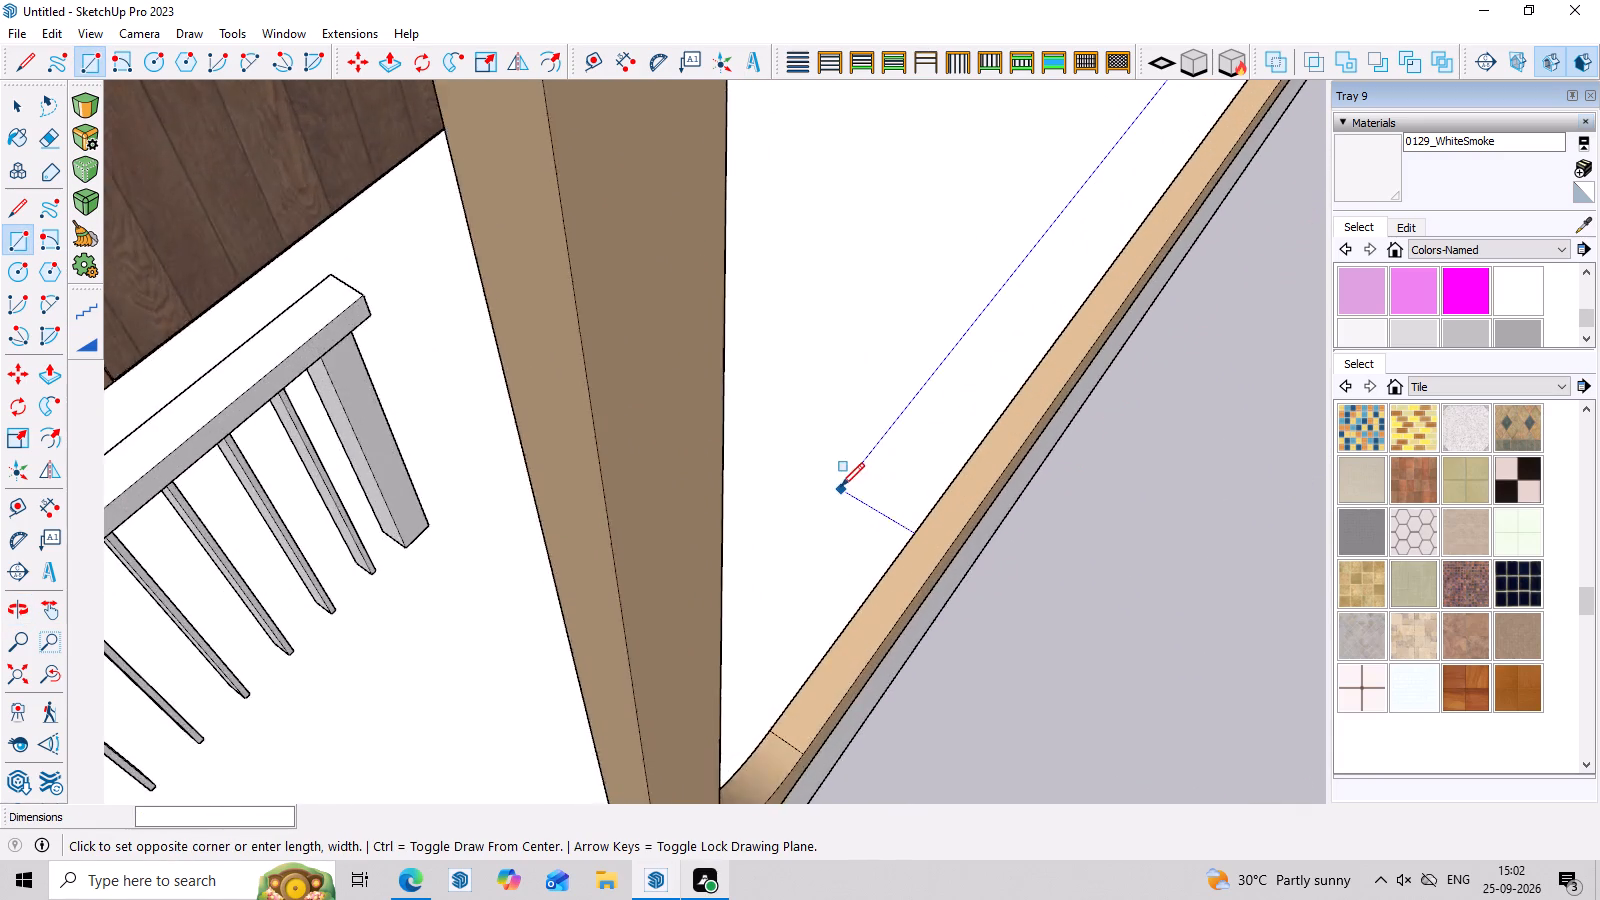
{"action": "scroll", "coordinate": [841, 486], "scroll_direction": "up", "scroll_amount": 5}
{"action": "scroll", "coordinate": [834, 475], "scroll_direction": "down", "scroll_amount": 4}
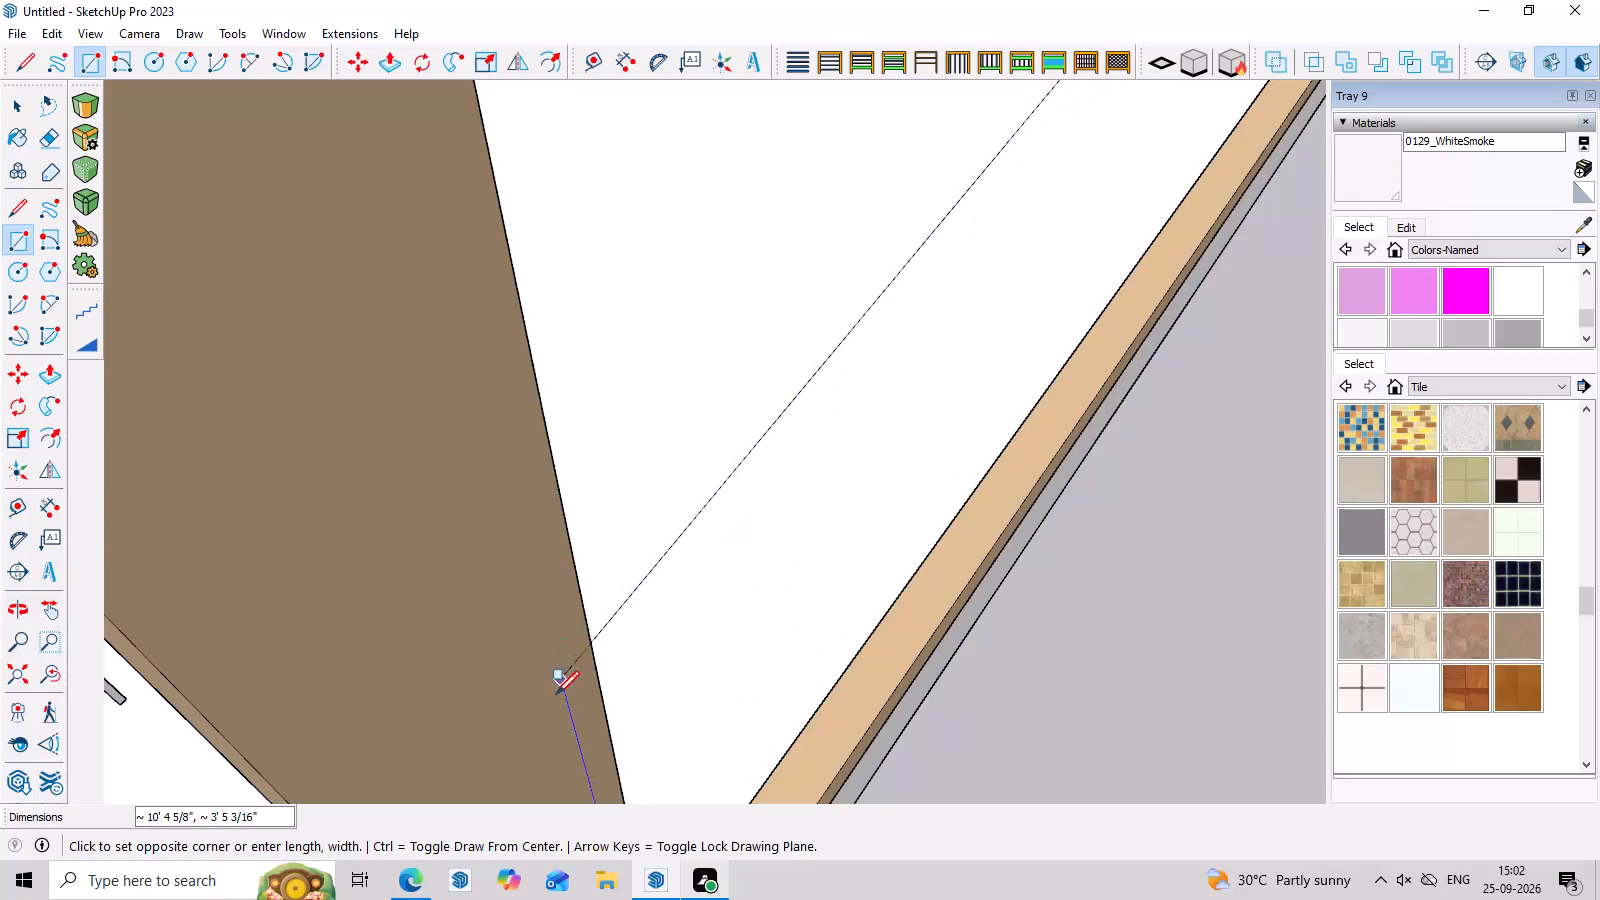
{"action": "scroll", "coordinate": [642, 755], "scroll_direction": "down", "scroll_amount": 6}
{"action": "middle_click_drag", "start_coordinate": [645, 759], "coordinate": [446, 781]}
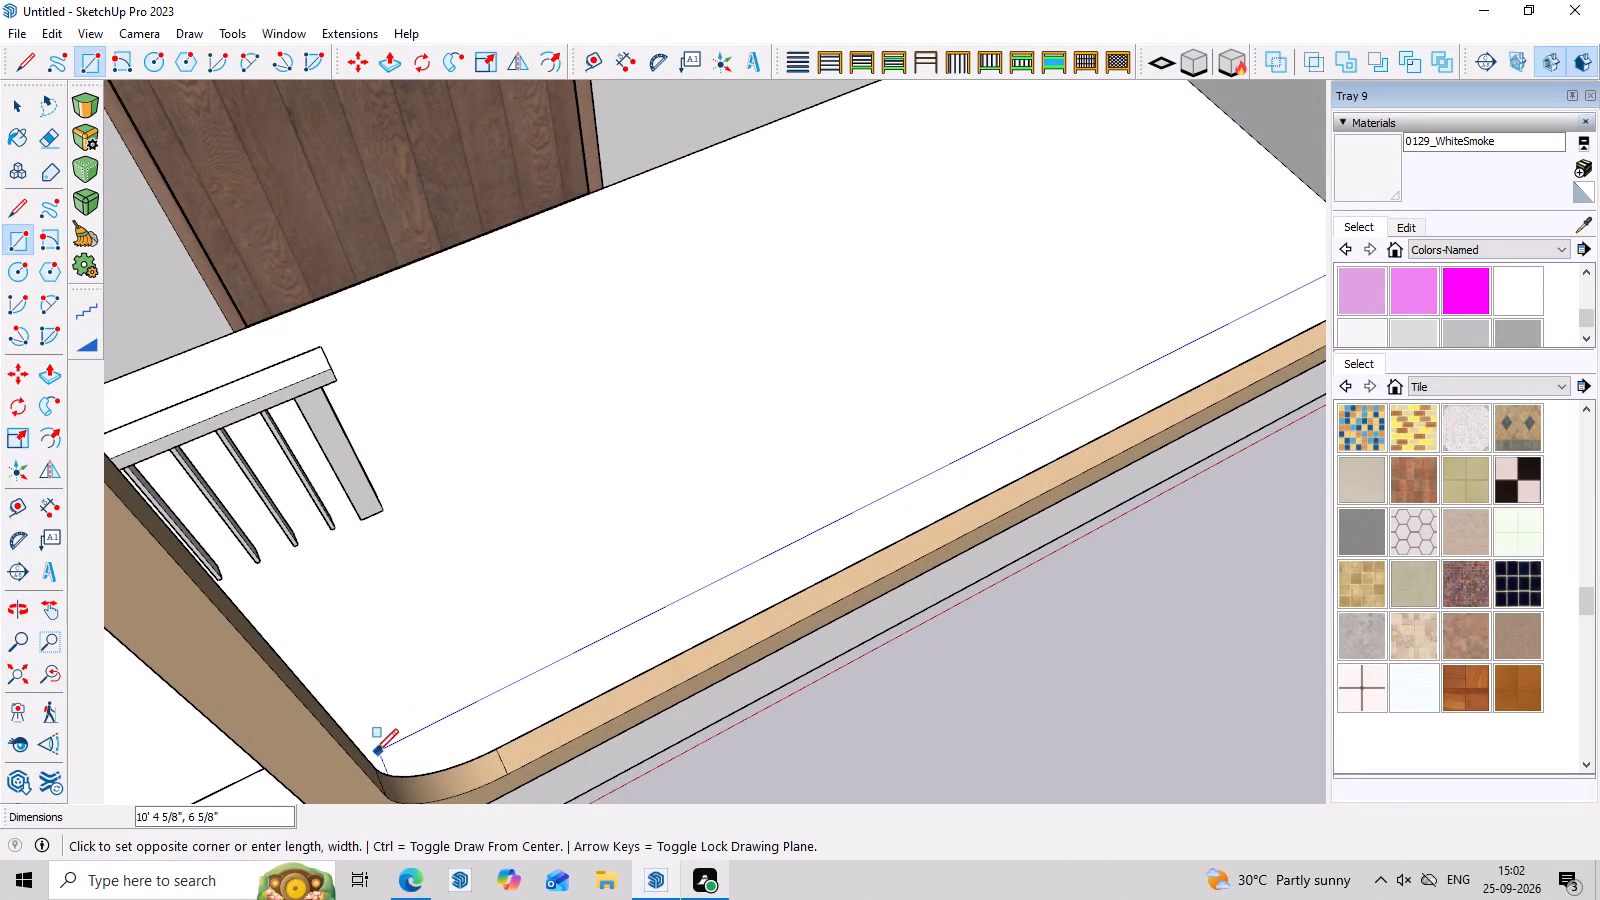
{"action": "middle_click_drag", "start_coordinate": [382, 737], "coordinate": [388, 818]}
{"action": "scroll", "coordinate": [396, 779], "scroll_direction": "up", "scroll_amount": 4}
{"action": "scroll", "coordinate": [406, 727], "scroll_direction": "down", "scroll_amount": 5}
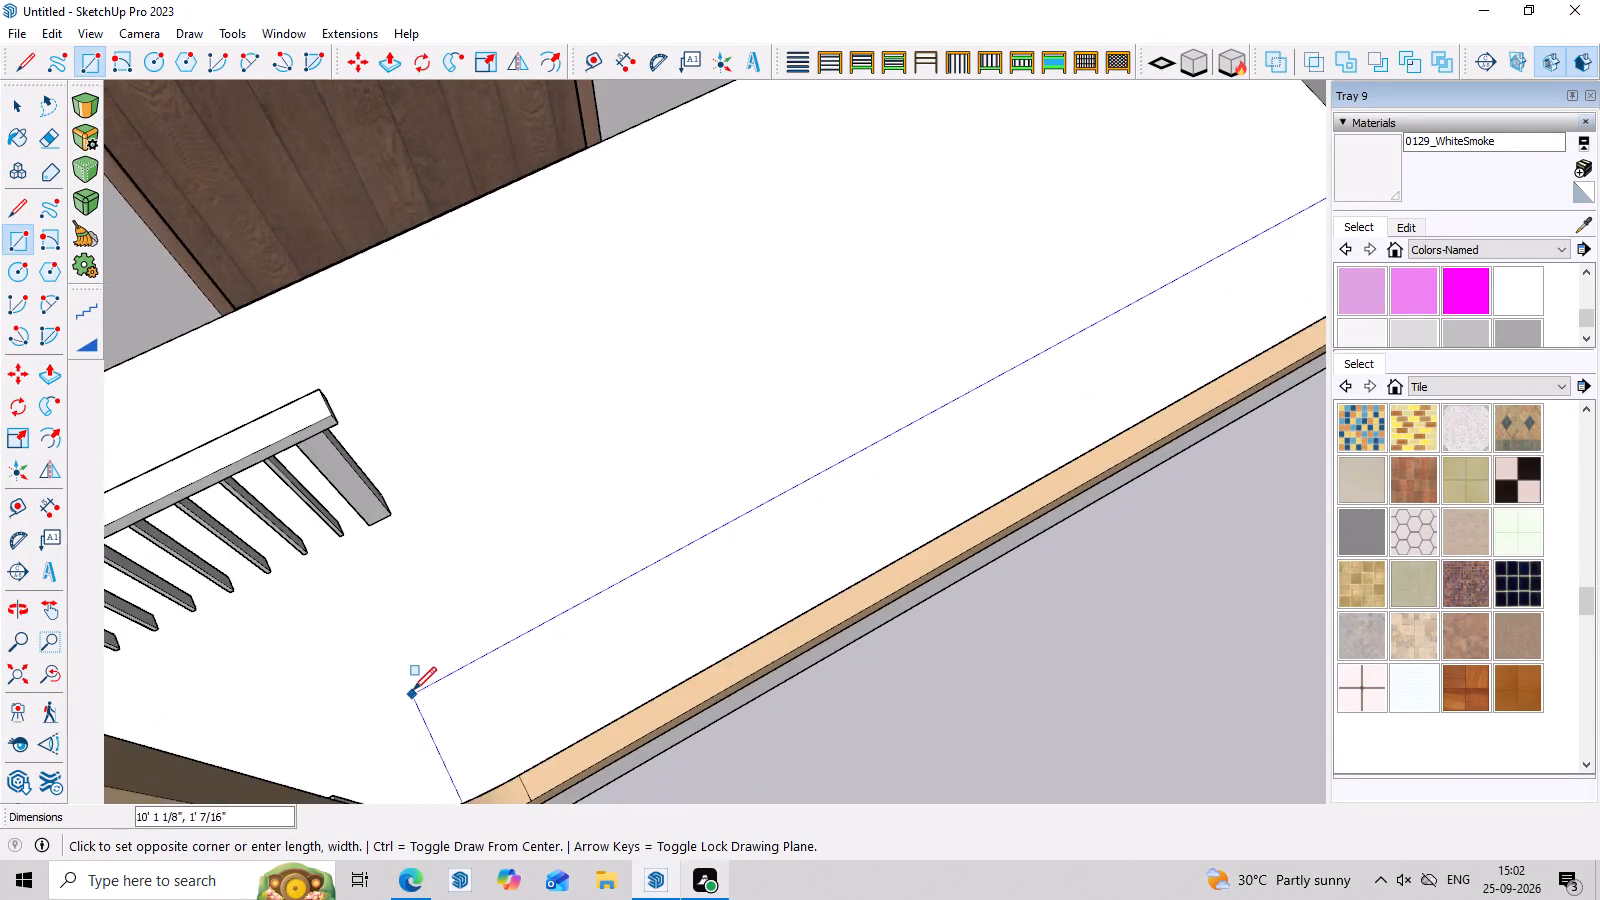
{"action": "scroll", "coordinate": [413, 690], "scroll_direction": "down", "scroll_amount": 8}
{"action": "middle_click_drag", "start_coordinate": [417, 671], "coordinate": [414, 736]}
{"action": "scroll", "coordinate": [413, 730], "scroll_direction": "up", "scroll_amount": 8}
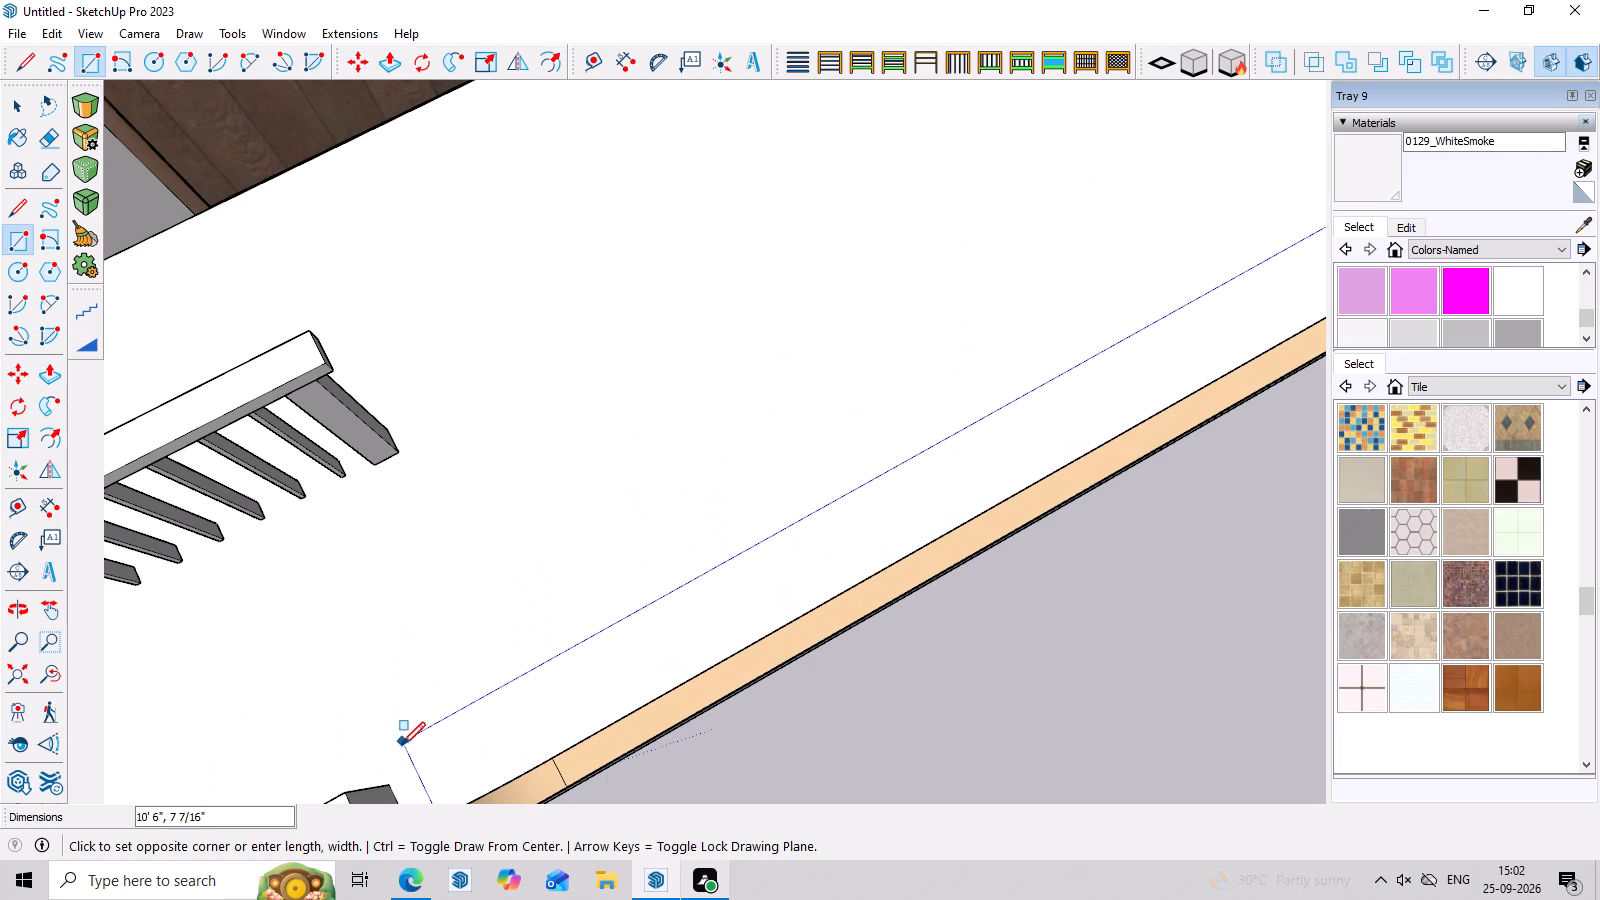
{"action": "left_click", "coordinate": [395, 781]}
Pull the narrow strip behind the rounded frame's lower edge upward with Push/Pull, forming a low wall level with the neighbouring balcony wall.
{"action": "scroll", "coordinate": [627, 727], "scroll_direction": "down", "scroll_amount": 2}
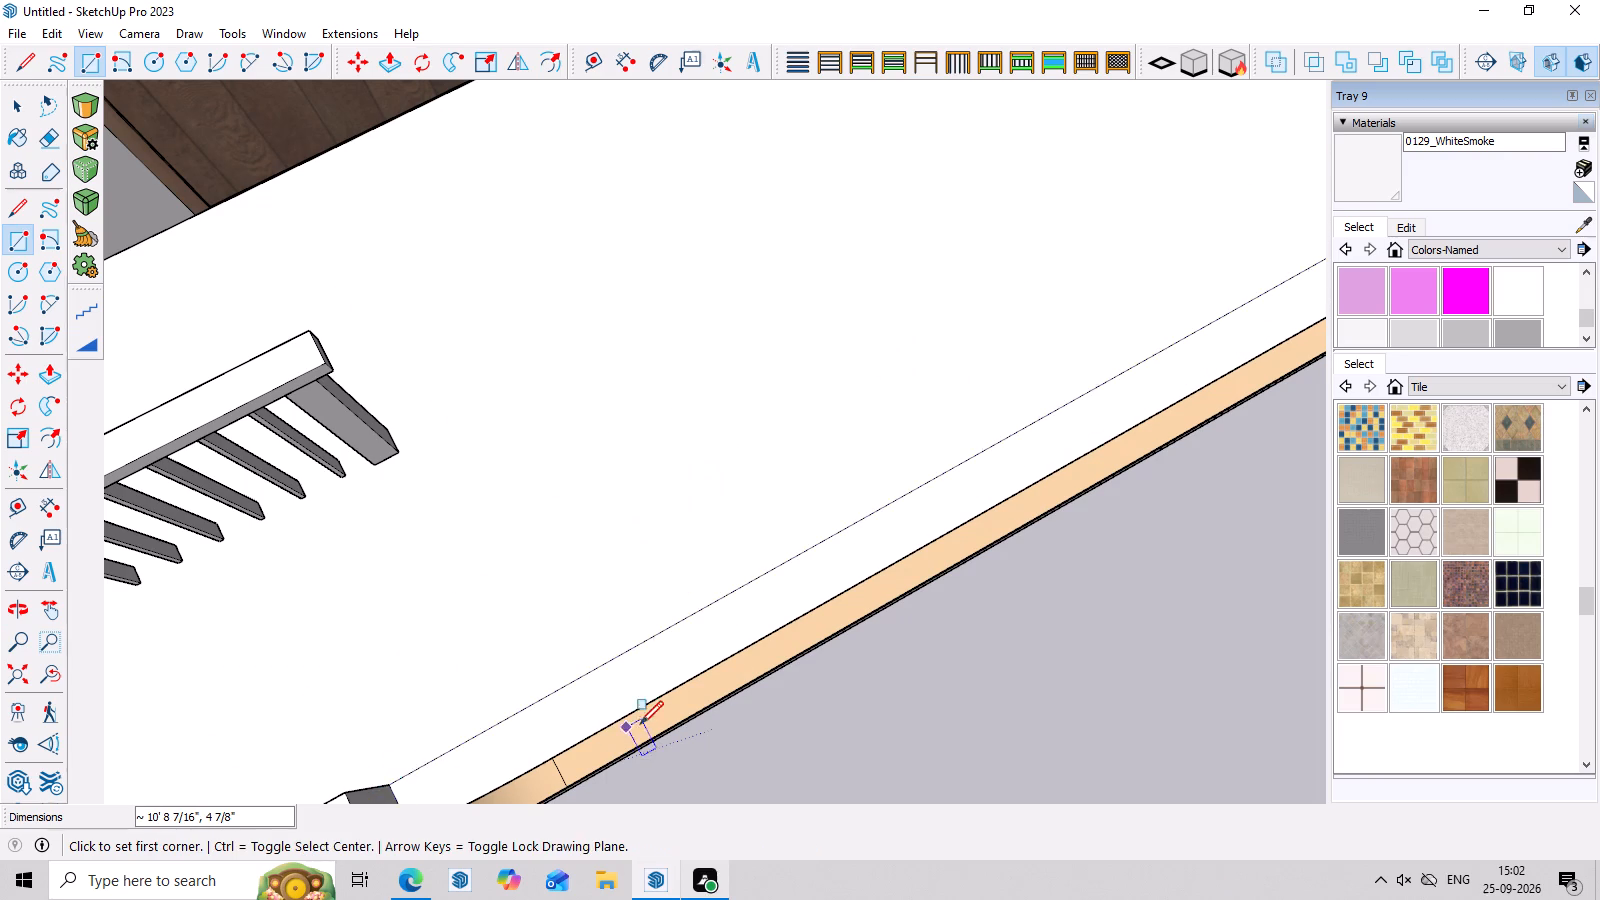
{"action": "scroll", "coordinate": [640, 724], "scroll_direction": "down", "scroll_amount": 2}
{"action": "middle_click_drag", "start_coordinate": [706, 707], "coordinate": [652, 583]}
{"action": "key", "text": "space"}
{"action": "left_click", "coordinate": [689, 535]}
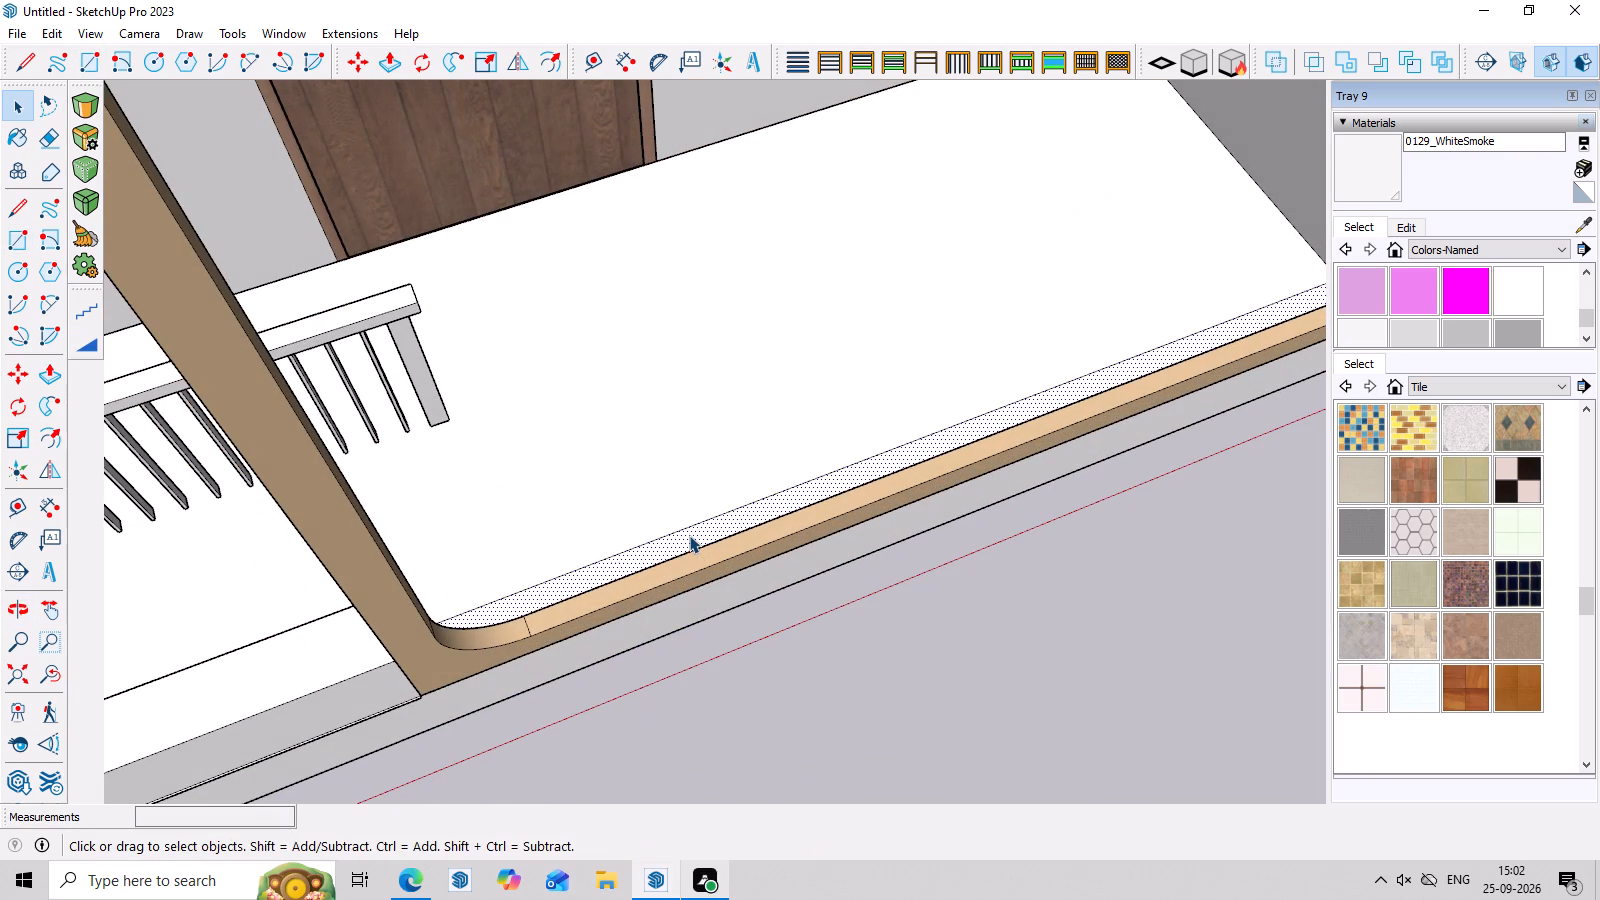
{"action": "key", "text": "p"}
{"action": "left_click", "coordinate": [719, 520]}
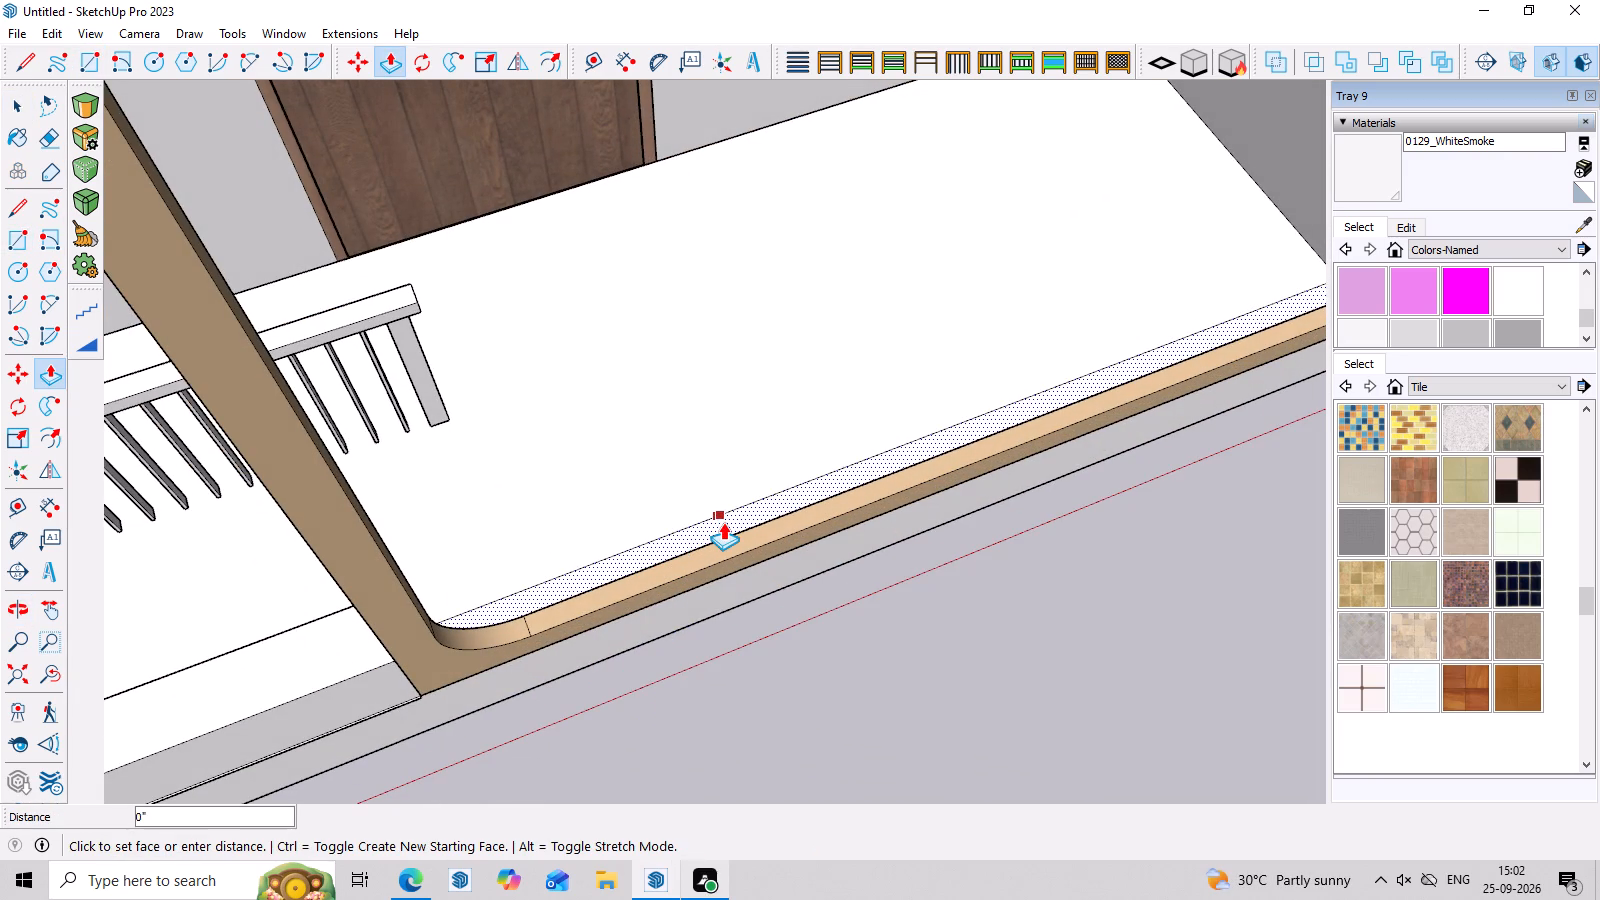
{"action": "left_click", "coordinate": [723, 522]}
{"action": "key", "text": "space"}
{"action": "key", "text": "p"}
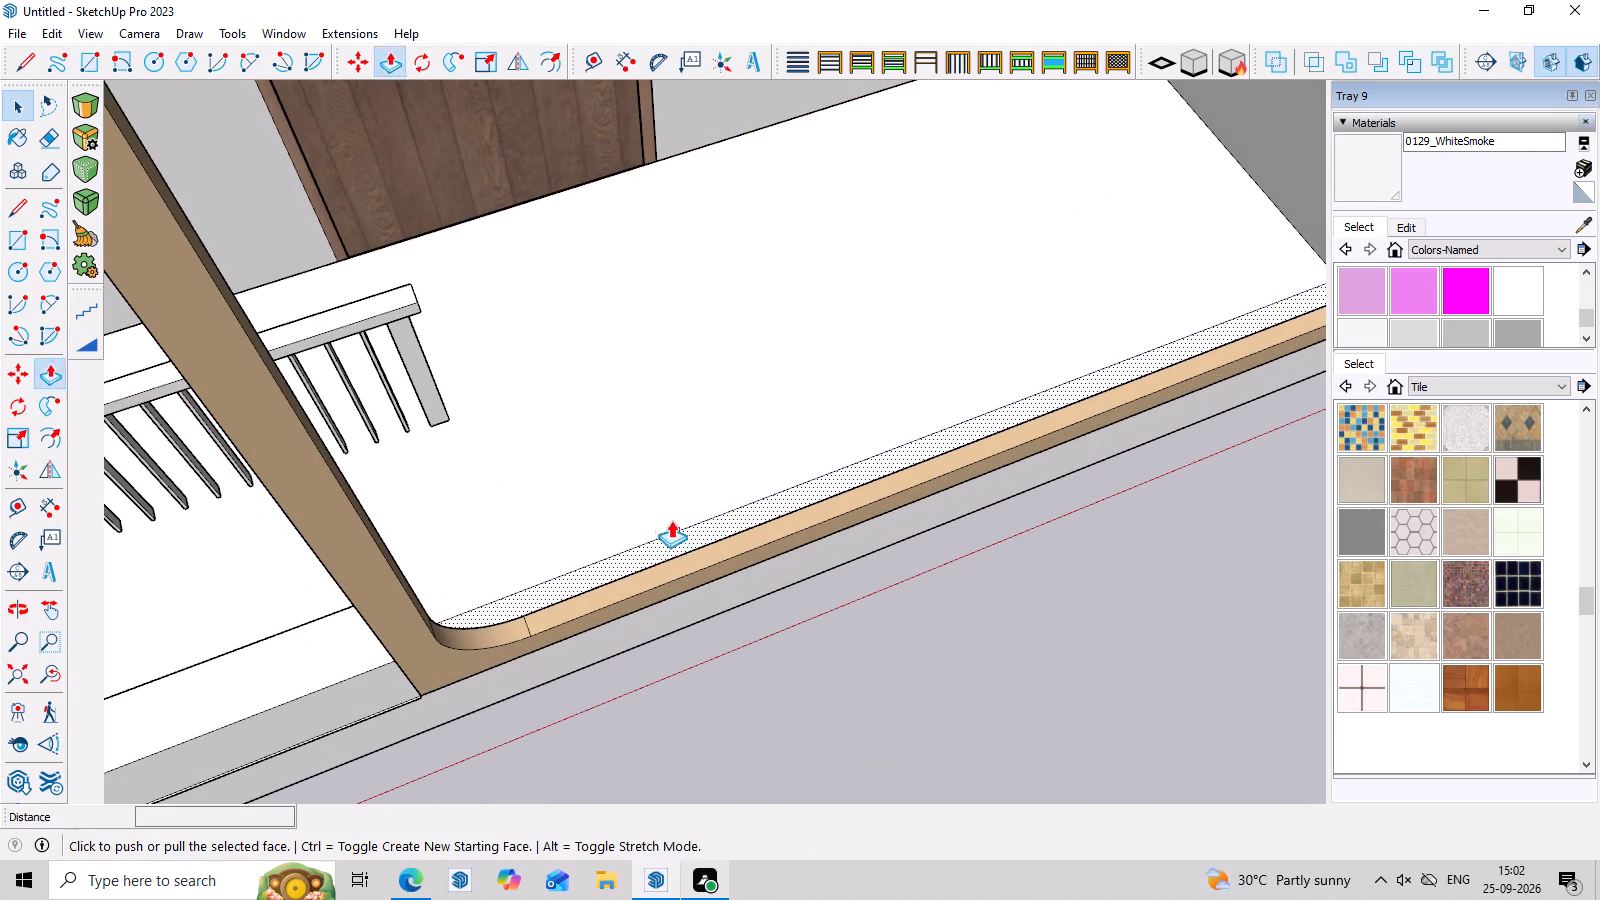
{"action": "left_click", "coordinate": [653, 551]}
{"action": "scroll", "coordinate": [648, 511], "scroll_direction": "down", "scroll_amount": 2}
{"action": "middle_click_drag", "start_coordinate": [648, 511], "coordinate": [643, 505]}
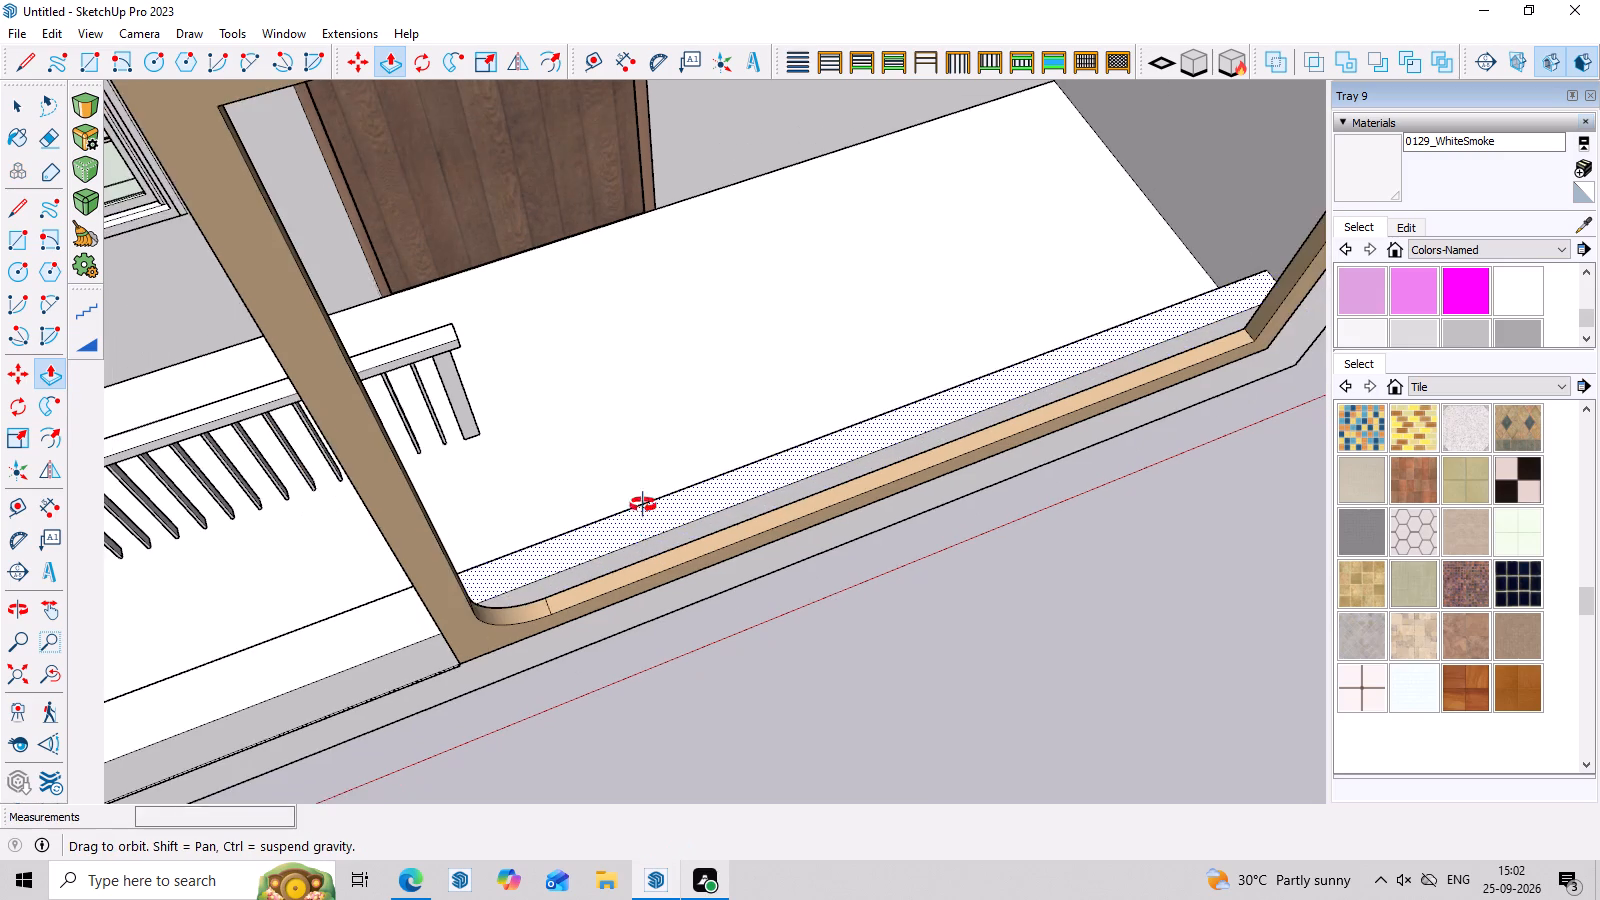
{"action": "middle_click_drag", "start_coordinate": [643, 505], "coordinate": [559, 275]}
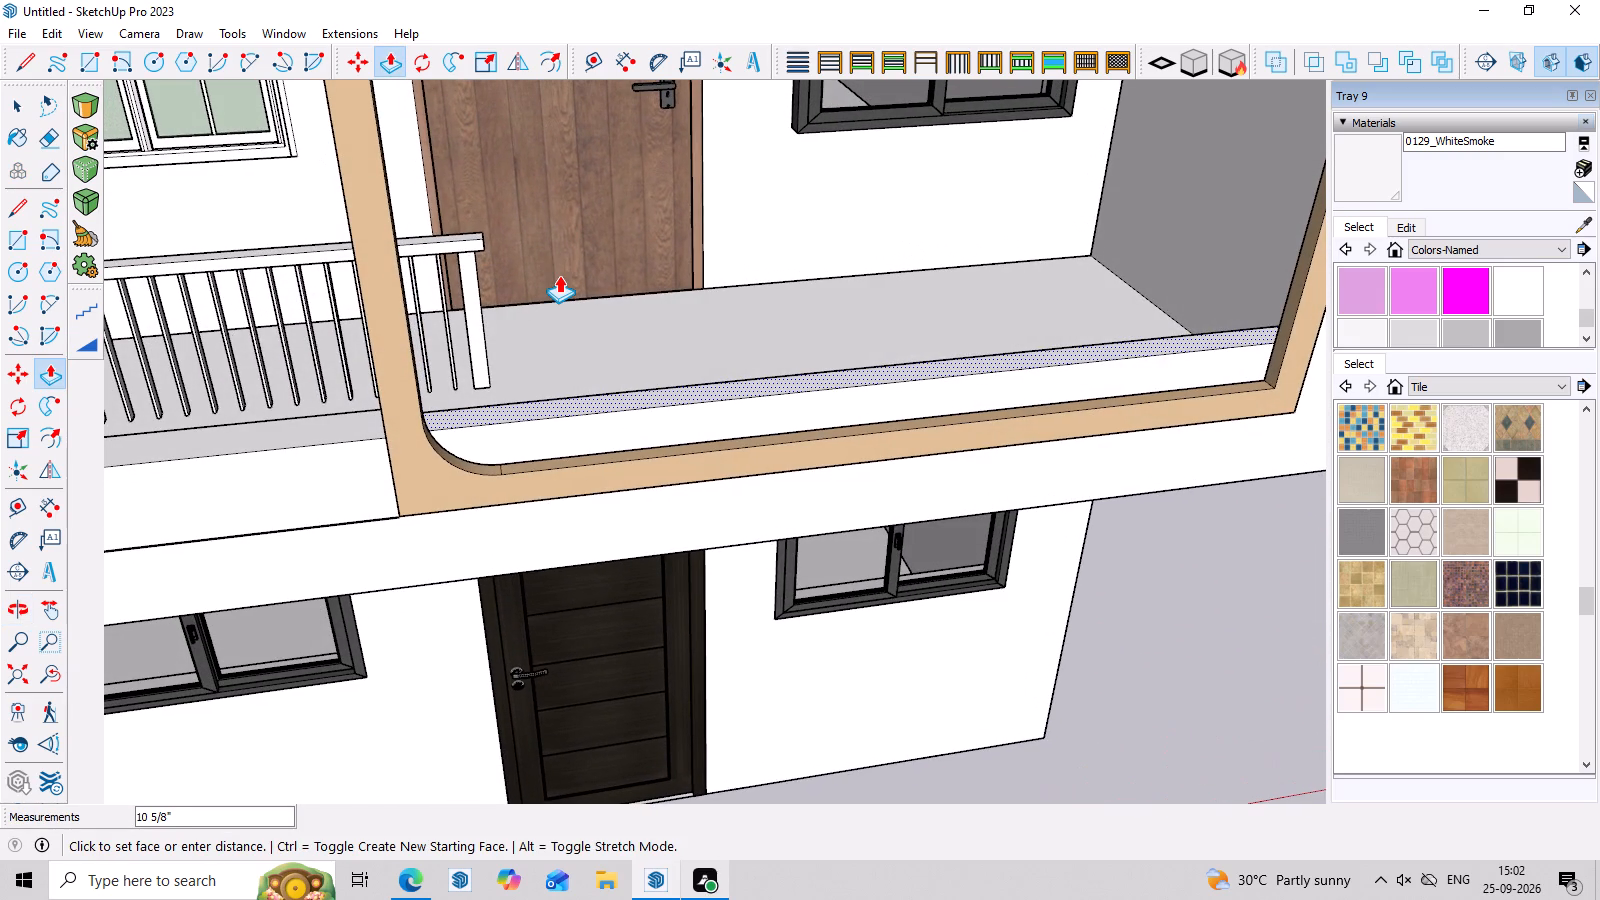
{"action": "left_click", "coordinate": [553, 238]}
Examine the new low wall behind the rounded frame together with the whole front facade.
{"action": "middle_click_drag", "start_coordinate": [1007, 738], "coordinate": [993, 644]}
{"action": "scroll", "coordinate": [1028, 598], "scroll_direction": "down", "scroll_amount": 11}
{"action": "middle_click_drag", "start_coordinate": [1165, 679], "coordinate": [994, 551]}
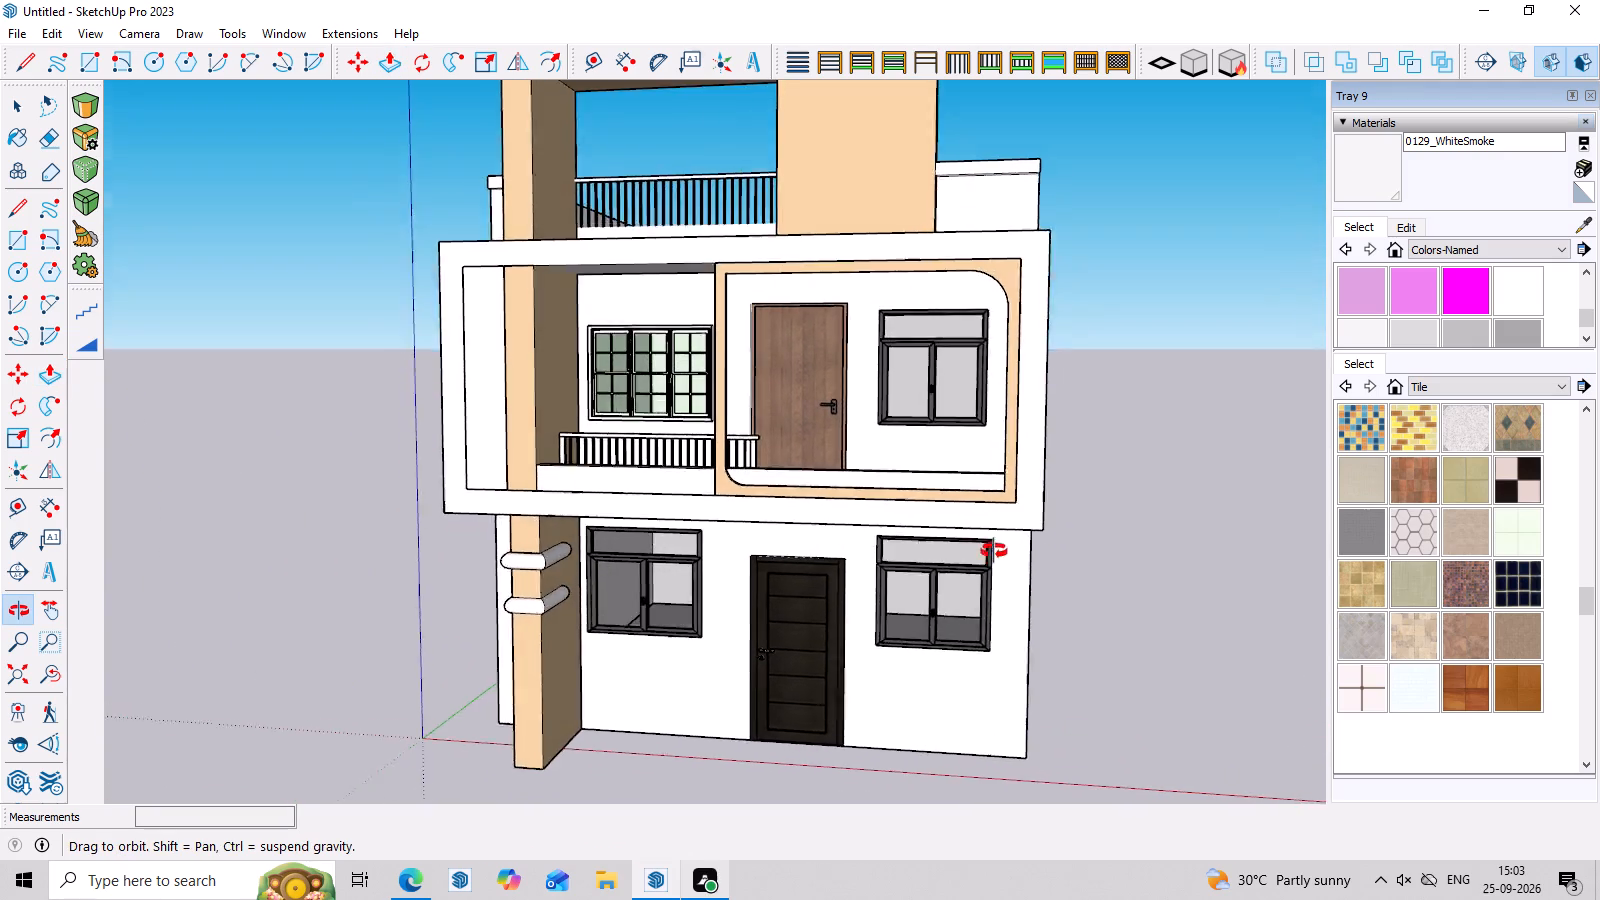
{"action": "middle_click_drag", "start_coordinate": [994, 551], "coordinate": [1054, 534]}
{"action": "key", "text": "space"}
{"action": "left_click", "coordinate": [1142, 424]}
{"action": "scroll", "coordinate": [793, 684], "scroll_direction": "down", "scroll_amount": 4}
{"action": "scroll", "coordinate": [1032, 682], "scroll_direction": "up", "scroll_amount": 2}
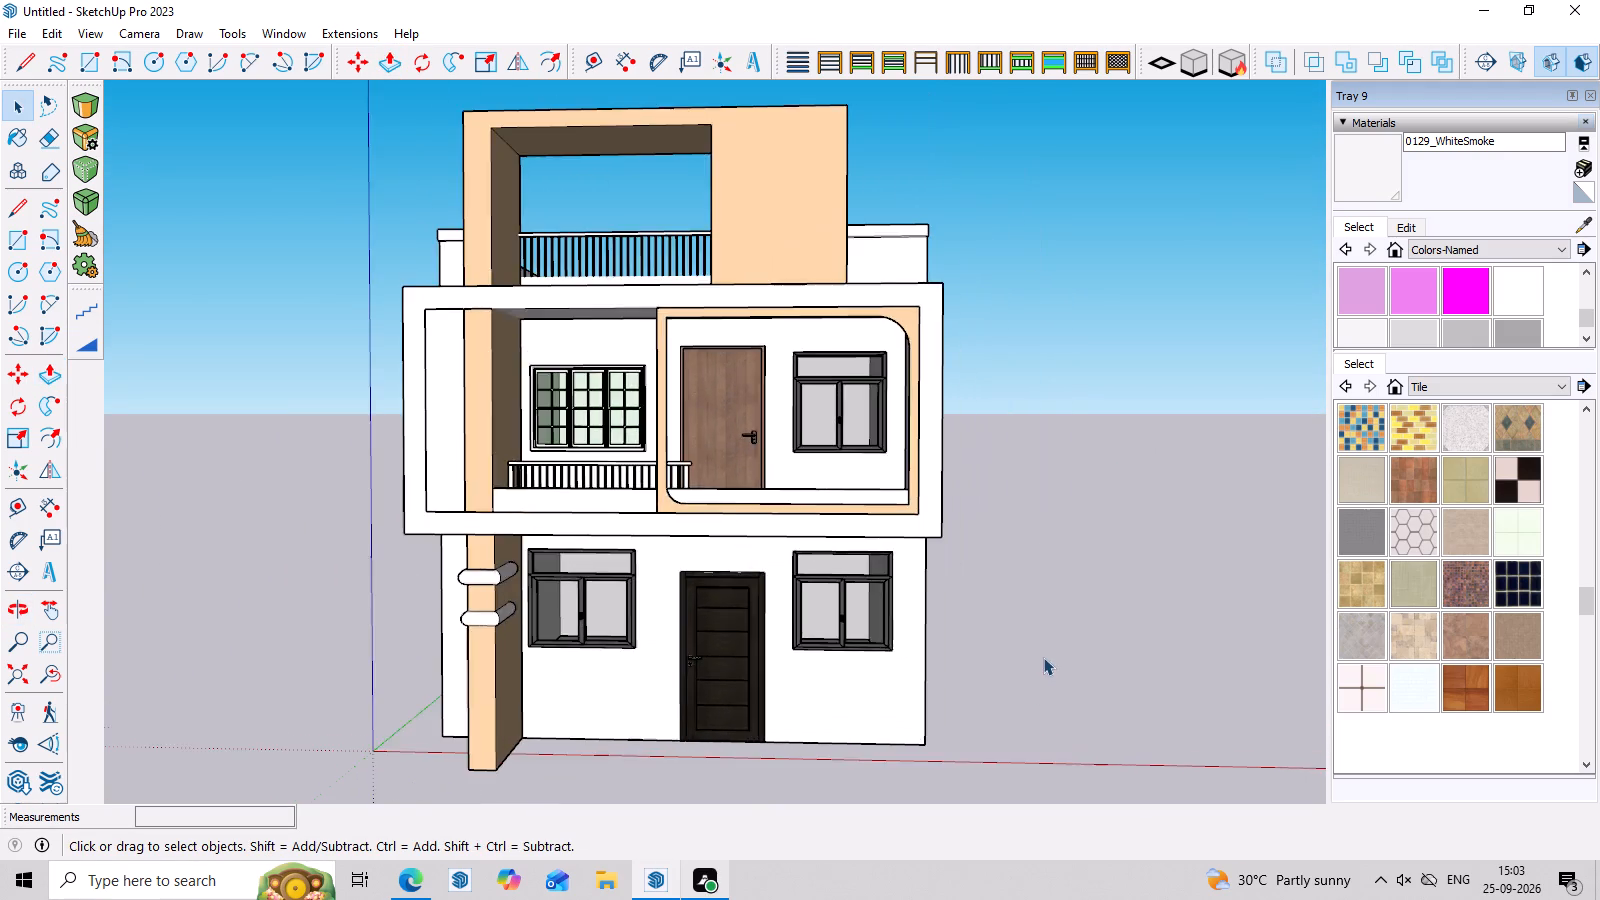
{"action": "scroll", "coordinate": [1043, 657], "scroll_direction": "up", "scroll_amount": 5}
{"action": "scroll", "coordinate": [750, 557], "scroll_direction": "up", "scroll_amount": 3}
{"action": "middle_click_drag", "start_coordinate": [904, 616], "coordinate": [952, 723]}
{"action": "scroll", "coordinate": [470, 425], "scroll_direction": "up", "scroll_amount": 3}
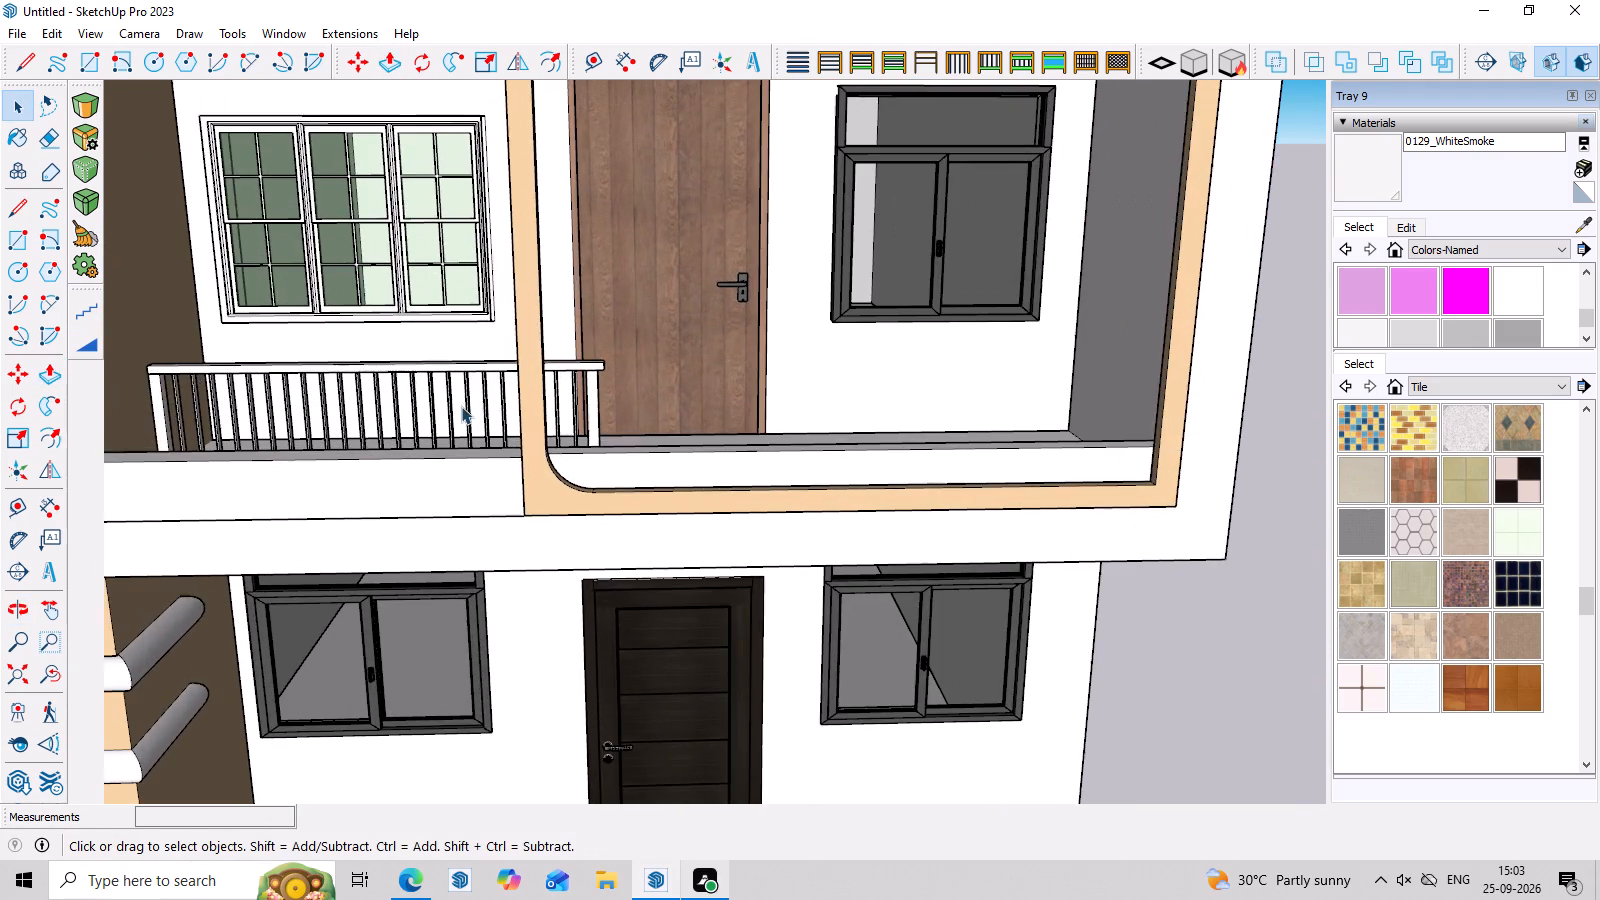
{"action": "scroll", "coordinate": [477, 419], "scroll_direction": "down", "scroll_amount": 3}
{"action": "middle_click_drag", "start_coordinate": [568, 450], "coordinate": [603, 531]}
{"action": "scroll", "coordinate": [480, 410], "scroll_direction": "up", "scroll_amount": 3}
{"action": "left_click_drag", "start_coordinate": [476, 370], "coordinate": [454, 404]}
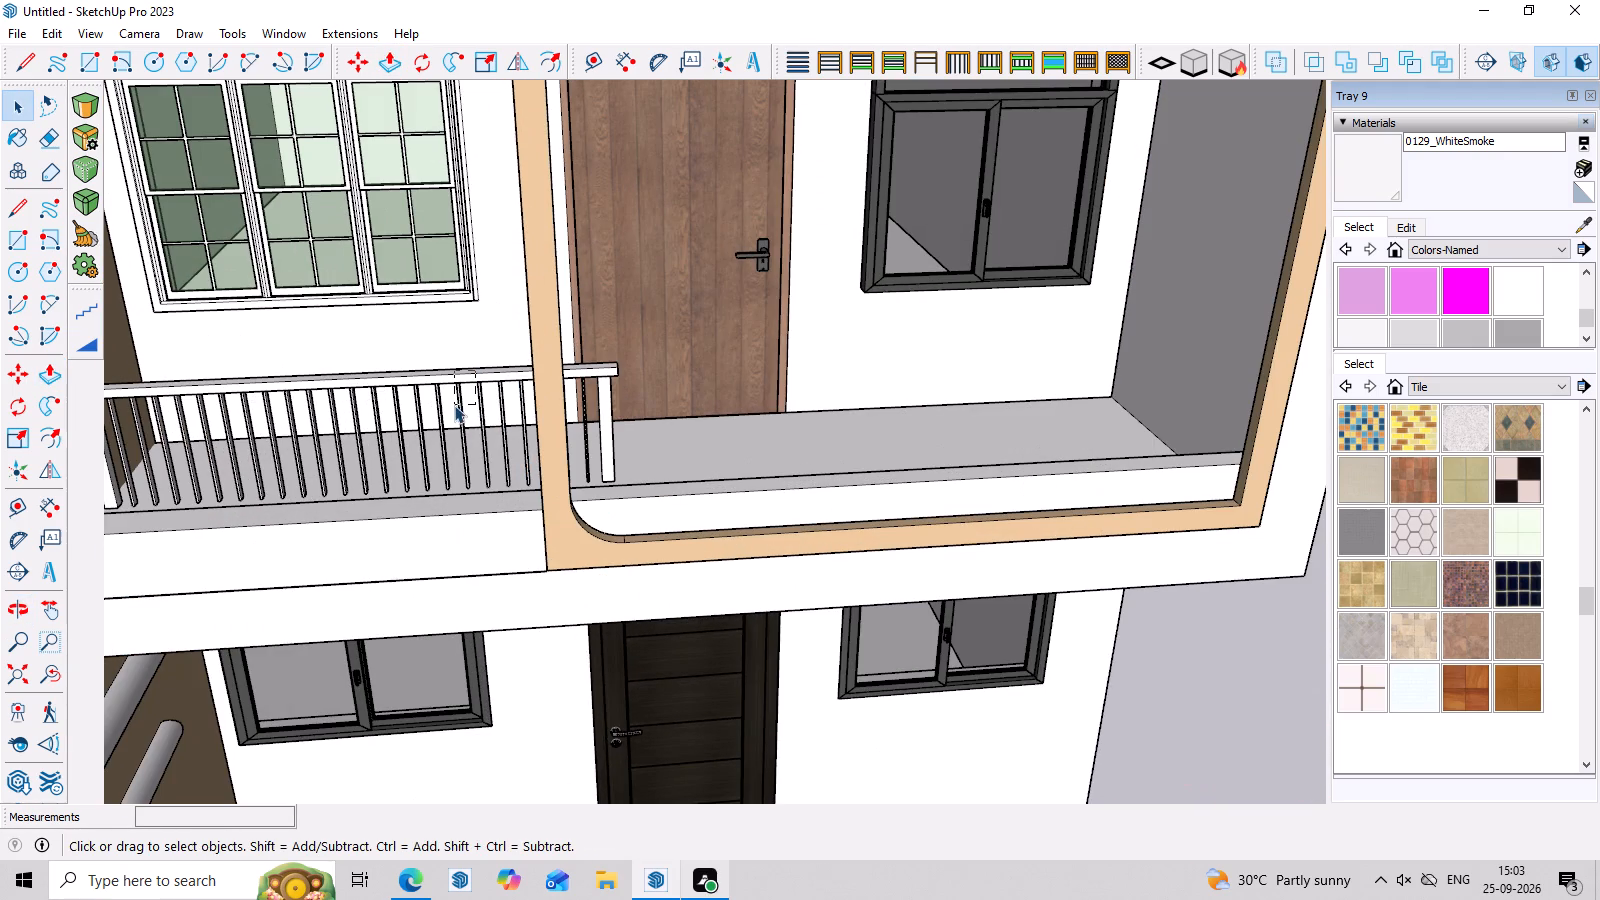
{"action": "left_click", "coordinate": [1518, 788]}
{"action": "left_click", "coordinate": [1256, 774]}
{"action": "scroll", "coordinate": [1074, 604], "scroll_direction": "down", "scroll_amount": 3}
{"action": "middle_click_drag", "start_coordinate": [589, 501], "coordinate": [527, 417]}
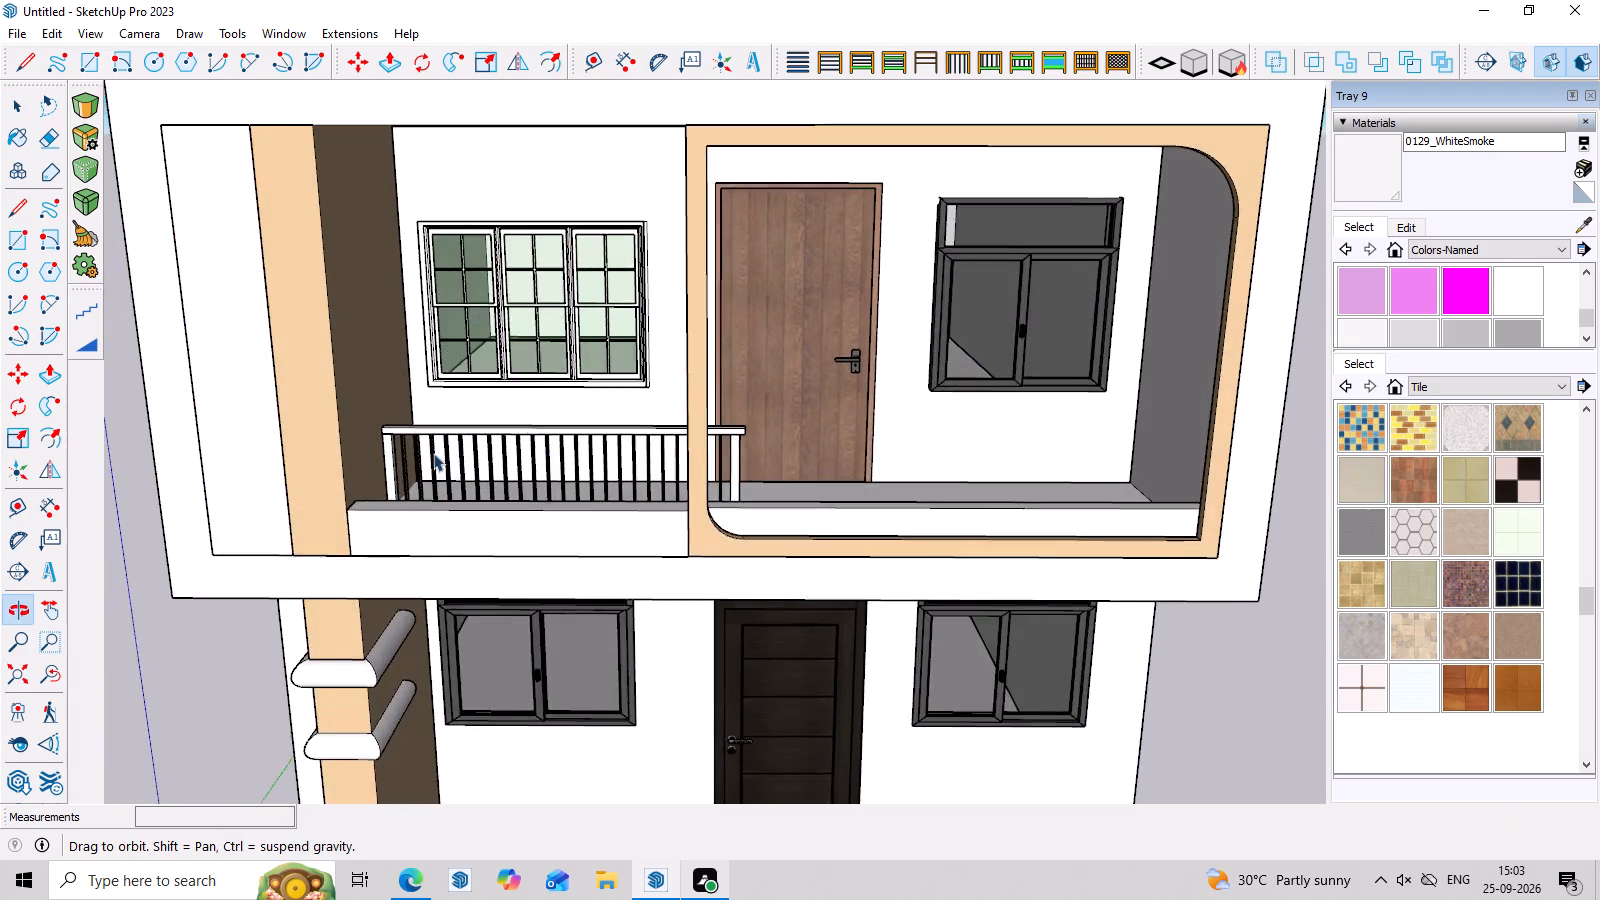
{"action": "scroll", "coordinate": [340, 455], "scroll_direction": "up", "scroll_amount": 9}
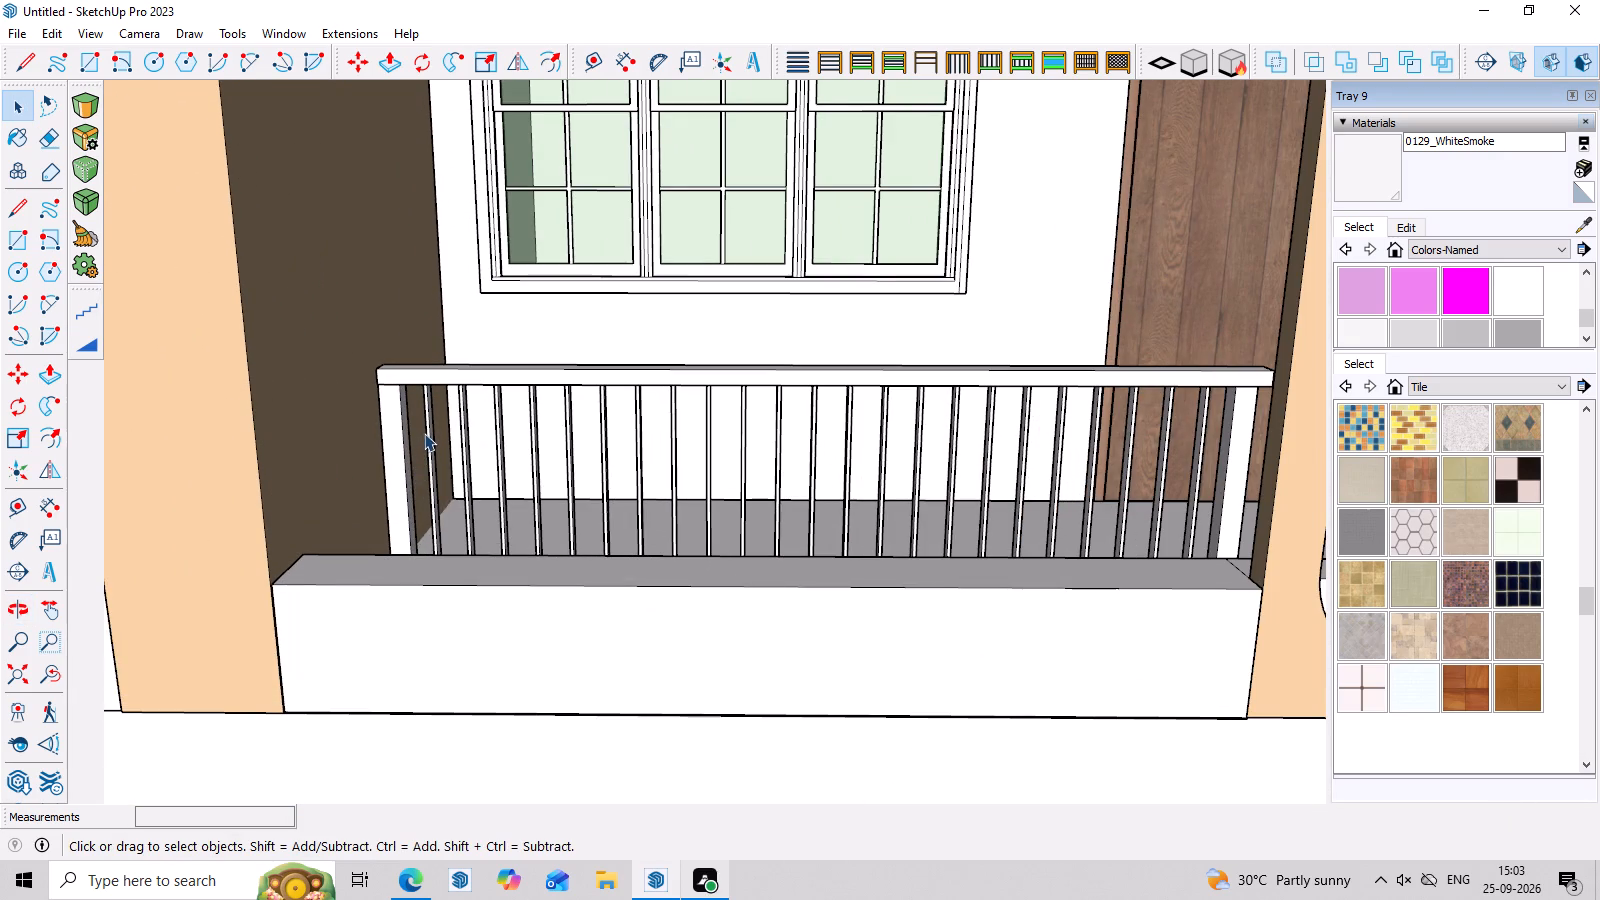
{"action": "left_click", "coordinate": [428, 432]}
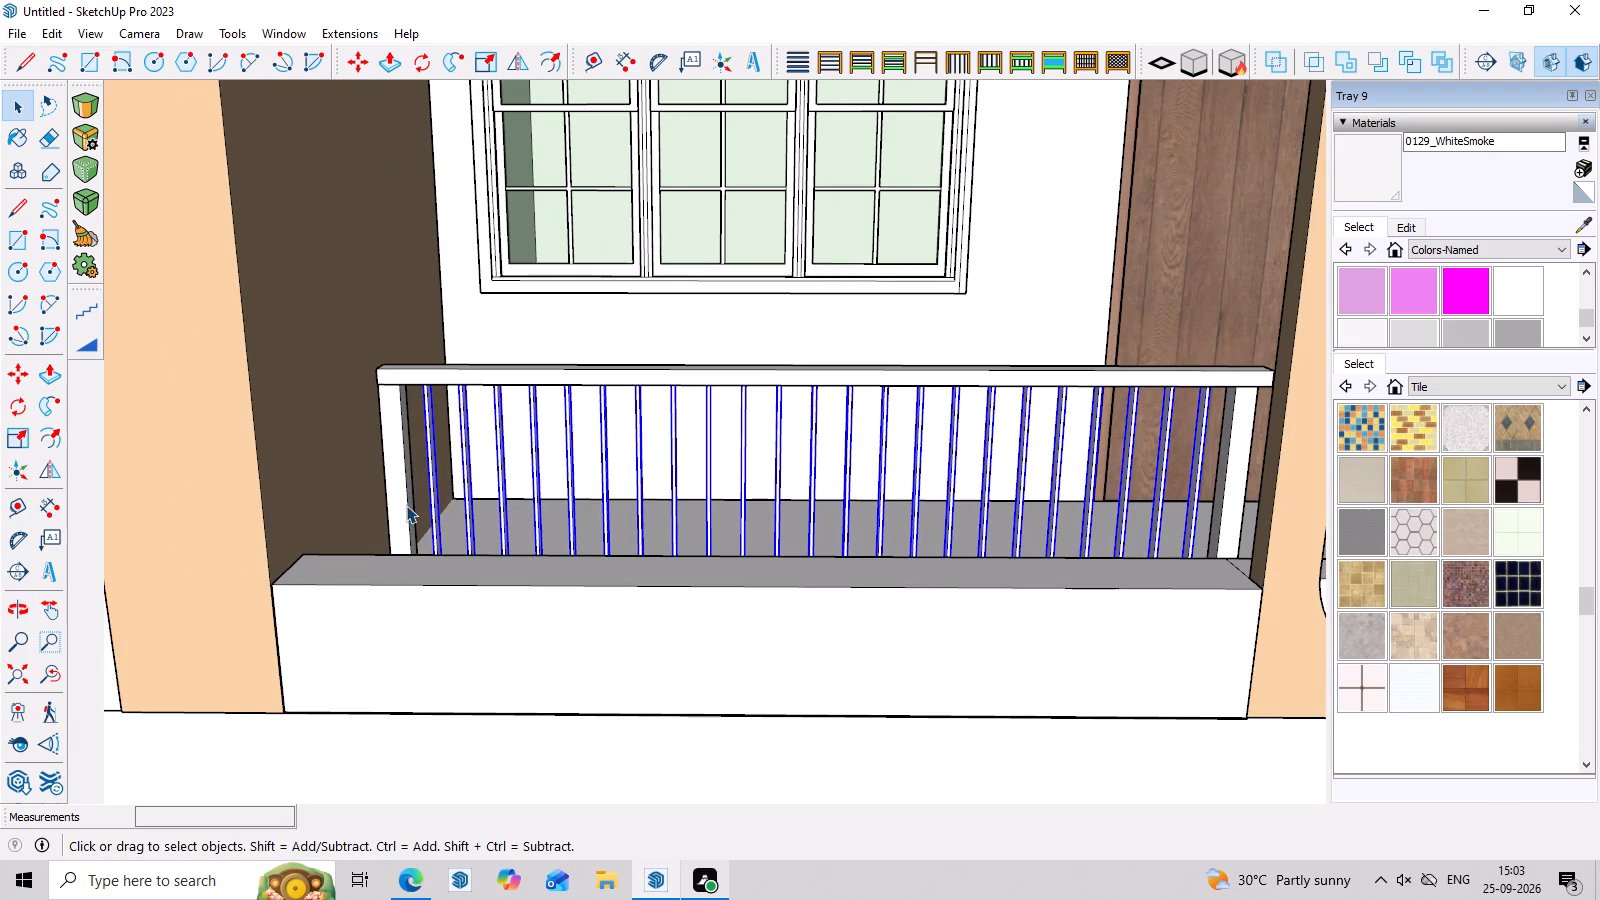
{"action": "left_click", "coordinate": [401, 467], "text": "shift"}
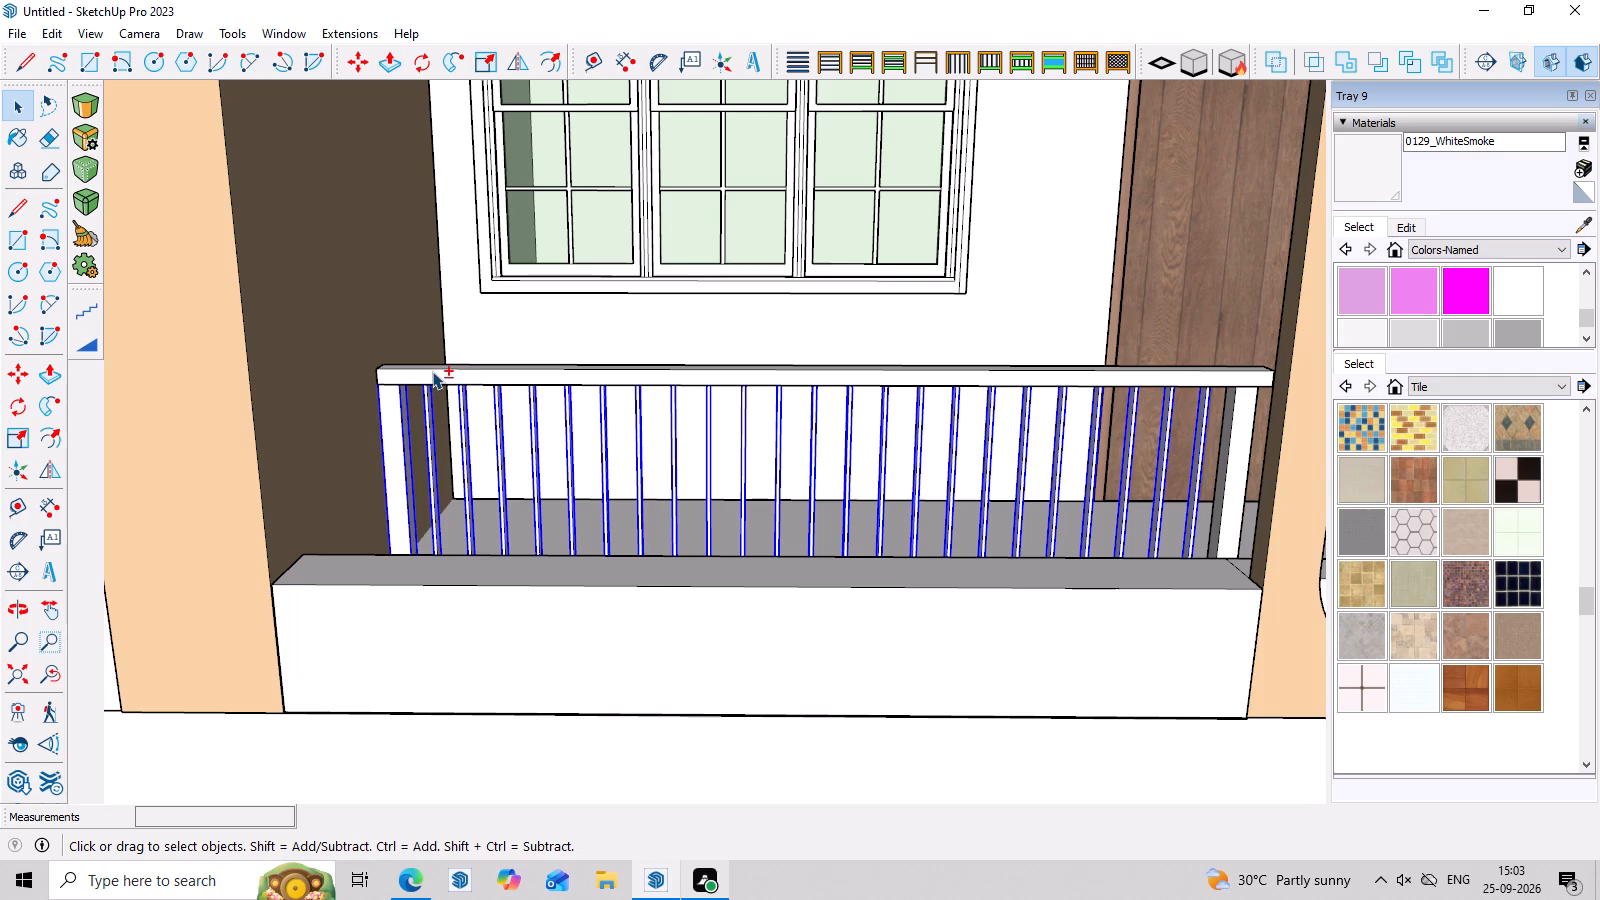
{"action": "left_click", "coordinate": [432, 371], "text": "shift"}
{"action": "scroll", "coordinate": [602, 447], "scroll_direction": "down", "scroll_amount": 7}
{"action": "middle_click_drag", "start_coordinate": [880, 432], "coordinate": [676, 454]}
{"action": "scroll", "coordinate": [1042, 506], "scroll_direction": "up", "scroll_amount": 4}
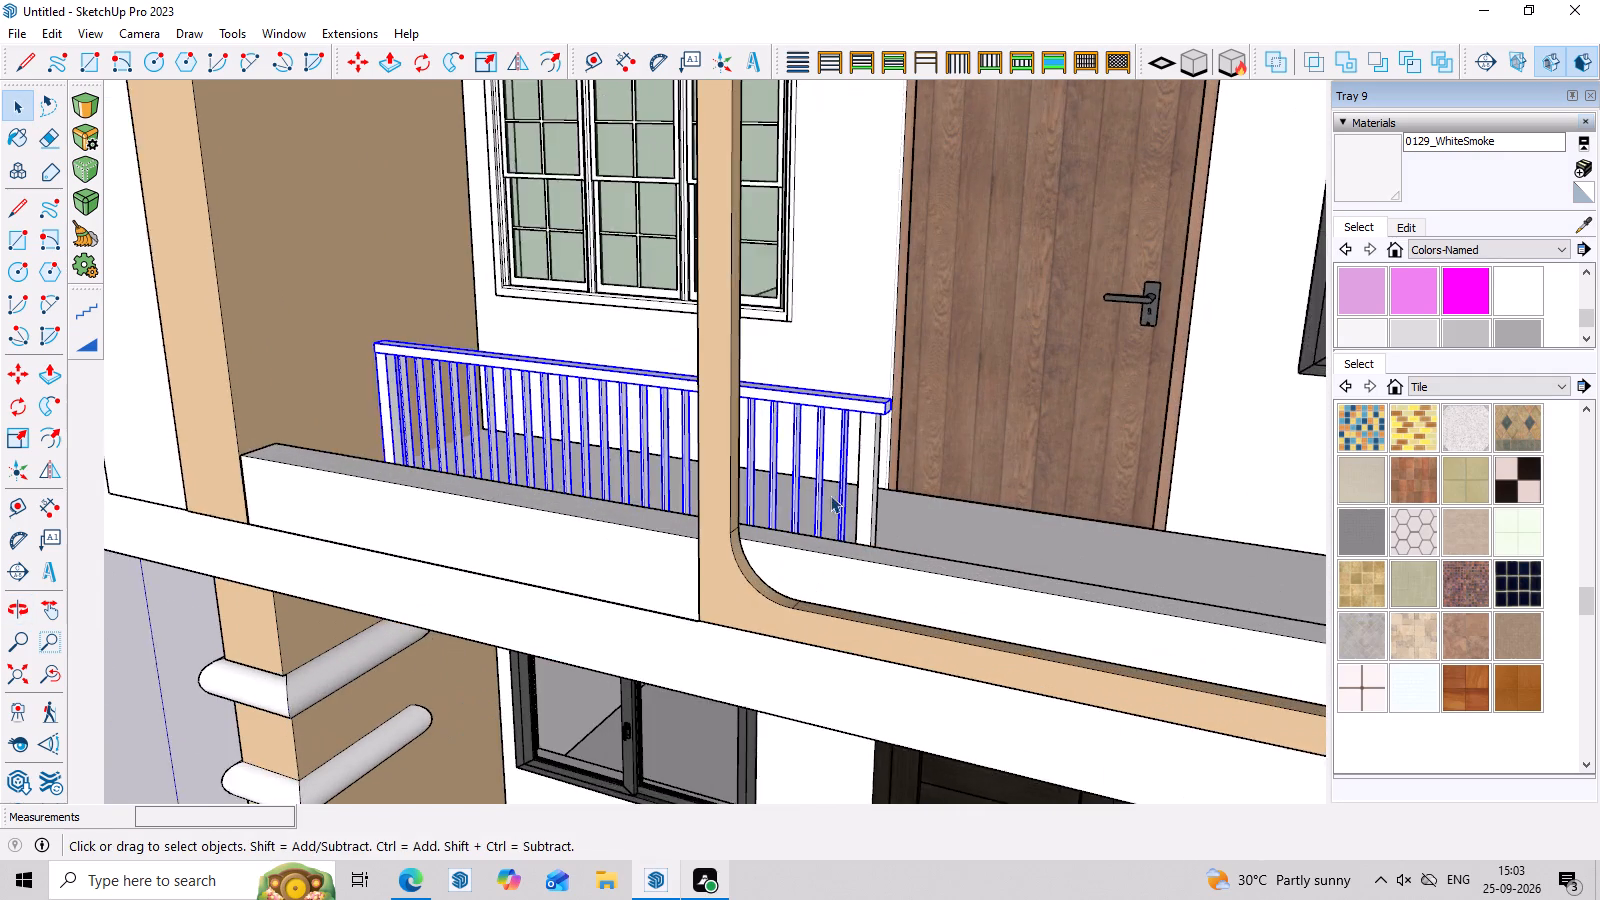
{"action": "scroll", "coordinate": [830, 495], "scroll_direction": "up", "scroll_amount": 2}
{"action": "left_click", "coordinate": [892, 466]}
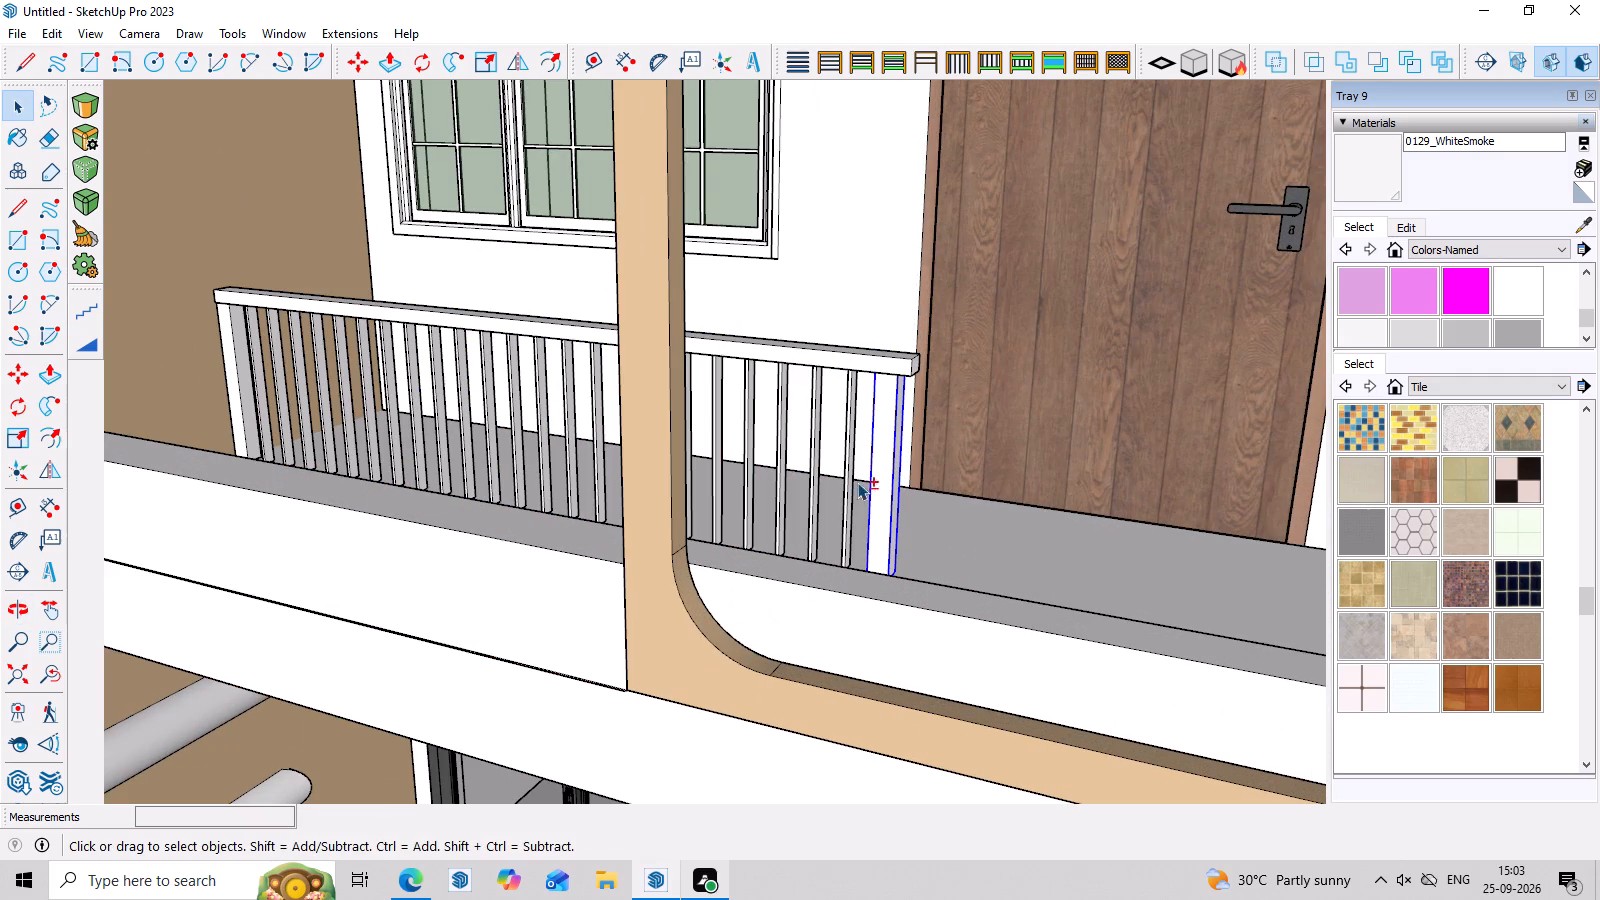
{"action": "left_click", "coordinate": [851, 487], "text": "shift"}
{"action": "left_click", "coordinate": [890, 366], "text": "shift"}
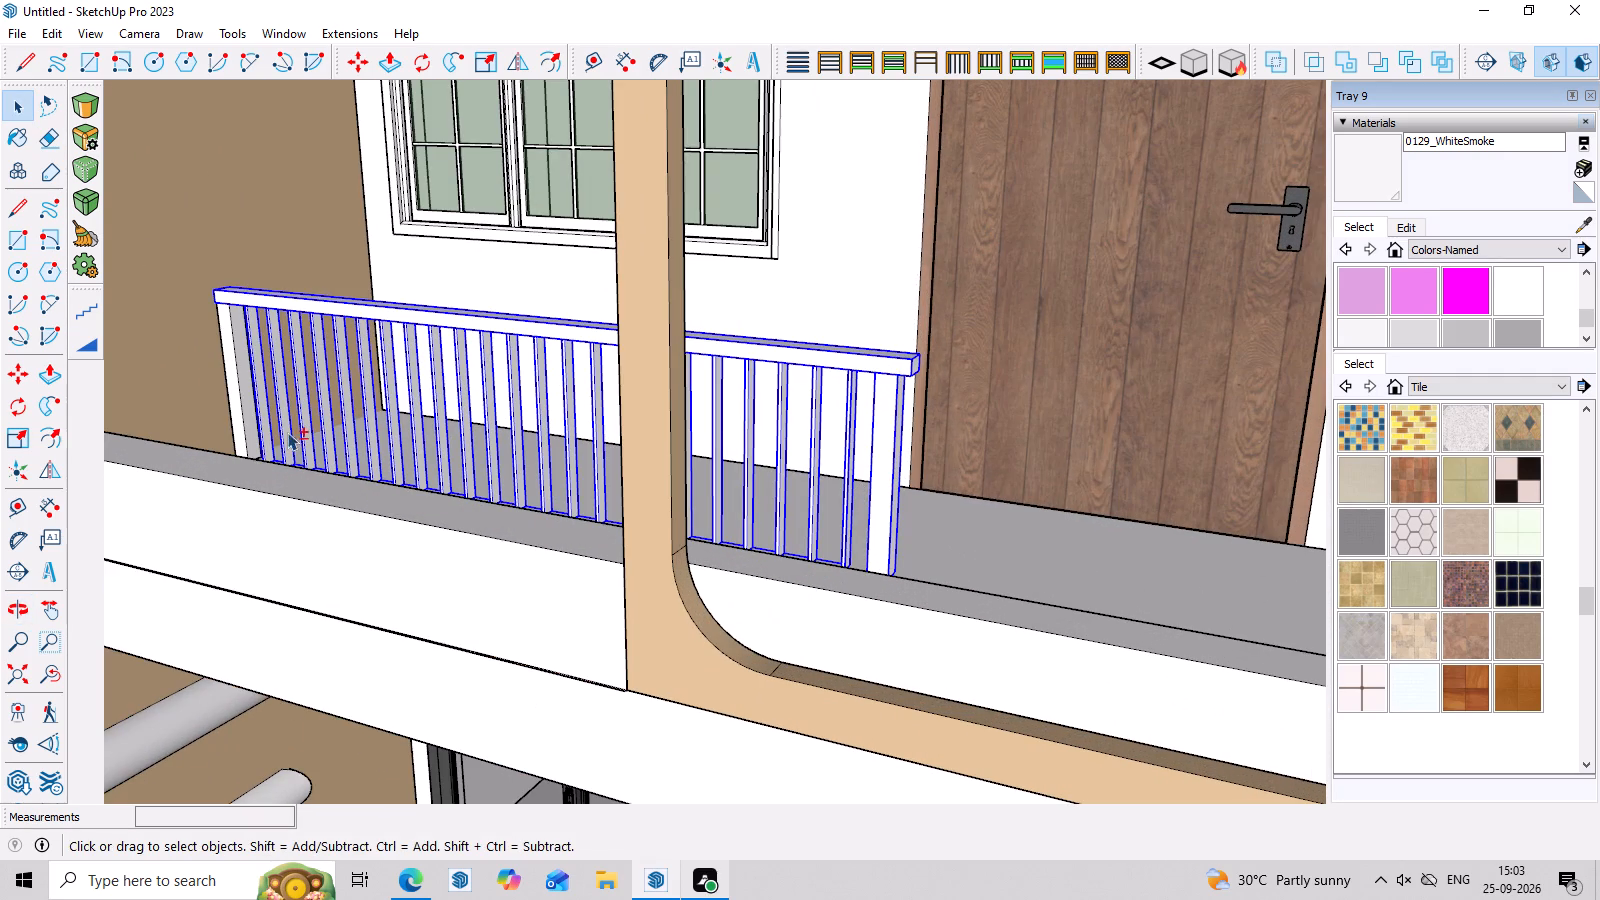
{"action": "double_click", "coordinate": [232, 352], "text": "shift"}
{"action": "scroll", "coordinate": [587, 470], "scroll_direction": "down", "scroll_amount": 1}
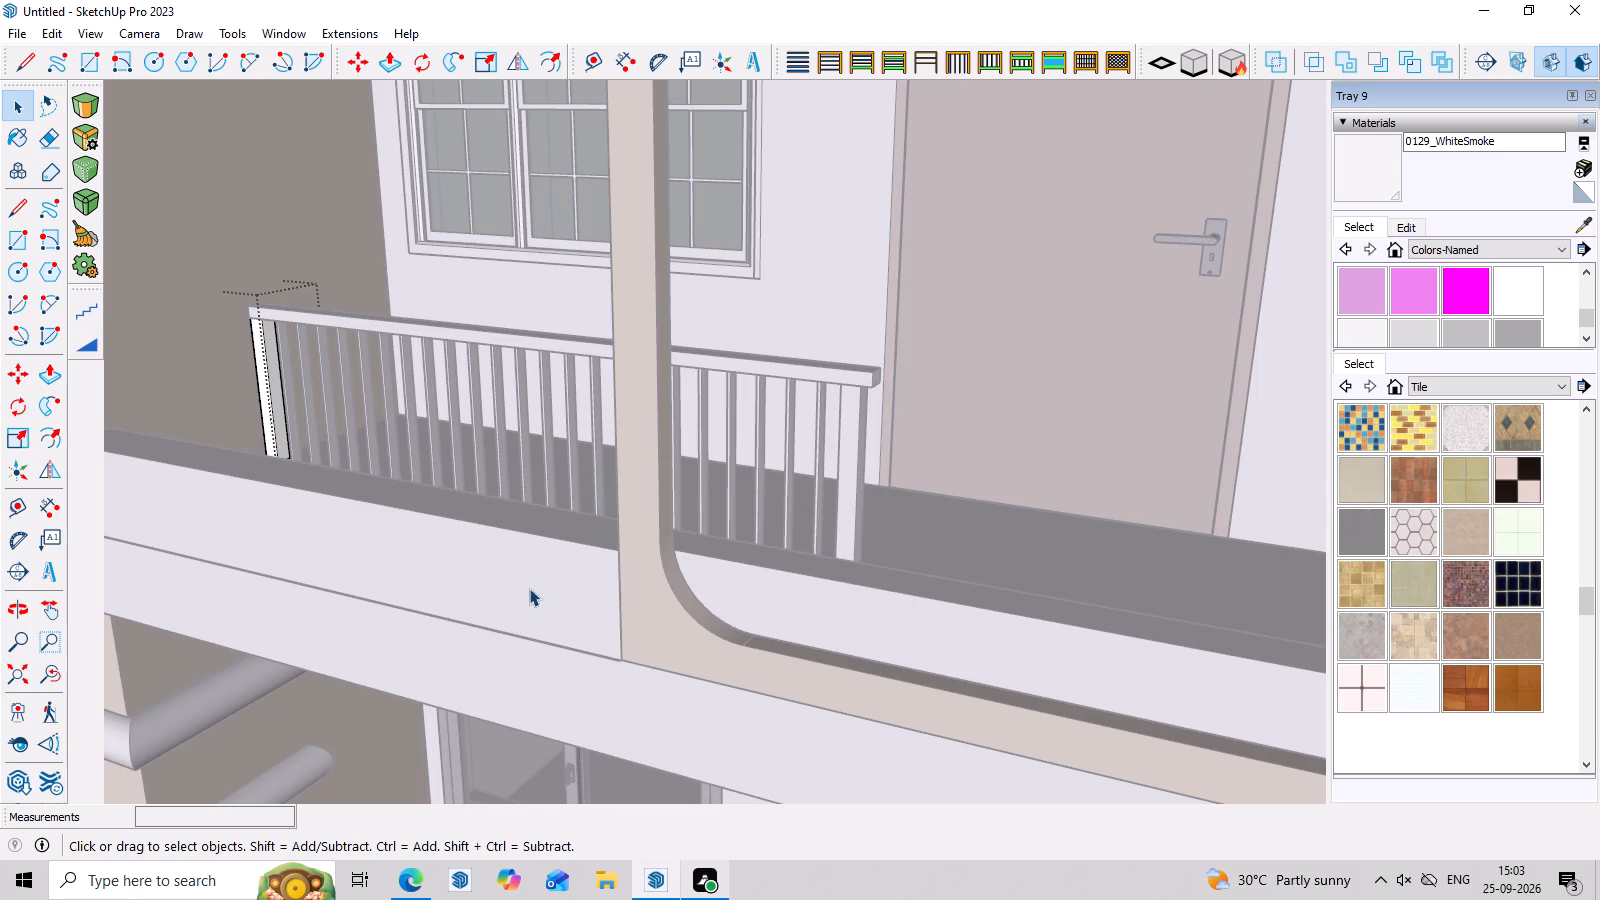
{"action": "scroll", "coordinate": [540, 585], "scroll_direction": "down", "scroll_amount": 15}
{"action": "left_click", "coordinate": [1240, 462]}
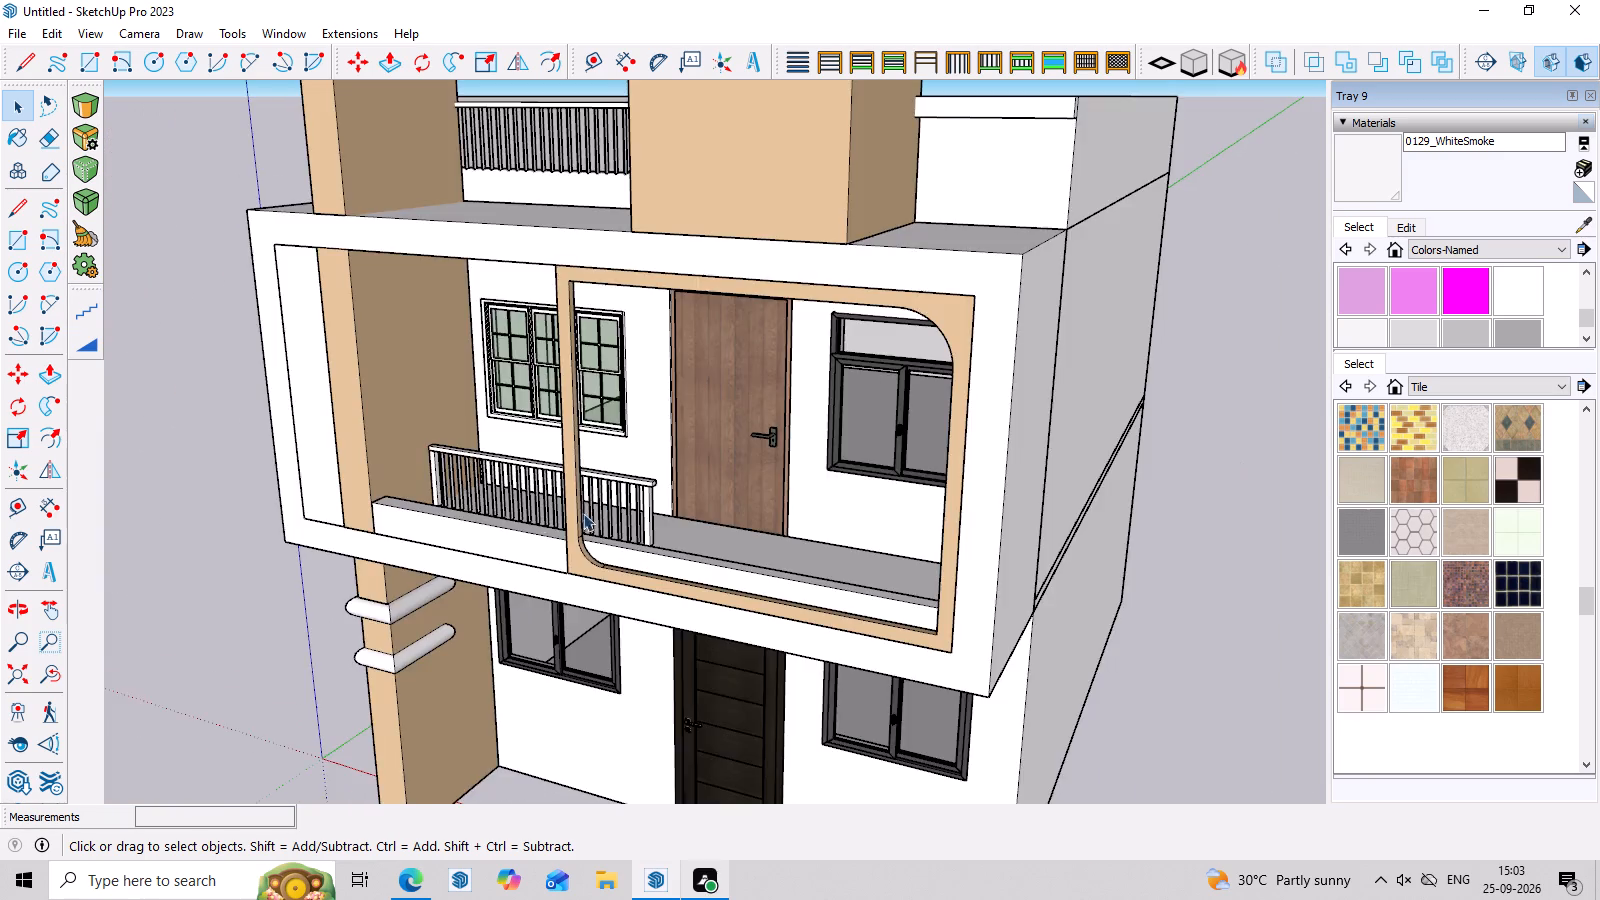
Select the first-floor railing's balusters, top rail and both end posts, and move them about 2' 10 13/16" onto the low wall's outer front corner.
{"action": "scroll", "coordinate": [454, 511], "scroll_direction": "up", "scroll_amount": 3}
{"action": "middle_click_drag", "start_coordinate": [719, 650], "coordinate": [930, 562]}
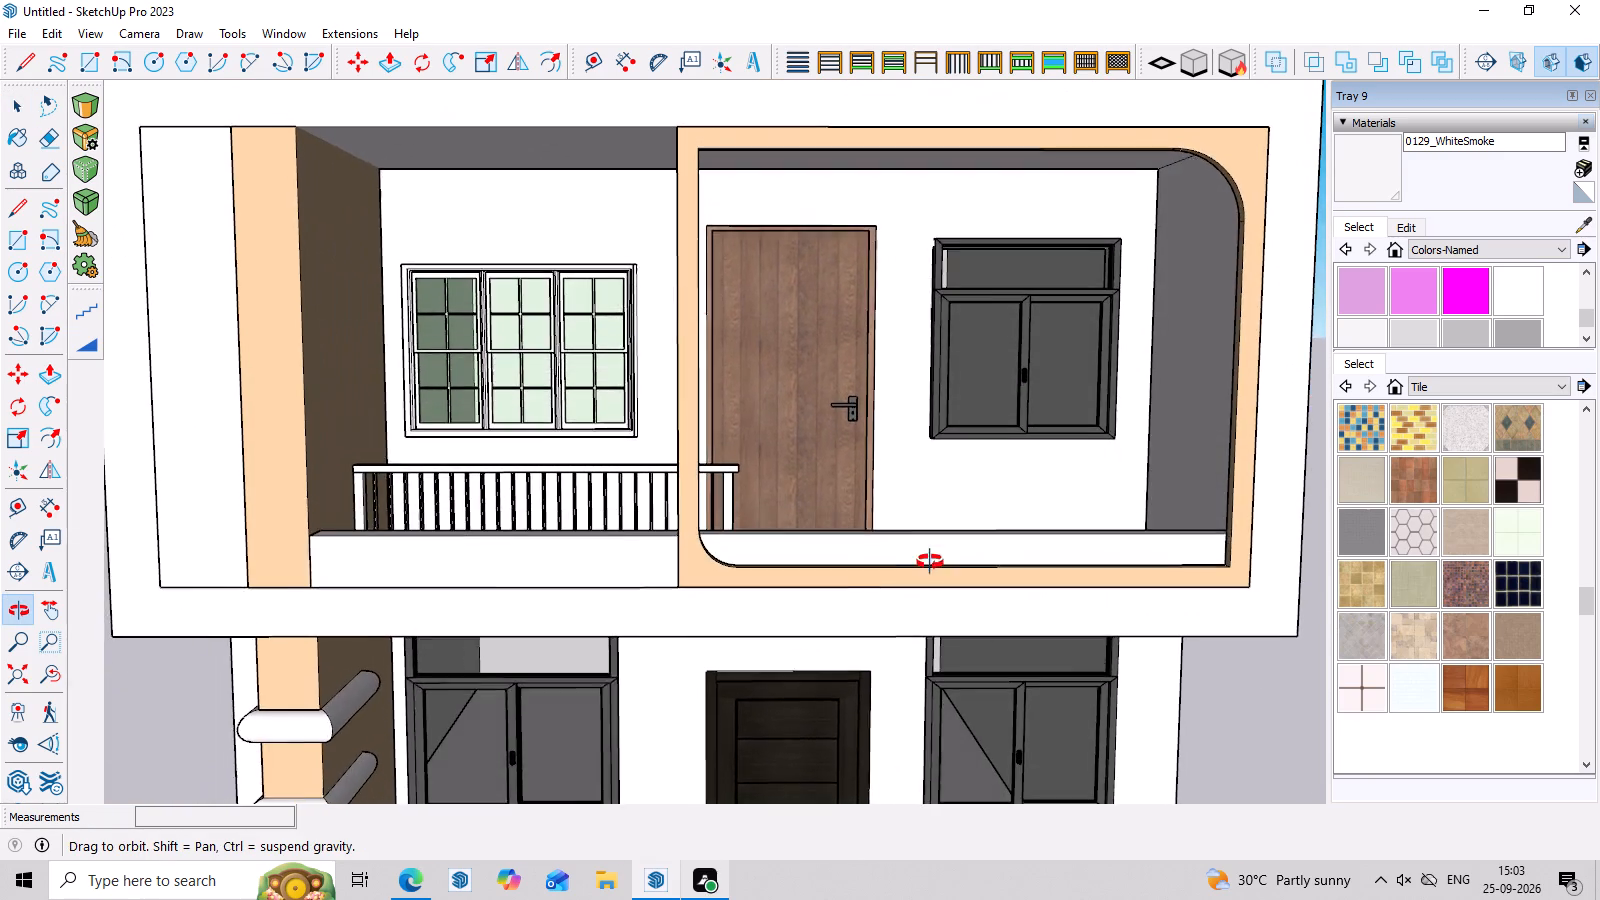
{"action": "middle_click_drag", "start_coordinate": [930, 562], "coordinate": [932, 570]}
{"action": "scroll", "coordinate": [335, 413], "scroll_direction": "up", "scroll_amount": 3}
{"action": "scroll", "coordinate": [444, 506], "scroll_direction": "up", "scroll_amount": 3}
{"action": "middle_click_drag", "start_coordinate": [478, 534], "coordinate": [440, 635]}
{"action": "scroll", "coordinate": [426, 547], "scroll_direction": "up", "scroll_amount": 3}
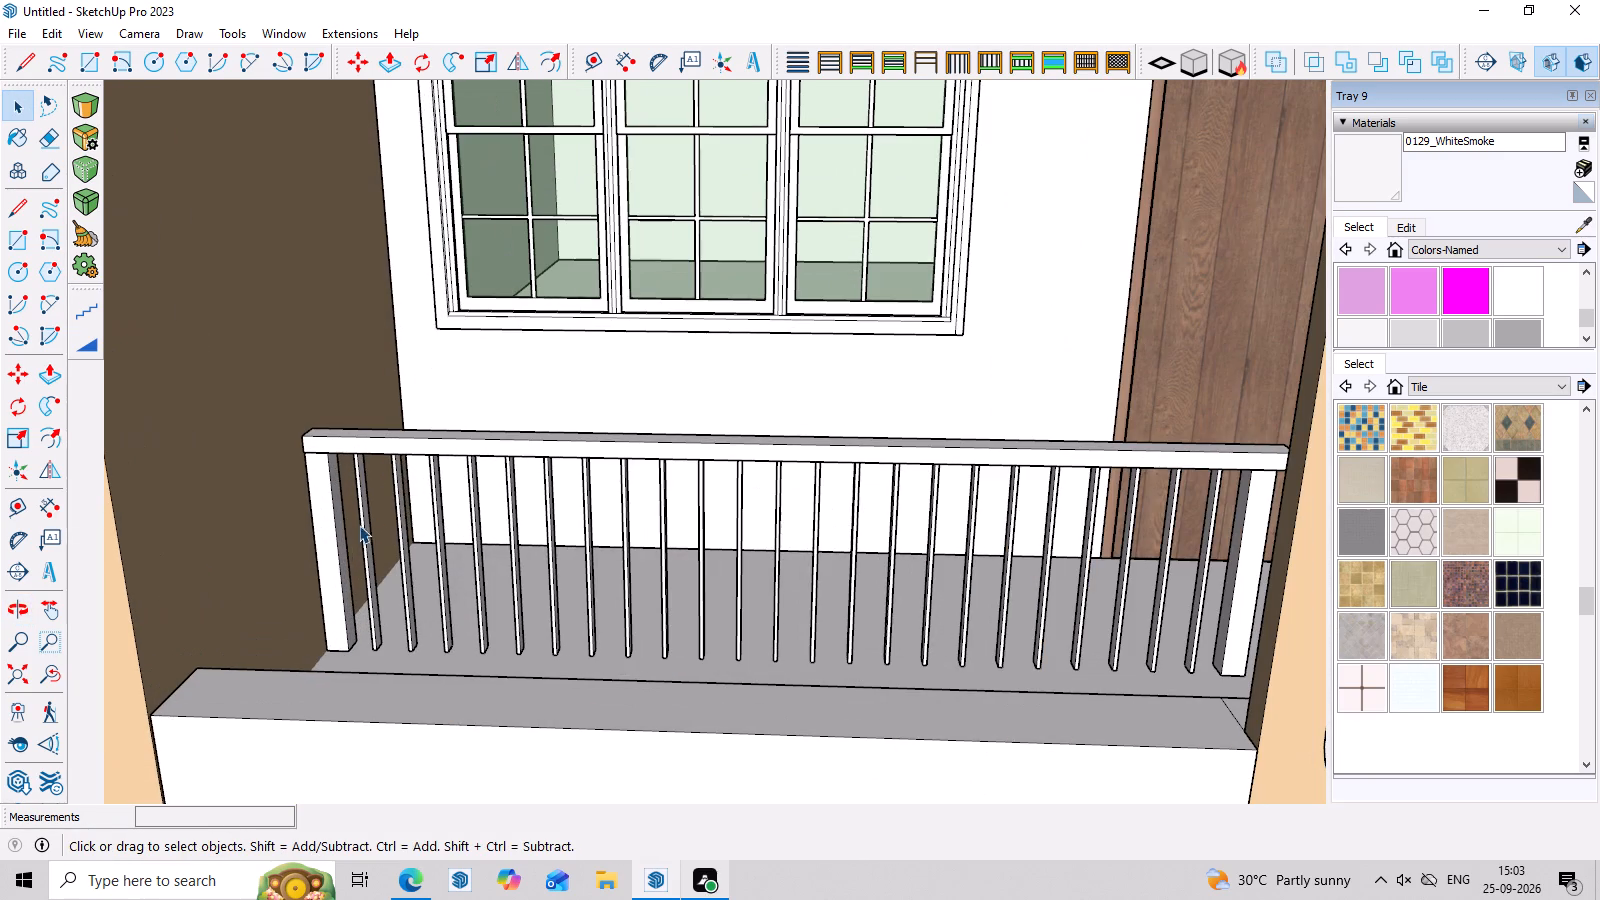
{"action": "left_click", "coordinate": [330, 537], "text": "shift"}
{"action": "left_click", "coordinate": [360, 522], "text": "shift"}
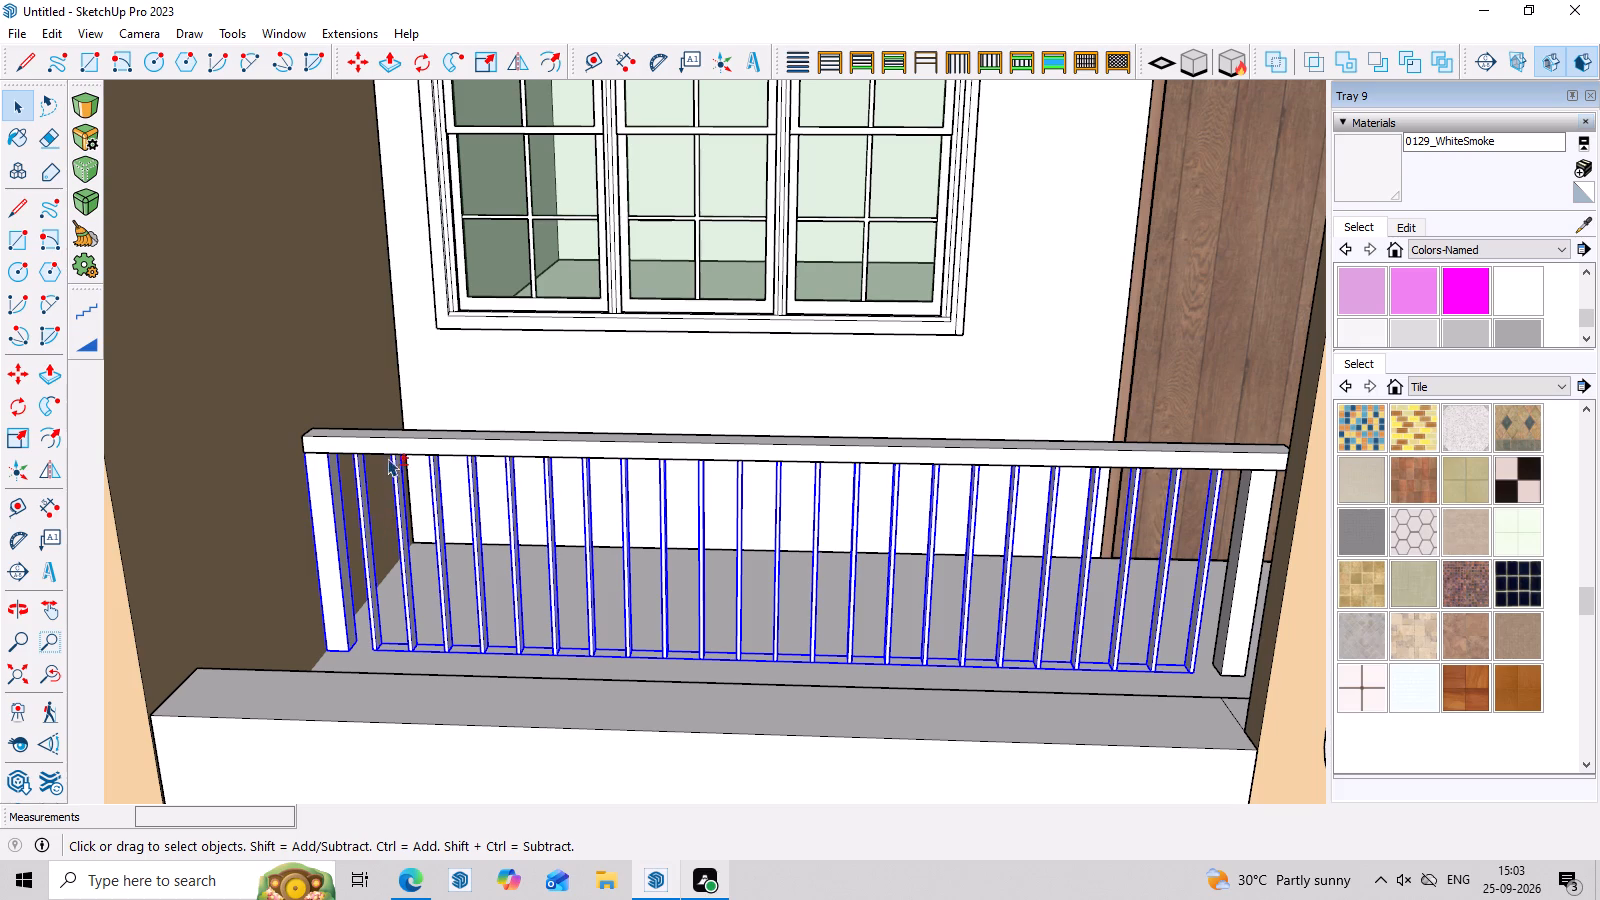
{"action": "left_click", "coordinate": [395, 439], "text": "shift"}
{"action": "scroll", "coordinate": [520, 609], "scroll_direction": "down", "scroll_amount": 7}
{"action": "middle_click_drag", "start_coordinate": [1109, 576], "coordinate": [1015, 582]}
{"action": "scroll", "coordinate": [984, 589], "scroll_direction": "up", "scroll_amount": 1}
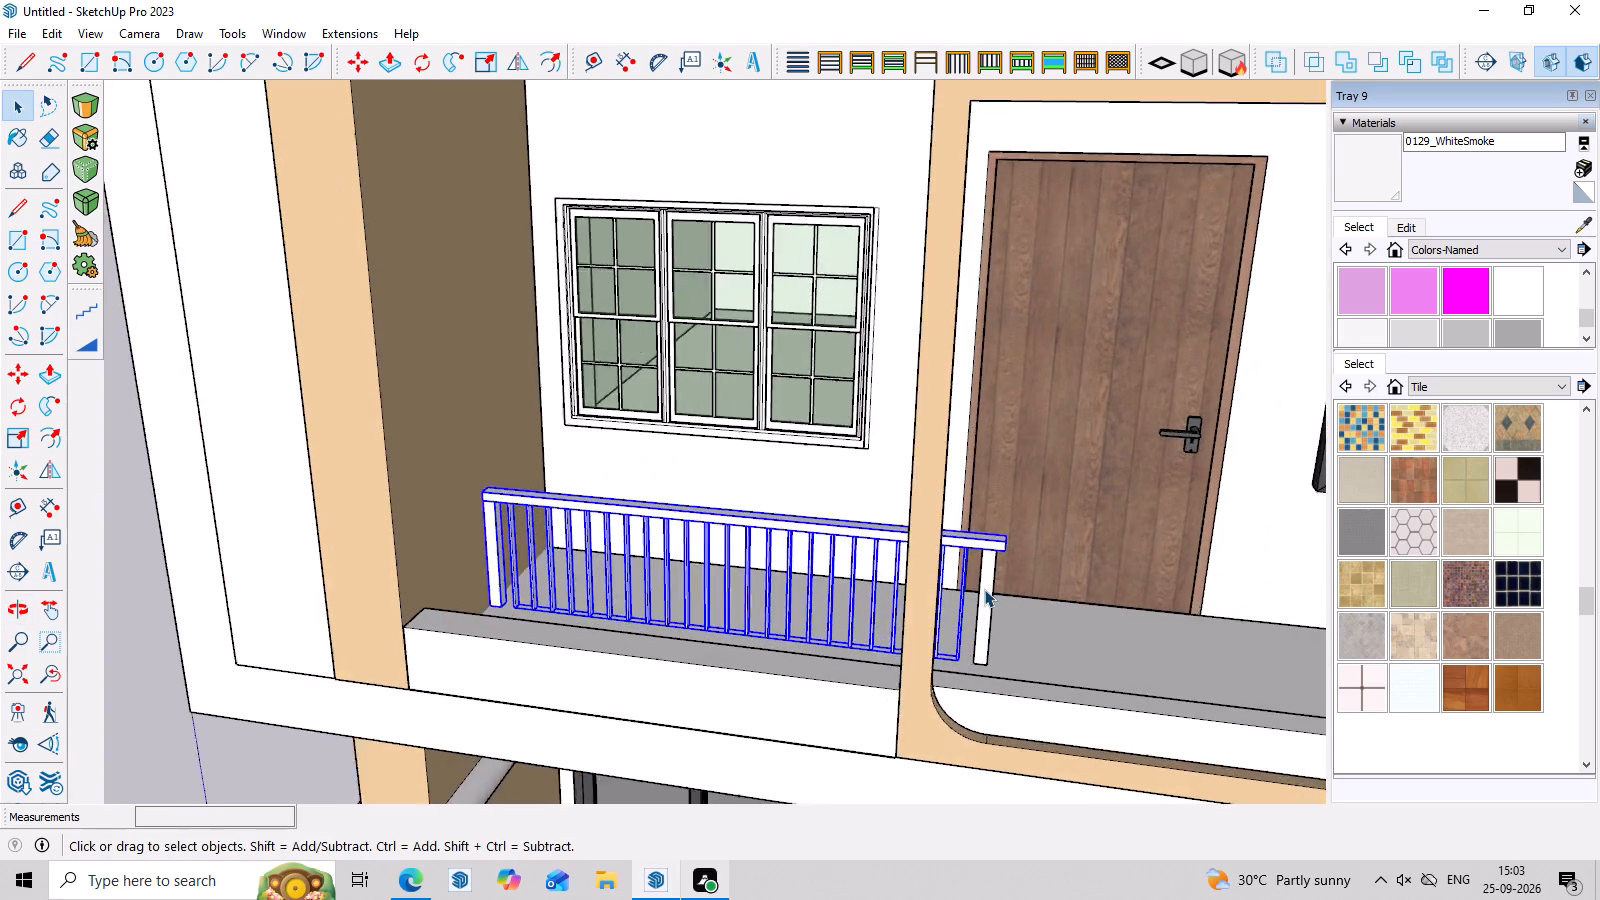
{"action": "scroll", "coordinate": [984, 589], "scroll_direction": "up", "scroll_amount": 5}
{"action": "left_click", "coordinate": [1000, 585]}
{"action": "left_click", "coordinate": [972, 510], "text": "shift"}
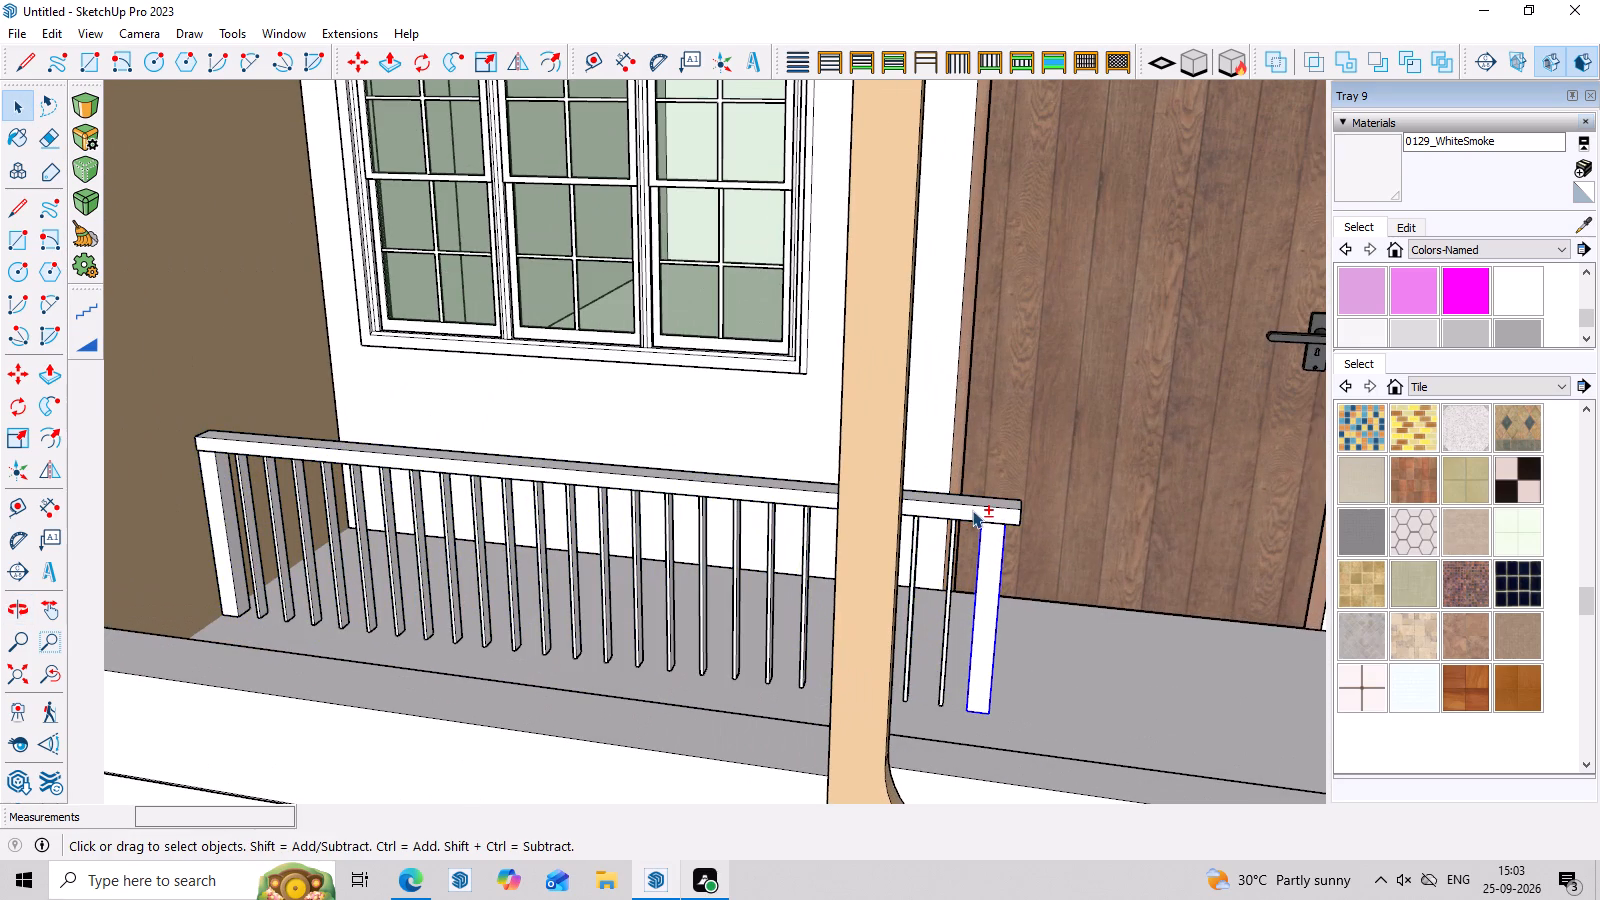
{"action": "left_click", "coordinate": [956, 545], "text": "shift"}
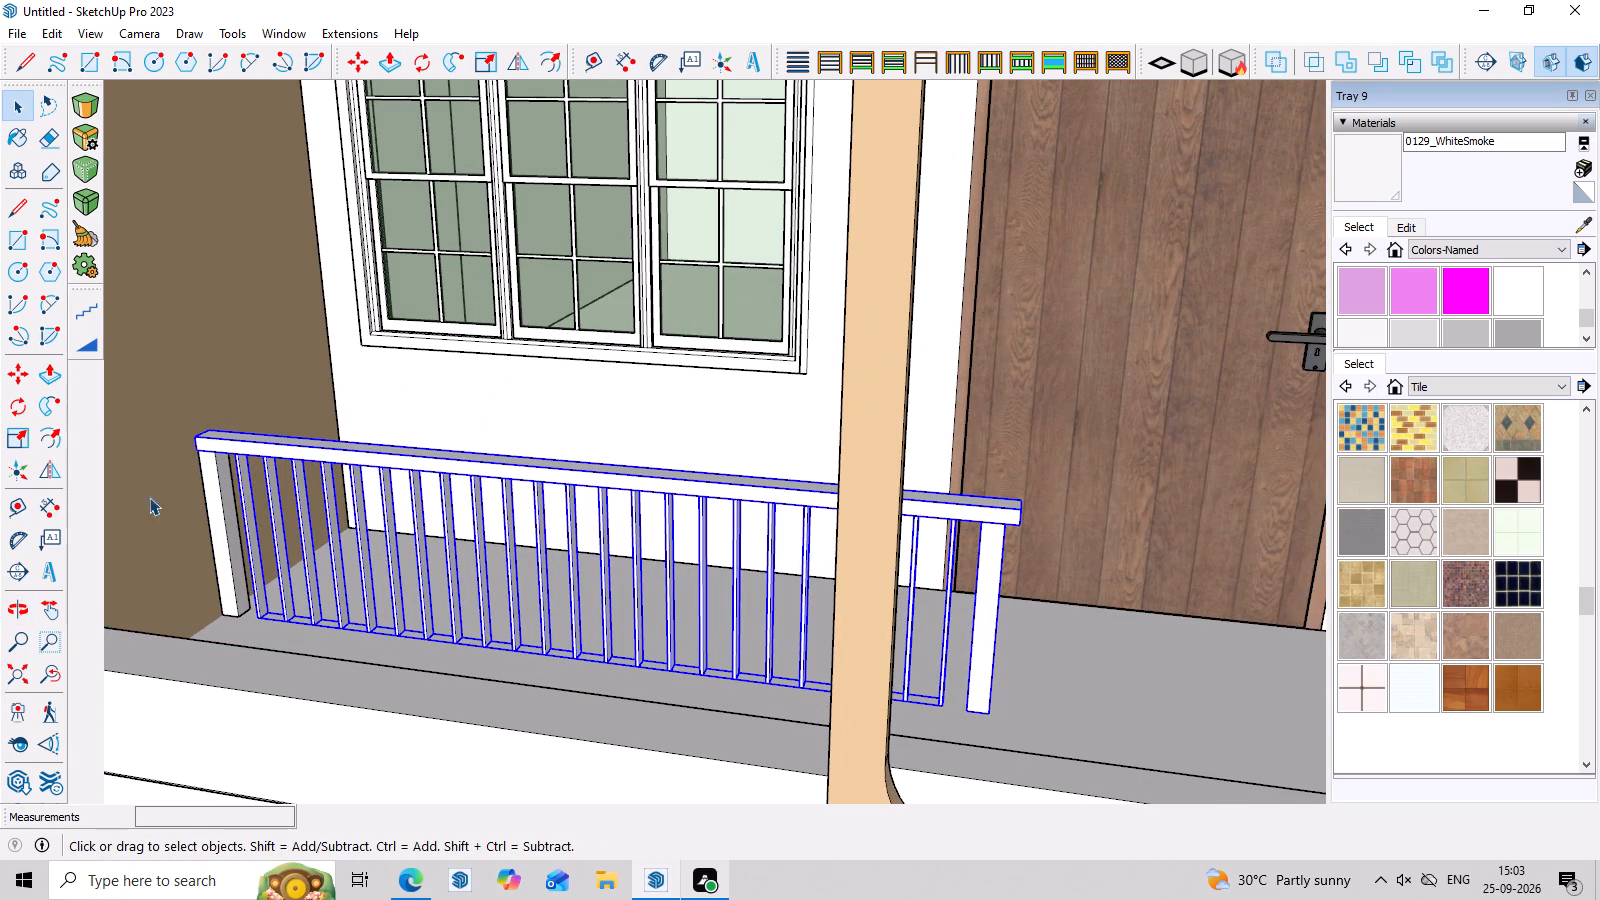
{"action": "left_click", "coordinate": [220, 506], "text": "shift"}
{"action": "scroll", "coordinate": [270, 512], "scroll_direction": "down", "scroll_amount": 4}
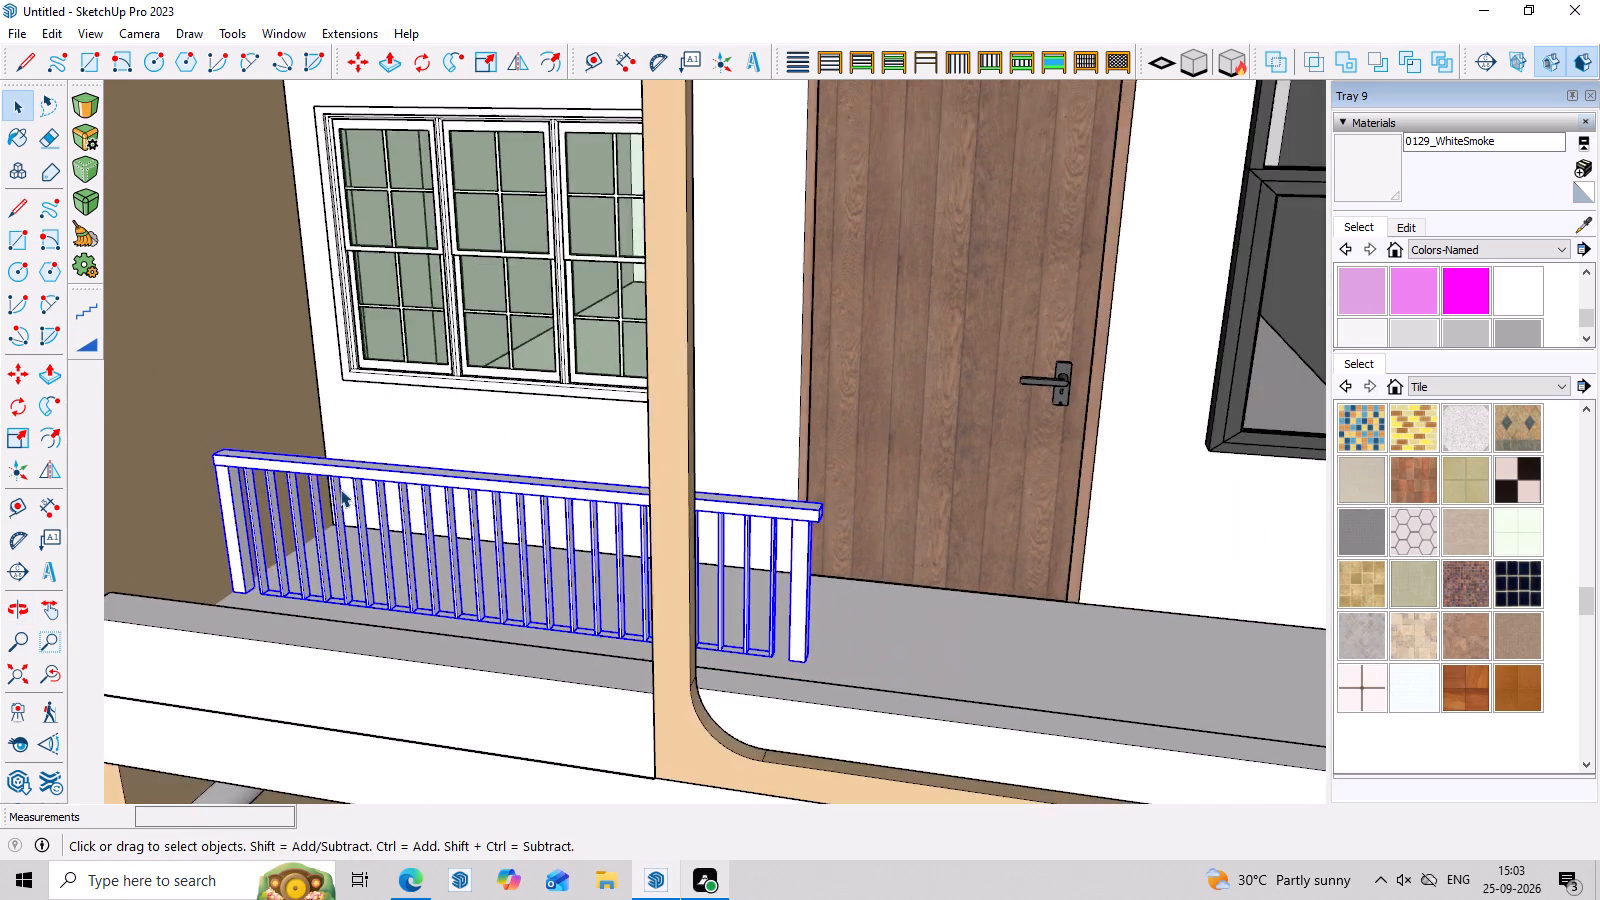
{"action": "scroll", "coordinate": [340, 489], "scroll_direction": "down", "scroll_amount": 6}
{"action": "middle_click_drag", "start_coordinate": [466, 568], "coordinate": [618, 585]}
{"action": "scroll", "coordinate": [288, 589], "scroll_direction": "up", "scroll_amount": 2}
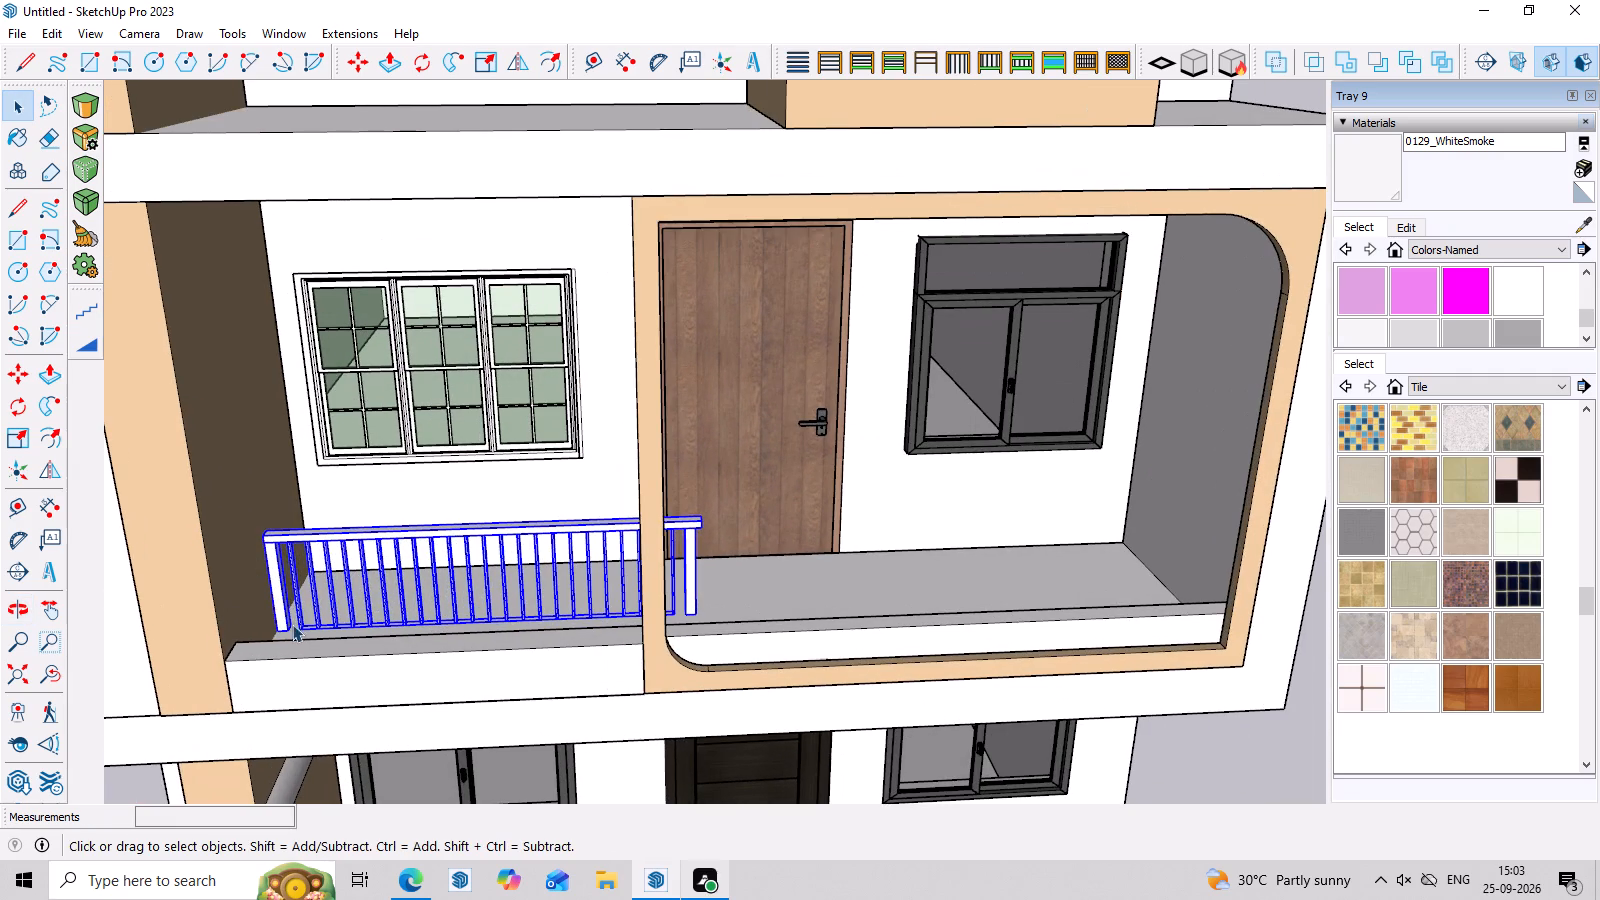
{"action": "key", "text": "m"}
{"action": "scroll", "coordinate": [290, 629], "scroll_direction": "up", "scroll_amount": 9}
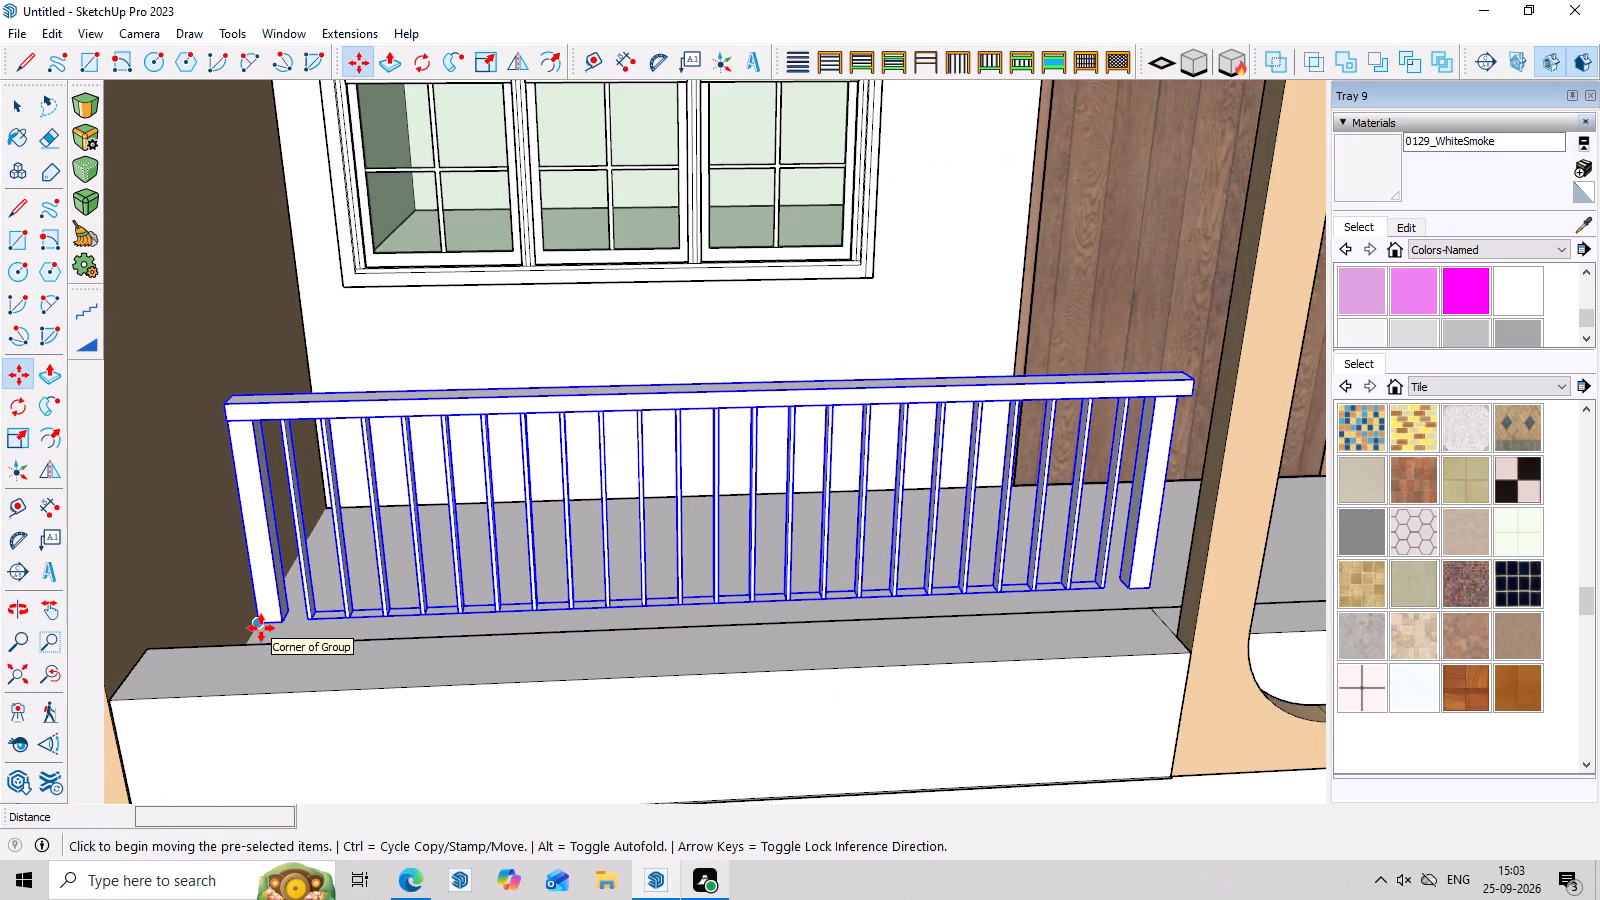
{"action": "left_click", "coordinate": [258, 623]}
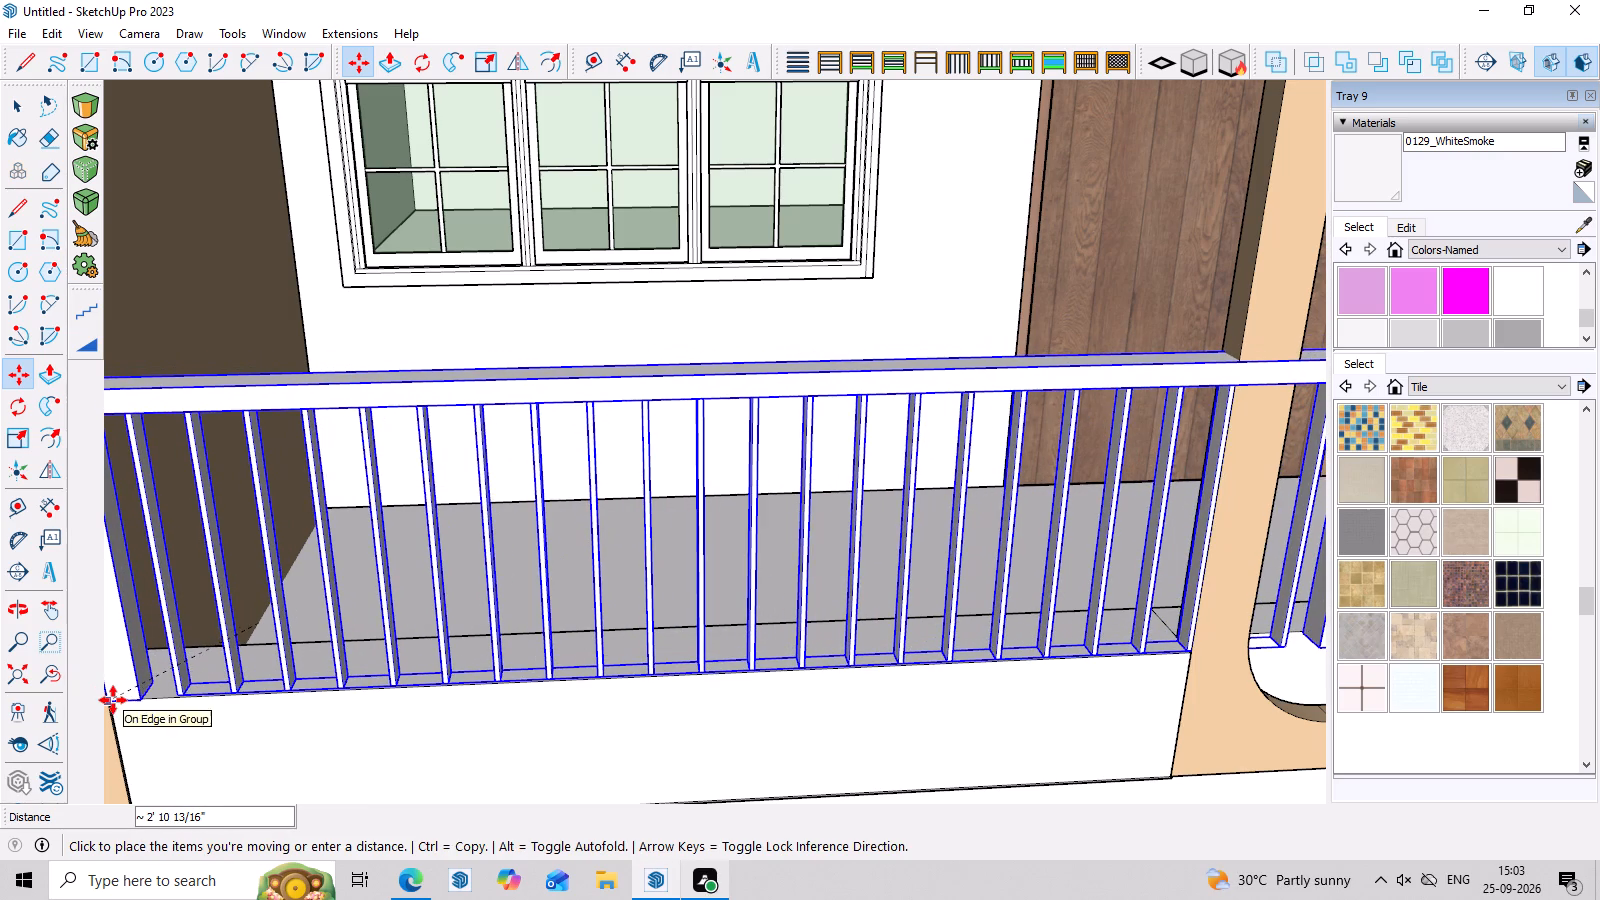
{"action": "left_click", "coordinate": [113, 700]}
Examine how the moved railing sits on the low wall and where its far end passes behind the rounded frame.
{"action": "scroll", "coordinate": [213, 686], "scroll_direction": "down", "scroll_amount": 11}
{"action": "middle_click_drag", "start_coordinate": [672, 759], "coordinate": [657, 461]}
{"action": "scroll", "coordinate": [665, 454], "scroll_direction": "up", "scroll_amount": 3}
{"action": "middle_click_drag", "start_coordinate": [681, 420], "coordinate": [834, 731]}
{"action": "middle_click_drag", "start_coordinate": [834, 731], "coordinate": [840, 779]}
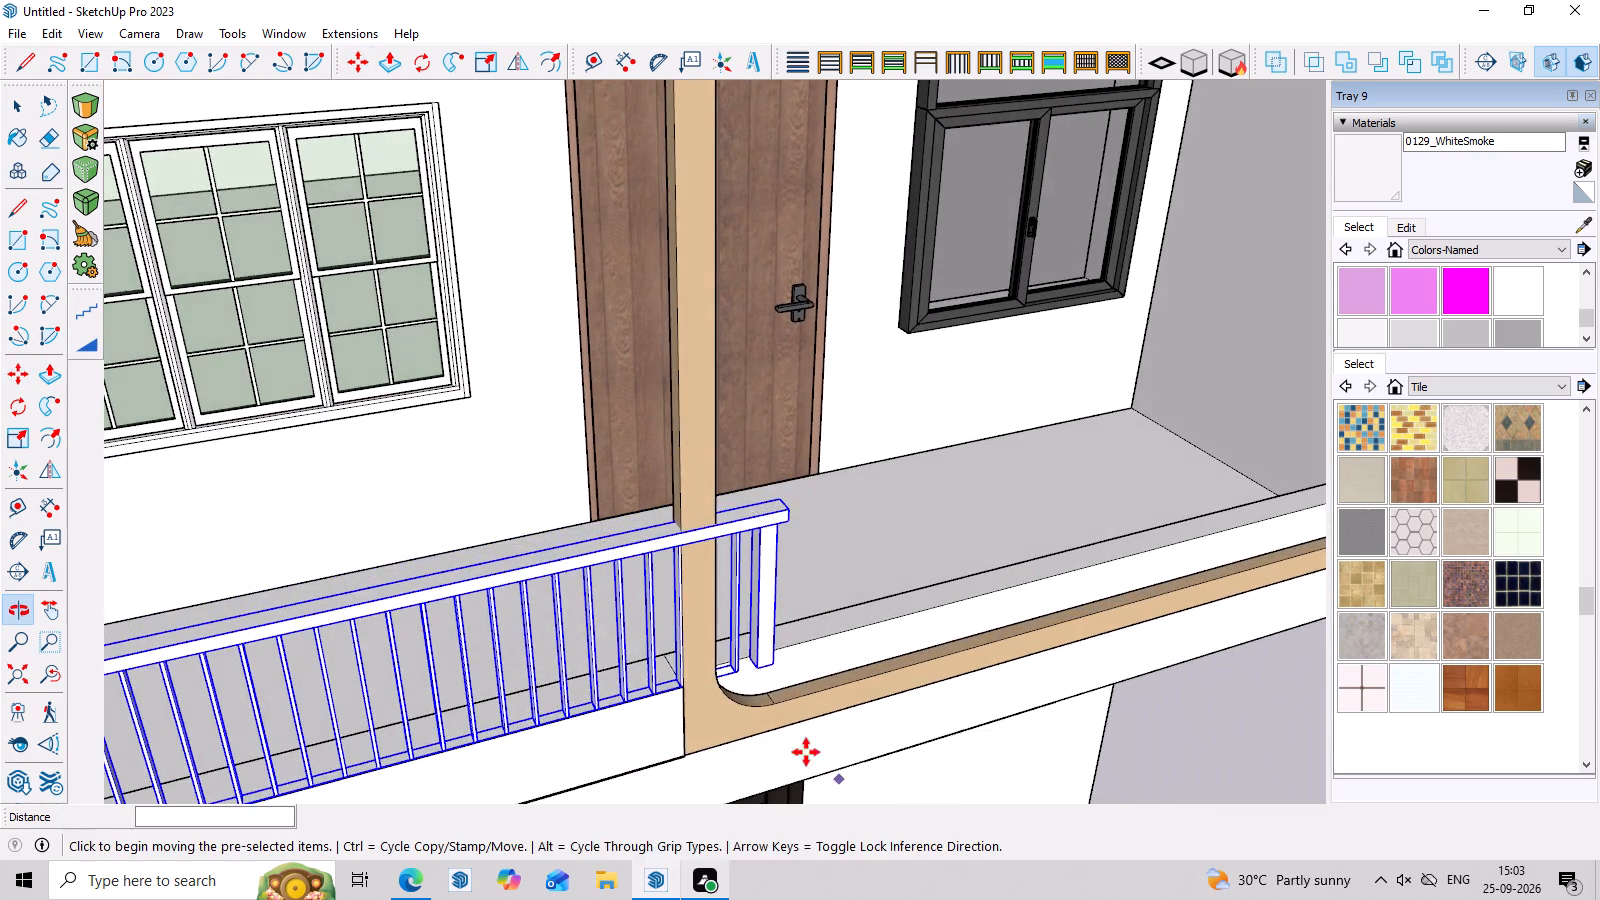
{"action": "scroll", "coordinate": [689, 640], "scroll_direction": "up", "scroll_amount": 4}
{"action": "middle_click_drag", "start_coordinate": [853, 698], "coordinate": [748, 716]}
{"action": "key", "text": "space"}
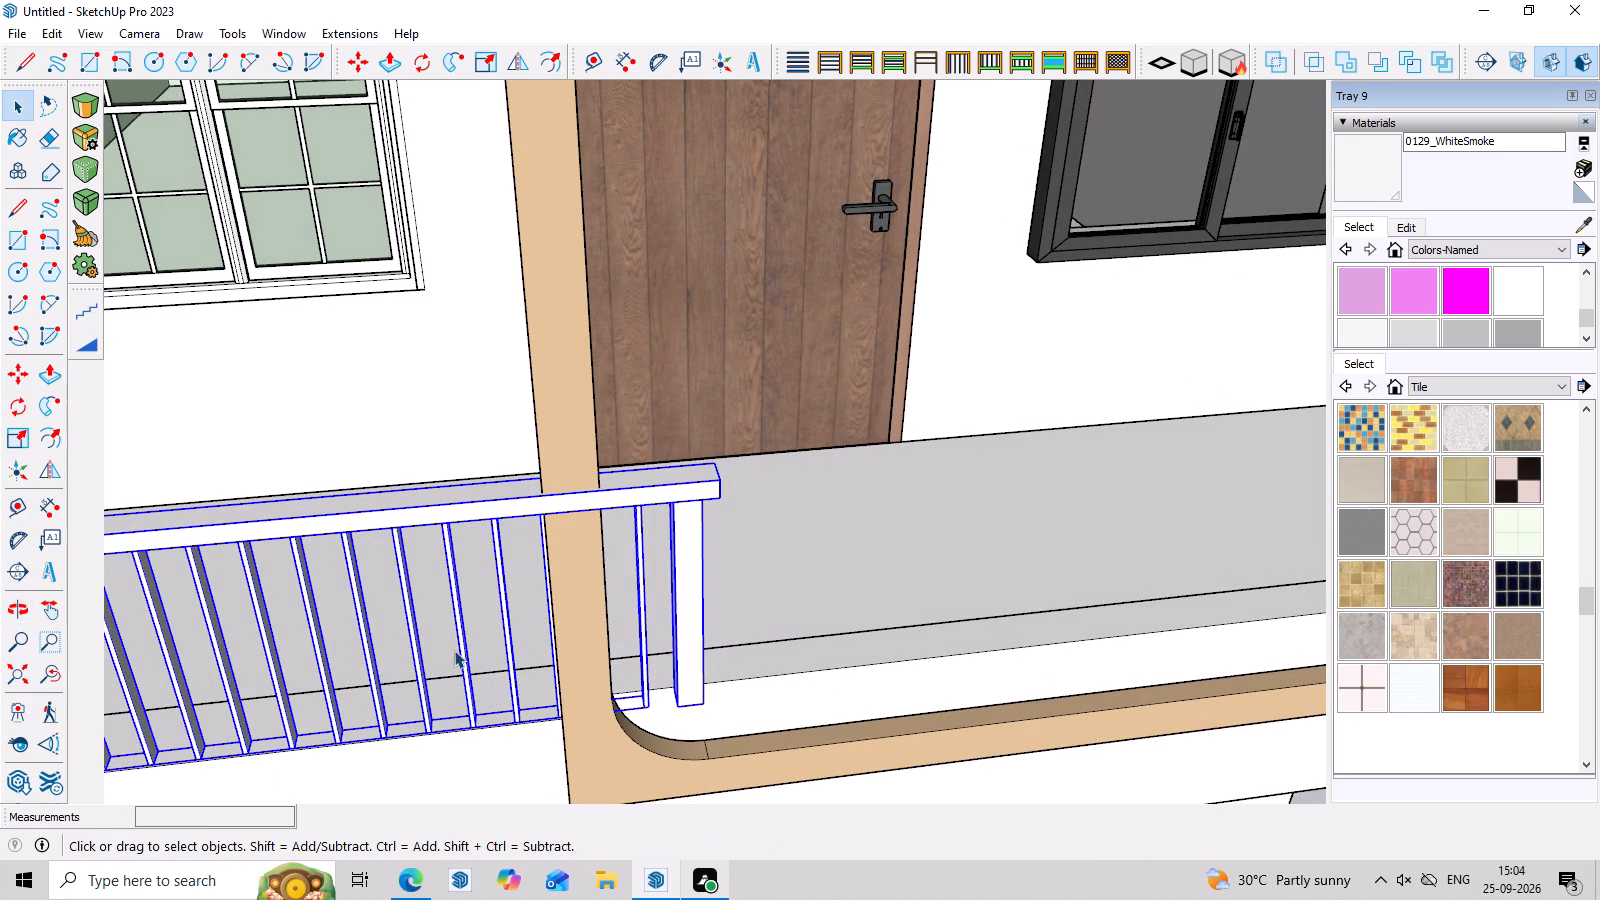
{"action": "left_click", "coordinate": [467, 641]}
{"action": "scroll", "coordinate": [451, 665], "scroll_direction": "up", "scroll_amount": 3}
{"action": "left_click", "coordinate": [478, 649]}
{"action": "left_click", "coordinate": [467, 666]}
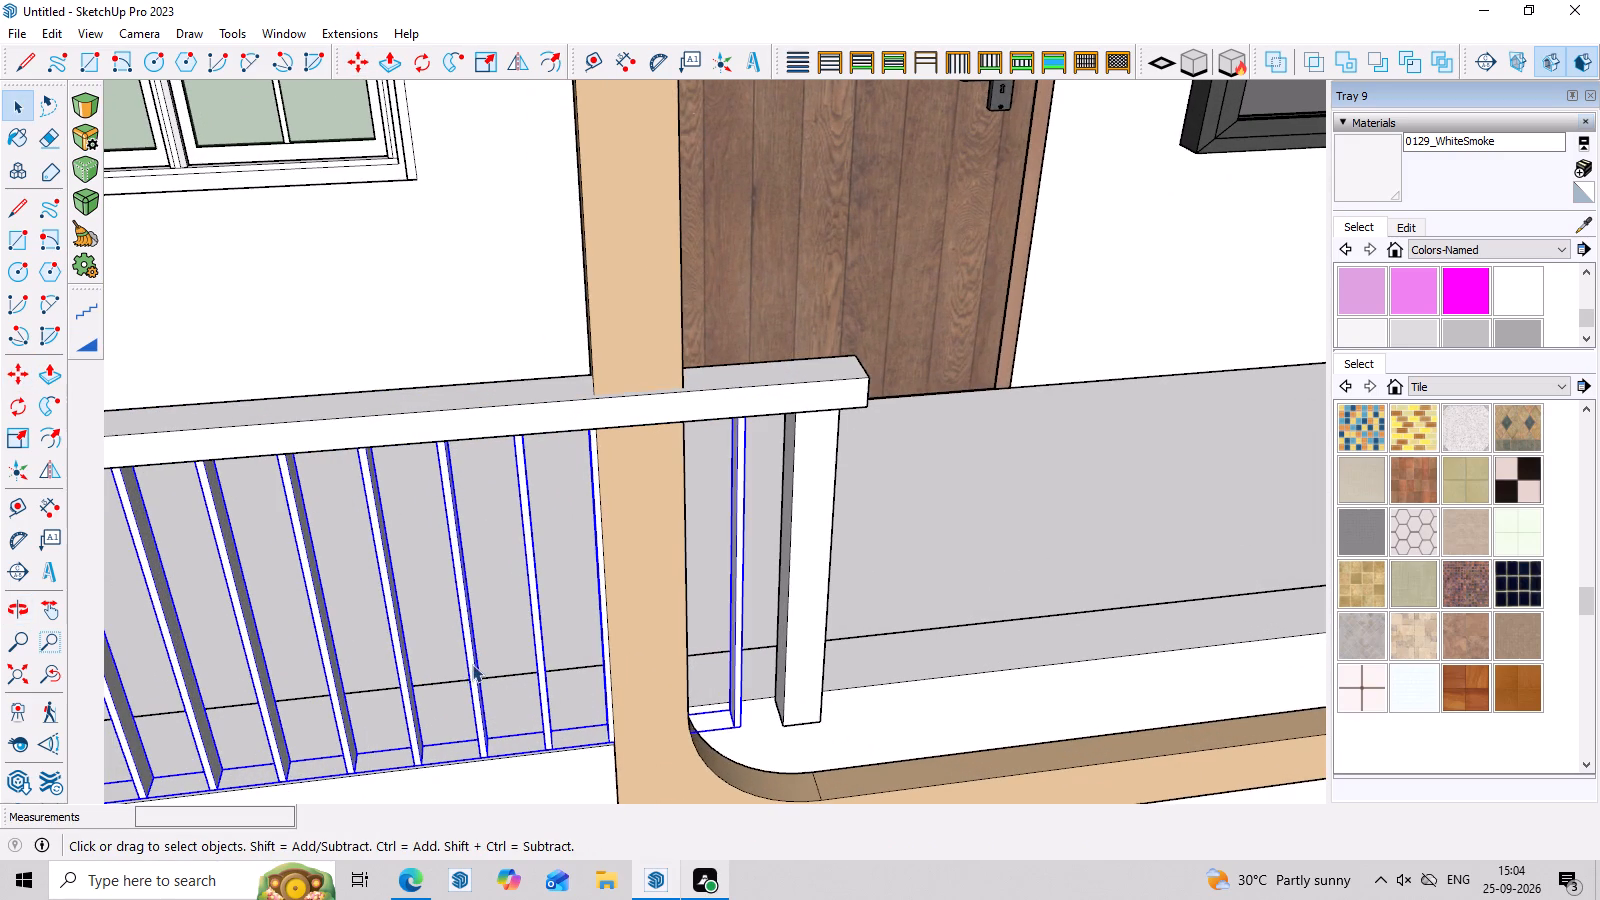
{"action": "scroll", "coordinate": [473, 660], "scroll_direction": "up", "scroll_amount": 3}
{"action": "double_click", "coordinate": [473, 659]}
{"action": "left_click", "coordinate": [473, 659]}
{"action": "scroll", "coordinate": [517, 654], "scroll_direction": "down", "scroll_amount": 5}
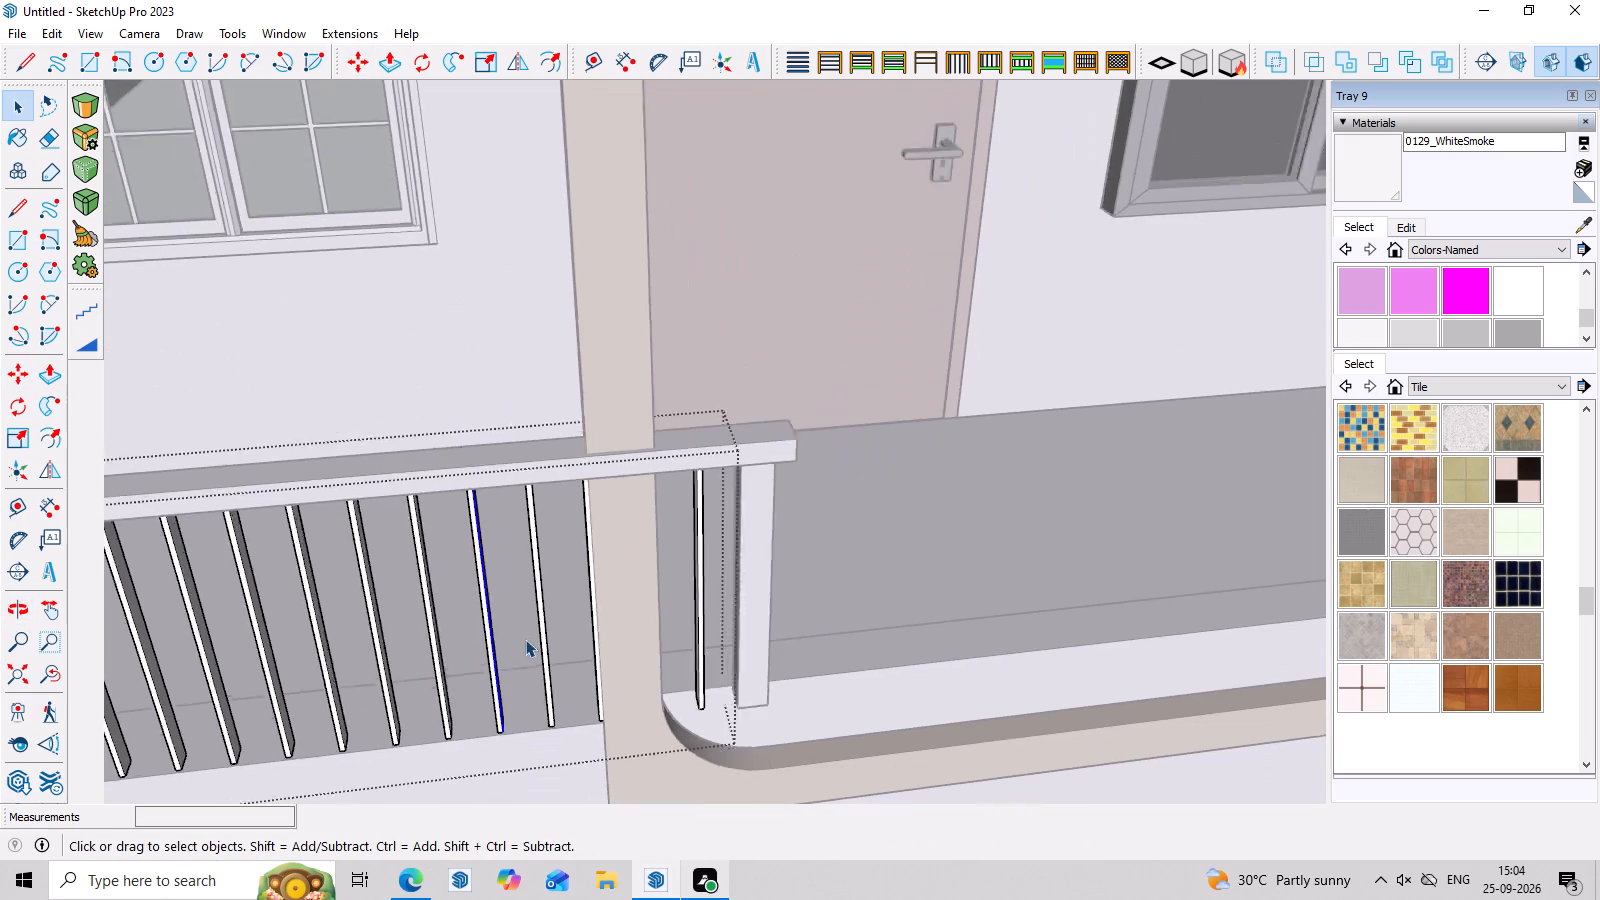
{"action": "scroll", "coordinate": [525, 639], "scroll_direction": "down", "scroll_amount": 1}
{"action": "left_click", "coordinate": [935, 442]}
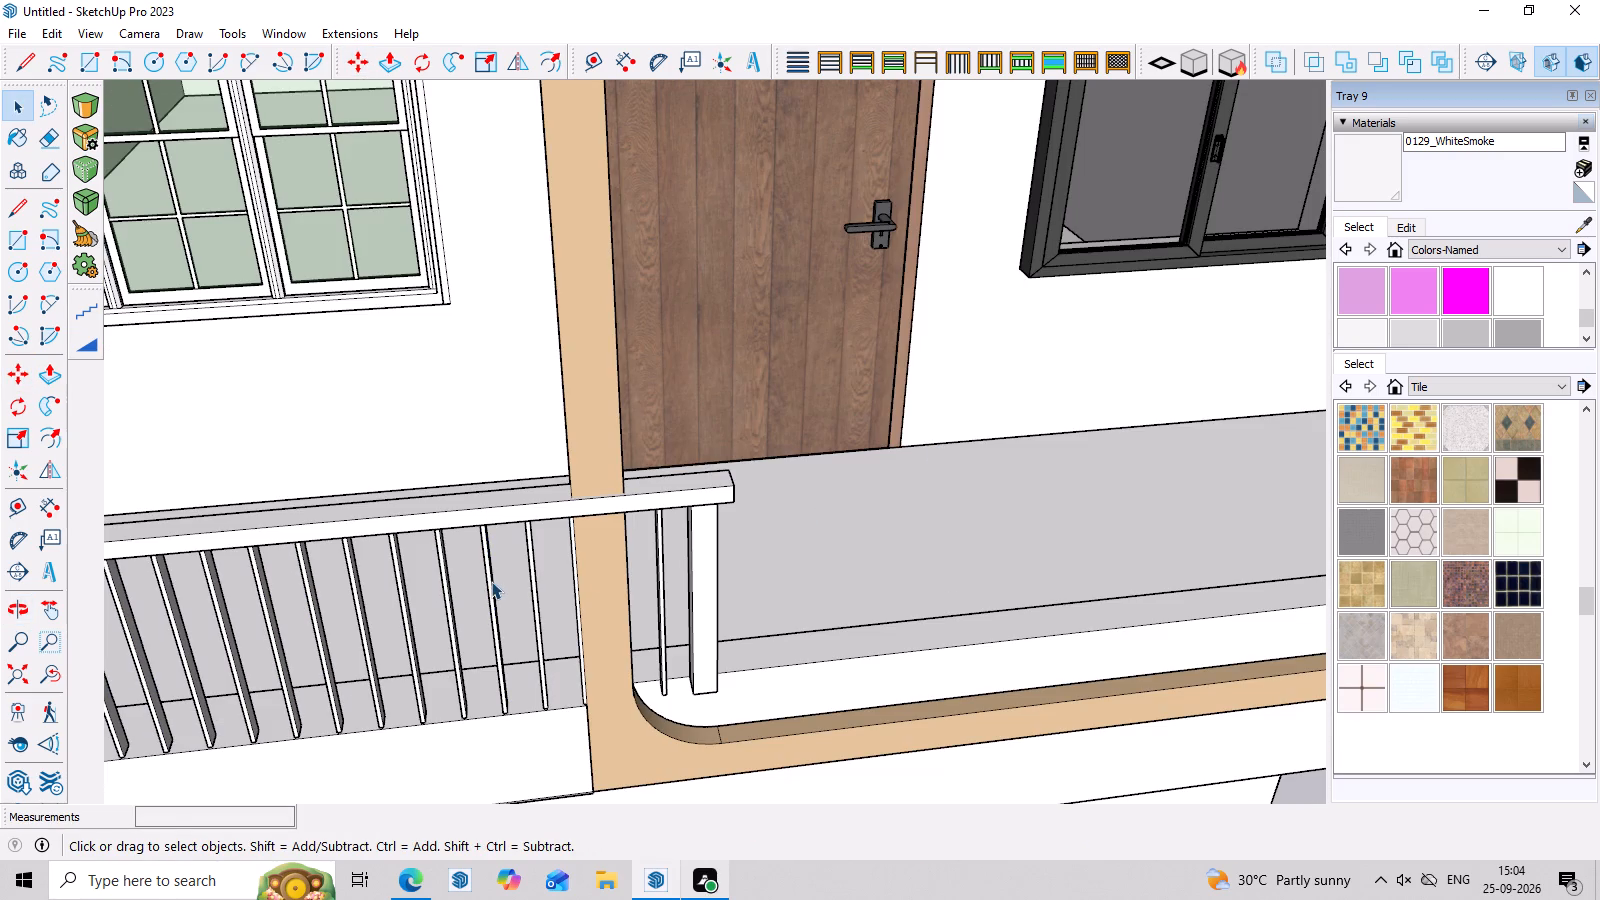
Delete three of the first-floor railing's balusters beside the rounded frame's vertical member, keeping the outermost one next to the end post.
{"action": "left_click", "coordinate": [491, 581]}
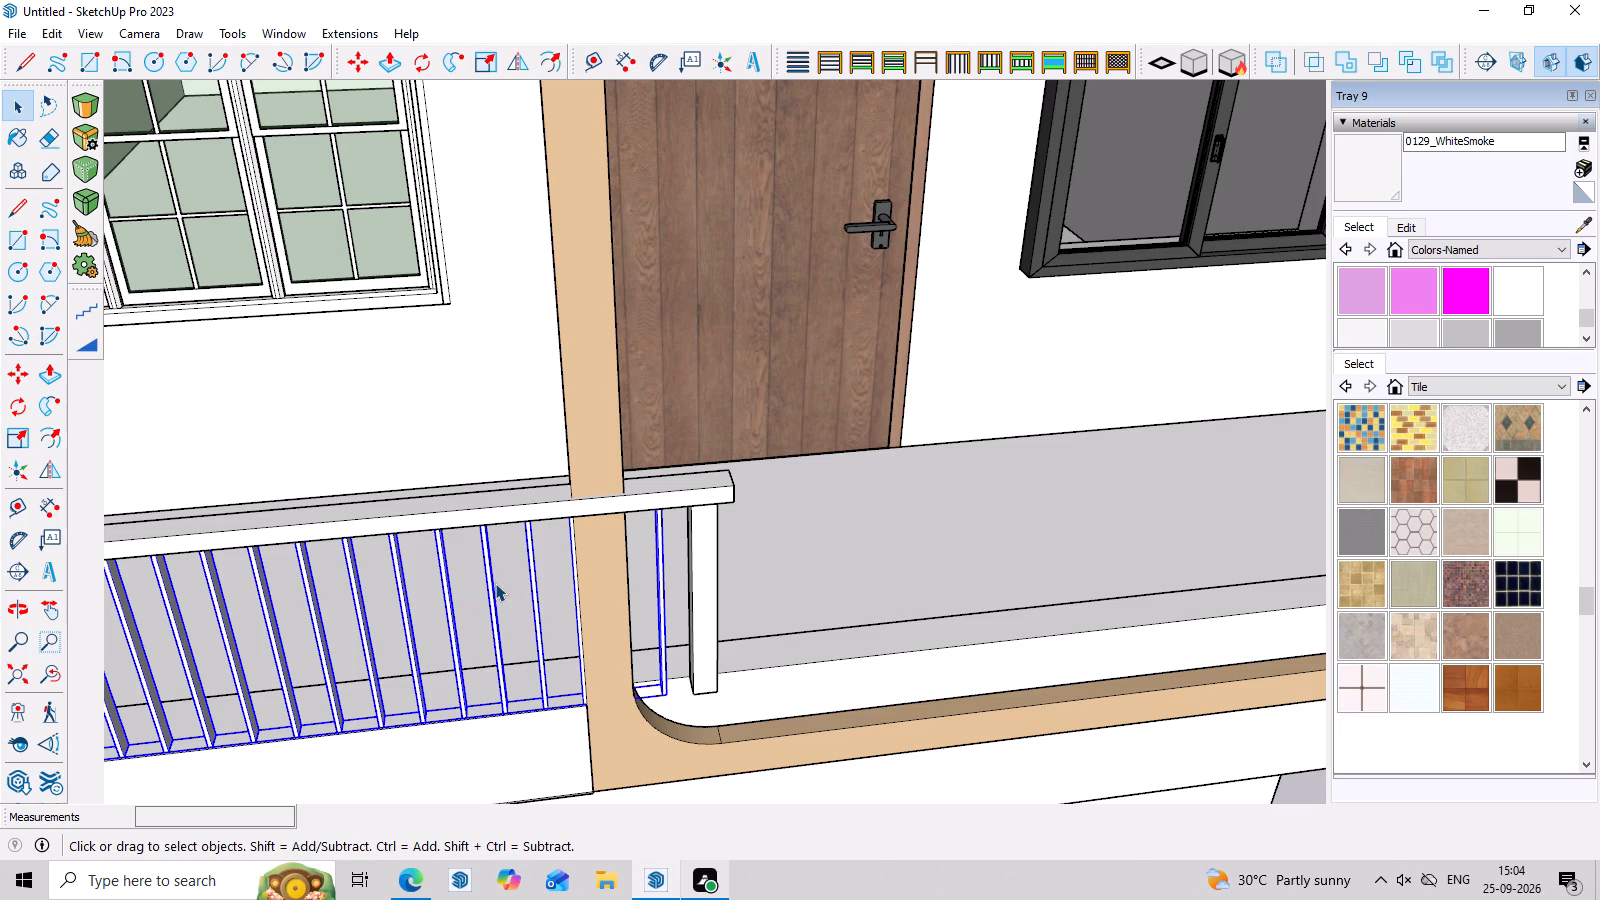
{"action": "double_click", "coordinate": [491, 585]}
{"action": "left_click", "coordinate": [491, 585]}
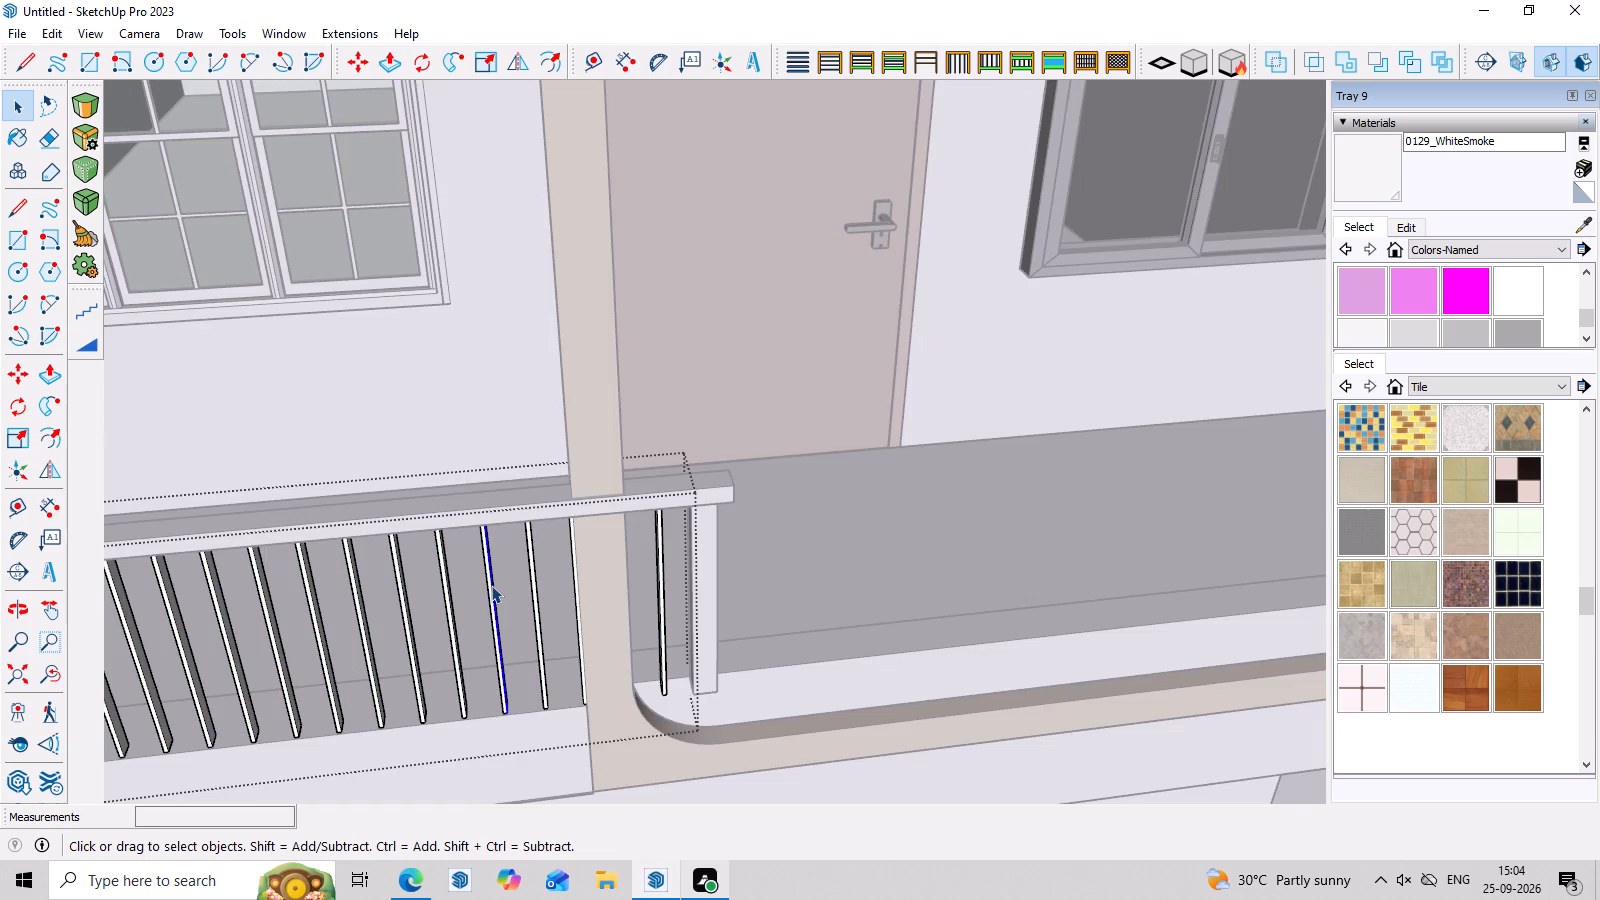
{"action": "triple_click", "coordinate": [491, 585]}
{"action": "key", "text": "Delete"}
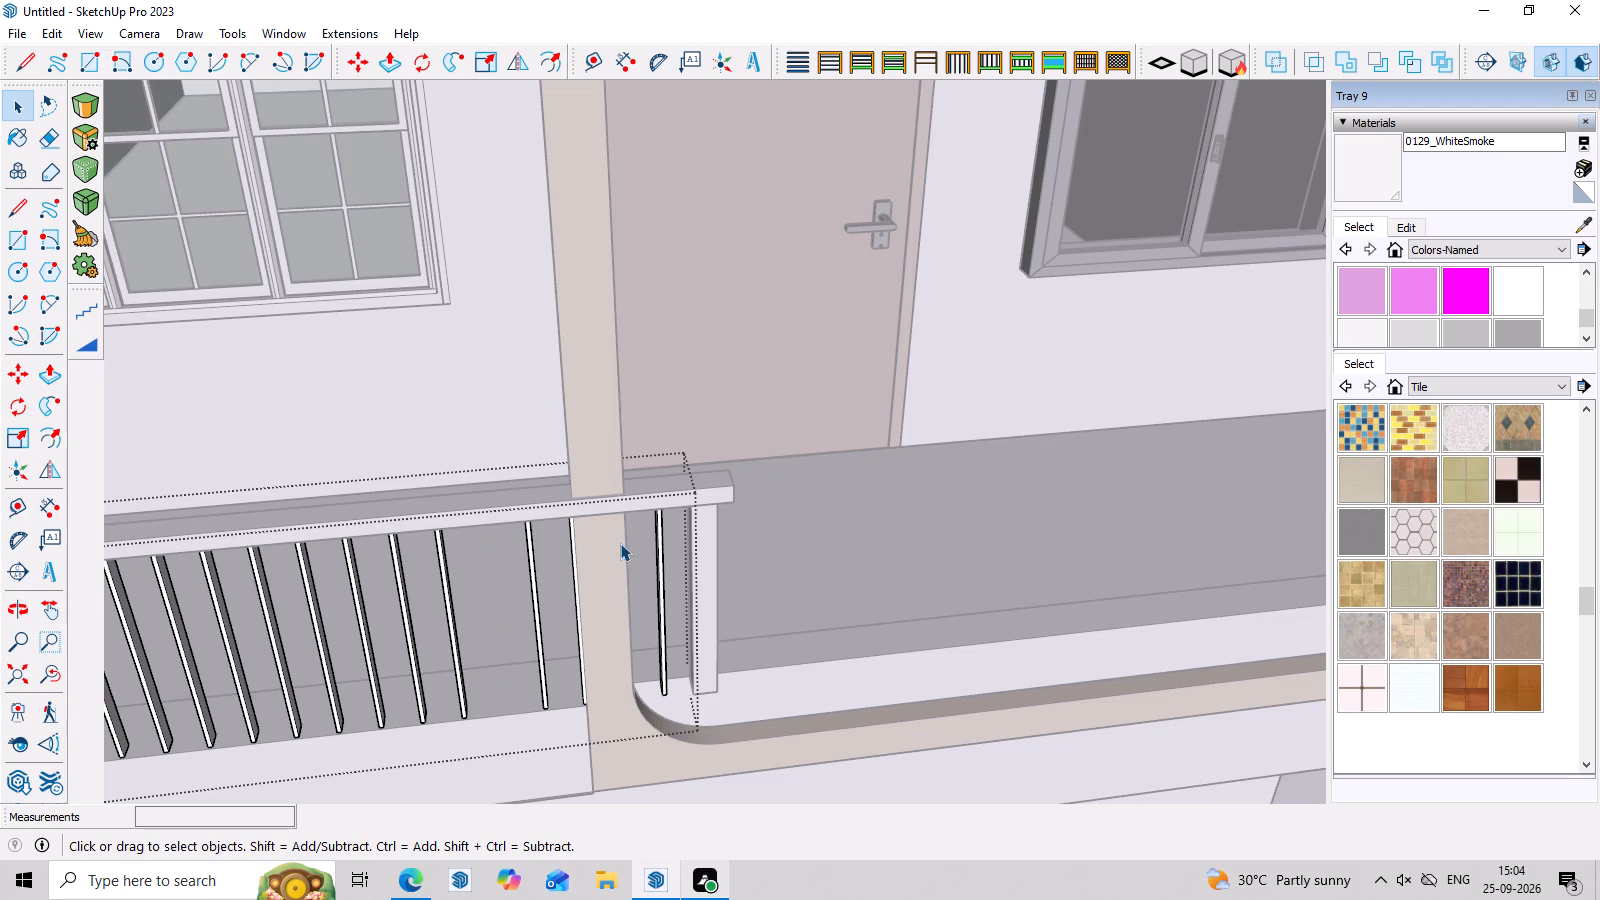
{"action": "triple_click", "coordinate": [531, 564]}
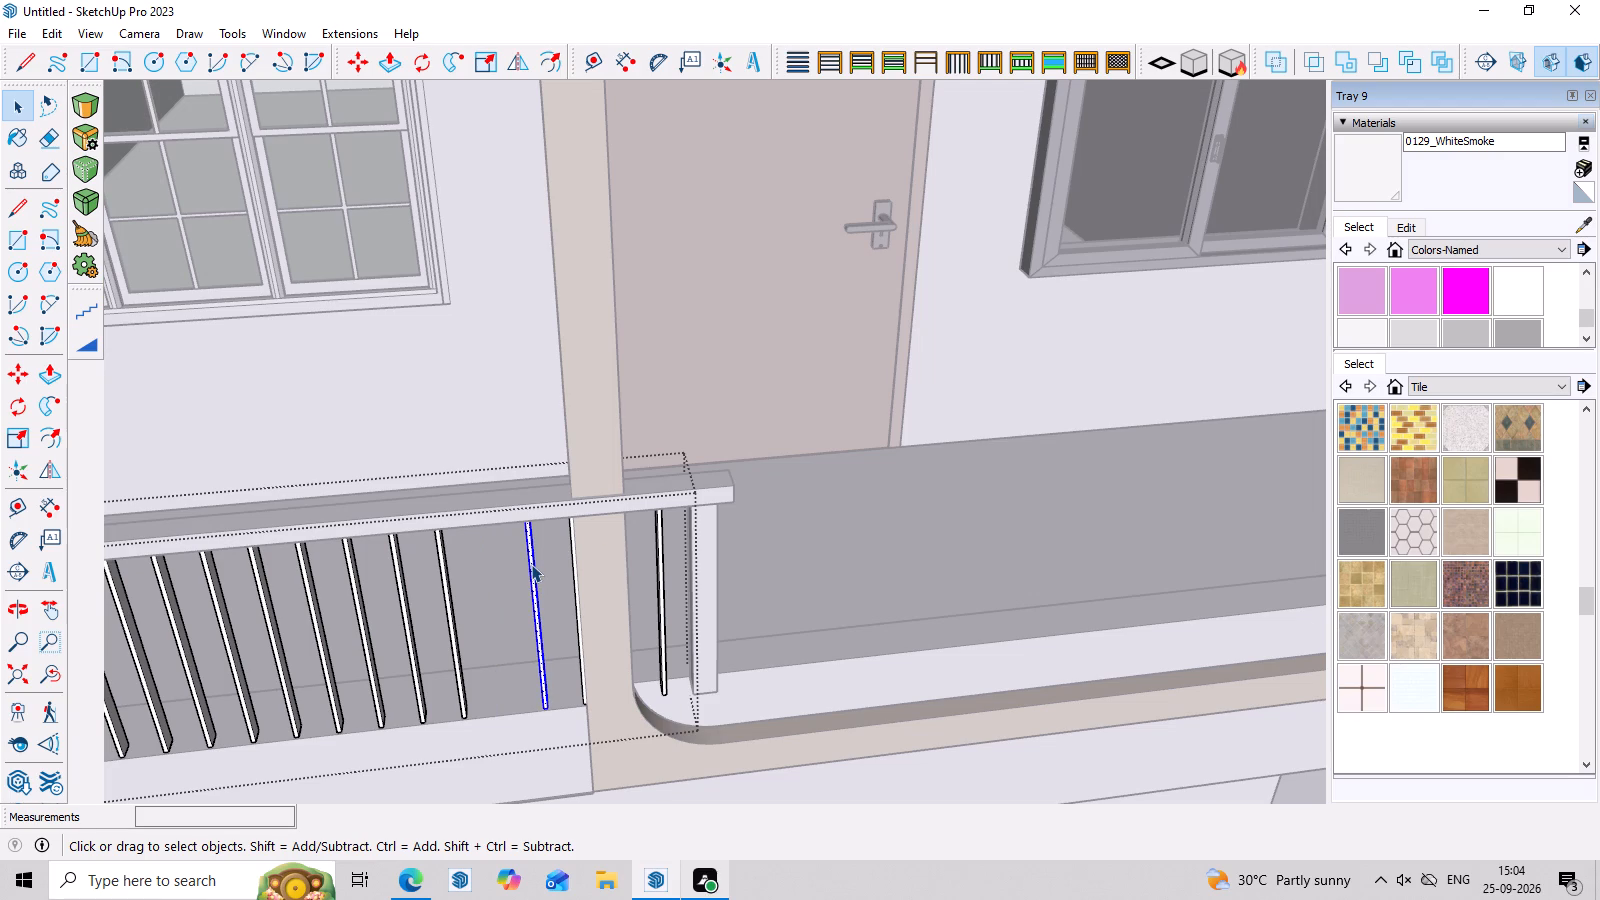
{"action": "key", "text": "Delete"}
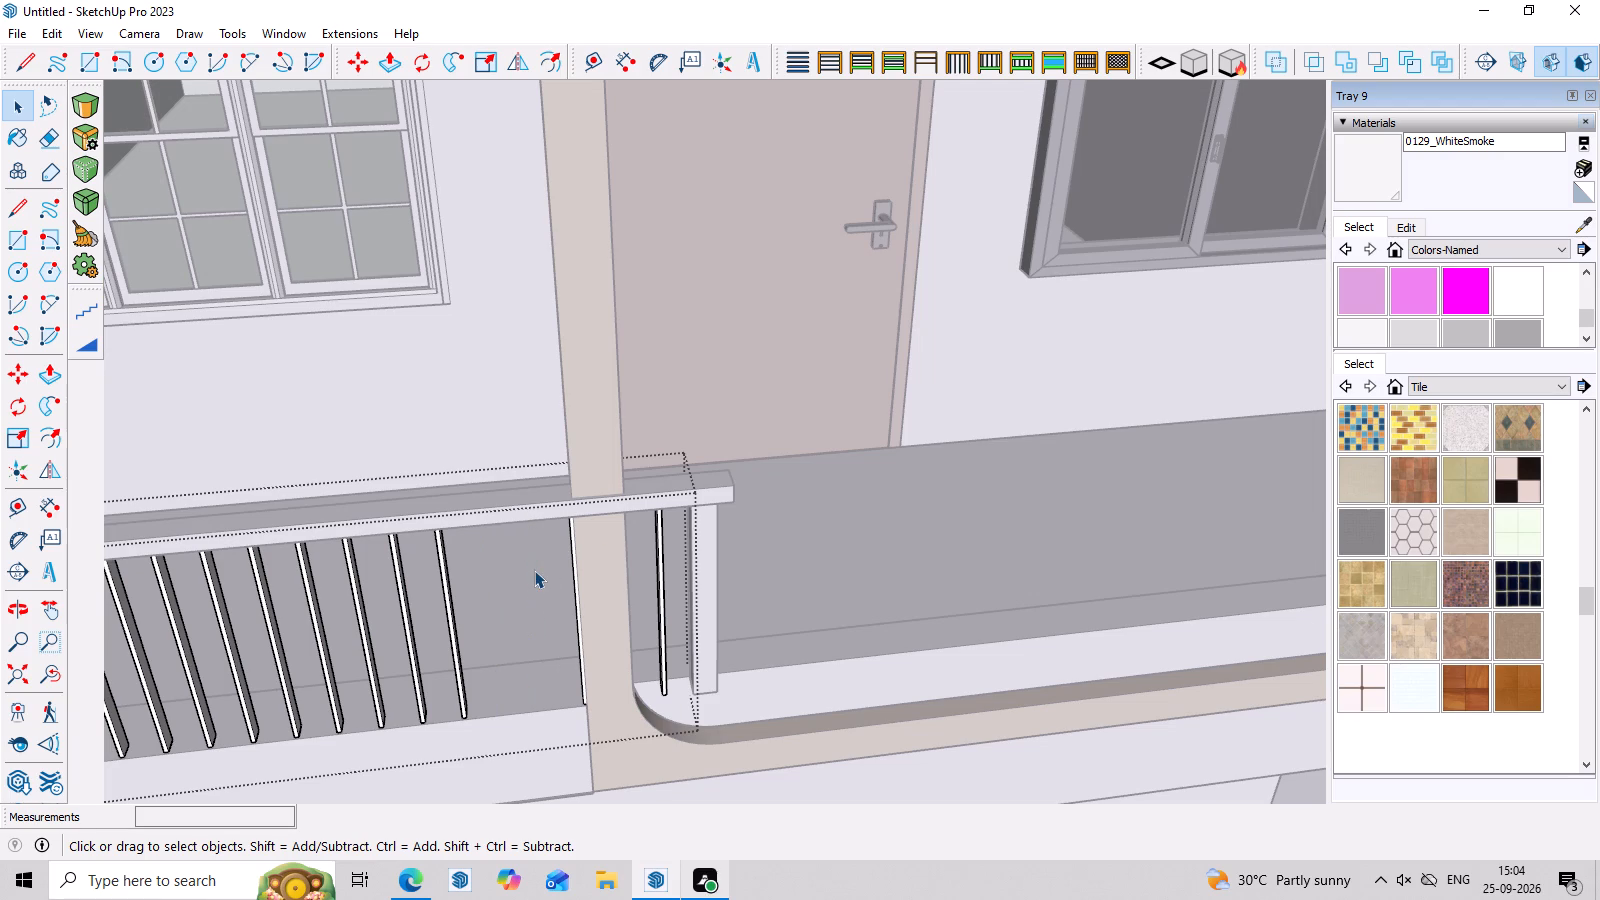
{"action": "scroll", "coordinate": [490, 232], "scroll_direction": "down", "scroll_amount": 1}
{"action": "middle_click_drag", "start_coordinate": [496, 353], "coordinate": [777, 640]}
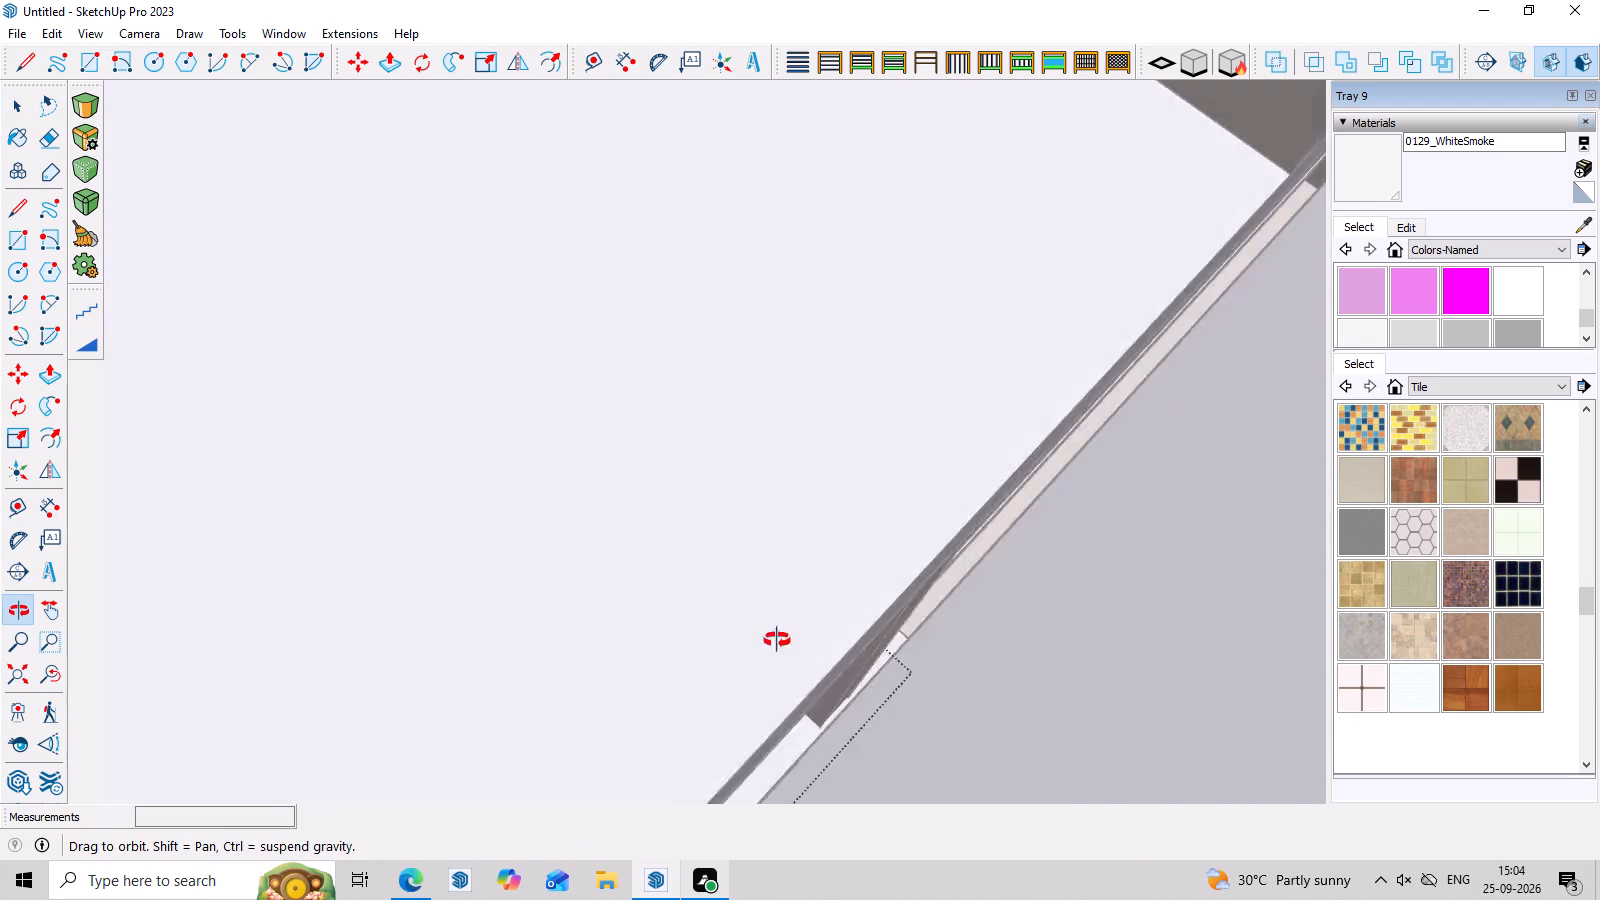
{"action": "middle_click_drag", "start_coordinate": [777, 640], "coordinate": [745, 479]}
{"action": "scroll", "coordinate": [952, 645], "scroll_direction": "up", "scroll_amount": 6}
{"action": "middle_click_drag", "start_coordinate": [709, 591], "coordinate": [707, 410]}
{"action": "scroll", "coordinate": [688, 538], "scroll_direction": "up", "scroll_amount": 4}
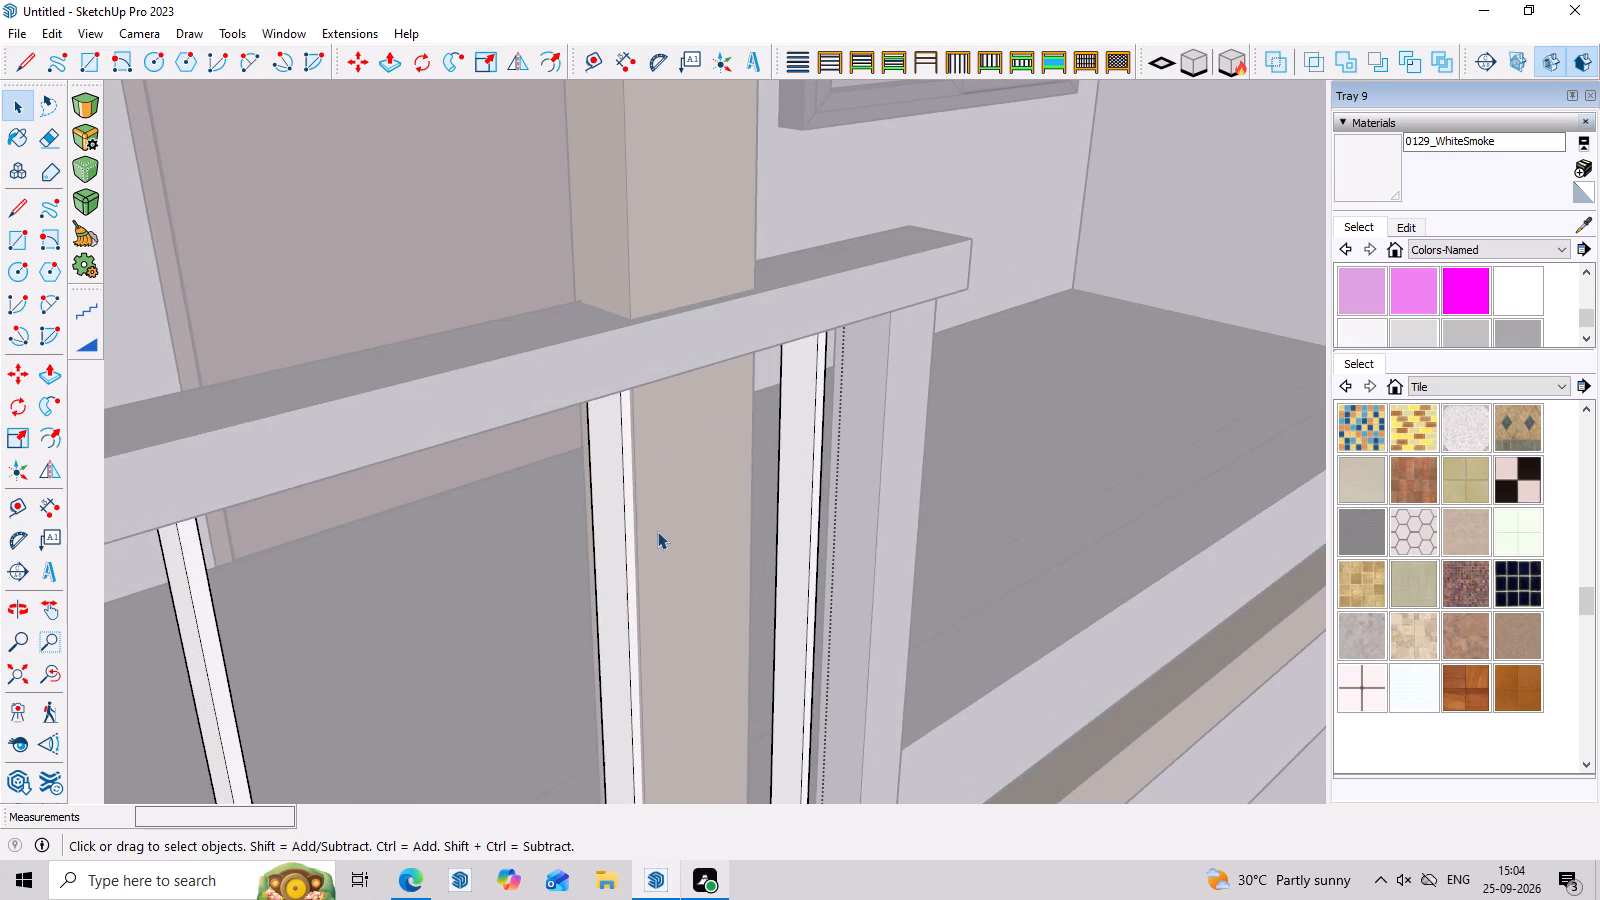
{"action": "triple_click", "coordinate": [626, 494]}
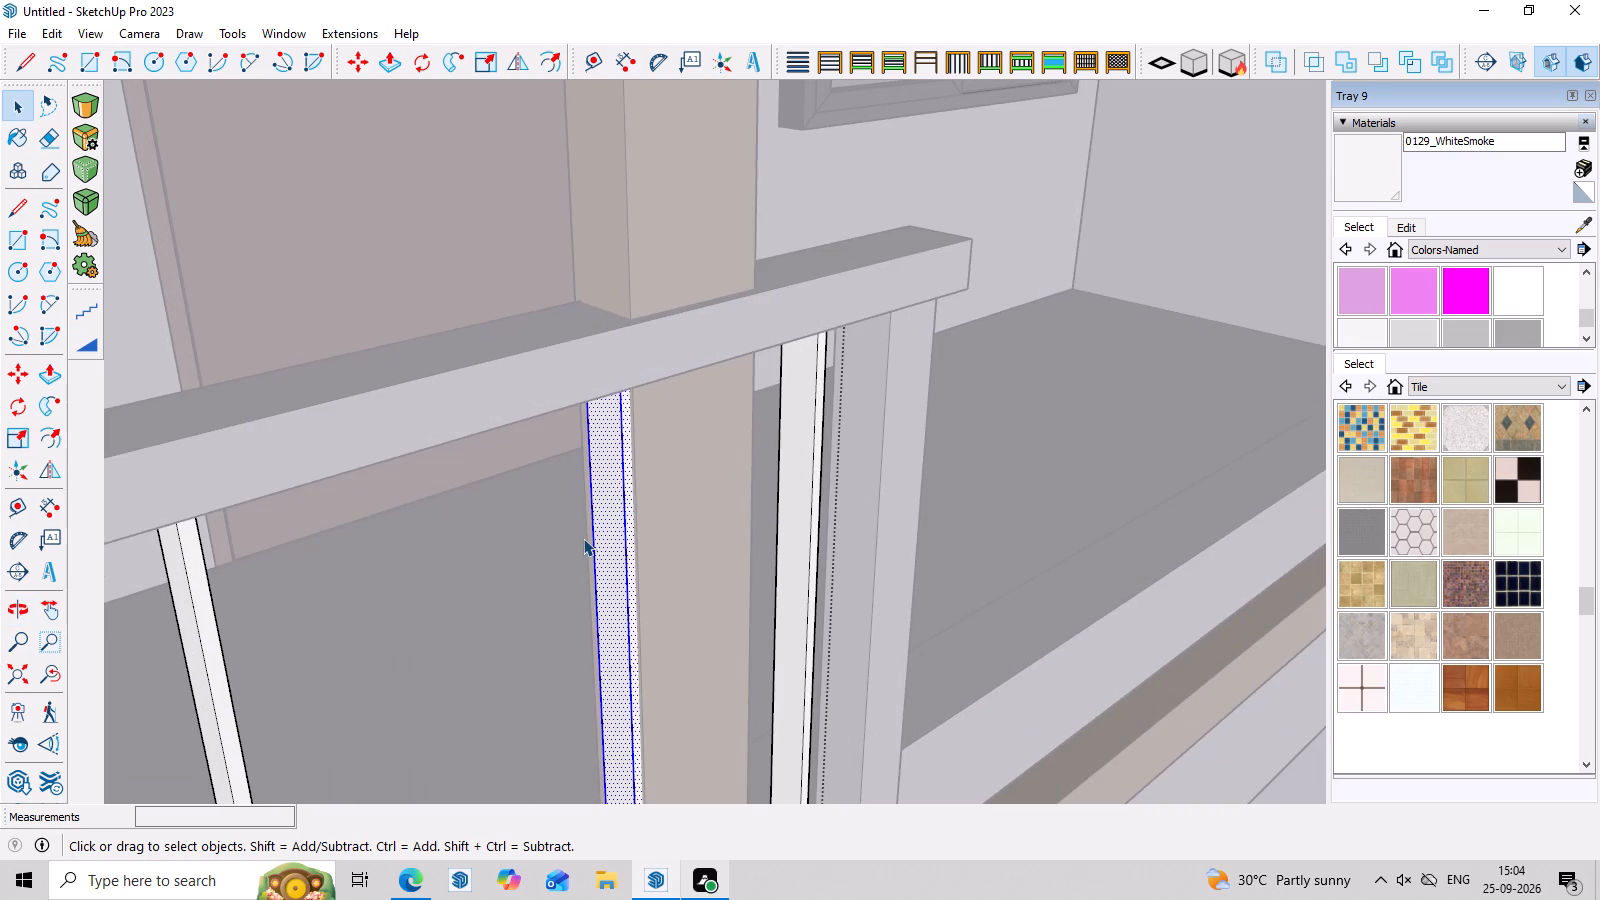
{"action": "key", "text": "Delete"}
Shorten the first-floor railing's top rail with Push/Pull so its end stops at the rounded frame's vertical member.
{"action": "scroll", "coordinate": [760, 465], "scroll_direction": "down", "scroll_amount": 1}
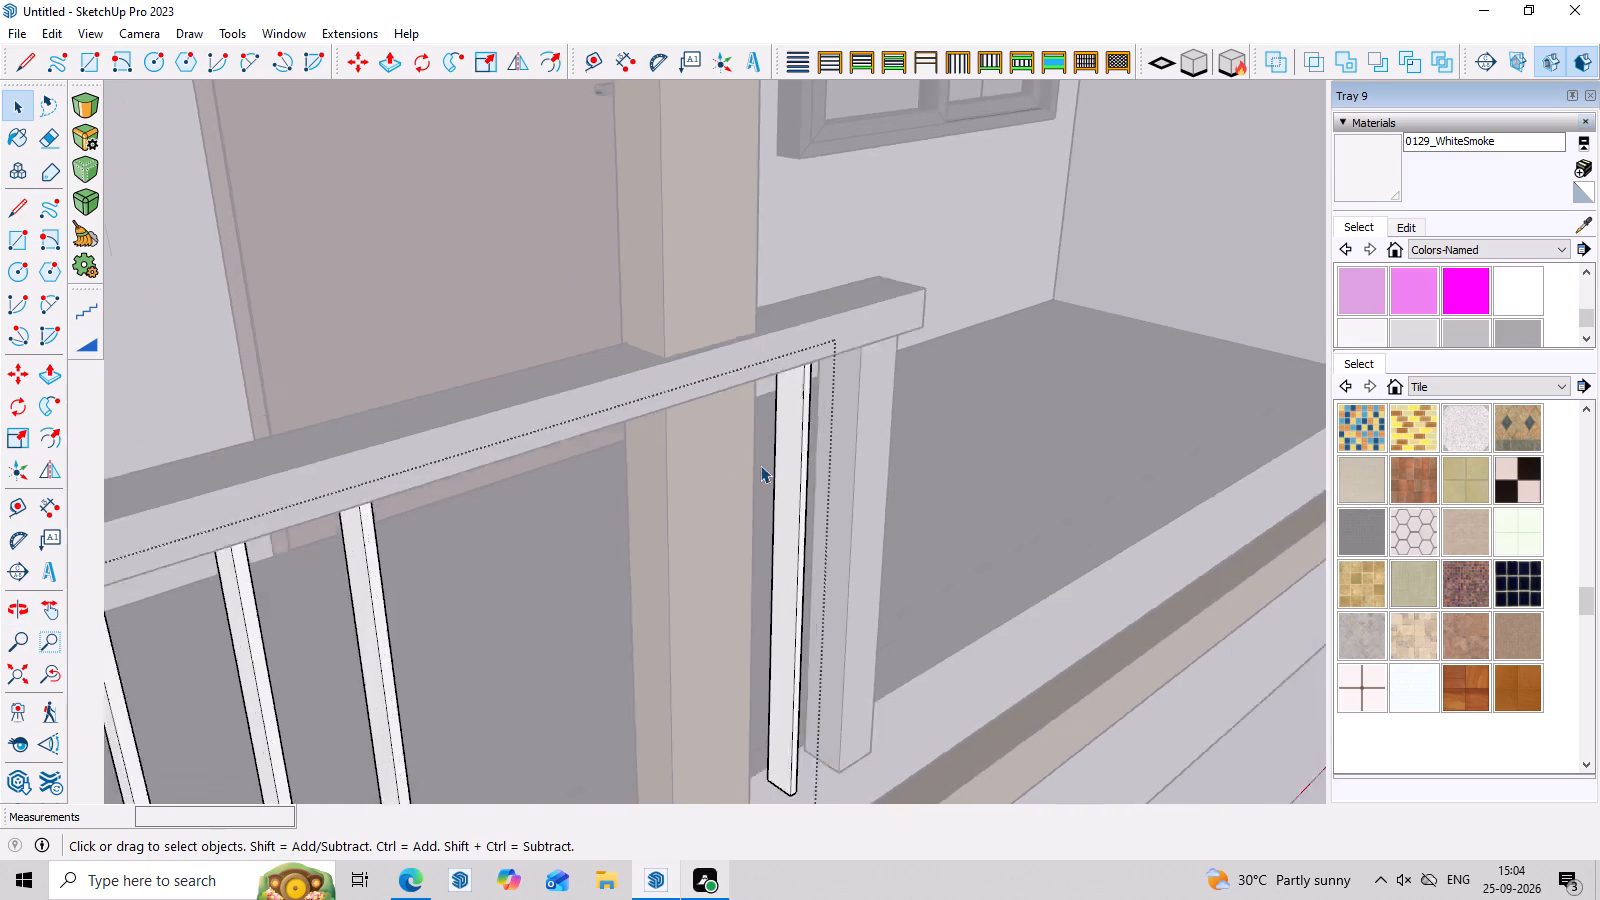
{"action": "scroll", "coordinate": [760, 465], "scroll_direction": "down", "scroll_amount": 6}
{"action": "middle_click_drag", "start_coordinate": [933, 529], "coordinate": [691, 514]}
{"action": "scroll", "coordinate": [634, 499], "scroll_direction": "up", "scroll_amount": 3}
{"action": "scroll", "coordinate": [724, 527], "scroll_direction": "down", "scroll_amount": 4}
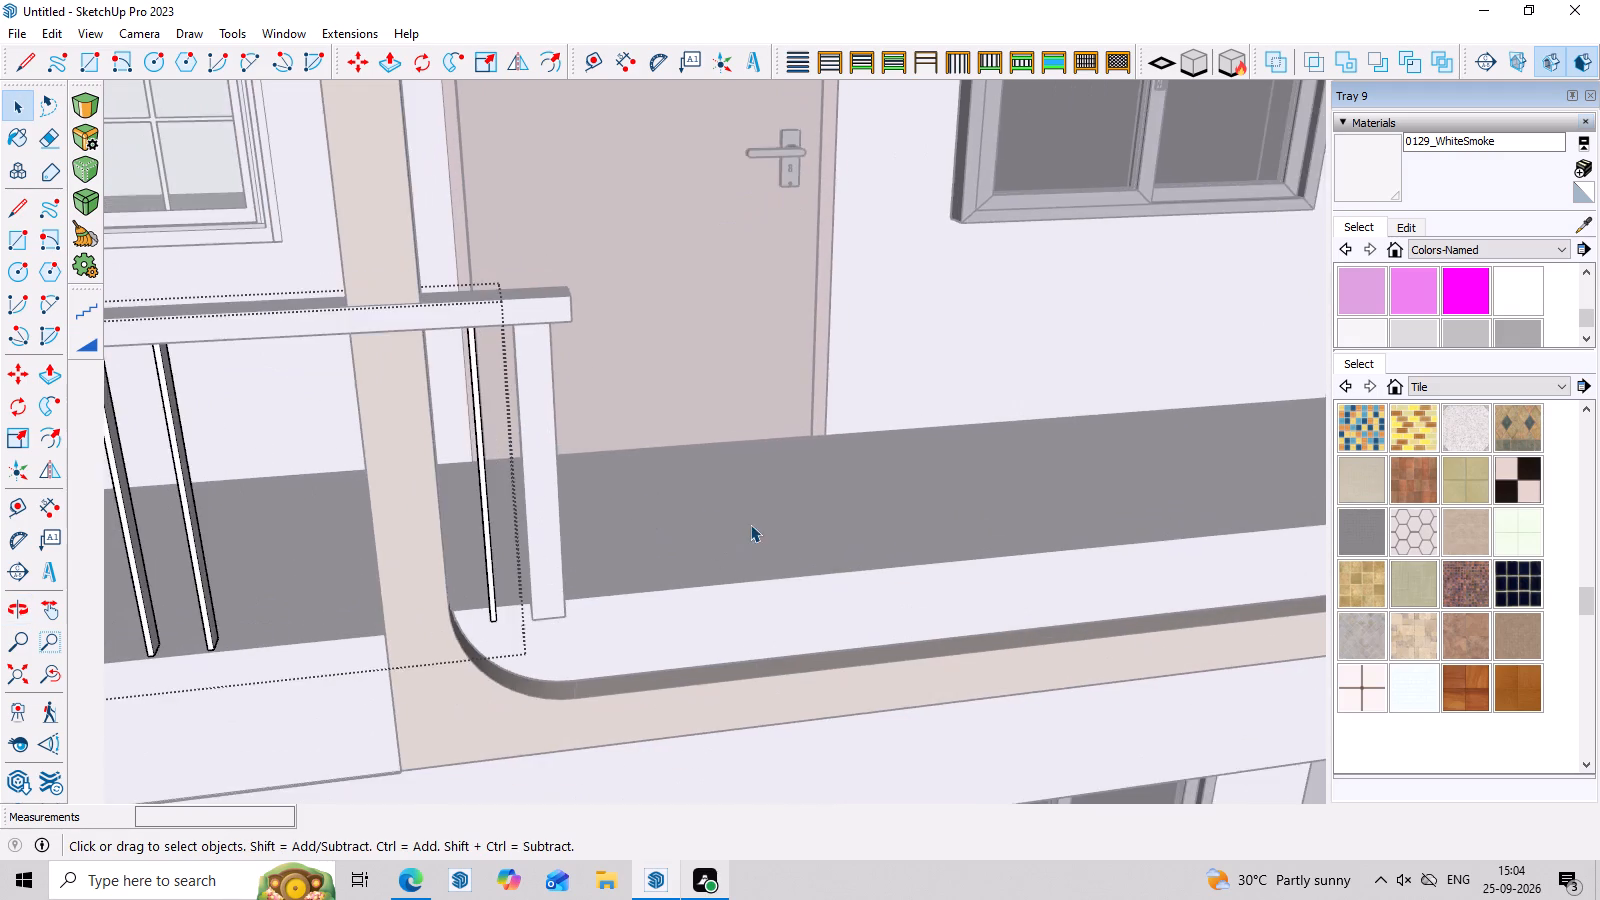
{"action": "scroll", "coordinate": [750, 524], "scroll_direction": "down", "scroll_amount": 3}
{"action": "scroll", "coordinate": [637, 464], "scroll_direction": "up", "scroll_amount": 5}
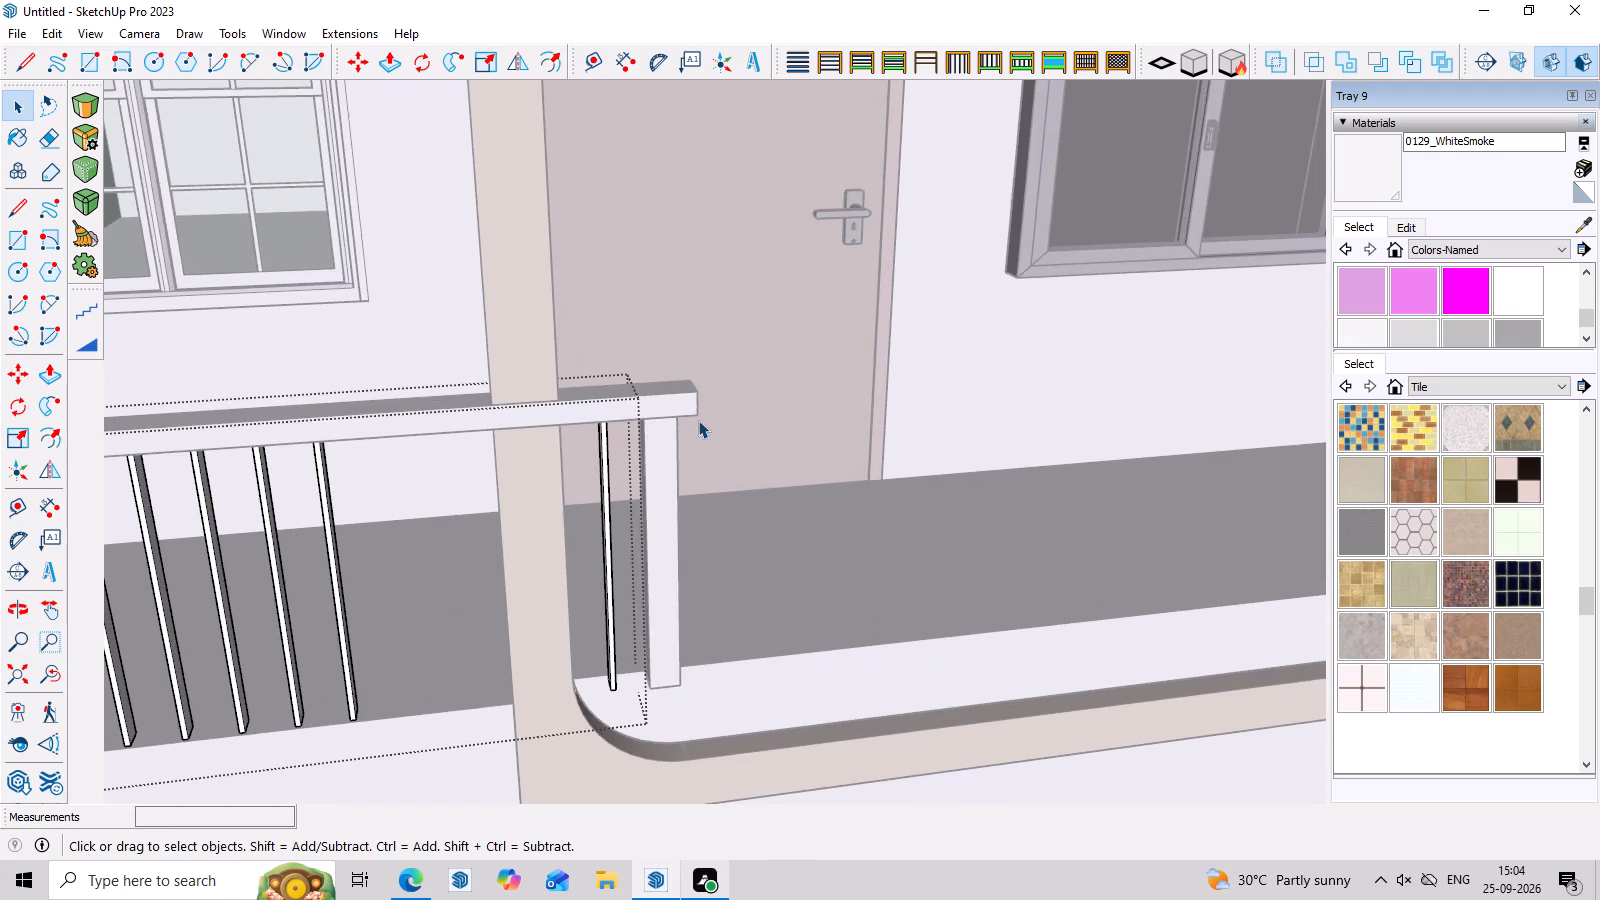
{"action": "middle_click_drag", "start_coordinate": [698, 424], "coordinate": [457, 413]}
{"action": "scroll", "coordinate": [489, 358], "scroll_direction": "up", "scroll_amount": 3}
{"action": "left_click", "coordinate": [488, 370]}
{"action": "double_click", "coordinate": [485, 370]}
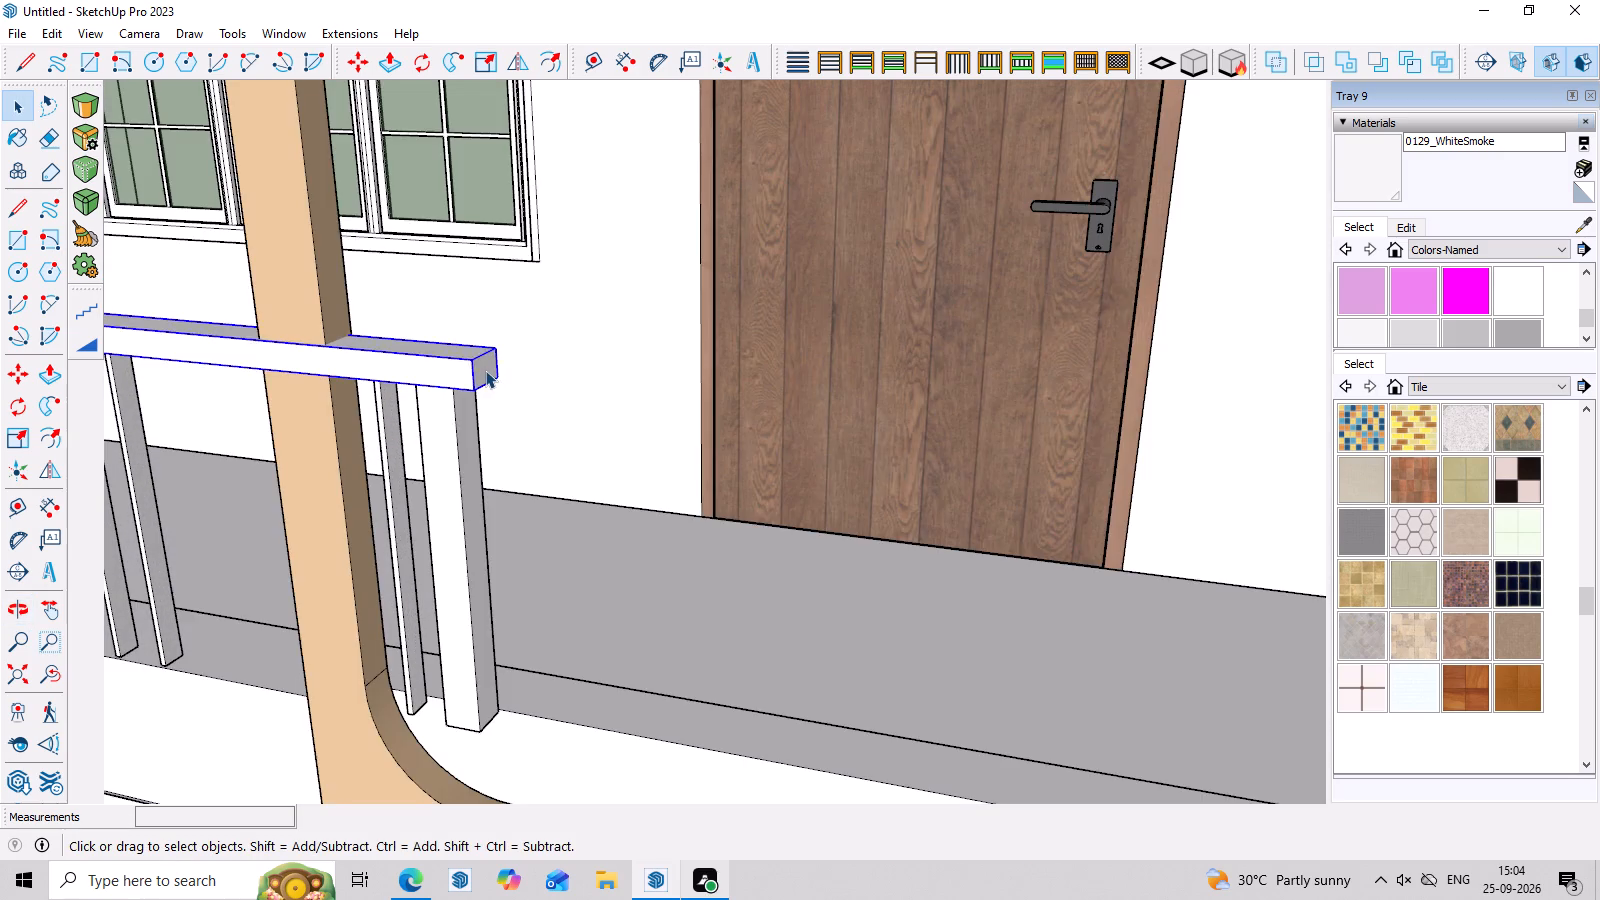
{"action": "left_click", "coordinate": [485, 370]}
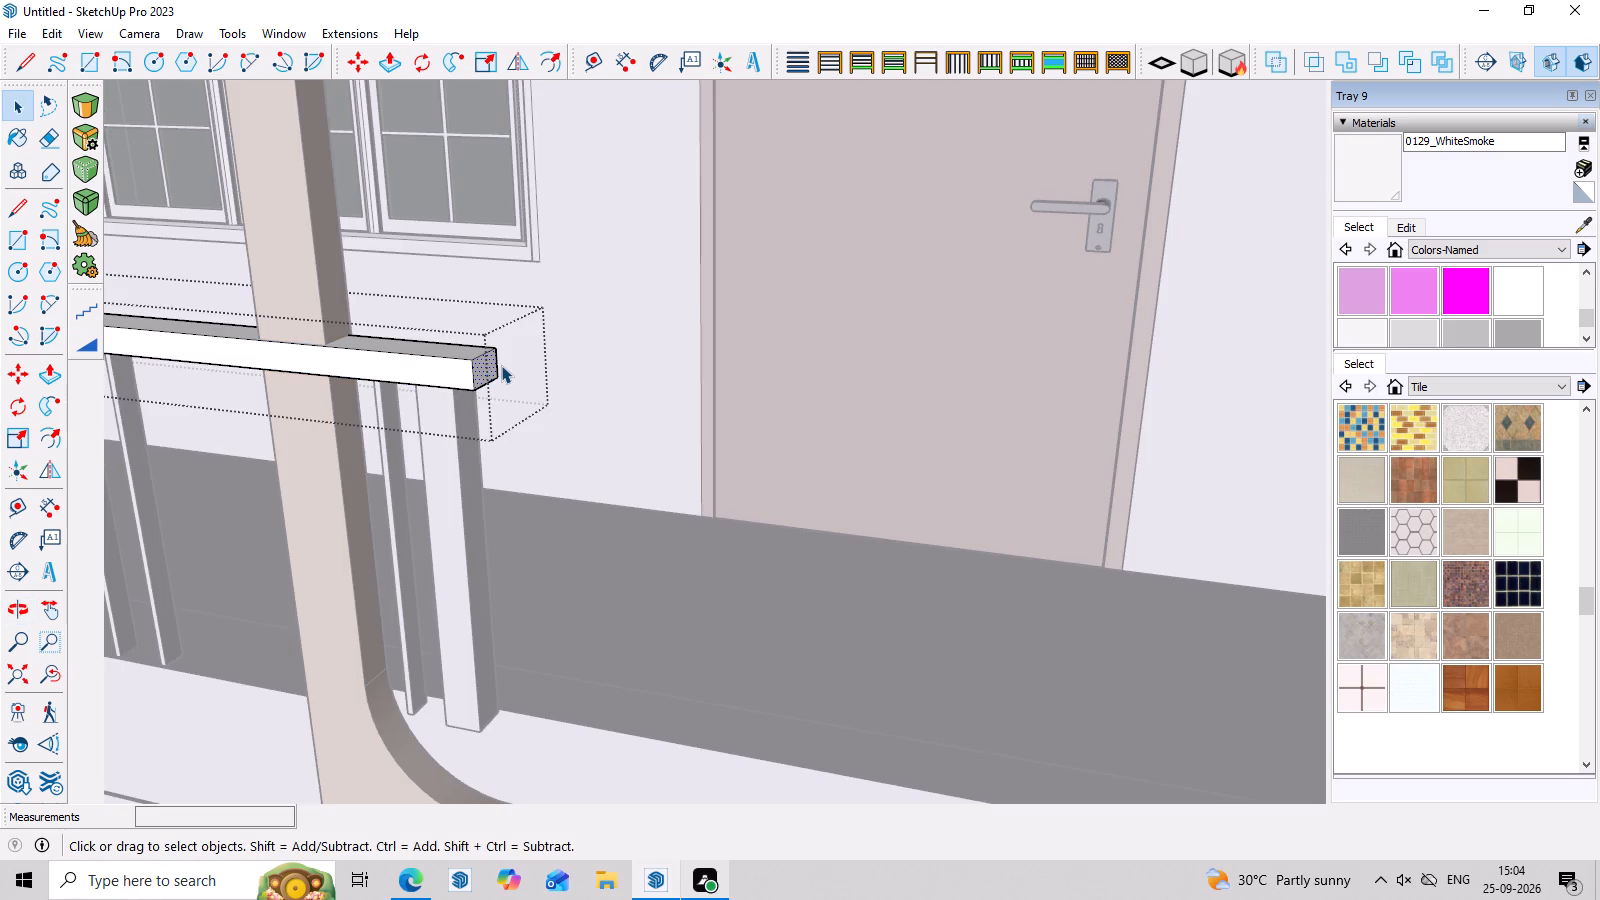
{"action": "key", "text": "p"}
{"action": "left_click_drag", "start_coordinate": [492, 365], "coordinate": [393, 362]}
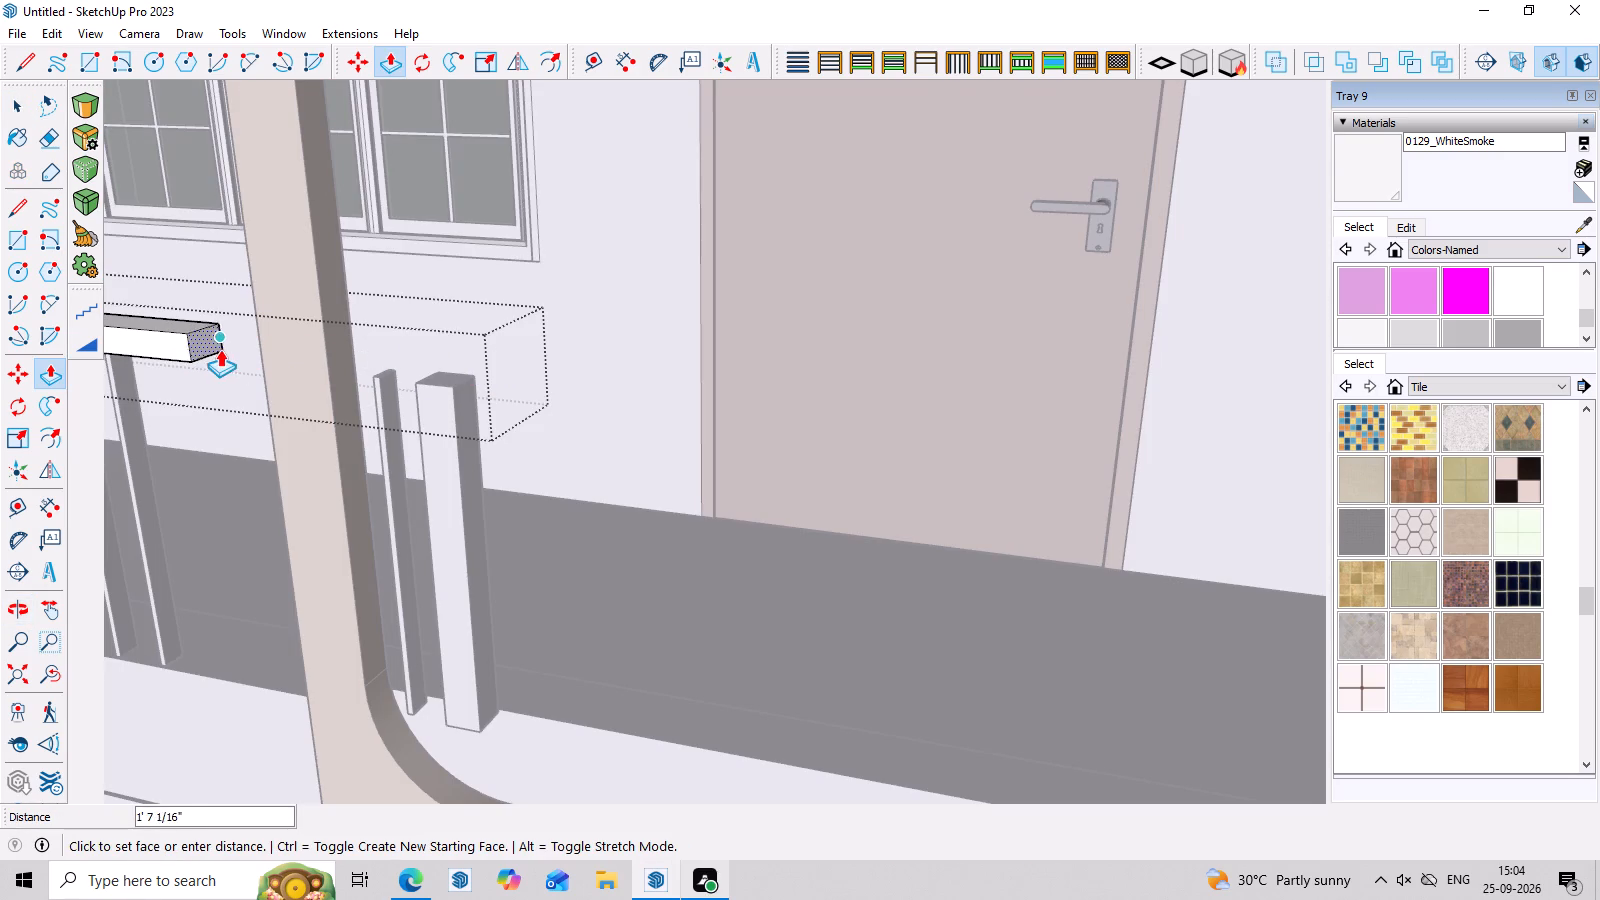
{"action": "scroll", "coordinate": [271, 359], "scroll_direction": "up", "scroll_amount": 1}
{"action": "middle_click_drag", "start_coordinate": [273, 363], "coordinate": [299, 374]}
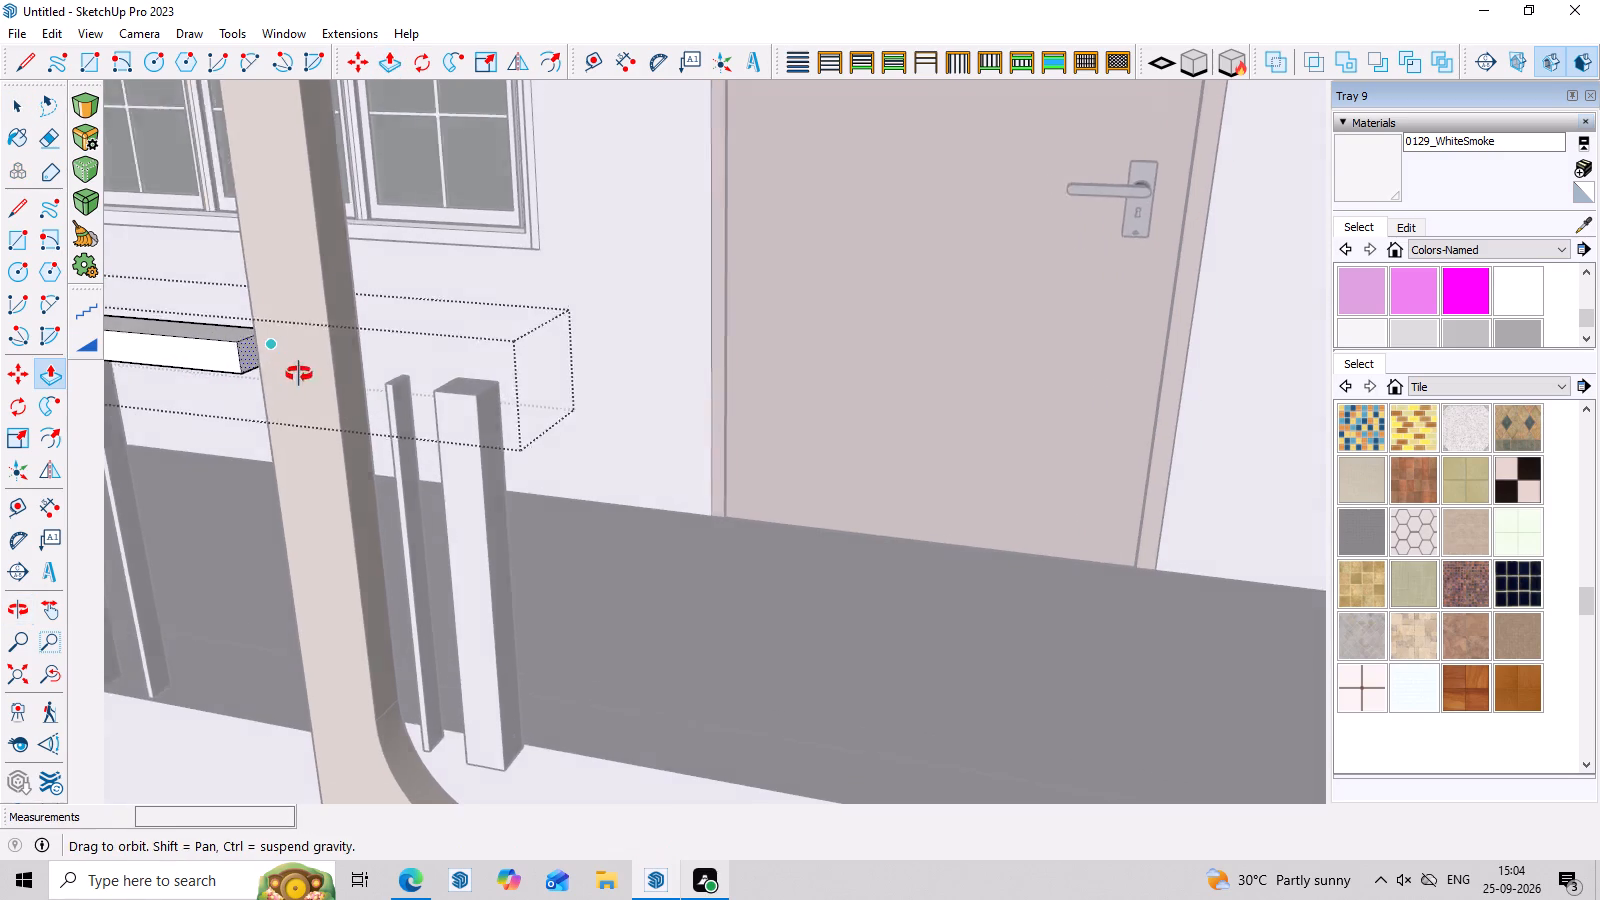
{"action": "middle_click_drag", "start_coordinate": [299, 374], "coordinate": [409, 378]}
{"action": "left_click", "coordinate": [277, 399]}
{"action": "middle_click_drag", "start_coordinate": [332, 421], "coordinate": [591, 427]}
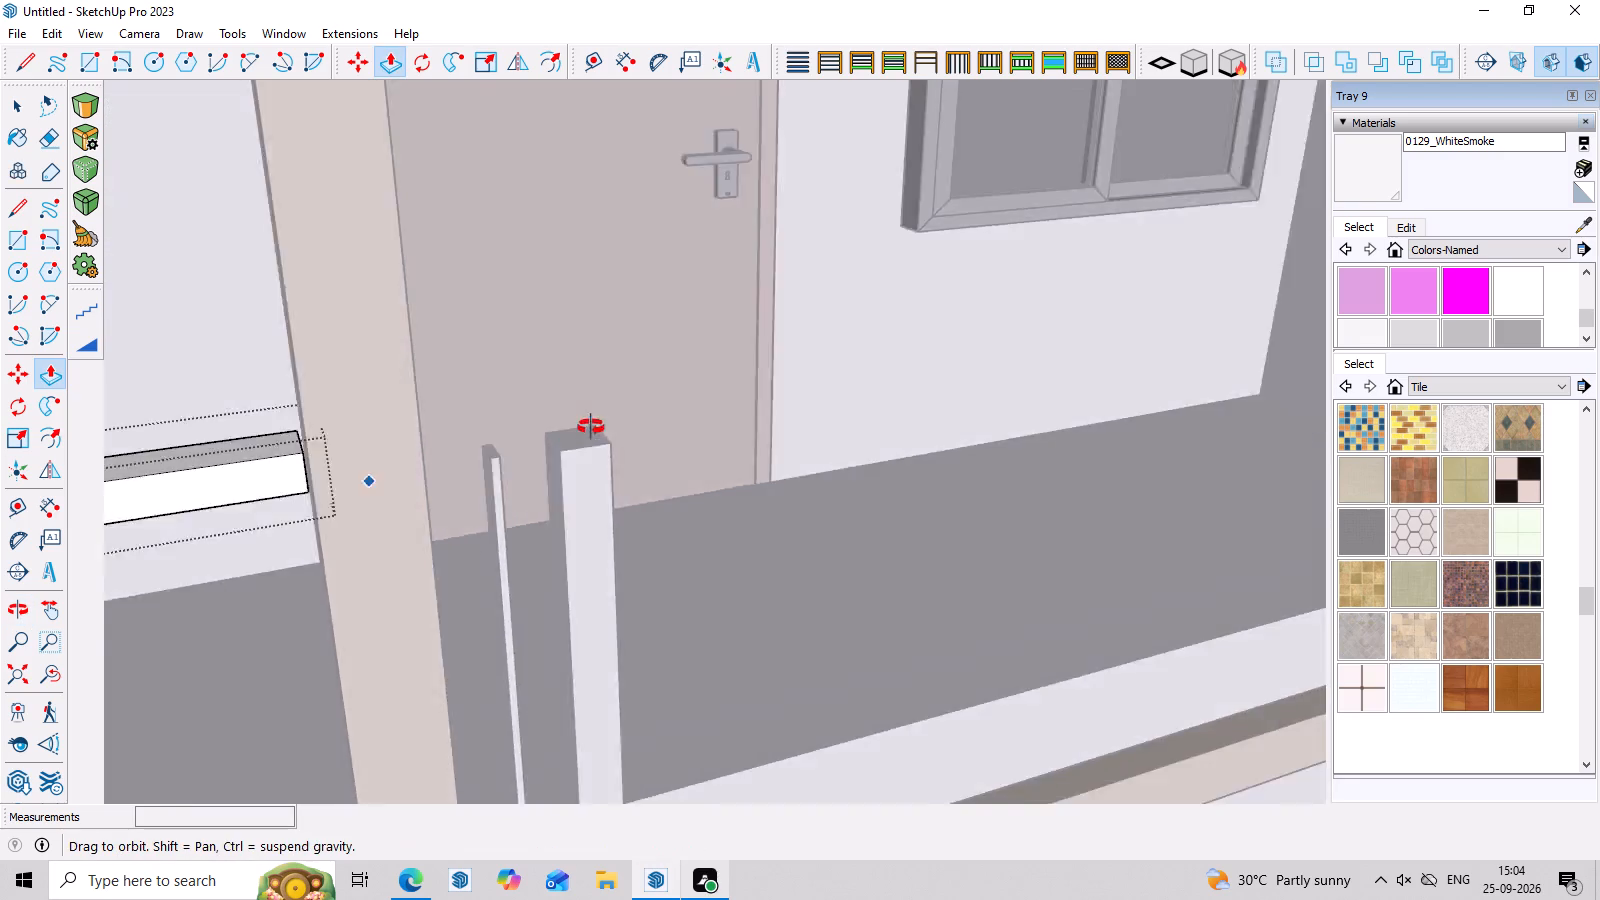
{"action": "middle_click_drag", "start_coordinate": [591, 427], "coordinate": [678, 430]}
{"action": "scroll", "coordinate": [460, 479], "scroll_direction": "up", "scroll_amount": 6}
{"action": "middle_click_drag", "start_coordinate": [392, 557], "coordinate": [418, 446]}
{"action": "scroll", "coordinate": [679, 486], "scroll_direction": "down", "scroll_amount": 3}
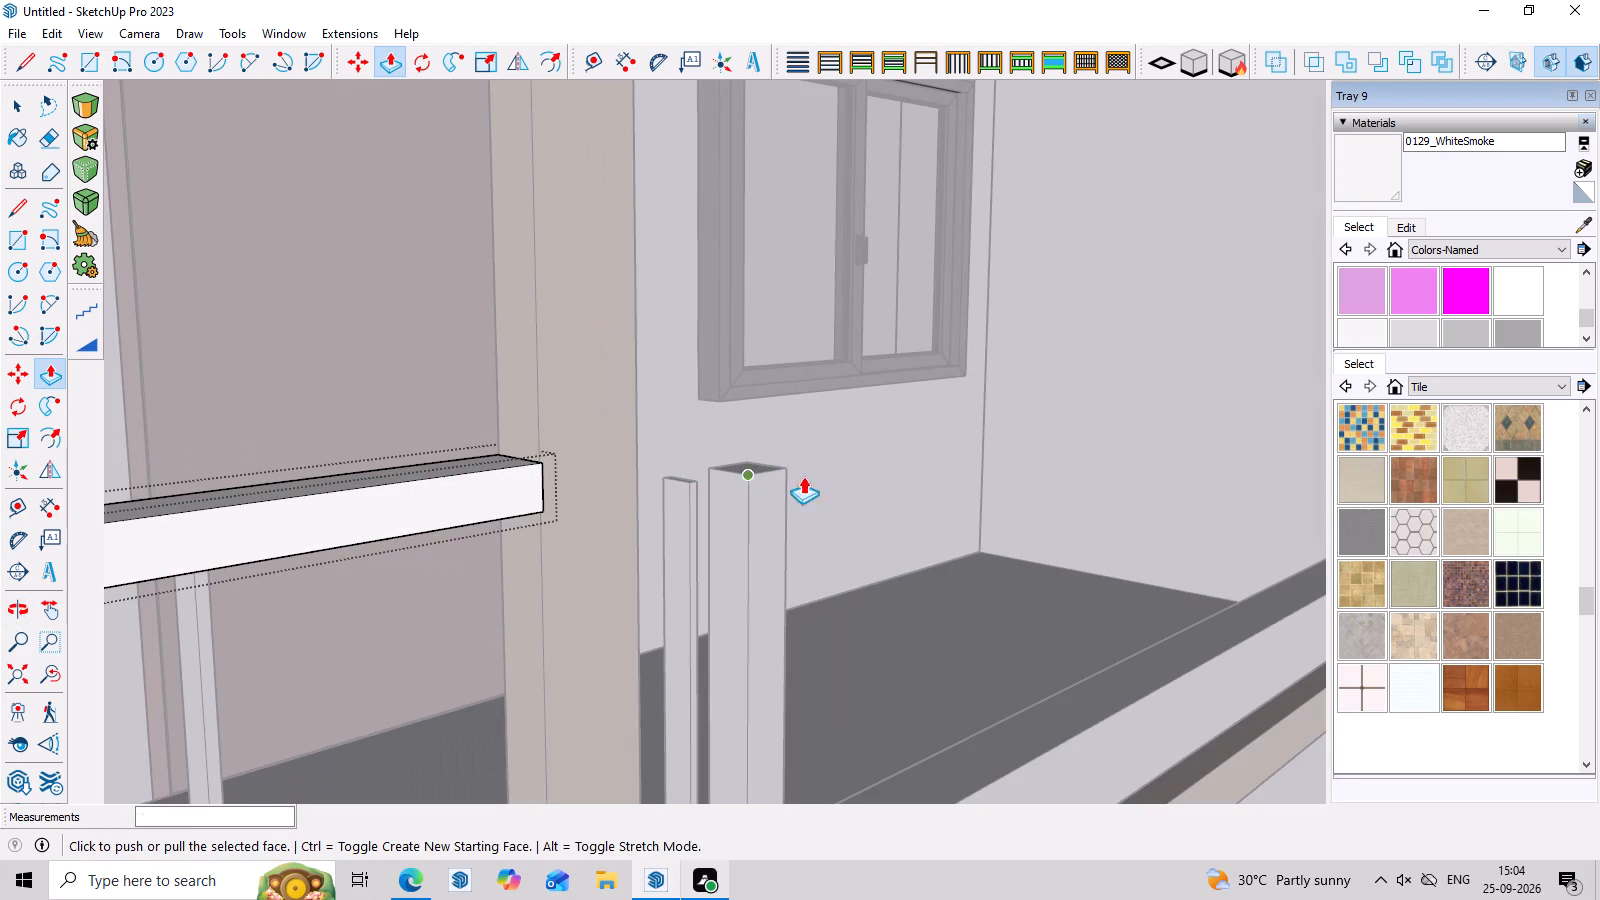
{"action": "key", "text": "space"}
Move the stray baluster inside the rounded frame about 1' 3 1/16" along the railing, into the gap under the shortened top rail.
{"action": "scroll", "coordinate": [872, 498], "scroll_direction": "down", "scroll_amount": 7}
{"action": "middle_click_drag", "start_coordinate": [900, 528], "coordinate": [785, 523]}
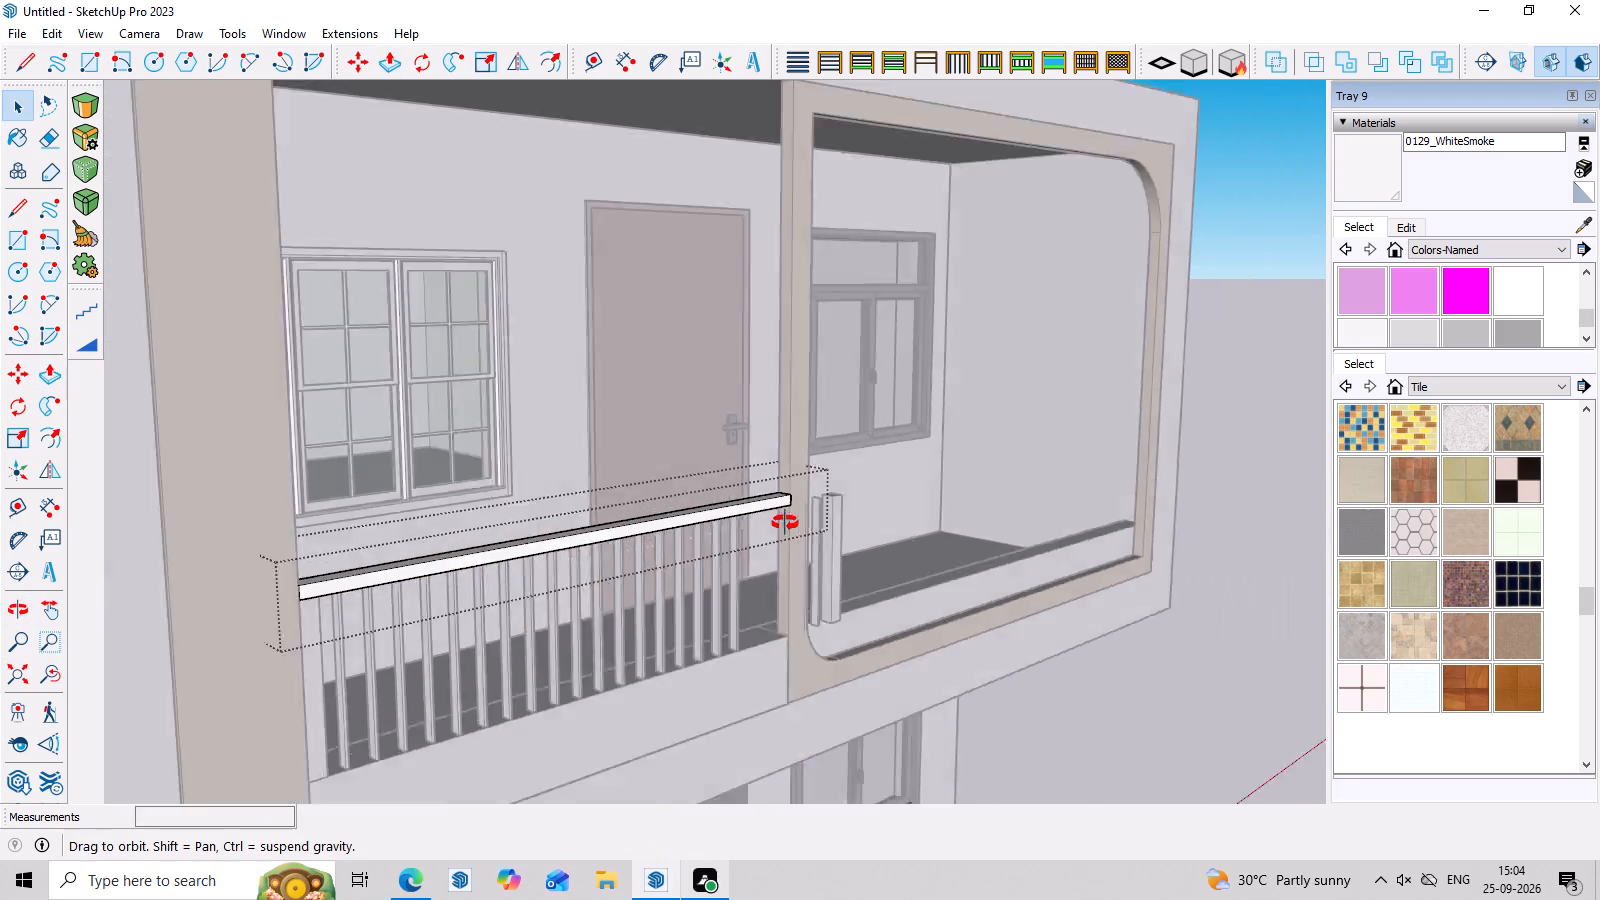
{"action": "middle_click_drag", "start_coordinate": [785, 523], "coordinate": [674, 481]}
{"action": "scroll", "coordinate": [657, 503], "scroll_direction": "up", "scroll_amount": 3}
{"action": "key", "text": "space"}
{"action": "double_click", "coordinate": [643, 511]}
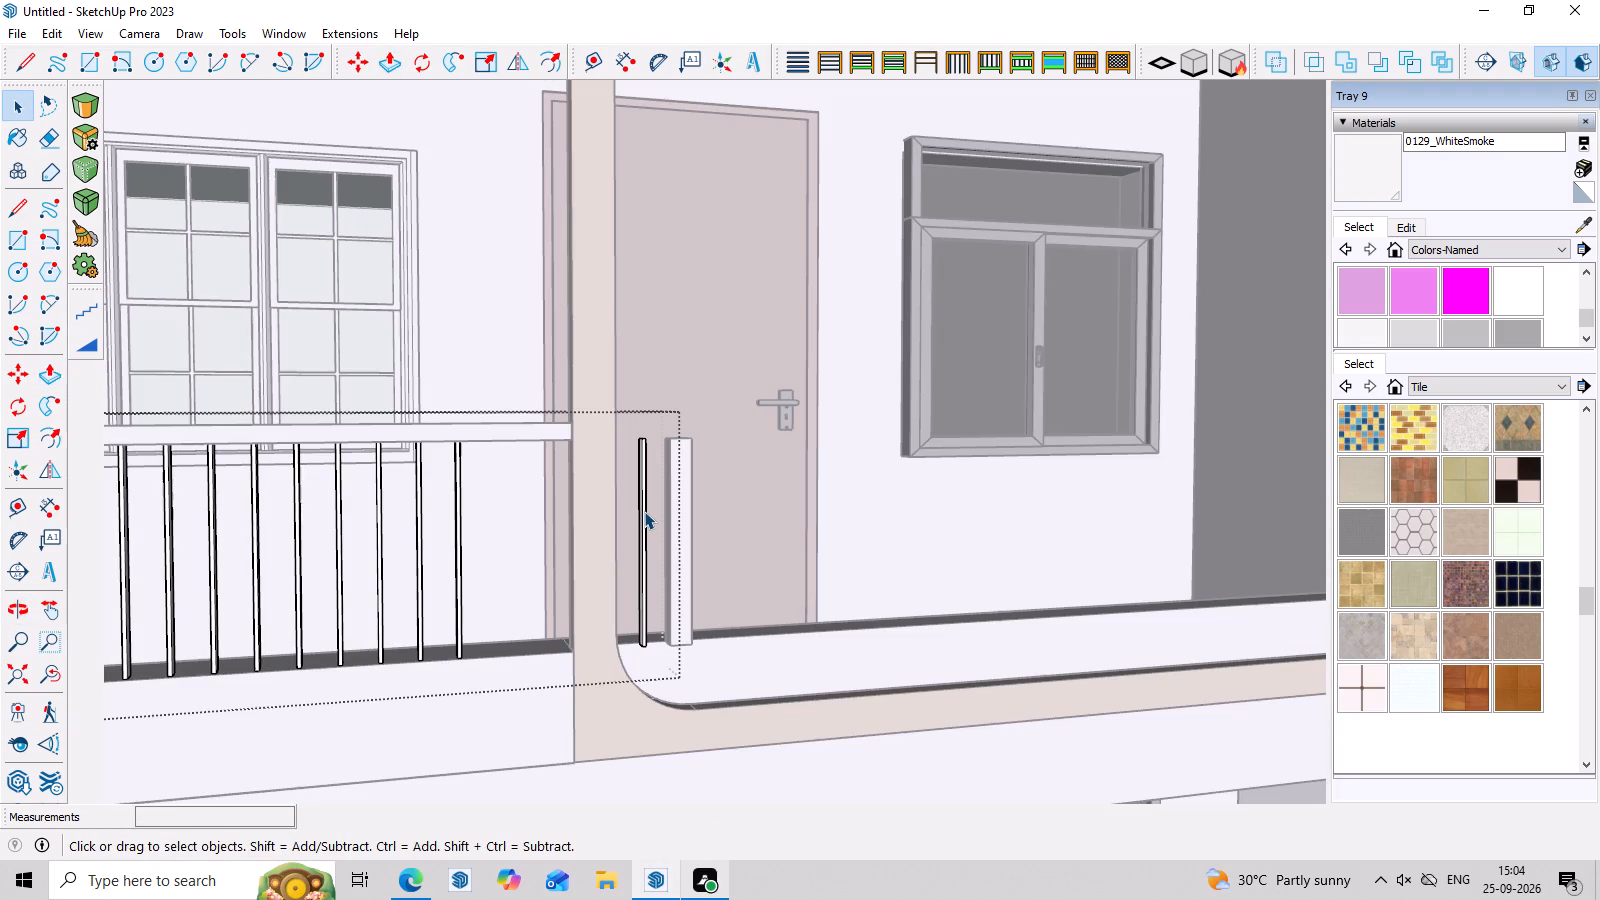
{"action": "triple_click", "coordinate": [644, 511]}
{"action": "scroll", "coordinate": [637, 523], "scroll_direction": "up", "scroll_amount": 3}
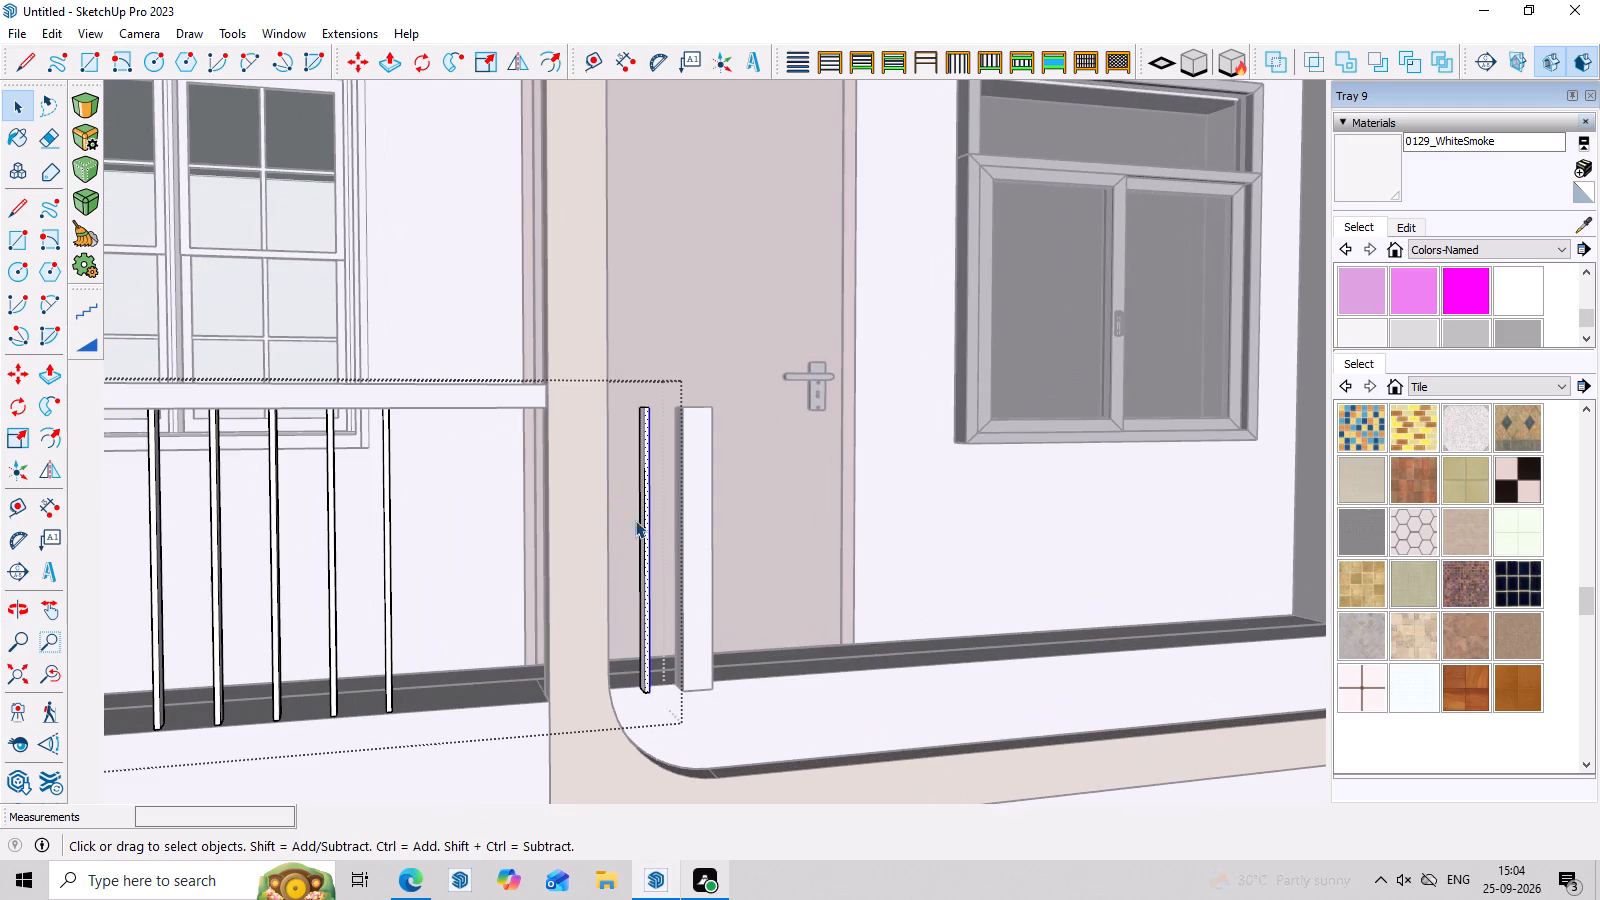
{"action": "triple_click", "coordinate": [647, 515]}
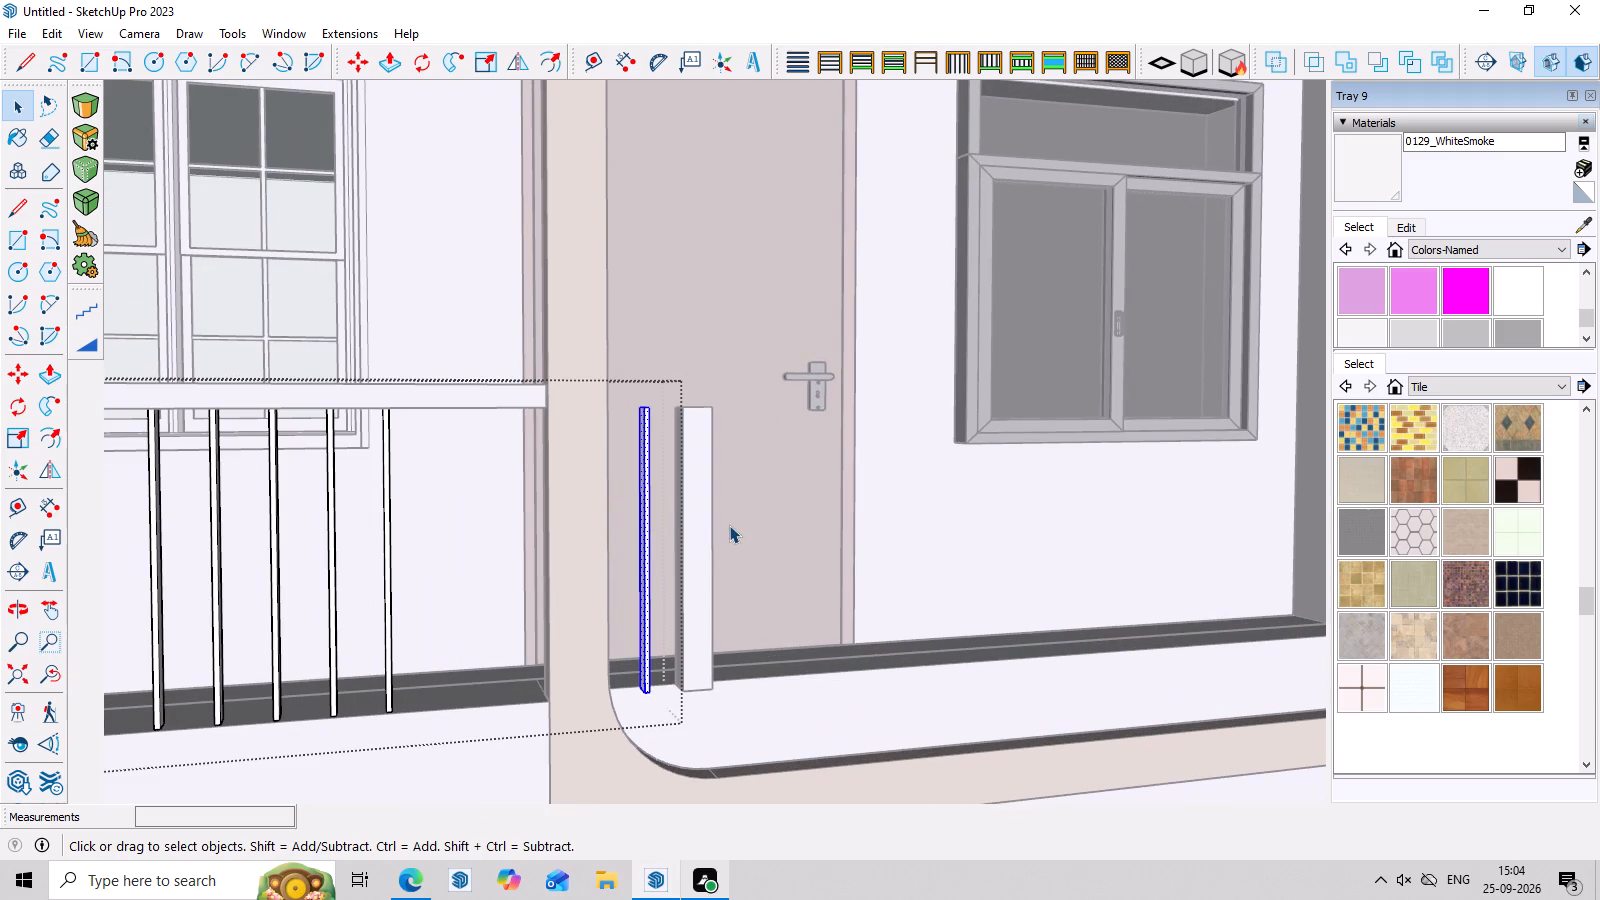
{"action": "key", "text": "m"}
{"action": "scroll", "coordinate": [639, 662], "scroll_direction": "up", "scroll_amount": 5}
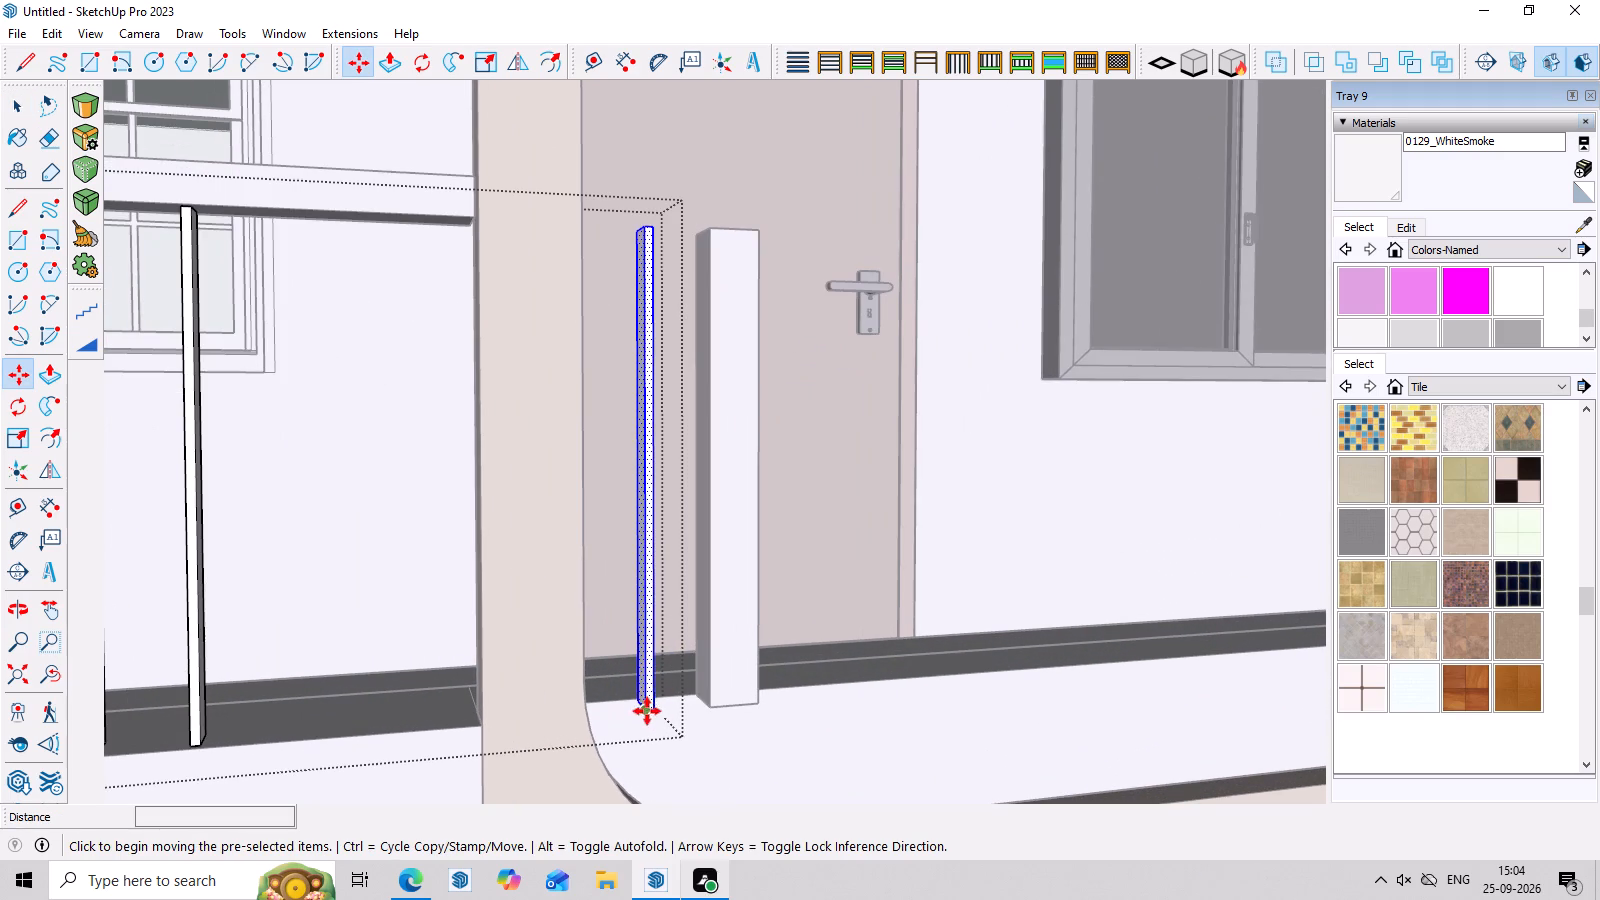
{"action": "left_click", "coordinate": [650, 708]}
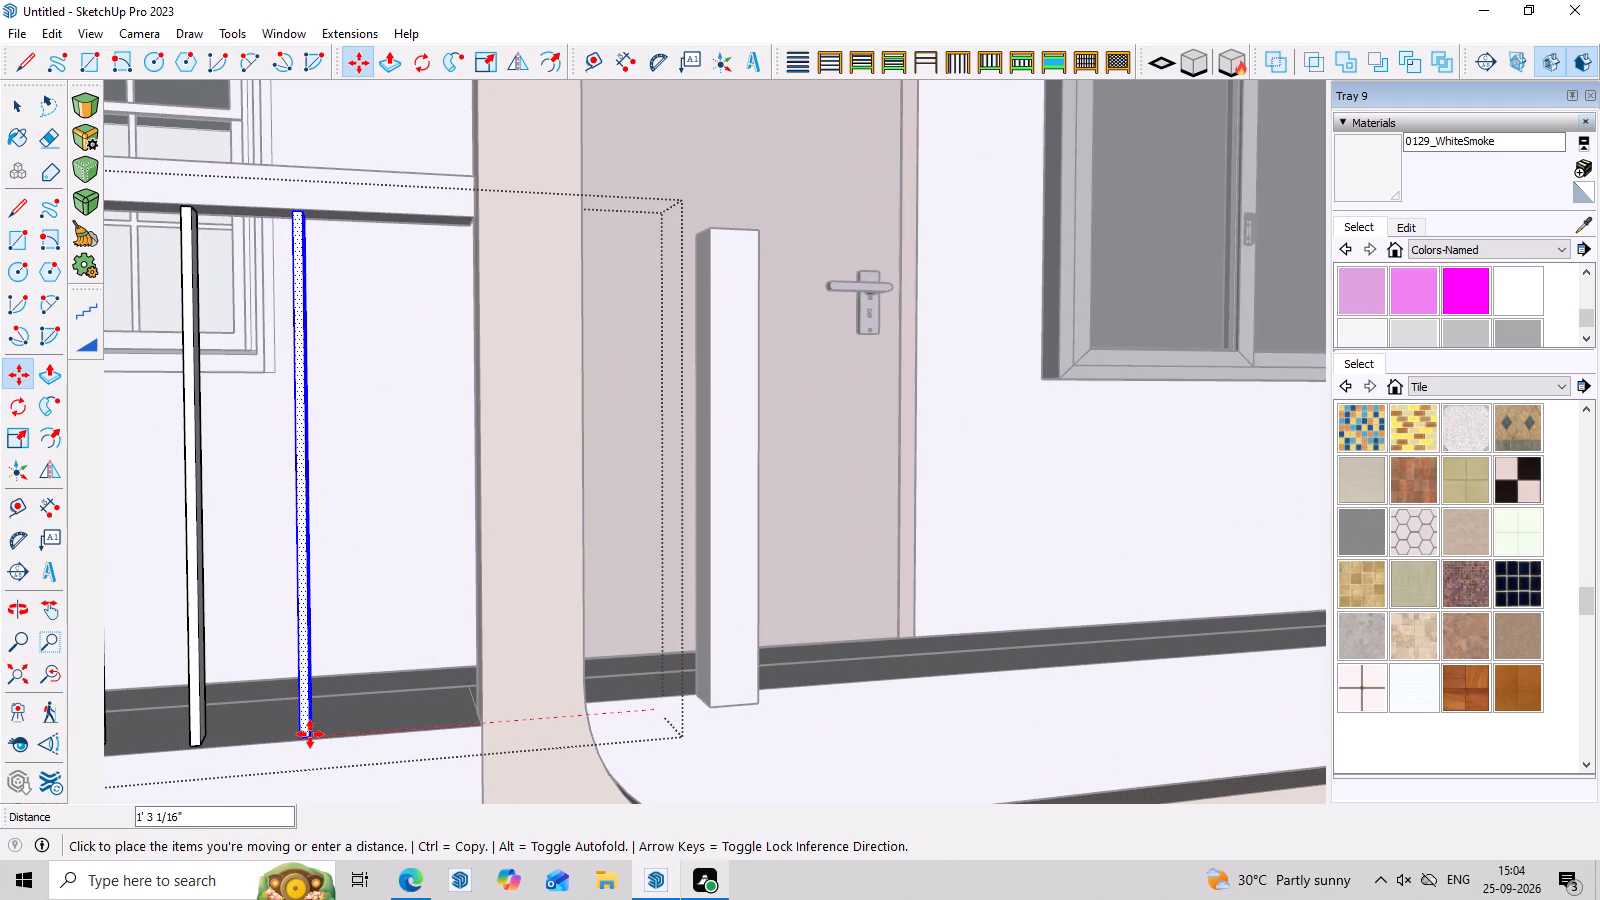
{"action": "left_click", "coordinate": [310, 734]}
{"action": "key", "text": "space"}
Move the railing's end post about 1' 3" out of the rounded frame to beneath the shortened top rail's end.
{"action": "triple_click", "coordinate": [738, 570]}
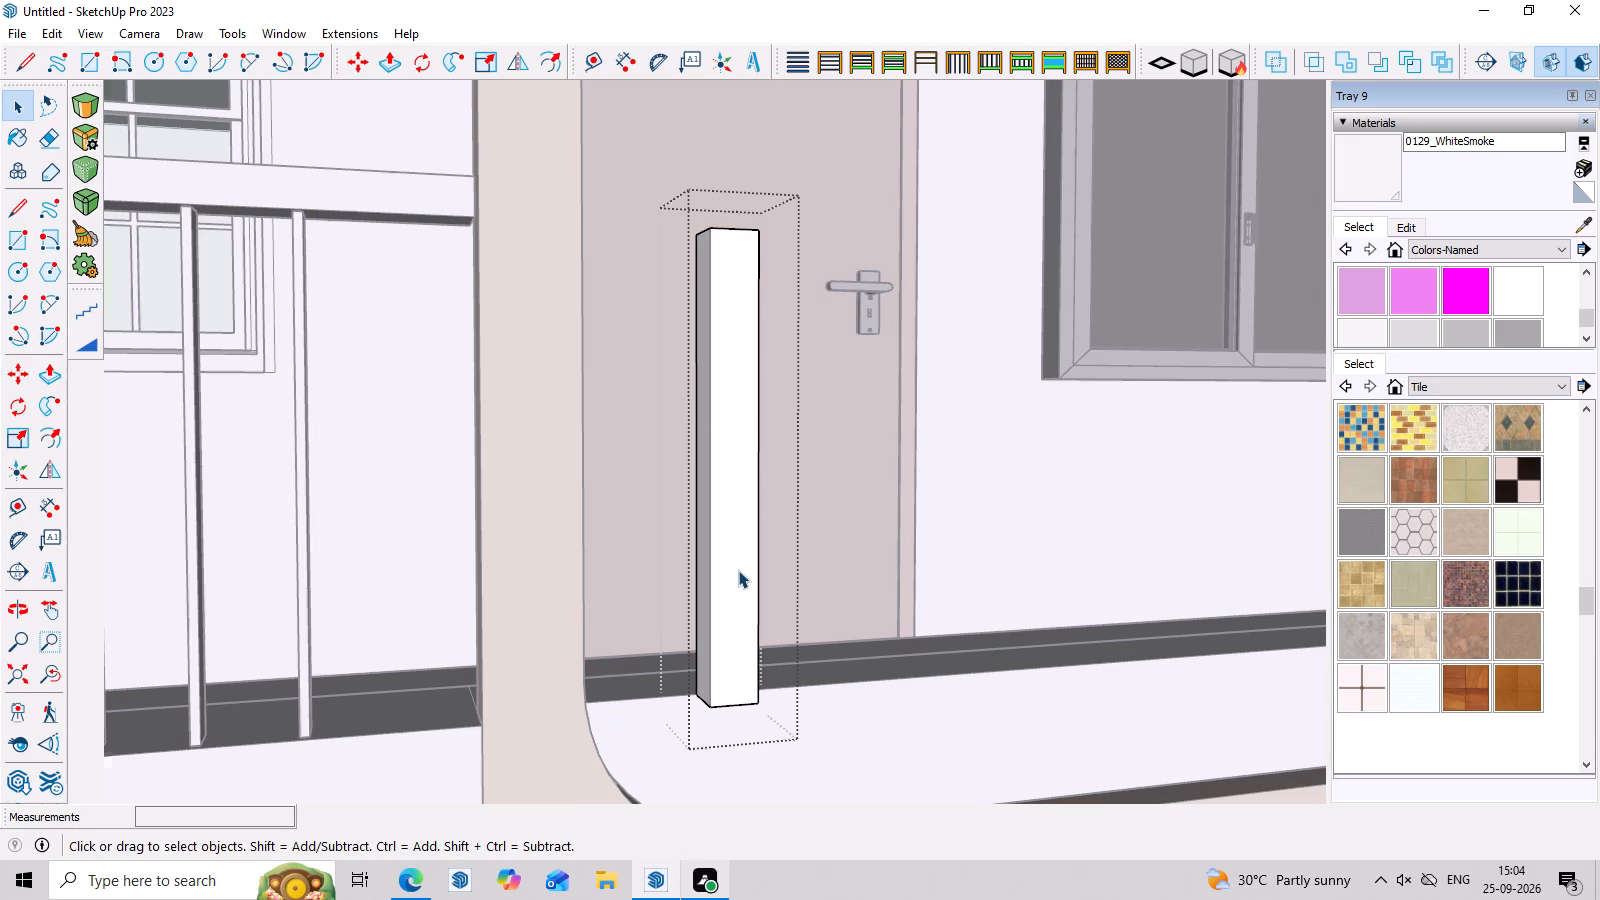
{"action": "key", "text": "m"}
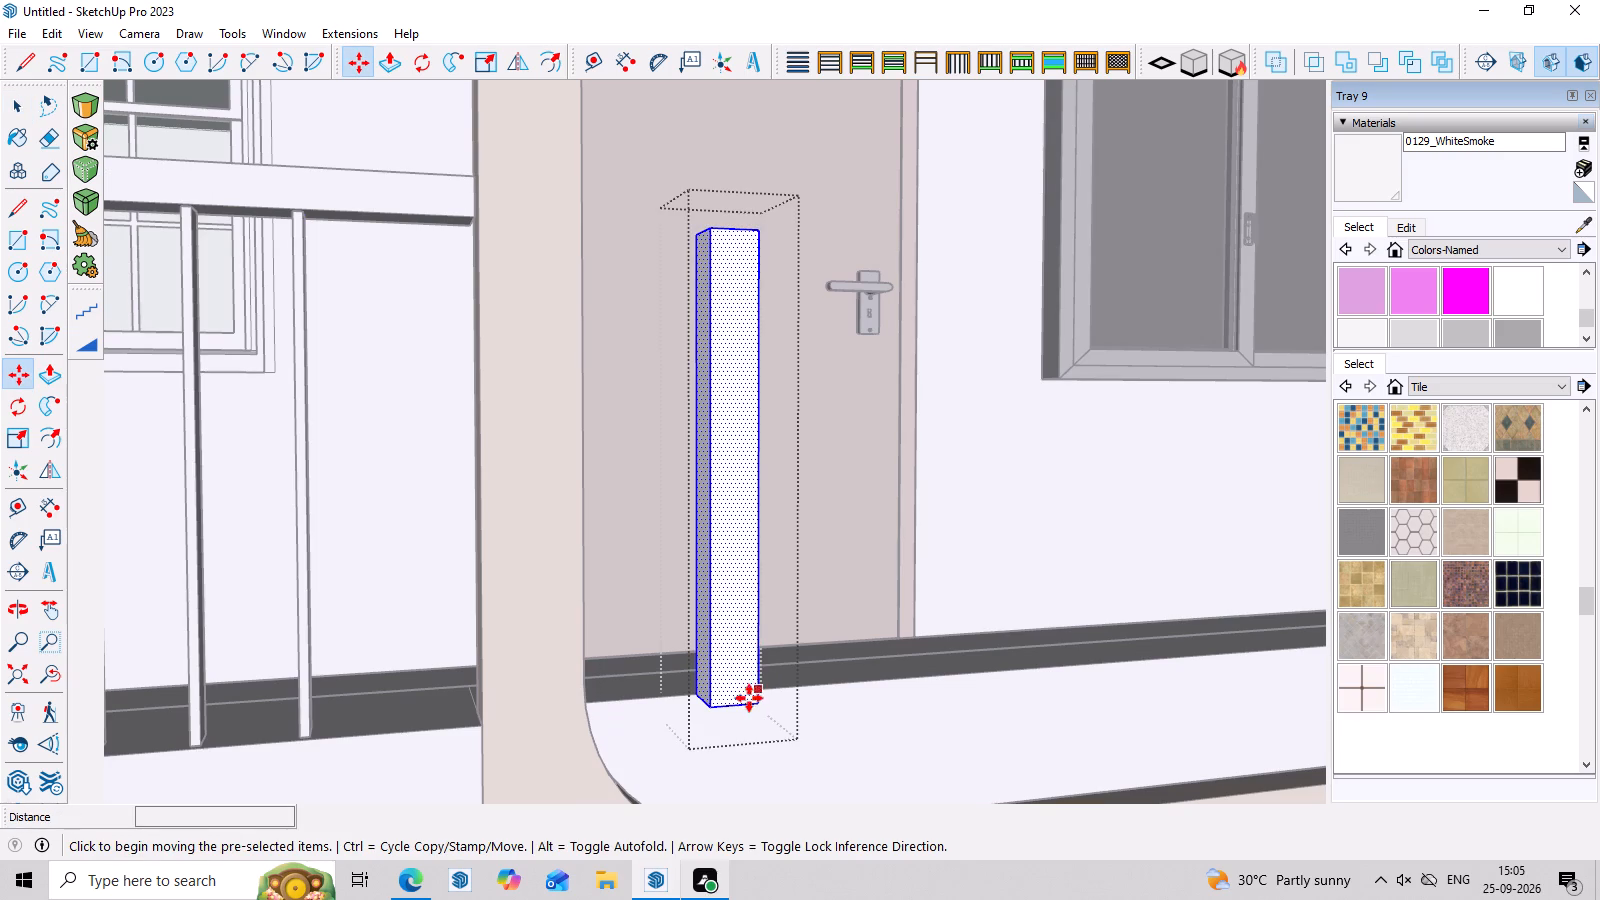
{"action": "left_click", "coordinate": [739, 699]}
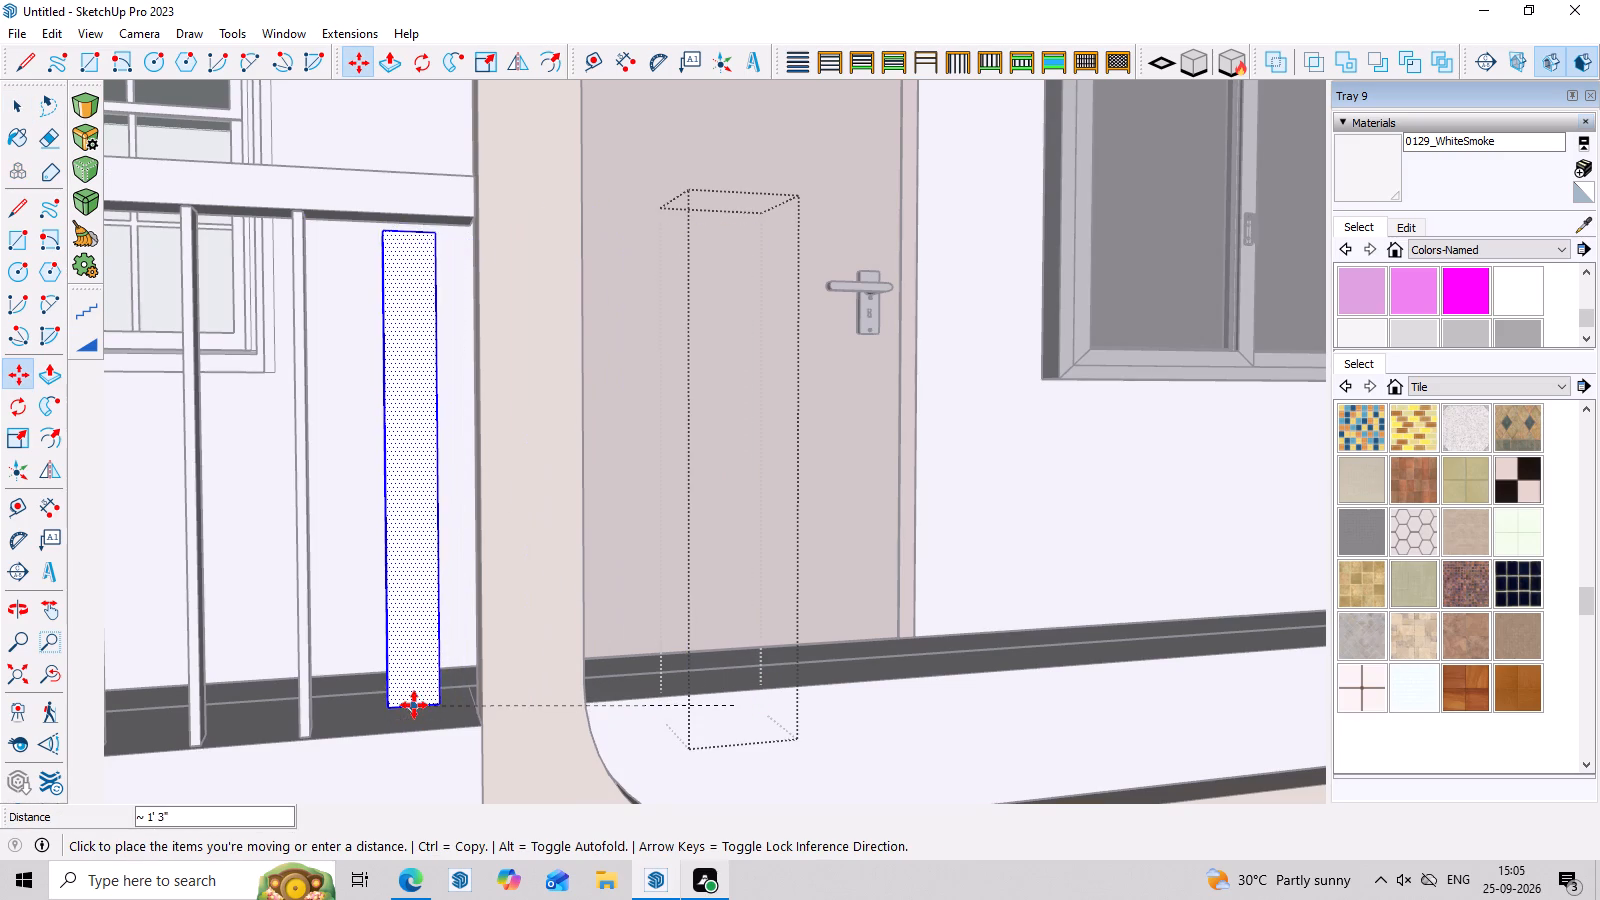
{"action": "left_click", "coordinate": [425, 725]}
{"action": "middle_click_drag", "start_coordinate": [606, 452], "coordinate": [606, 651]}
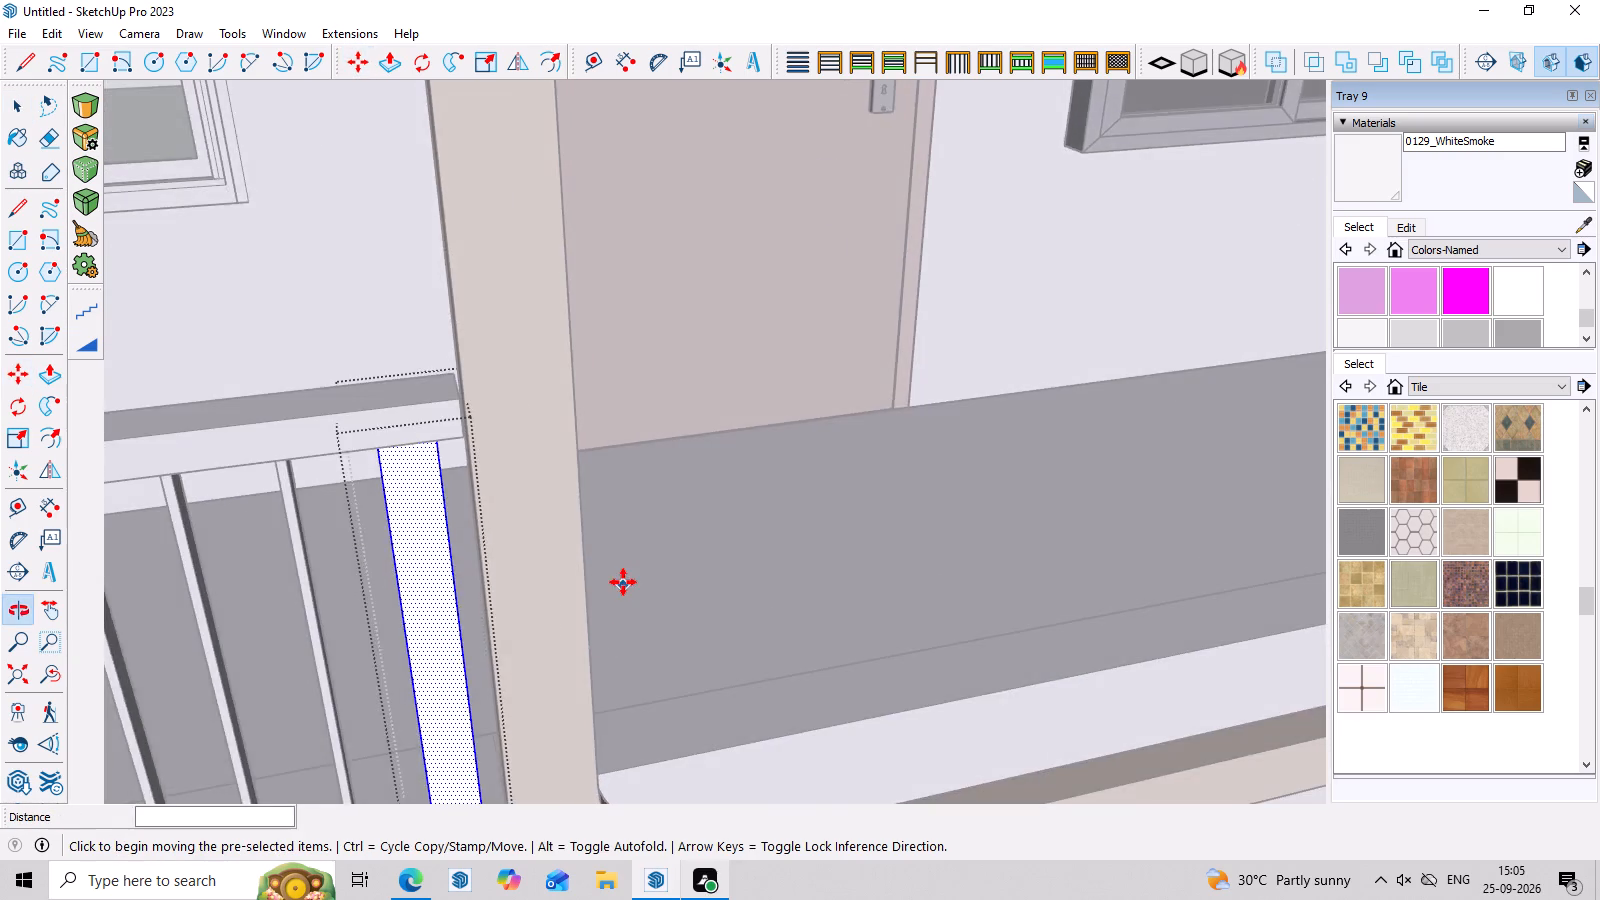
{"action": "scroll", "coordinate": [623, 582], "scroll_direction": "down", "scroll_amount": 18}
{"action": "middle_click_drag", "start_coordinate": [914, 634], "coordinate": [790, 497]}
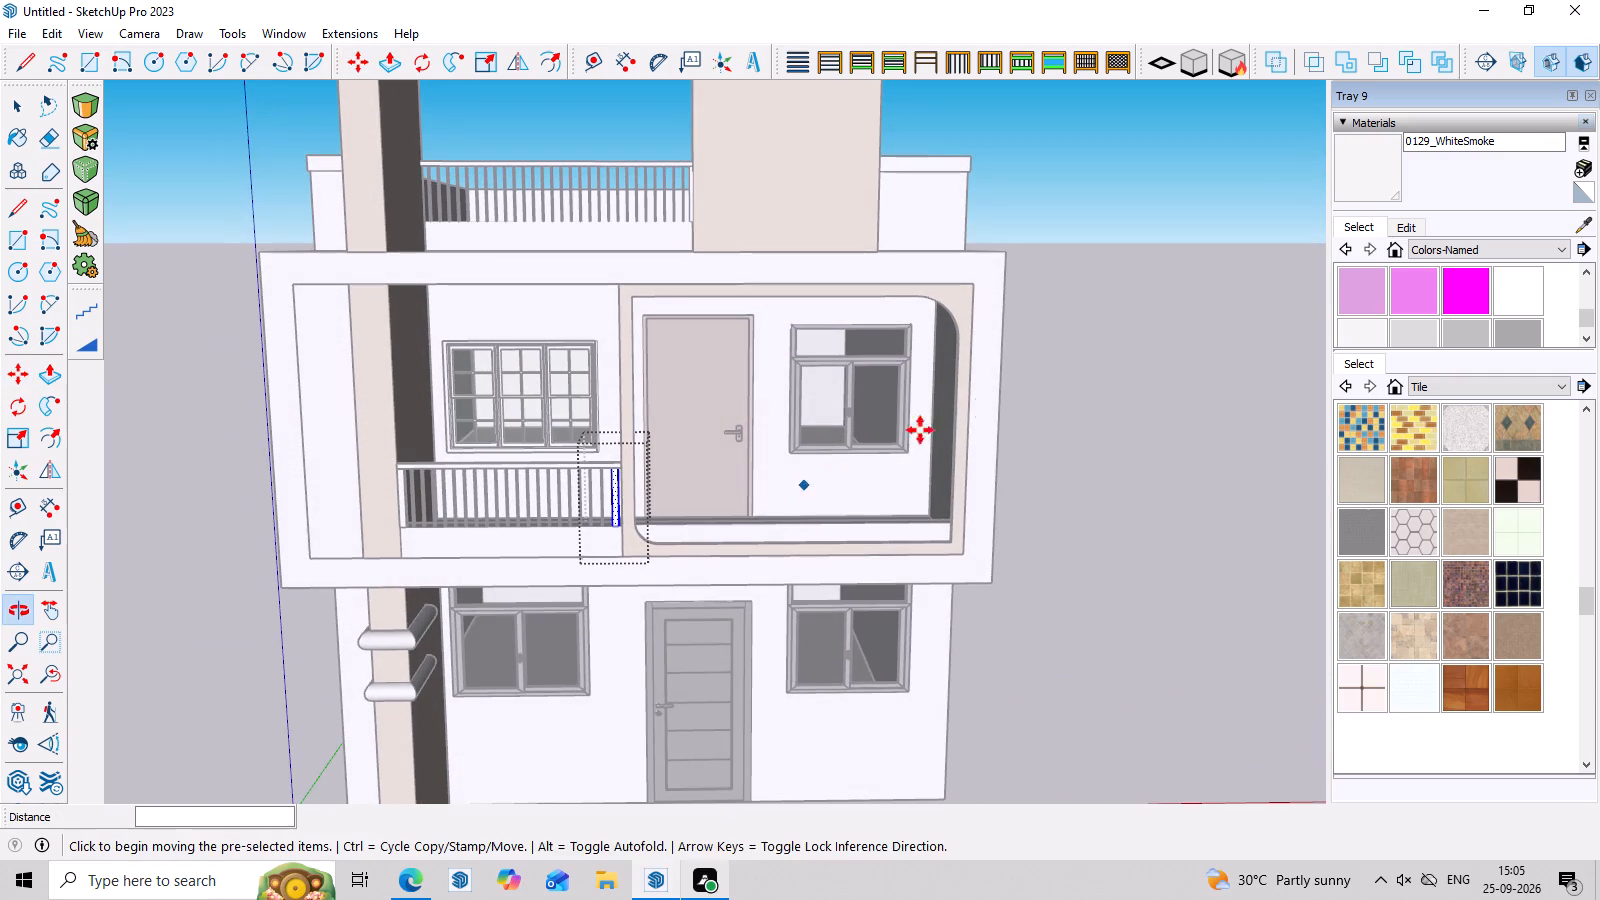
{"action": "key", "text": "space"}
{"action": "left_click", "coordinate": [1165, 376]}
Examine the whole front facade from above and below, checking the shortened railing beside the rounded frame.
{"action": "middle_click_drag", "start_coordinate": [1062, 375], "coordinate": [1012, 235]}
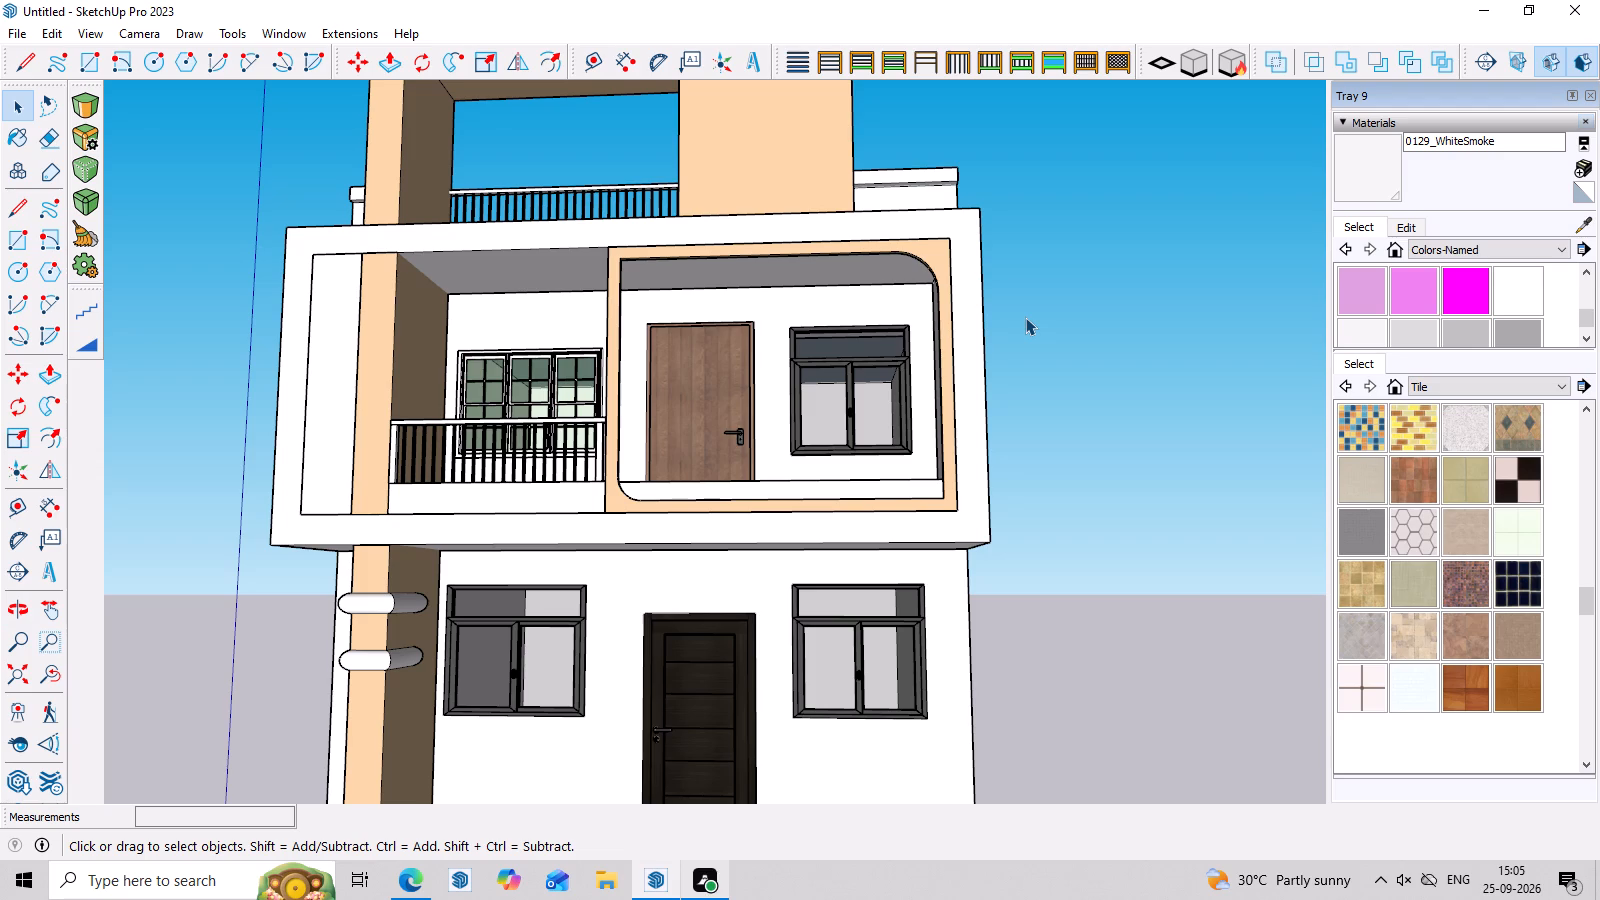
{"action": "scroll", "coordinate": [450, 533], "scroll_direction": "down", "scroll_amount": 3}
{"action": "left_click", "coordinate": [1194, 493]}
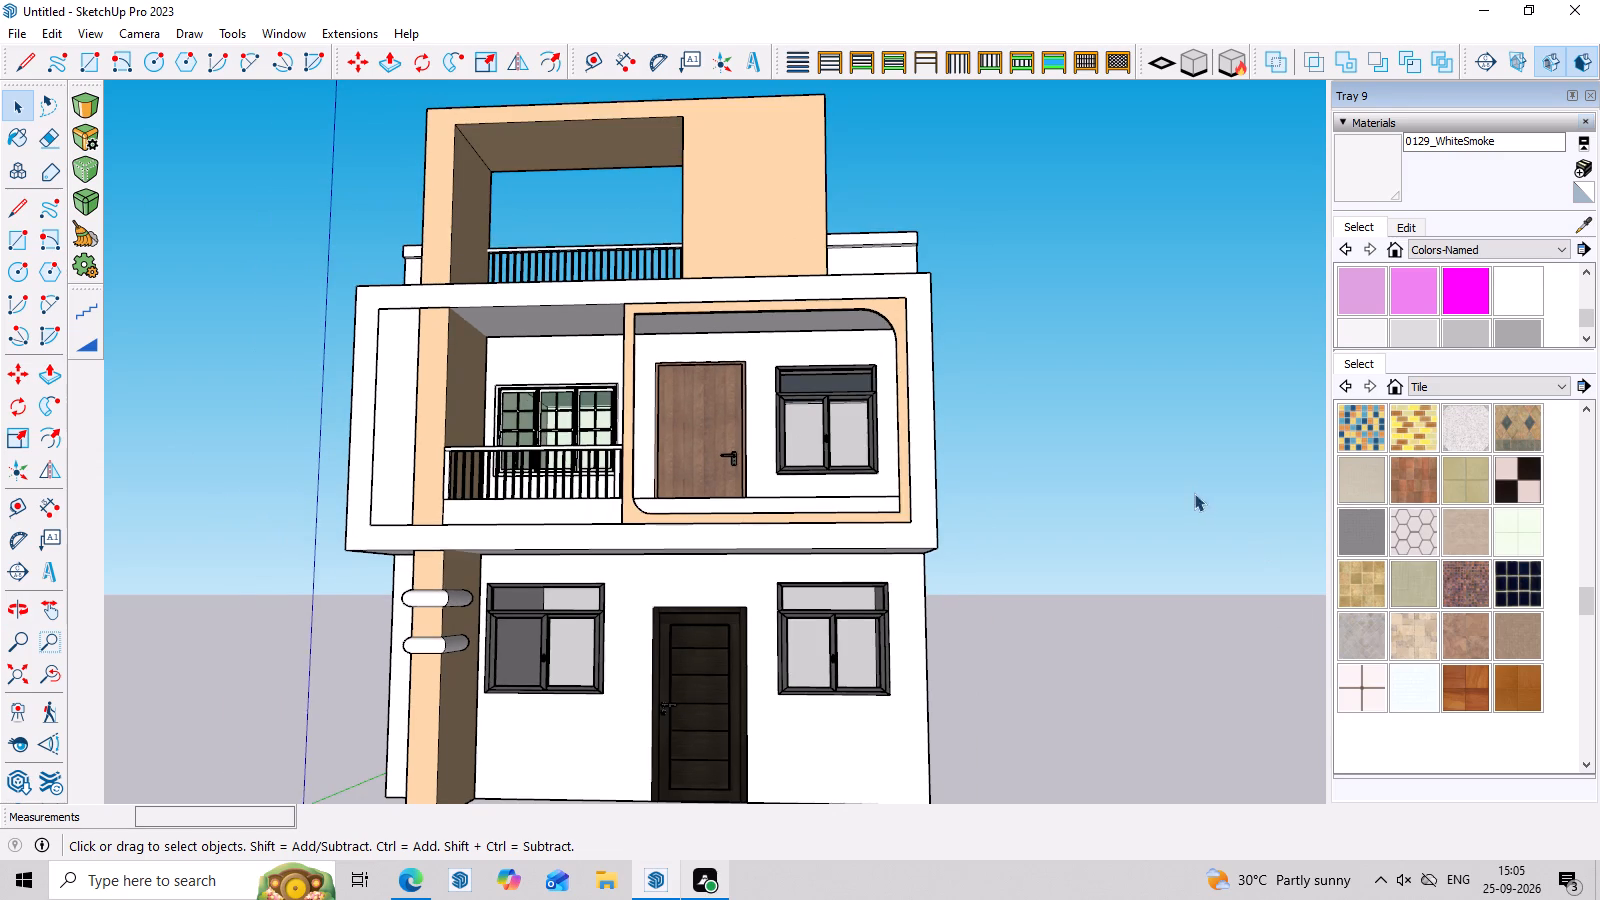
{"action": "scroll", "coordinate": [984, 459], "scroll_direction": "down", "scroll_amount": 4}
{"action": "middle_click_drag", "start_coordinate": [1044, 437], "coordinate": [1088, 688]}
{"action": "scroll", "coordinate": [734, 356], "scroll_direction": "up", "scroll_amount": 8}
{"action": "middle_click_drag", "start_coordinate": [921, 470], "coordinate": [930, 340]}
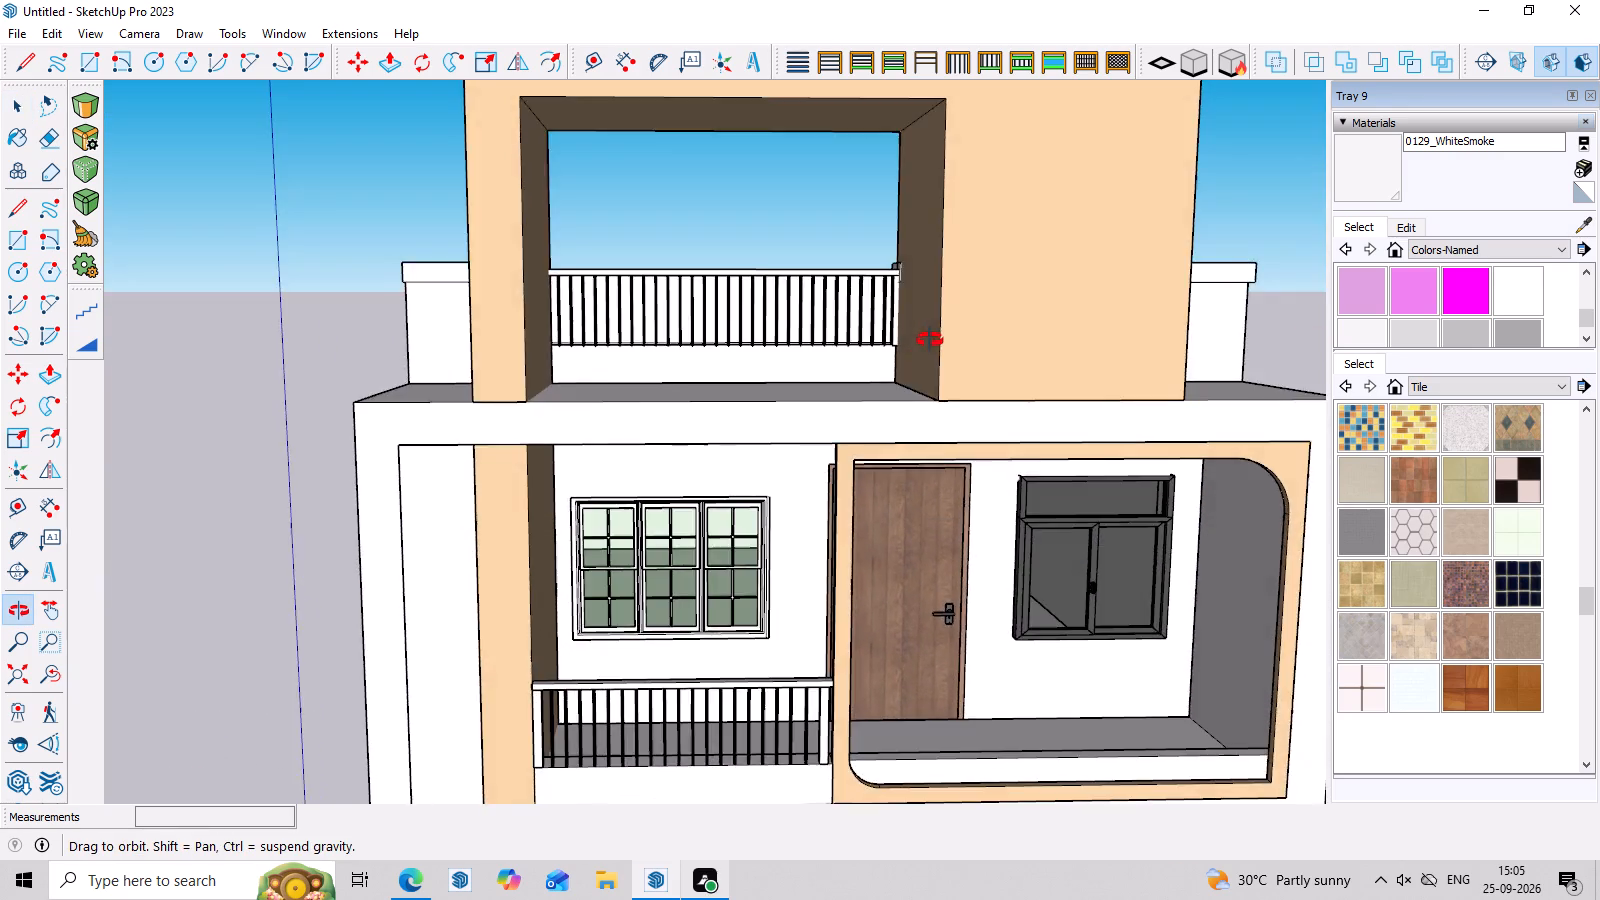
{"action": "middle_click_drag", "start_coordinate": [930, 340], "coordinate": [907, 248]}
{"action": "scroll", "coordinate": [844, 268], "scroll_direction": "down", "scroll_amount": 8}
{"action": "middle_click_drag", "start_coordinate": [1005, 420], "coordinate": [1037, 557]}
{"action": "scroll", "coordinate": [1066, 500], "scroll_direction": "up", "scroll_amount": 2}
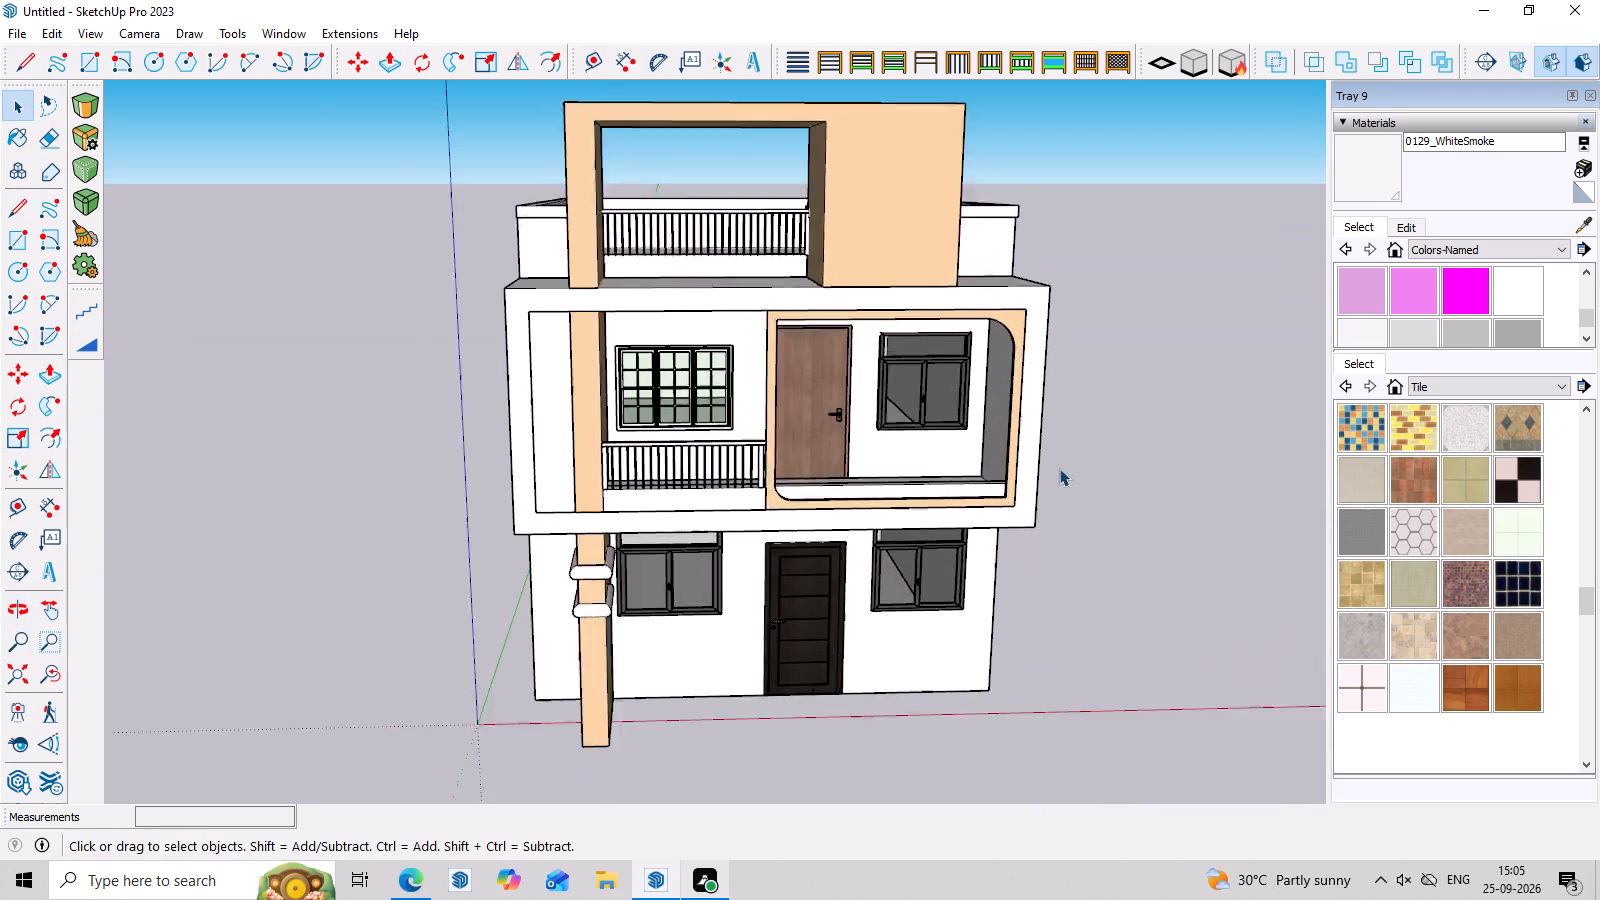
{"action": "scroll", "coordinate": [1059, 468], "scroll_direction": "up", "scroll_amount": 5}
{"action": "middle_click_drag", "start_coordinate": [1059, 499], "coordinate": [1066, 391]}
{"action": "scroll", "coordinate": [700, 446], "scroll_direction": "down", "scroll_amount": 6}
{"action": "middle_click_drag", "start_coordinate": [657, 400], "coordinate": [651, 503]}
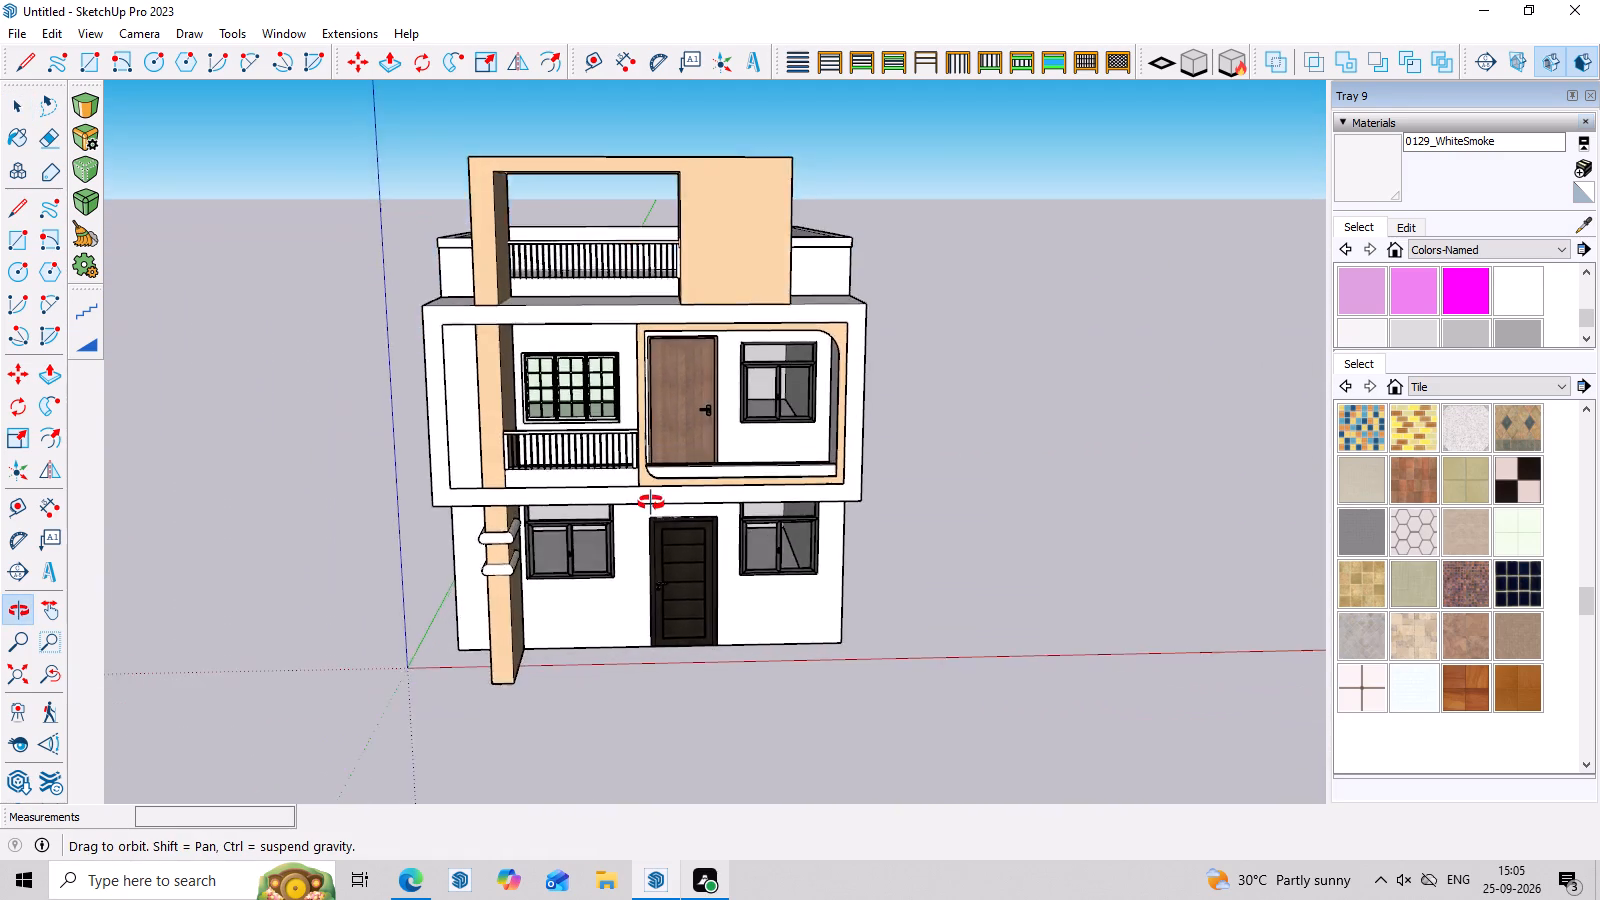
{"action": "middle_click_drag", "start_coordinate": [651, 503], "coordinate": [674, 420]}
{"action": "scroll", "coordinate": [650, 453], "scroll_direction": "up", "scroll_amount": 8}
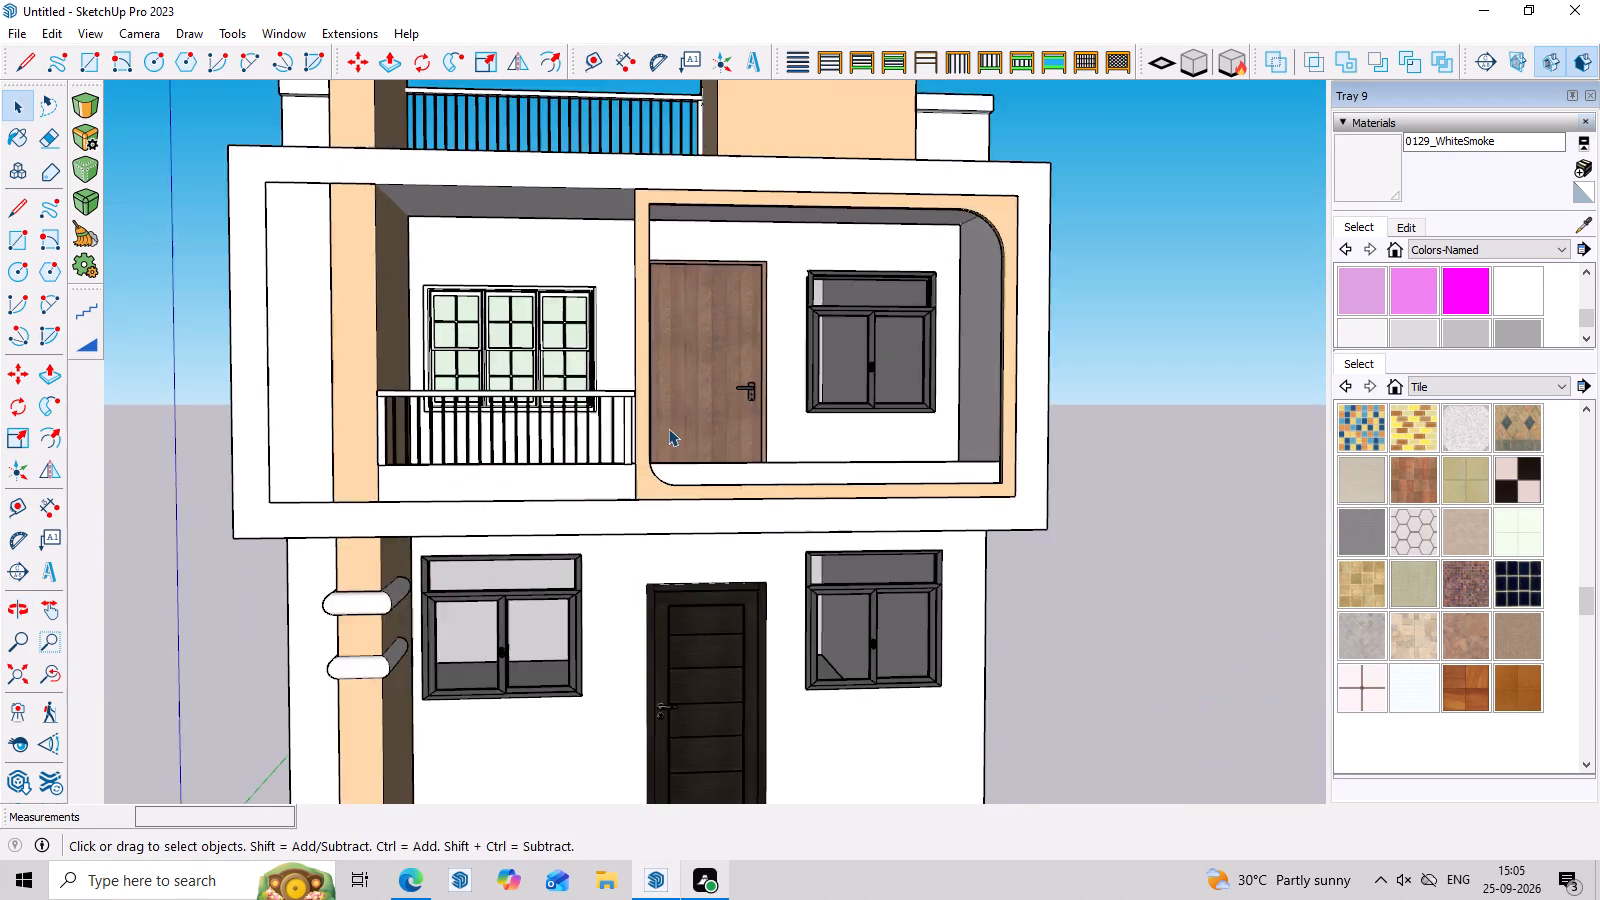
Examine the first-floor railing's end up close where it meets the rounded frame, and the balcony from an angle.
{"action": "middle_click_drag", "start_coordinate": [670, 428], "coordinate": [438, 473]}
{"action": "scroll", "coordinate": [595, 450], "scroll_direction": "up", "scroll_amount": 11}
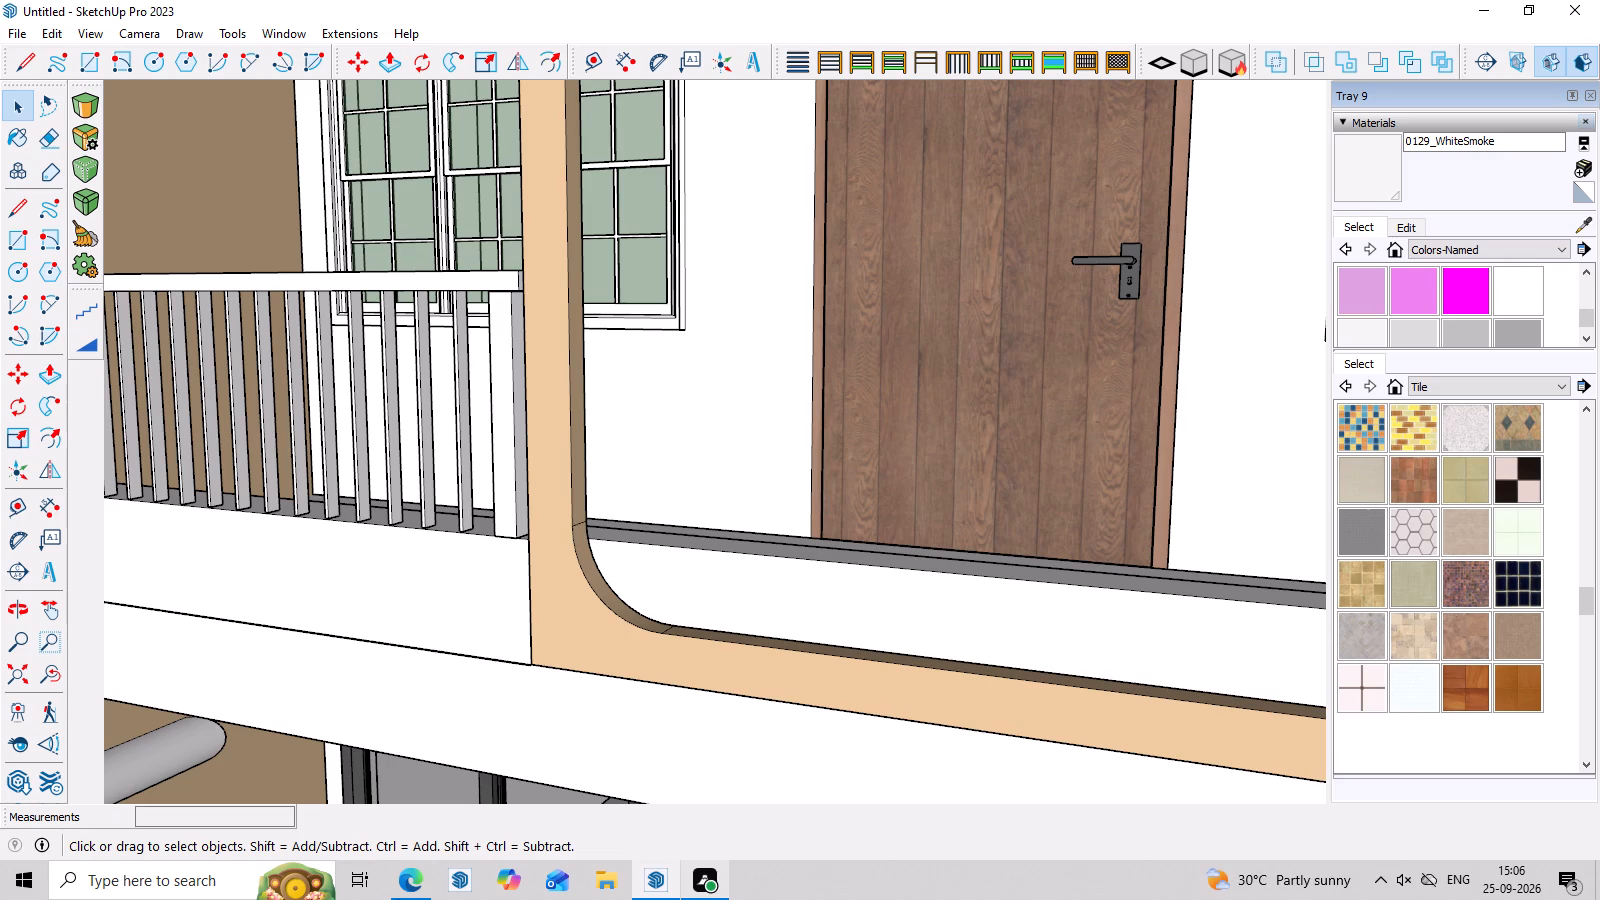
{"action": "scroll", "coordinate": [477, 205], "scroll_direction": "down", "scroll_amount": 15}
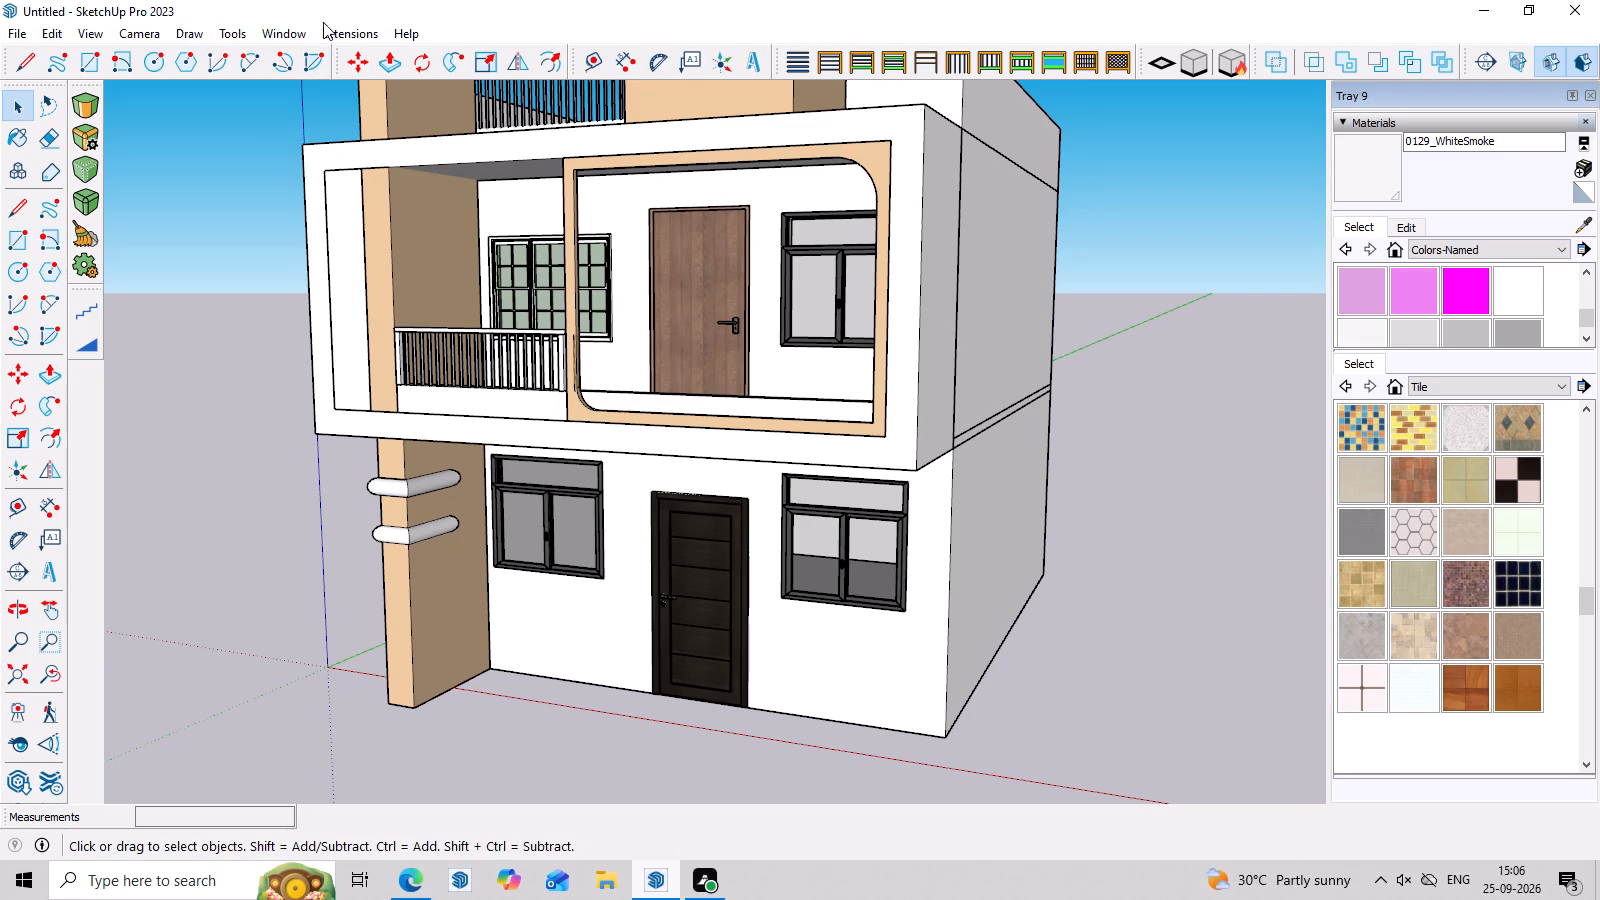
{"action": "middle_click_drag", "start_coordinate": [481, 242], "coordinate": [855, 224]}
{"action": "scroll", "coordinate": [856, 268], "scroll_direction": "down", "scroll_amount": 10}
{"action": "middle_click_drag", "start_coordinate": [1089, 397], "coordinate": [903, 472]}
{"action": "scroll", "coordinate": [978, 264], "scroll_direction": "up", "scroll_amount": 7}
{"action": "middle_click_drag", "start_coordinate": [946, 382], "coordinate": [941, 343]}
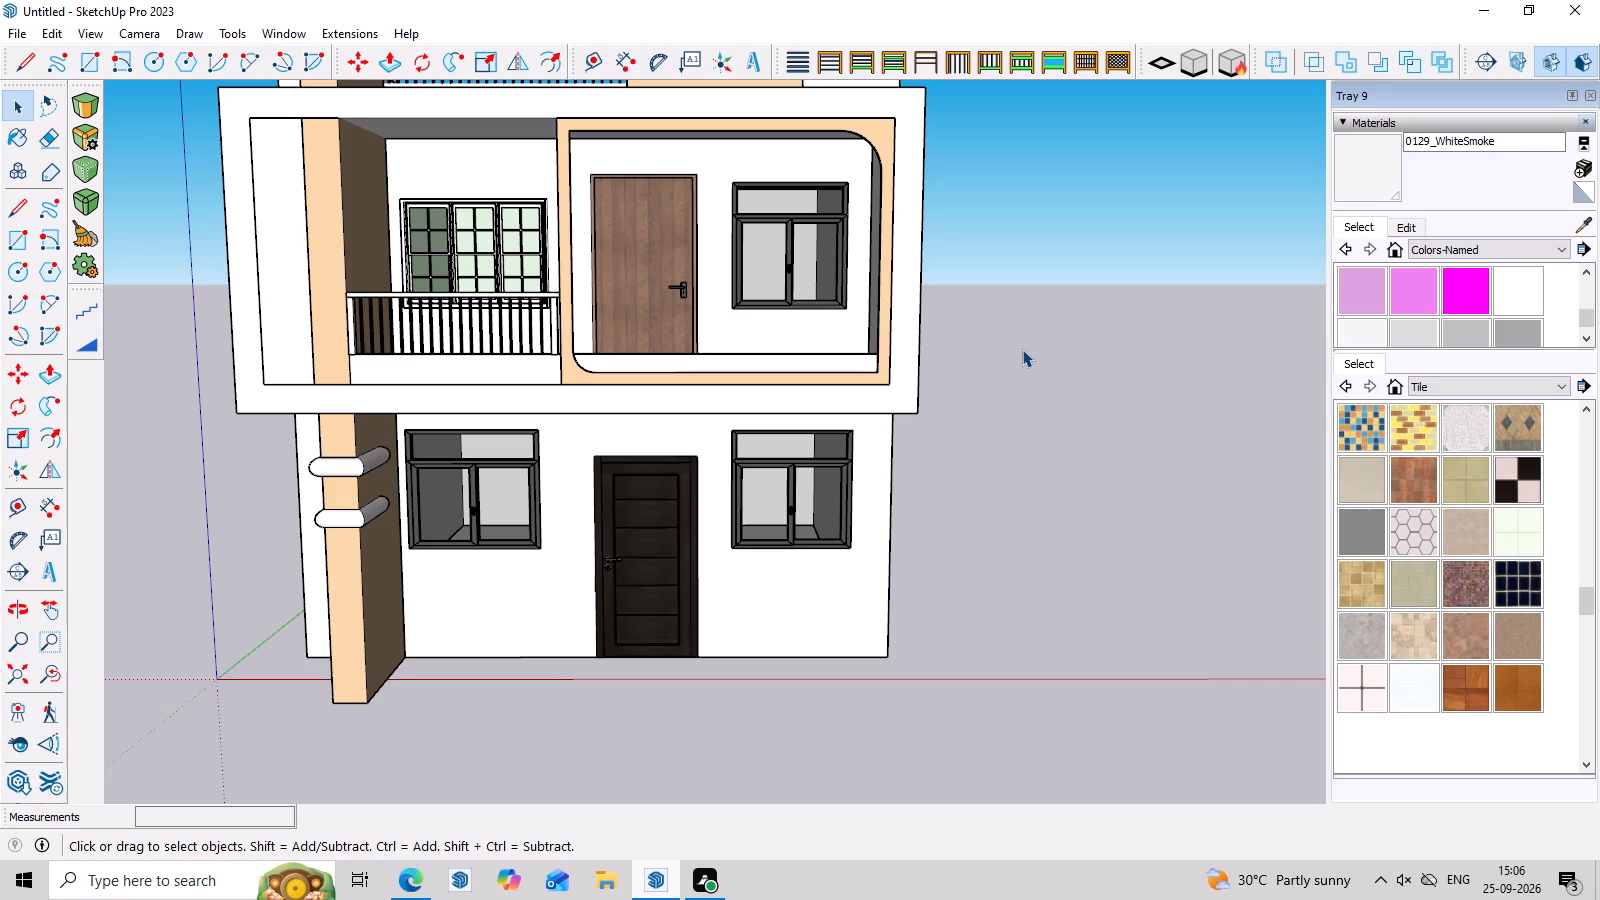
Review the whole front facade from a distance and from raised and lowered viewpoints.
{"action": "scroll", "coordinate": [516, 616], "scroll_direction": "down", "scroll_amount": 11}
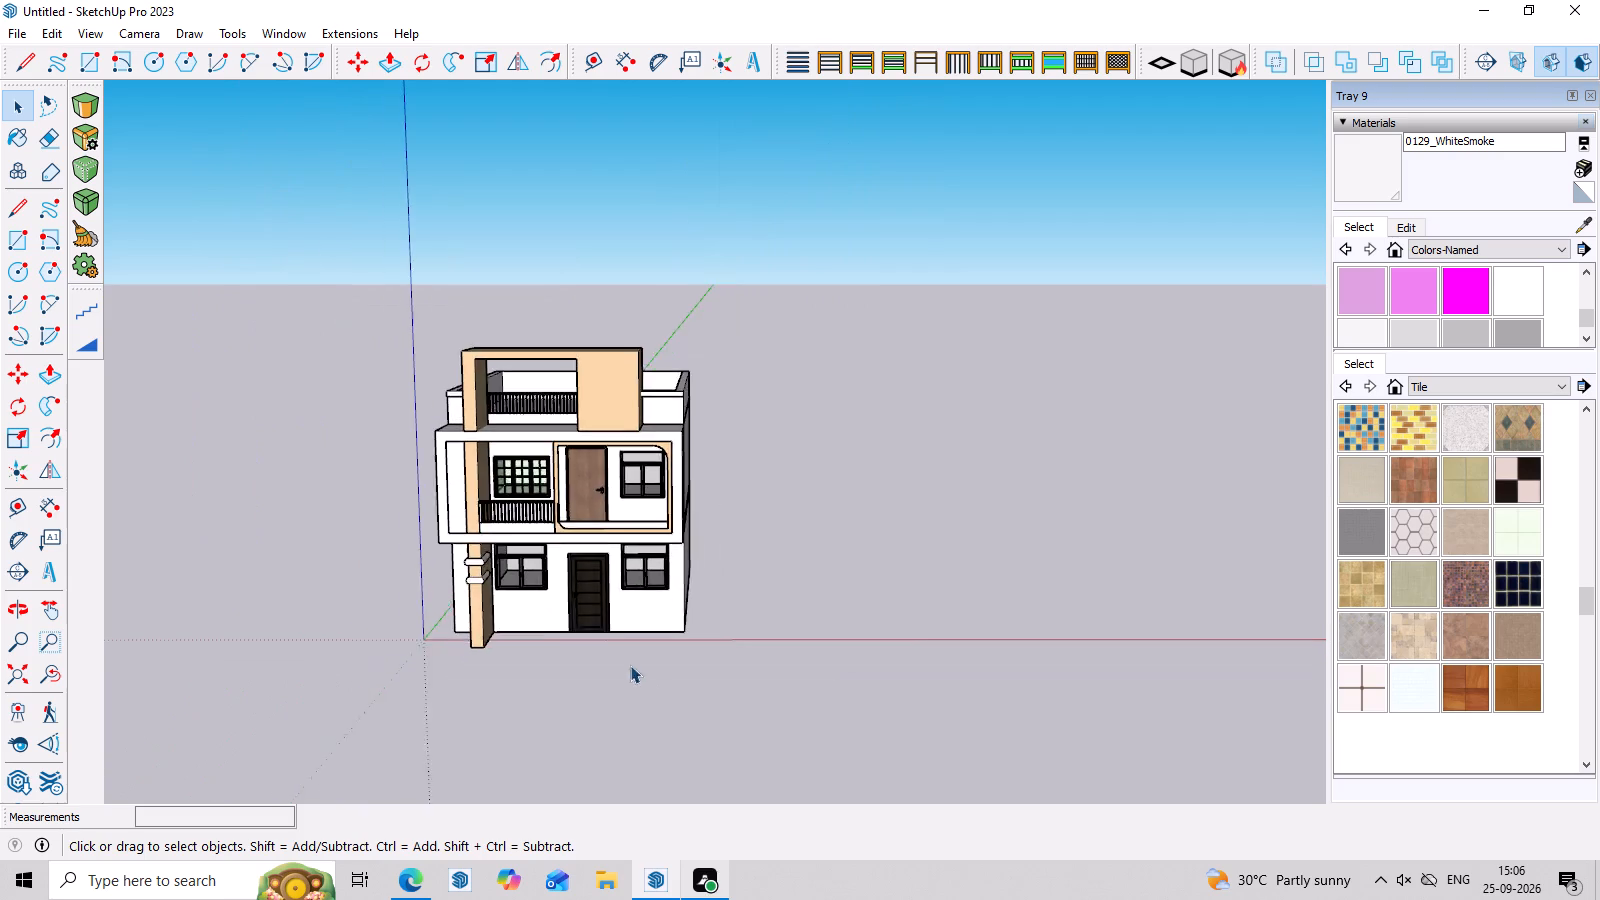
{"action": "middle_click_drag", "start_coordinate": [706, 680], "coordinate": [718, 574]}
{"action": "scroll", "coordinate": [746, 654], "scroll_direction": "down", "scroll_amount": 6}
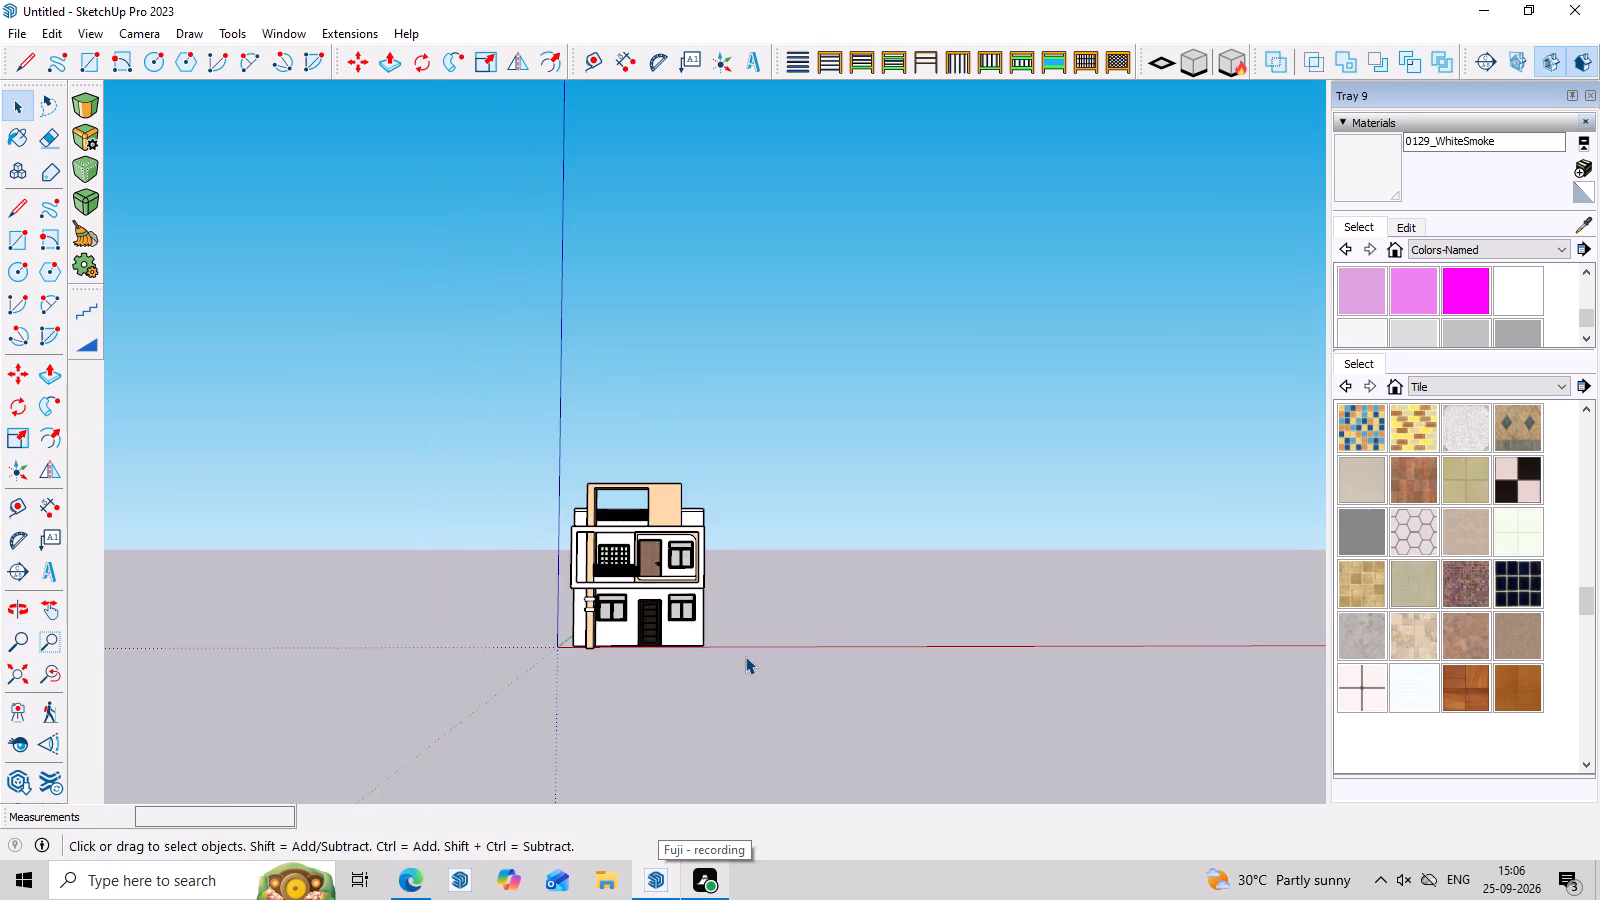
{"action": "middle_click_drag", "start_coordinate": [743, 658], "coordinate": [748, 468]}
{"action": "scroll", "coordinate": [648, 528], "scroll_direction": "up", "scroll_amount": 7}
{"action": "middle_click_drag", "start_coordinate": [684, 500], "coordinate": [681, 706]}
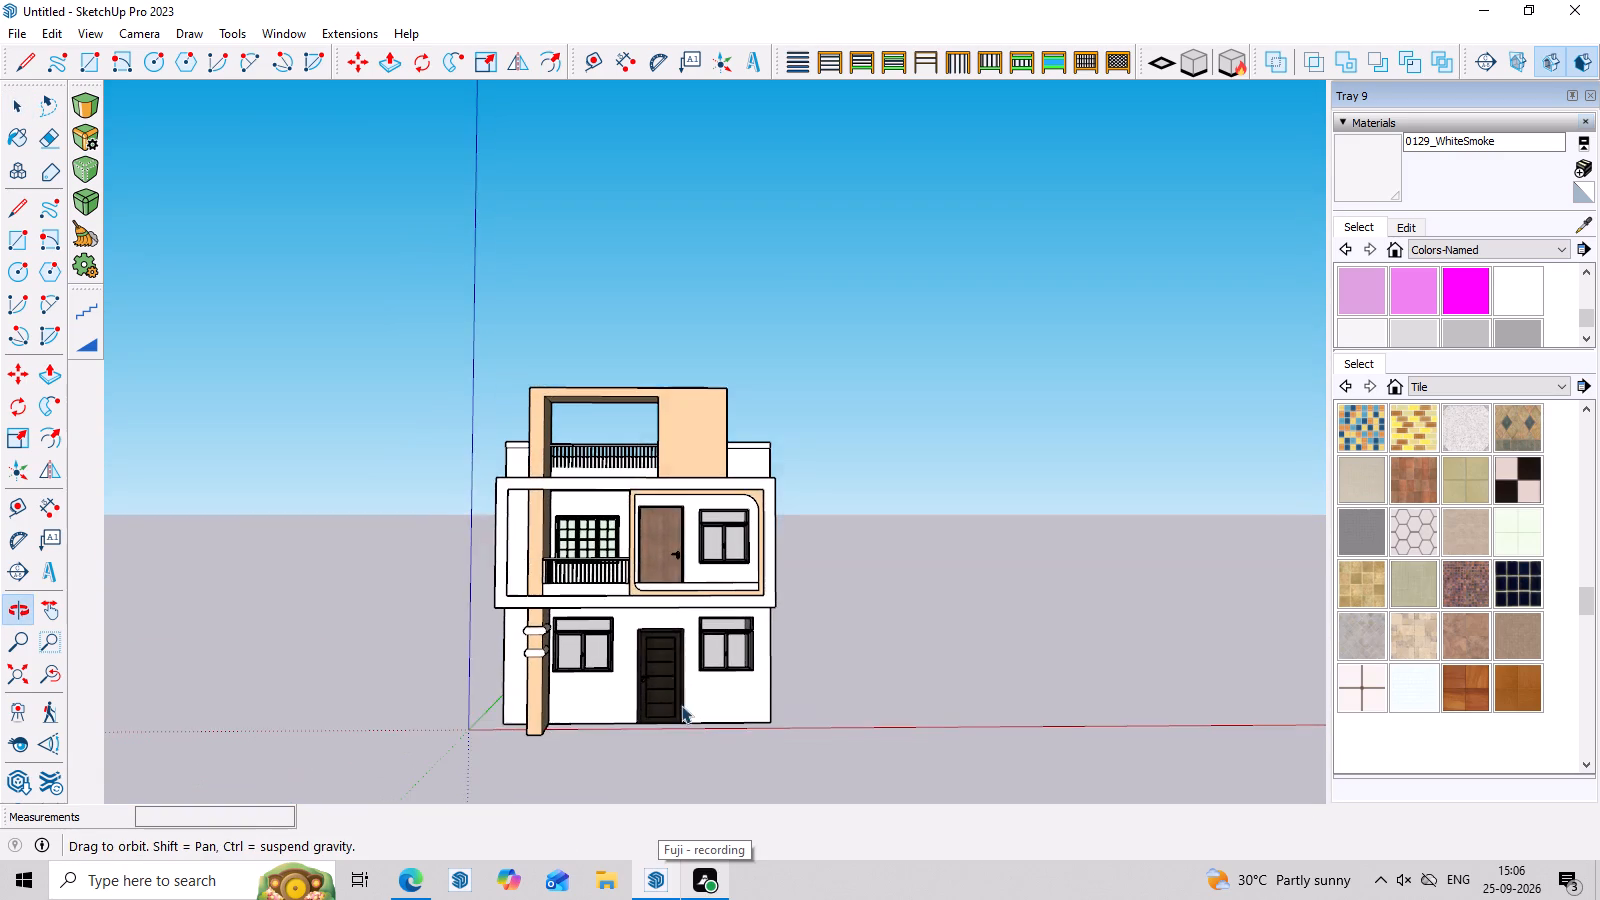
{"action": "scroll", "coordinate": [688, 693], "scroll_direction": "down", "scroll_amount": 1}
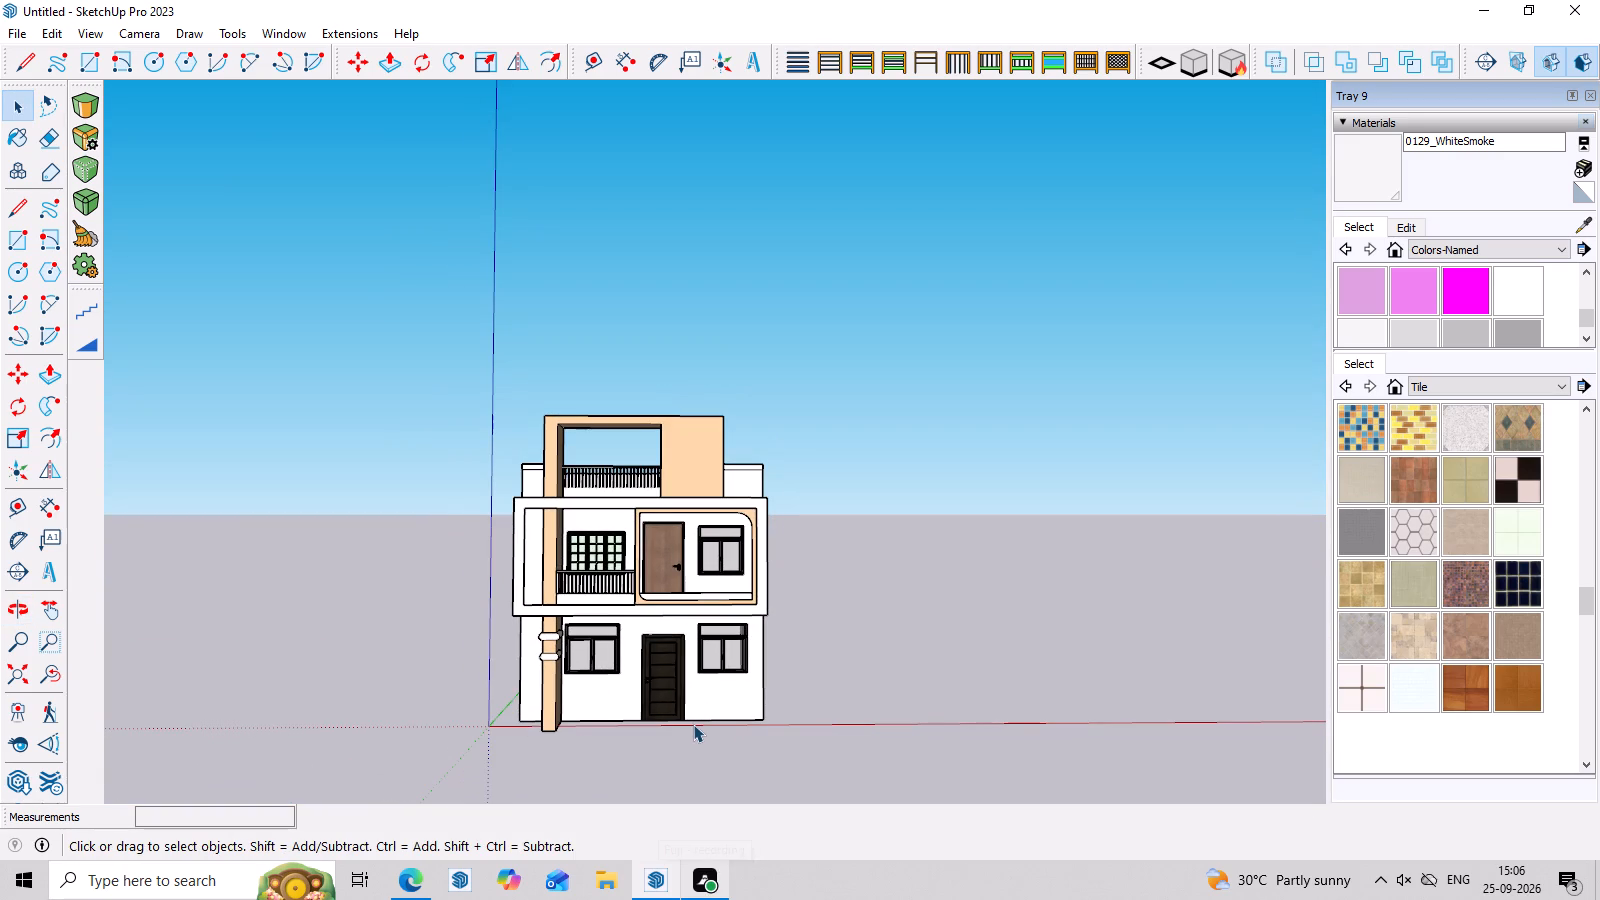
{"action": "scroll", "coordinate": [691, 724], "scroll_direction": "down", "scroll_amount": 4}
{"action": "middle_click_drag", "start_coordinate": [694, 683], "coordinate": [687, 725]}
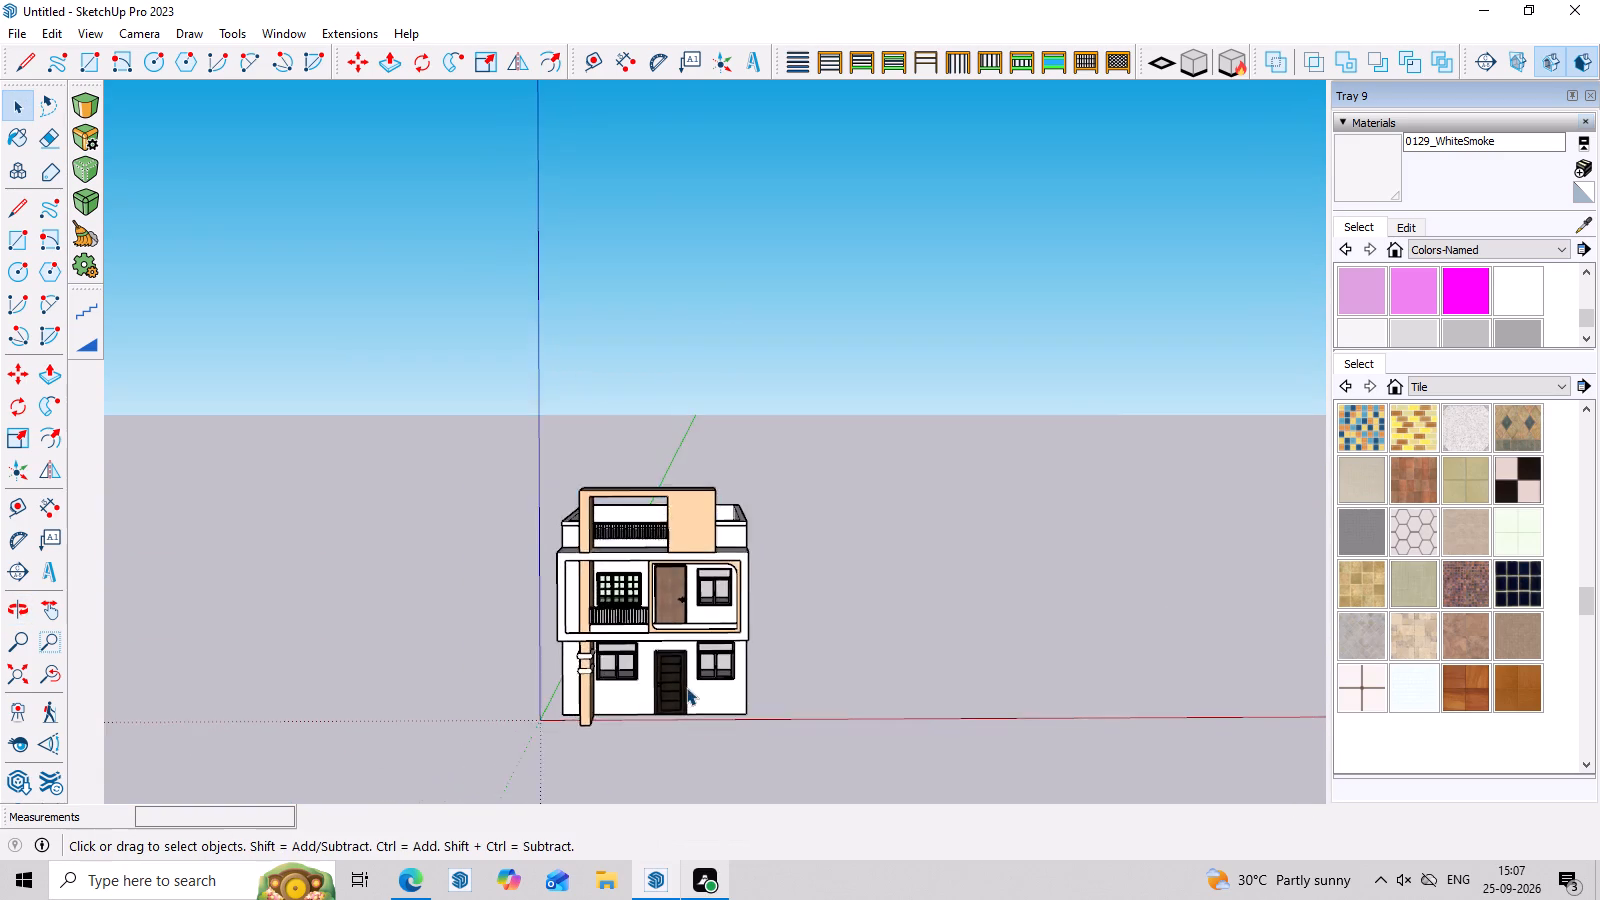
{"action": "scroll", "coordinate": [686, 685], "scroll_direction": "up", "scroll_amount": 7}
{"action": "middle_click_drag", "start_coordinate": [740, 677], "coordinate": [754, 584]}
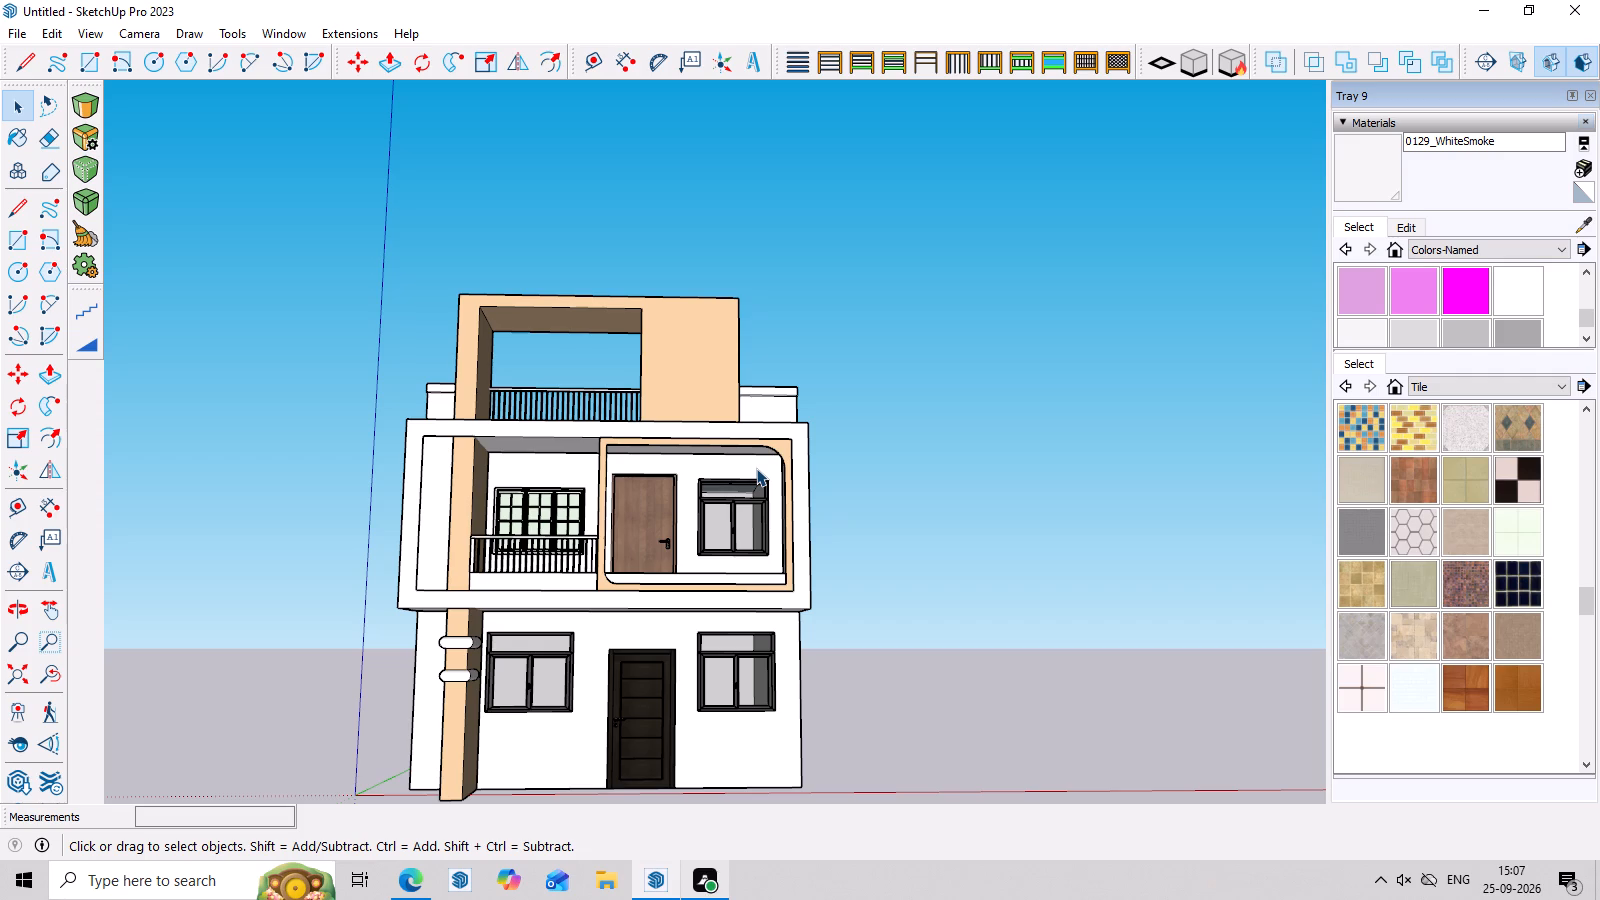
{"action": "scroll", "coordinate": [932, 68], "scroll_direction": "down", "scroll_amount": 7}
{"action": "middle_click_drag", "start_coordinate": [923, 255], "coordinate": [920, 419]}
{"action": "scroll", "coordinate": [797, 342], "scroll_direction": "up", "scroll_amount": 8}
{"action": "middle_click_drag", "start_coordinate": [894, 425], "coordinate": [893, 378]}
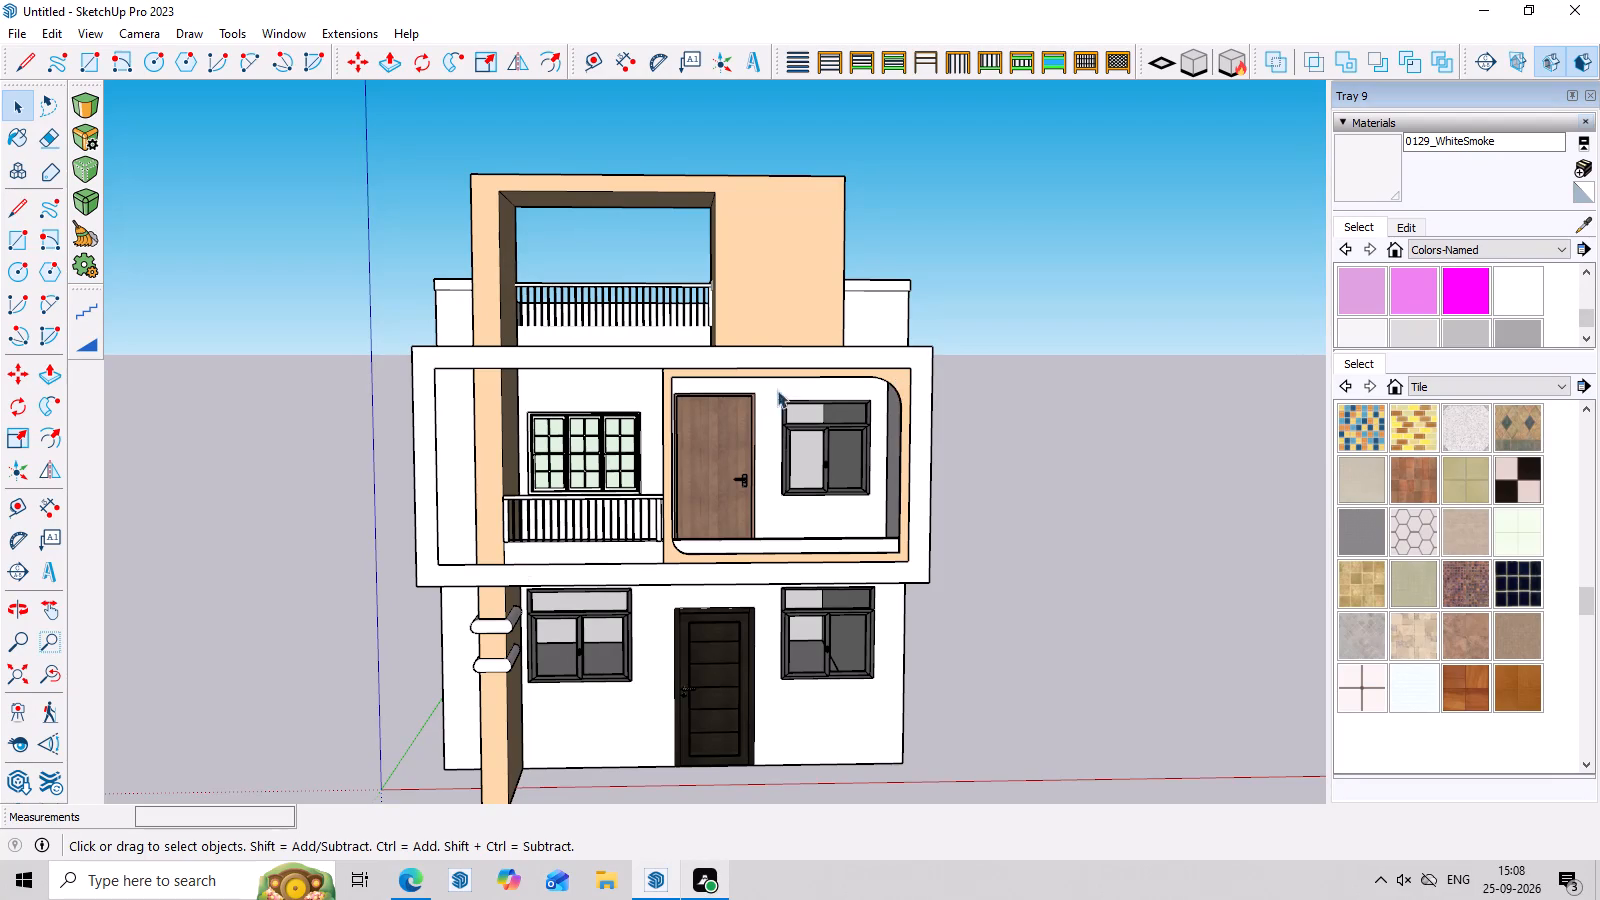
{"action": "scroll", "coordinate": [485, 525], "scroll_direction": "down", "scroll_amount": 7}
{"action": "middle_click_drag", "start_coordinate": [730, 543], "coordinate": [716, 684]}
{"action": "scroll", "coordinate": [653, 554], "scroll_direction": "up", "scroll_amount": 8}
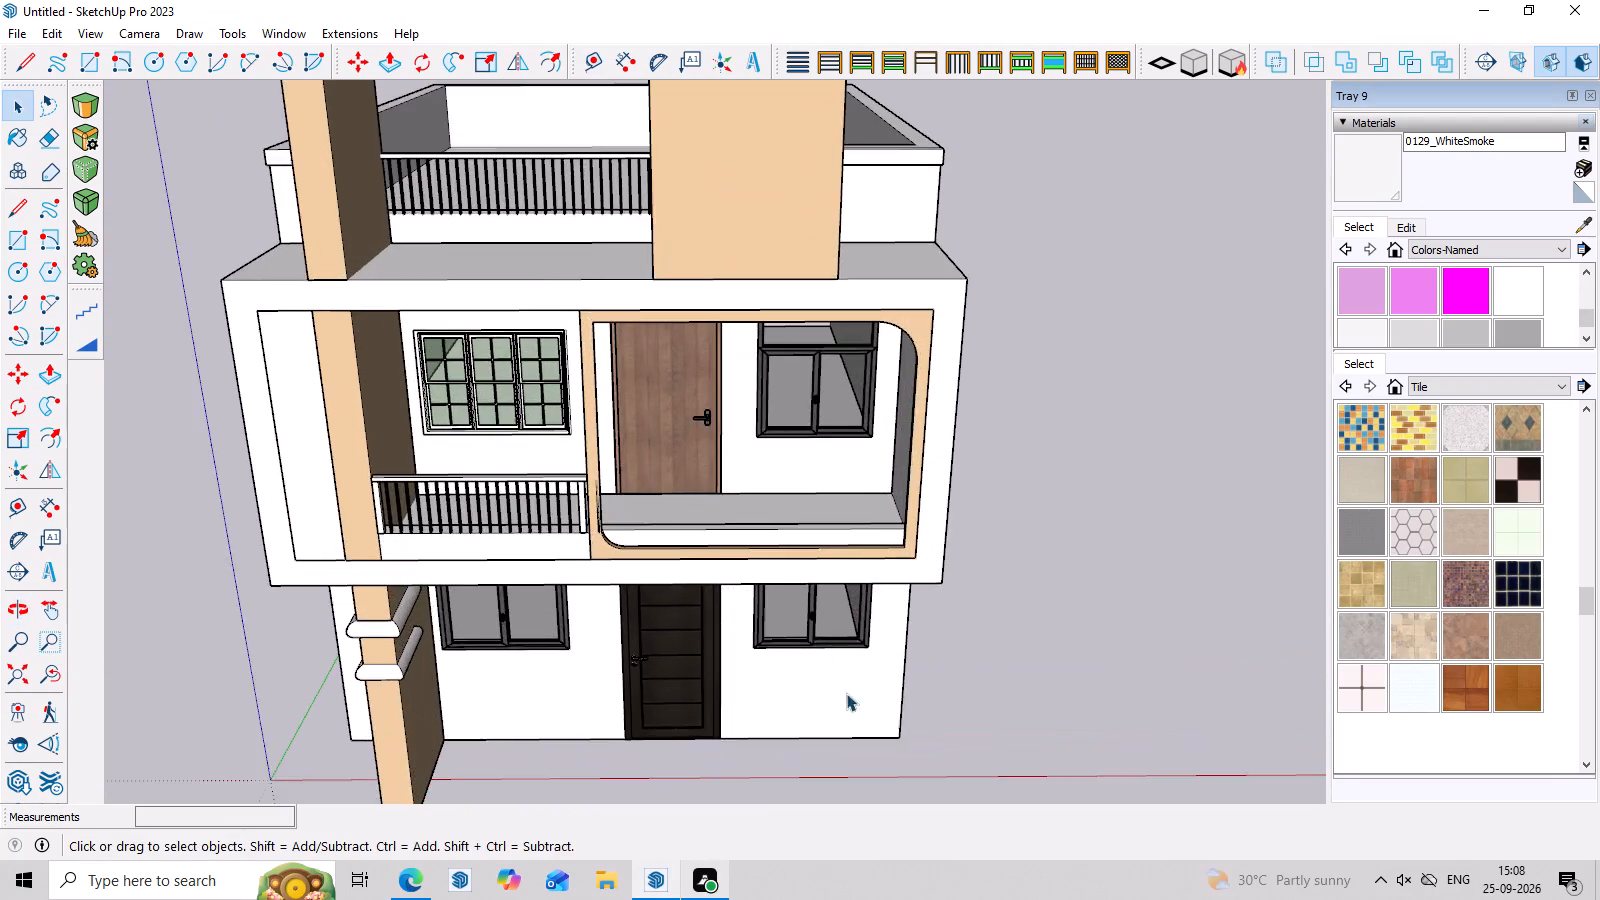
{"action": "middle_click_drag", "start_coordinate": [846, 686], "coordinate": [837, 484]}
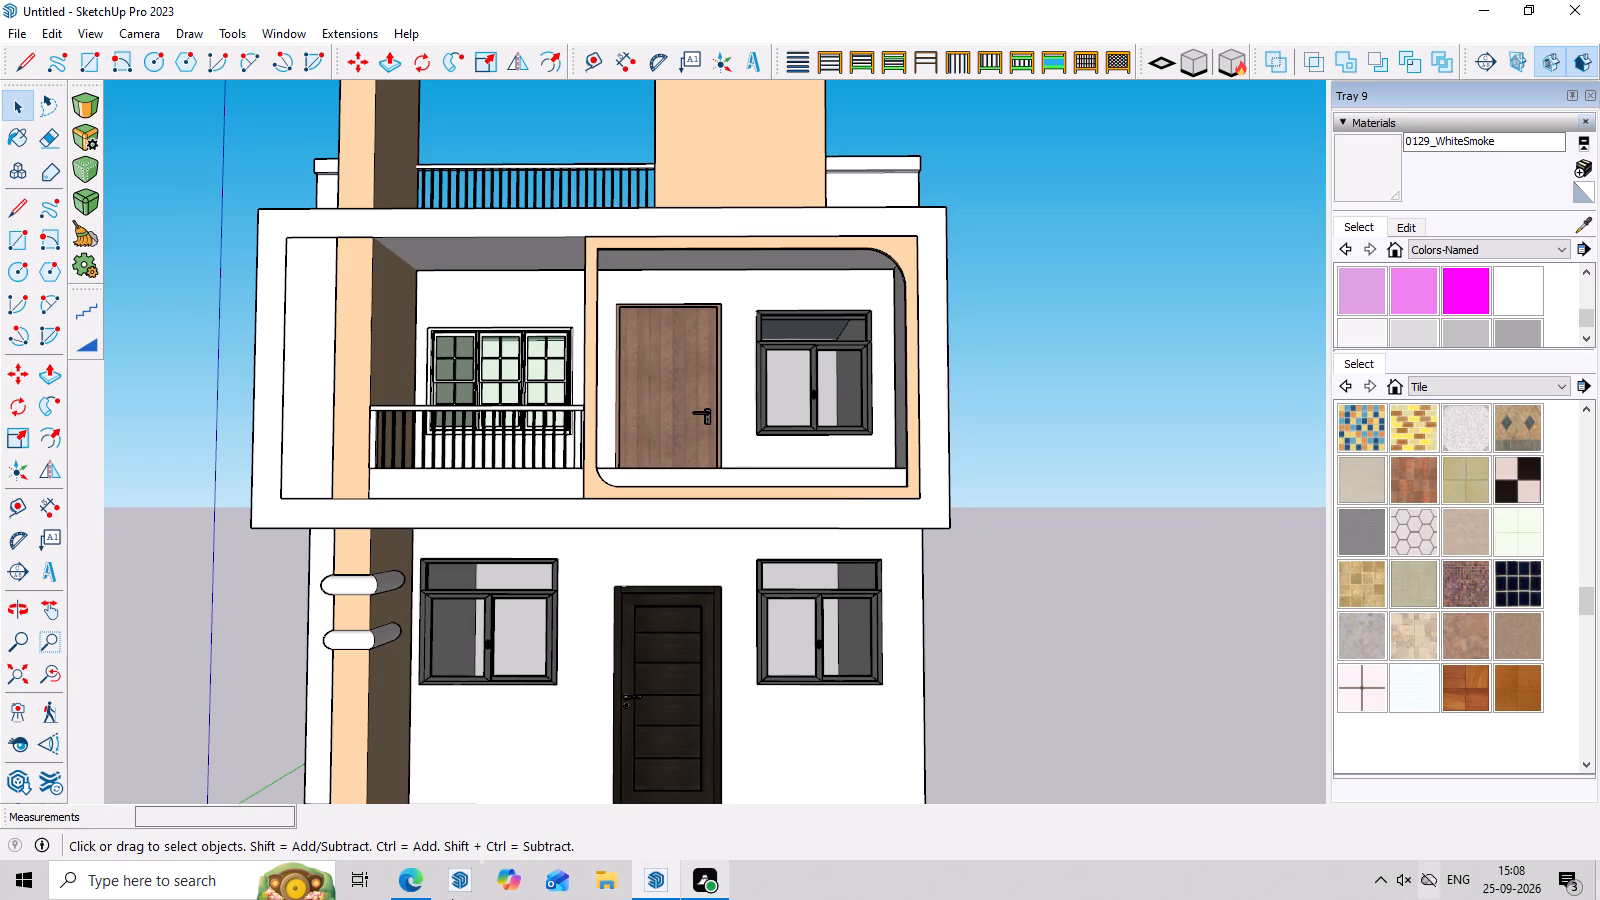
{"action": "scroll", "coordinate": [4, 899], "scroll_direction": "down", "scroll_amount": 2}
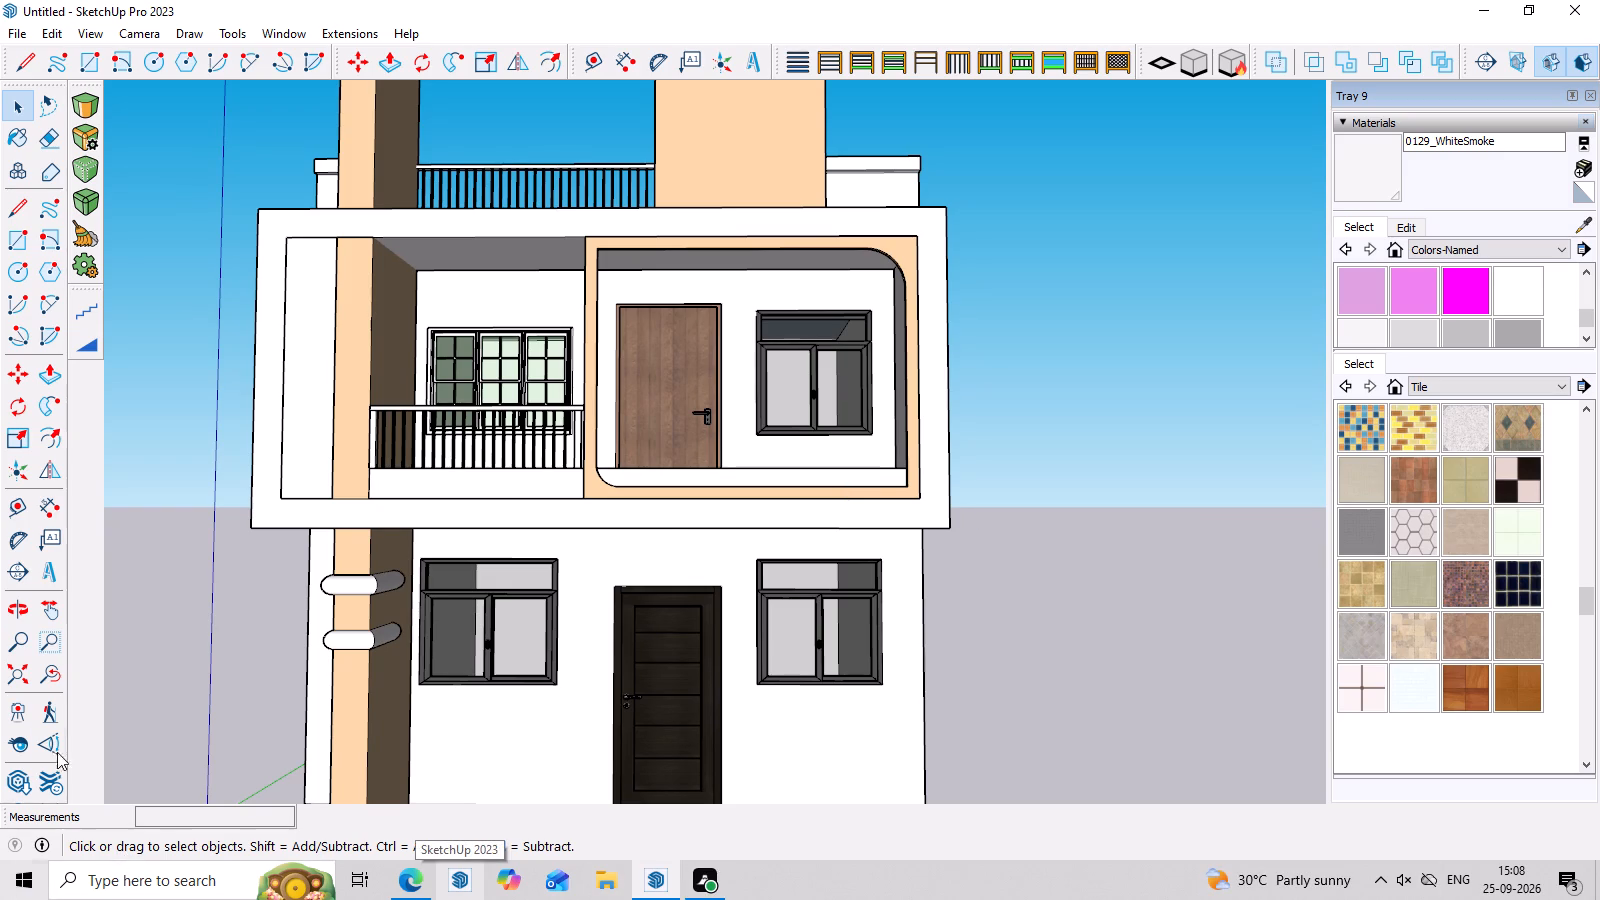
{"action": "scroll", "coordinate": [57, 752], "scroll_direction": "down", "scroll_amount": 4}
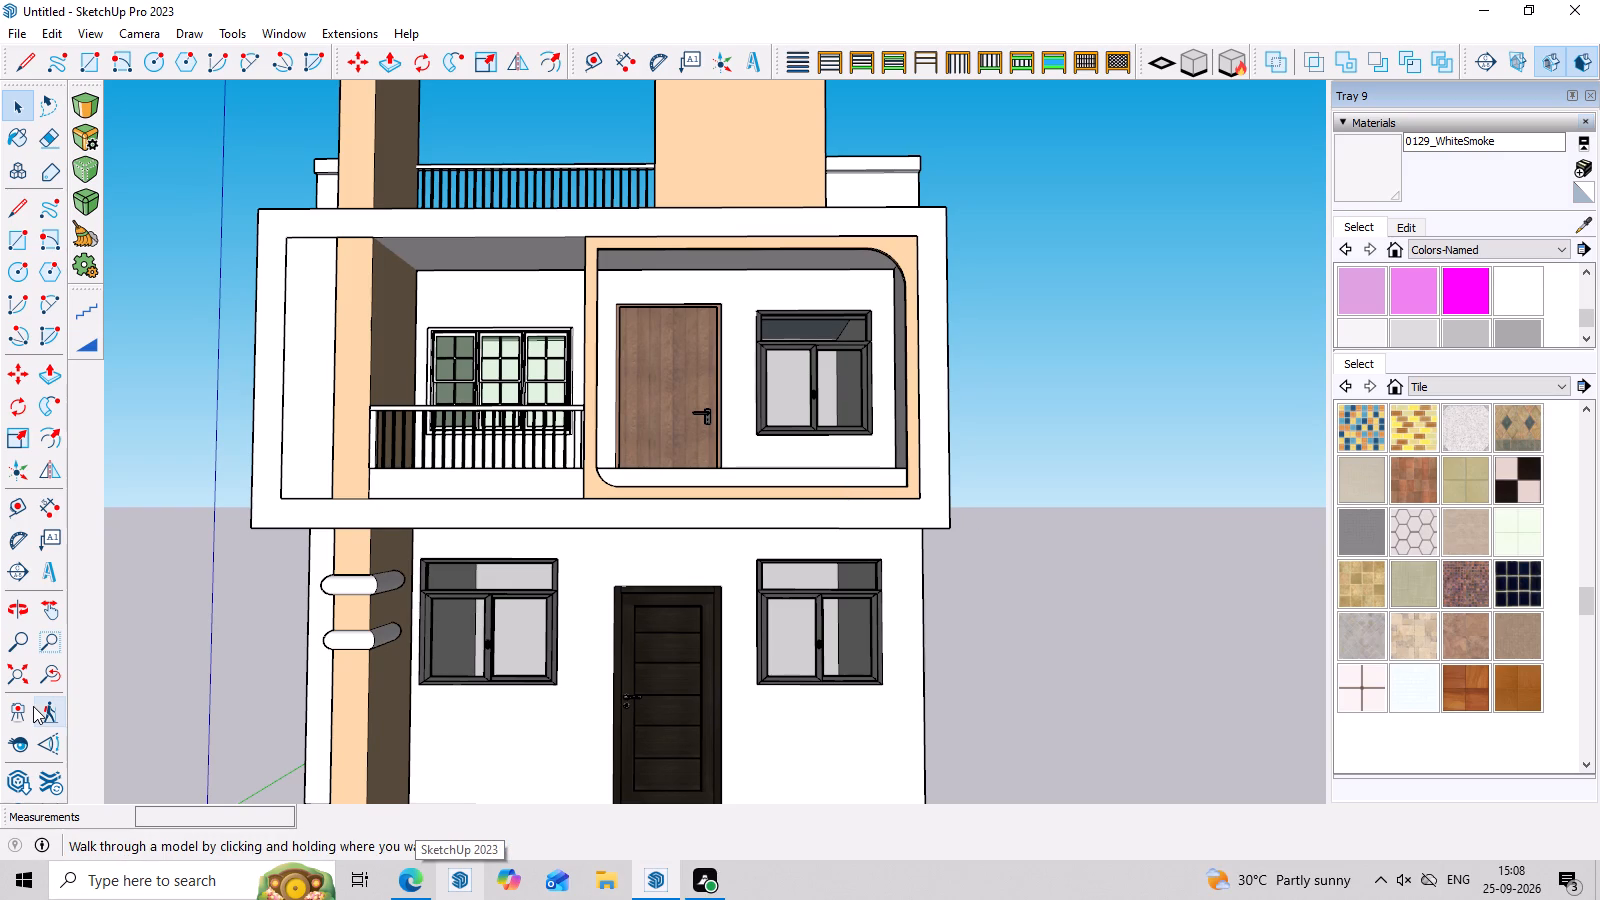
{"action": "scroll", "coordinate": [1, 899], "scroll_direction": "down", "scroll_amount": 2}
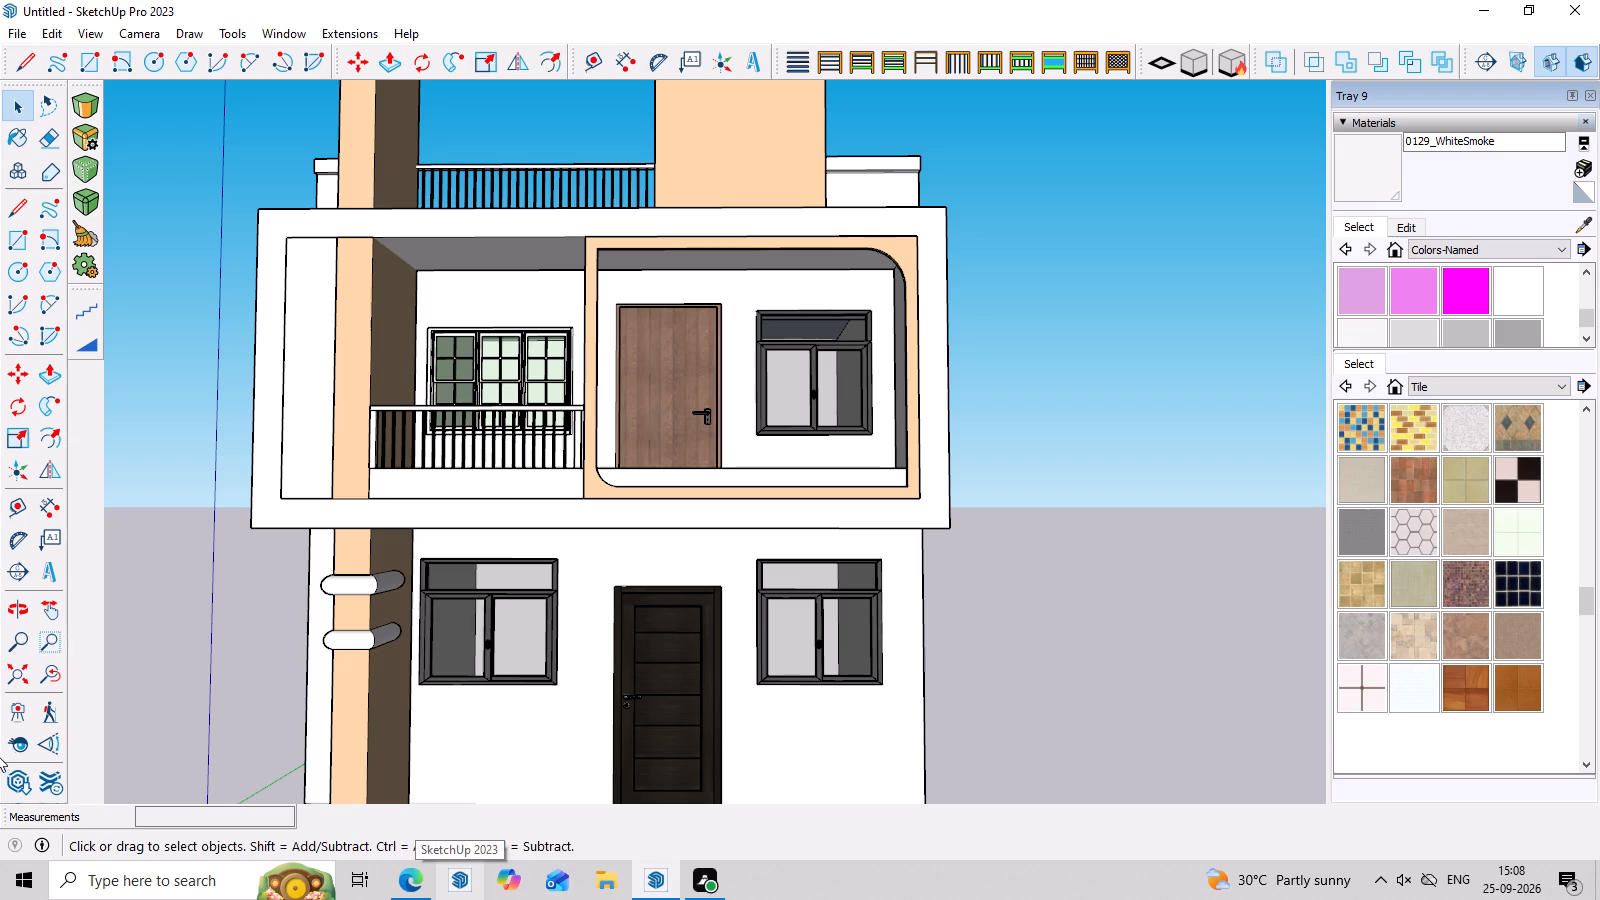
{"action": "scroll", "coordinate": [163, 601], "scroll_direction": "down", "scroll_amount": 3}
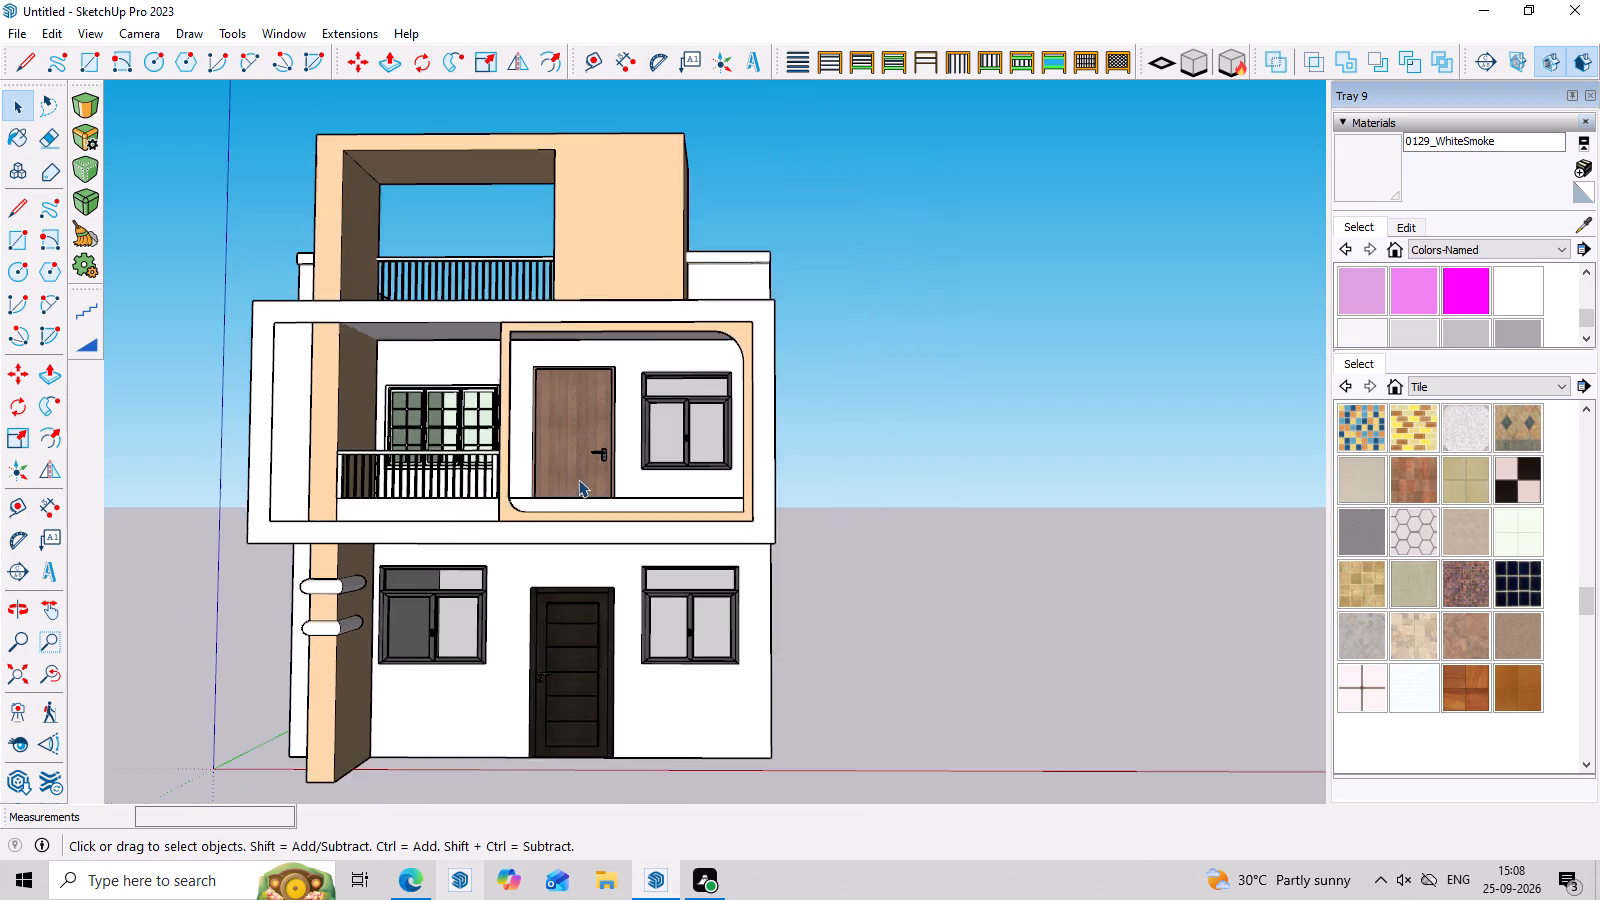
Inspect the balcony overhang from below and the roof terrace and parapets from above.
{"action": "scroll", "coordinate": [578, 479], "scroll_direction": "down", "scroll_amount": 5}
{"action": "middle_click_drag", "start_coordinate": [659, 451], "coordinate": [697, 525]}
{"action": "scroll", "coordinate": [526, 512], "scroll_direction": "up", "scroll_amount": 6}
{"action": "middle_click_drag", "start_coordinate": [695, 668], "coordinate": [717, 451]}
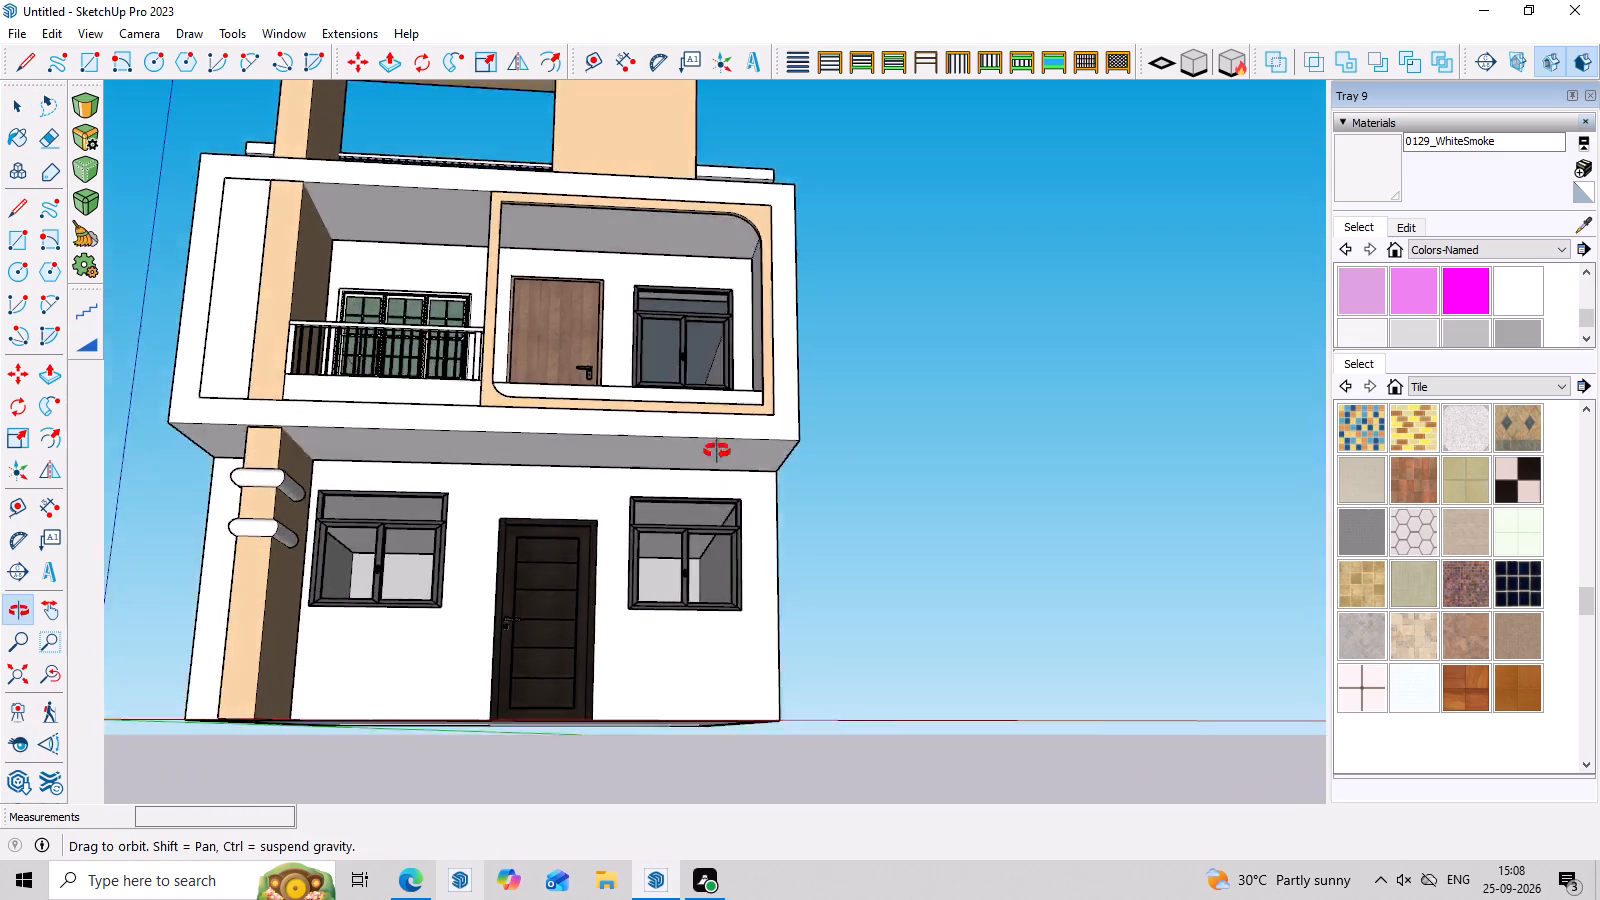
{"action": "middle_click_drag", "start_coordinate": [717, 451], "coordinate": [684, 899]}
{"action": "scroll", "coordinate": [674, 873], "scroll_direction": "up", "scroll_amount": 1}
{"action": "scroll", "coordinate": [608, 601], "scroll_direction": "down", "scroll_amount": 9}
{"action": "scroll", "coordinate": [577, 400], "scroll_direction": "up", "scroll_amount": 4}
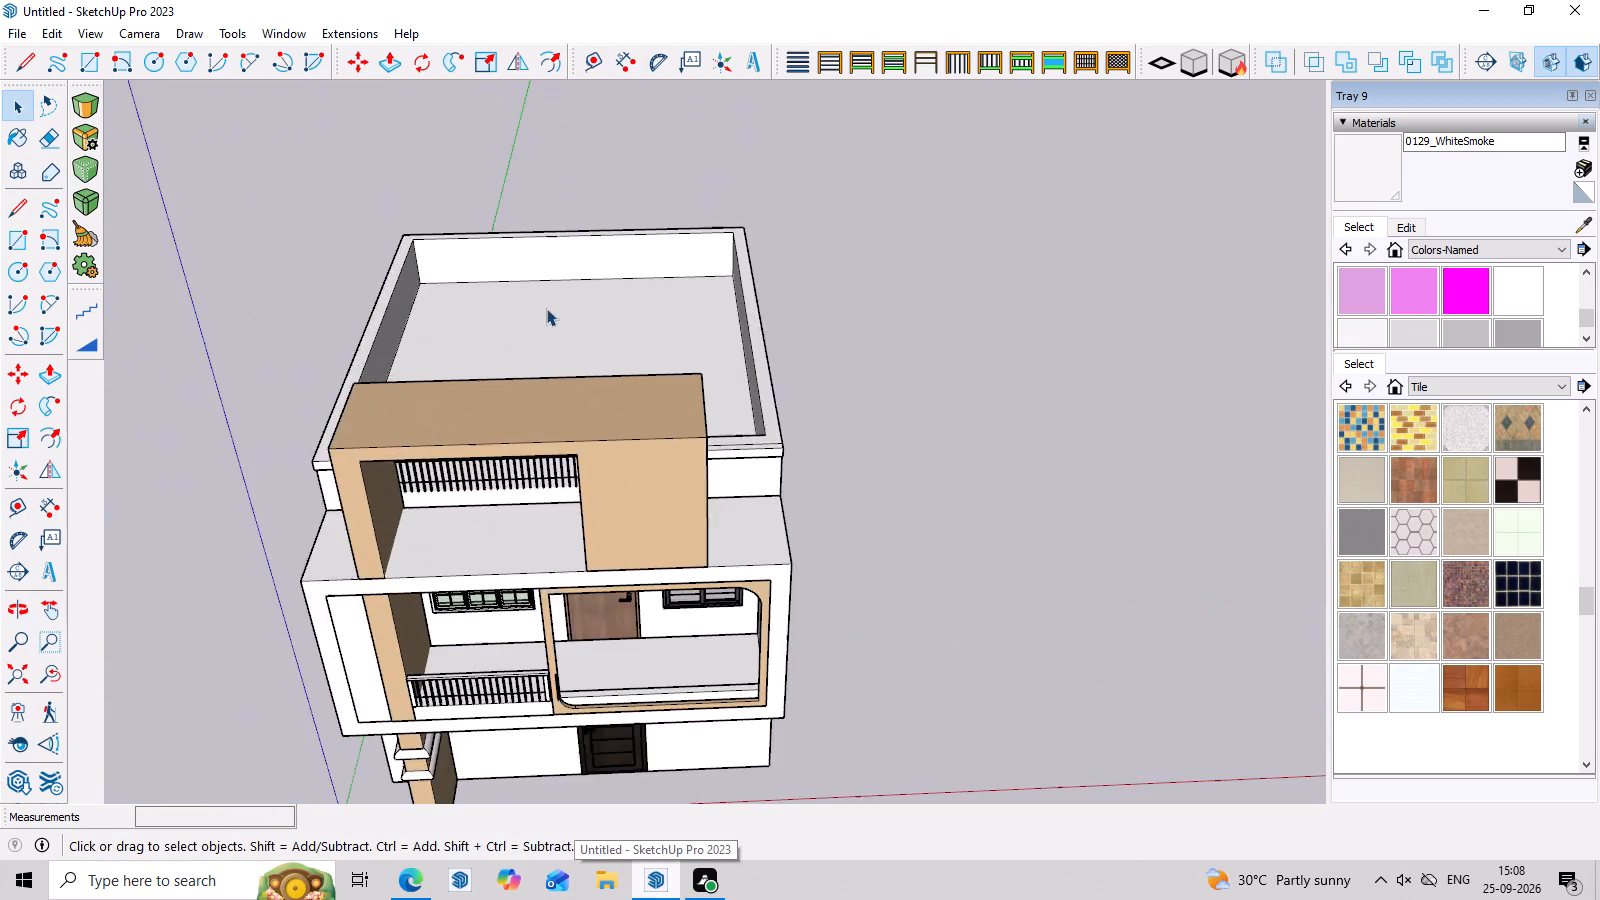
{"action": "scroll", "coordinate": [546, 308], "scroll_direction": "up", "scroll_amount": 5}
{"action": "middle_click_drag", "start_coordinate": [740, 584], "coordinate": [727, 292]}
{"action": "scroll", "coordinate": [727, 309], "scroll_direction": "down", "scroll_amount": 10}
{"action": "middle_click_drag", "start_coordinate": [993, 613], "coordinate": [980, 702]}
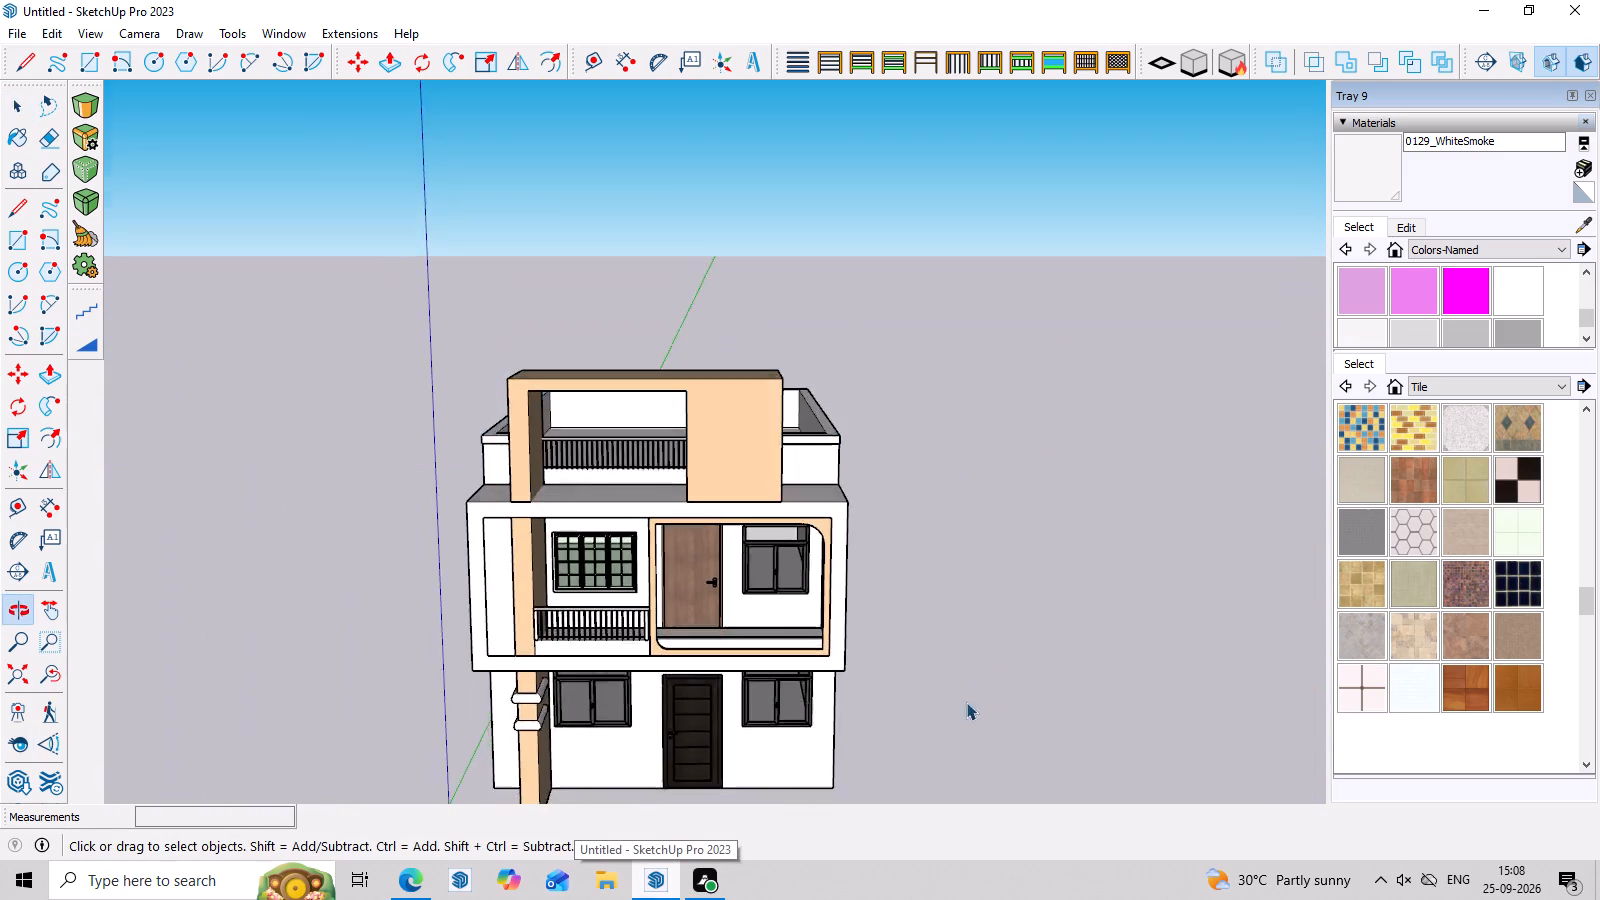
{"action": "scroll", "coordinate": [687, 654], "scroll_direction": "up", "scroll_amount": 8}
{"action": "scroll", "coordinate": [735, 543], "scroll_direction": "down", "scroll_amount": 6}
{"action": "middle_click_drag", "start_coordinate": [879, 805], "coordinate": [851, 473]}
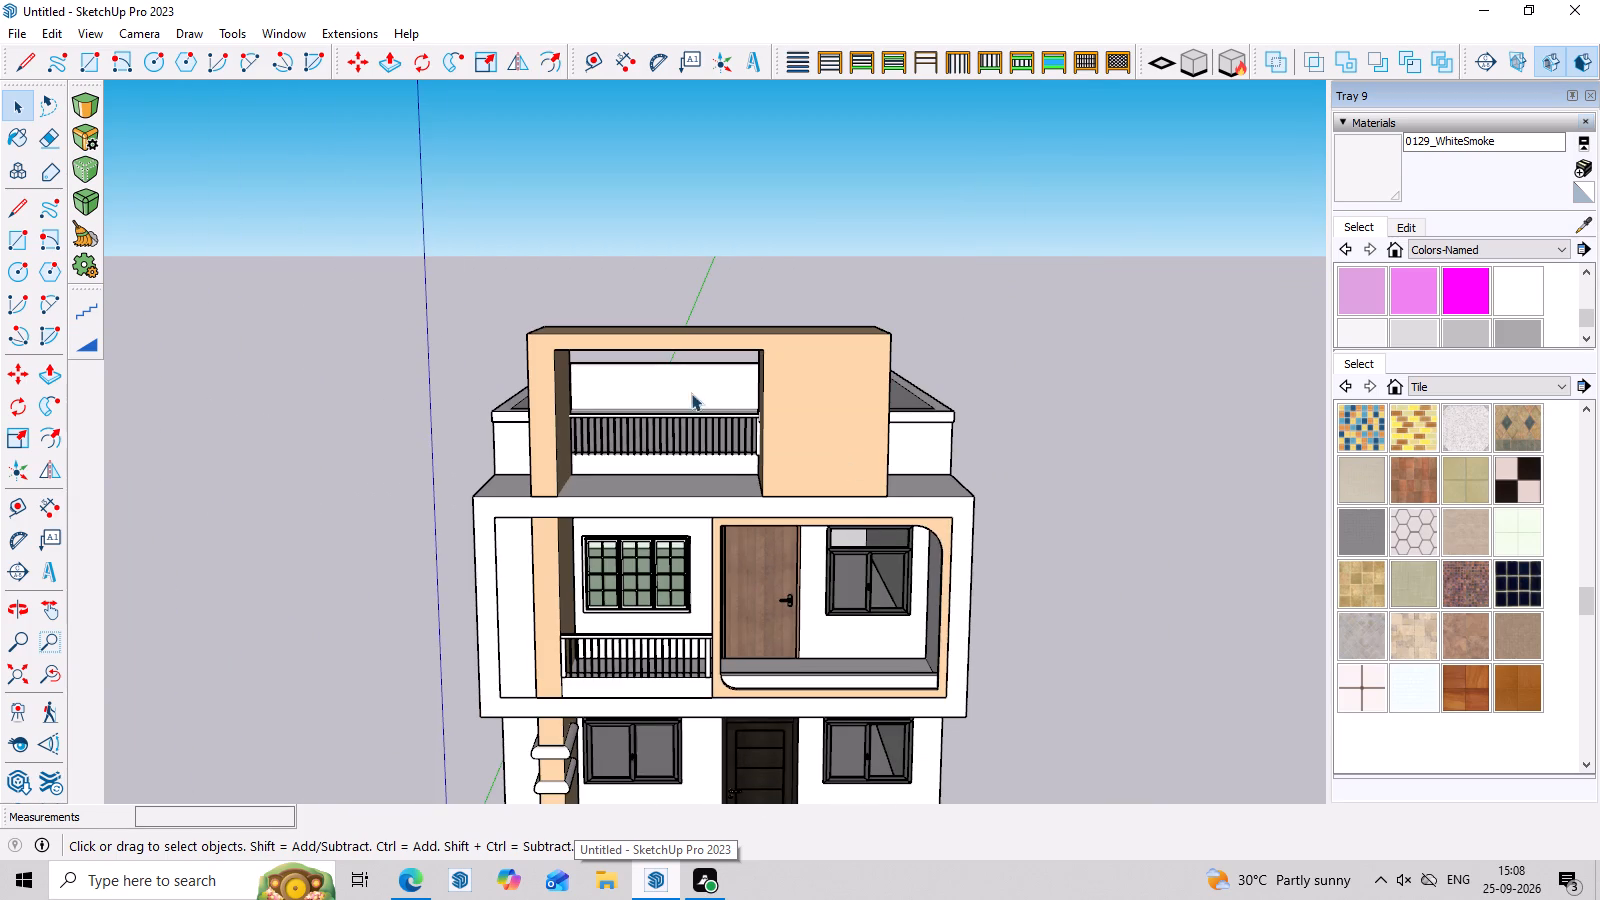
{"action": "scroll", "coordinate": [682, 389], "scroll_direction": "down", "scroll_amount": 5}
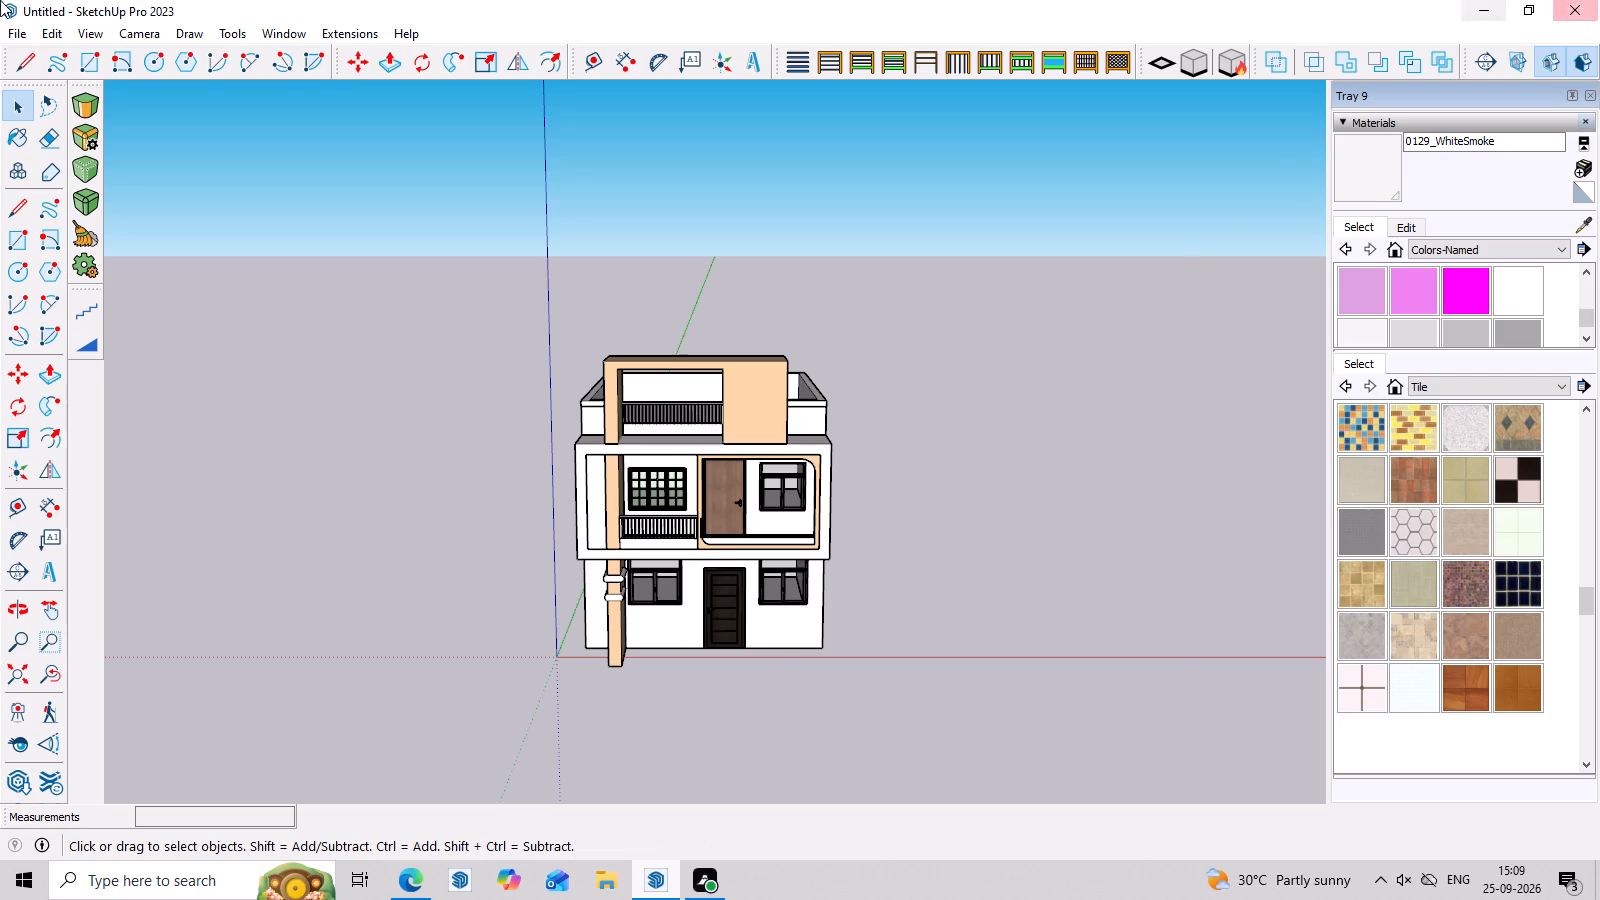
{"action": "scroll", "coordinate": [944, 449], "scroll_direction": "down", "scroll_amount": 4}
{"action": "scroll", "coordinate": [940, 458], "scroll_direction": "up", "scroll_amount": 2}
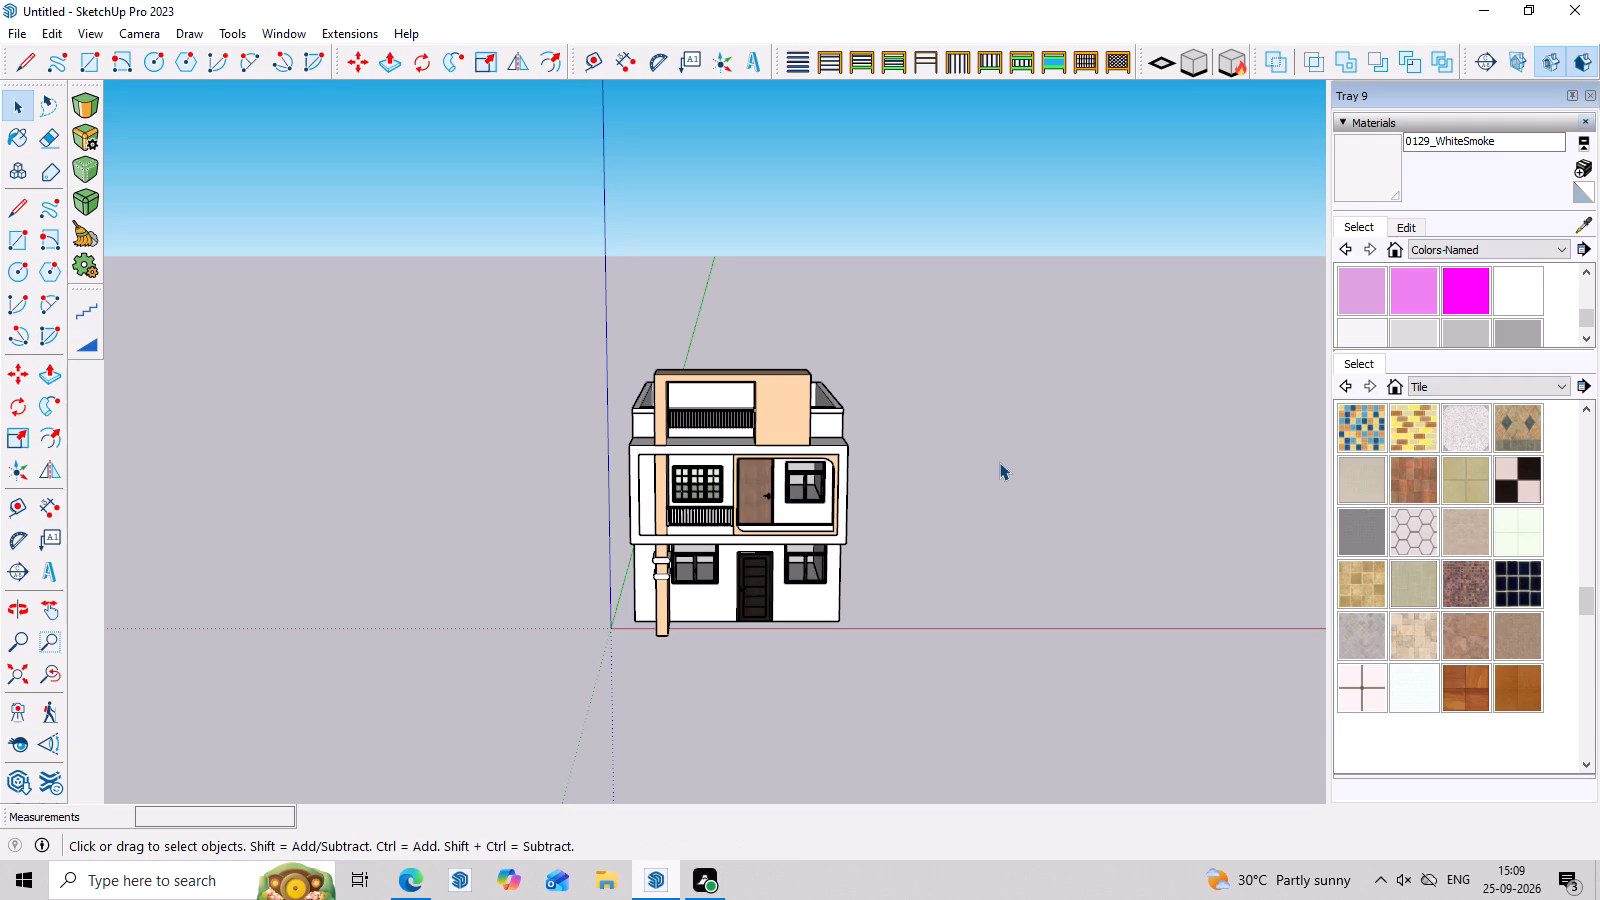
Examine the front facade head-on, comparing the balcony, rounded frame, door and windows across the floors.
{"action": "scroll", "coordinate": [775, 534], "scroll_direction": "up", "scroll_amount": 3}
{"action": "middle_click_drag", "start_coordinate": [850, 657], "coordinate": [855, 579]}
{"action": "scroll", "coordinate": [891, 605], "scroll_direction": "up", "scroll_amount": 4}
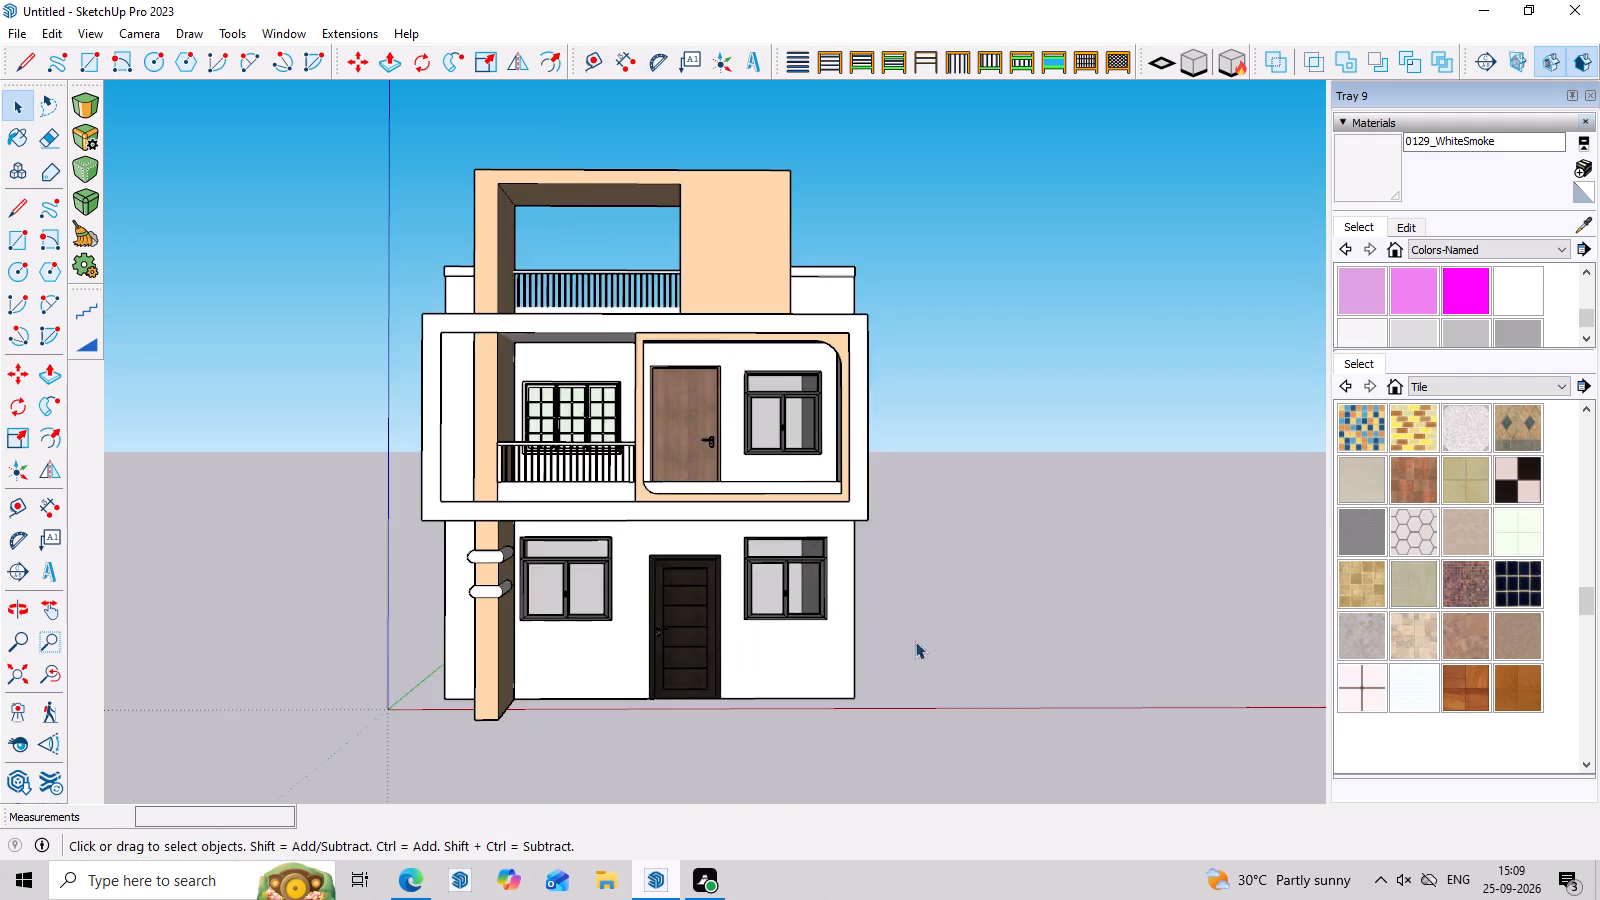
{"action": "scroll", "coordinate": [915, 641], "scroll_direction": "up", "scroll_amount": 7}
{"action": "scroll", "coordinate": [949, 638], "scroll_direction": "down", "scroll_amount": 14}
{"action": "middle_click_drag", "start_coordinate": [1016, 641], "coordinate": [1055, 556]}
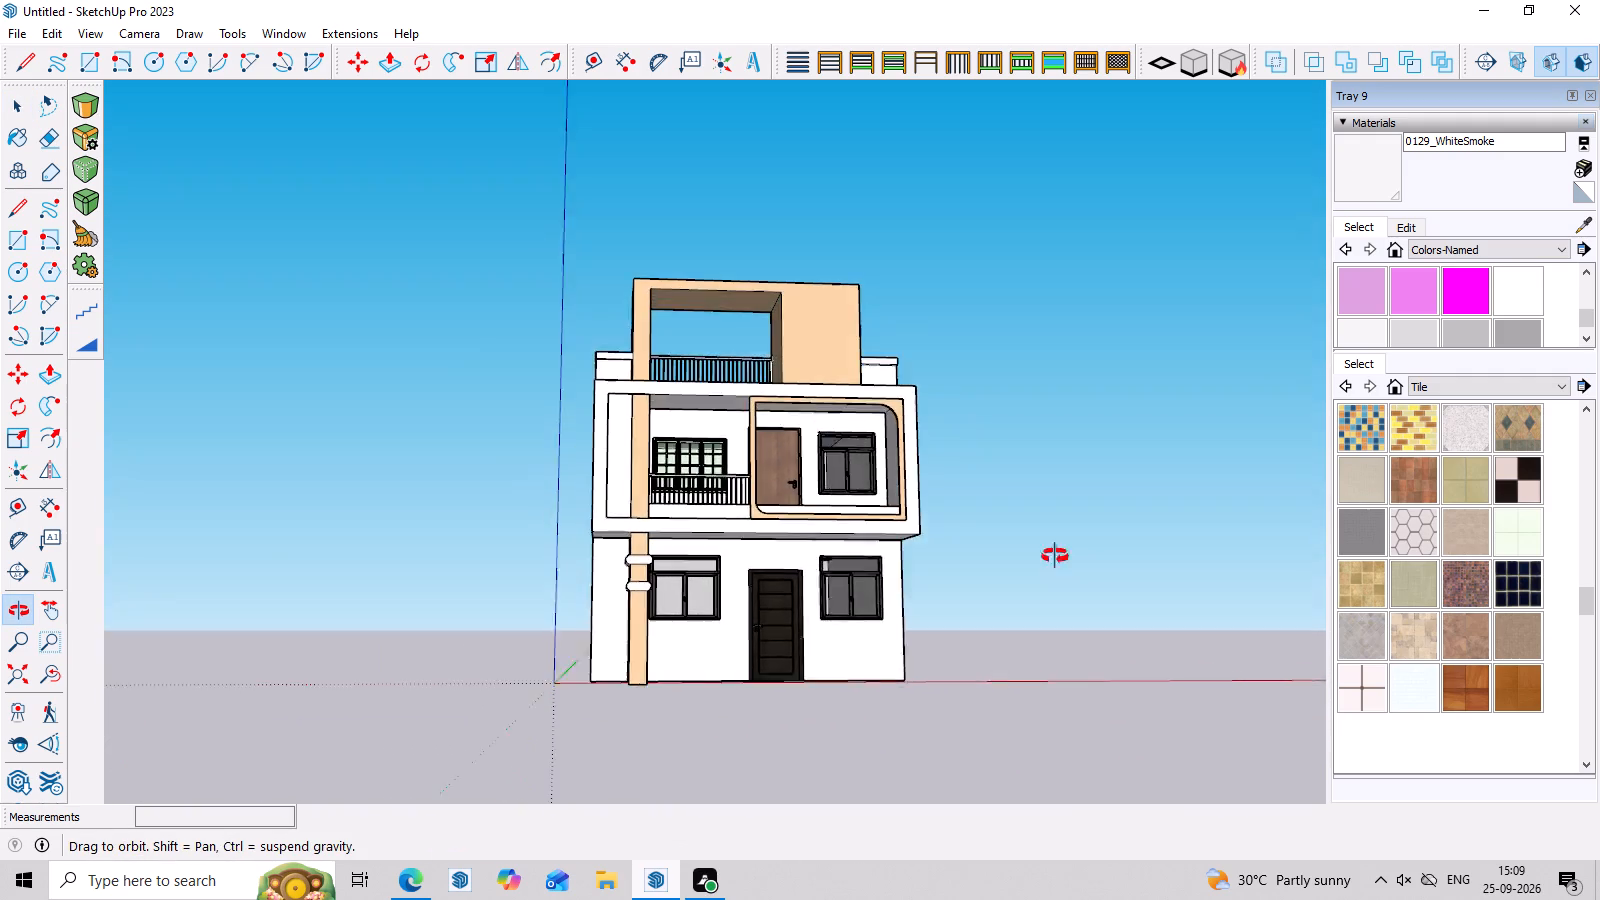
{"action": "middle_click_drag", "start_coordinate": [1055, 556], "coordinate": [1053, 584]}
{"action": "scroll", "coordinate": [793, 489], "scroll_direction": "up", "scroll_amount": 8}
{"action": "middle_click_drag", "start_coordinate": [1014, 516], "coordinate": [1009, 578]}
{"action": "scroll", "coordinate": [939, 560], "scroll_direction": "down", "scroll_amount": 3}
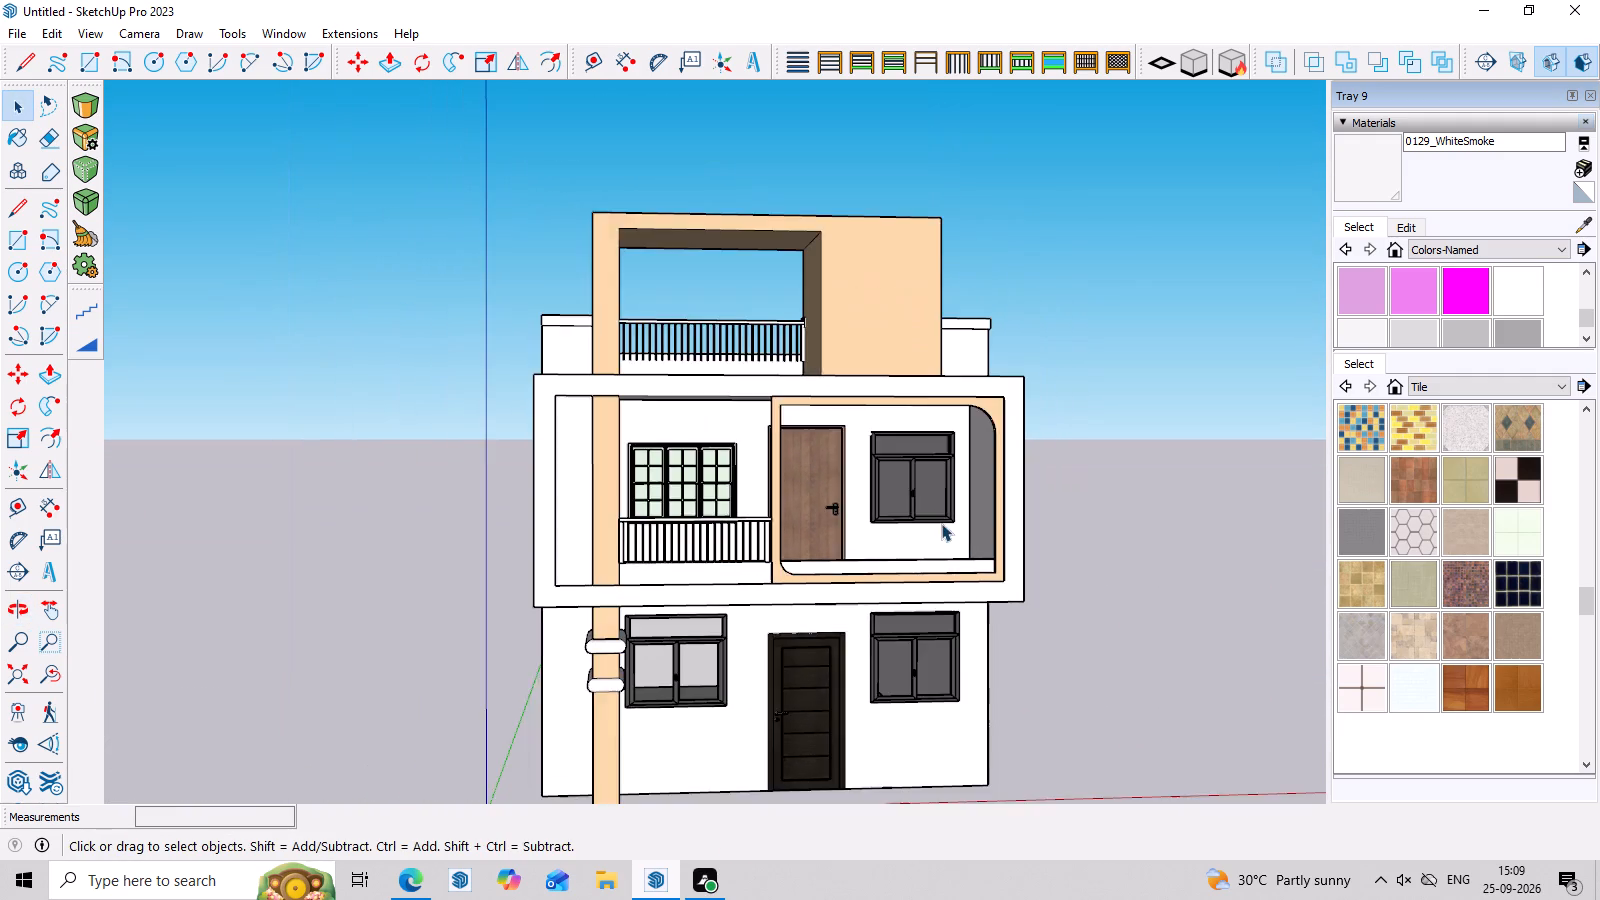
{"action": "scroll", "coordinate": [941, 523], "scroll_direction": "down", "scroll_amount": 5}
{"action": "middle_click_drag", "start_coordinate": [1084, 550], "coordinate": [1080, 594]}
{"action": "scroll", "coordinate": [1079, 596], "scroll_direction": "up", "scroll_amount": 4}
{"action": "middle_click_drag", "start_coordinate": [1068, 629], "coordinate": [990, 599]}
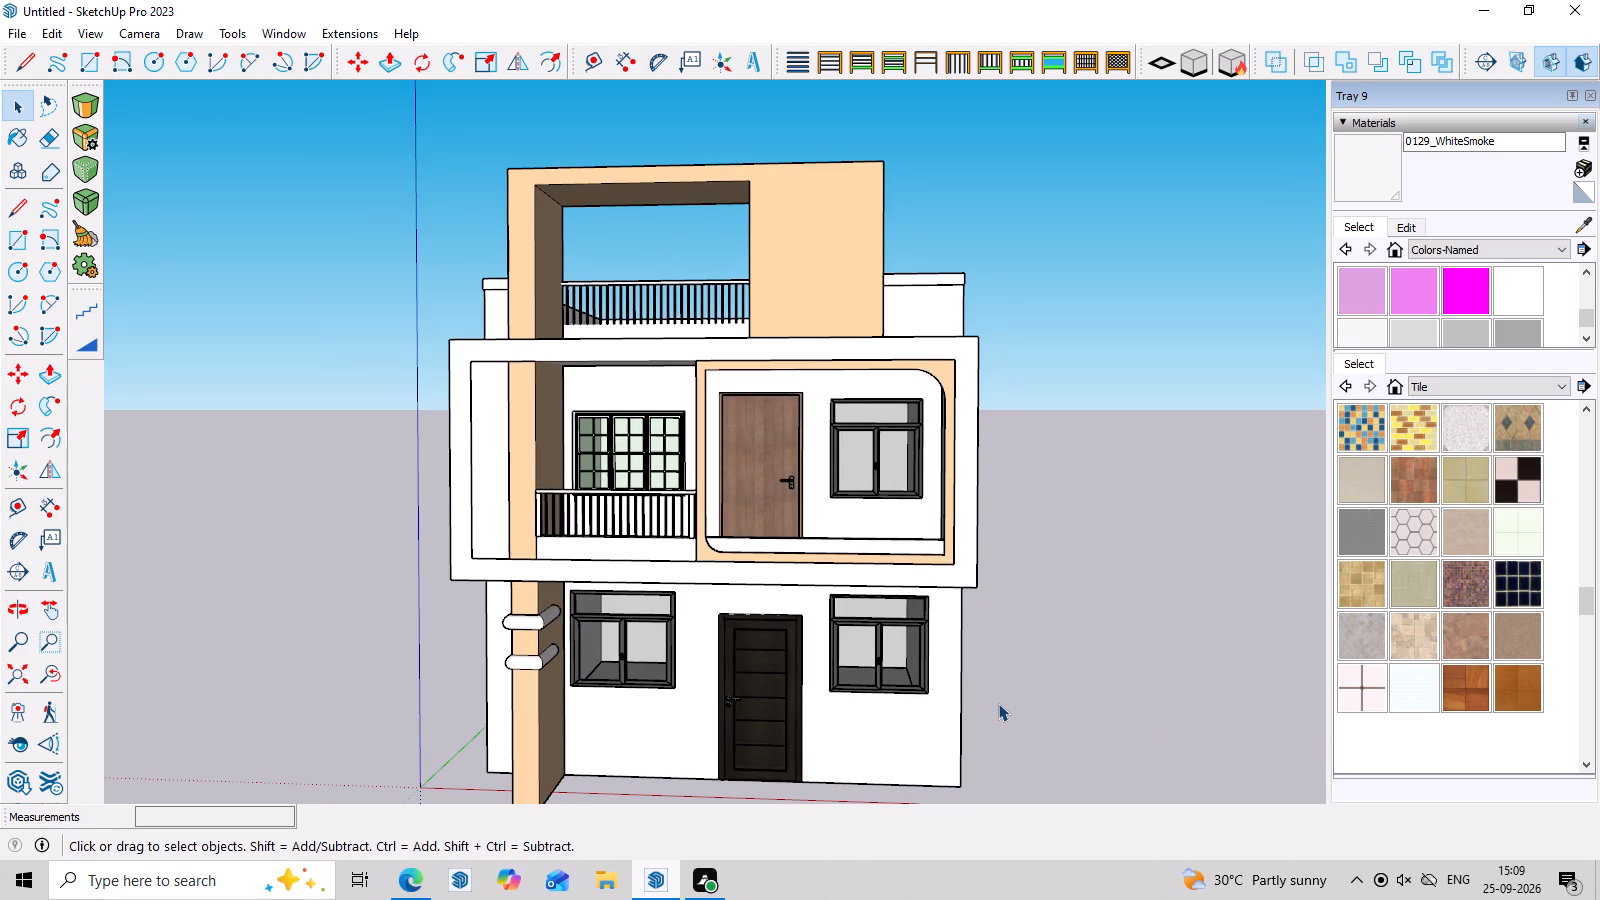
{"action": "middle_click_drag", "start_coordinate": [998, 728], "coordinate": [982, 808]}
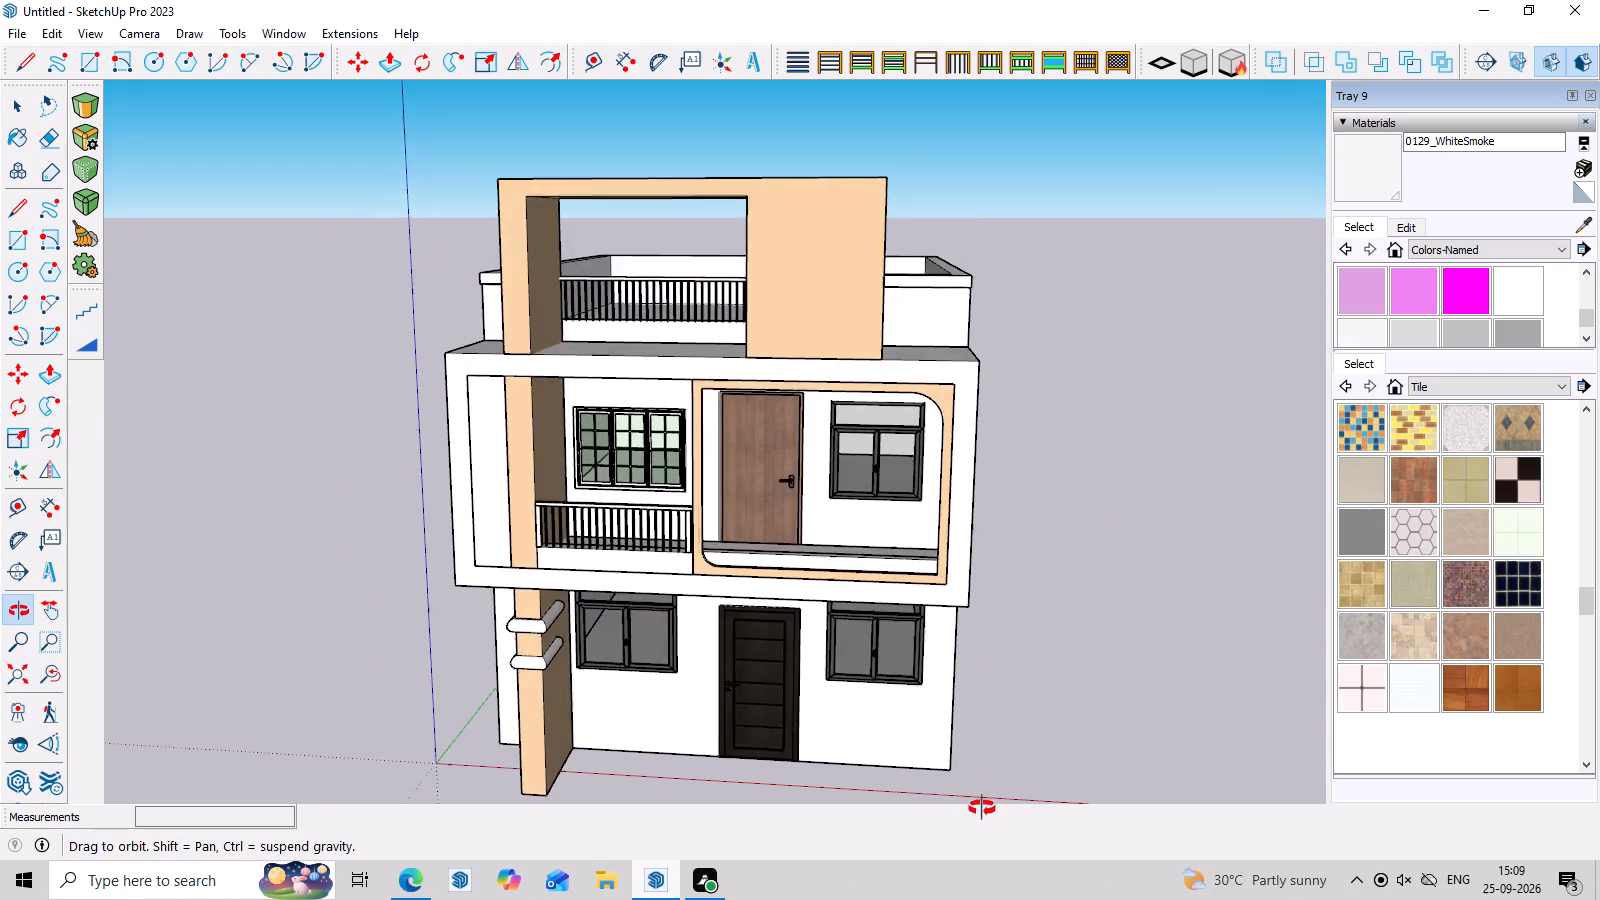
{"action": "middle_click_drag", "start_coordinate": [982, 808], "coordinate": [982, 820]}
Paint the first-floor wall behind the balcony, inside its group, with Cladding Siding Tan from the Brick, Cladding and Siding materials.
{"action": "scroll", "coordinate": [765, 464], "scroll_direction": "up", "scroll_amount": 3}
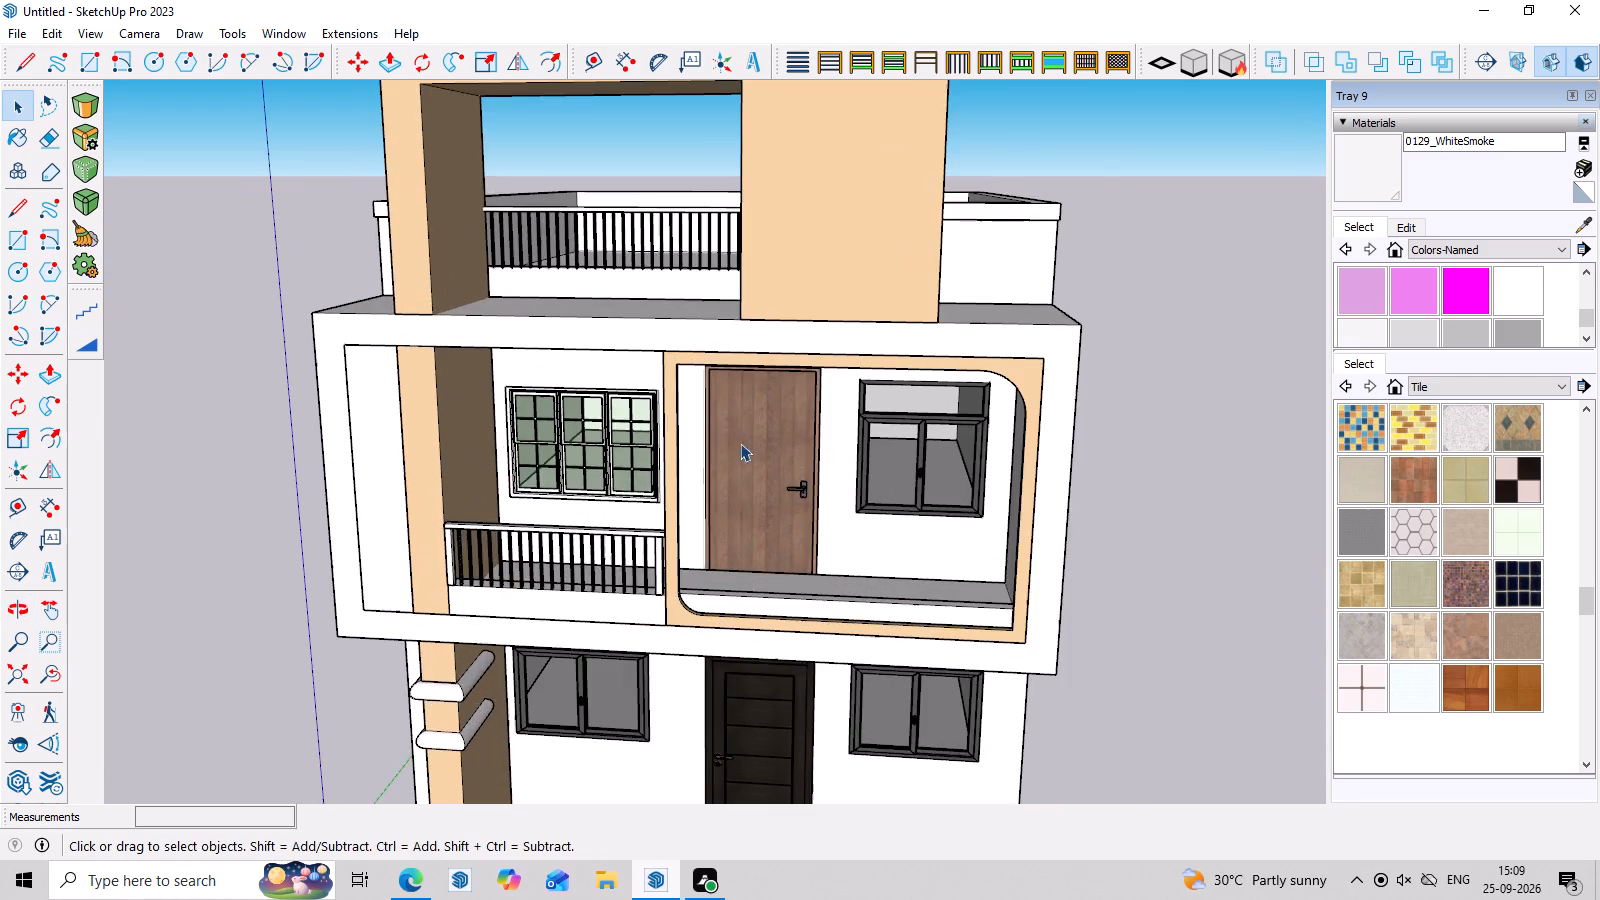
{"action": "scroll", "coordinate": [740, 443], "scroll_direction": "up", "scroll_amount": 2}
{"action": "left_click", "coordinate": [935, 580]}
{"action": "middle_click_drag", "start_coordinate": [1017, 613], "coordinate": [1045, 516]}
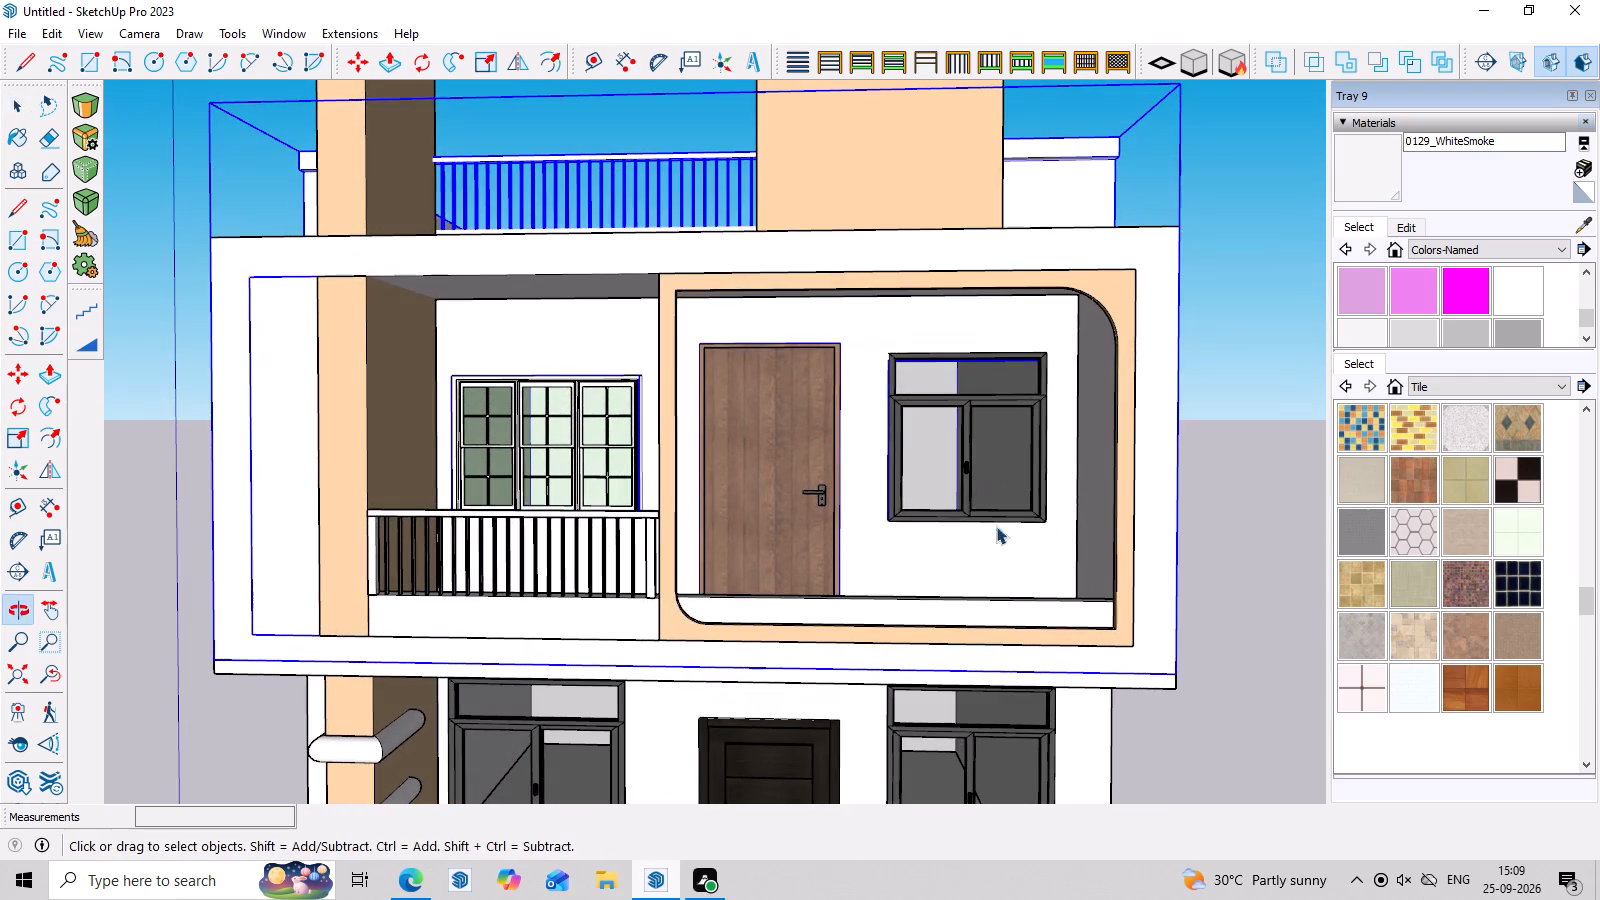
{"action": "double_click", "coordinate": [965, 538]}
{"action": "scroll", "coordinate": [965, 538], "scroll_direction": "up", "scroll_amount": 3}
{"action": "left_click", "coordinate": [965, 538]}
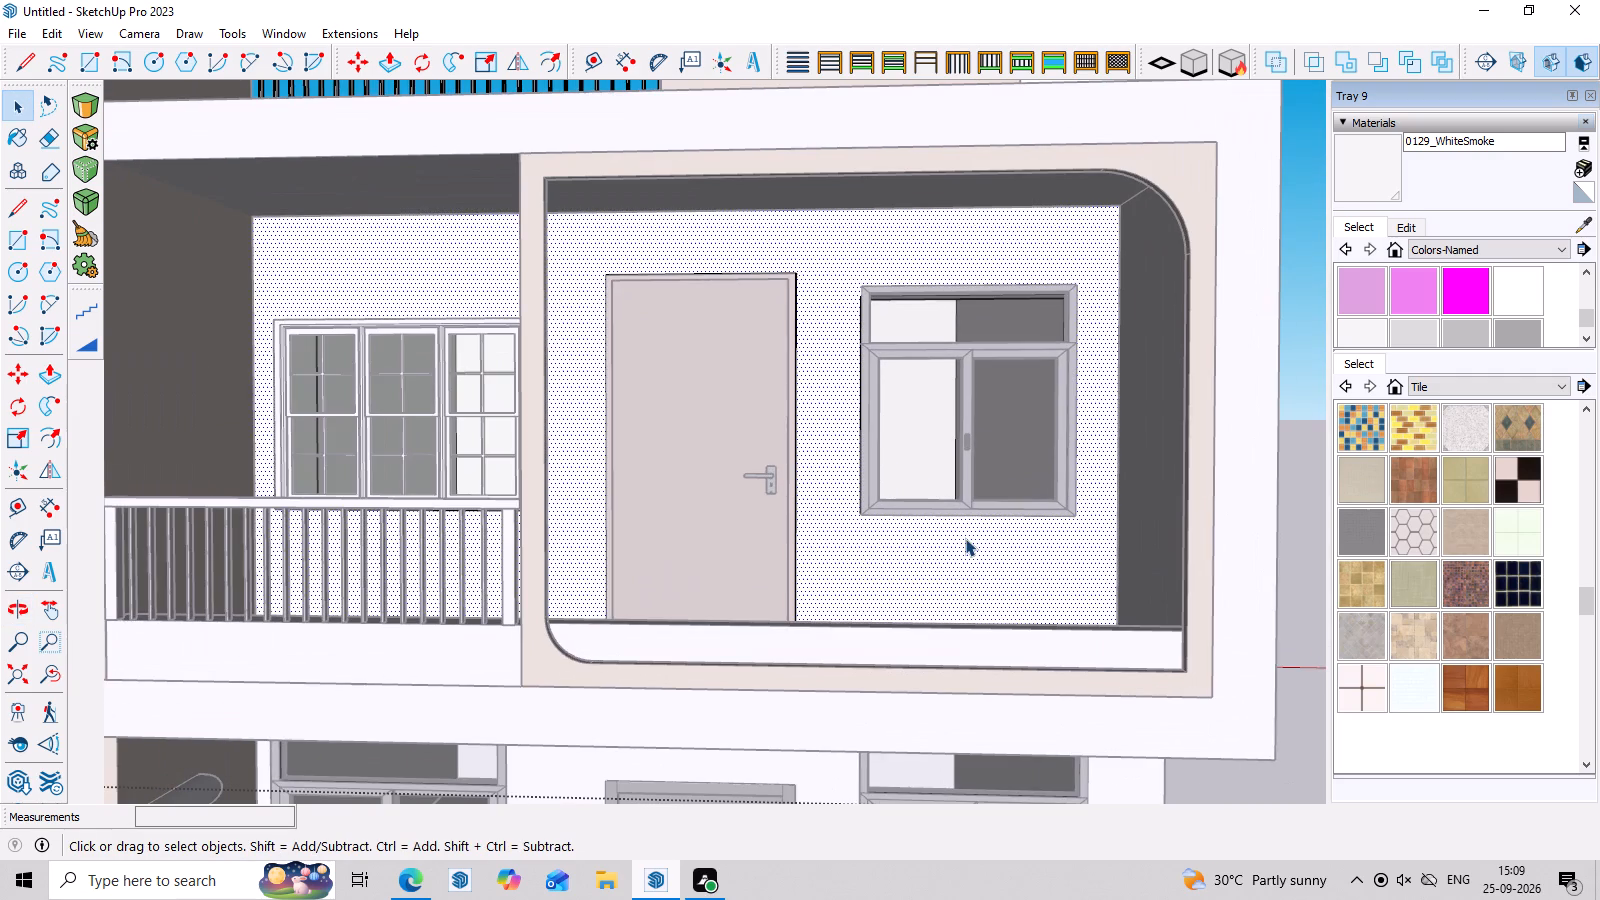
{"action": "scroll", "coordinate": [965, 538], "scroll_direction": "down", "scroll_amount": 6}
{"action": "middle_click_drag", "start_coordinate": [973, 578], "coordinate": [974, 668]}
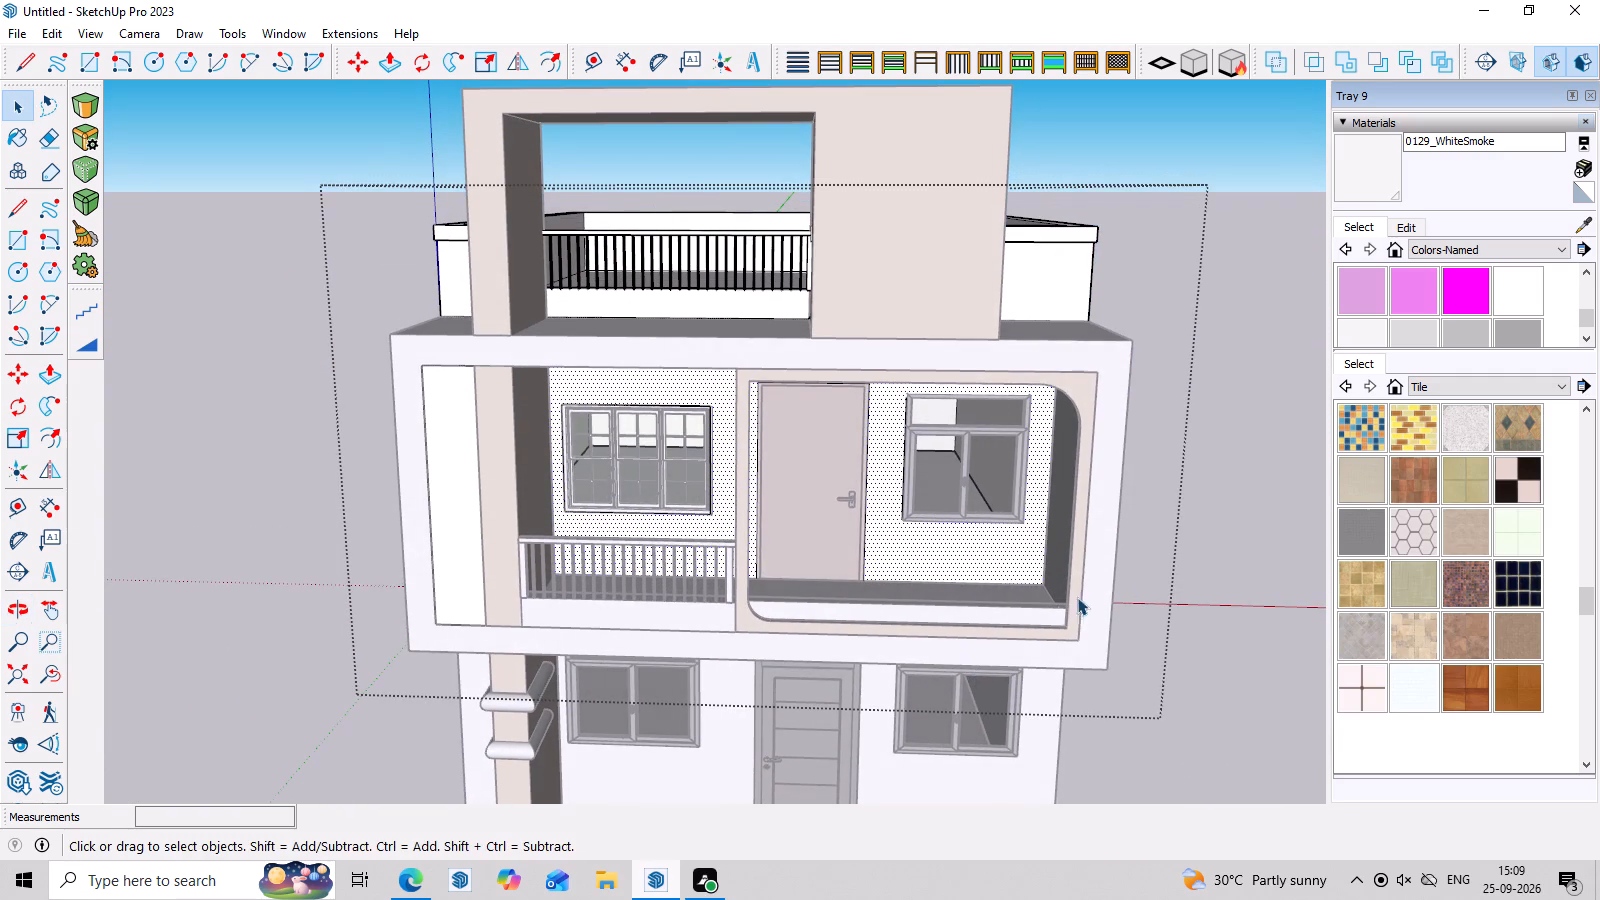
{"action": "left_click", "coordinate": [1462, 251]}
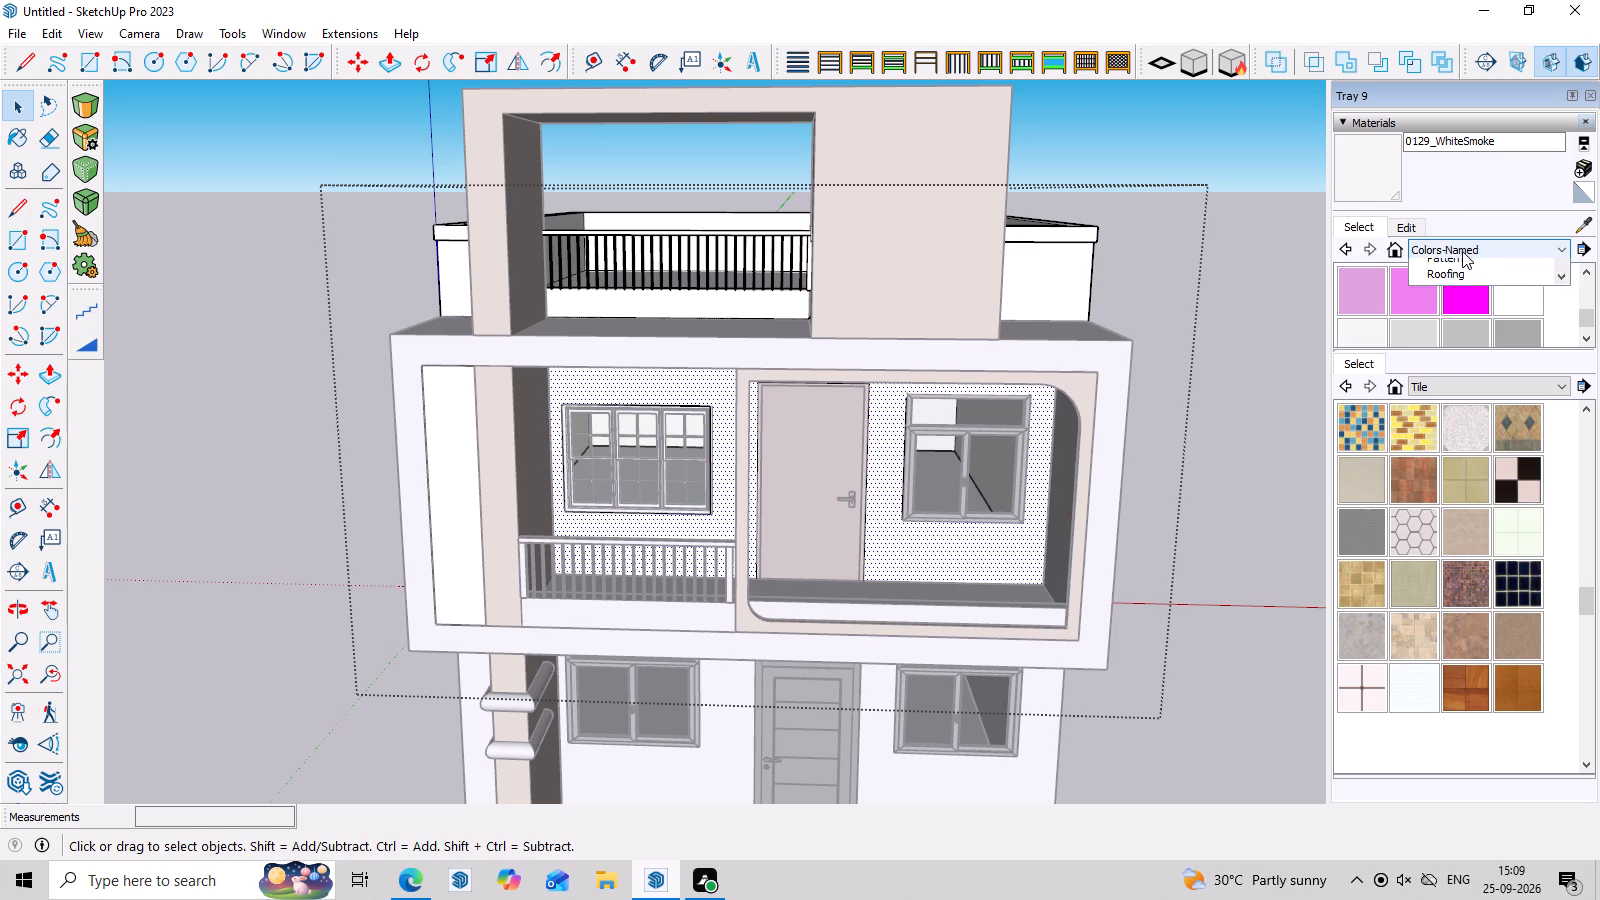
{"action": "scroll", "coordinate": [1477, 310], "scroll_direction": "up", "scroll_amount": 3}
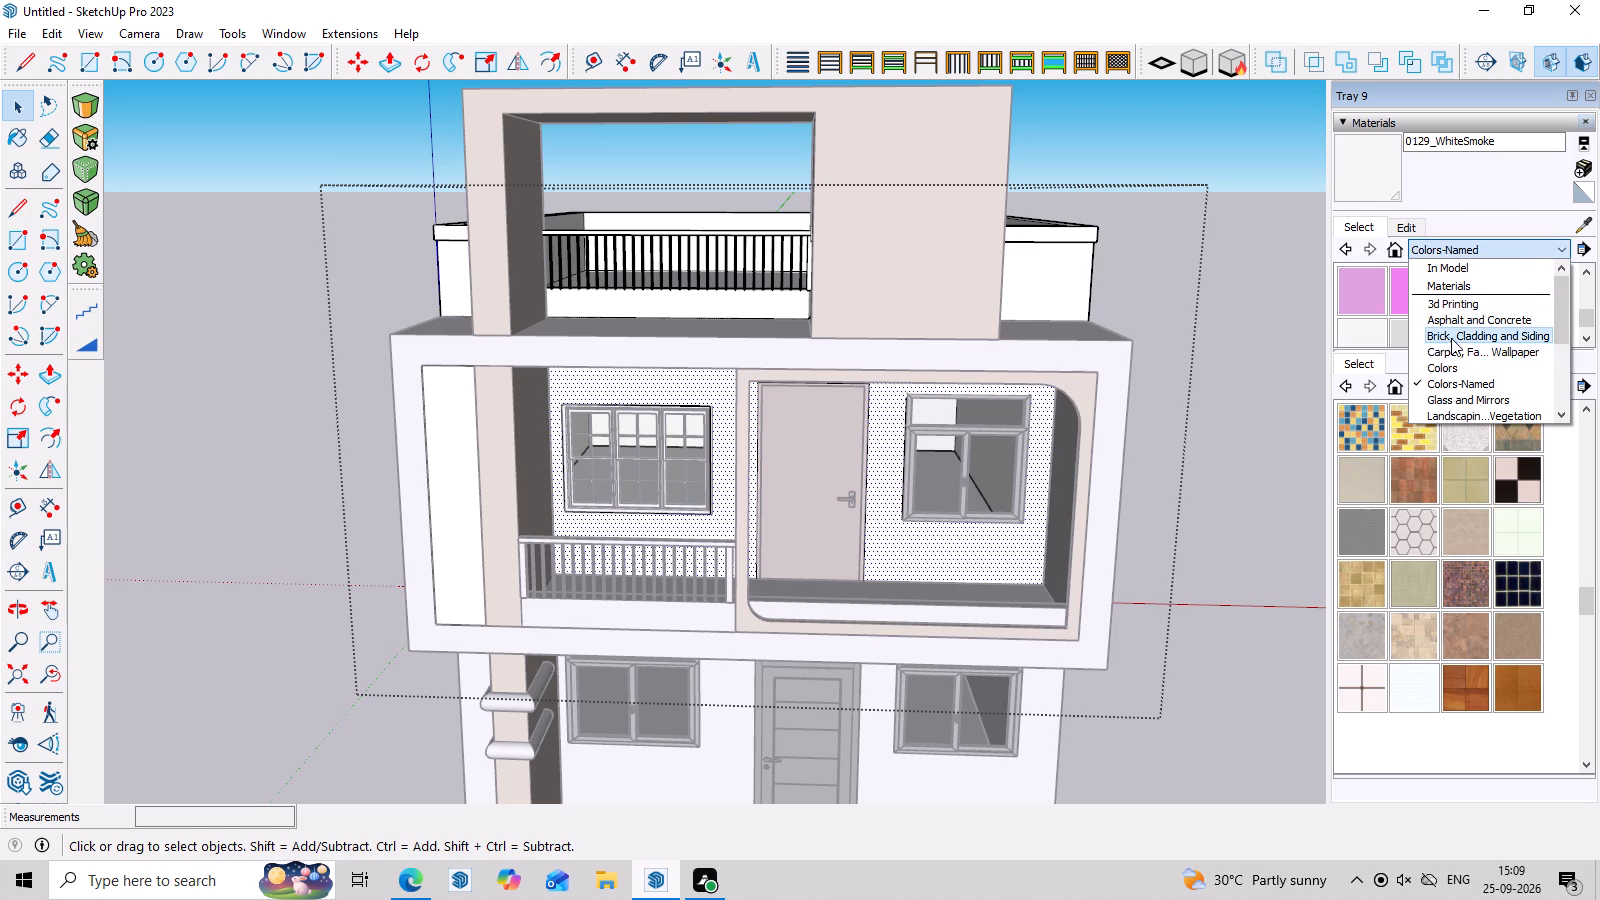
{"action": "left_click", "coordinate": [1451, 337]}
{"action": "scroll", "coordinate": [1446, 317], "scroll_direction": "down", "scroll_amount": 4}
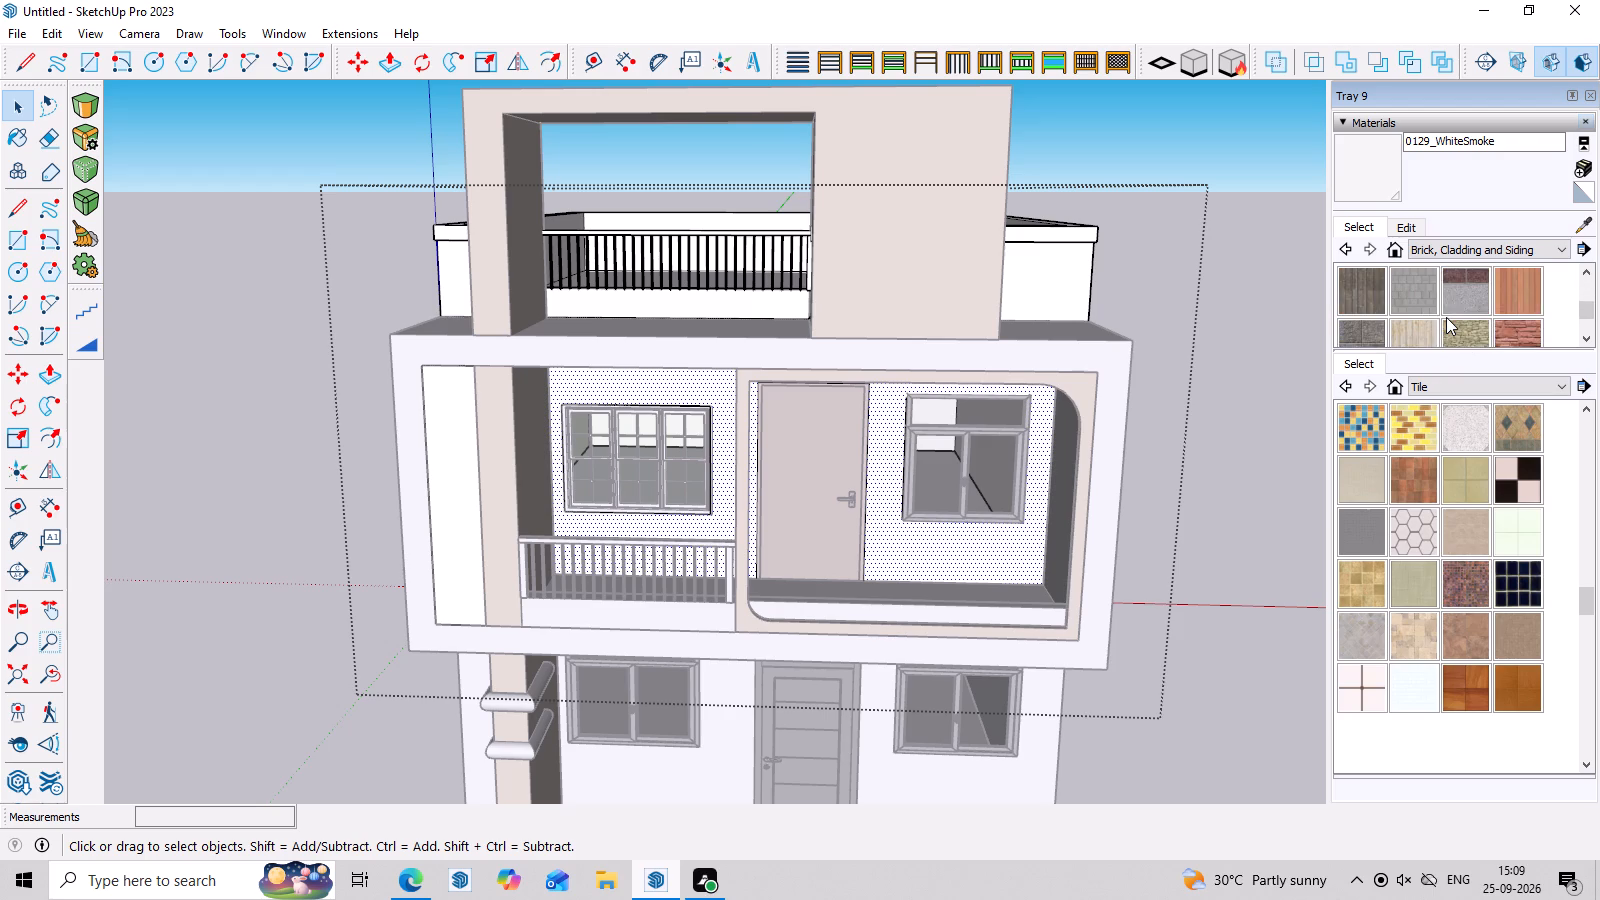
{"action": "scroll", "coordinate": [1446, 317], "scroll_direction": "up", "scroll_amount": 3}
{"action": "scroll", "coordinate": [1444, 317], "scroll_direction": "down", "scroll_amount": 2}
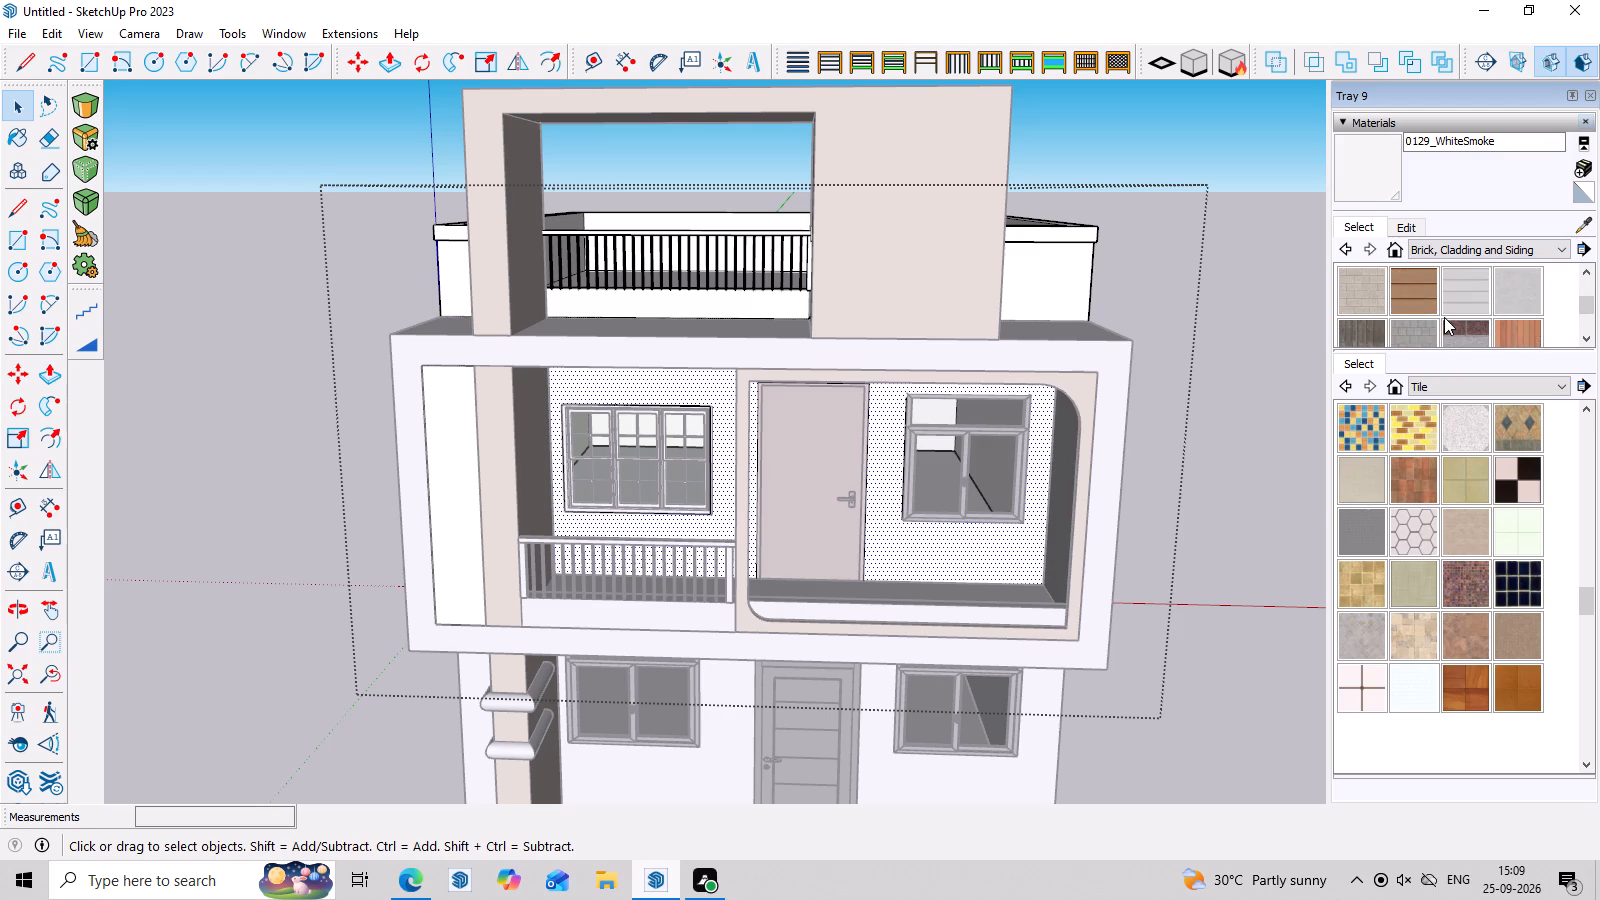
{"action": "scroll", "coordinate": [1444, 317], "scroll_direction": "down", "scroll_amount": 2}
{"action": "scroll", "coordinate": [1444, 317], "scroll_direction": "up", "scroll_amount": 3}
{"action": "scroll", "coordinate": [1444, 317], "scroll_direction": "down", "scroll_amount": 1}
{"action": "left_click", "coordinate": [1396, 280]}
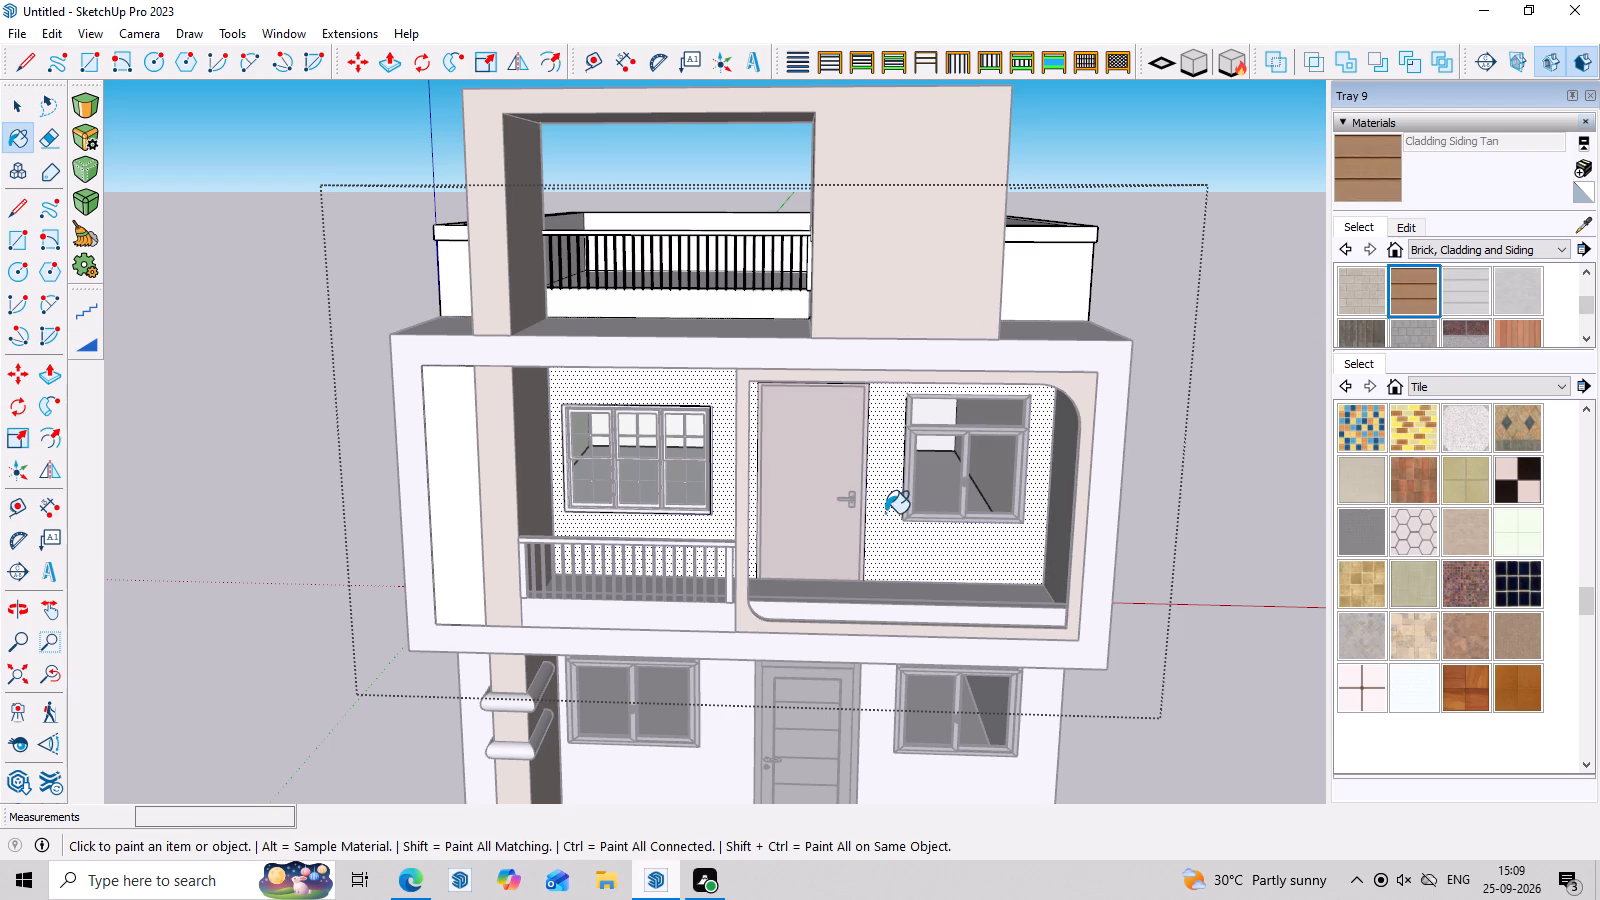
{"action": "left_click", "coordinate": [885, 513]}
{"action": "middle_click_drag", "start_coordinate": [987, 543], "coordinate": [1009, 442]}
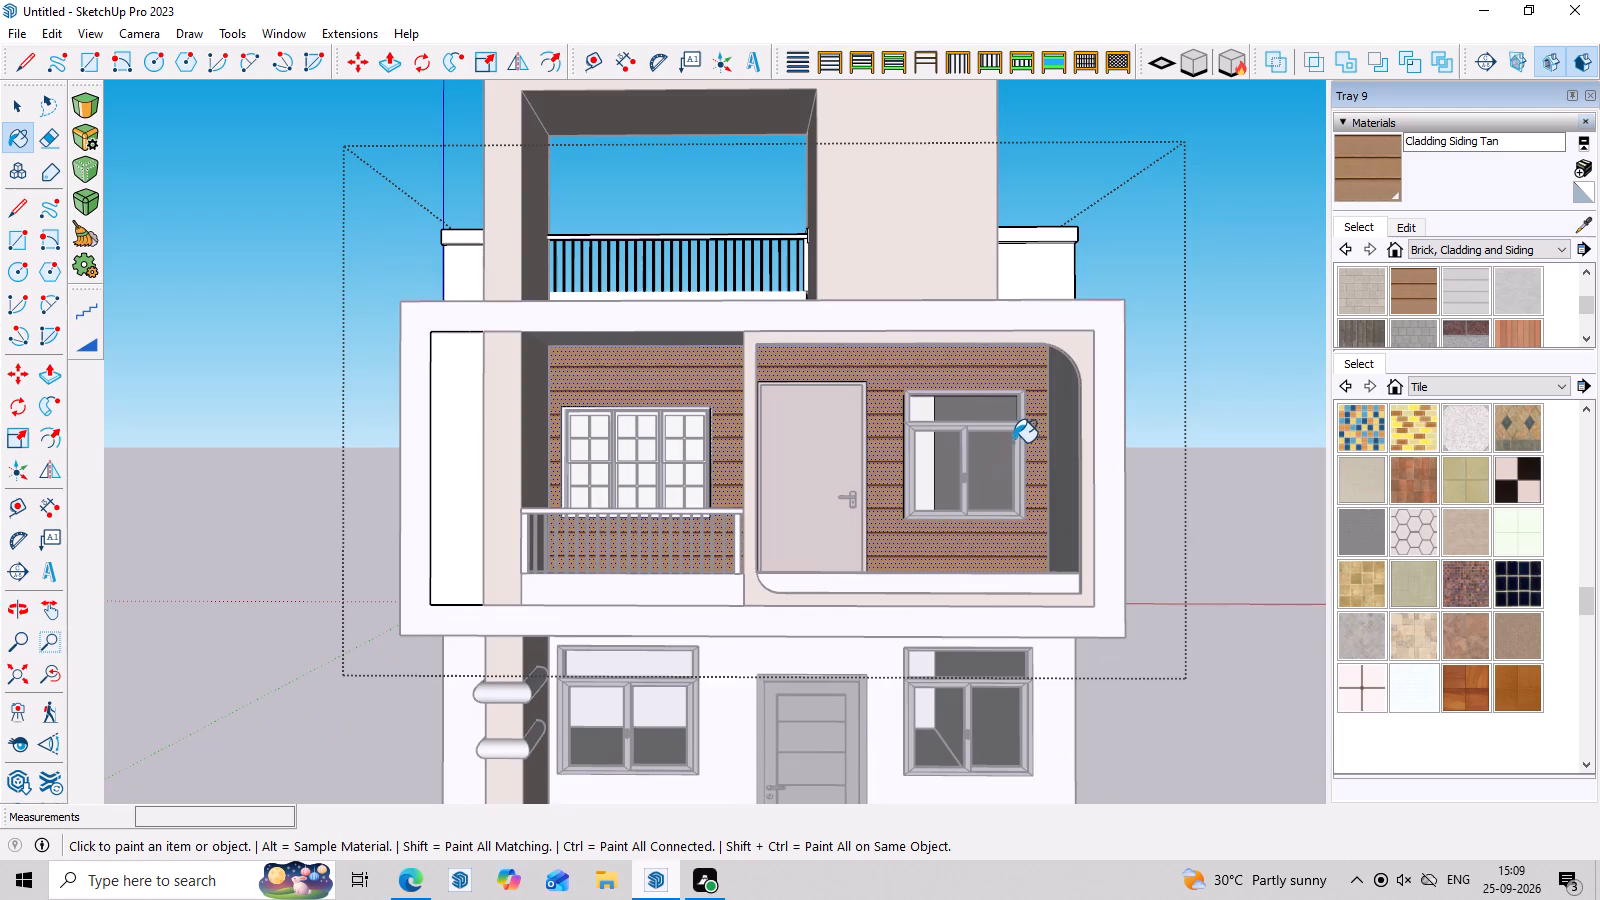
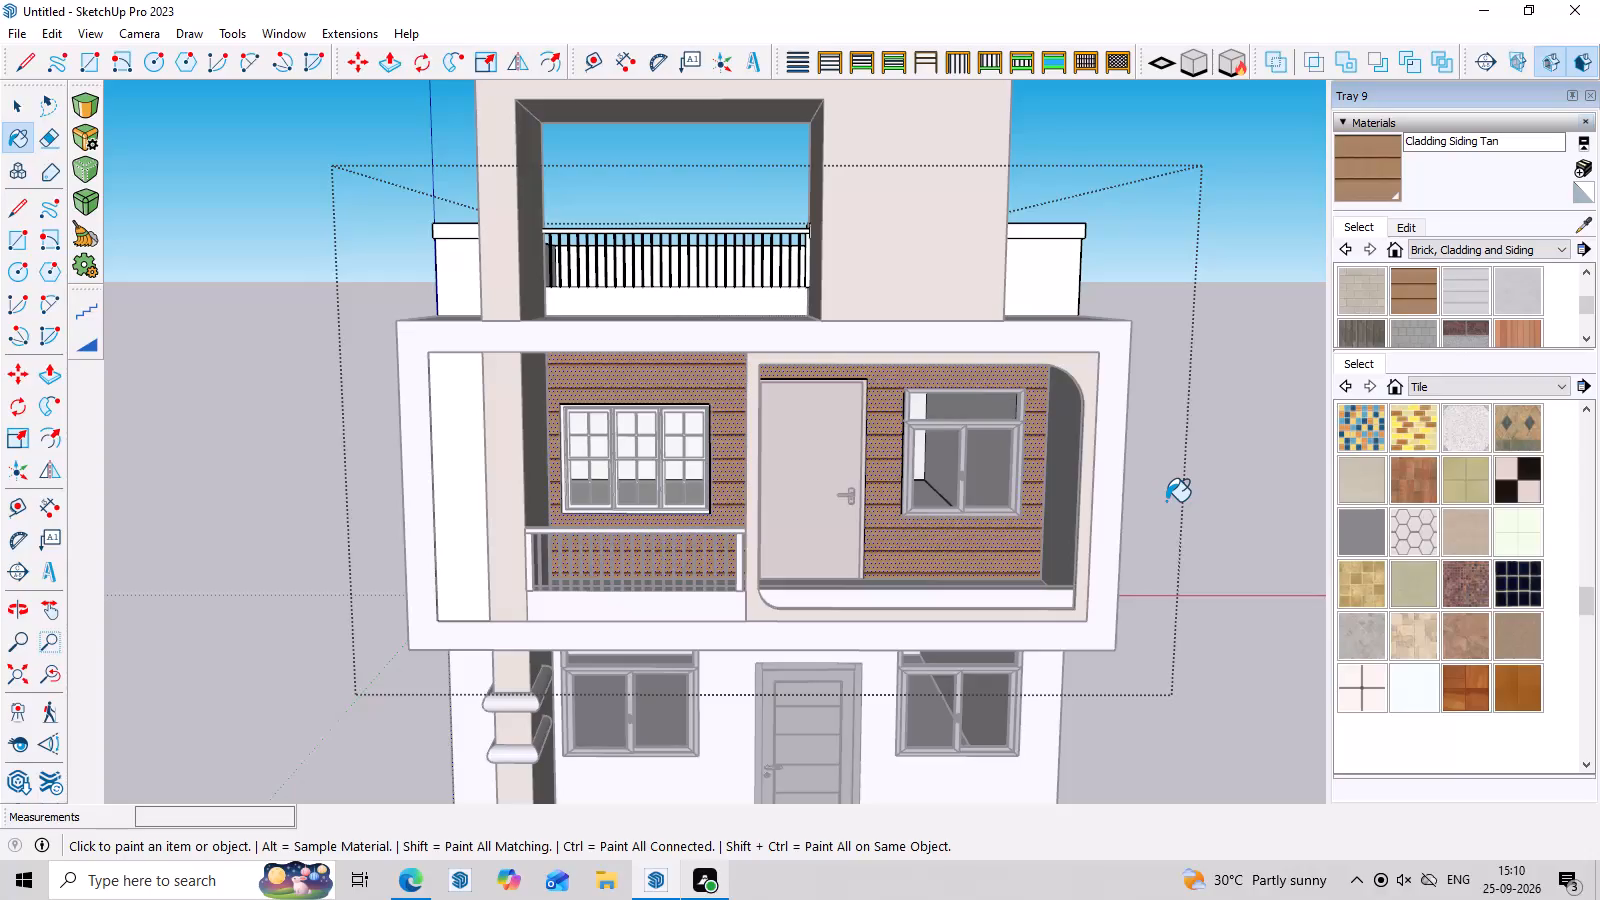
Start a new material based on the Cladding Siding Tan texture.
{"action": "scroll", "coordinate": [1488, 209], "scroll_direction": "up", "scroll_amount": 2}
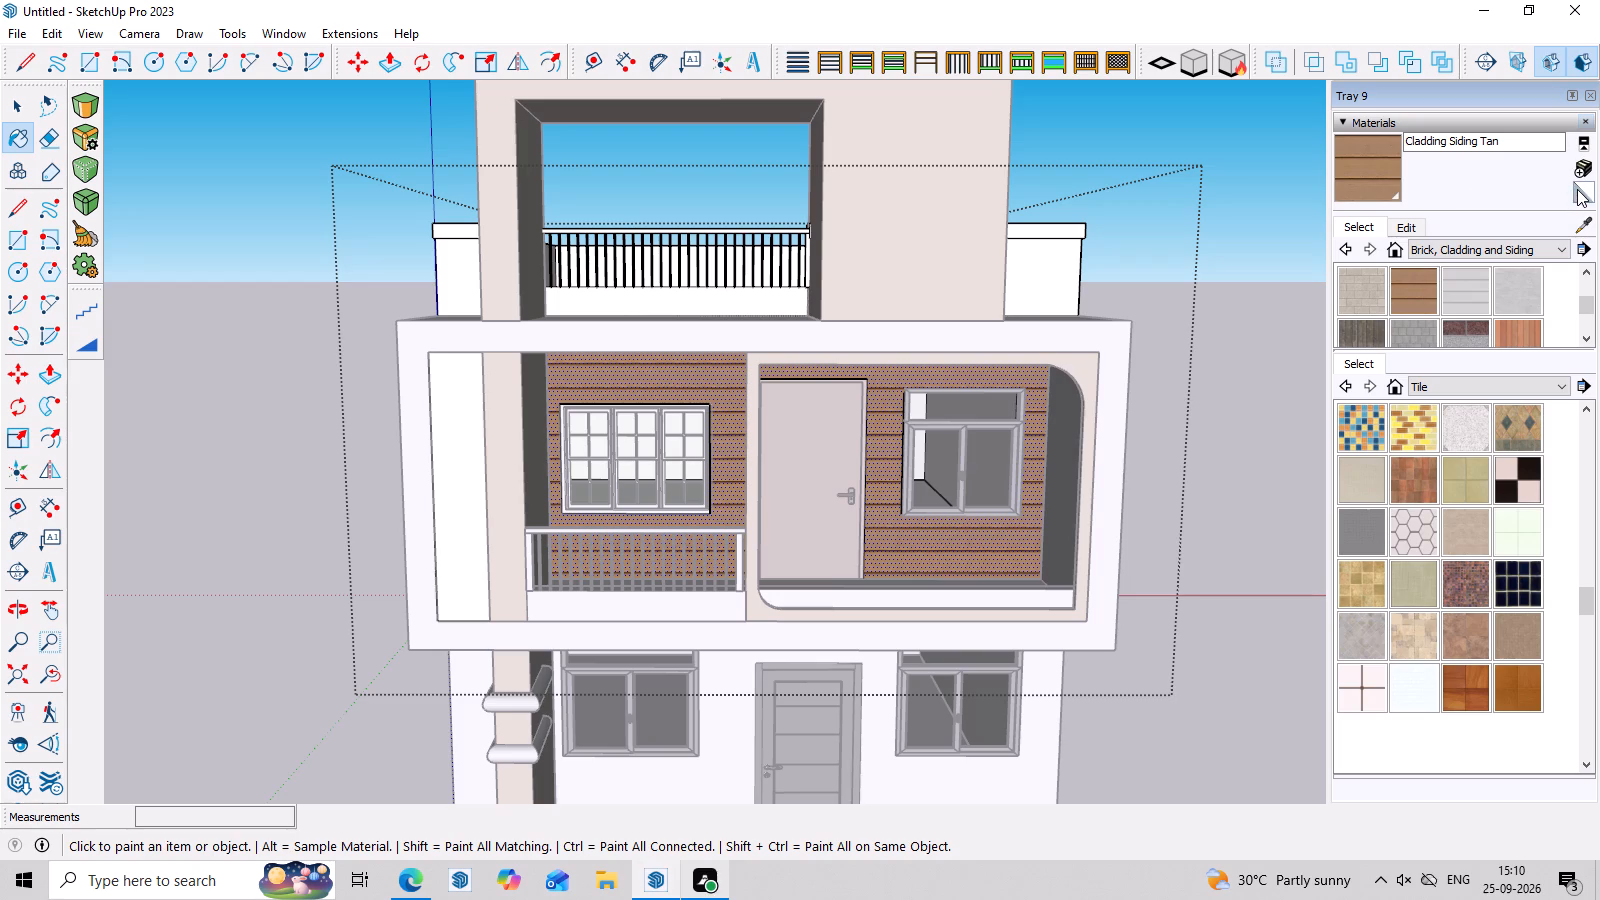
{"action": "double_click", "coordinate": [1584, 171]}
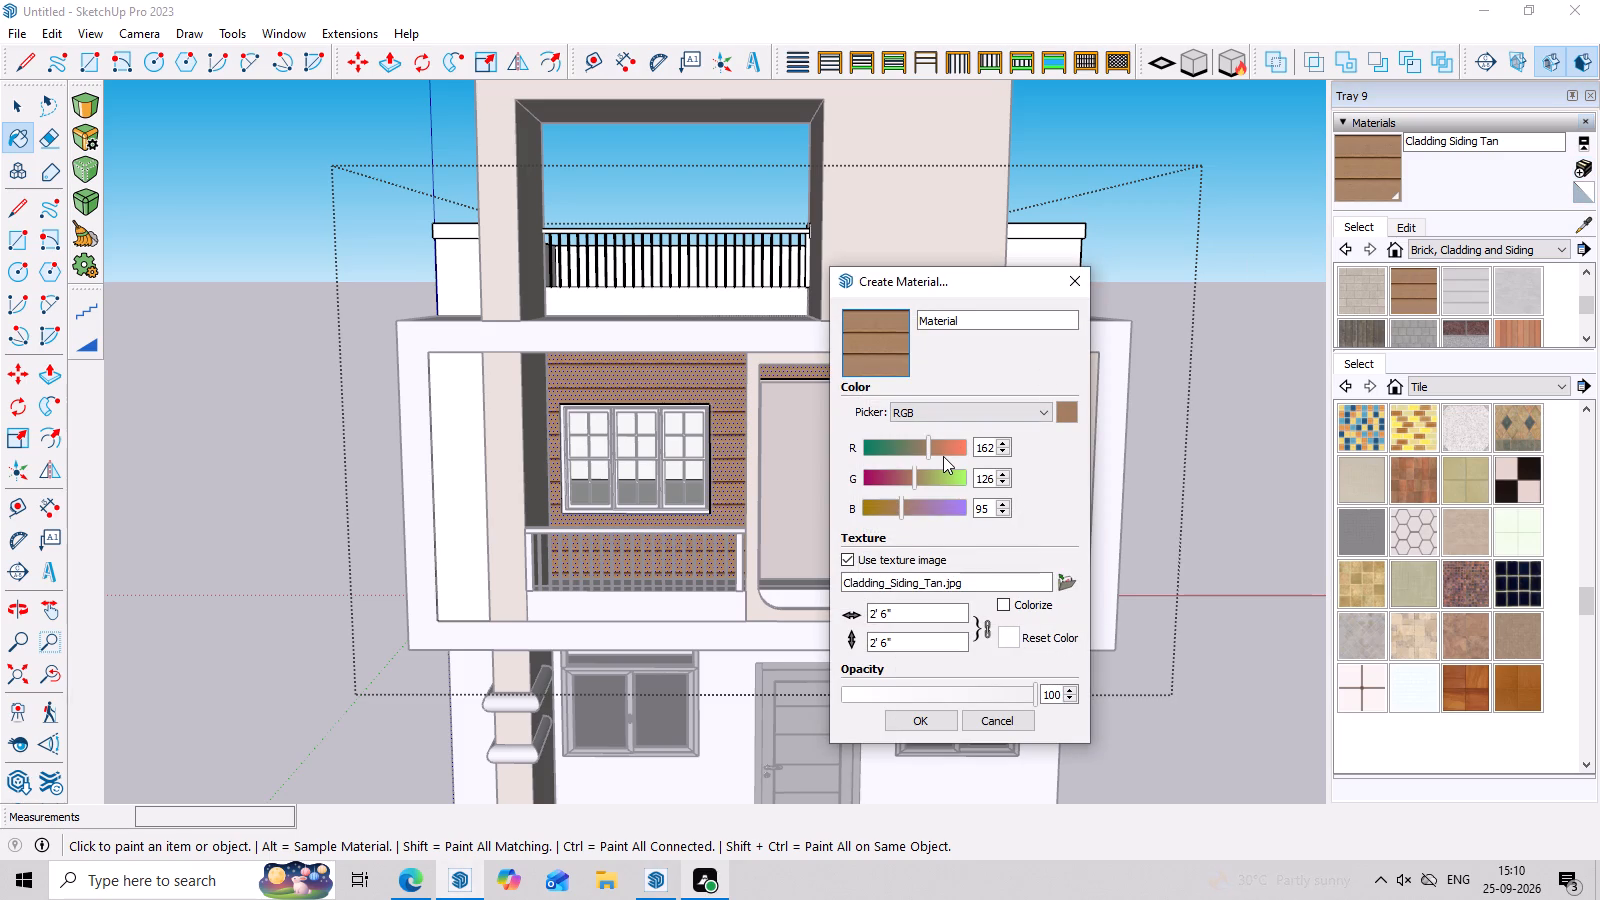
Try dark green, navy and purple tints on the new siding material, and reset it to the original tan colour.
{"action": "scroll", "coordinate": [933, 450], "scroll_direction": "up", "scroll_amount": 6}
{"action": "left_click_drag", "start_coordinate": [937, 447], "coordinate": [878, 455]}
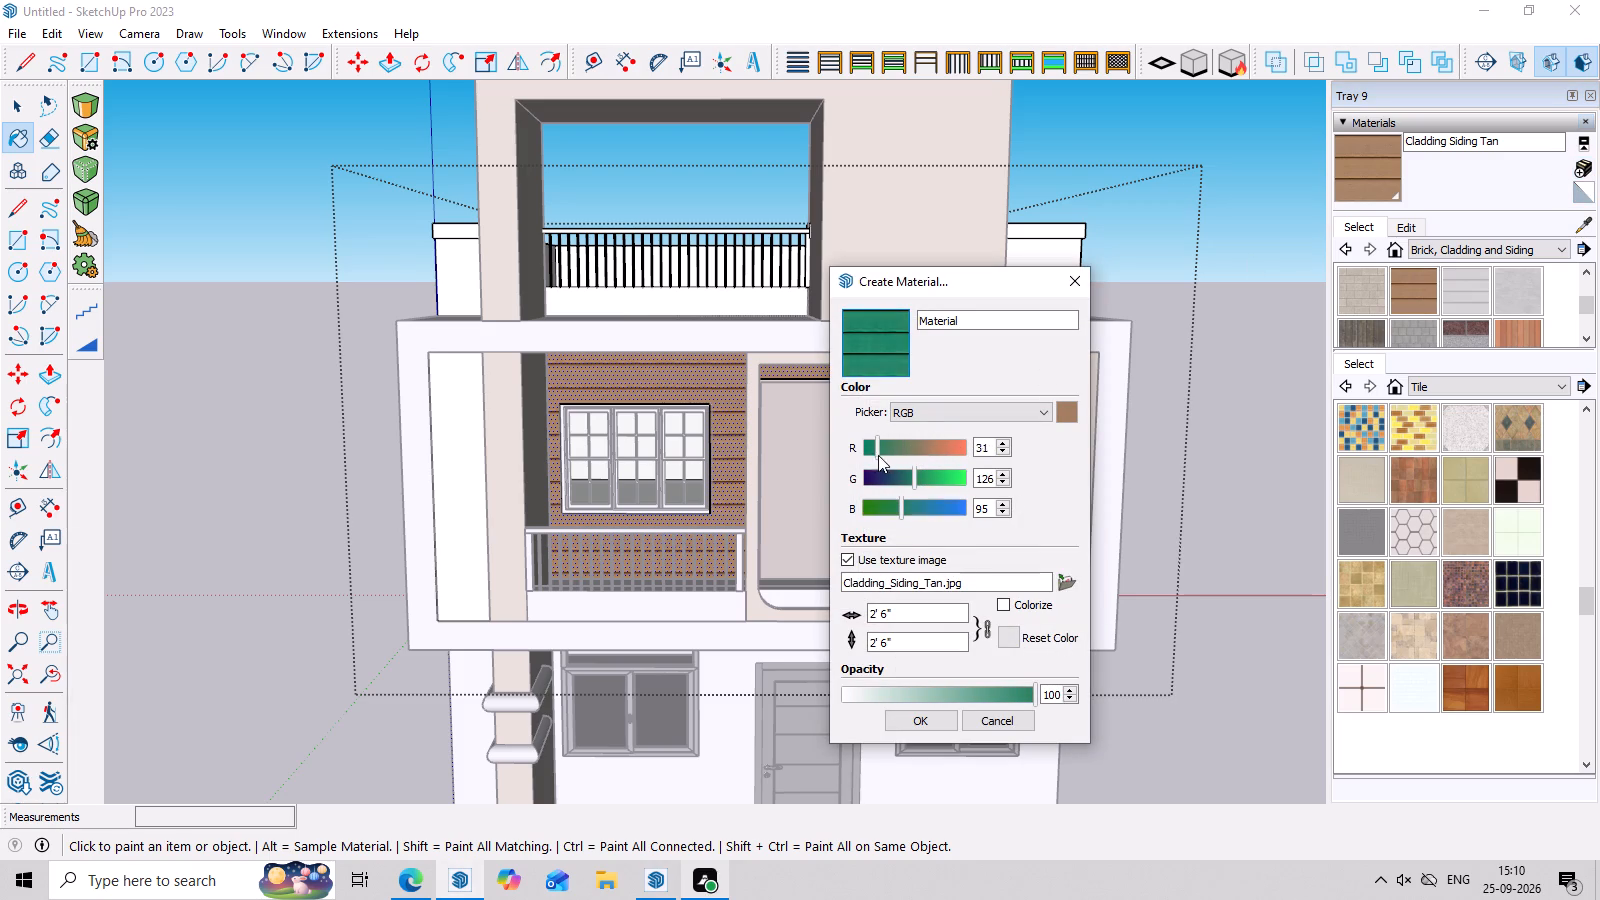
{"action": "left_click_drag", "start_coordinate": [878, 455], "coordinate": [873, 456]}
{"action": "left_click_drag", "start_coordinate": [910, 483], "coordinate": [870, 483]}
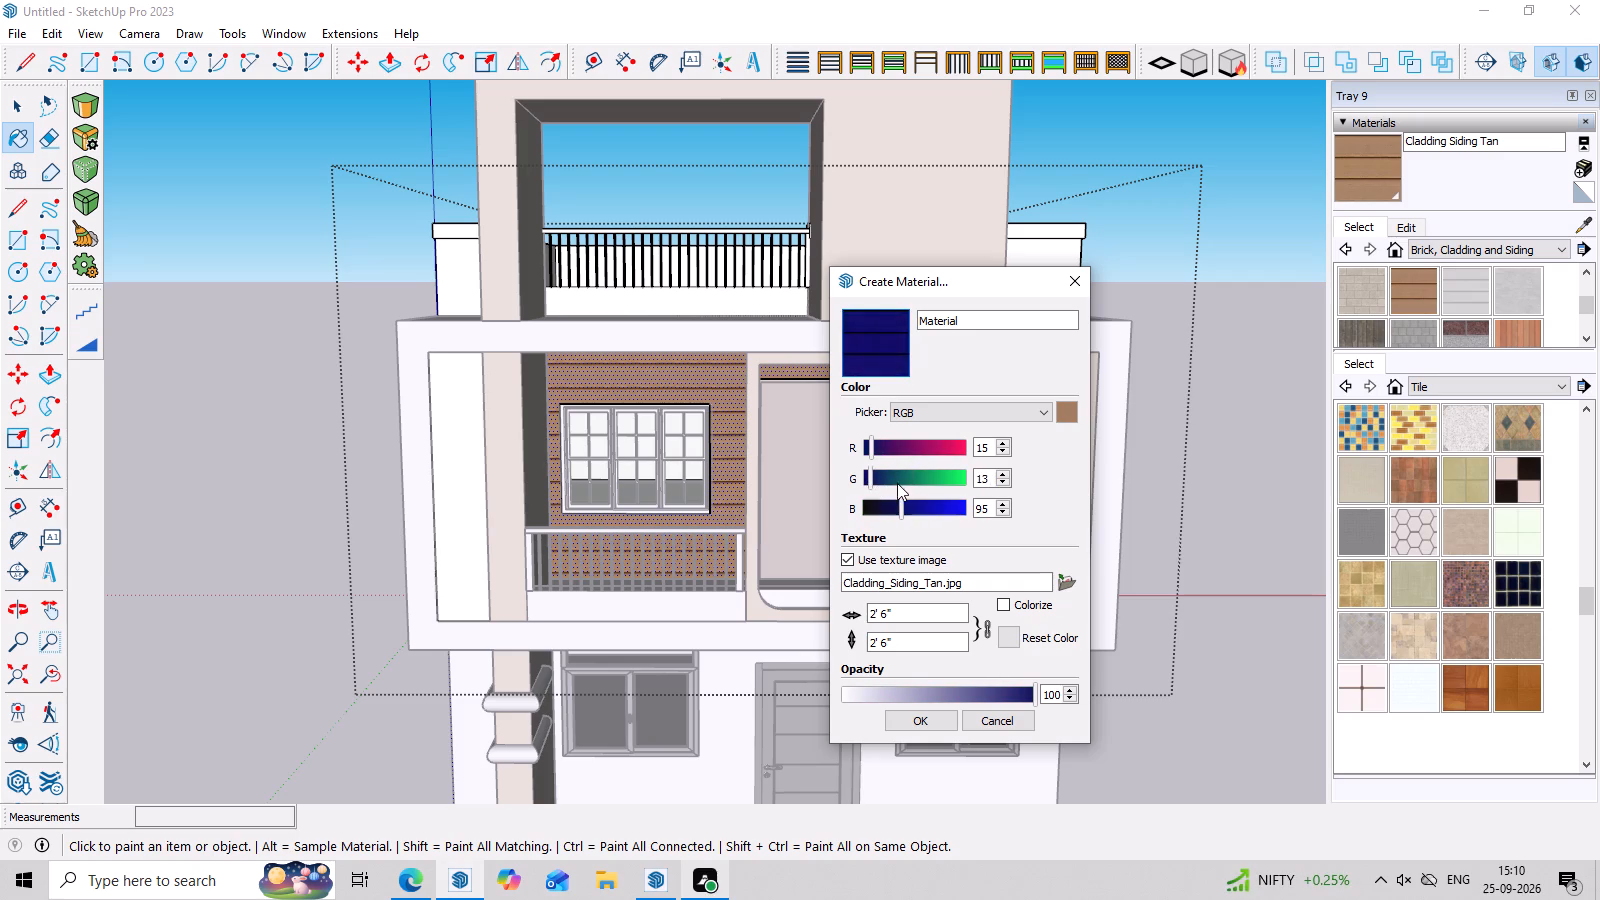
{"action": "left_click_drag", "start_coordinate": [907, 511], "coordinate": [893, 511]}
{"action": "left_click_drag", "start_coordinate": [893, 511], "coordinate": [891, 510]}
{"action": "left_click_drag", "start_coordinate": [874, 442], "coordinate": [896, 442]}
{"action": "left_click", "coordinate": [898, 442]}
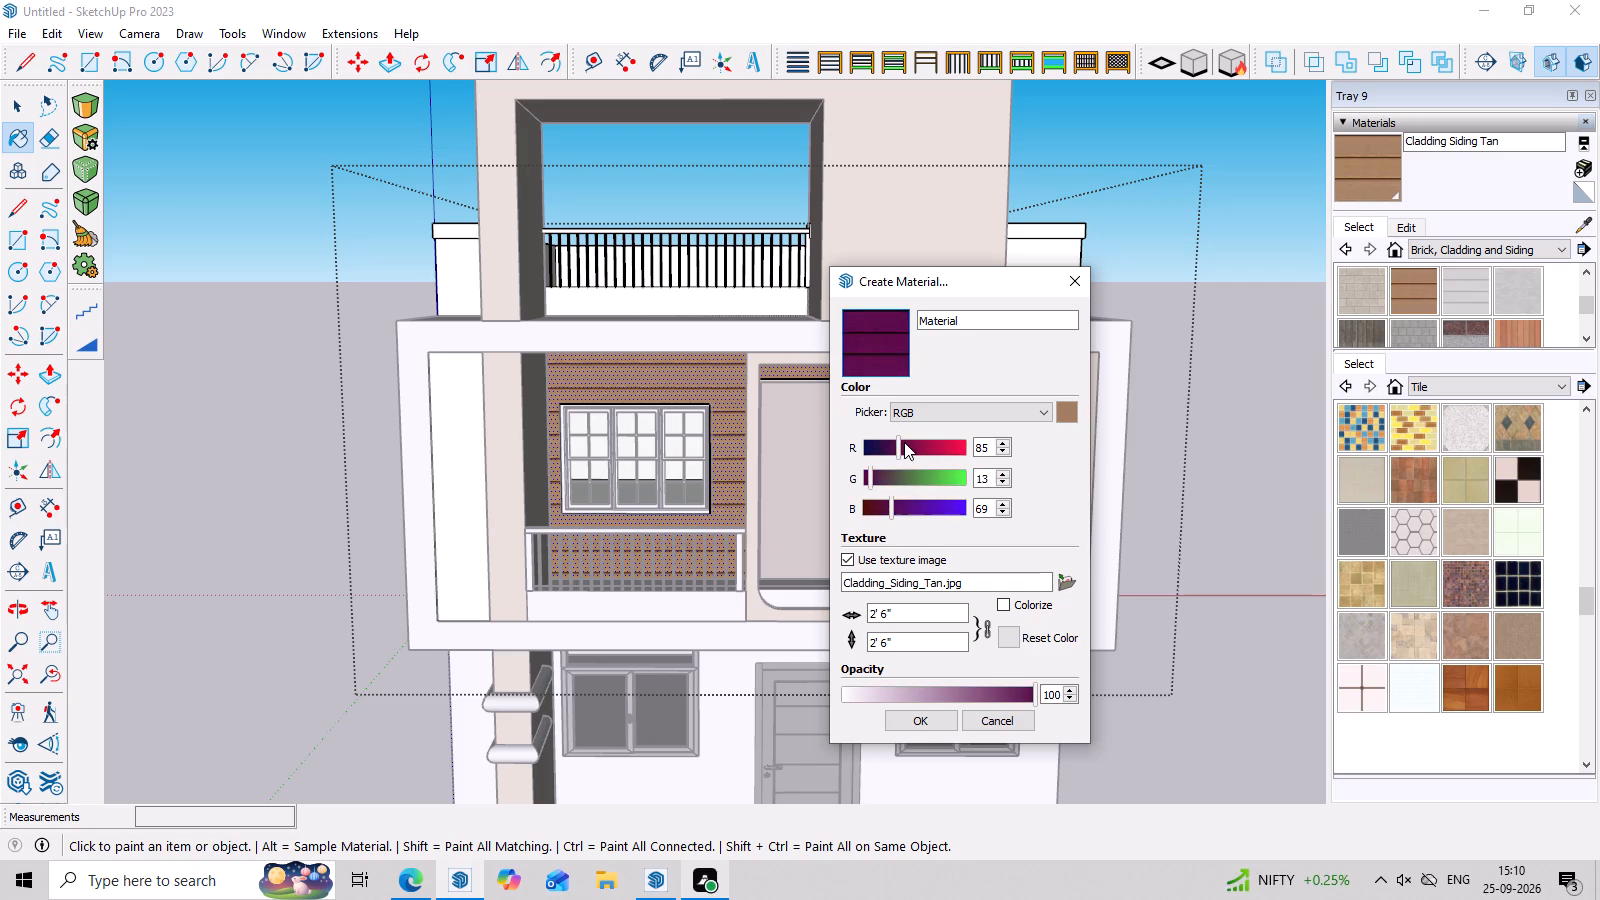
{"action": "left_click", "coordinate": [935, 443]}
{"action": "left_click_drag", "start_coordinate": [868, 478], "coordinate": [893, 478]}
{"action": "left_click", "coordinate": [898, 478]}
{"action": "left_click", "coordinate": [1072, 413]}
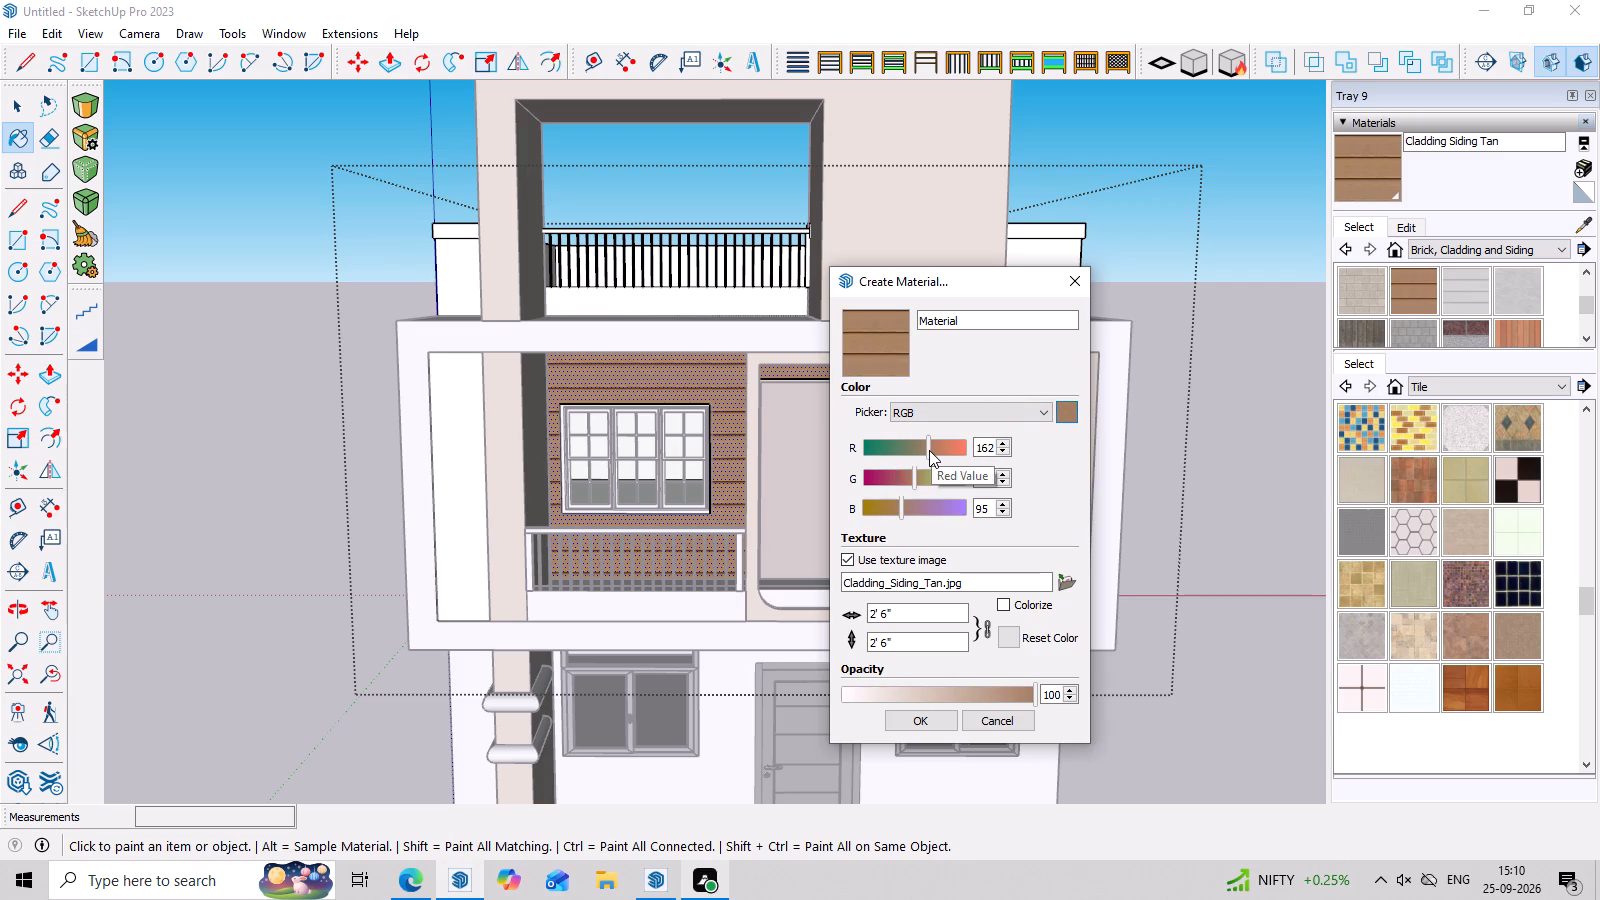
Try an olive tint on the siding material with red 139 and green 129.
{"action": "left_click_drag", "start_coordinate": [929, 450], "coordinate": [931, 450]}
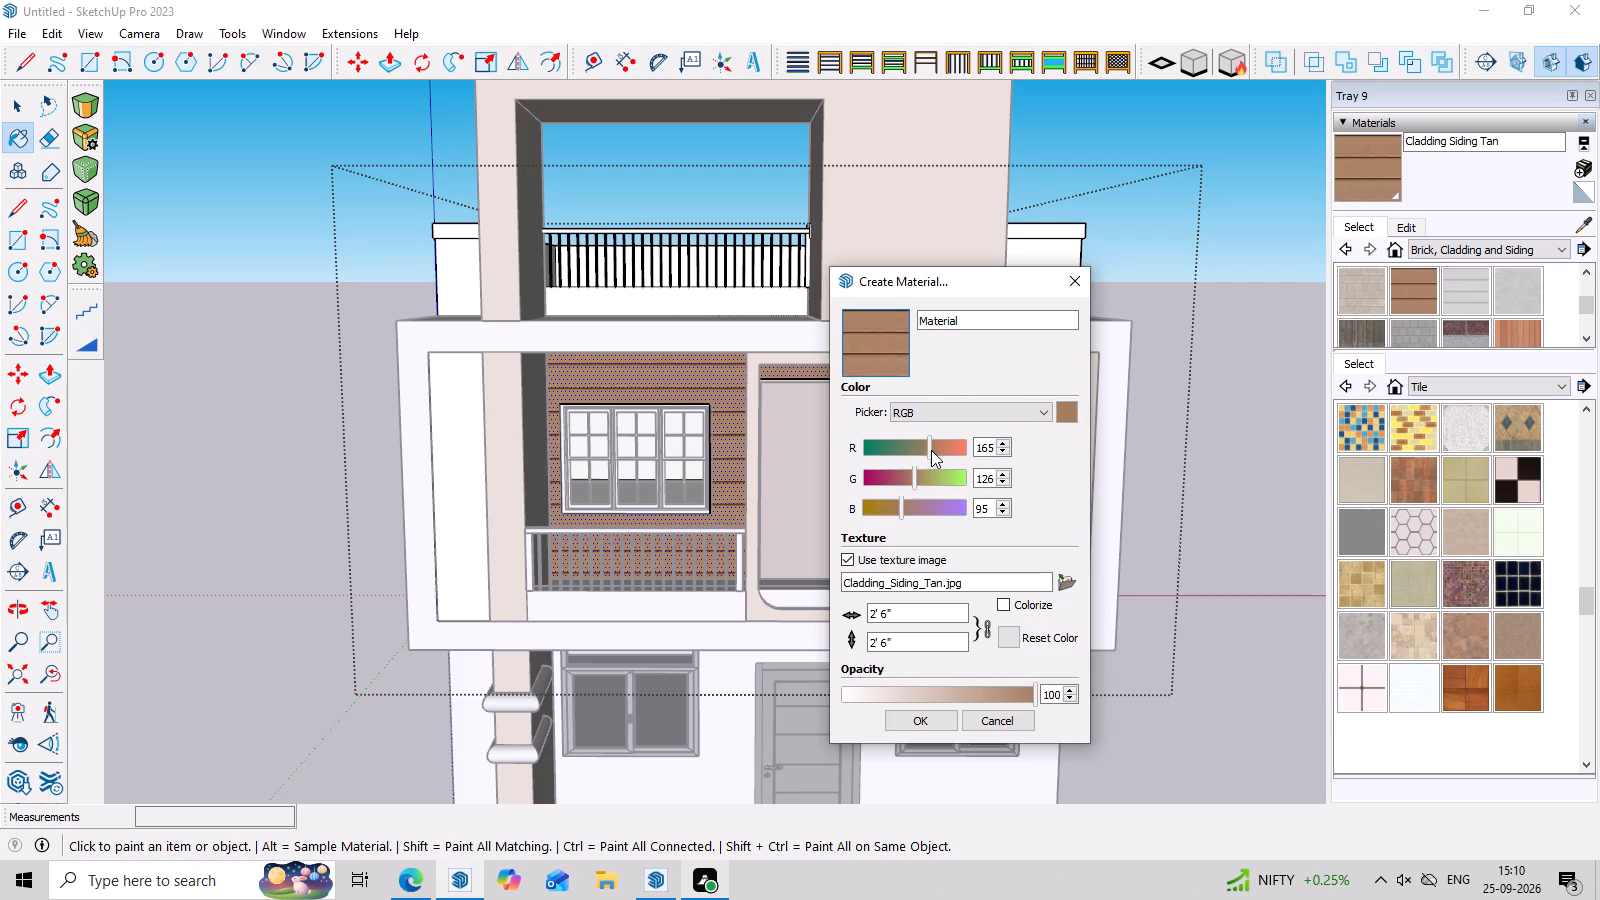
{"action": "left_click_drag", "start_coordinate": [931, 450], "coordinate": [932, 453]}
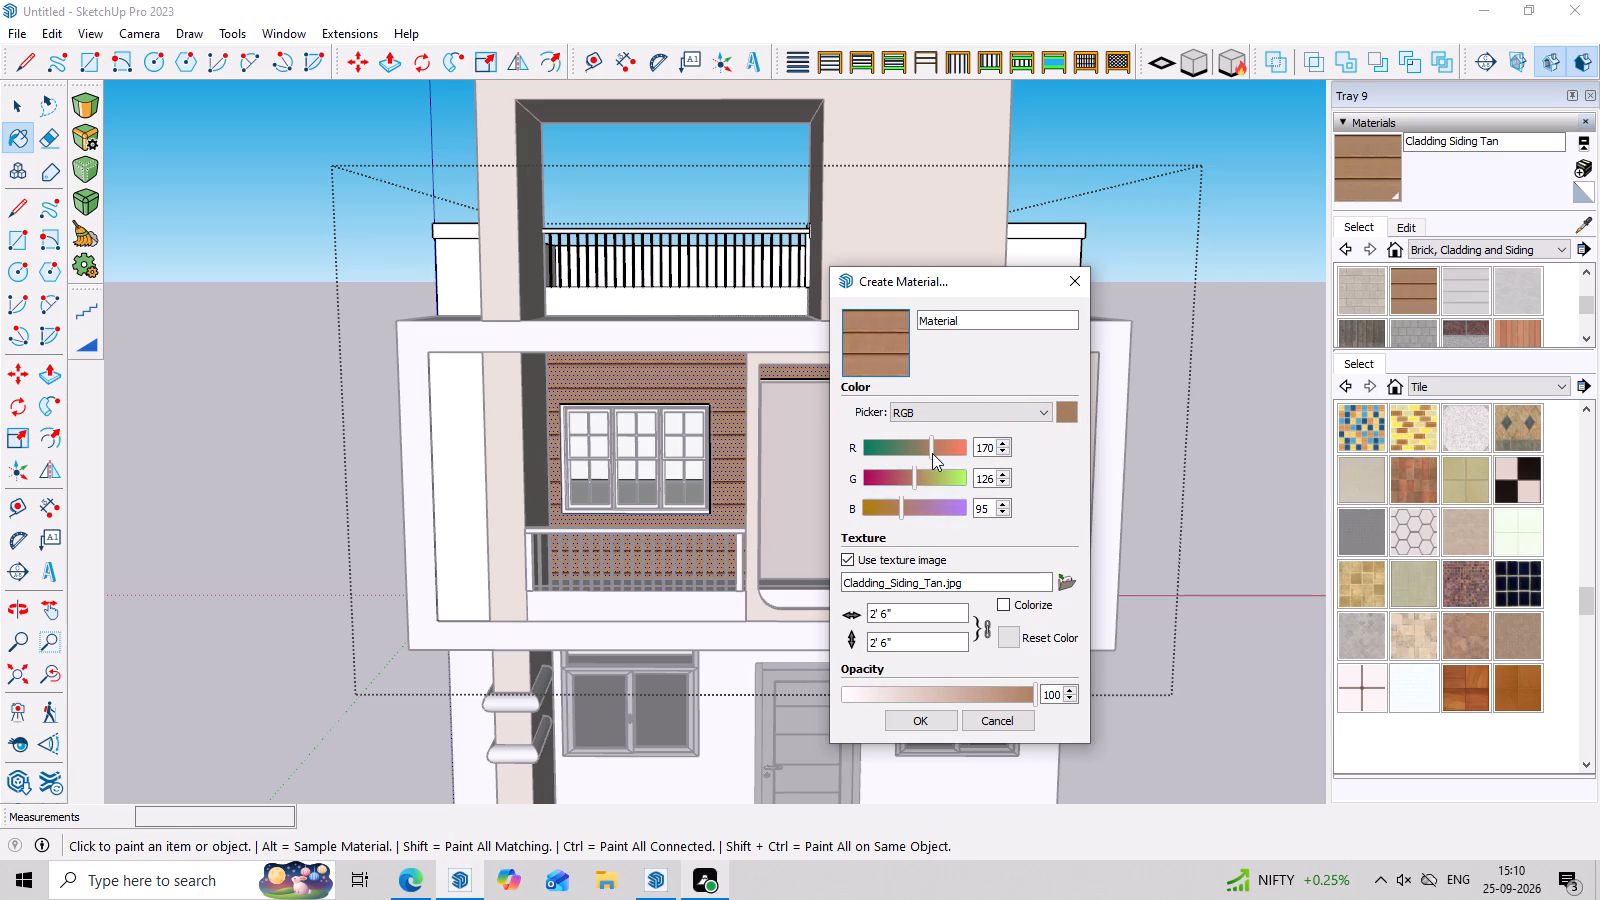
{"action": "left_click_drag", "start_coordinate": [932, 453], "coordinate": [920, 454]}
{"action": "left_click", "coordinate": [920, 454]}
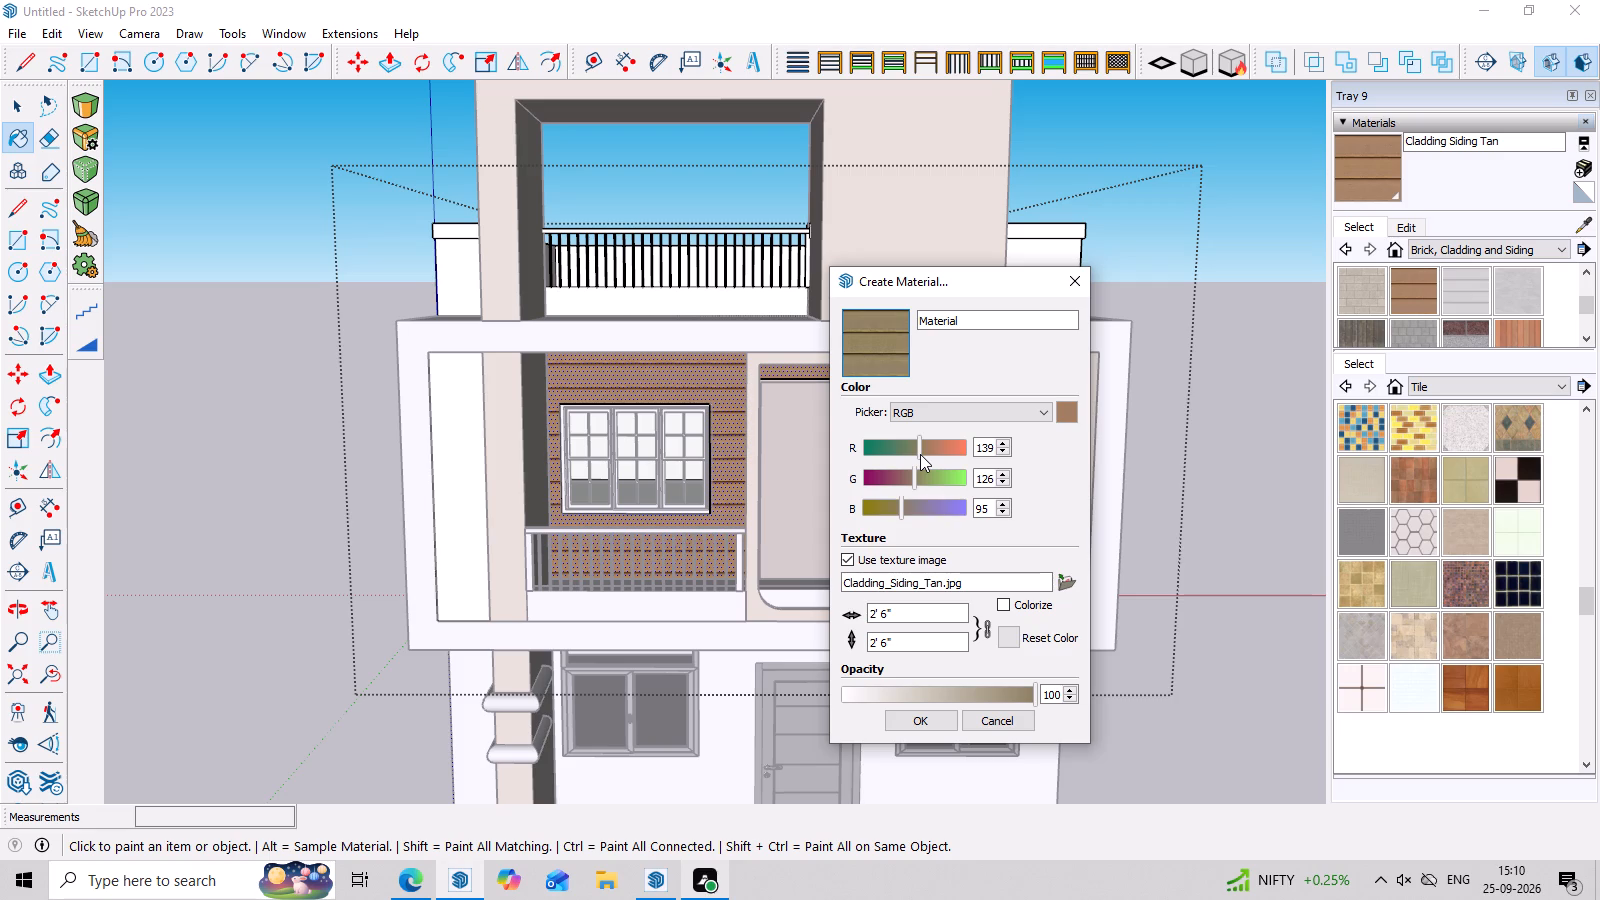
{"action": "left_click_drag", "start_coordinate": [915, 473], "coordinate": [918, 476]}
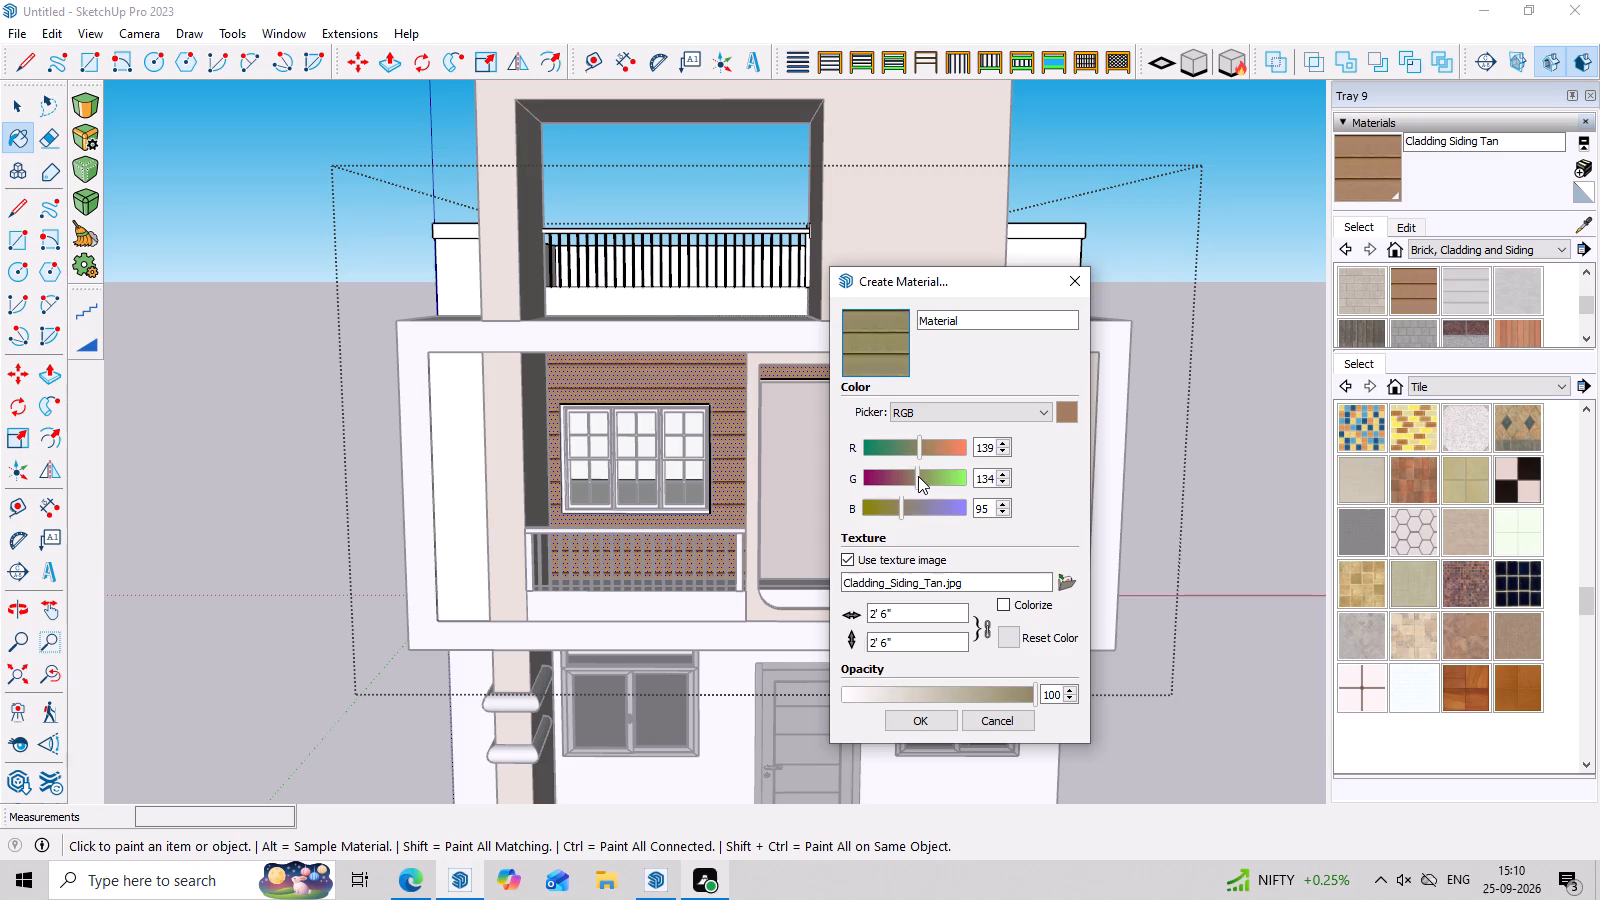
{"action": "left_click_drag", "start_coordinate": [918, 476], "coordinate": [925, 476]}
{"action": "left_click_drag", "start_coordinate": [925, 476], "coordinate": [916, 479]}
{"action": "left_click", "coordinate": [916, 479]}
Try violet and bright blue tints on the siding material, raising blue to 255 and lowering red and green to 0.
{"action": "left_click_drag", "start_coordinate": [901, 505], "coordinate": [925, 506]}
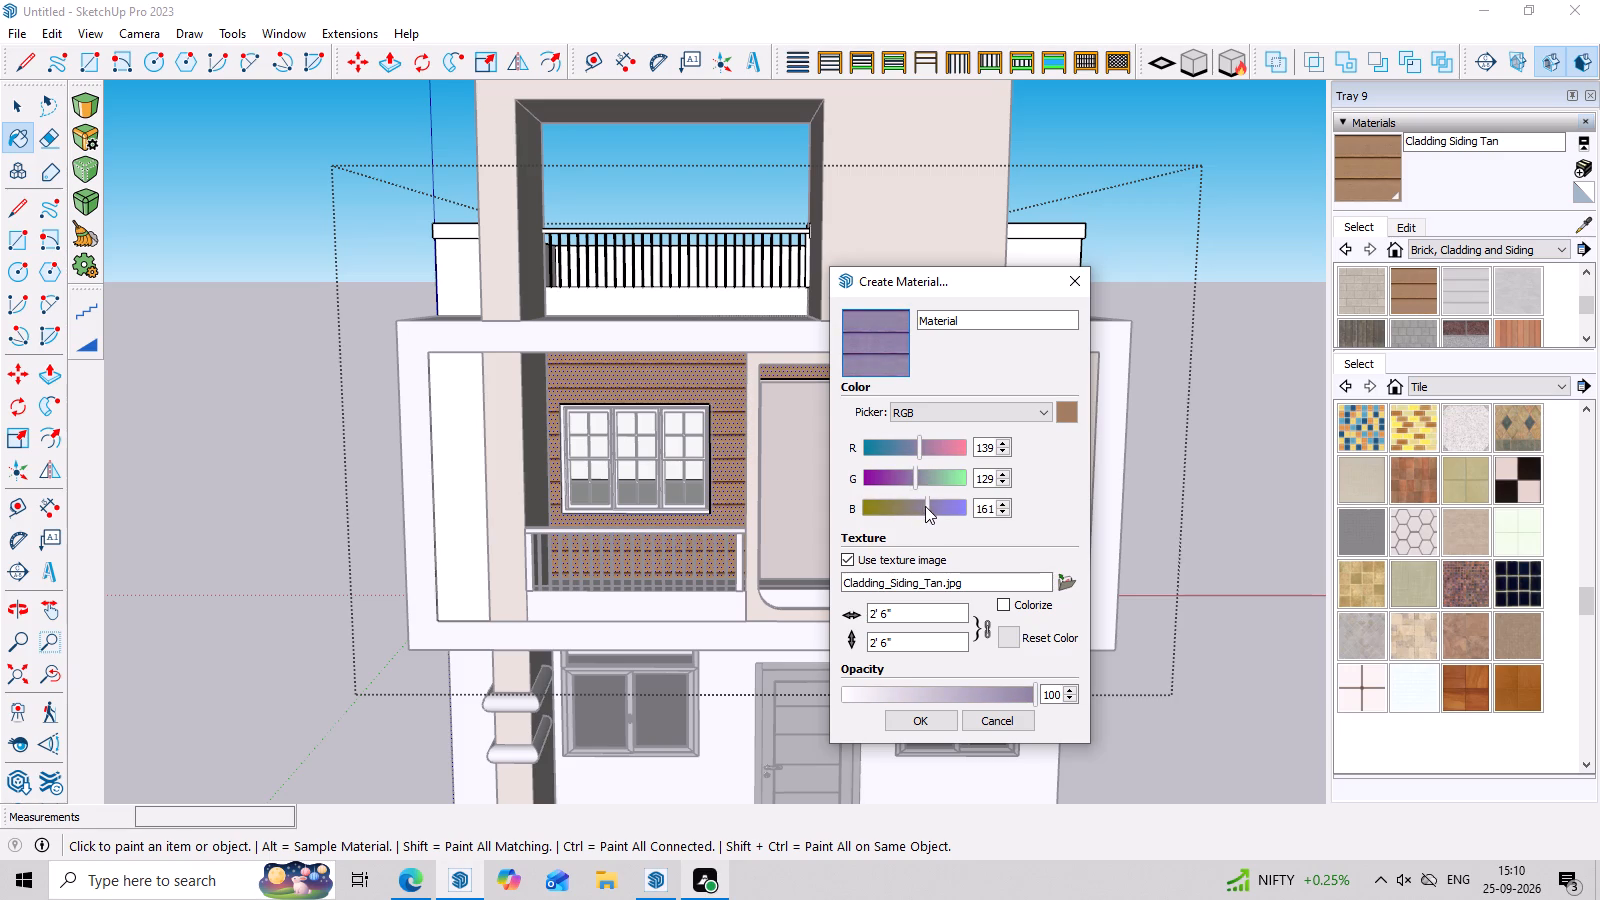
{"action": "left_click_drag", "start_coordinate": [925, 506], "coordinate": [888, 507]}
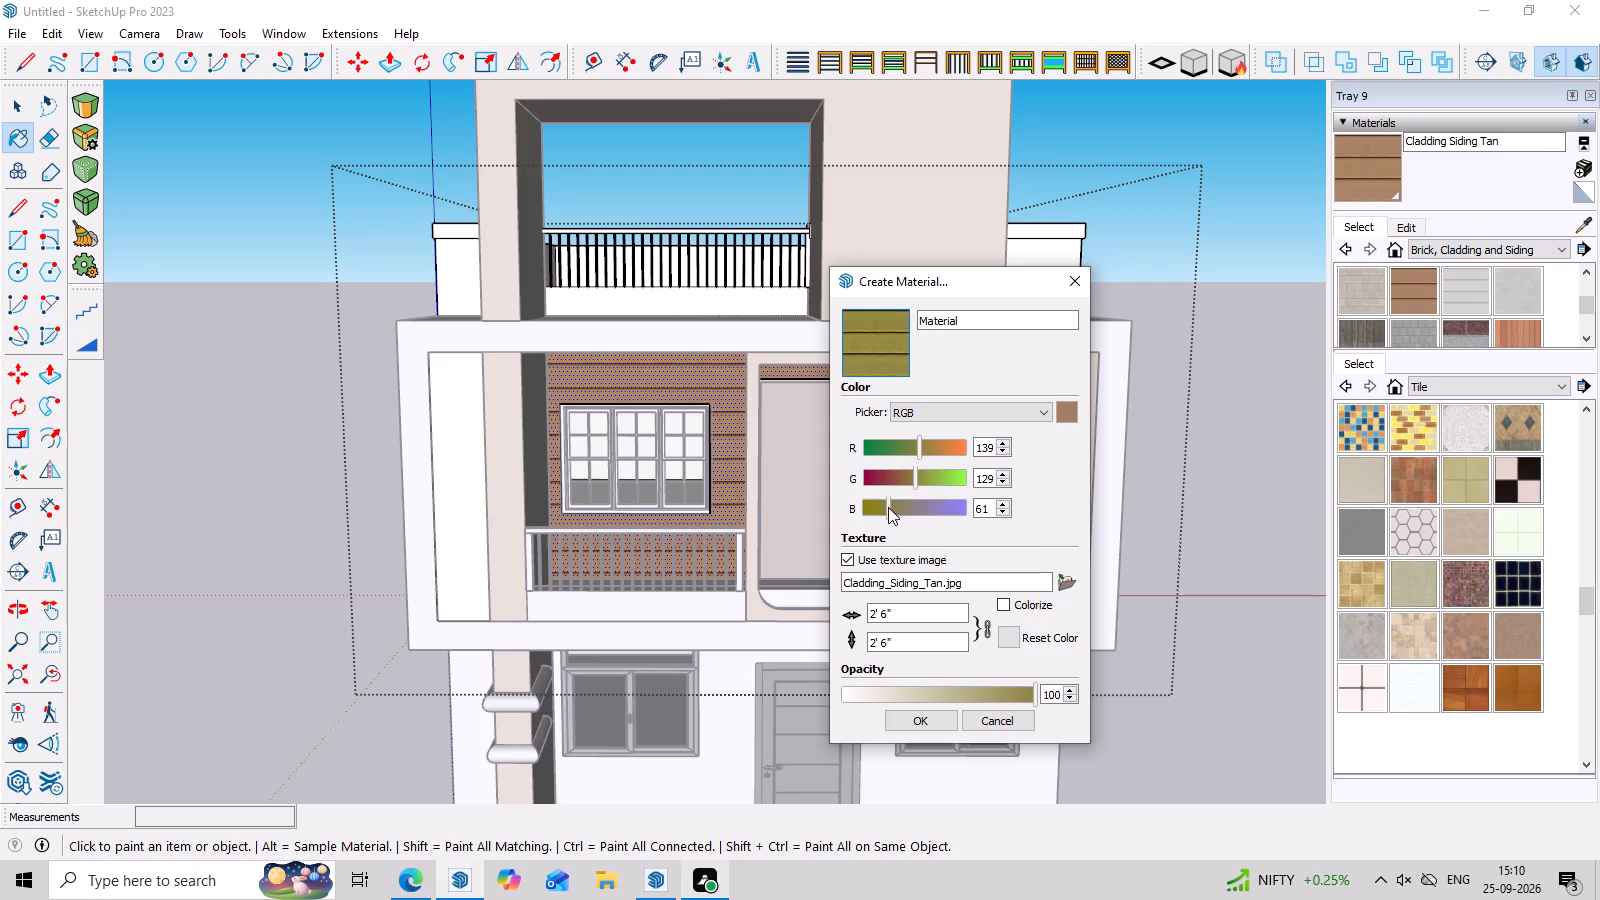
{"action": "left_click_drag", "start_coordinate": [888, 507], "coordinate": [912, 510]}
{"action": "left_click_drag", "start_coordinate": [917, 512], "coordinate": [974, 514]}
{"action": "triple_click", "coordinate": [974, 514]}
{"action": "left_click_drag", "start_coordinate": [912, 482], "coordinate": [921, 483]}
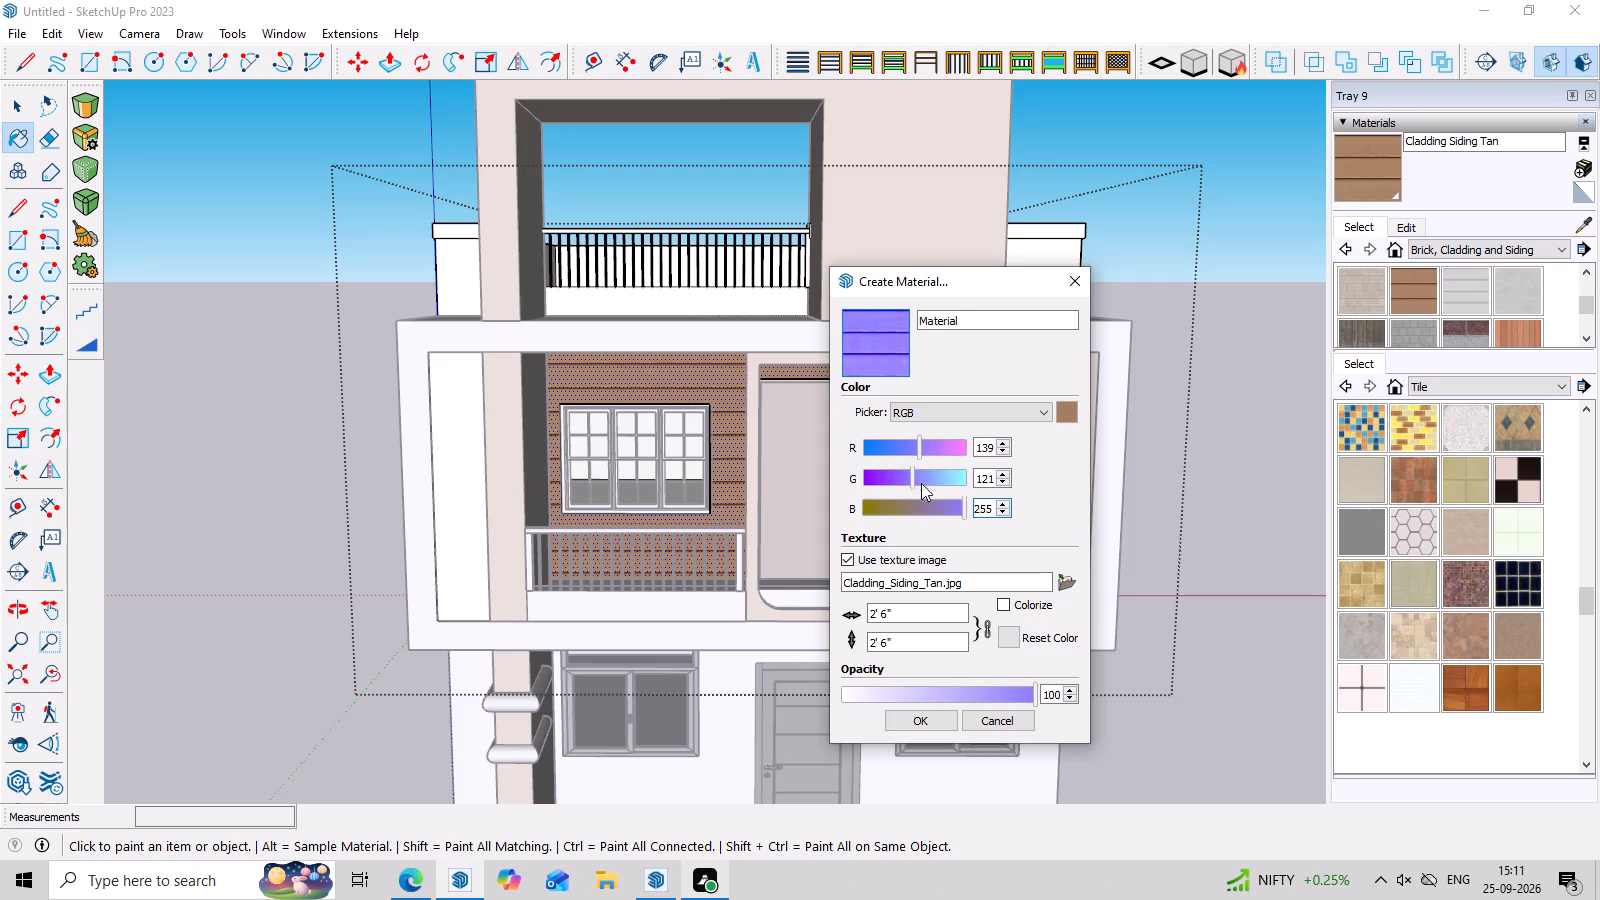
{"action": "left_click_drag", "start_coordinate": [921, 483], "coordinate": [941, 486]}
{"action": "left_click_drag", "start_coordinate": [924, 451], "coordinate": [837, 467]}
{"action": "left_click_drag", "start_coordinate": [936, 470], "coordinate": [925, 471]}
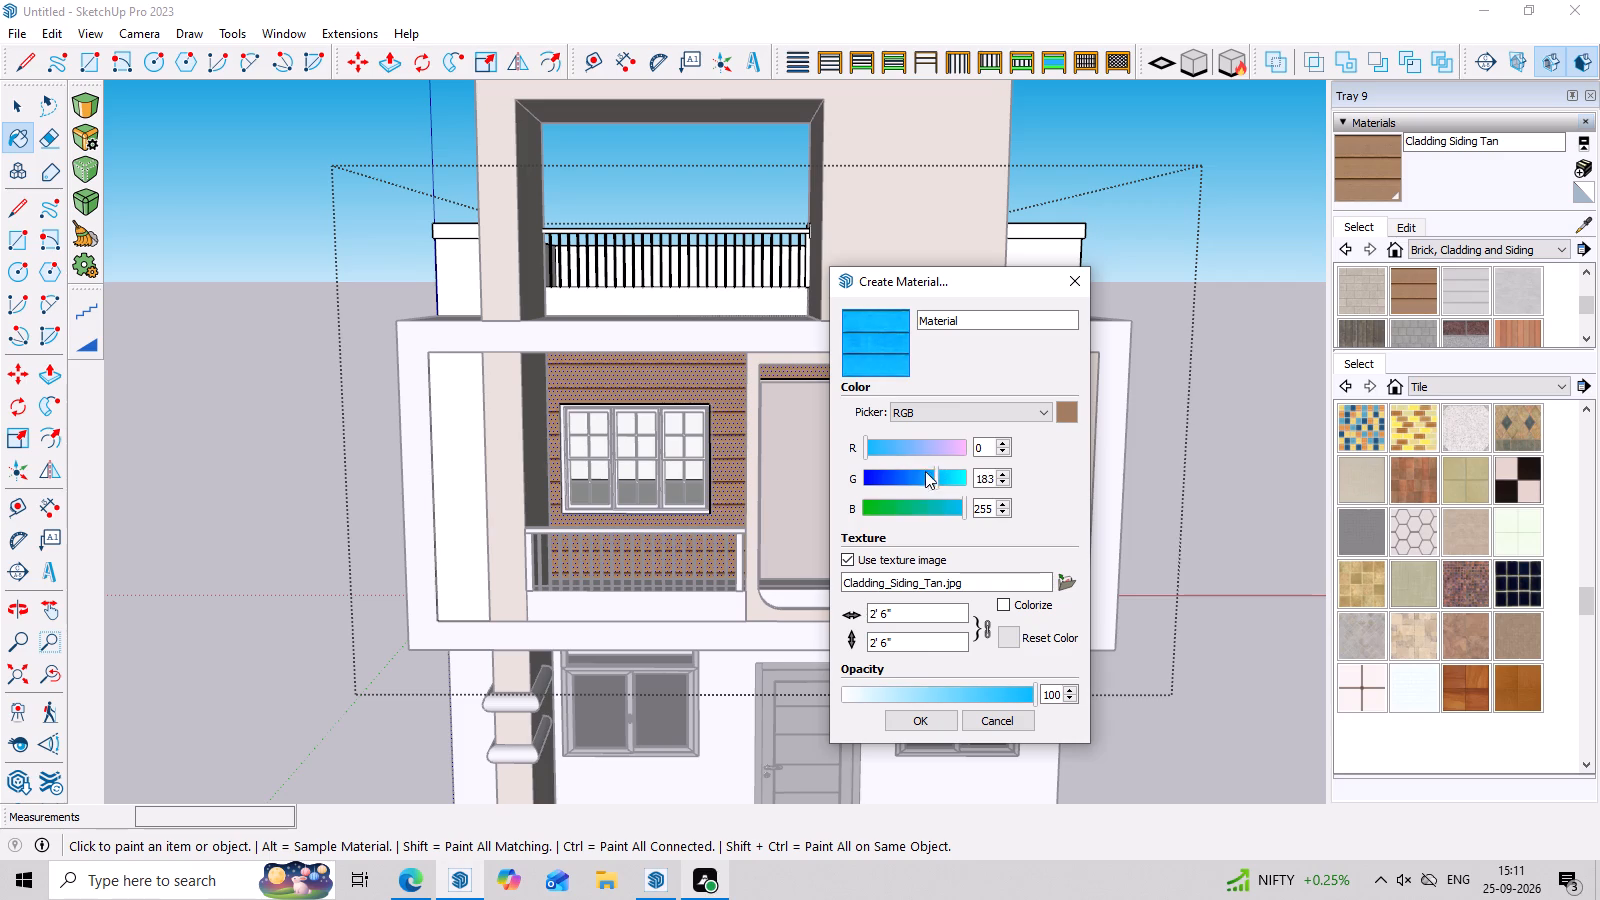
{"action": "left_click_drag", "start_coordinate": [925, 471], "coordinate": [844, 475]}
Set the siding material's colour to dark brown, RGB 118, 88, 59, and create the material.
{"action": "left_click_drag", "start_coordinate": [955, 515], "coordinate": [884, 512]}
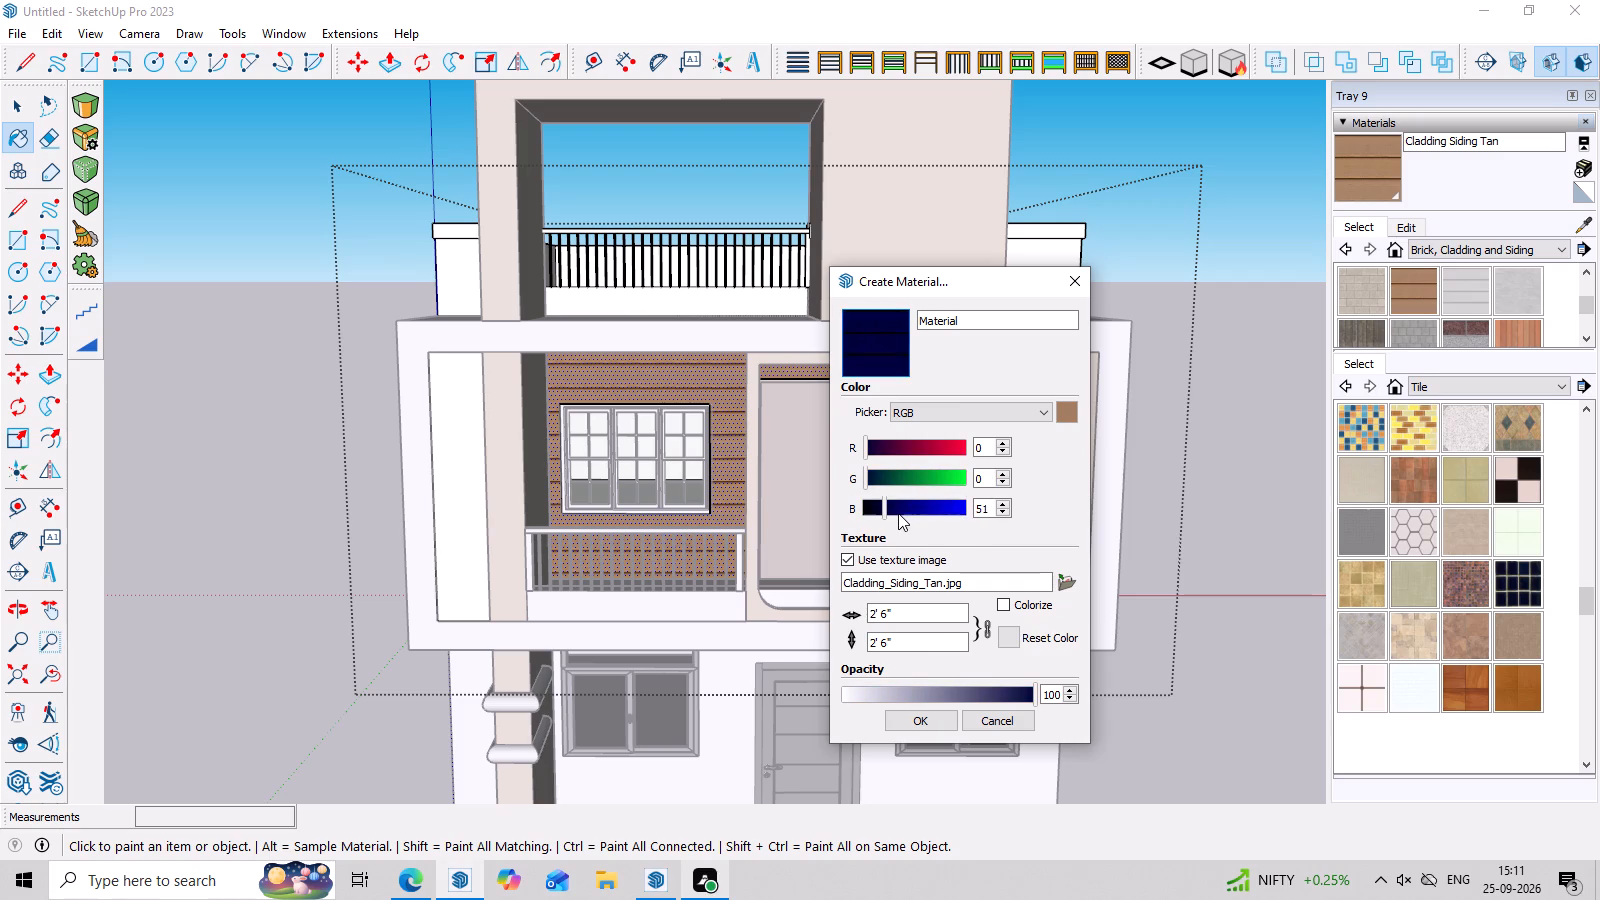
{"action": "left_click", "coordinate": [881, 504]}
{"action": "left_click_drag", "start_coordinate": [867, 440], "coordinate": [906, 440]}
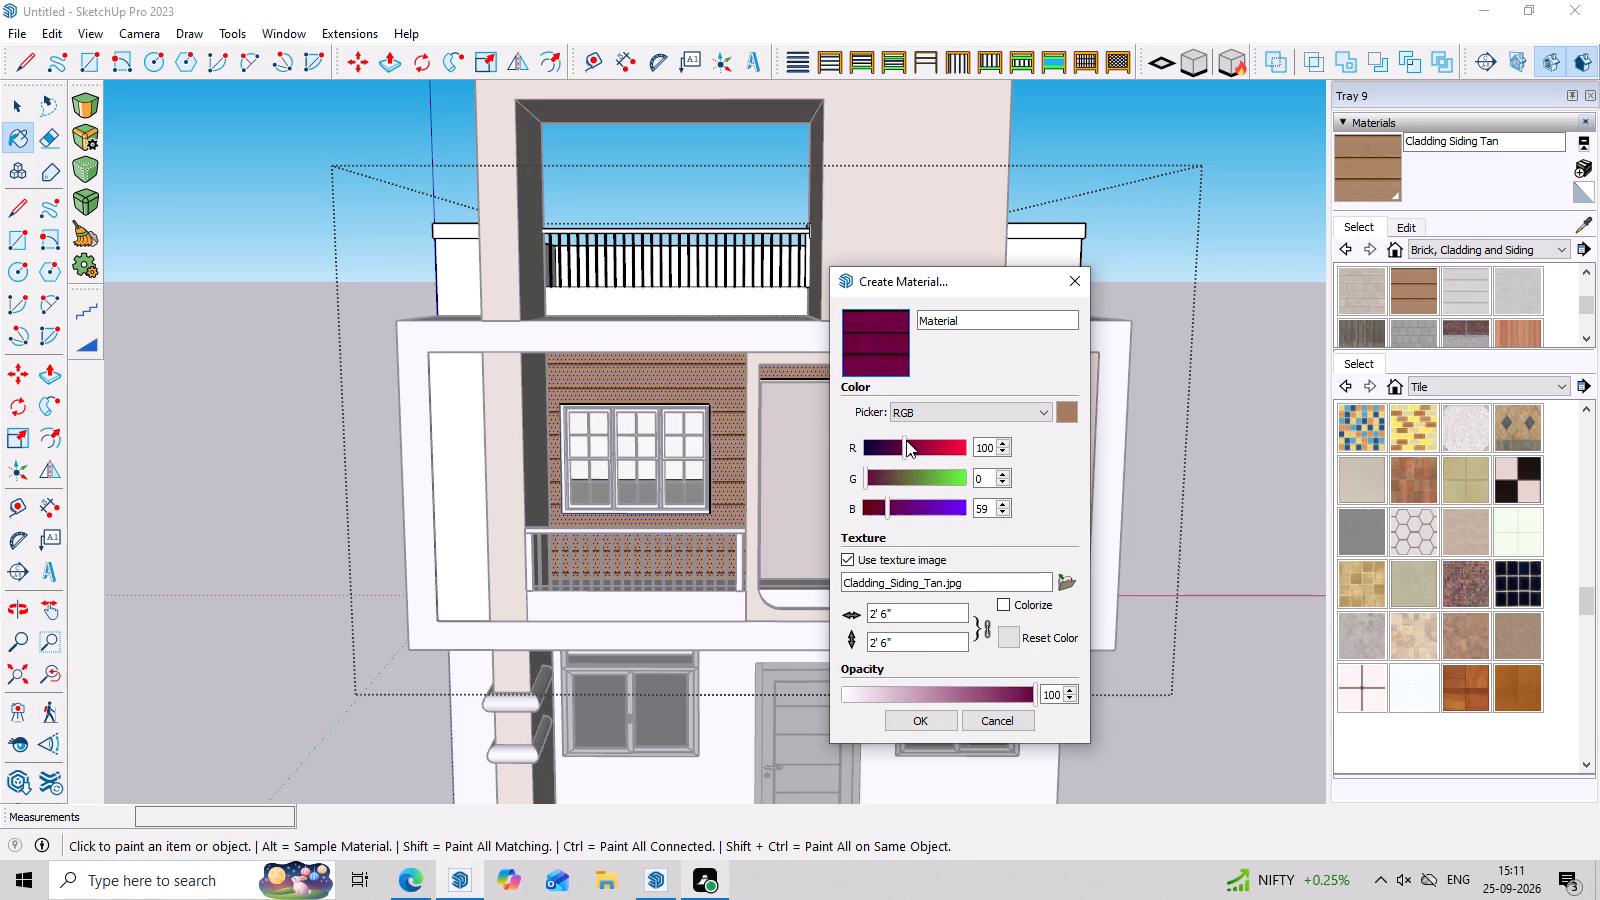
{"action": "left_click", "coordinate": [906, 440]}
{"action": "scroll", "coordinate": [906, 440], "scroll_direction": "up", "scroll_amount": 6}
{"action": "left_click_drag", "start_coordinate": [866, 478], "coordinate": [896, 478]}
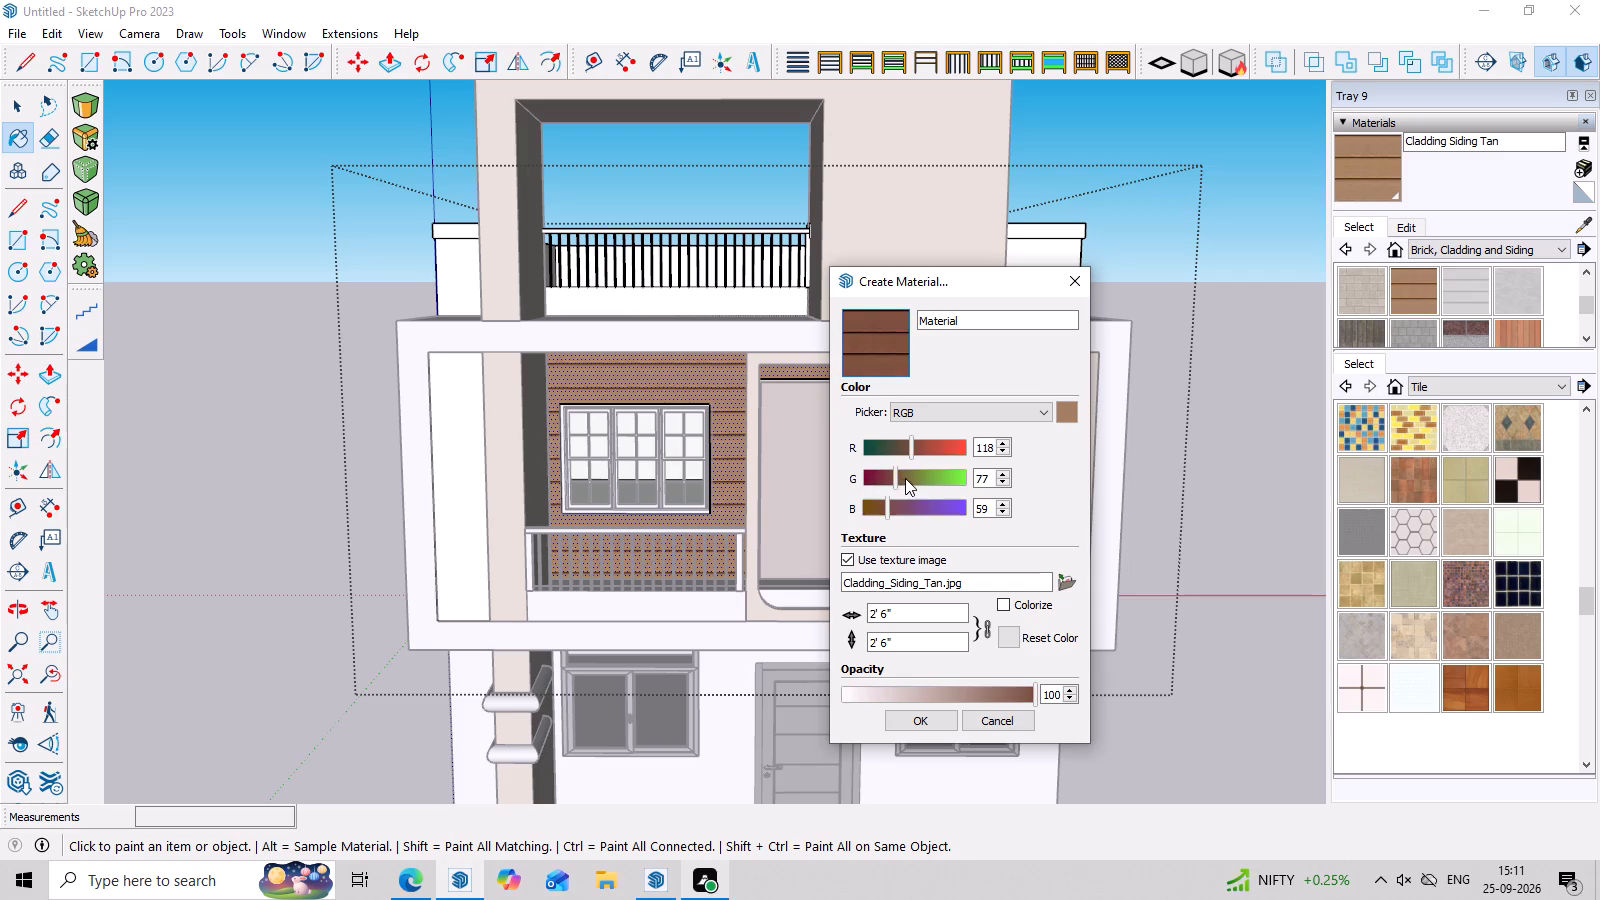
{"action": "triple_click", "coordinate": [905, 478]}
{"action": "scroll", "coordinate": [905, 478], "scroll_direction": "up", "scroll_amount": 3}
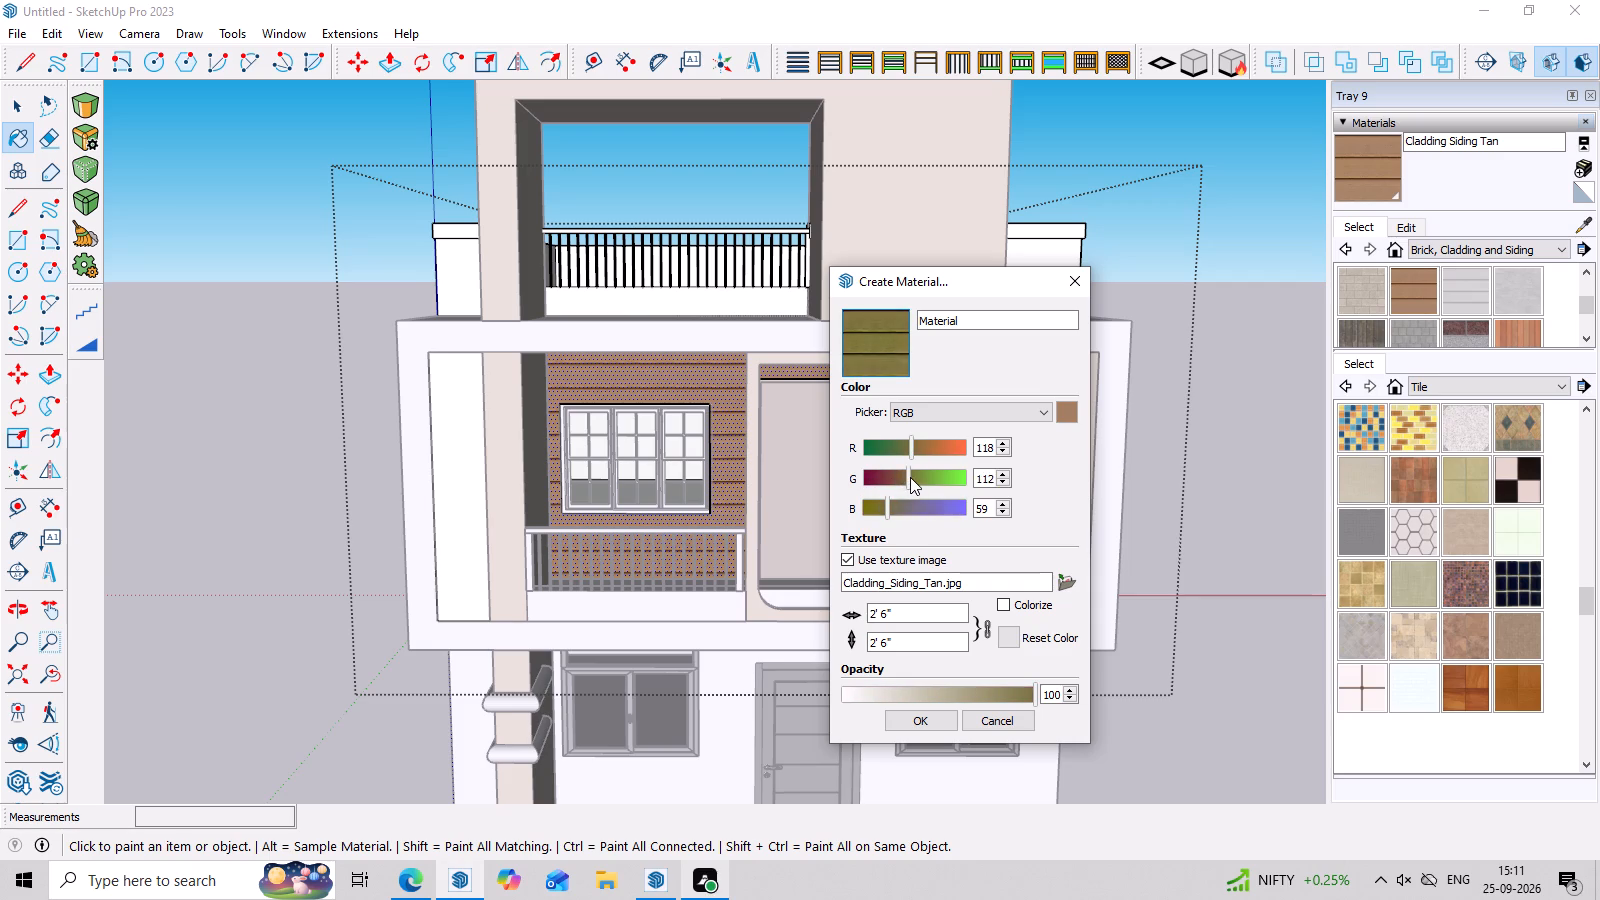
{"action": "scroll", "coordinate": [910, 477], "scroll_direction": "down", "scroll_amount": 11}
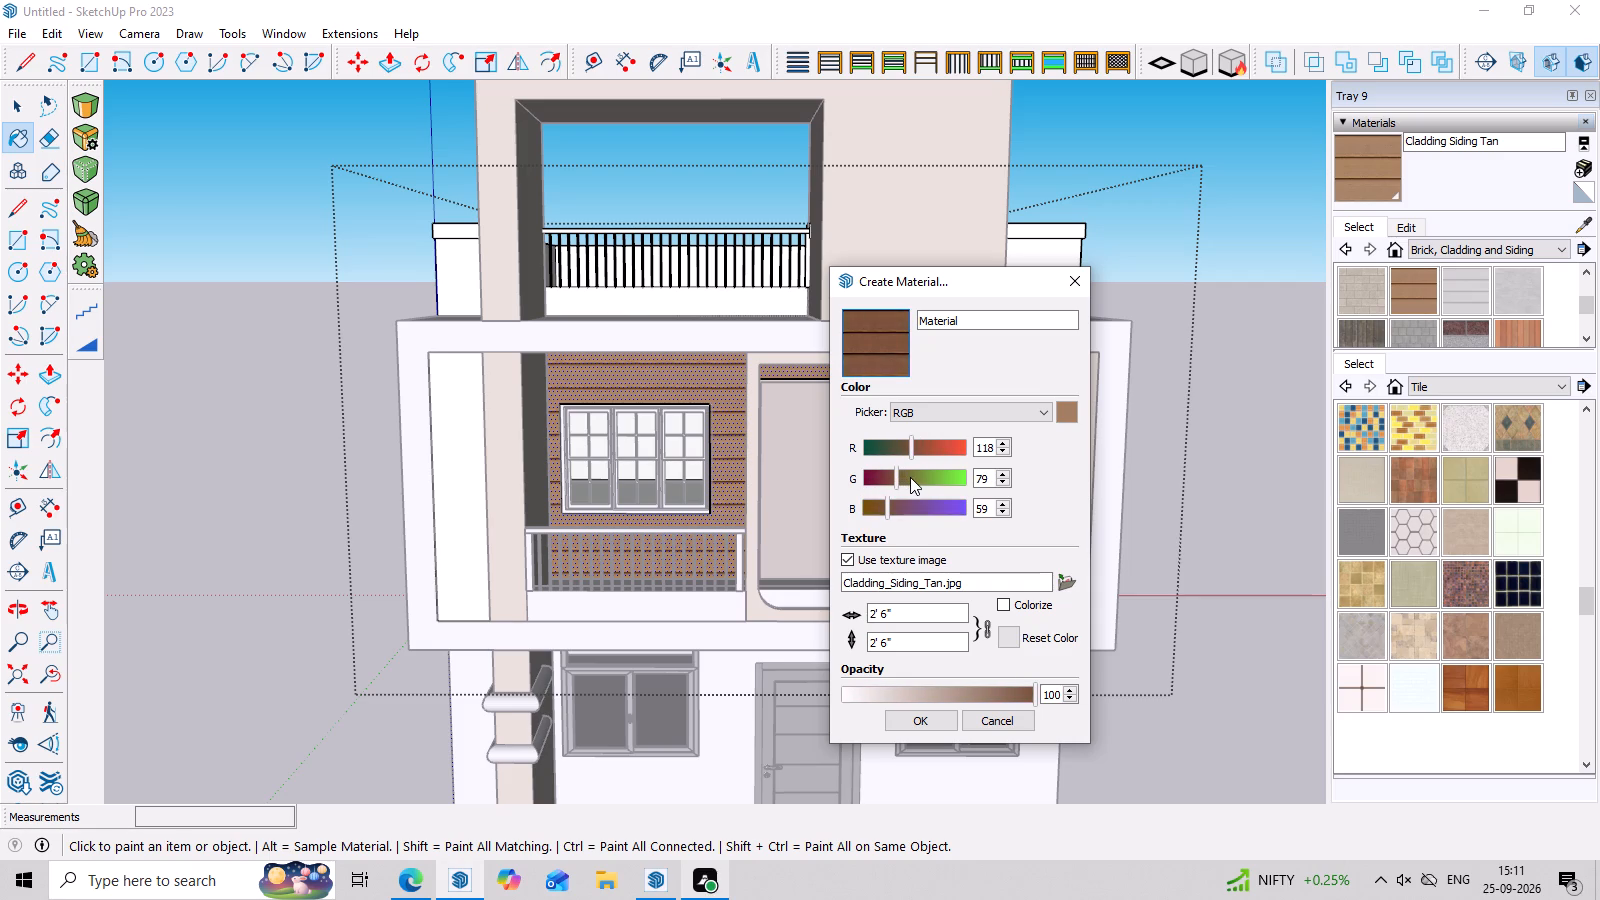
{"action": "scroll", "coordinate": [910, 477], "scroll_direction": "up", "scroll_amount": 3}
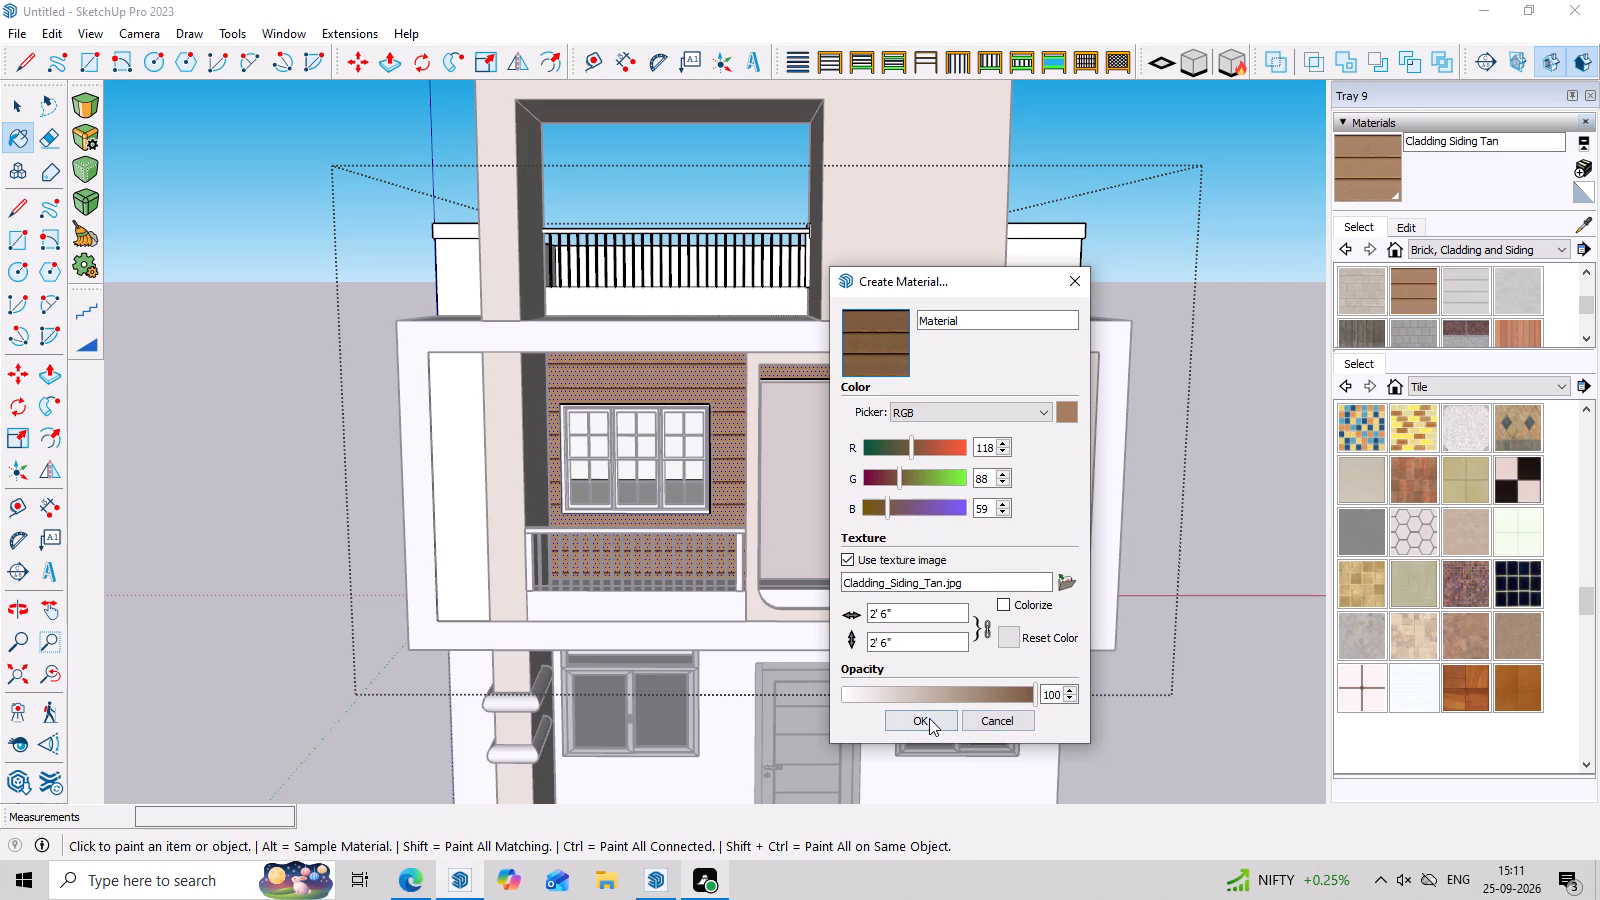
{"action": "double_click", "coordinate": [929, 718]}
Paint the upper-floor front wall with the new dark brown siding and exit the group.
{"action": "left_click", "coordinate": [892, 461]}
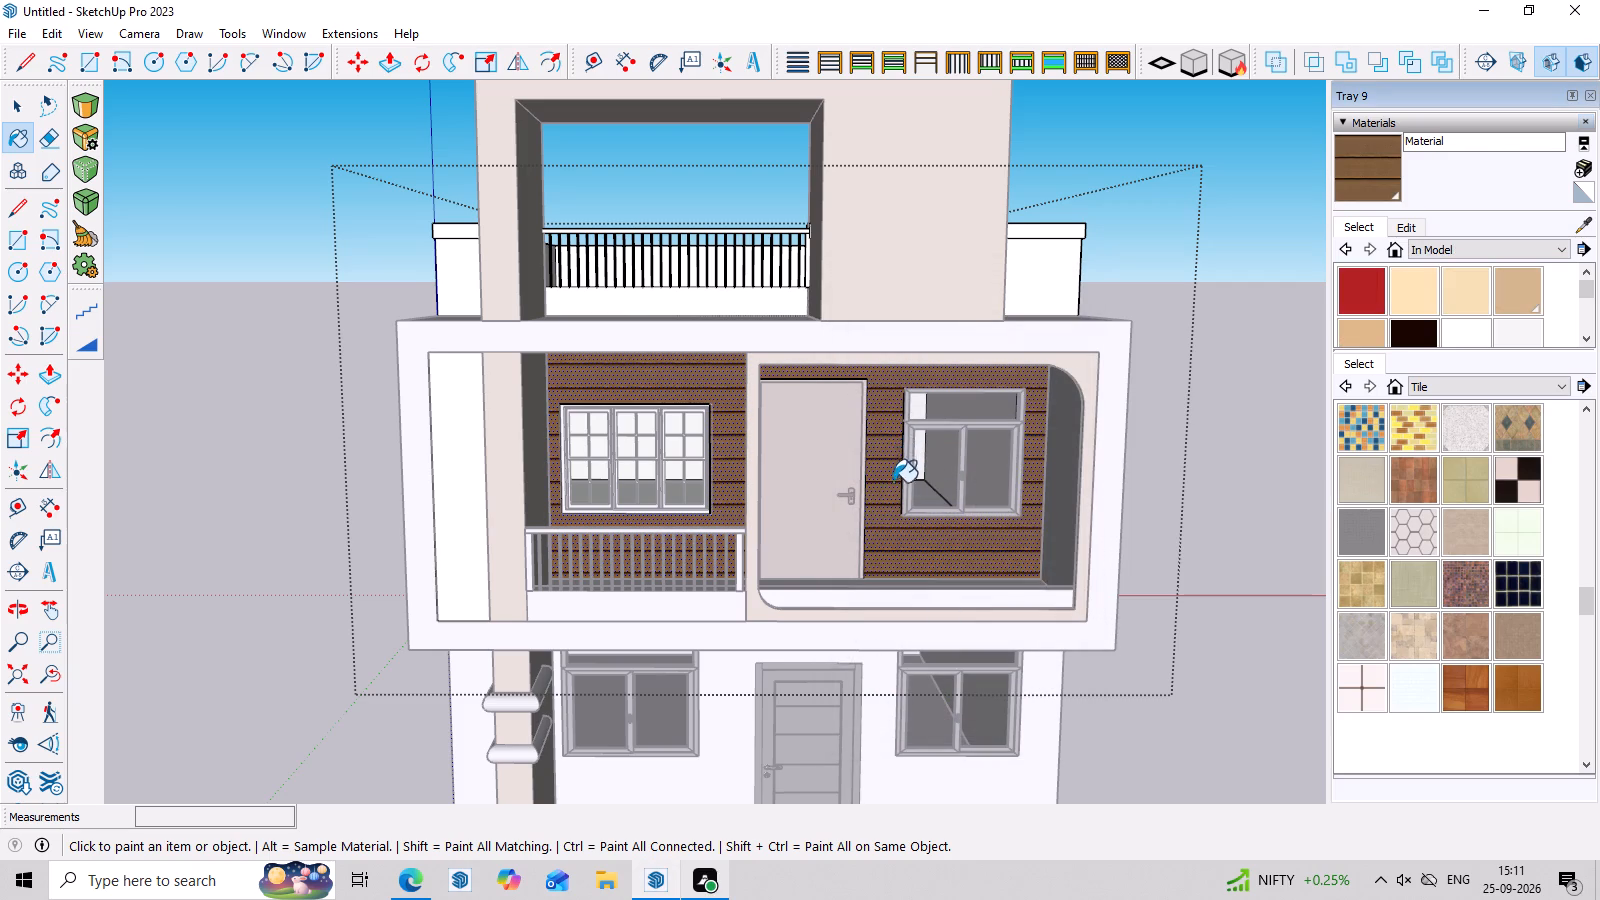
{"action": "middle_click_drag", "start_coordinate": [1016, 579], "coordinate": [1036, 511]}
{"action": "key", "text": "Escape"}
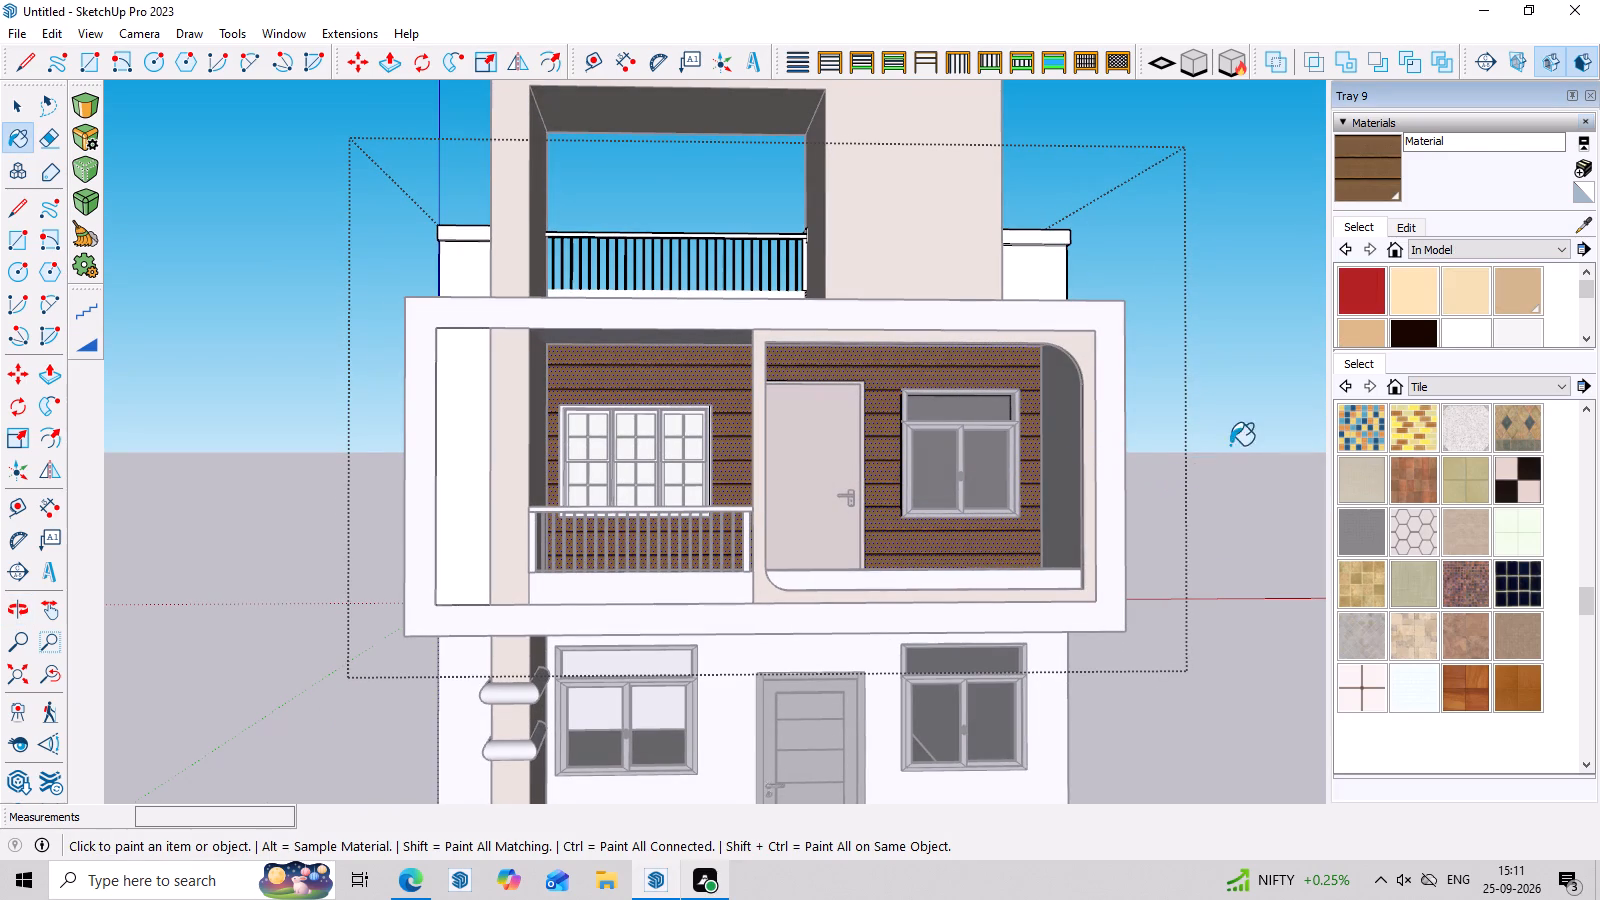
{"action": "key", "text": "space"}
{"action": "left_click", "coordinate": [1236, 434]}
Examine the repainted upper-floor facade from the front and from the side of the house.
{"action": "scroll", "coordinate": [1180, 460], "scroll_direction": "down", "scroll_amount": 7}
{"action": "middle_click_drag", "start_coordinate": [1071, 590], "coordinate": [953, 648]}
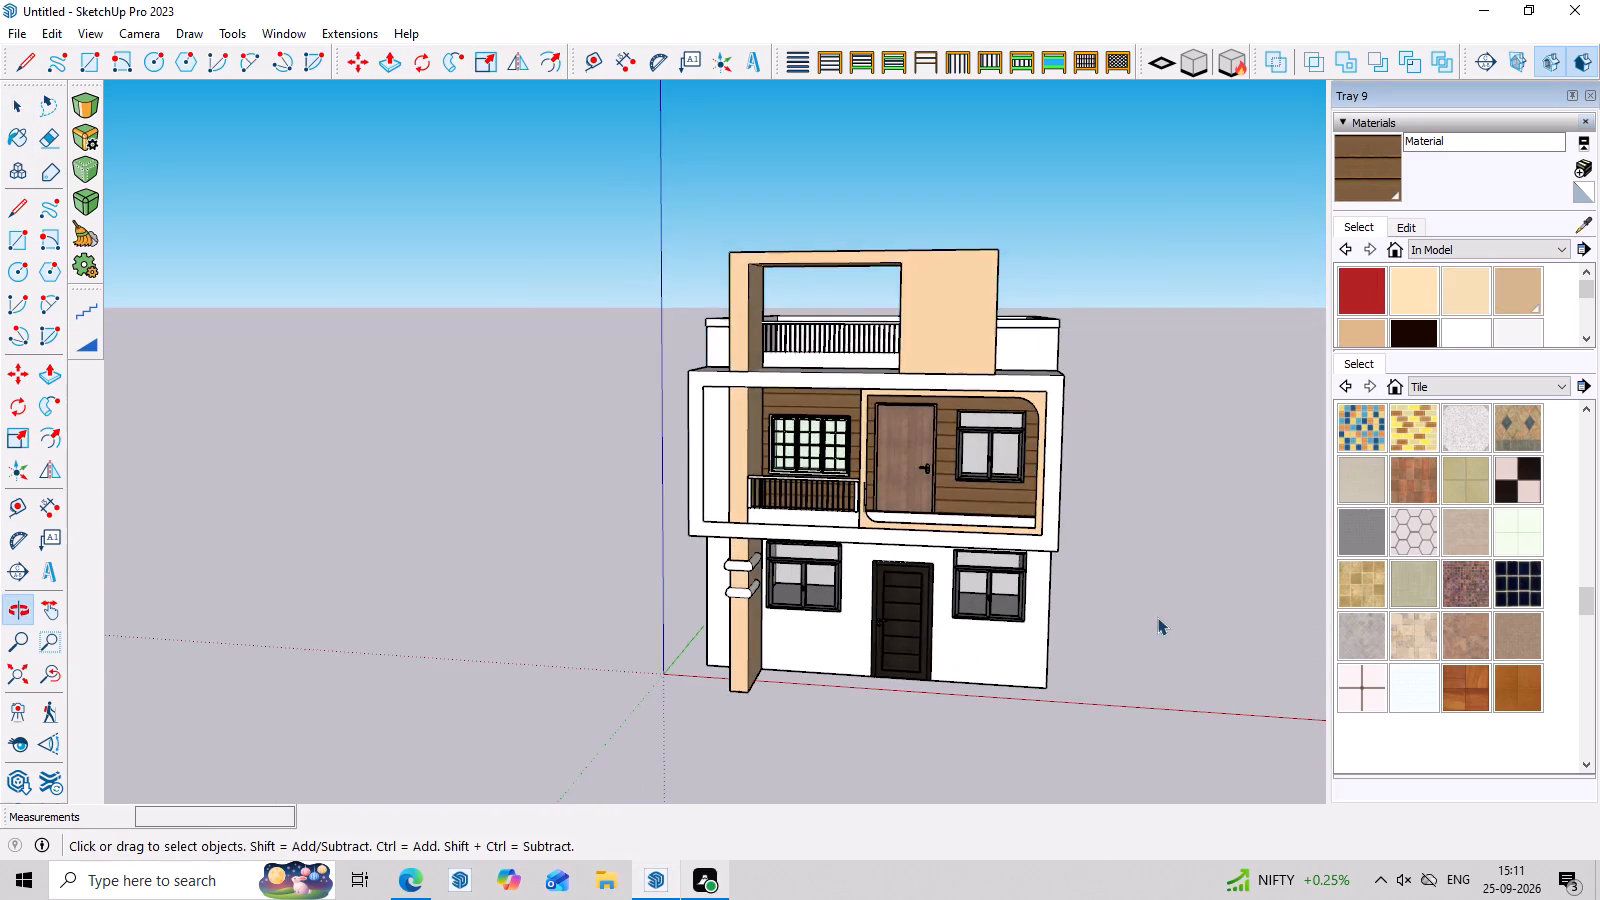
{"action": "scroll", "coordinate": [1164, 605], "scroll_direction": "up", "scroll_amount": 6}
{"action": "middle_click_drag", "start_coordinate": [1153, 594], "coordinate": [1239, 618]}
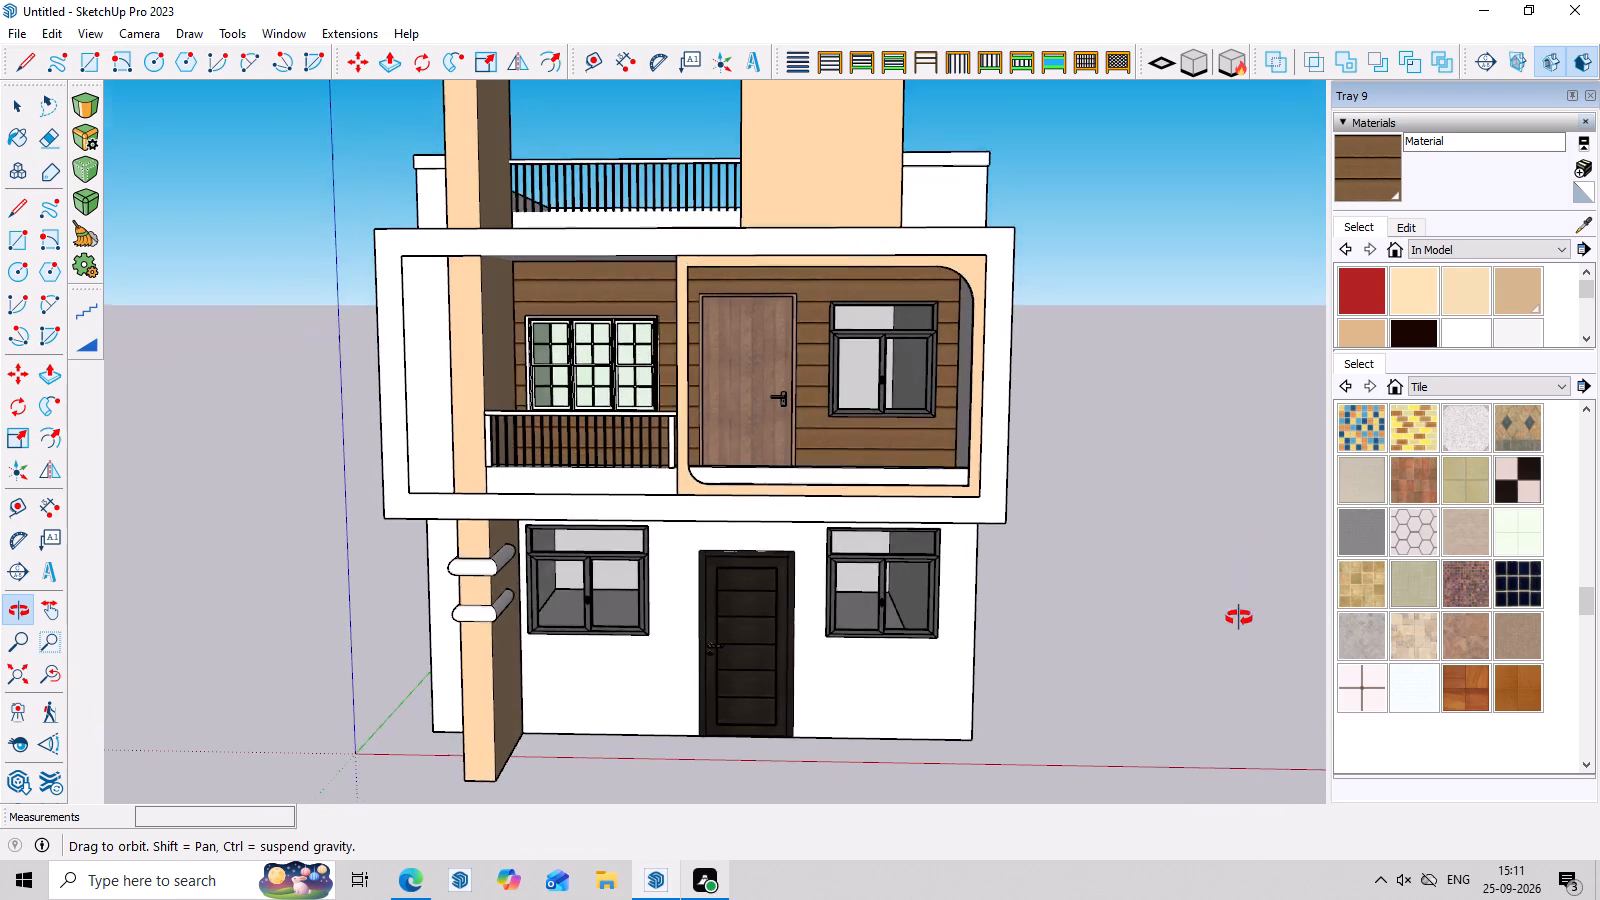
{"action": "middle_click_drag", "start_coordinate": [1239, 618], "coordinate": [858, 528]}
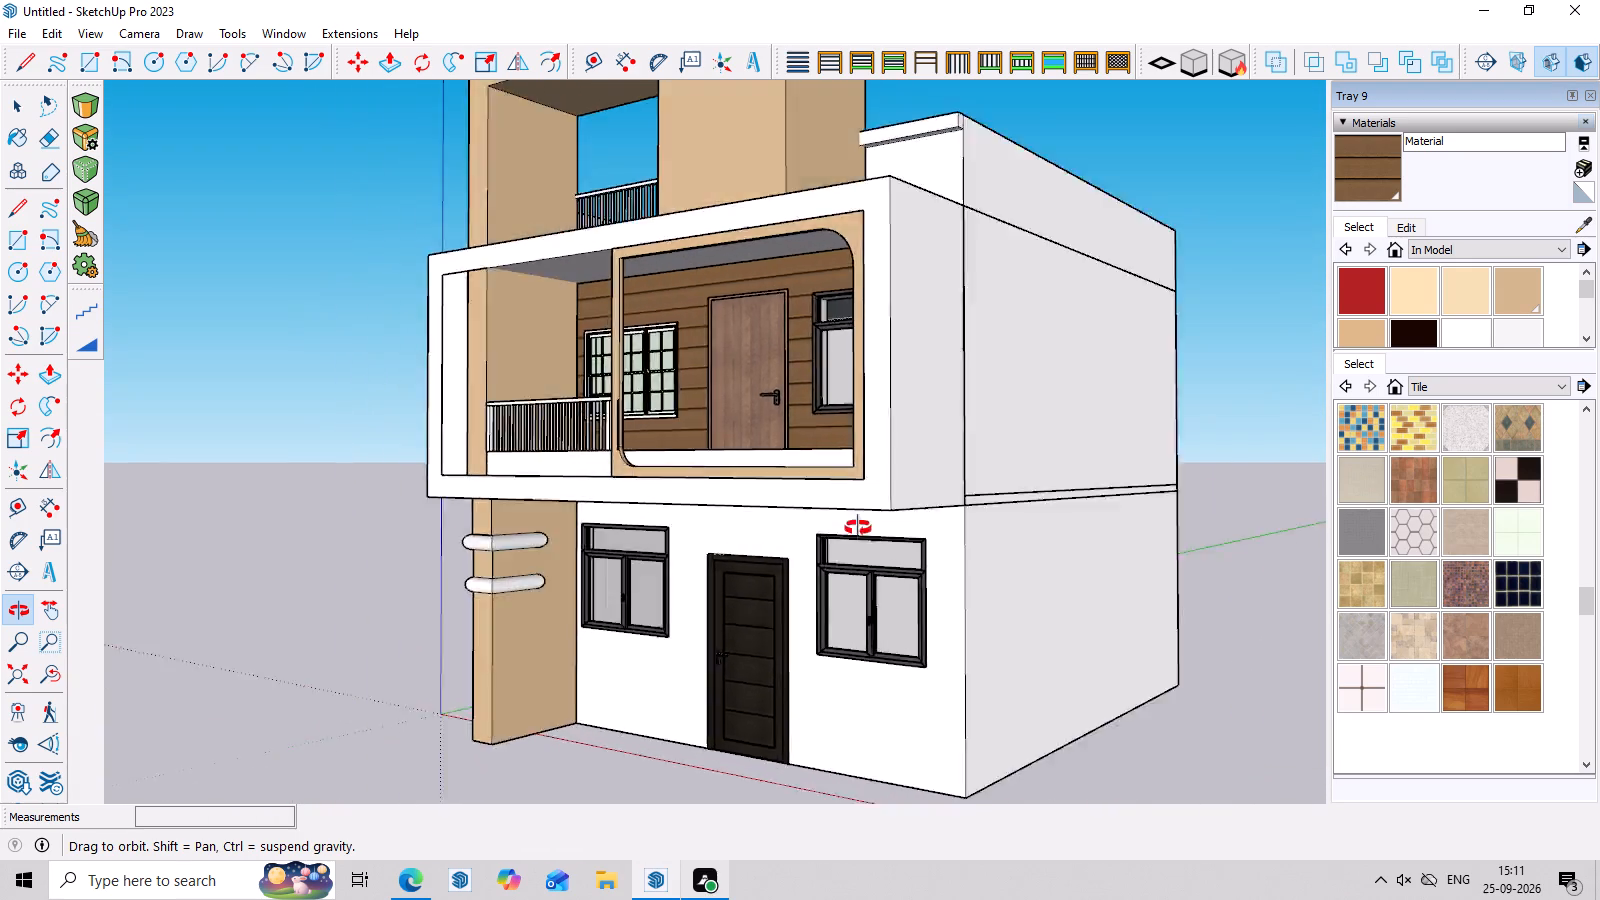
{"action": "middle_click_drag", "start_coordinate": [858, 528], "coordinate": [1218, 599]}
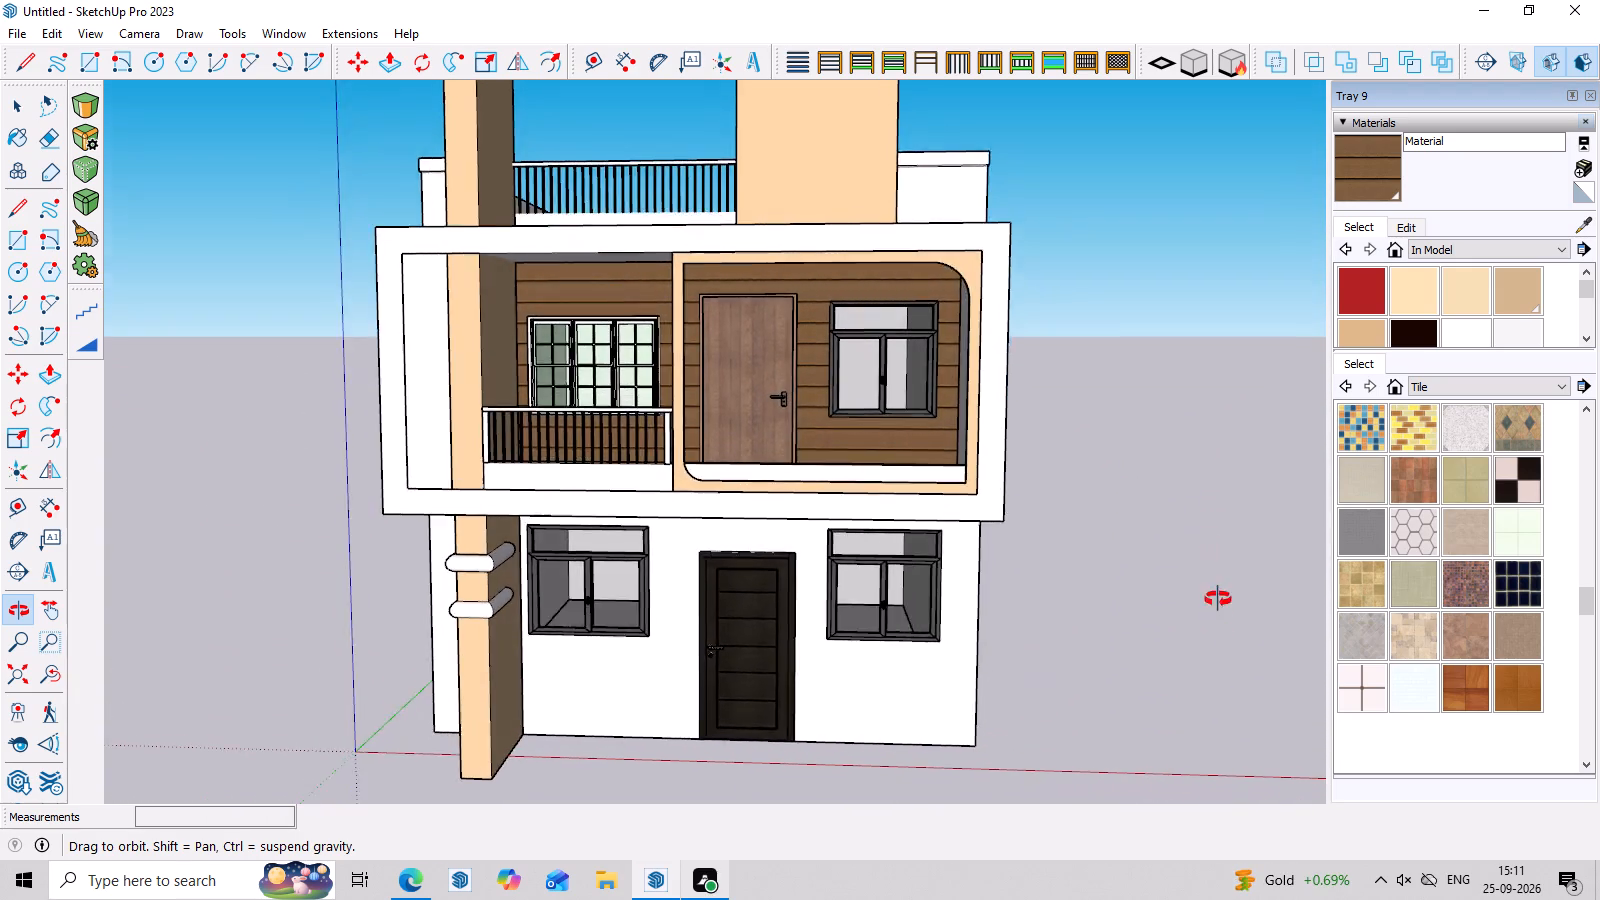
{"action": "middle_click_drag", "start_coordinate": [1218, 599], "coordinate": [1219, 596]}
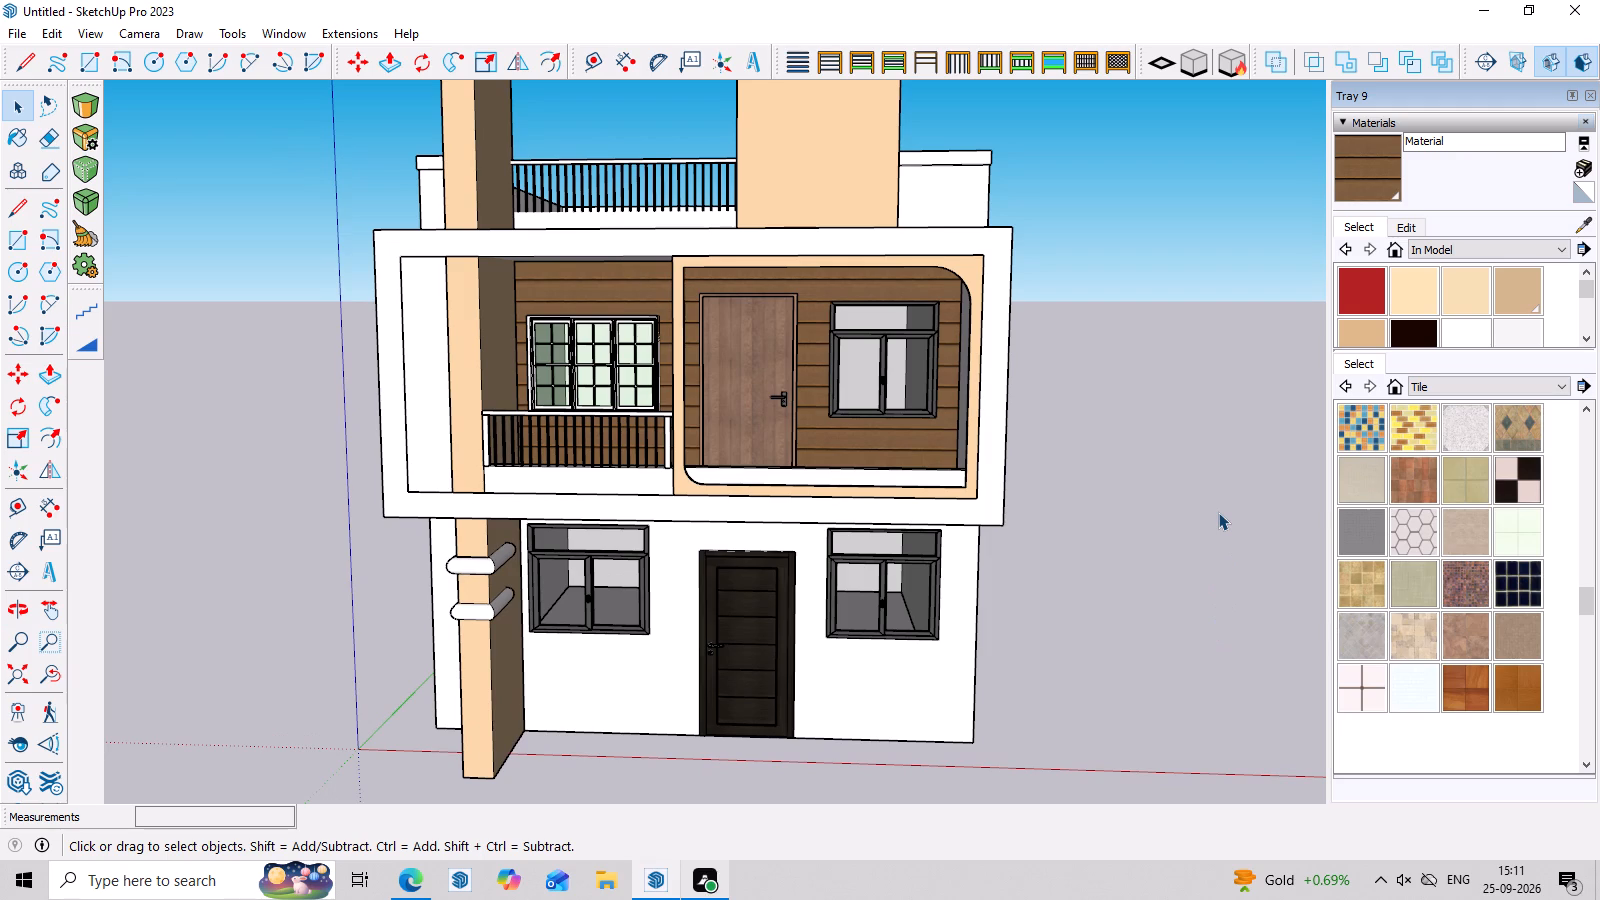
Browse the material collections, switching to Brick, Cladding and Siding.
{"action": "scroll", "coordinate": [1539, 253], "scroll_direction": "down", "scroll_amount": 1}
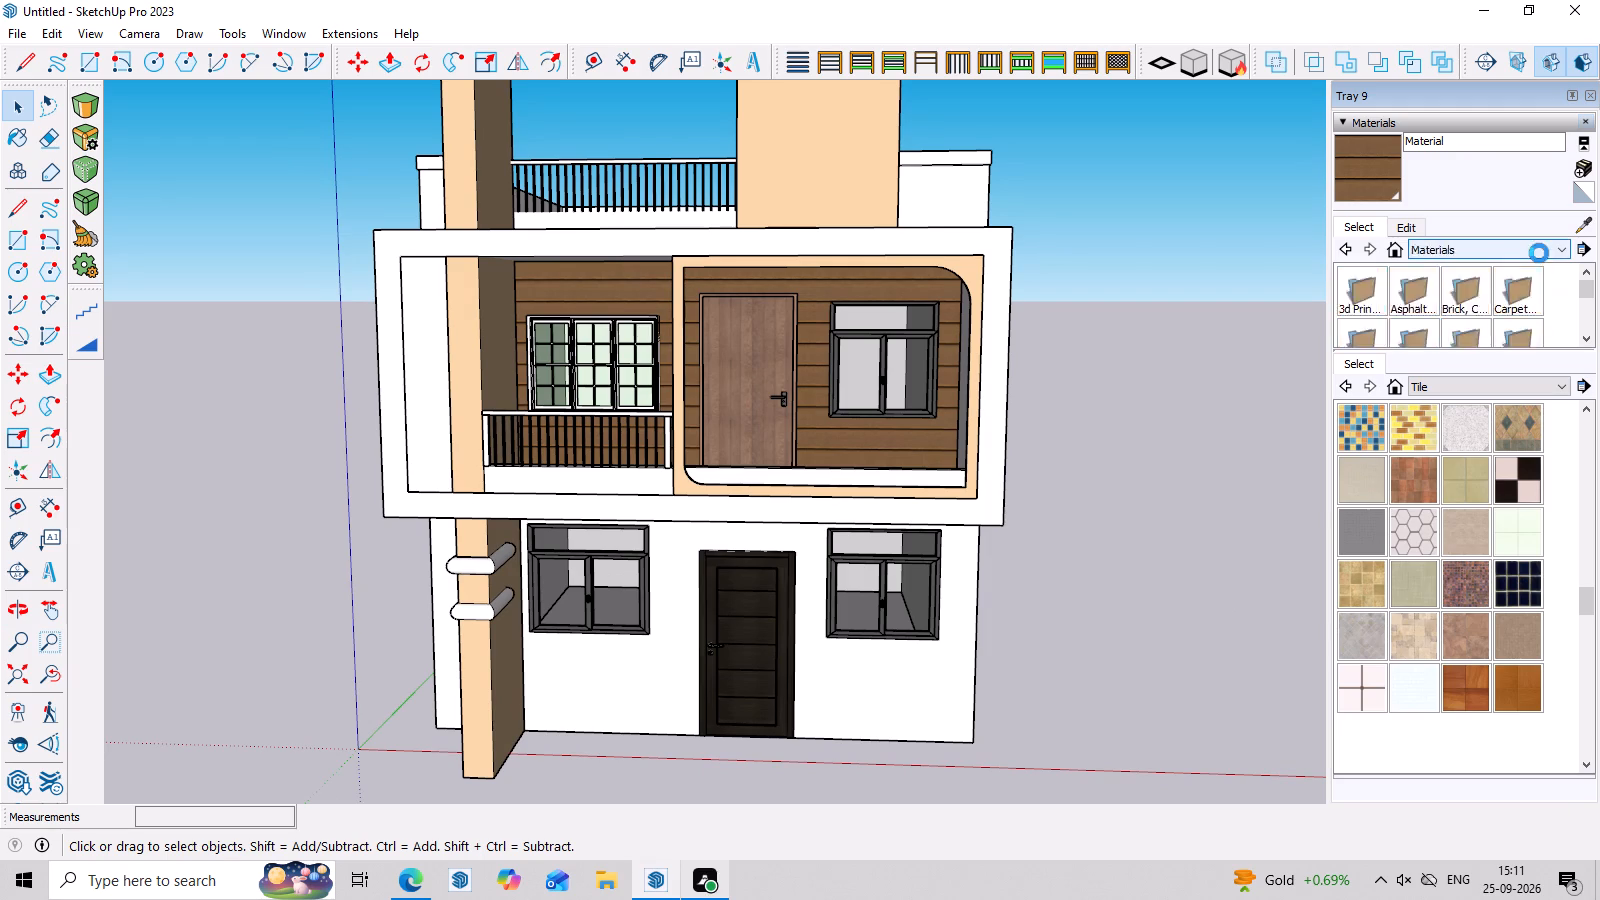
{"action": "scroll", "coordinate": [1539, 253], "scroll_direction": "down", "scroll_amount": 6}
{"action": "scroll", "coordinate": [1490, 287], "scroll_direction": "up", "scroll_amount": 14}
{"action": "left_click", "coordinate": [1488, 252]}
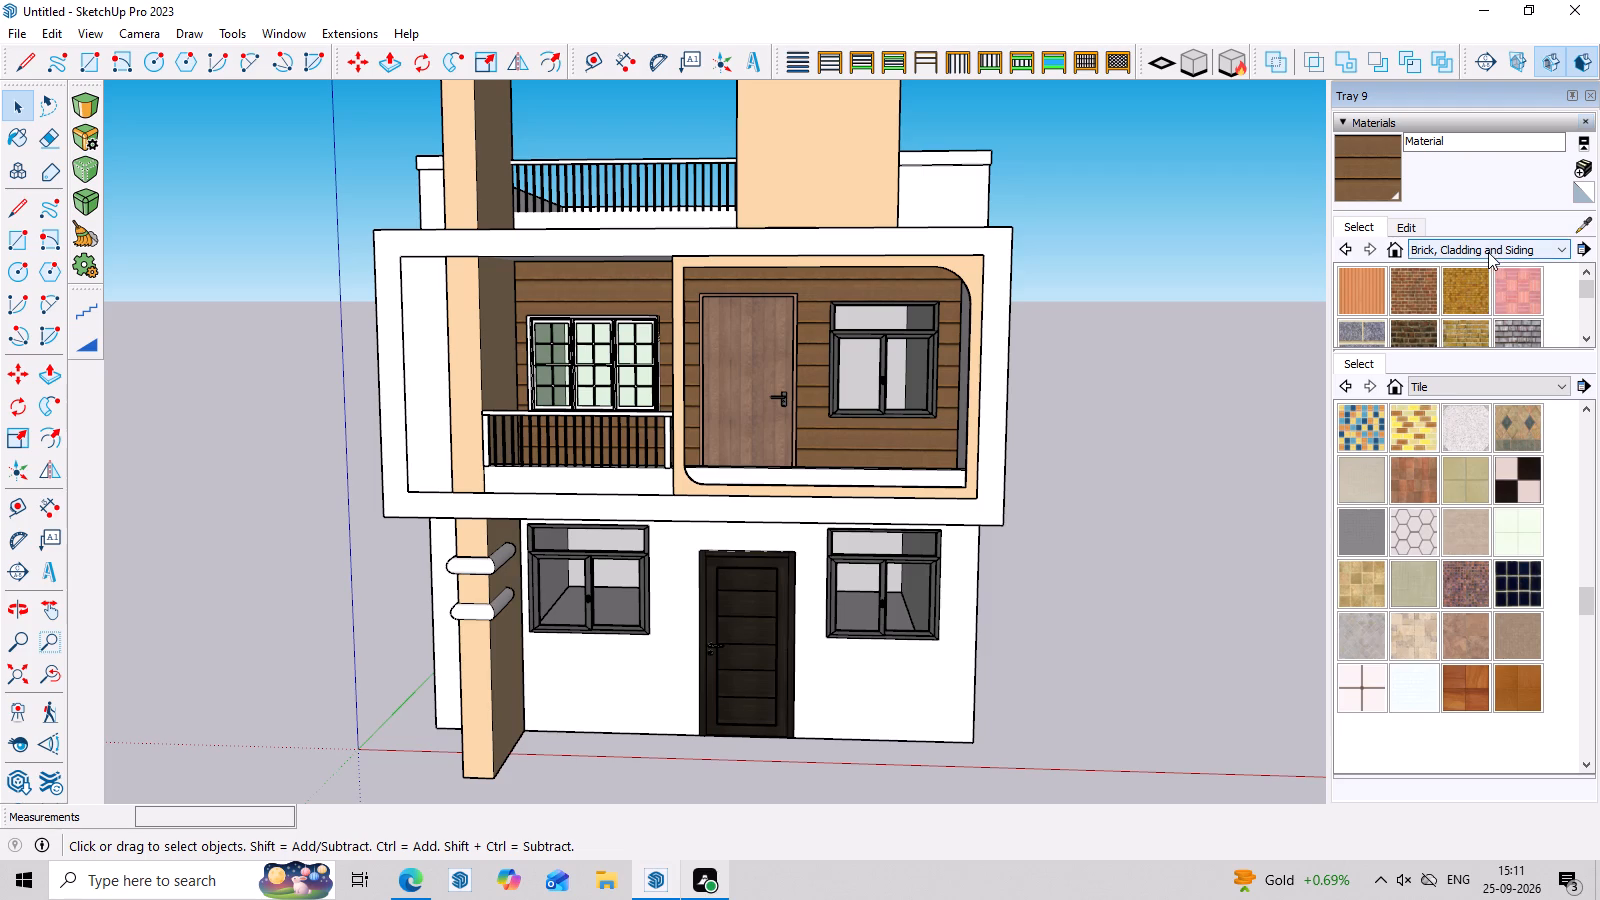
{"action": "scroll", "coordinate": [1453, 332], "scroll_direction": "down", "scroll_amount": 3}
{"action": "scroll", "coordinate": [1453, 353], "scroll_direction": "up", "scroll_amount": 9}
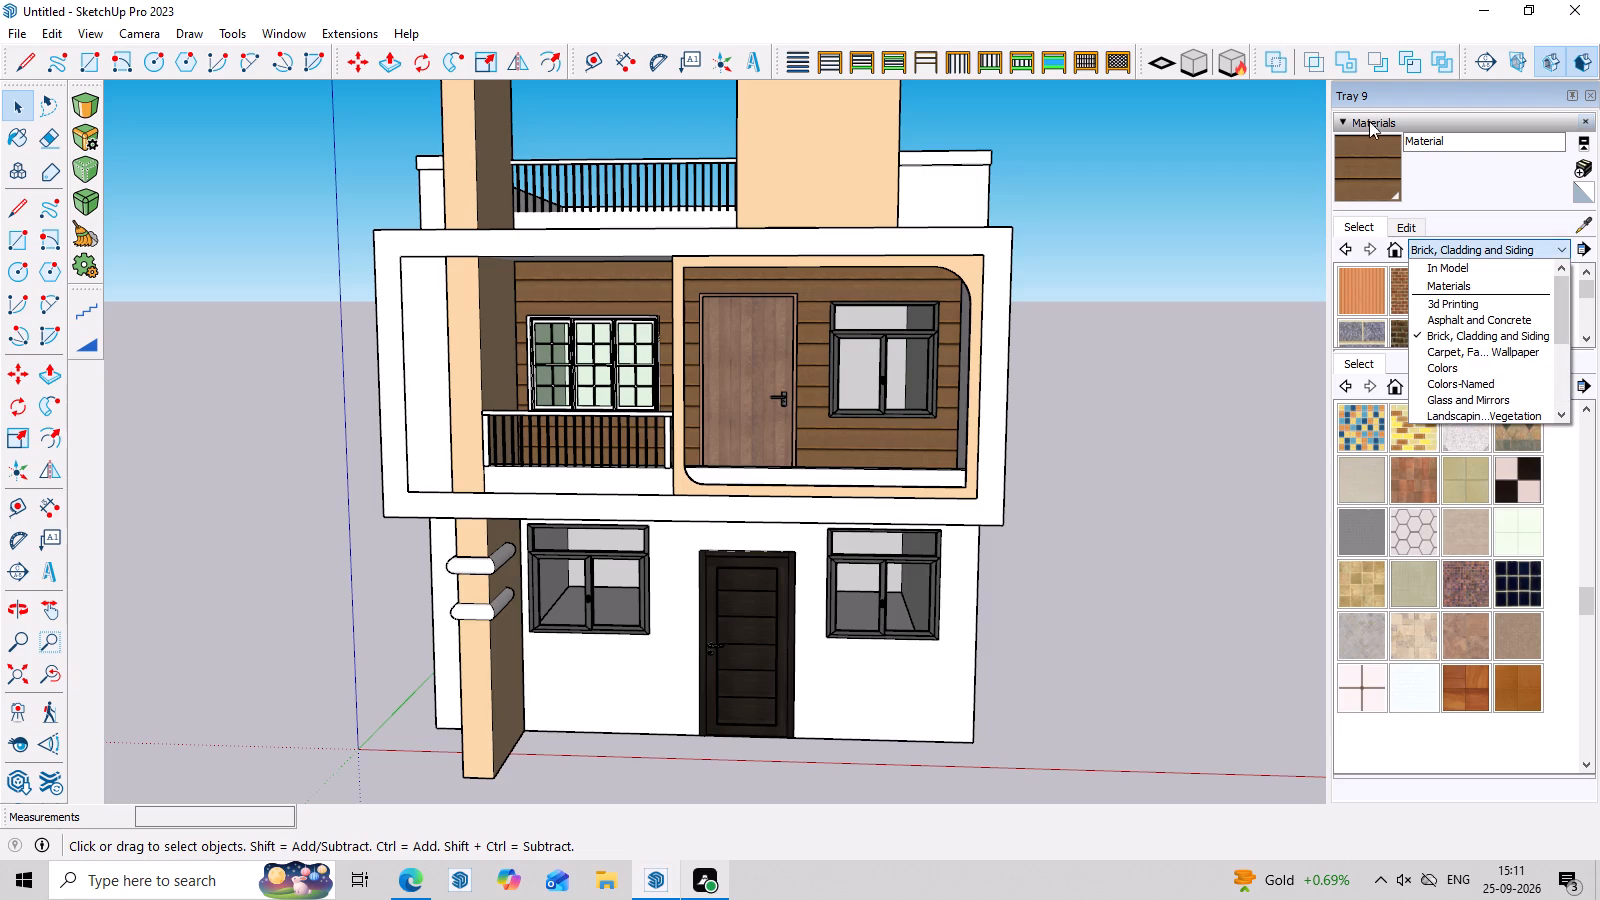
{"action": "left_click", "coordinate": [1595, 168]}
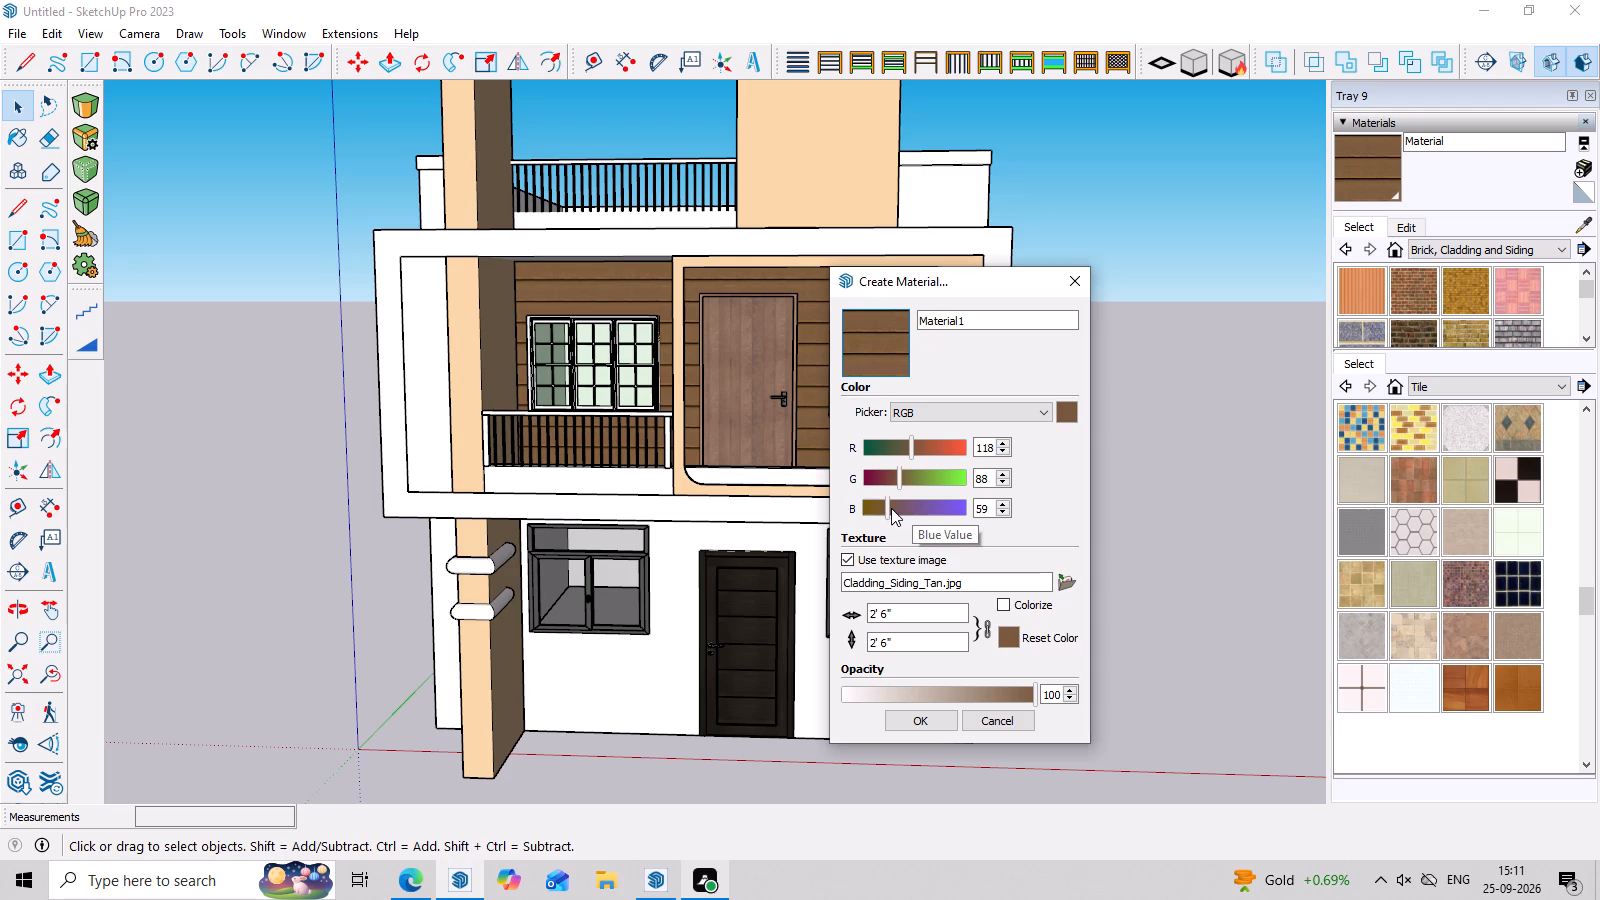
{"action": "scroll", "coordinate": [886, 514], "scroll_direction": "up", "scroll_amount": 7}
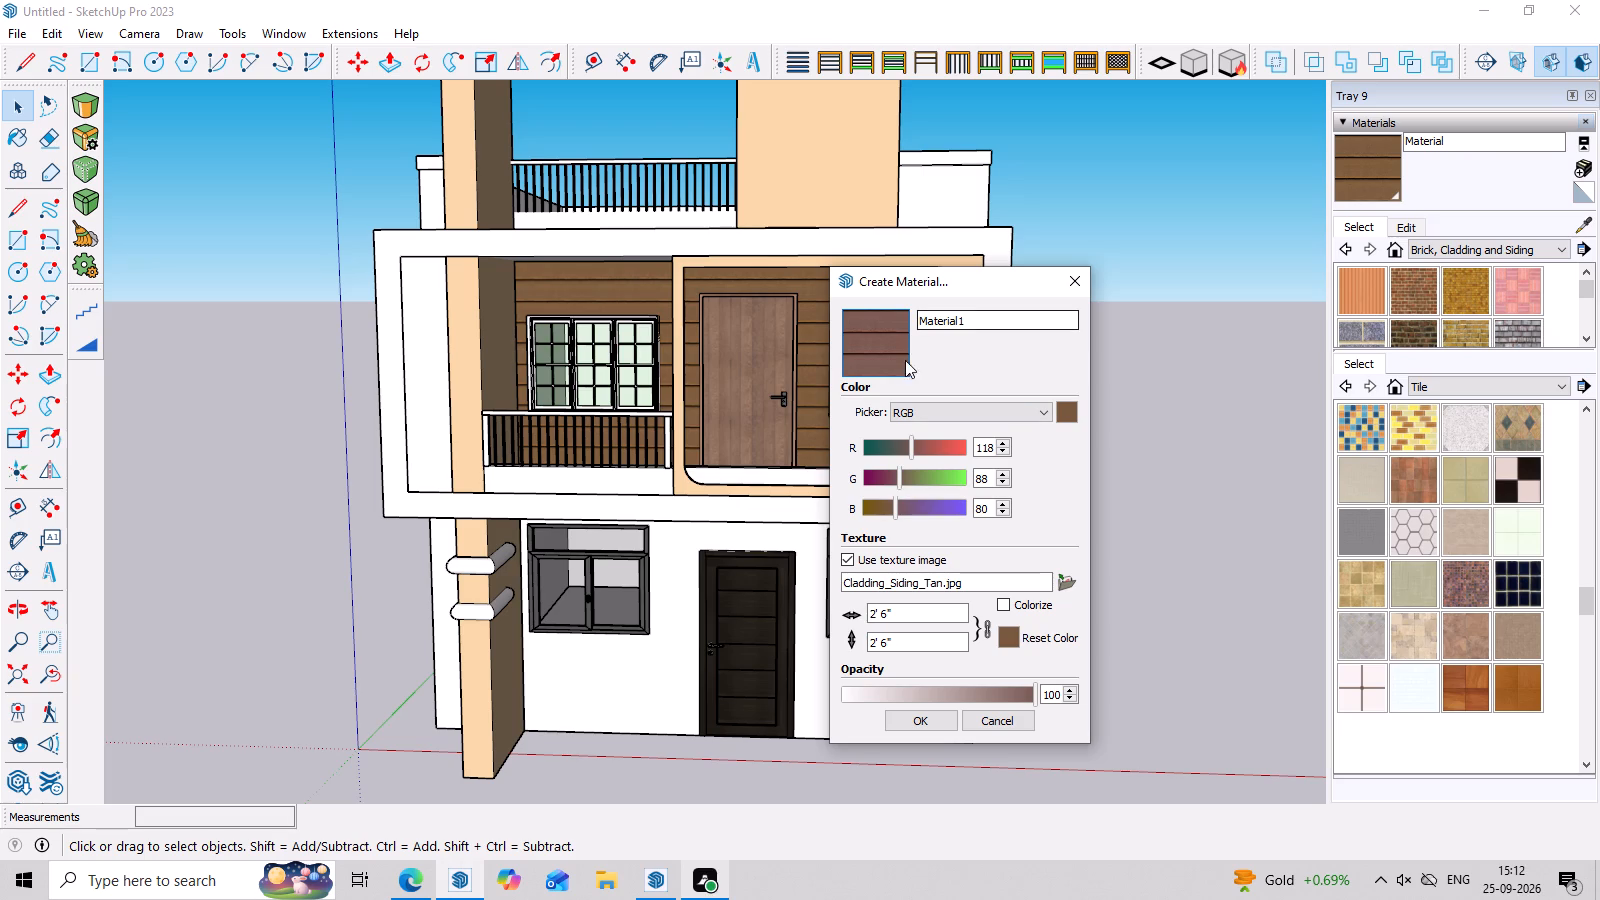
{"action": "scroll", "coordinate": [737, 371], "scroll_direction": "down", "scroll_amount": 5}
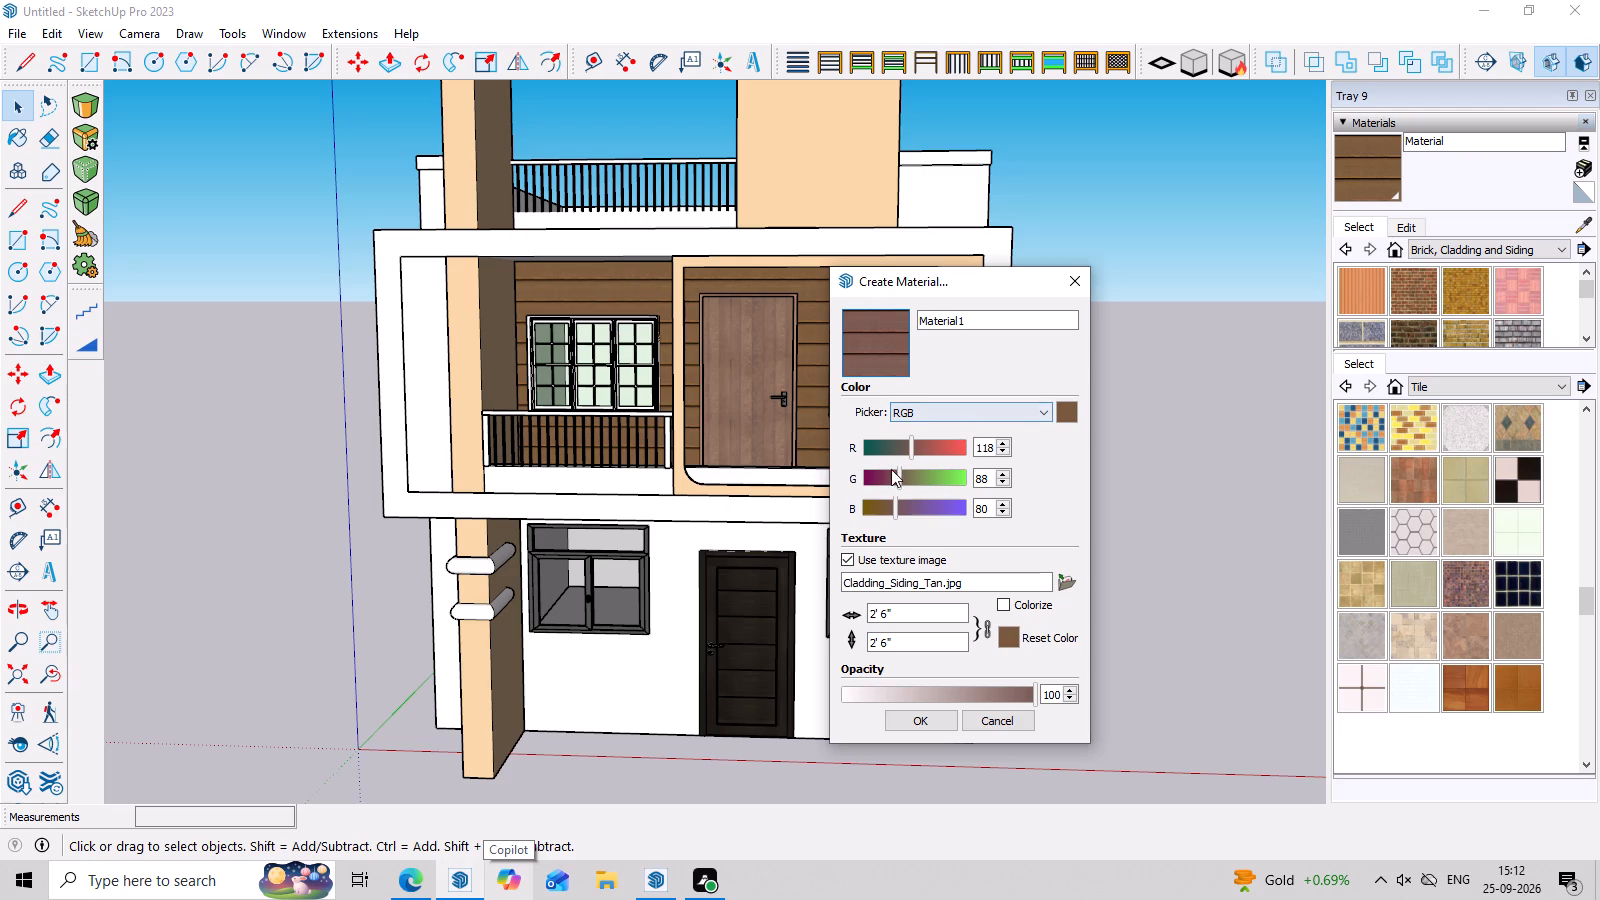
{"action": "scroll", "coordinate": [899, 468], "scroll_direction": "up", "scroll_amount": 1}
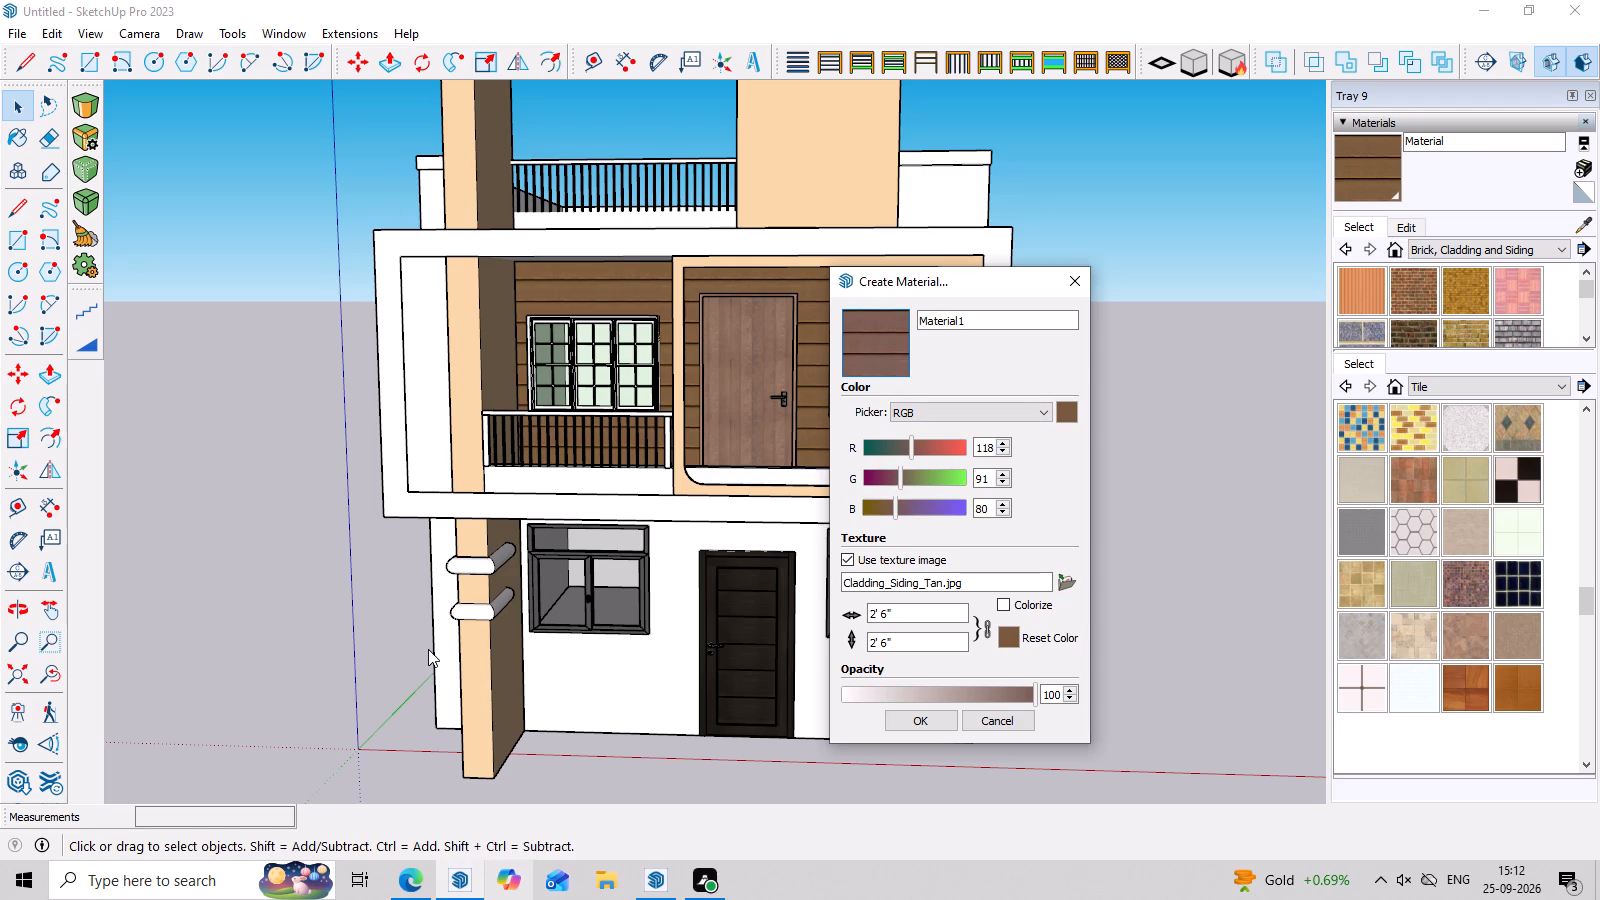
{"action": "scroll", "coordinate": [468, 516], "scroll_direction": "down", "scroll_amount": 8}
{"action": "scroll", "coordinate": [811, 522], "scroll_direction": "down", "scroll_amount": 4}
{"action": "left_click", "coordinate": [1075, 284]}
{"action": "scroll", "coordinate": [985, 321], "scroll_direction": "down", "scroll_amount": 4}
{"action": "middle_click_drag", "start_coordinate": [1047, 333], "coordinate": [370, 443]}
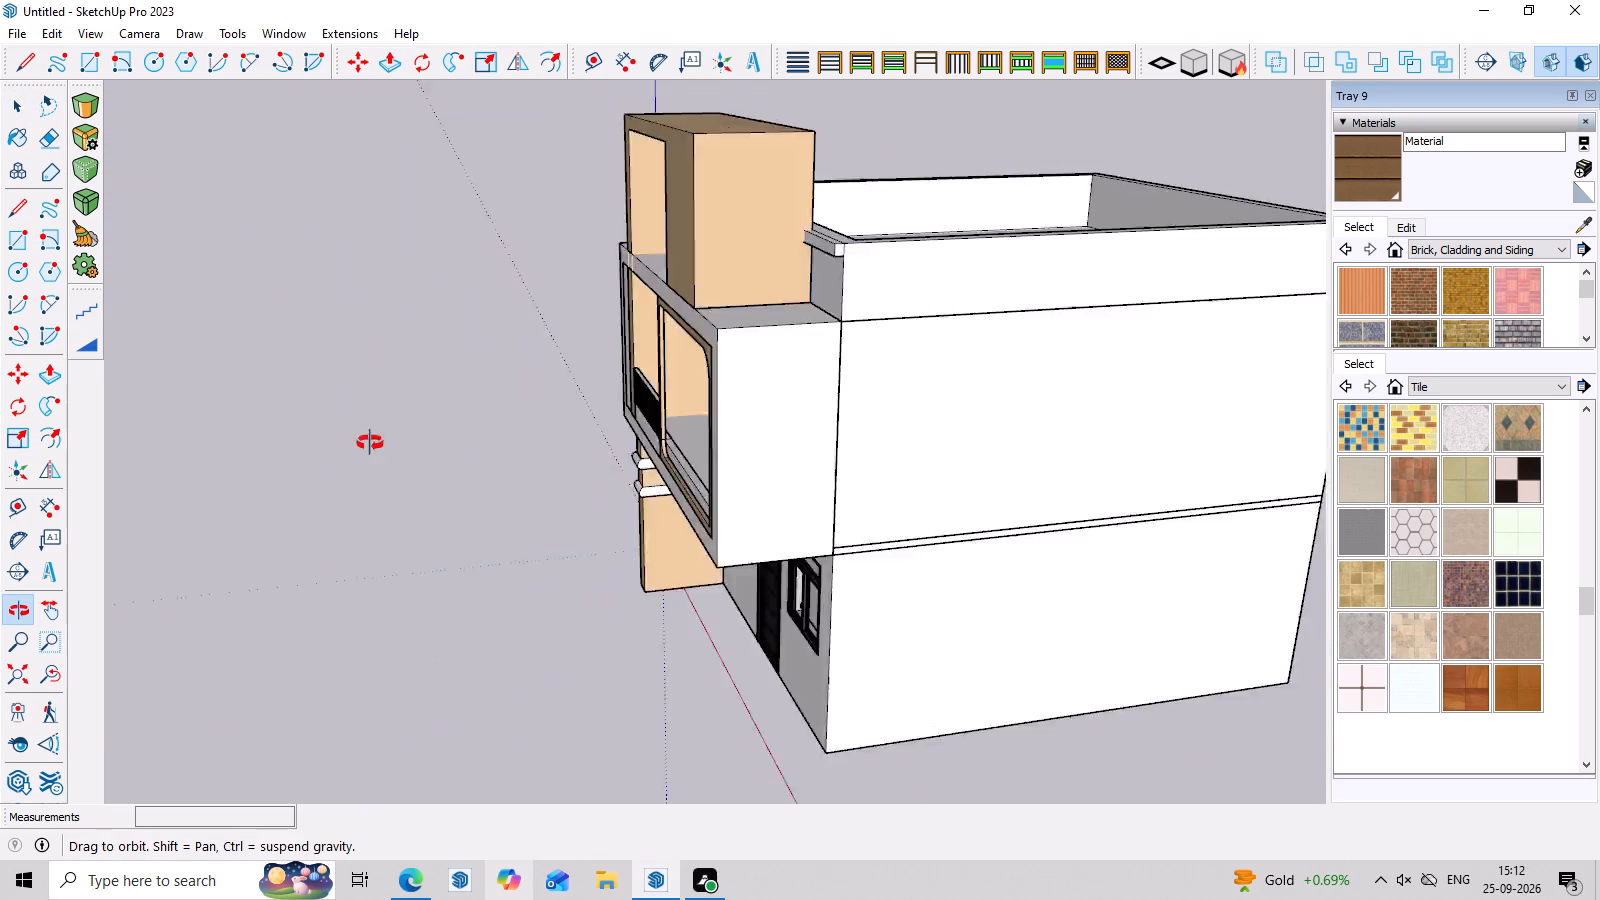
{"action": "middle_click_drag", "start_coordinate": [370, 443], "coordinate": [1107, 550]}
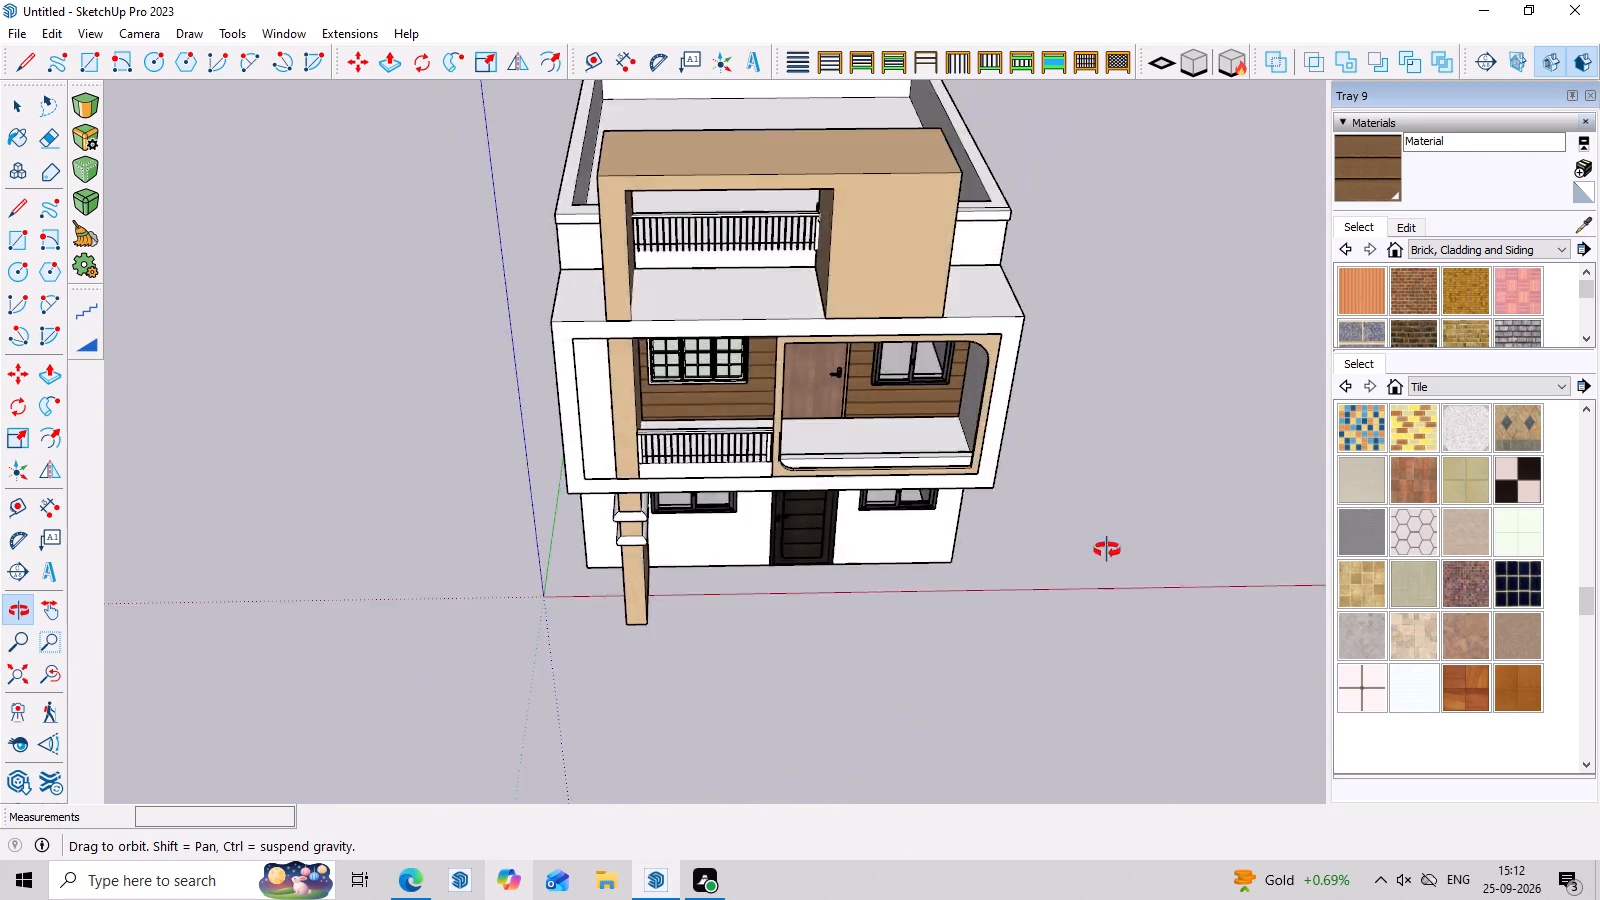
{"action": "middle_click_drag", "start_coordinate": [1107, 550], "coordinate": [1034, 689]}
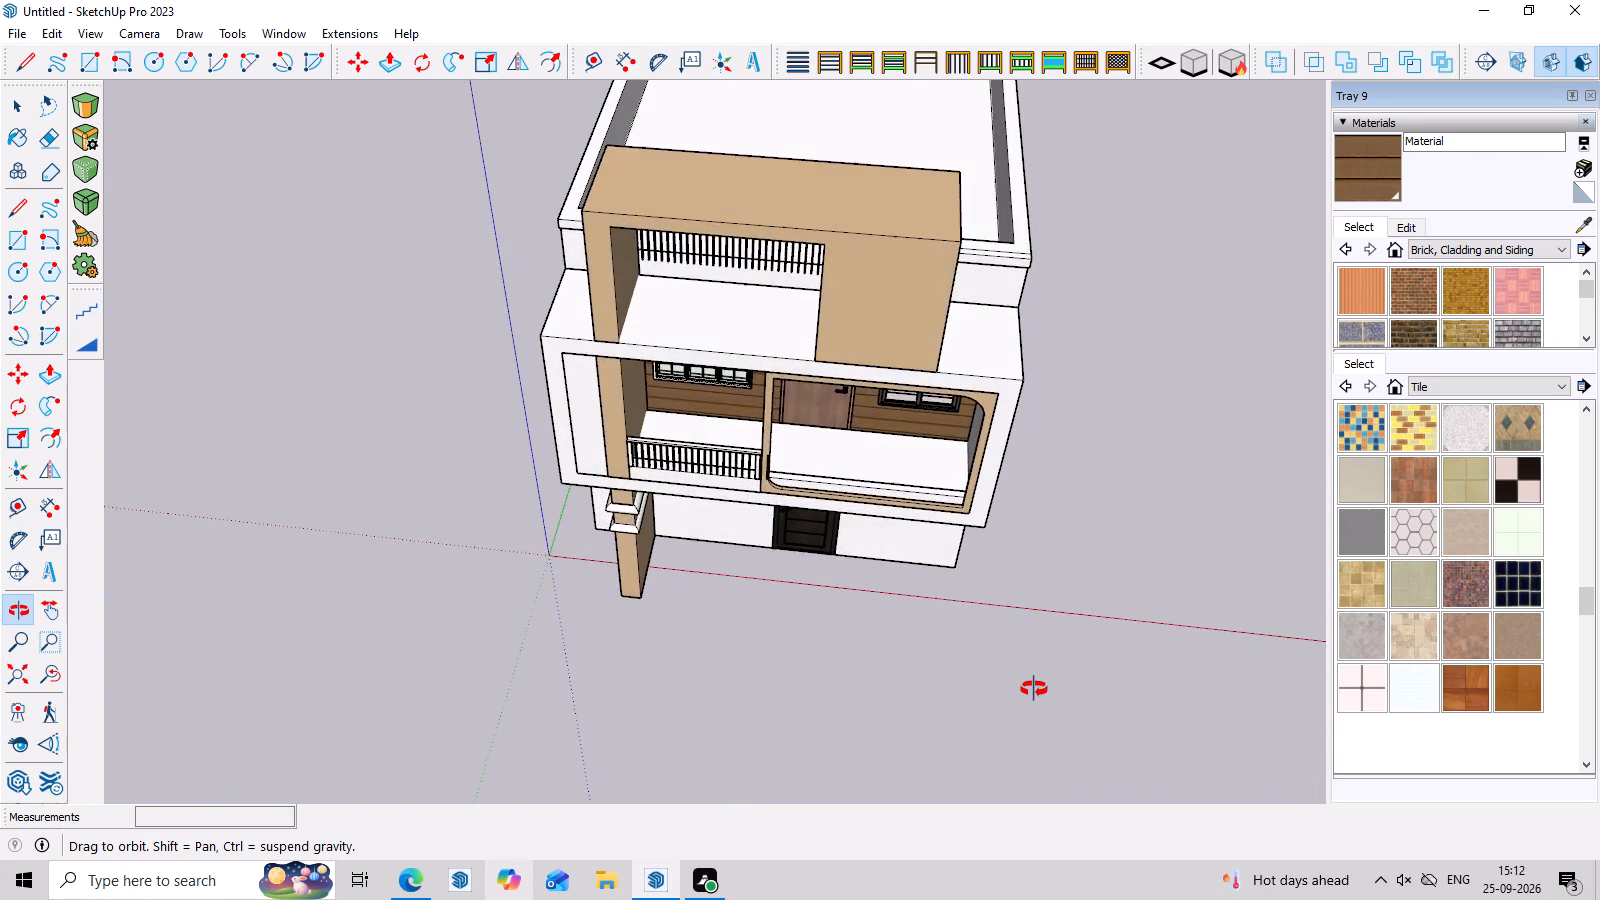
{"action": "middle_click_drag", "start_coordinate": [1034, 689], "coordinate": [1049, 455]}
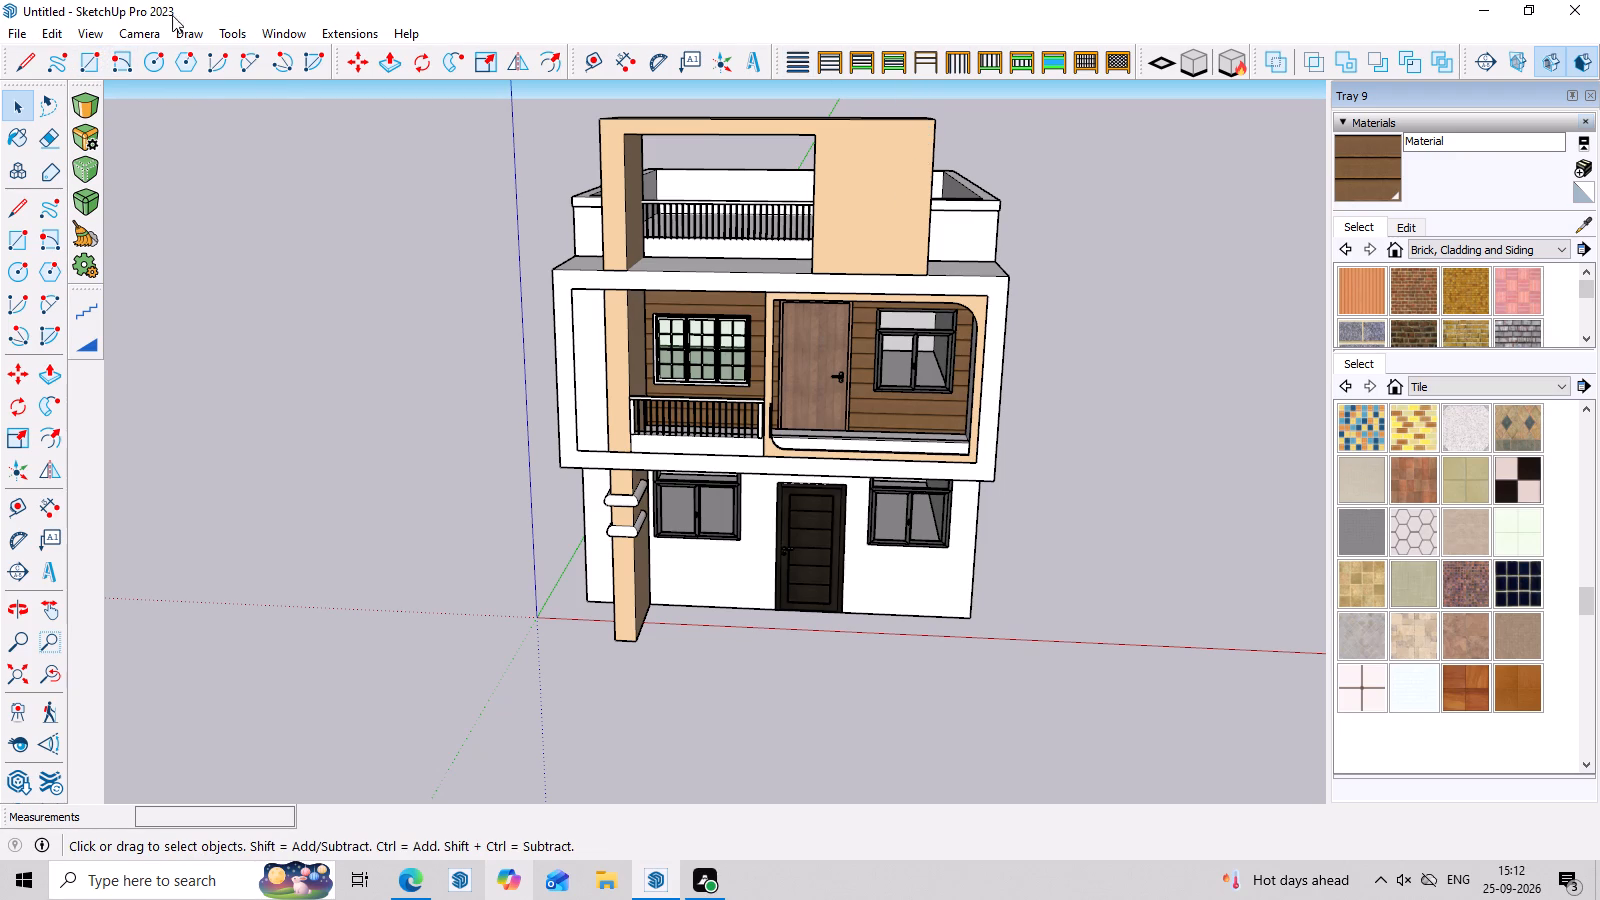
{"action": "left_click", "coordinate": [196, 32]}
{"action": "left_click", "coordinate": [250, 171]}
Add the Styles section to Tray 9.
{"action": "left_click", "coordinate": [241, 29]}
{"action": "left_click", "coordinate": [268, 34]}
{"action": "left_click", "coordinate": [271, 34]}
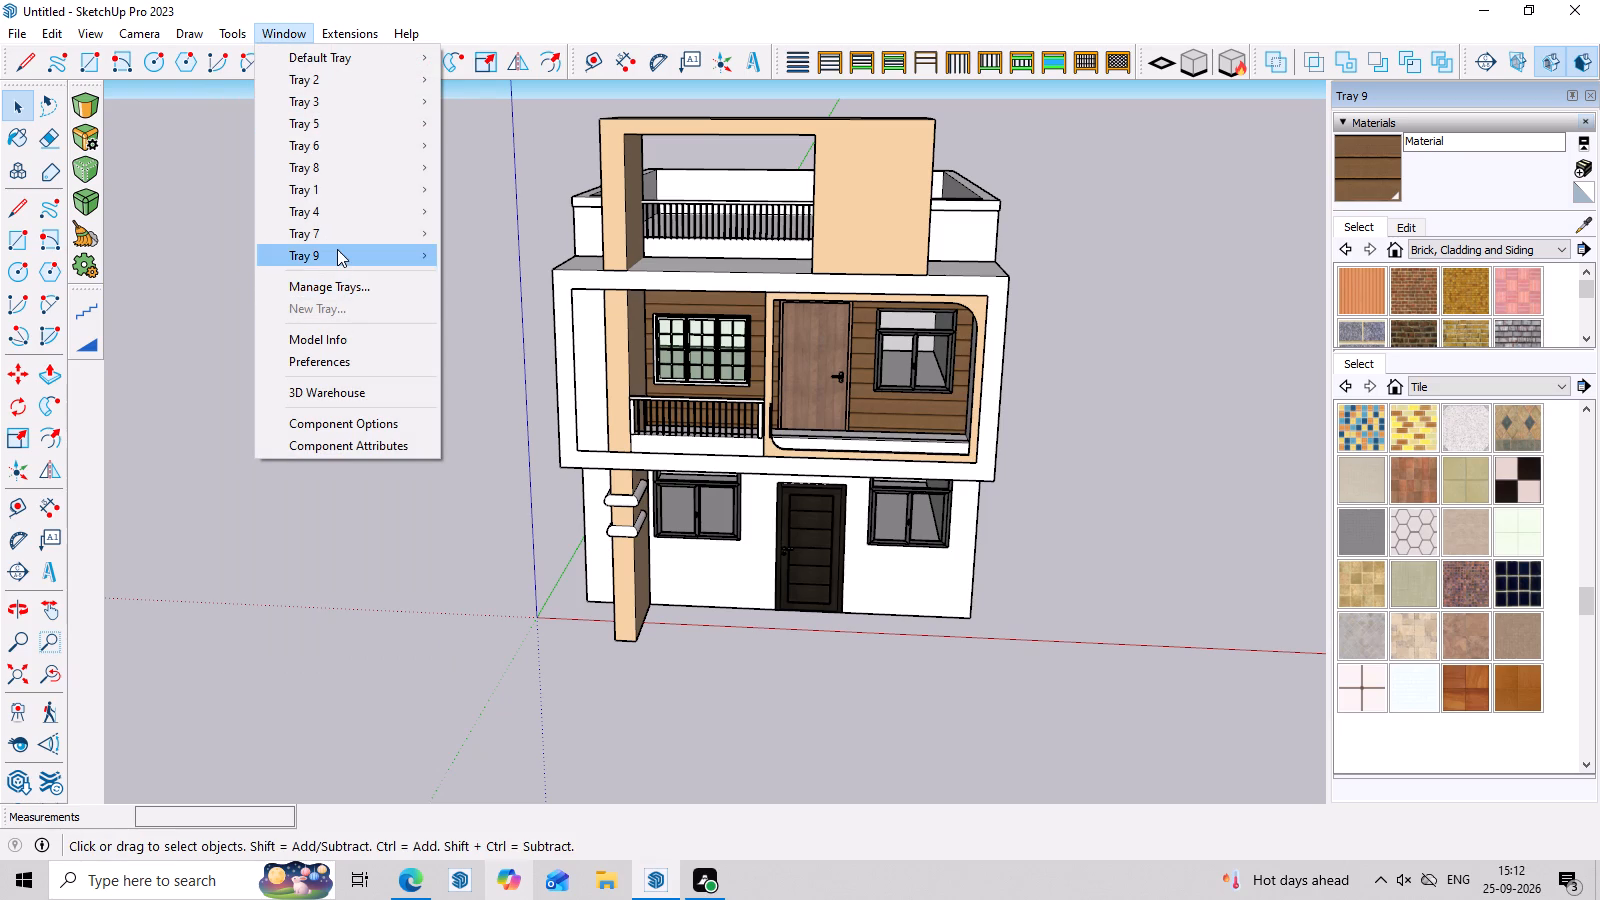
{"action": "left_click", "coordinate": [337, 249]}
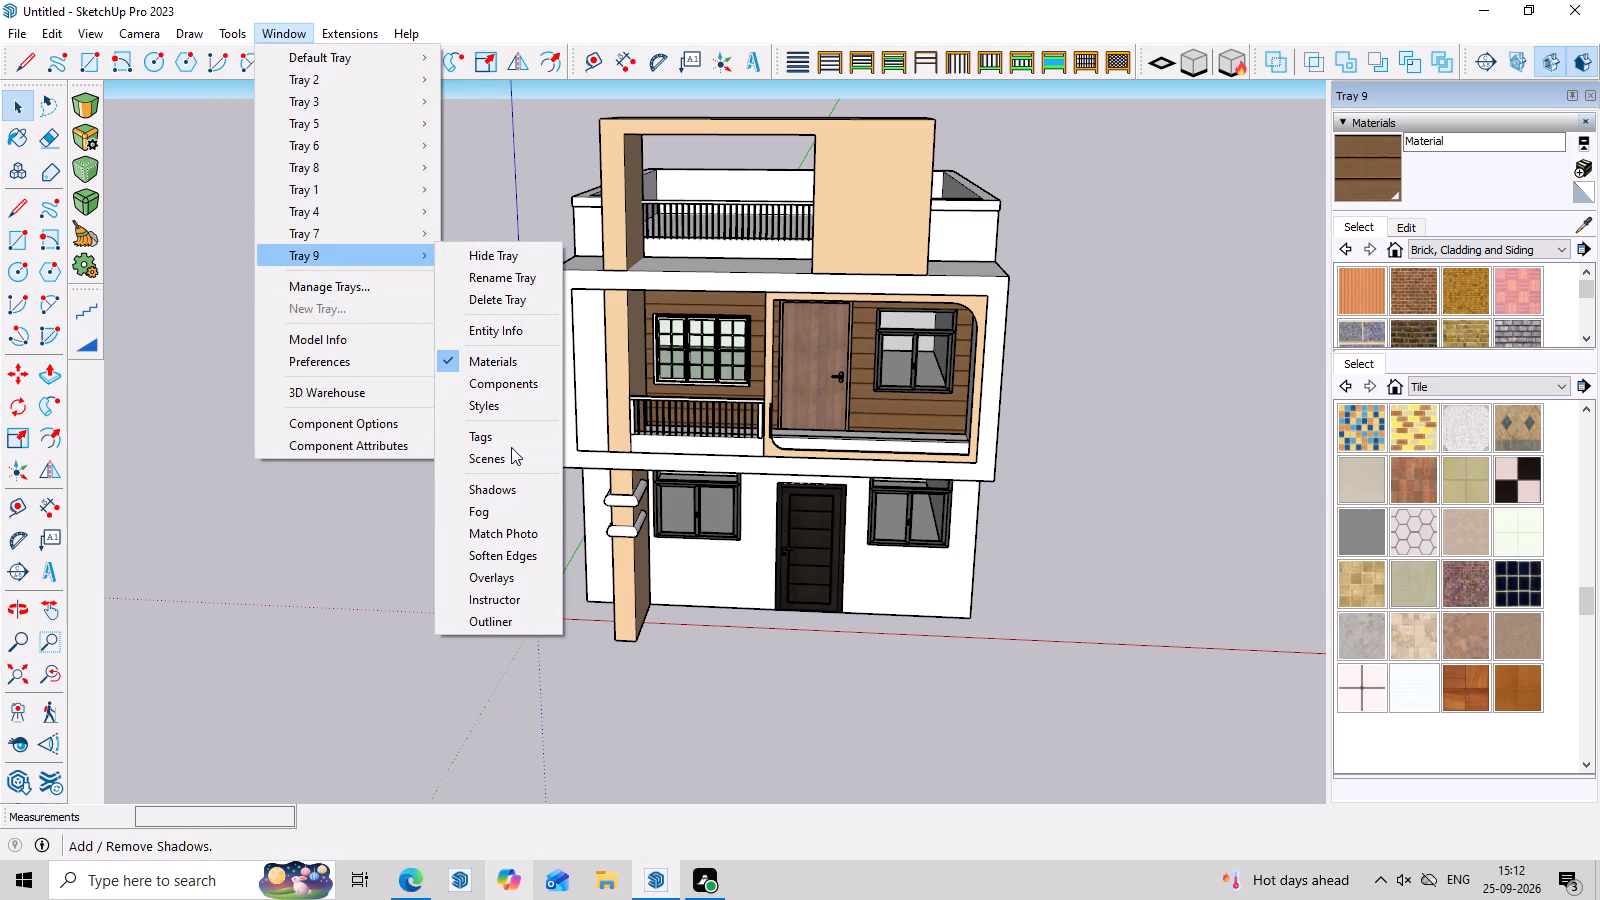
{"action": "left_click", "coordinate": [512, 401]}
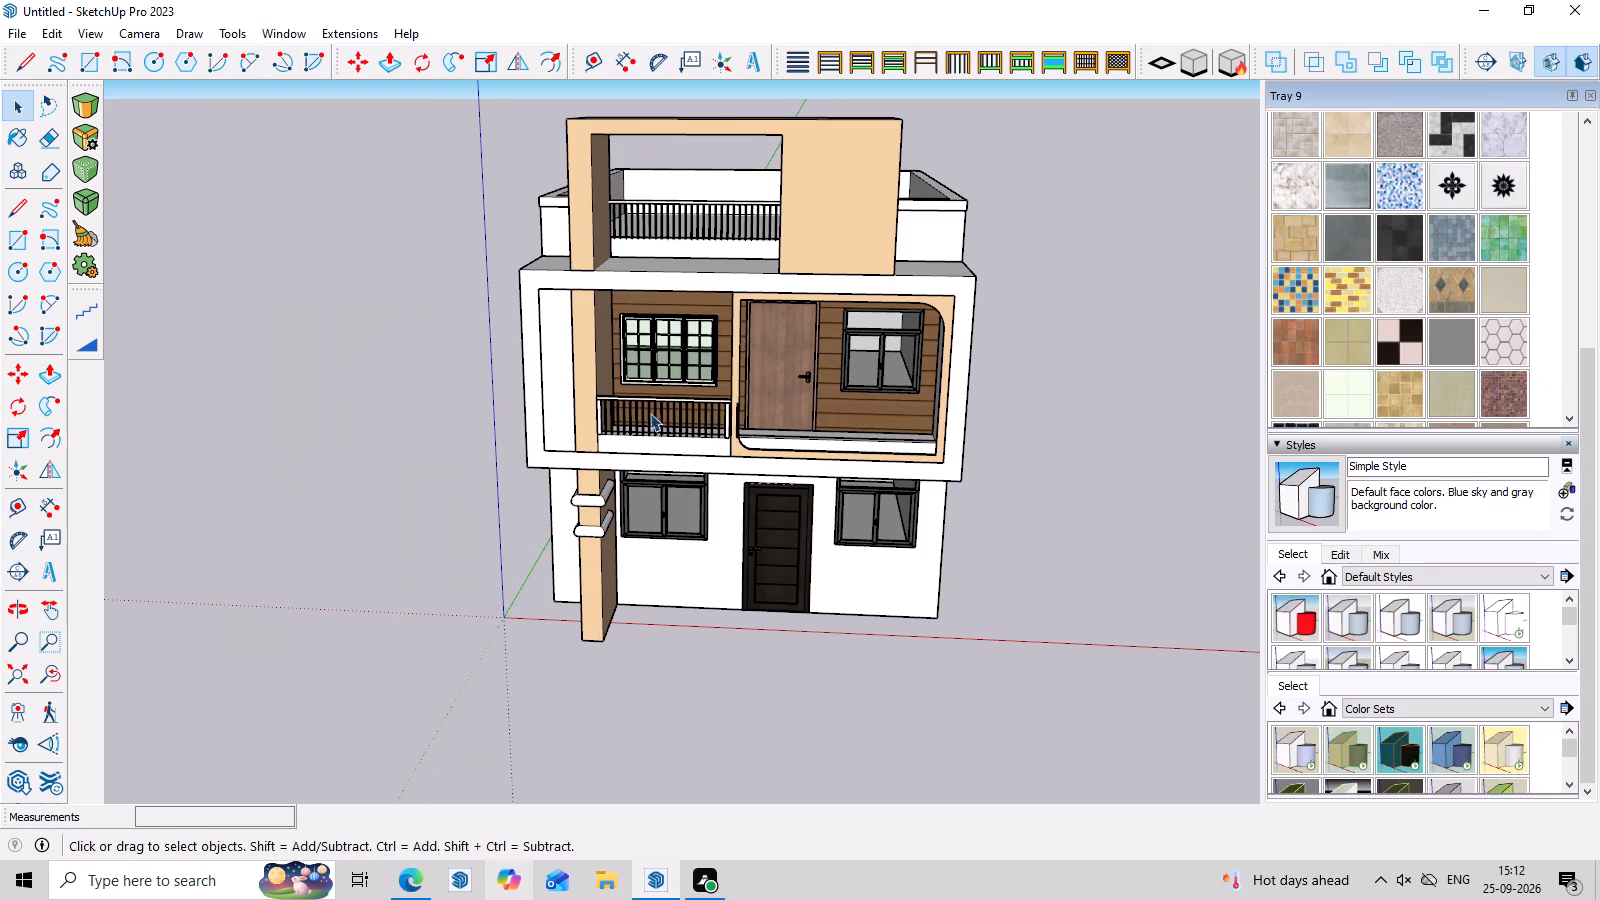
Browse the Default Styles and Color Sets collections for a display style for the house model.
{"action": "scroll", "coordinate": [1439, 630], "scroll_direction": "down", "scroll_amount": 5}
{"action": "scroll", "coordinate": [1430, 619], "scroll_direction": "up", "scroll_amount": 11}
{"action": "scroll", "coordinate": [1435, 619], "scroll_direction": "down", "scroll_amount": 2}
{"action": "scroll", "coordinate": [1435, 619], "scroll_direction": "up", "scroll_amount": 7}
{"action": "left_click", "coordinate": [1449, 575]}
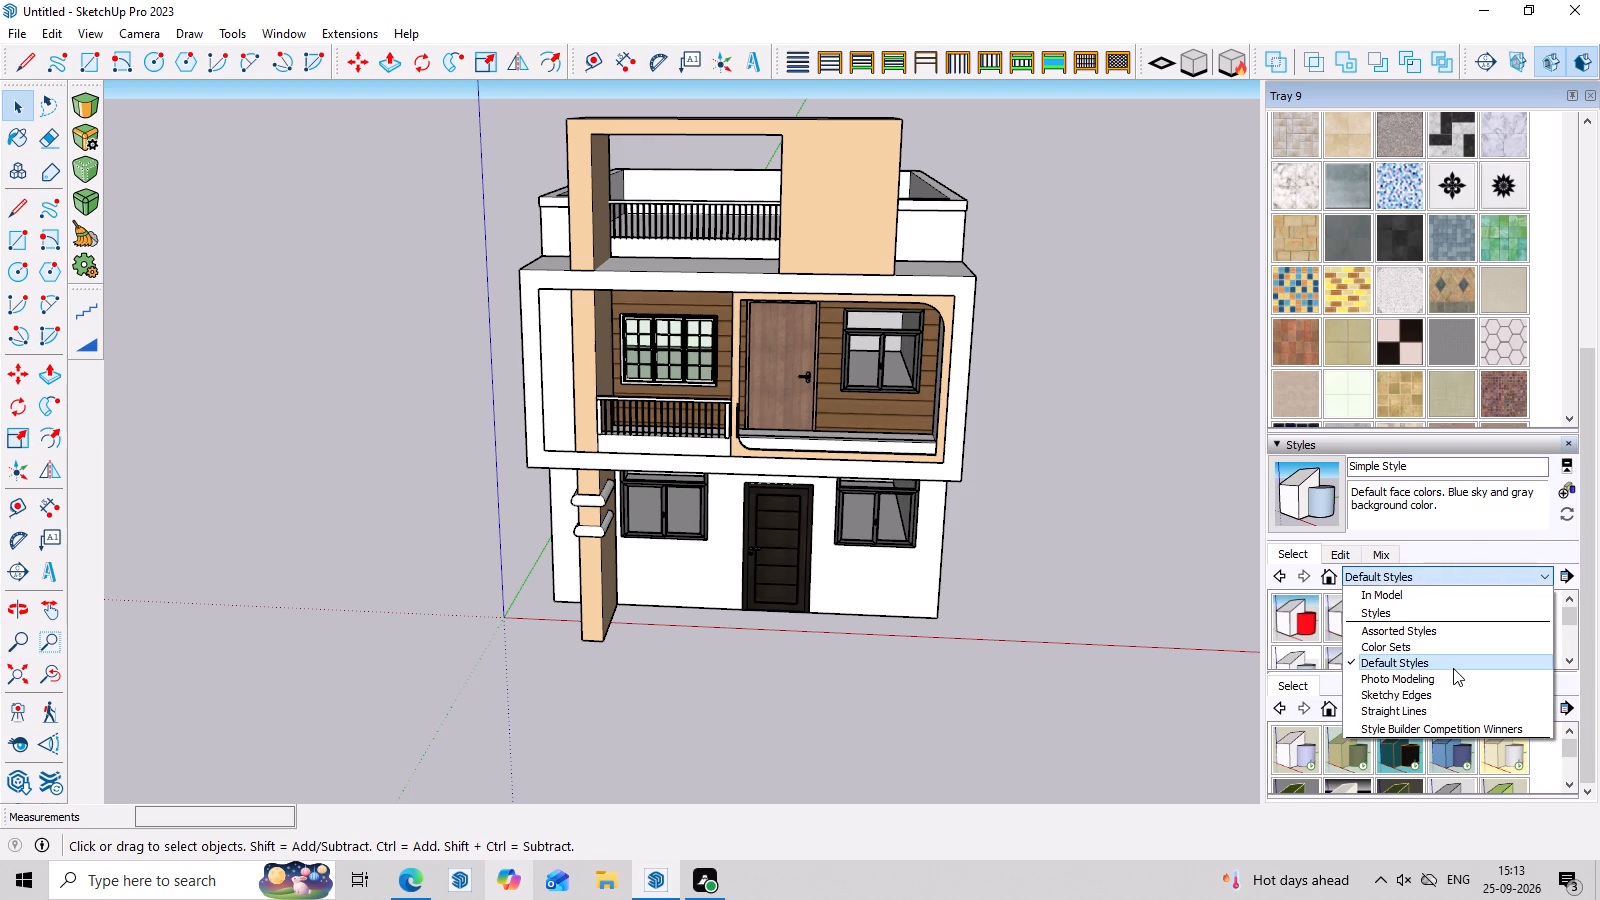
{"action": "left_click", "coordinate": [1450, 669]}
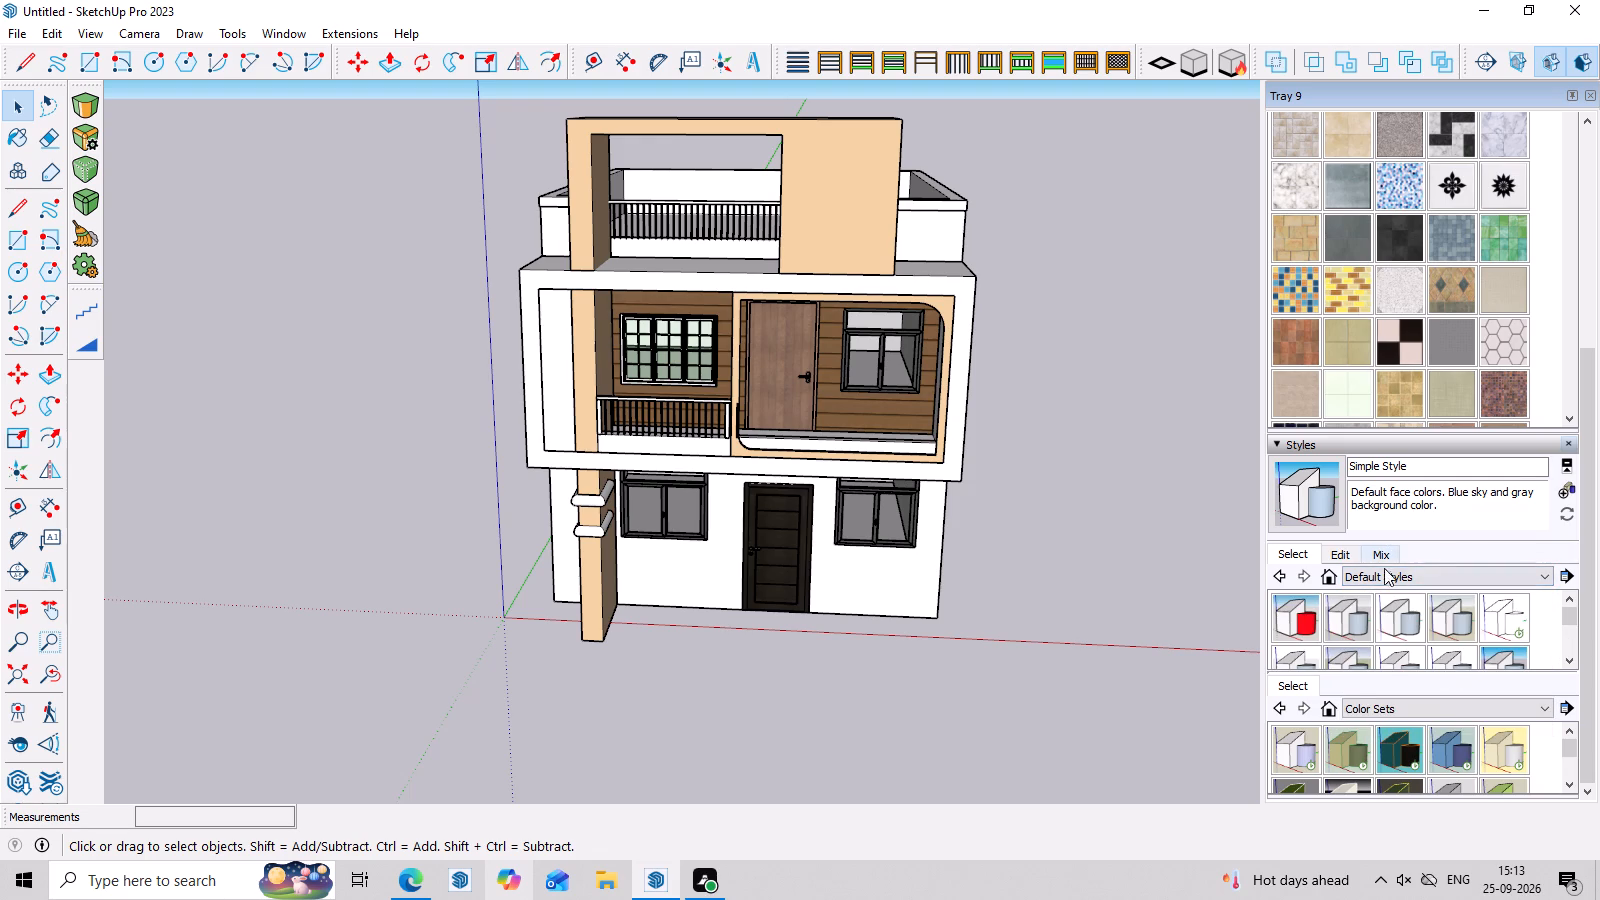
{"action": "left_click", "coordinate": [1388, 582]}
{"action": "left_click", "coordinate": [1392, 664]}
{"action": "scroll", "coordinate": [1392, 663], "scroll_direction": "down", "scroll_amount": 3}
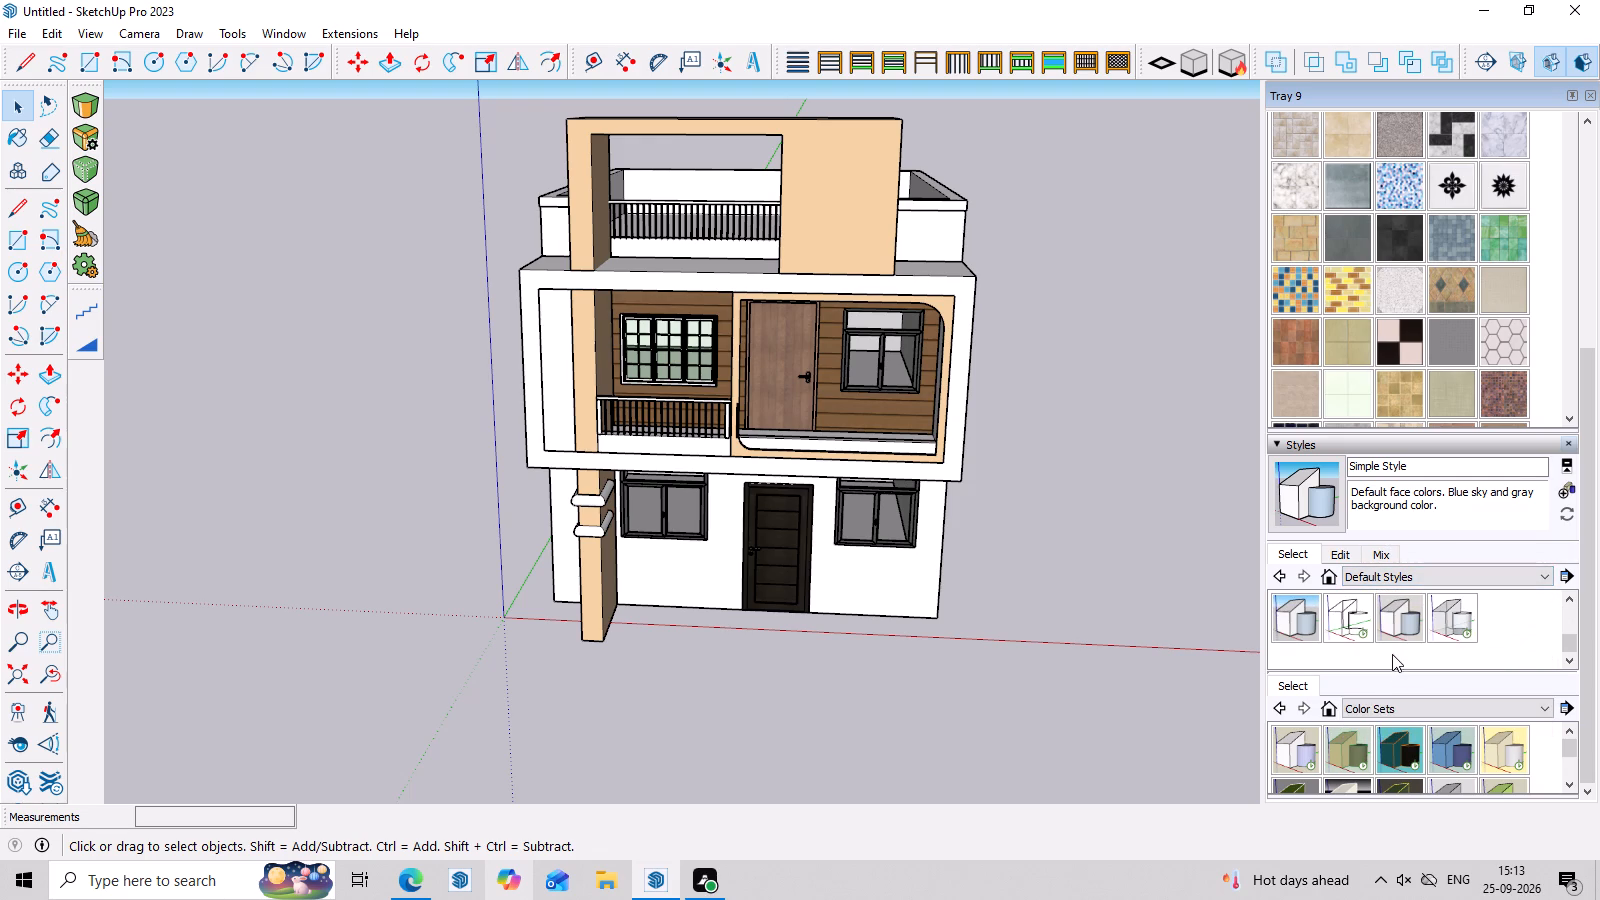
{"action": "scroll", "coordinate": [1392, 651], "scroll_direction": "down", "scroll_amount": 1}
{"action": "scroll", "coordinate": [1414, 629], "scroll_direction": "up", "scroll_amount": 6}
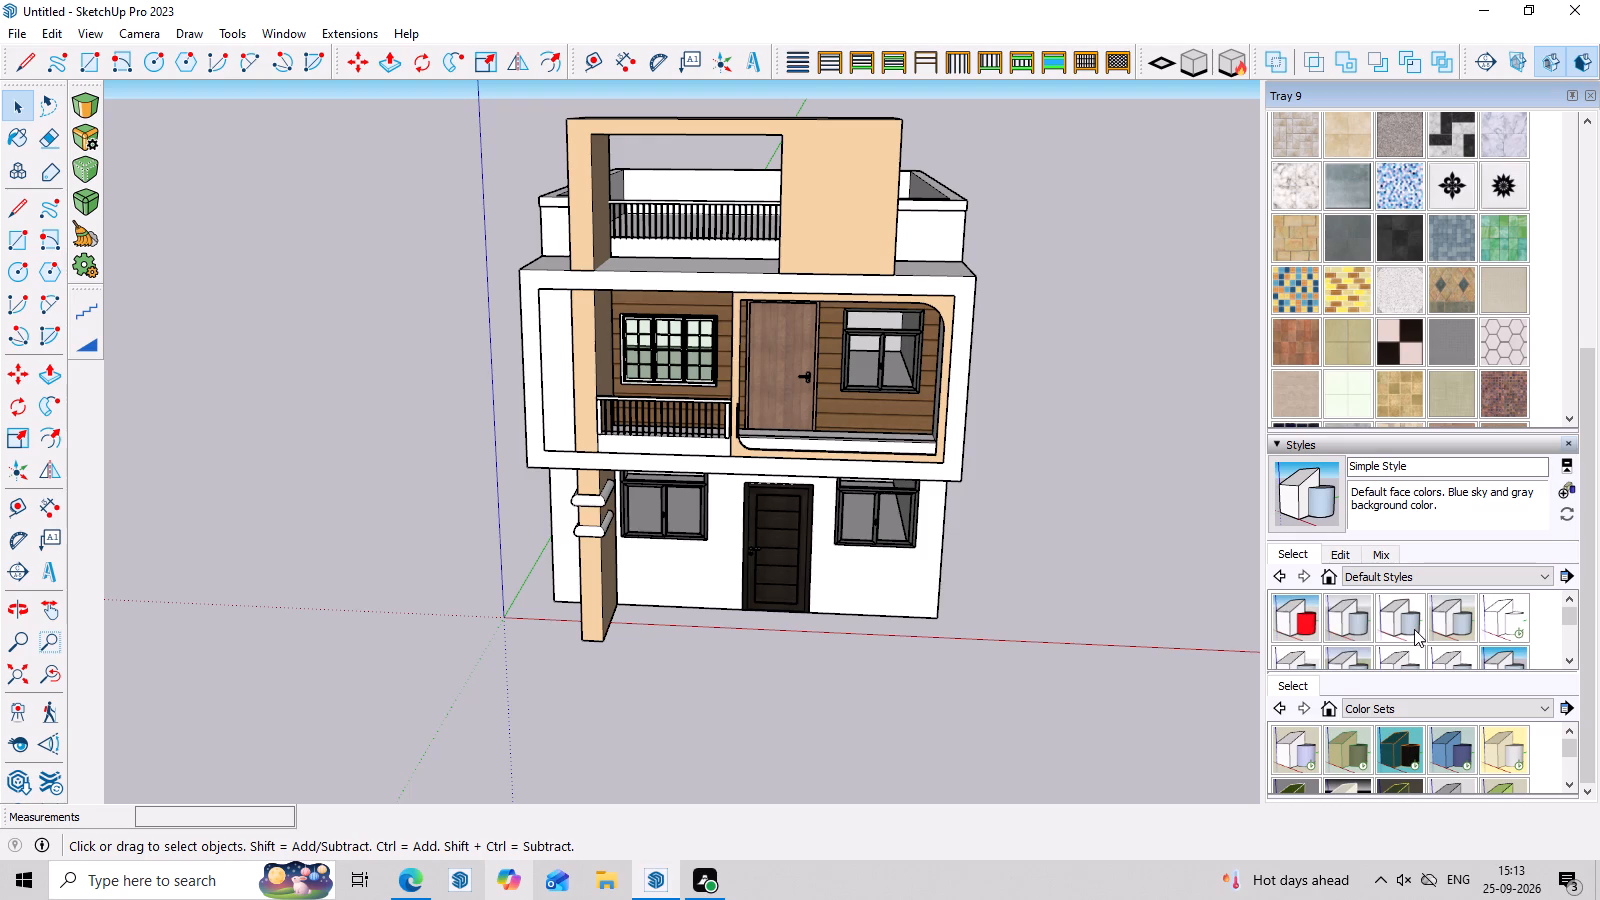
{"action": "scroll", "coordinate": [1414, 629], "scroll_direction": "down", "scroll_amount": 1}
{"action": "scroll", "coordinate": [714, 463], "scroll_direction": "down", "scroll_amount": 3}
{"action": "scroll", "coordinate": [1332, 693], "scroll_direction": "down", "scroll_amount": 9}
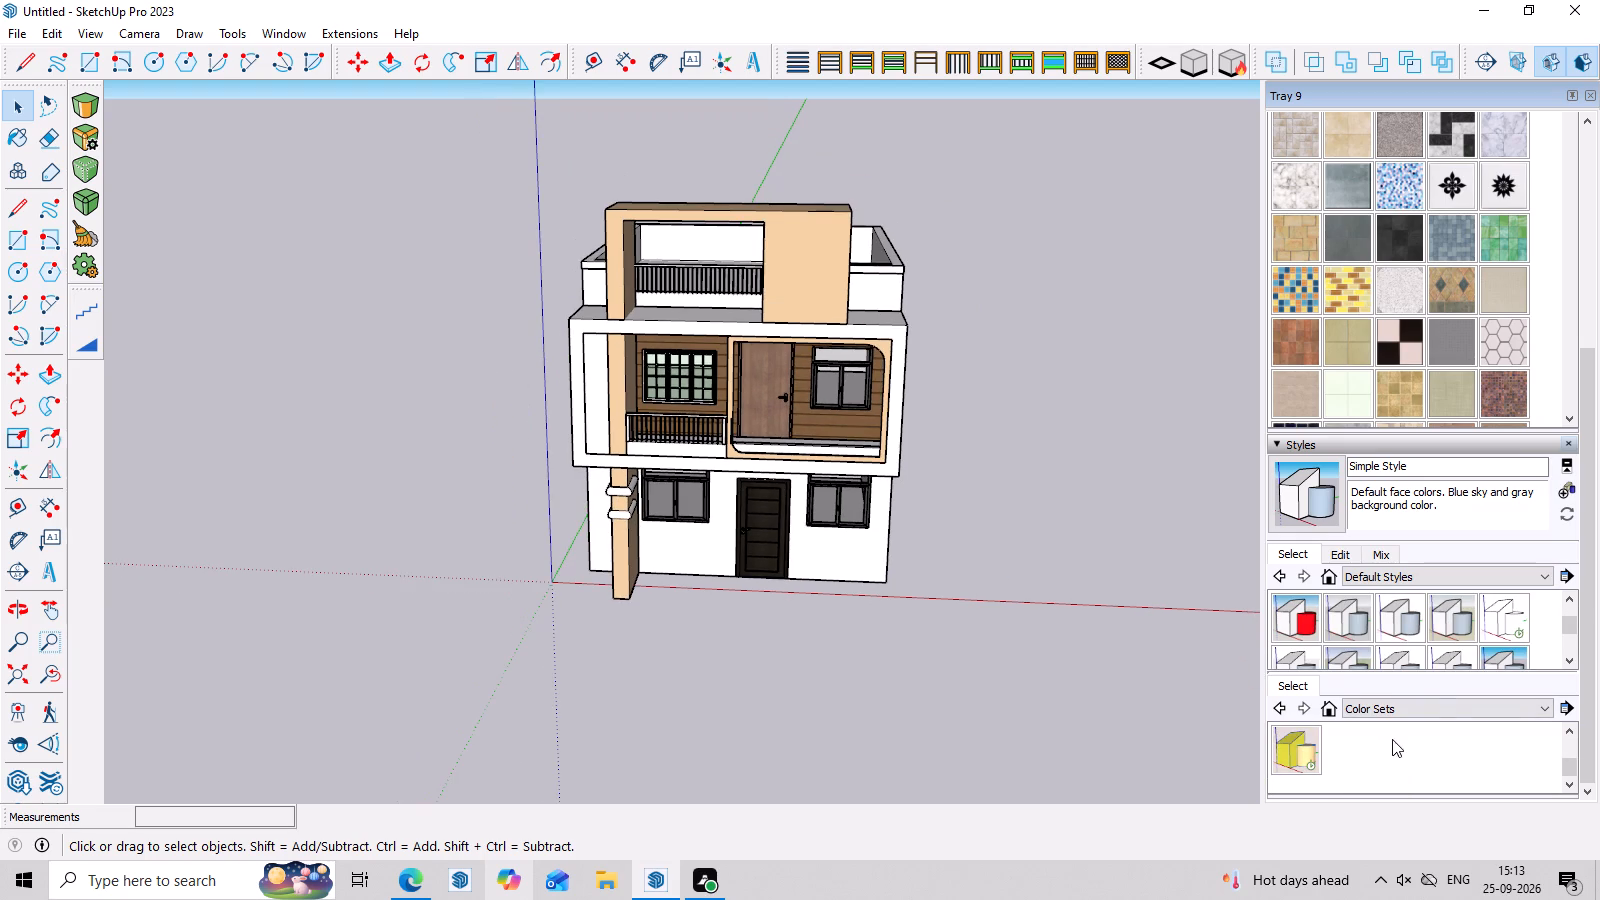
{"action": "scroll", "coordinate": [1358, 742], "scroll_direction": "up", "scroll_amount": 3}
{"action": "scroll", "coordinate": [9, 291], "scroll_direction": "down", "scroll_amount": 1}
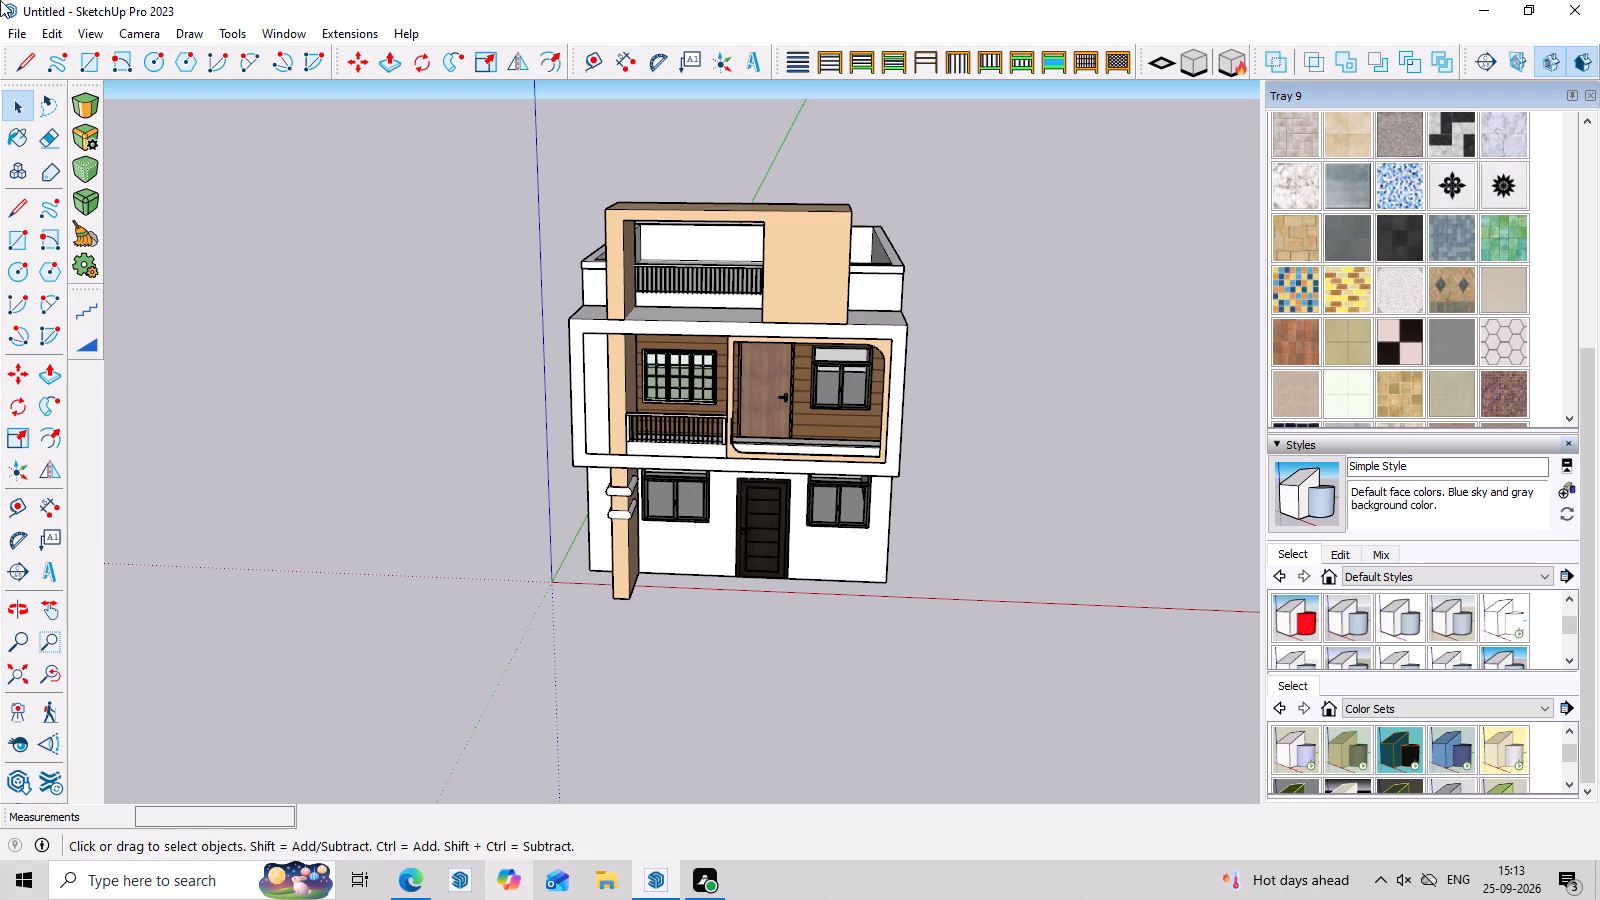
{"action": "scroll", "coordinate": [39, 725], "scroll_direction": "down", "scroll_amount": 7}
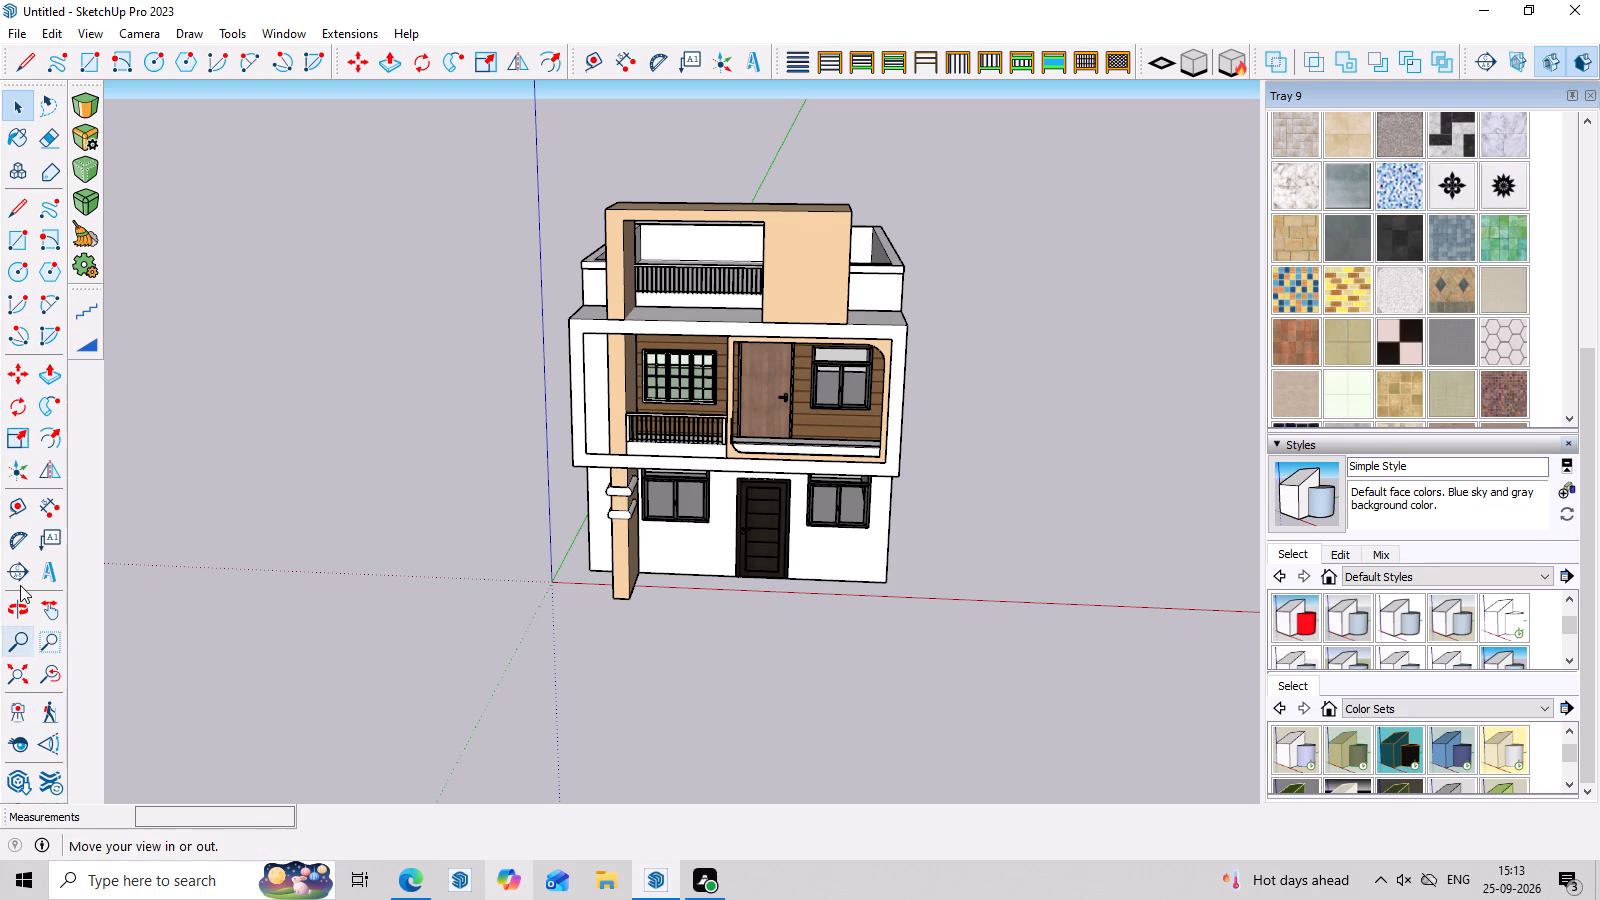
{"action": "scroll", "coordinate": [22, 567], "scroll_direction": "down", "scroll_amount": 9}
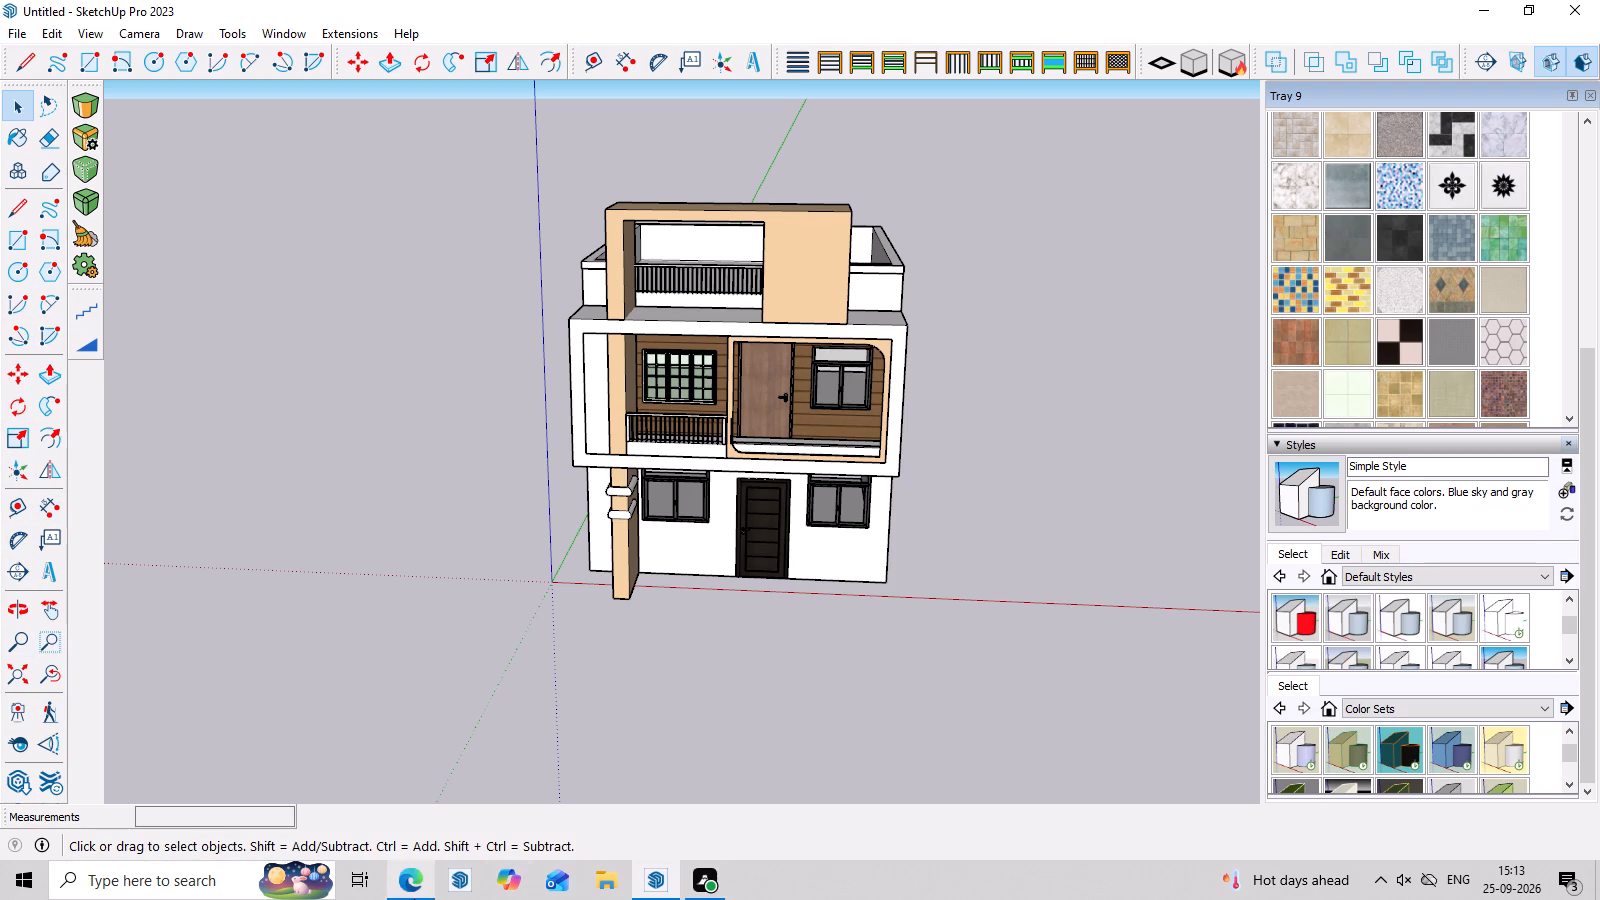
Display the floating Styles tools and turn on X-ray face transparency for the model.
{"action": "right_click_drag", "start_coordinate": [975, 12], "coordinate": [973, 3]}
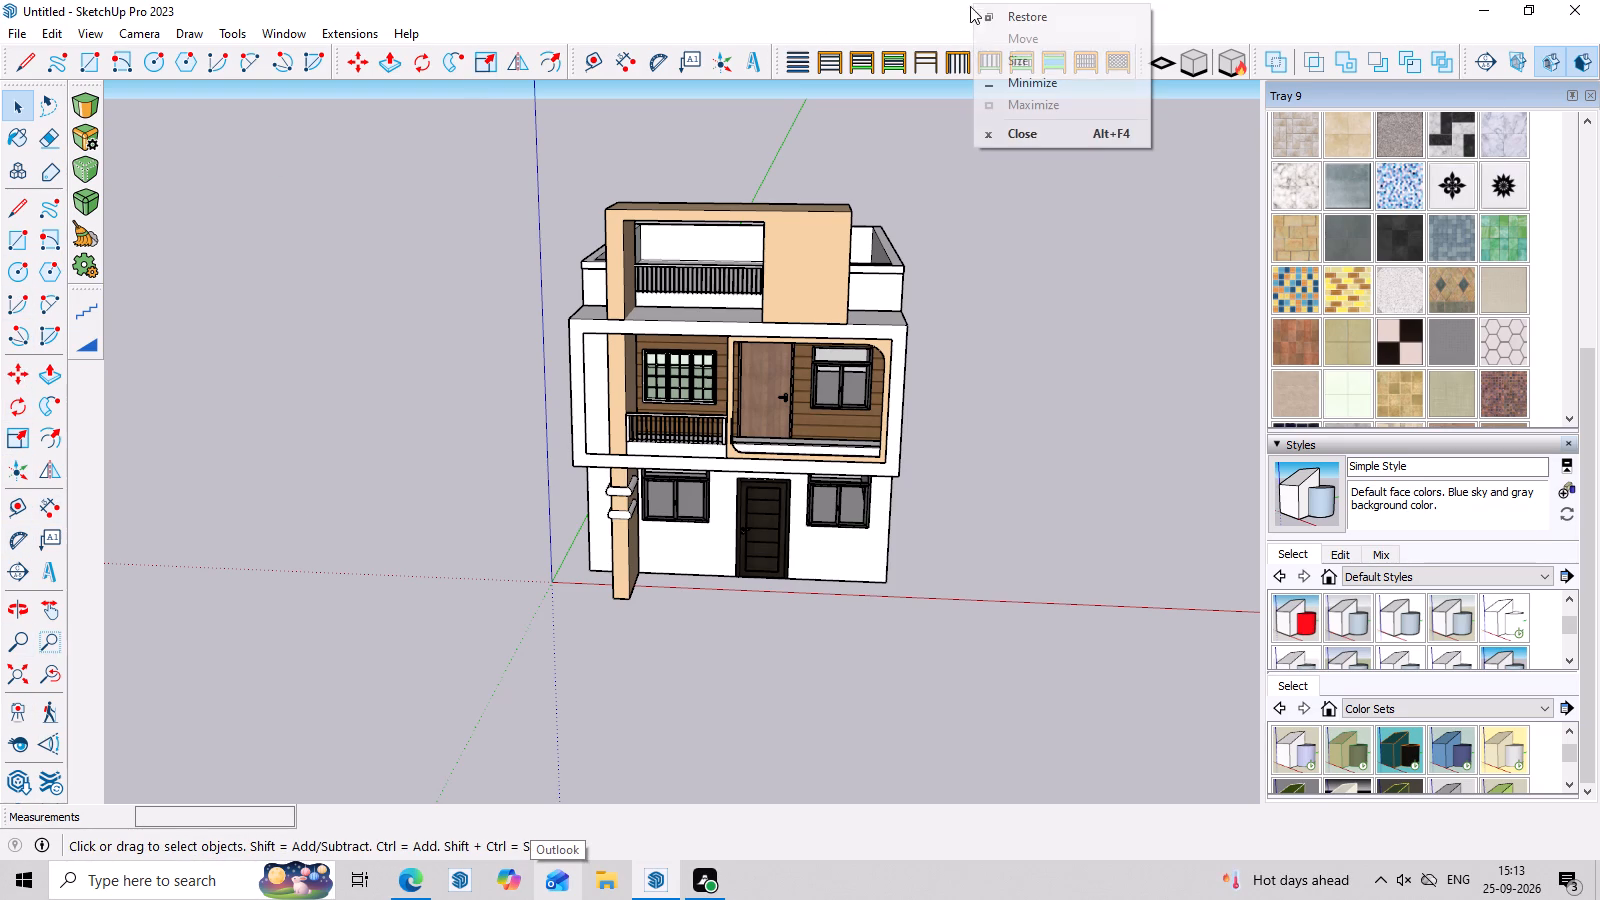
{"action": "right_click", "coordinate": [1302, 26]}
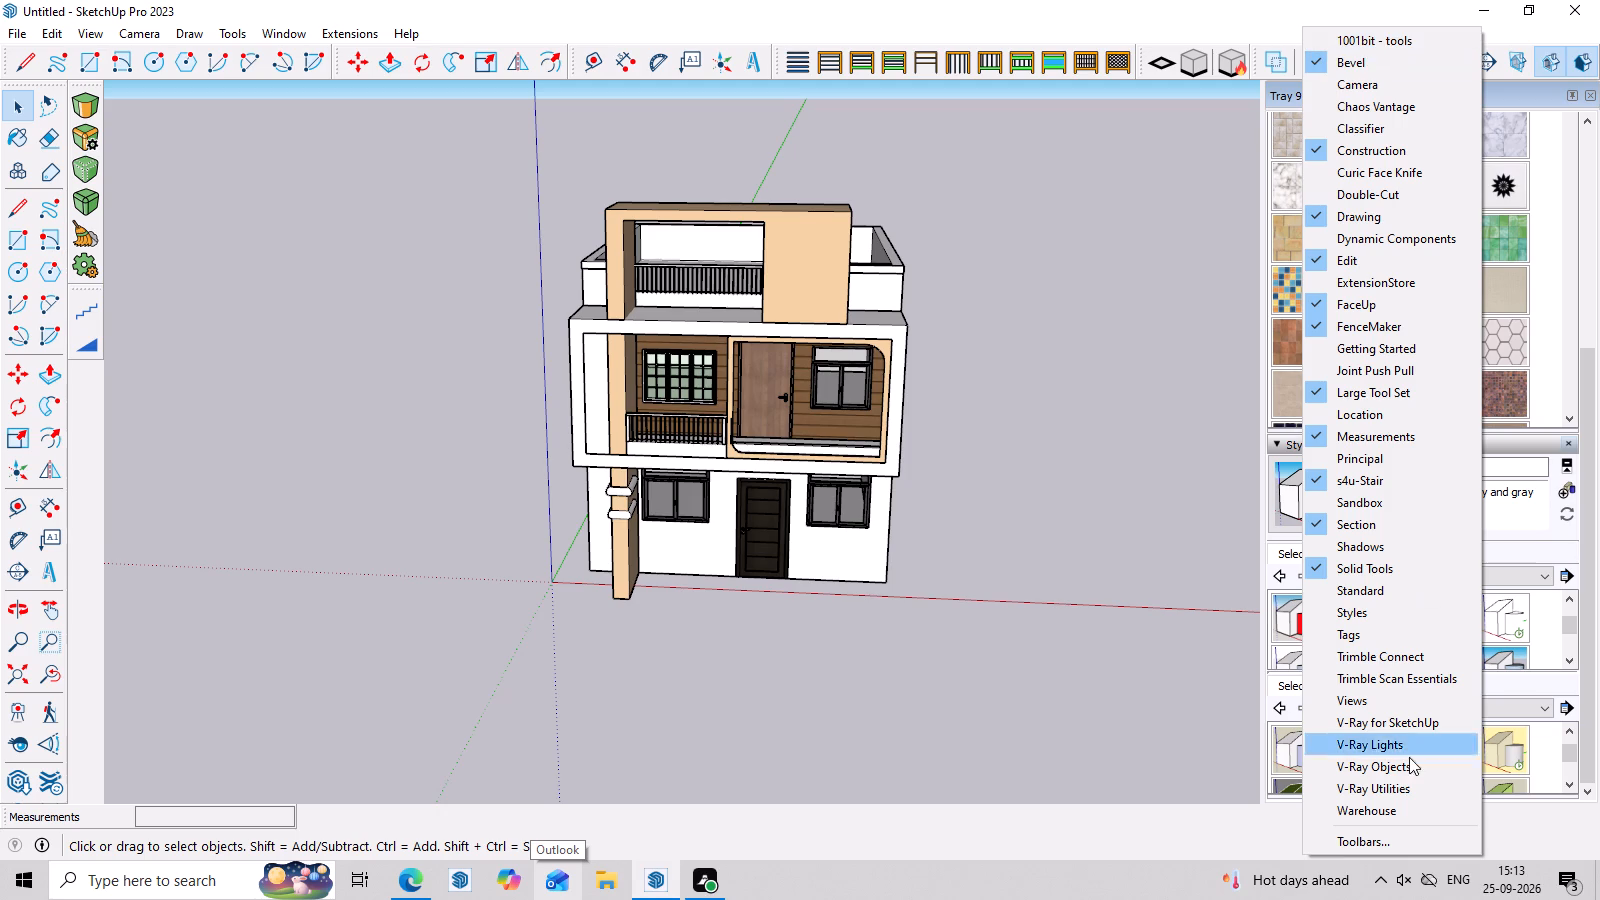
{"action": "left_click", "coordinate": [1383, 613]}
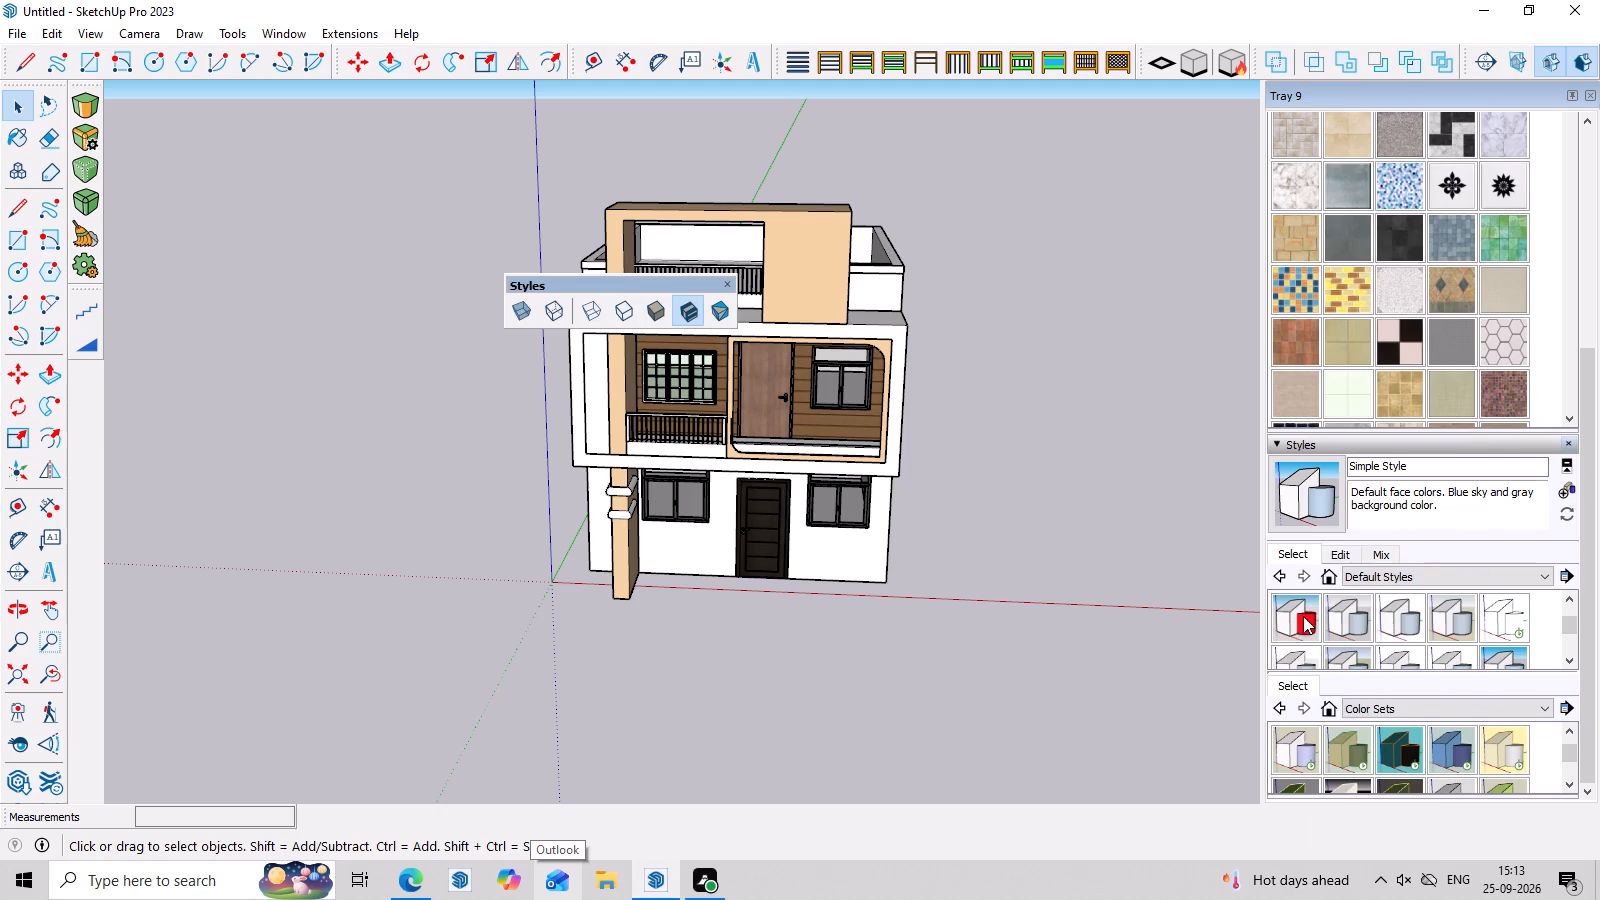
{"action": "left_click", "coordinate": [522, 309]}
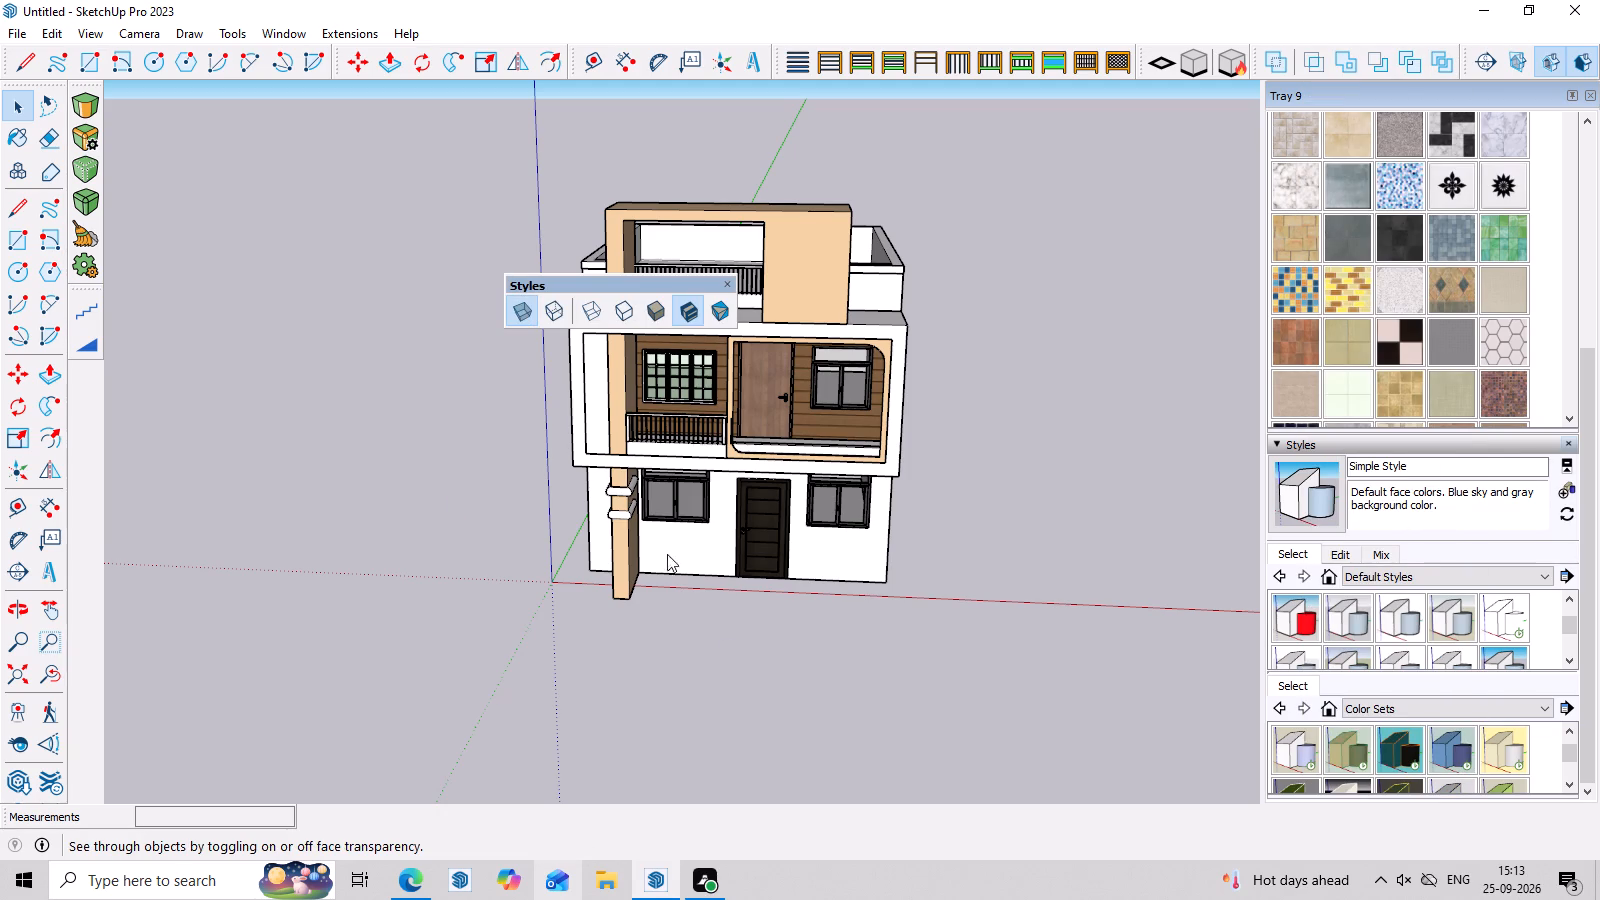
Examine the see-through house from the side and the front, including the ground-floor interior.
{"action": "middle_click_drag", "start_coordinate": [846, 571], "coordinate": [318, 635]}
{"action": "scroll", "coordinate": [1153, 555], "scroll_direction": "up", "scroll_amount": 10}
{"action": "middle_click_drag", "start_coordinate": [805, 735], "coordinate": [561, 724]}
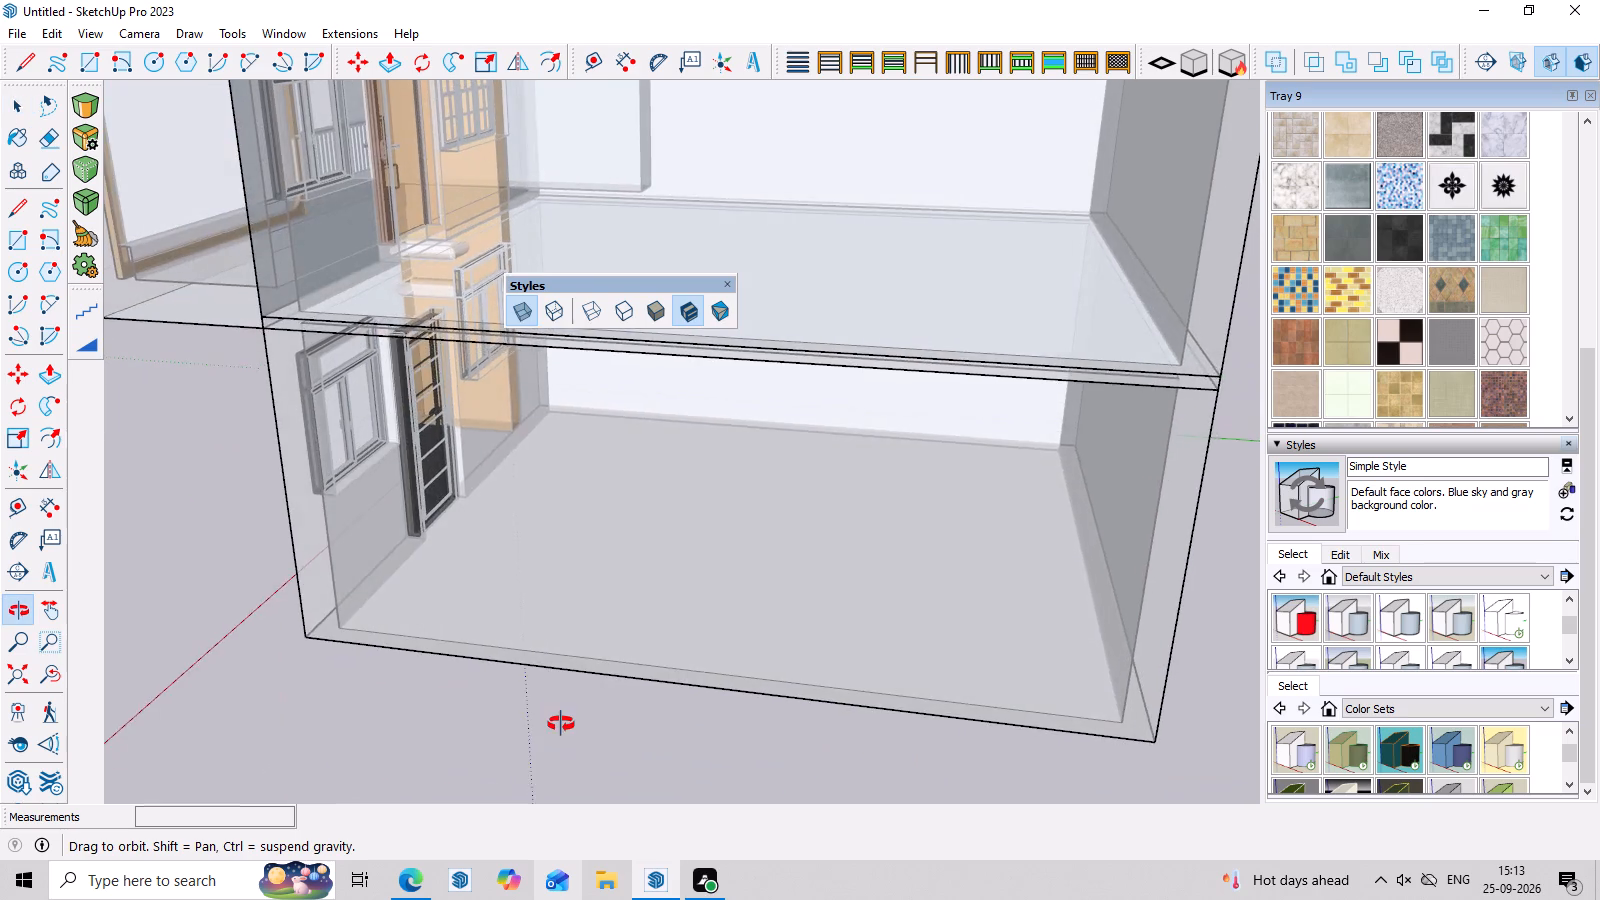
{"action": "middle_click_drag", "start_coordinate": [561, 724], "coordinate": [1087, 643]}
{"action": "scroll", "coordinate": [1089, 644], "scroll_direction": "down", "scroll_amount": 1}
{"action": "scroll", "coordinate": [999, 469], "scroll_direction": "down", "scroll_amount": 6}
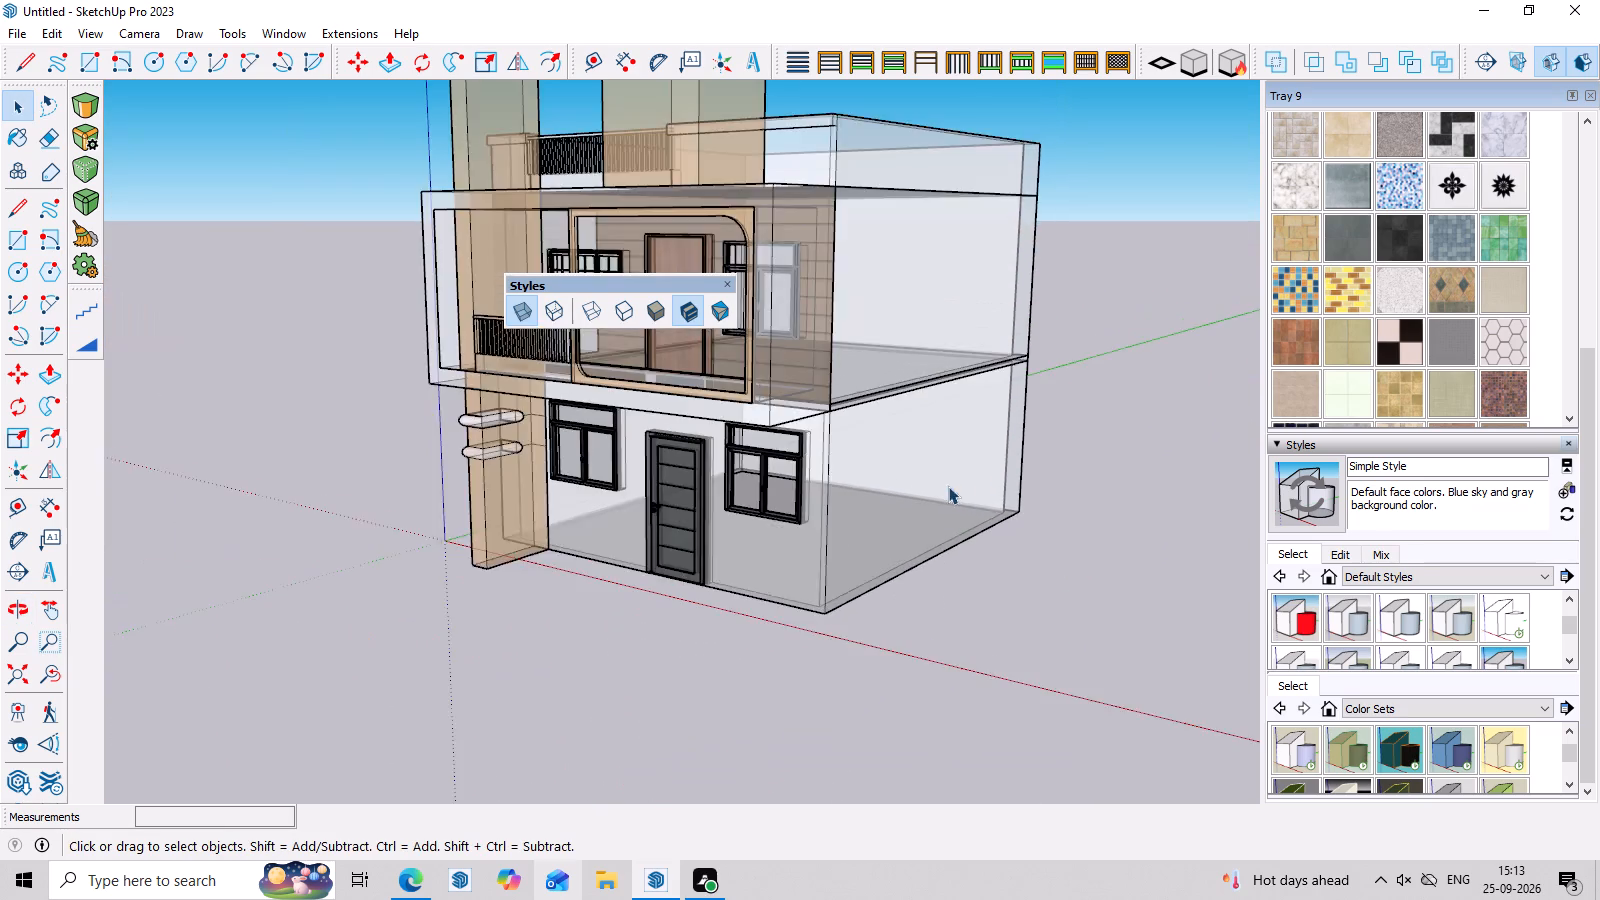
{"action": "scroll", "coordinate": [948, 486], "scroll_direction": "down", "scroll_amount": 3}
{"action": "scroll", "coordinate": [492, 453], "scroll_direction": "up", "scroll_amount": 3}
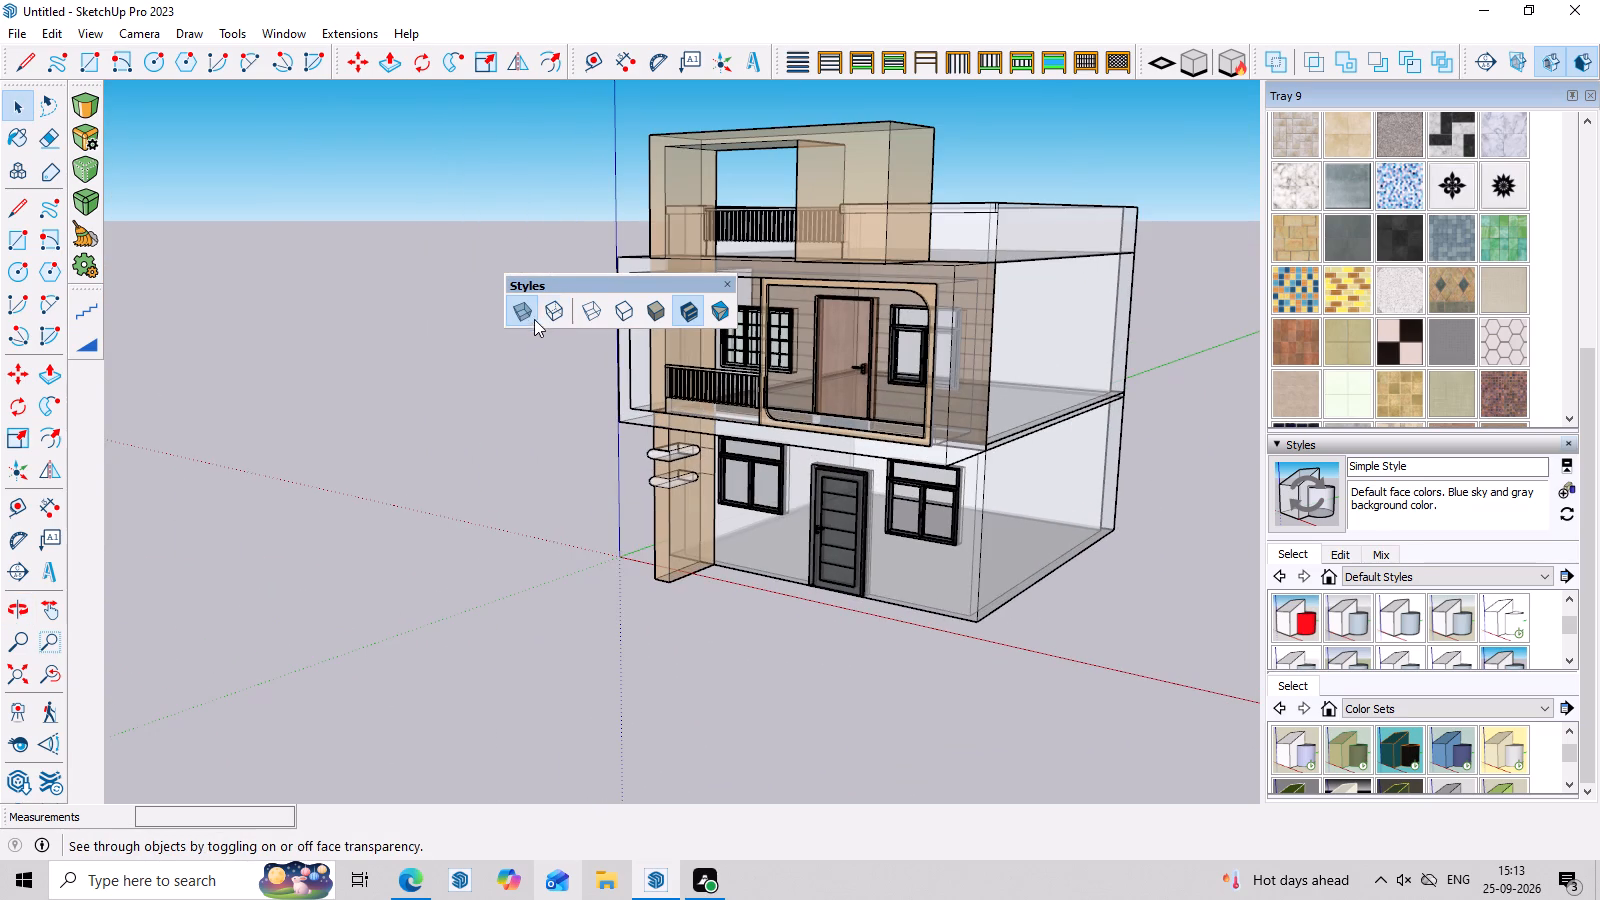
Toggle X-ray face transparency off and back on, and close the floating Styles tools.
{"action": "double_click", "coordinate": [525, 310]}
{"action": "scroll", "coordinate": [459, 521], "scroll_direction": "down", "scroll_amount": 3}
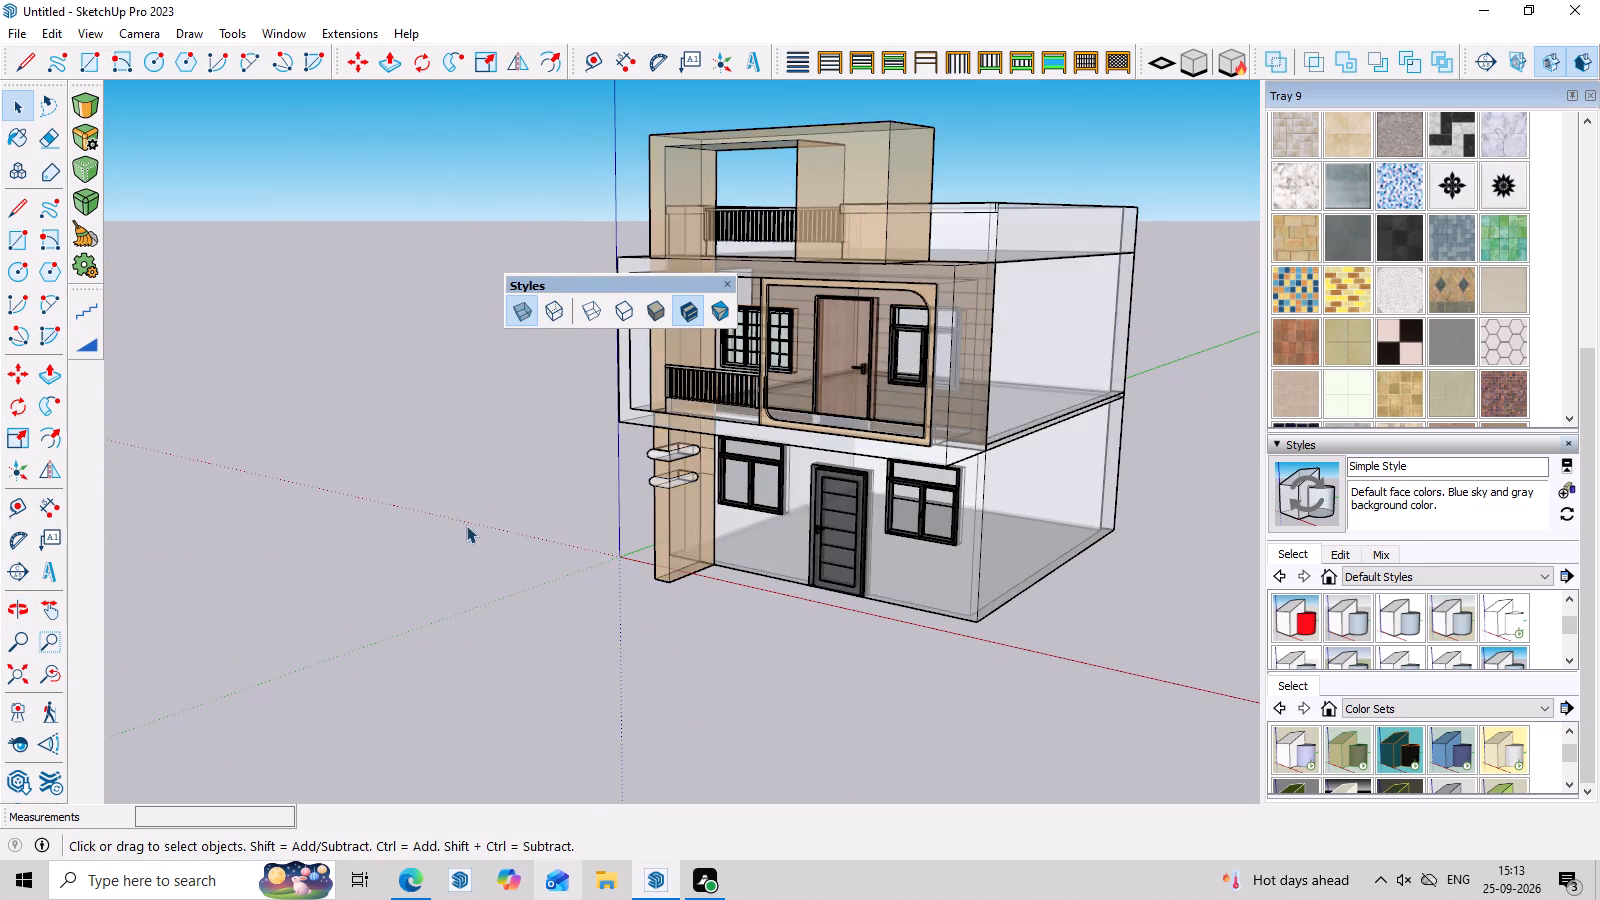
{"action": "middle_click_drag", "start_coordinate": [469, 526], "coordinate": [660, 545]}
{"action": "left_click", "coordinate": [728, 281]}
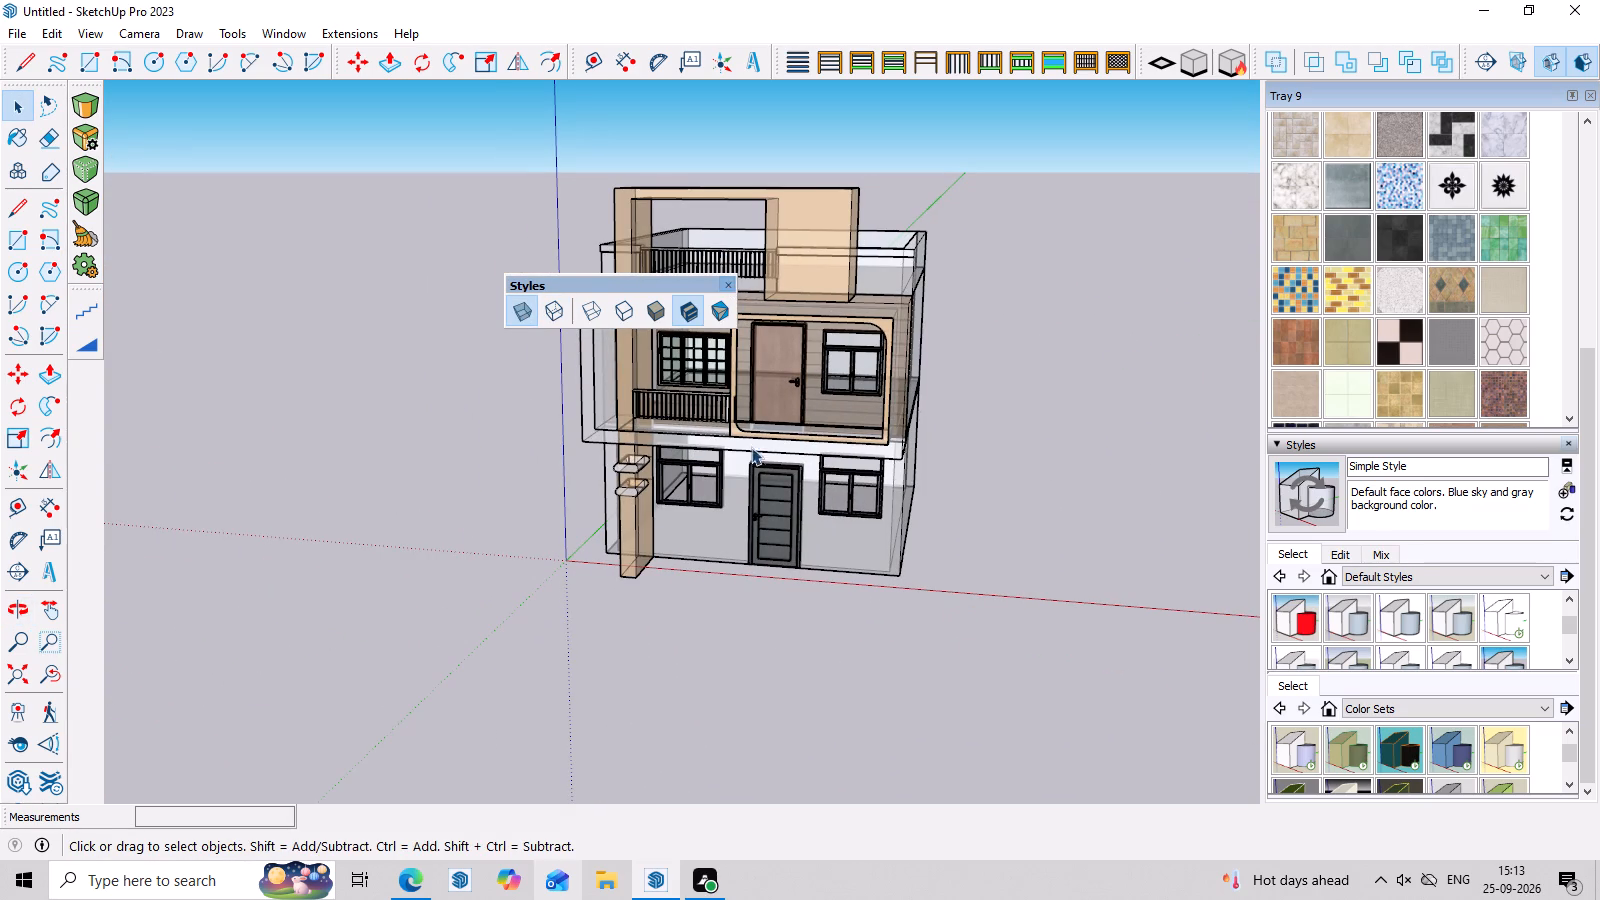
Display the floating Styles tools again and turn off X-ray face transparency for the house model.
{"action": "right_click", "coordinate": [1040, 29]}
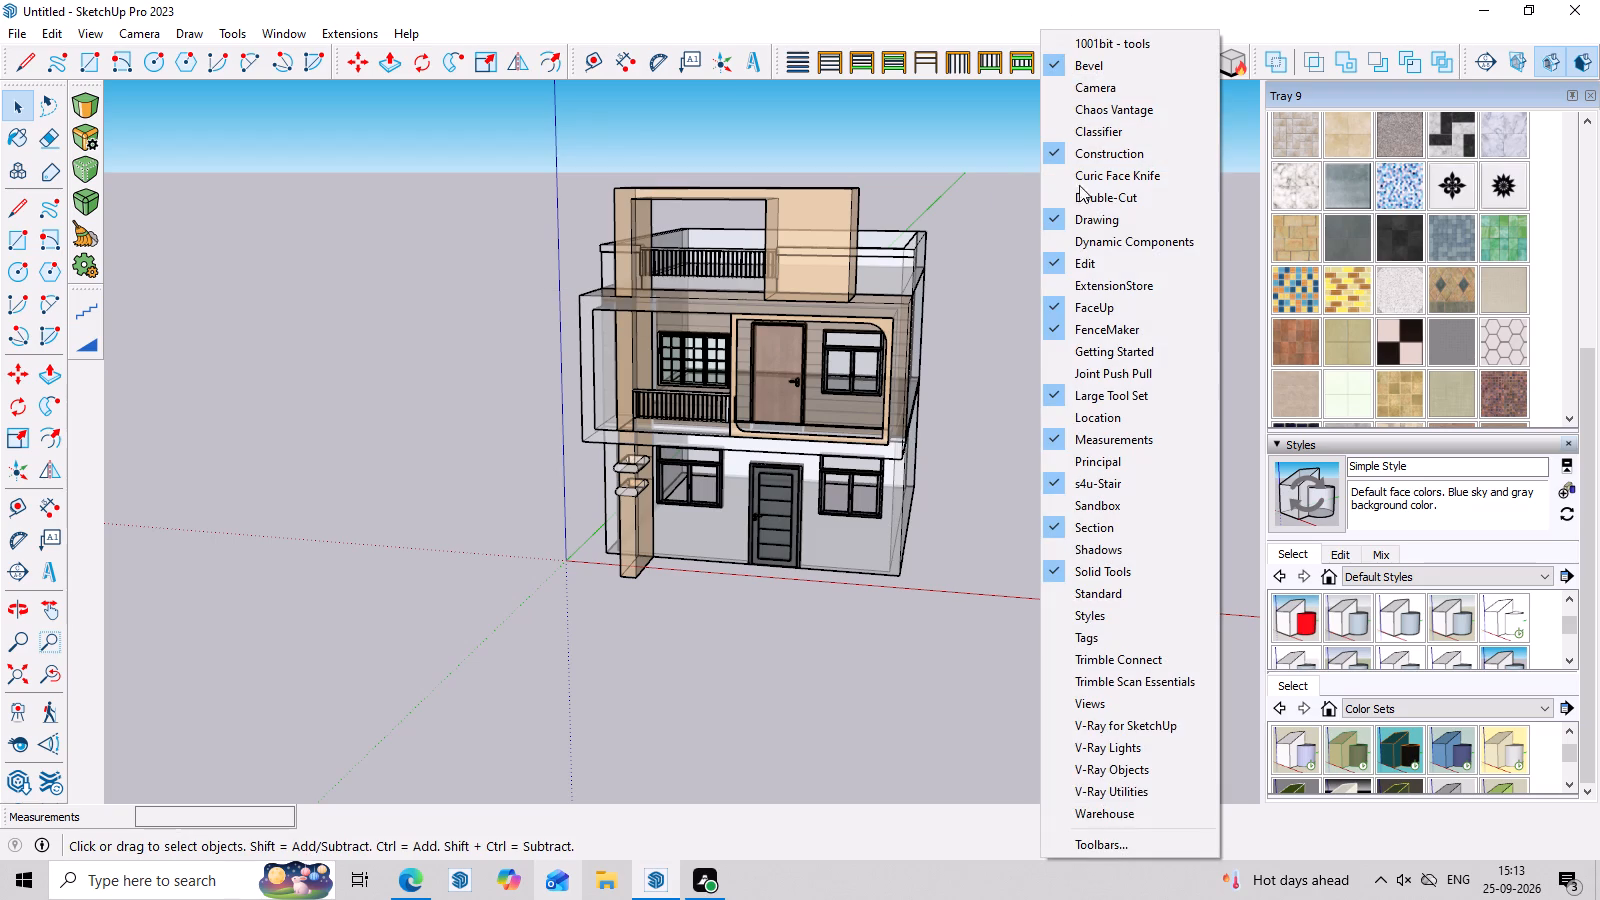
{"action": "left_click", "coordinate": [1108, 621]}
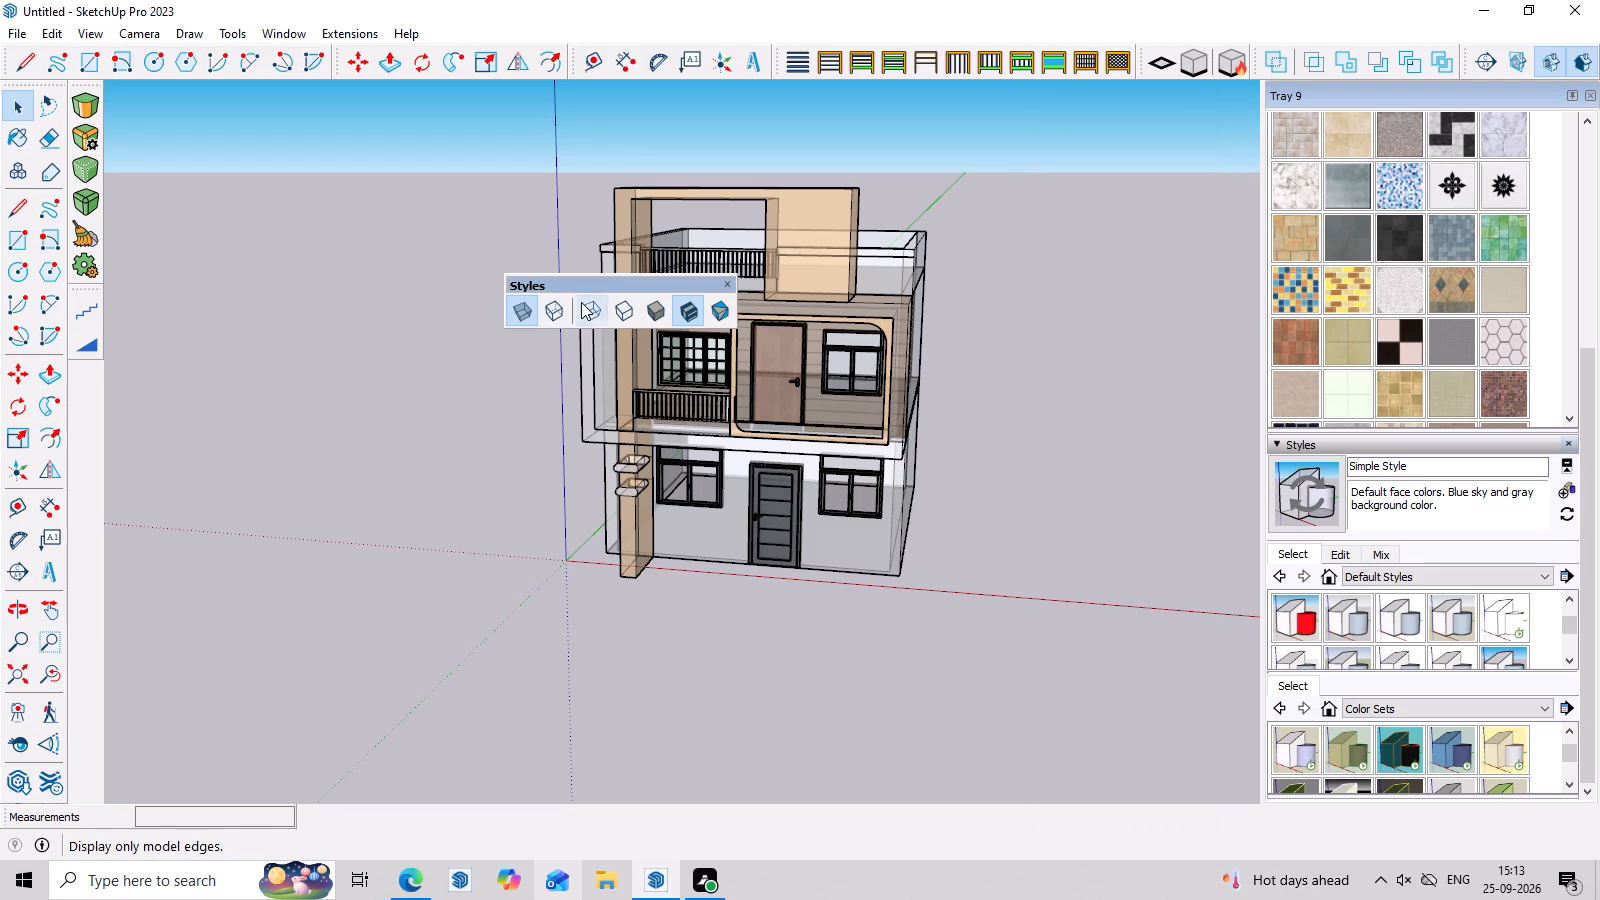
{"action": "left_click", "coordinate": [525, 304]}
{"action": "double_click", "coordinate": [525, 304]}
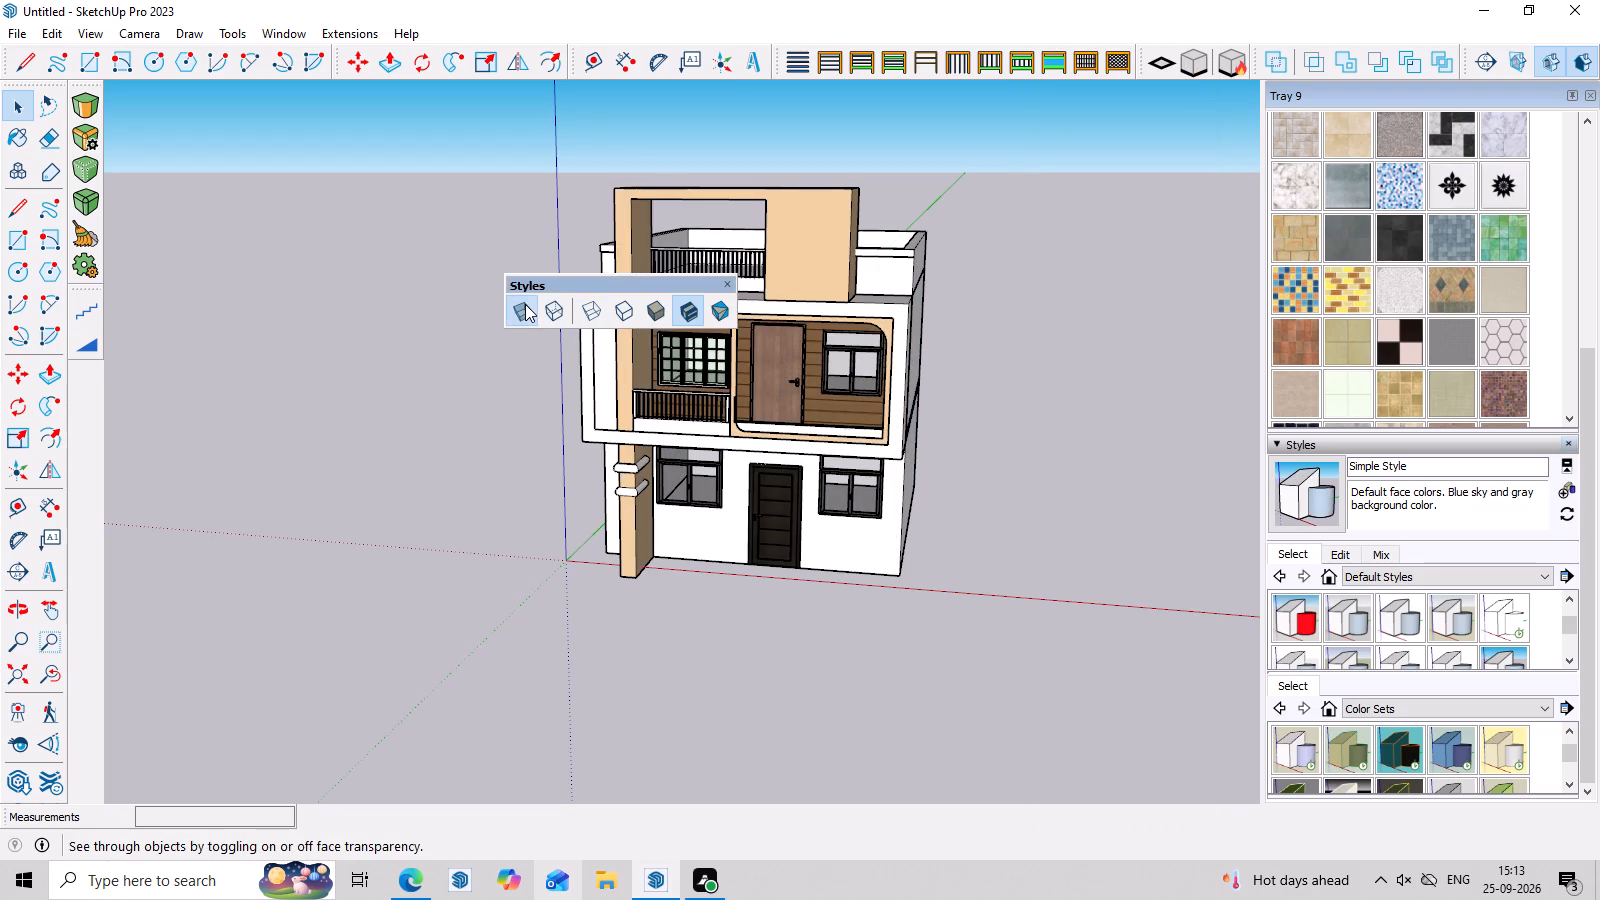
{"action": "double_click", "coordinate": [525, 304]}
{"action": "left_click_drag", "start_coordinate": [438, 508], "coordinate": [401, 468]}
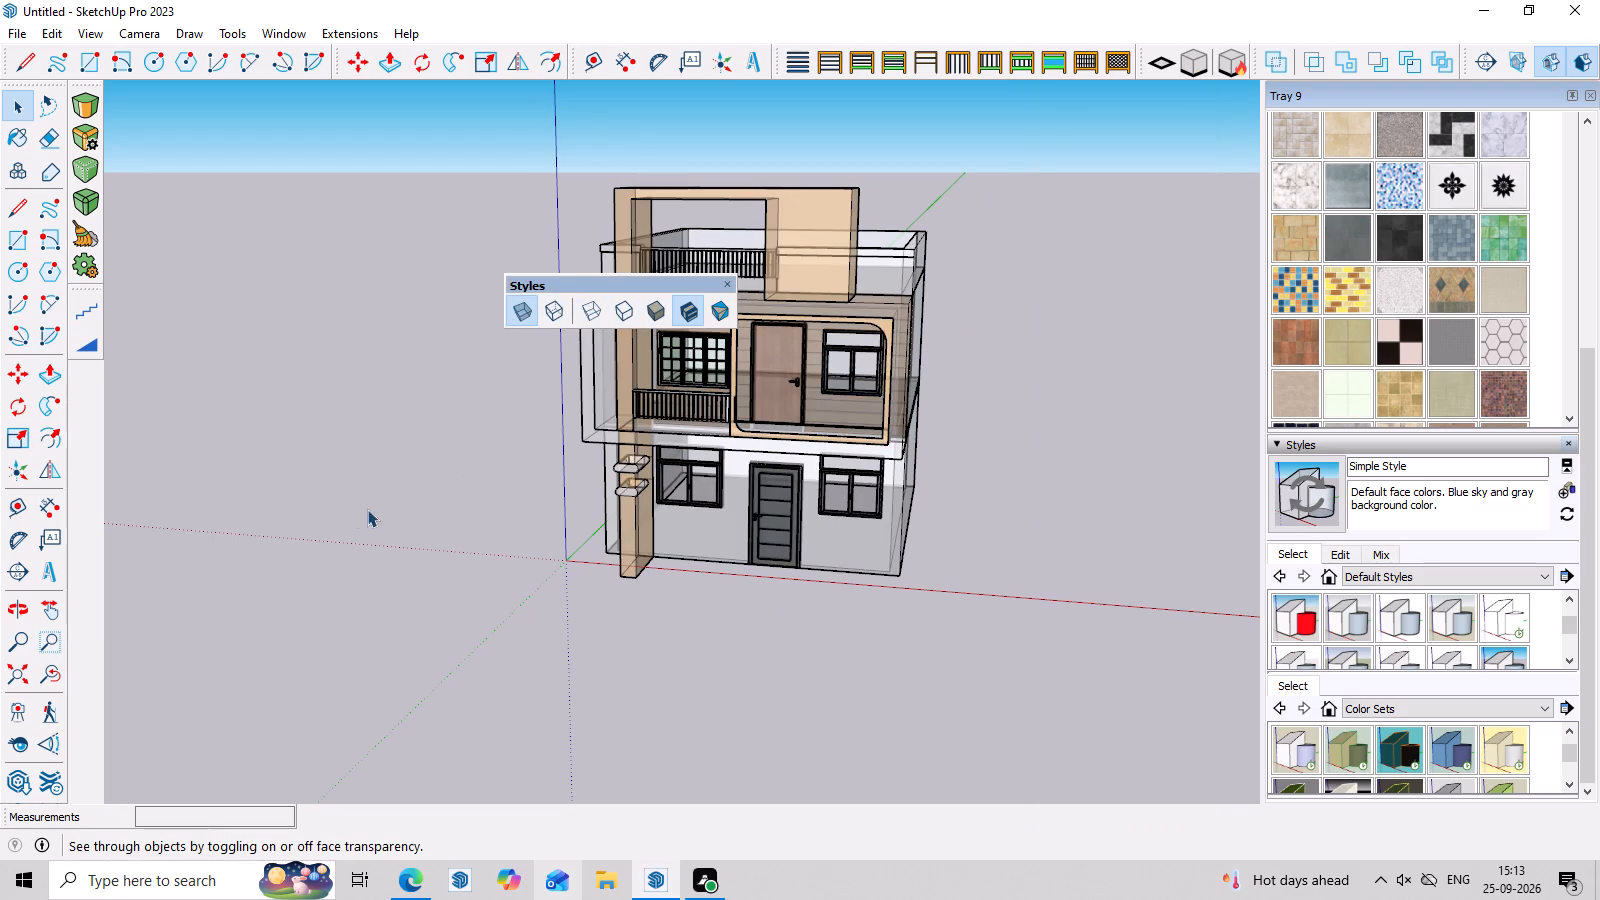
{"action": "left_click", "coordinate": [516, 309]}
{"action": "double_click", "coordinate": [525, 305]}
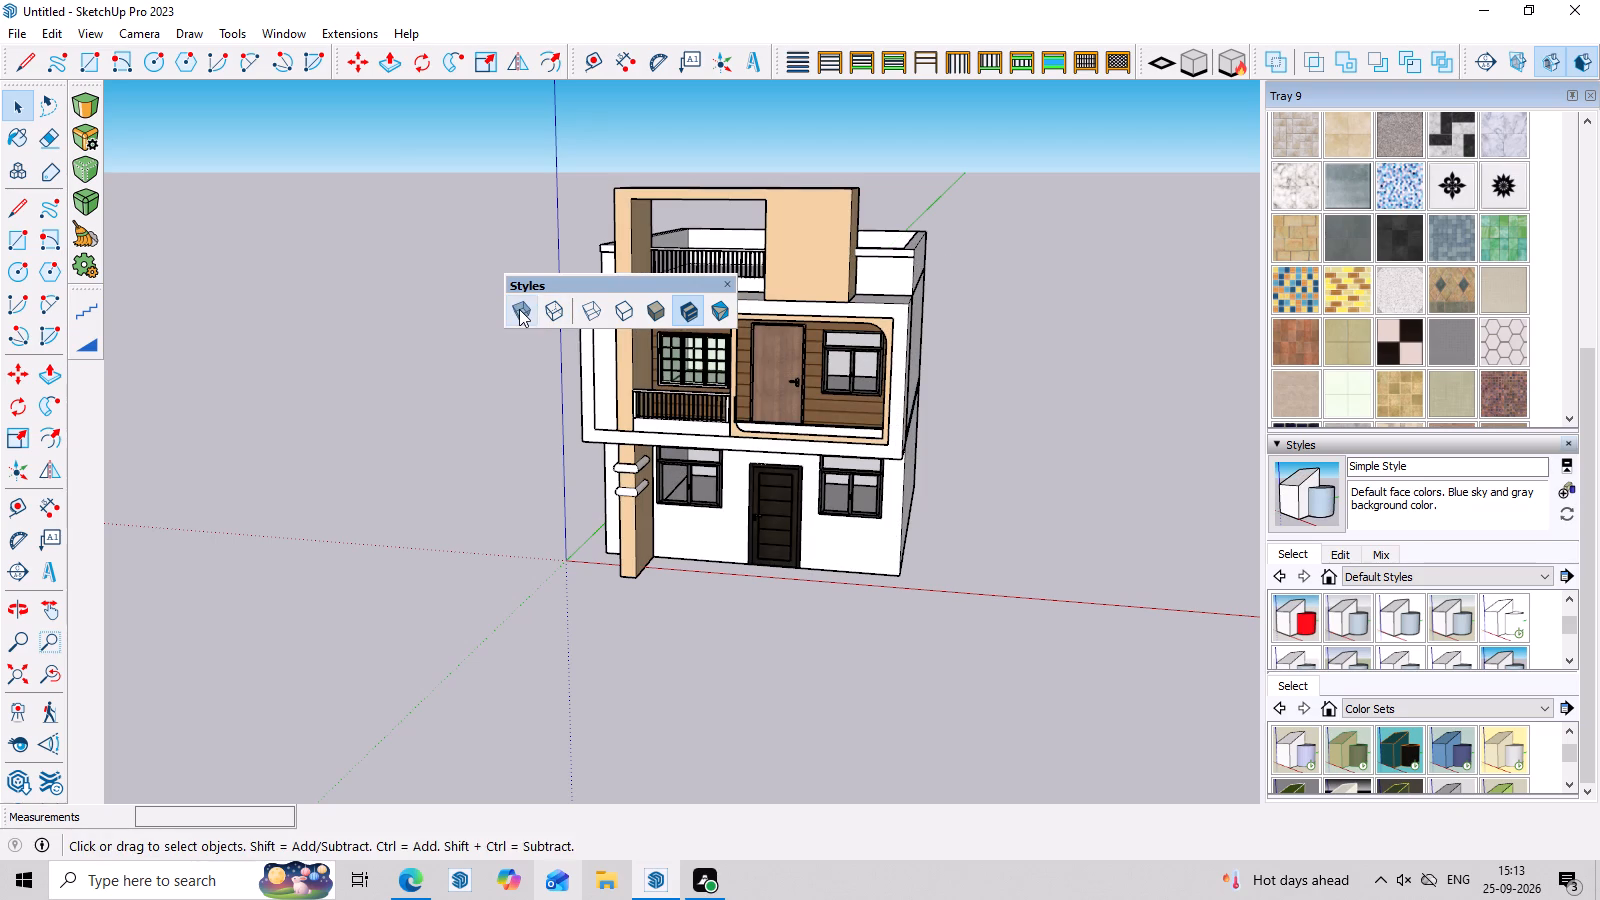
{"action": "left_click", "coordinate": [519, 309]}
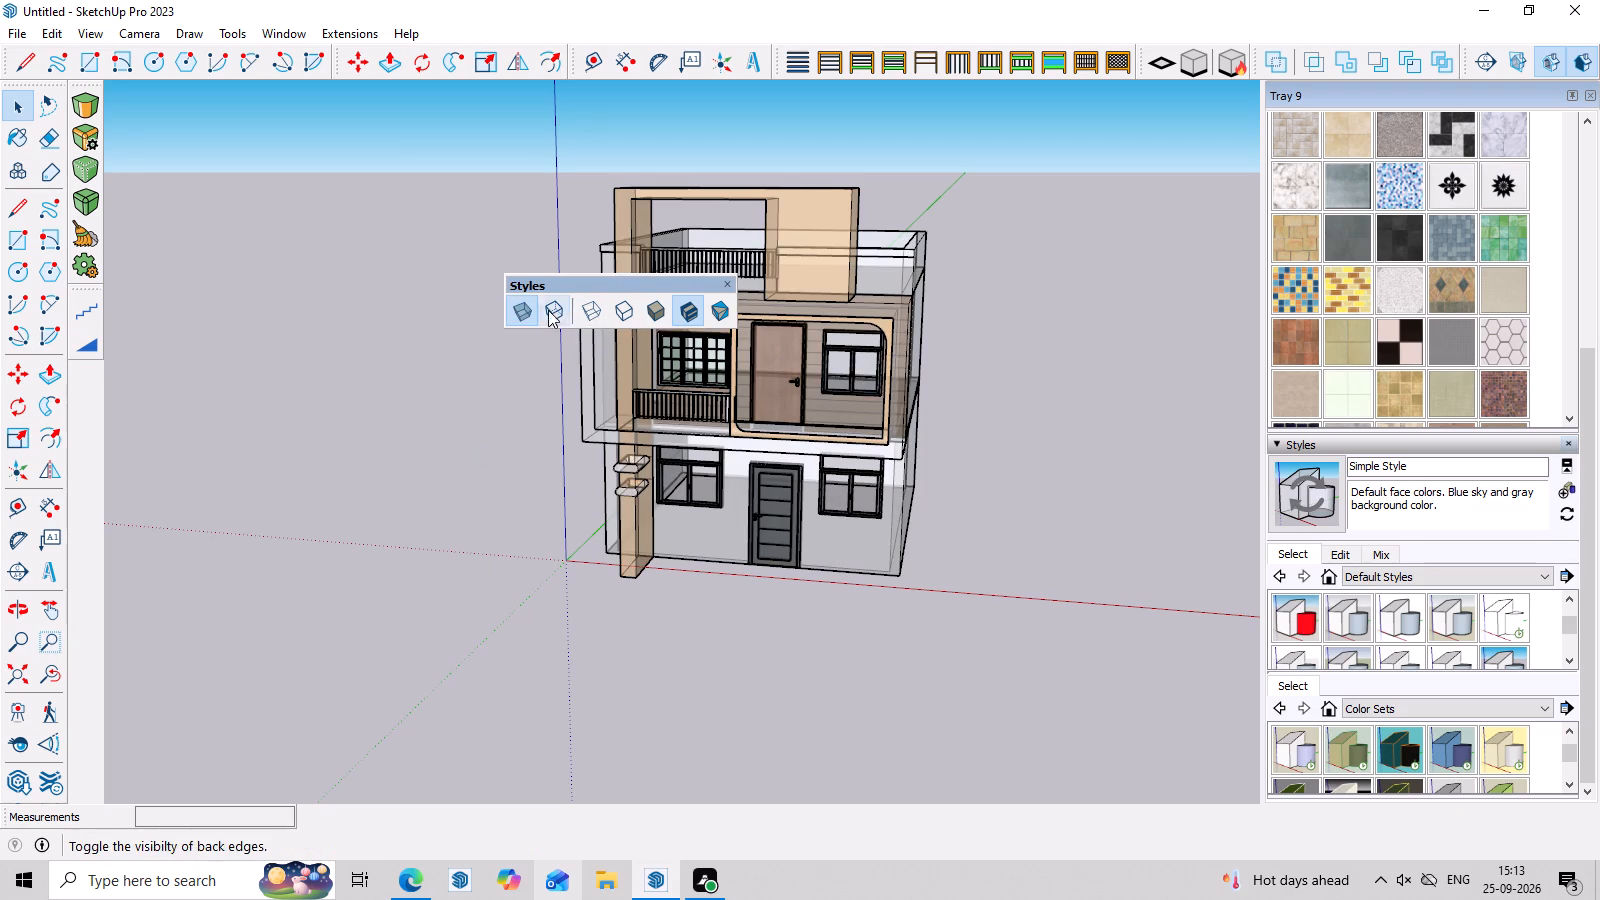
{"action": "left_click", "coordinate": [515, 303]}
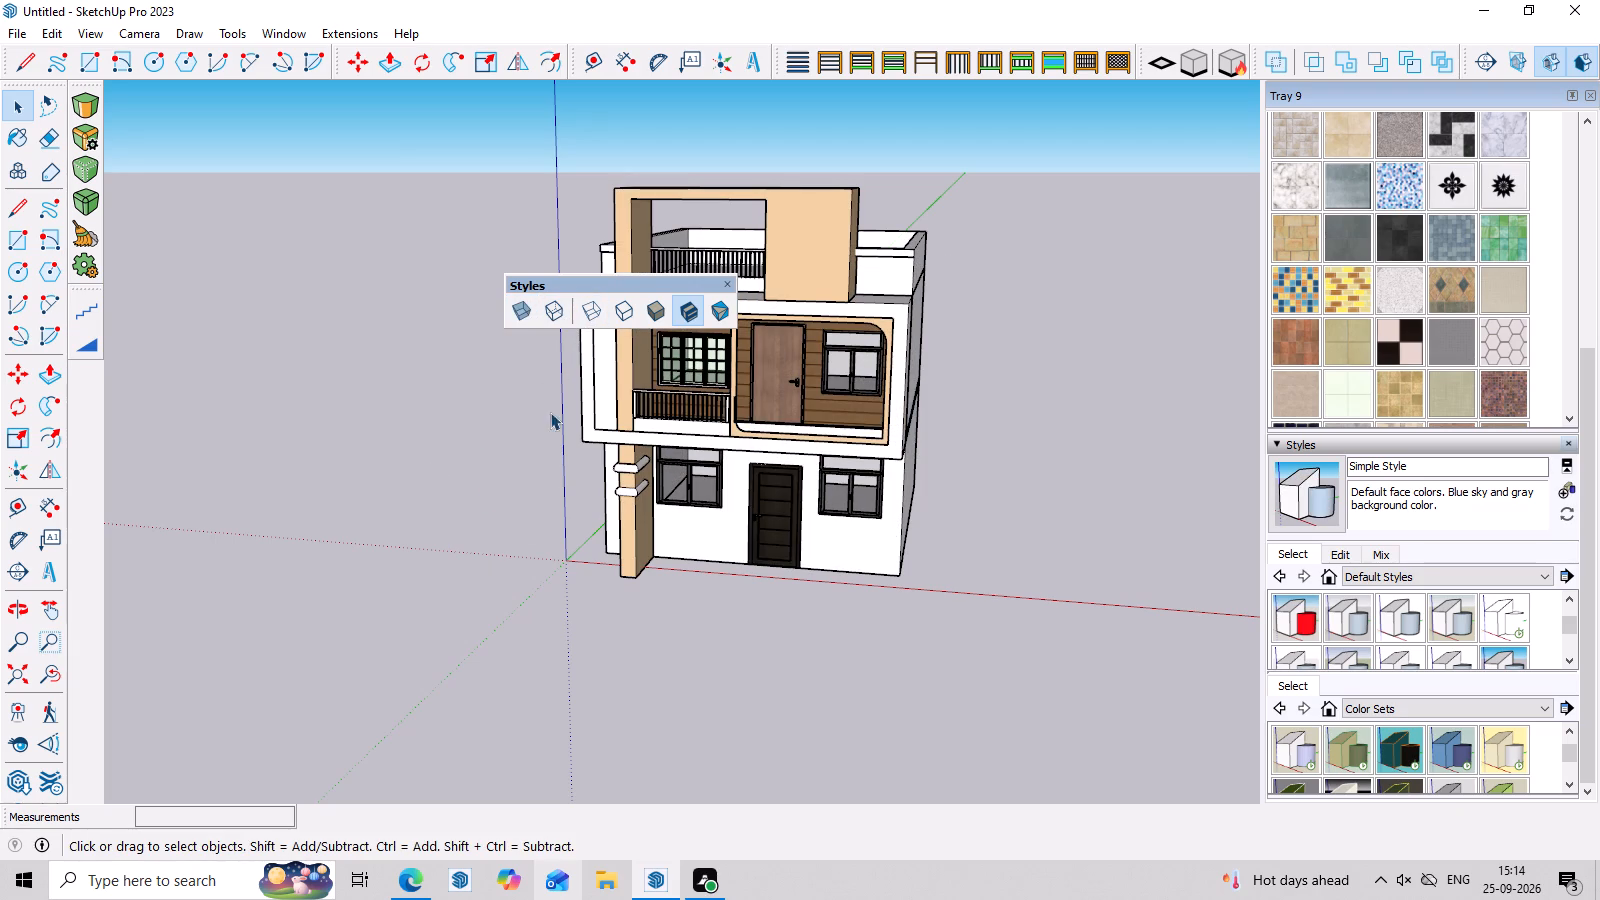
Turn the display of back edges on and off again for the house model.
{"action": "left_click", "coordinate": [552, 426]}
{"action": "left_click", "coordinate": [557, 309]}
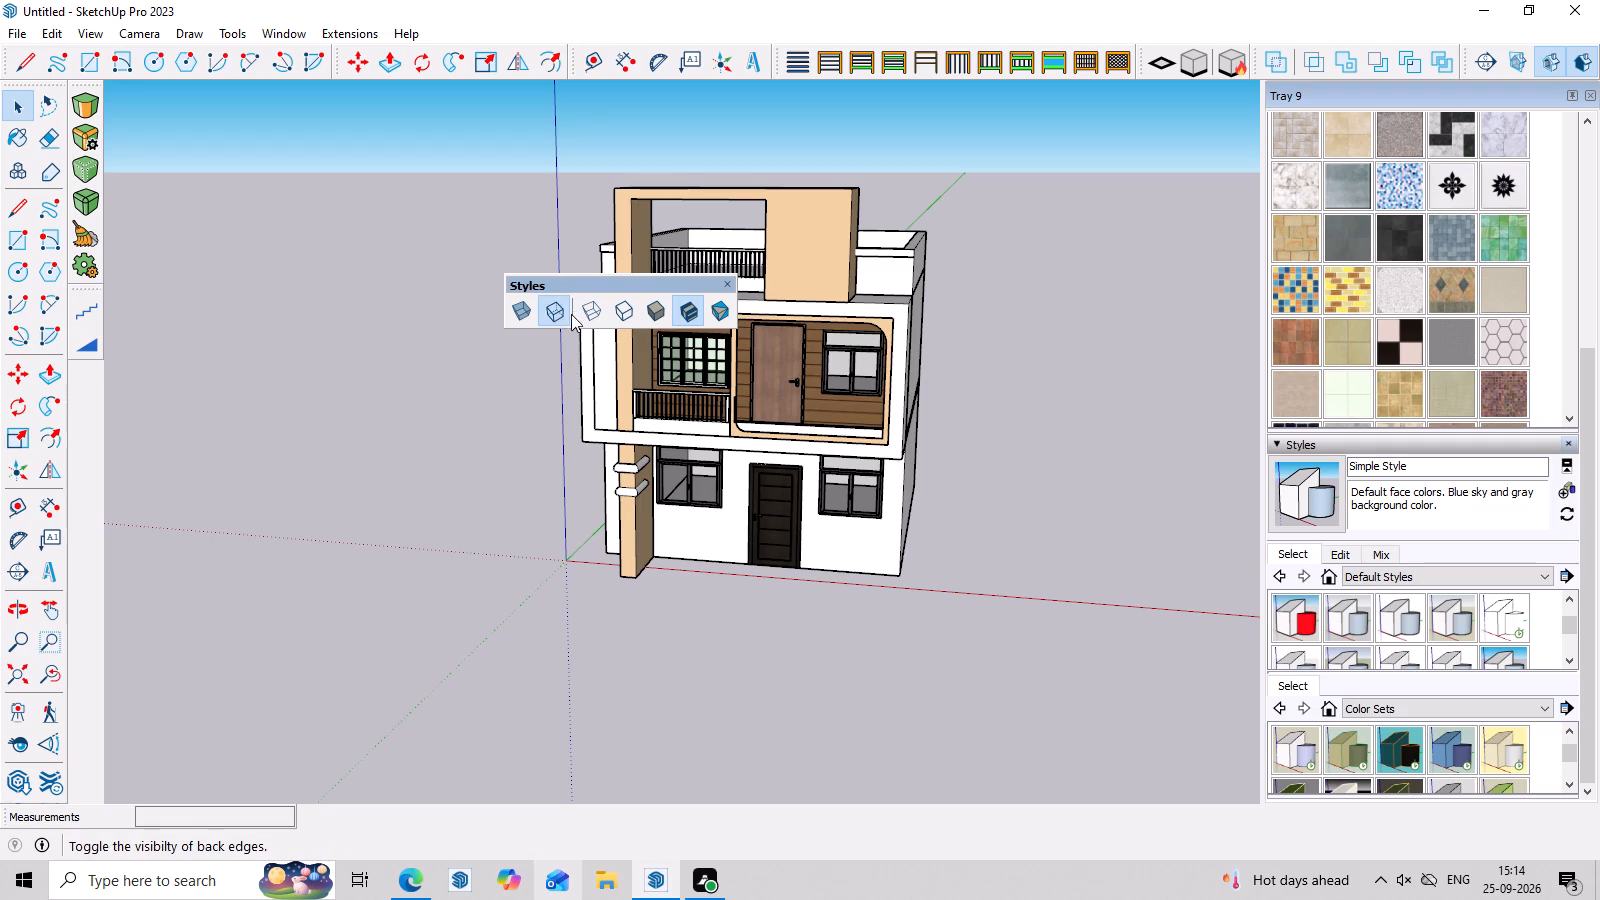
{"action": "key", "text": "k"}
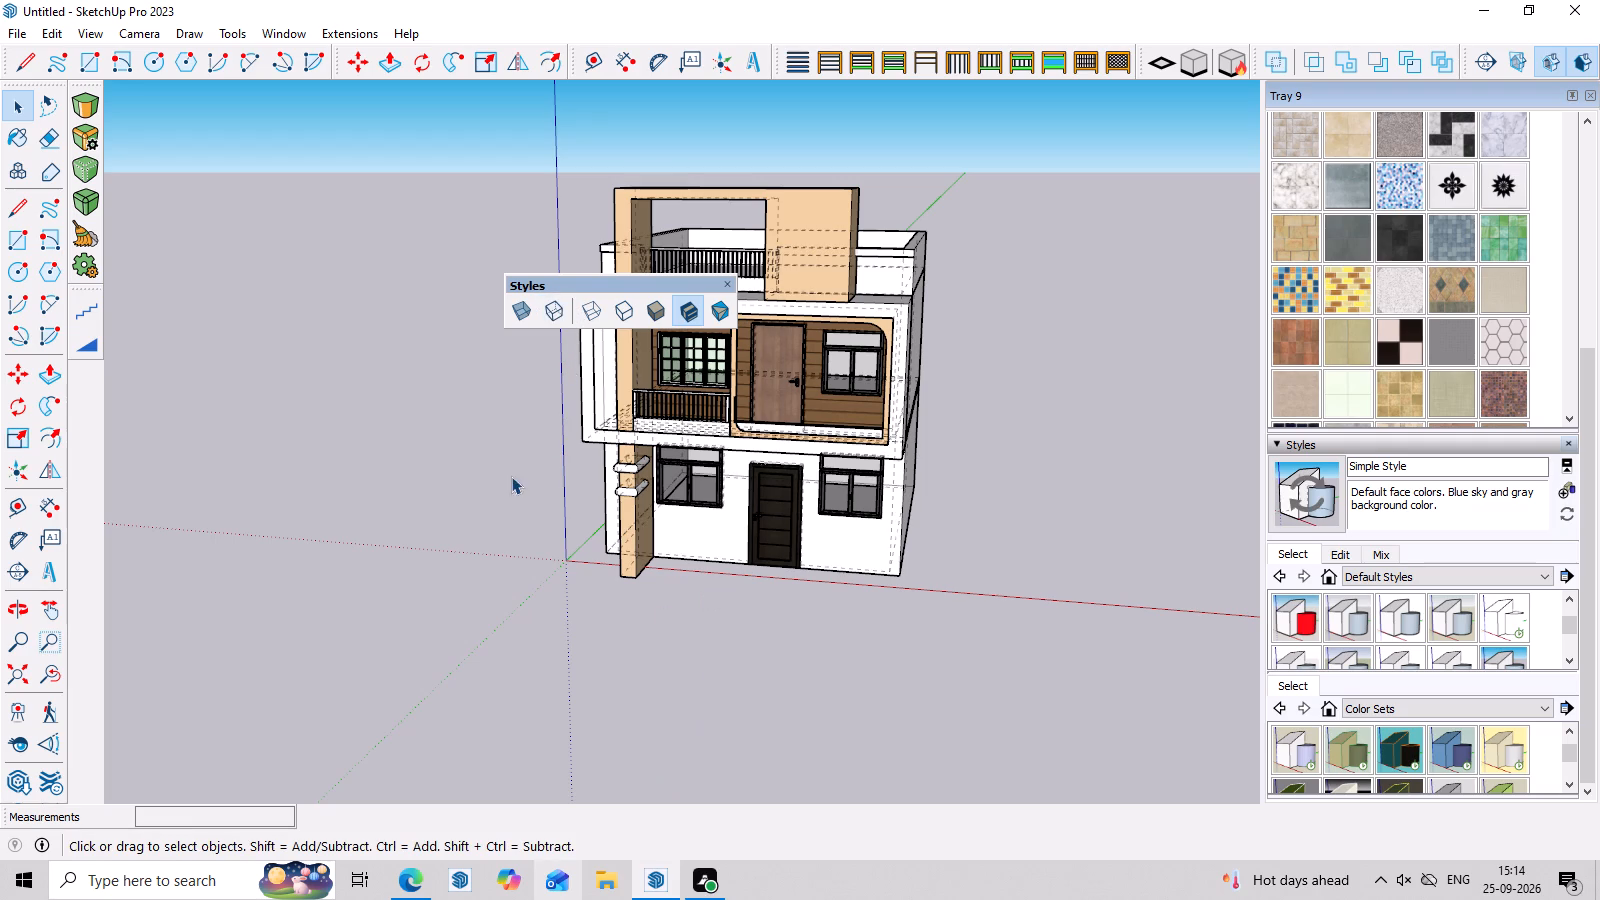
Dock the floating Styles tools above the drawing area and close the Styles section of the tray.
{"action": "left_click_drag", "start_coordinate": [727, 282], "coordinate": [790, 191]}
{"action": "left_click_drag", "start_coordinate": [577, 286], "coordinate": [924, 73]}
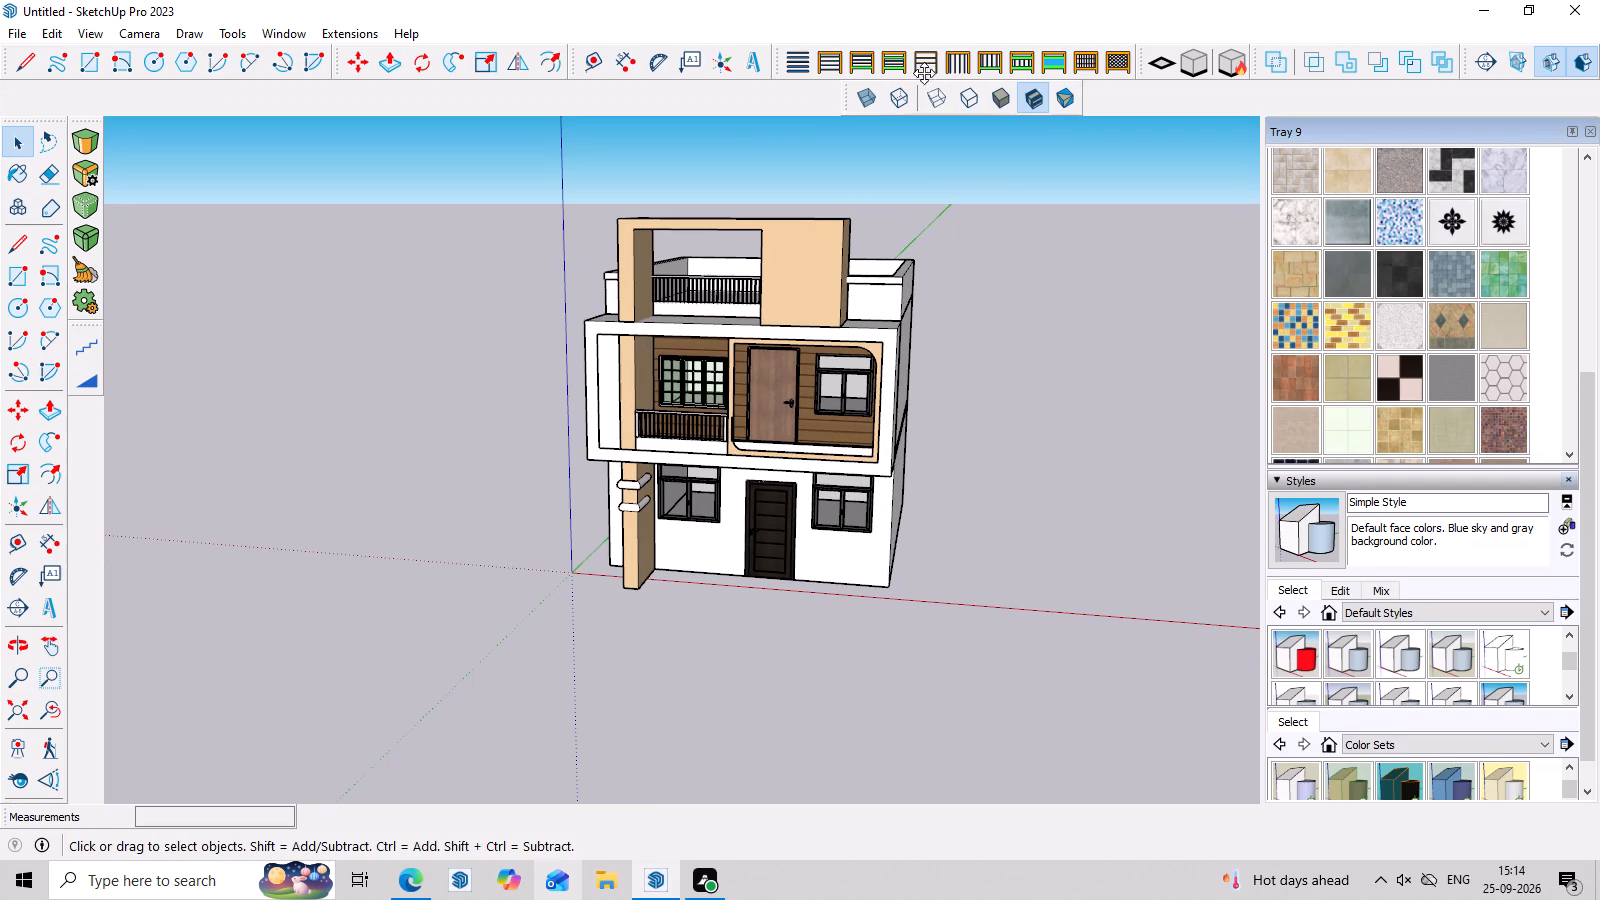
{"action": "left_click_drag", "start_coordinate": [924, 73], "coordinate": [941, 90]}
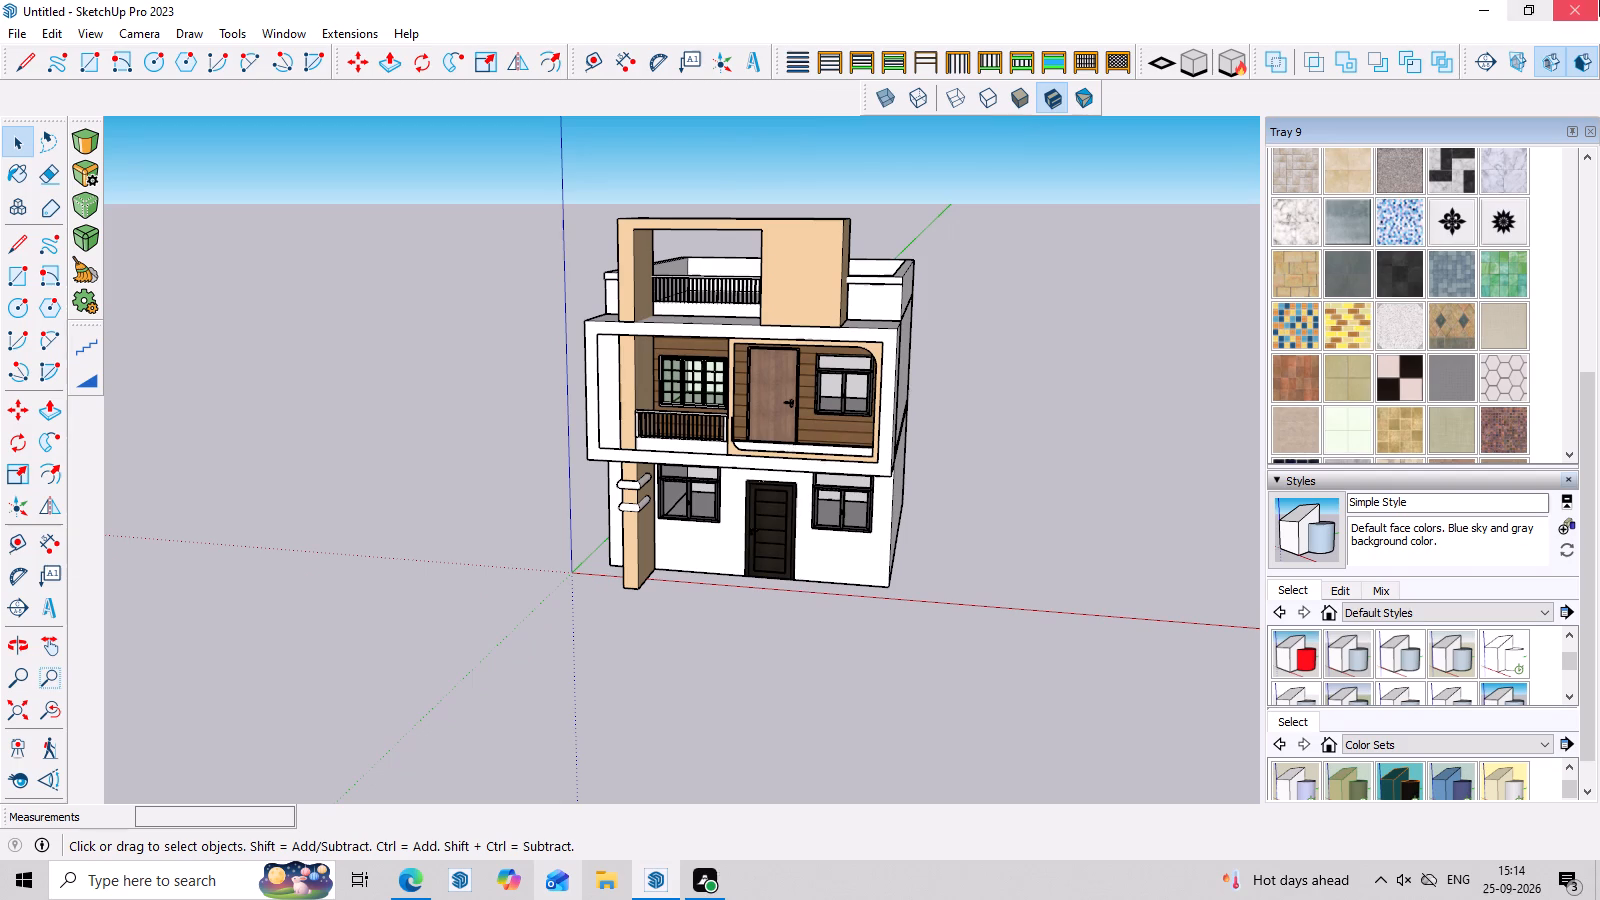
{"action": "left_click", "coordinate": [1571, 480]}
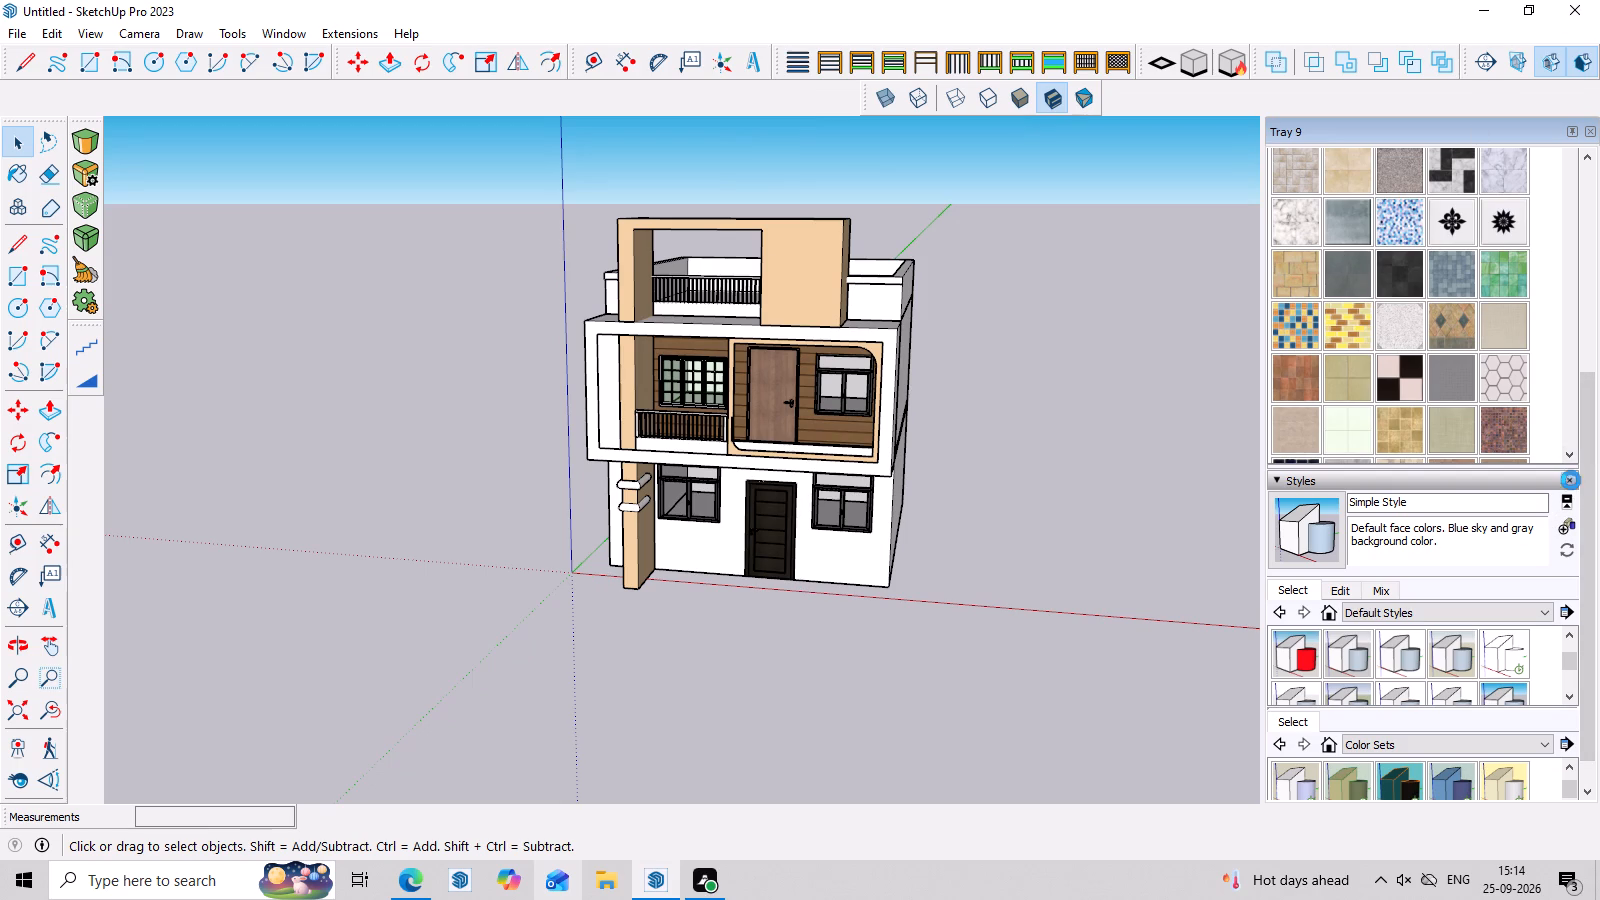
Examine the front of the house from several heights, from the ground floor to the siding-clad balcony.
{"action": "scroll", "coordinate": [956, 462], "scroll_direction": "down", "scroll_amount": 3}
{"action": "scroll", "coordinate": [769, 386], "scroll_direction": "up", "scroll_amount": 4}
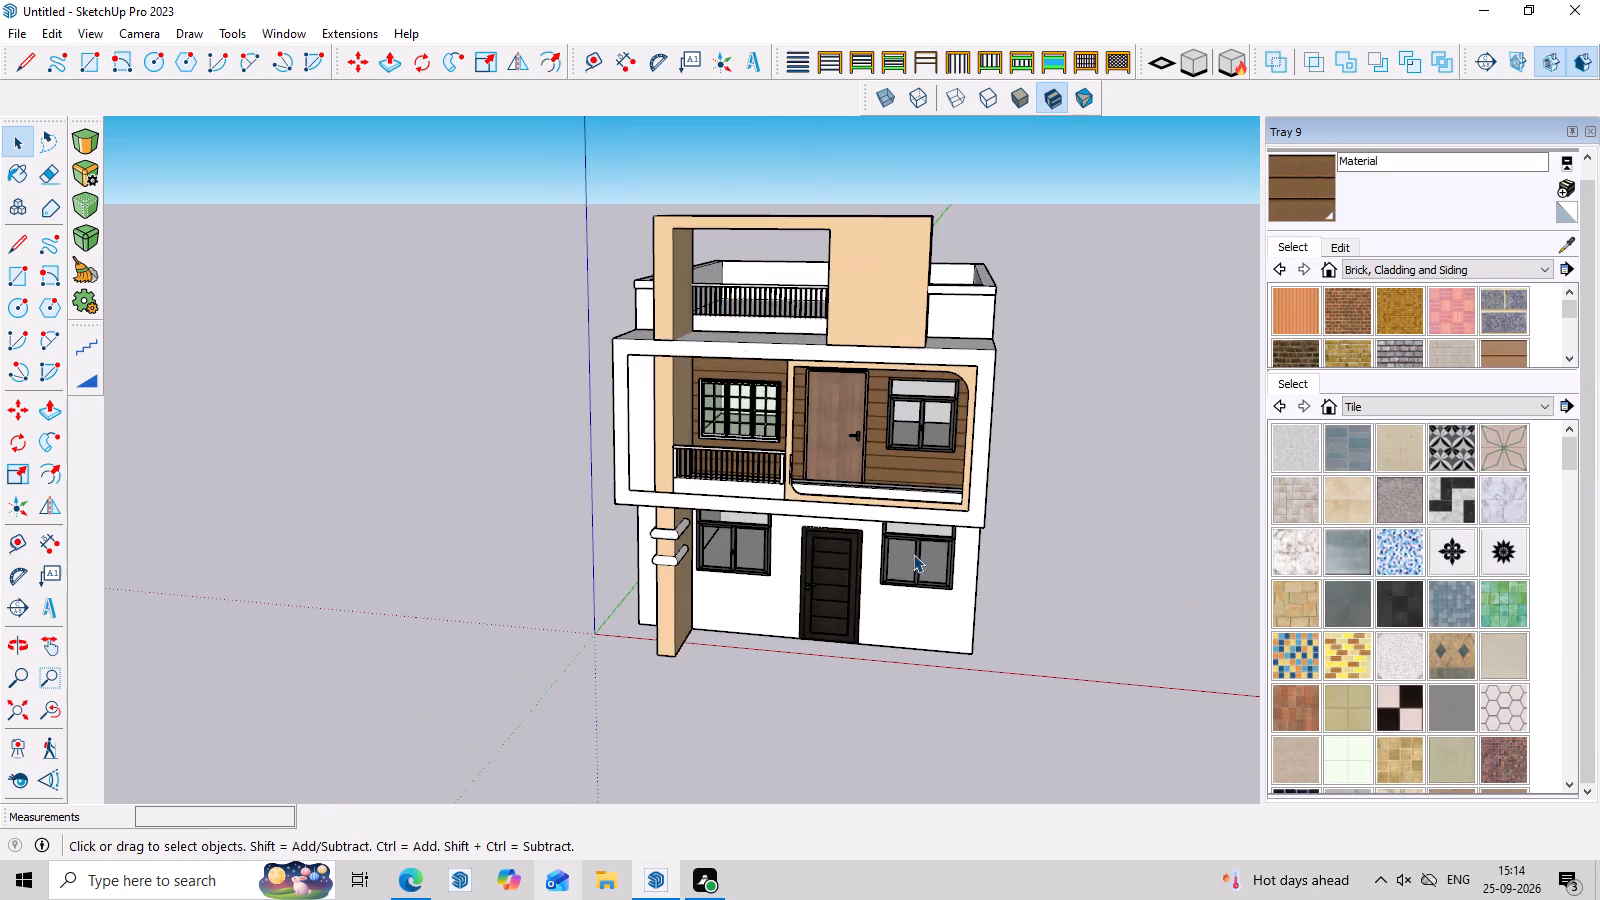
{"action": "scroll", "coordinate": [913, 554], "scroll_direction": "up", "scroll_amount": 1}
{"action": "middle_click_drag", "start_coordinate": [1204, 720], "coordinate": [1270, 589]}
{"action": "scroll", "coordinate": [994, 316], "scroll_direction": "up", "scroll_amount": 7}
{"action": "scroll", "coordinate": [931, 147], "scroll_direction": "down", "scroll_amount": 3}
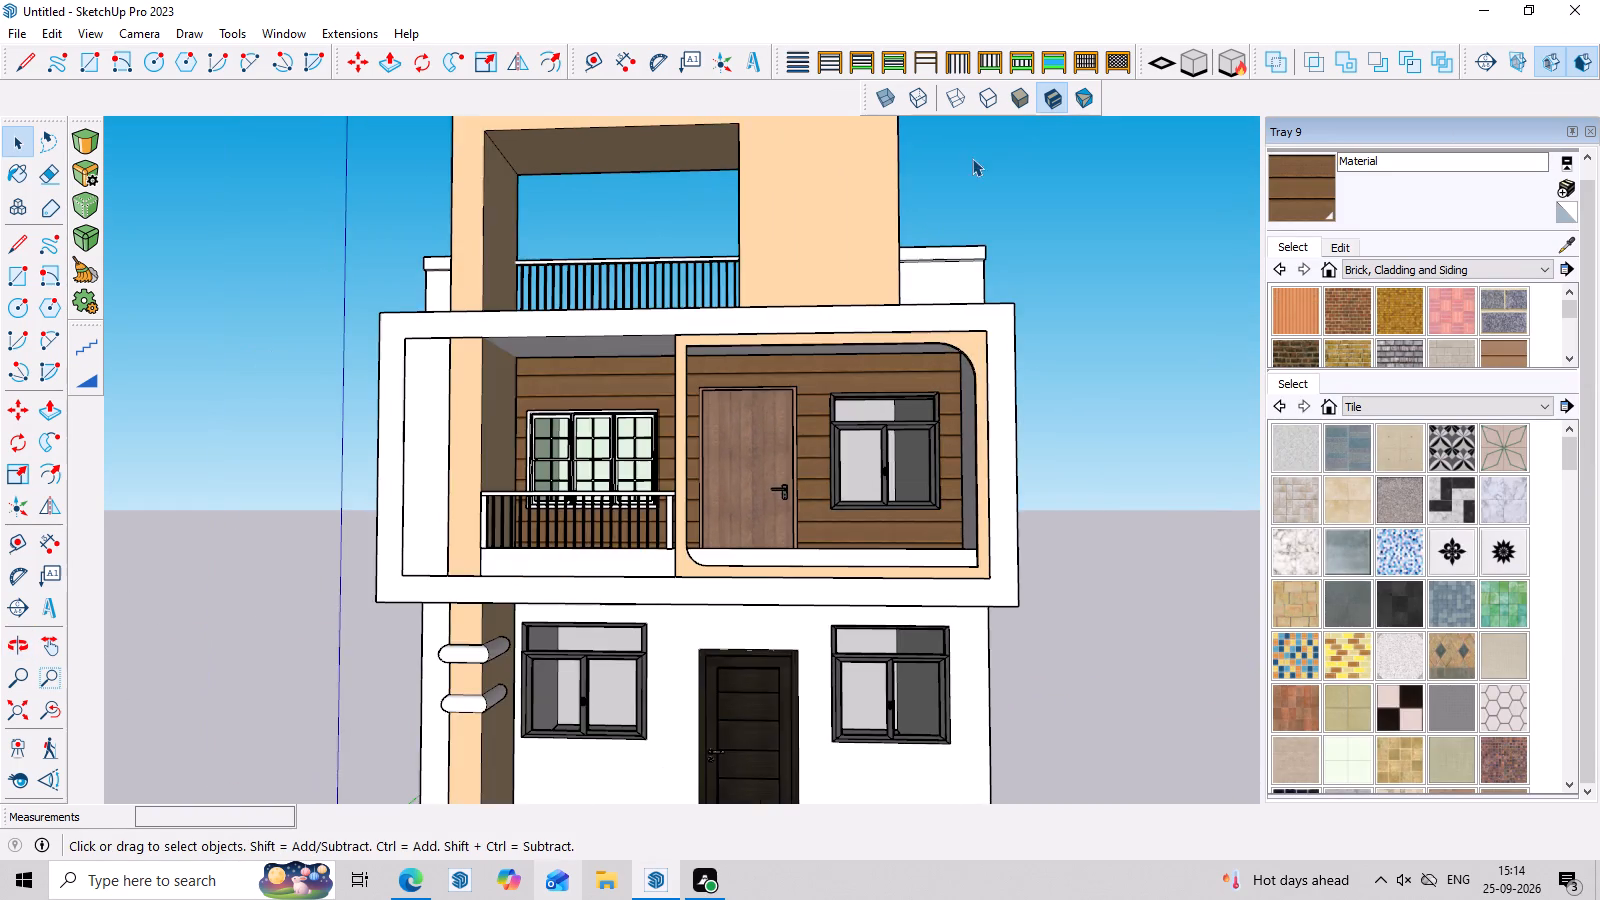
{"action": "scroll", "coordinate": [972, 158], "scroll_direction": "down", "scroll_amount": 5}
{"action": "middle_click_drag", "start_coordinate": [1087, 325], "coordinate": [1097, 275]}
{"action": "scroll", "coordinate": [1023, 570], "scroll_direction": "up", "scroll_amount": 3}
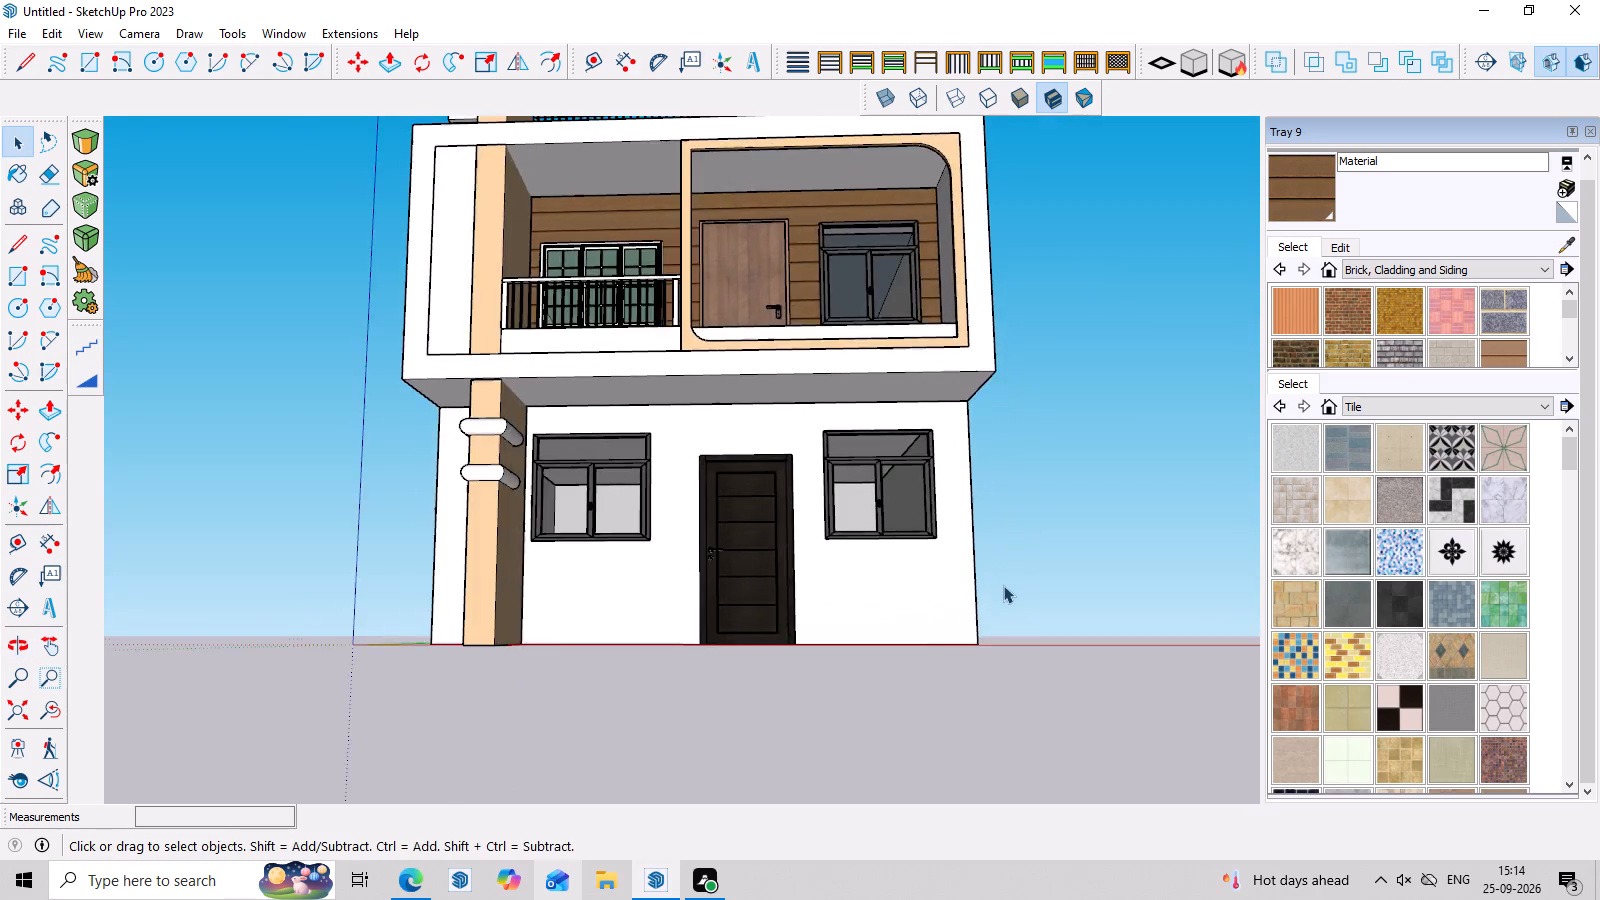
{"action": "scroll", "coordinate": [1003, 585], "scroll_direction": "up", "scroll_amount": 5}
{"action": "middle_click_drag", "start_coordinate": [944, 535], "coordinate": [965, 611]}
{"action": "scroll", "coordinate": [966, 611], "scroll_direction": "up", "scroll_amount": 1}
{"action": "scroll", "coordinate": [969, 572], "scroll_direction": "down", "scroll_amount": 10}
{"action": "scroll", "coordinate": [996, 501], "scroll_direction": "up", "scroll_amount": 2}
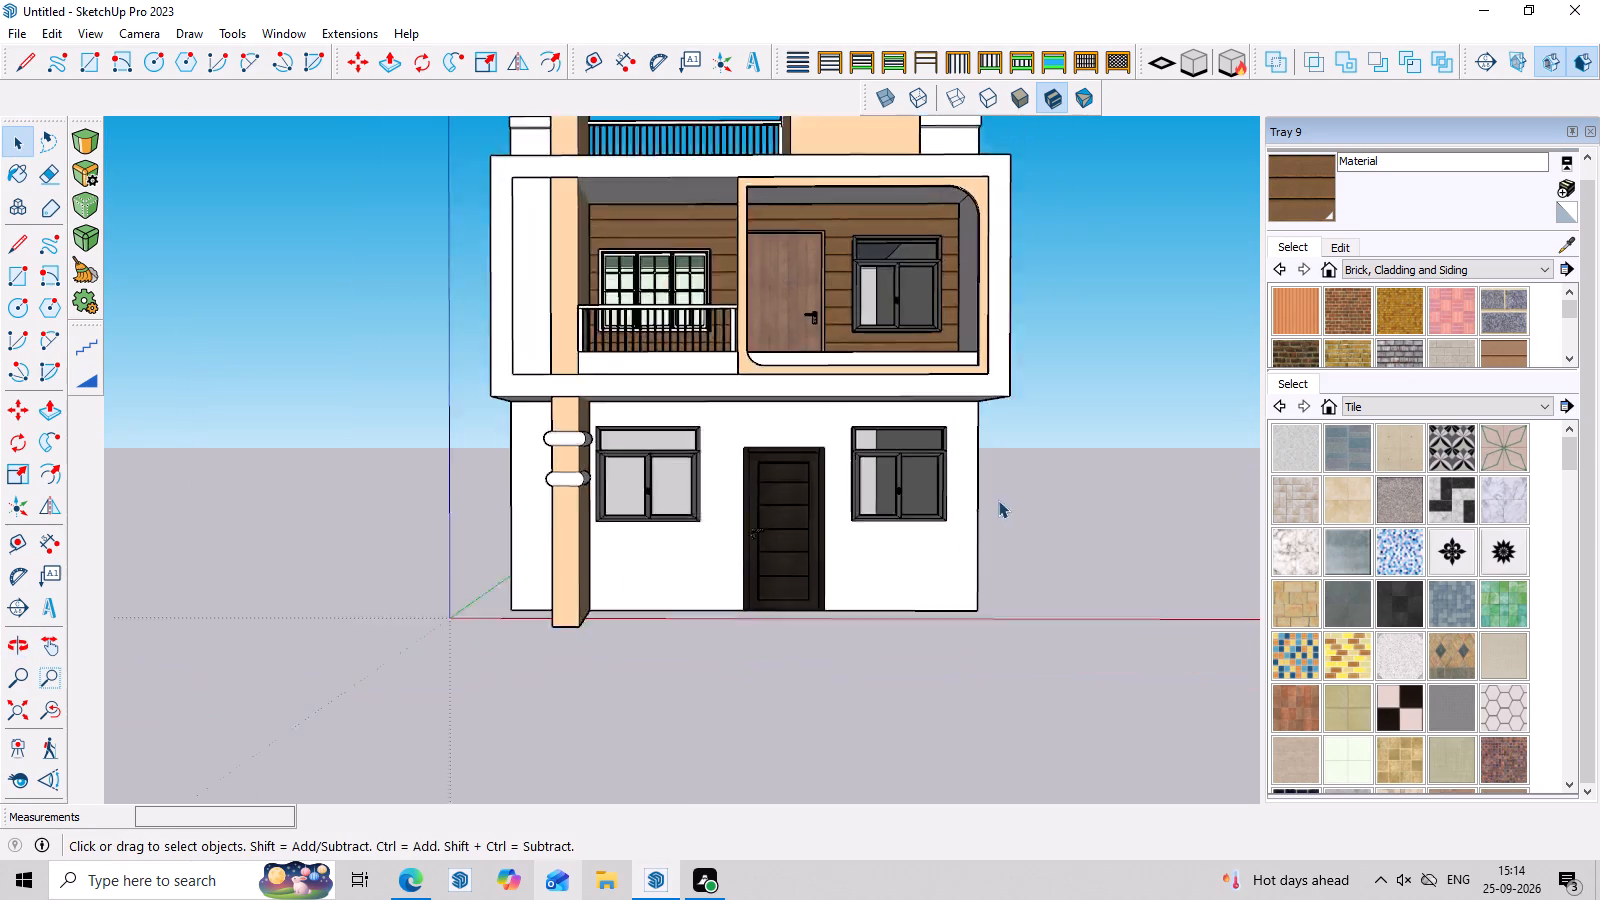
{"action": "scroll", "coordinate": [998, 500], "scroll_direction": "up", "scroll_amount": 2}
{"action": "scroll", "coordinate": [1027, 425], "scroll_direction": "down", "scroll_amount": 13}
{"action": "scroll", "coordinate": [1041, 39], "scroll_direction": "up", "scroll_amount": 11}
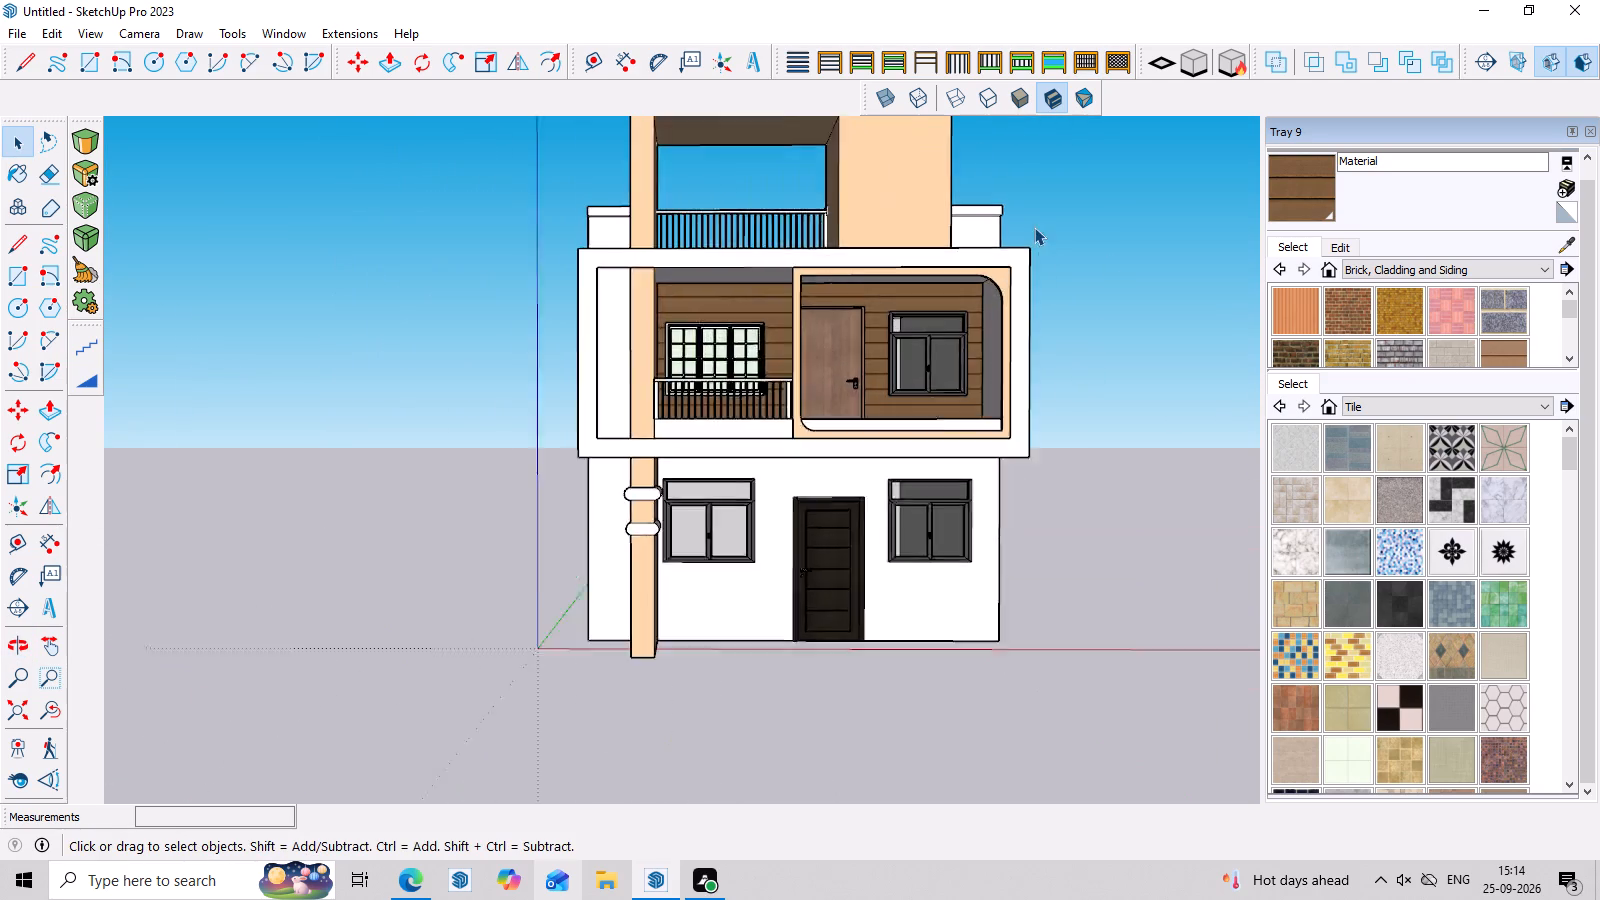
{"action": "scroll", "coordinate": [1034, 227], "scroll_direction": "up", "scroll_amount": 1}
{"action": "middle_click_drag", "start_coordinate": [1094, 546], "coordinate": [1065, 631]}
Start a new material based on the brown siding and set its RGB colour to 103, 97, 89.
{"action": "left_click", "coordinate": [1305, 193]}
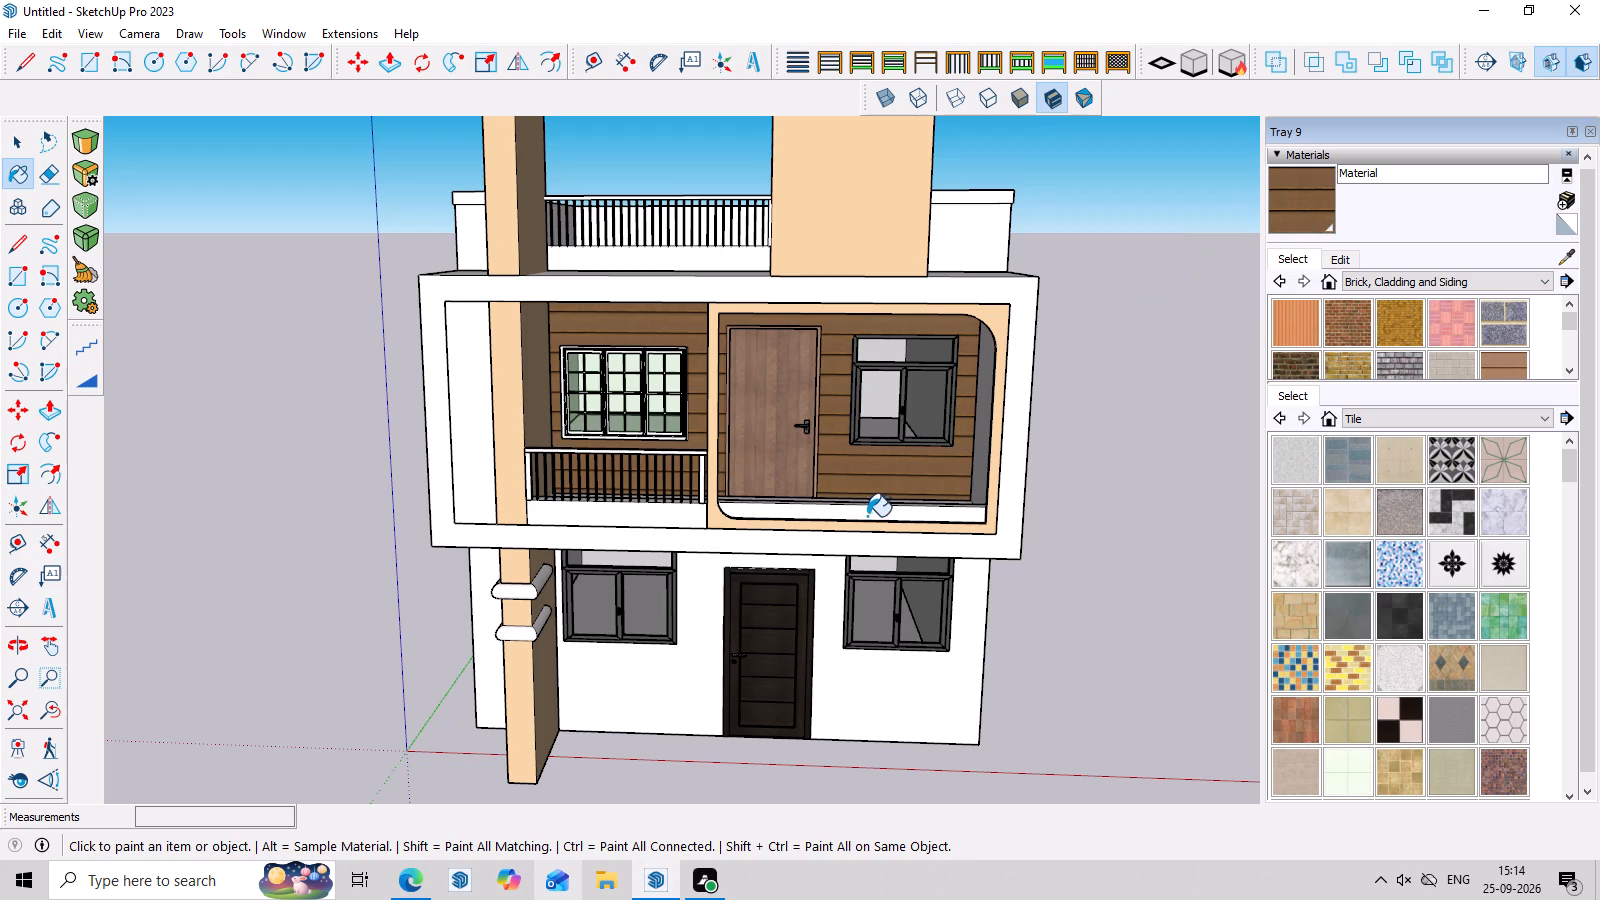
{"action": "left_click", "coordinate": [1565, 195]}
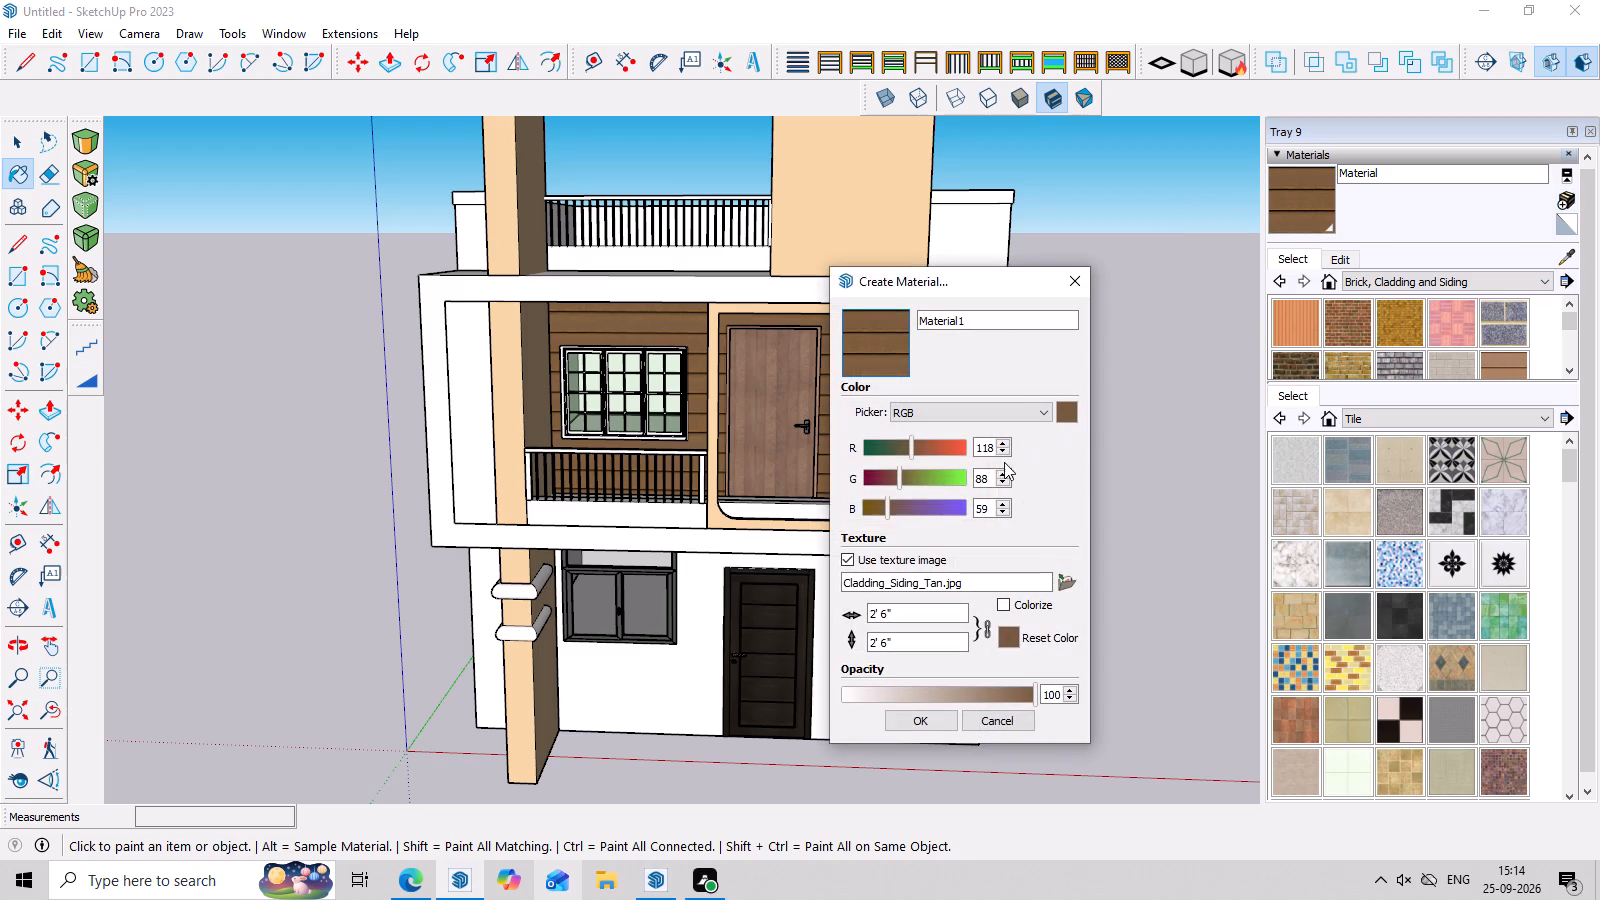
{"action": "scroll", "coordinate": [891, 511], "scroll_direction": "up", "scroll_amount": 10}
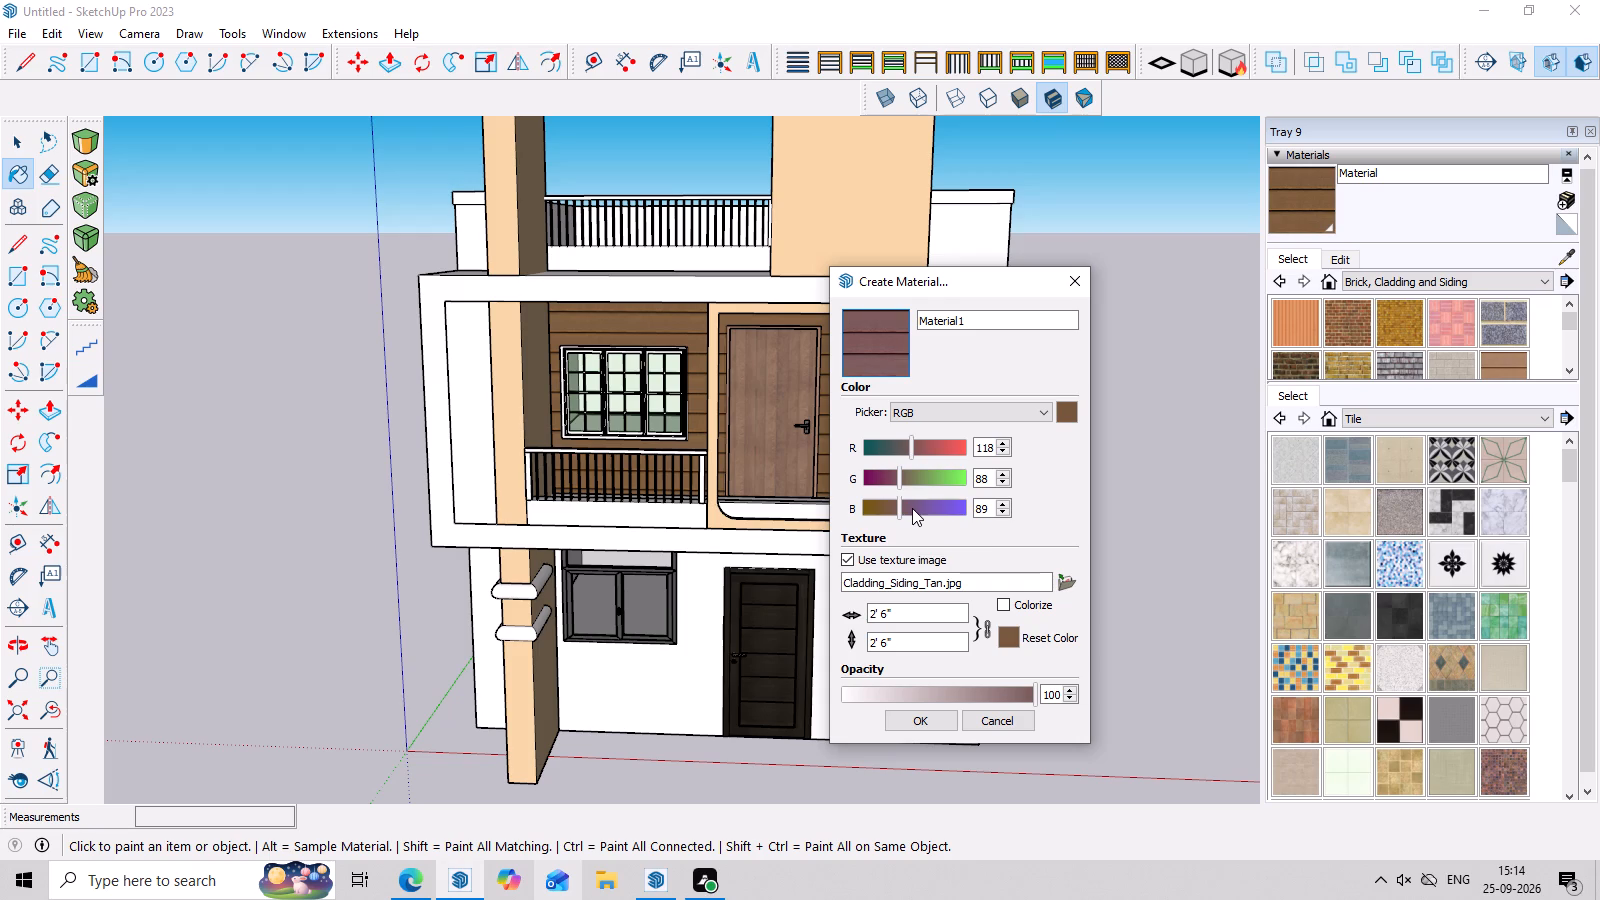
{"action": "scroll", "coordinate": [906, 480], "scroll_direction": "up", "scroll_amount": 5}
{"action": "scroll", "coordinate": [906, 480], "scroll_direction": "down", "scroll_amount": 2}
{"action": "scroll", "coordinate": [916, 443], "scroll_direction": "up", "scroll_amount": 3}
{"action": "scroll", "coordinate": [916, 443], "scroll_direction": "down", "scroll_amount": 8}
{"action": "scroll", "coordinate": [916, 443], "scroll_direction": "up", "scroll_amount": 1}
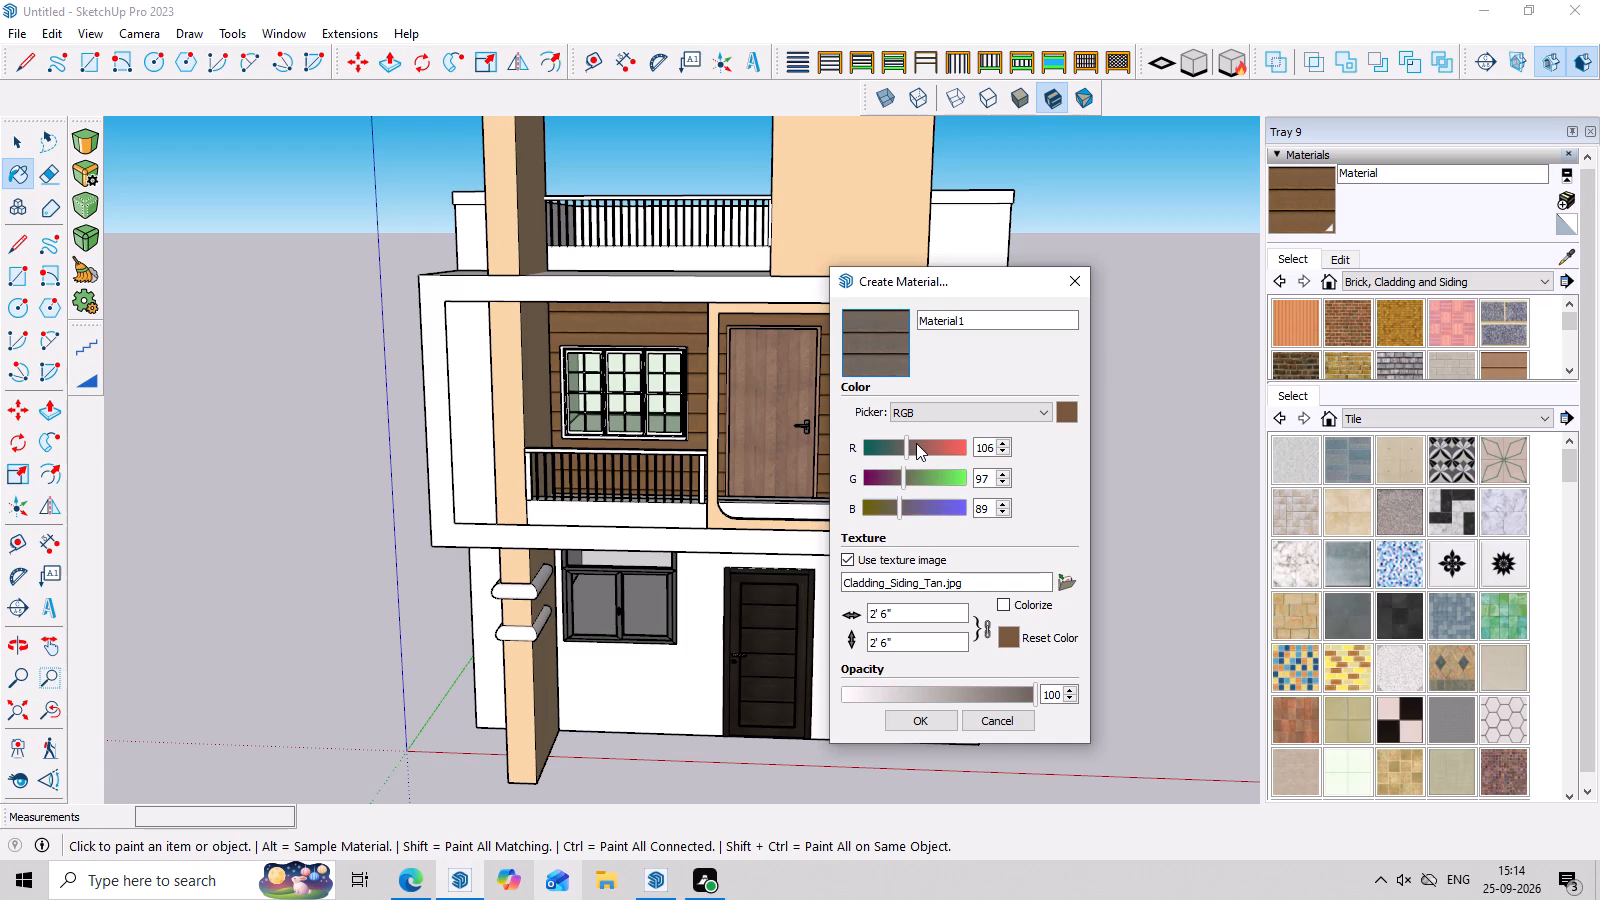
{"action": "scroll", "coordinate": [916, 443], "scroll_direction": "down", "scroll_amount": 1}
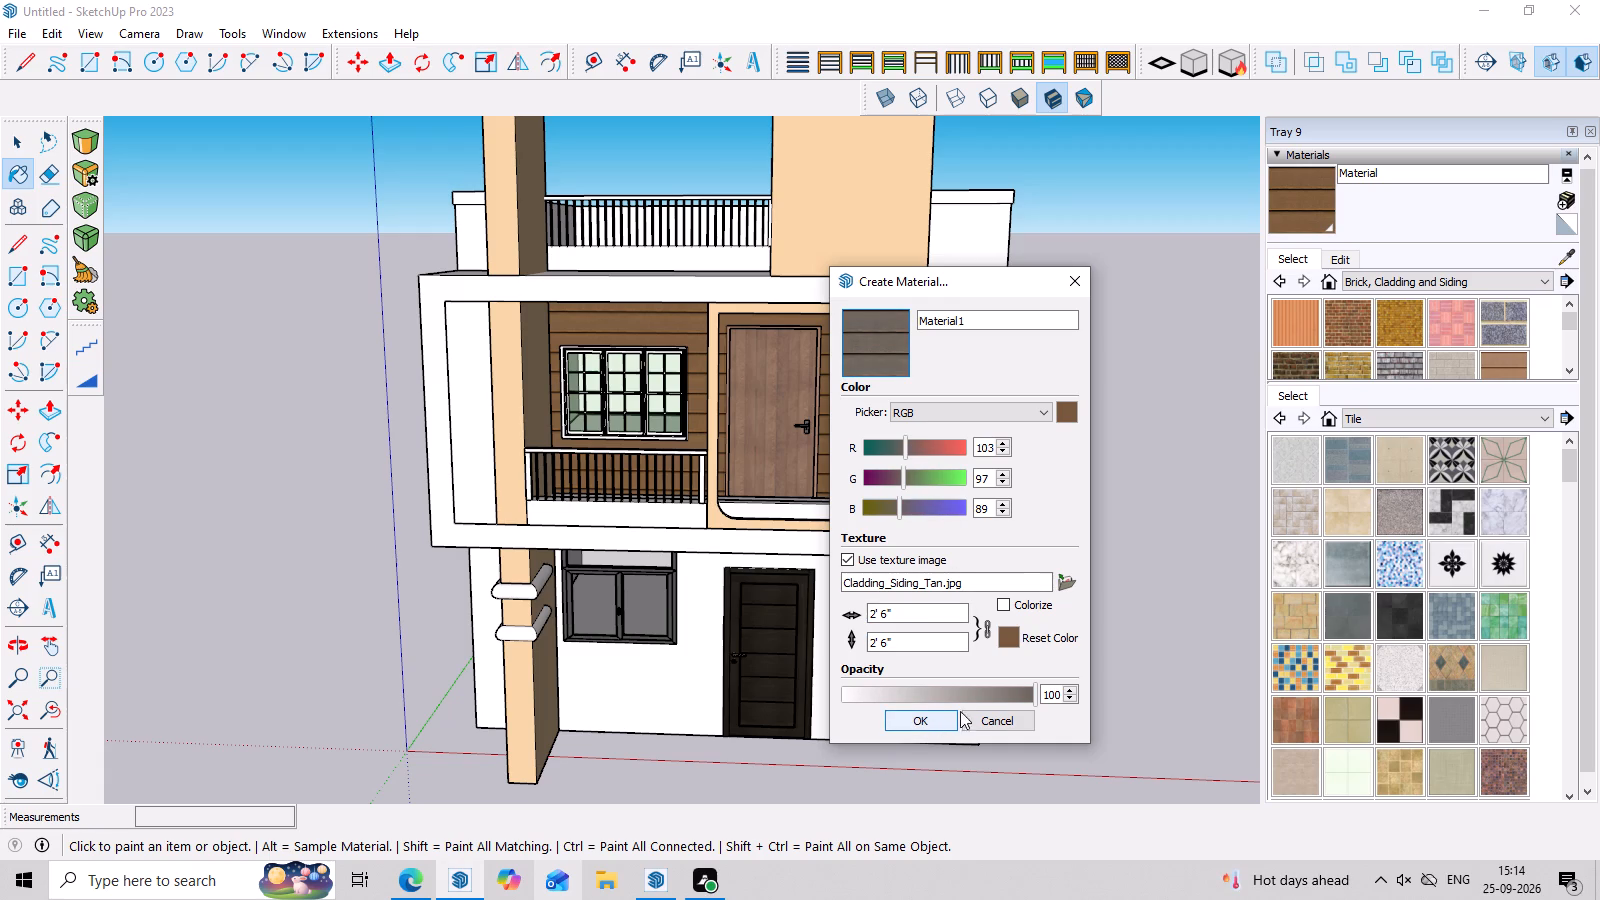
Set the new siding material's opacity to 30 and create the material.
{"action": "left_click", "coordinate": [1034, 696]}
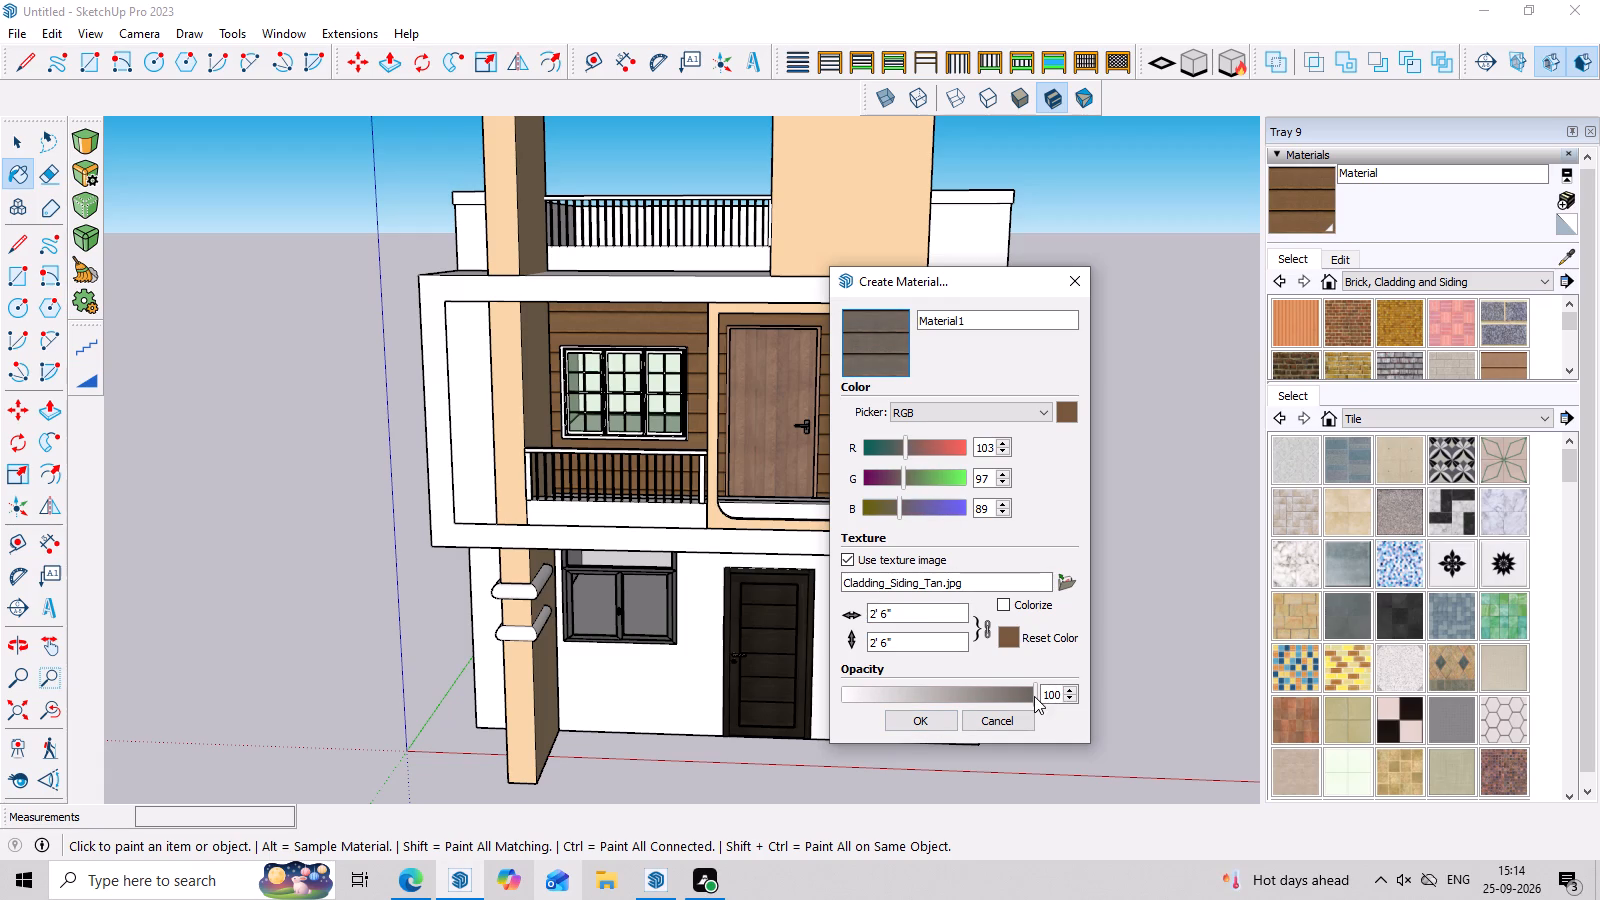
{"action": "left_click_drag", "start_coordinate": [1034, 696], "coordinate": [899, 703]}
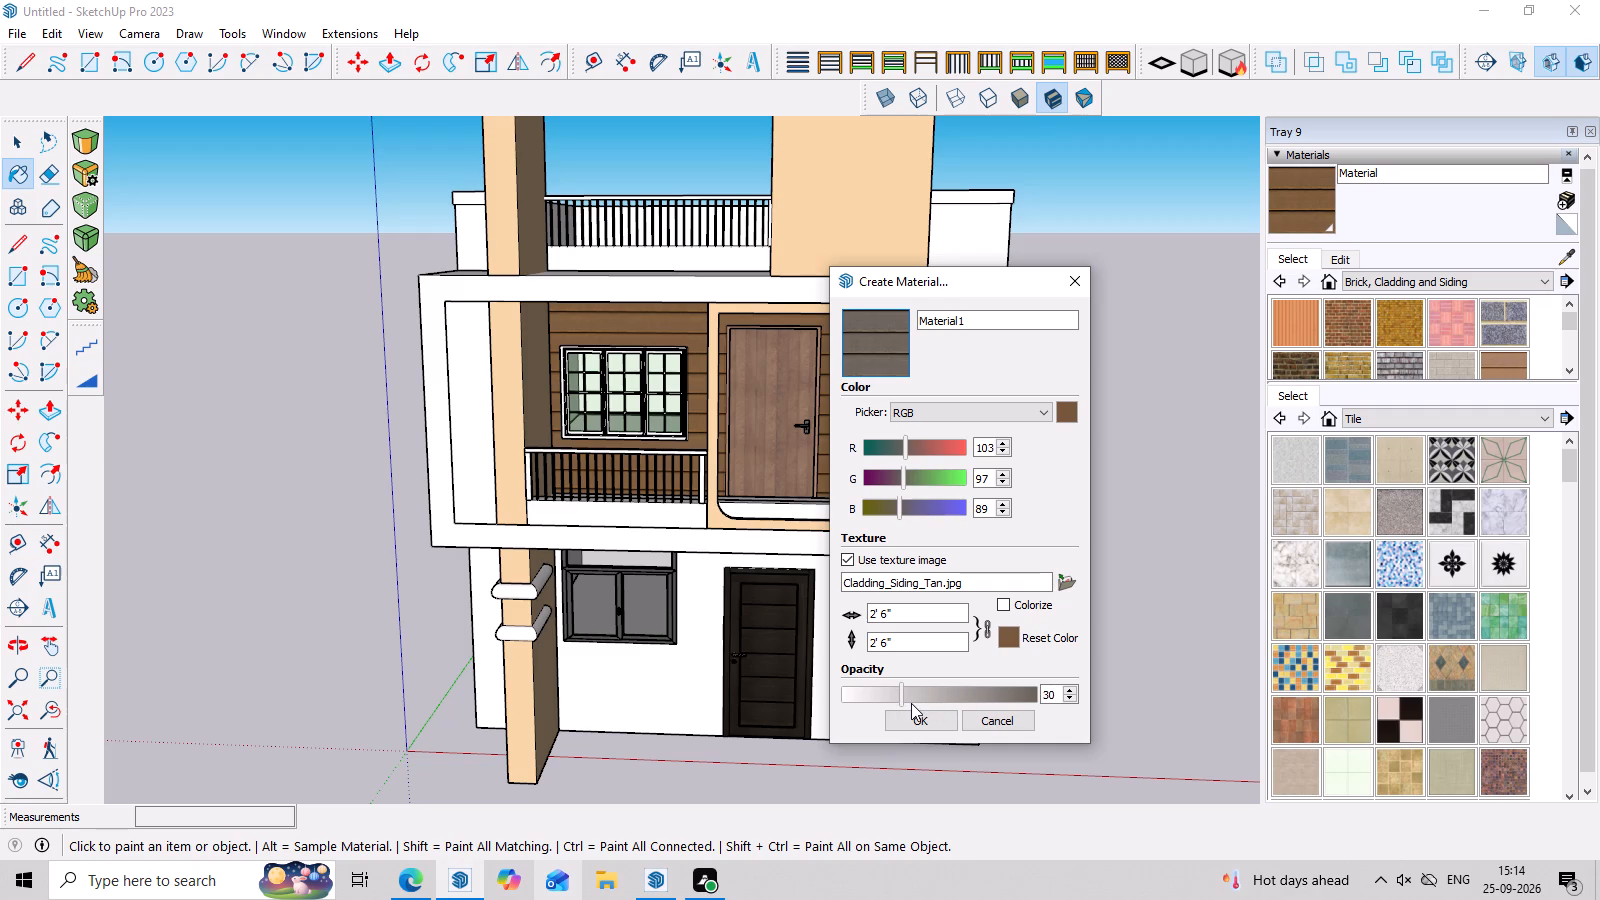
{"action": "left_click", "coordinate": [924, 721]}
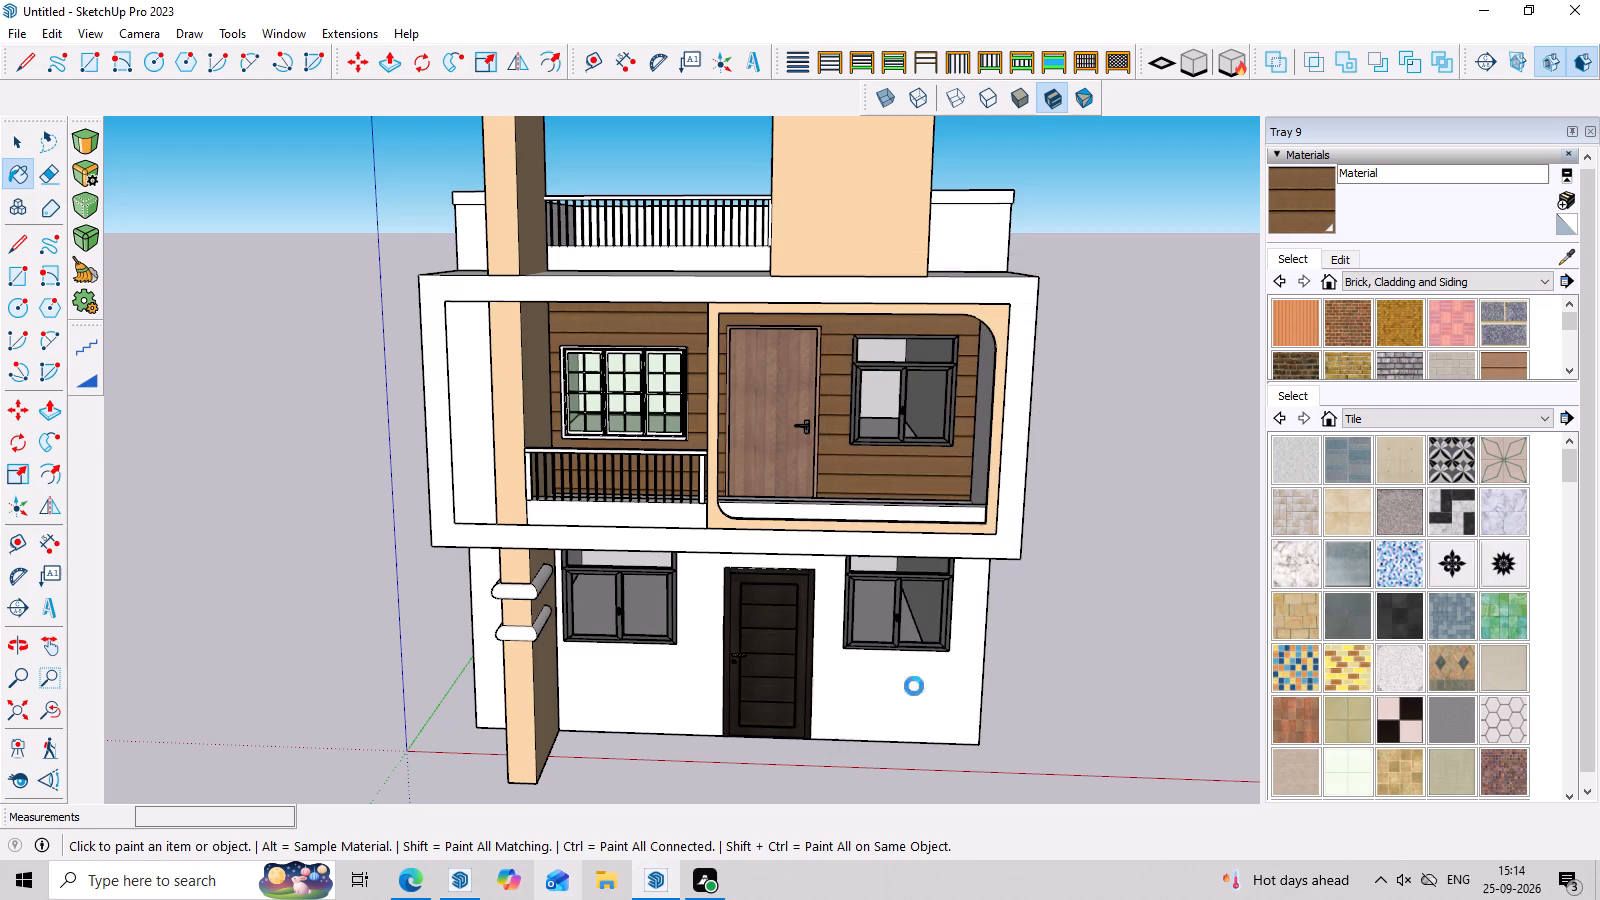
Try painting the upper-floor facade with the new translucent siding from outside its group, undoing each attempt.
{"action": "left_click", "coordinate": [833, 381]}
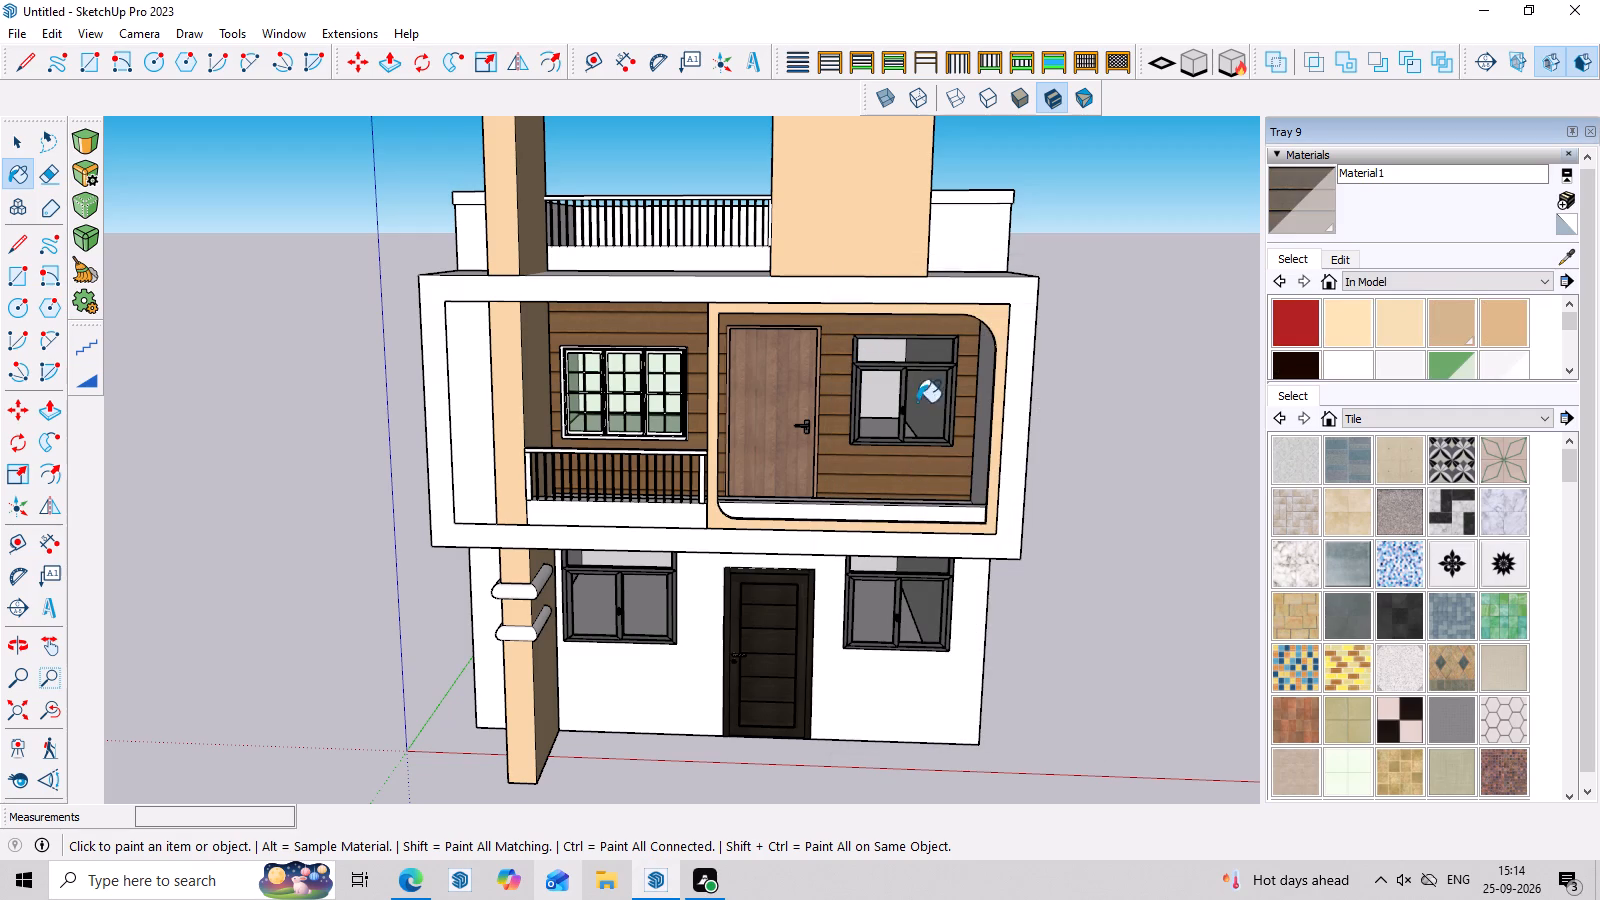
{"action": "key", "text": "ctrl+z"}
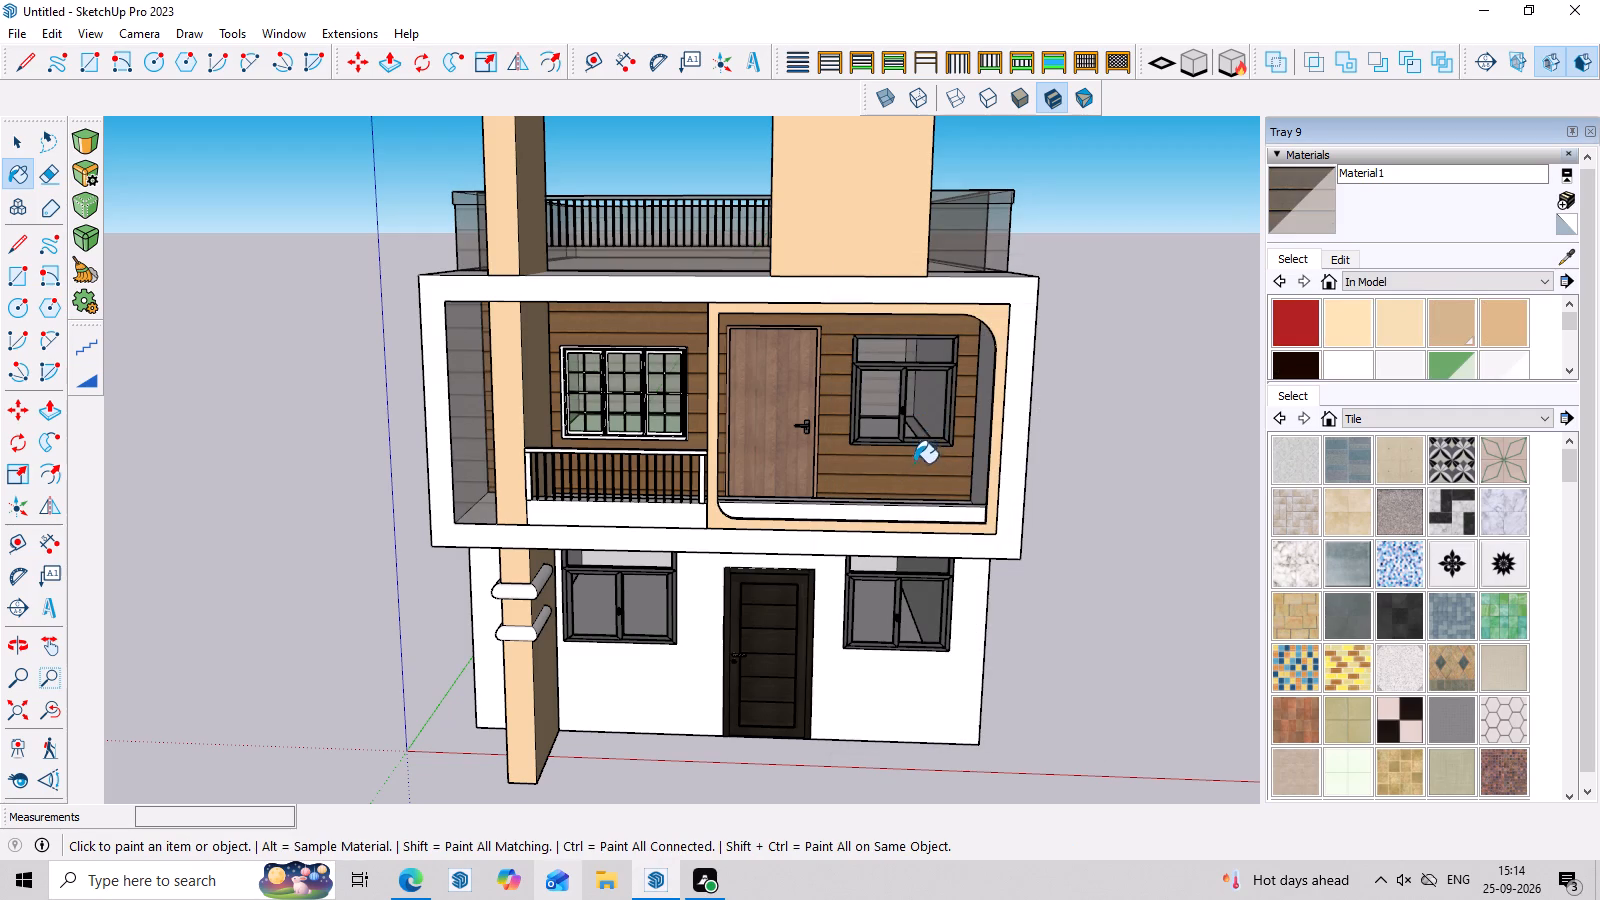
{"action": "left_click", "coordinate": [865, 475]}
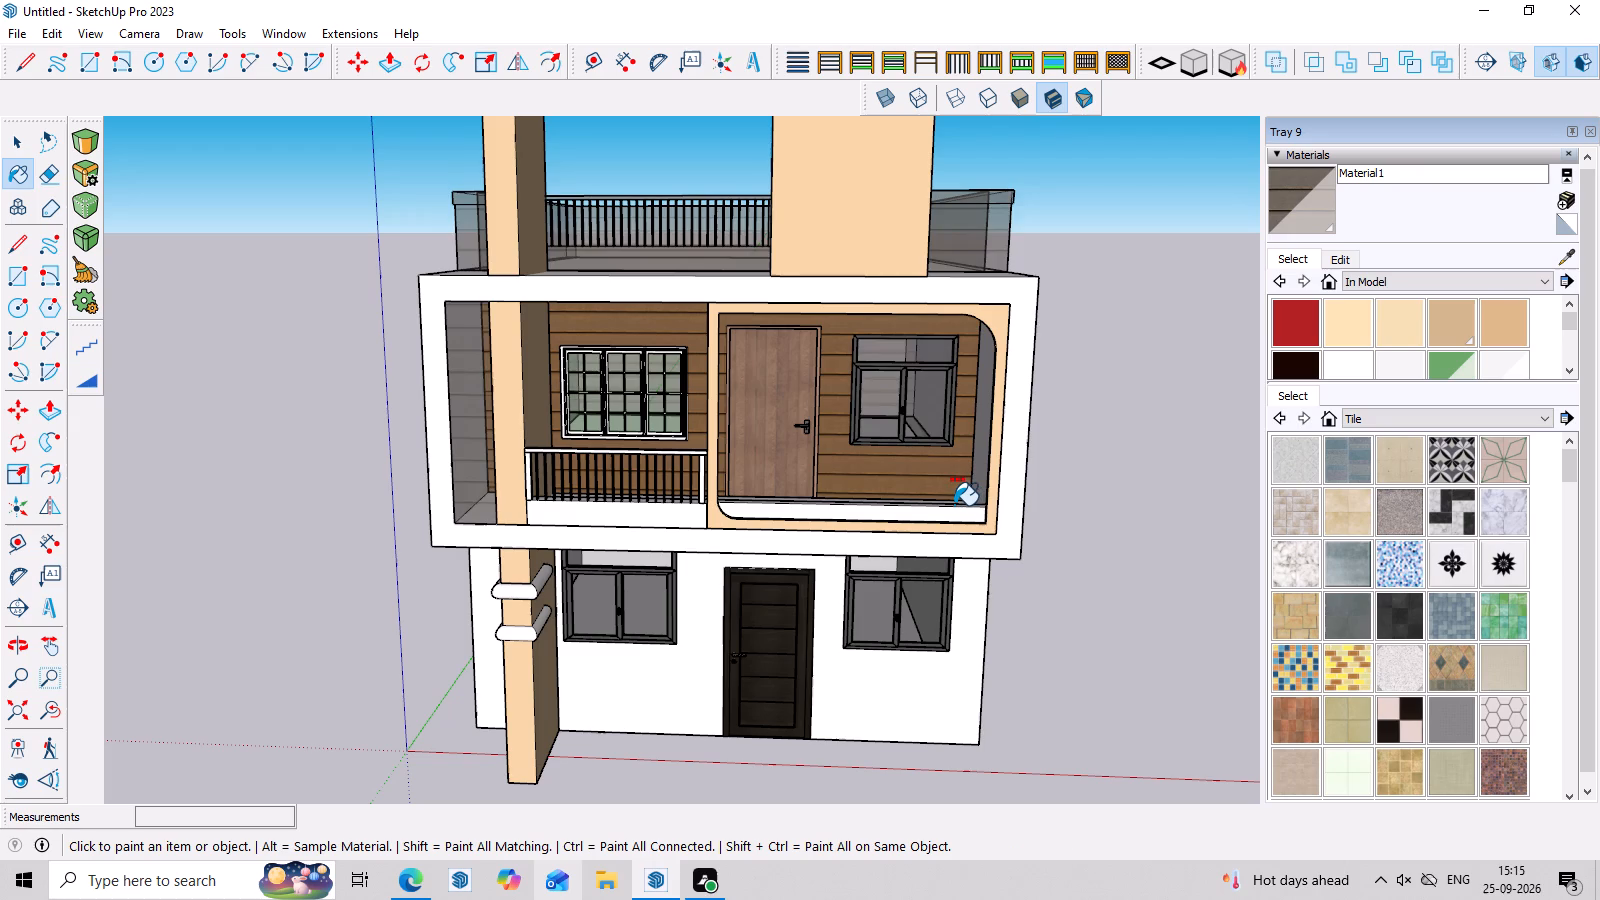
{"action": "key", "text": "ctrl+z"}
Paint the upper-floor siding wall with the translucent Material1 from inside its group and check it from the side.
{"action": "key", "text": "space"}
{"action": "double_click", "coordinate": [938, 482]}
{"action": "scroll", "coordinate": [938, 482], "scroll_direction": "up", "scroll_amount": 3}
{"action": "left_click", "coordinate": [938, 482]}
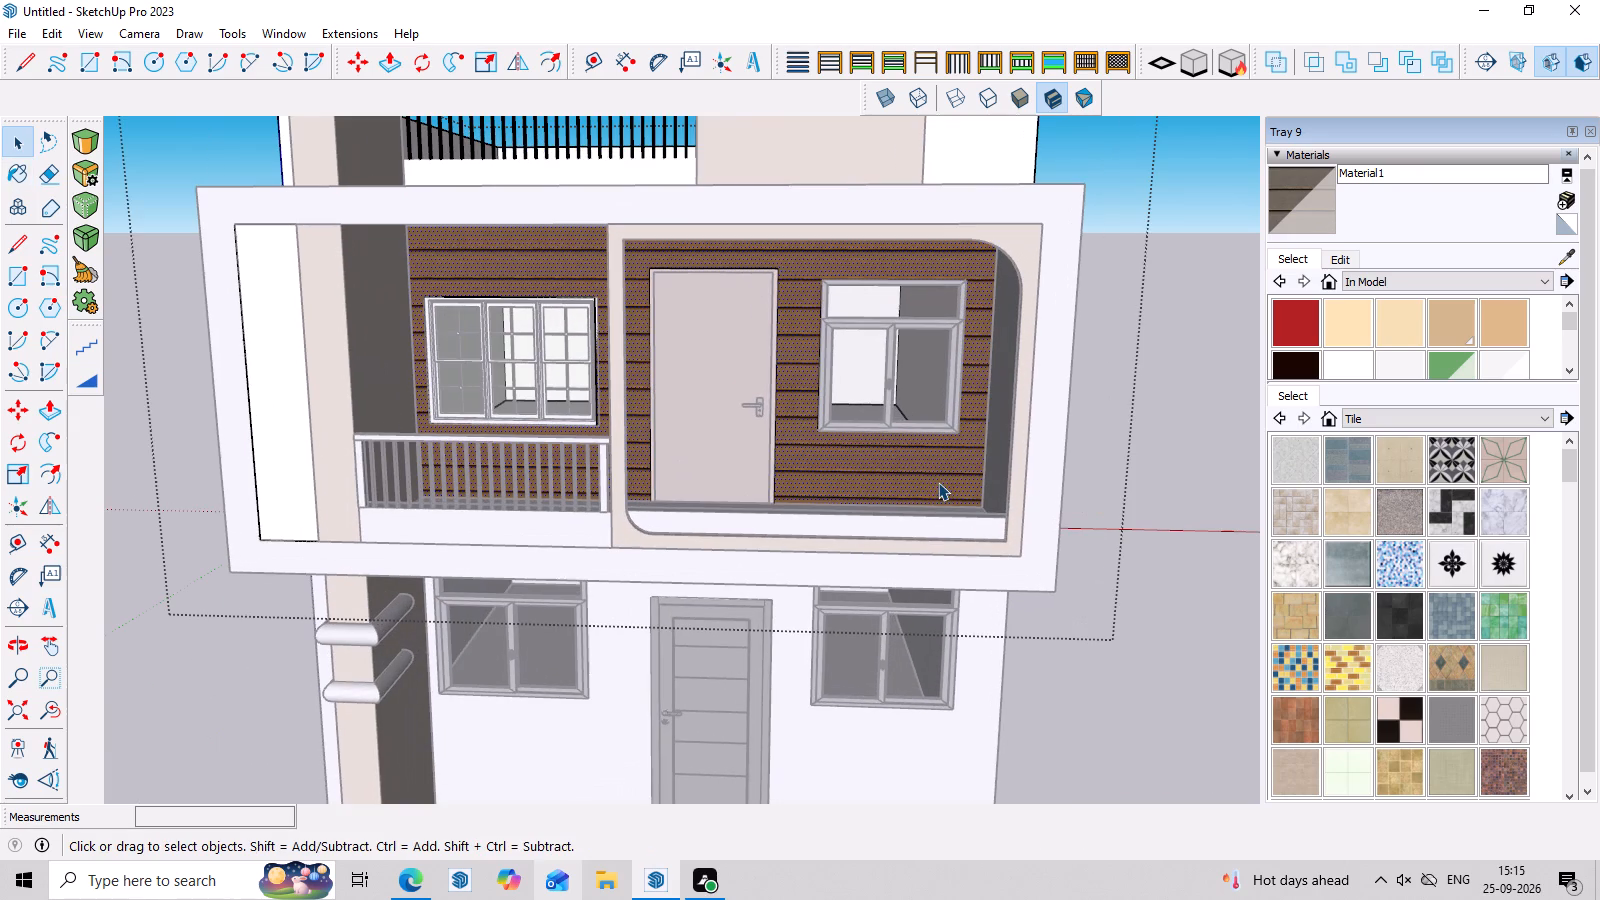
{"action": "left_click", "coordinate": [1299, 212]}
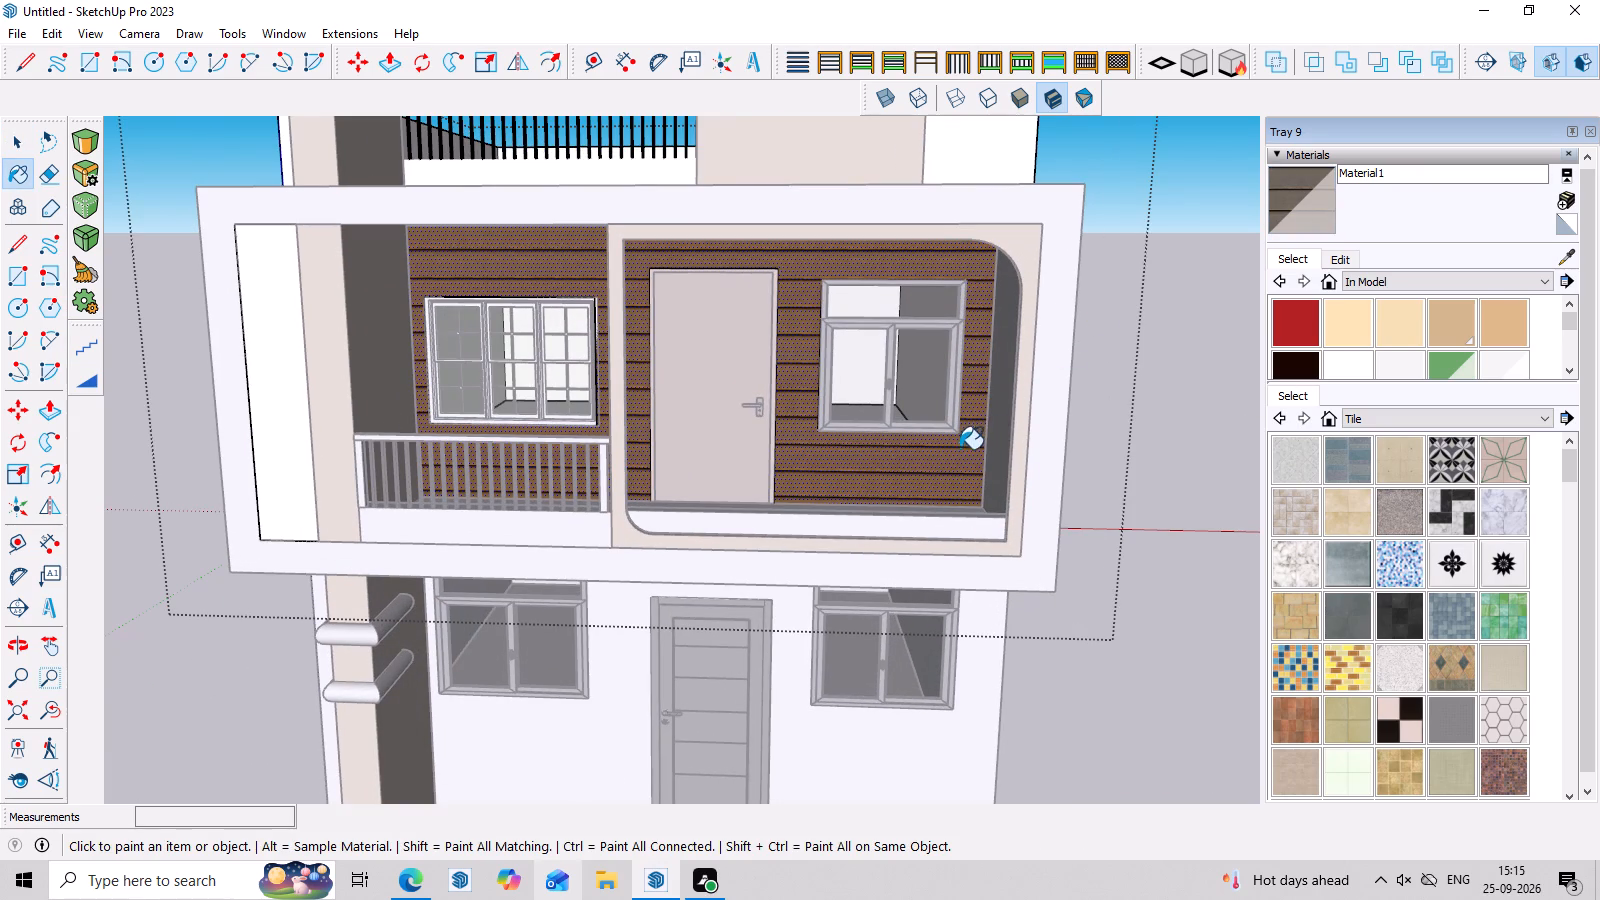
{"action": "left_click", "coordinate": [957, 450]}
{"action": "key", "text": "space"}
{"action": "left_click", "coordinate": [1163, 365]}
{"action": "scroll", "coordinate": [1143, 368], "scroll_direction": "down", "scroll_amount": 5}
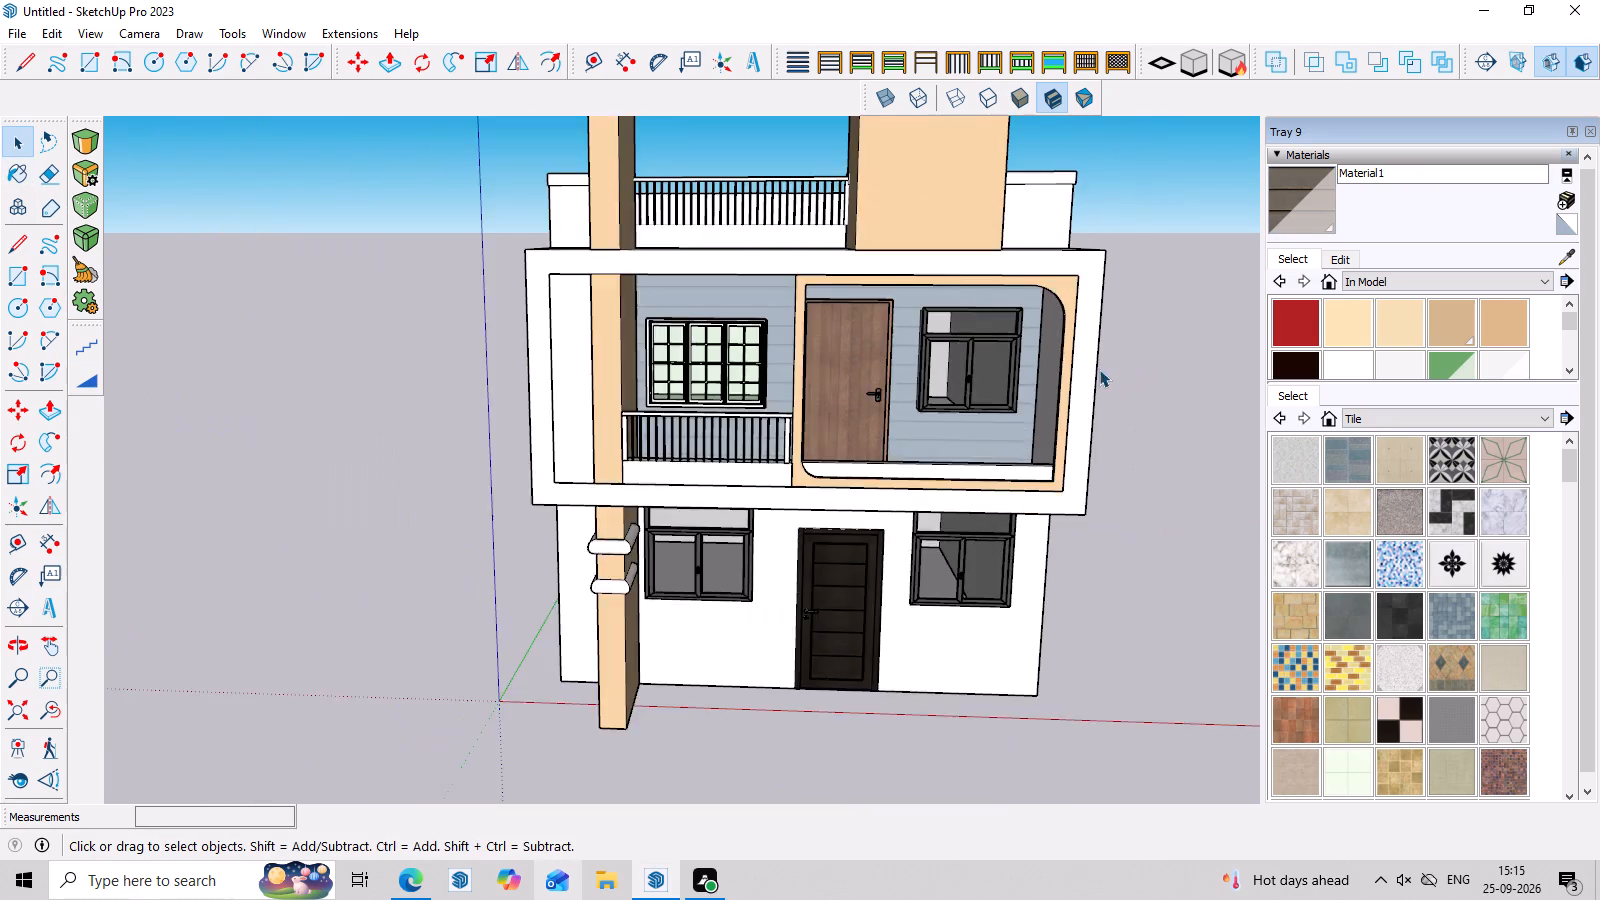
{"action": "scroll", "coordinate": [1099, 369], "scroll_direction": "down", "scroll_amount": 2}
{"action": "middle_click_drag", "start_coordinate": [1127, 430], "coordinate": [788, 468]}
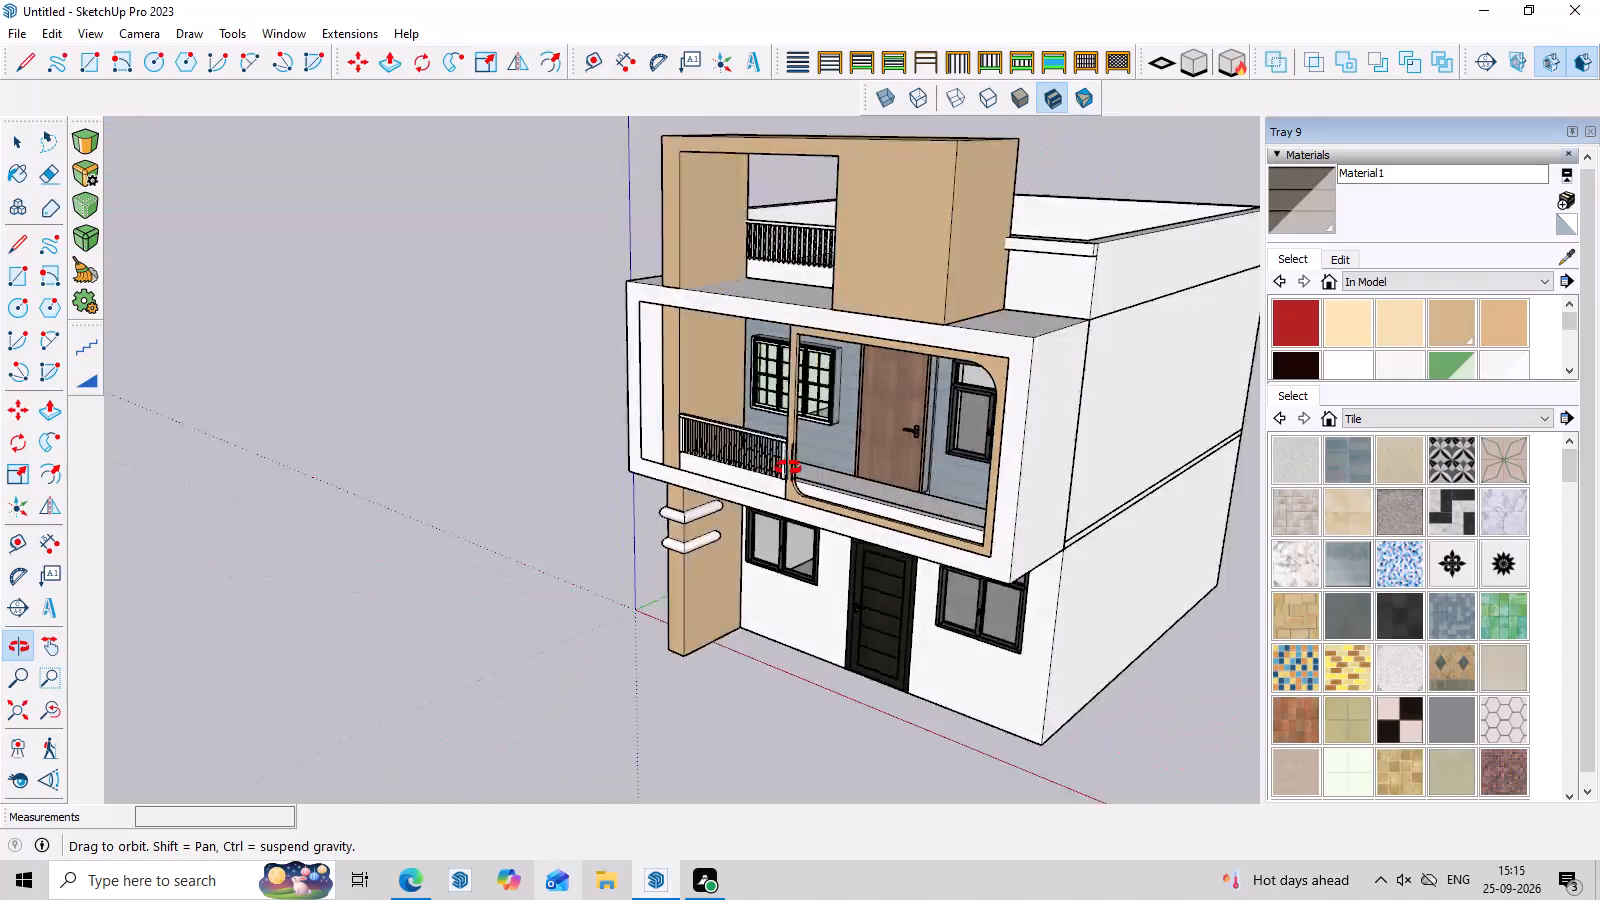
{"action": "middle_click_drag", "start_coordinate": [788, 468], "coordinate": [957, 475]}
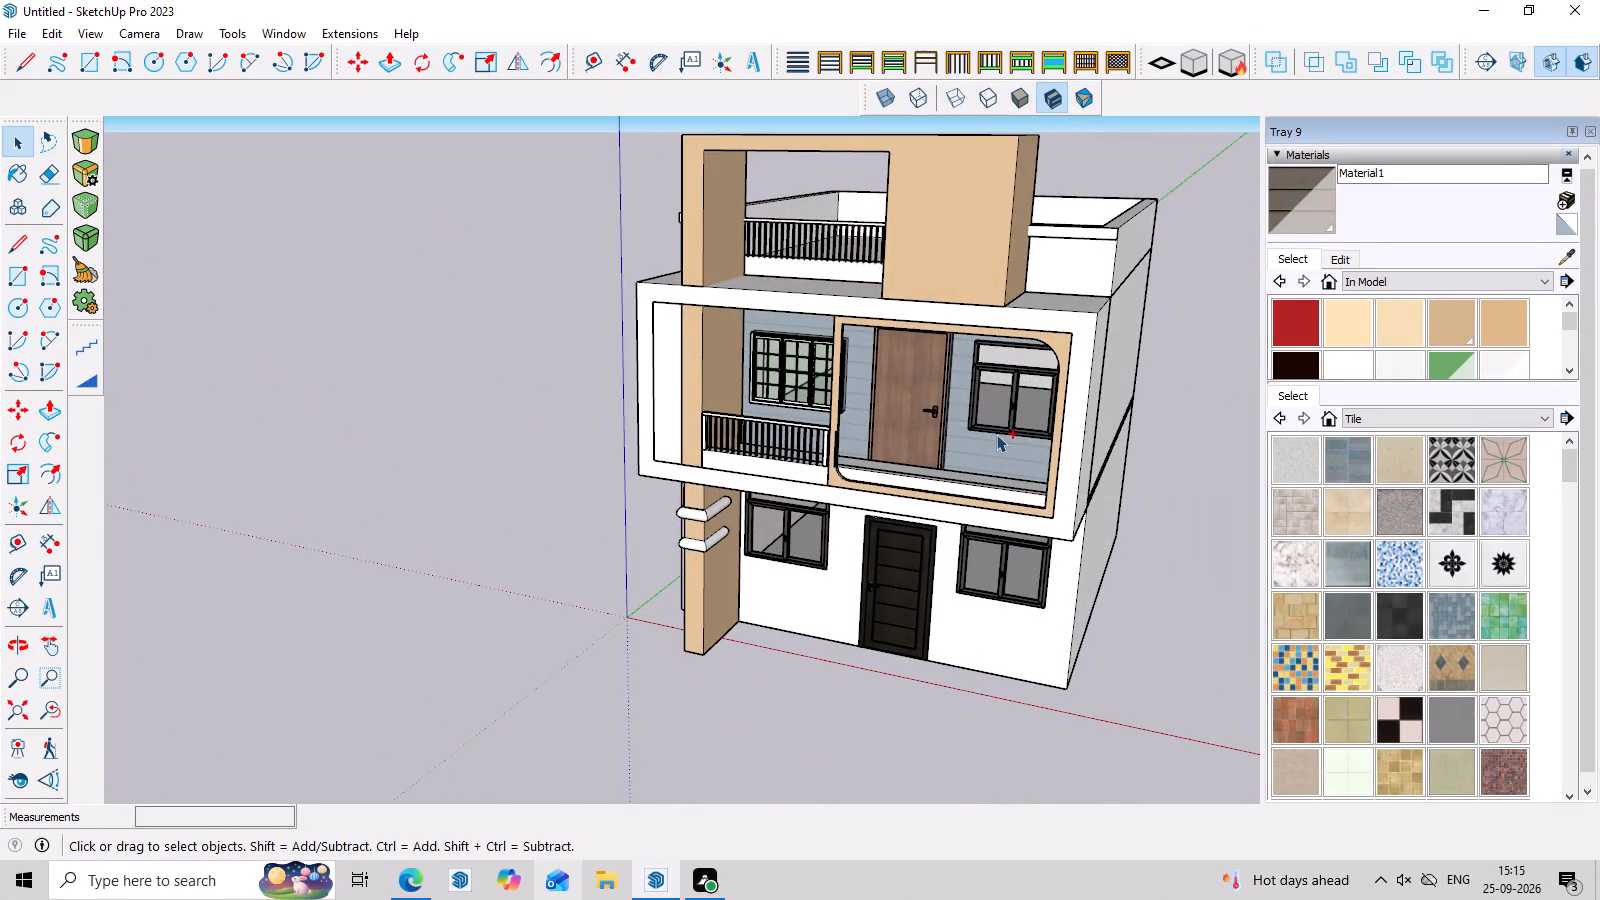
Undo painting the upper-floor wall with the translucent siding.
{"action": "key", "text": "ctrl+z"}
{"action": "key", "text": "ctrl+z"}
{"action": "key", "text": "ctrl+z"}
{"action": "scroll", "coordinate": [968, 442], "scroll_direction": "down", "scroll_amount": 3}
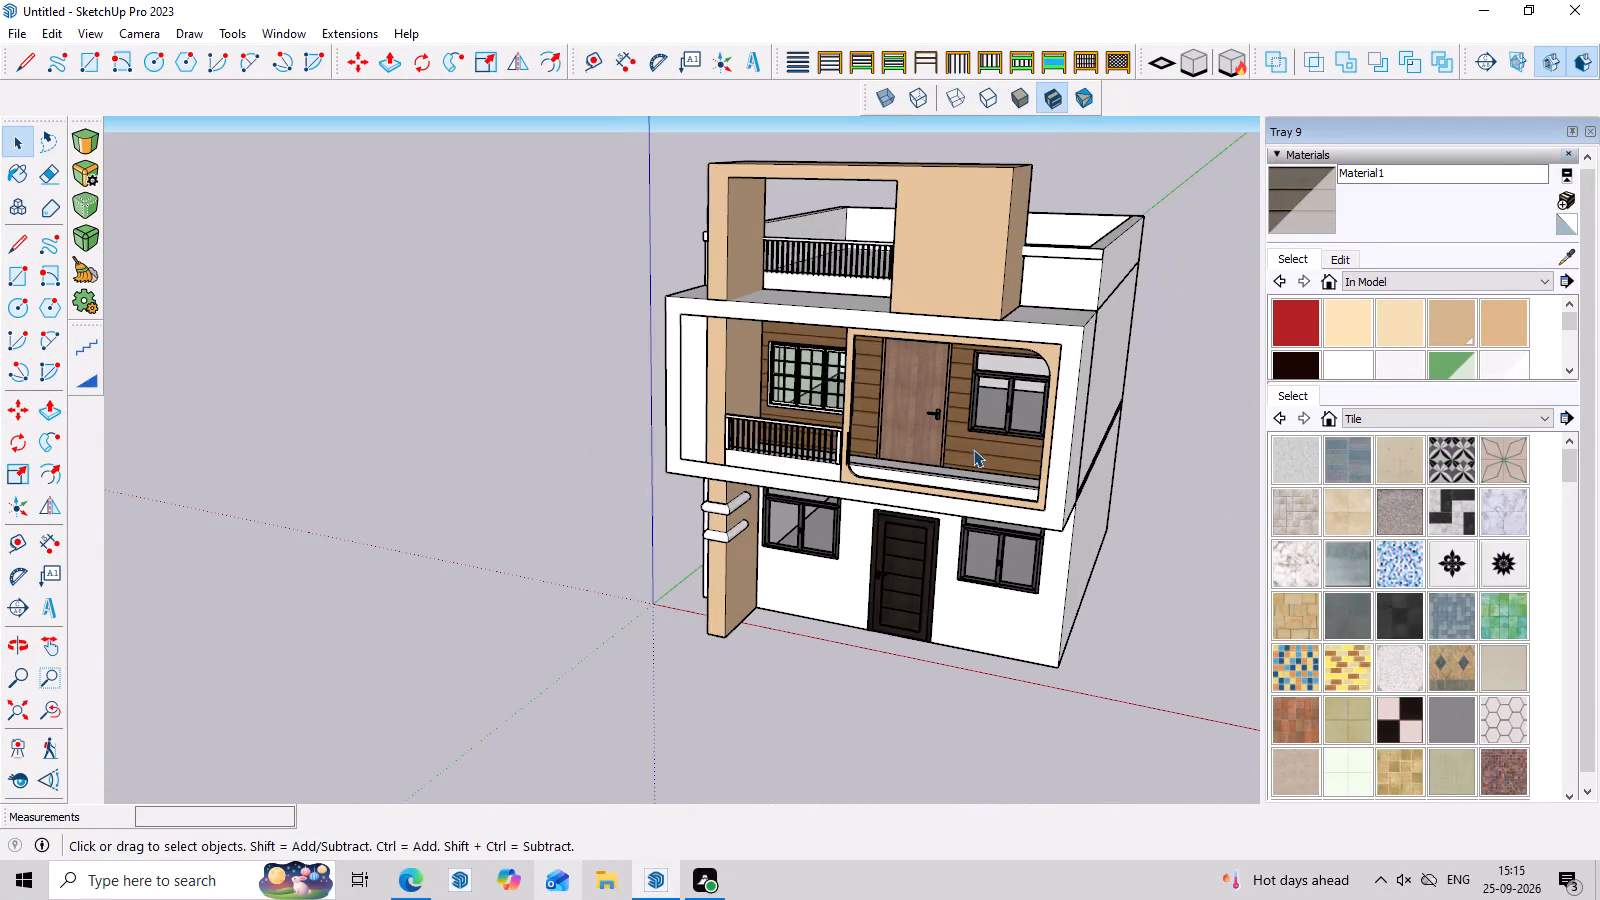
Create a new material, Material2, based on the grey siding Material1 with its opacity set to 100.
{"action": "middle_click_drag", "start_coordinate": [998, 464], "coordinate": [1103, 479]}
{"action": "left_click", "coordinate": [1315, 207]}
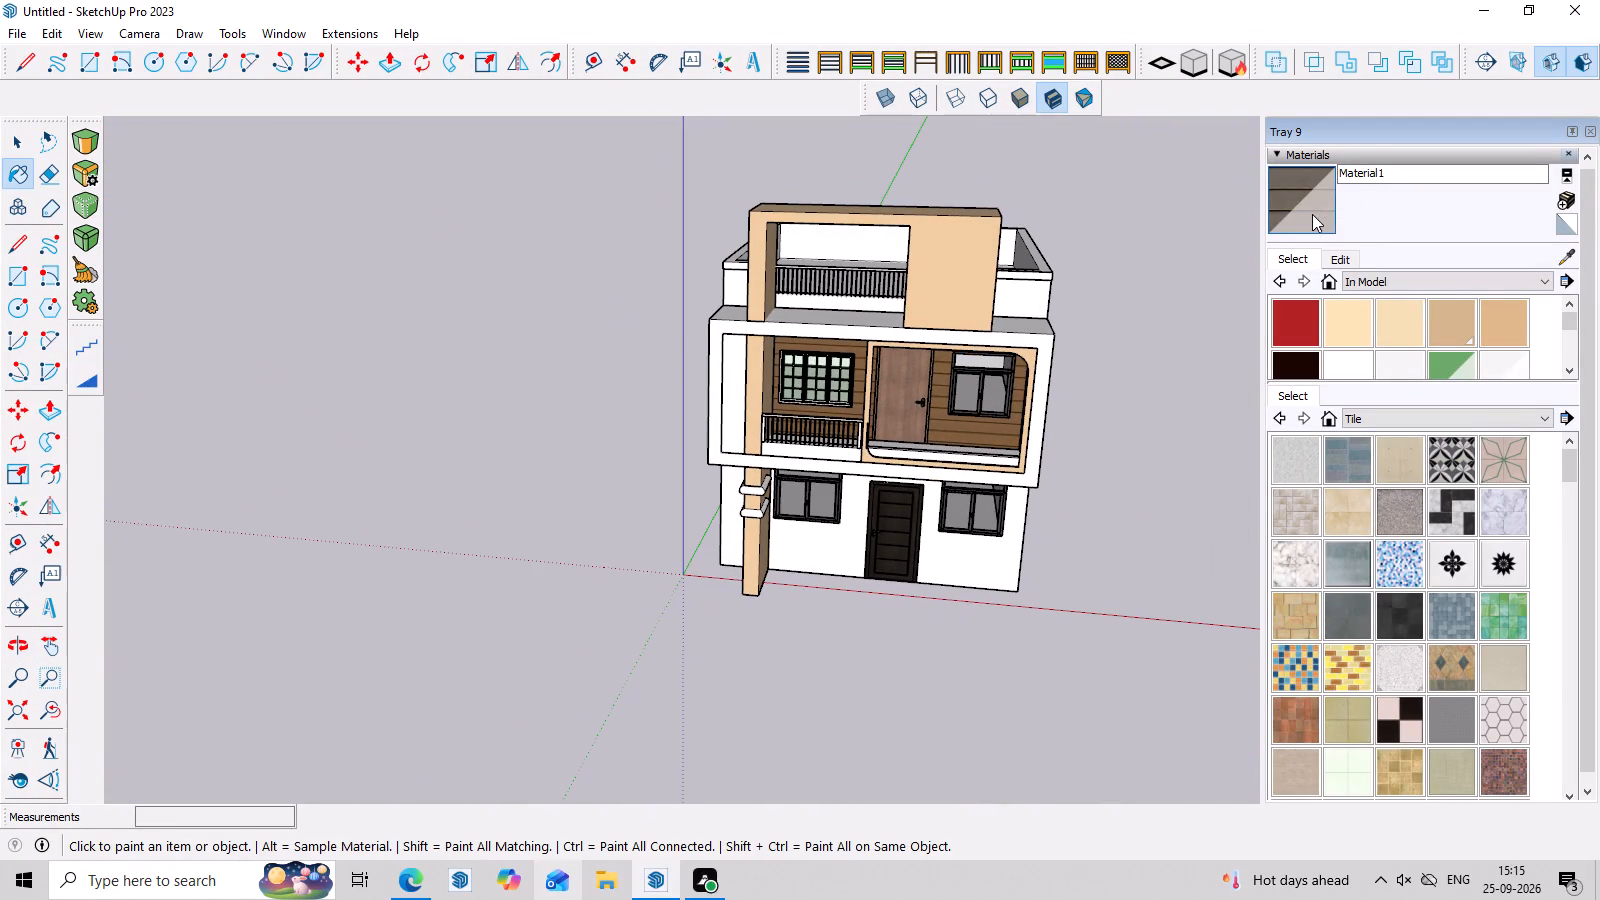
{"action": "left_click", "coordinate": [1566, 202]}
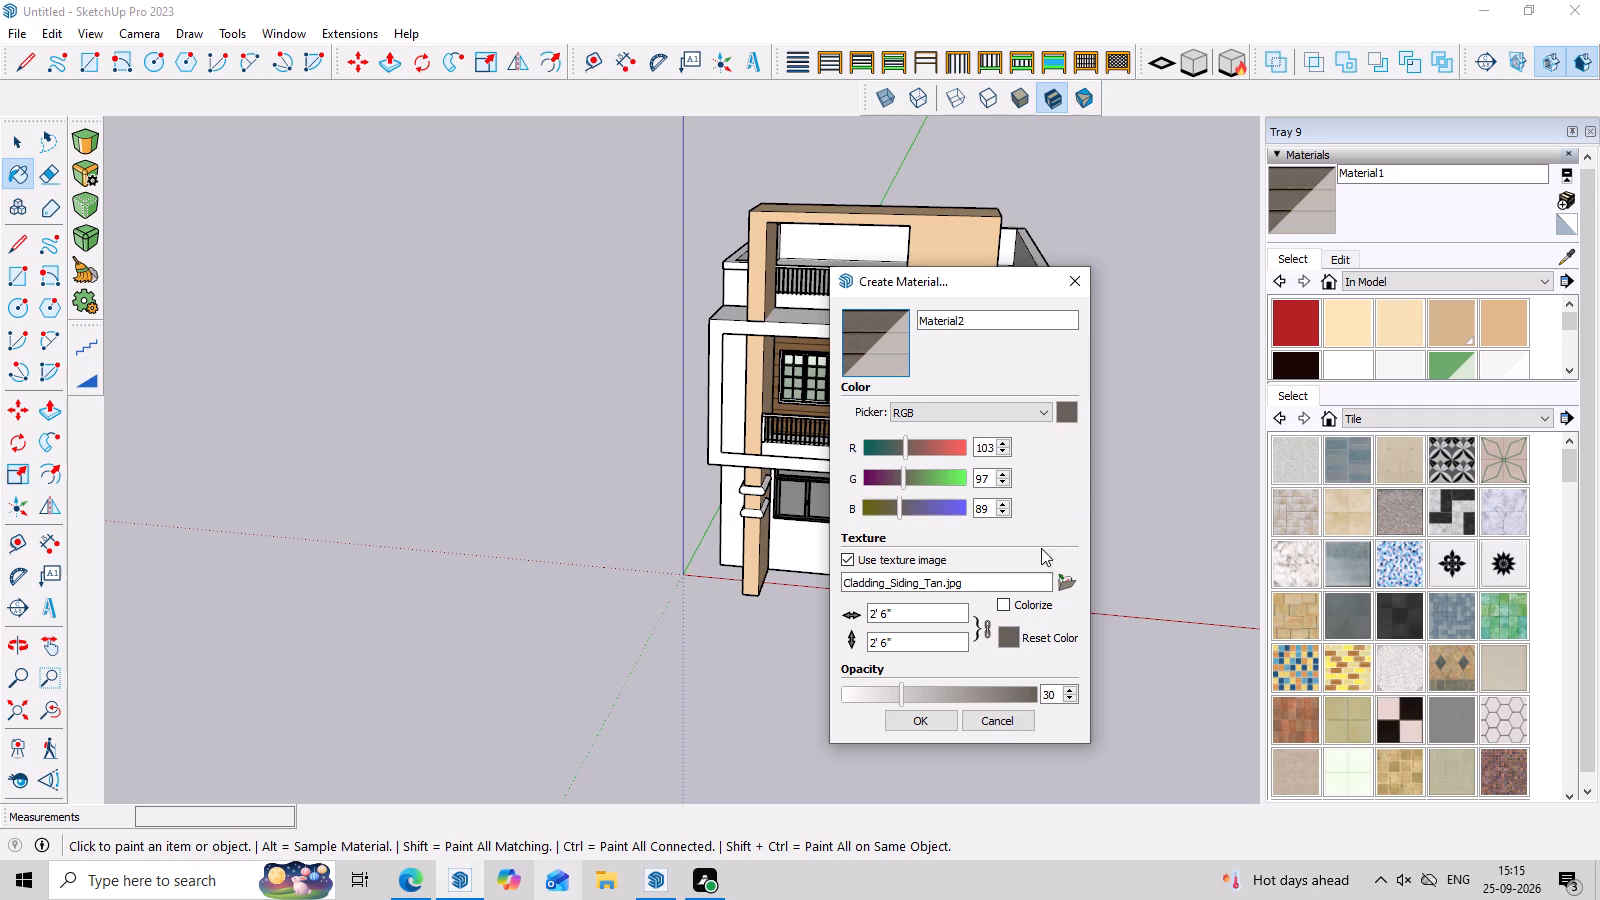
{"action": "left_click_drag", "start_coordinate": [901, 683], "coordinate": [1091, 687]}
{"action": "left_click", "coordinate": [908, 716]}
Paint the upper-floor siding wall behind the balcony with the opaque Material2 from inside its group.
{"action": "scroll", "coordinate": [1042, 485], "scroll_direction": "up", "scroll_amount": 2}
{"action": "middle_click_drag", "start_coordinate": [1055, 456], "coordinate": [1064, 277]}
{"action": "key", "text": "space"}
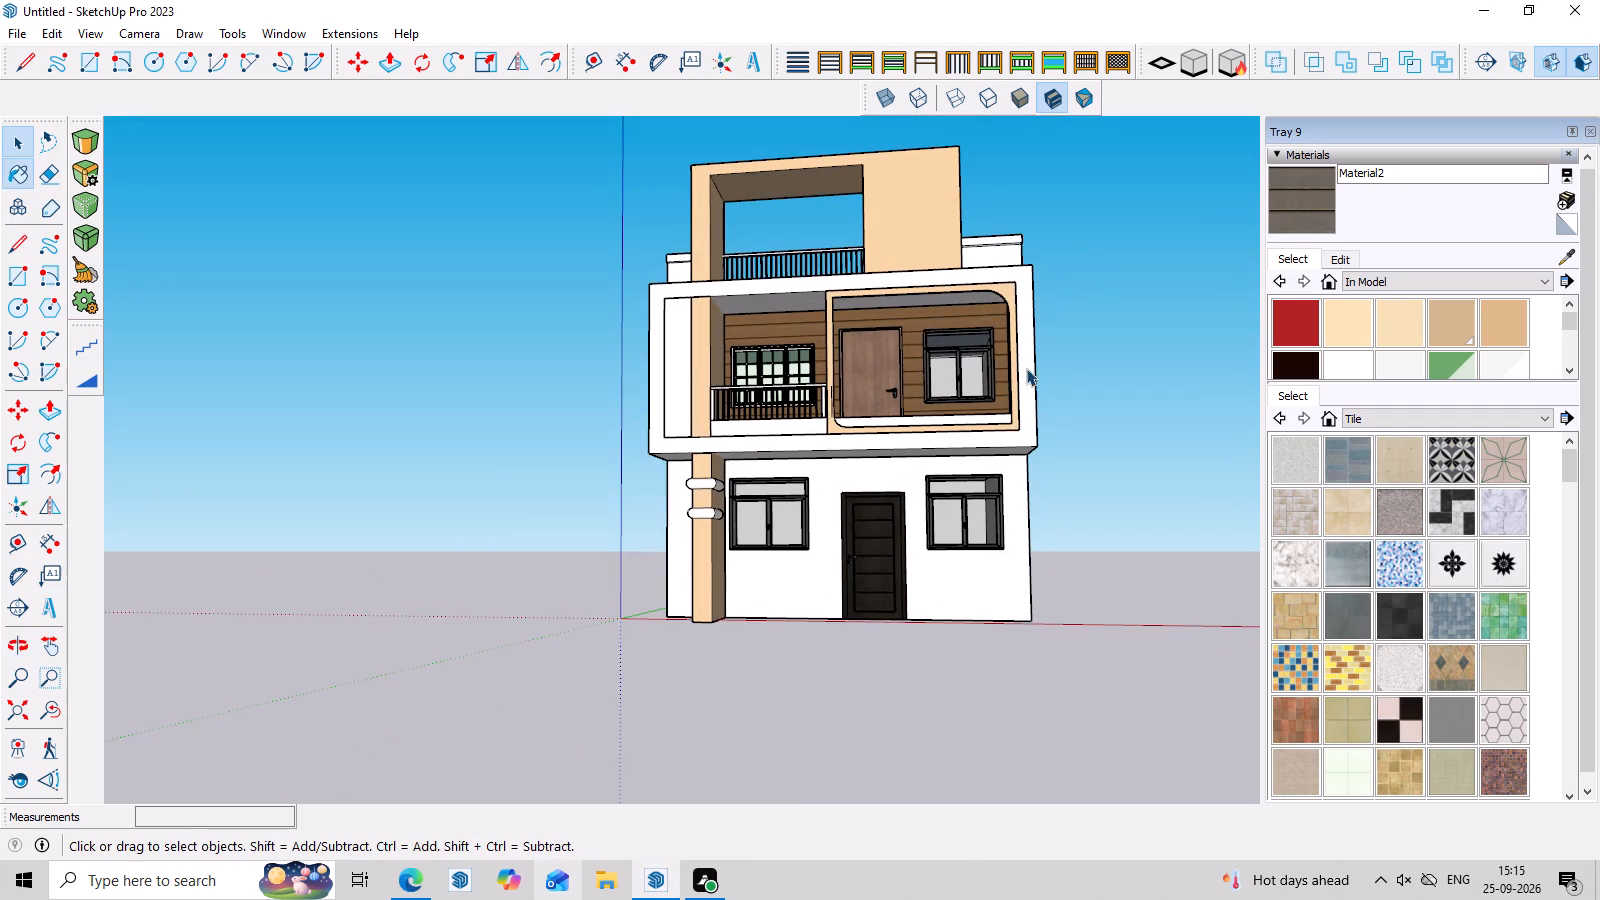
{"action": "scroll", "coordinate": [916, 370], "scroll_direction": "up", "scroll_amount": 8}
{"action": "middle_click_drag", "start_coordinate": [916, 340], "coordinate": [924, 405]}
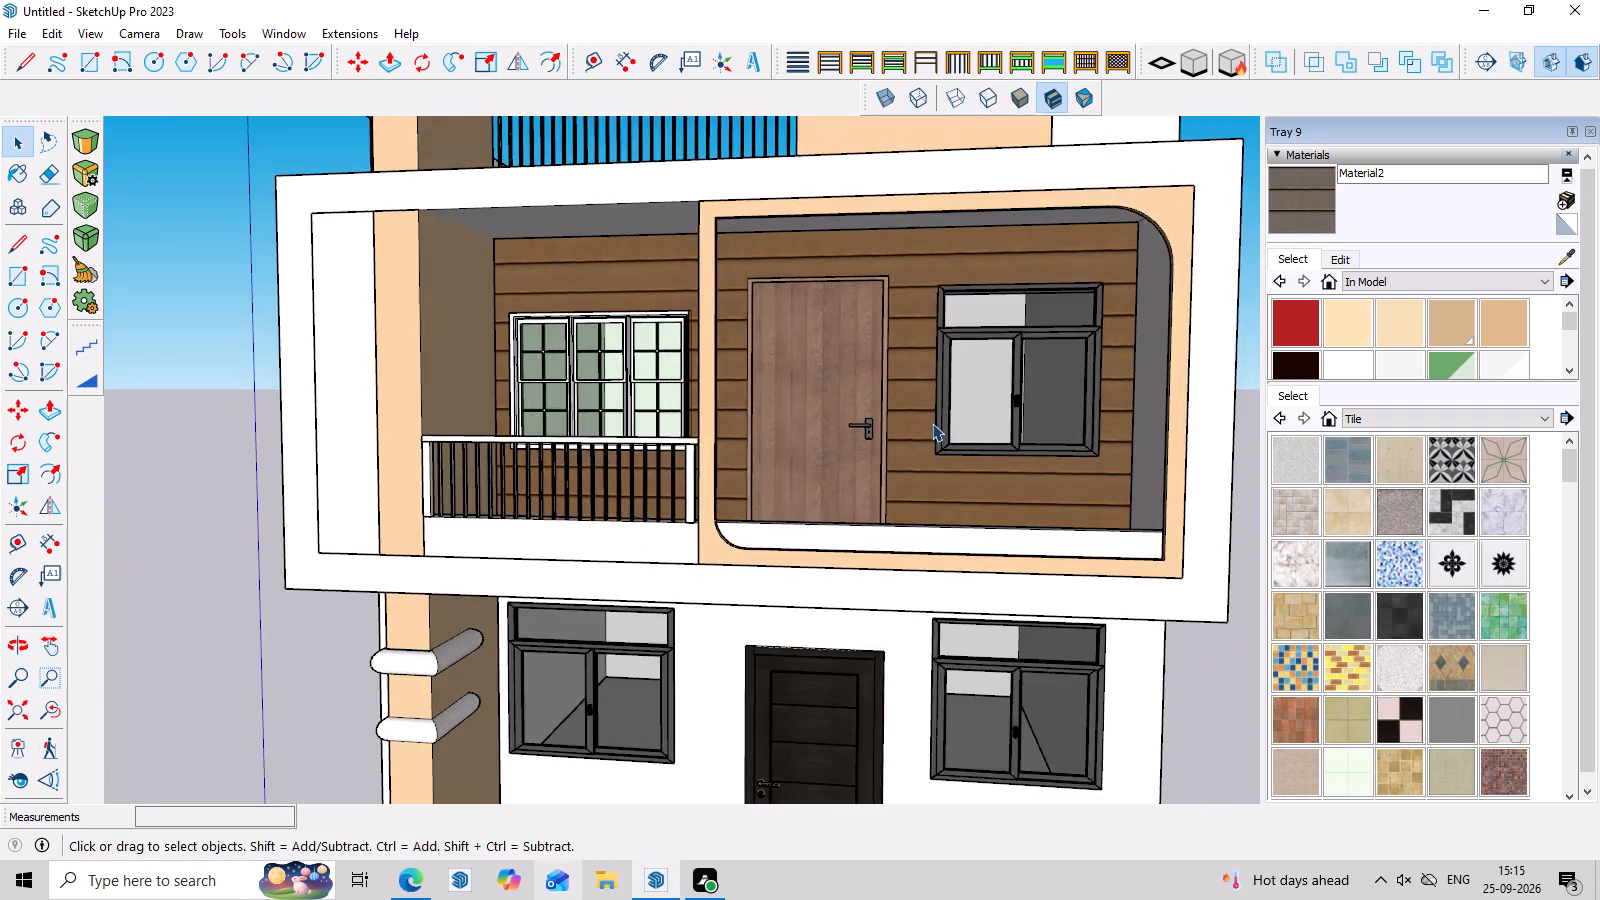
{"action": "scroll", "coordinate": [932, 423], "scroll_direction": "up", "scroll_amount": 4}
{"action": "triple_click", "coordinate": [922, 423]}
{"action": "left_click", "coordinate": [922, 423]}
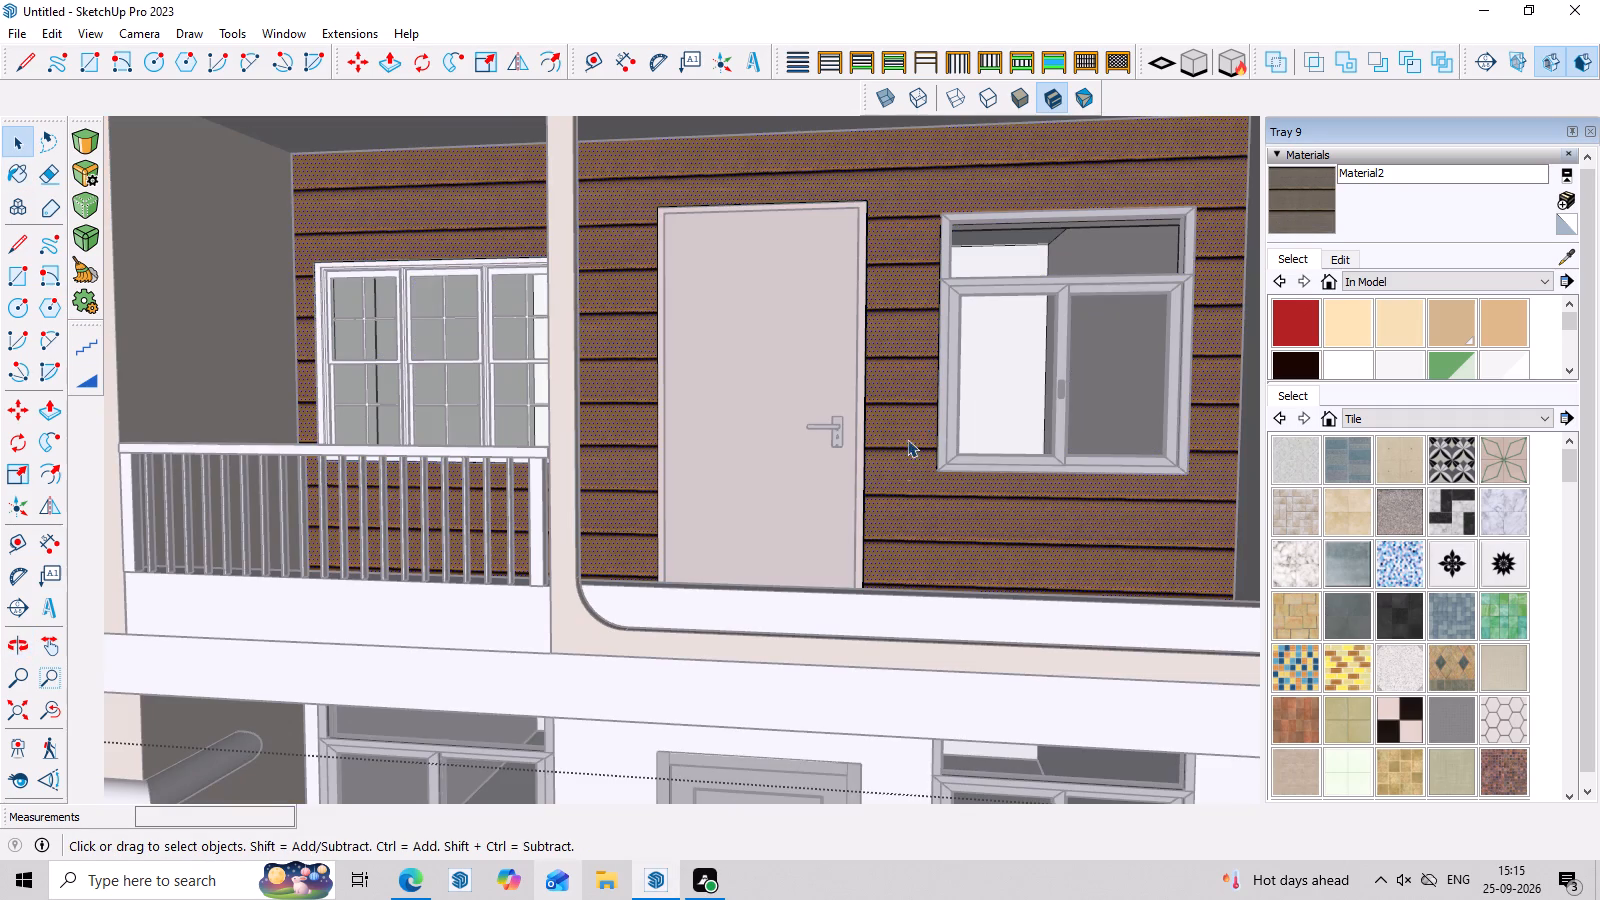
{"action": "left_click", "coordinate": [1298, 216]}
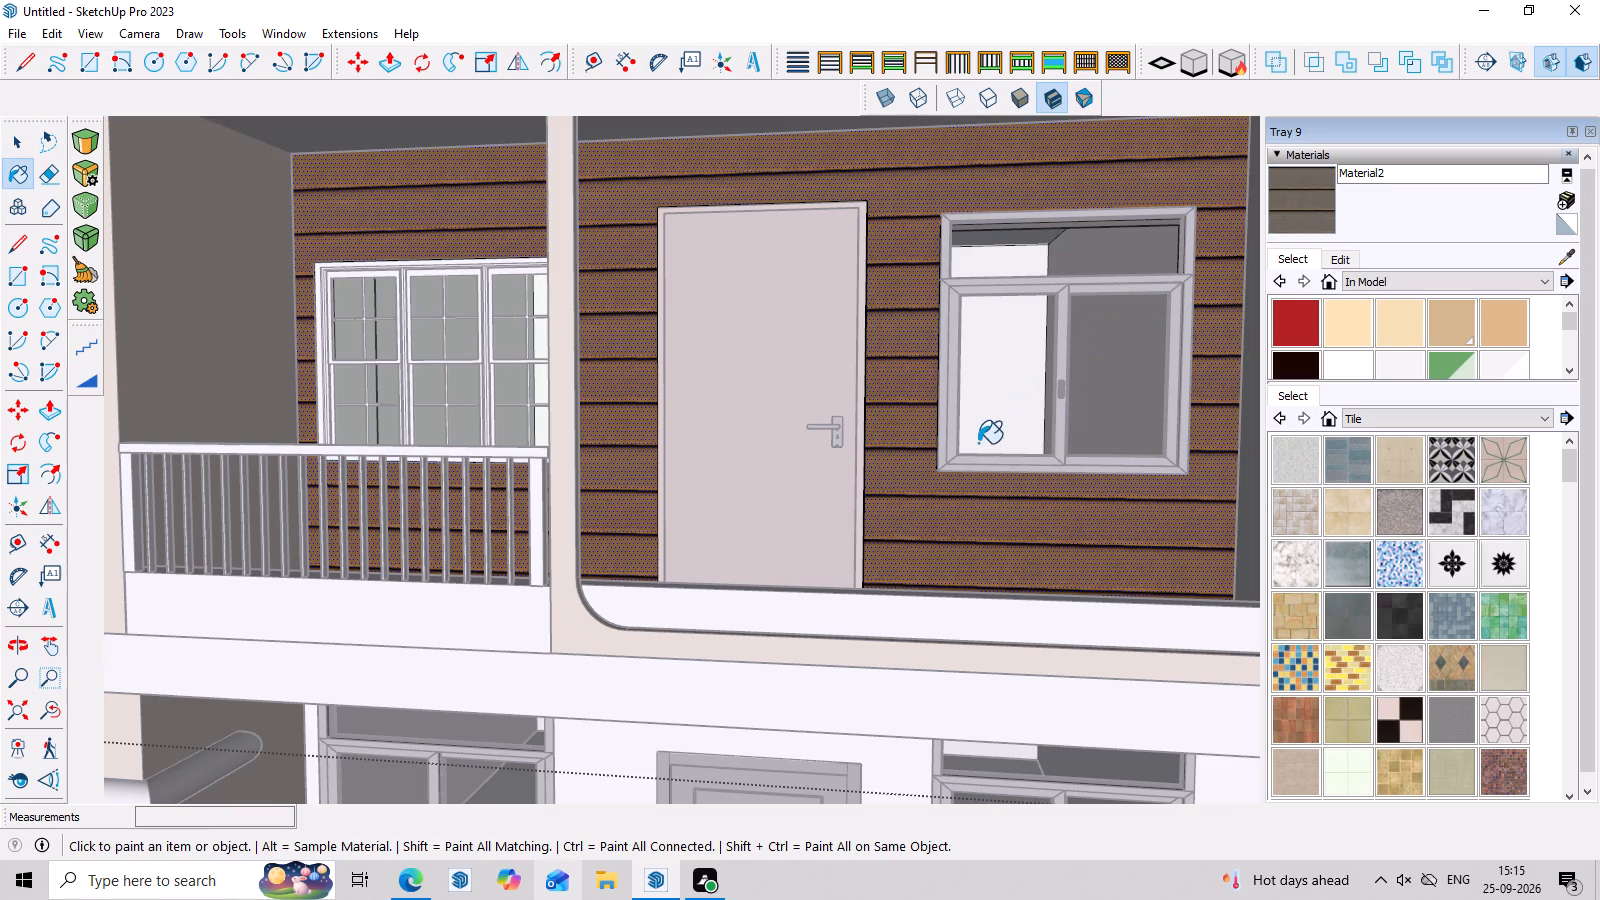
{"action": "left_click", "coordinate": [909, 503]}
{"action": "scroll", "coordinate": [909, 503], "scroll_direction": "down", "scroll_amount": 13}
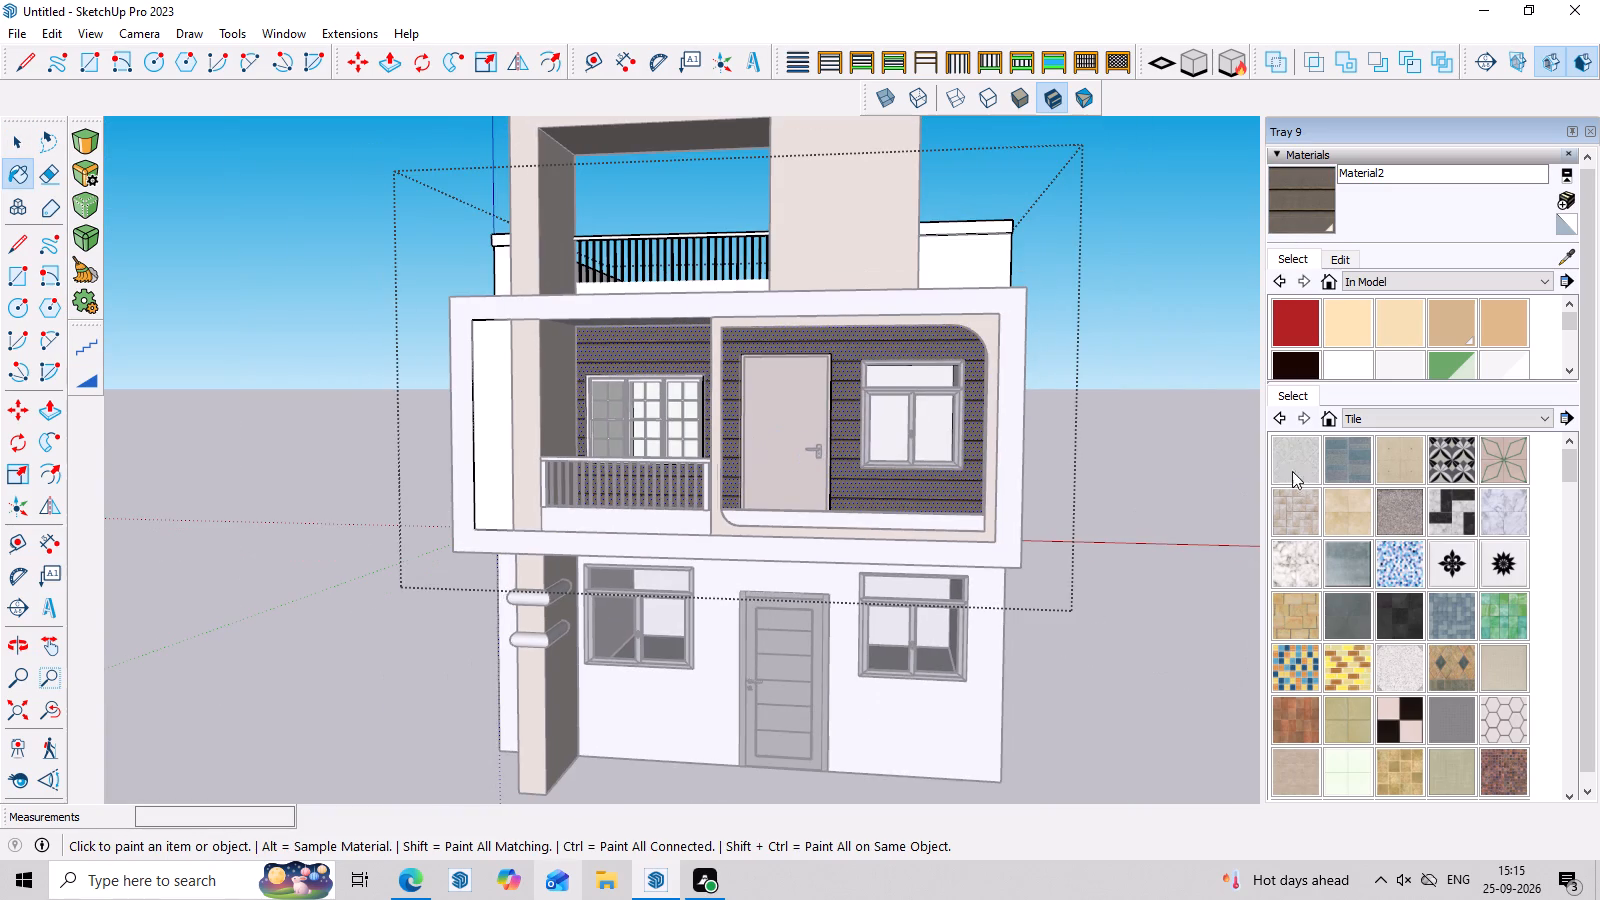
{"action": "key", "text": "space"}
{"action": "left_click", "coordinate": [1177, 386]}
Examine the front of the house and the repainted balcony wall from several heights and distances.
{"action": "scroll", "coordinate": [1023, 395], "scroll_direction": "down", "scroll_amount": 5}
{"action": "middle_click_drag", "start_coordinate": [974, 346], "coordinate": [1018, 470]}
{"action": "scroll", "coordinate": [1134, 479], "scroll_direction": "up", "scroll_amount": 3}
{"action": "middle_click_drag", "start_coordinate": [1045, 321], "coordinate": [1046, 329]}
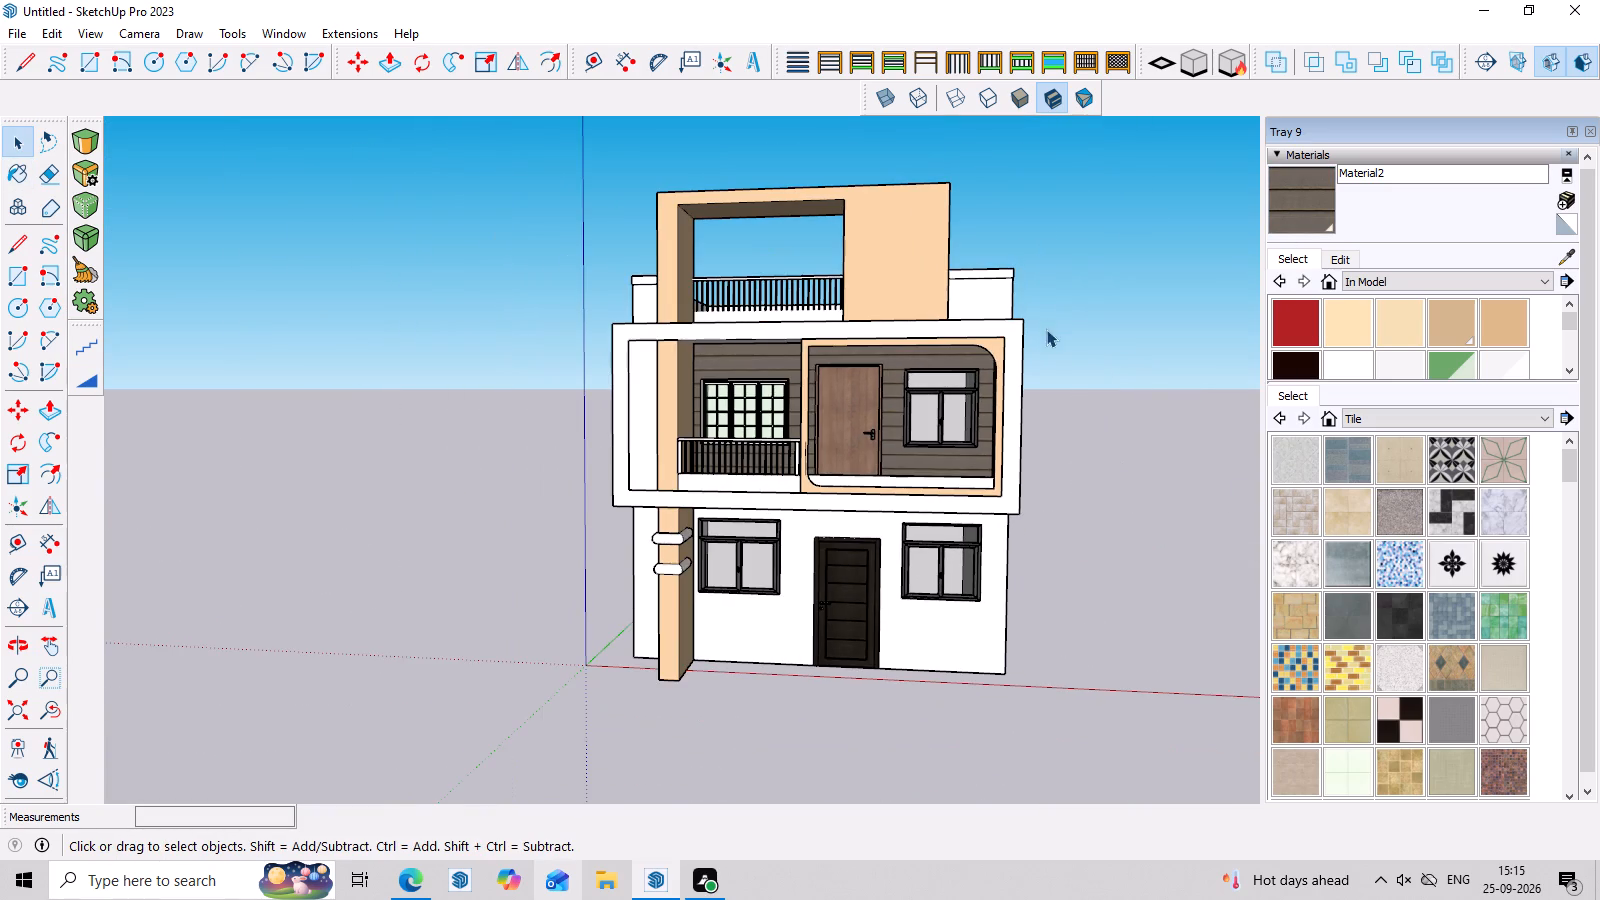
{"action": "middle_click_drag", "start_coordinate": [1046, 329], "coordinate": [1084, 412]}
{"action": "scroll", "coordinate": [1051, 324], "scroll_direction": "up", "scroll_amount": 7}
{"action": "middle_click_drag", "start_coordinate": [1074, 400], "coordinate": [1194, 346]}
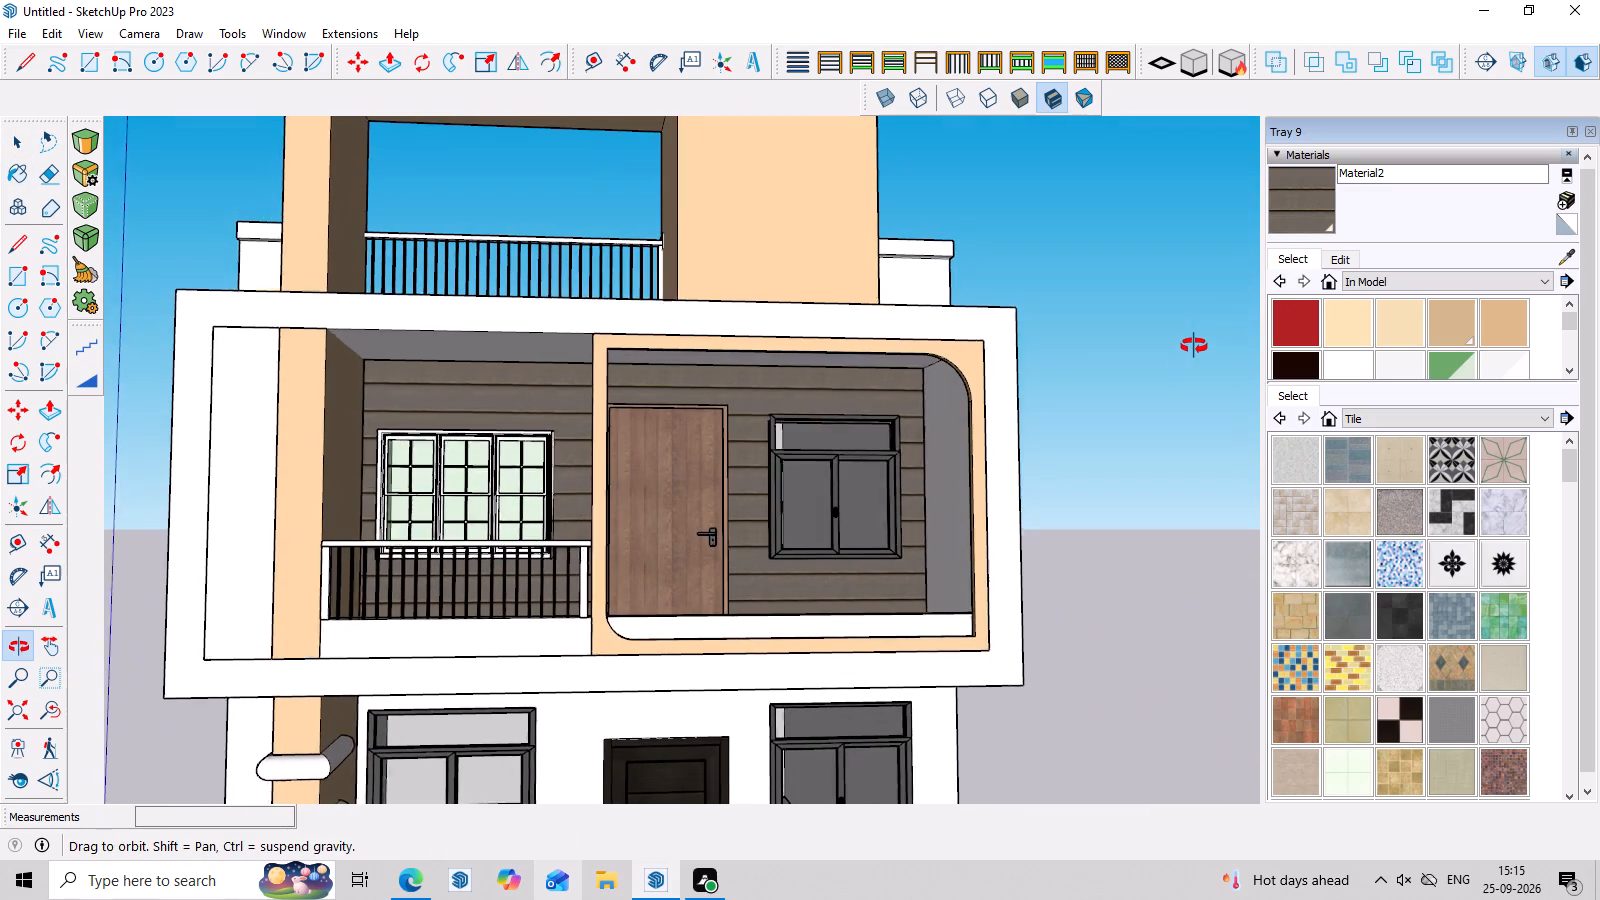
{"action": "middle_click_drag", "start_coordinate": [1194, 346], "coordinate": [1193, 385]}
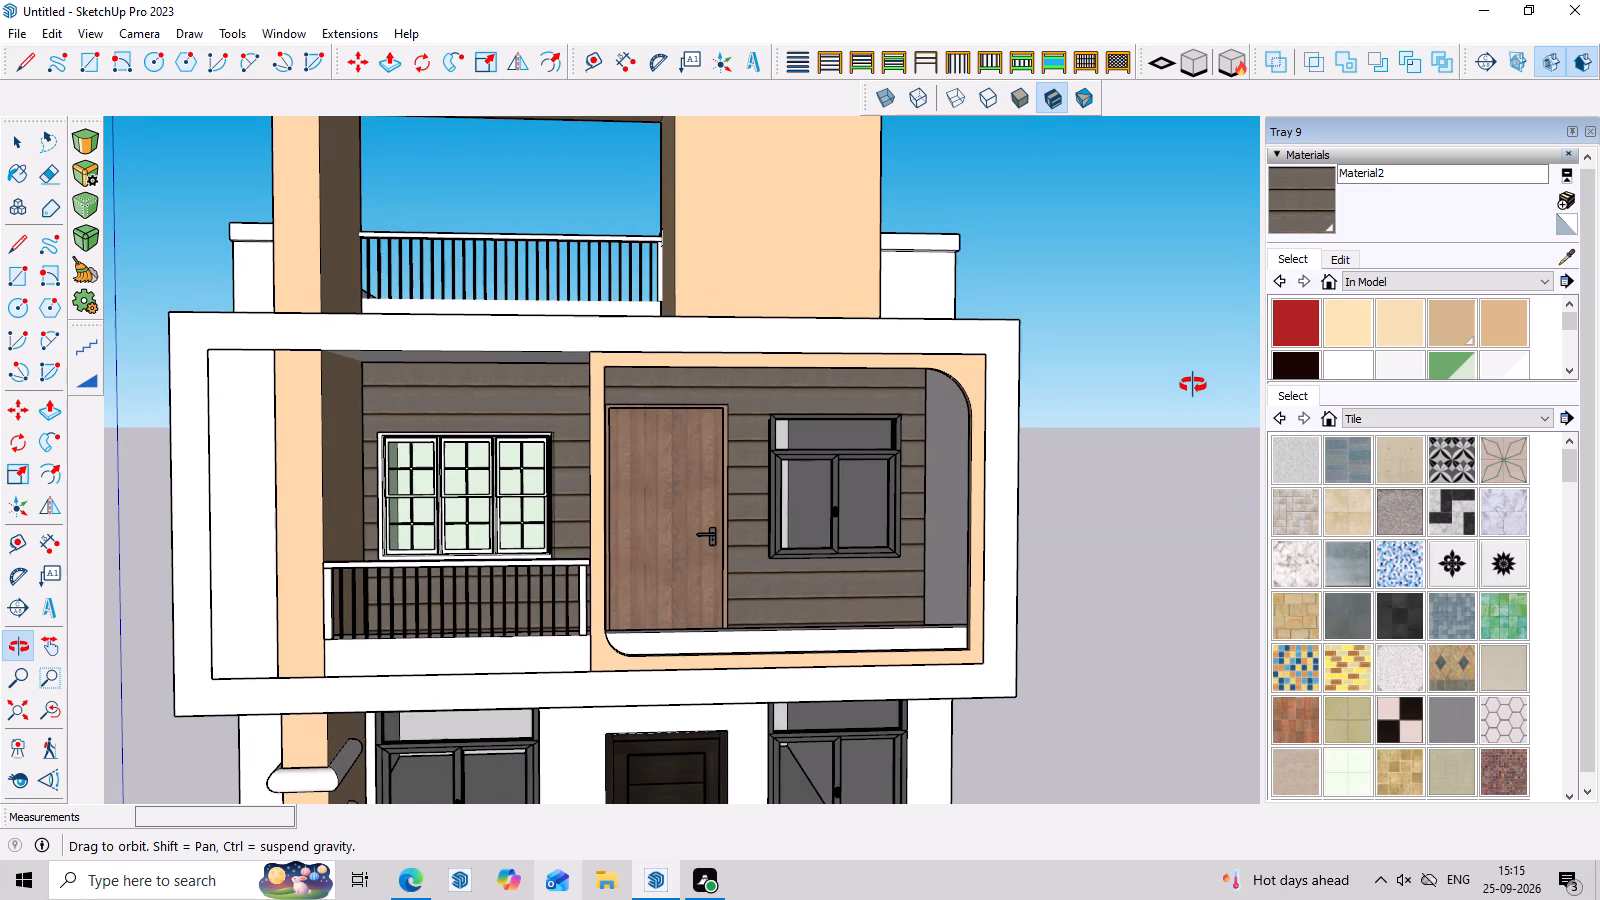
{"action": "middle_click_drag", "start_coordinate": [1193, 385], "coordinate": [1153, 389]}
{"action": "scroll", "coordinate": [1145, 385], "scroll_direction": "up", "scroll_amount": 3}
{"action": "scroll", "coordinate": [1142, 382], "scroll_direction": "down", "scroll_amount": 12}
{"action": "middle_click_drag", "start_coordinate": [1204, 476], "coordinate": [1231, 644]}
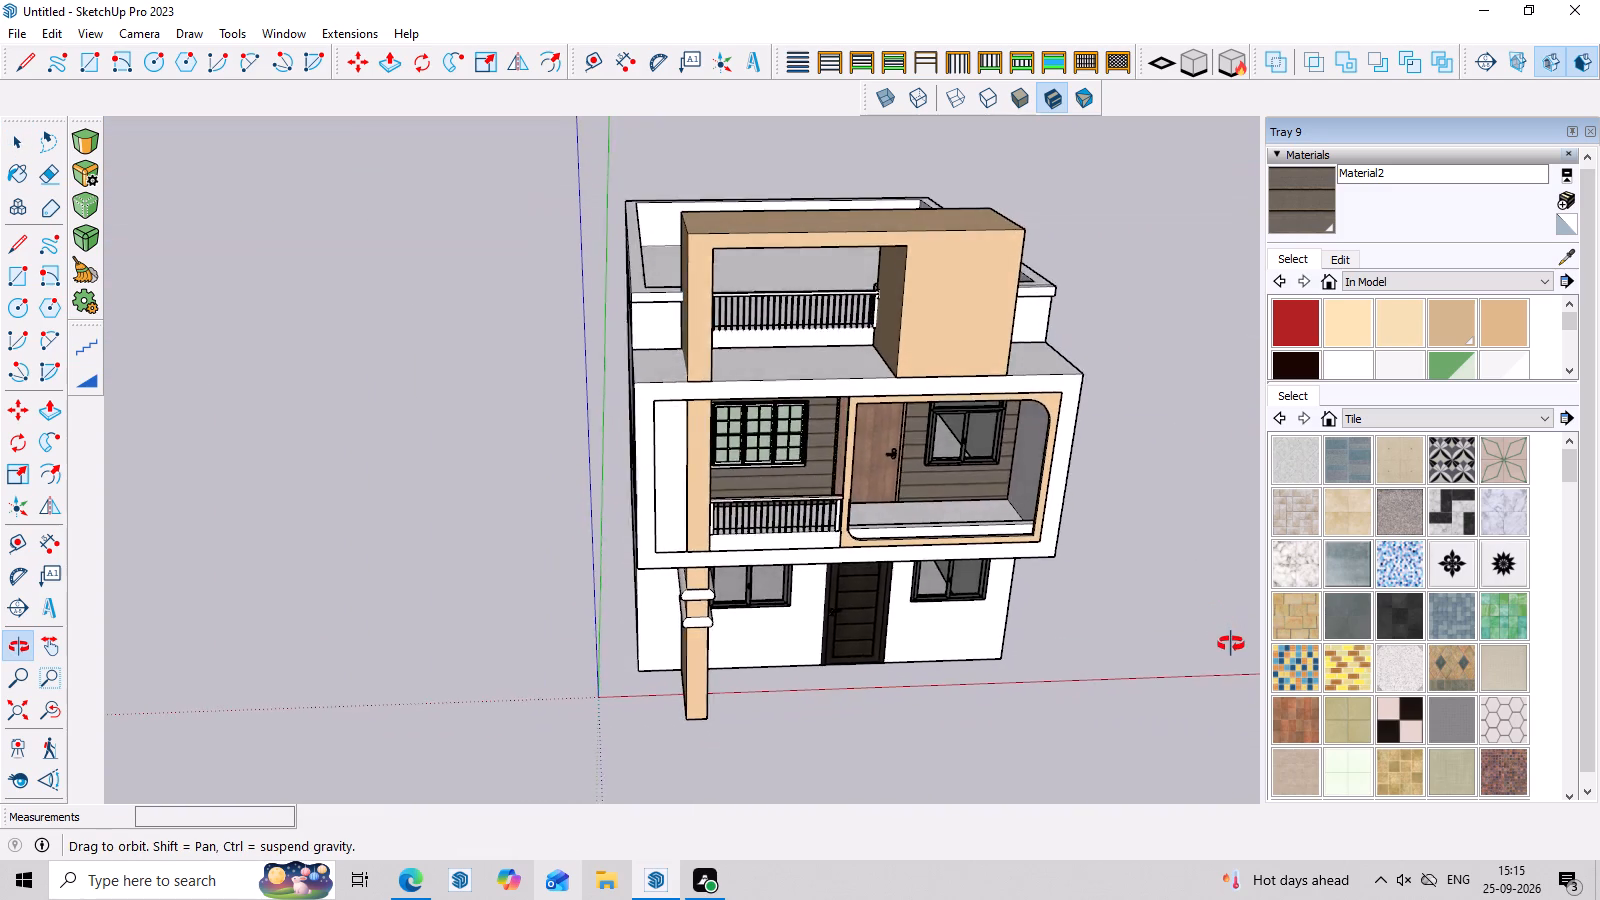
{"action": "middle_click_drag", "start_coordinate": [1231, 644], "coordinate": [1129, 467]}
{"action": "scroll", "coordinate": [1136, 488], "scroll_direction": "up", "scroll_amount": 3}
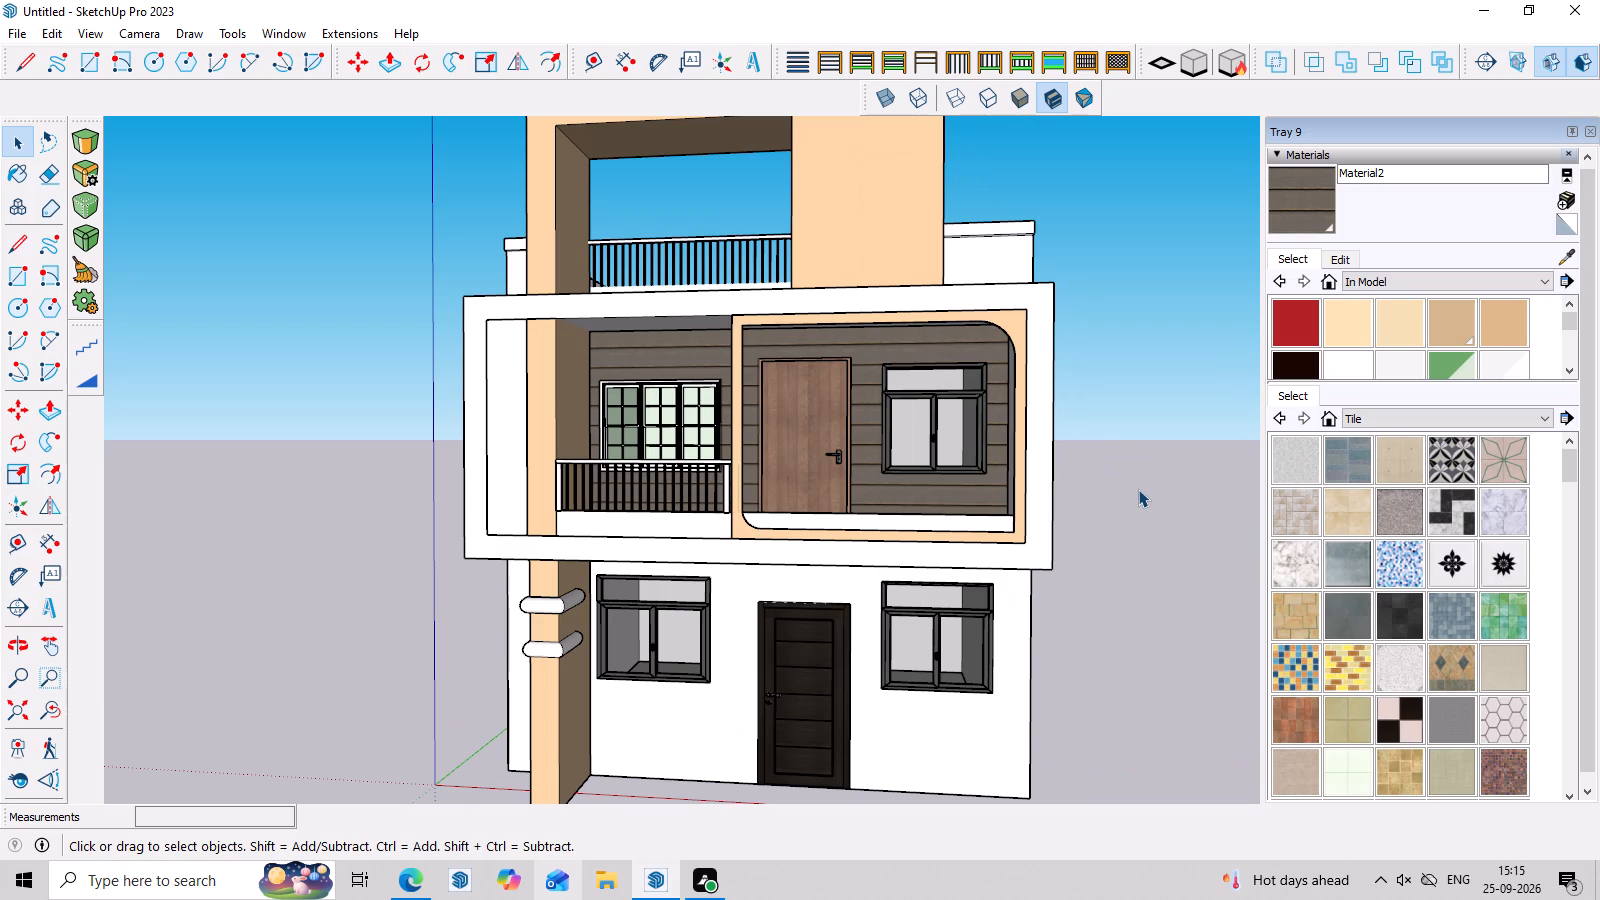
{"action": "middle_click_drag", "start_coordinate": [1138, 489], "coordinate": [1201, 523]}
{"action": "scroll", "coordinate": [1211, 509], "scroll_direction": "up", "scroll_amount": 4}
{"action": "scroll", "coordinate": [1212, 508], "scroll_direction": "down", "scroll_amount": 8}
{"action": "middle_click_drag", "start_coordinate": [1229, 535], "coordinate": [1237, 567]}
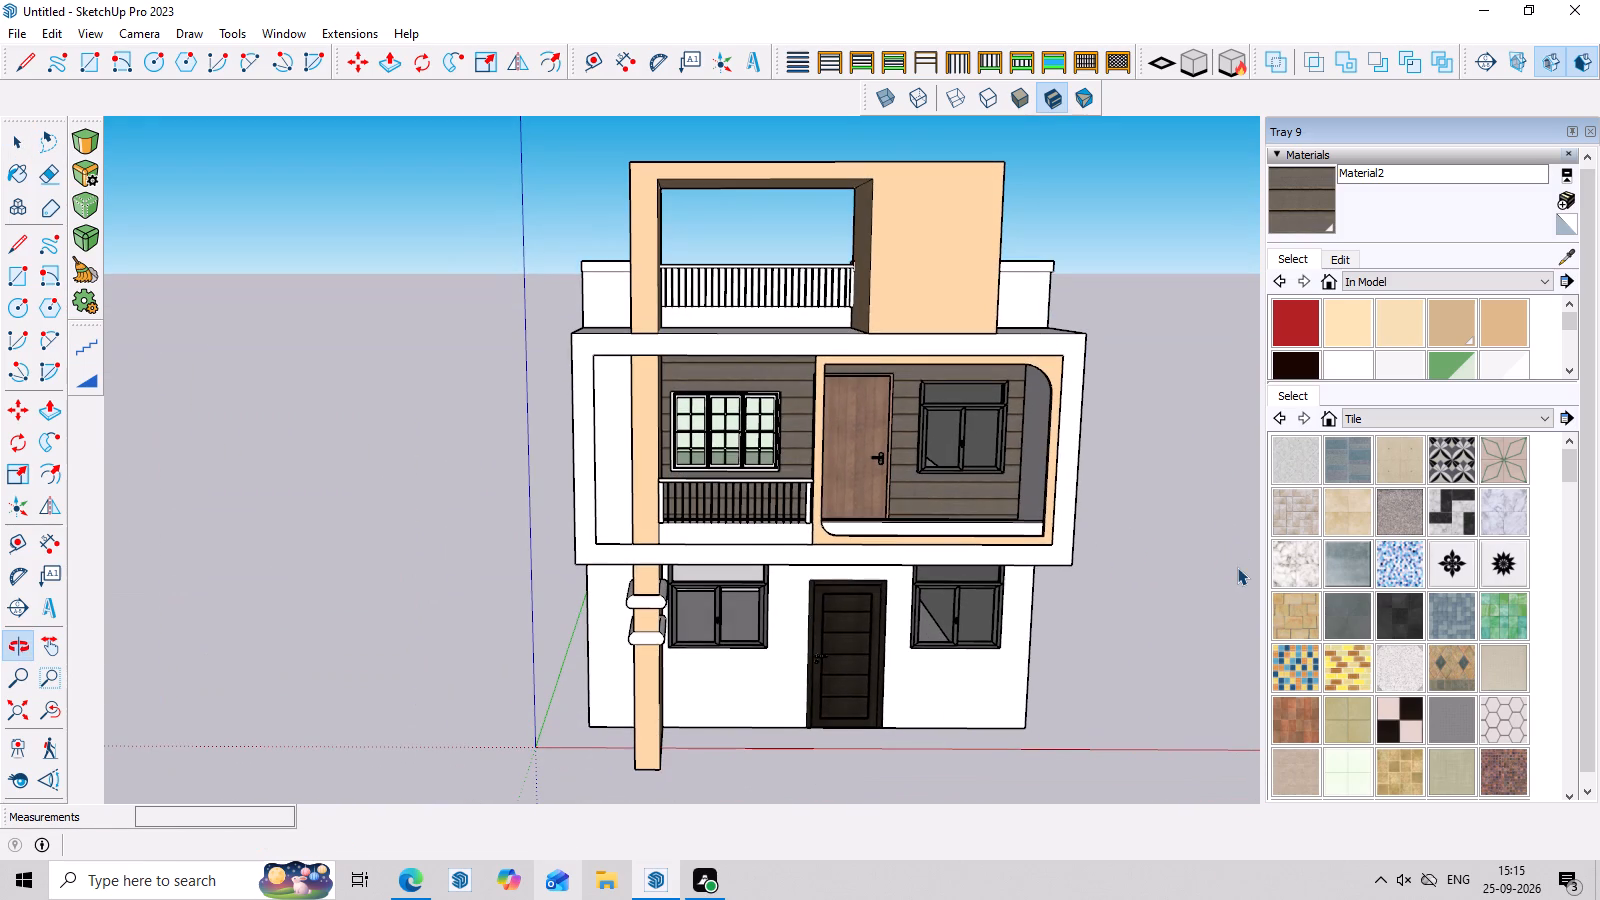
{"action": "key", "text": "Escape"}
{"action": "scroll", "coordinate": [1224, 447], "scroll_direction": "up", "scroll_amount": 5}
{"action": "middle_click_drag", "start_coordinate": [1206, 450], "coordinate": [1206, 451]}
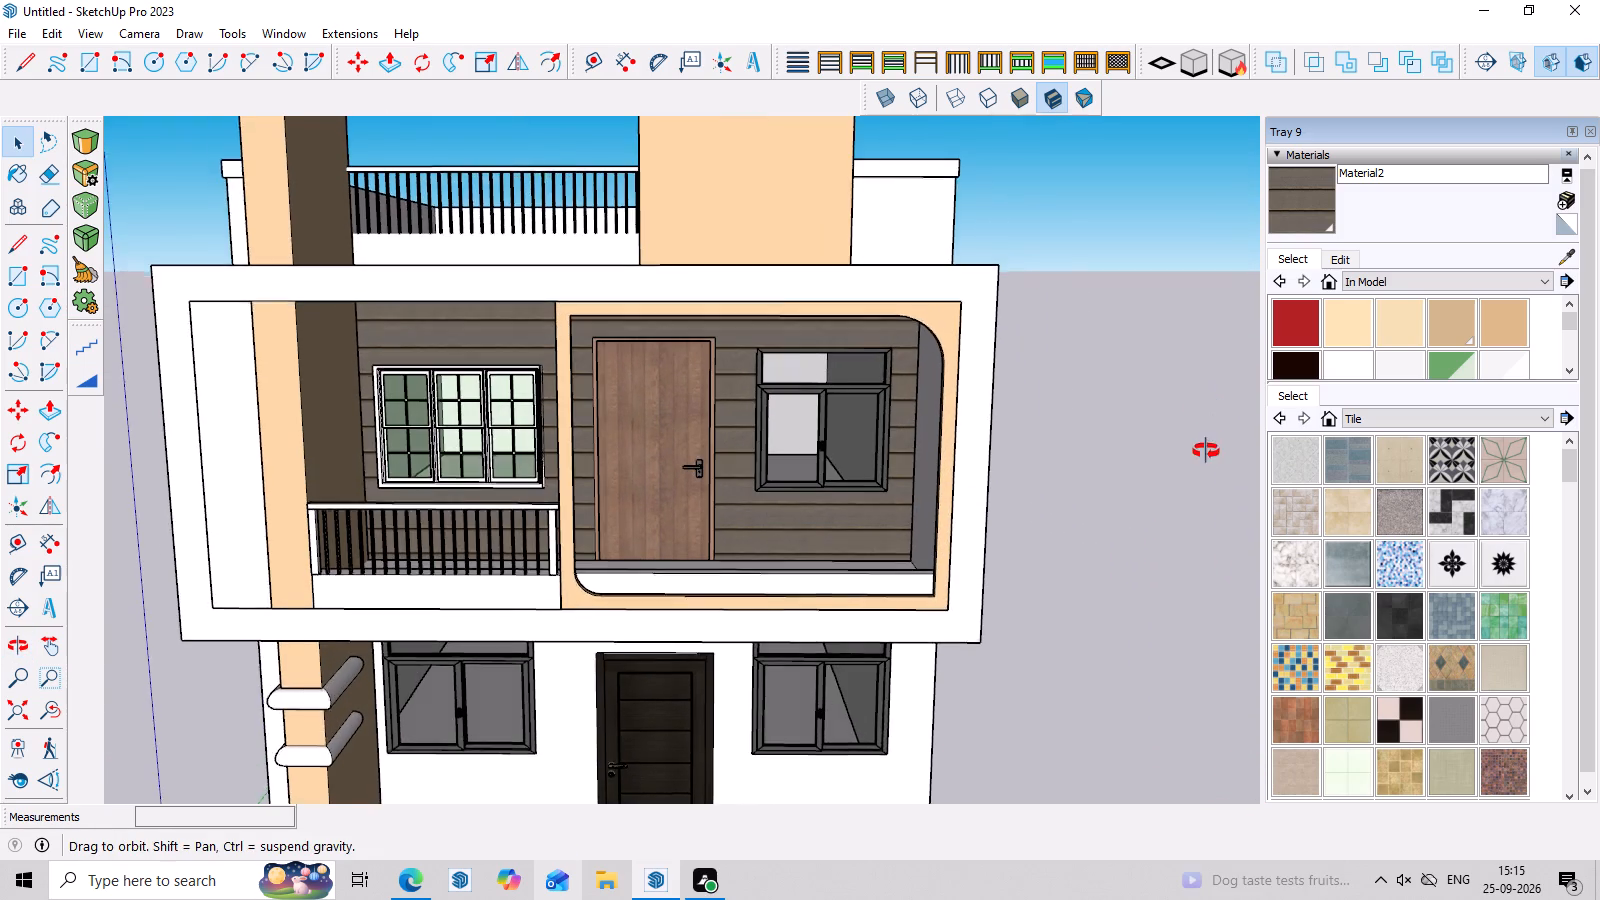
{"action": "middle_click_drag", "start_coordinate": [1206, 451], "coordinate": [1205, 420]}
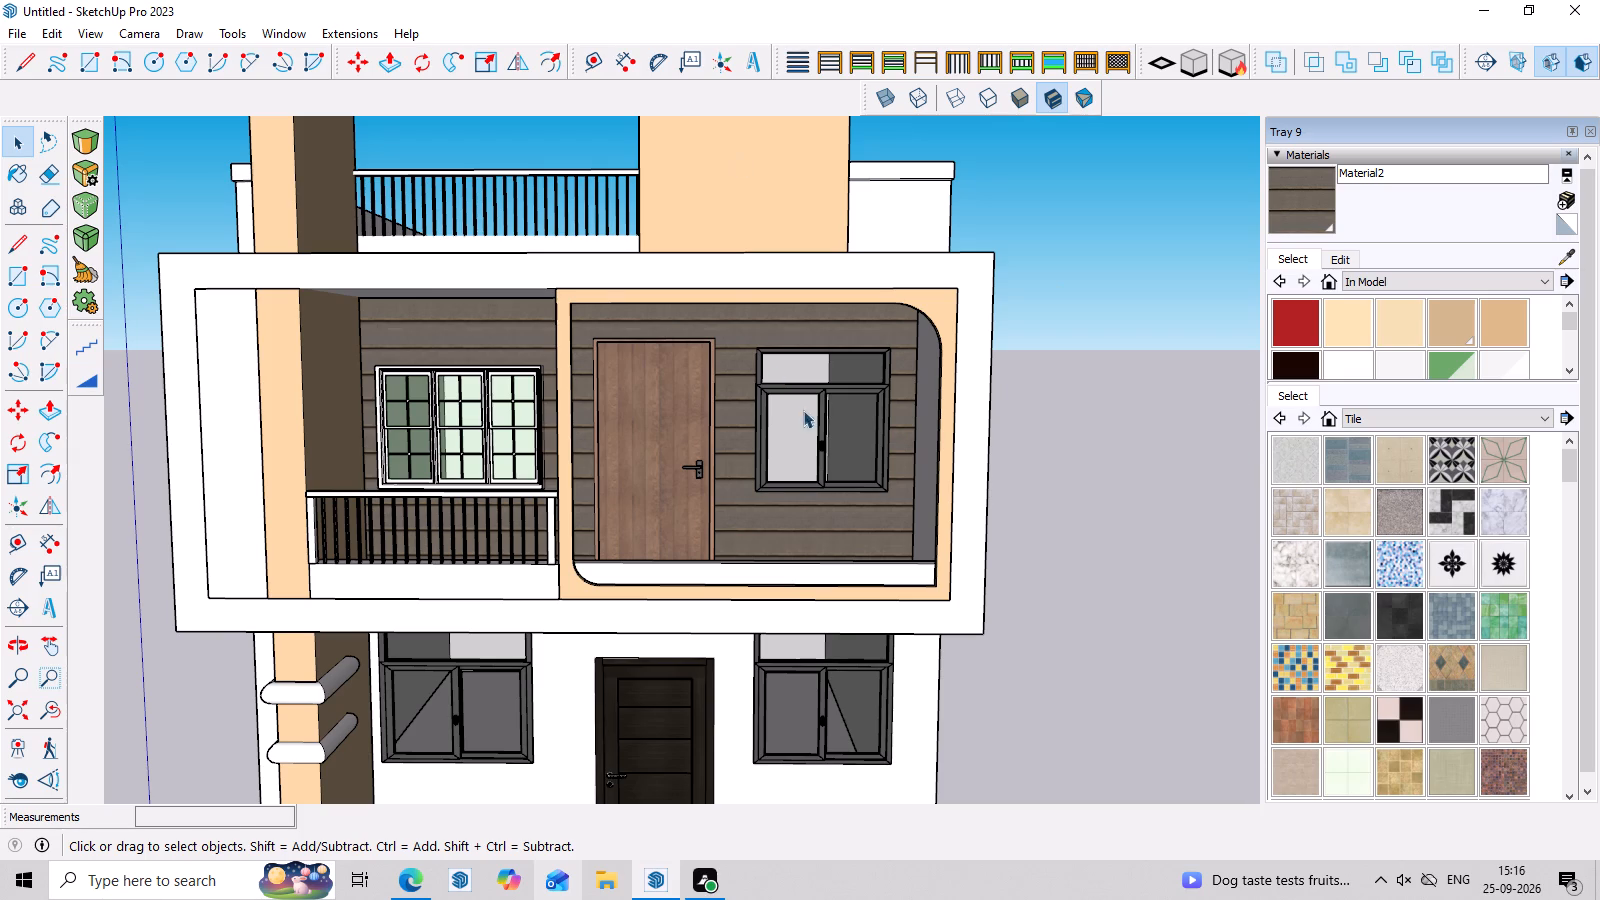
Draw a rectangle about 1 5/8" by 2 1/2" on the beige frame's inner side, level with the existing balcony railing's top.
{"action": "middle_click_drag", "start_coordinate": [804, 410], "coordinate": [343, 550]}
{"action": "scroll", "coordinate": [557, 478], "scroll_direction": "up", "scroll_amount": 7}
{"action": "middle_click_drag", "start_coordinate": [547, 496], "coordinate": [550, 422]}
{"action": "scroll", "coordinate": [443, 405], "scroll_direction": "up", "scroll_amount": 3}
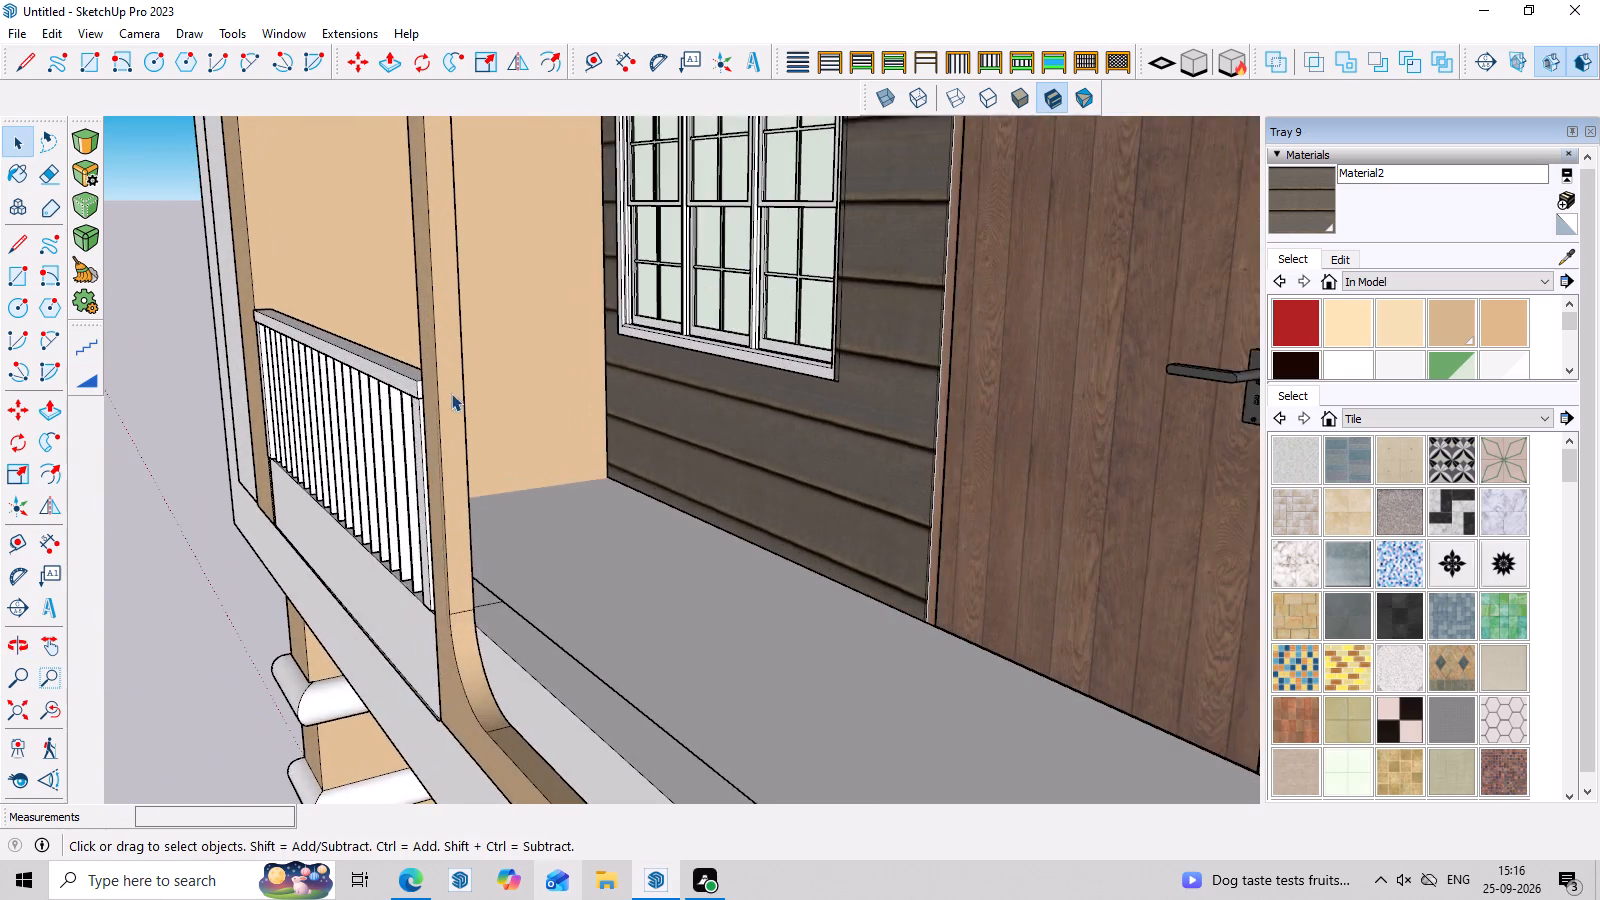
{"action": "scroll", "coordinate": [451, 393], "scroll_direction": "up", "scroll_amount": 6}
{"action": "middle_click_drag", "start_coordinate": [465, 421], "coordinate": [442, 429]}
{"action": "scroll", "coordinate": [430, 382], "scroll_direction": "up", "scroll_amount": 2}
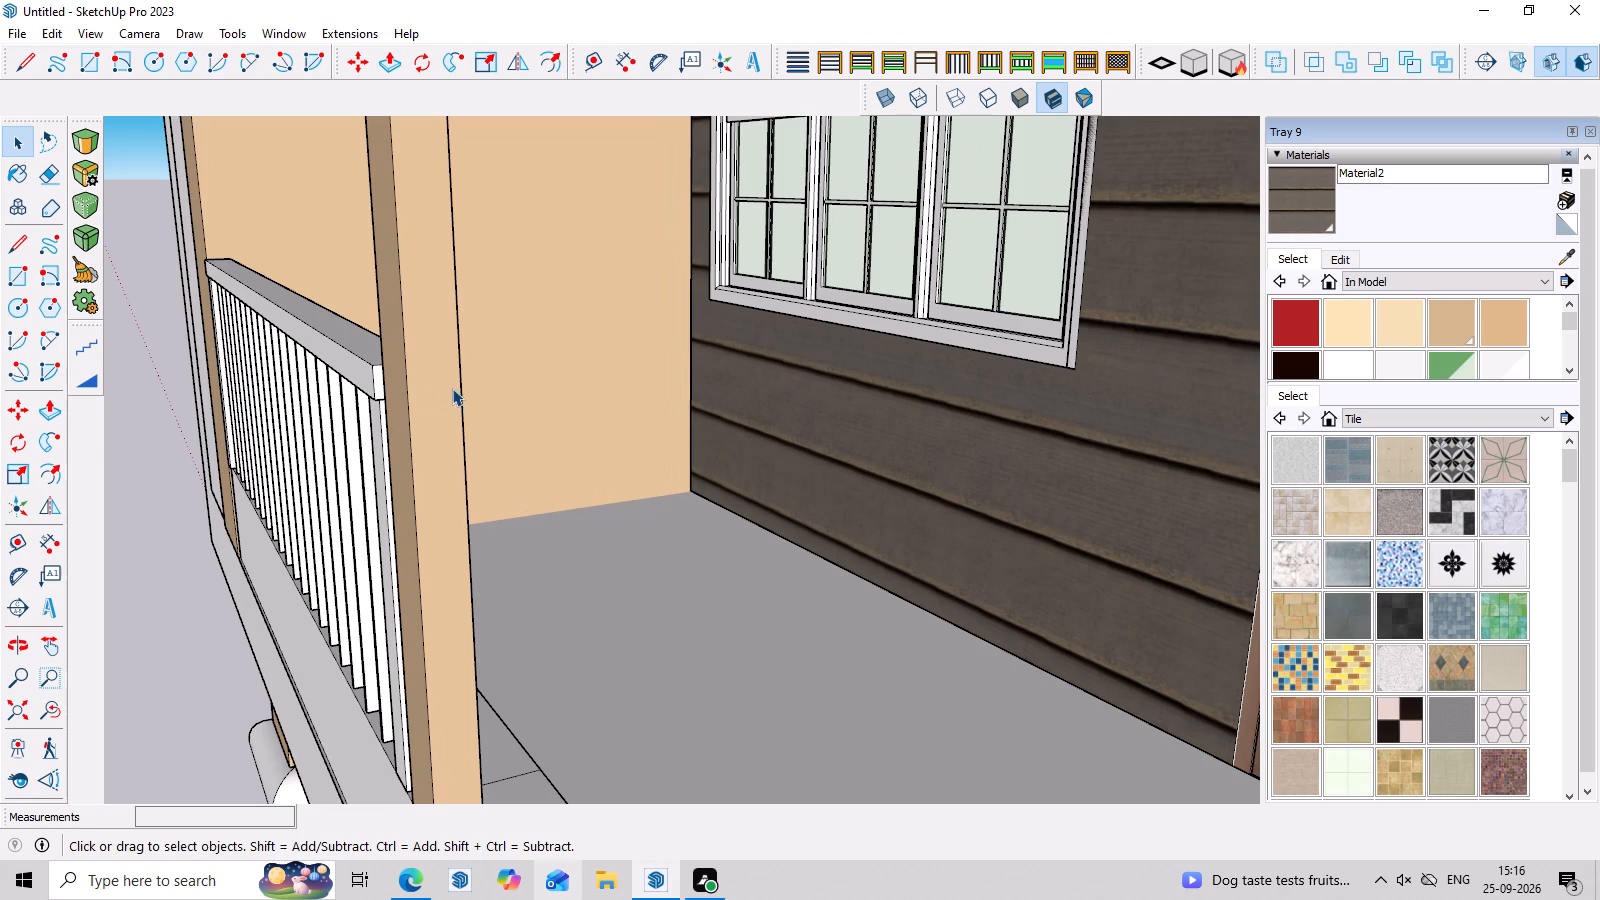
{"action": "key", "text": "r"}
{"action": "left_click", "coordinate": [408, 366]}
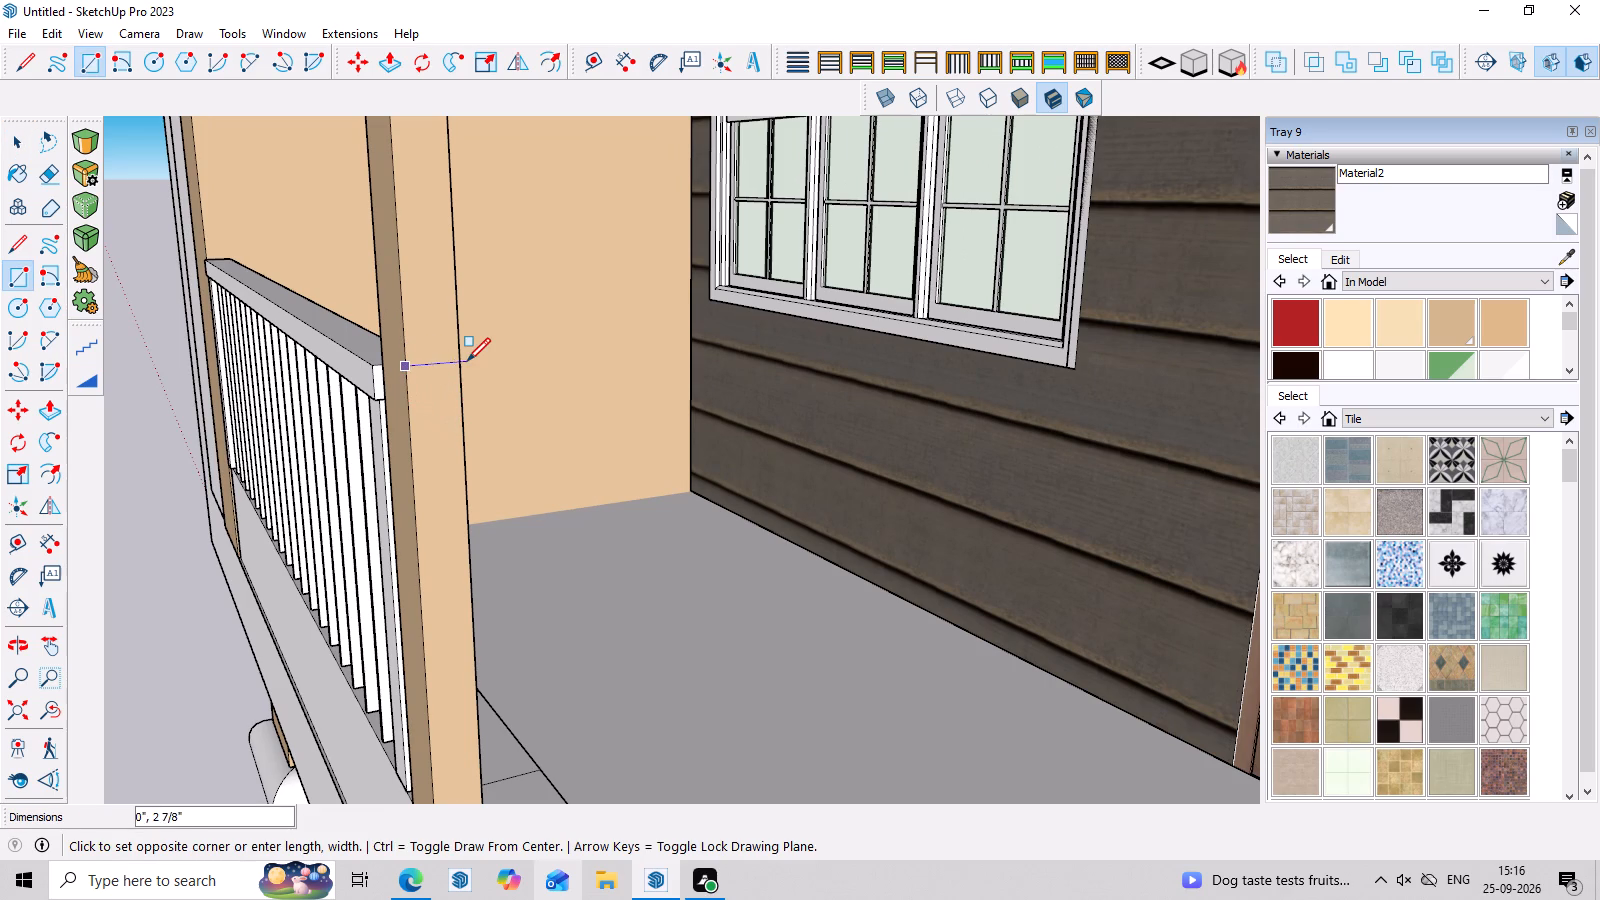
{"action": "left_click", "coordinate": [462, 361]}
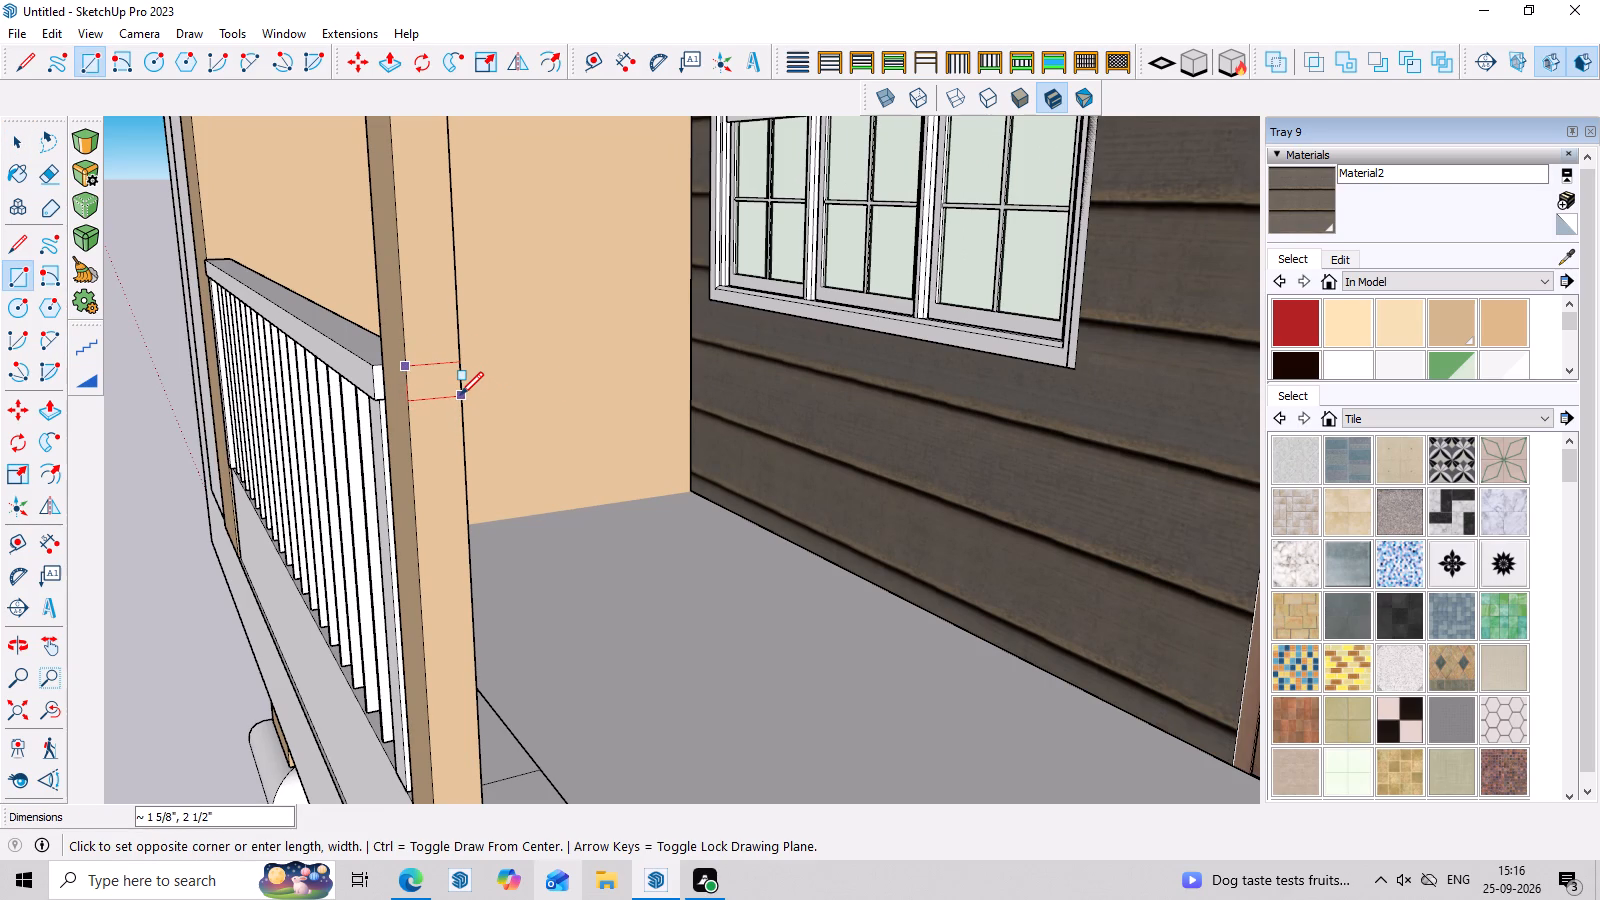
{"action": "left_click", "coordinate": [460, 395]}
Push/Pull the small rectangle about 9' 11 3/8" across the beige frame's opening to form a top rail.
{"action": "key", "text": "space"}
{"action": "left_click", "coordinate": [443, 381]}
{"action": "key", "text": "p"}
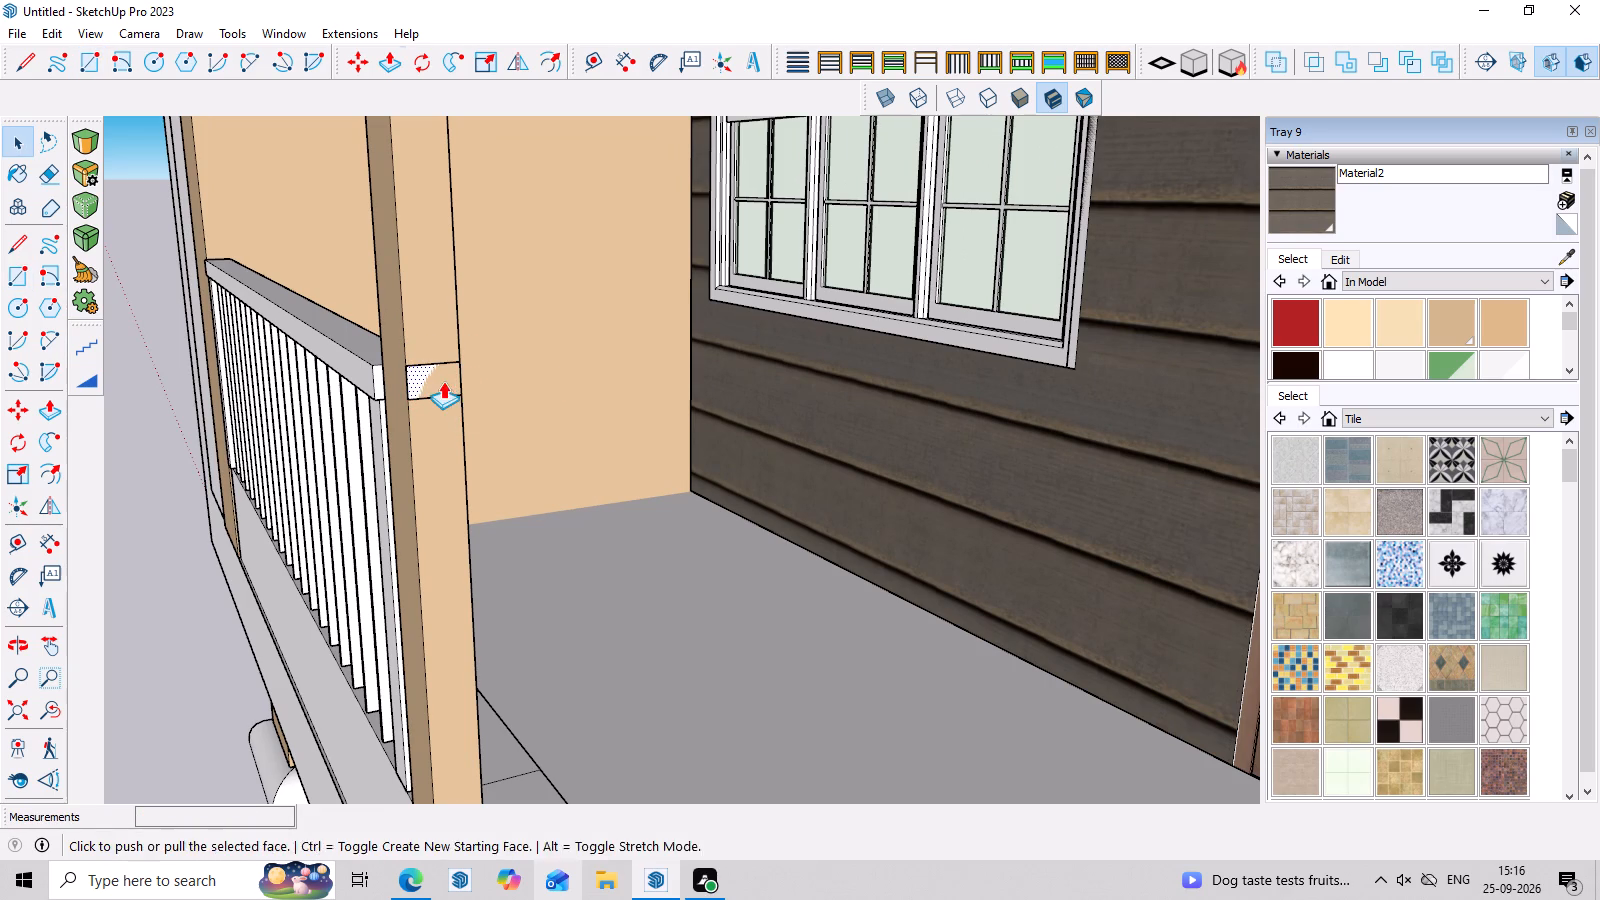
{"action": "left_click", "coordinate": [443, 381]}
{"action": "scroll", "coordinate": [955, 504], "scroll_direction": "down", "scroll_amount": 15}
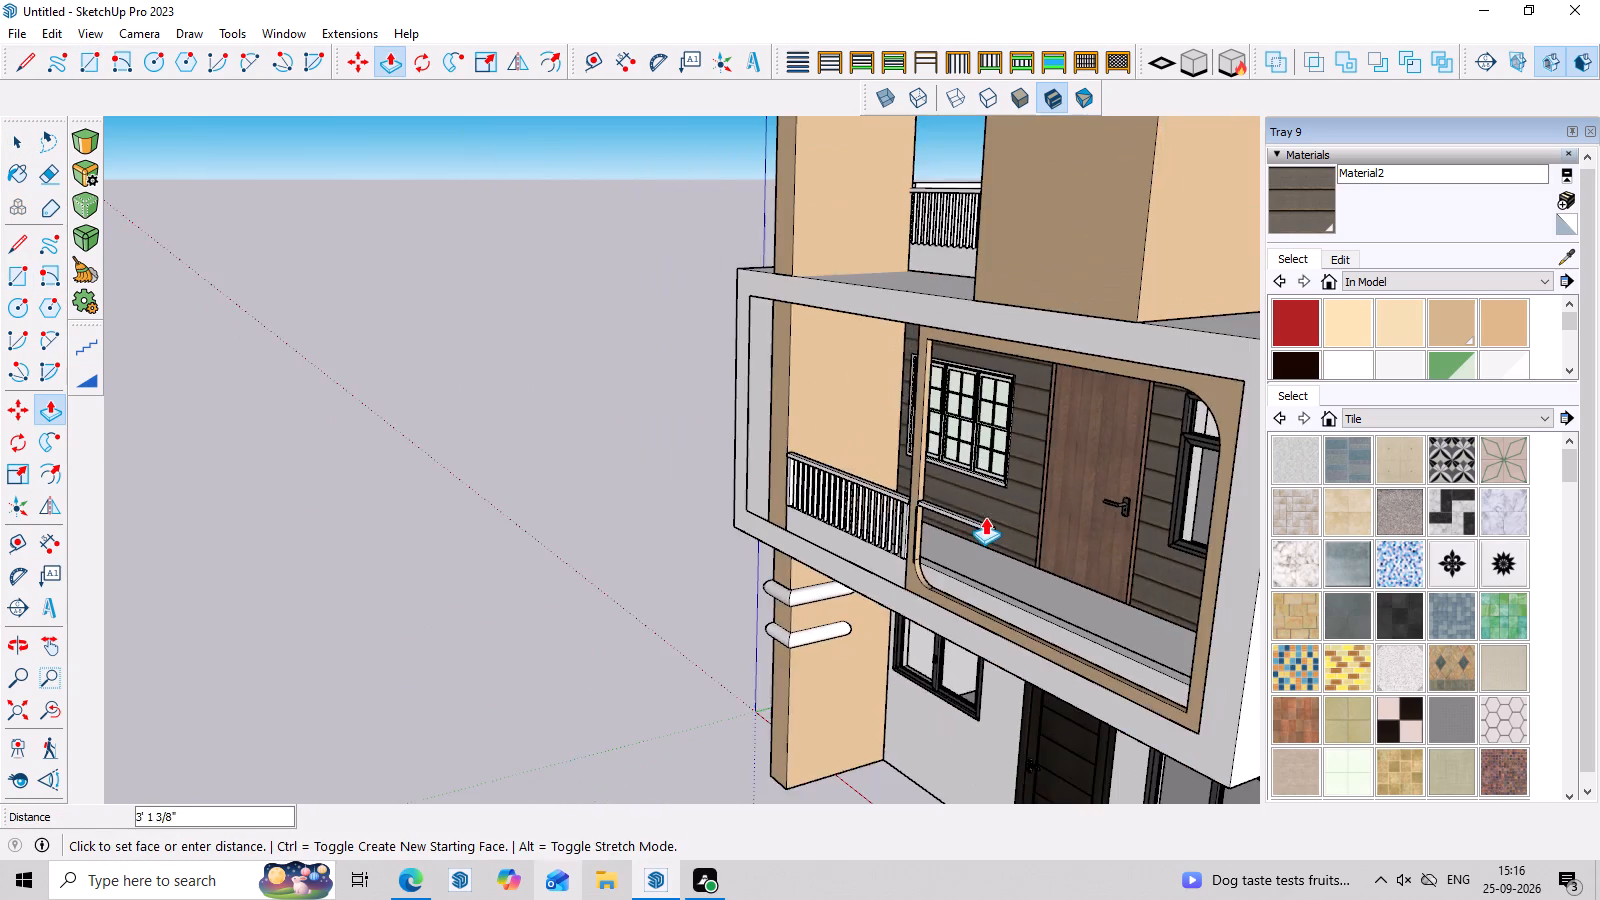
{"action": "scroll", "coordinate": [985, 517], "scroll_direction": "down", "scroll_amount": 5}
{"action": "scroll", "coordinate": [1077, 570], "scroll_direction": "up", "scroll_amount": 3}
{"action": "middle_click_drag", "start_coordinate": [1079, 582], "coordinate": [1194, 599]}
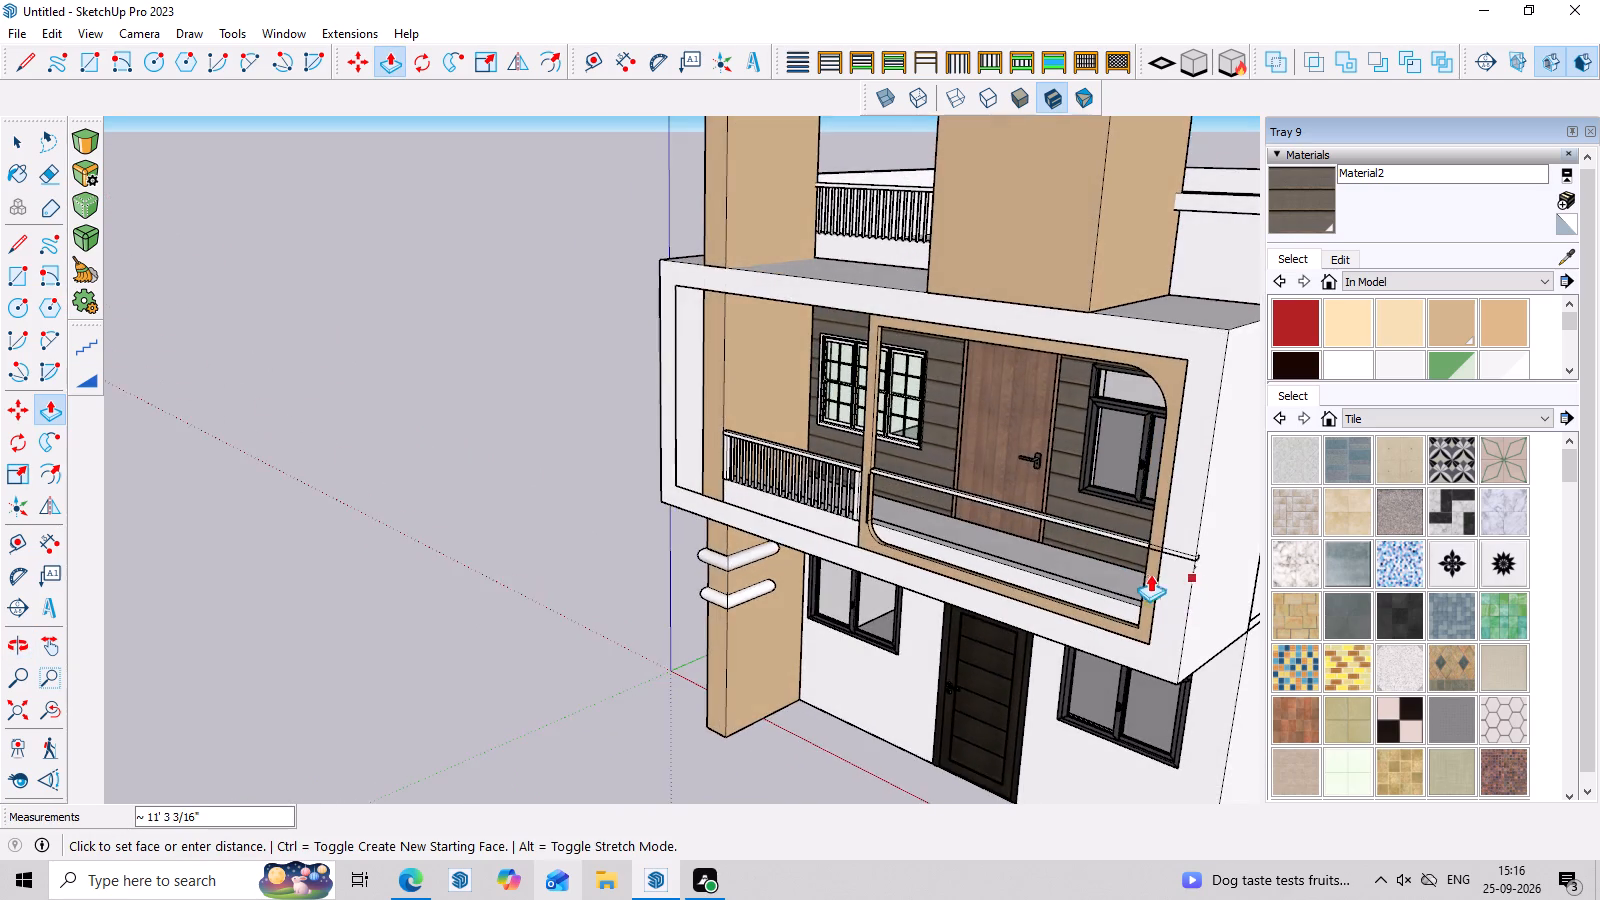
{"action": "scroll", "coordinate": [1146, 573], "scroll_direction": "up", "scroll_amount": 4}
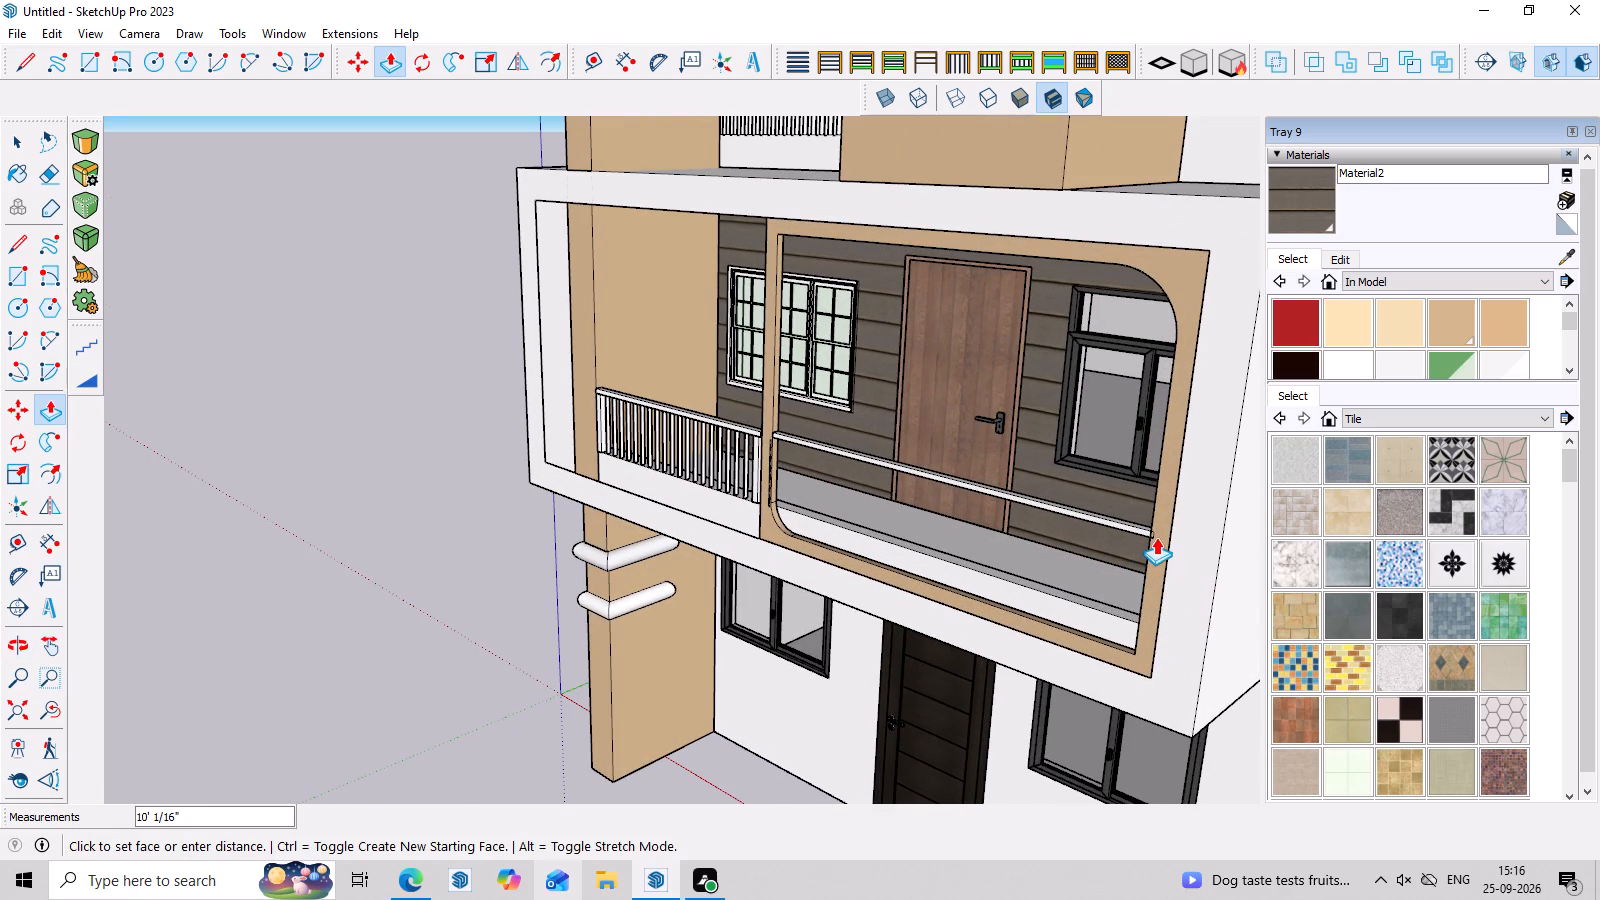
{"action": "scroll", "coordinate": [1151, 537], "scroll_direction": "up", "scroll_amount": 13}
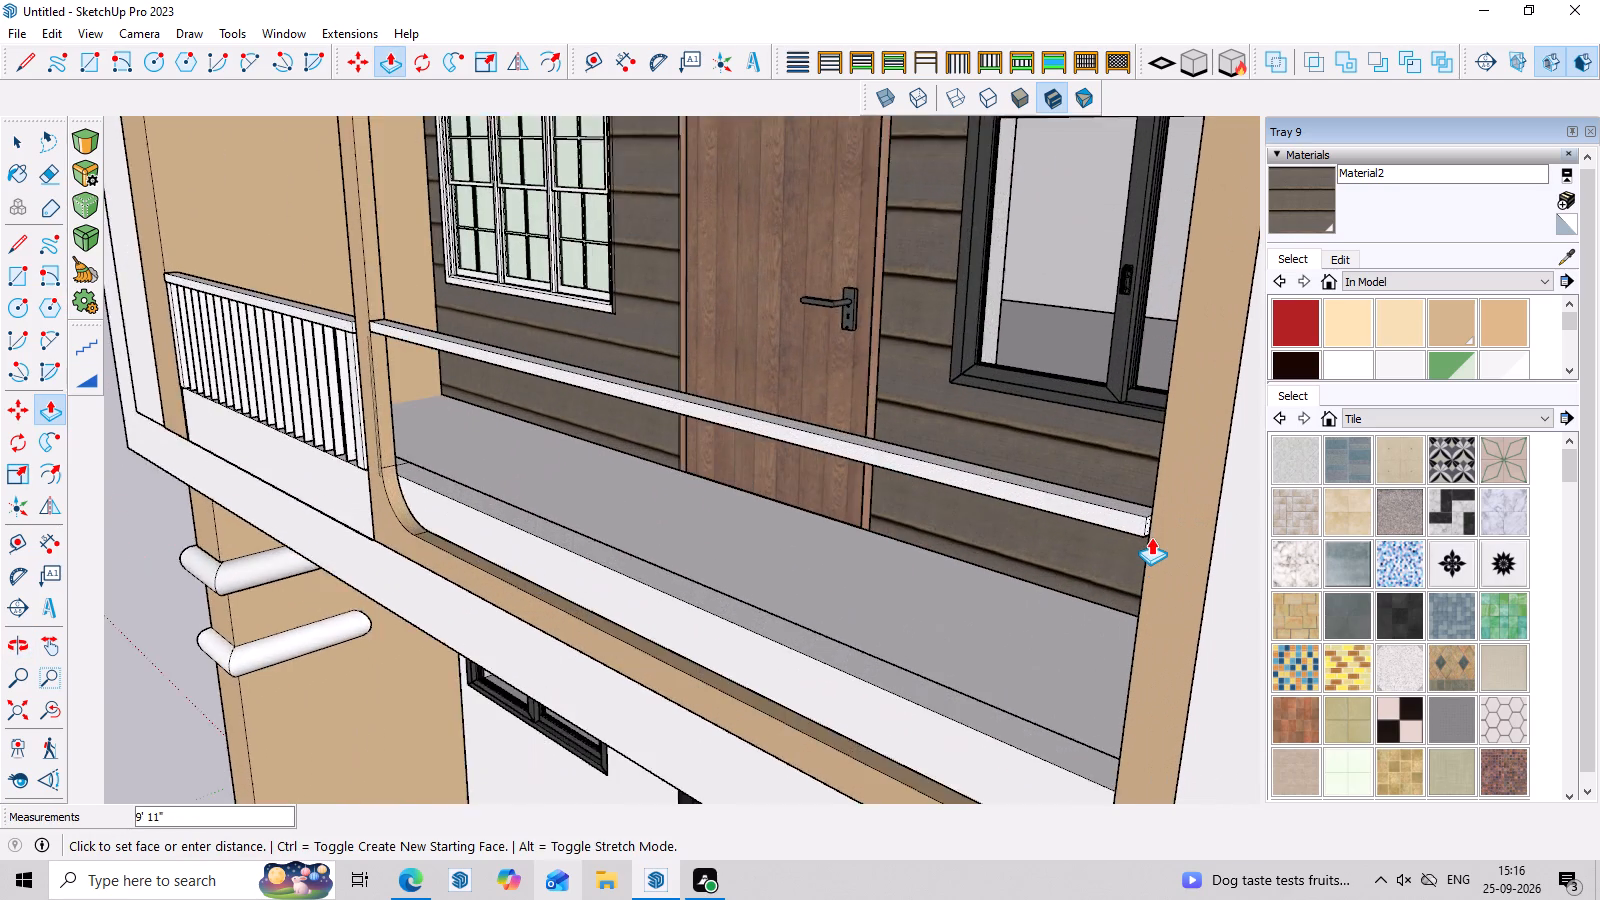
{"action": "scroll", "coordinate": [1151, 537], "scroll_direction": "up", "scroll_amount": 4}
{"action": "left_click", "coordinate": [1153, 537]}
{"action": "scroll", "coordinate": [1019, 500], "scroll_direction": "down", "scroll_amount": 4}
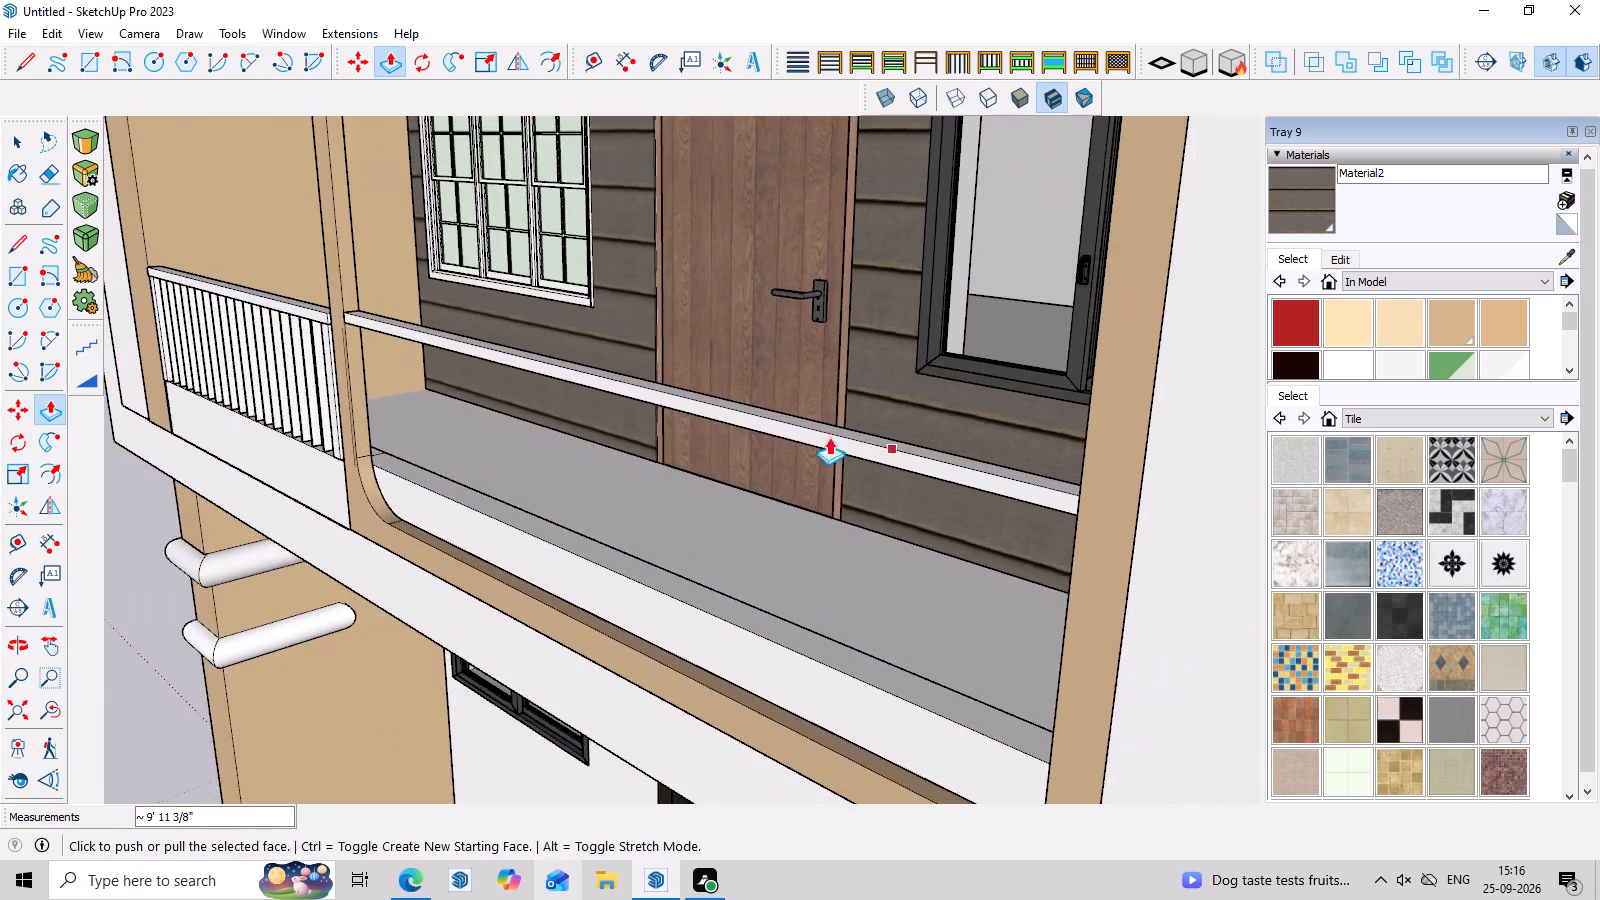
{"action": "scroll", "coordinate": [829, 437], "scroll_direction": "down", "scroll_amount": 9}
{"action": "middle_click_drag", "start_coordinate": [933, 565], "coordinate": [1222, 379]}
{"action": "key", "text": "space"}
{"action": "left_click", "coordinate": [1153, 330]}
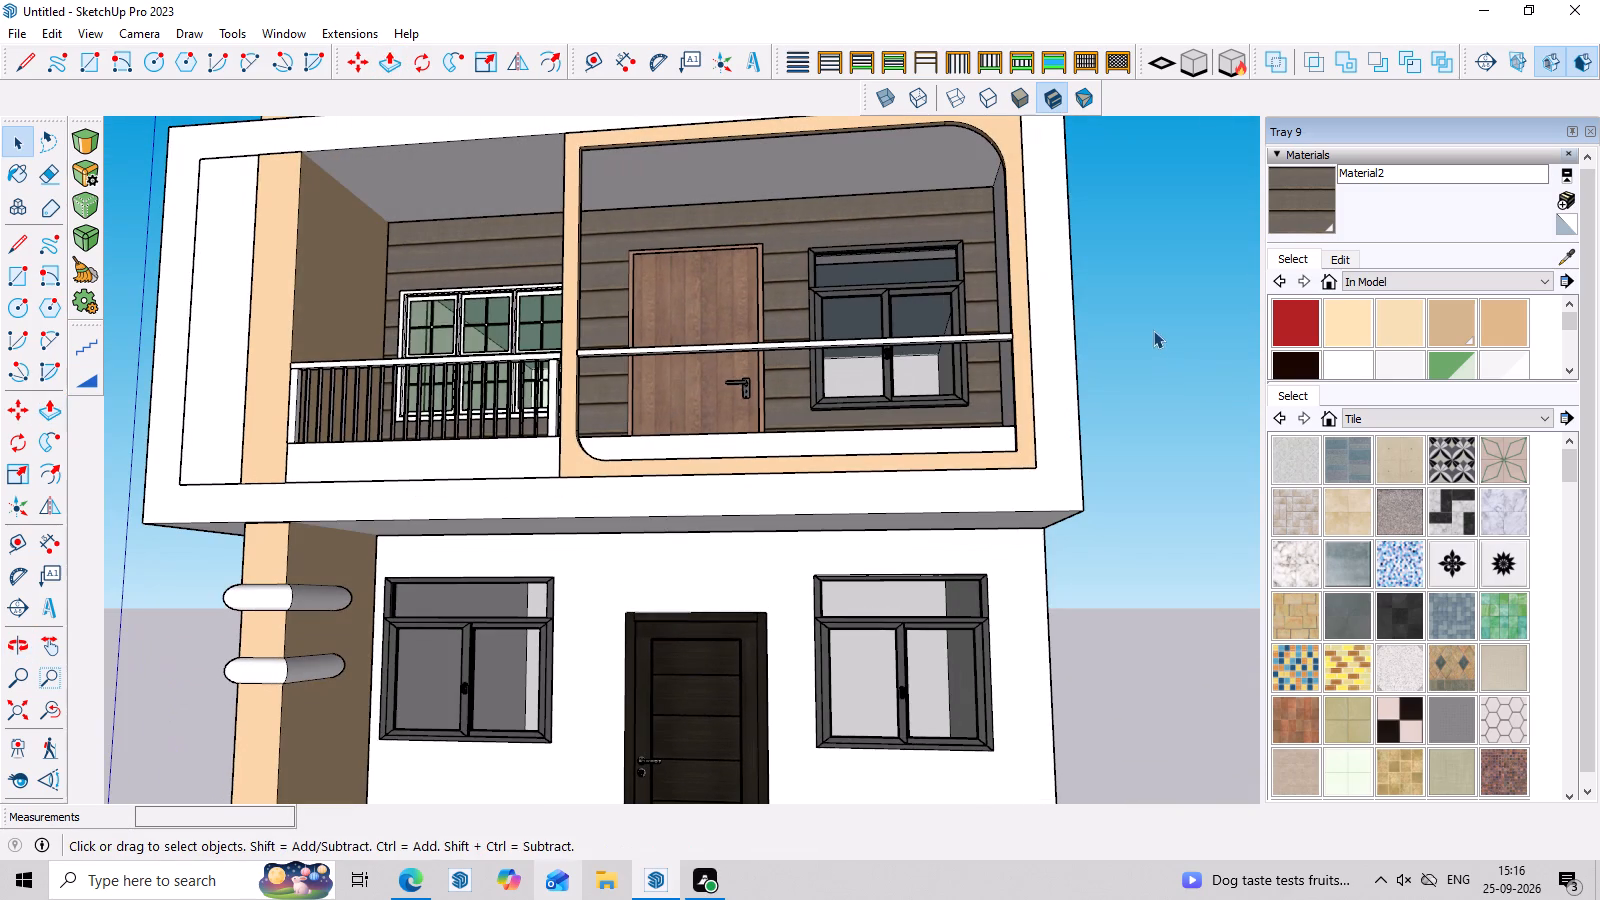
Paint the new top rail across the beige frame with Wood Cherry Original from the Wood collection.
{"action": "middle_click_drag", "start_coordinate": [1168, 347], "coordinate": [1224, 524]}
{"action": "scroll", "coordinate": [1039, 429], "scroll_direction": "up", "scroll_amount": 4}
{"action": "triple_click", "coordinate": [1004, 373]}
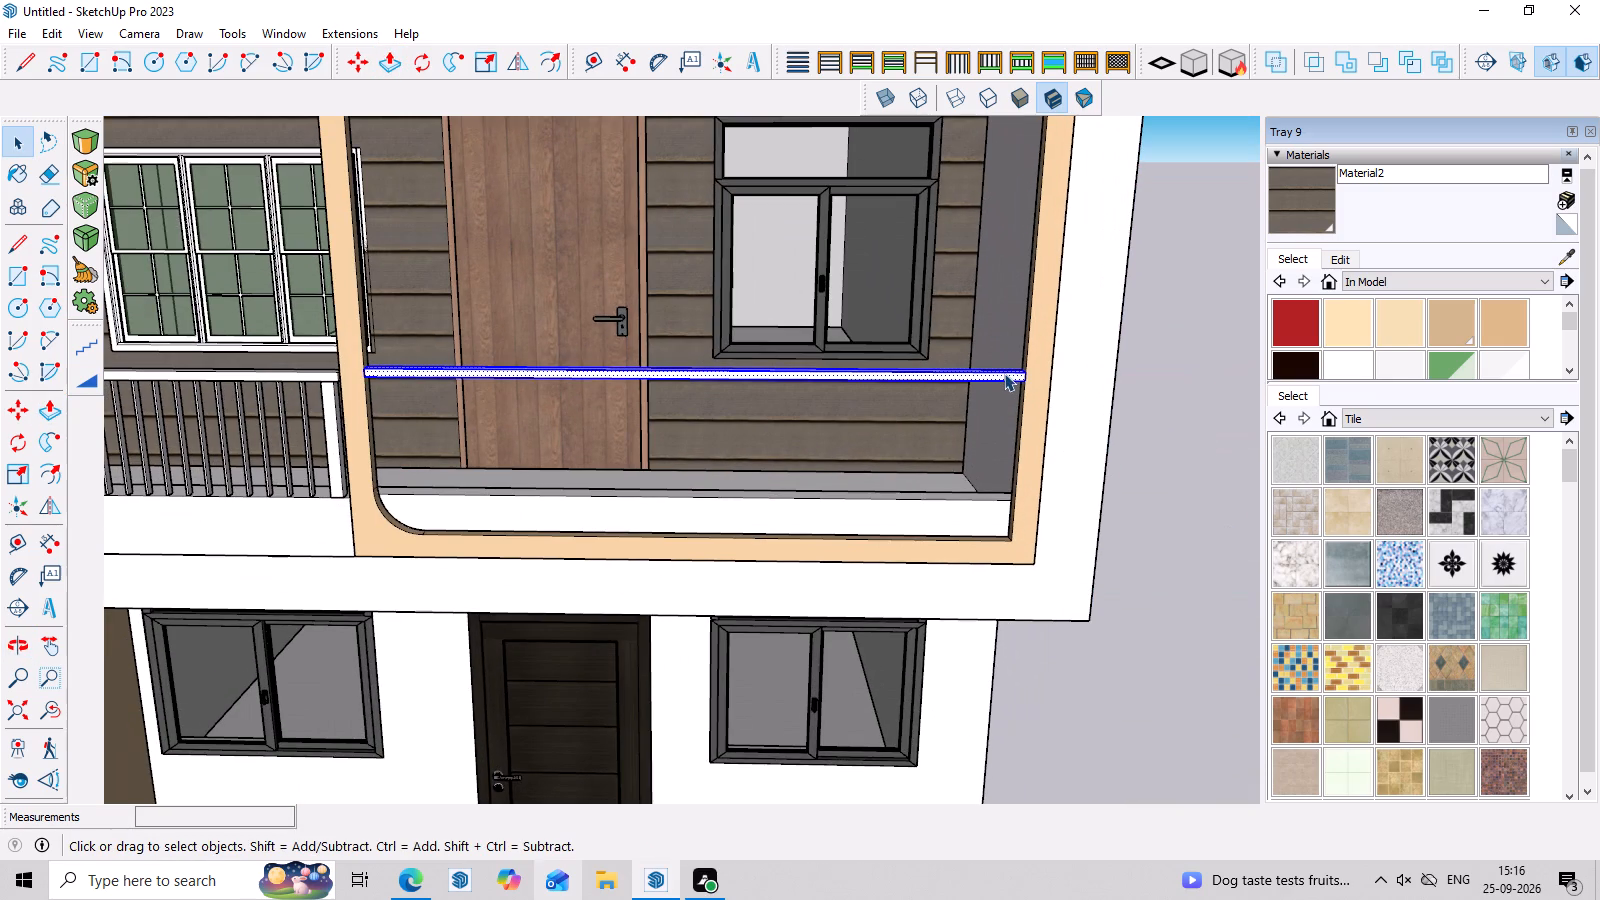
{"action": "left_click", "coordinate": [1004, 373]}
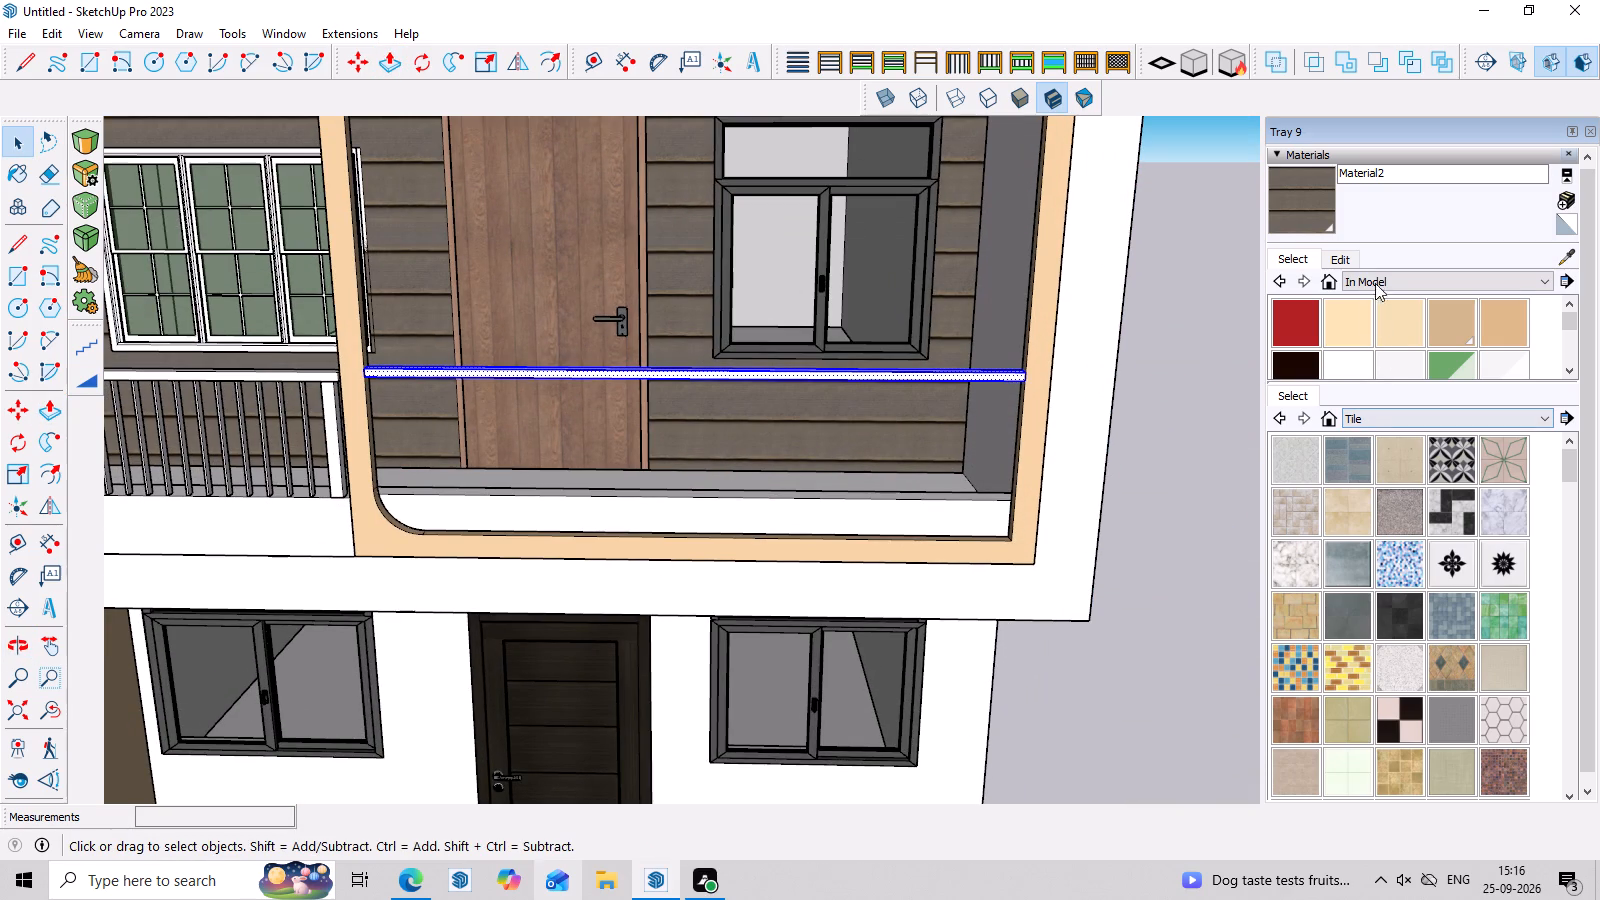
{"action": "left_click", "coordinate": [1412, 423]}
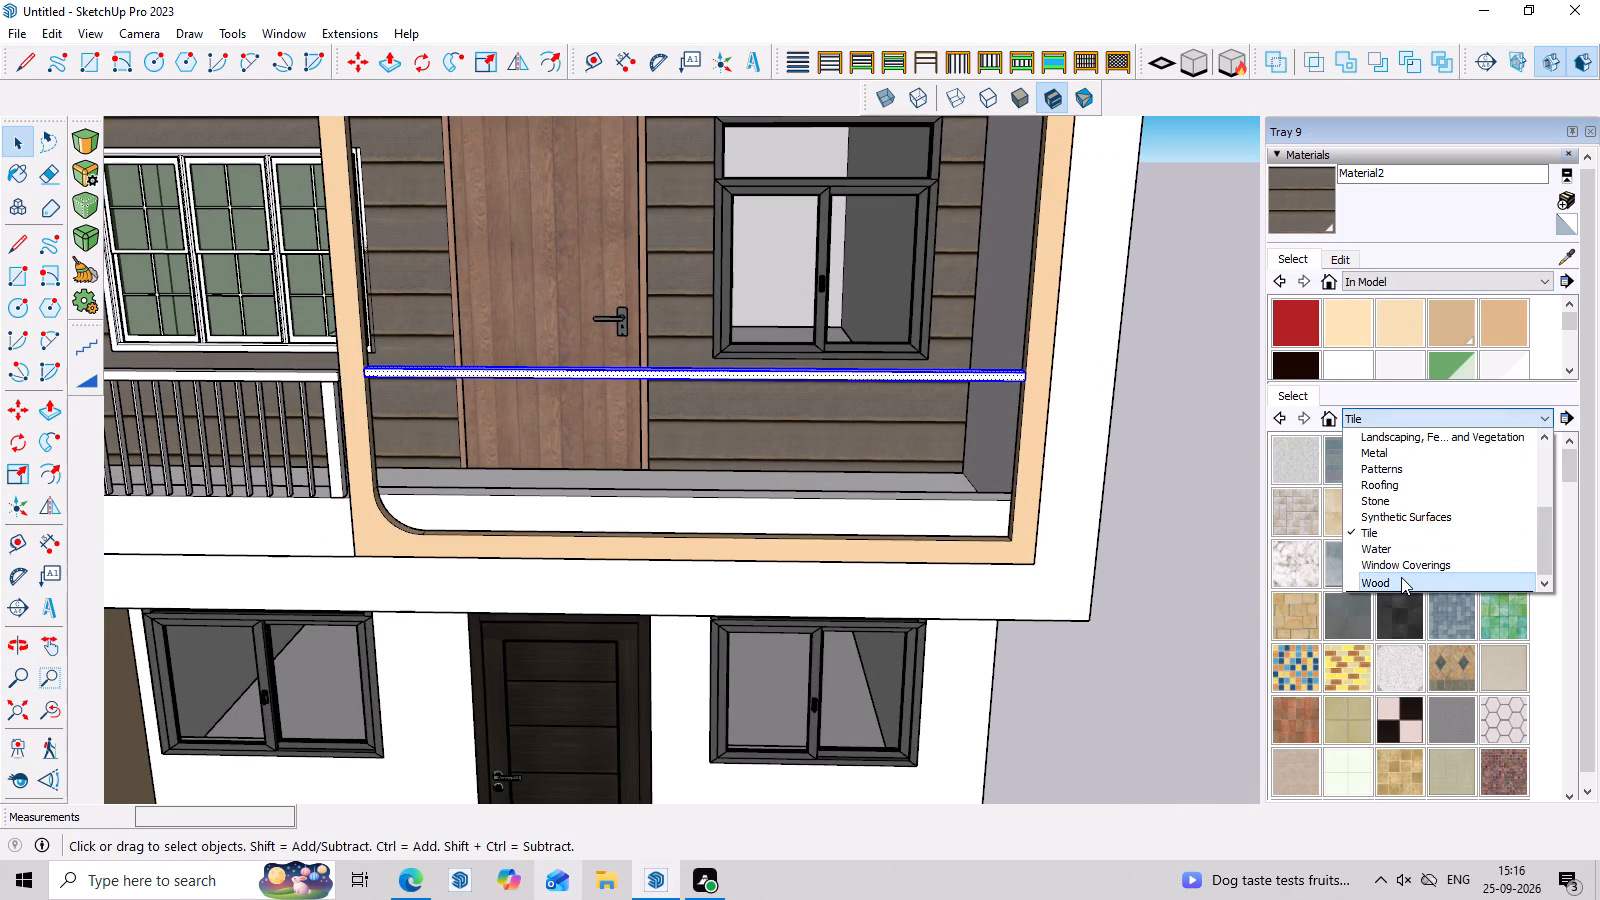
{"action": "left_click", "coordinate": [1401, 577]}
{"action": "left_click", "coordinate": [1396, 469]}
{"action": "scroll", "coordinate": [976, 389], "scroll_direction": "up", "scroll_amount": 3}
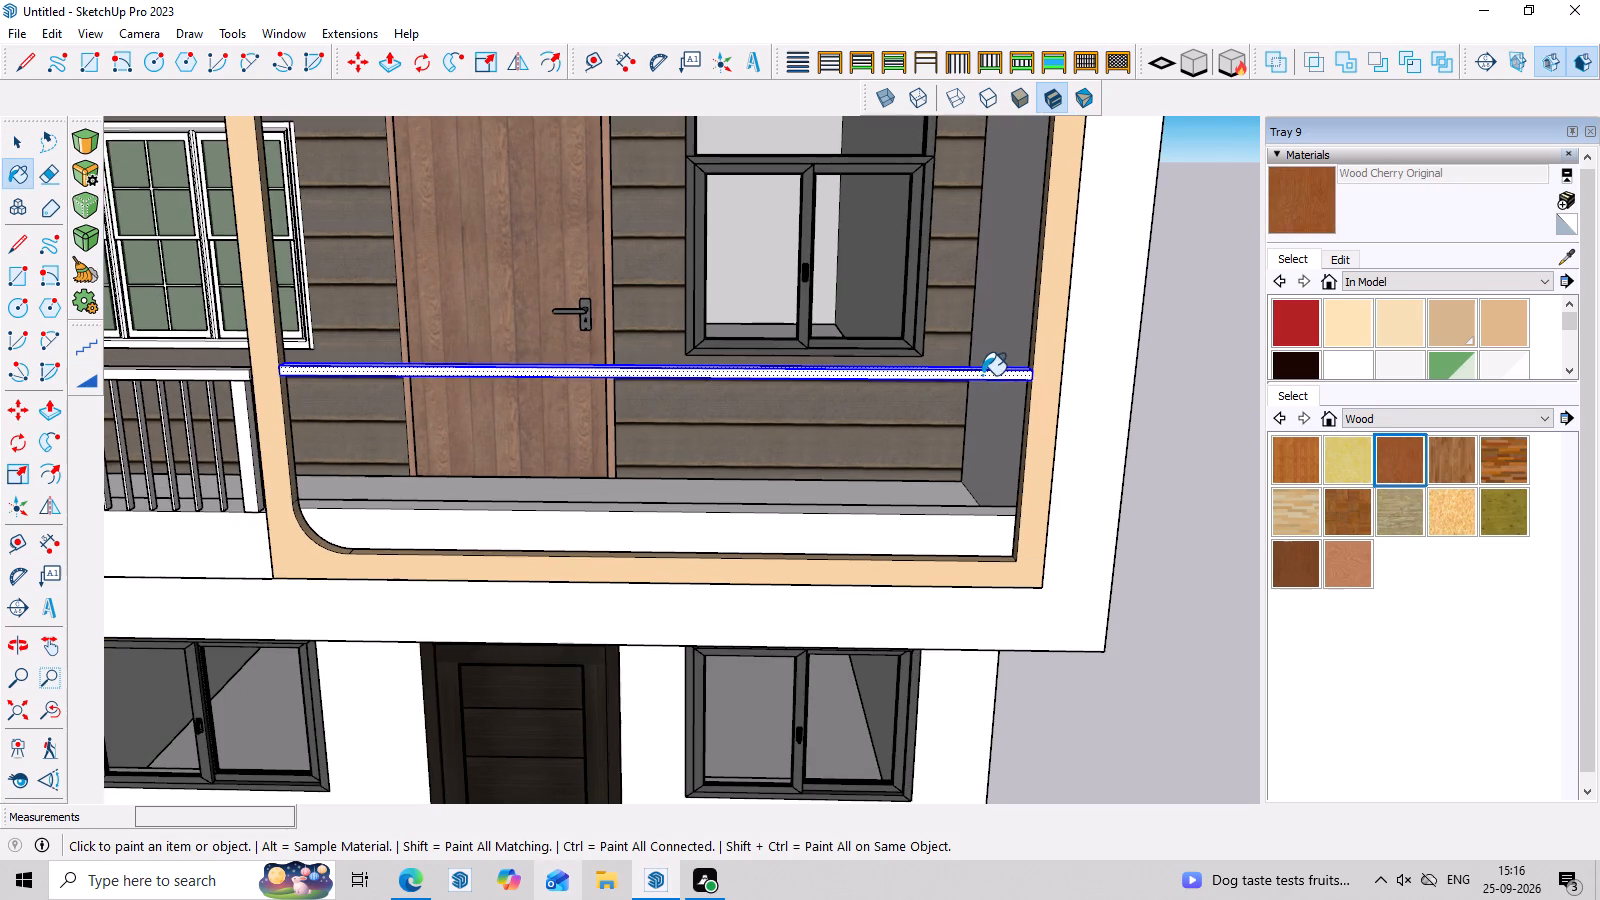
{"action": "left_click", "coordinate": [982, 375]}
{"action": "scroll", "coordinate": [1025, 390], "scroll_direction": "down", "scroll_amount": 15}
{"action": "middle_click_drag", "start_coordinate": [1176, 448], "coordinate": [1193, 411]}
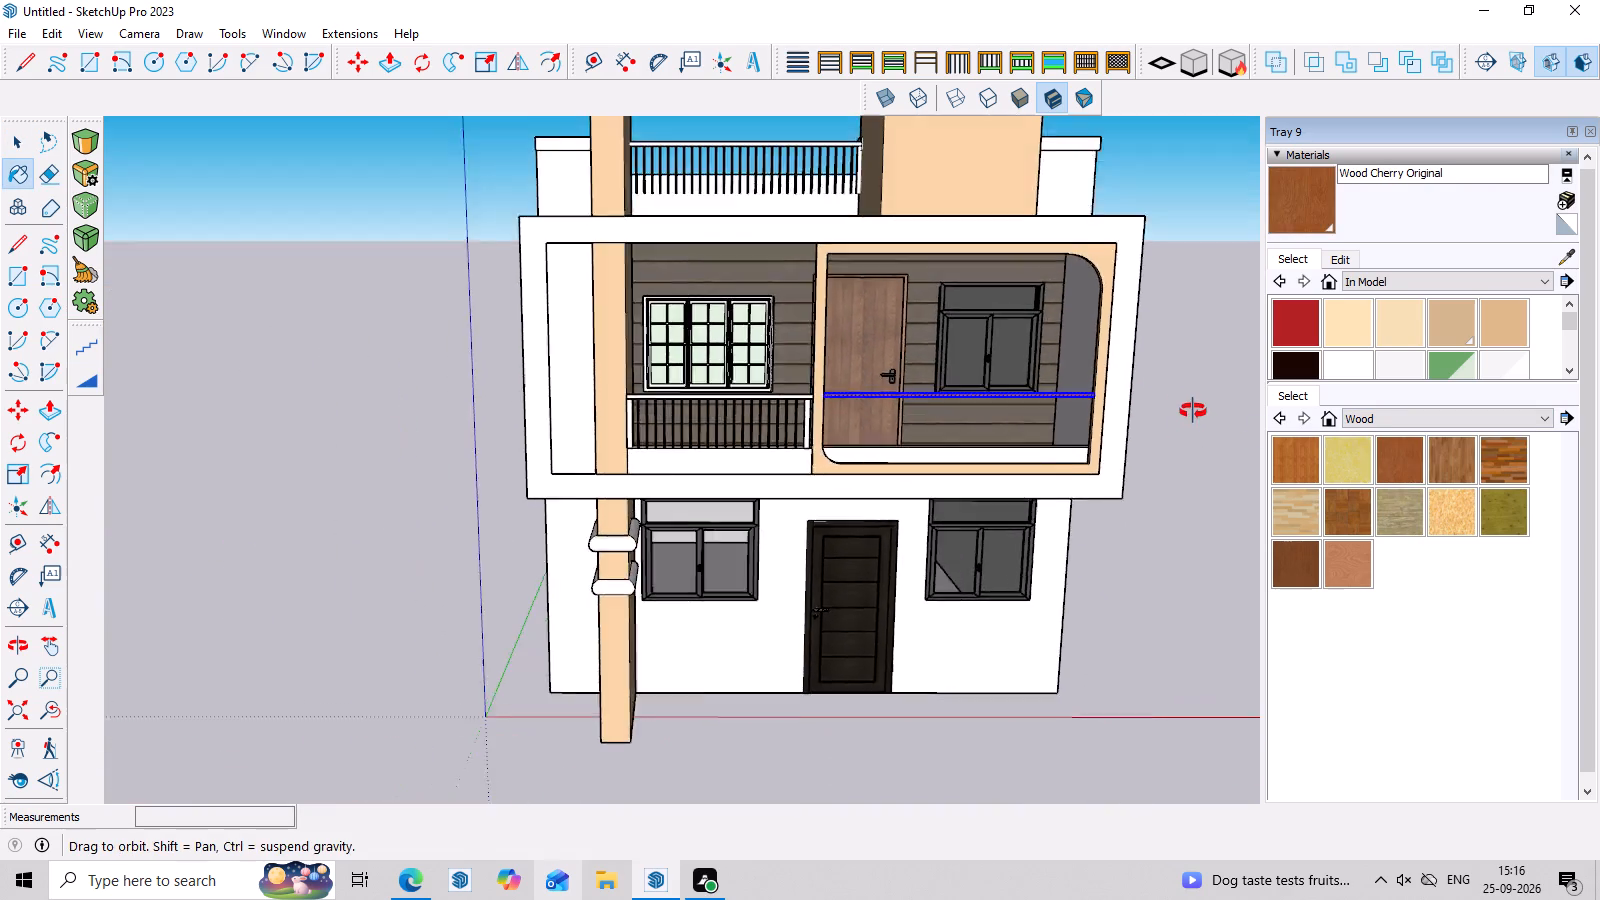
{"action": "middle_click_drag", "start_coordinate": [1193, 411], "coordinate": [1197, 341]}
{"action": "key", "text": "space"}
{"action": "left_click", "coordinate": [1198, 354]}
Examine the wood-finished top rail and the balcony front from several heights and distances.
{"action": "scroll", "coordinate": [1163, 360], "scroll_direction": "down", "scroll_amount": 2}
{"action": "middle_click_drag", "start_coordinate": [1163, 397], "coordinate": [1201, 479]}
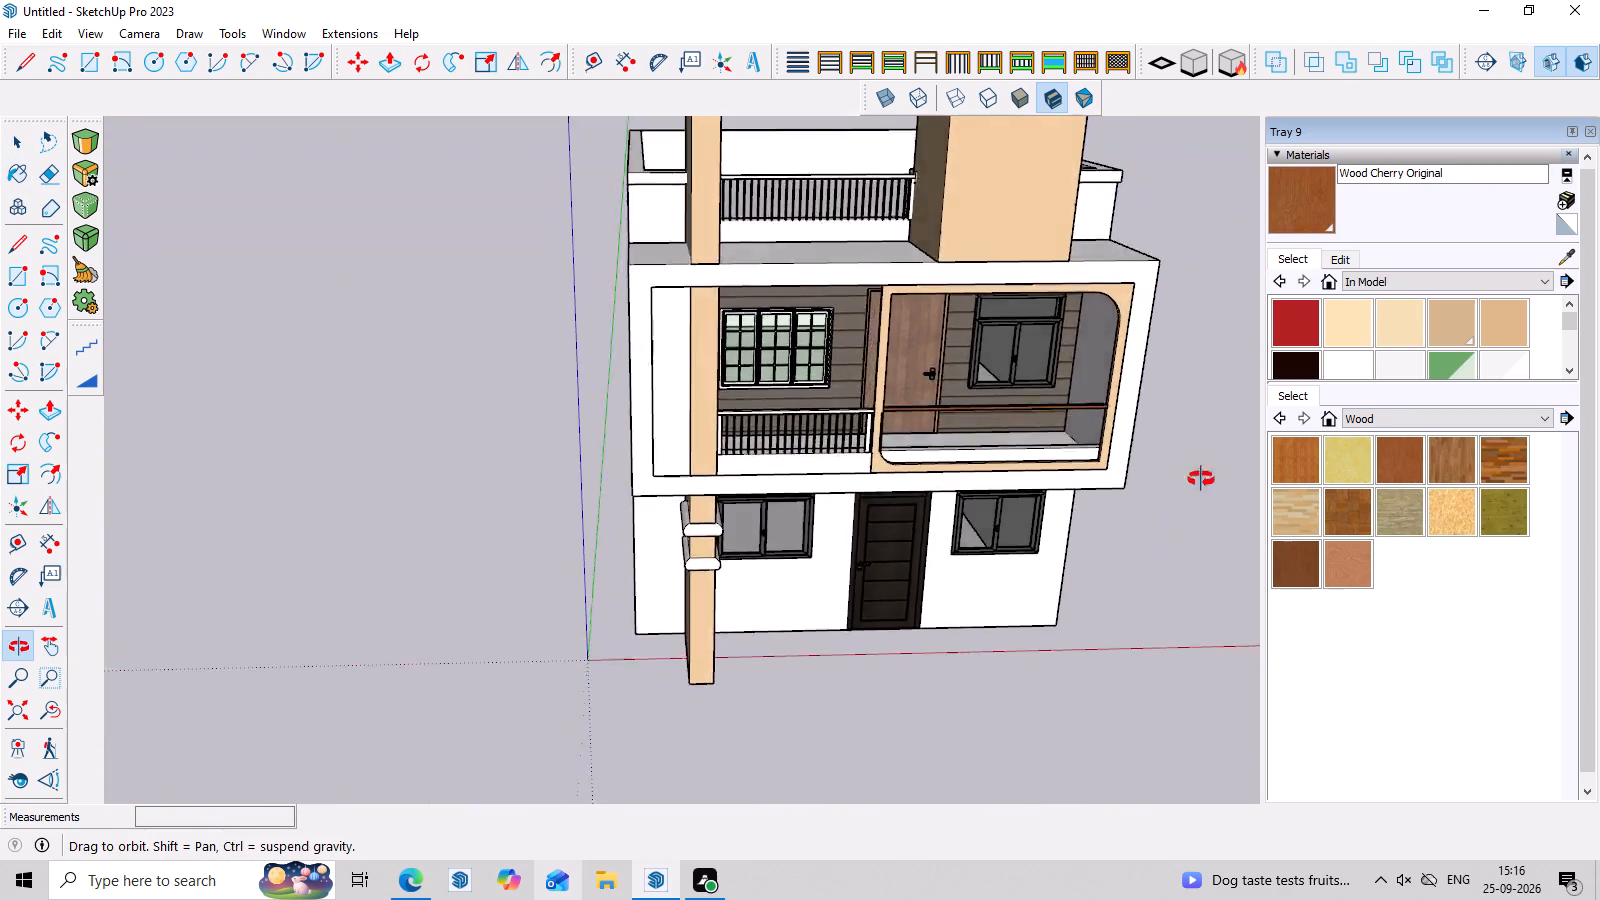
{"action": "middle_click_drag", "start_coordinate": [1201, 479], "coordinate": [1204, 326]}
{"action": "scroll", "coordinate": [1206, 300], "scroll_direction": "up", "scroll_amount": 4}
{"action": "scroll", "coordinate": [1180, 267], "scroll_direction": "down", "scroll_amount": 1}
{"action": "scroll", "coordinate": [1180, 267], "scroll_direction": "up", "scroll_amount": 6}
{"action": "middle_click_drag", "start_coordinate": [1196, 333], "coordinate": [1201, 442]}
{"action": "scroll", "coordinate": [1212, 503], "scroll_direction": "up", "scroll_amount": 4}
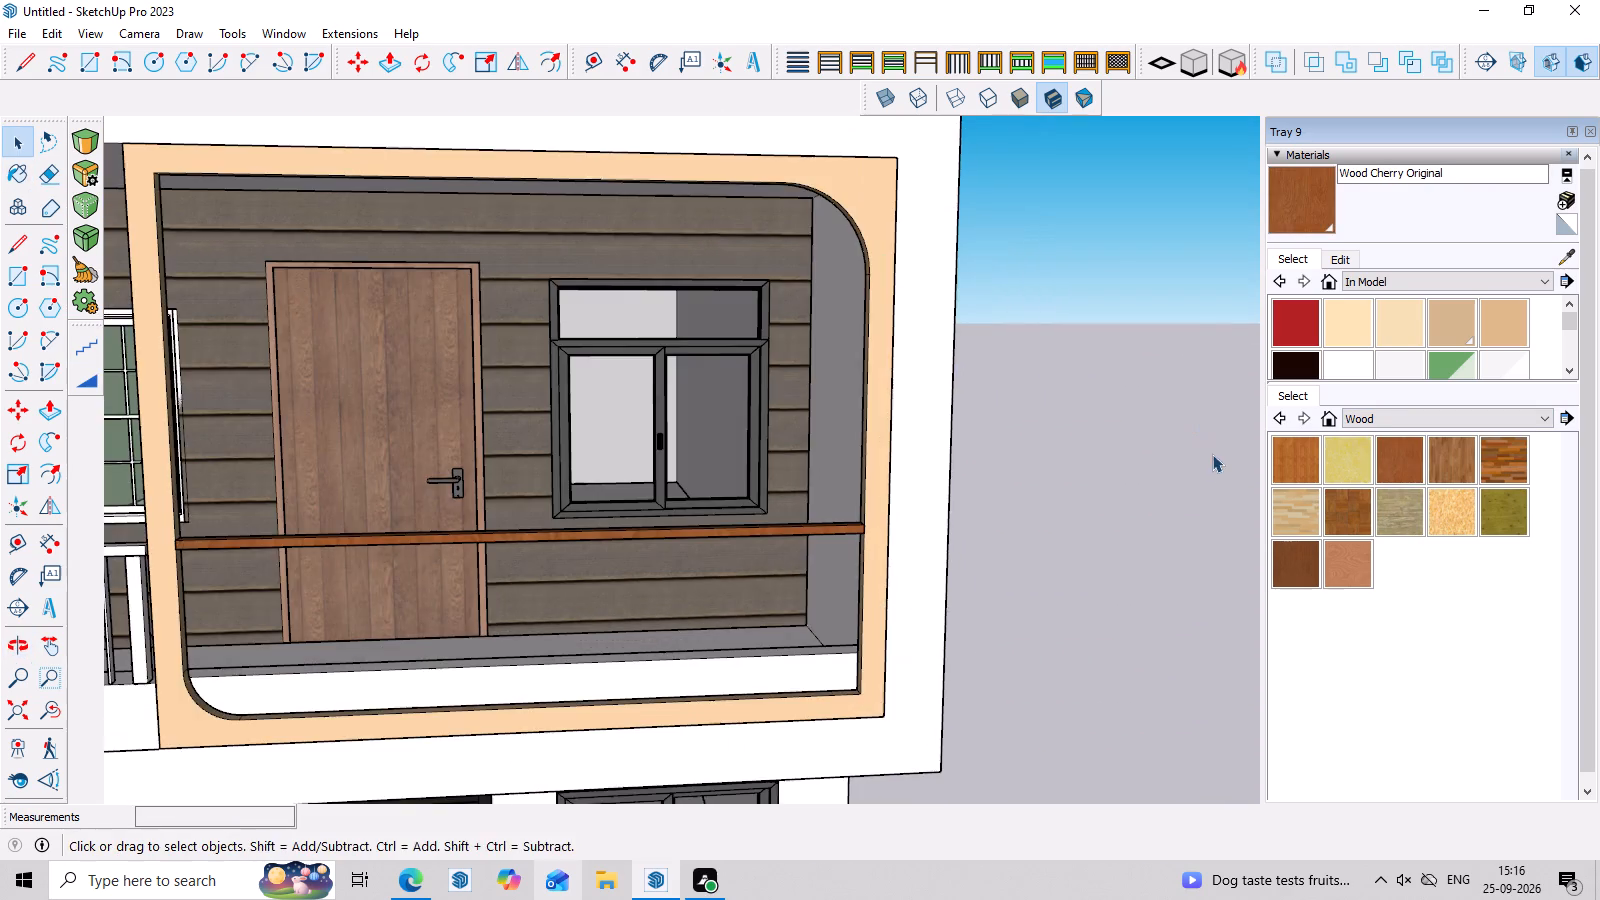
{"action": "middle_click_drag", "start_coordinate": [1222, 504], "coordinate": [1237, 436]}
{"action": "scroll", "coordinate": [1237, 435], "scroll_direction": "down", "scroll_amount": 8}
{"action": "middle_click_drag", "start_coordinate": [1230, 511], "coordinate": [1221, 528]}
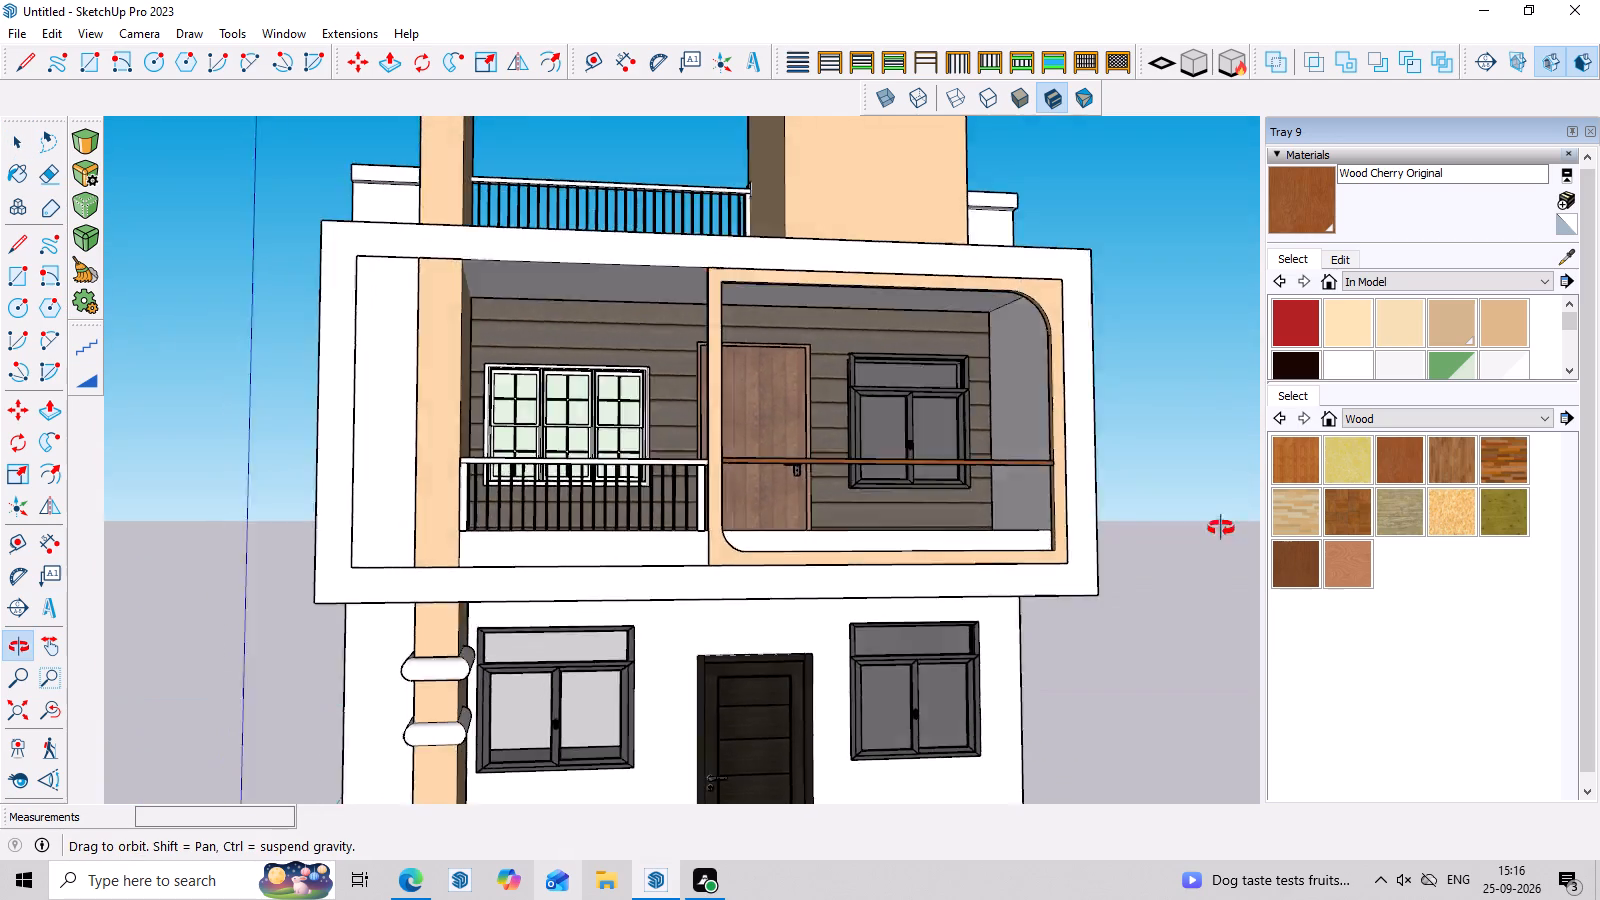
{"action": "middle_click_drag", "start_coordinate": [1221, 528], "coordinate": [1153, 560]}
Draw a rectangle about 1' 11" high spanning the beige frame's opening, from the rail's underside down to the top of the white parapet.
{"action": "scroll", "coordinate": [774, 467], "scroll_direction": "up", "scroll_amount": 7}
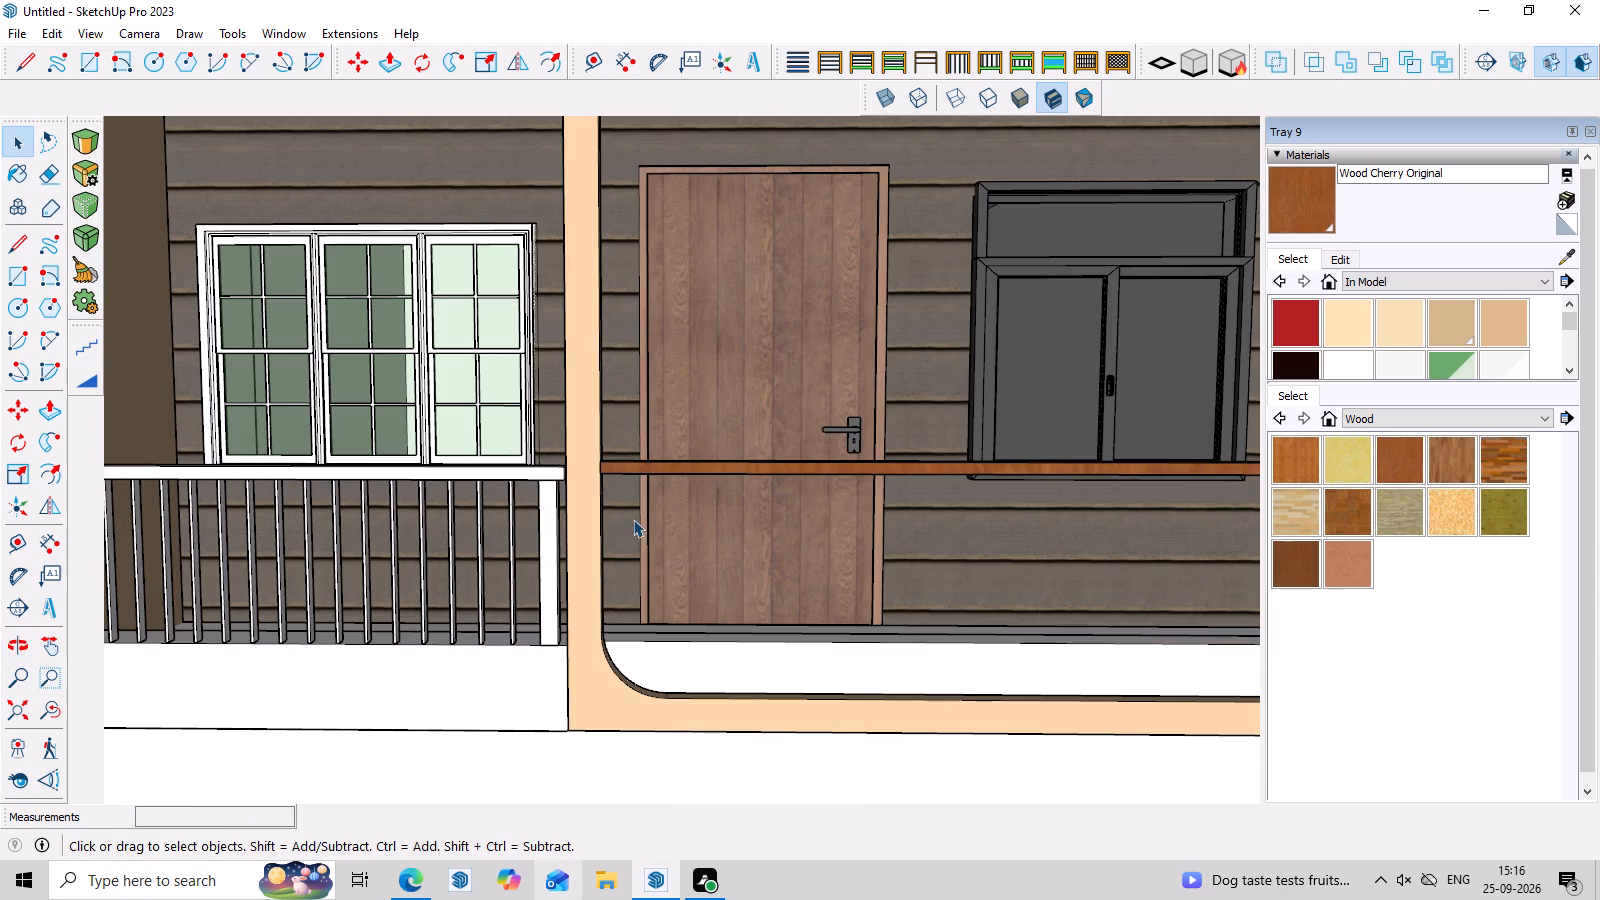
{"action": "key", "text": "r"}
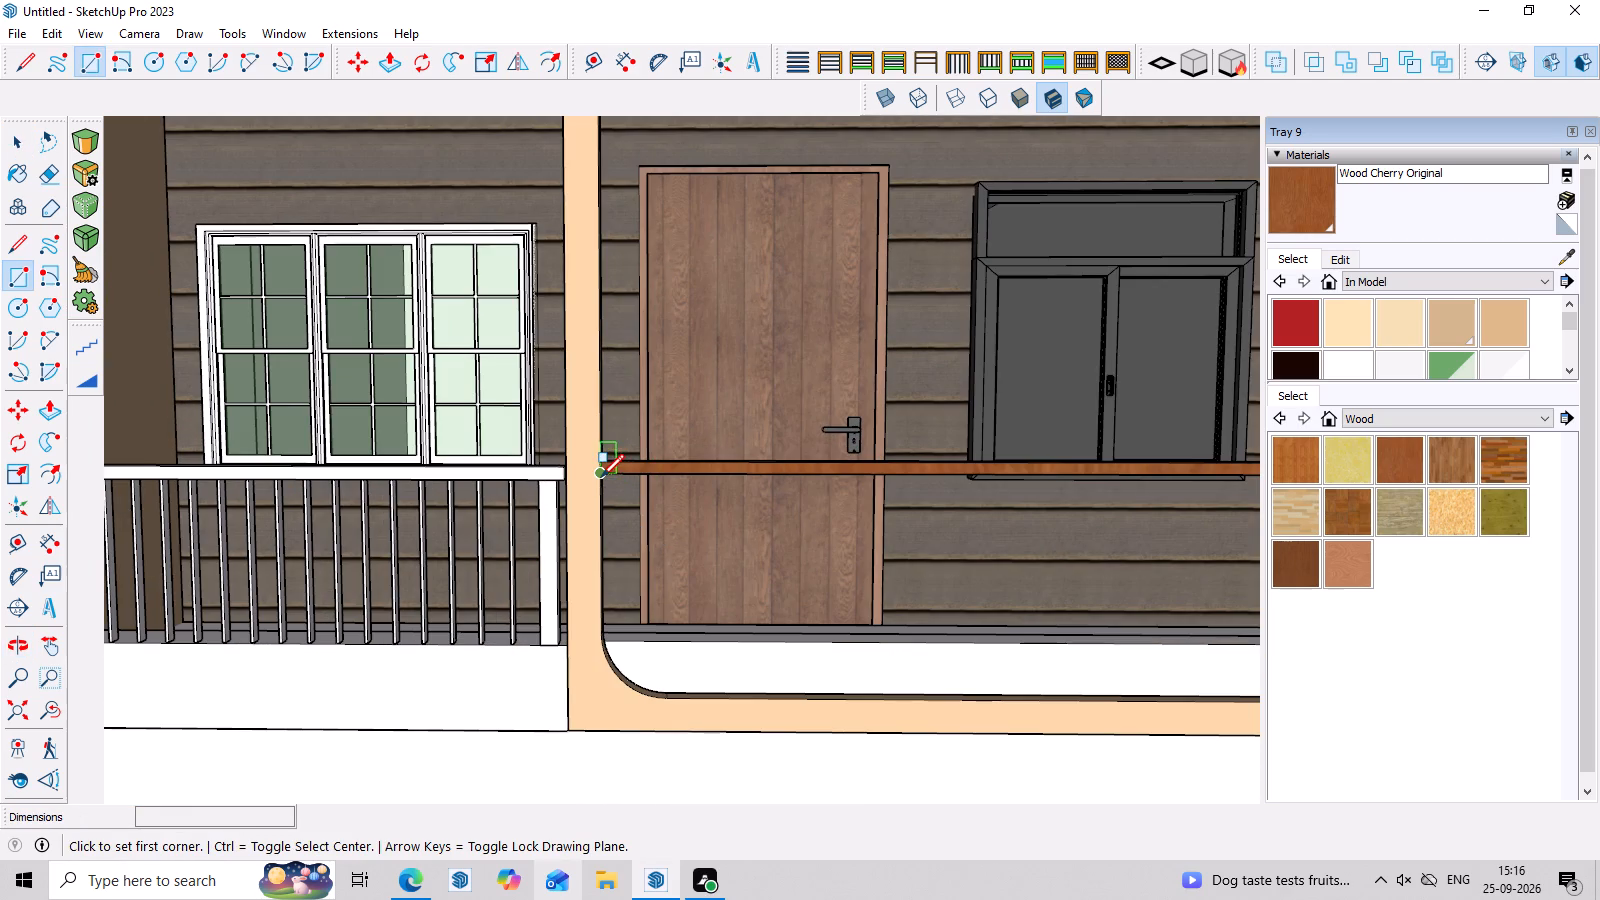
{"action": "left_click", "coordinate": [601, 477]}
{"action": "scroll", "coordinate": [669, 569], "scroll_direction": "down", "scroll_amount": 4}
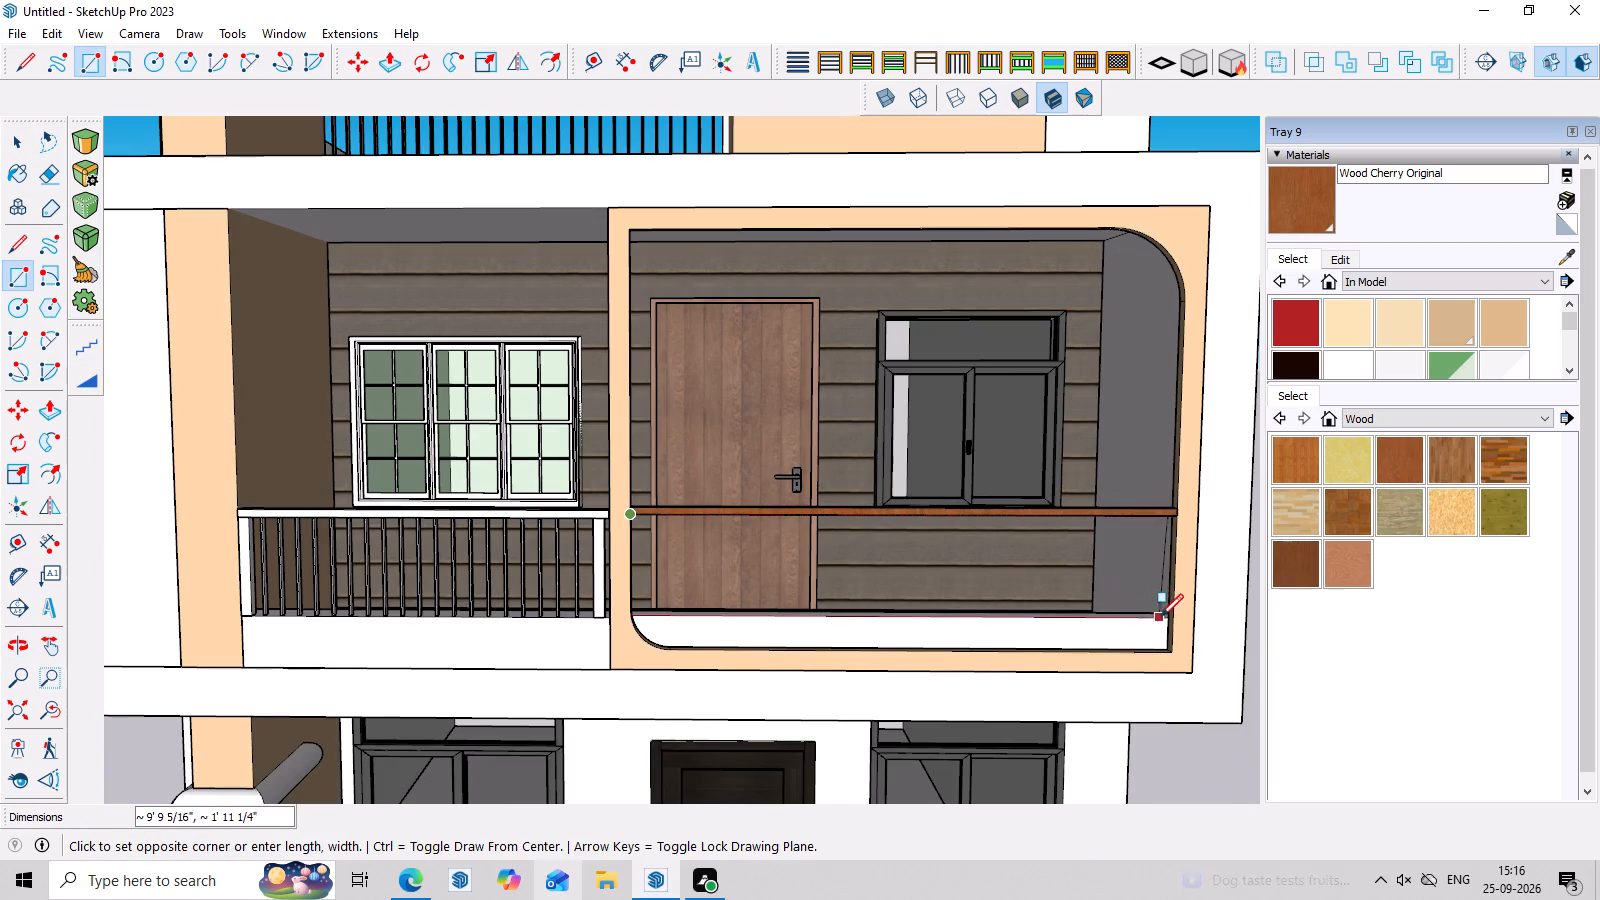
{"action": "left_click", "coordinate": [1168, 619]}
{"action": "key", "text": "space"}
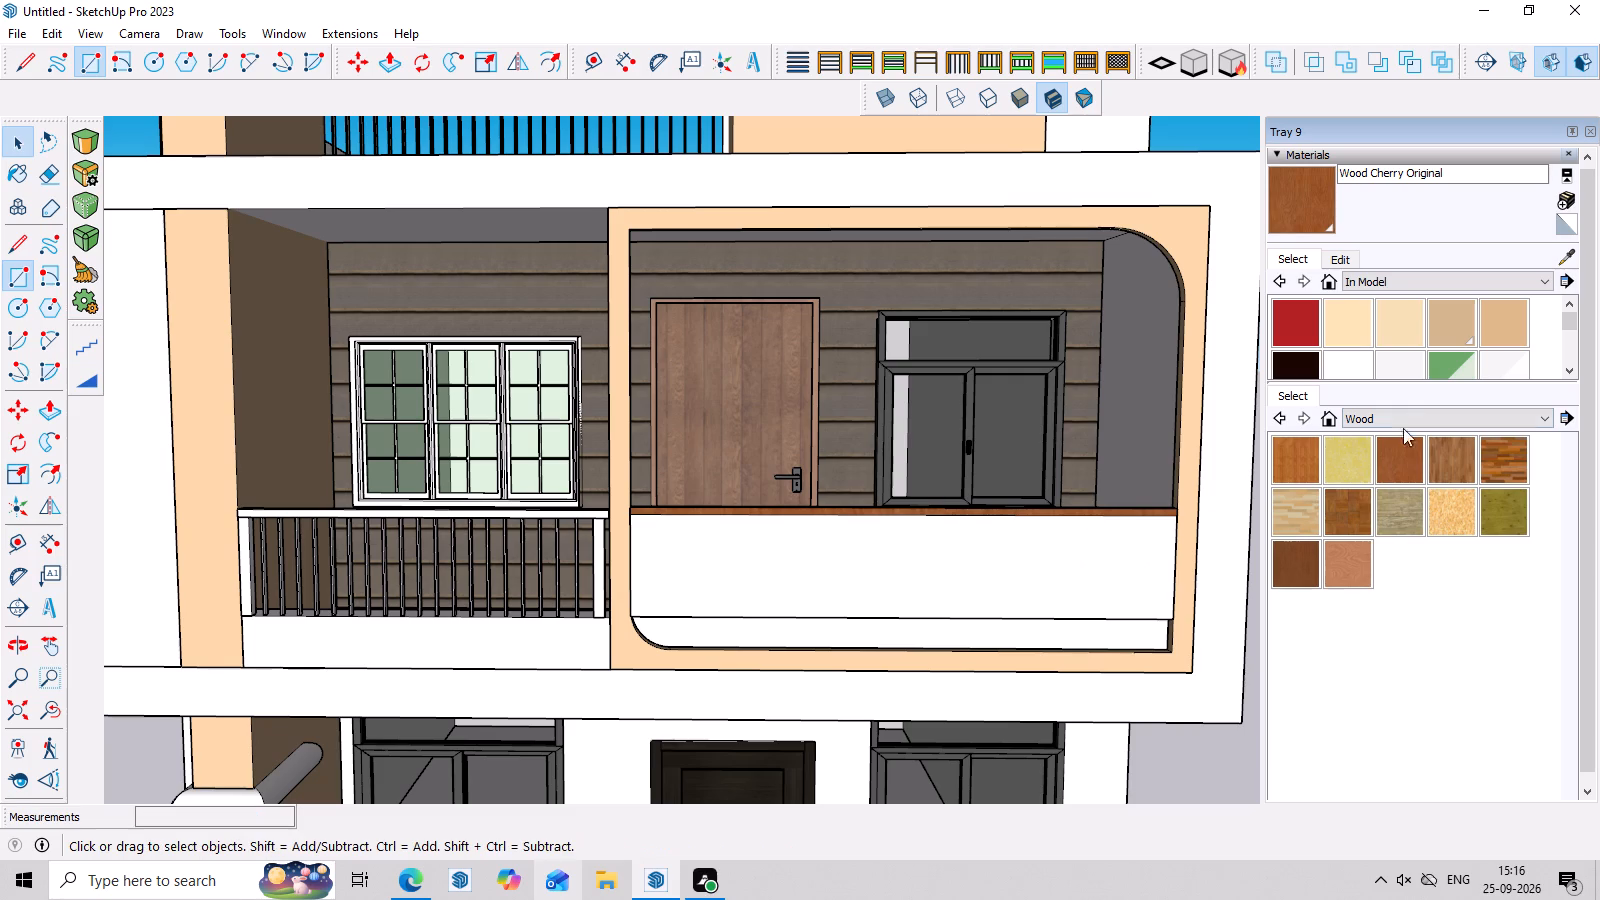
Paint the new panel below the wooden rail with Translucent Glass Blue from Glass and Mirrors.
{"action": "left_click", "coordinate": [1401, 414]}
{"action": "scroll", "coordinate": [1401, 456], "scroll_direction": "up", "scroll_amount": 7}
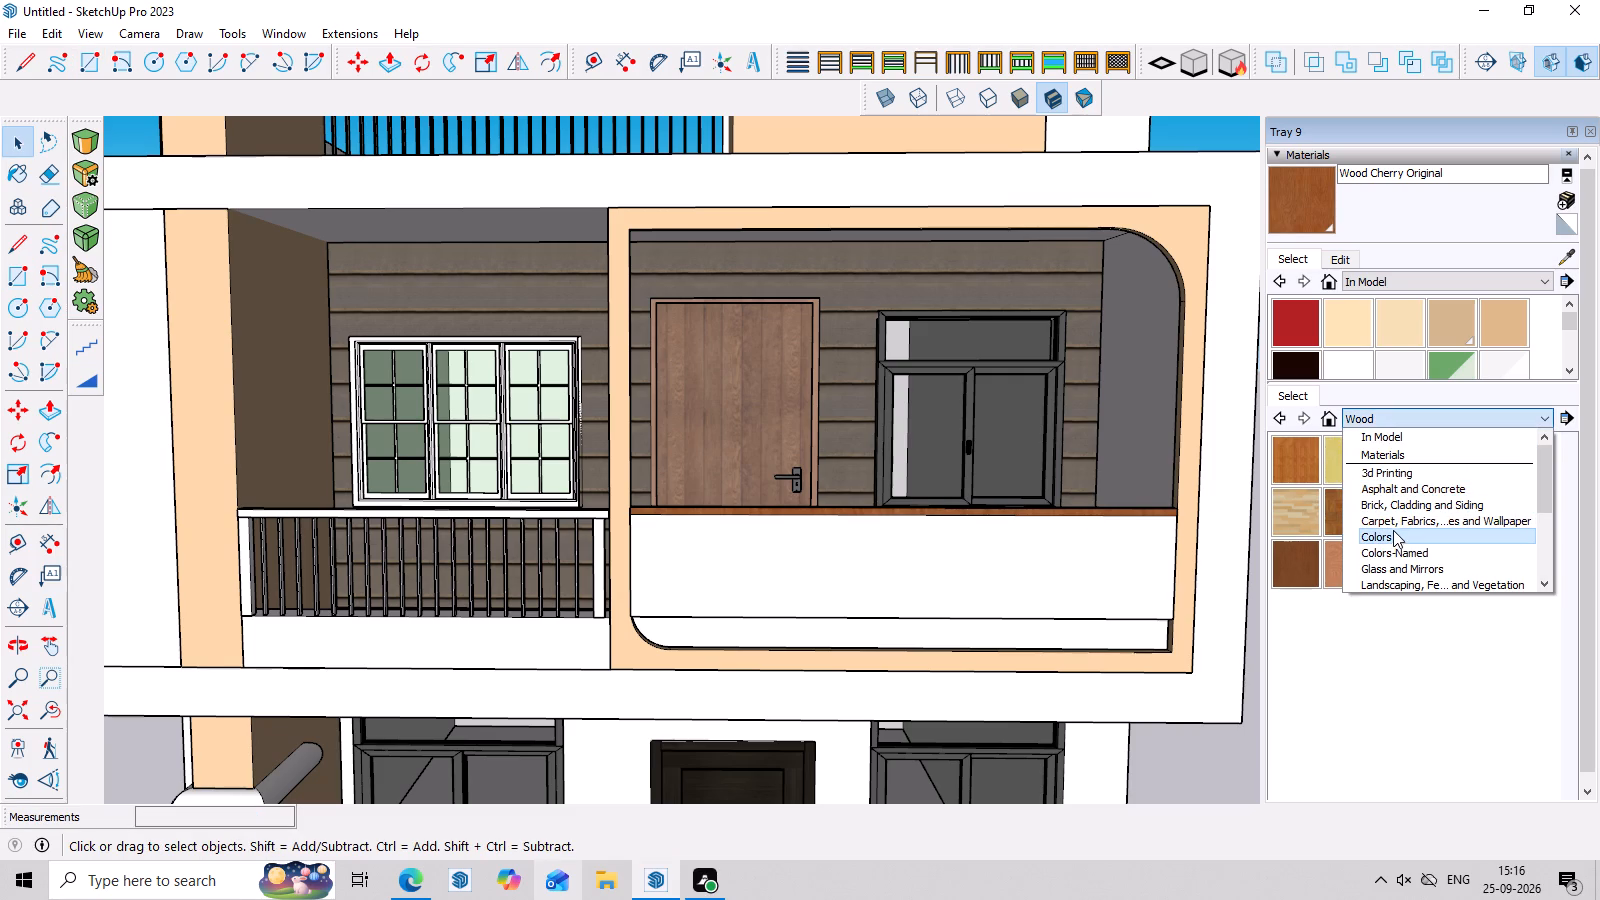
{"action": "left_click", "coordinate": [1392, 574]}
{"action": "left_click", "coordinate": [1445, 456]}
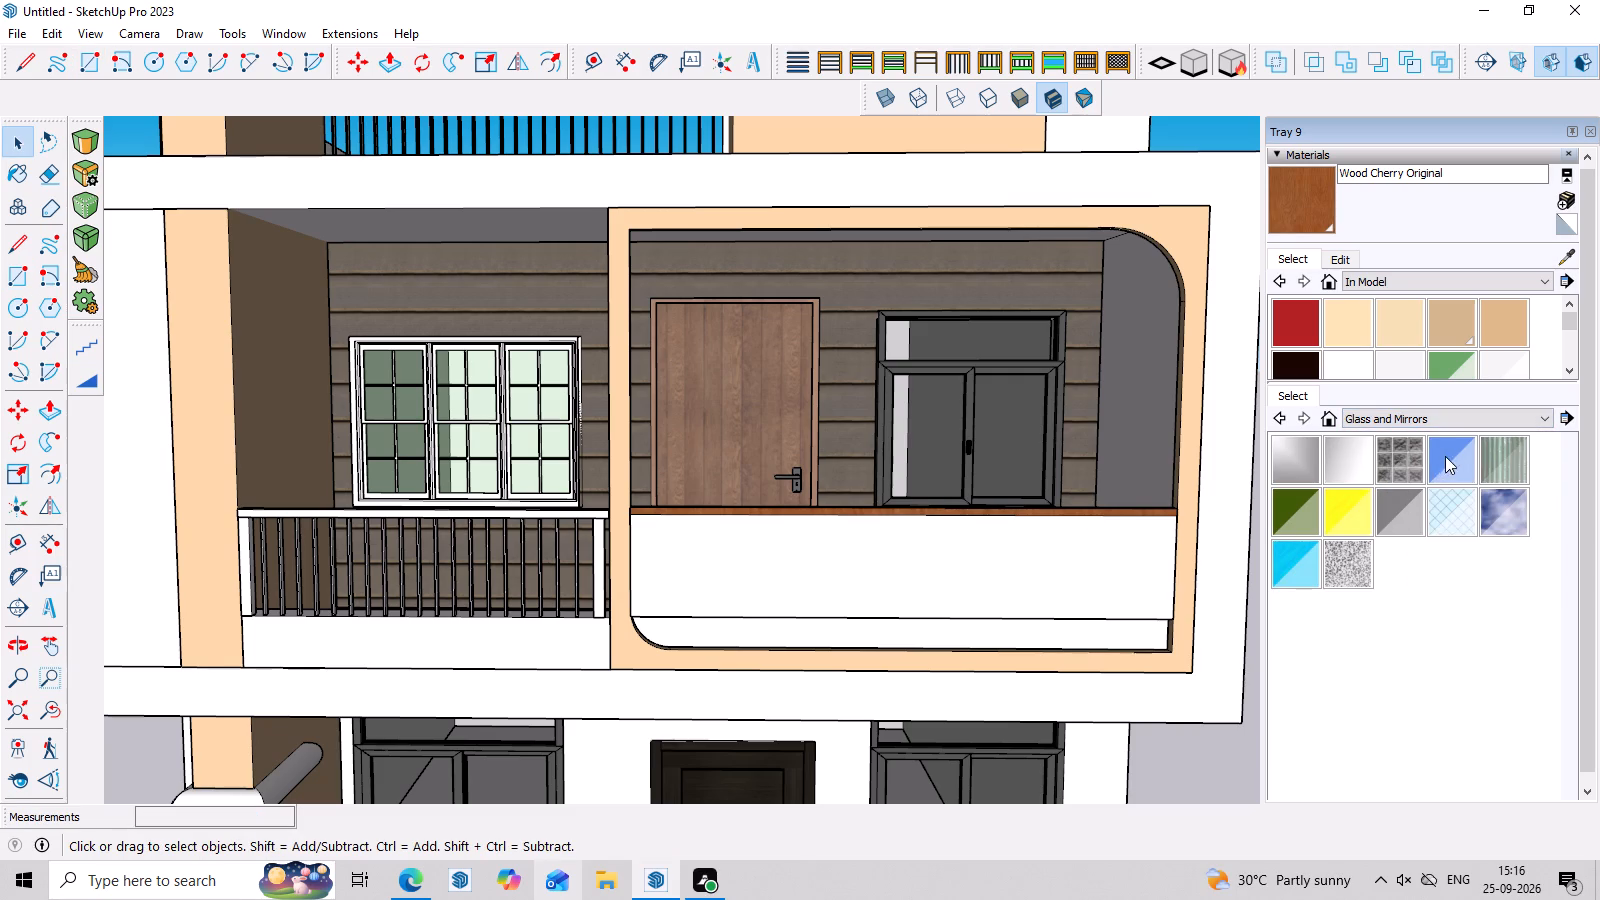
{"action": "left_click", "coordinate": [1111, 572]}
{"action": "scroll", "coordinate": [907, 521], "scroll_direction": "down", "scroll_amount": 12}
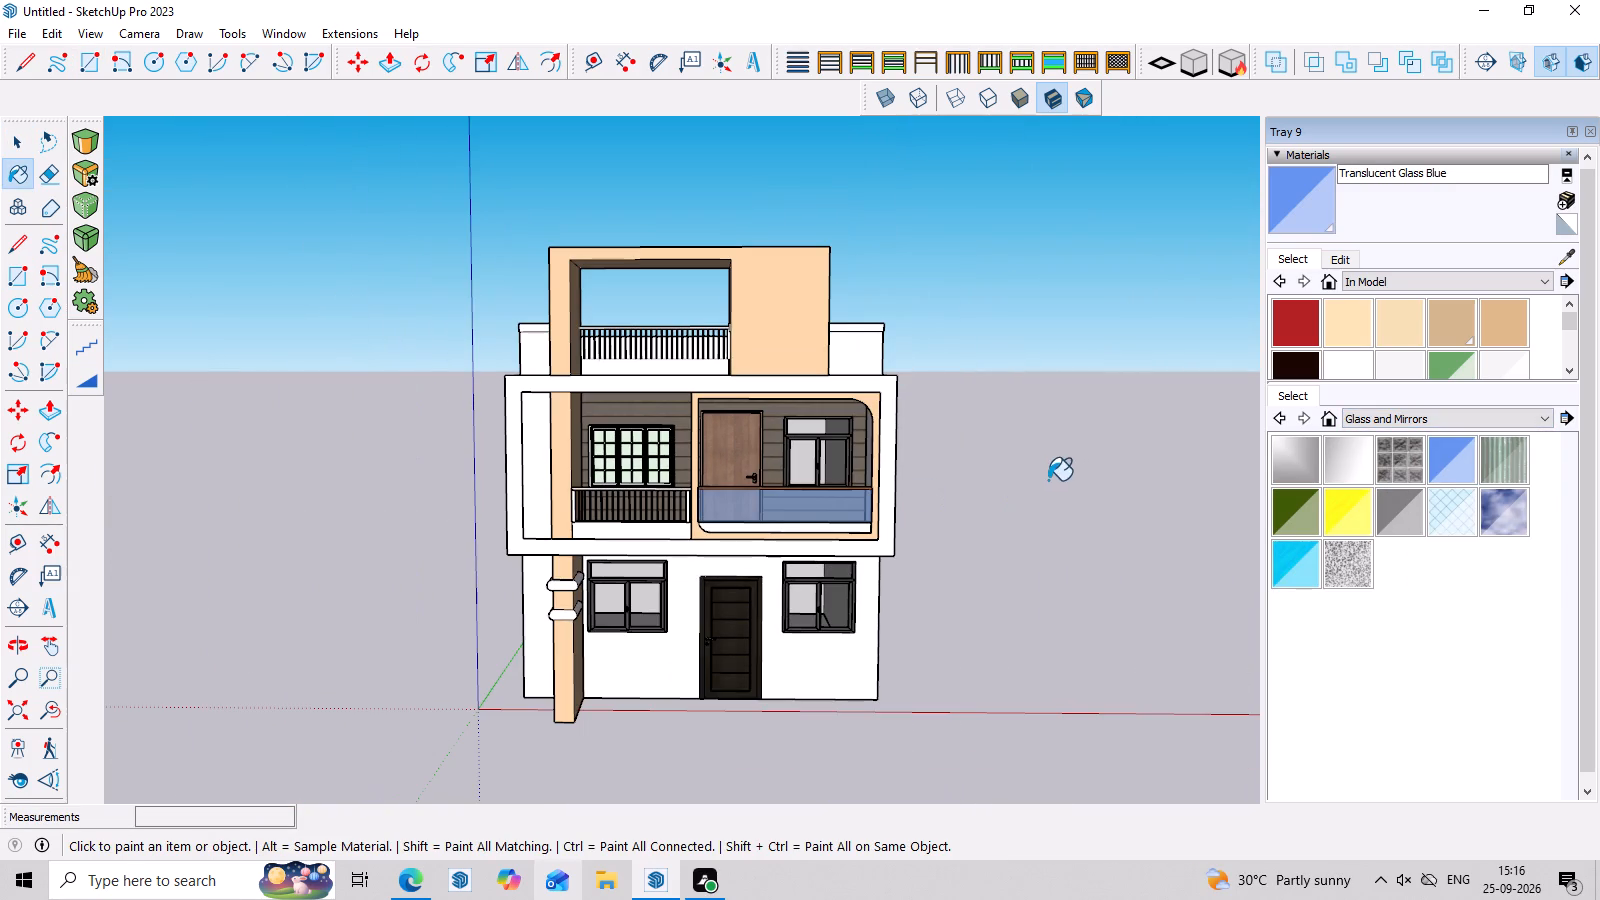
{"action": "key", "text": "space"}
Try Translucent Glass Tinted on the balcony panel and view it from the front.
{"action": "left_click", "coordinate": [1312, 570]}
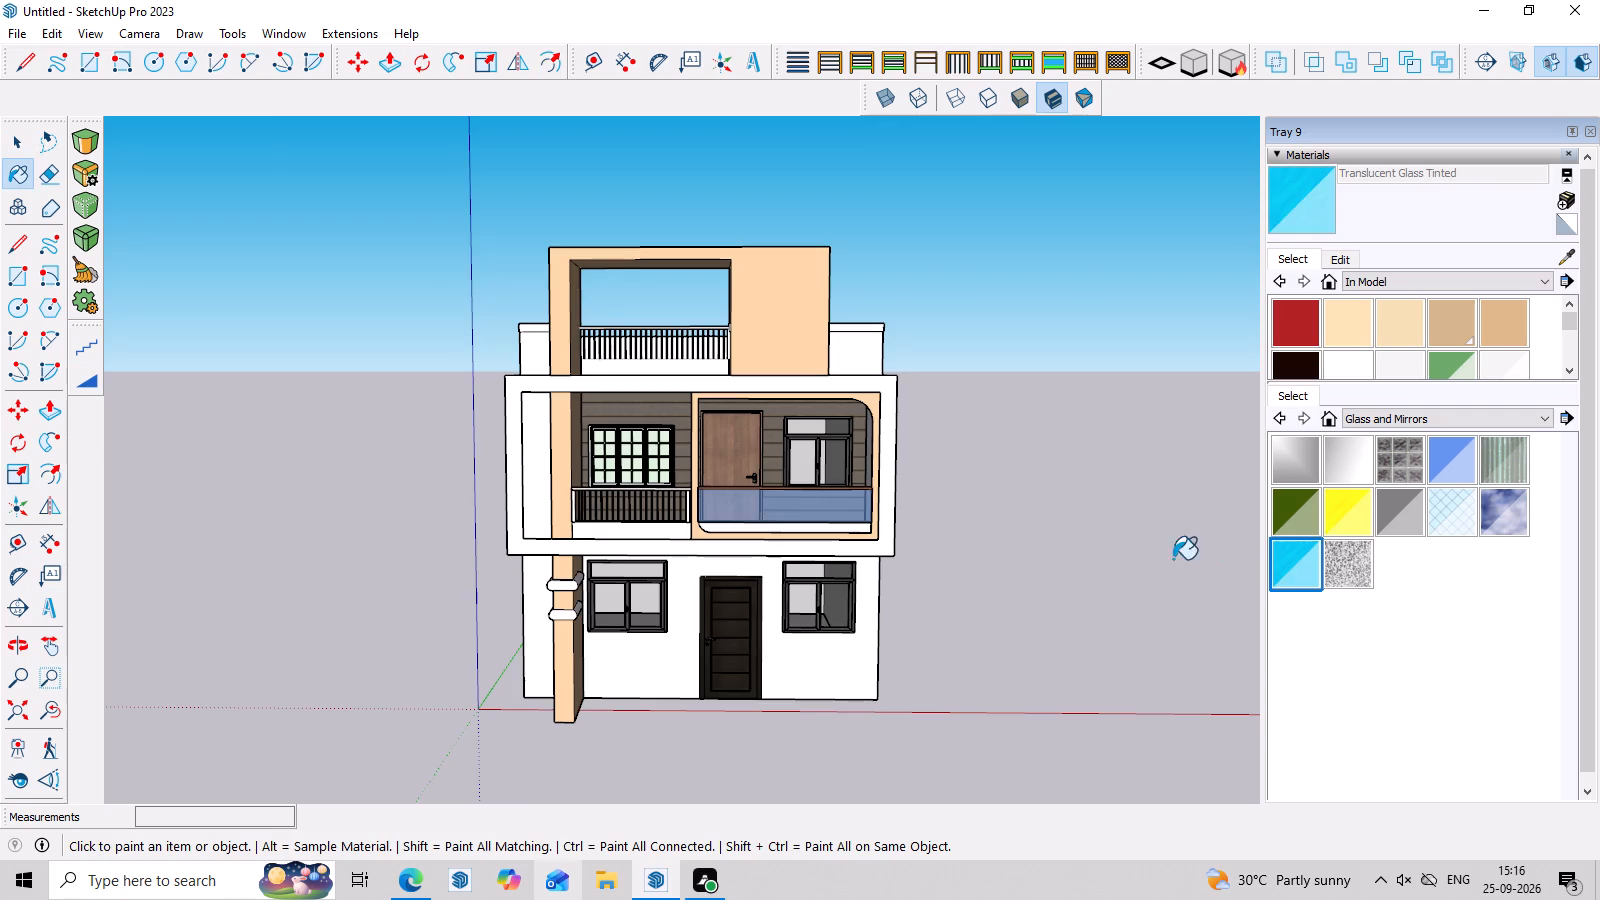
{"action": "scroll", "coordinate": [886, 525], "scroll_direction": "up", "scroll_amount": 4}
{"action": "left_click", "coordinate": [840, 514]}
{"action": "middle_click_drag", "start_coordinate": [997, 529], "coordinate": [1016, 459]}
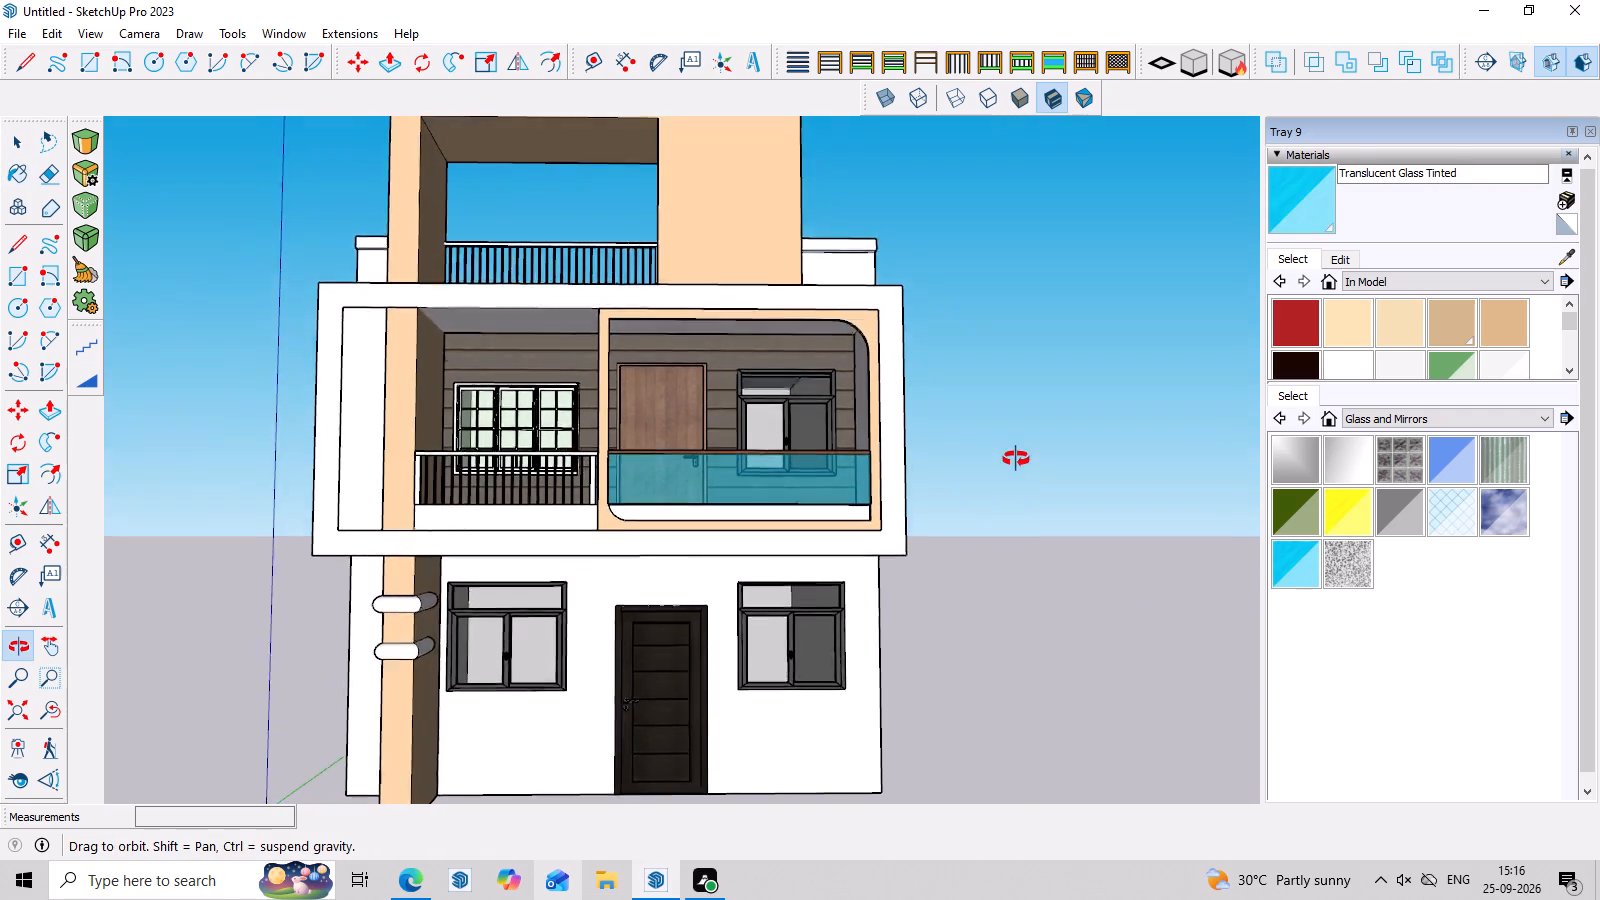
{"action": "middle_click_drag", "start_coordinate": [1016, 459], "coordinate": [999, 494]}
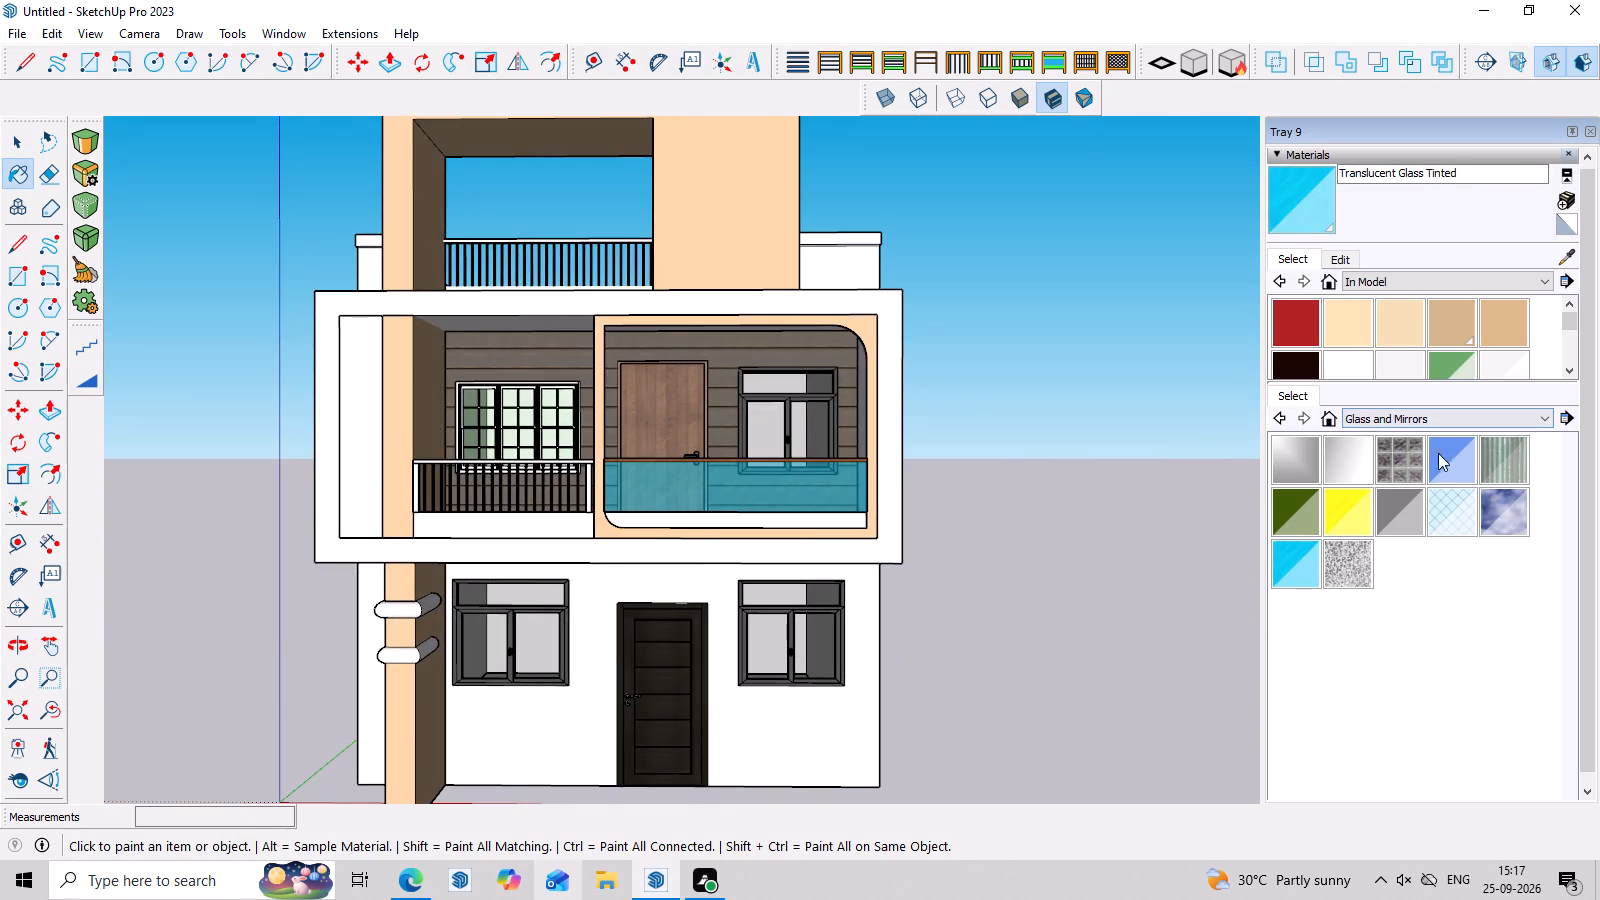
Repaint the balcony panel with Translucent Glass Blue.
{"action": "left_click", "coordinate": [1453, 453]}
{"action": "left_click", "coordinate": [792, 487]}
{"action": "scroll", "coordinate": [932, 495], "scroll_direction": "down", "scroll_amount": 4}
{"action": "middle_click_drag", "start_coordinate": [1017, 528], "coordinate": [1024, 607]}
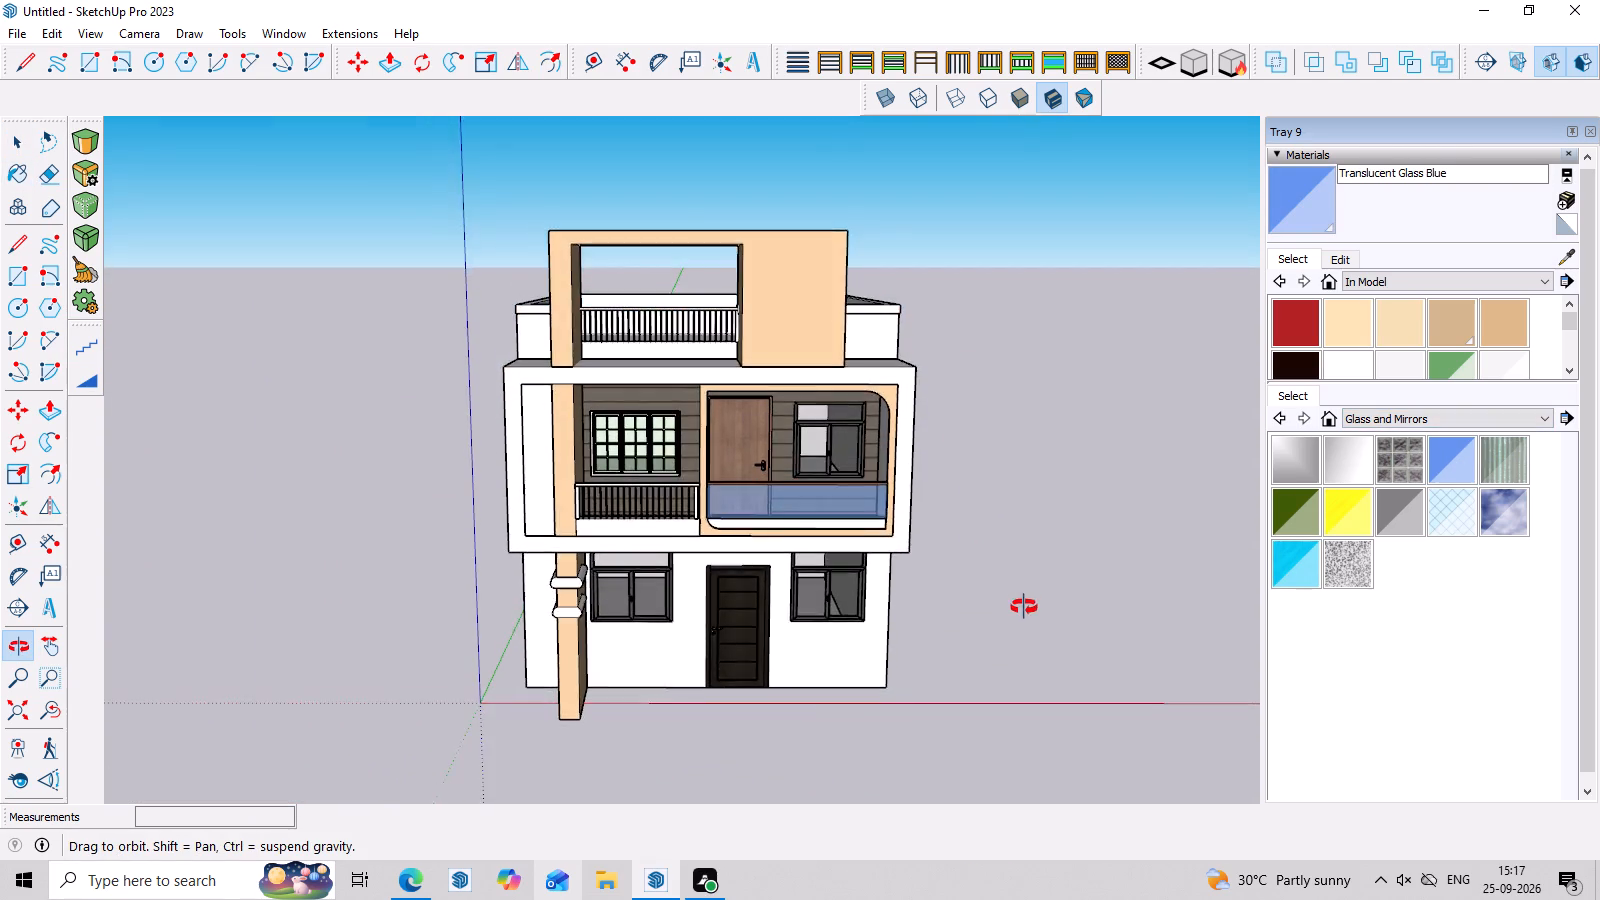
{"action": "middle_click_drag", "start_coordinate": [1024, 607], "coordinate": [1027, 424]}
{"action": "key", "text": "Escape"}
{"action": "key", "text": "space"}
Examine the glass balcony panel and the whole front facade from different heights and distances.
{"action": "scroll", "coordinate": [1017, 424], "scroll_direction": "up", "scroll_amount": 7}
{"action": "scroll", "coordinate": [989, 393], "scroll_direction": "down", "scroll_amount": 8}
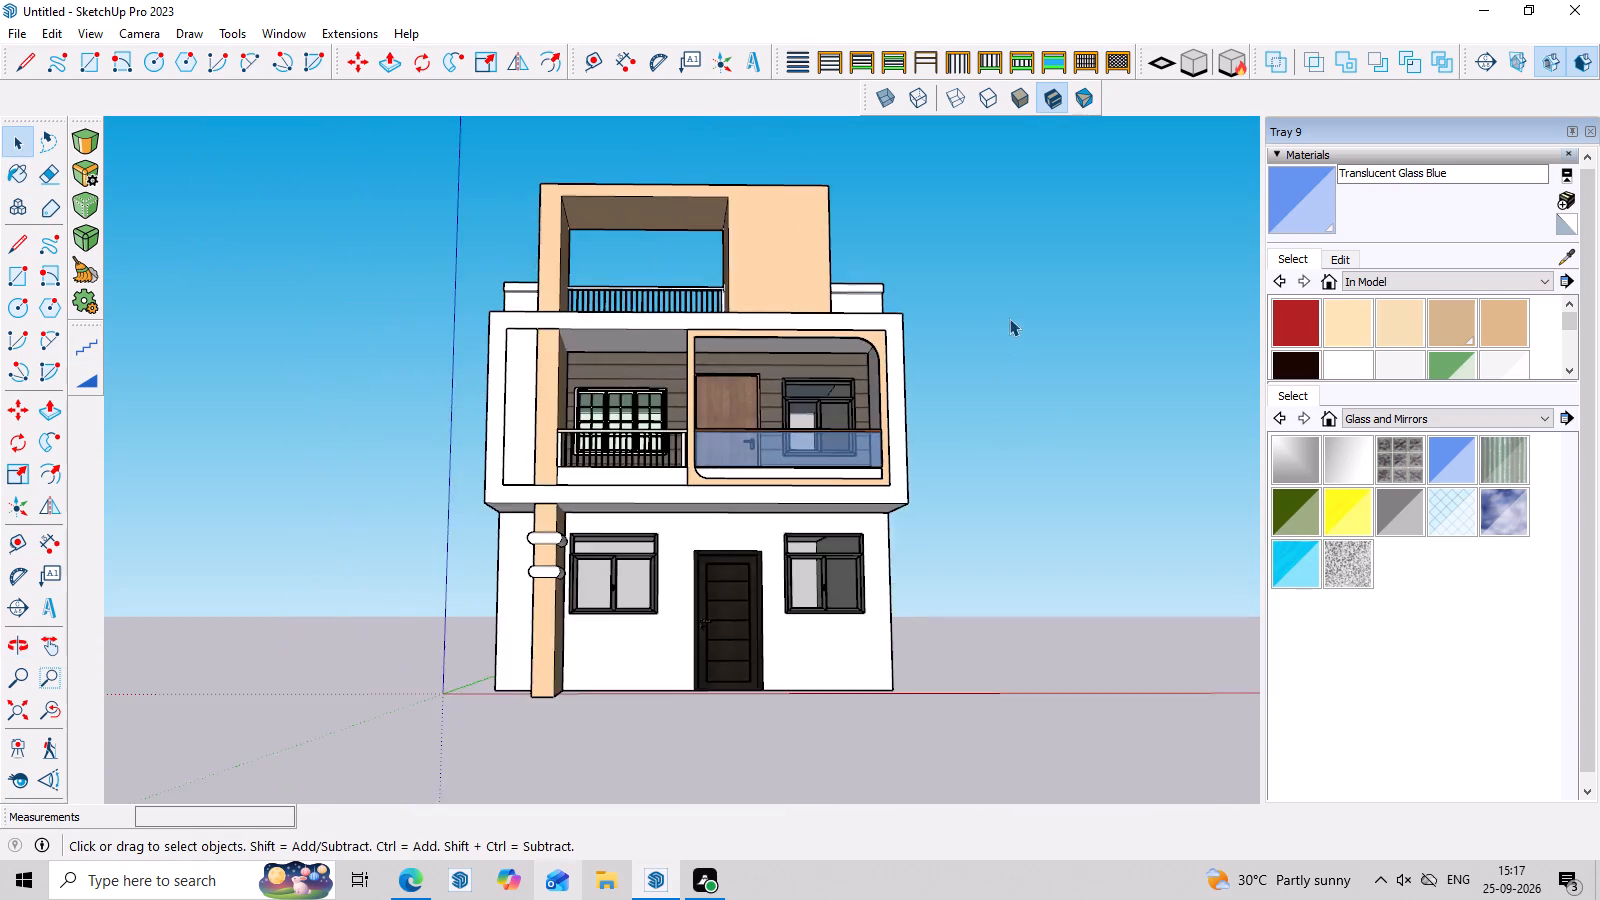
{"action": "middle_click_drag", "start_coordinate": [1008, 332], "coordinate": [998, 589]}
{"action": "scroll", "coordinate": [872, 325], "scroll_direction": "up", "scroll_amount": 8}
{"action": "middle_click_drag", "start_coordinate": [1035, 432], "coordinate": [1040, 258]}
{"action": "scroll", "coordinate": [1038, 256], "scroll_direction": "down", "scroll_amount": 5}
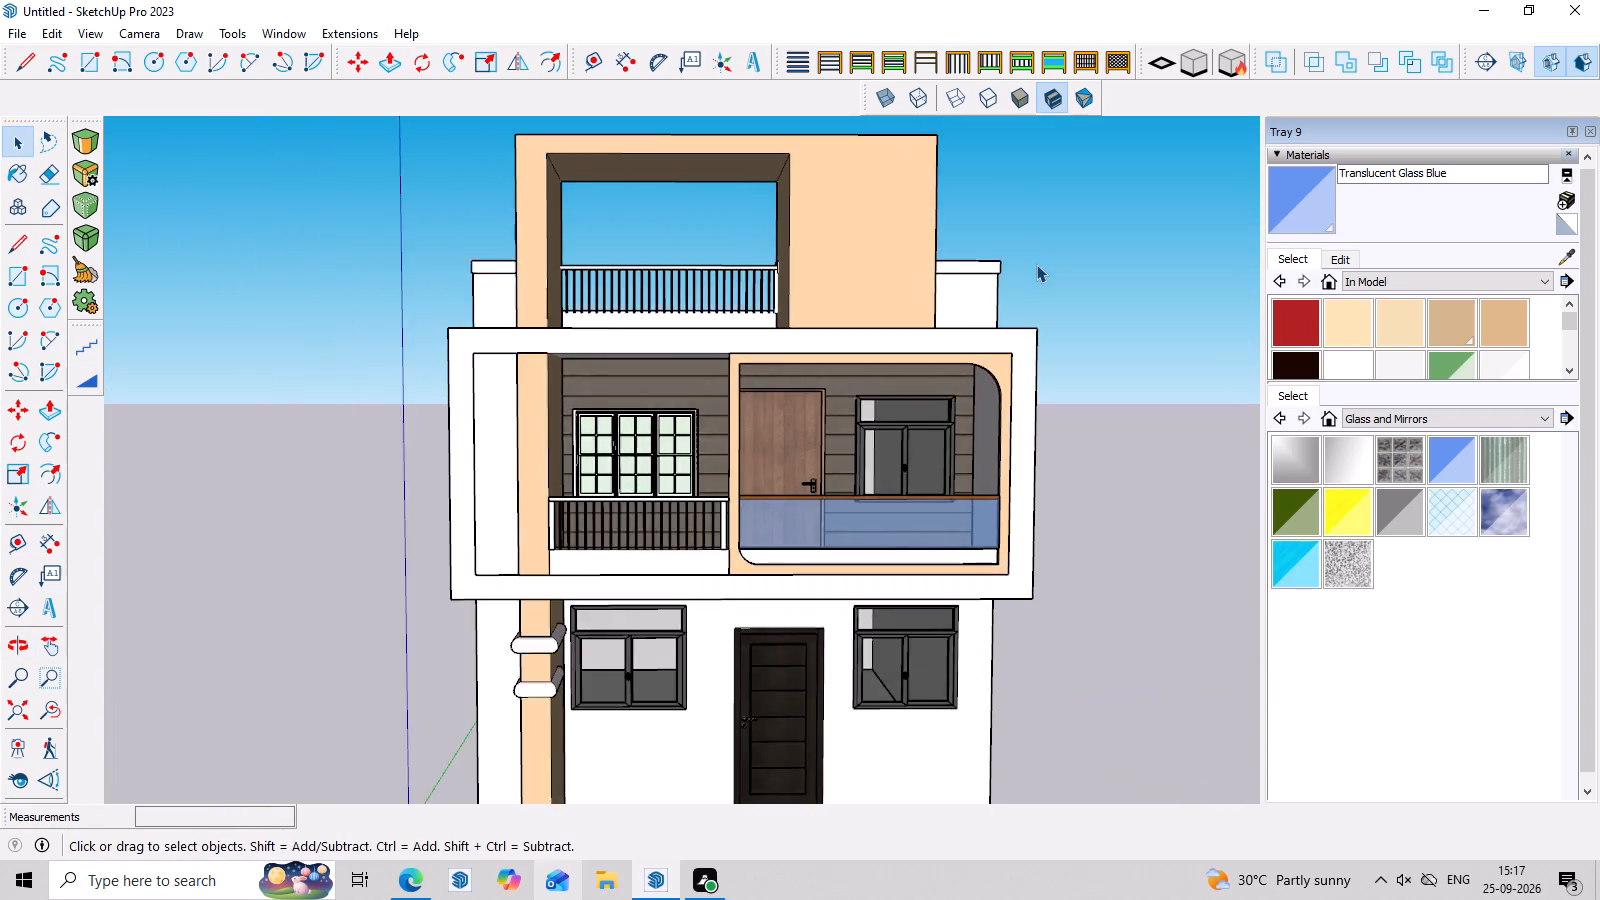
{"action": "scroll", "coordinate": [1036, 264], "scroll_direction": "down", "scroll_amount": 5}
{"action": "scroll", "coordinate": [1091, 576], "scroll_direction": "up", "scroll_amount": 6}
{"action": "middle_click_drag", "start_coordinate": [1101, 564], "coordinate": [1100, 628]}
{"action": "scroll", "coordinate": [1100, 628], "scroll_direction": "up", "scroll_amount": 3}
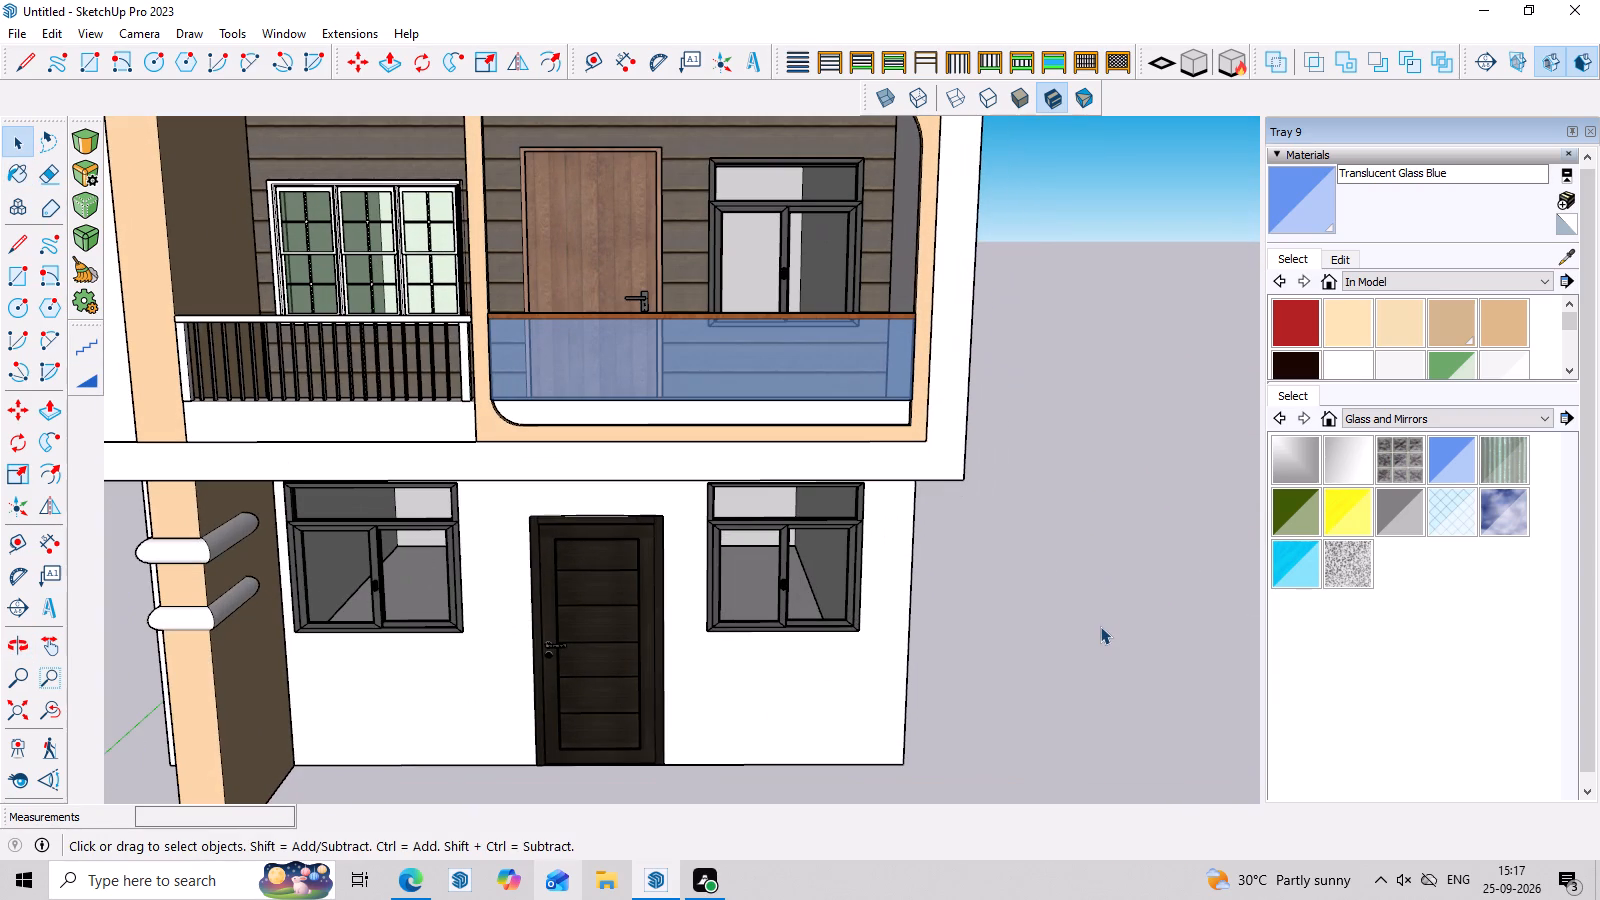
Inside the projecting balcony box's group, select its connected white faces and paint them Formica Speckled Grey from Synthetic Surfaces.
{"action": "key", "text": "space"}
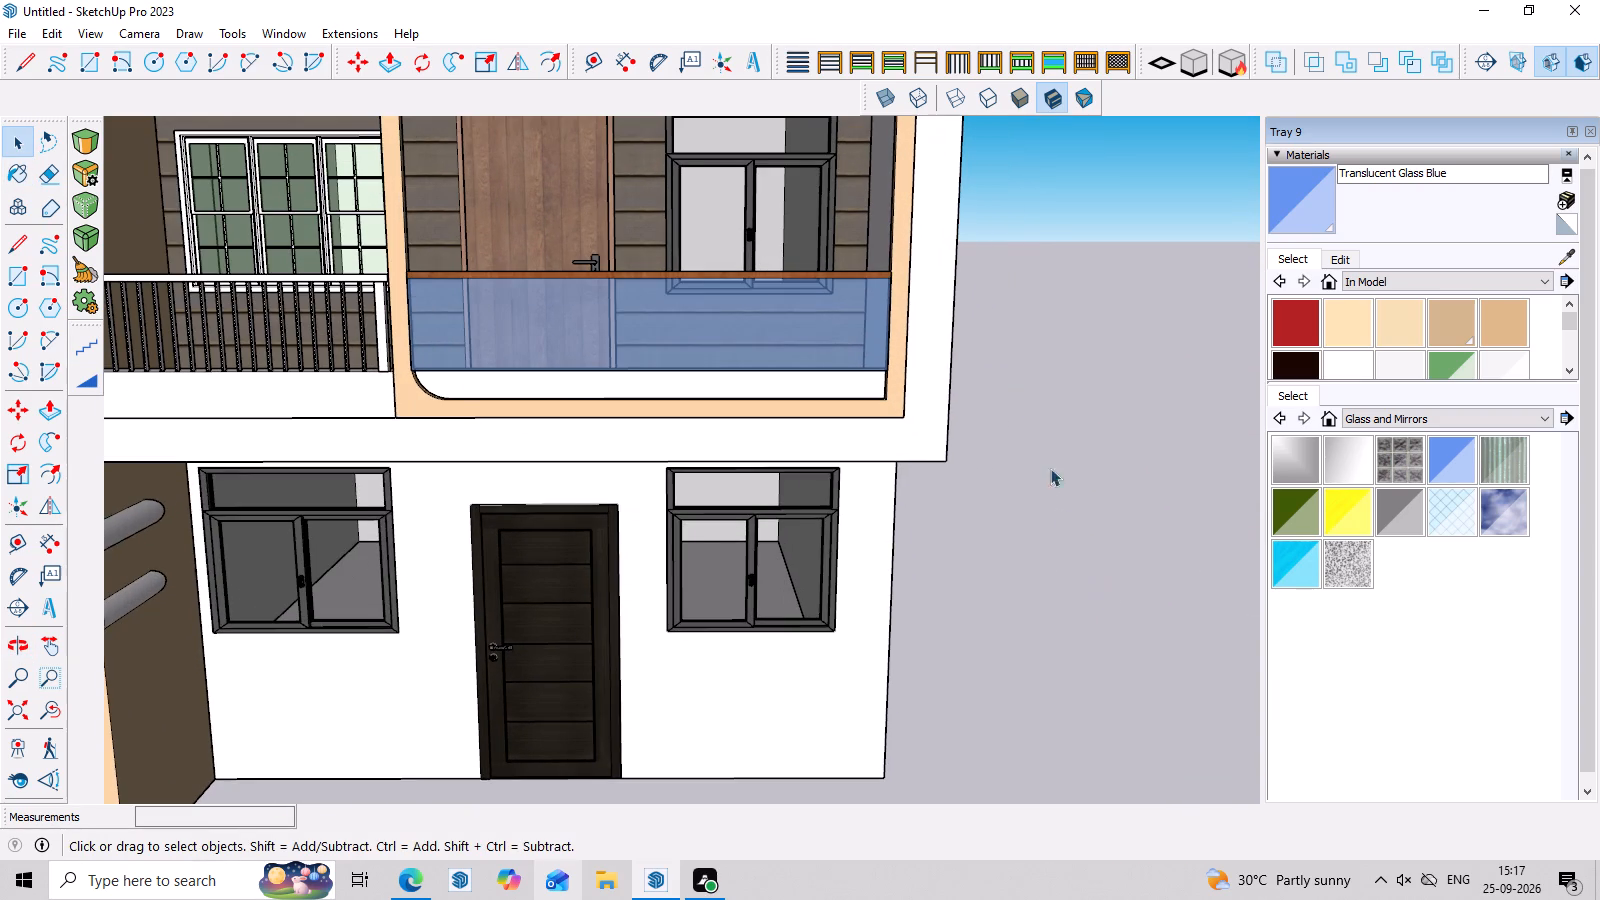
{"action": "scroll", "coordinate": [979, 345], "scroll_direction": "up", "scroll_amount": 2}
{"action": "double_click", "coordinate": [911, 396]}
{"action": "middle_click_drag", "start_coordinate": [1045, 459], "coordinate": [994, 481]}
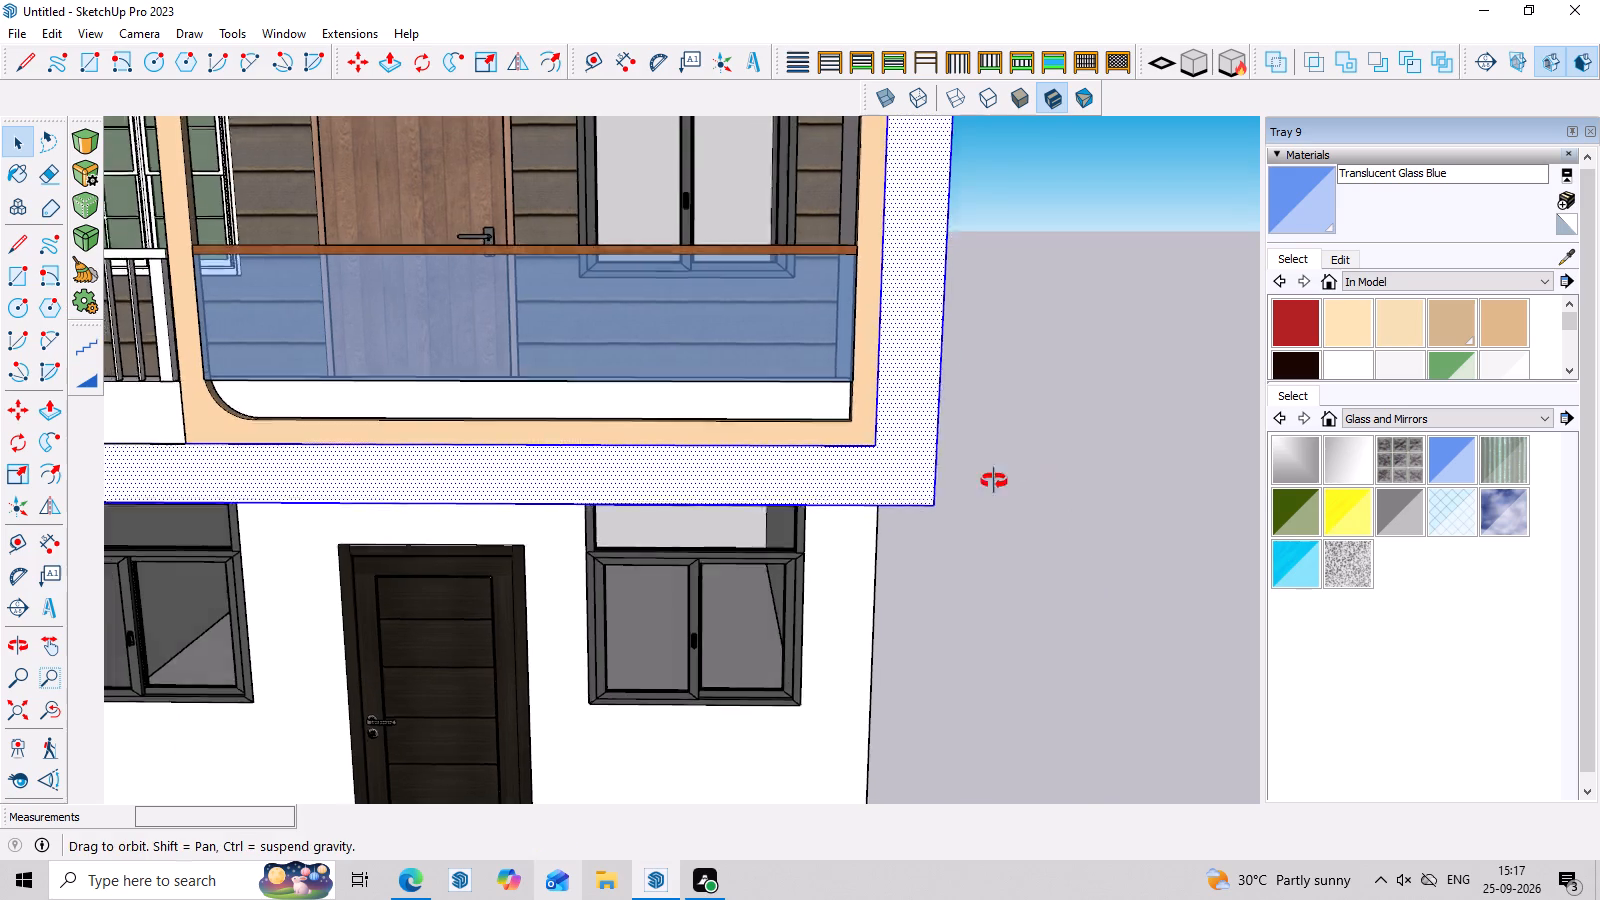
{"action": "middle_click_drag", "start_coordinate": [994, 481], "coordinate": [727, 516]}
{"action": "triple_click", "coordinate": [804, 501]}
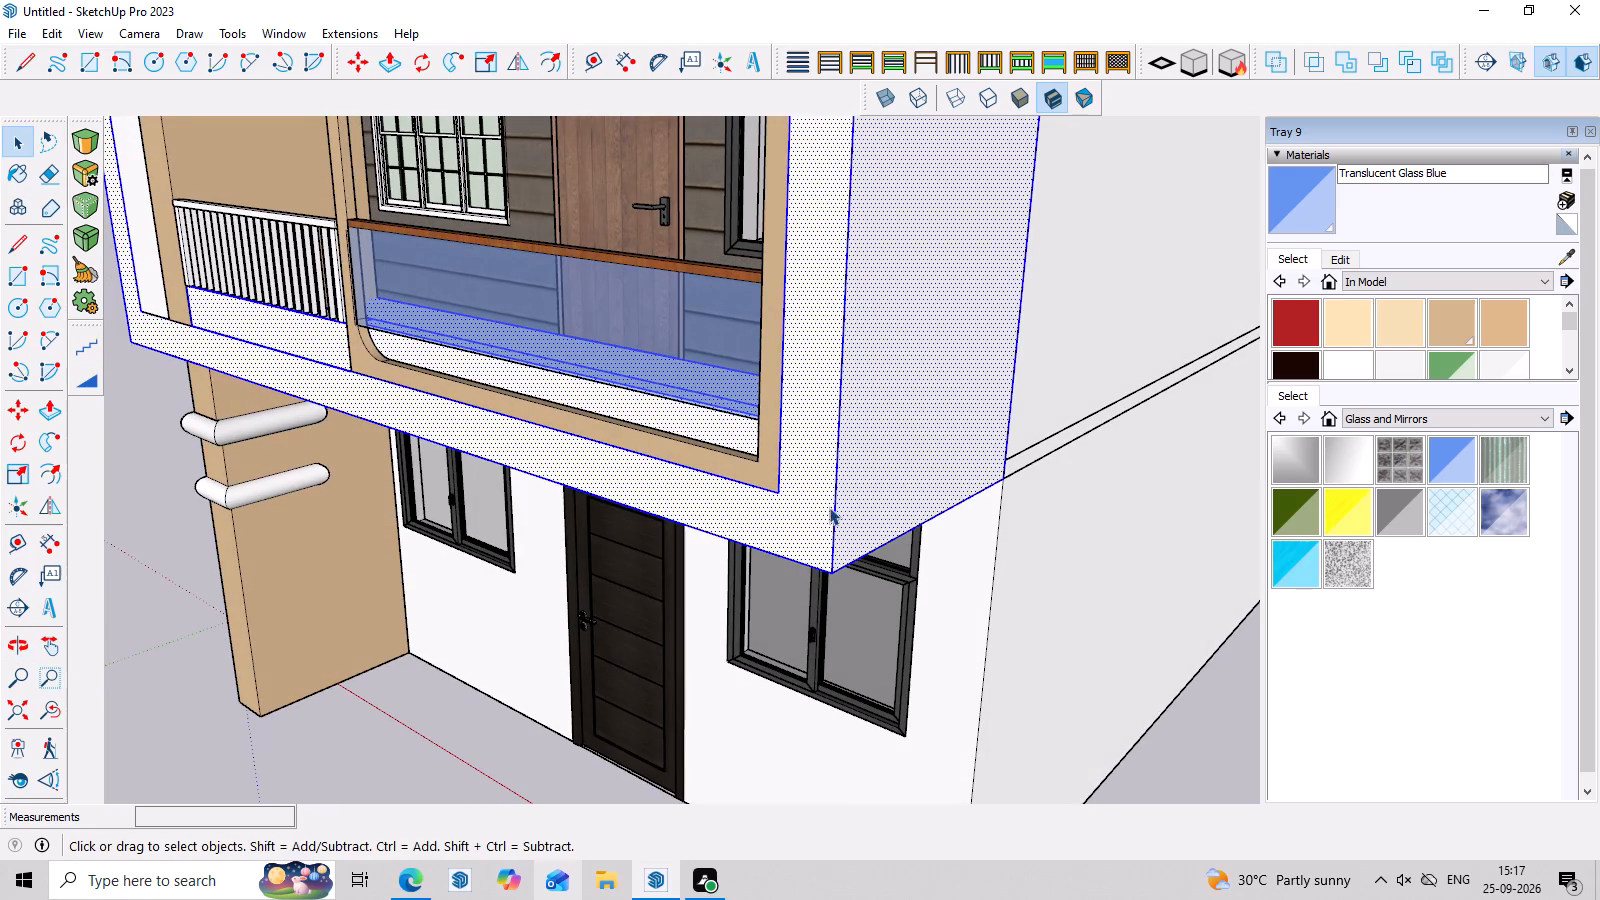
{"action": "scroll", "coordinate": [849, 512], "scroll_direction": "down", "scroll_amount": 7}
{"action": "middle_click_drag", "start_coordinate": [888, 554], "coordinate": [901, 411]}
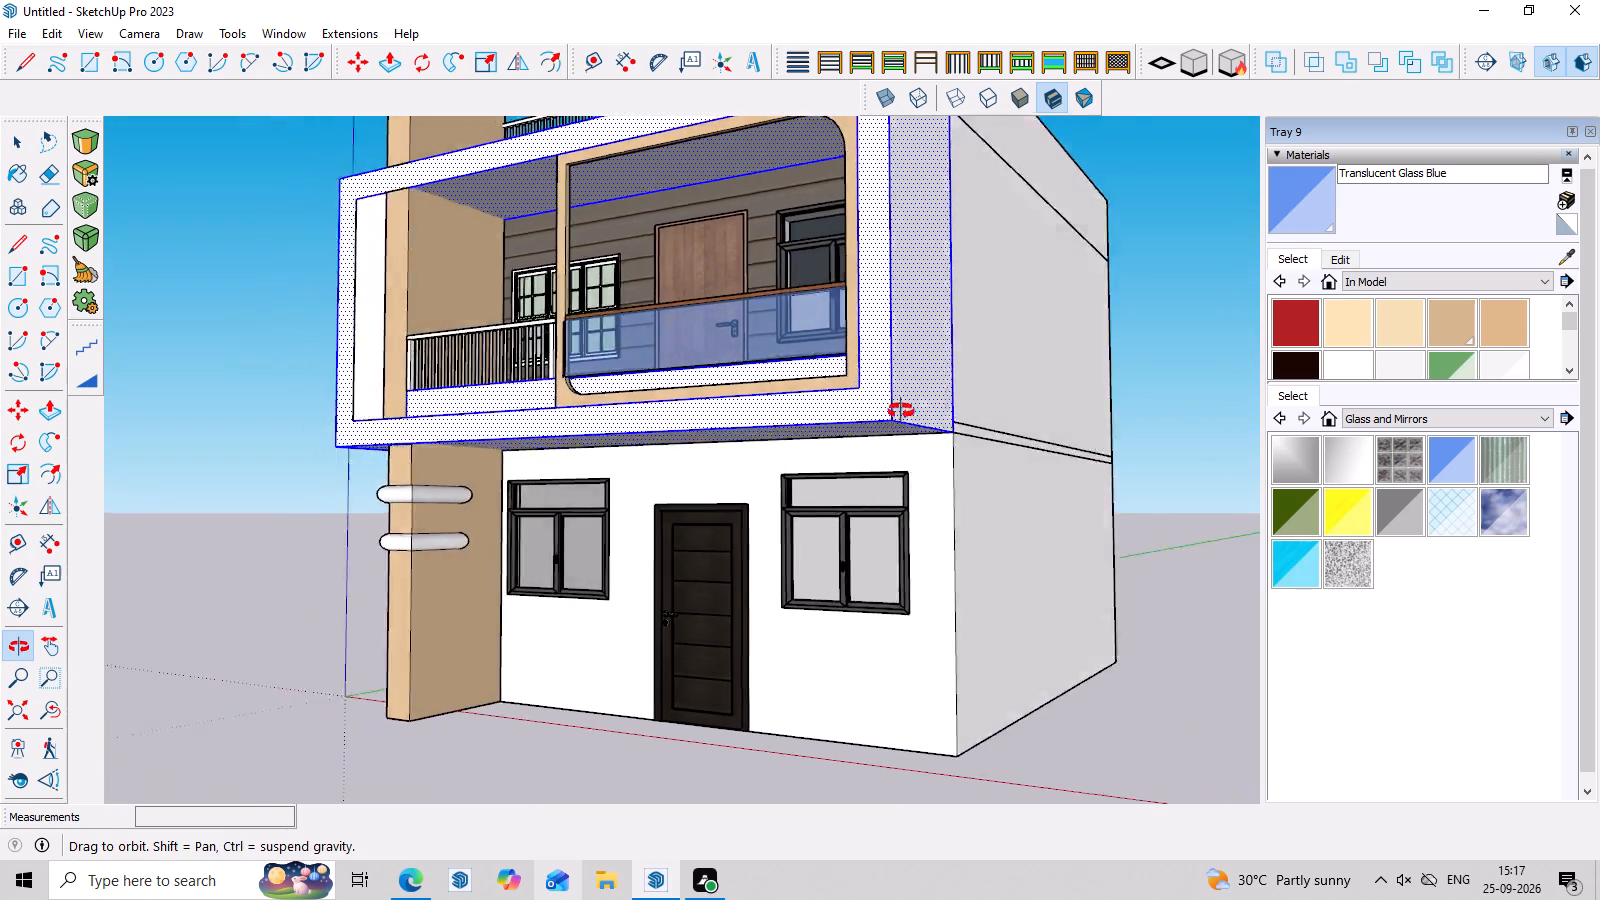
{"action": "middle_click_drag", "start_coordinate": [901, 411], "coordinate": [873, 428]}
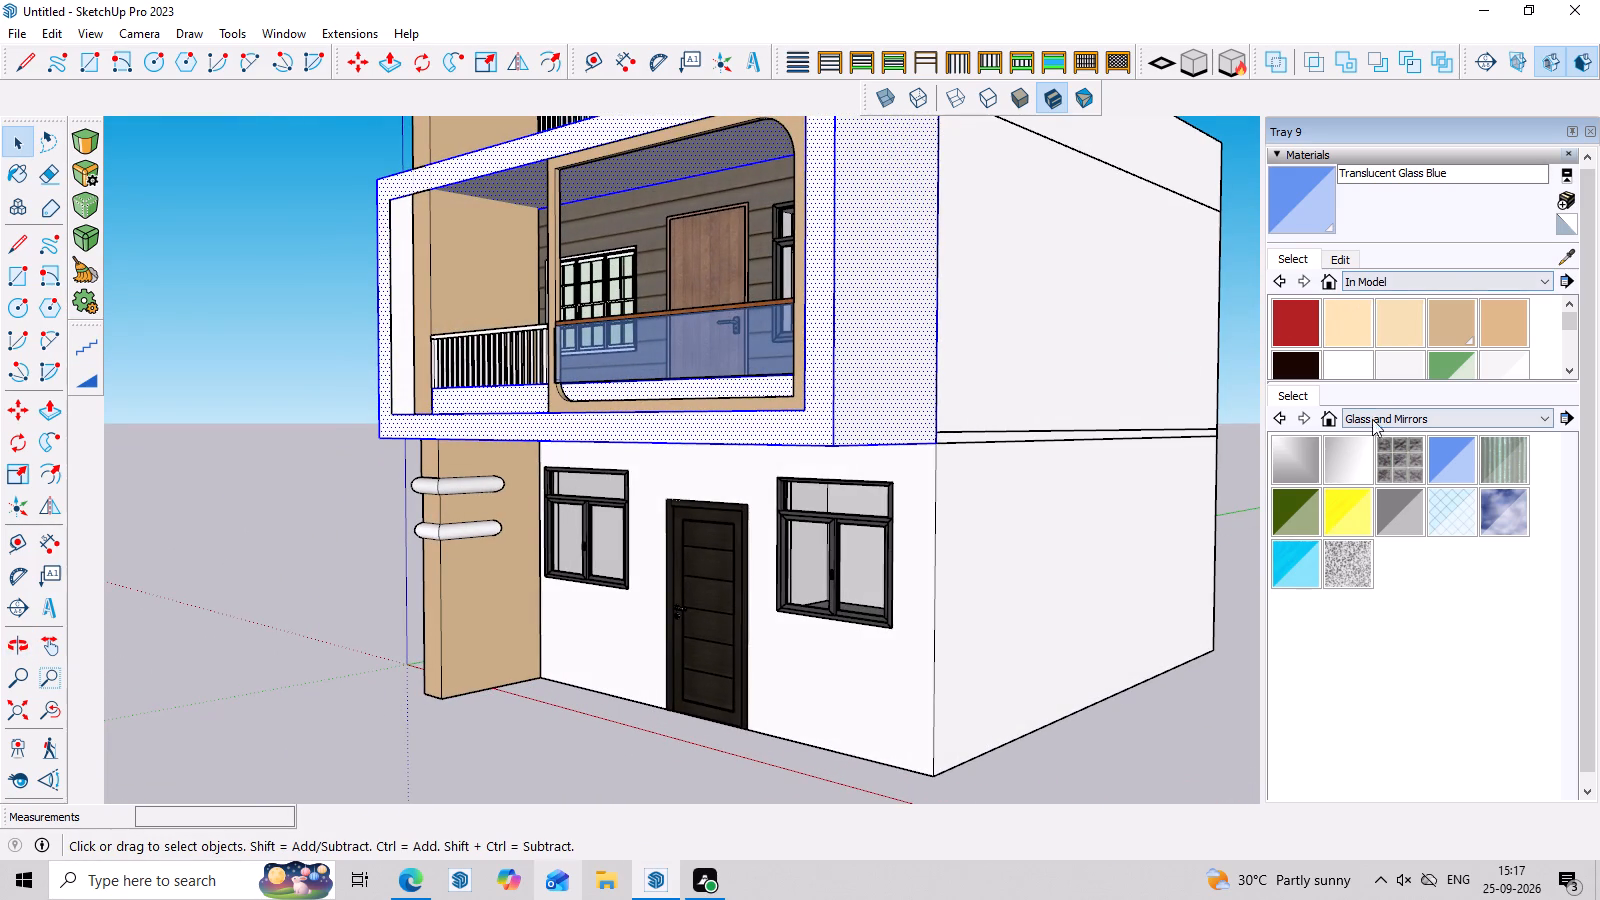
{"action": "left_click", "coordinate": [1393, 284]}
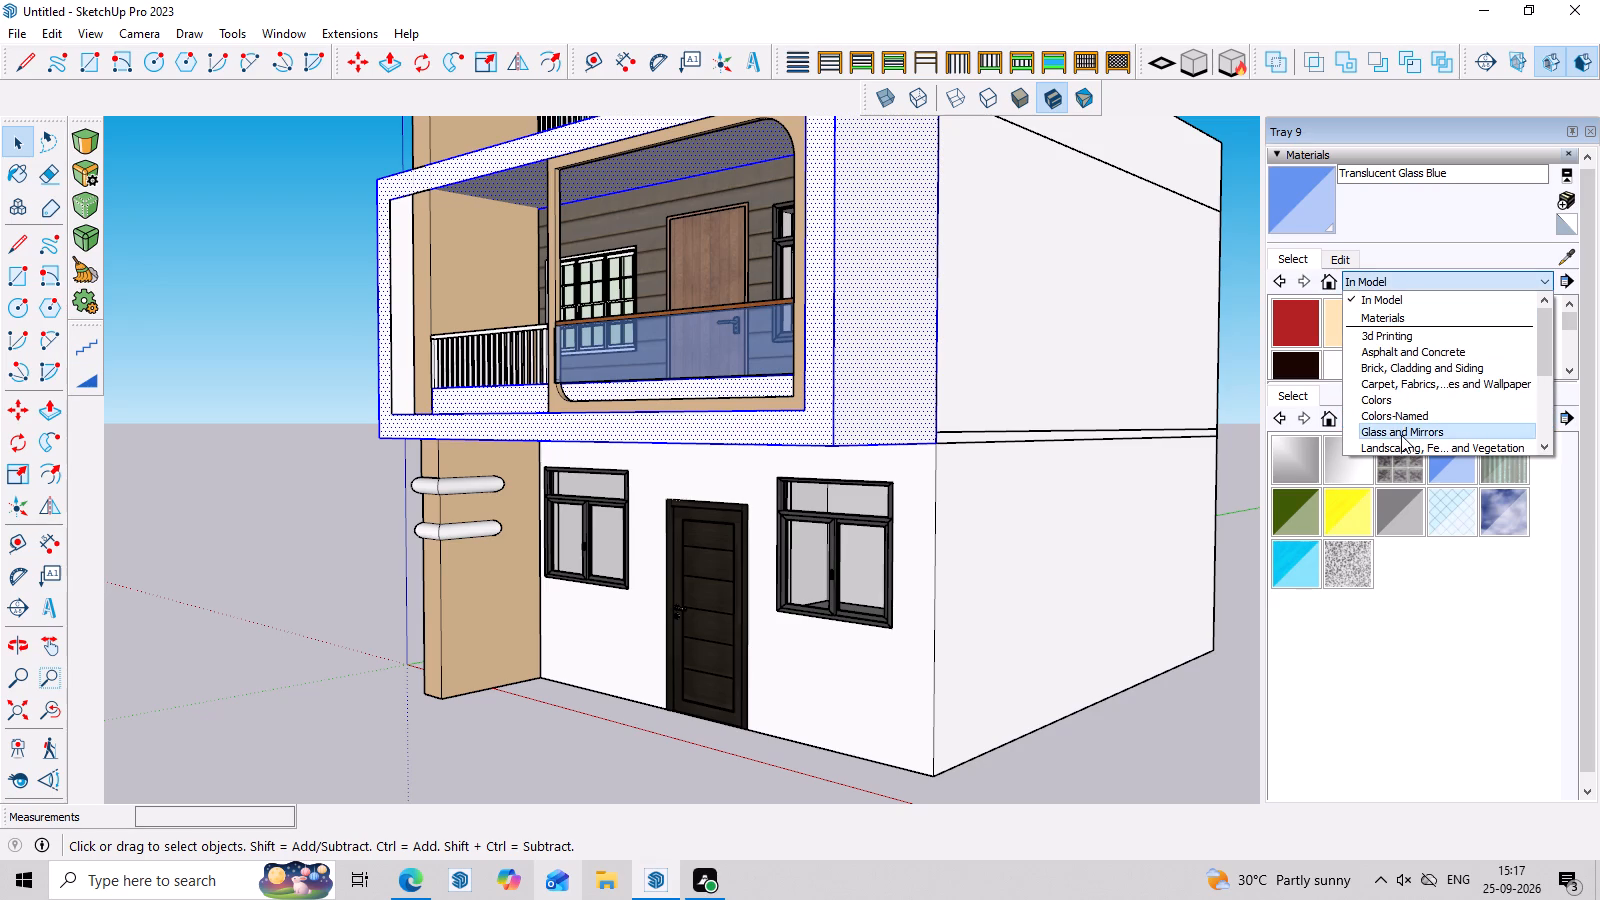
{"action": "scroll", "coordinate": [1398, 428], "scroll_direction": "down", "scroll_amount": 4}
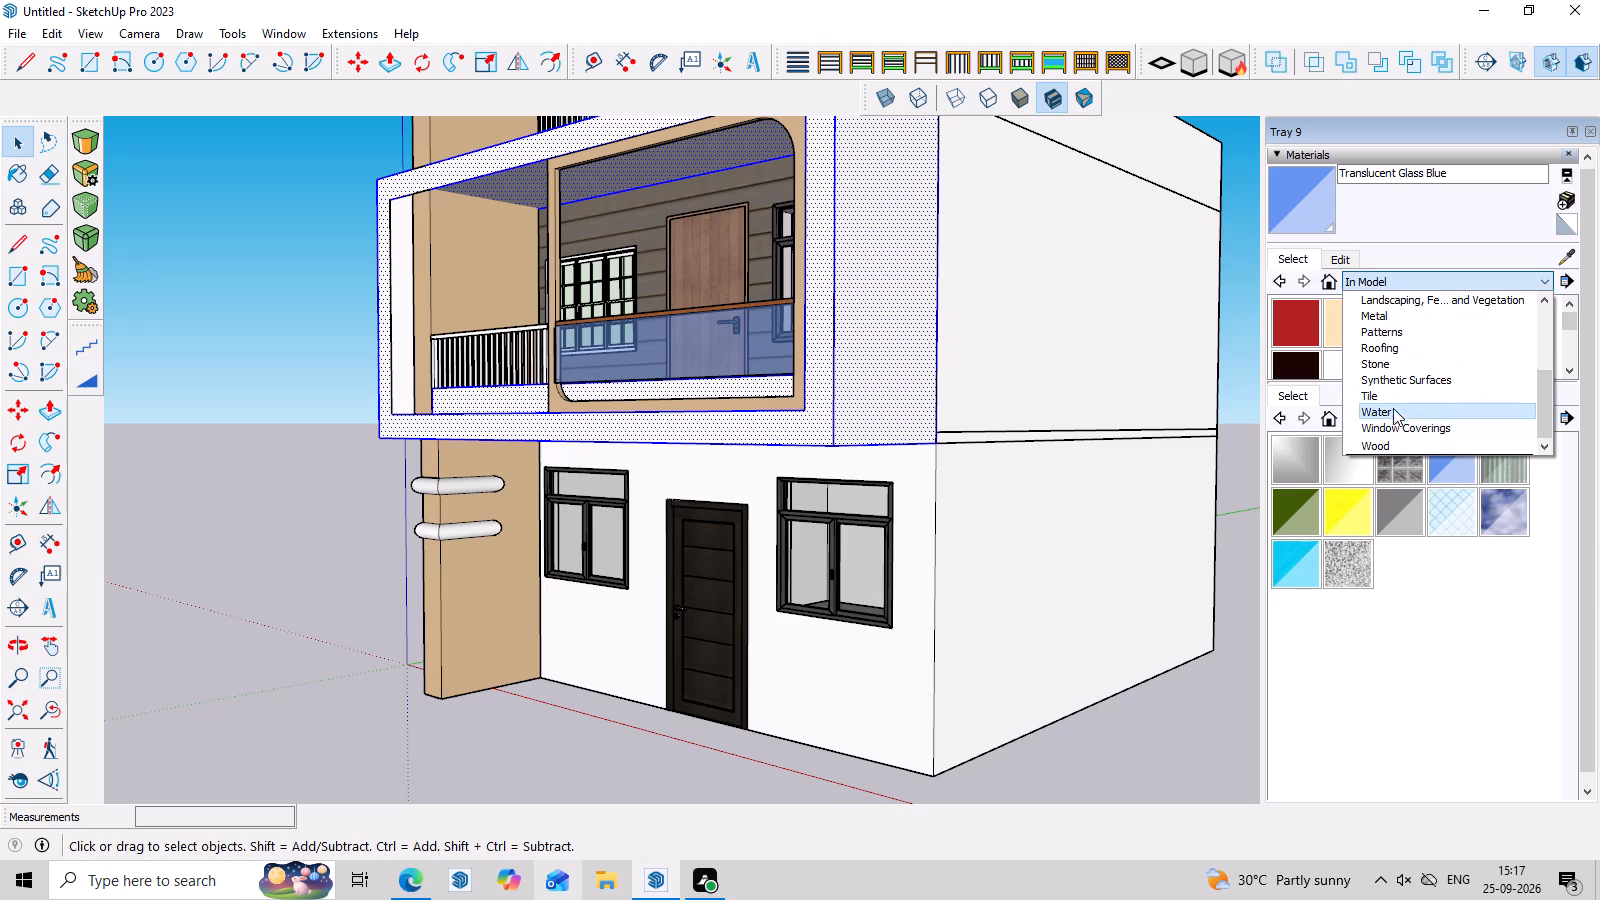
{"action": "left_click", "coordinate": [1389, 378]}
{"action": "scroll", "coordinate": [1410, 351], "scroll_direction": "down", "scroll_amount": 4}
{"action": "scroll", "coordinate": [1392, 337], "scroll_direction": "up", "scroll_amount": 2}
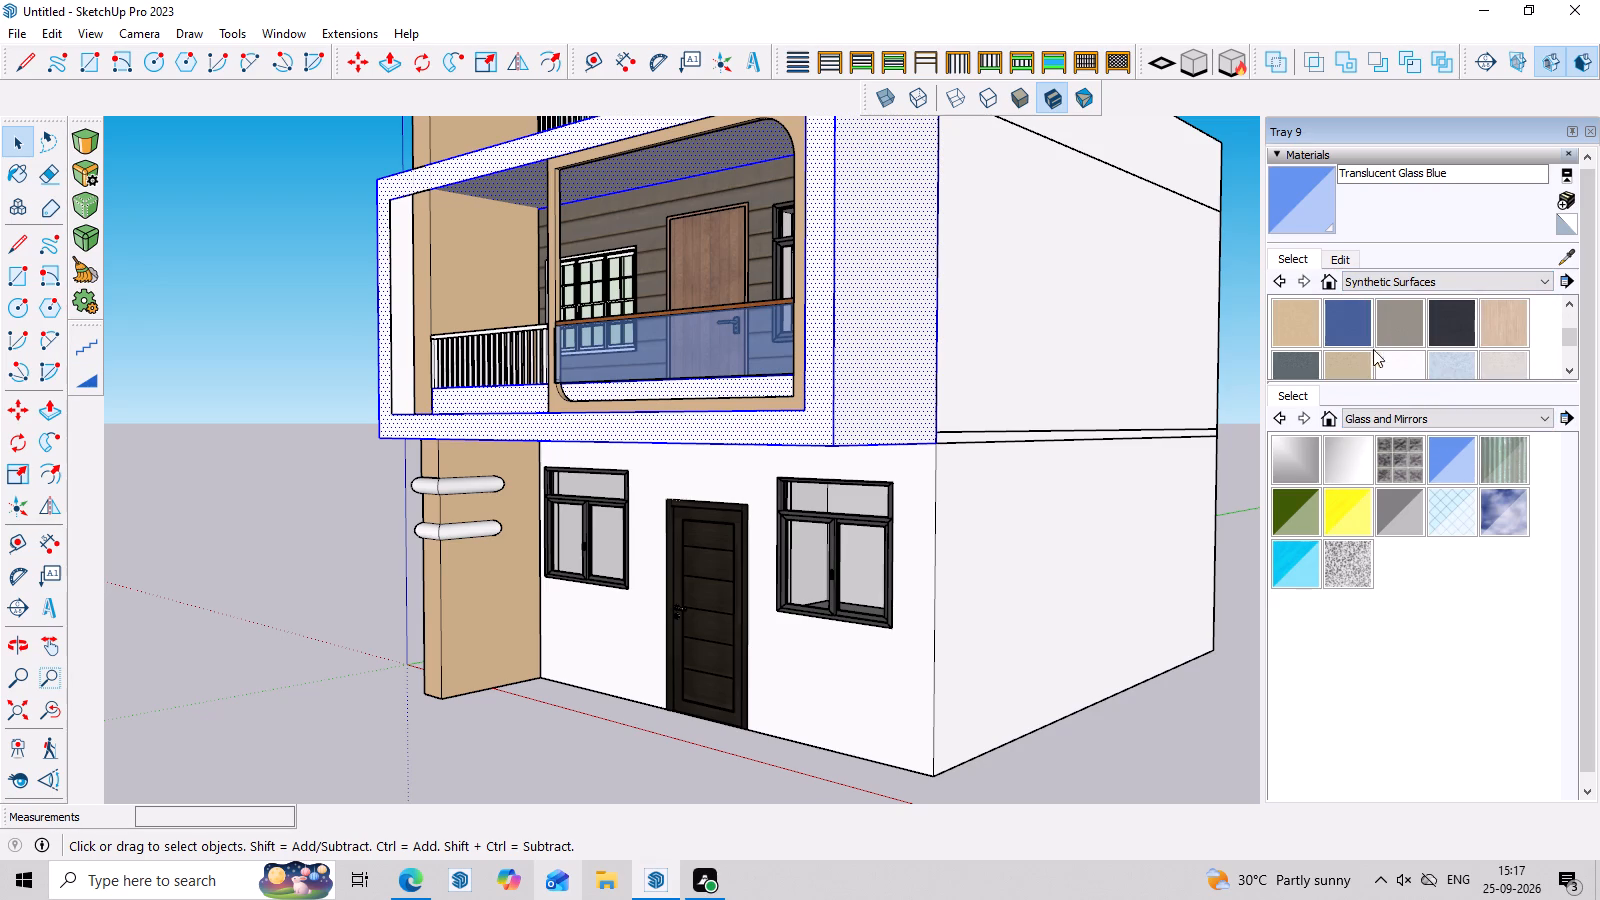
{"action": "scroll", "coordinate": [1355, 343], "scroll_direction": "down", "scroll_amount": 1}
{"action": "left_click", "coordinate": [1294, 362]}
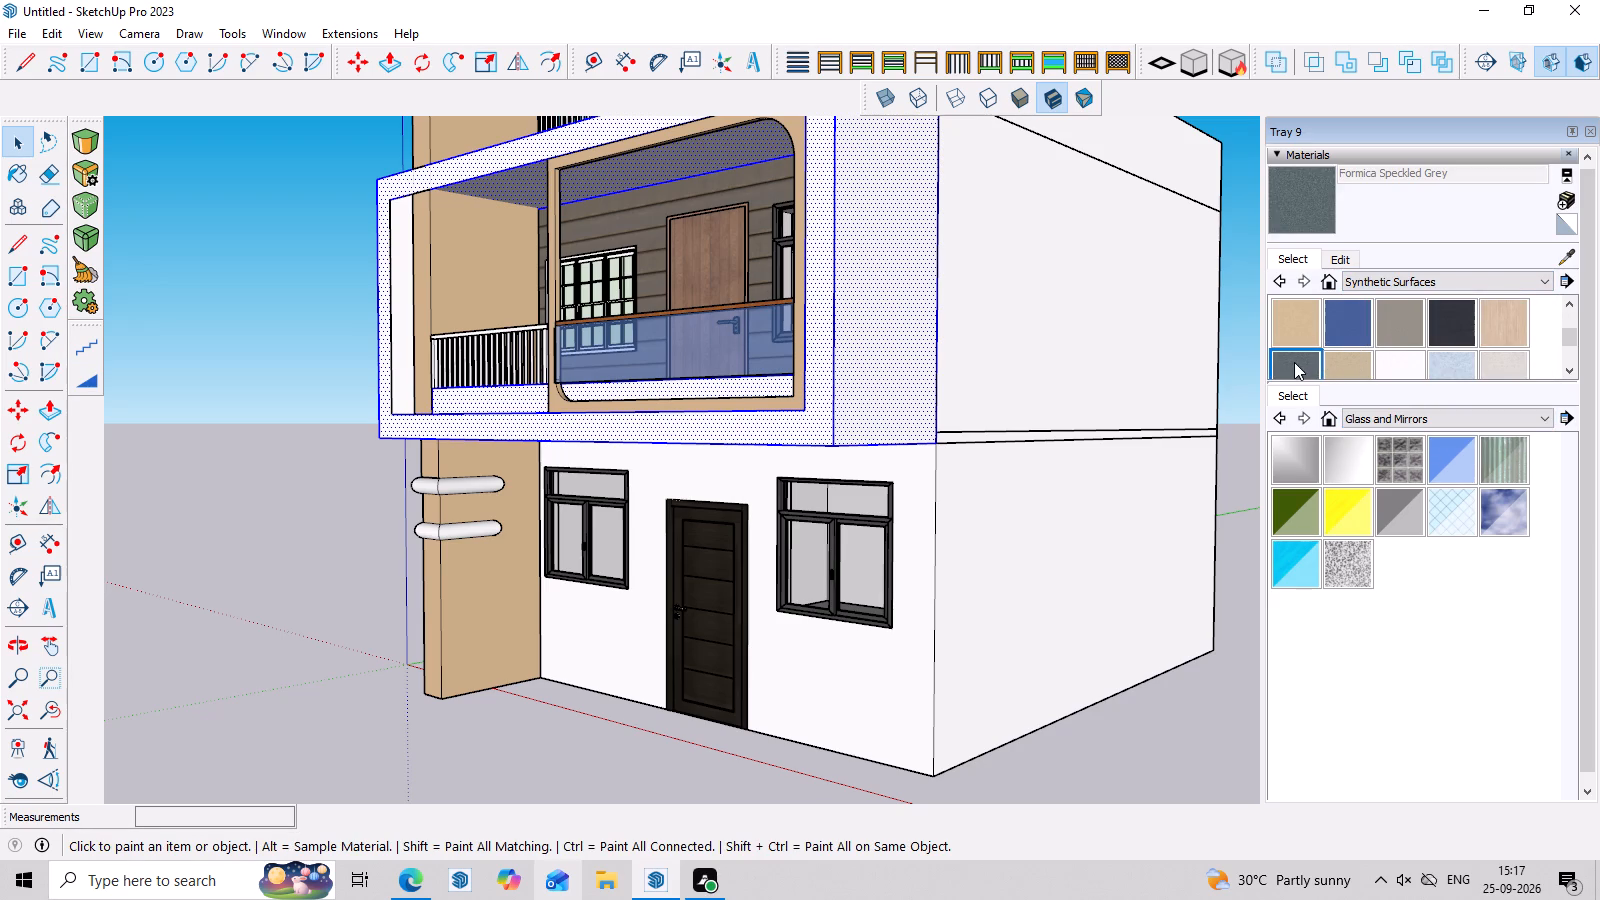
{"action": "left_click", "coordinate": [888, 292]}
{"action": "scroll", "coordinate": [878, 330], "scroll_direction": "down", "scroll_amount": 3}
{"action": "middle_click_drag", "start_coordinate": [1033, 542], "coordinate": [1188, 561]}
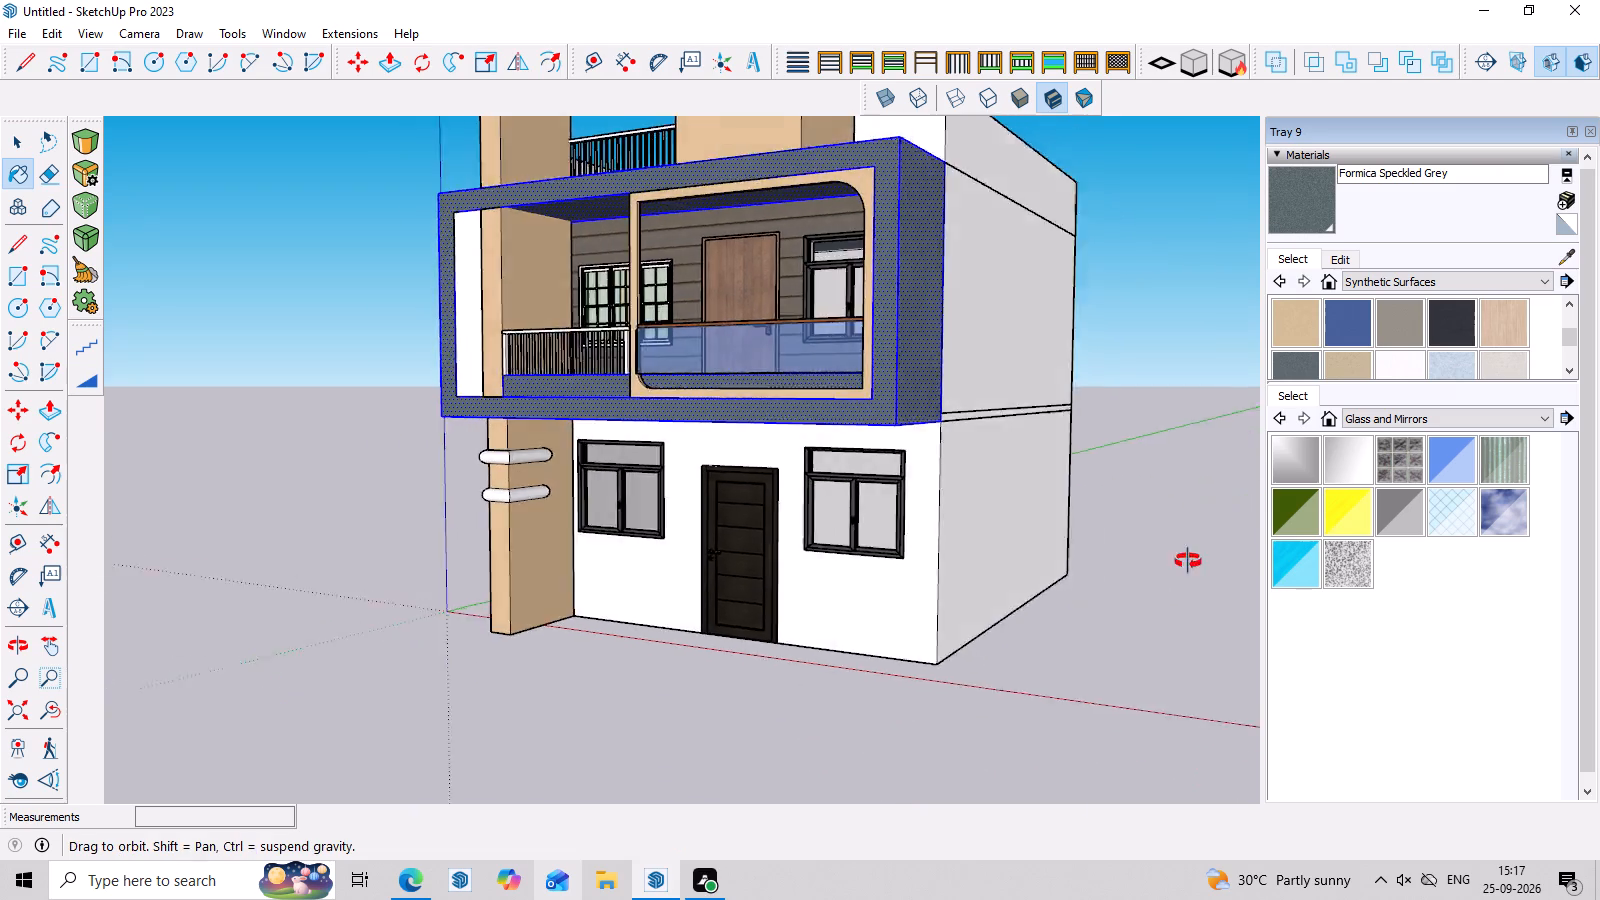
{"action": "middle_click_drag", "start_coordinate": [1188, 561], "coordinate": [1336, 560]}
{"action": "key", "text": "space"}
{"action": "left_click", "coordinate": [1119, 324]}
Examine the front facade with the grey balcony box from different heights and distances.
{"action": "scroll", "coordinate": [1099, 325], "scroll_direction": "down", "scroll_amount": 2}
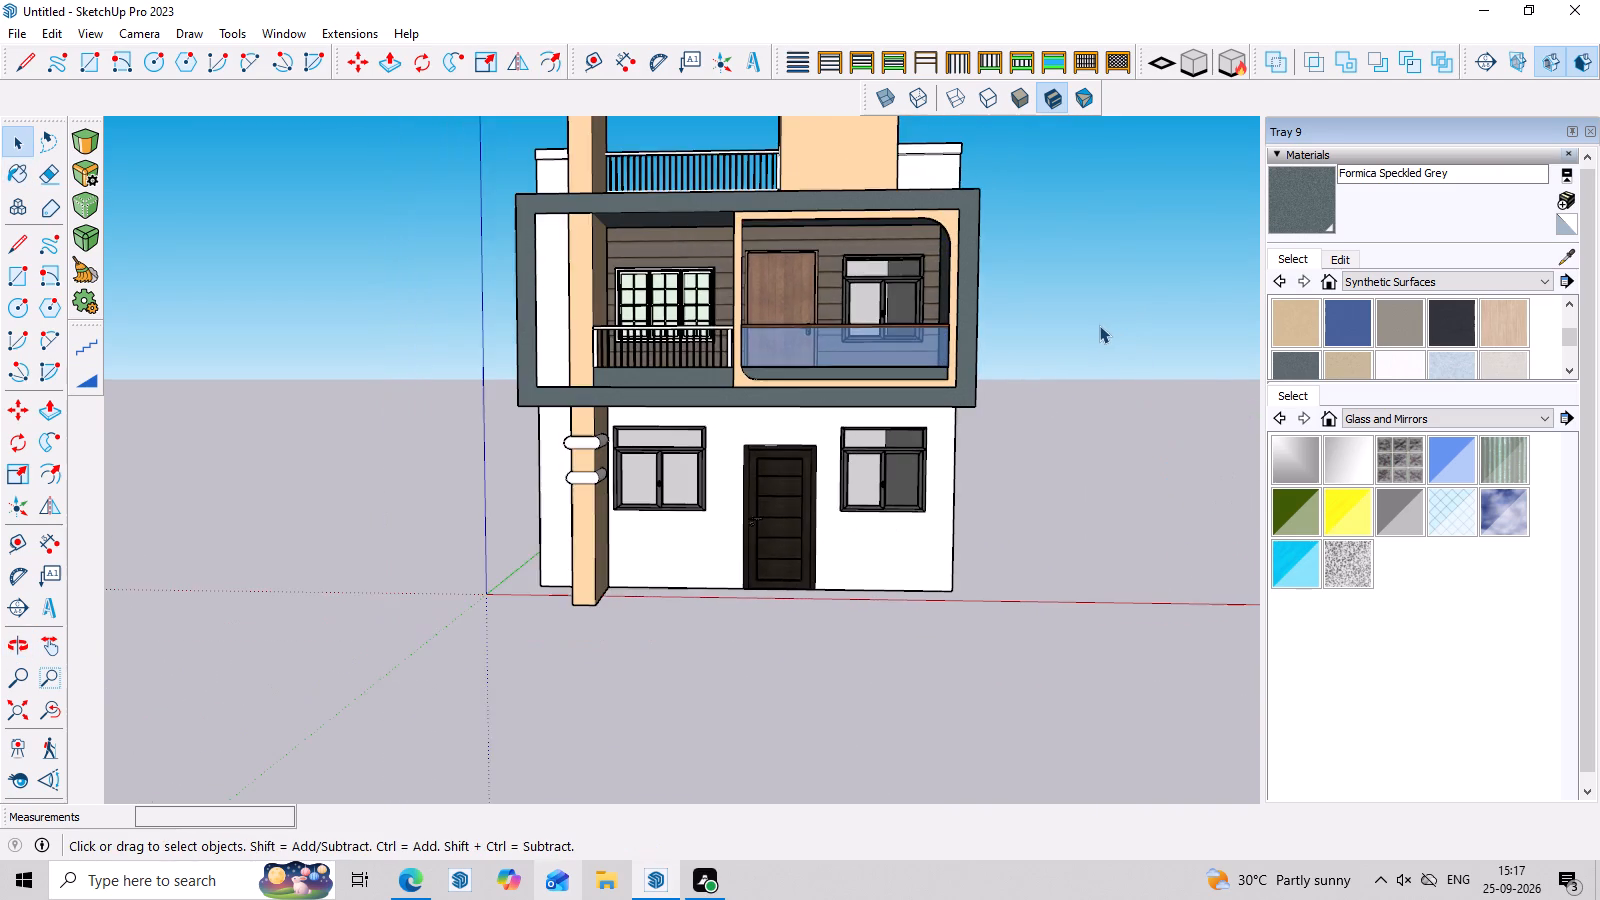
{"action": "scroll", "coordinate": [1099, 325], "scroll_direction": "down", "scroll_amount": 6}
{"action": "middle_click_drag", "start_coordinate": [1103, 354], "coordinate": [1143, 472]}
{"action": "scroll", "coordinate": [1140, 386], "scroll_direction": "up", "scroll_amount": 7}
{"action": "middle_click_drag", "start_coordinate": [1122, 350], "coordinate": [1126, 290]}
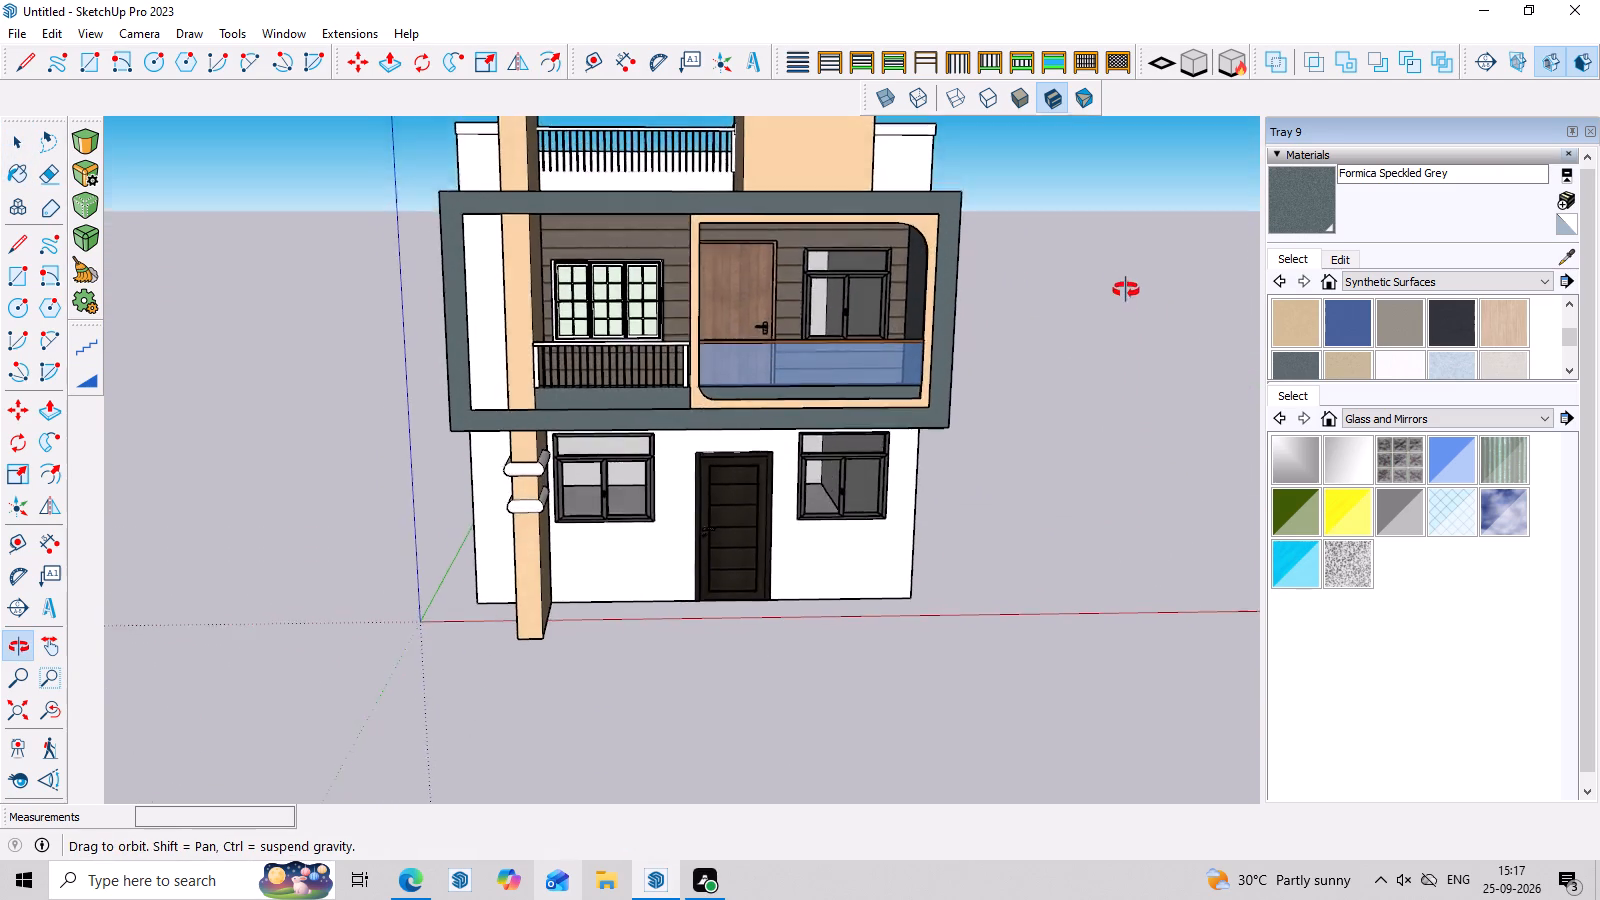
{"action": "middle_click_drag", "start_coordinate": [1126, 290], "coordinate": [1058, 241]}
{"action": "scroll", "coordinate": [1067, 317], "scroll_direction": "down", "scroll_amount": 4}
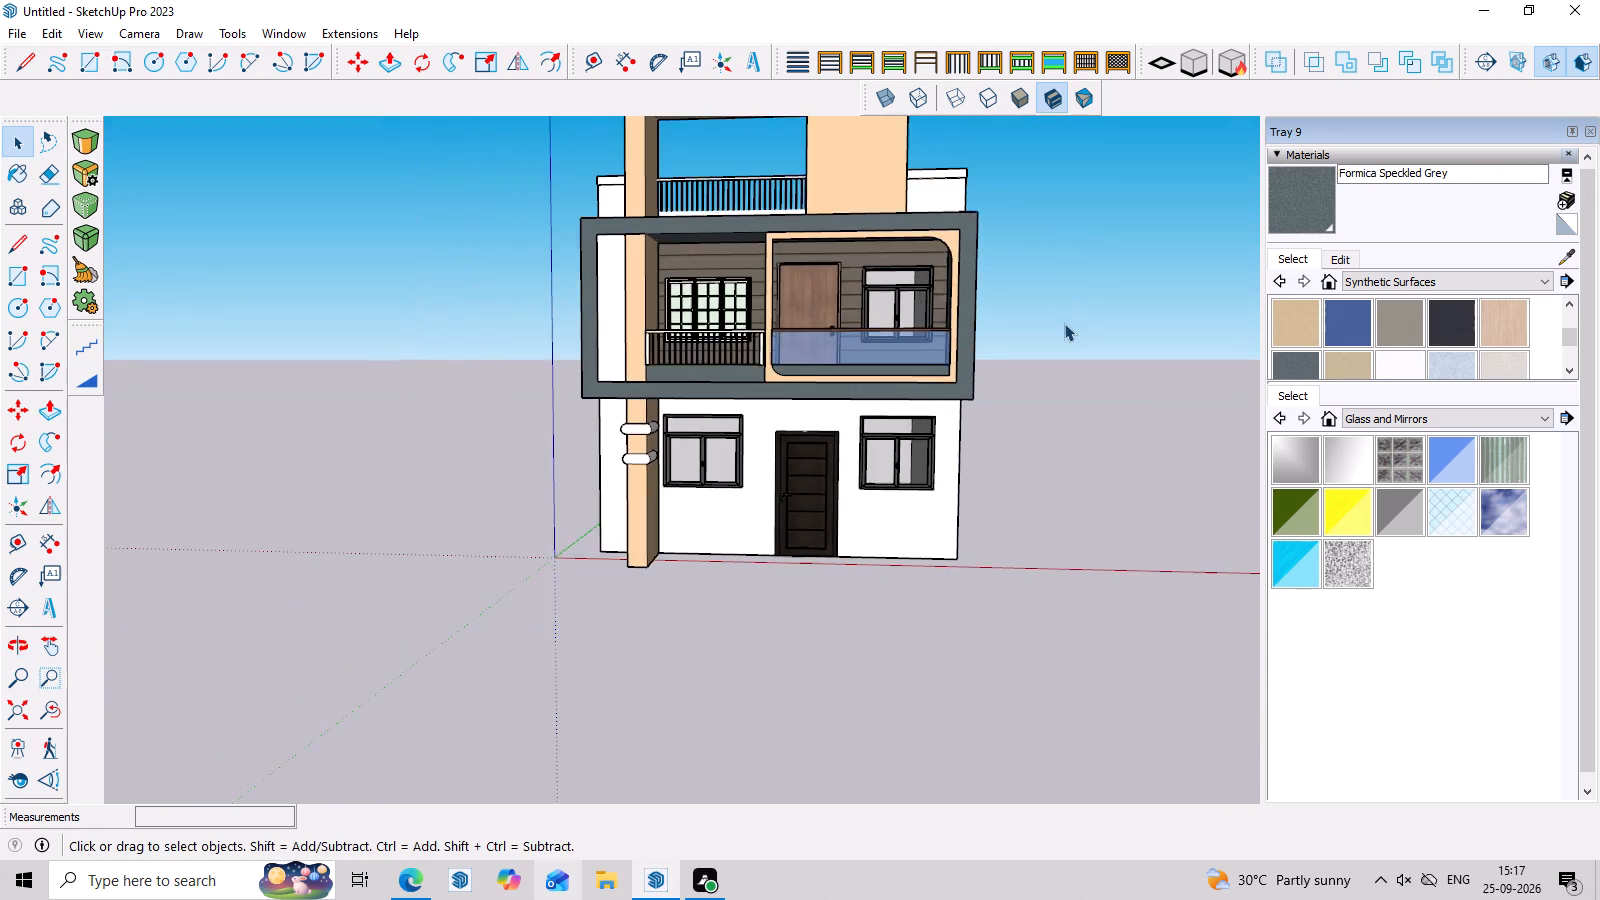
Create a new material from Formica Speckled Grey, keeping its texture and setting the colour to RGB 121, 105, 105.
{"action": "scroll", "coordinate": [1064, 323], "scroll_direction": "down", "scroll_amount": 3}
{"action": "scroll", "coordinate": [935, 125], "scroll_direction": "up", "scroll_amount": 6}
{"action": "middle_click_drag", "start_coordinate": [1100, 315], "coordinate": [1112, 285]}
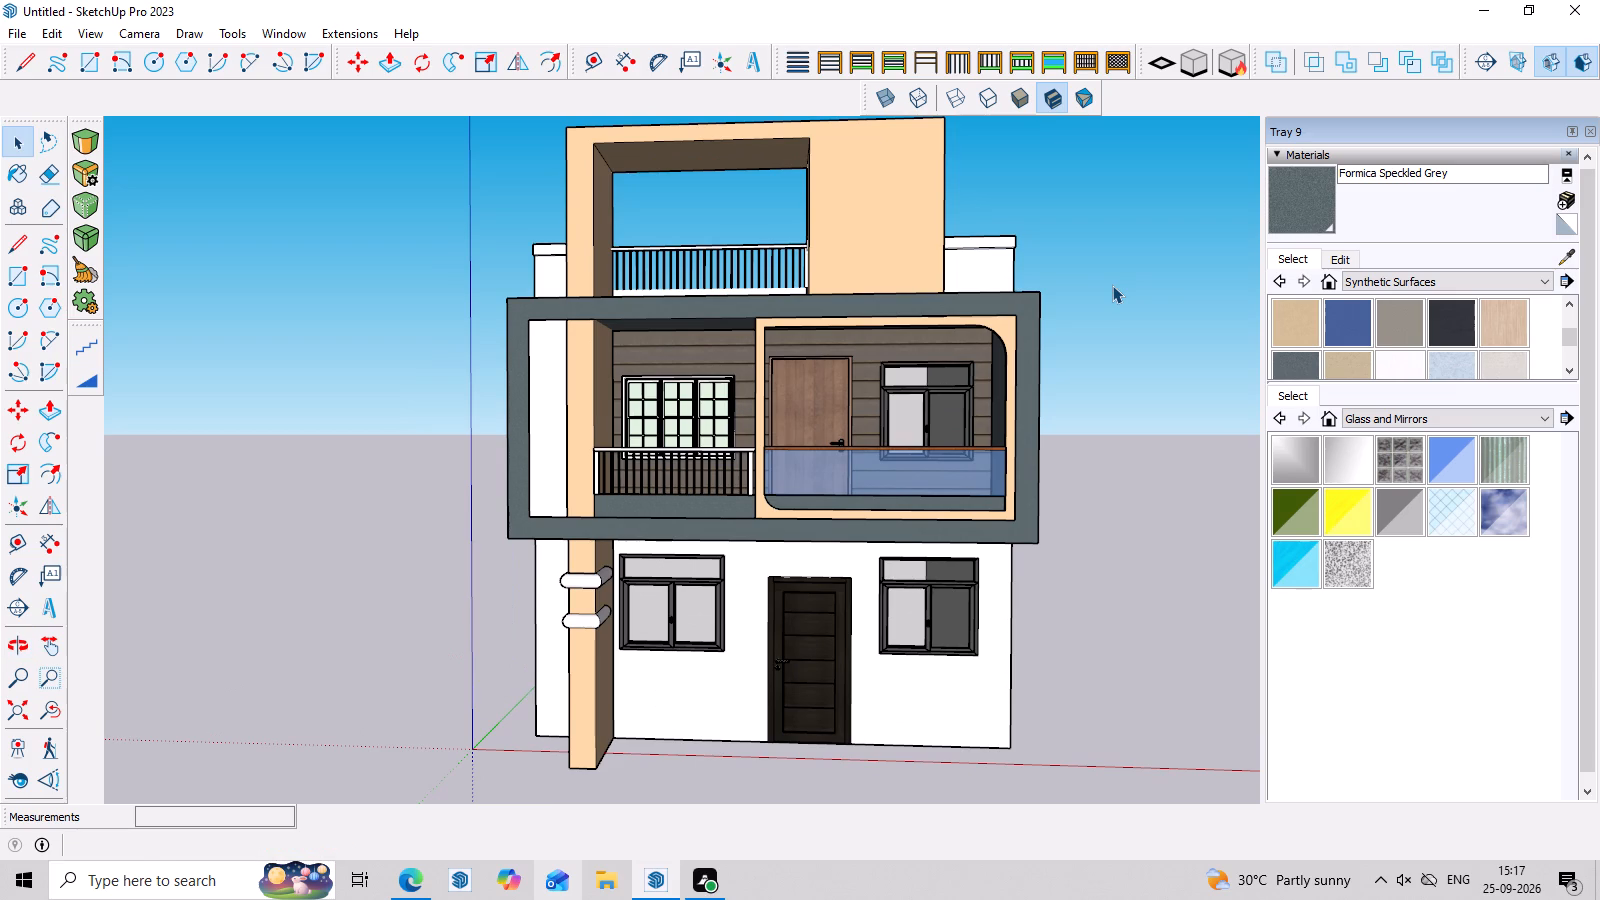
{"action": "scroll", "coordinate": [1089, 300], "scroll_direction": "up", "scroll_amount": 1}
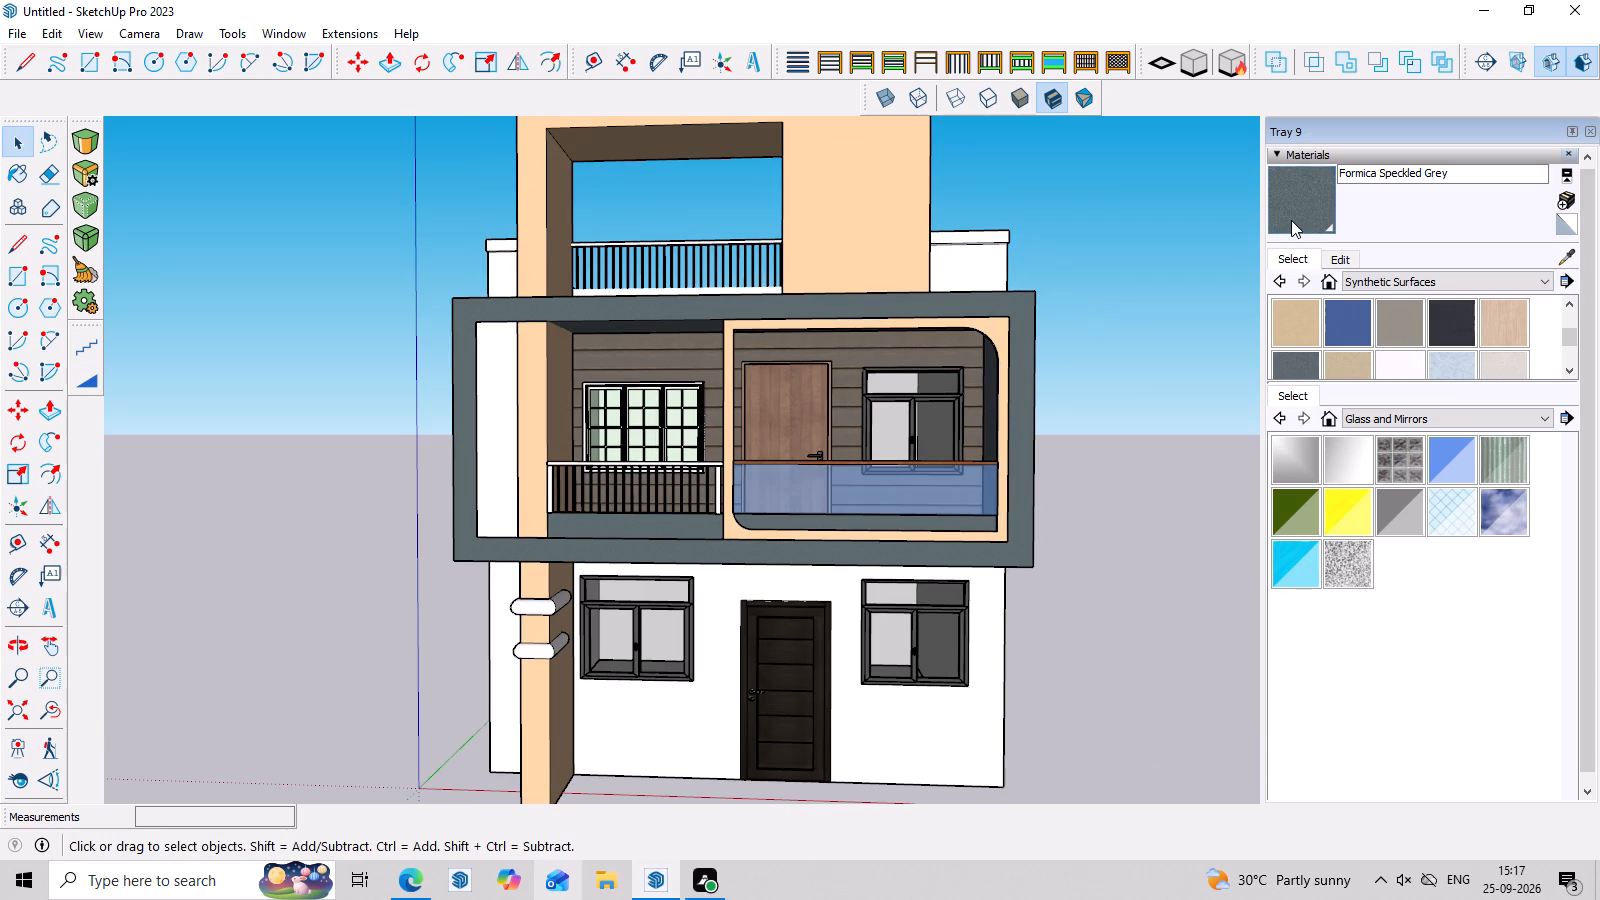
{"action": "left_click", "coordinate": [1291, 220]}
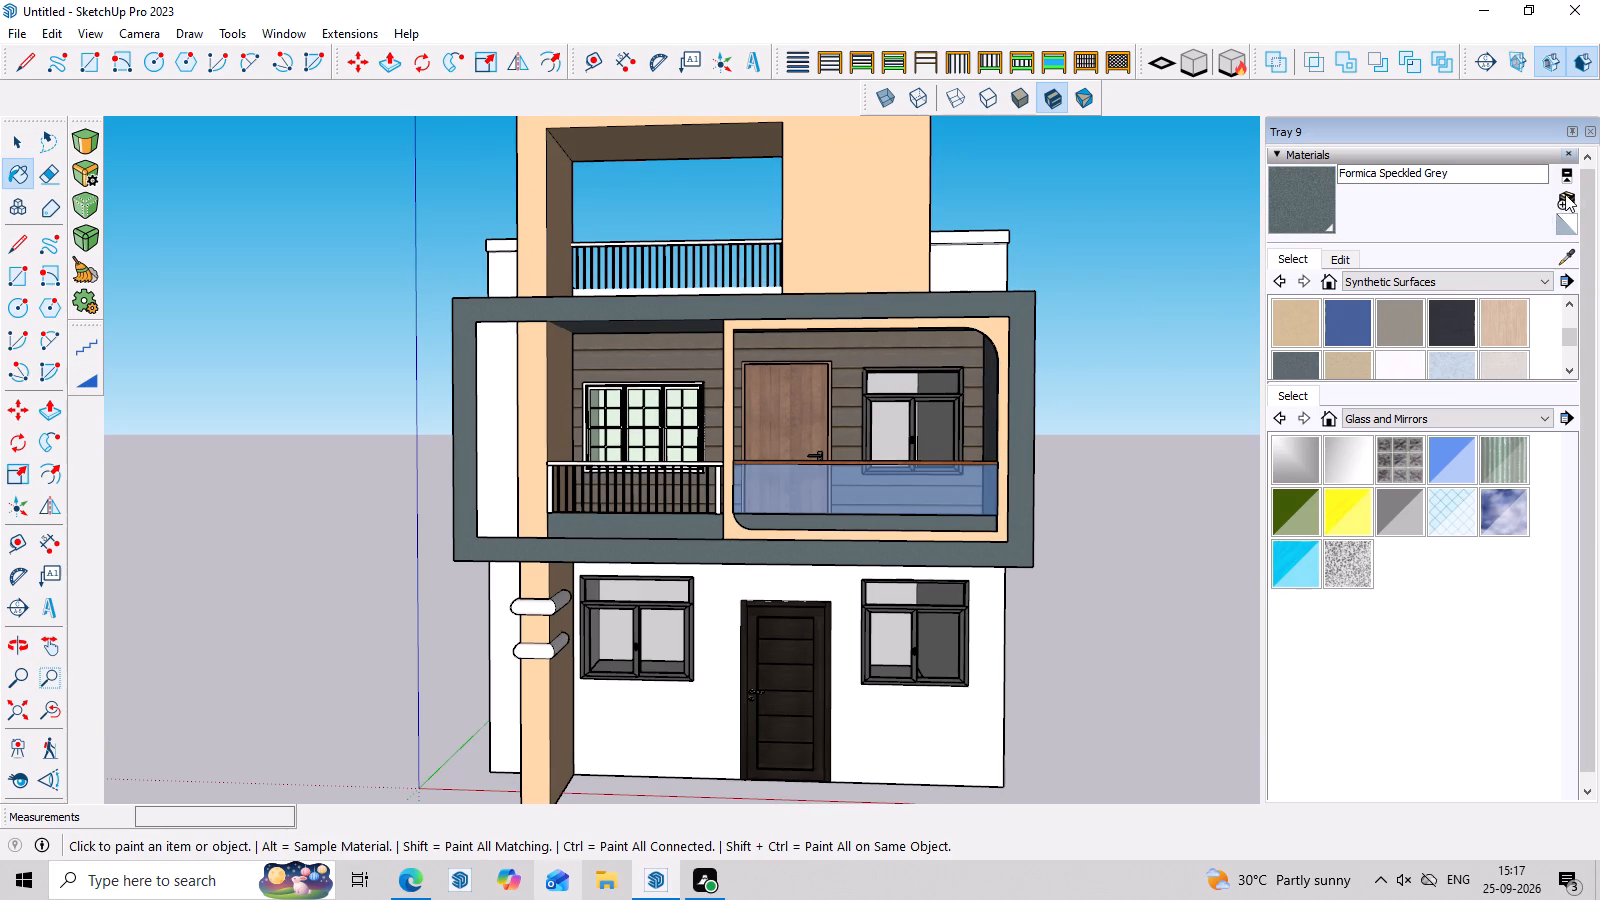
{"action": "left_click", "coordinate": [1566, 199]}
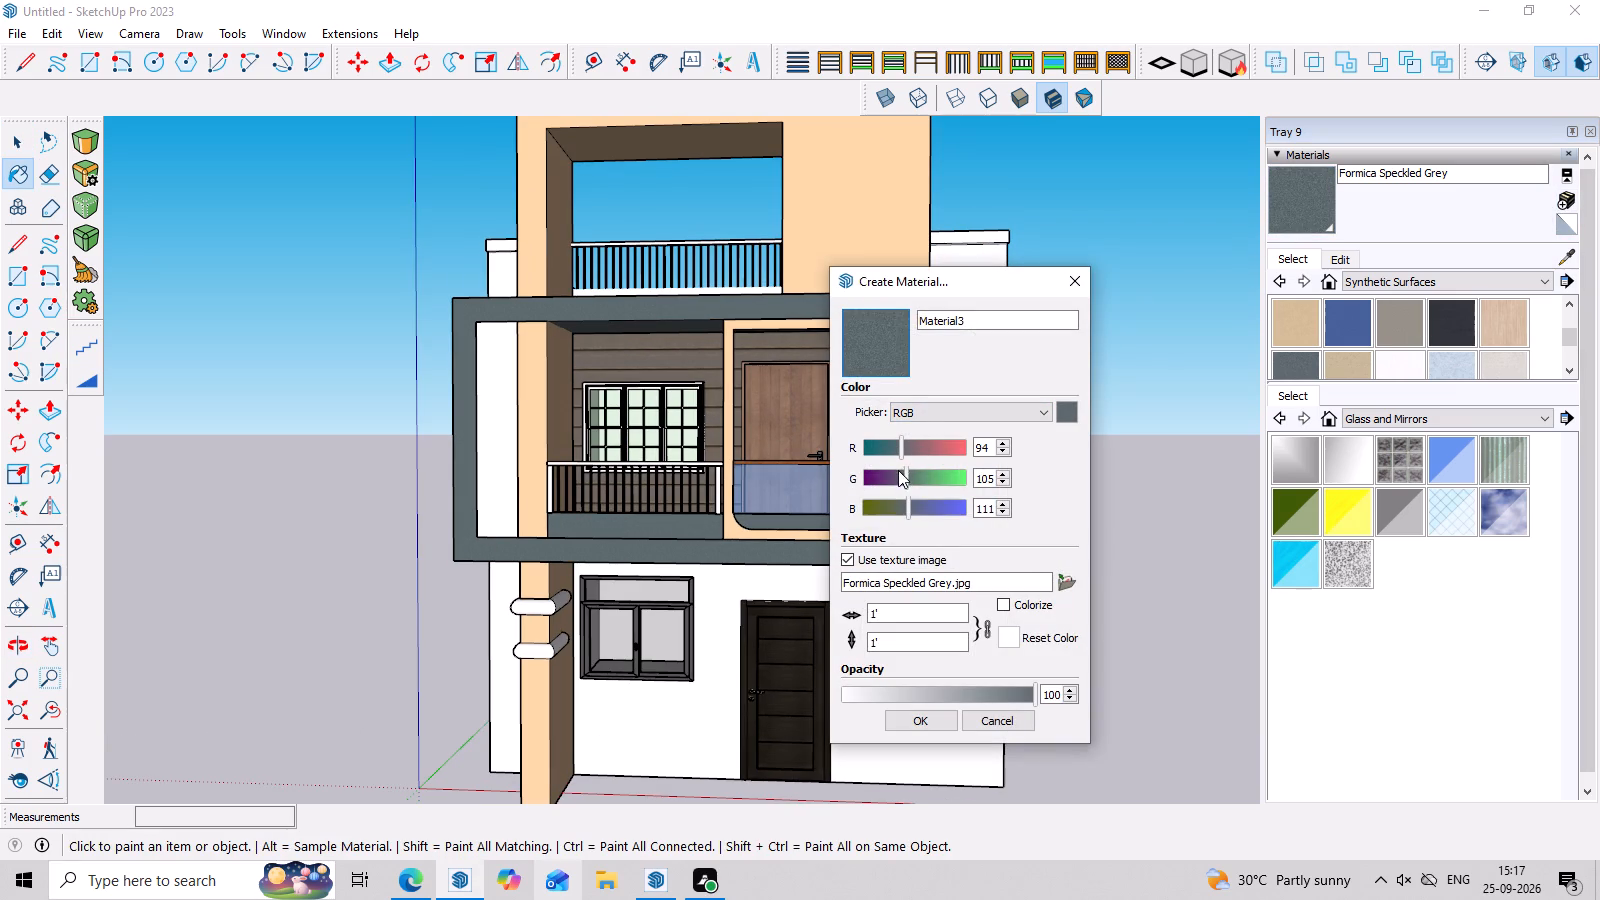
{"action": "scroll", "coordinate": [920, 480], "scroll_direction": "up", "scroll_amount": 4}
{"action": "scroll", "coordinate": [921, 480], "scroll_direction": "down", "scroll_amount": 3}
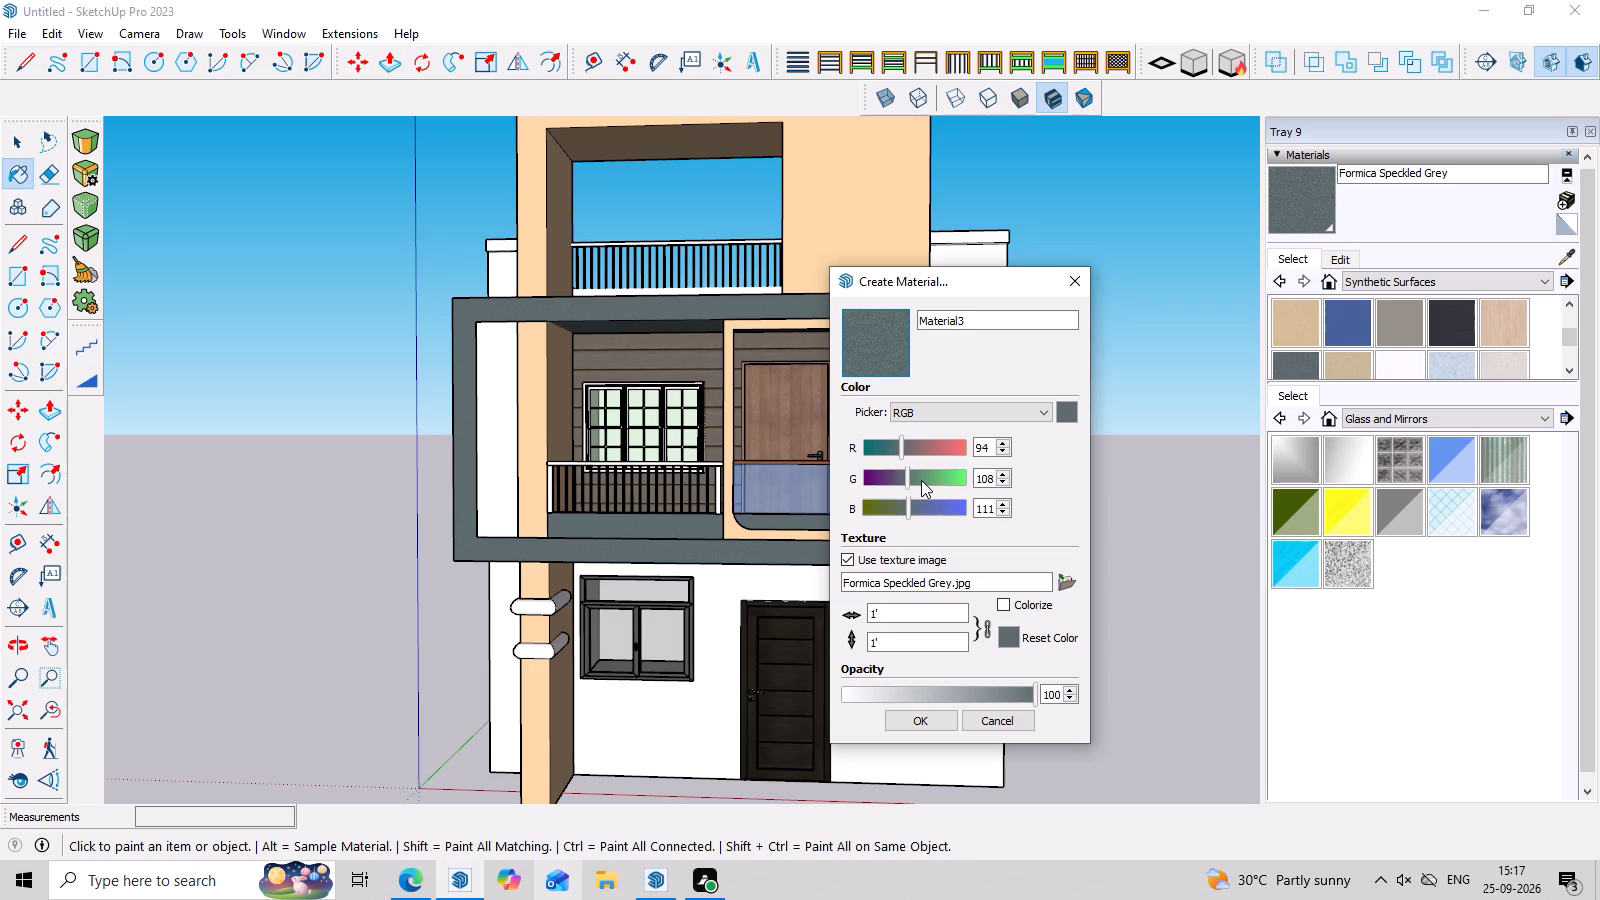
{"action": "scroll", "coordinate": [921, 480], "scroll_direction": "down", "scroll_amount": 1}
{"action": "scroll", "coordinate": [907, 436], "scroll_direction": "up", "scroll_amount": 4}
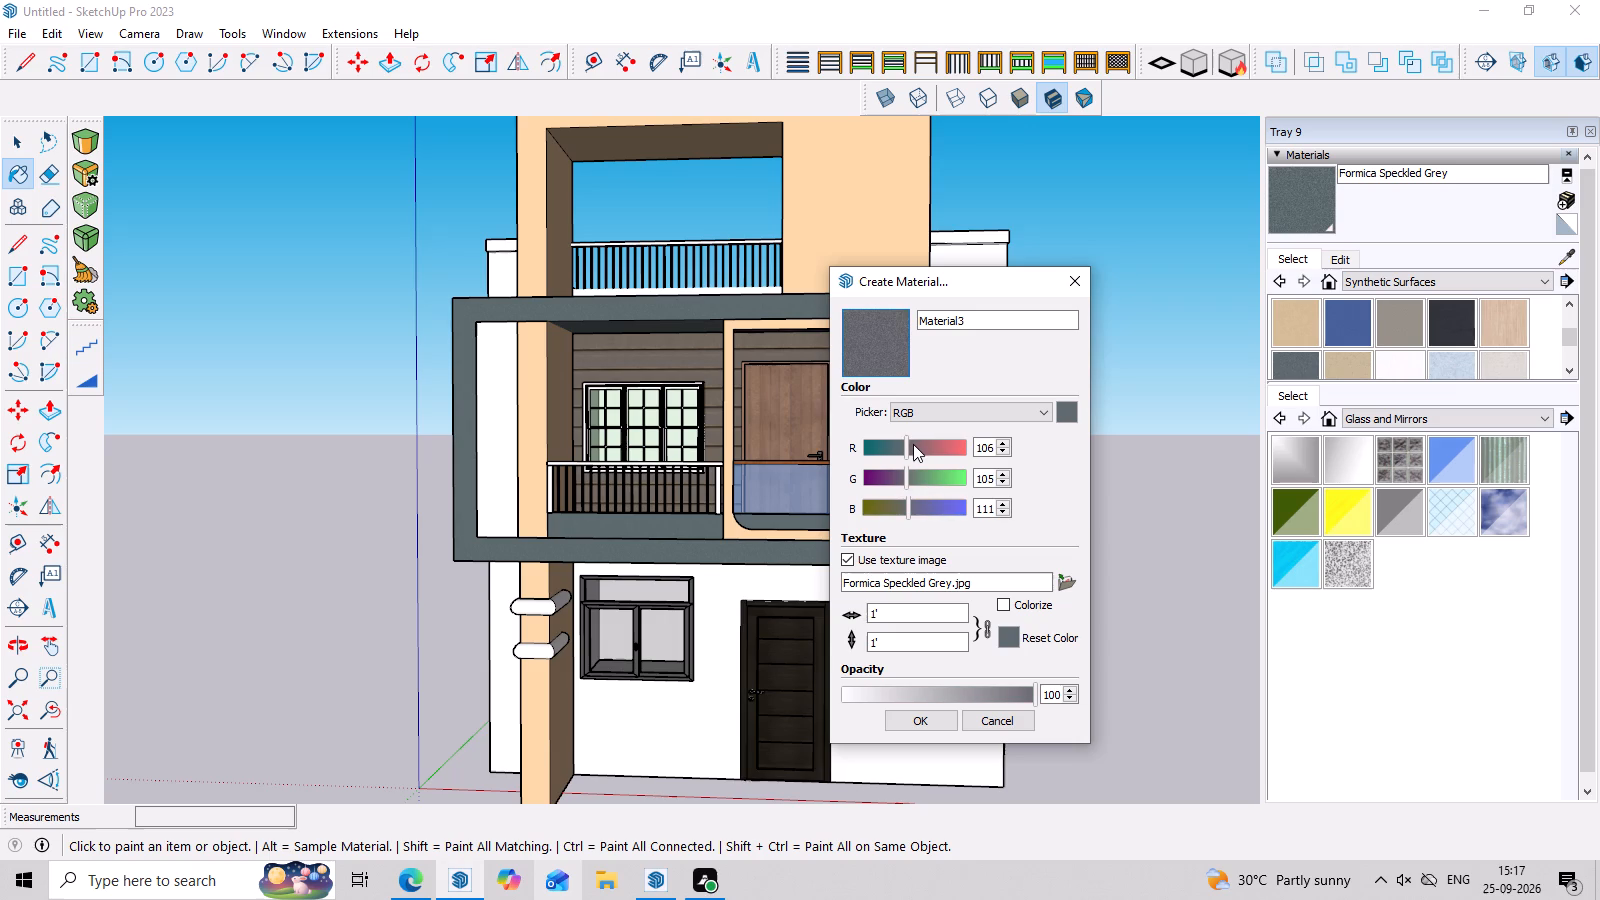
{"action": "scroll", "coordinate": [913, 444], "scroll_direction": "up", "scroll_amount": 2}
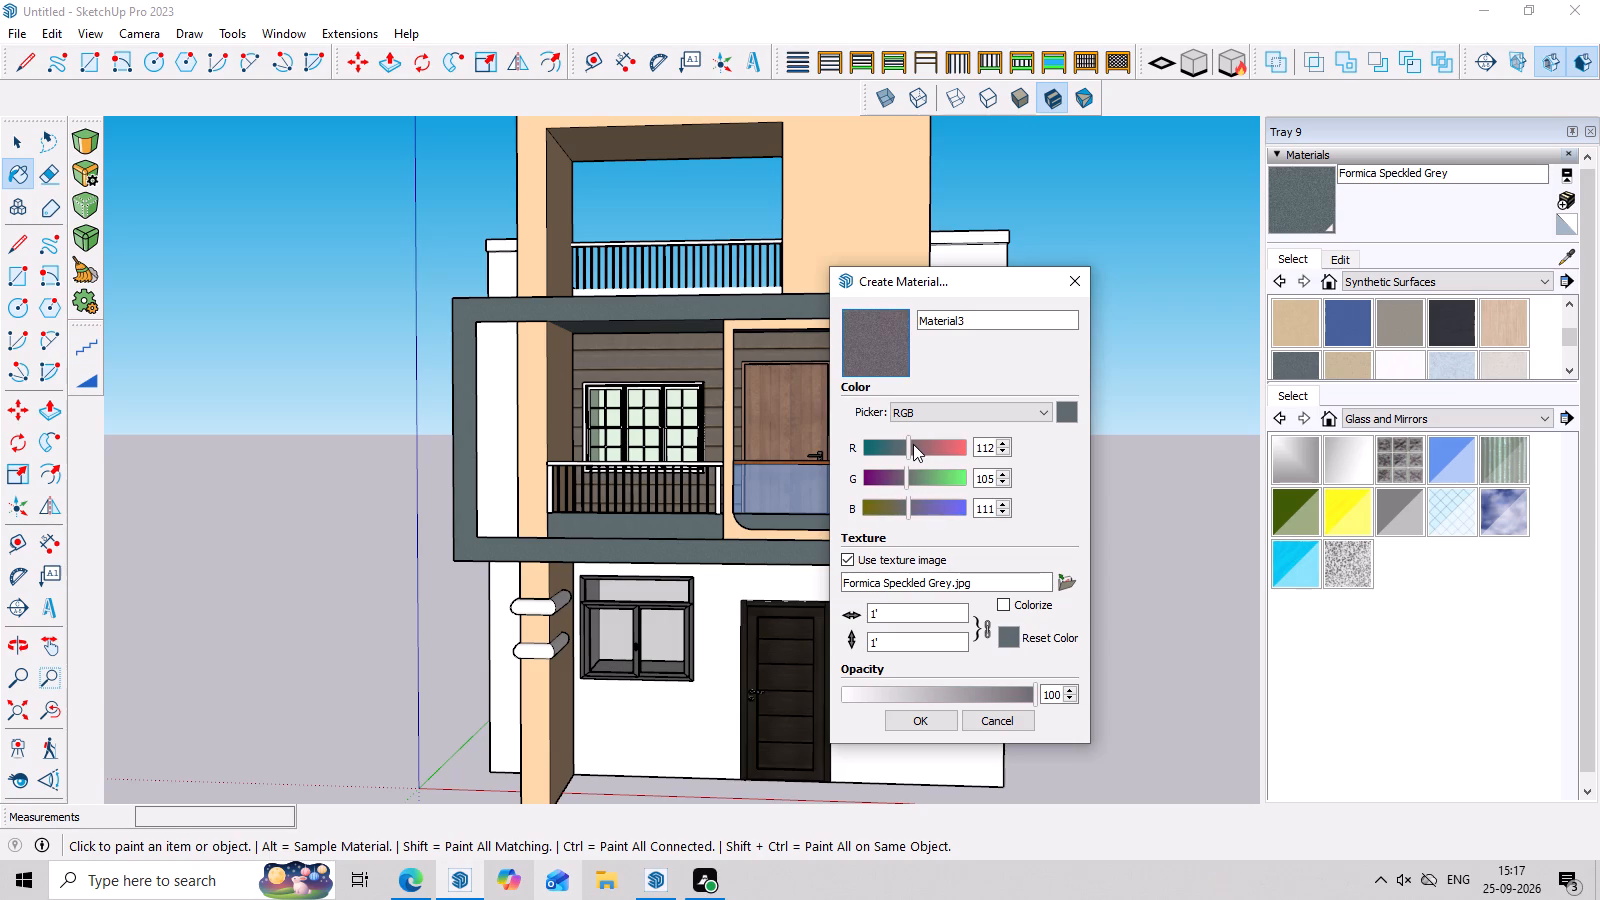
{"action": "scroll", "coordinate": [915, 509], "scroll_direction": "up", "scroll_amount": 2}
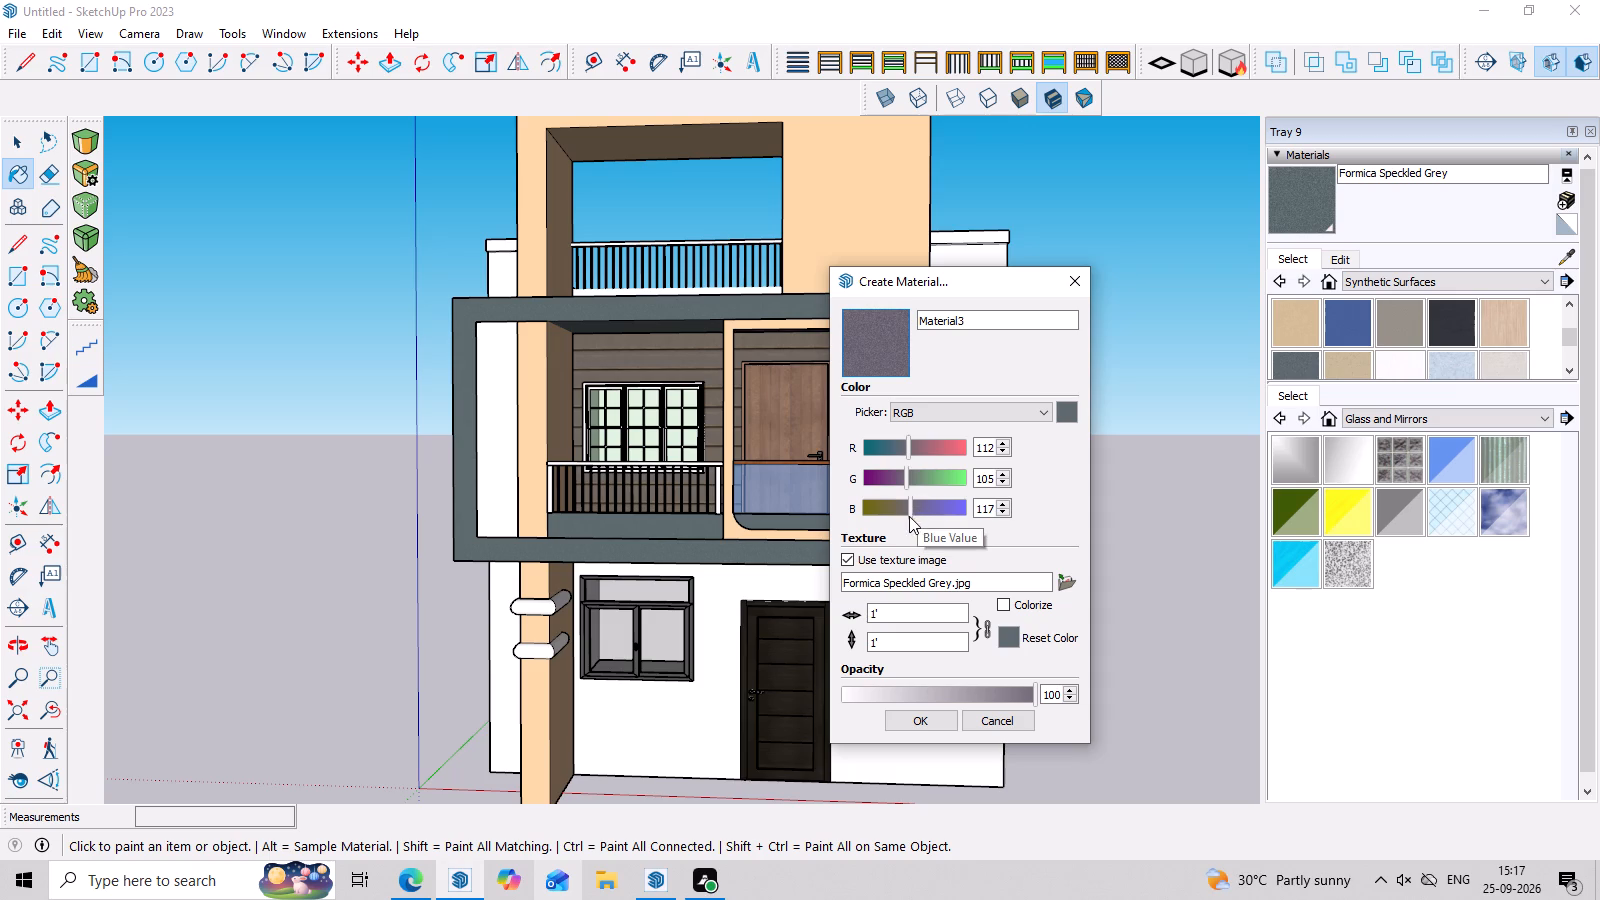
{"action": "scroll", "coordinate": [917, 505], "scroll_direction": "up", "scroll_amount": 3}
{"action": "scroll", "coordinate": [917, 503], "scroll_direction": "down", "scroll_amount": 7}
{"action": "scroll", "coordinate": [922, 455], "scroll_direction": "up", "scroll_amount": 6}
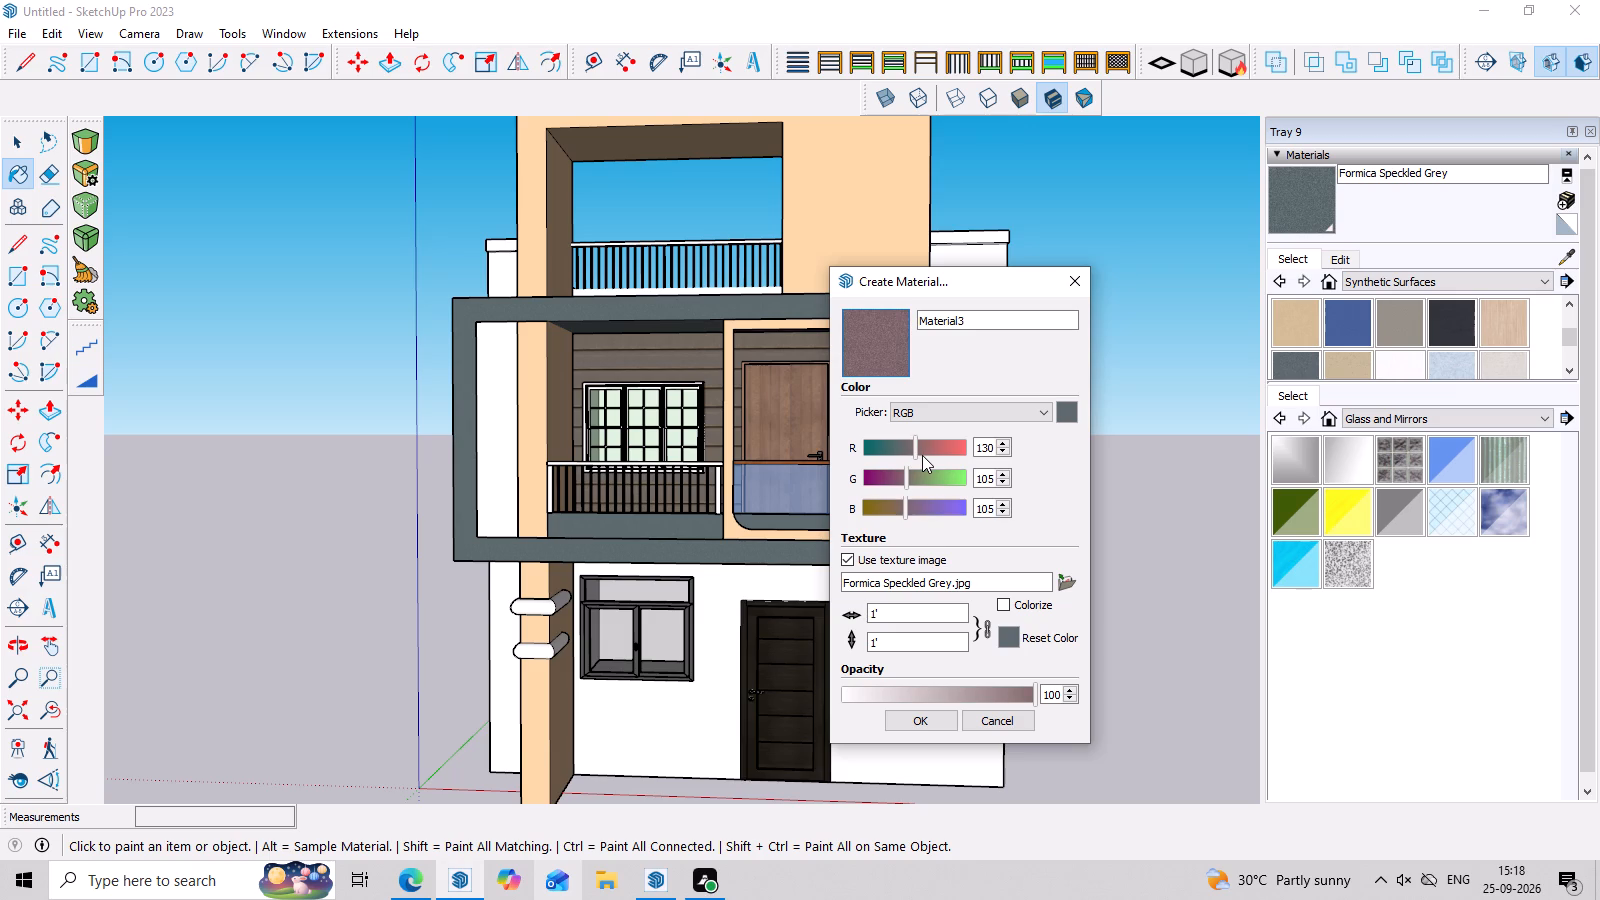
{"action": "scroll", "coordinate": [922, 450], "scroll_direction": "down", "scroll_amount": 3}
{"action": "left_click", "coordinate": [927, 717]}
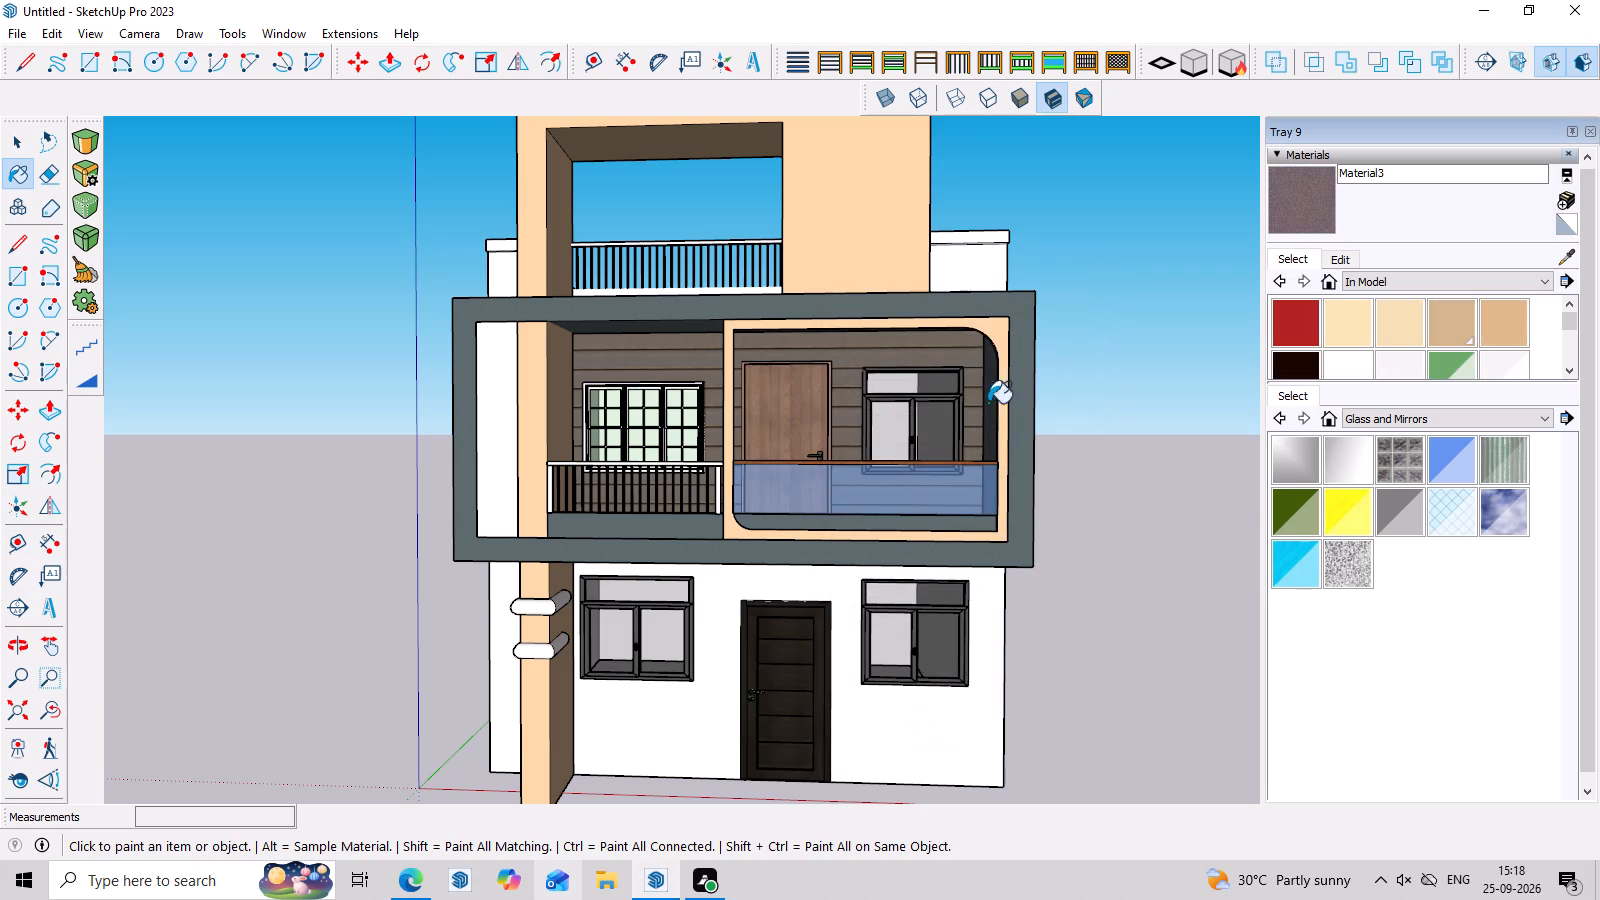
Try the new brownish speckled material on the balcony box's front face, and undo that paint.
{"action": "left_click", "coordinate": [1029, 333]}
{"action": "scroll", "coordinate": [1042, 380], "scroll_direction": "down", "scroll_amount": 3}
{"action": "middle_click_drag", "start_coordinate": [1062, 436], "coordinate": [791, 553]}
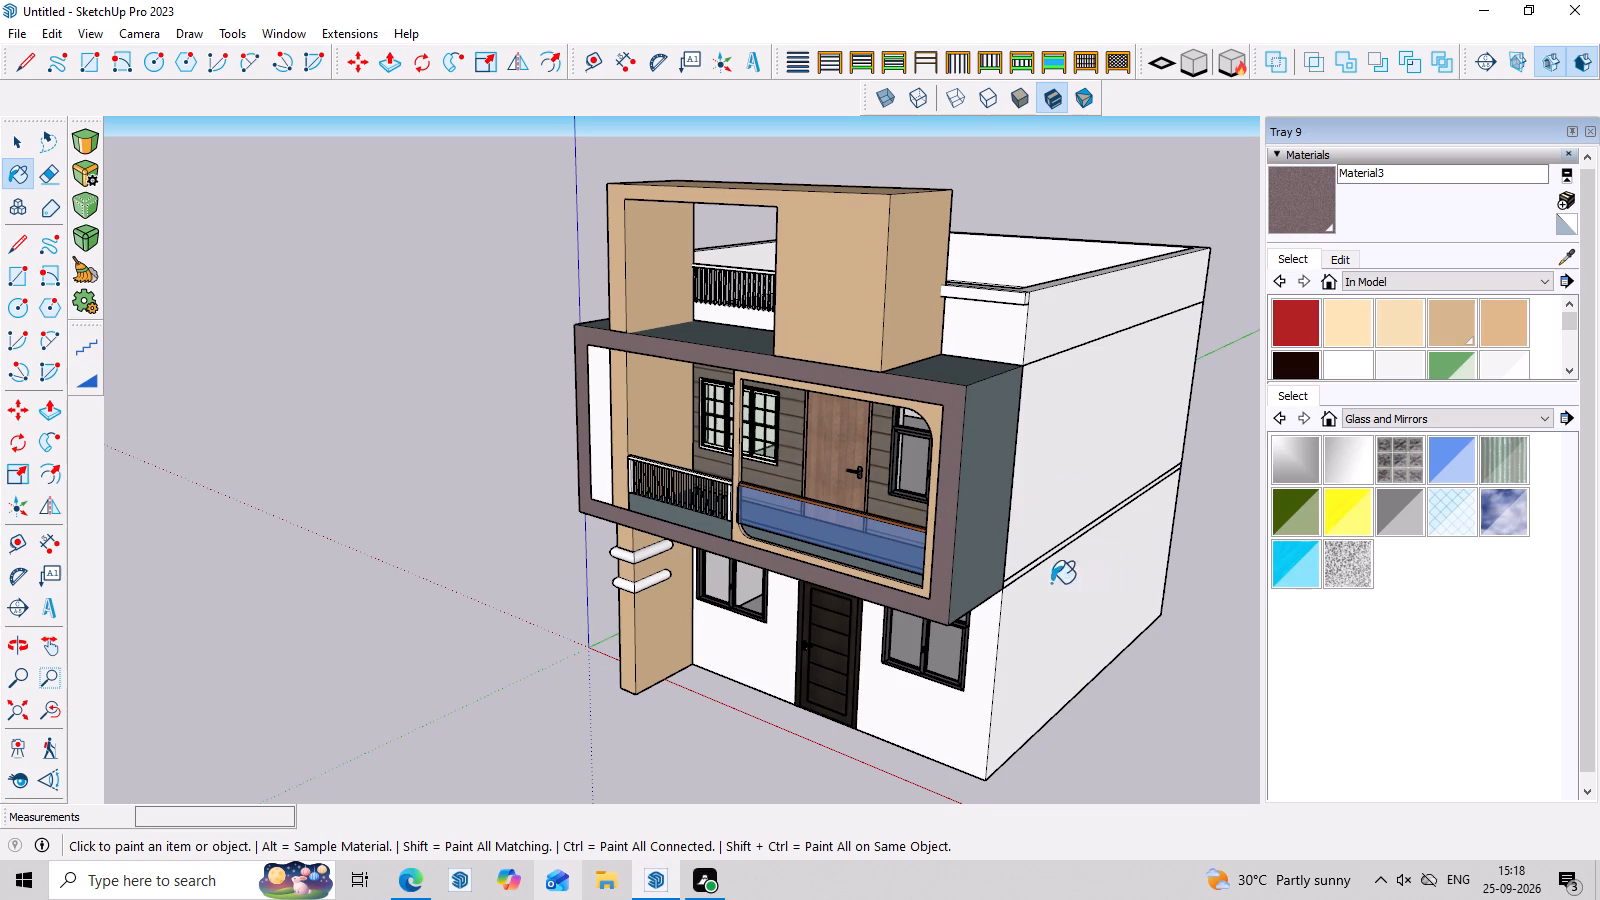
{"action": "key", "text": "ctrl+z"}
Select all connected faces of the projecting balcony box and paint them with Material3, leaving them deselected.
{"action": "key", "text": "space"}
{"action": "triple_click", "coordinate": [944, 521]}
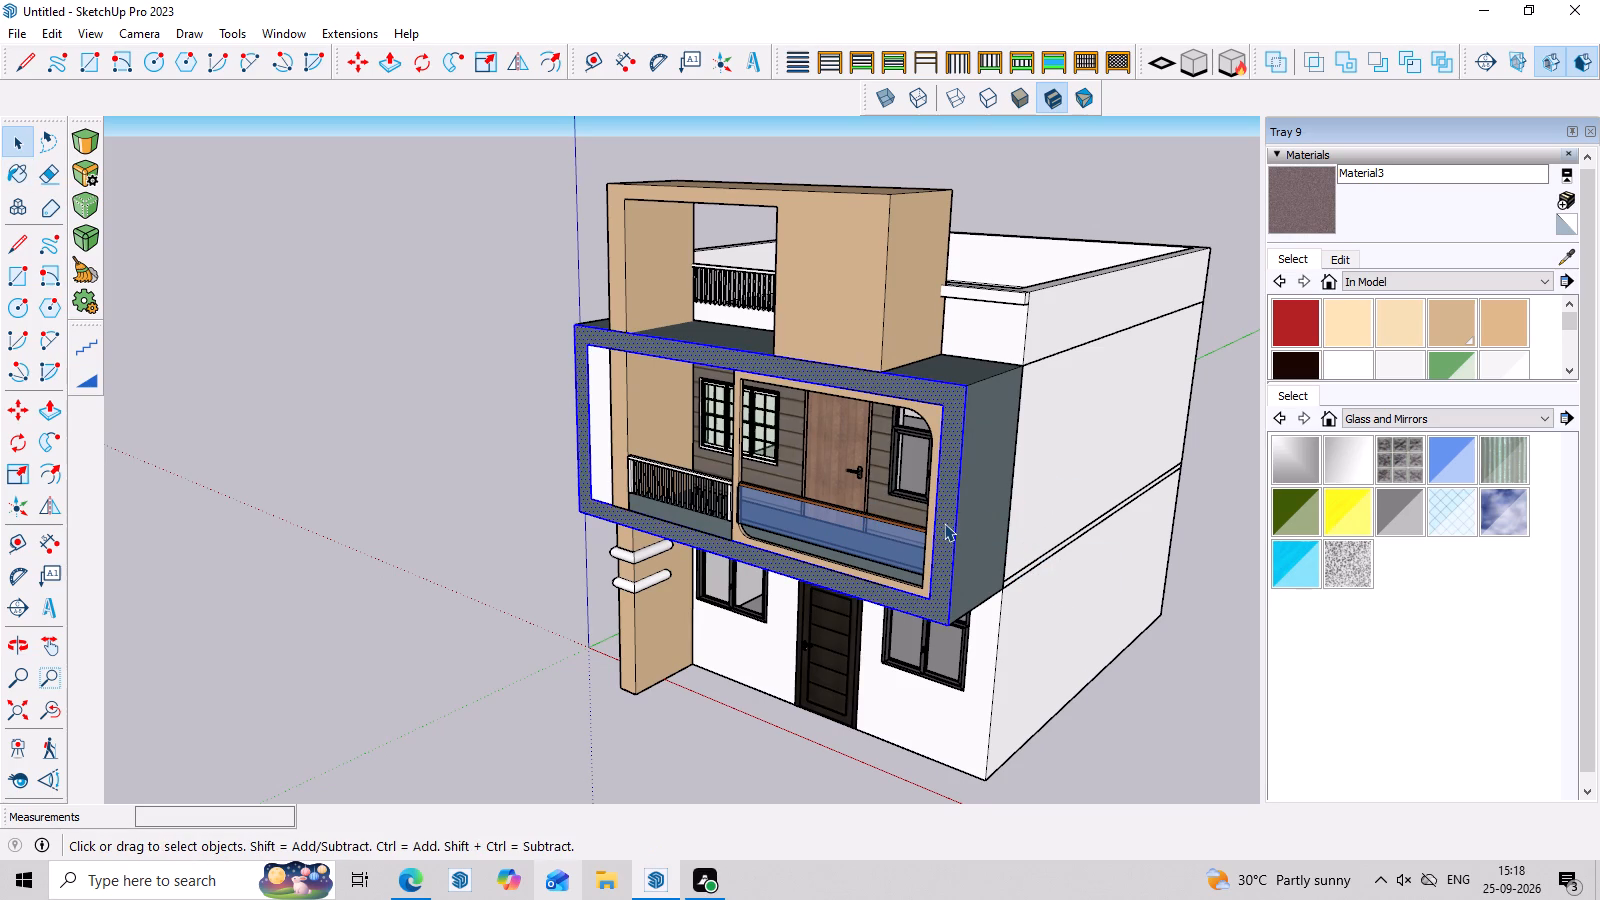
{"action": "triple_click", "coordinate": [944, 523]}
{"action": "left_click", "coordinate": [944, 523]}
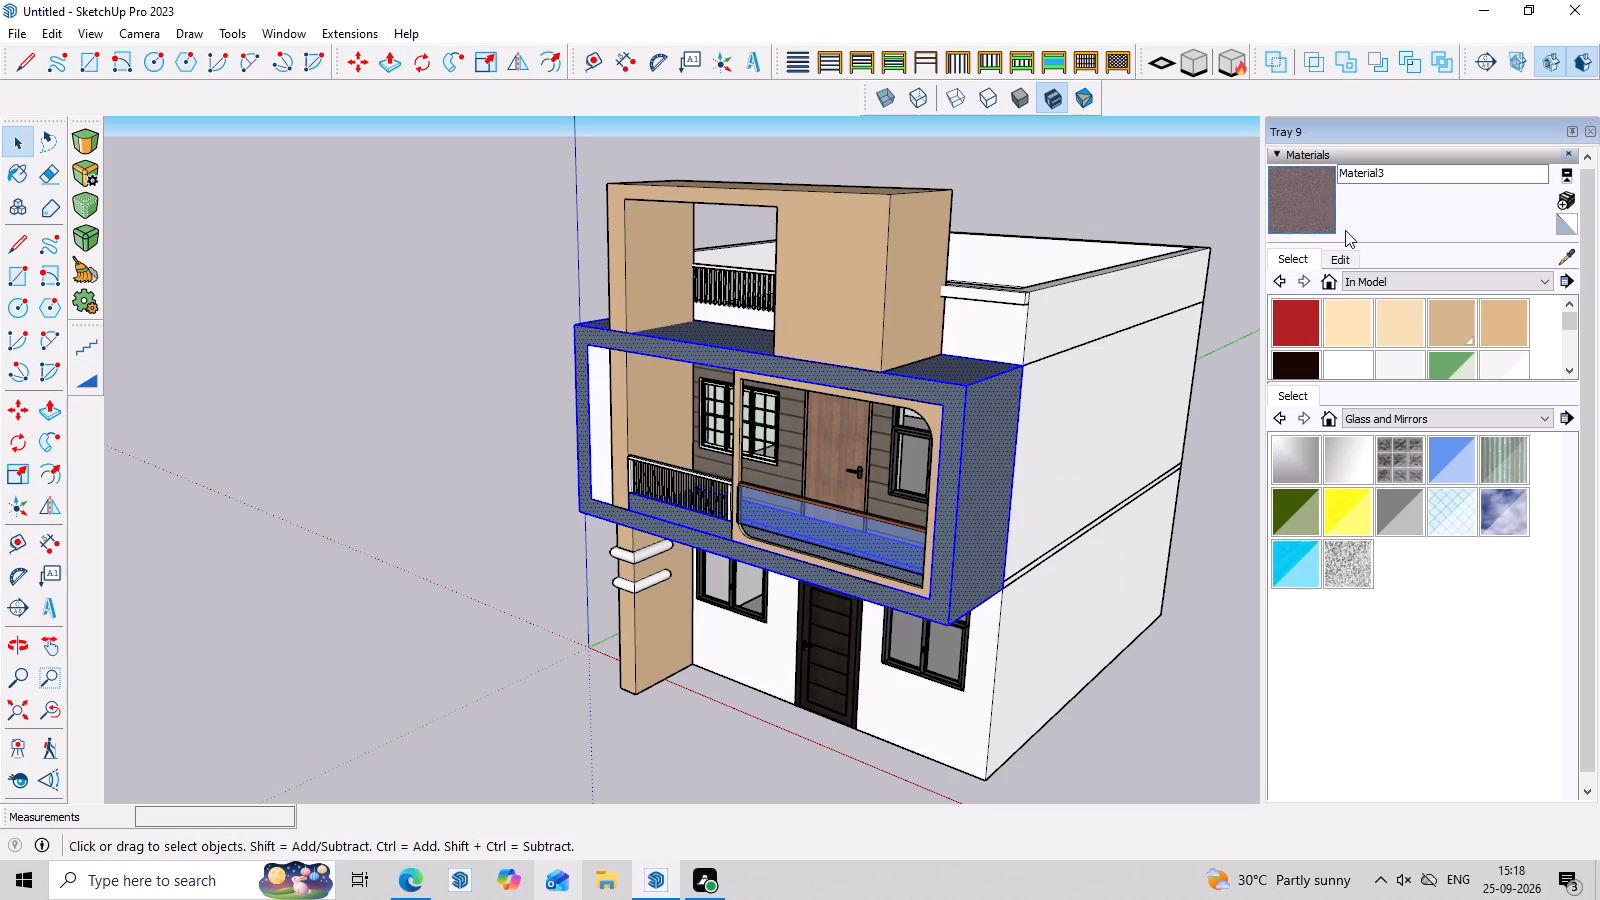
{"action": "middle_click_drag", "start_coordinate": [1089, 530], "coordinate": [1231, 437]}
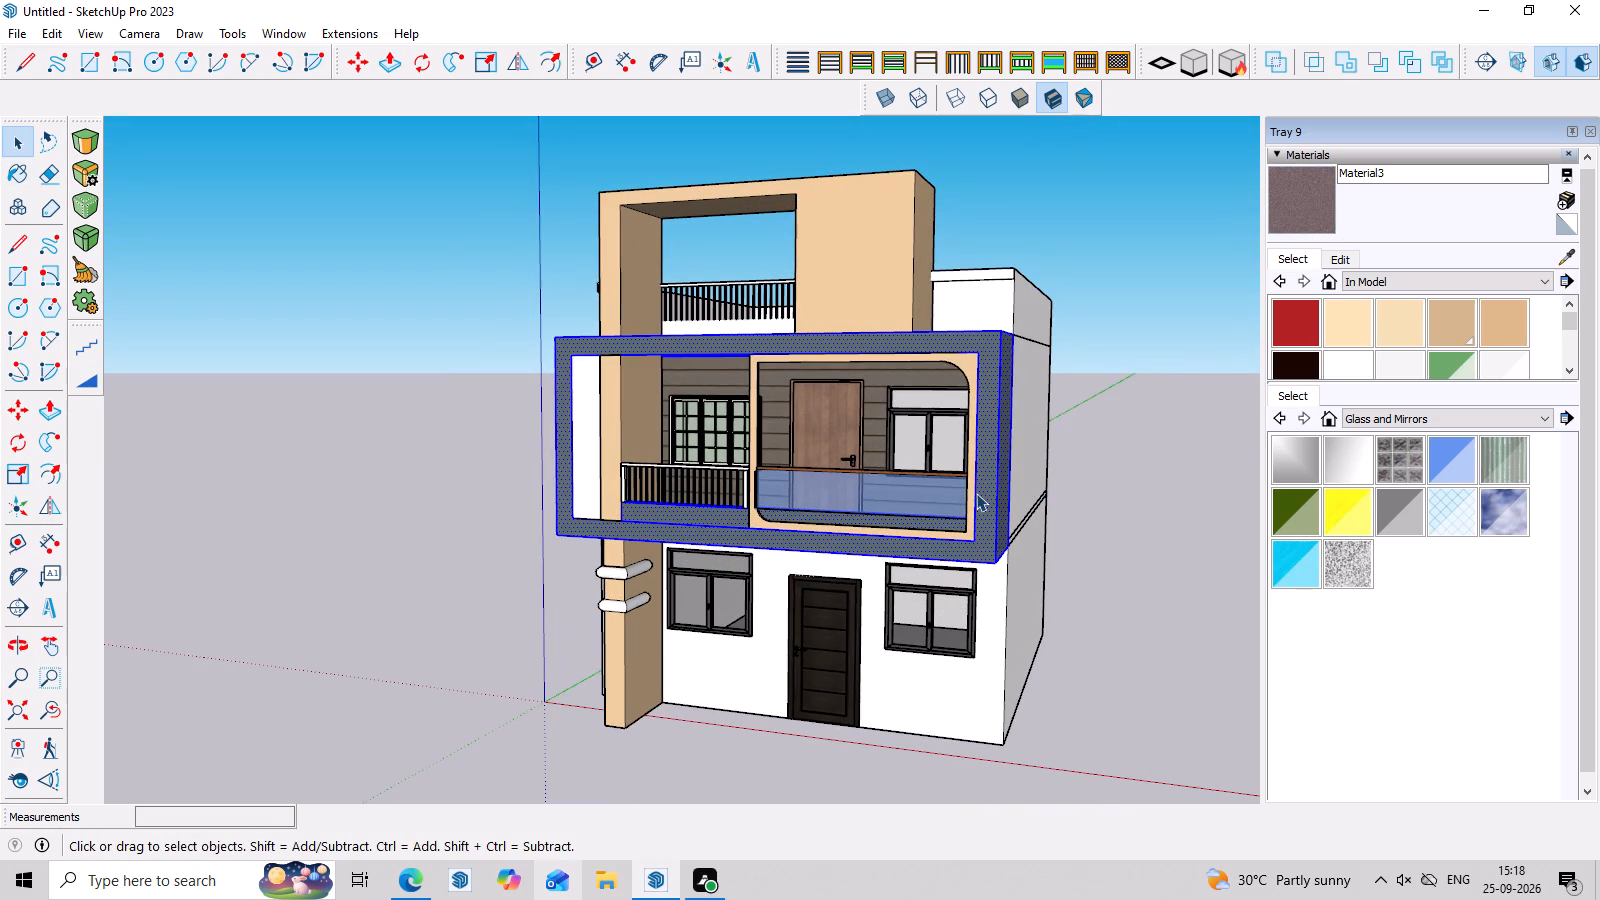
{"action": "left_click", "coordinate": [986, 490]}
{"action": "triple_click", "coordinate": [986, 490]}
{"action": "left_click", "coordinate": [1291, 199]}
{"action": "left_click", "coordinate": [986, 414]}
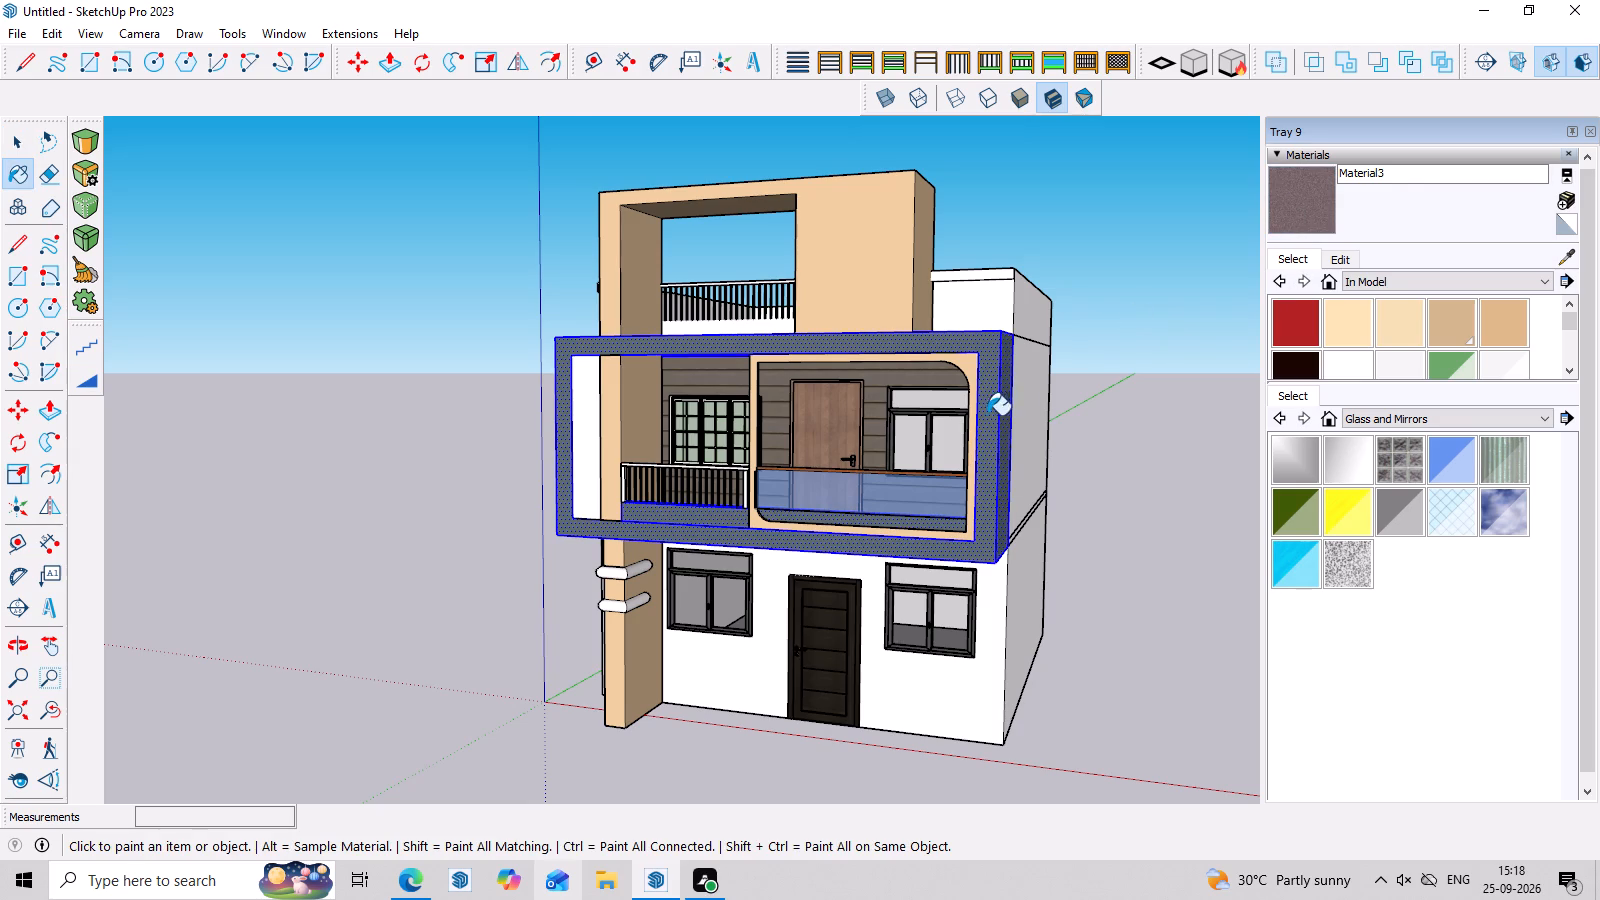
{"action": "scroll", "coordinate": [1040, 521], "scroll_direction": "down", "scroll_amount": 1}
{"action": "key", "text": "space"}
{"action": "left_click", "coordinate": [1115, 535]}
Examine the repainted balcony box from the side and the front.
{"action": "scroll", "coordinate": [699, 565], "scroll_direction": "down", "scroll_amount": 3}
{"action": "middle_click_drag", "start_coordinate": [456, 564], "coordinate": [906, 586]}
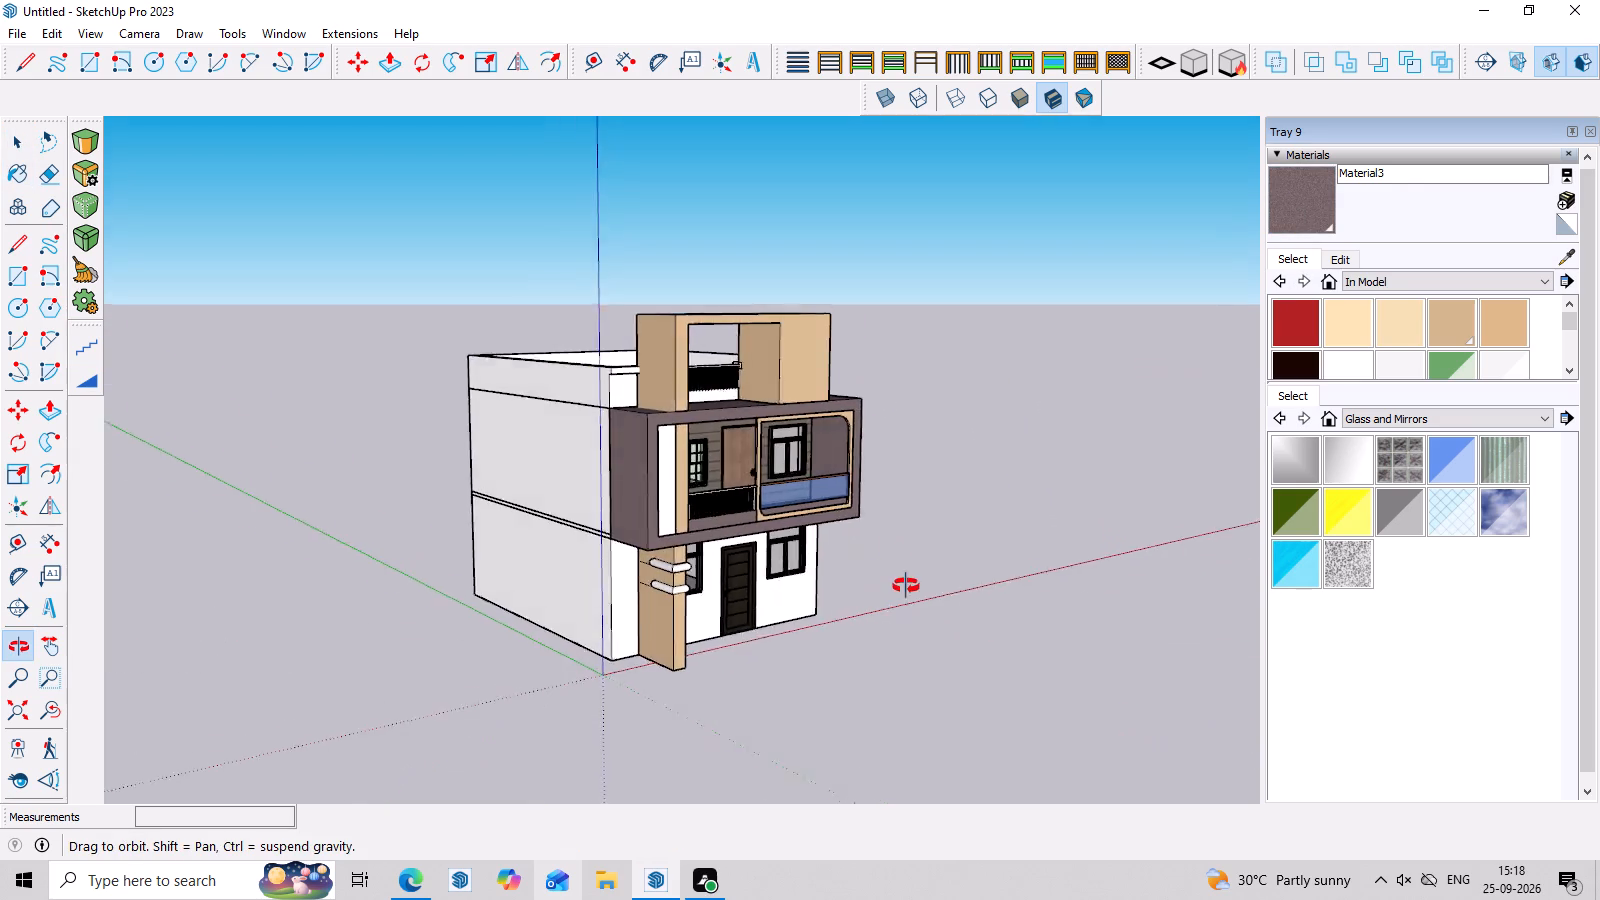
{"action": "middle_click_drag", "start_coordinate": [906, 586], "coordinate": [755, 541]}
{"action": "scroll", "coordinate": [970, 615], "scroll_direction": "up", "scroll_amount": 6}
{"action": "middle_click_drag", "start_coordinate": [967, 539], "coordinate": [887, 595]}
{"action": "scroll", "coordinate": [877, 582], "scroll_direction": "up", "scroll_amount": 4}
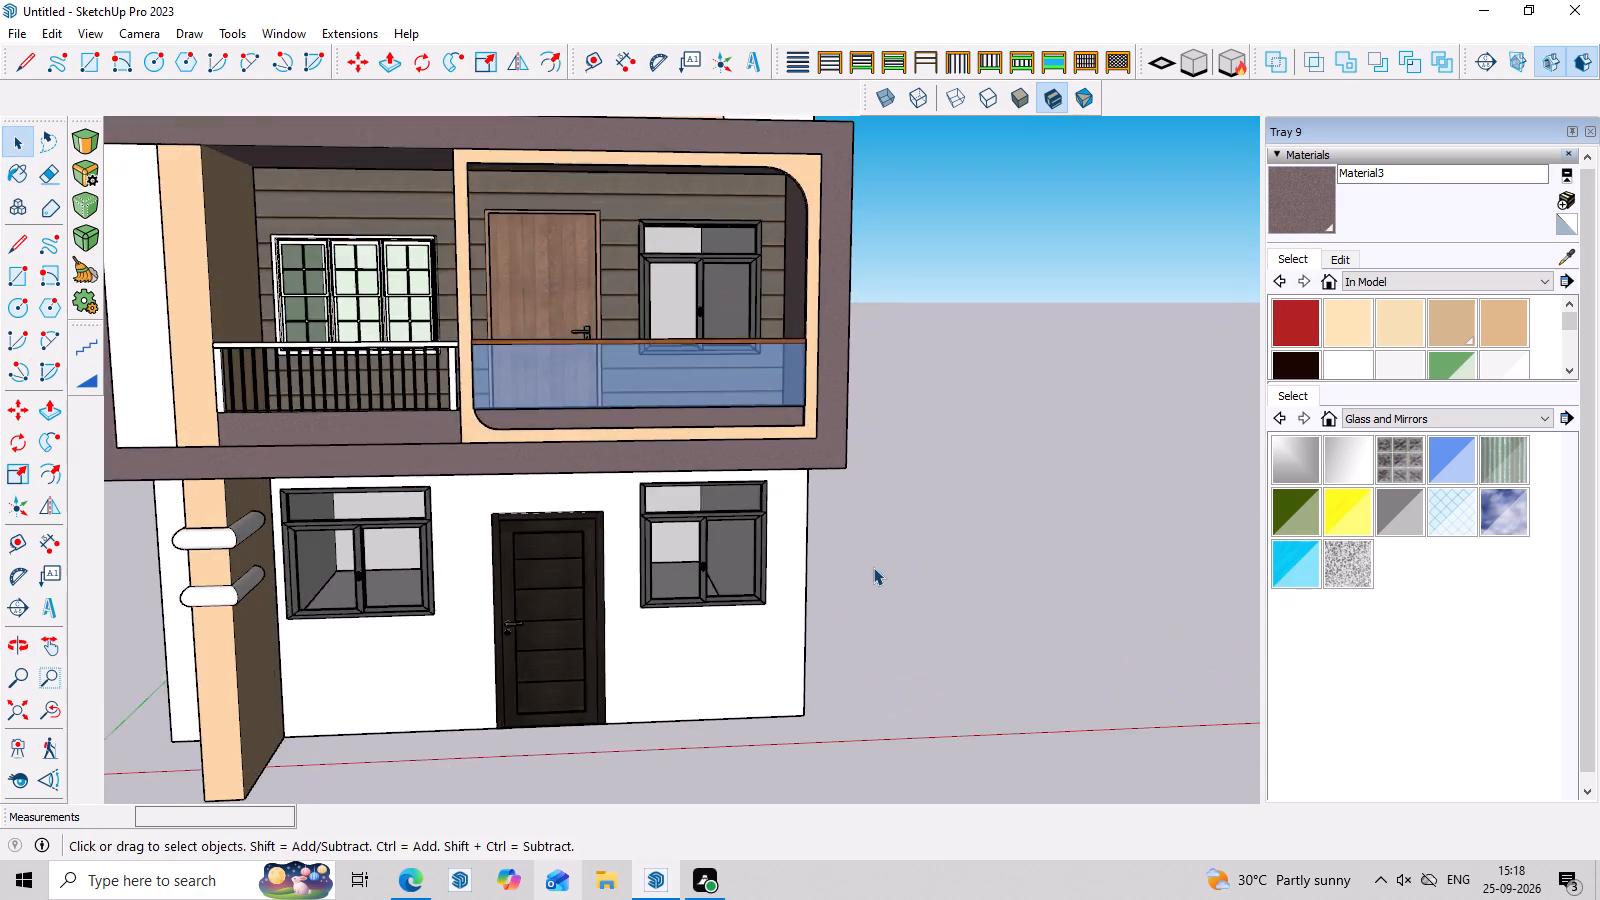
Select only the low wall face beneath the glass balcony panel and paint it 0129_WhiteSmoke from the in-model materials.
{"action": "scroll", "coordinate": [873, 567], "scroll_direction": "up", "scroll_amount": 2}
{"action": "middle_click_drag", "start_coordinate": [1001, 581], "coordinate": [977, 668]}
{"action": "scroll", "coordinate": [558, 555], "scroll_direction": "up", "scroll_amount": 3}
{"action": "triple_click", "coordinate": [710, 337]}
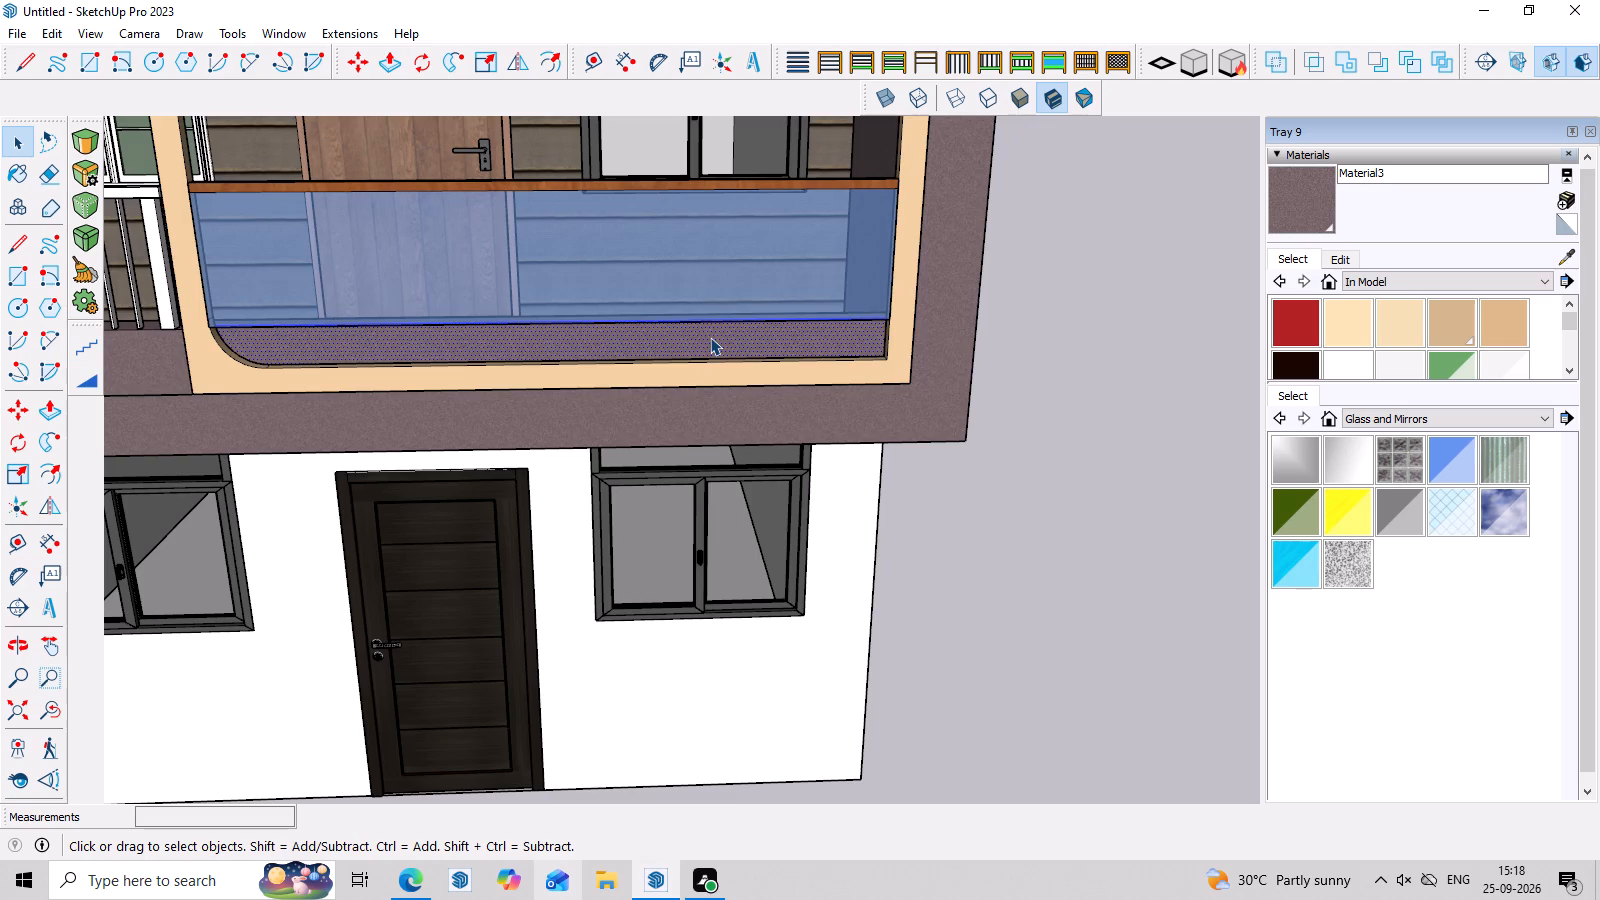
{"action": "scroll", "coordinate": [710, 337], "scroll_direction": "up", "scroll_amount": 3}
{"action": "double_click", "coordinate": [716, 348]}
{"action": "scroll", "coordinate": [716, 348], "scroll_direction": "up", "scroll_amount": 4}
{"action": "triple_click", "coordinate": [720, 360]}
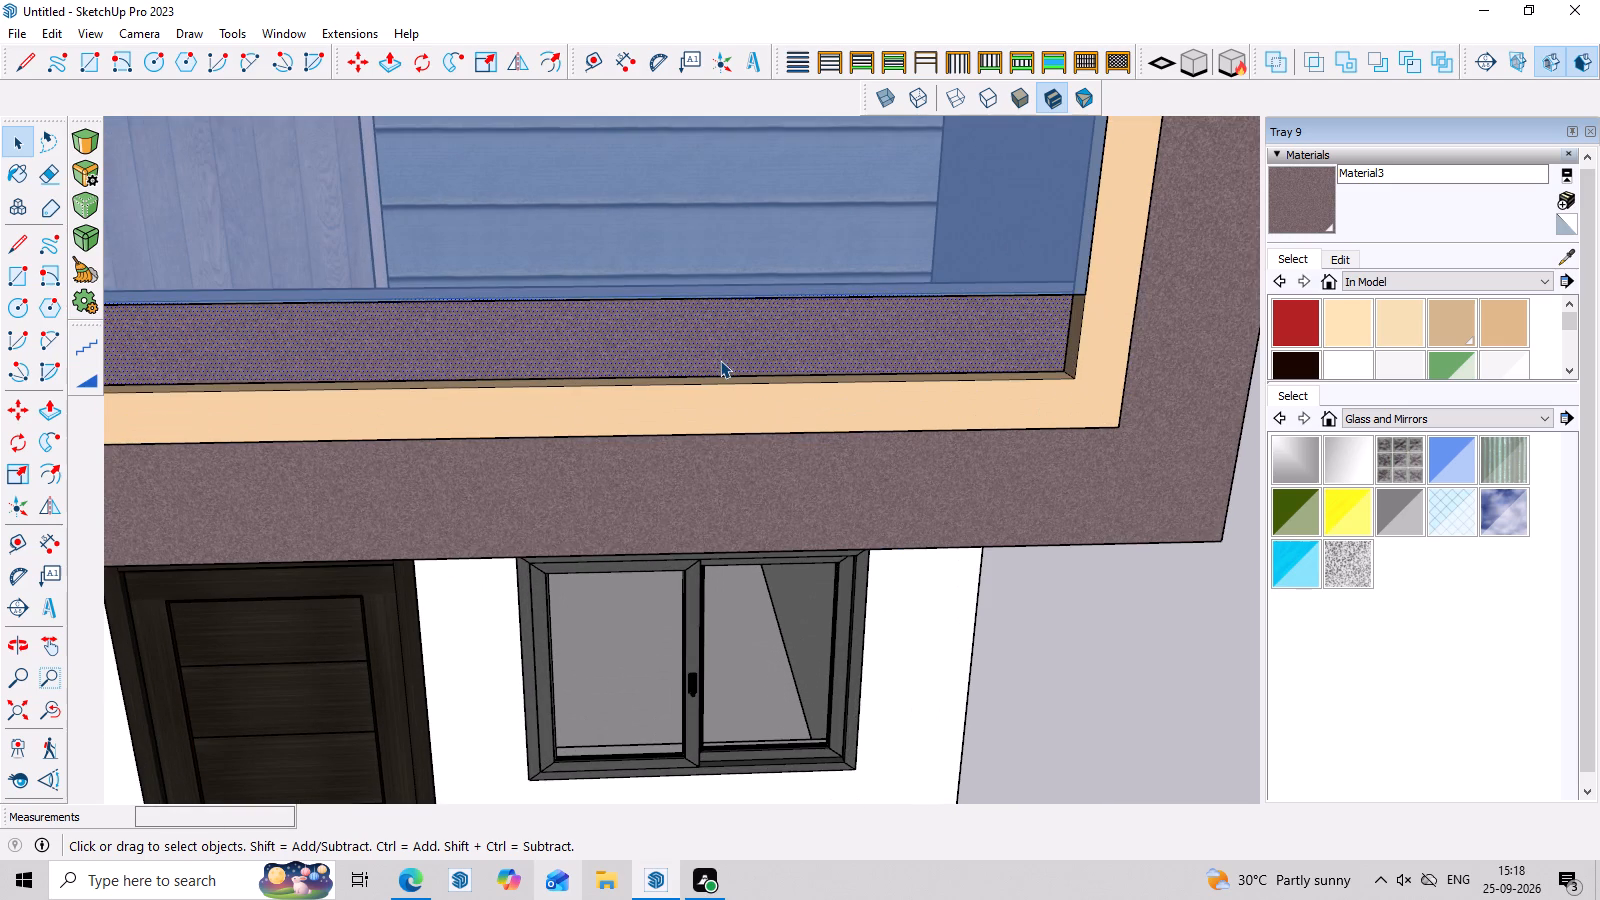
{"action": "left_click", "coordinate": [720, 360]}
{"action": "scroll", "coordinate": [767, 375], "scroll_direction": "up", "scroll_amount": 3}
{"action": "middle_click_drag", "start_coordinate": [811, 368], "coordinate": [814, 293]}
{"action": "scroll", "coordinate": [851, 268], "scroll_direction": "up", "scroll_amount": 1}
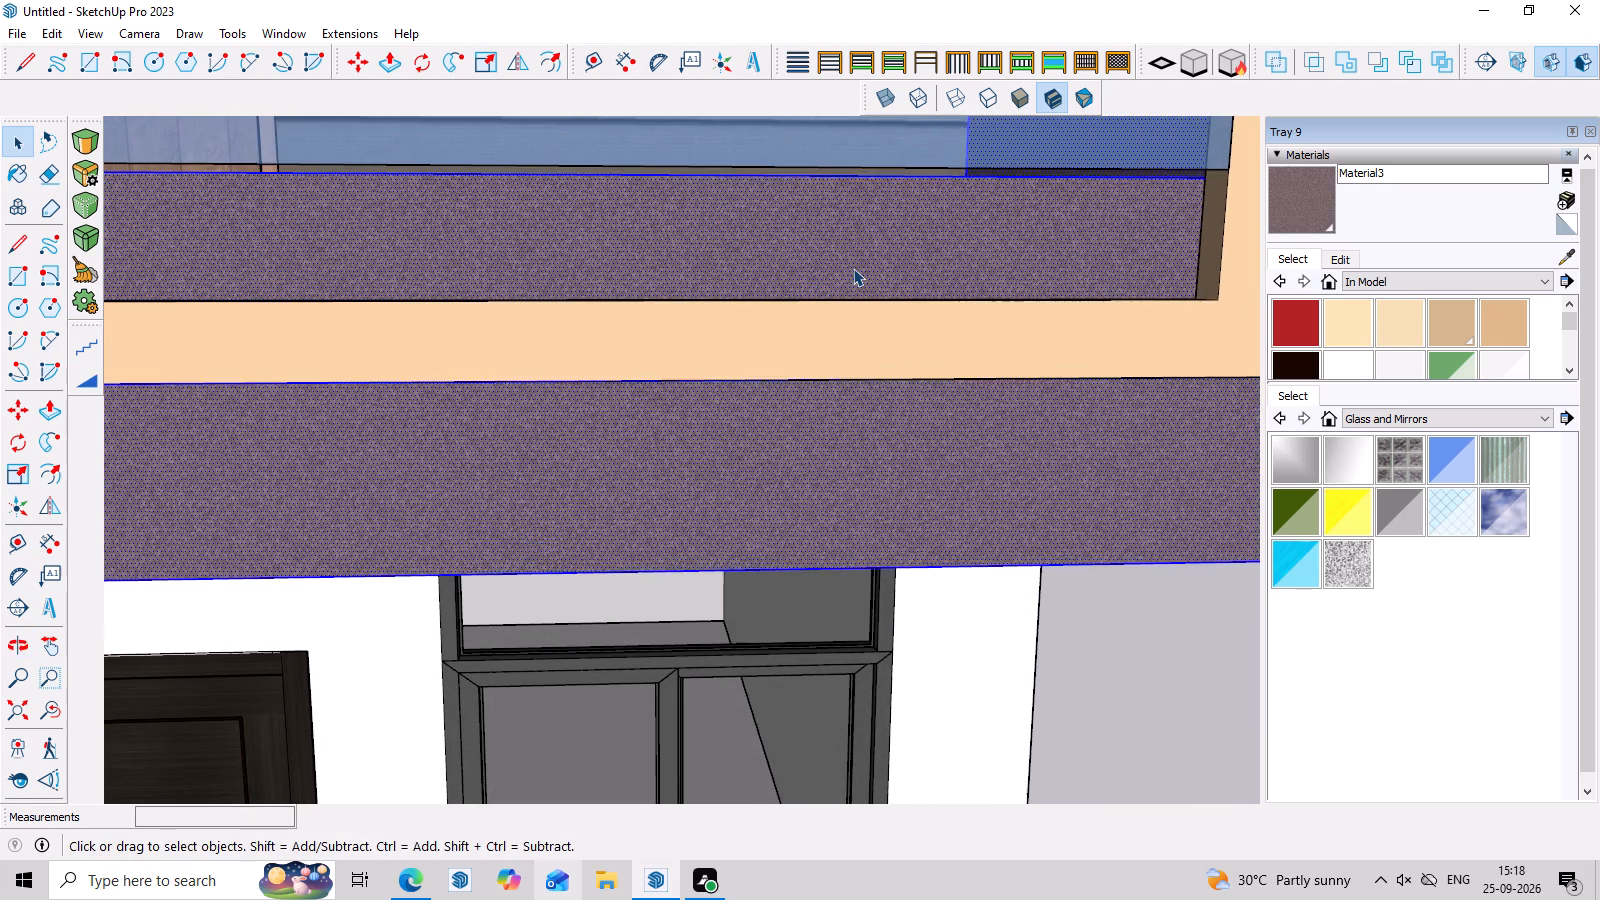
{"action": "double_click", "coordinate": [853, 268]}
{"action": "left_click", "coordinate": [874, 269]}
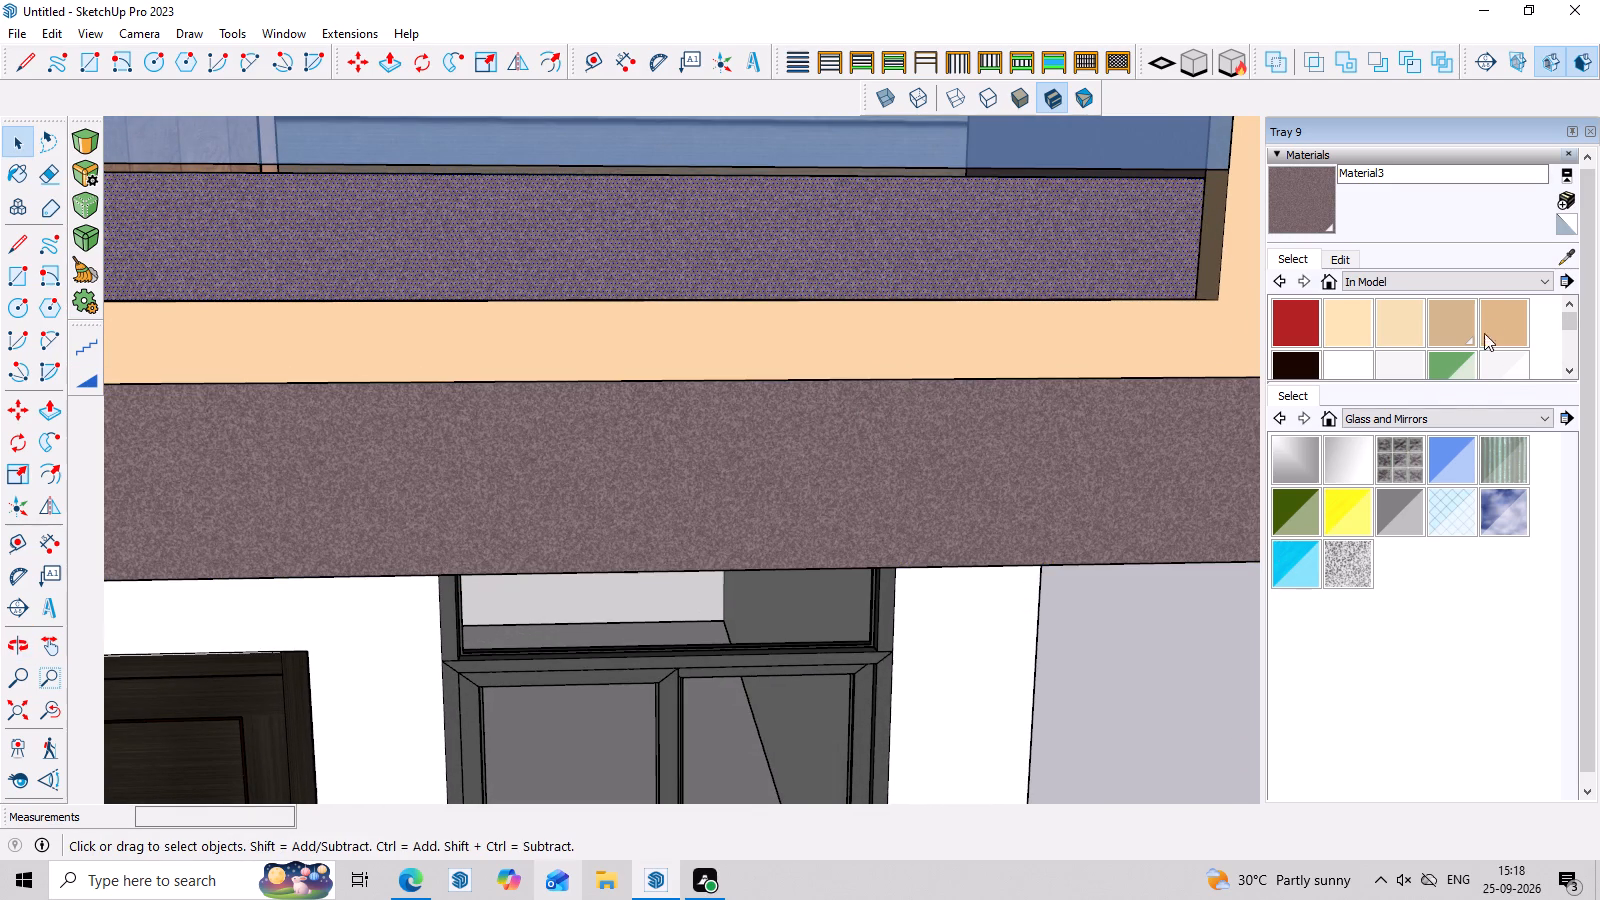
{"action": "left_click", "coordinate": [1473, 287]}
{"action": "scroll", "coordinate": [1300, 346], "scroll_direction": "down", "scroll_amount": 4}
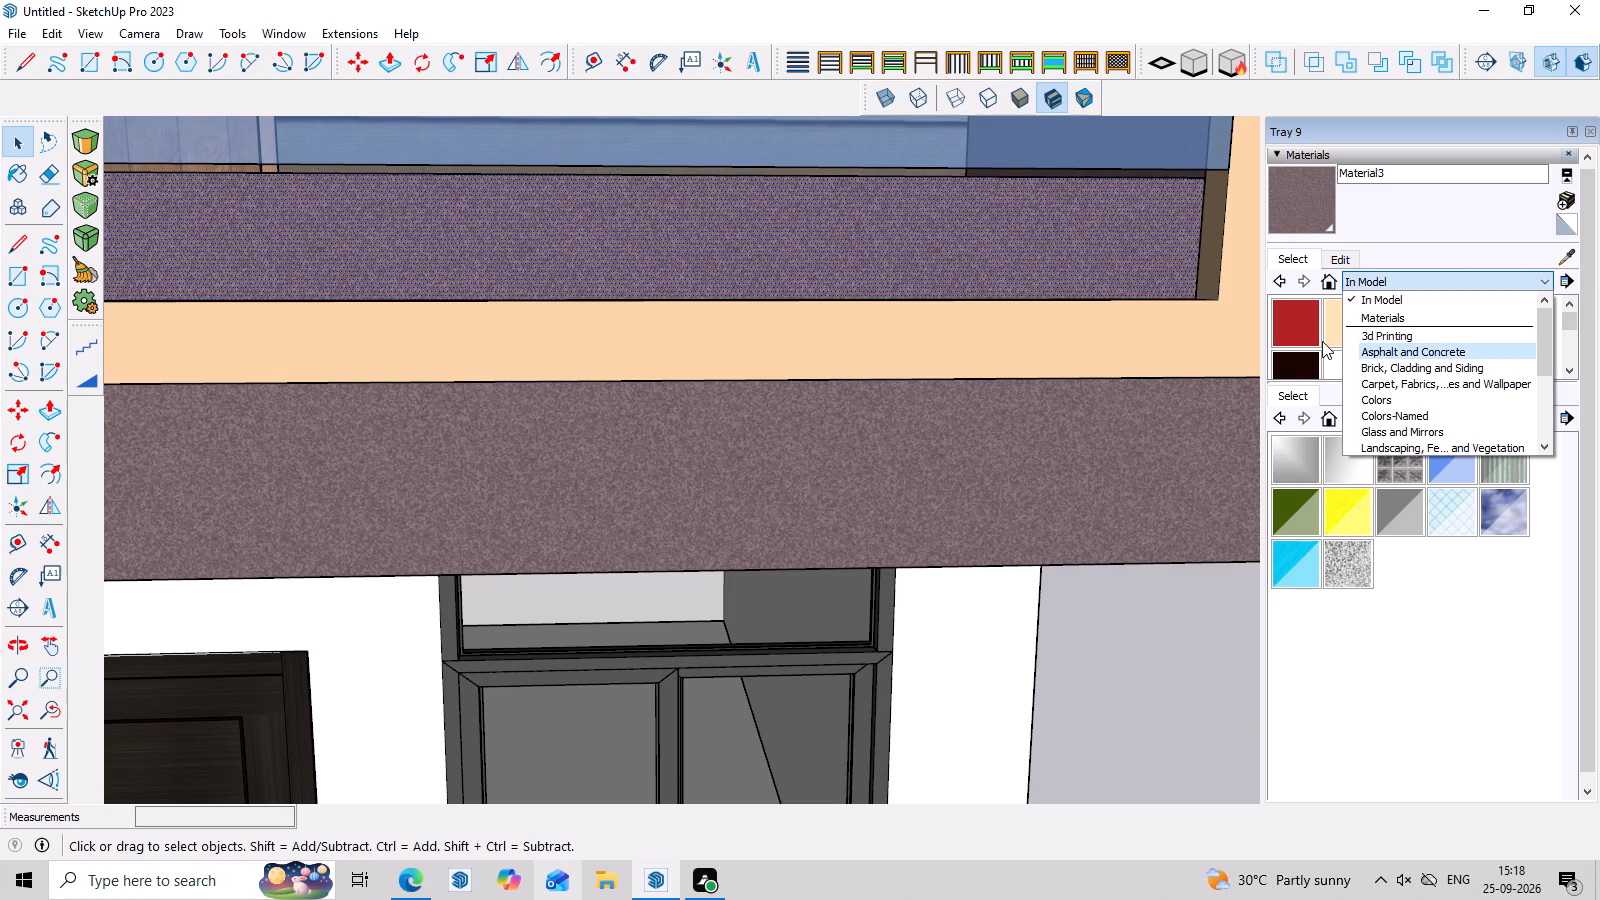
{"action": "left_click", "coordinate": [1301, 352]}
{"action": "scroll", "coordinate": [1364, 365], "scroll_direction": "down", "scroll_amount": 7}
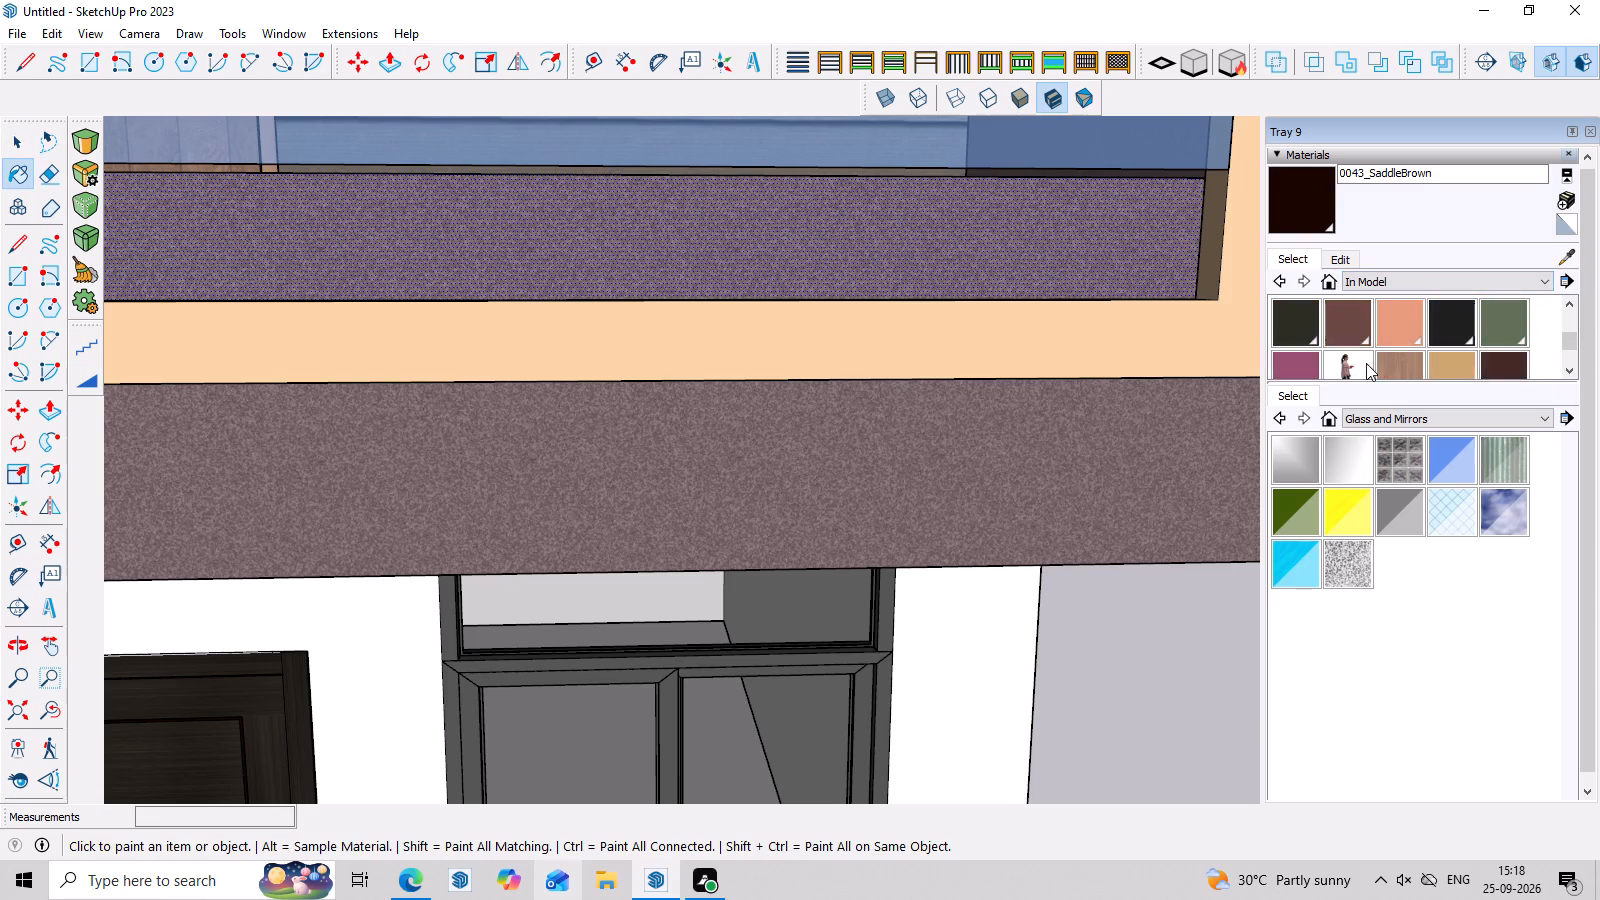
{"action": "scroll", "coordinate": [1410, 314], "scroll_direction": "up", "scroll_amount": 3}
{"action": "scroll", "coordinate": [1413, 320], "scroll_direction": "down", "scroll_amount": 7}
{"action": "scroll", "coordinate": [1434, 341], "scroll_direction": "up", "scroll_amount": 2}
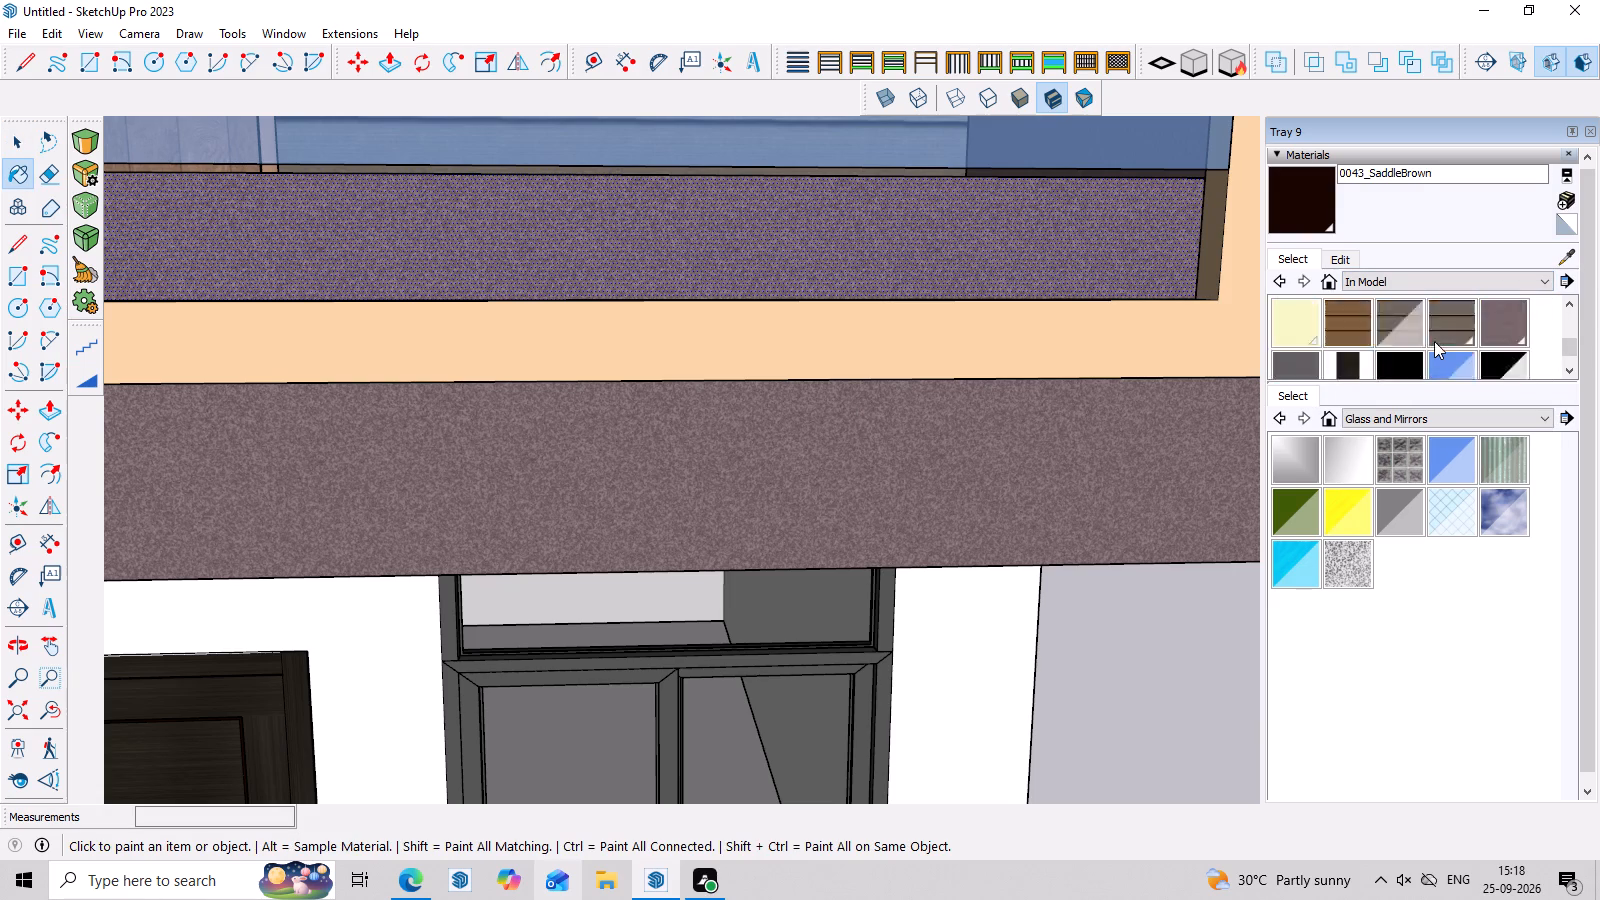
{"action": "scroll", "coordinate": [1434, 341], "scroll_direction": "up", "scroll_amount": 3}
{"action": "scroll", "coordinate": [1424, 341], "scroll_direction": "down", "scroll_amount": 3}
{"action": "scroll", "coordinate": [1424, 341], "scroll_direction": "up", "scroll_amount": 2}
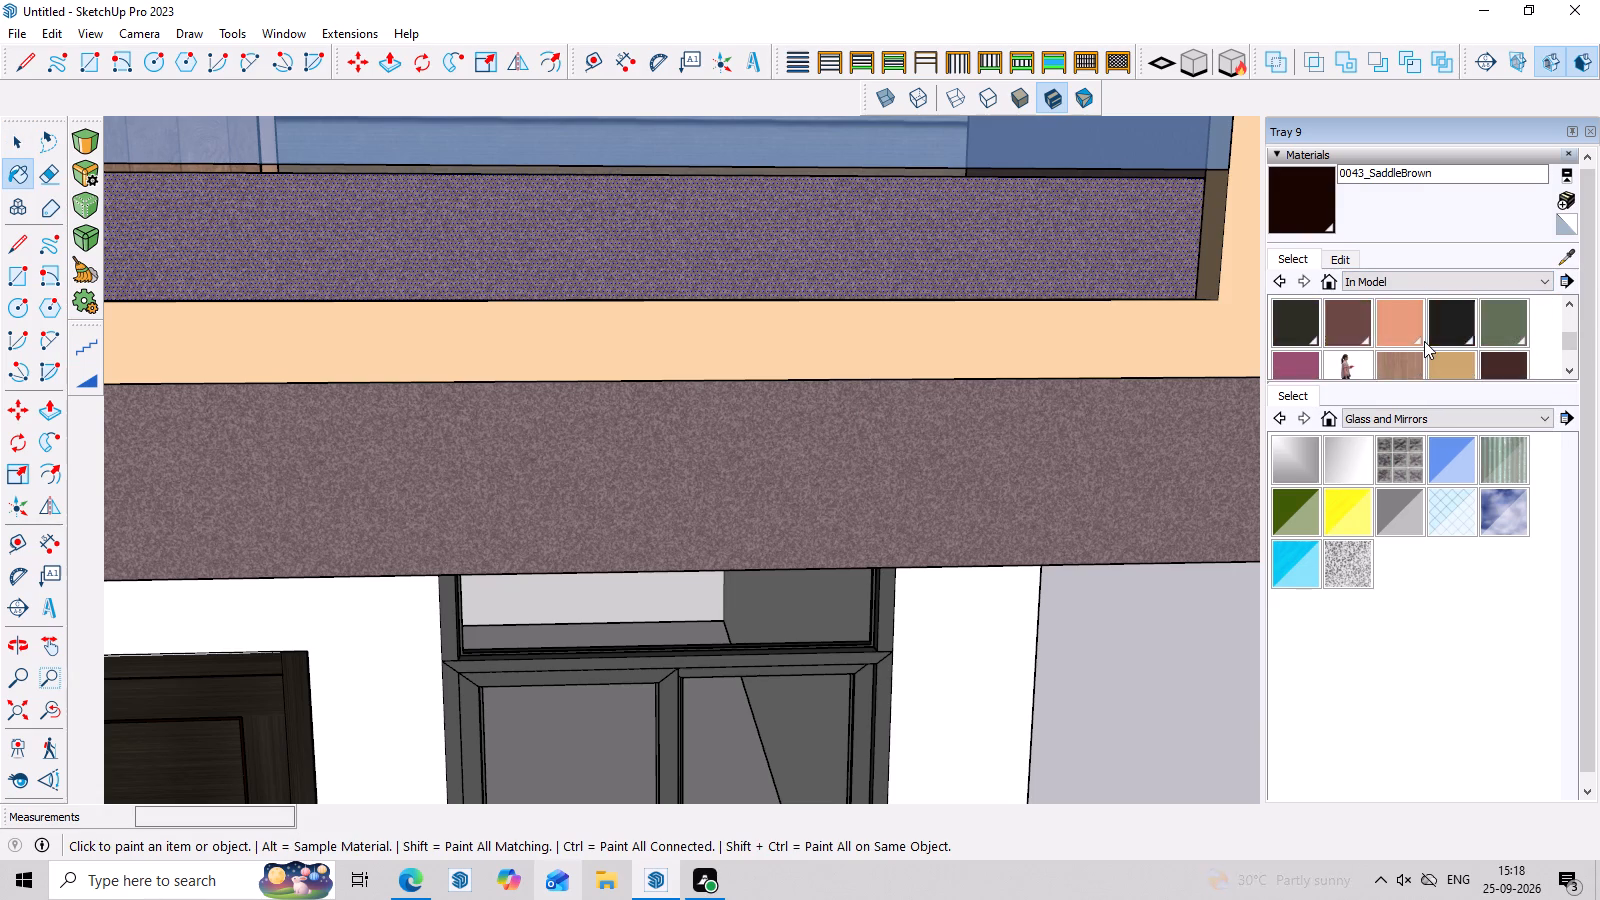
{"action": "scroll", "coordinate": [1424, 341], "scroll_direction": "up", "scroll_amount": 7}
{"action": "scroll", "coordinate": [1421, 338], "scroll_direction": "down", "scroll_amount": 1}
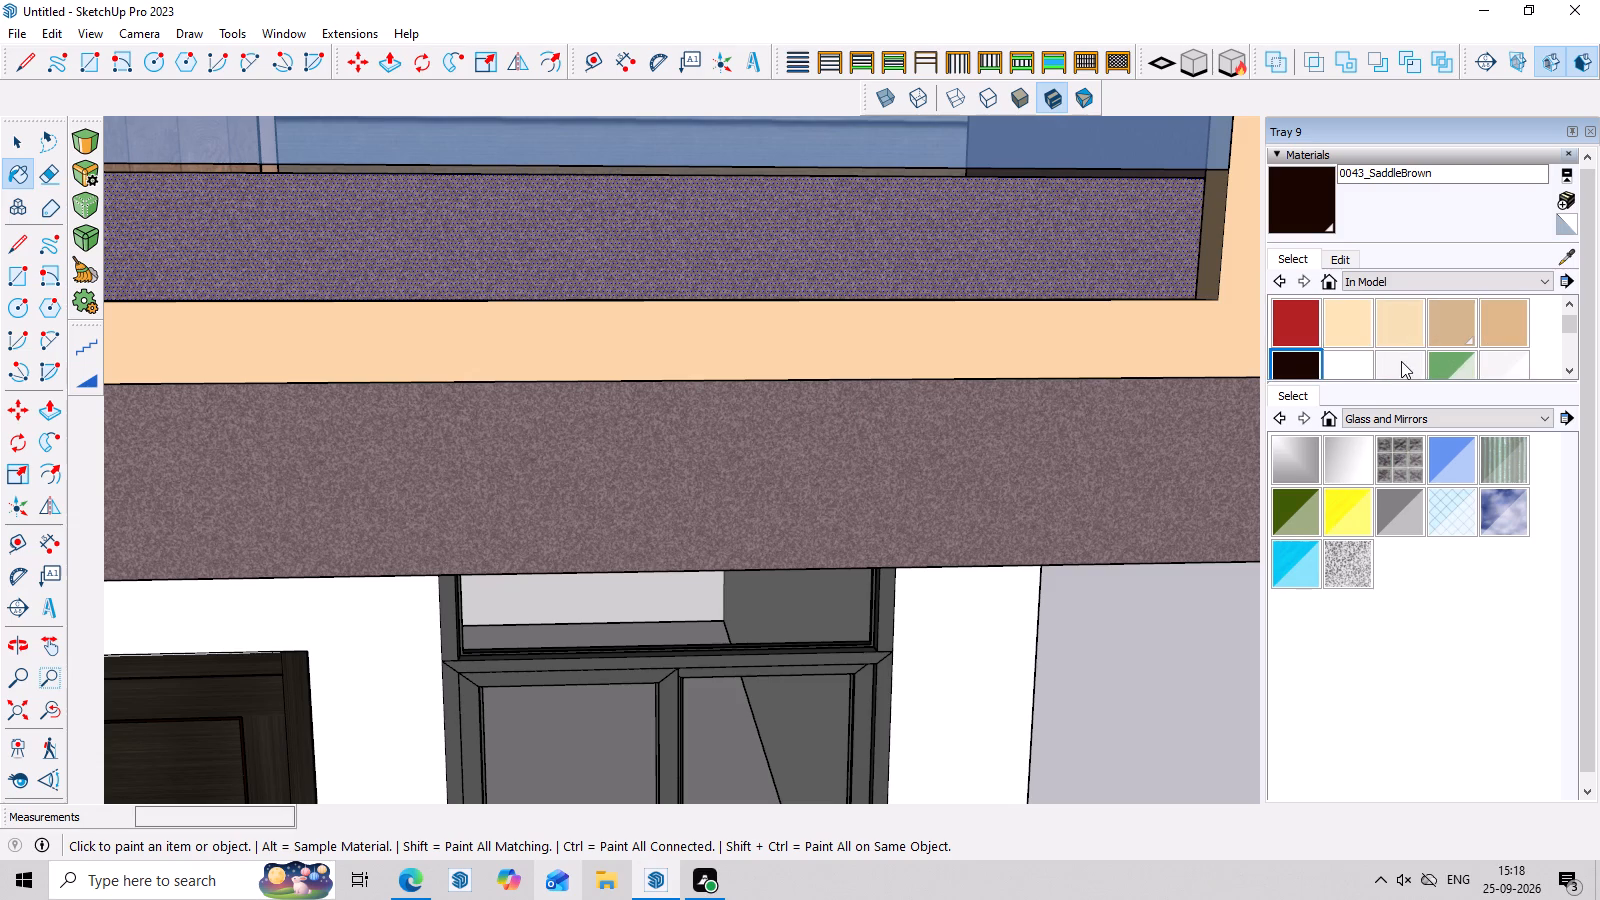
{"action": "left_click", "coordinate": [1401, 361]}
{"action": "left_click", "coordinate": [1016, 238]}
{"action": "scroll", "coordinate": [1032, 292], "scroll_direction": "down", "scroll_amount": 11}
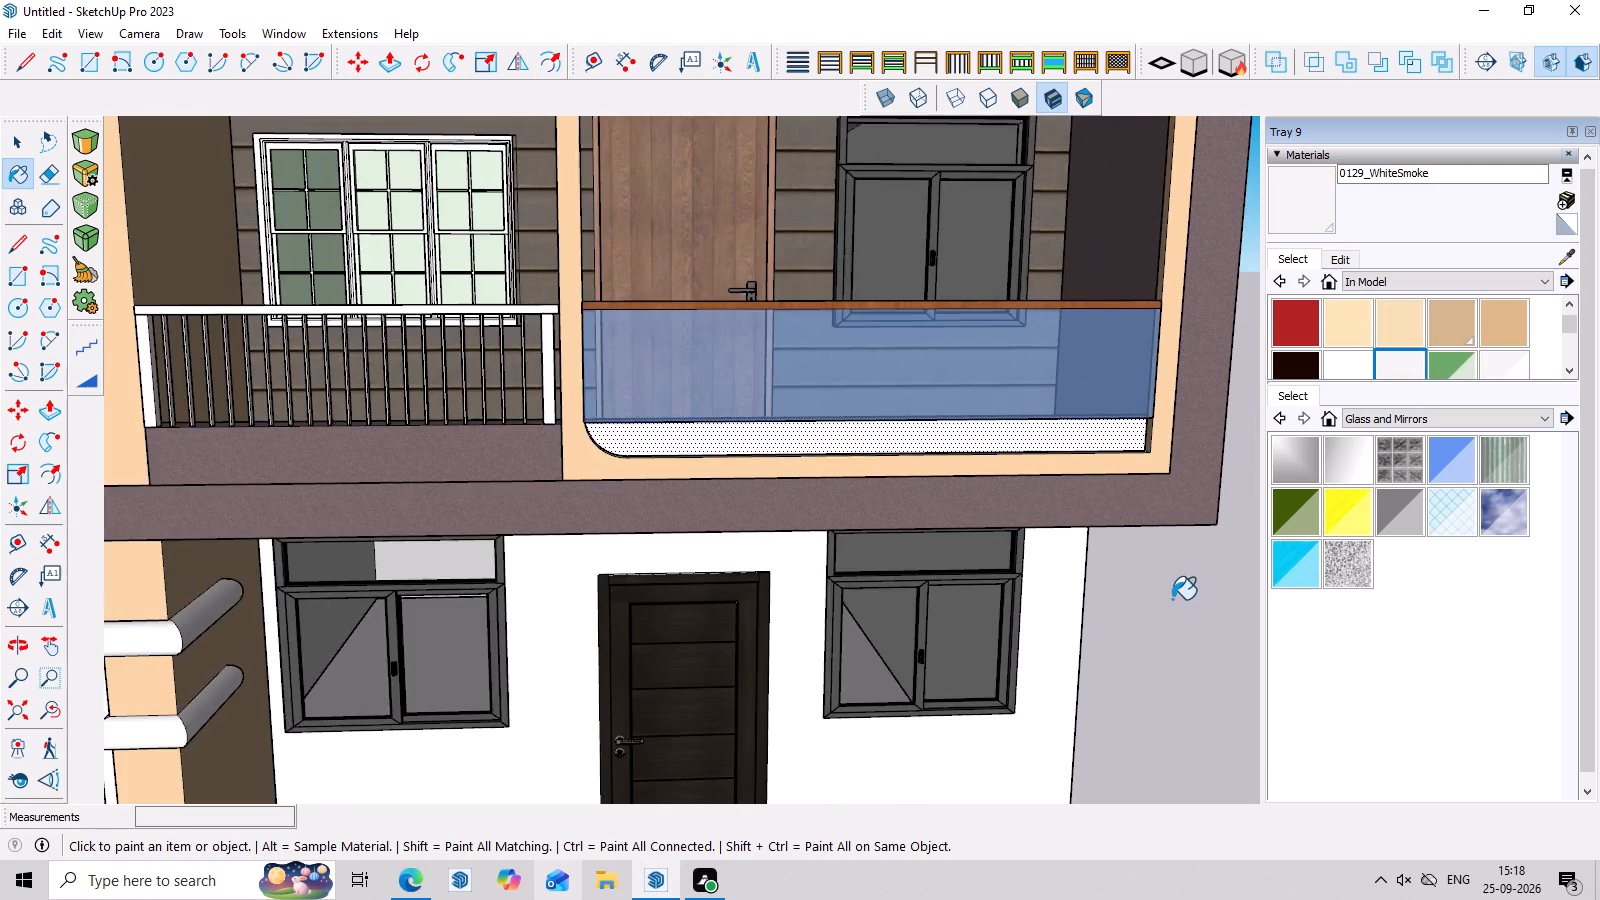
{"action": "scroll", "coordinate": [1174, 599], "scroll_direction": "down", "scroll_amount": 3}
Paint the low wall face beneath the white baluster railing with 0129_WhiteSmoke.
{"action": "key", "text": "space"}
{"action": "scroll", "coordinate": [591, 501], "scroll_direction": "up", "scroll_amount": 3}
{"action": "double_click", "coordinate": [591, 501]}
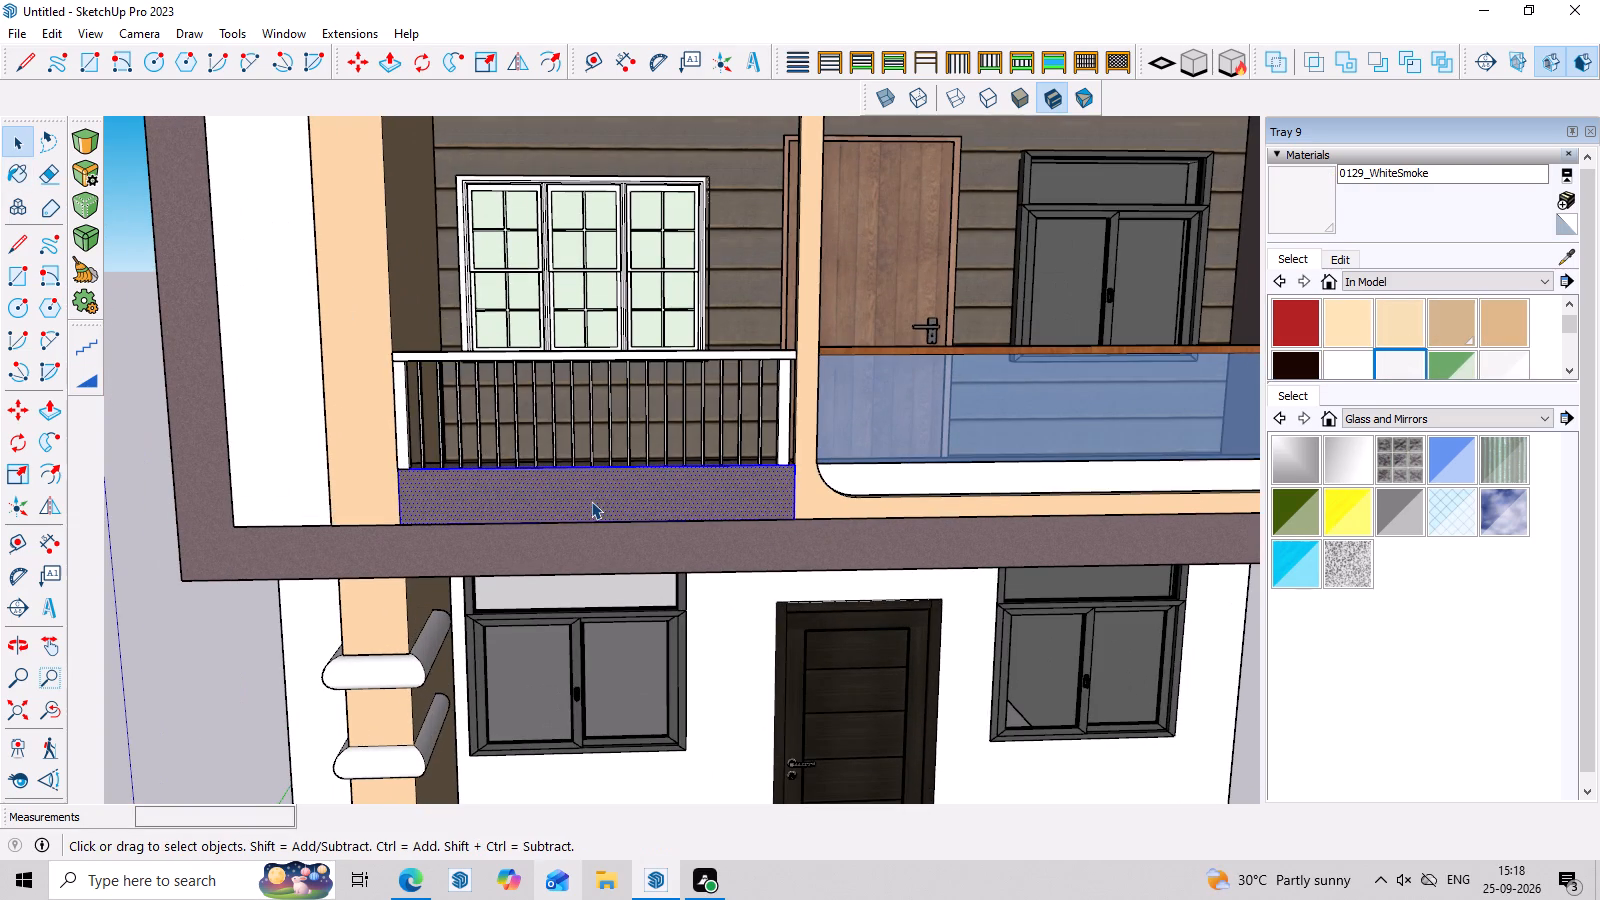
{"action": "scroll", "coordinate": [591, 498], "scroll_direction": "up", "scroll_amount": 3}
{"action": "left_click", "coordinate": [597, 492]}
{"action": "left_click", "coordinate": [597, 492]}
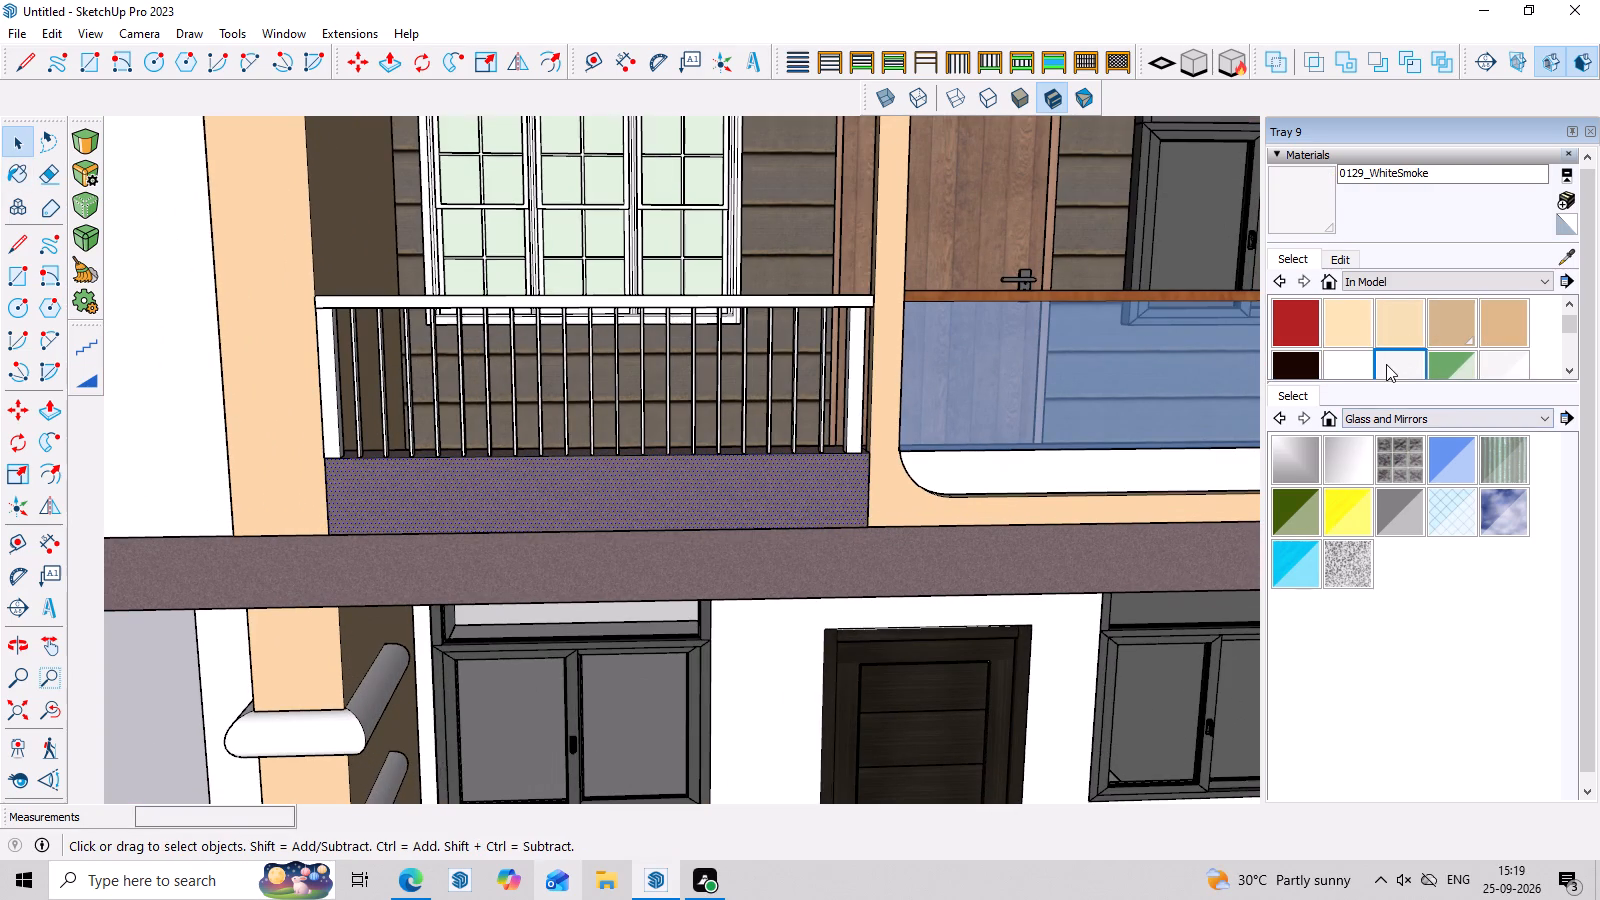
{"action": "left_click", "coordinate": [1385, 364]}
{"action": "left_click", "coordinate": [779, 484]}
Select the balcony floor face behind the railings, paint it 0128_White from the in-model materials, and leave it deselected.
{"action": "scroll", "coordinate": [751, 504], "scroll_direction": "down", "scroll_amount": 6}
{"action": "middle_click_drag", "start_coordinate": [747, 495], "coordinate": [749, 562]}
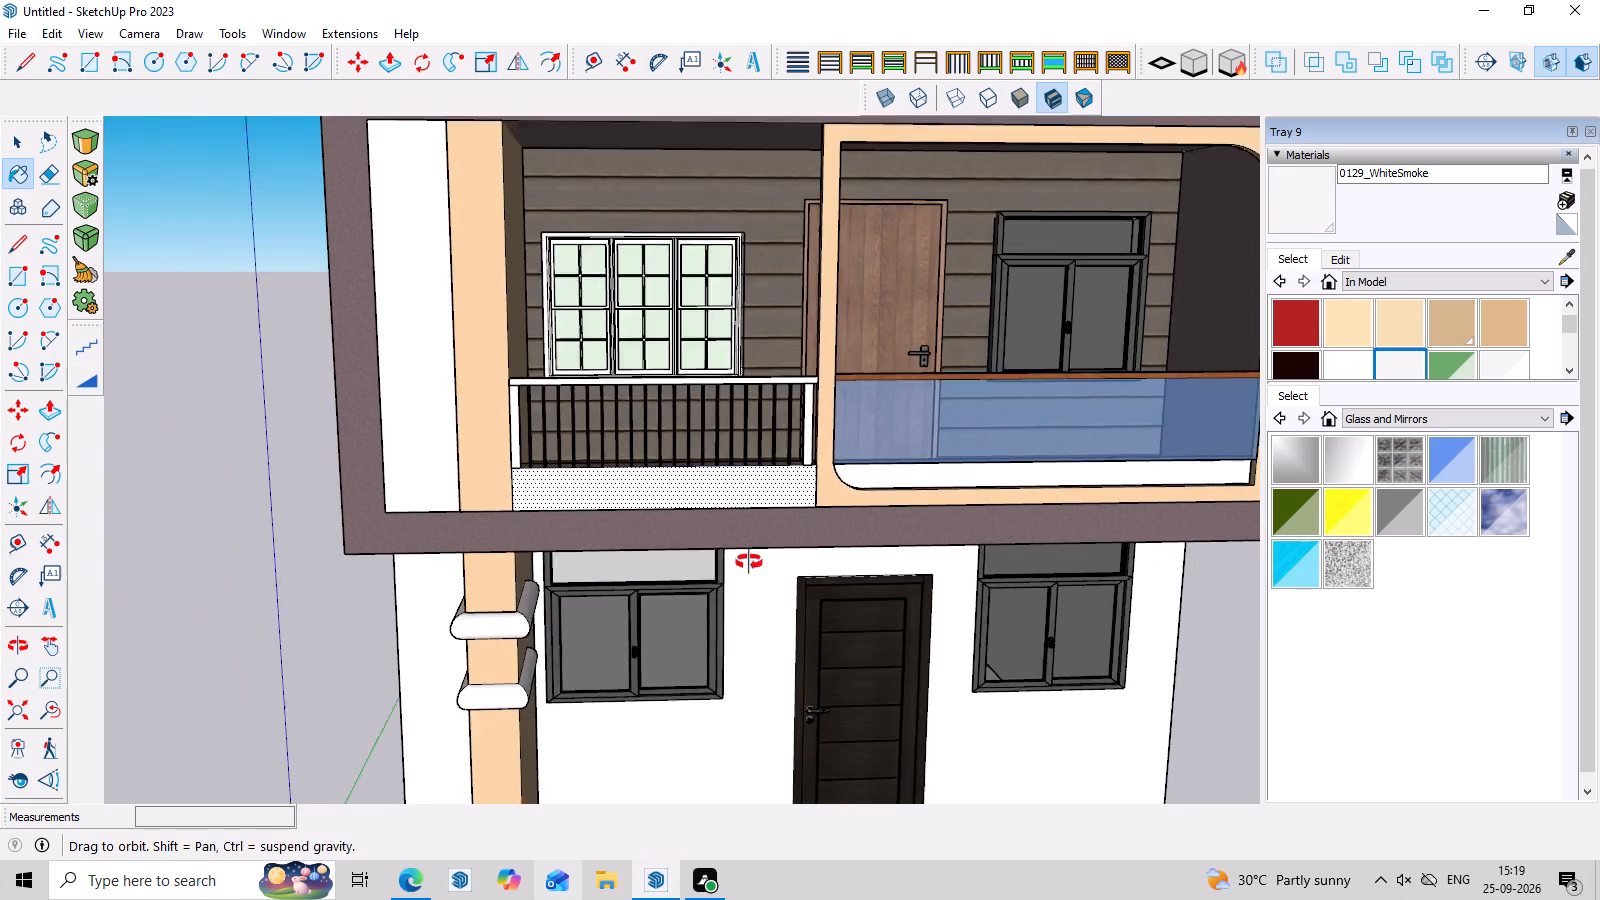
{"action": "middle_click_drag", "start_coordinate": [749, 562], "coordinate": [759, 706]}
{"action": "scroll", "coordinate": [728, 530], "scroll_direction": "up", "scroll_amount": 6}
{"action": "key", "text": "space"}
{"action": "middle_click_drag", "start_coordinate": [722, 306], "coordinate": [738, 571]}
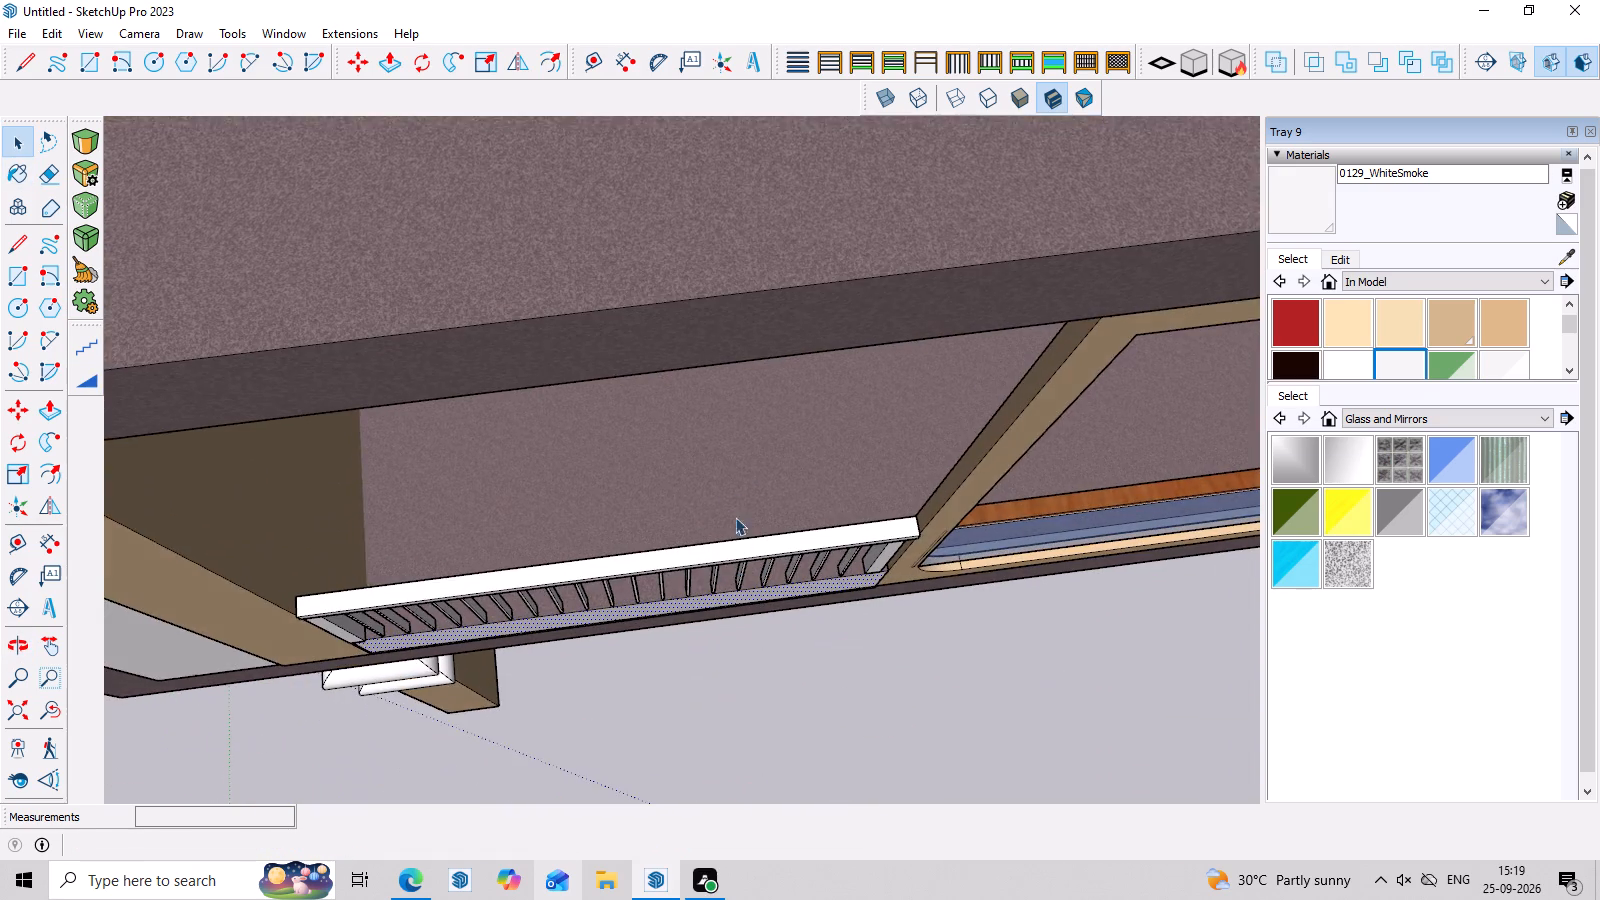
{"action": "scroll", "coordinate": [730, 470], "scroll_direction": "up", "scroll_amount": 2}
{"action": "key", "text": "space"}
{"action": "left_click", "coordinate": [731, 445]}
{"action": "scroll", "coordinate": [741, 465], "scroll_direction": "up", "scroll_amount": 3}
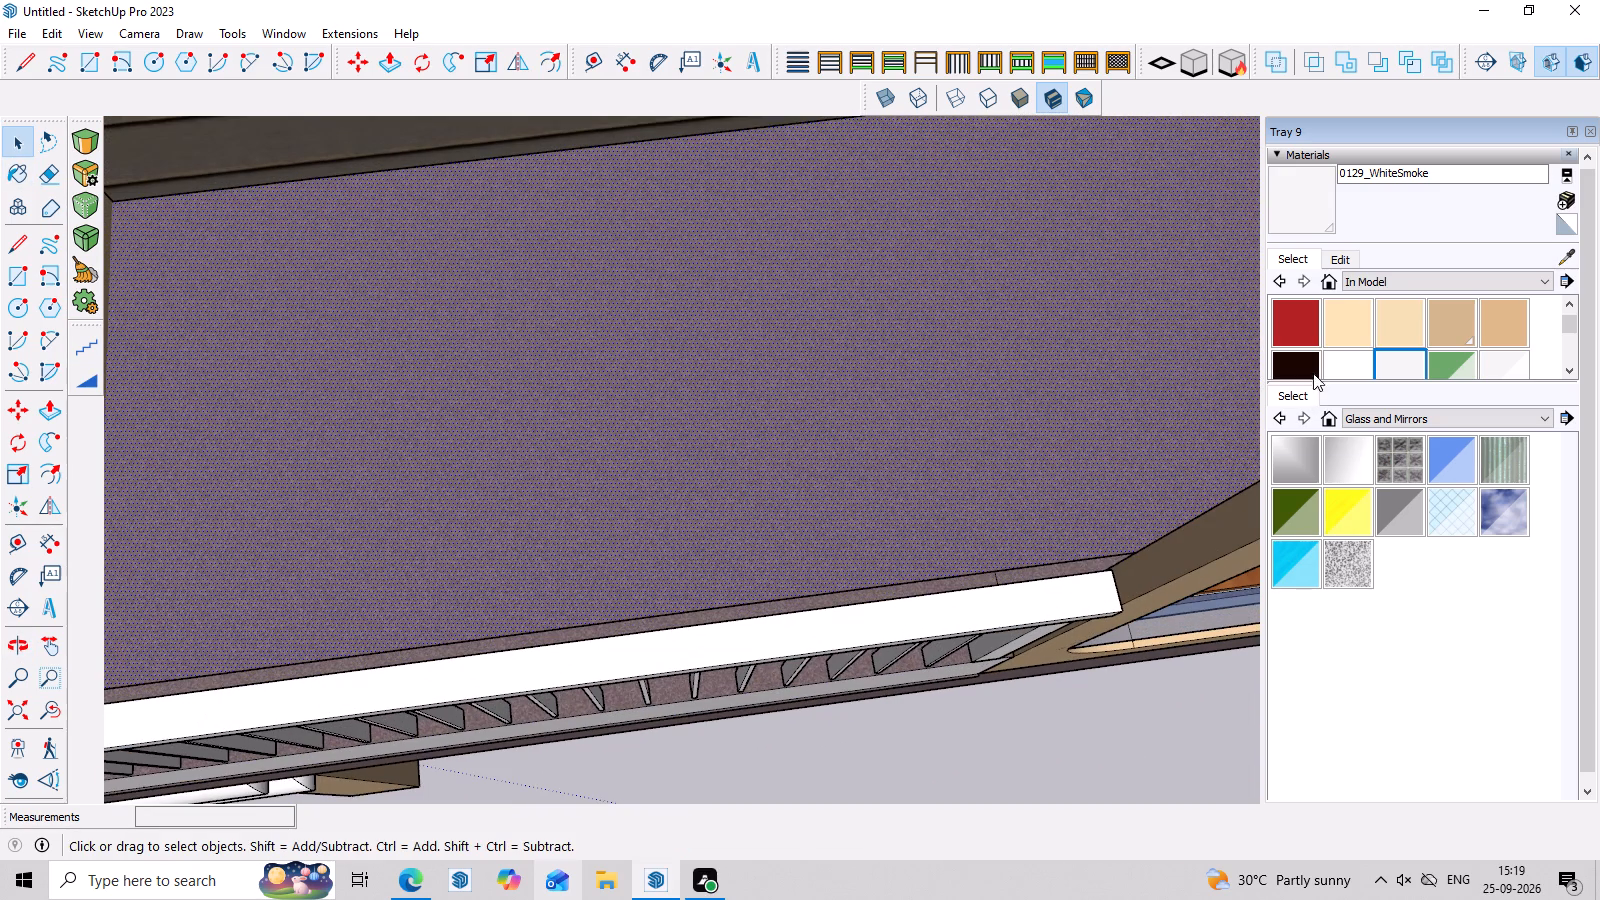
{"action": "left_click", "coordinate": [1356, 364]}
{"action": "left_click", "coordinate": [857, 383]}
{"action": "scroll", "coordinate": [892, 459], "scroll_direction": "down", "scroll_amount": 11}
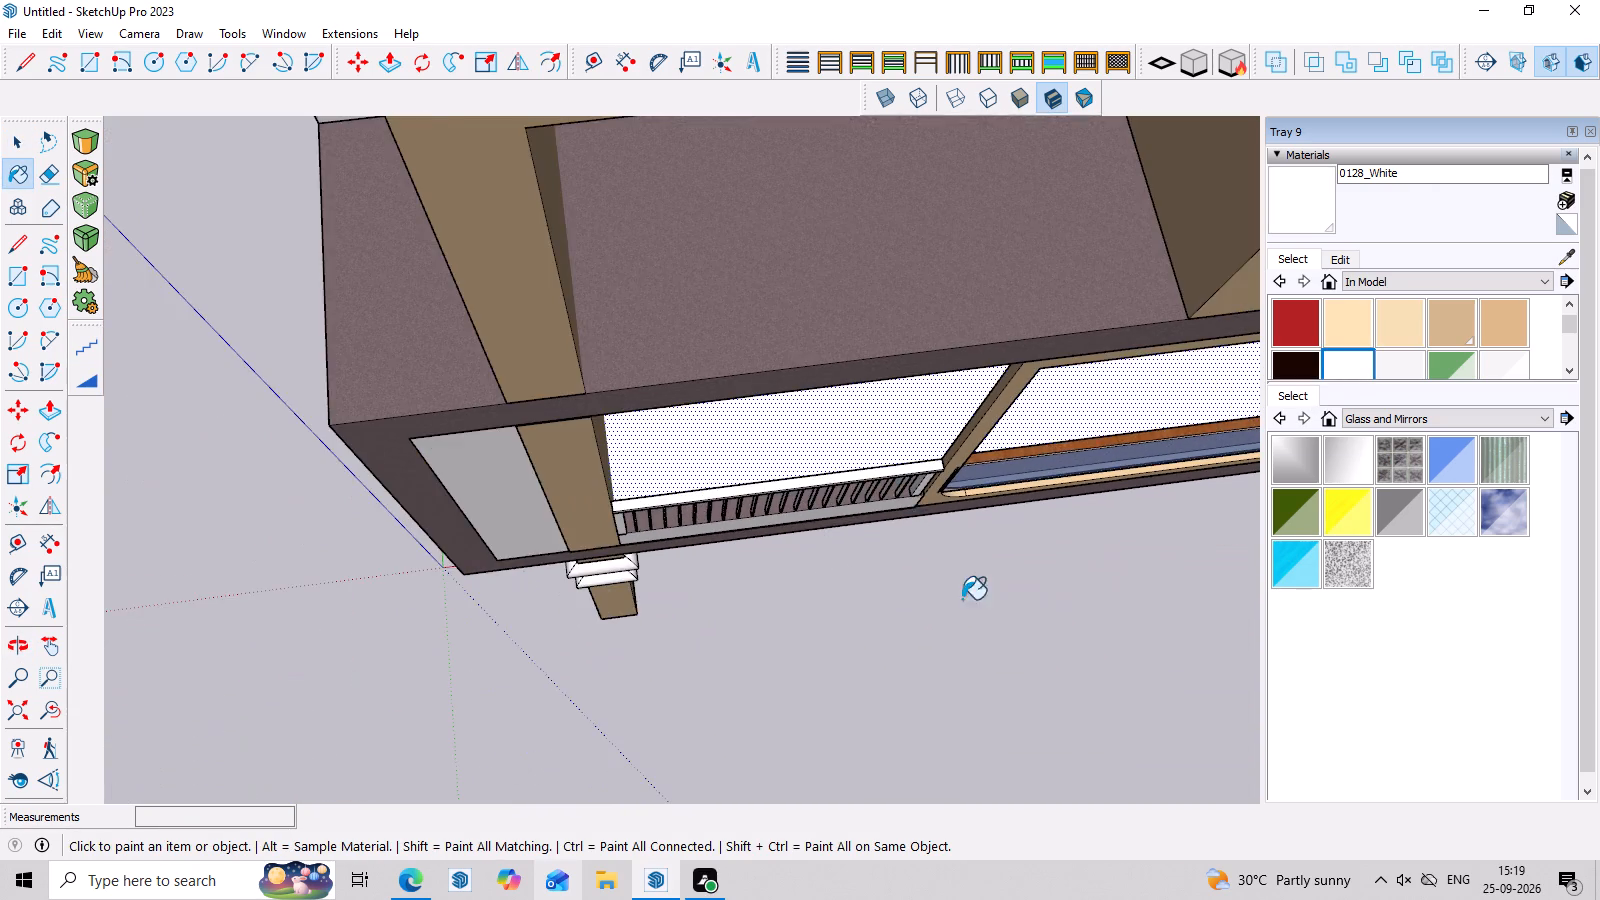
{"action": "middle_click_drag", "start_coordinate": [964, 593], "coordinate": [927, 207]}
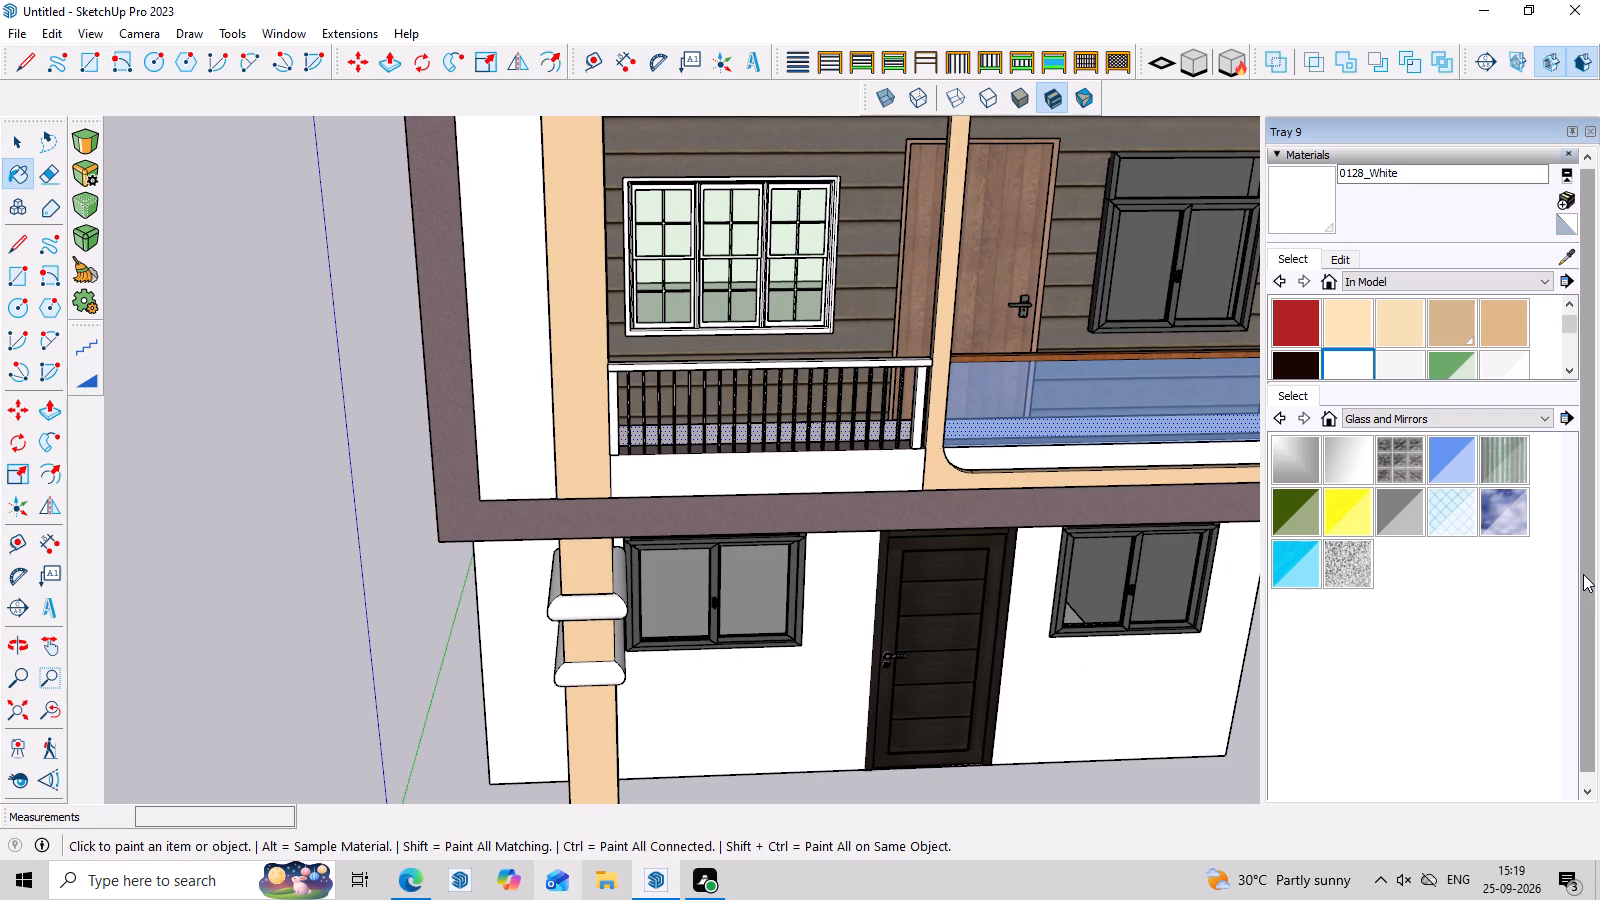
{"action": "key", "text": "space"}
{"action": "left_click", "coordinate": [210, 549]}
Examine the balcony floor and the surfaces behind both railings from the front and from above for areas still needing white paint.
{"action": "scroll", "coordinate": [210, 549], "scroll_direction": "down", "scroll_amount": 10}
{"action": "middle_click_drag", "start_coordinate": [1138, 629], "coordinate": [1056, 240]}
{"action": "scroll", "coordinate": [587, 440], "scroll_direction": "up", "scroll_amount": 8}
{"action": "middle_click_drag", "start_coordinate": [954, 512], "coordinate": [1065, 767]}
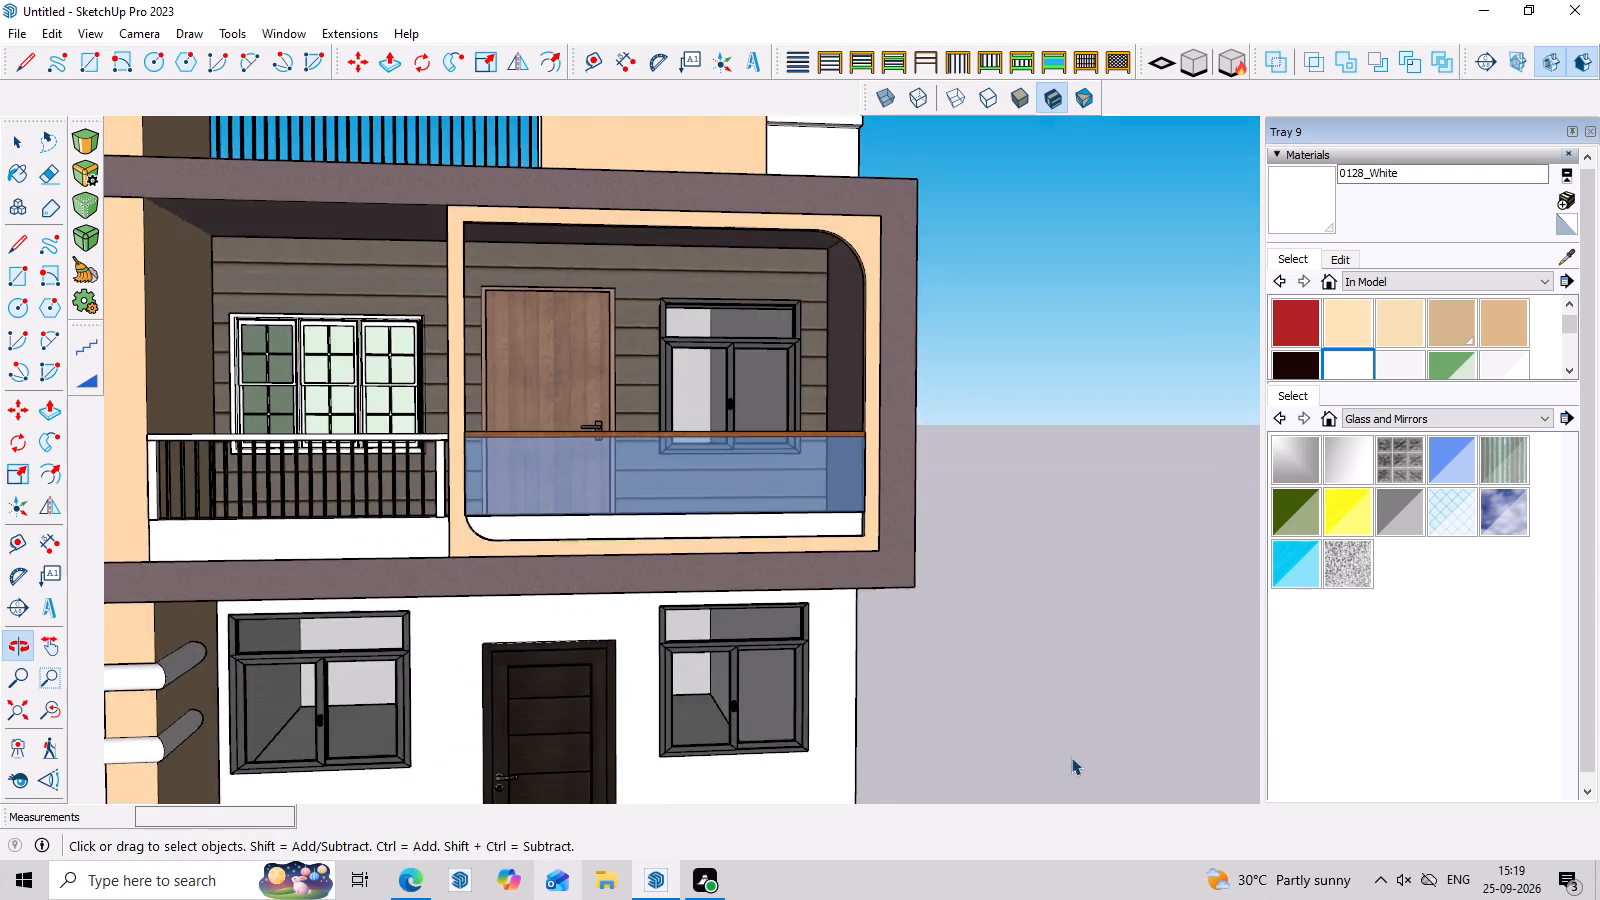
{"action": "scroll", "coordinate": [986, 488], "scroll_direction": "down", "scroll_amount": 5}
{"action": "middle_click_drag", "start_coordinate": [1074, 496], "coordinate": [1119, 793]}
{"action": "scroll", "coordinate": [1027, 622], "scroll_direction": "up", "scroll_amount": 6}
{"action": "middle_click_drag", "start_coordinate": [965, 491], "coordinate": [955, 530]}
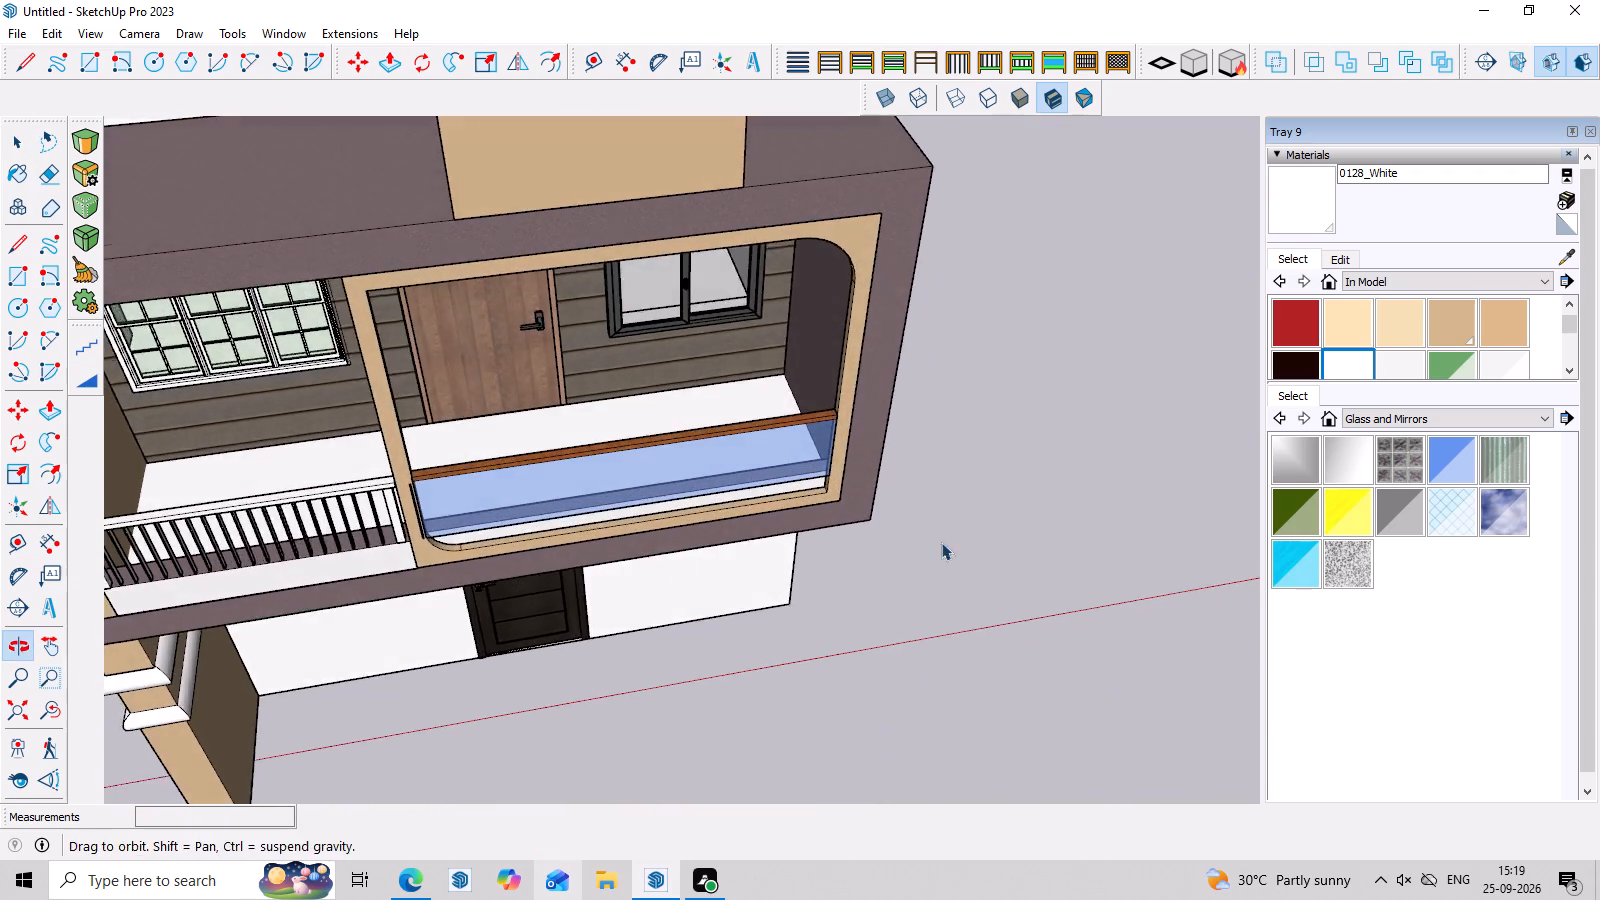
{"action": "scroll", "coordinate": [351, 548], "scroll_direction": "up", "scroll_amount": 9}
{"action": "middle_click_drag", "start_coordinate": [279, 426], "coordinate": [287, 574]}
{"action": "scroll", "coordinate": [356, 587], "scroll_direction": "up", "scroll_amount": 5}
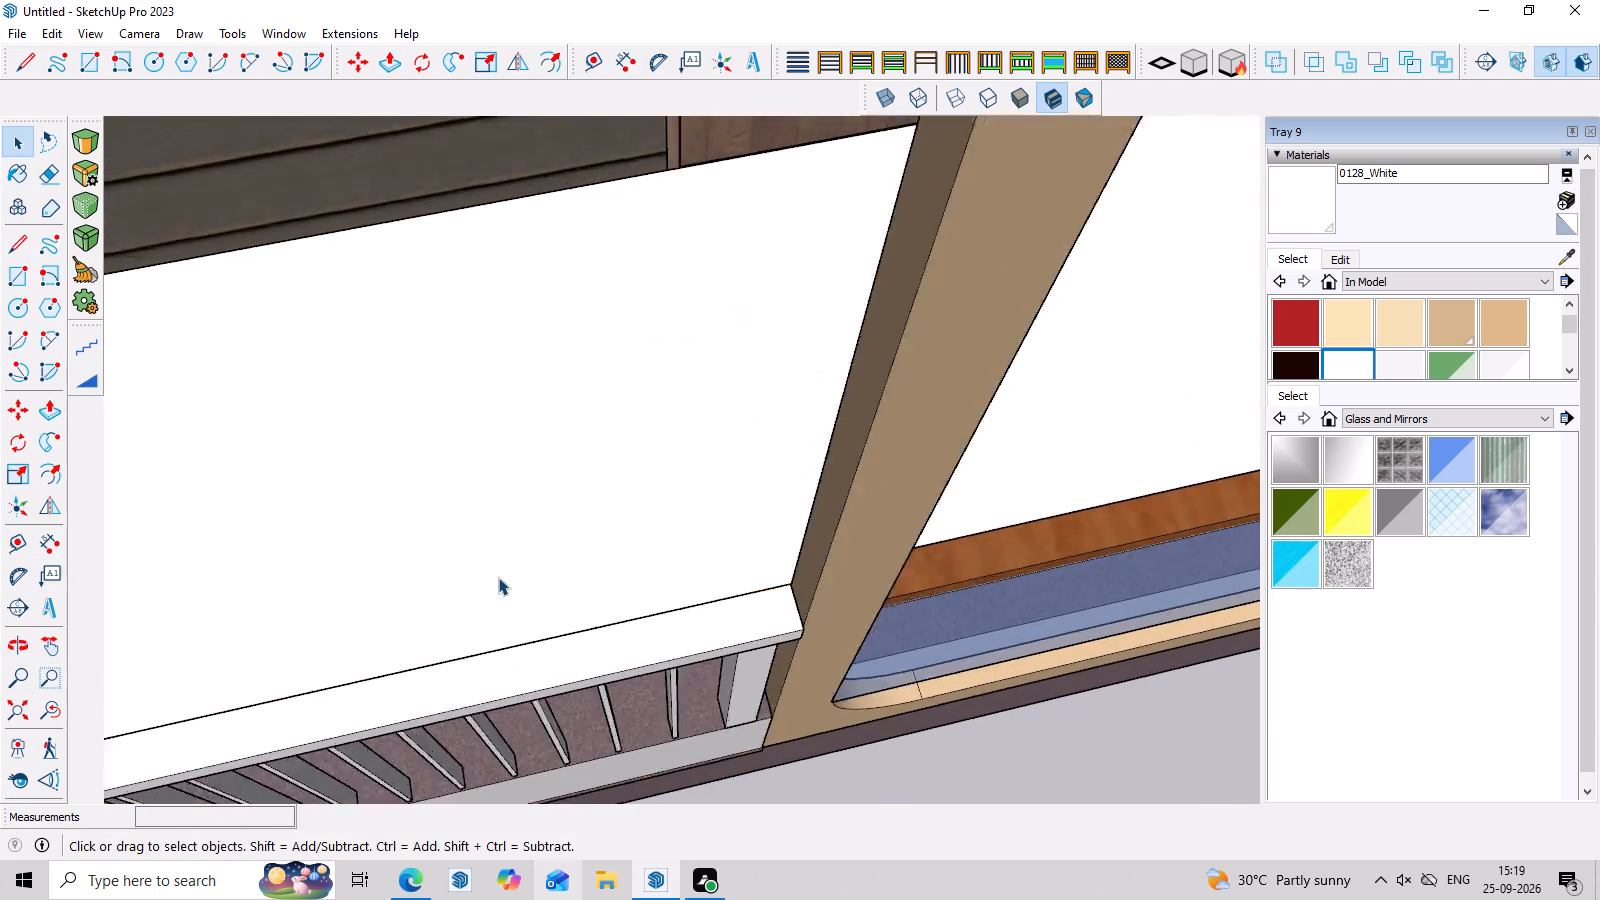
{"action": "scroll", "coordinate": [498, 577], "scroll_direction": "up", "scroll_amount": 2}
{"action": "scroll", "coordinate": [528, 568], "scroll_direction": "down", "scroll_amount": 4}
{"action": "middle_click_drag", "start_coordinate": [536, 567], "coordinate": [564, 625]}
{"action": "middle_click_drag", "start_coordinate": [571, 508], "coordinate": [574, 399]}
{"action": "scroll", "coordinate": [573, 413], "scroll_direction": "up", "scroll_amount": 1}
{"action": "middle_click_drag", "start_coordinate": [677, 526], "coordinate": [787, 747]}
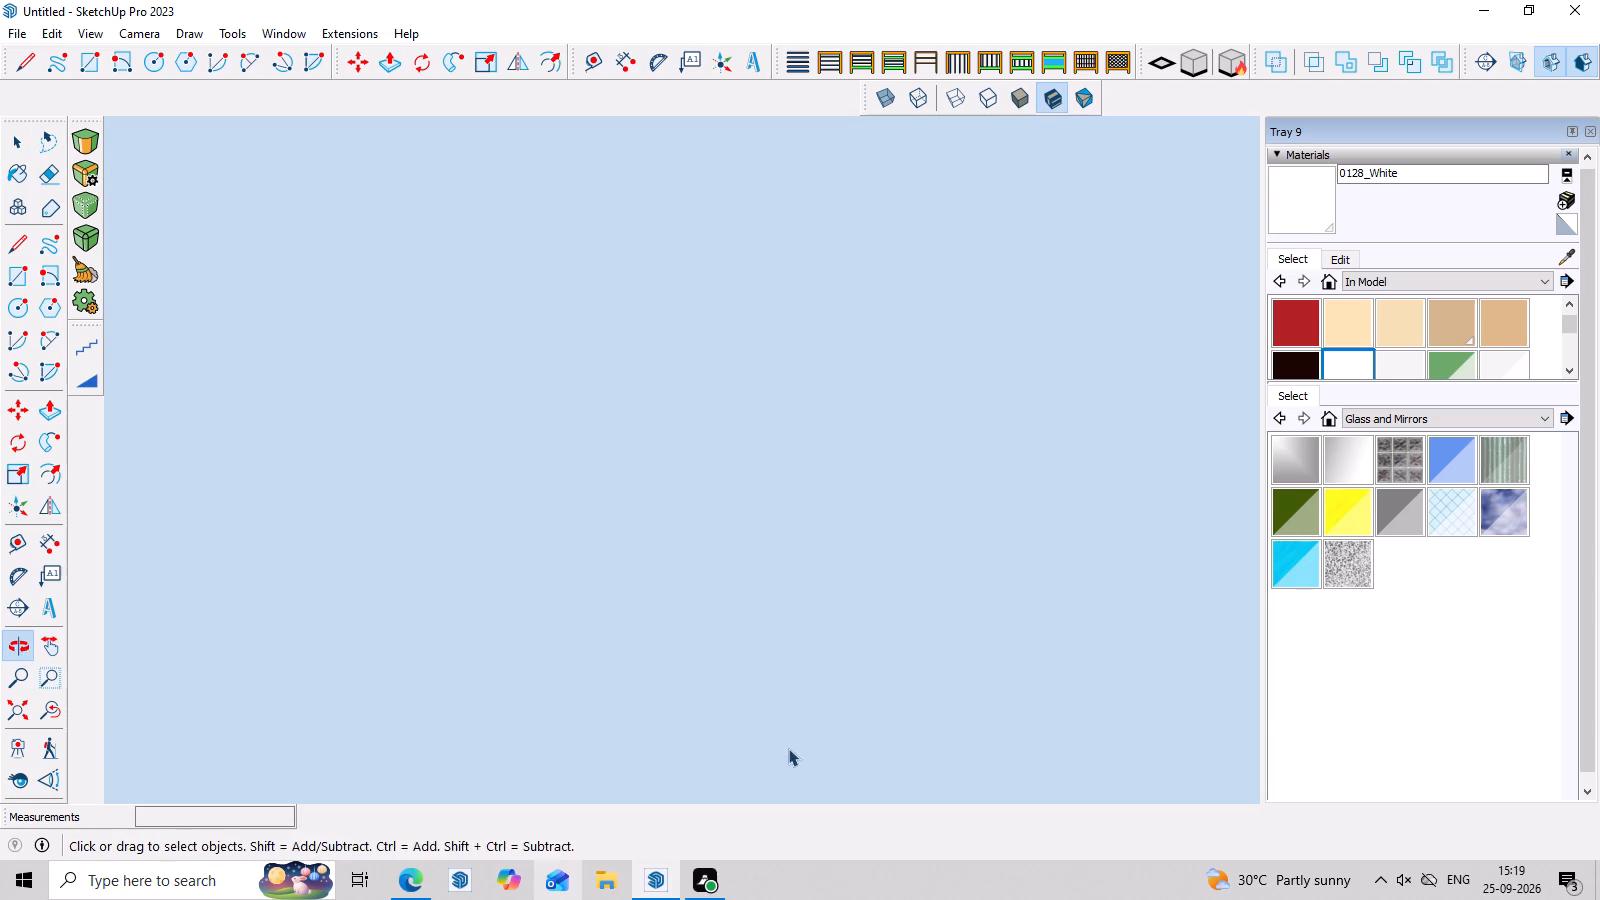
{"action": "middle_click_drag", "start_coordinate": [779, 686], "coordinate": [644, 355]}
{"action": "scroll", "coordinate": [639, 399], "scroll_direction": "down", "scroll_amount": 5}
{"action": "scroll", "coordinate": [0, 575], "scroll_direction": "down", "scroll_amount": 4}
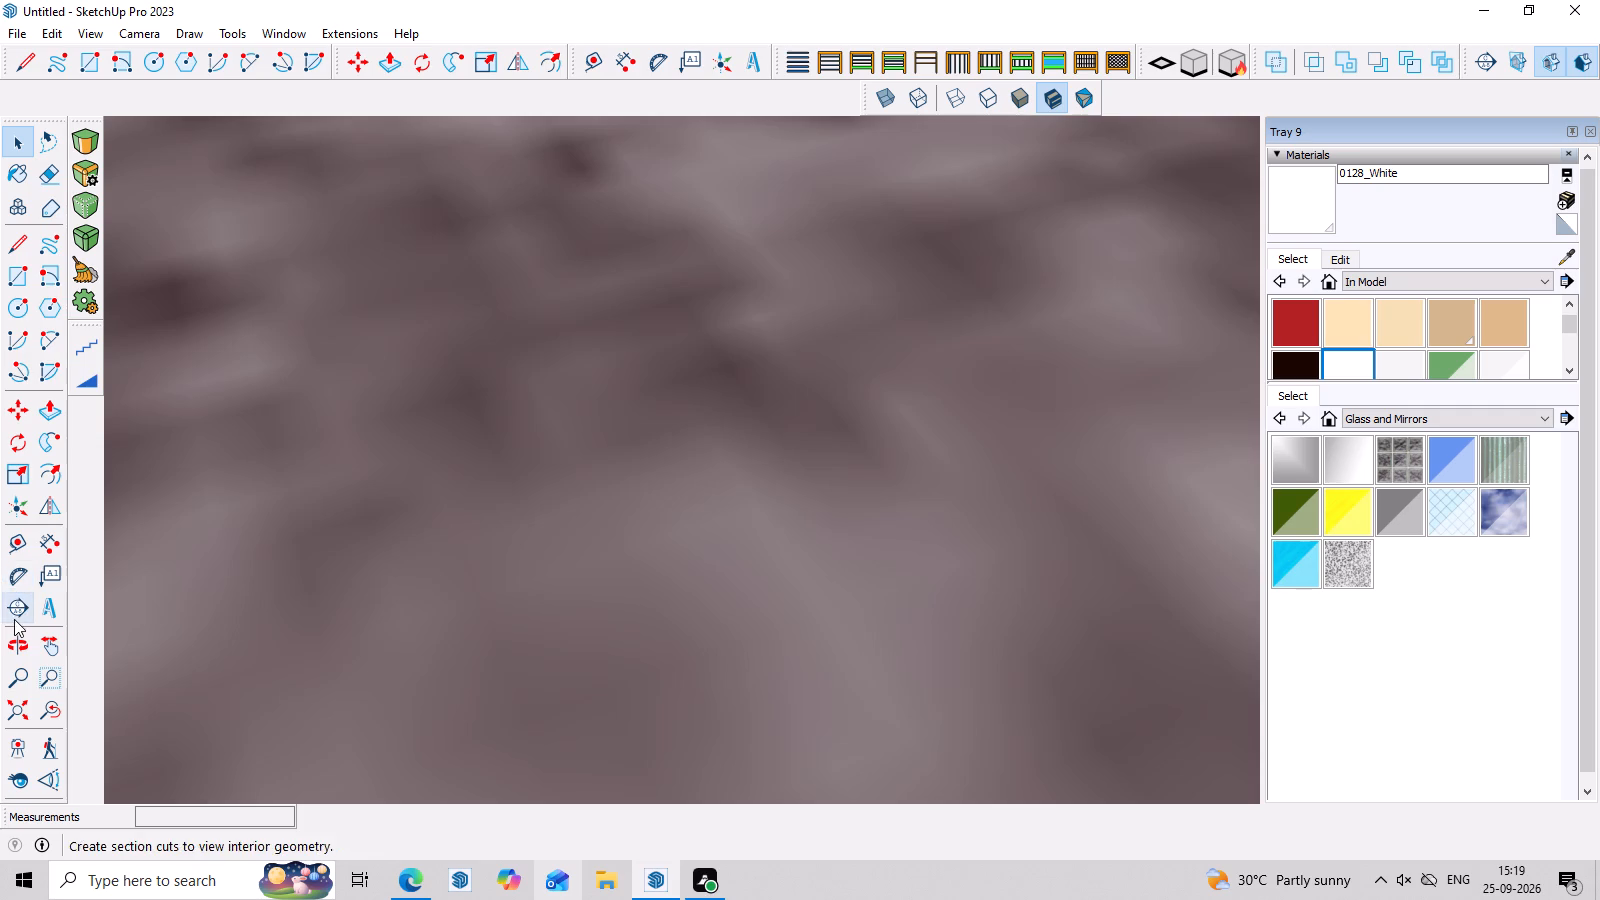
{"action": "left_click", "coordinate": [19, 705]}
{"action": "scroll", "coordinate": [202, 553], "scroll_direction": "down", "scroll_amount": 7}
{"action": "scroll", "coordinate": [526, 609], "scroll_direction": "up", "scroll_amount": 3}
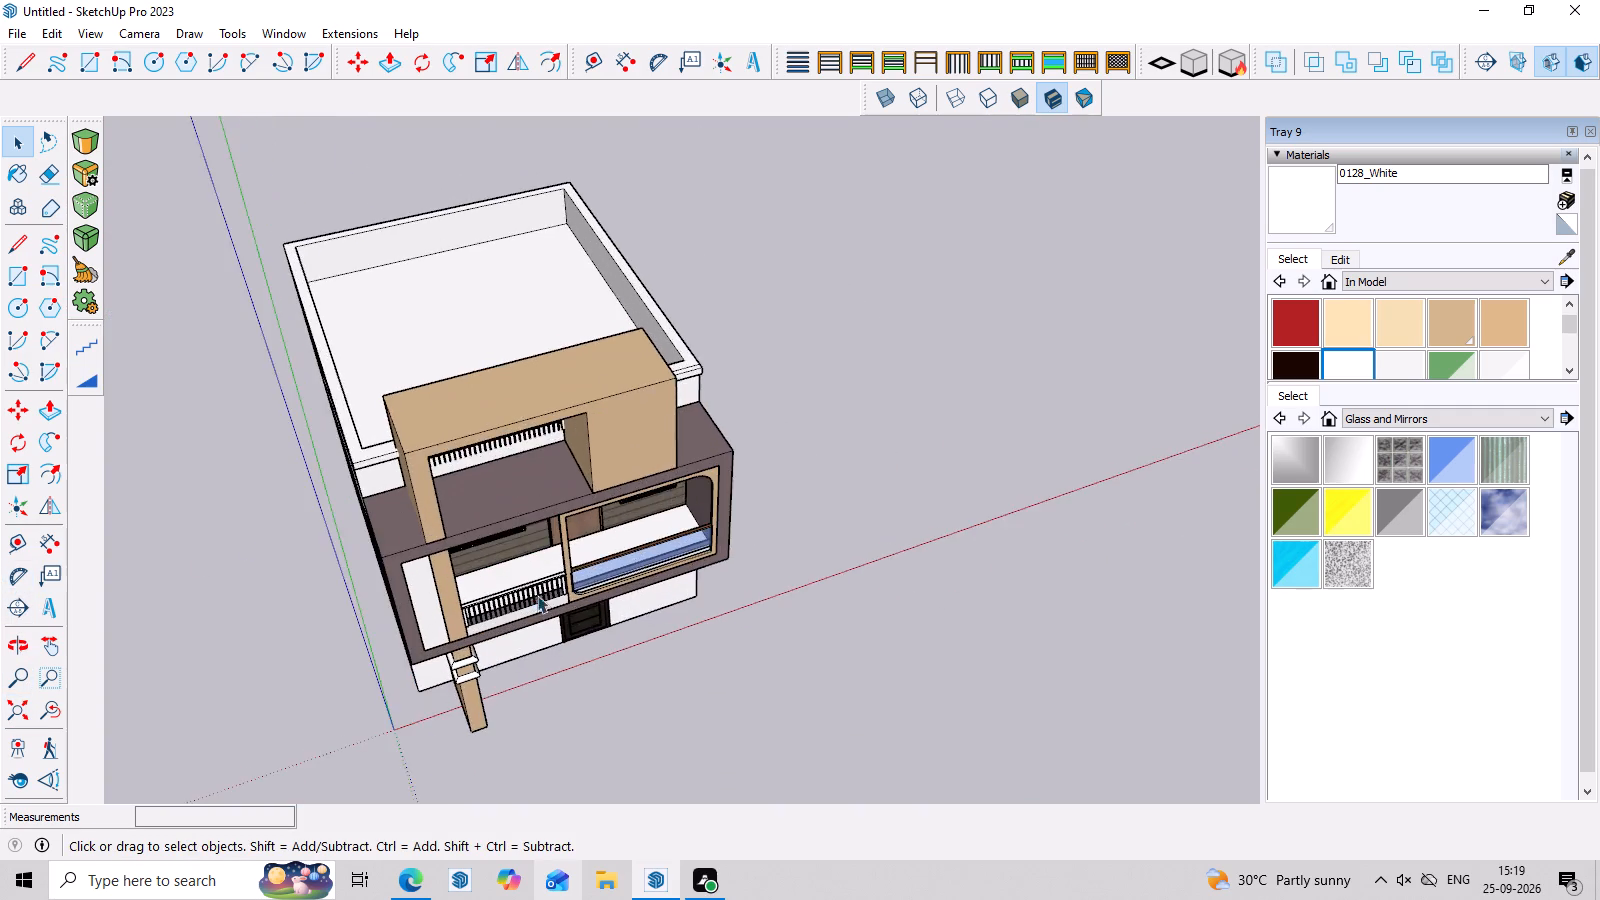
{"action": "scroll", "coordinate": [537, 595], "scroll_direction": "up", "scroll_amount": 15}
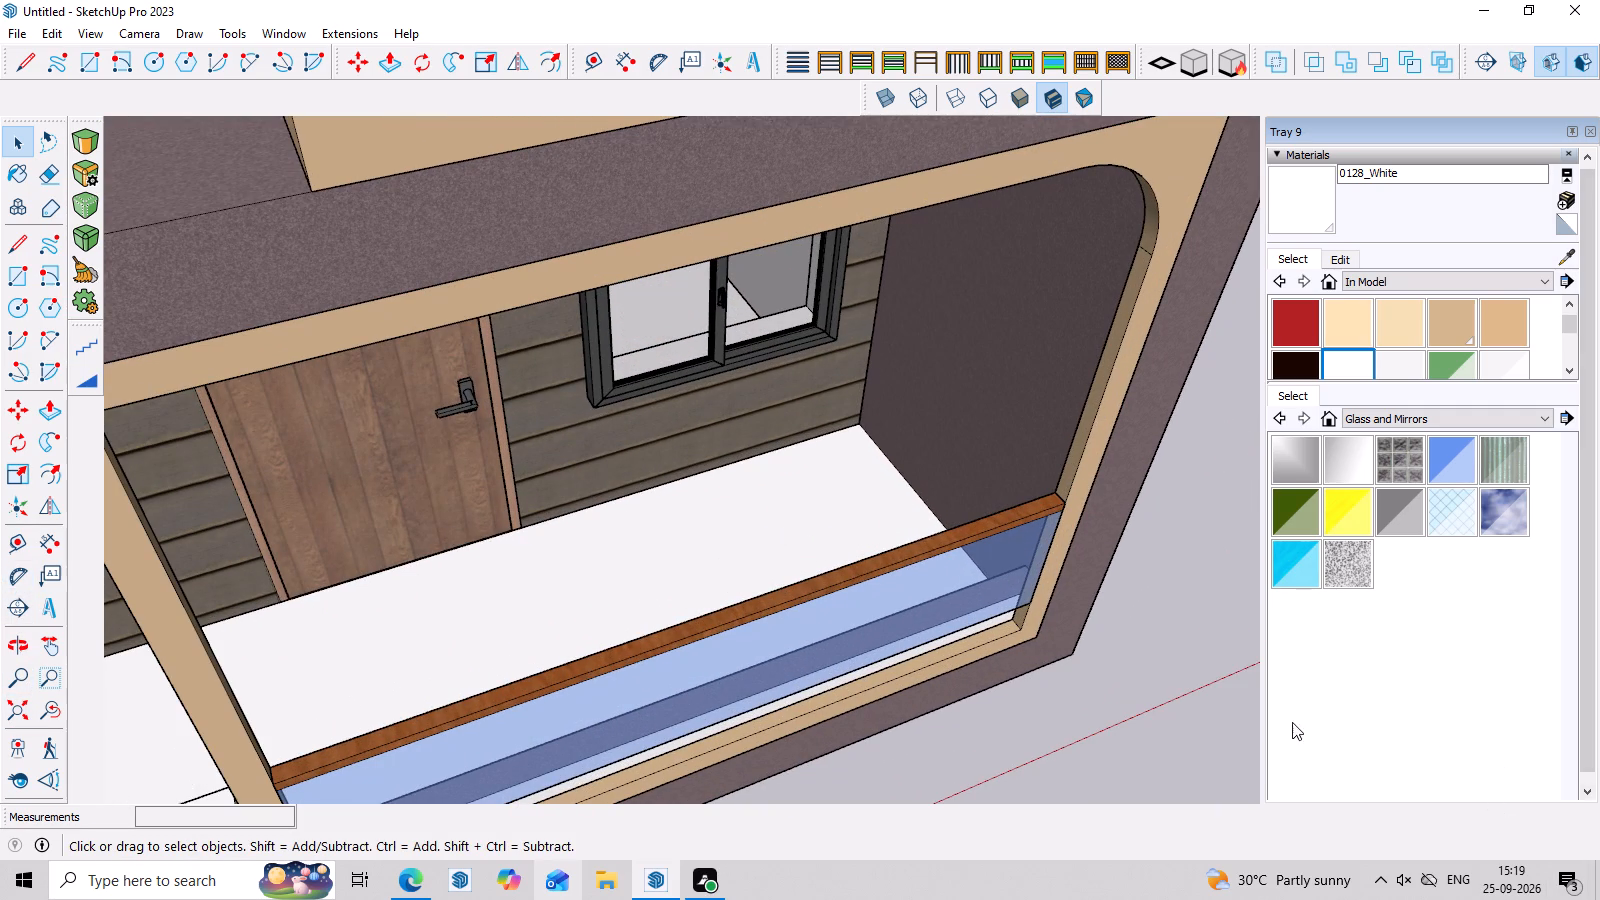
Select the speckled top of the low wall beneath the white balusters and paint it 0128_White.
{"action": "scroll", "coordinate": [1242, 716], "scroll_direction": "down", "scroll_amount": 7}
{"action": "middle_click_drag", "start_coordinate": [724, 587], "coordinate": [739, 459]}
{"action": "scroll", "coordinate": [406, 875], "scroll_direction": "up", "scroll_amount": 11}
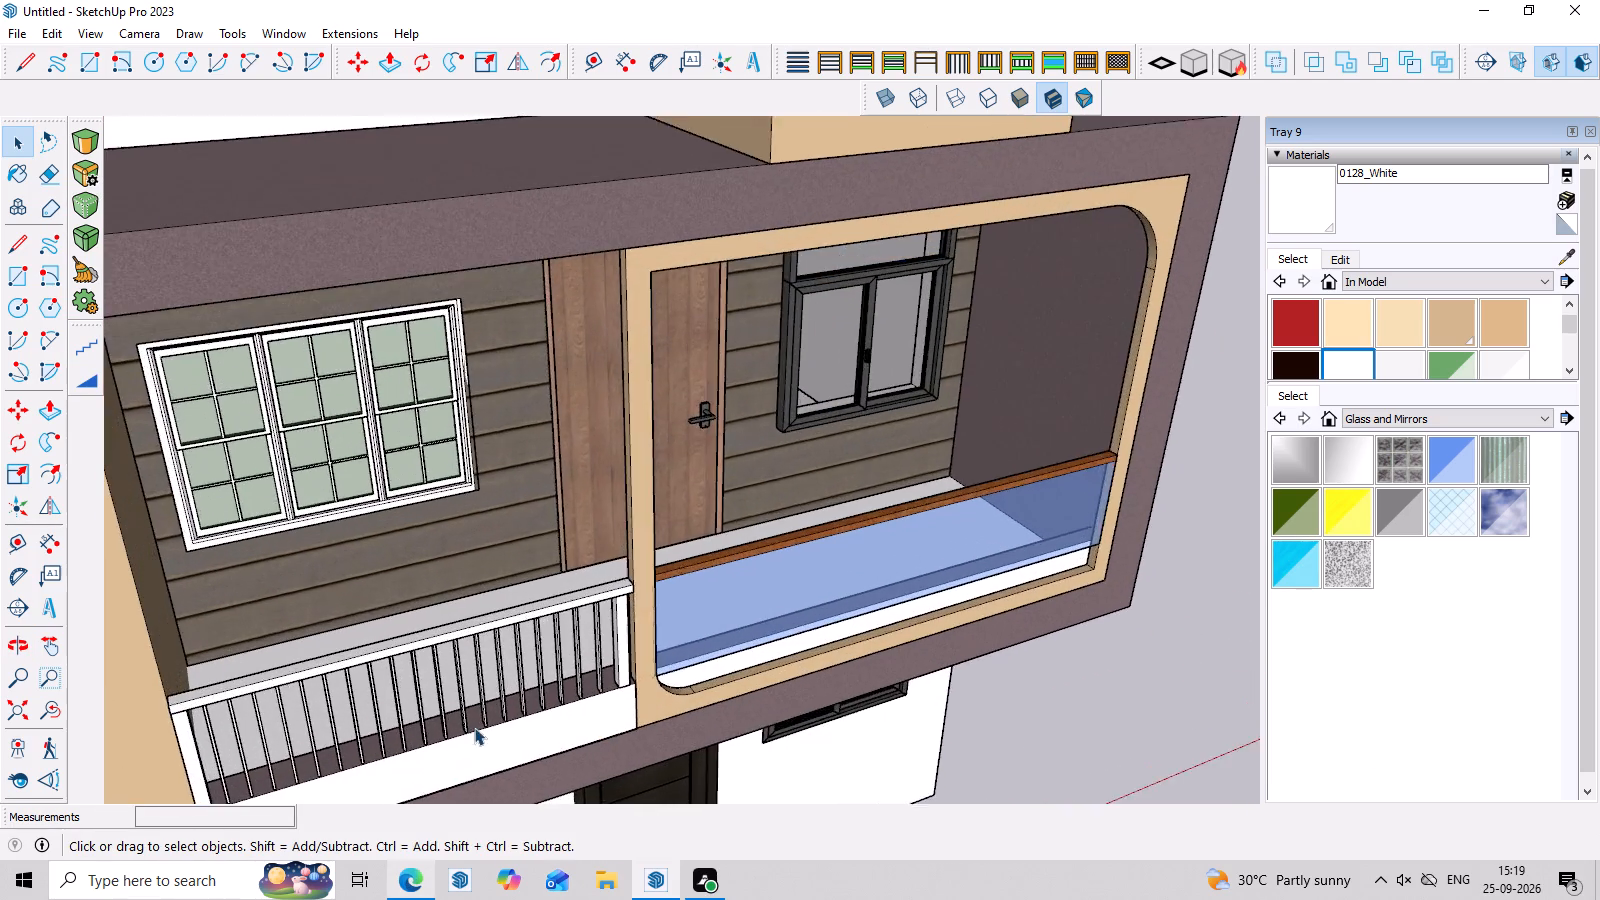
{"action": "scroll", "coordinate": [474, 727], "scroll_direction": "up", "scroll_amount": 15}
{"action": "double_click", "coordinate": [522, 697]}
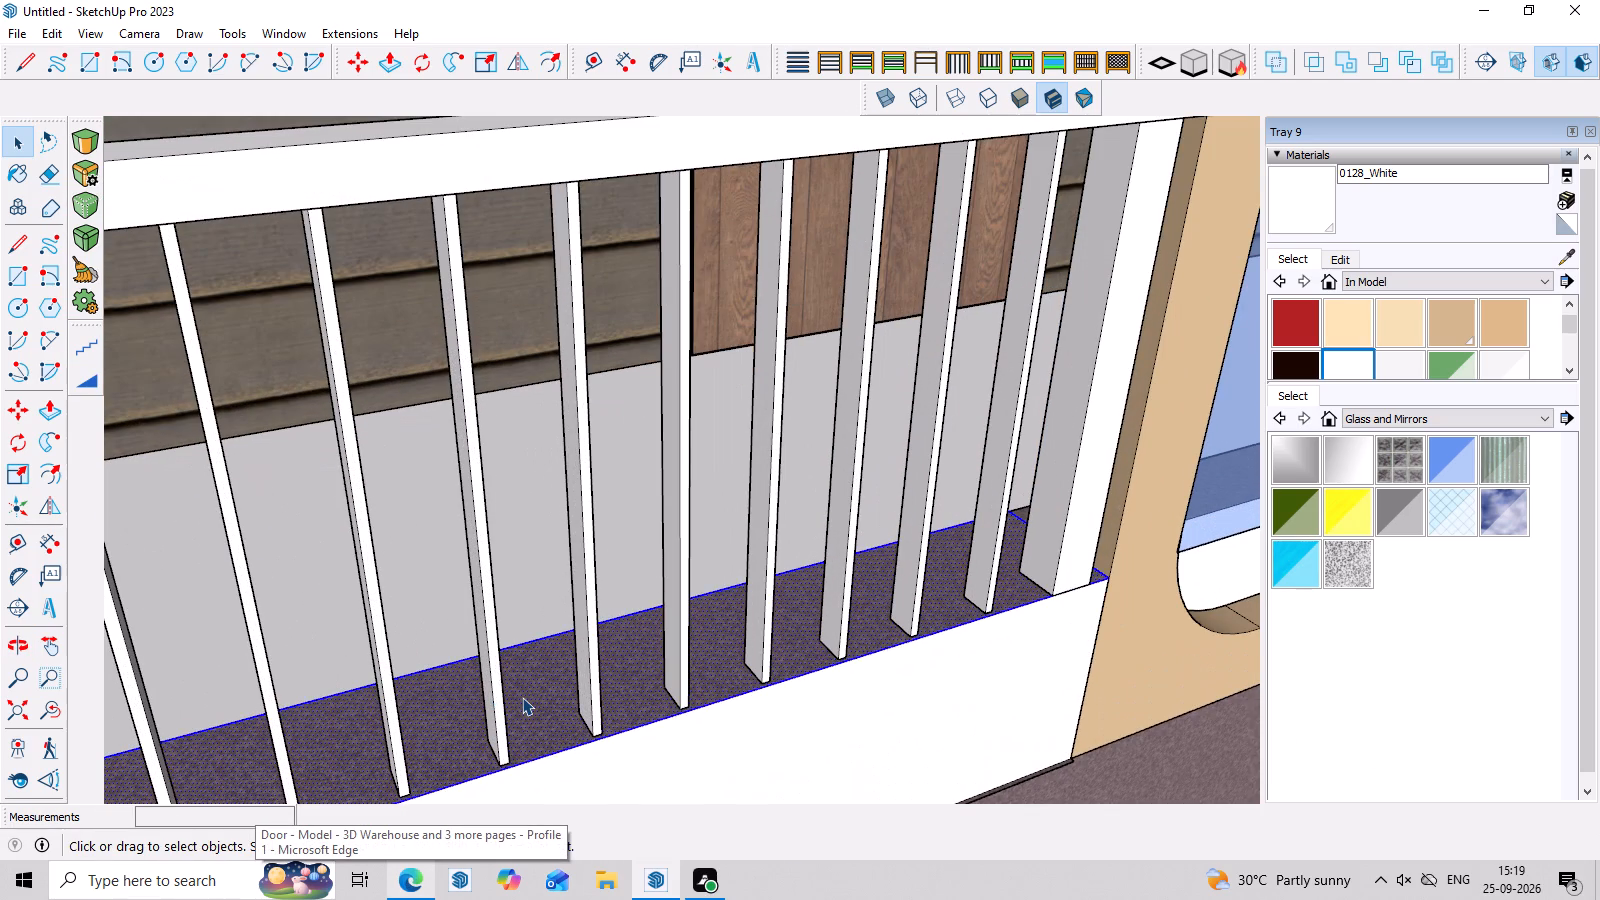
{"action": "scroll", "coordinate": [522, 697], "scroll_direction": "up", "scroll_amount": 3}
{"action": "left_click", "coordinate": [522, 697]}
{"action": "left_click", "coordinate": [522, 697]}
{"action": "left_click", "coordinate": [522, 697]}
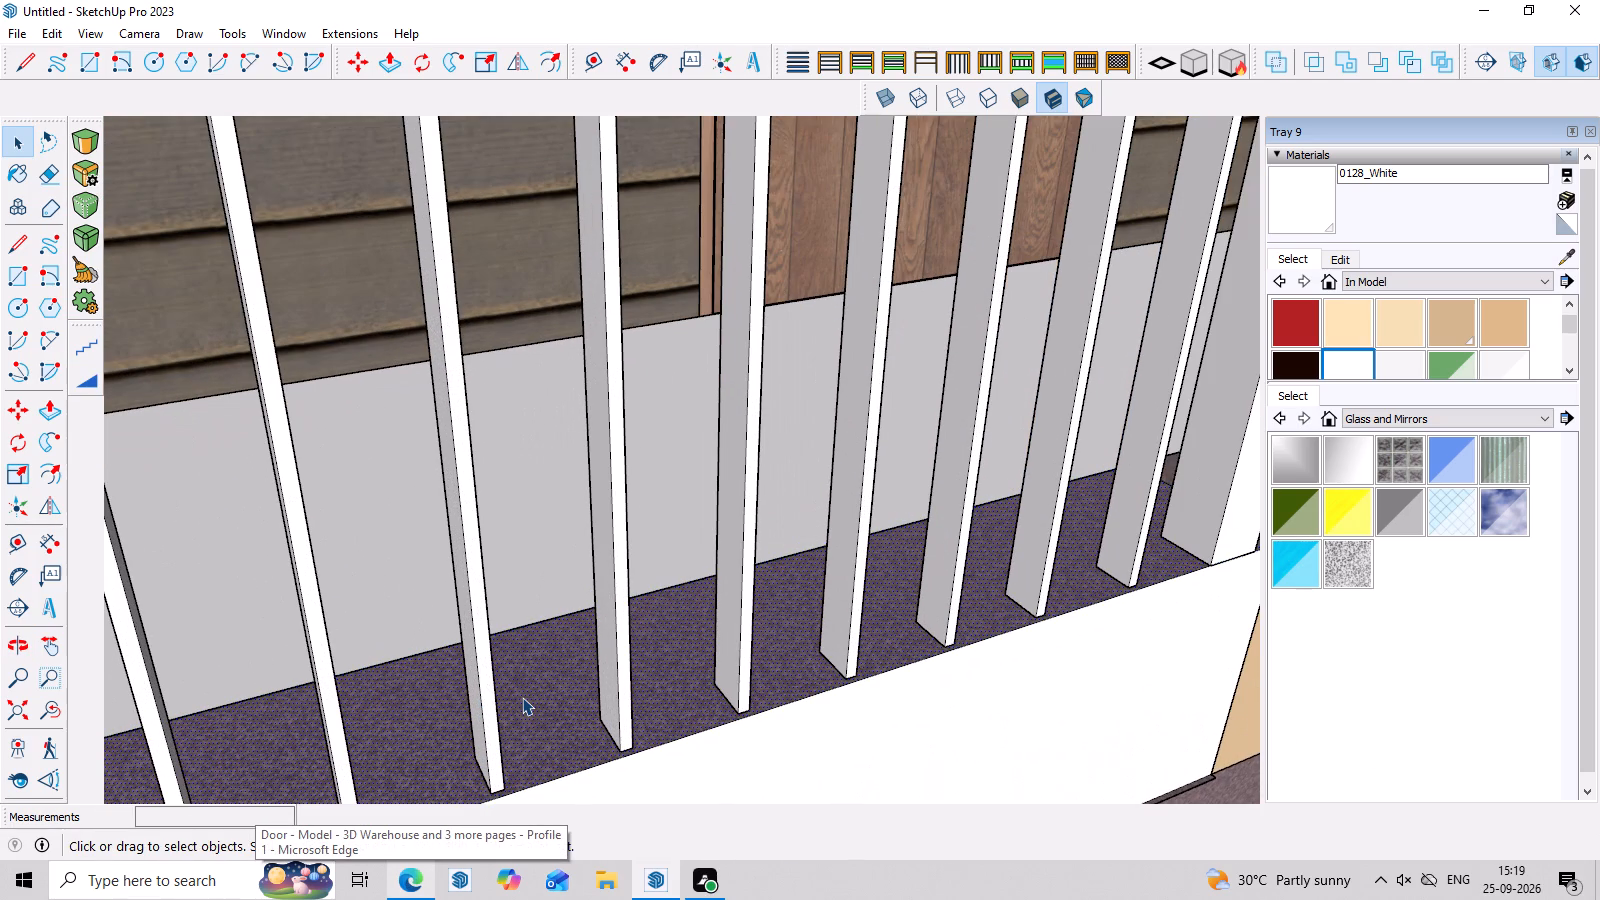
{"action": "left_click", "coordinate": [1357, 374]}
{"action": "left_click", "coordinate": [1356, 370]}
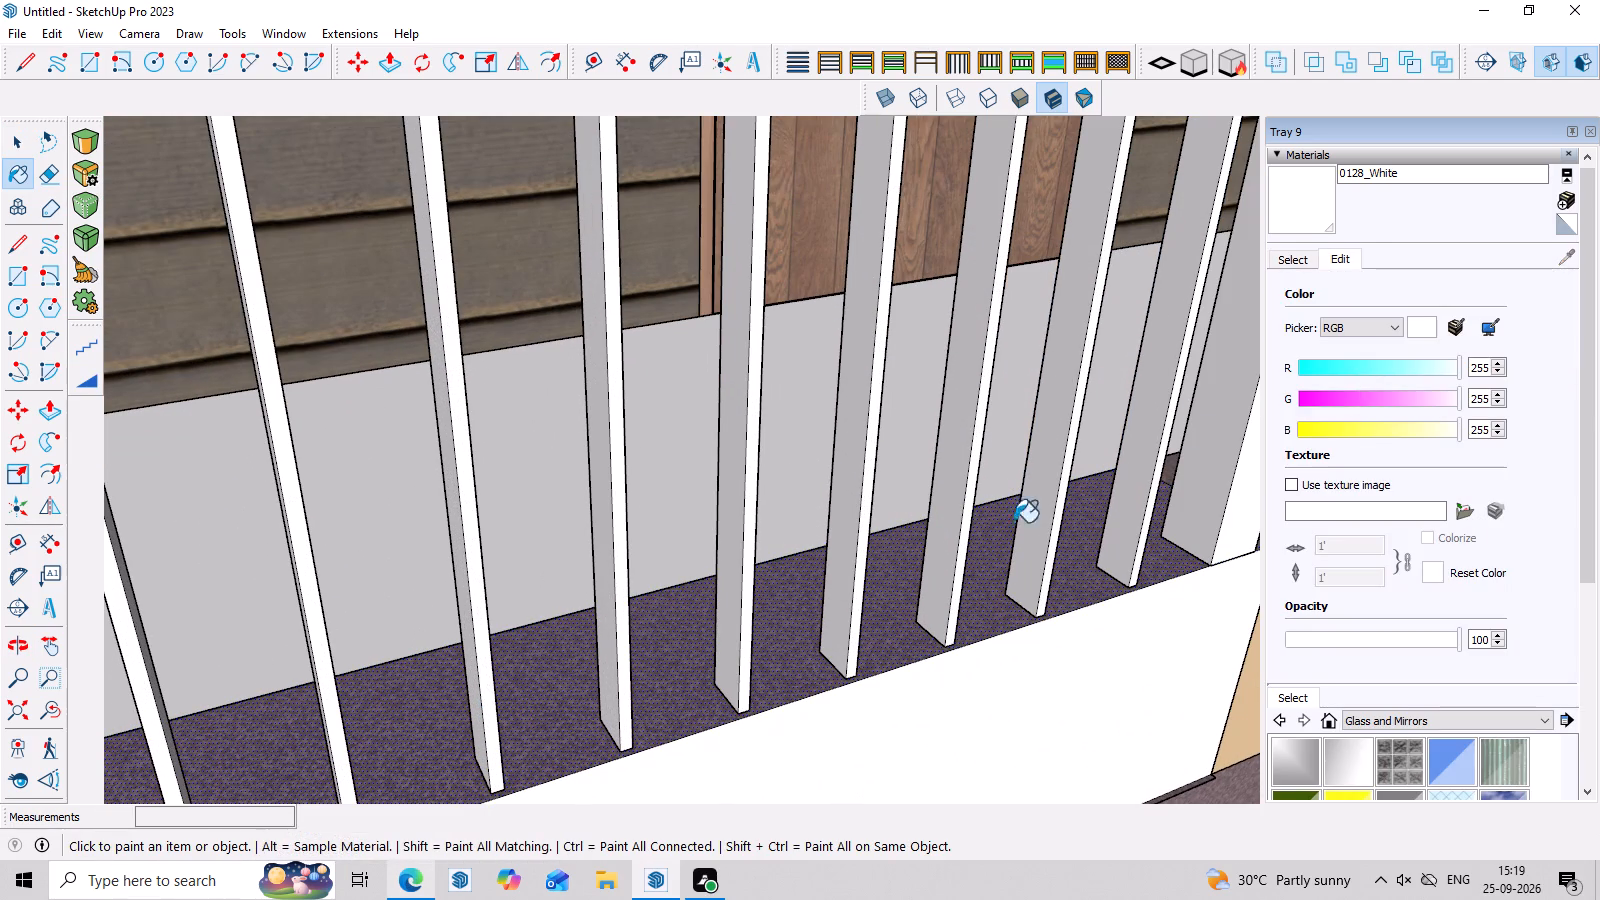
{"action": "left_click", "coordinate": [654, 697]}
Select the remaining speckled strip between the white balcony floor and the beige divider.
{"action": "scroll", "coordinate": [789, 682], "scroll_direction": "down", "scroll_amount": 11}
{"action": "scroll", "coordinate": [1152, 513], "scroll_direction": "up", "scroll_amount": 5}
{"action": "middle_click_drag", "start_coordinate": [703, 237], "coordinate": [772, 420]}
{"action": "scroll", "coordinate": [919, 471], "scroll_direction": "up", "scroll_amount": 8}
{"action": "middle_click_drag", "start_coordinate": [980, 442], "coordinate": [1029, 491]}
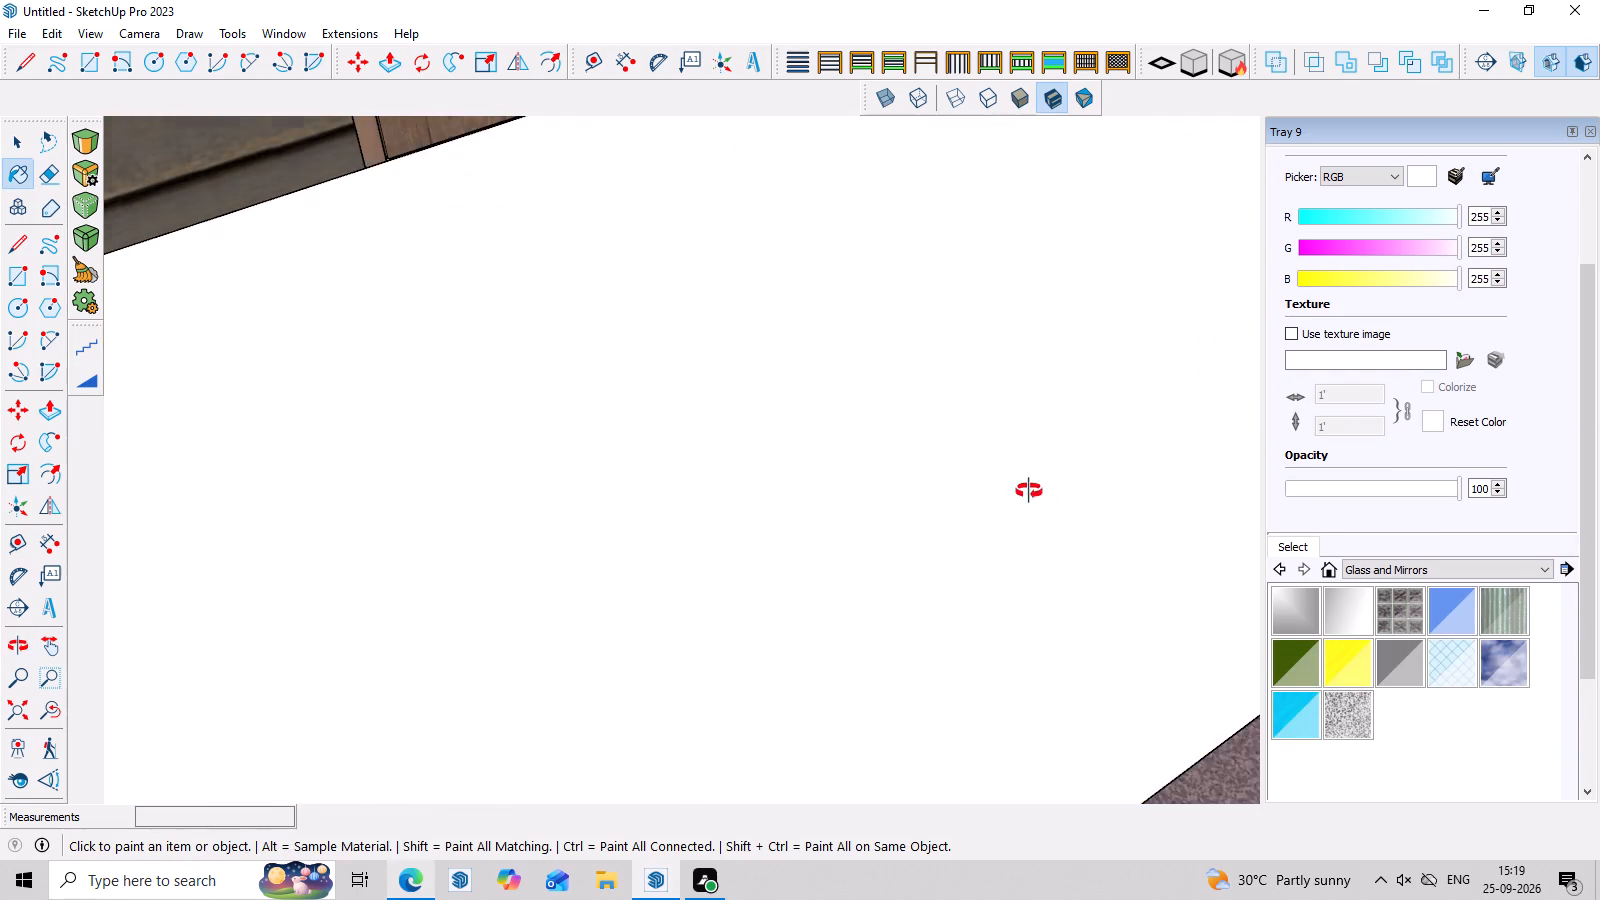
{"action": "middle_click_drag", "start_coordinate": [1029, 491], "coordinate": [1041, 506]}
{"action": "scroll", "coordinate": [1098, 489], "scroll_direction": "down", "scroll_amount": 8}
{"action": "scroll", "coordinate": [1127, 494], "scroll_direction": "up", "scroll_amount": 3}
{"action": "key", "text": "space"}
{"action": "triple_click", "coordinate": [1160, 656]}
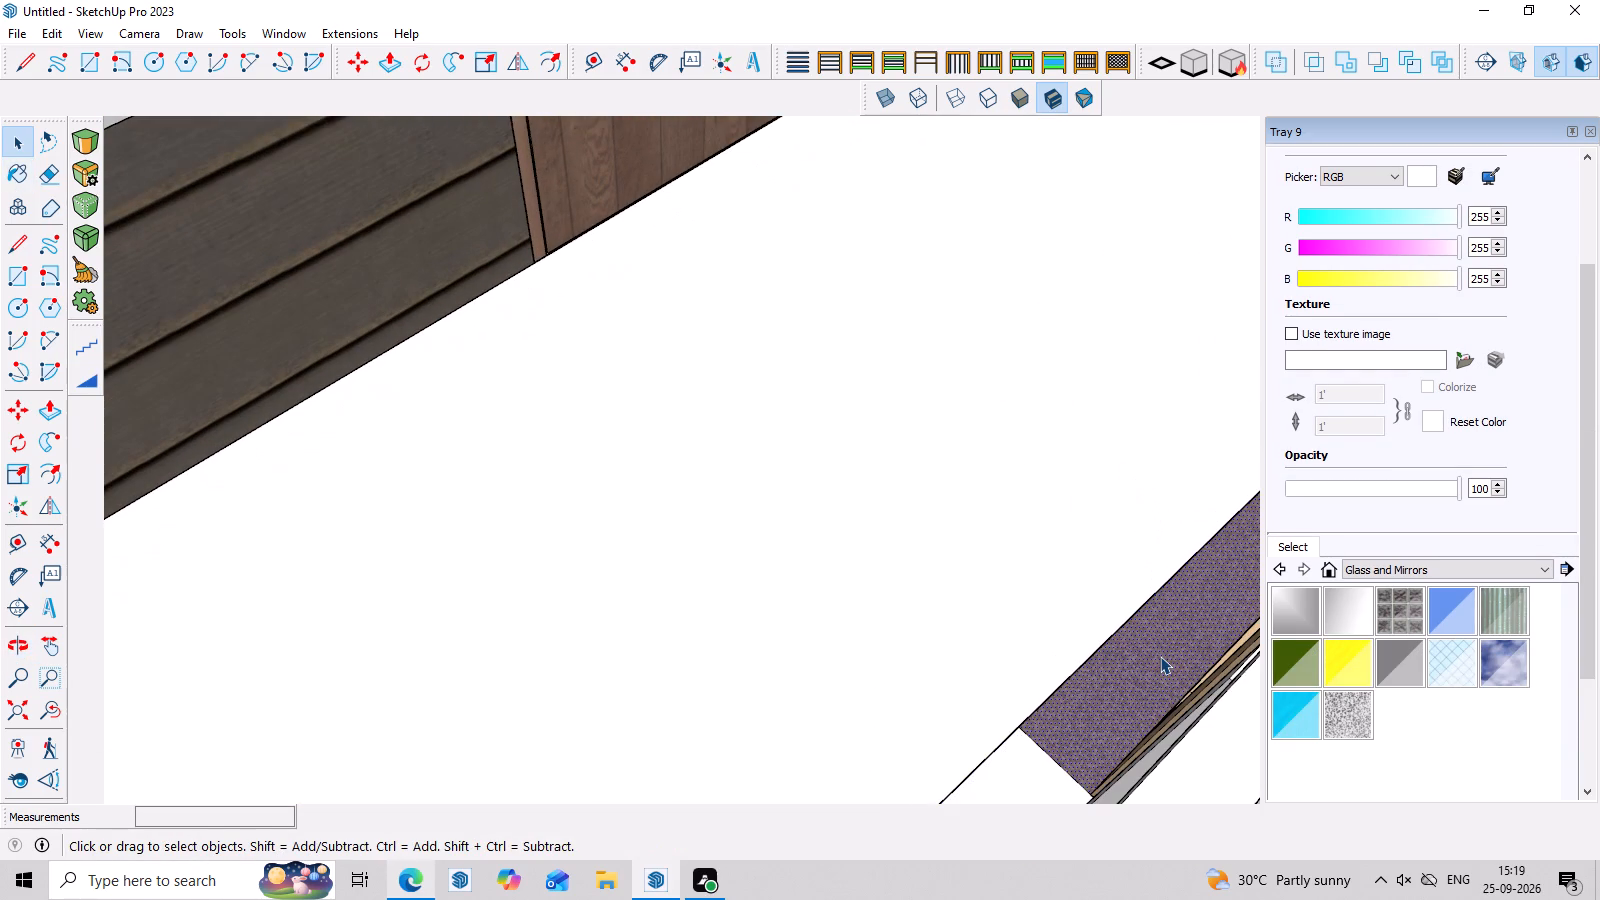
{"action": "left_click", "coordinate": [1160, 656]}
{"action": "scroll", "coordinate": [1160, 656], "scroll_direction": "up", "scroll_amount": 3}
{"action": "double_click", "coordinate": [1160, 656]}
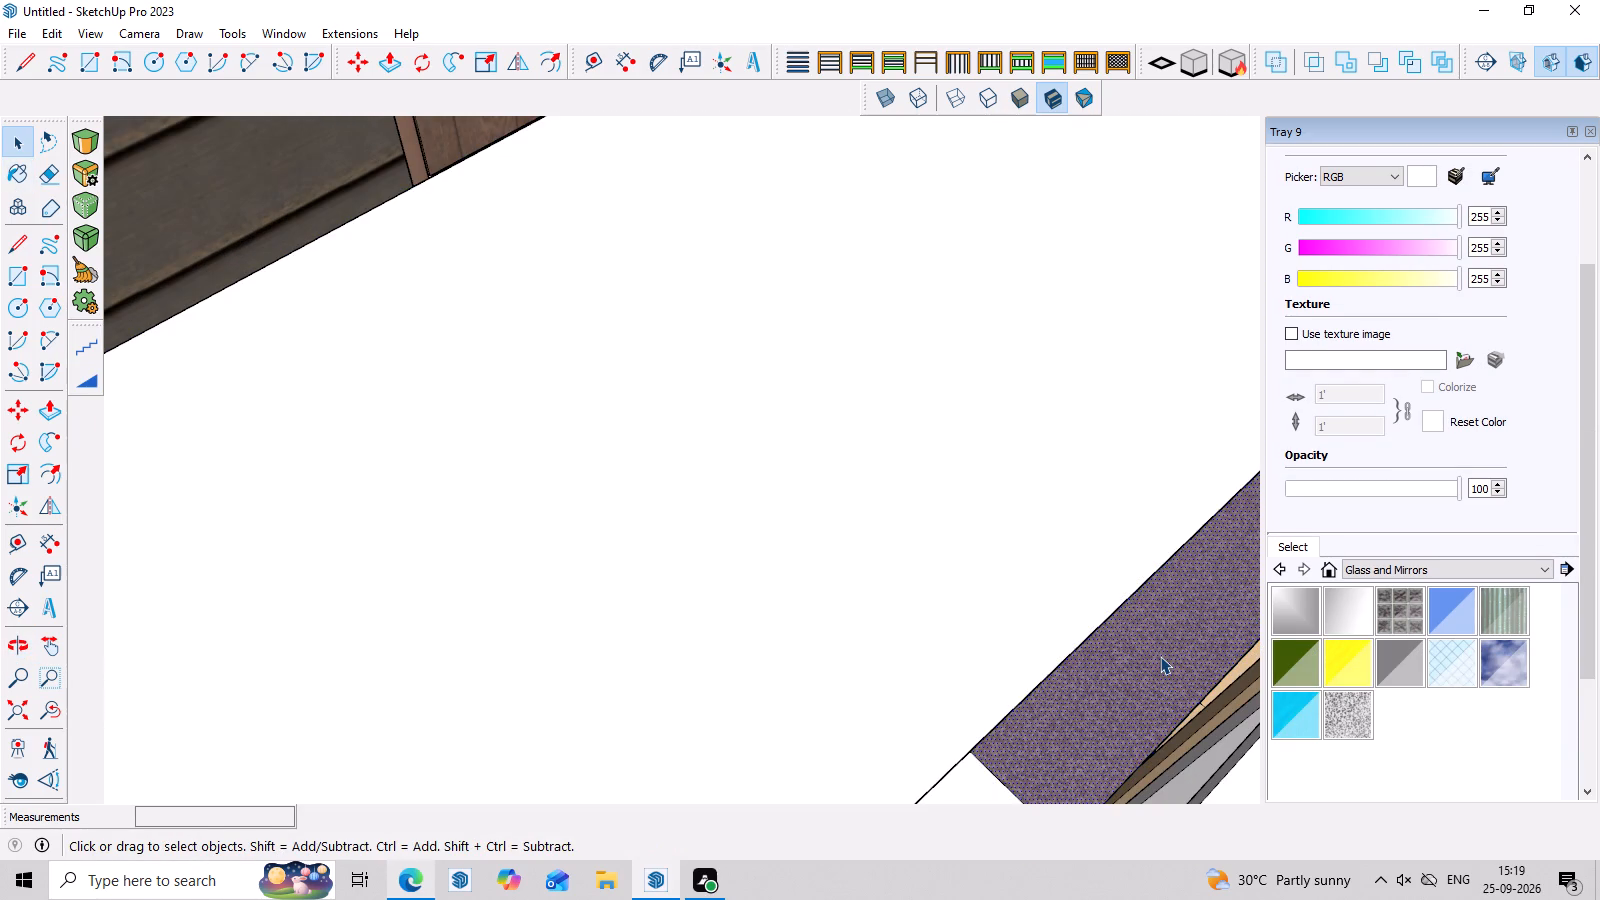
{"action": "left_click", "coordinate": [1160, 656]}
Switch the 0128_White colour picker to Color Wheel and set the material's opacity to 85.
{"action": "scroll", "coordinate": [1363, 175], "scroll_direction": "up", "scroll_amount": 3}
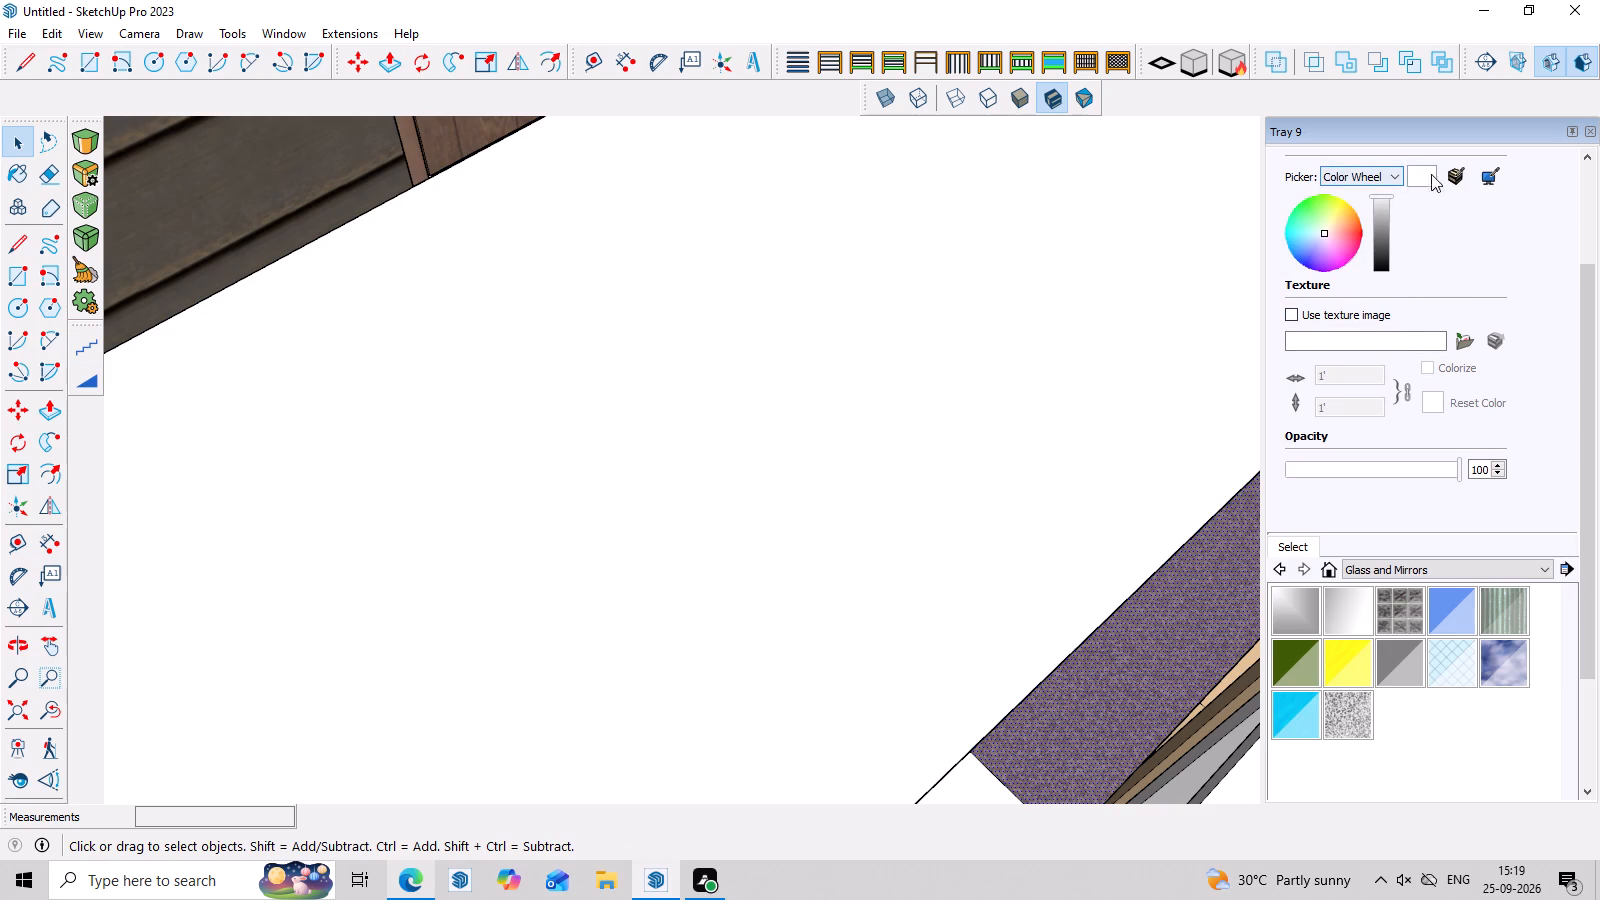
{"action": "scroll", "coordinate": [1458, 340], "scroll_direction": "down", "scroll_amount": 7}
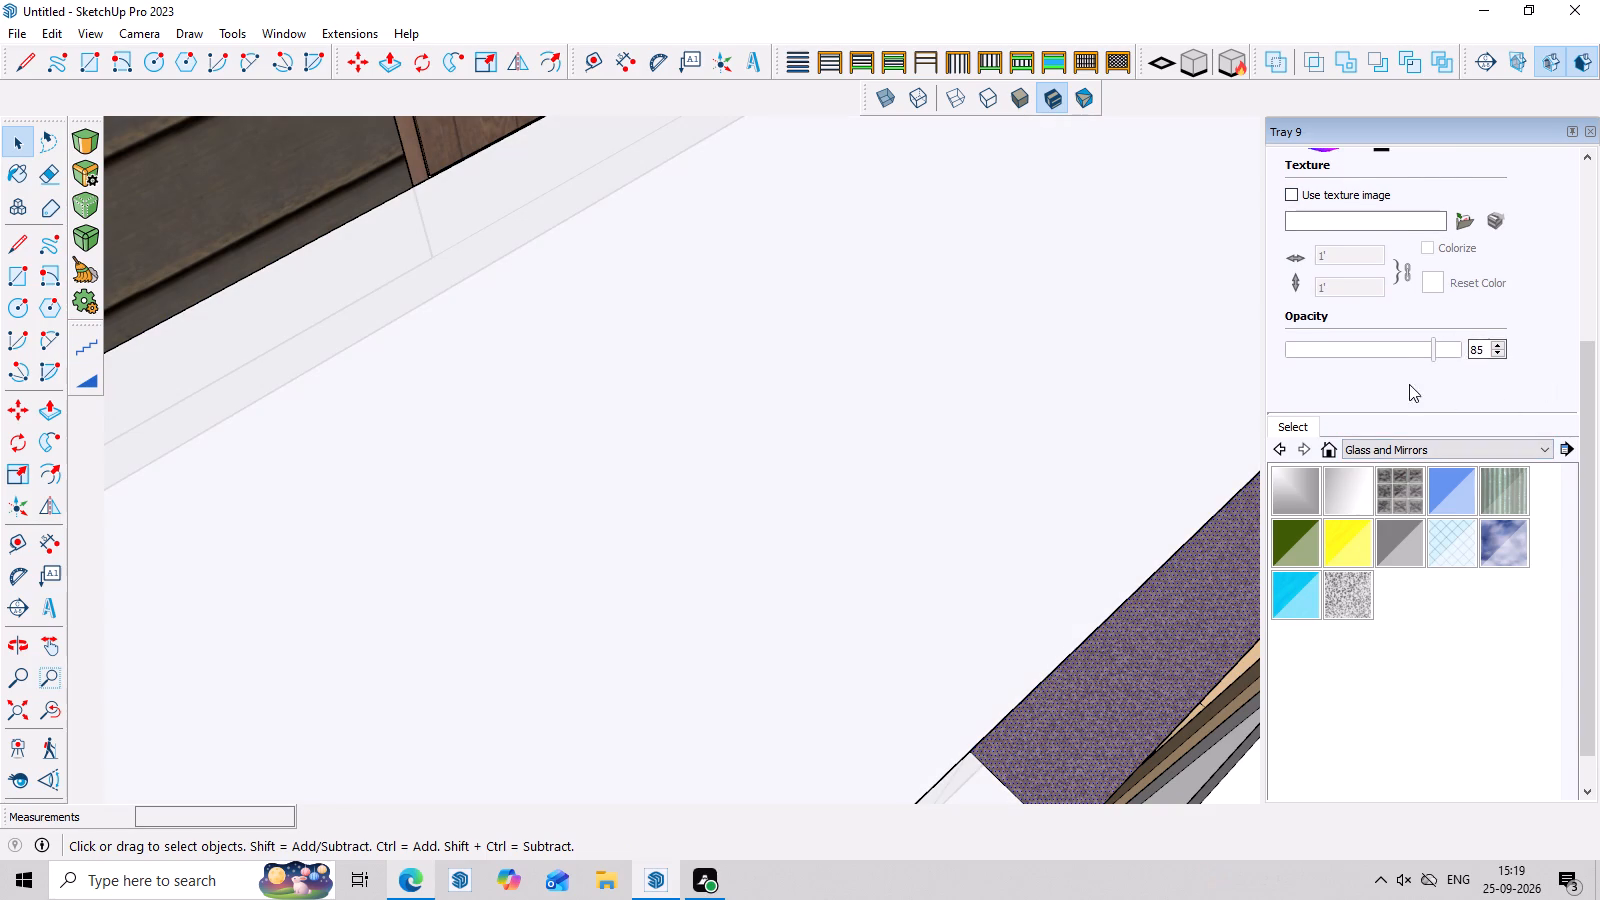
{"action": "scroll", "coordinate": [1410, 371], "scroll_direction": "up", "scroll_amount": 3}
{"action": "scroll", "coordinate": [1384, 557], "scroll_direction": "down", "scroll_amount": 4}
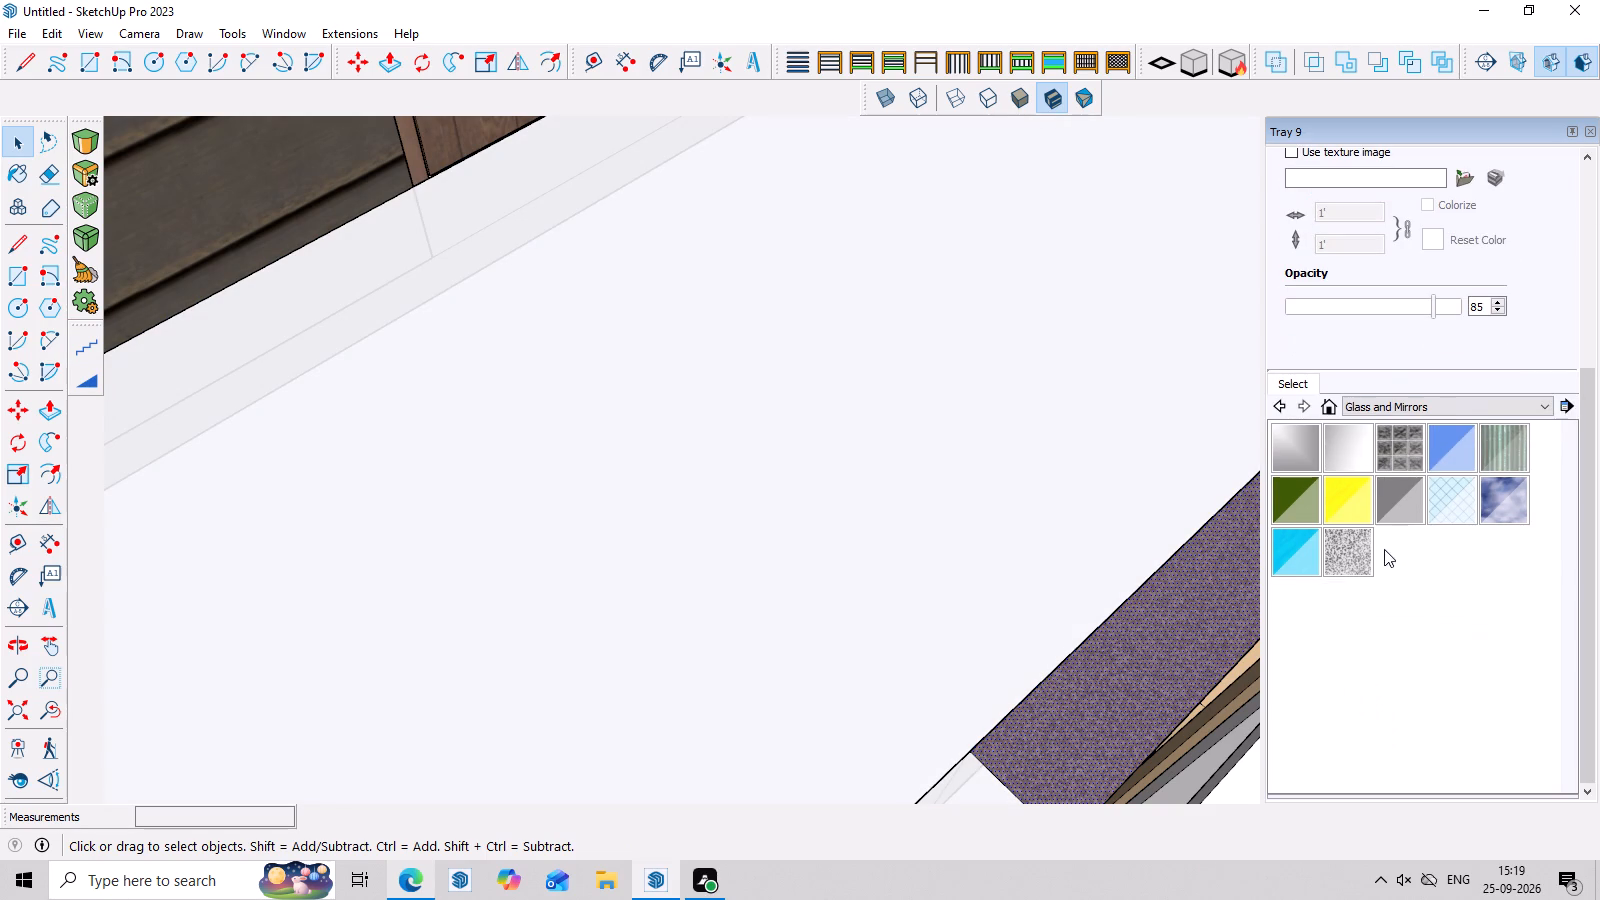
Replace the current tray by closing Tray 9, deleting Tray 7 and adding a new Tray 7 that contains only Materials.
{"action": "left_click", "coordinate": [1591, 135]}
{"action": "scroll", "coordinate": [1424, 379], "scroll_direction": "down", "scroll_amount": 4}
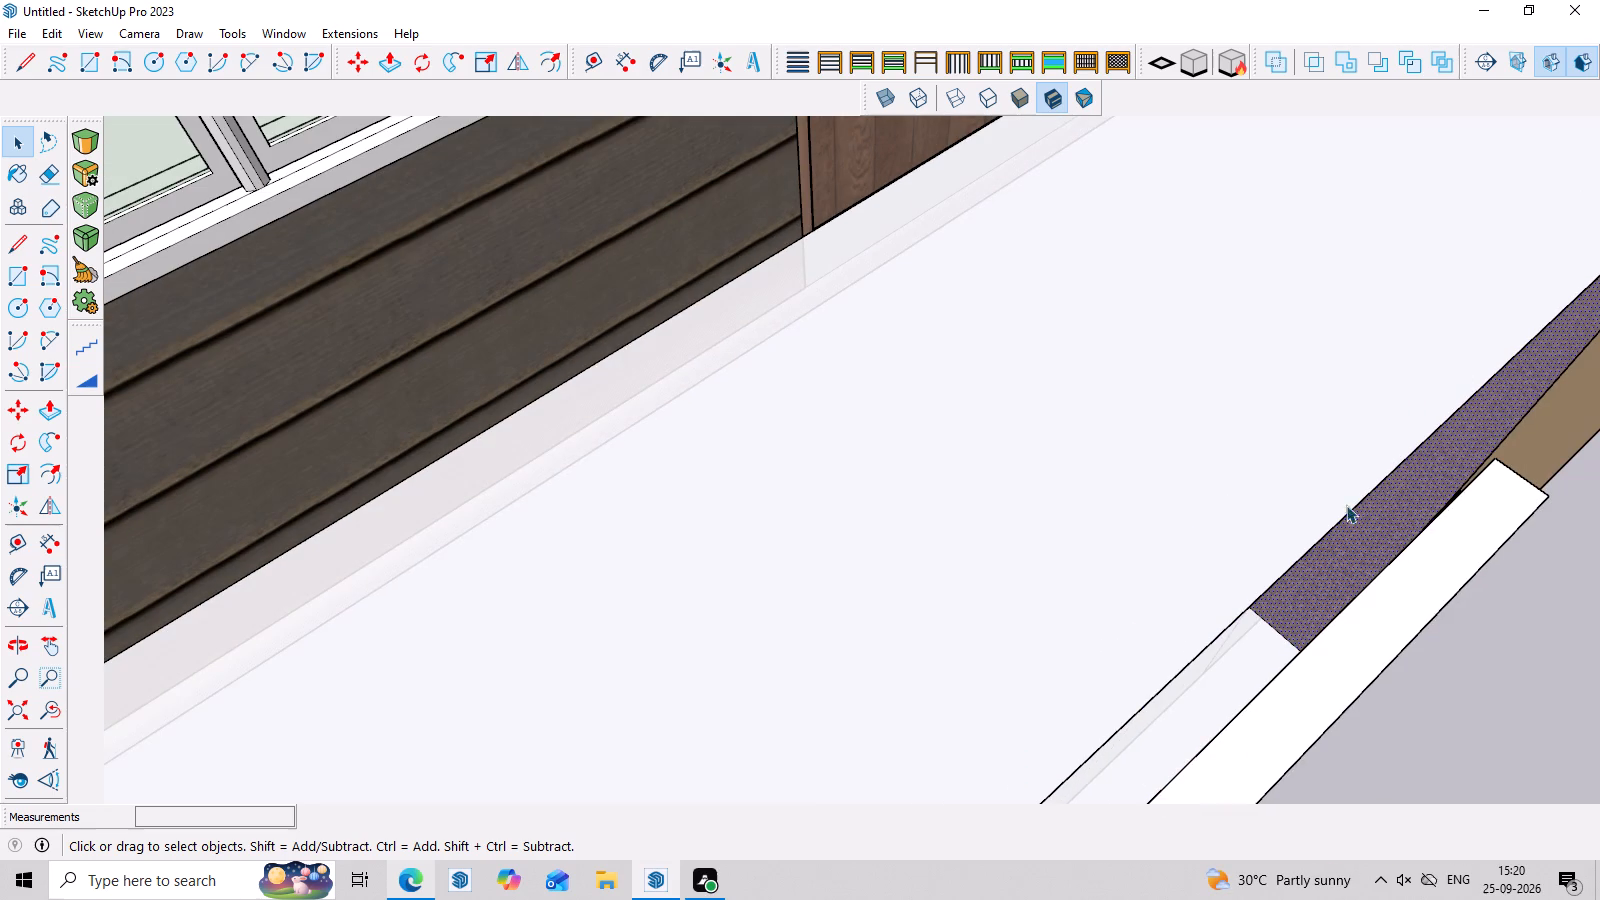
{"action": "left_click", "coordinate": [275, 26]}
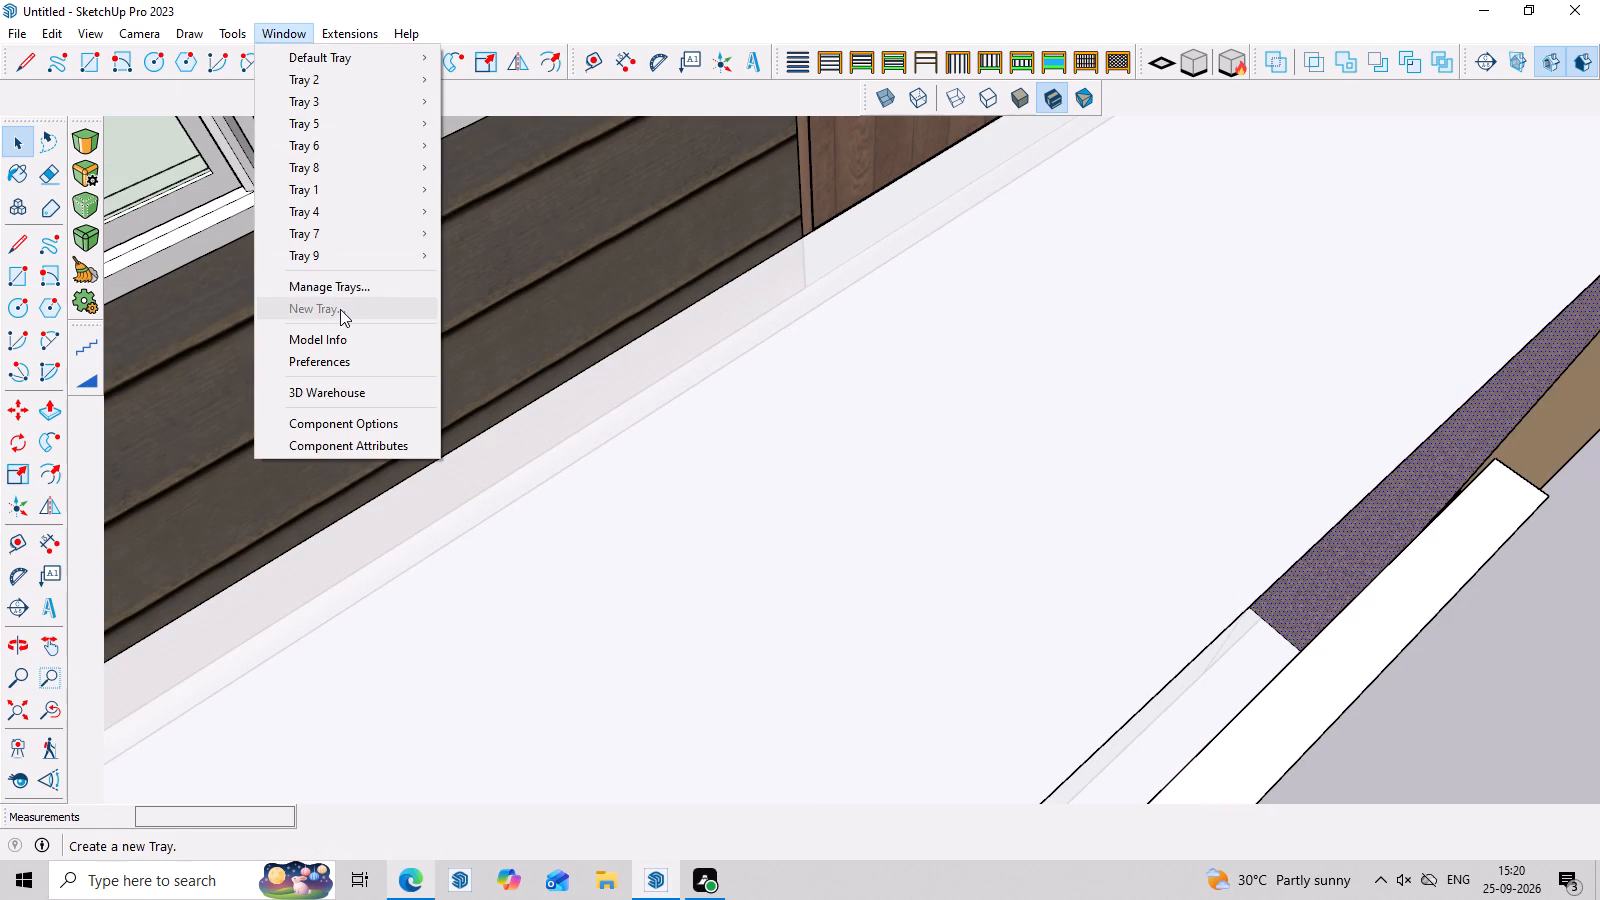
{"action": "left_click", "coordinate": [339, 236]}
{"action": "left_click", "coordinate": [469, 273]}
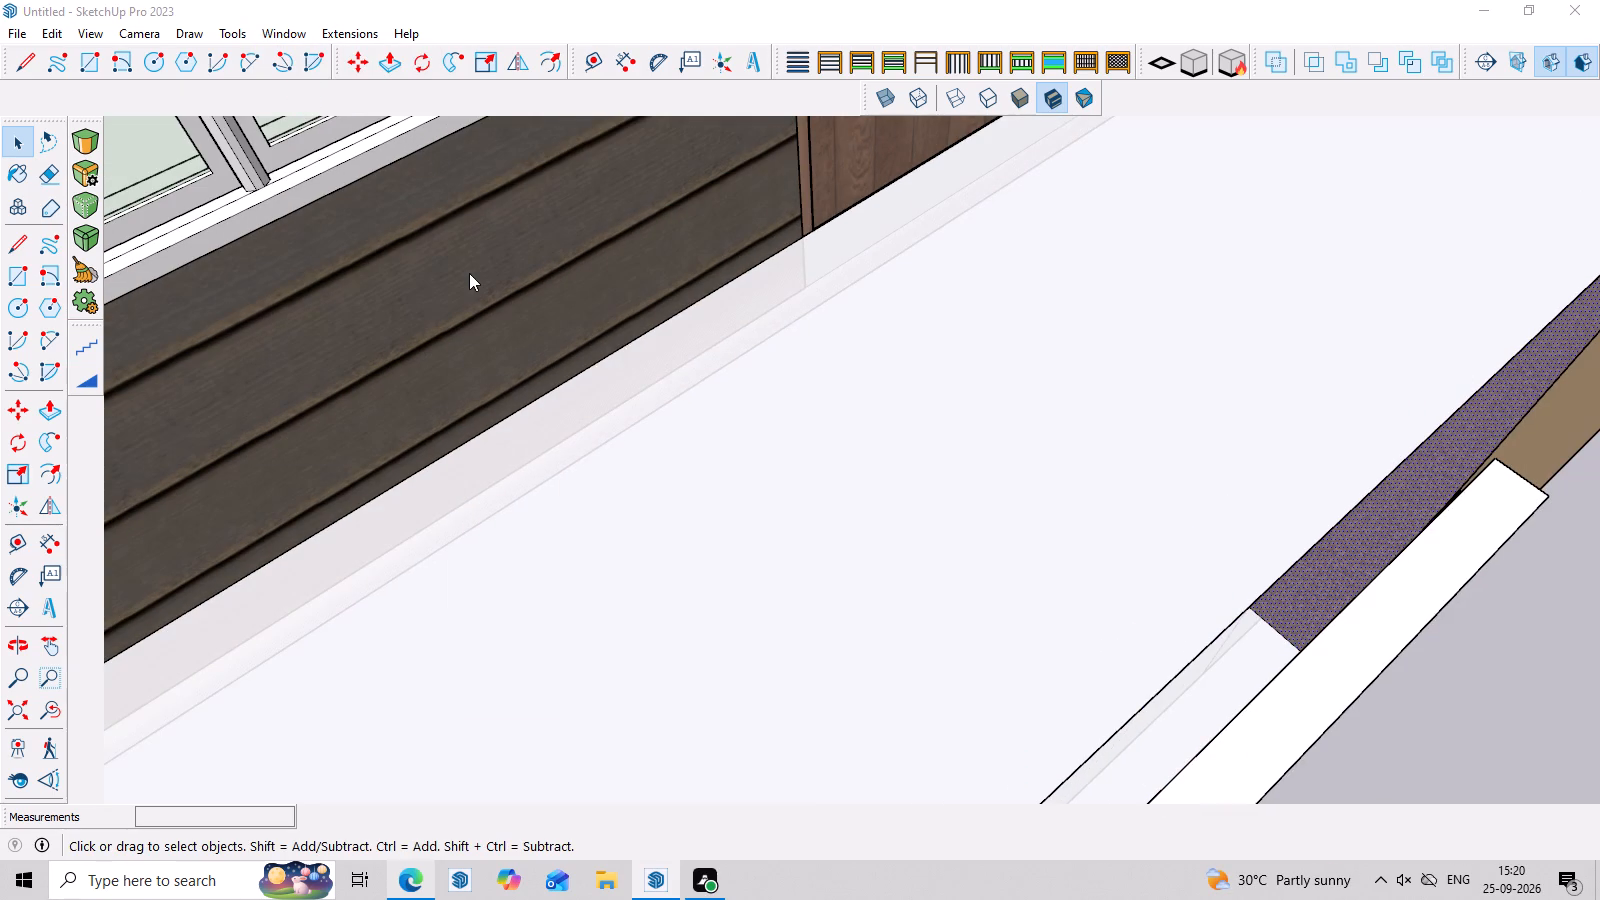
{"action": "left_click", "coordinate": [794, 460]}
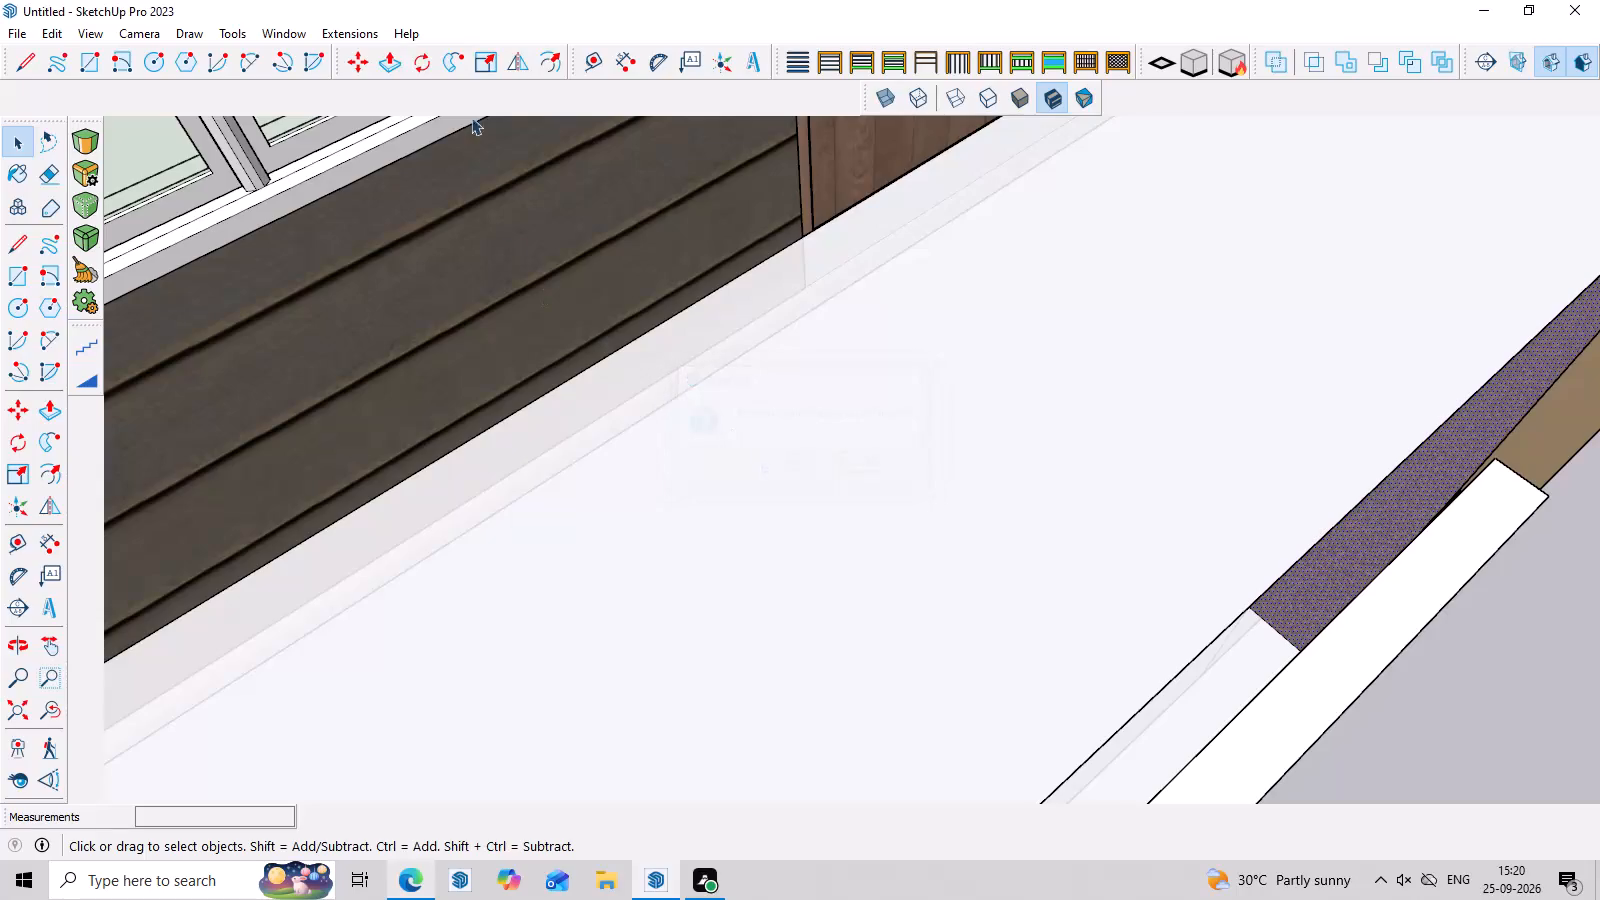
{"action": "left_click", "coordinate": [330, 39]}
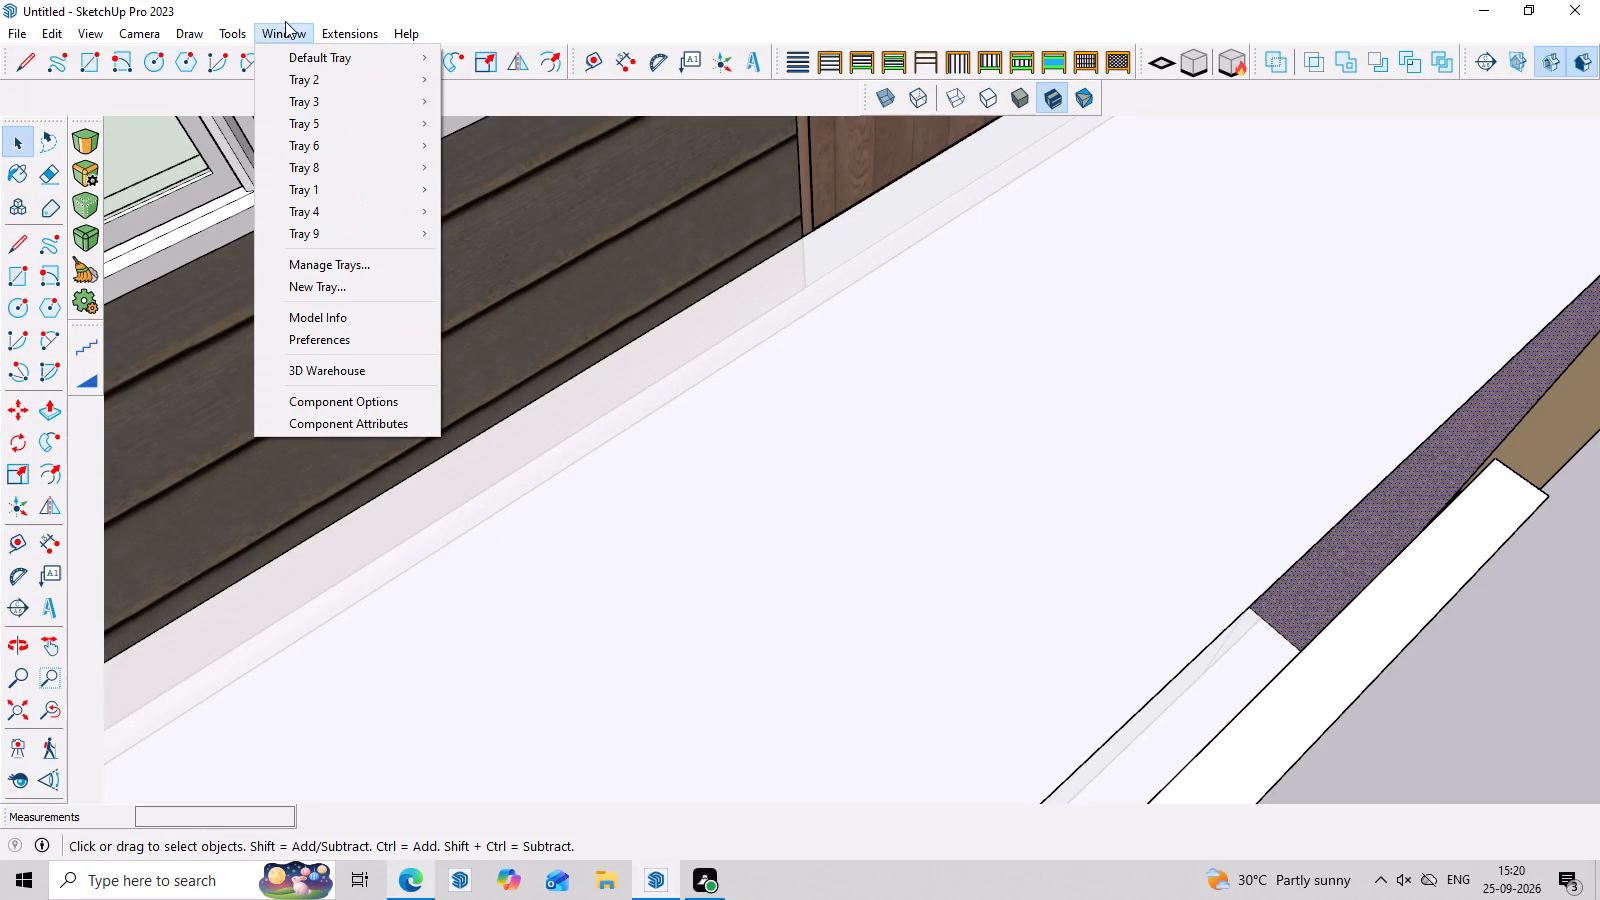
{"action": "left_click", "coordinate": [367, 282]}
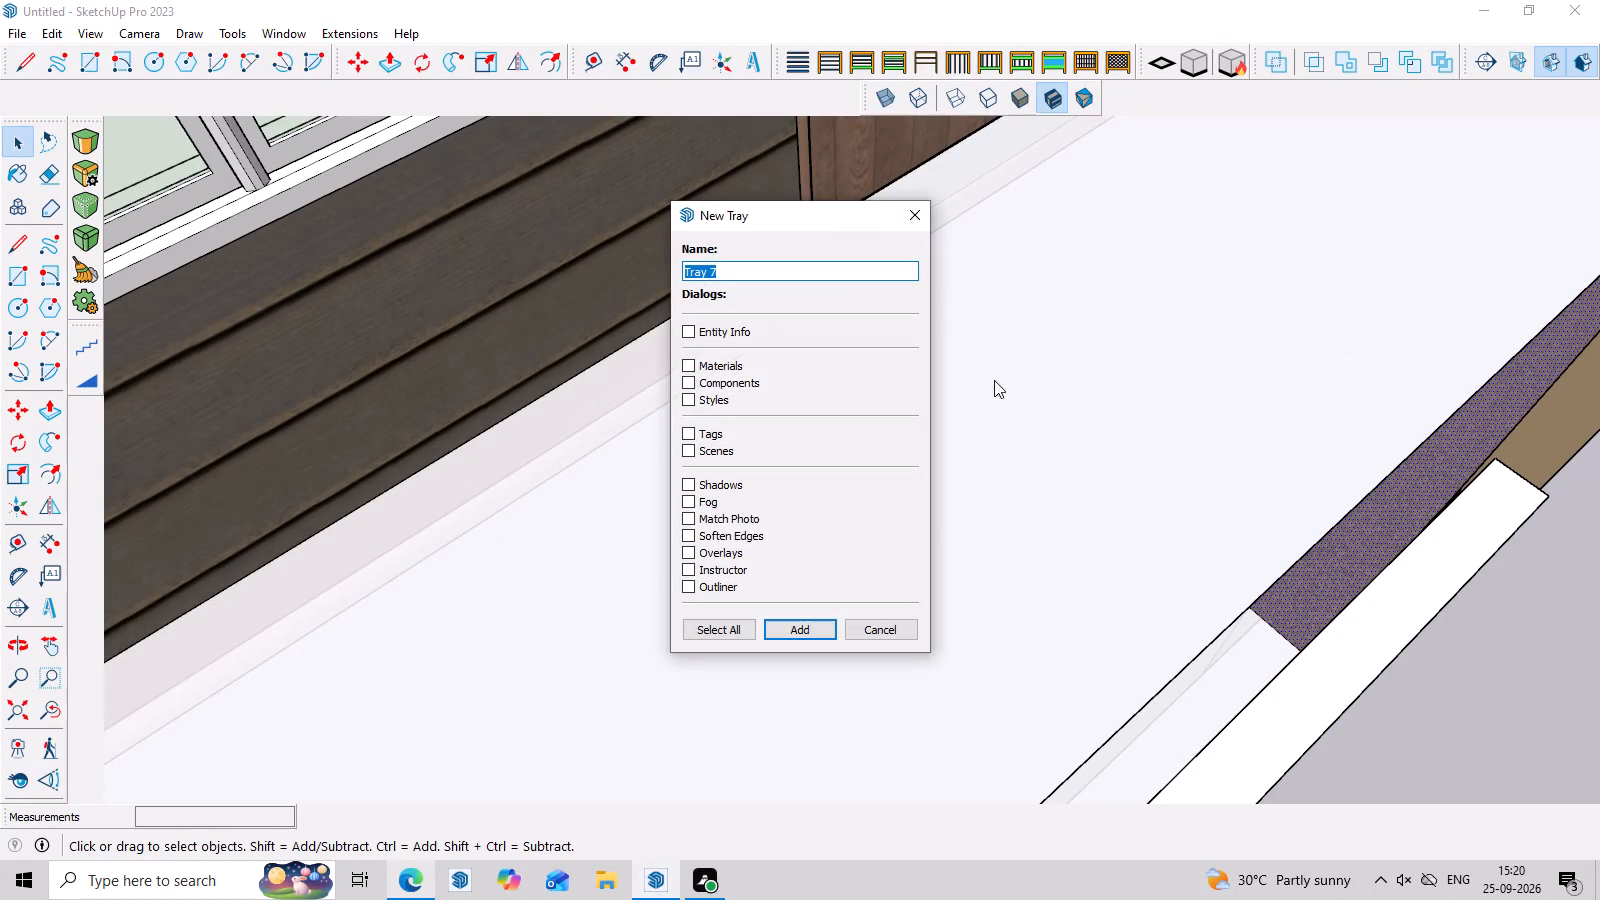
{"action": "left_click", "coordinate": [692, 369]}
{"action": "left_click", "coordinate": [817, 632]}
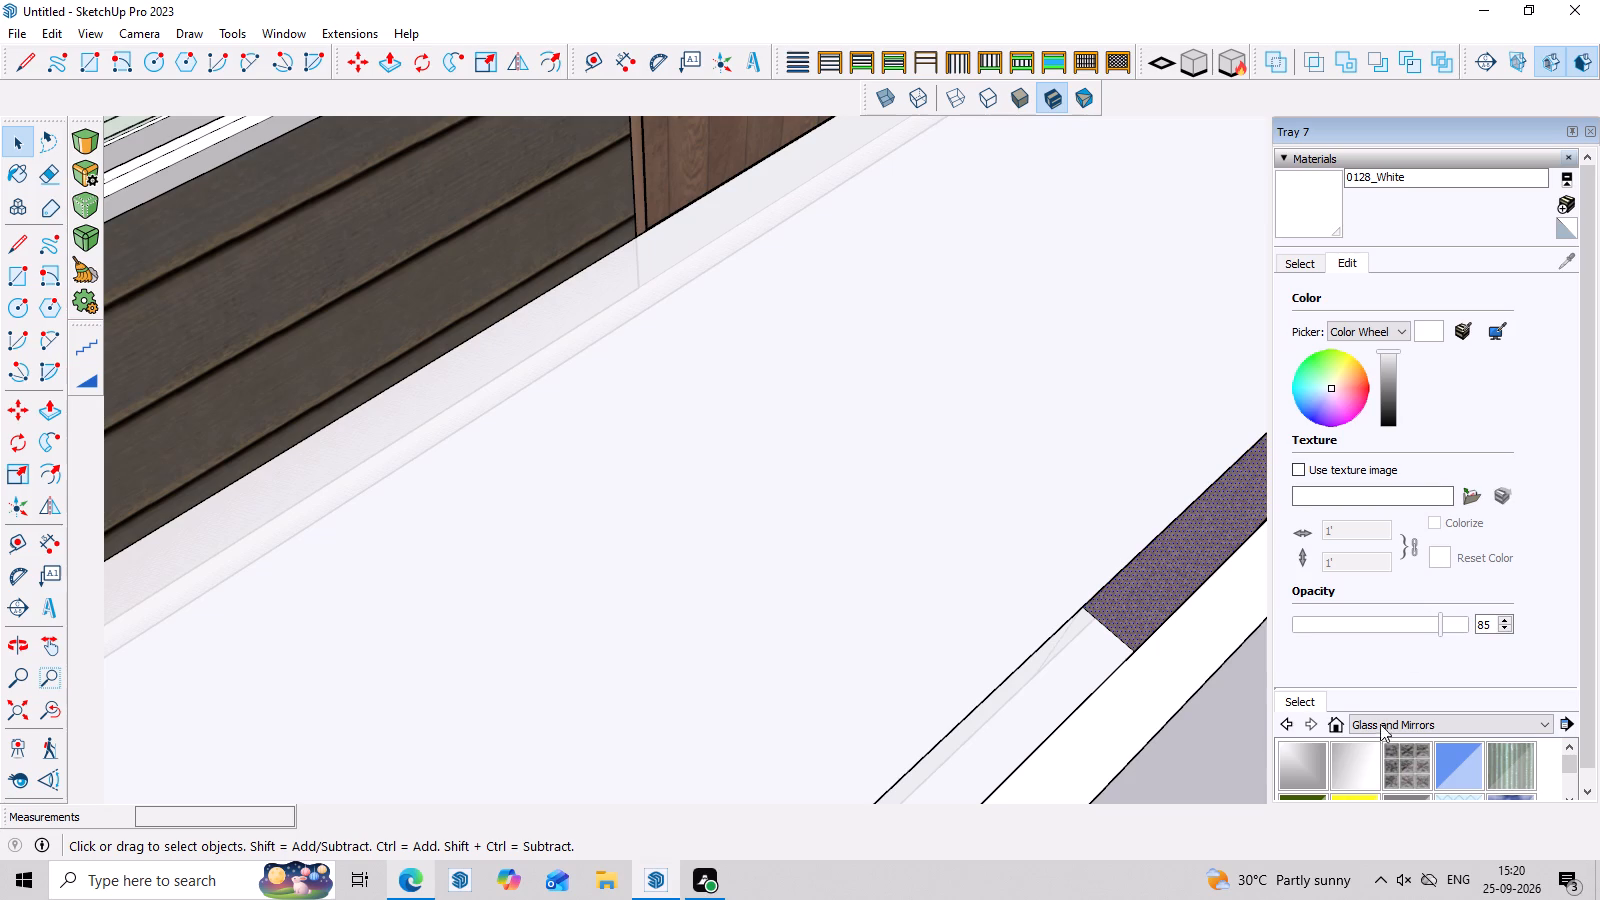
Sample the white beside the remaining speckled strip next to the balcony floor and paint the strip with 0128_White.
{"action": "left_click", "coordinate": [1303, 162]}
{"action": "left_click", "coordinate": [1329, 159]}
{"action": "left_click", "coordinate": [1289, 217]}
{"action": "left_click", "coordinate": [1308, 263]}
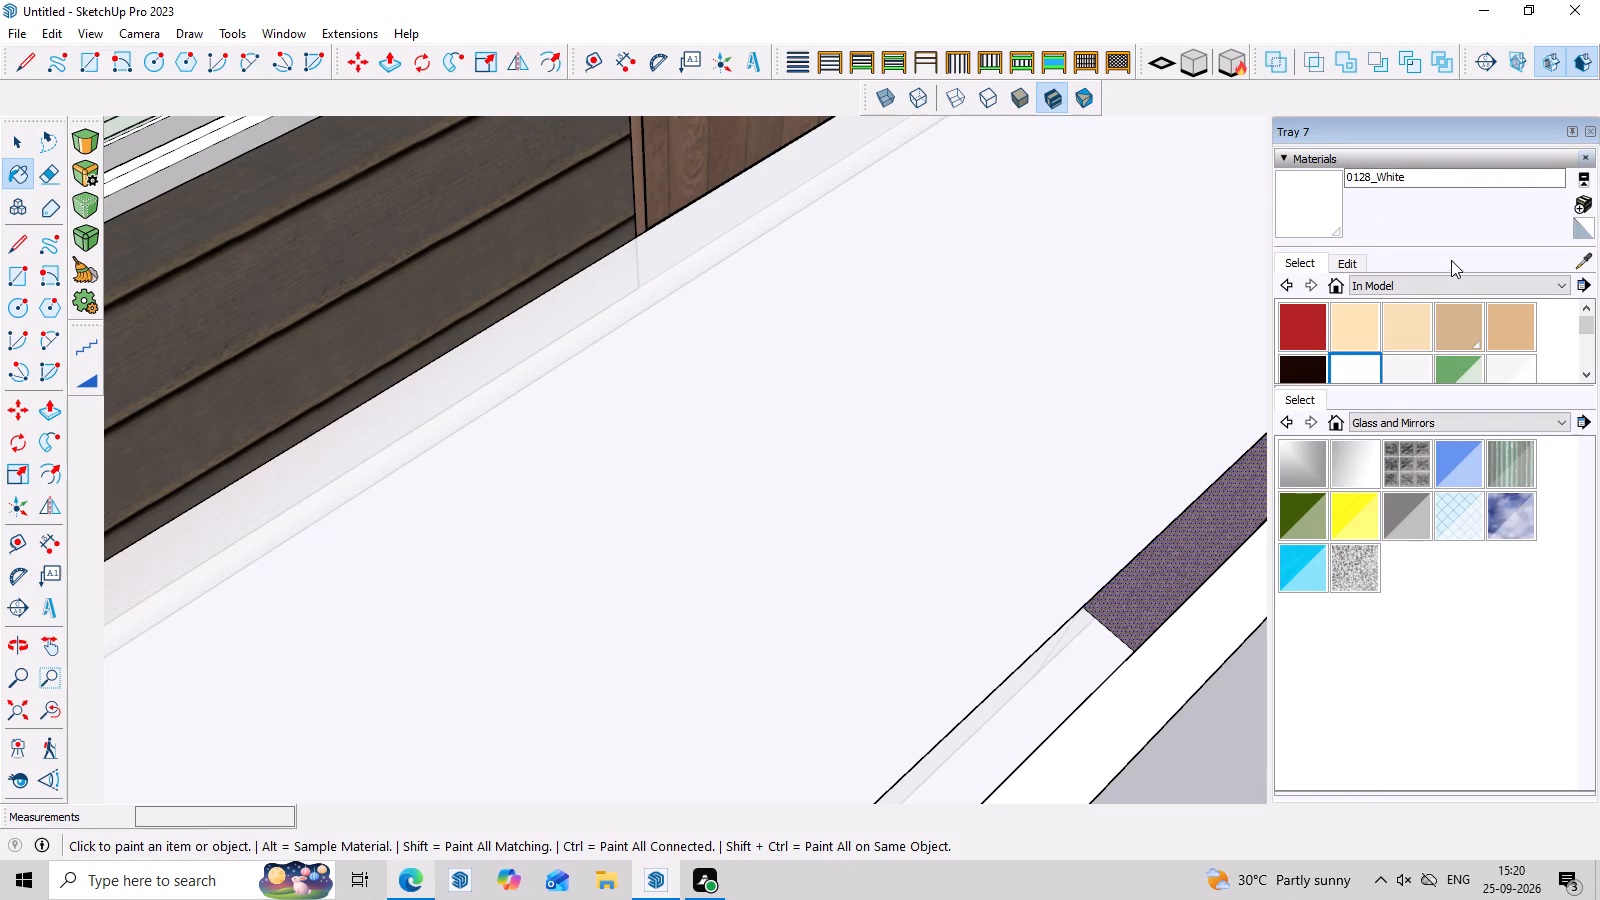
{"action": "left_click", "coordinate": [1305, 253]}
{"action": "left_click", "coordinate": [1583, 261]}
{"action": "left_click", "coordinate": [1068, 638]}
{"action": "left_click", "coordinate": [1184, 591]}
Inspect the house's front facade from several angles and distances, checking the painted balcony box, white low walls, railings and upper frame.
{"action": "scroll", "coordinate": [1036, 538], "scroll_direction": "down", "scroll_amount": 20}
{"action": "scroll", "coordinate": [1036, 538], "scroll_direction": "down", "scroll_amount": 1}
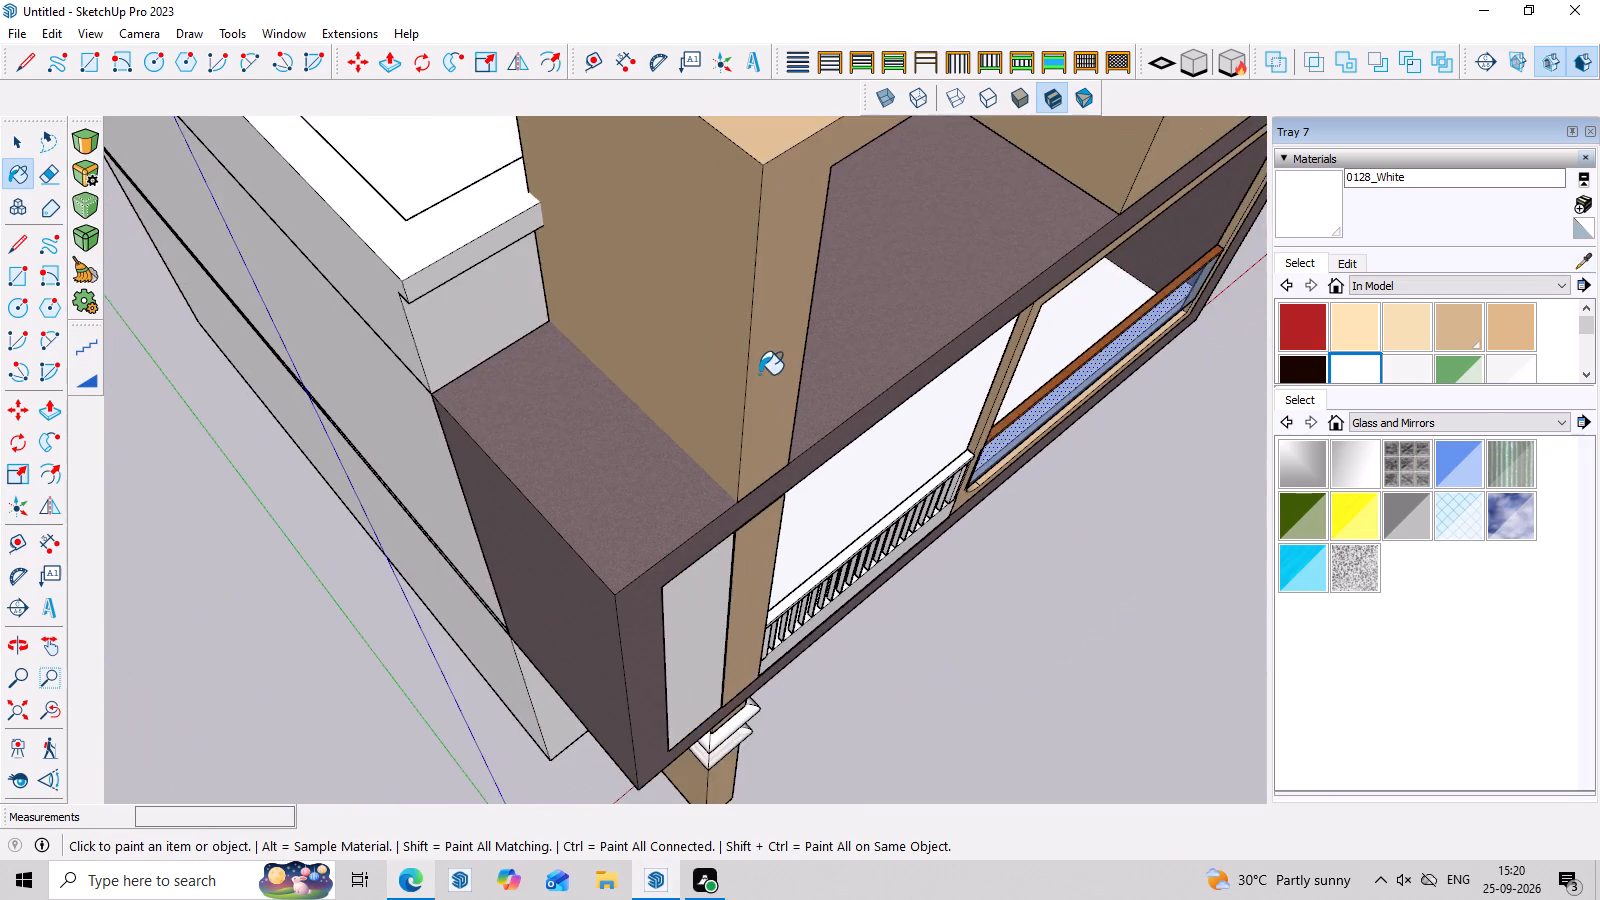
{"action": "scroll", "coordinate": [753, 358], "scroll_direction": "down", "scroll_amount": 4}
{"action": "middle_click_drag", "start_coordinate": [956, 491], "coordinate": [725, 0]}
{"action": "key", "text": "space"}
{"action": "left_click", "coordinate": [1169, 552]}
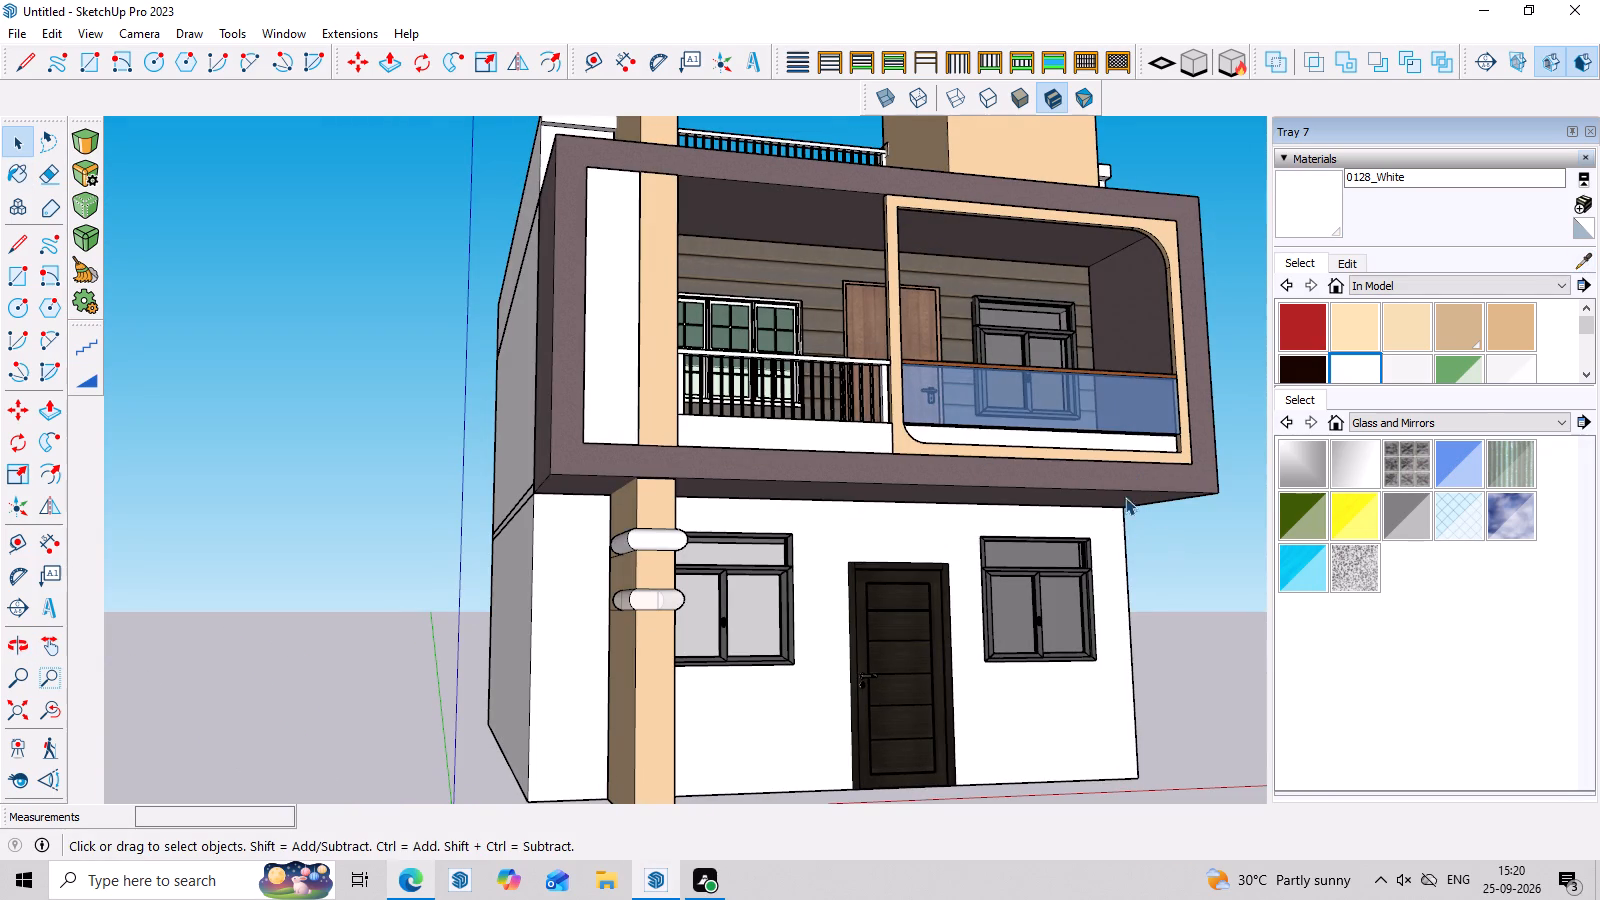
{"action": "scroll", "coordinate": [1102, 486], "scroll_direction": "down", "scroll_amount": 4}
{"action": "scroll", "coordinate": [680, 335], "scroll_direction": "down", "scroll_amount": 4}
{"action": "left_click", "coordinate": [1154, 171]}
{"action": "scroll", "coordinate": [1144, 231], "scroll_direction": "down", "scroll_amount": 3}
{"action": "middle_click_drag", "start_coordinate": [1074, 261], "coordinate": [930, 342]}
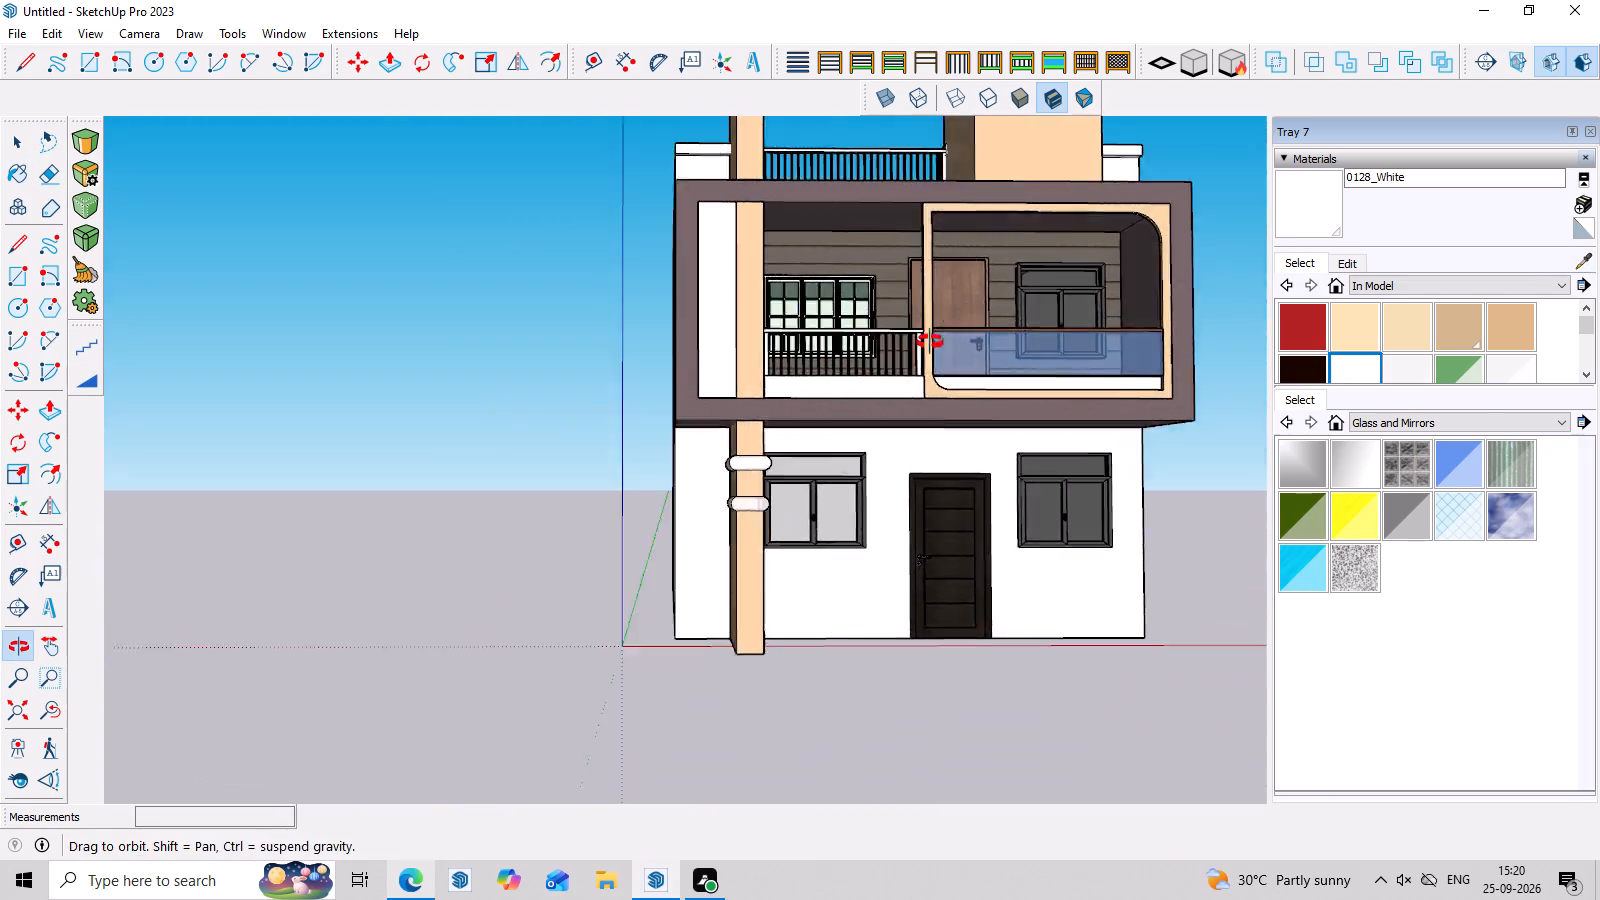
{"action": "middle_click_drag", "start_coordinate": [930, 342], "coordinate": [866, 391]}
{"action": "scroll", "coordinate": [940, 349], "scroll_direction": "down", "scroll_amount": 8}
{"action": "middle_click_drag", "start_coordinate": [1359, 415], "coordinate": [1409, 439]}
{"action": "scroll", "coordinate": [1087, 333], "scroll_direction": "up", "scroll_amount": 5}
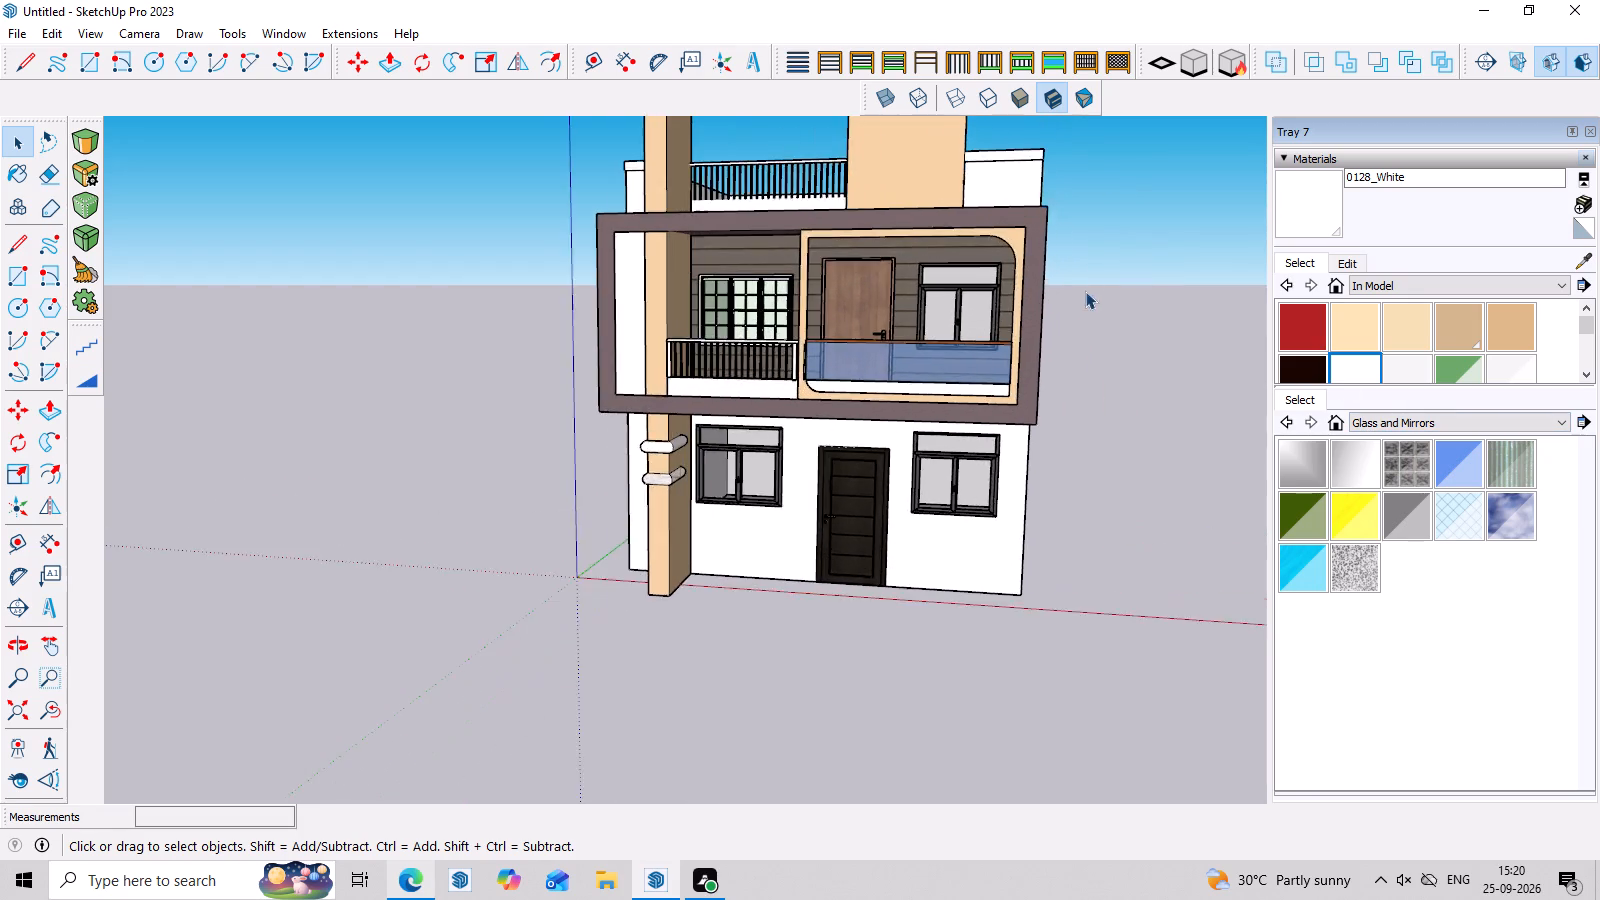
{"action": "middle_click_drag", "start_coordinate": [1186, 394], "coordinate": [1281, 405]}
{"action": "middle_click_drag", "start_coordinate": [1282, 405], "coordinate": [1280, 396]}
{"action": "scroll", "coordinate": [937, 285], "scroll_direction": "up", "scroll_amount": 8}
{"action": "middle_click_drag", "start_coordinate": [1223, 410], "coordinate": [1235, 329]}
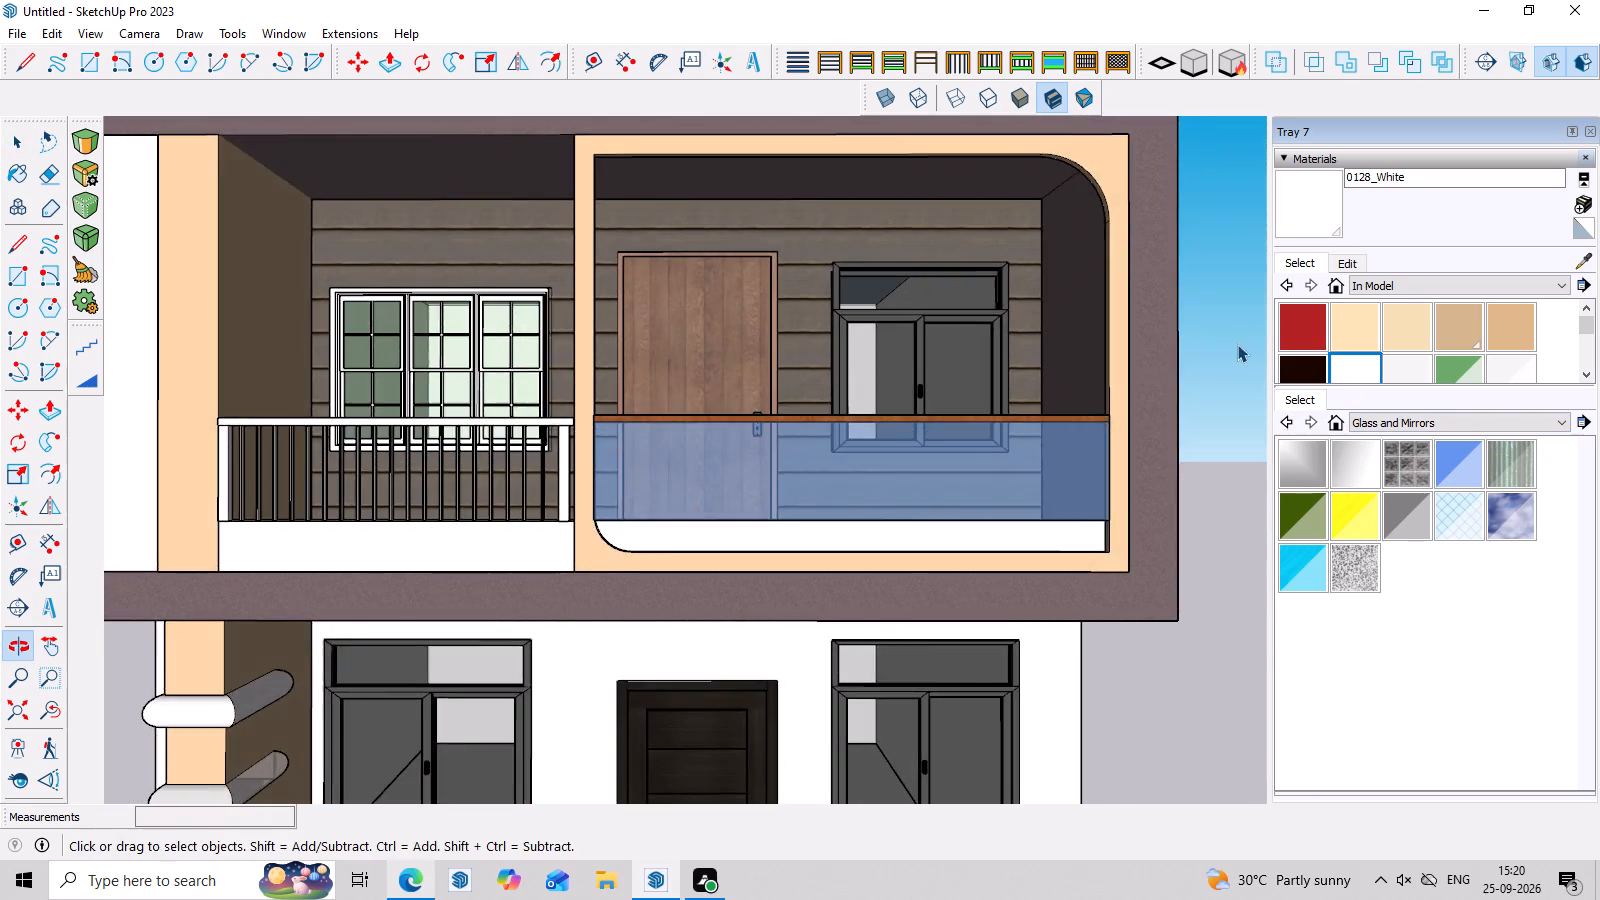
{"action": "scroll", "coordinate": [1235, 368], "scroll_direction": "down", "scroll_amount": 7}
{"action": "scroll", "coordinate": [1234, 198], "scroll_direction": "up", "scroll_amount": 6}
{"action": "scroll", "coordinate": [1194, 243], "scroll_direction": "down", "scroll_amount": 6}
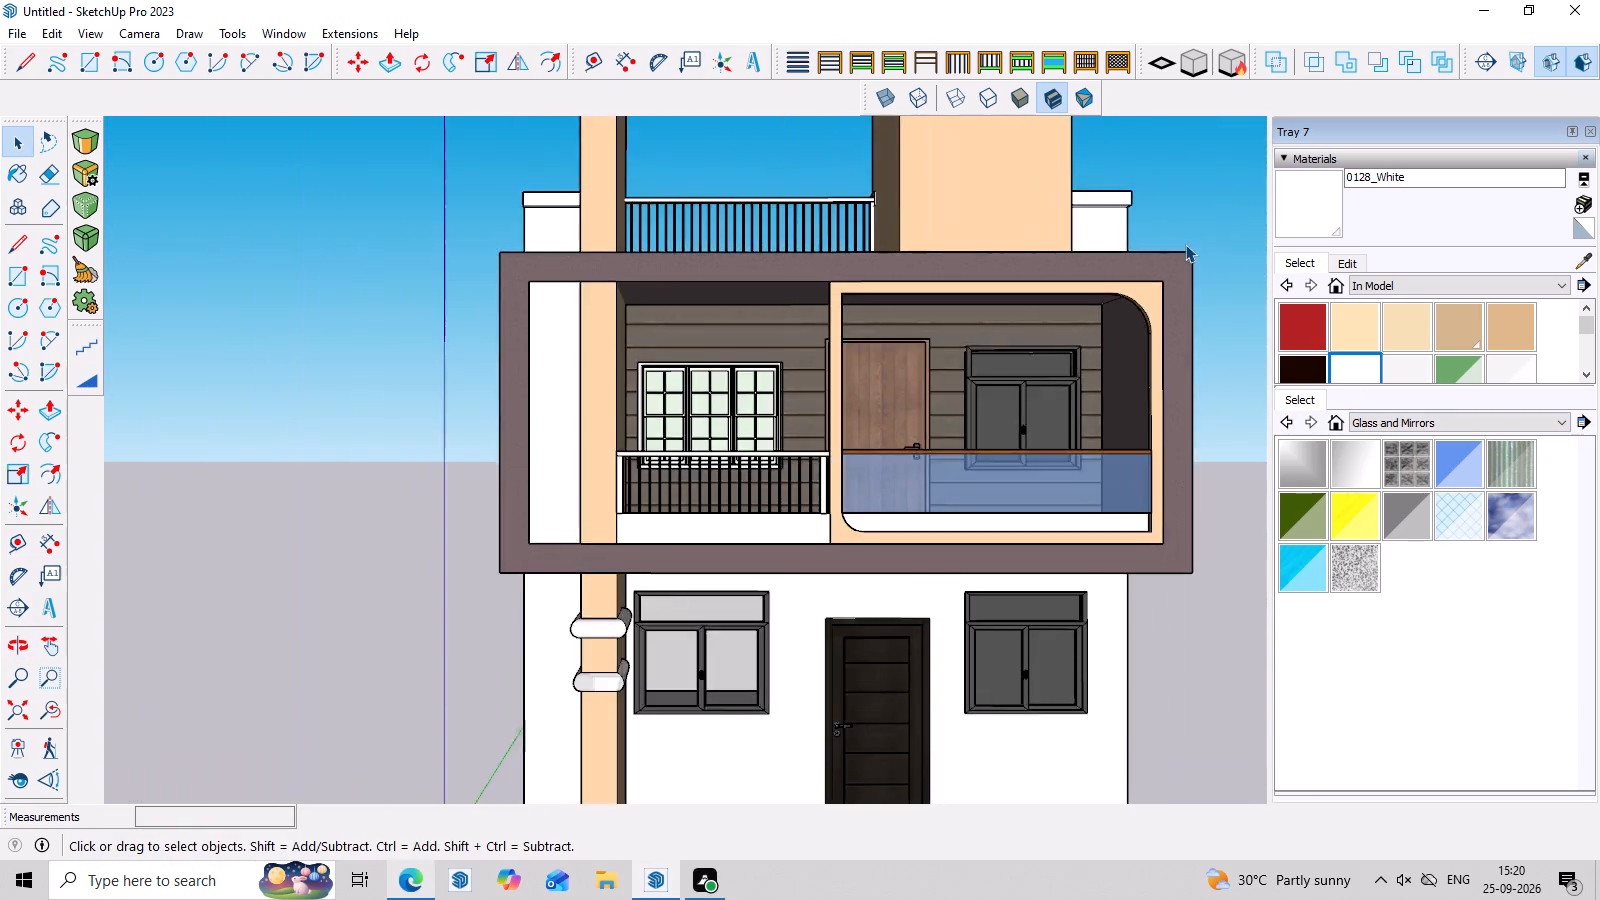
{"action": "scroll", "coordinate": [1185, 244], "scroll_direction": "down", "scroll_amount": 2}
{"action": "middle_click_drag", "start_coordinate": [1179, 222], "coordinate": [1169, 334]}
{"action": "scroll", "coordinate": [1211, 195], "scroll_direction": "up", "scroll_amount": 4}
{"action": "scroll", "coordinate": [1062, 172], "scroll_direction": "down", "scroll_amount": 13}
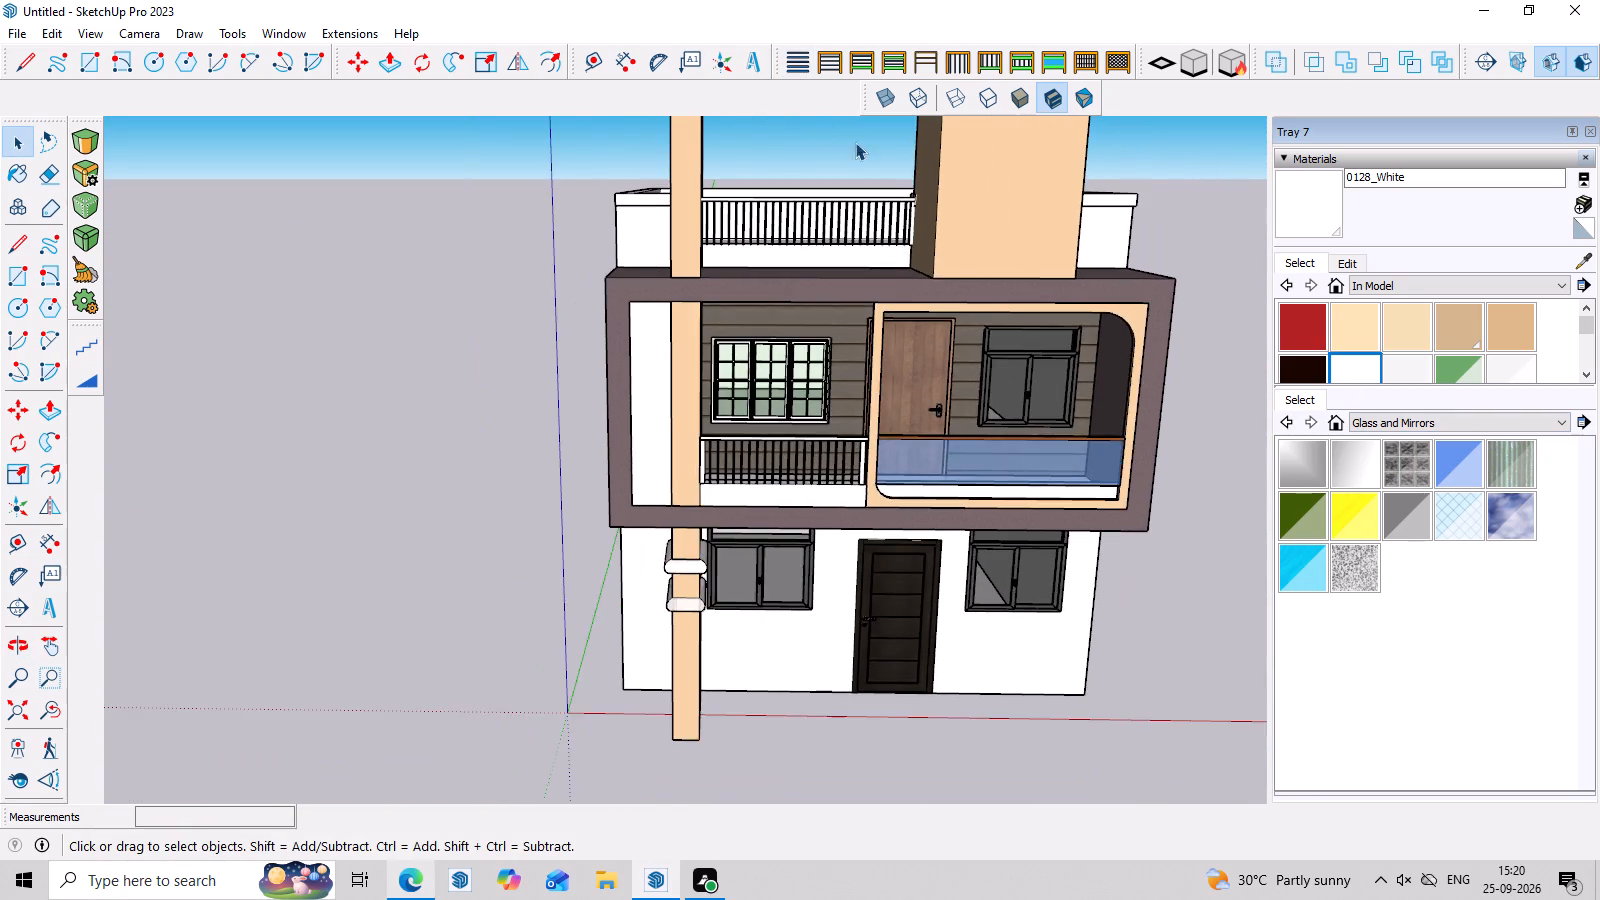
{"action": "scroll", "coordinate": [855, 142], "scroll_direction": "down", "scroll_amount": 7}
{"action": "middle_click_drag", "start_coordinate": [1194, 229], "coordinate": [1173, 177]}
{"action": "scroll", "coordinate": [1058, 177], "scroll_direction": "up", "scroll_amount": 6}
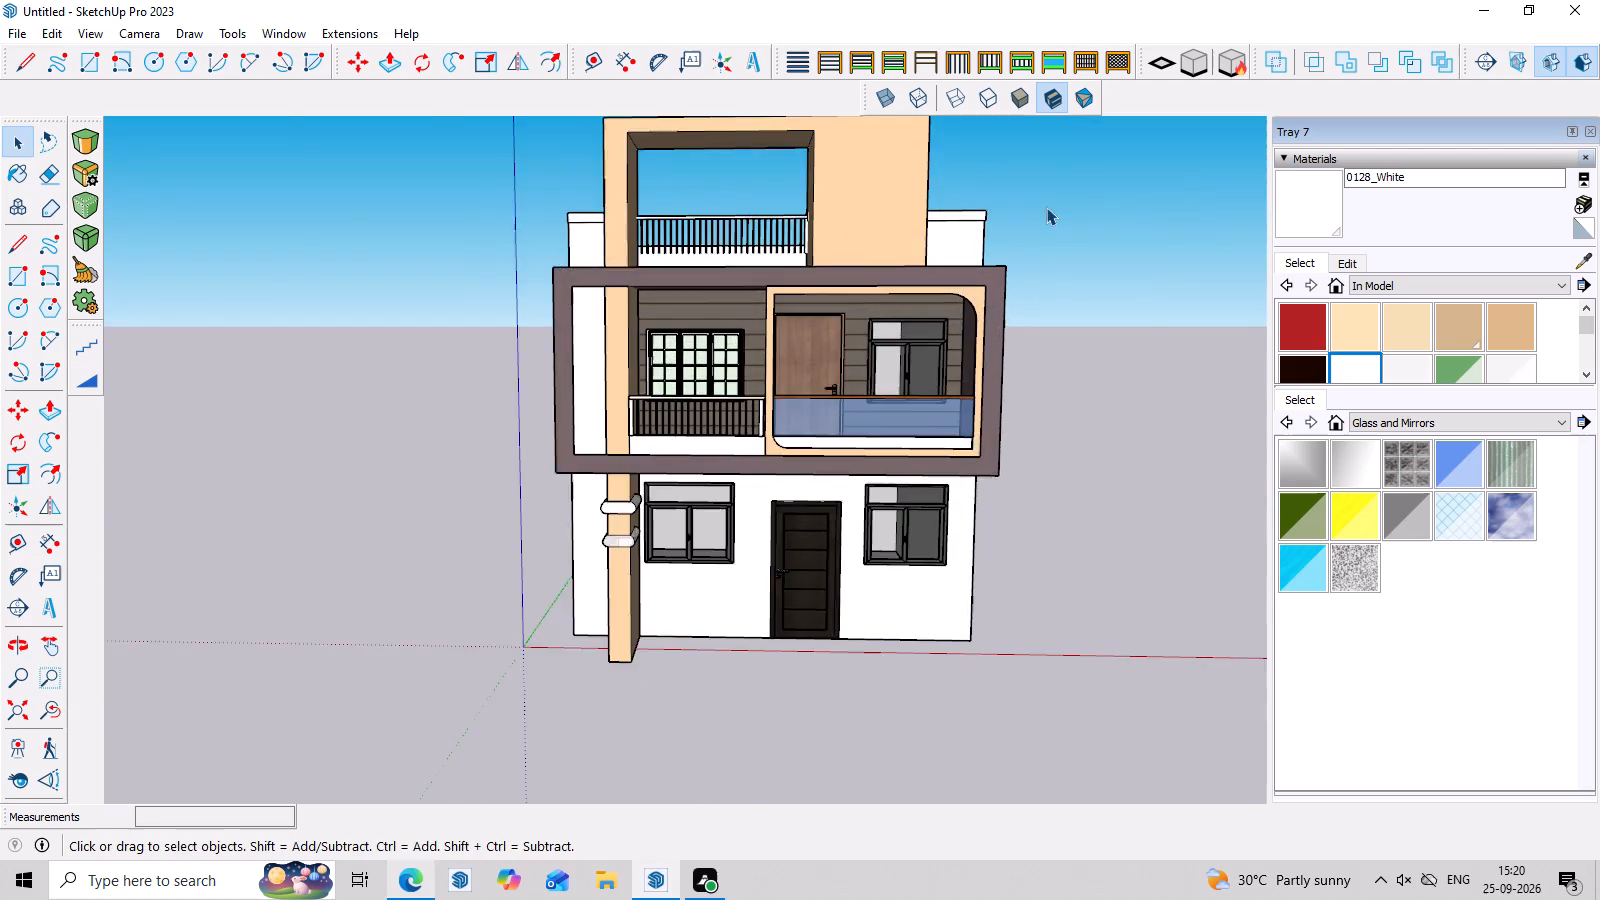
{"action": "scroll", "coordinate": [1046, 207], "scroll_direction": "up", "scroll_amount": 3}
{"action": "middle_click_drag", "start_coordinate": [1007, 411], "coordinate": [1014, 392]}
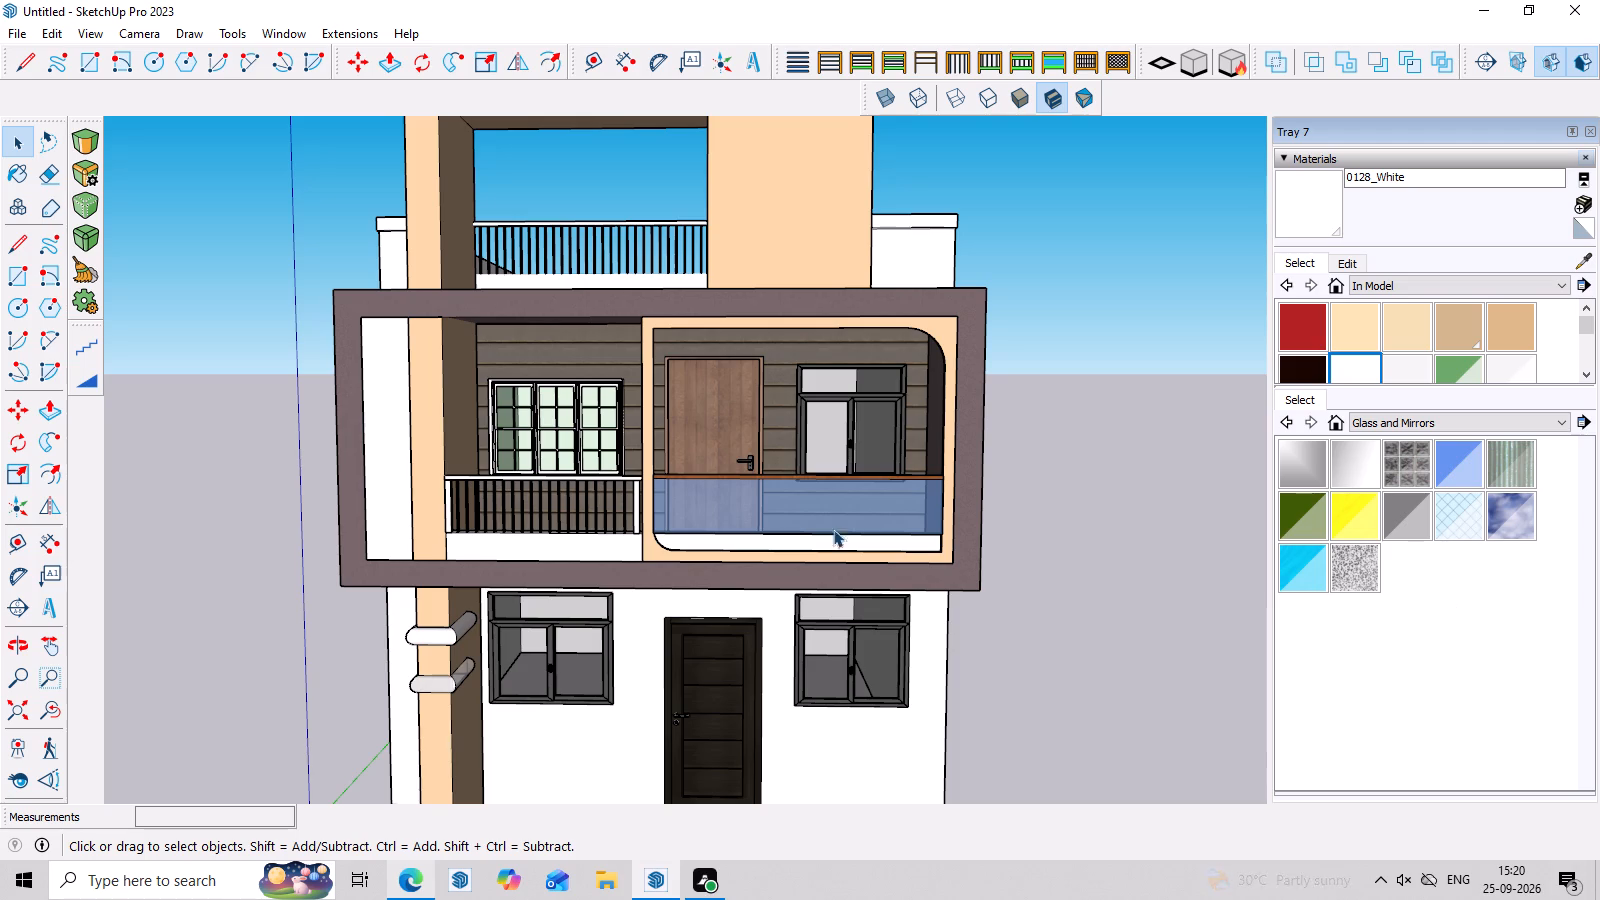
{"action": "scroll", "coordinate": [787, 521], "scroll_direction": "down", "scroll_amount": 7}
{"action": "middle_click_drag", "start_coordinate": [906, 691], "coordinate": [911, 741]}
{"action": "scroll", "coordinate": [906, 551], "scroll_direction": "up", "scroll_amount": 7}
{"action": "scroll", "coordinate": [916, 521], "scroll_direction": "down", "scroll_amount": 3}
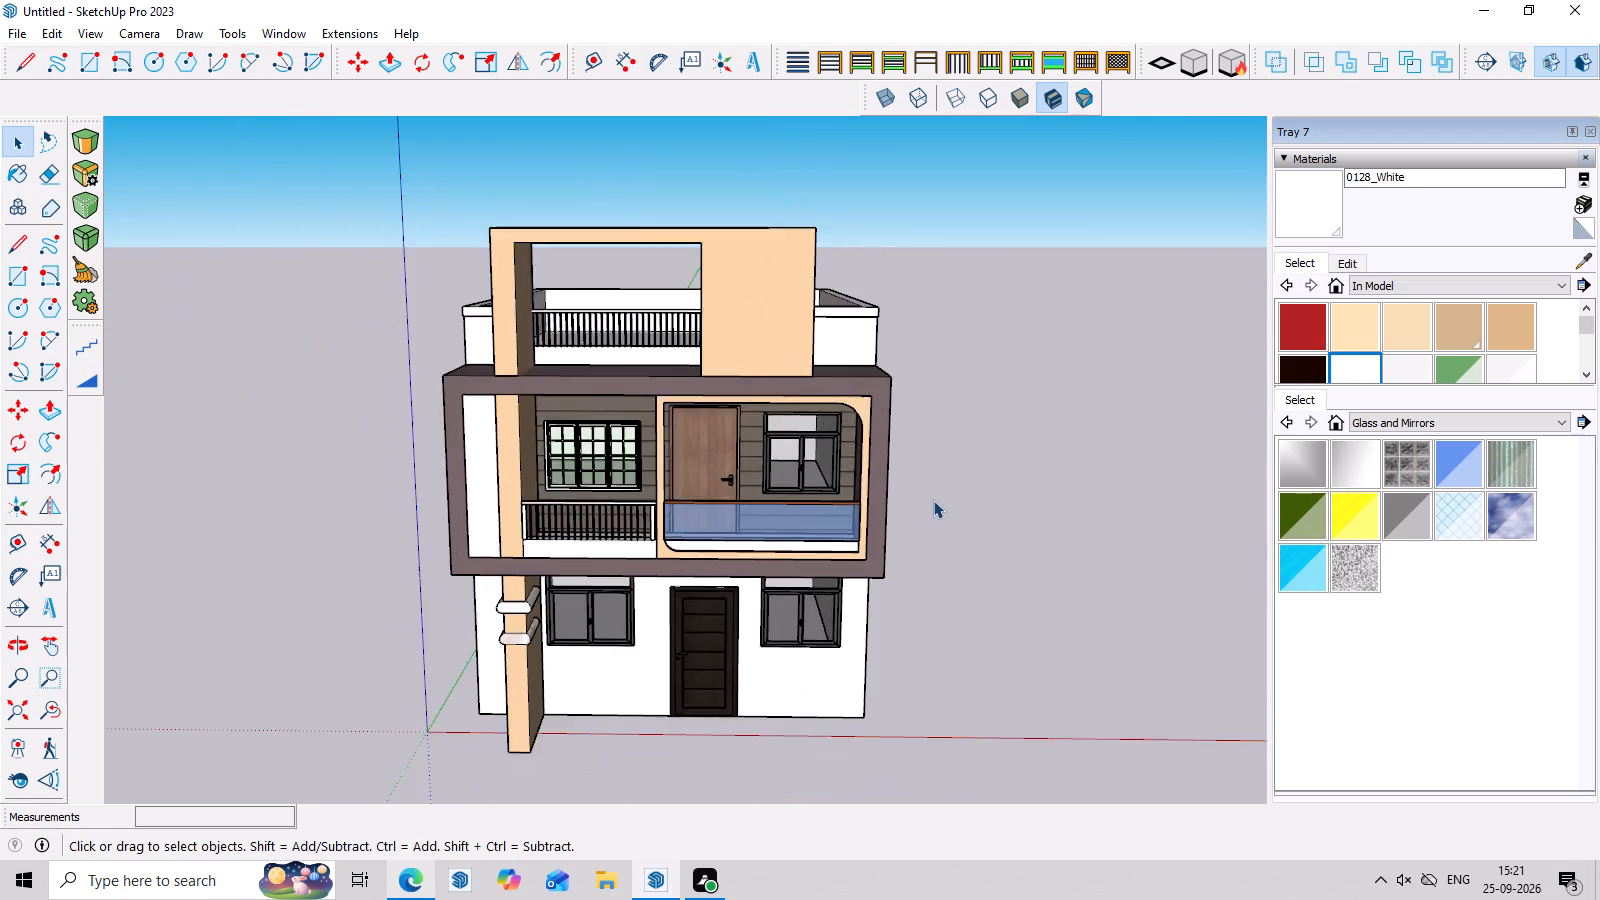
{"action": "scroll", "coordinate": [933, 500], "scroll_direction": "down", "scroll_amount": 4}
{"action": "middle_click_drag", "start_coordinate": [930, 599], "coordinate": [939, 566]}
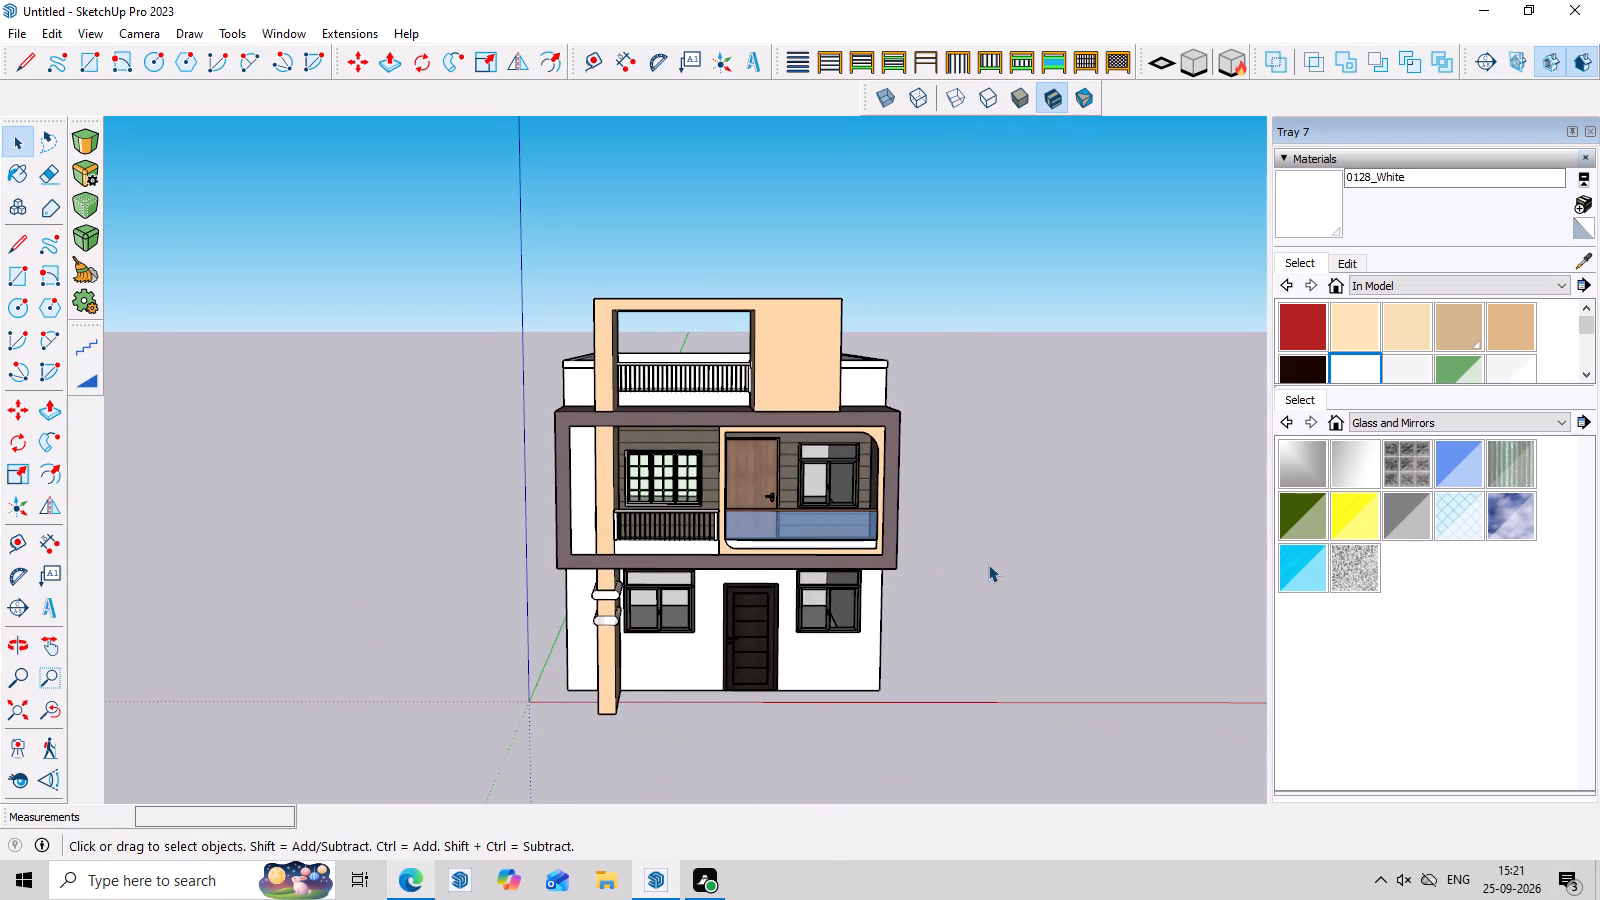
{"action": "scroll", "coordinate": [990, 528], "scroll_direction": "up", "scroll_amount": 5}
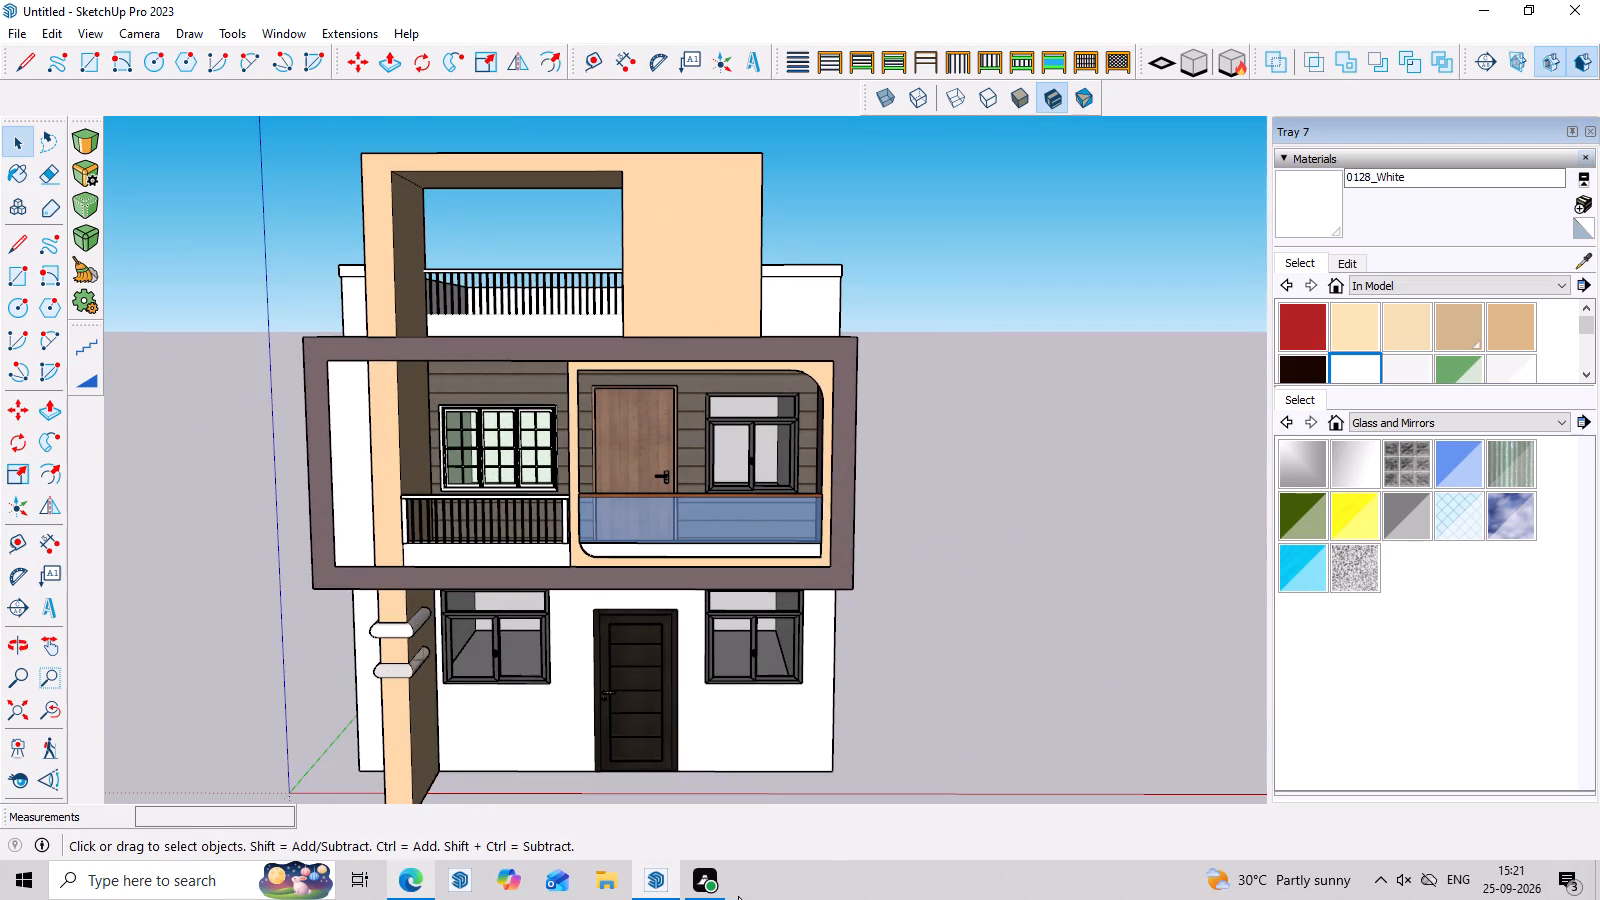